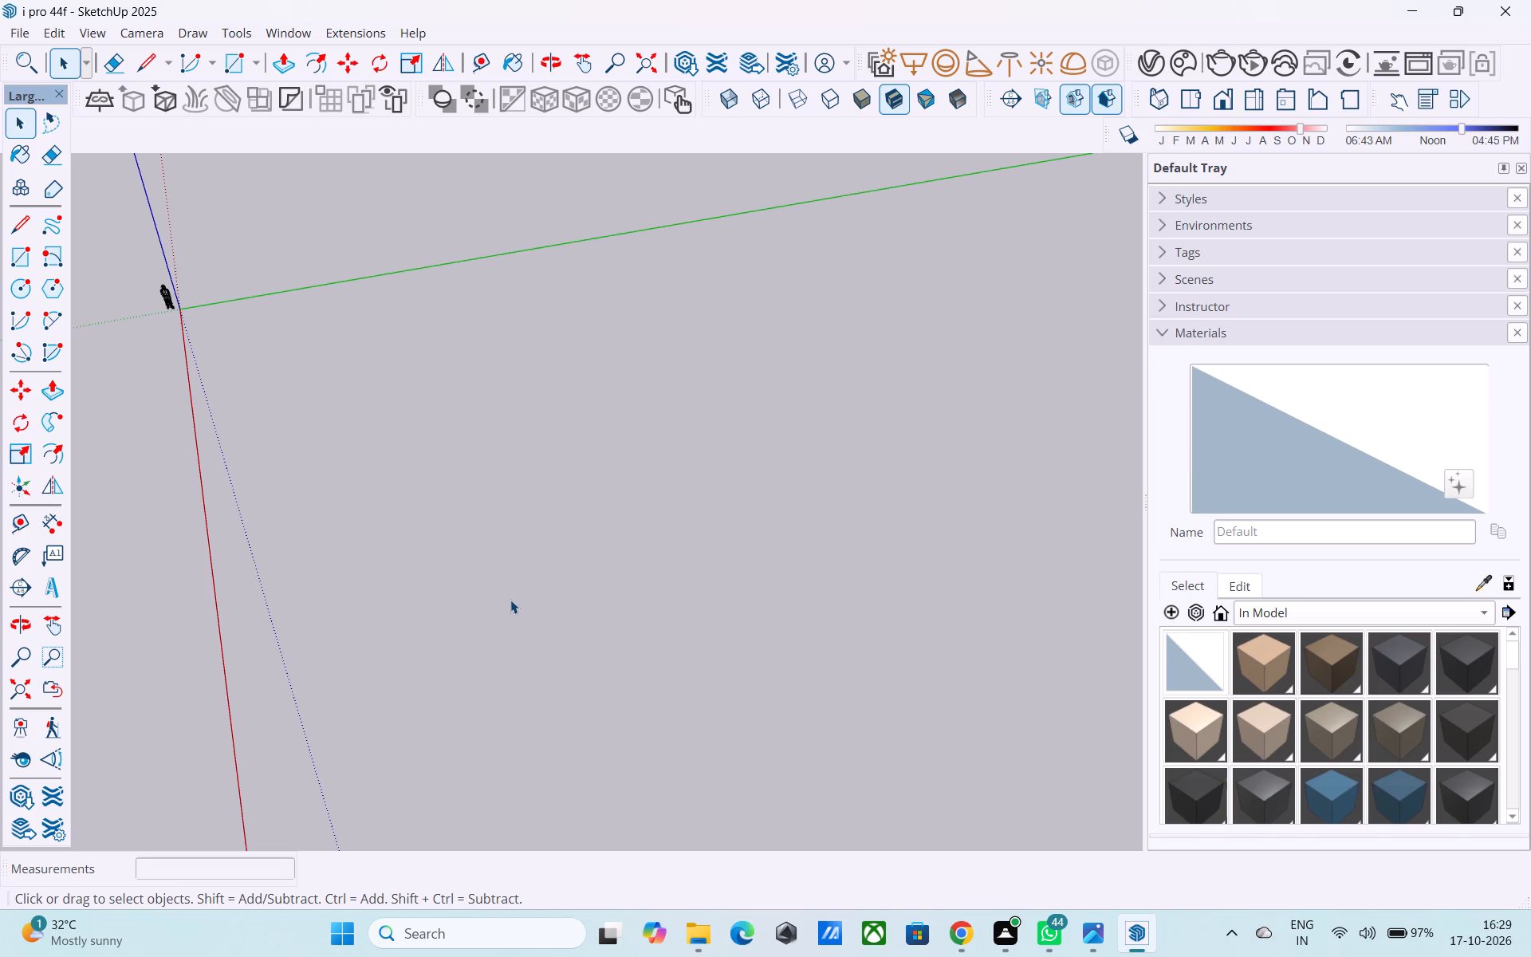
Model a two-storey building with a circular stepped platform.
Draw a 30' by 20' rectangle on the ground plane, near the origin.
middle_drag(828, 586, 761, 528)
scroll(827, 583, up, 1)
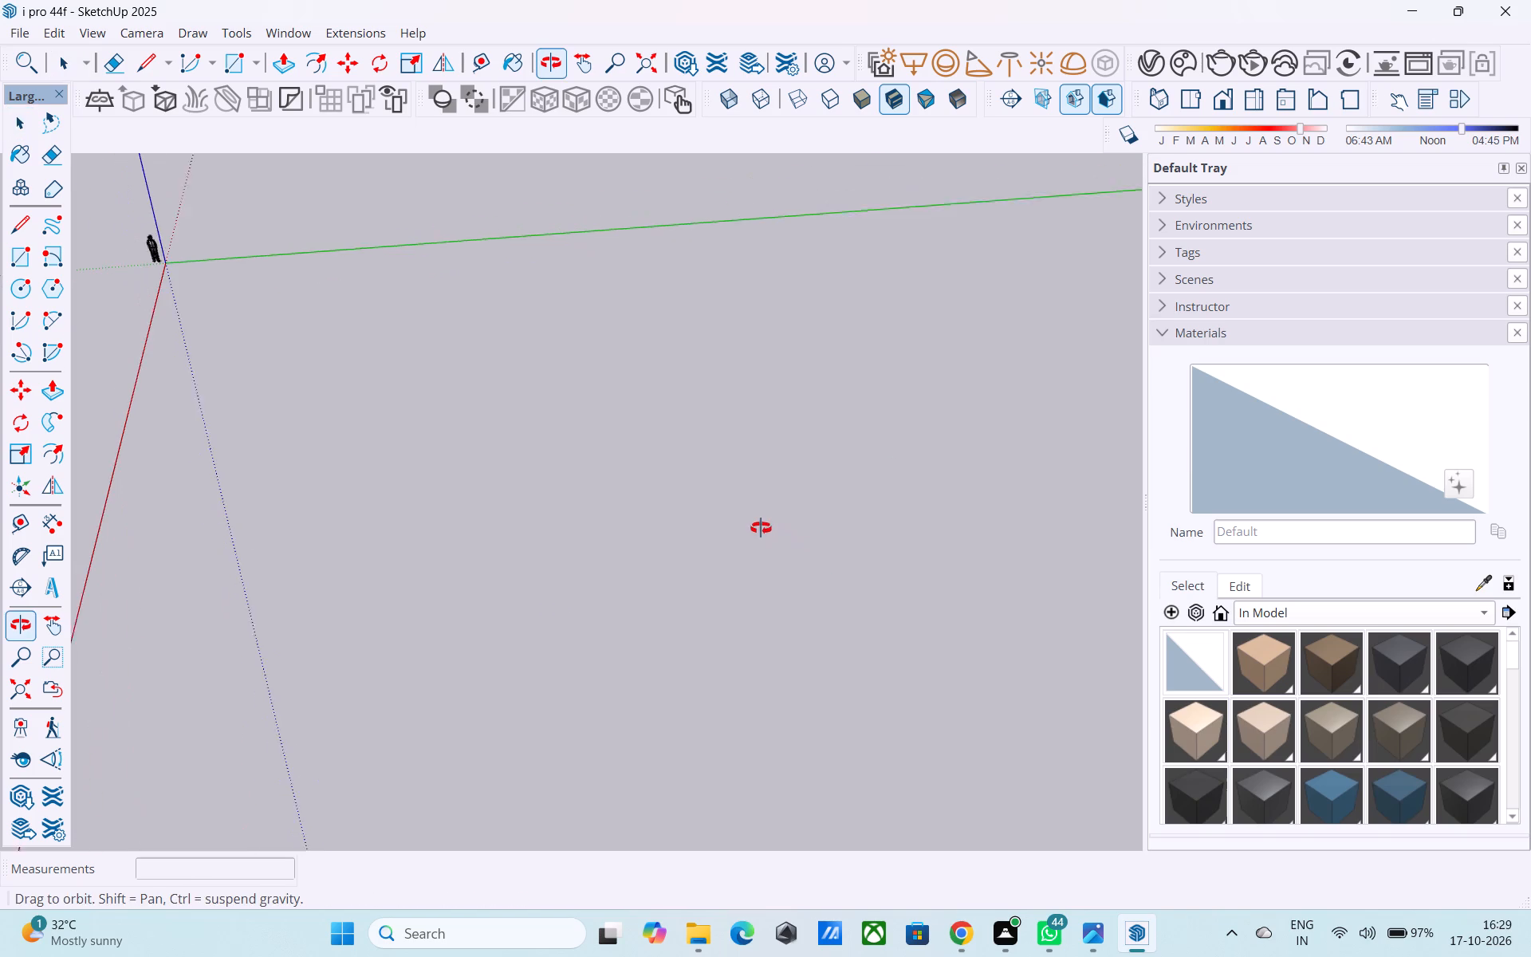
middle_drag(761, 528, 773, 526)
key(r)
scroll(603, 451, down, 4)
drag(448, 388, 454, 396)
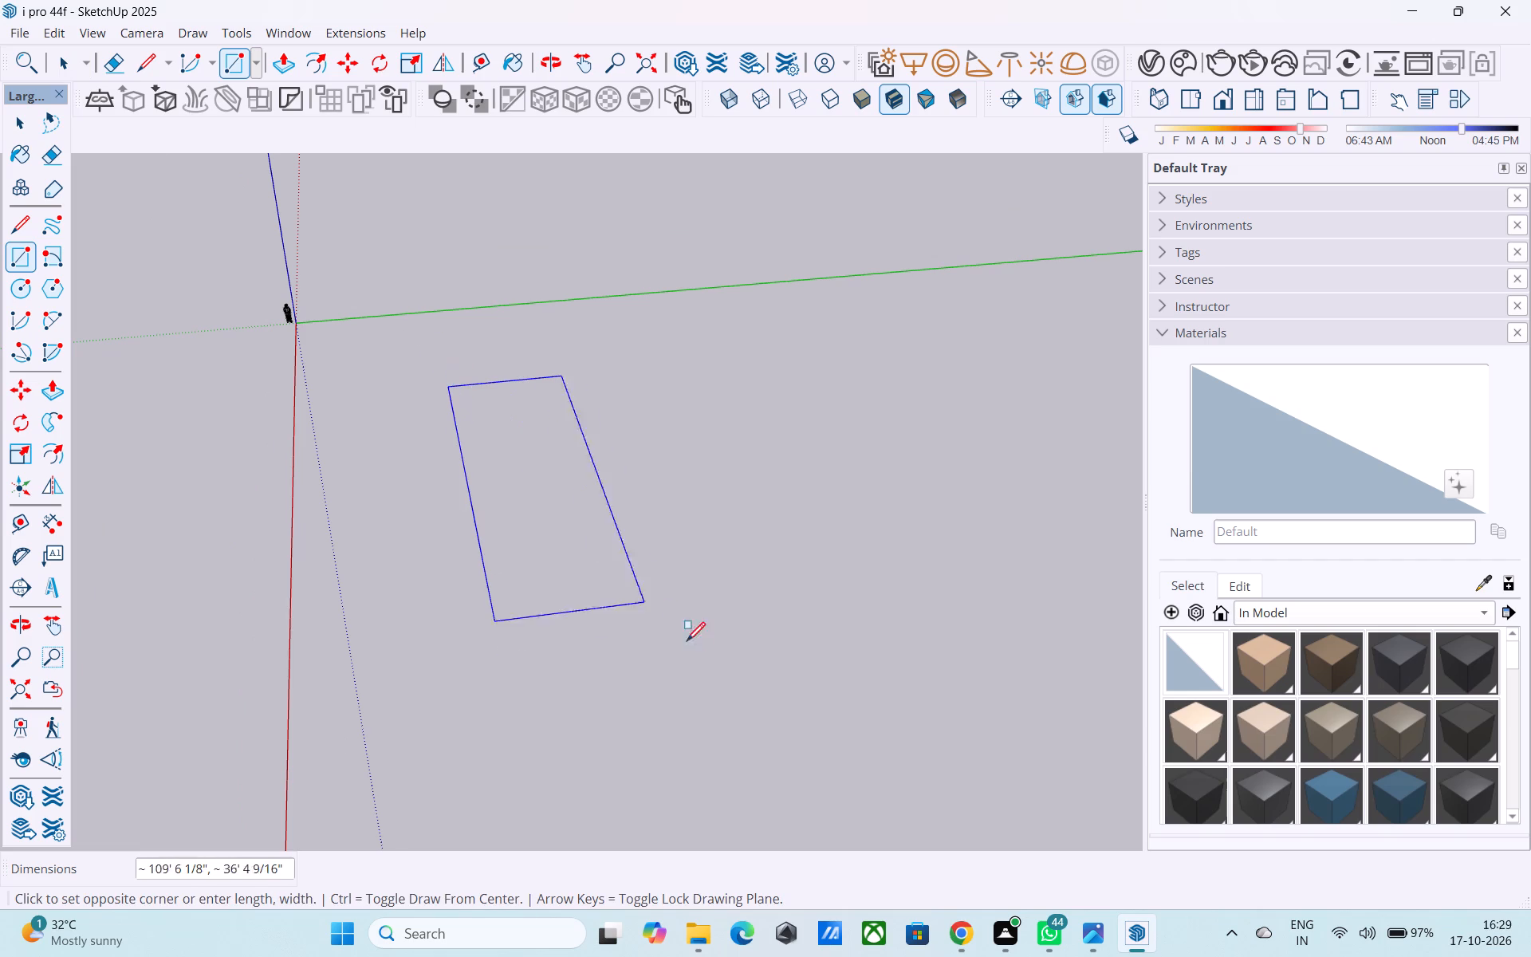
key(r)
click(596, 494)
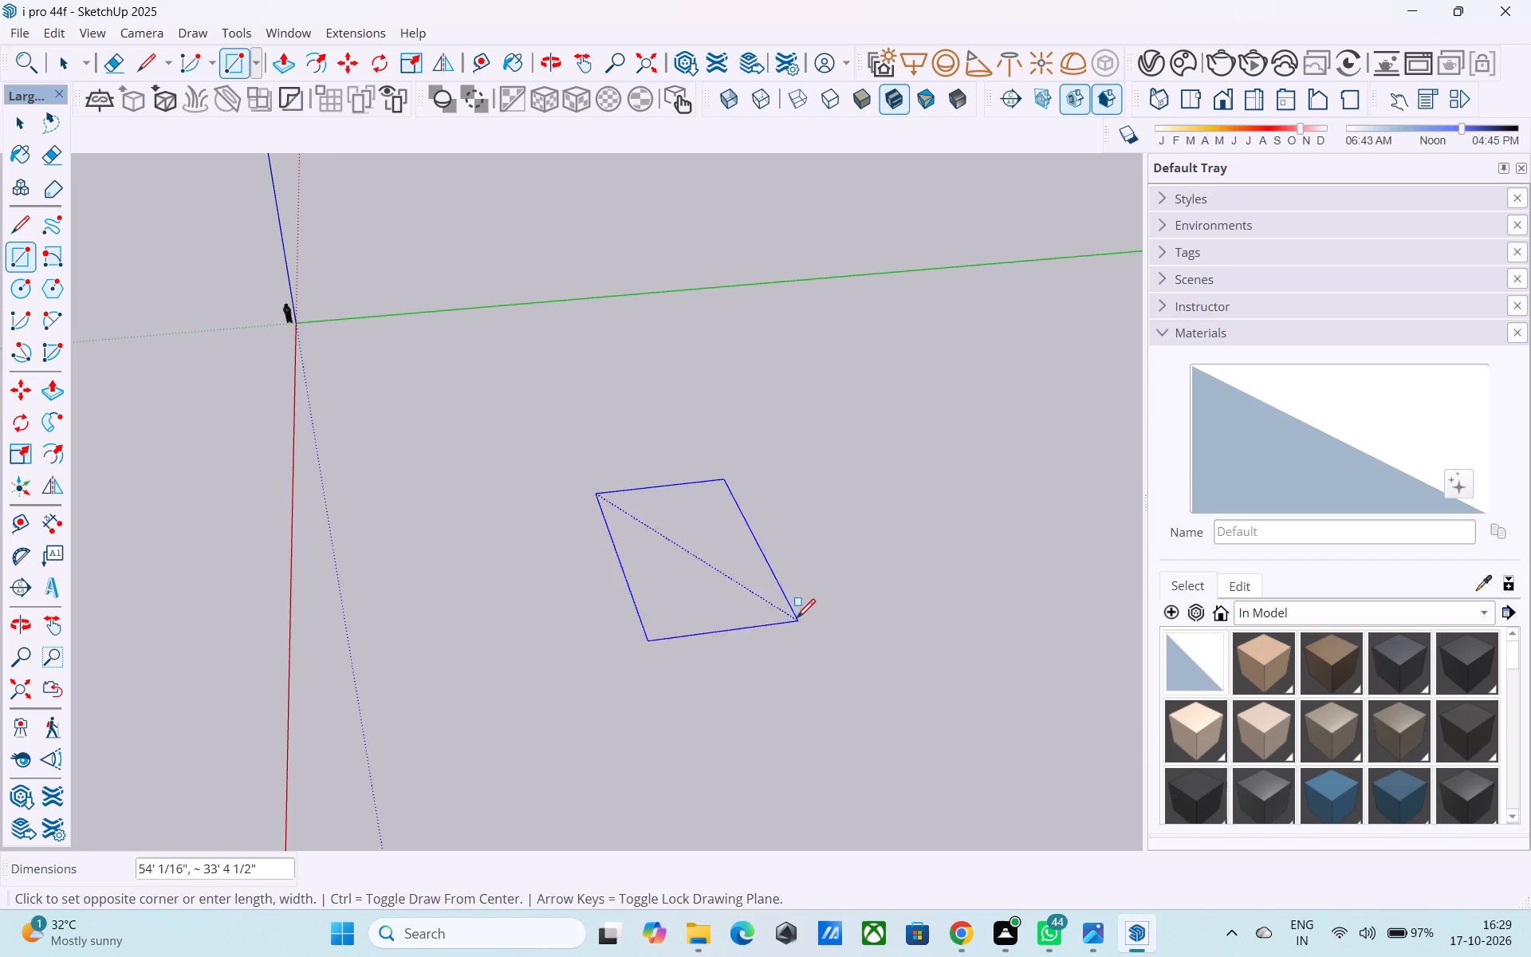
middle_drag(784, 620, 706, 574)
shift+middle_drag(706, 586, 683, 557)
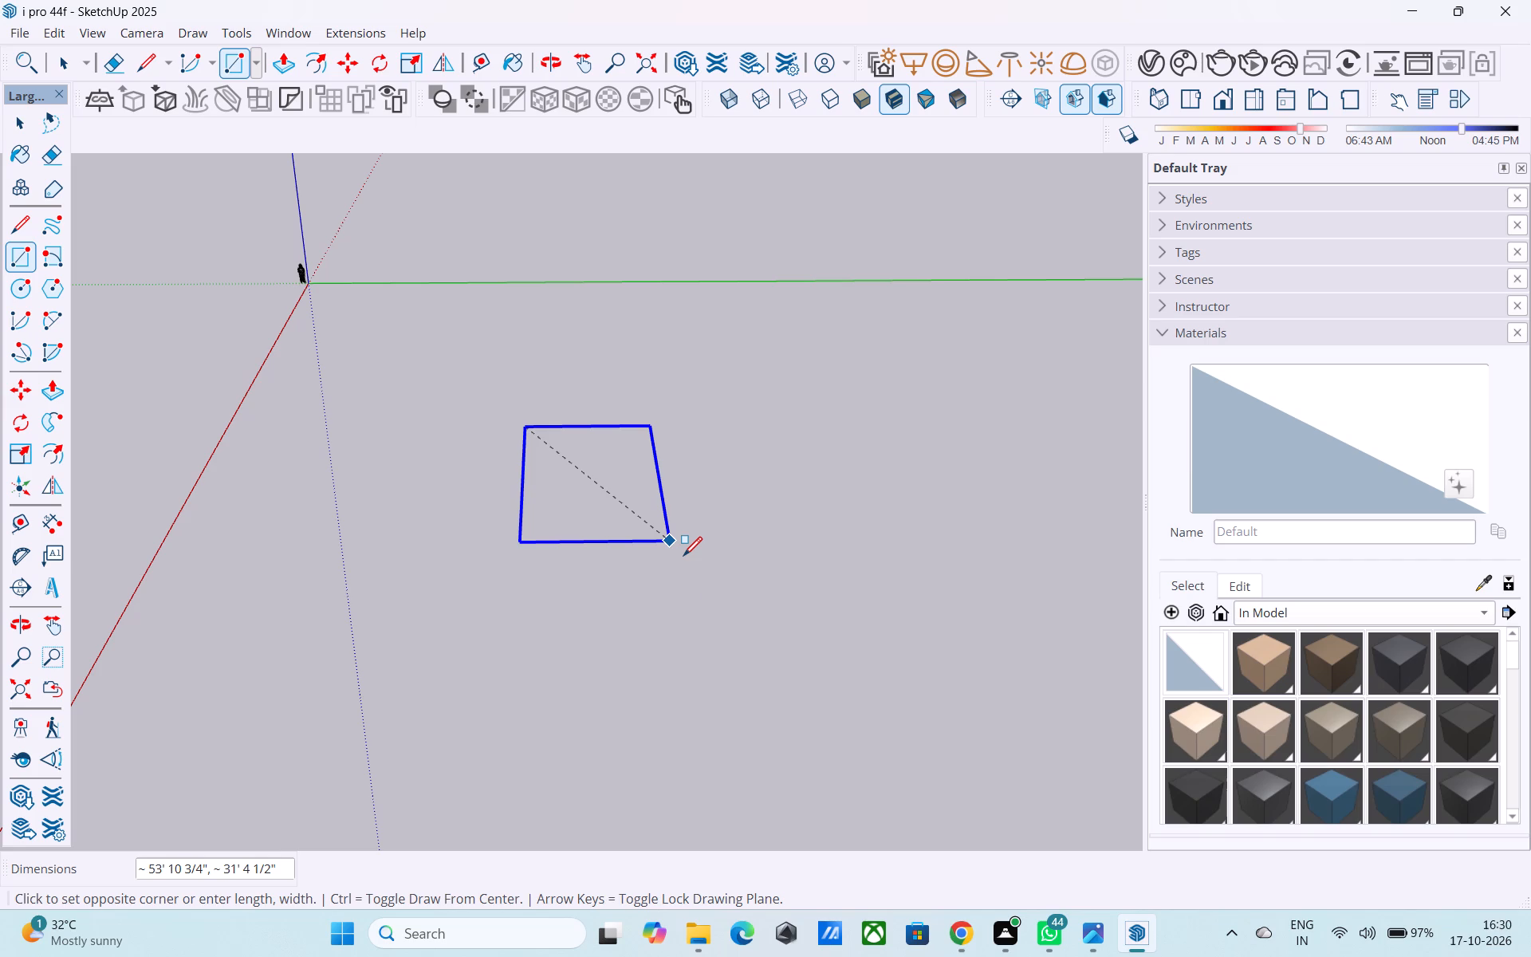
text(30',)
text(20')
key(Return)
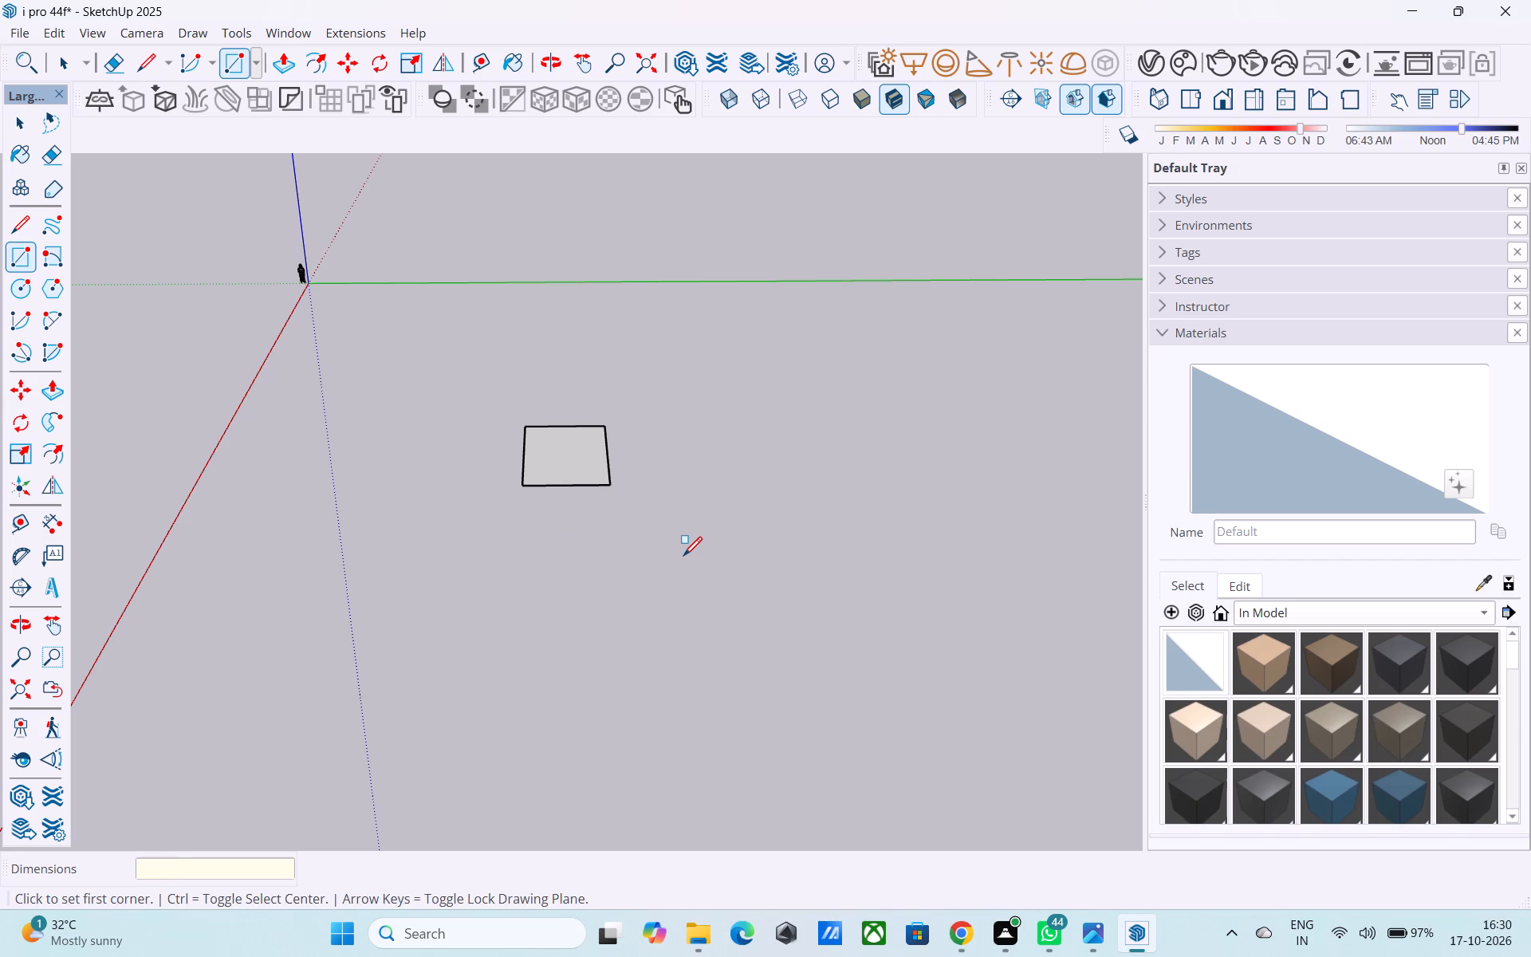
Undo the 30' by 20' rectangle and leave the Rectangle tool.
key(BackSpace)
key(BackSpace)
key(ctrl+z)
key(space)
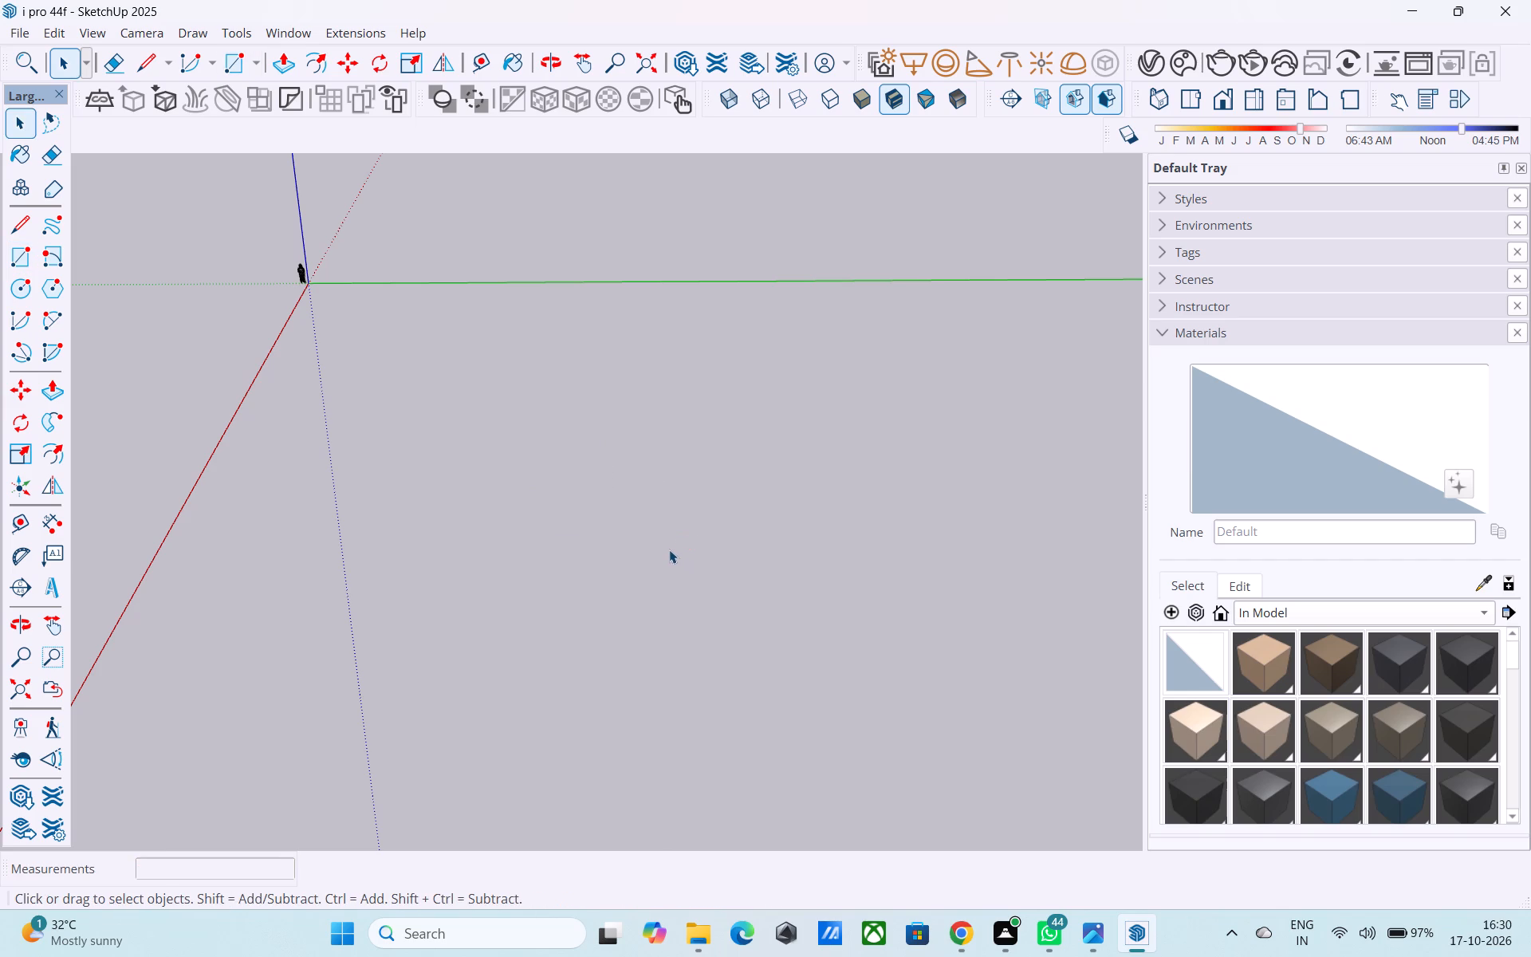
Draw an 18' by 40' rectangle on the ground plane between the red and green axes.
key(r)
click(598, 439)
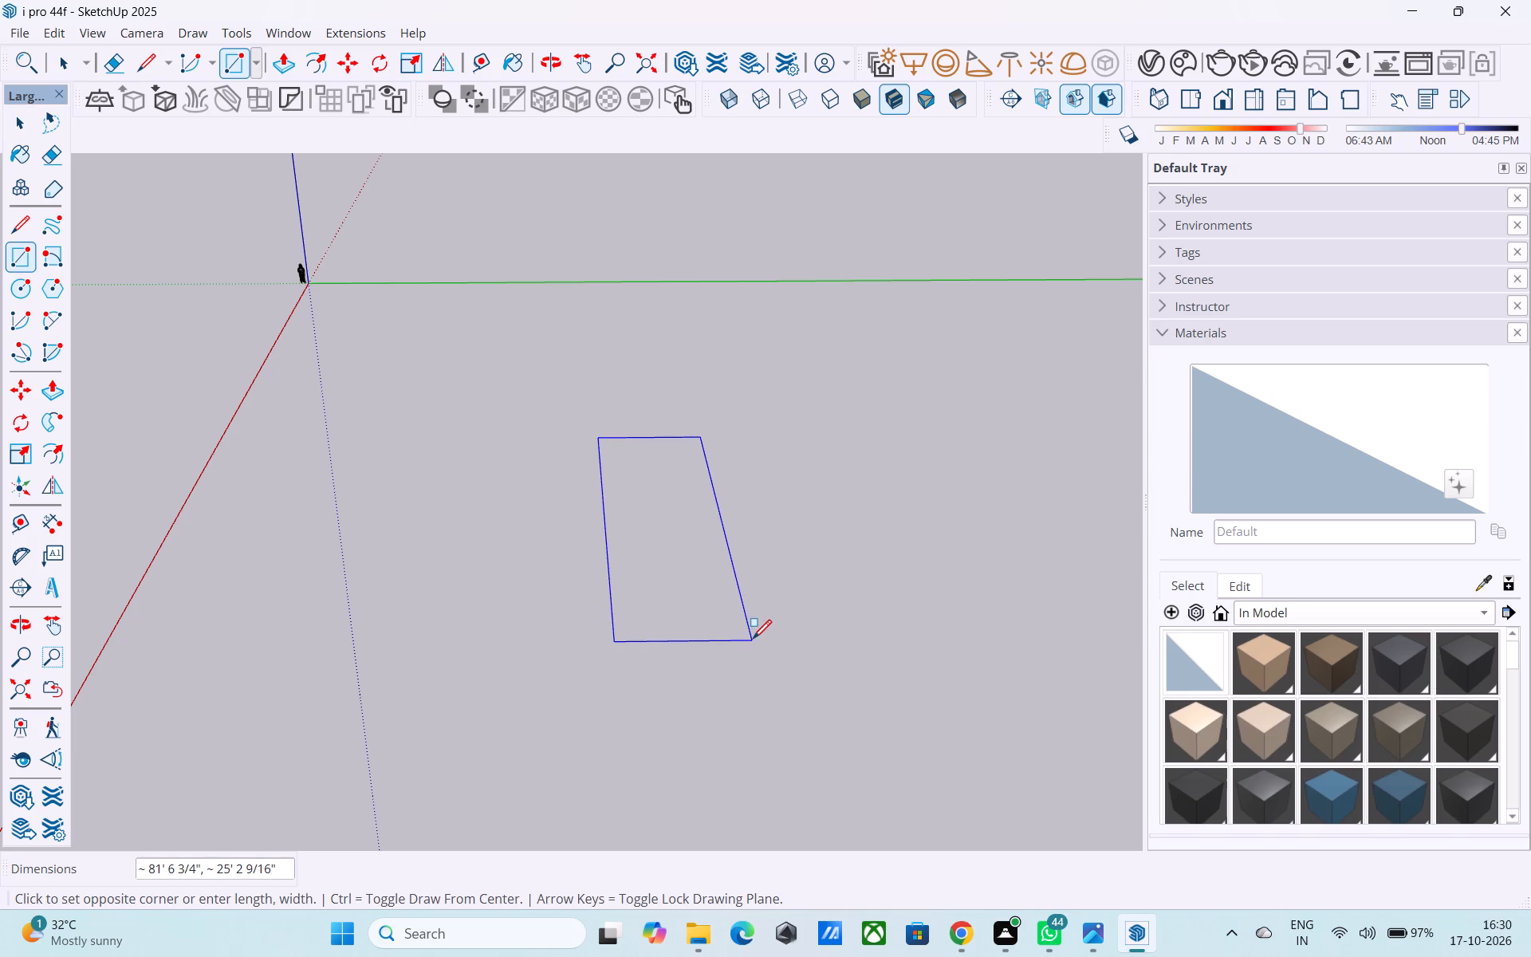
text(18',)
text(40')
key(Return)
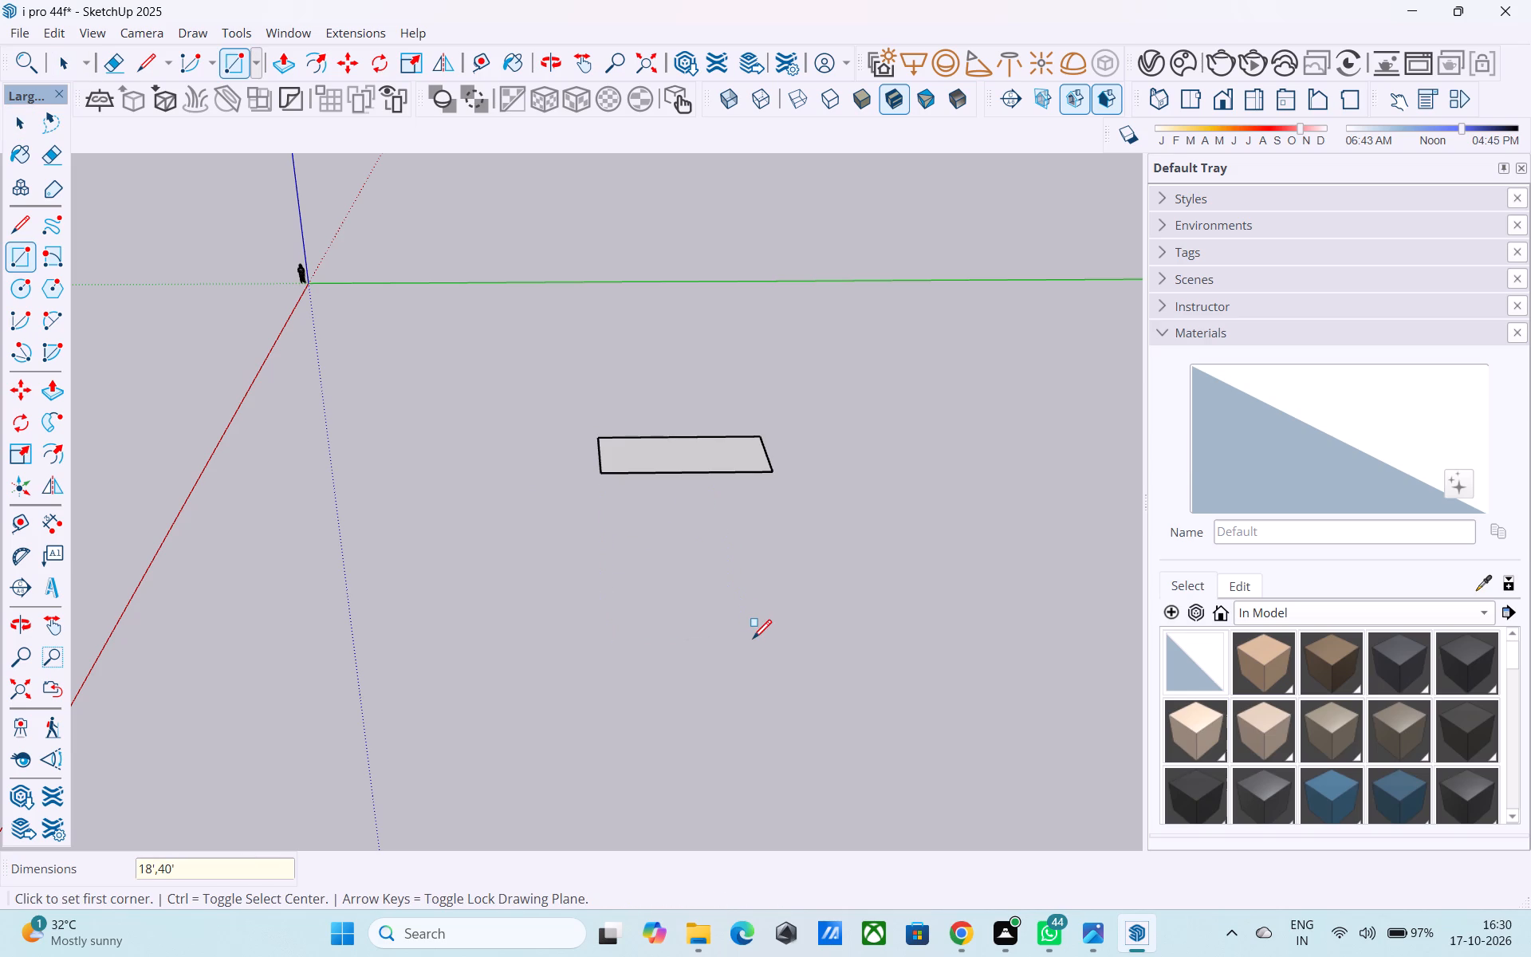
Change the dimensions of the just-drawn rectangle to 40' by 20'.
text(40',)
text(20')
key(Return)
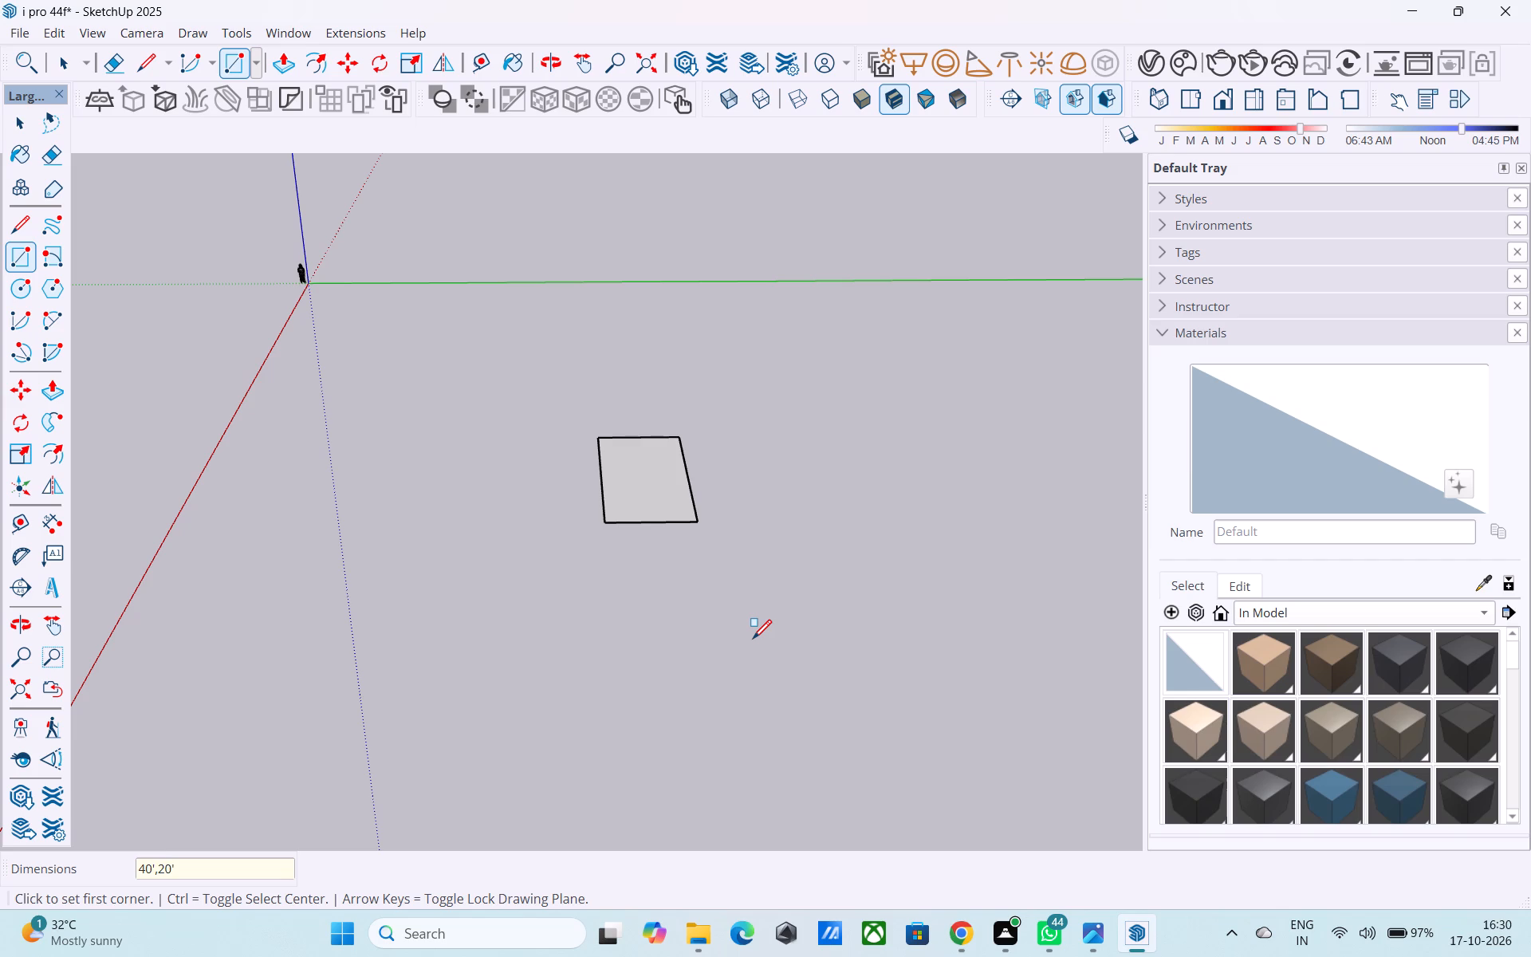
Examine the ground rectangle from high and low viewing angles.
scroll(734, 501, down, 1)
middle_drag(732, 513, 756, 570)
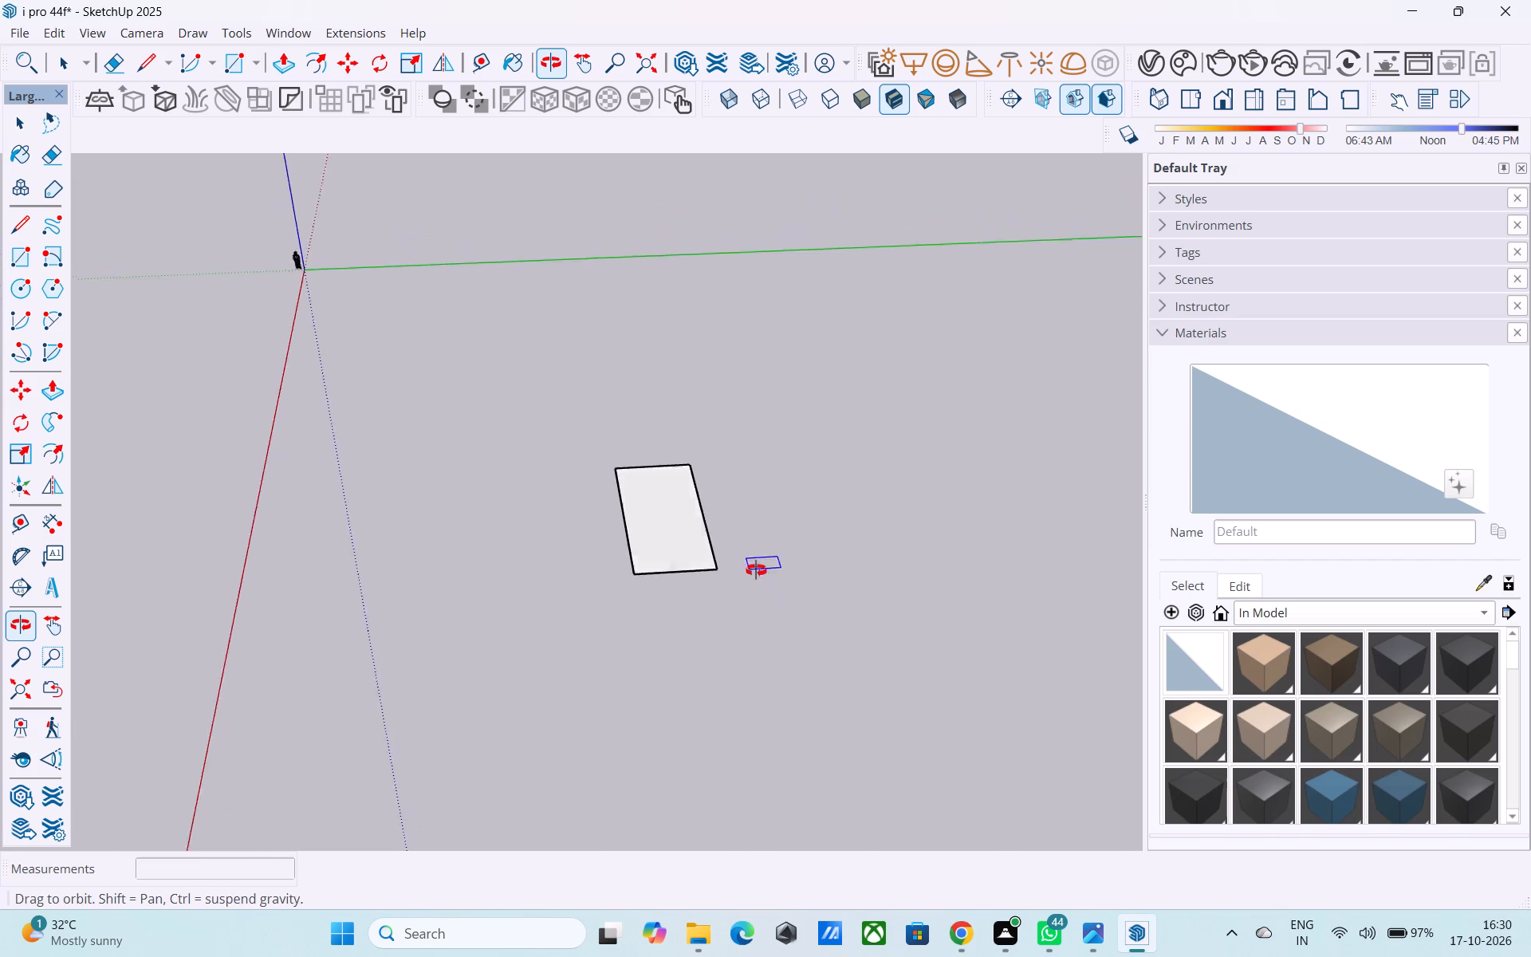
middle_drag(756, 570, 728, 454)
middle_drag(694, 463, 675, 430)
scroll(674, 429, up, 13)
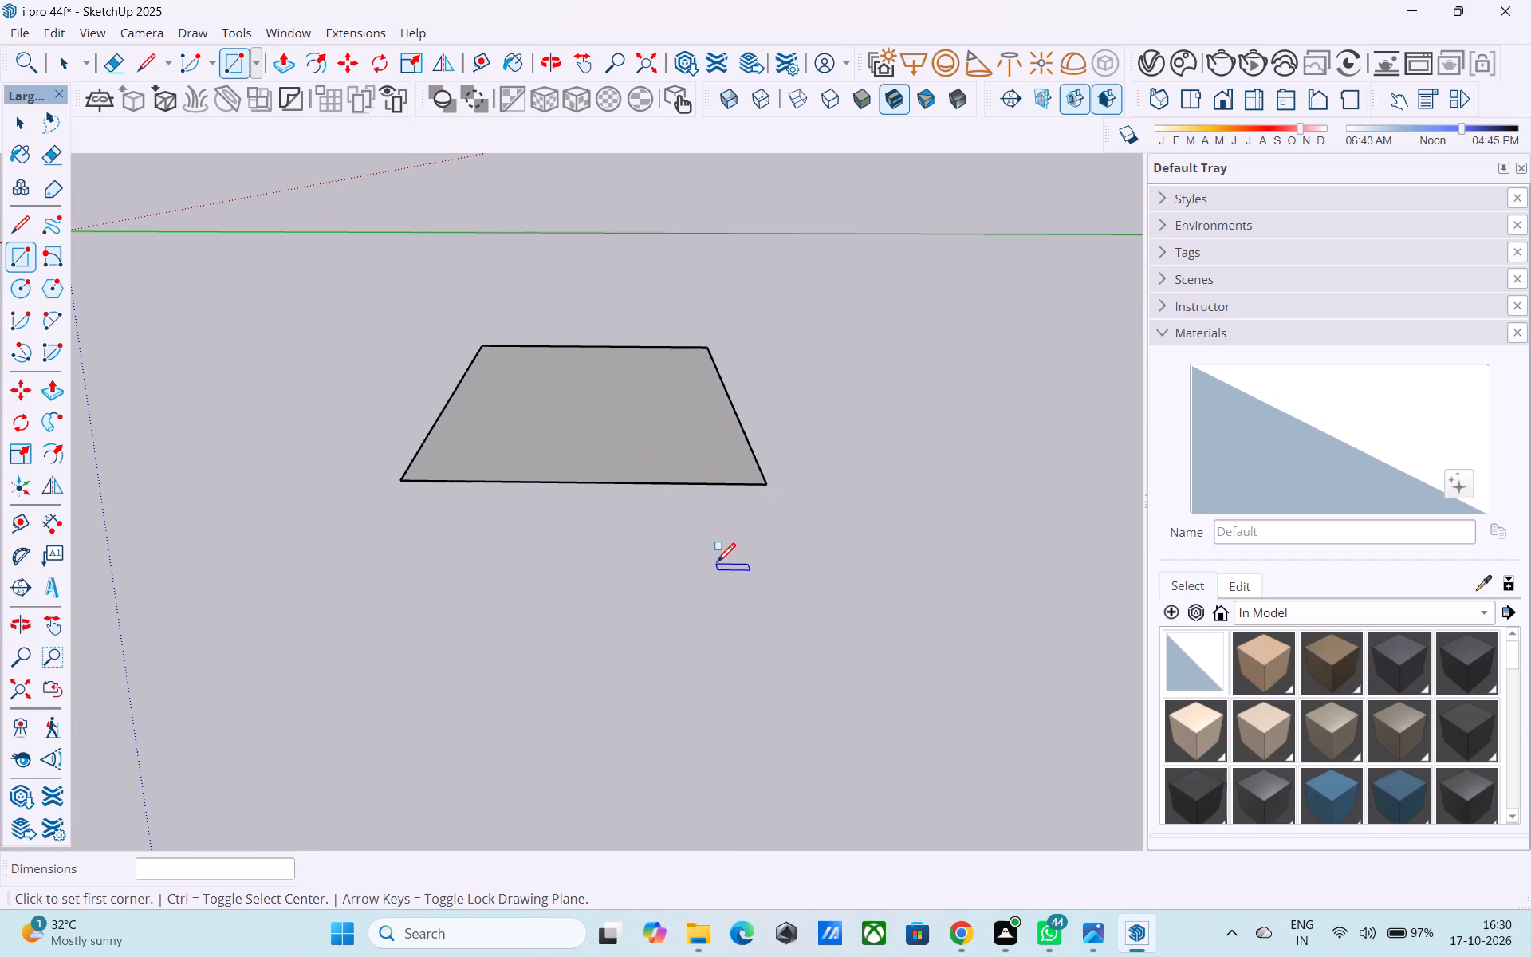
scroll(919, 538, down, 2)
middle_drag(686, 540, 713, 633)
scroll(714, 518, down, 3)
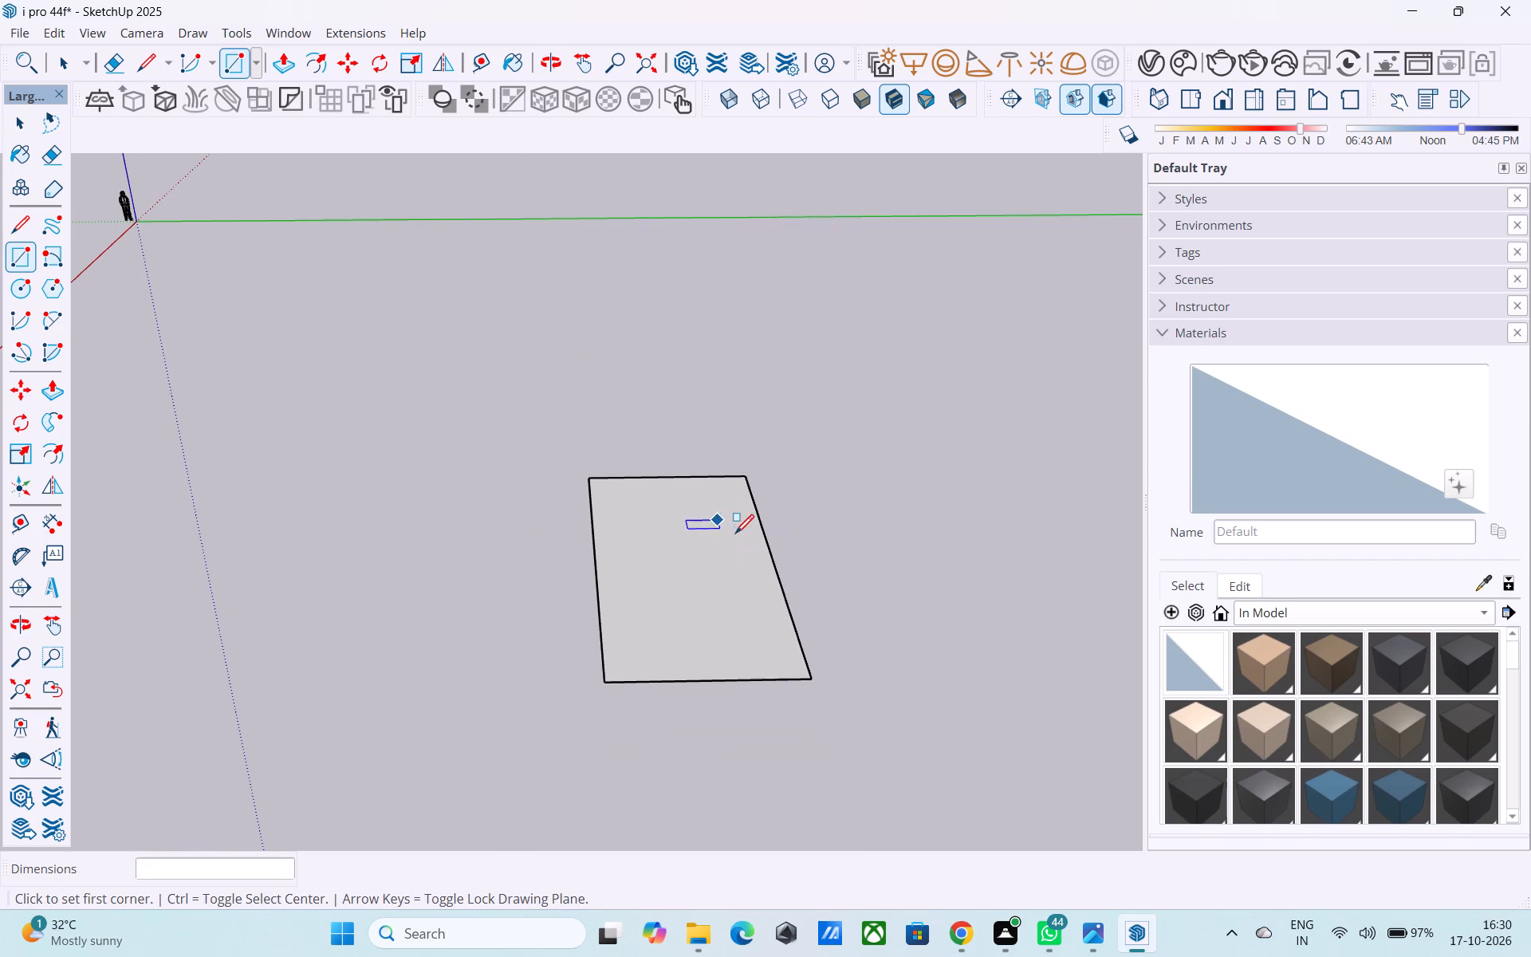
middle_click(746, 541)
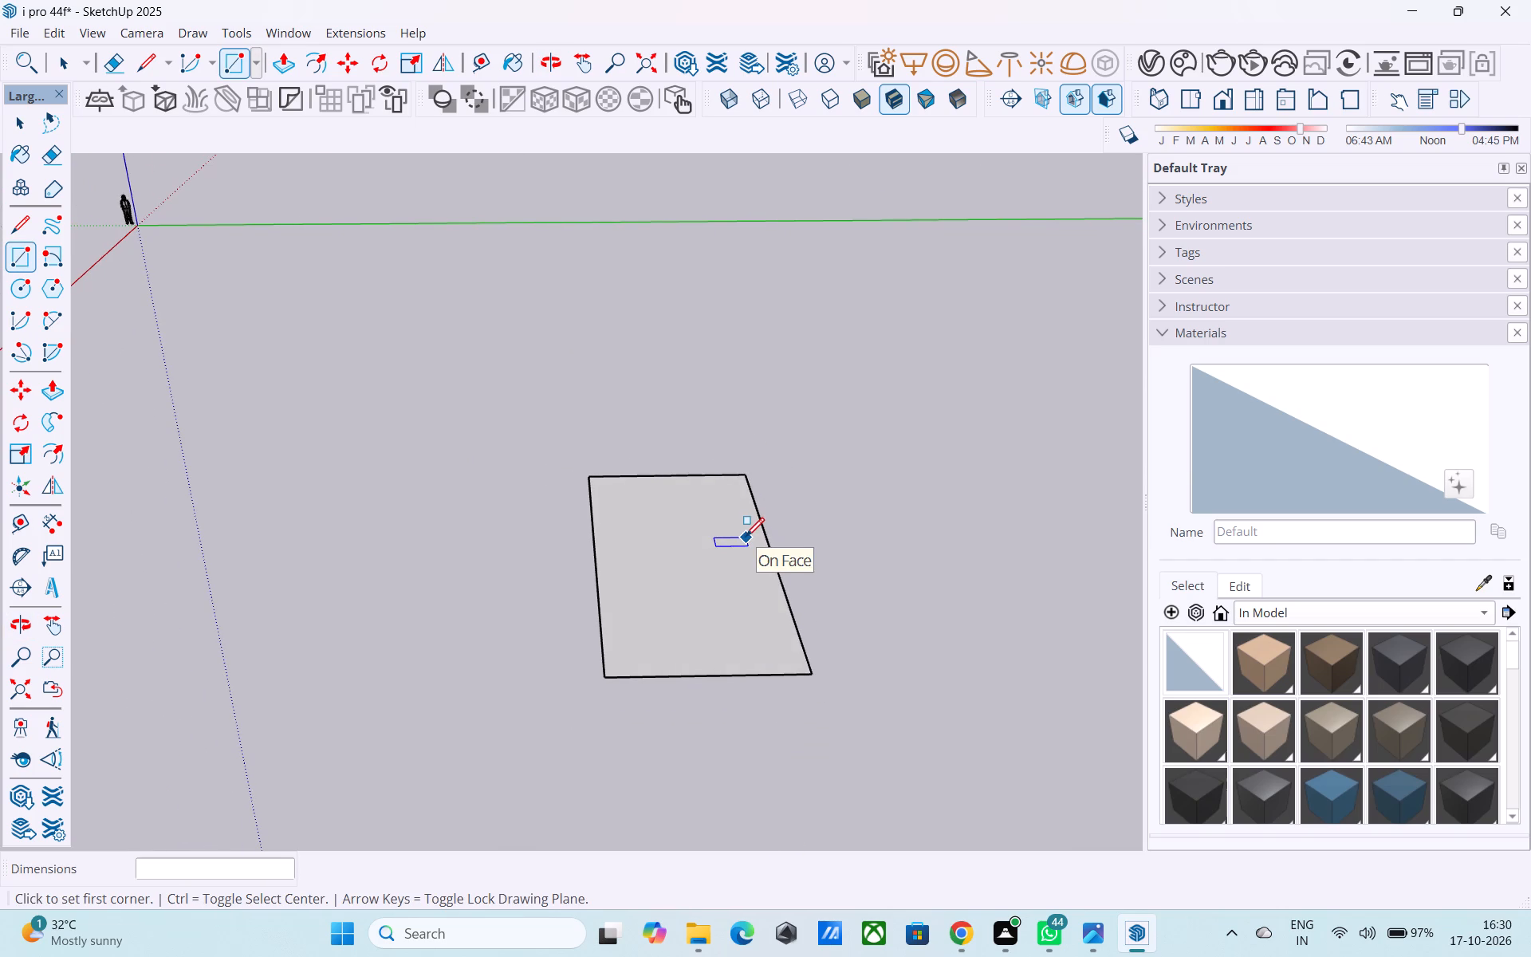
middle_drag(784, 632, 795, 569)
middle_drag(781, 621, 789, 583)
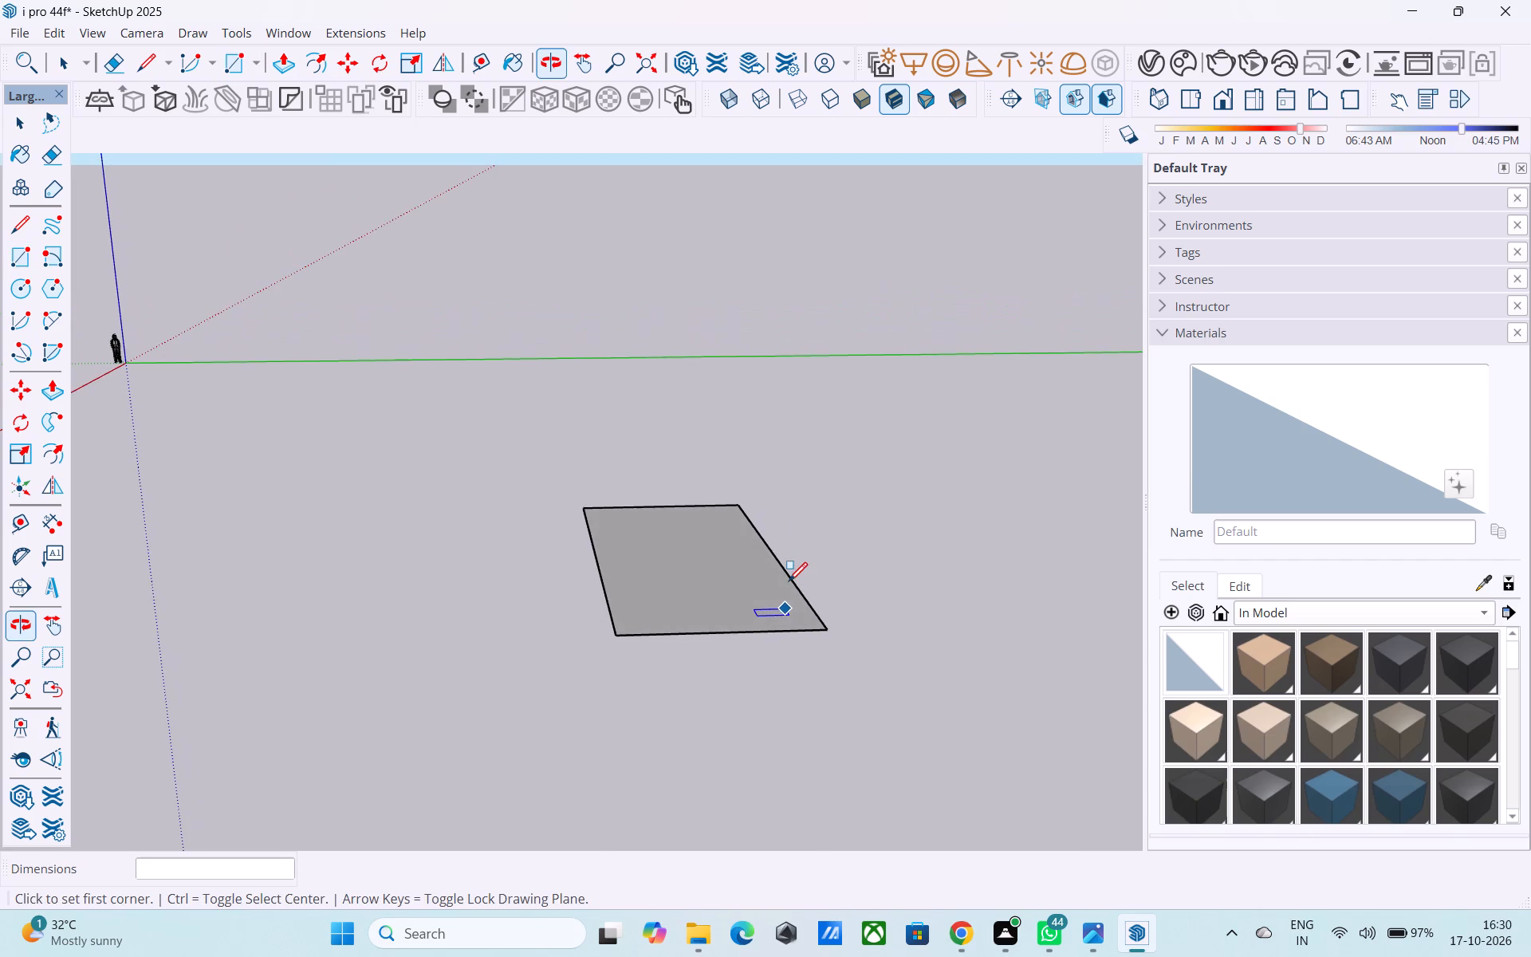
middle_drag(786, 603, 781, 565)
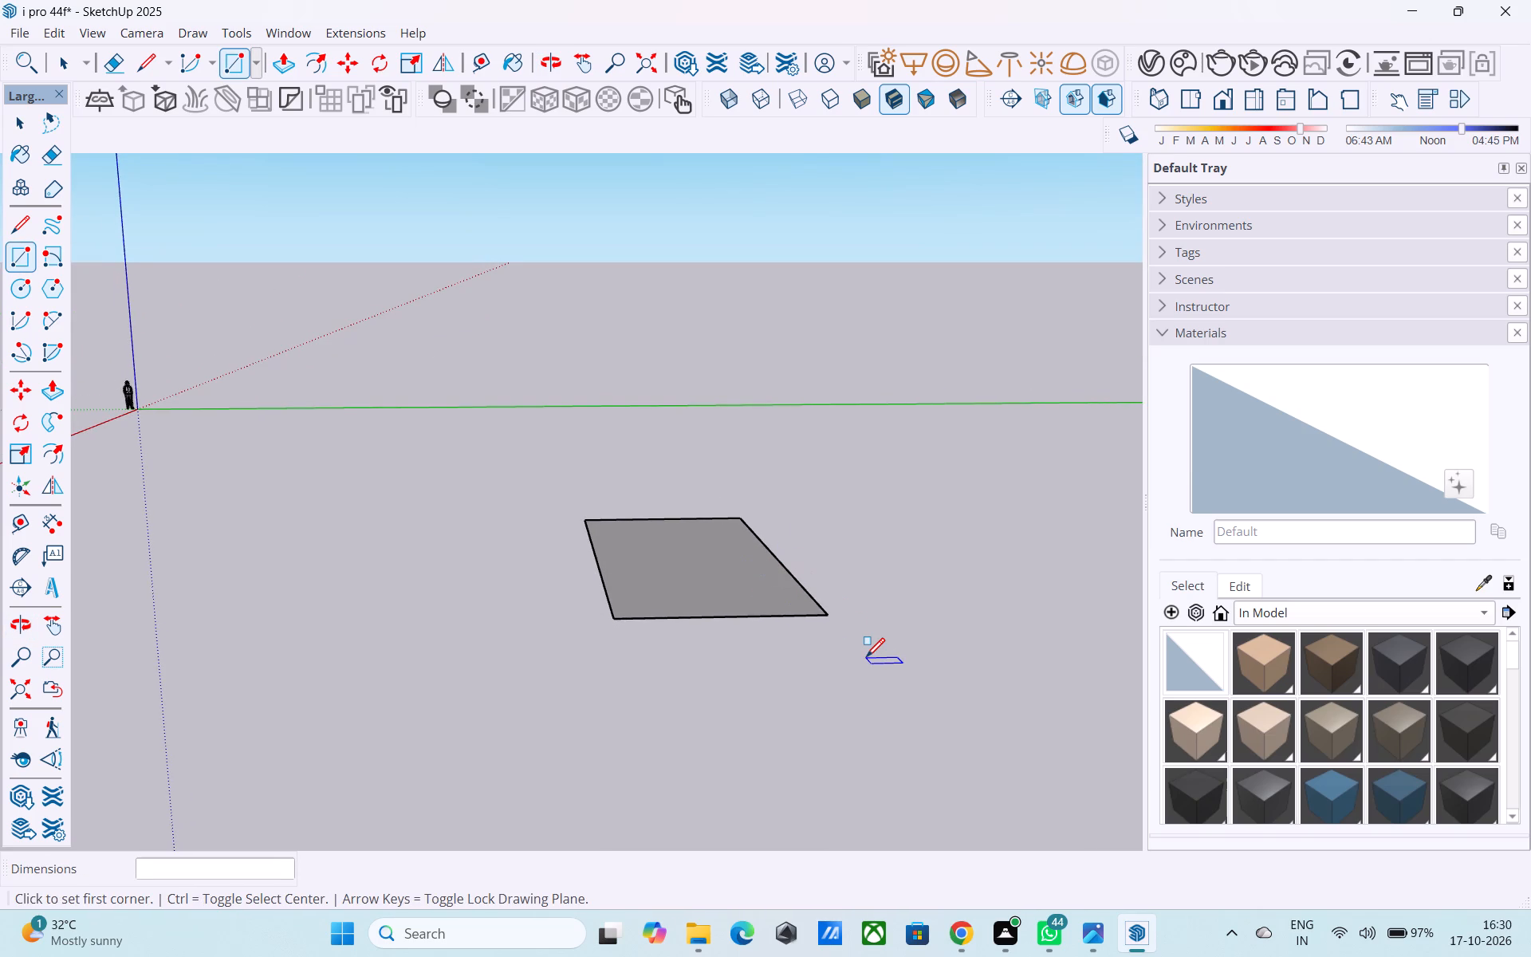
middle_drag(866, 659, 855, 616)
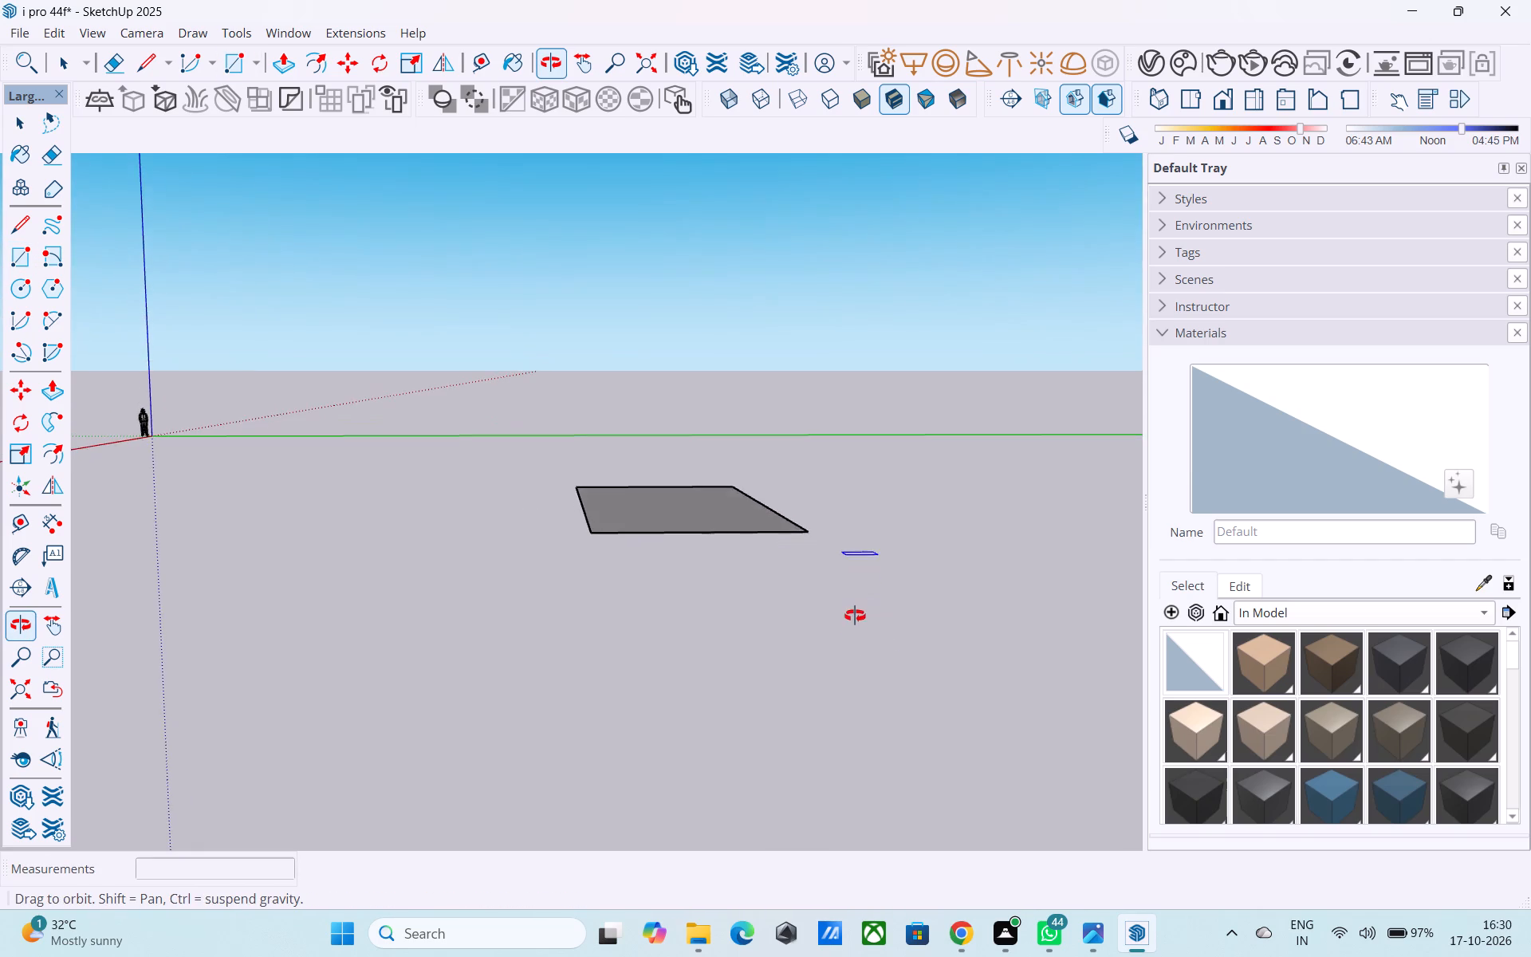
middle_drag(855, 616, 849, 671)
scroll(854, 644, down, 3)
middle_drag(836, 639, 824, 777)
scroll(790, 600, down, 6)
scroll(770, 690, up, 8)
Make the rectangle's face and its bounding edges into a group.
key(space)
click(755, 694)
scroll(755, 694, up, 1)
double_click(755, 694)
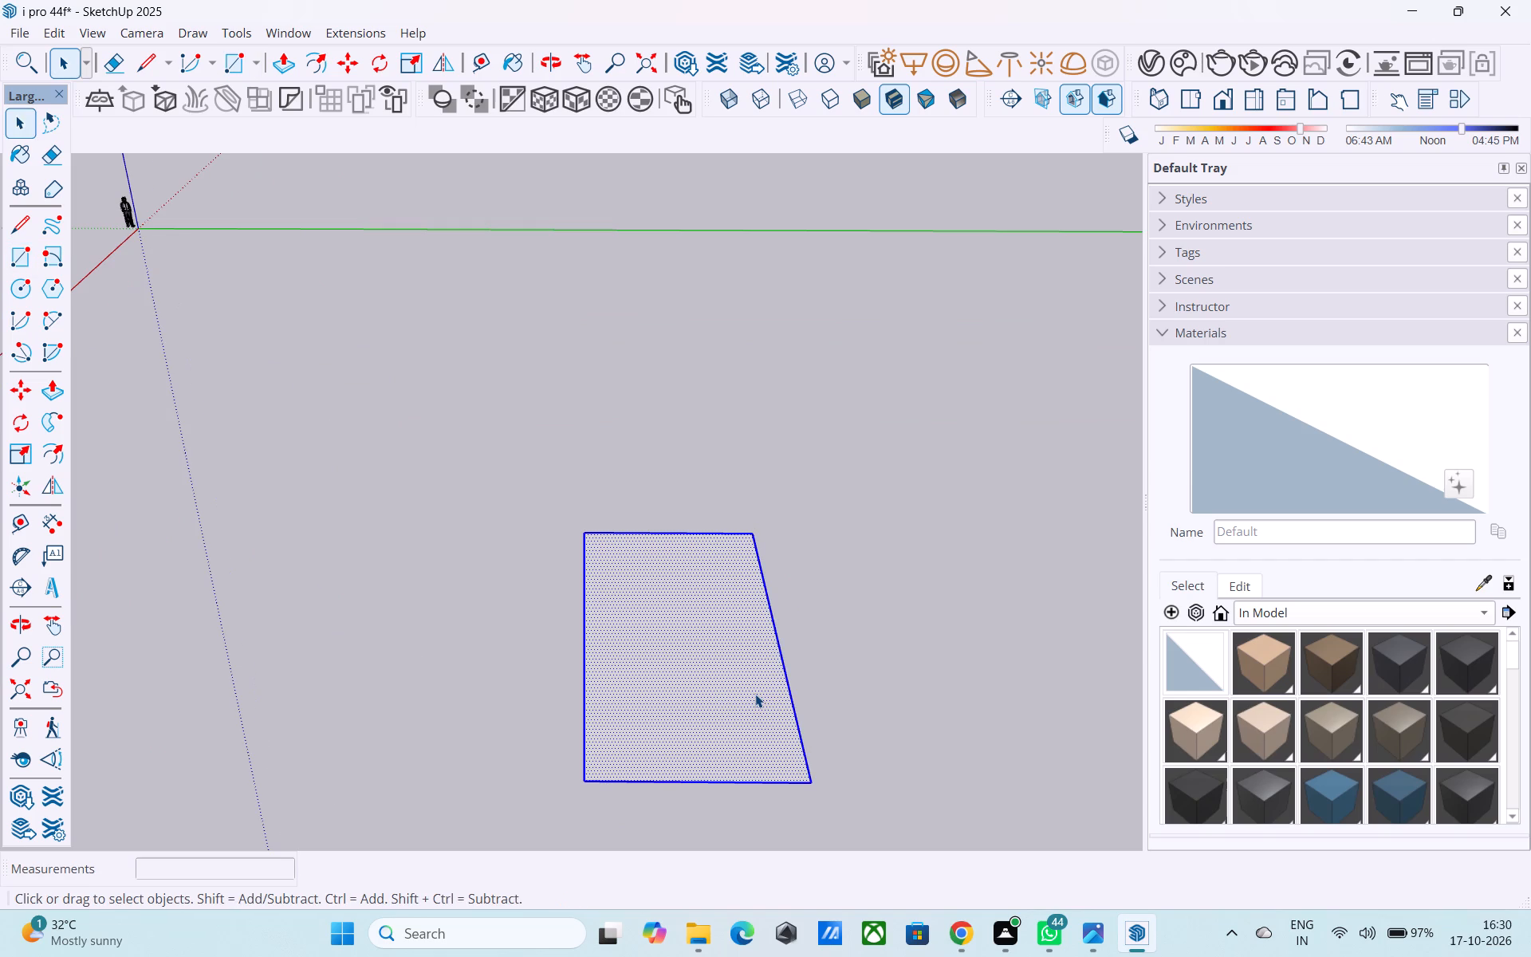
right_click(755, 694)
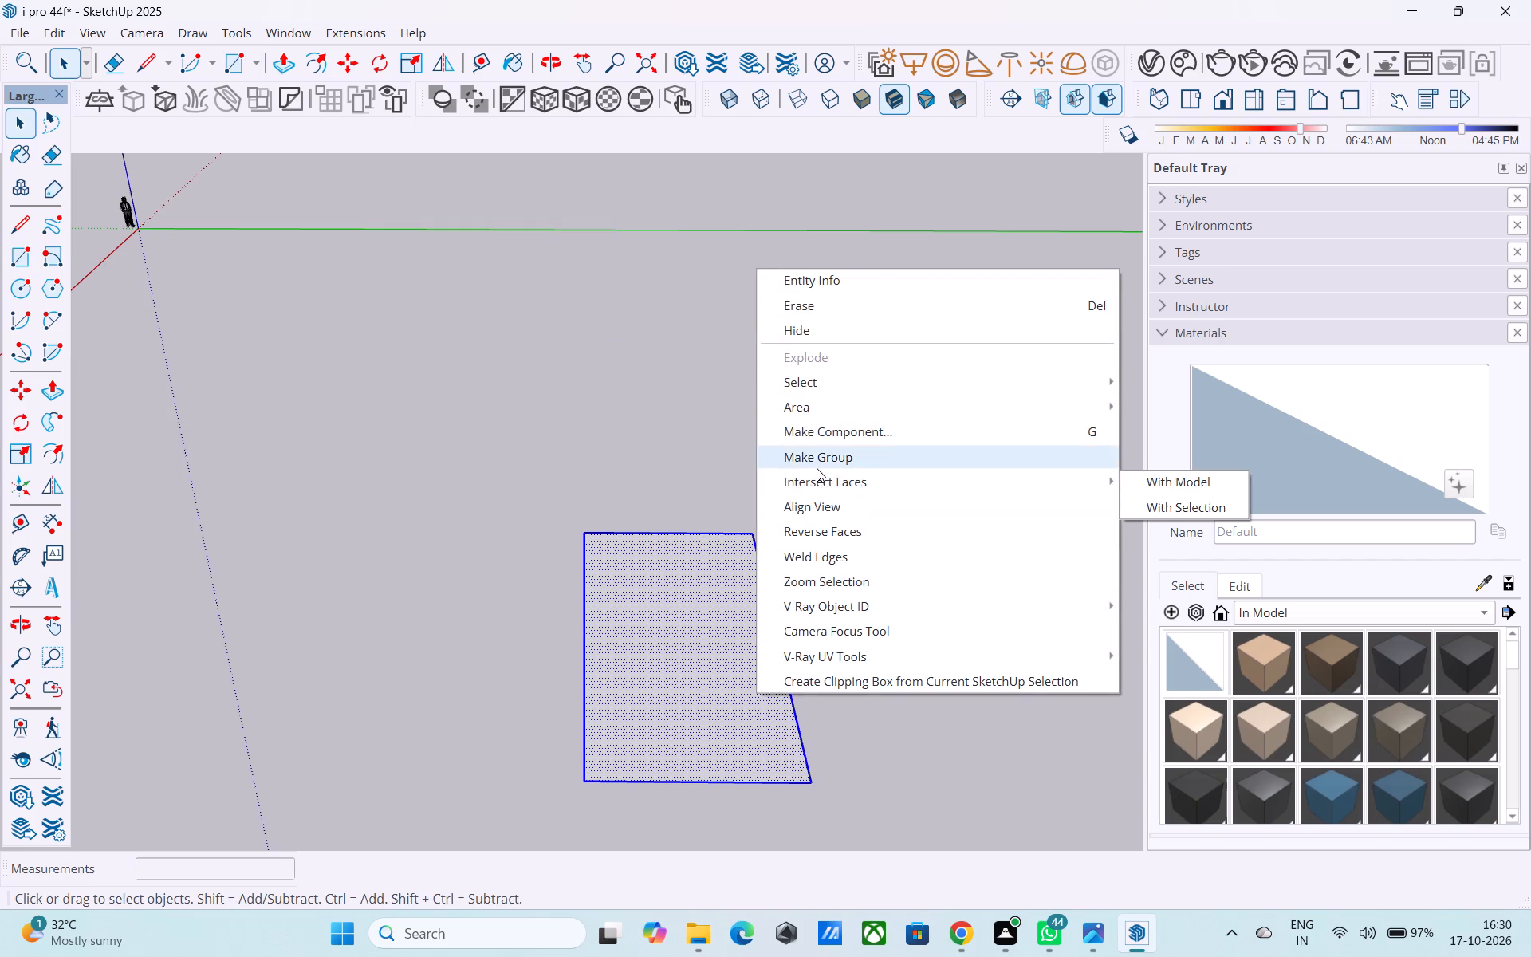
click(817, 467)
Open the rectangle group for editing and Push/Pull its face upward 12' into a box.
middle_drag(780, 695, 825, 475)
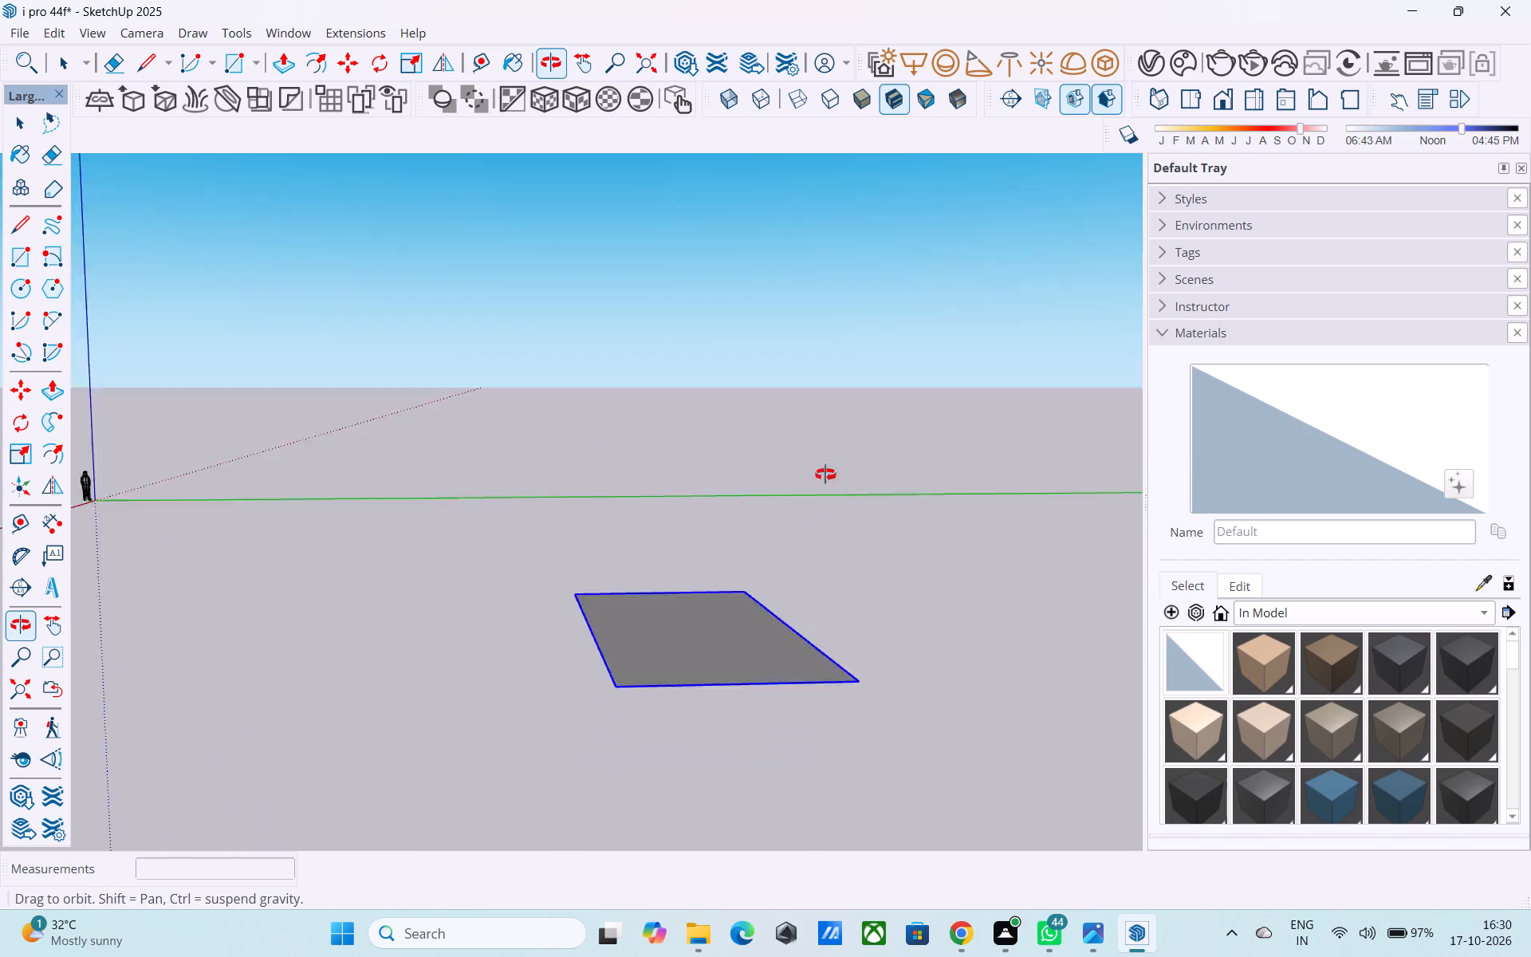
middle_drag(825, 475, 841, 619)
double_click(766, 677)
double_click(709, 632)
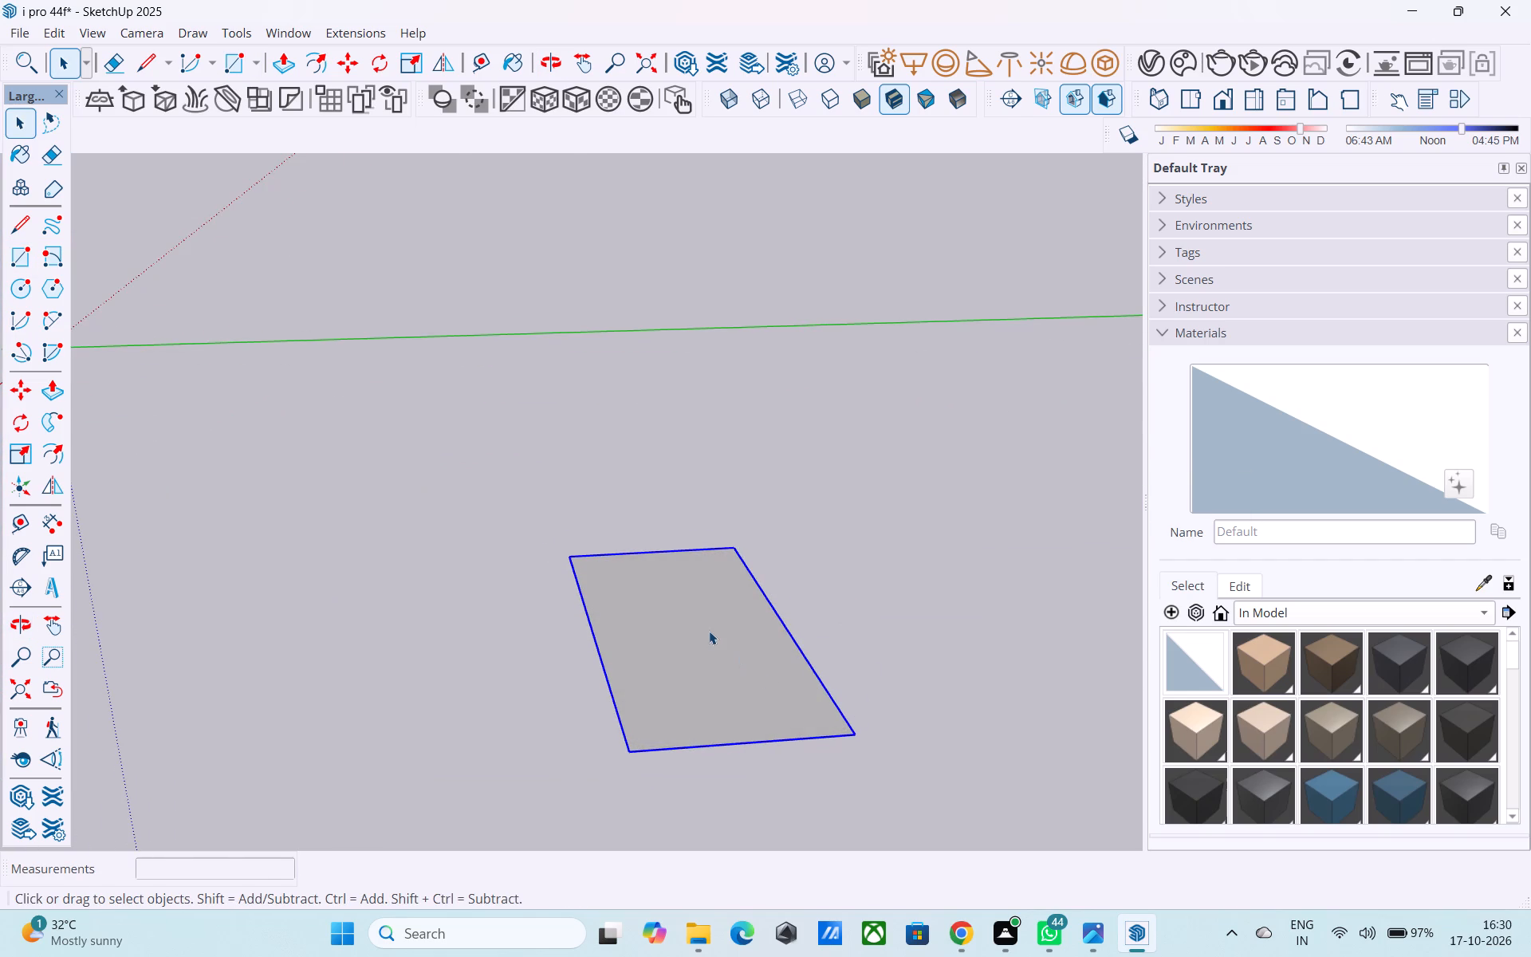
click(682, 647)
key(p)
click(682, 647)
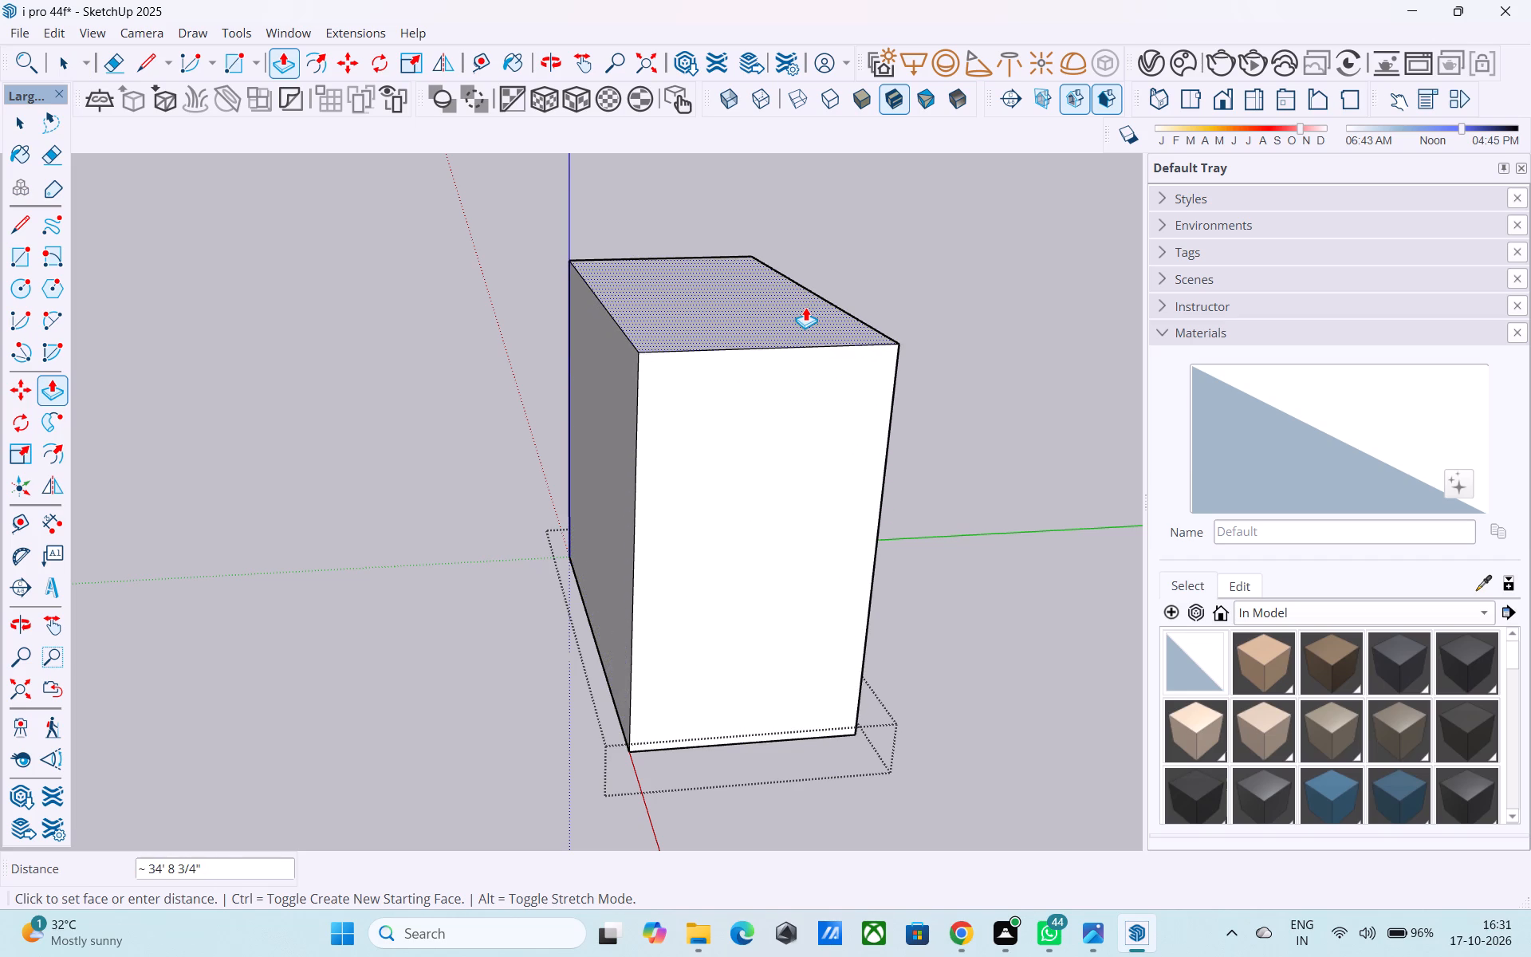
scroll(730, 512, down, 7)
middle_drag(733, 492, 698, 402)
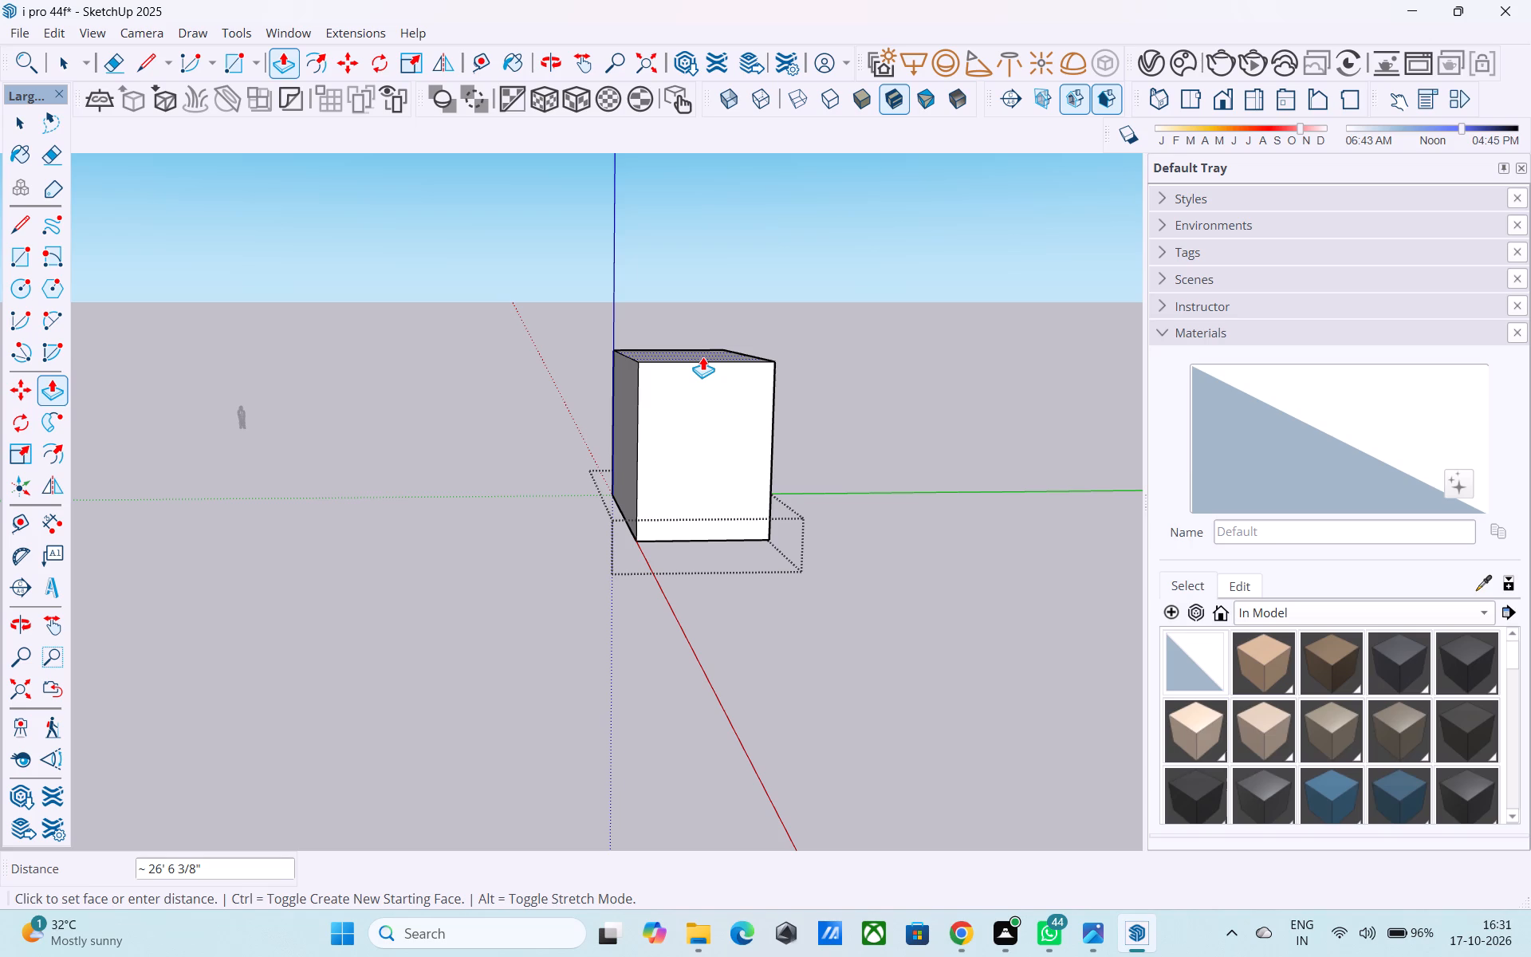
middle_click(705, 360)
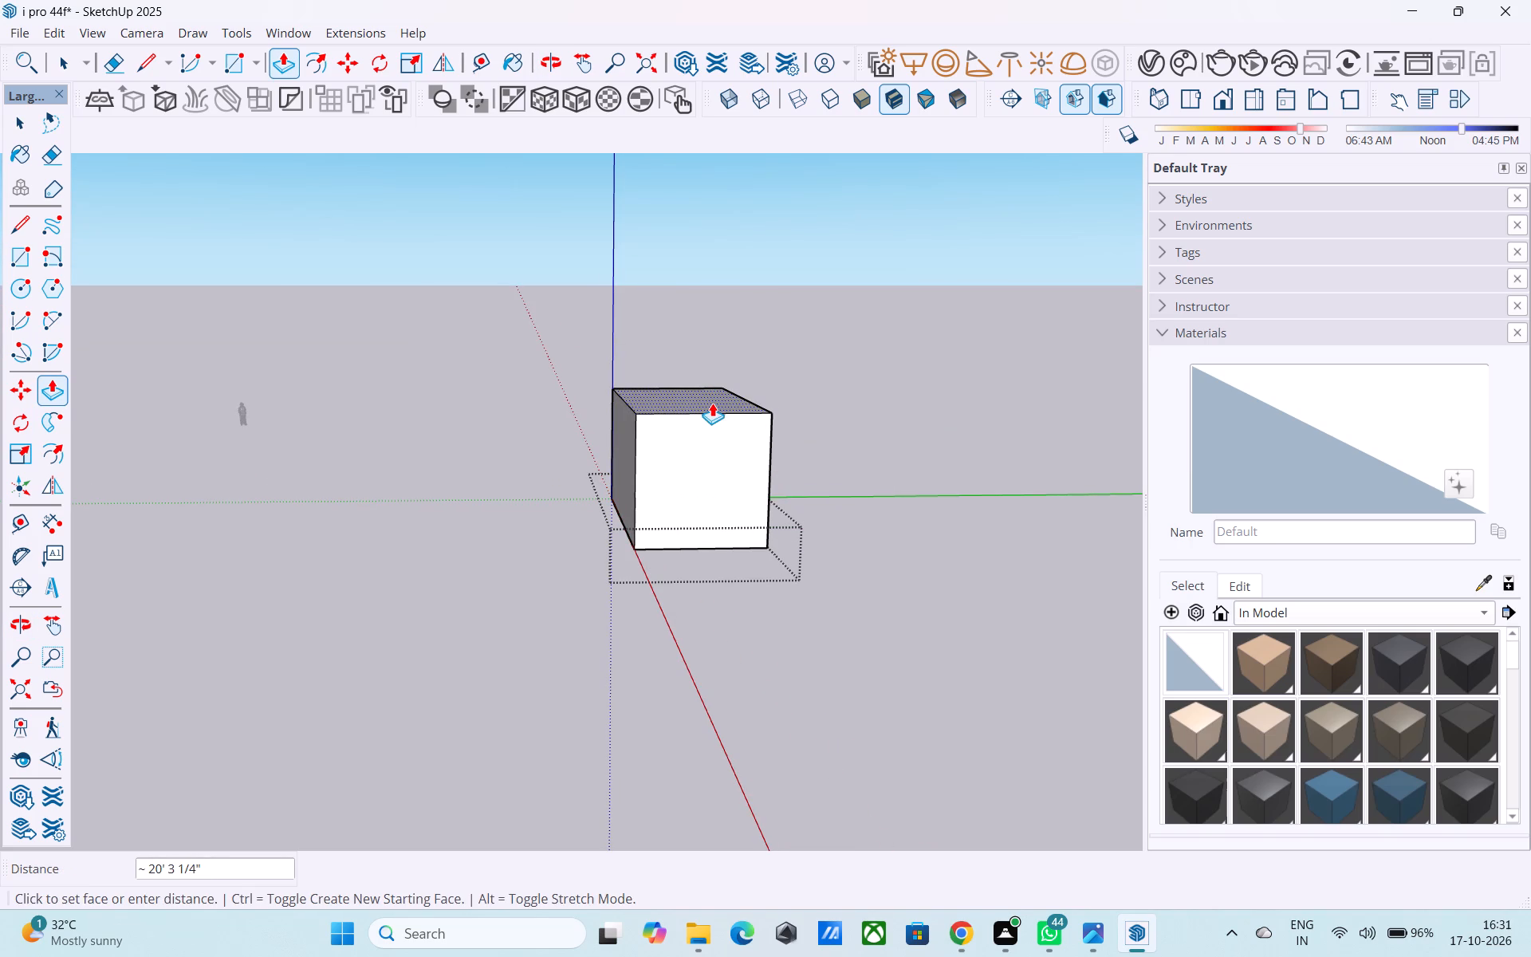
text(12')
key(Return)
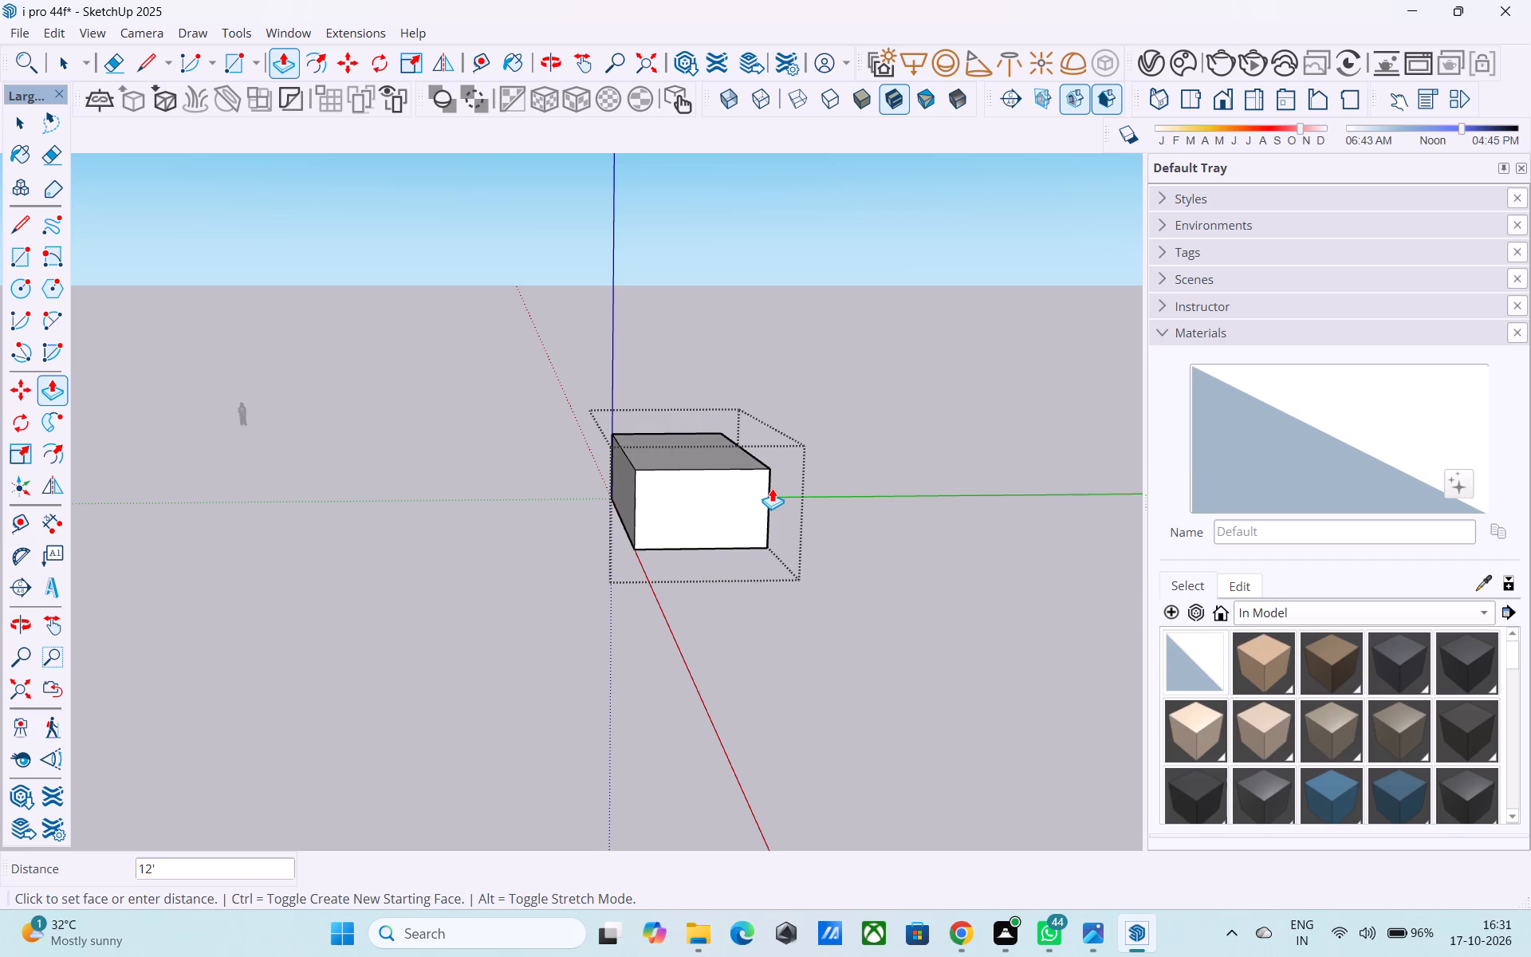
Examine the extruded box from several sides and distances.
scroll(772, 488, down, 1)
scroll(730, 461, up, 4)
middle_drag(691, 503, 626, 502)
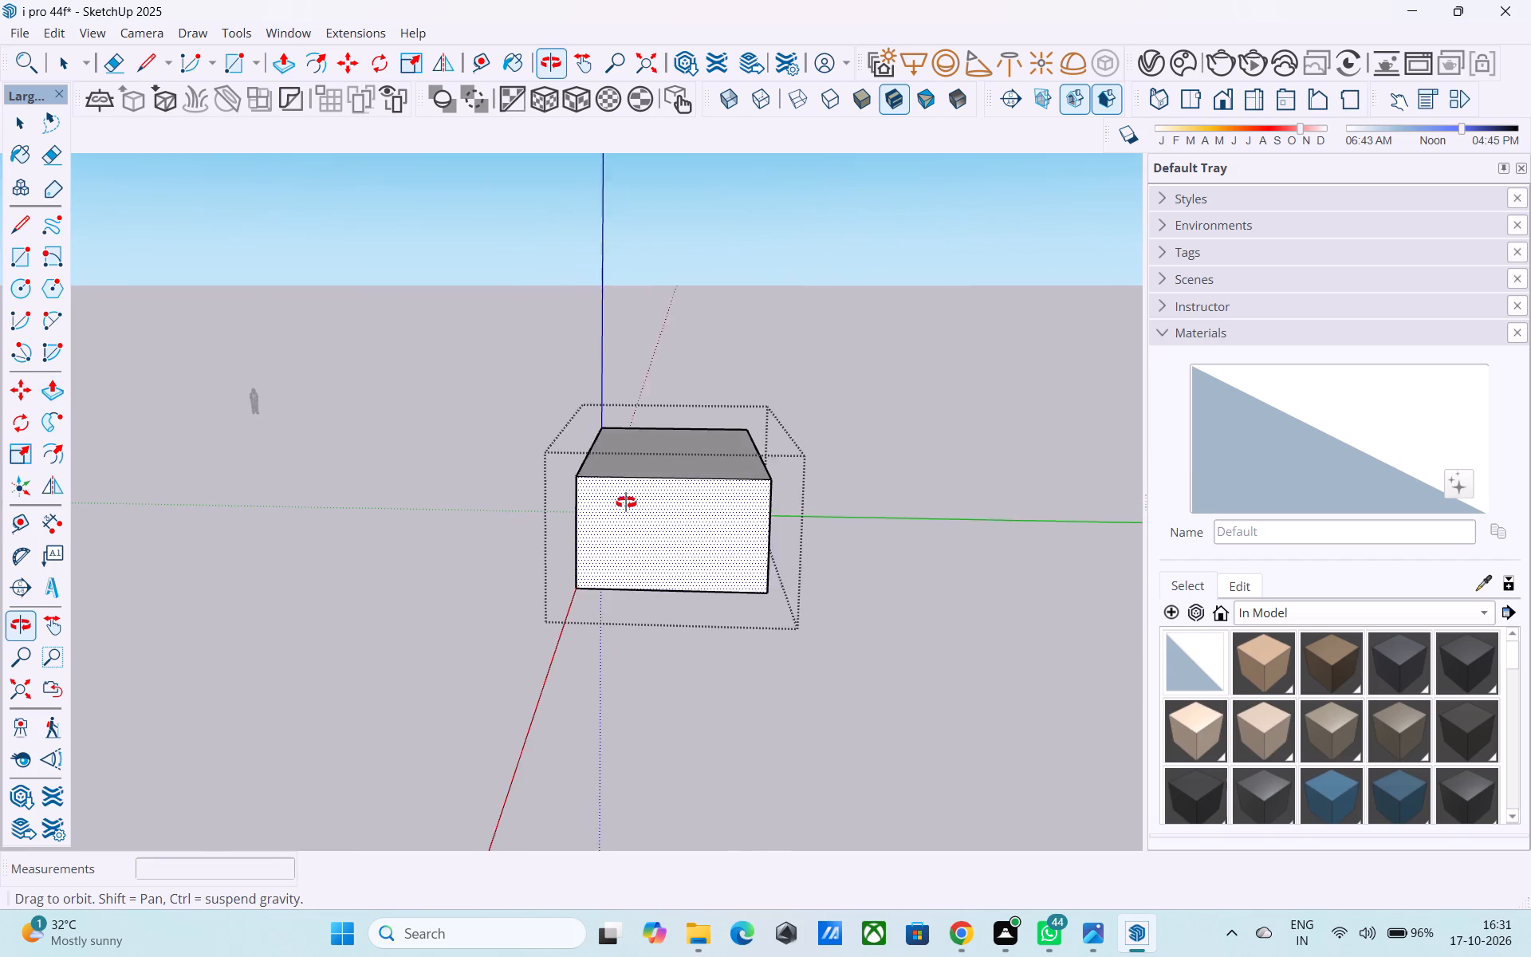
middle_drag(626, 502, 891, 542)
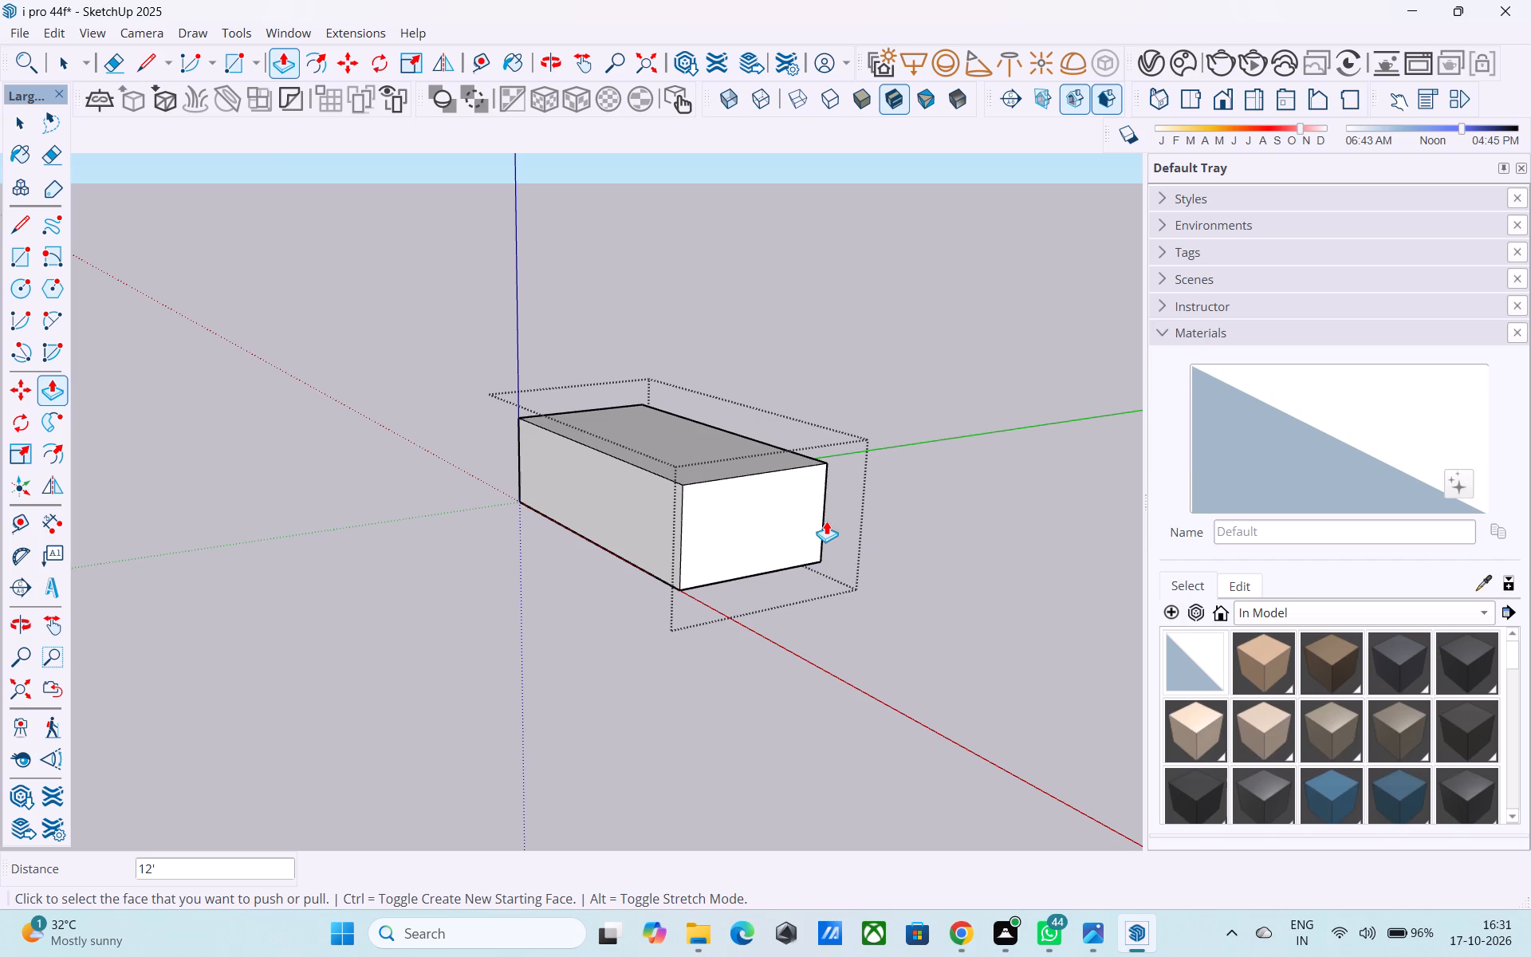
middle_drag(813, 516, 764, 505)
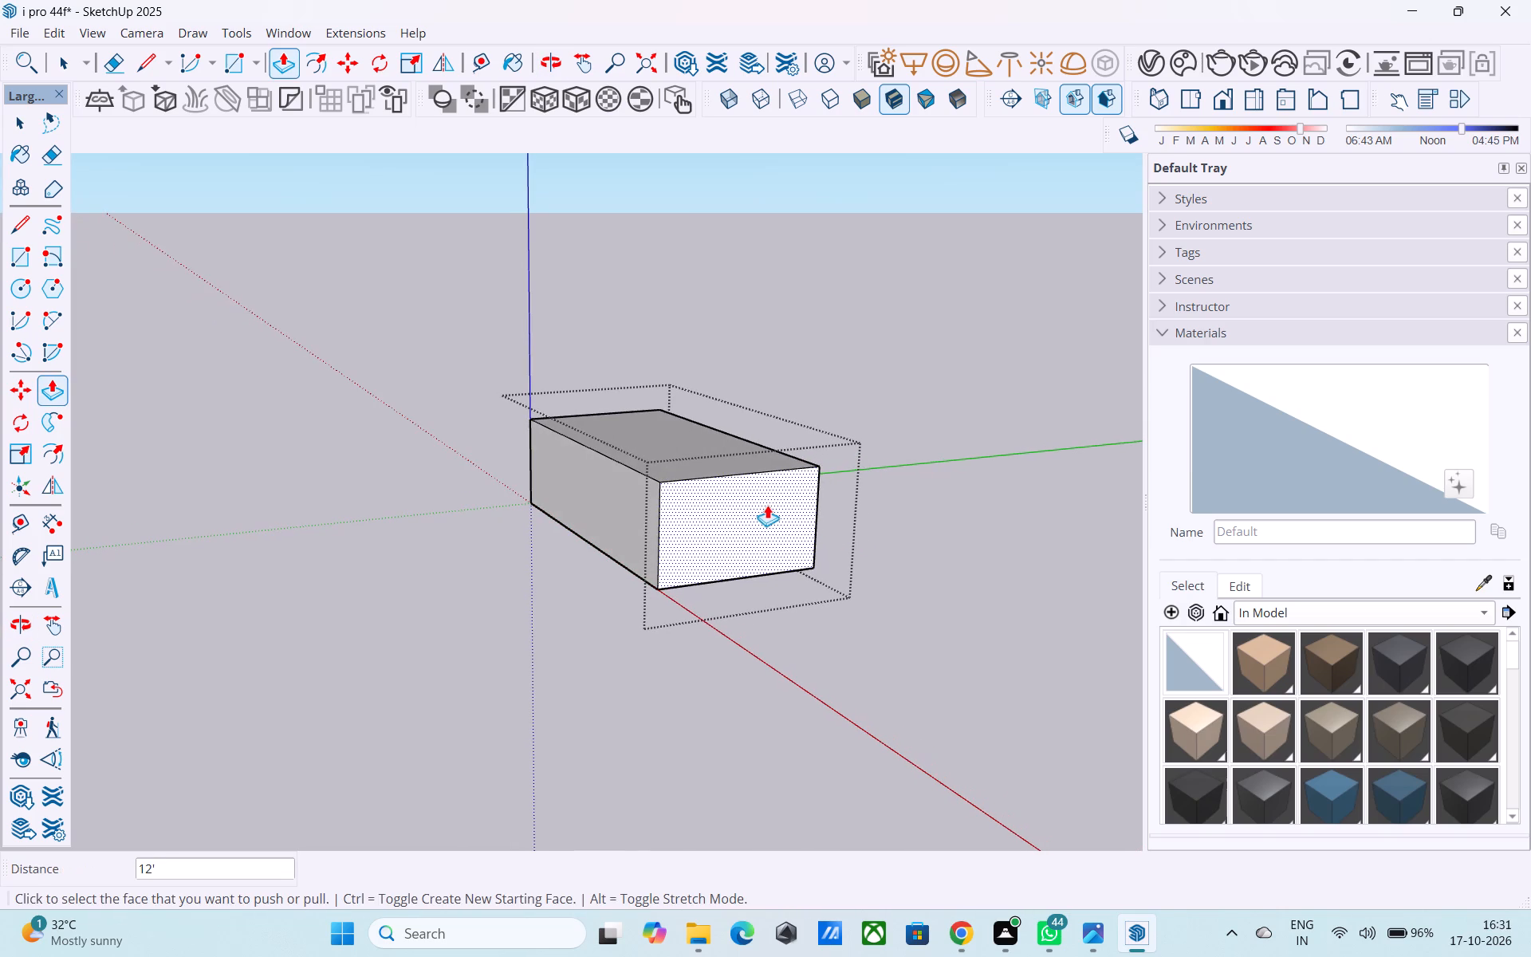
scroll(769, 505, down, 2)
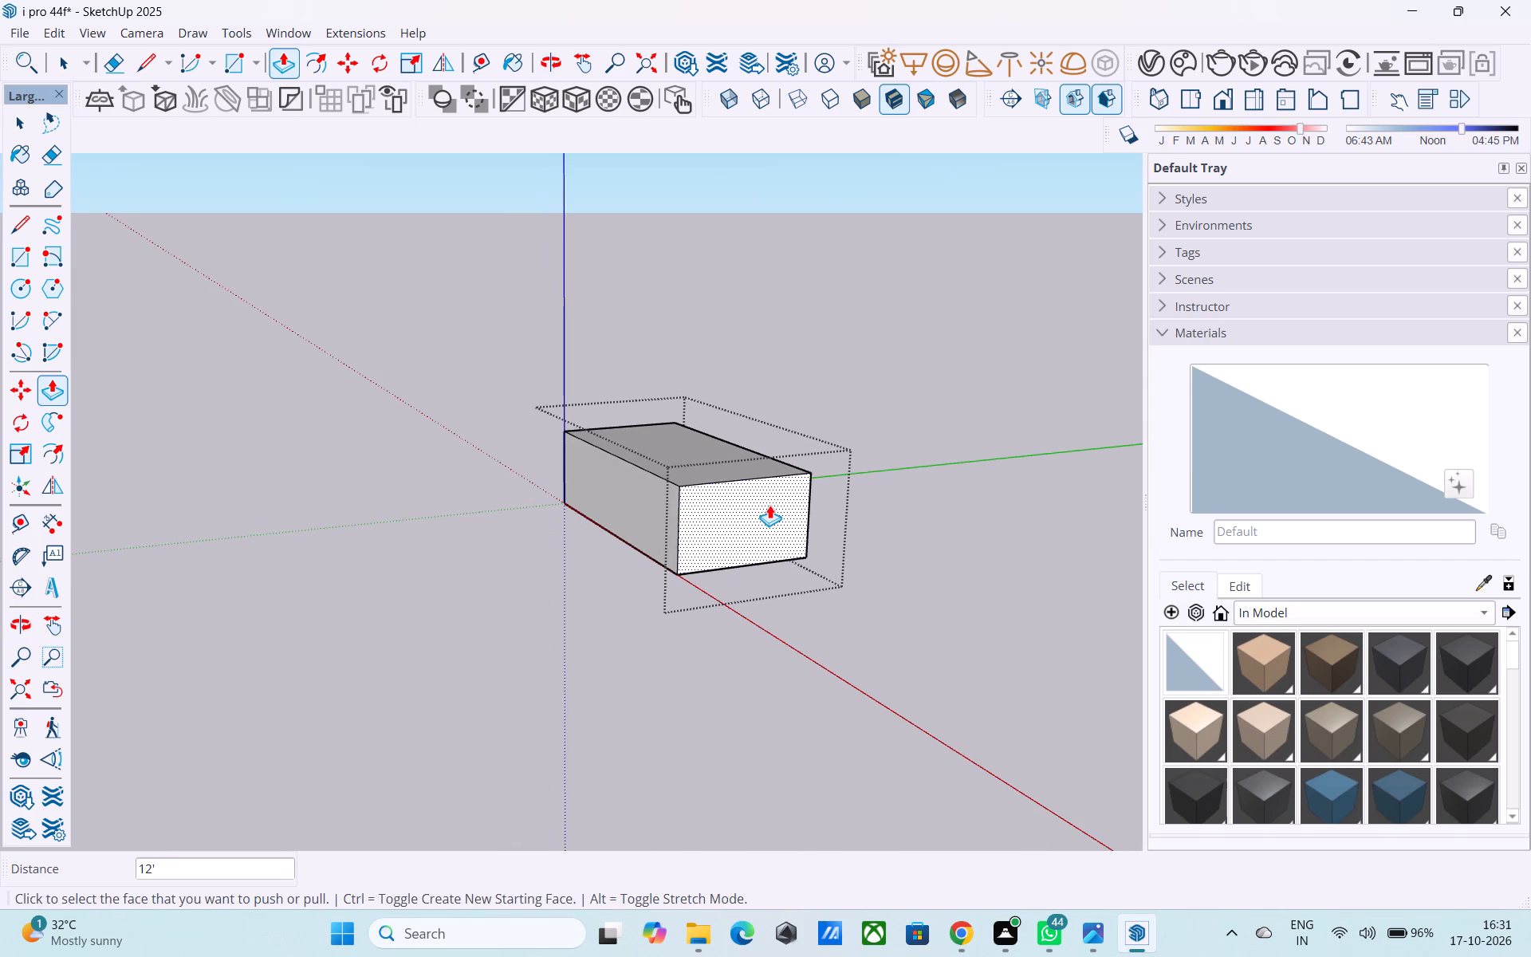
scroll(769, 505, down, 1)
middle_drag(769, 505, 679, 530)
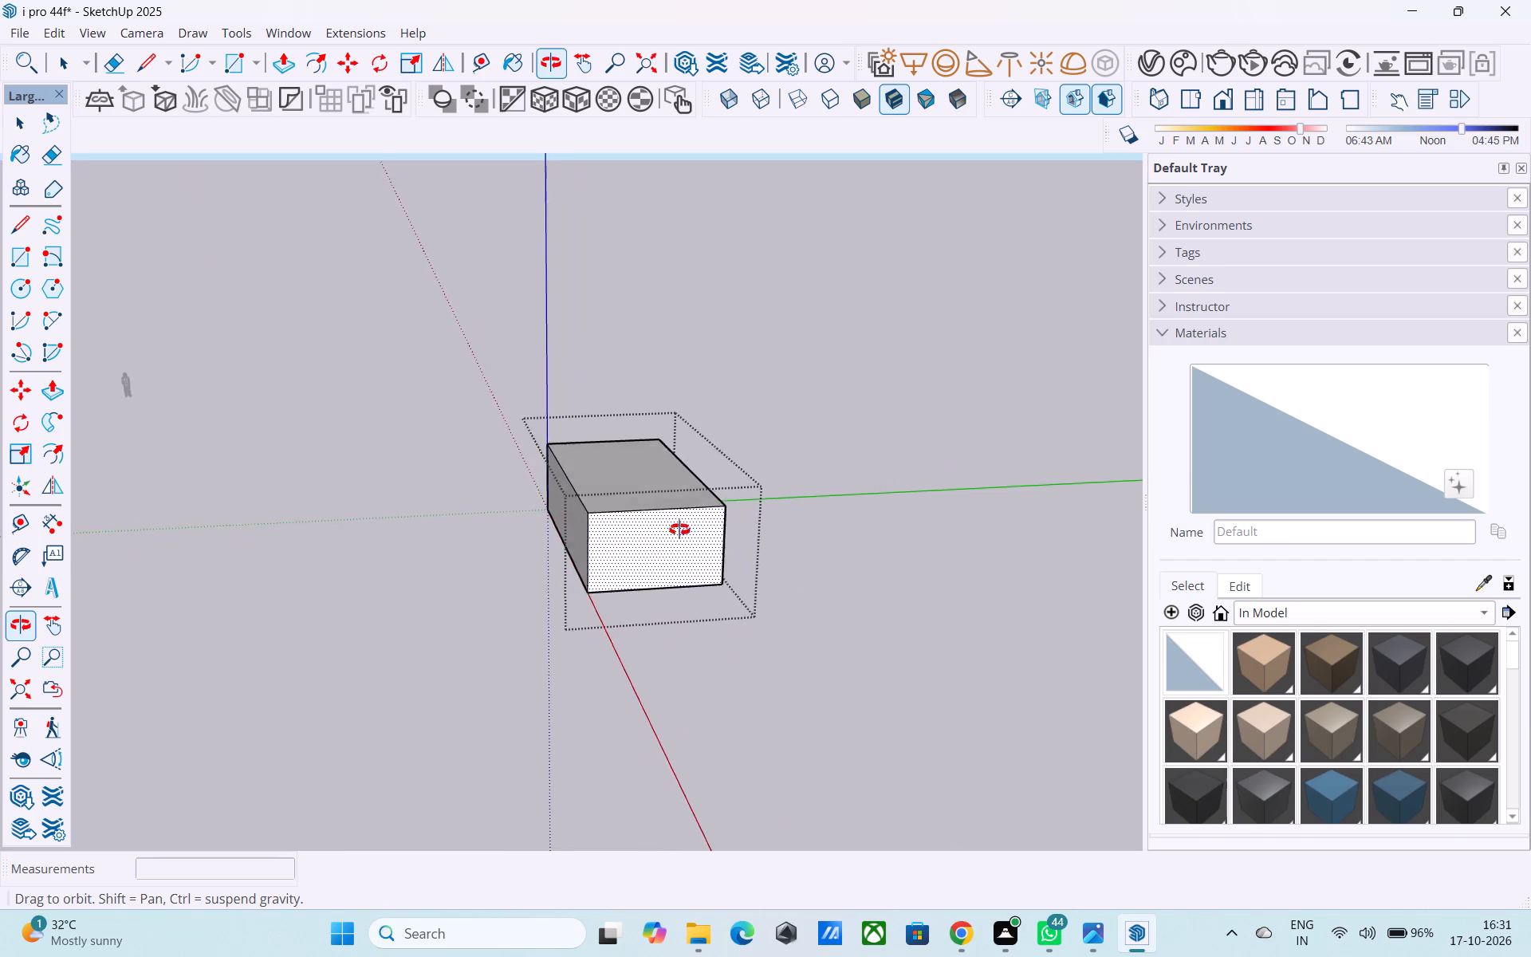
middle_drag(679, 530, 751, 555)
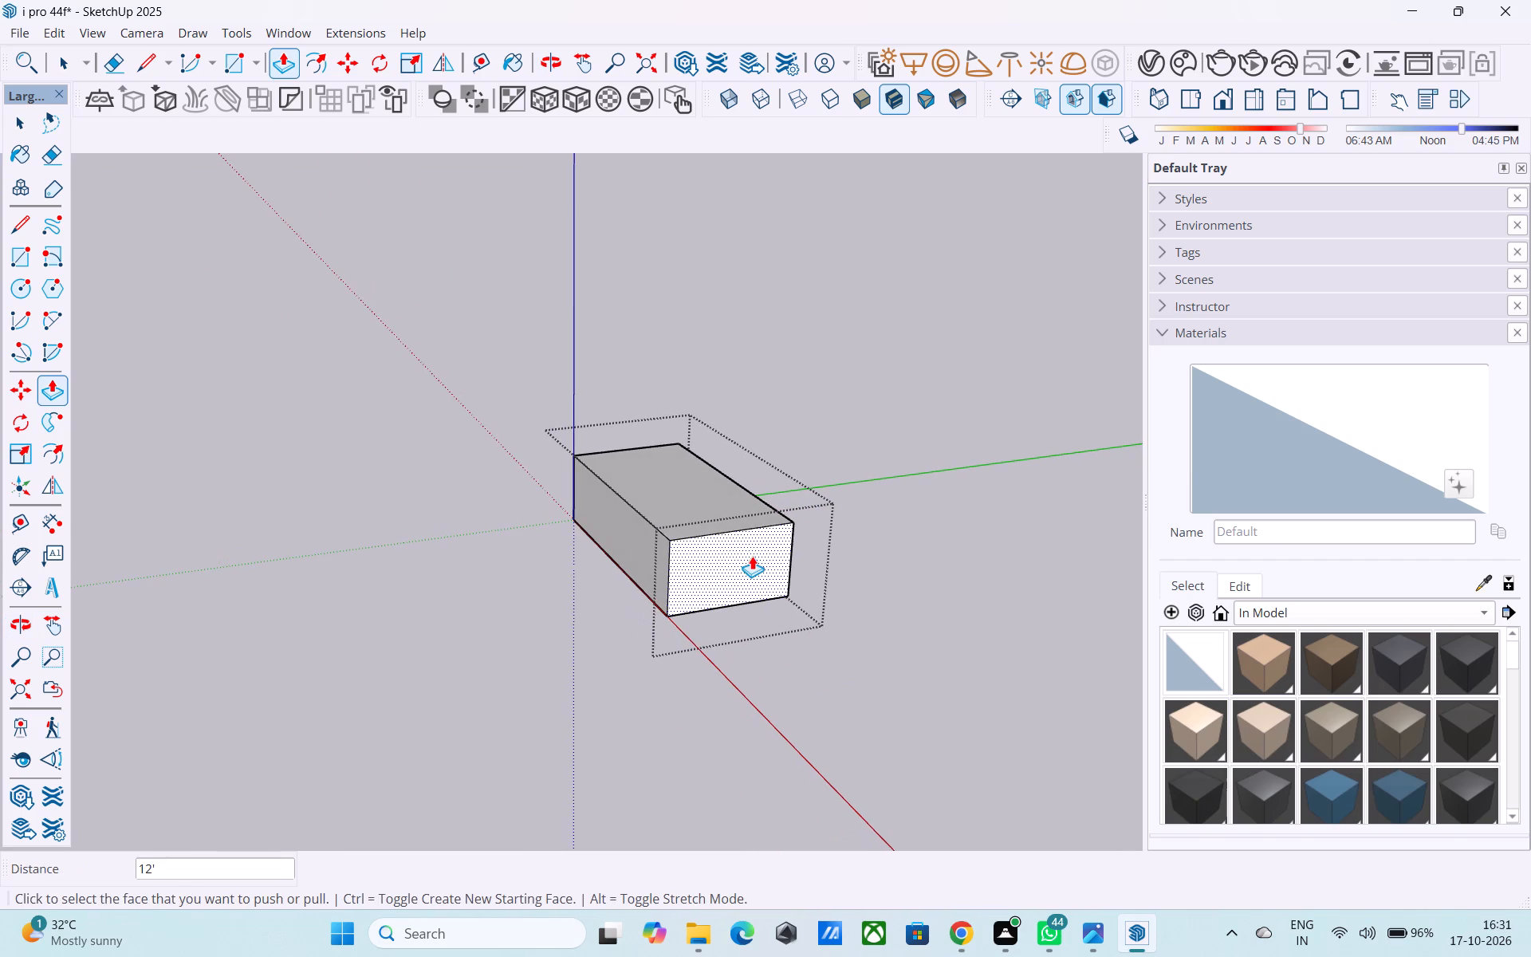
scroll(752, 556, down, 2)
middle_drag(724, 581, 848, 601)
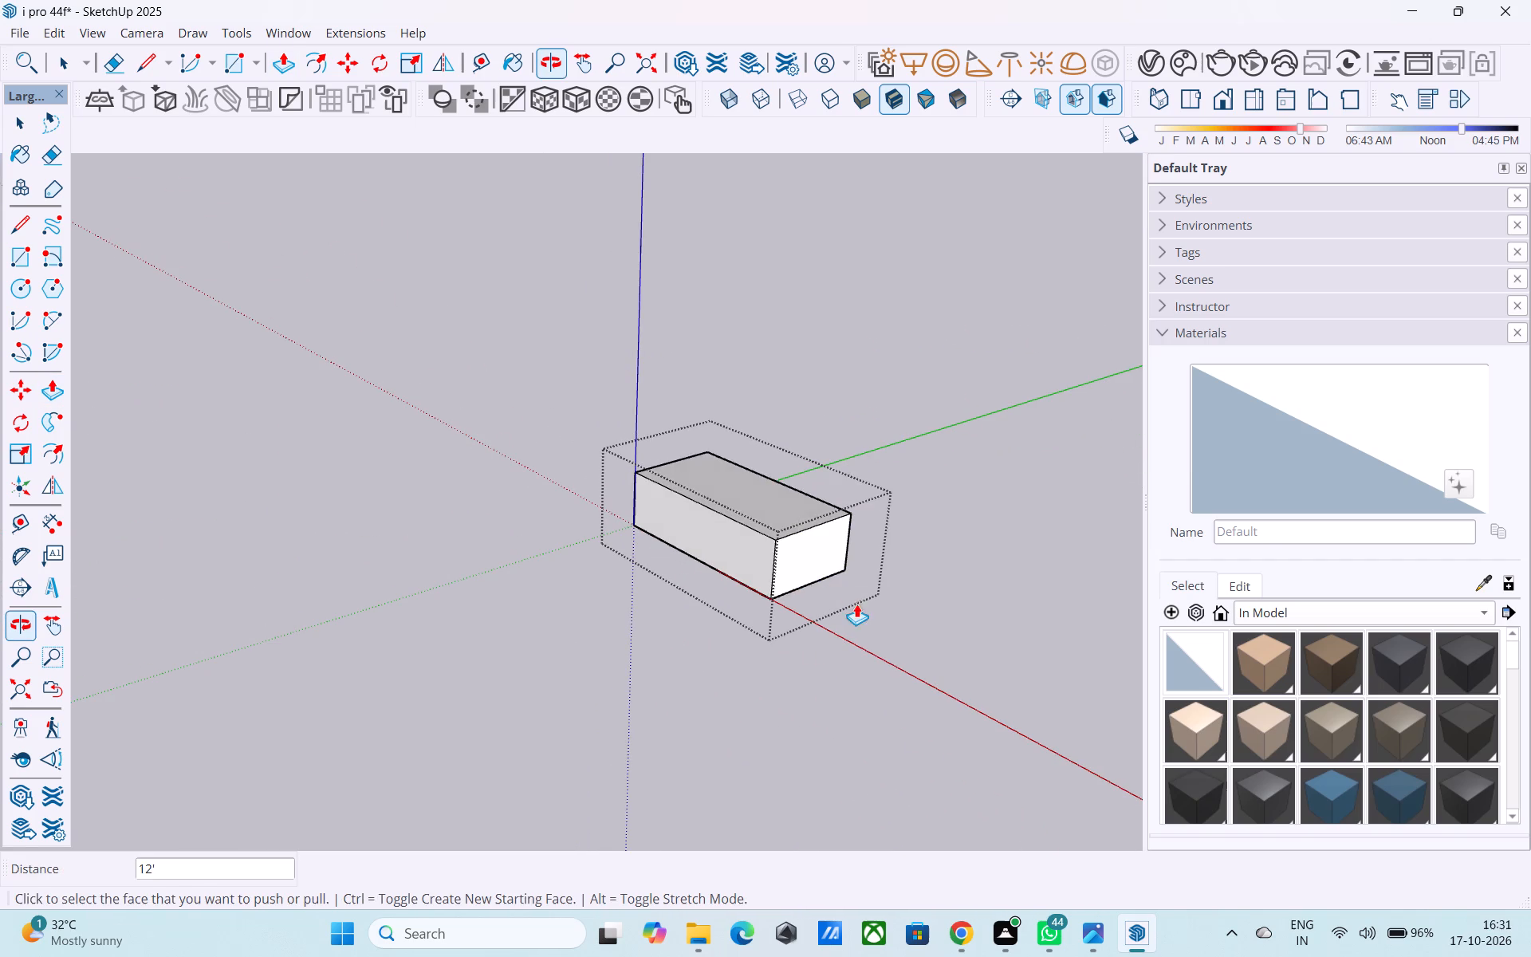
Draw a 12' vertical line at the midpoint of the box's long side face along the red axis, splitting it in half.
middle_drag(788, 516, 256, 525)
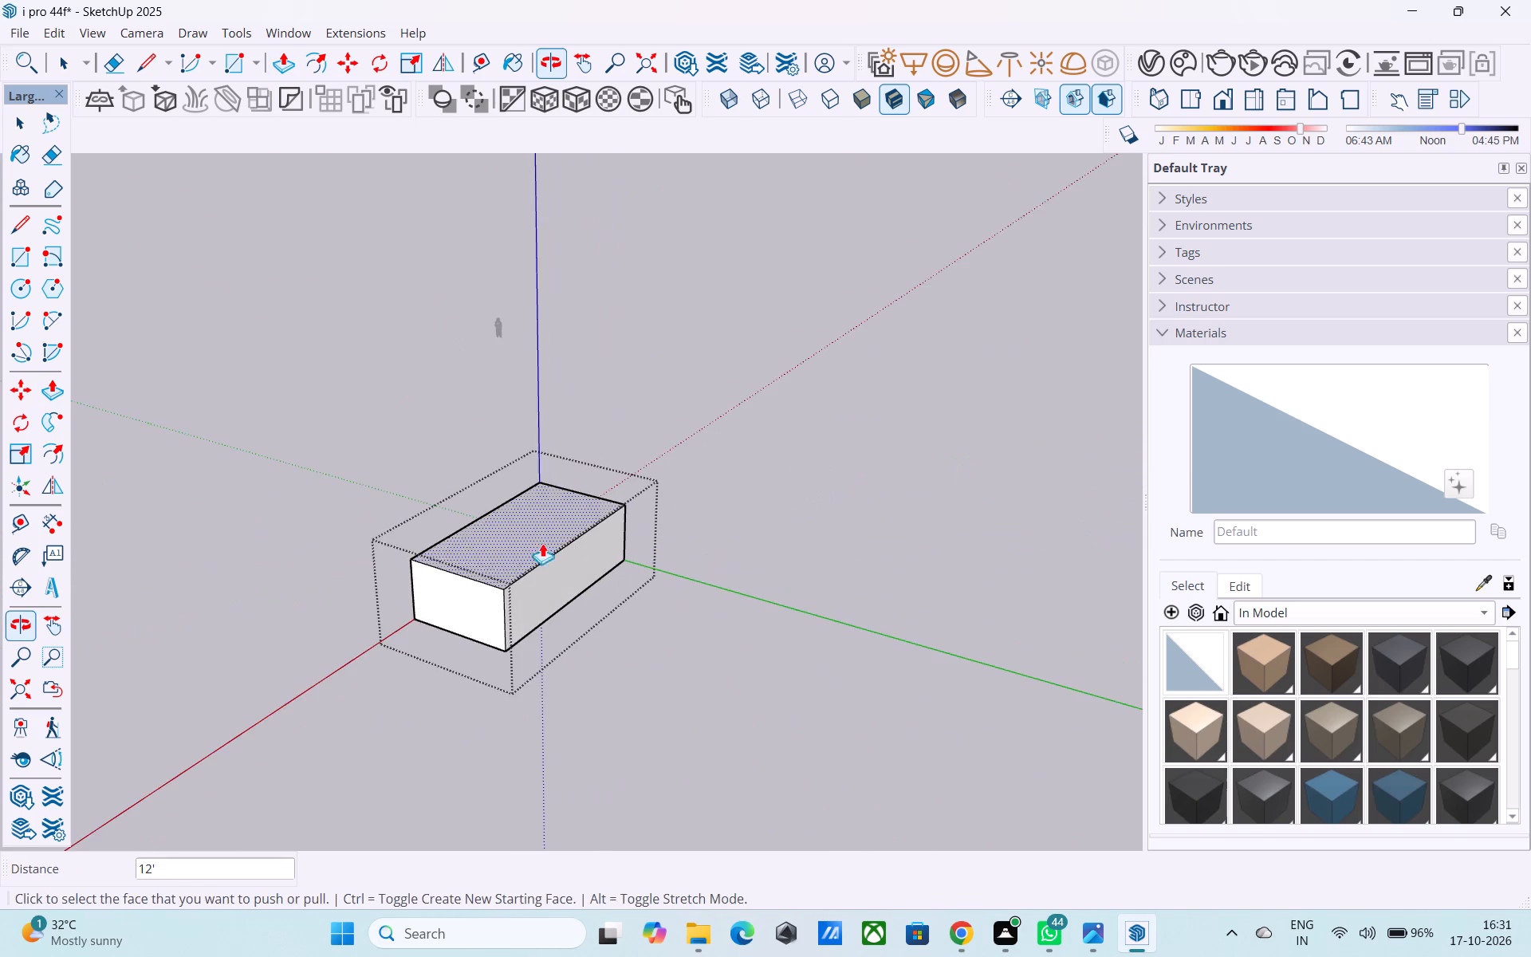
middle_drag(524, 448, 733, 513)
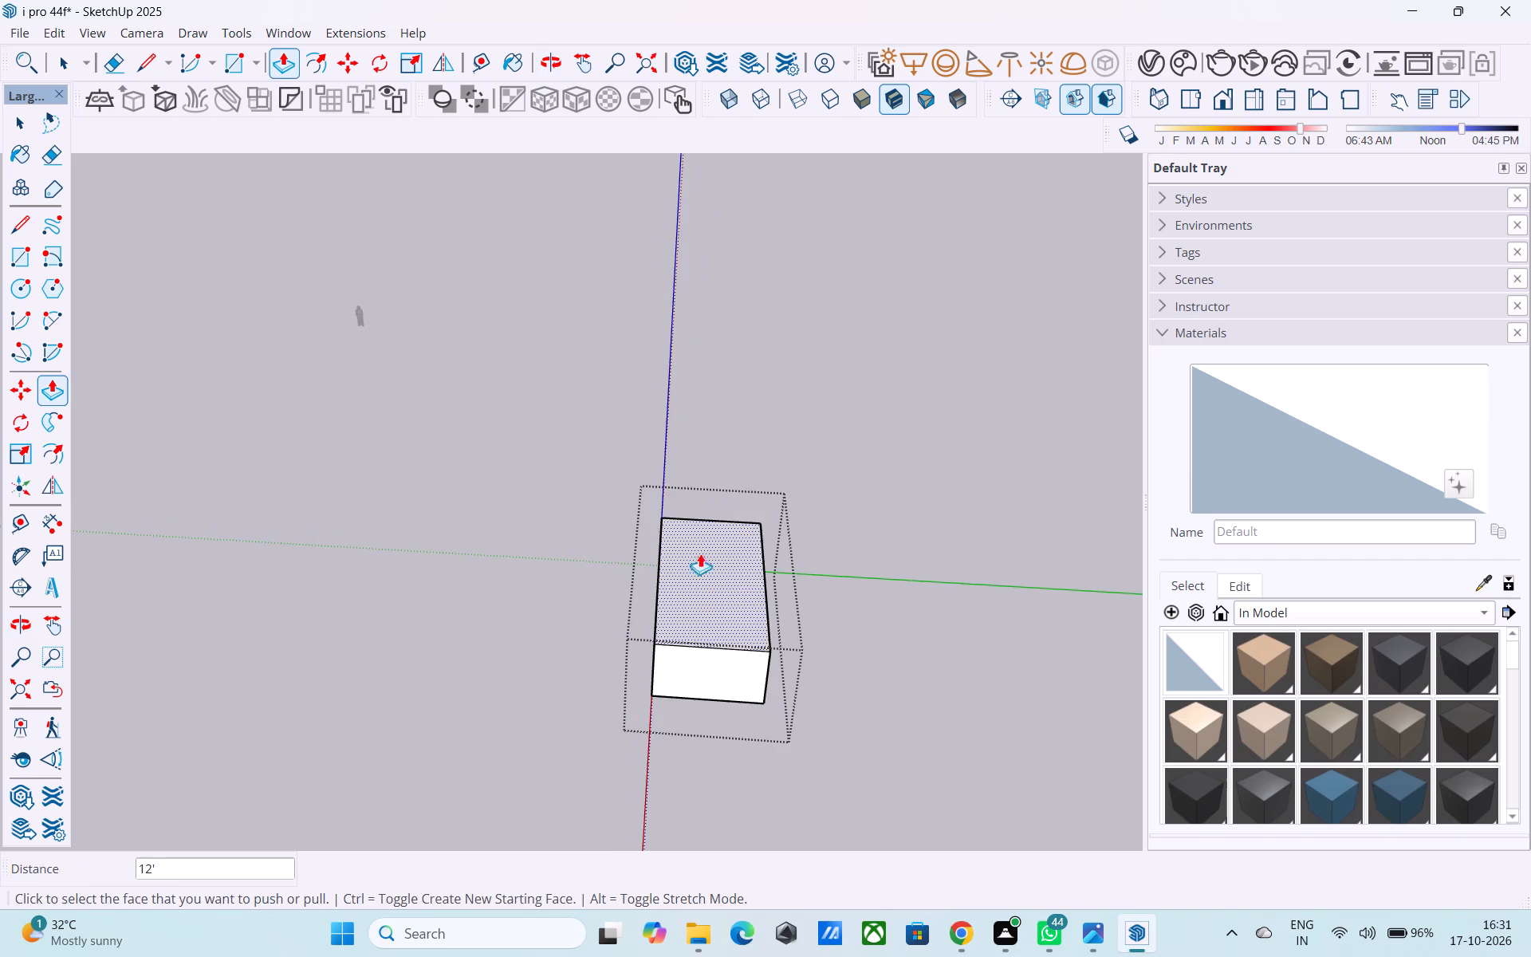
scroll(695, 574, up, 3)
middle_drag(678, 607, 980, 658)
scroll(825, 517, up, 4)
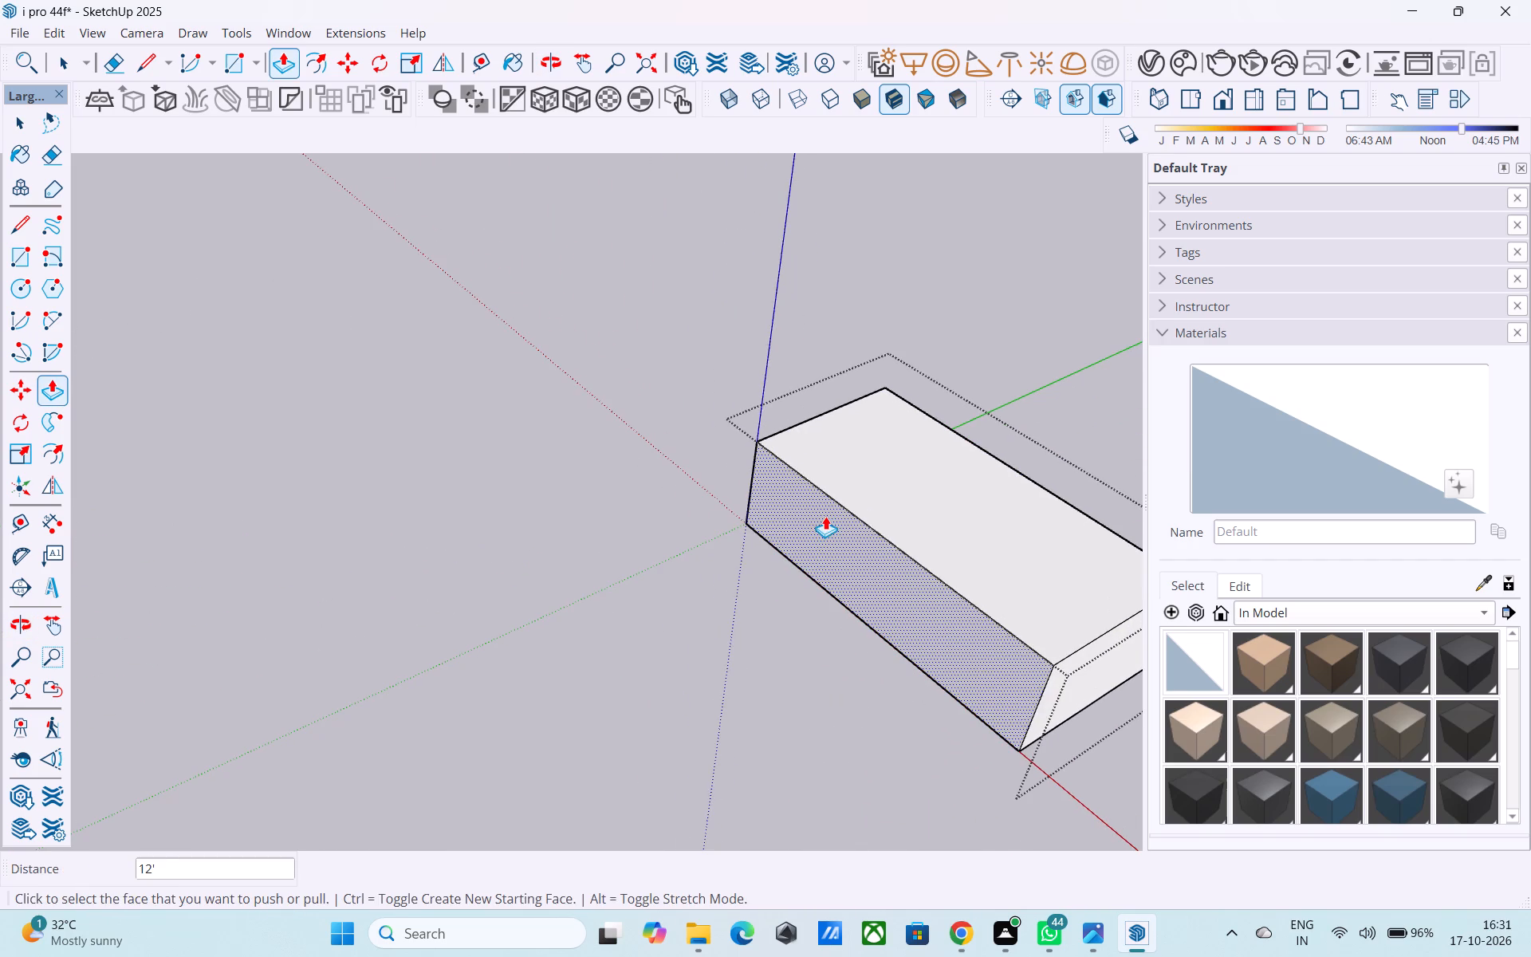
key(space)
key(l)
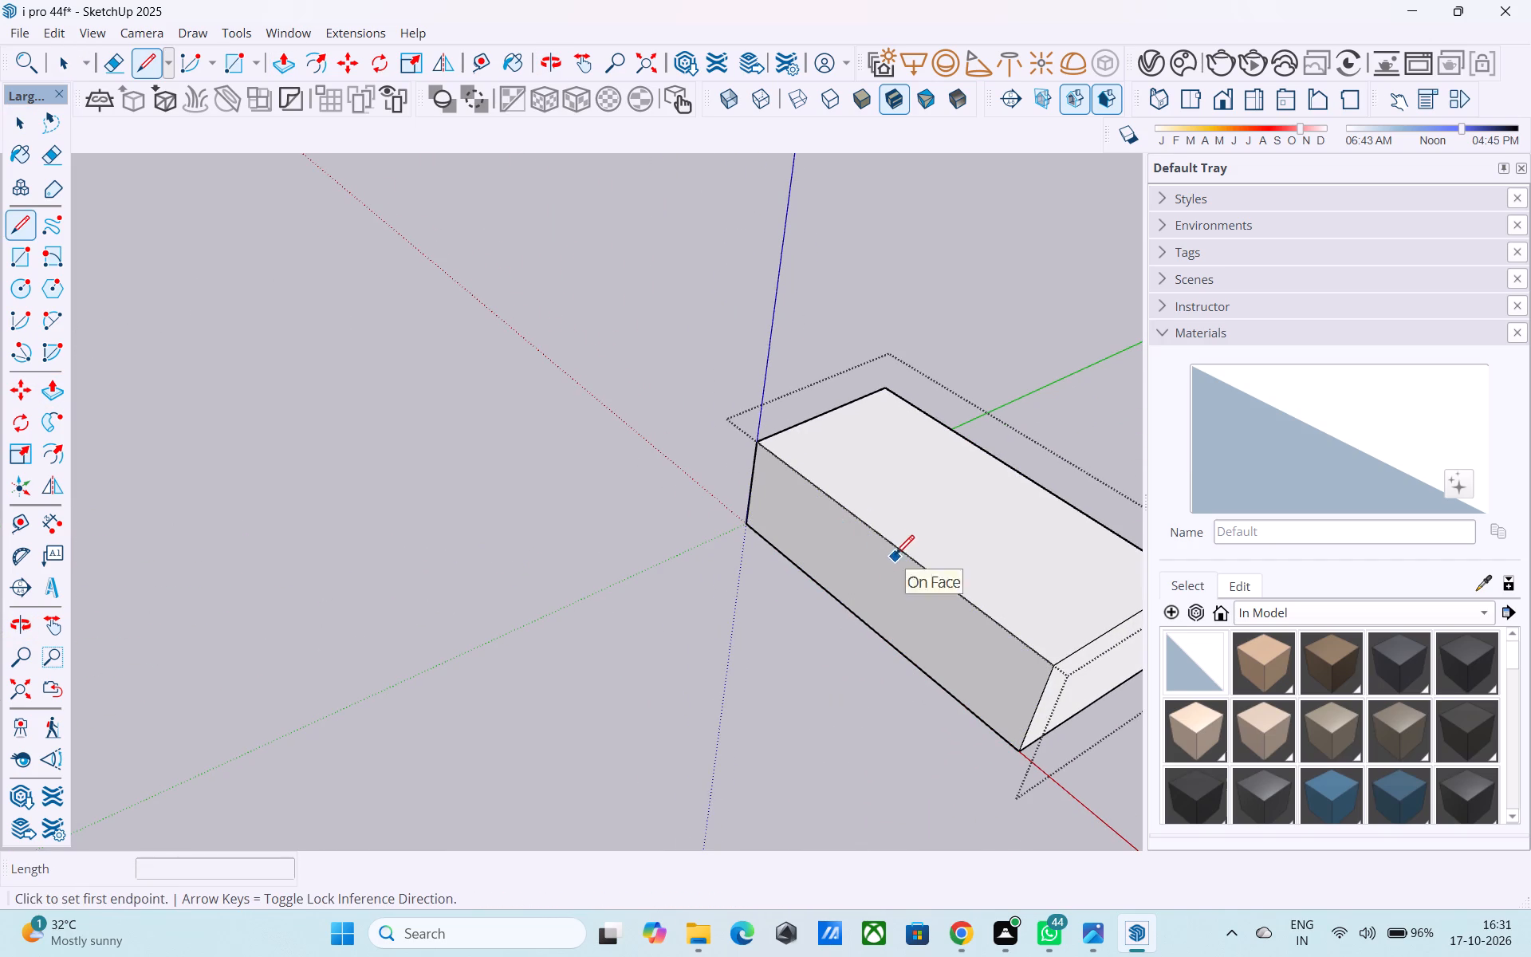
click(886, 545)
click(867, 628)
Push/Pull the half of the split long face nearest the origin outward 20' to form a side wing.
key(space)
click(839, 565)
key(p)
click(837, 561)
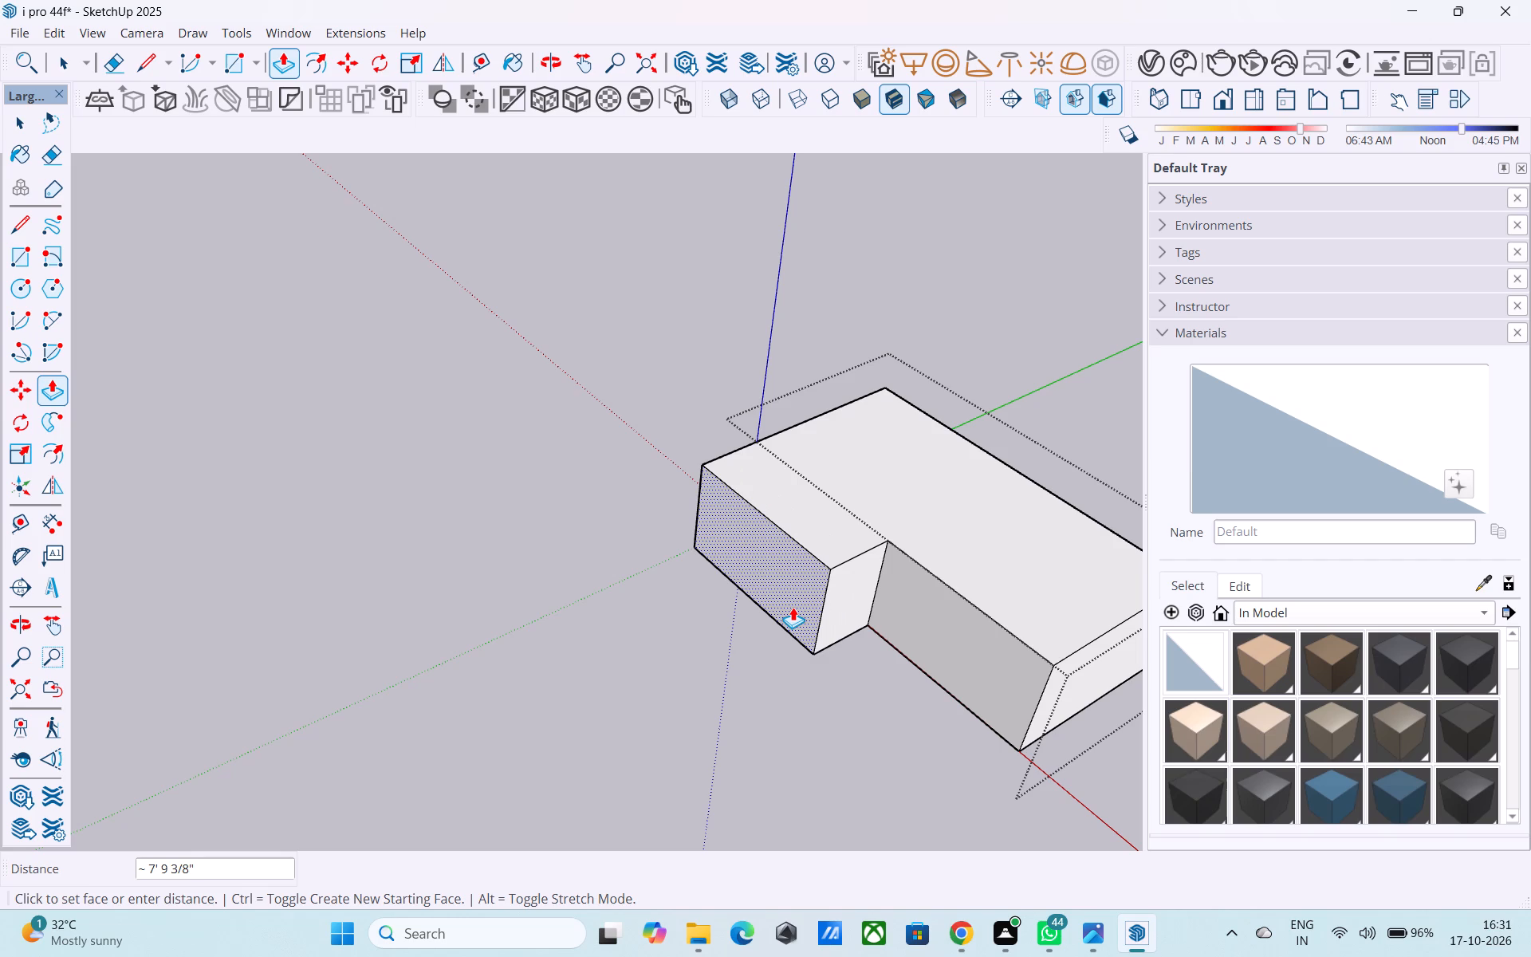
text(20')
key(Return)
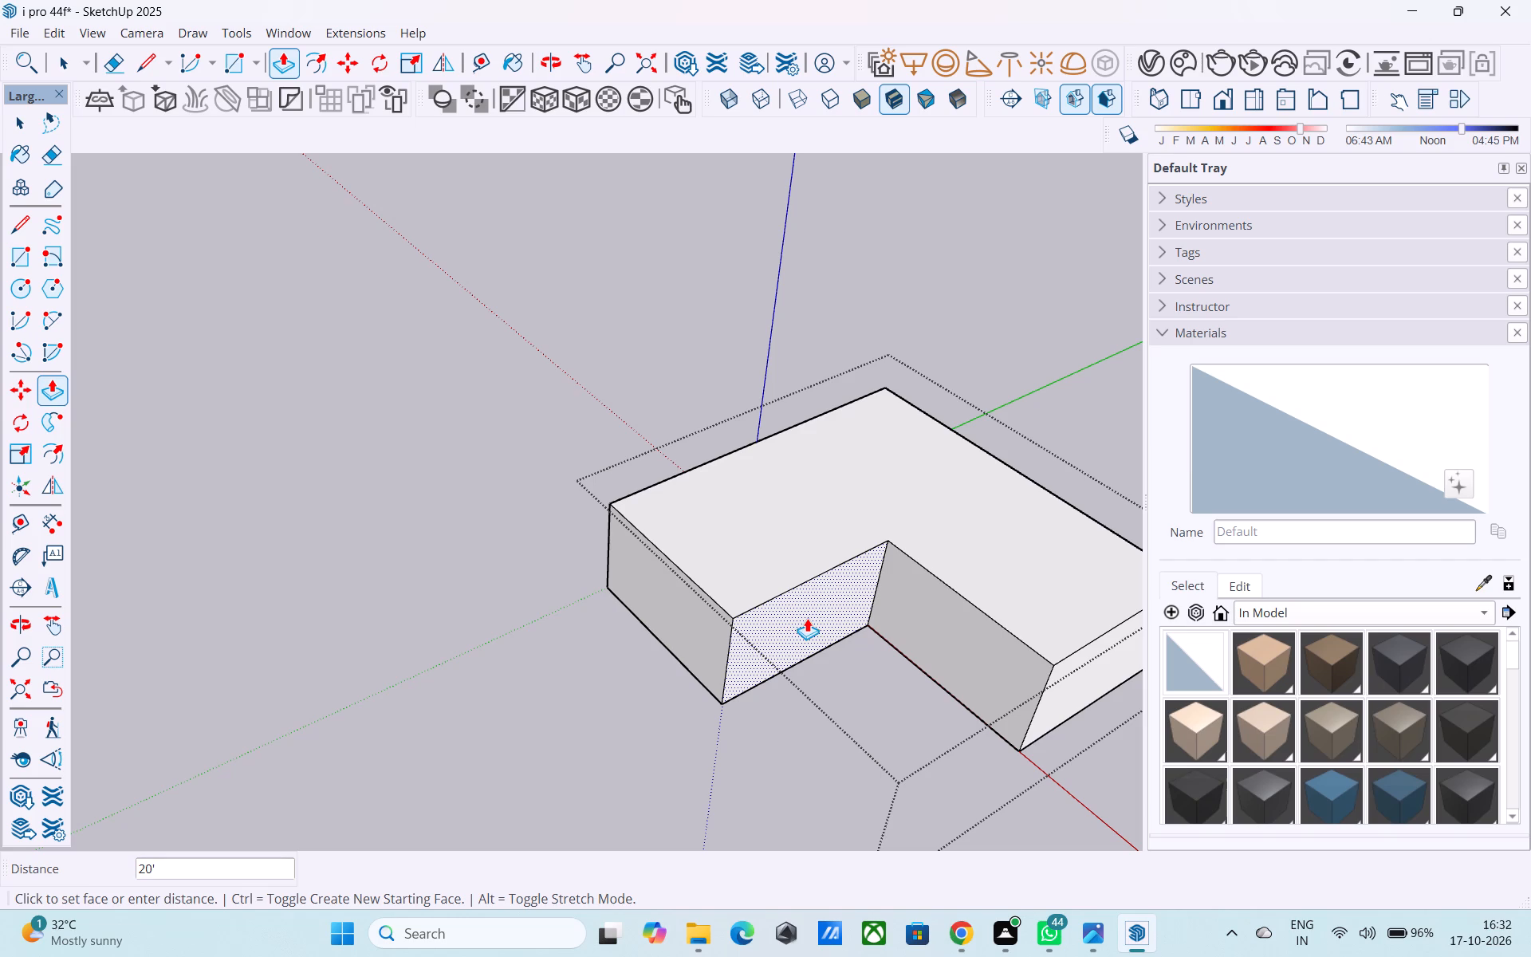
Draw a 20' line across the top from the inner corner to the opposite long edge, and continue it down that side face.
scroll(807, 618, down, 3)
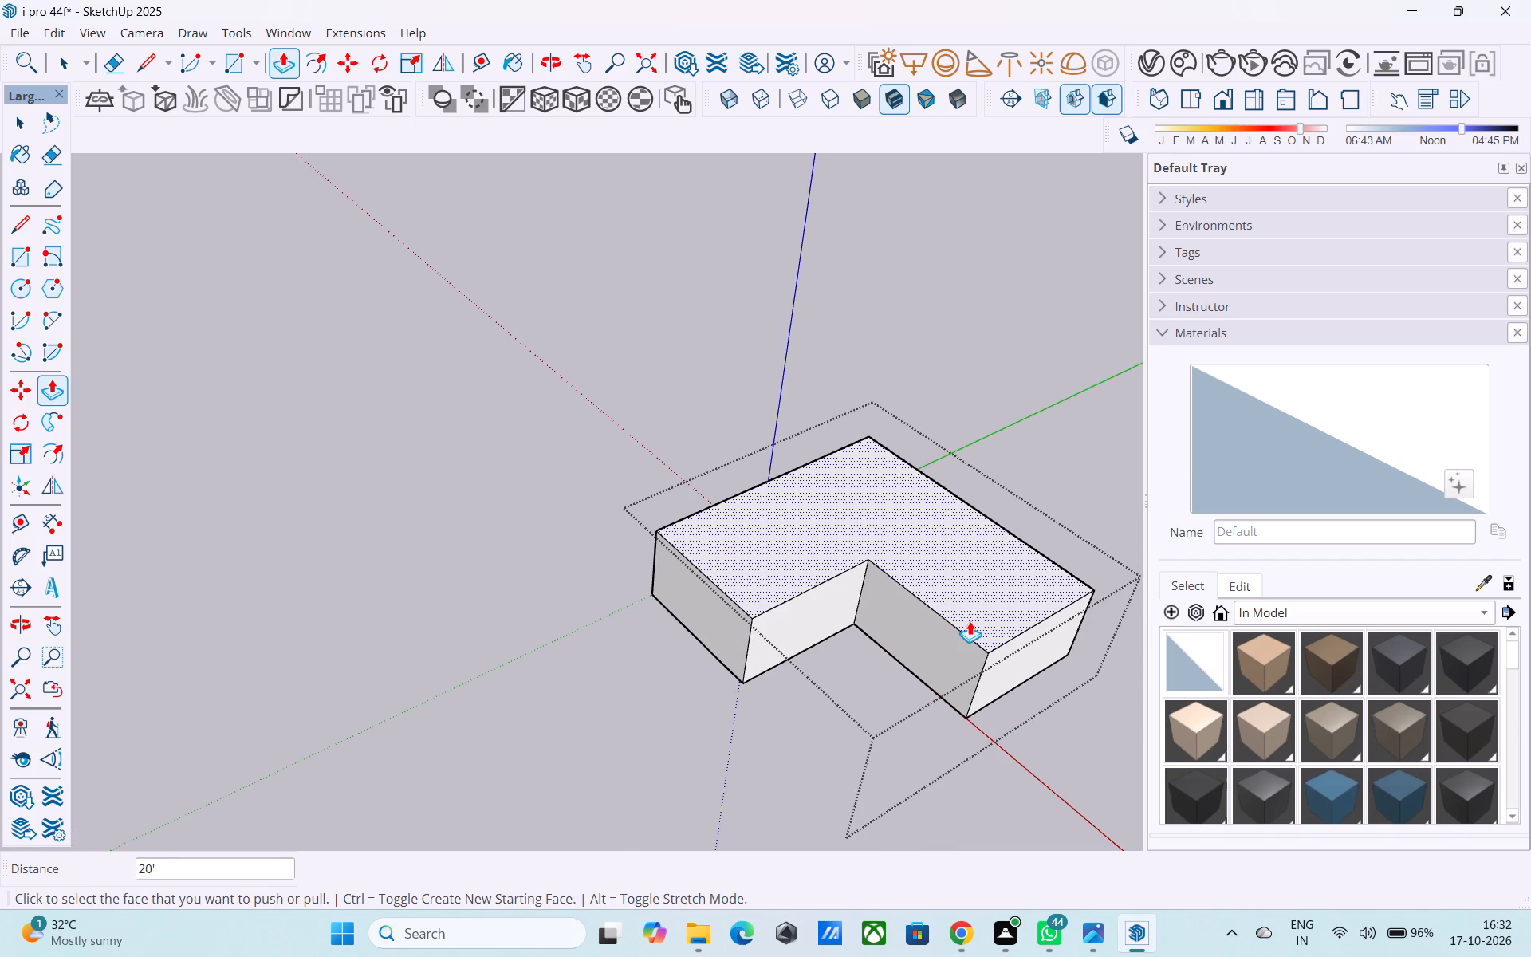
scroll(970, 621, down, 1)
middle_drag(970, 621, 960, 598)
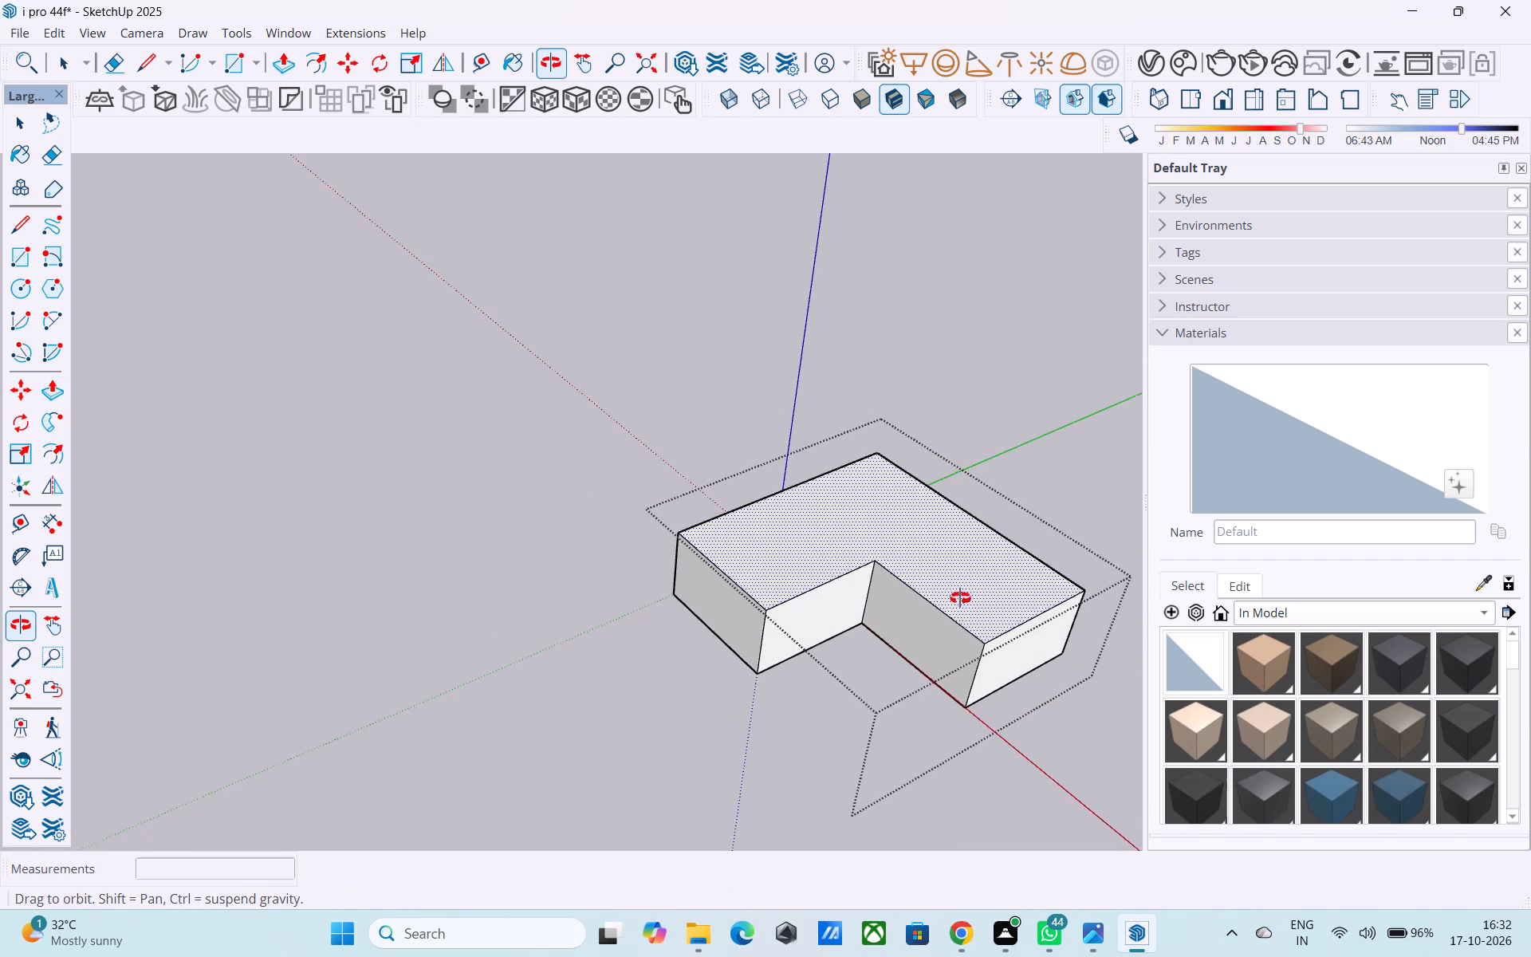
middle_drag(960, 598, 948, 551)
middle_drag(915, 538, 458, 498)
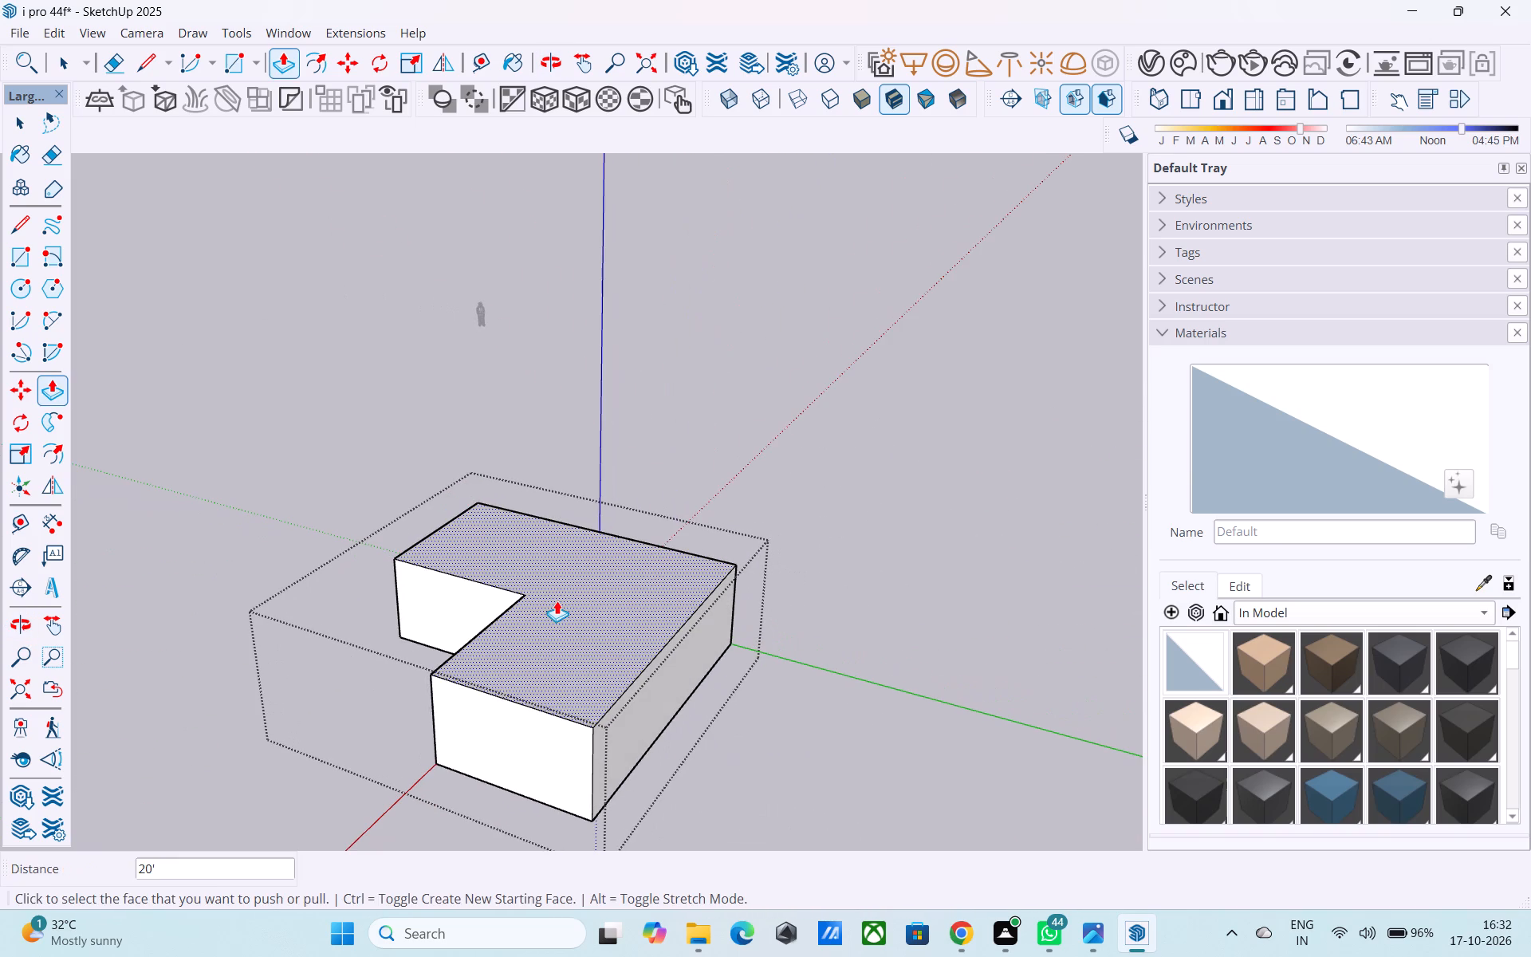
key(l)
click(521, 597)
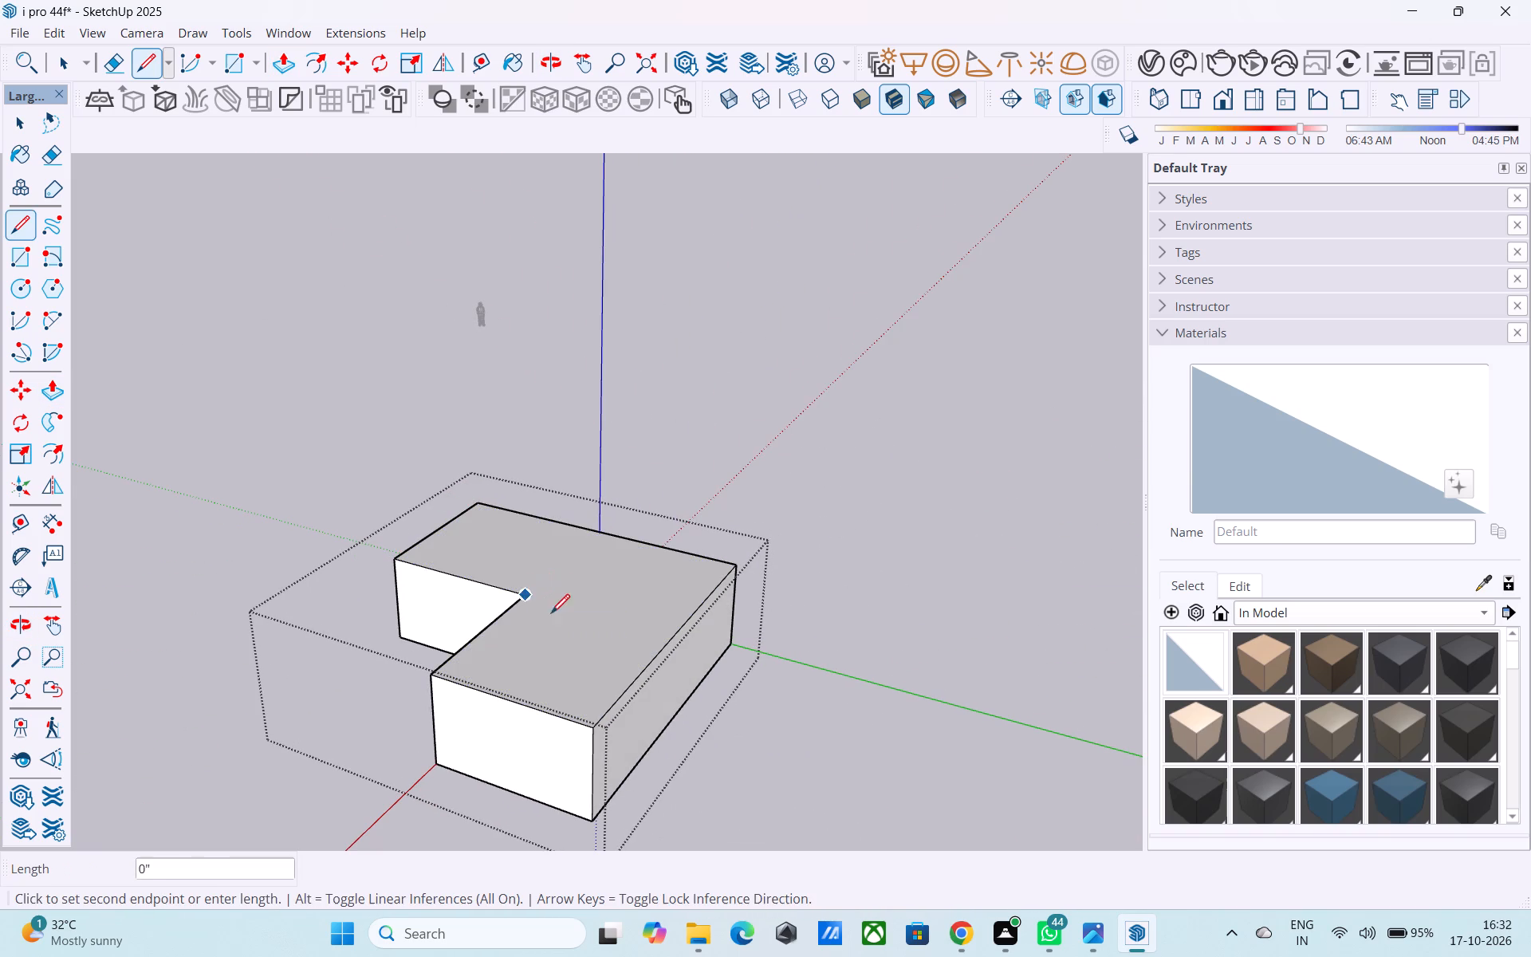
click(677, 642)
click(675, 639)
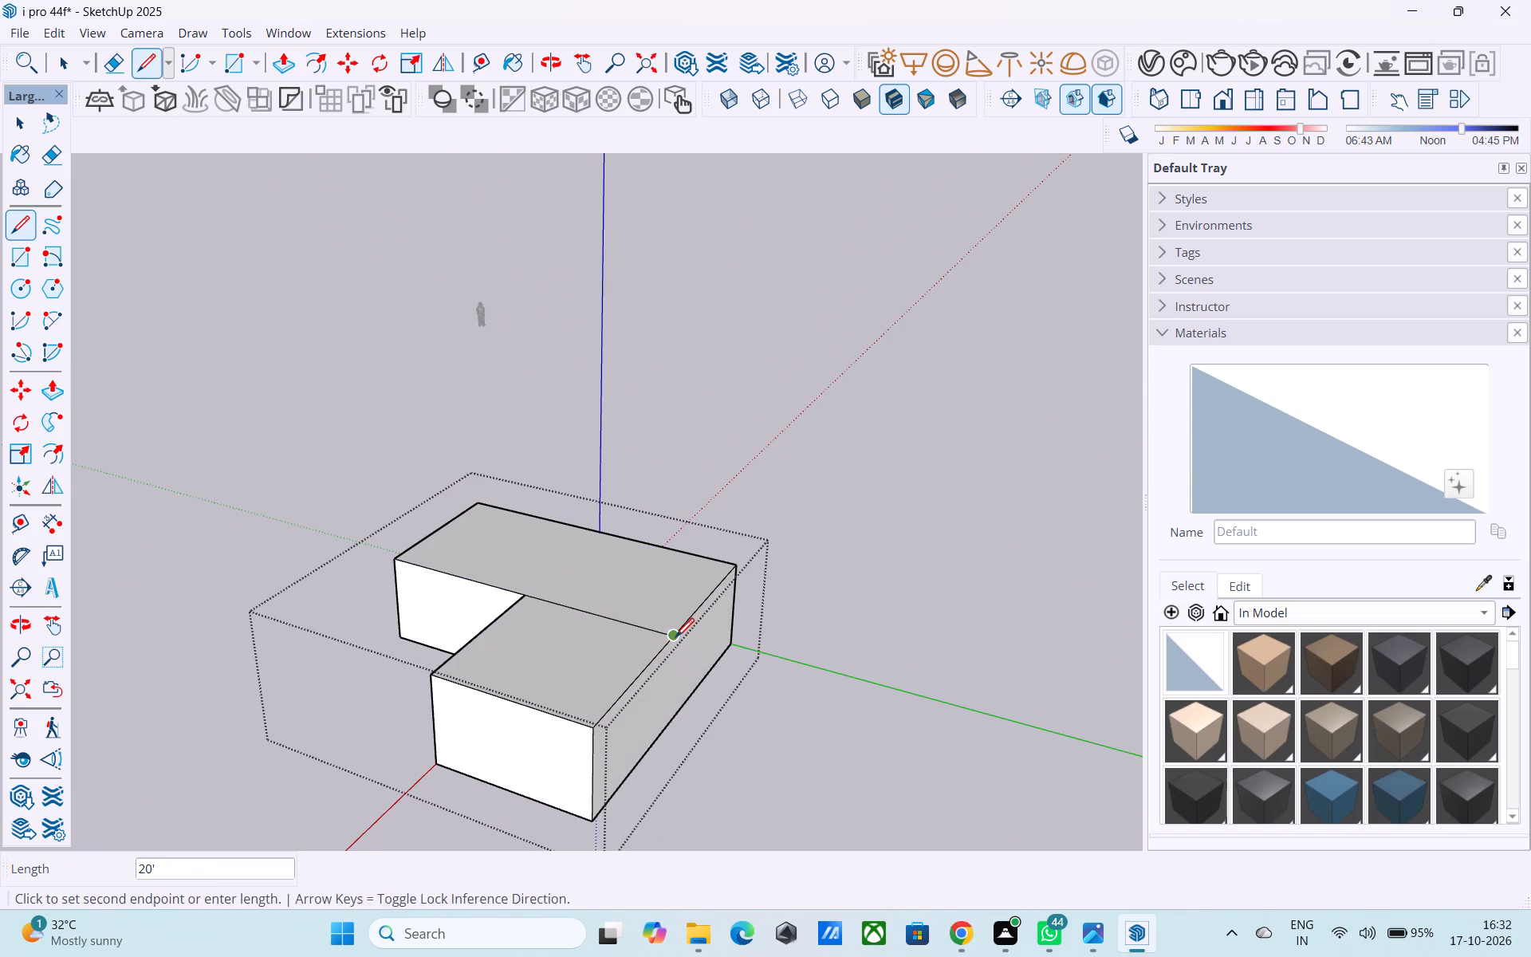
click(667, 726)
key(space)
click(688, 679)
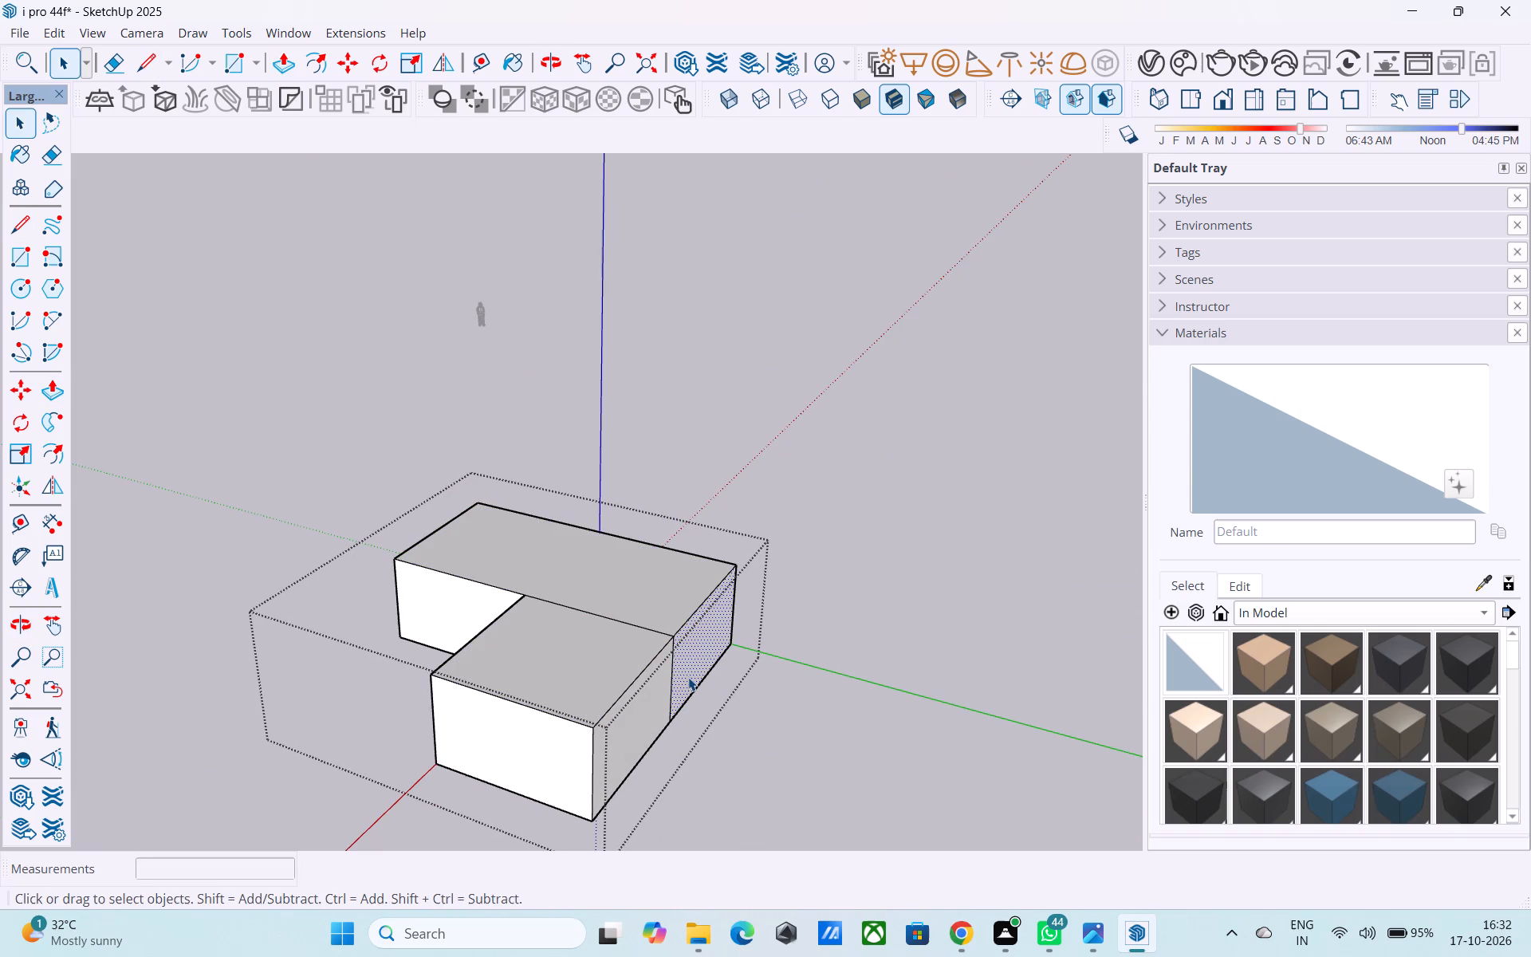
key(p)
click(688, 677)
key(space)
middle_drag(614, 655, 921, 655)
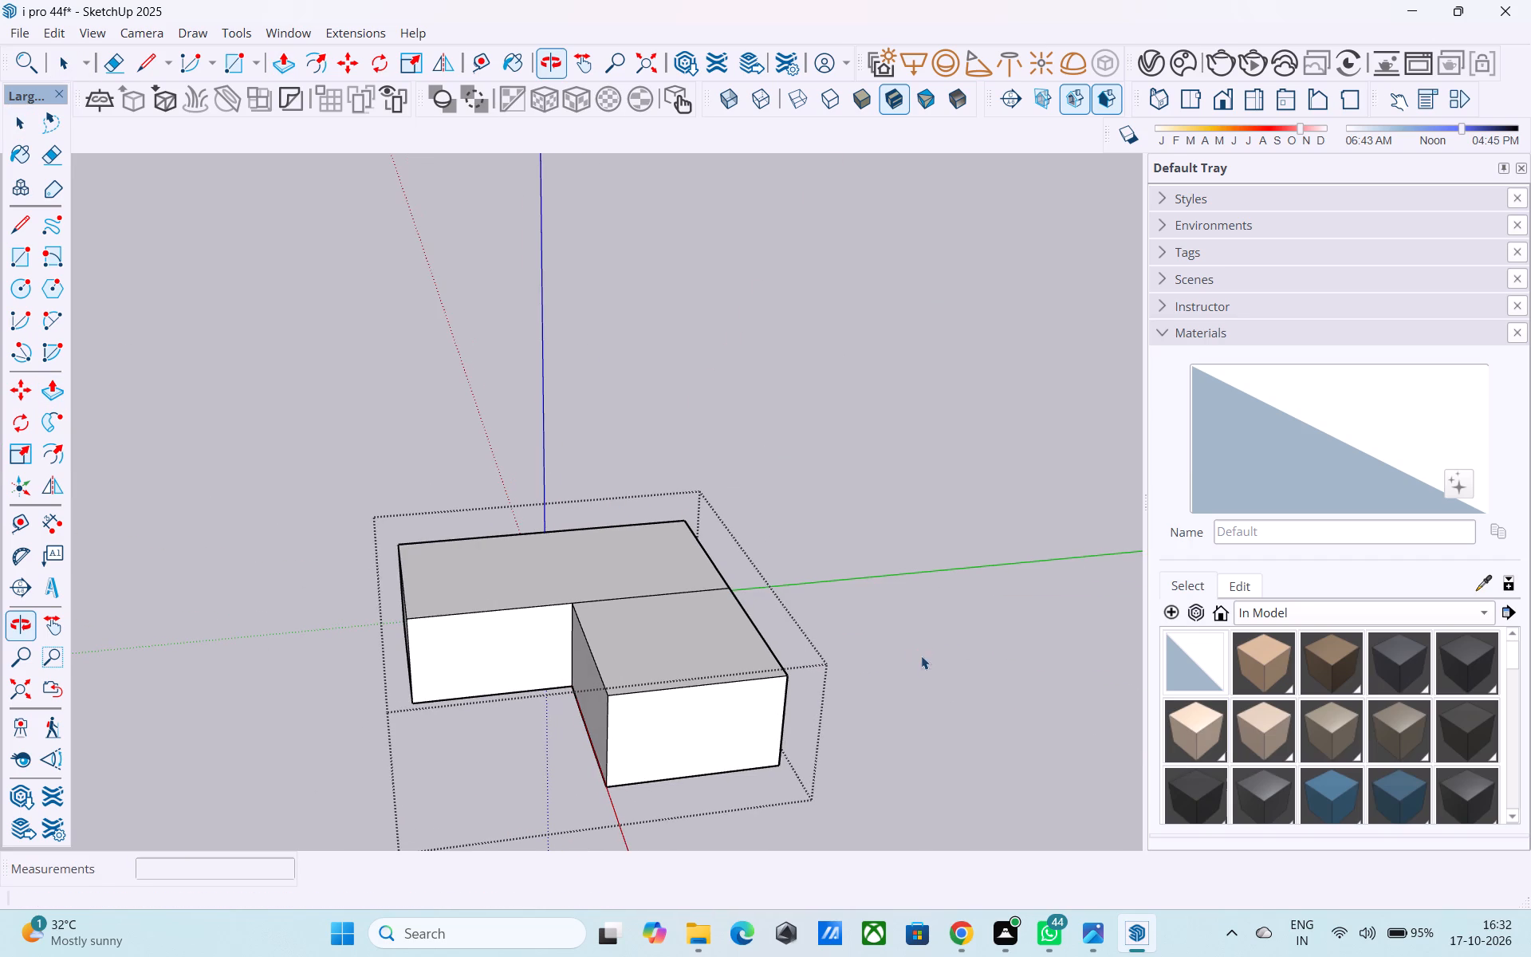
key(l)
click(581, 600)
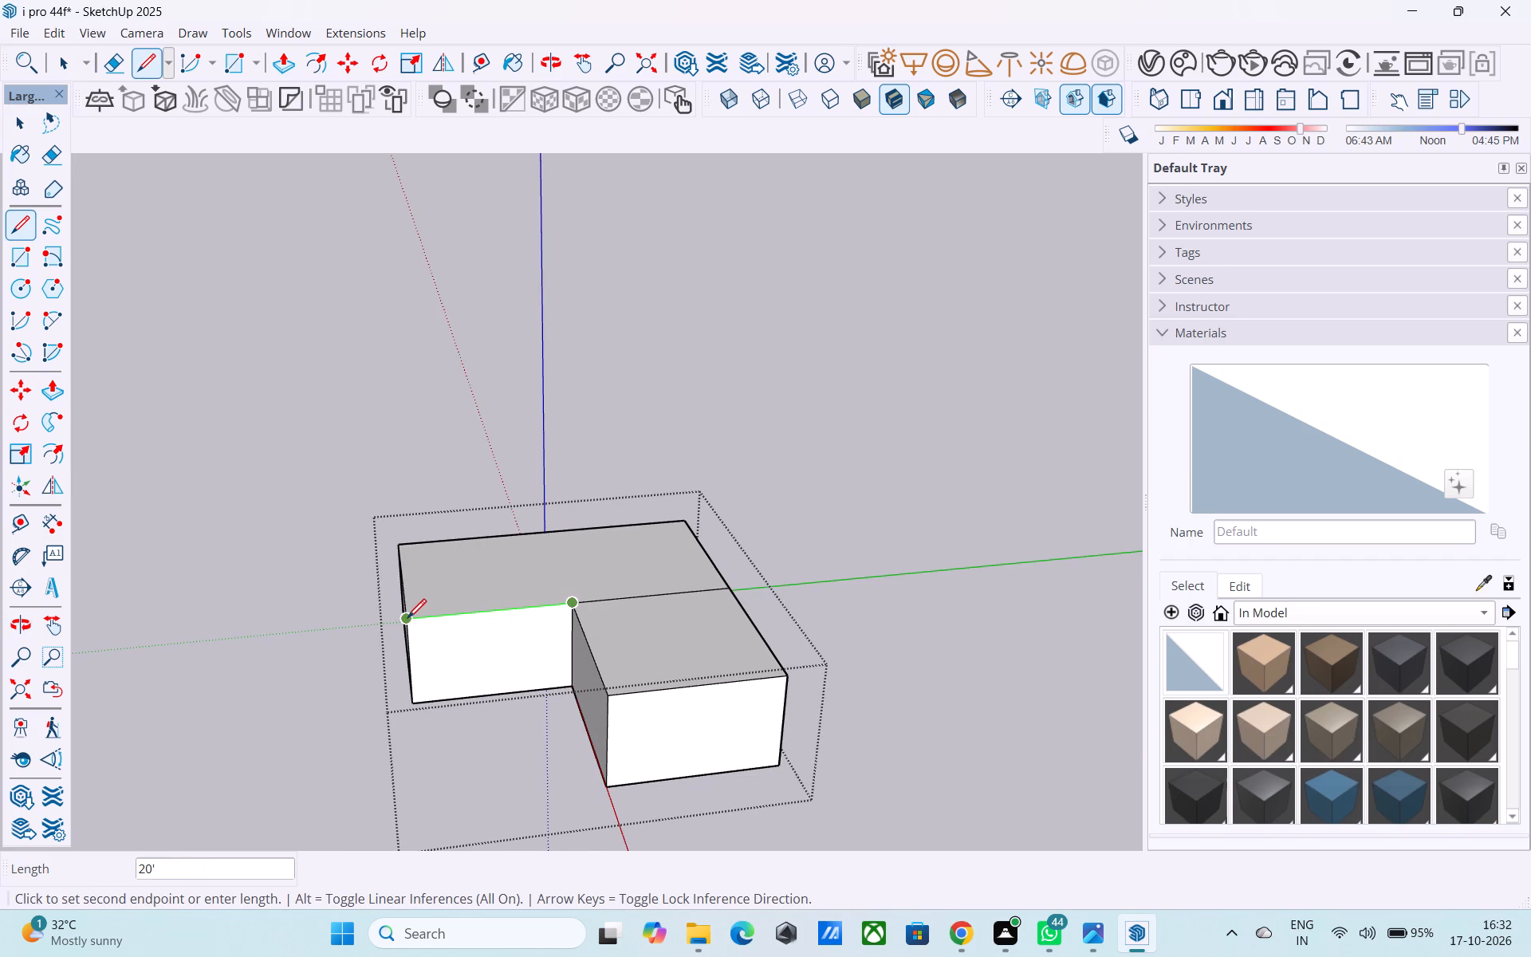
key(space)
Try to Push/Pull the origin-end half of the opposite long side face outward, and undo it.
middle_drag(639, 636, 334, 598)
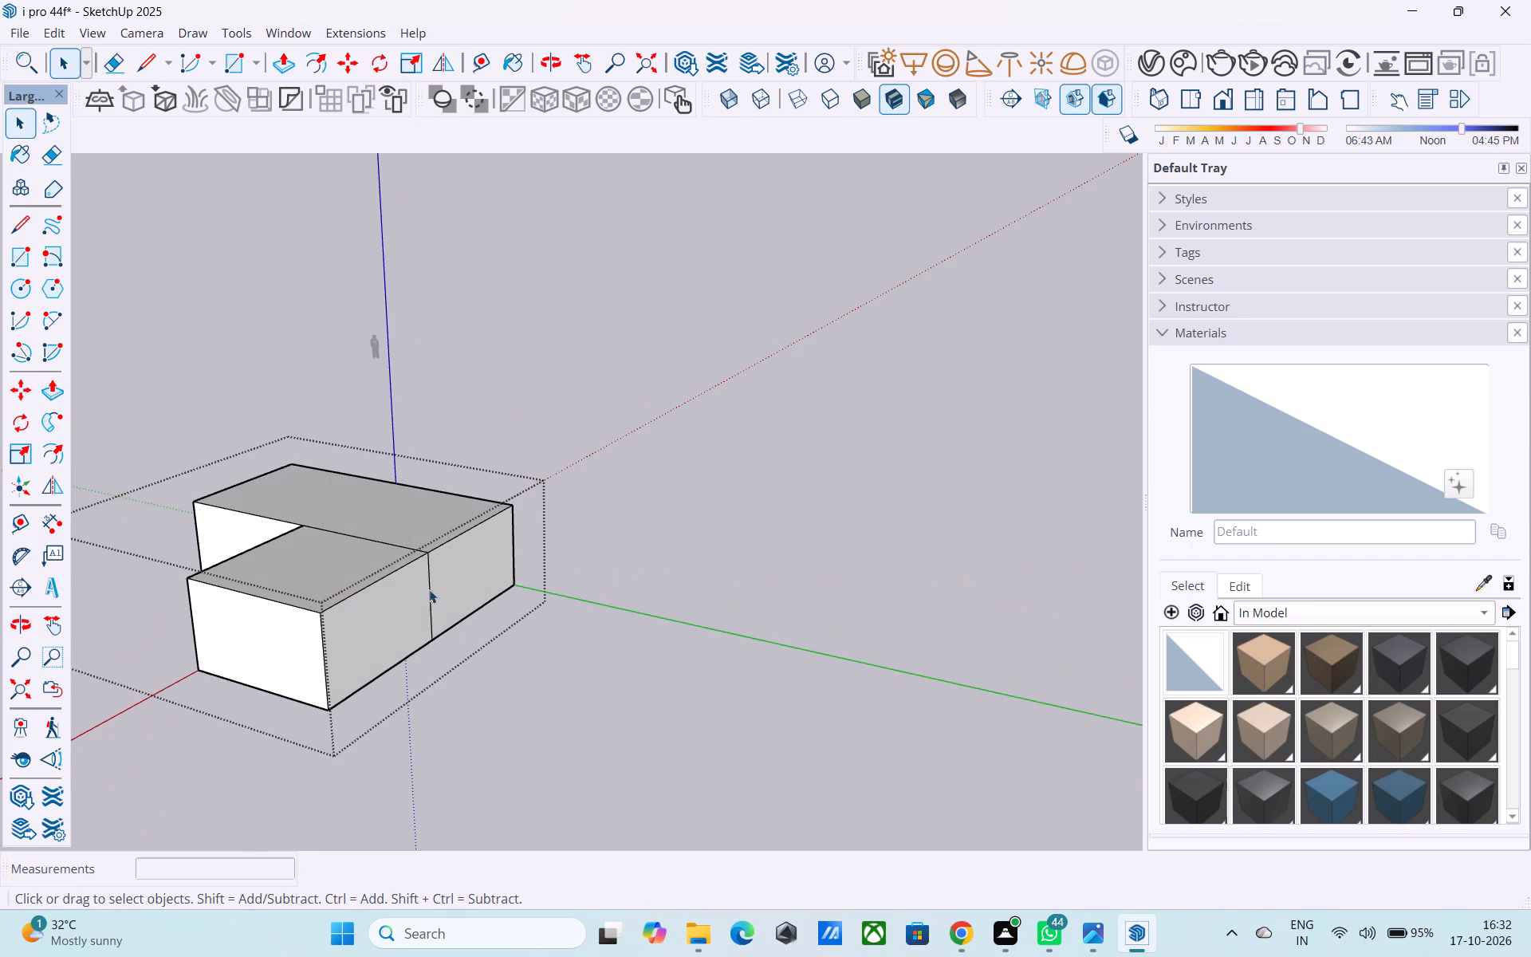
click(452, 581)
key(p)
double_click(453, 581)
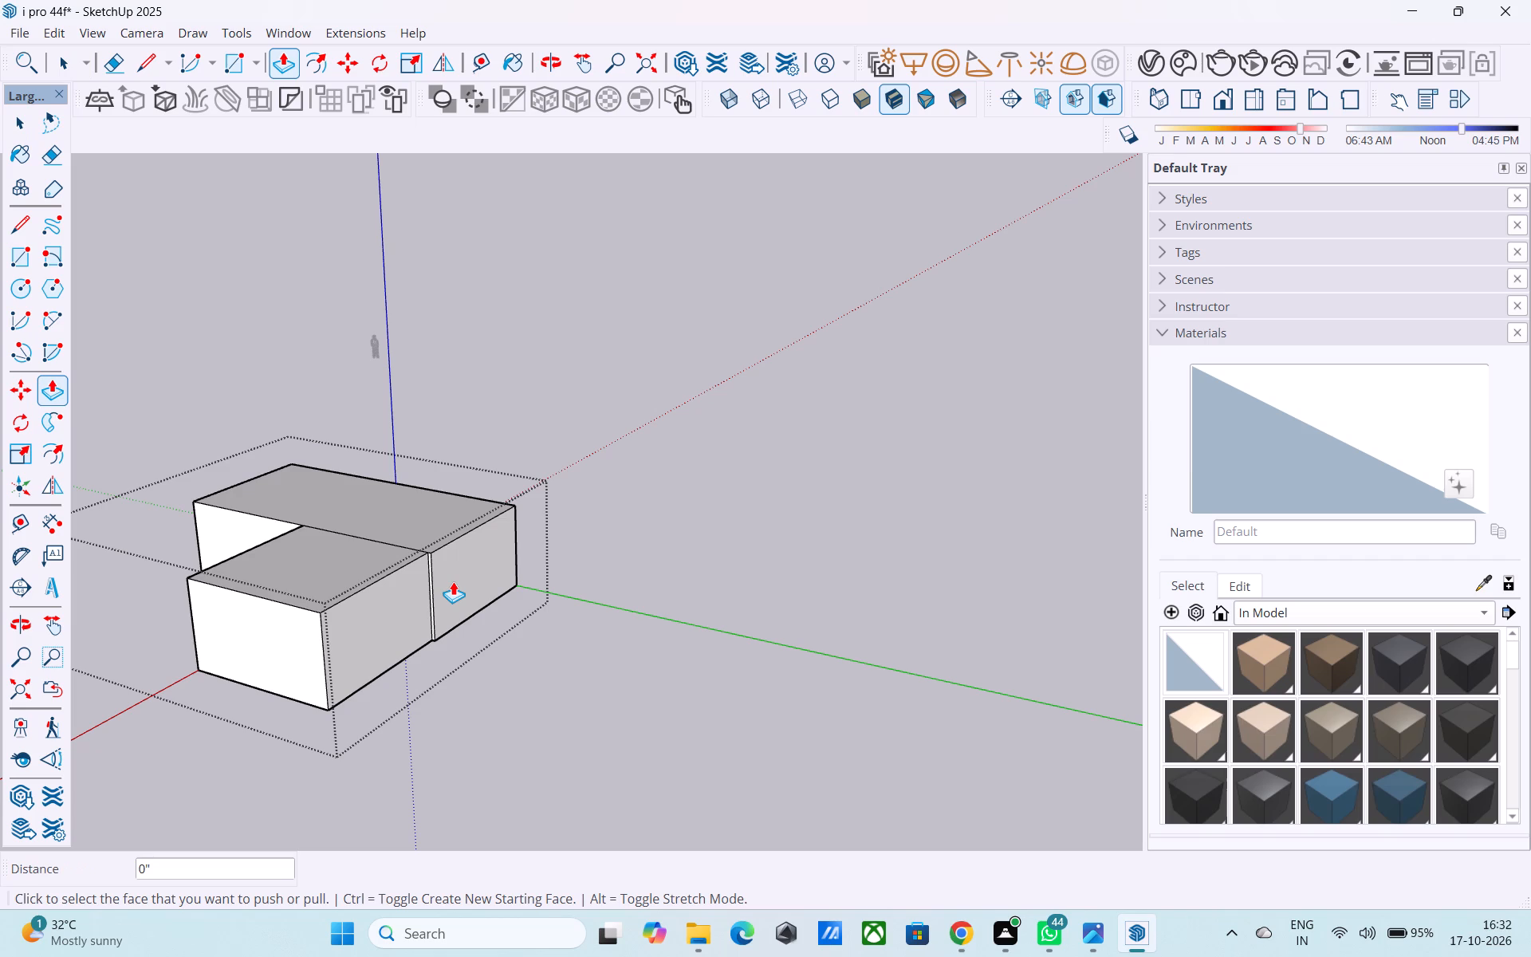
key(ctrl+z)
Push/Pull the origin-end half of the opposite long side face outward 20' to form a second wing.
key(space)
click(453, 577)
key(p)
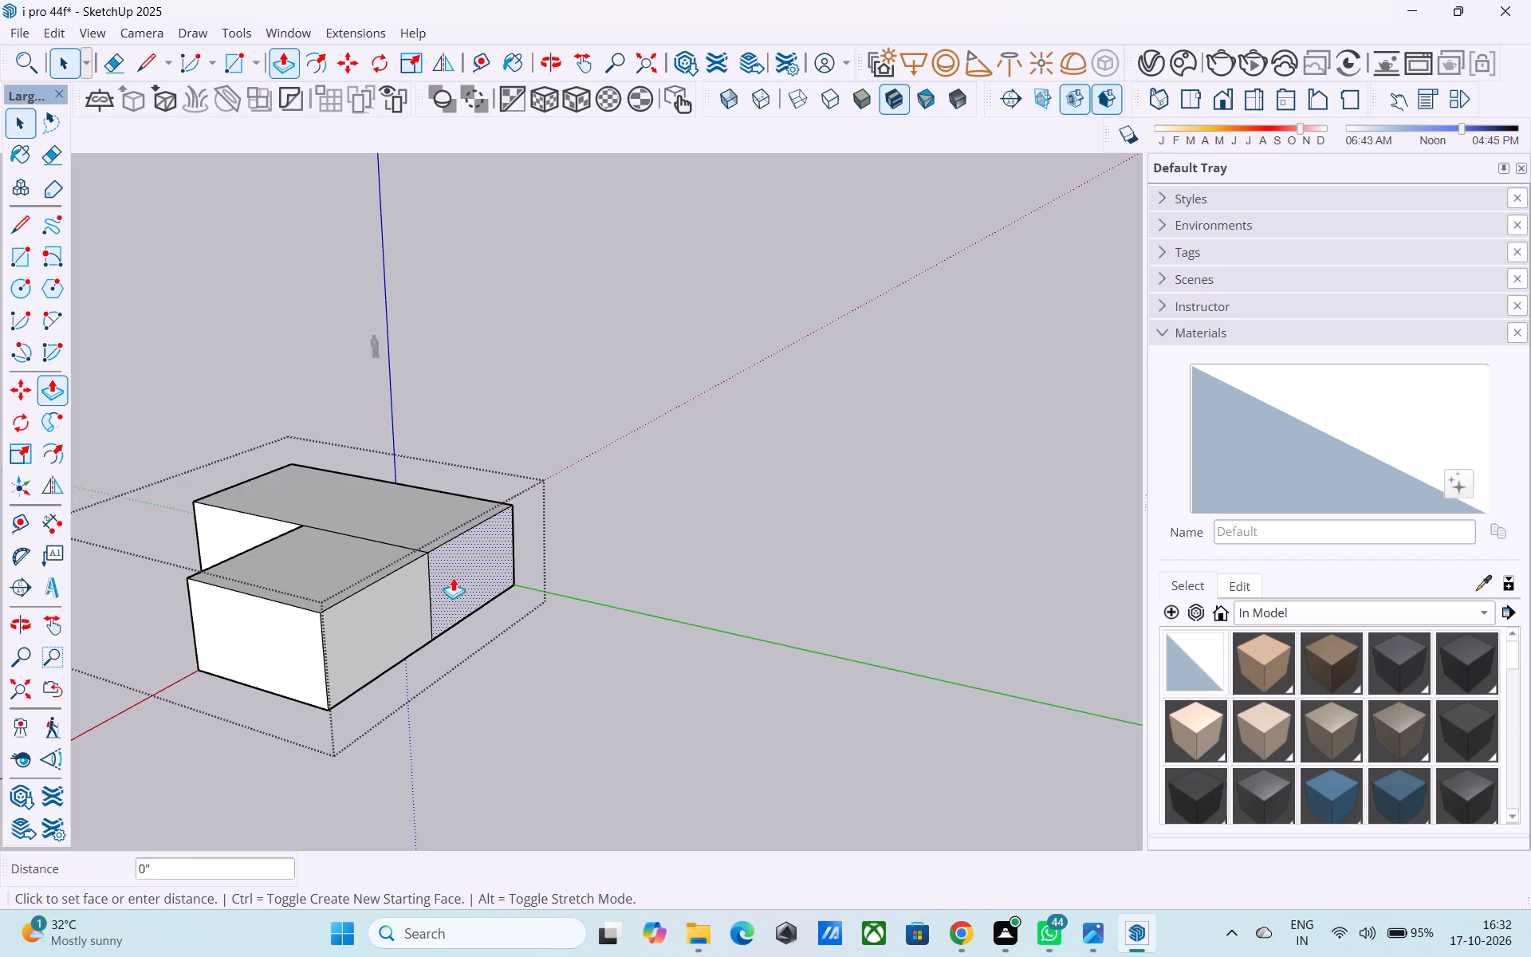
click(453, 577)
text(20')
key(Return)
key(space)
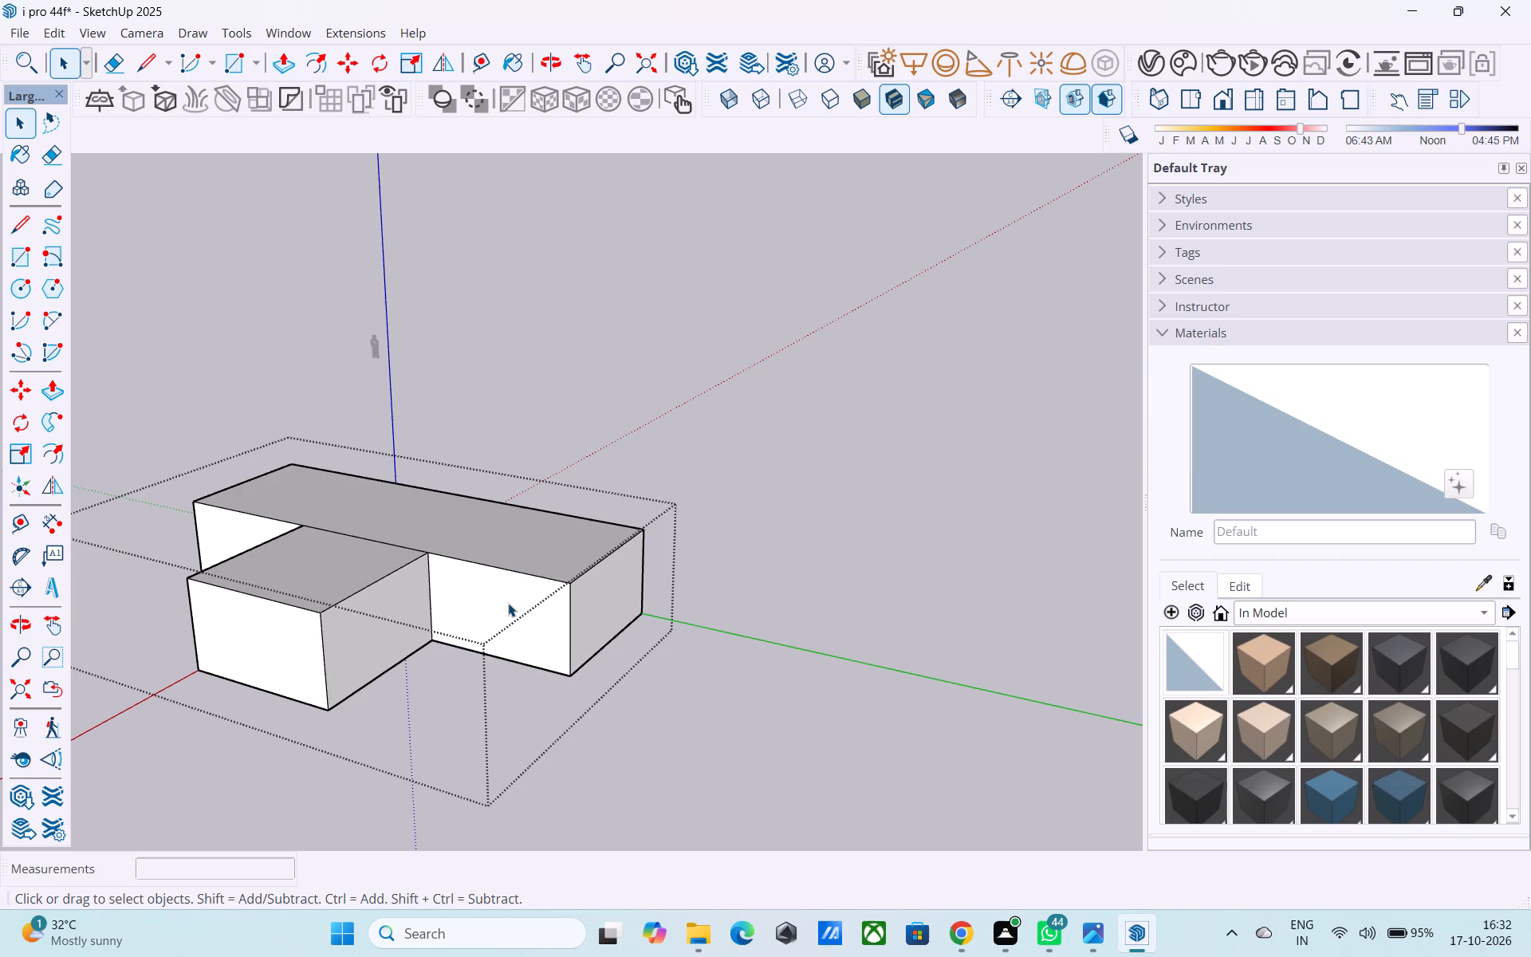
Examine the T-shaped block from the front, above and at low angles.
scroll(508, 603, down, 3)
middle_drag(505, 603, 733, 661)
scroll(733, 661, down, 1)
shift+middle_drag(733, 661, 705, 581)
scroll(760, 736, down, 2)
shift+middle_drag(759, 734, 763, 807)
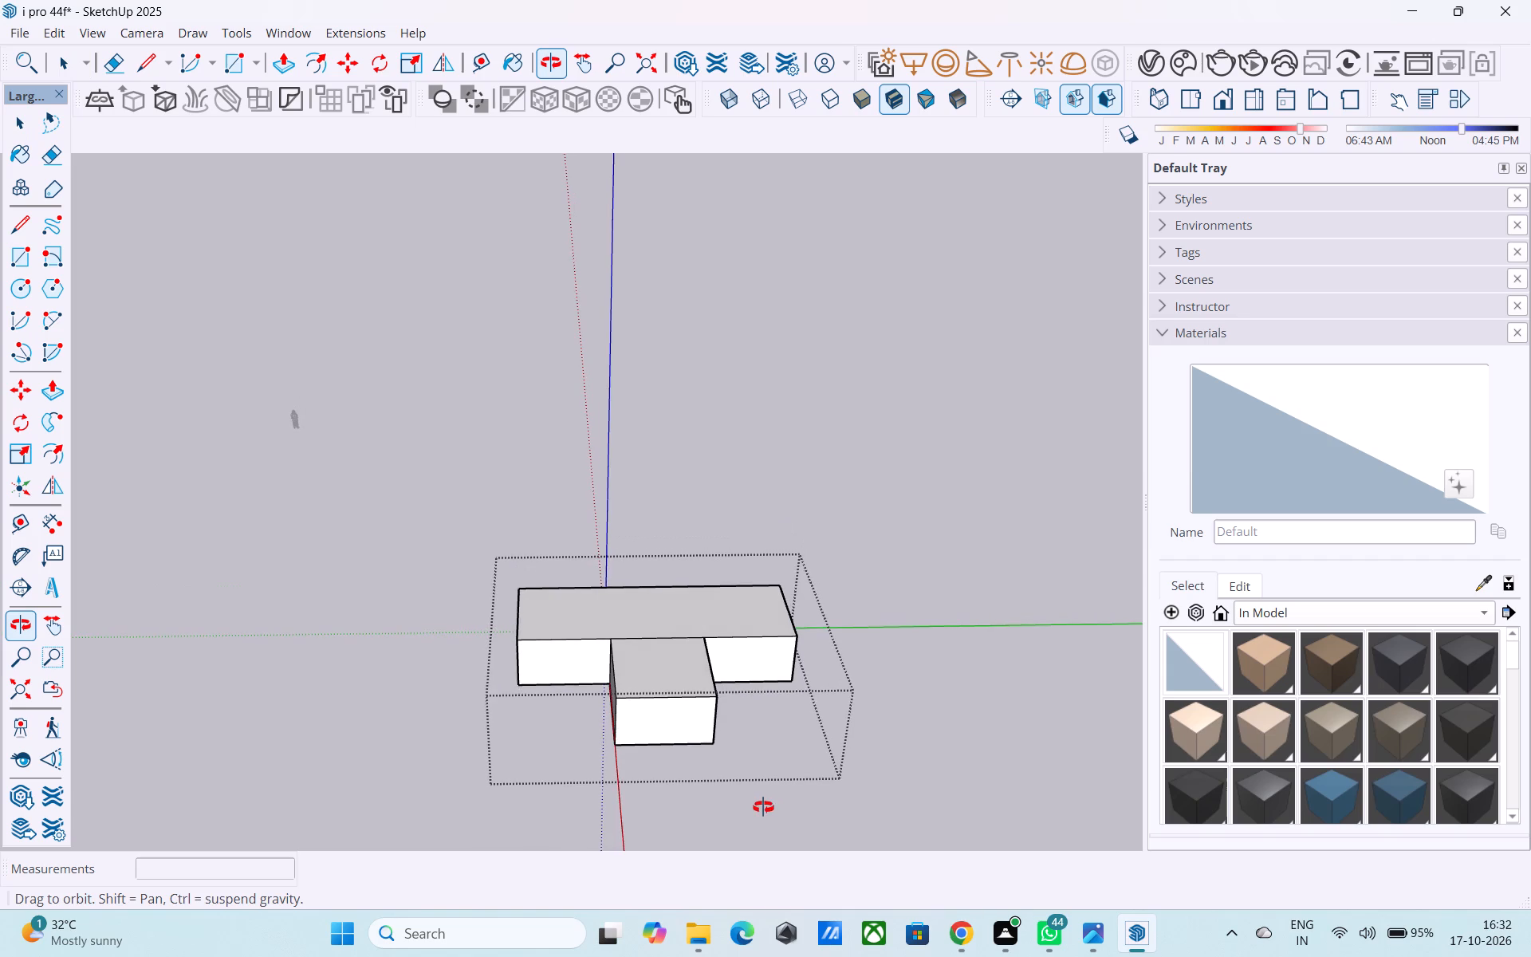
shift+middle_drag(763, 807, 765, 819)
shift+middle_drag(714, 784, 1060, 844)
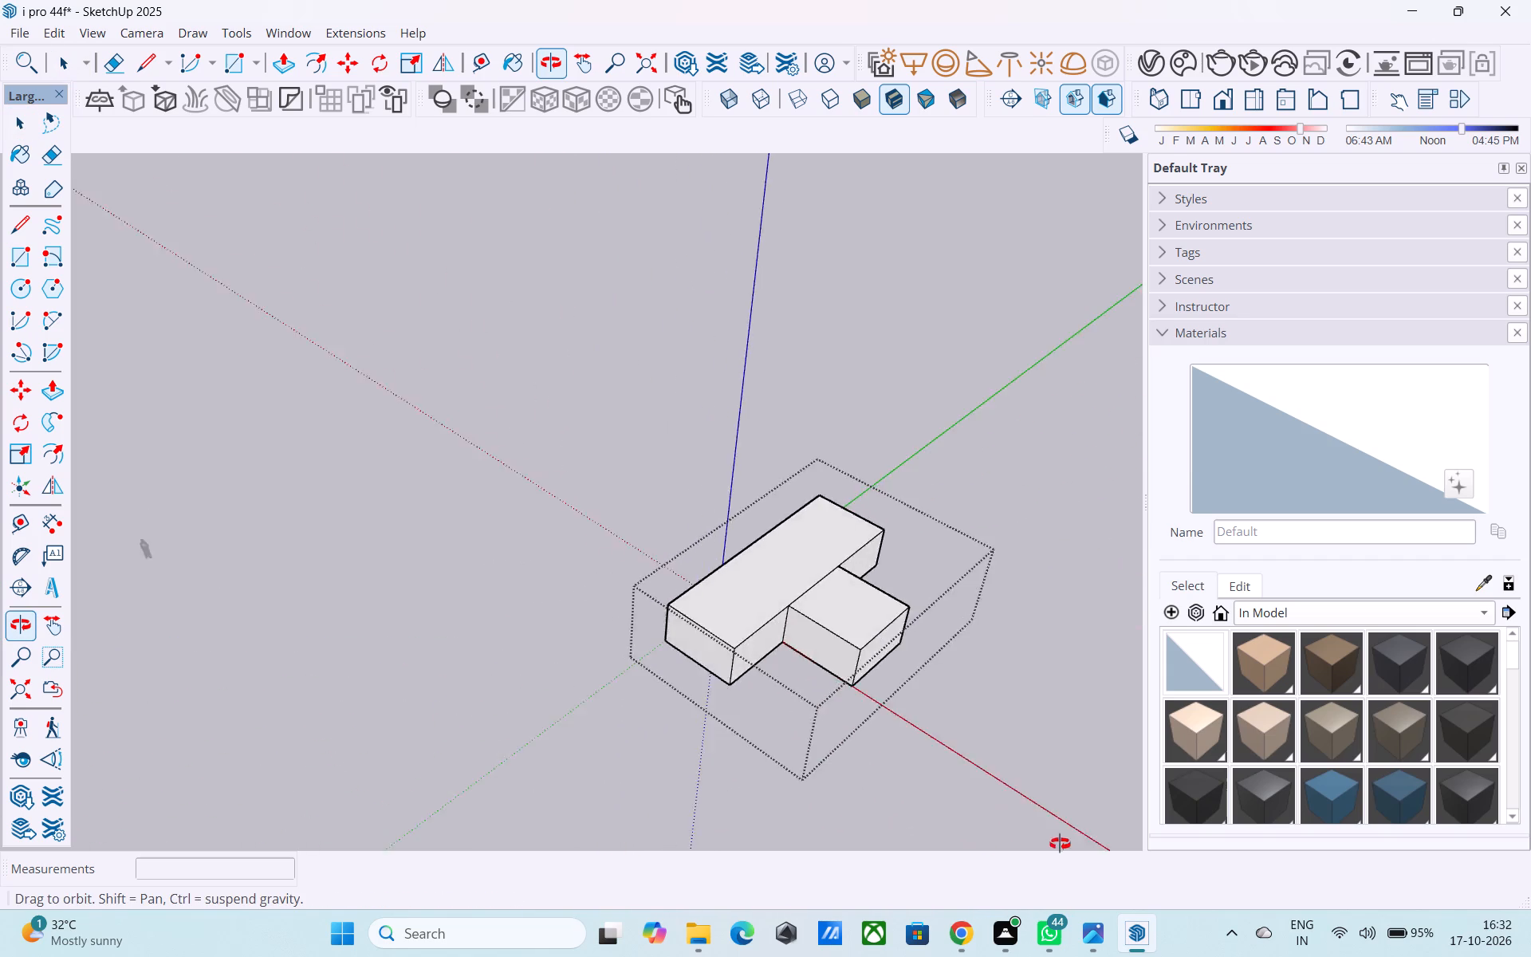
shift+middle_drag(1060, 844, 693, 627)
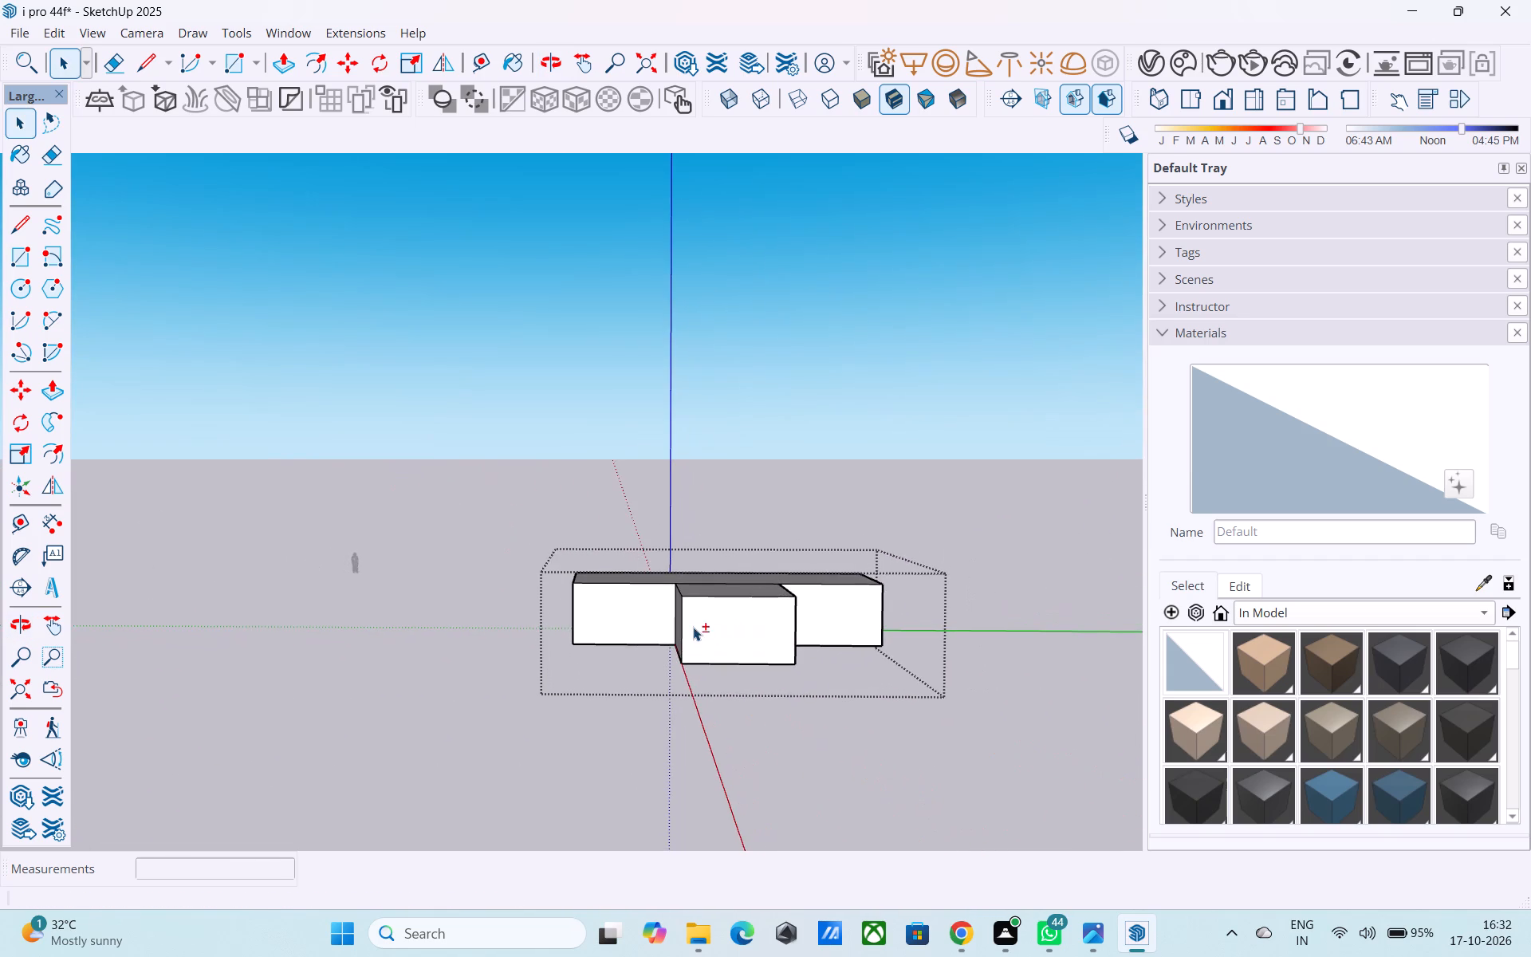
shift+middle_drag(776, 631, 888, 709)
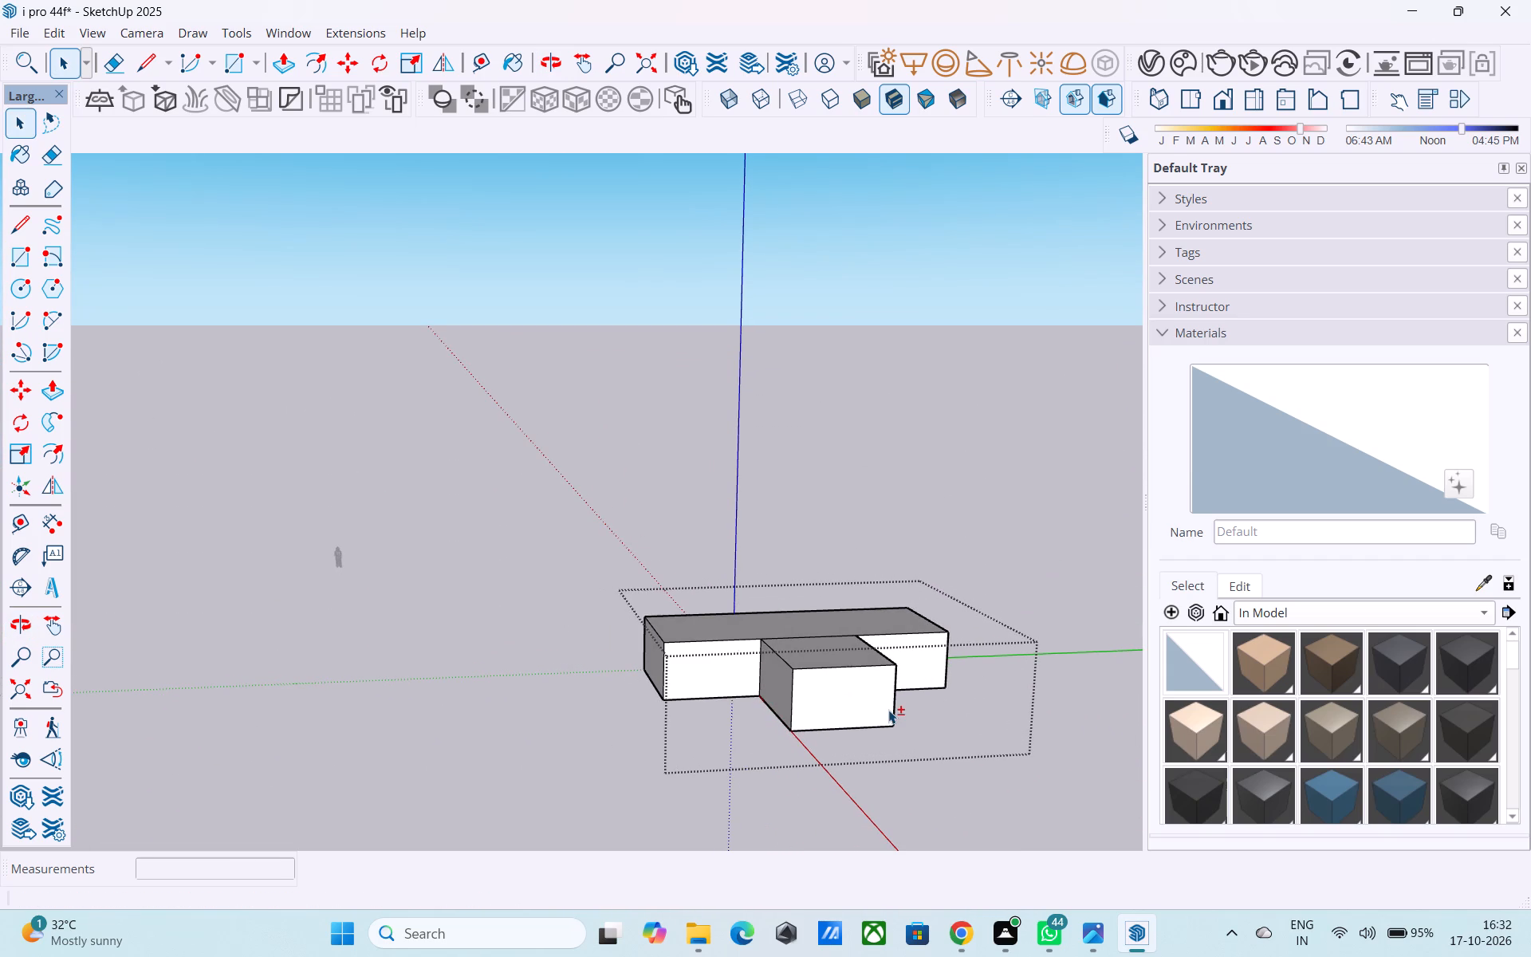
middle_drag(888, 710, 809, 666)
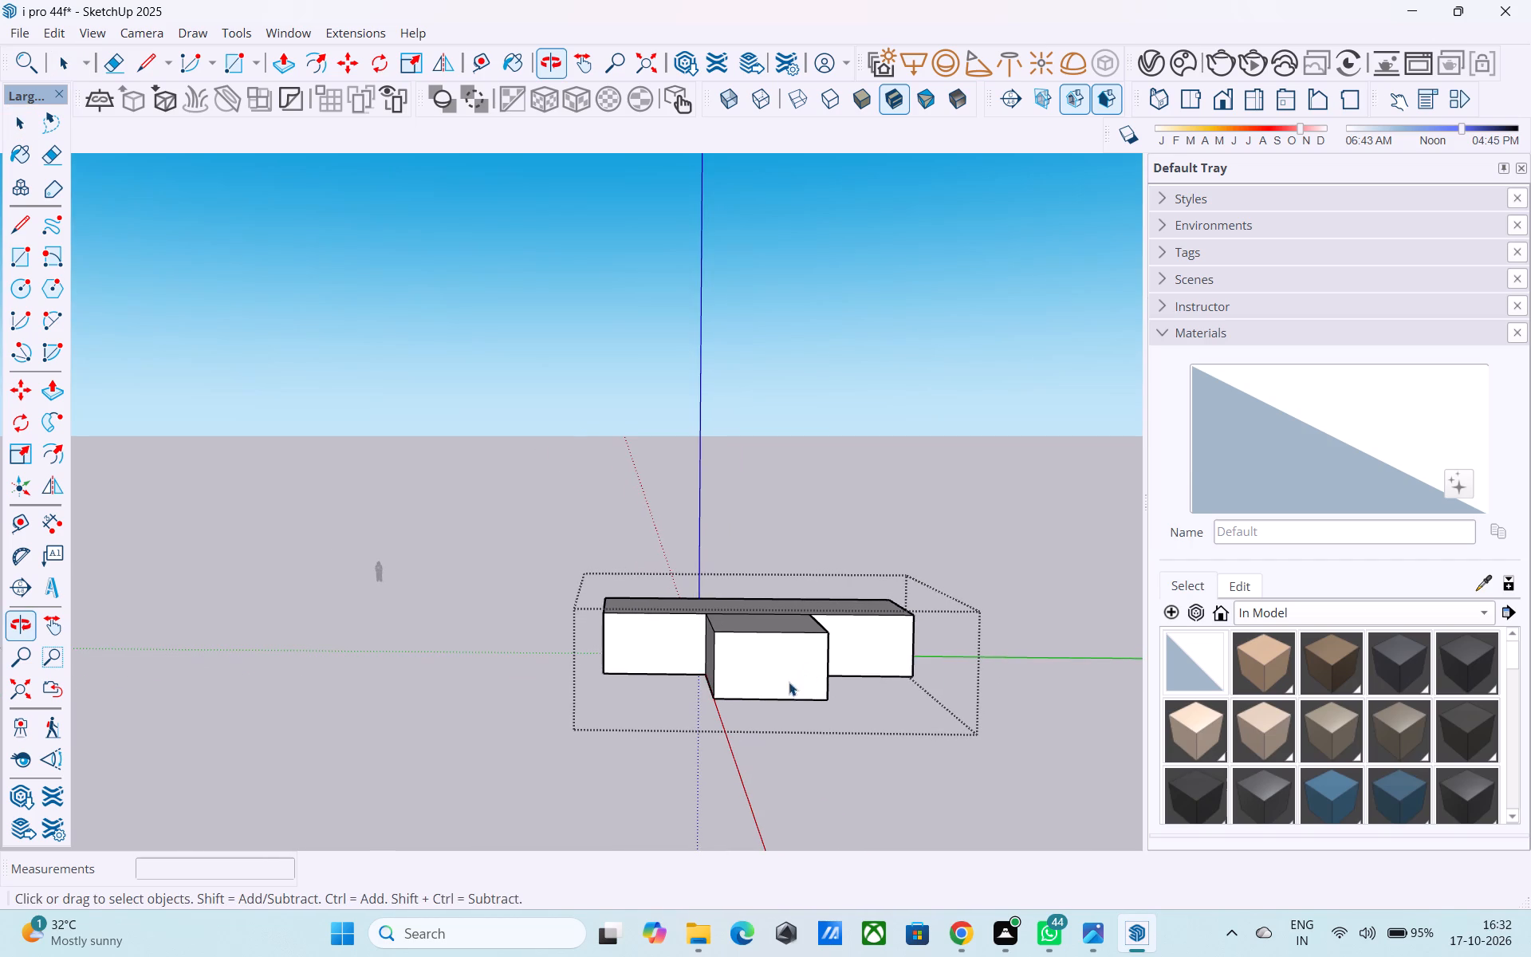
middle_drag(702, 691, 690, 741)
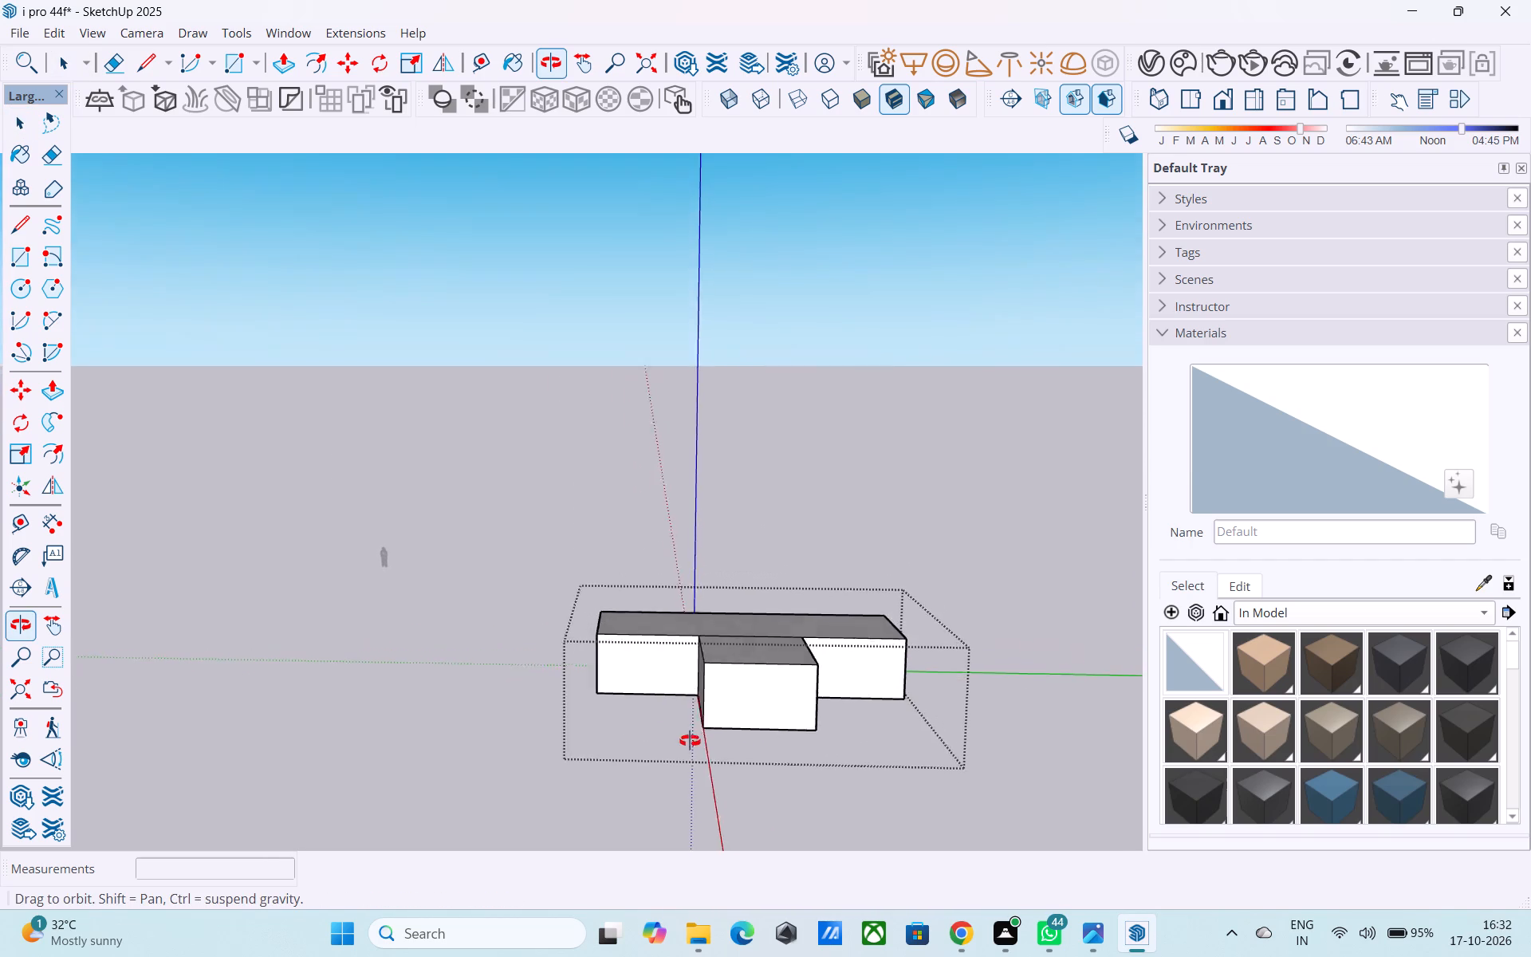
middle_drag(690, 741, 832, 887)
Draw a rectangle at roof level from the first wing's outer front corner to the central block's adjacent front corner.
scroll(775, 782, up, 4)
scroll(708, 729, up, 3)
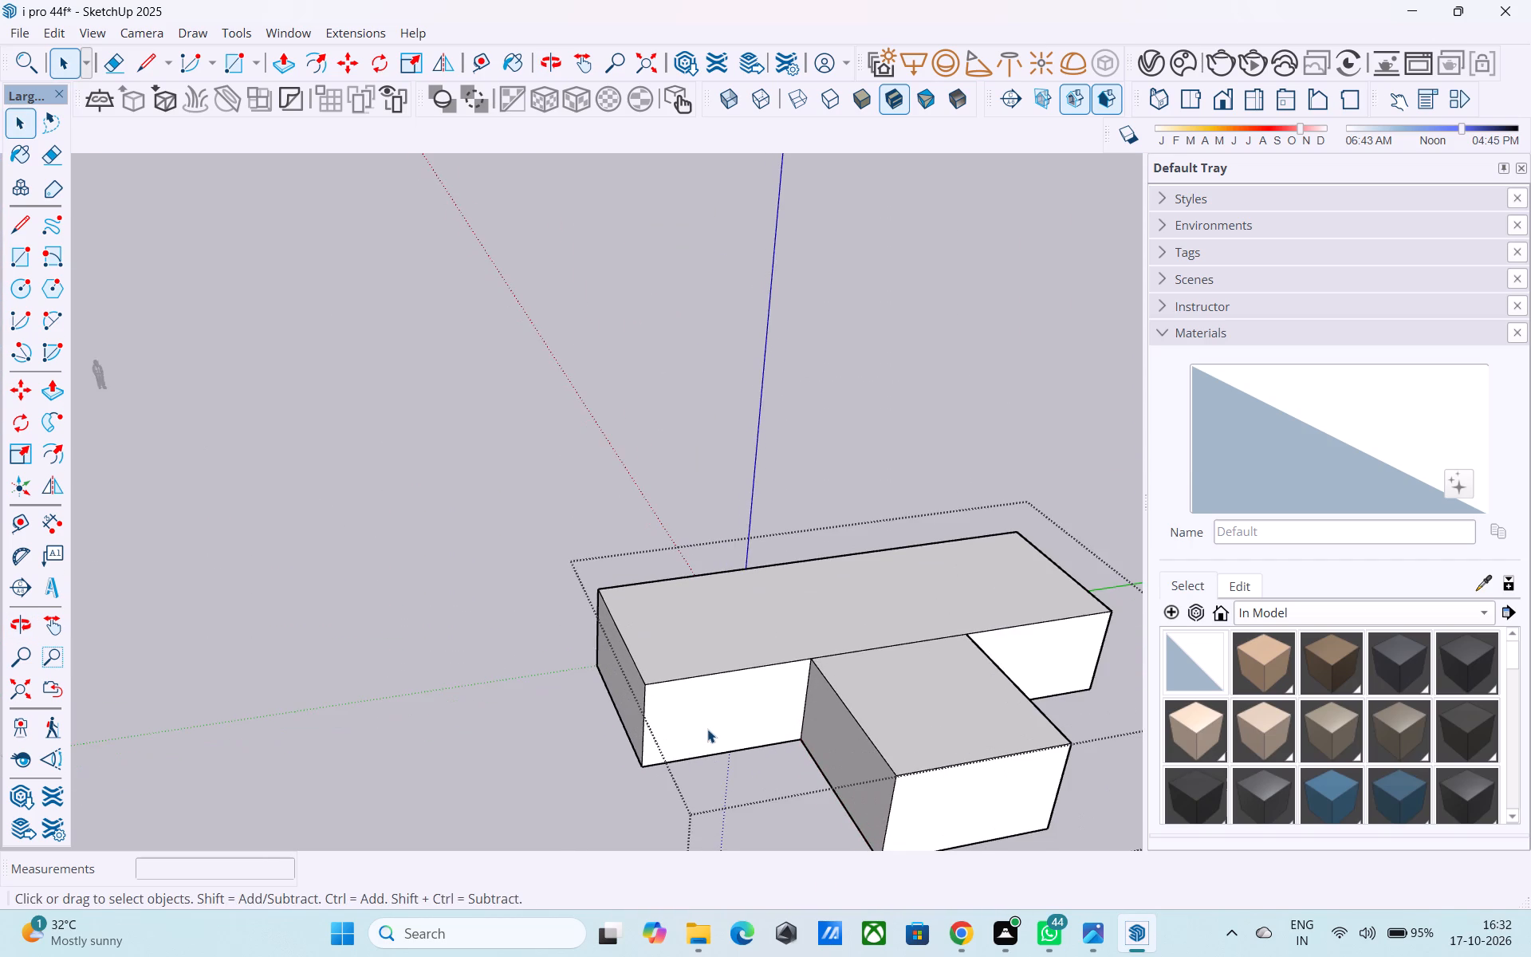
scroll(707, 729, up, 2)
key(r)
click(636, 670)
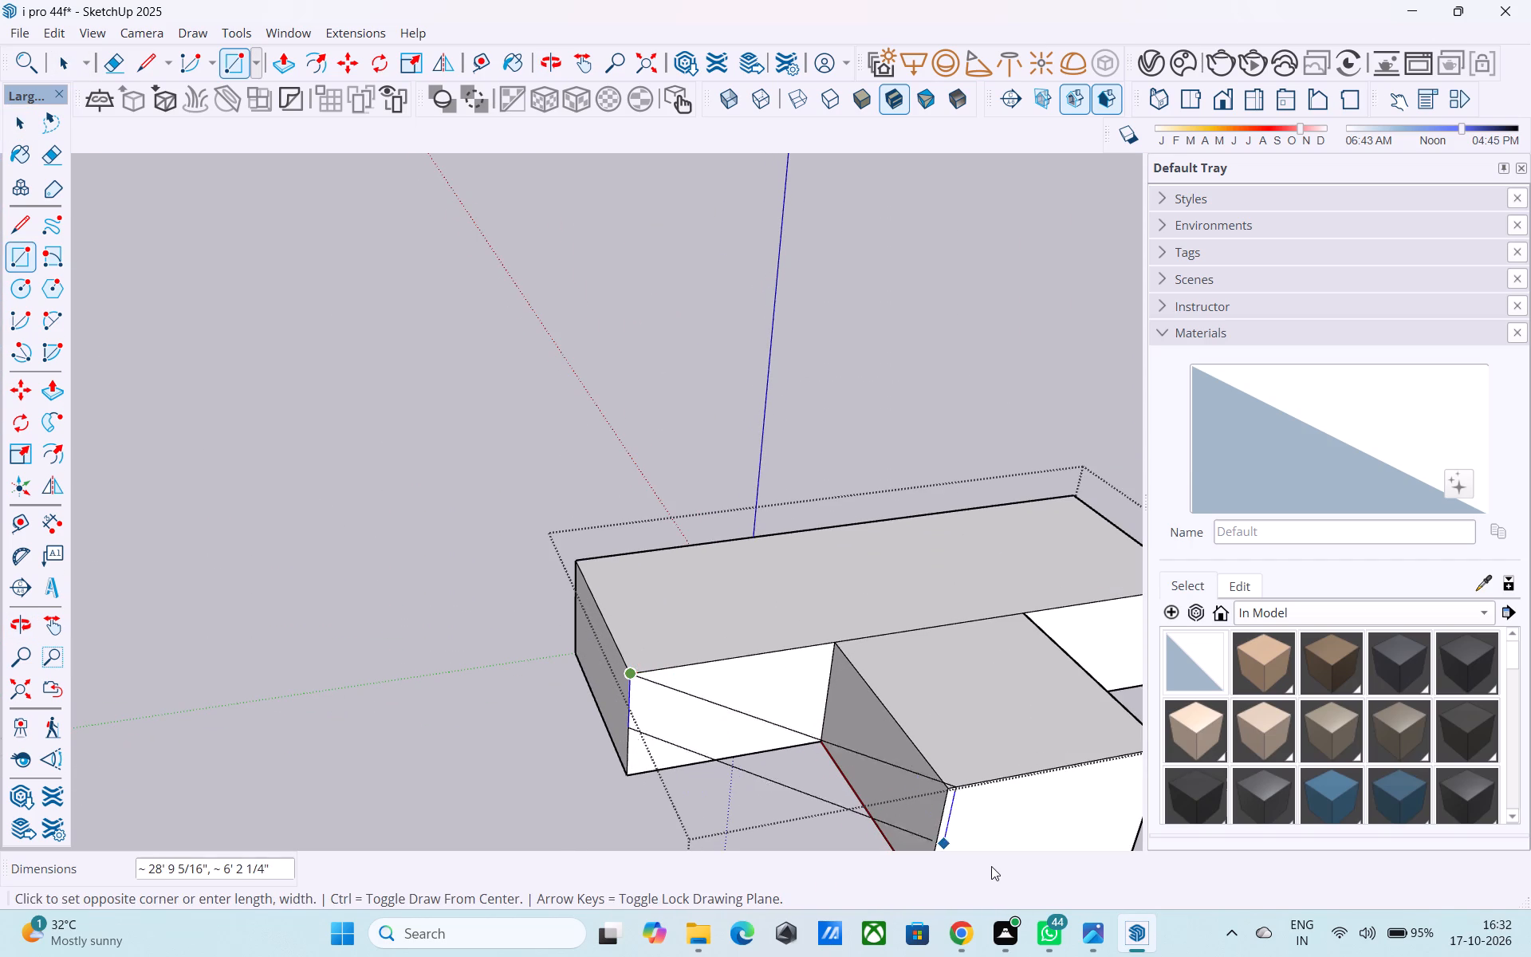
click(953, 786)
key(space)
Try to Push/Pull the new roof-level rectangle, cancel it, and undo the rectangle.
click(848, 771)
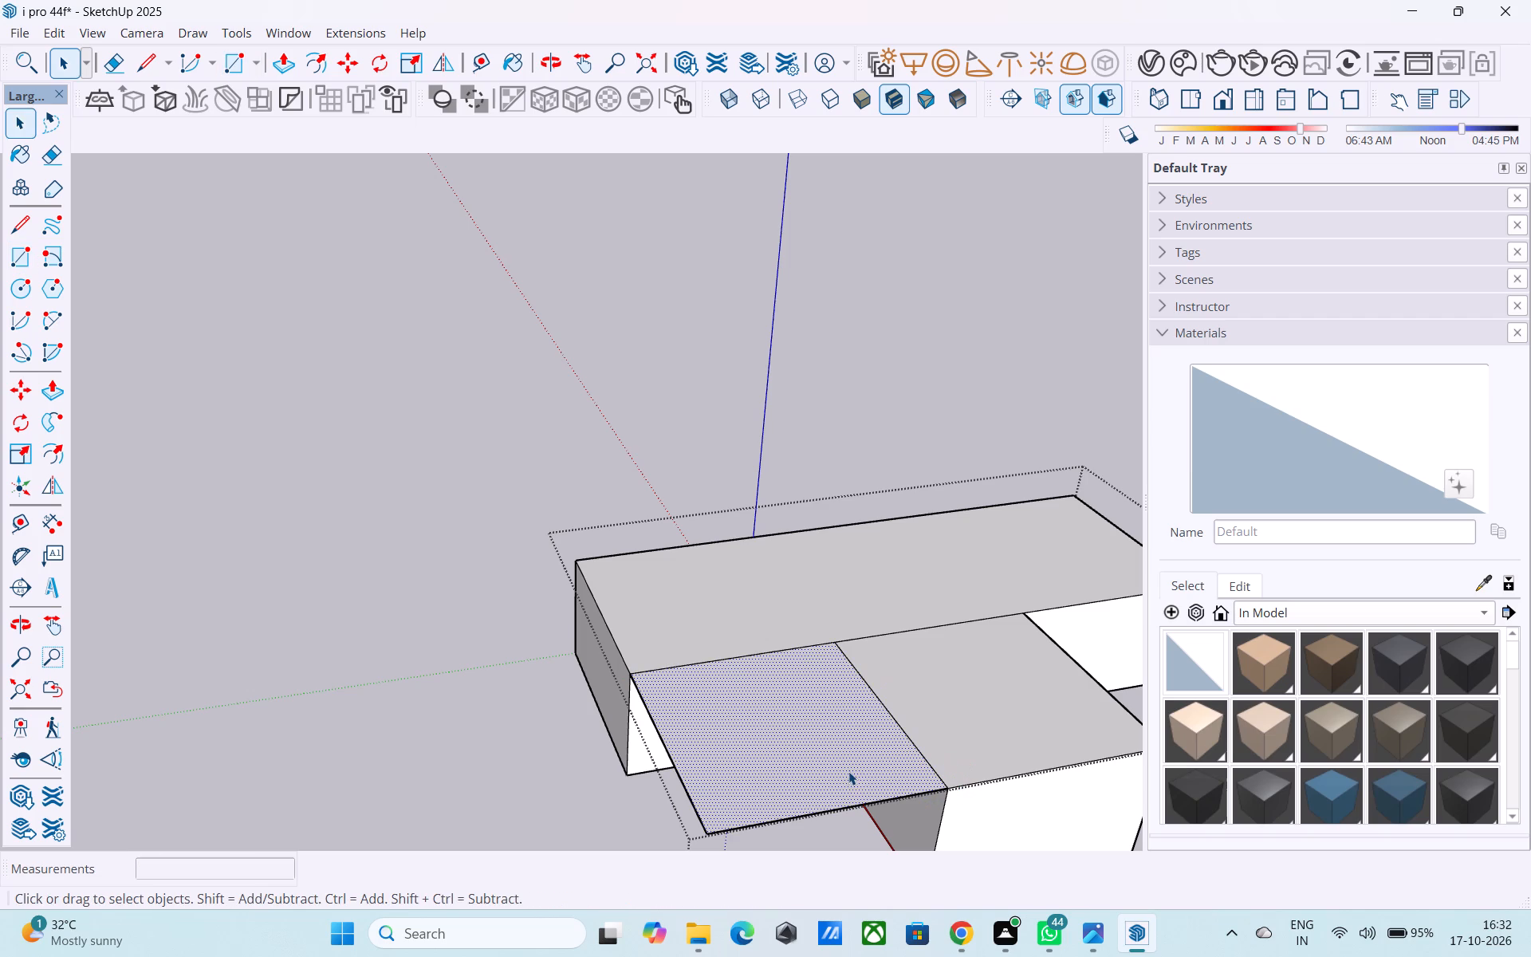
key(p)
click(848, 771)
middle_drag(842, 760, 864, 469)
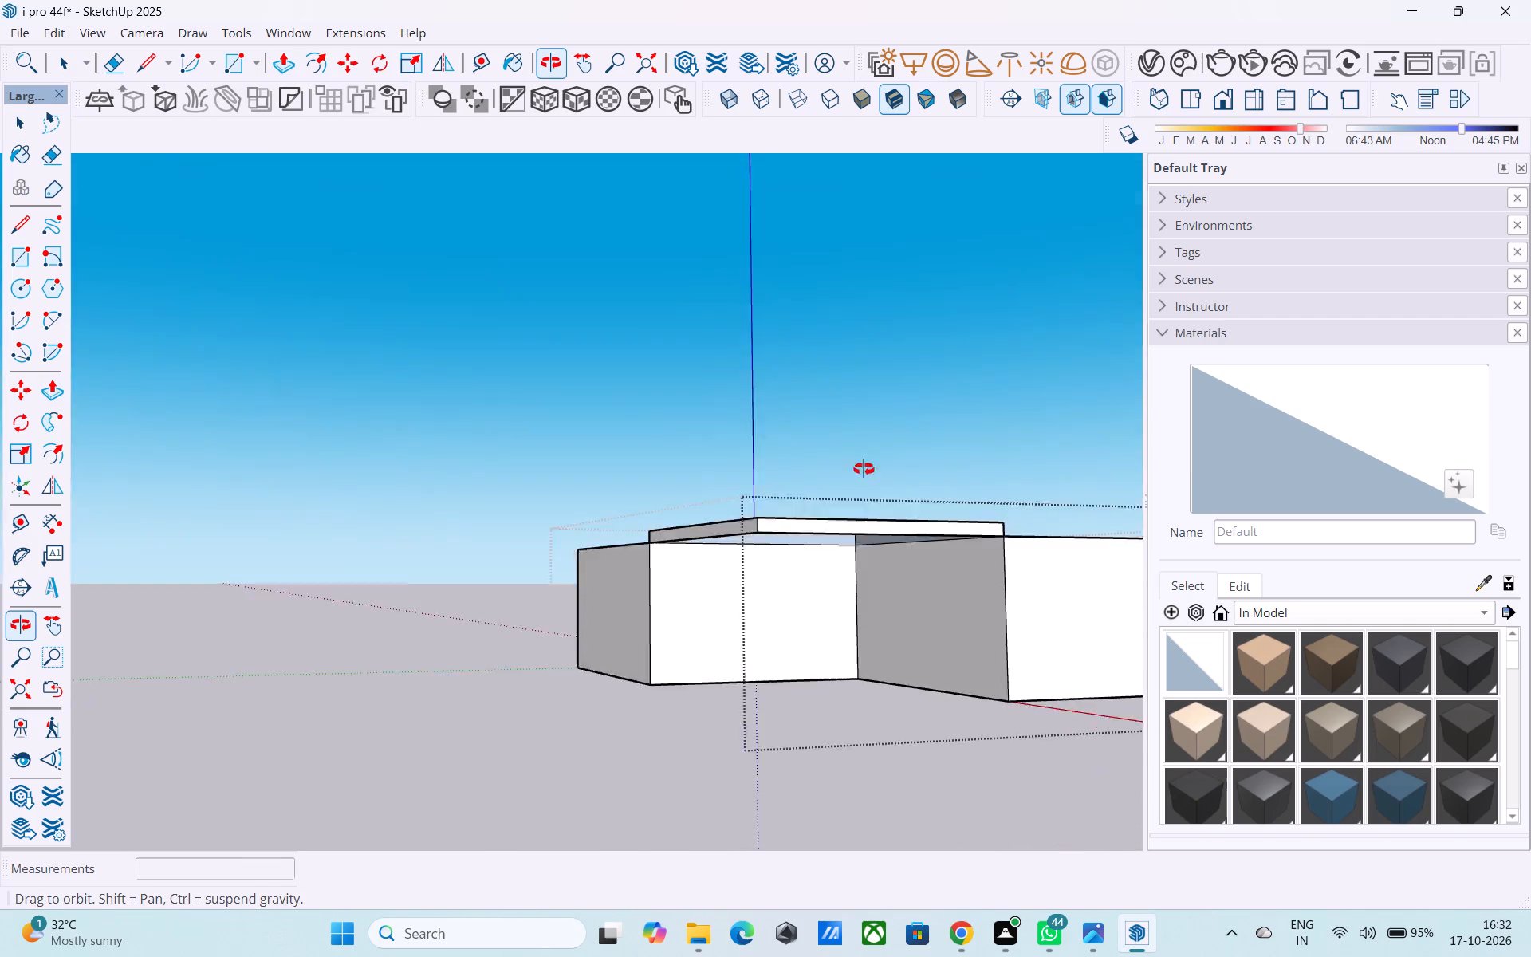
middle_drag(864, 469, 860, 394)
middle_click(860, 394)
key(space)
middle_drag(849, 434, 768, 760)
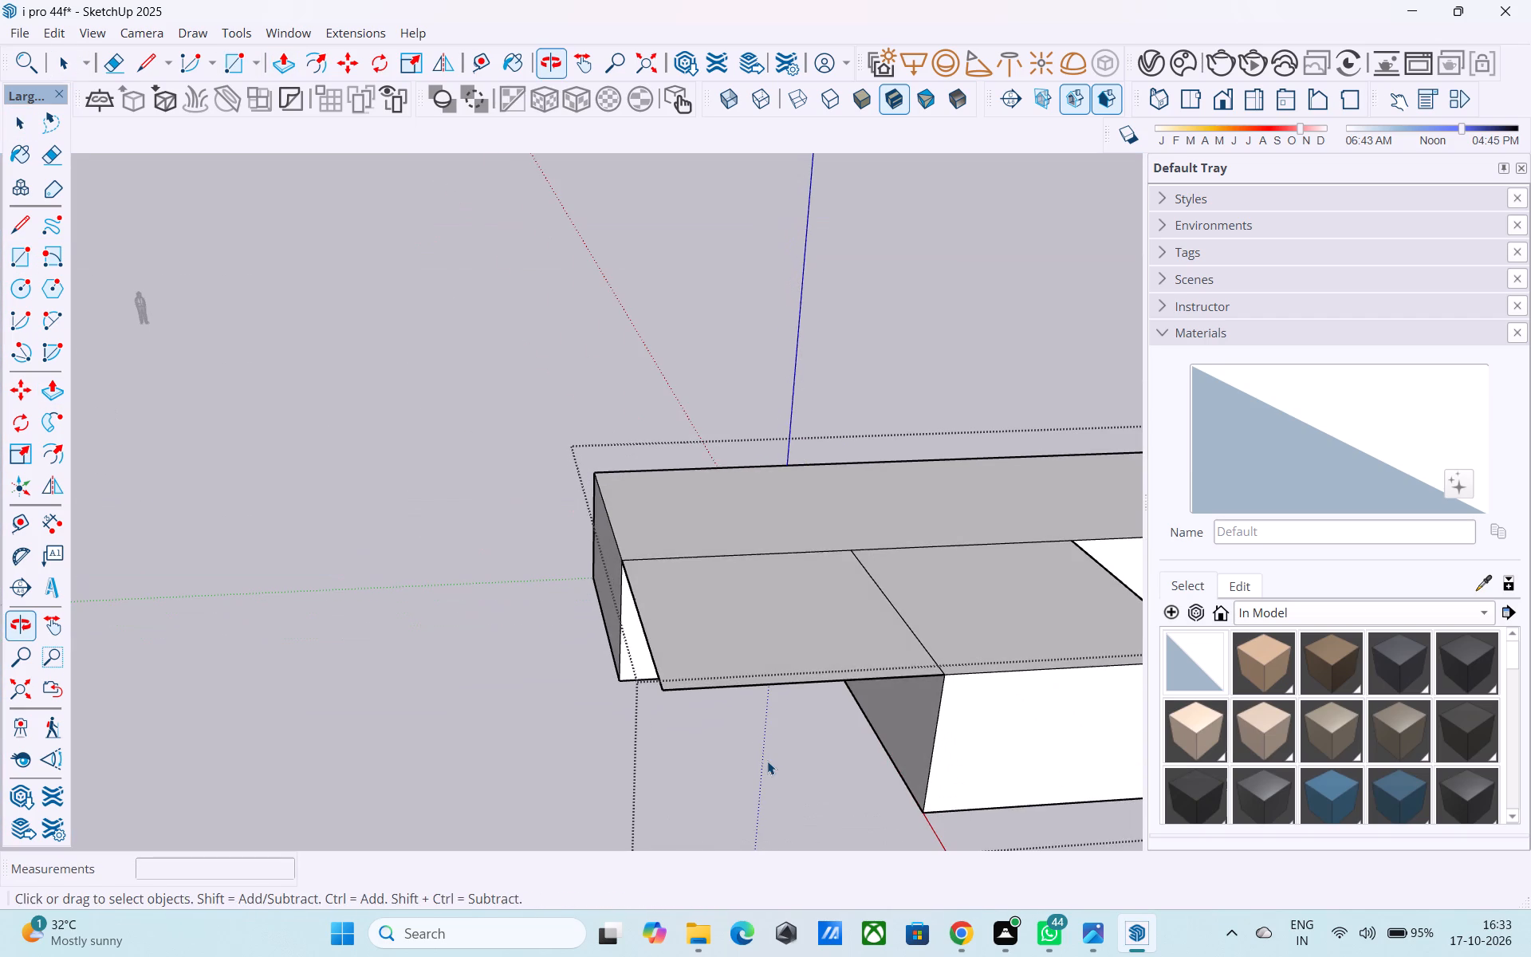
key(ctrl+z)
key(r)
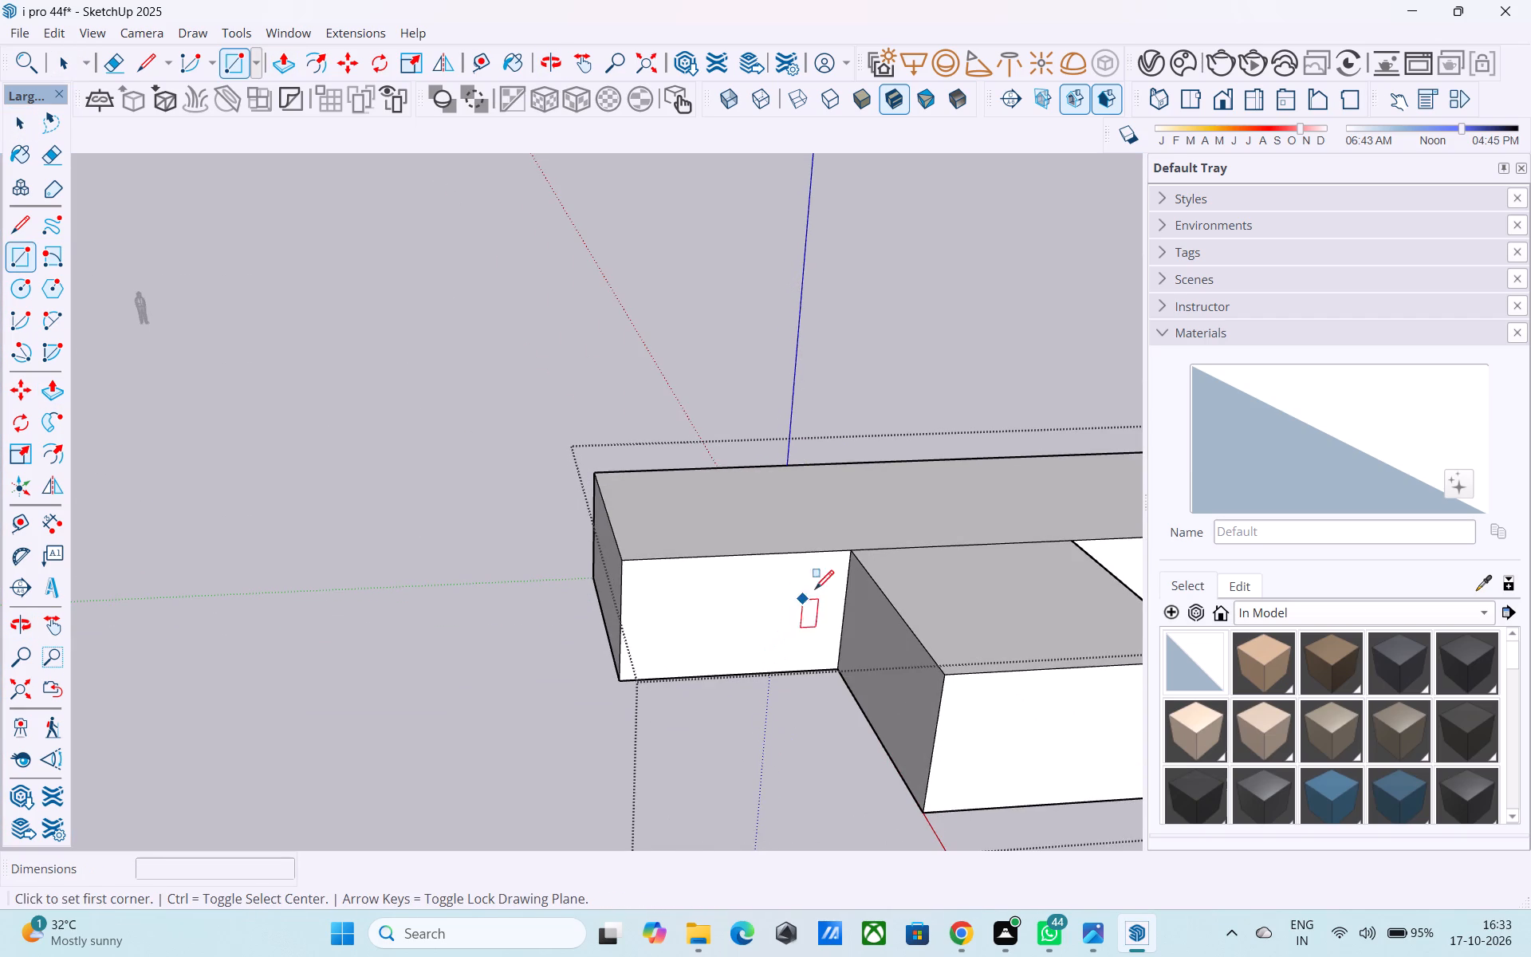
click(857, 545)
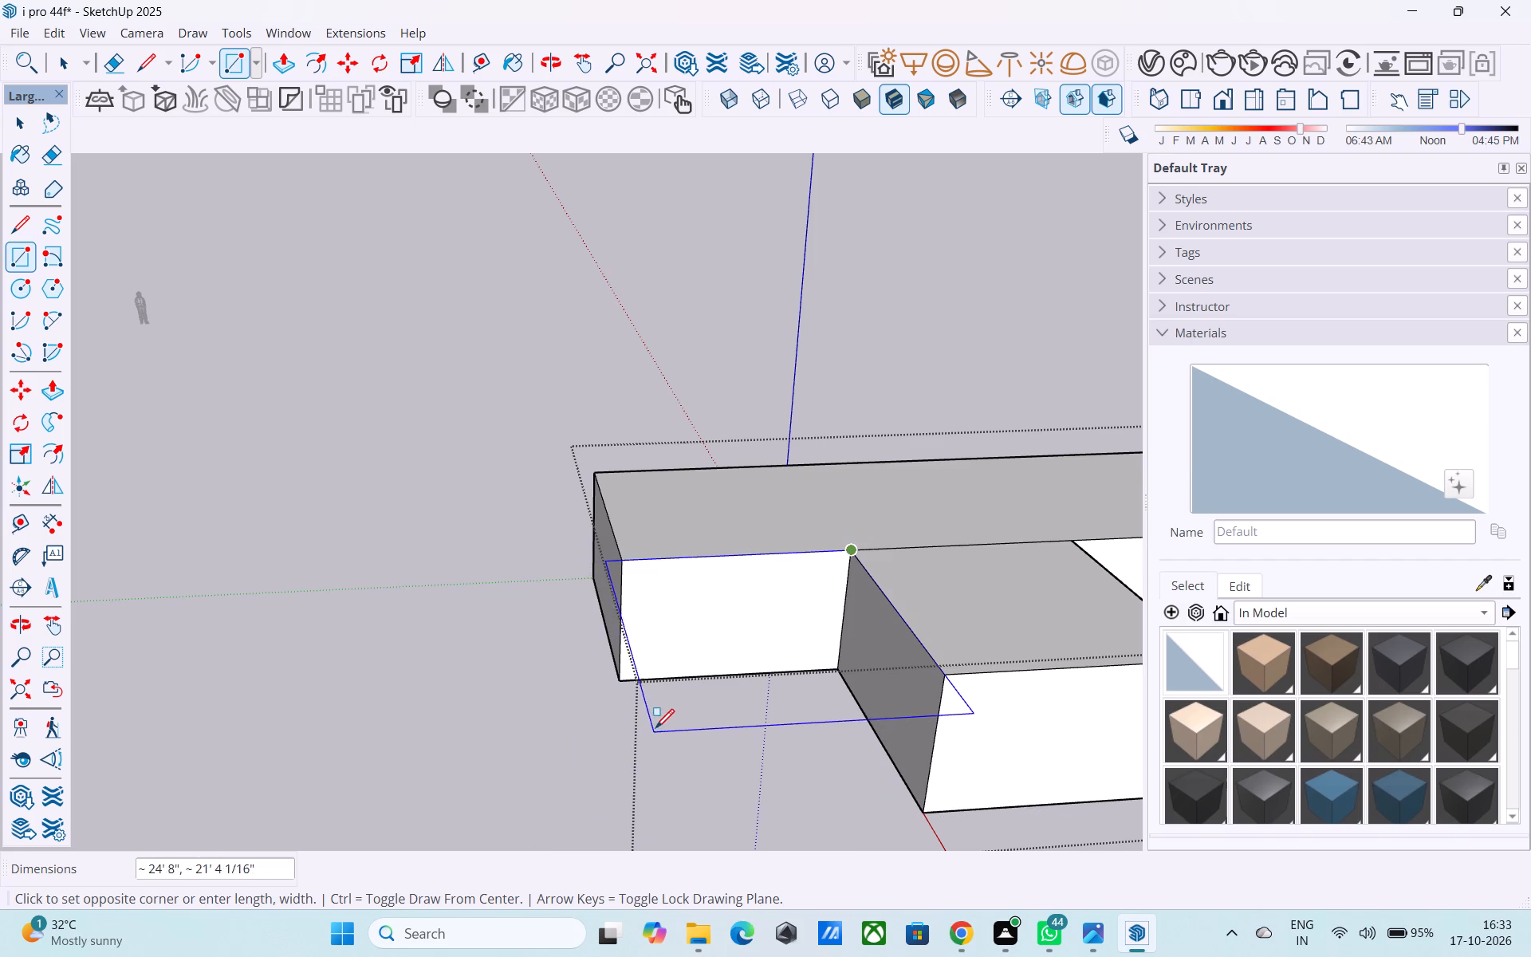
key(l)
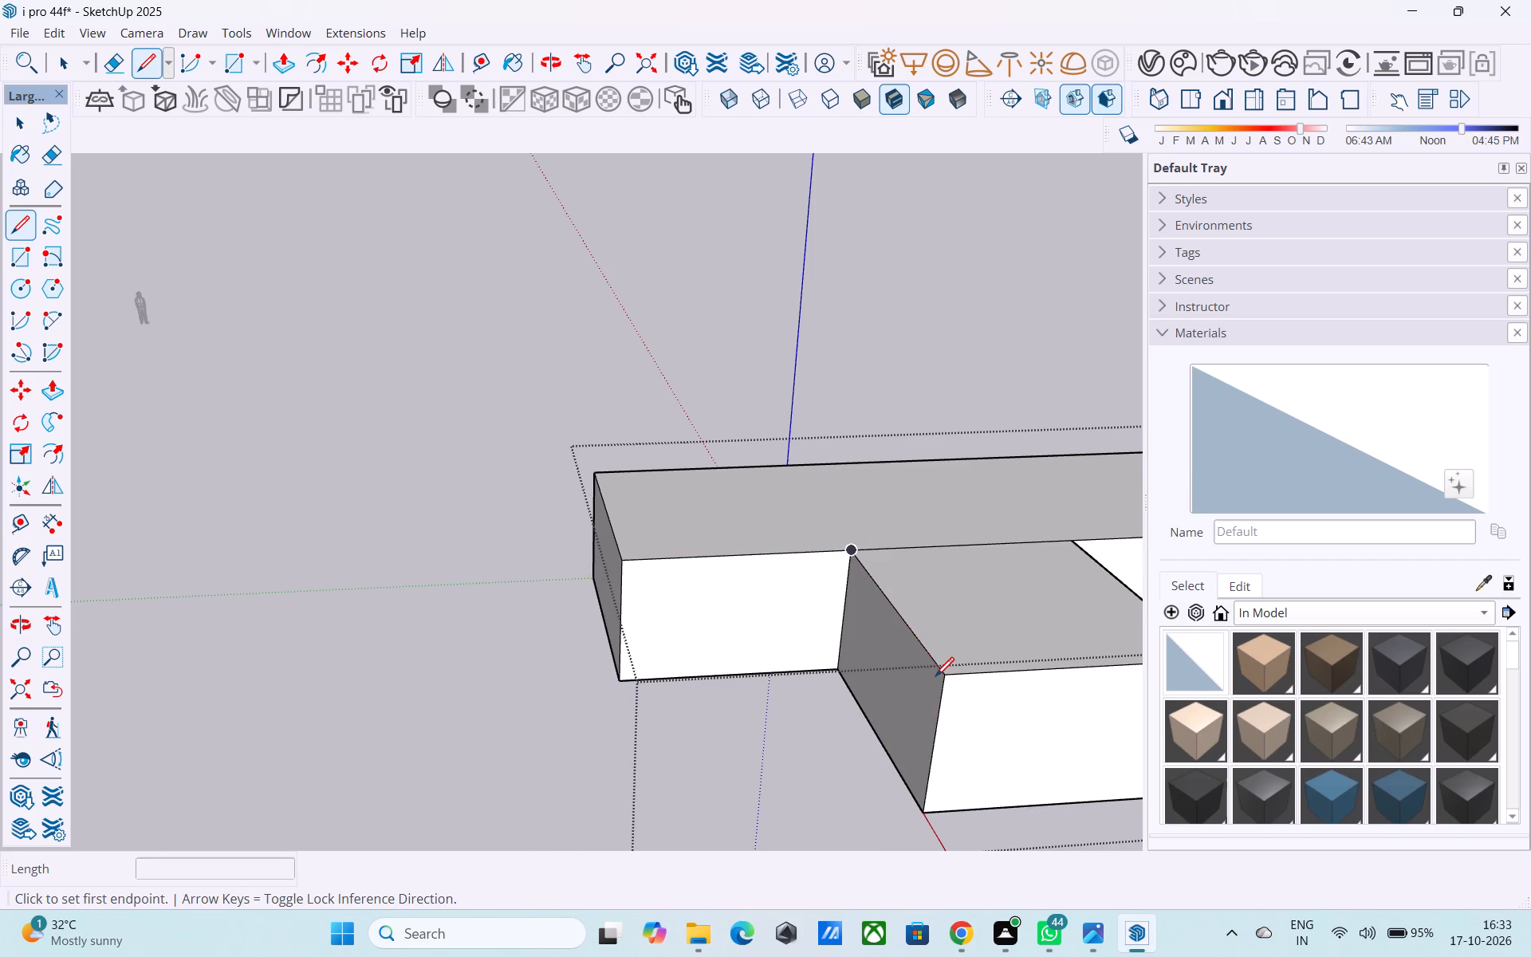
Draw a 20' by 20' roof-level rectangle between the central block's front top corner and the first wing's outer top corner.
key(r)
click(941, 680)
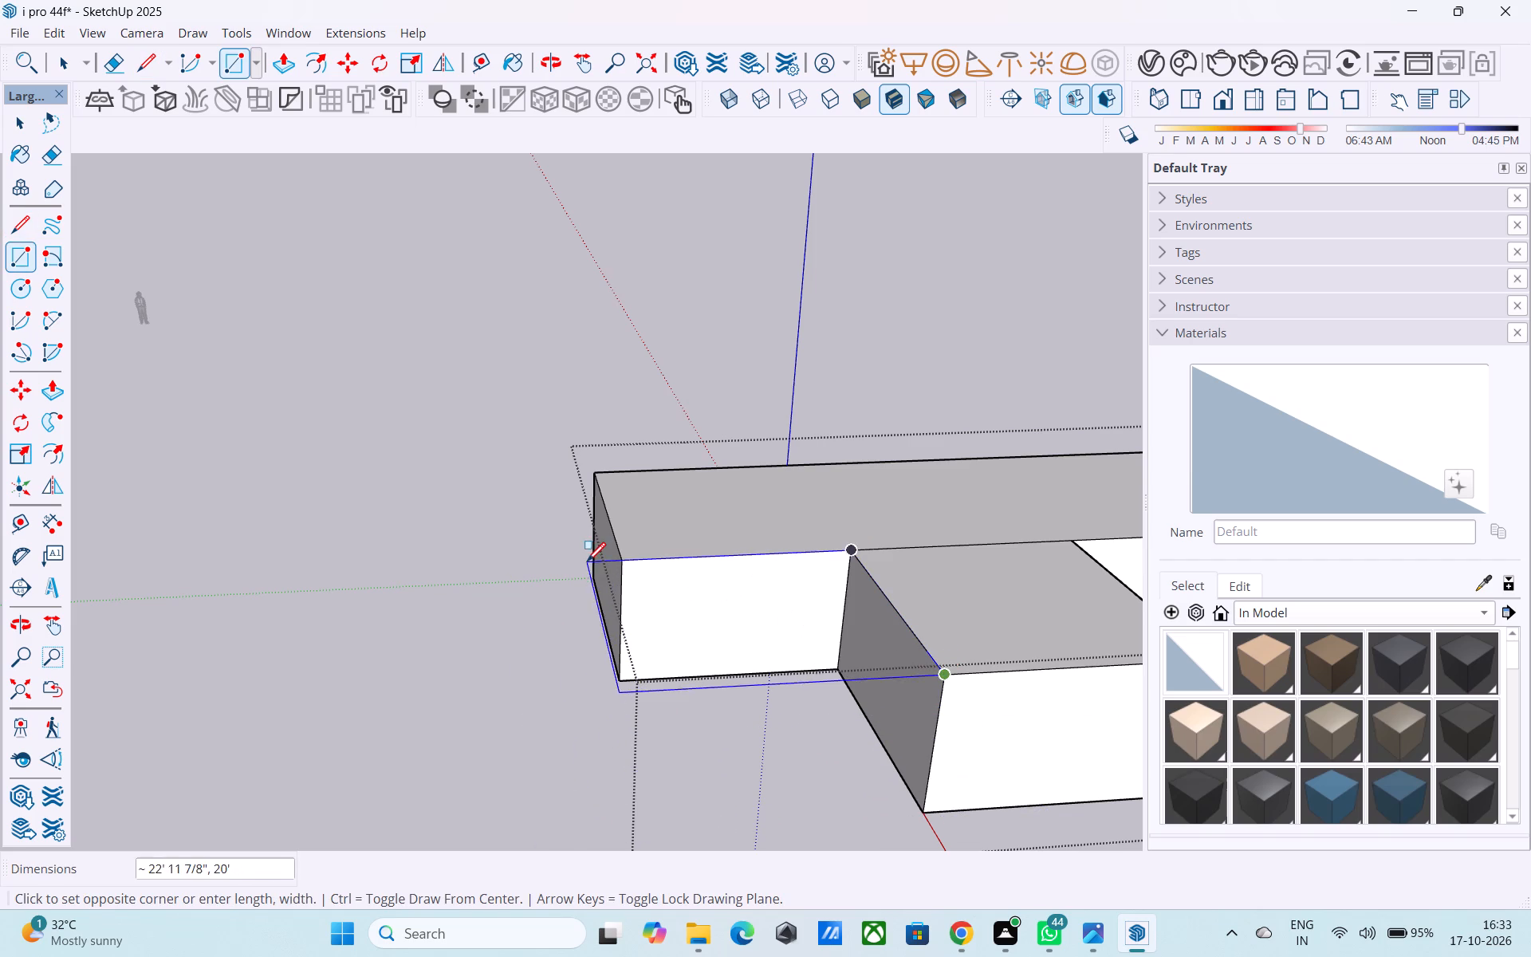
click(624, 552)
key(space)
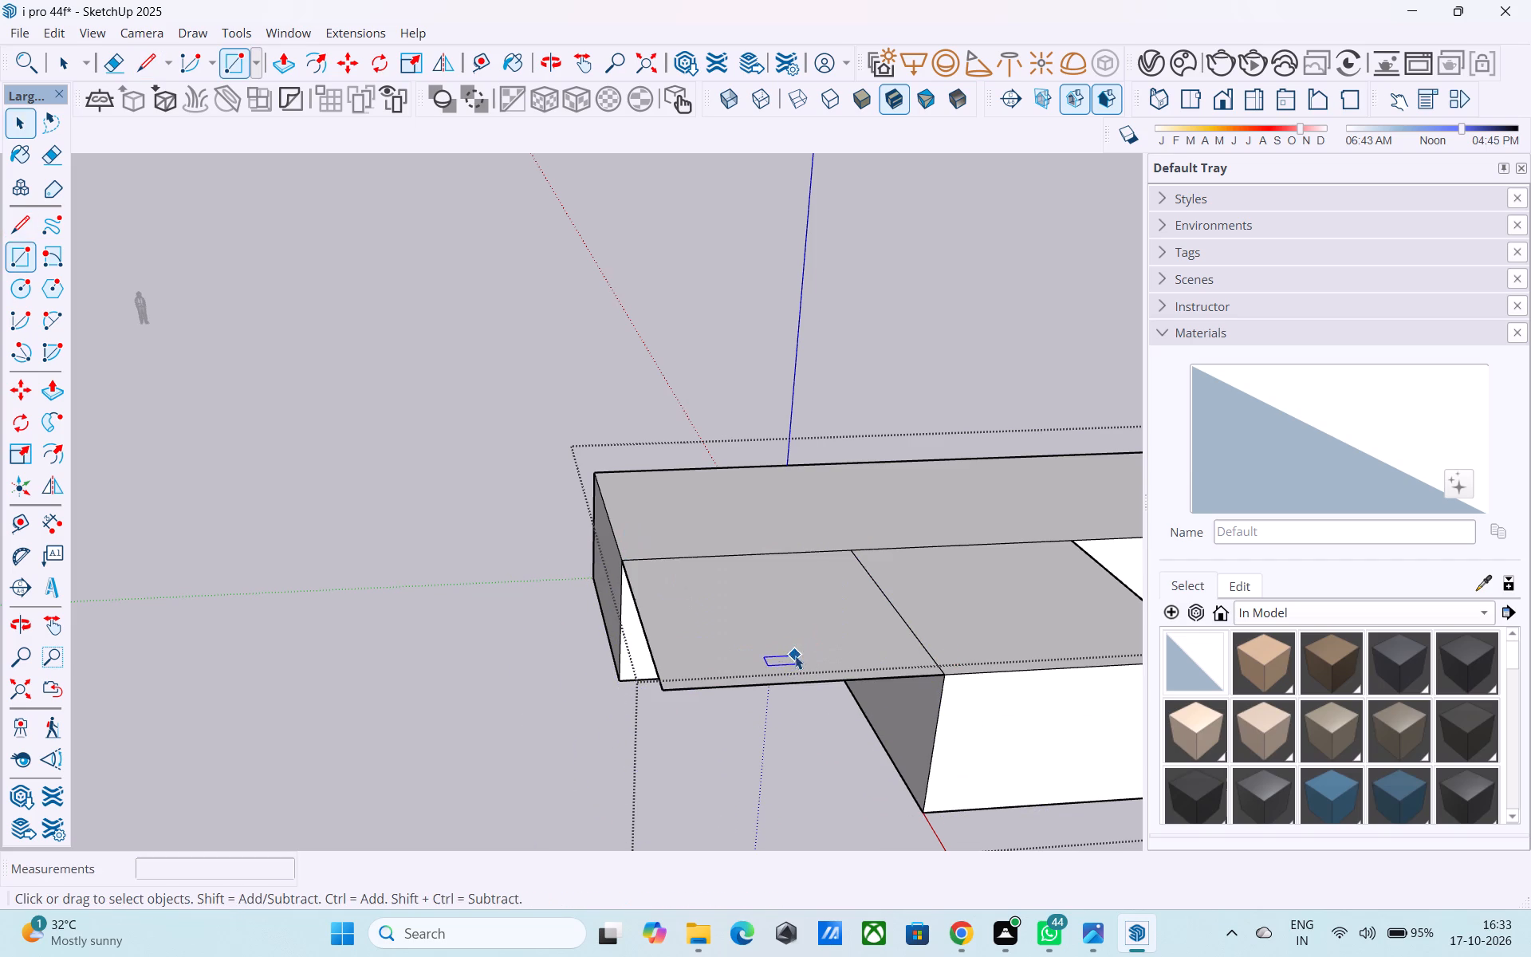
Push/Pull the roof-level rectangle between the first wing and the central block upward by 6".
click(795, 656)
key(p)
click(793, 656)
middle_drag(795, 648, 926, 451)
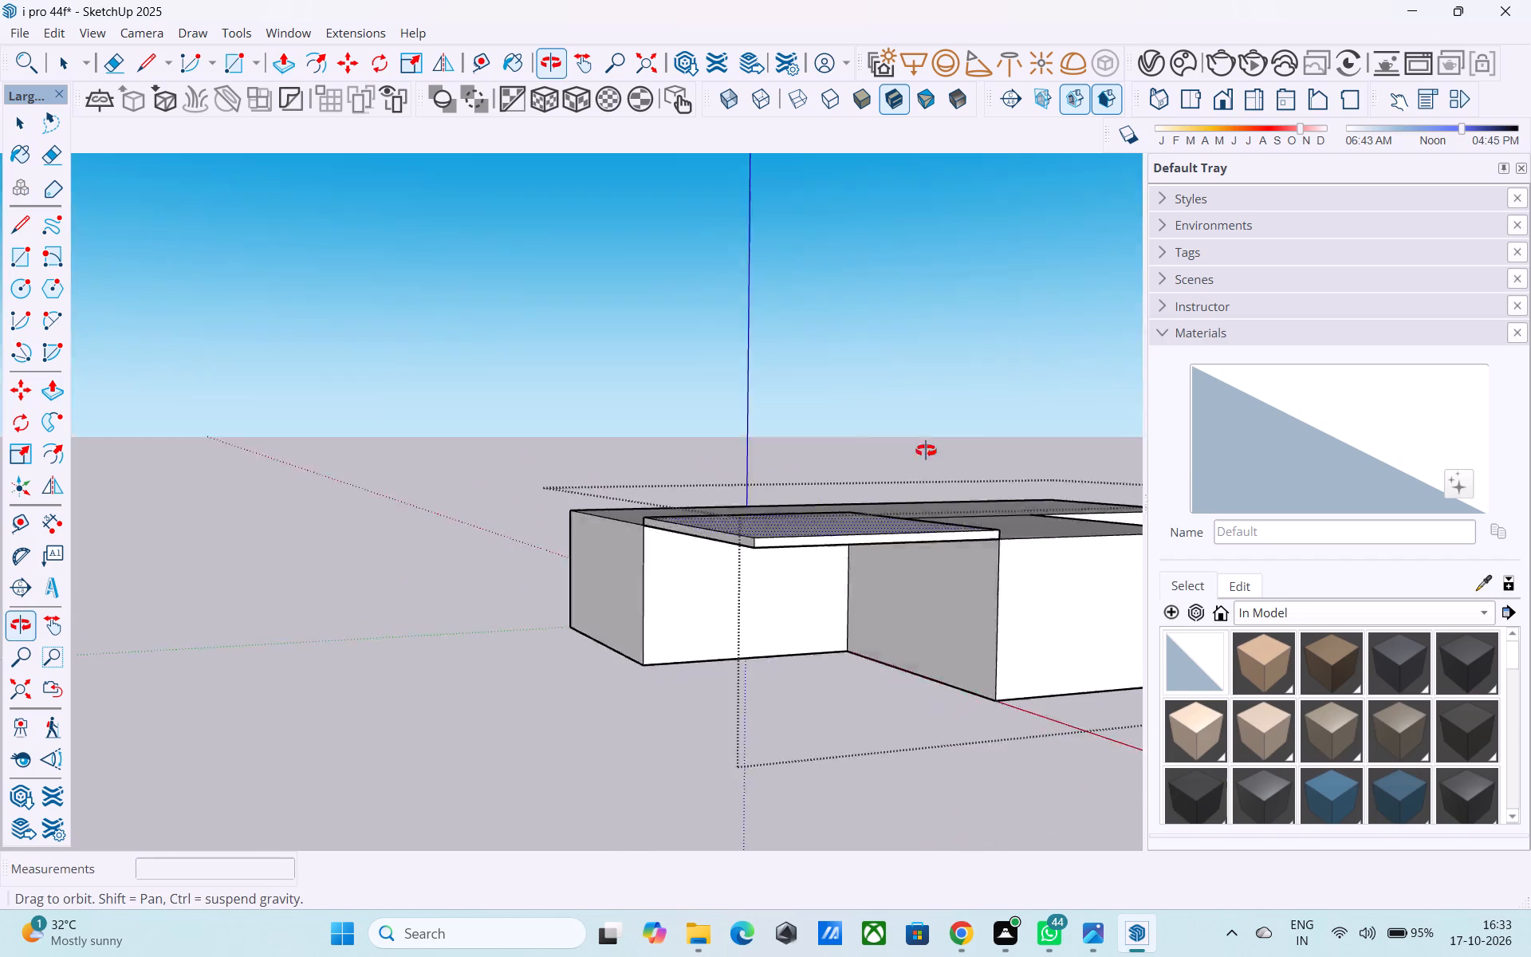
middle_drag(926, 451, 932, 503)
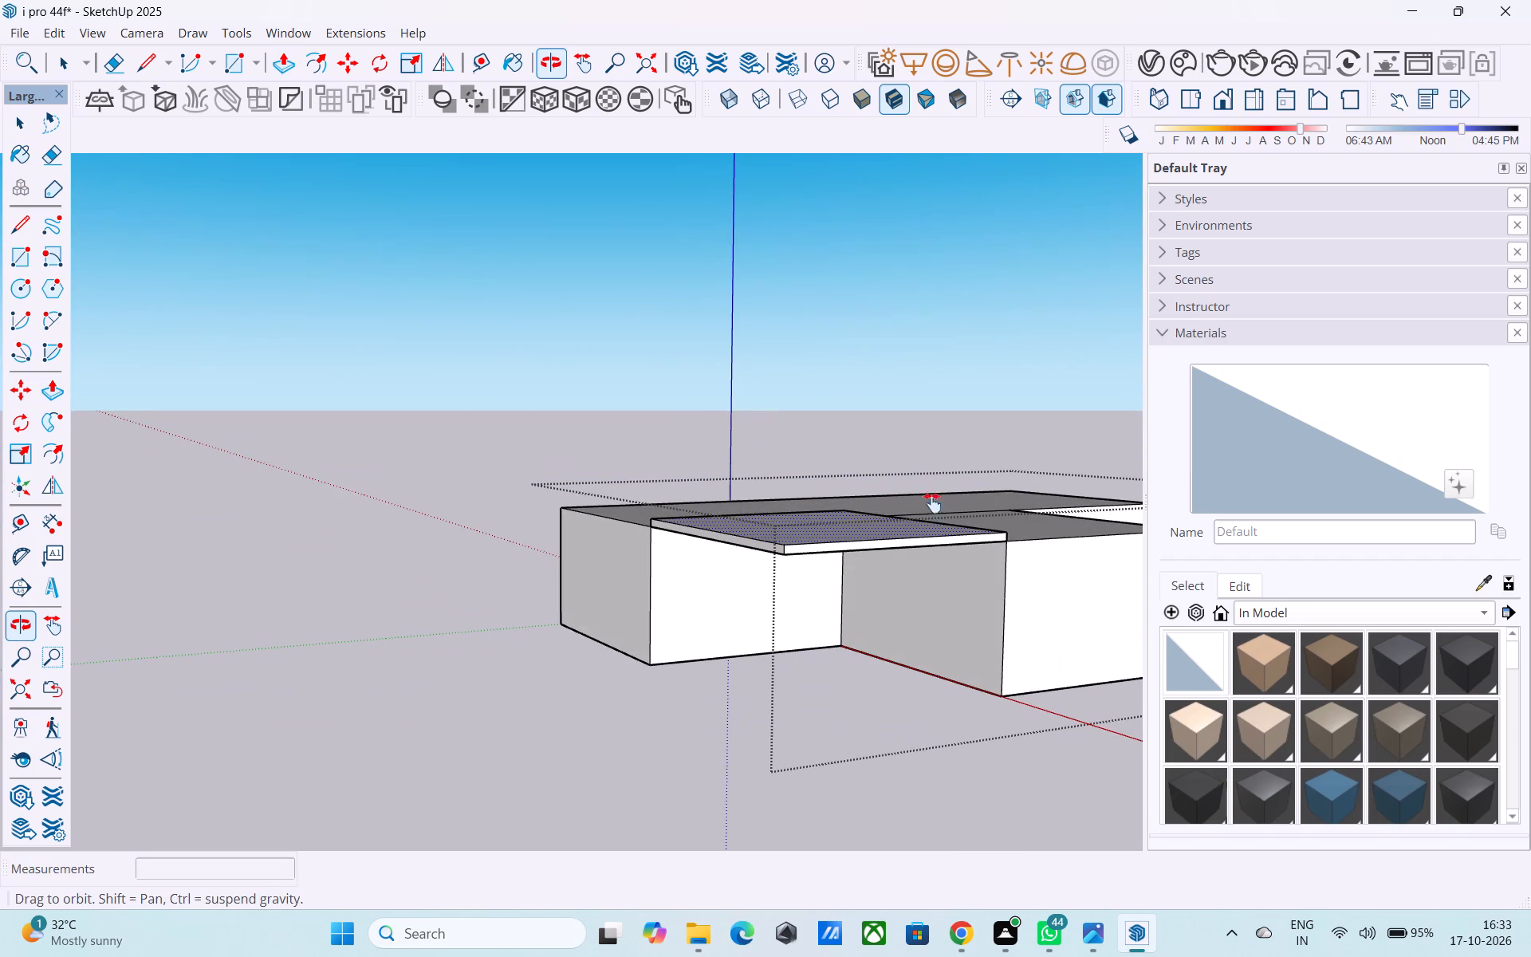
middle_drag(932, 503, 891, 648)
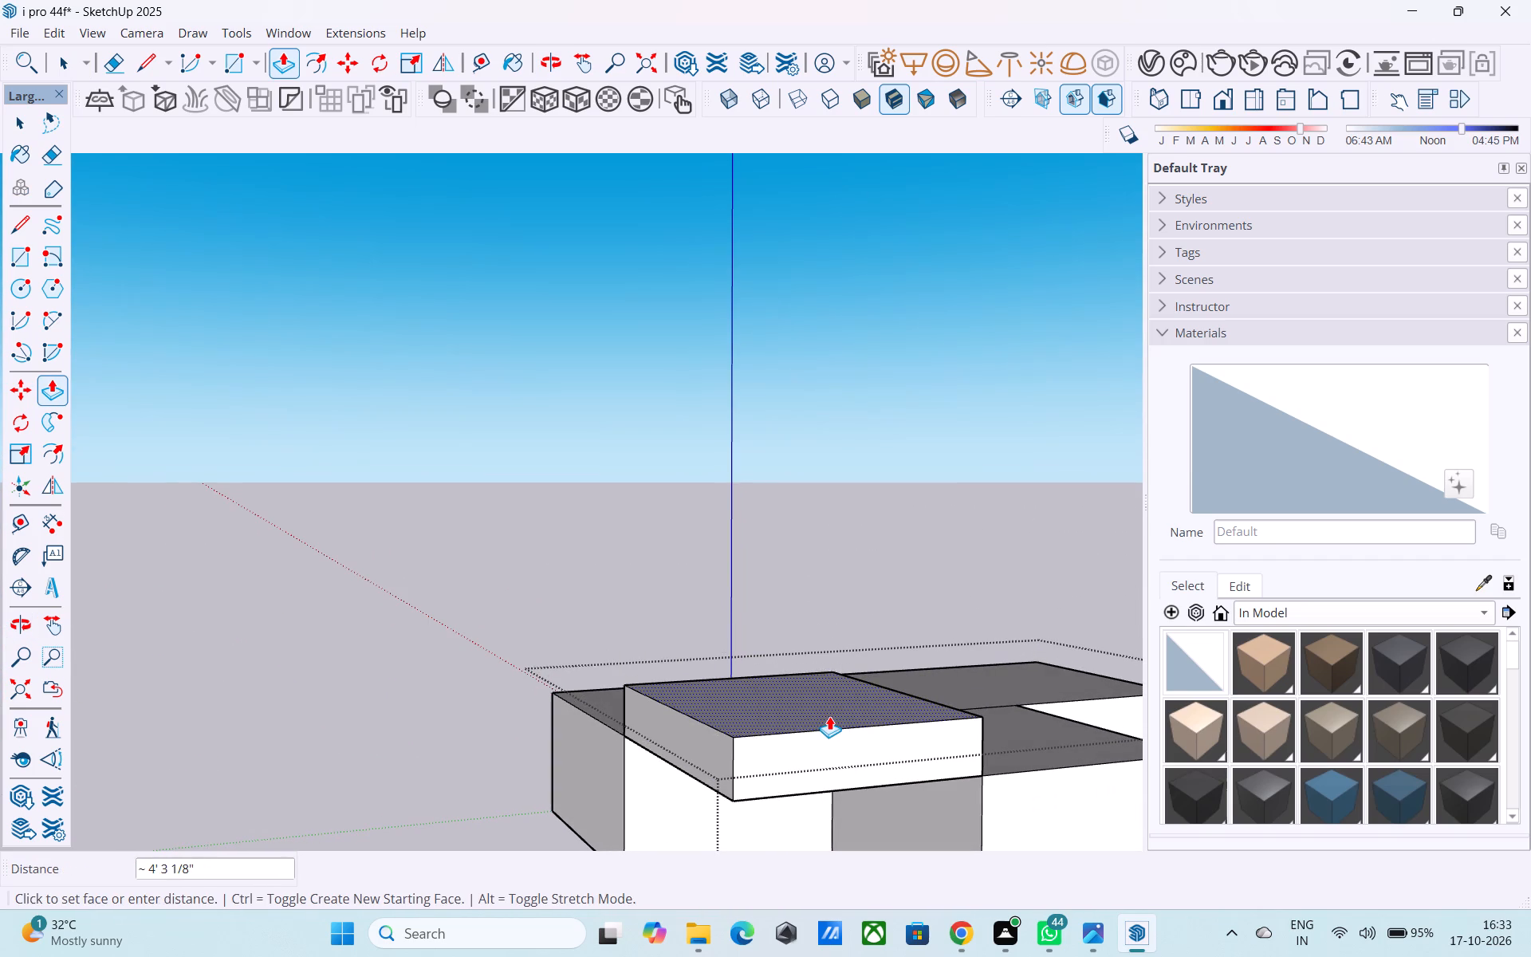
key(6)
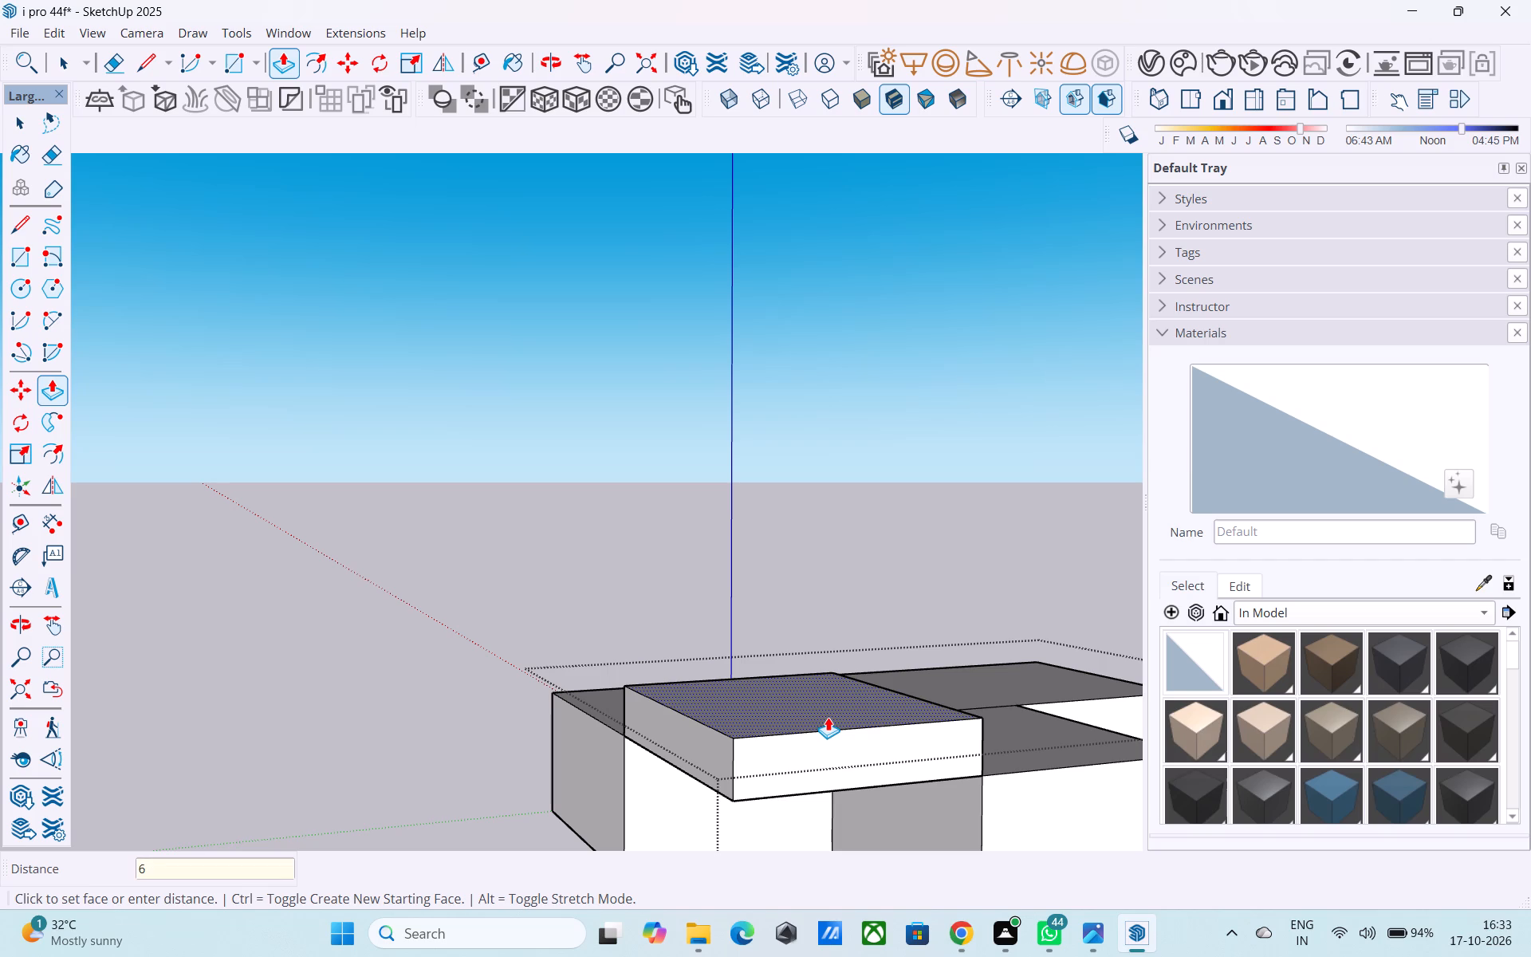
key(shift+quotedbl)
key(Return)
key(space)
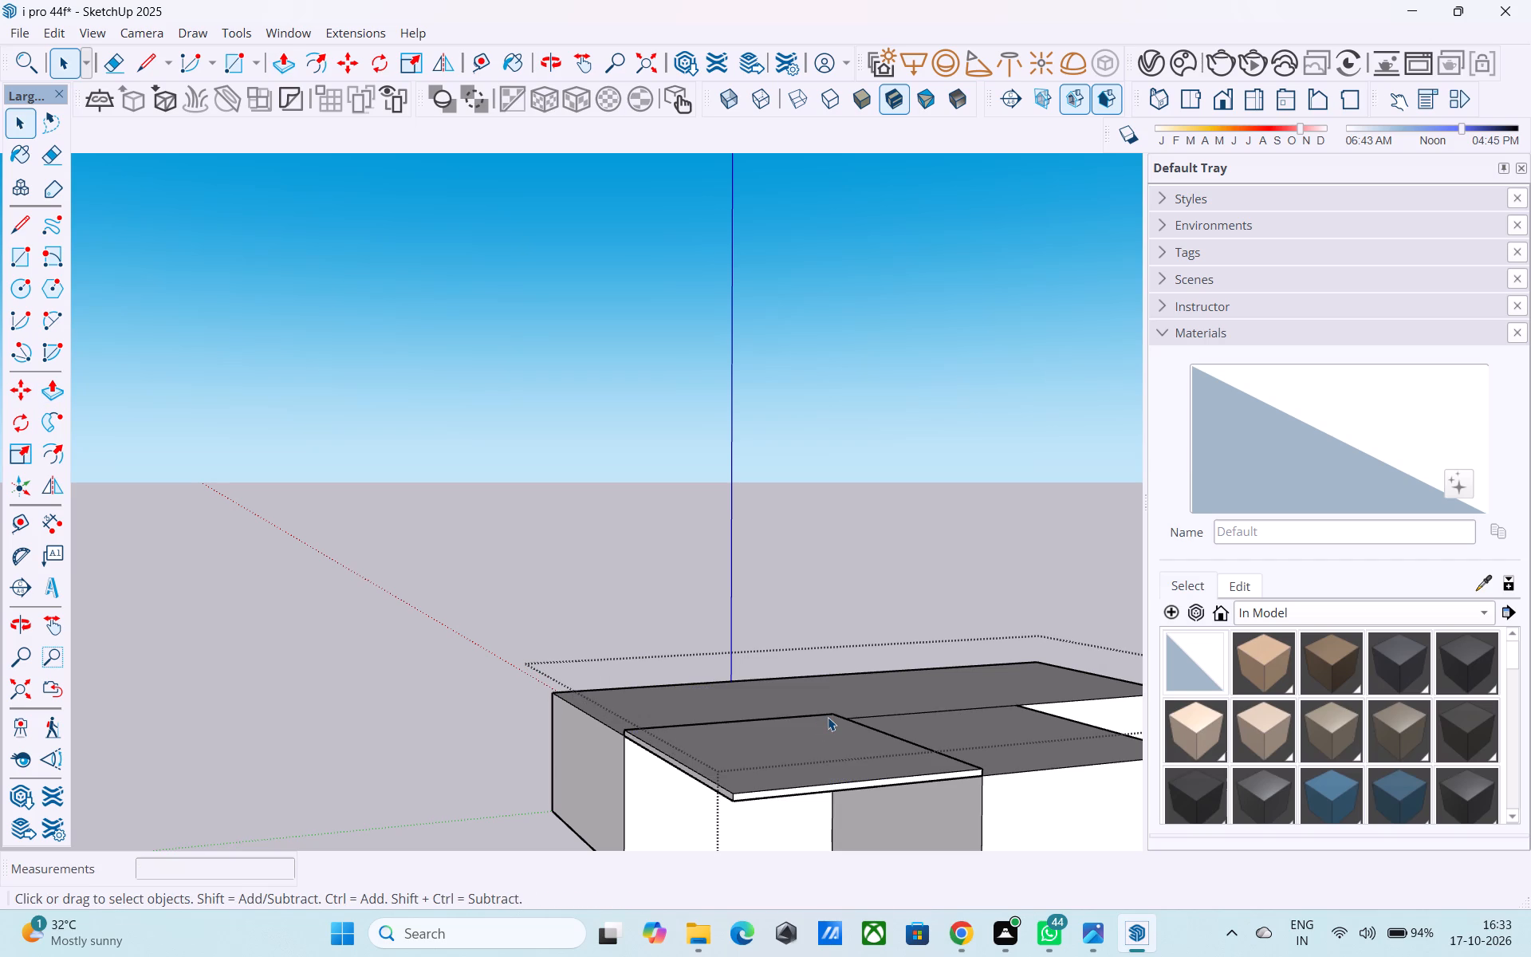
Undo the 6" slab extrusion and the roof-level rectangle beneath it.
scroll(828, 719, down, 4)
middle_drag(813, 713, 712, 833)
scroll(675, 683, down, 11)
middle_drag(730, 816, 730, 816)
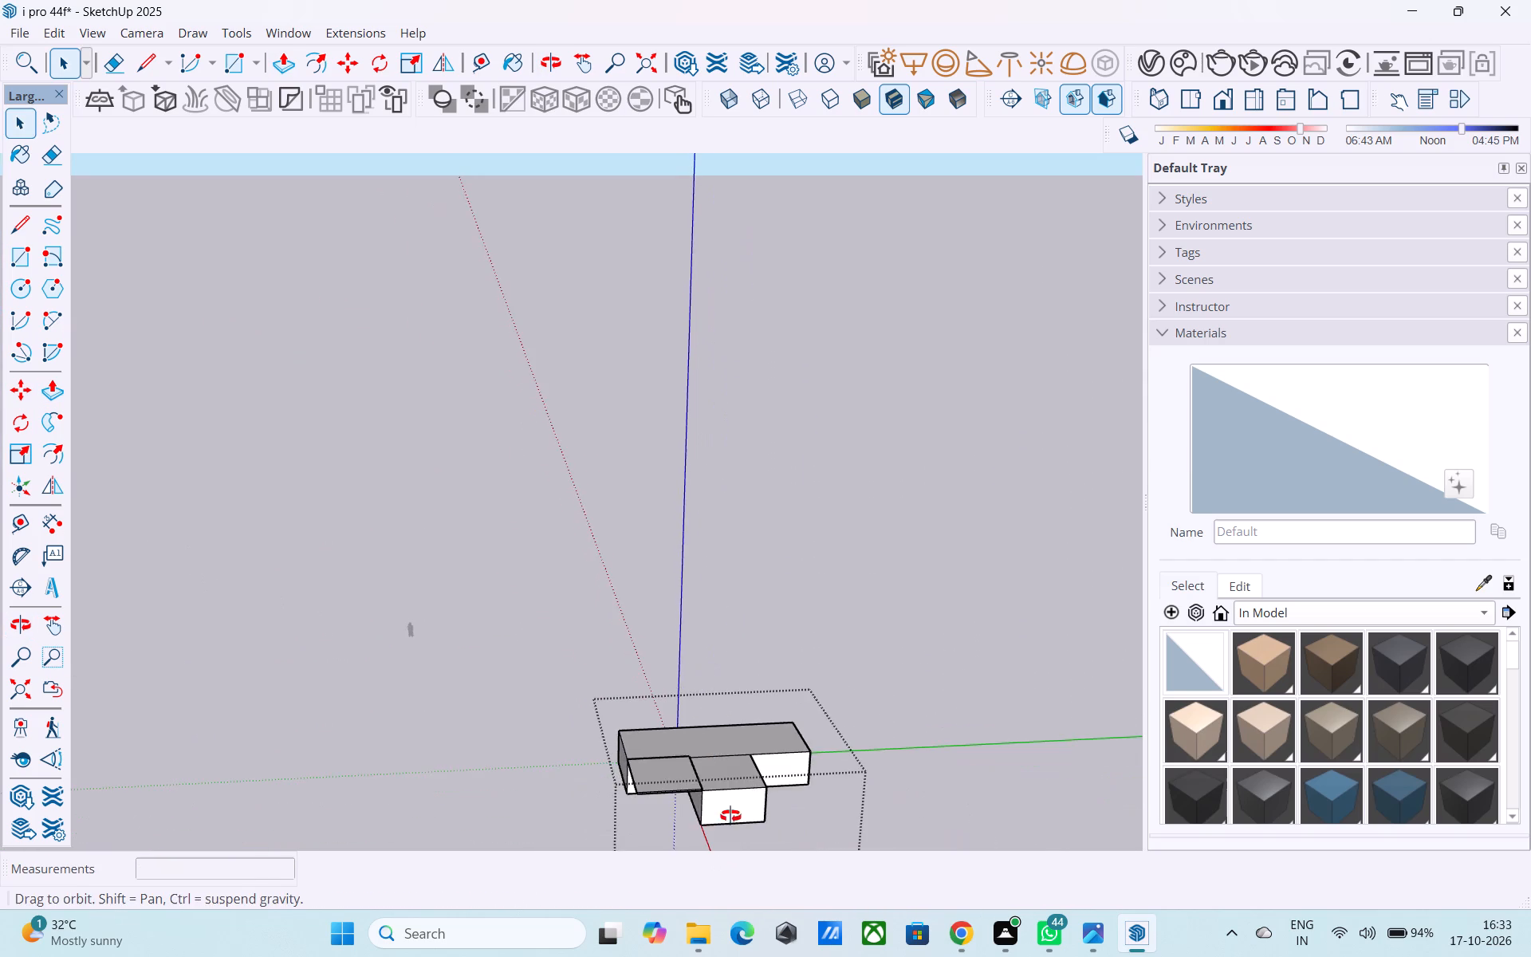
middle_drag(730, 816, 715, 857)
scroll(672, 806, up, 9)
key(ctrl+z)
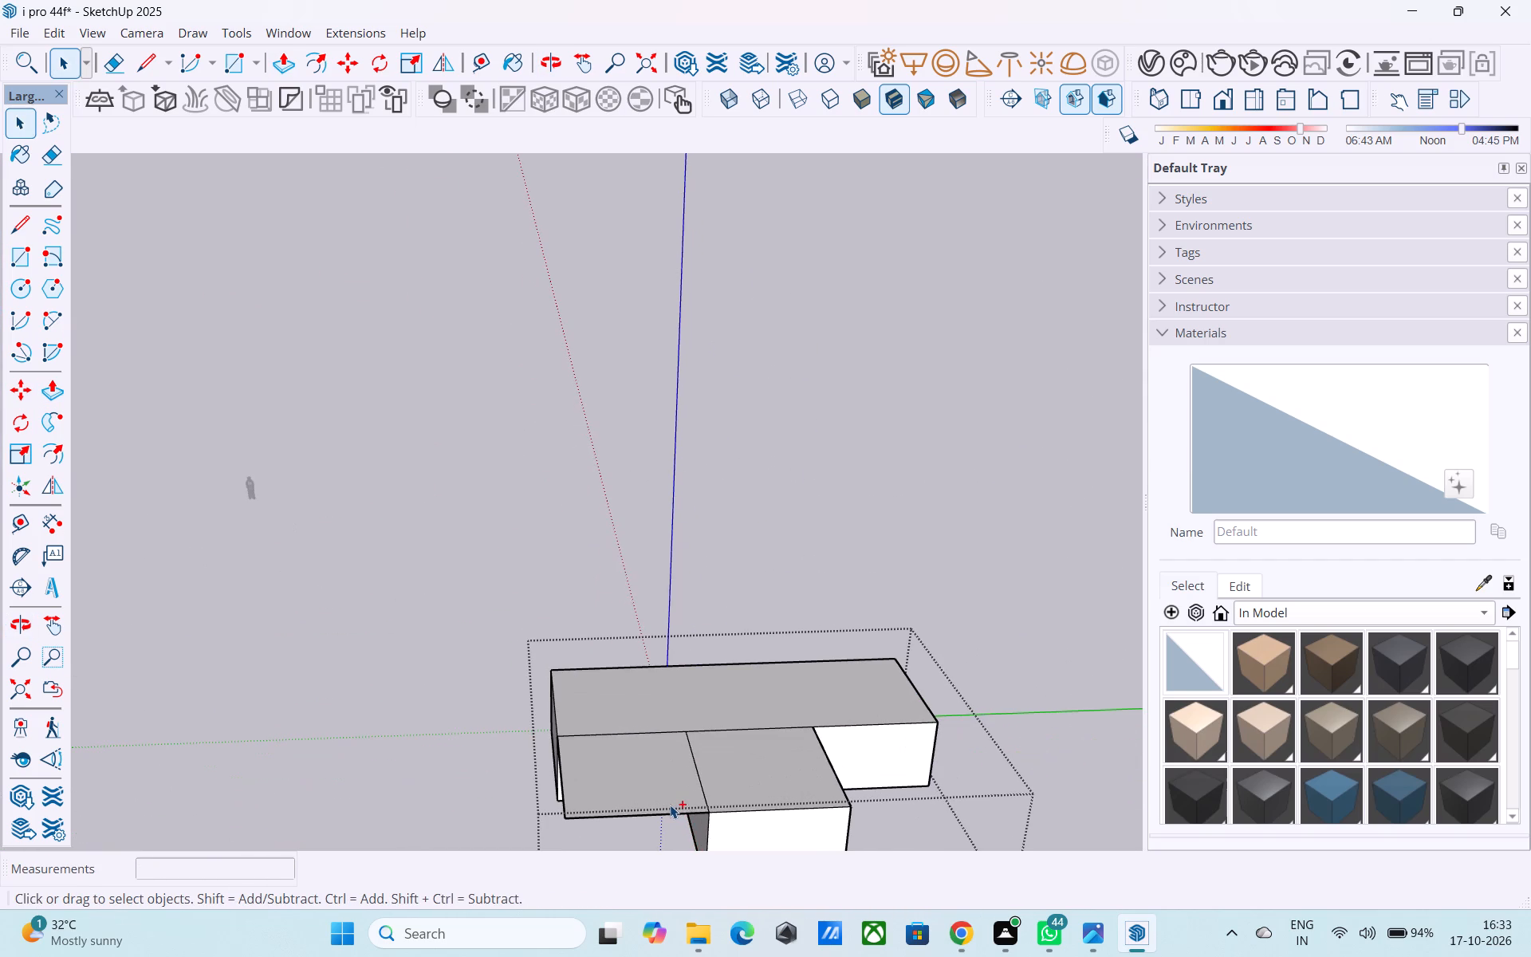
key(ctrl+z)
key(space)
Offset the top face of the long crossbar block 9" inward to outline its walls.
middle_drag(668, 806, 672, 908)
click(698, 767)
key(f)
click(698, 767)
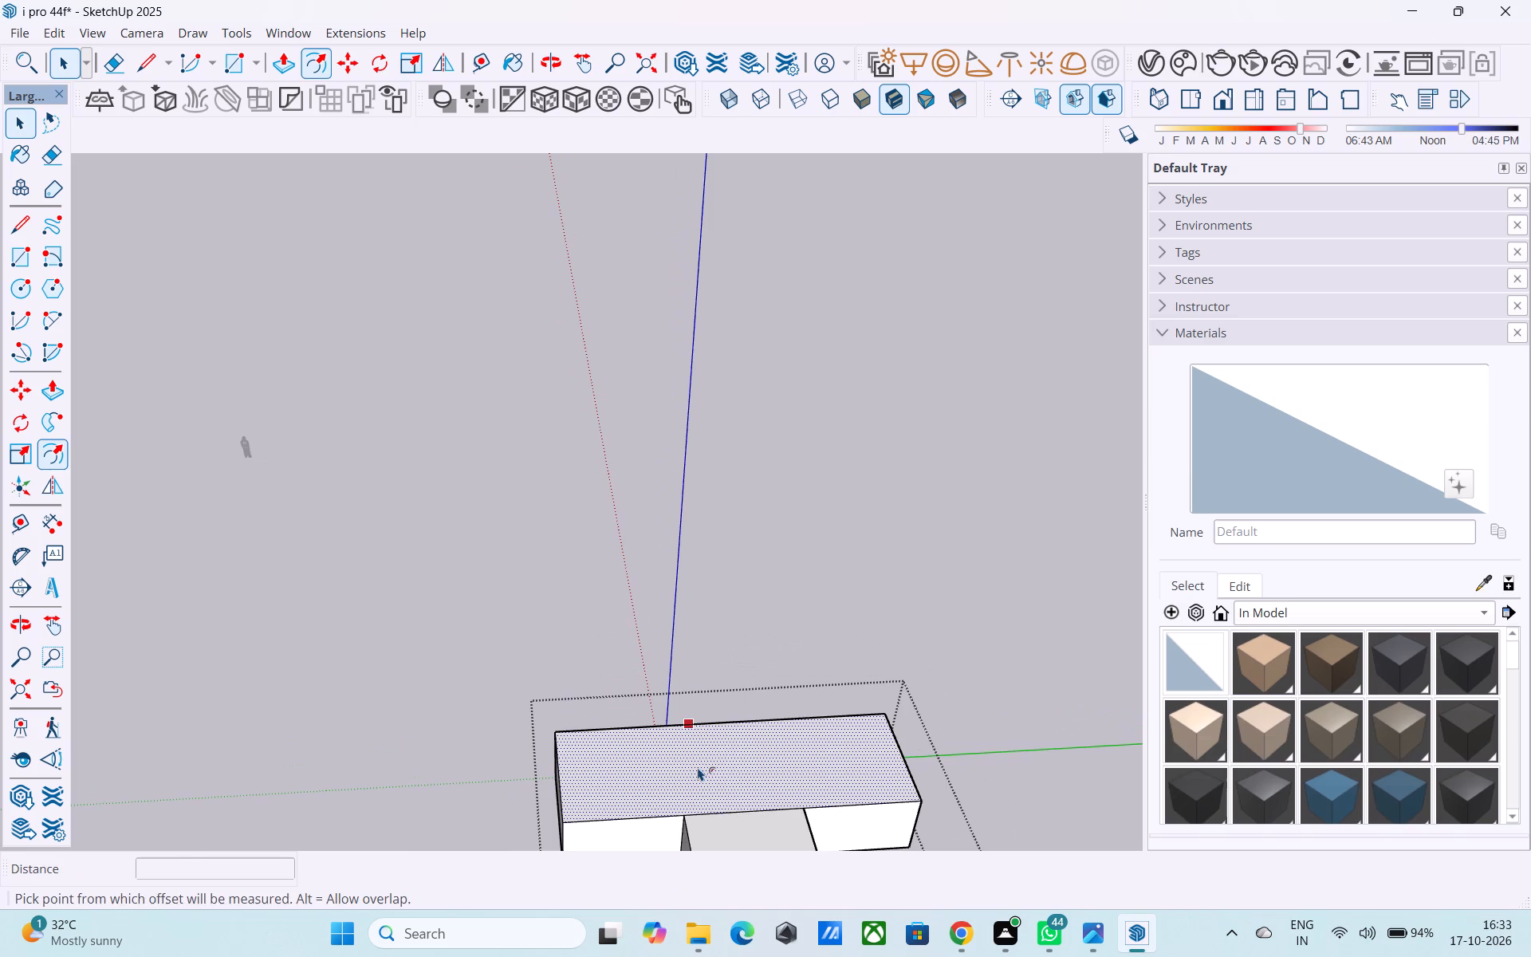
key(9)
key(shift+quotedbl)
key(Return)
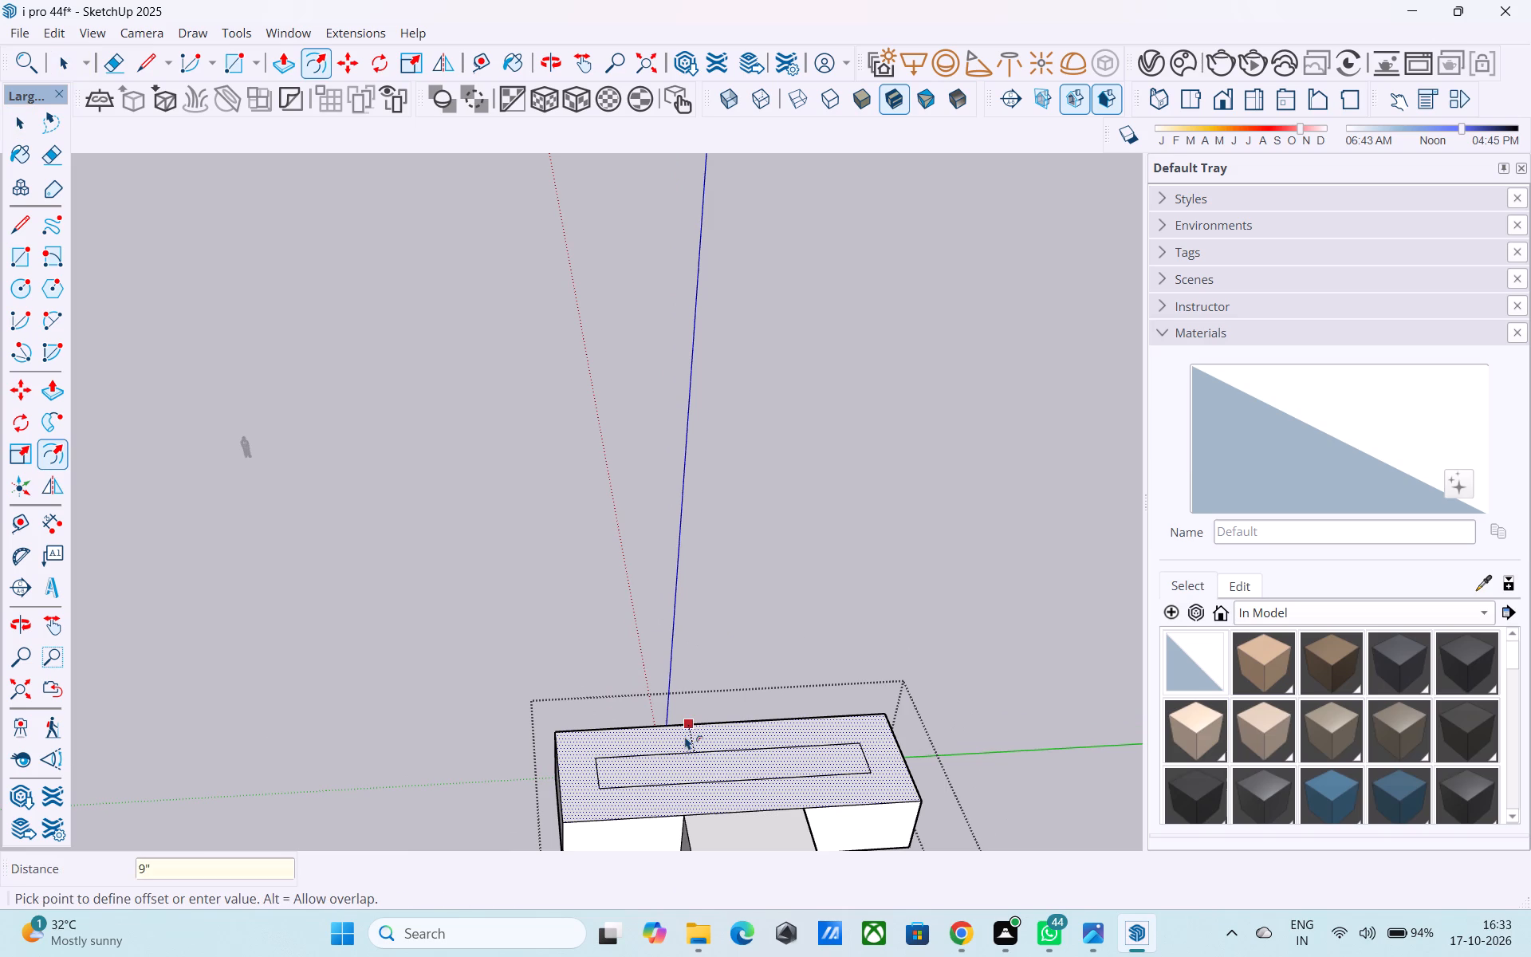
key(space)
Push/Pull the crossbar's inner top face down 12' through the block, leaving only the perimeter walls.
click(699, 778)
key(p)
click(699, 779)
middle_drag(699, 809, 1007, 901)
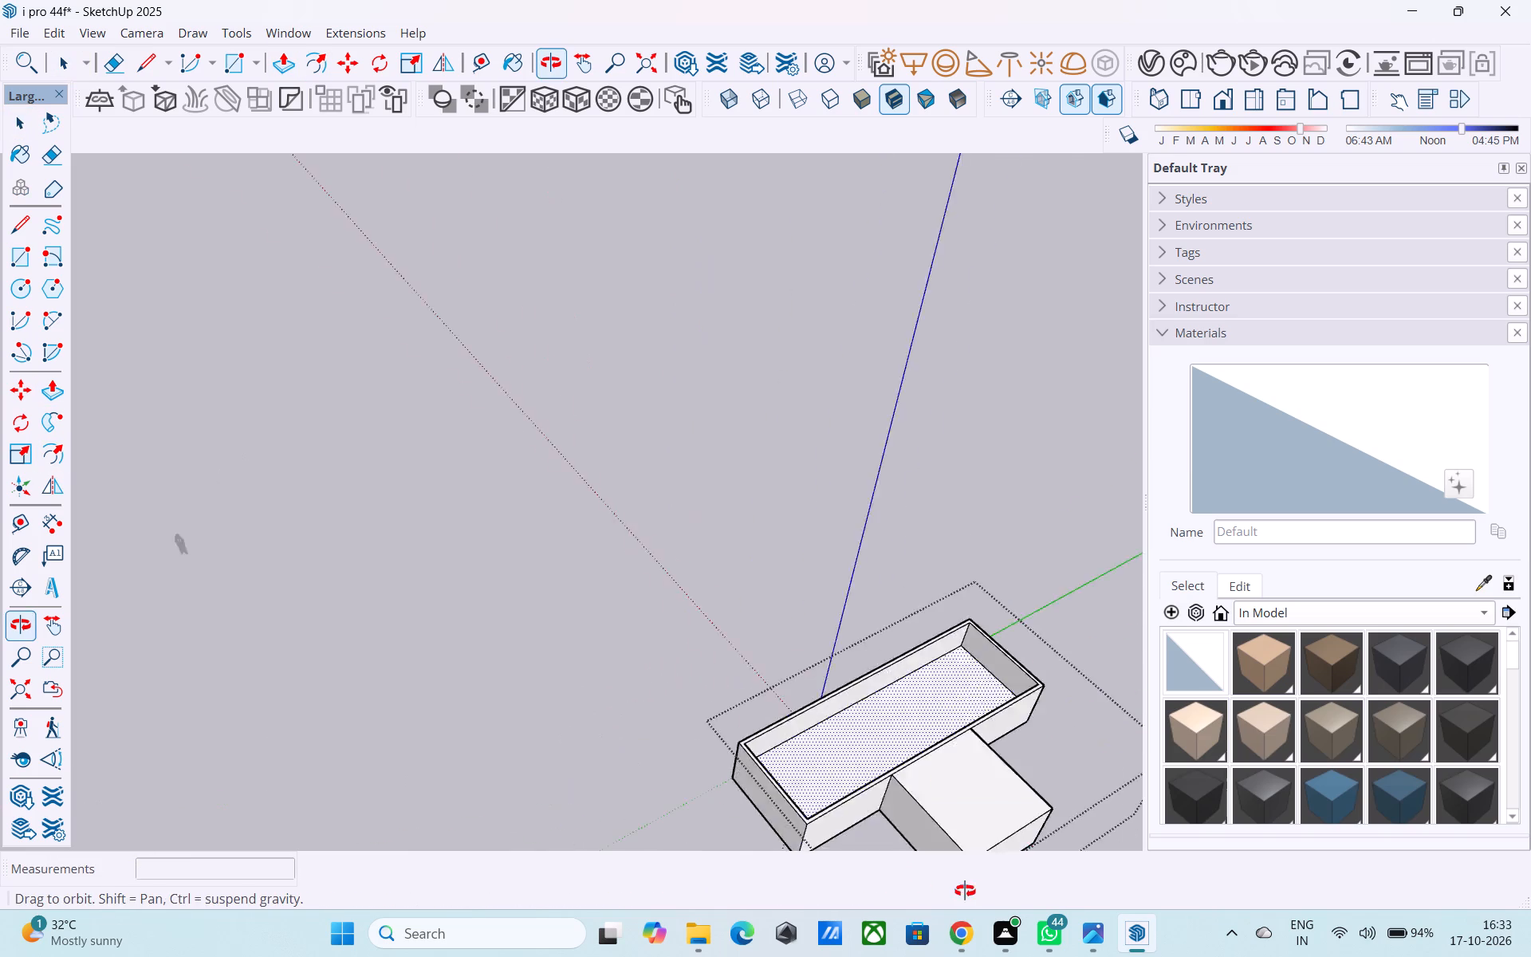
middle_drag(1007, 901, 1124, 934)
scroll(914, 730, up, 4)
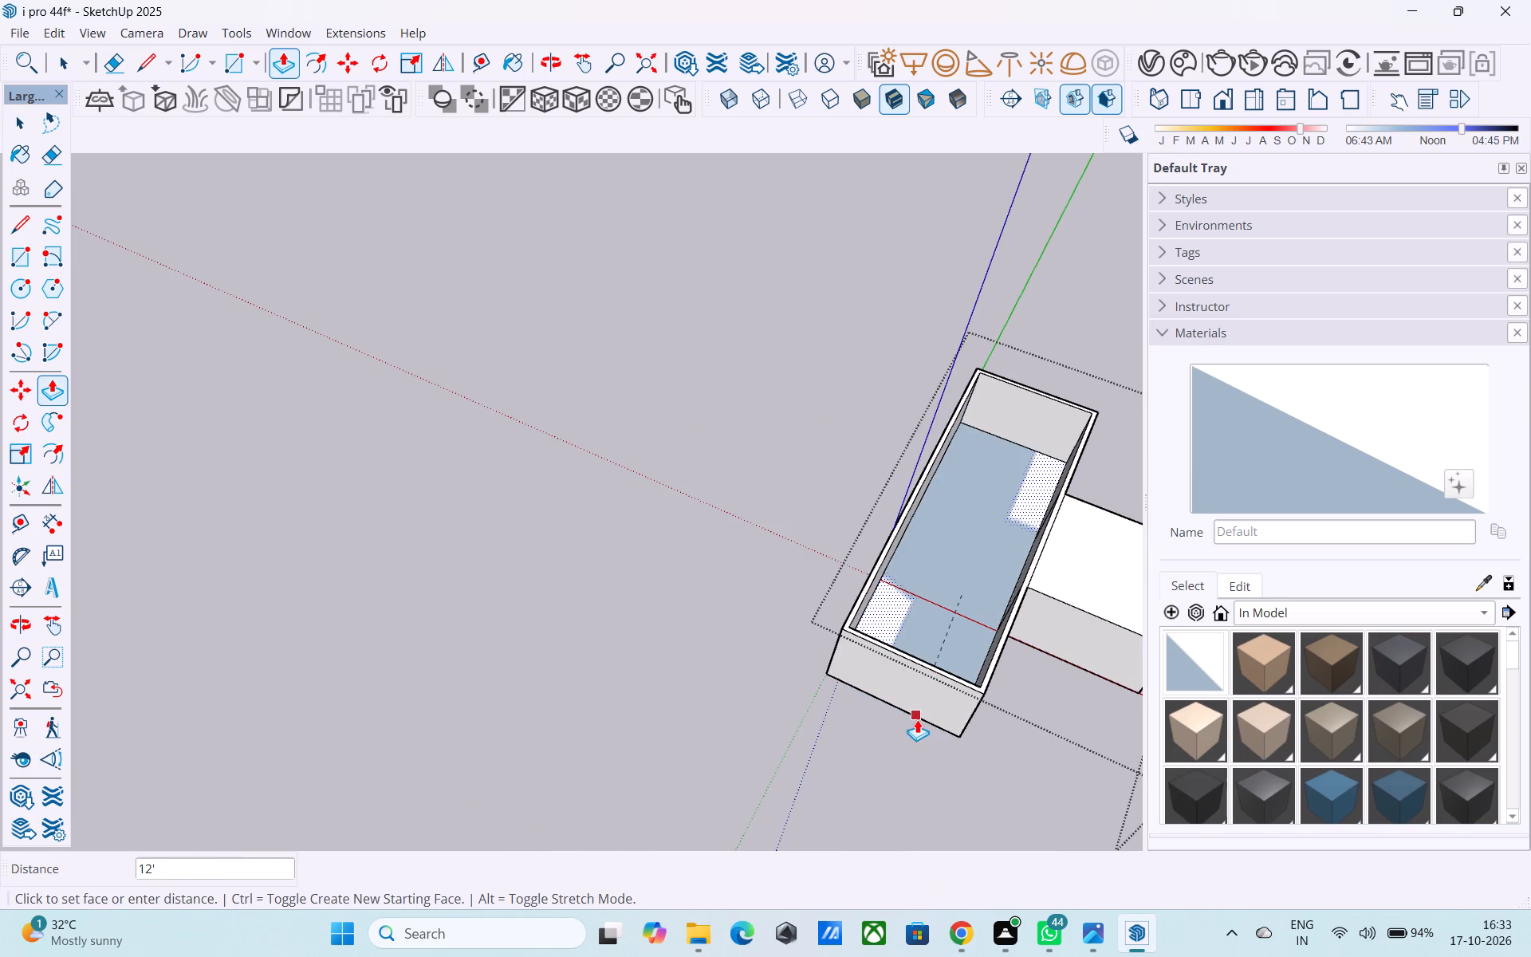
click(917, 720)
Offset the top face of the stem block 9" inward.
middle_drag(917, 721, 567, 647)
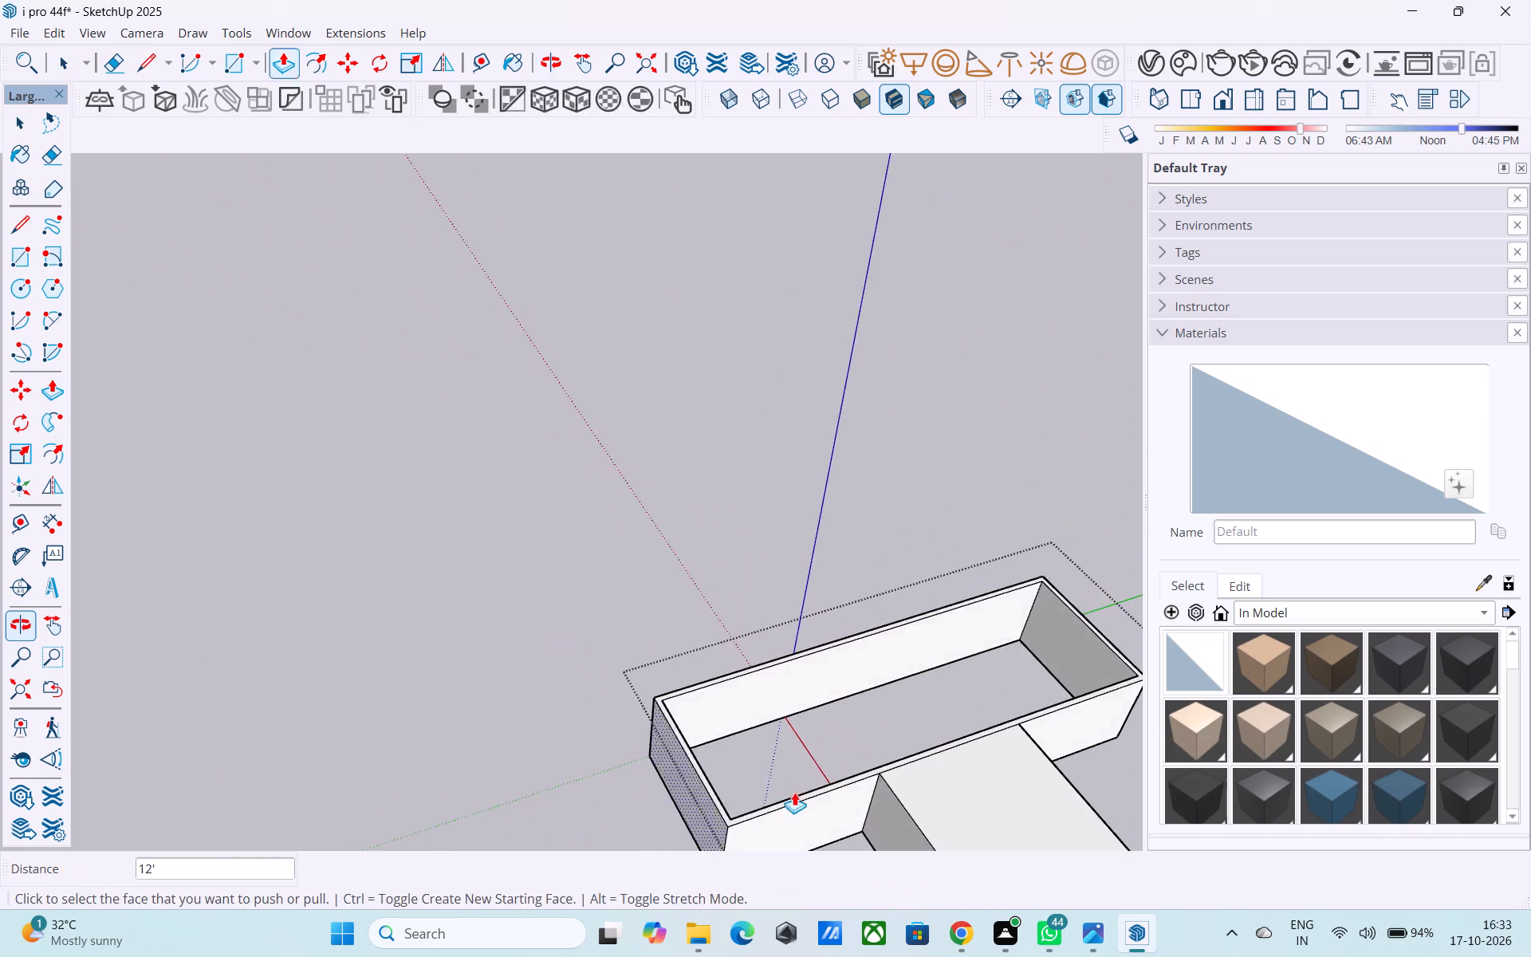
scroll(757, 782, down, 1)
shift+middle_drag(848, 806, 543, 660)
key(space)
click(717, 639)
key(f)
click(718, 640)
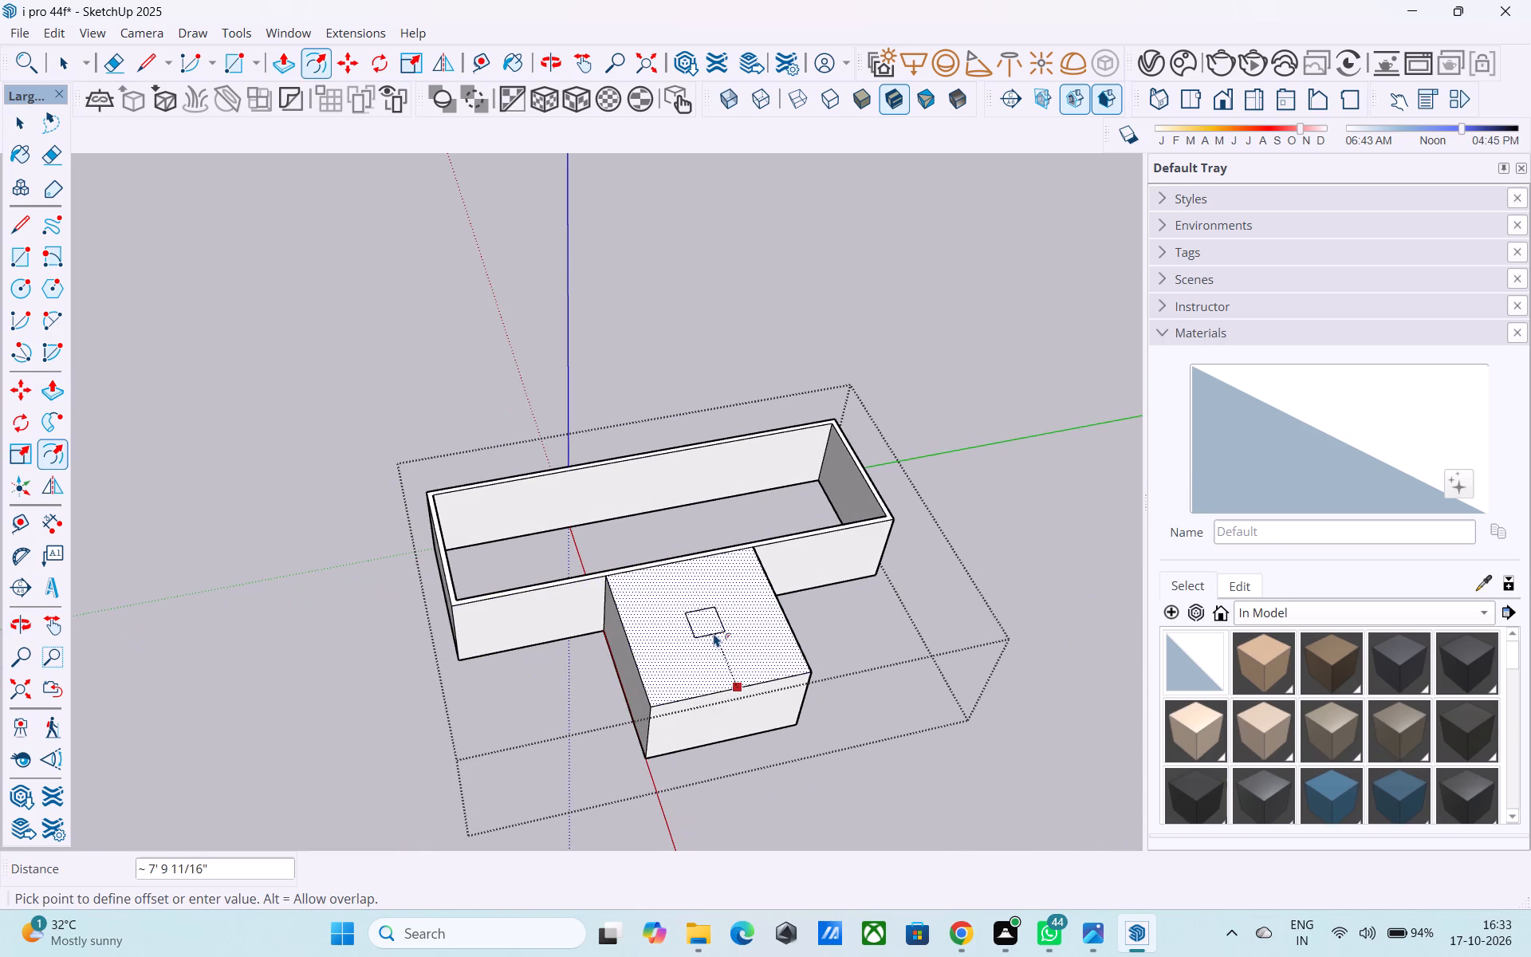
text(9")
key(Return)
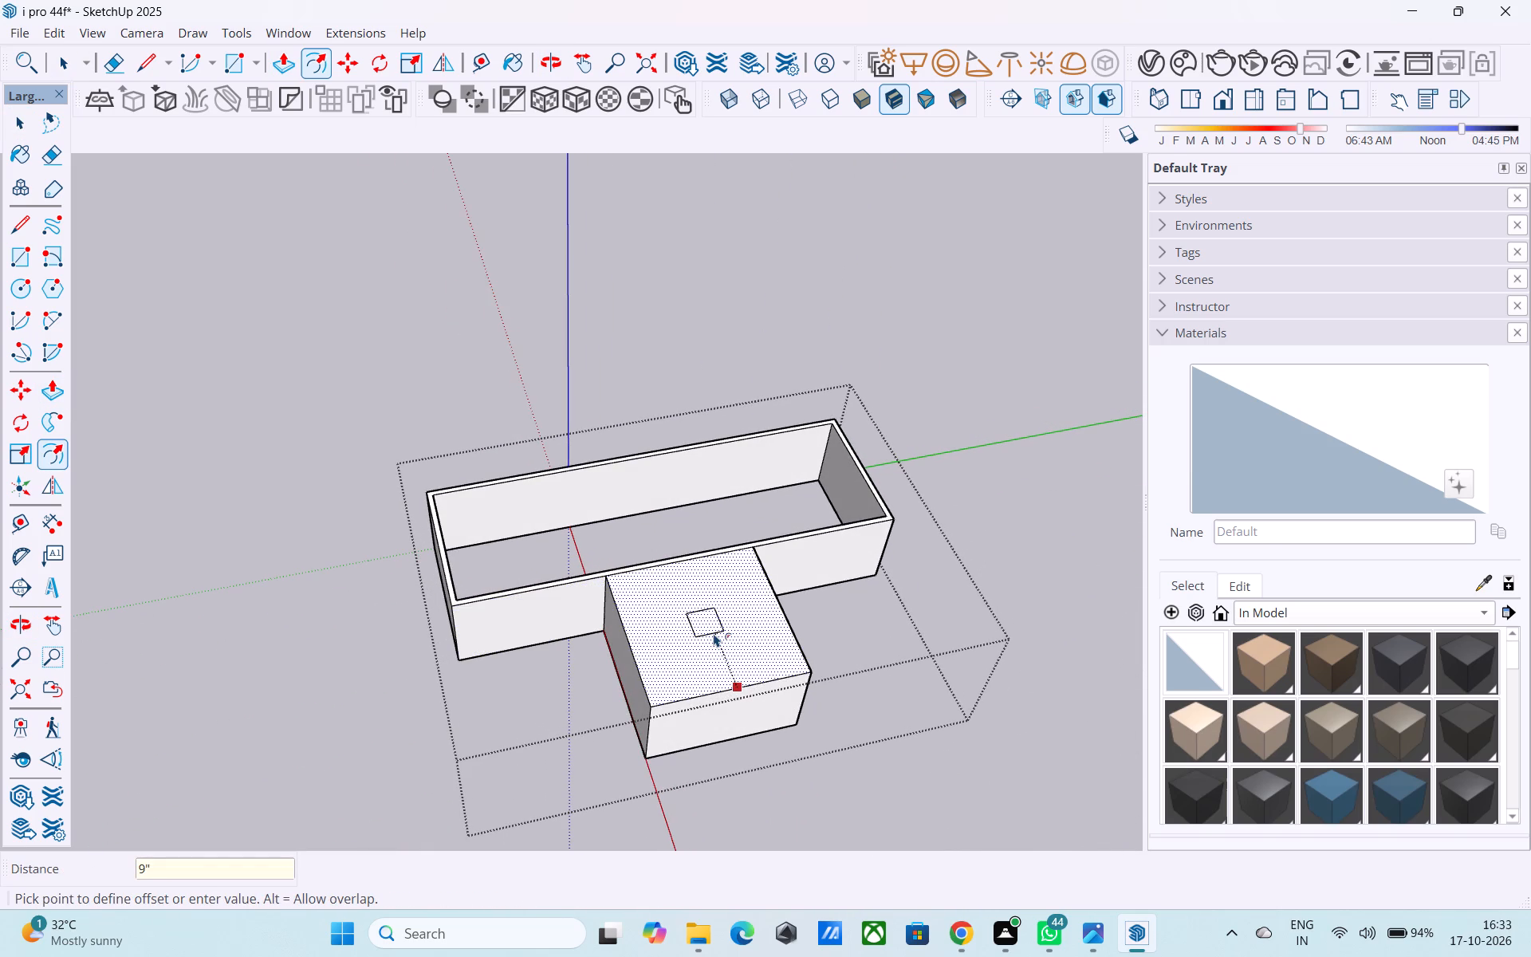
key(space)
Push/Pull the stem's inner top face down 12' through the block to hollow it out.
click(714, 633)
key(p)
click(714, 633)
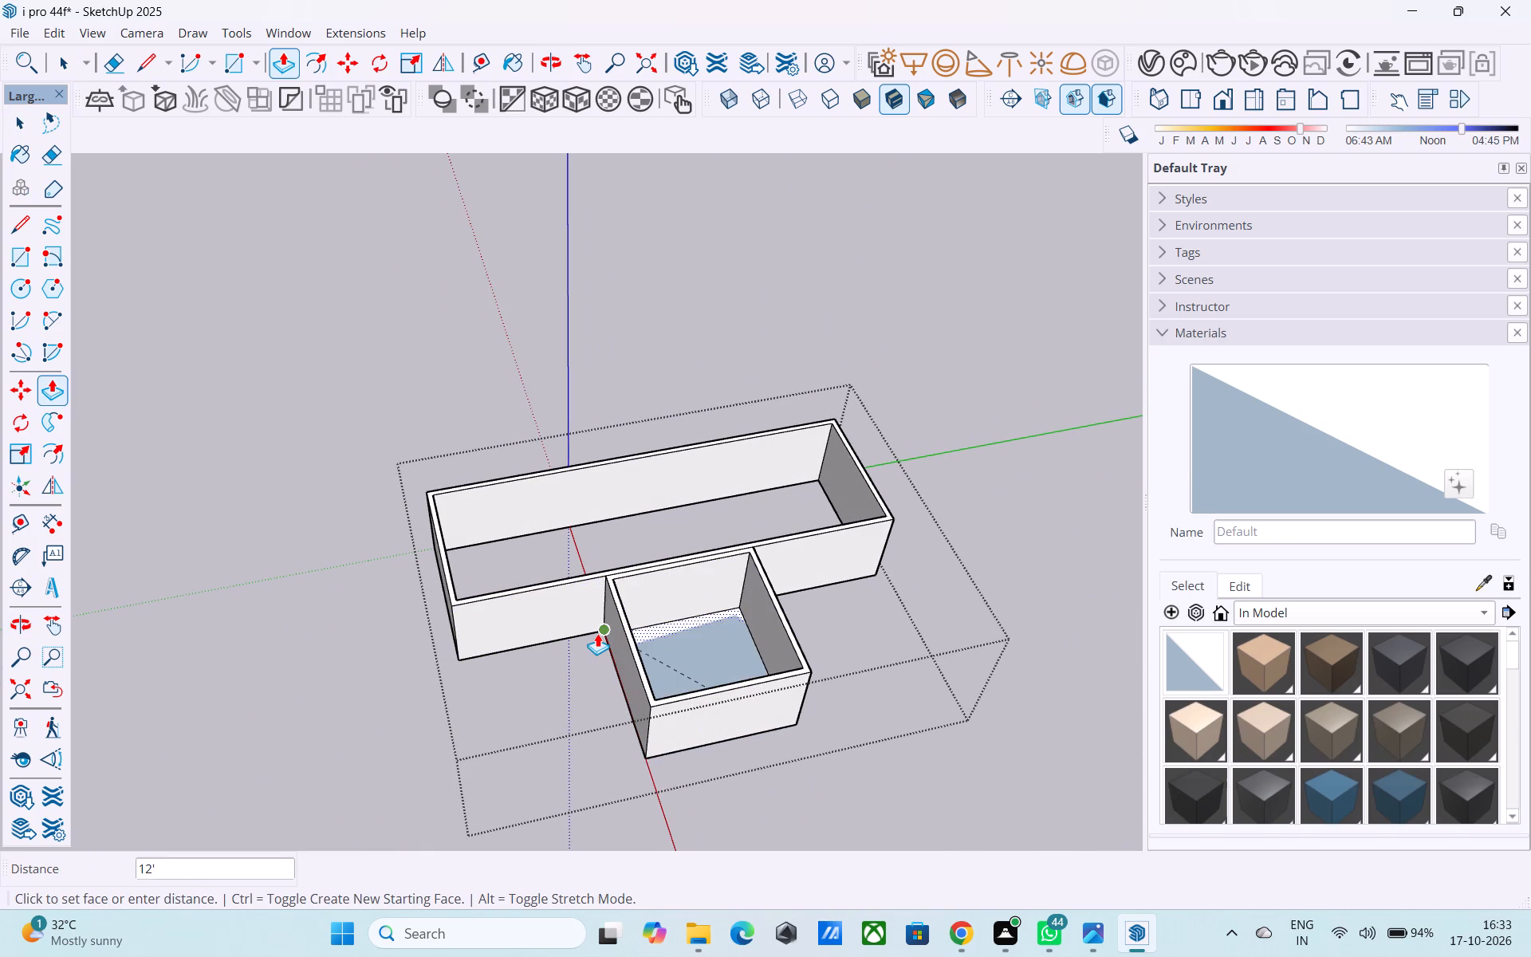
click(597, 633)
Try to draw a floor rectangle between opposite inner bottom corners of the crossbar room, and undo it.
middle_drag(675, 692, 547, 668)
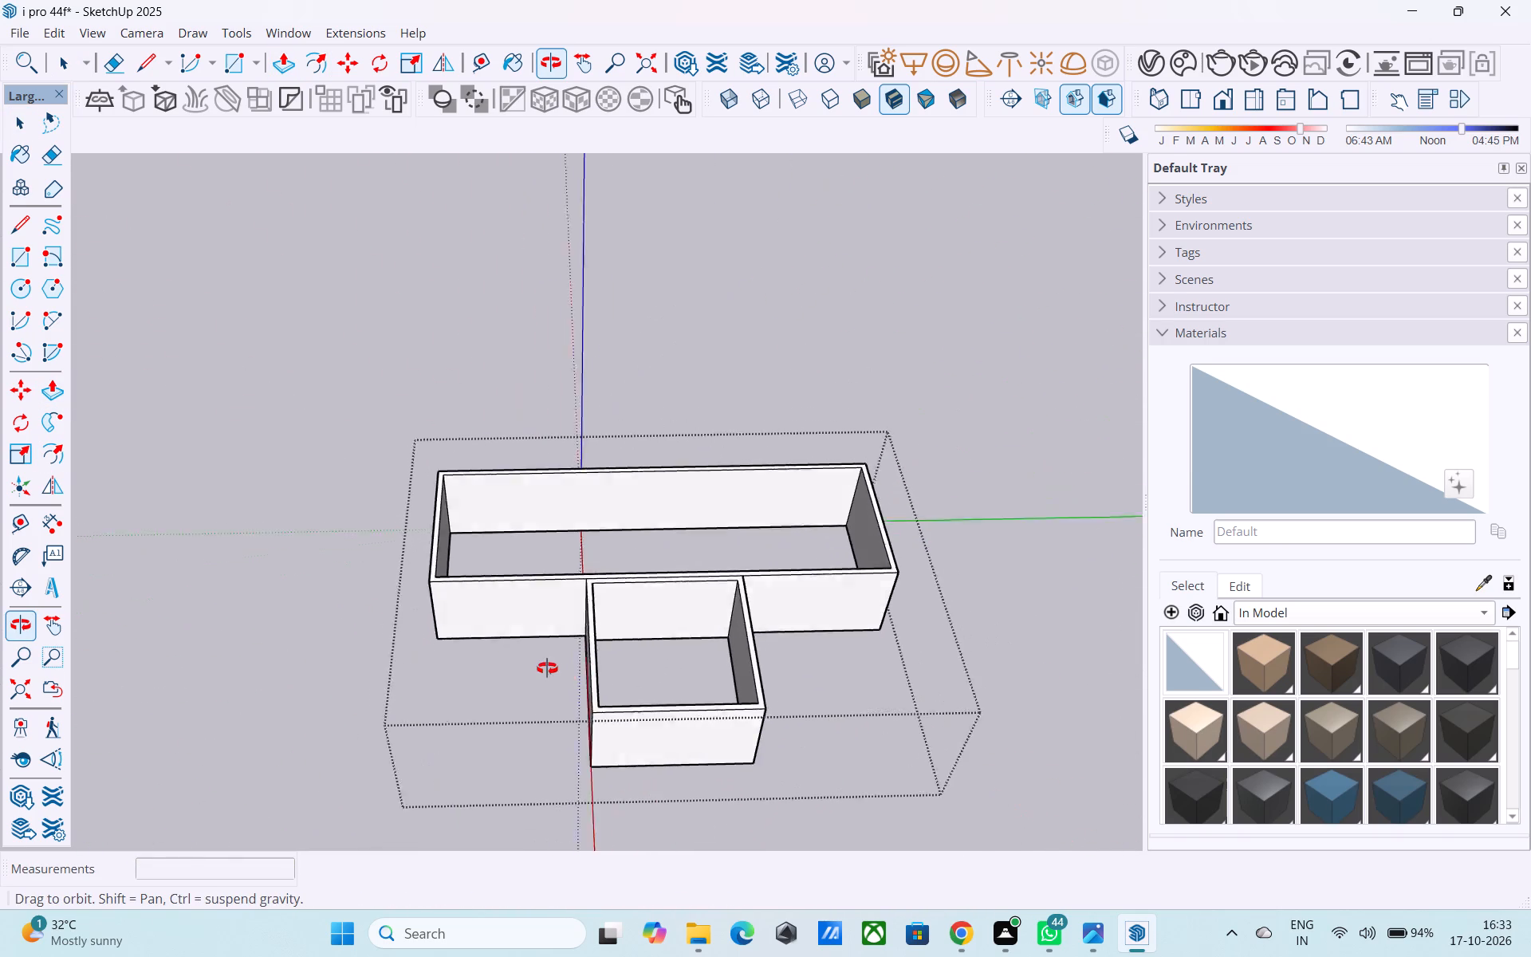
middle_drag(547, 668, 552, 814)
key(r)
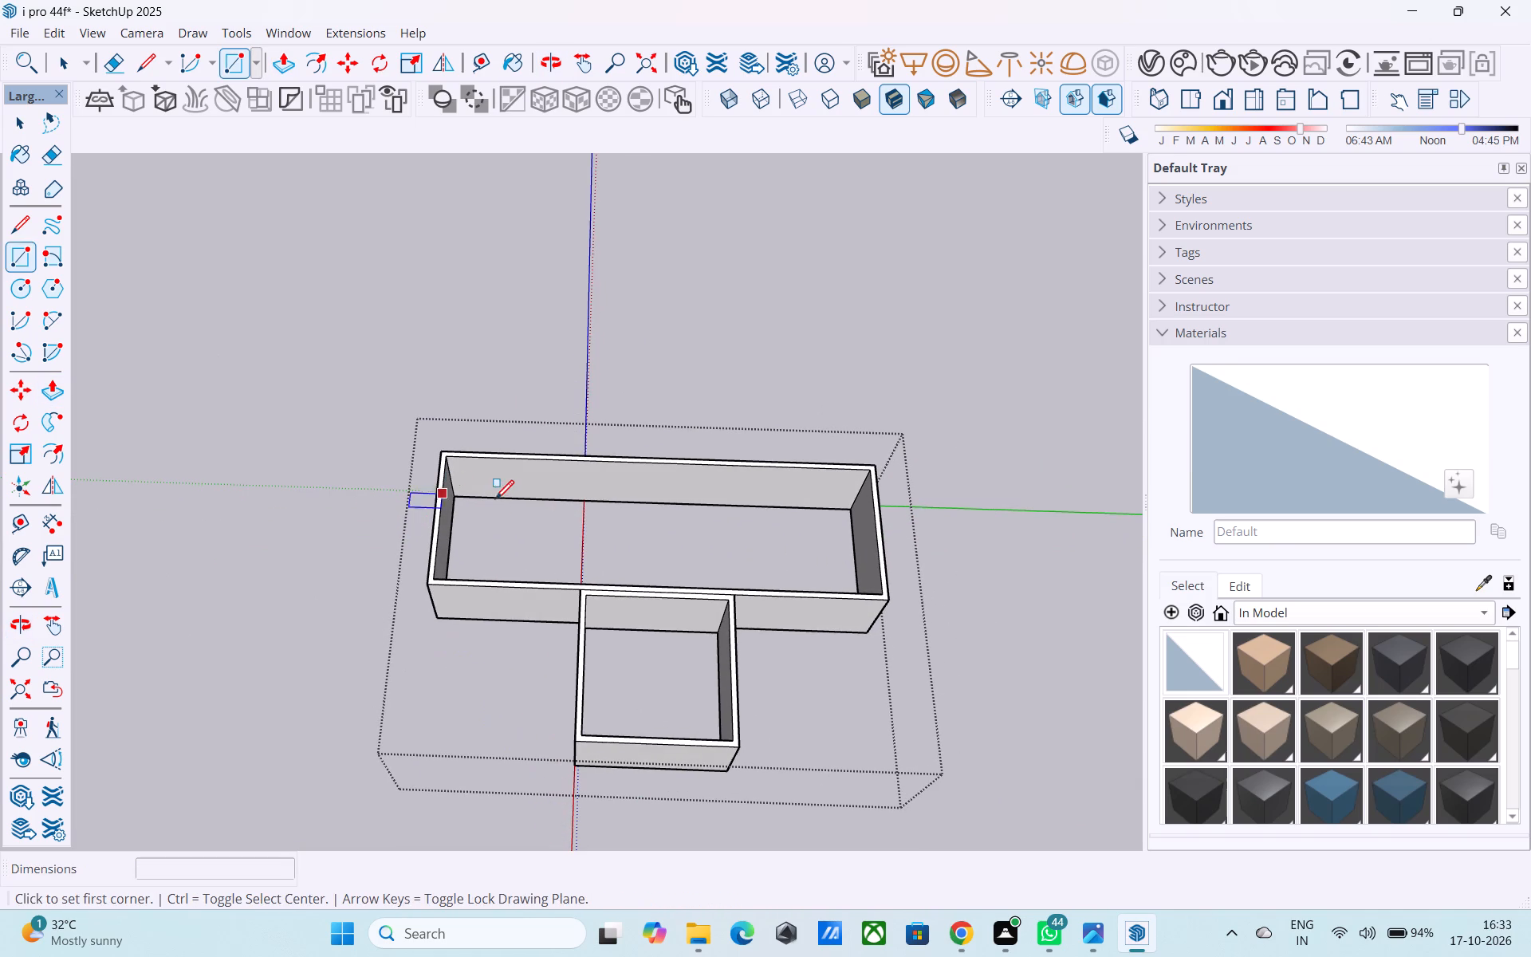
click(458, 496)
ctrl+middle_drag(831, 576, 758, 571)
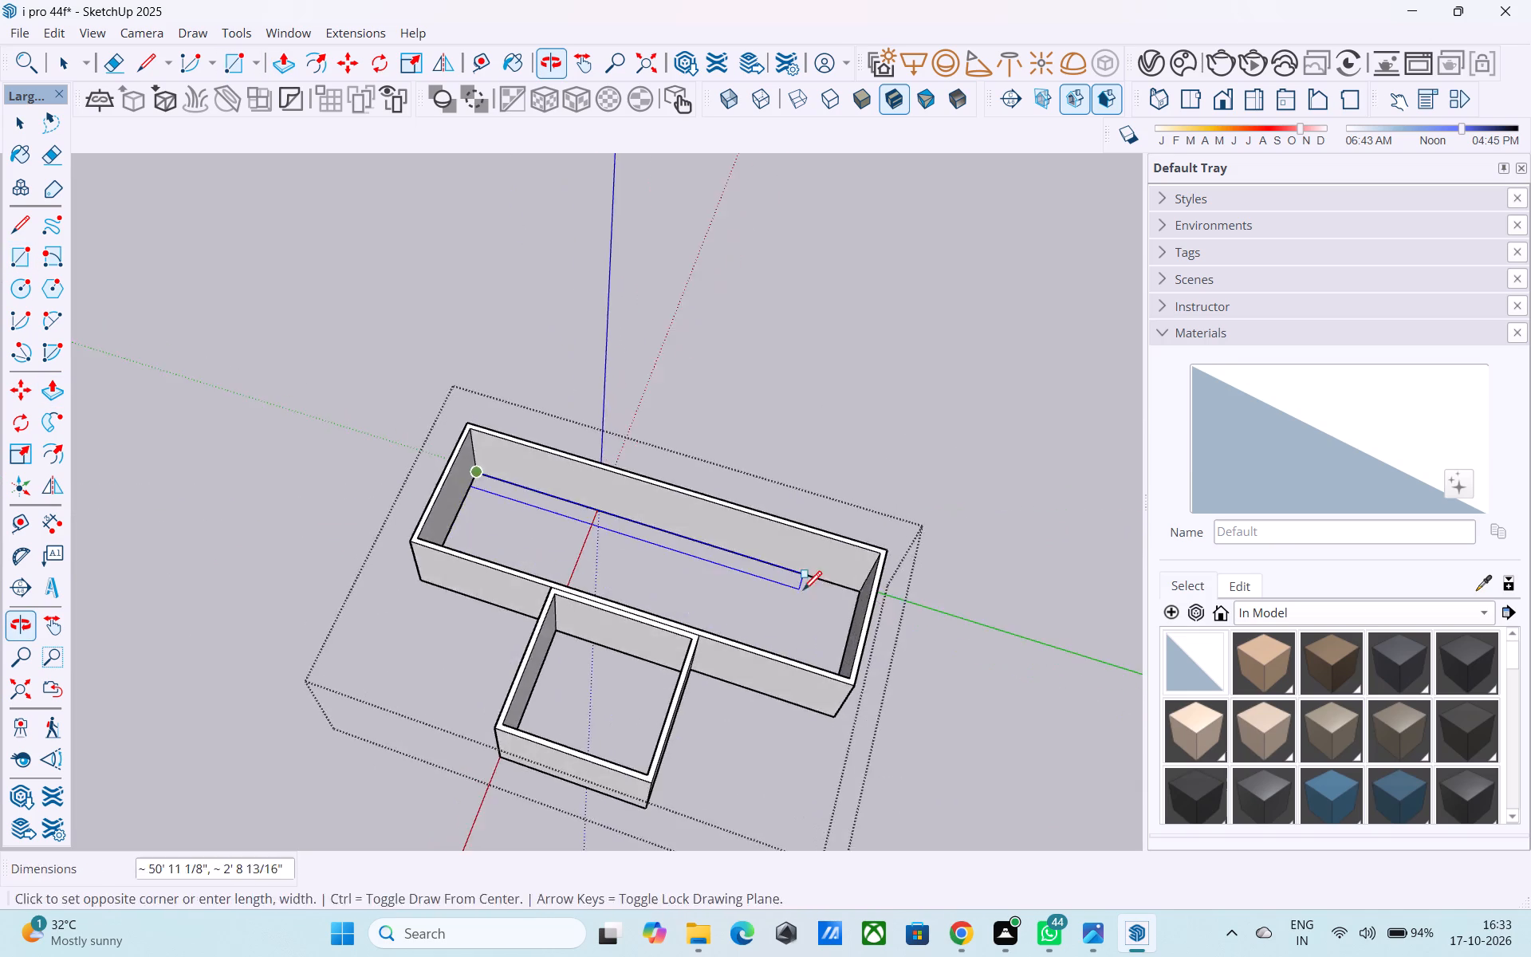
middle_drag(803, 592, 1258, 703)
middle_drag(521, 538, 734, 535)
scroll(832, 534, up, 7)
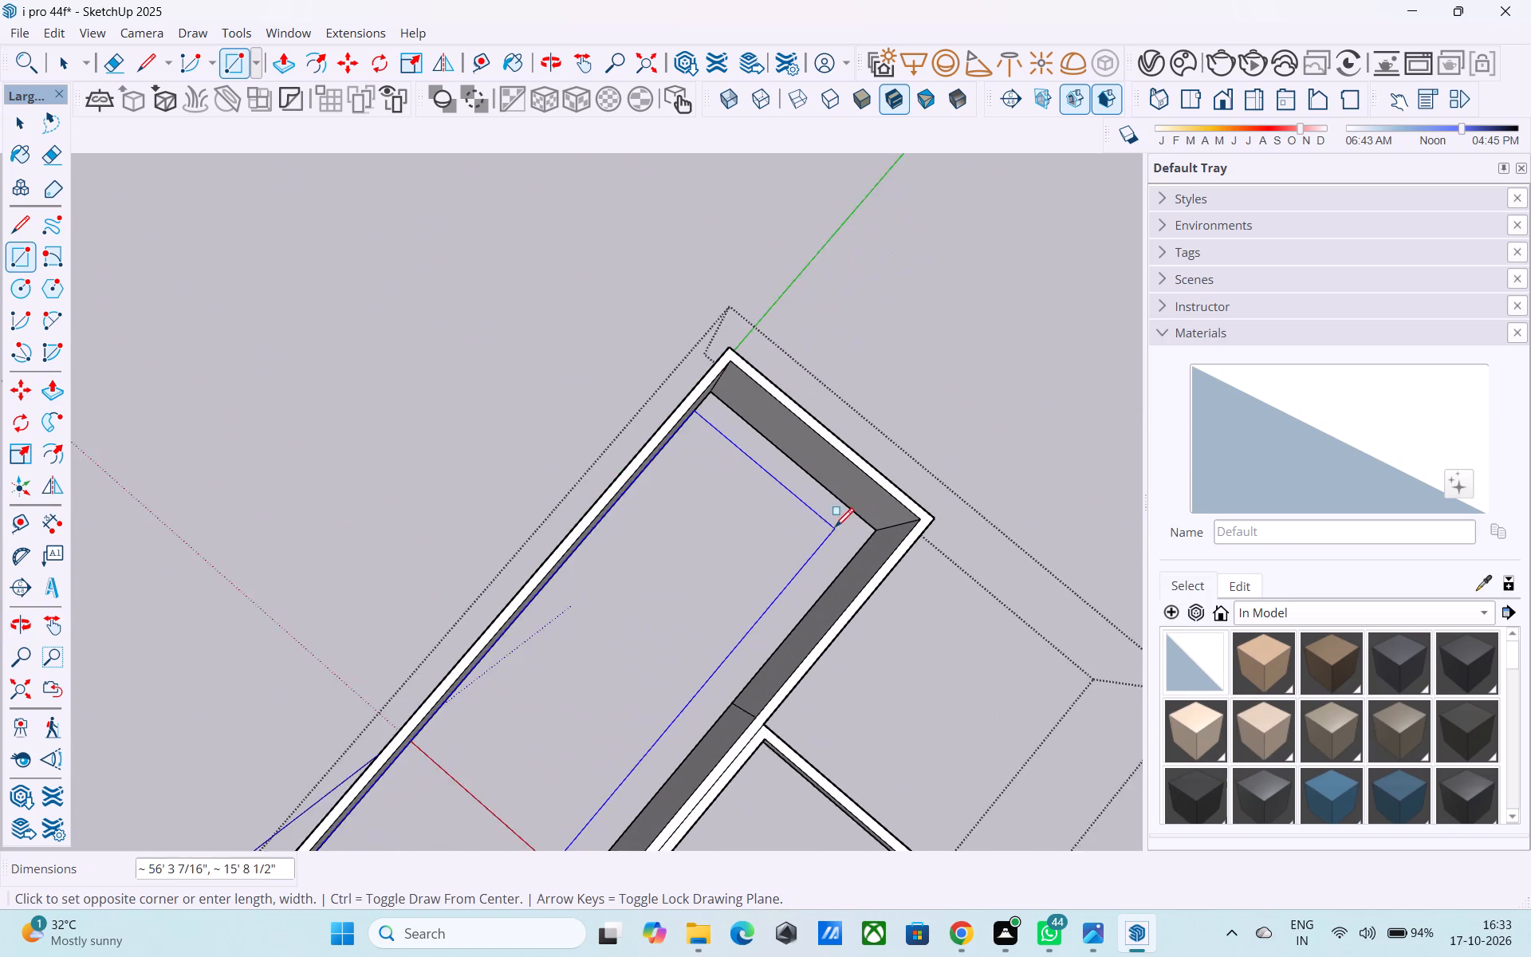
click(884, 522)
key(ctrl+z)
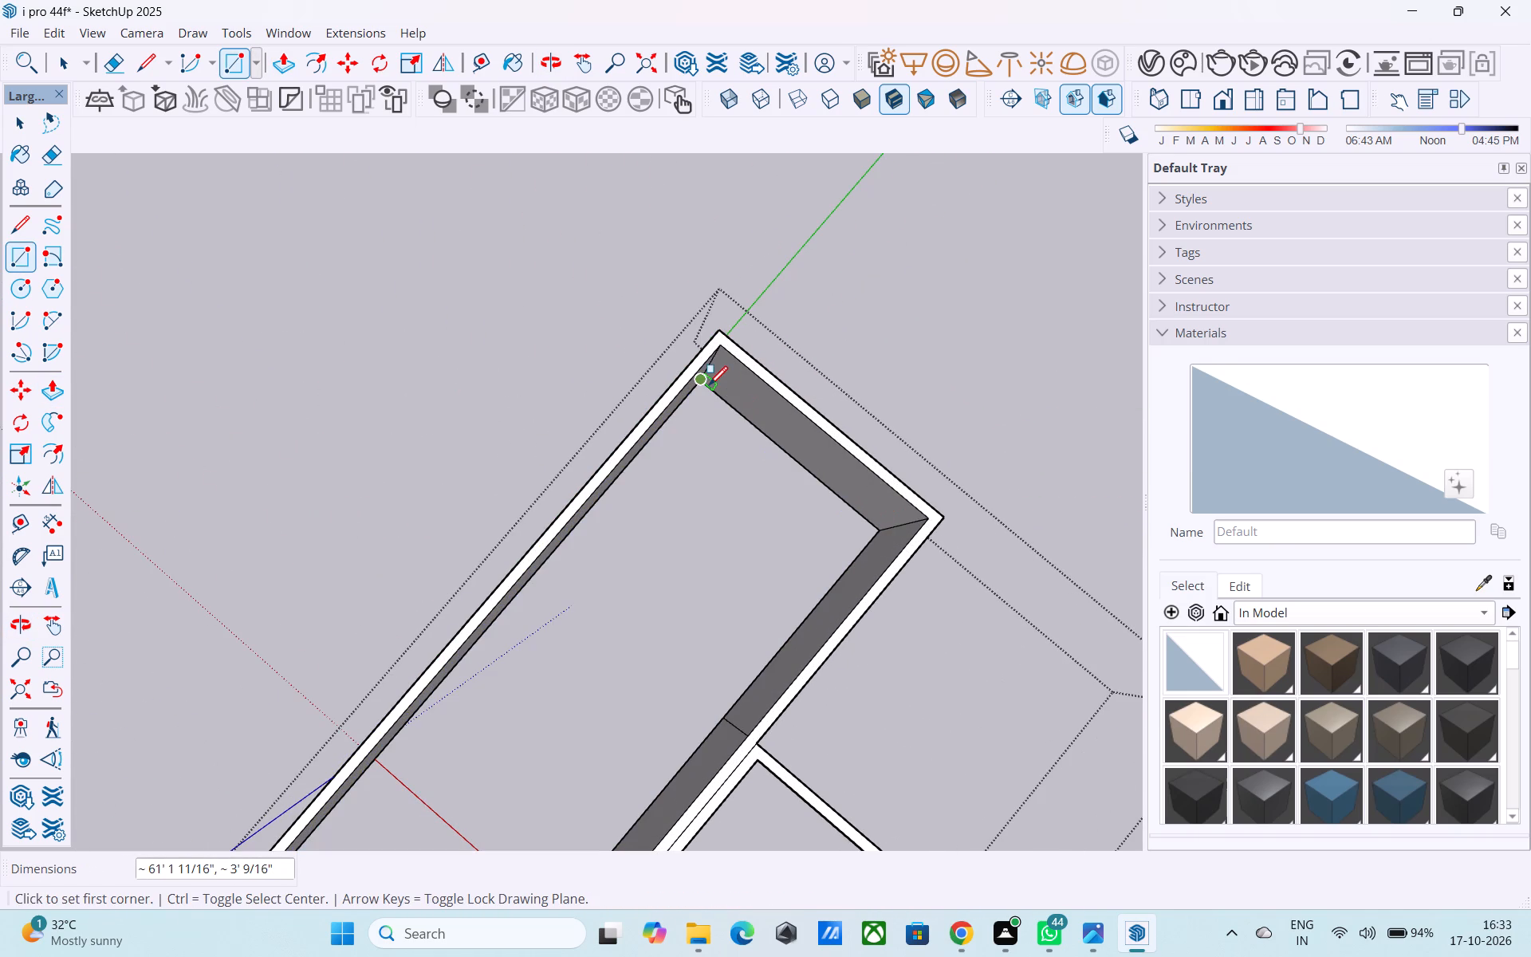
Draw a 58' 6" by 18' 6" floor rectangle between opposite inner bottom corners of the crossbar room.
click(709, 387)
middle_drag(712, 598, 527, 412)
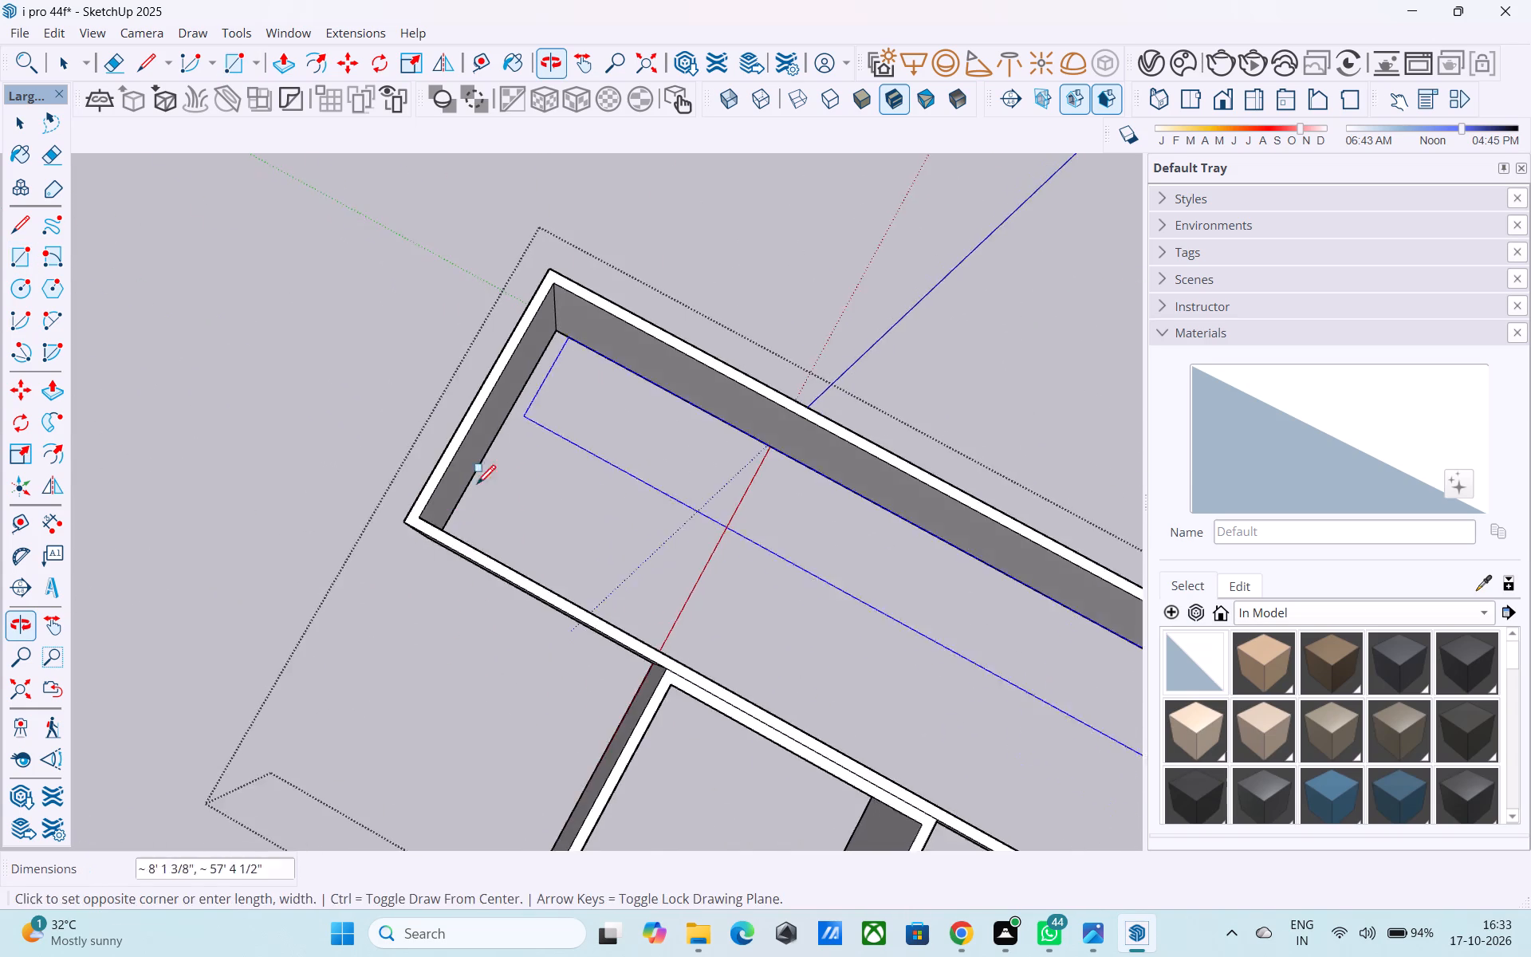
scroll(455, 547, up, 4)
middle_drag(460, 538, 405, 579)
scroll(414, 543, up, 6)
click(439, 494)
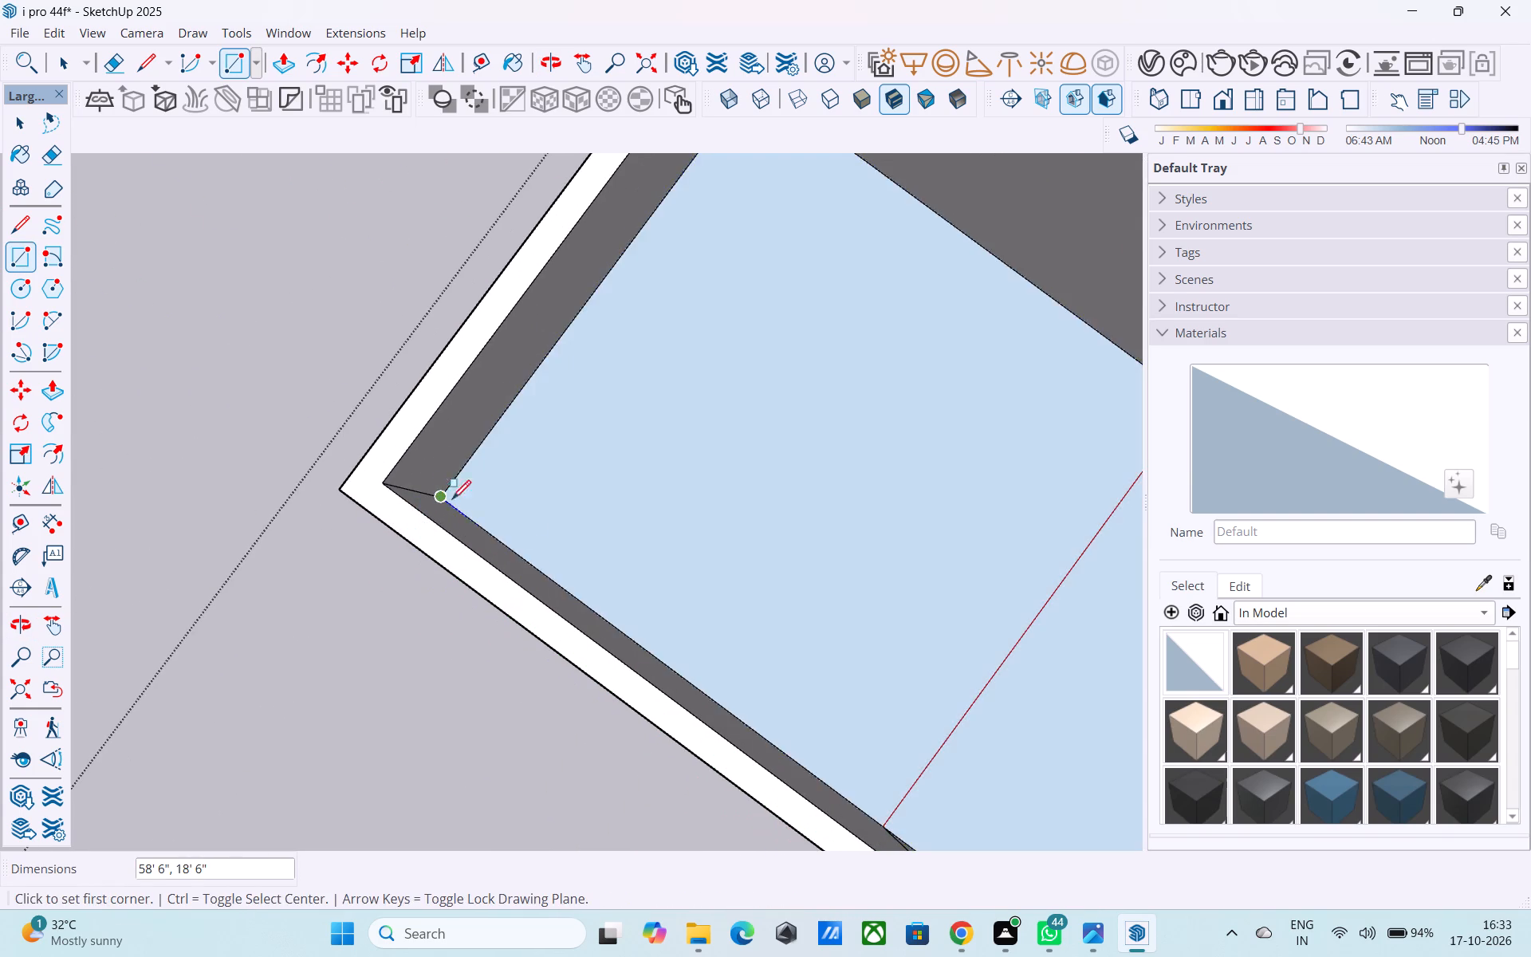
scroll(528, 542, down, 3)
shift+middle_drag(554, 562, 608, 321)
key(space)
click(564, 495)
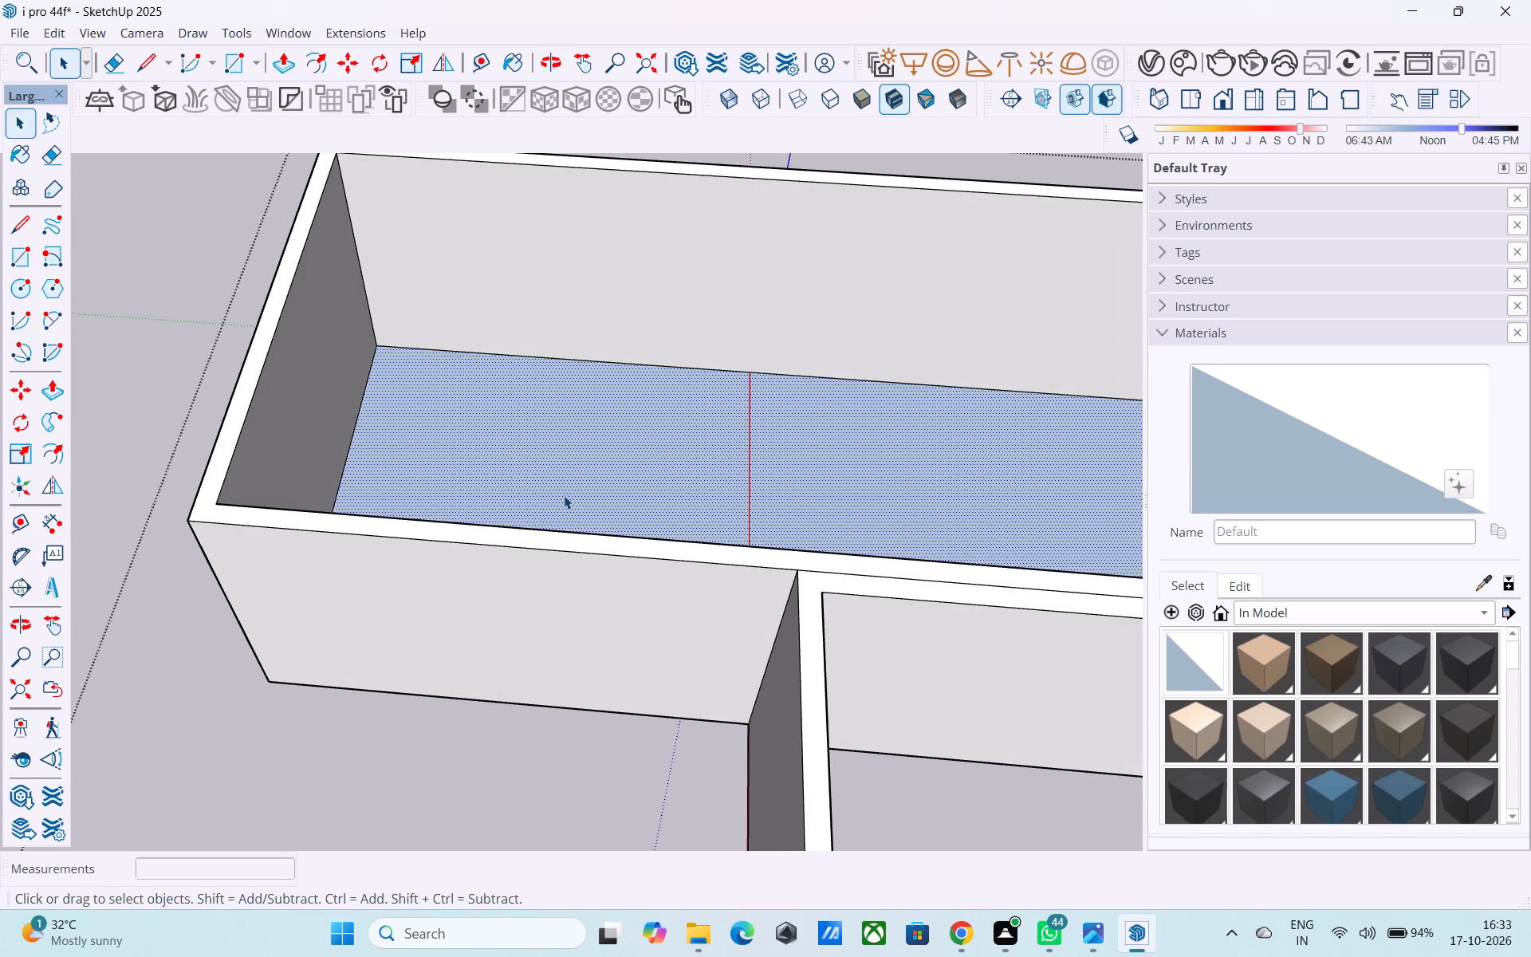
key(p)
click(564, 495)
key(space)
Draw a 6" vertical line up the crossbar room's inner corner edge, starting from the floor corner.
middle_drag(561, 492, 732, 298)
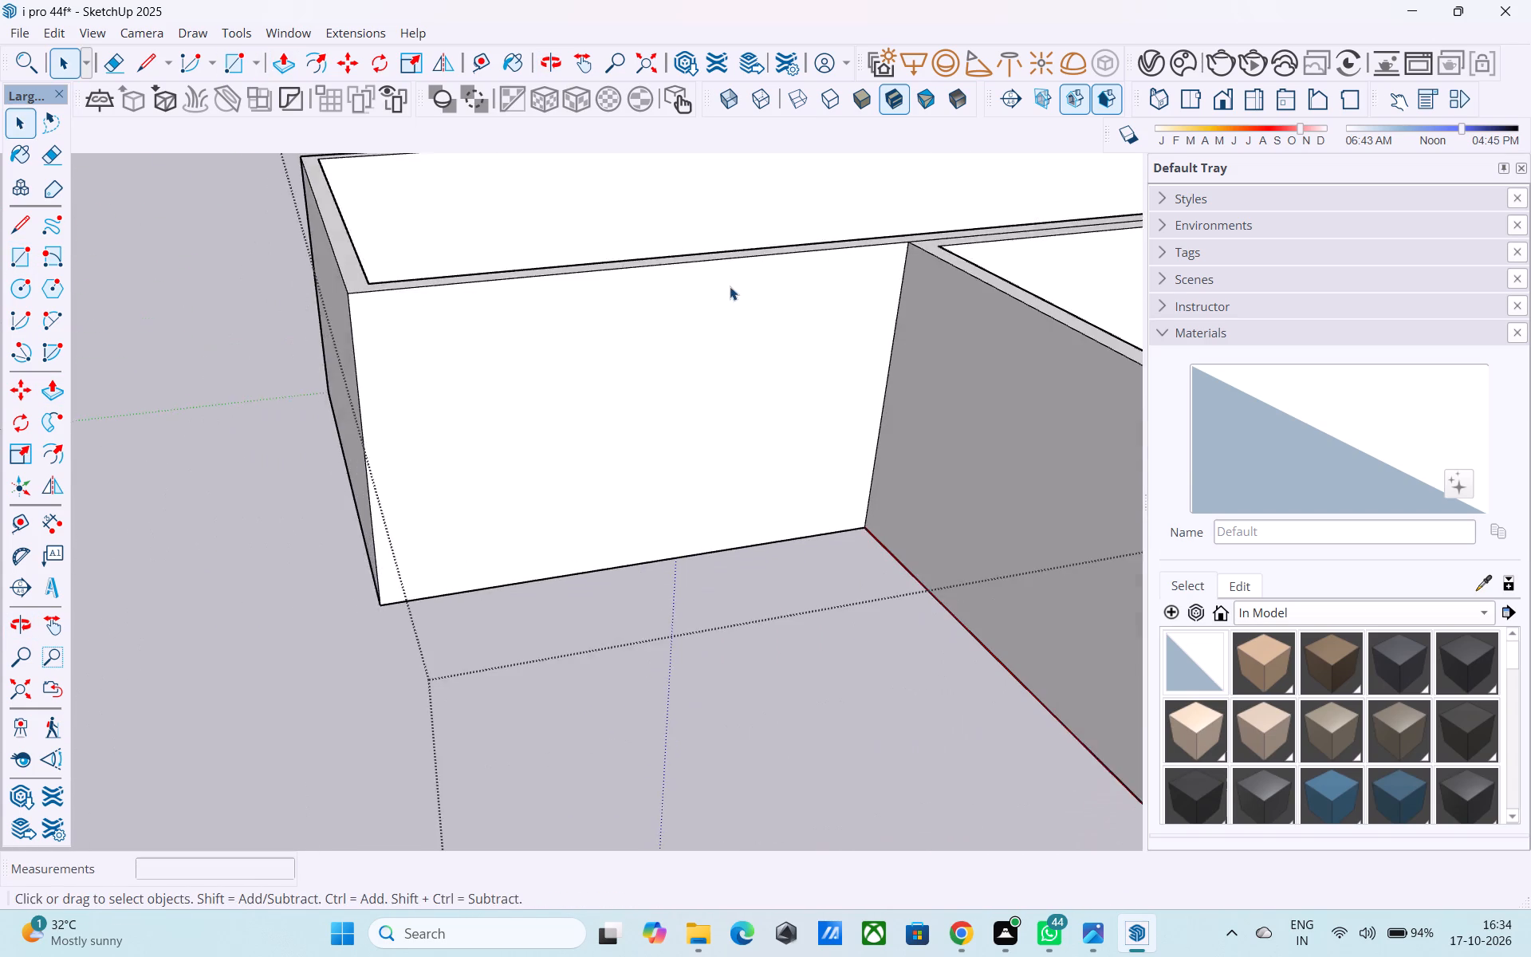
scroll(722, 313, down, 3)
middle_drag(639, 486, 466, 872)
scroll(475, 851, down, 1)
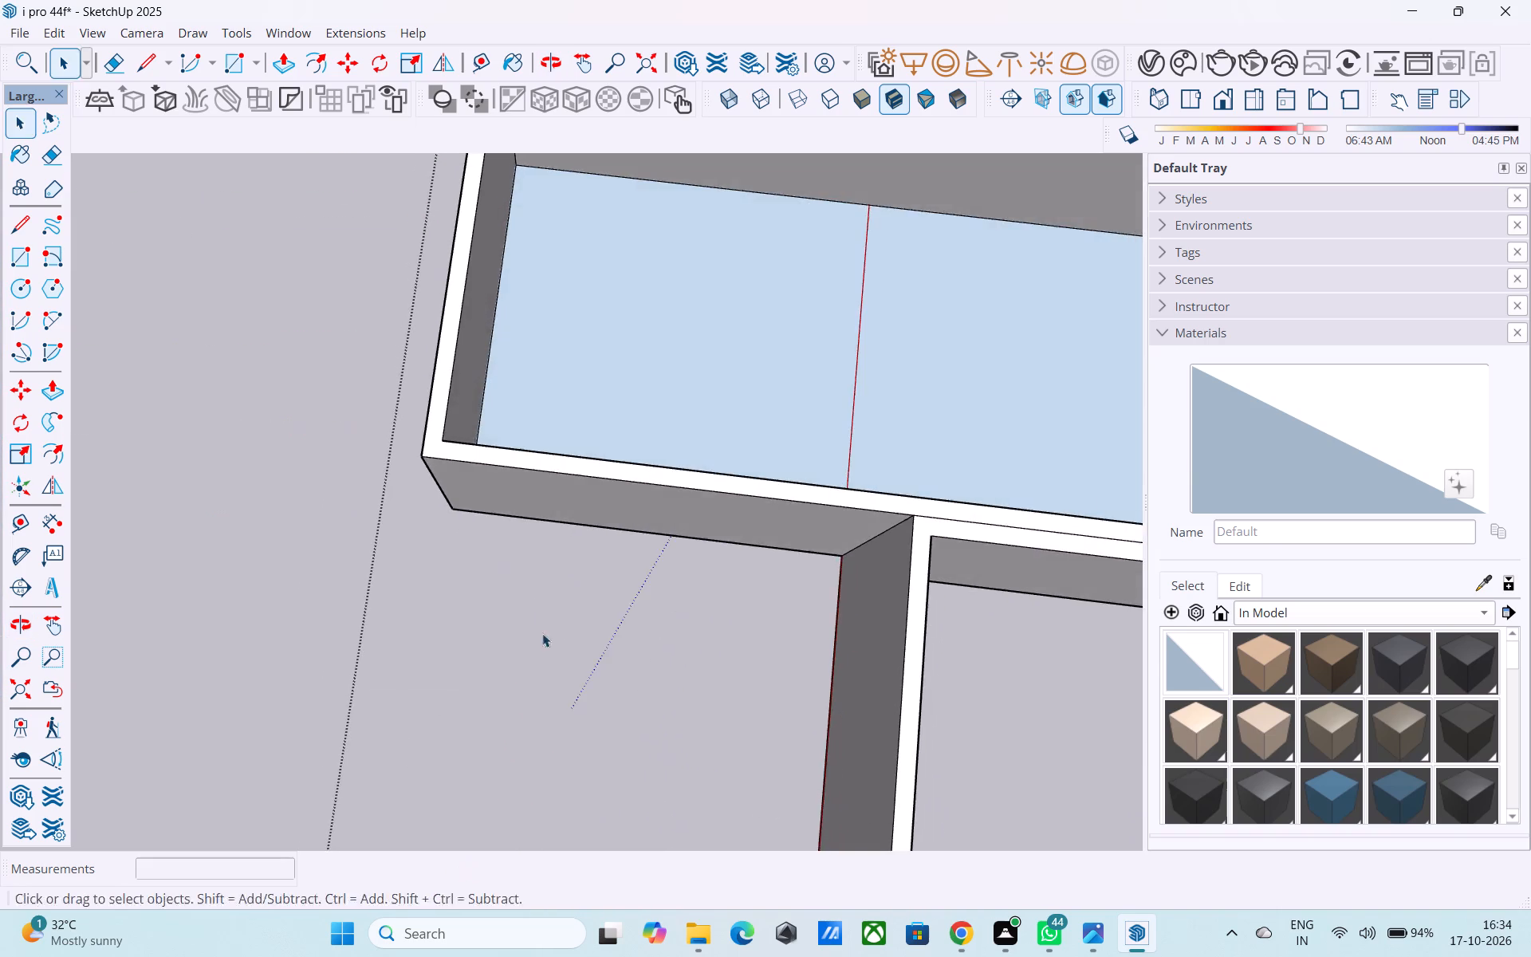
shift+middle_drag(542, 611, 449, 685)
key(l)
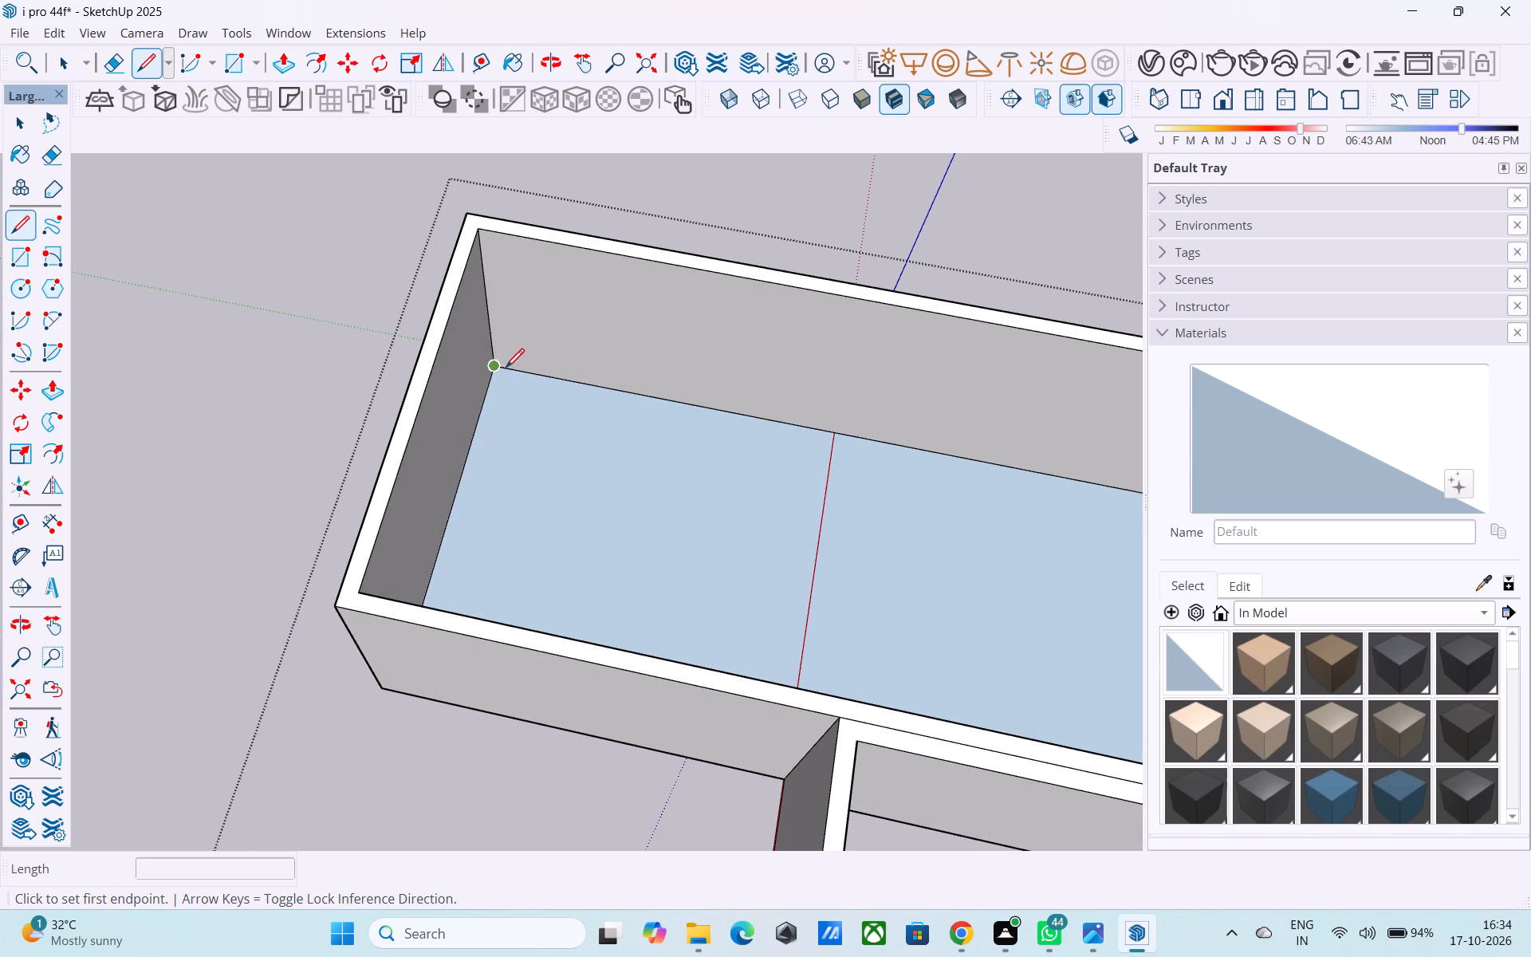
click(503, 369)
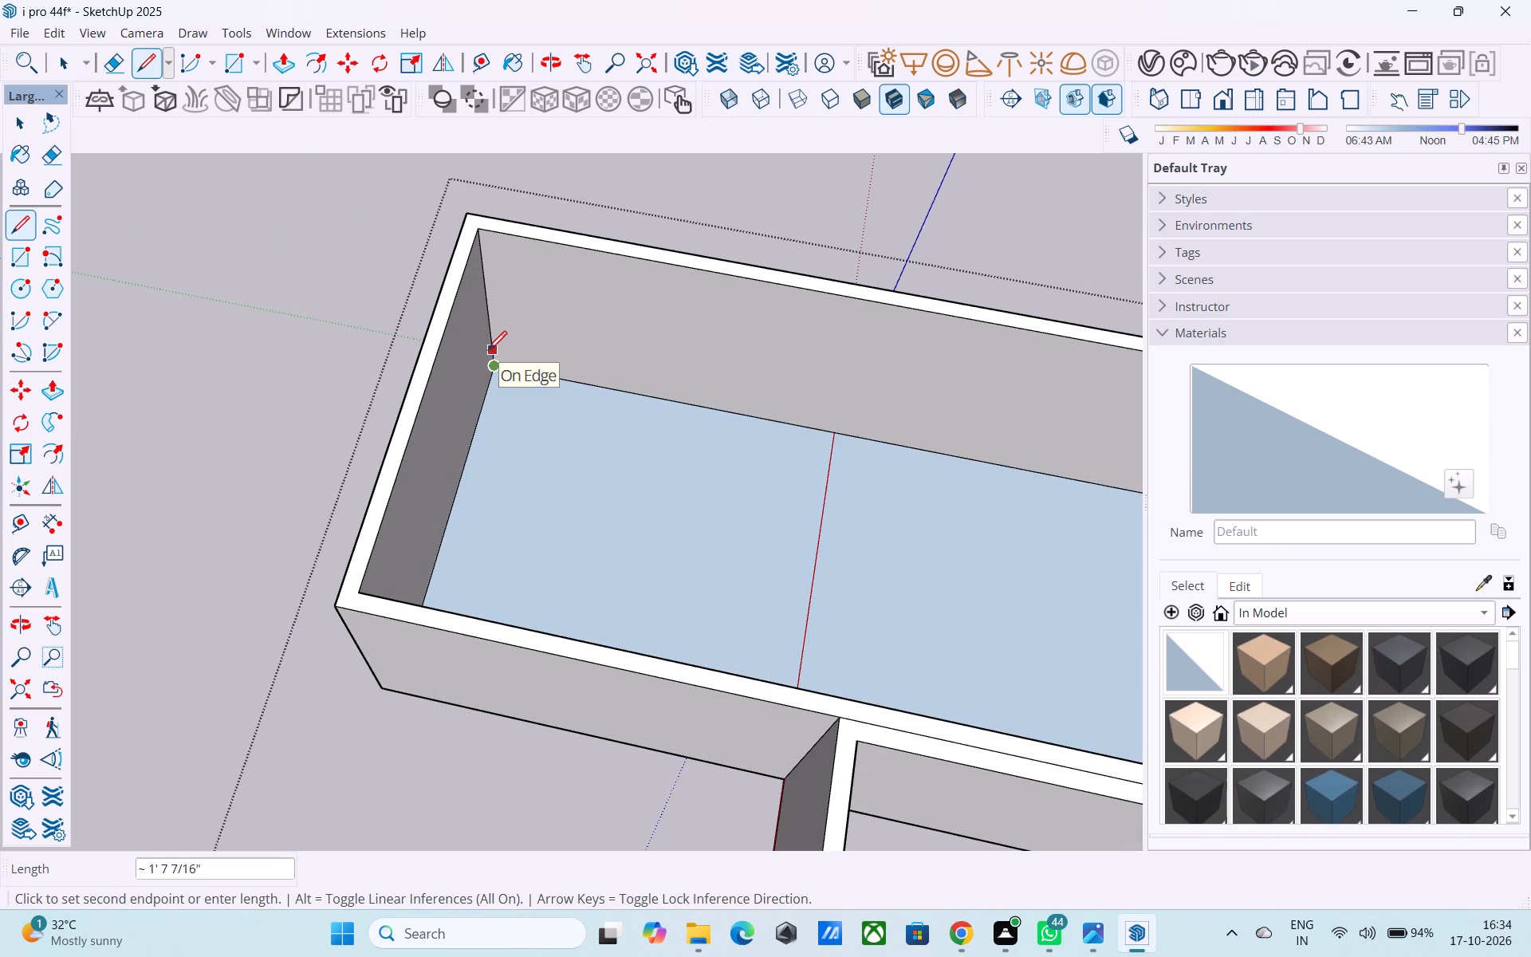
text(6")
key(Return)
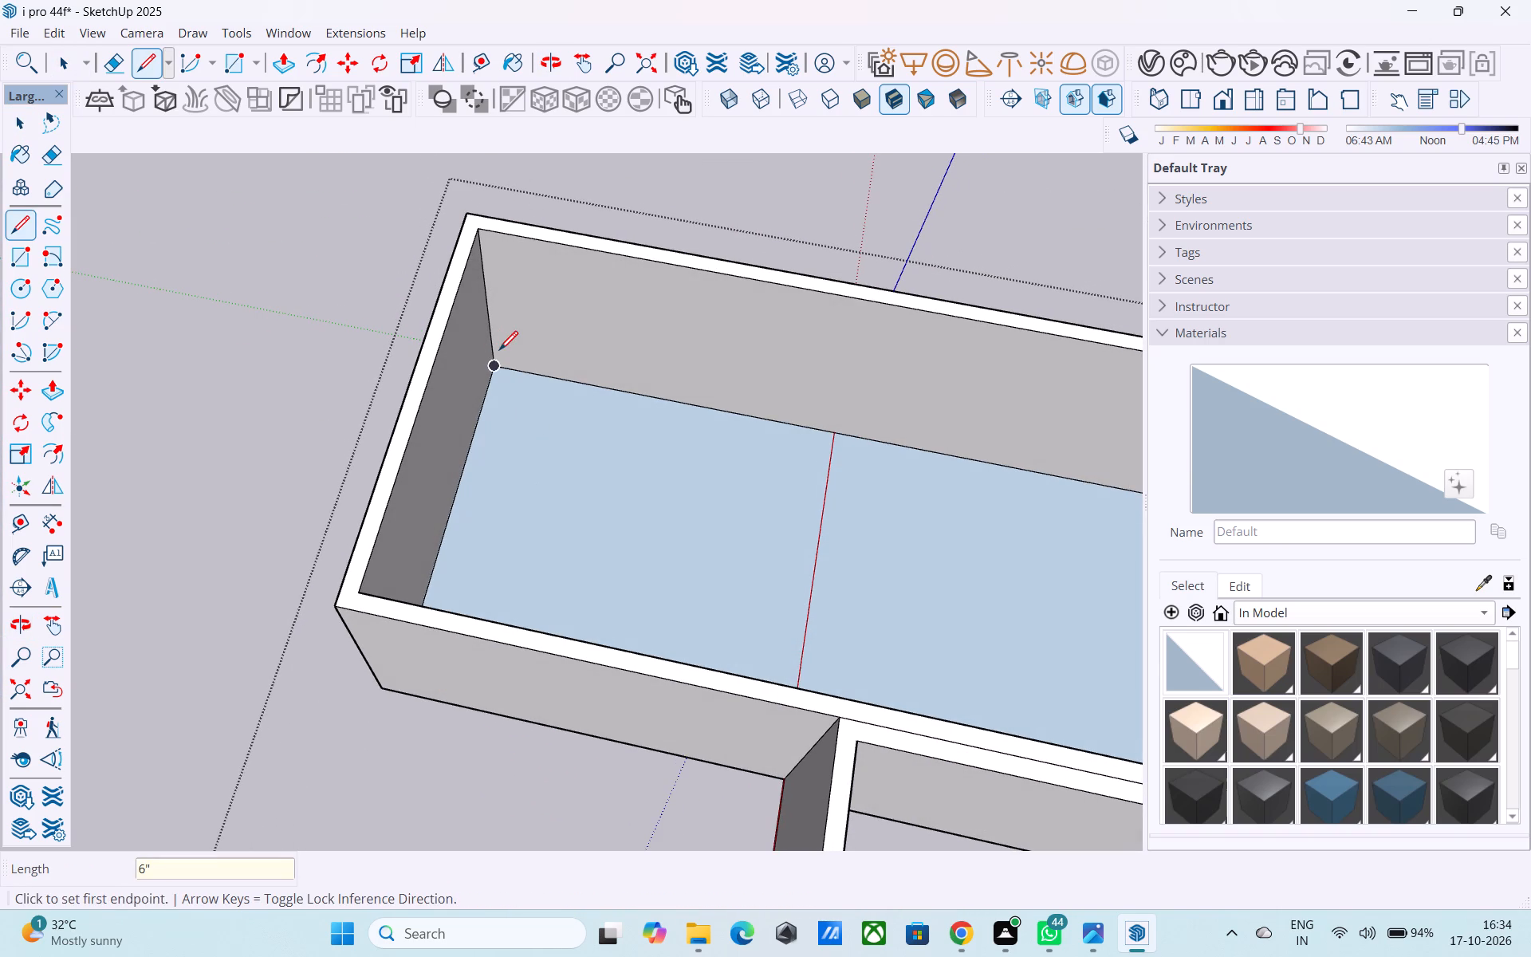
Draw an 18' 6" by 58' 6" rectangle across the crossbar room, 6" above the floor, from the line's top endpoint.
key(r)
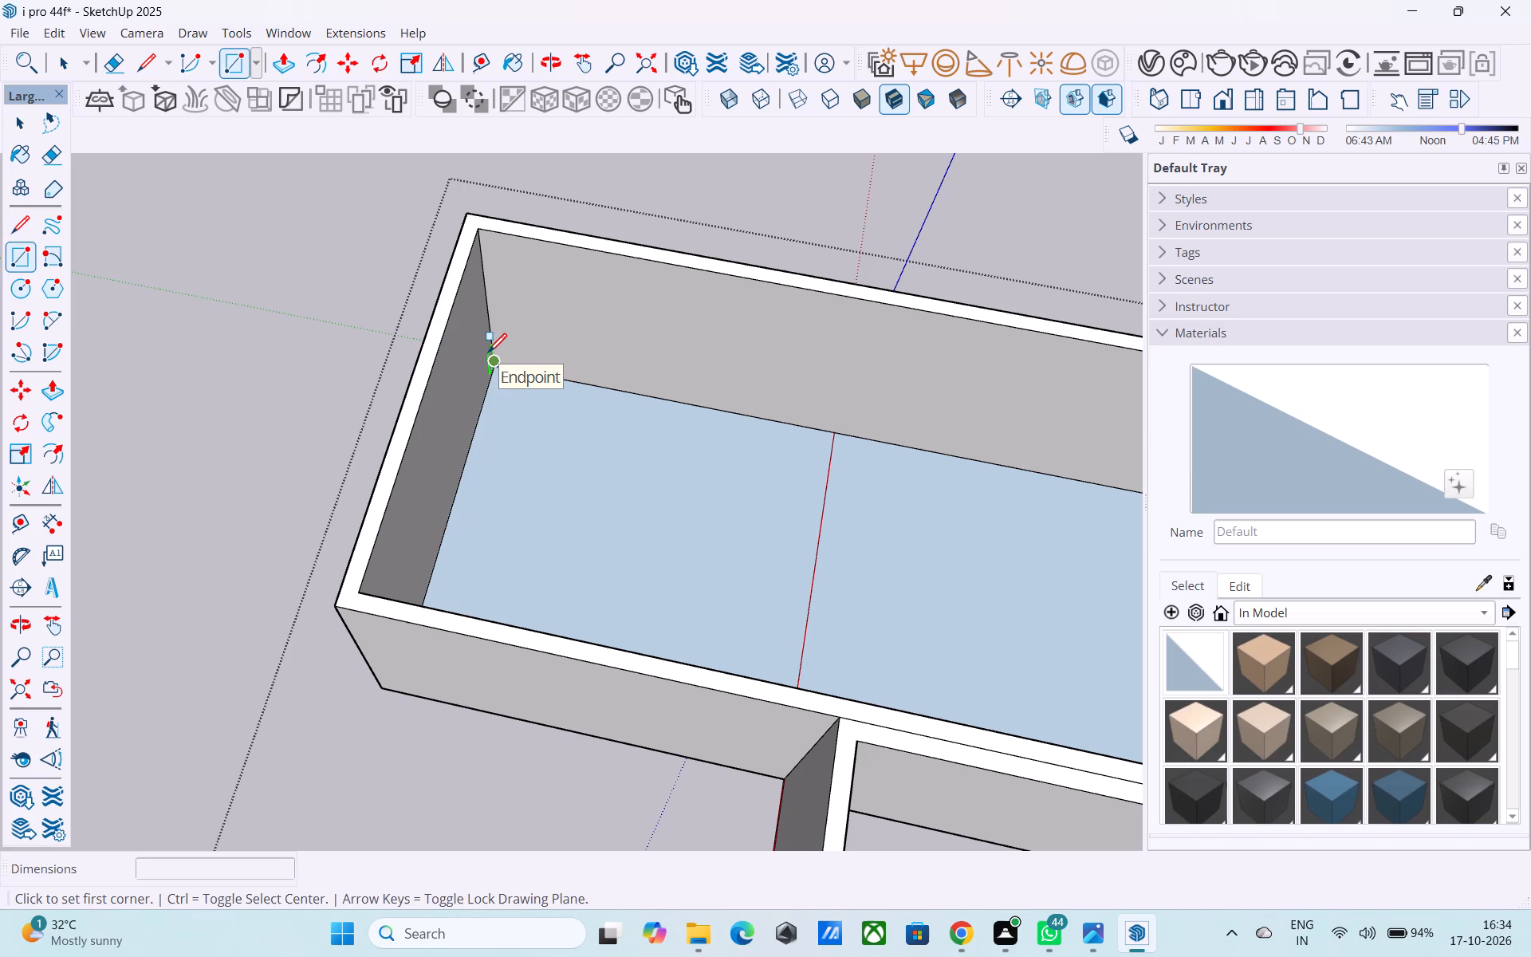
click(495, 359)
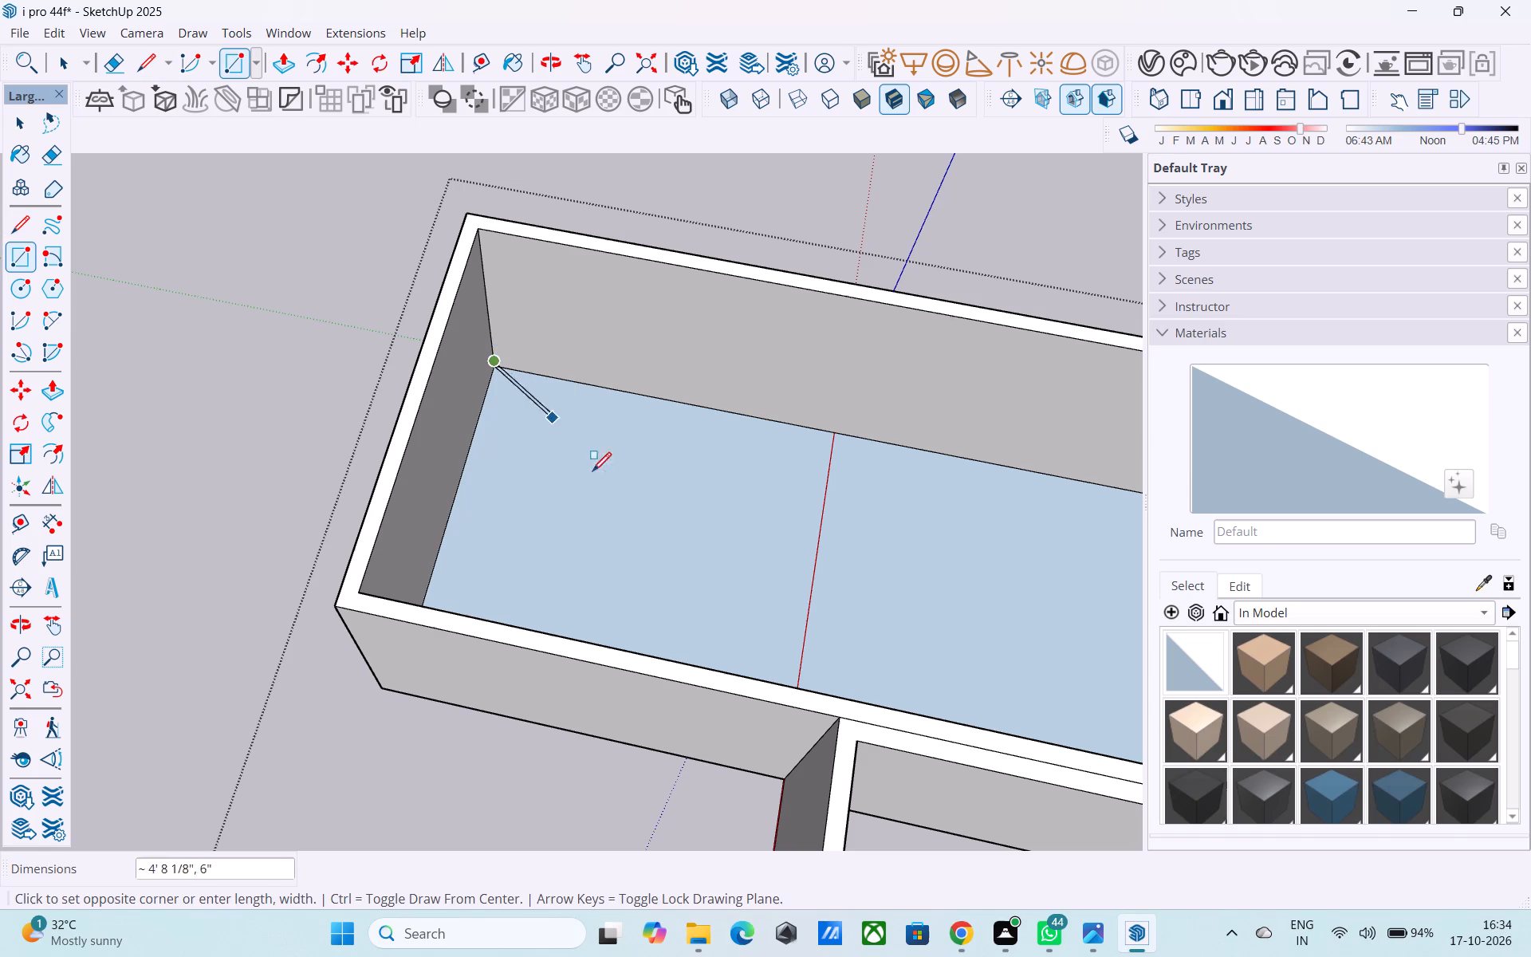
shift+middle_drag(834, 647, 231, 391)
scroll(230, 391, down, 5)
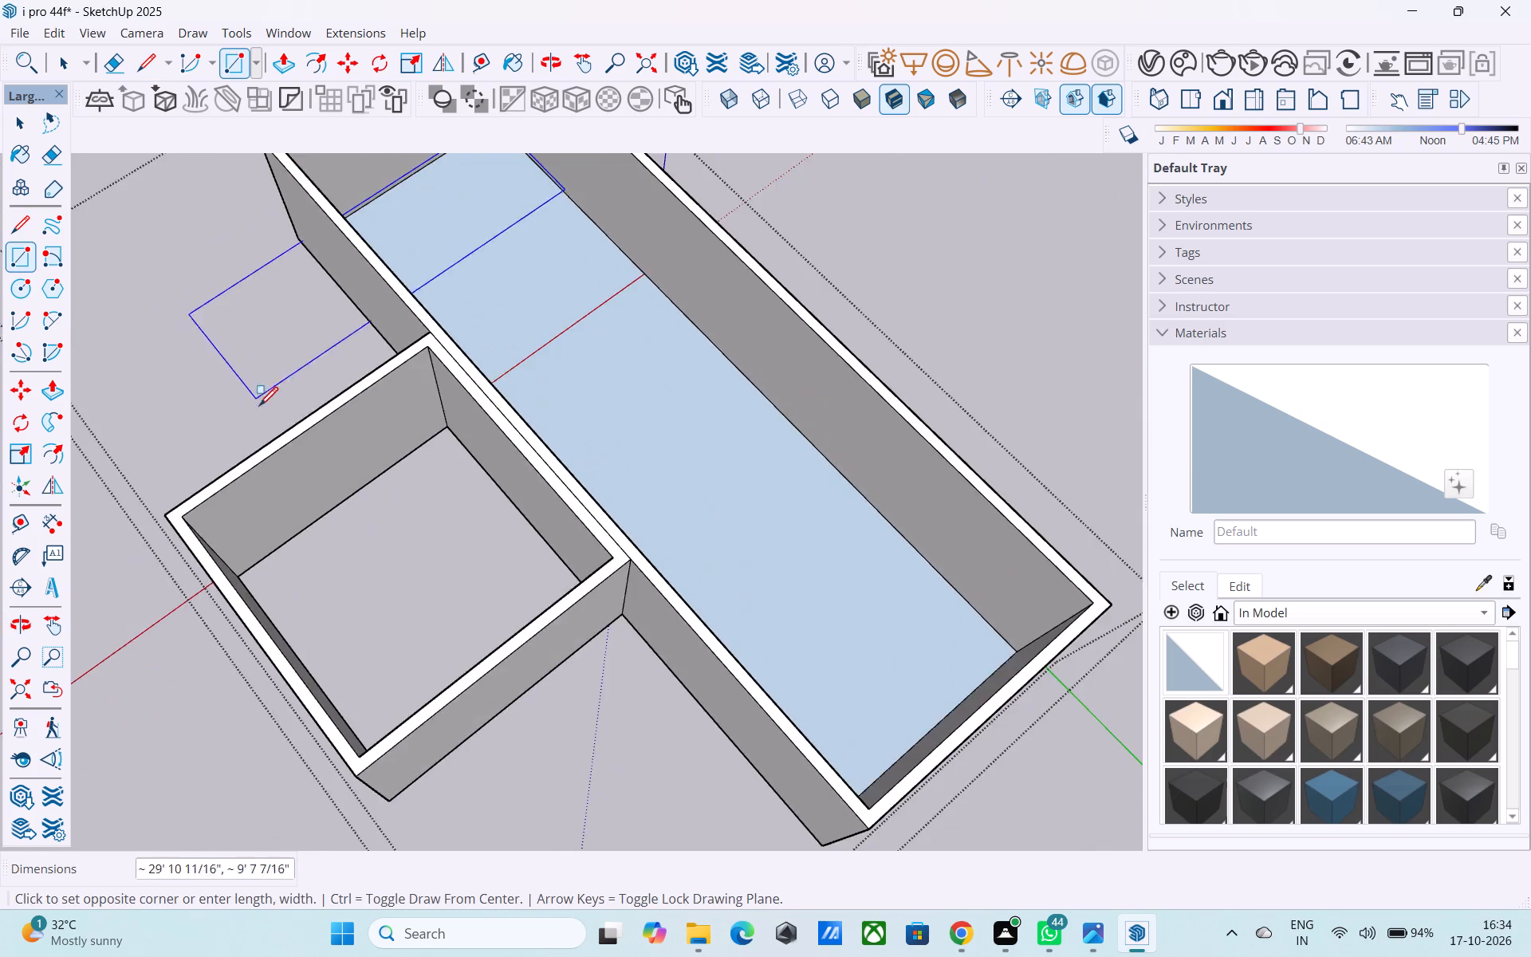
scroll(259, 408, down, 5)
middle_drag(789, 728, 0, 642)
scroll(514, 604, up, 5)
middle_drag(449, 581, 313, 577)
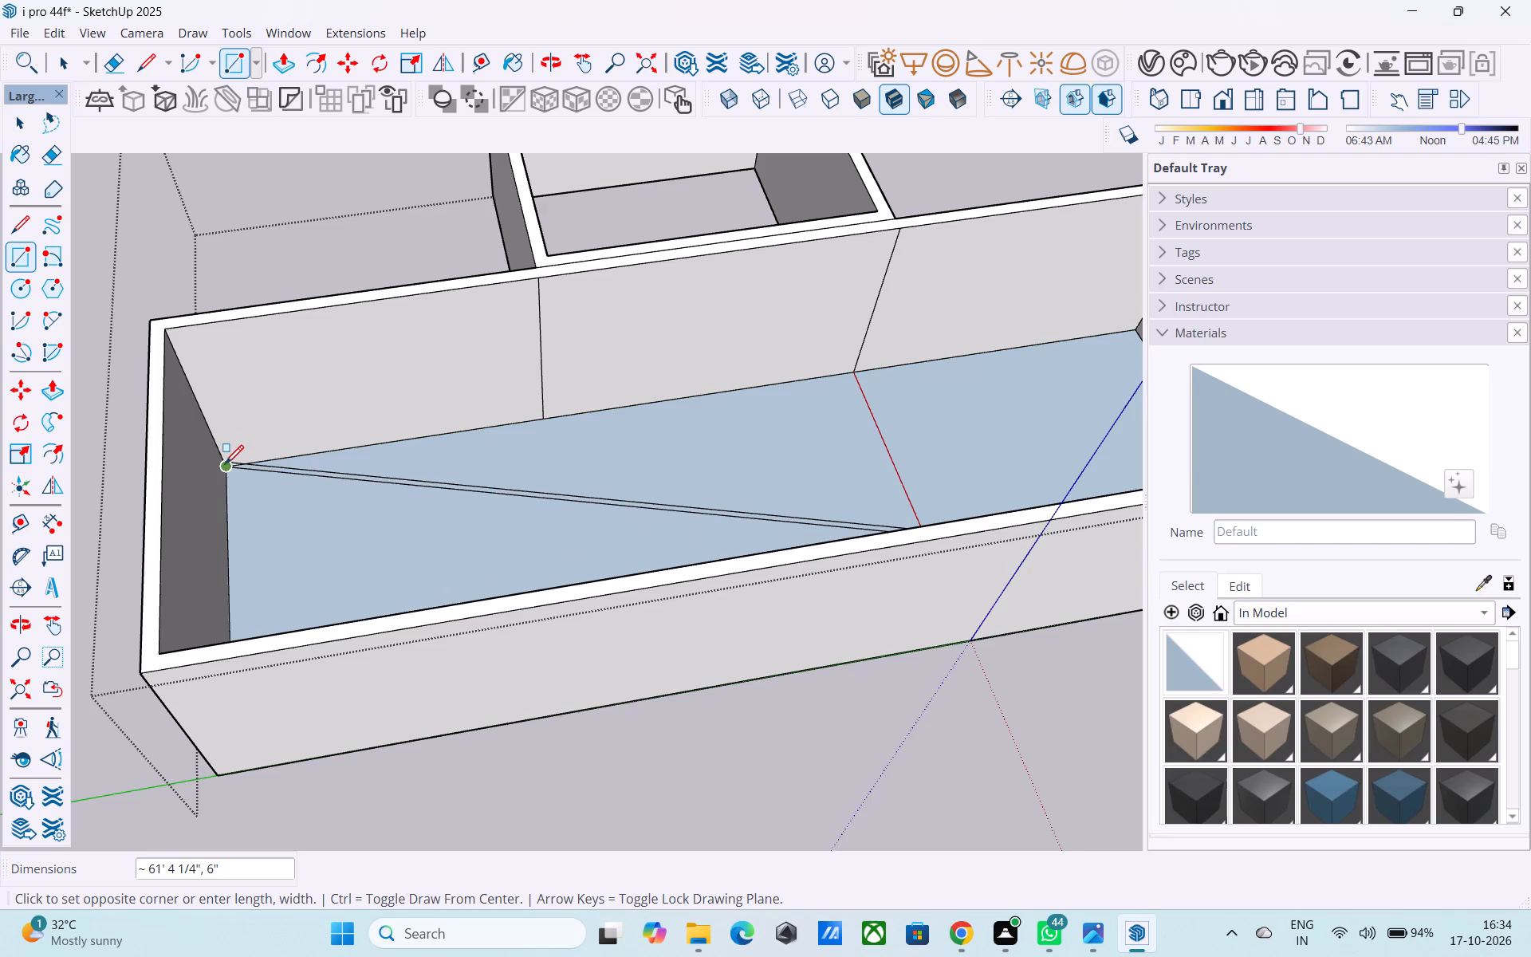
scroll(226, 466, up, 13)
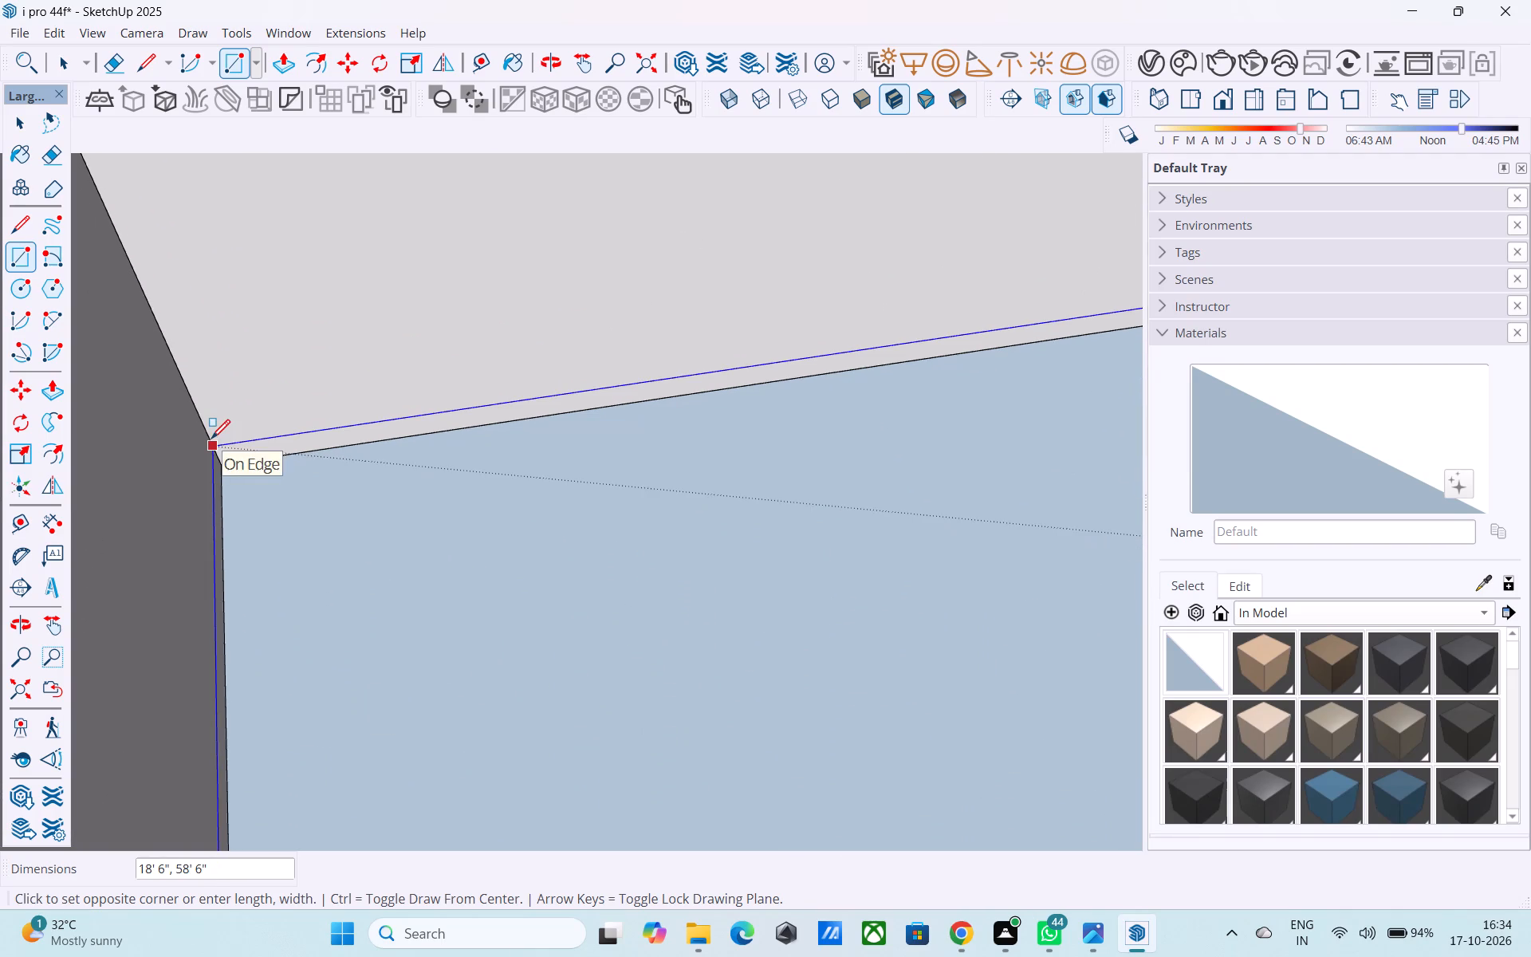
click(211, 440)
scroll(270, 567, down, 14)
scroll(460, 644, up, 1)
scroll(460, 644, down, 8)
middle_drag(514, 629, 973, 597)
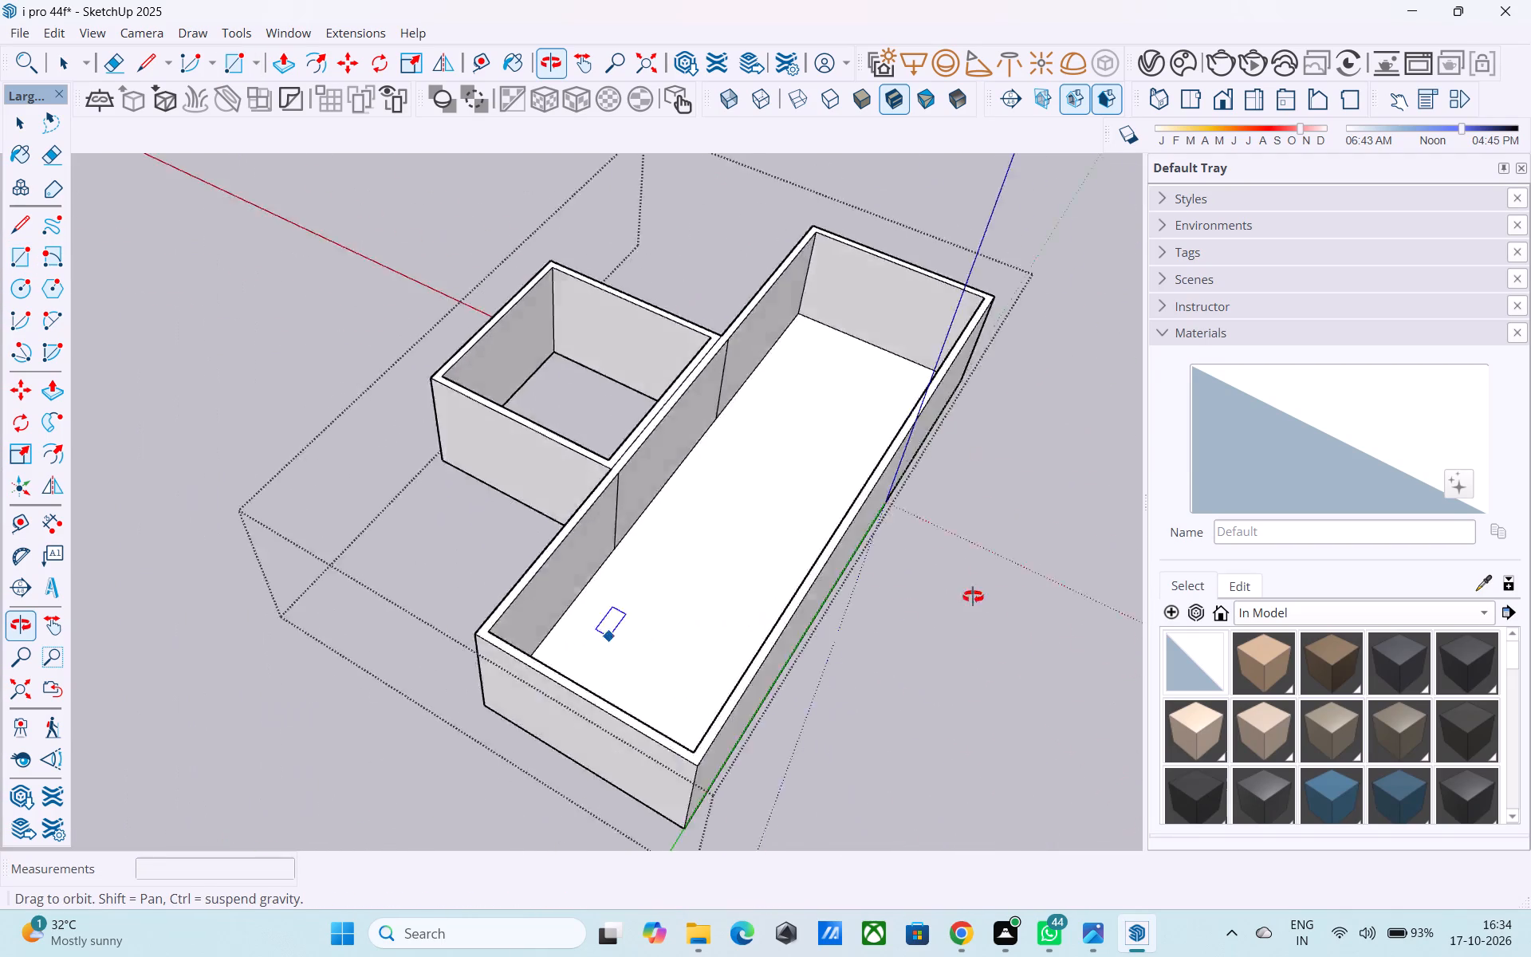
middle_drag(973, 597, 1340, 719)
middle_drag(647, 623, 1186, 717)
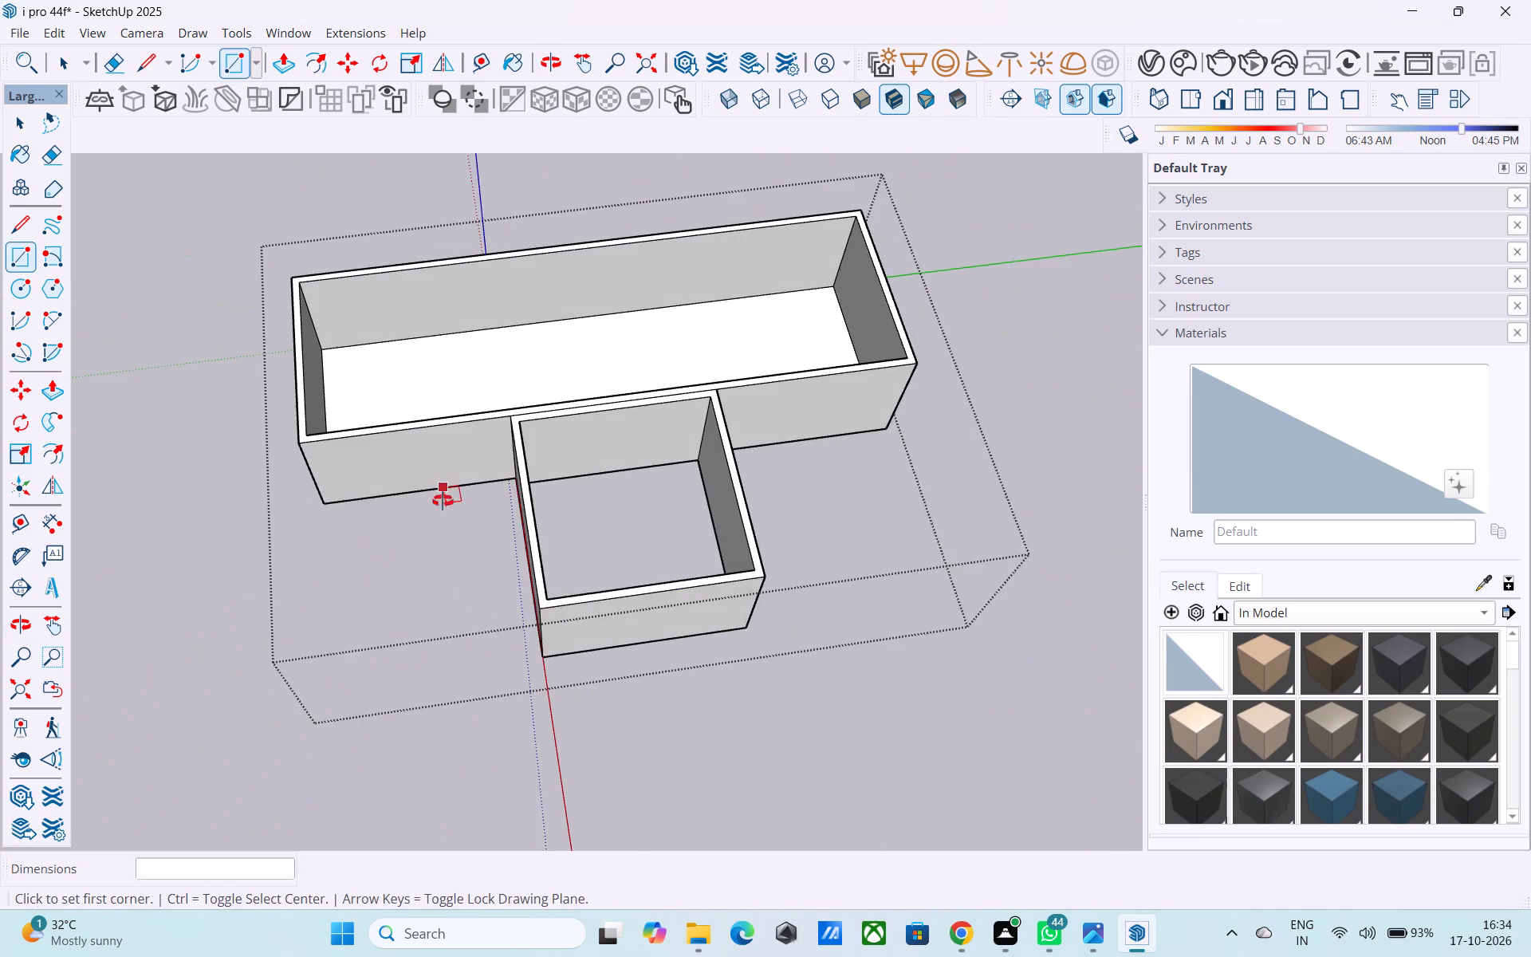
Copy the stem room's inner bottom edge on the crossbar side 6" up the wall.
middle_drag(443, 492, 429, 585)
middle_drag(564, 553, 414, 522)
scroll(553, 532, up, 13)
shift+middle_drag(533, 508, 464, 593)
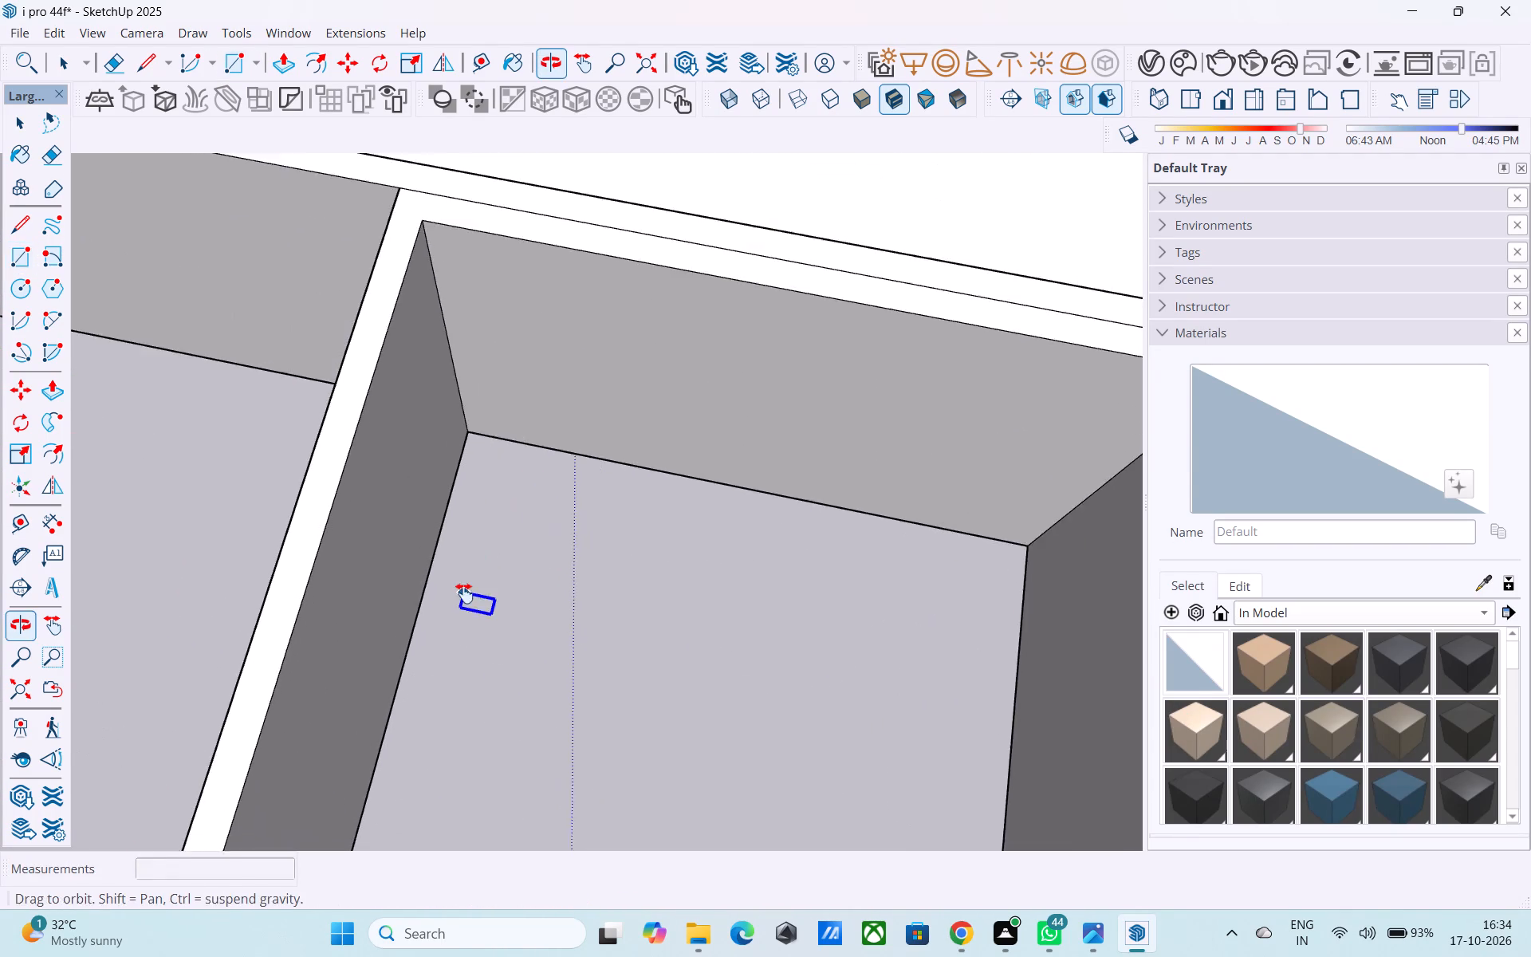
shift+middle_drag(464, 593, 460, 498)
key(space)
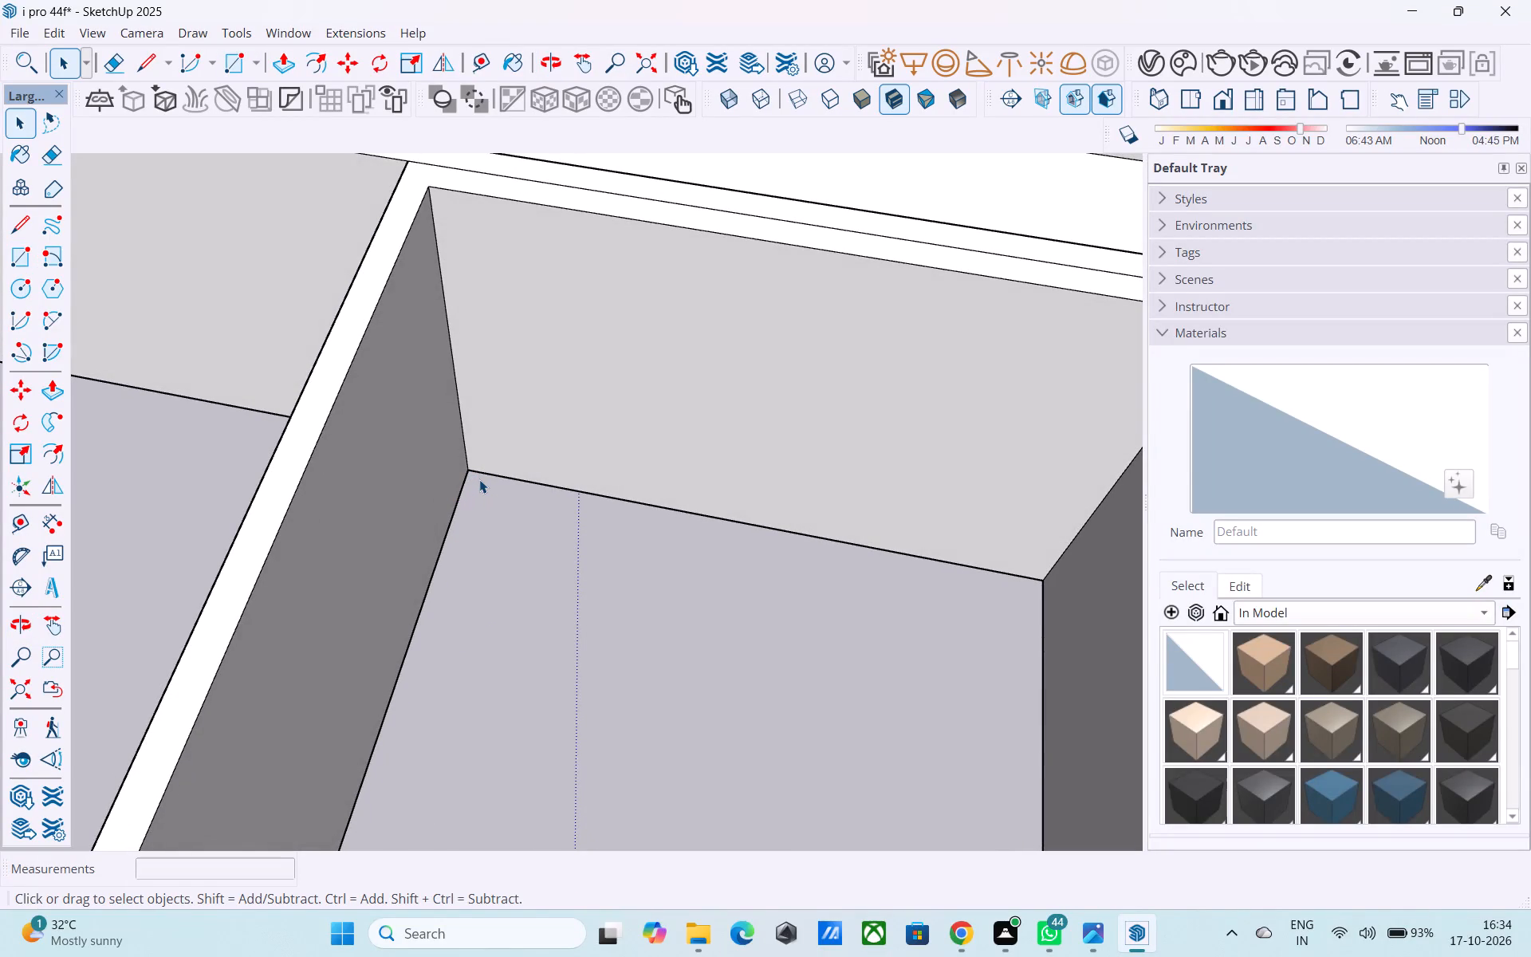
click(482, 475)
key(m)
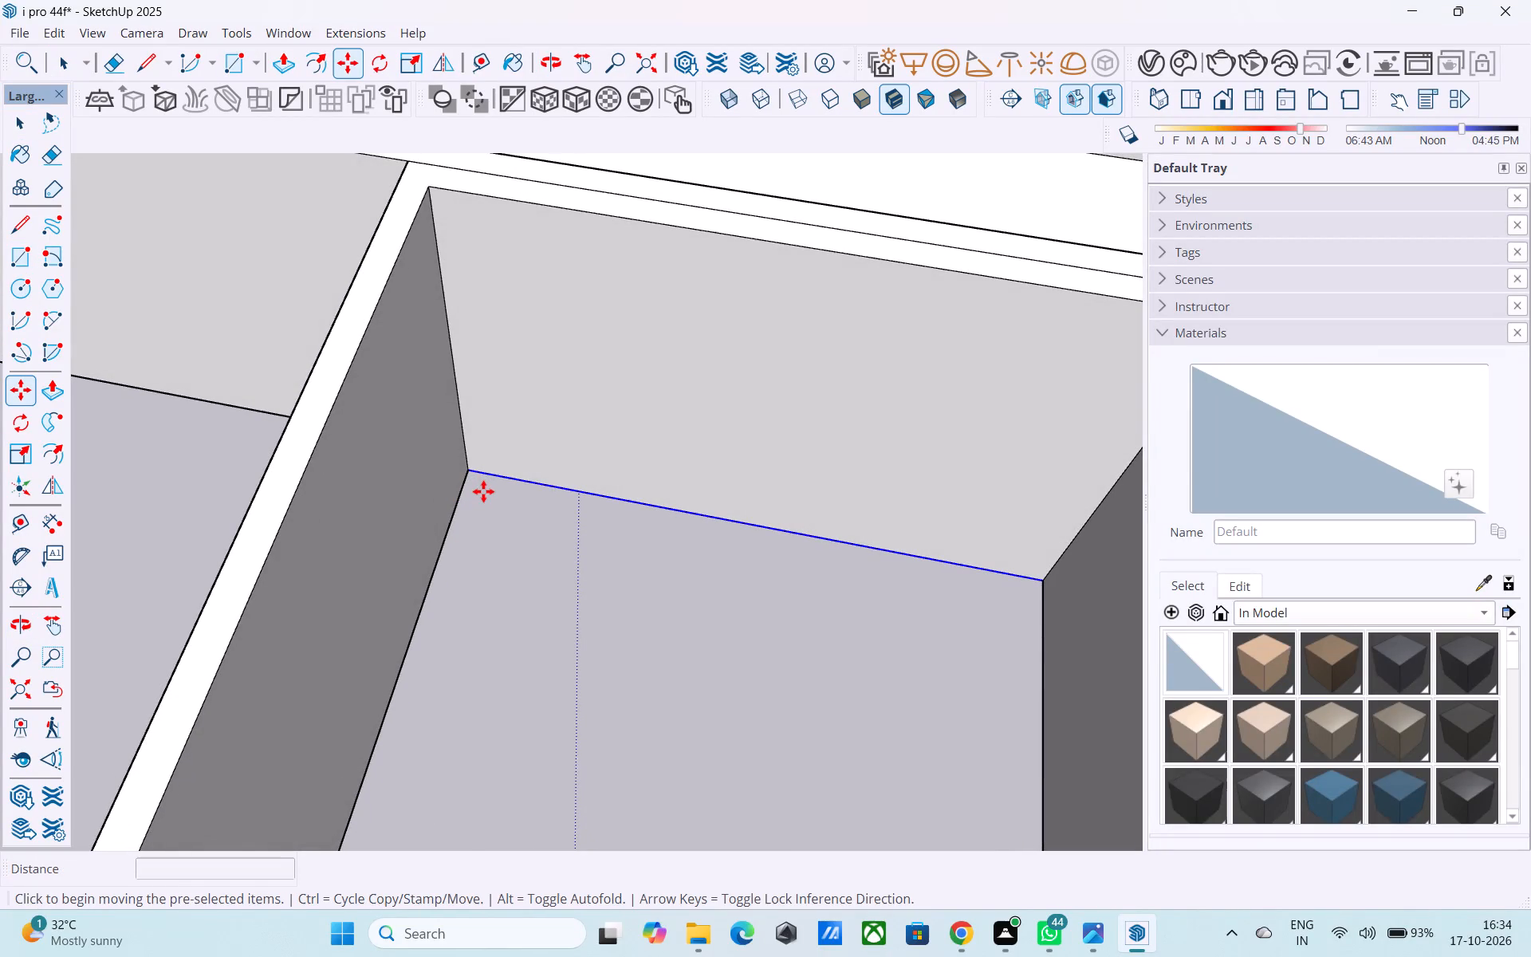
click(469, 474)
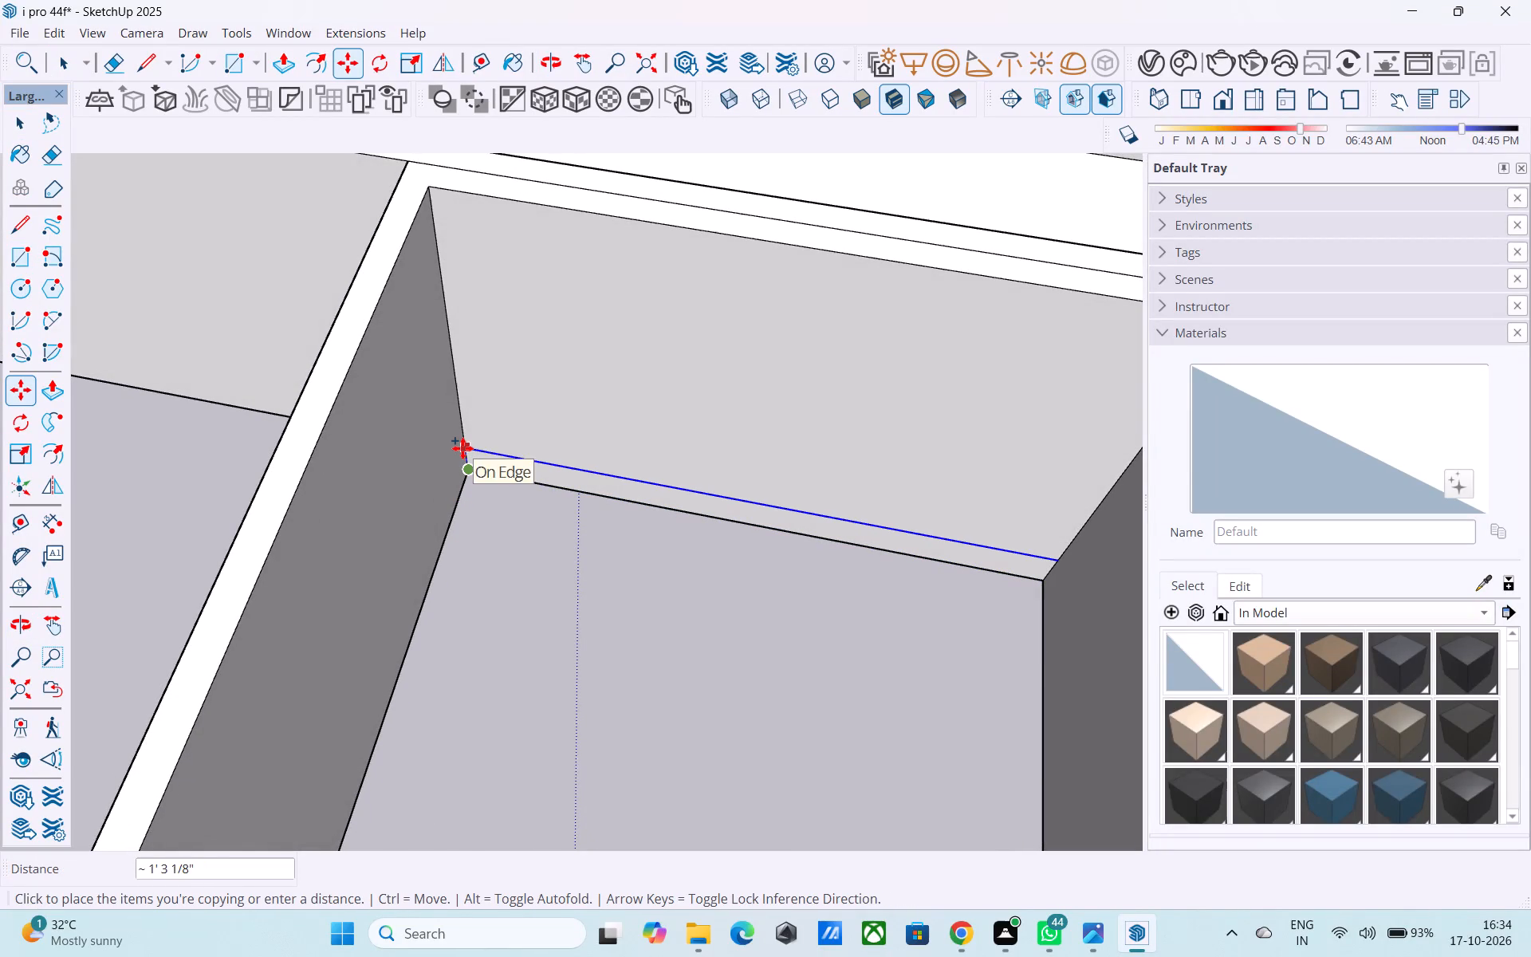
text(6")
key(Return)
key(space)
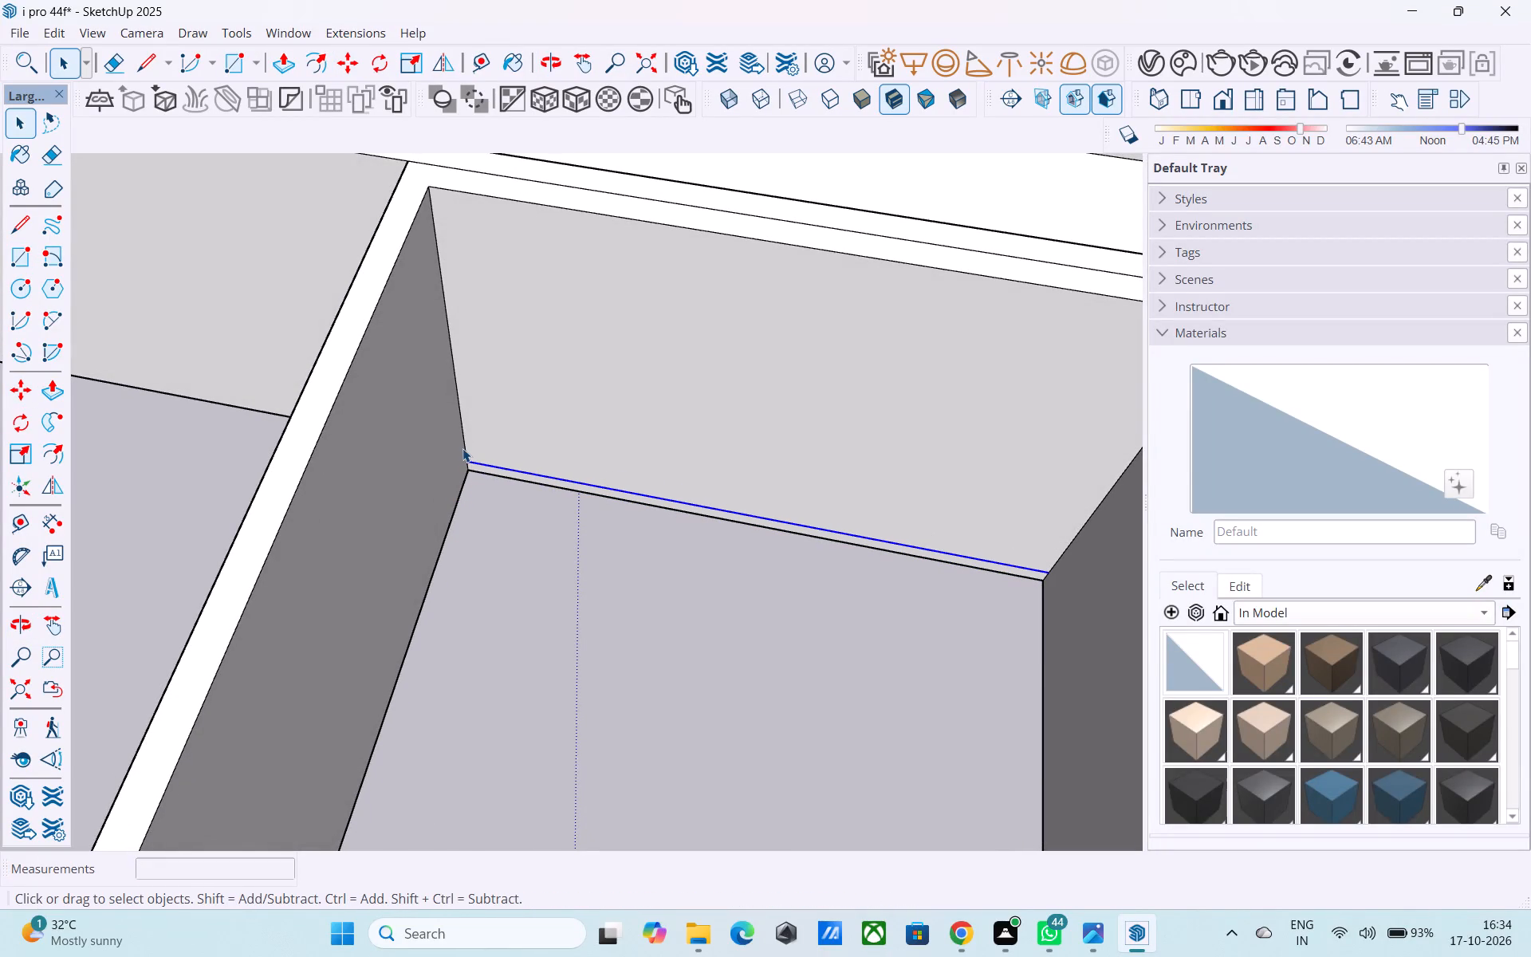
Push/Pull the 6" strip at the wall's base 18' 6" across the stem room to form its raised floor.
scroll(500, 467, up, 6)
click(502, 475)
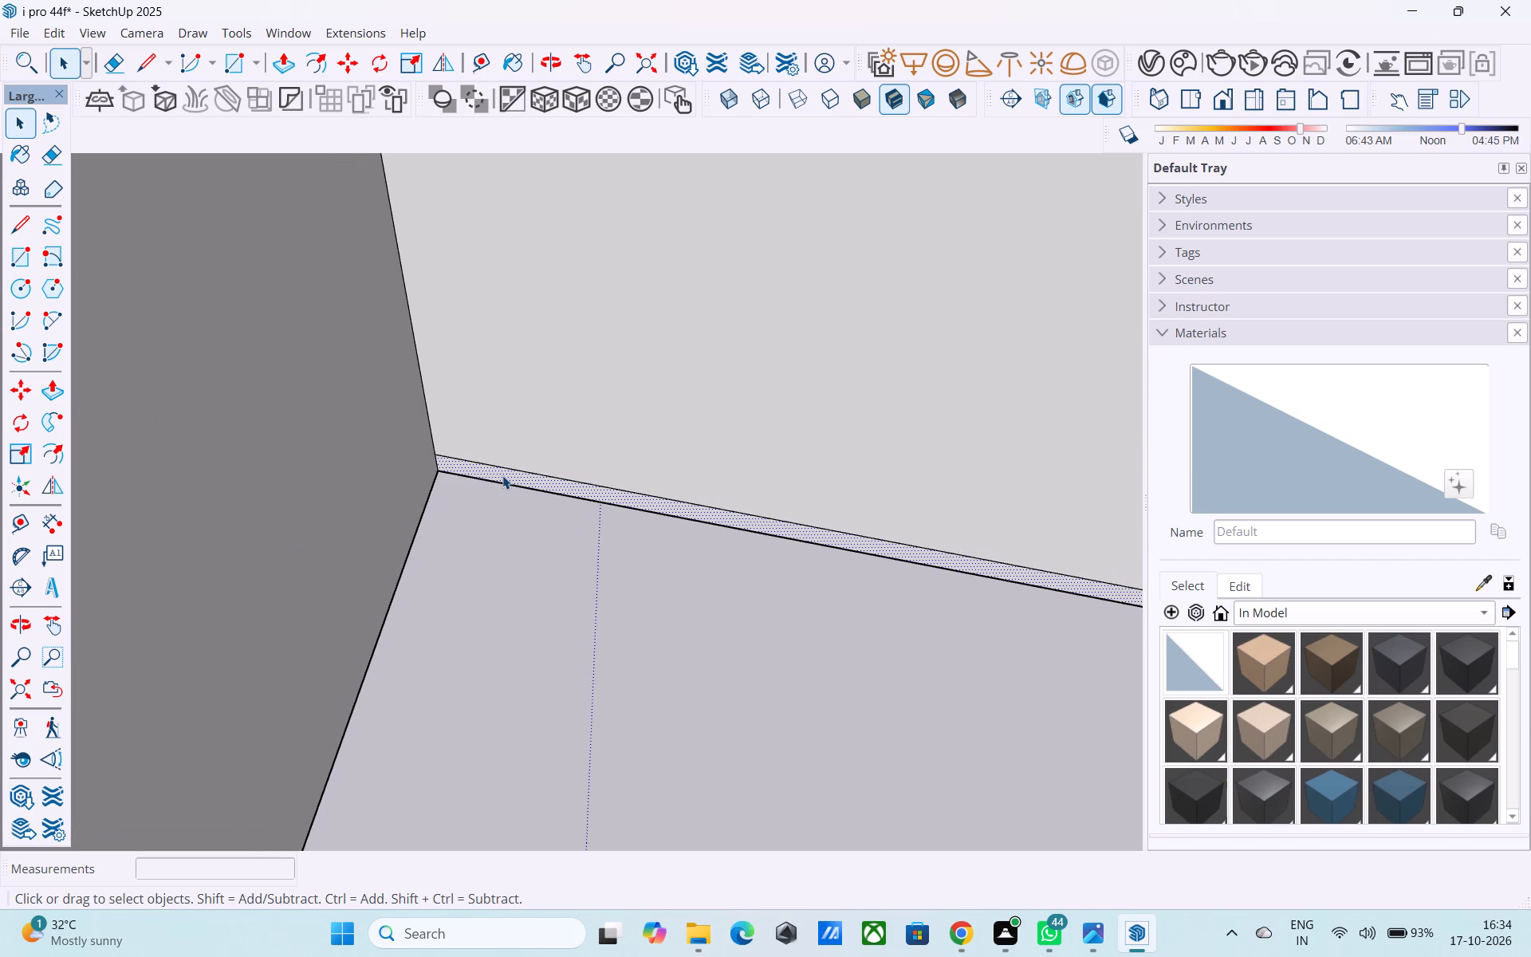
key(p)
click(502, 475)
scroll(469, 538, down, 19)
middle_drag(514, 626, 521, 665)
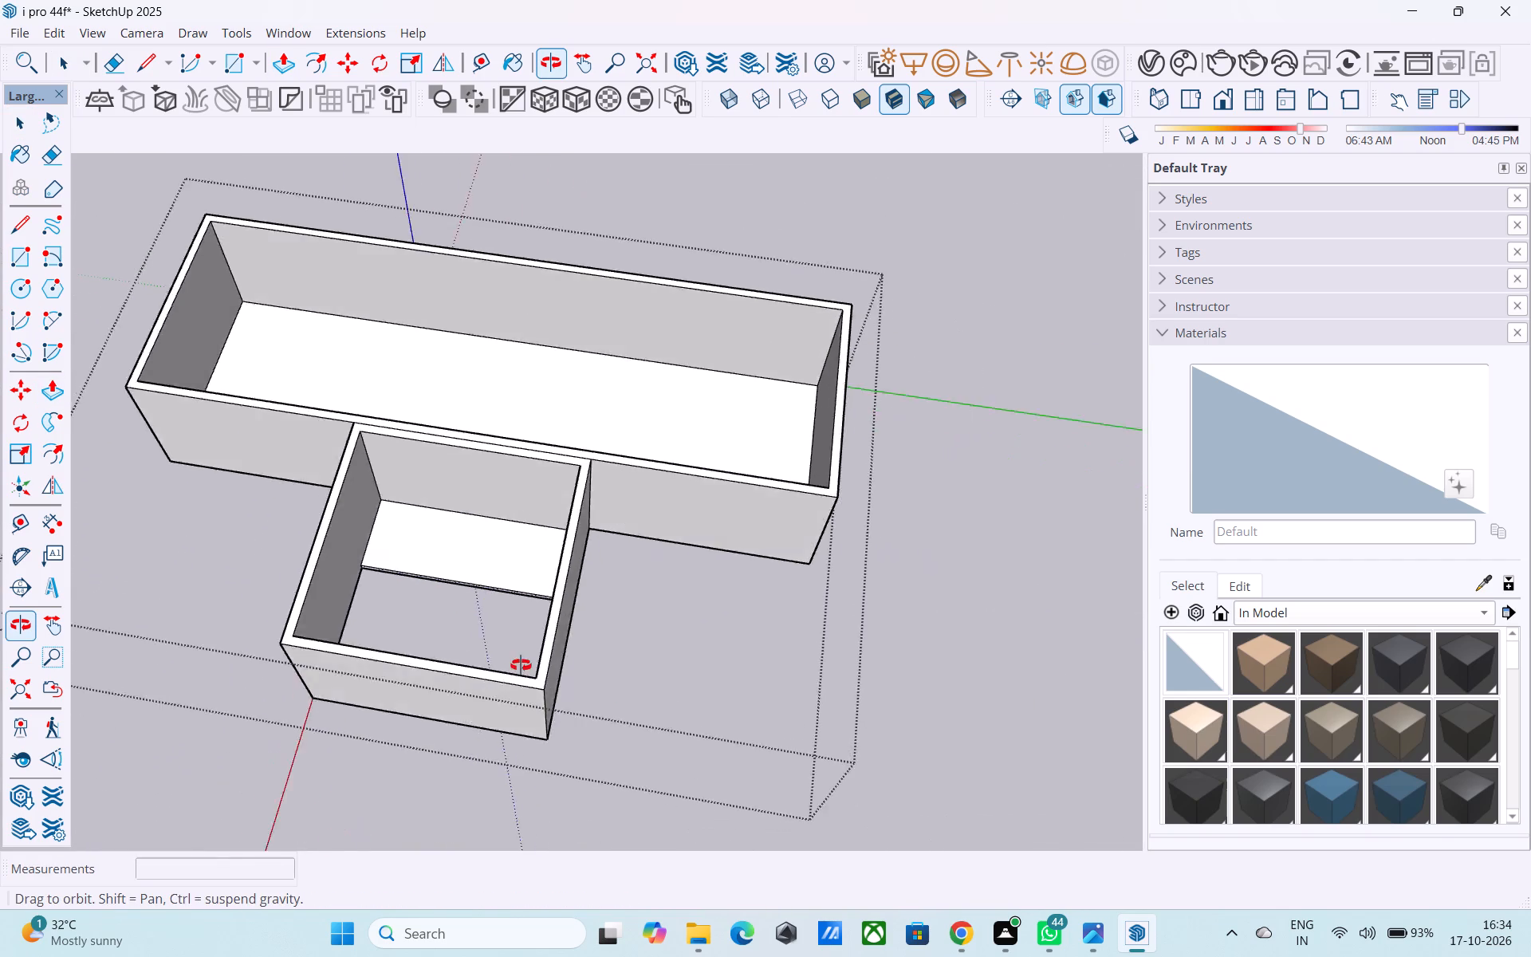
middle_drag(521, 665, 1230, 646)
scroll(628, 600, up, 6)
click(947, 487)
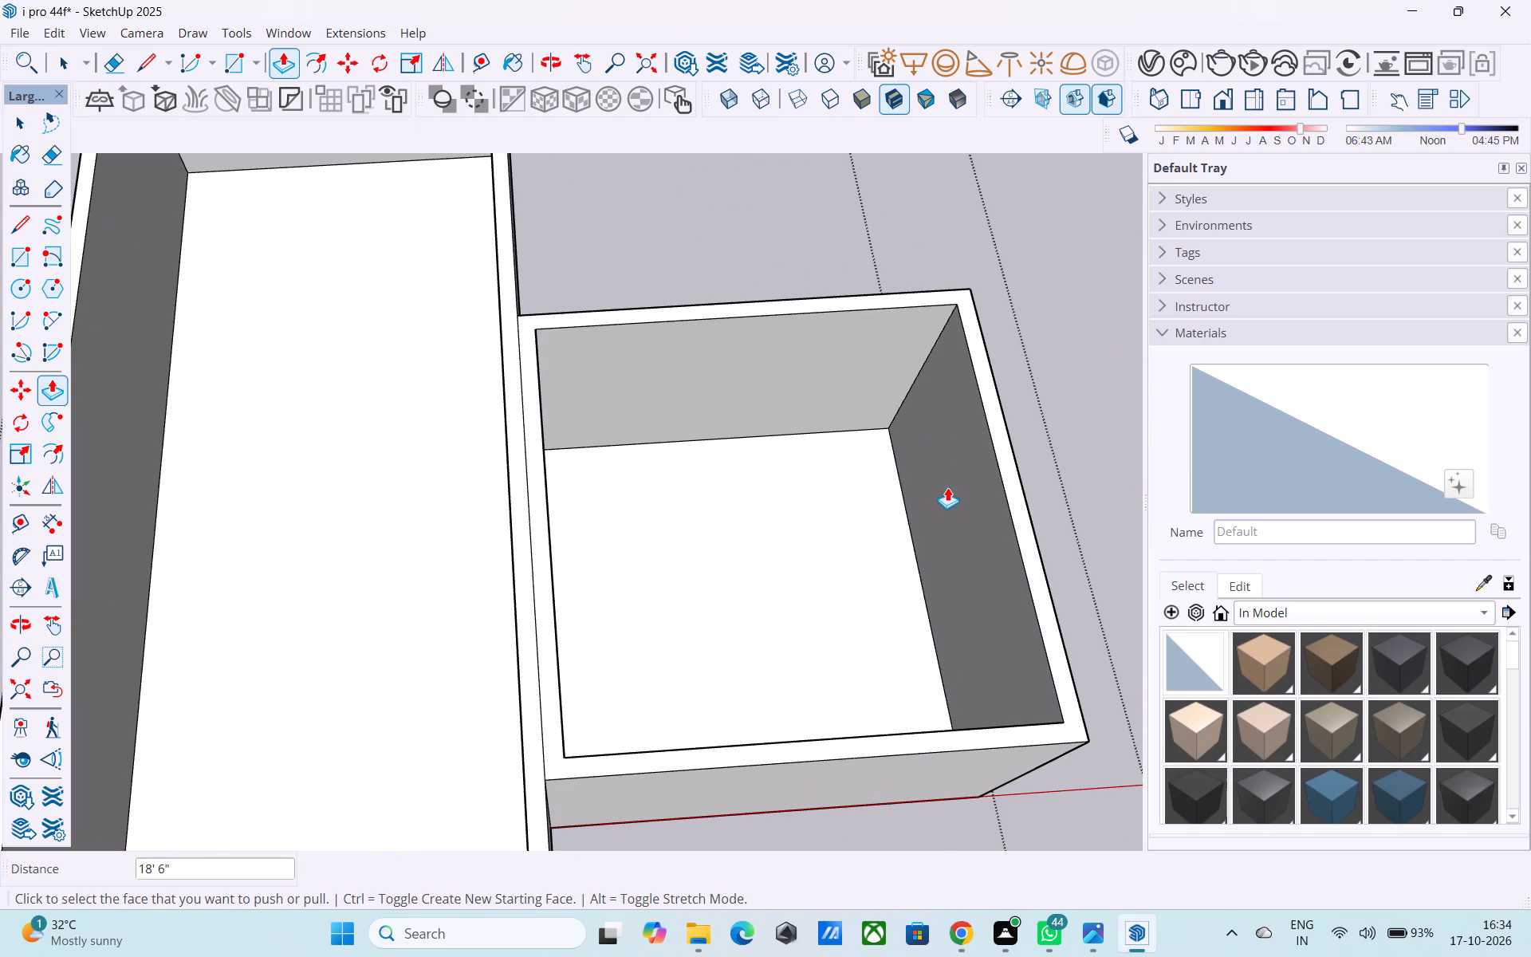
Finish editing the building group.
middle_drag(962, 633, 218, 521)
middle_drag(214, 518, 400, 556)
scroll(390, 558, down, 9)
middle_drag(380, 590, 251, 501)
middle_drag(251, 501, 790, 539)
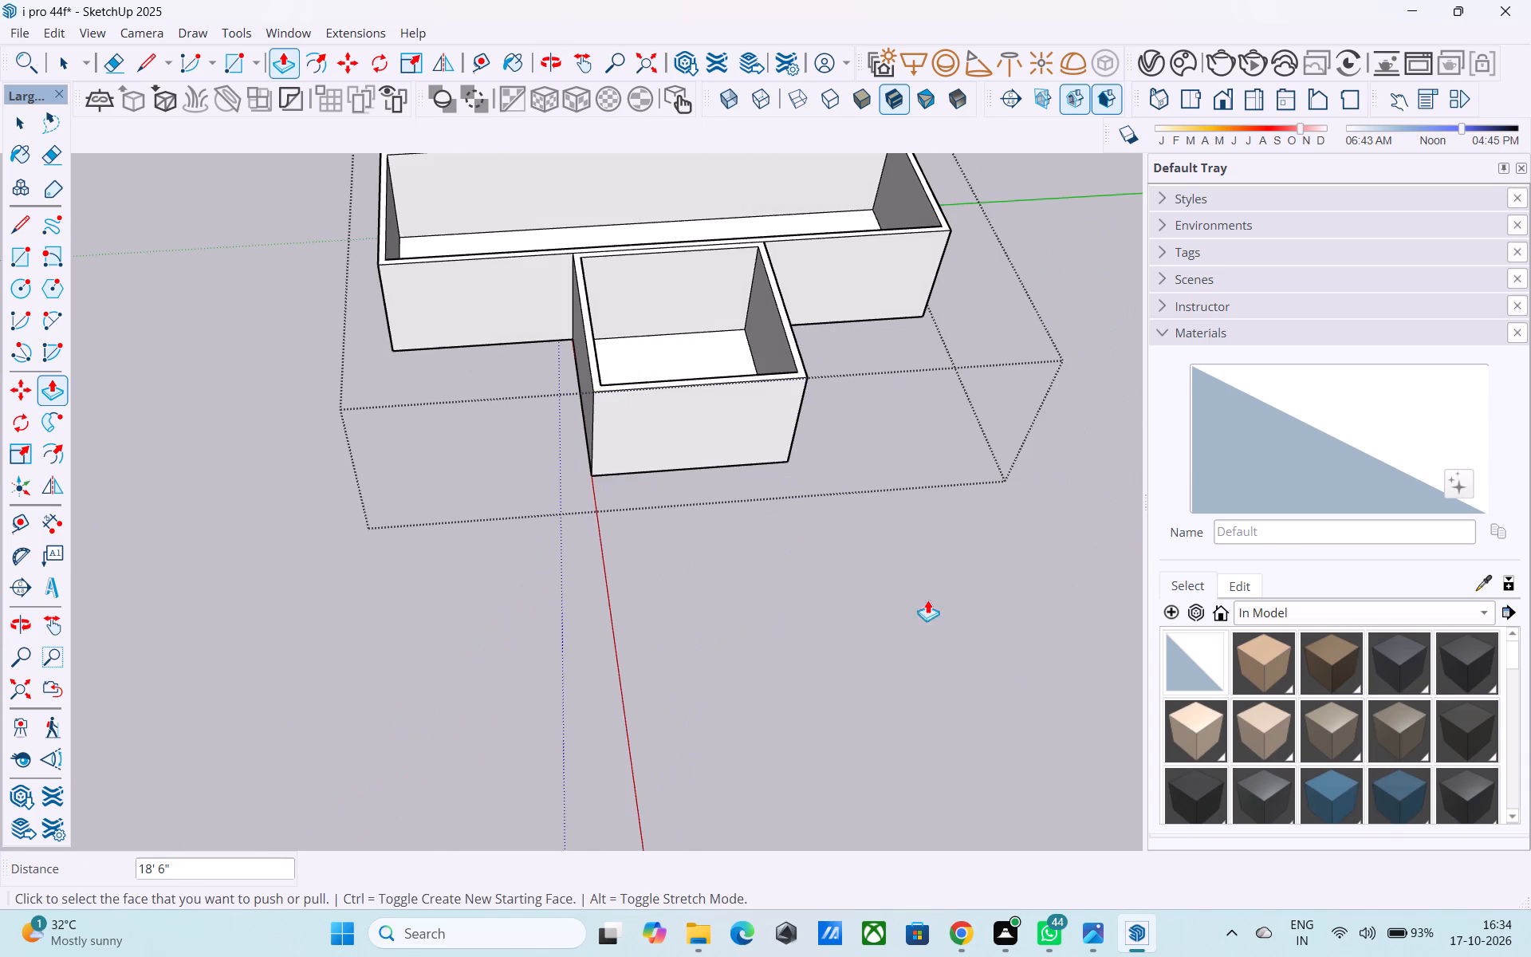
shift+middle_drag(902, 565, 929, 770)
shift+middle_drag(679, 559, 1234, 428)
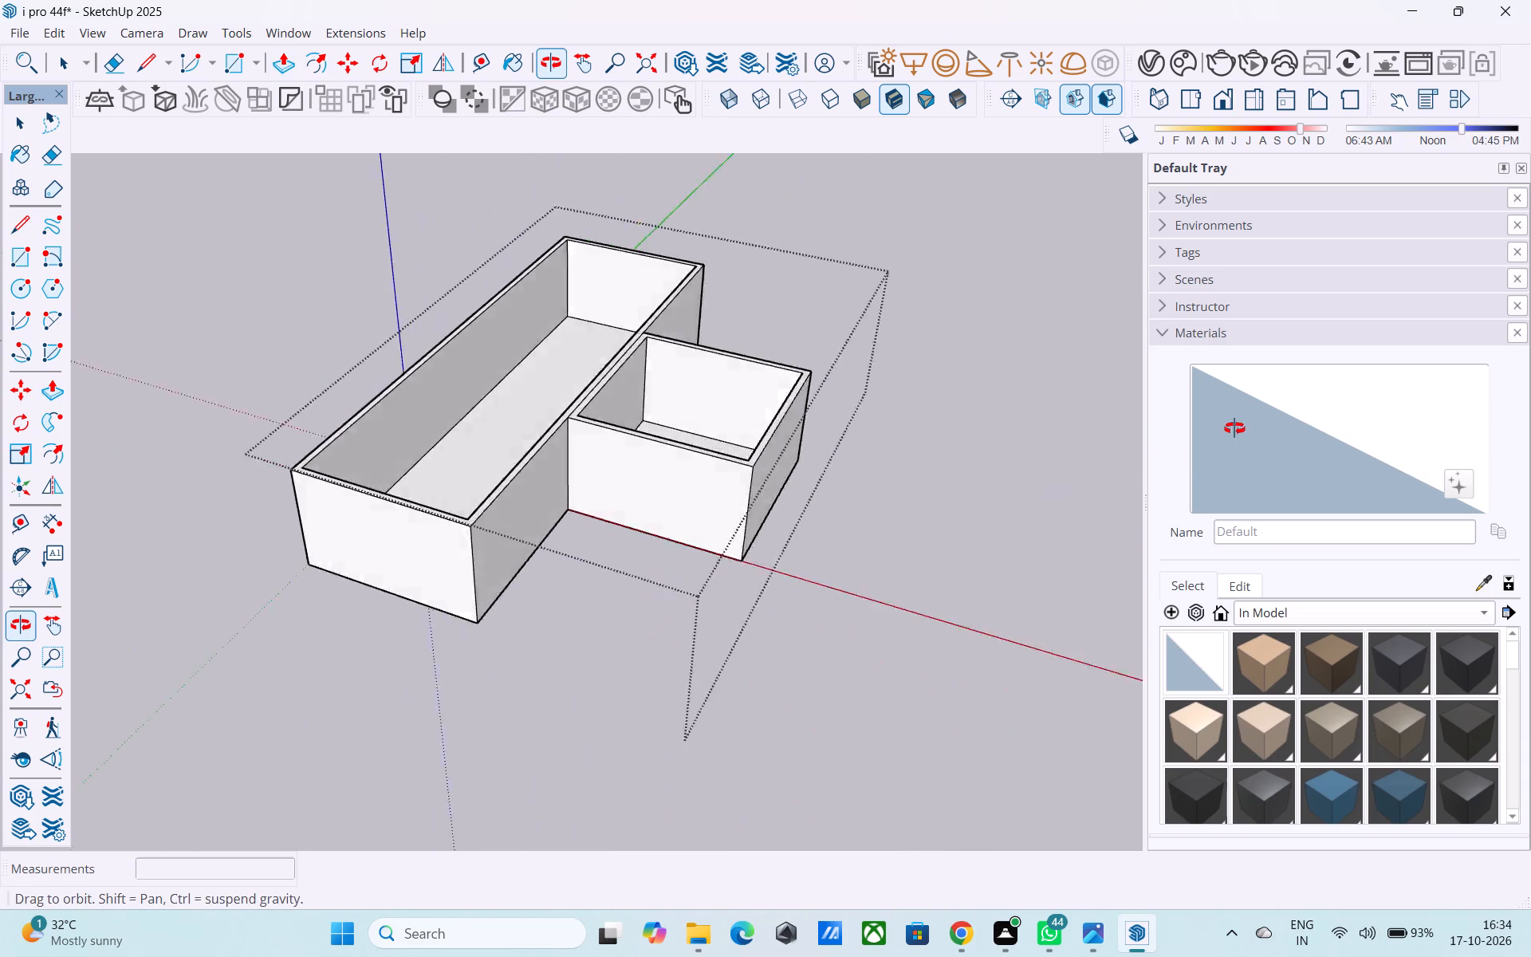
shift+middle_drag(1234, 428, 1235, 428)
shift+middle_drag(1062, 468, 1125, 556)
scroll(811, 540, down, 3)
key(space)
click(988, 532)
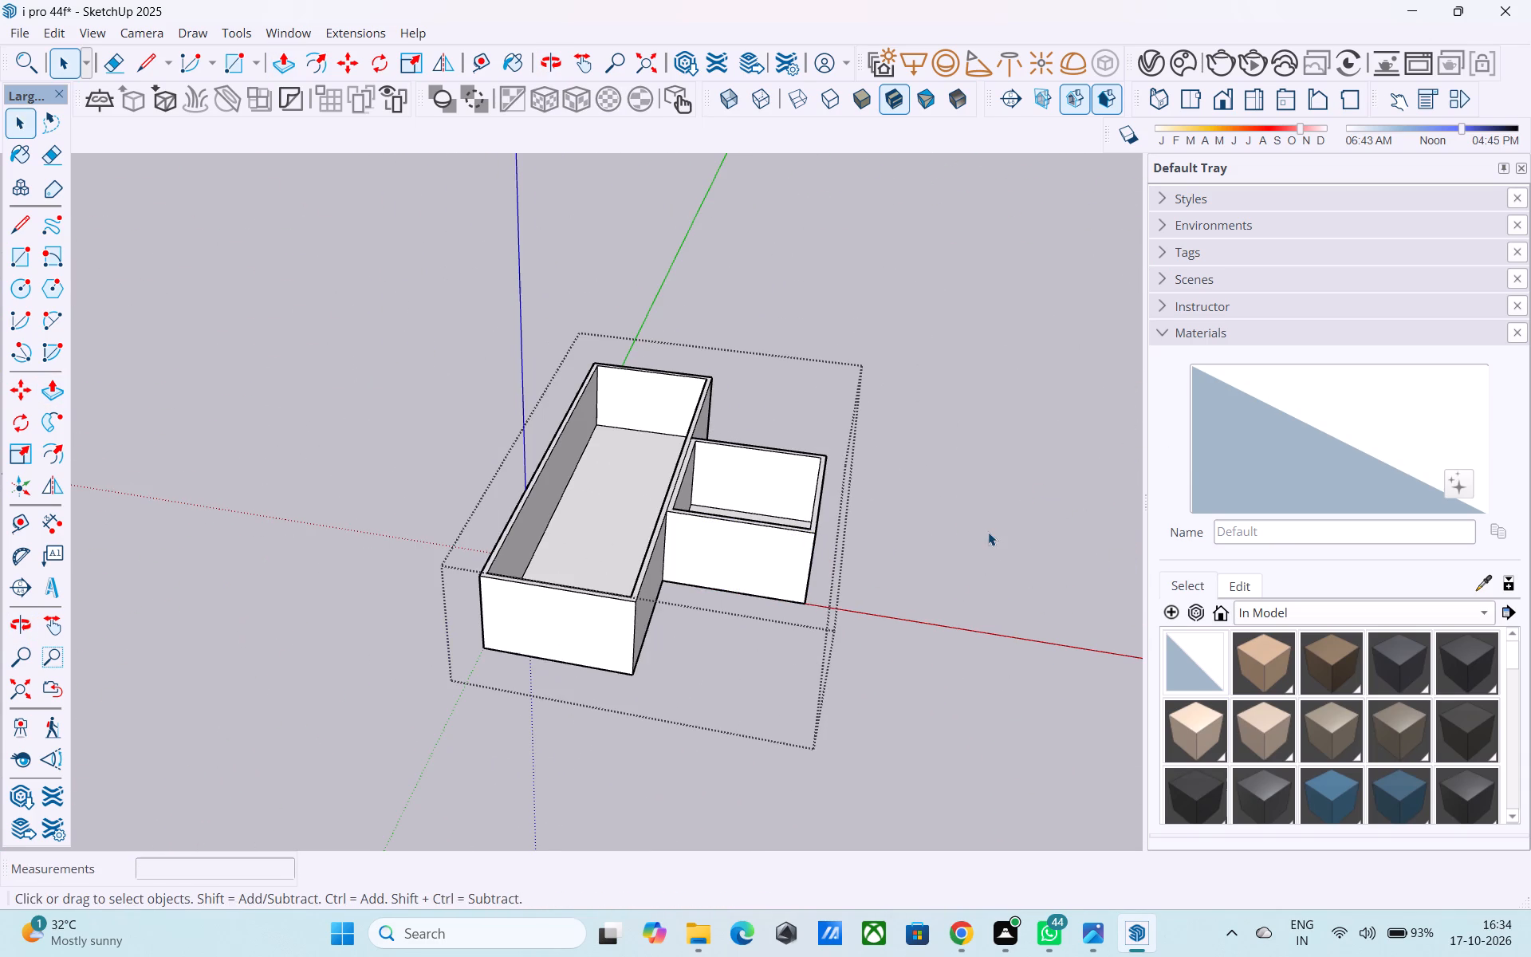
Draw a 60' by 20' rectangle over the crossbar between opposite outer top corners of its walls.
middle_drag(865, 506, 425, 574)
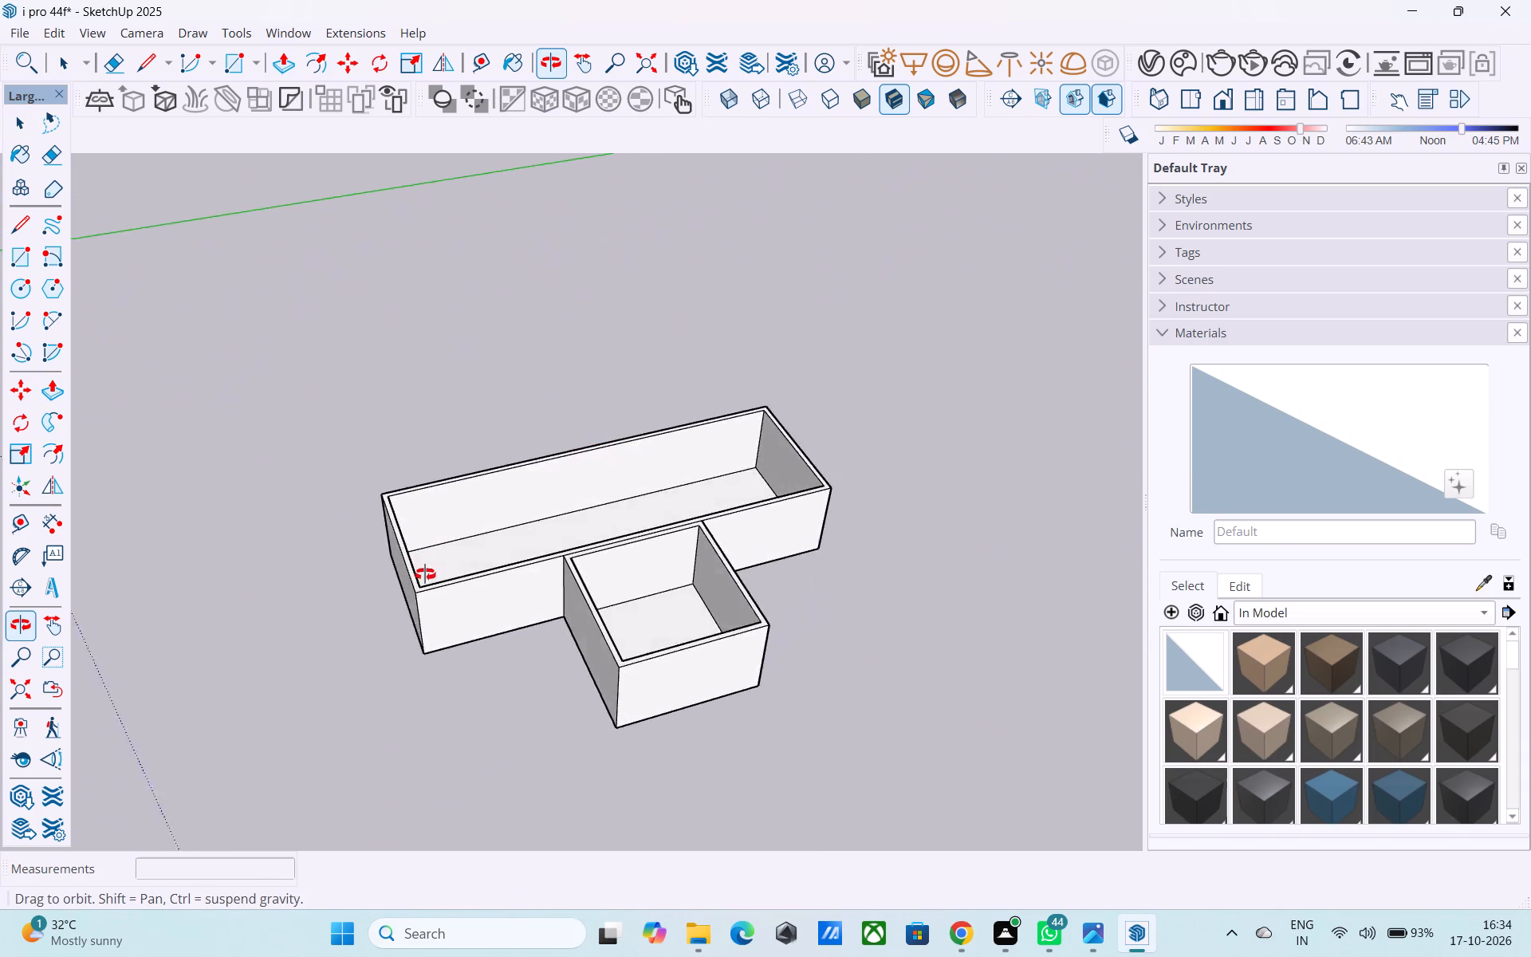
middle_drag(425, 574, 972, 663)
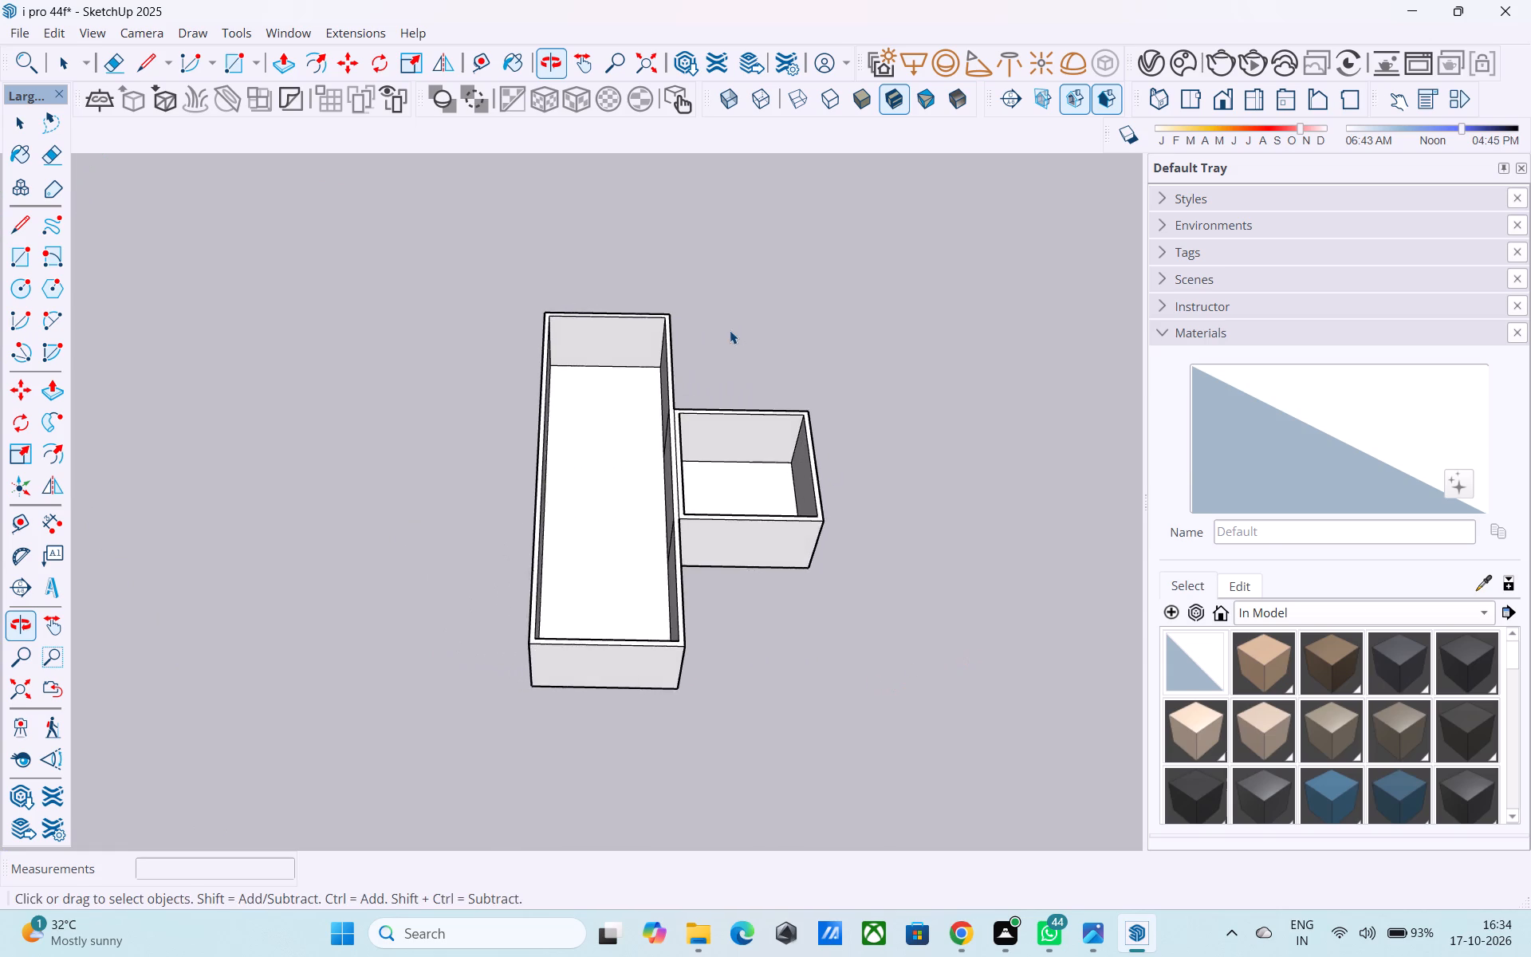
scroll(722, 320, up, 1)
key(r)
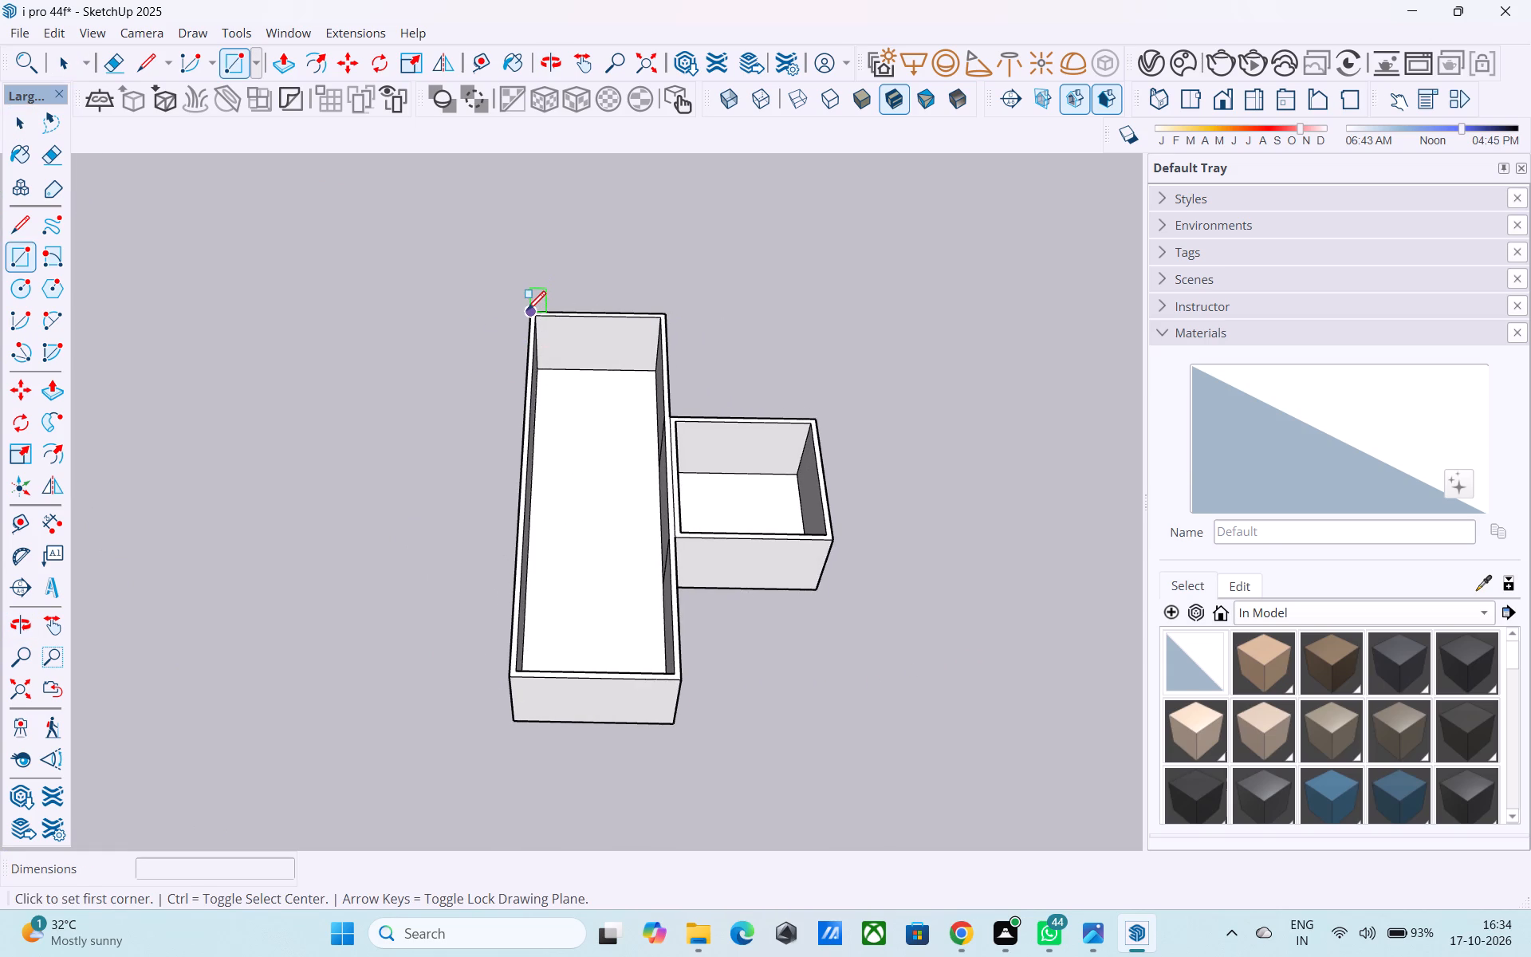
click(527, 312)
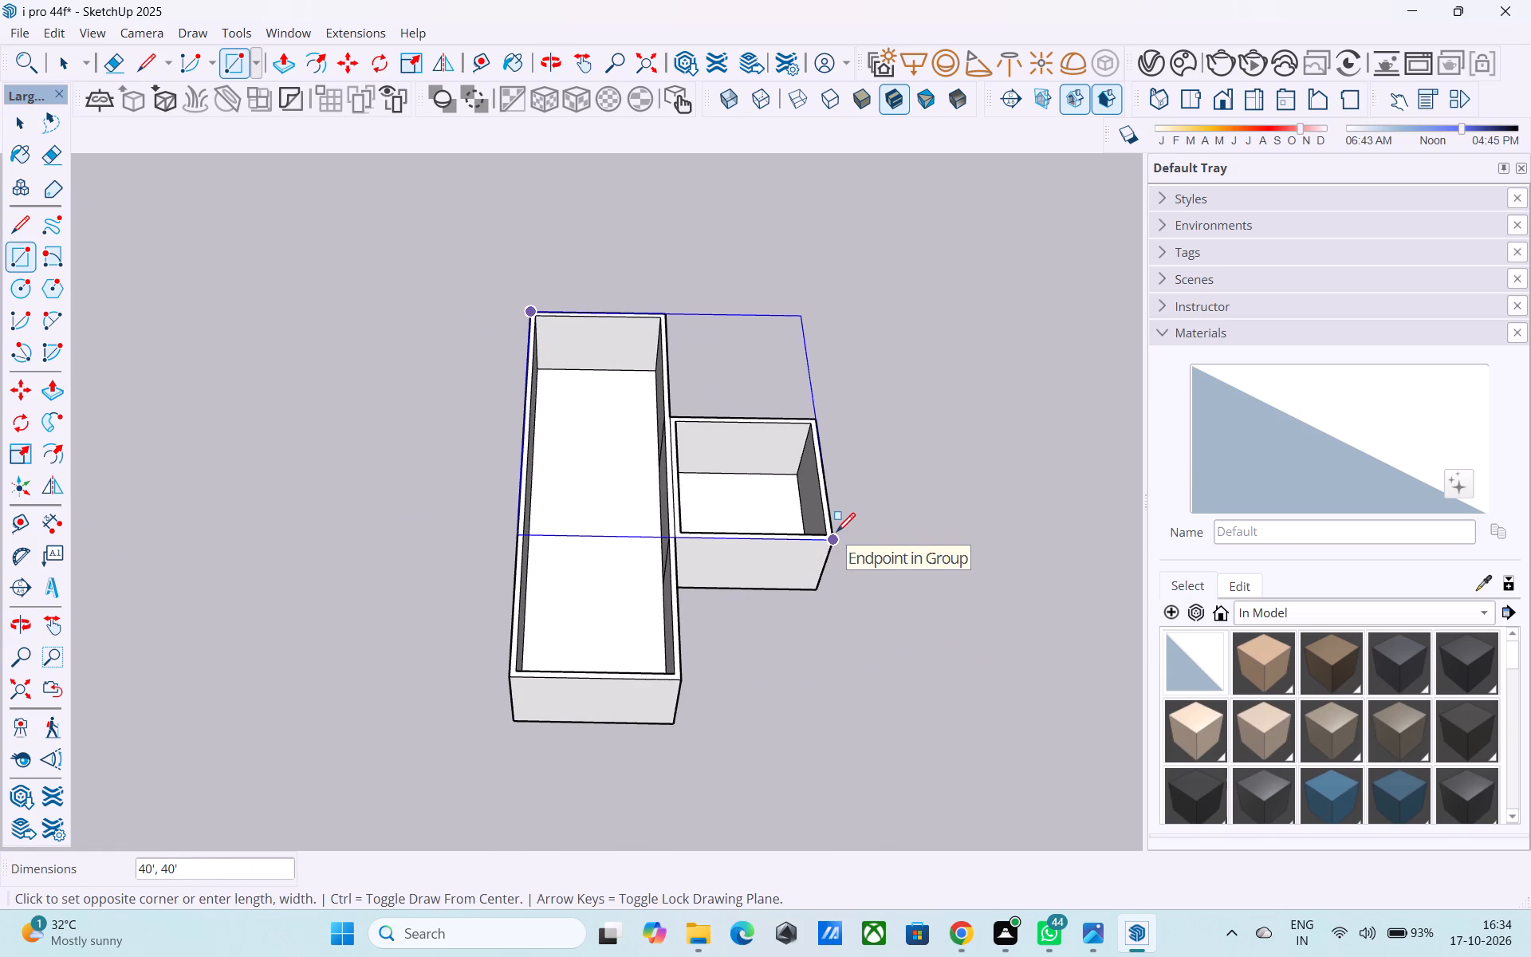
click(682, 674)
Push/Pull the rectangle over the crossbar 6" upward to form a roof slab.
key(space)
click(618, 601)
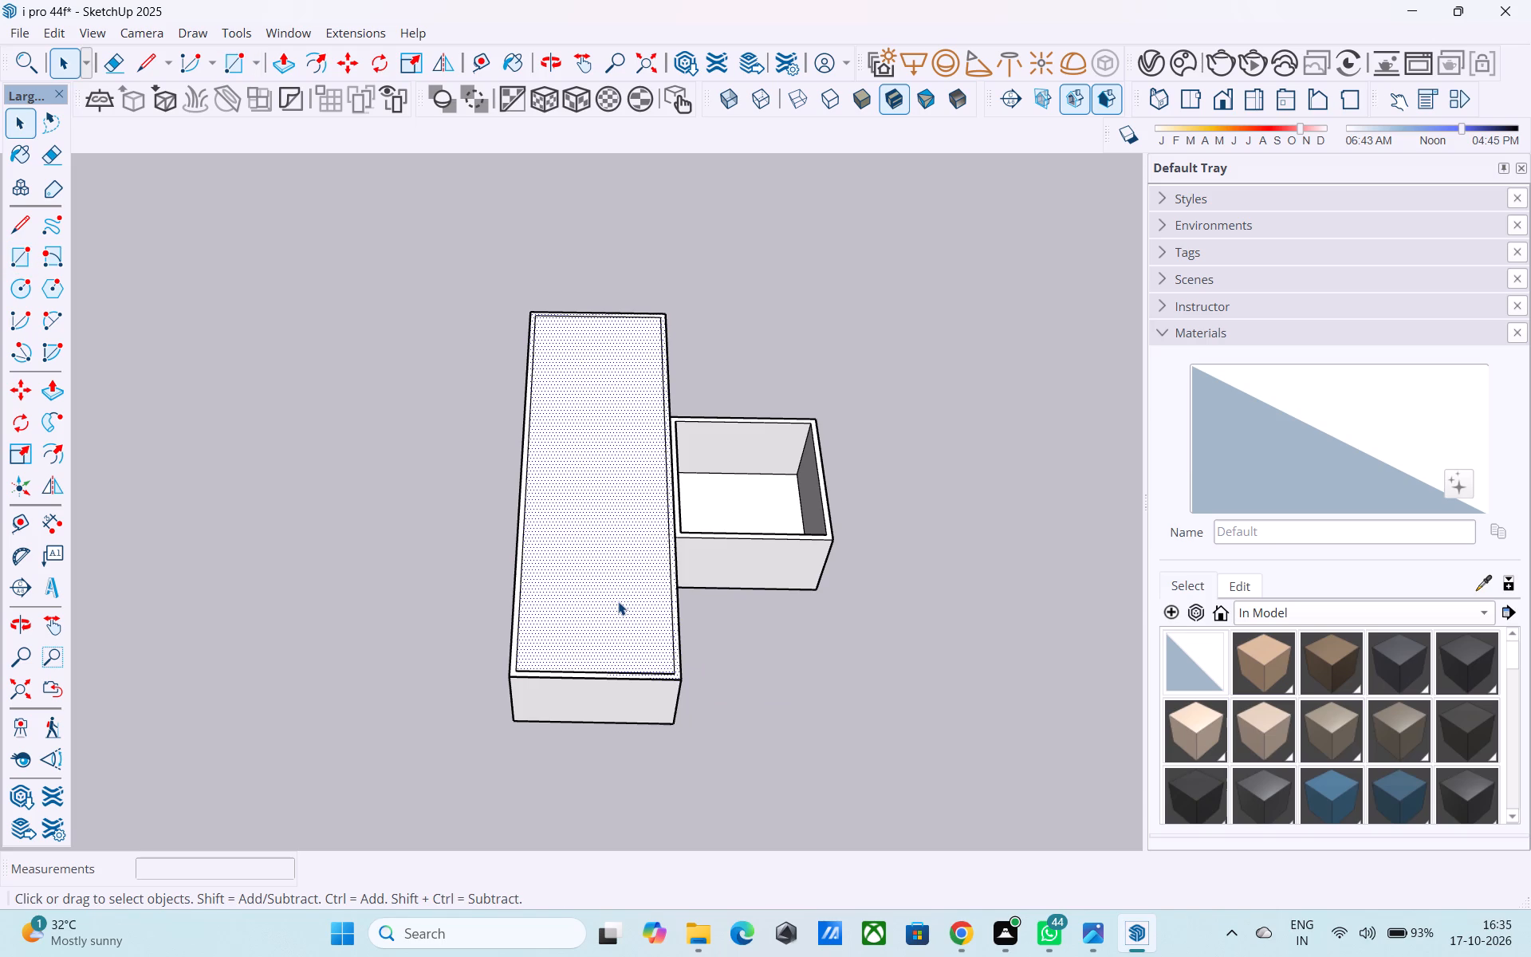
key(p)
click(618, 601)
text(6")
key(Return)
key(space)
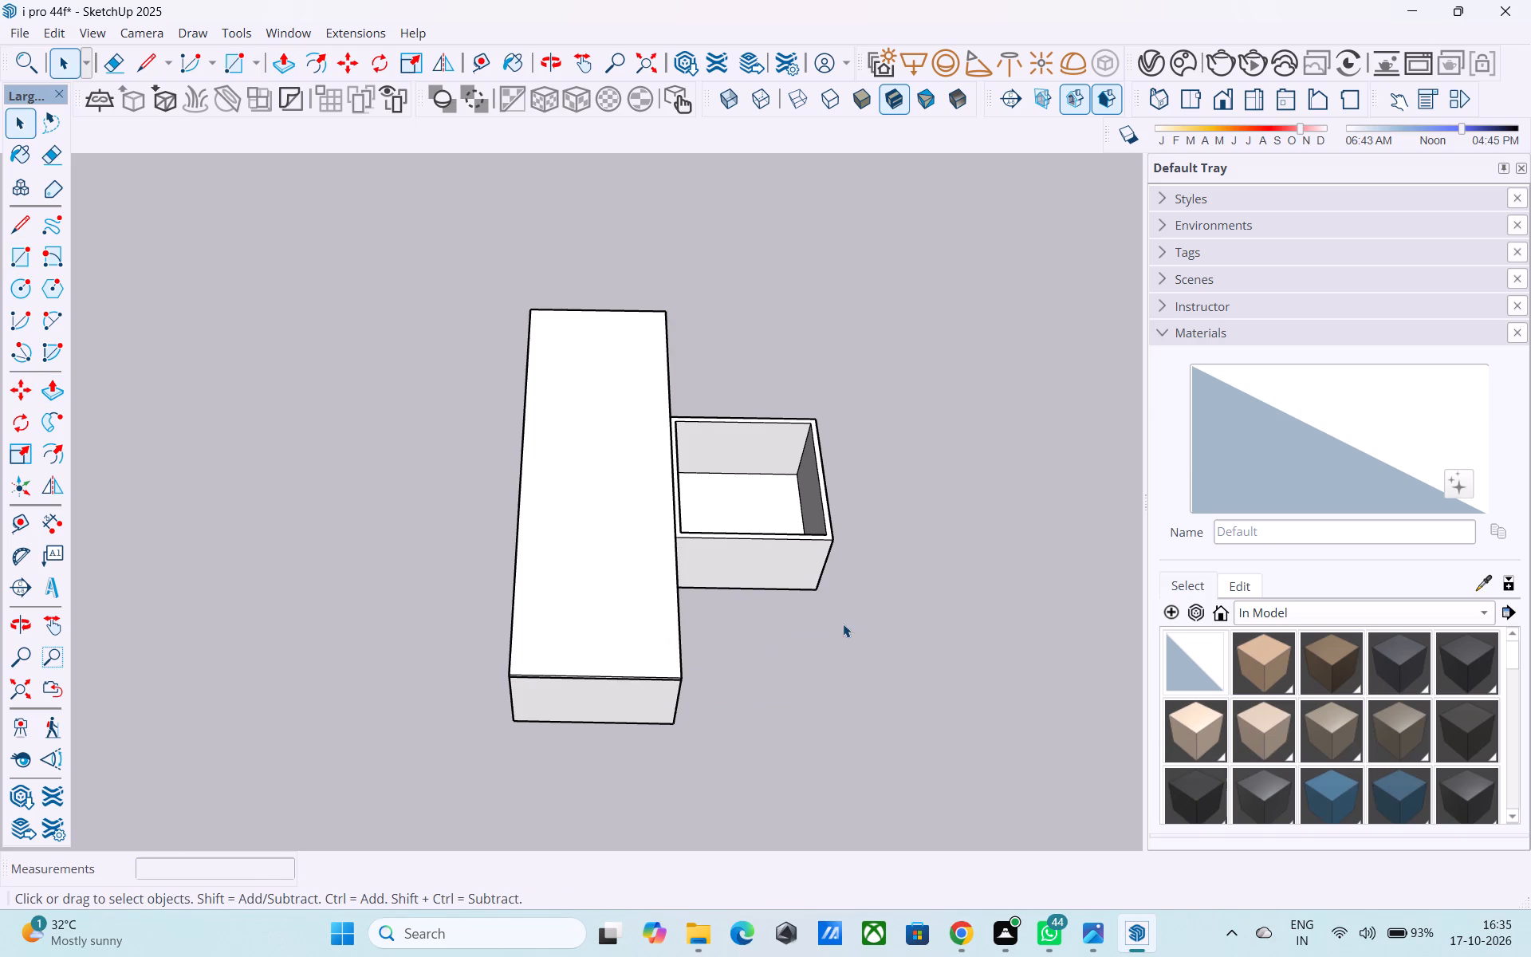
Draw two short vertical lines across the roof slab's side face, in line with the stem's two outer corners.
scroll(844, 626, down, 3)
middle_drag(843, 631, 233, 447)
scroll(533, 758, up, 12)
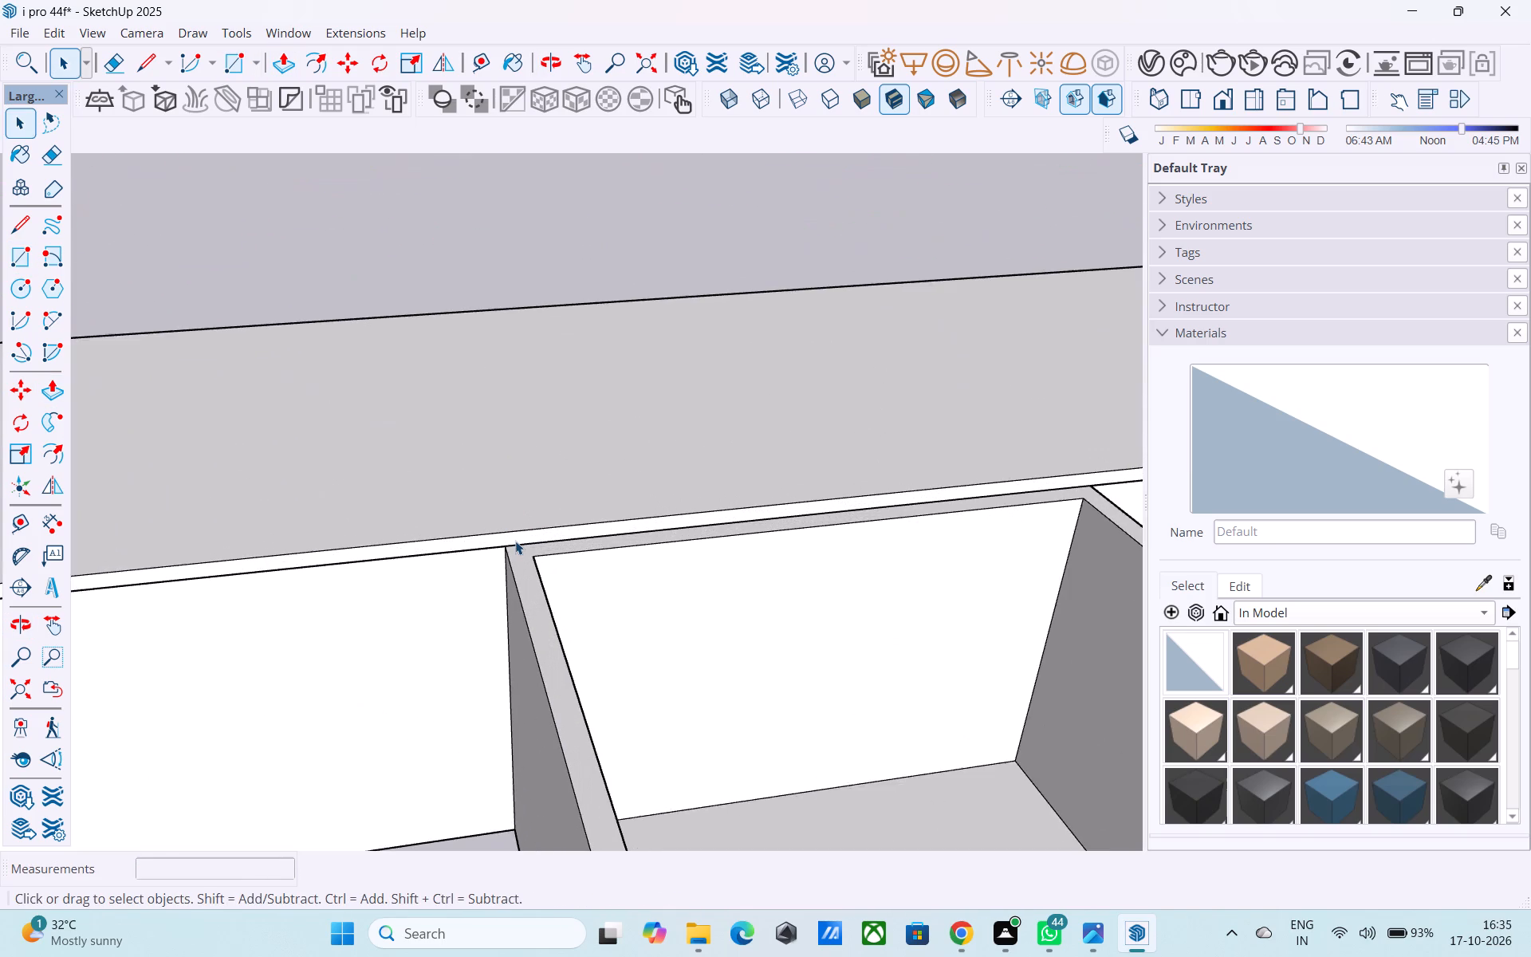
scroll(515, 541, up, 5)
key(l)
key(space)
click(503, 536)
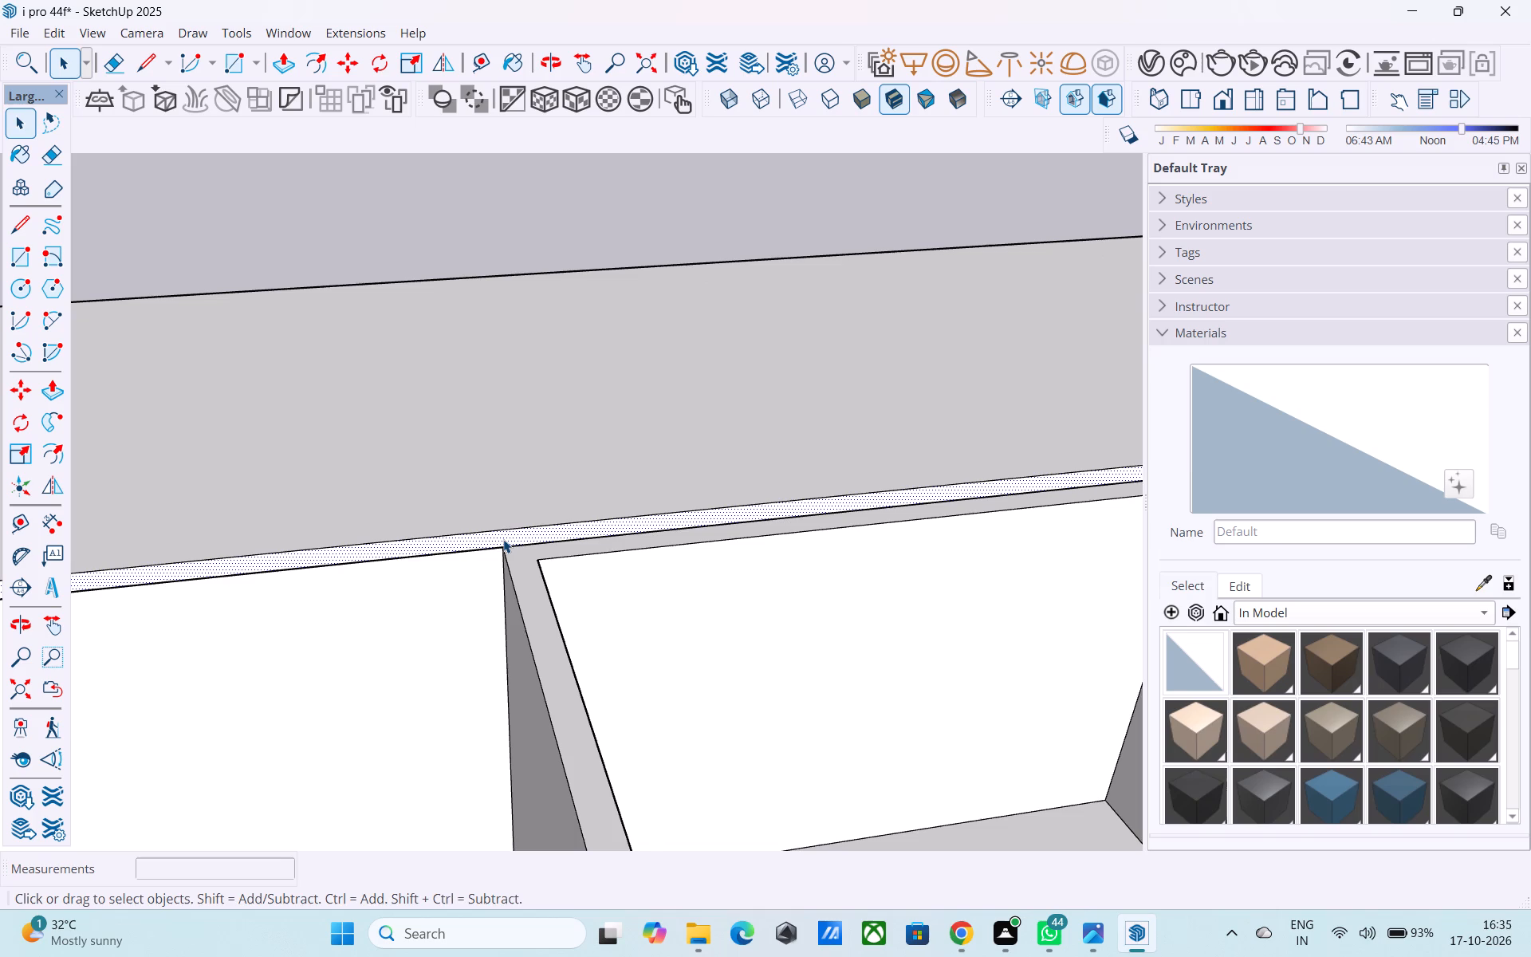
key(l)
click(505, 549)
click(502, 528)
scroll(365, 549, down, 11)
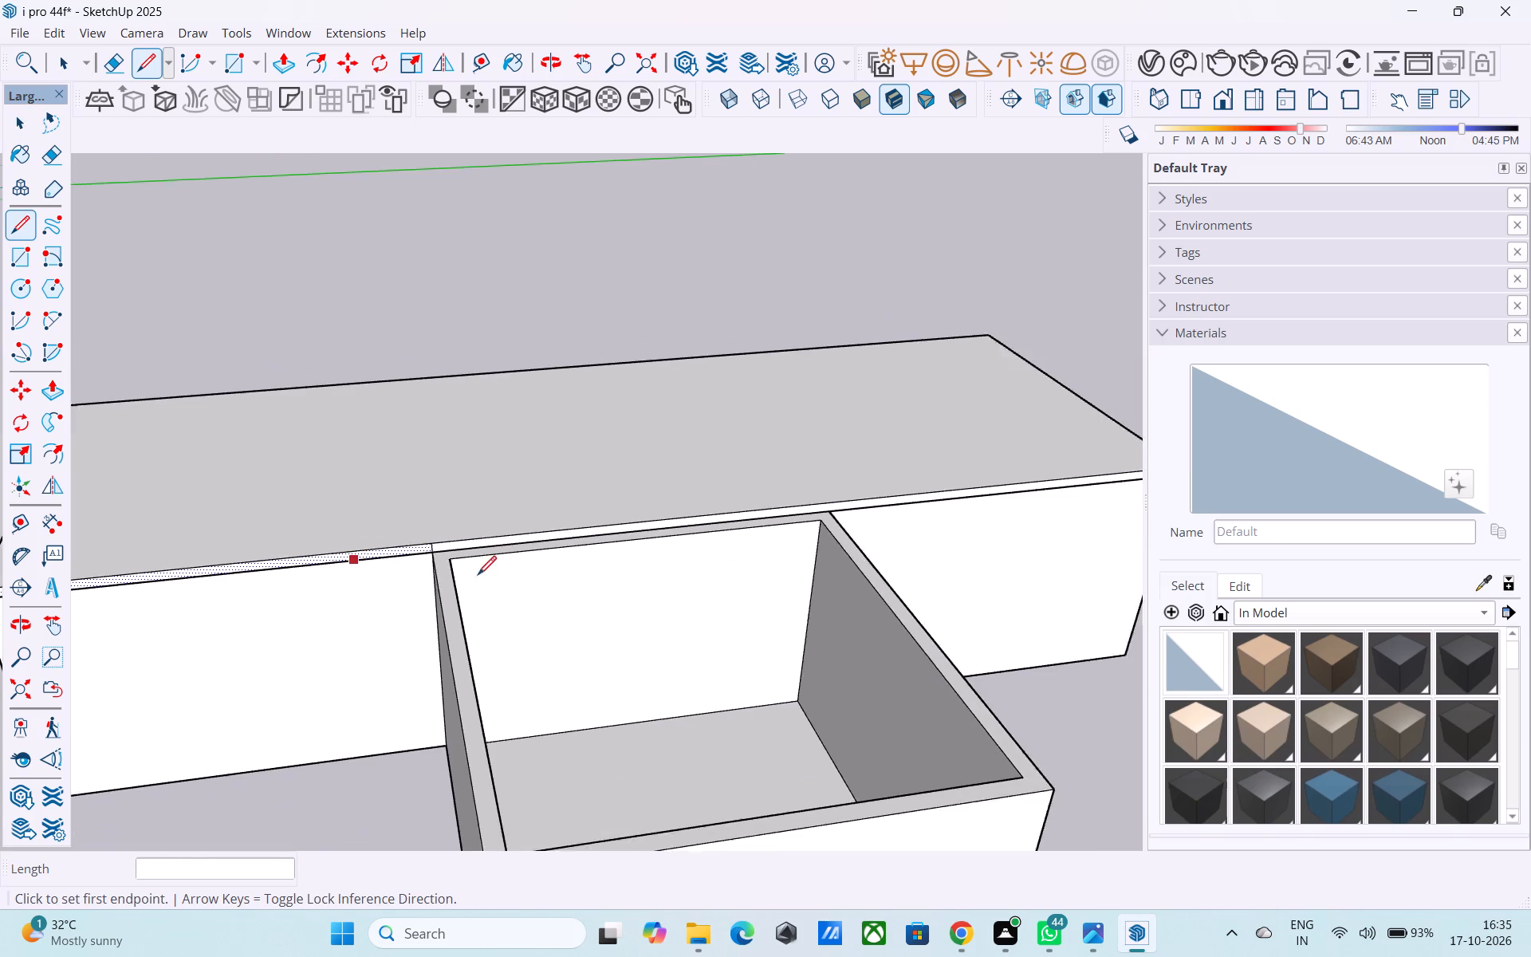
scroll(821, 488, up, 7)
click(769, 546)
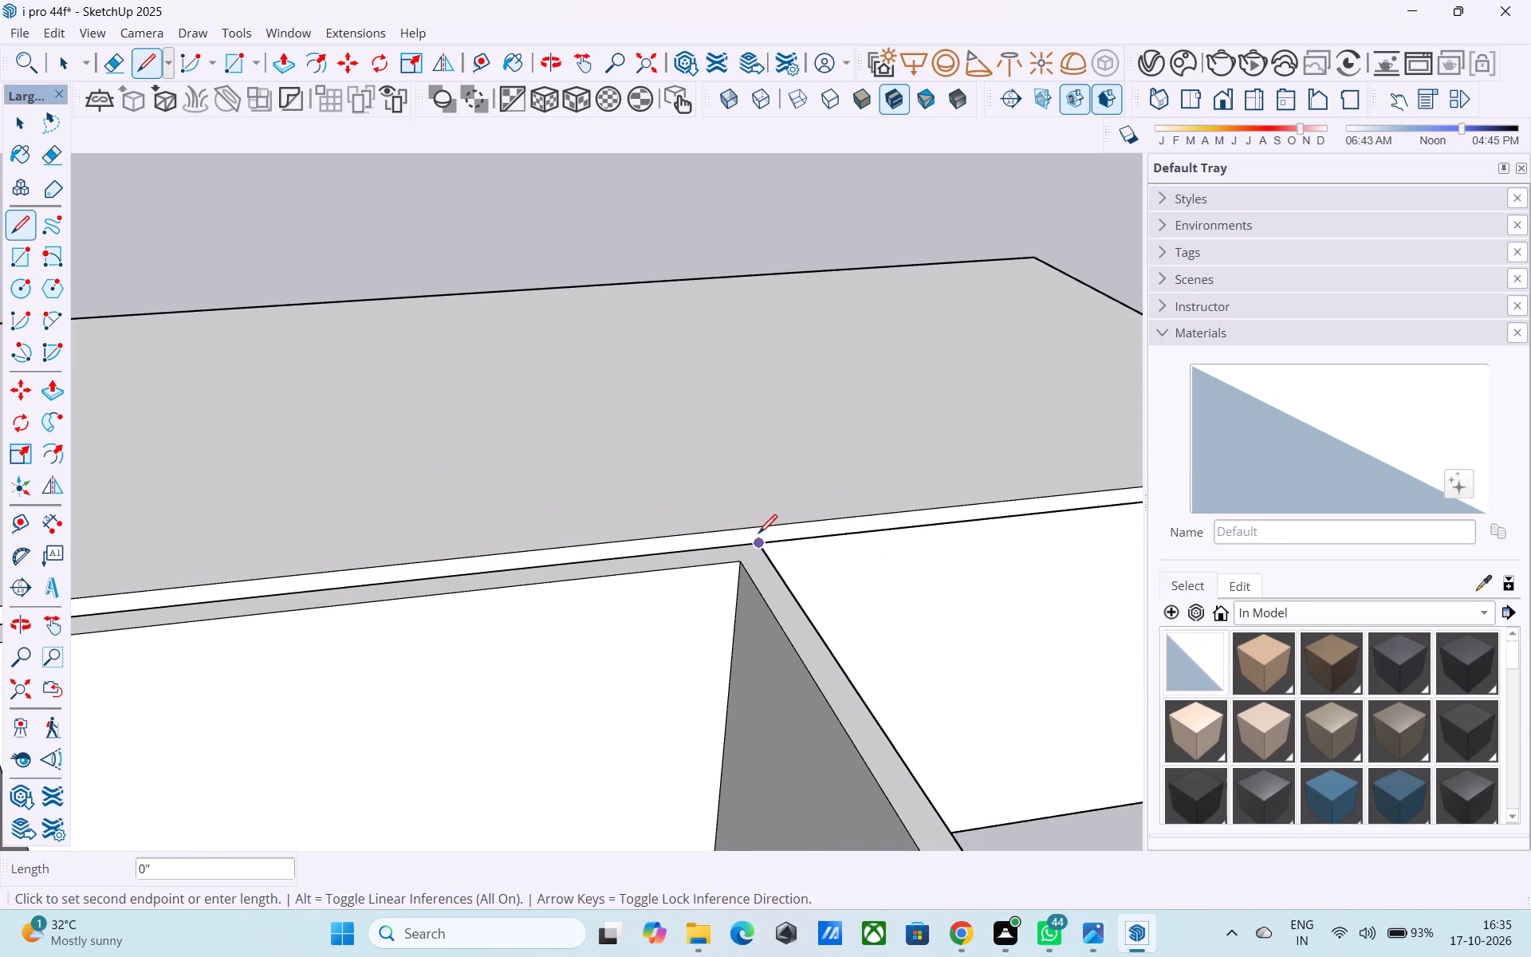
click(754, 529)
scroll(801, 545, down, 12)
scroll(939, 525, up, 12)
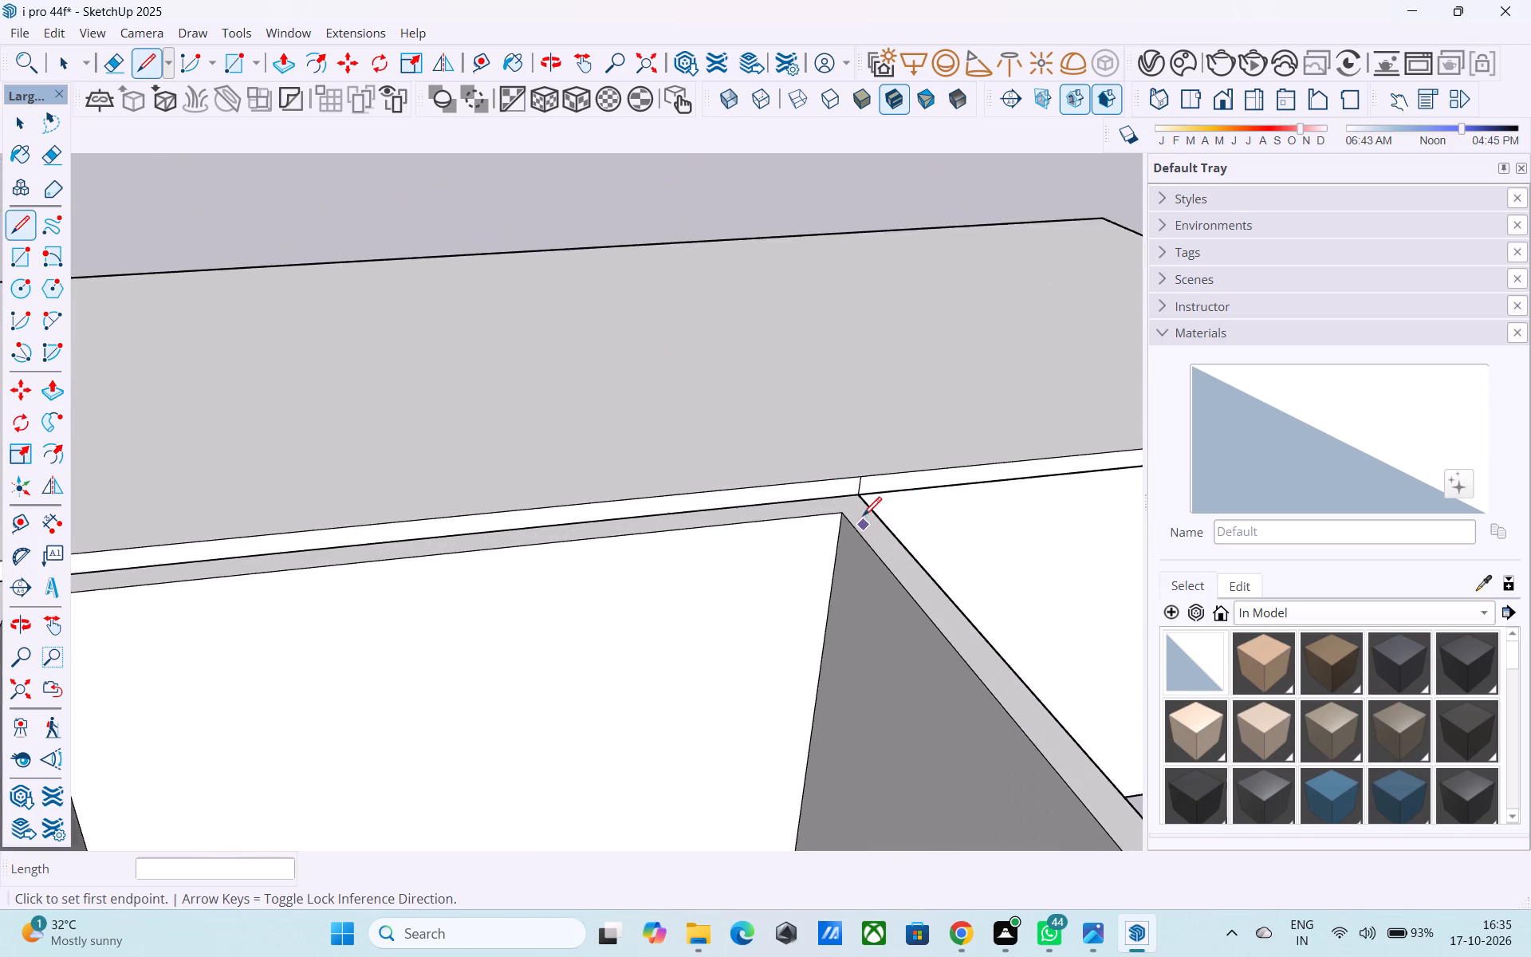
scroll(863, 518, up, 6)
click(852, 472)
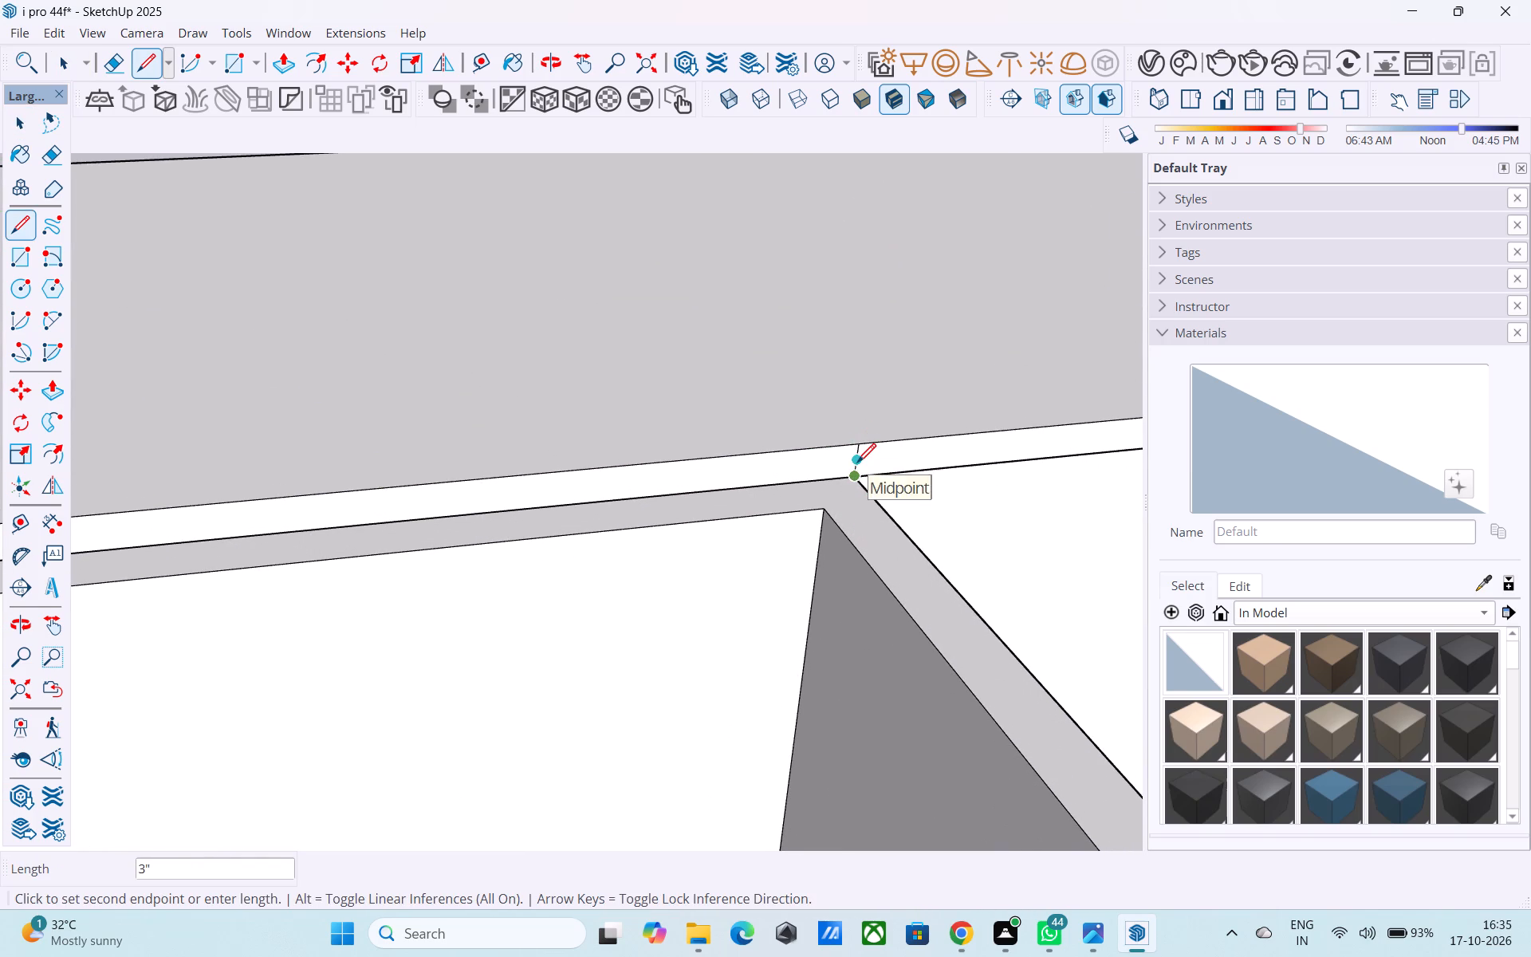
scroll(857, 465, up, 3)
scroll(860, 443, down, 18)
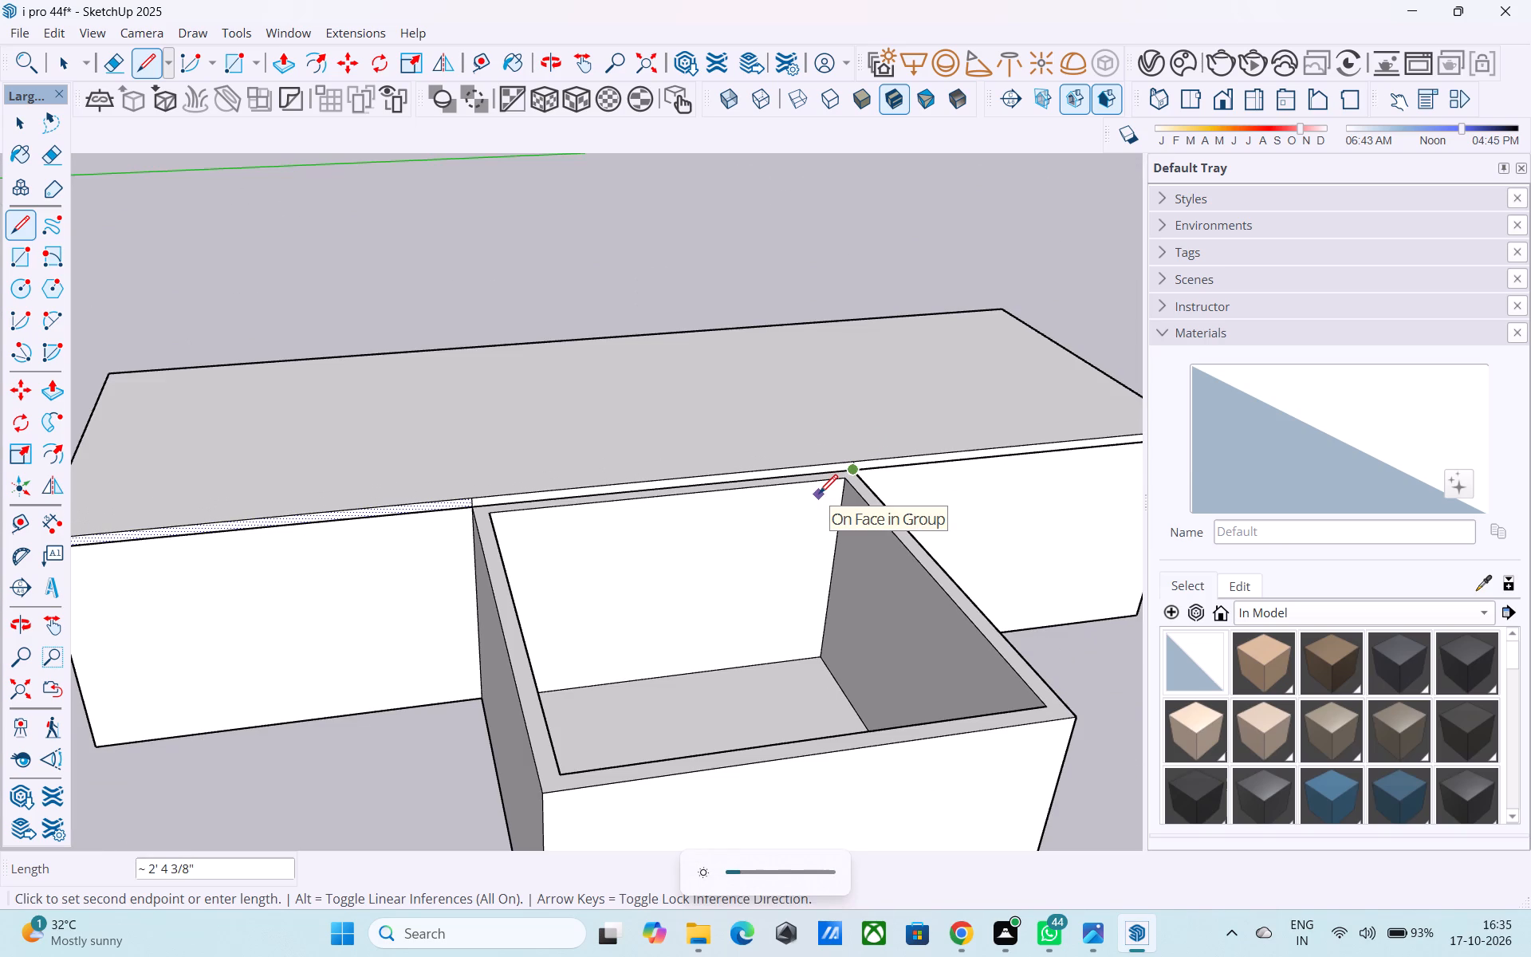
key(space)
Push/Pull the slab's side face between the two lines 20' outward to roof the stem.
click(779, 472)
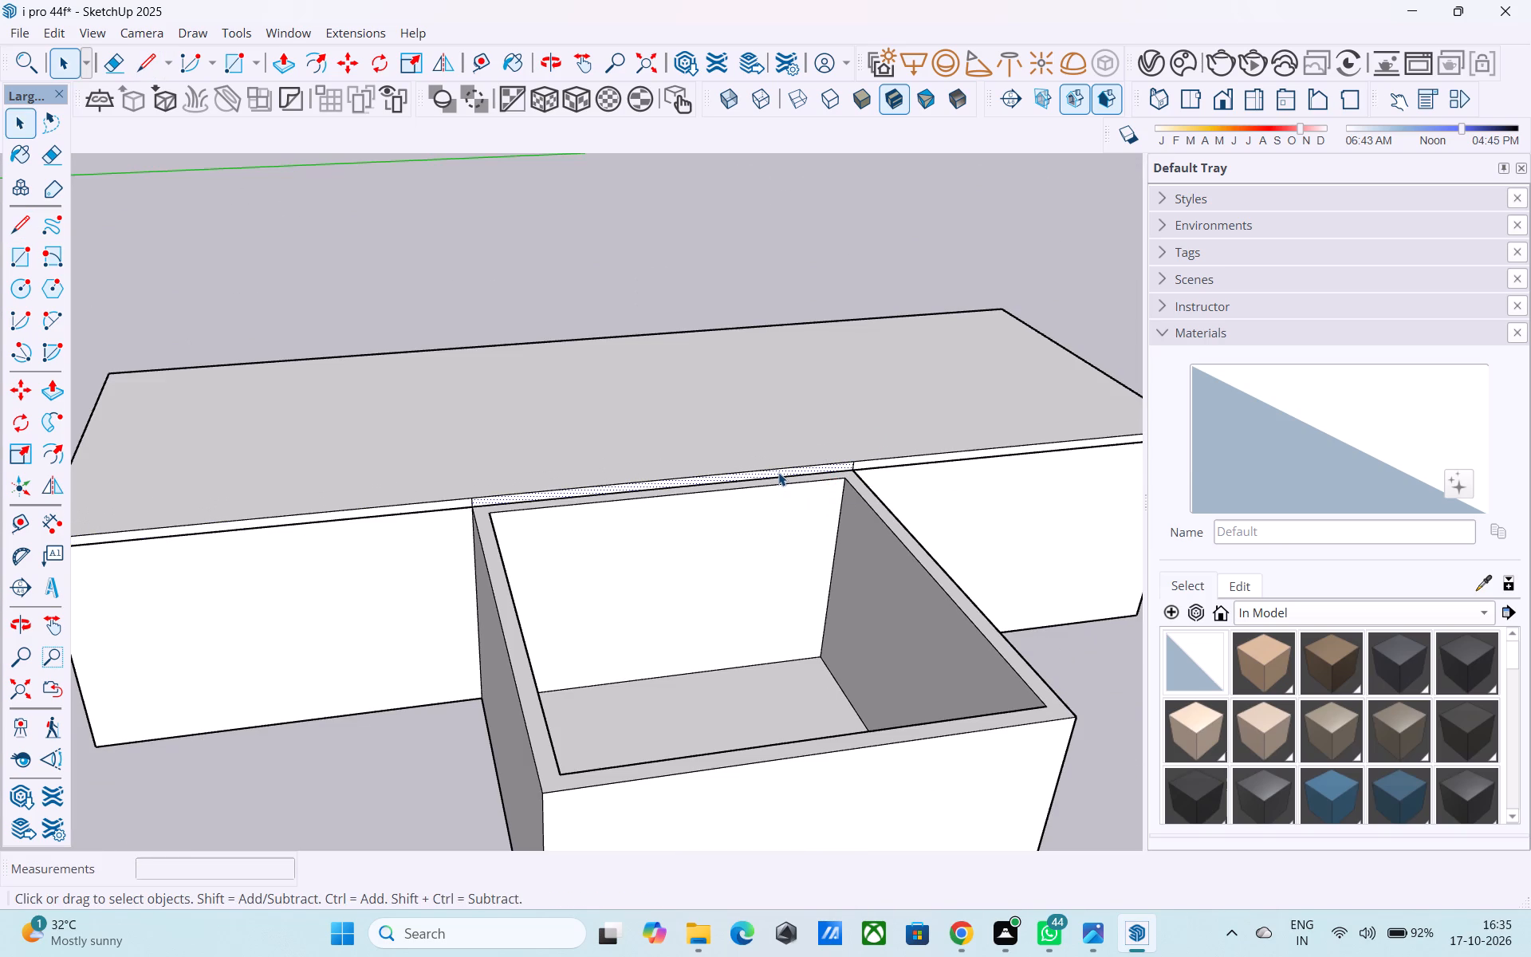
key(p)
click(778, 472)
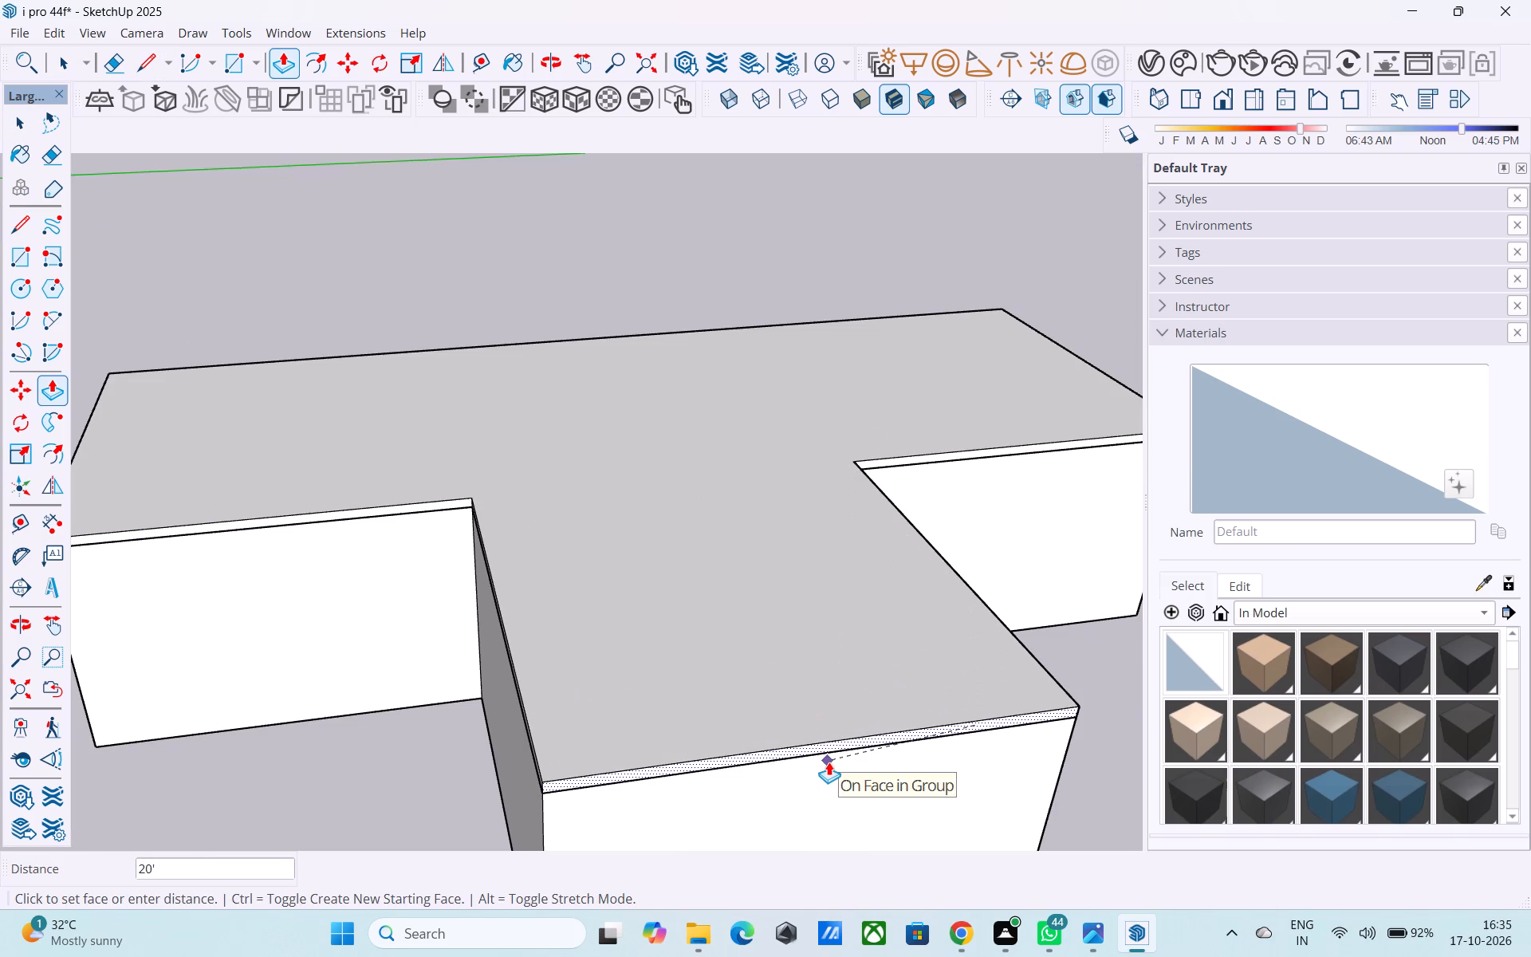
click(828, 762)
Push/Pull one side face of the stem's roof slab 20' outward, over the open corner beside the stem.
middle_drag(820, 754, 1151, 692)
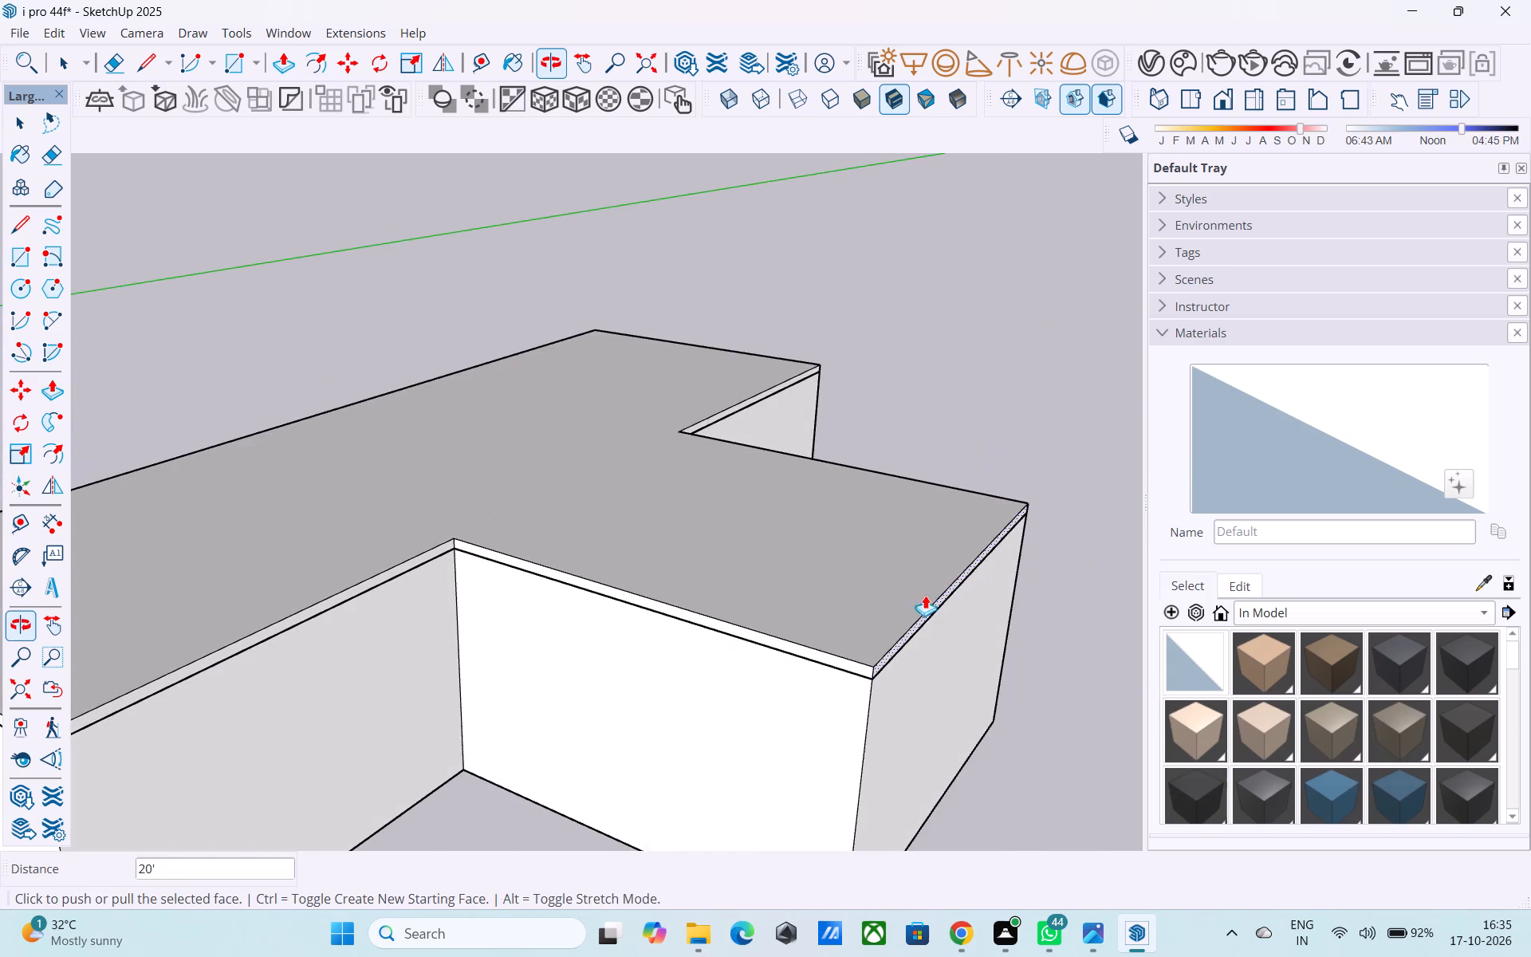
scroll(745, 533, down, 6)
scroll(675, 609, up, 4)
key(space)
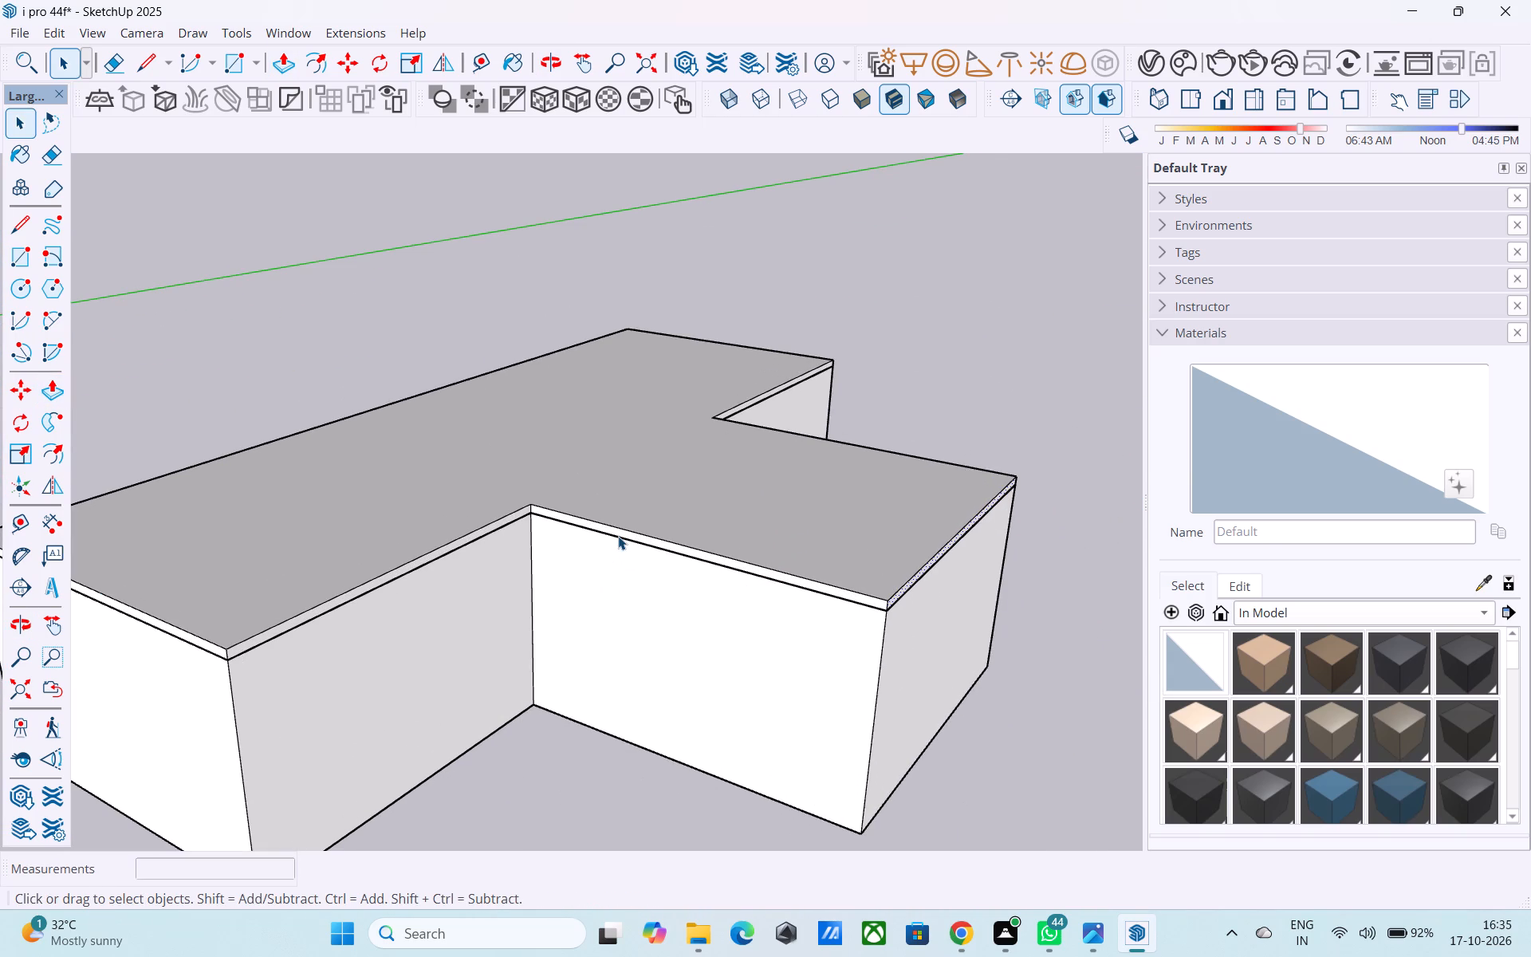
click(618, 535)
click(618, 530)
scroll(618, 531, up, 4)
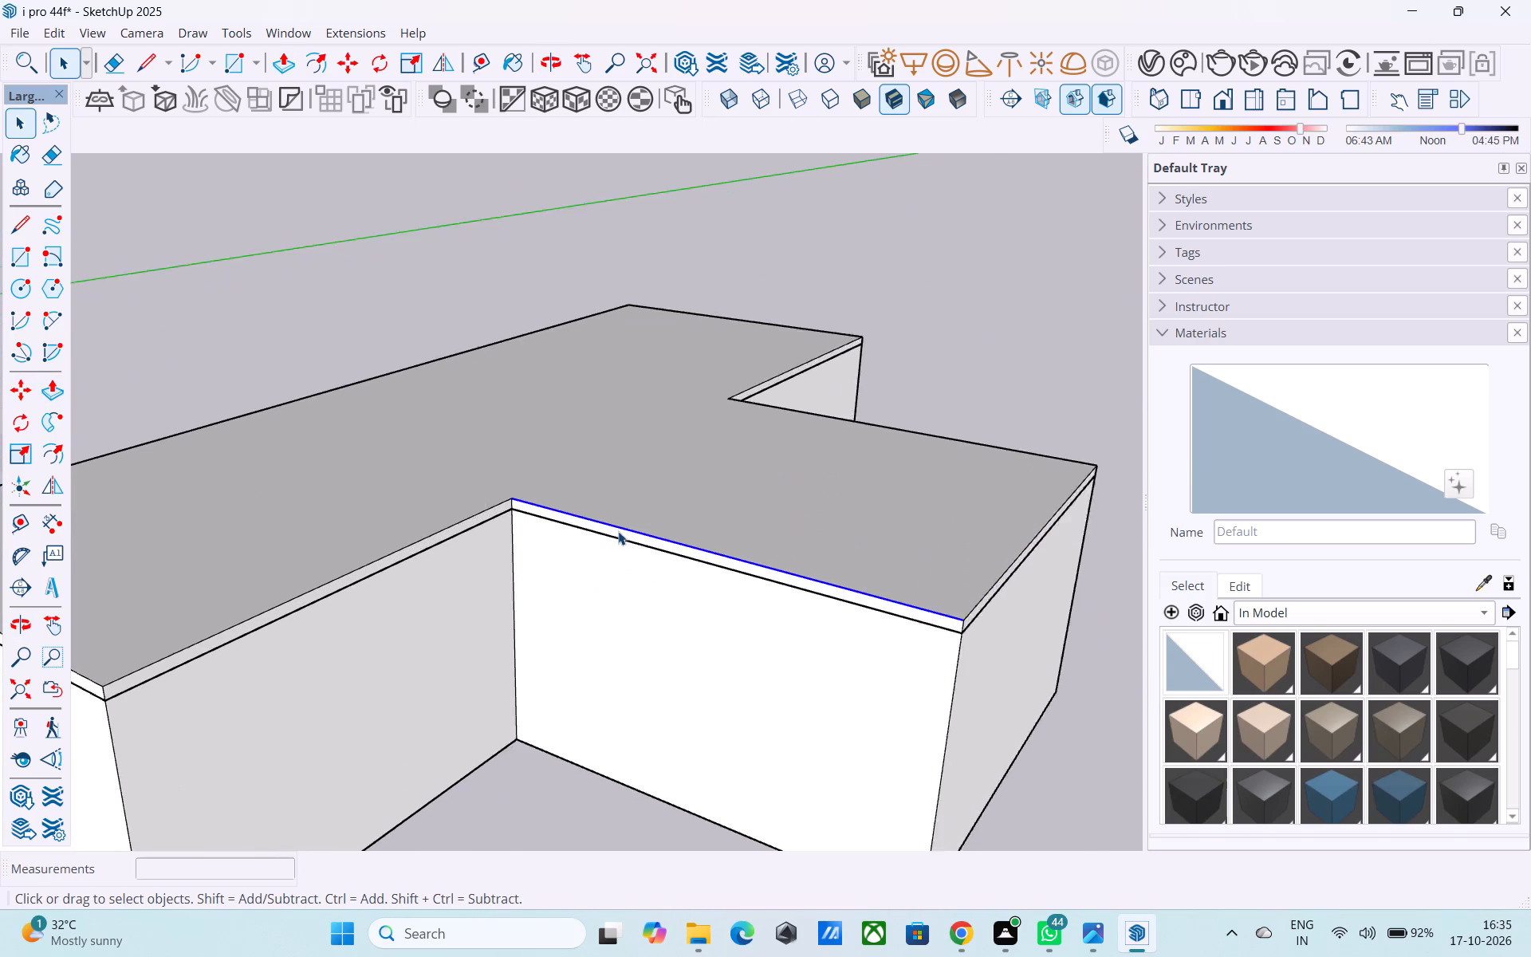
scroll(618, 531, up, 1)
click(623, 534)
key(p)
click(624, 535)
scroll(619, 541, down, 6)
click(207, 628)
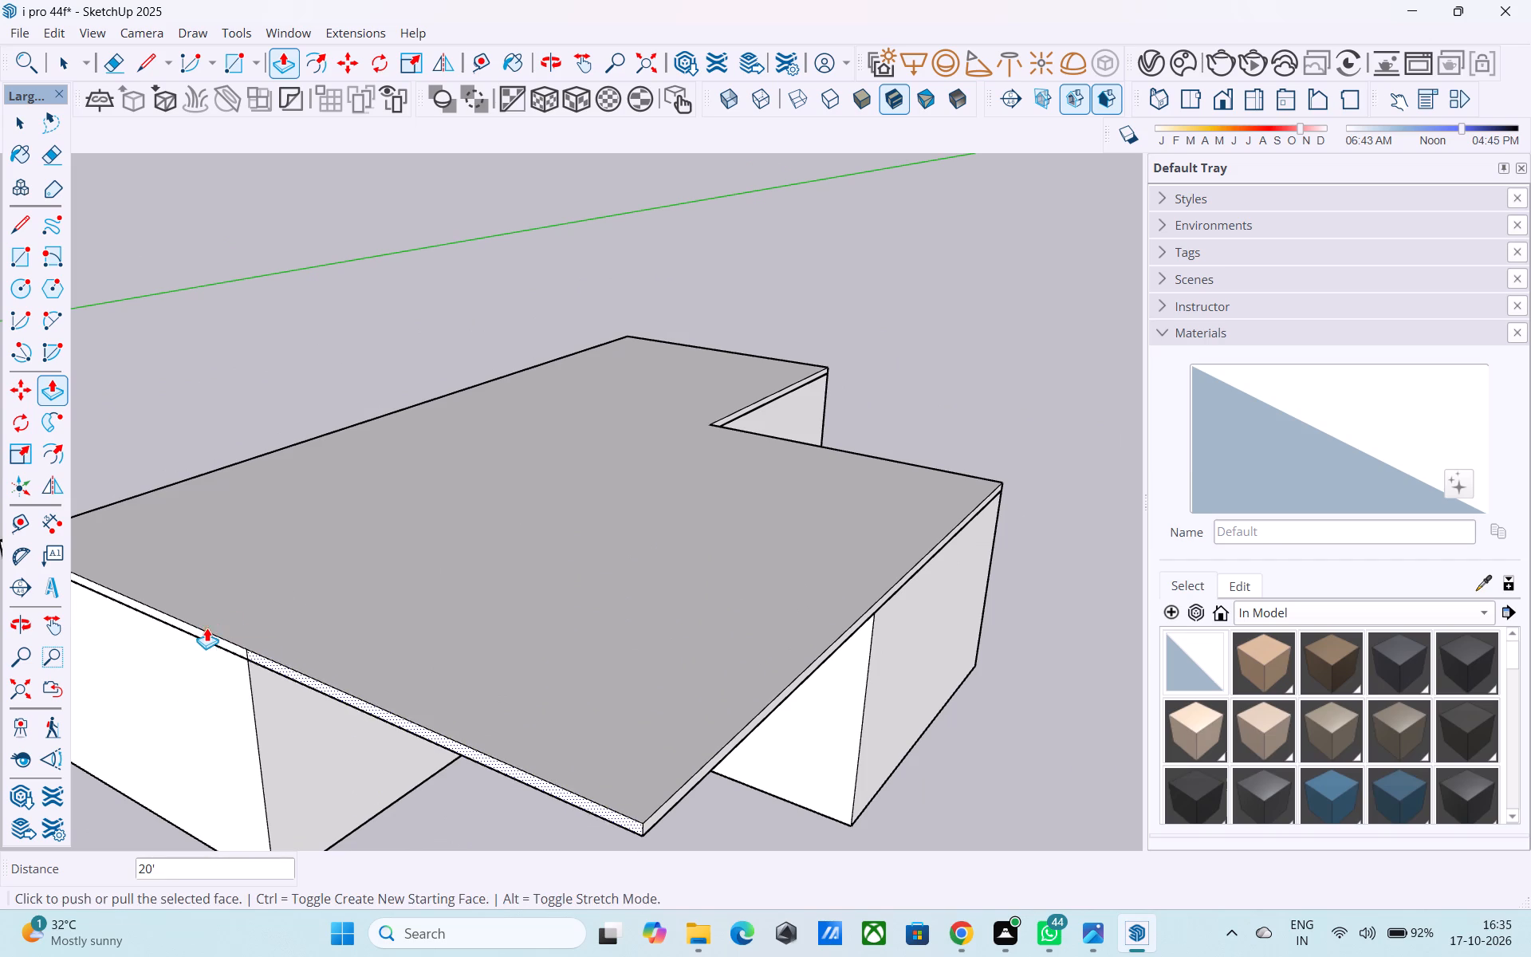
Extend the opposite side face of the stem's roof slab outward over the other open corner, flush with the crossbar's end.
scroll(504, 609, down, 7)
middle_drag(876, 585, 112, 538)
scroll(343, 602, up, 7)
key(space)
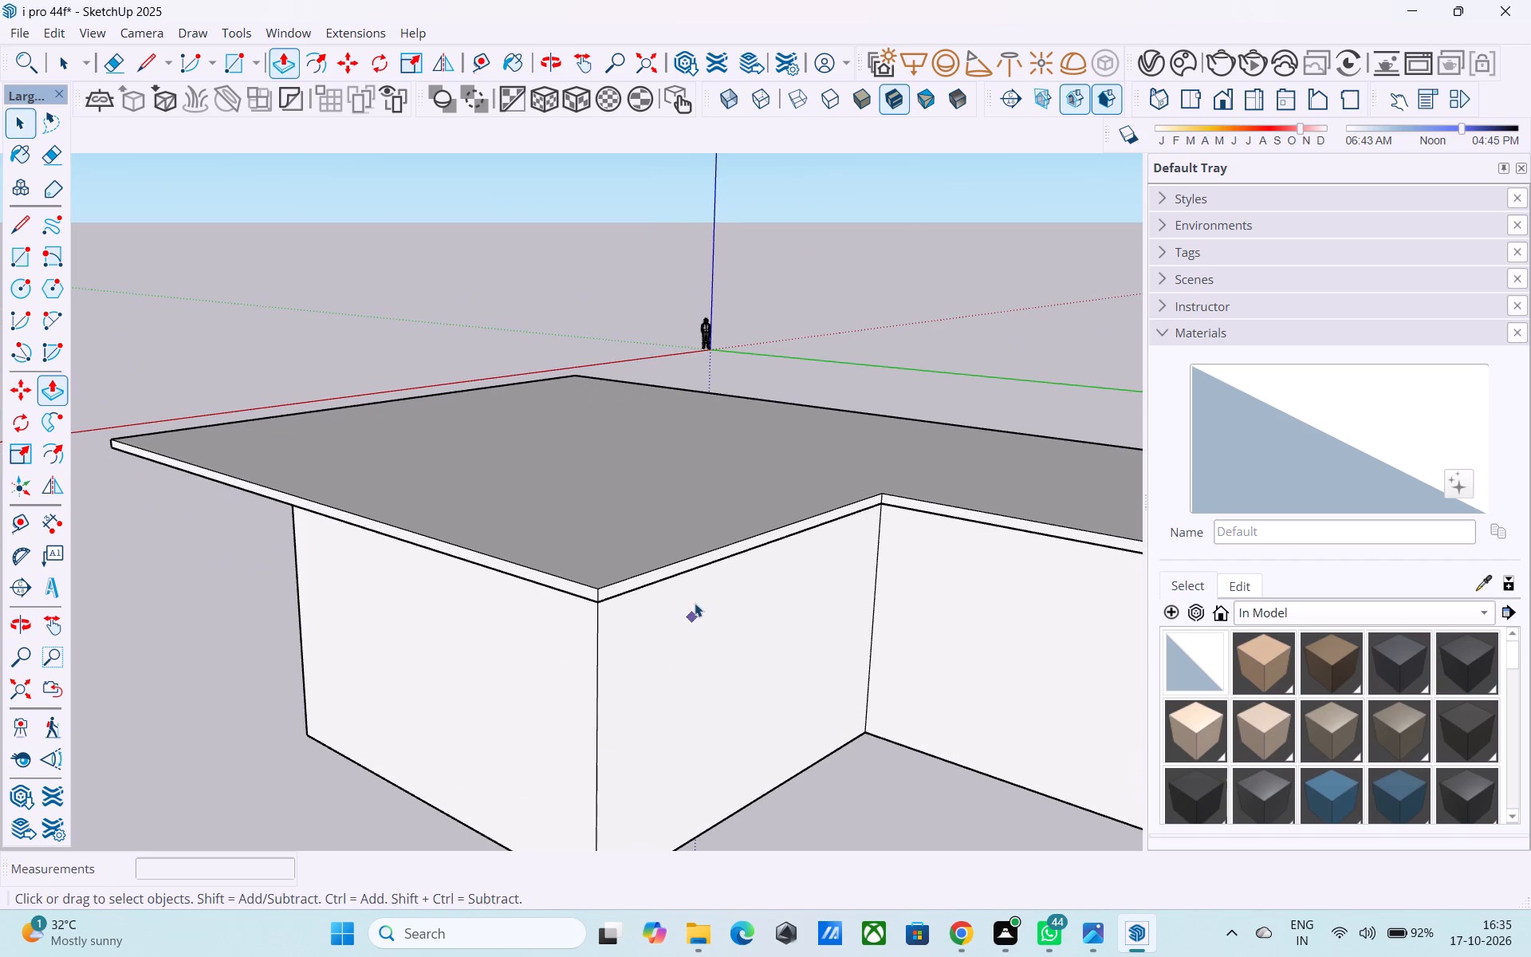
click(675, 567)
click(675, 567)
click(675, 573)
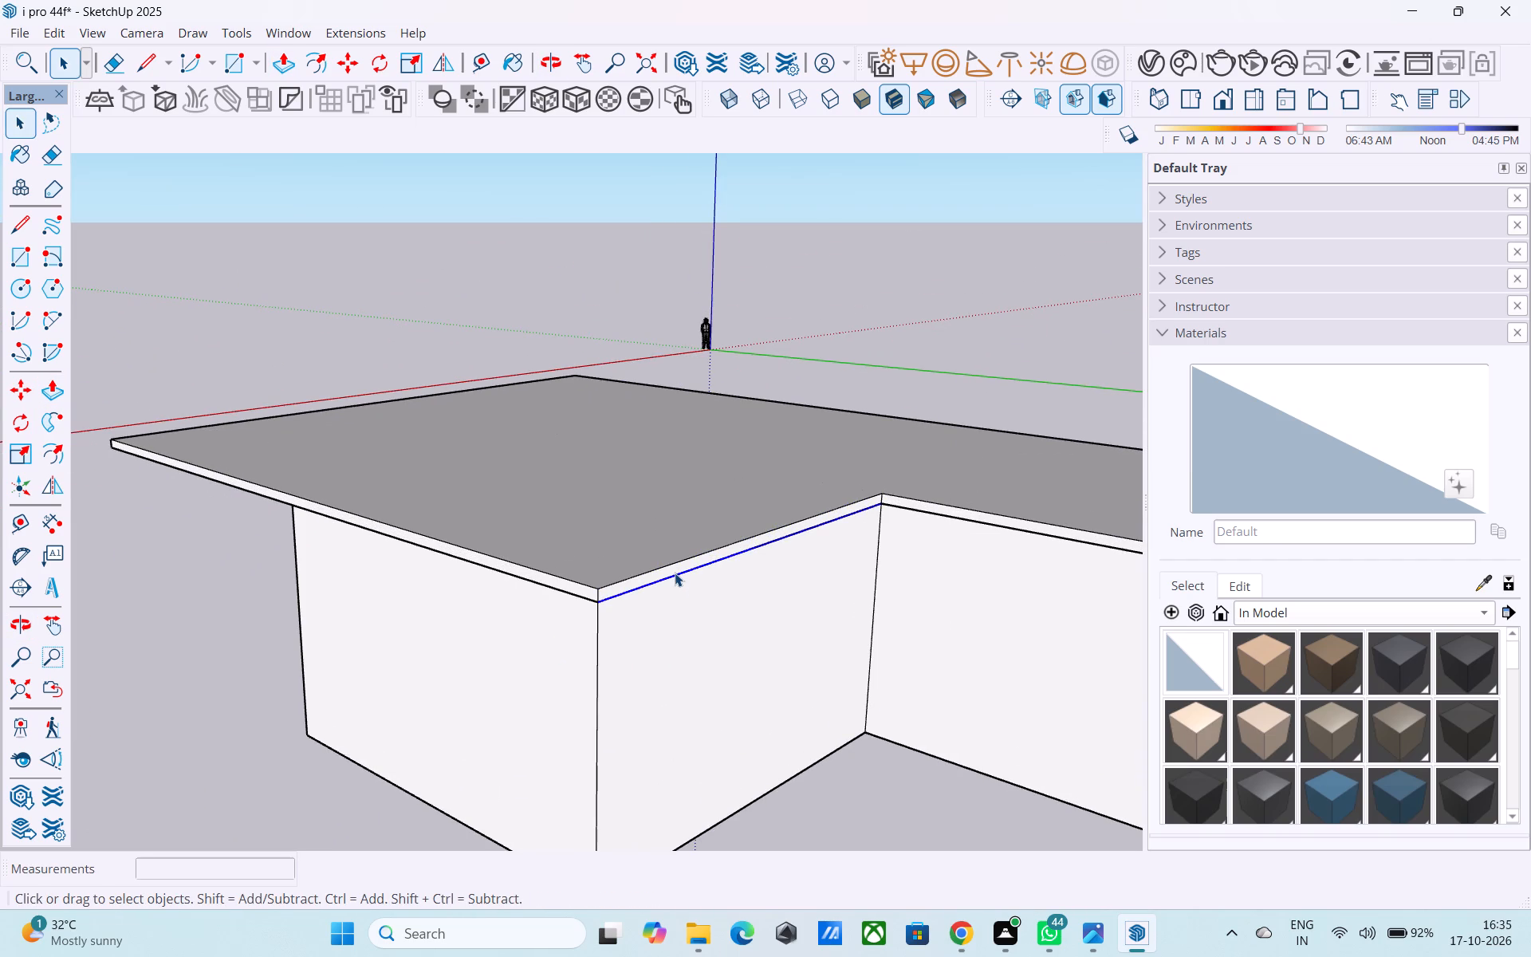
click(675, 573)
click(671, 569)
key(p)
click(671, 569)
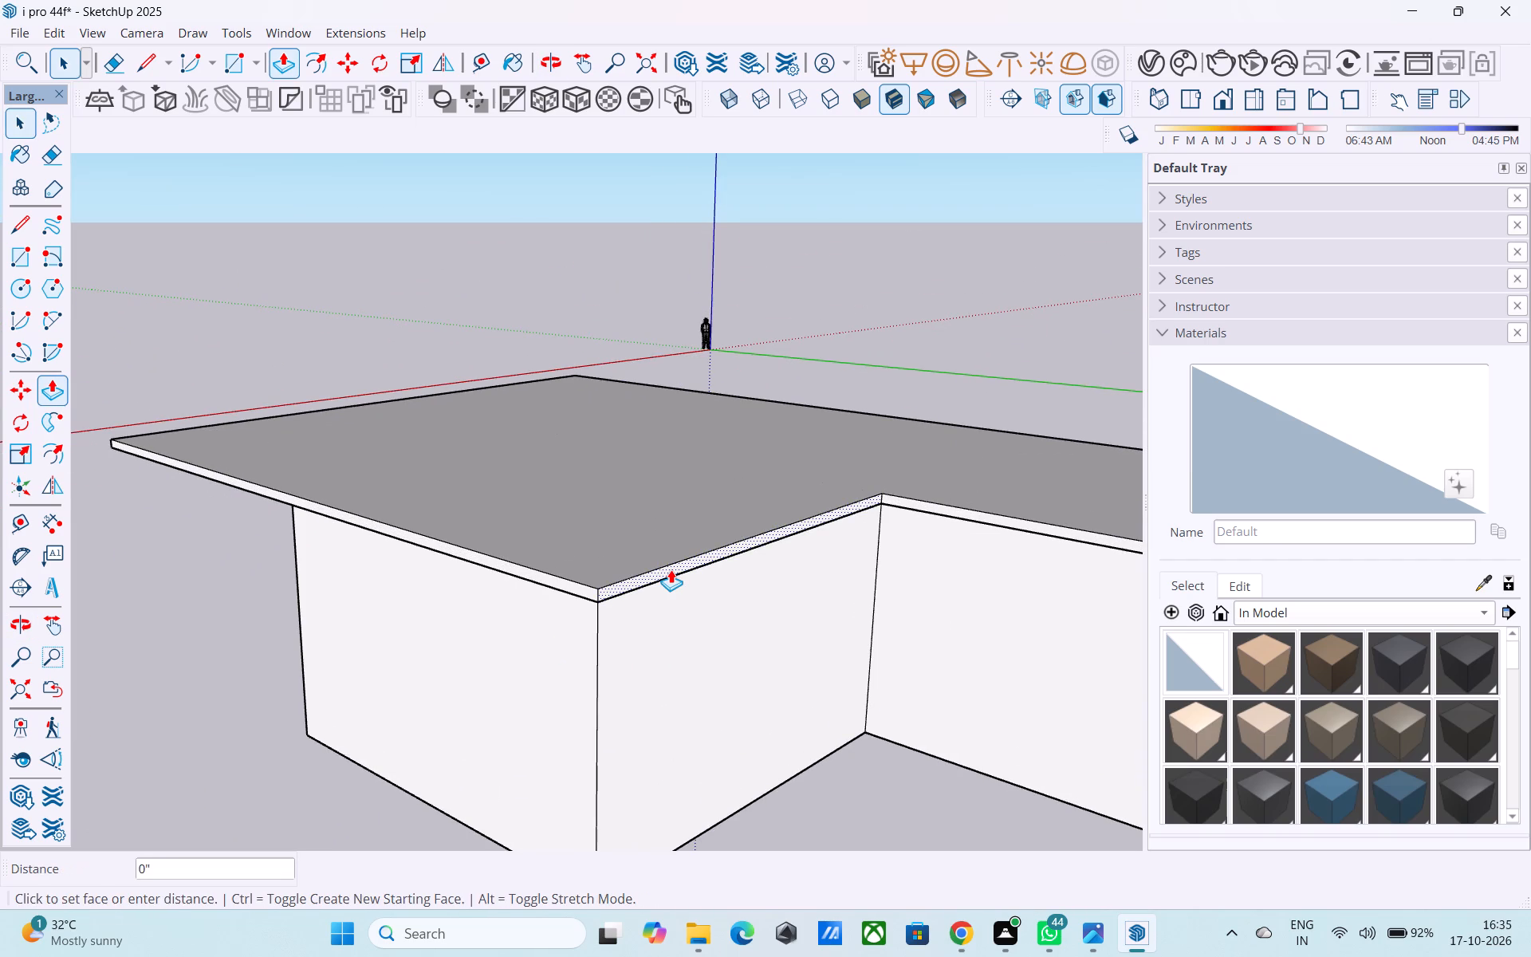
click(671, 569)
double_click(671, 569)
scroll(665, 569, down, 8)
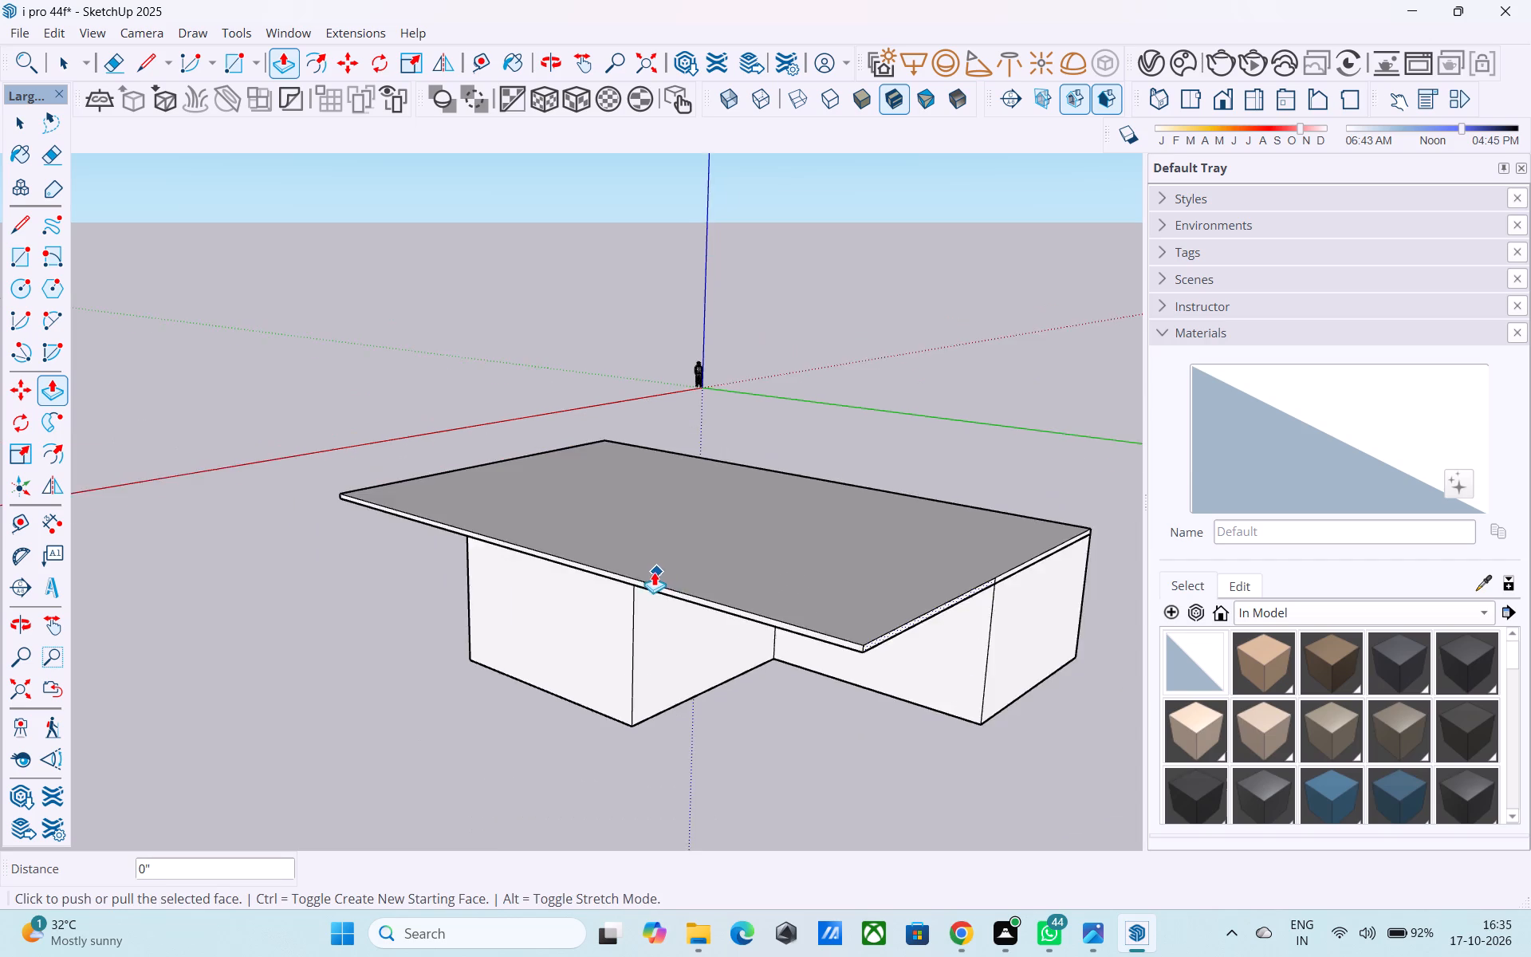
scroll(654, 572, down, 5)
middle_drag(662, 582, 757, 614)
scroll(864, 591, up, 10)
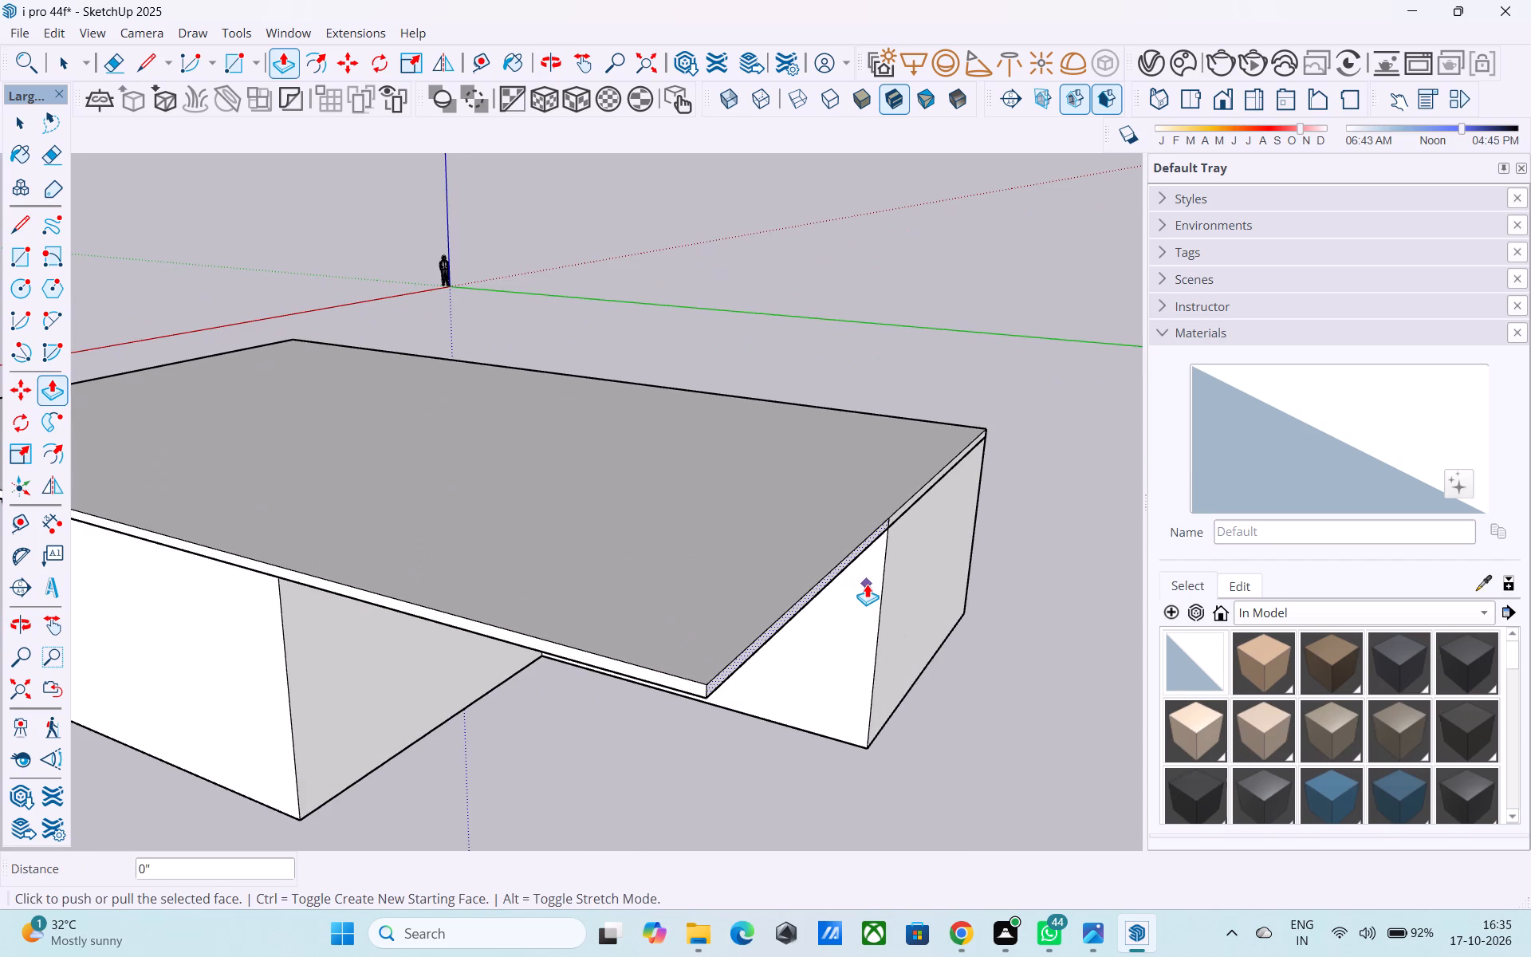
Explode the T-shaped building group beneath the roof slab.
middle_drag(818, 628, 937, 557)
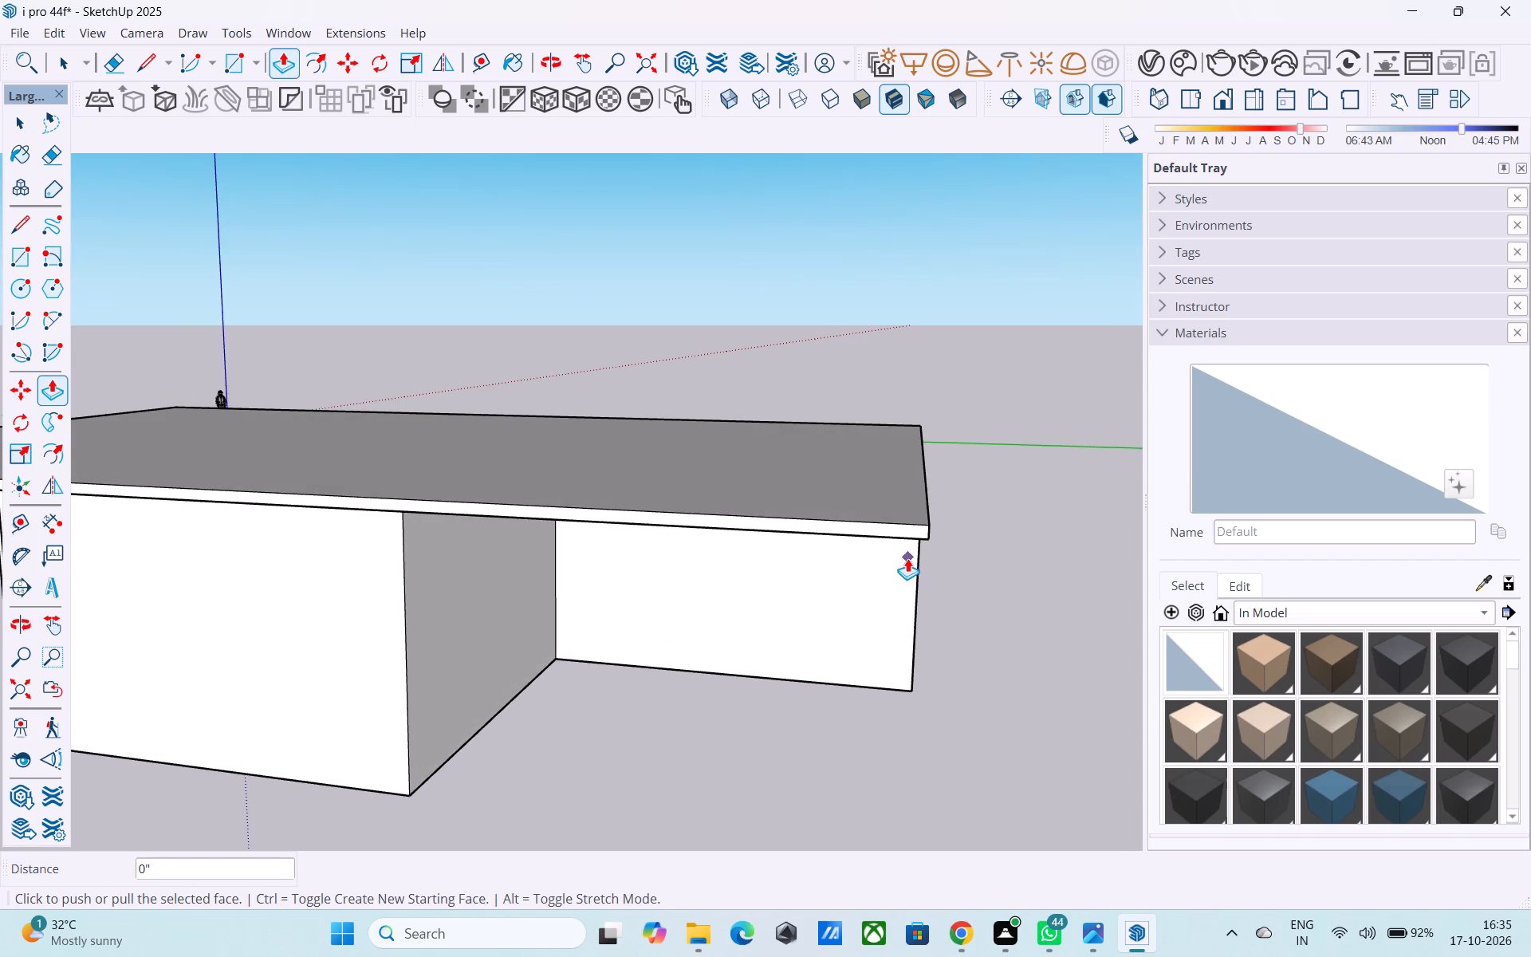
shift+middle_drag(891, 608, 895, 663)
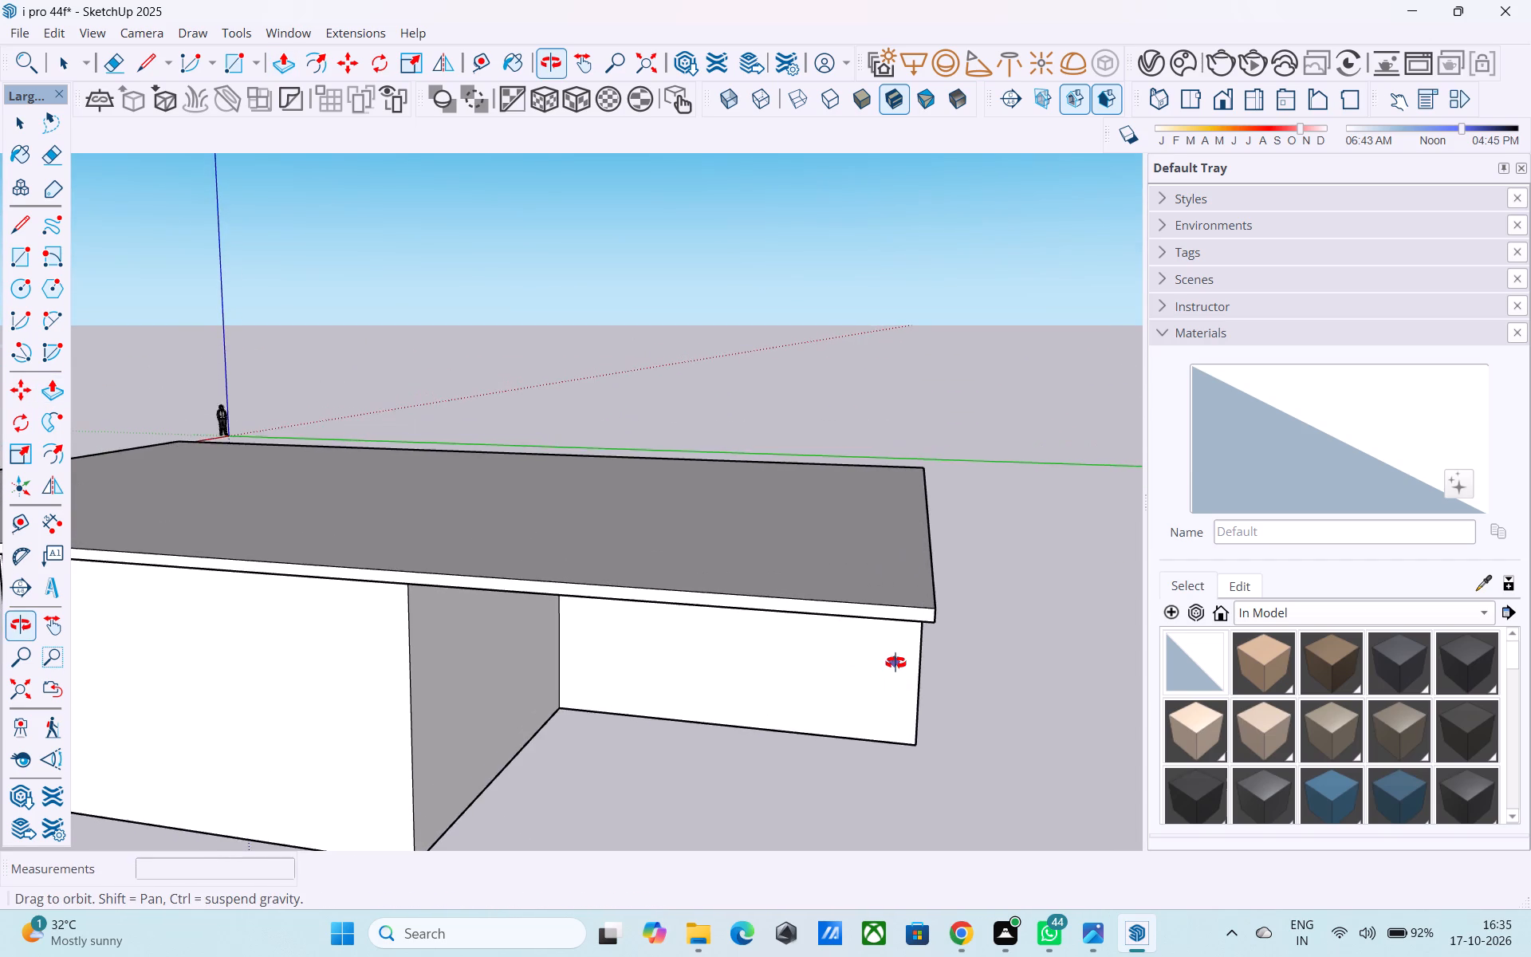
shift+middle_drag(895, 663, 1013, 614)
scroll(1013, 614, down, 5)
shift+middle_drag(935, 625, 1106, 734)
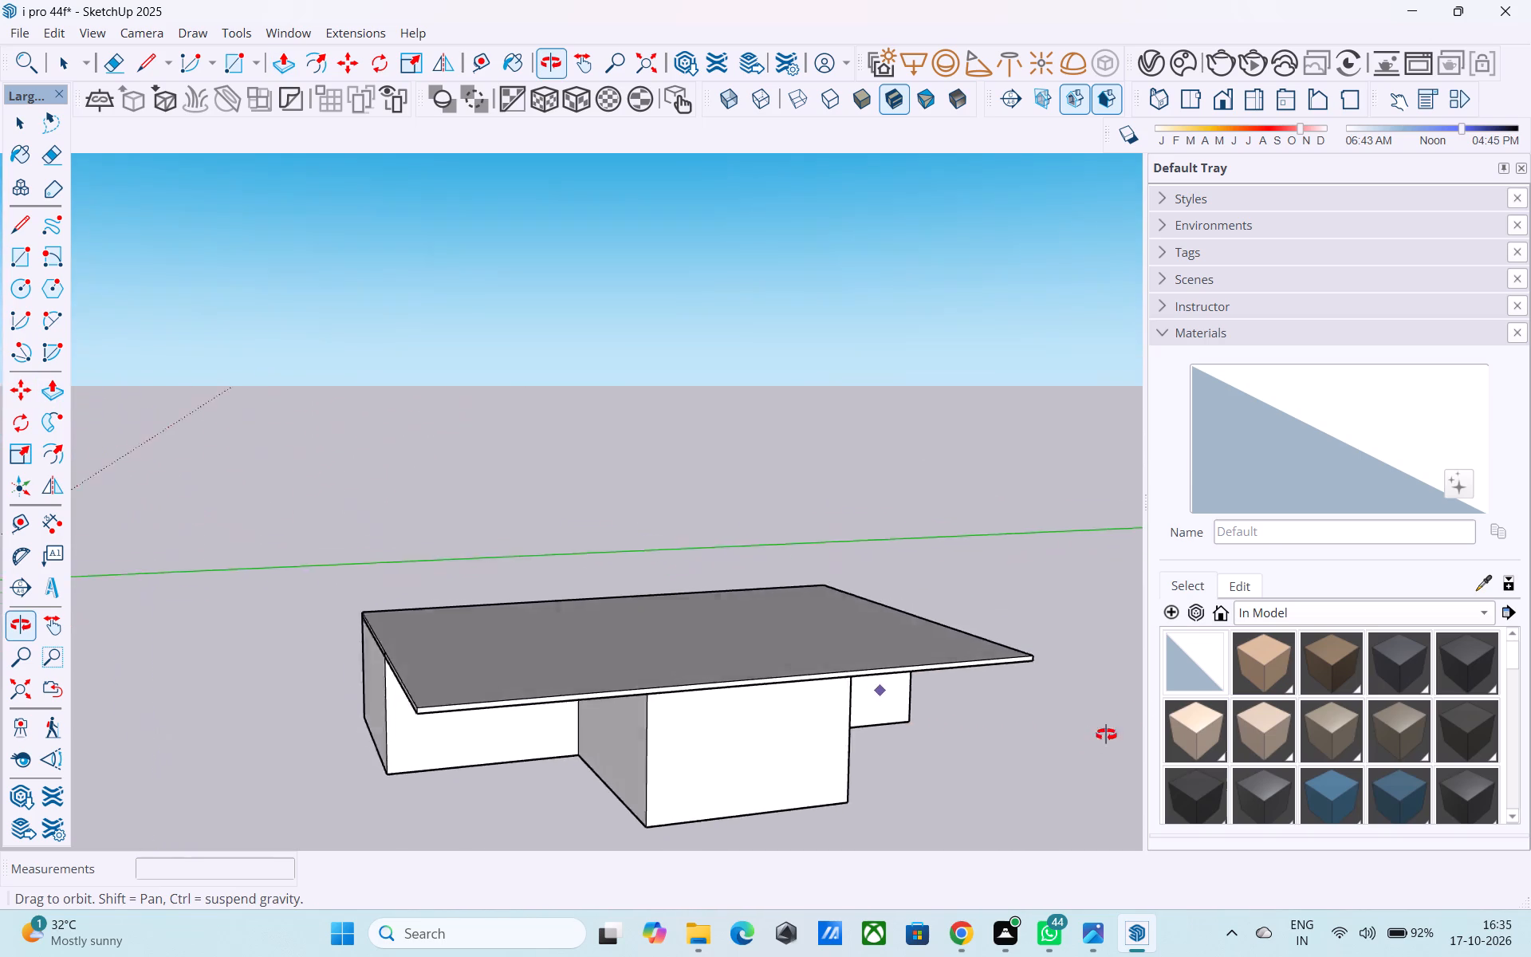
shift+middle_drag(1106, 734, 1132, 664)
middle_drag(813, 695, 844, 620)
key(space)
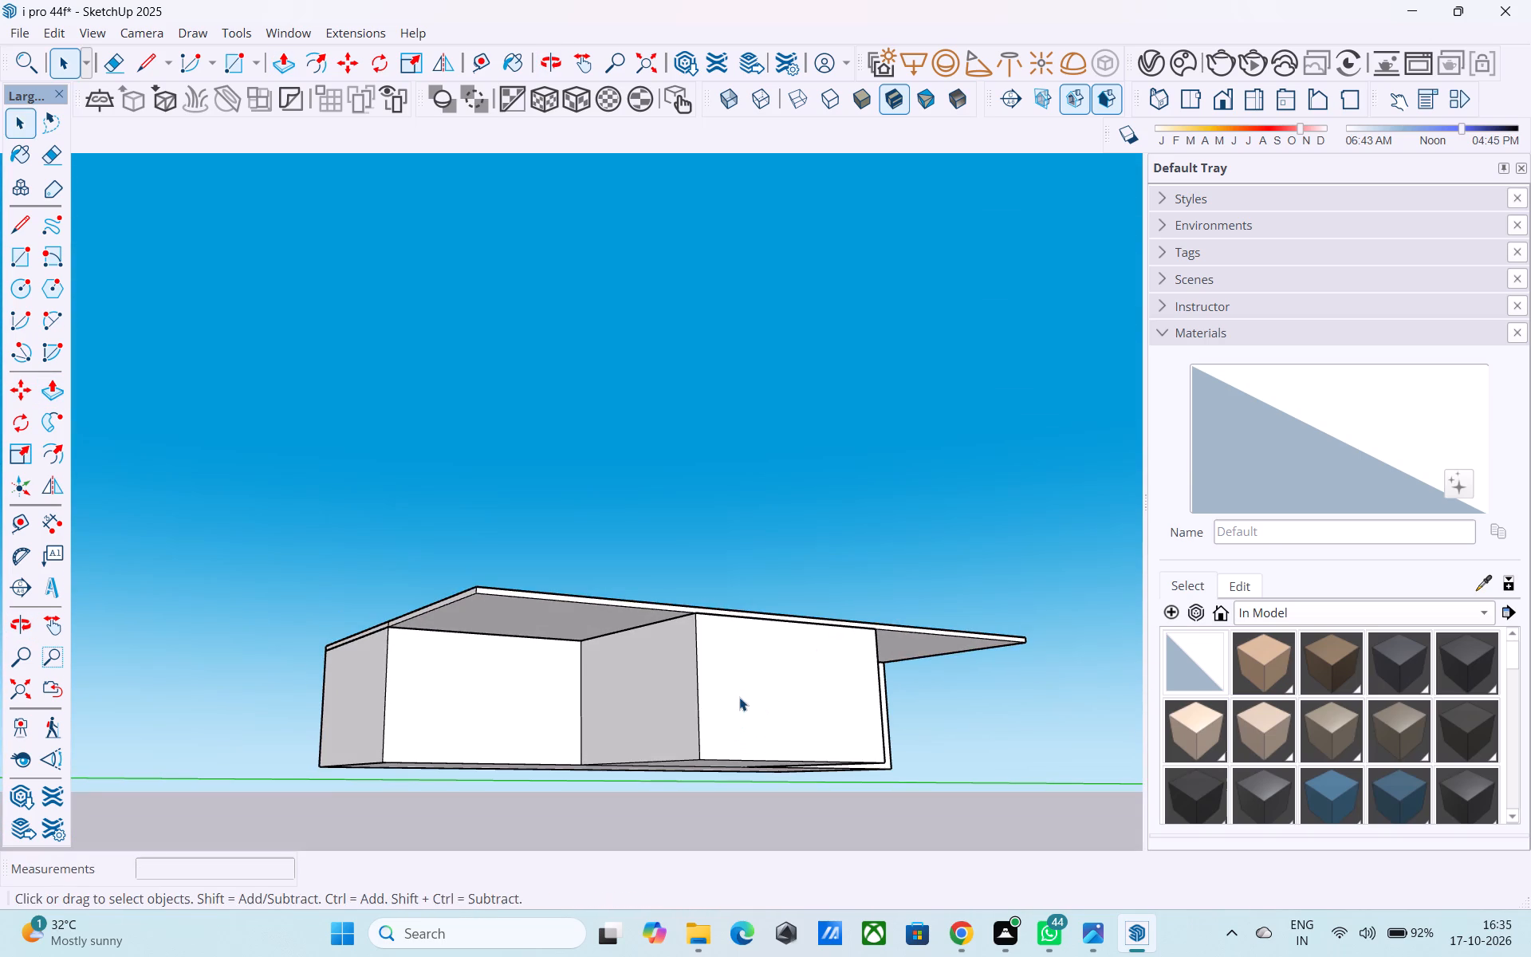
click(739, 697)
middle_drag(733, 683, 694, 853)
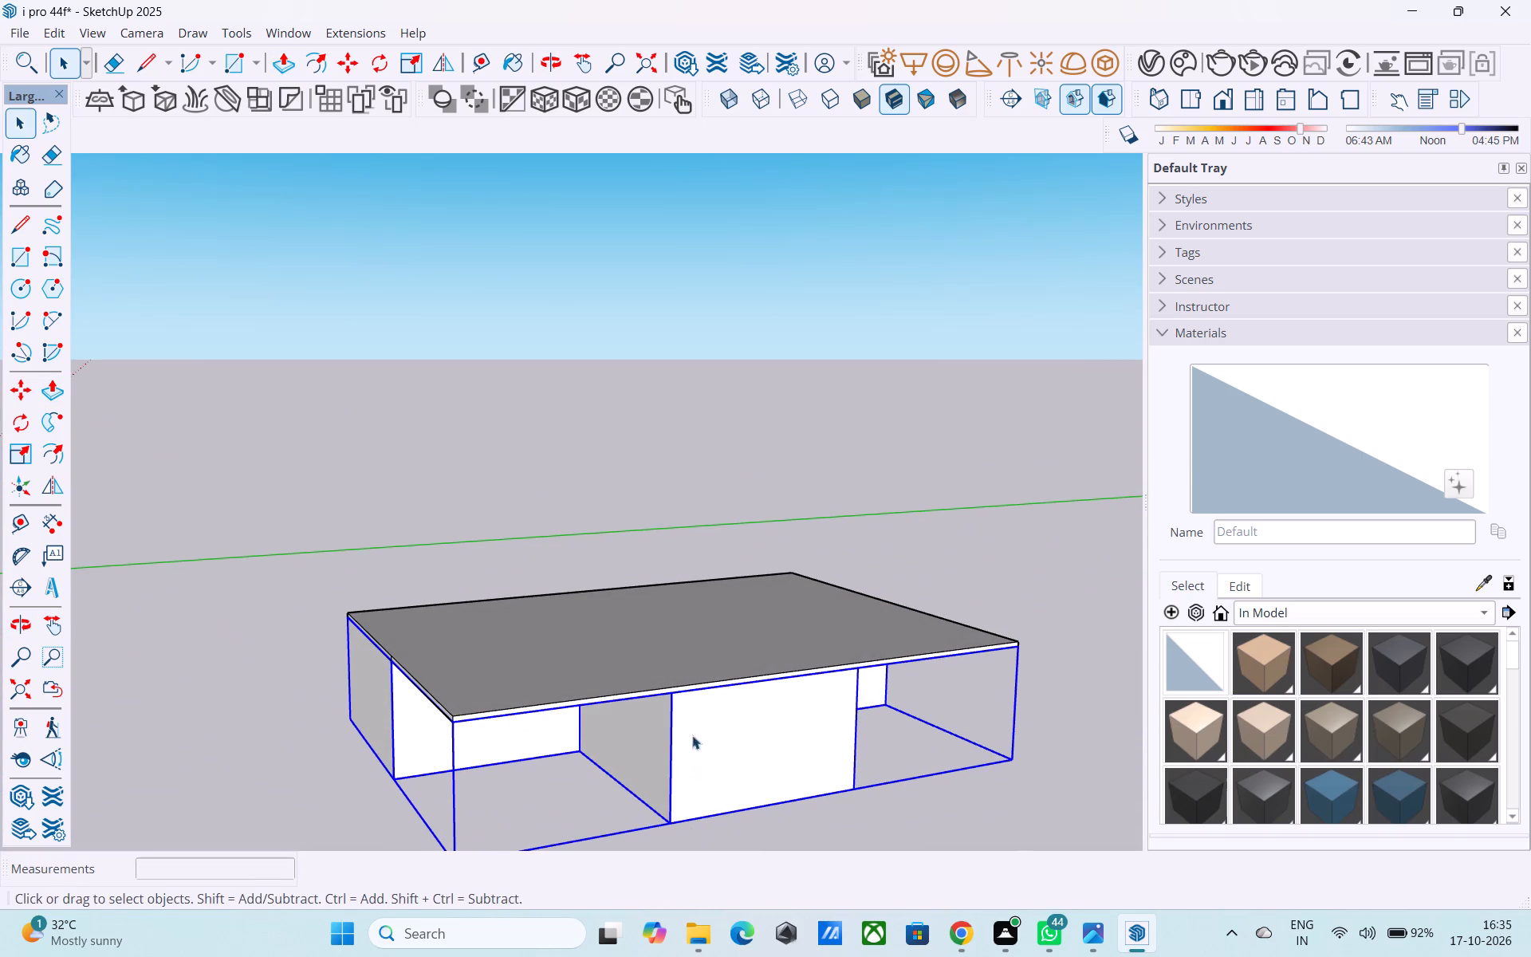
middle_drag(694, 727, 773, 794)
scroll(657, 687, up, 4)
right_click(770, 766)
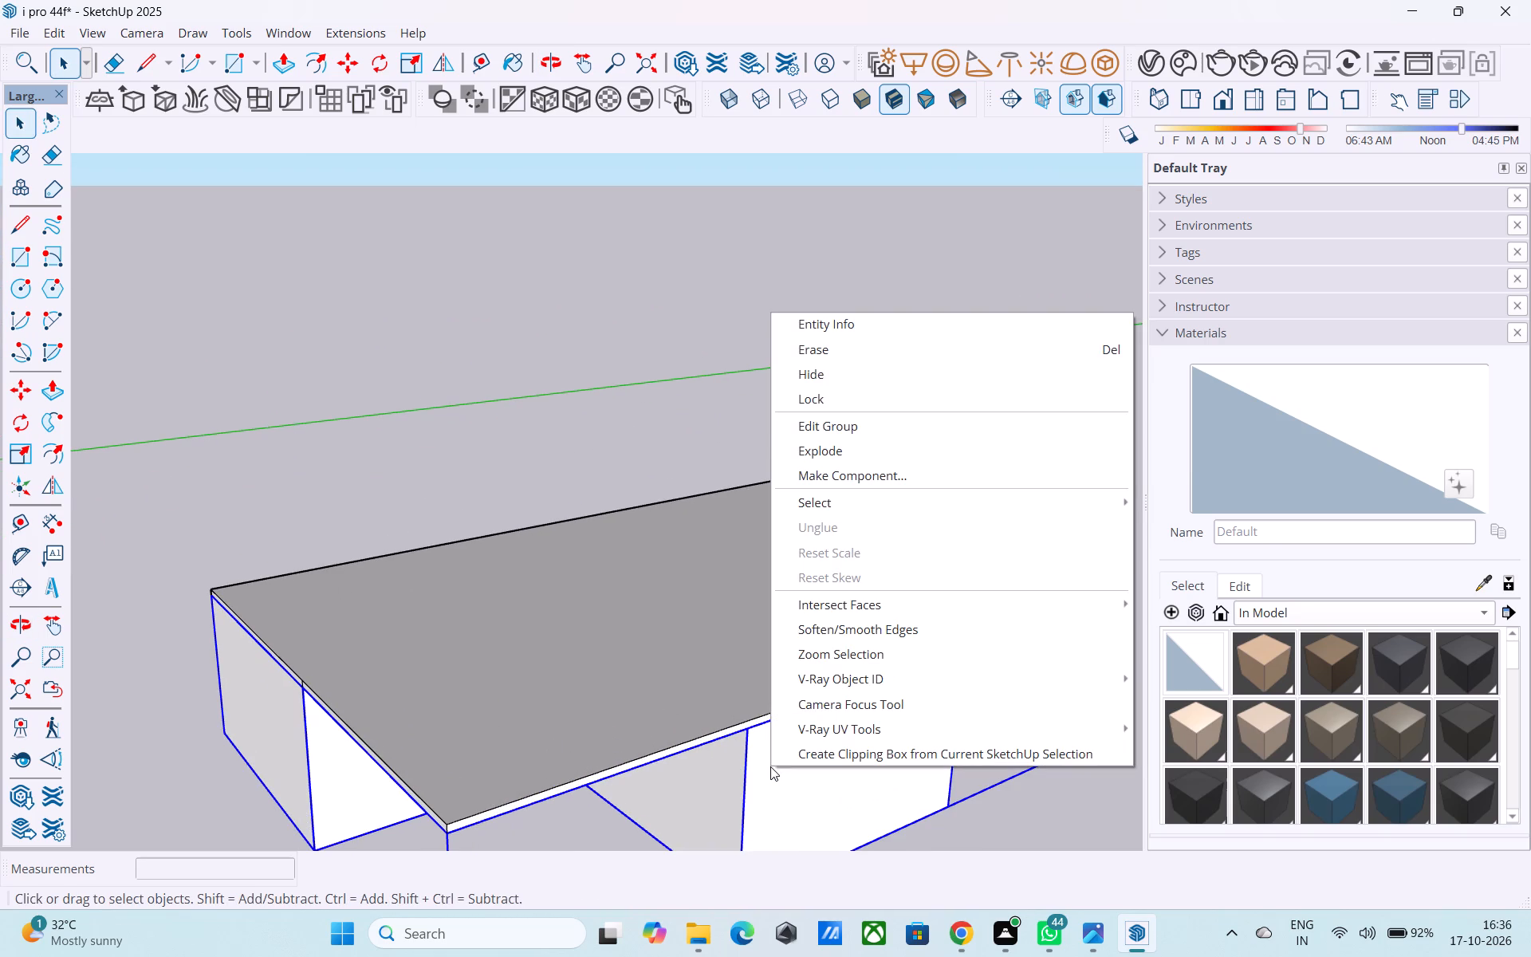
click(861, 447)
Examine the roofed building from several sides, checking the slab's overhangs over the two open corners beside the stem.
scroll(858, 512, down, 4)
middle_drag(884, 614, 775, 597)
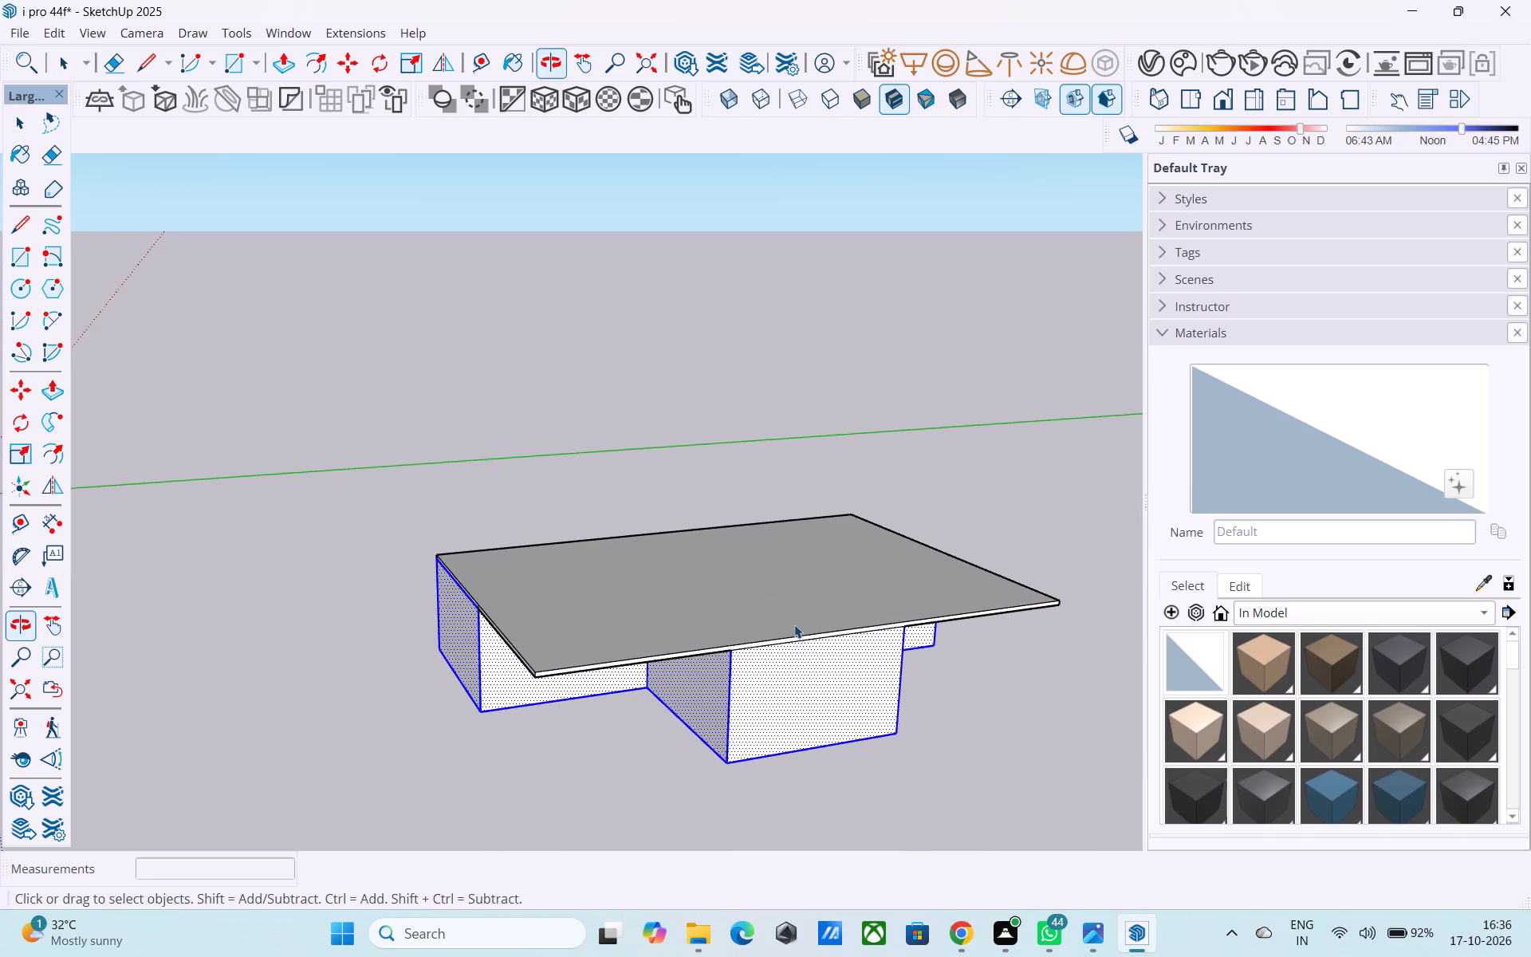
click(820, 641)
middle_drag(844, 676, 753, 666)
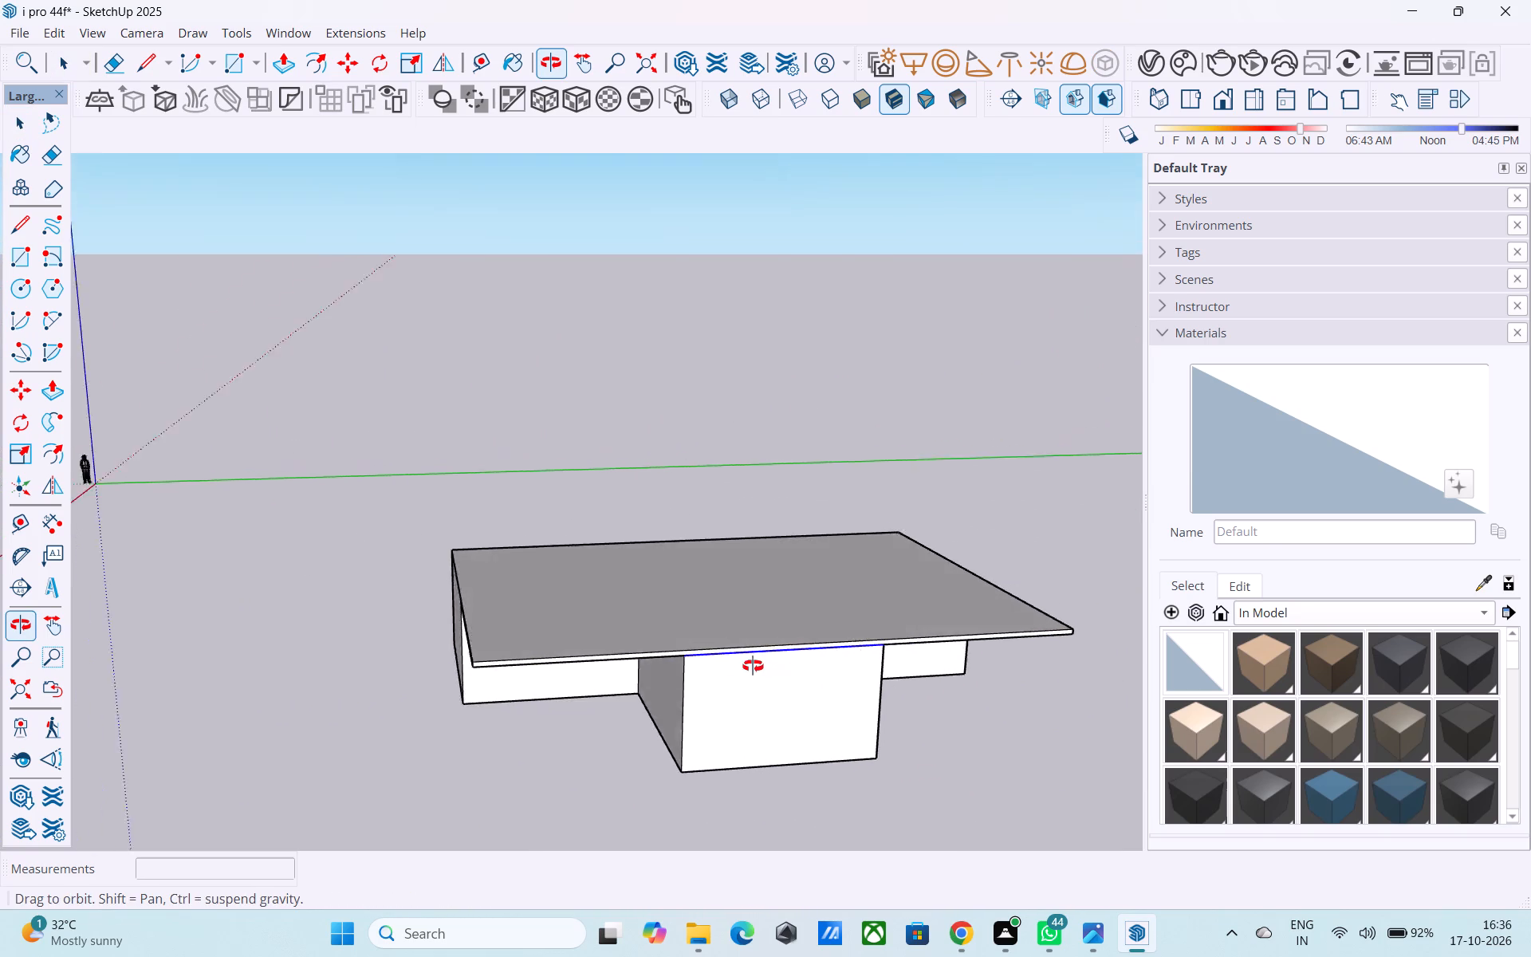
middle_drag(753, 666, 740, 661)
middle_drag(907, 657, 900, 656)
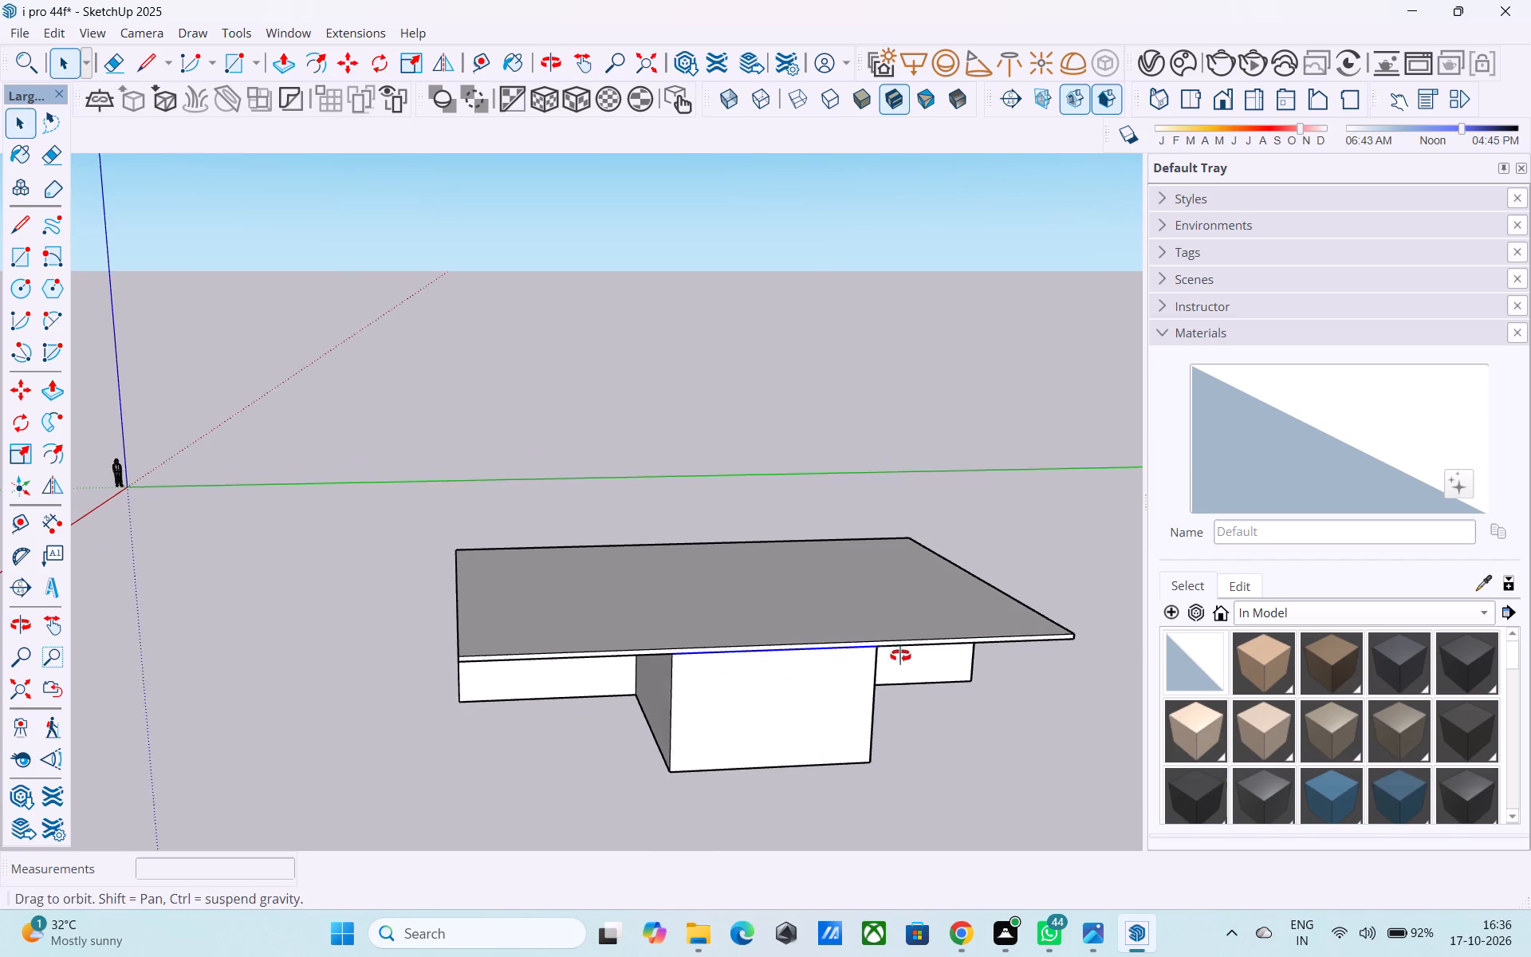
middle_drag(900, 656, 840, 626)
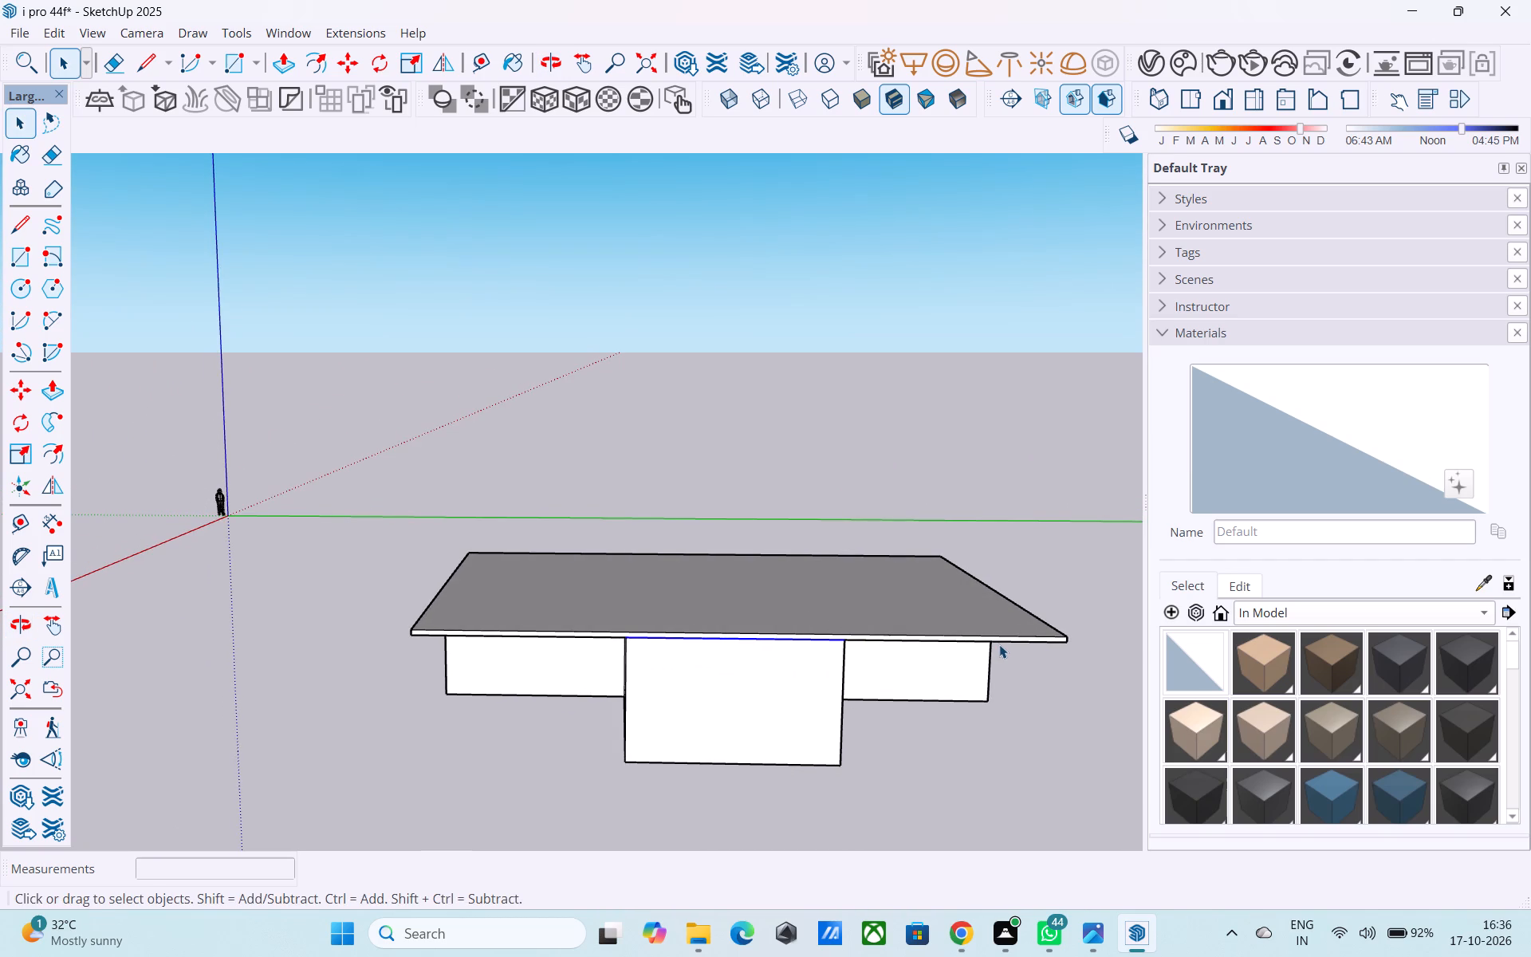
scroll(999, 644, down, 1)
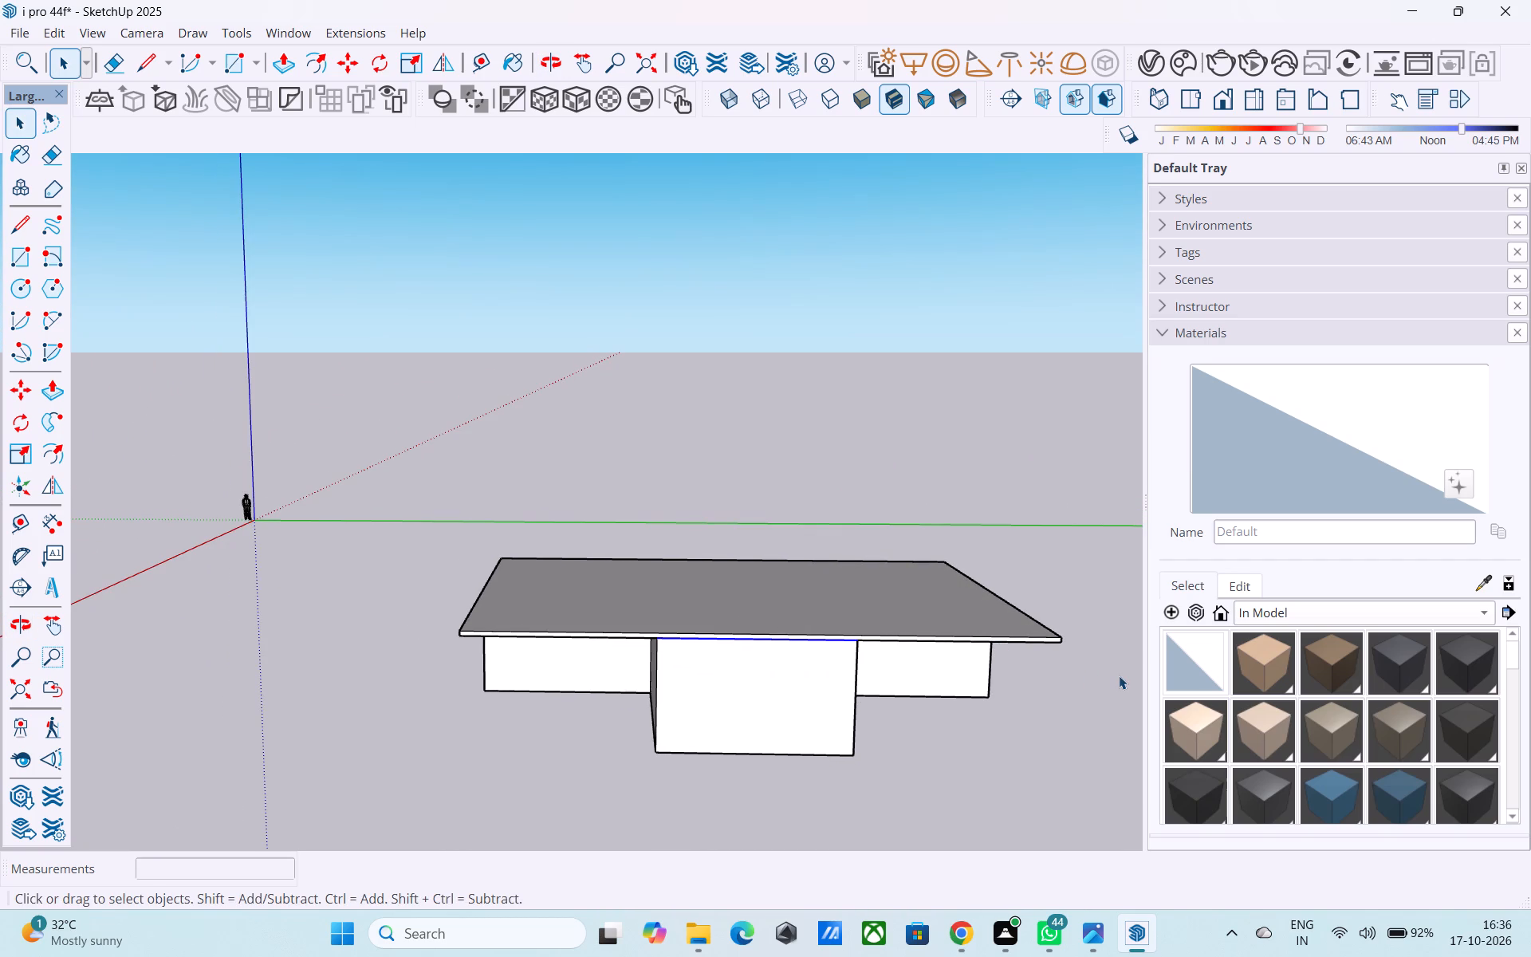
scroll(1119, 675, down, 3)
middle_drag(1108, 673, 946, 670)
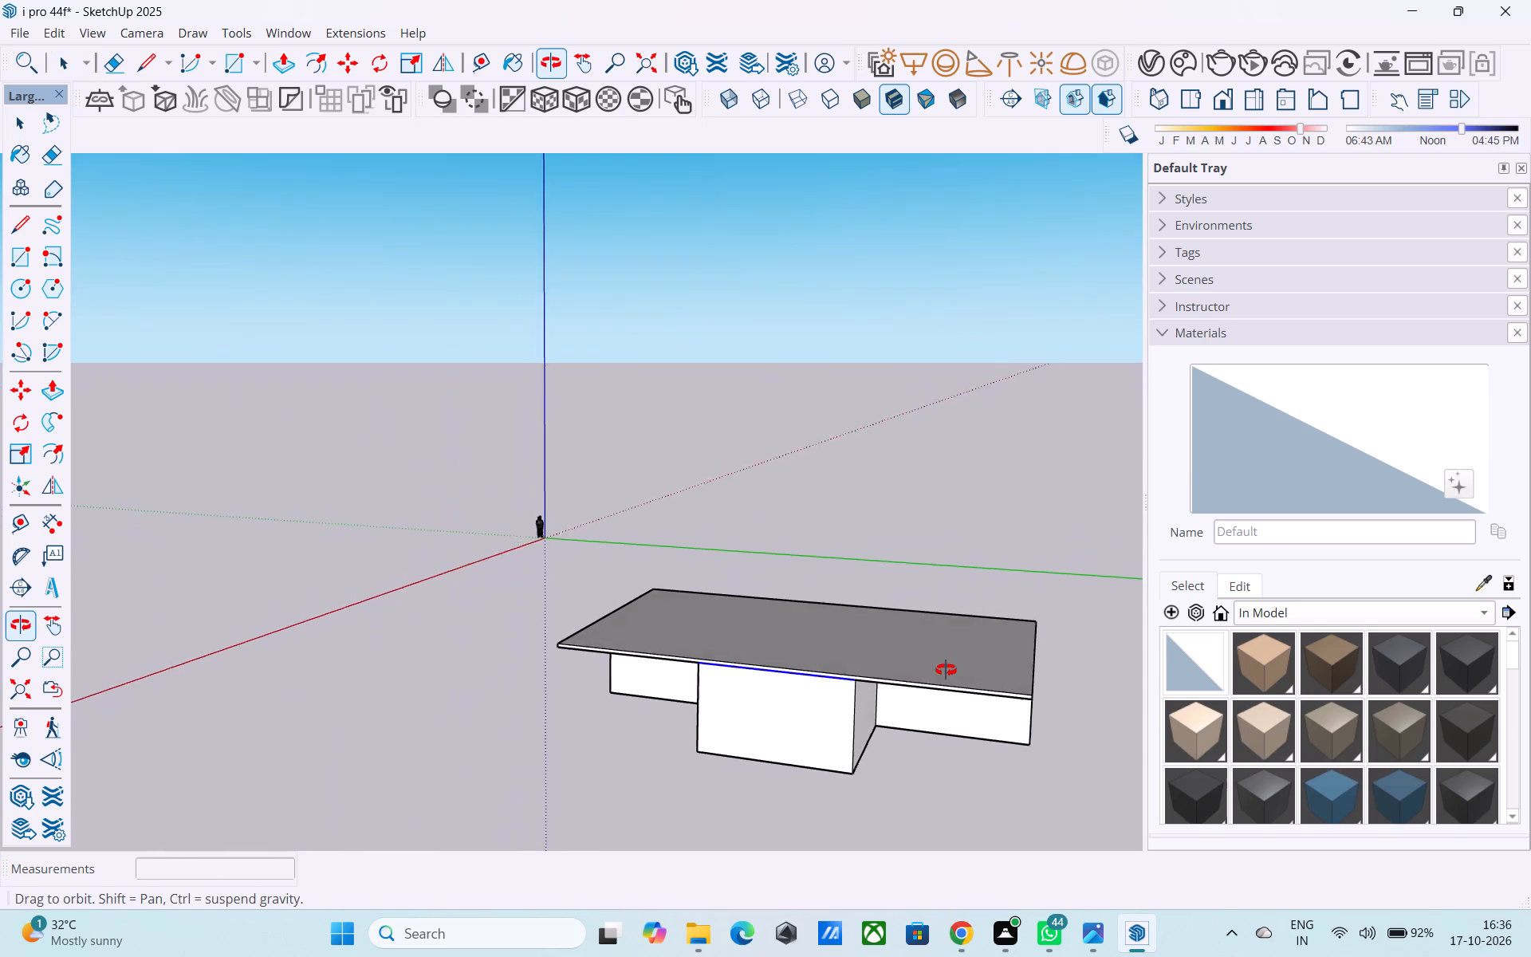
middle_drag(946, 670, 863, 683)
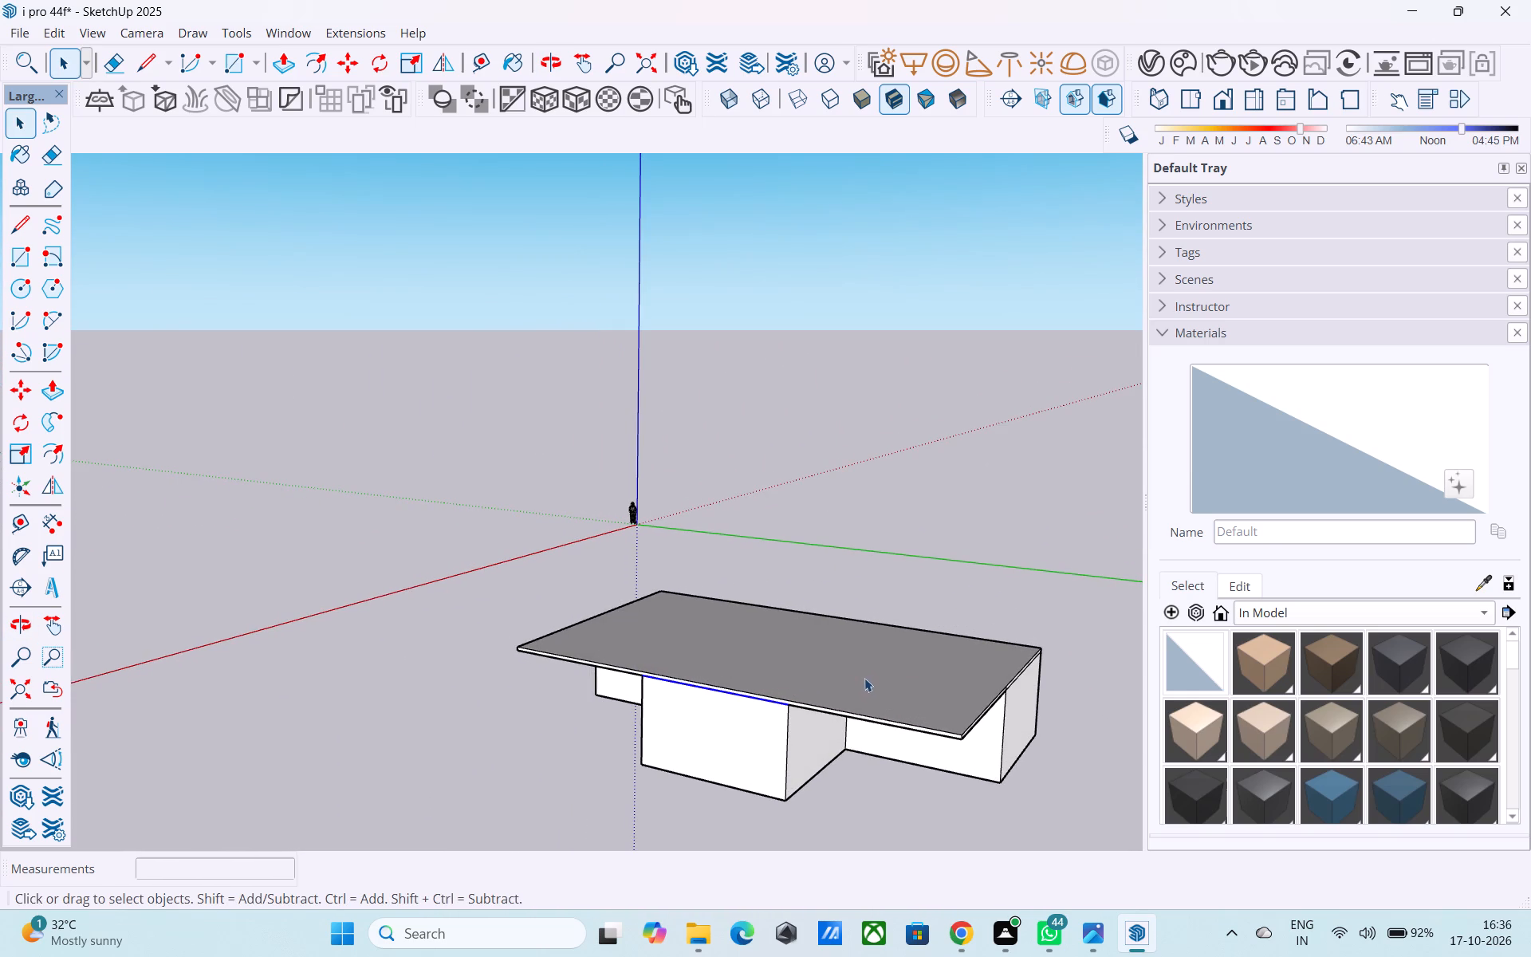
Offset the edges of the roof slab's underside over one open corner inward by 9".
scroll(886, 708, up, 3)
middle_drag(898, 700, 928, 624)
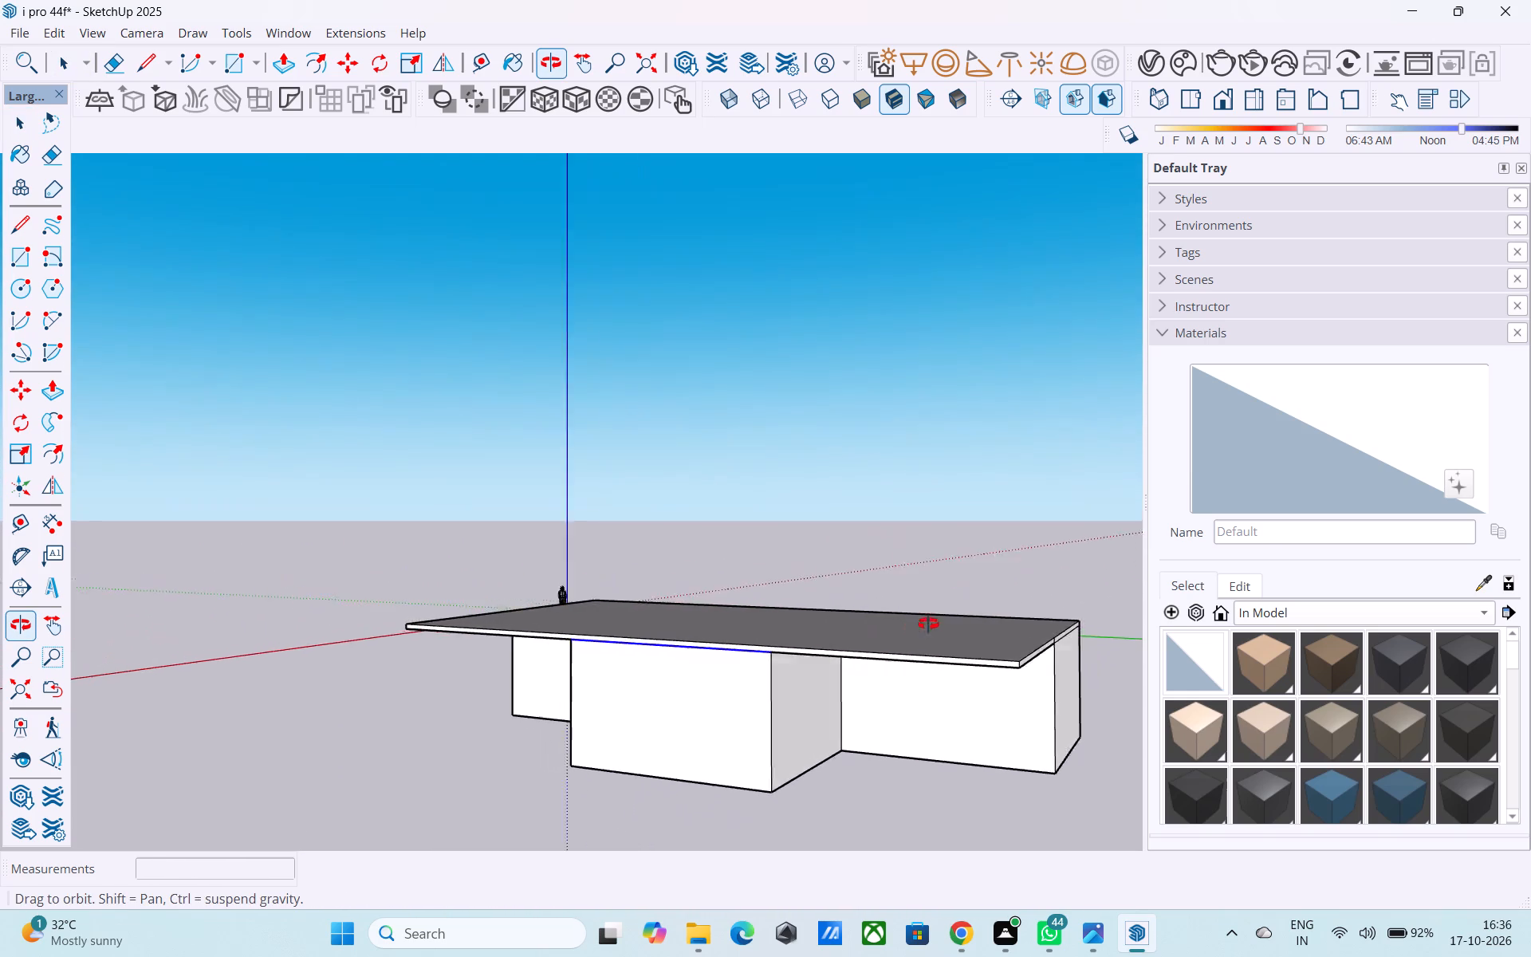
middle_drag(928, 624, 888, 428)
middle_drag(891, 439, 869, 472)
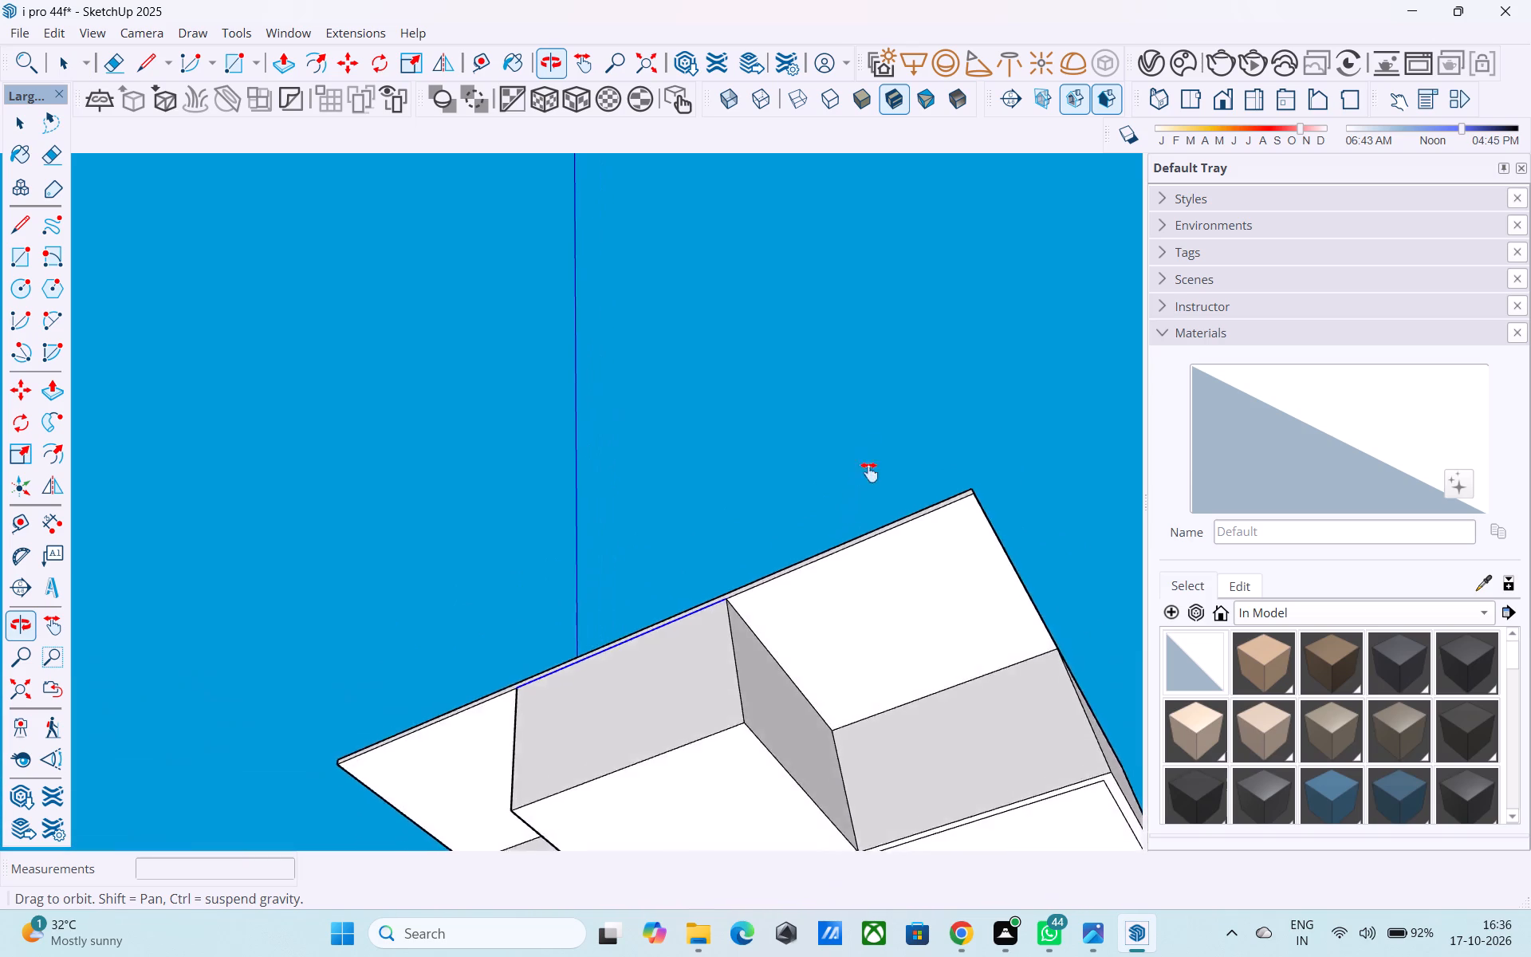
middle_drag(869, 472, 803, 626)
shift+scroll(858, 545, up, 1)
scroll(803, 623, down, 5)
shift+middle_drag(811, 704, 788, 522)
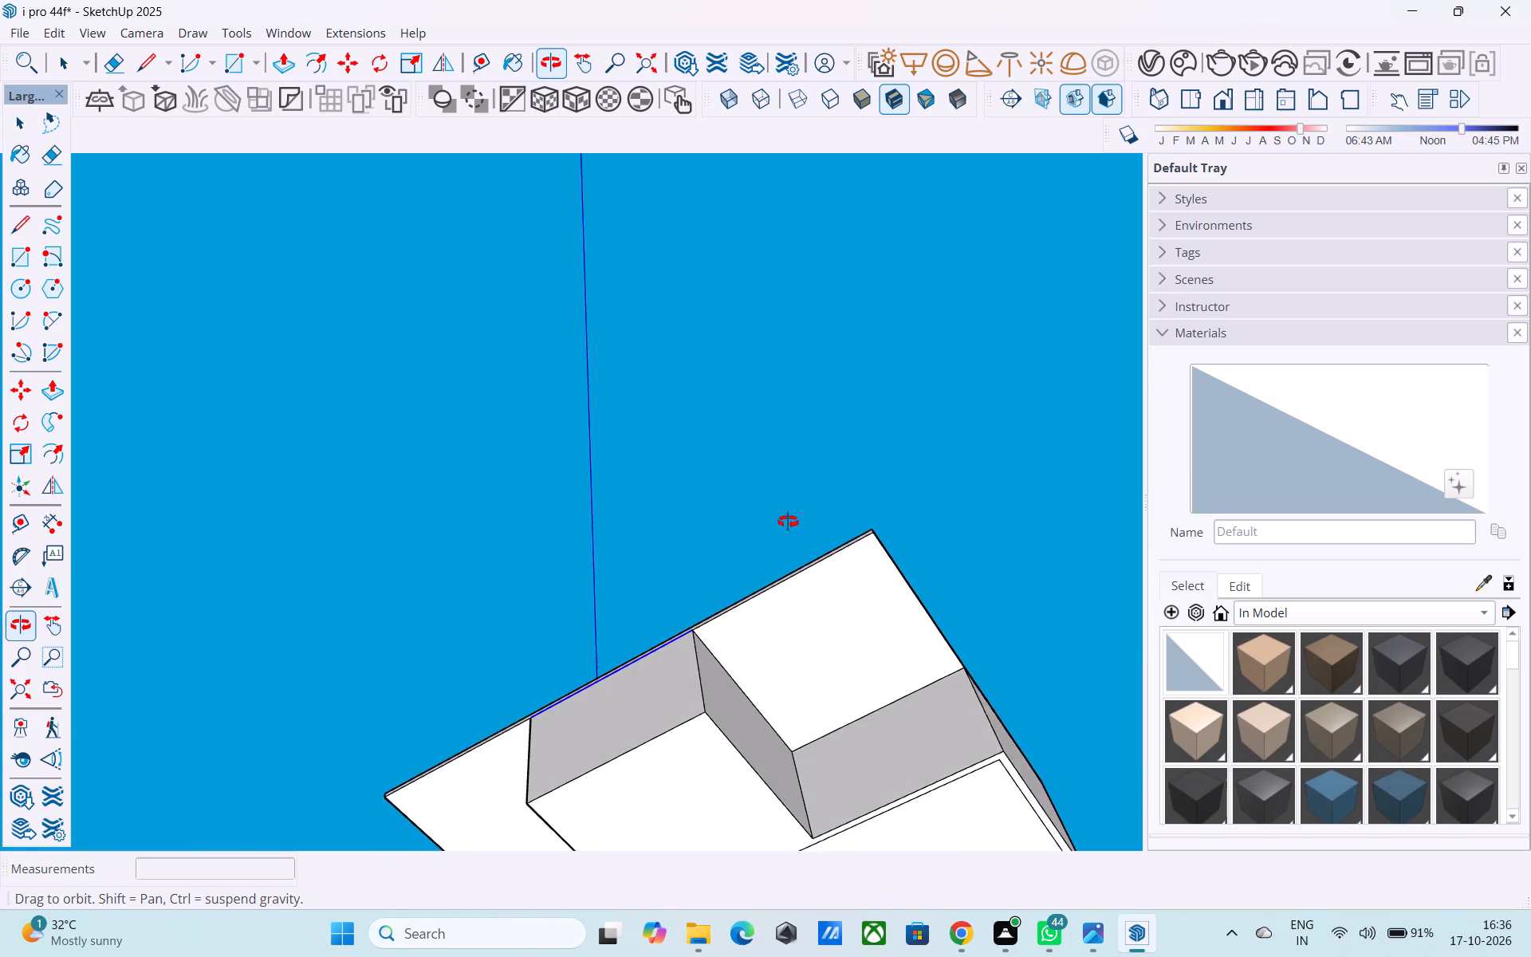
shift+middle_drag(788, 522, 789, 519)
scroll(824, 652, up, 4)
click(824, 652)
key(f)
click(824, 652)
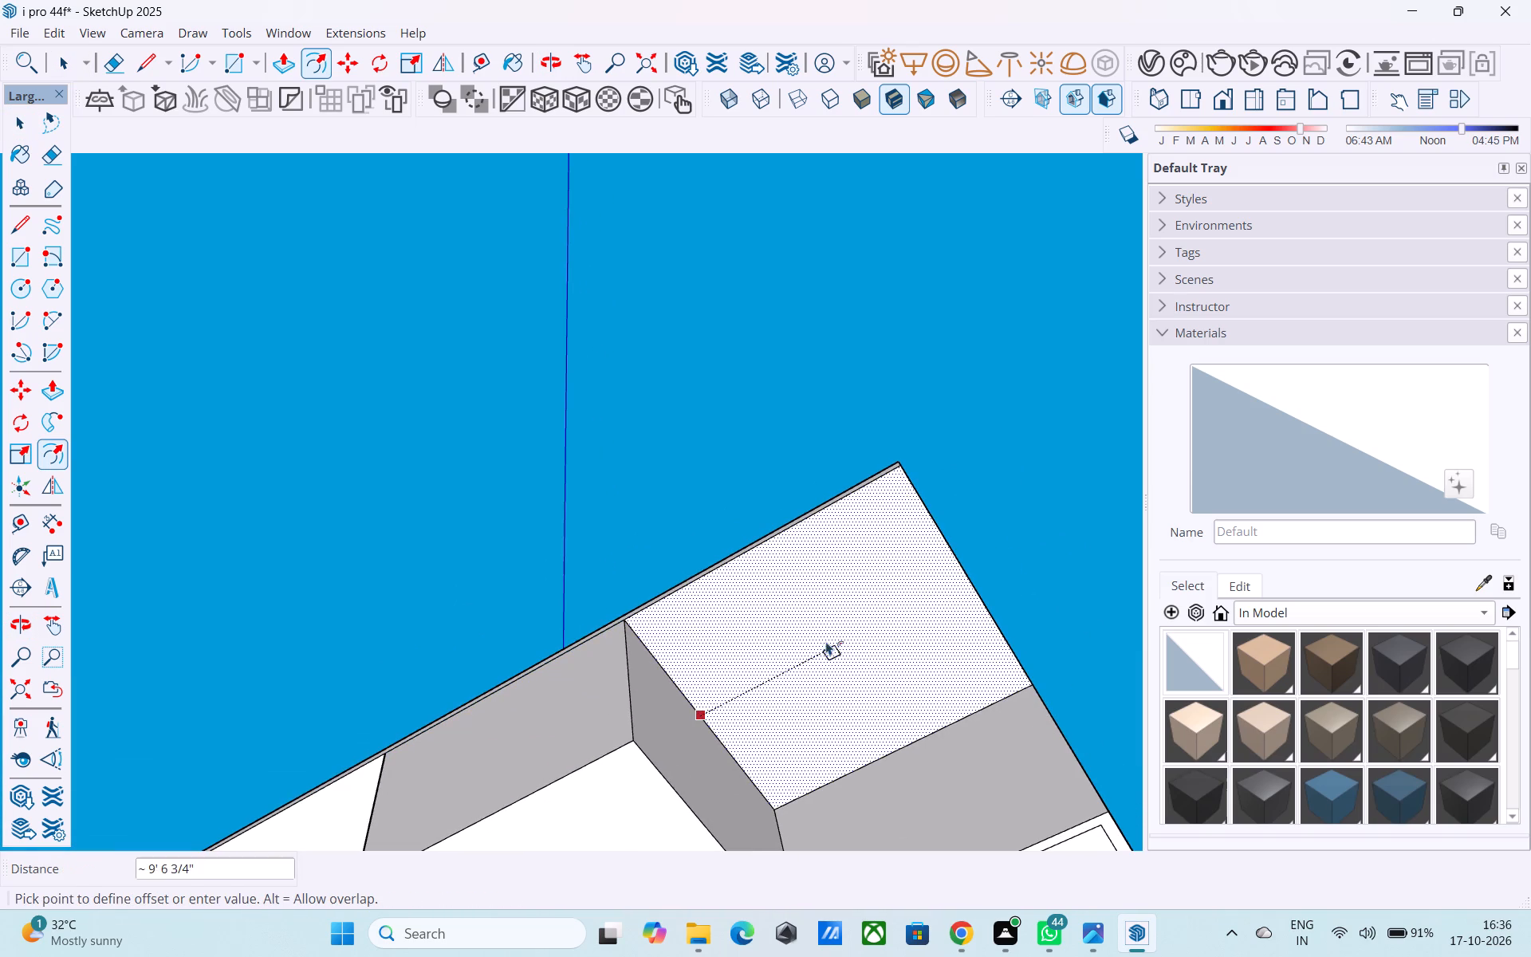
middle_drag(840, 680, 762, 833)
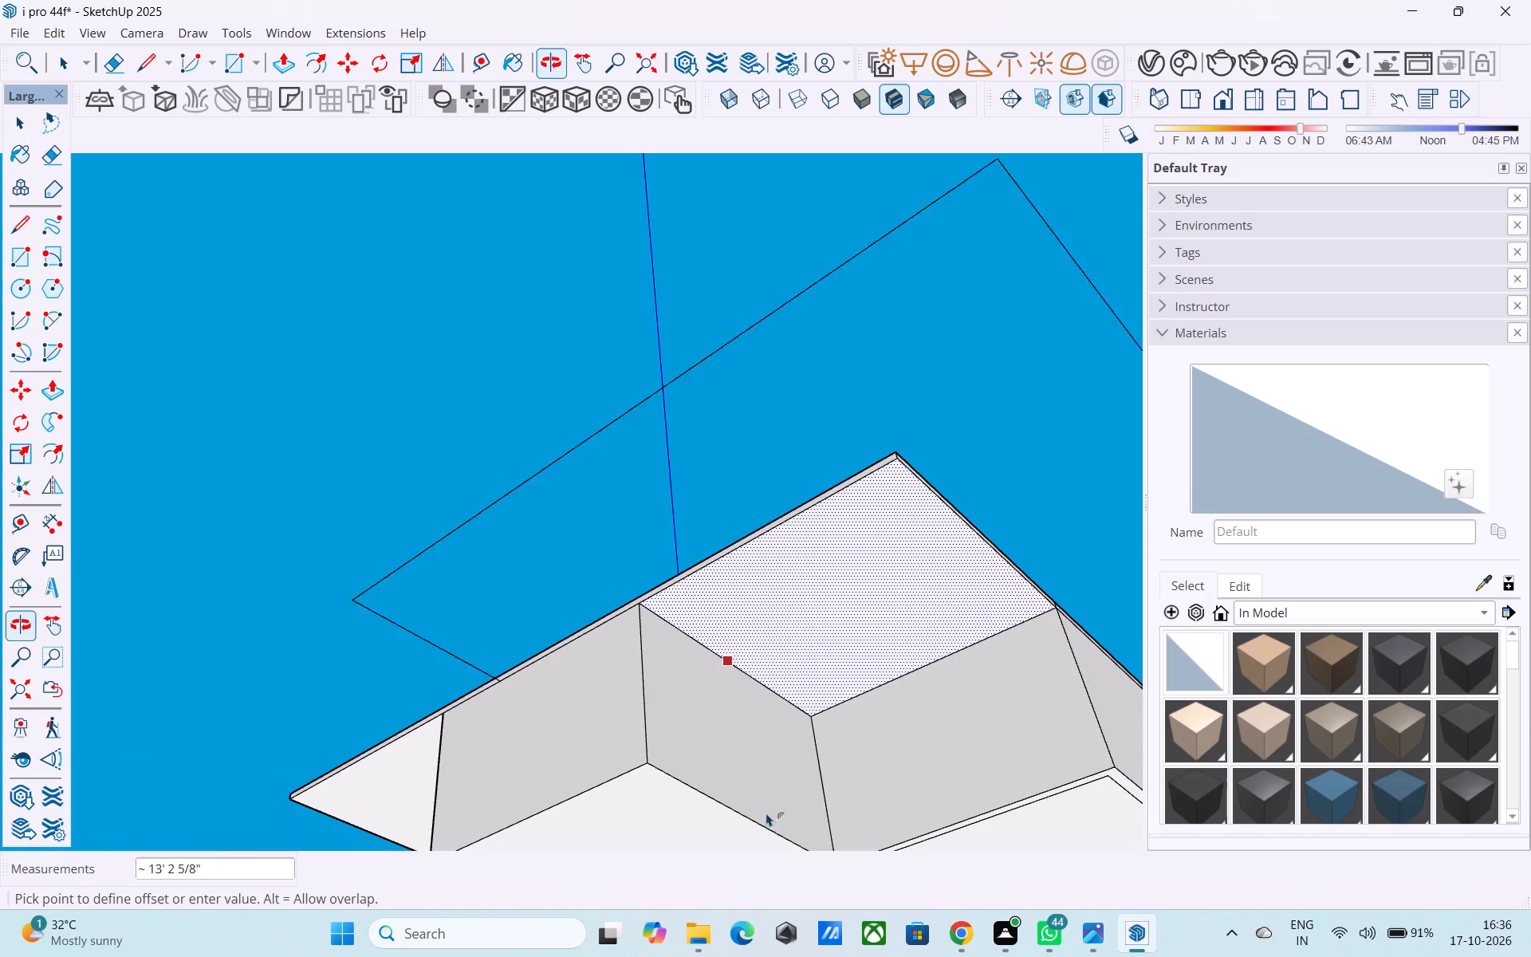
key(9)
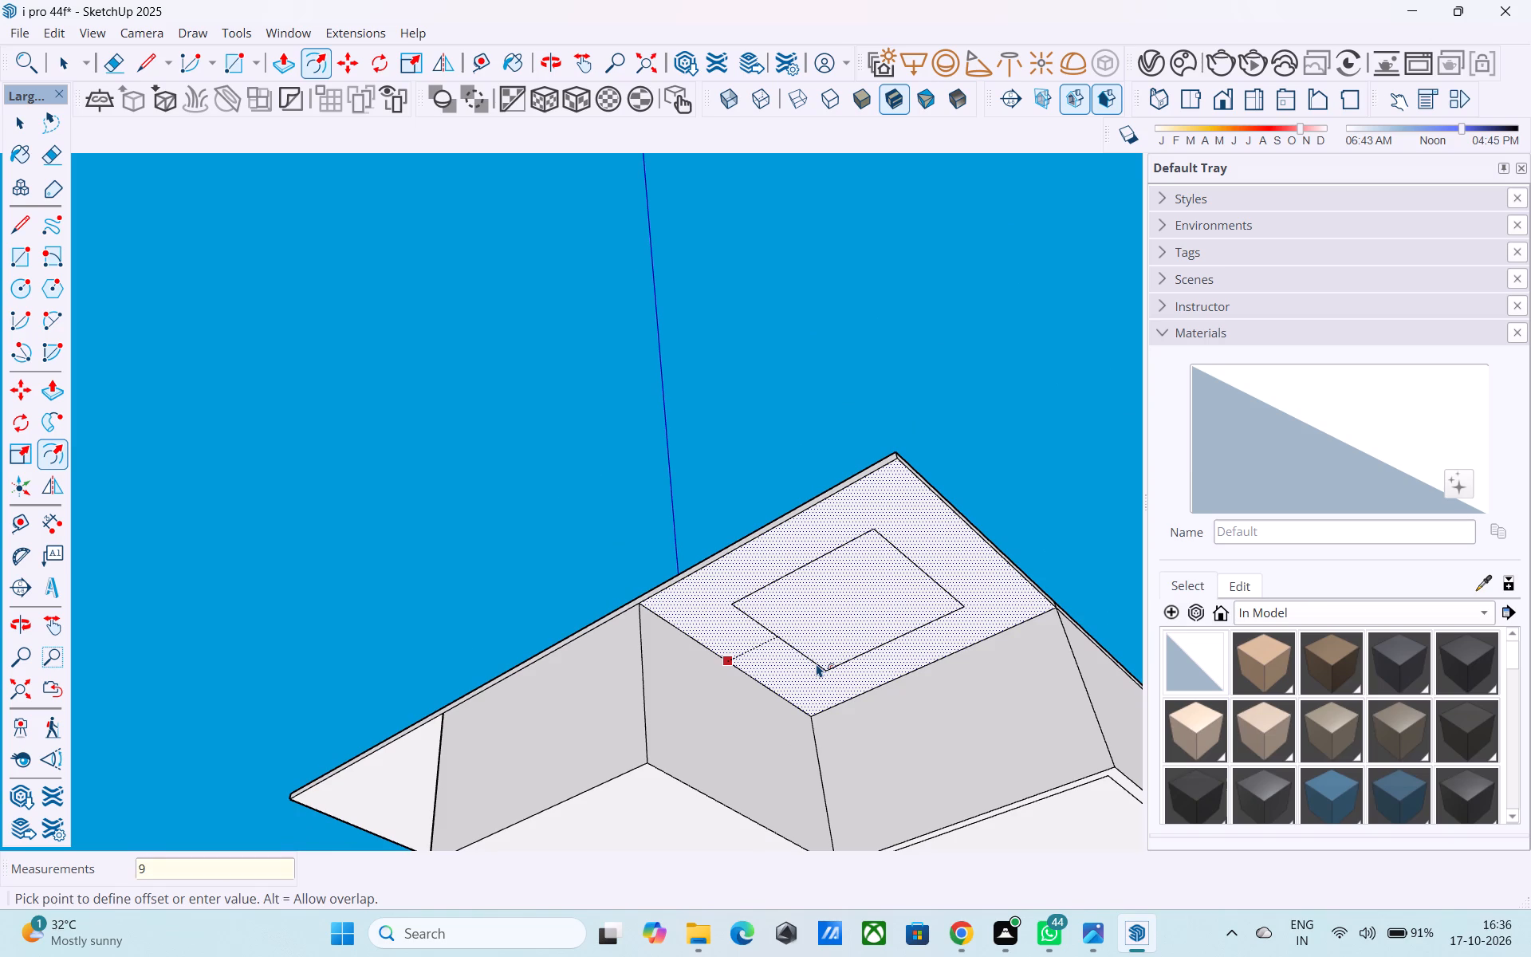
key(apostrophe)
key(BackSpace)
key(shift+quotedbl)
key(Return)
key(space)
Draw two 9" lines across the offset strip at its wall ends to separate the outer L-shaped strip.
key(l)
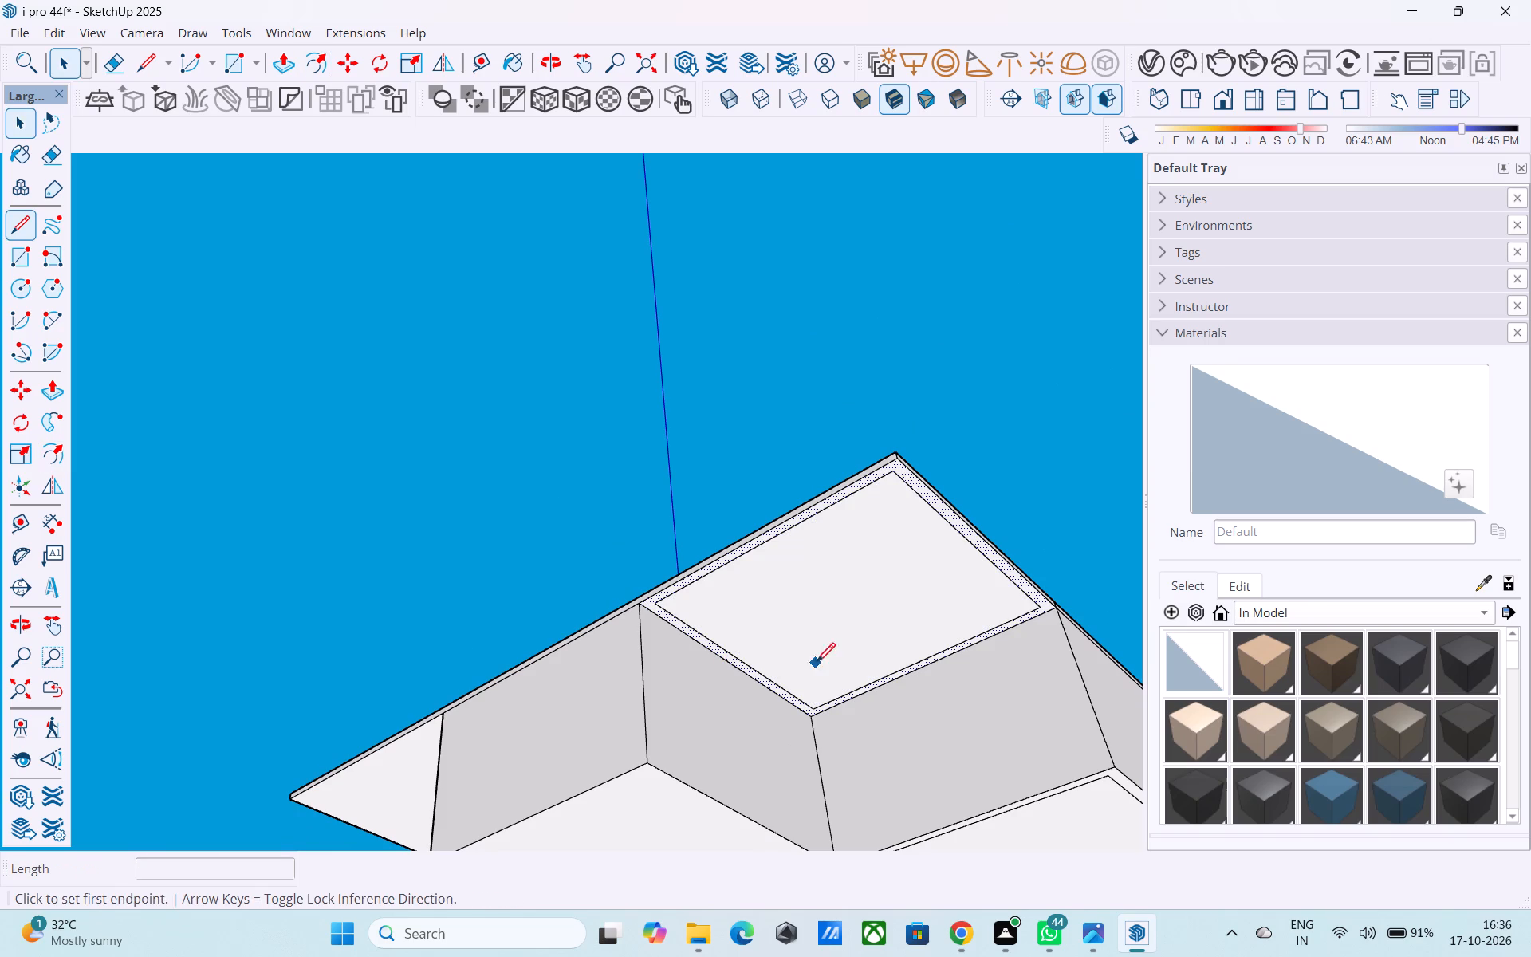
scroll(996, 614, up, 5)
click(1058, 605)
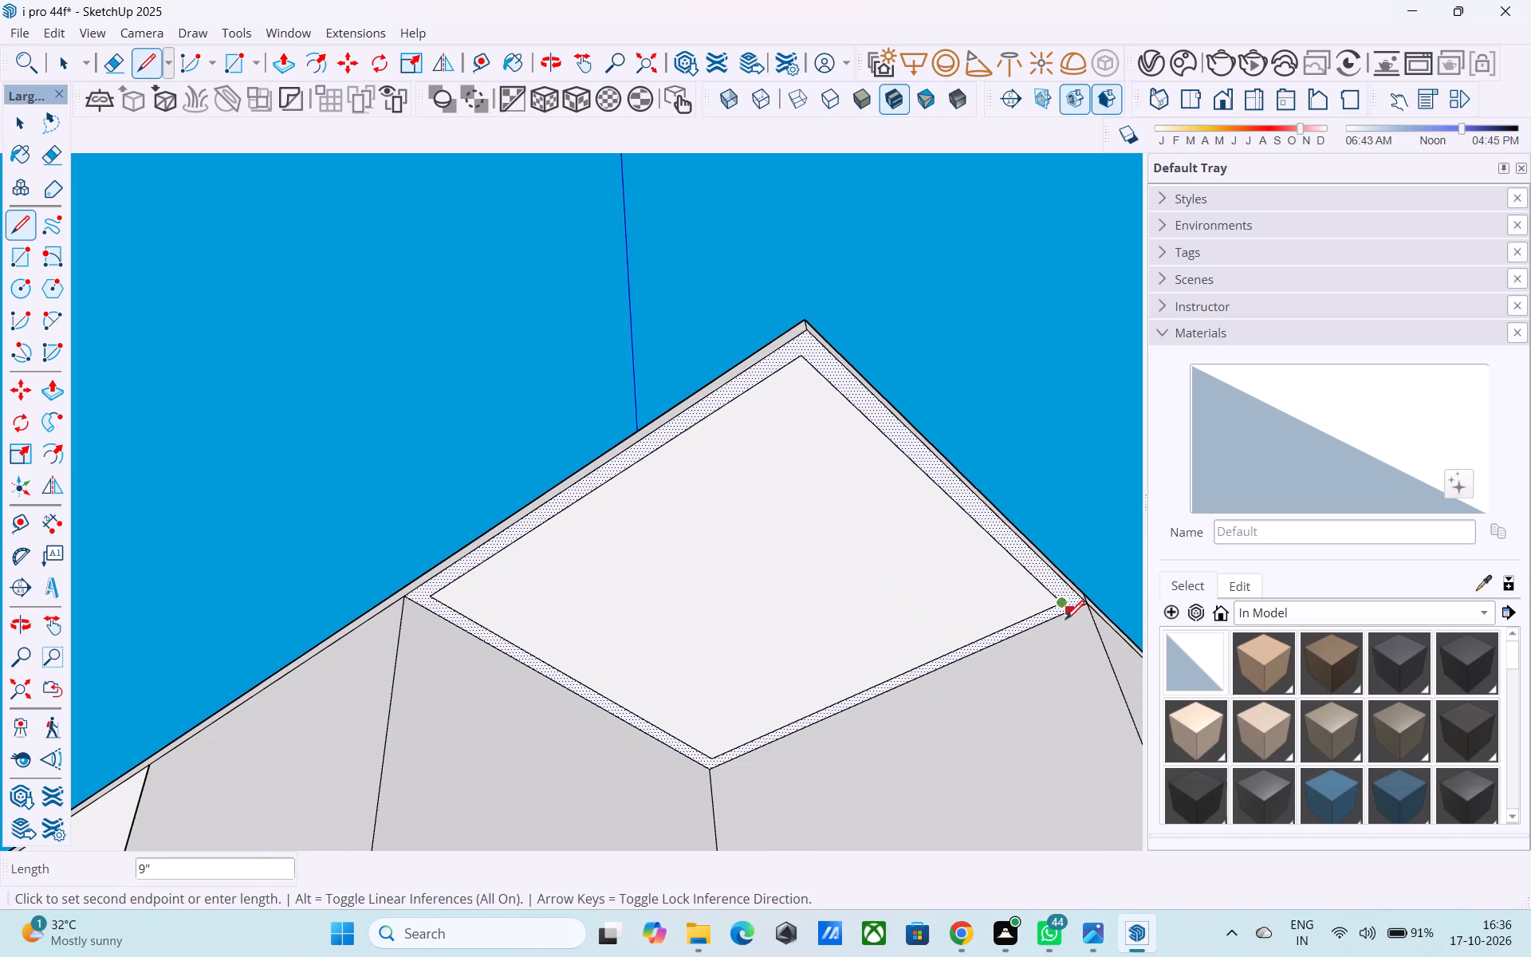
click(1067, 623)
click(436, 597)
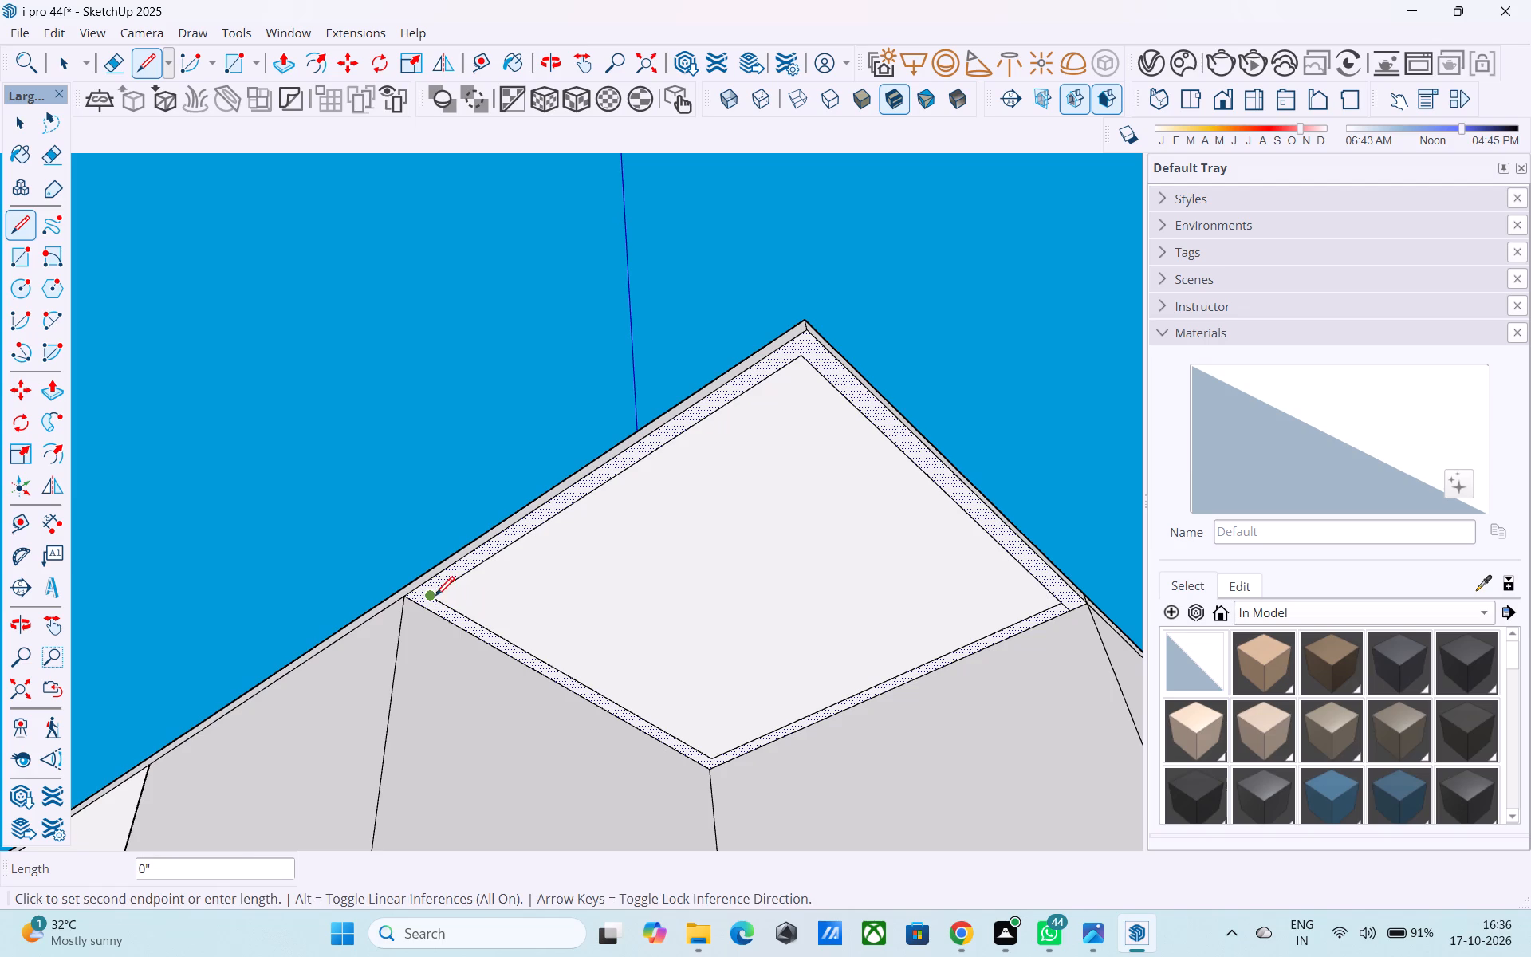
click(415, 615)
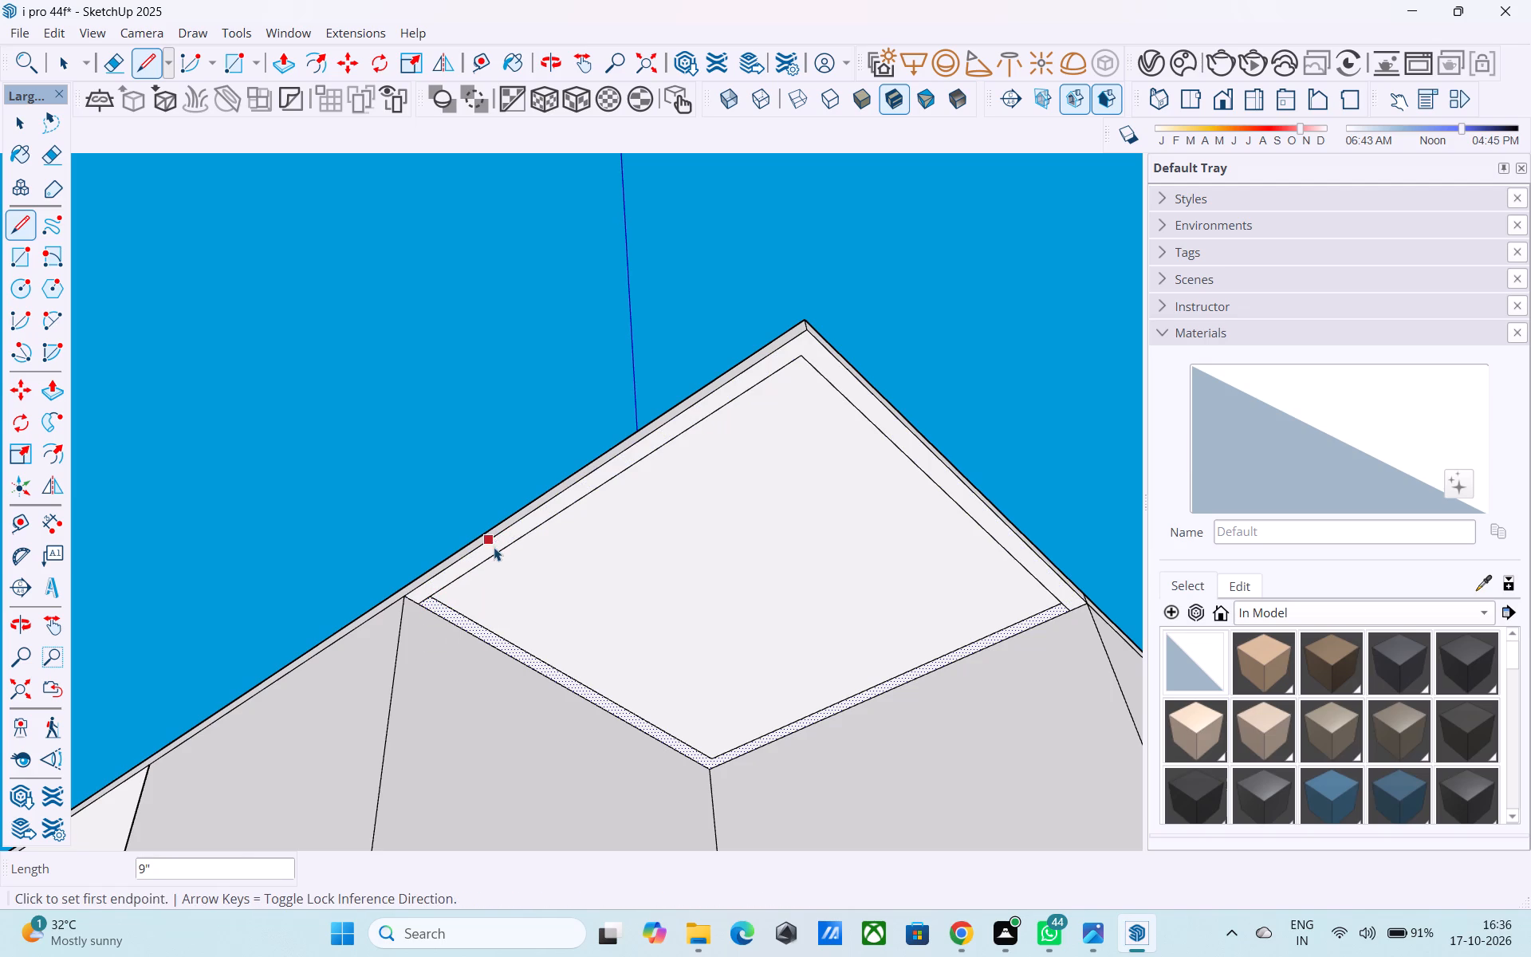
Push/Pull the L-shaped strip 12' down to the base of the building, walling in the open corner.
key(space)
click(498, 546)
key(p)
click(498, 546)
scroll(504, 597, down, 8)
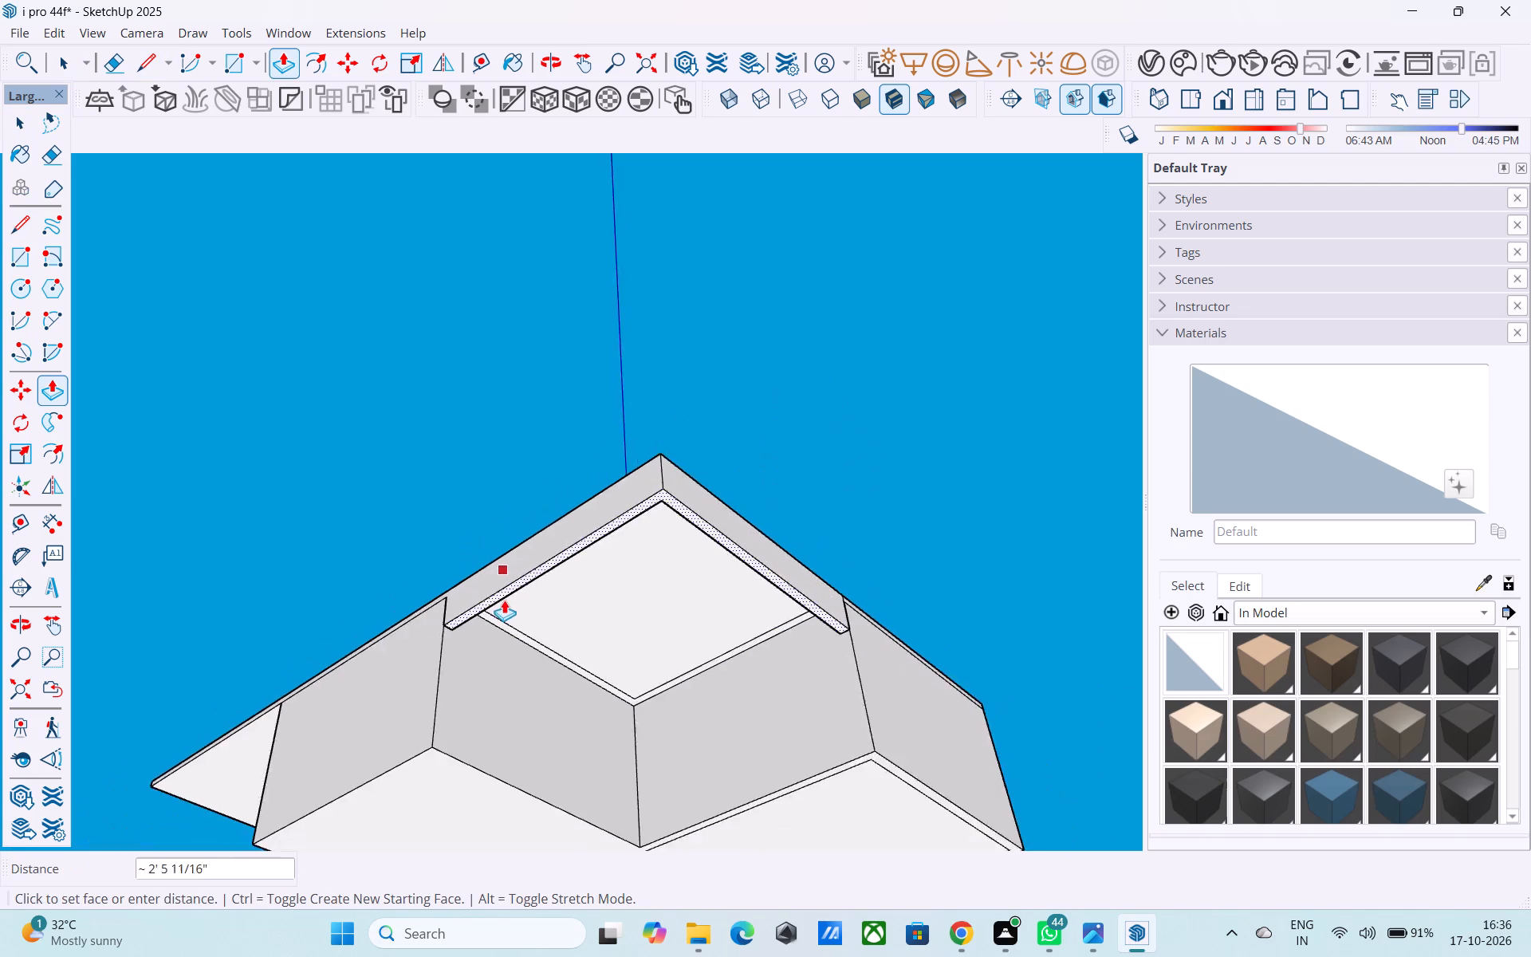
scroll(504, 600, down, 4)
click(455, 693)
Erase the vertical seam line between the new corner wall and the stem's end wall.
middle_drag(455, 694, 514, 761)
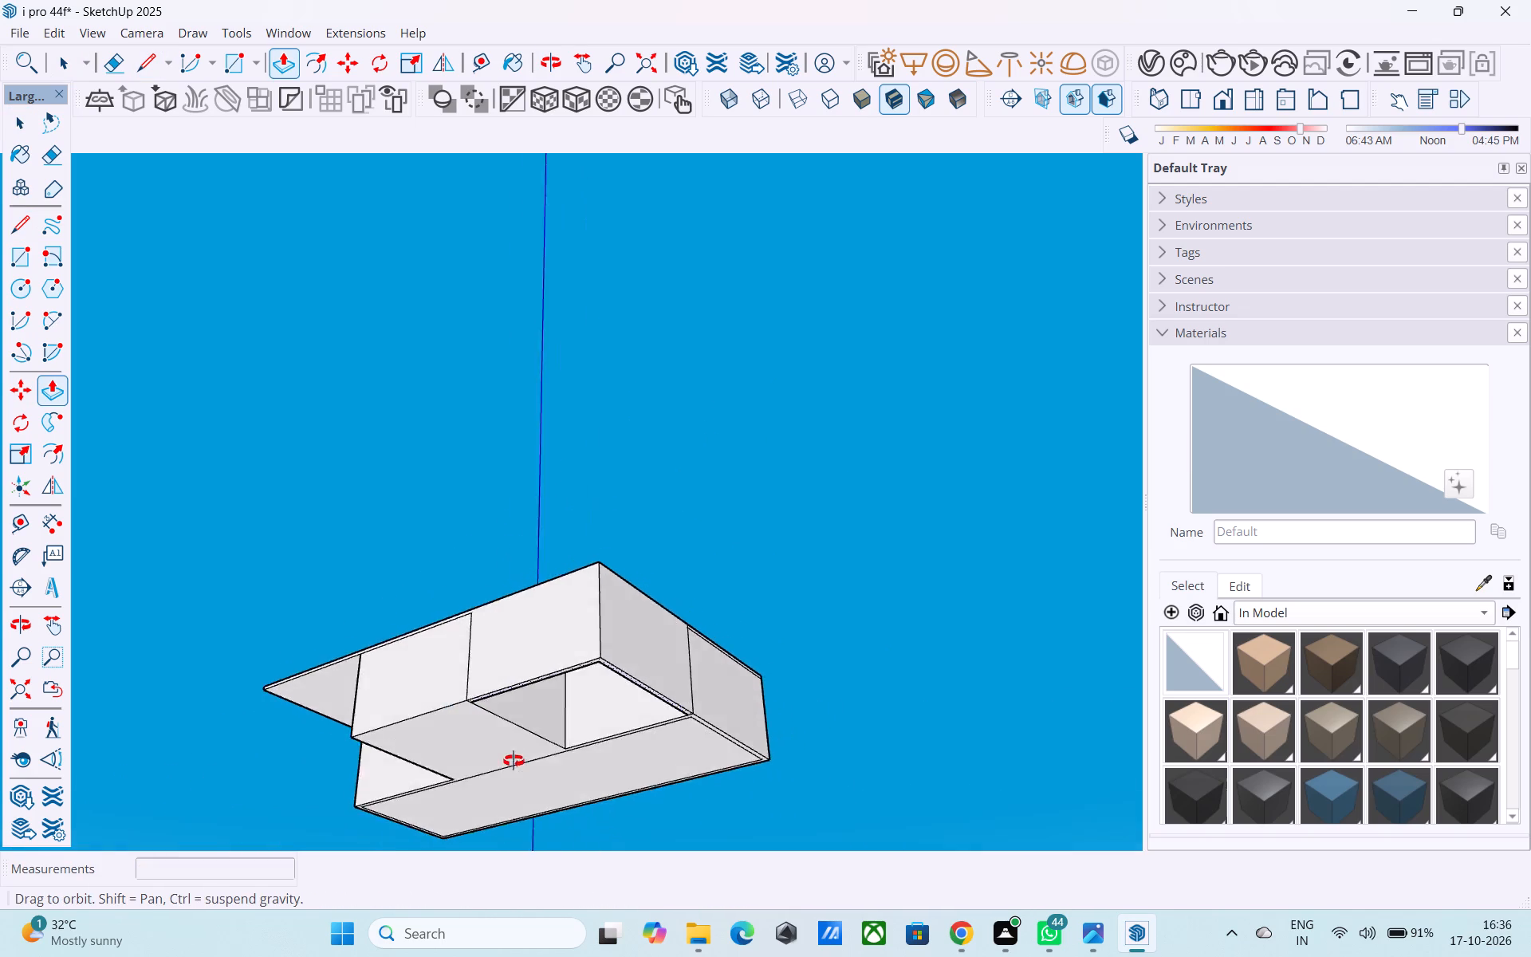
middle_drag(514, 761, 1013, 872)
middle_drag(487, 677, 642, 743)
scroll(490, 679, up, 5)
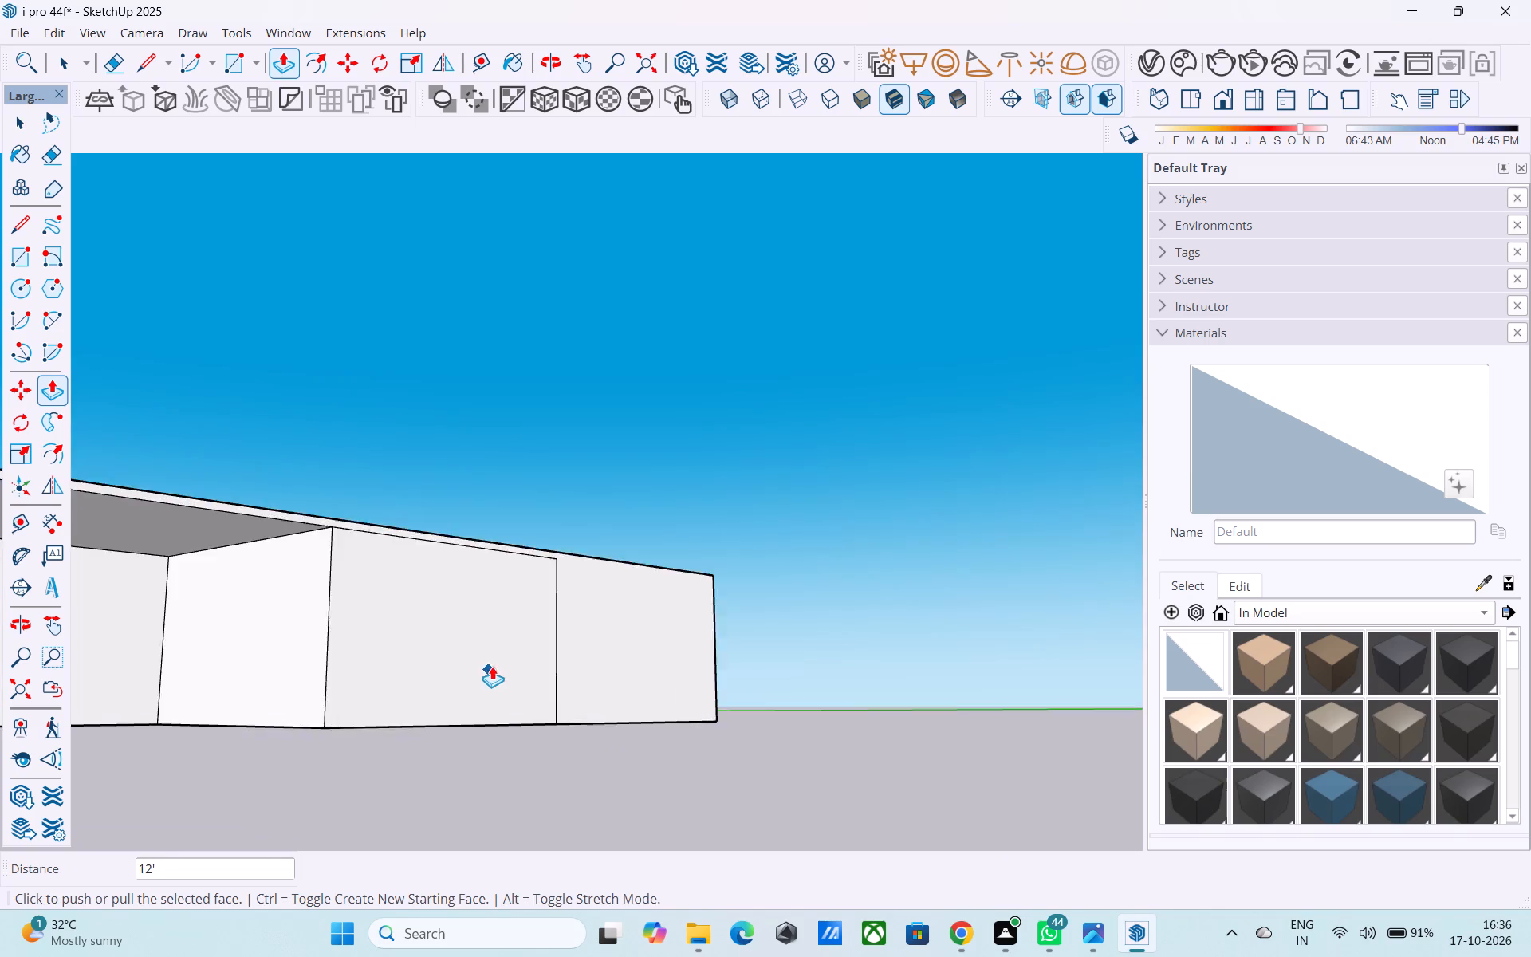
scroll(492, 666, up, 3)
middle_drag(559, 616, 439, 645)
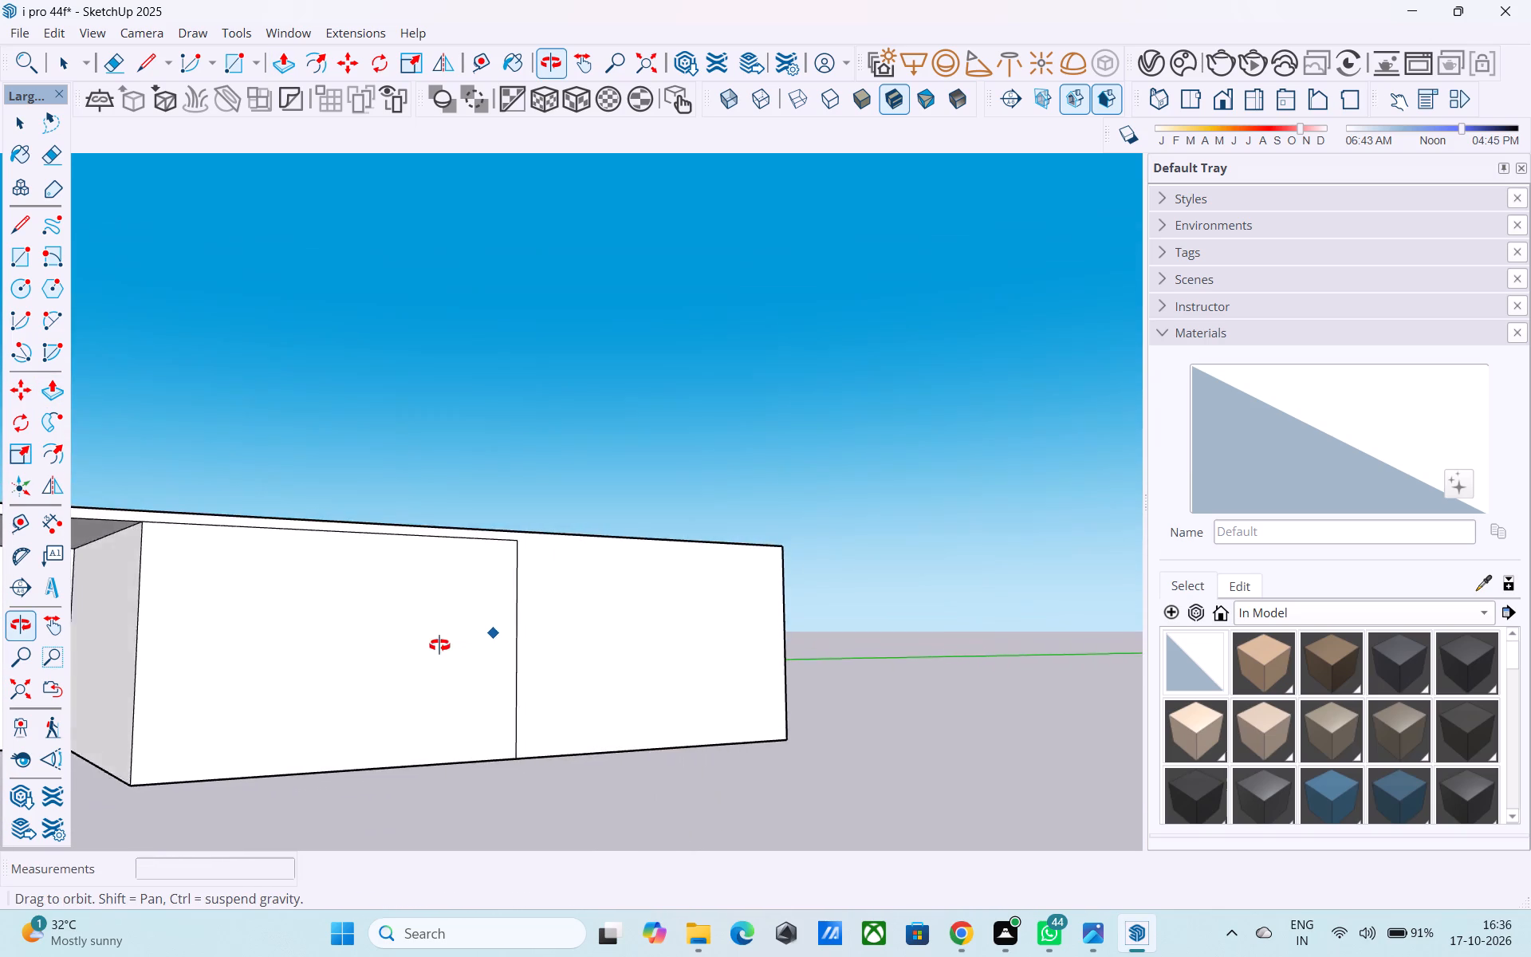
middle_drag(439, 645, 479, 325)
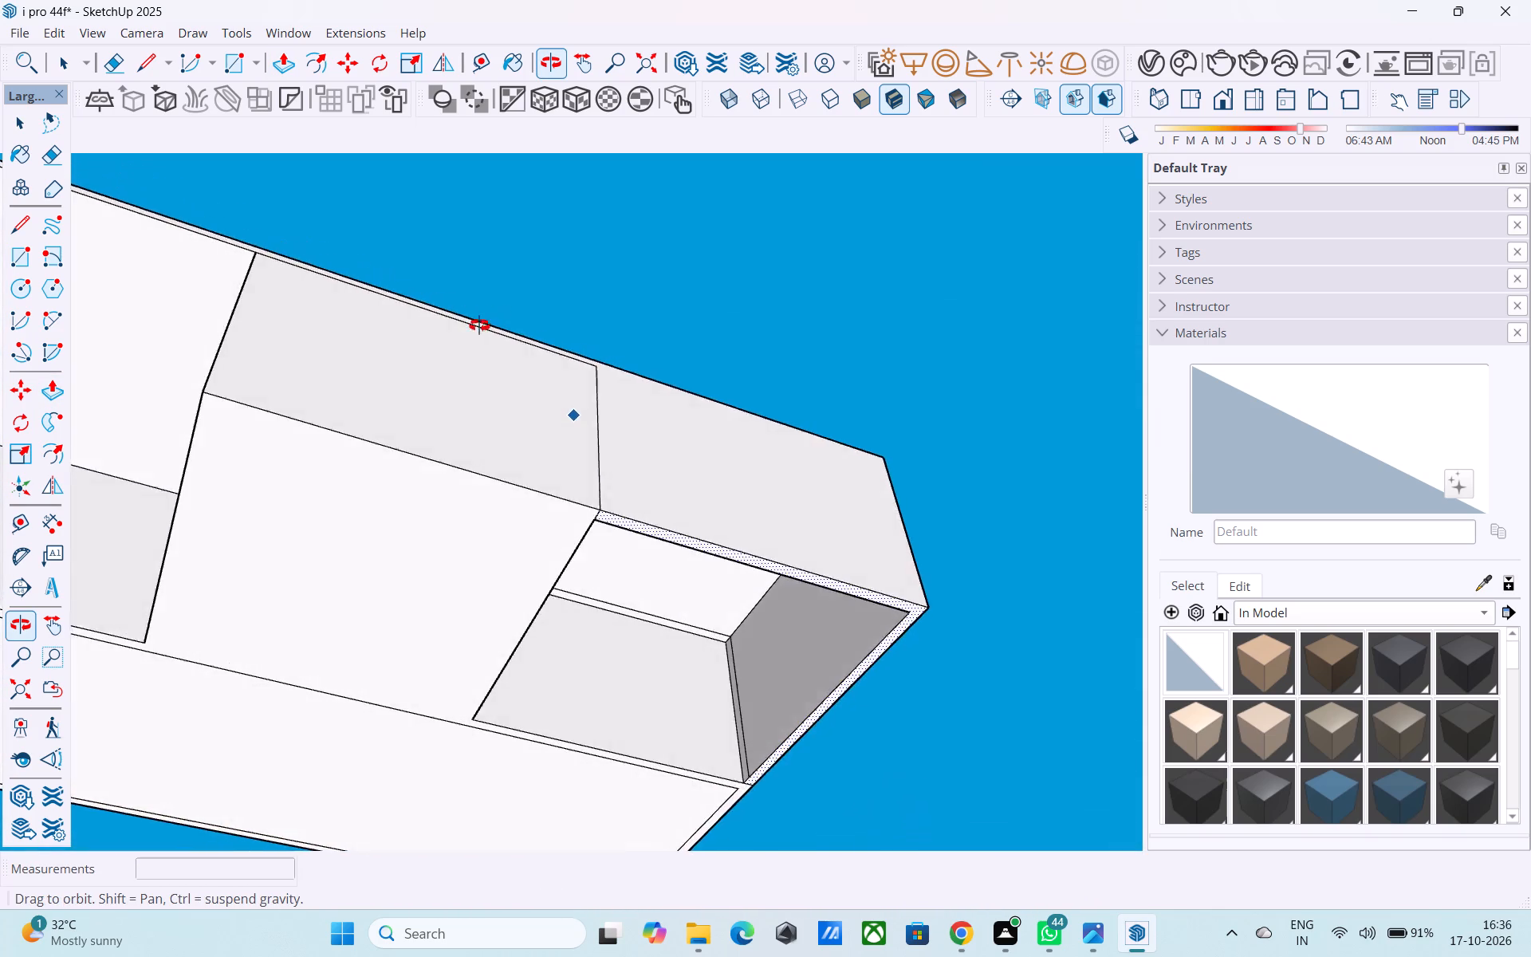
middle_drag(479, 325, 77, 333)
middle_drag(282, 487, 253, 509)
key(e)
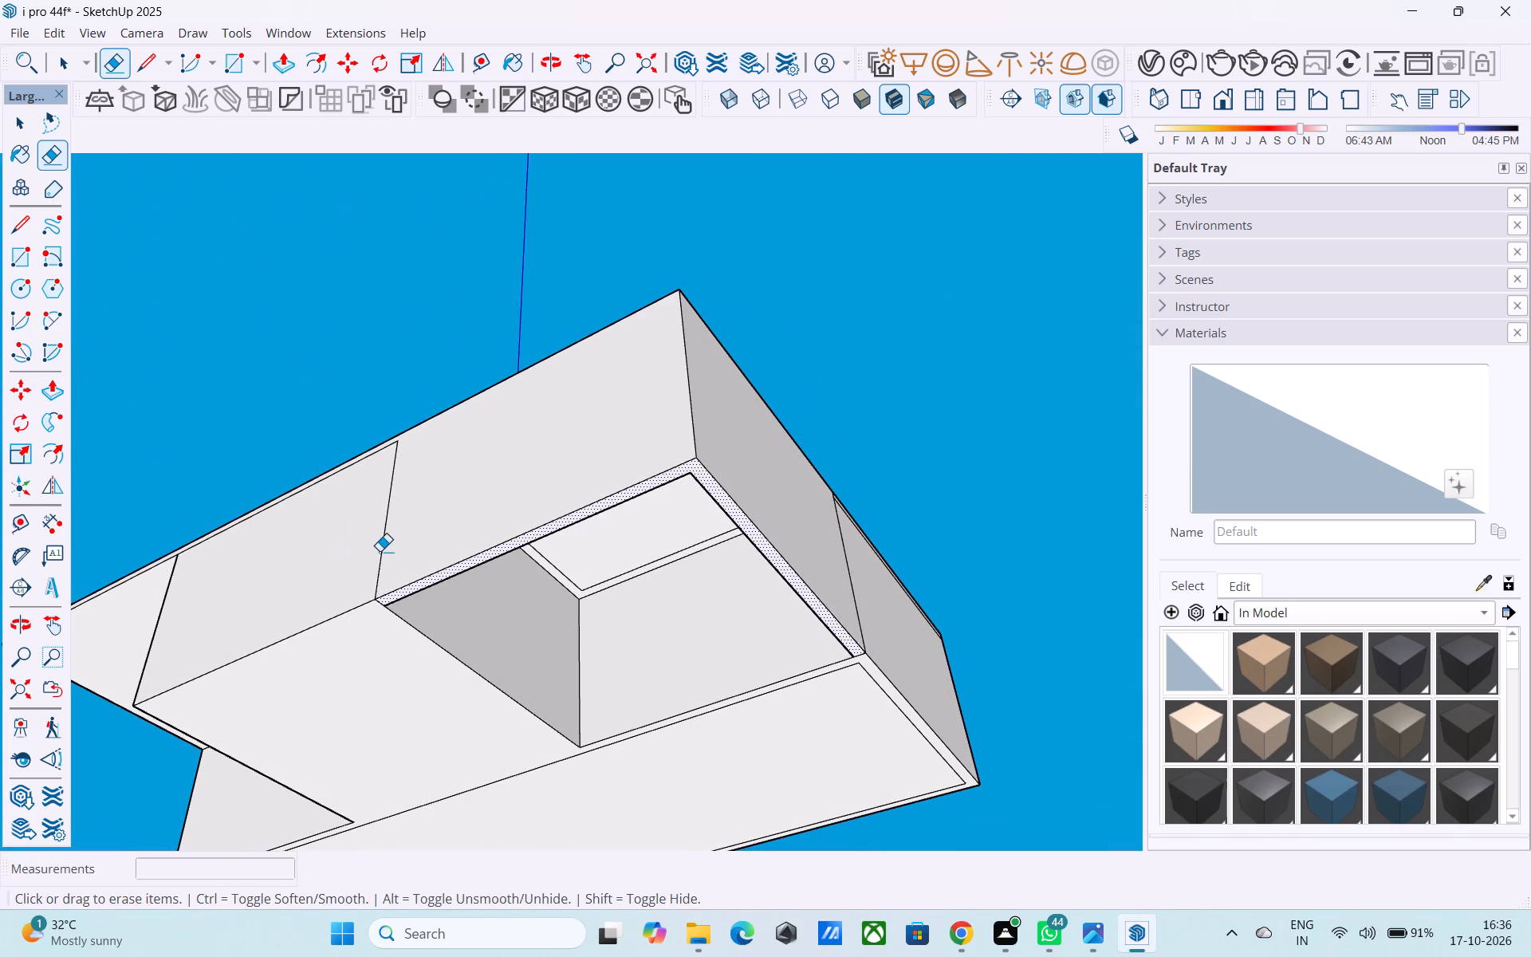
click(380, 551)
middle_drag(421, 569, 0, 544)
middle_drag(454, 666, 264, 602)
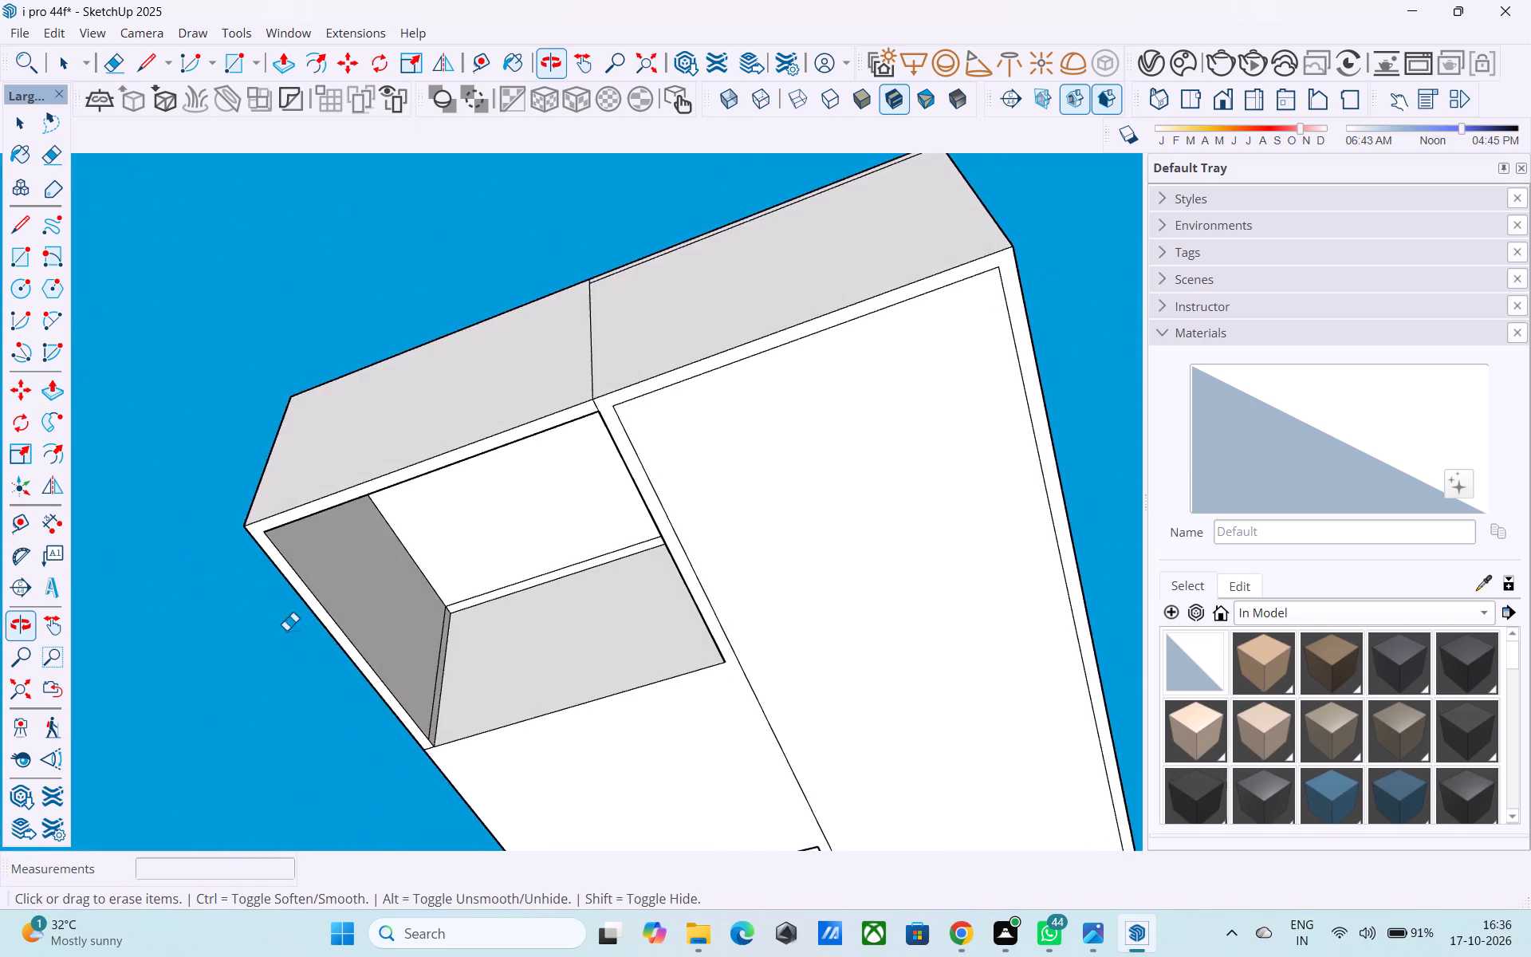
scroll(390, 675, up, 7)
click(457, 681)
Offset the edges of the roof slab's underside over the second open corner inward by 9".
scroll(422, 666, down, 4)
middle_drag(433, 675, 846, 792)
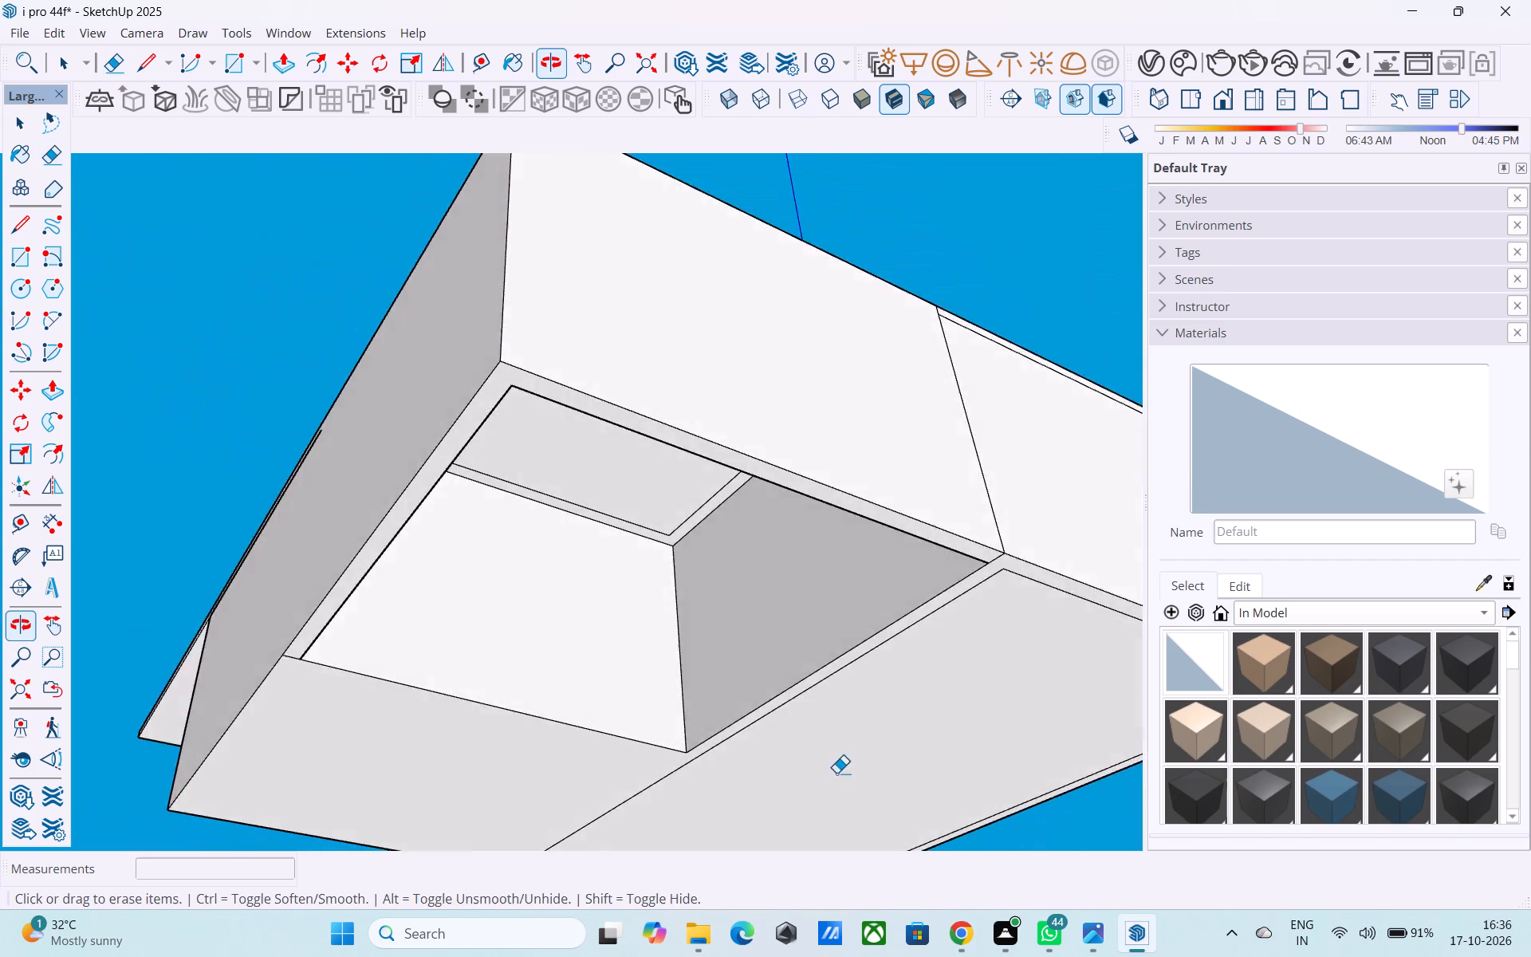
scroll(834, 773, down, 6)
middle_drag(518, 678, 824, 827)
middle_drag(363, 699, 873, 734)
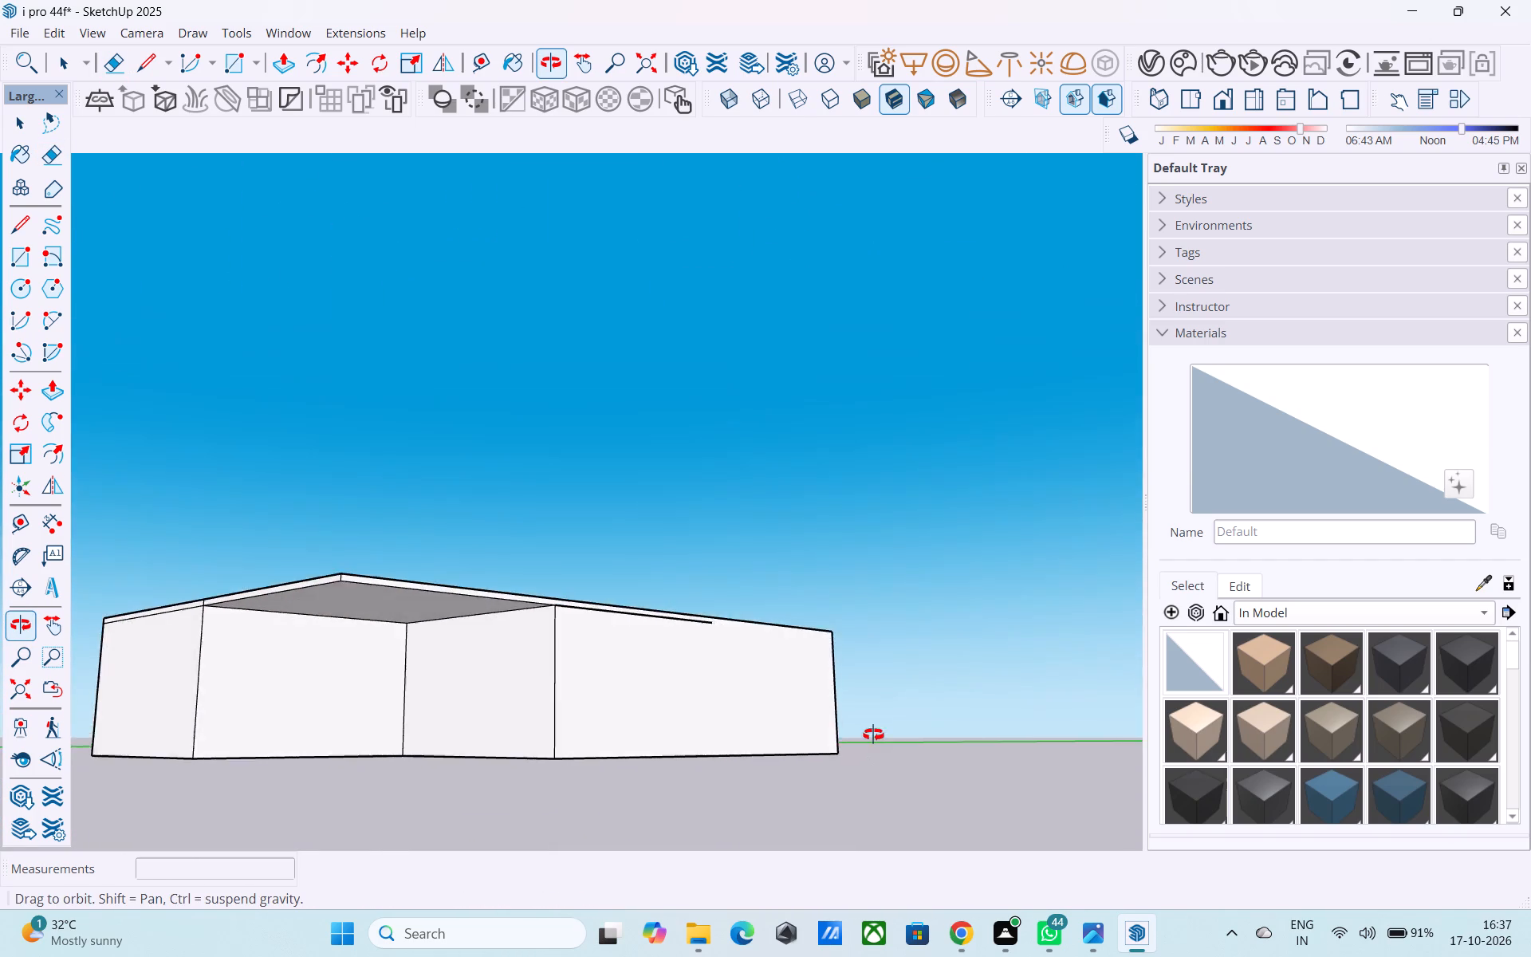
middle_drag(873, 734, 898, 552)
key(space)
click(457, 471)
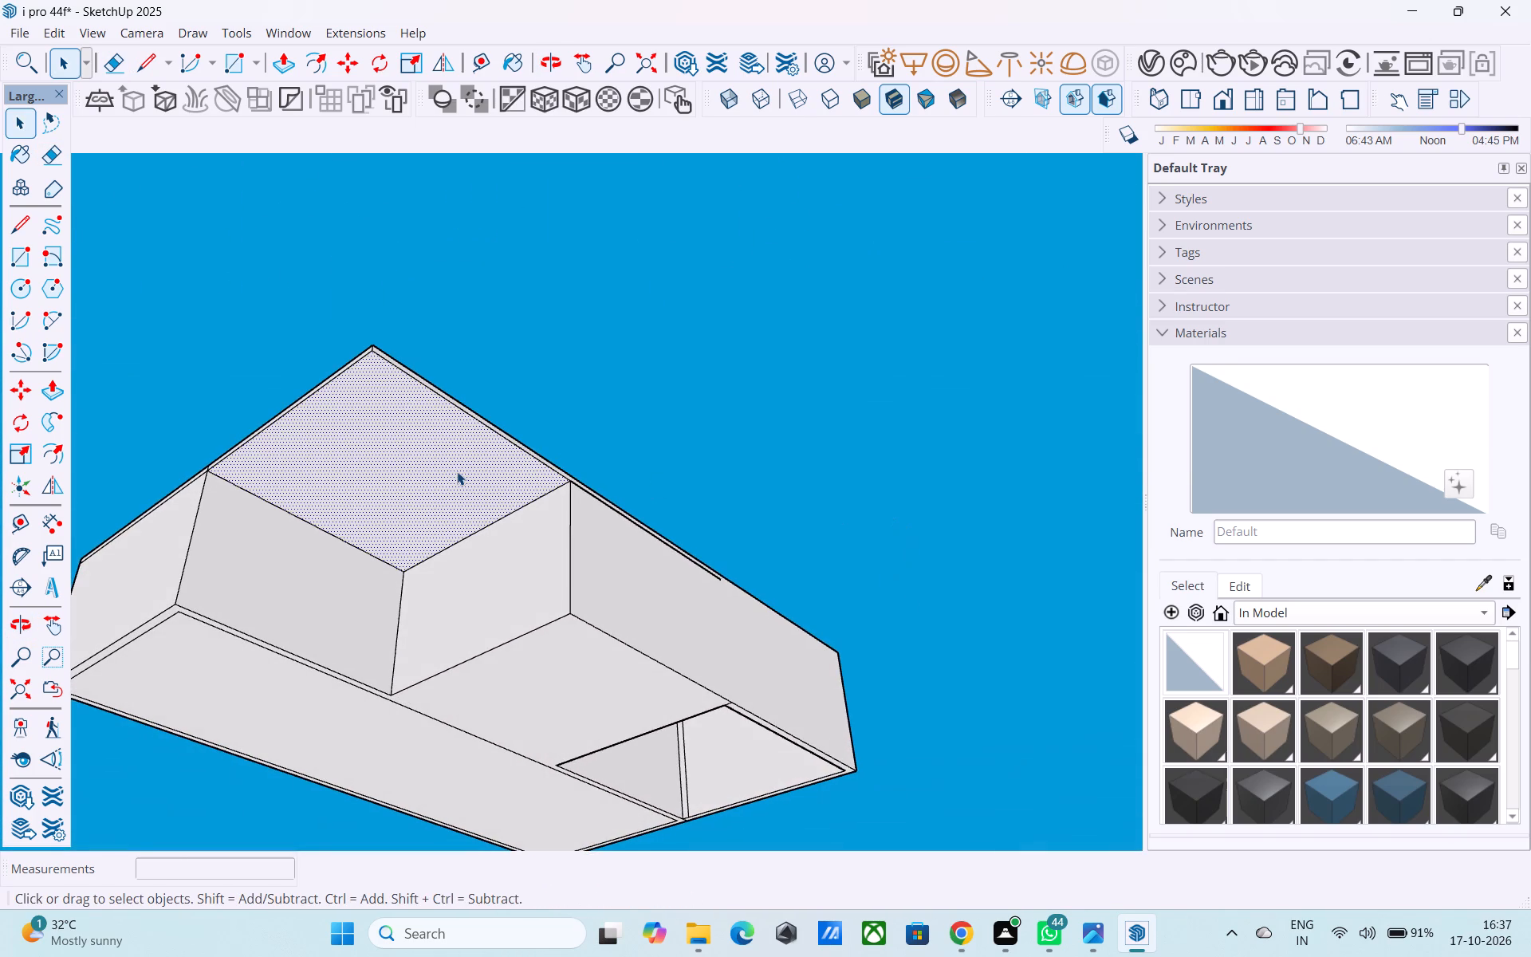
middle_drag(457, 471, 468, 538)
key(f)
click(437, 585)
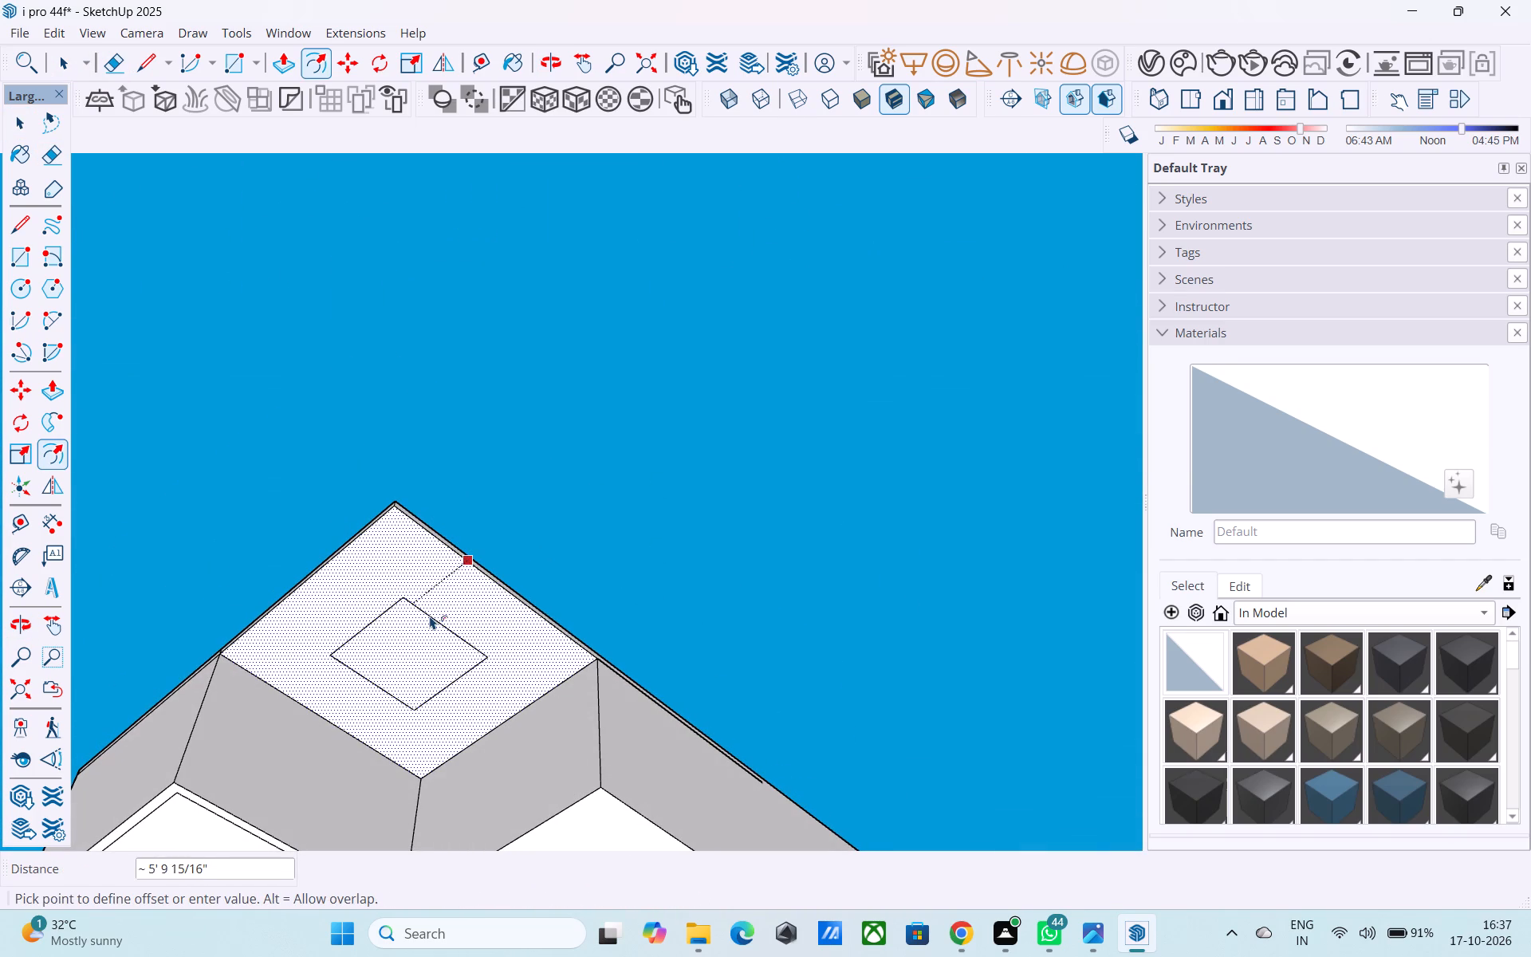
key(9)
key(shift+quotedbl)
key(Return)
key(space)
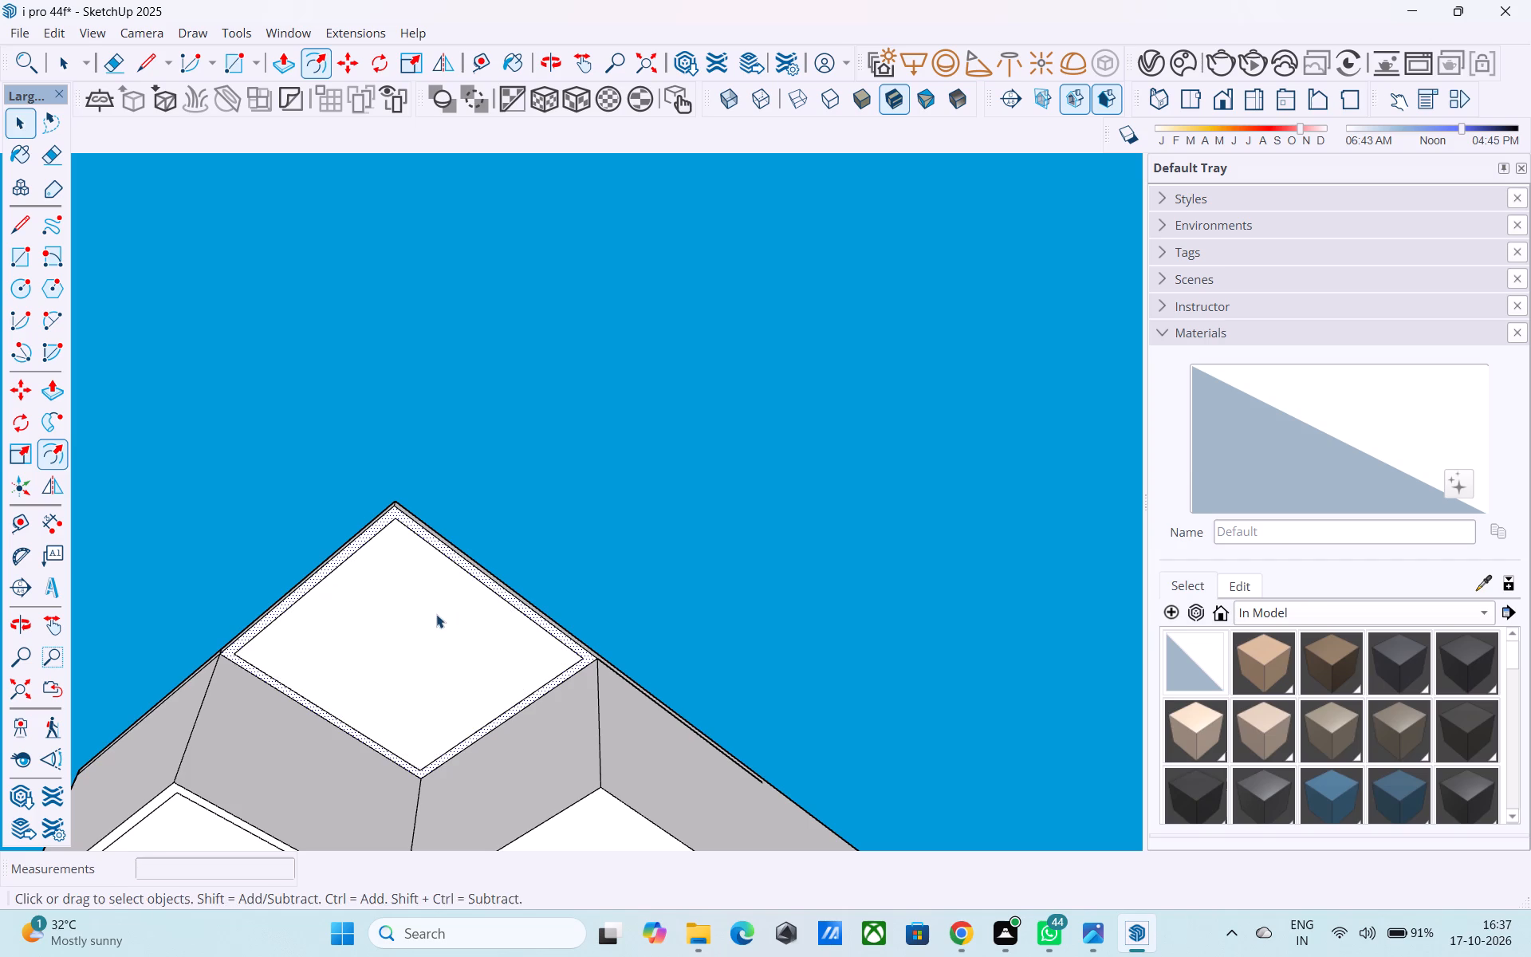
Draw two 9" lines across the second corner's offset strip at its wall ends to separate the outer L-shaped strip.
key(l)
scroll(565, 675, up, 8)
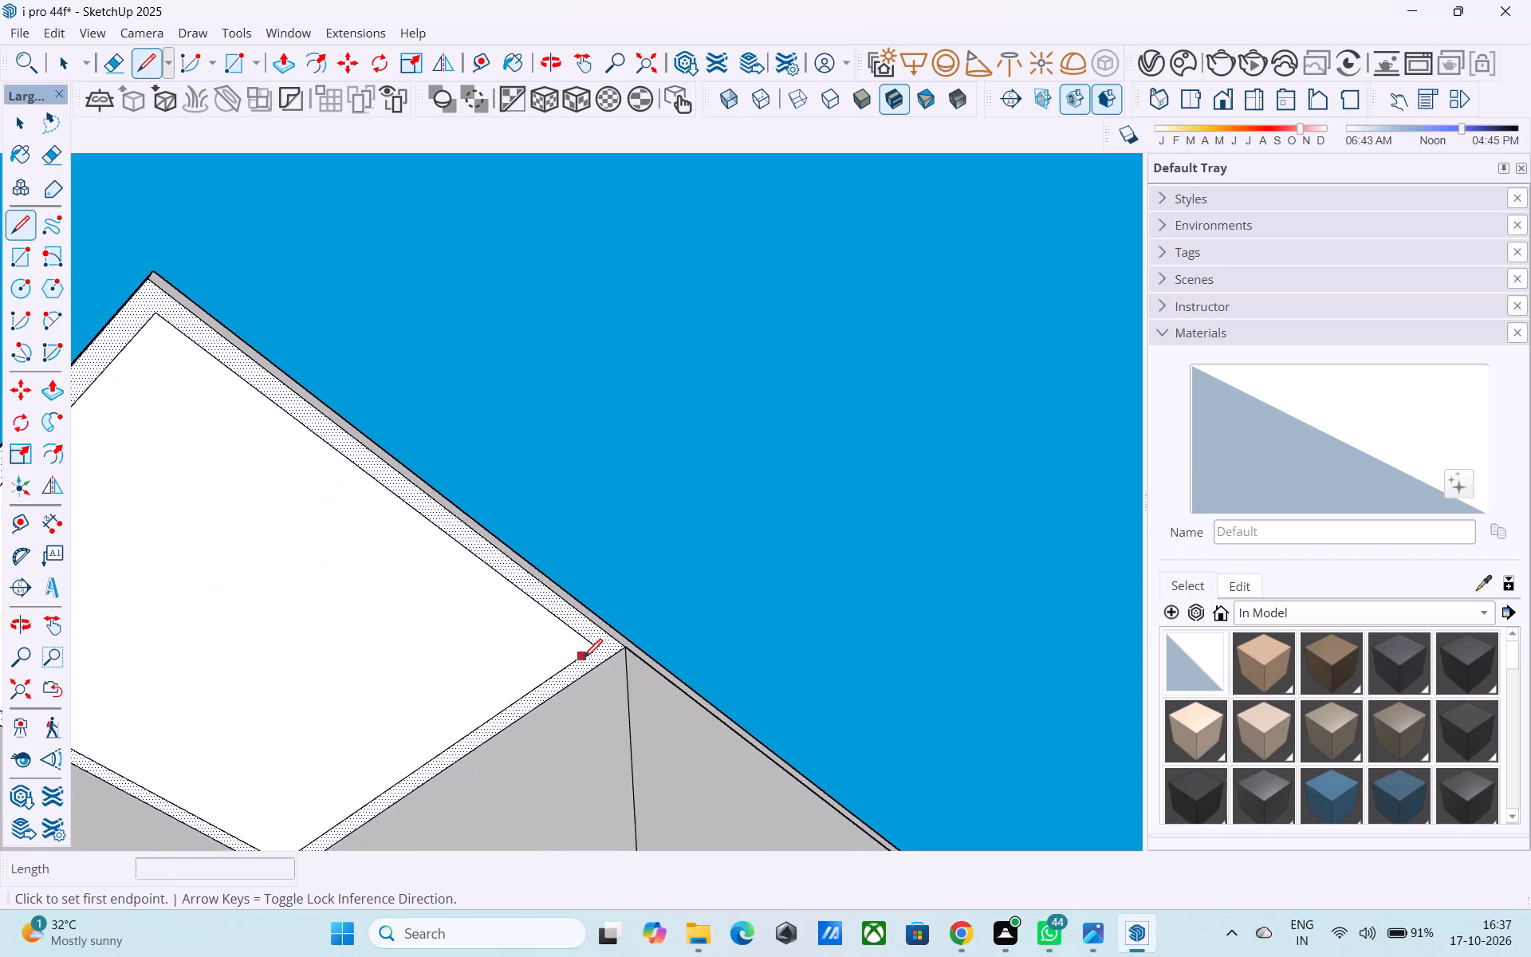
click(592, 648)
click(610, 660)
scroll(720, 691, down, 2)
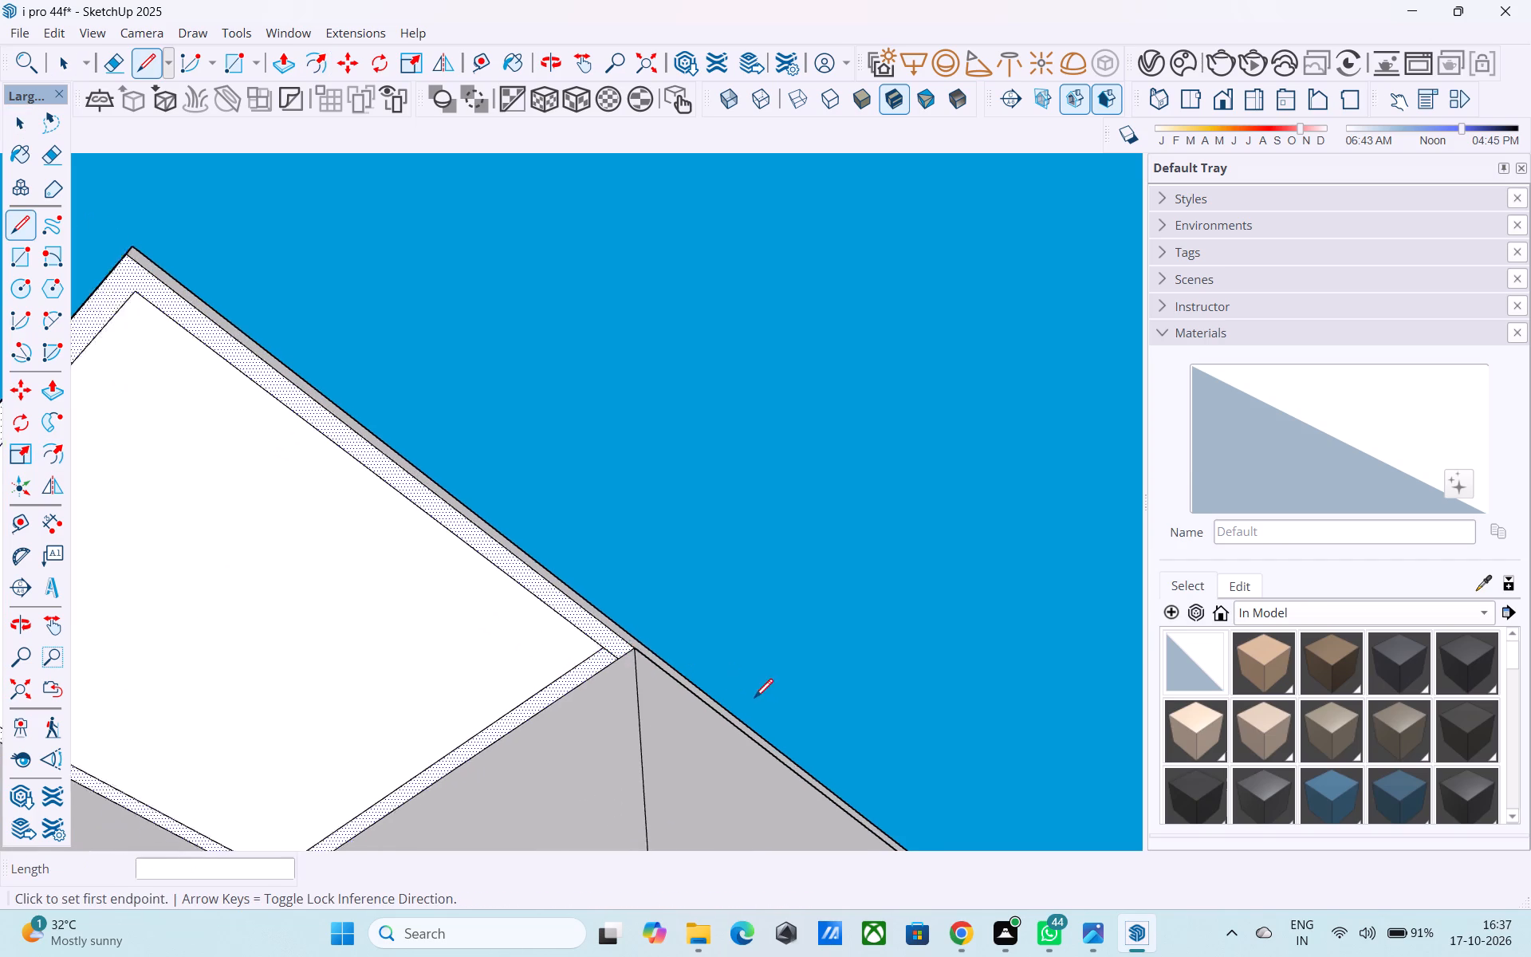
scroll(754, 699, down, 9)
scroll(104, 694, up, 3)
middle_drag(133, 691, 210, 675)
scroll(313, 695, up, 12)
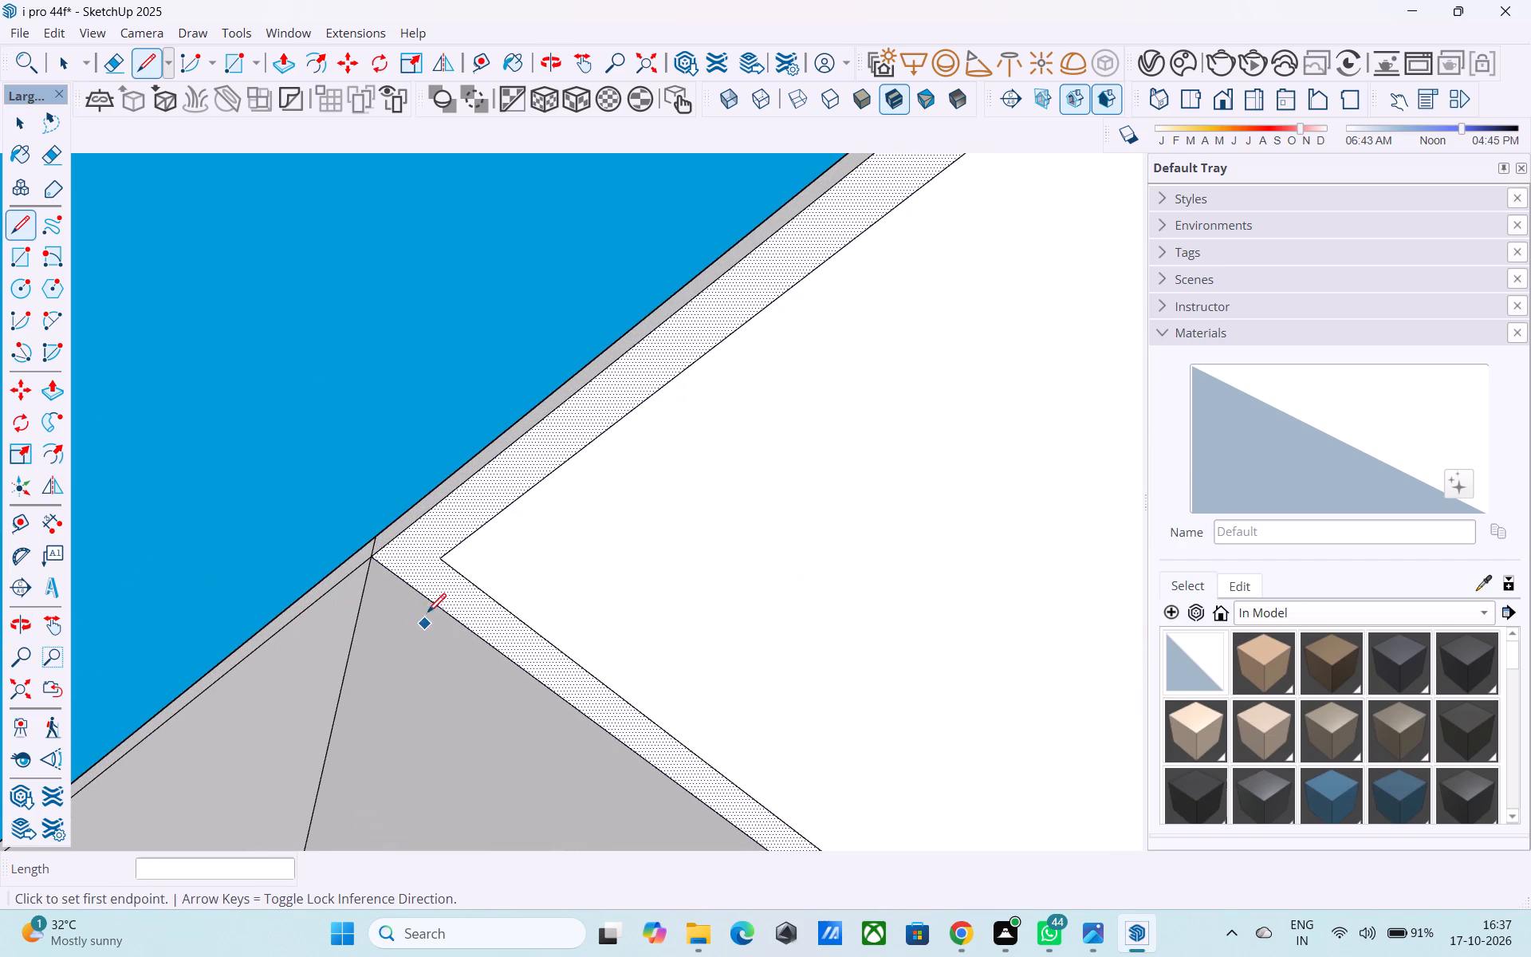
click(440, 559)
click(407, 586)
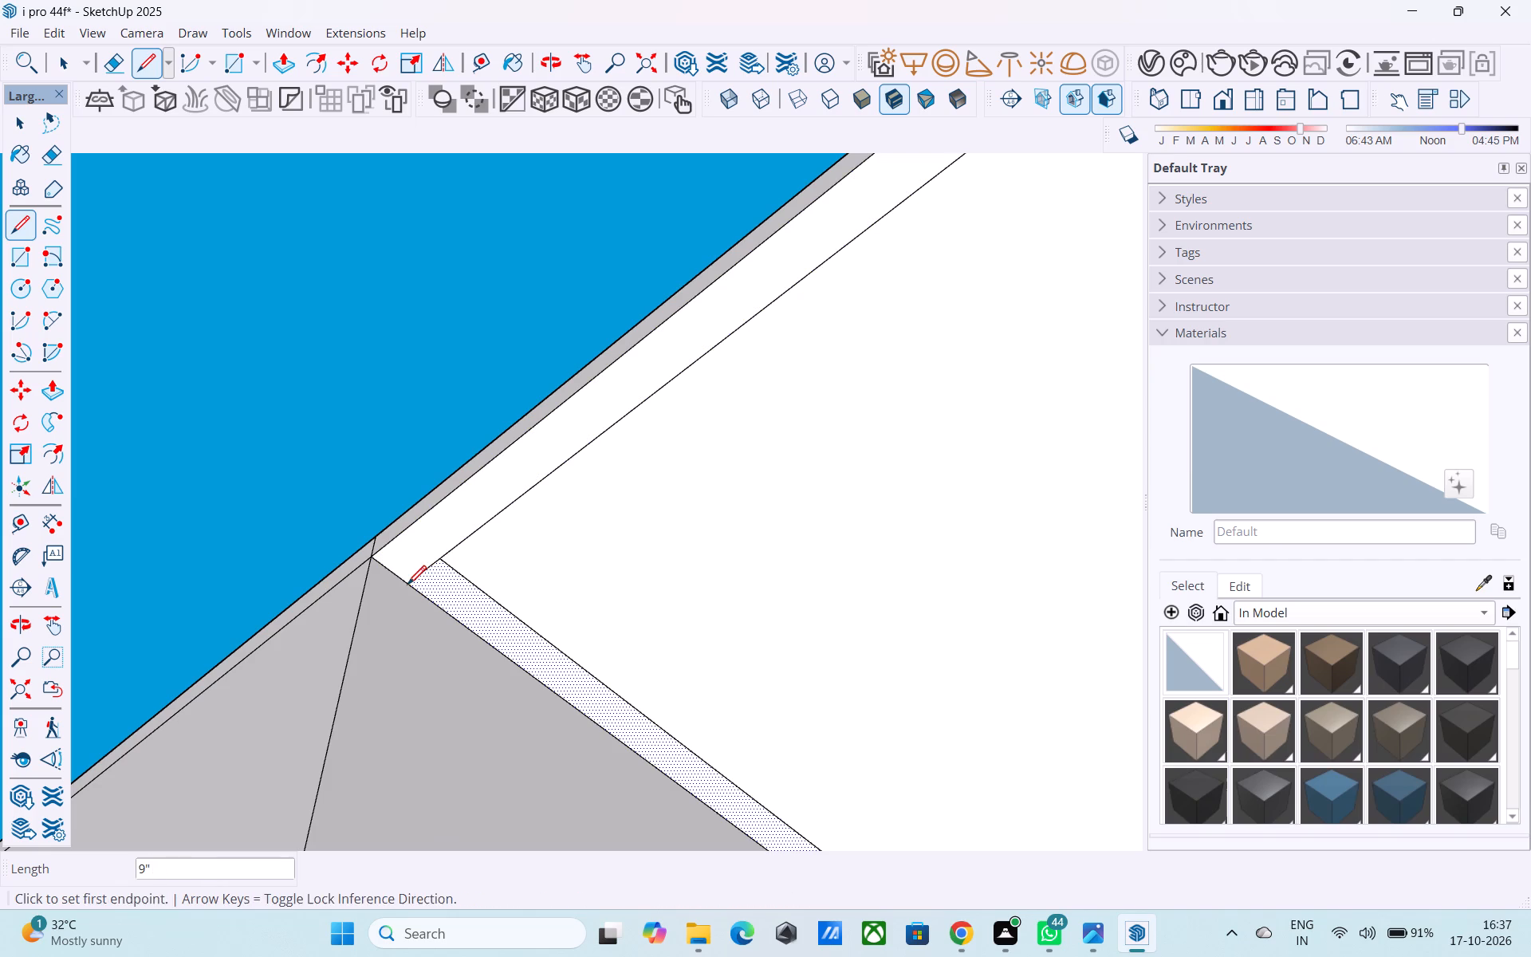
Push/Pull the second L-shaped strip 12' down to the base of the building, walling in the corner.
key(space)
click(425, 548)
scroll(427, 549, down, 5)
key(p)
click(427, 546)
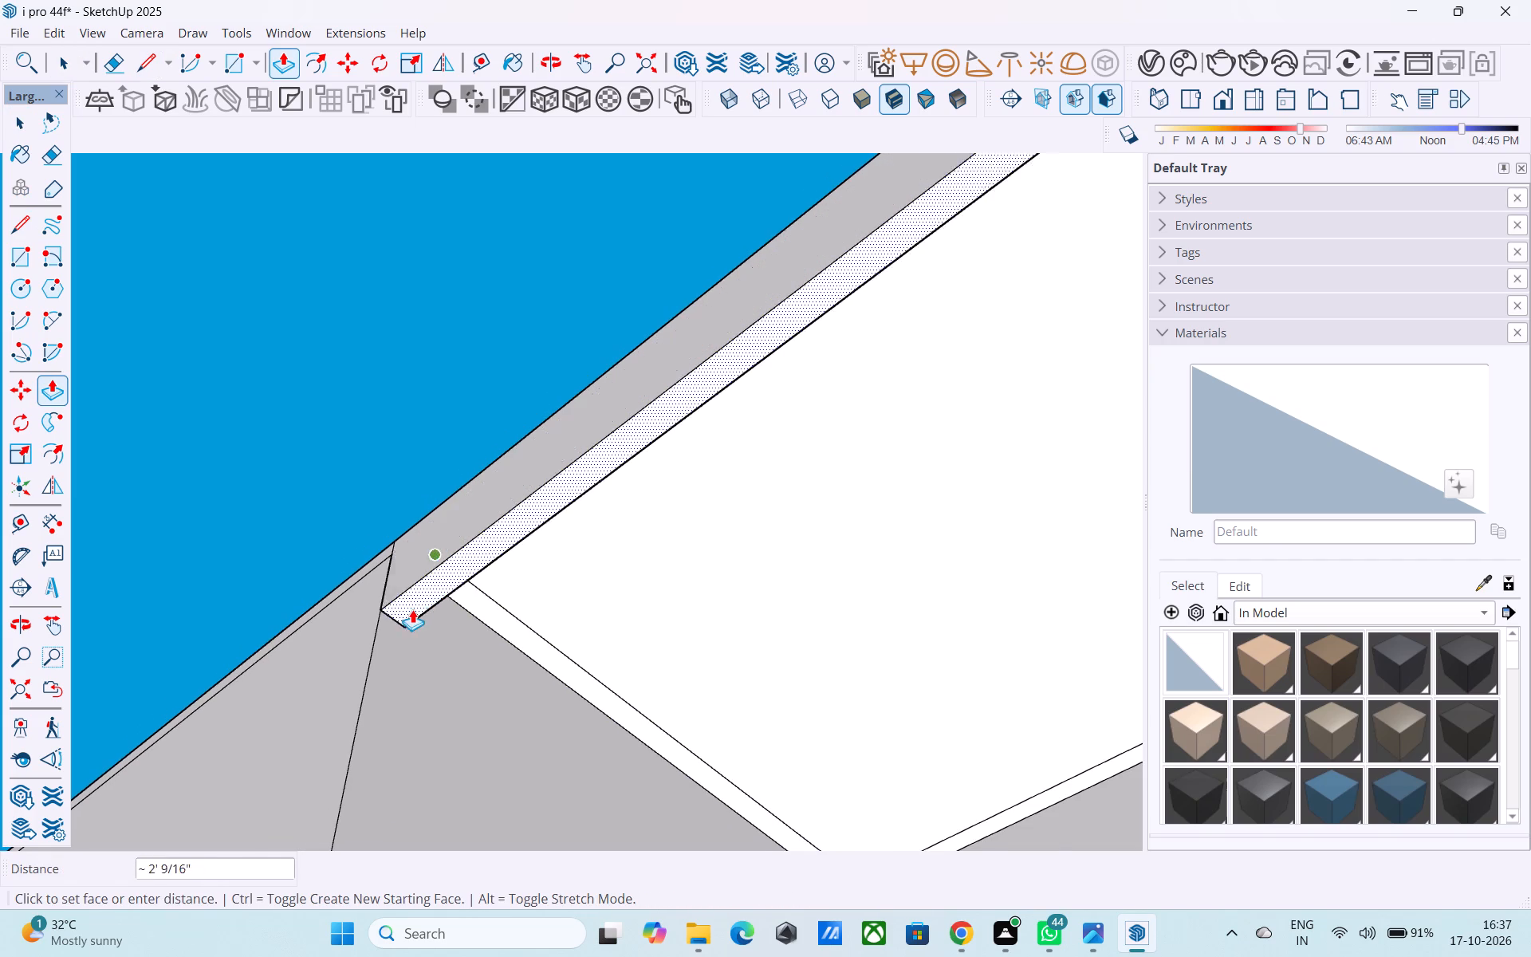
scroll(412, 610, down, 12)
click(358, 762)
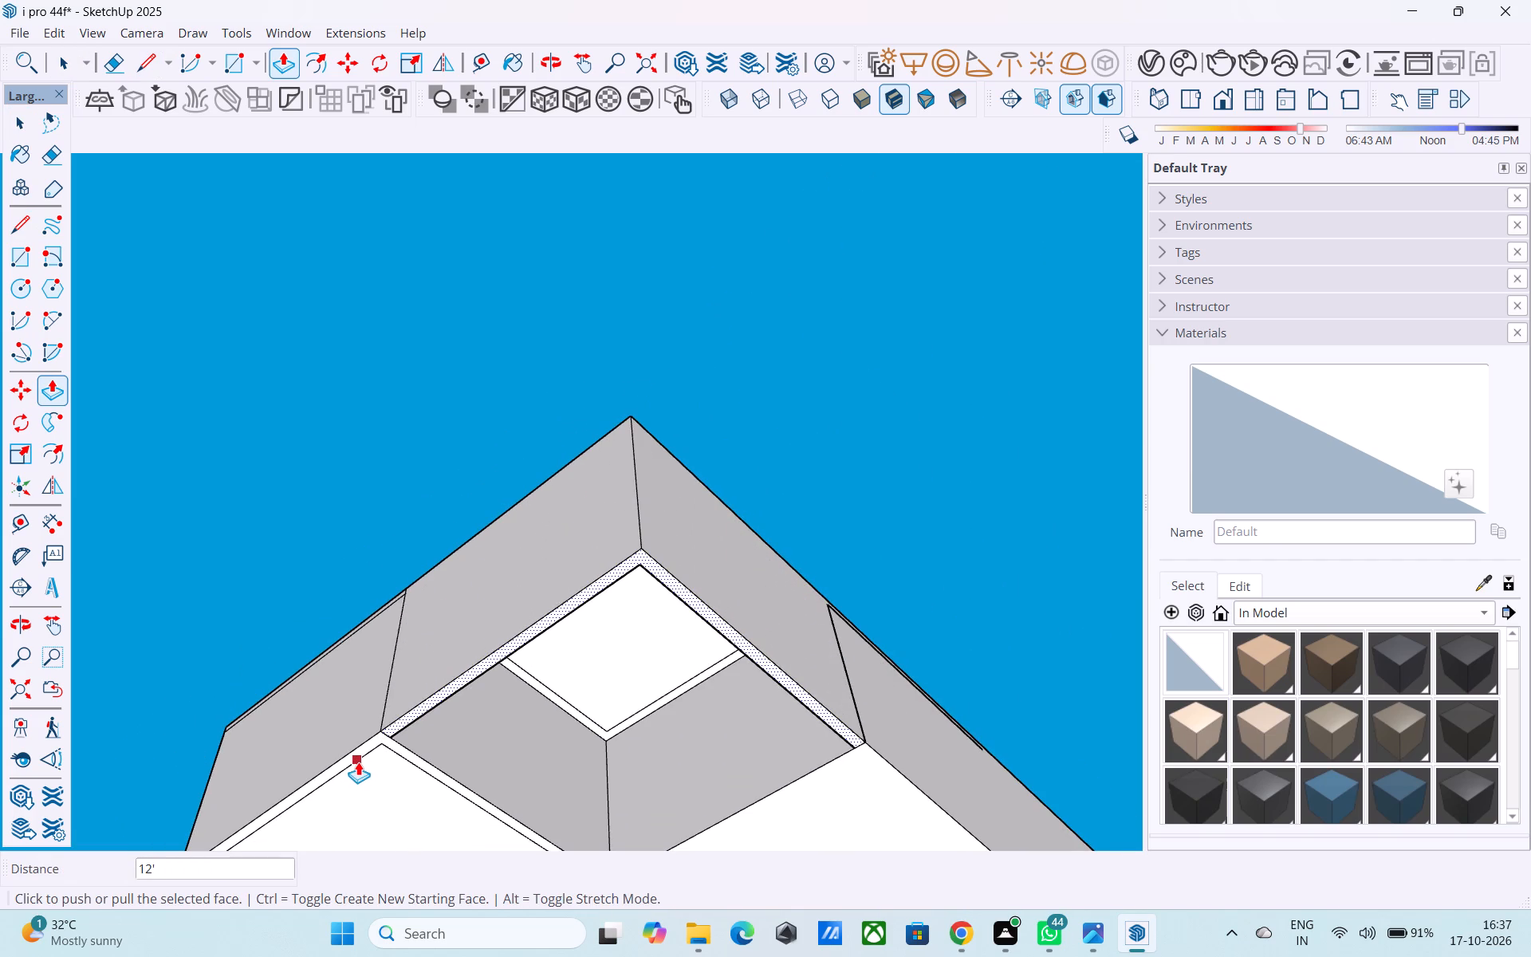
Erase the vertical seam between the new corner wall and the stem's end wall, plus the leftover slab edge line above the stem.
scroll(445, 608, down, 4)
middle_drag(445, 601, 261, 897)
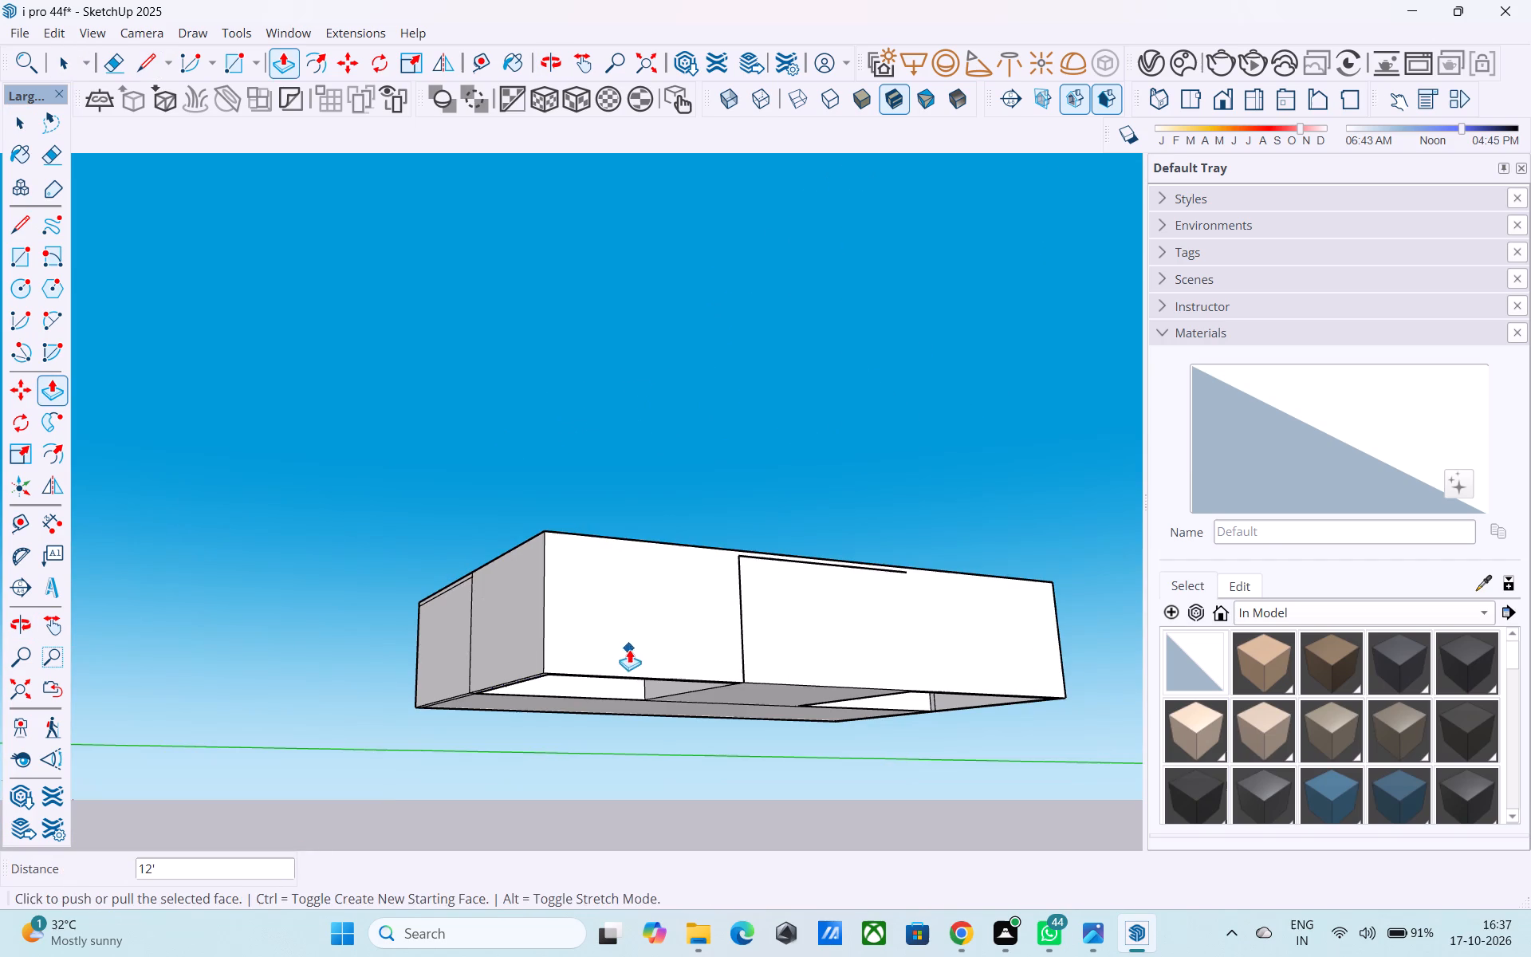
key(e)
drag(675, 625, 803, 620)
scroll(762, 576, up, 9)
click(745, 541)
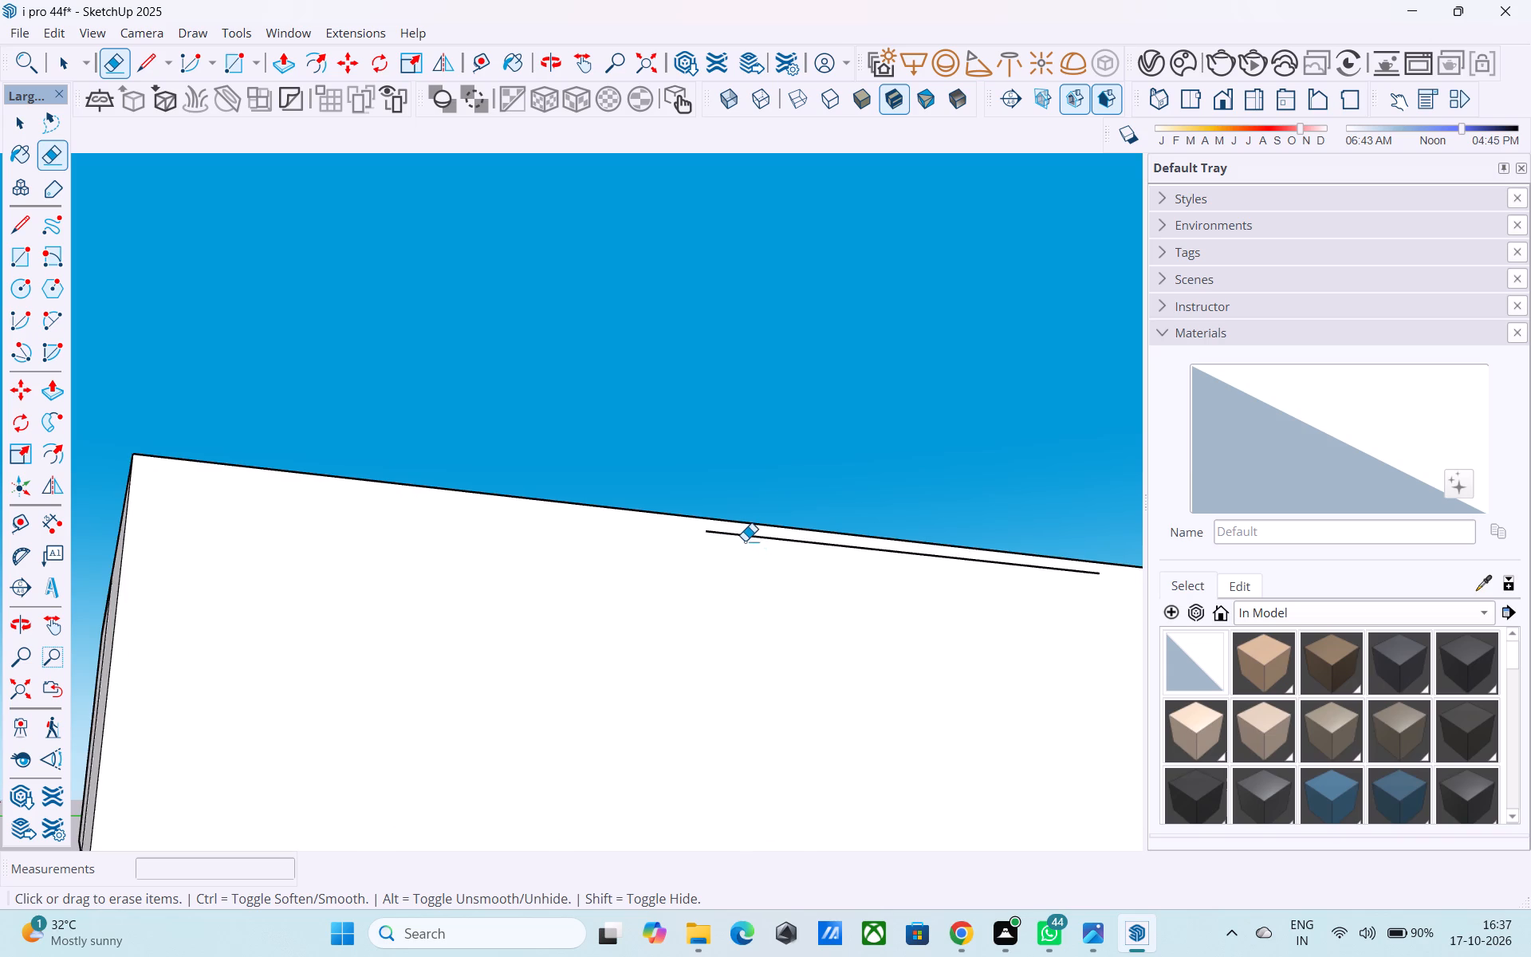
drag(742, 539, 735, 538)
click(733, 536)
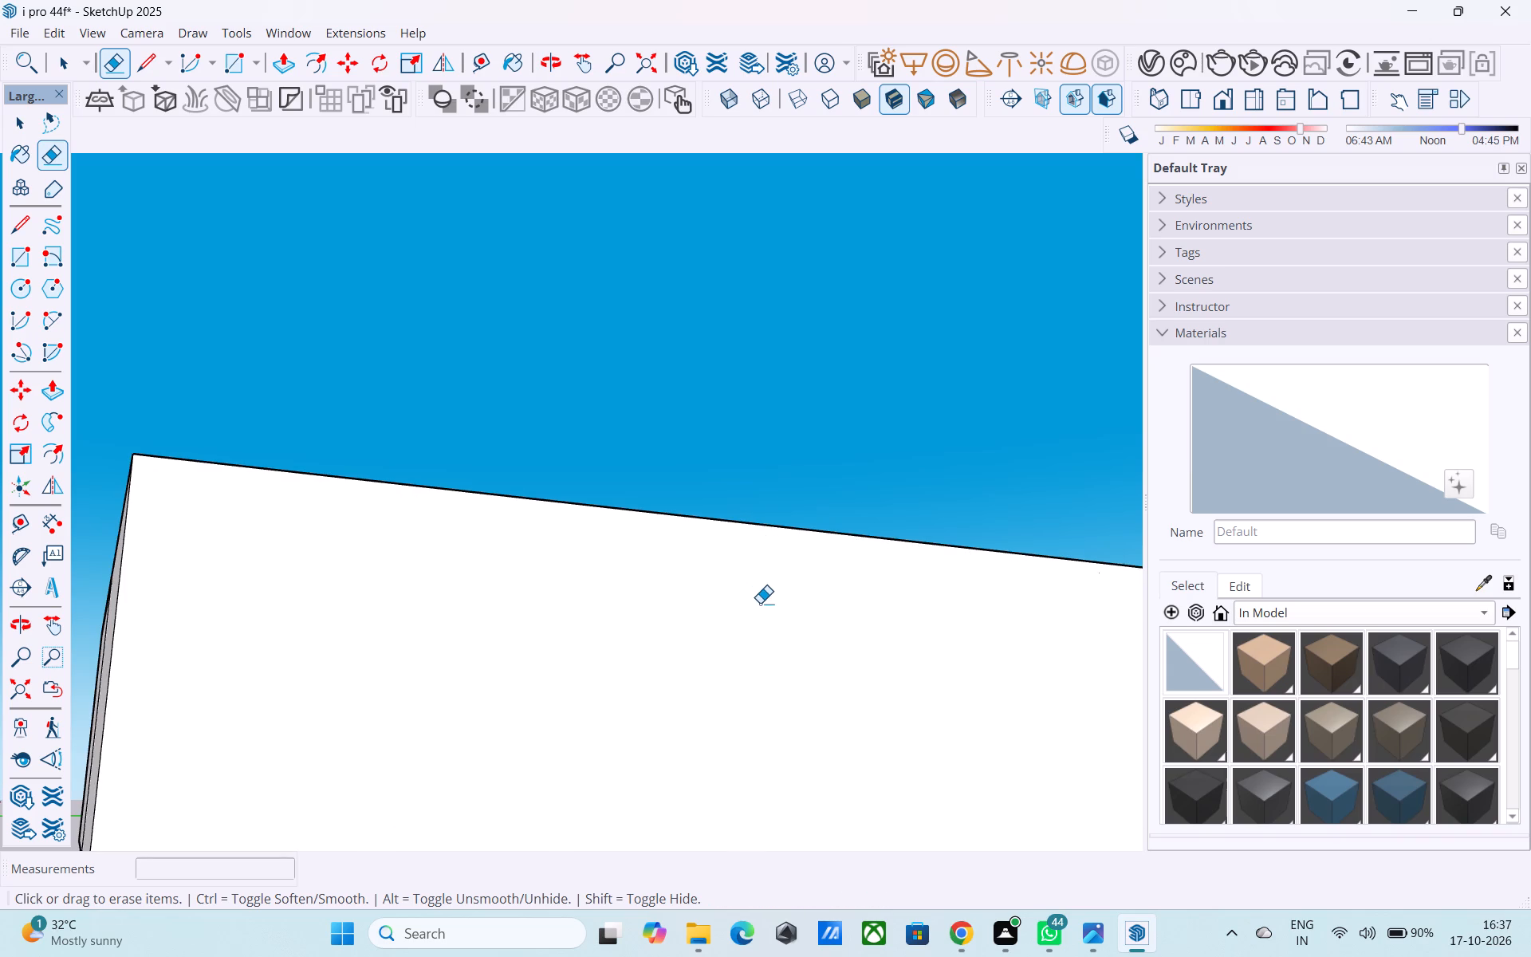
Erase the vertical seam and leftover slab edge lines where the new corner wall meets the crossbar's end wall.
scroll(760, 603, down, 3)
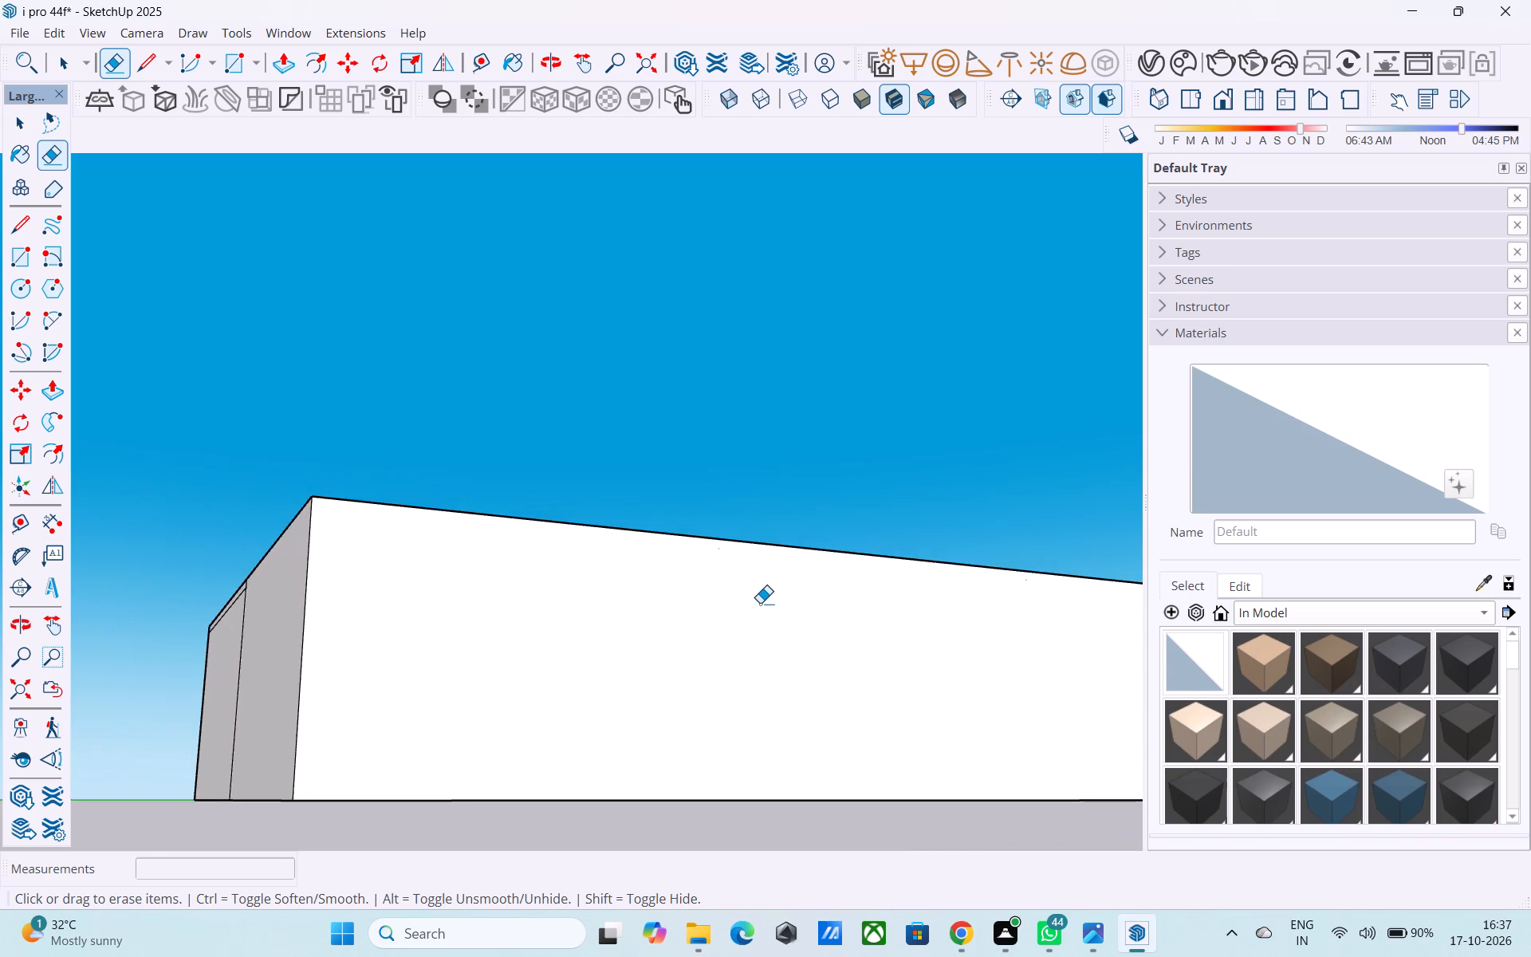
scroll(760, 603, down, 8)
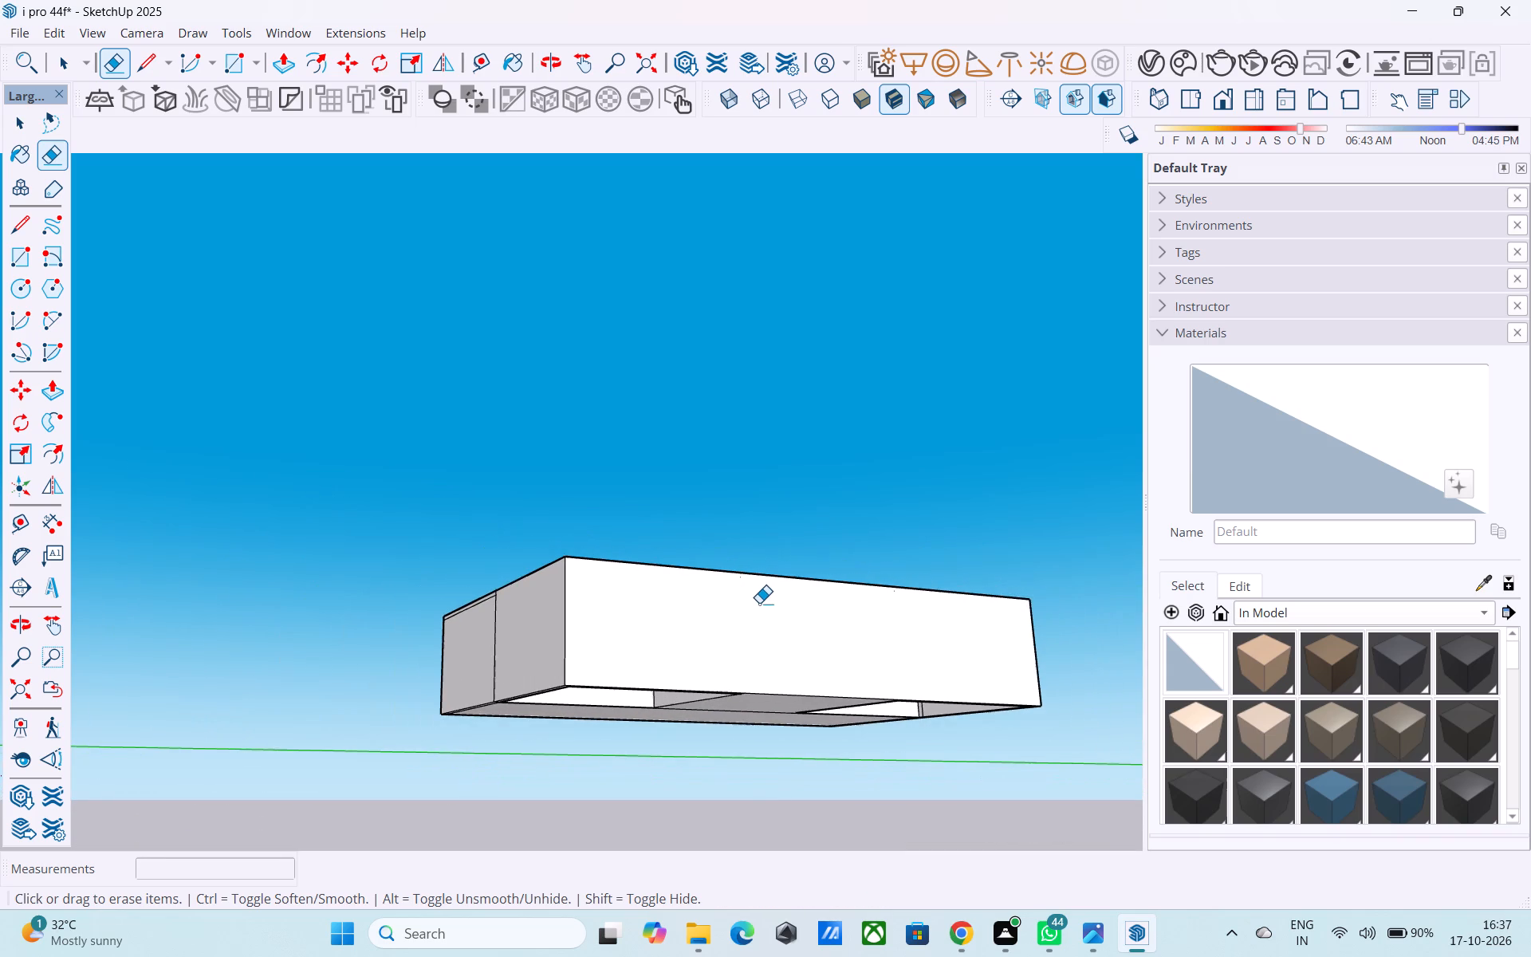
scroll(759, 603, down, 7)
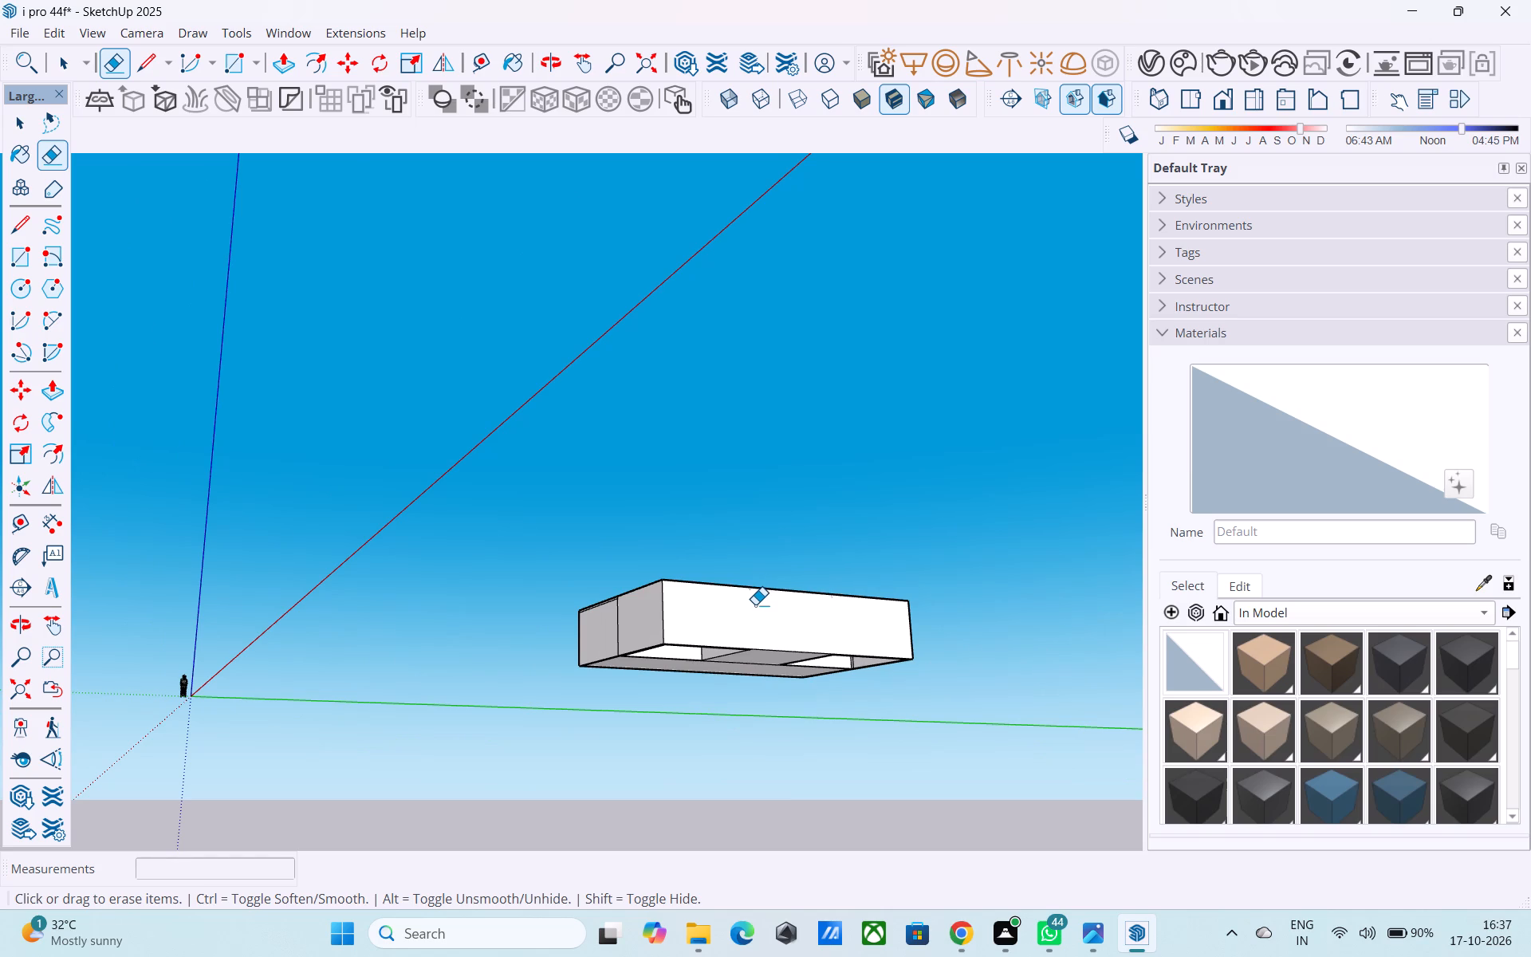
scroll(755, 605, down, 2)
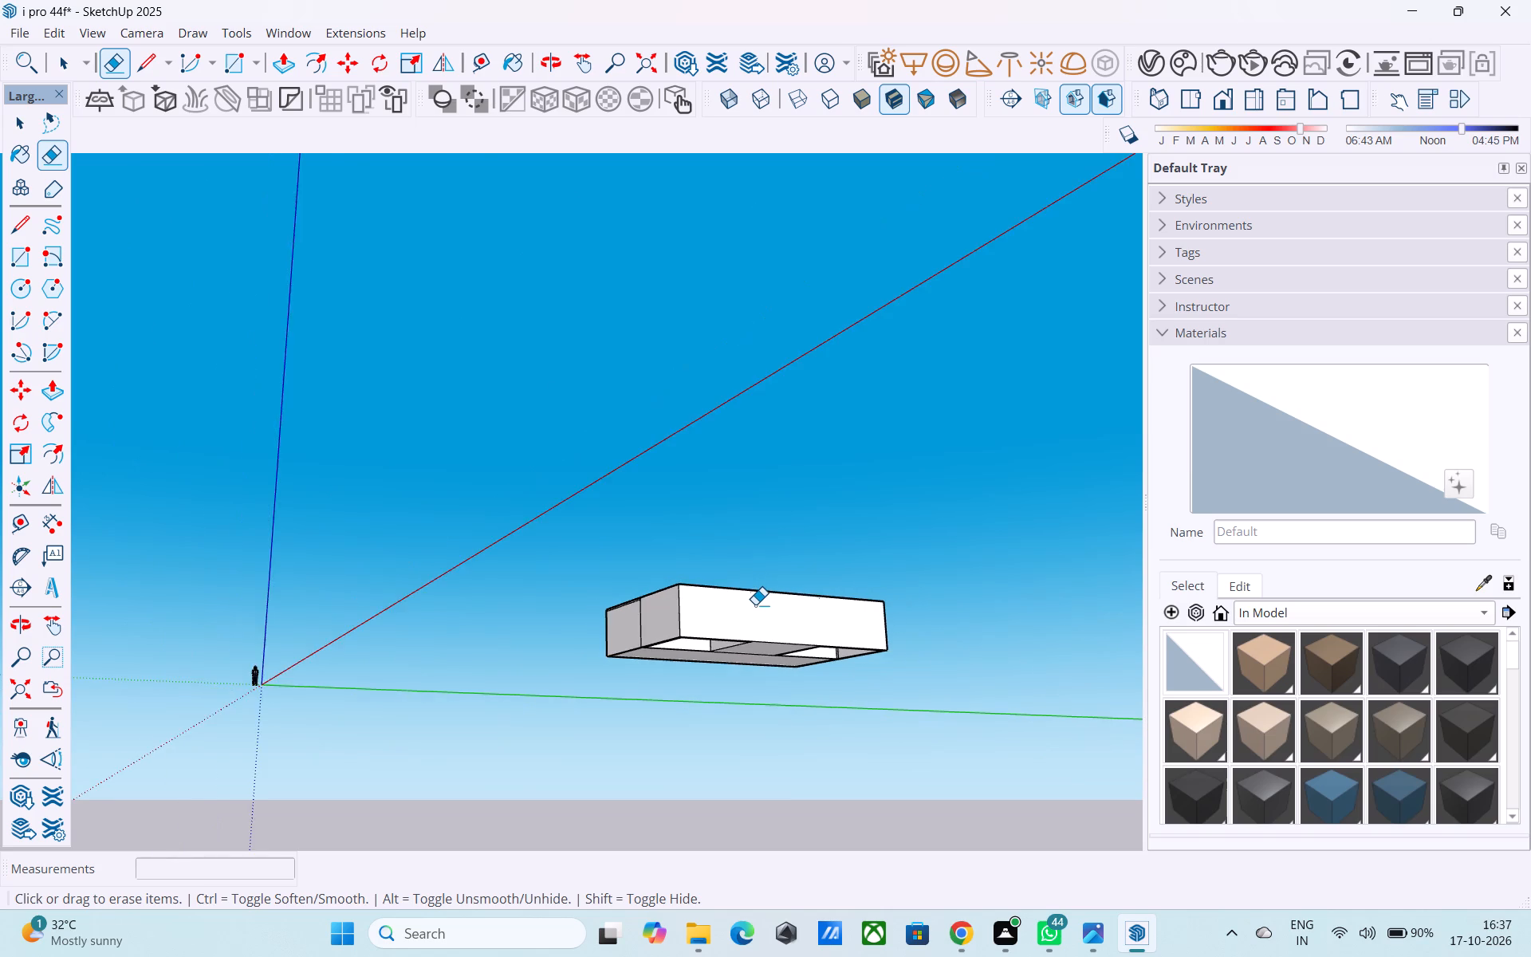
scroll(755, 605, down, 6)
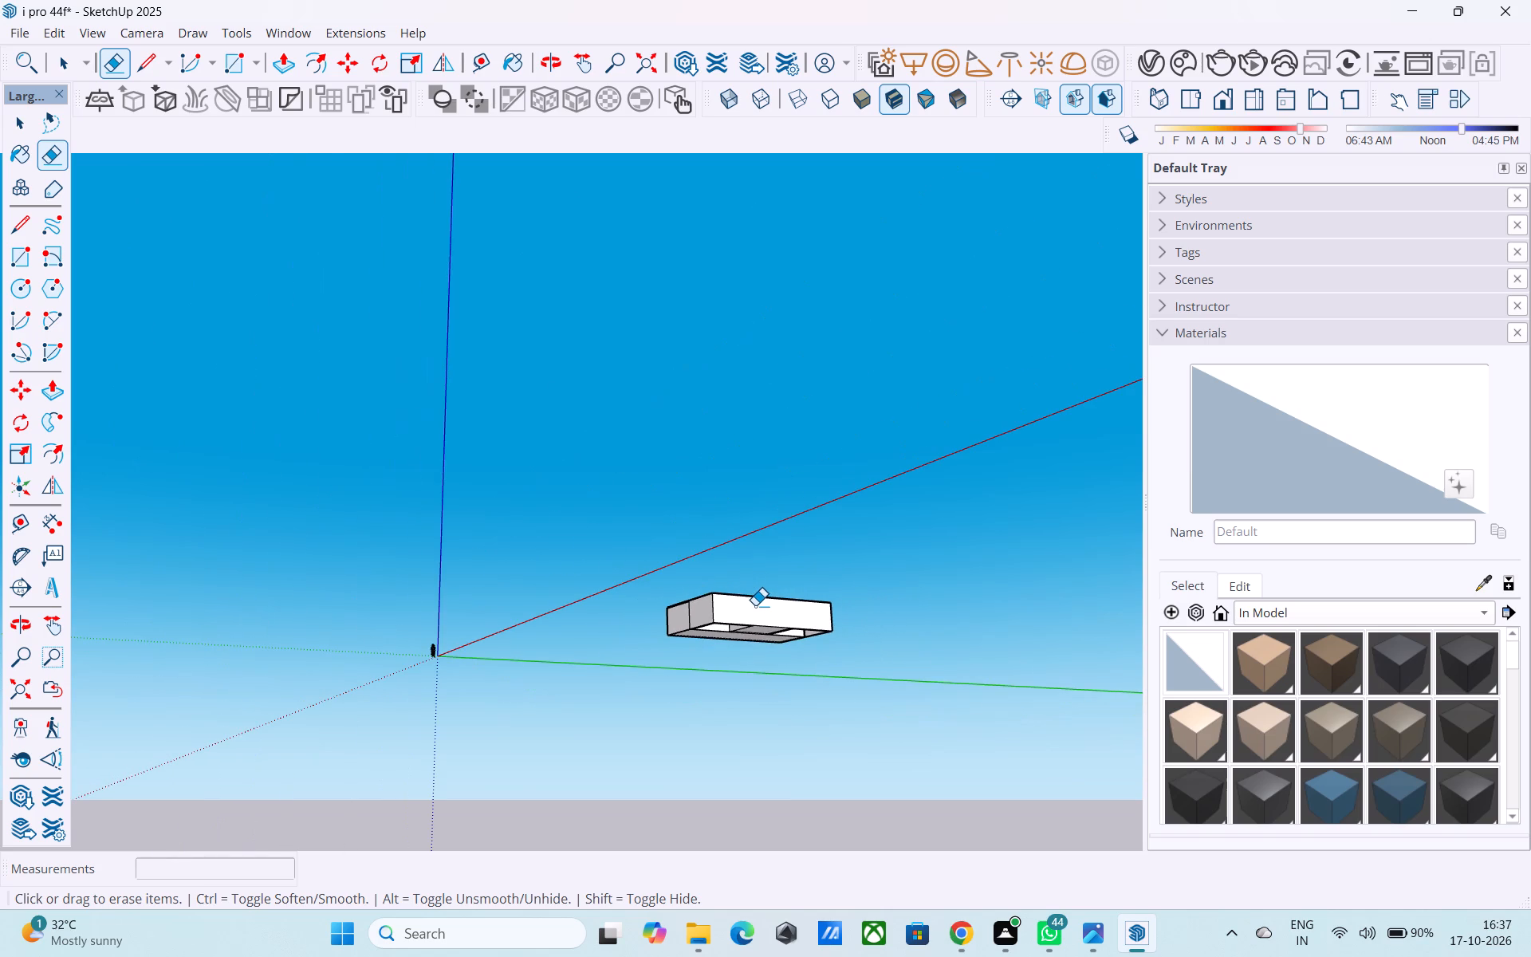
middle_drag(537, 667, 696, 614)
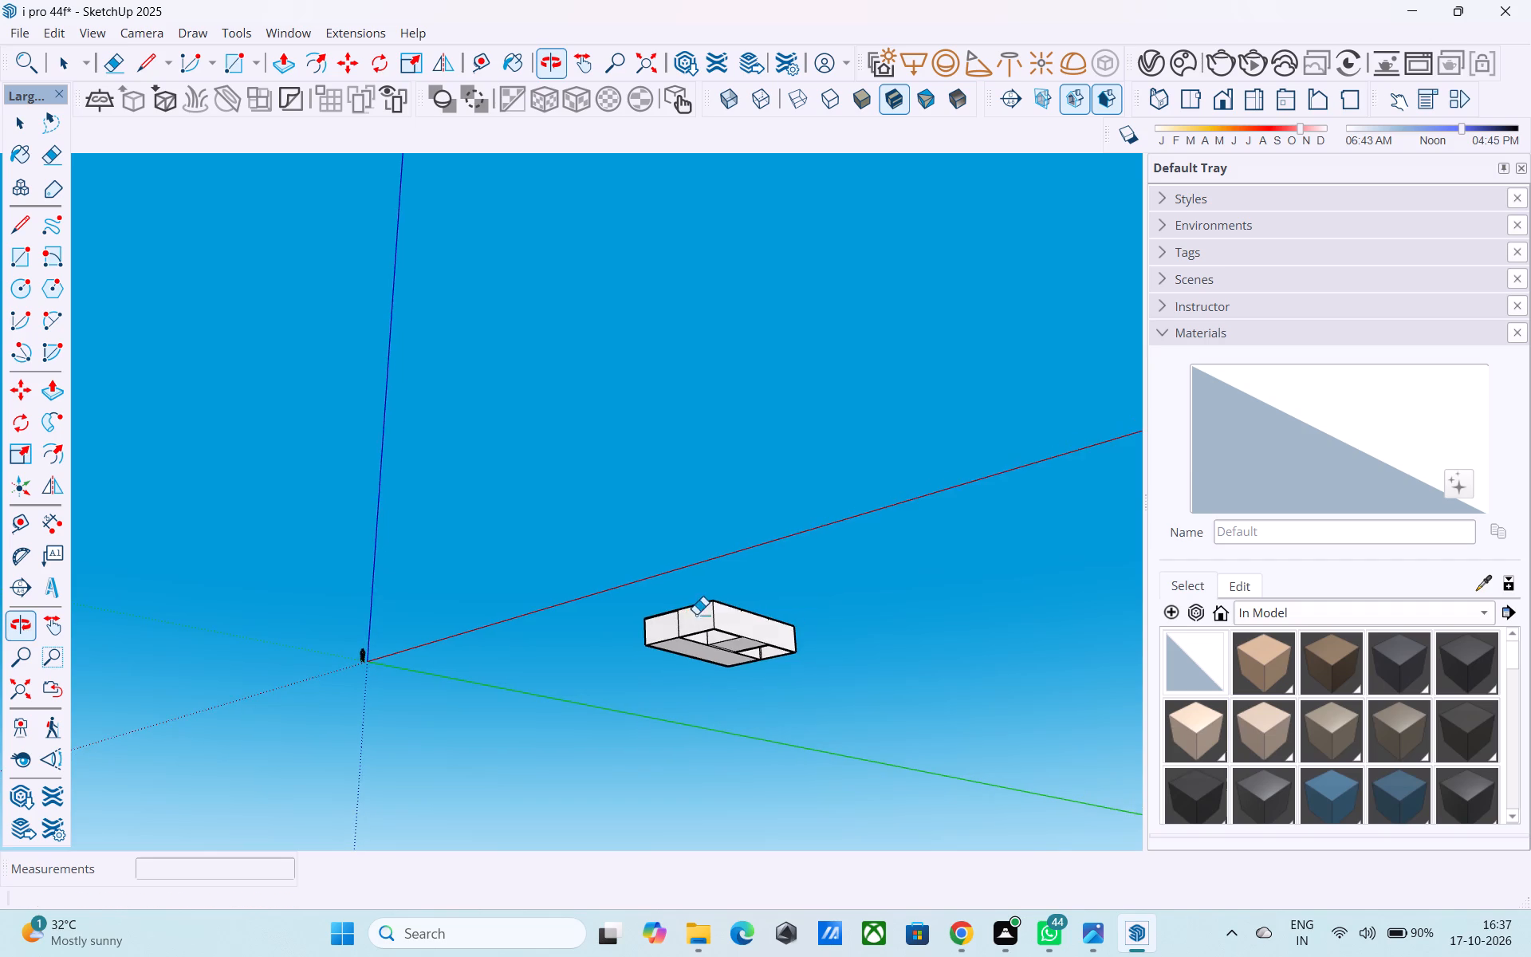
scroll(696, 620, up, 20)
scroll(696, 620, up, 6)
drag(649, 624, 588, 624)
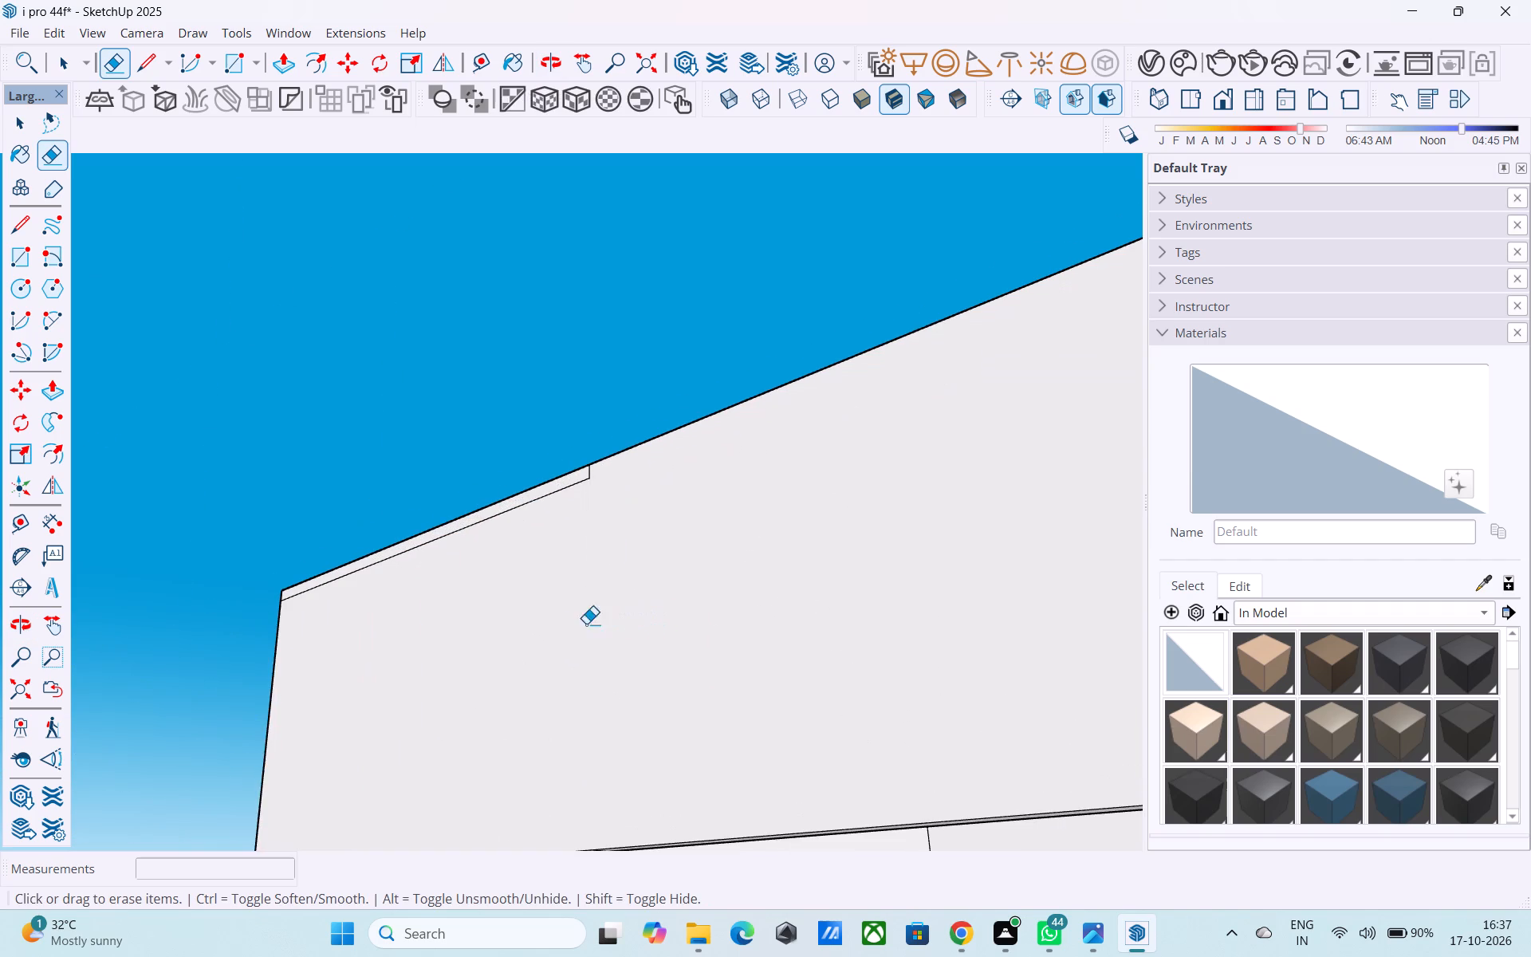
scroll(548, 509, up, 10)
drag(561, 482, 564, 467)
drag(682, 425, 661, 419)
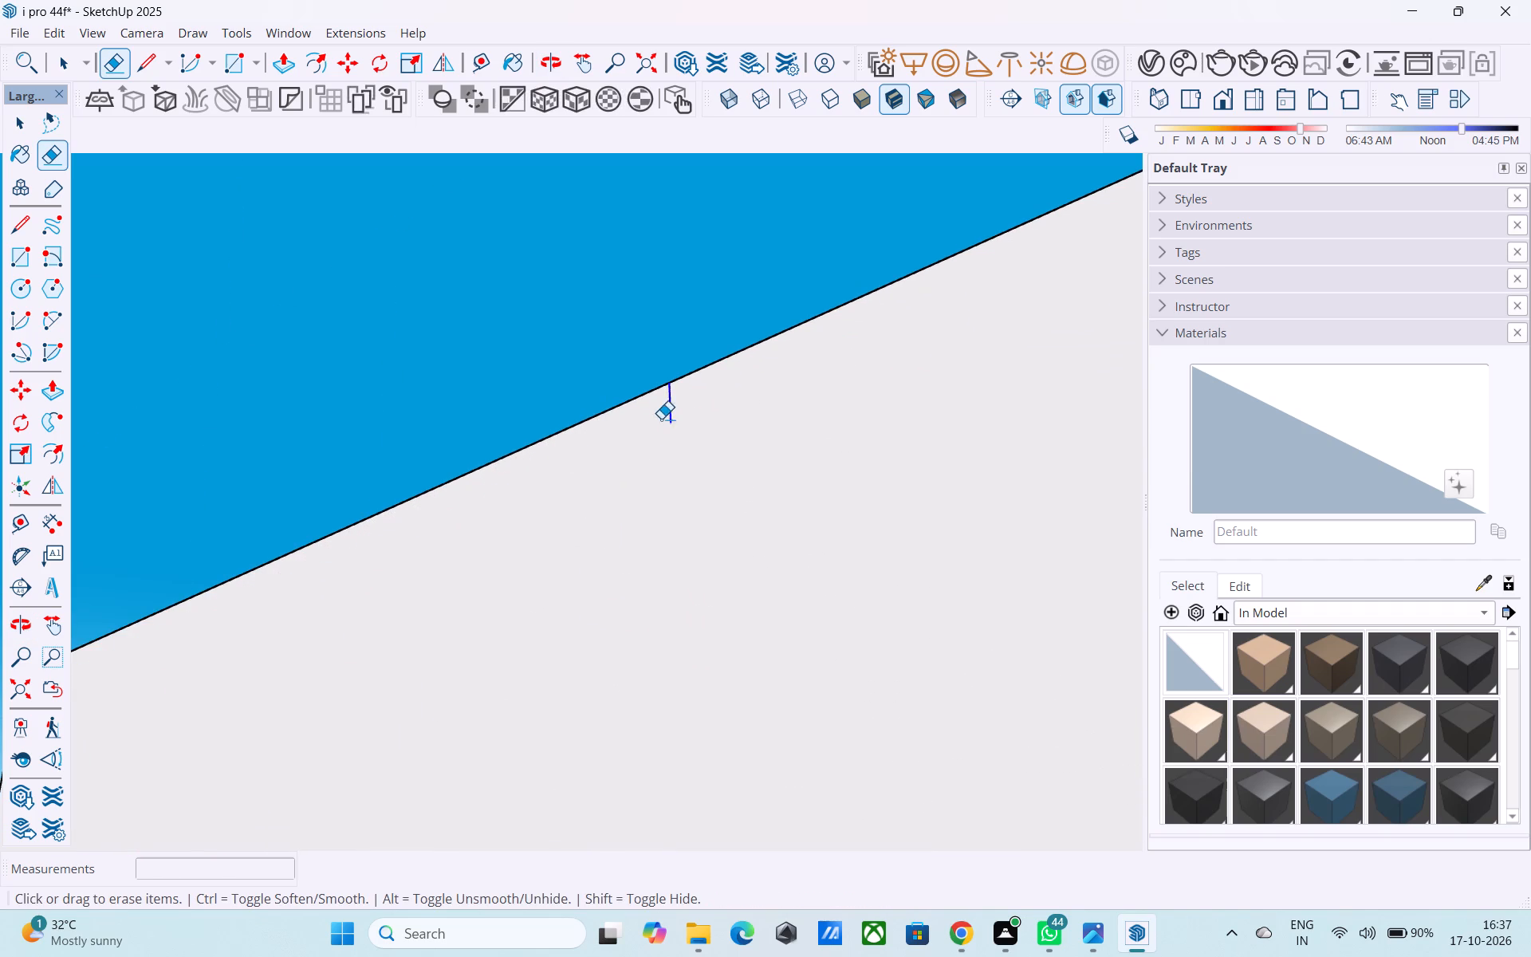
Draw two 12' 6" vertical lines on the long wall face at the stem's end, marking both sides of the stem.
scroll(662, 450, down, 17)
middle_drag(655, 641, 461, 805)
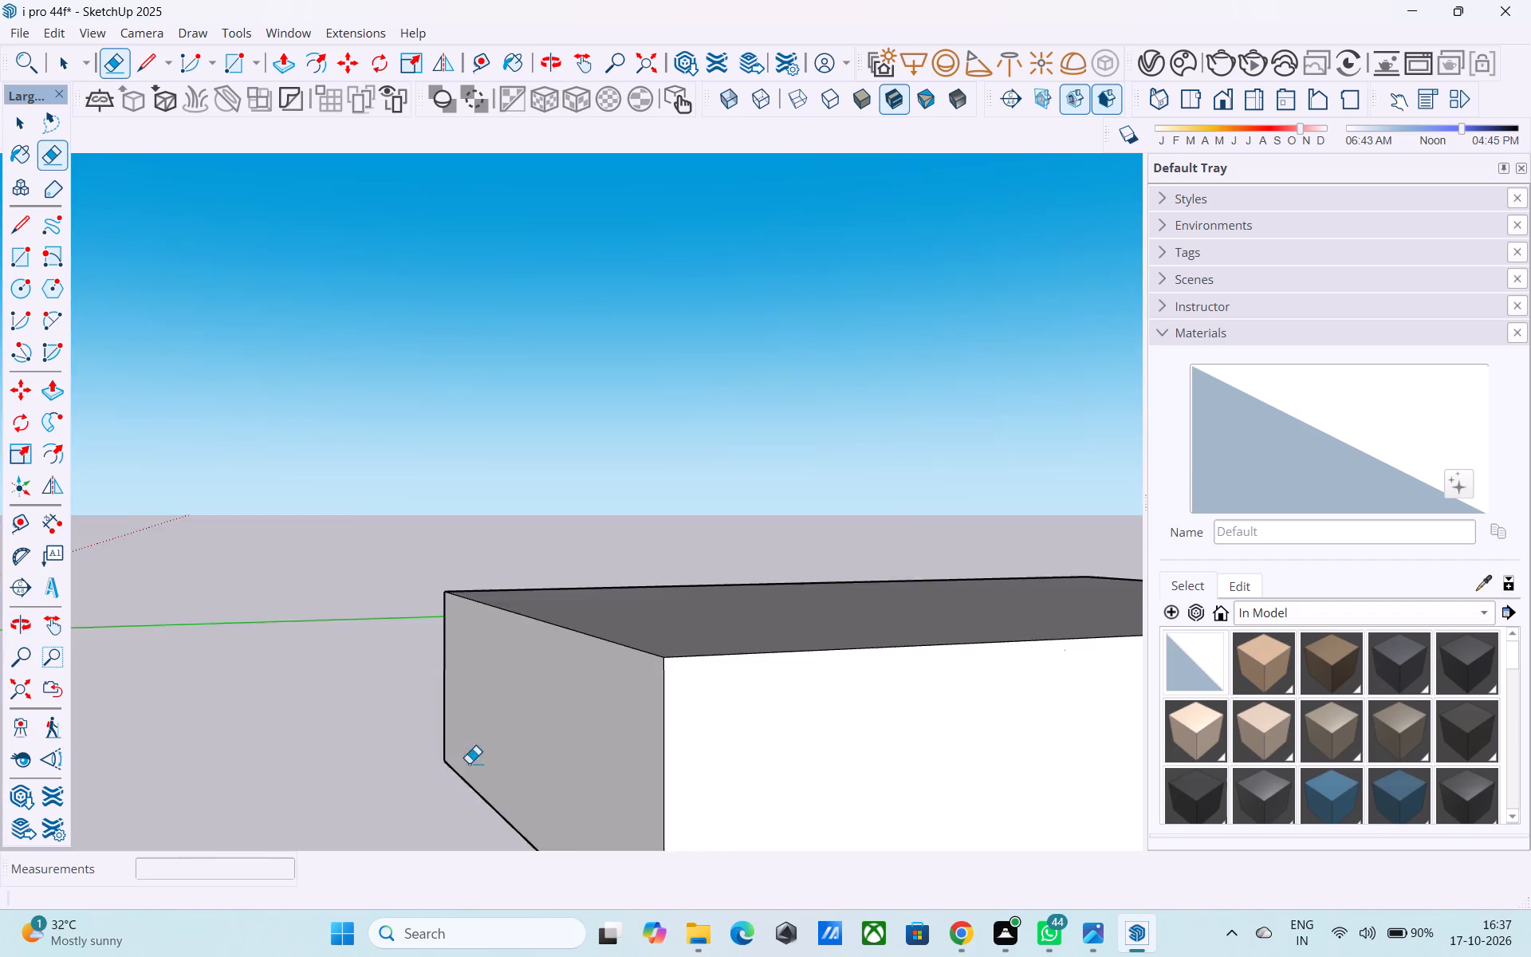
scroll(498, 660, down, 6)
middle_drag(568, 634, 580, 907)
middle_drag(694, 801, 649, 404)
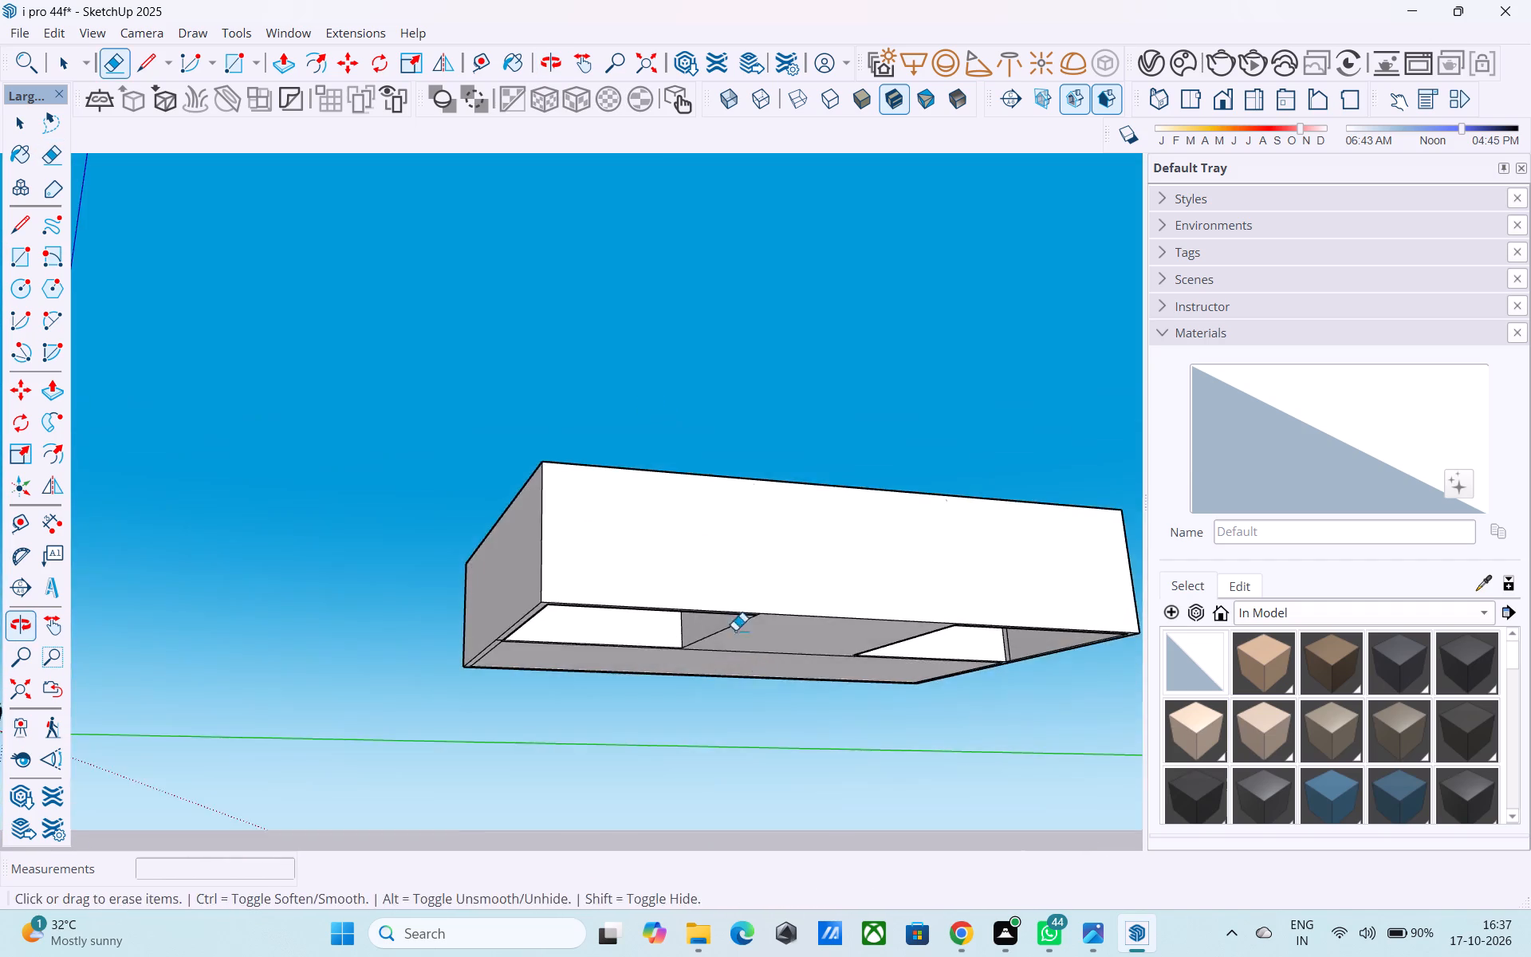
middle_drag(760, 682, 660, 431)
key(l)
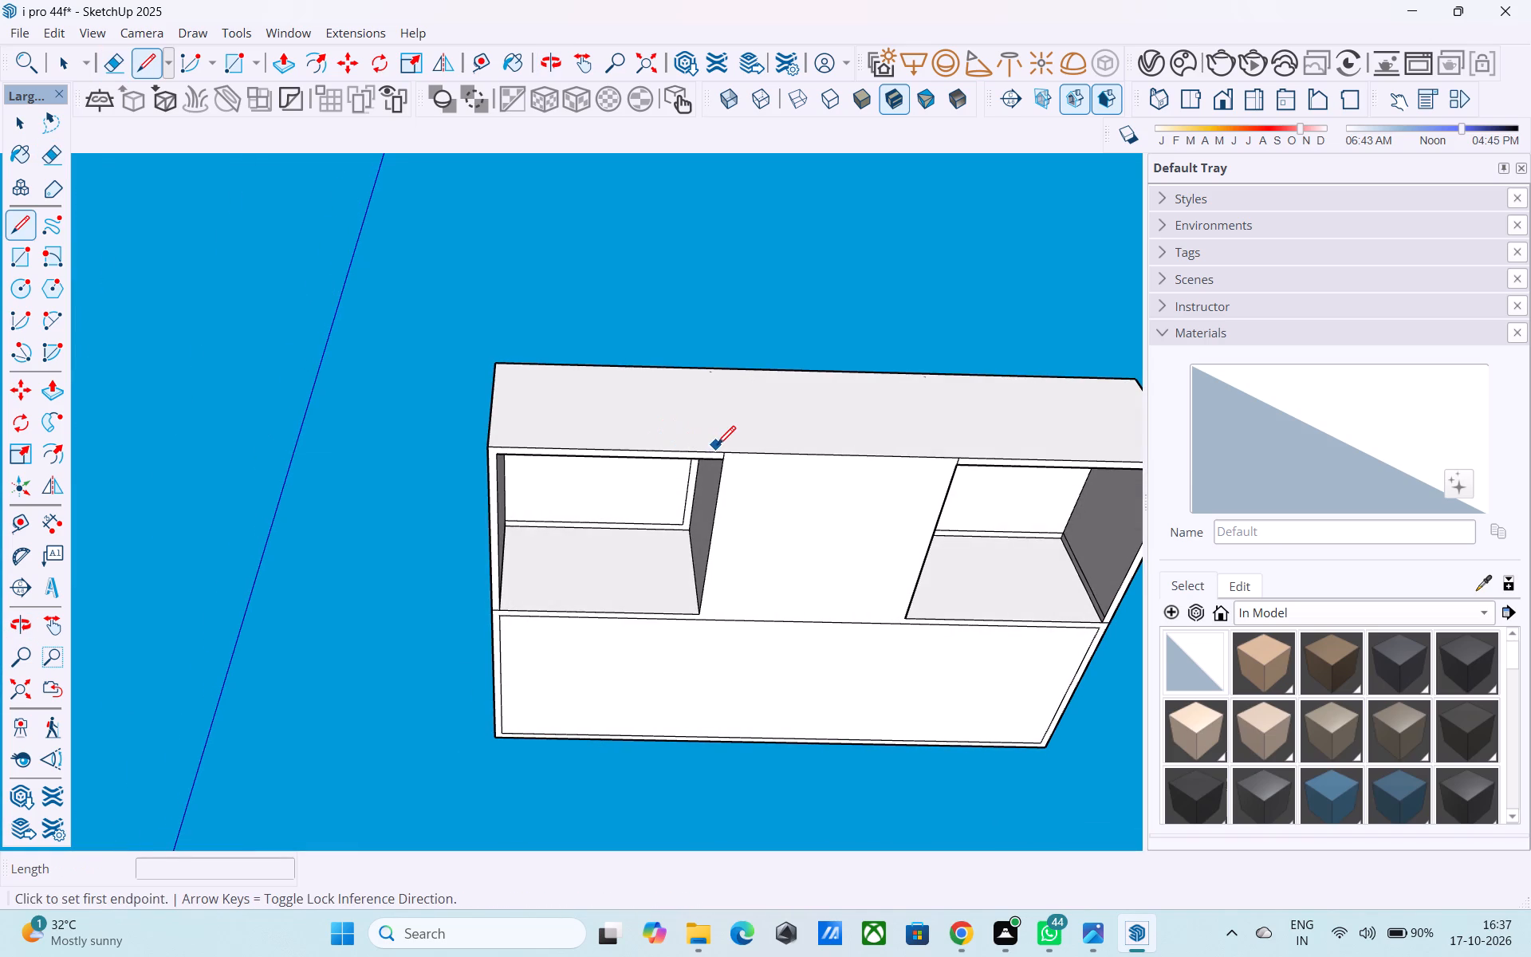
click(722, 452)
click(705, 368)
click(952, 458)
key(l)
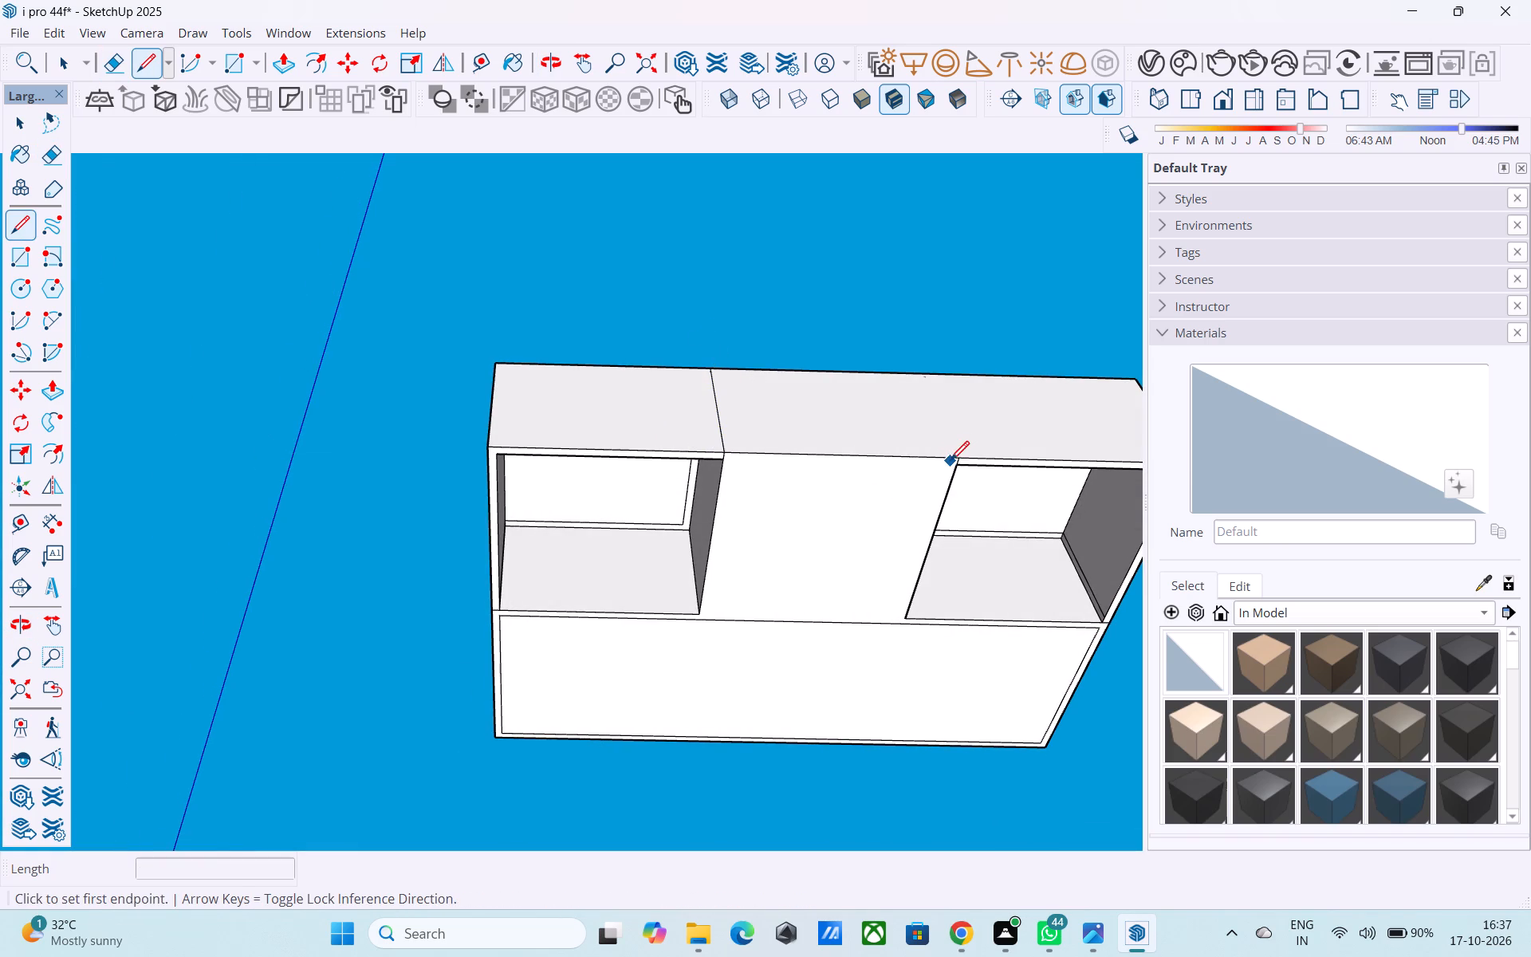
click(954, 463)
click(926, 370)
key(space)
Draw a rectangle across the open bottom of one corner room, from the outer wall corner to the stem and crossbar junction.
middle_drag(620, 586, 510, 228)
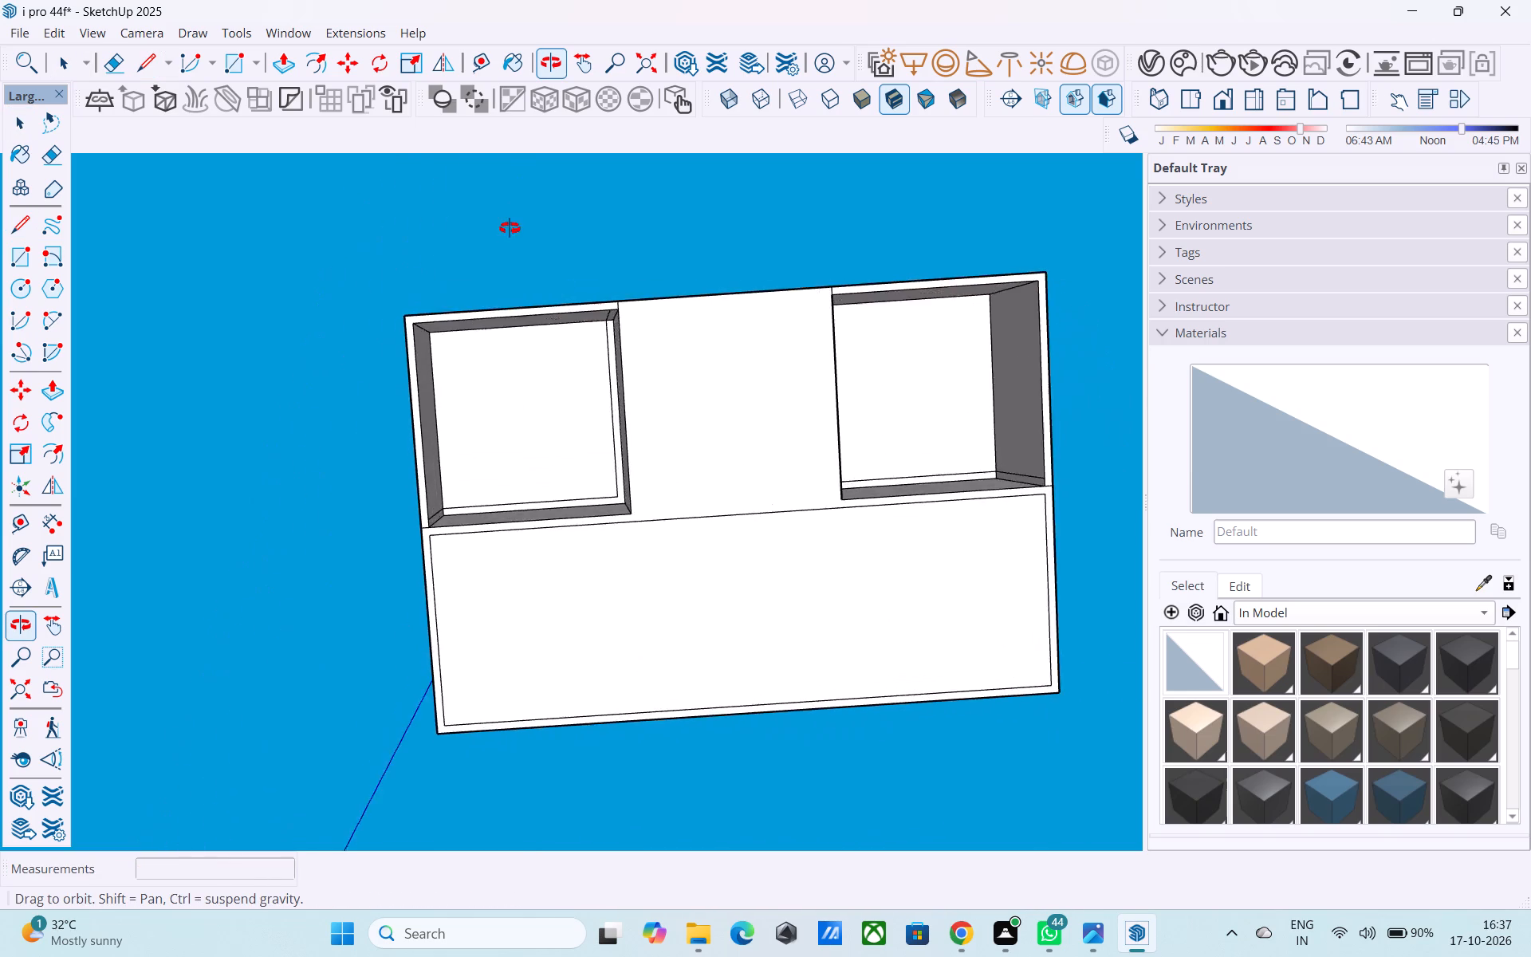
middle_drag(510, 228, 506, 552)
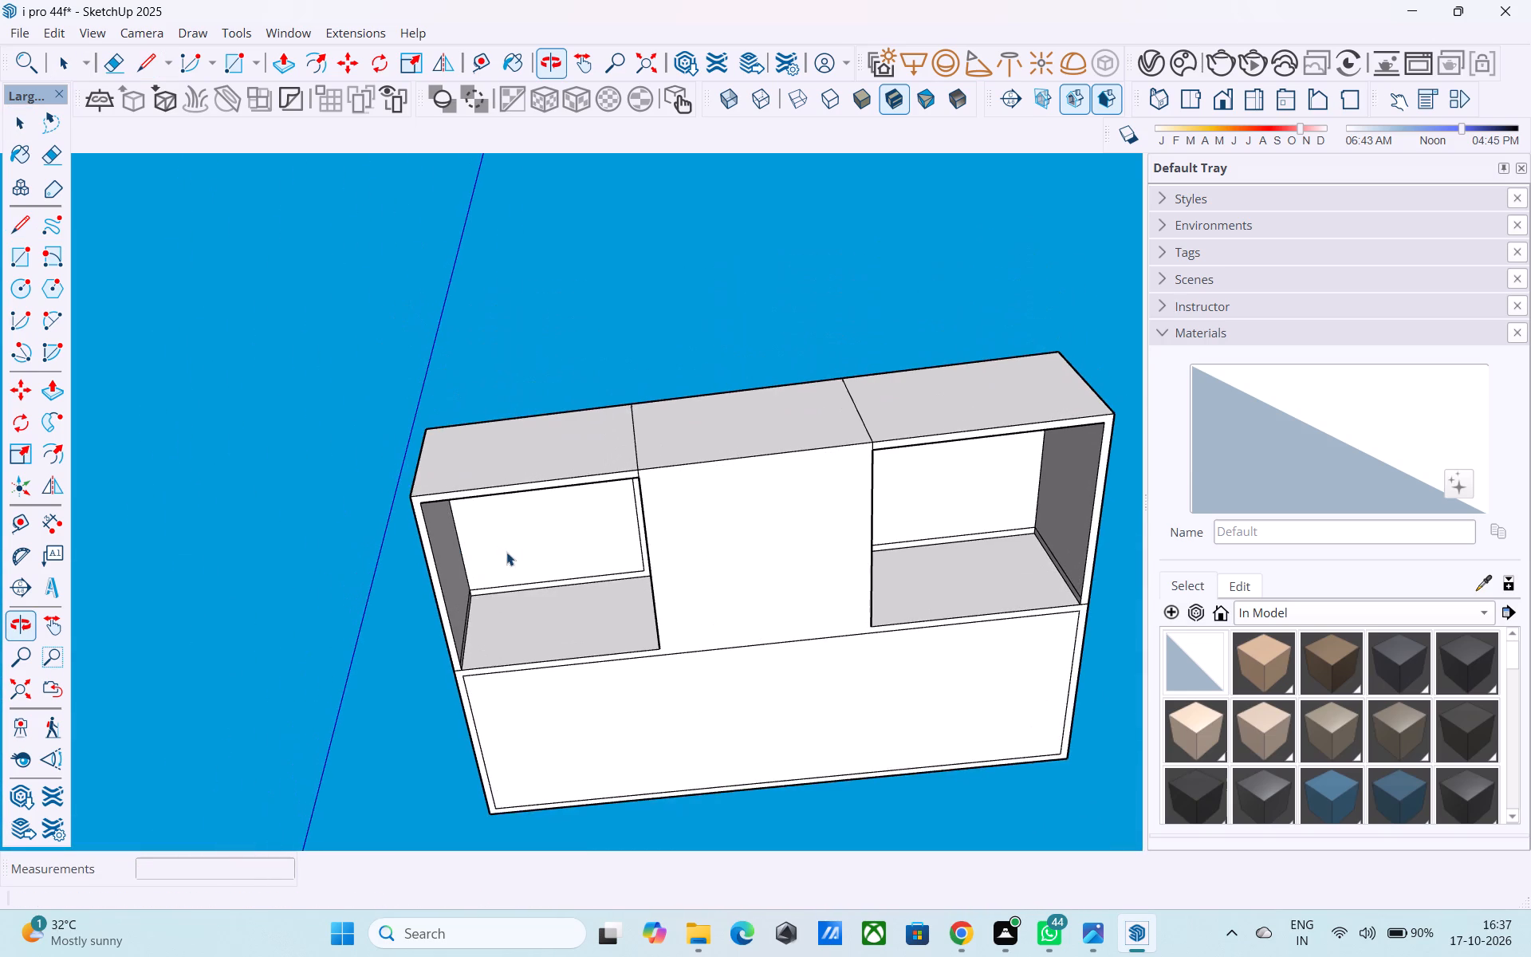
key(r)
scroll(494, 534, up, 1)
scroll(413, 498, up, 5)
click(389, 491)
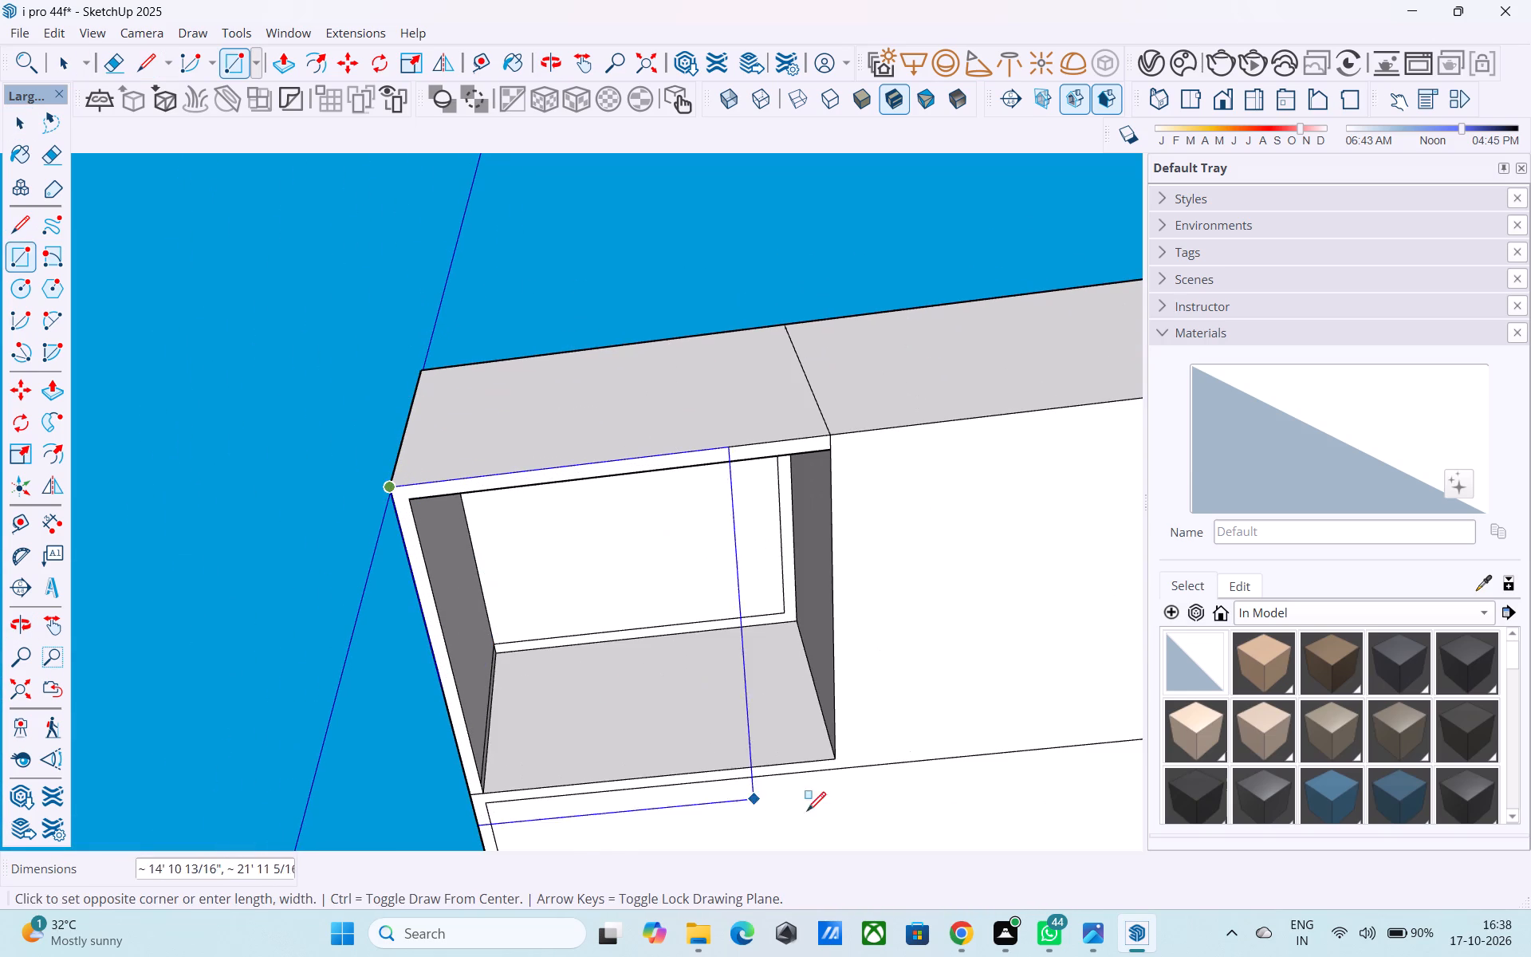
click(830, 758)
Draw a rectangle across the open bottom of the other corner room, from the stem's outer corner to the crossbar's outer edge.
scroll(644, 753, down, 6)
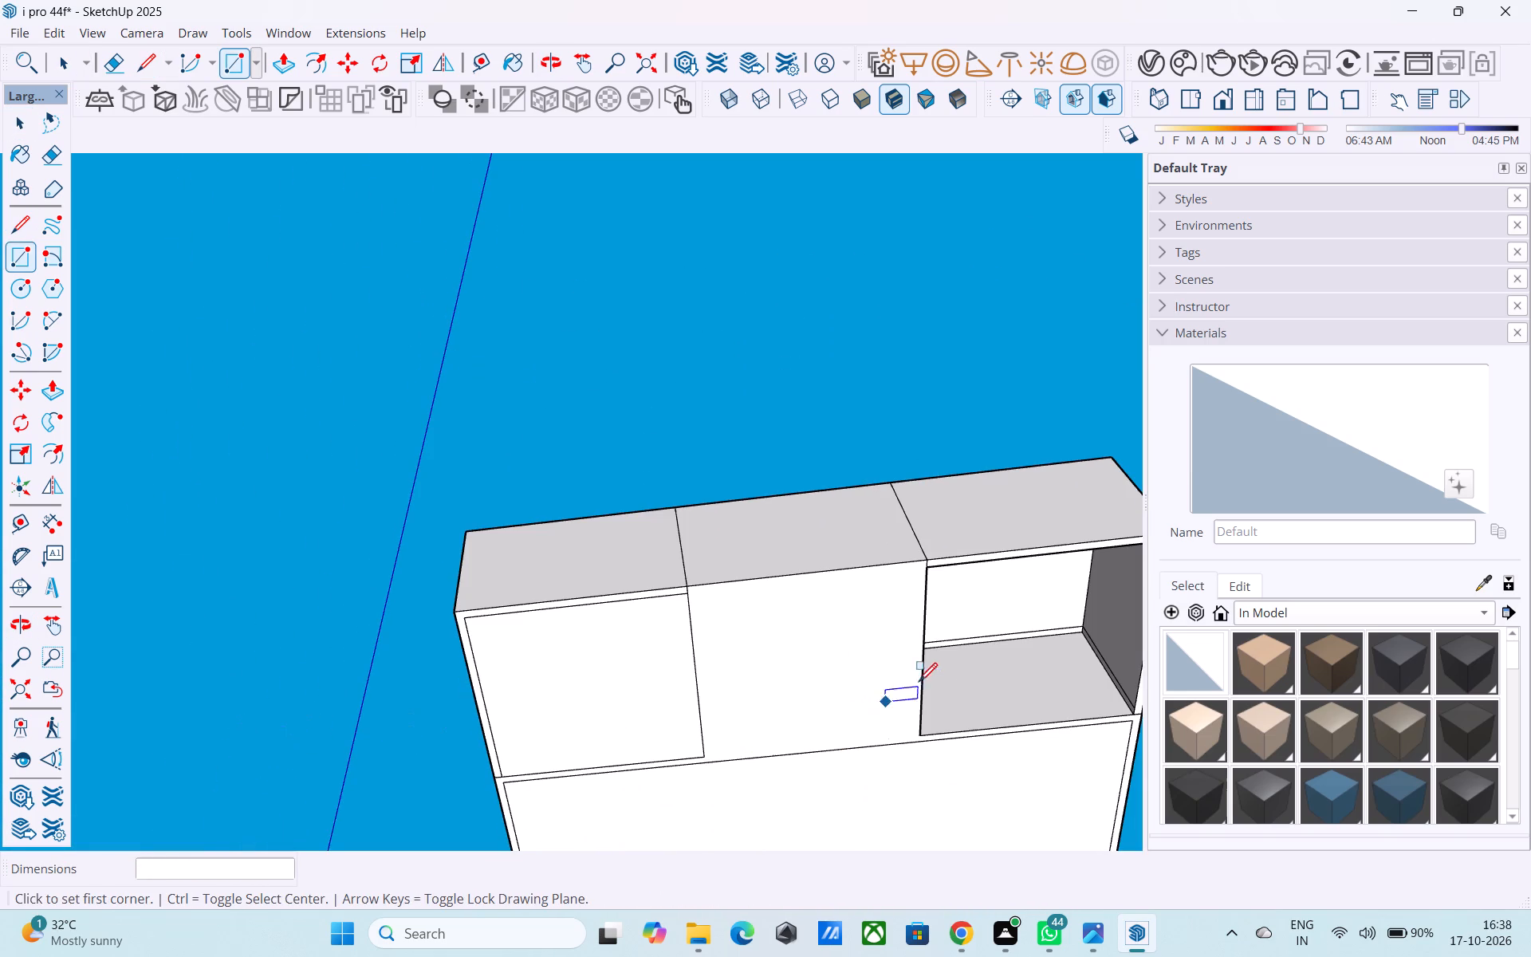
shift+middle_drag(923, 681, 470, 765)
scroll(443, 722, up, 7)
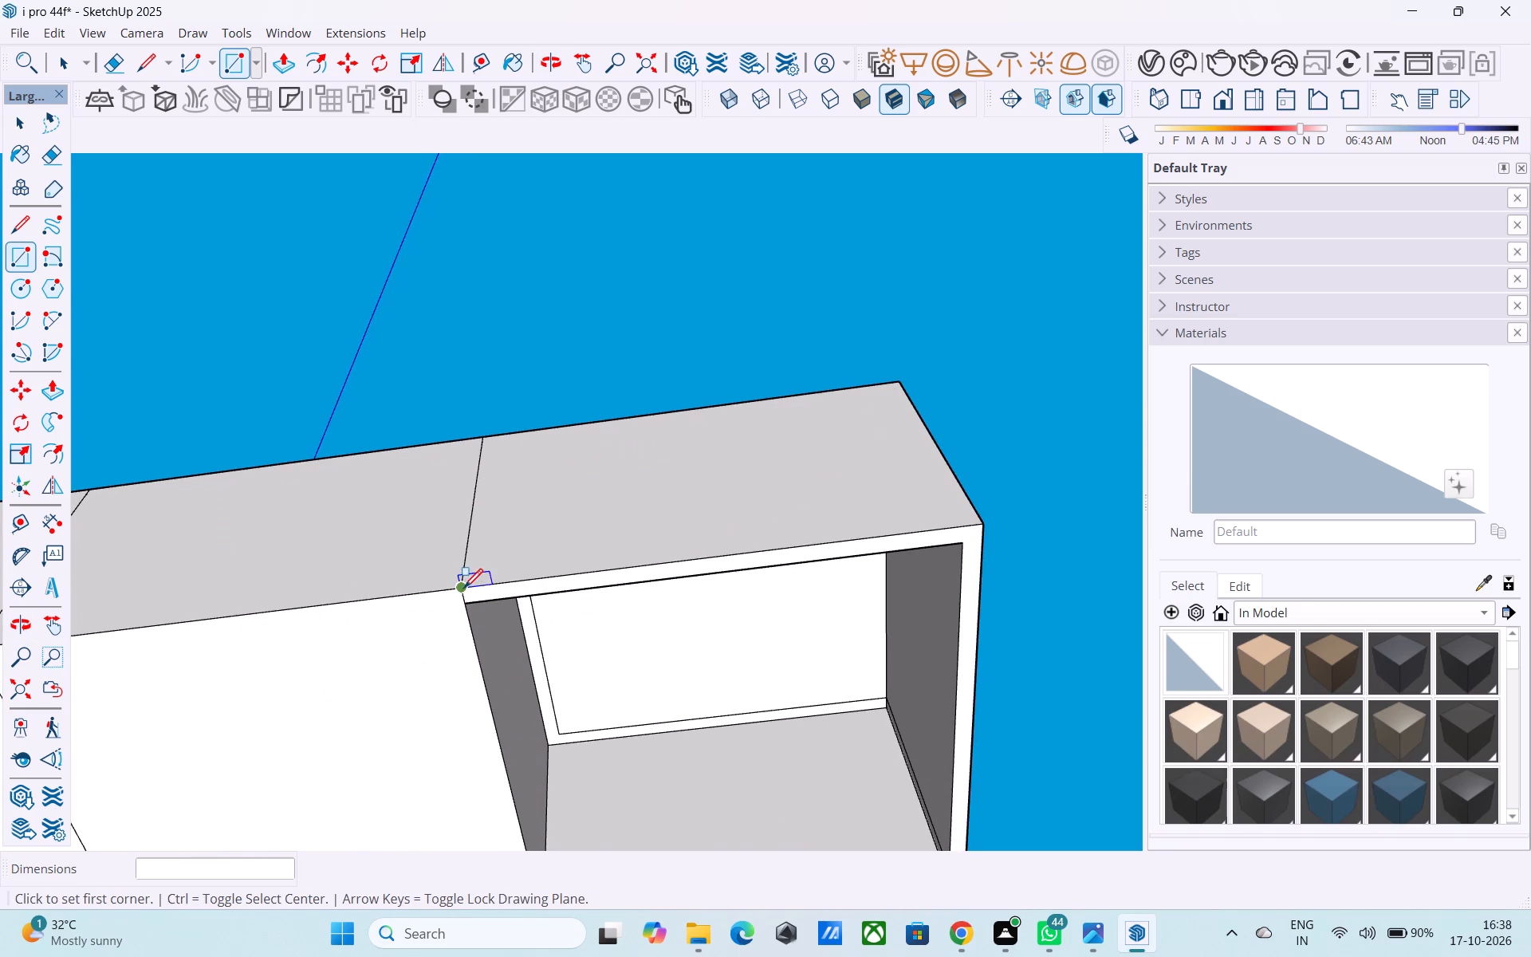
click(464, 588)
scroll(576, 737, down, 5)
shift+middle_drag(611, 784, 439, 551)
scroll(493, 616, up, 5)
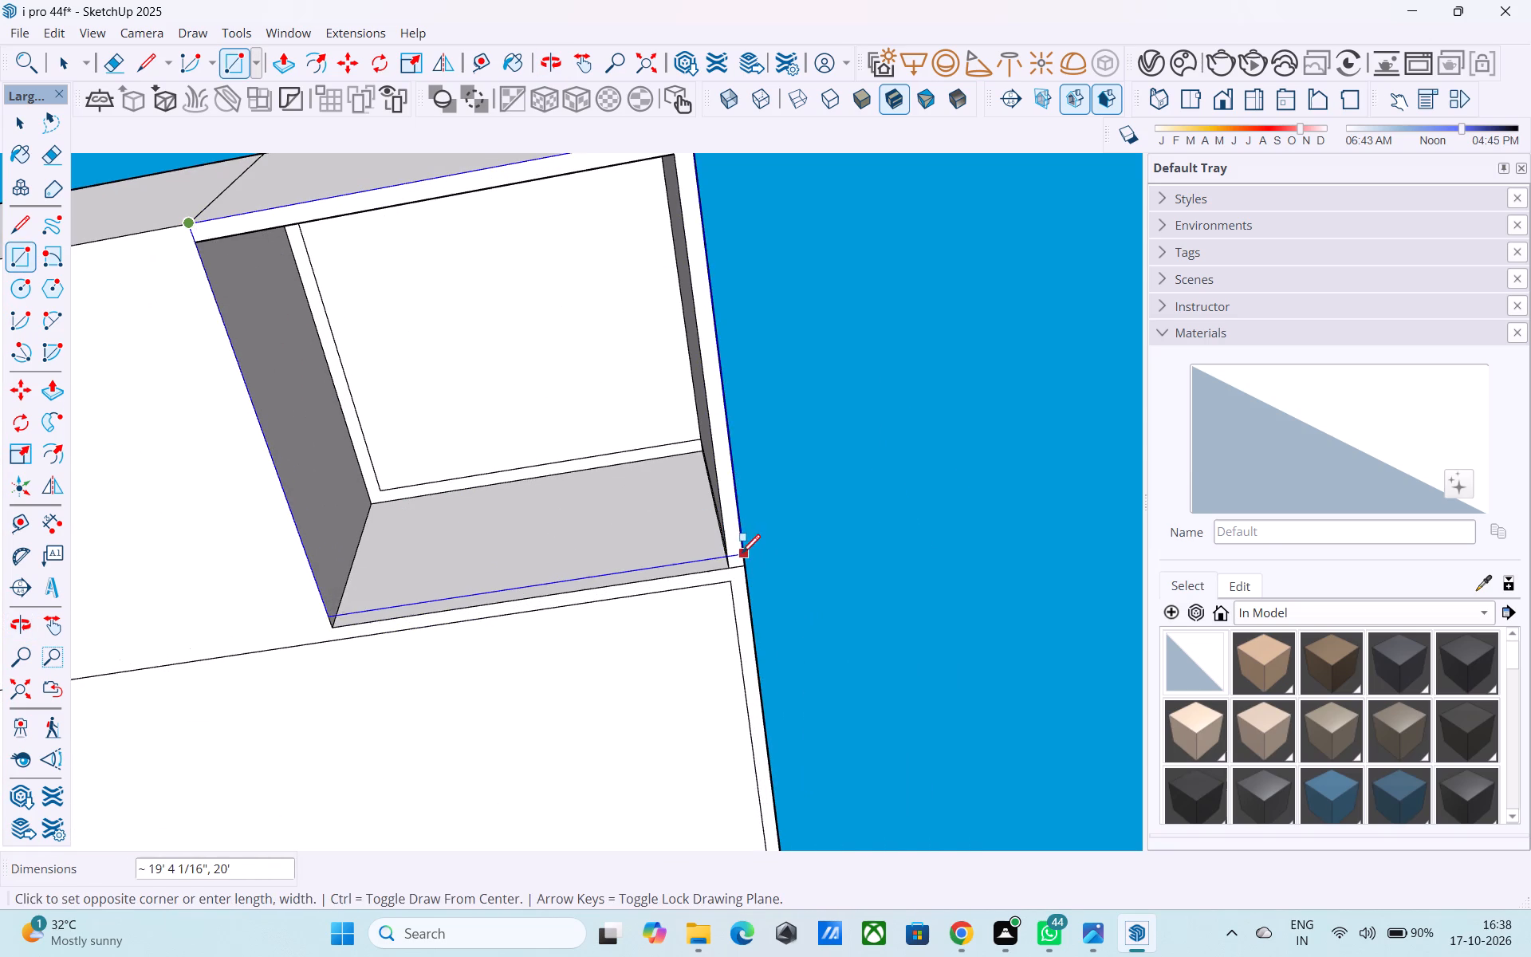
click(739, 566)
scroll(739, 566, down, 15)
shift+middle_drag(599, 605, 626, 483)
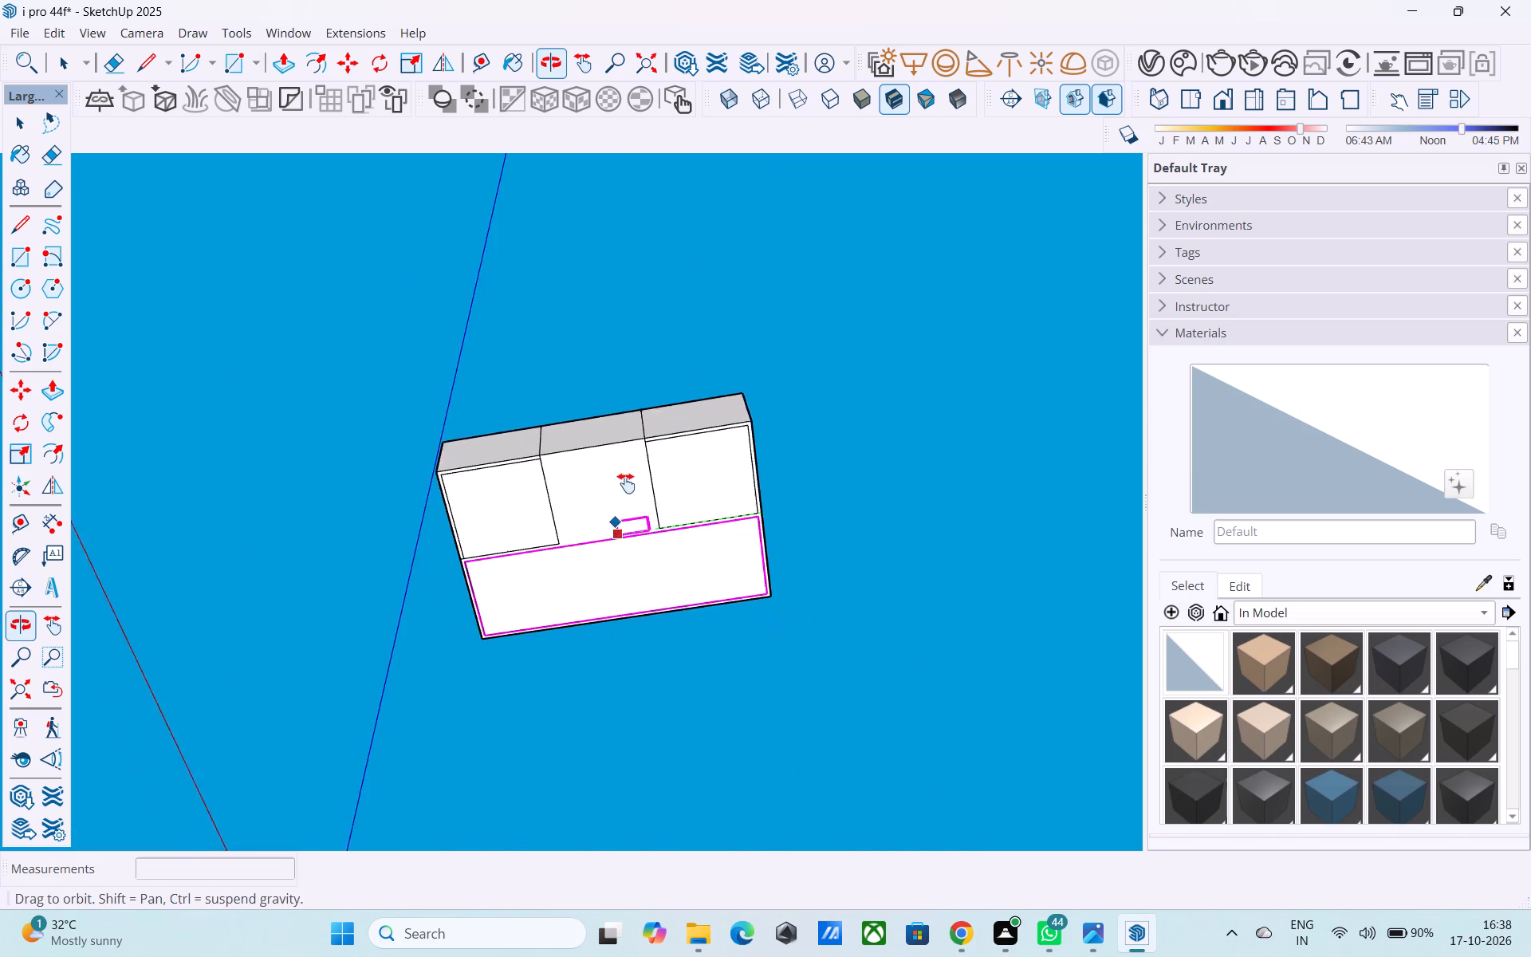
Draw a 40' line across the roof from the top of one vertical stem line to the opposite long edge.
shift+middle_drag(626, 483, 647, 755)
middle_drag(598, 549, 626, 921)
middle_drag(562, 645, 563, 814)
middle_drag(565, 754, 602, 897)
scroll(556, 729, up, 1)
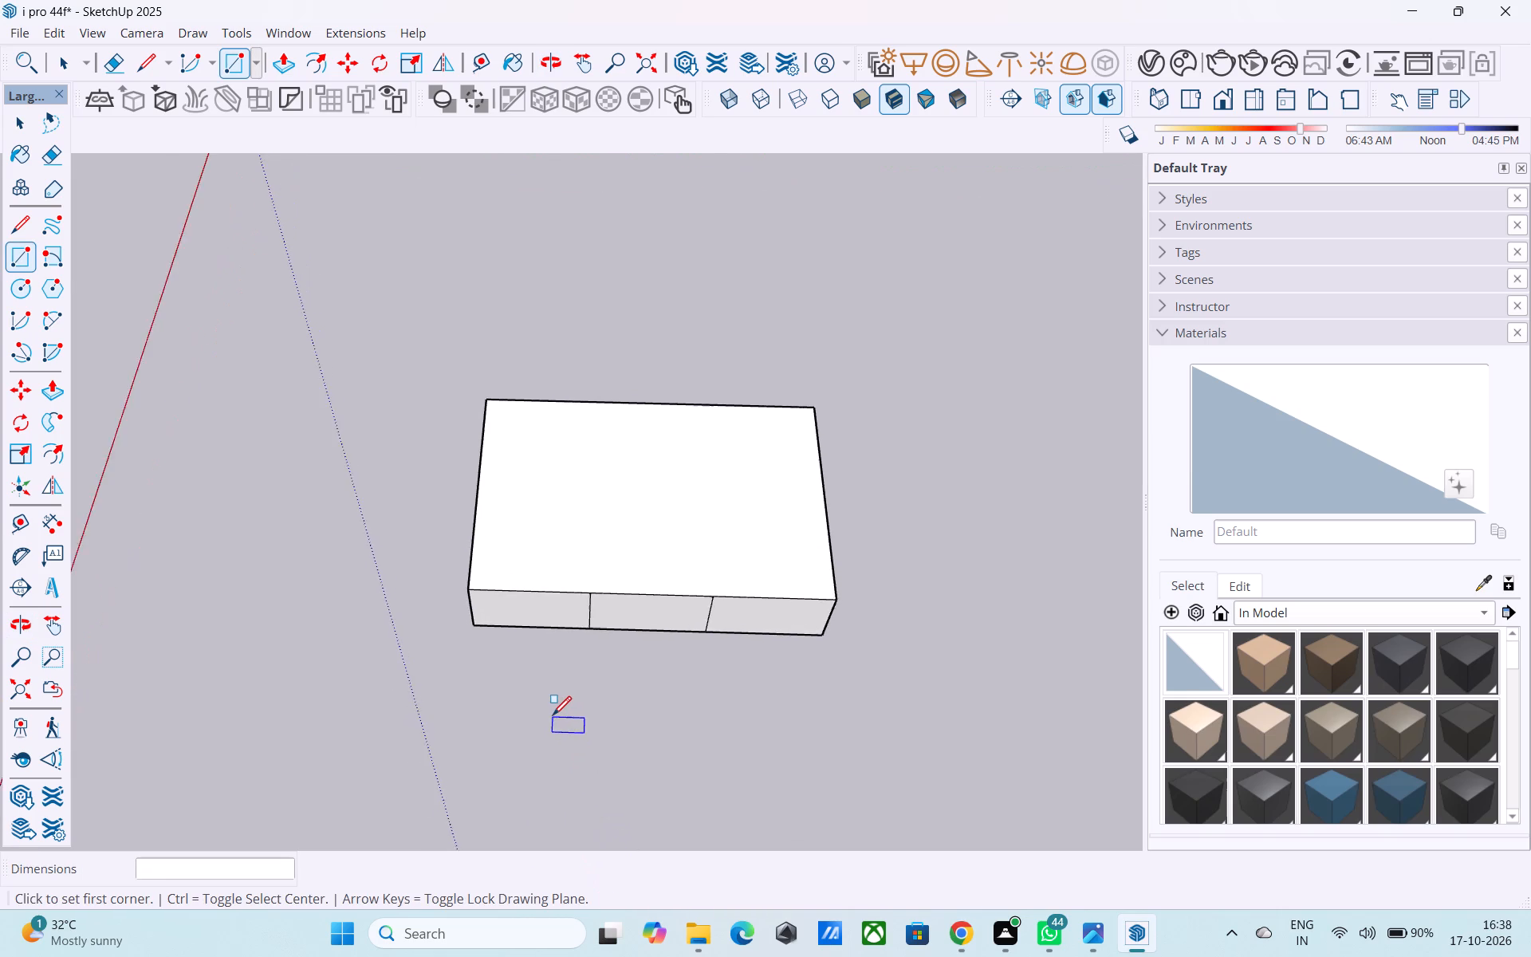
scroll(553, 717, up, 2)
key(l)
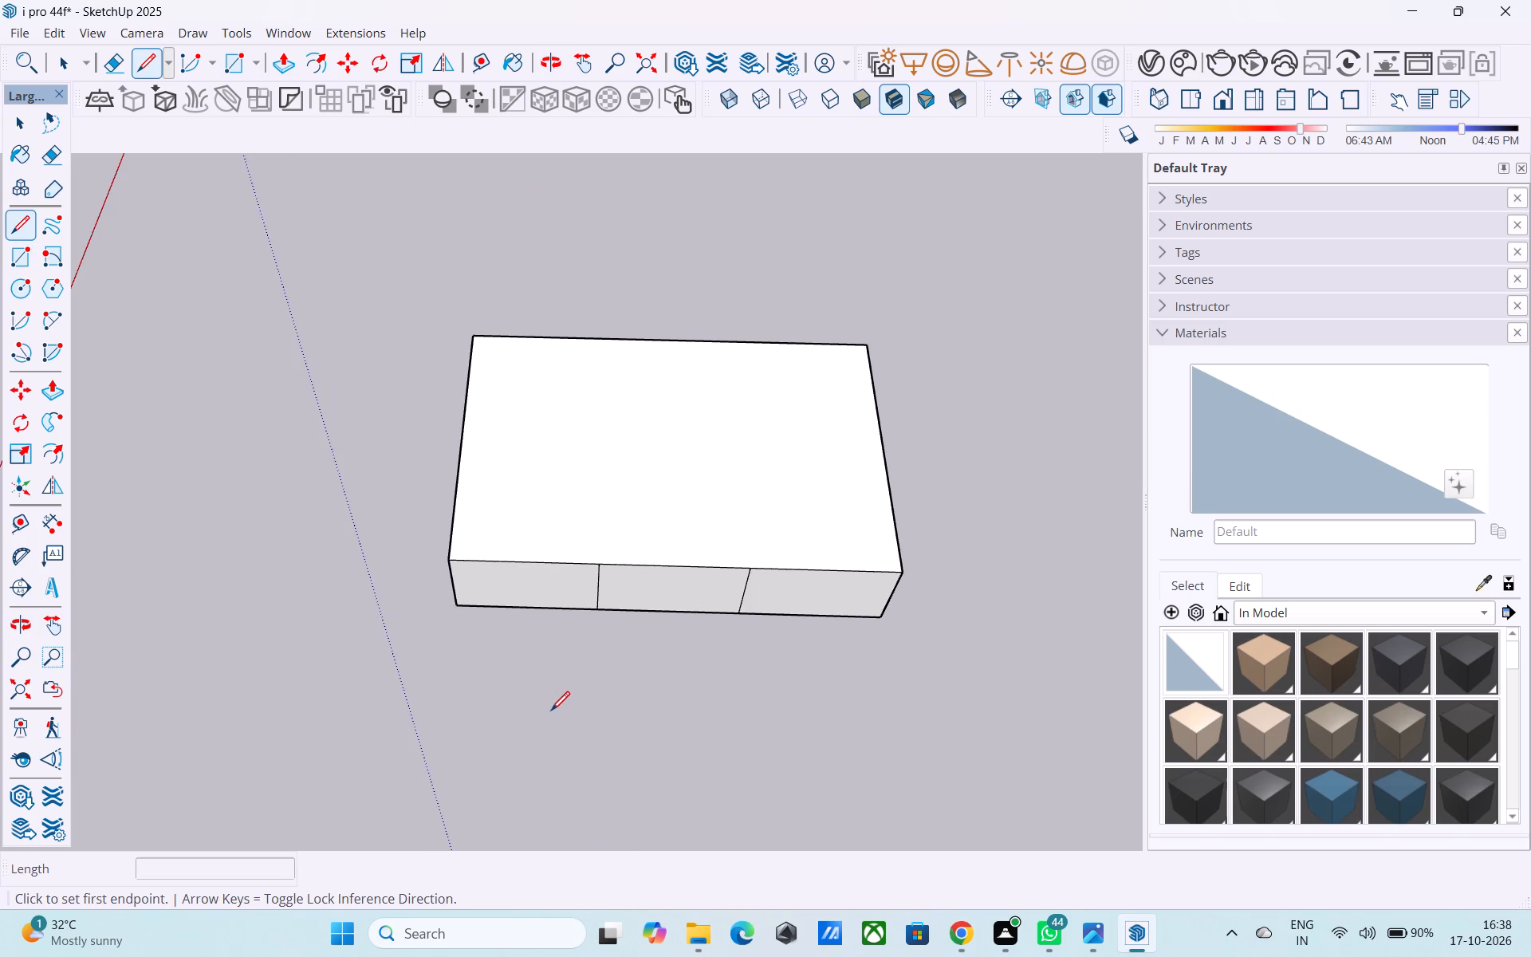
click(598, 565)
click(595, 337)
Draw a second 40' line across the roof from the top of the other vertical stem line to the opposite long edge.
click(758, 574)
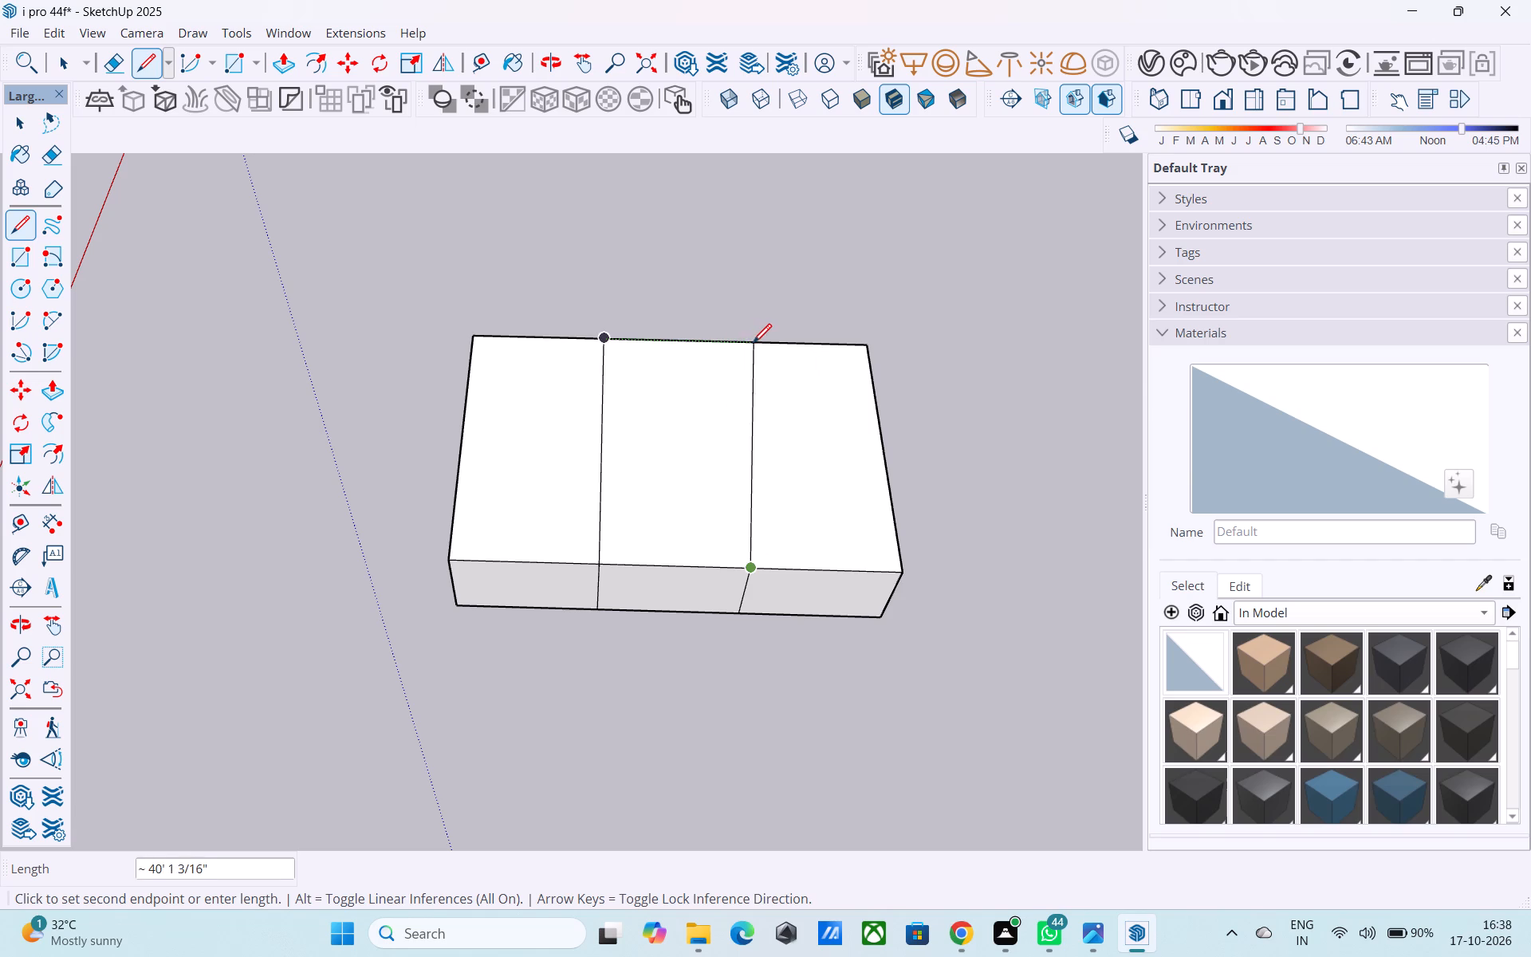
key(space)
middle_drag(797, 549, 173, 466)
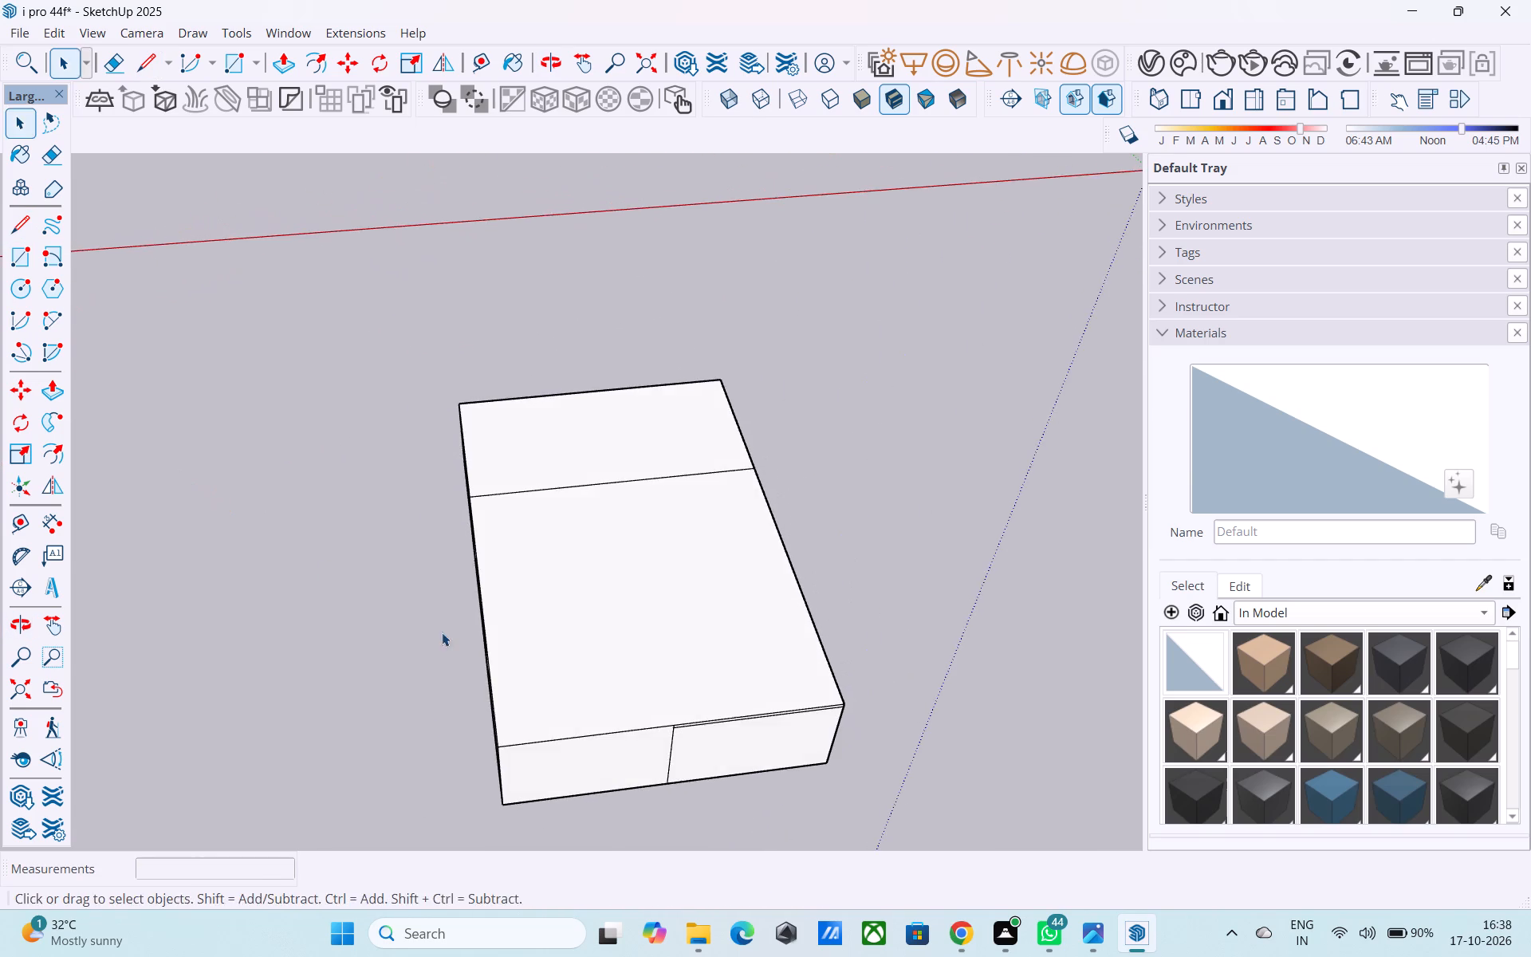
middle_drag(452, 611, 631, 583)
key(l)
scroll(559, 620, up, 4)
click(559, 620)
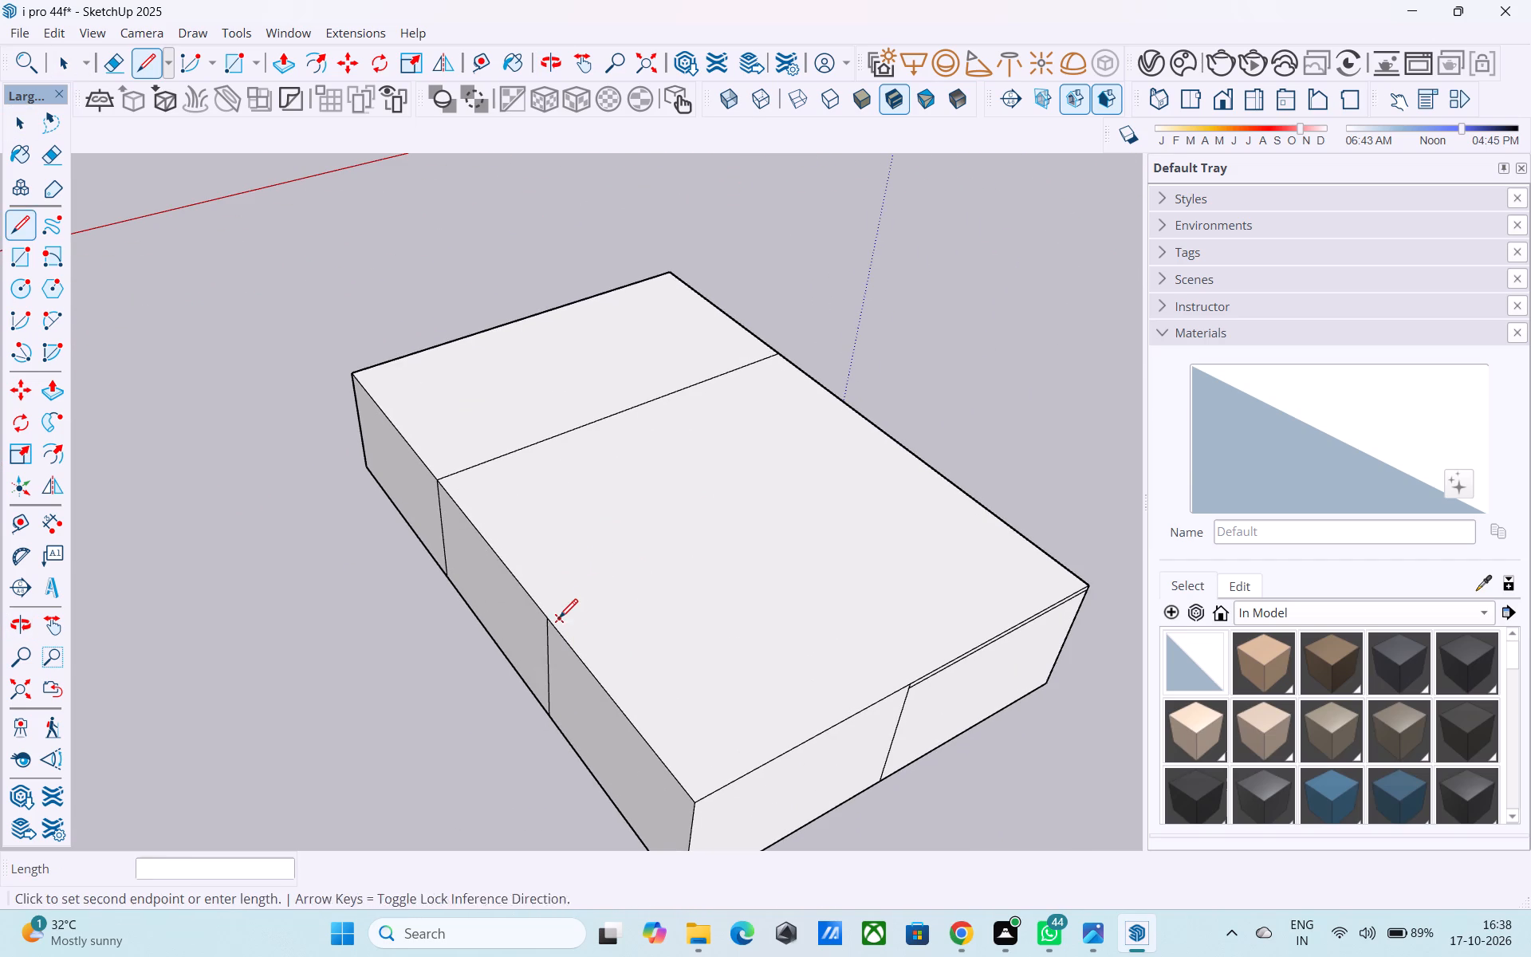
key(l)
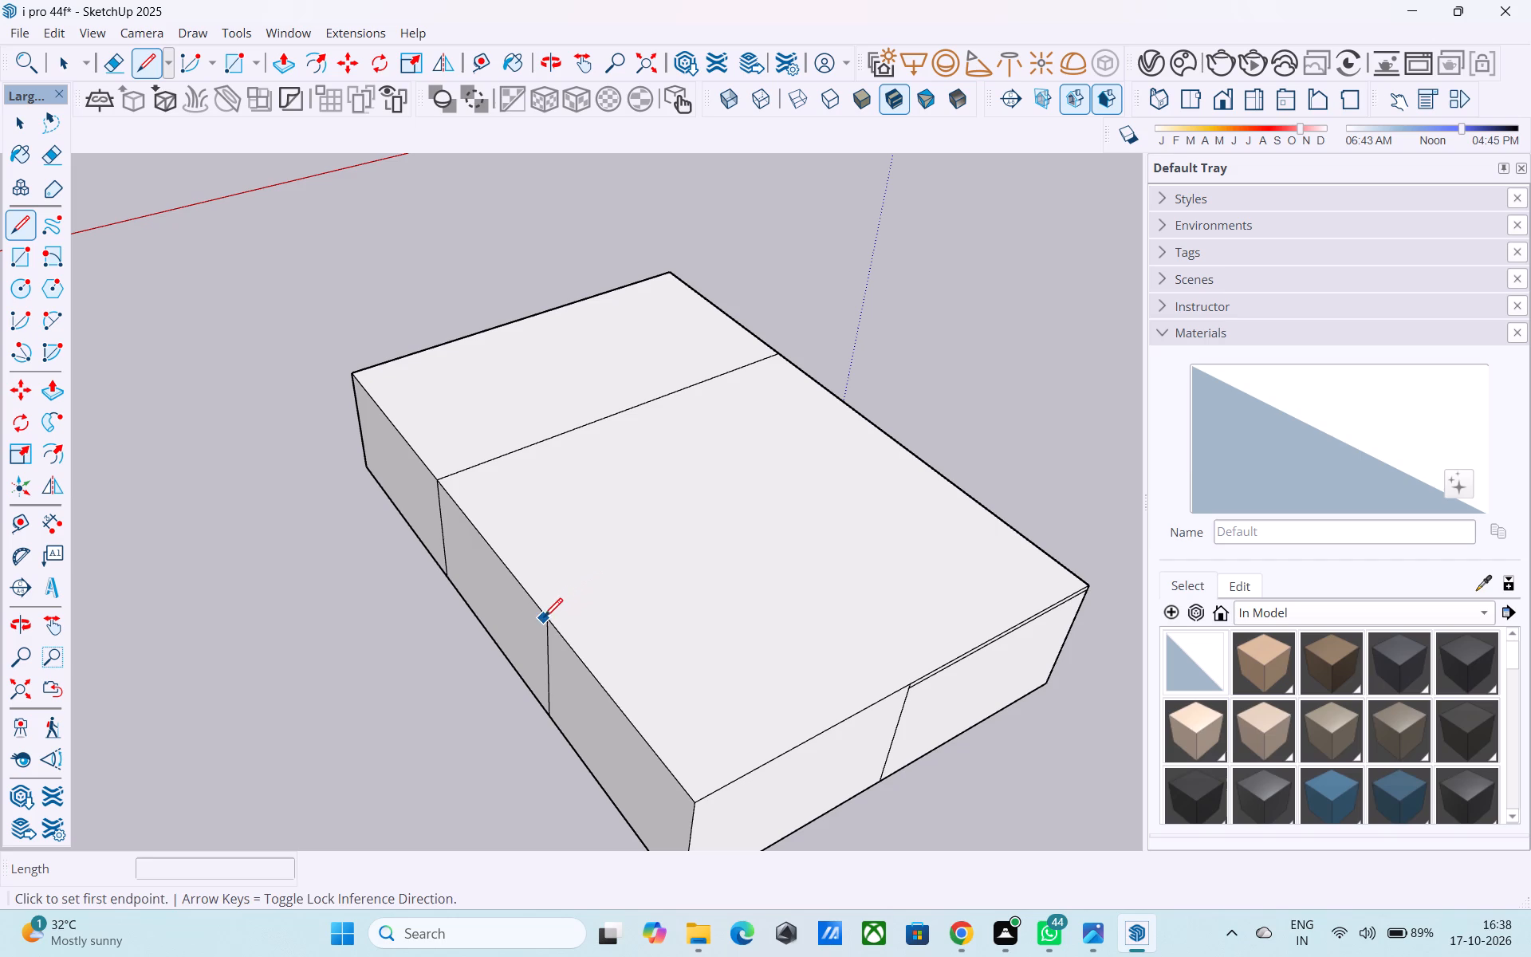
click(544, 619)
key(l)
click(545, 624)
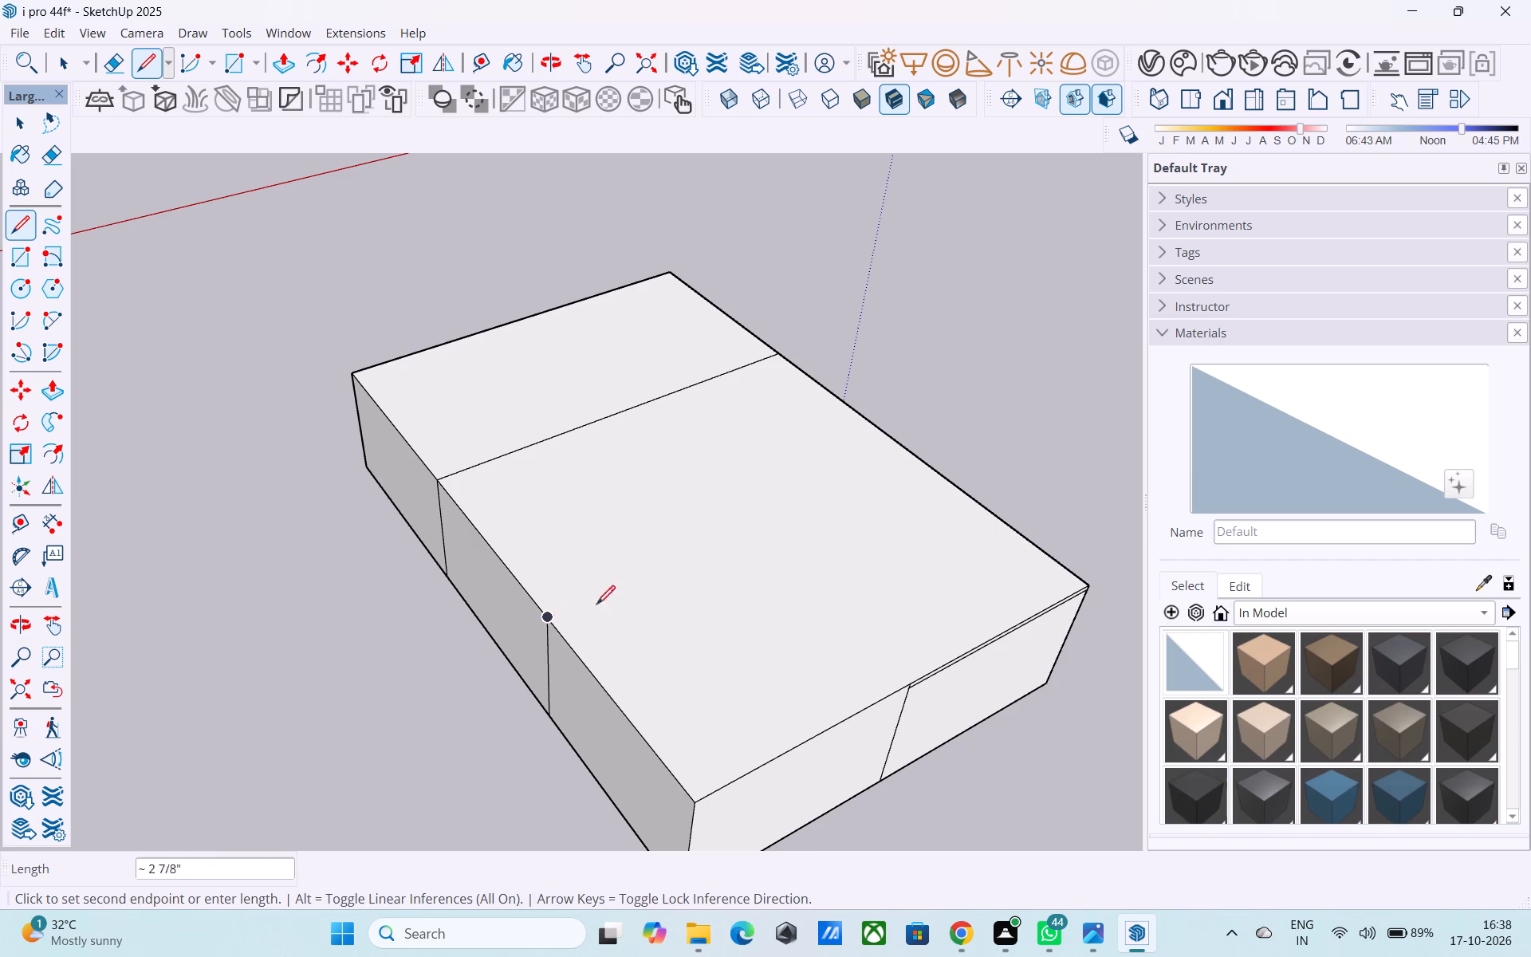
click(917, 457)
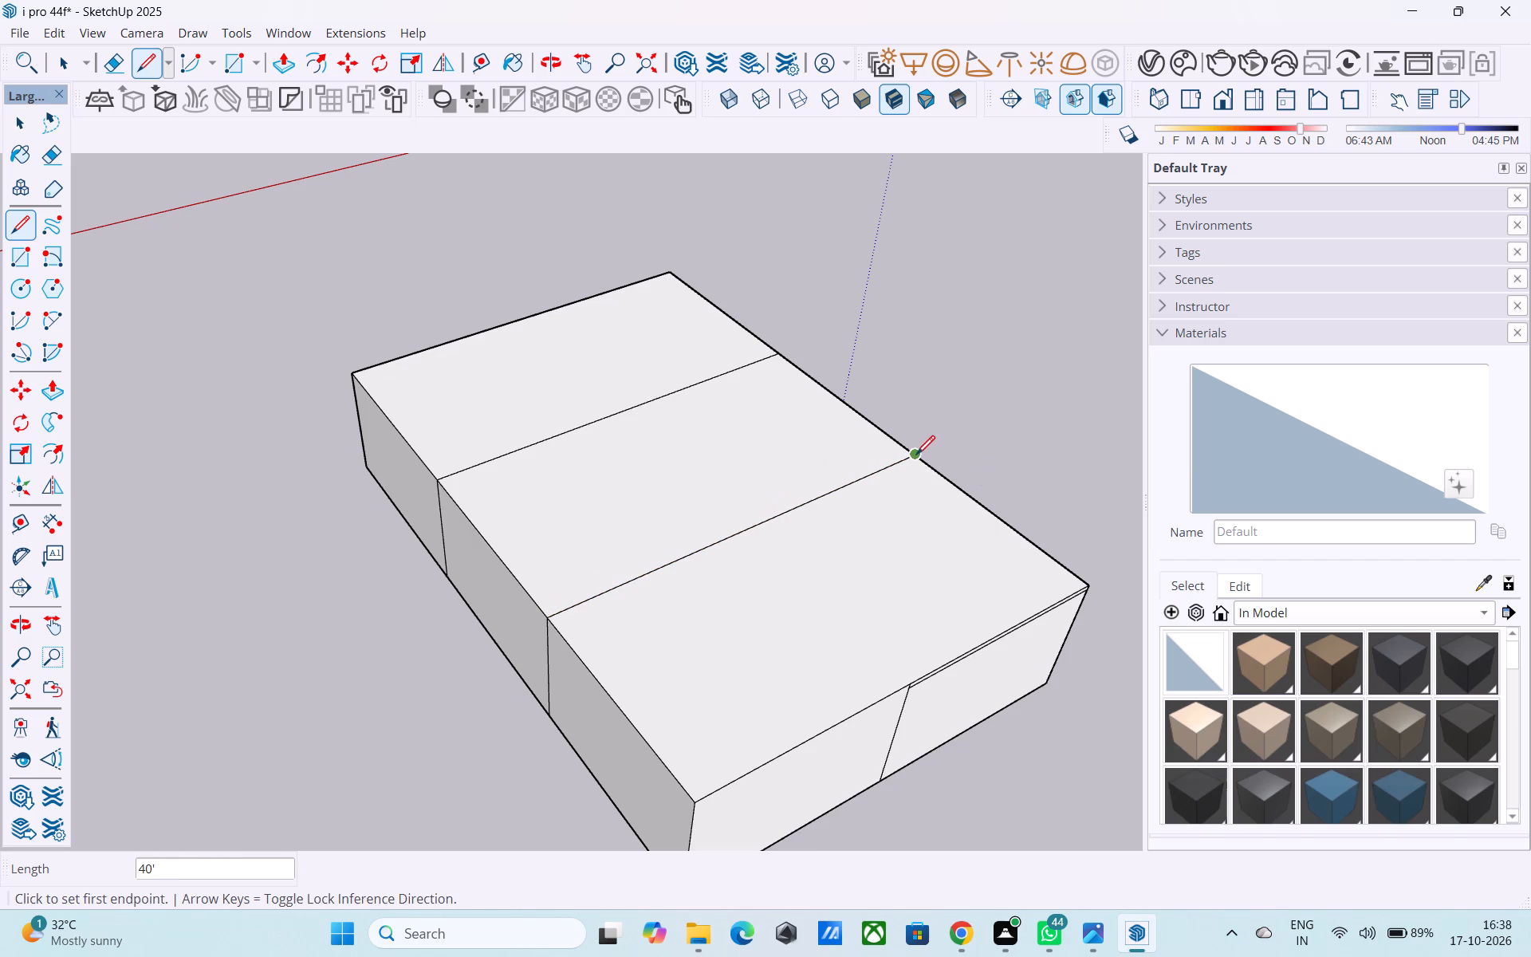
scroll(813, 510, down, 2)
key(space)
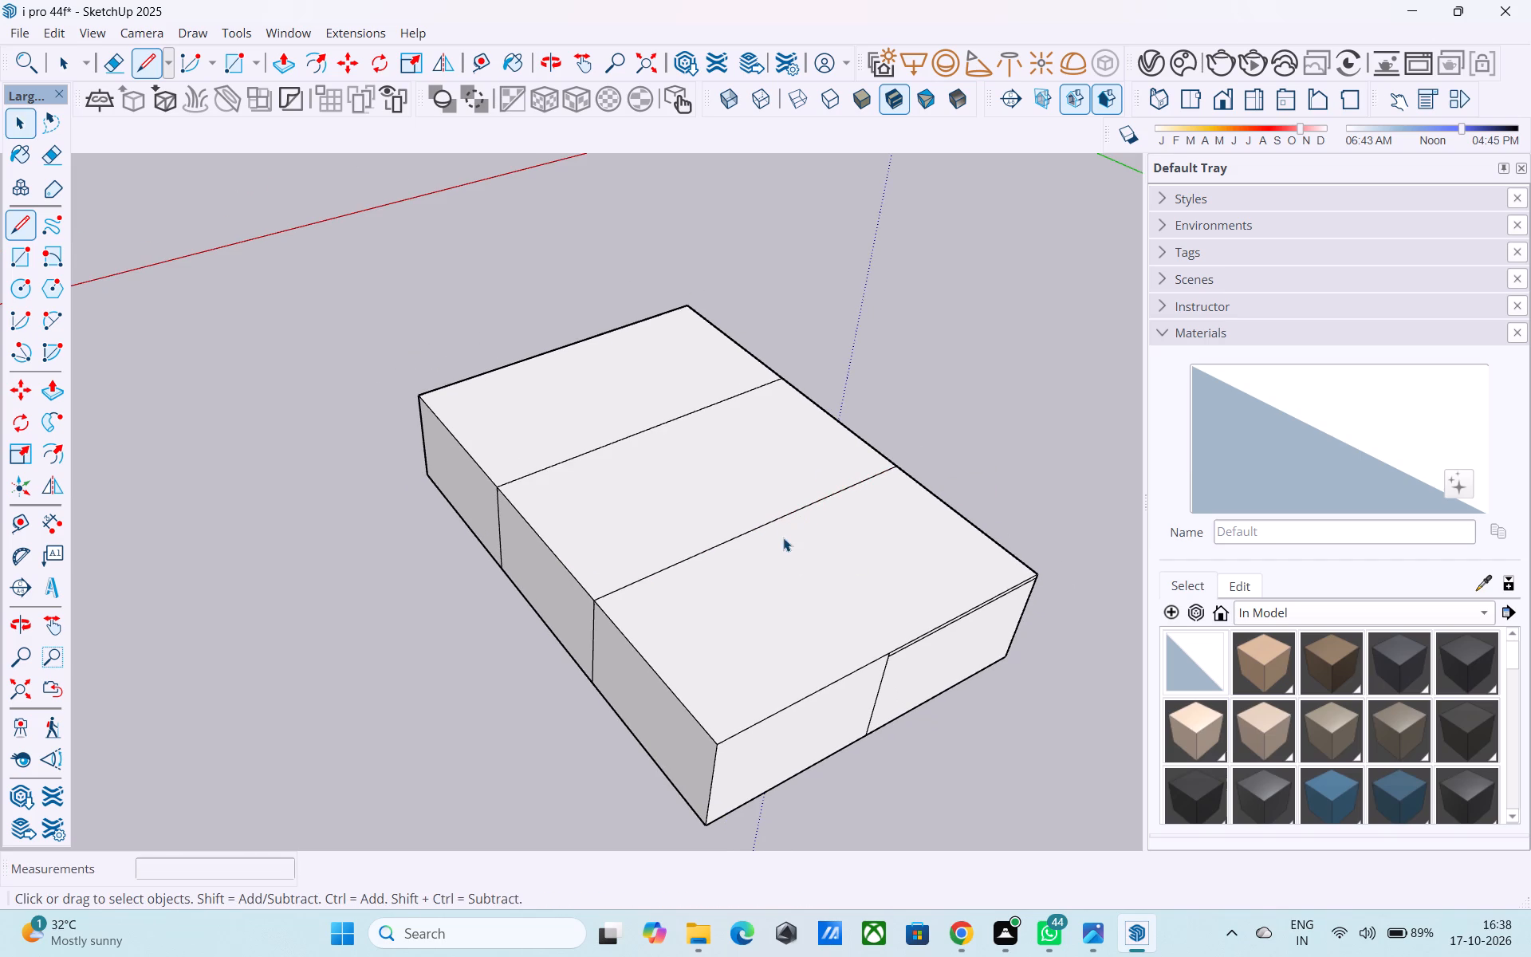
Erase the leftover vertical seam and slab edge line on the end wall, plus the slab edge line along the crossbar's long wall.
scroll(713, 602, down, 1)
middle_drag(707, 604, 614, 599)
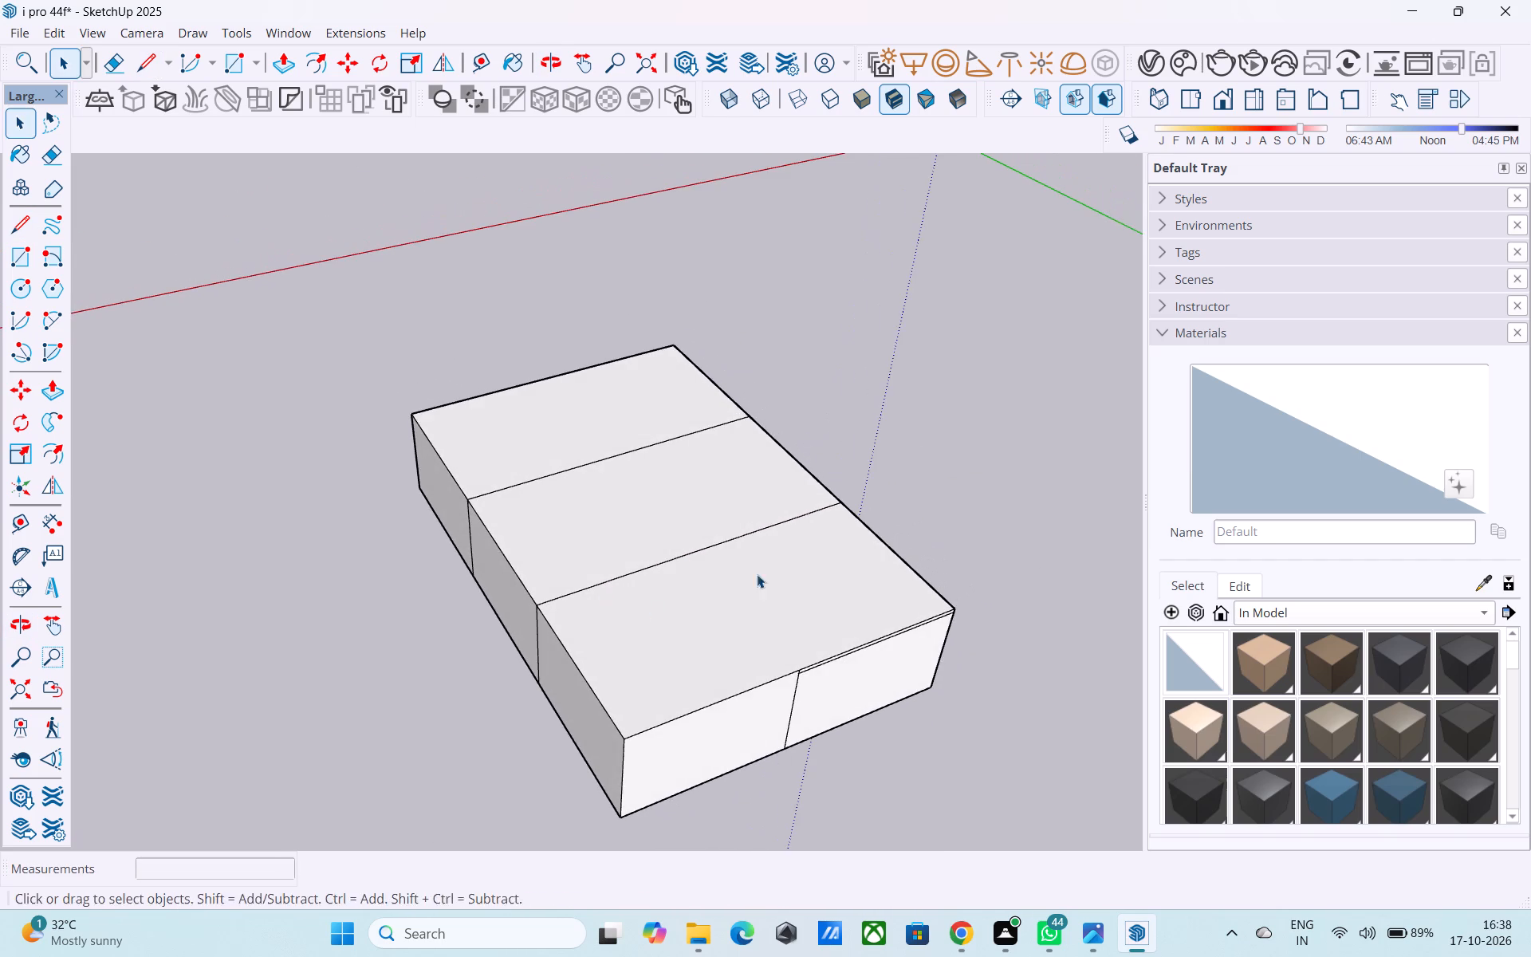
middle_drag(856, 551, 479, 538)
middle_drag(637, 689, 606, 551)
key(e)
scroll(482, 613, up, 13)
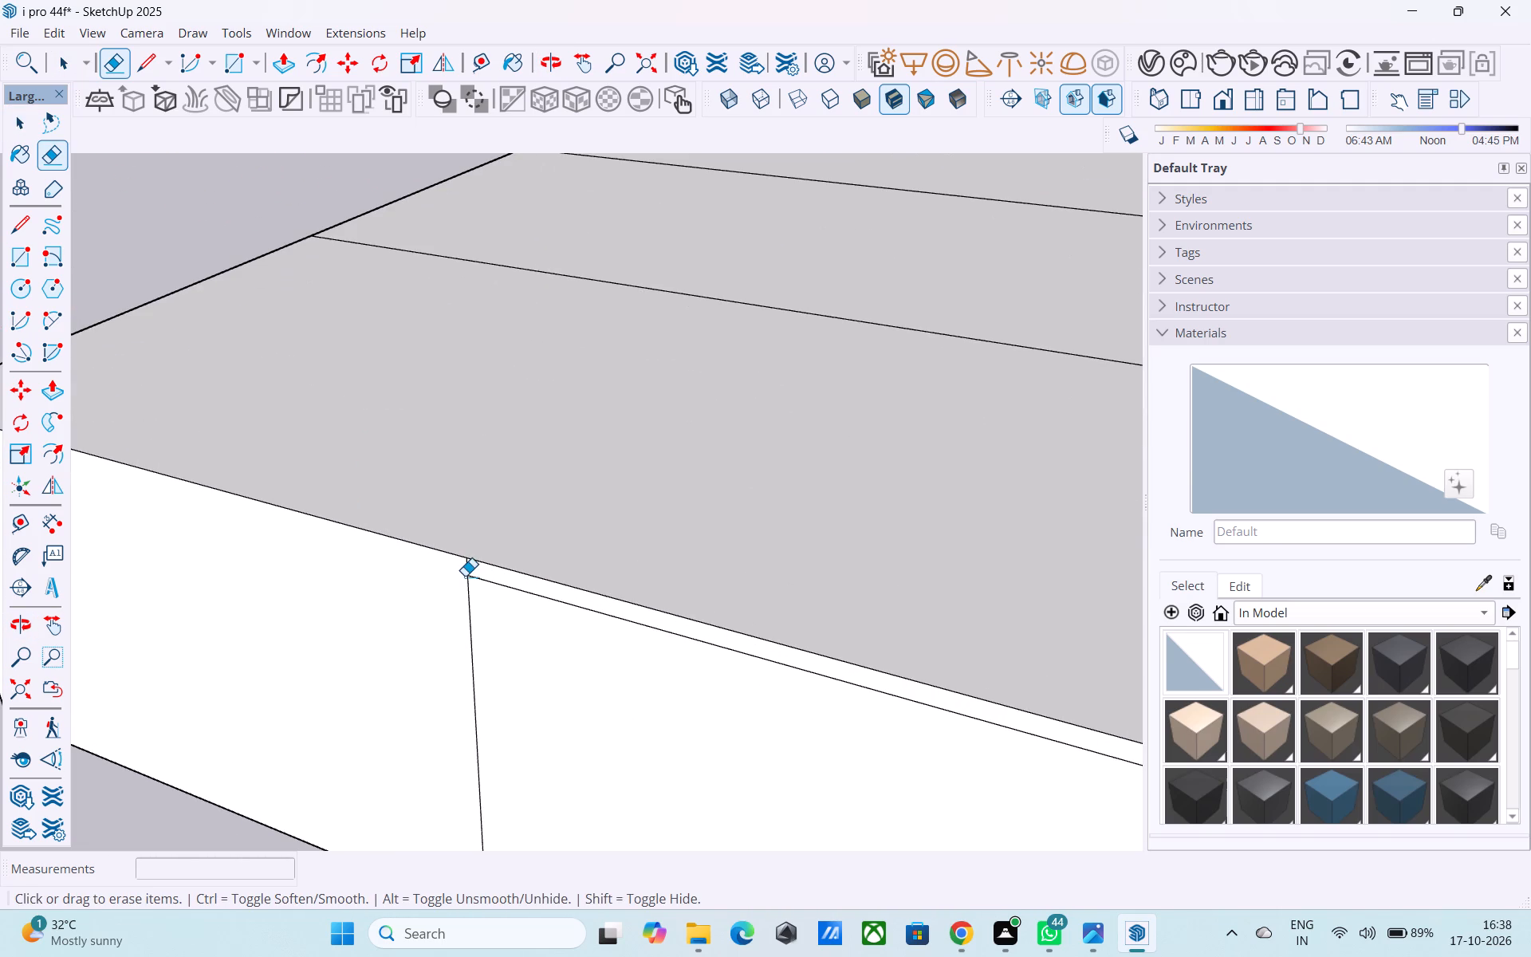
click(468, 575)
scroll(390, 660, down, 12)
middle_drag(705, 756, 635, 710)
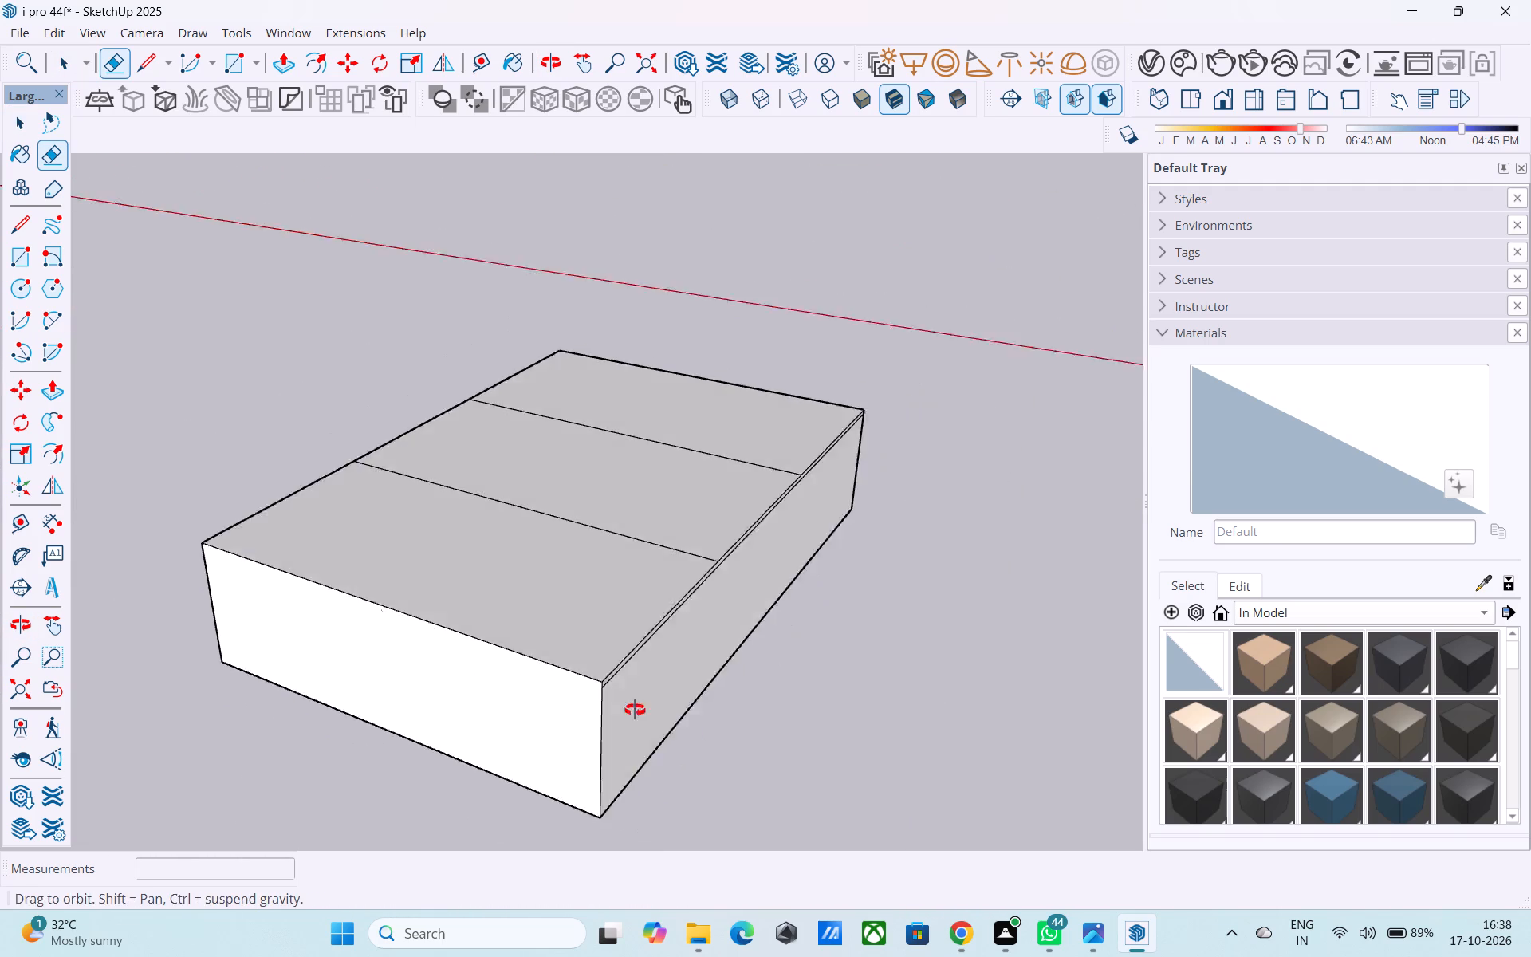
middle_drag(635, 710, 605, 691)
scroll(561, 648, up, 8)
click(510, 610)
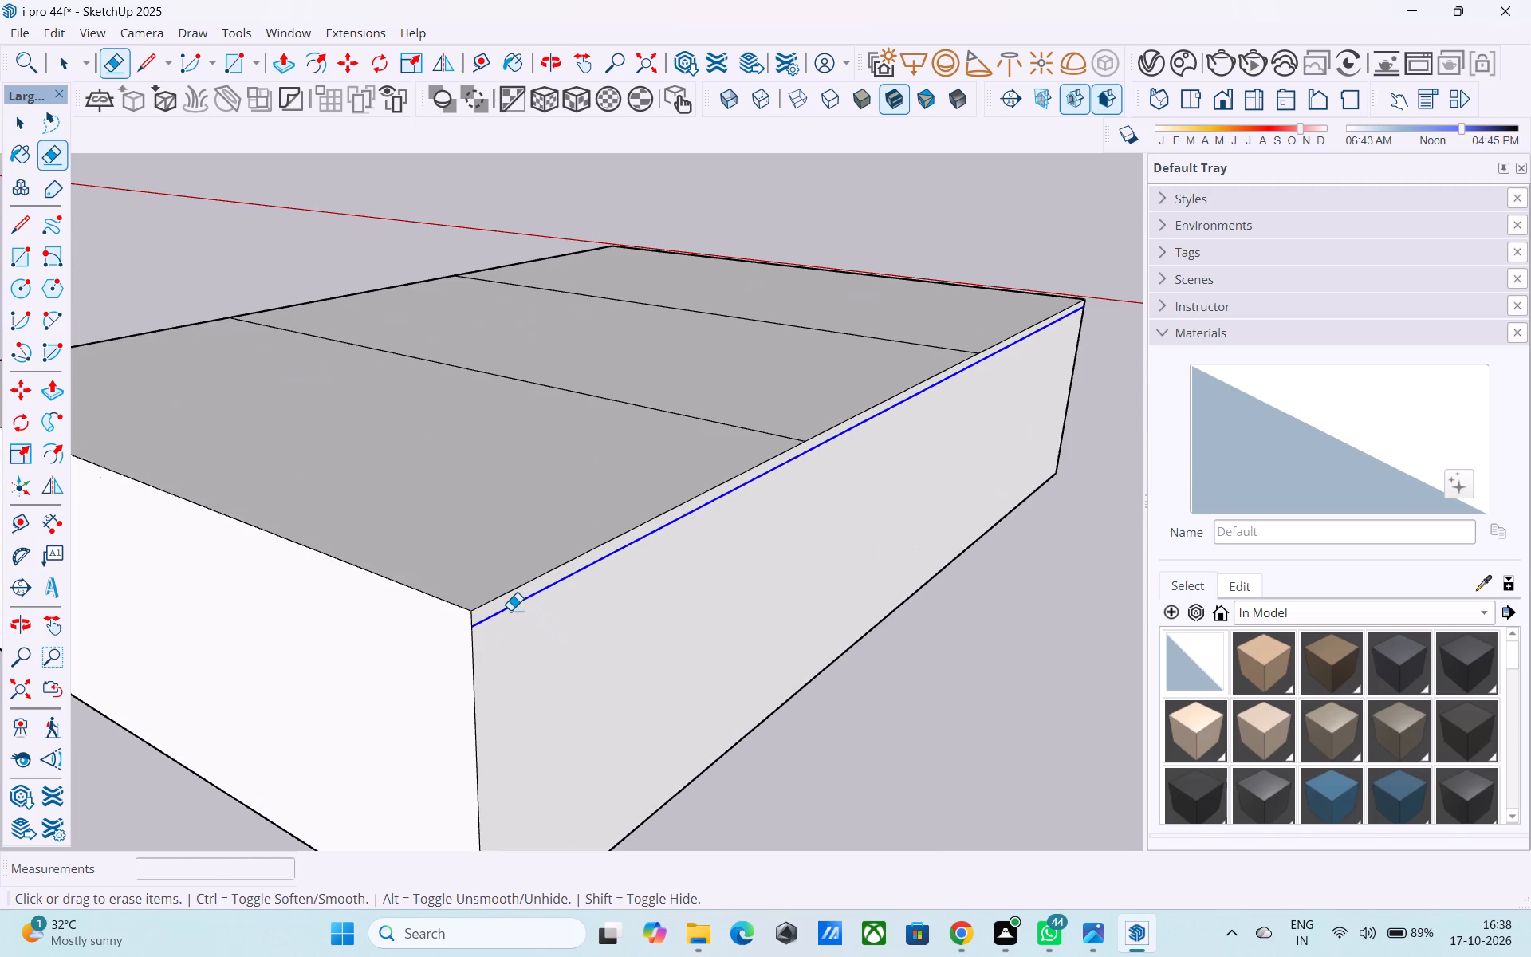
Copy the end roof bay's outer edge along the crossbar's long wall 16' inward across the bay.
middle_drag(518, 616, 1335, 478)
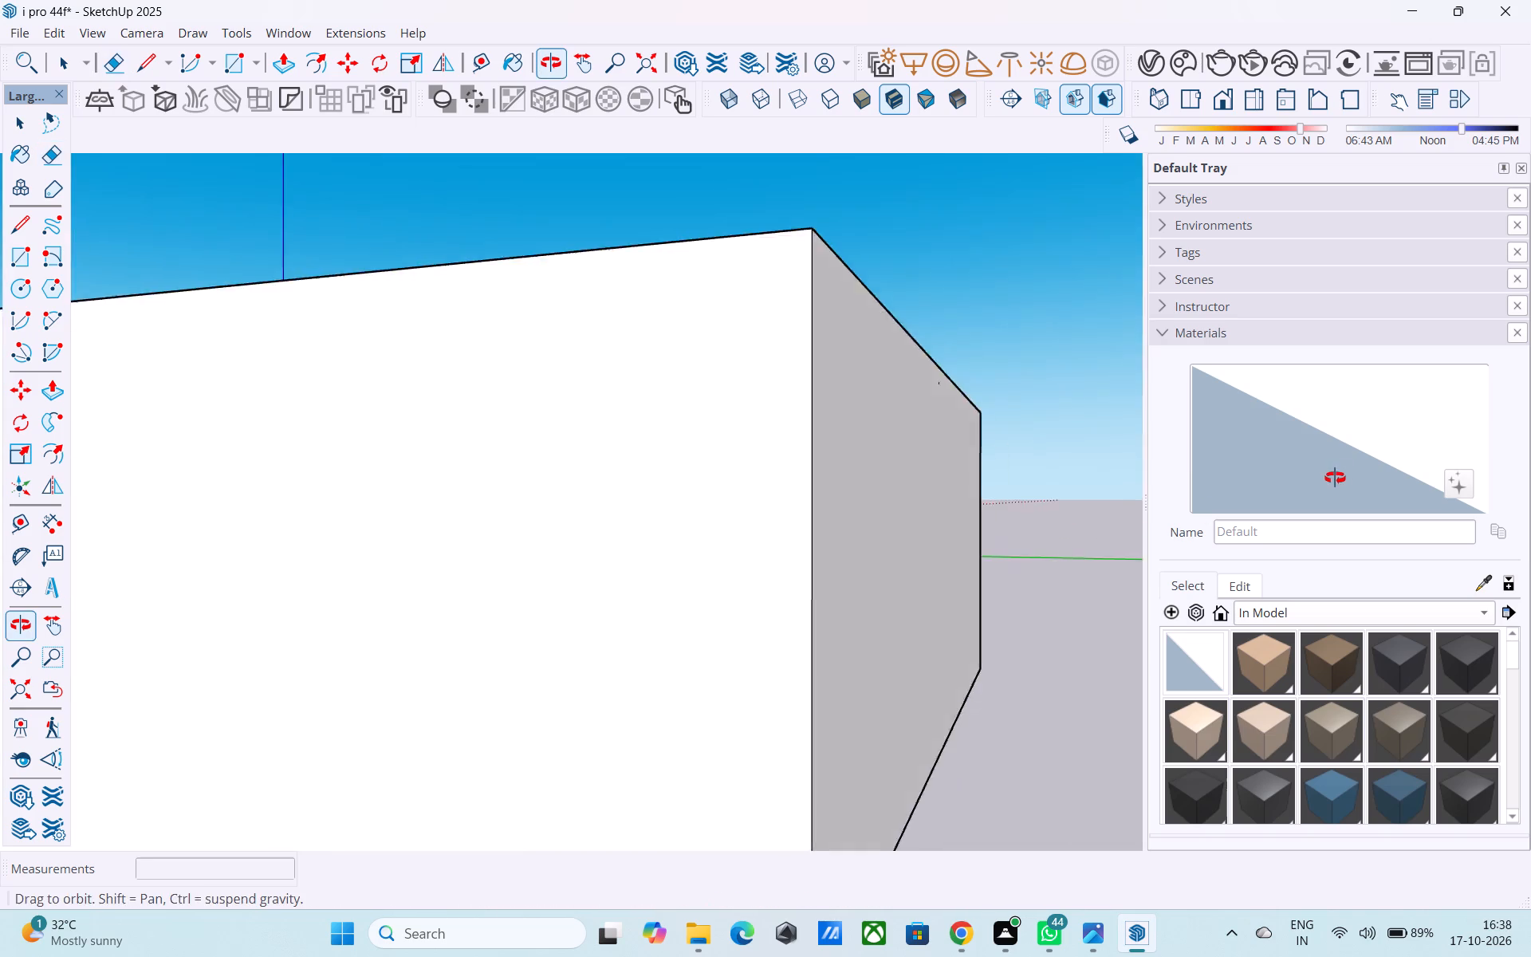
middle_drag(1335, 478, 1309, 490)
middle_drag(1079, 542, 659, 711)
scroll(668, 705, down, 11)
scroll(765, 711, down, 2)
middle_drag(767, 714, 969, 669)
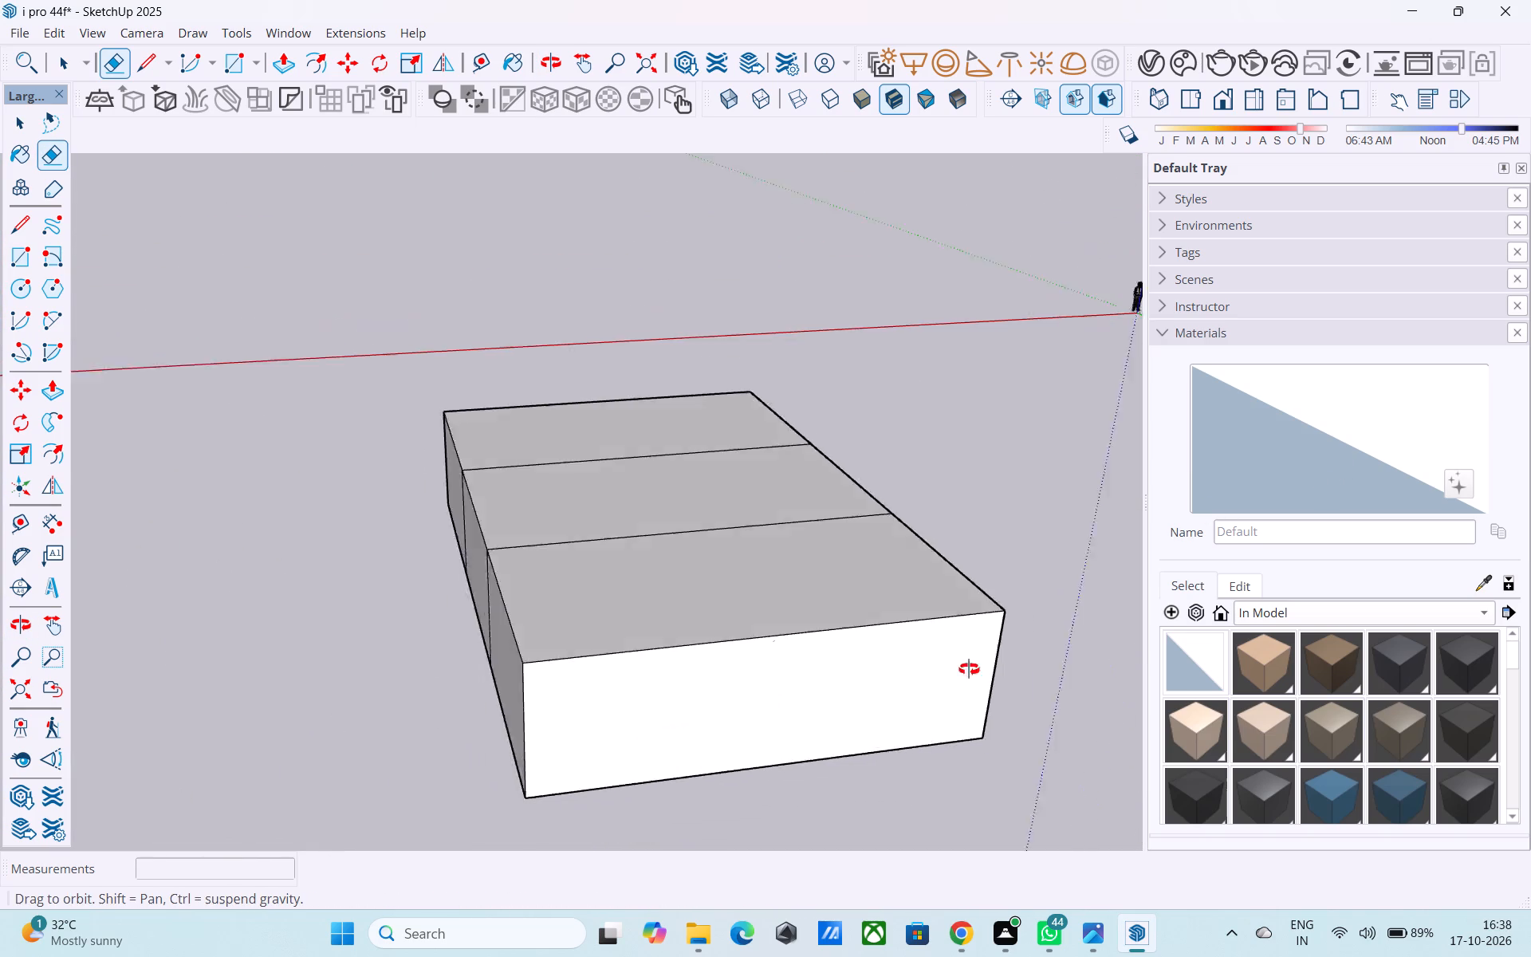
middle_drag(969, 669, 623, 734)
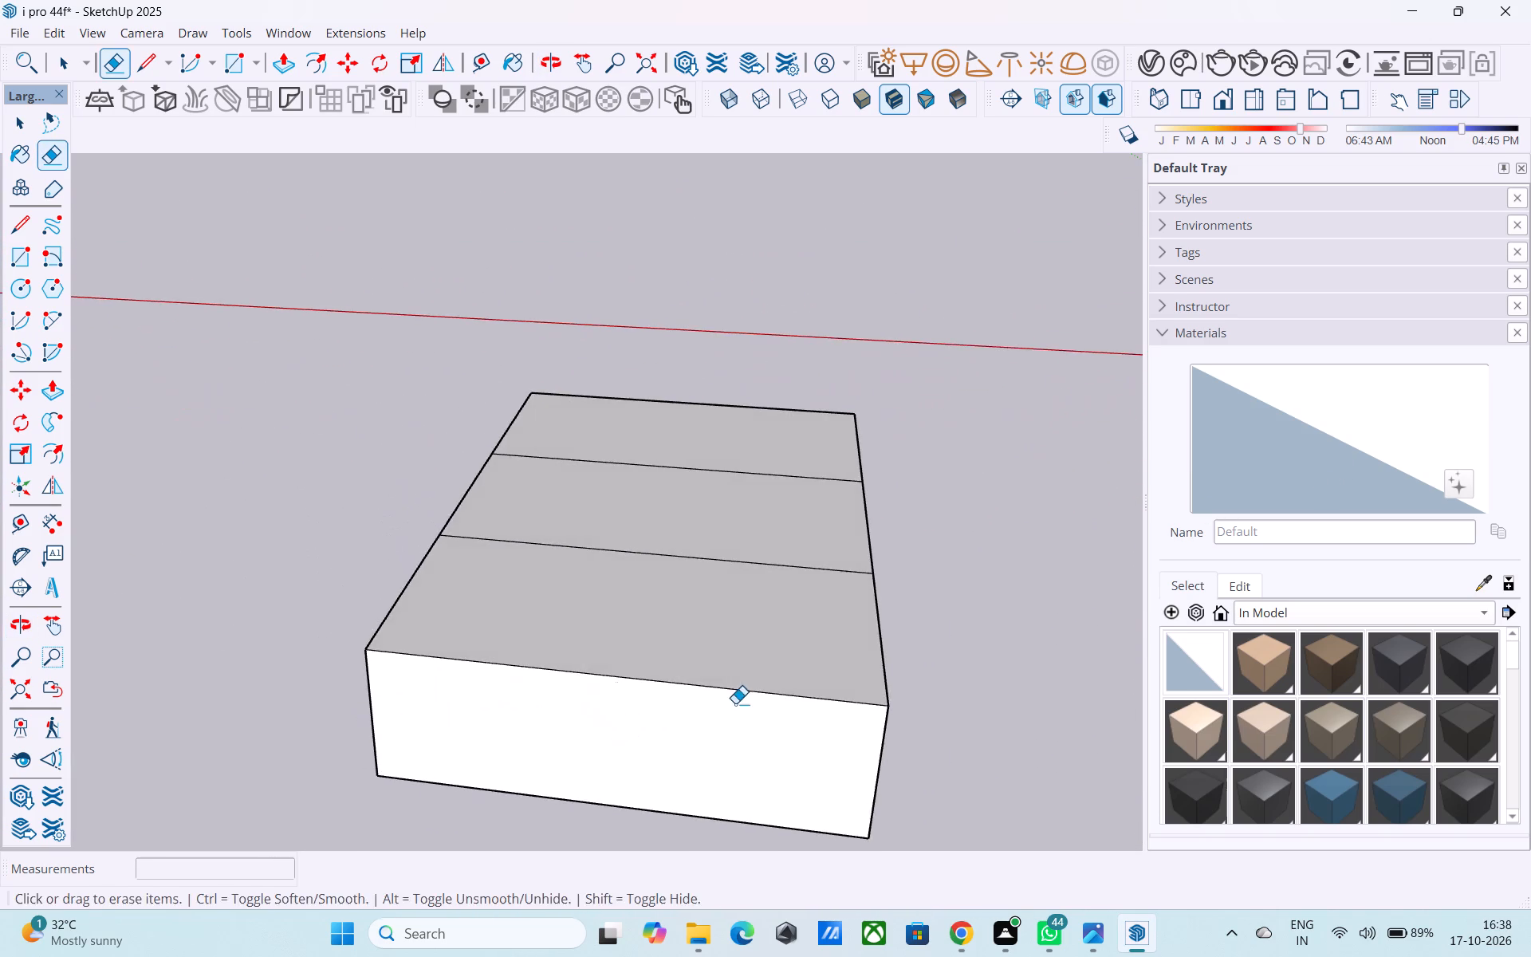
middle_drag(799, 676, 731, 660)
key(space)
scroll(797, 678, up, 1)
click(837, 676)
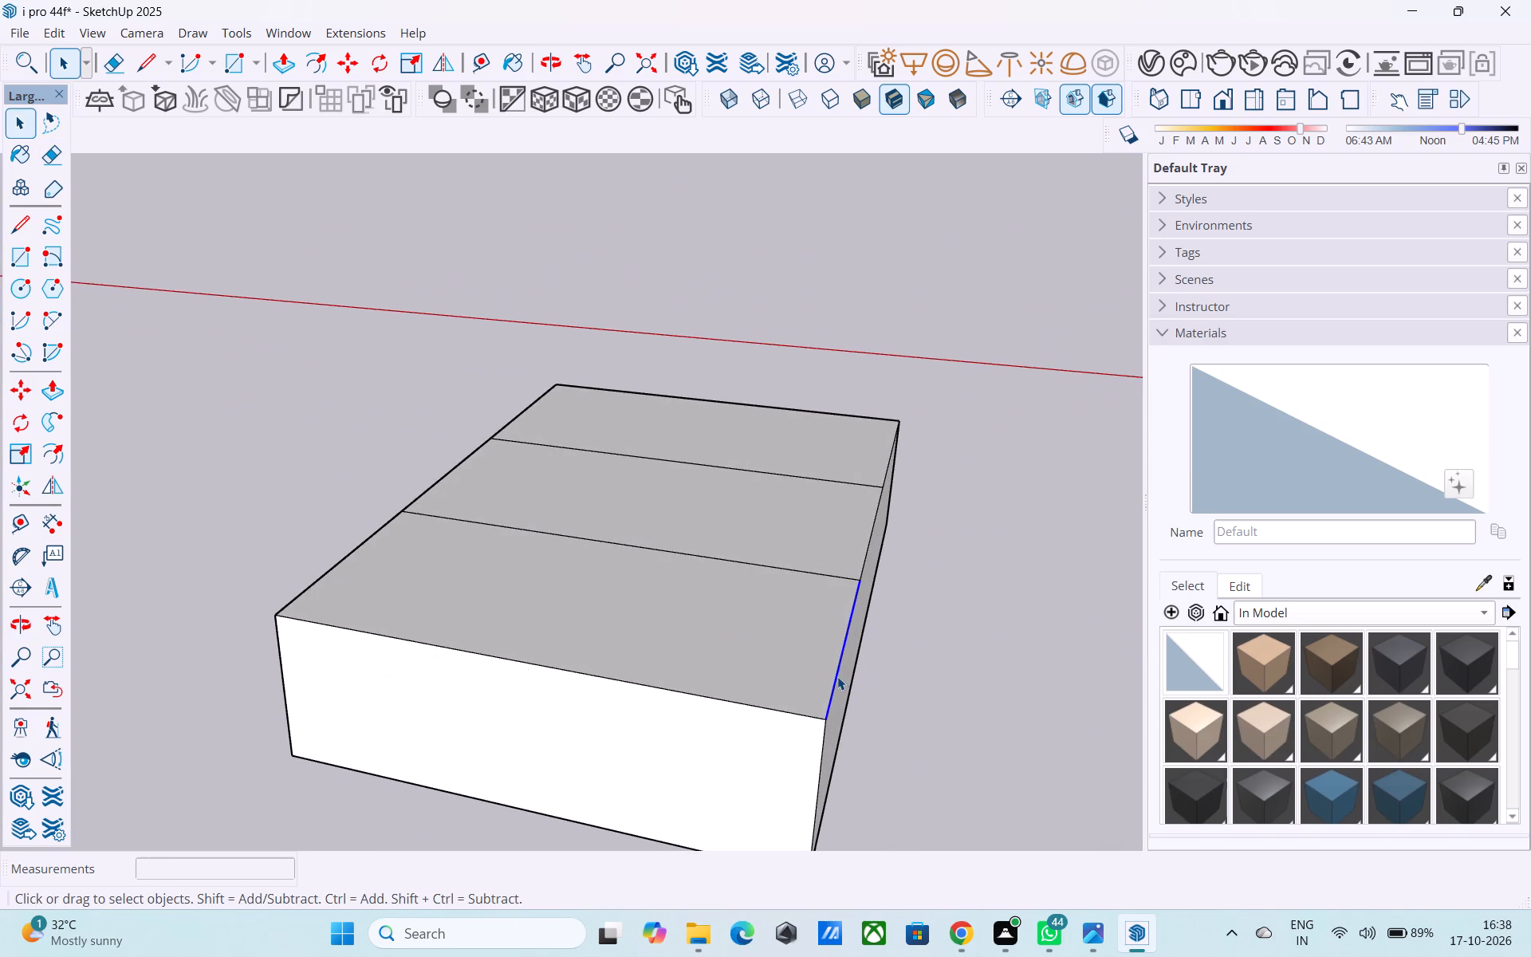
key(m)
click(831, 719)
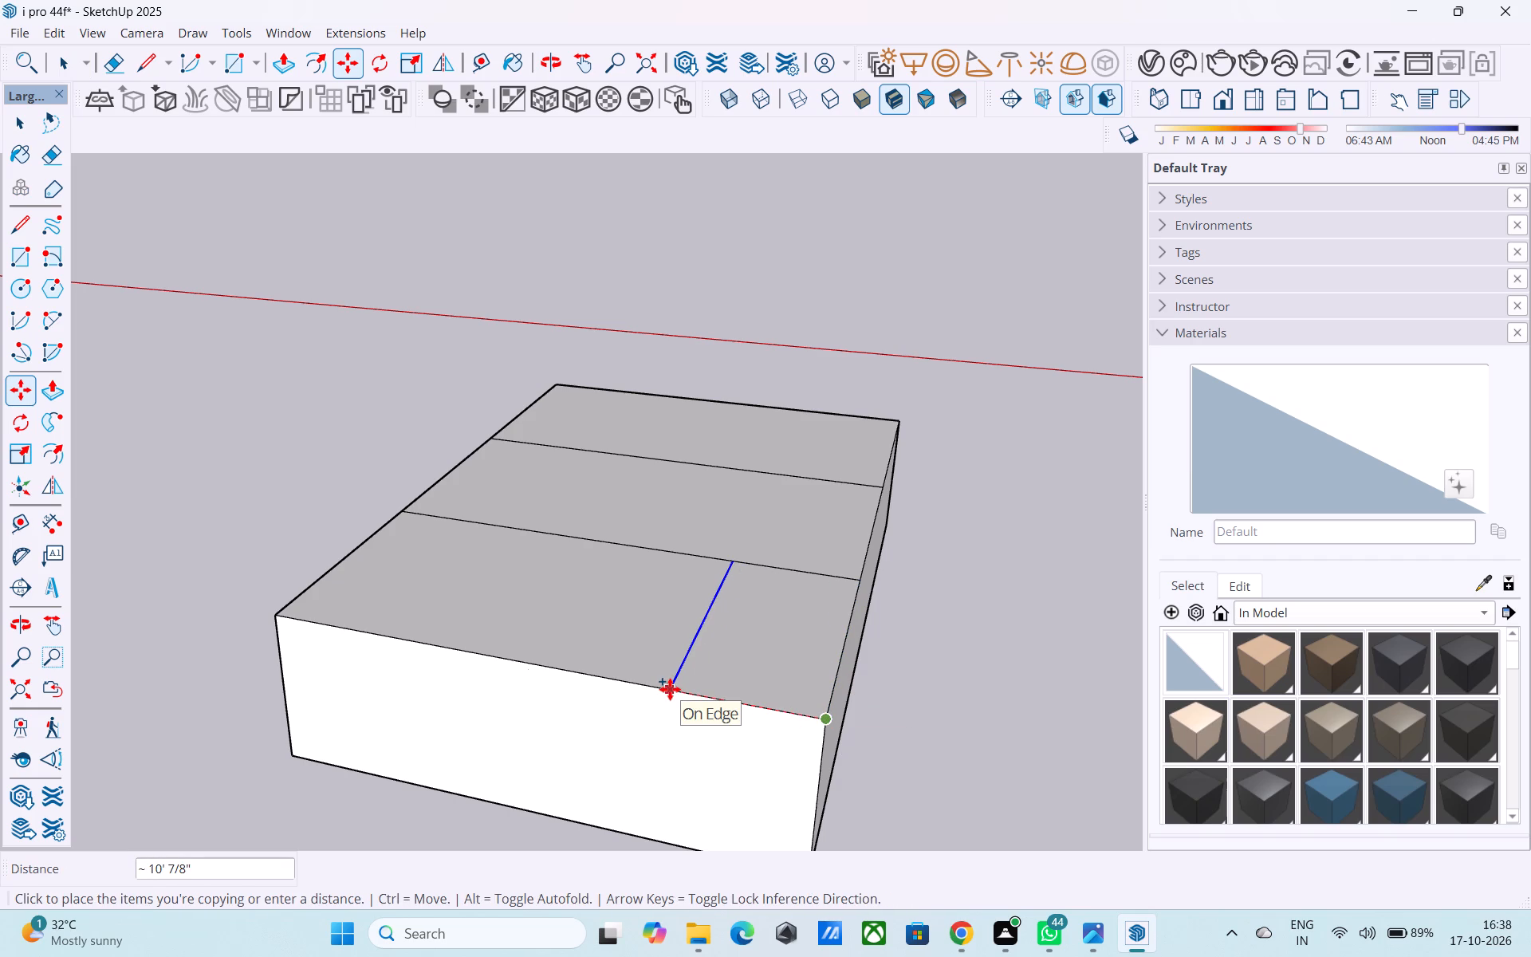
key(1)
text(6')
key(Return)
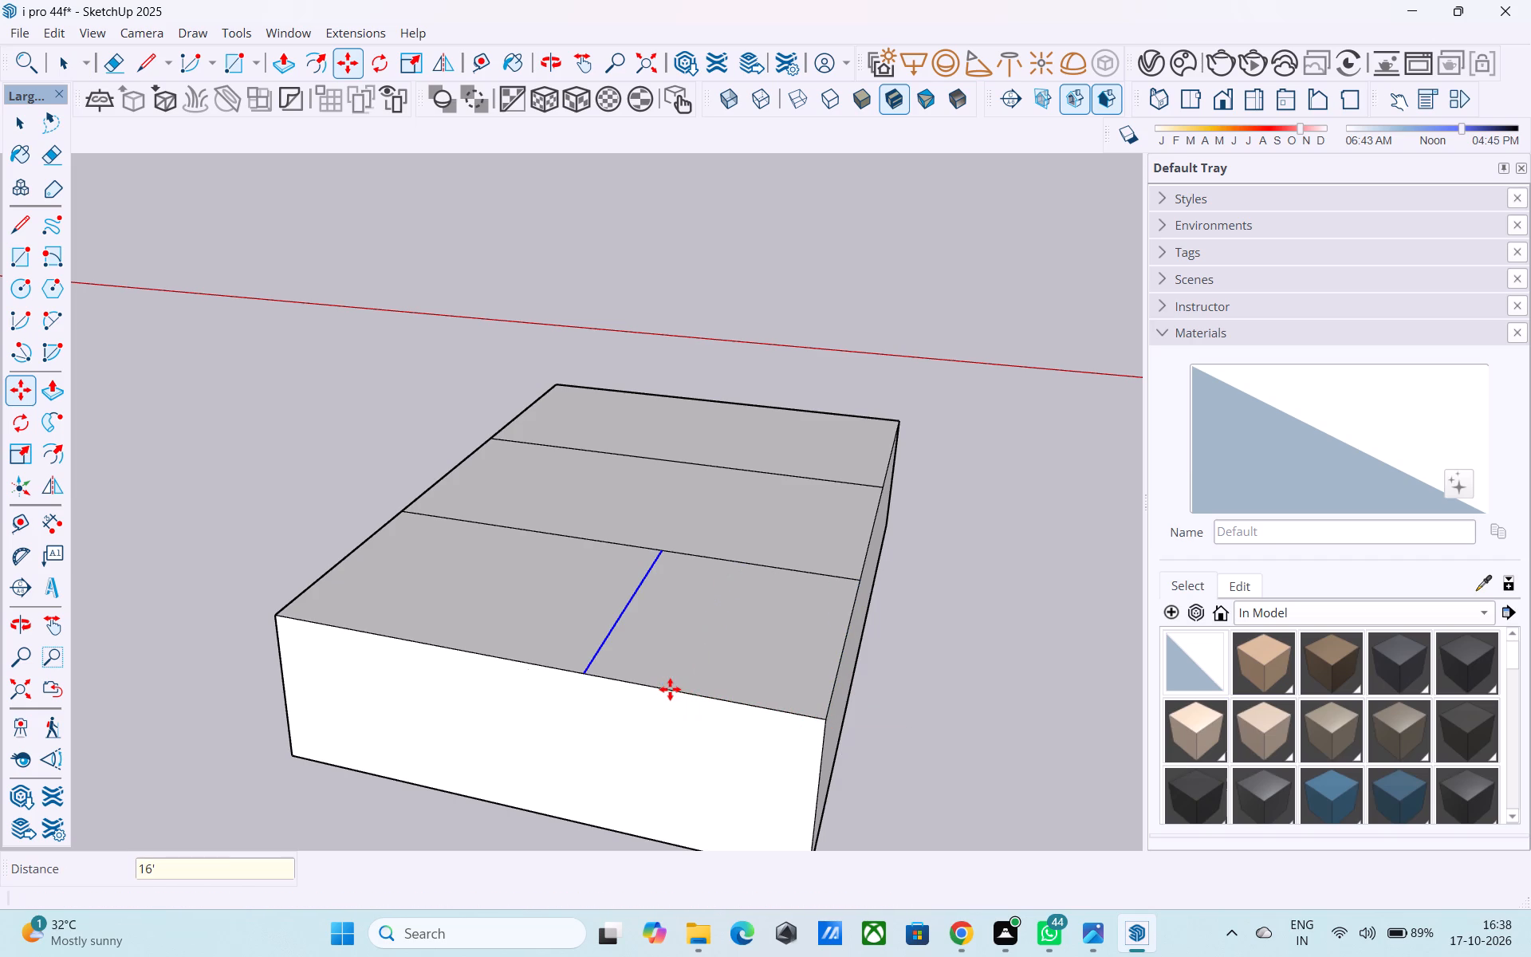
Set the copied roof edge's distance to 20', at the middle of the end bay.
middle_drag(667, 684, 878, 774)
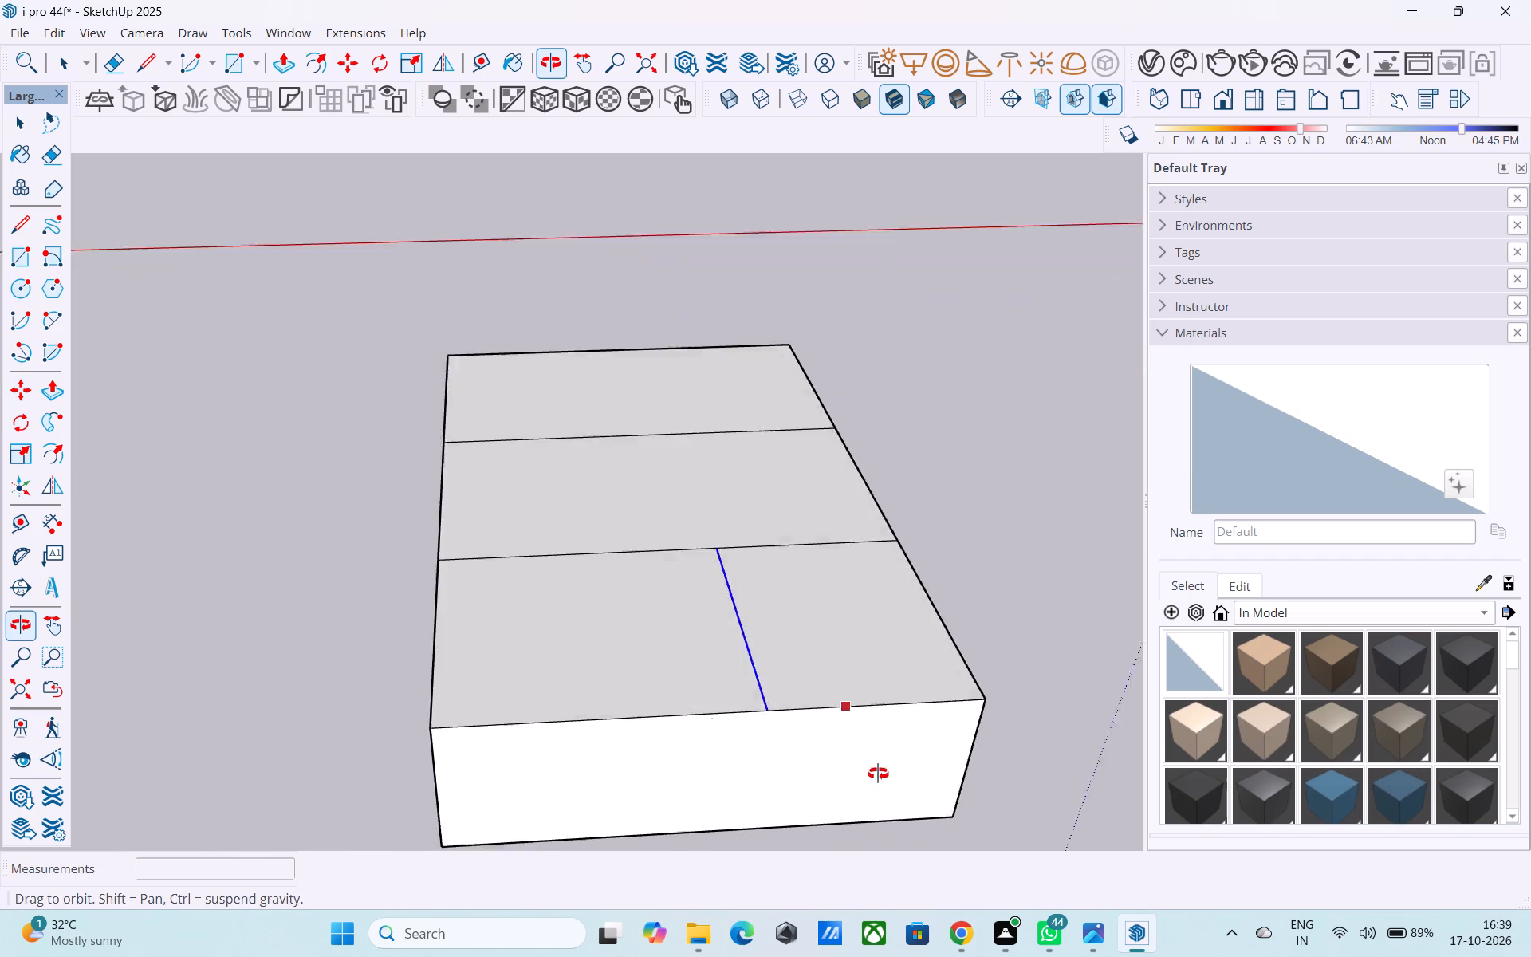
middle_drag(878, 774, 1002, 717)
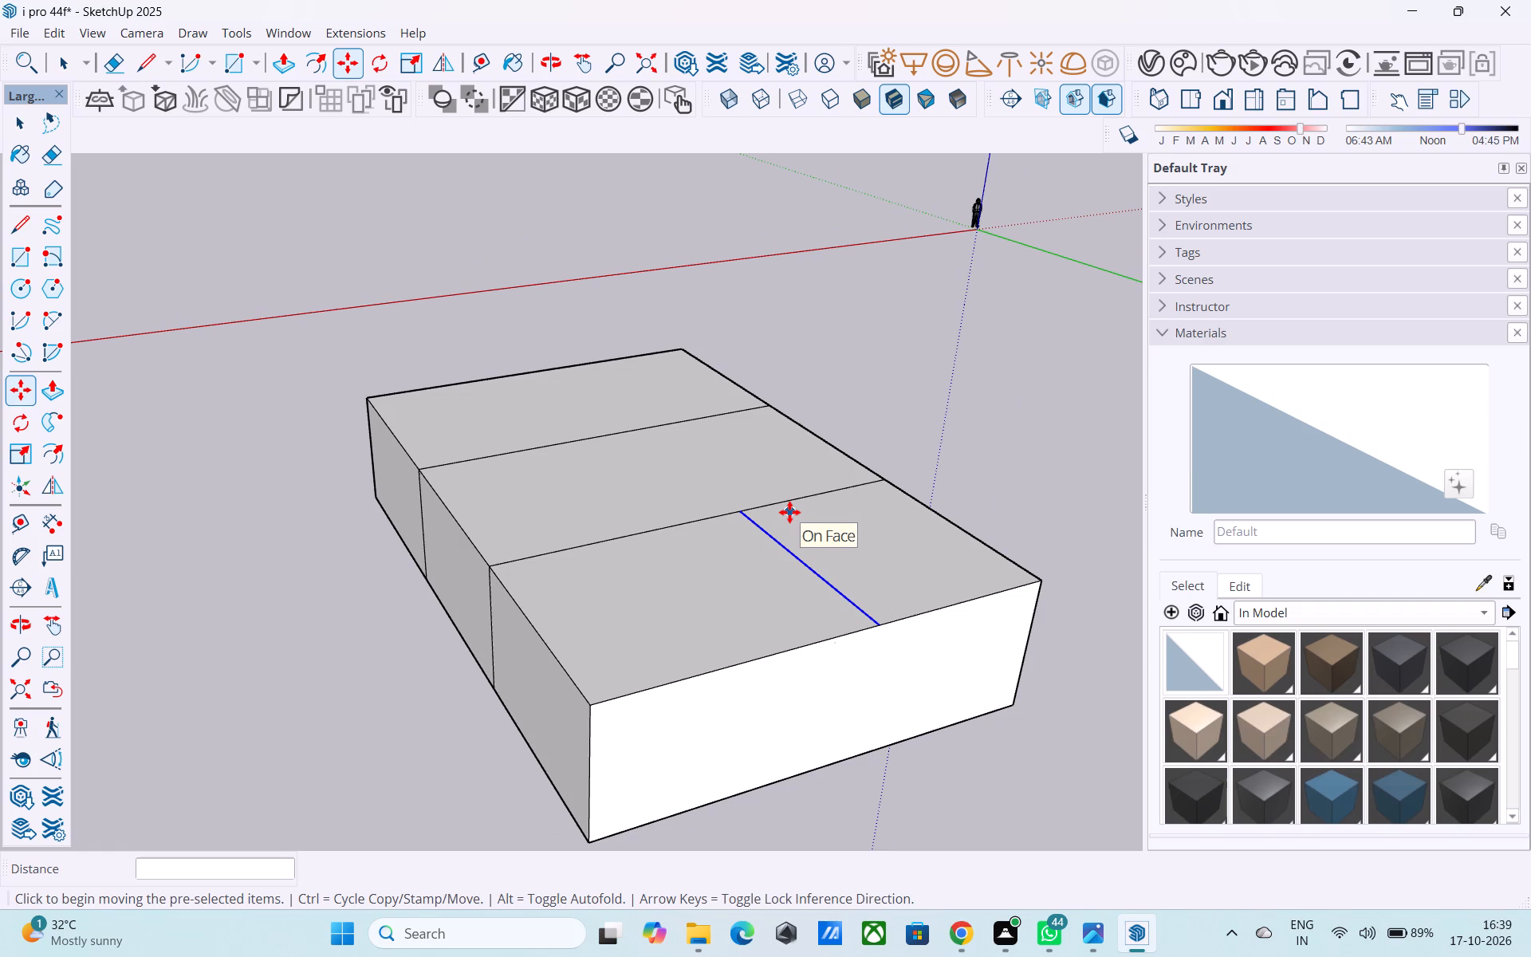
text(20')
key(Return)
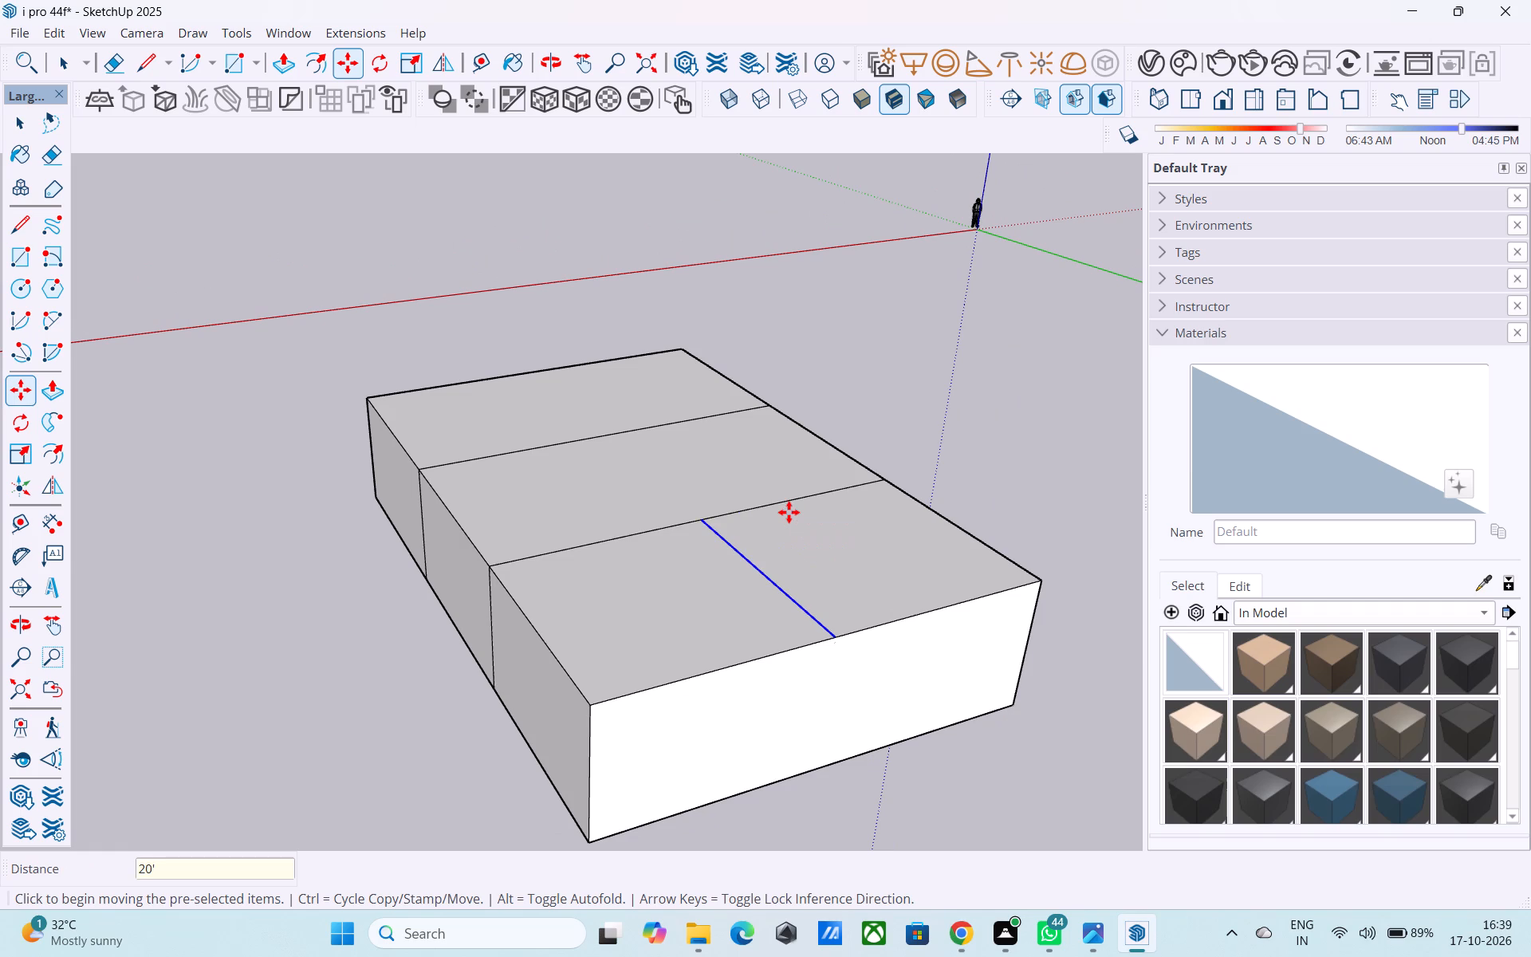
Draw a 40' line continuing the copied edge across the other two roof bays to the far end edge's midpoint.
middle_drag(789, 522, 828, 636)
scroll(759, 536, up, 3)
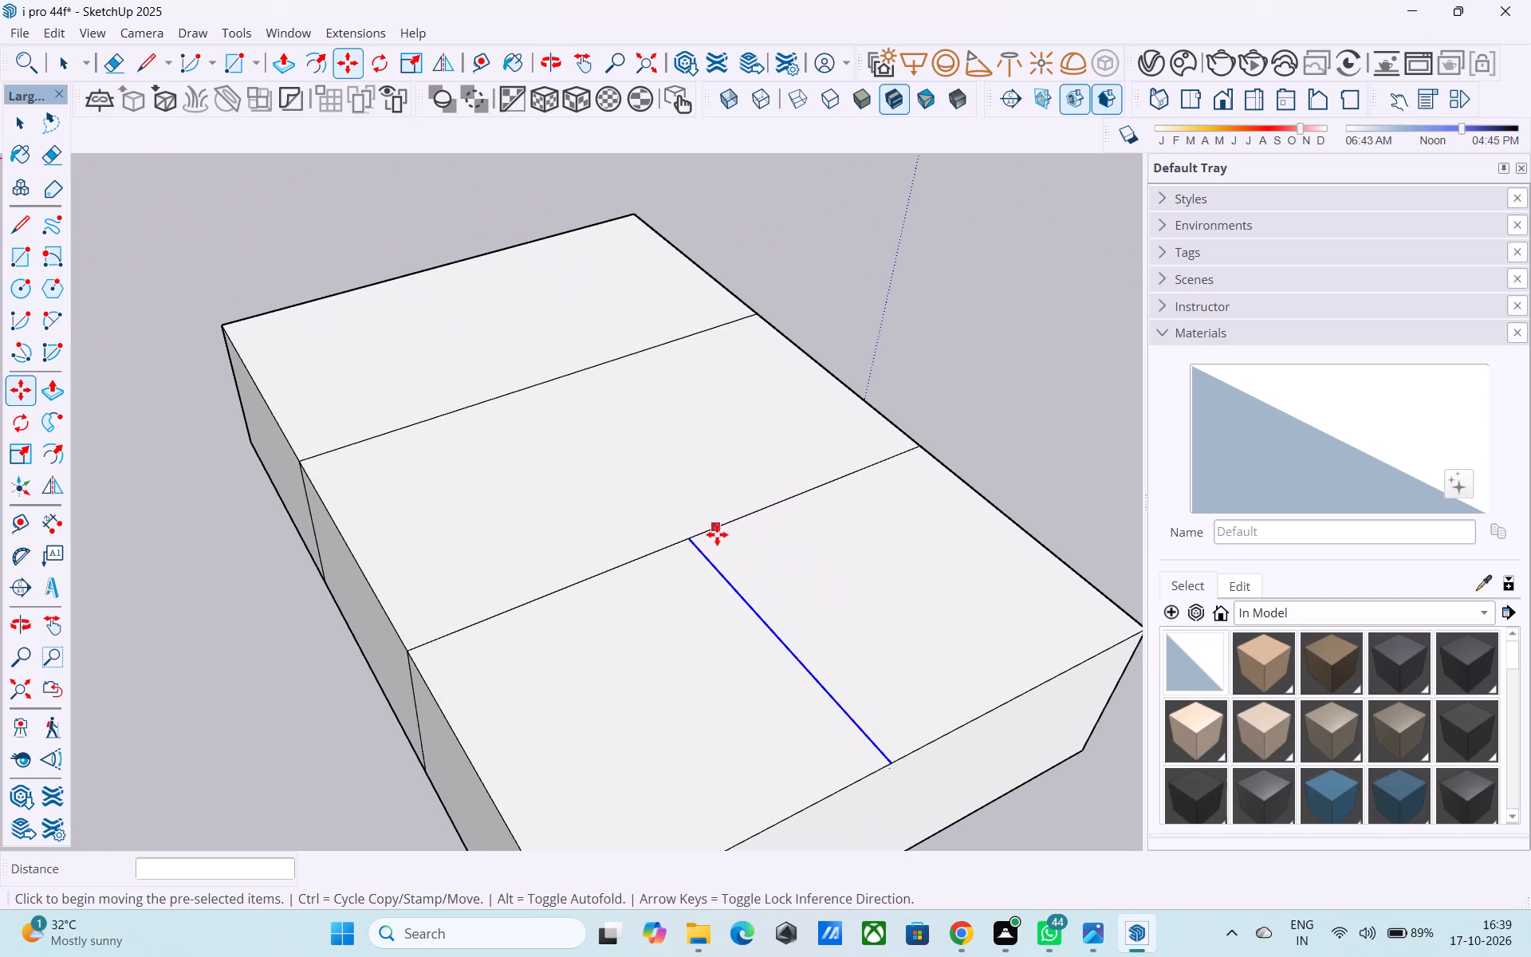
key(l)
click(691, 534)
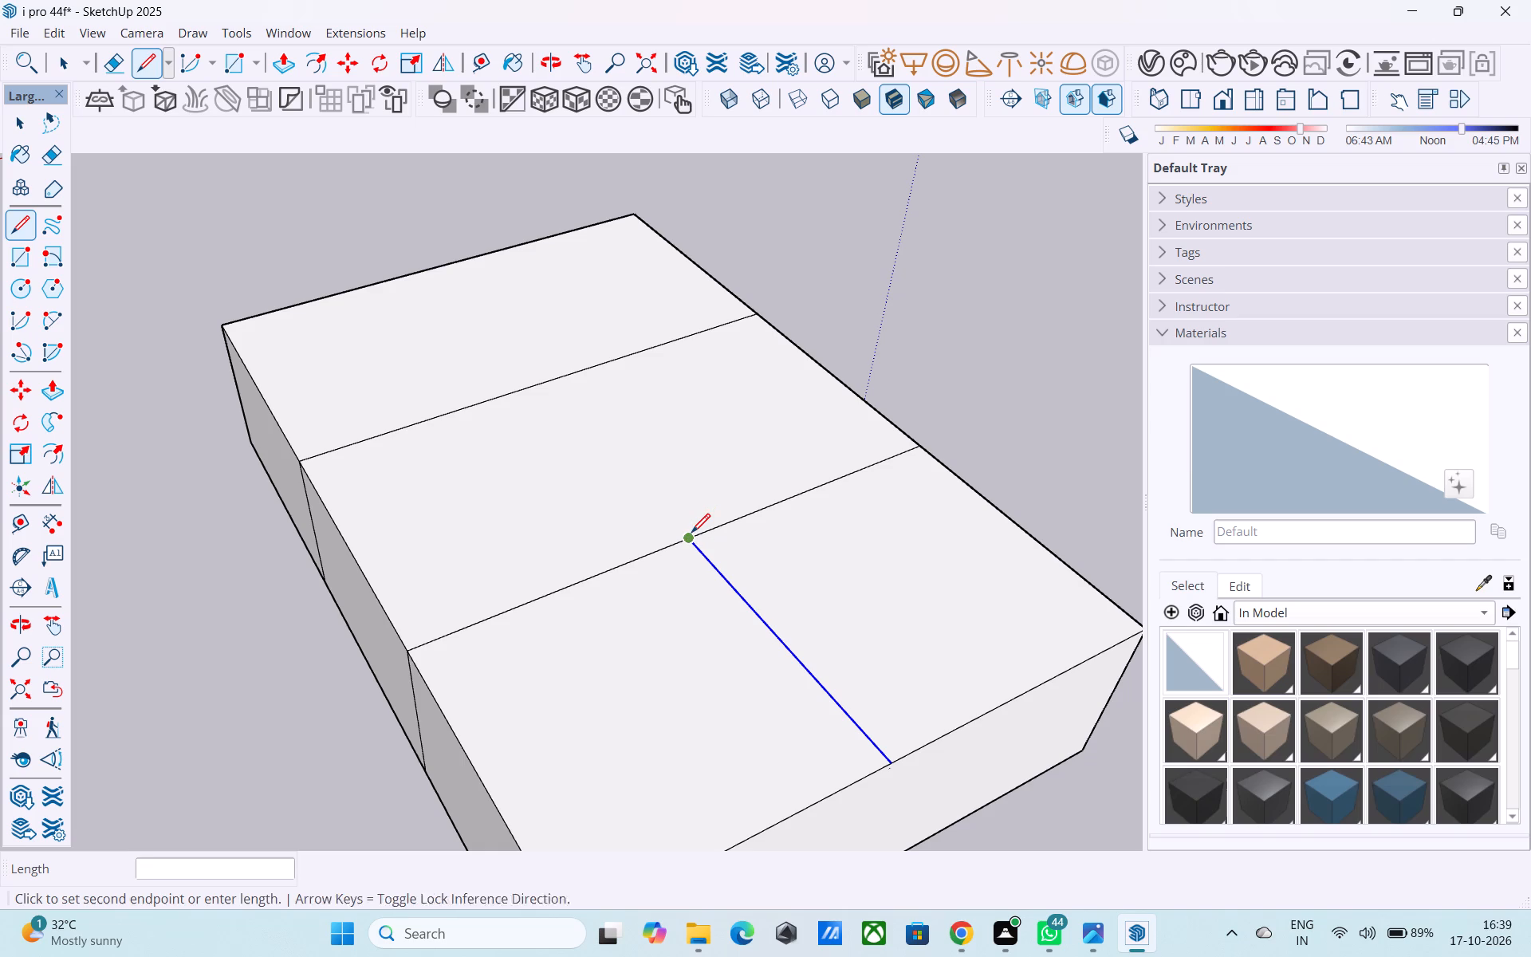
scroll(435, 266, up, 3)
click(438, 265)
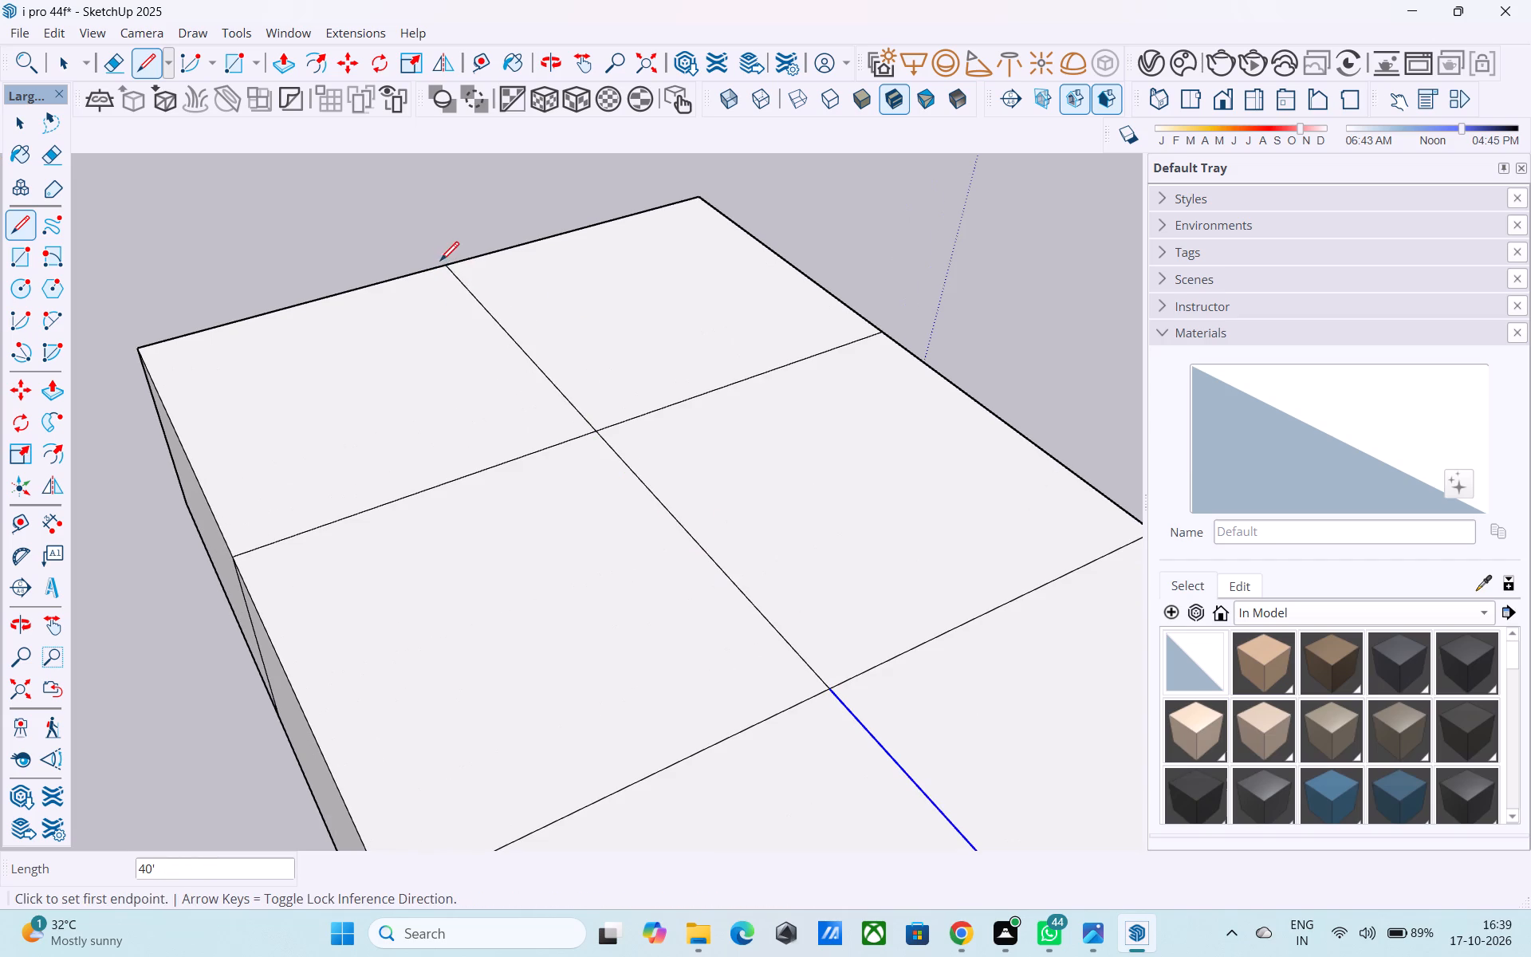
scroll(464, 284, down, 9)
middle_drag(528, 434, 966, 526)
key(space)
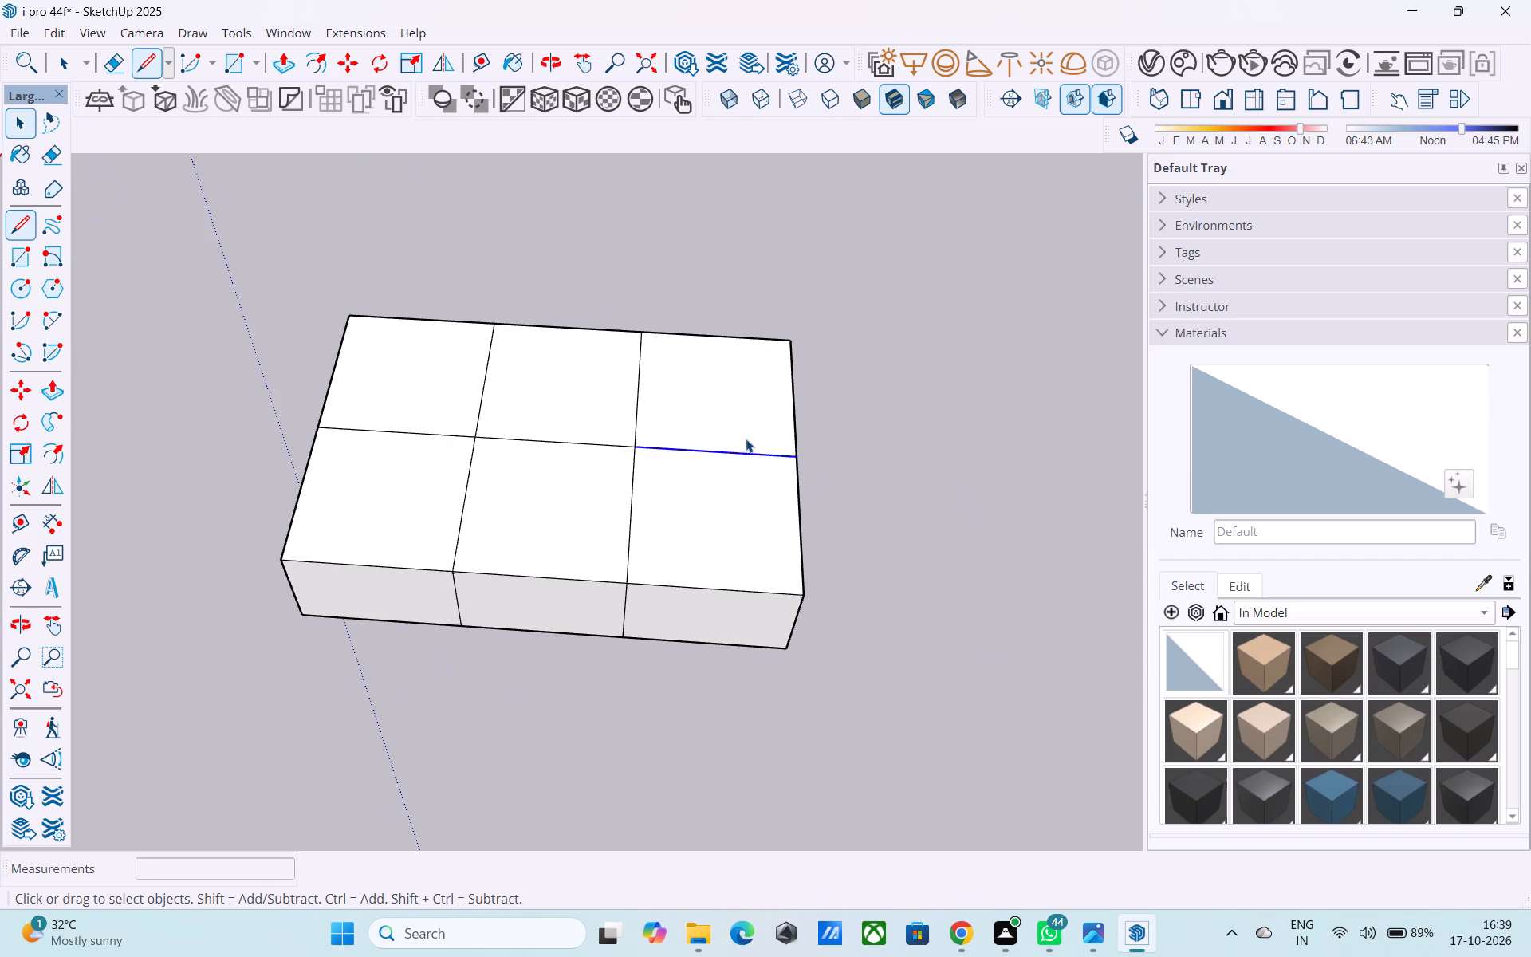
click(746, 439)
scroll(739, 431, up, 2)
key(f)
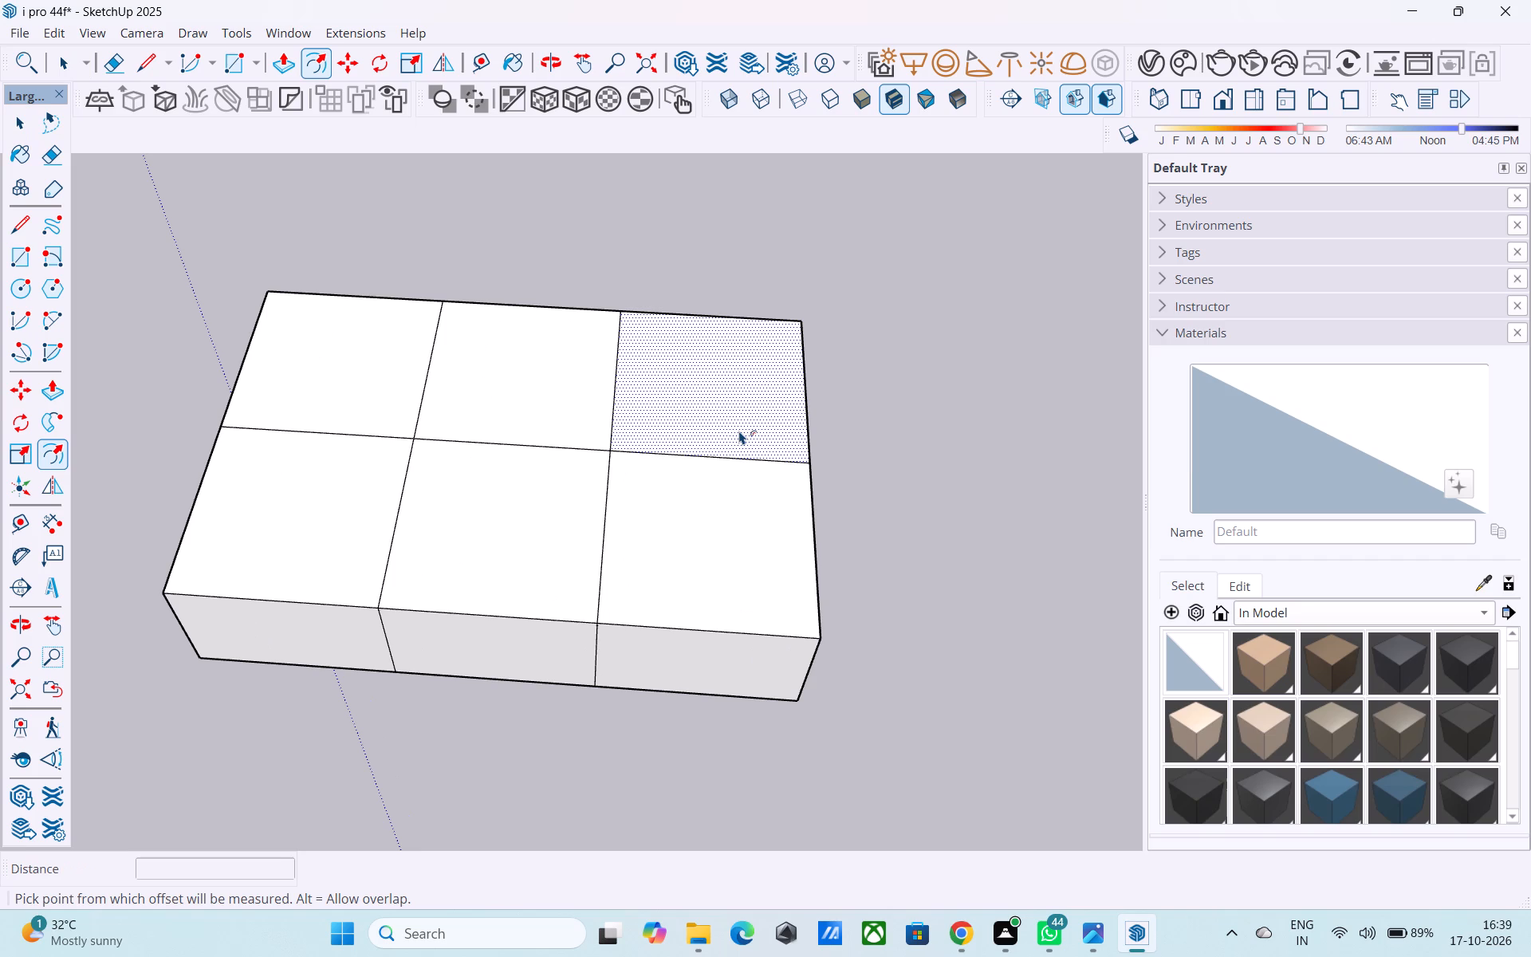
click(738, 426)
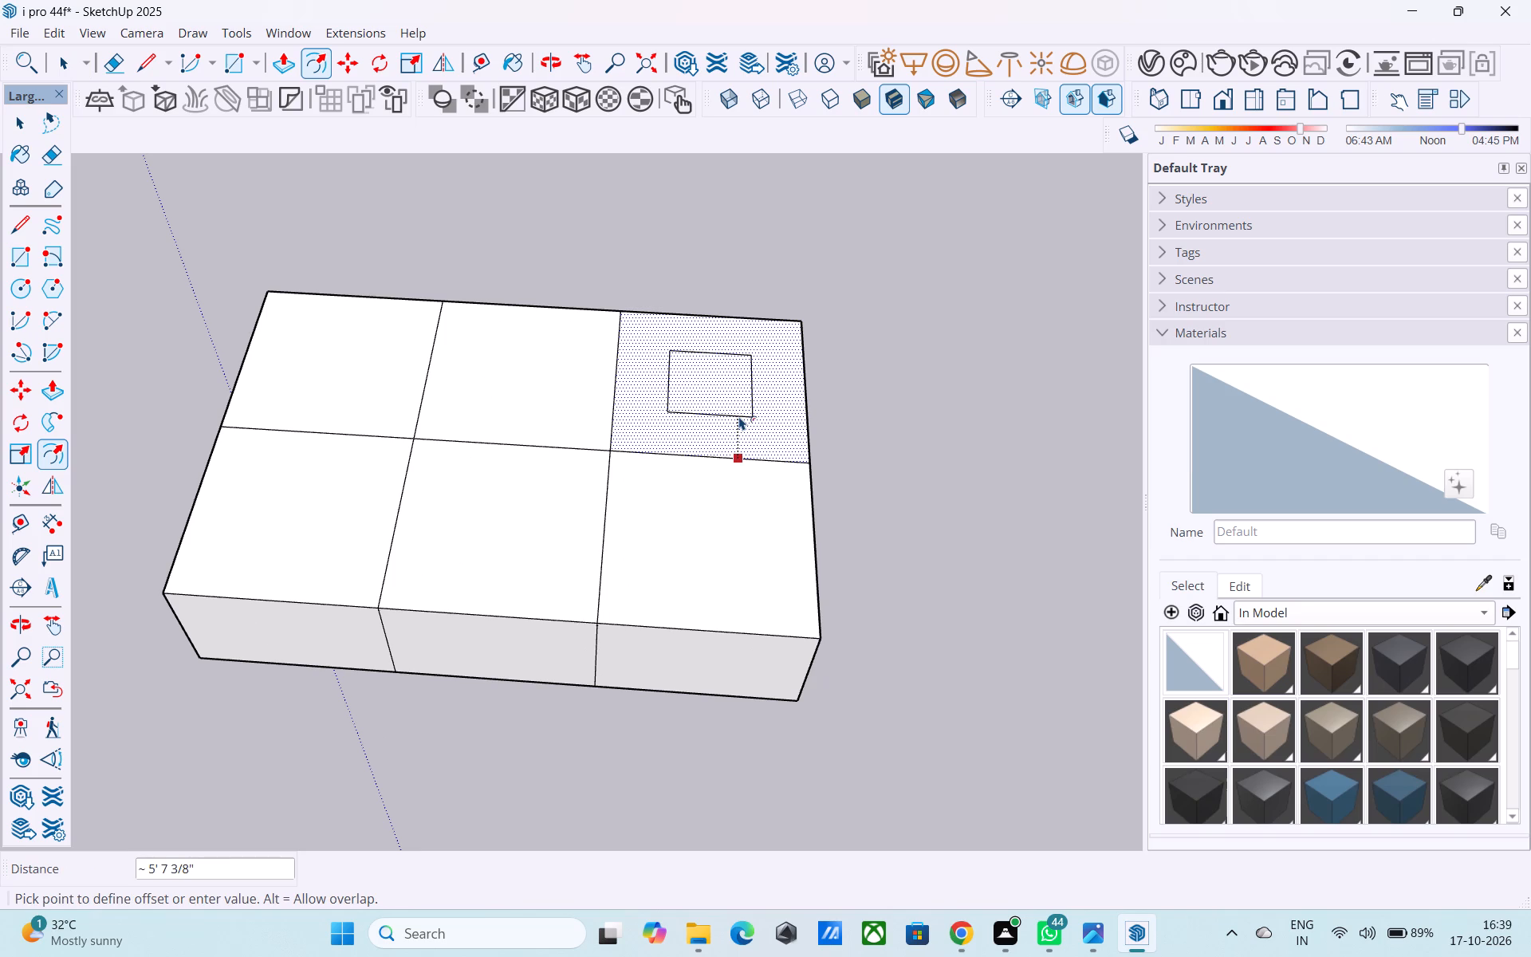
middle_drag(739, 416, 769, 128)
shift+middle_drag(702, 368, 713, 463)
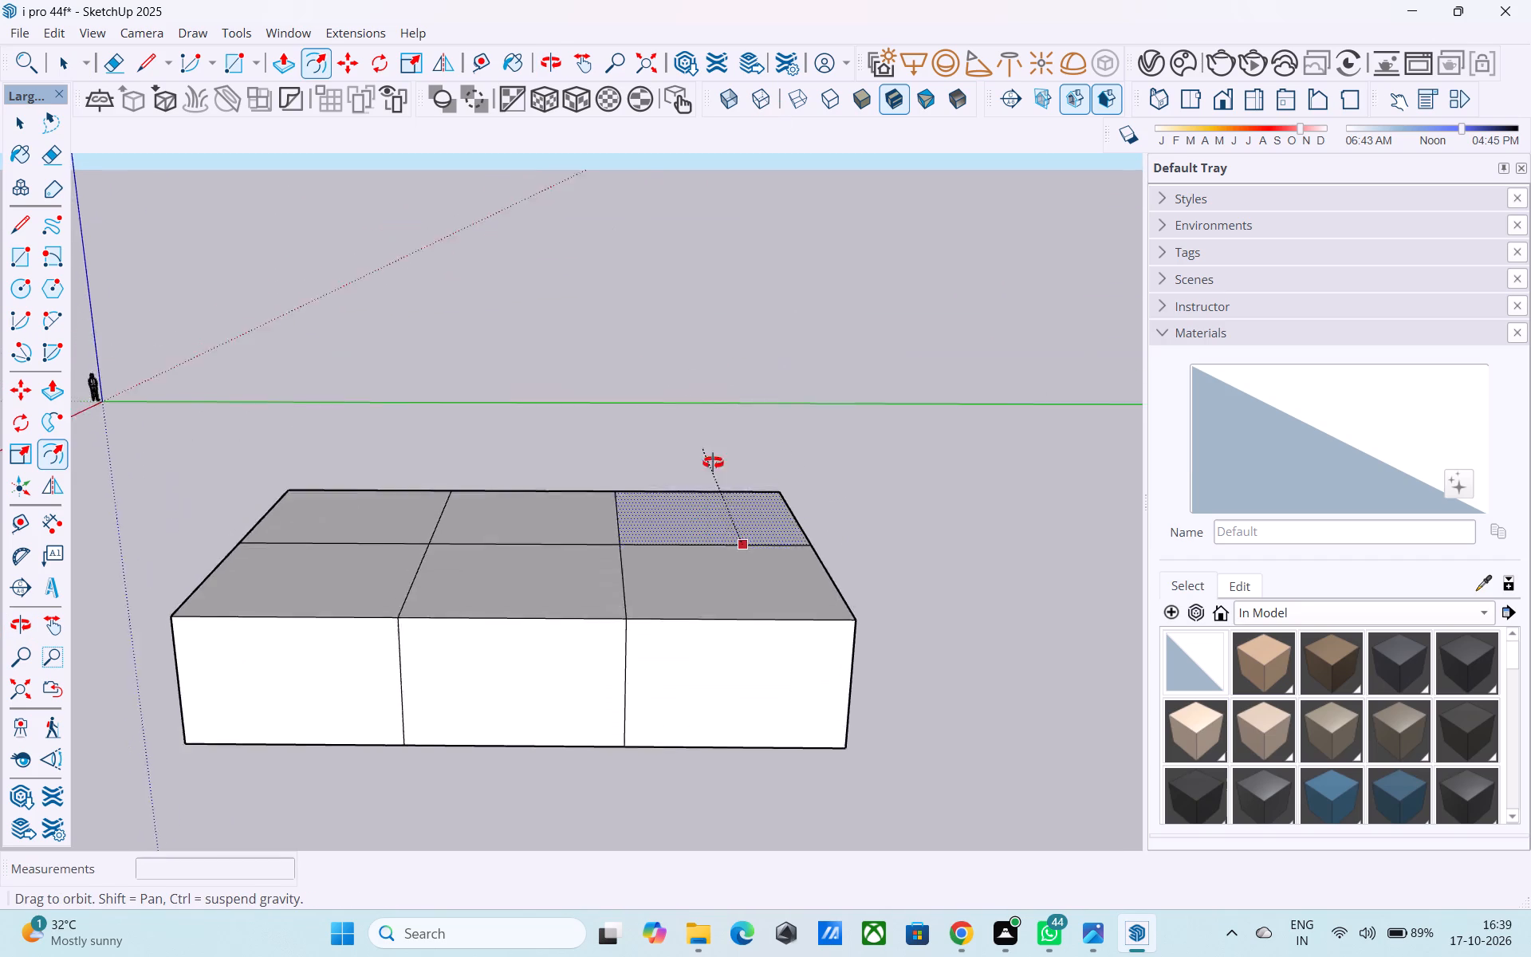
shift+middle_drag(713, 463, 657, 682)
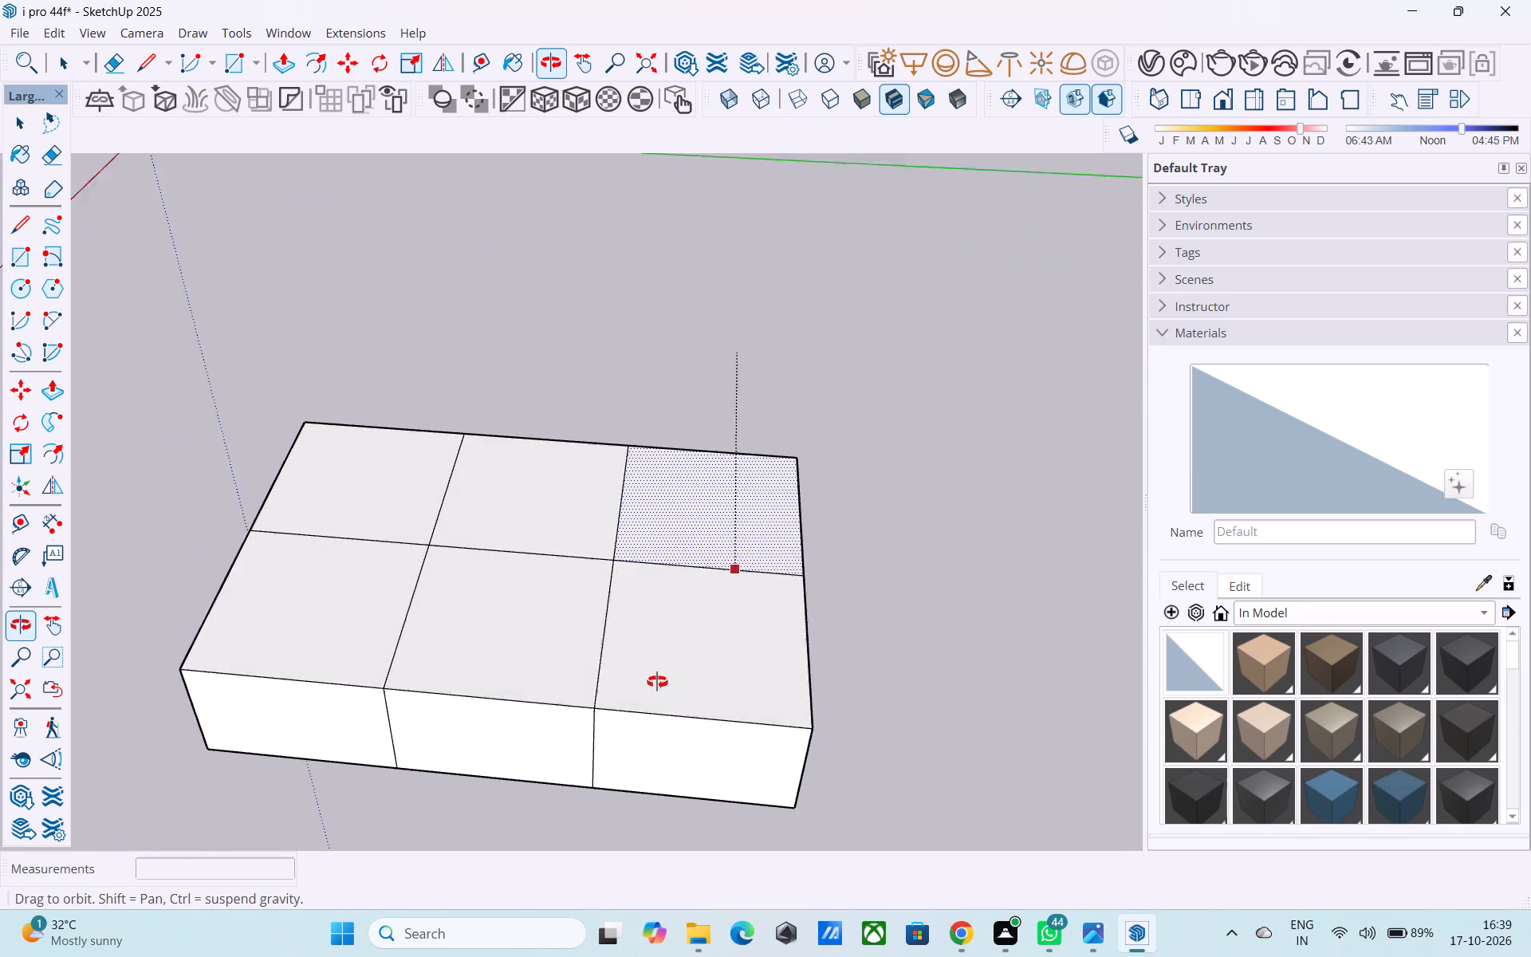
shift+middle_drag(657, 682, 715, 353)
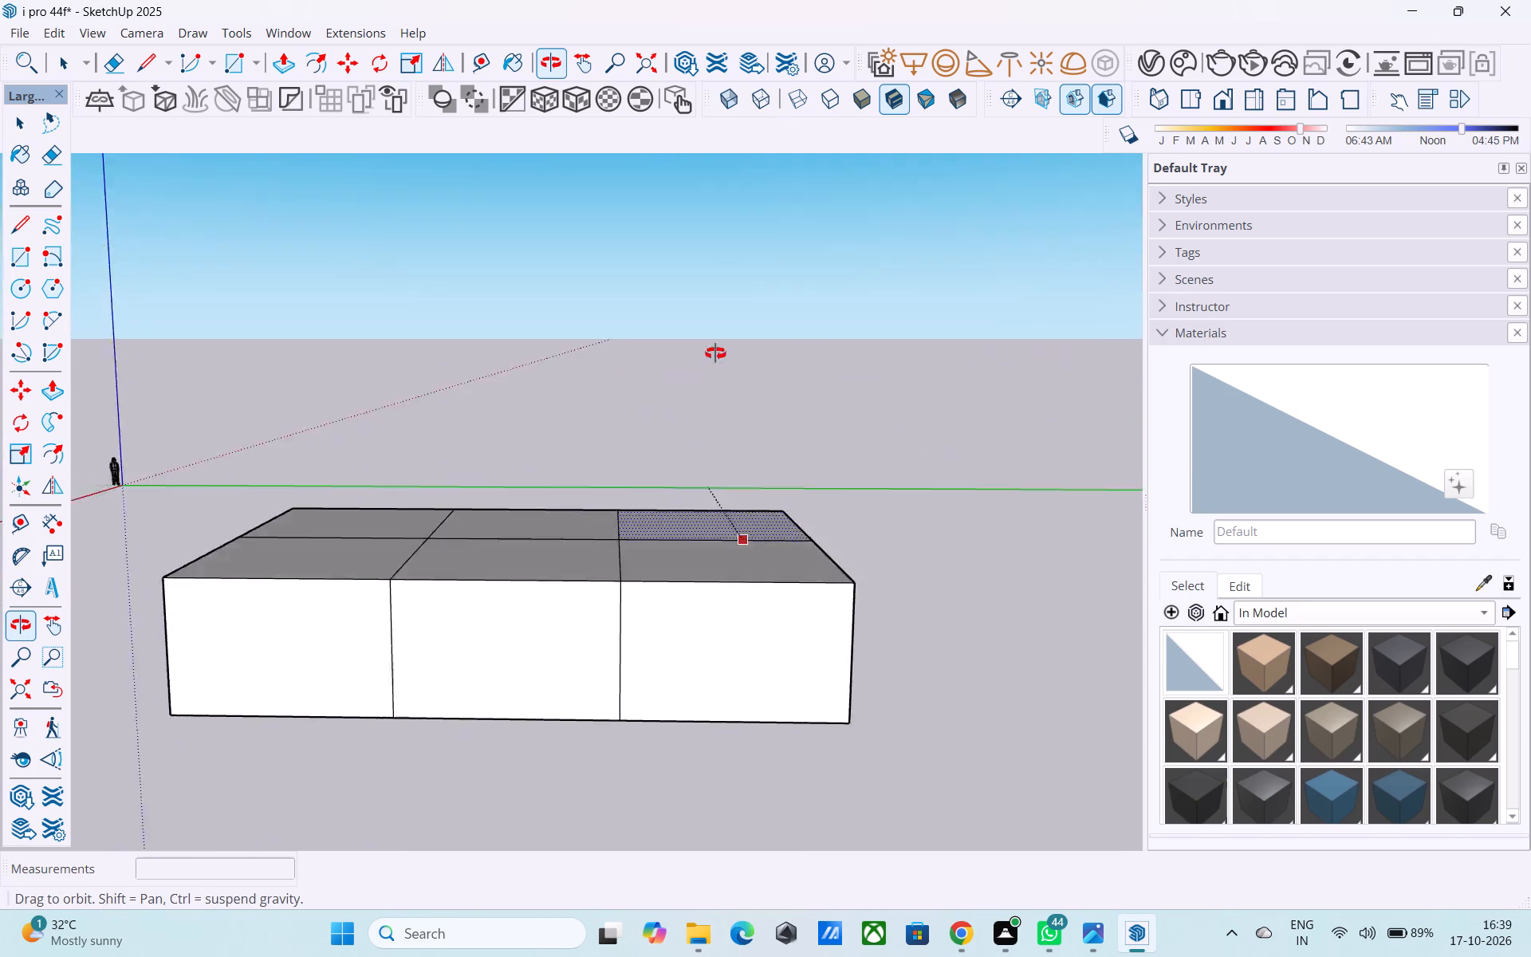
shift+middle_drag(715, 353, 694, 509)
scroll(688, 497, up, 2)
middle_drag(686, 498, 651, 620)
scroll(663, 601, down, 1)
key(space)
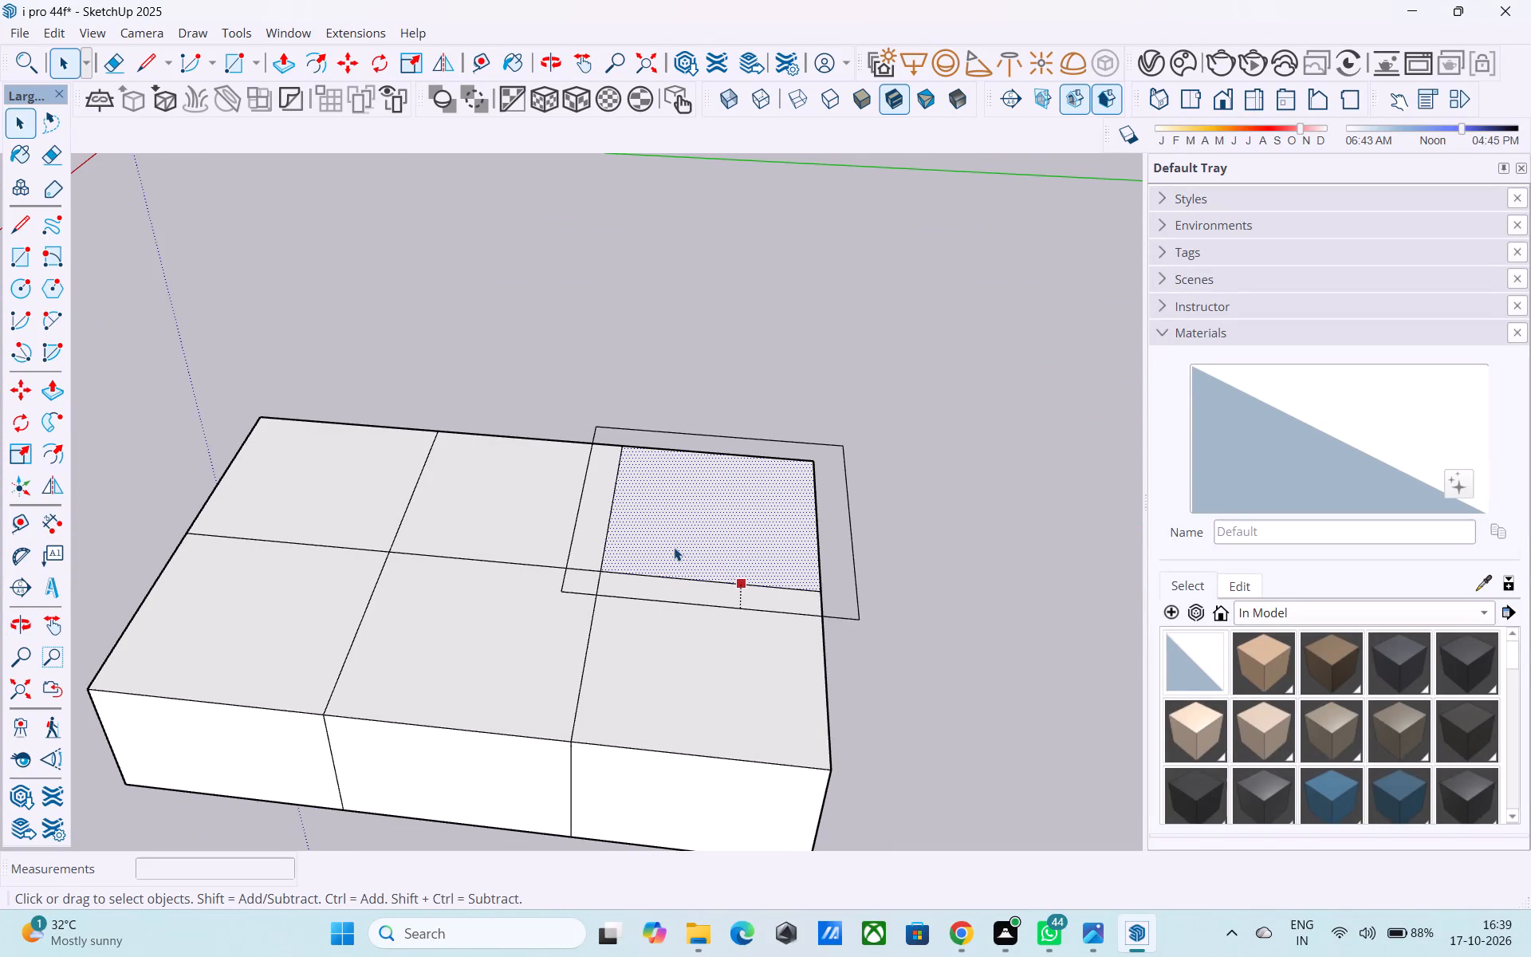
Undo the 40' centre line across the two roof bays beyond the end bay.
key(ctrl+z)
Offset the outline of the end roof bay's crossbar-side half inward by 6".
click(674, 544)
key(f)
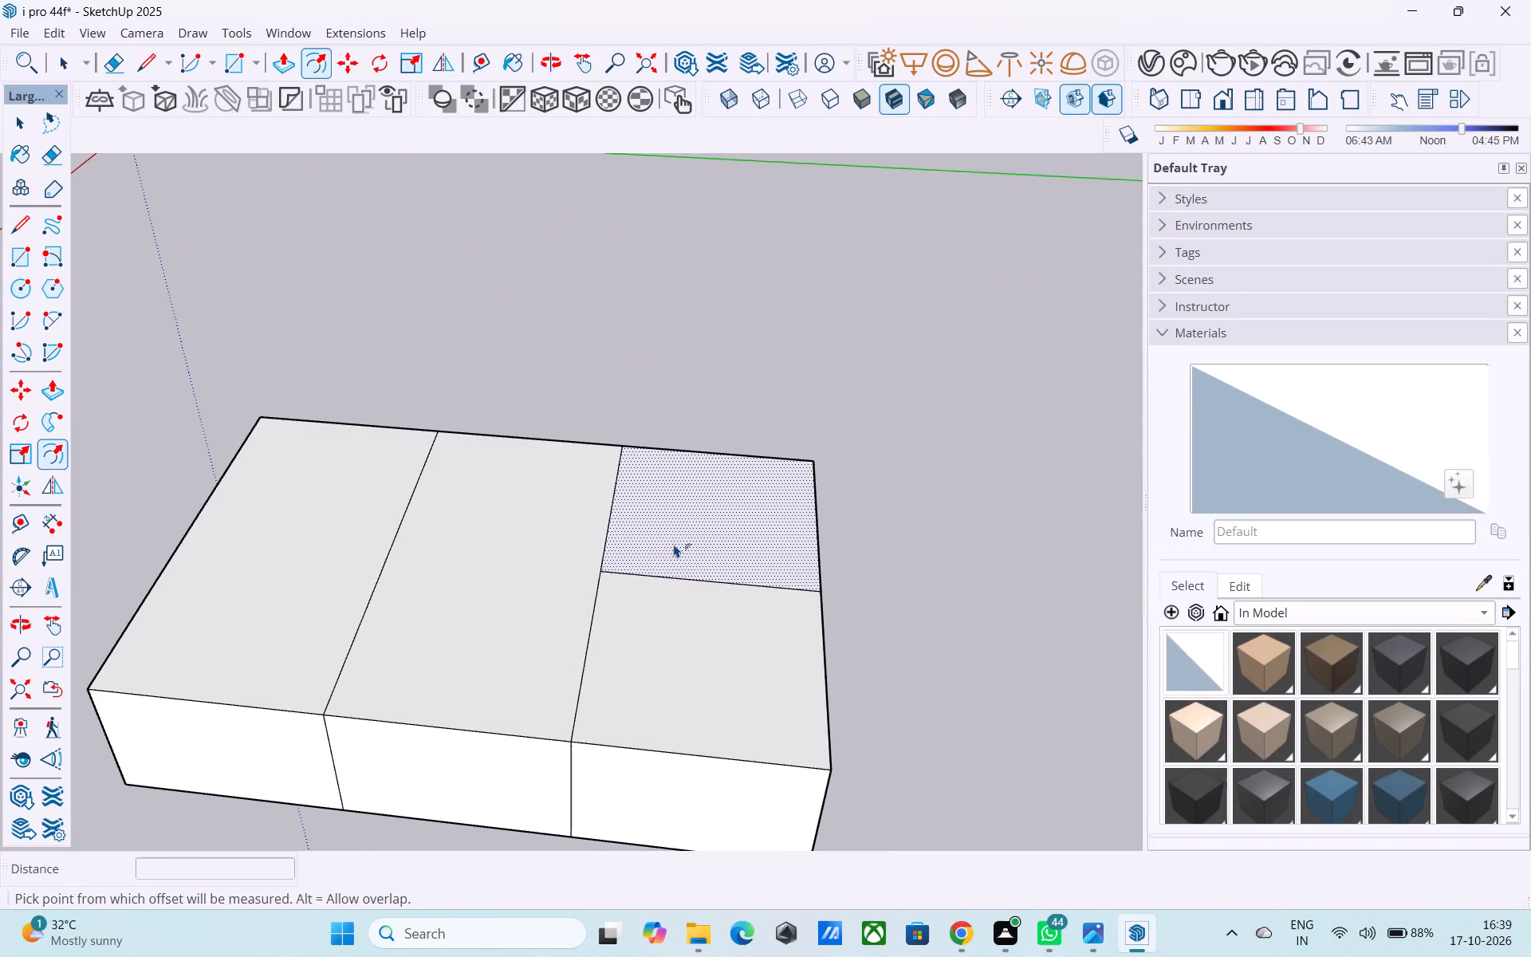
click(674, 544)
text(6")
key(Return)
key(space)
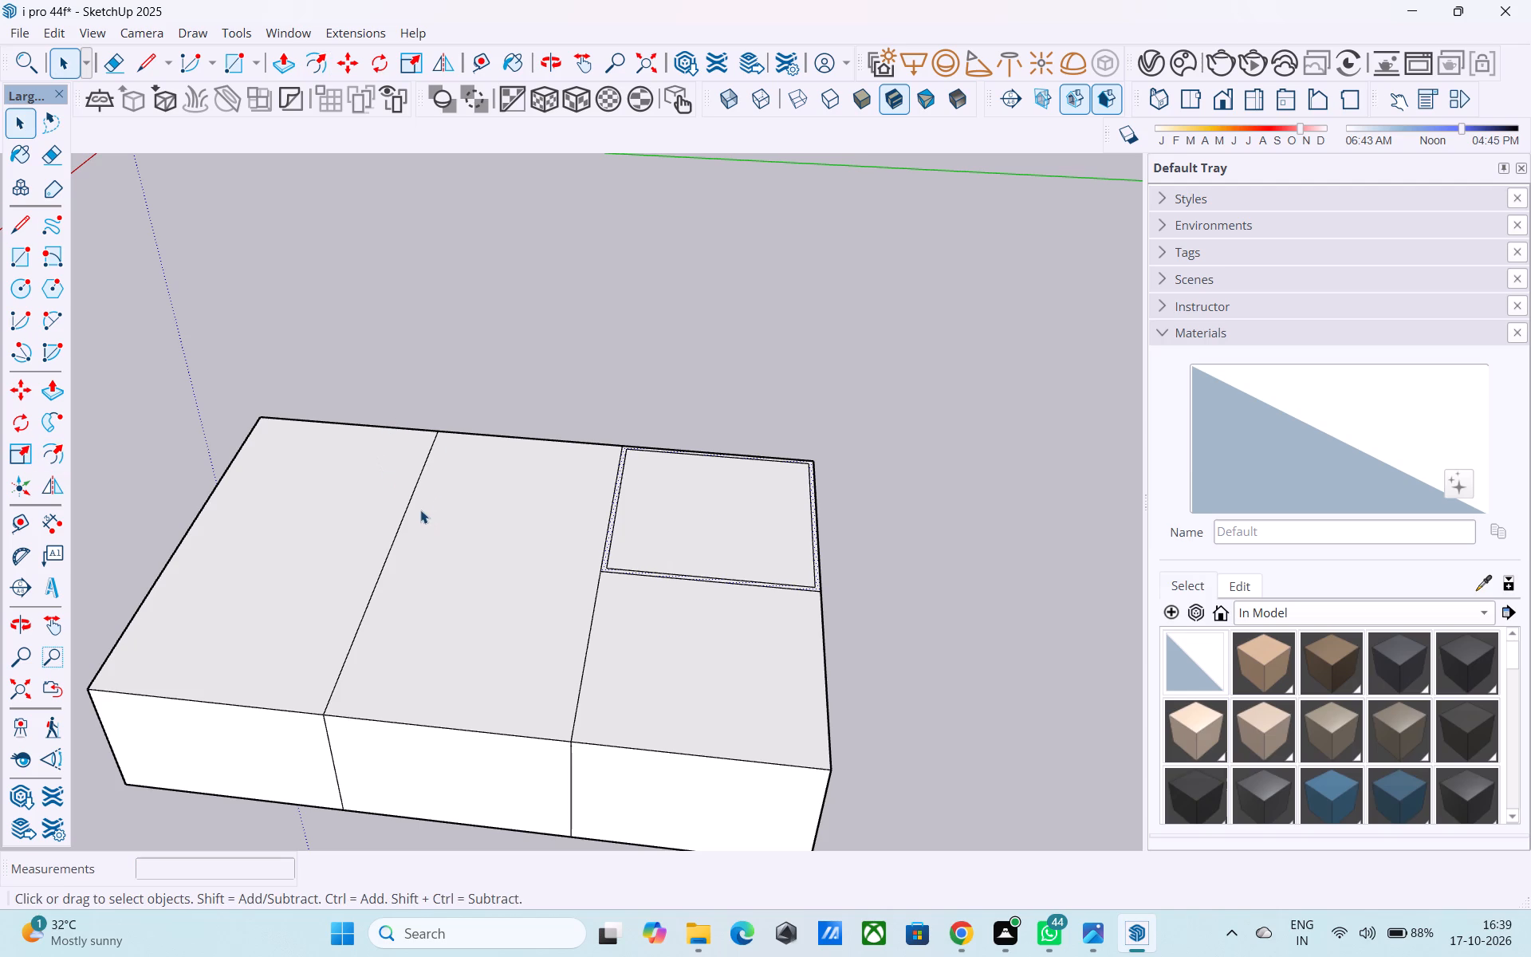
Draw a line continuing the end bay's dividing line across the other two roof bays to the far end edge's midpoint.
key(l)
scroll(603, 622, up, 4)
click(601, 549)
scroll(597, 549, down, 2)
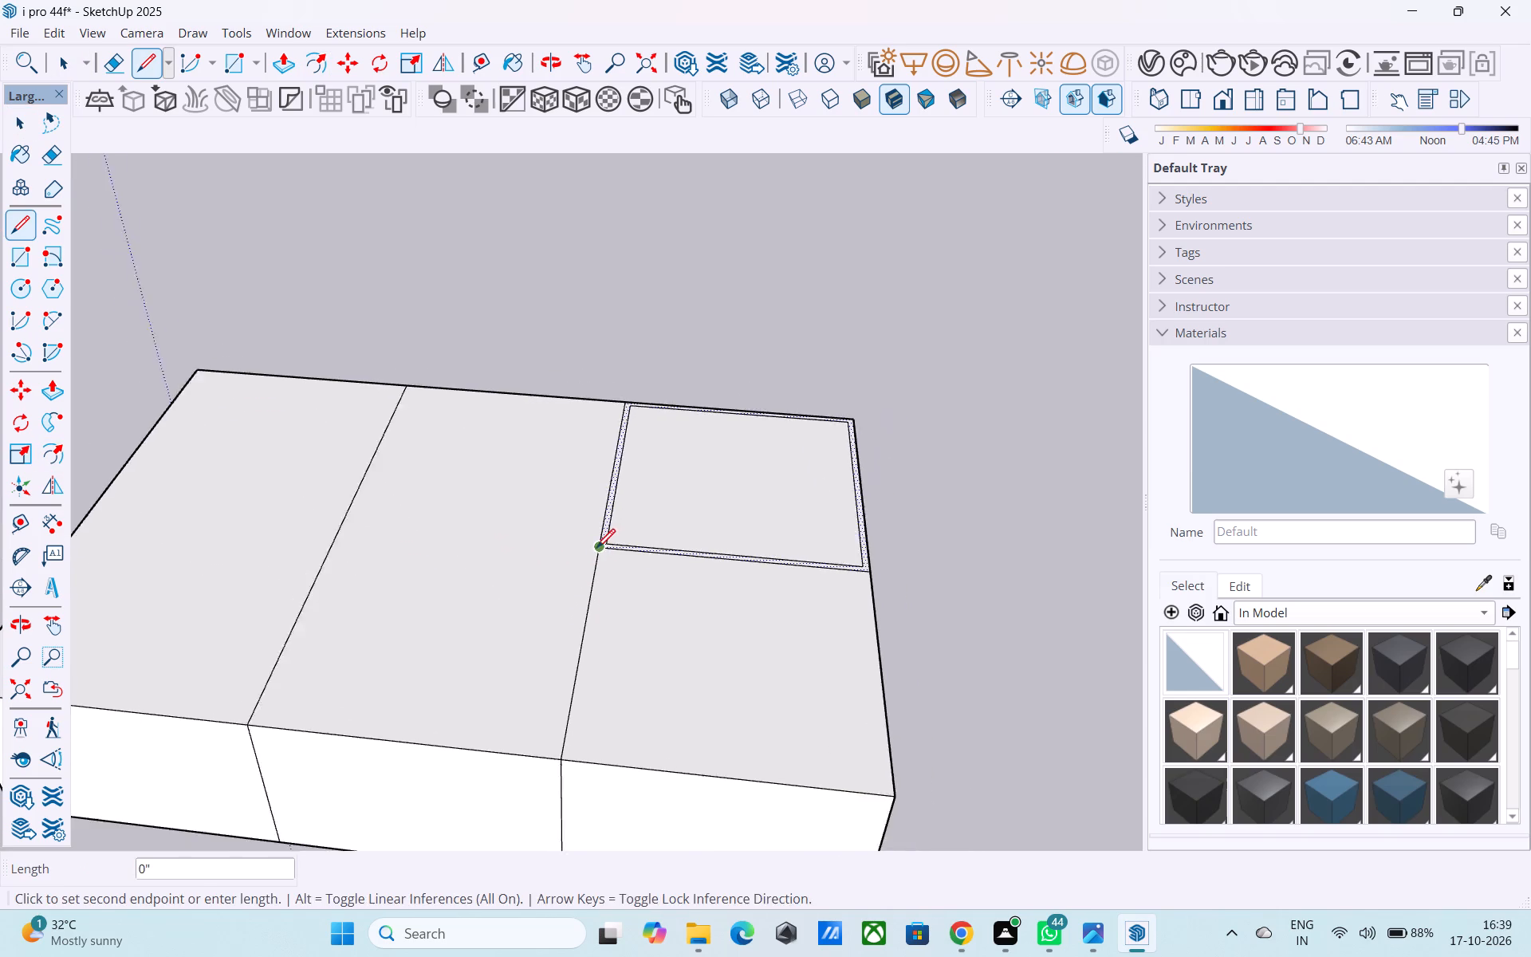
shift+middle_drag(596, 549, 945, 573)
click(430, 524)
key(space)
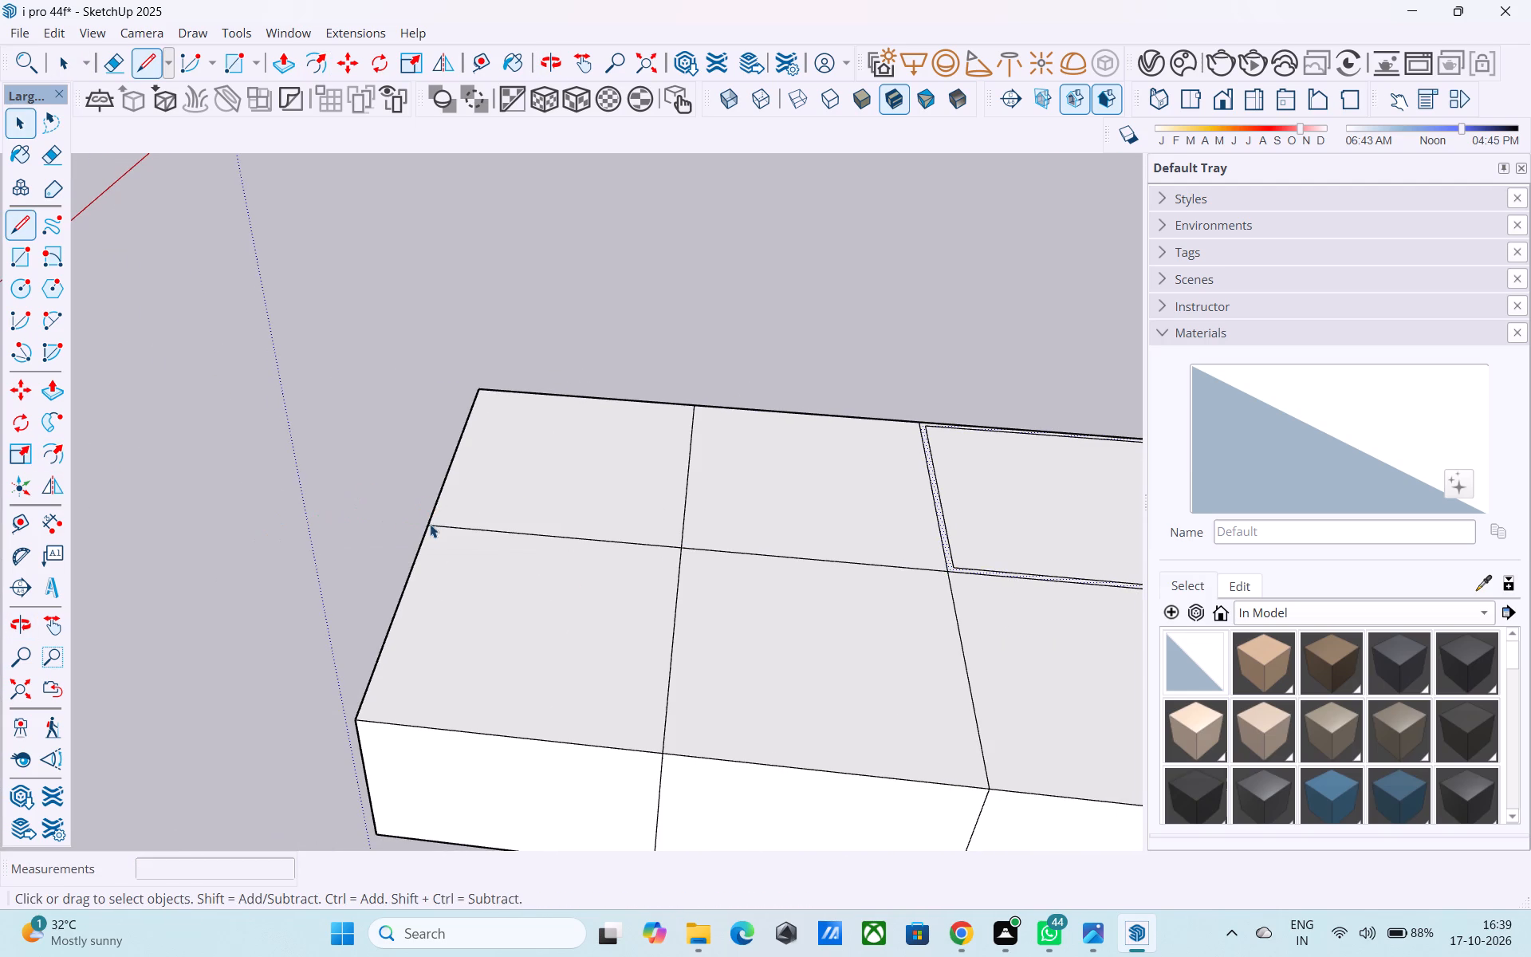
Offset the outline of the rear corner bay at the far end of the roof inward by 6".
click(466, 502)
key(f)
click(466, 502)
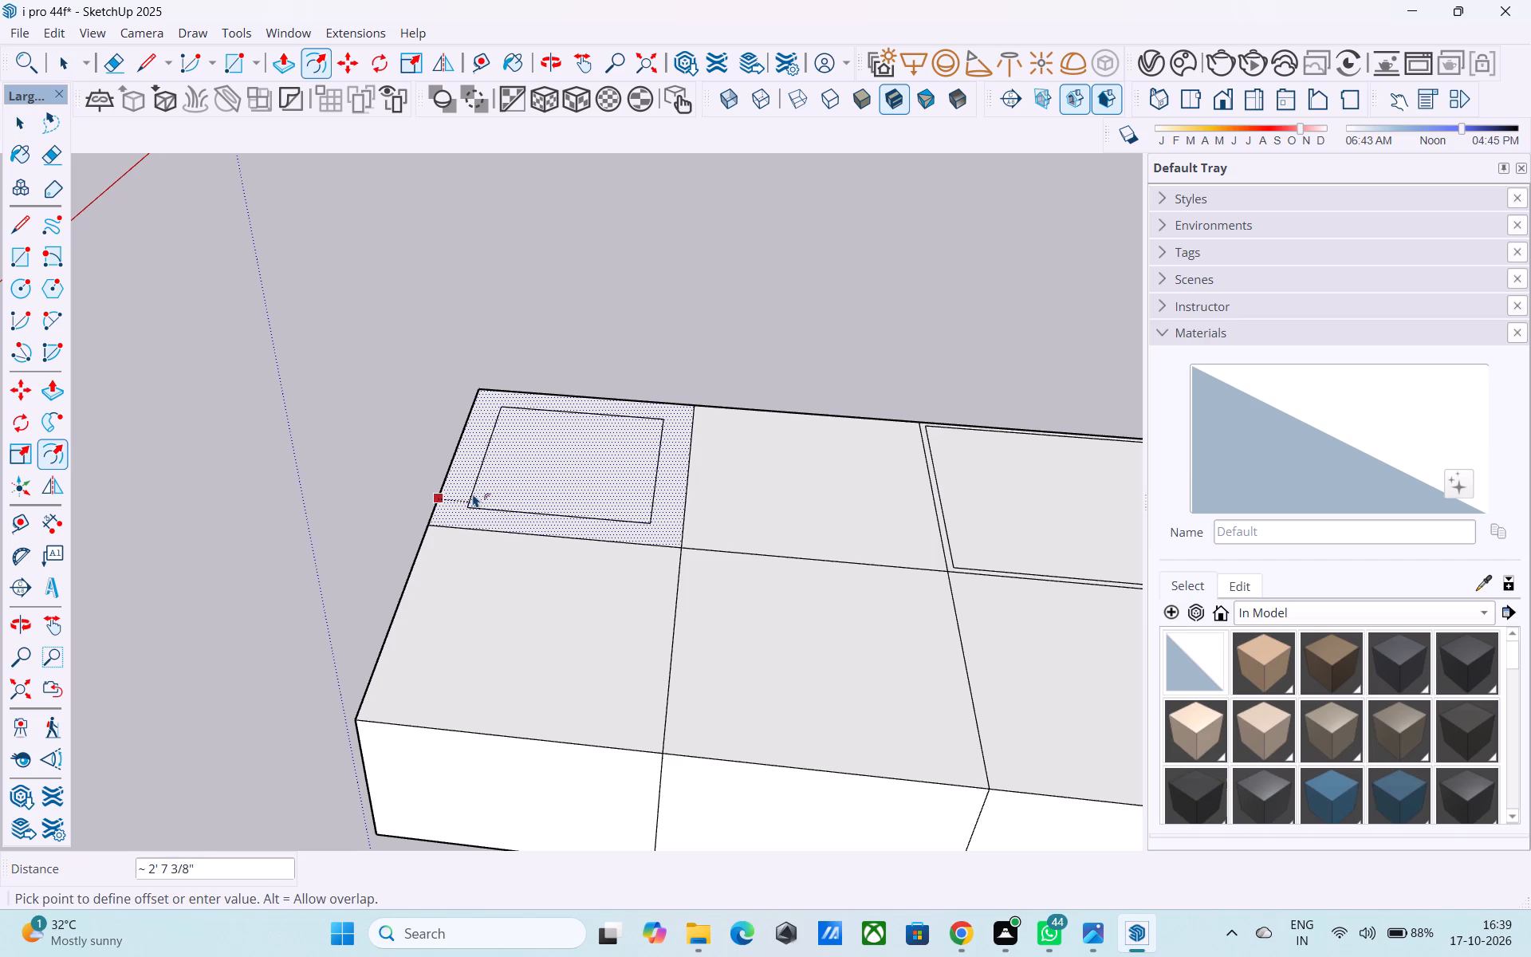
text(6")
key(Return)
key(space)
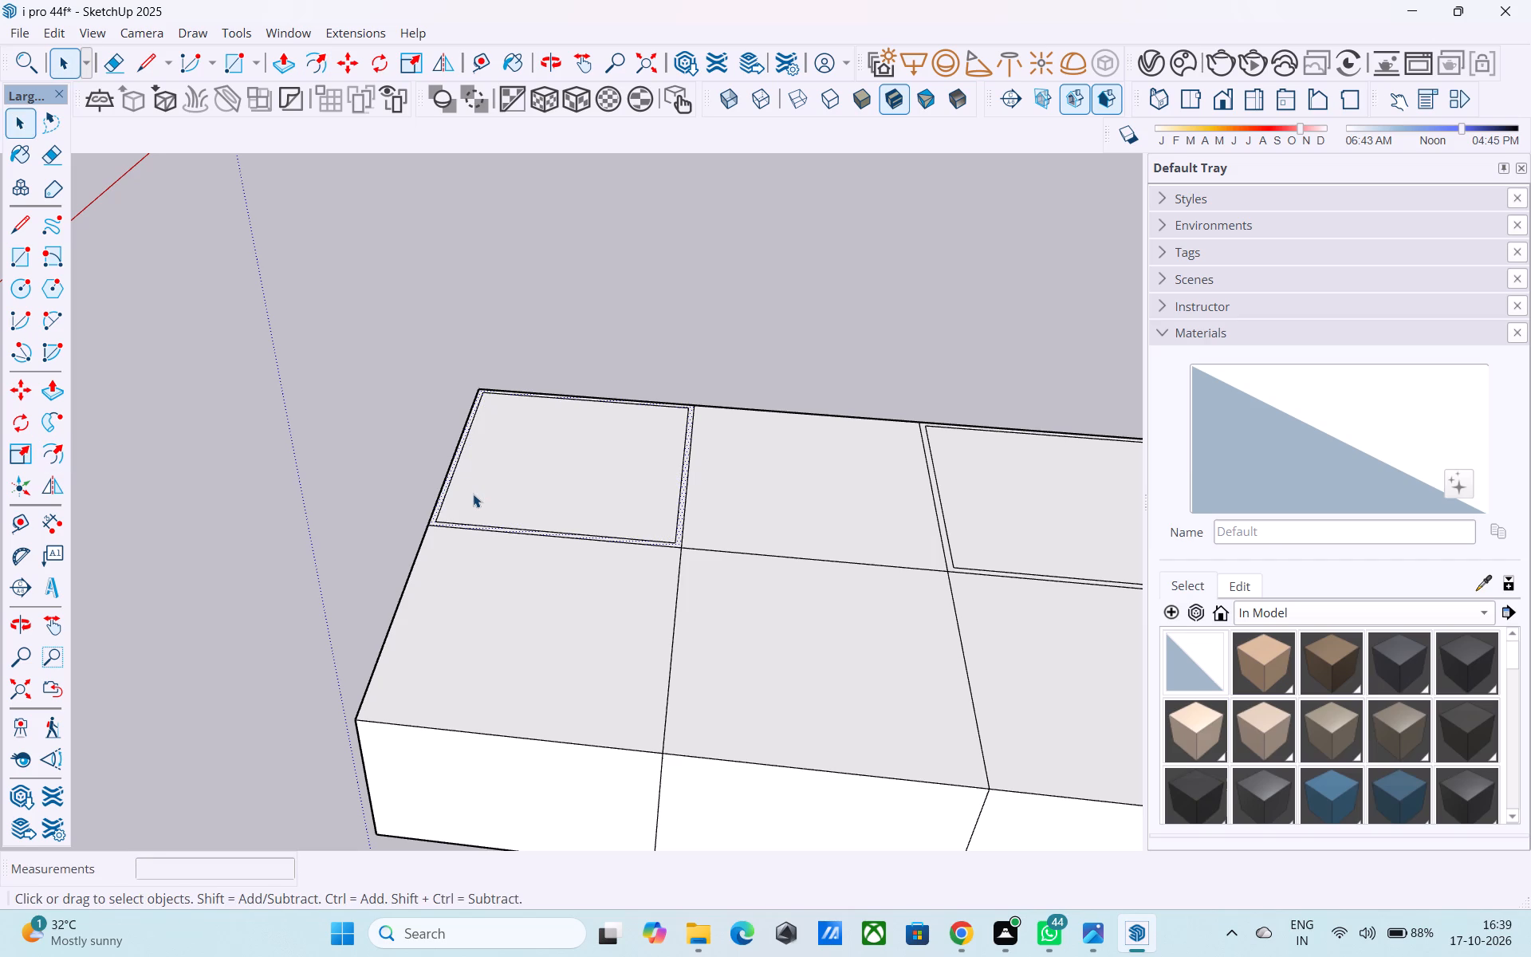
Push/Pull the 6" border of the far-end rear corner bay up 12' to form its walls.
shift+middle_drag(680, 475, 561, 448)
scroll(570, 433, up, 4)
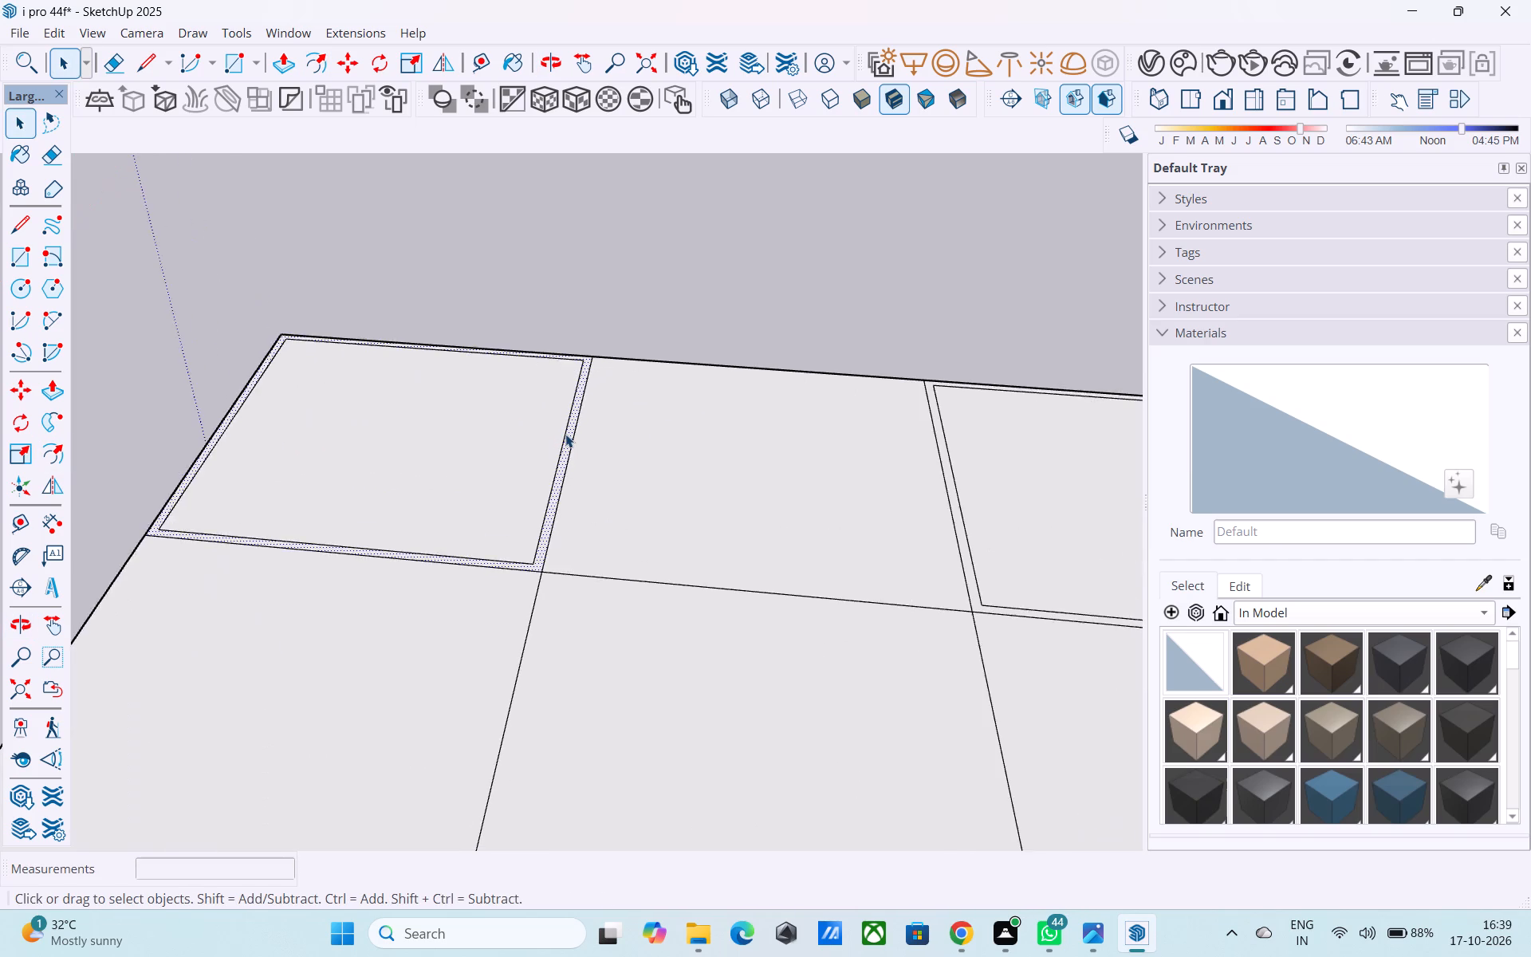
scroll(565, 434, up, 3)
key(p)
click(569, 447)
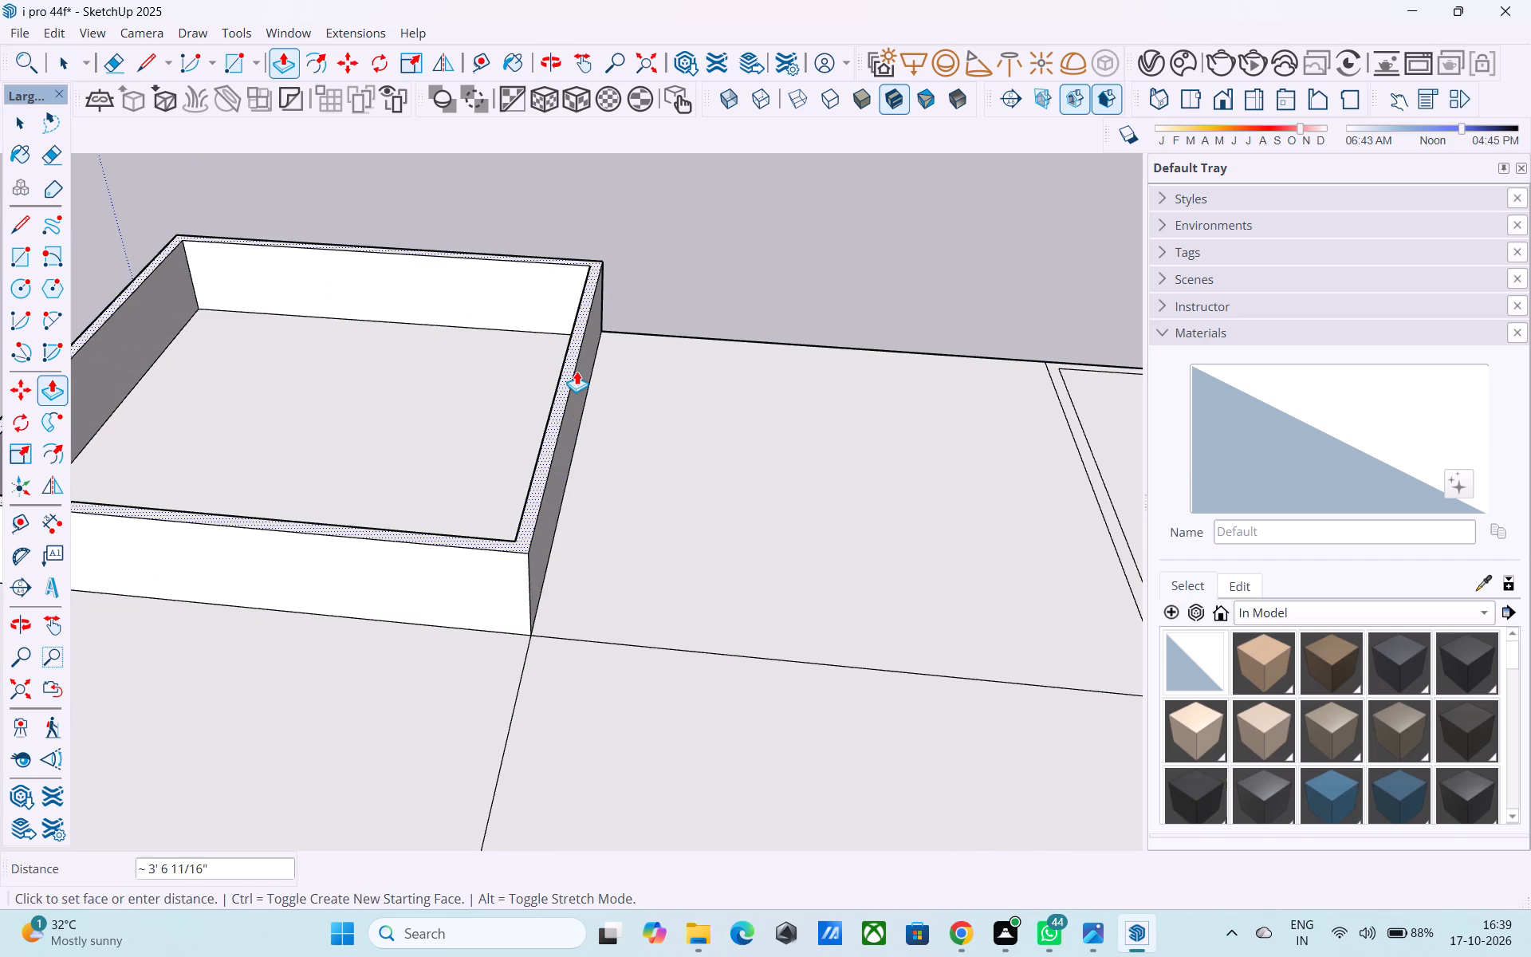
text(12)
key(apostrophe)
key(Return)
key(space)
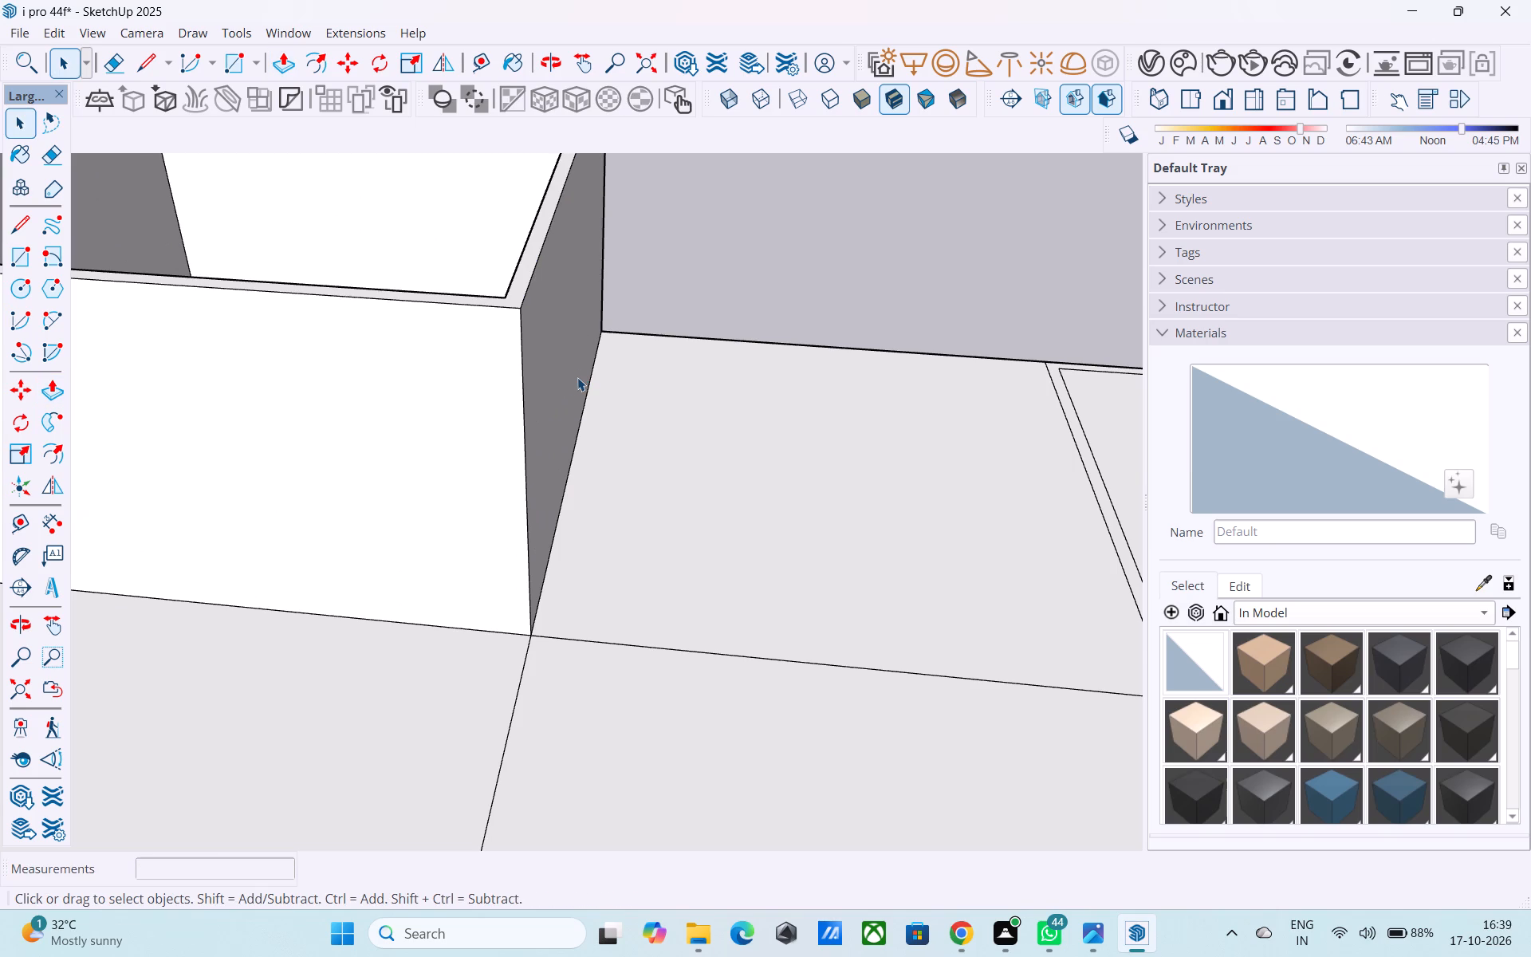
Push/Pull the 6" border of the opposite rear corner bay up 12' to form its walls.
scroll(568, 391, down, 4)
middle_drag(750, 468, 558, 463)
scroll(762, 518, up, 6)
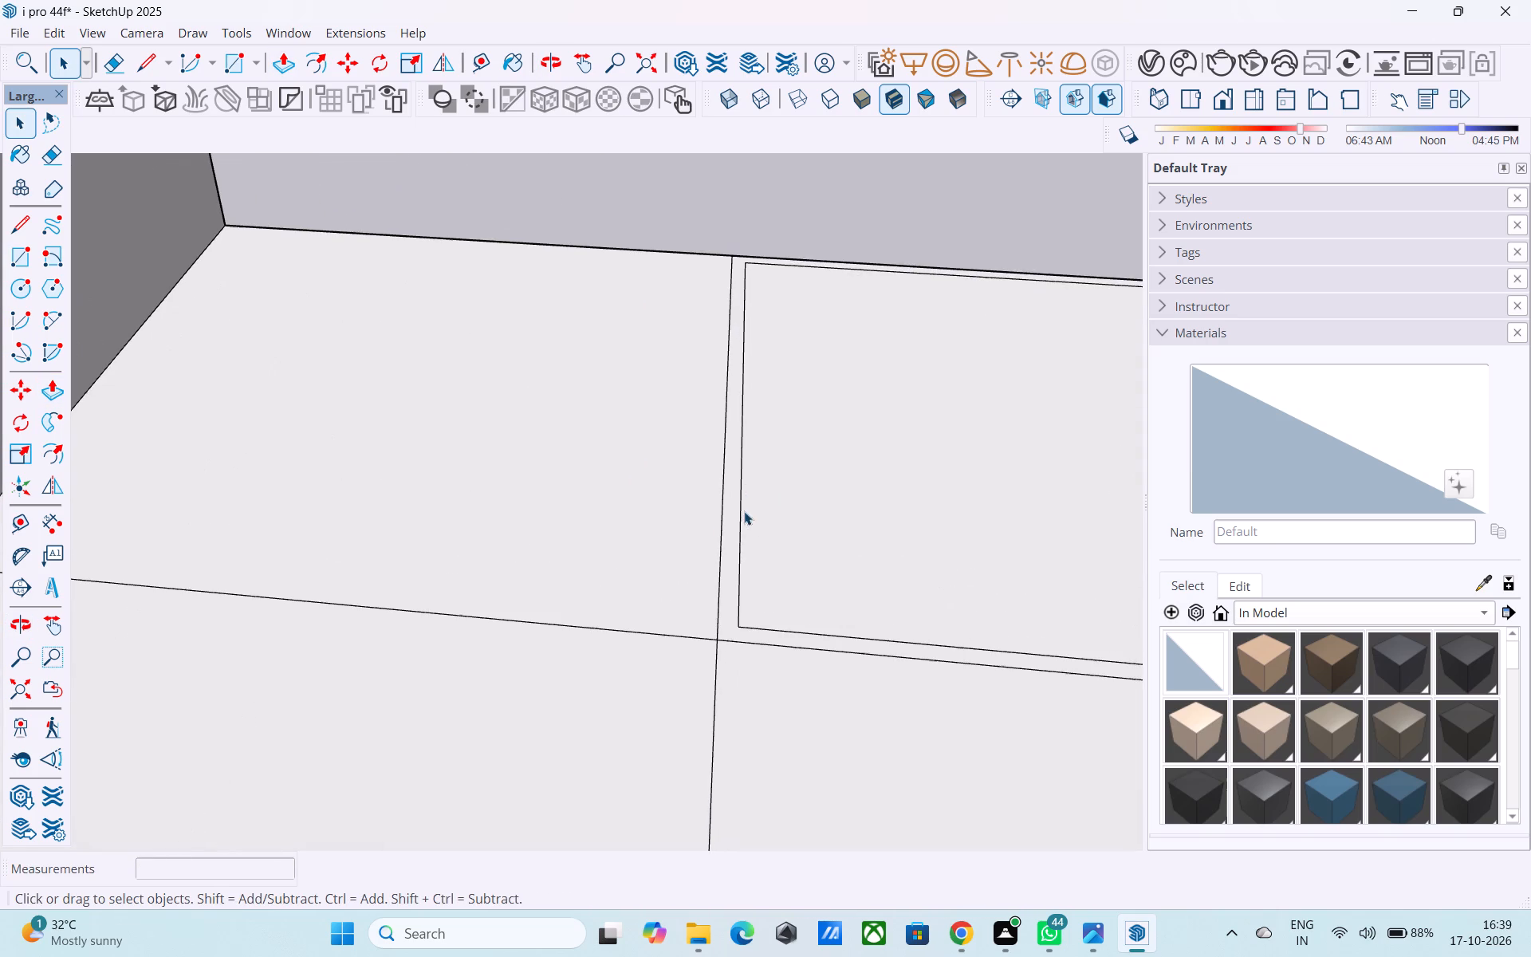
click(735, 510)
key(p)
click(734, 502)
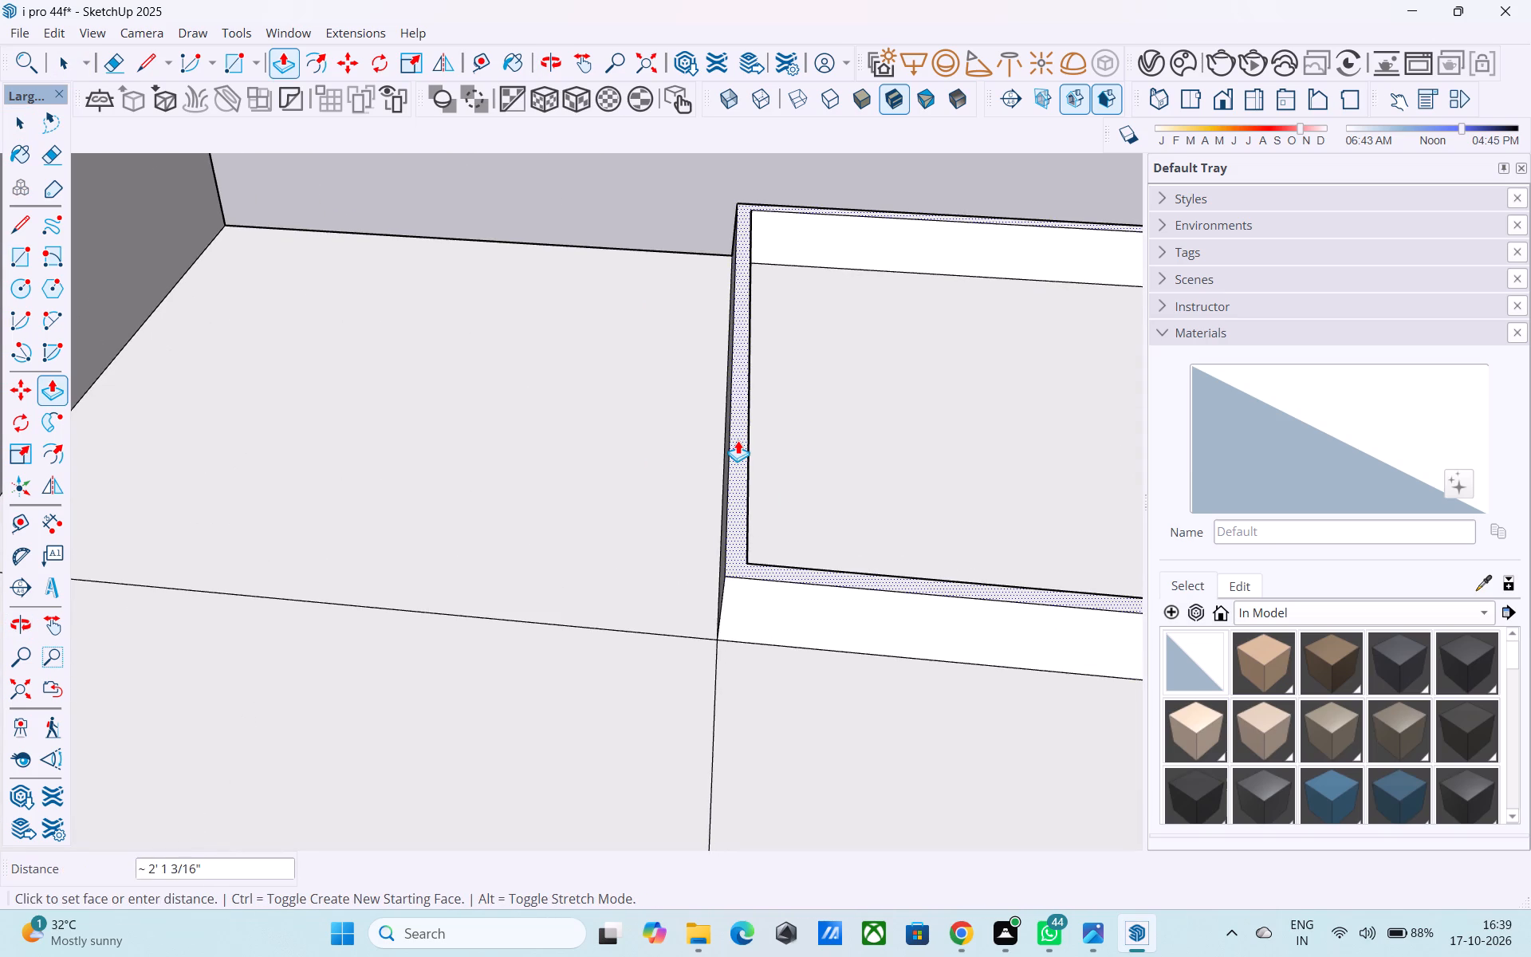
text(12')
key(Return)
key(space)
Offset the outline of the front middle roof bay inward by 6".
scroll(738, 440, down, 6)
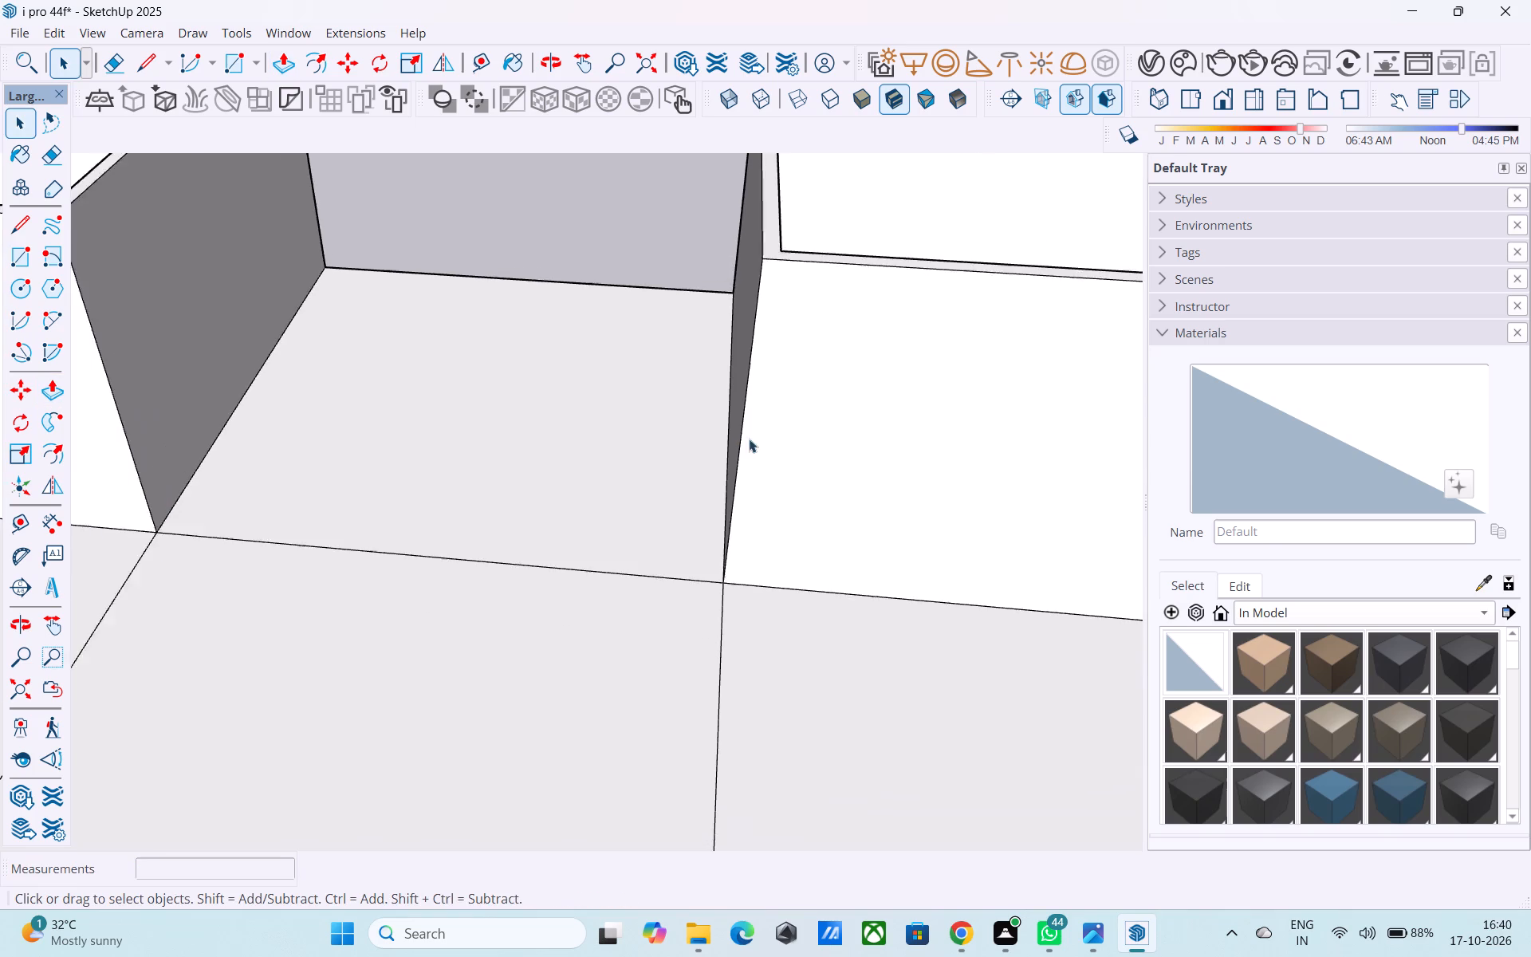
scroll(749, 439, down, 11)
middle_drag(750, 503, 883, 585)
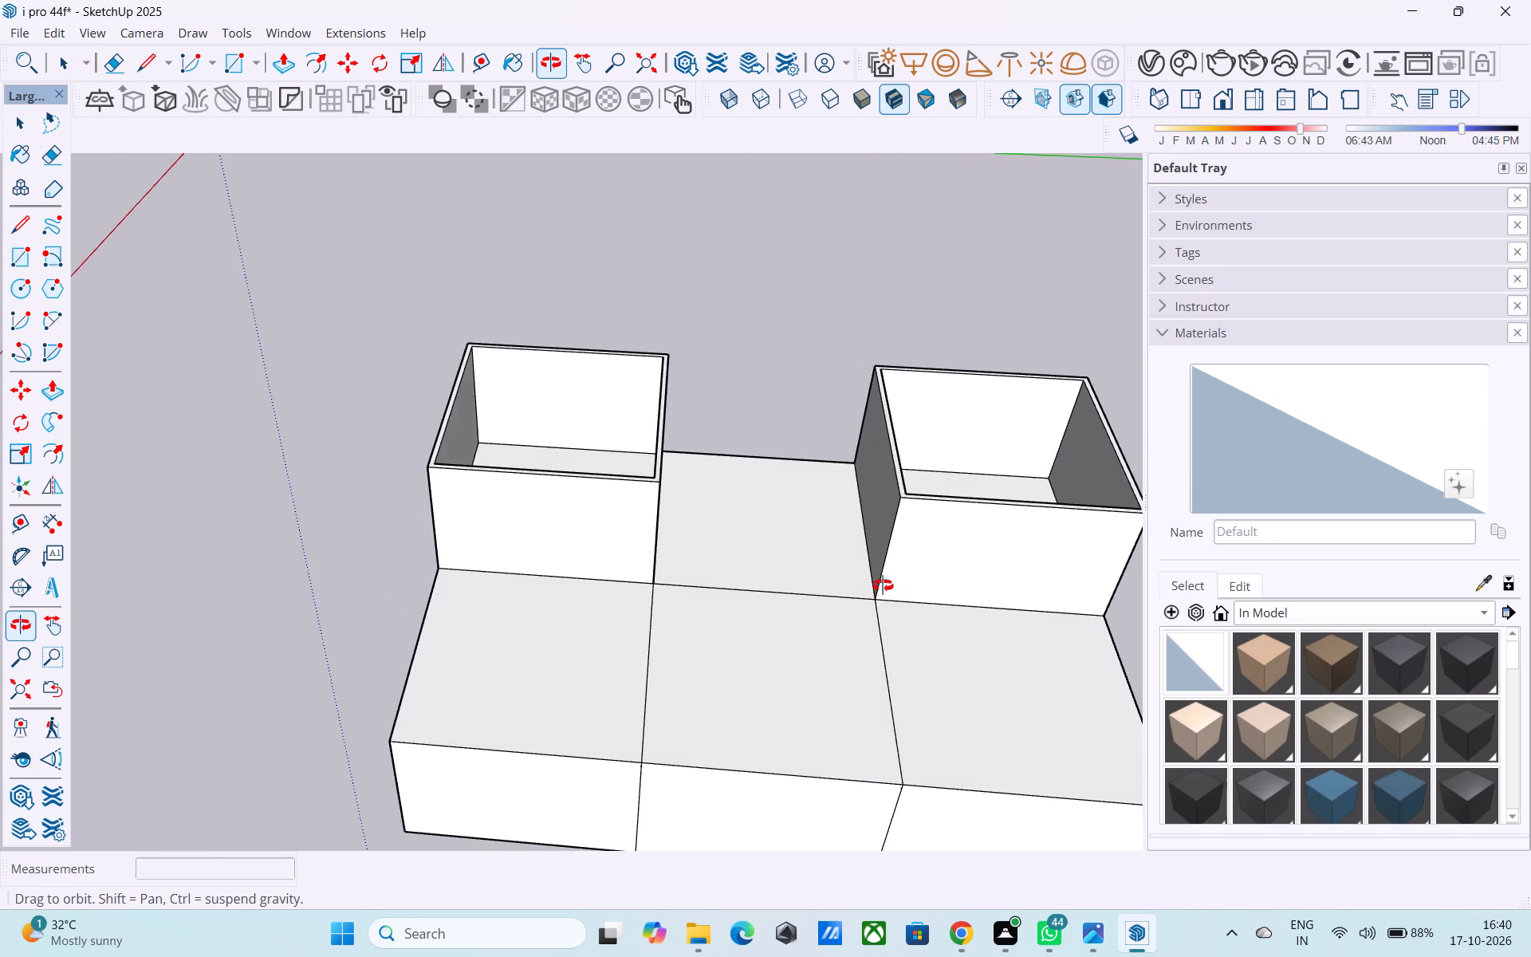
middle_drag(883, 585, 844, 388)
scroll(843, 388, down, 3)
shift+middle_drag(817, 471, 772, 611)
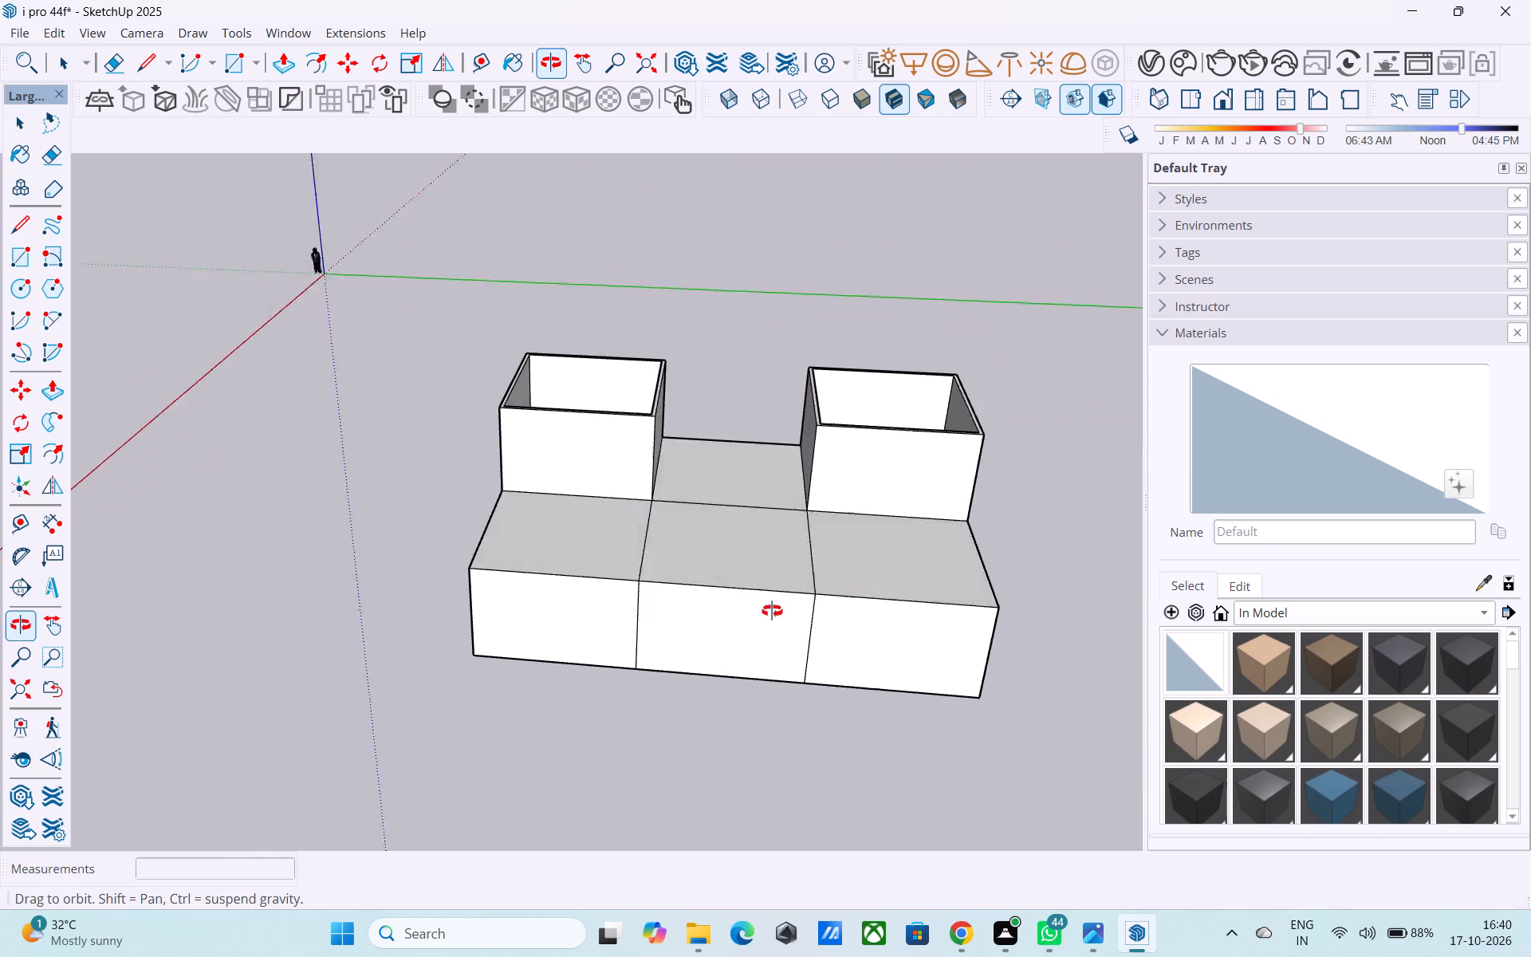
shift+middle_drag(772, 611, 738, 657)
click(694, 604)
key(f)
click(694, 604)
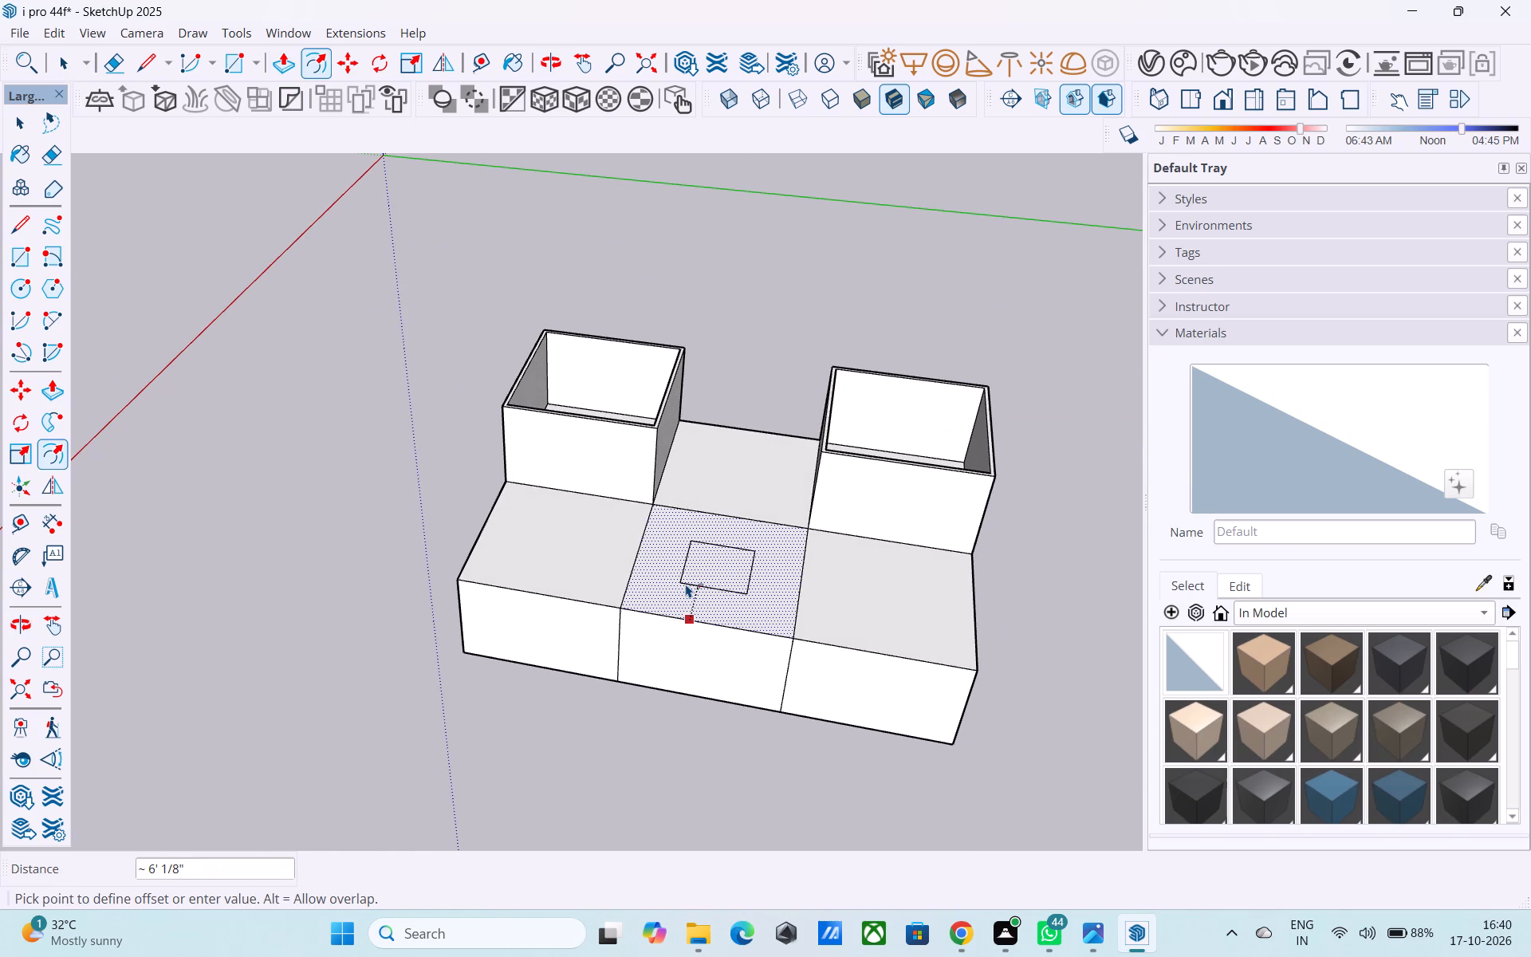
text(6")
key(Return)
key(space)
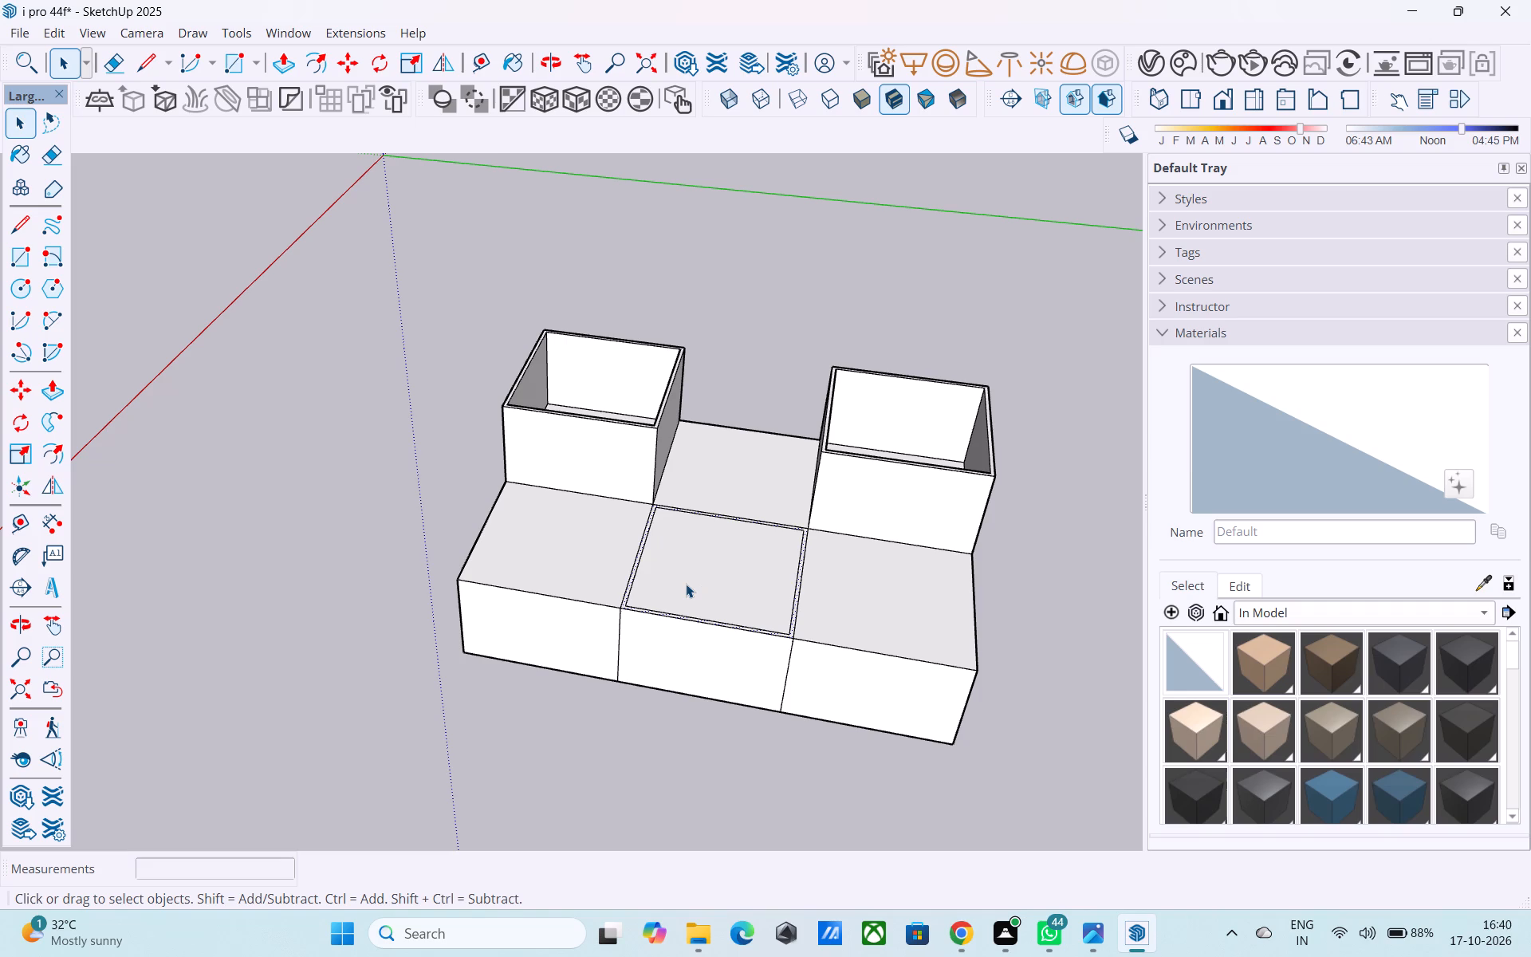
Copy the outer vertical edge of the corner room's wall facing the gap 6" inward along that wall.
middle_drag(686, 582, 395, 814)
middle_drag(757, 538, 531, 430)
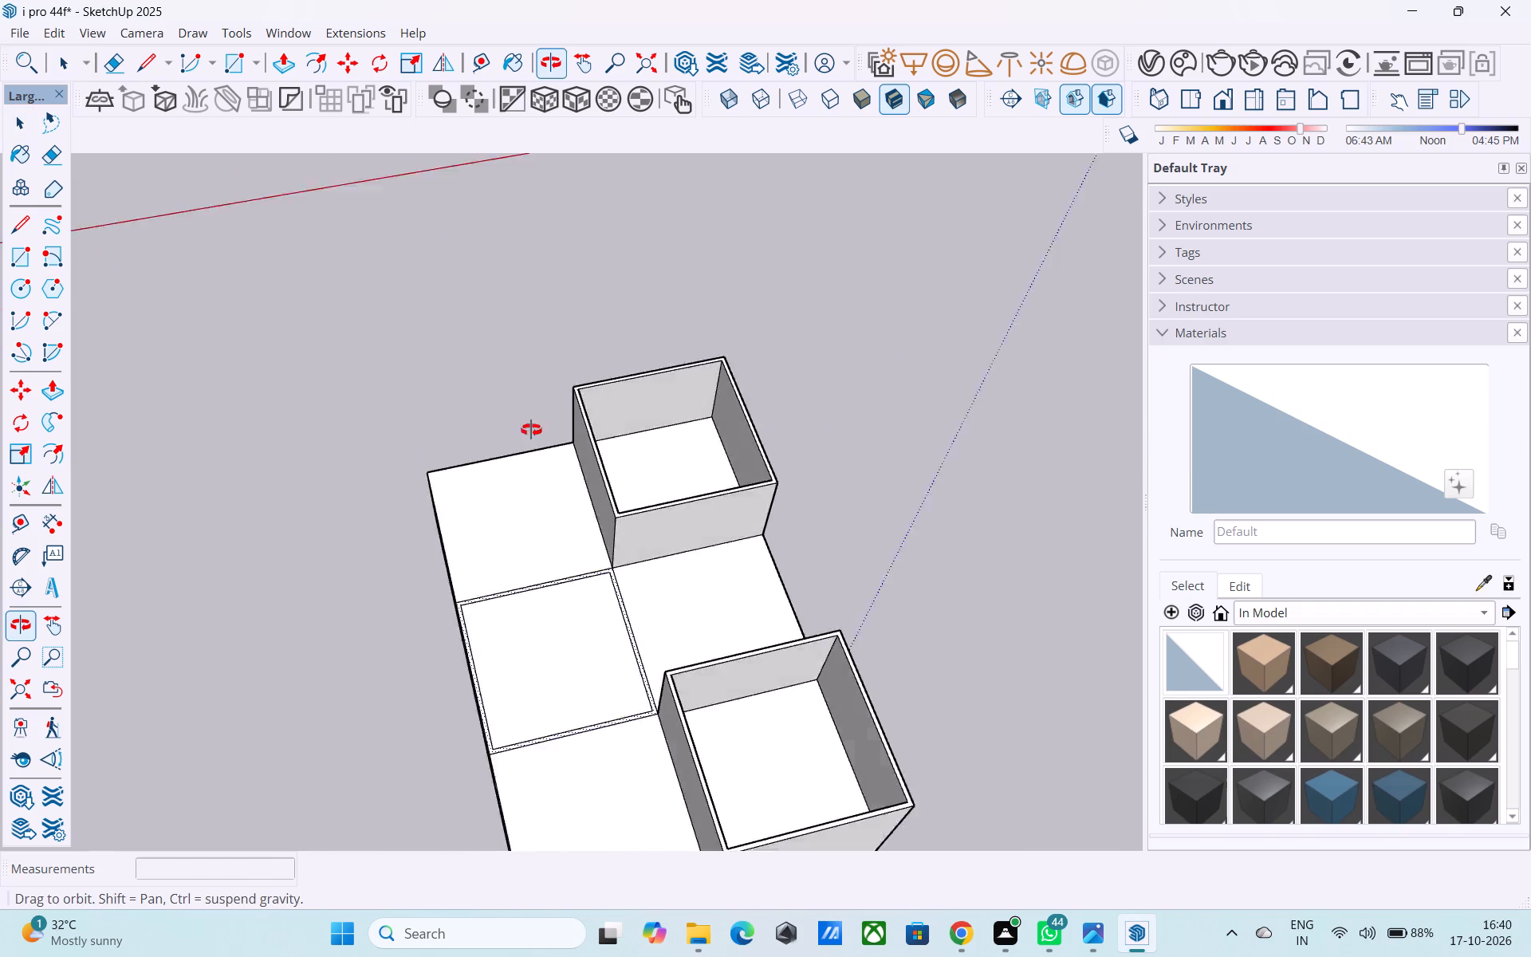
middle_drag(531, 430, 413, 386)
middle_drag(795, 551, 672, 469)
scroll(678, 531, up, 6)
click(781, 580)
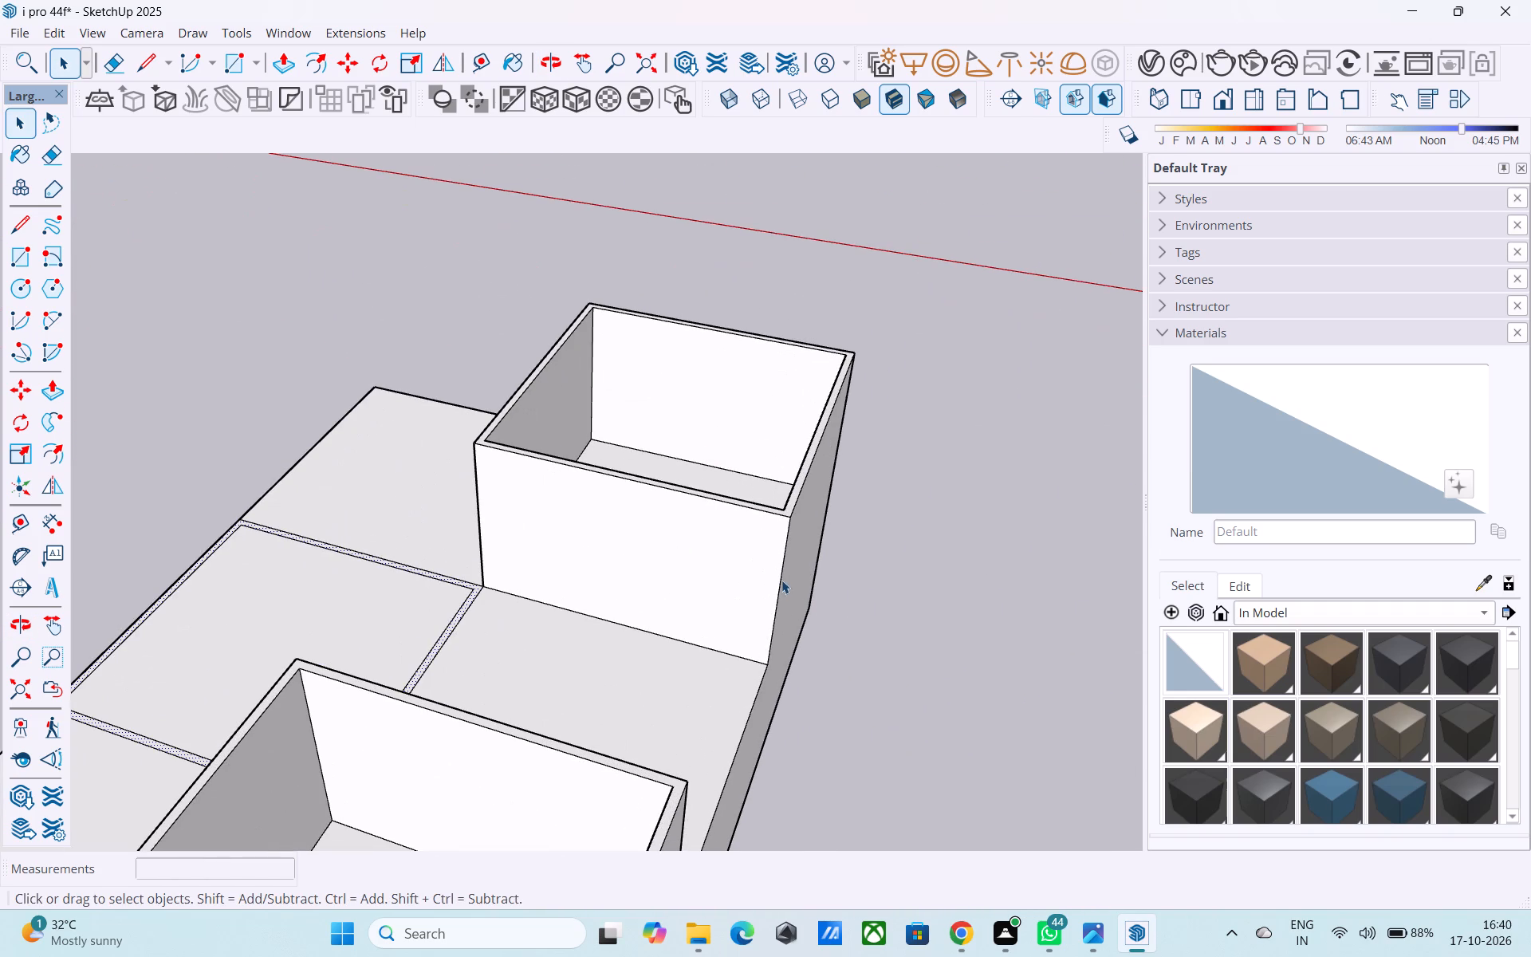
key(m)
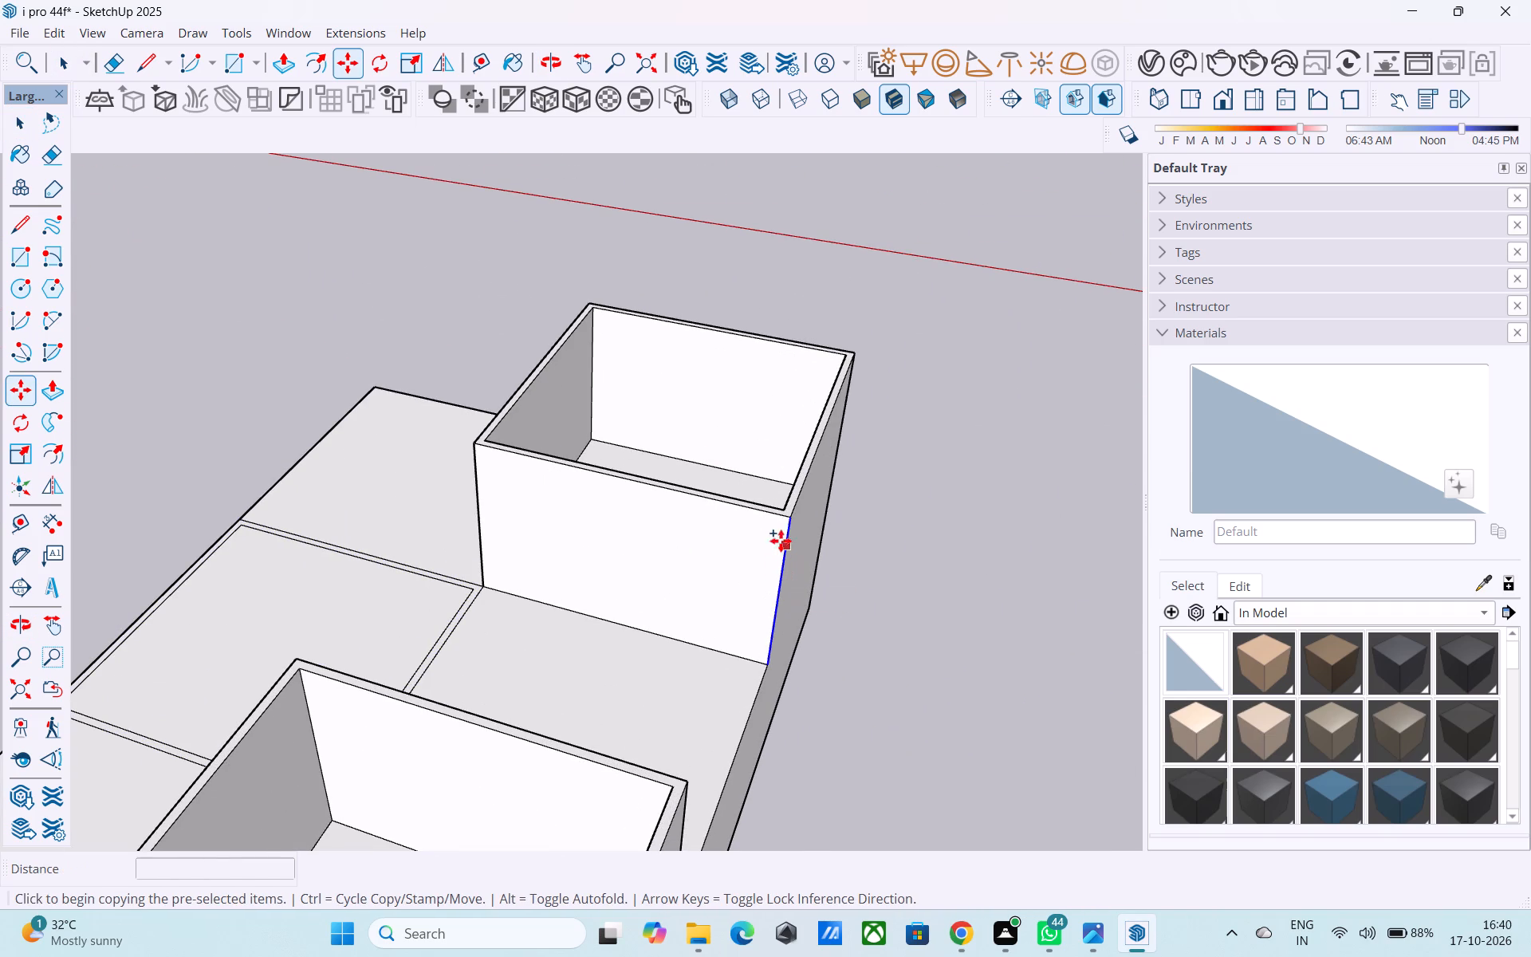
click(785, 524)
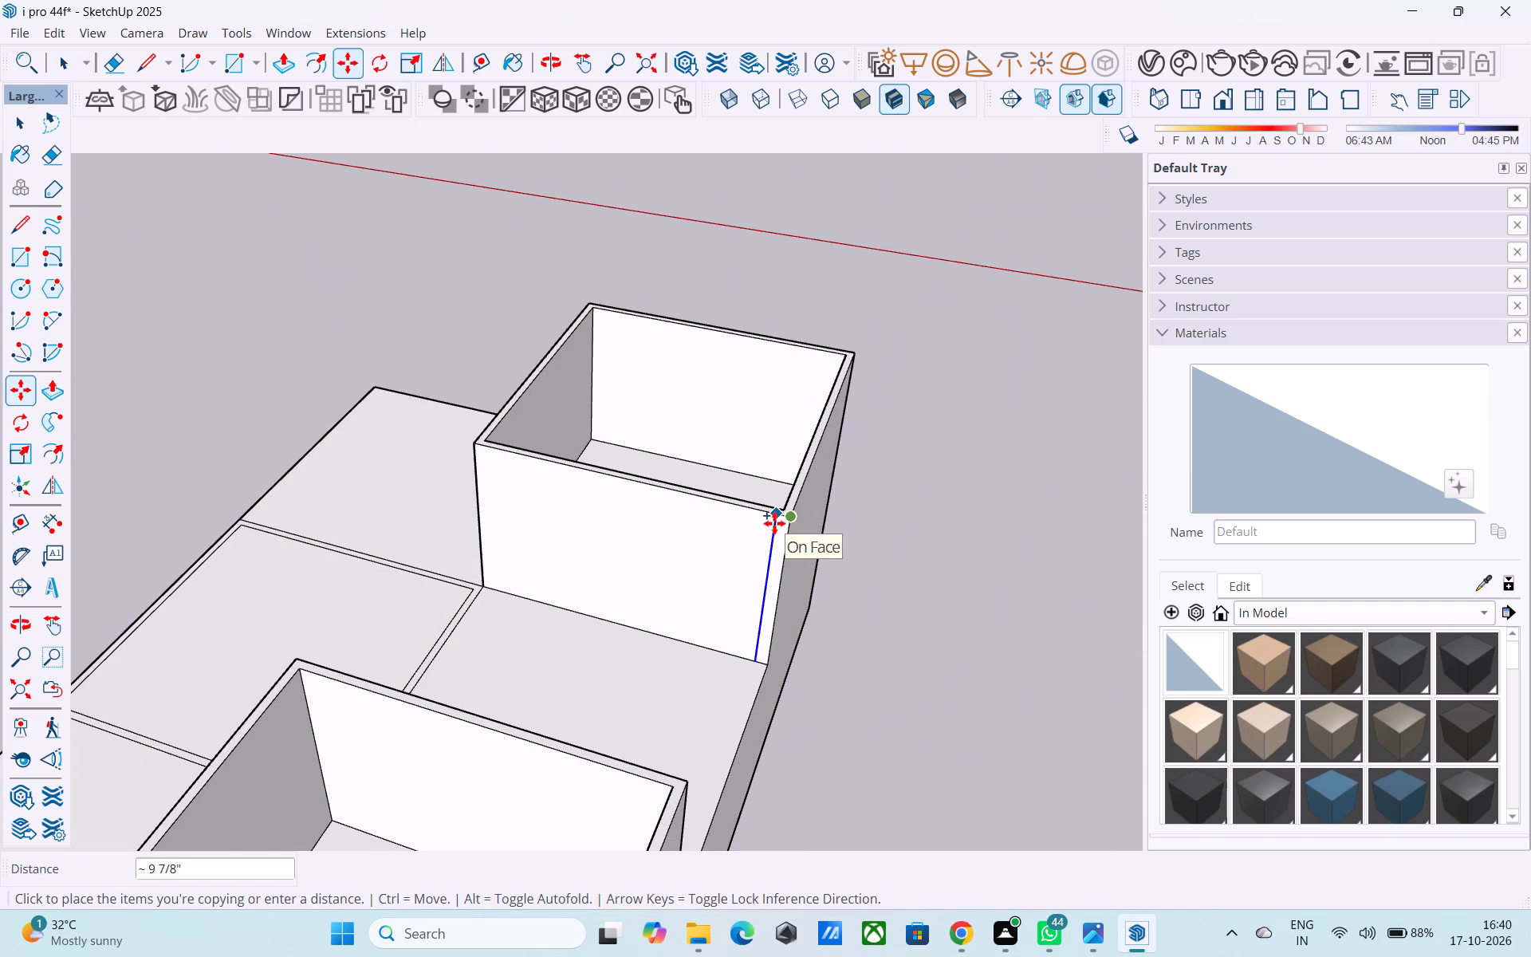
text(6")
key(Return)
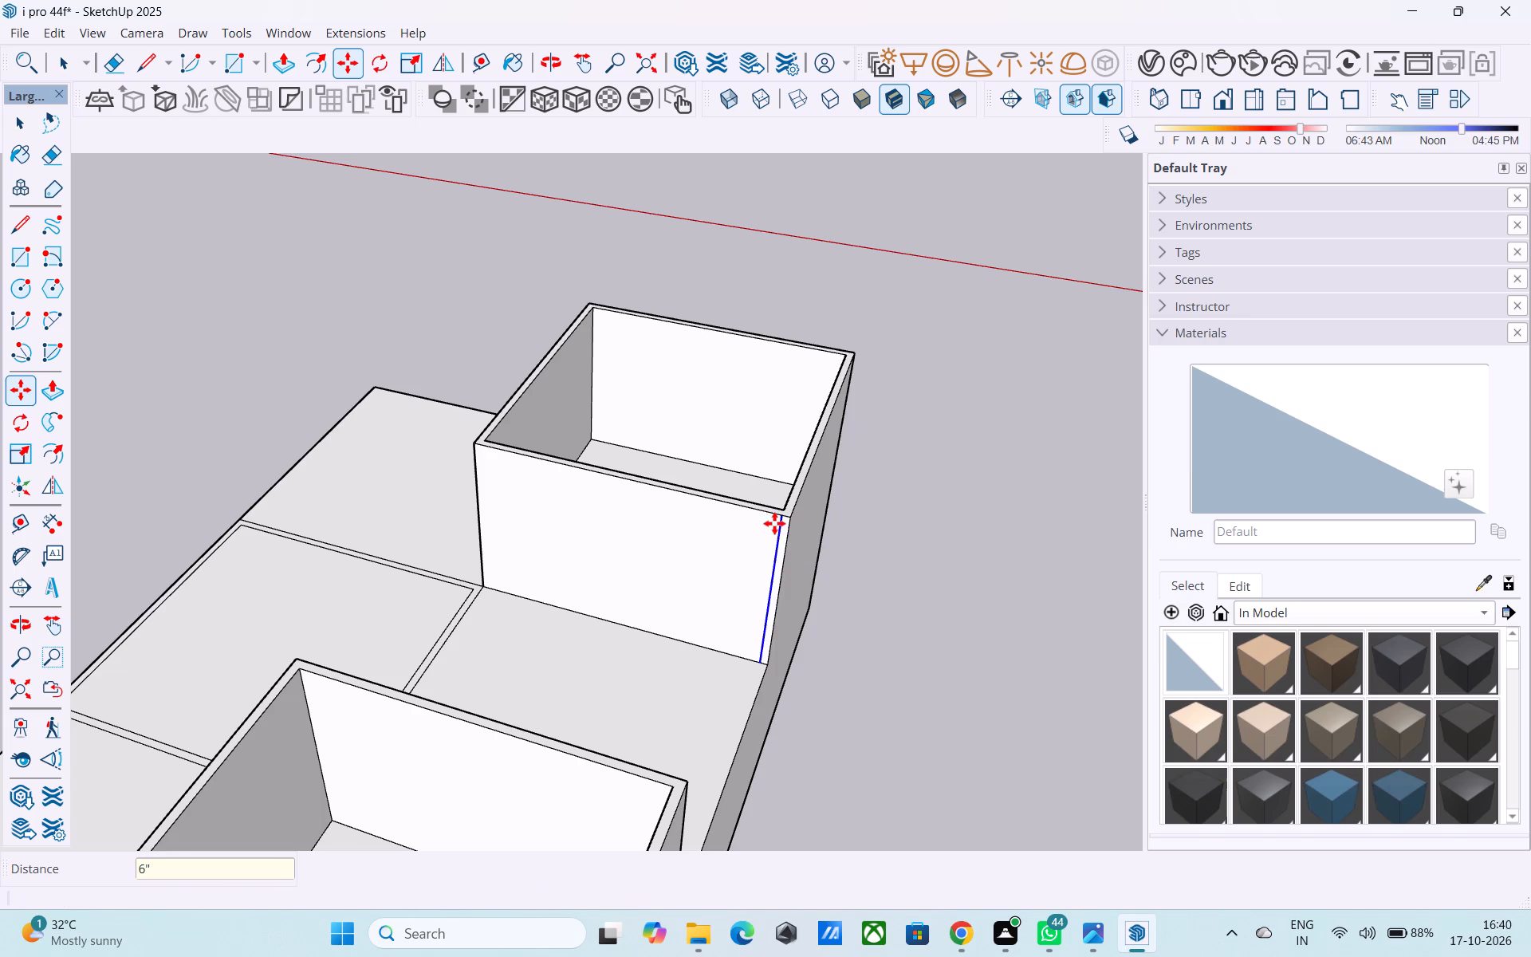
key(space)
Push/Pull the narrow 6" wall strip 20' across the gap to the other corner room's wall, closing the rear middle bay.
scroll(774, 547, up, 5)
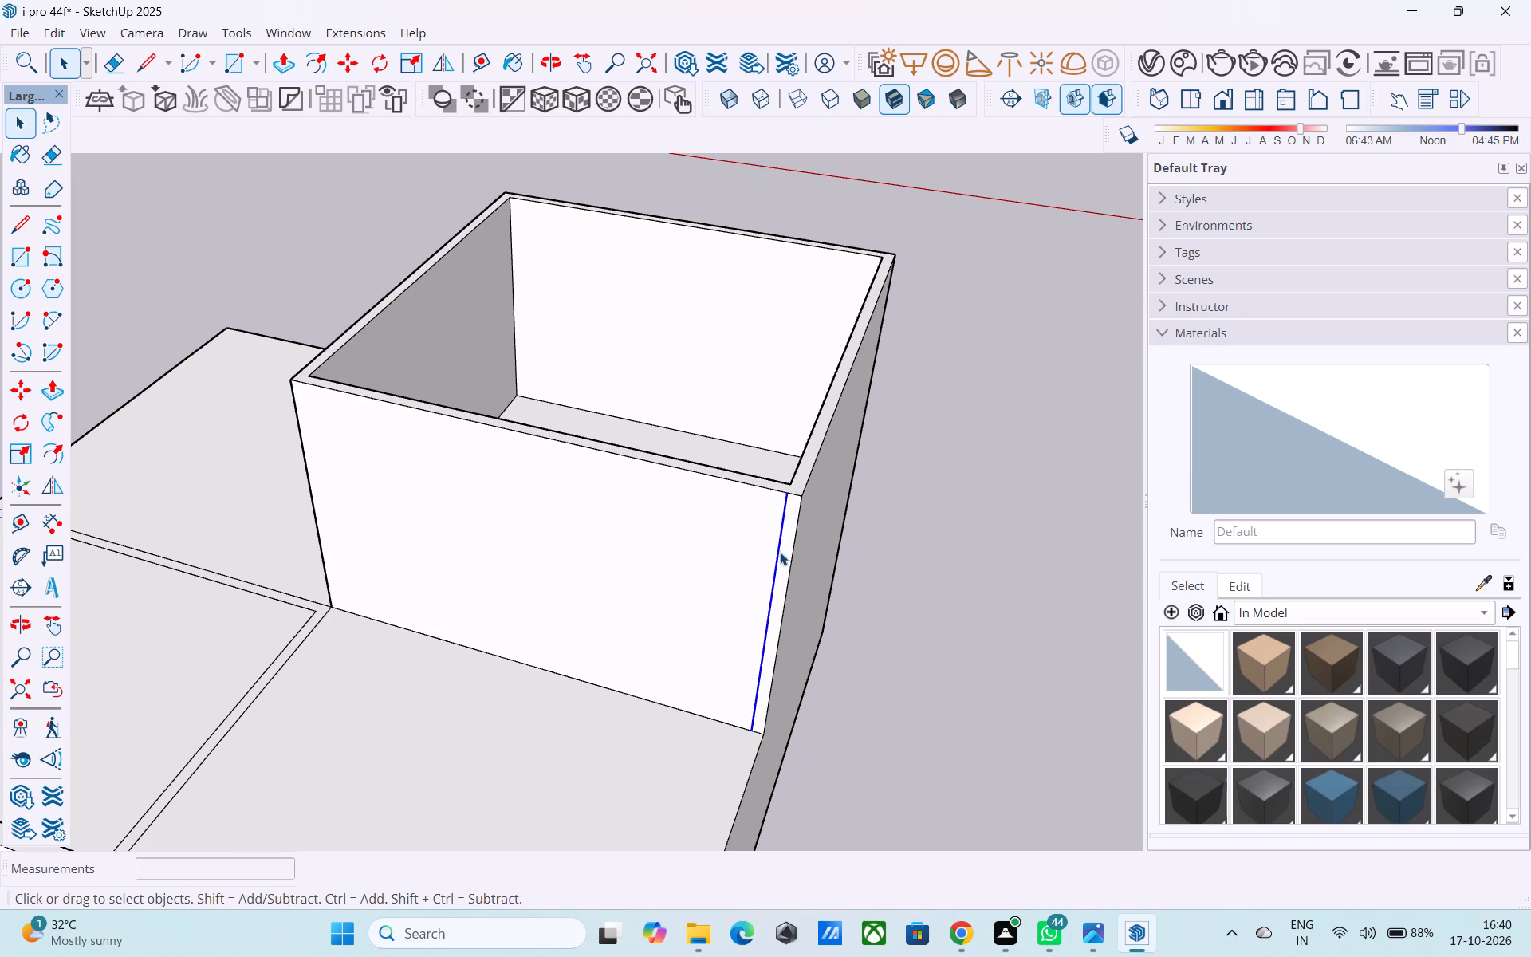
click(788, 553)
key(p)
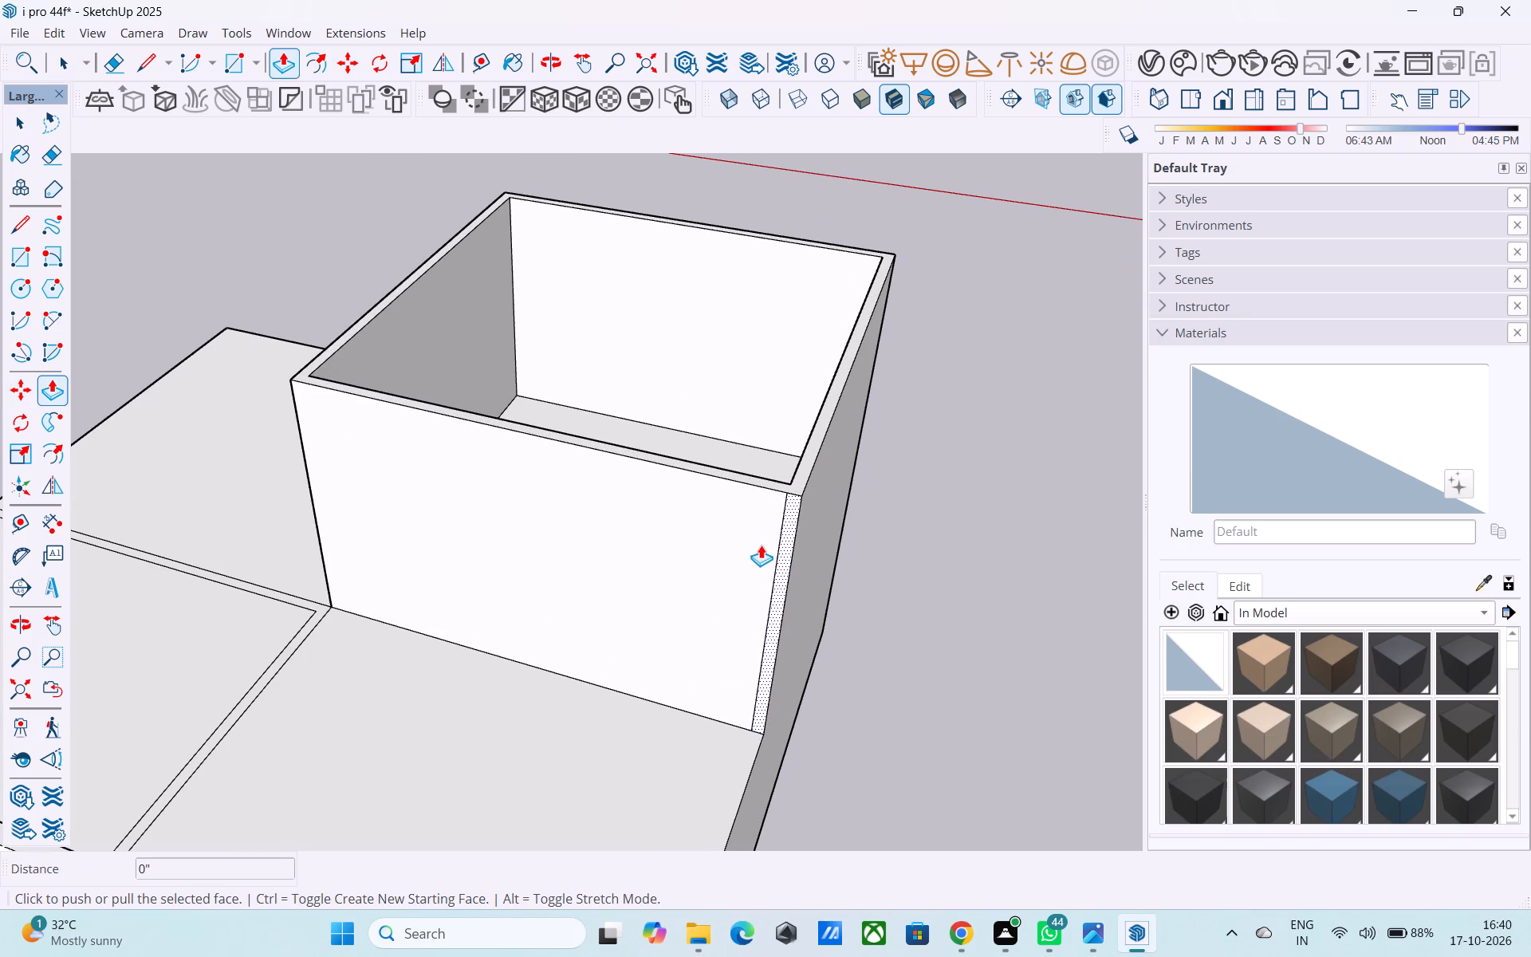
click(778, 550)
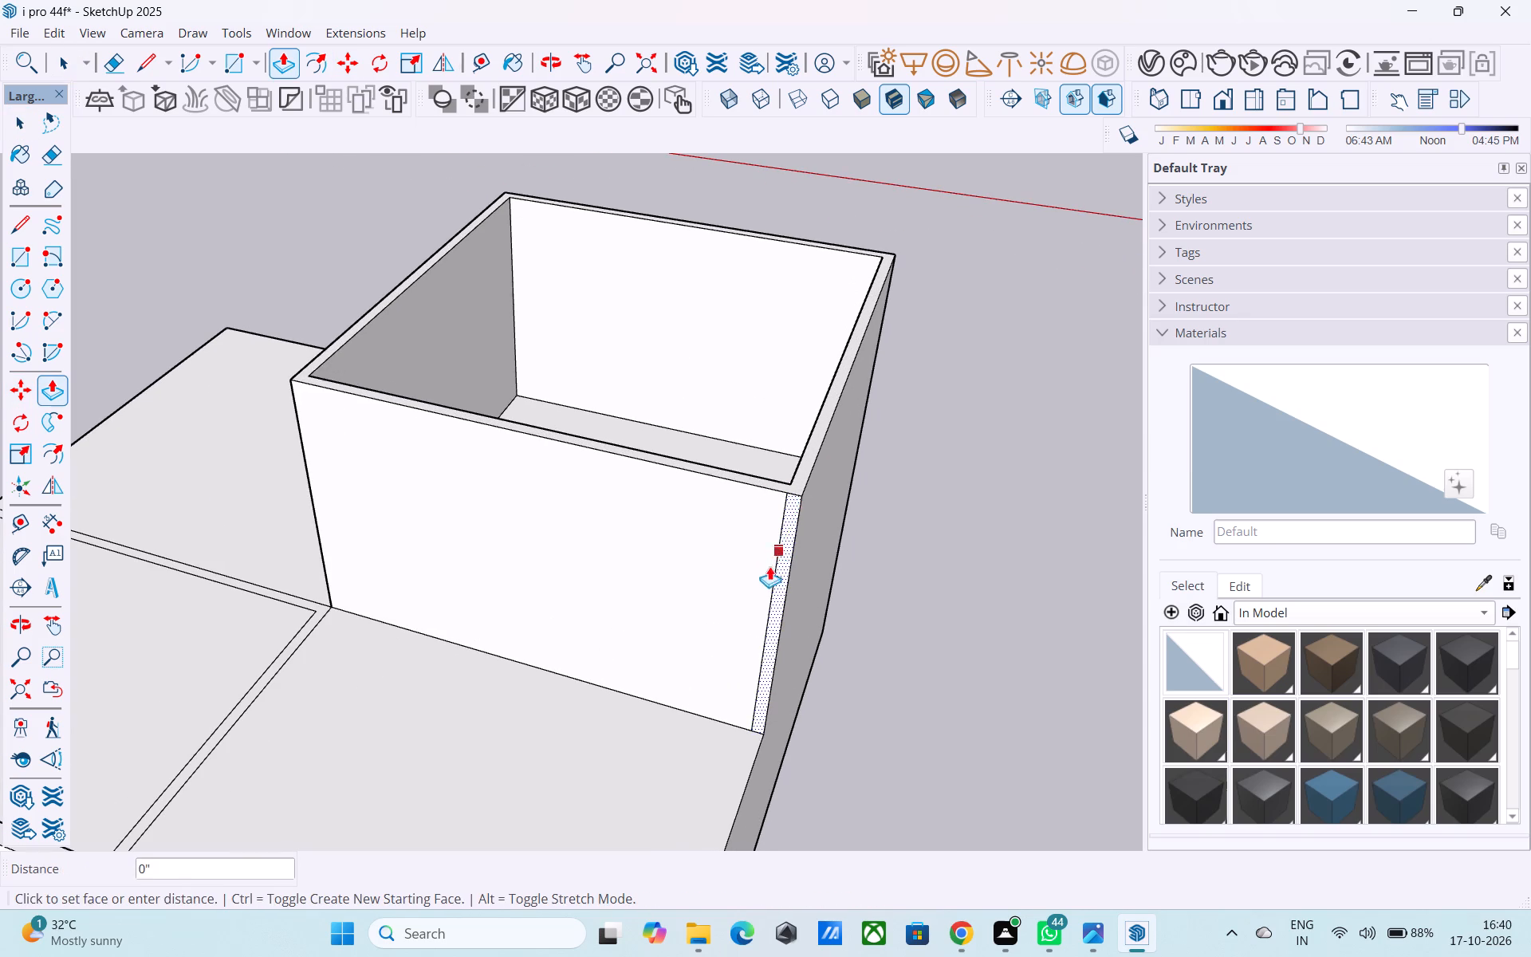
scroll(765, 585, down, 6)
middle_drag(758, 604, 0, 643)
middle_drag(221, 582, 237, 582)
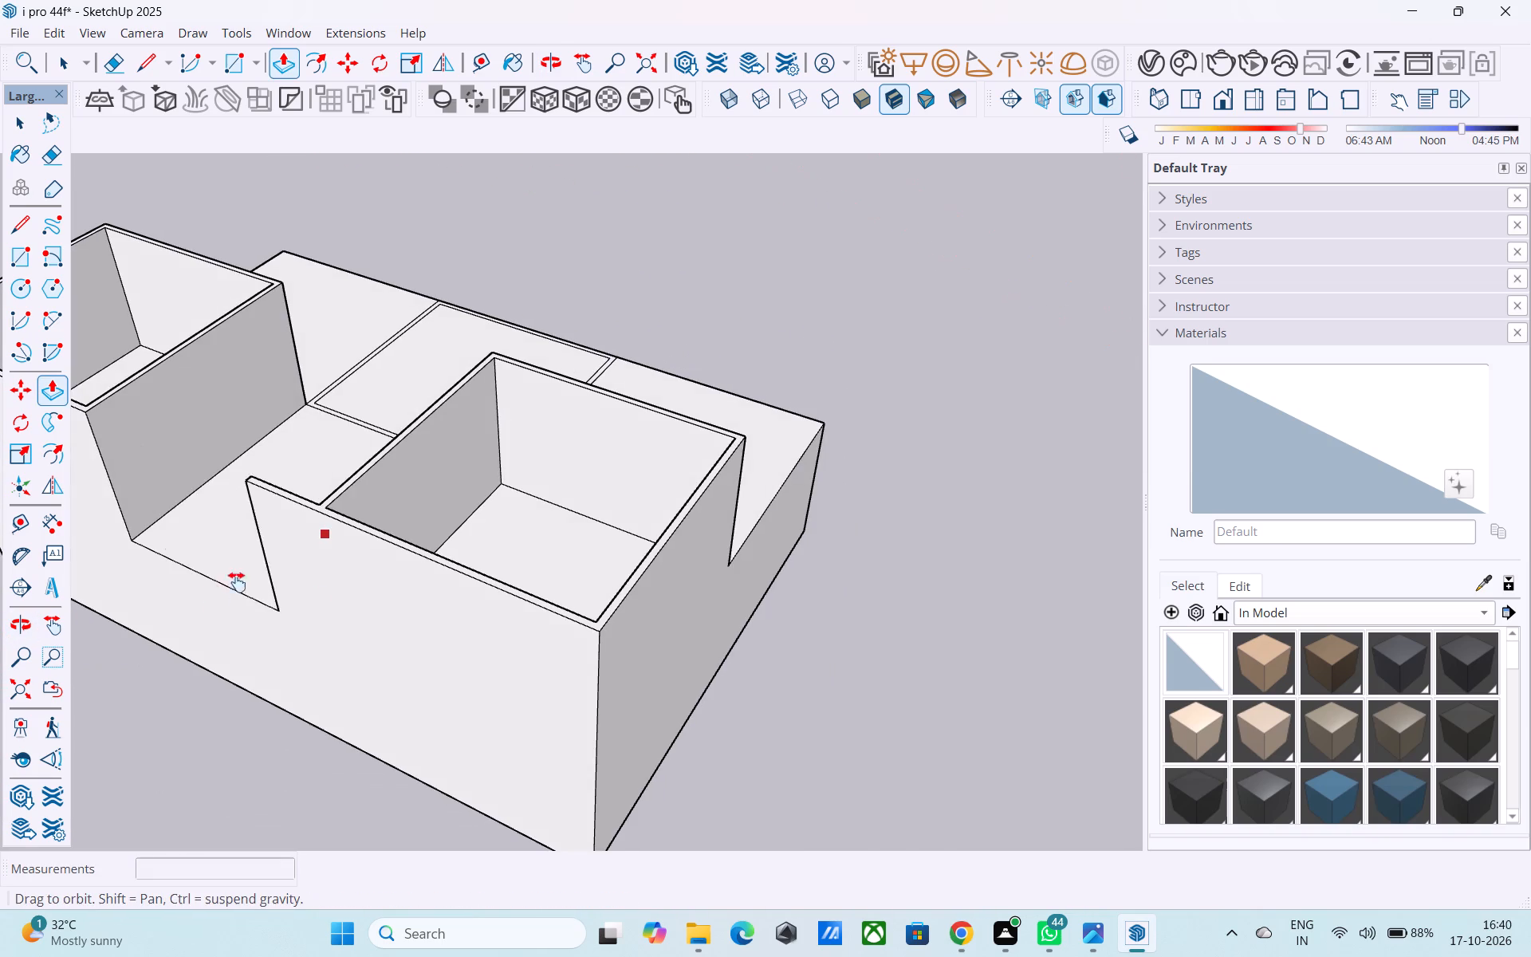
middle_drag(237, 582, 593, 642)
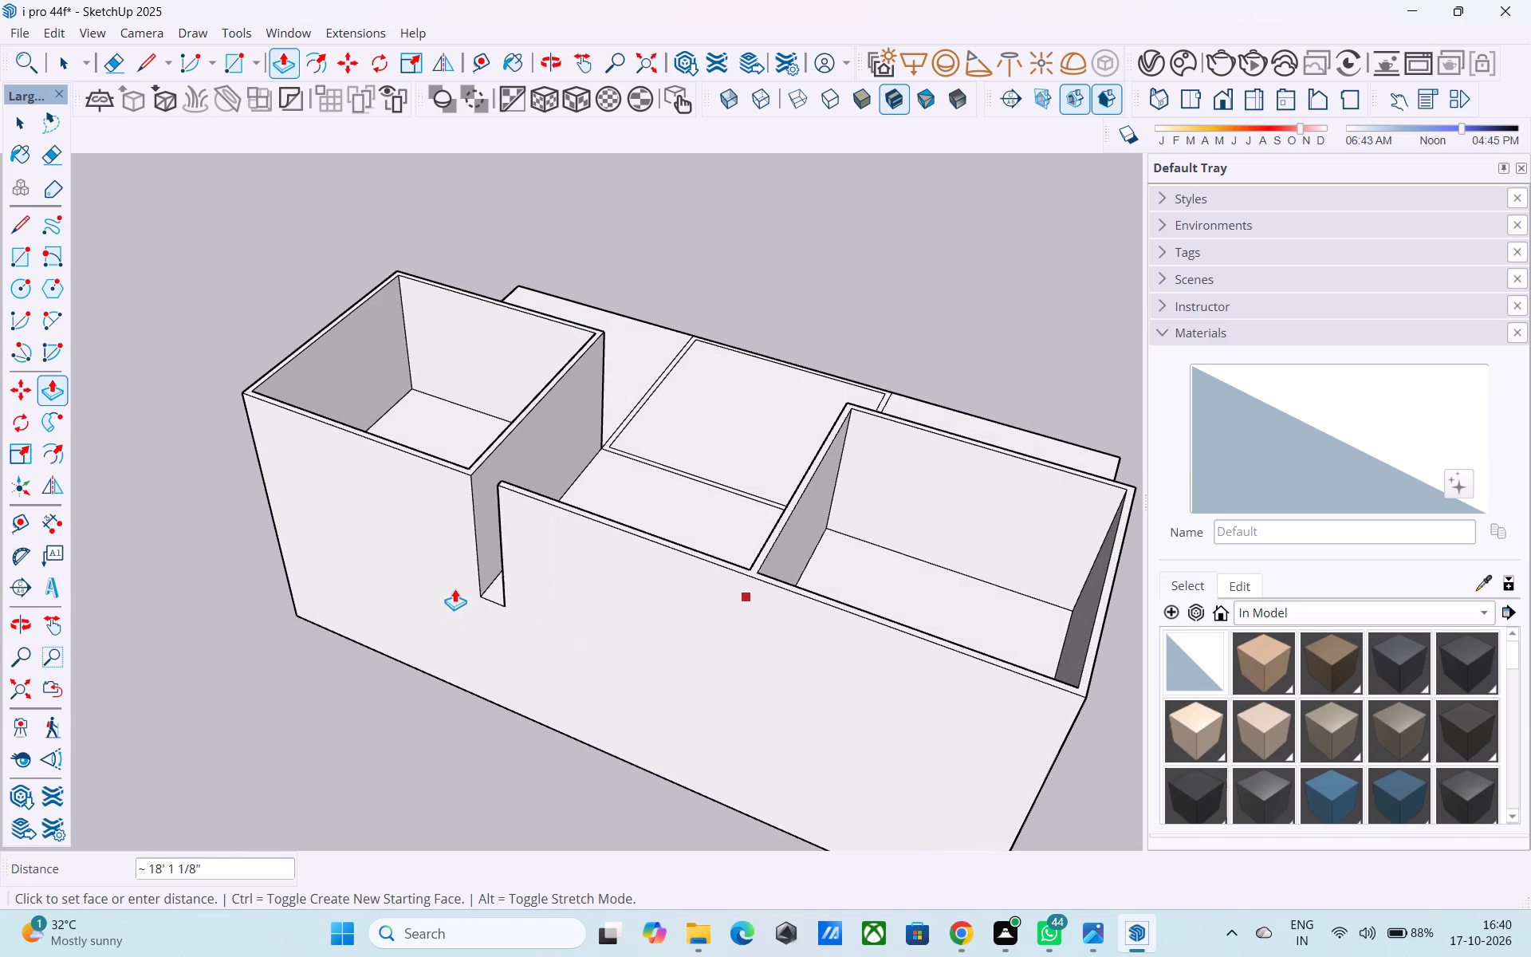
click(469, 503)
Examine the upper-level rooms, the wall across the rear middle bay and the outlined front middle bay.
middle_drag(468, 503, 994, 560)
middle_drag(545, 584, 987, 558)
scroll(833, 628, down, 5)
middle_drag(595, 747, 1108, 602)
scroll(1054, 573, down, 5)
scroll(562, 438, up, 4)
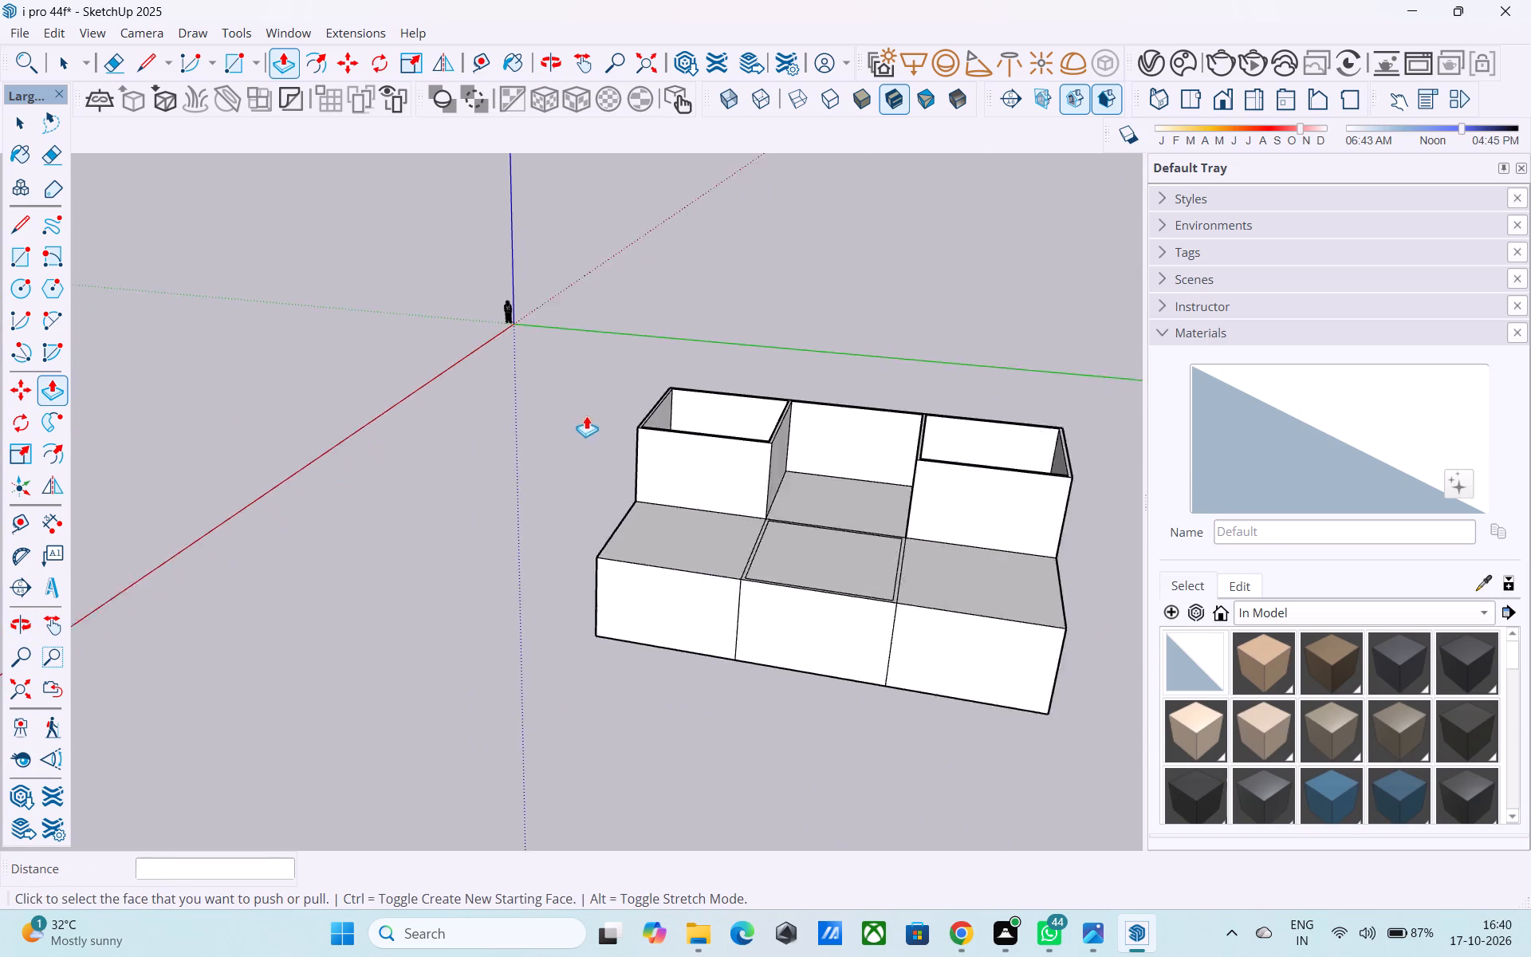
scroll(586, 415, up, 4)
scroll(586, 466, down, 5)
scroll(888, 513, up, 8)
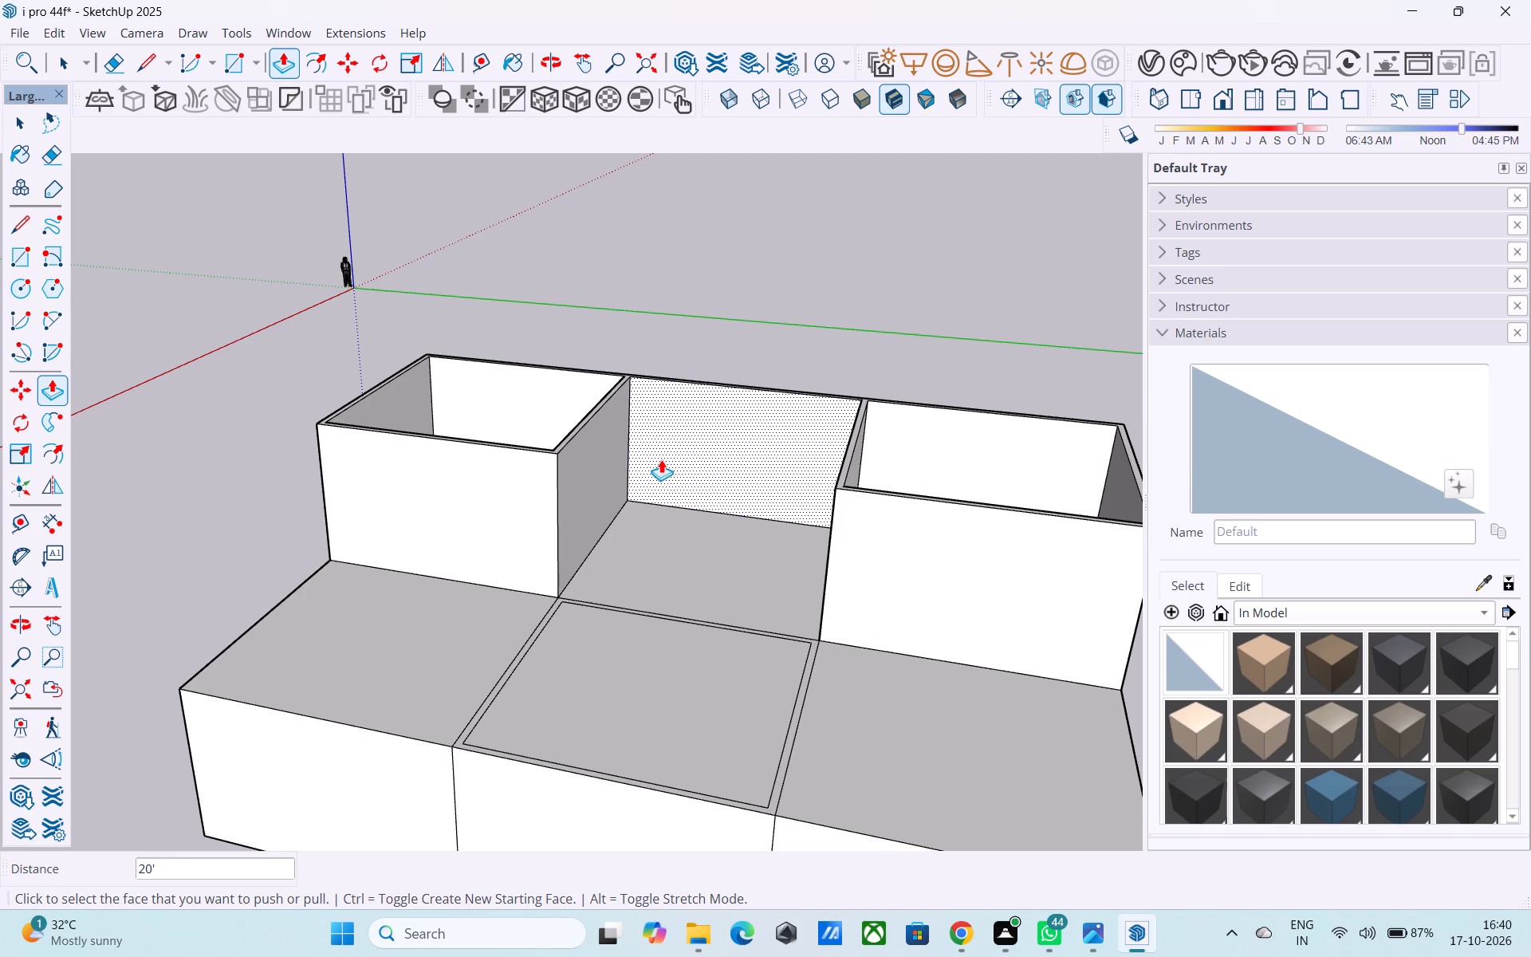
middle_drag(515, 518, 610, 463)
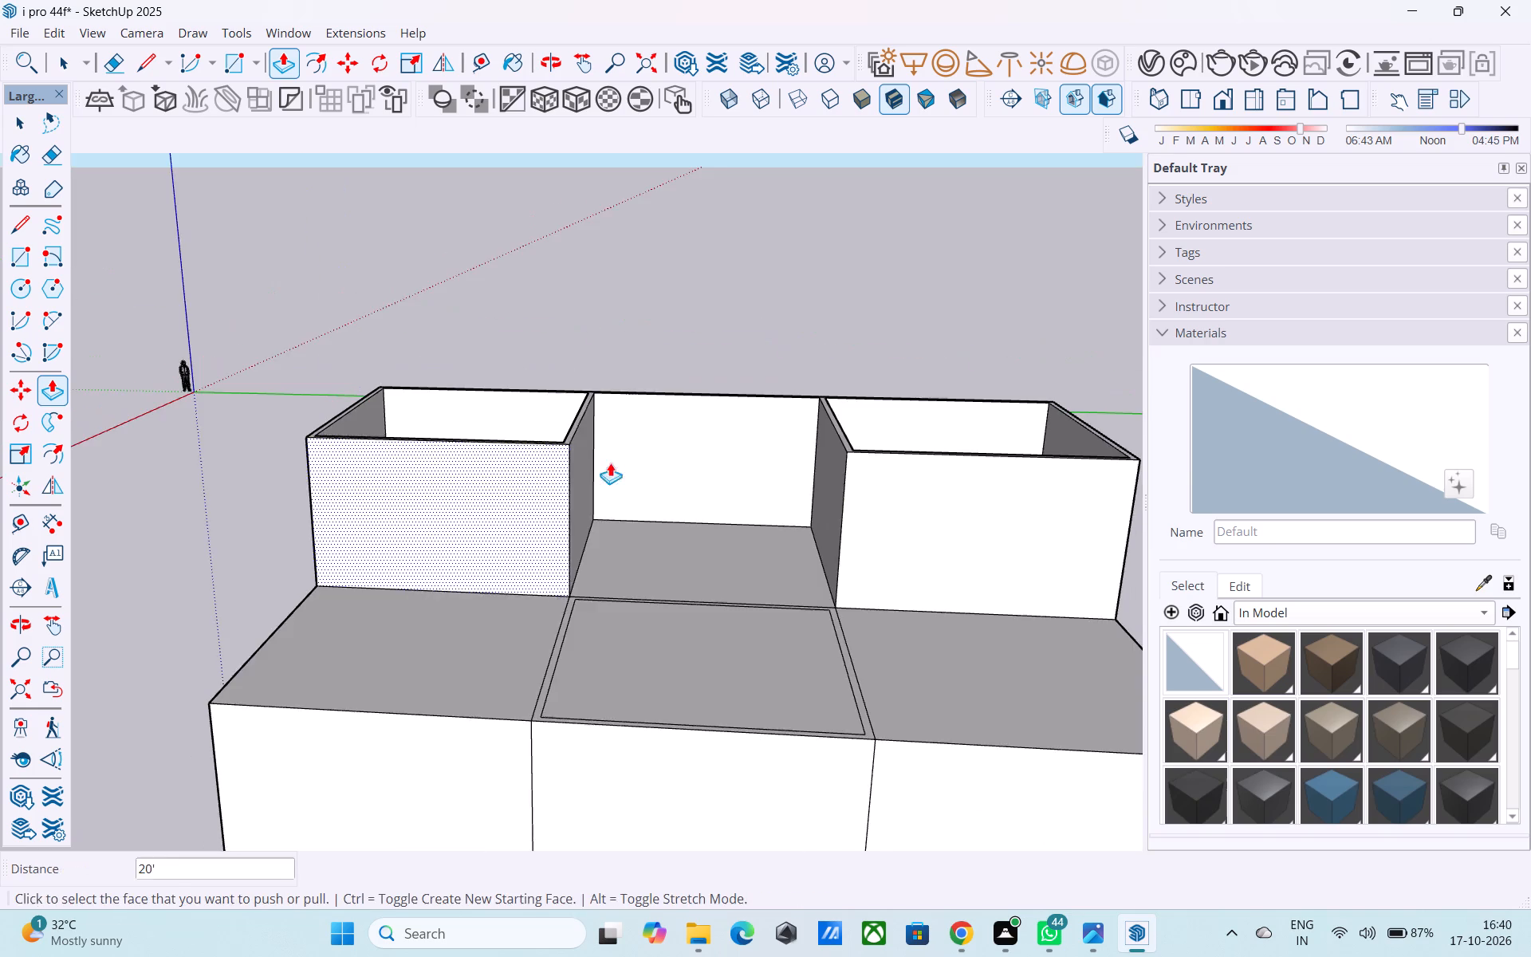
scroll(604, 478, down, 6)
middle_drag(578, 522, 614, 601)
scroll(678, 574, up, 2)
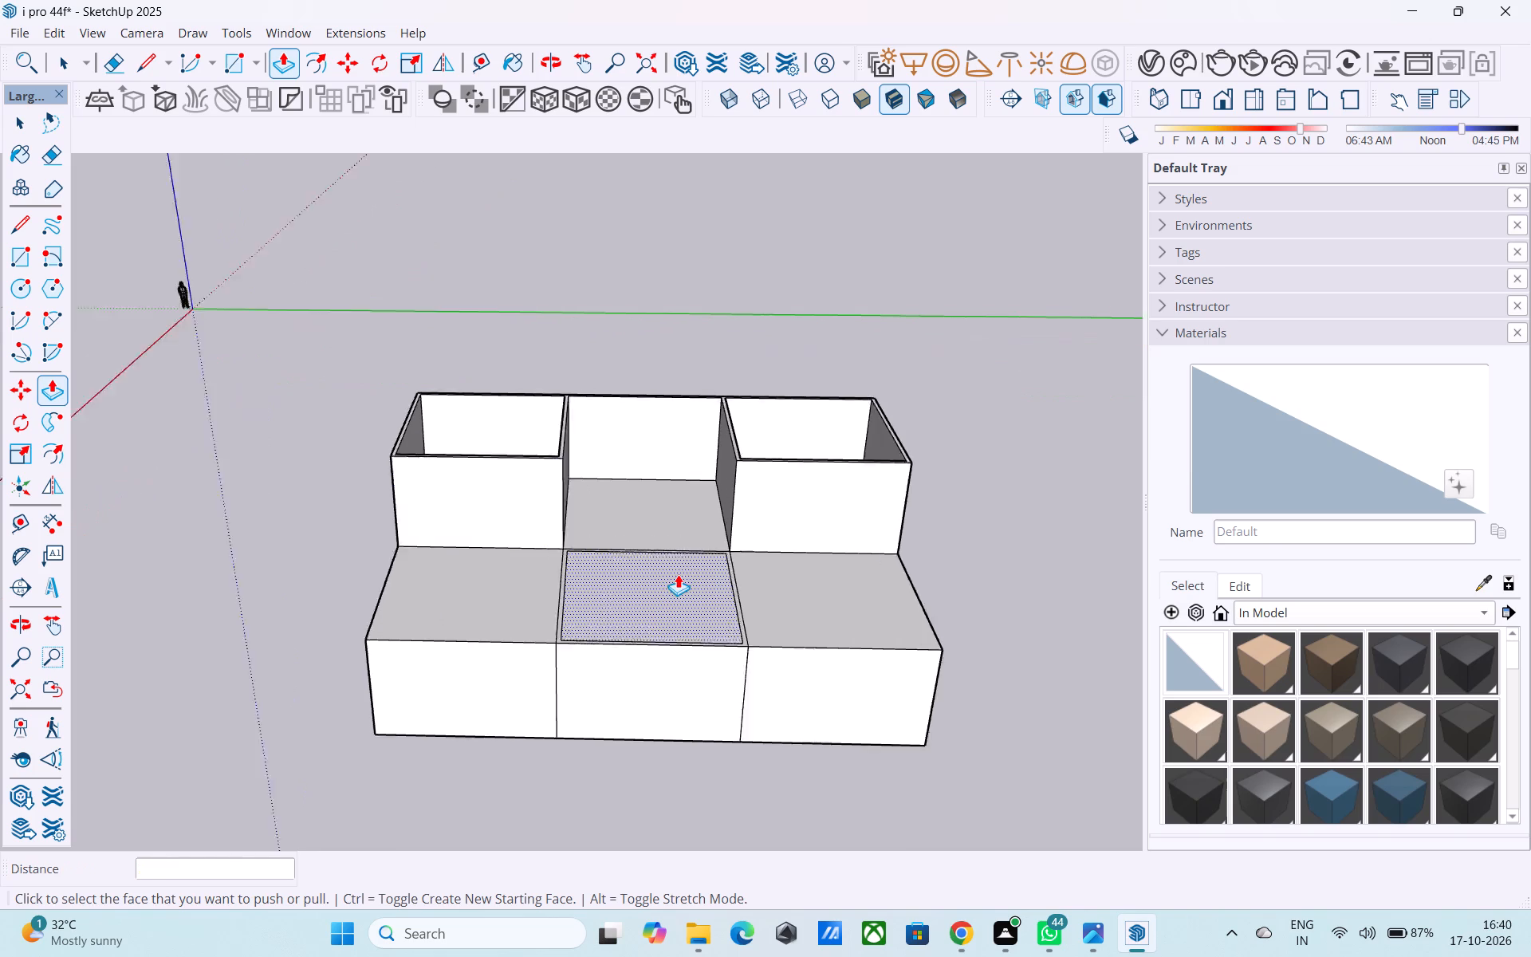
scroll(678, 574, up, 7)
key(space)
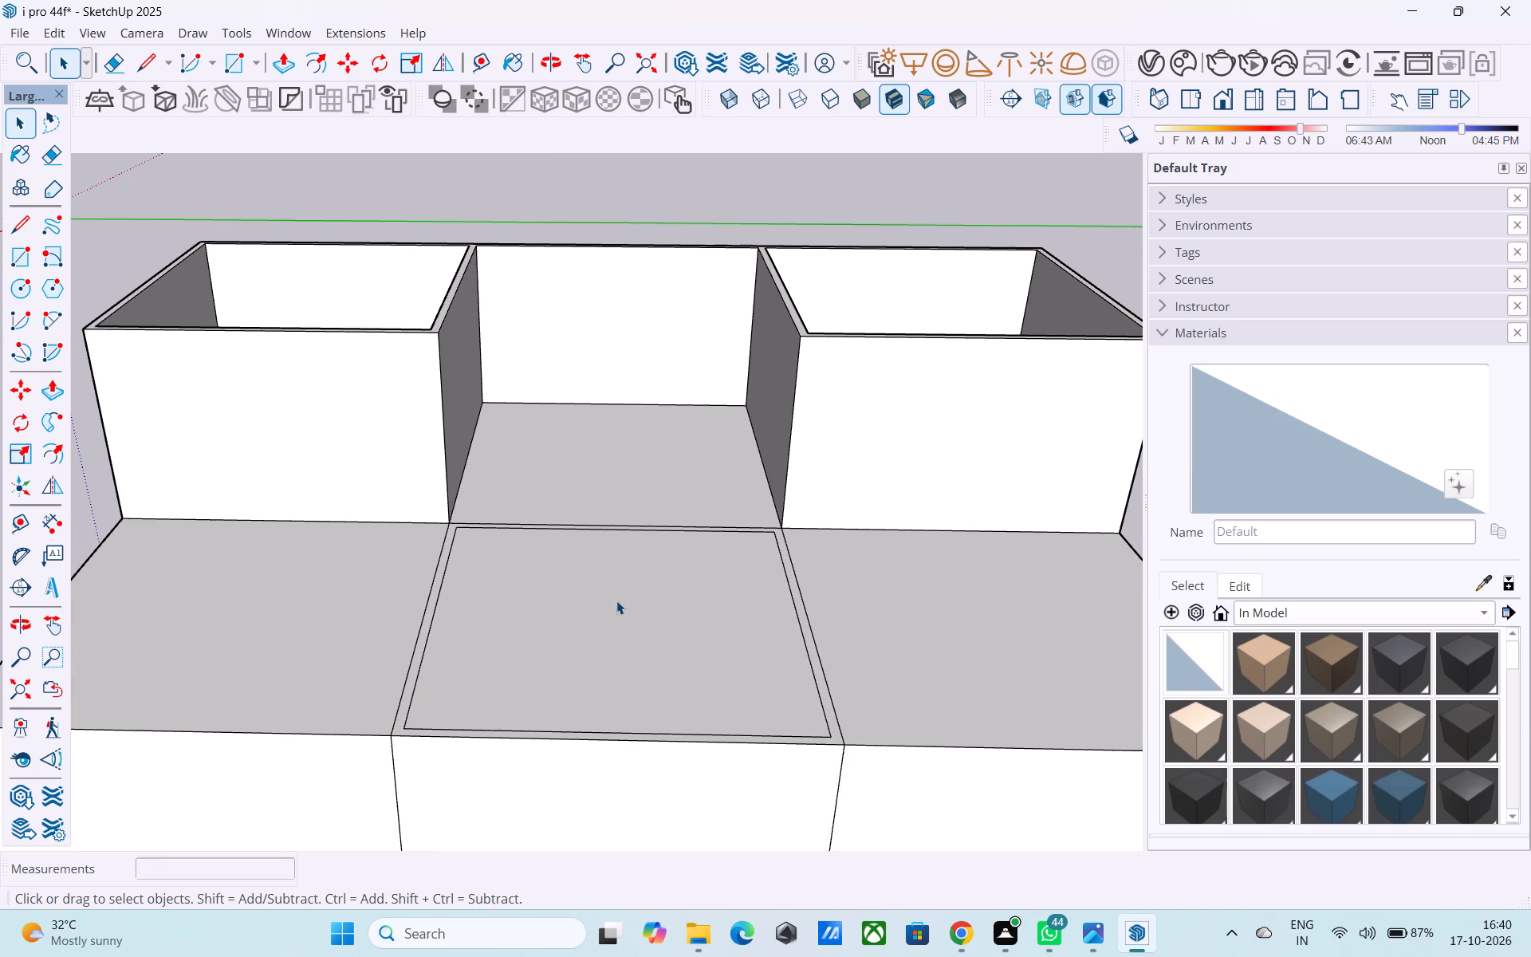
scroll(795, 514, down, 5)
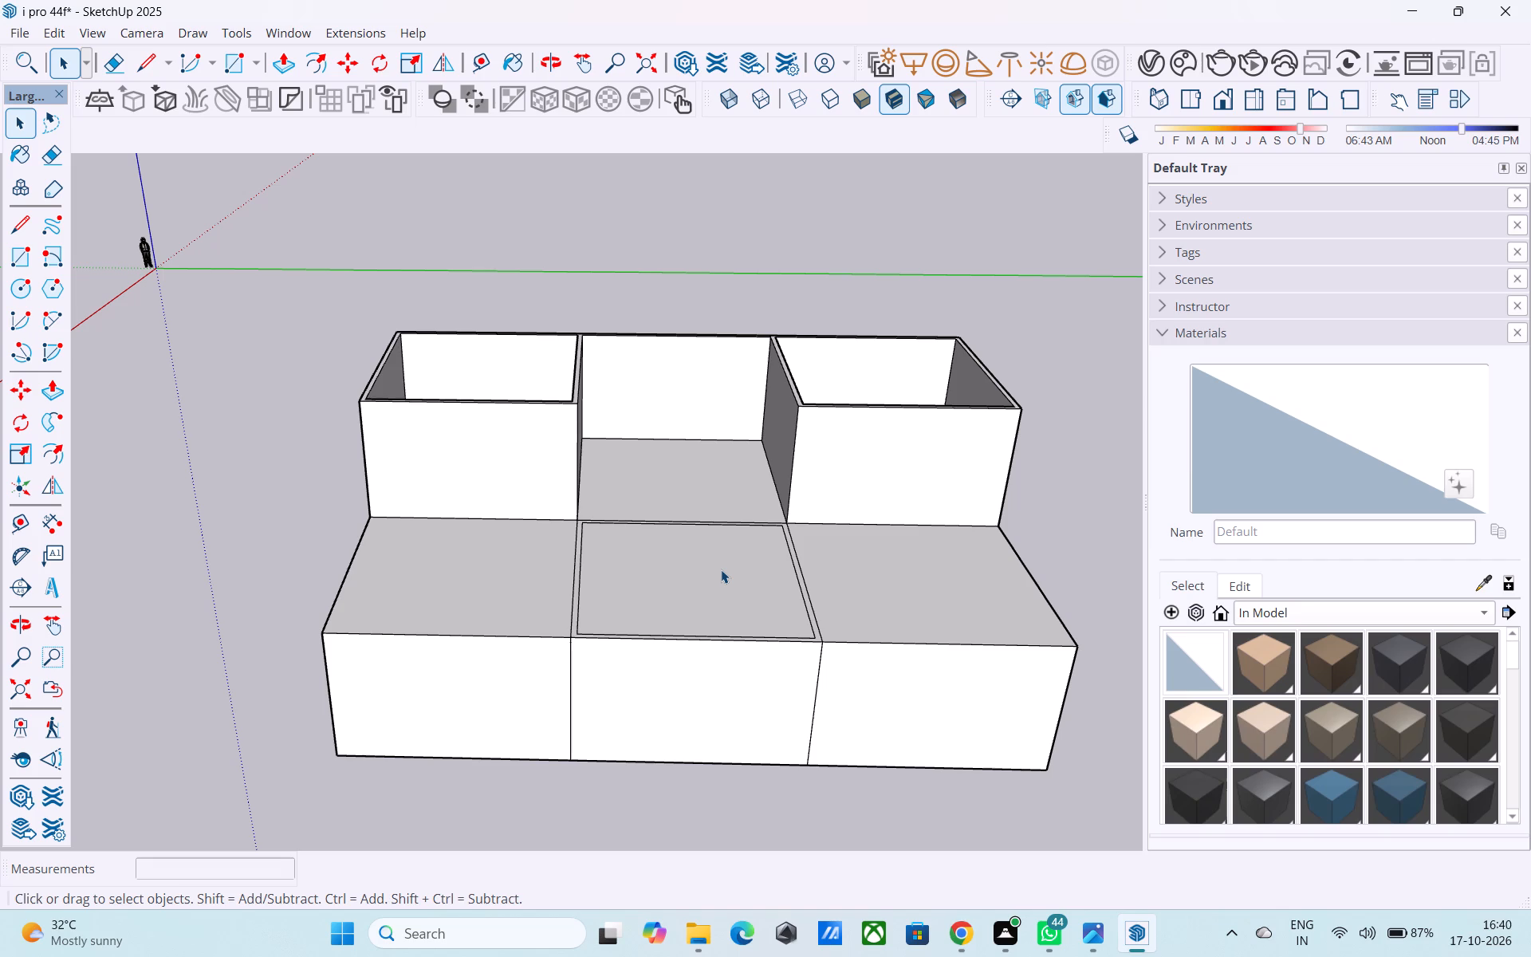
Push/Pull the 6" border of the front middle bay up 12' to form its walls.
scroll(750, 556, up, 8)
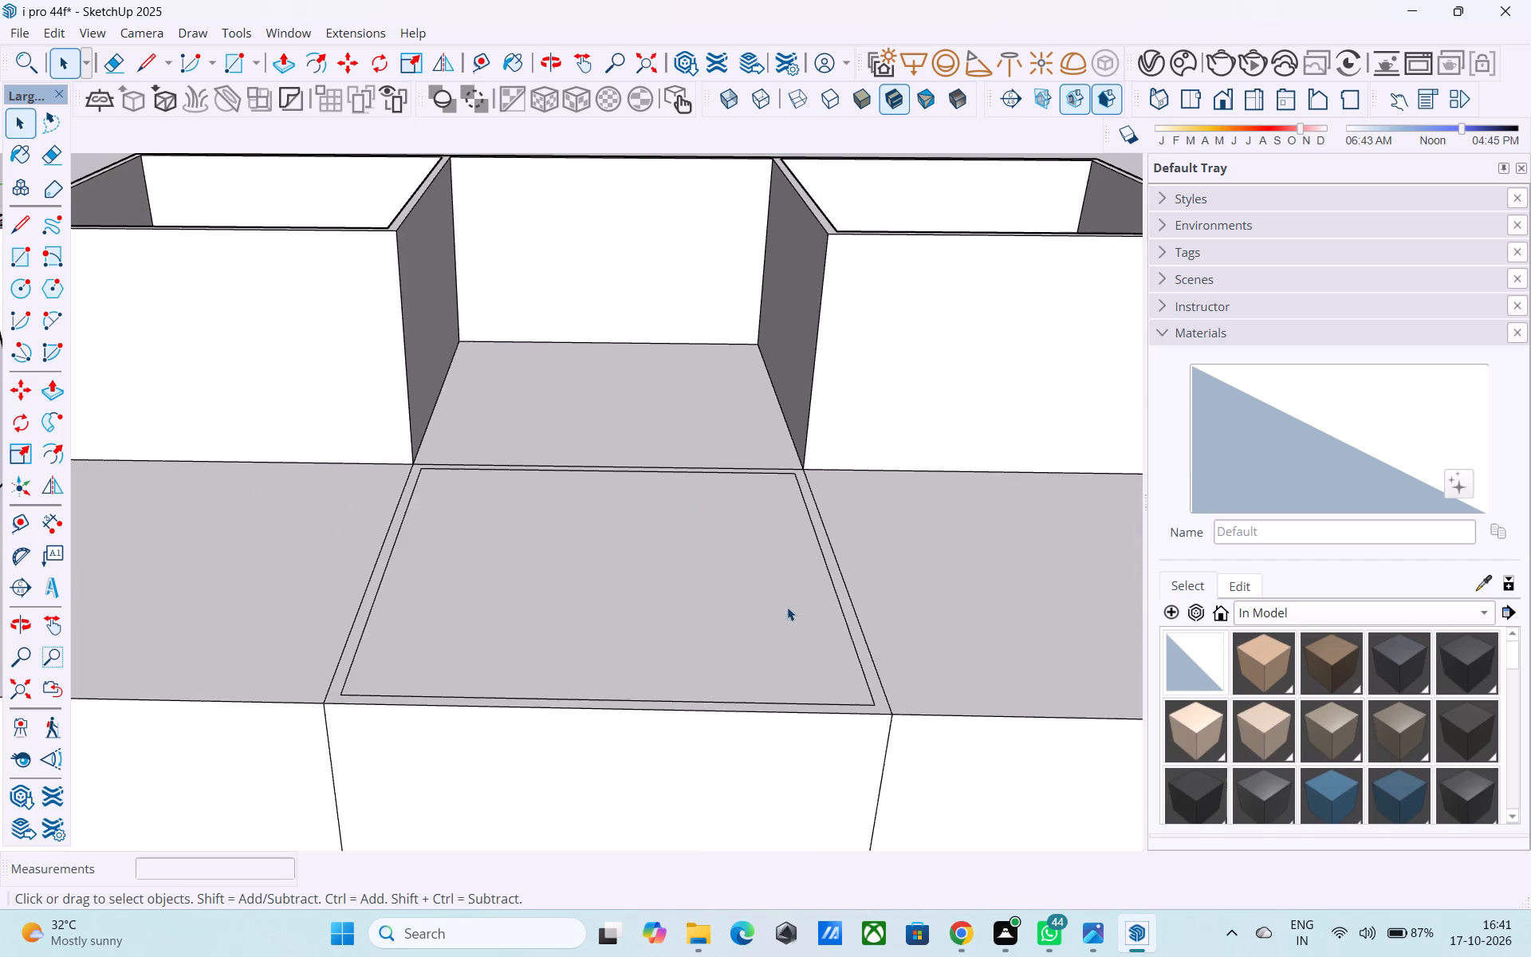
click(841, 581)
key(p)
click(841, 581)
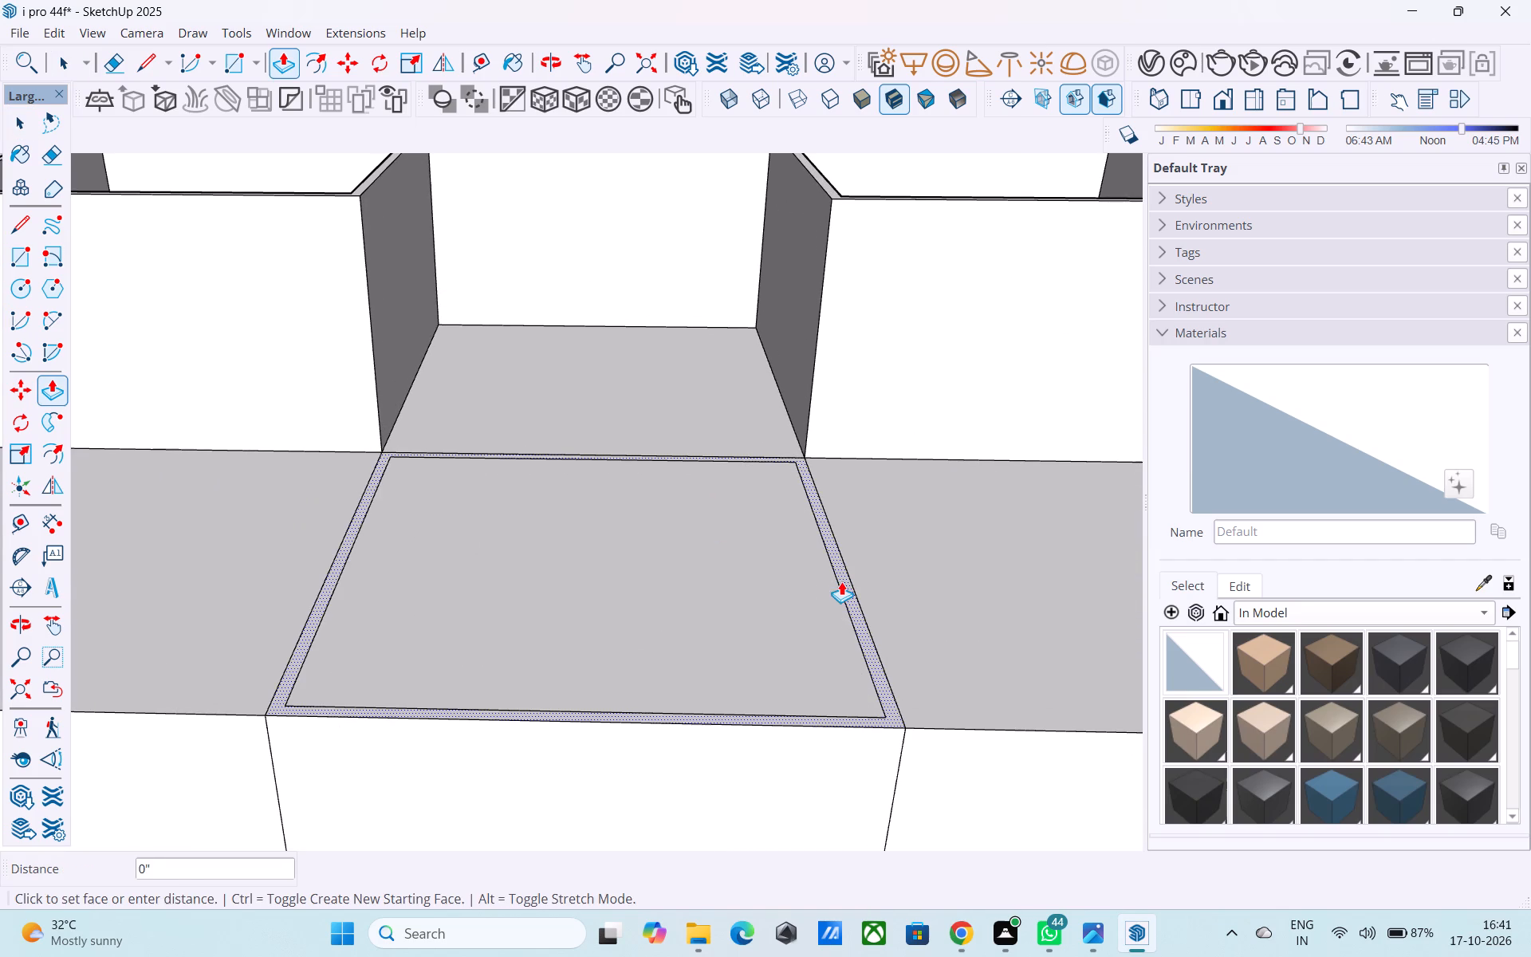
key(1)
text(2')
key(Return)
key(space)
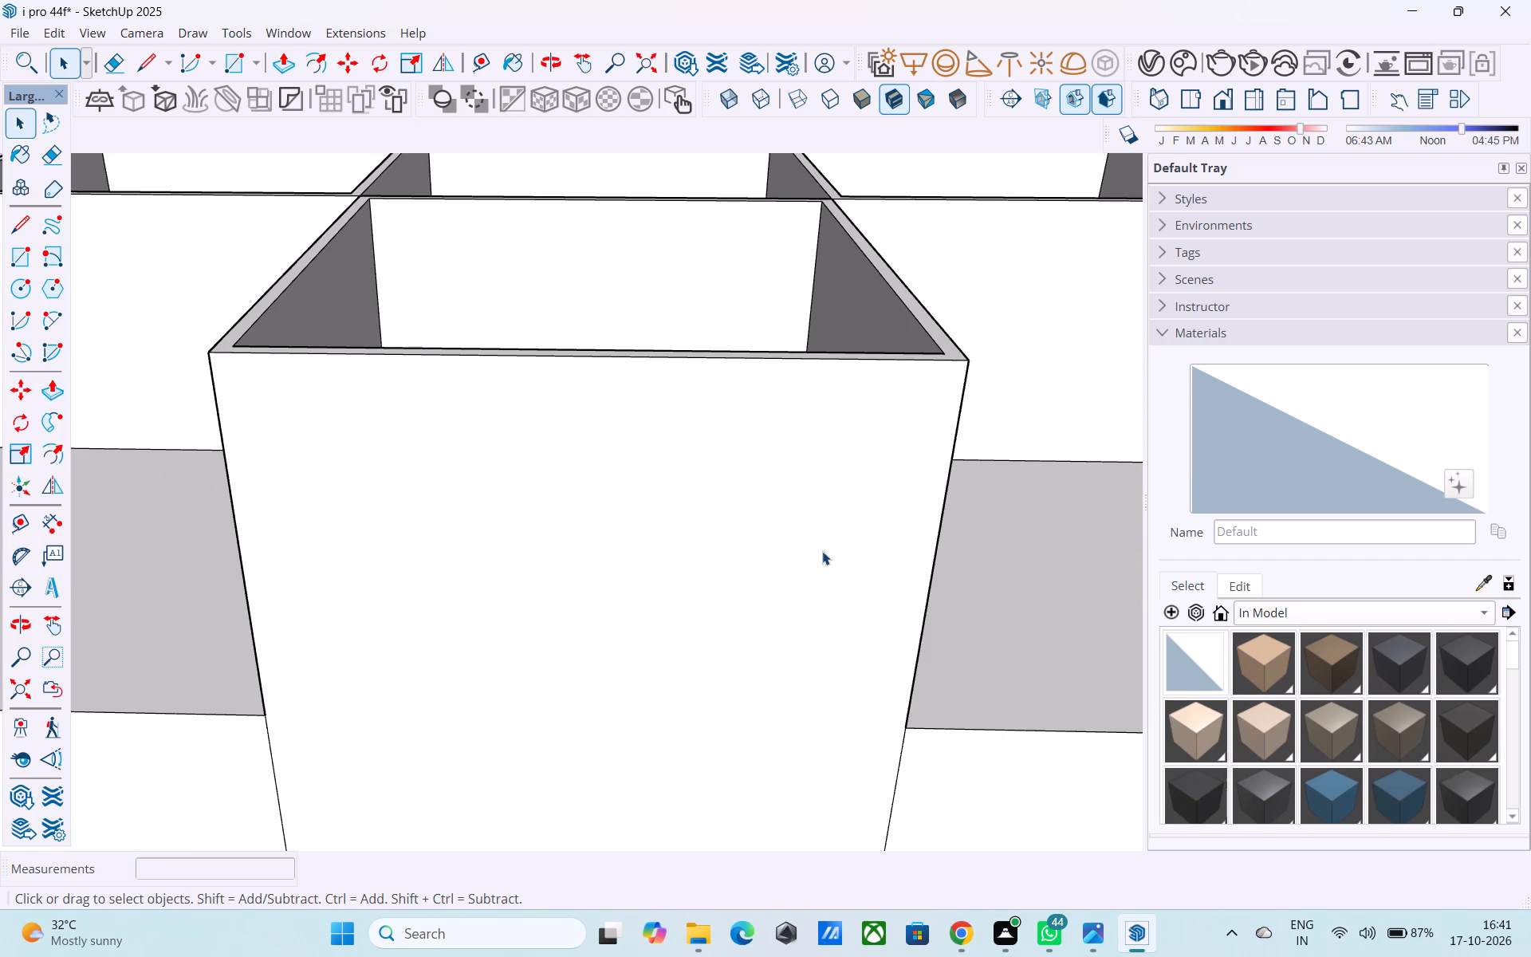
scroll(781, 585, down, 4)
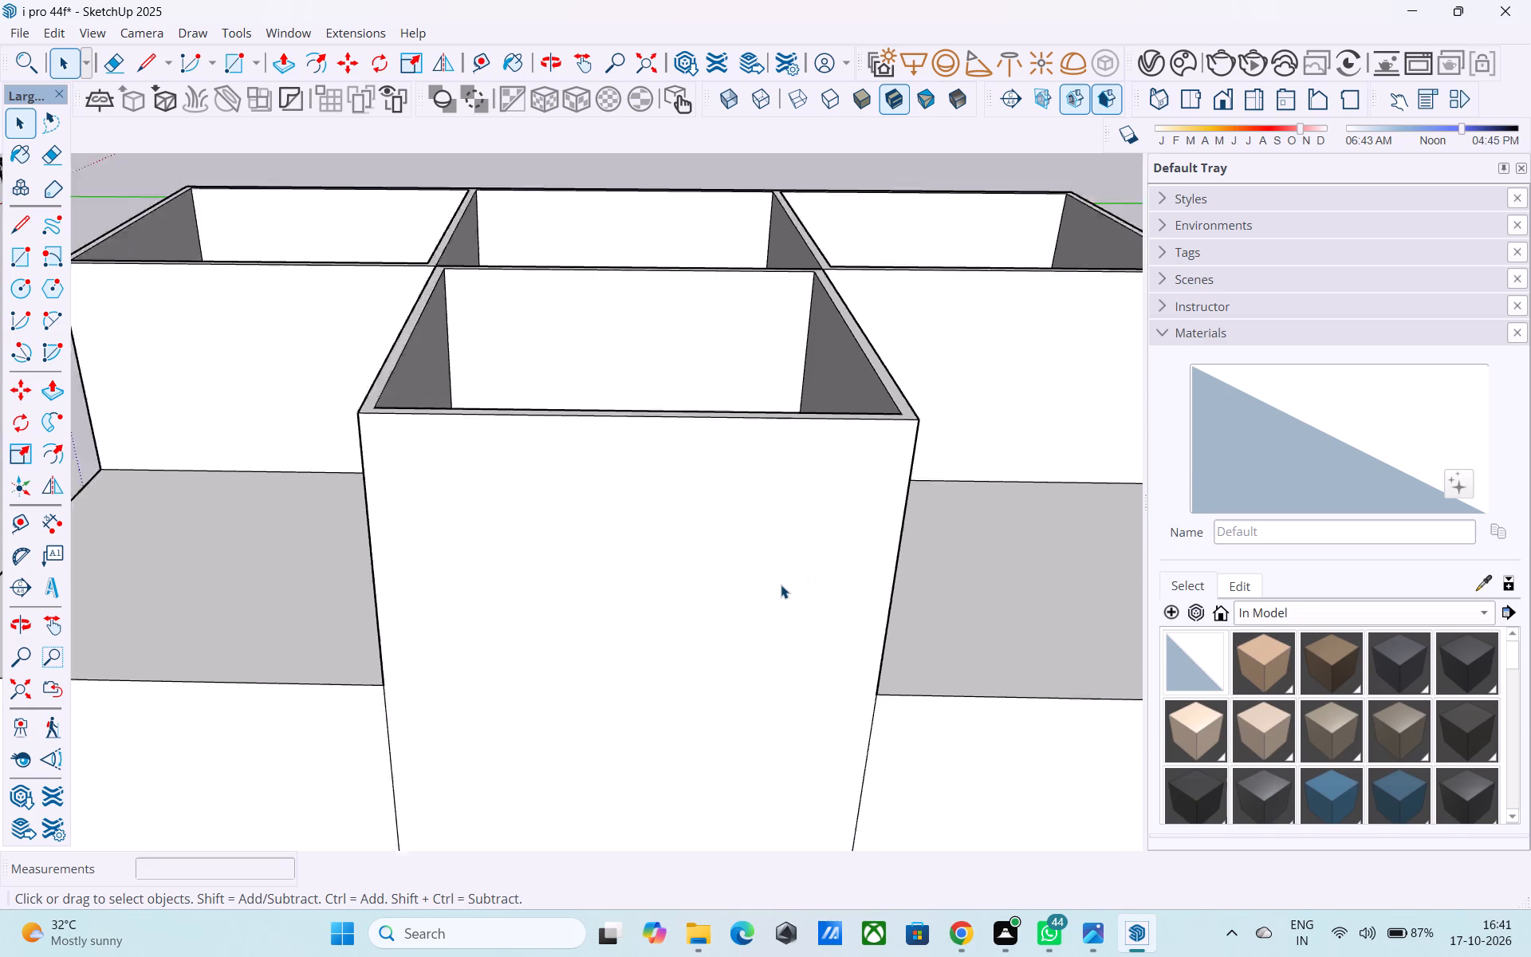
Examine the building's stepped massing and upper-level rooms from the front, at eye level and from above.
scroll(781, 585, down, 2)
middle_drag(754, 652, 744, 482)
scroll(740, 482, down, 5)
middle_drag(726, 534, 761, 451)
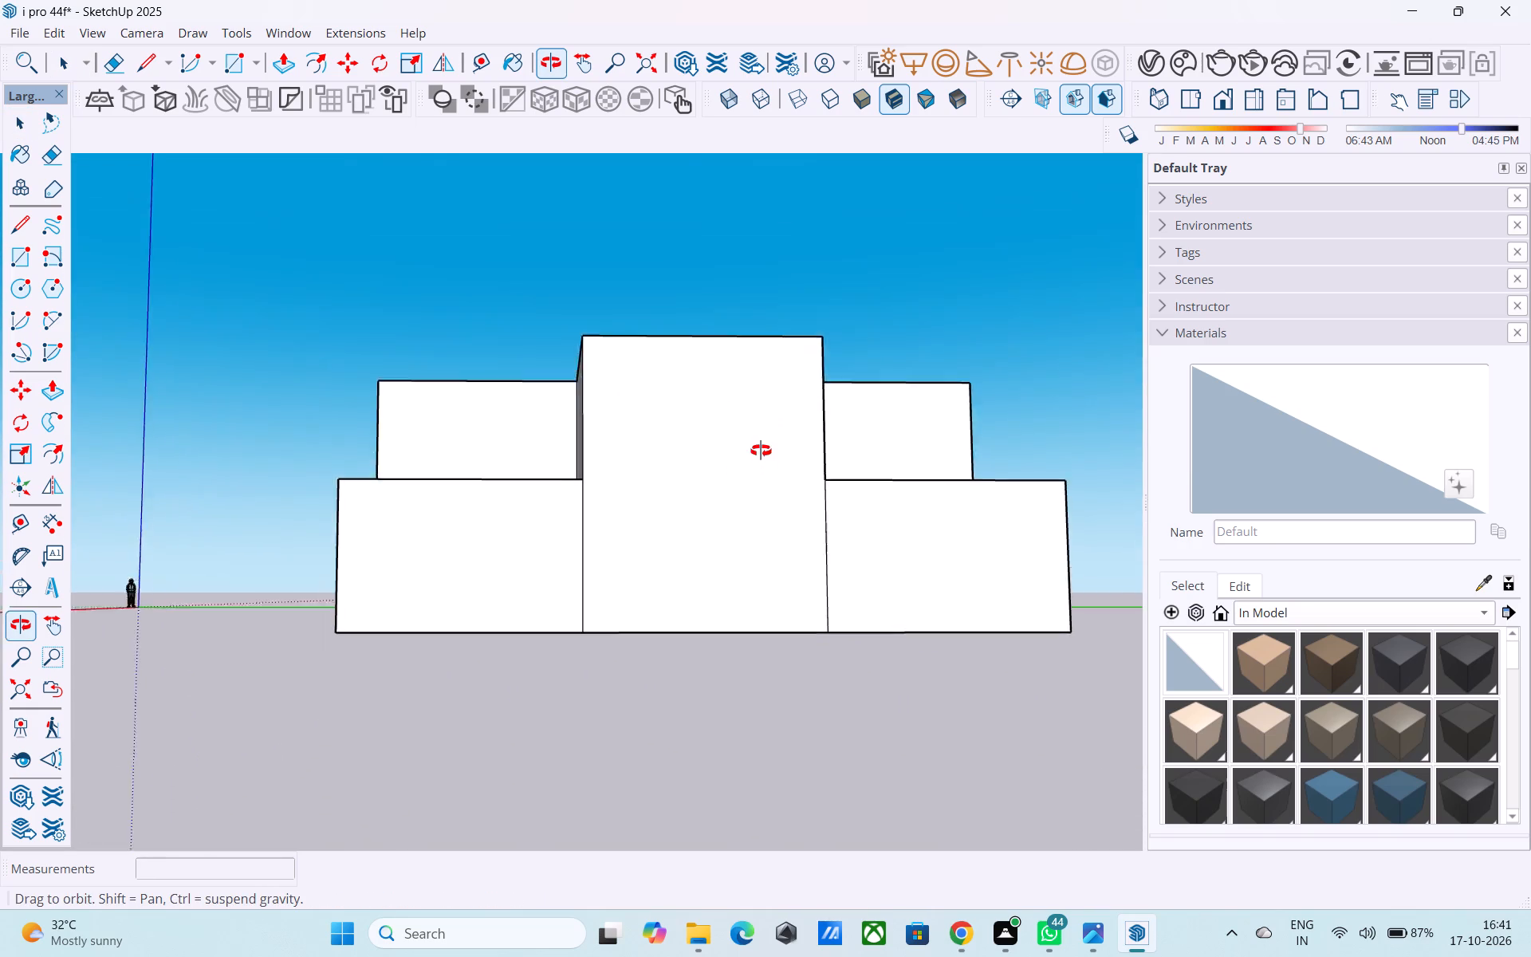
middle_drag(761, 451, 756, 598)
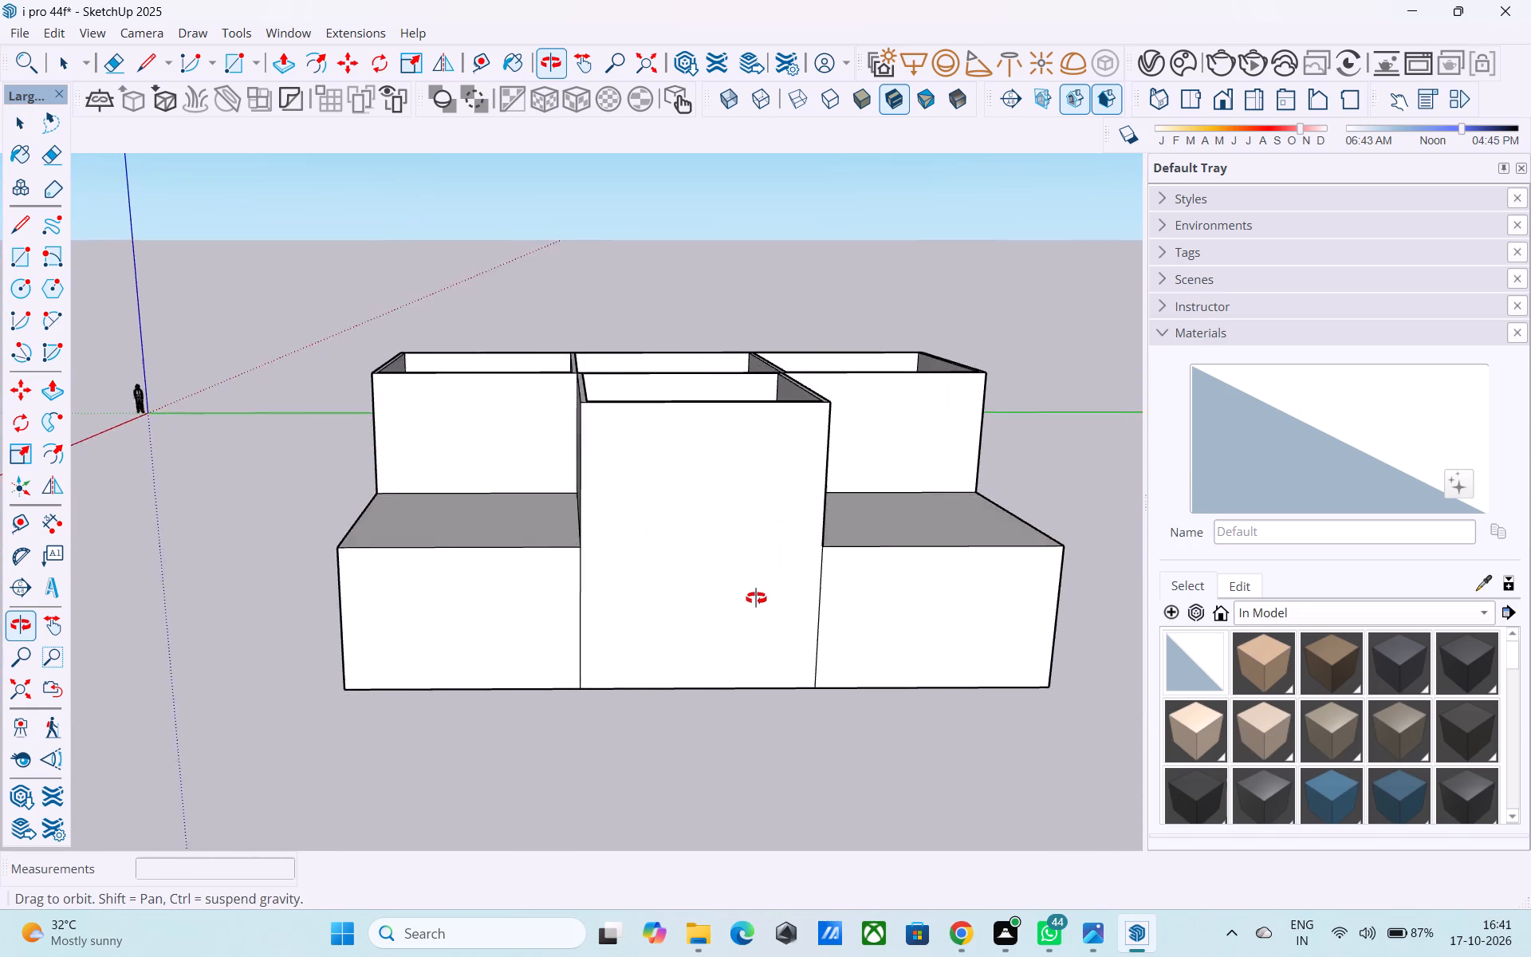
middle_drag(756, 598, 839, 561)
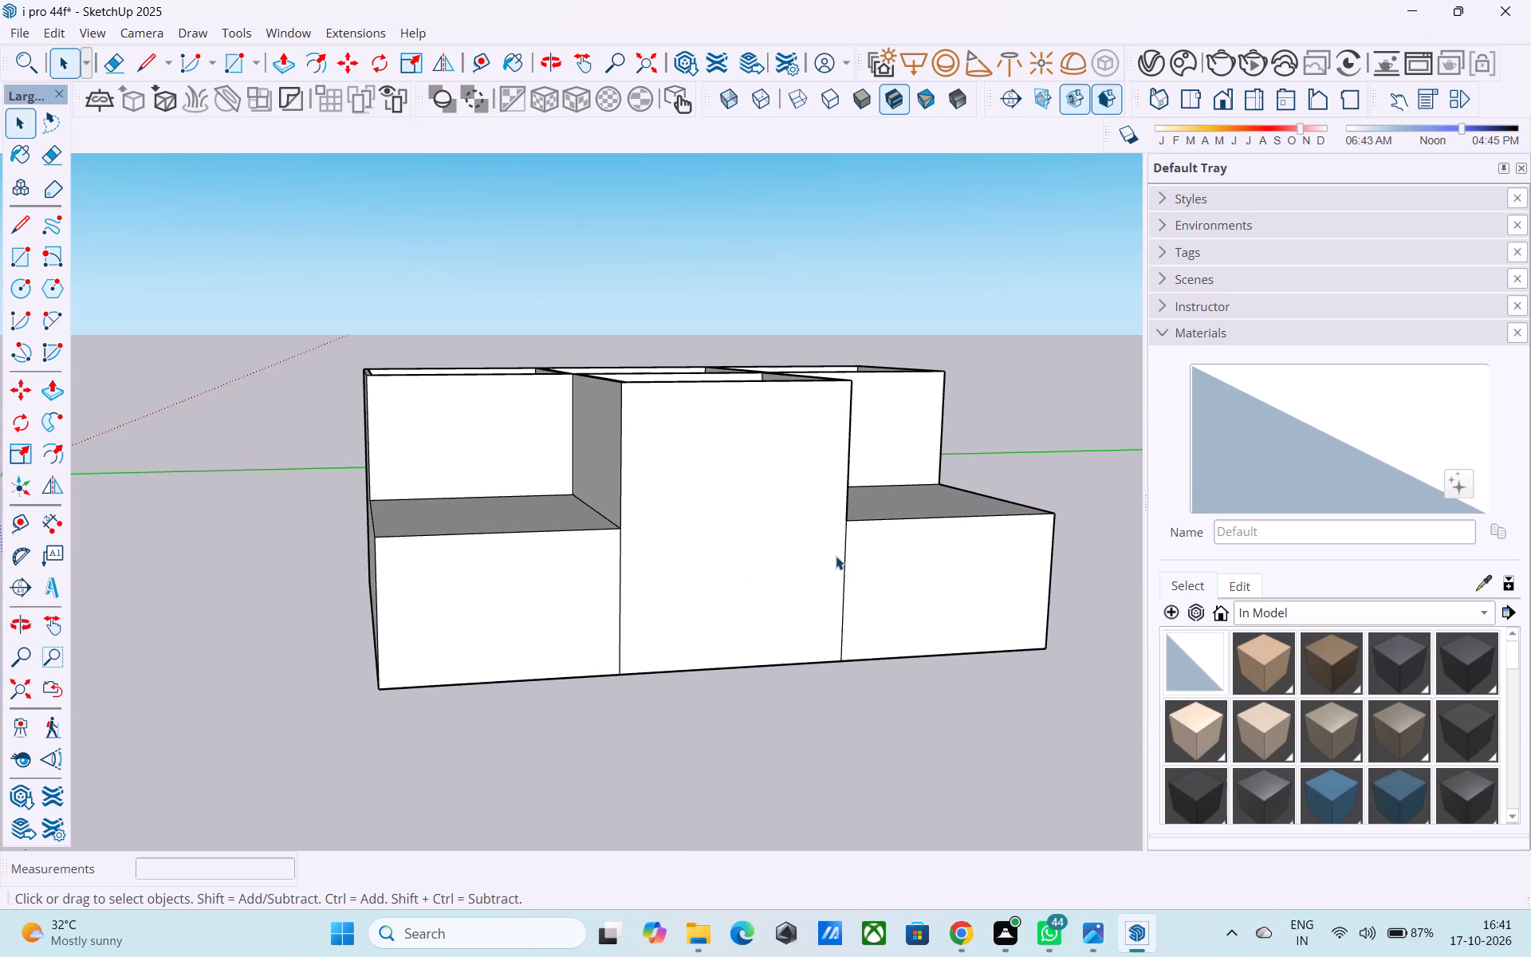
scroll(834, 556, down, 5)
middle_drag(832, 557, 810, 749)
scroll(651, 508, up, 5)
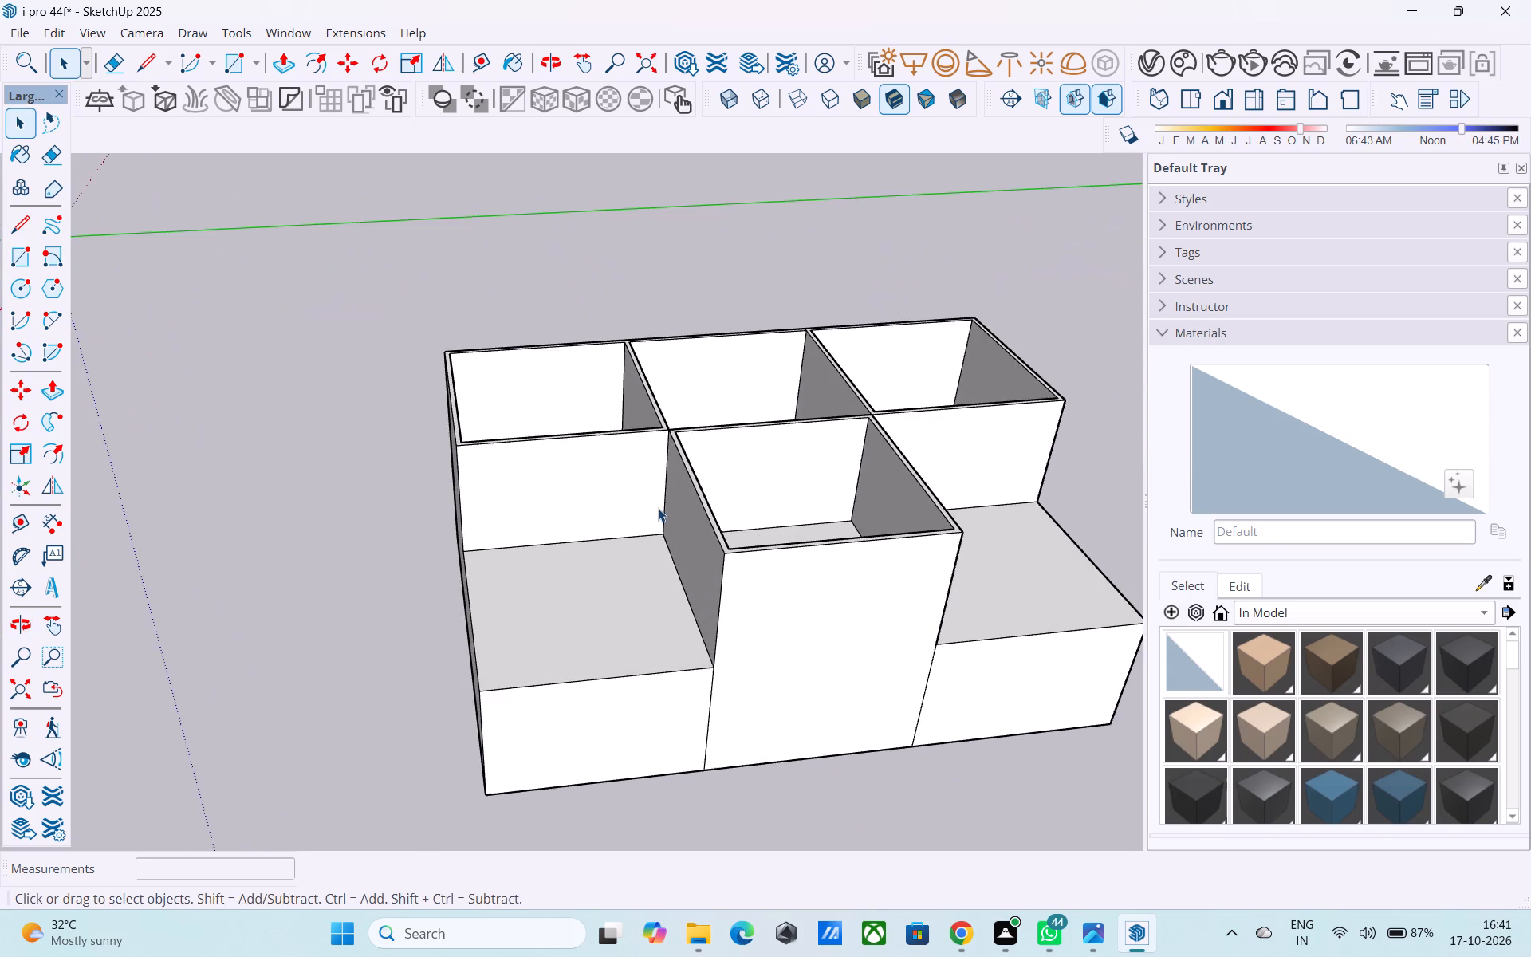
scroll(658, 508, up, 4)
scroll(754, 520, up, 5)
scroll(581, 509, down, 13)
middle_drag(604, 625, 614, 525)
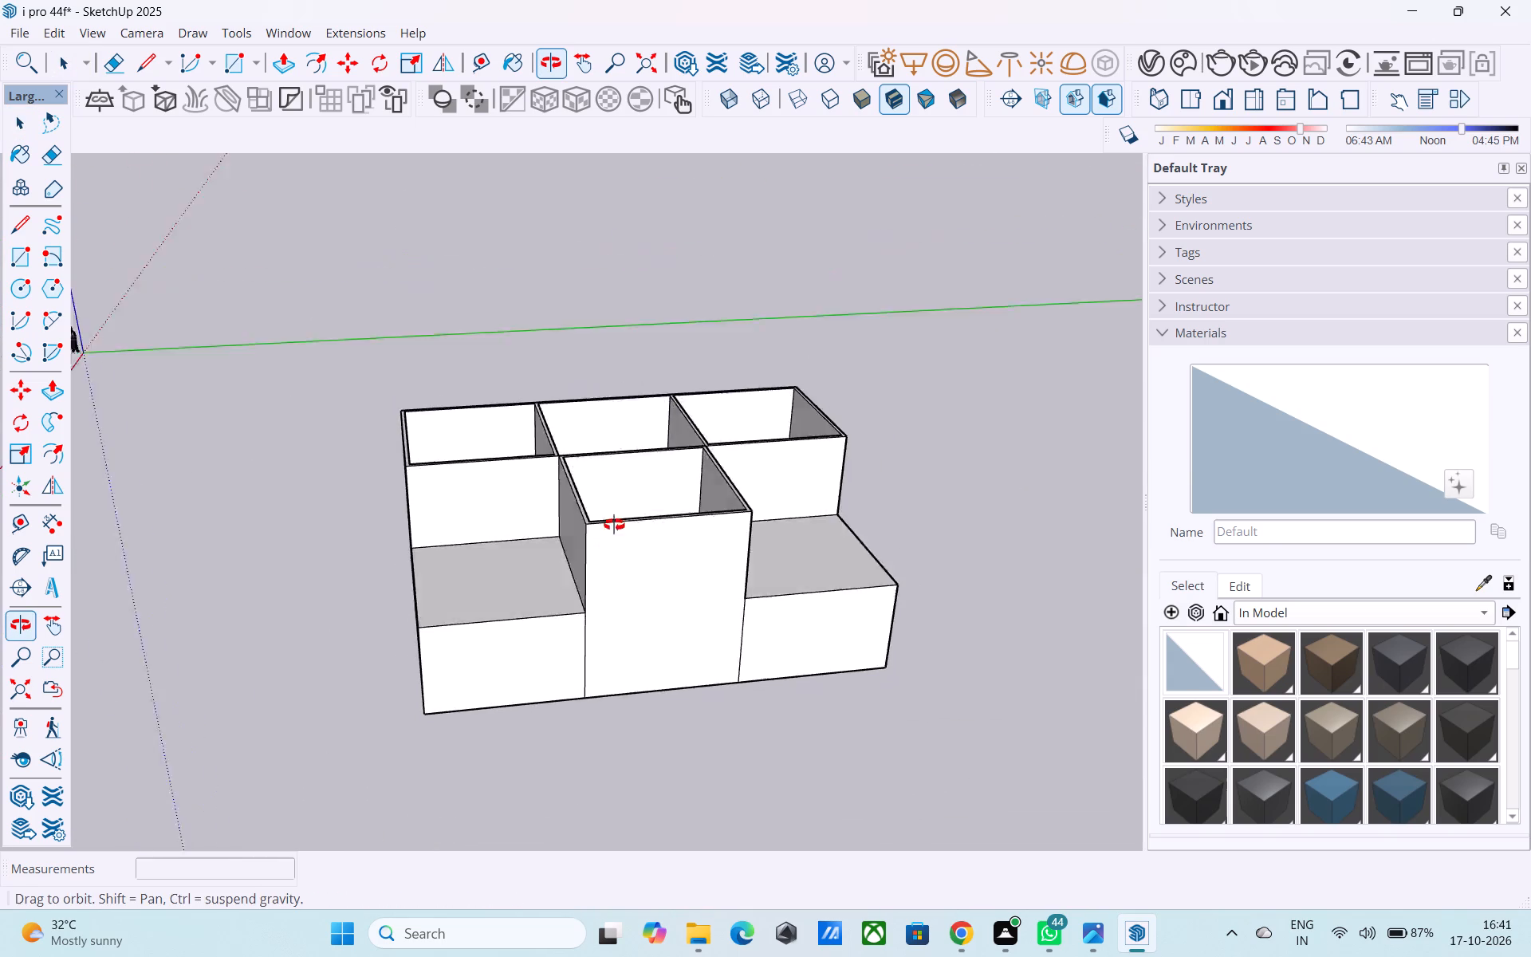
middle_drag(614, 525, 532, 365)
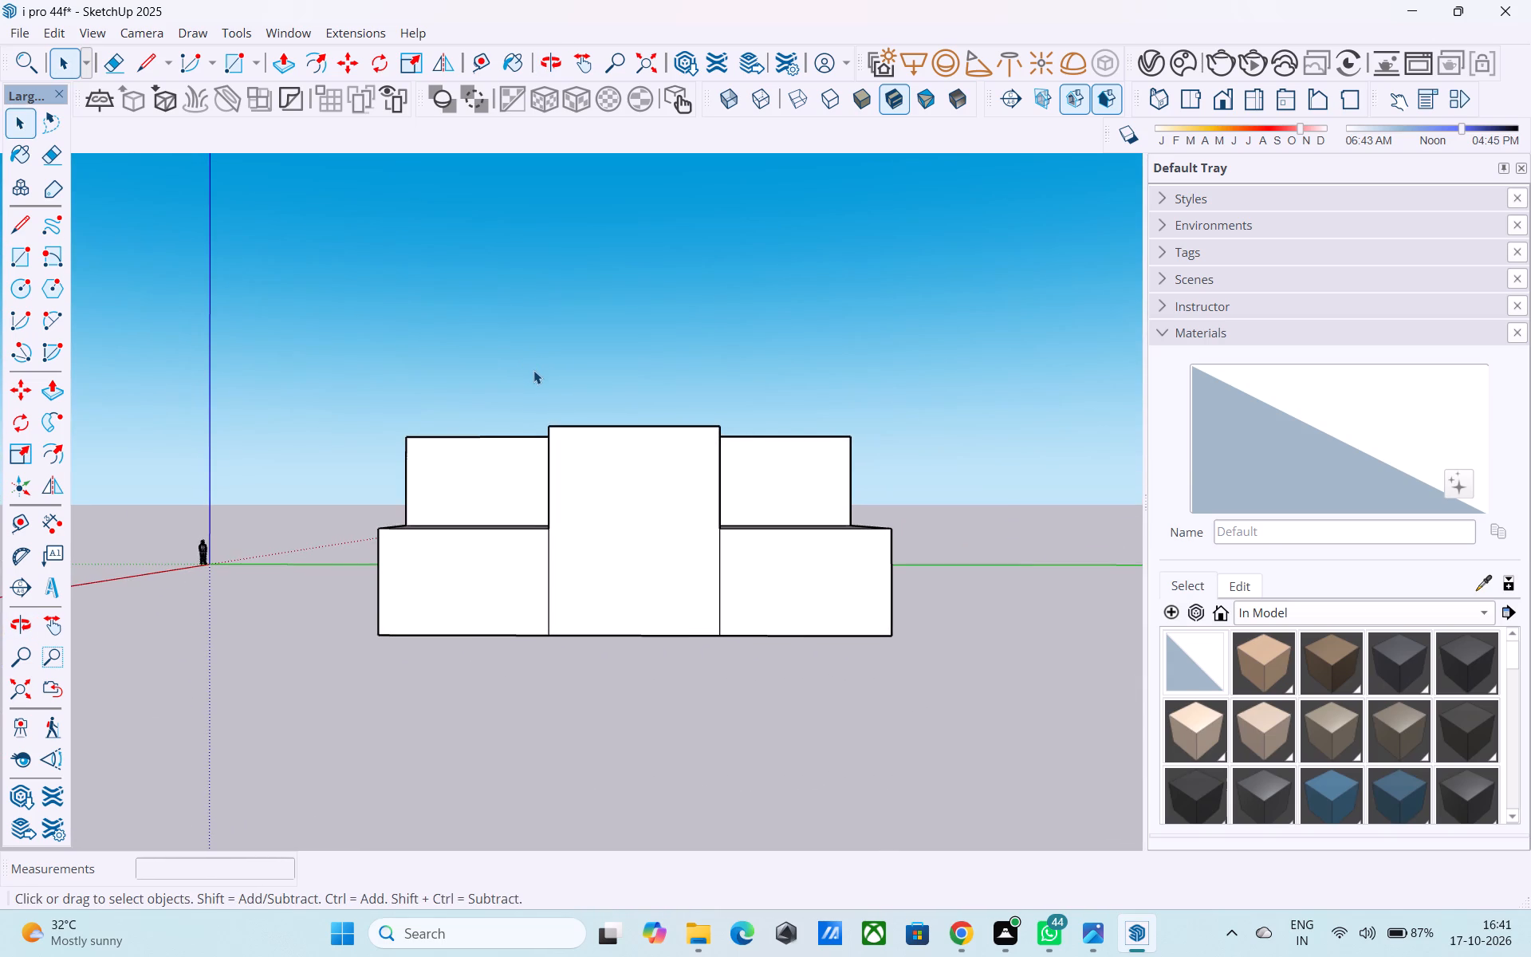
middle_drag(545, 435, 649, 490)
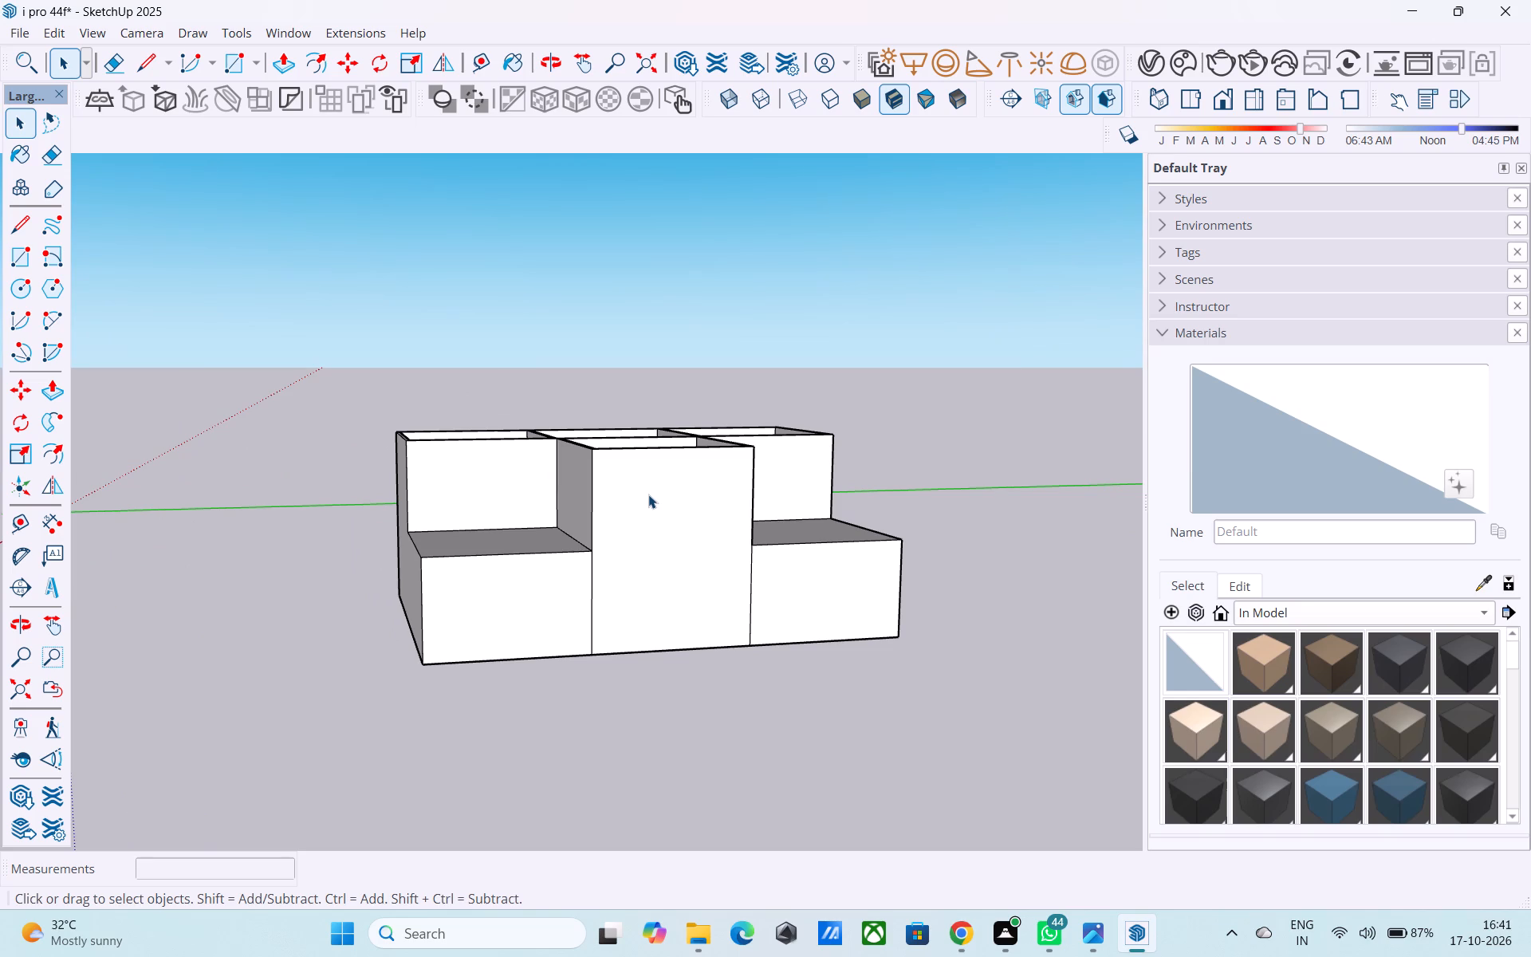
middle_drag(649, 502, 628, 415)
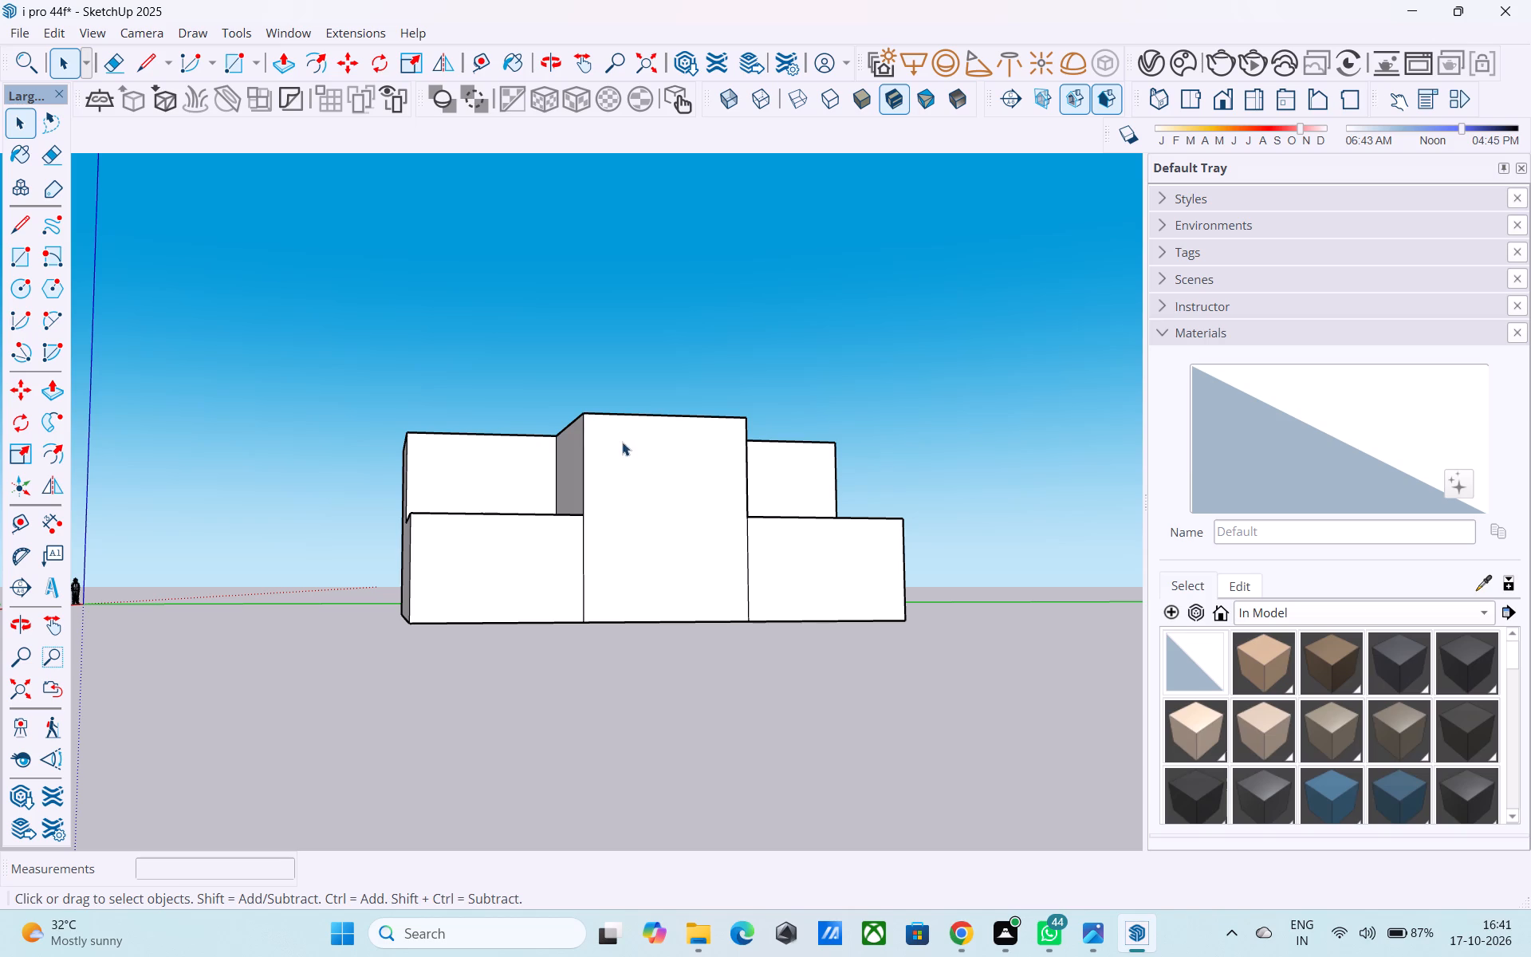
middle_drag(667, 345, 626, 486)
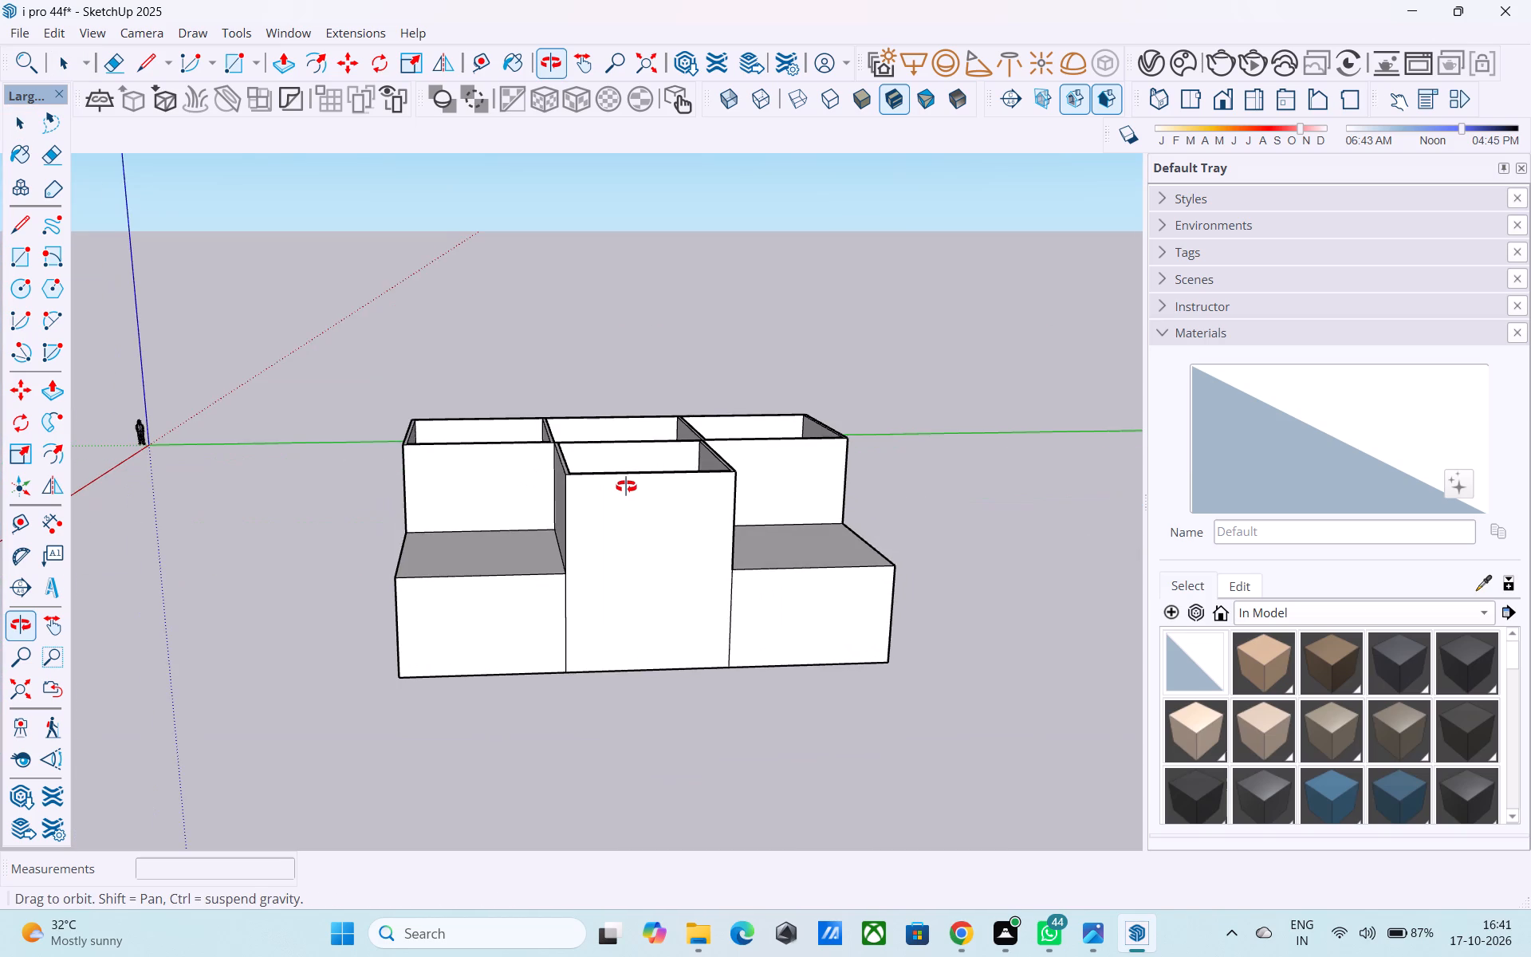
middle_drag(626, 486, 592, 684)
Push/Pull the top of the front middle bay's walls down 12' to the roof surface.
scroll(587, 476, down, 6)
scroll(547, 558, up, 9)
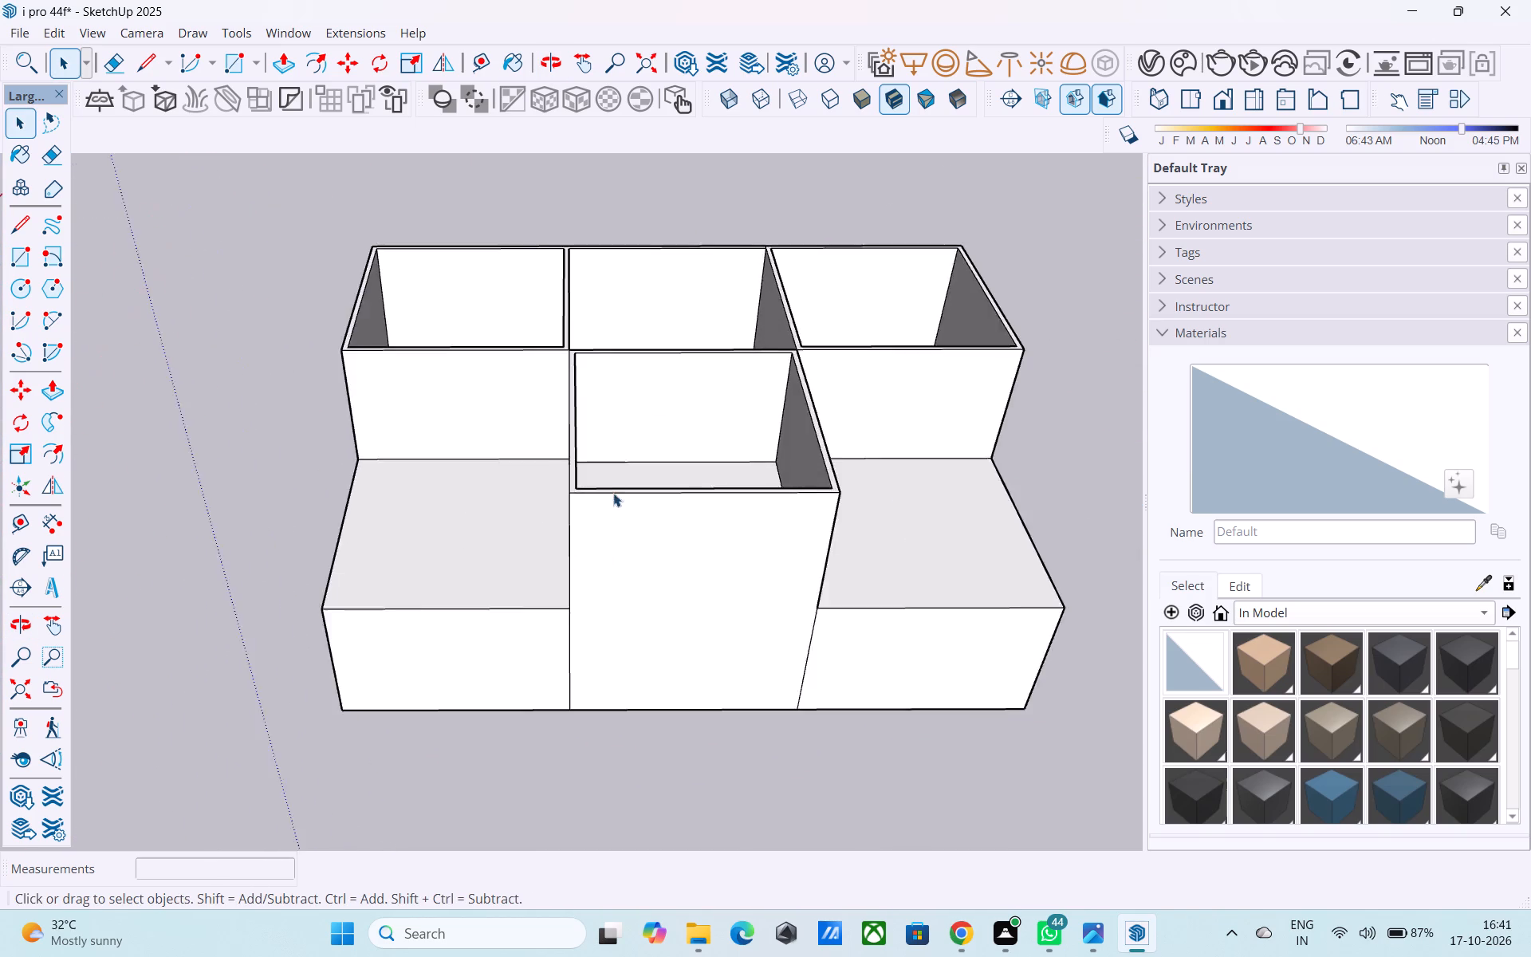
scroll(613, 493, up, 10)
click(502, 461)
scroll(503, 459, down, 7)
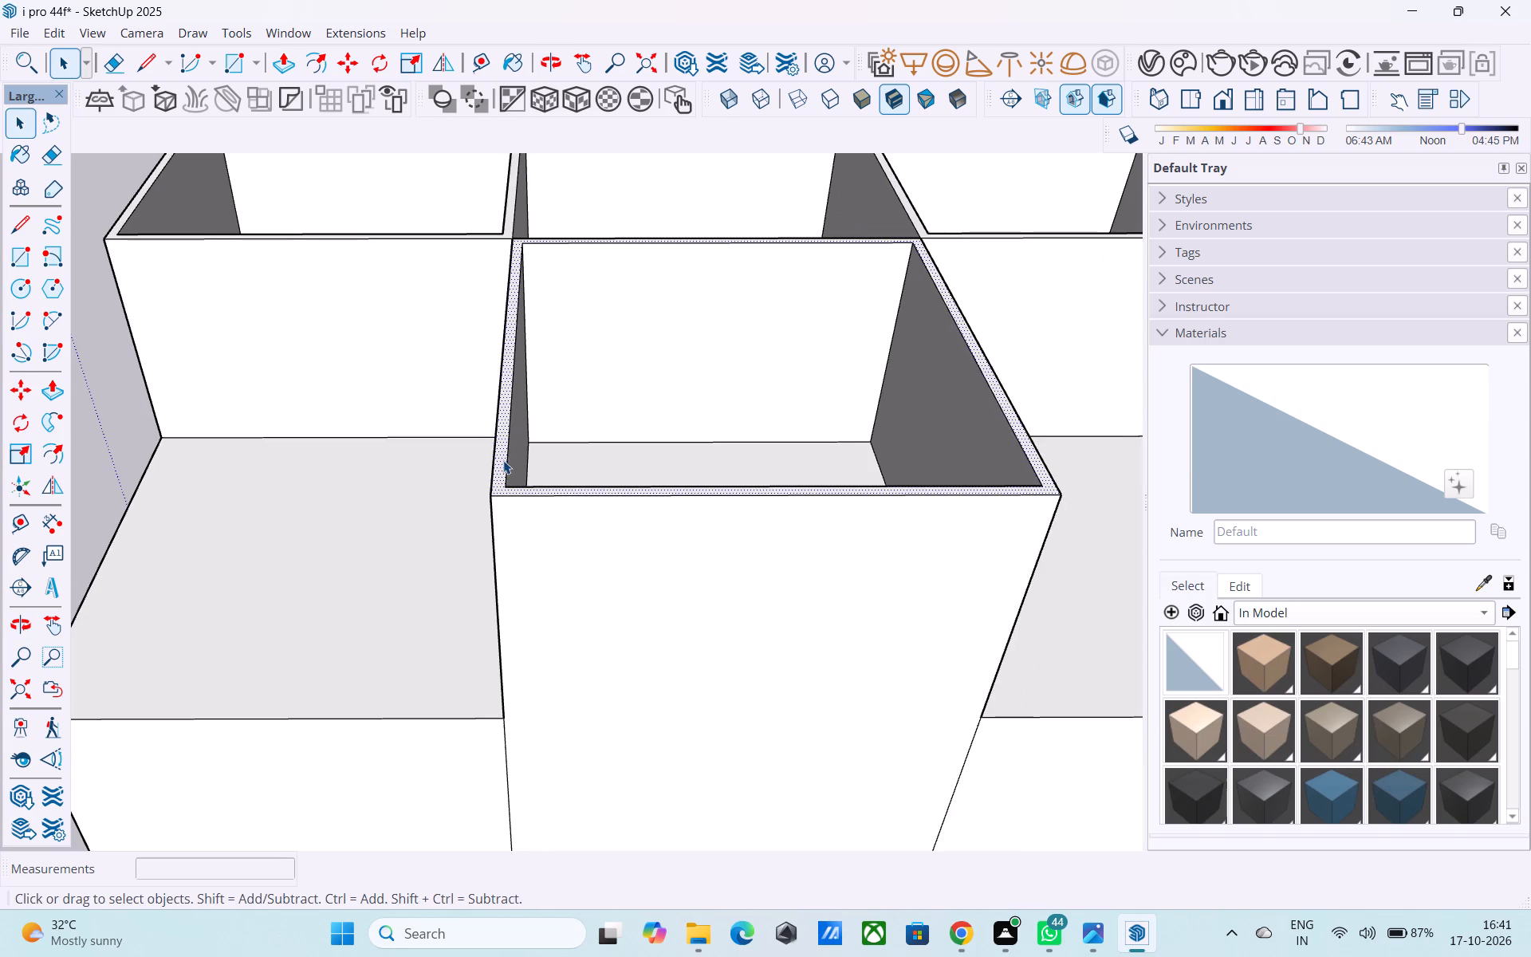
key(p)
click(502, 453)
click(392, 572)
scroll(491, 557, down, 5)
scroll(854, 498, down, 6)
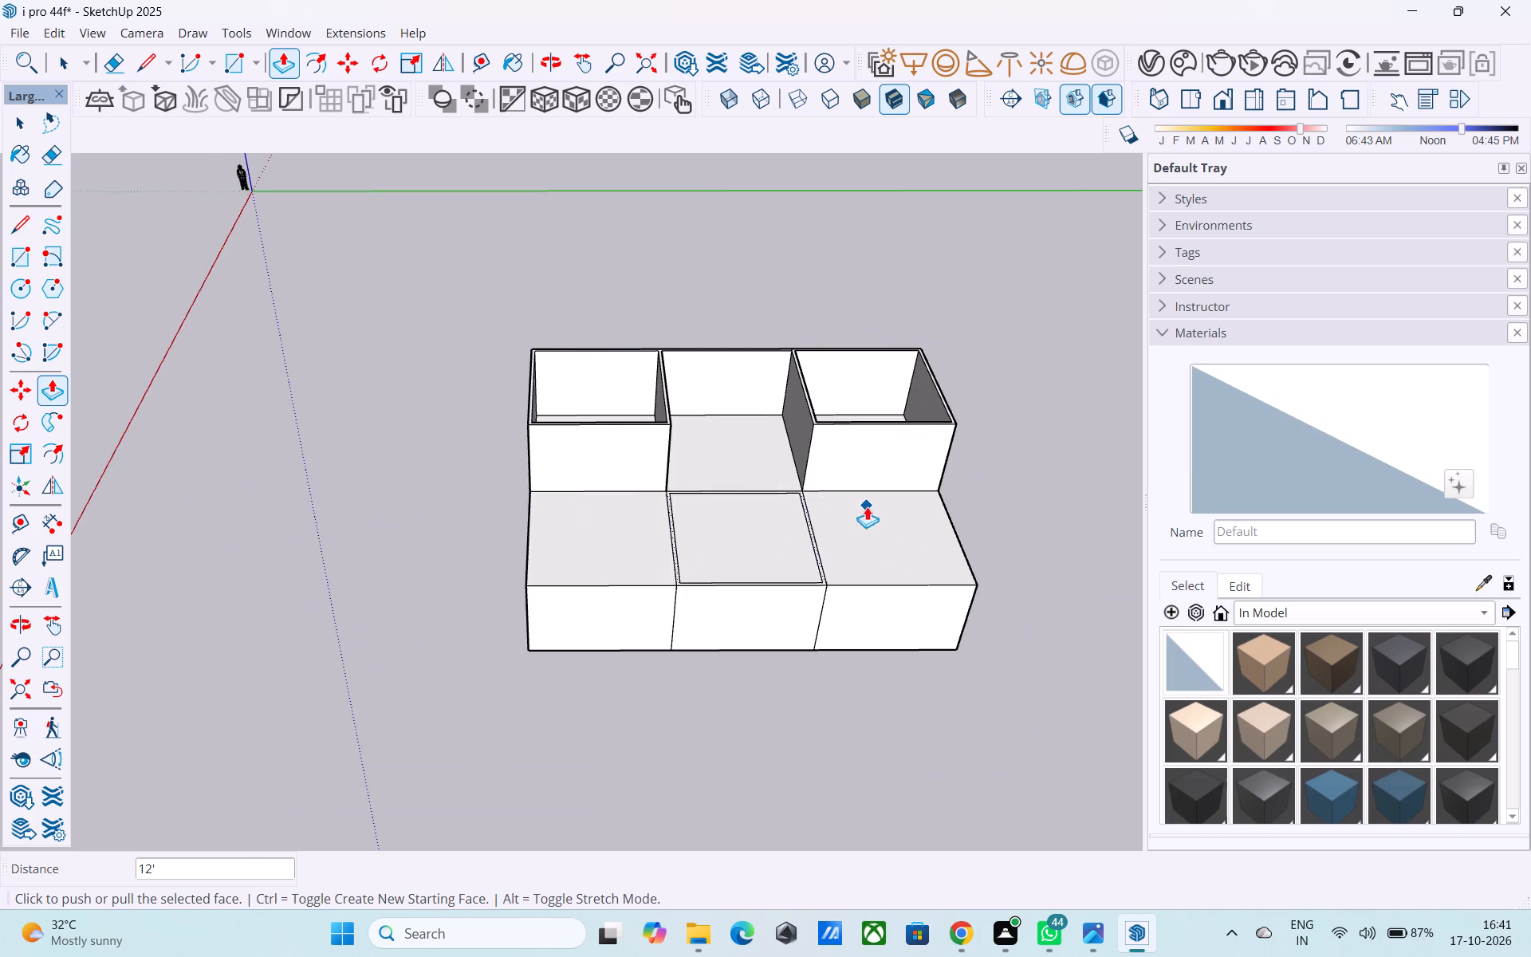
Push/Pull the connected wall top of the rear corner room and rear middle bay down to the roof surface.
middle_drag(635, 447, 590, 575)
scroll(685, 446, up, 12)
key(space)
click(662, 408)
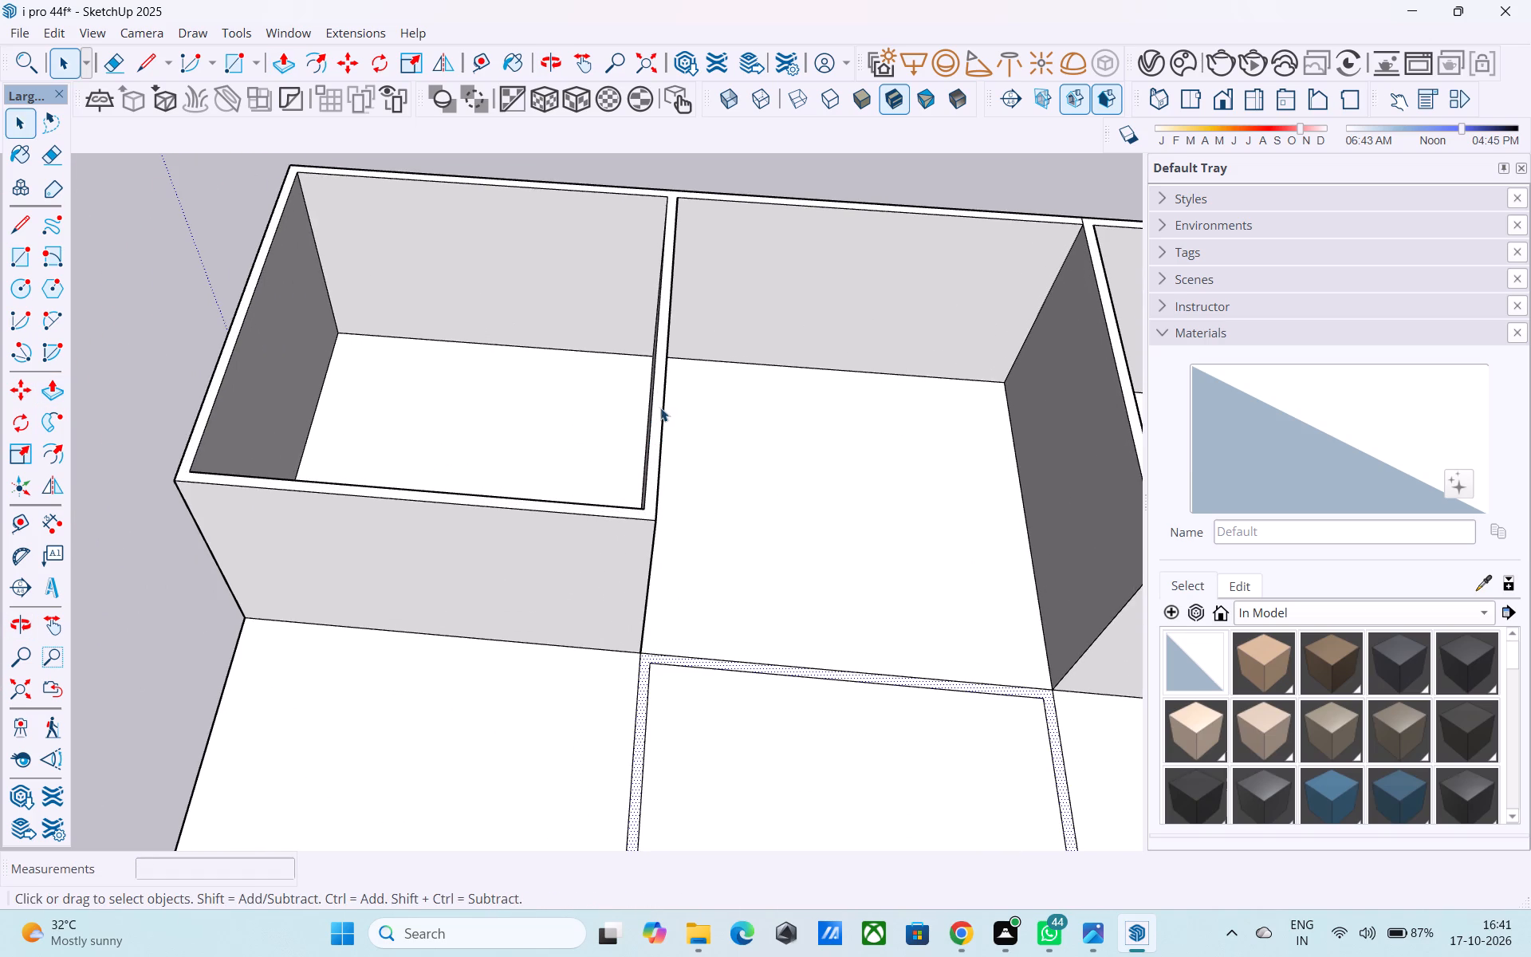
click(657, 407)
key(p)
click(657, 407)
click(776, 492)
key(space)
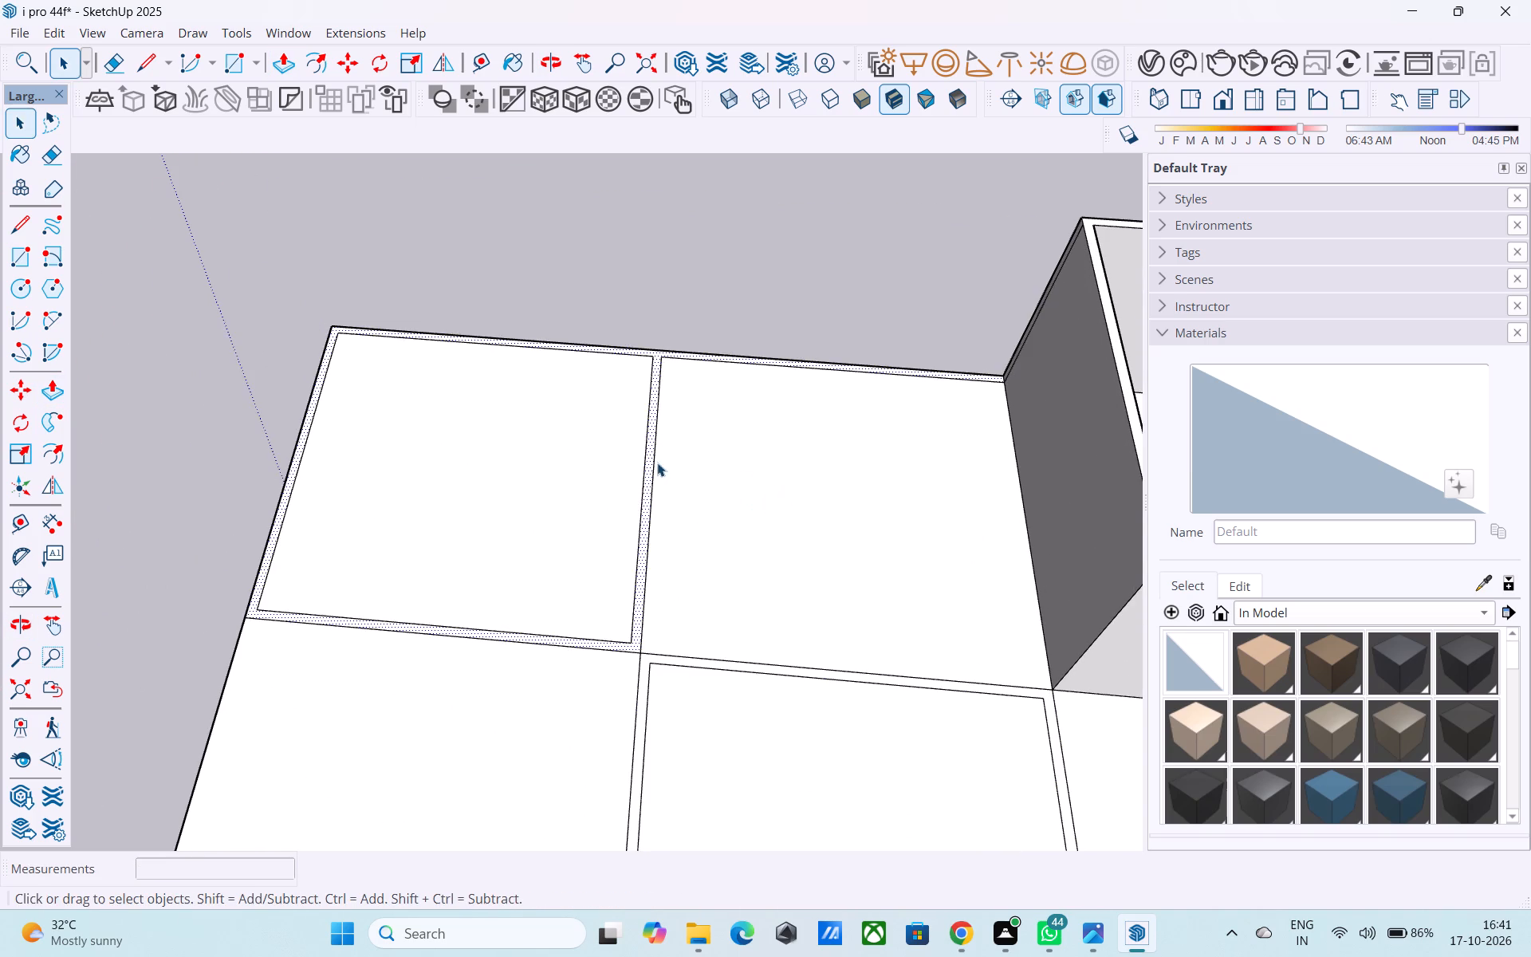
Push/Pull the wall top of the remaining rear corner room down to the roof surface.
scroll(657, 464, down, 9)
scroll(763, 486, up, 13)
click(703, 453)
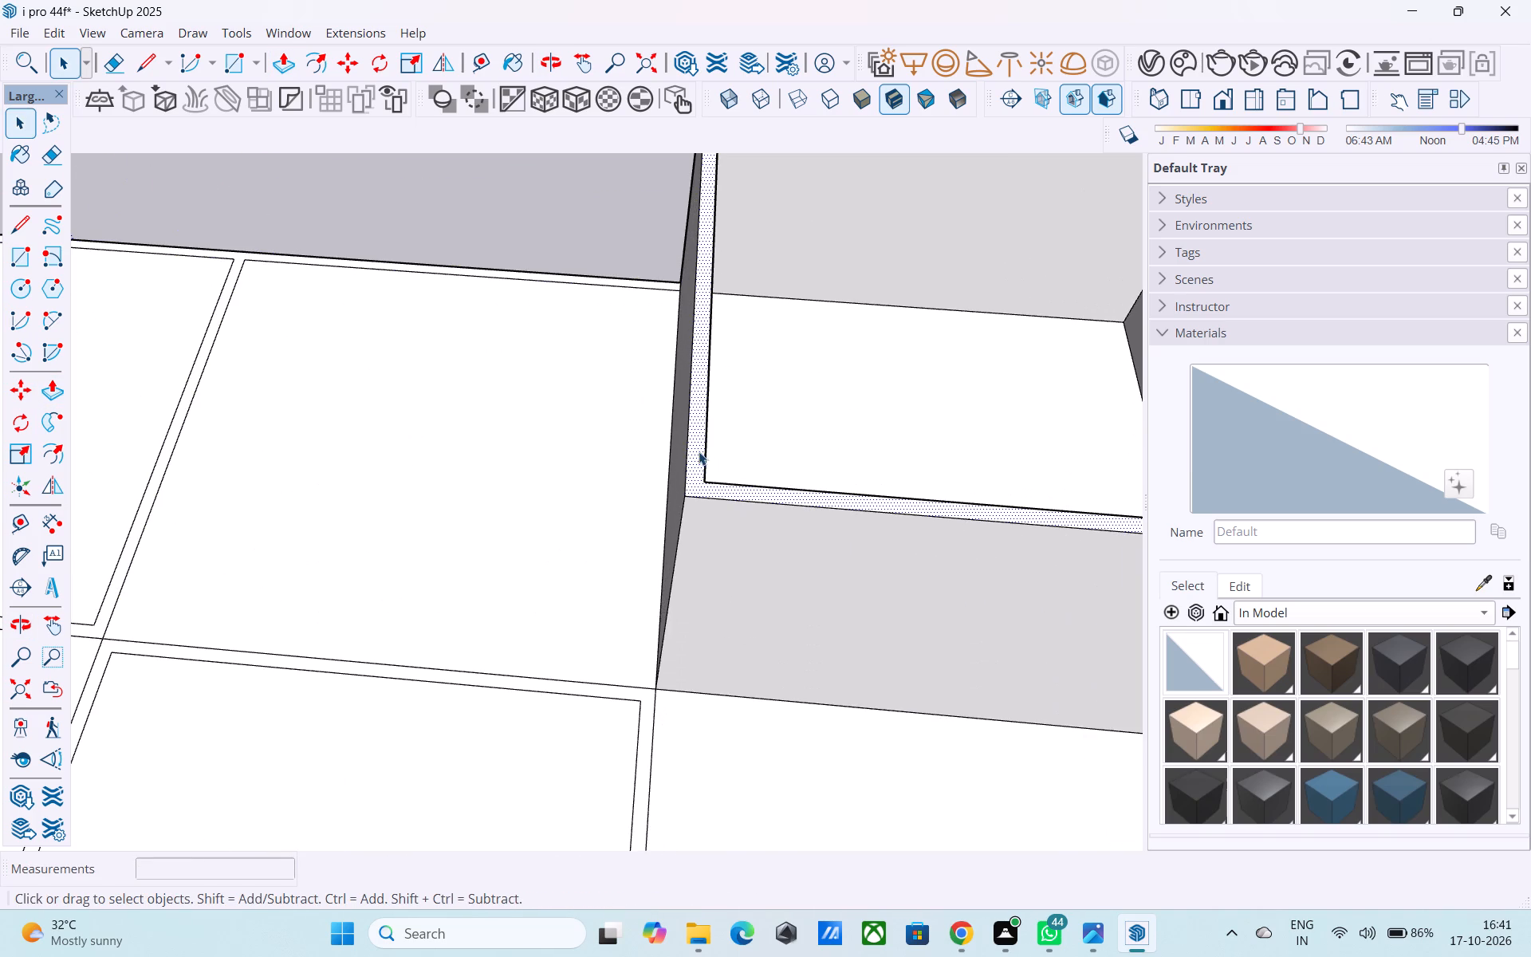
key(p)
click(699, 451)
click(526, 494)
key(space)
scroll(550, 508, down, 6)
scroll(620, 555, down, 6)
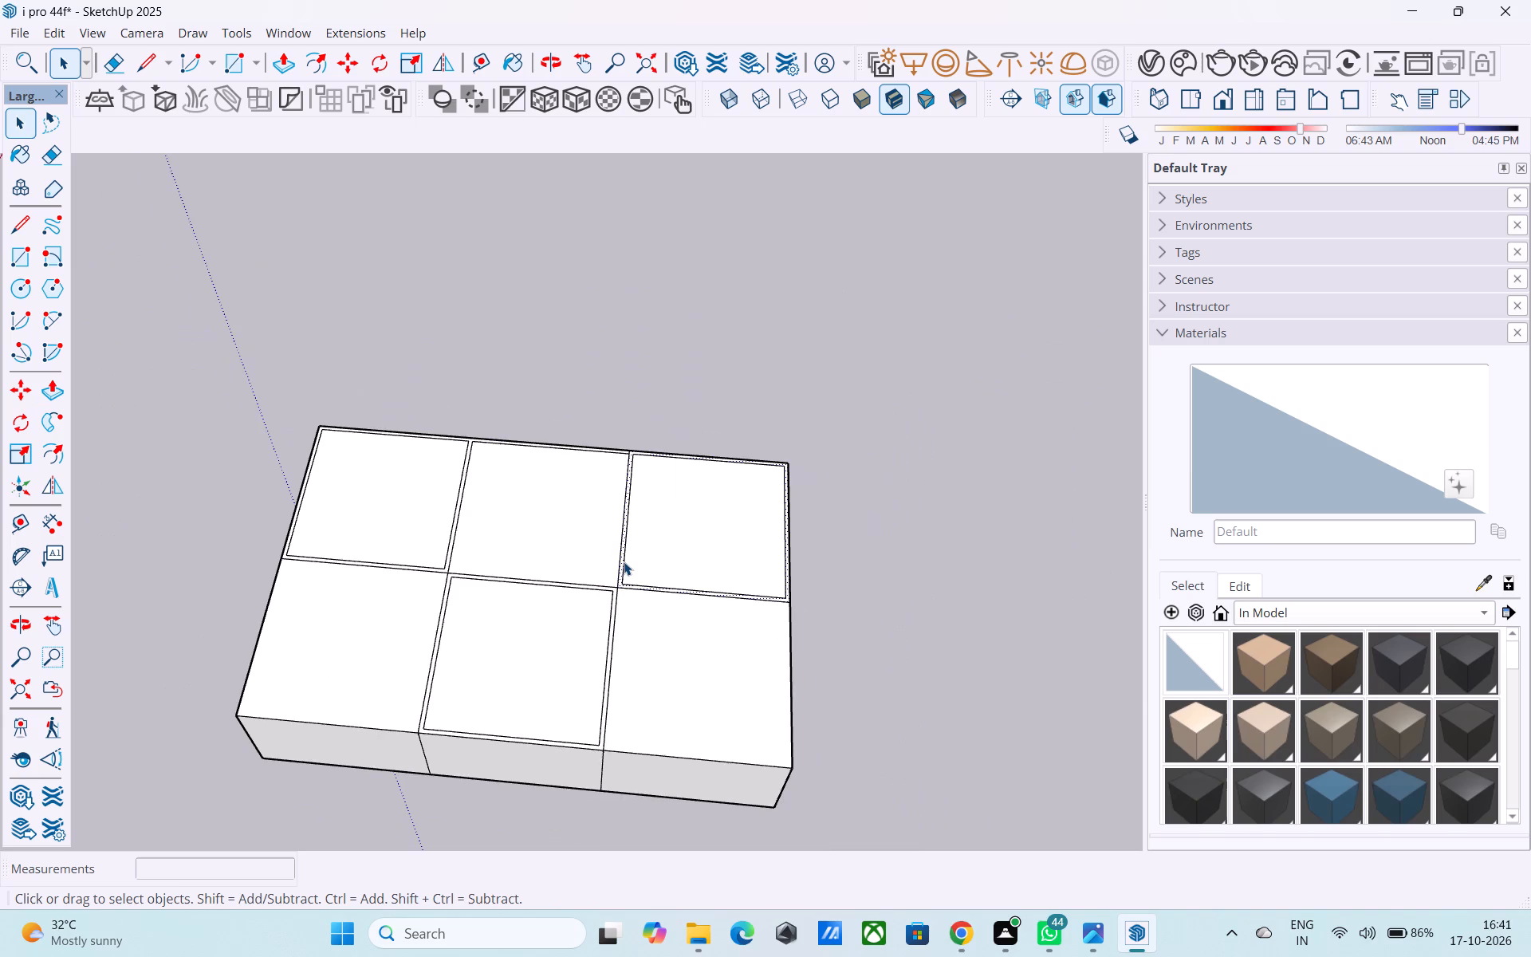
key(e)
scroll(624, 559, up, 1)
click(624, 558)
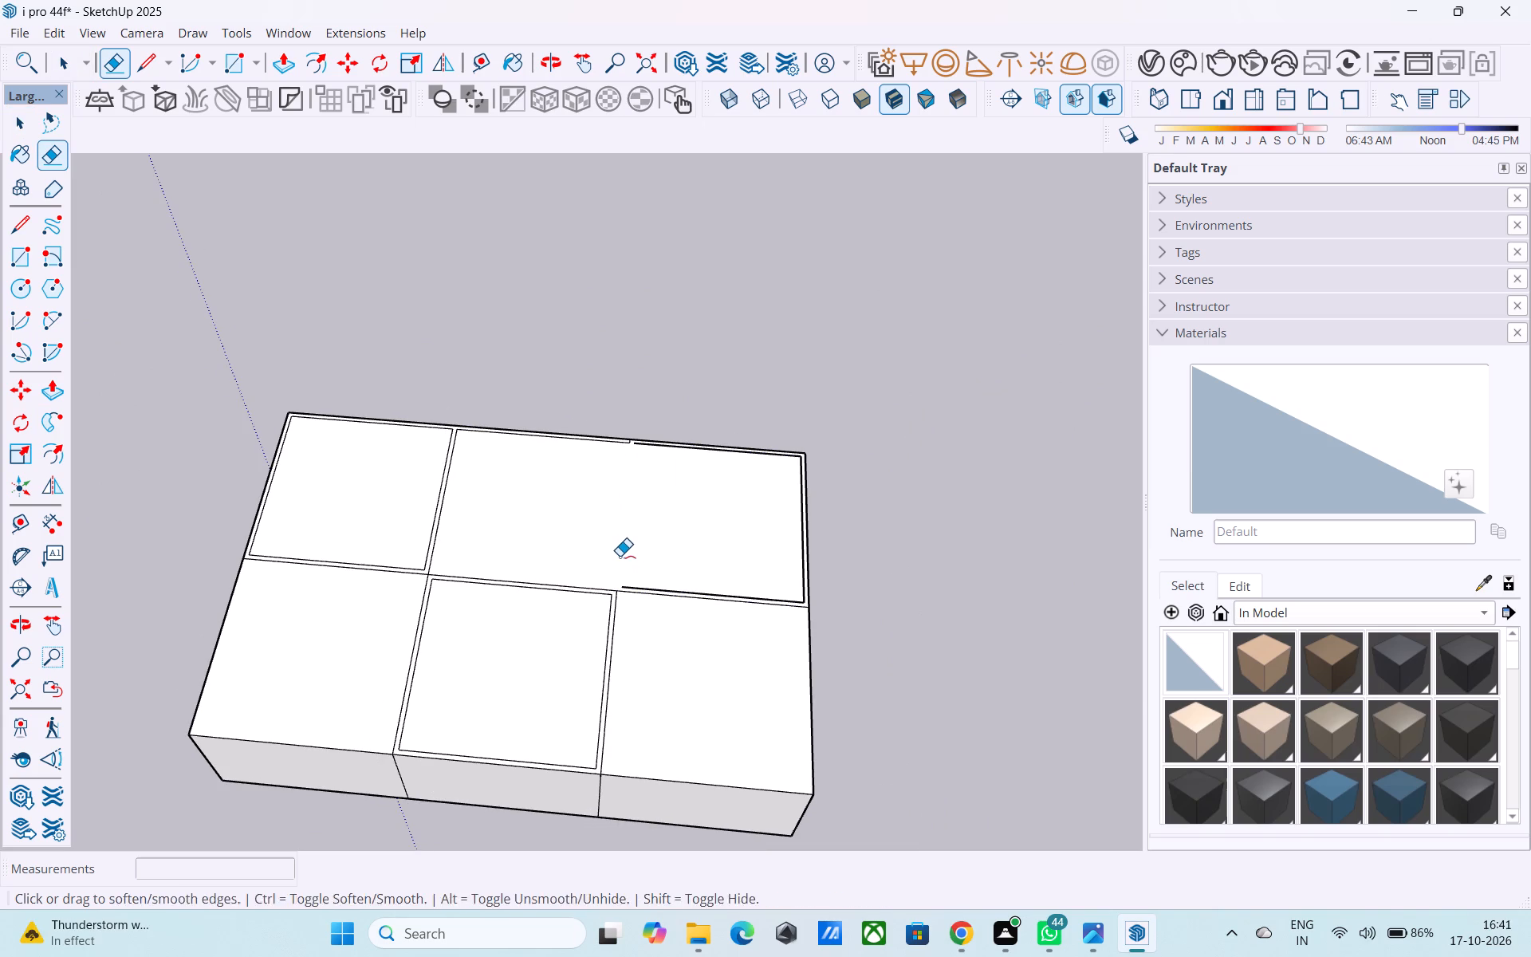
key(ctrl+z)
Erase the bay dividing lines and inner wall outlines across the roof, merging the six bays into one face.
key(e)
drag(655, 553, 428, 530)
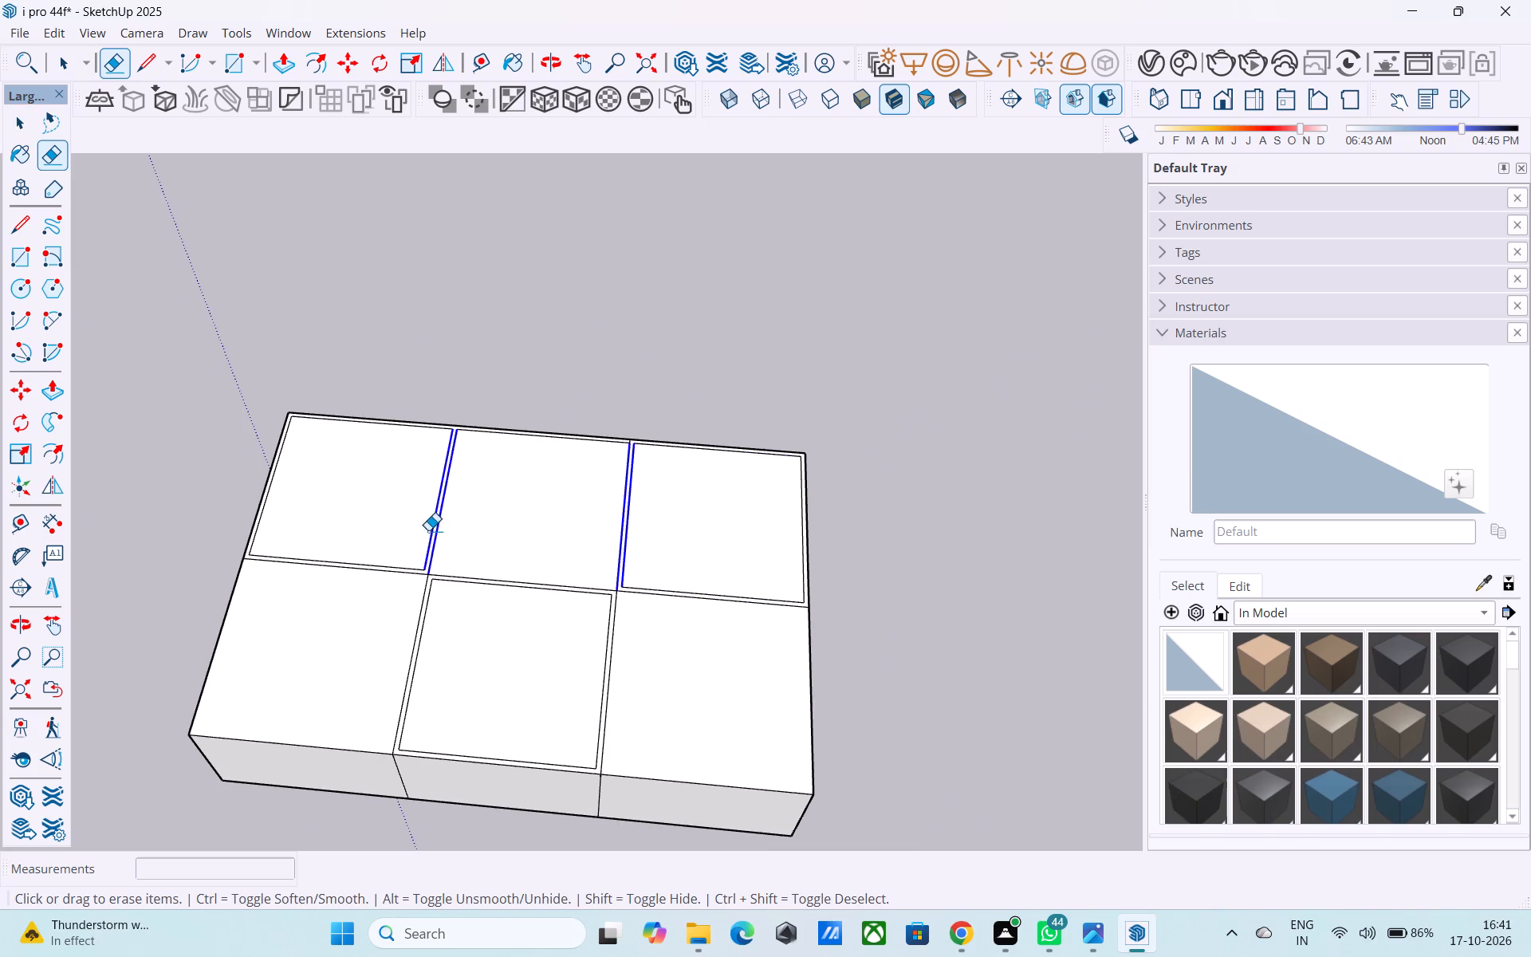
drag(428, 530, 410, 550)
drag(410, 550, 686, 562)
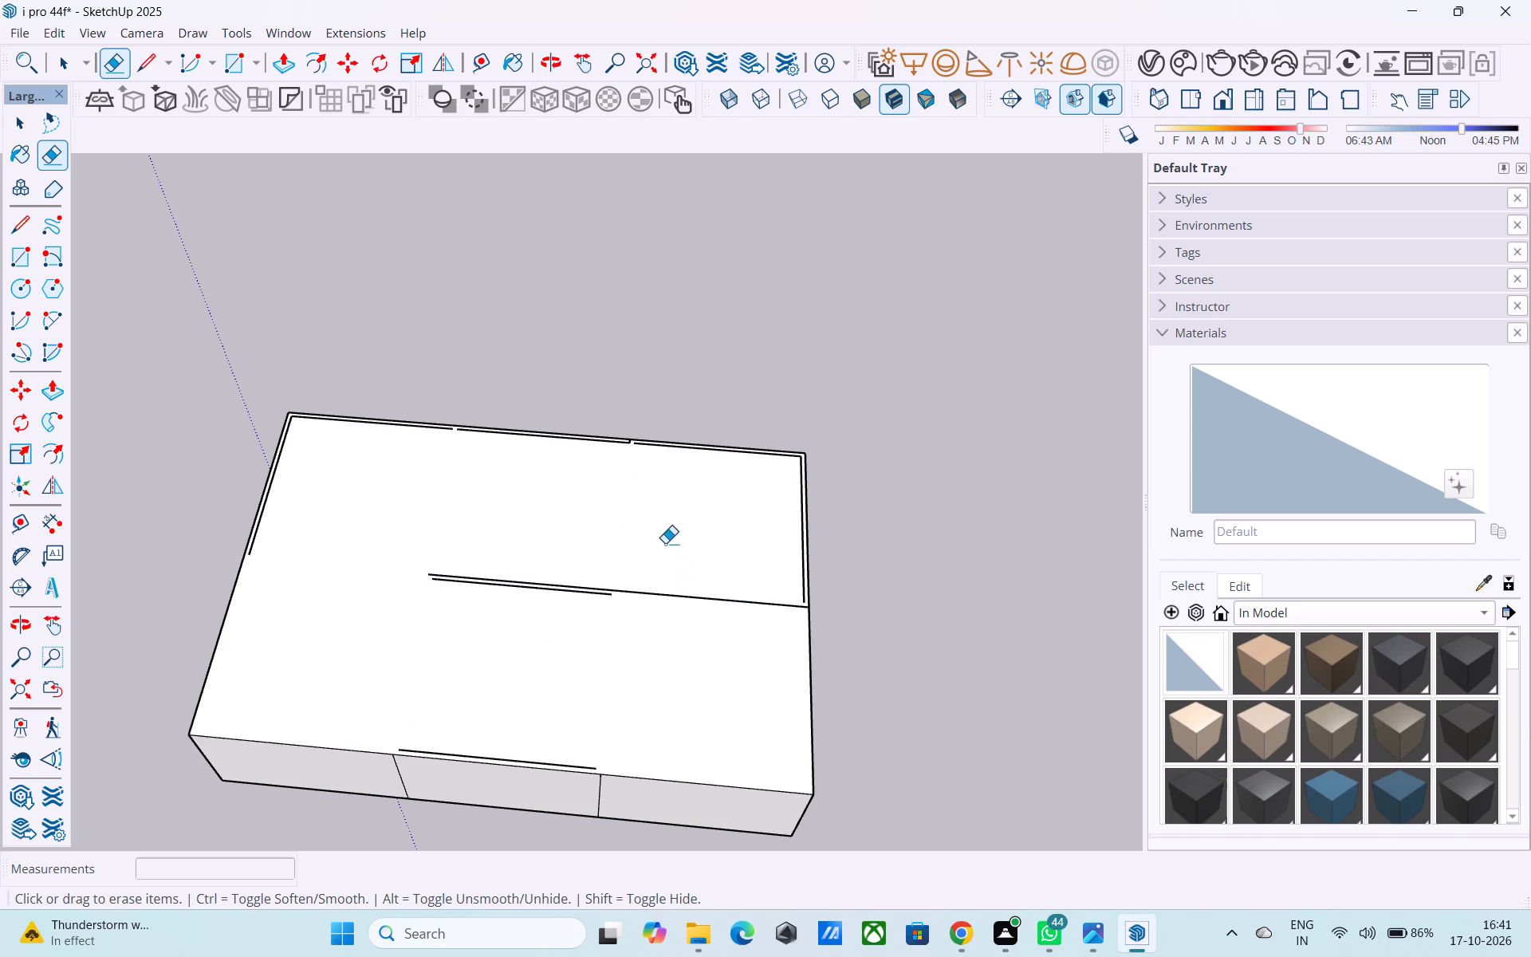
drag(542, 585, 517, 667)
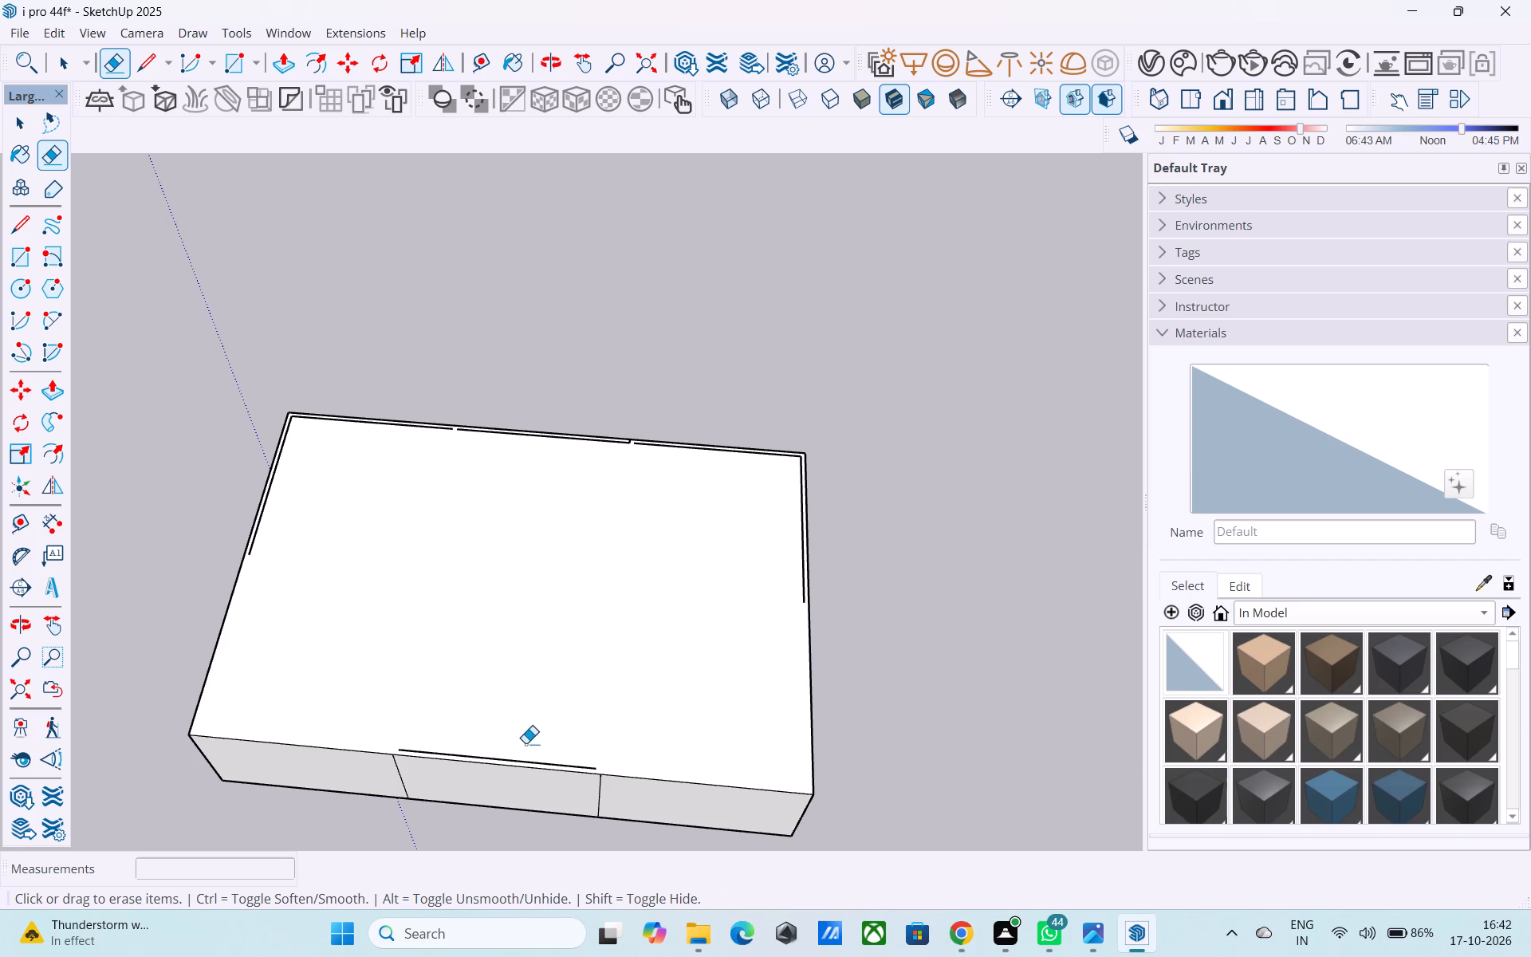
key(ctrl+z)
key(space)
key(e)
drag(524, 679, 534, 652)
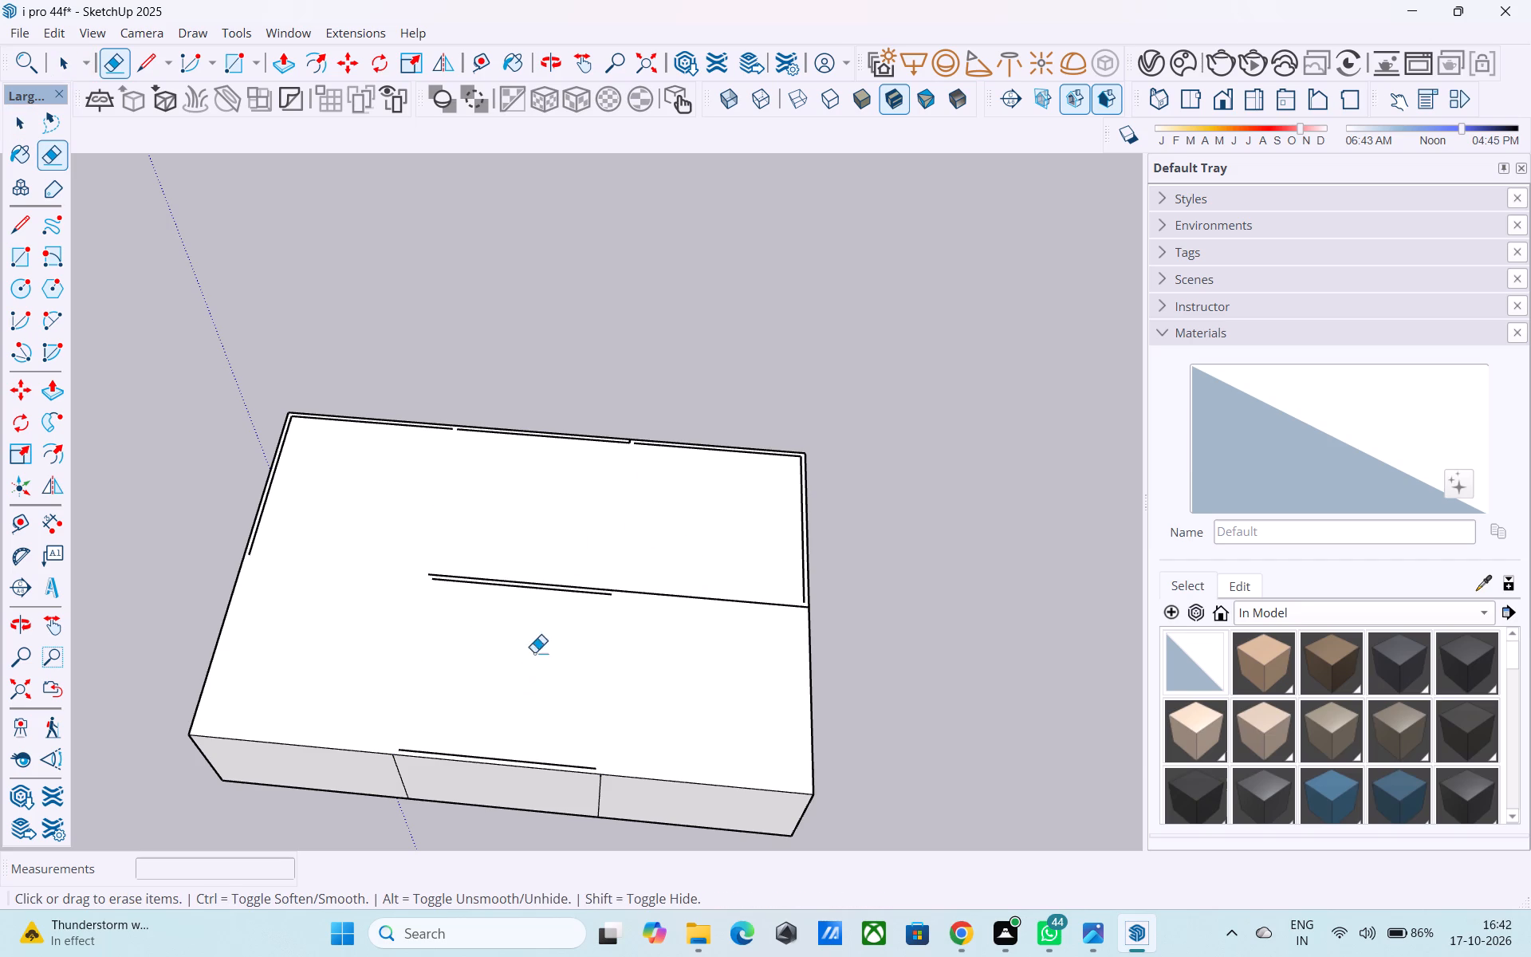
drag(534, 652, 576, 530)
Offset the outline of the merged roof face inward, replacing an initial 9" distance with 6".
key(space)
click(568, 561)
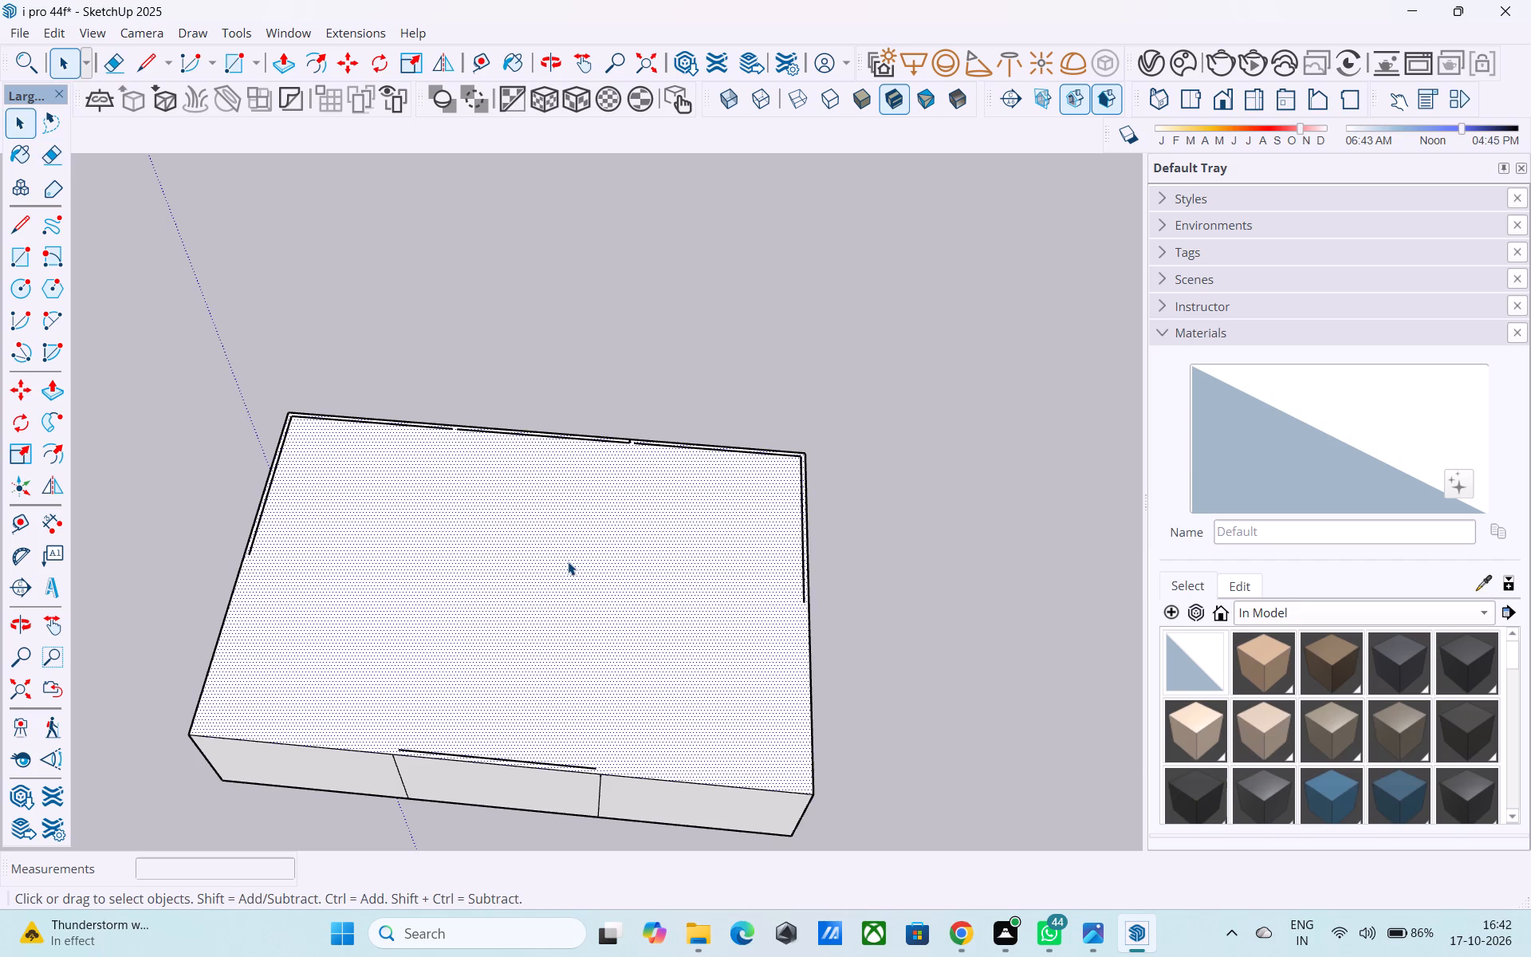
key(f)
click(568, 561)
key(9)
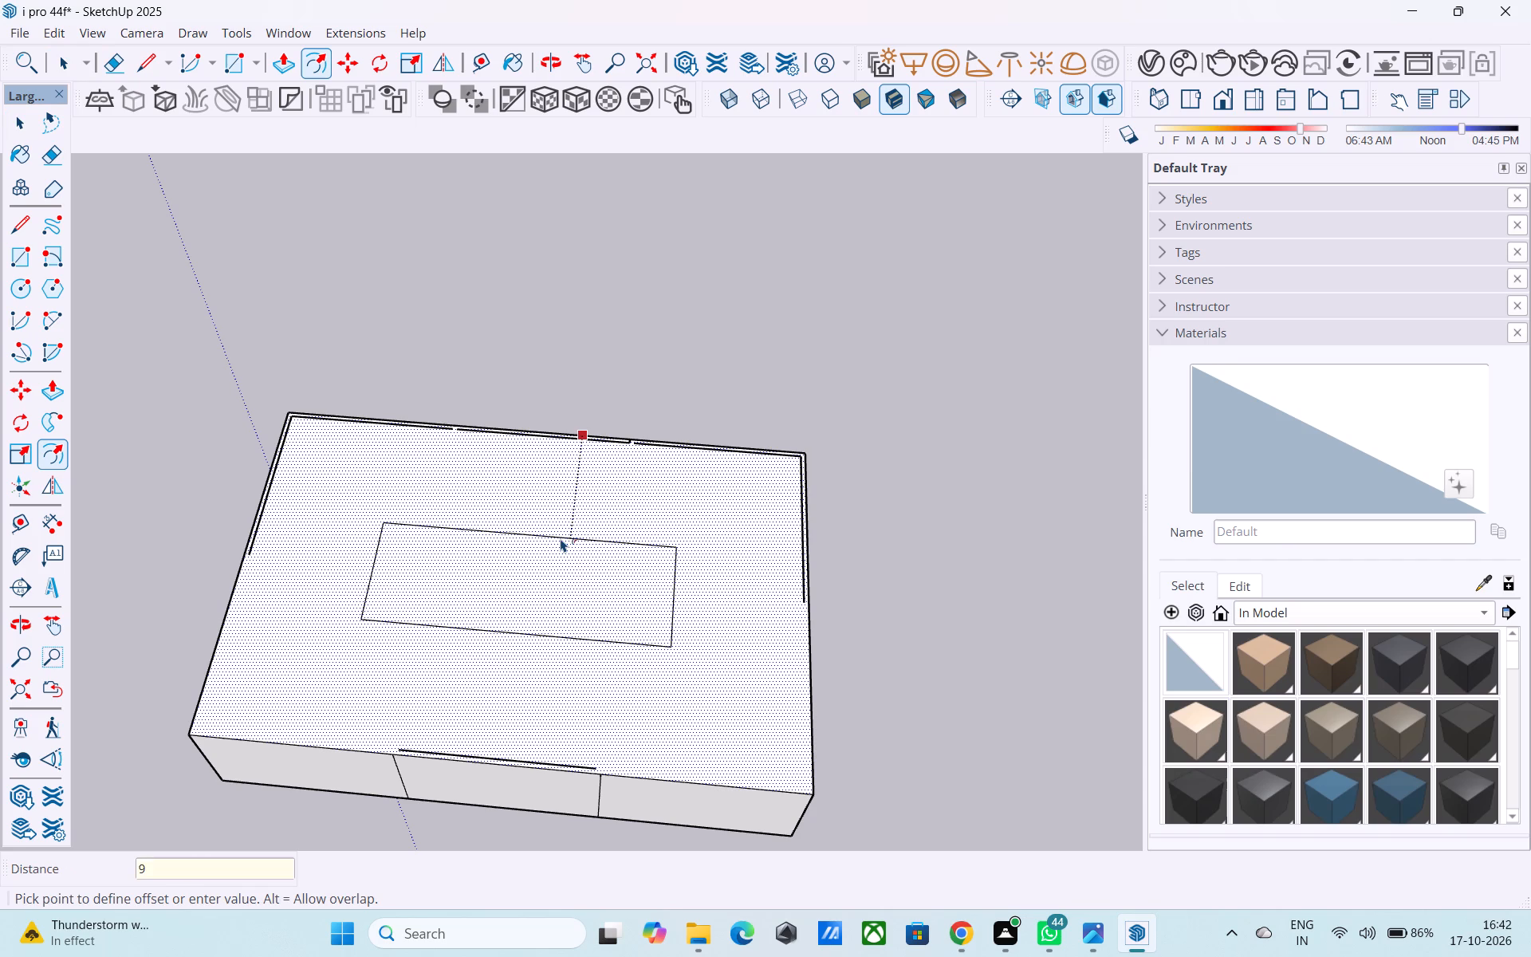
key(shift+quotedbl)
key(Return)
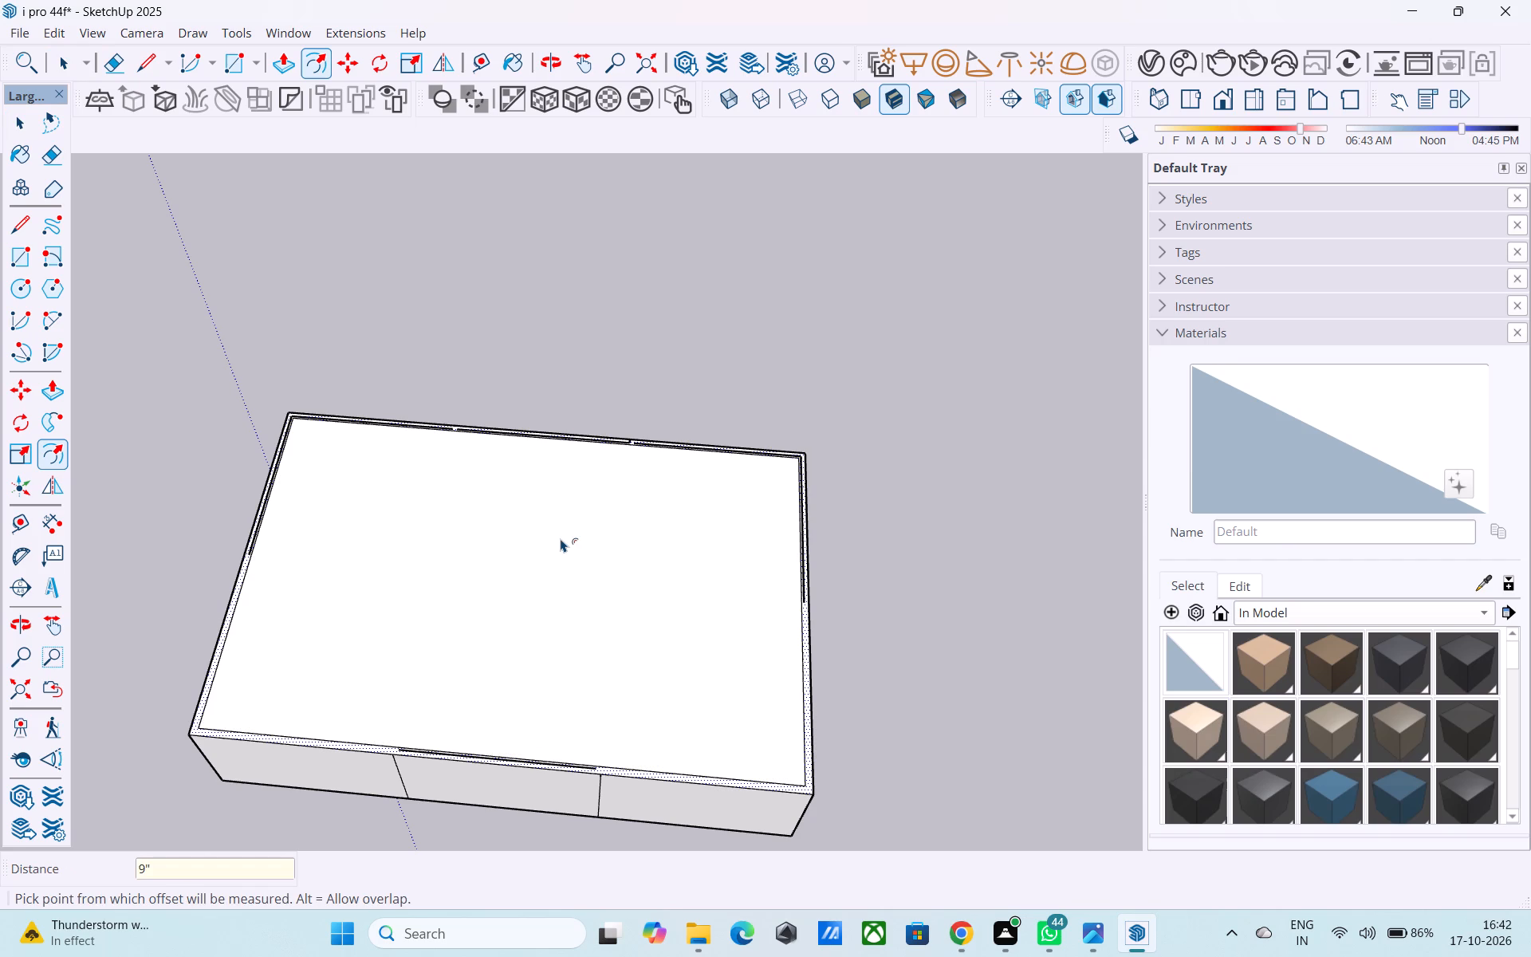
text(6")
key(Return)
Erase the leftover short edge crossing the roof's perimeter border on the rear side.
middle_drag(662, 423, 613, 579)
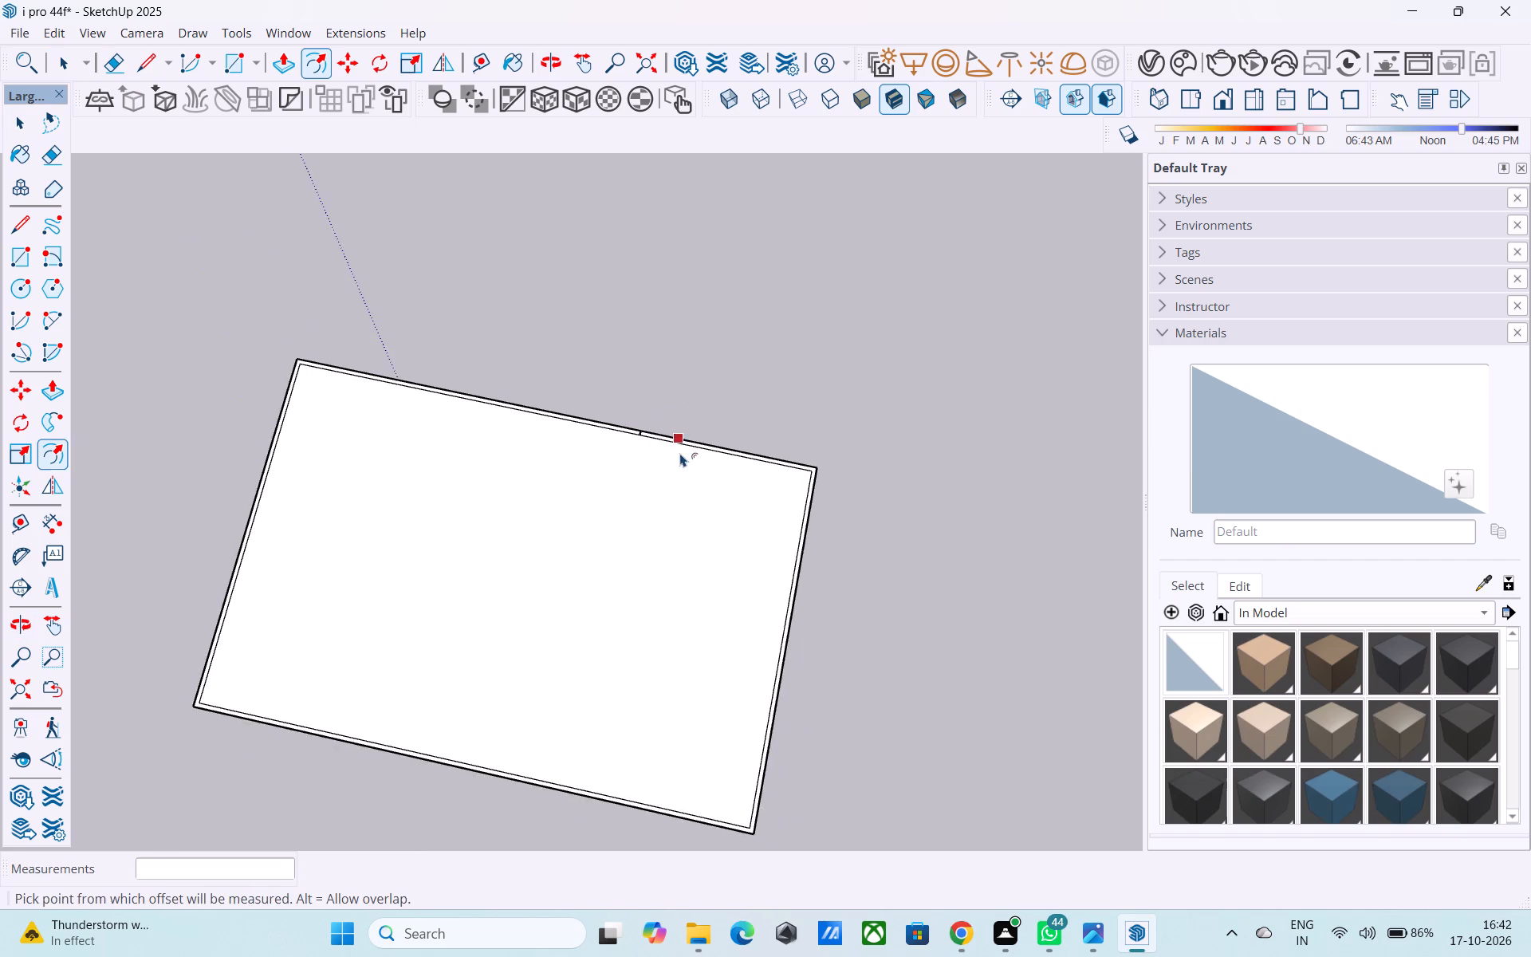
scroll(680, 453, up, 4)
key(space)
scroll(629, 429, up, 8)
key(e)
scroll(627, 427, up, 9)
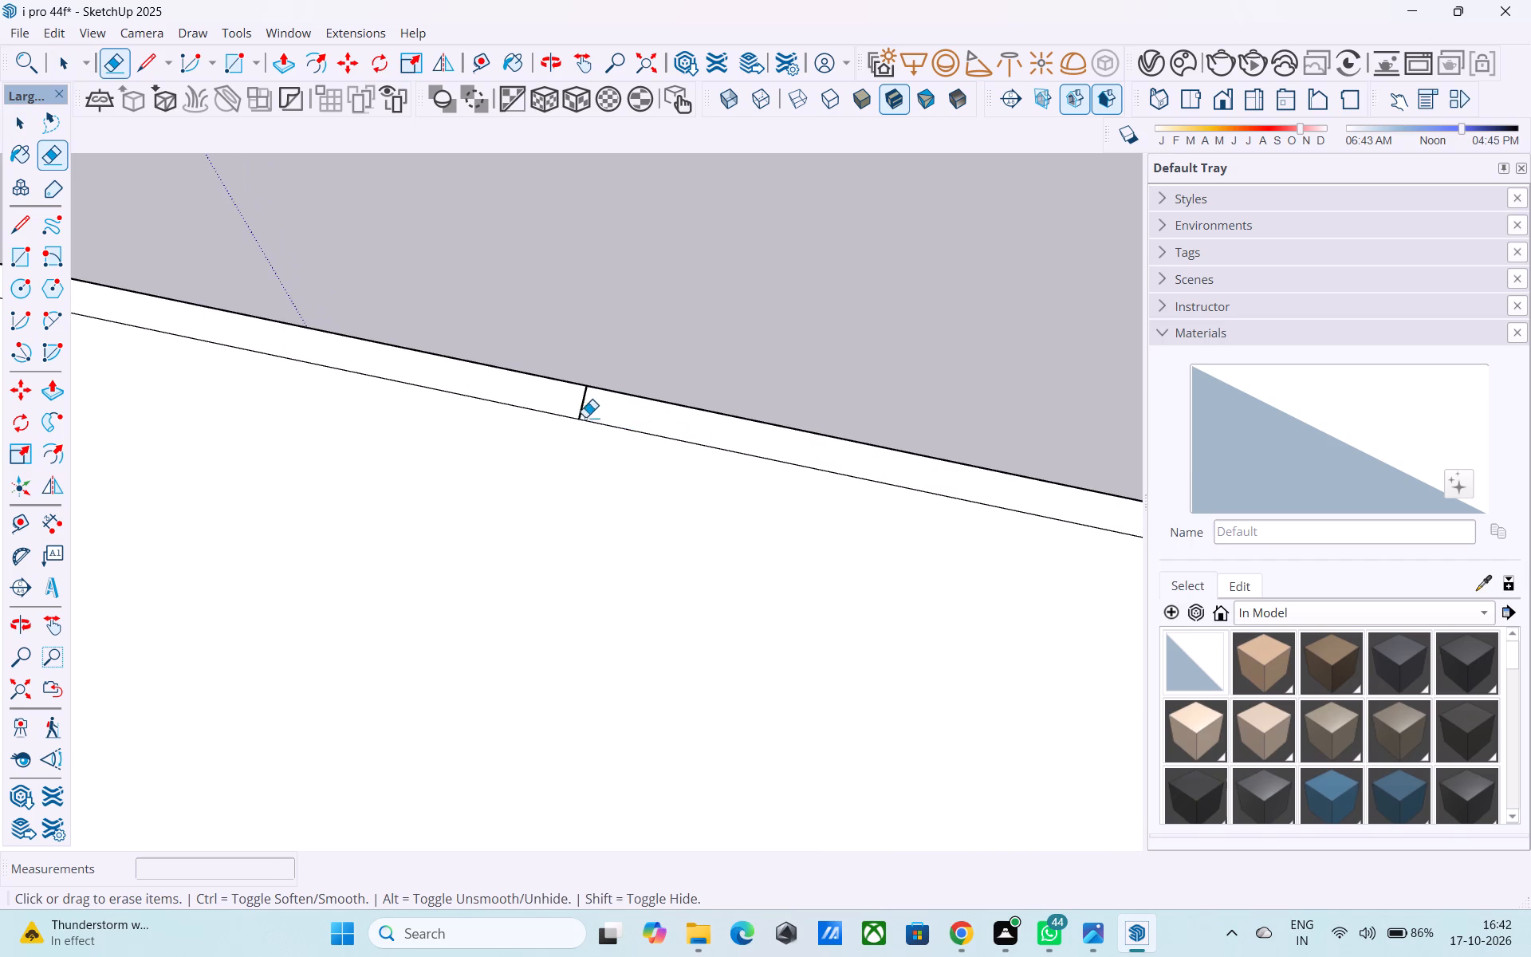
click(581, 413)
scroll(602, 413, down, 19)
scroll(636, 446, down, 6)
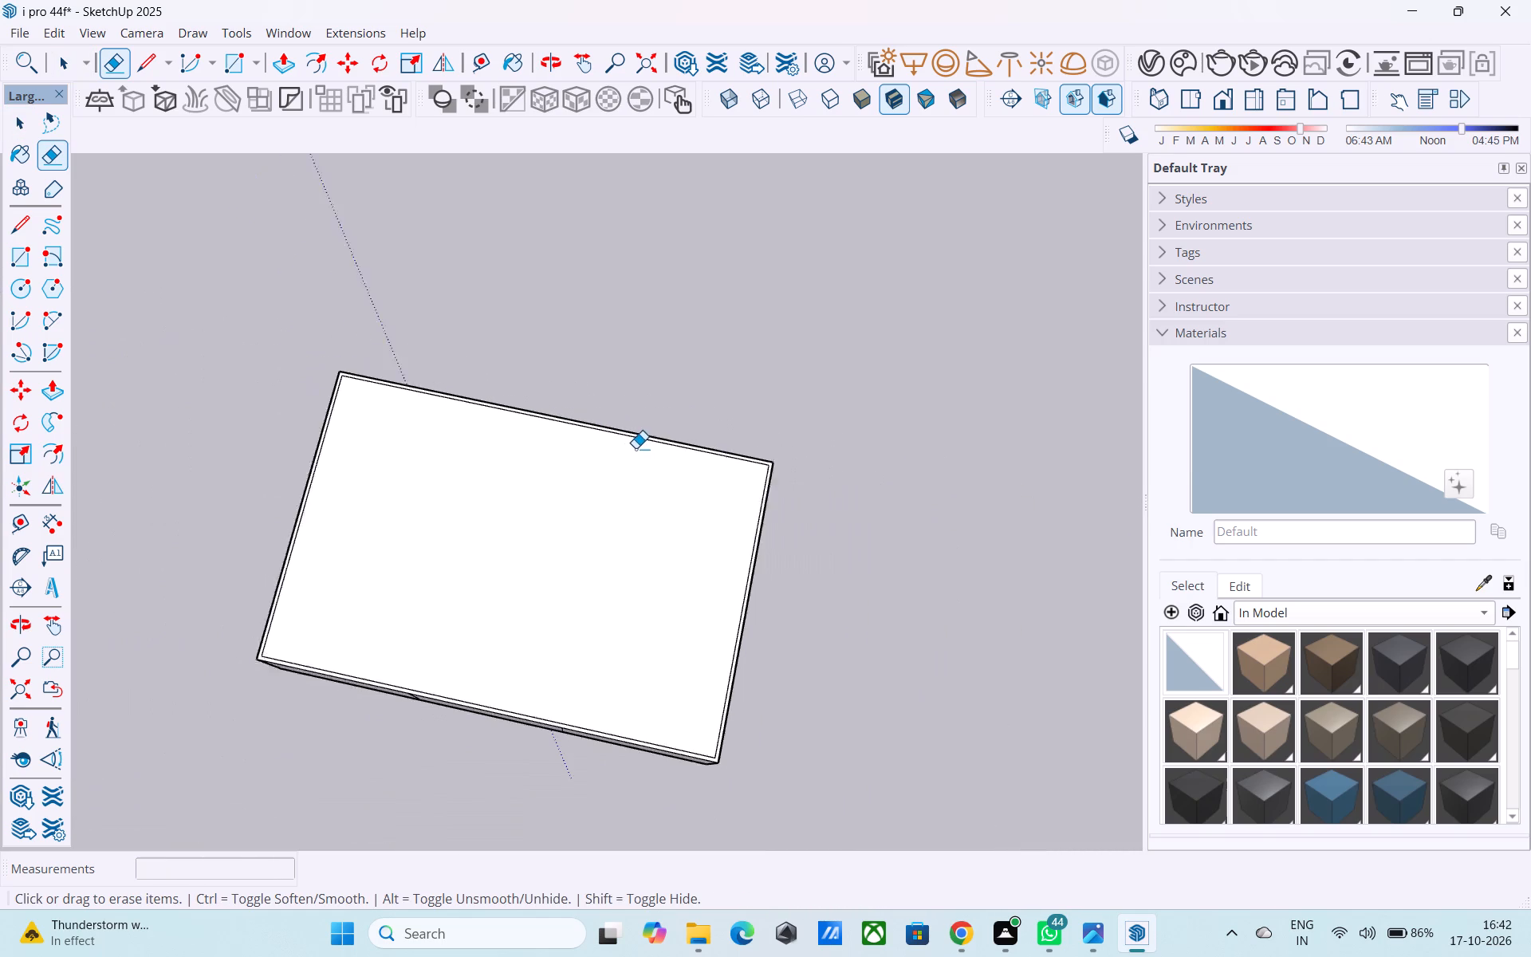
Push/Pull the roof's inner face up 4'.
scroll(636, 448, down, 1)
middle_drag(682, 661, 793, 351)
scroll(624, 539, up, 6)
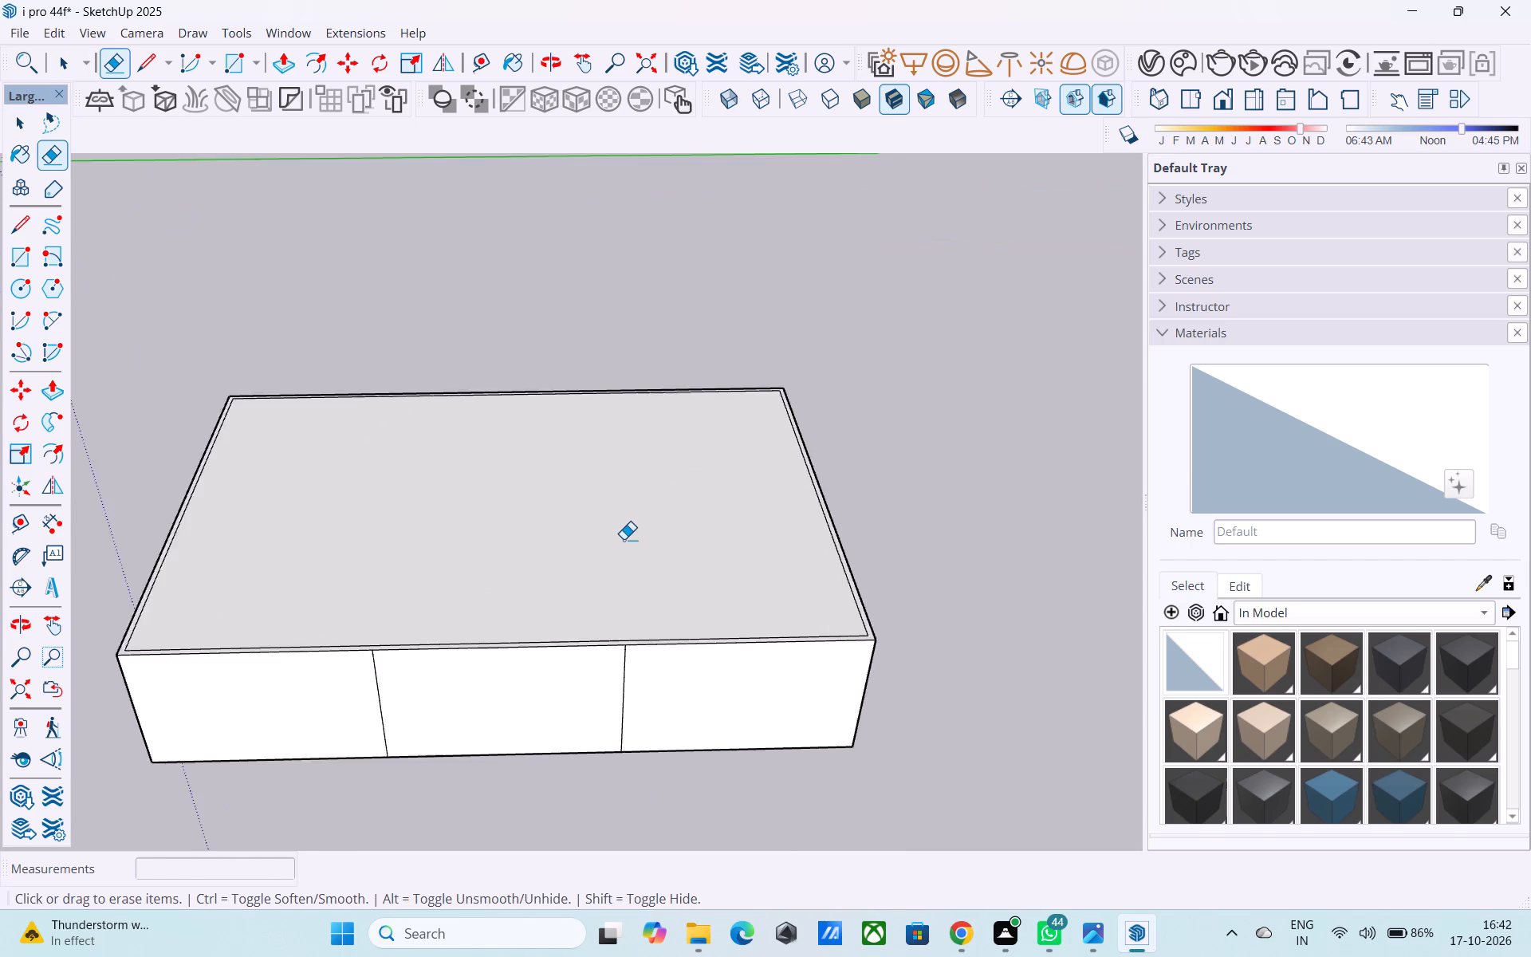
key(space)
click(624, 531)
key(p)
click(625, 530)
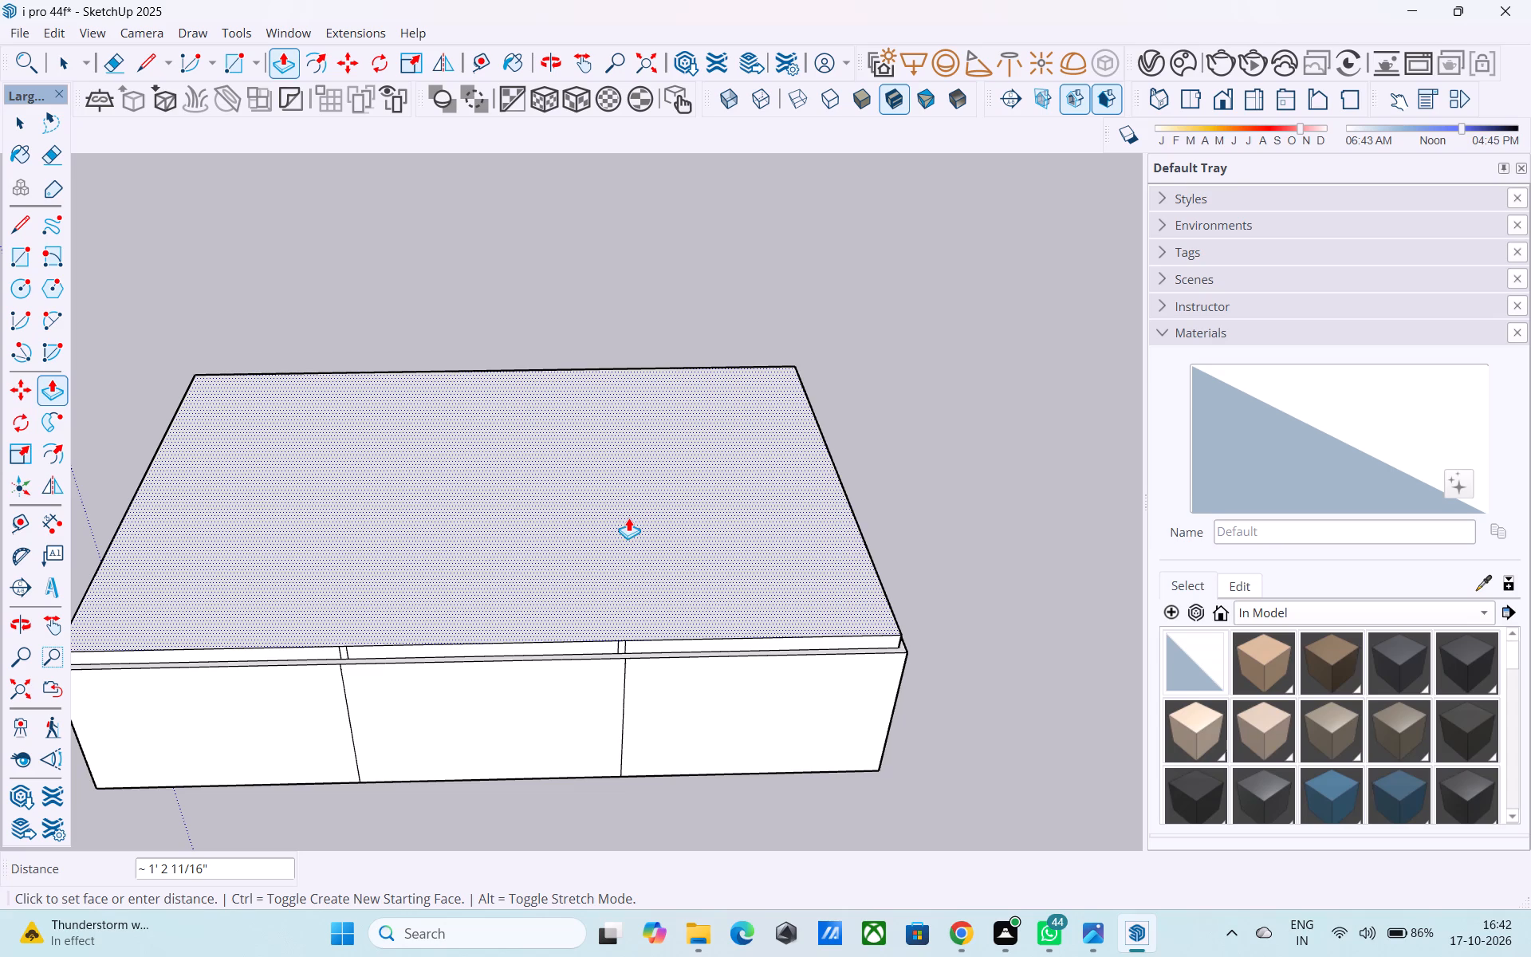
text(4')
key(Return)
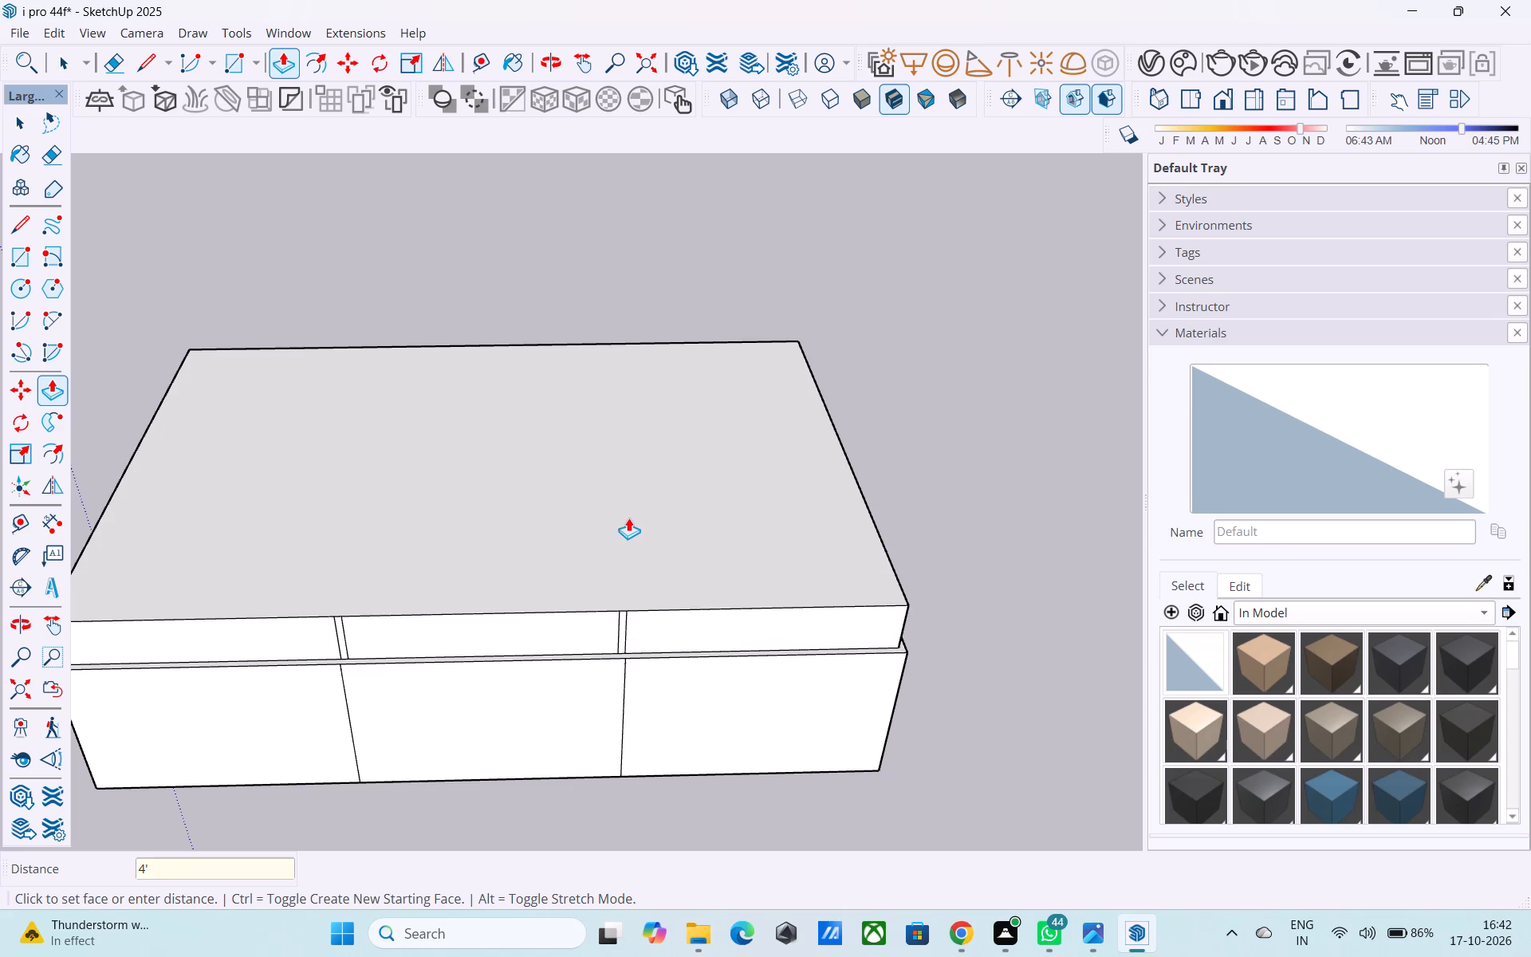
Push/Pull the roof's 6" perimeter border up by the same 4', level with the inner face.
scroll(657, 650, up, 13)
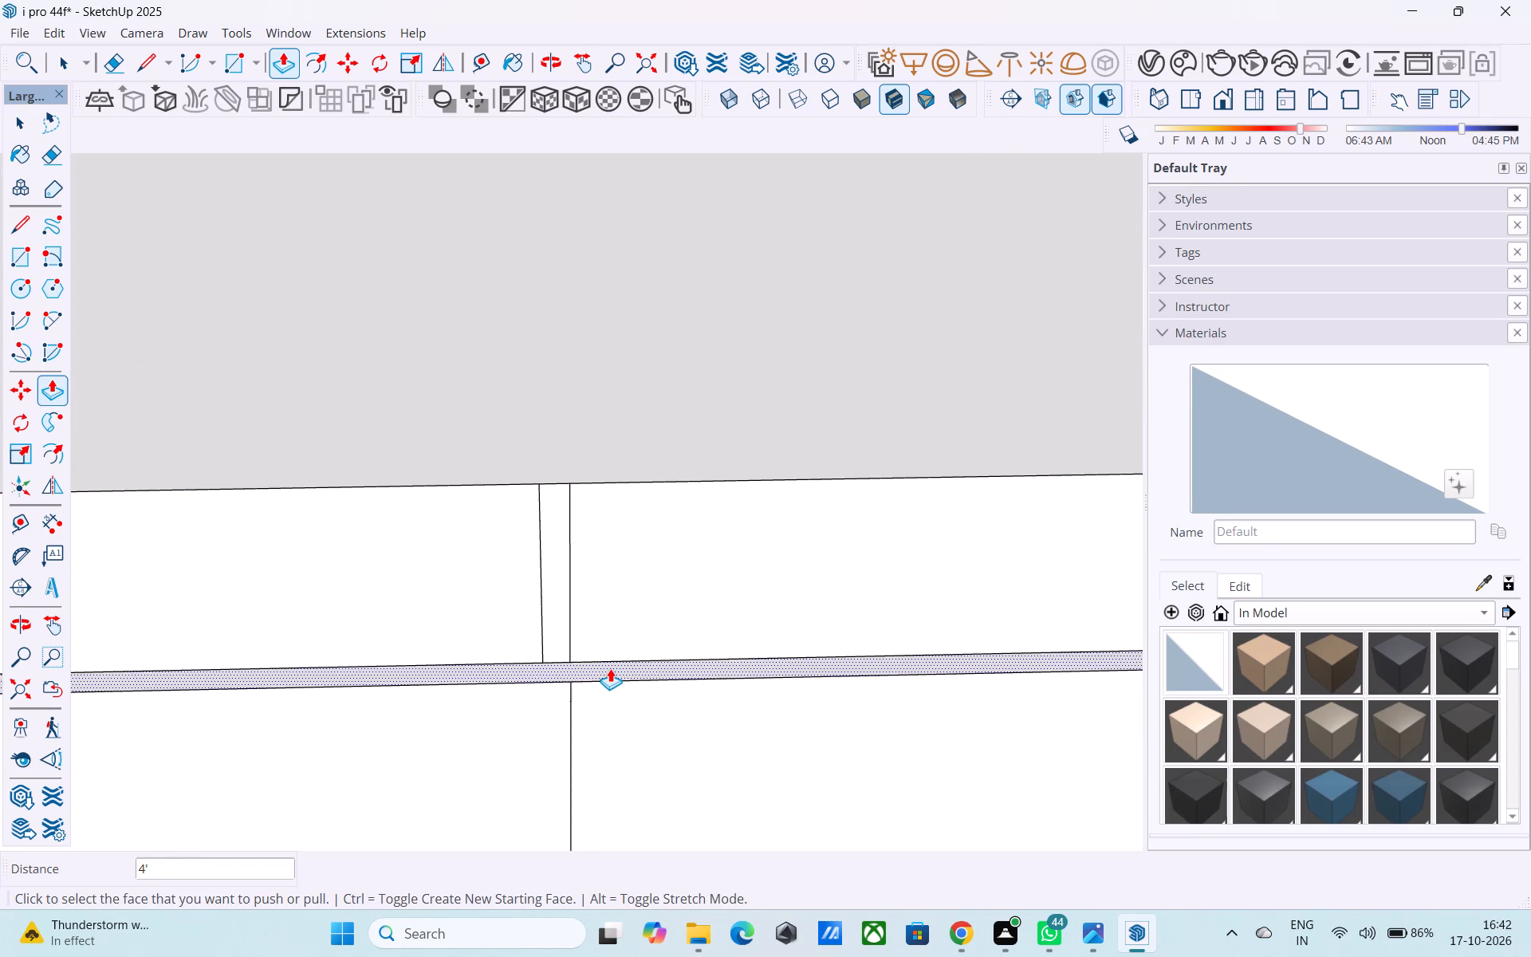
double_click(610, 668)
scroll(616, 678, down, 20)
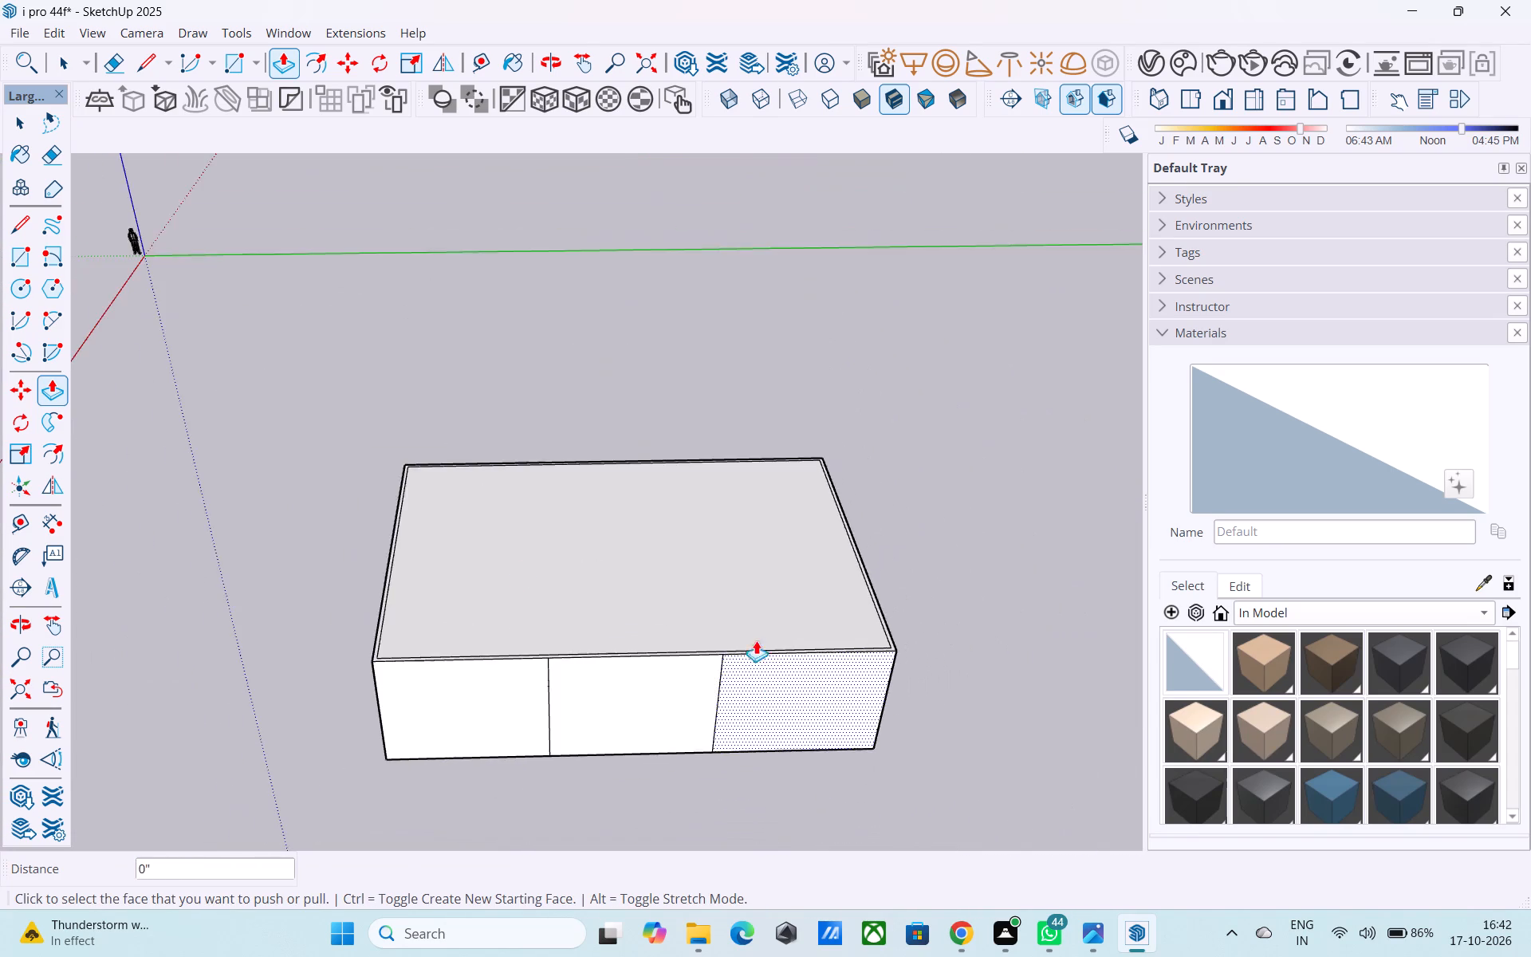
Erase the inner 6" border line along the roof's left side, together with the adjoining segment at the front corner.
middle_drag(423, 535, 407, 771)
scroll(402, 740, up, 5)
scroll(396, 661, up, 5)
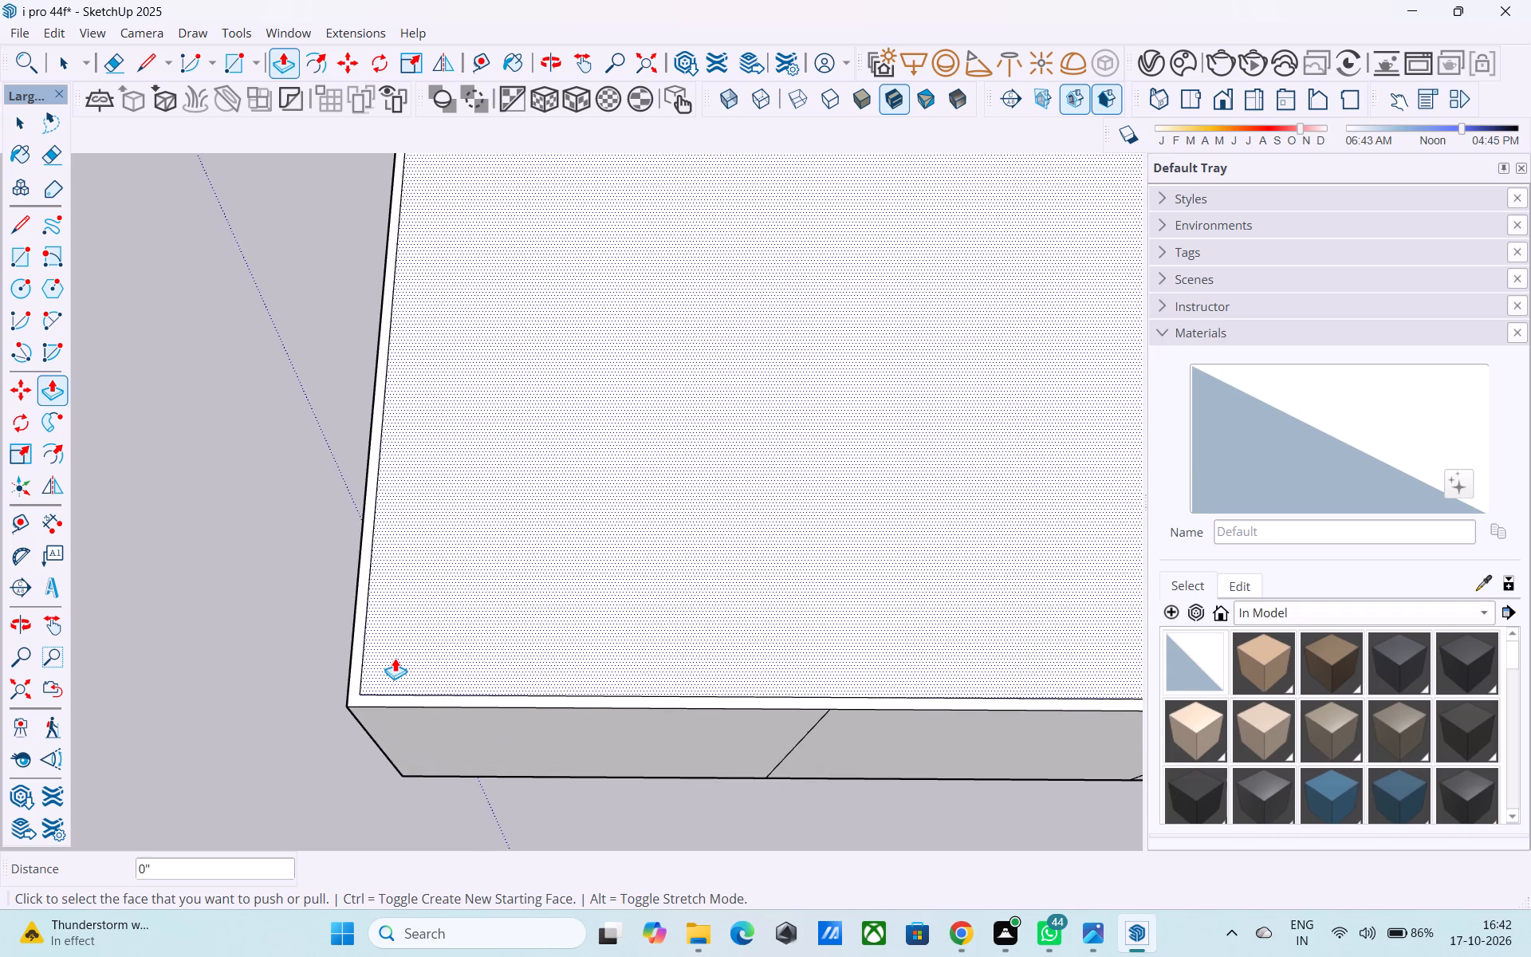
key(e)
scroll(374, 673, up, 9)
click(346, 722)
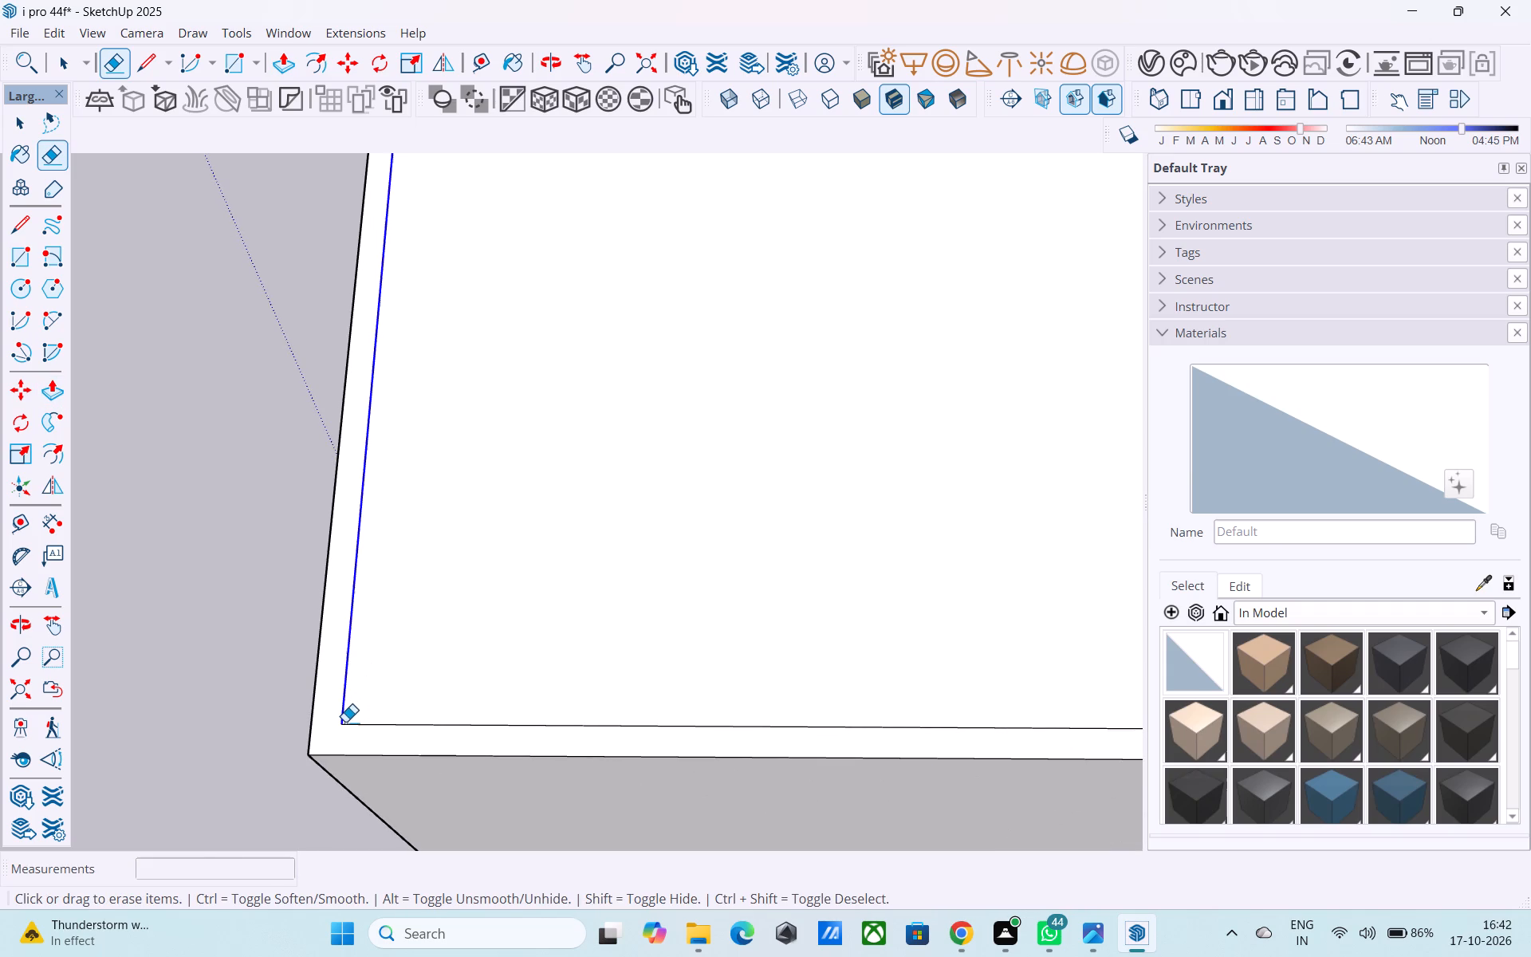
scroll(344, 725, down, 17)
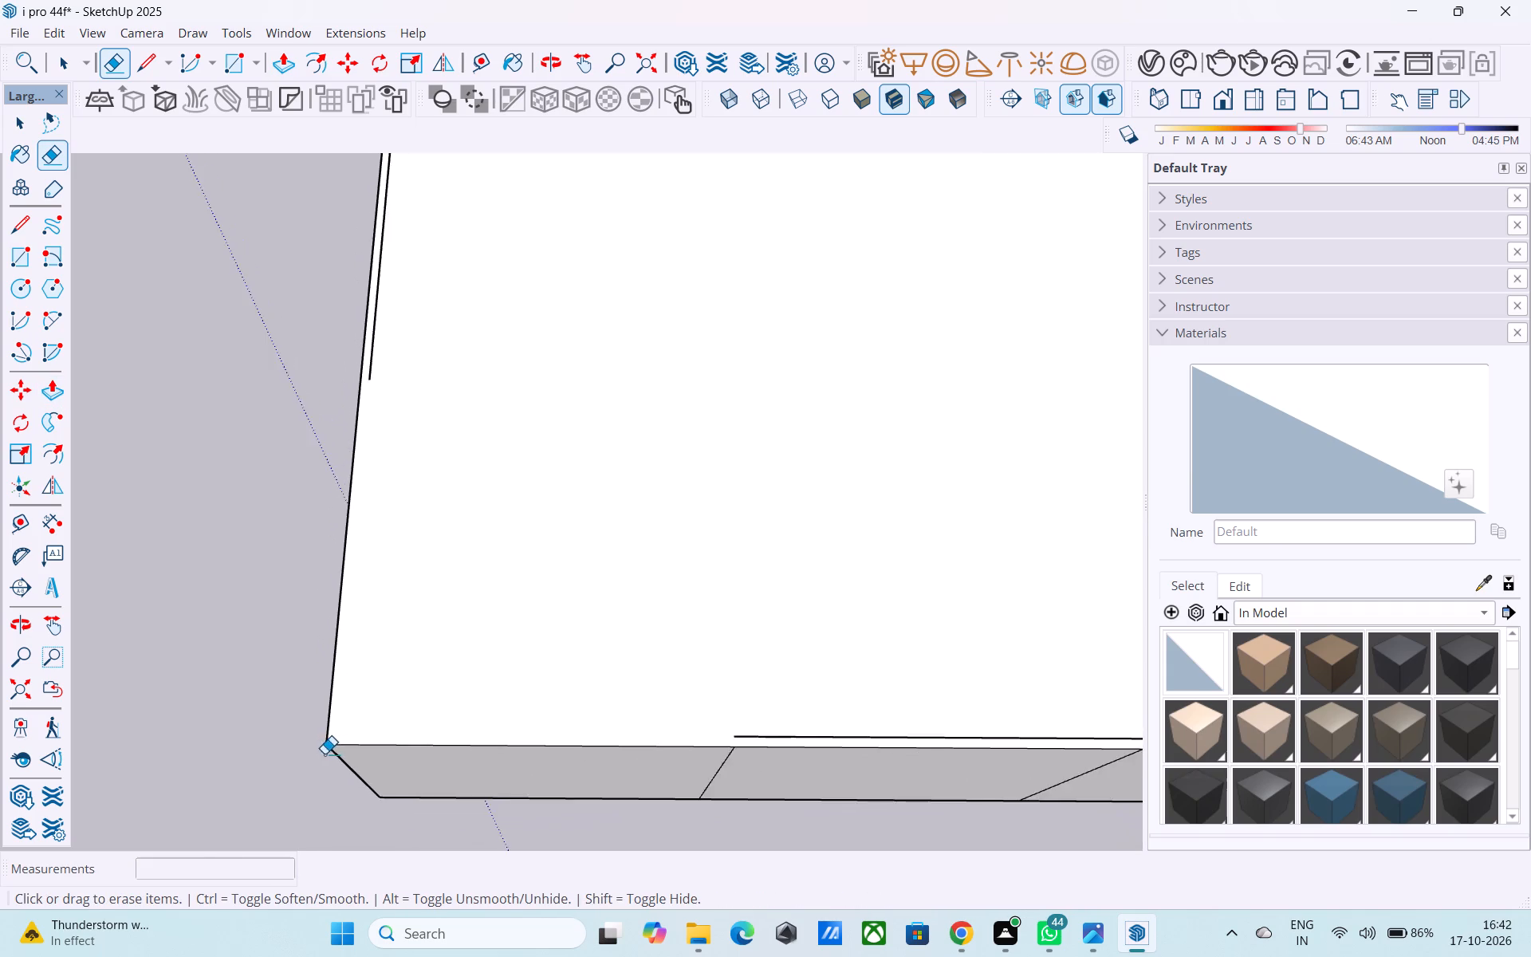
scroll(325, 754, down, 2)
scroll(380, 511, up, 9)
scroll(352, 490, down, 1)
scroll(352, 490, up, 5)
drag(346, 488, 328, 488)
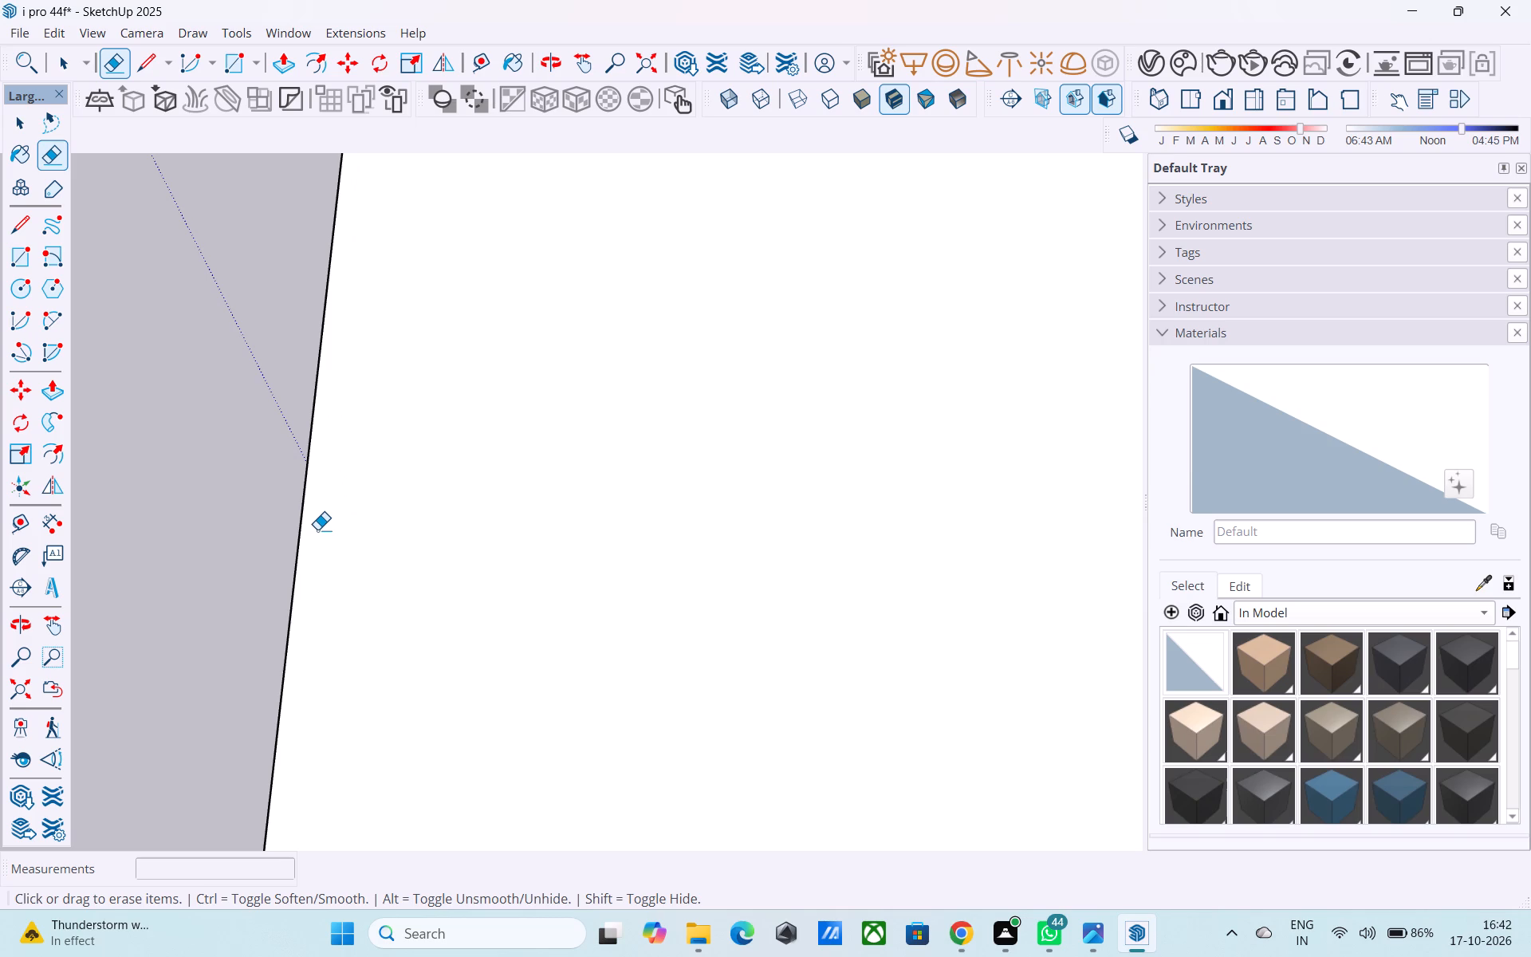
Erase the rest of the inner border line along the roof's front side and the front segment on its right side.
scroll(326, 536, down, 16)
scroll(329, 510, down, 5)
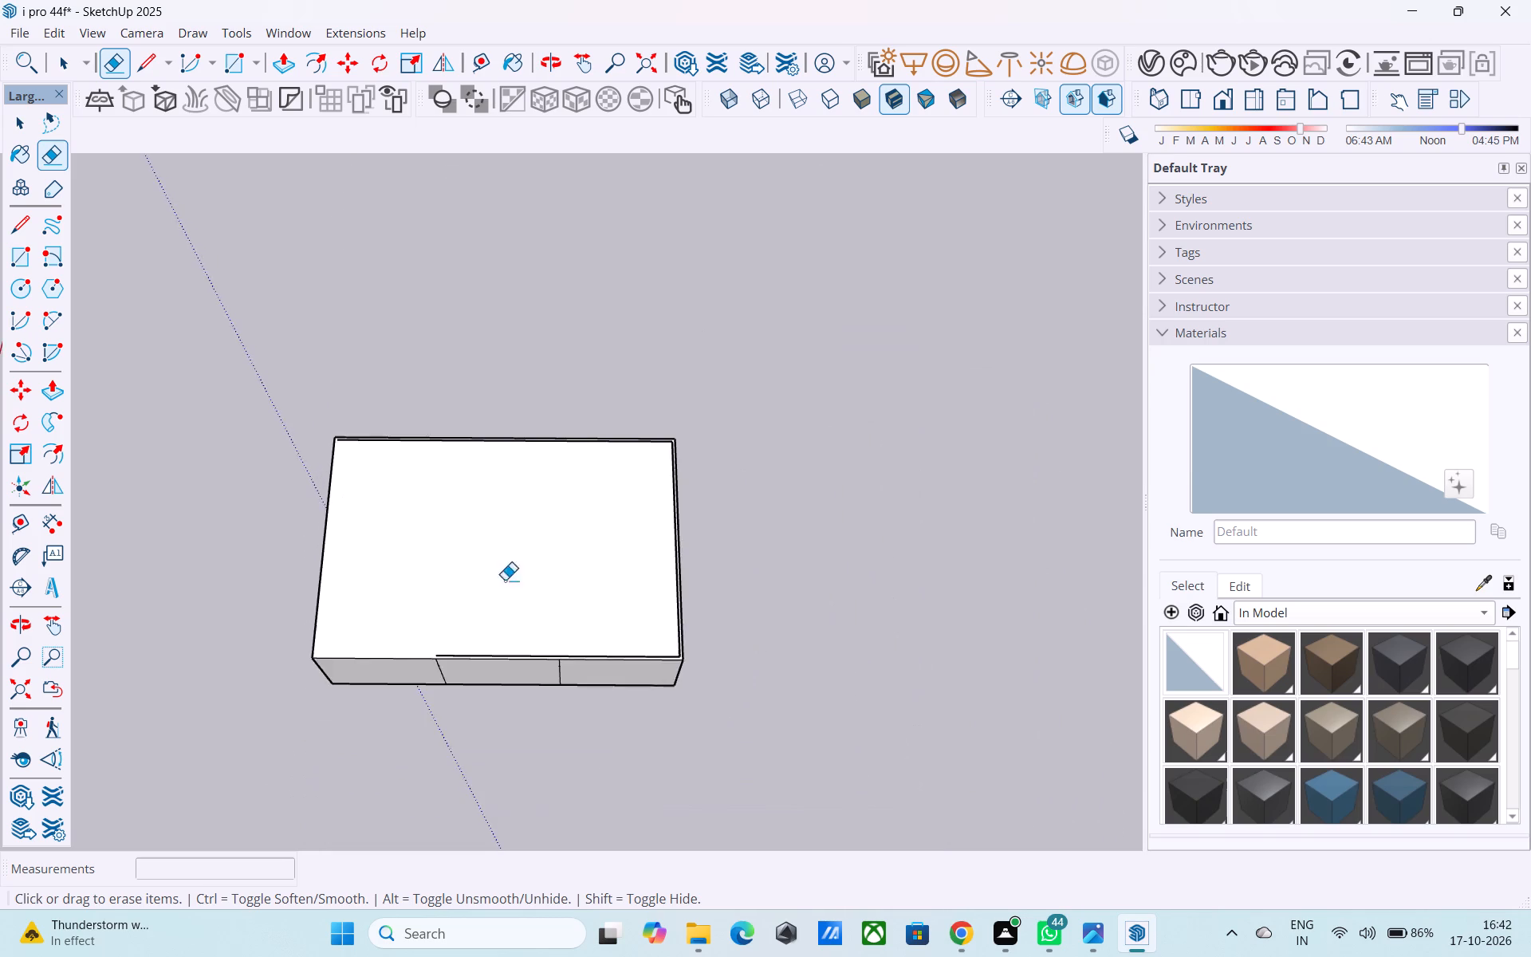
scroll(679, 628, up, 20)
drag(681, 608, 661, 605)
scroll(663, 583, down, 2)
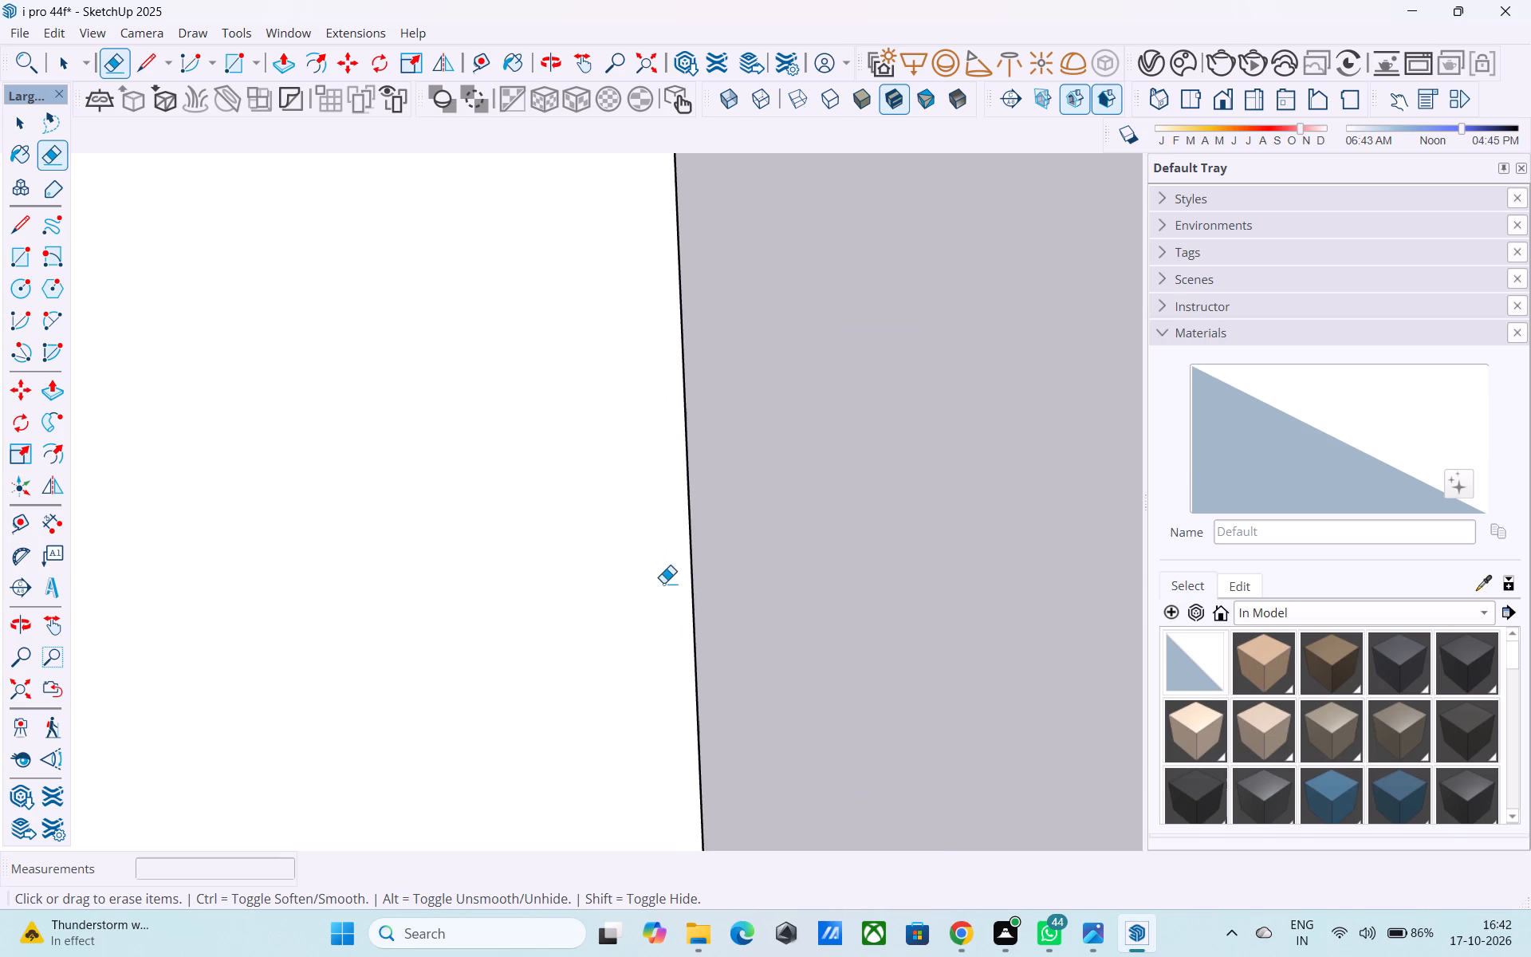
scroll(663, 583, down, 10)
scroll(649, 682, up, 9)
click(649, 689)
scroll(763, 644, down, 7)
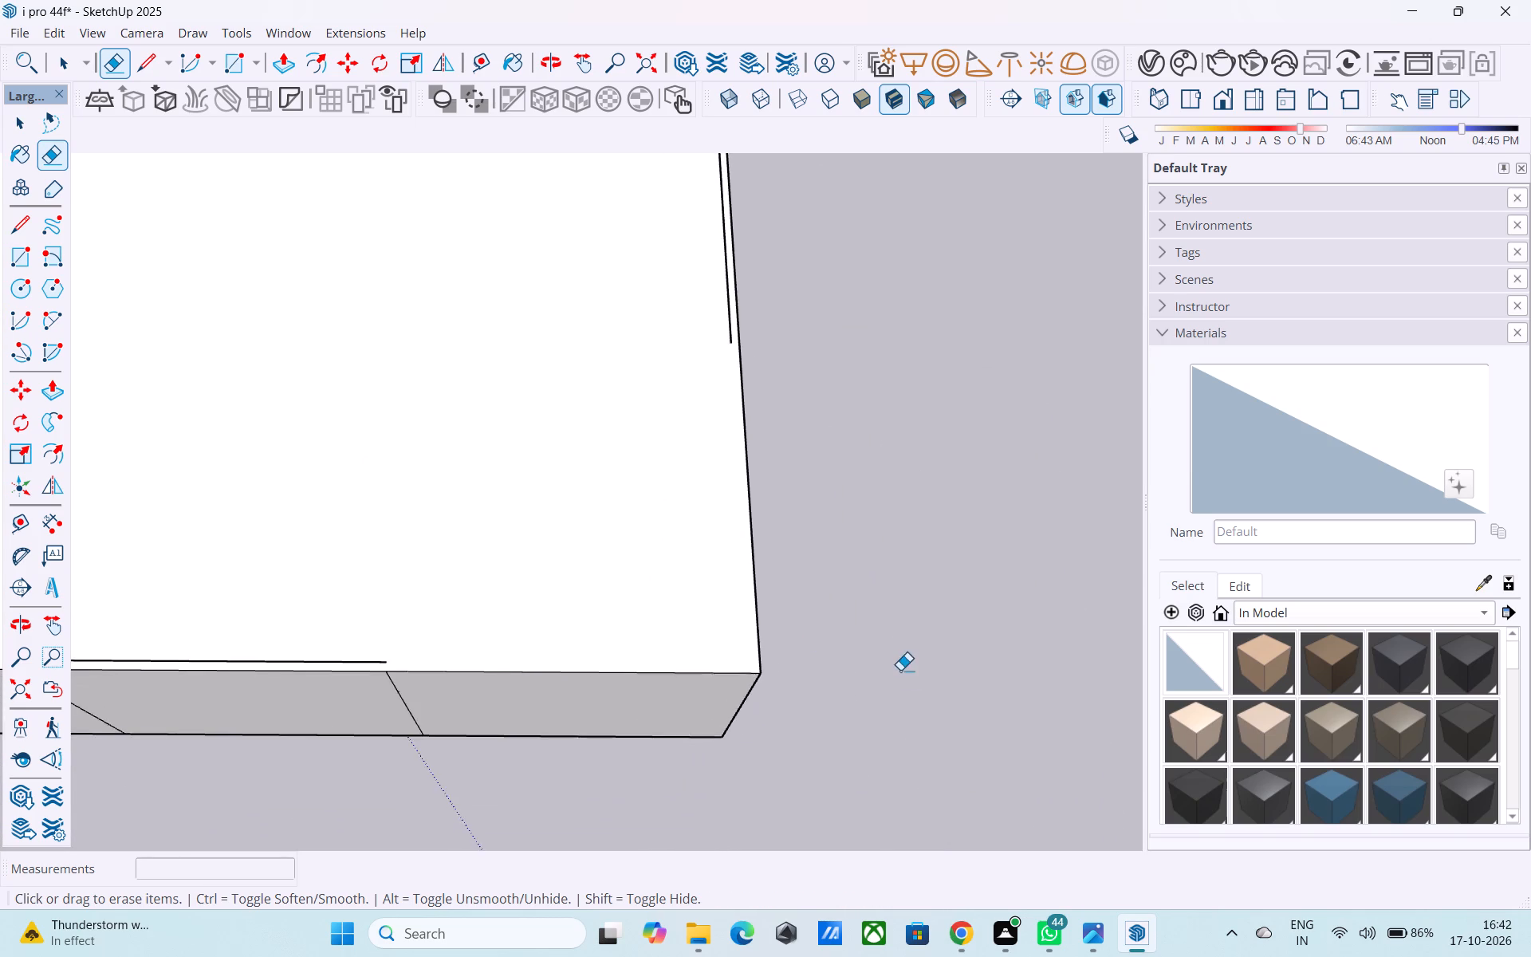
scroll(900, 670, down, 9)
scroll(639, 705, up, 18)
click(615, 637)
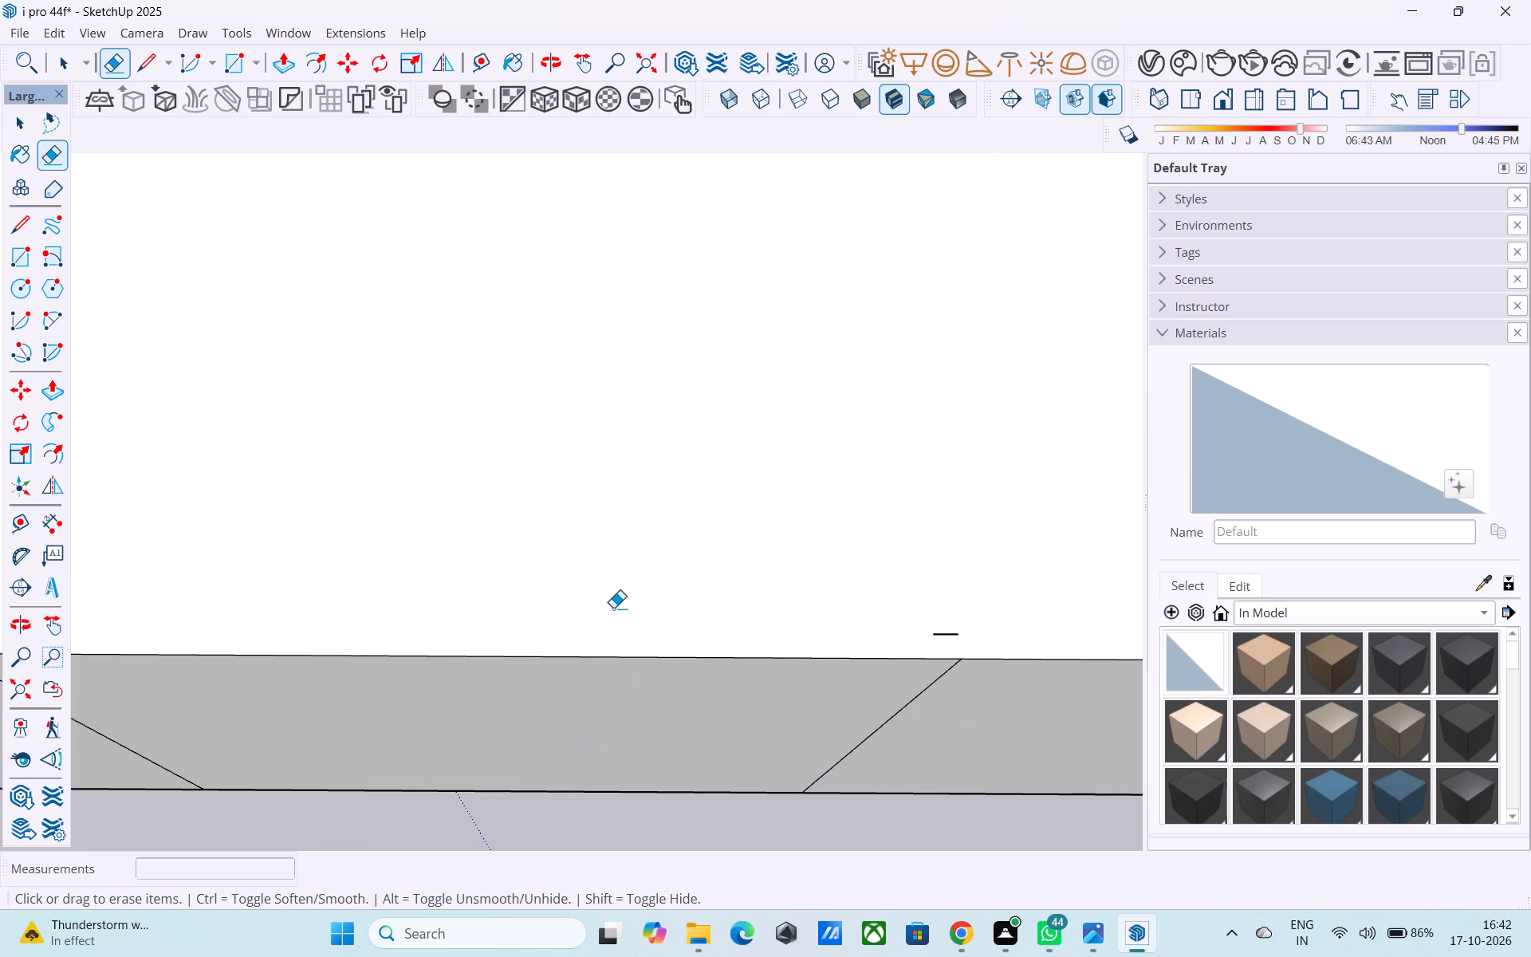
scroll(614, 609, down, 7)
click(779, 622)
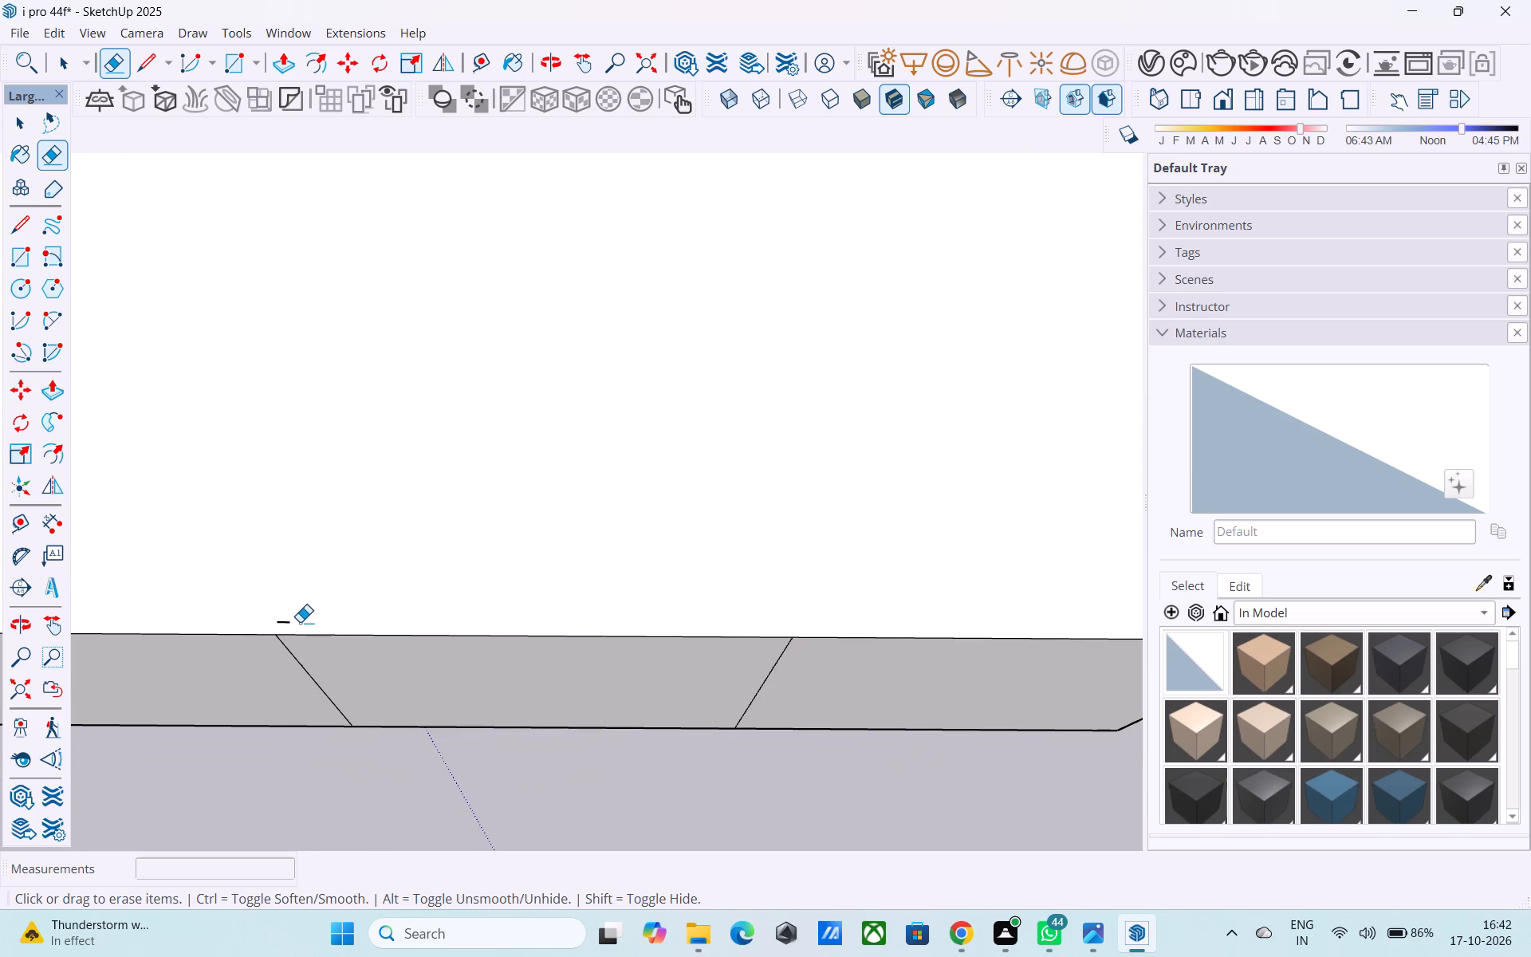
drag(295, 622, 288, 626)
scroll(340, 663, down, 13)
scroll(758, 569, up, 4)
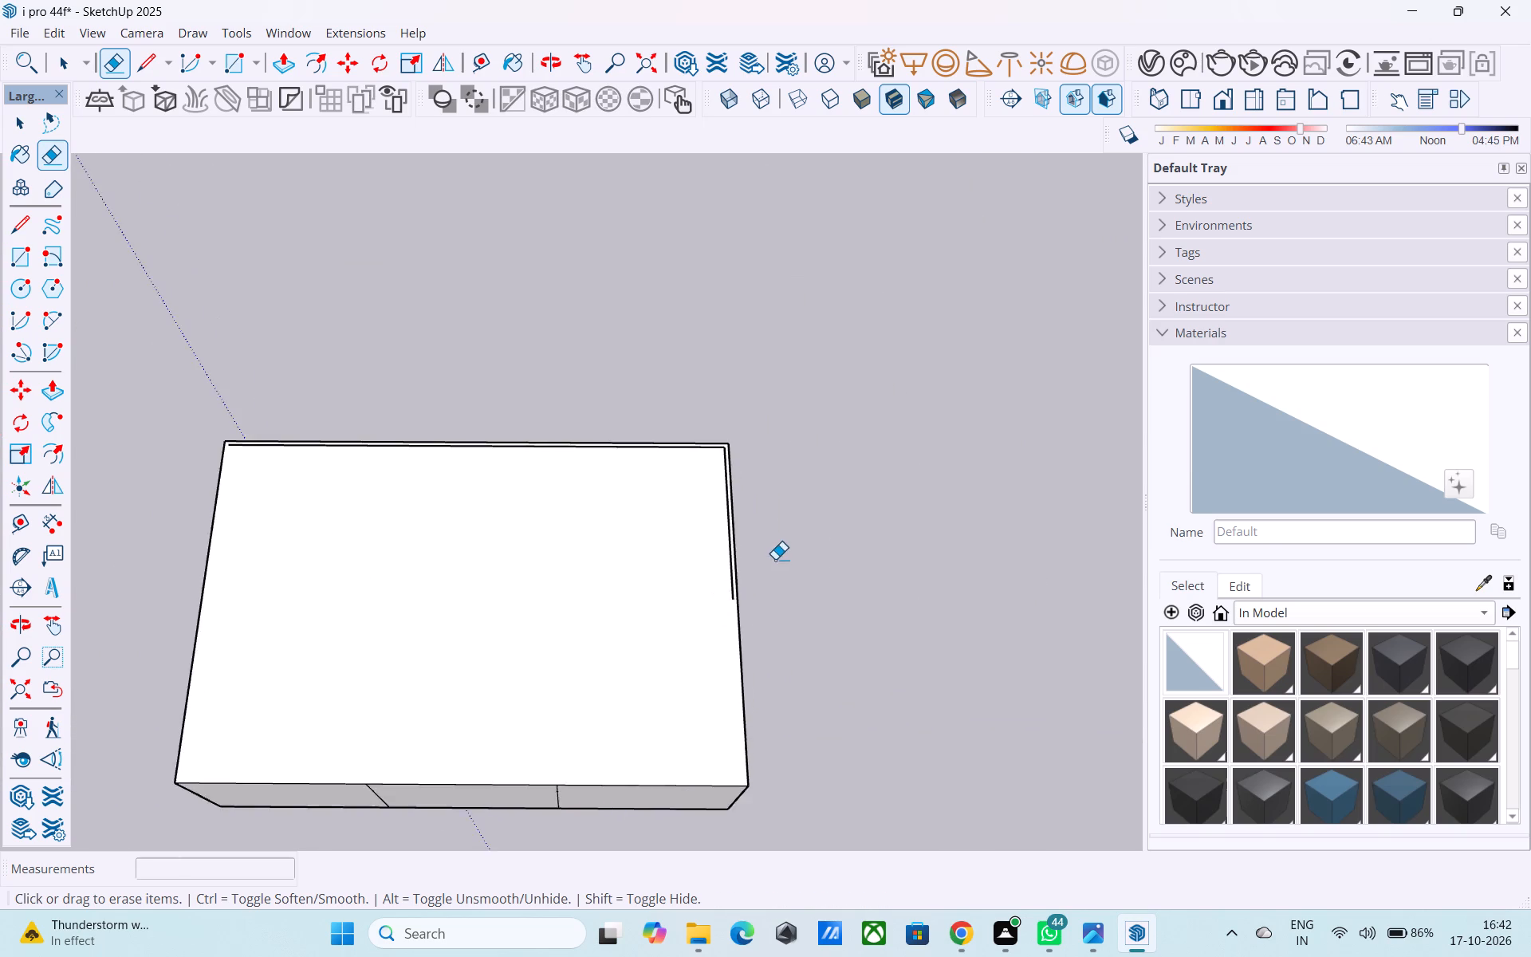
Erase the remaining inner border segments along the roof's right and rear sides, leaving the roof as one face.
scroll(775, 559, up, 6)
scroll(694, 580, up, 5)
drag(694, 579, 681, 578)
scroll(739, 600, down, 8)
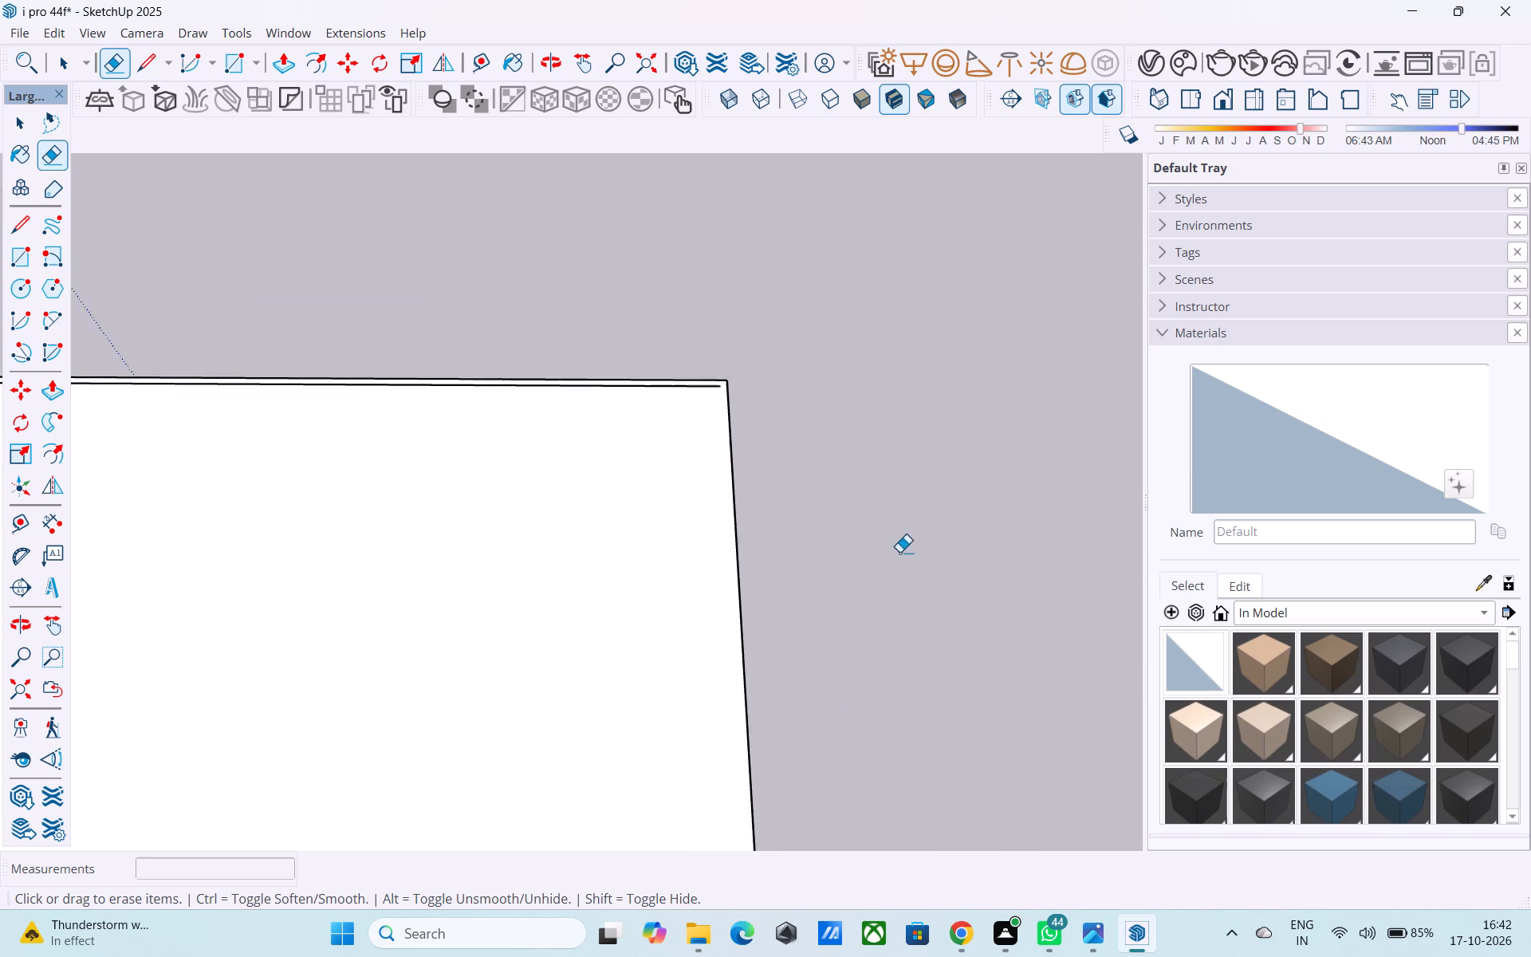
scroll(693, 394, up, 13)
drag(675, 417, 673, 435)
scroll(713, 552, down, 20)
scroll(713, 552, down, 2)
scroll(530, 535, up, 7)
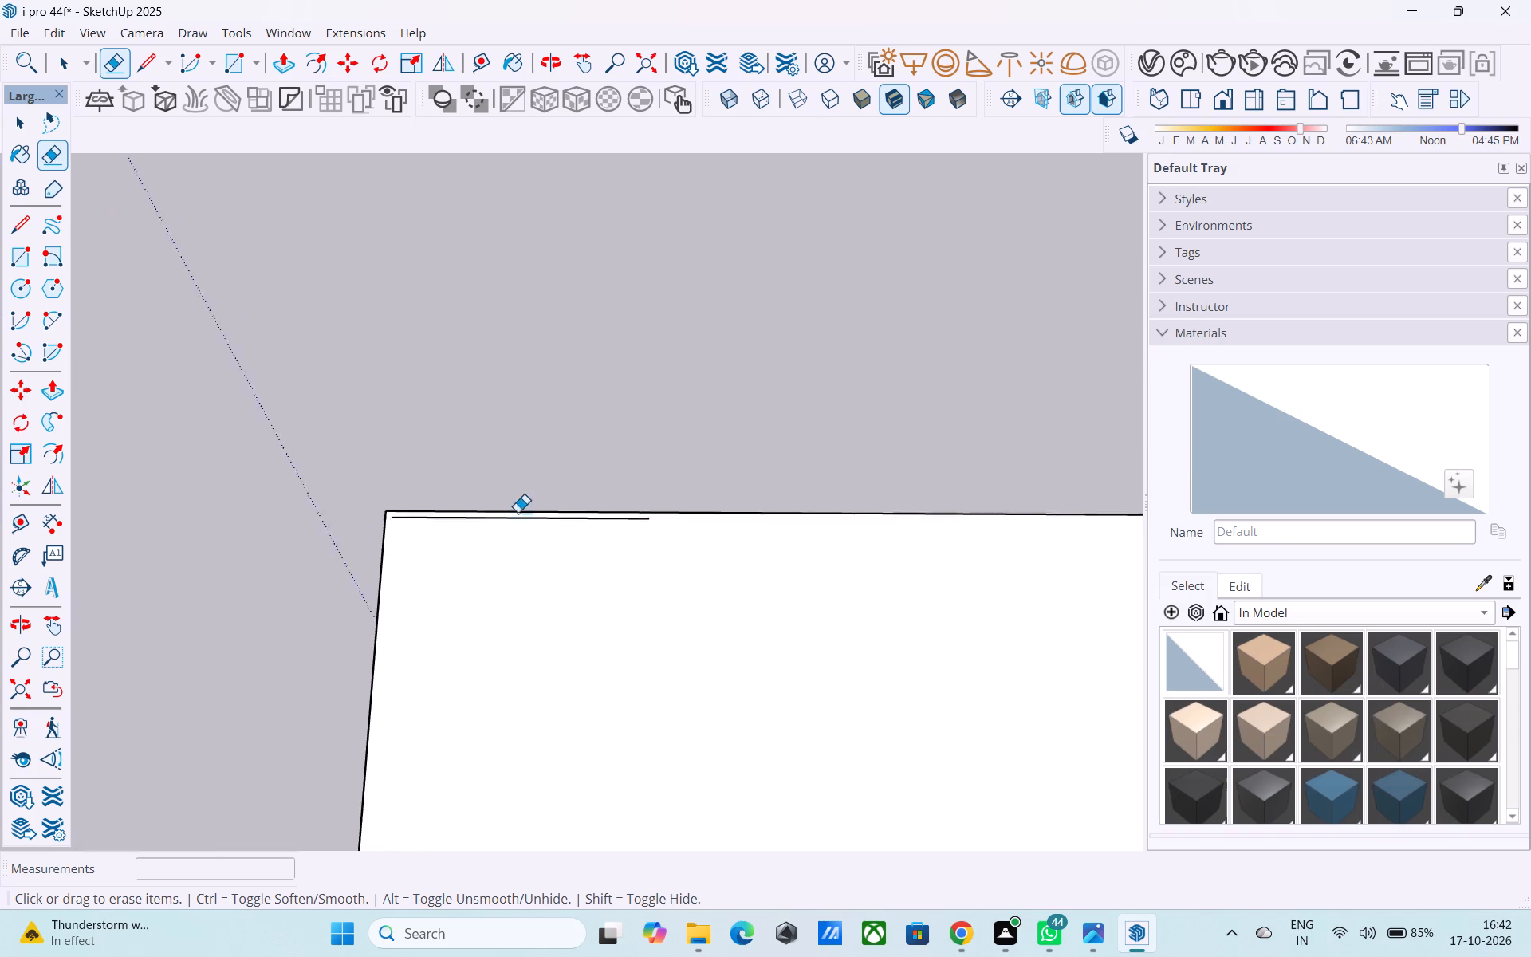
scroll(518, 512, up, 9)
drag(502, 532, 506, 554)
scroll(522, 587, down, 18)
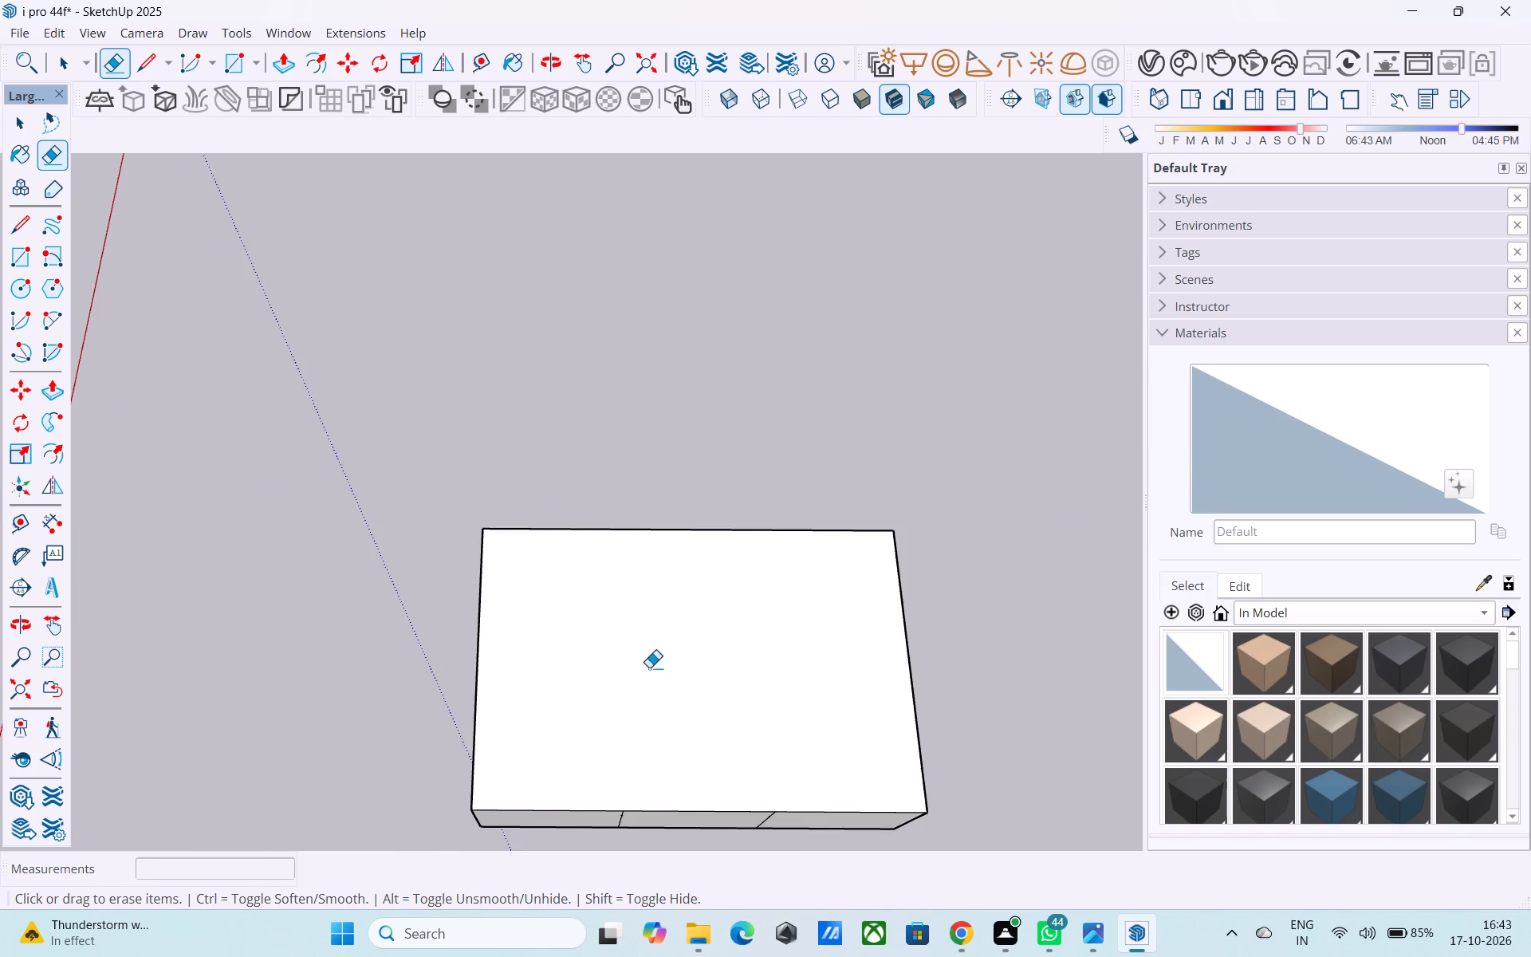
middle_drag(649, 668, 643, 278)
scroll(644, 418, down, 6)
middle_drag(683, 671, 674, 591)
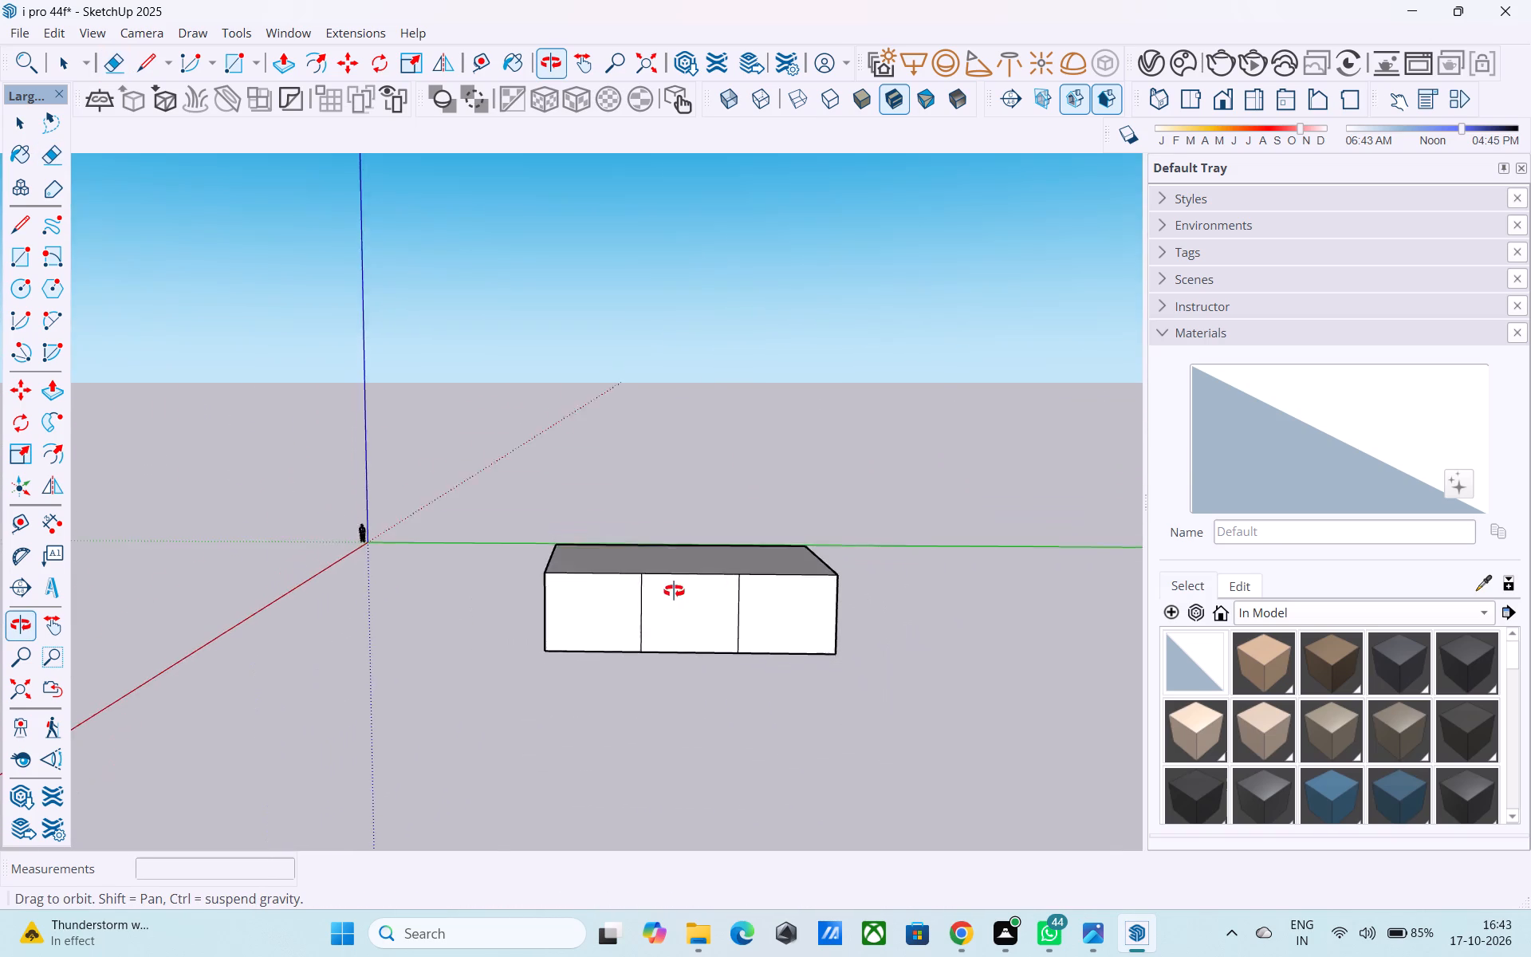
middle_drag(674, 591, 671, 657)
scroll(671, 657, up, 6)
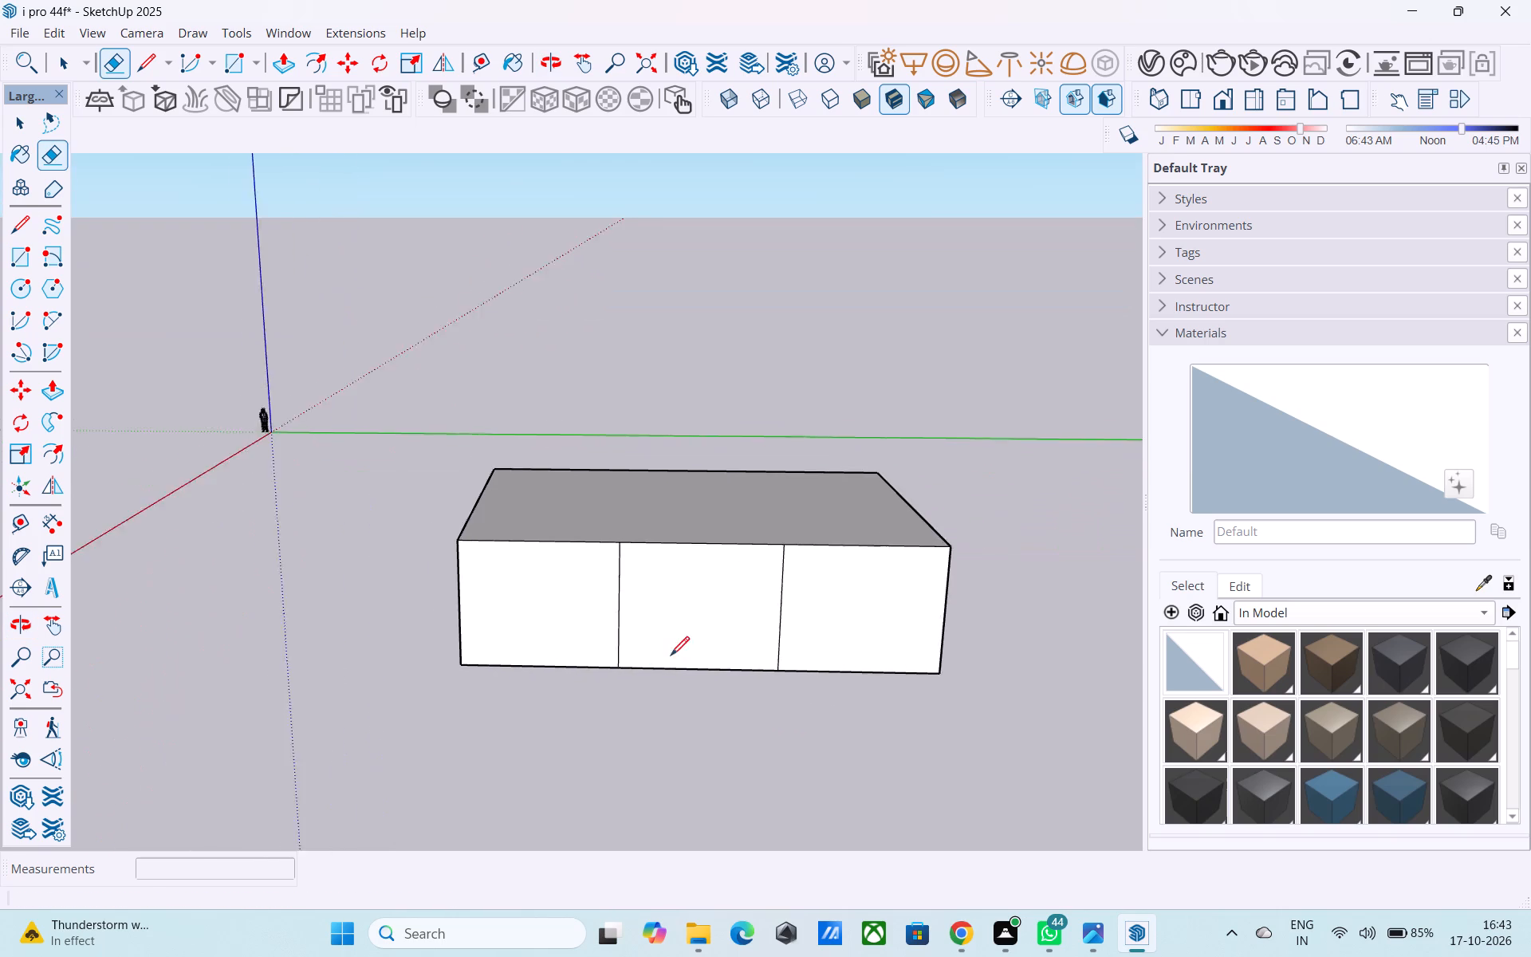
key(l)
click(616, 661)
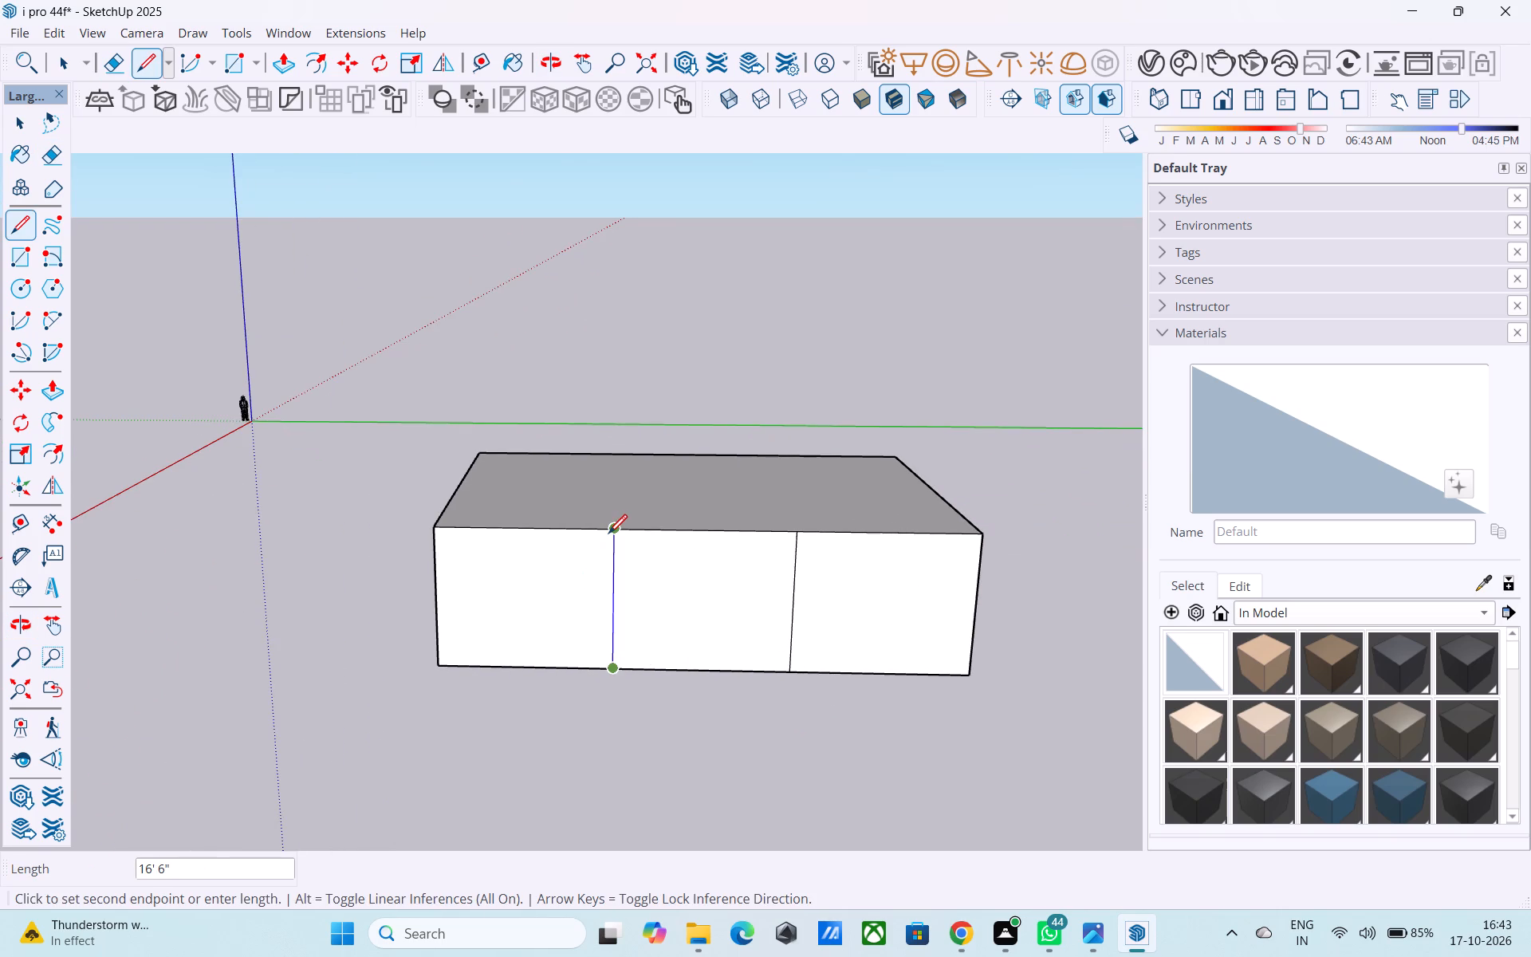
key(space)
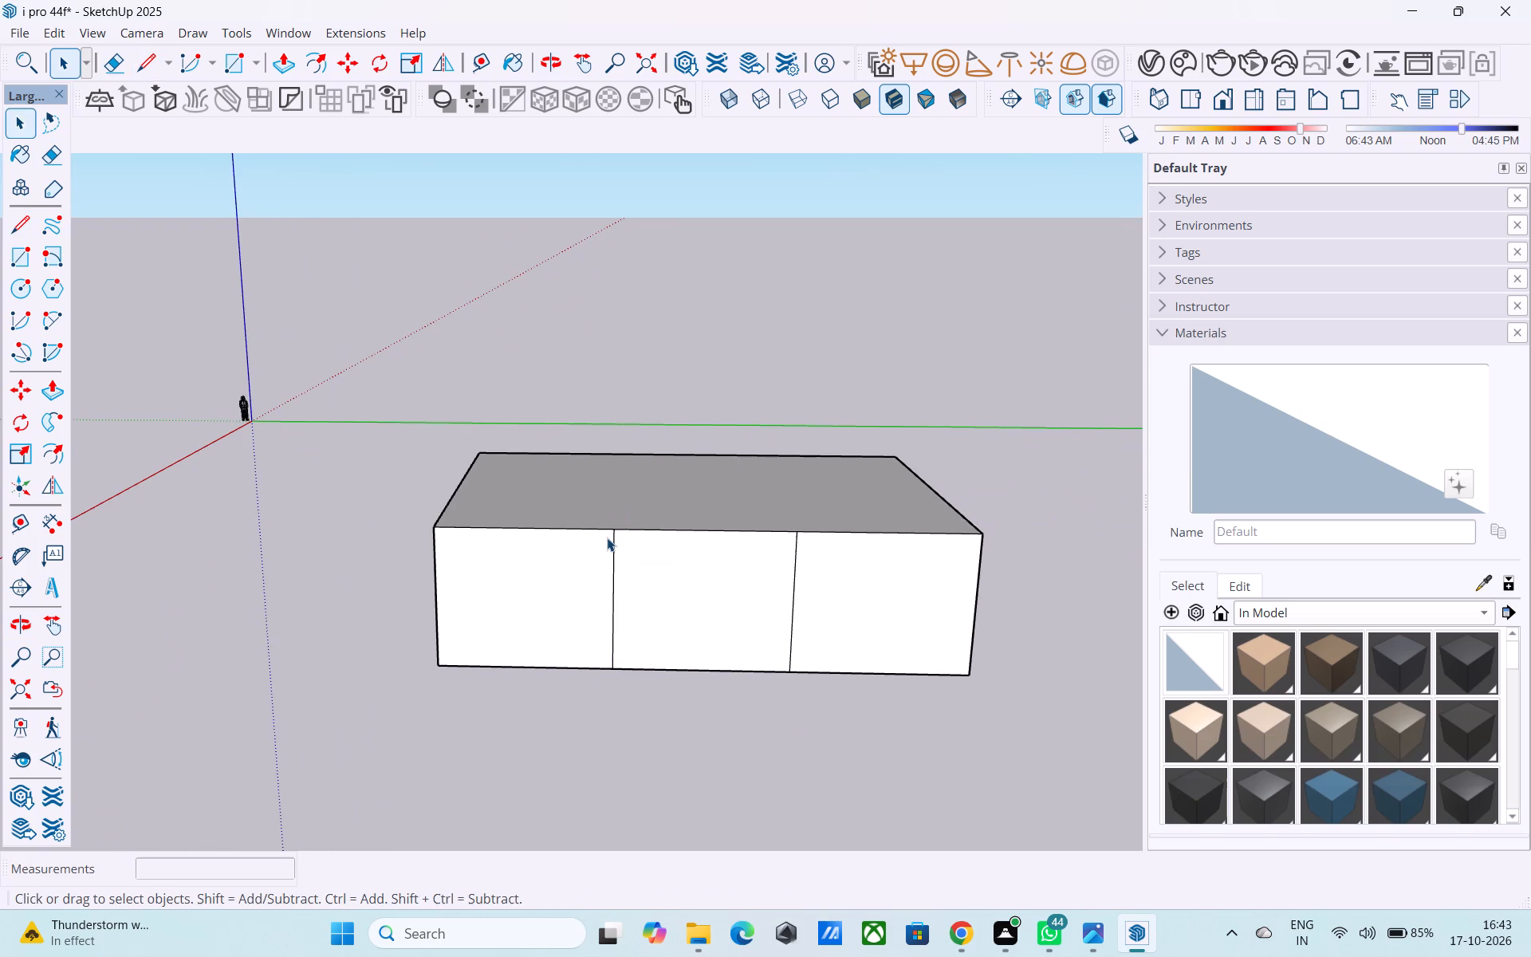
Draw two 40' lines across the roof, from the tops of the front wall's bay dividers to the rear edge.
scroll(607, 538, down, 4)
middle_drag(607, 538, 636, 803)
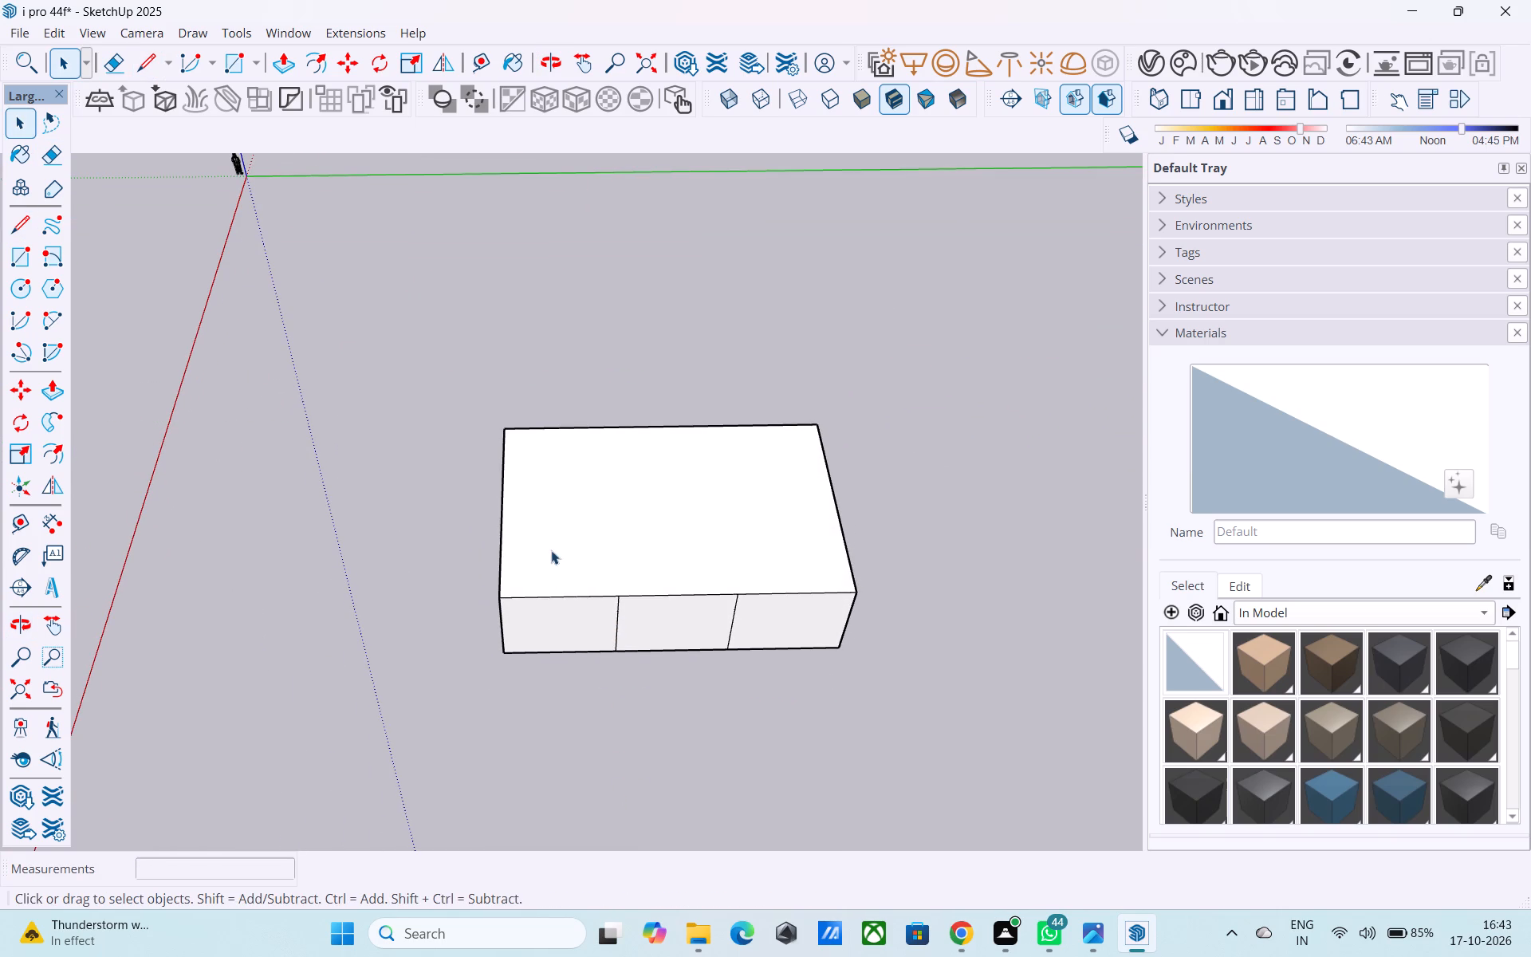
scroll(683, 550, up, 1)
shift+middle_drag(677, 550, 613, 627)
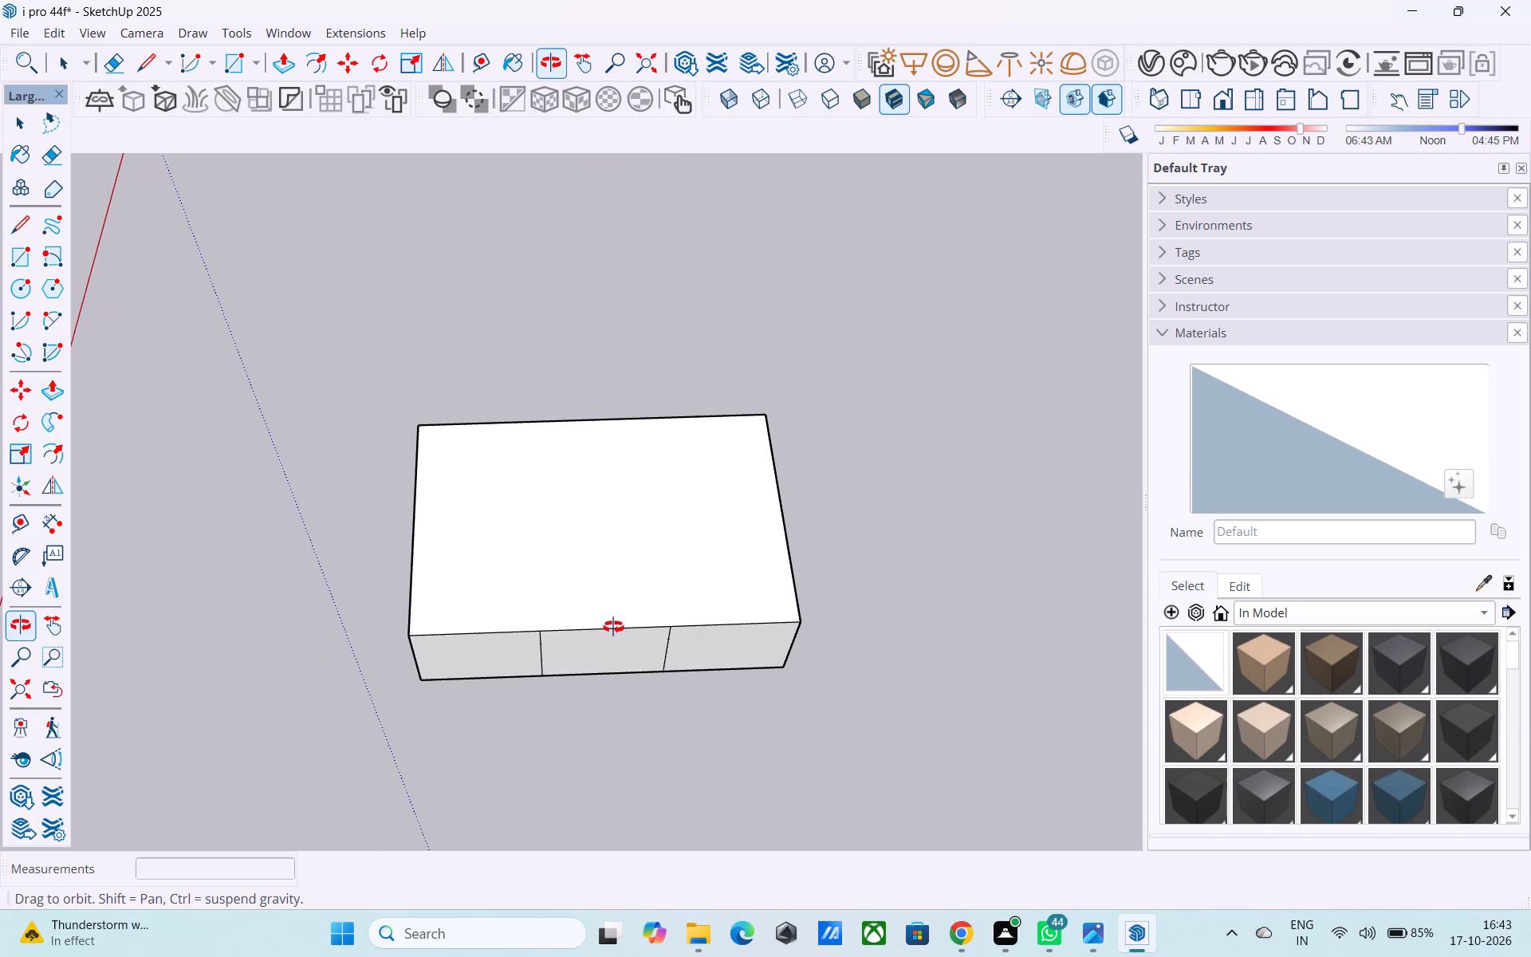
shift+middle_drag(613, 627, 591, 380)
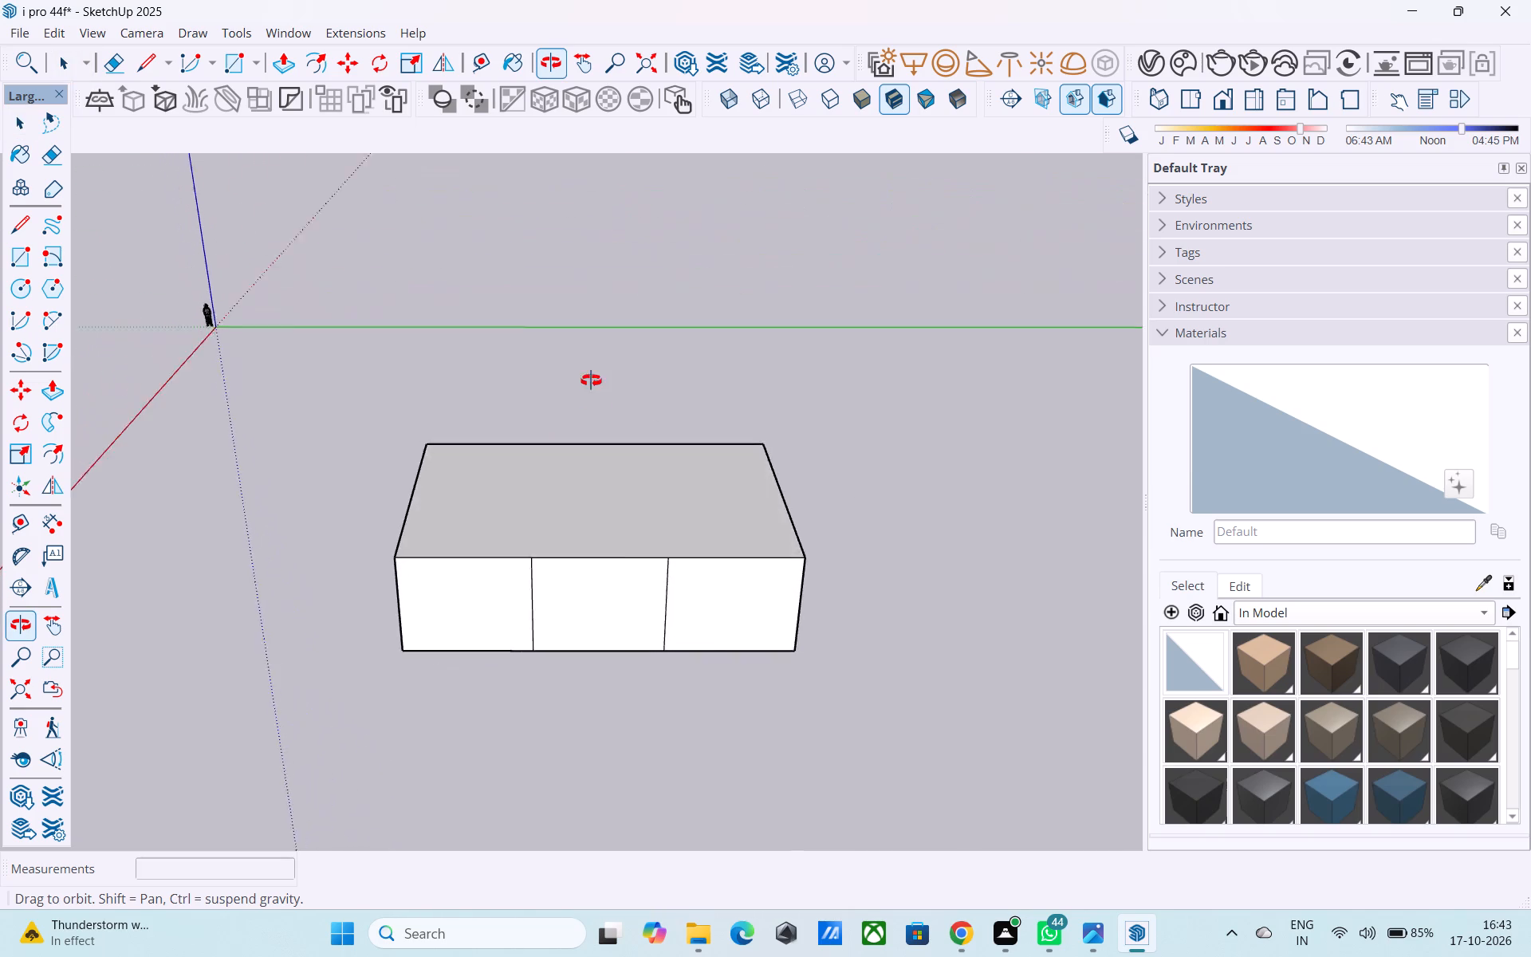
shift+middle_drag(591, 380, 578, 345)
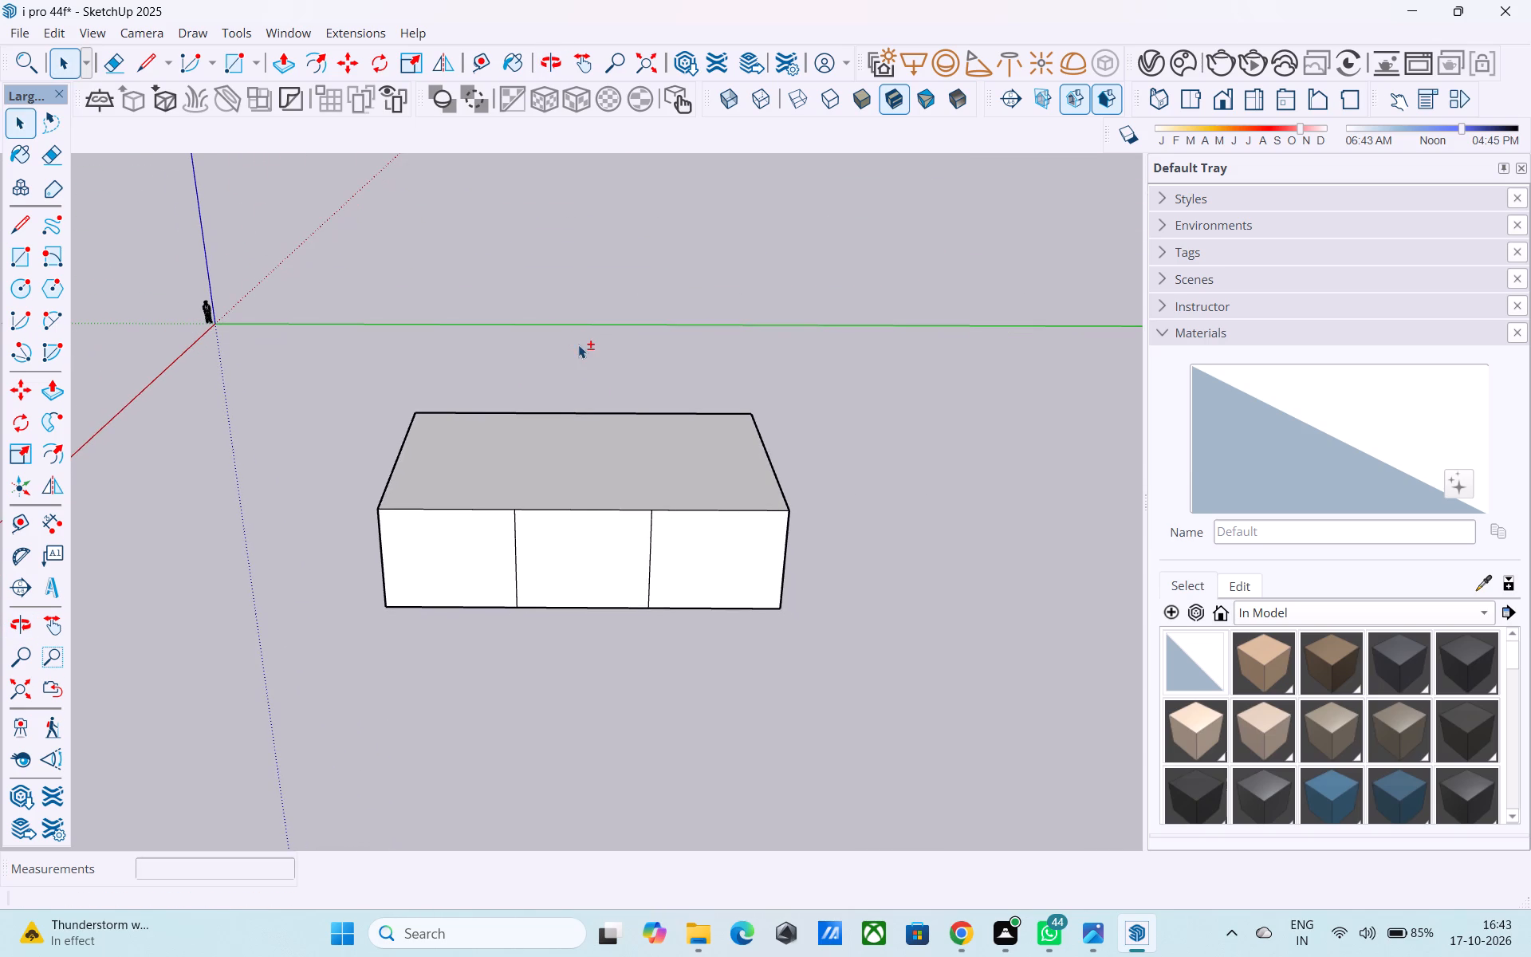
shift+middle_drag(599, 355, 612, 615)
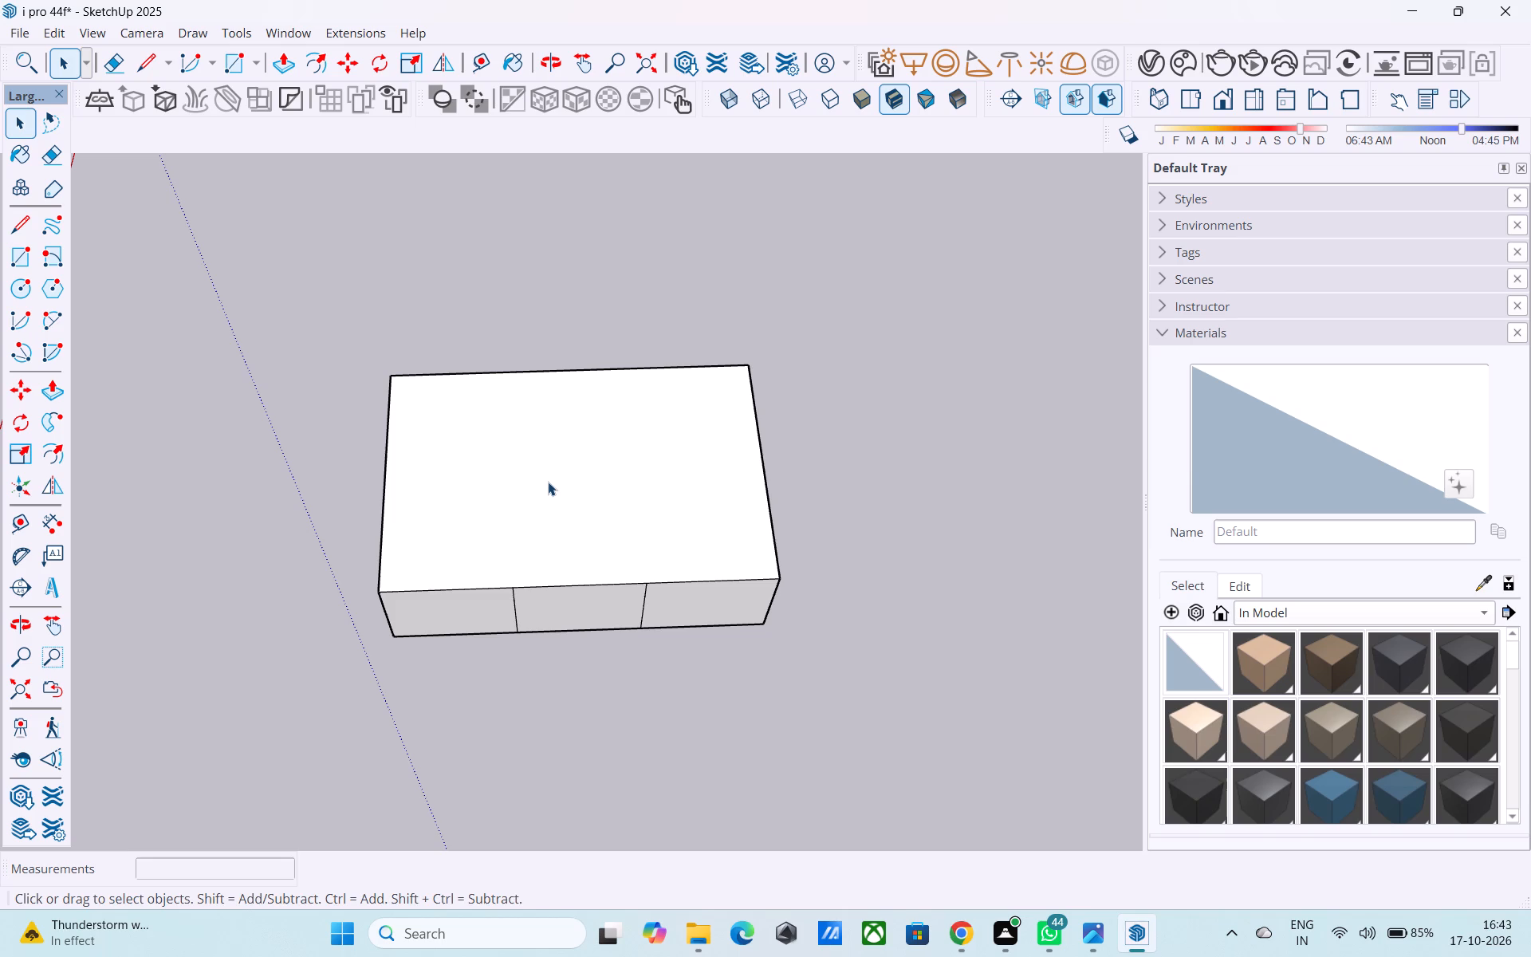
key(l)
click(510, 587)
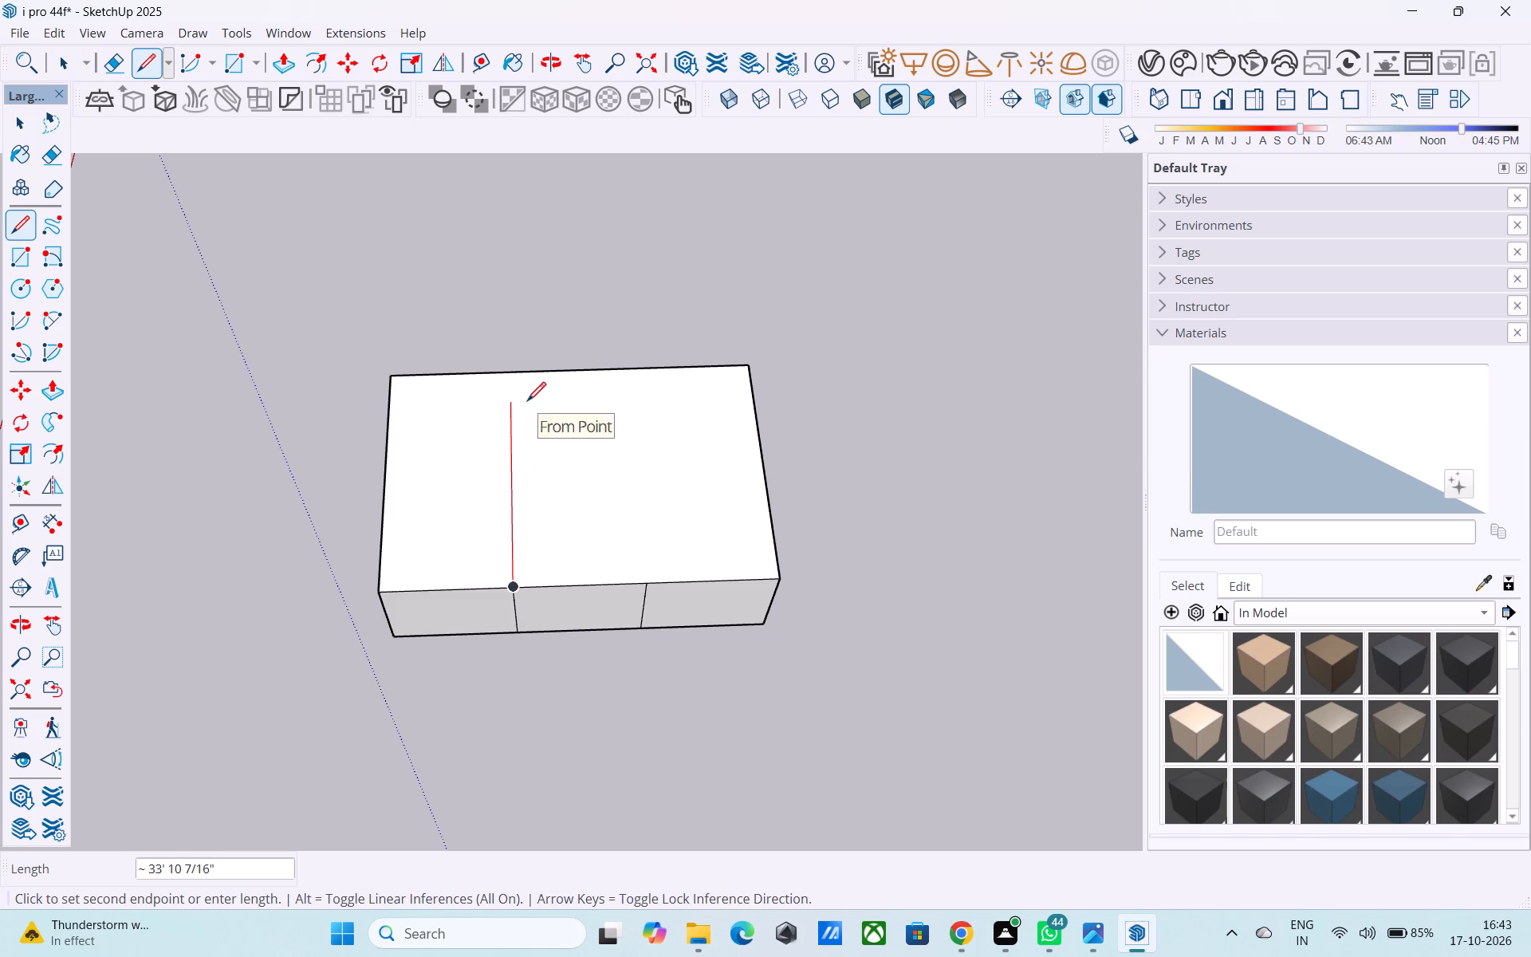
click(510, 369)
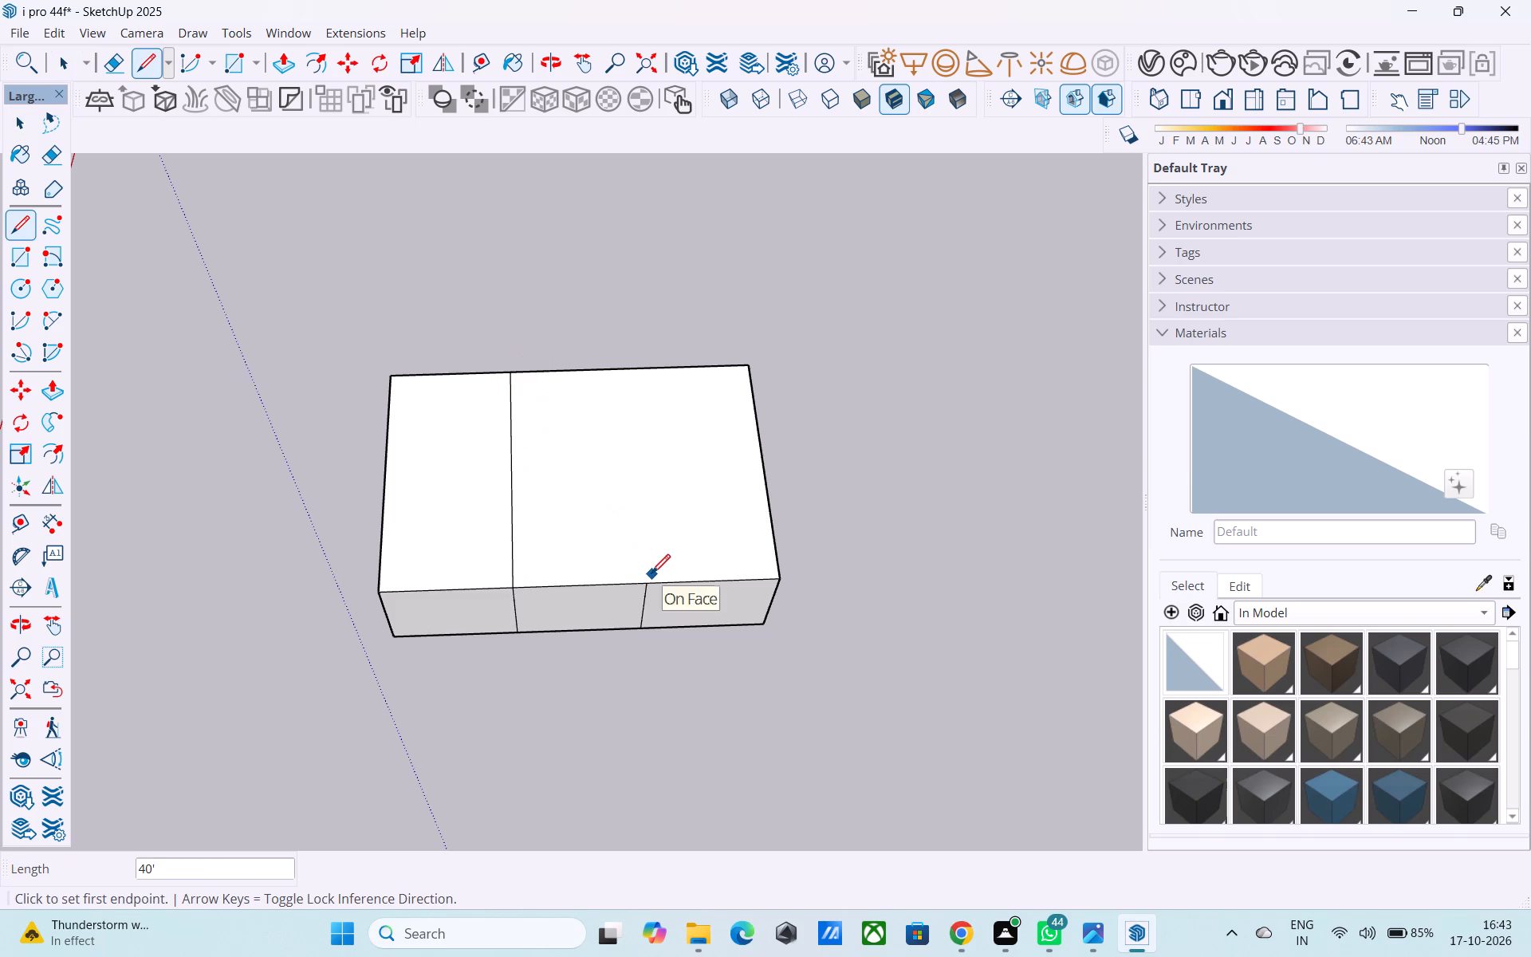
click(647, 587)
click(639, 370)
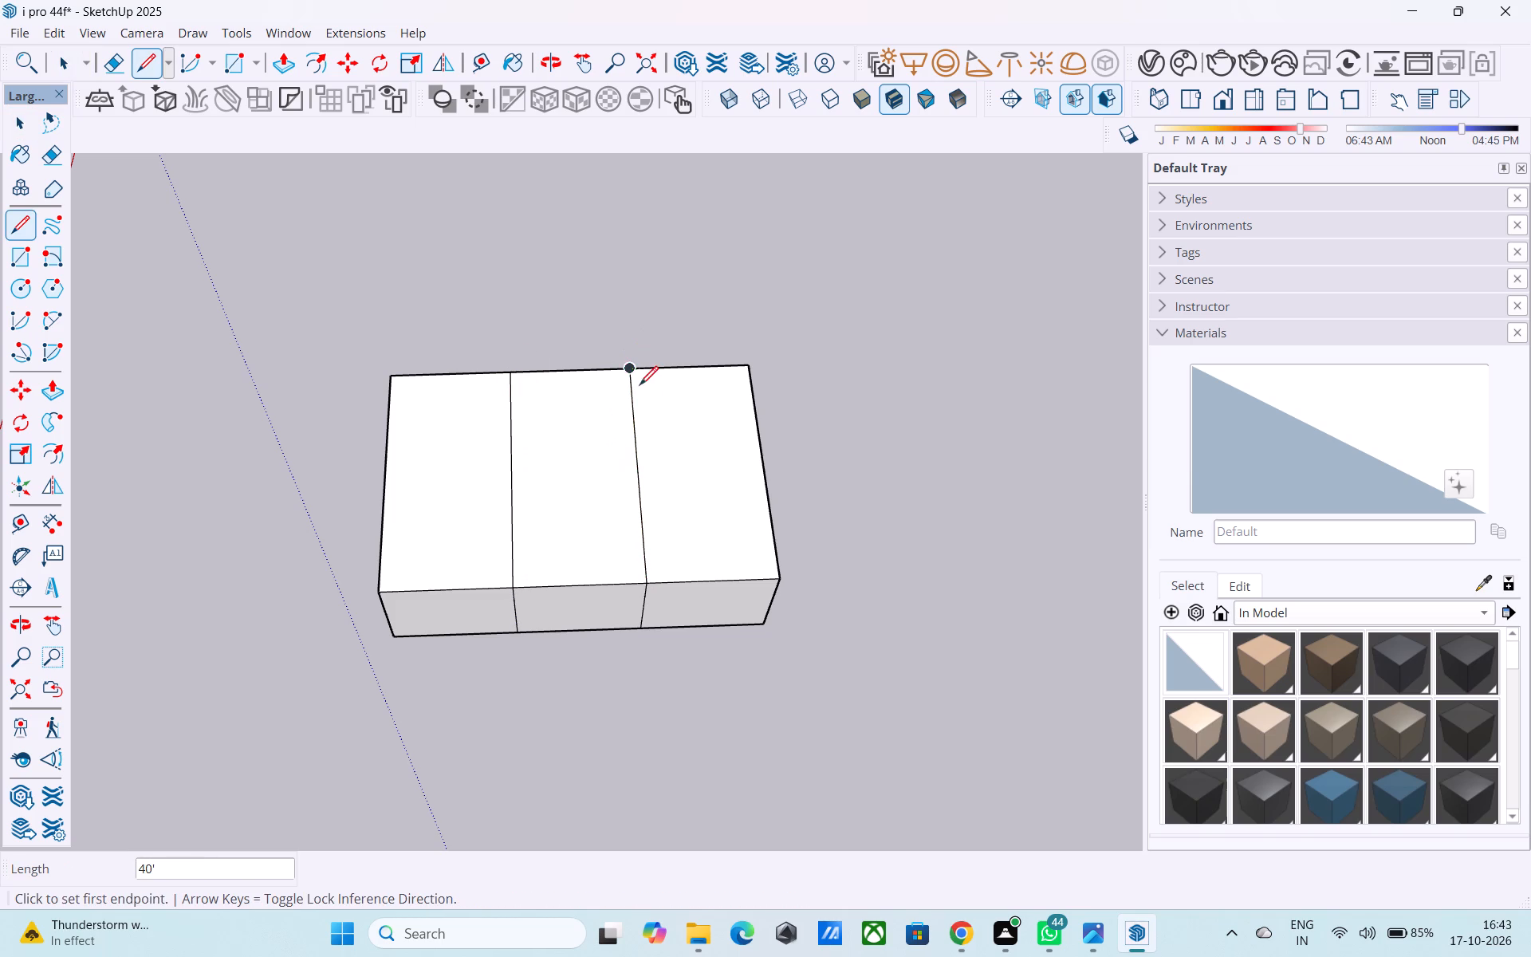
key(space)
Divide the roof lengthwise by copying the left bay's rear edge 20' forward and continuing it with a 40' line across the other bays.
click(461, 372)
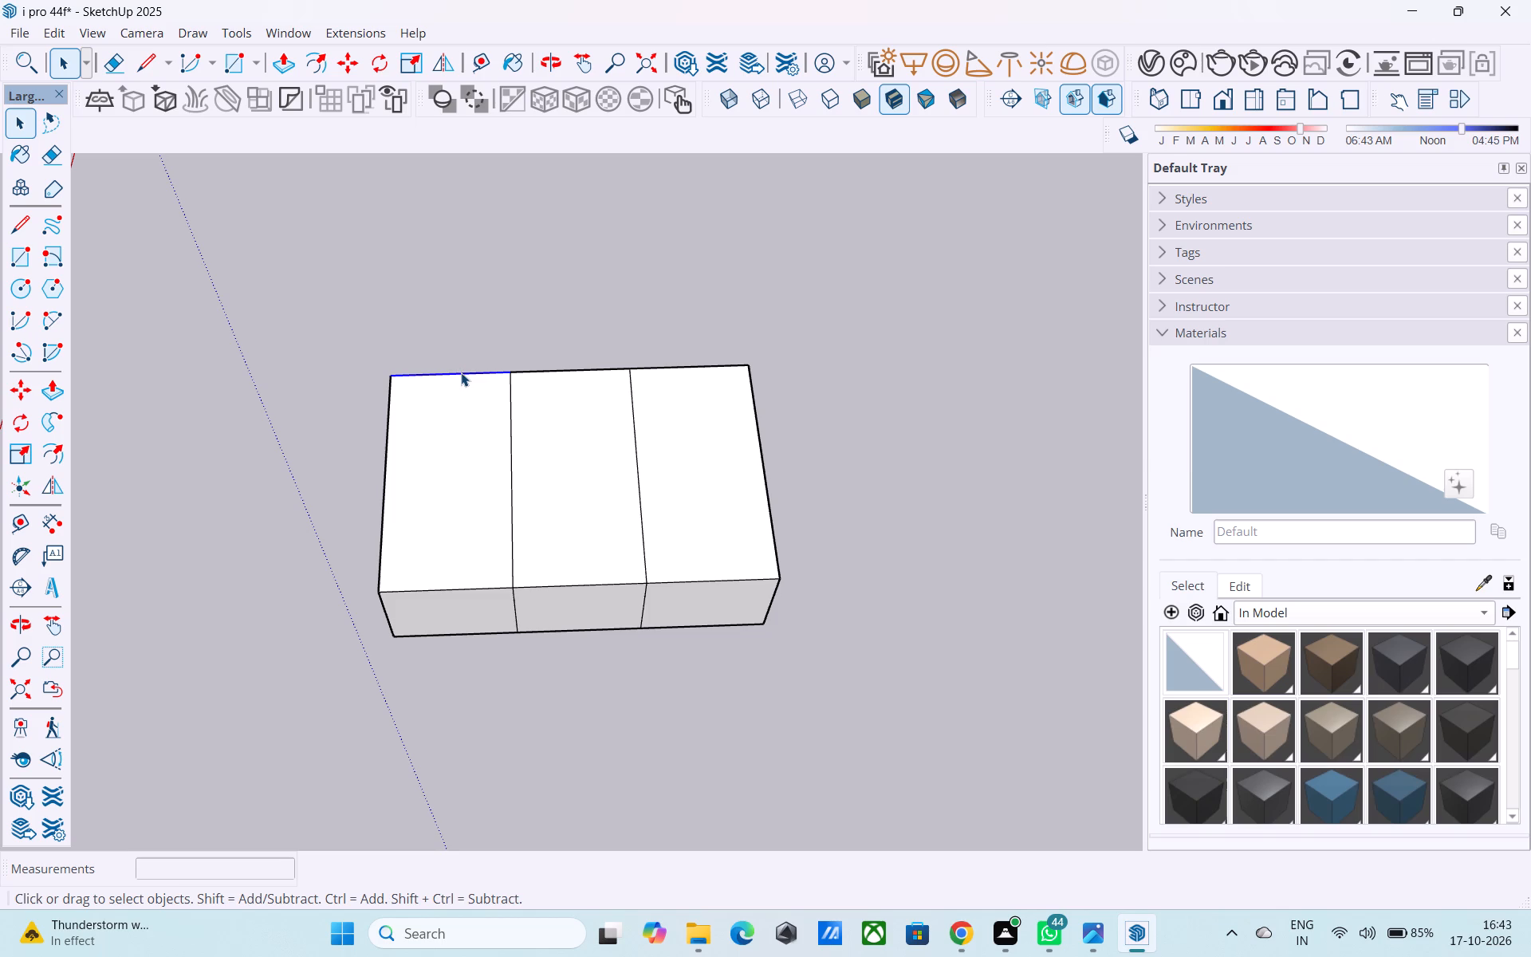
key(m)
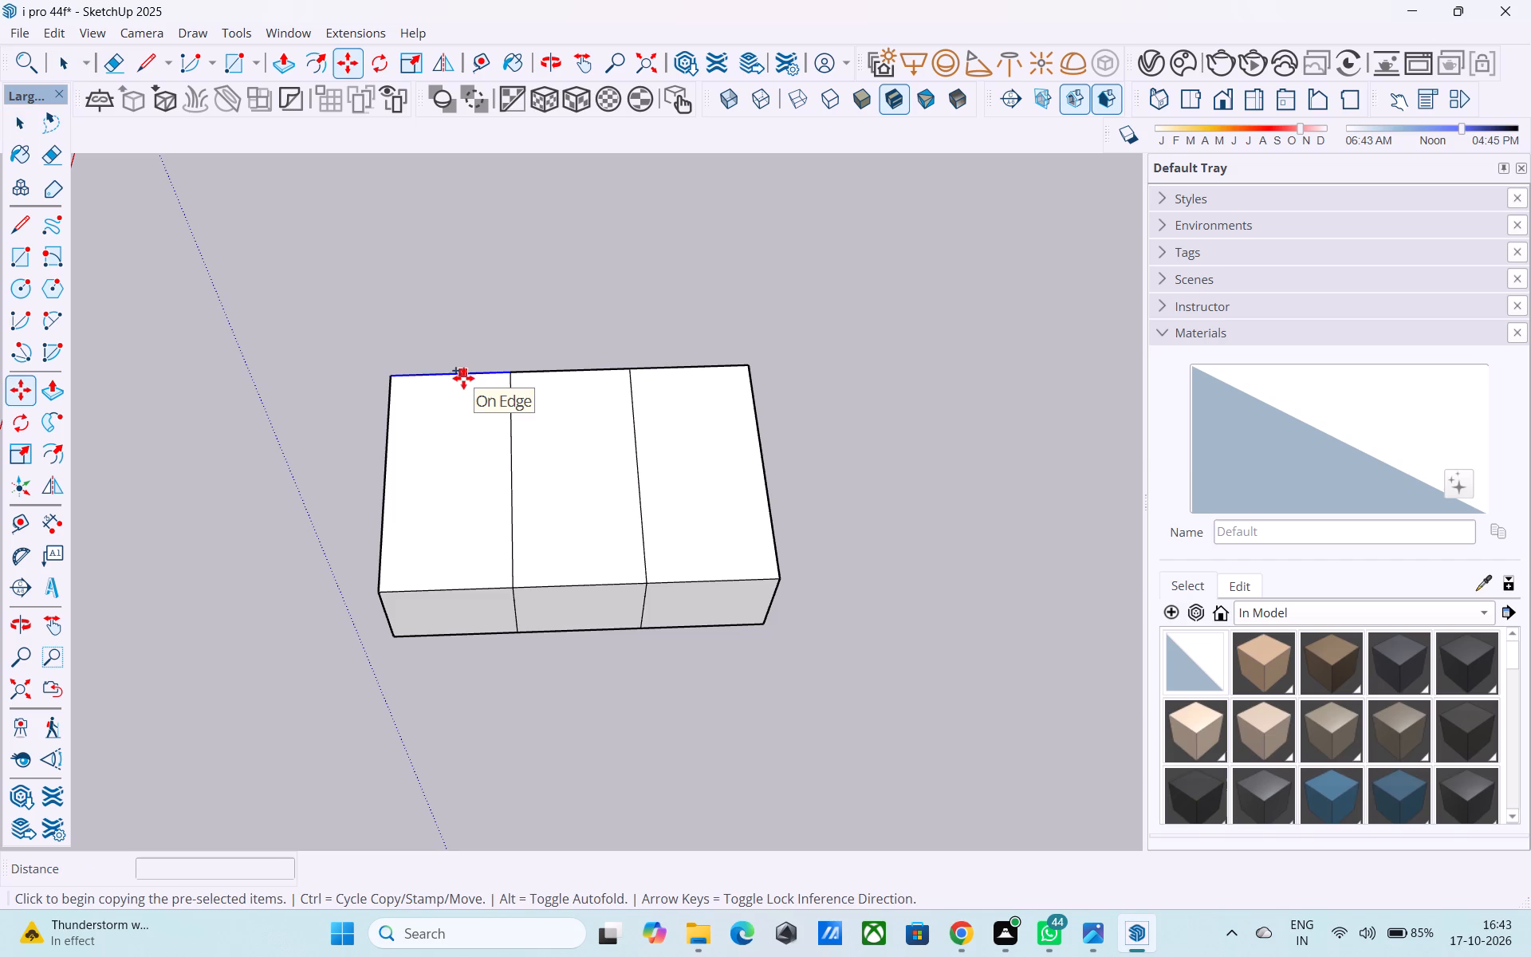
click(514, 380)
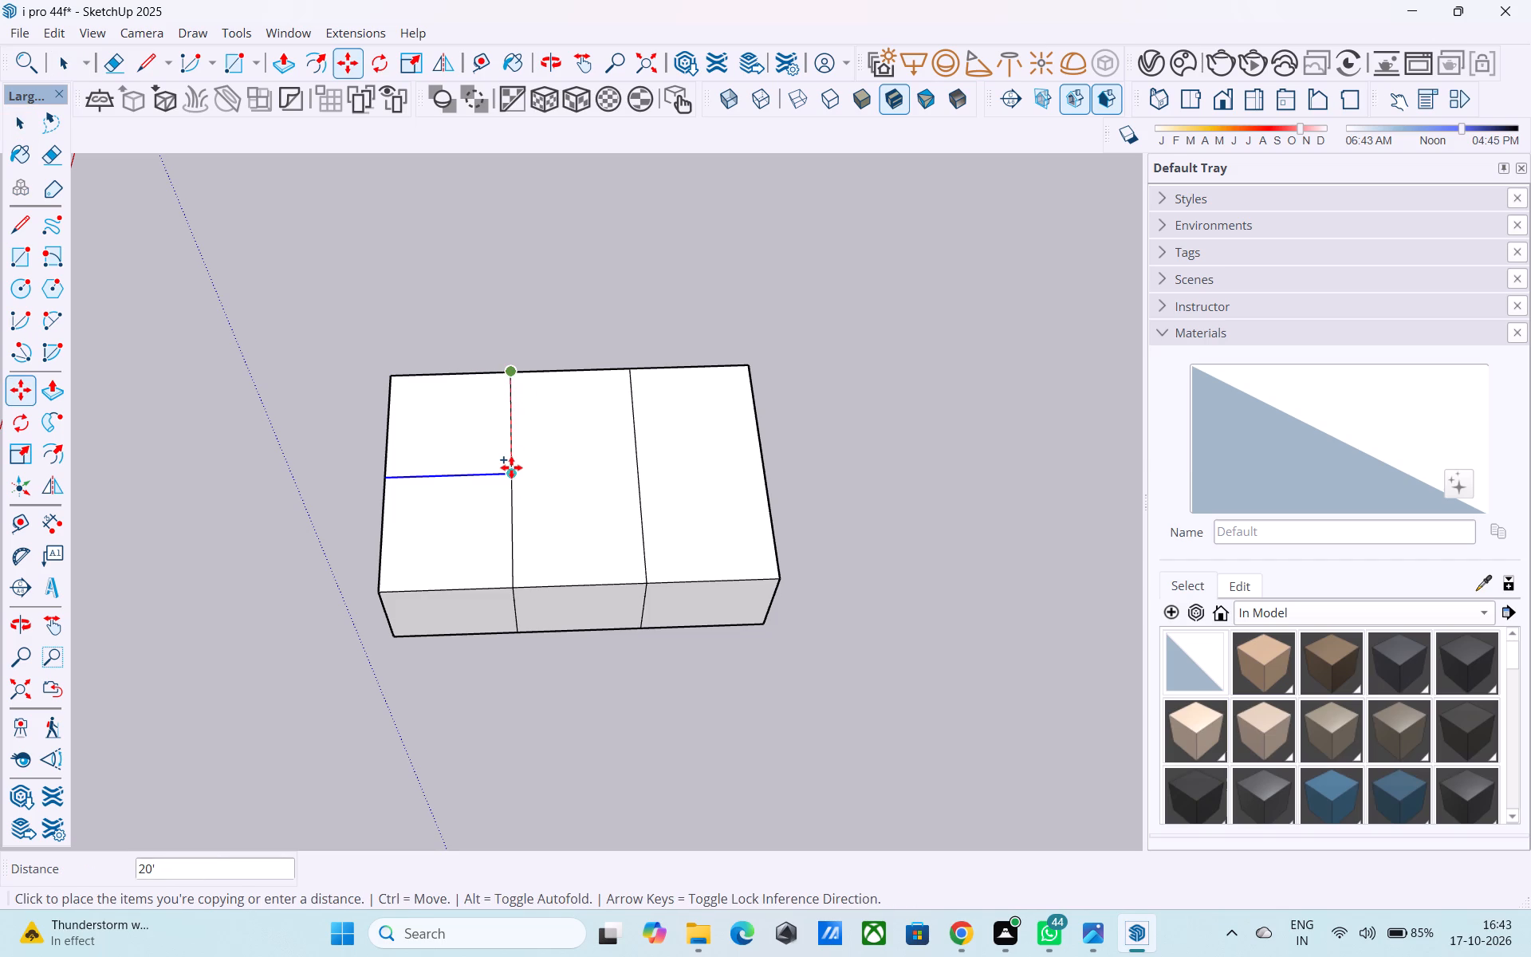
click(511, 467)
key(l)
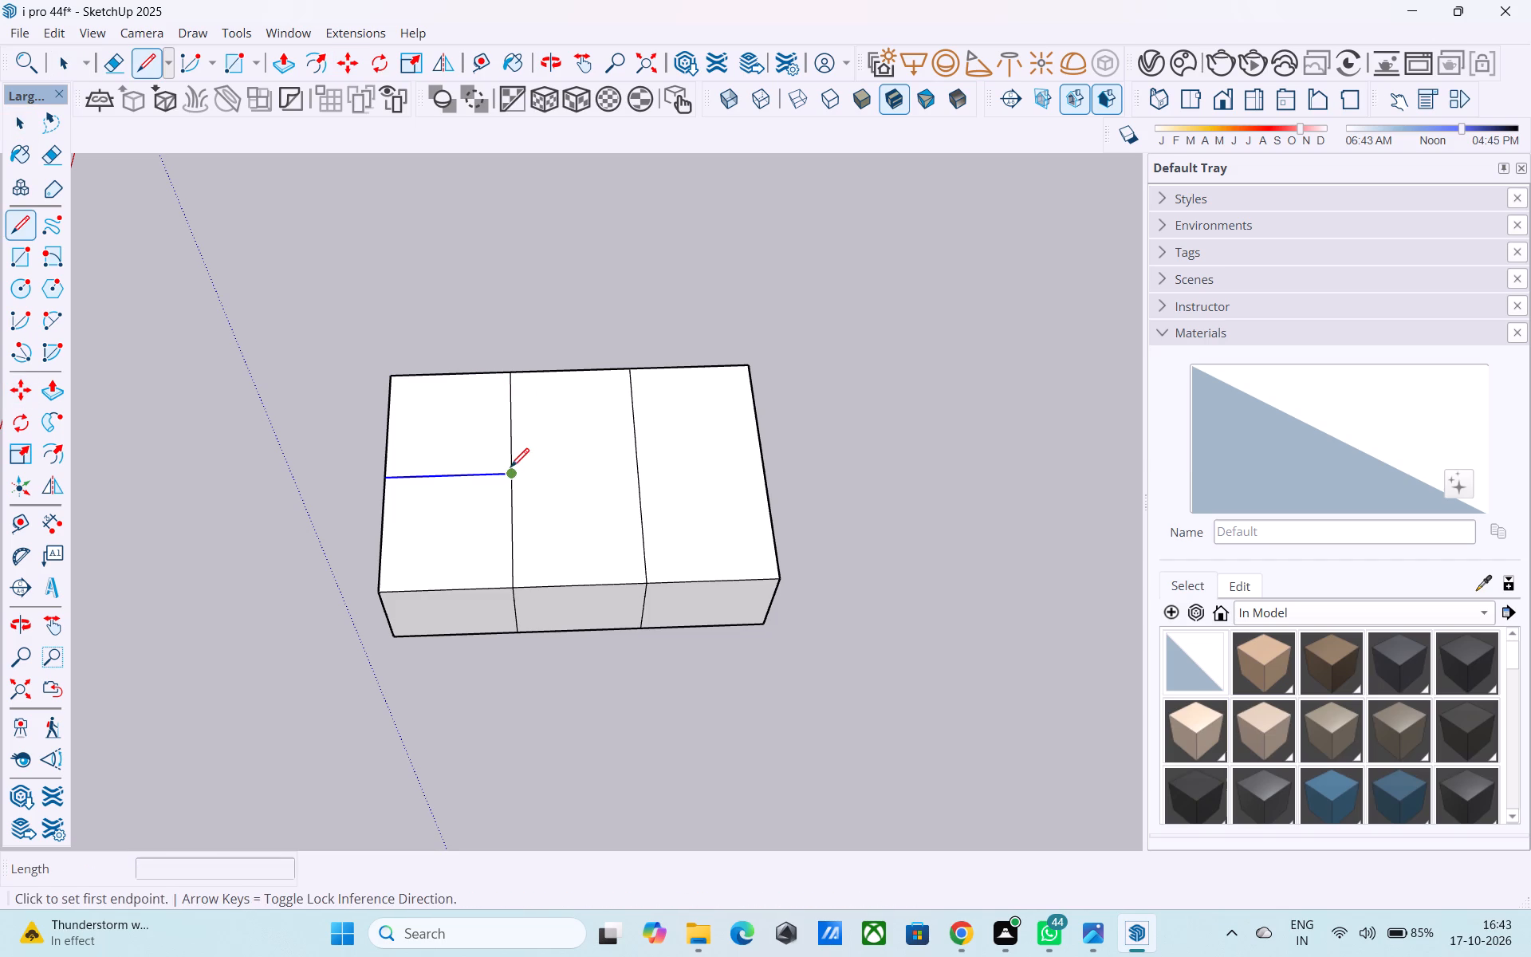
click(510, 469)
click(766, 475)
key(space)
Offset the outline of the rear left roof bay 6" inward.
click(494, 446)
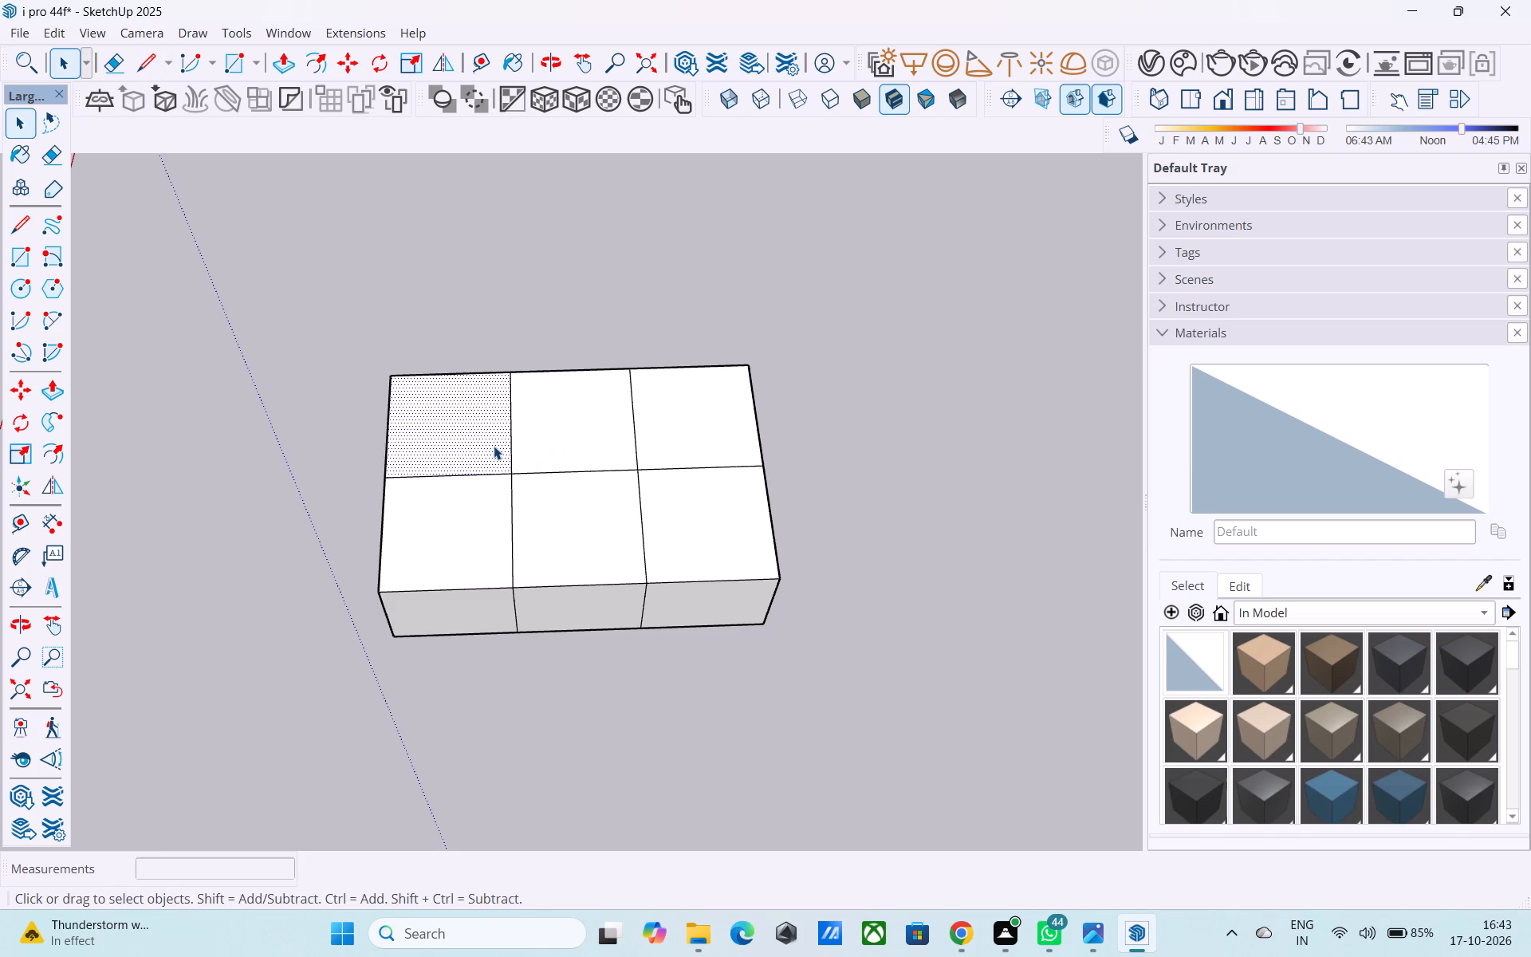
key(f)
click(450, 451)
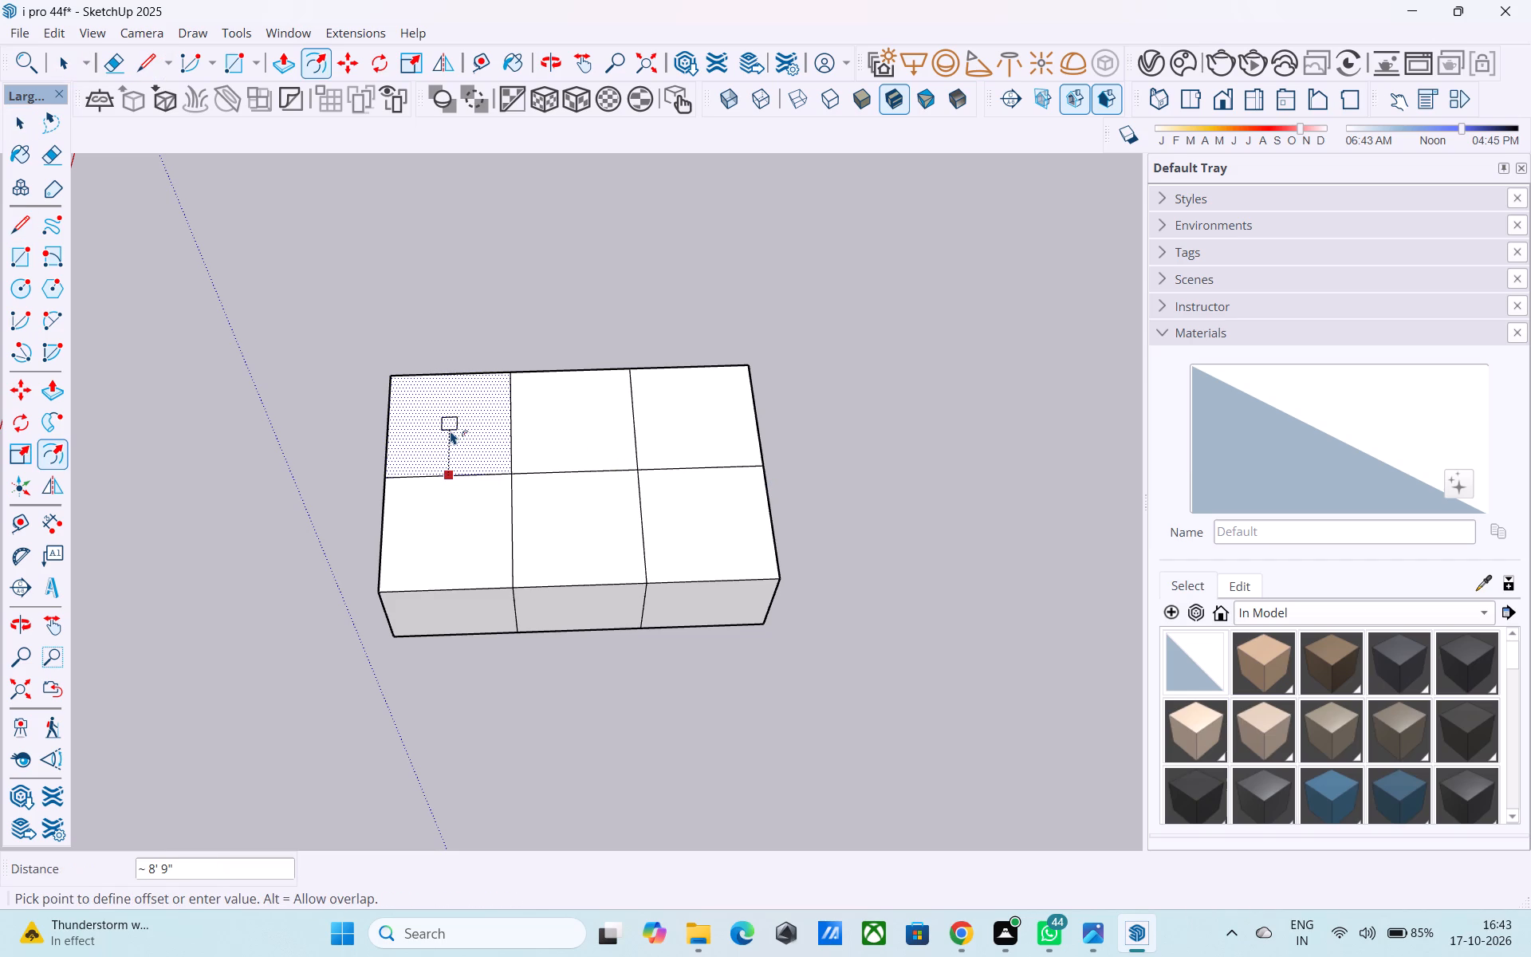
key(6)
key(shift+quotedbl)
key(Return)
key(space)
Offset the outline of the rear middle roof bay 6" inward.
click(513, 427)
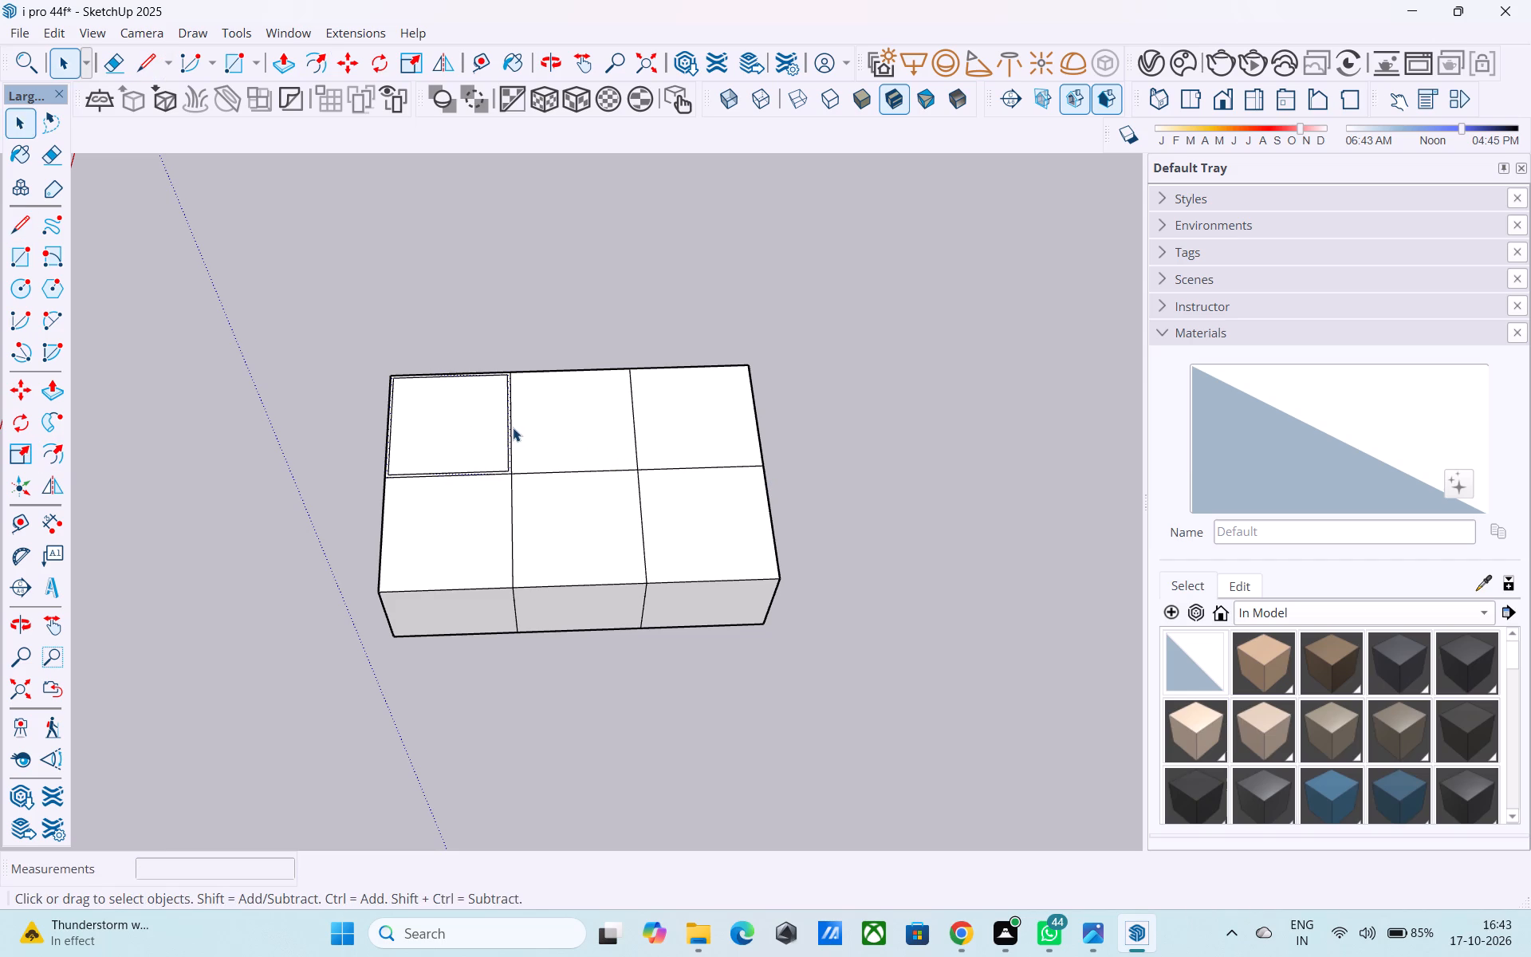
click(528, 428)
key(f)
click(536, 401)
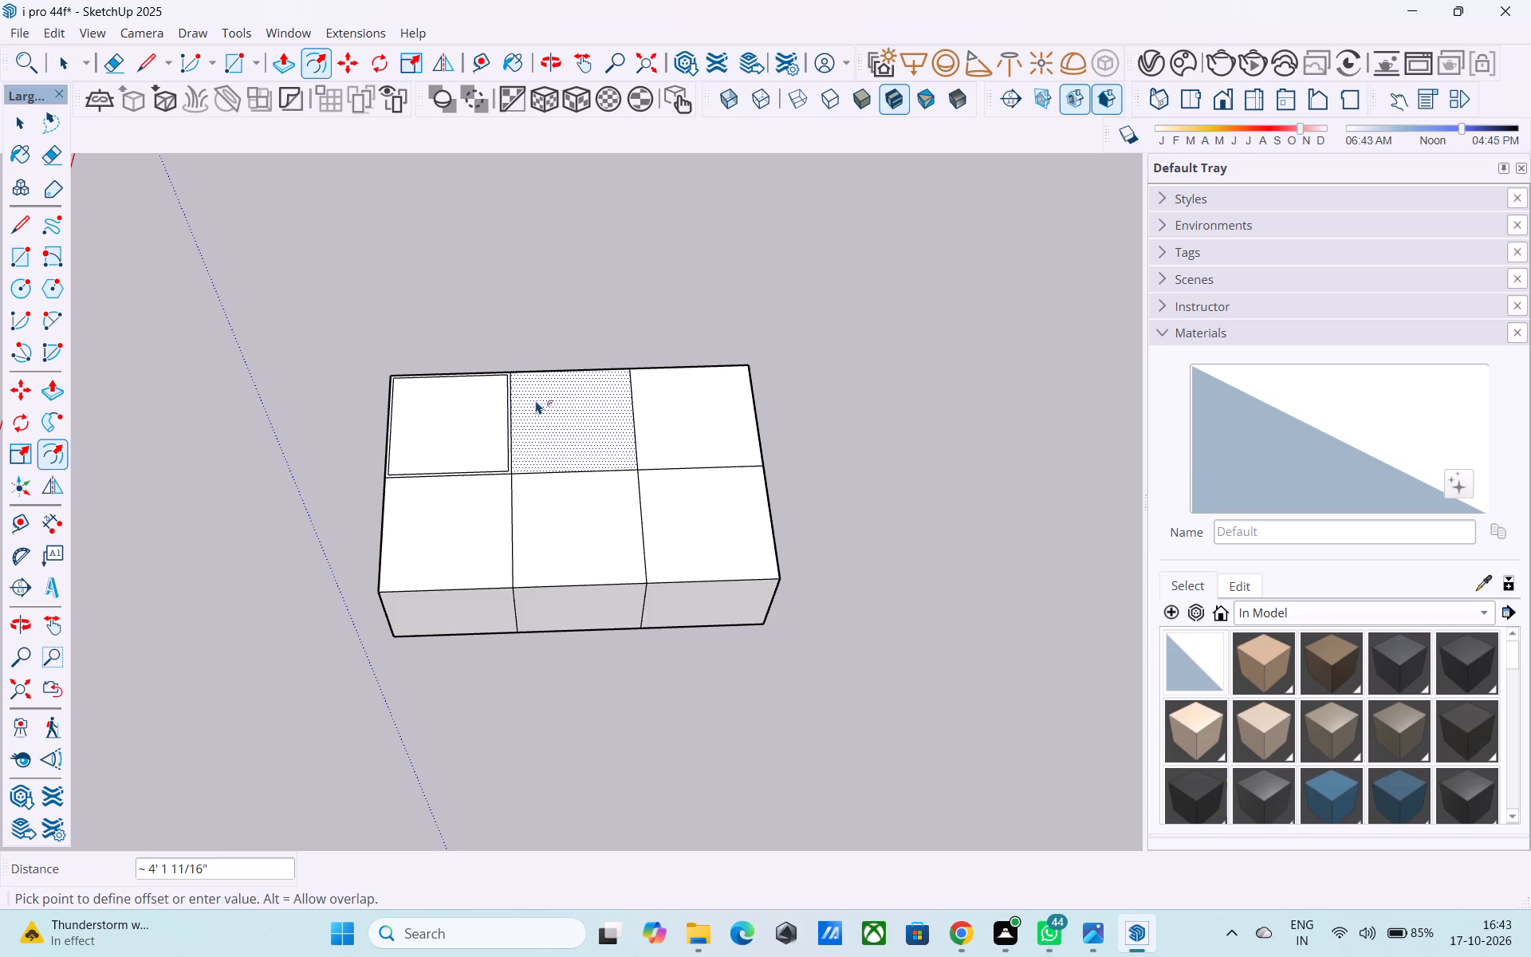
key(6)
key(shift+quotedbl)
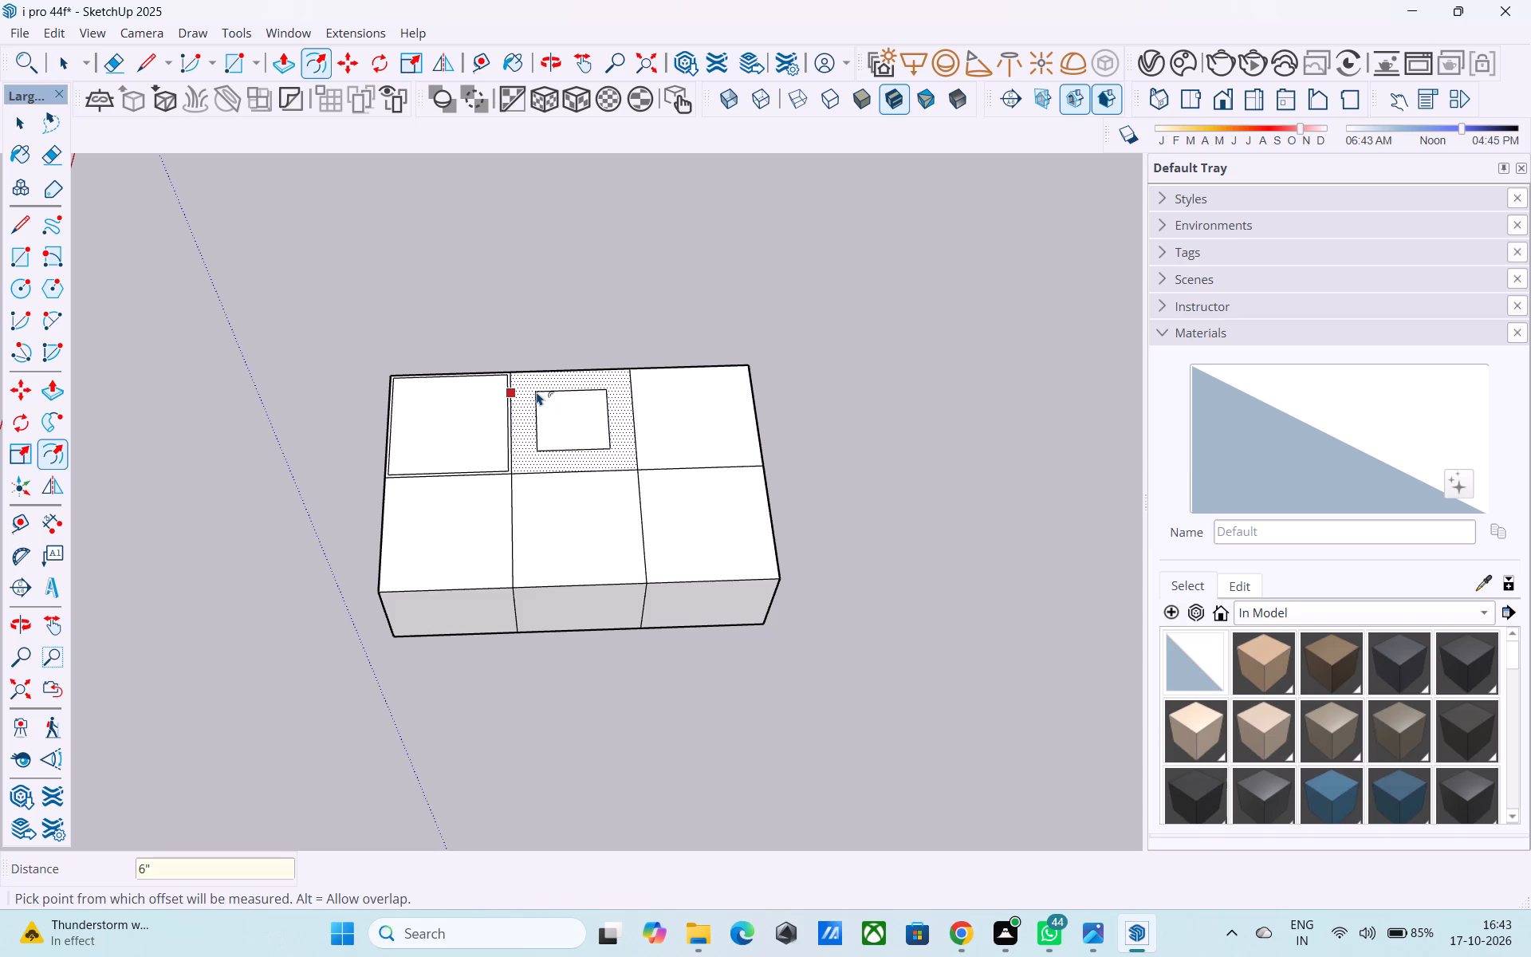
key(Return)
key(space)
Offset the outline of the rear right roof bay 6" inward.
click(691, 422)
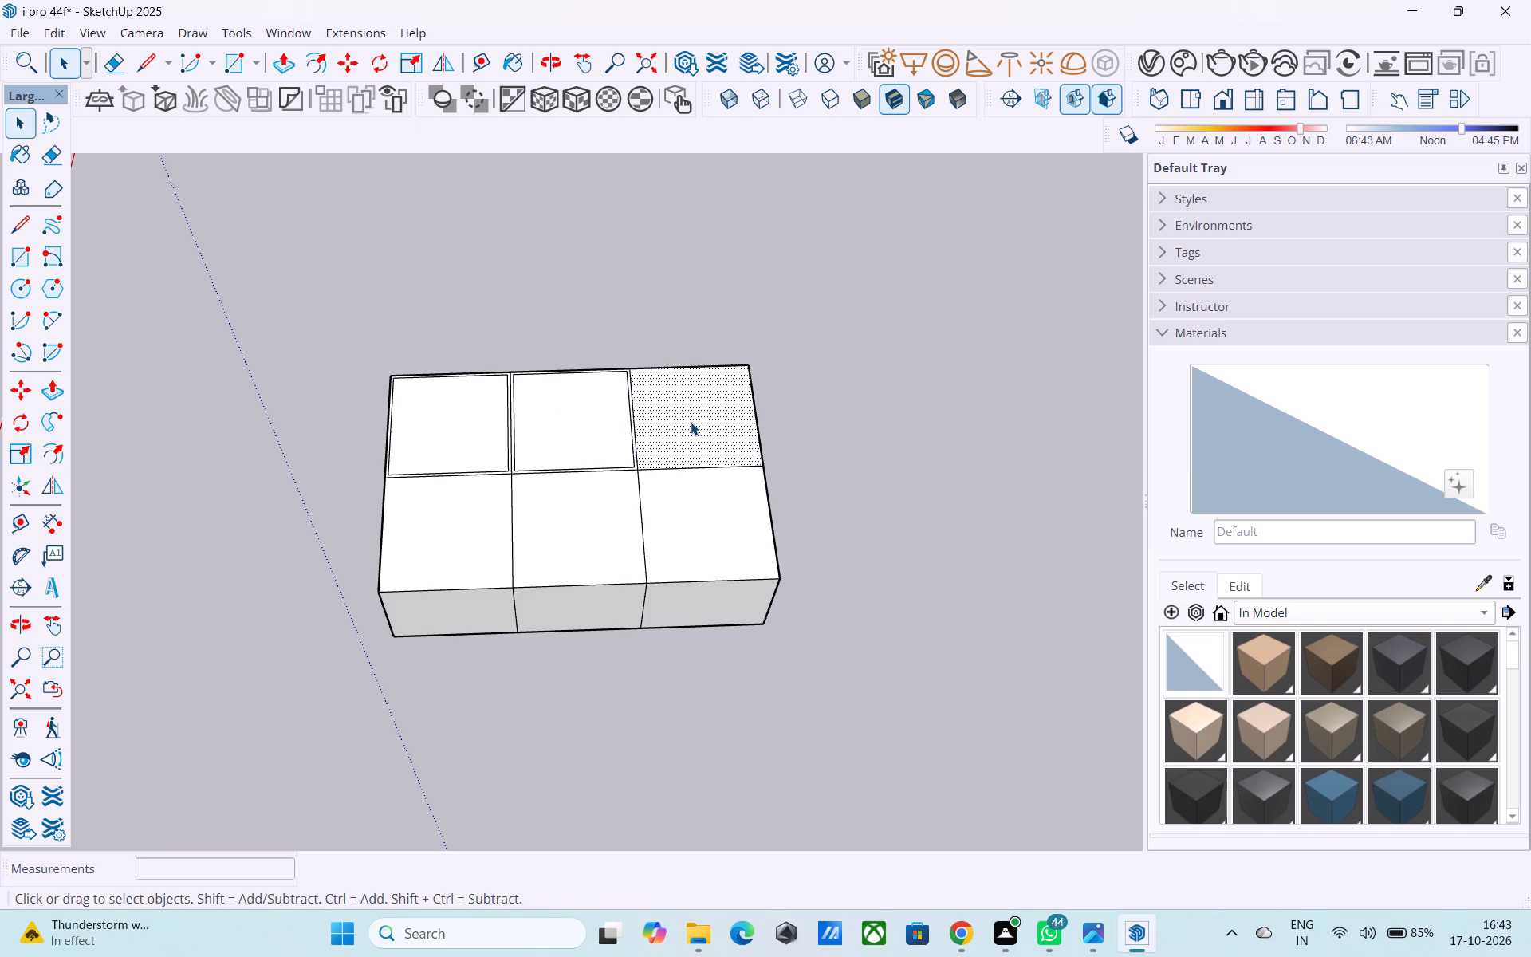
key(f)
click(691, 422)
key(6)
key(shift+quotedbl)
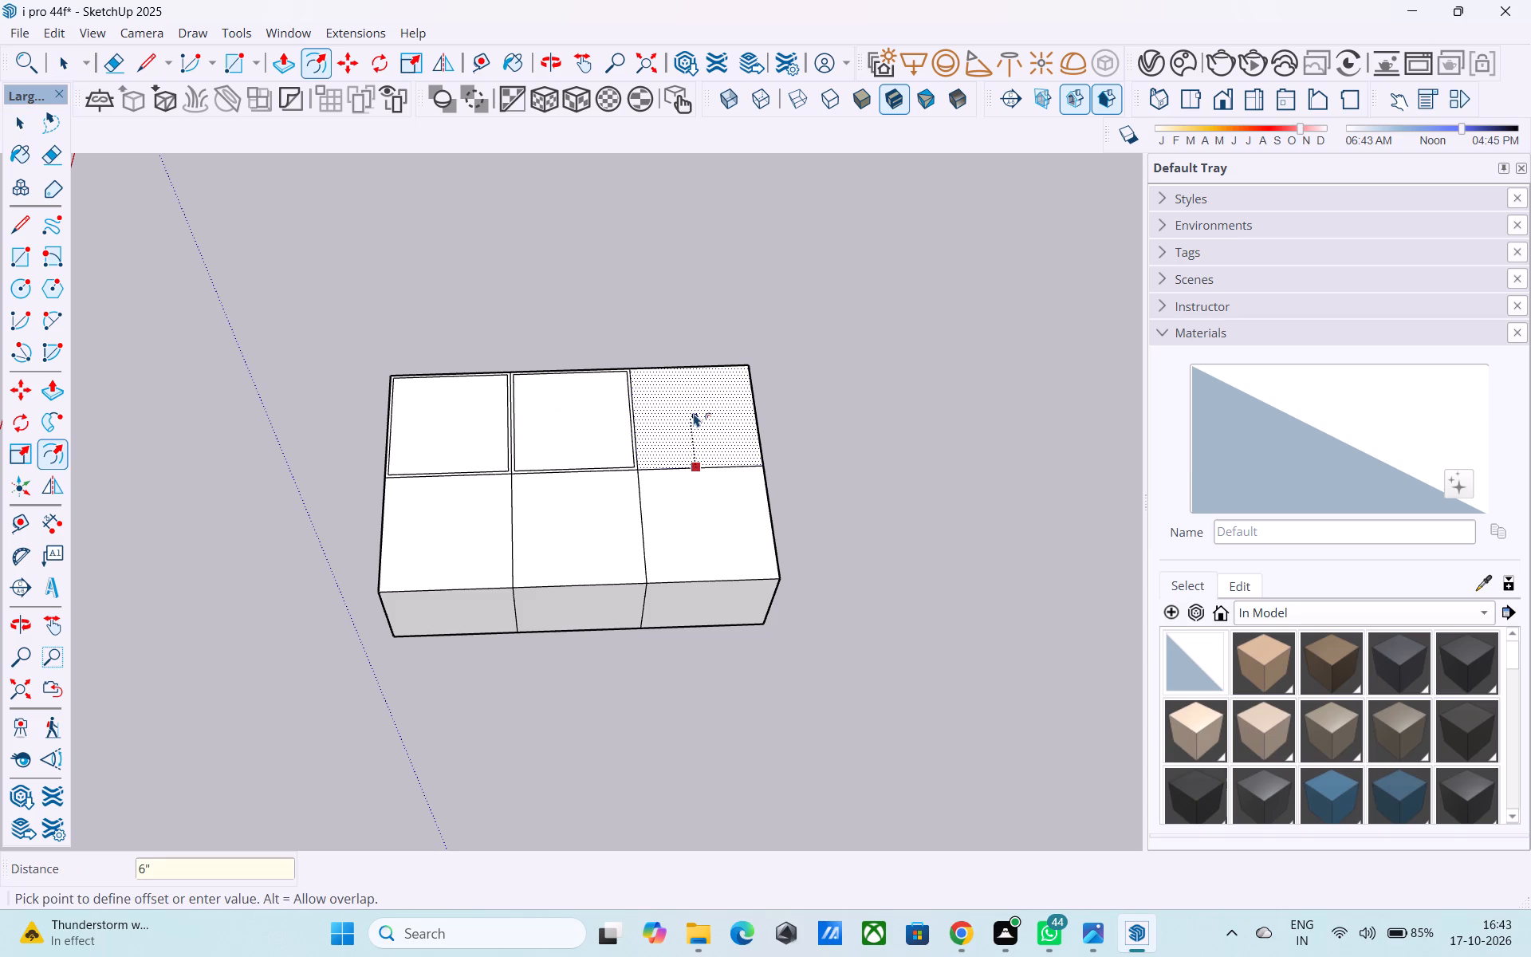
key(Return)
key(space)
Push/Pull the 6" border of the rear right roof bay up 16' to form its walls.
scroll(655, 446, up, 16)
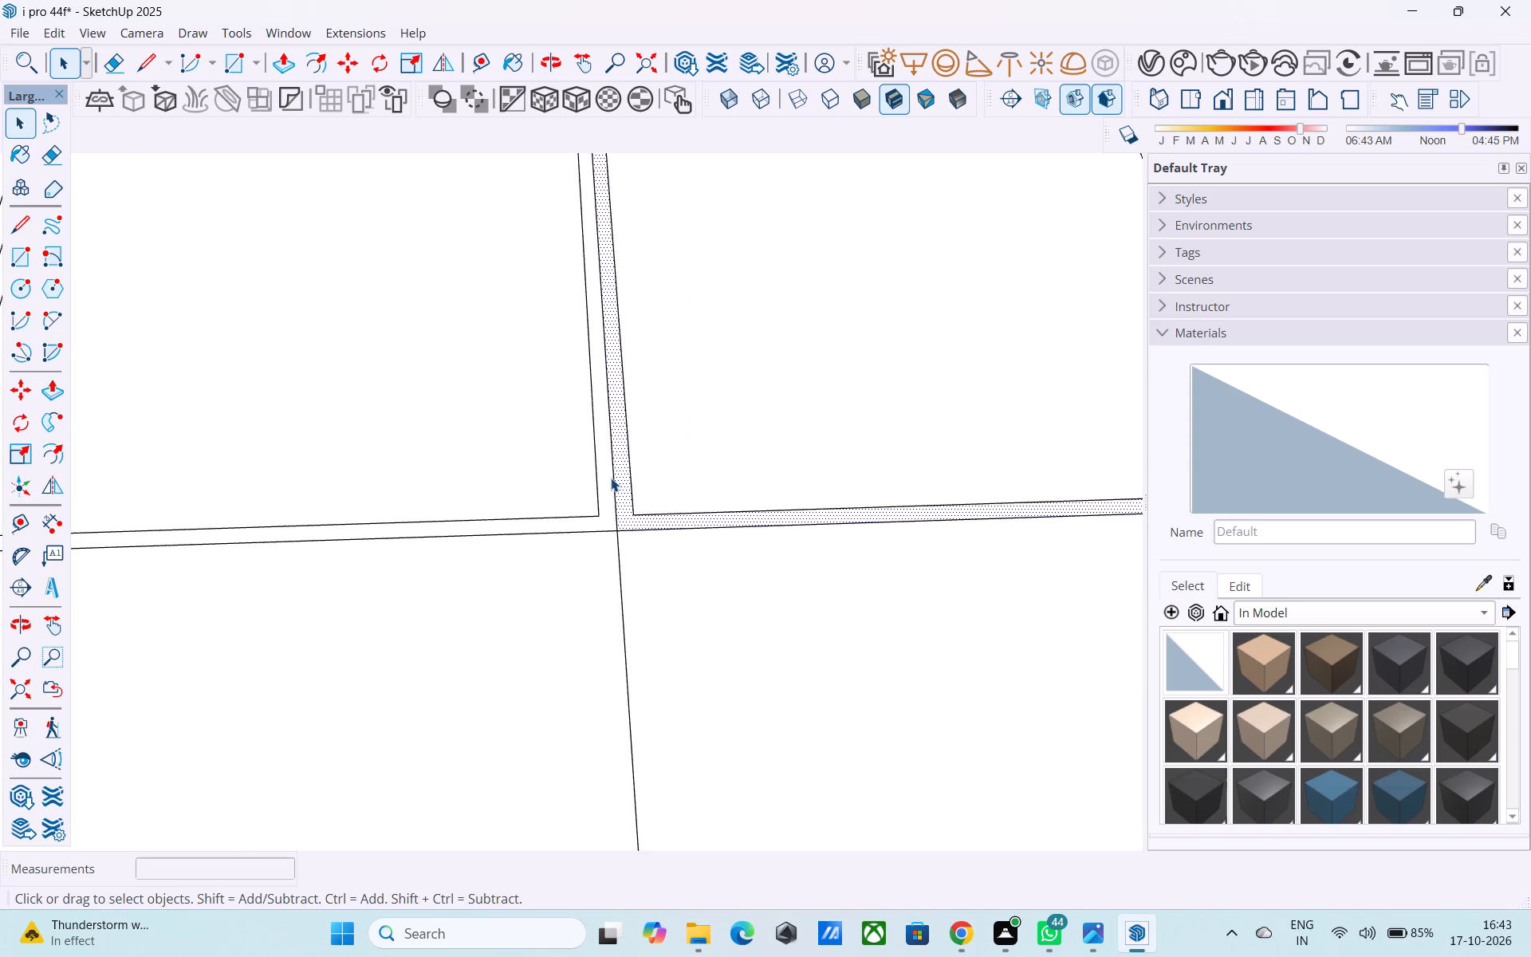
scroll(611, 478, down, 5)
scroll(611, 478, up, 1)
scroll(611, 478, down, 2)
scroll(616, 493, up, 6)
key(p)
click(616, 493)
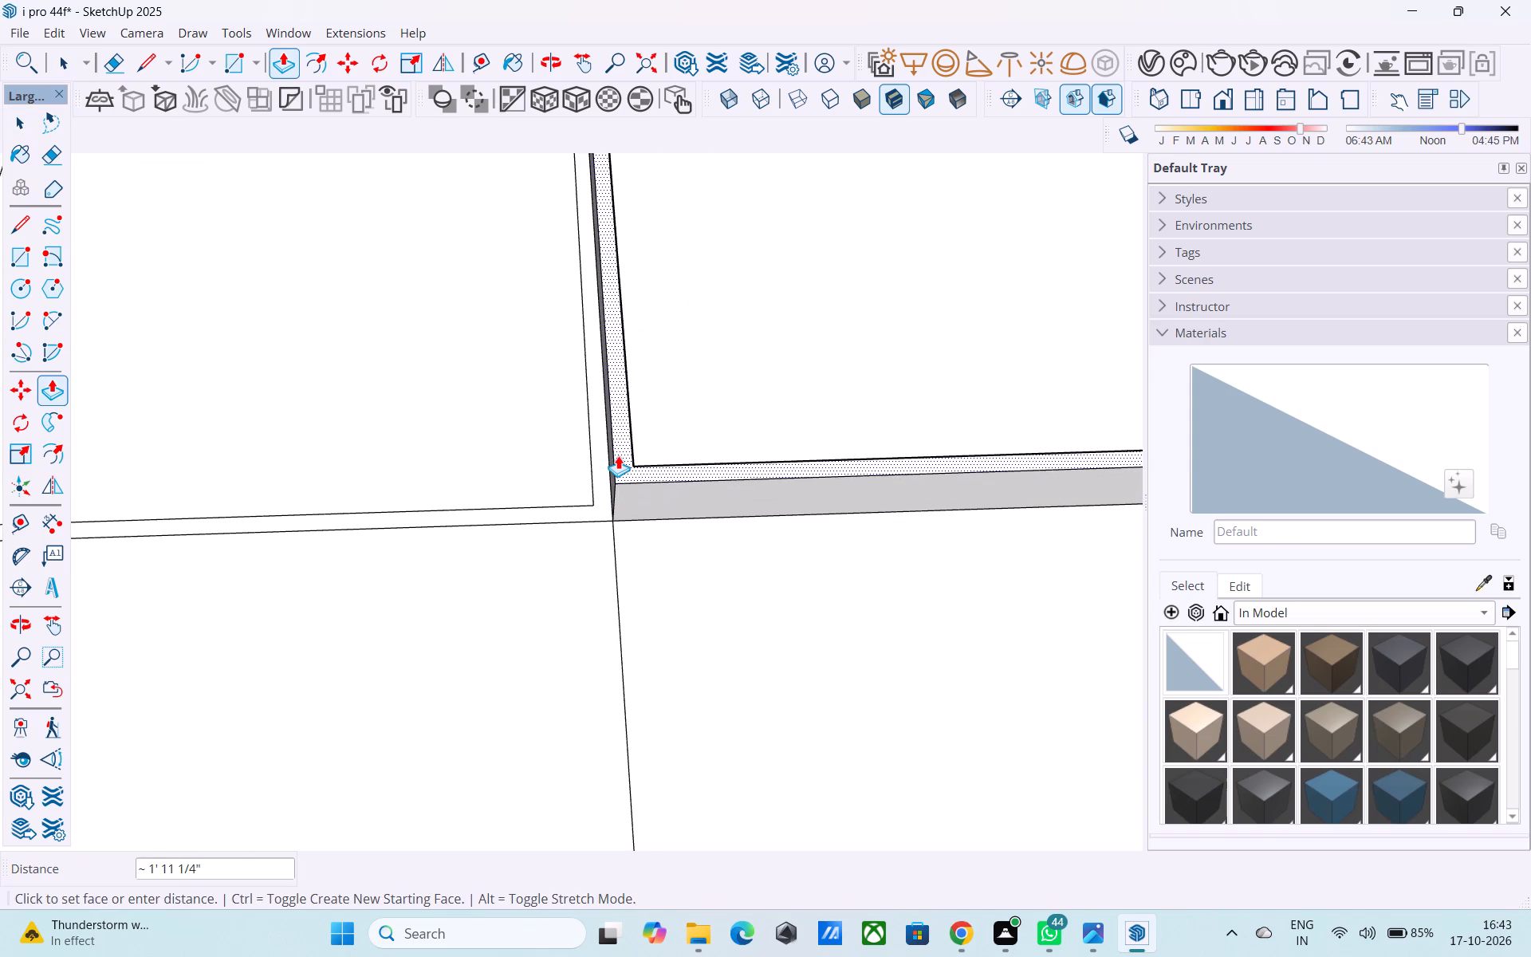
text(16')
key(Return)
key(space)
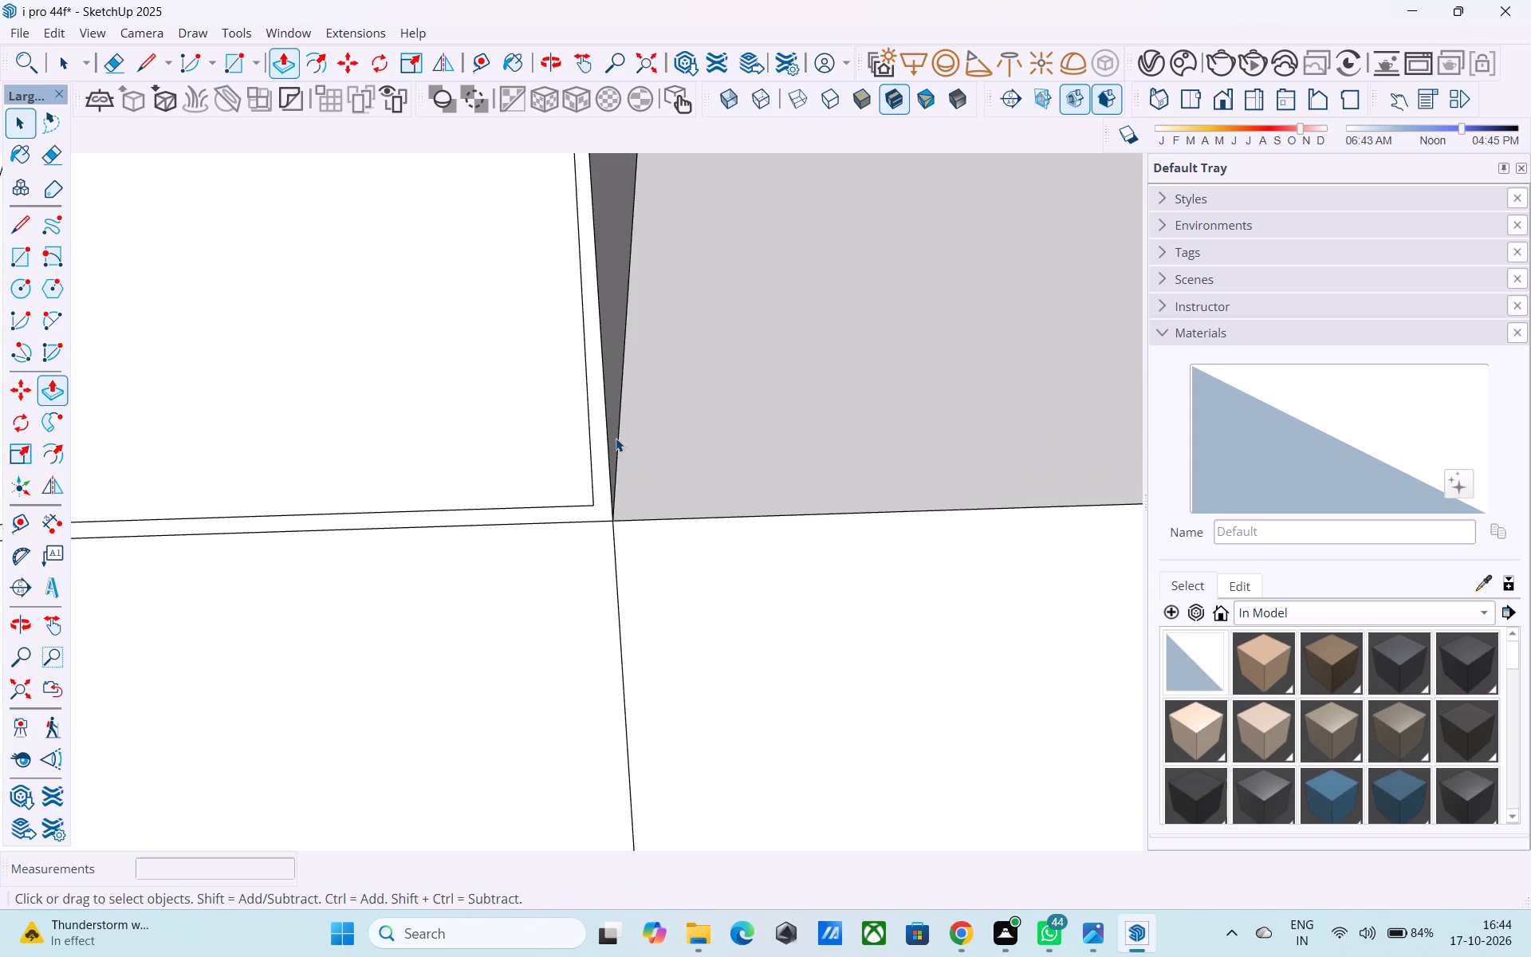
Raise the 6" borders of the rear middle and rear left roof bays by the same 16'.
click(597, 442)
key(p)
double_click(599, 441)
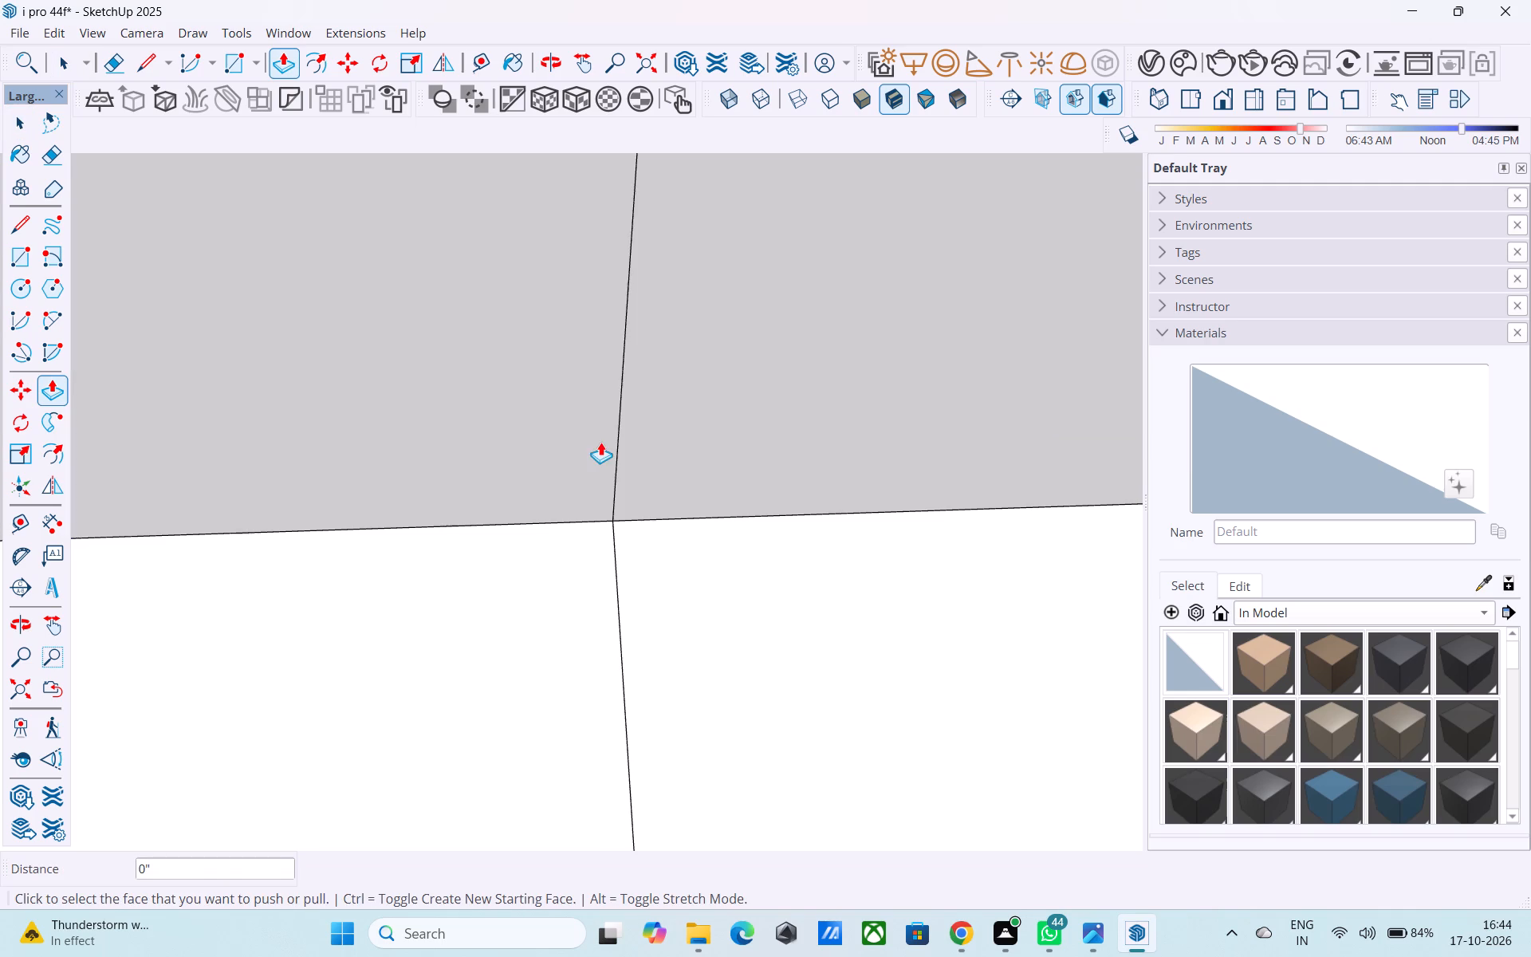
scroll(710, 491, down, 12)
scroll(464, 532, up, 16)
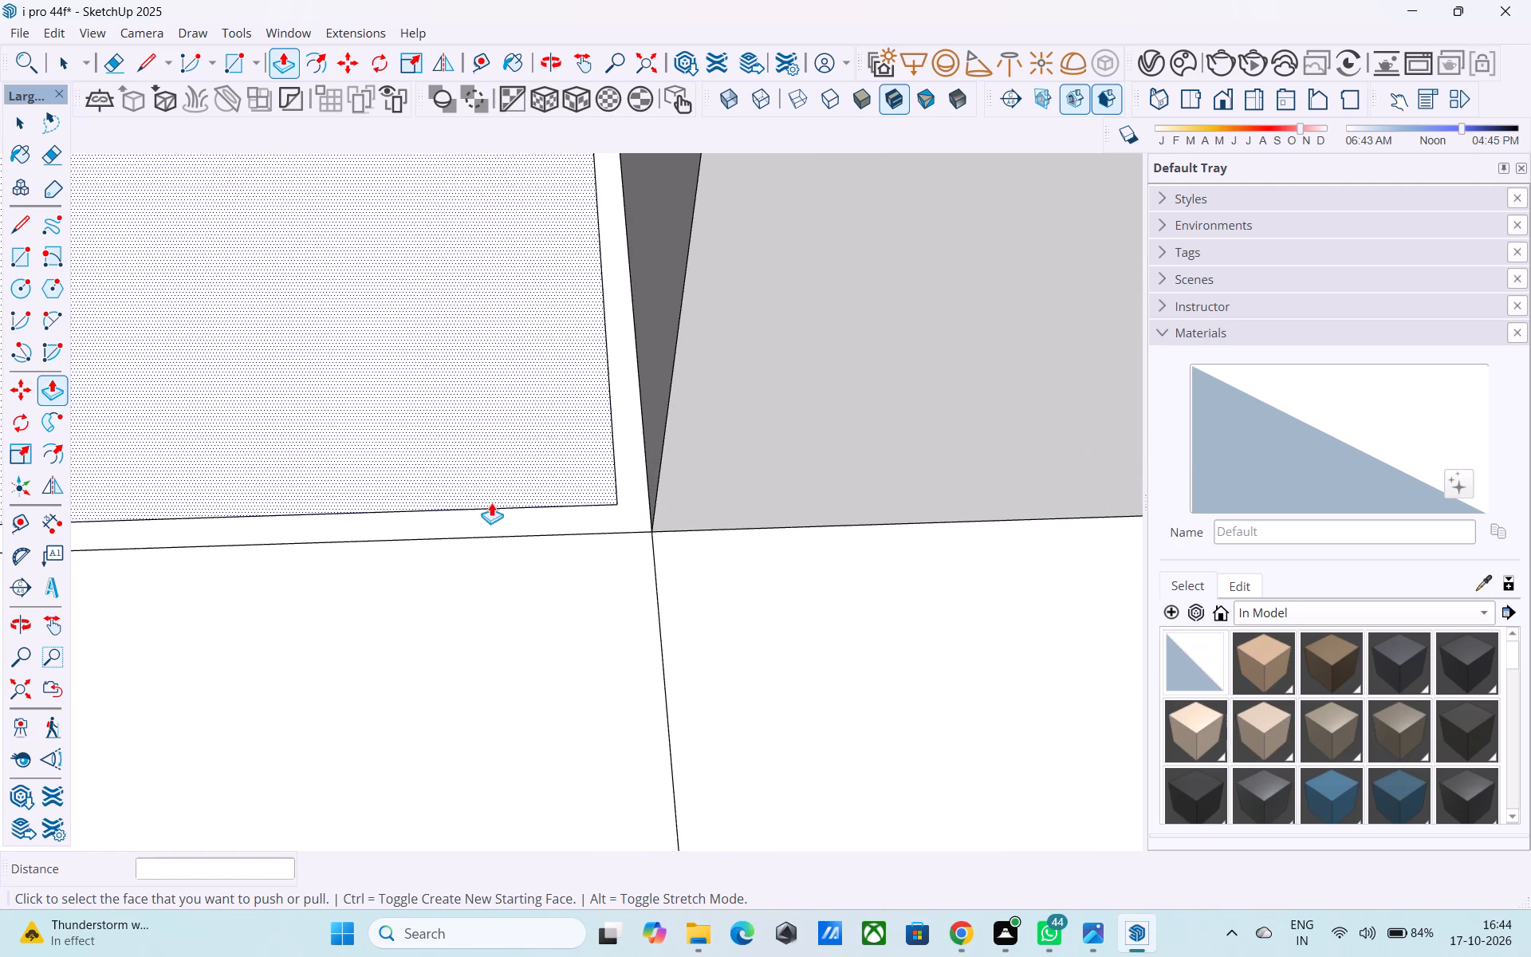
double_click(496, 510)
scroll(498, 511, down, 17)
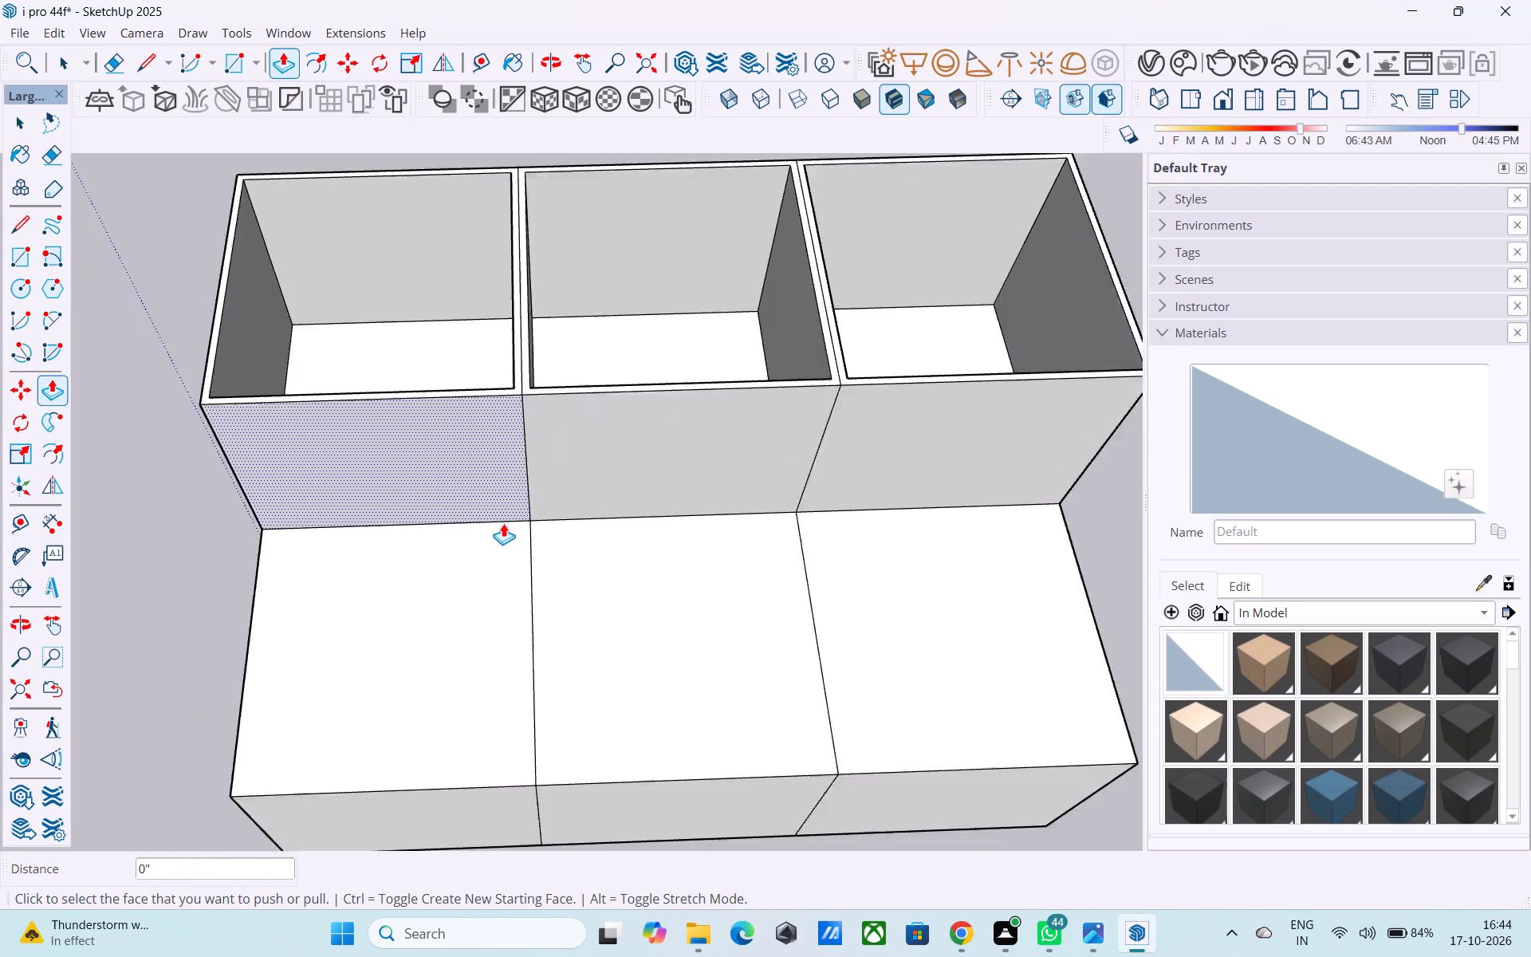
scroll(503, 523, down, 8)
Offset the outline of the front middle roof bay 6" inward.
key(space)
click(572, 554)
scroll(573, 556, up, 2)
key(f)
click(573, 556)
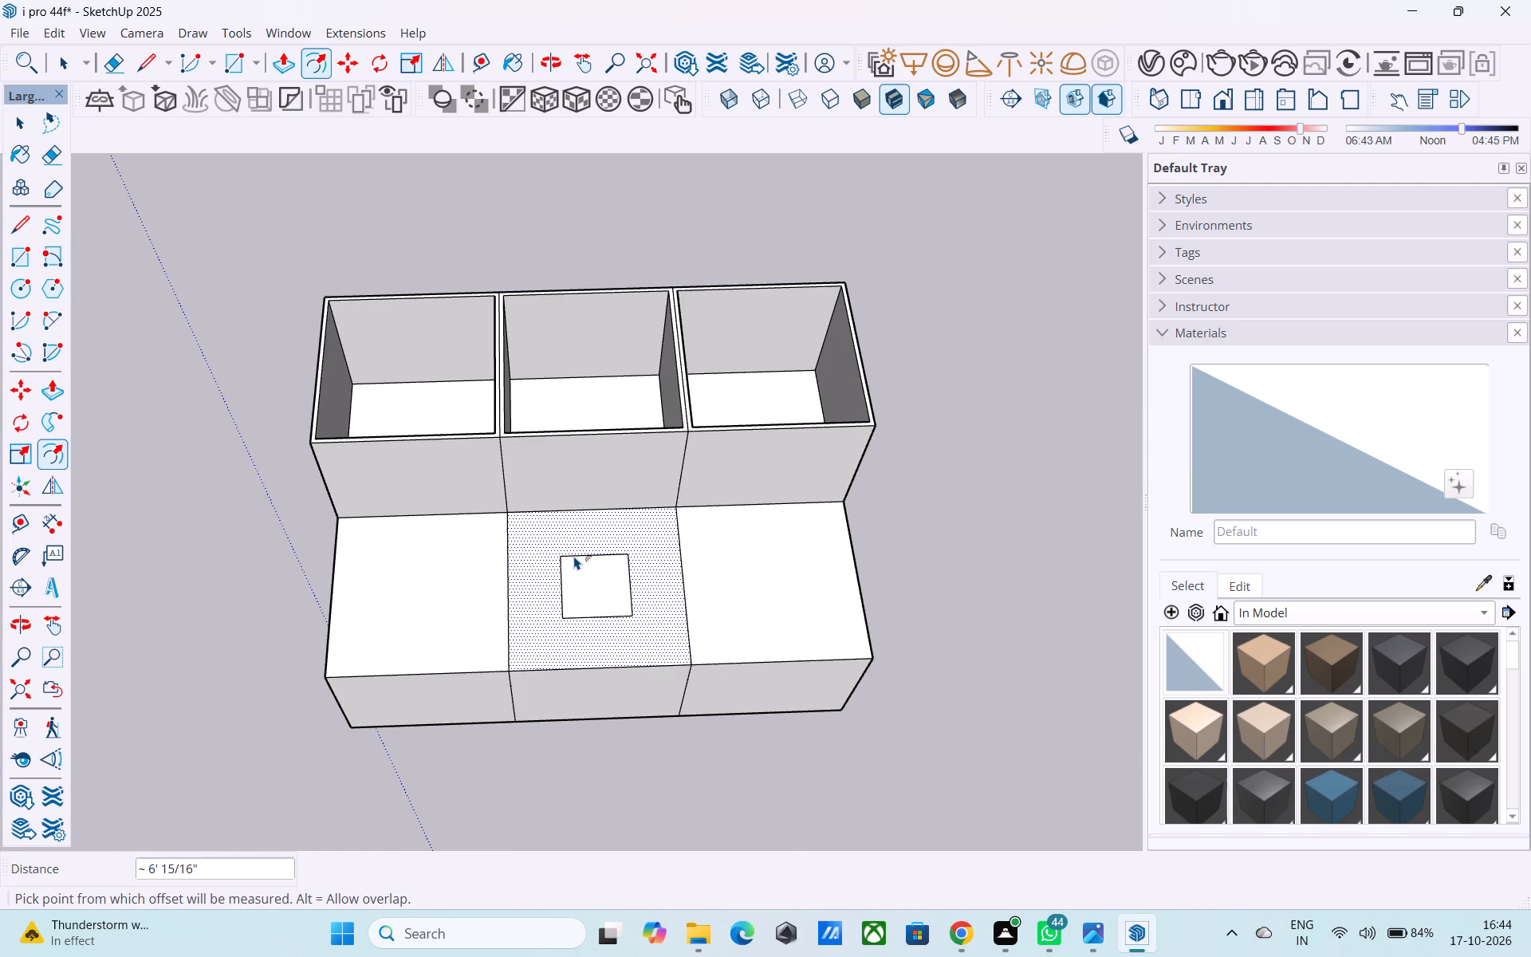
key(6)
key(shift+quotedbl)
key(Return)
key(space)
Raise the 6" border of the front middle roof bay by the same 16'.
scroll(621, 561, up, 3)
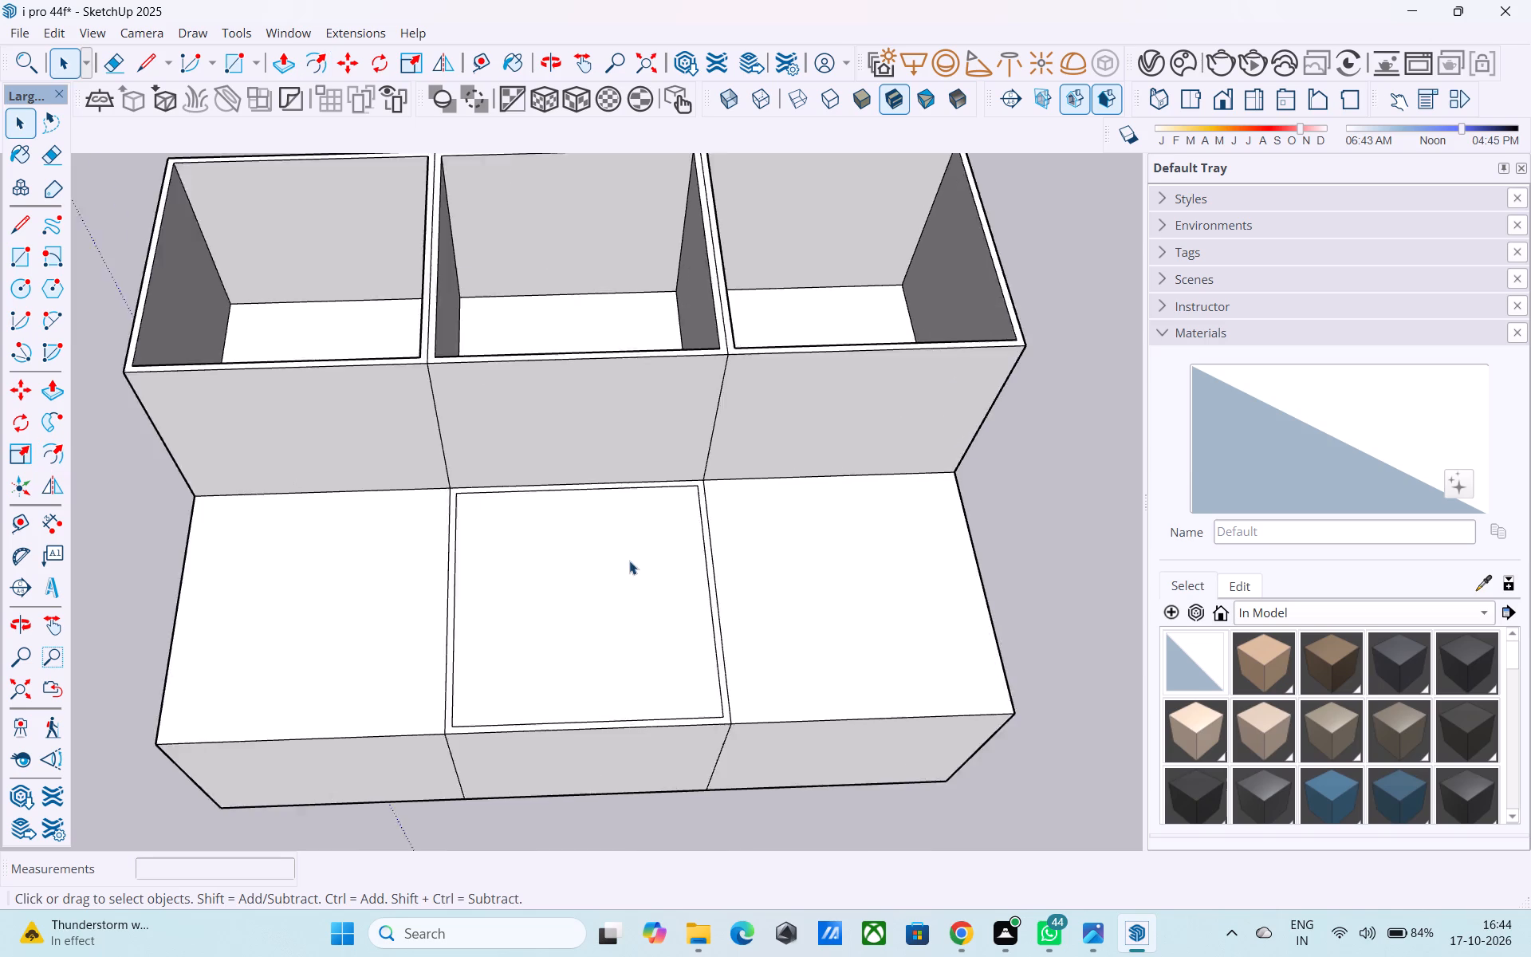
scroll(629, 561, up, 4)
scroll(744, 548, up, 8)
click(722, 541)
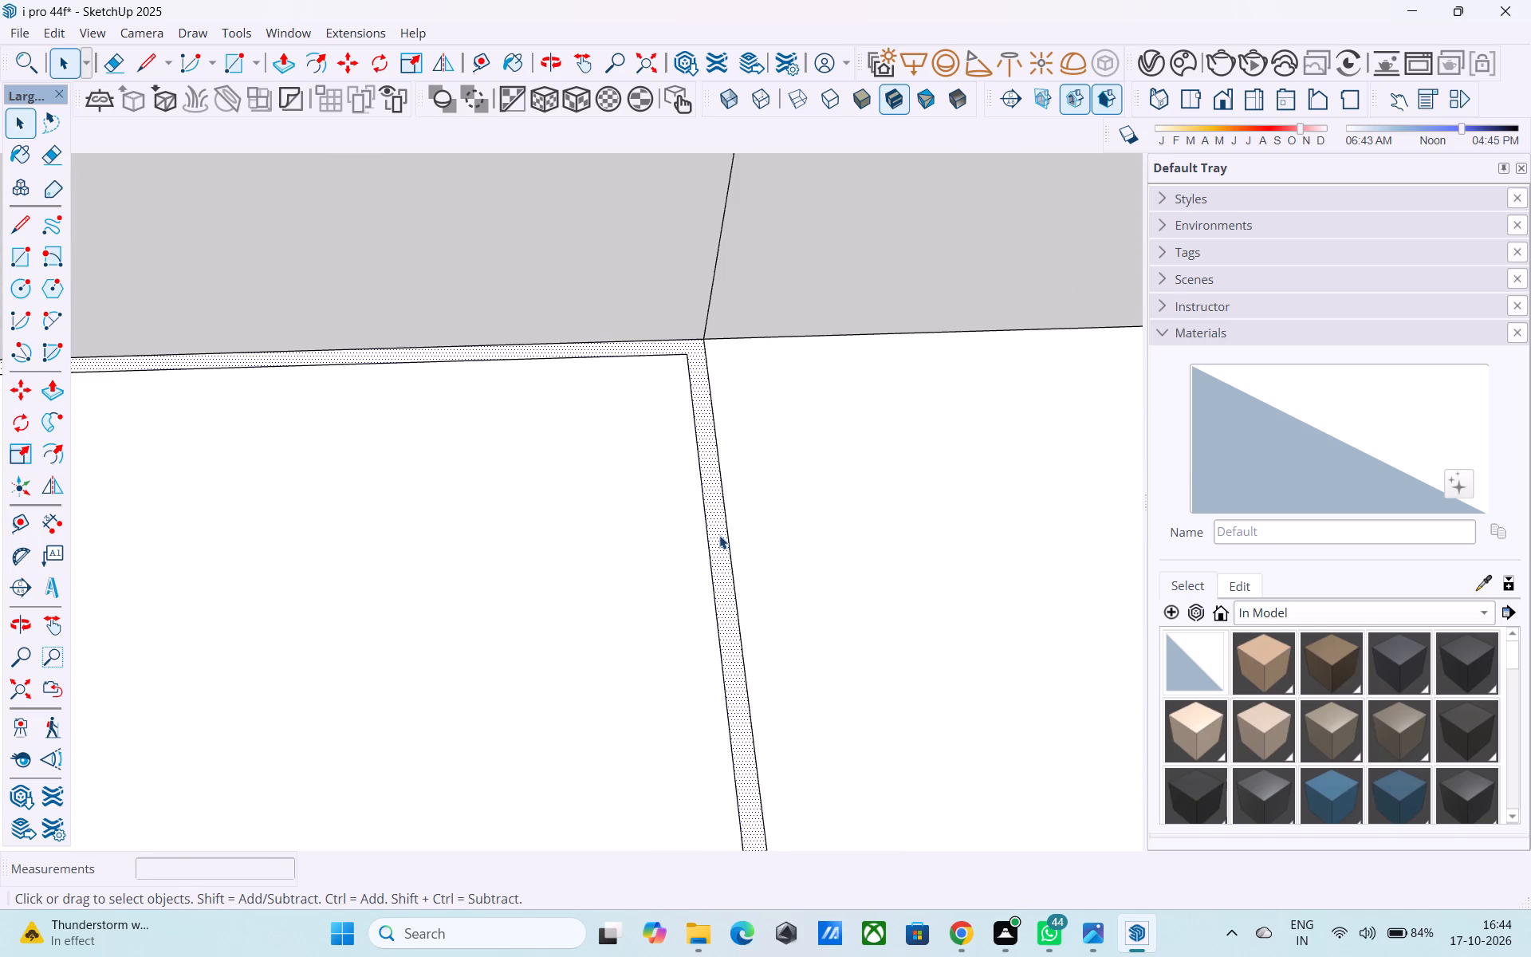
key(p)
double_click(719, 534)
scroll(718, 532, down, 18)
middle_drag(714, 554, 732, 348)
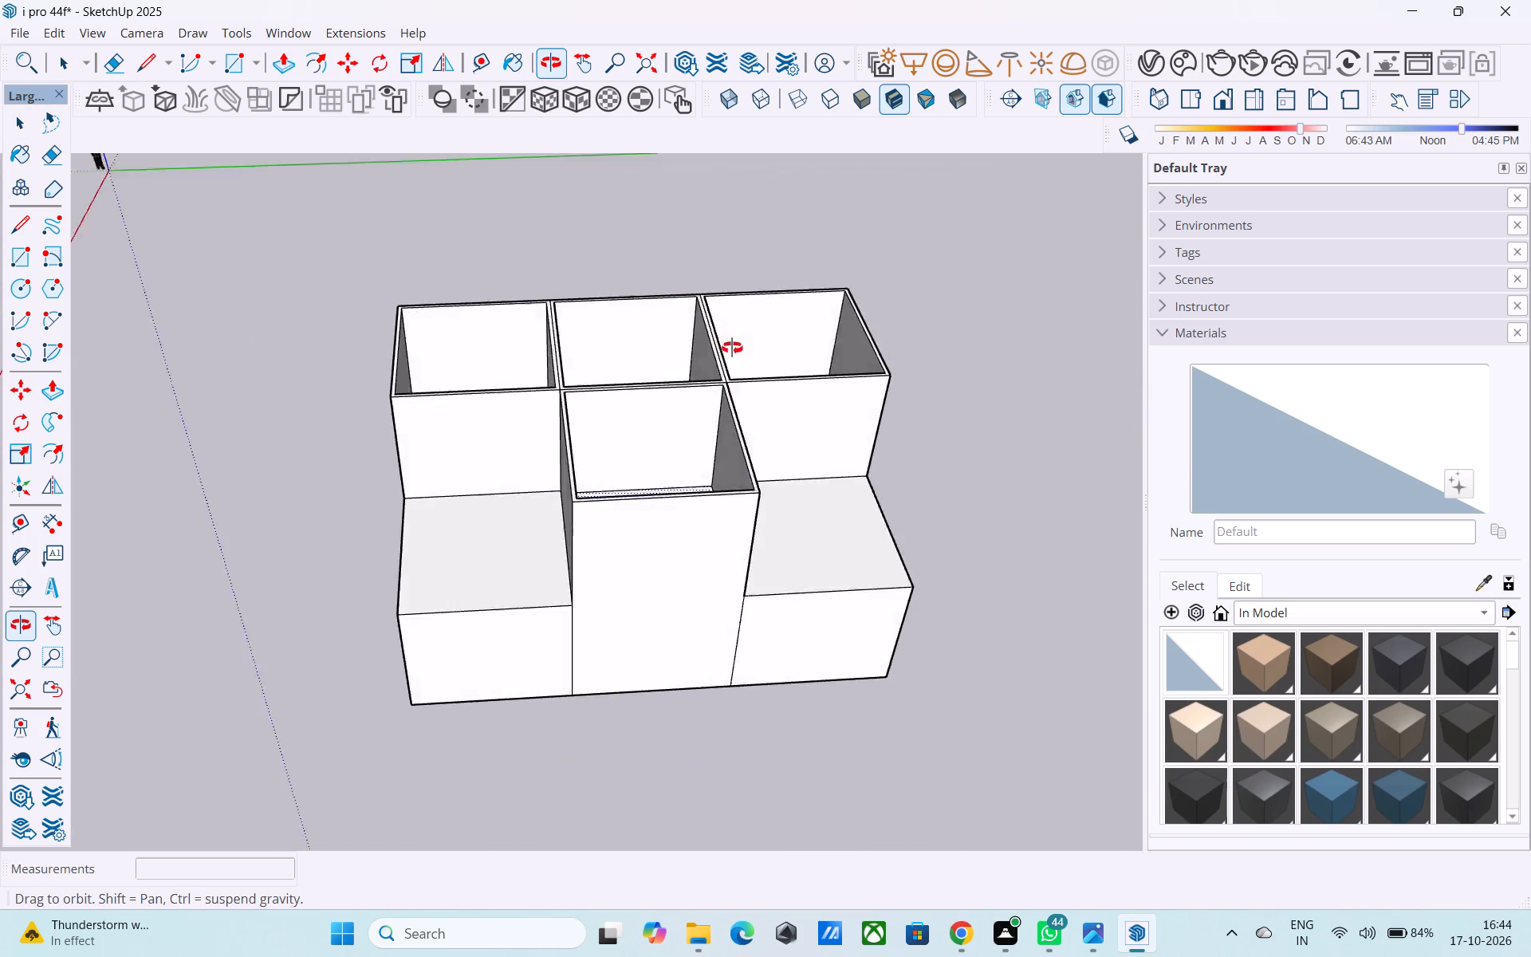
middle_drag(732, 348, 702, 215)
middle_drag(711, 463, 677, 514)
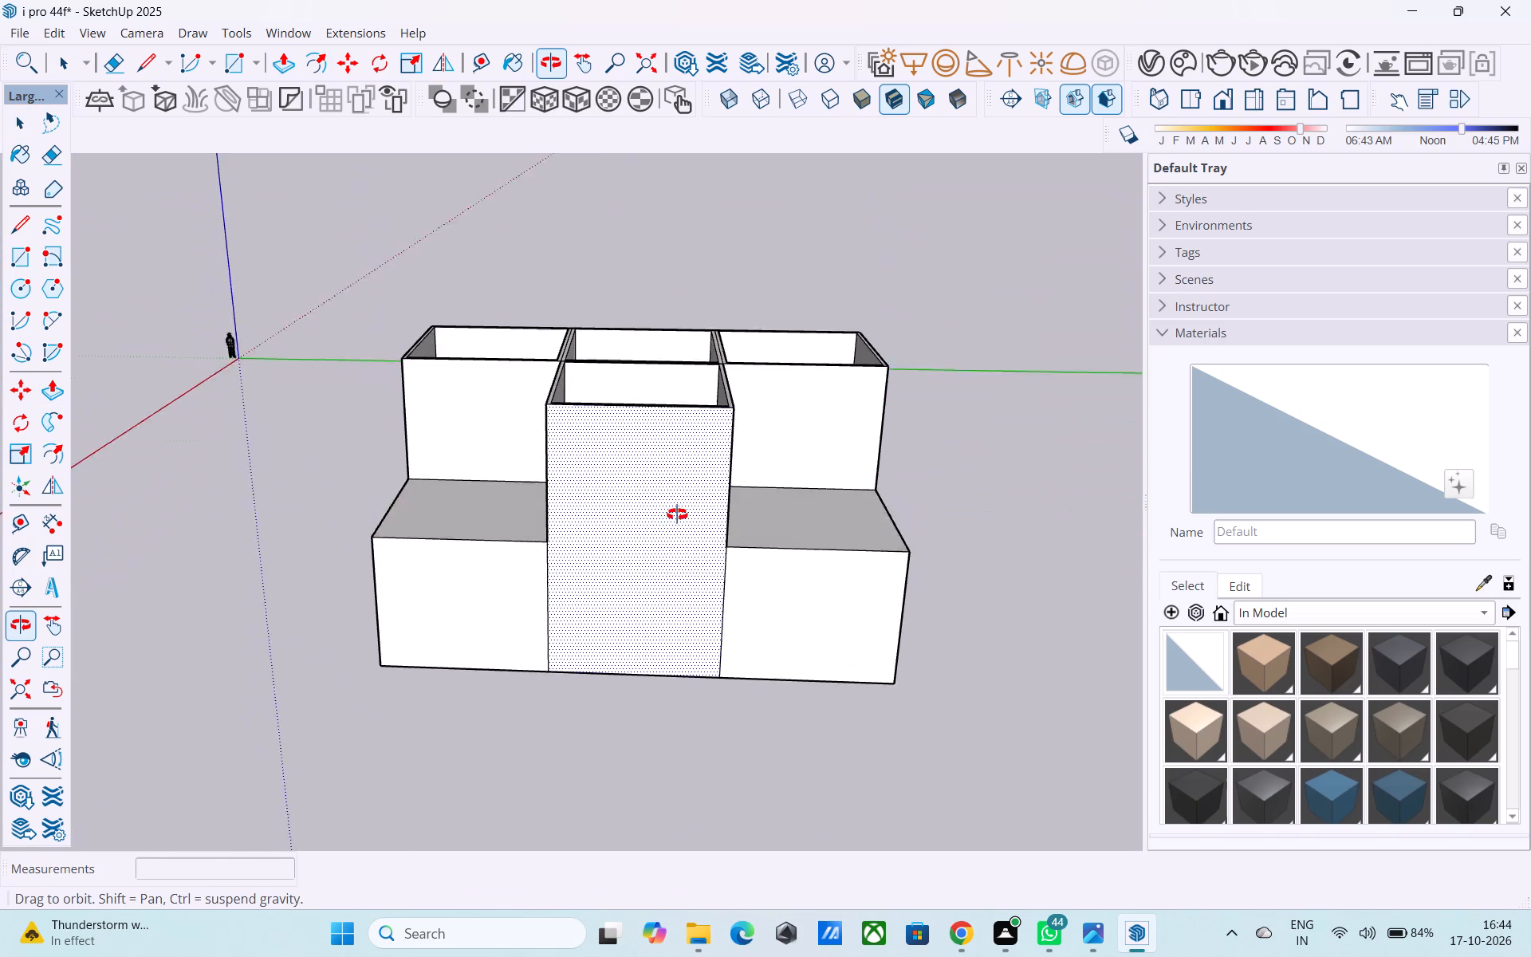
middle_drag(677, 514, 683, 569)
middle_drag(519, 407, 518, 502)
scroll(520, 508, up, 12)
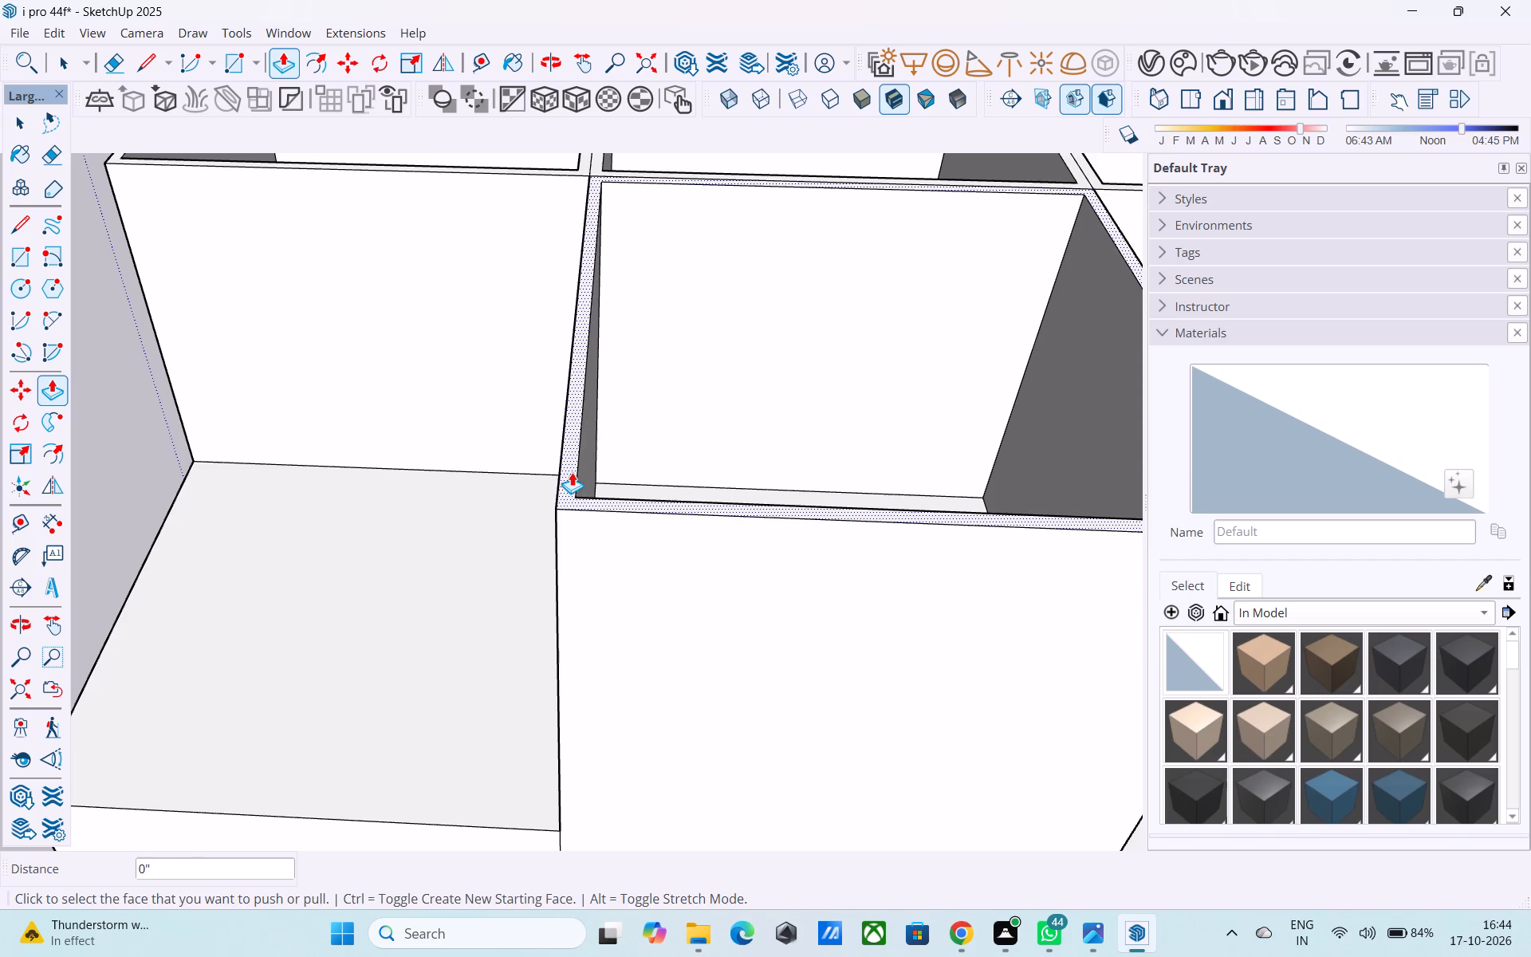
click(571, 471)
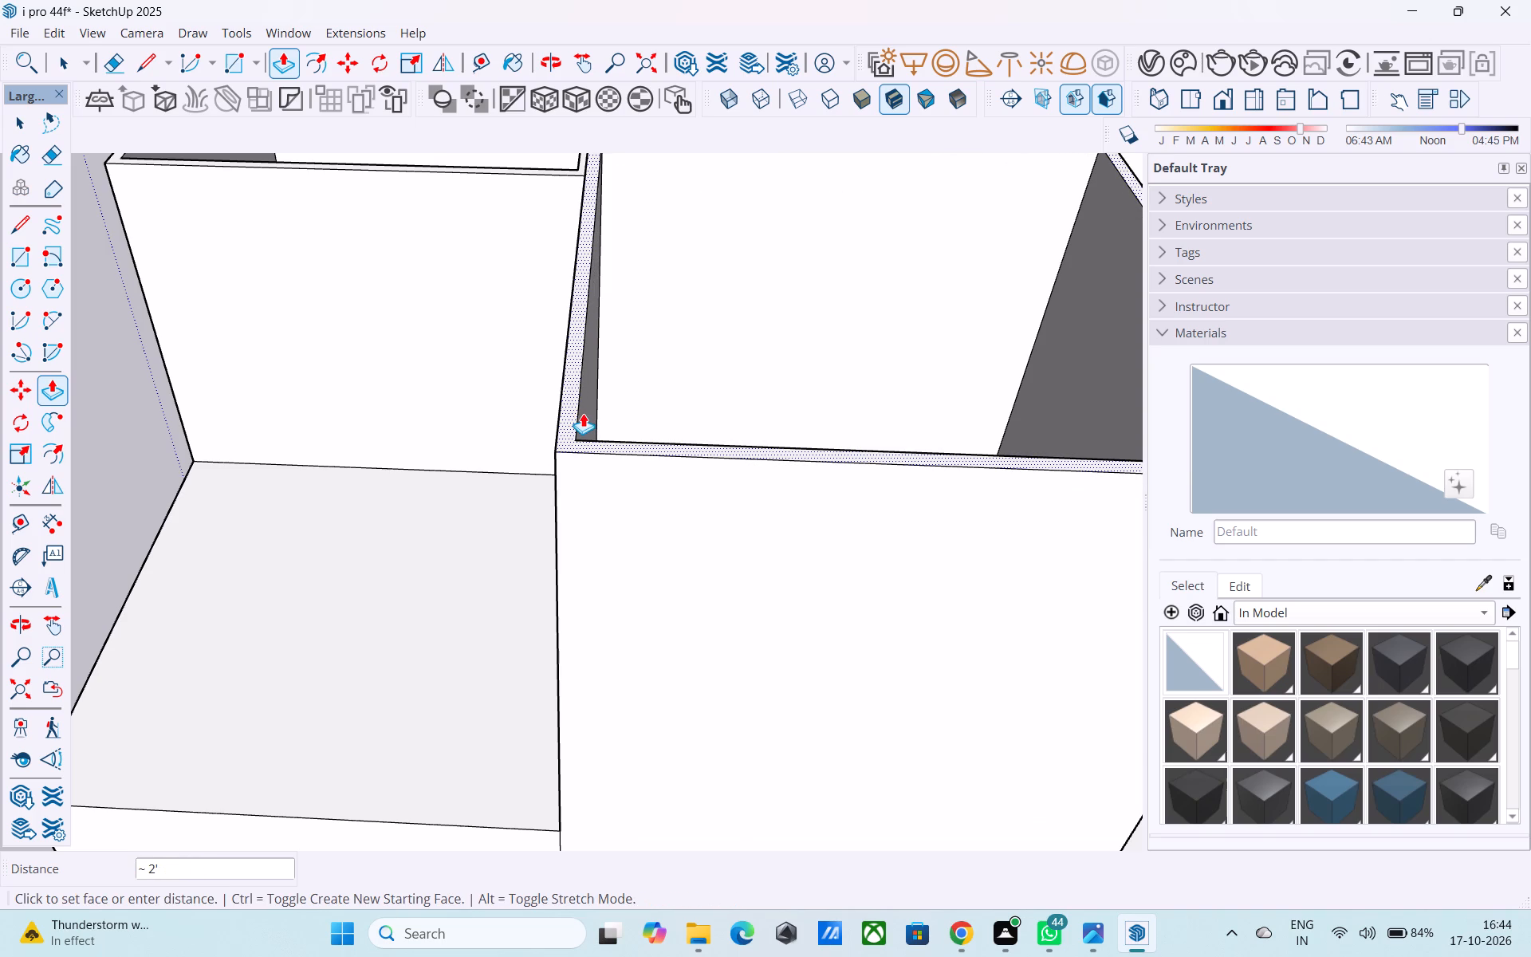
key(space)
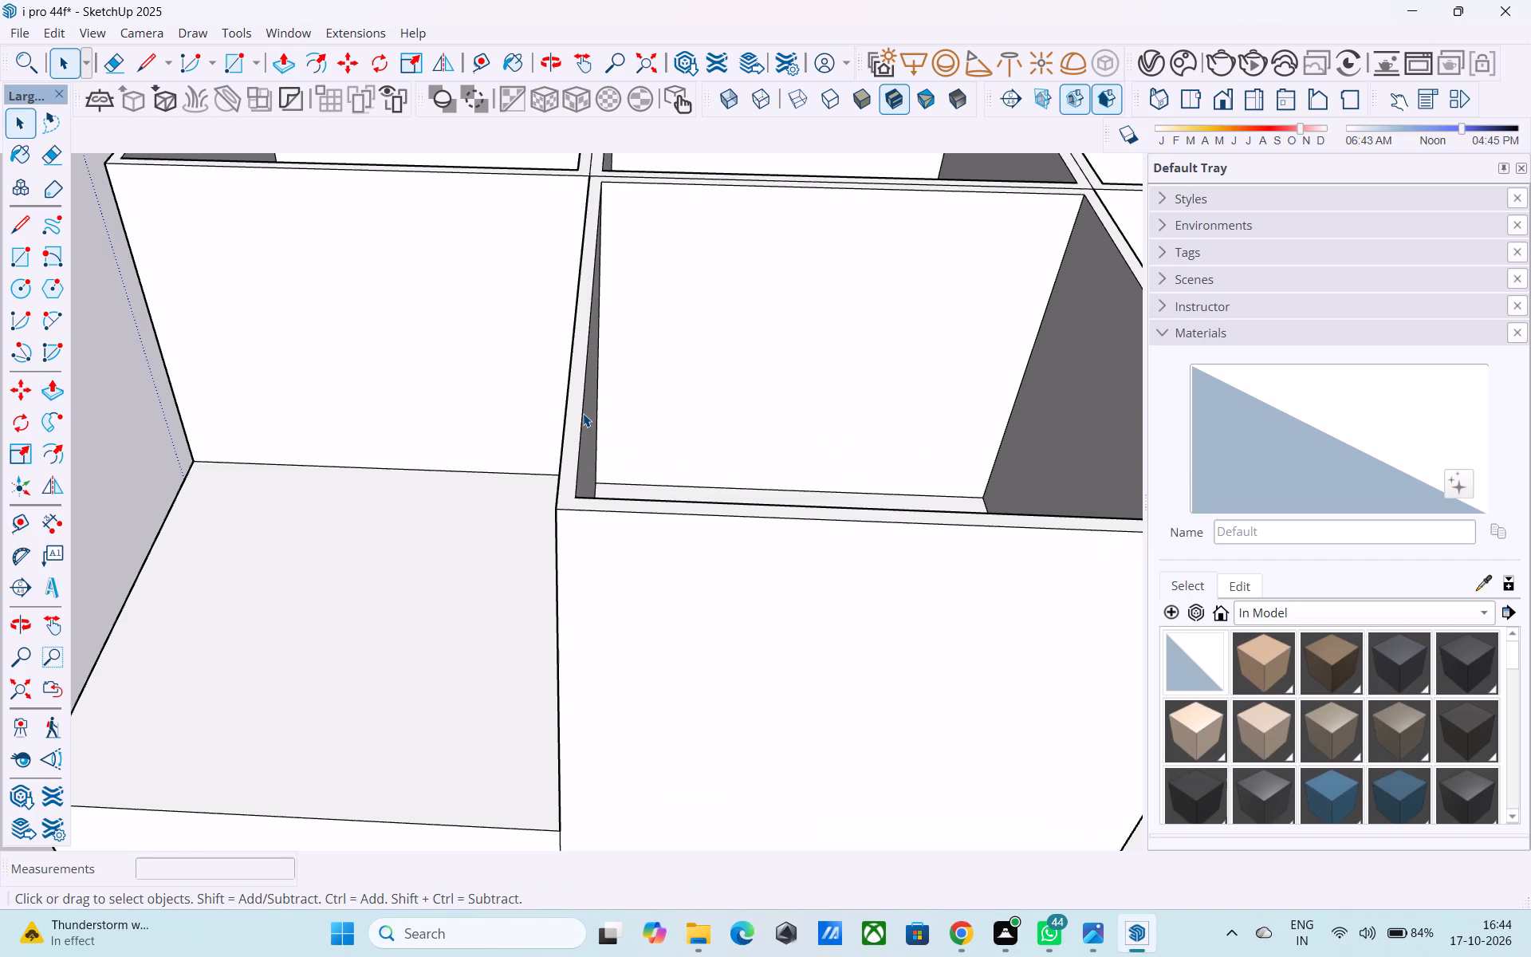
Examine the stepped massing of the raised rooms and the two low front bays from the front, the side and above.
scroll(580, 362, down, 8)
middle_drag(656, 502, 832, 429)
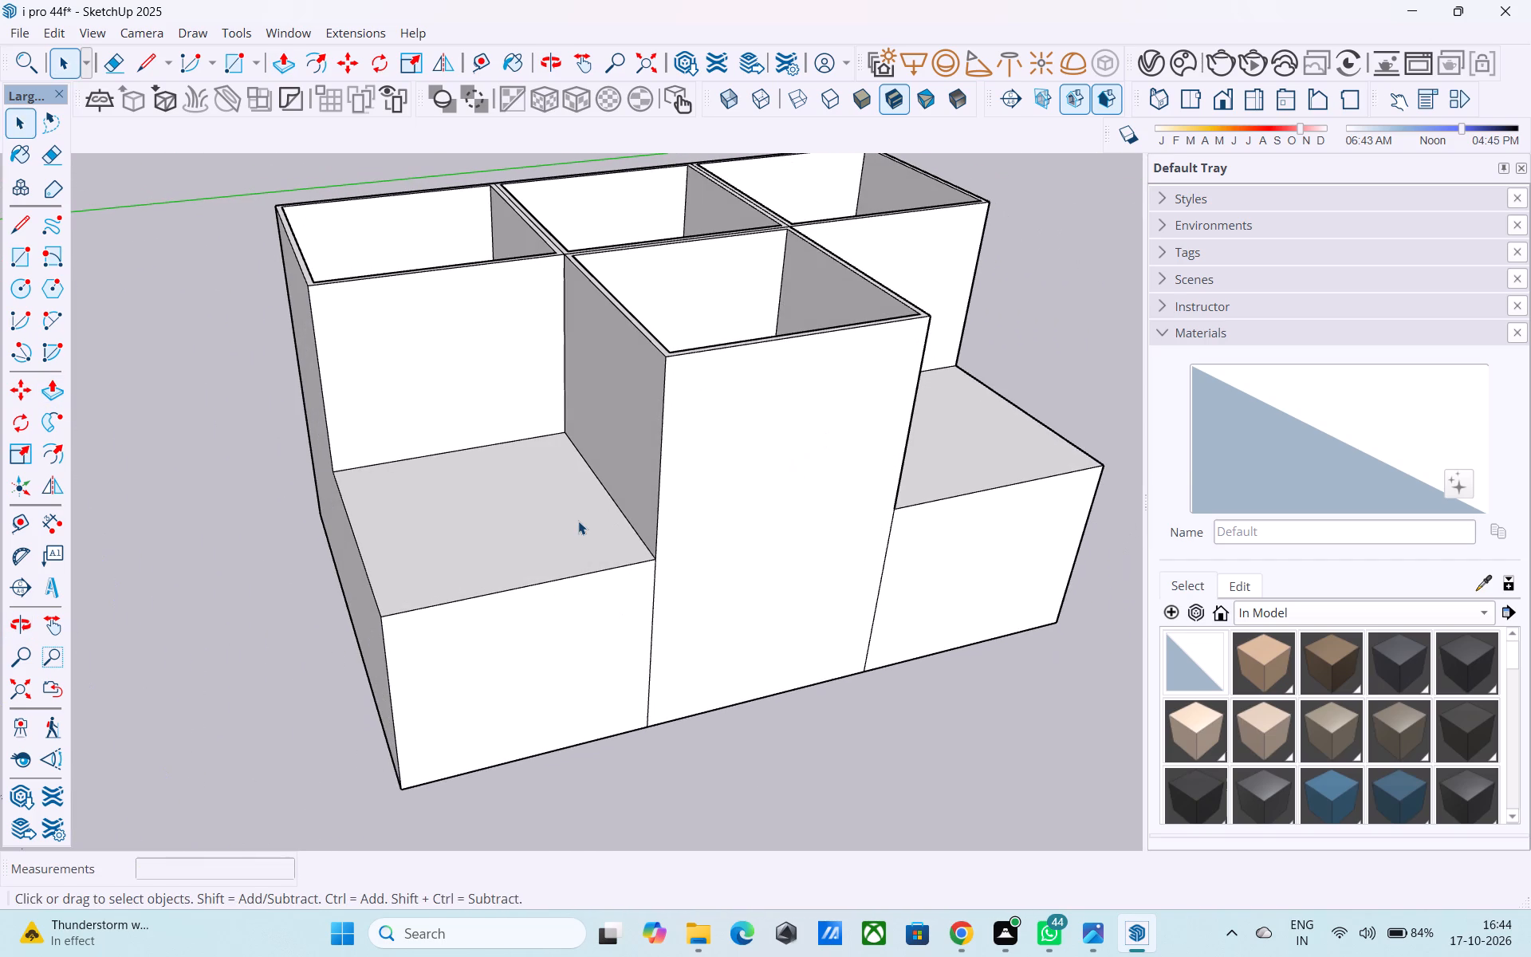
shift+middle_drag(576, 521, 581, 442)
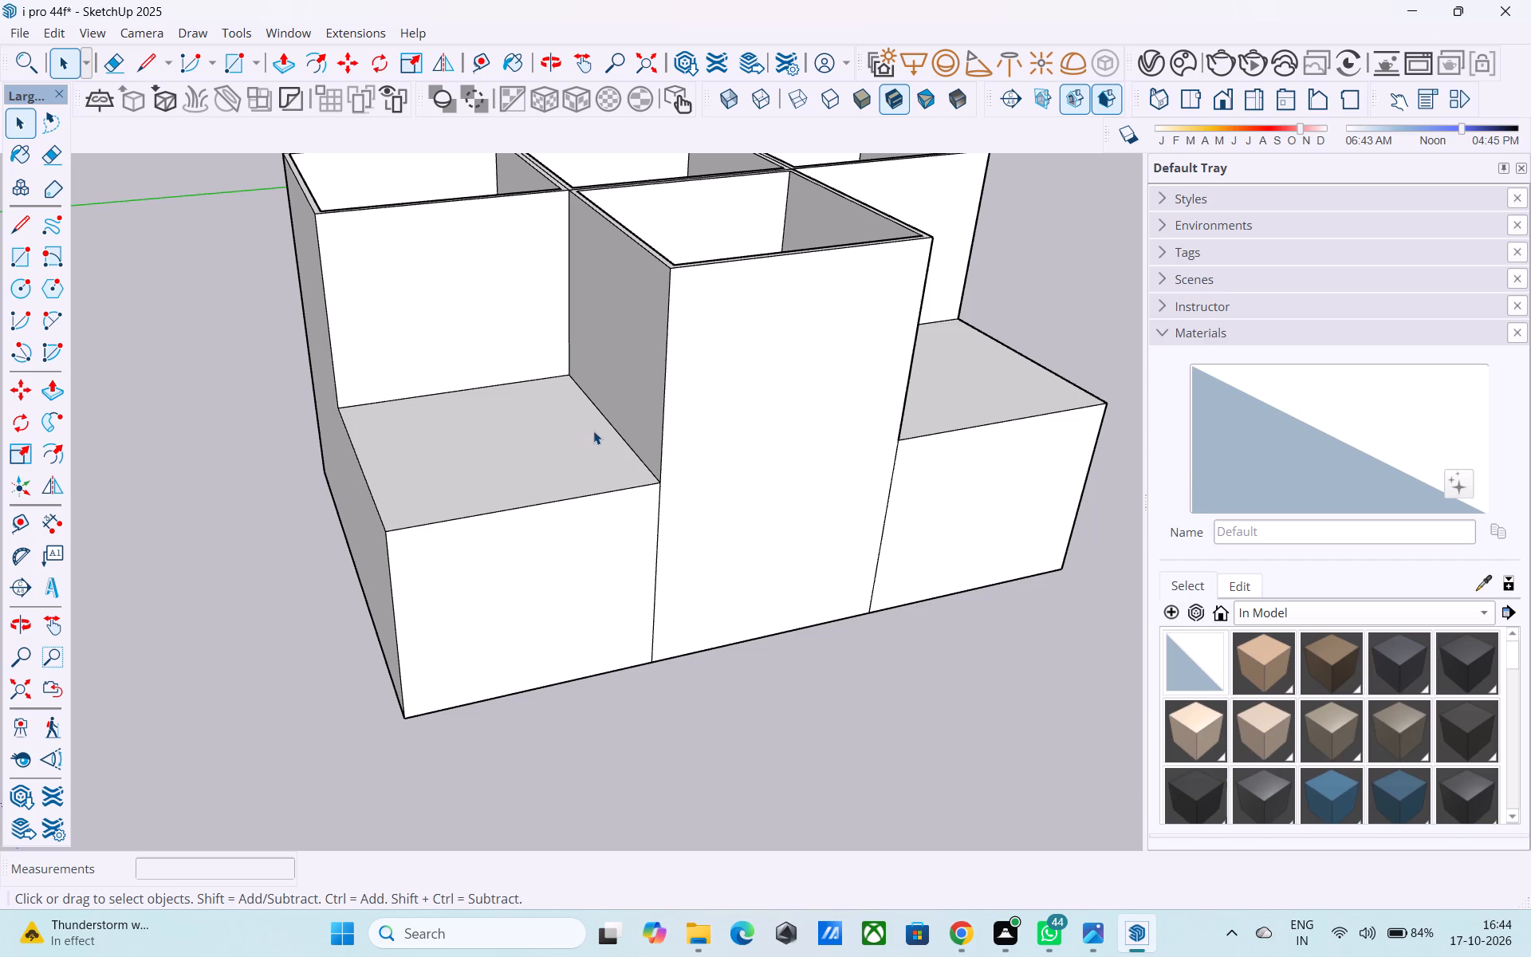
scroll(449, 506, down, 2)
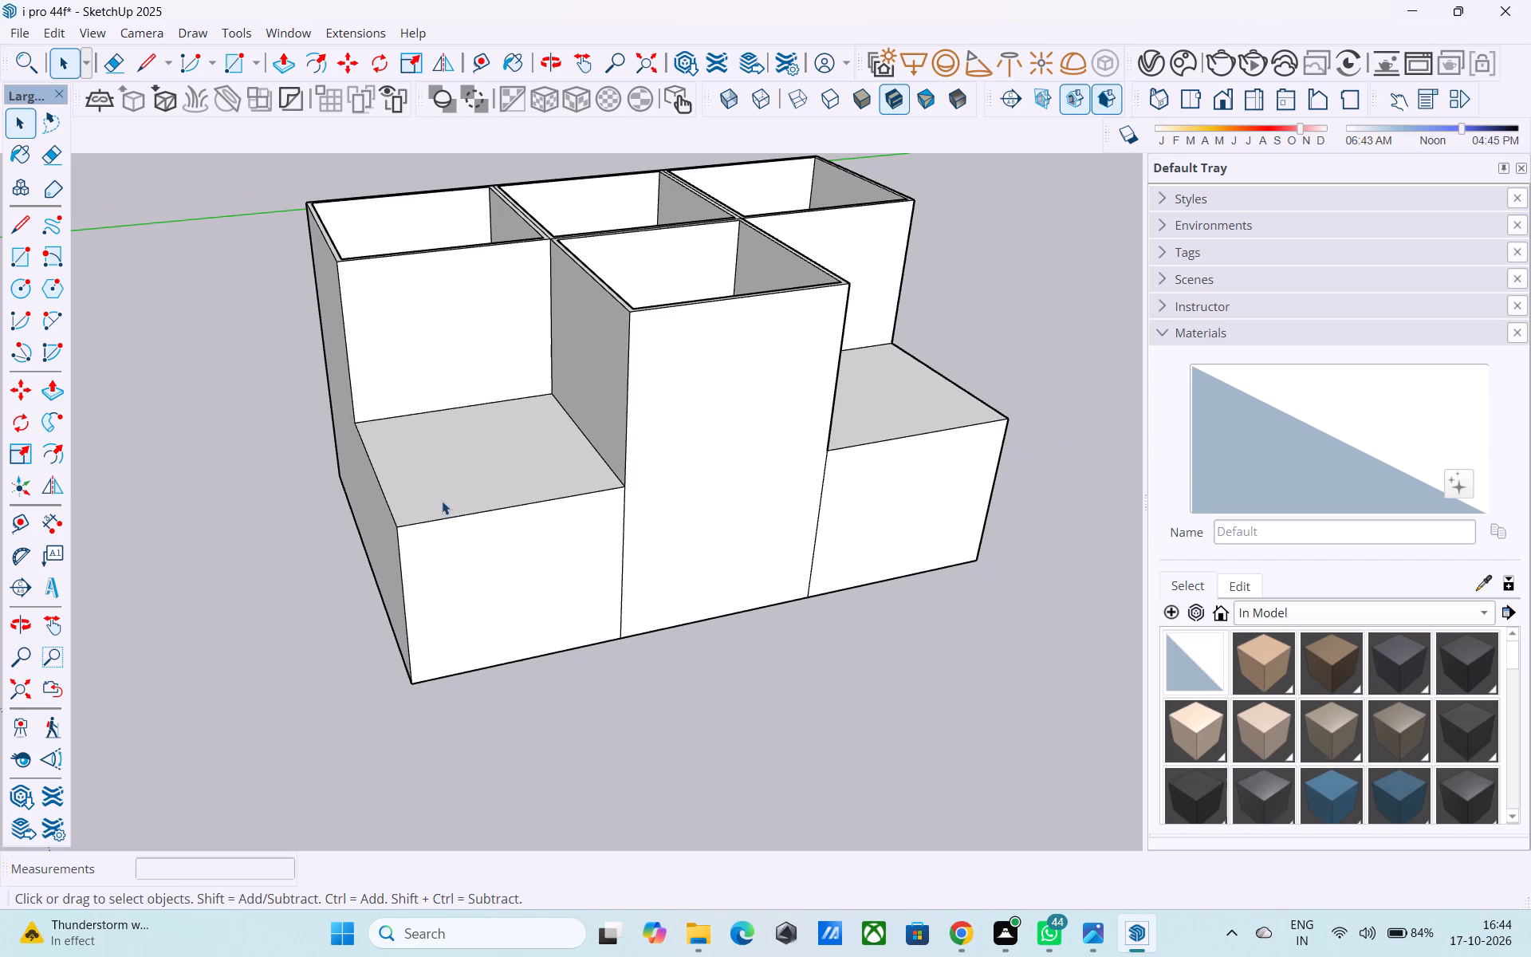
middle_drag(468, 510, 381, 404)
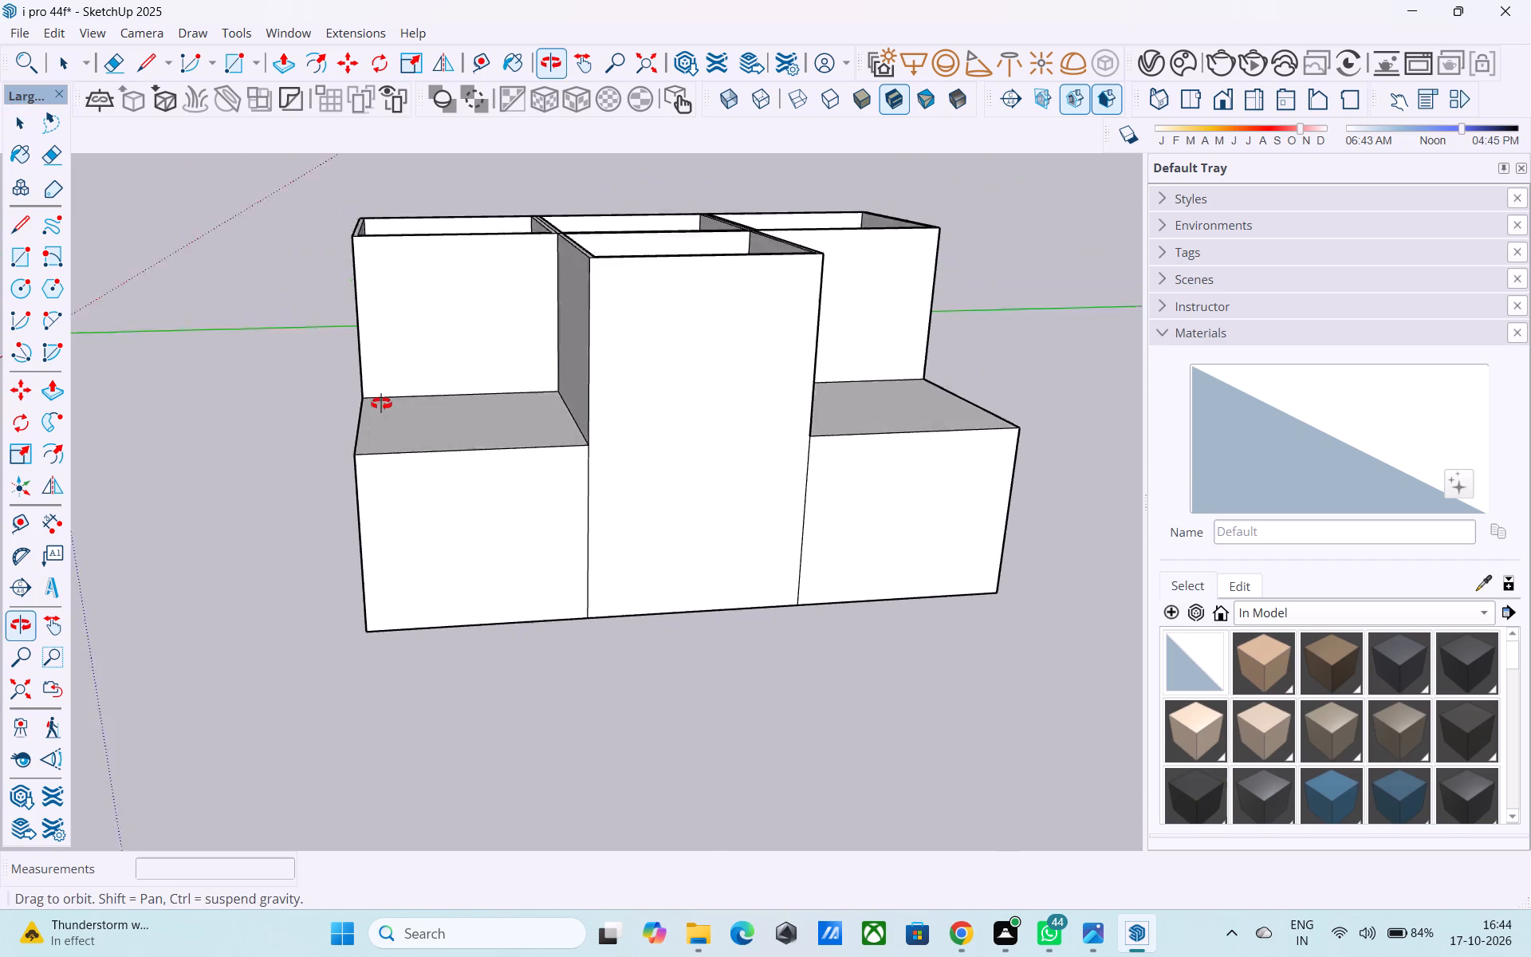
middle_drag(381, 404, 376, 360)
scroll(514, 467, up, 1)
scroll(514, 466, down, 3)
middle_drag(514, 466, 518, 487)
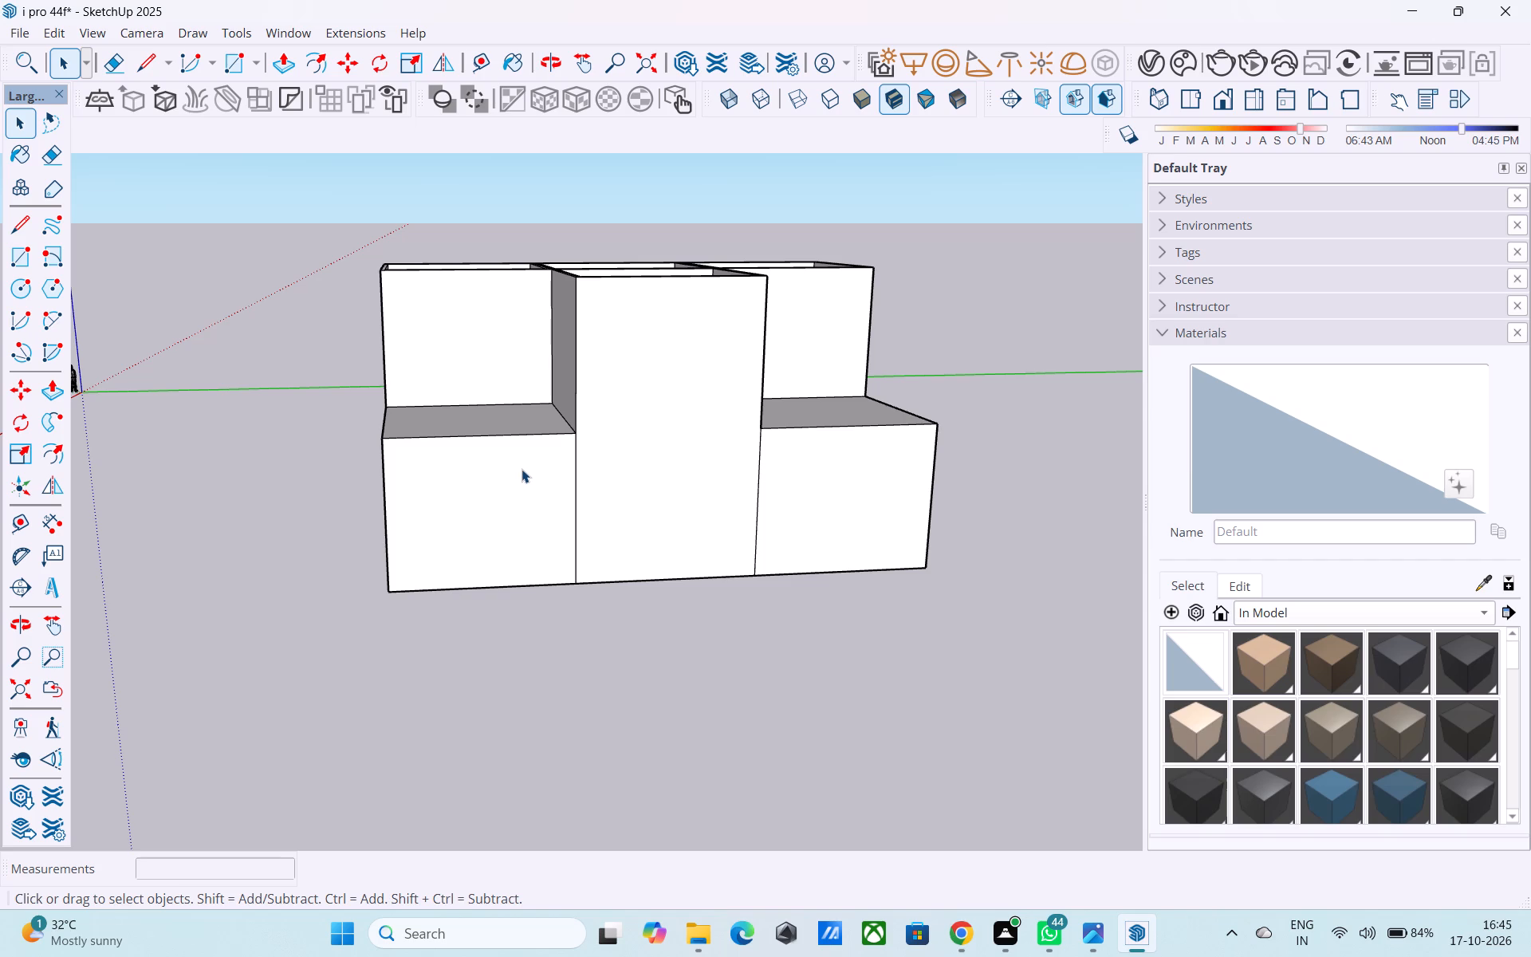
middle_drag(523, 520, 679, 411)
scroll(679, 411, up, 1)
middle_drag(616, 432, 593, 427)
middle_drag(590, 422, 533, 511)
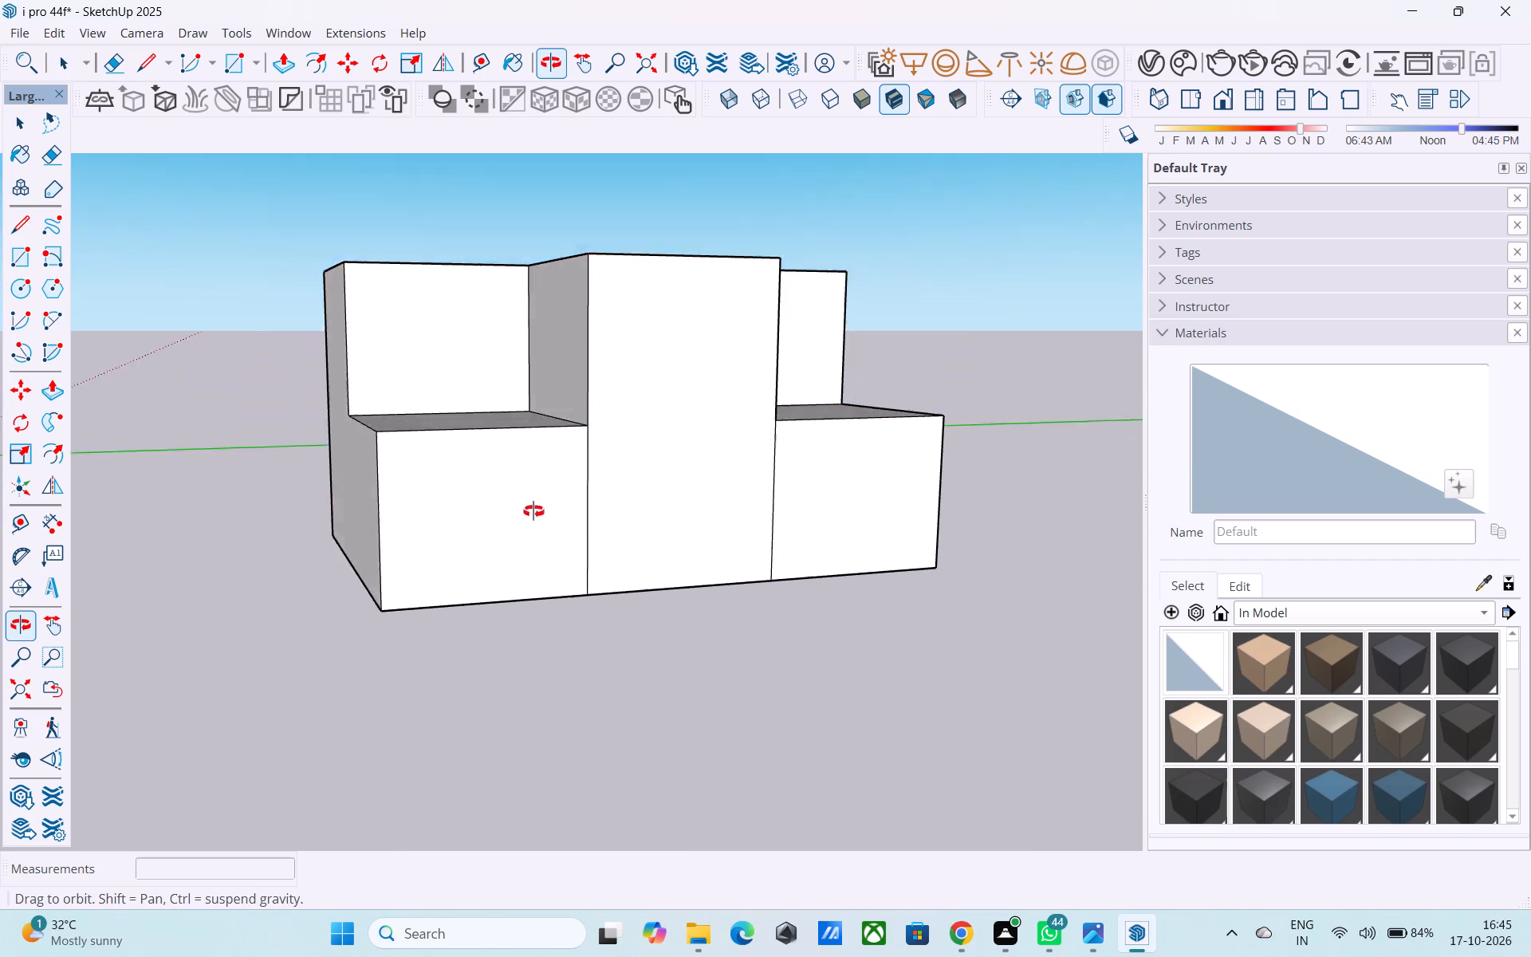
middle_drag(533, 511, 502, 532)
middle_drag(604, 458, 505, 522)
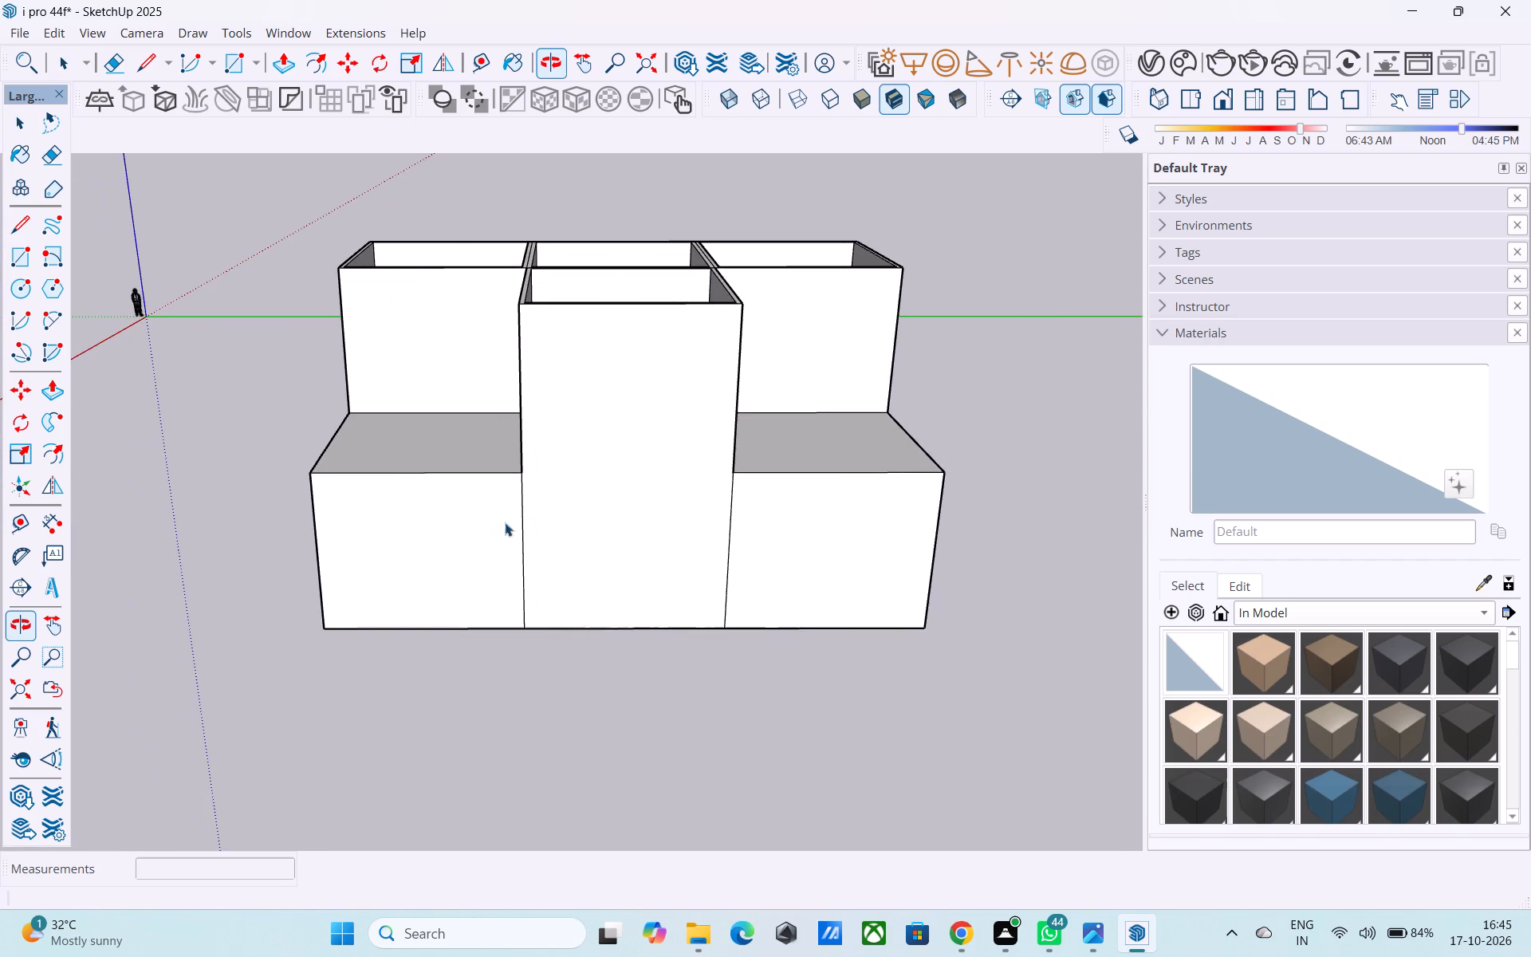
middle_drag(610, 446, 636, 336)
middle_drag(596, 358, 521, 369)
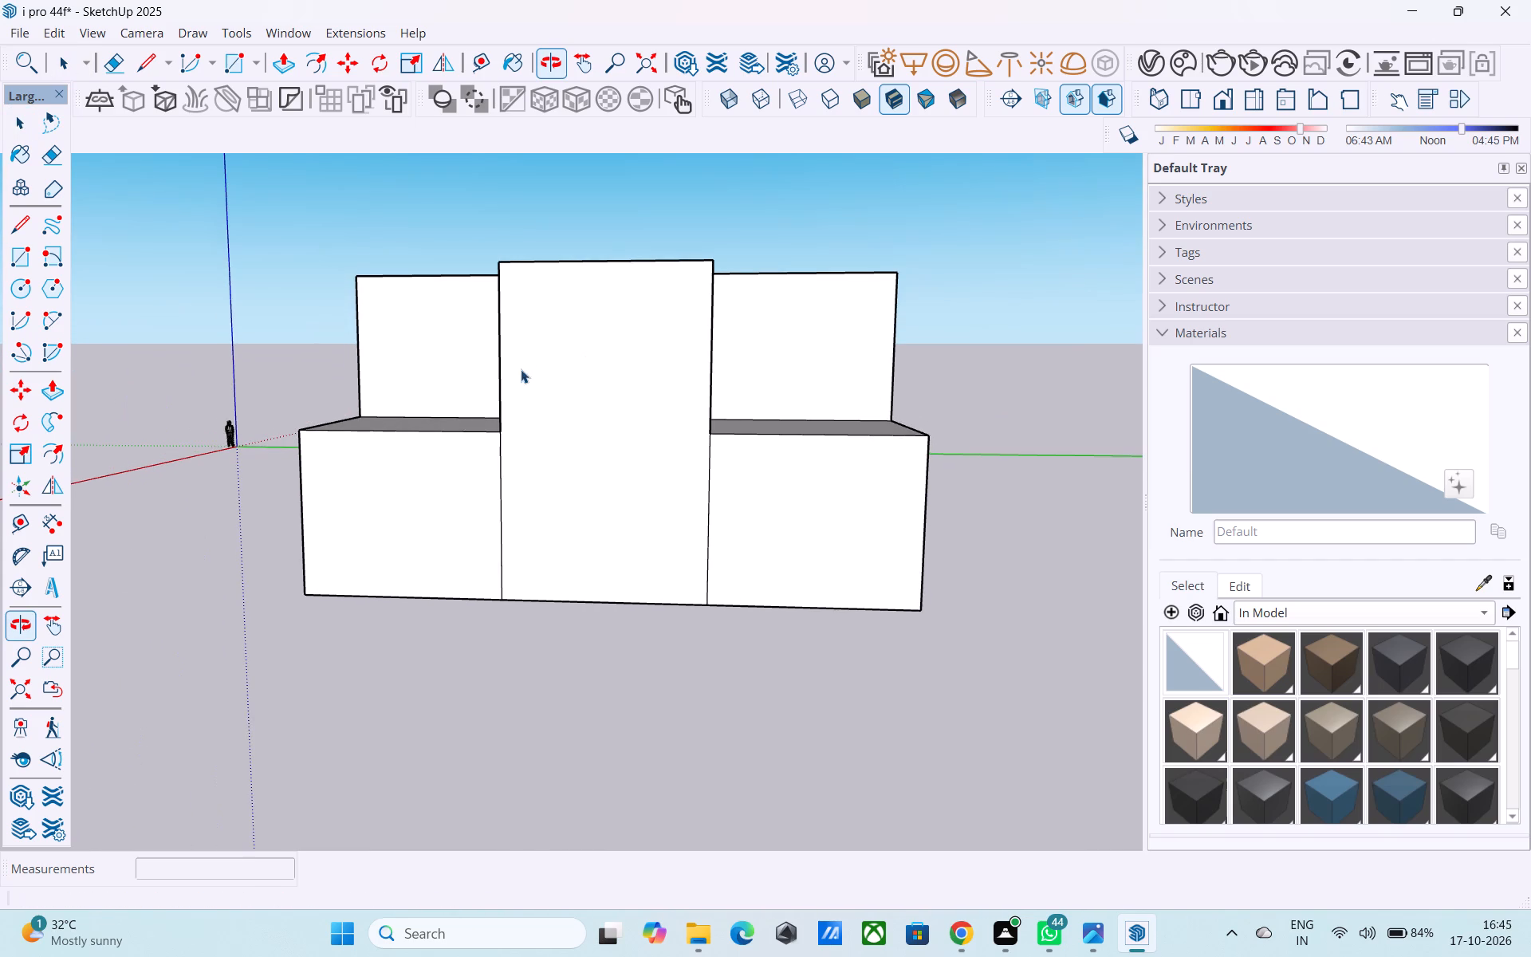
middle_drag(600, 454, 803, 561)
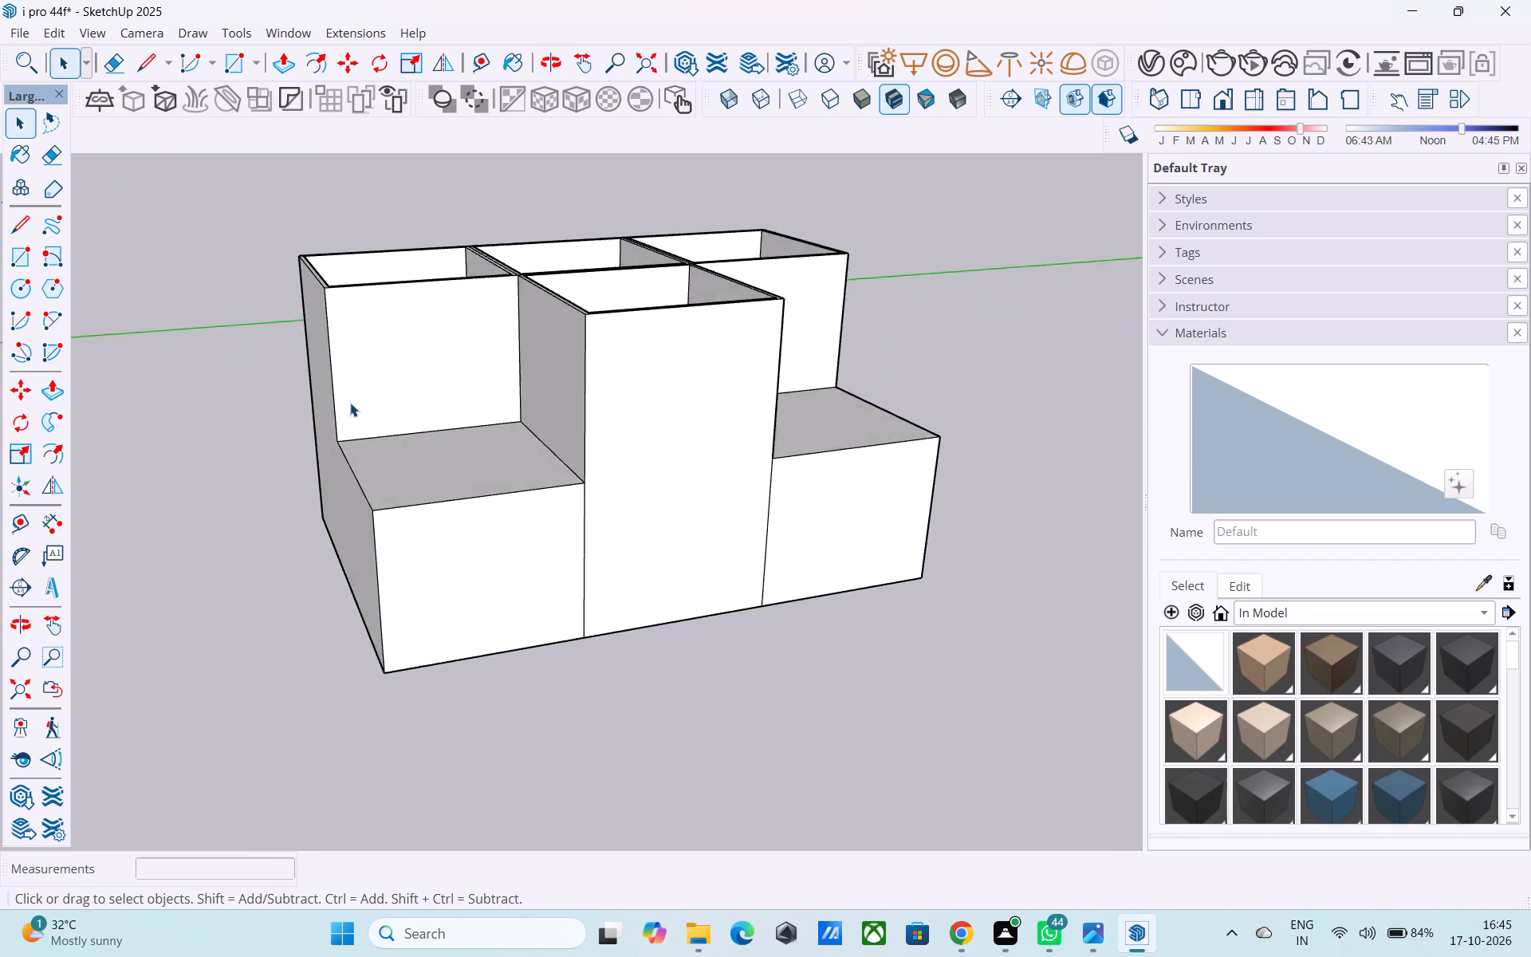
Push/Pull the roof face of the low front left bay down 2'.
scroll(350, 403, up, 4)
click(481, 539)
key(p)
click(486, 542)
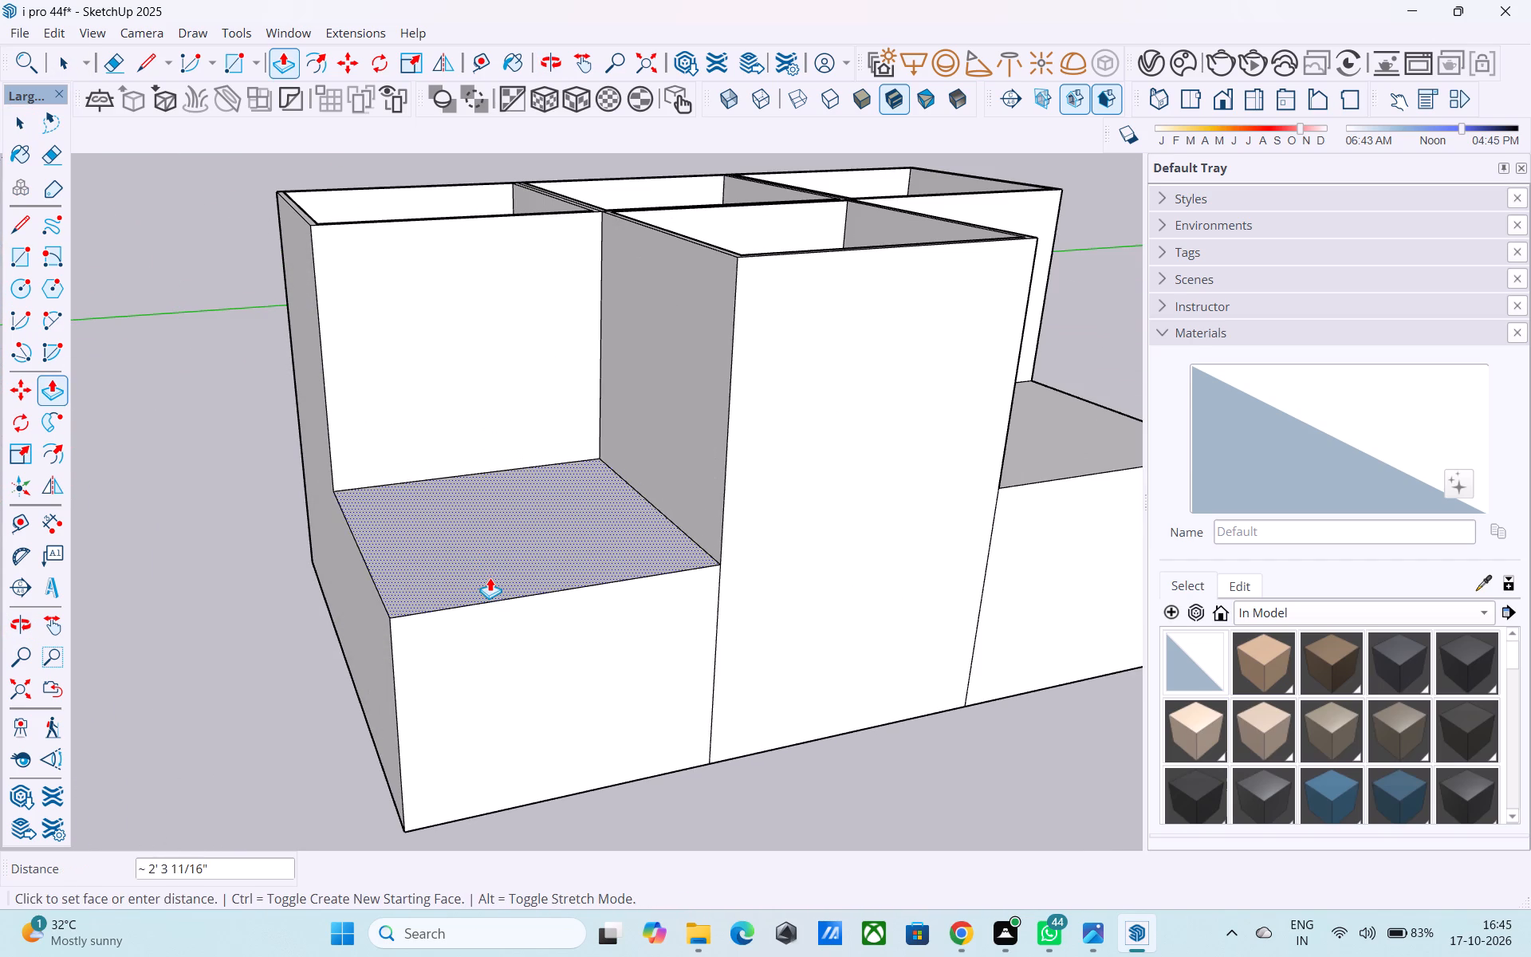
text(2')
key(Return)
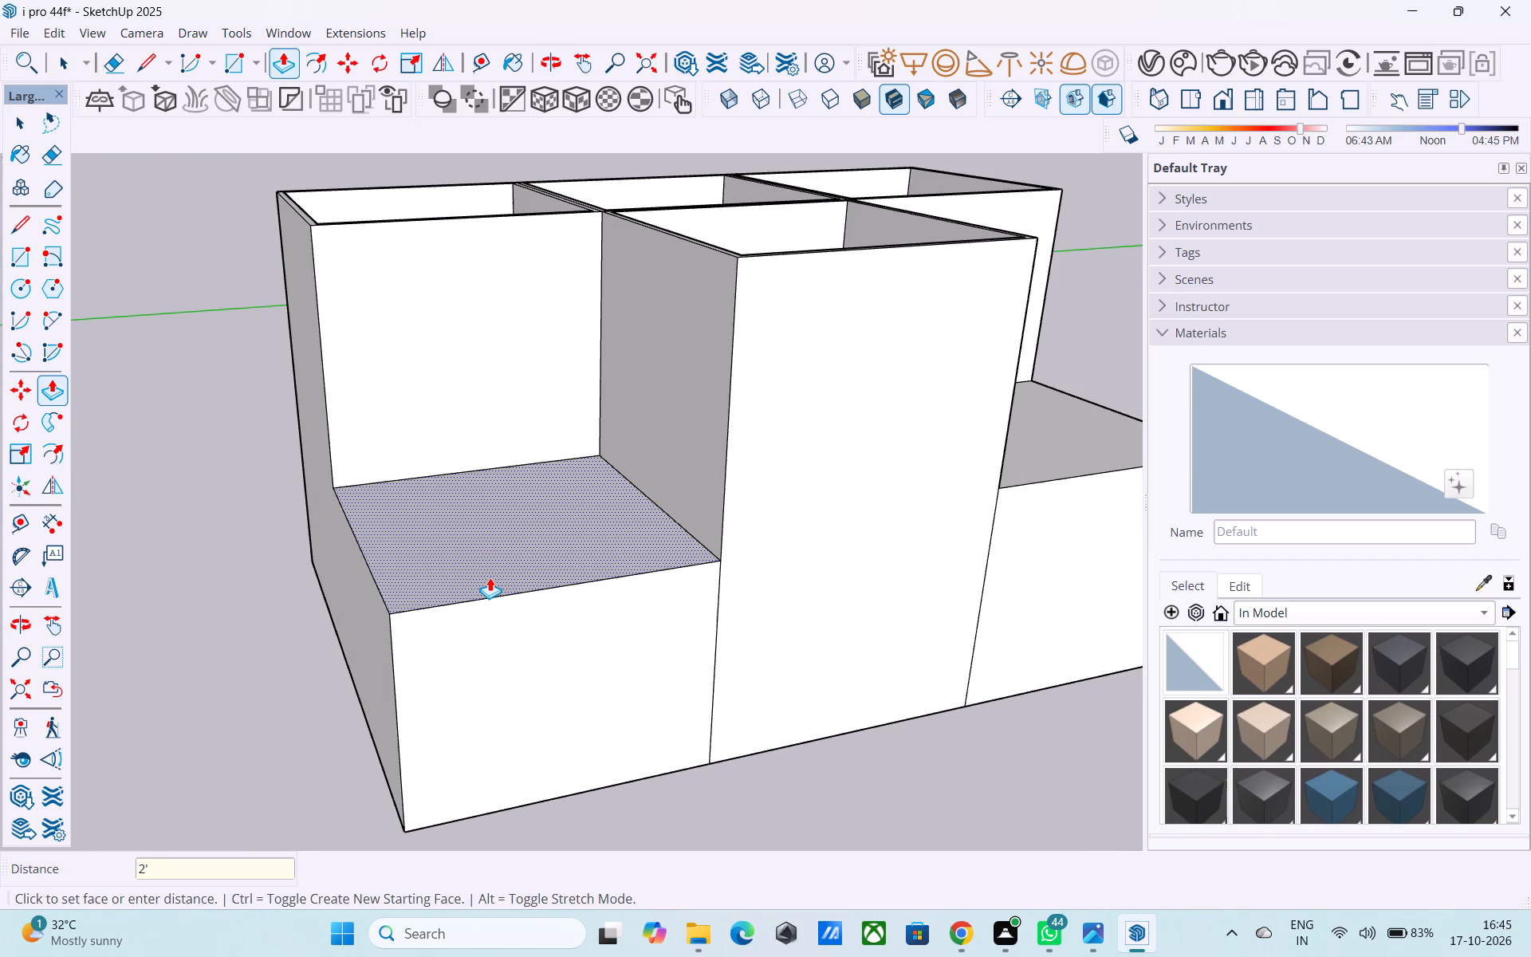
key(space)
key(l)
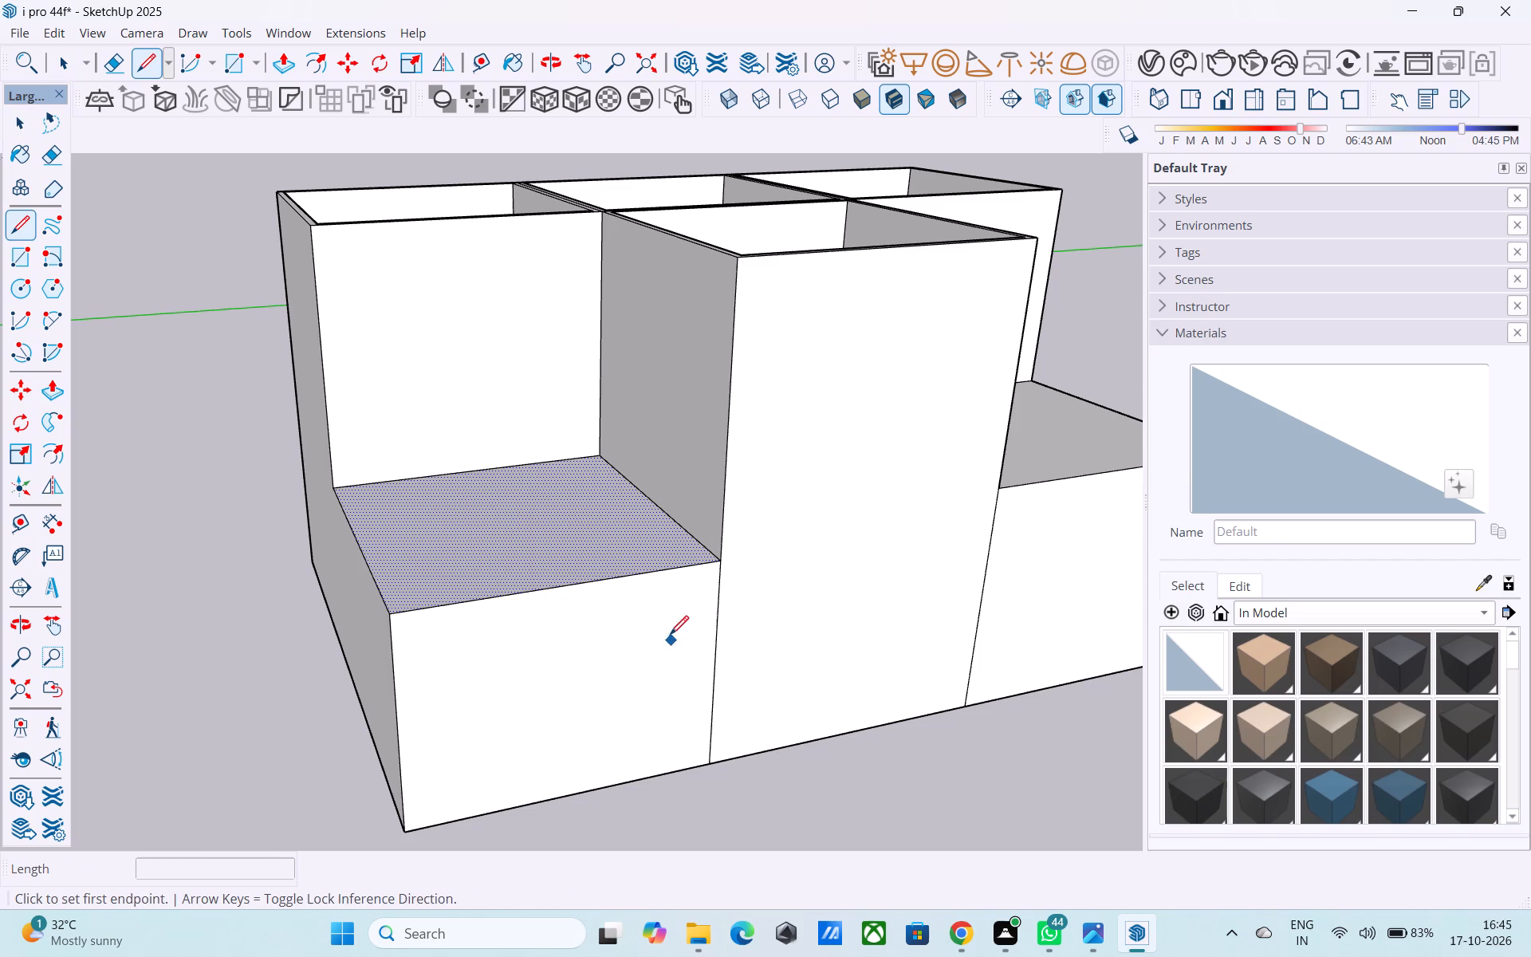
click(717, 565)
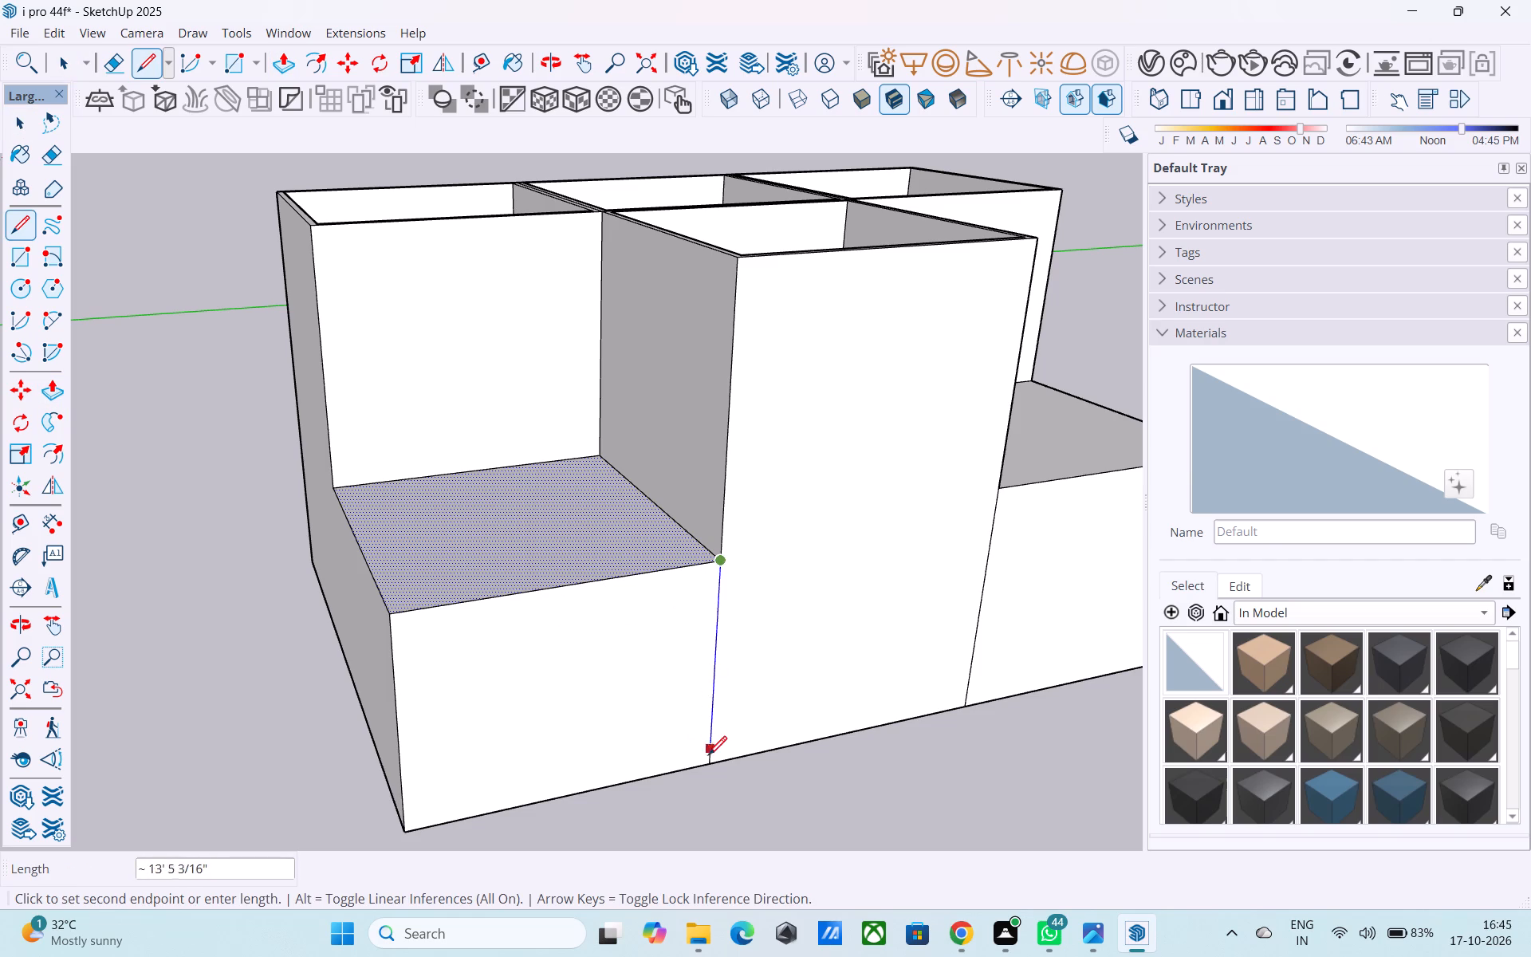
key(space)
Lower the roof face of the front right bay by the same 2'.
shift+middle_drag(701, 779, 411, 731)
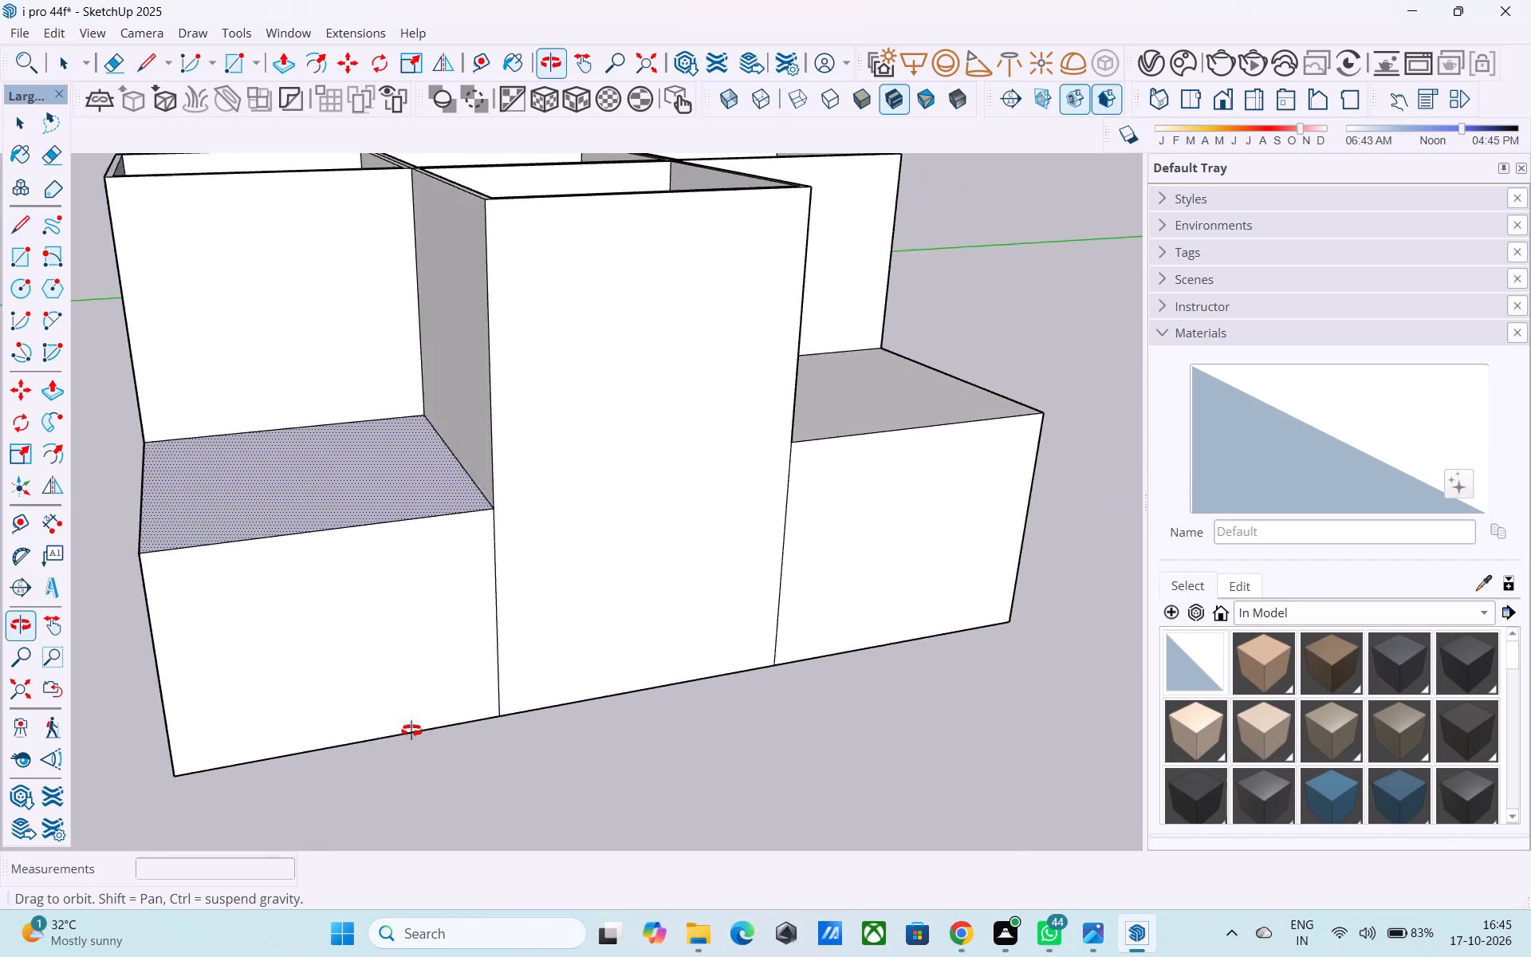
shift+middle_drag(411, 731, 262, 734)
click(922, 473)
key(p)
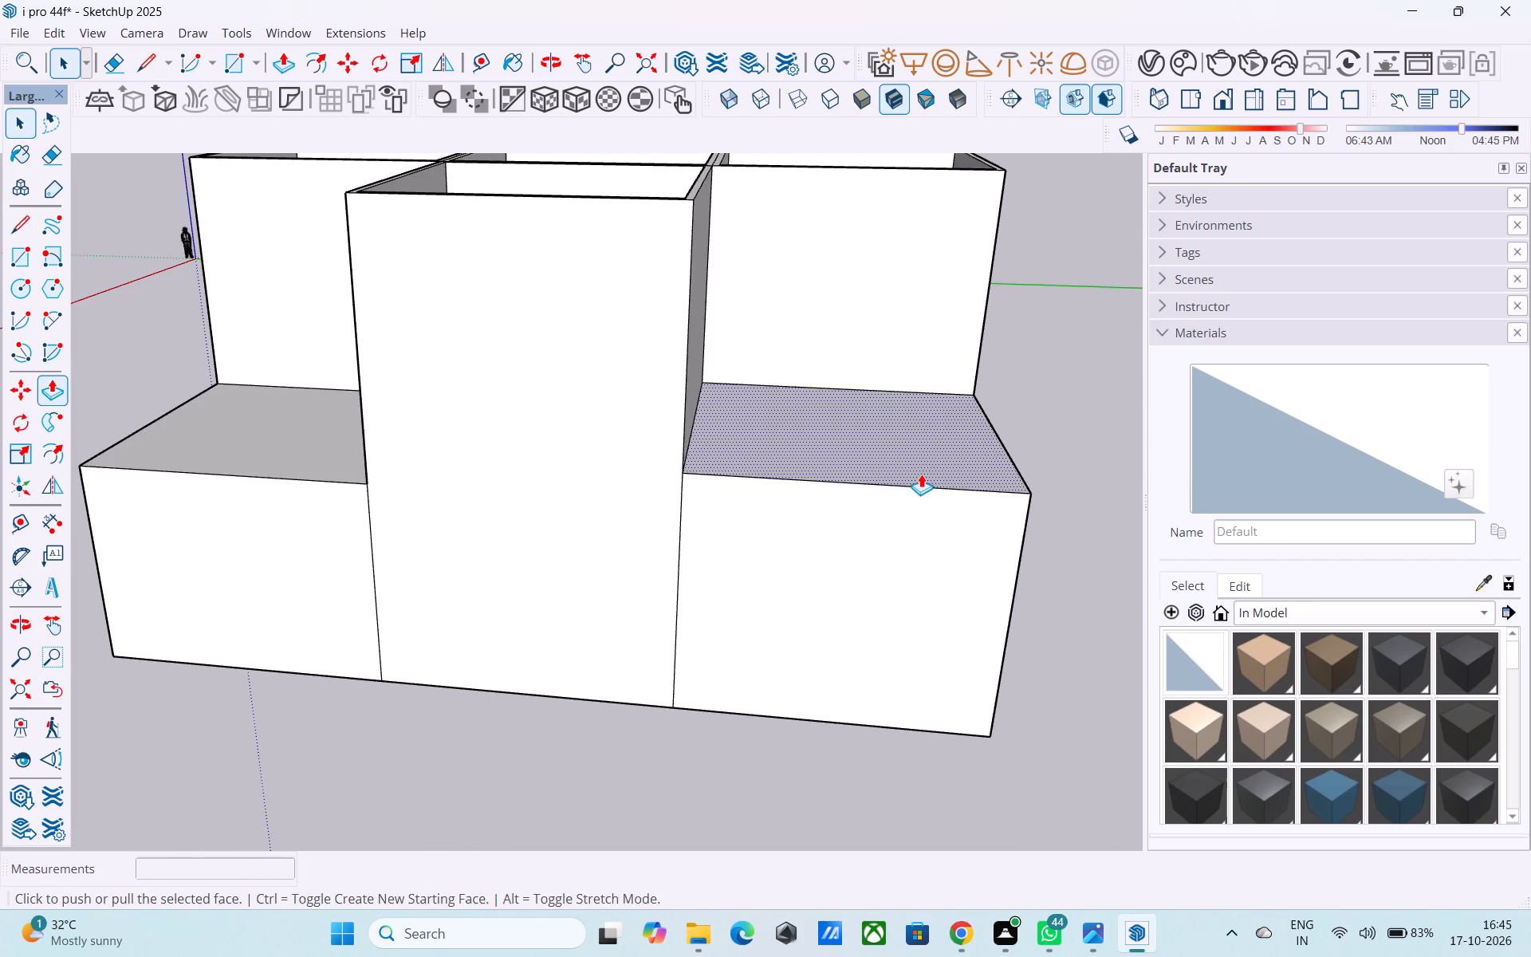
double_click(921, 474)
key(space)
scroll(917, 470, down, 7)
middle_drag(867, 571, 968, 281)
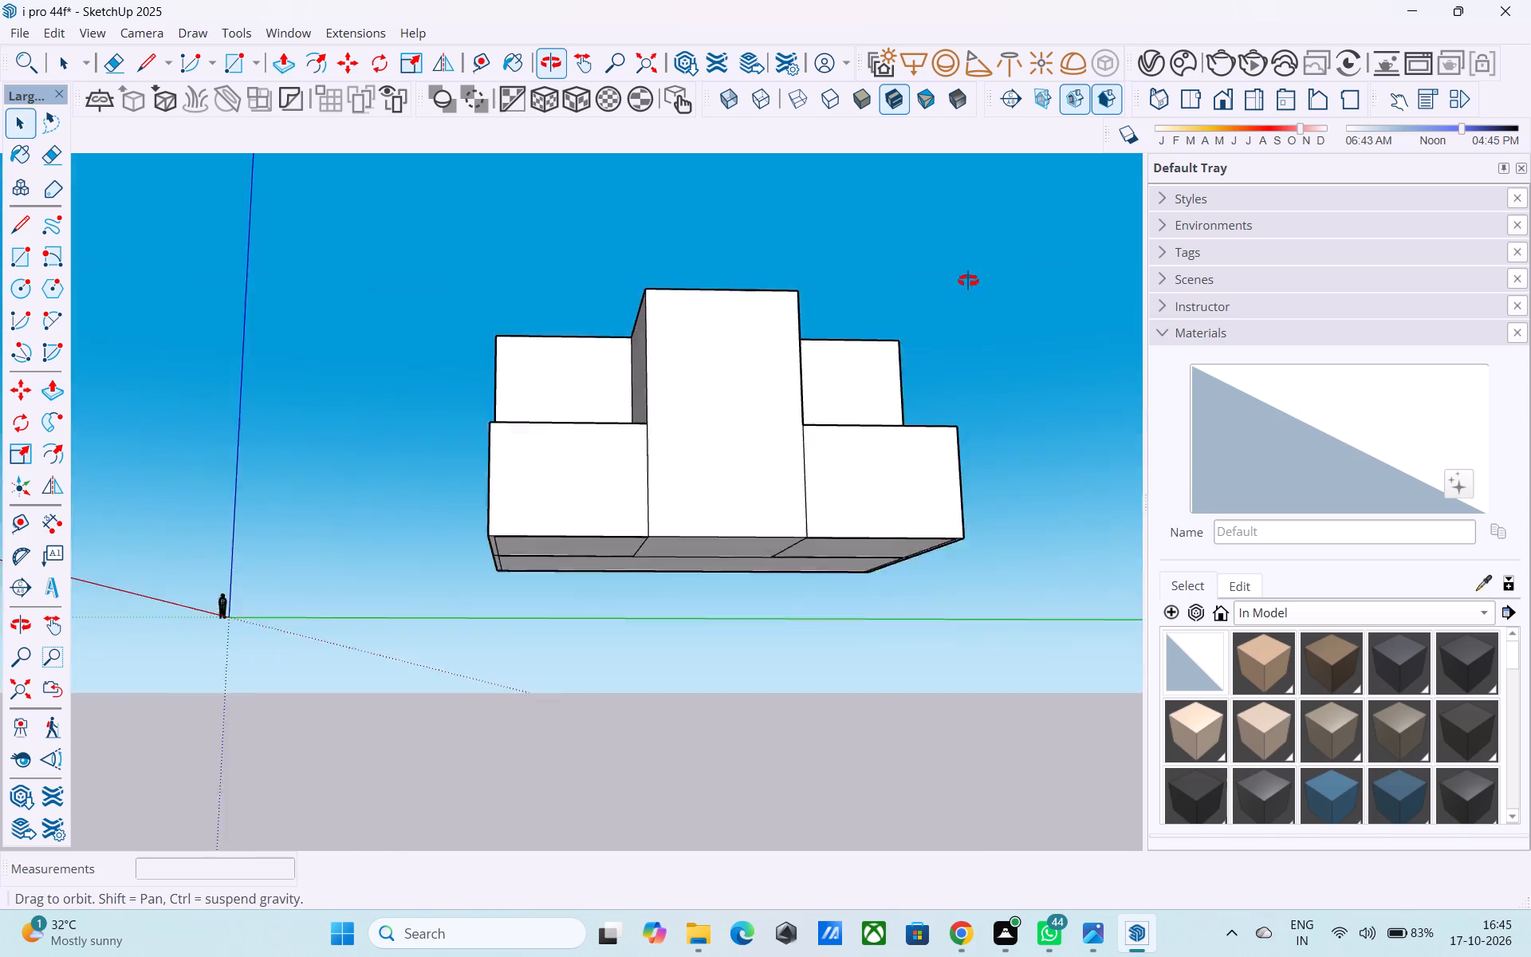
Save the model.
middle_drag(968, 281, 764, 301)
middle_drag(728, 631, 839, 270)
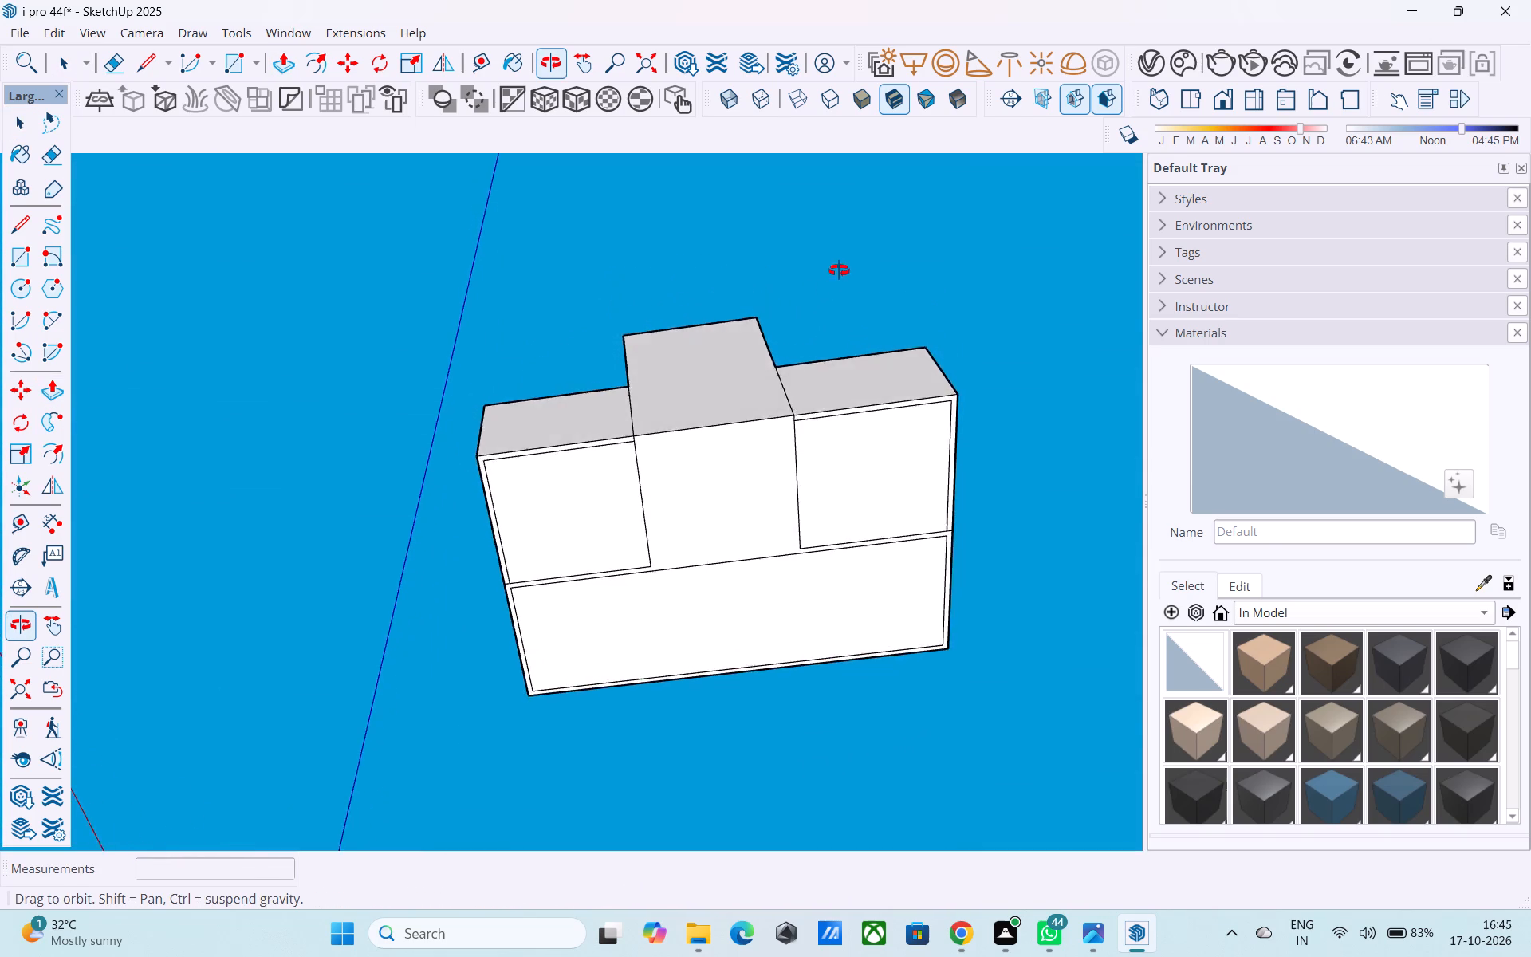
middle_drag(839, 270, 883, 811)
middle_drag(790, 485, 914, 671)
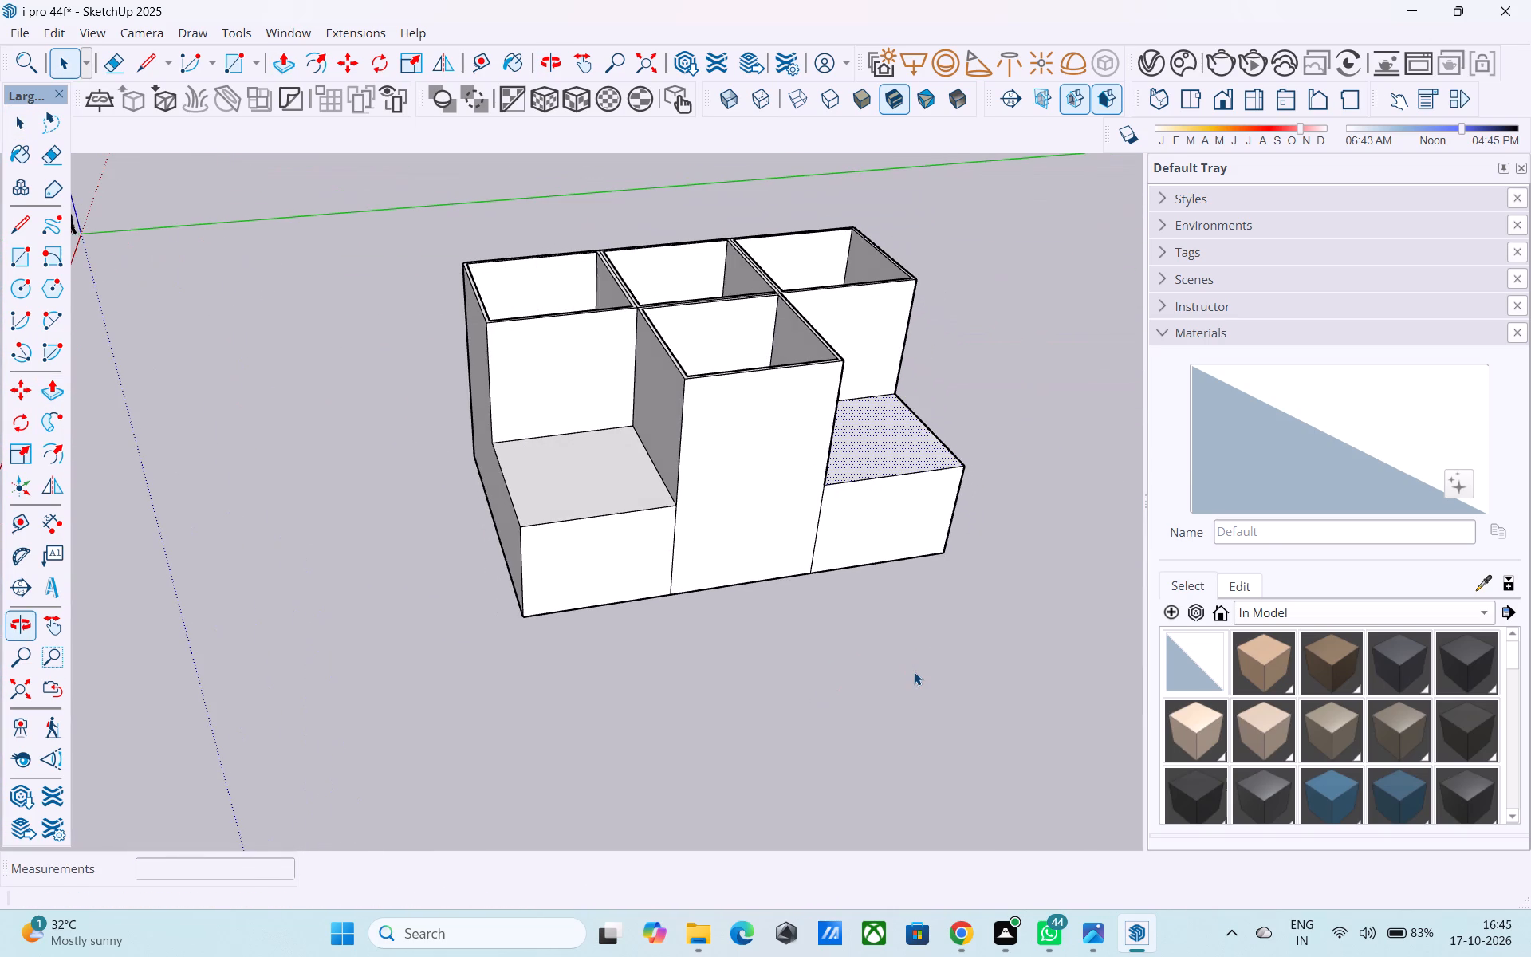
key(ctrl+s)
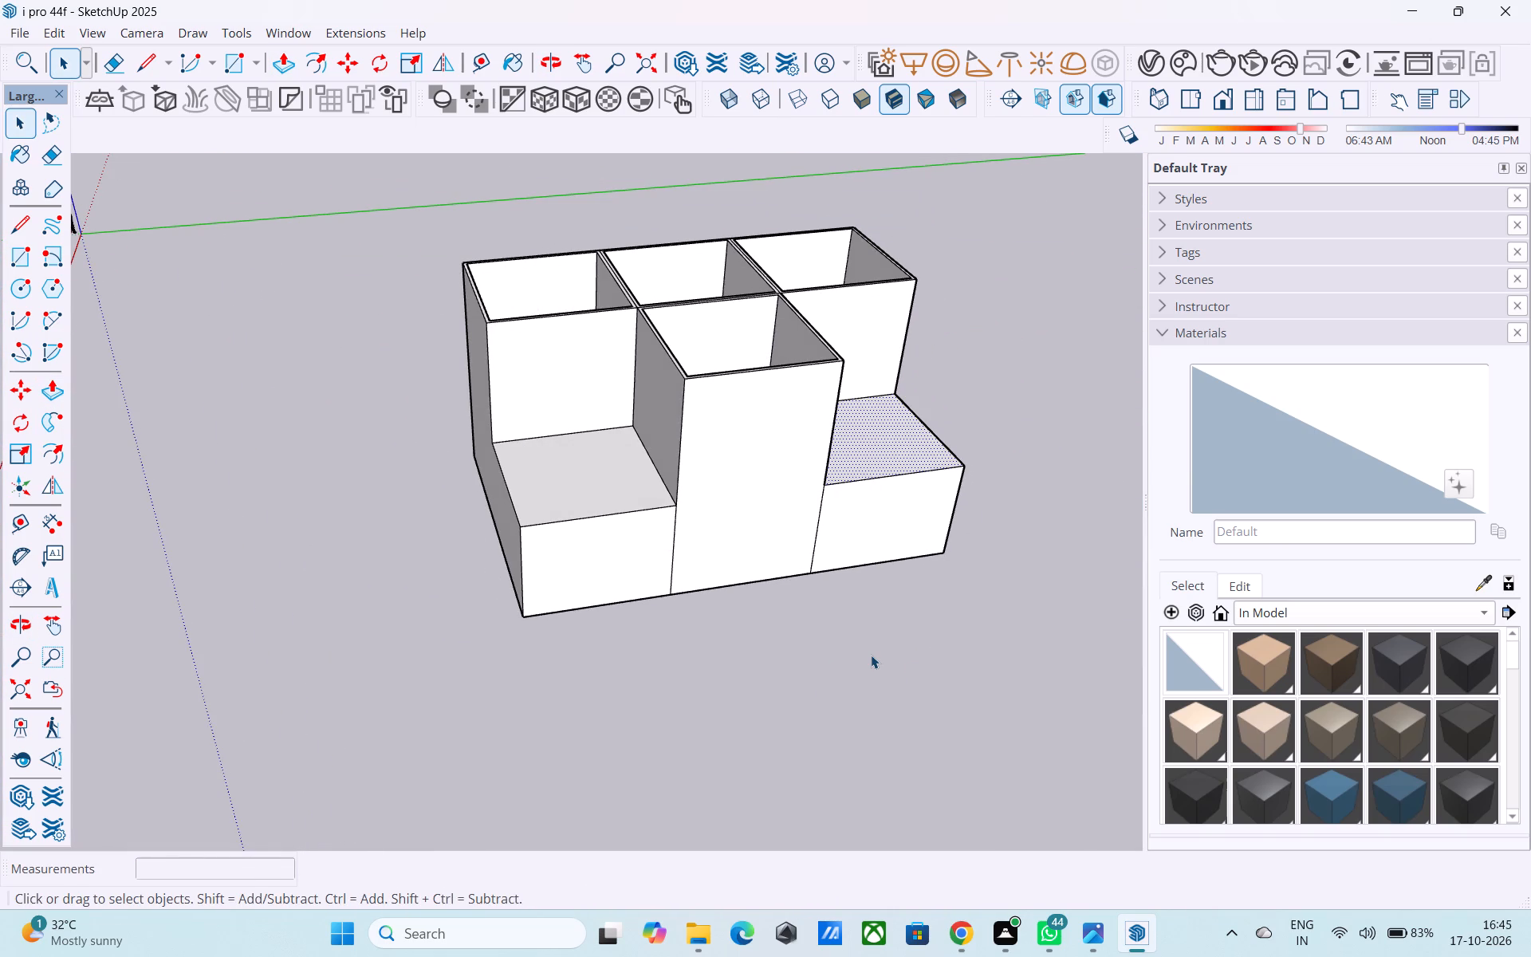
Offset the outline of the front middle bay's front face inward by 2'.
scroll(870, 655, up, 5)
shift+middle_drag(870, 603, 871, 648)
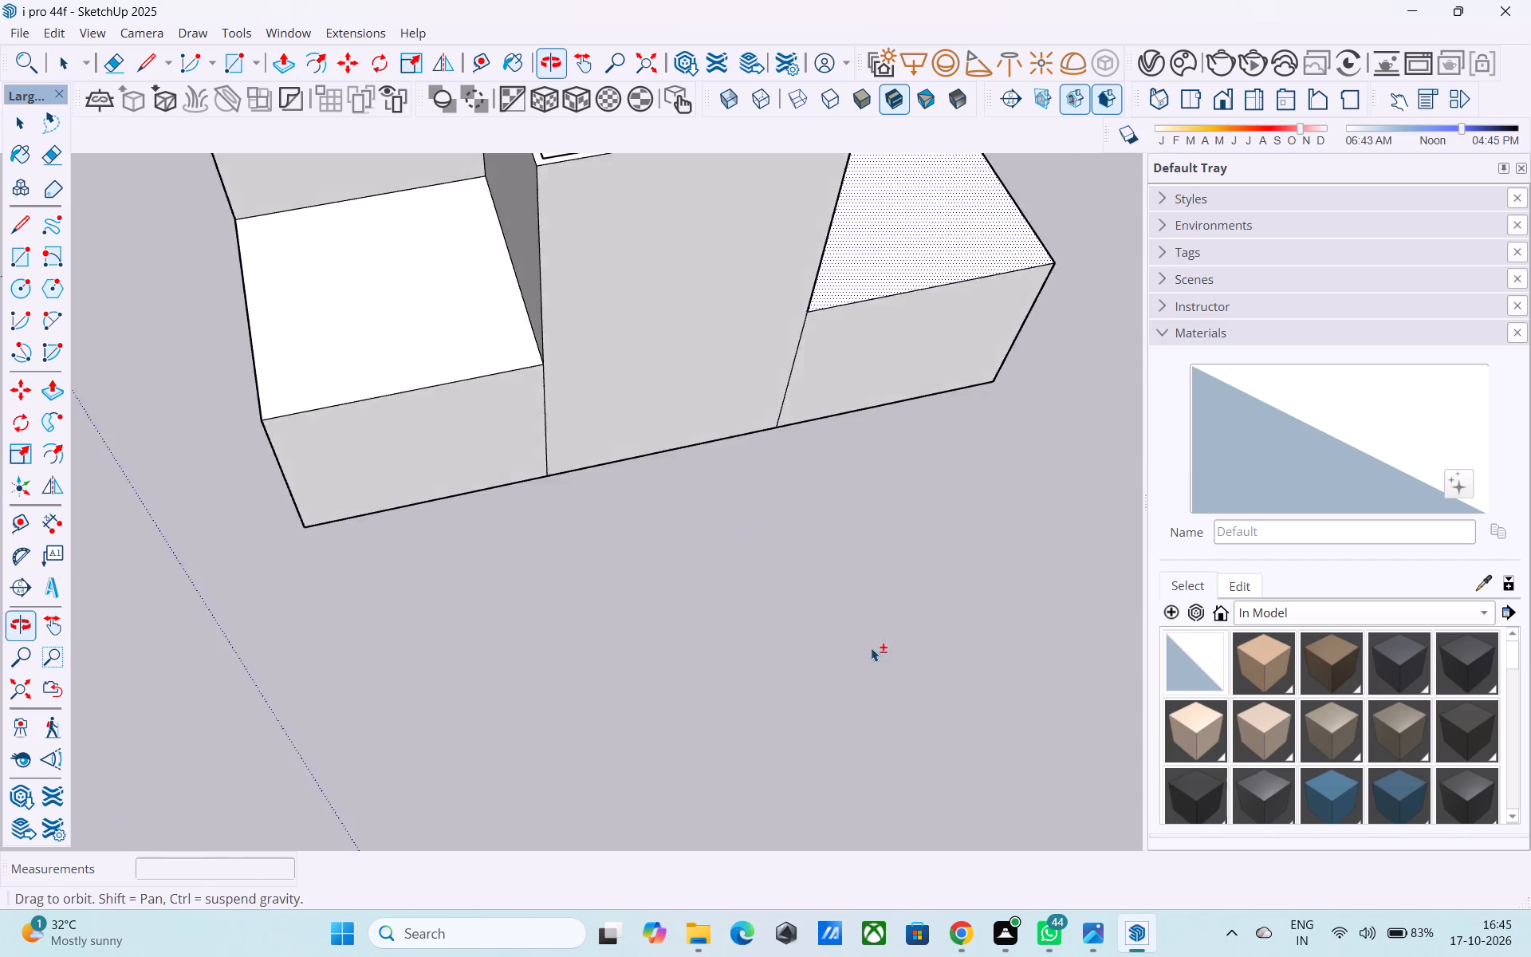
shift+middle_drag(871, 648, 872, 648)
scroll(870, 645, down, 7)
shift+middle_drag(863, 633, 810, 629)
scroll(782, 610, up, 6)
shift+middle_drag(780, 632, 781, 699)
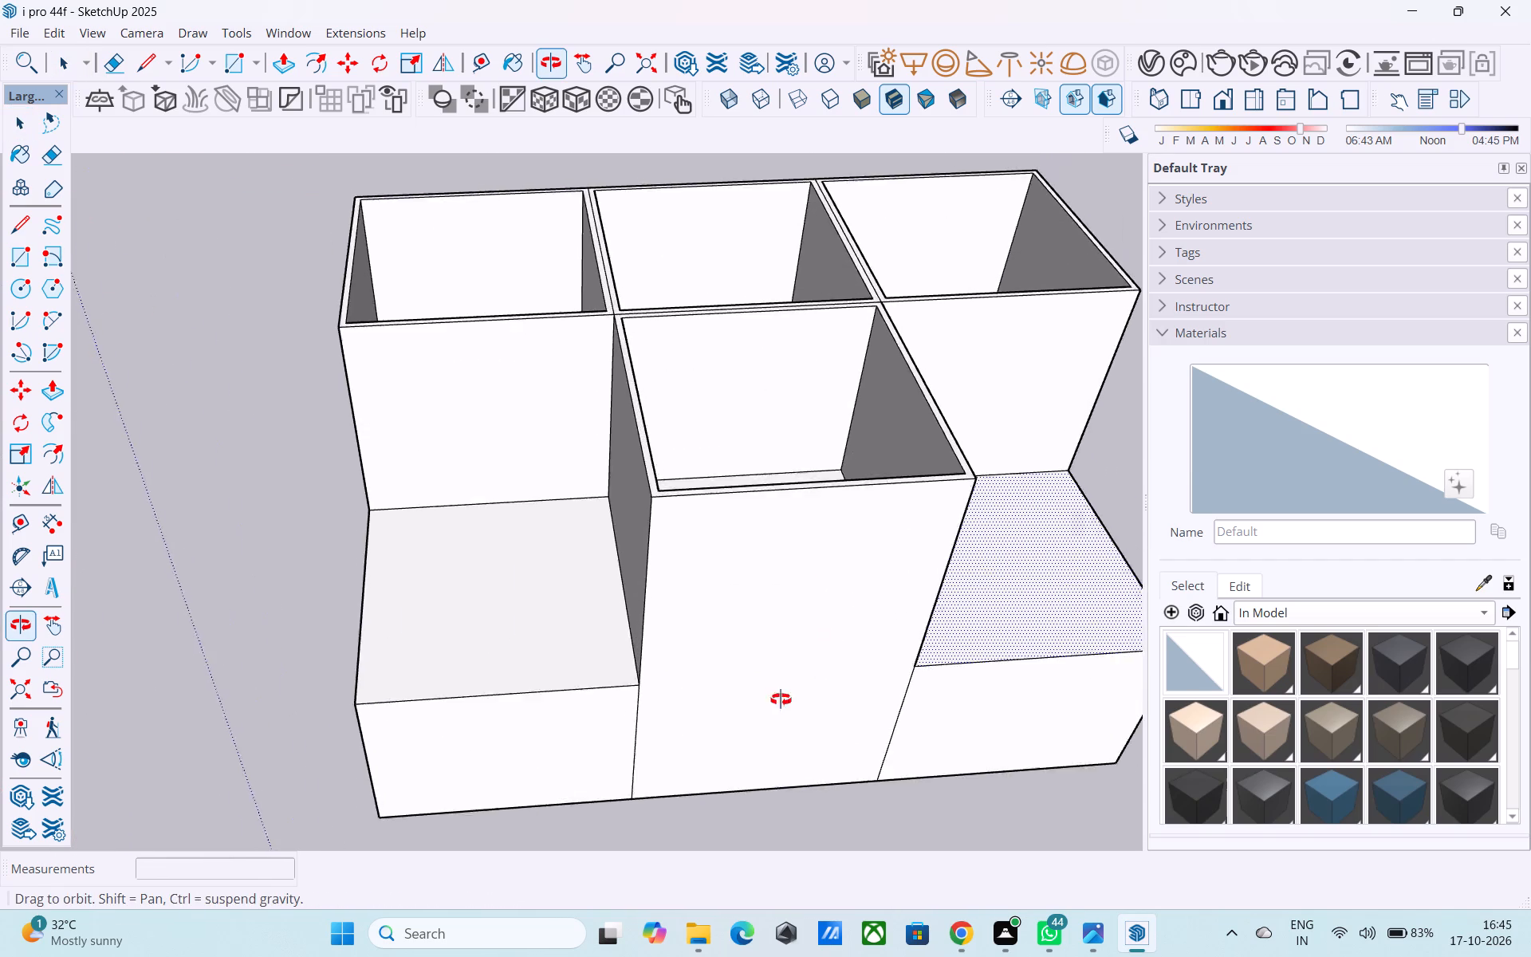
shift+middle_drag(781, 699, 722, 526)
click(725, 527)
key(f)
click(725, 527)
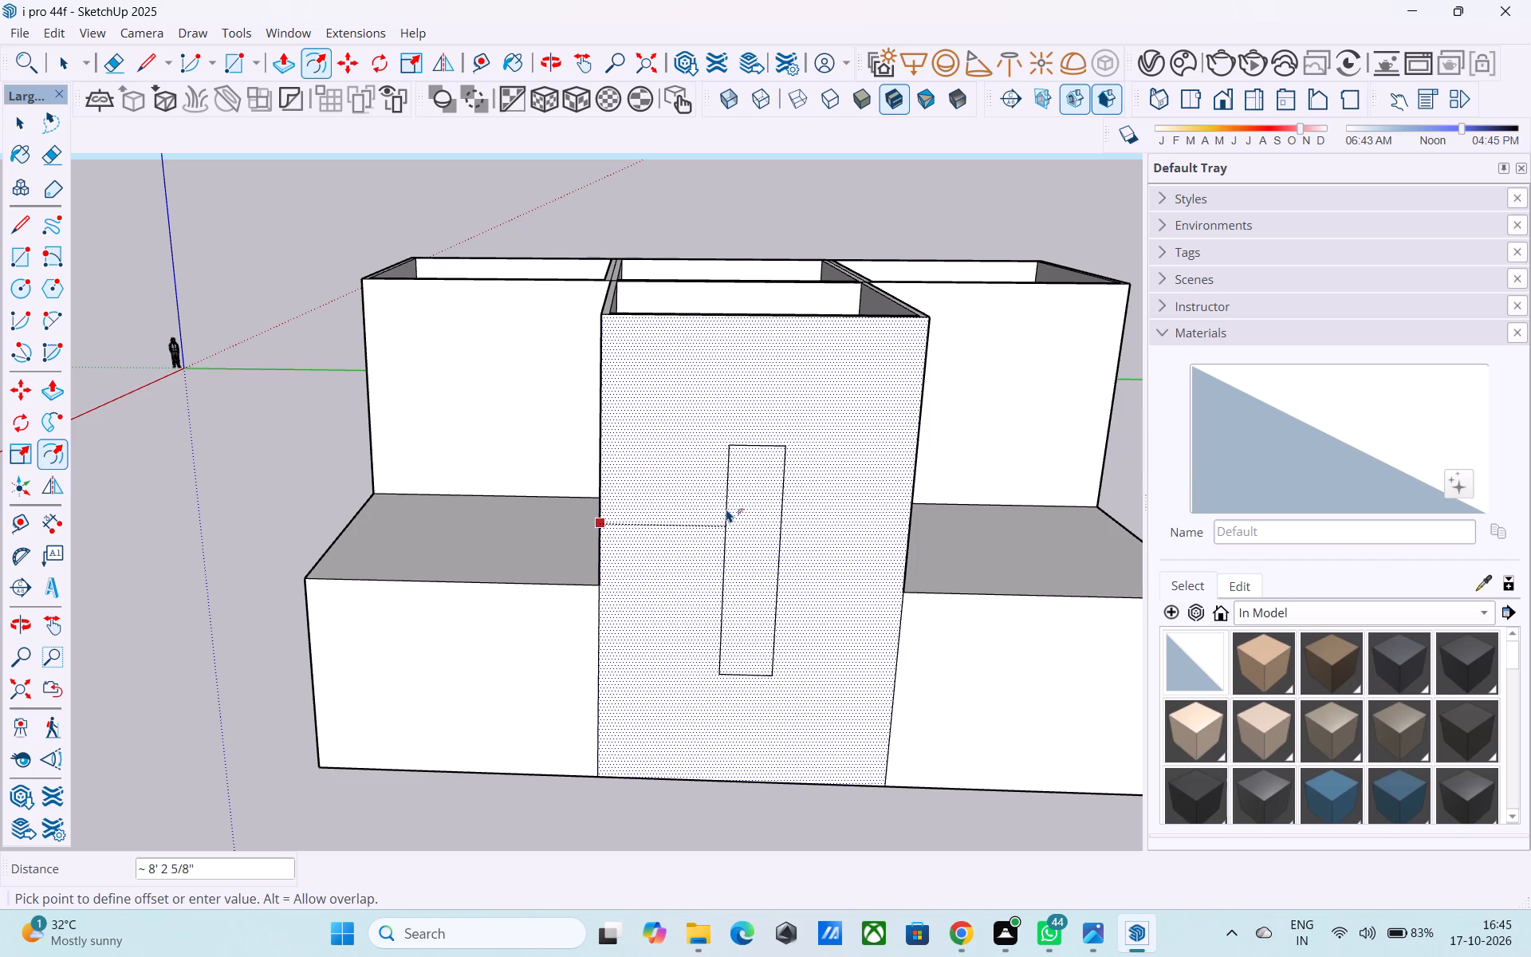
text(1')
key(Return)
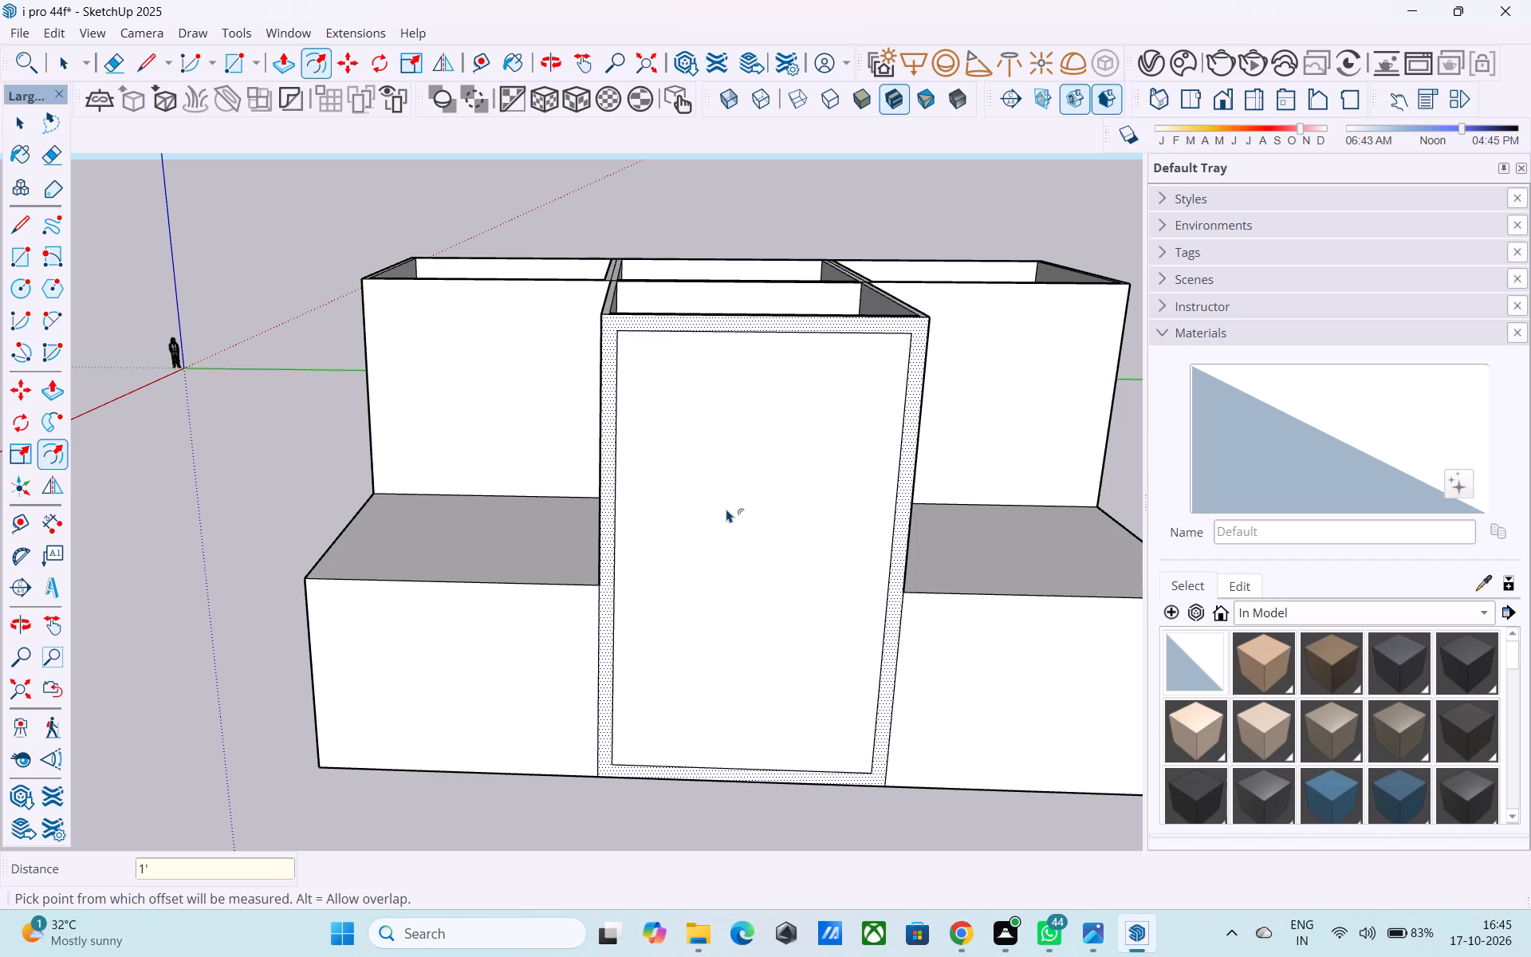
text(2')
key(Return)
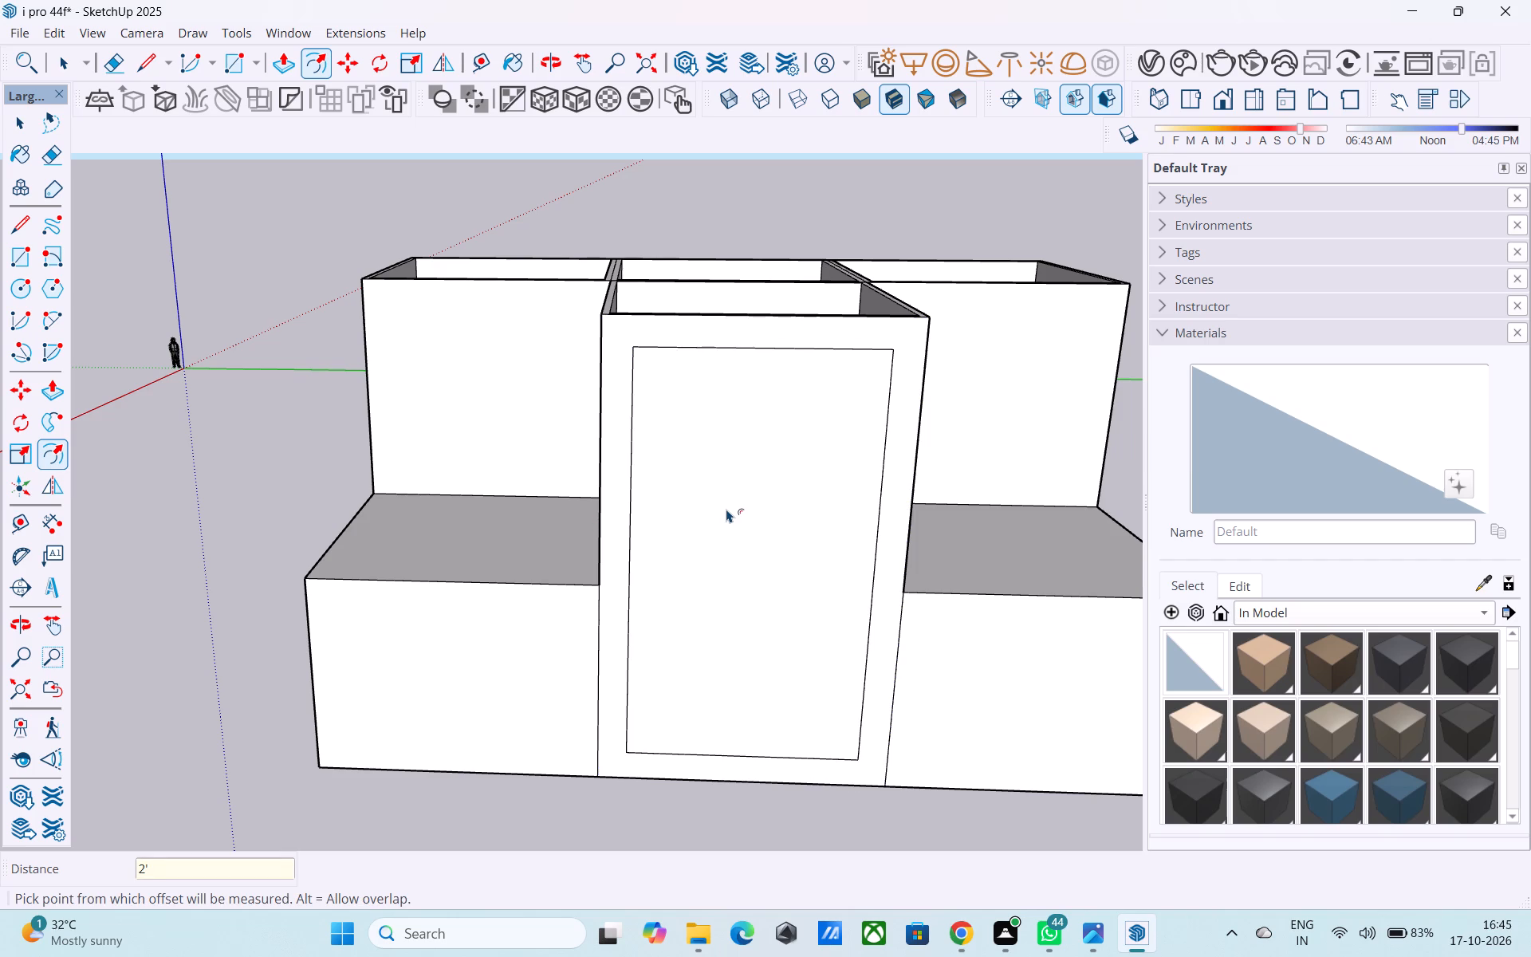
Offset the inner panel of the front middle face inward by 4" as a first frame band.
scroll(734, 423, up, 4)
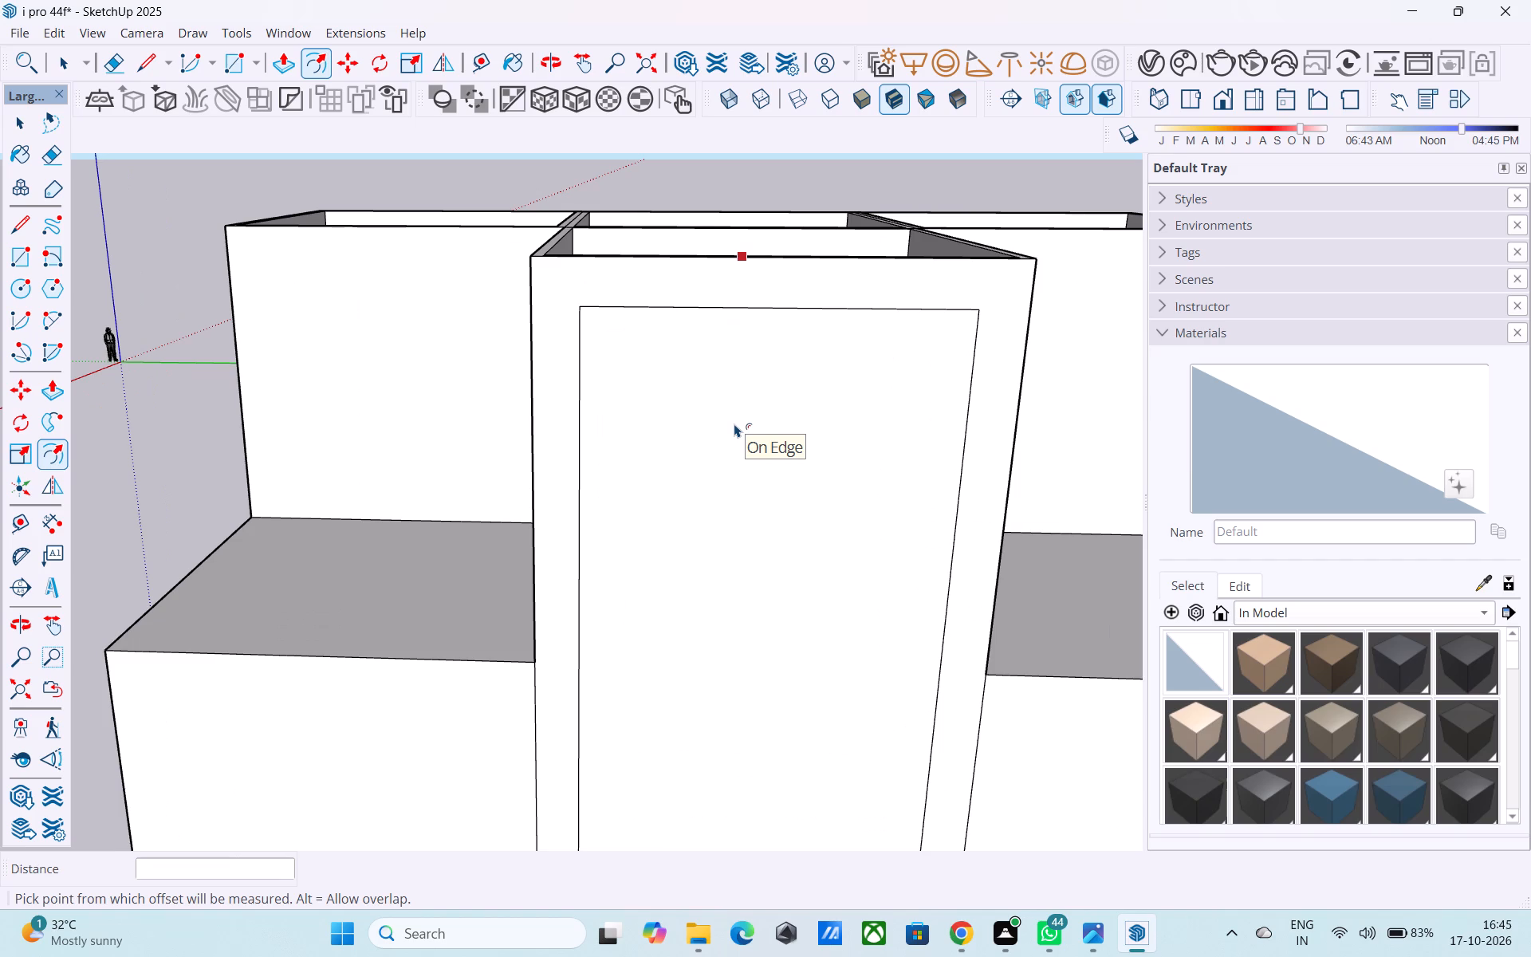
key(space)
key(space)
click(734, 423)
key(f)
click(734, 423)
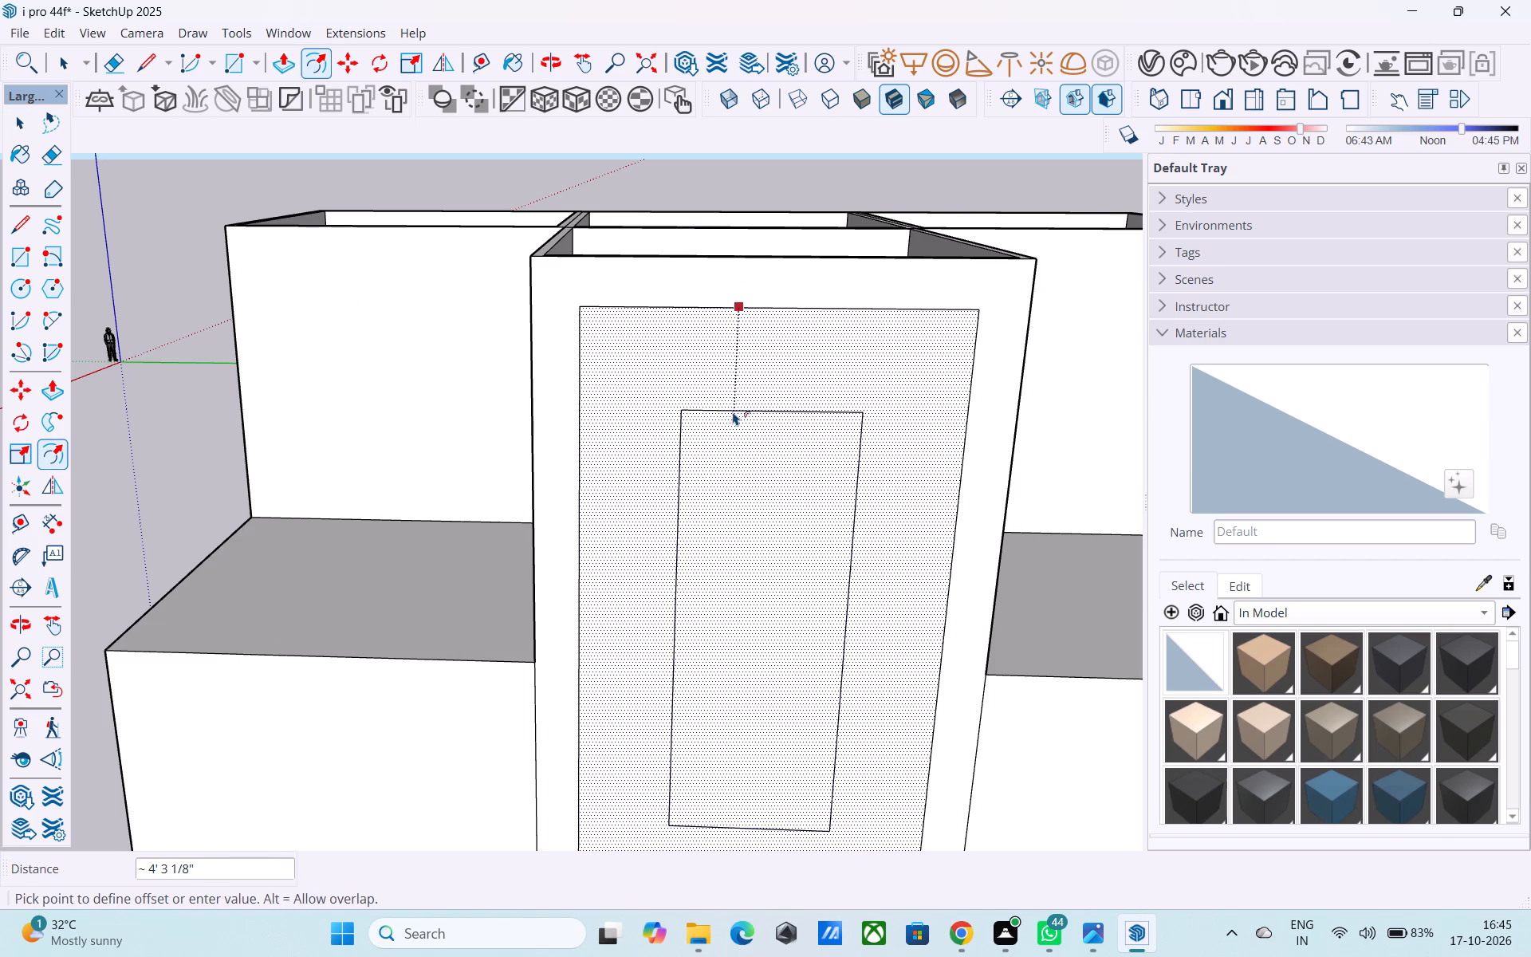
text(2")
key(Return)
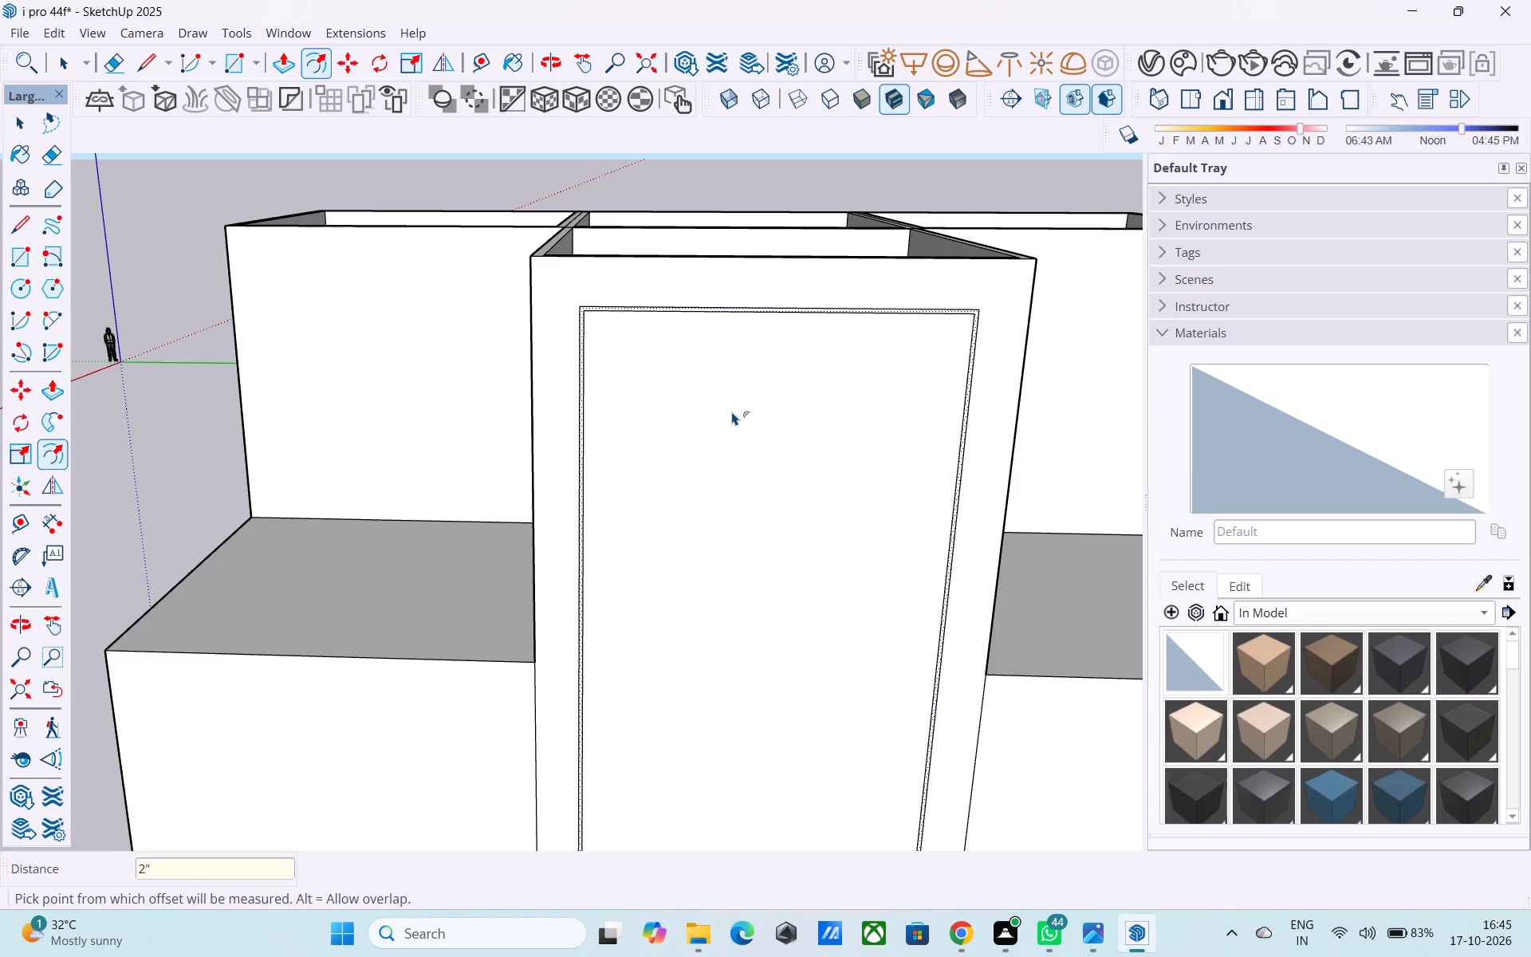
key(4)
key(shift+quotedbl)
key(Return)
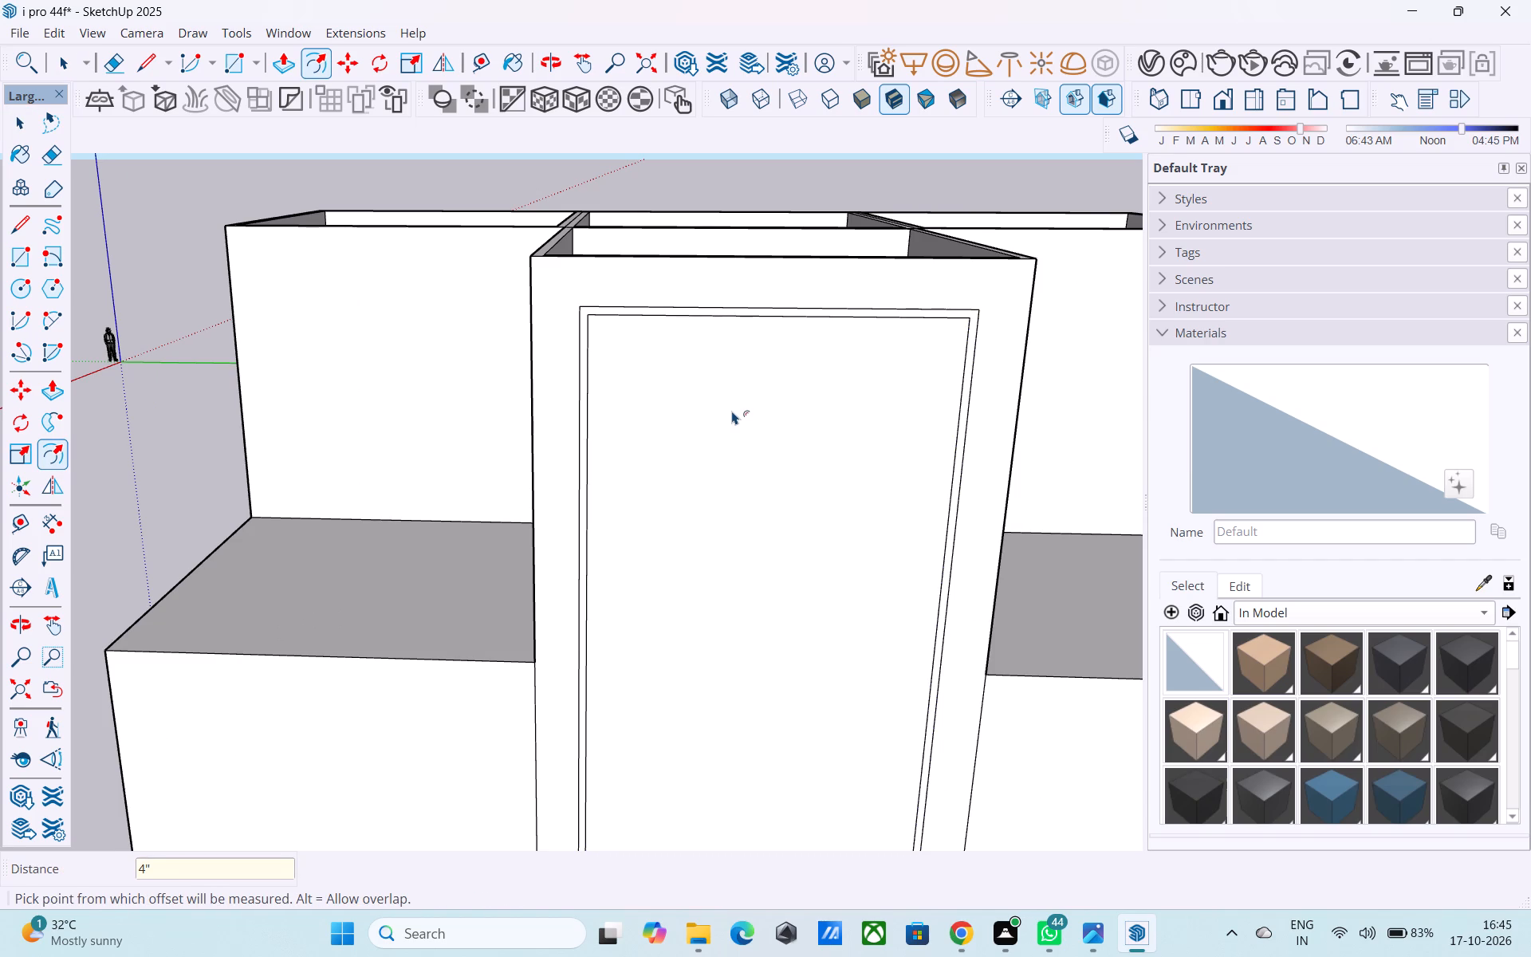
Add a second 4" frame band by offsetting the remaining inner panel inward.
key(space)
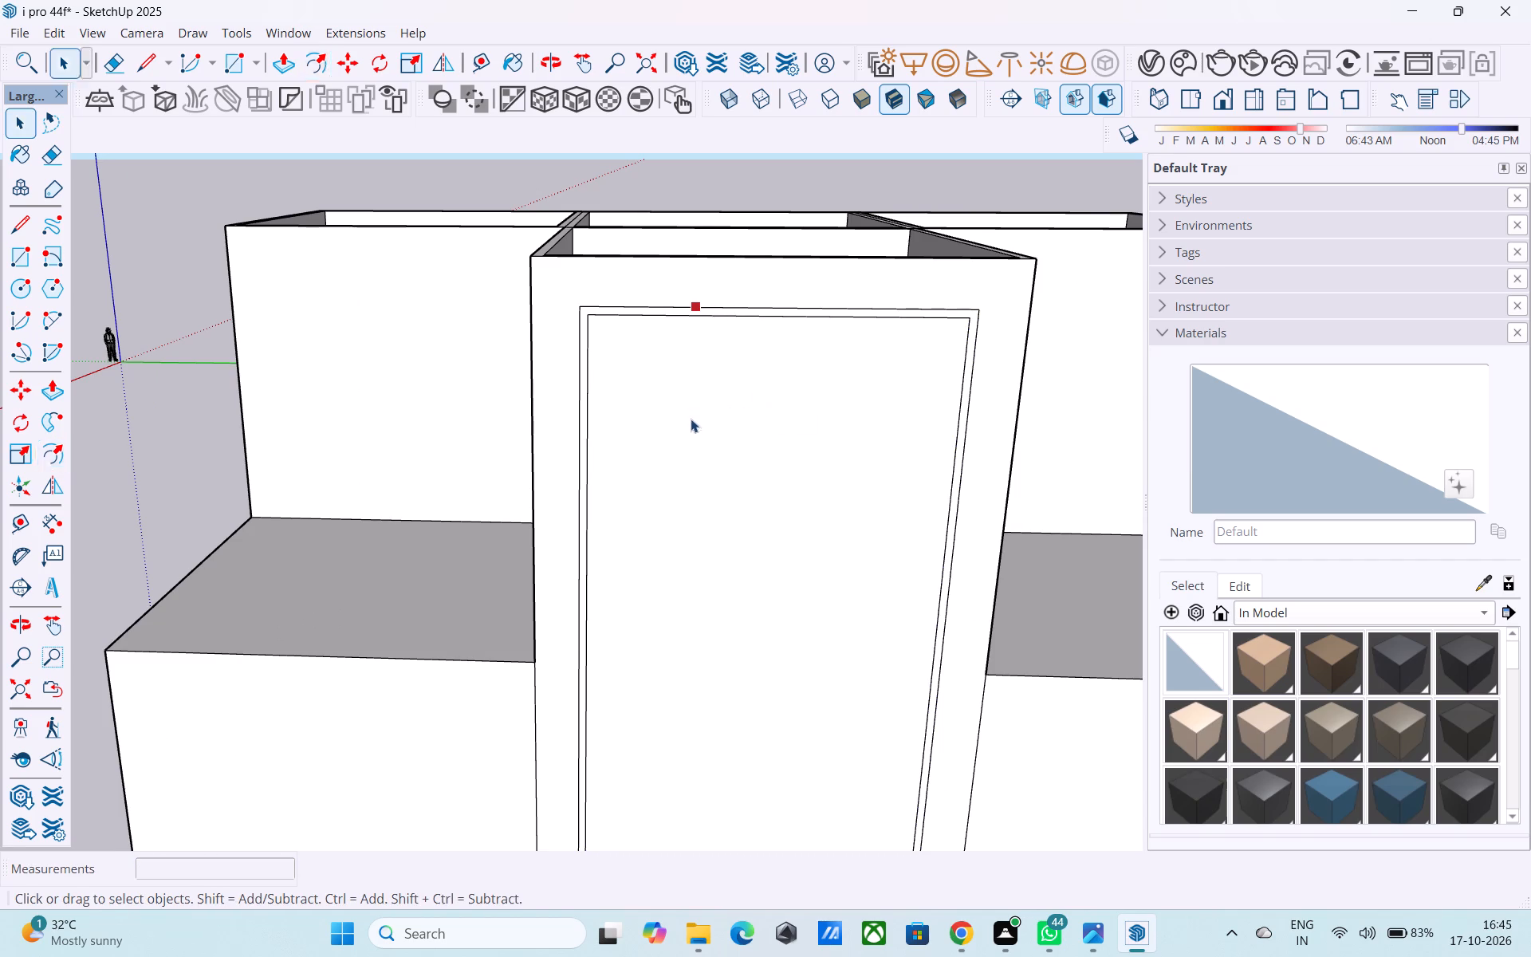
click(688, 438)
key(f)
click(688, 447)
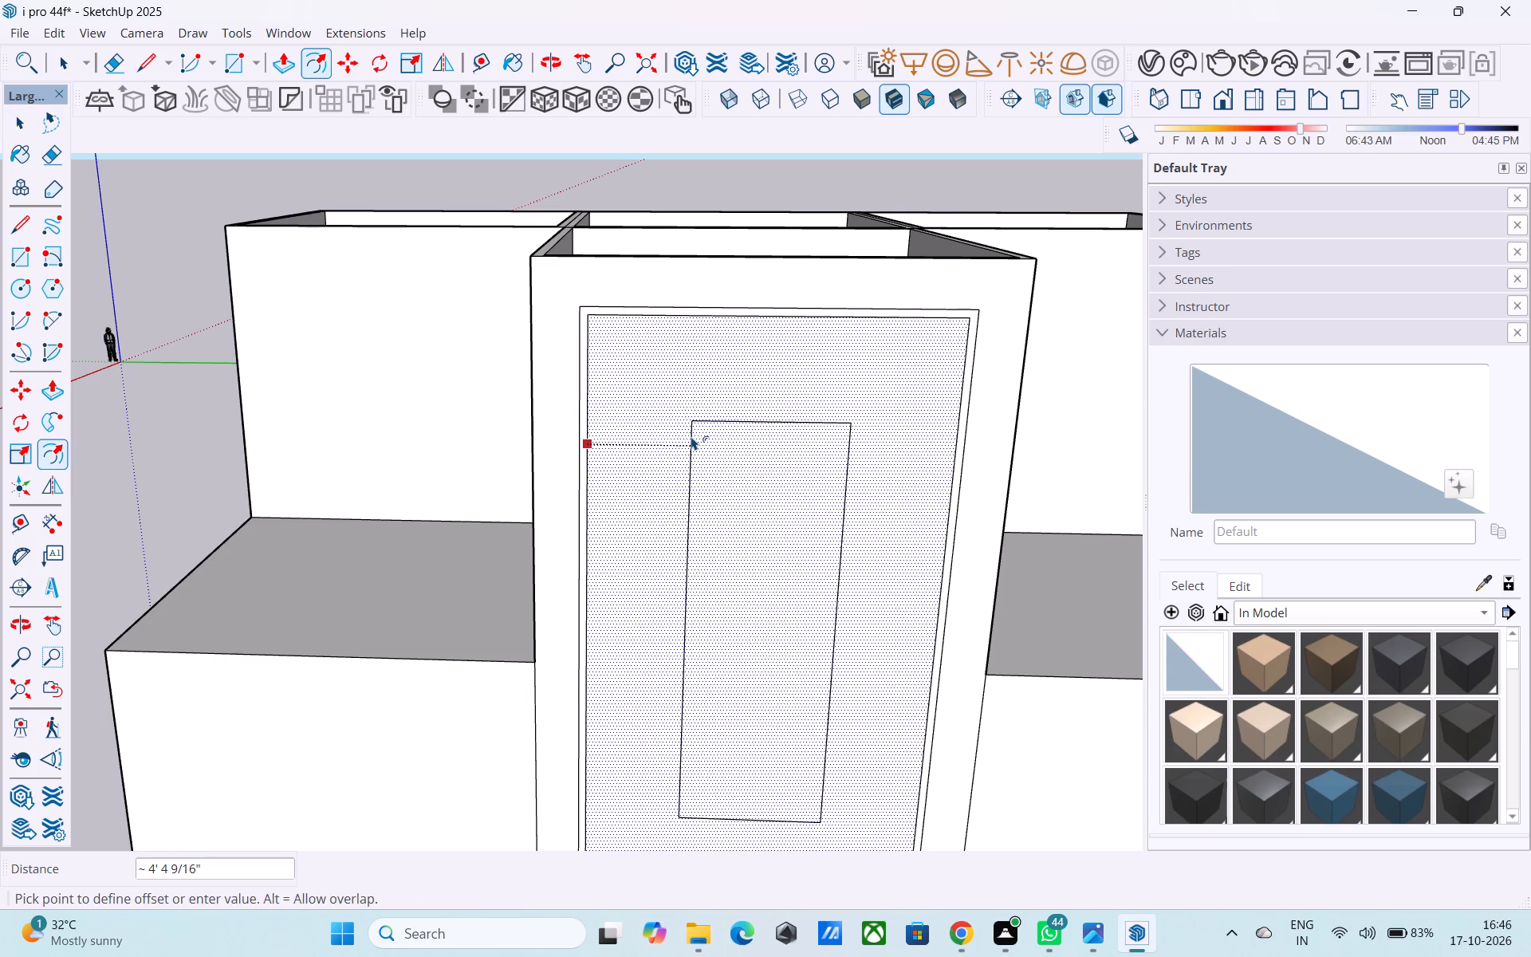
text(4")
key(Return)
key(space)
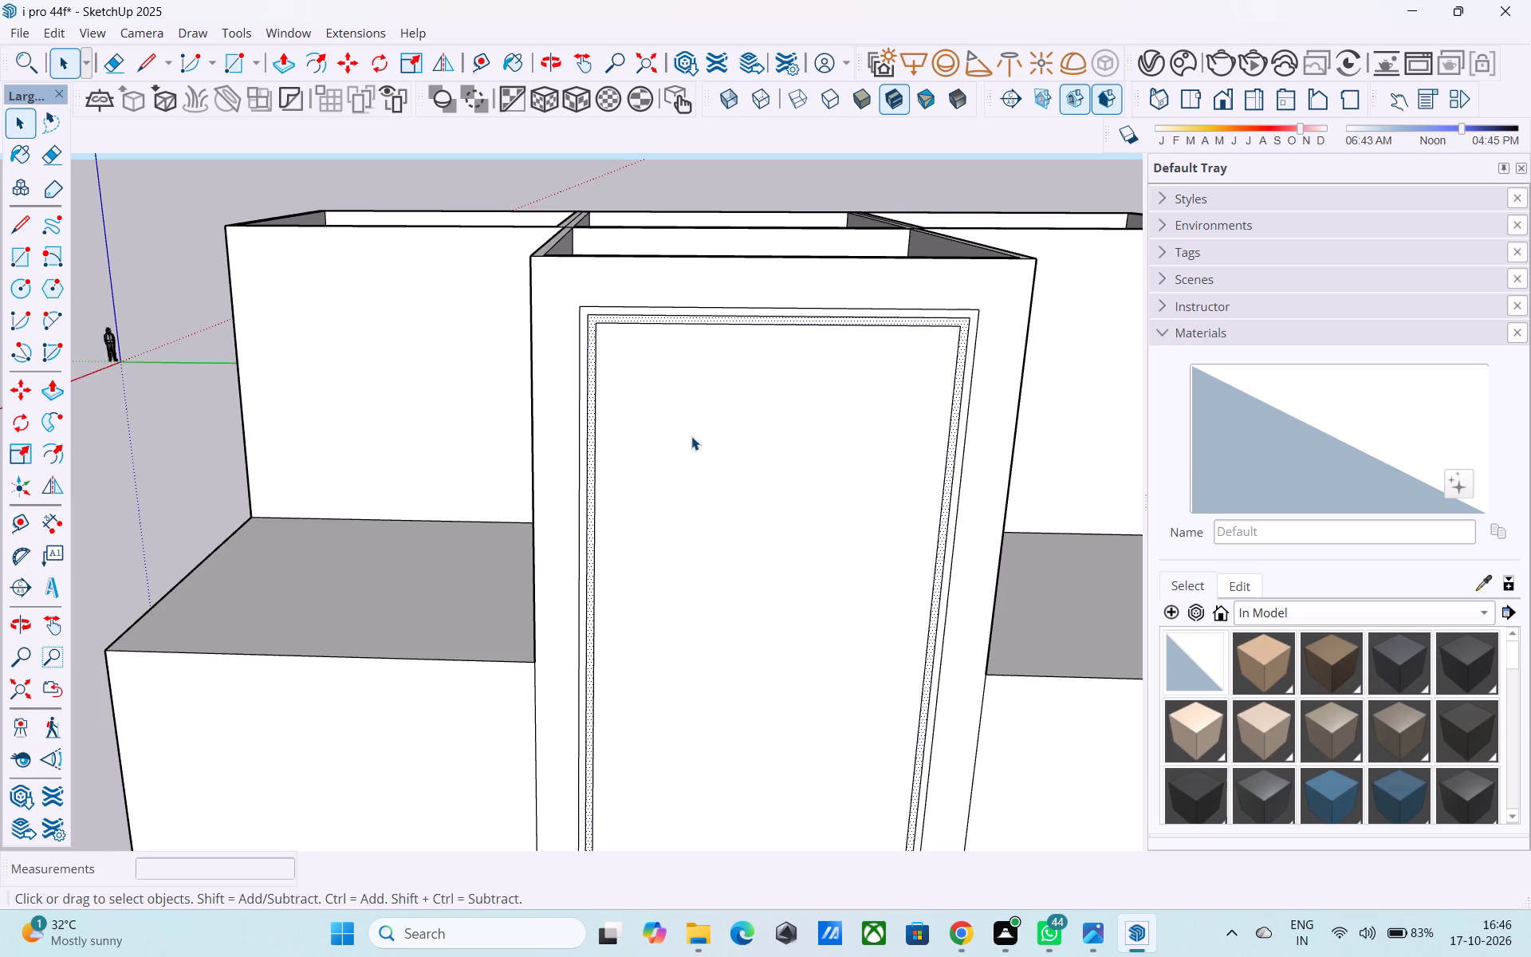
Offset the innermost panel inward another 4" to form a third frame band.
click(704, 442)
key(f)
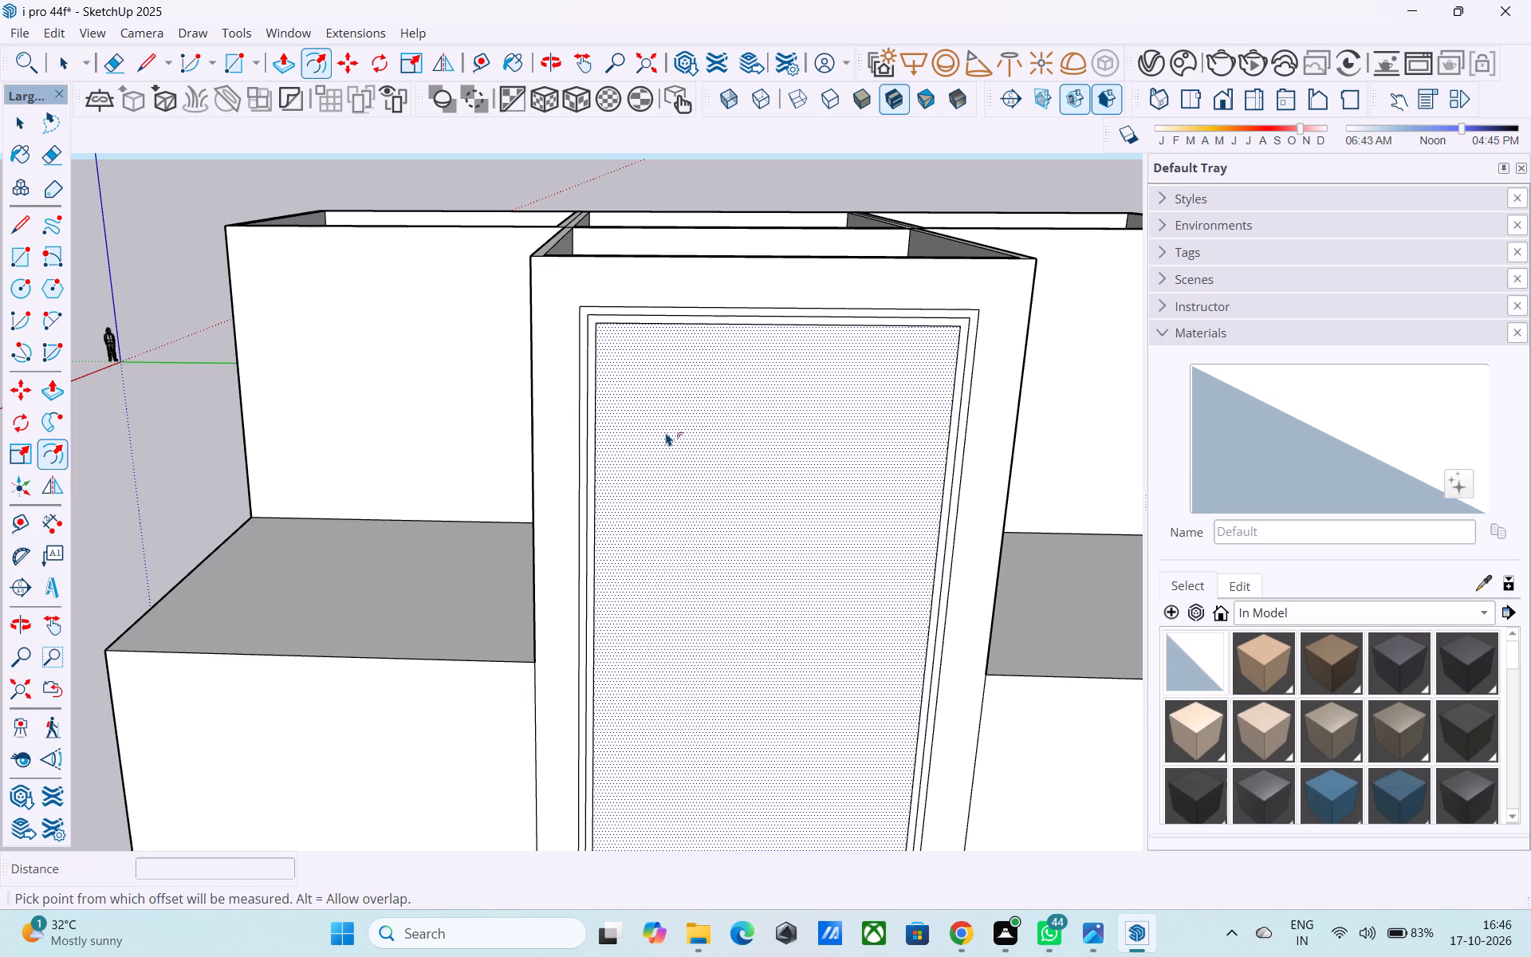
click(666, 431)
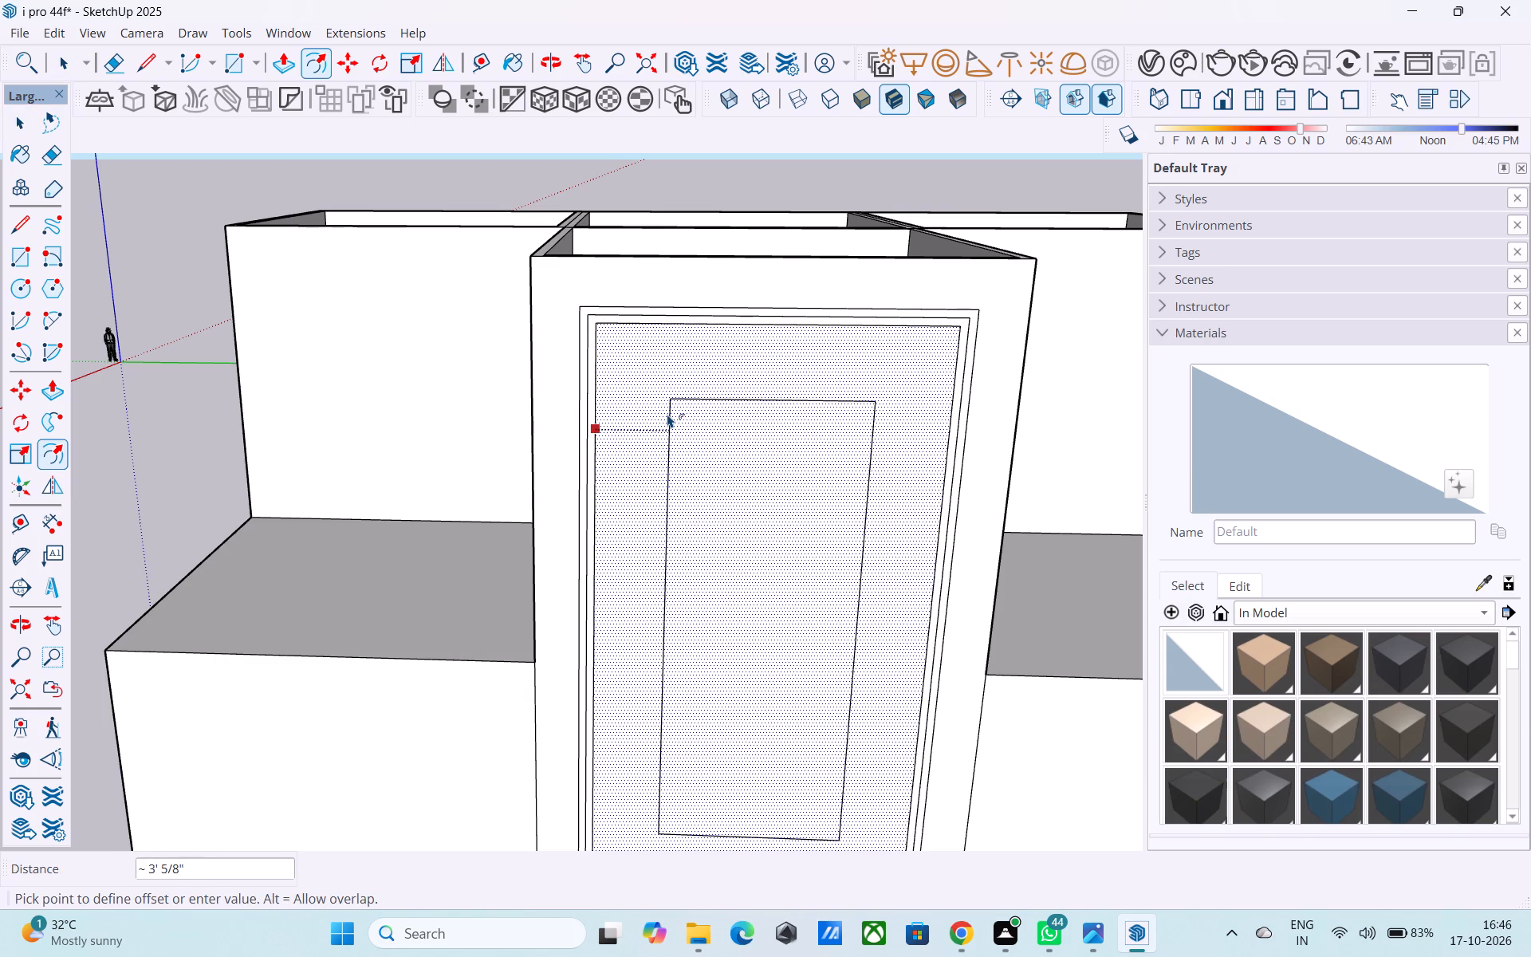
text(4")
key(Return)
key(space)
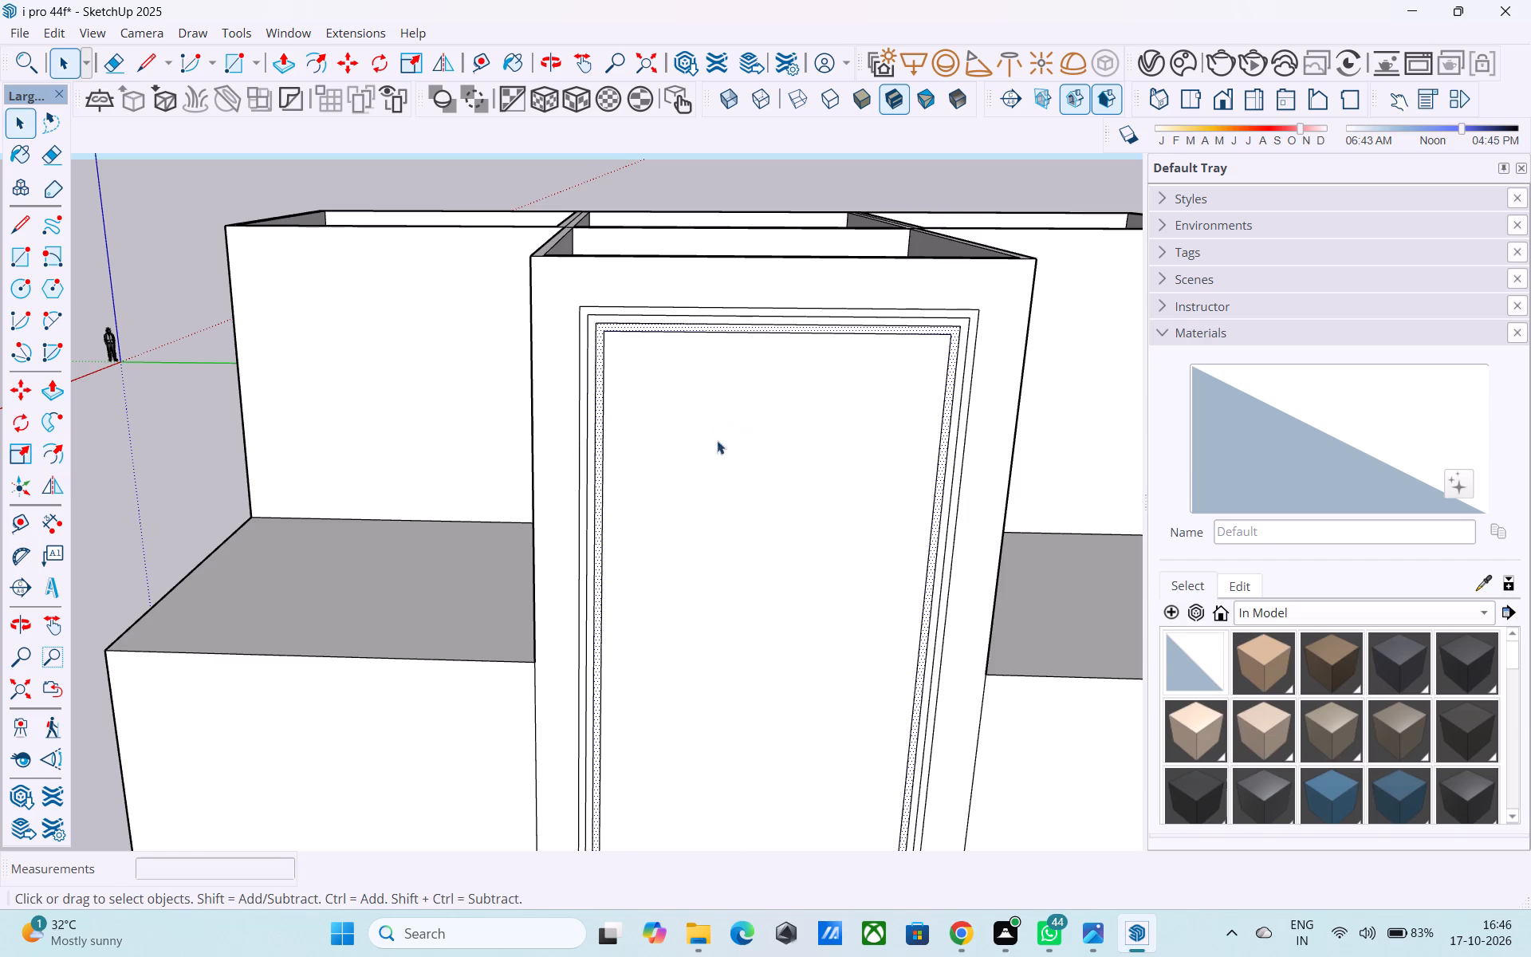
Draw 2' and 3' vertical lines from the bottom left corners of the outermost and innermost frame rectangles to the base edge.
scroll(658, 452, down, 8)
scroll(756, 561, down, 1)
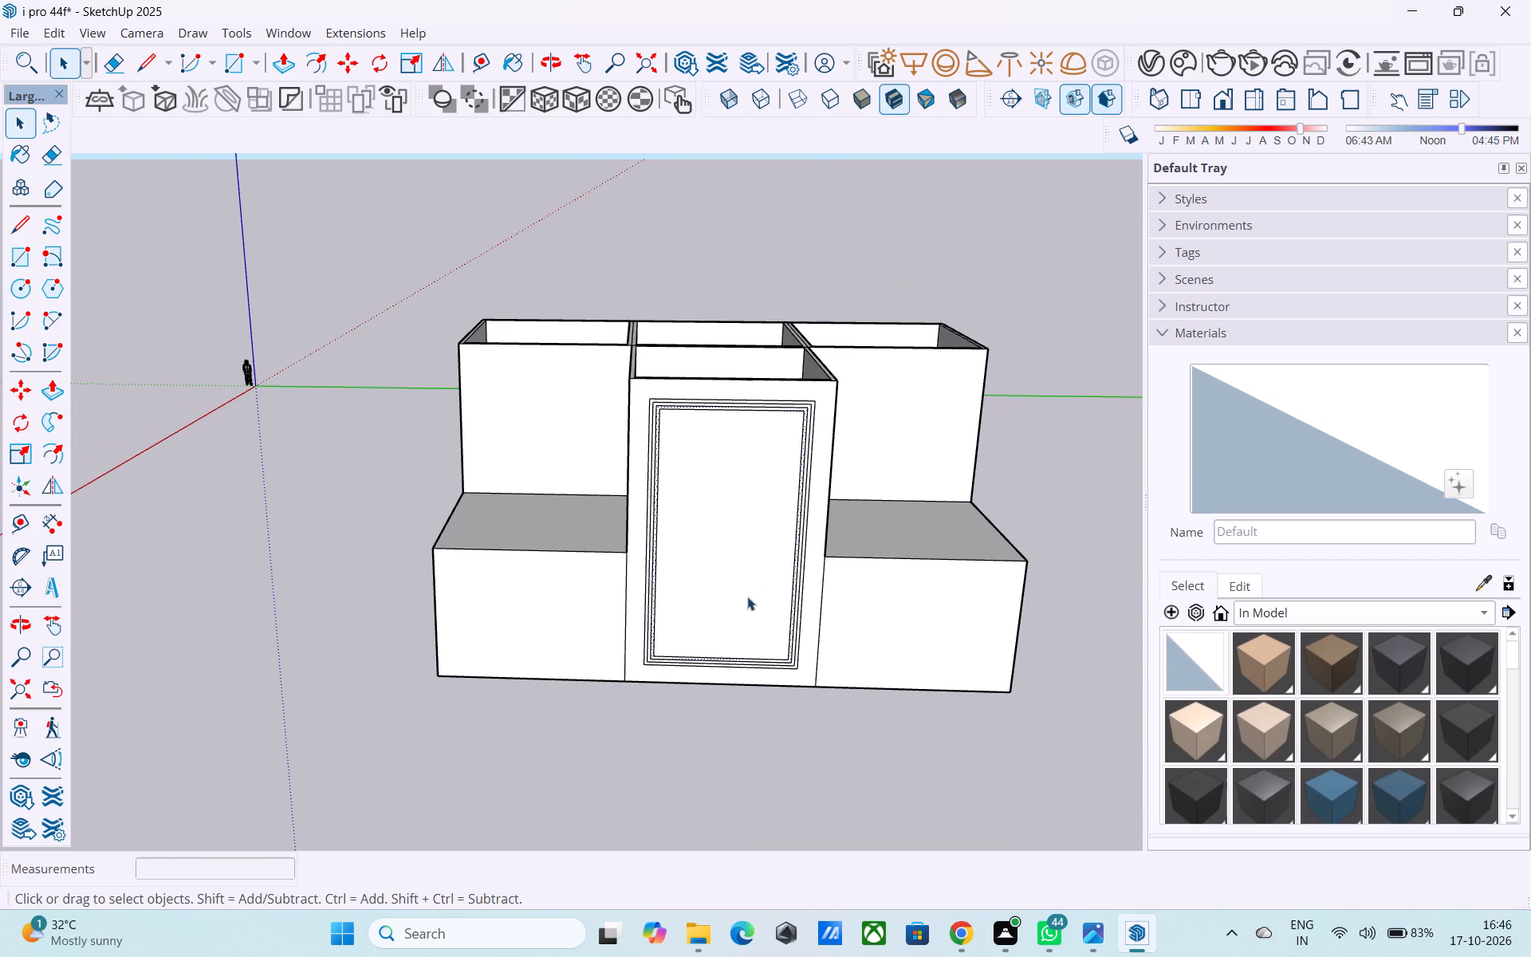
middle_drag(729, 731, 762, 717)
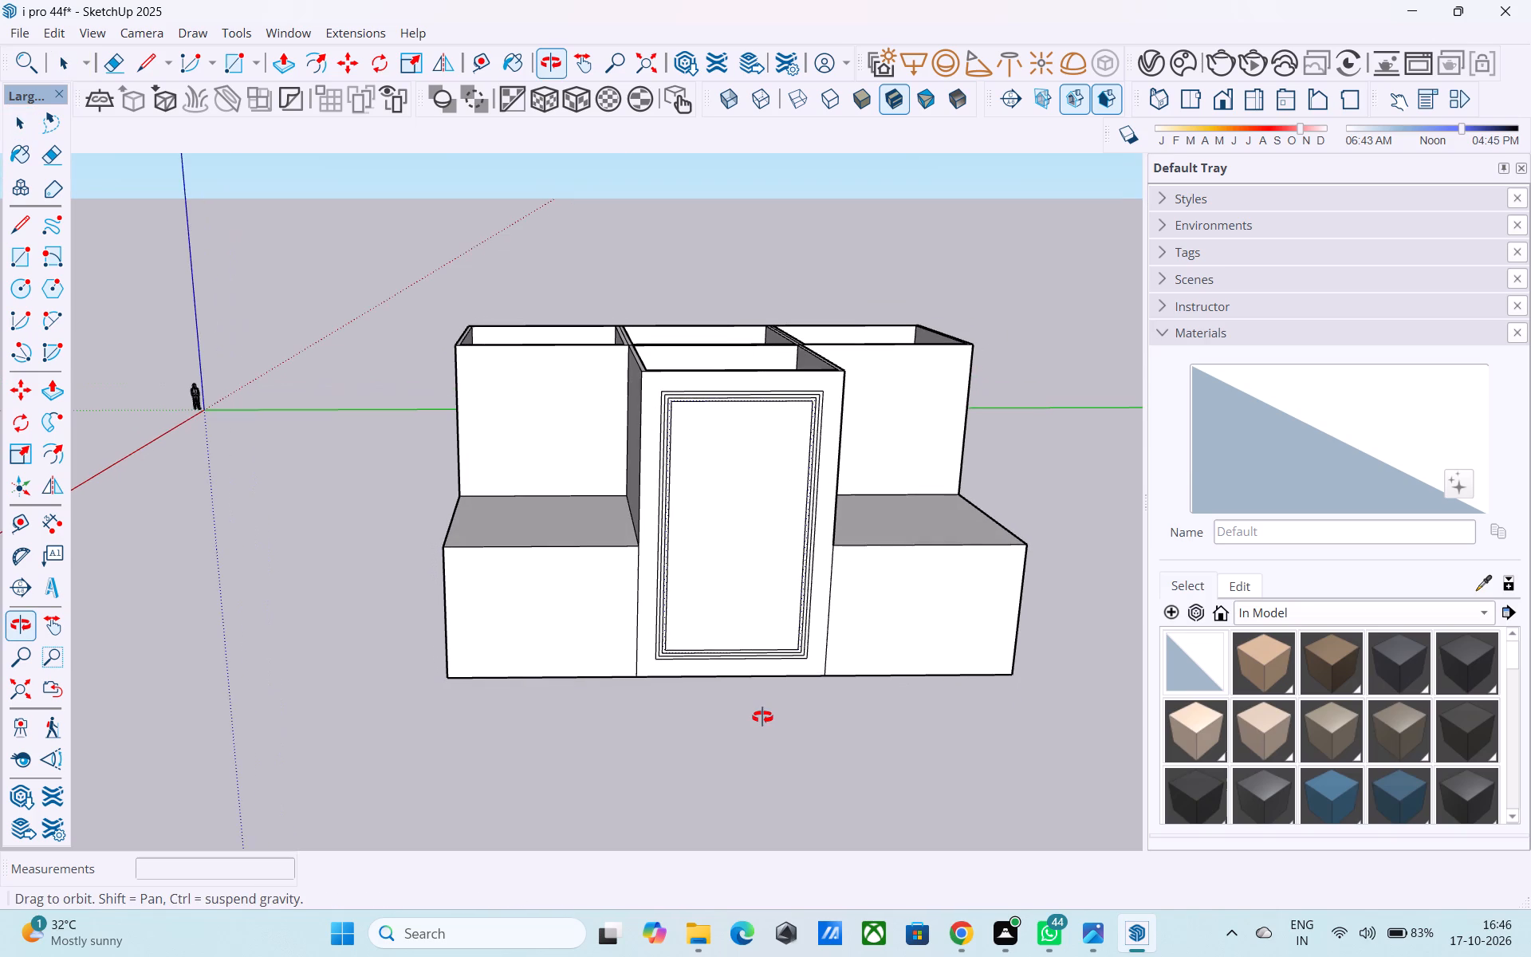
middle_drag(762, 717, 777, 739)
scroll(714, 695, up, 4)
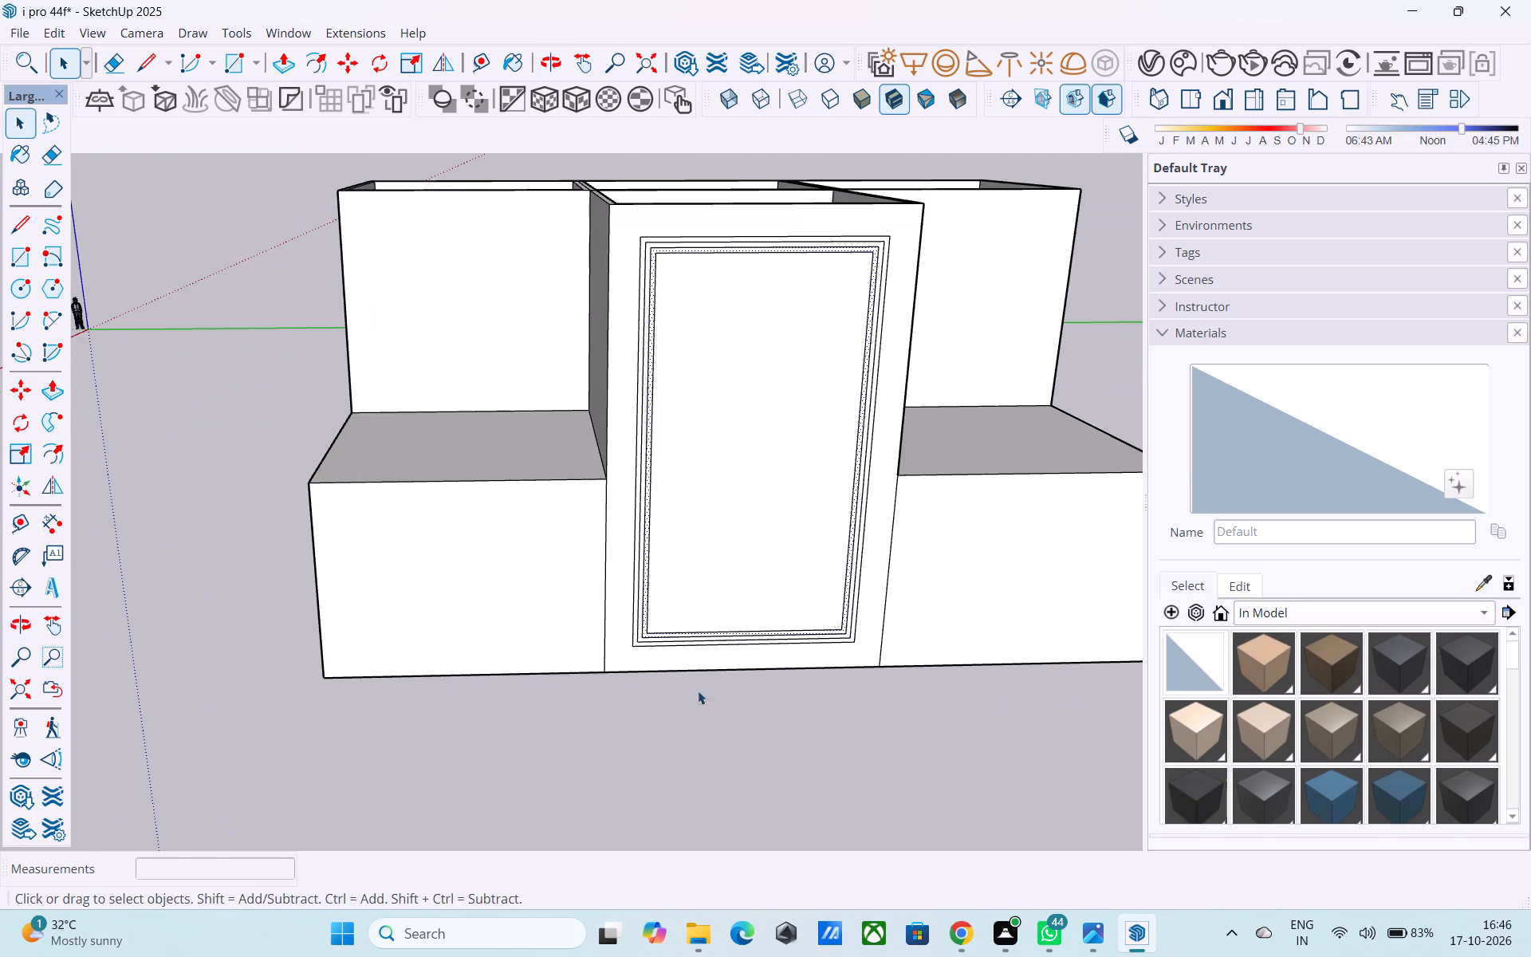
scroll(632, 641, up, 1)
key(l)
scroll(632, 641, up, 7)
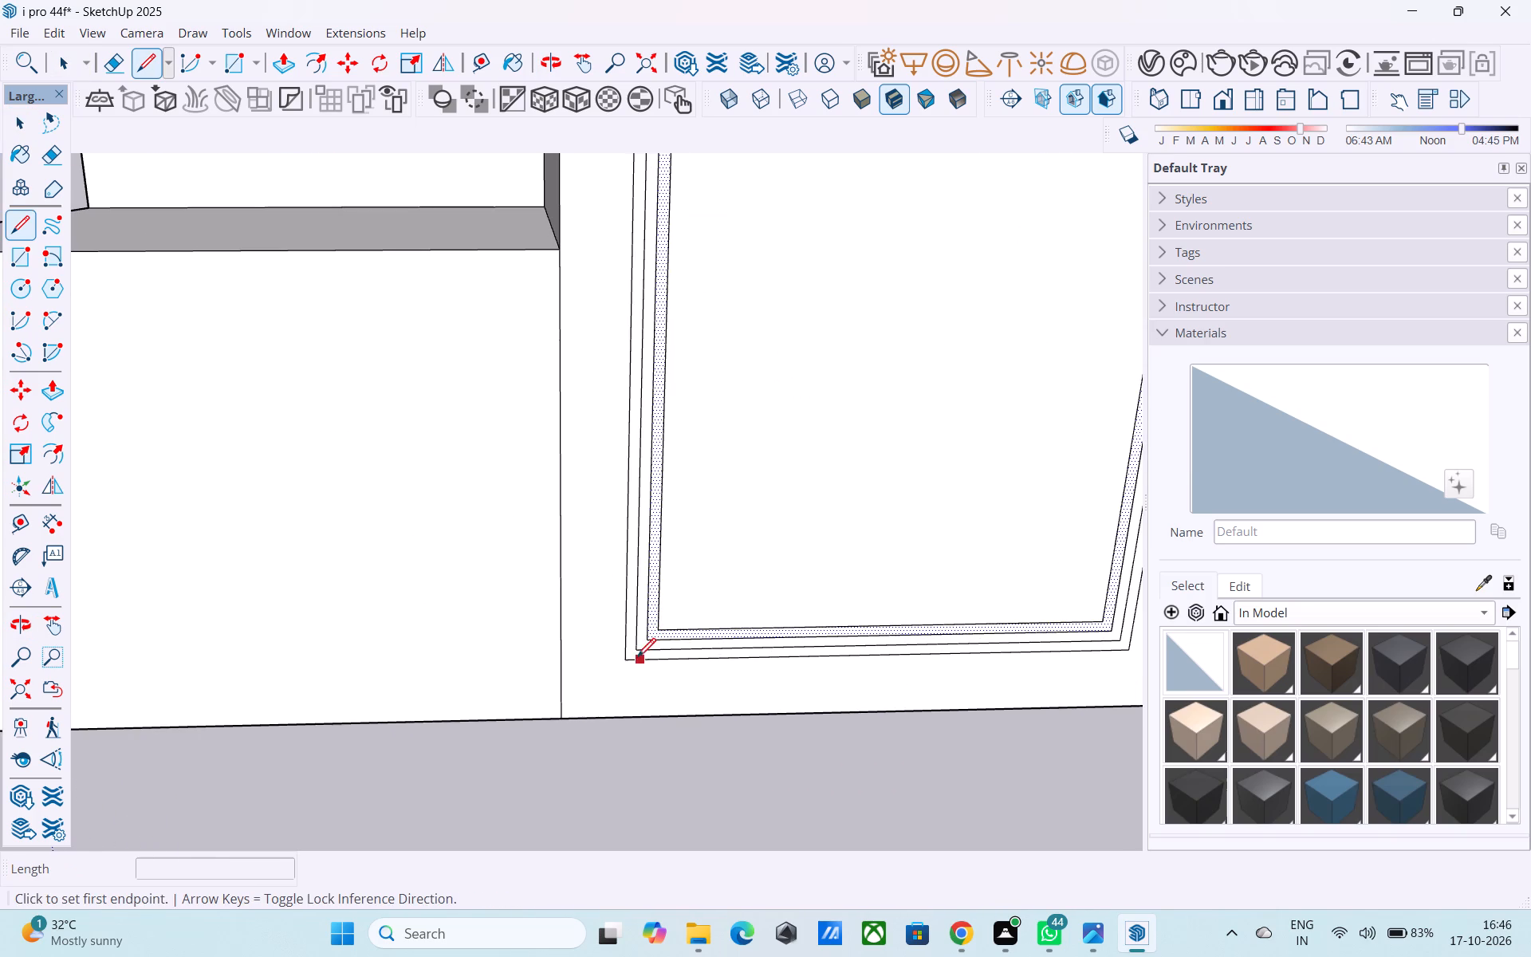
click(628, 655)
click(627, 718)
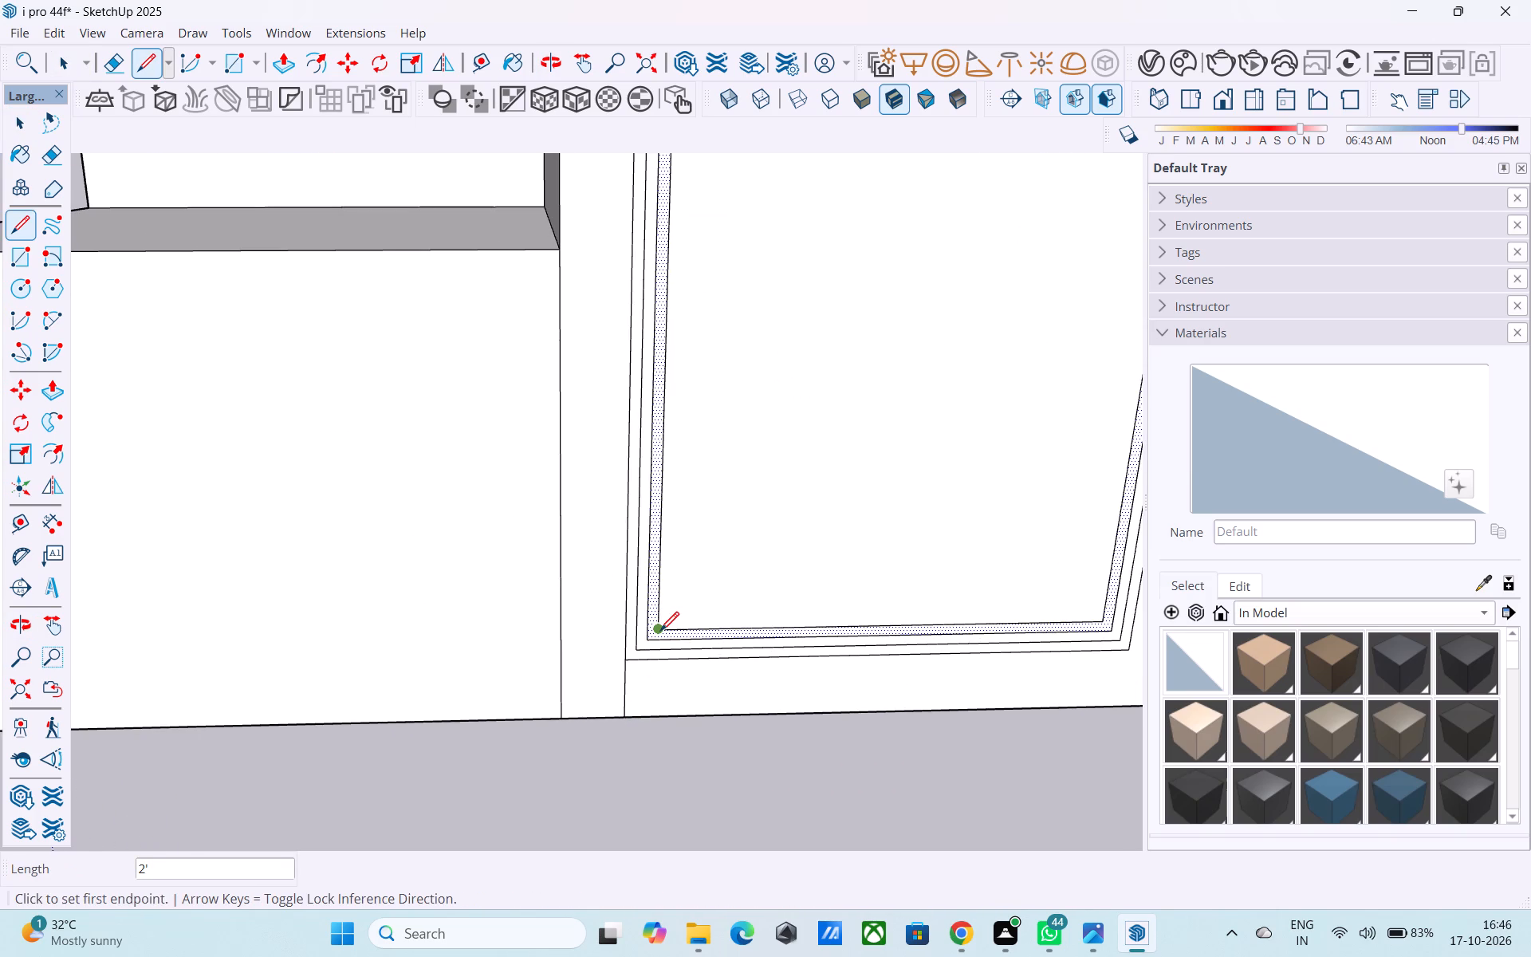
click(660, 632)
click(654, 721)
Draw matching 2' and 3' vertical lines from the frame's bottom right corners to the base edge.
scroll(410, 717, down, 4)
scroll(910, 659, up, 4)
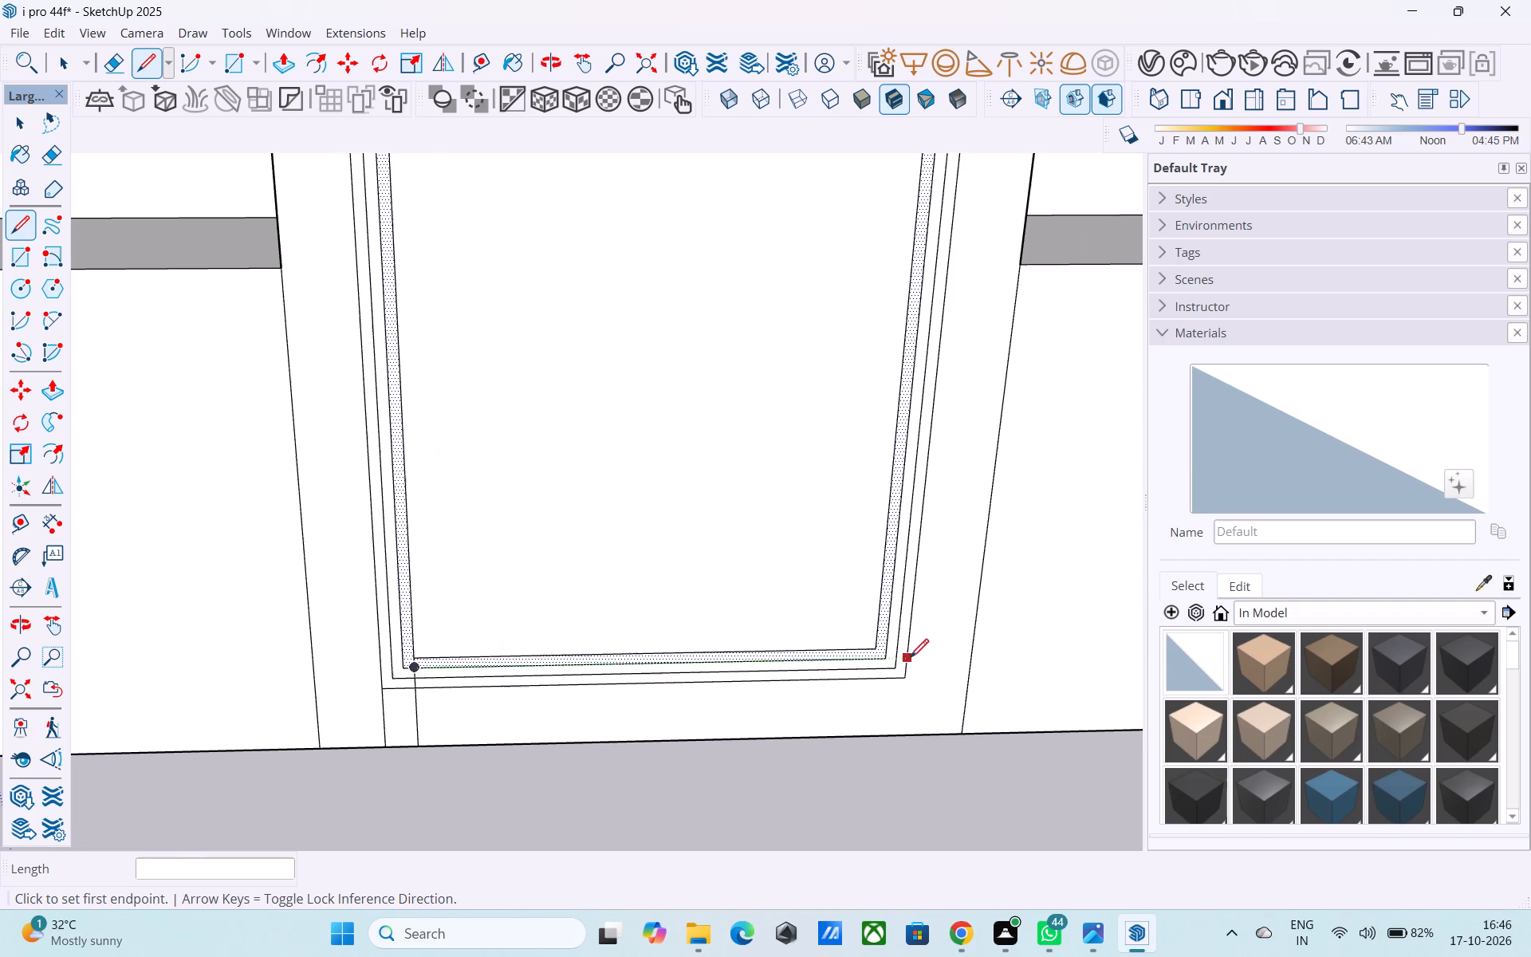
click(911, 674)
click(903, 738)
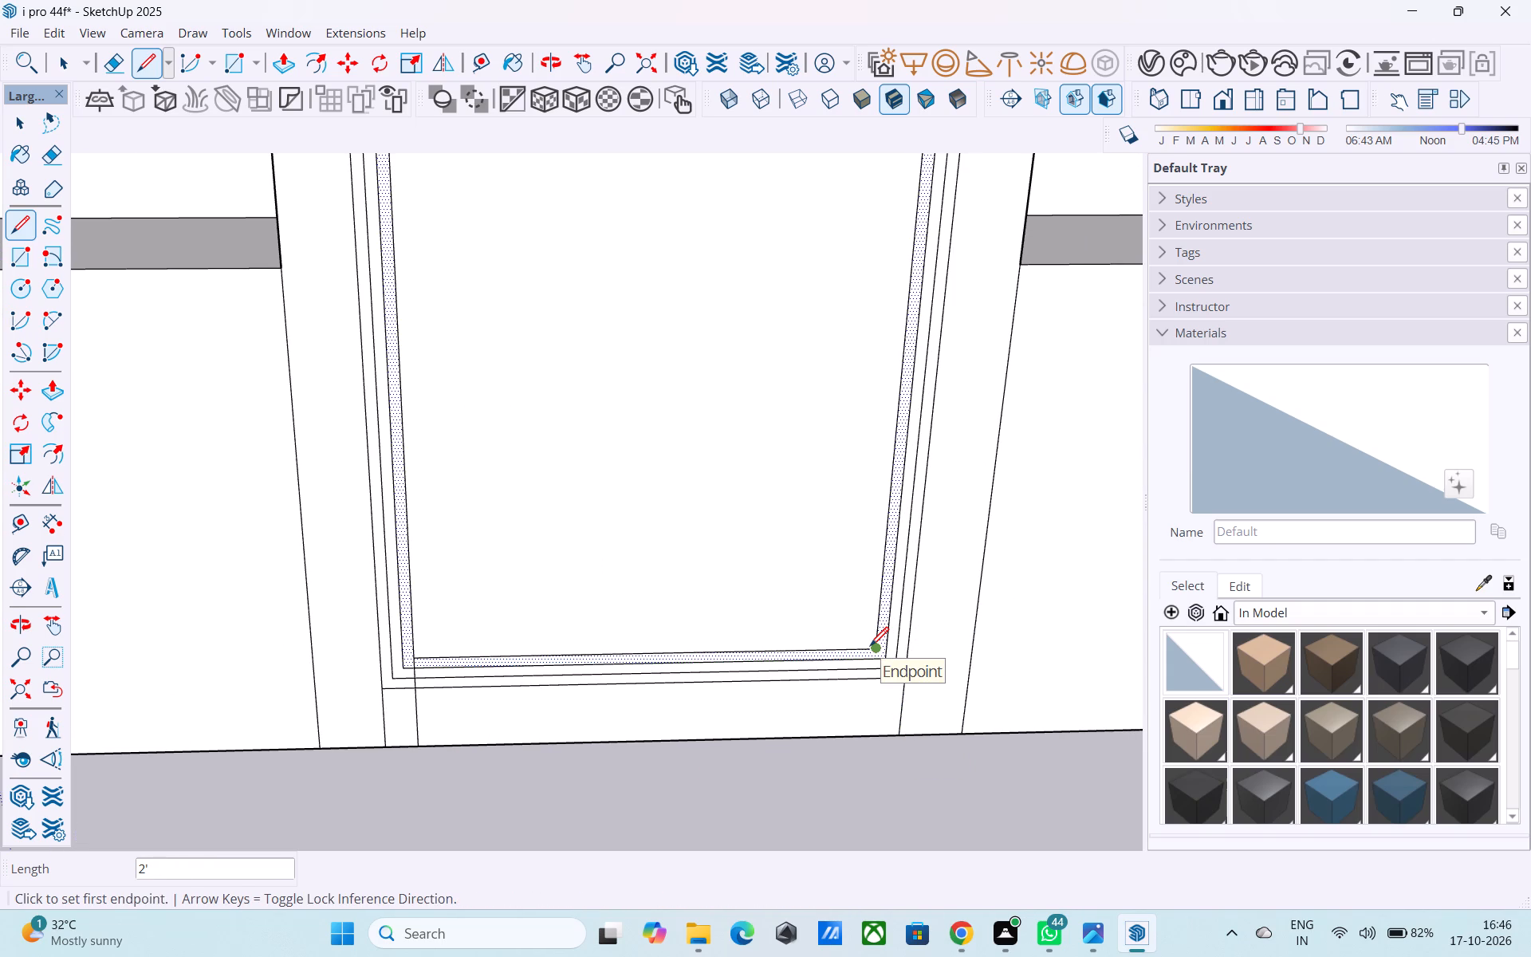
click(876, 654)
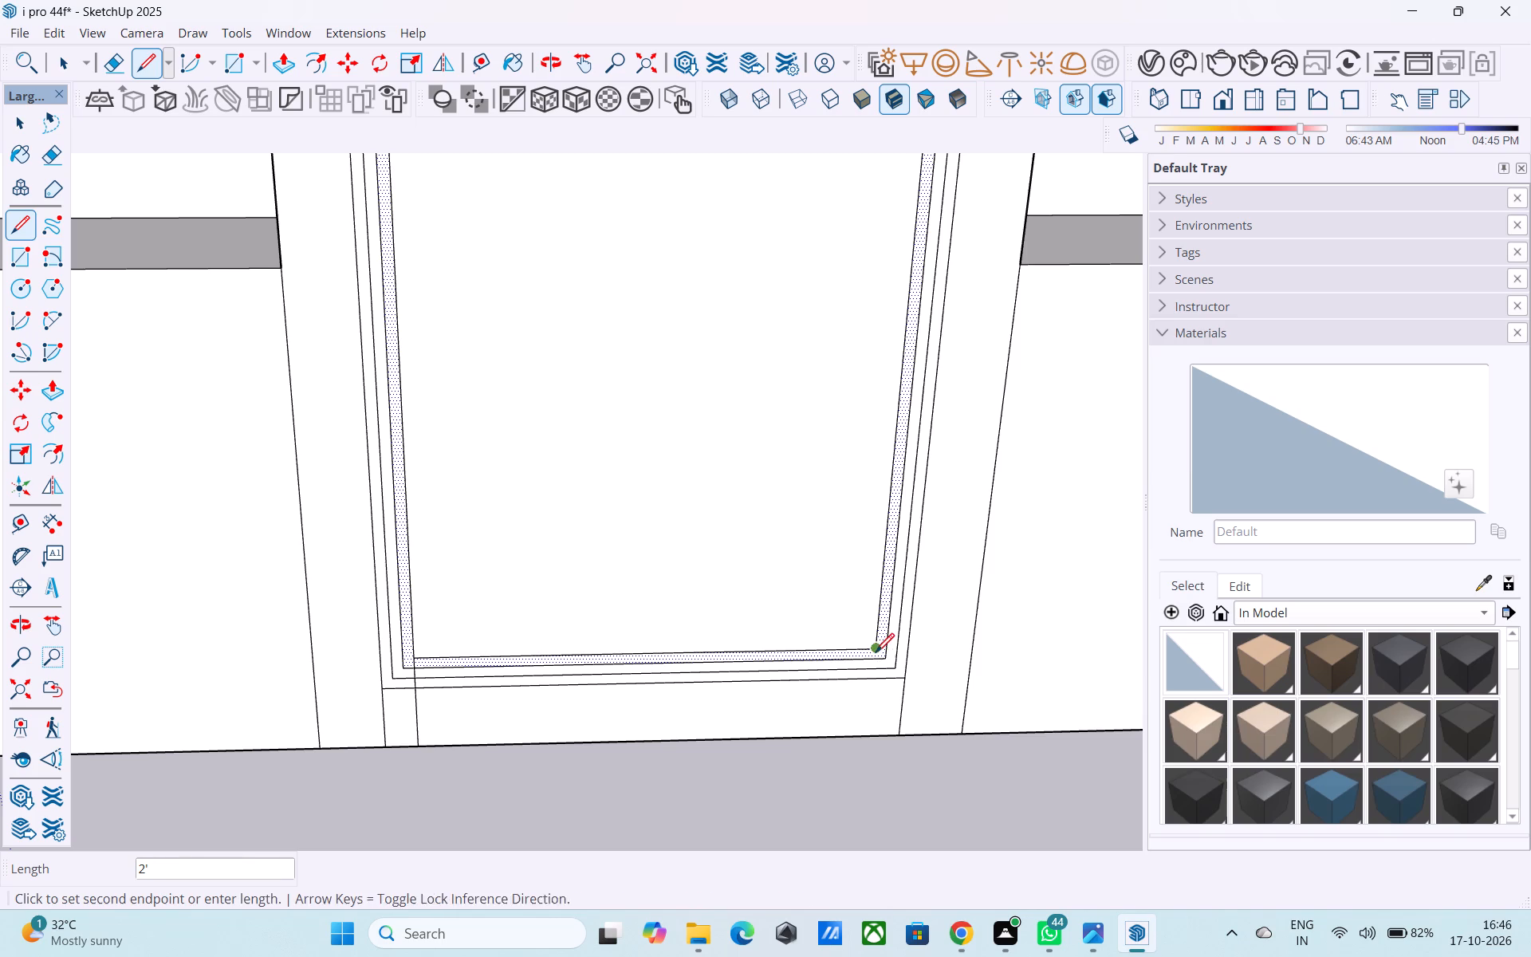
click(871, 739)
Erase the frame's horizontal bottom lines, including the short corner pieces at both legs, so the opening reaches the base edge.
key(e)
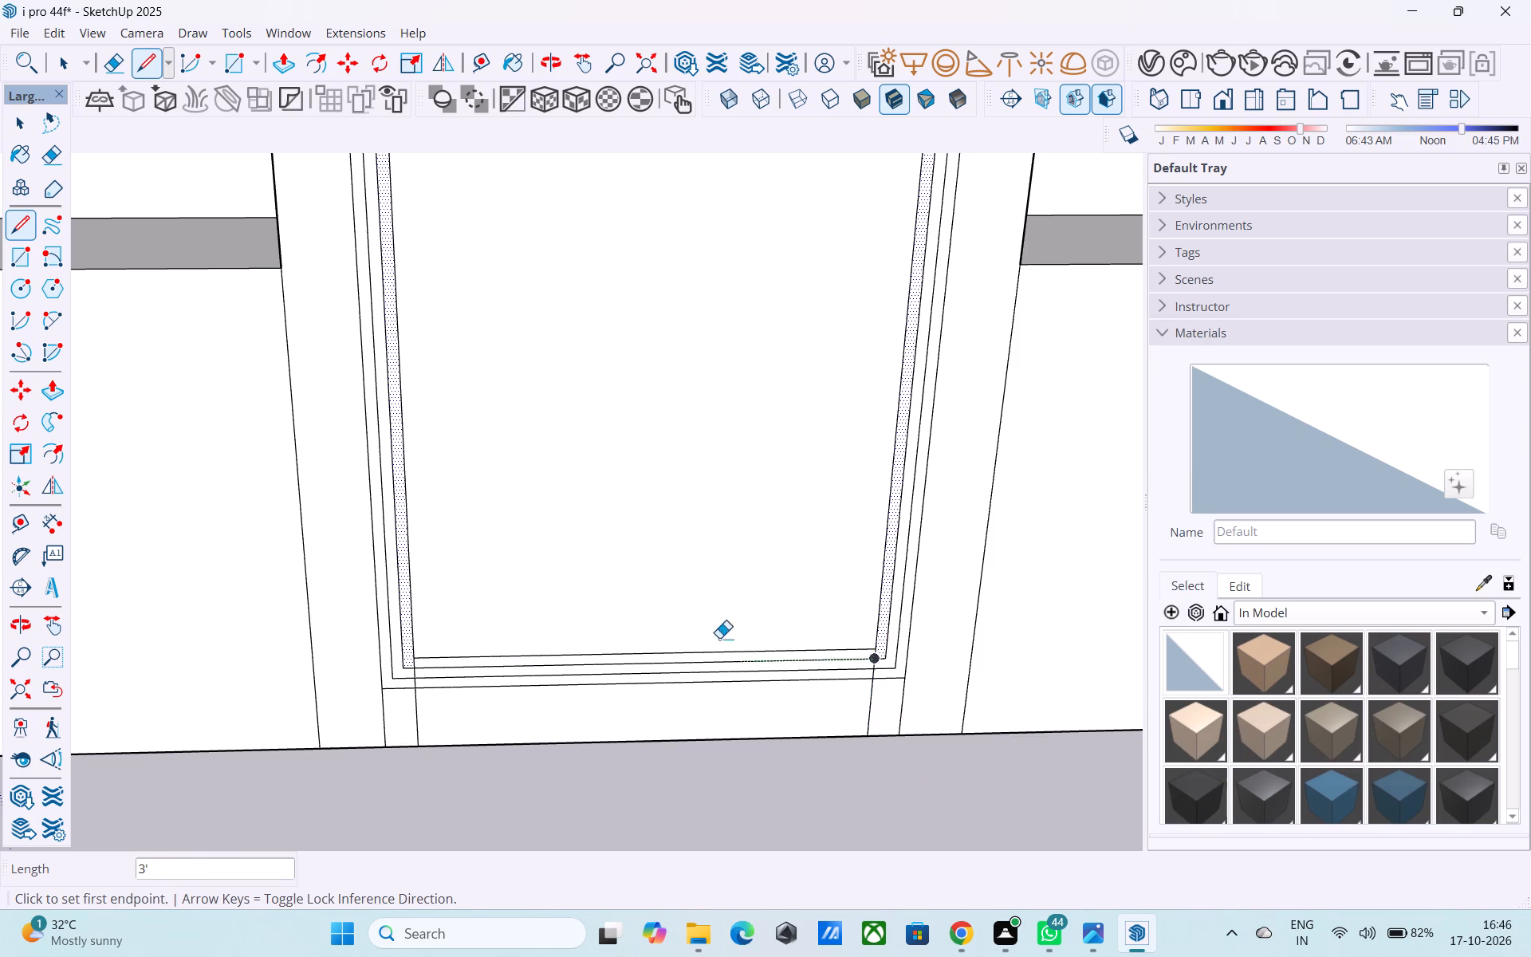
drag(685, 611, 676, 743)
key(ctrl+z)
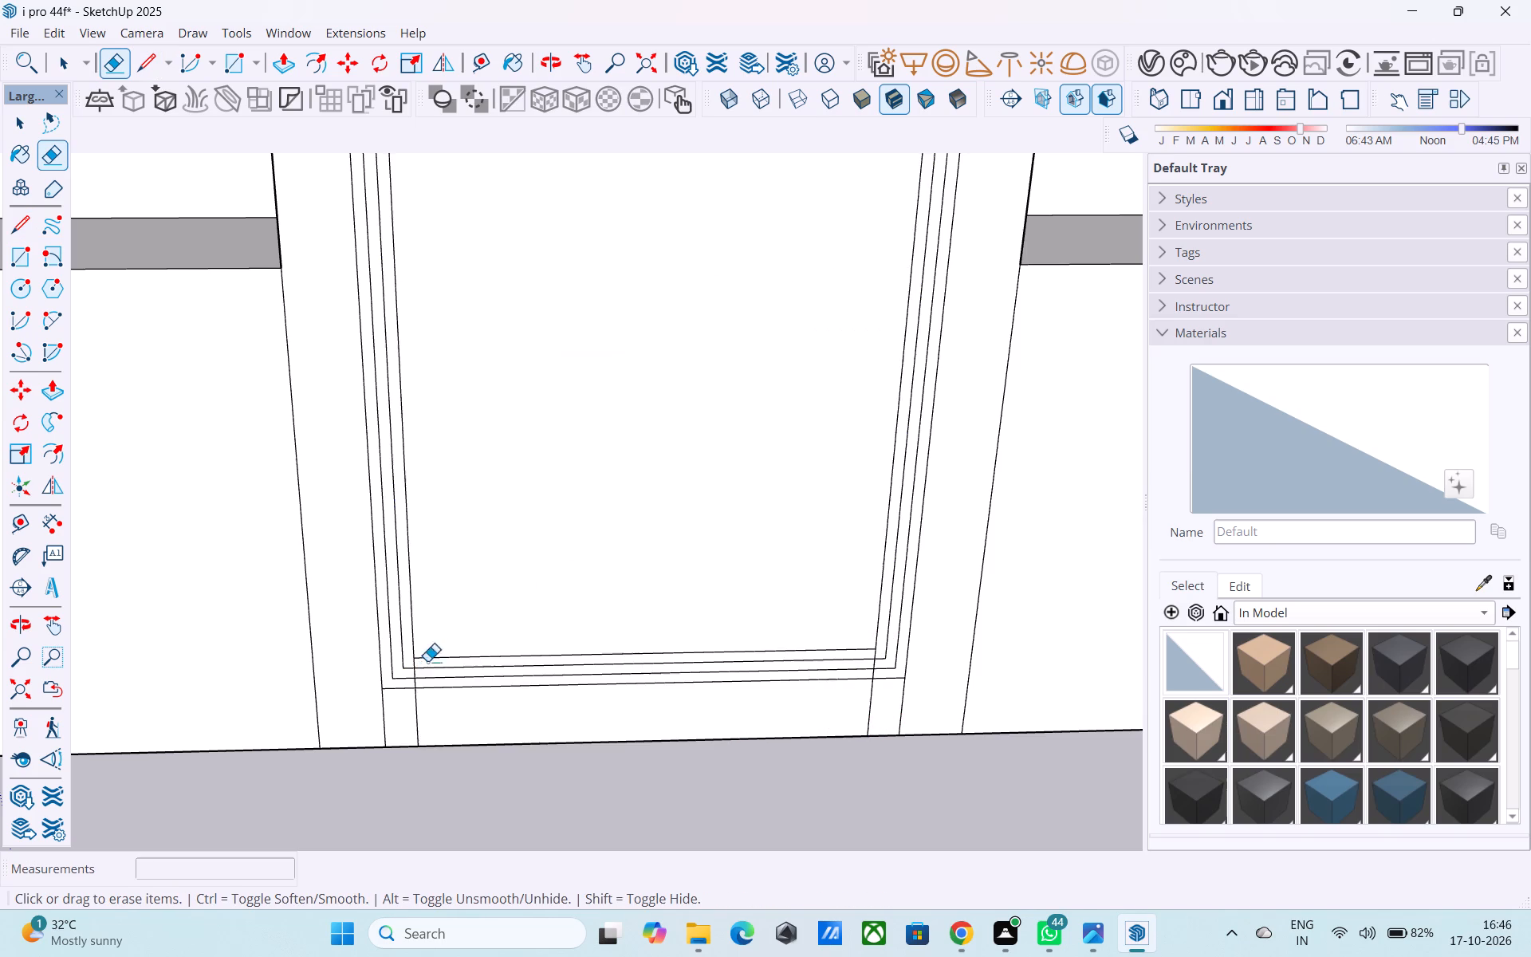
middle_drag(585, 546, 269, 636)
drag(490, 612, 483, 681)
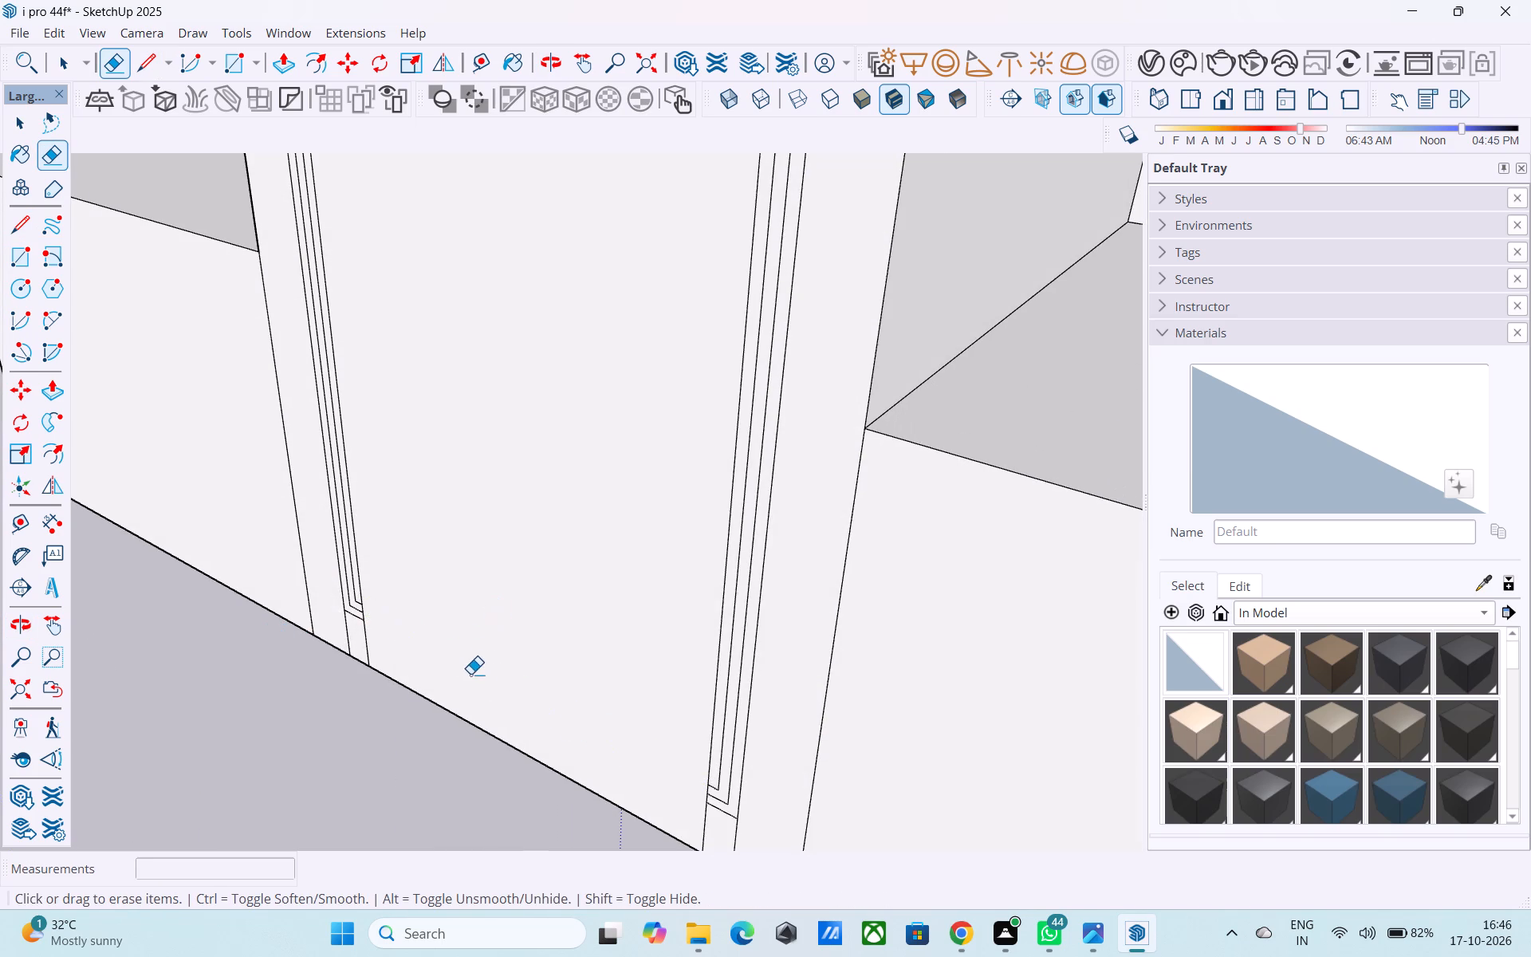
middle_drag(452, 663, 788, 591)
scroll(480, 654, up, 4)
drag(419, 666, 417, 685)
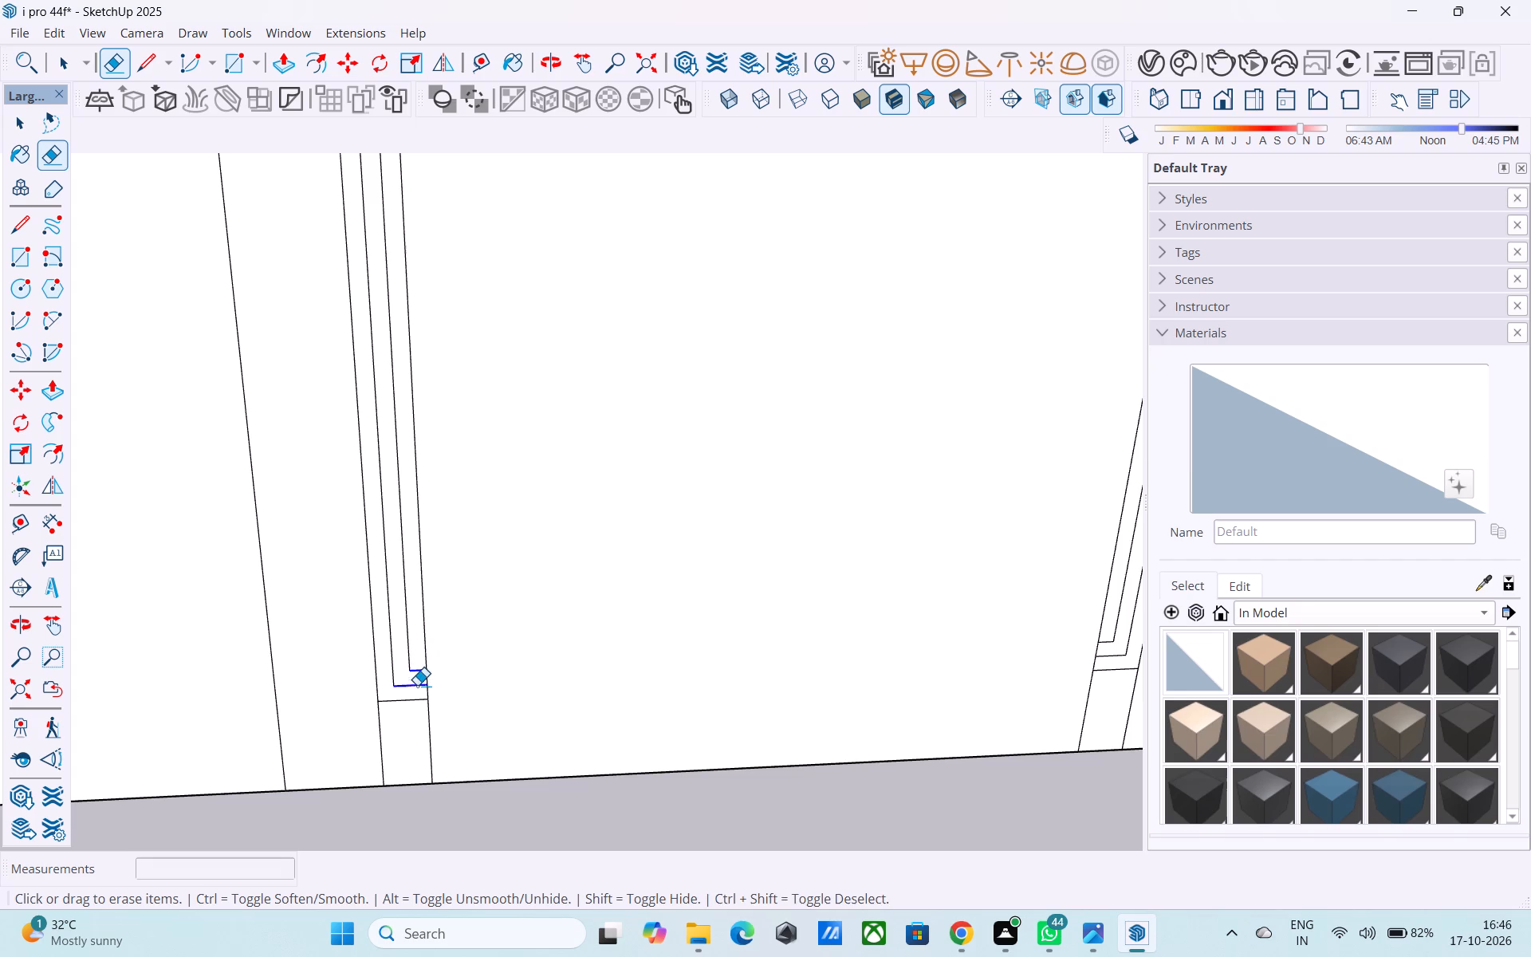
drag(417, 685, 418, 706)
scroll(245, 662, down, 6)
scroll(758, 664, up, 11)
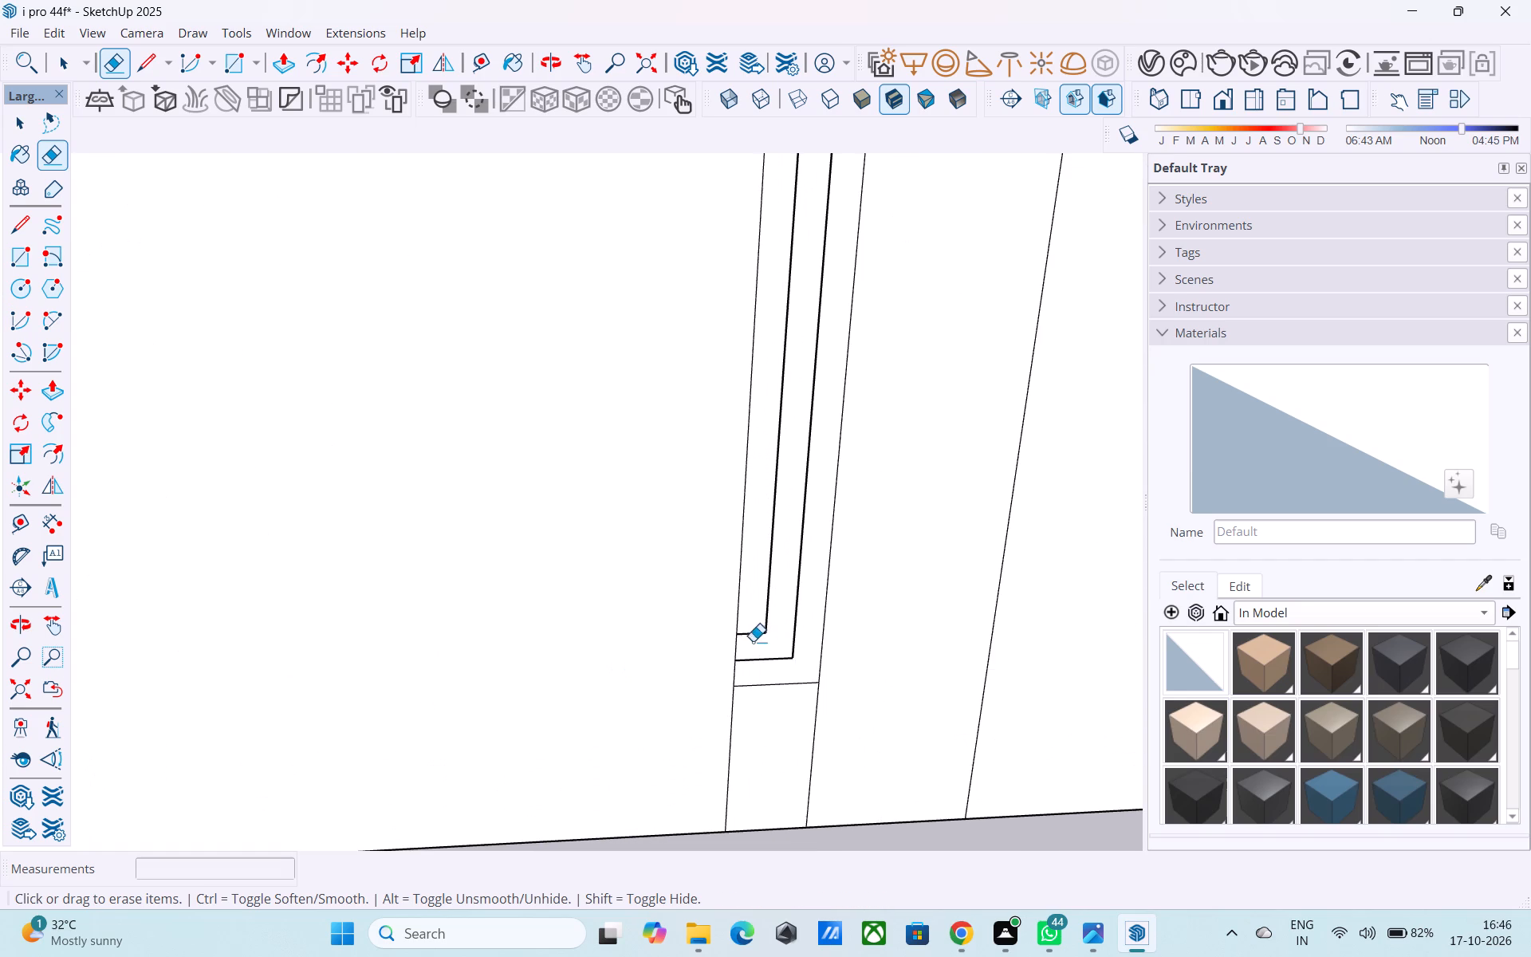
drag(750, 635, 764, 708)
Extend the two middle frame lines of the right leg vertically down to the base edge.
key(l)
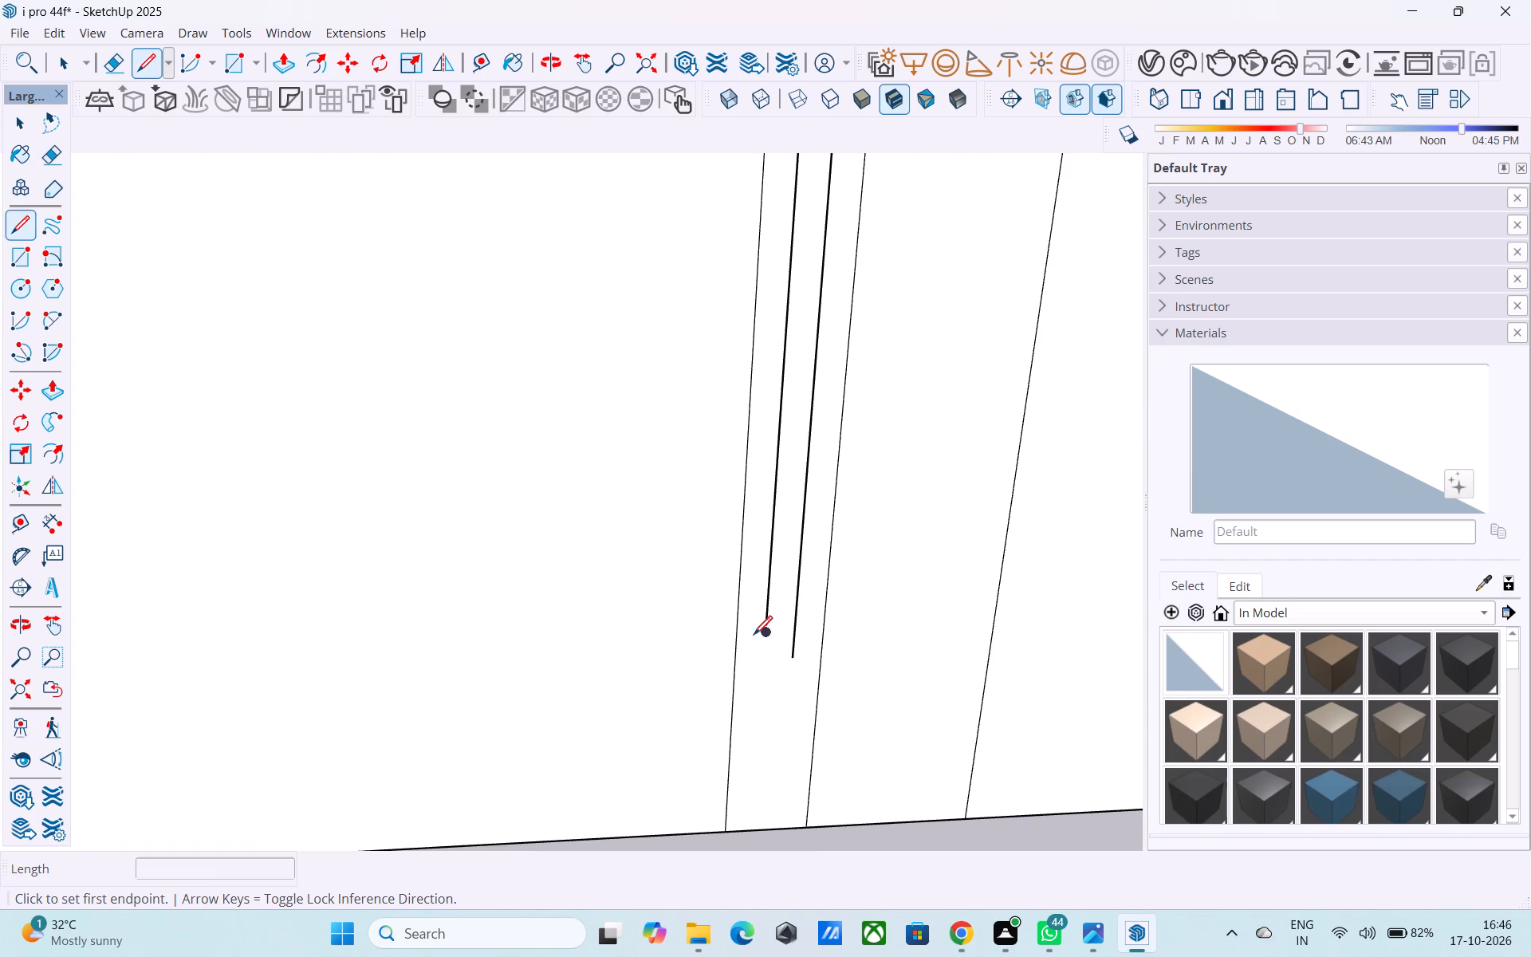
click(766, 632)
click(760, 826)
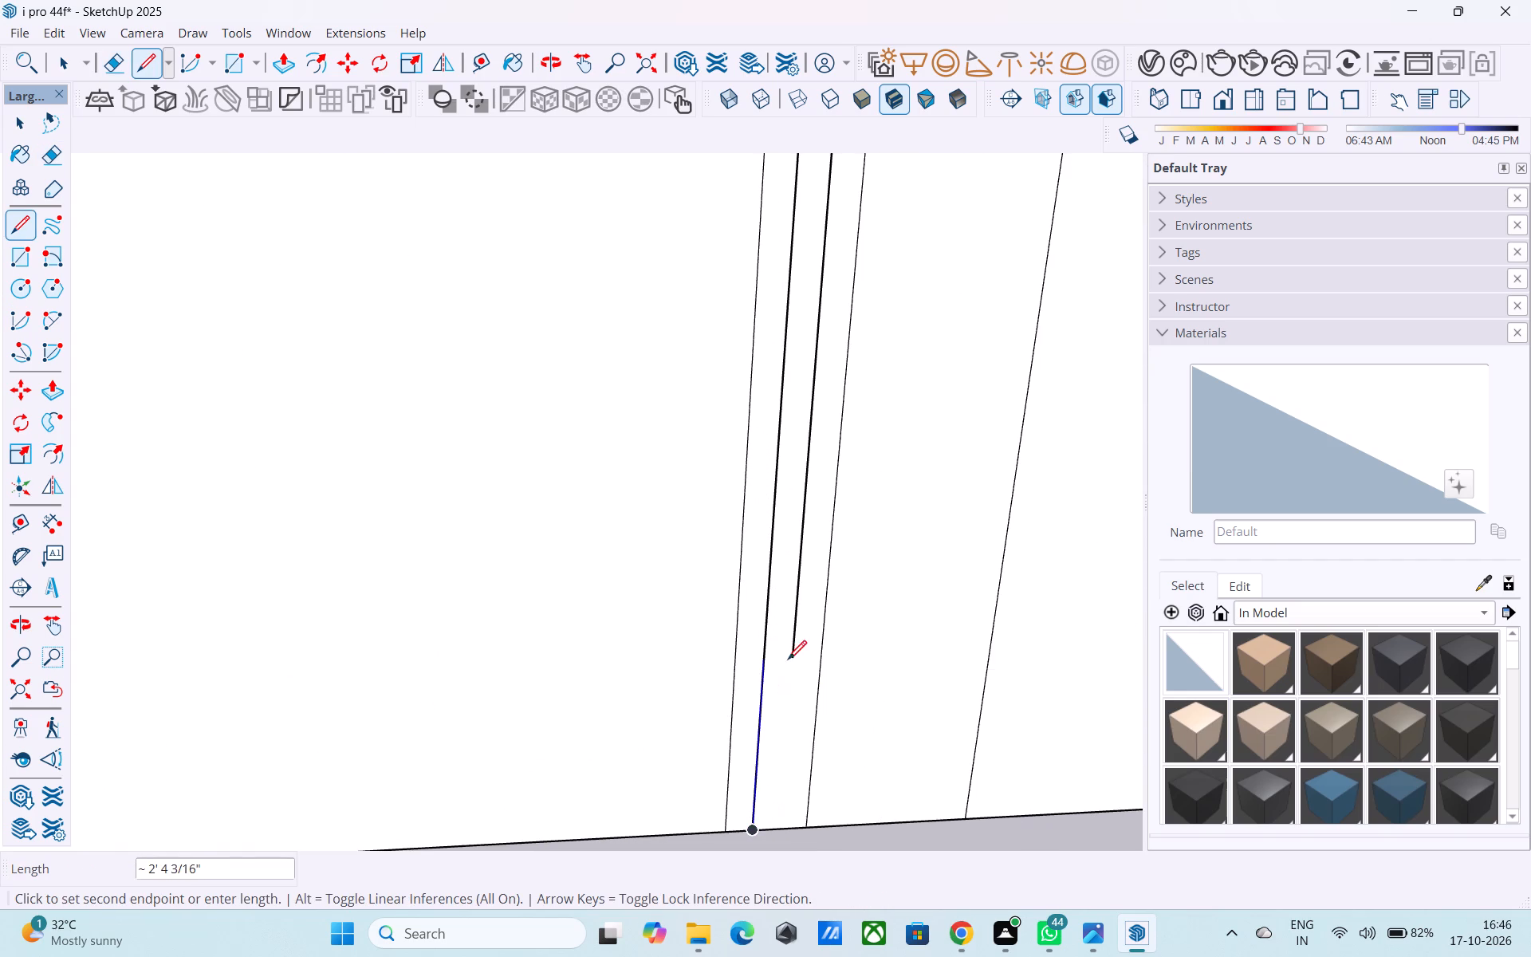
click(793, 660)
key(ctrl+z)
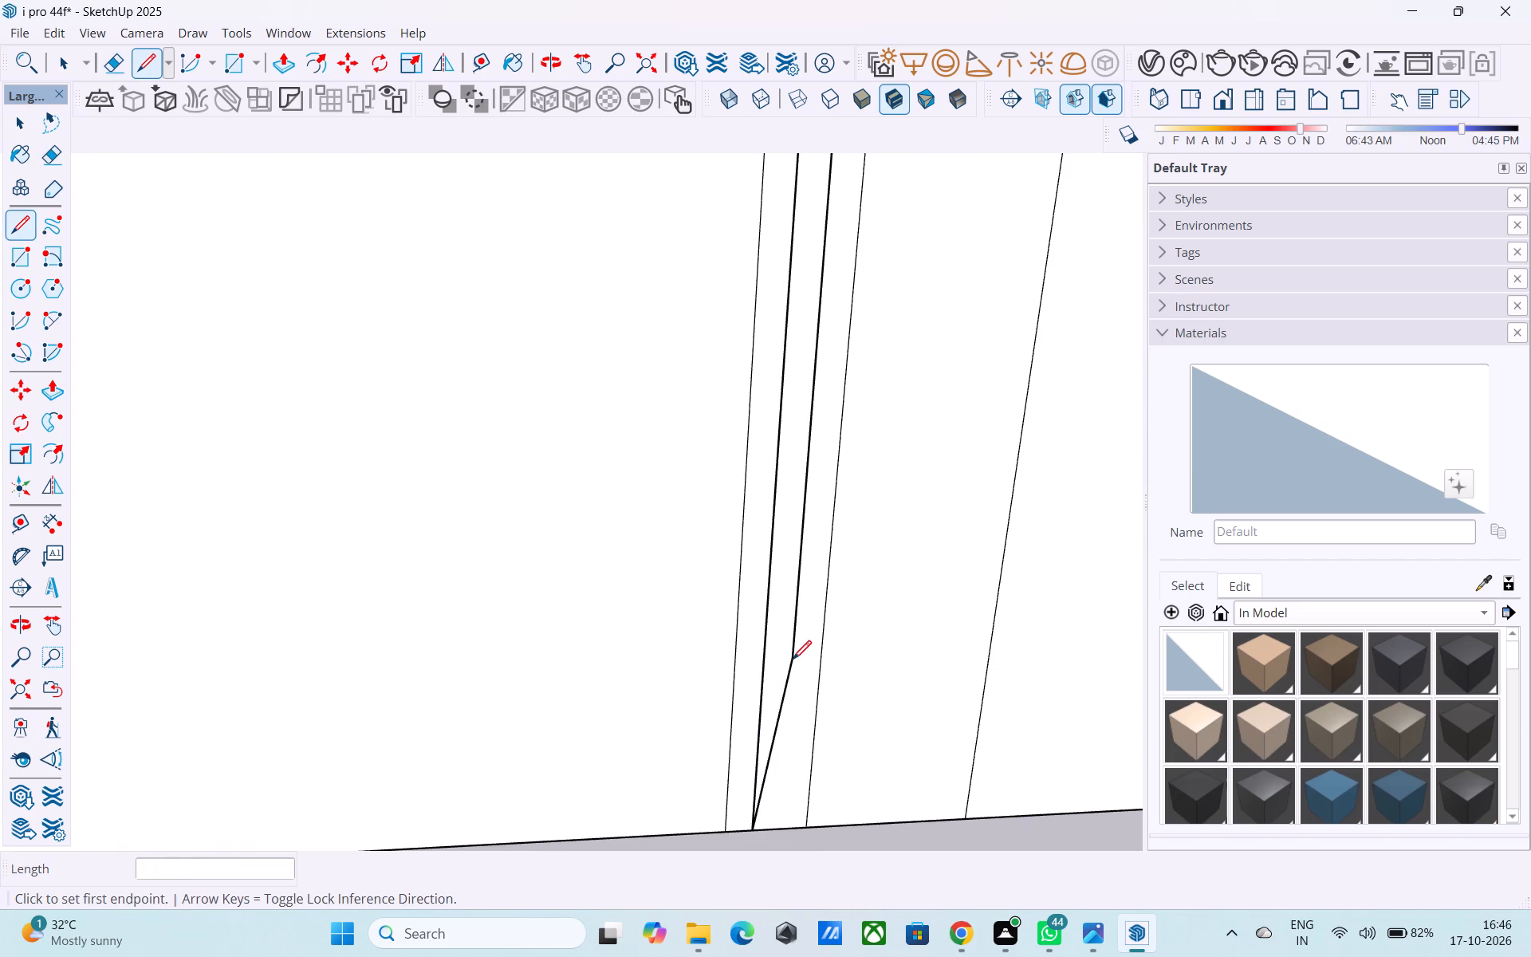
key(ctrl+z)
key(l)
click(793, 660)
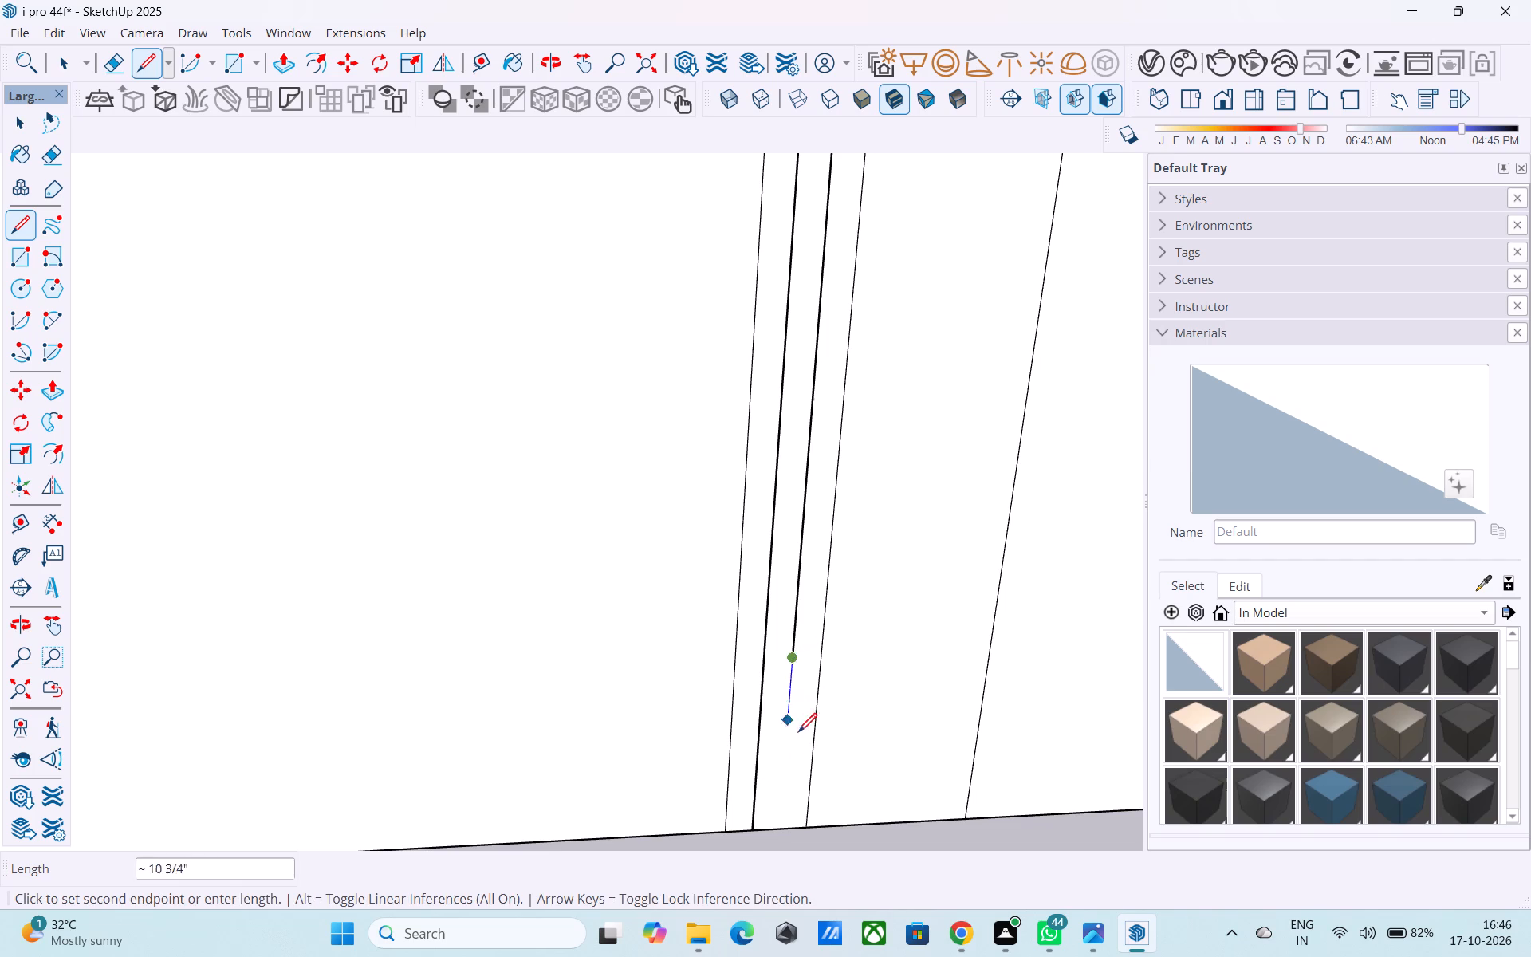
click(783, 829)
Extend the left leg's two middle frame lines vertically to the base edge, with 2' 4" and 2' 8" segments.
scroll(949, 598, down, 6)
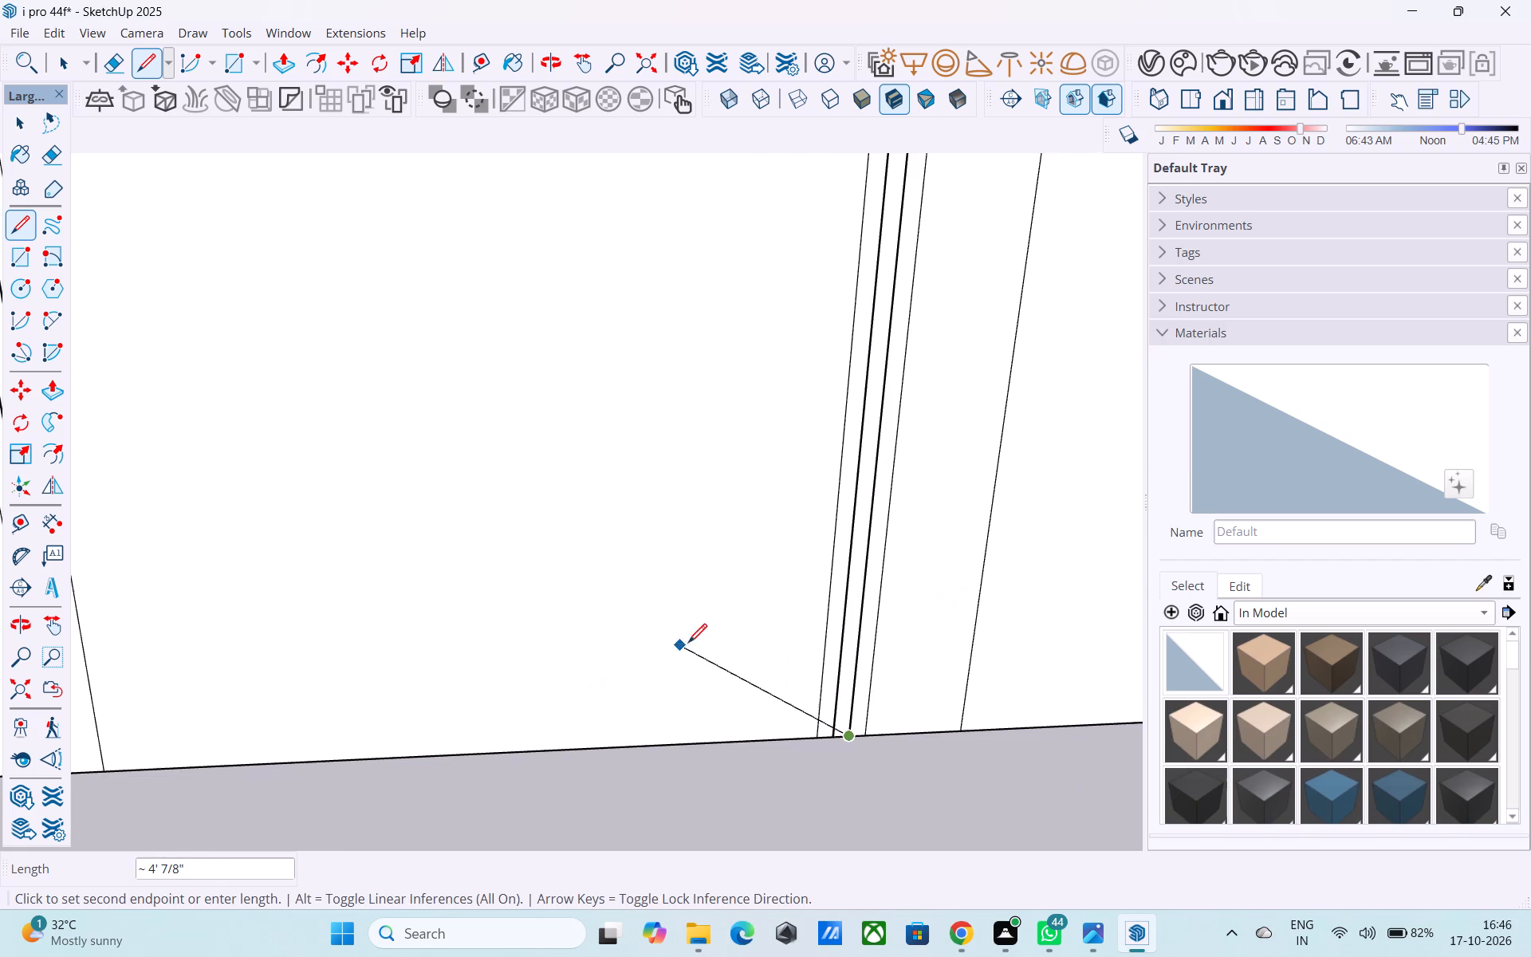
key(l)
scroll(1041, 510, down, 7)
scroll(574, 652, up, 9)
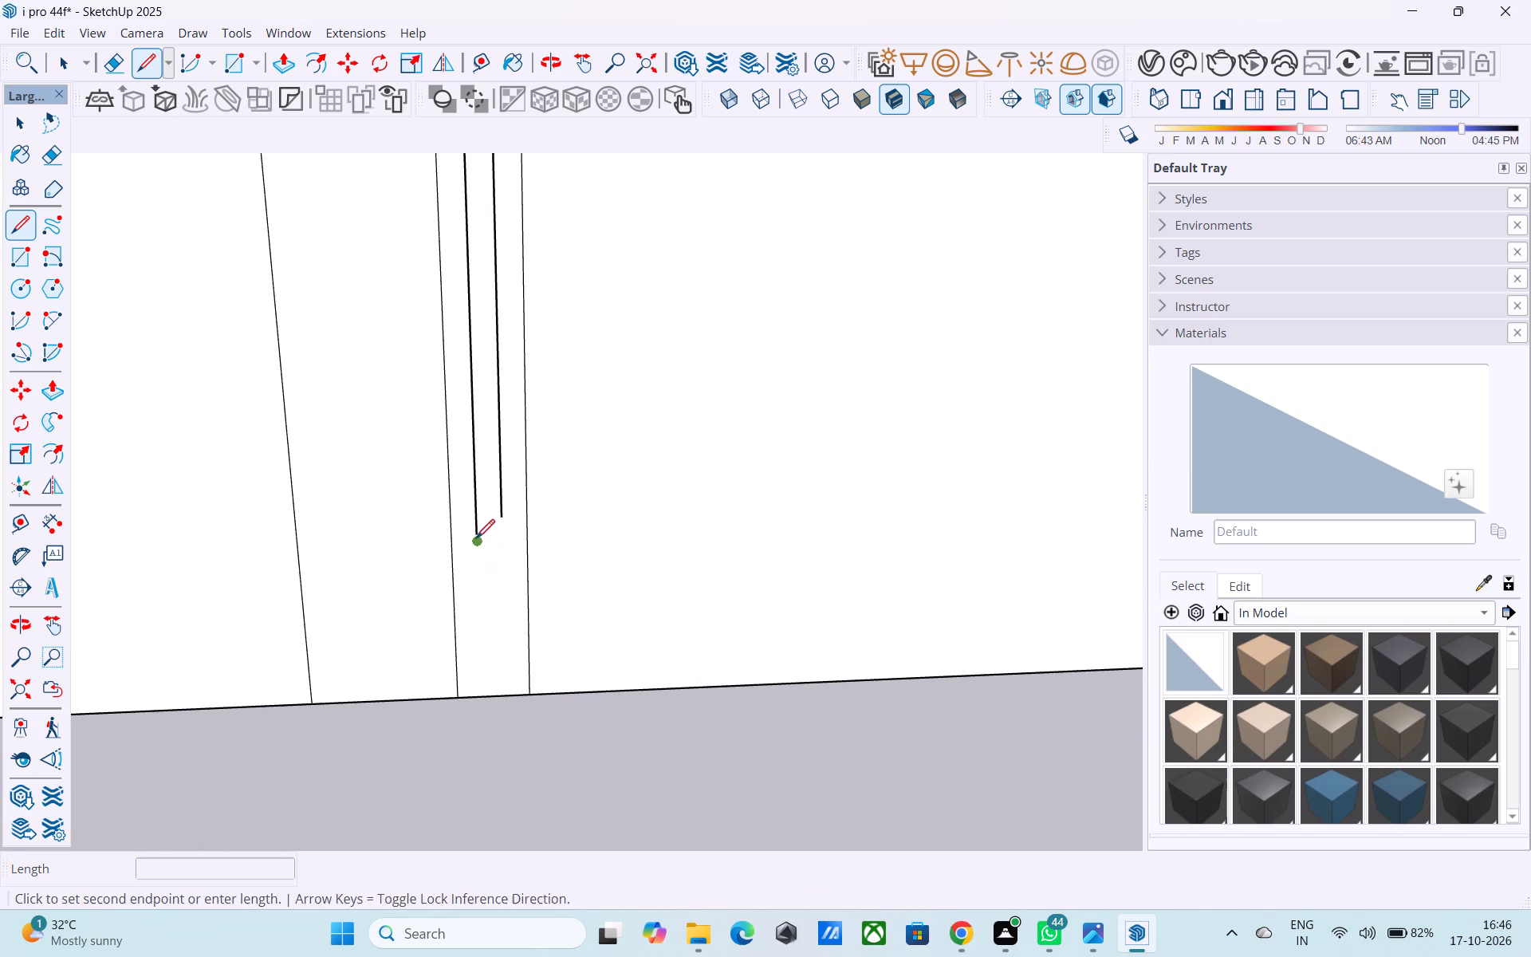
click(476, 540)
click(479, 703)
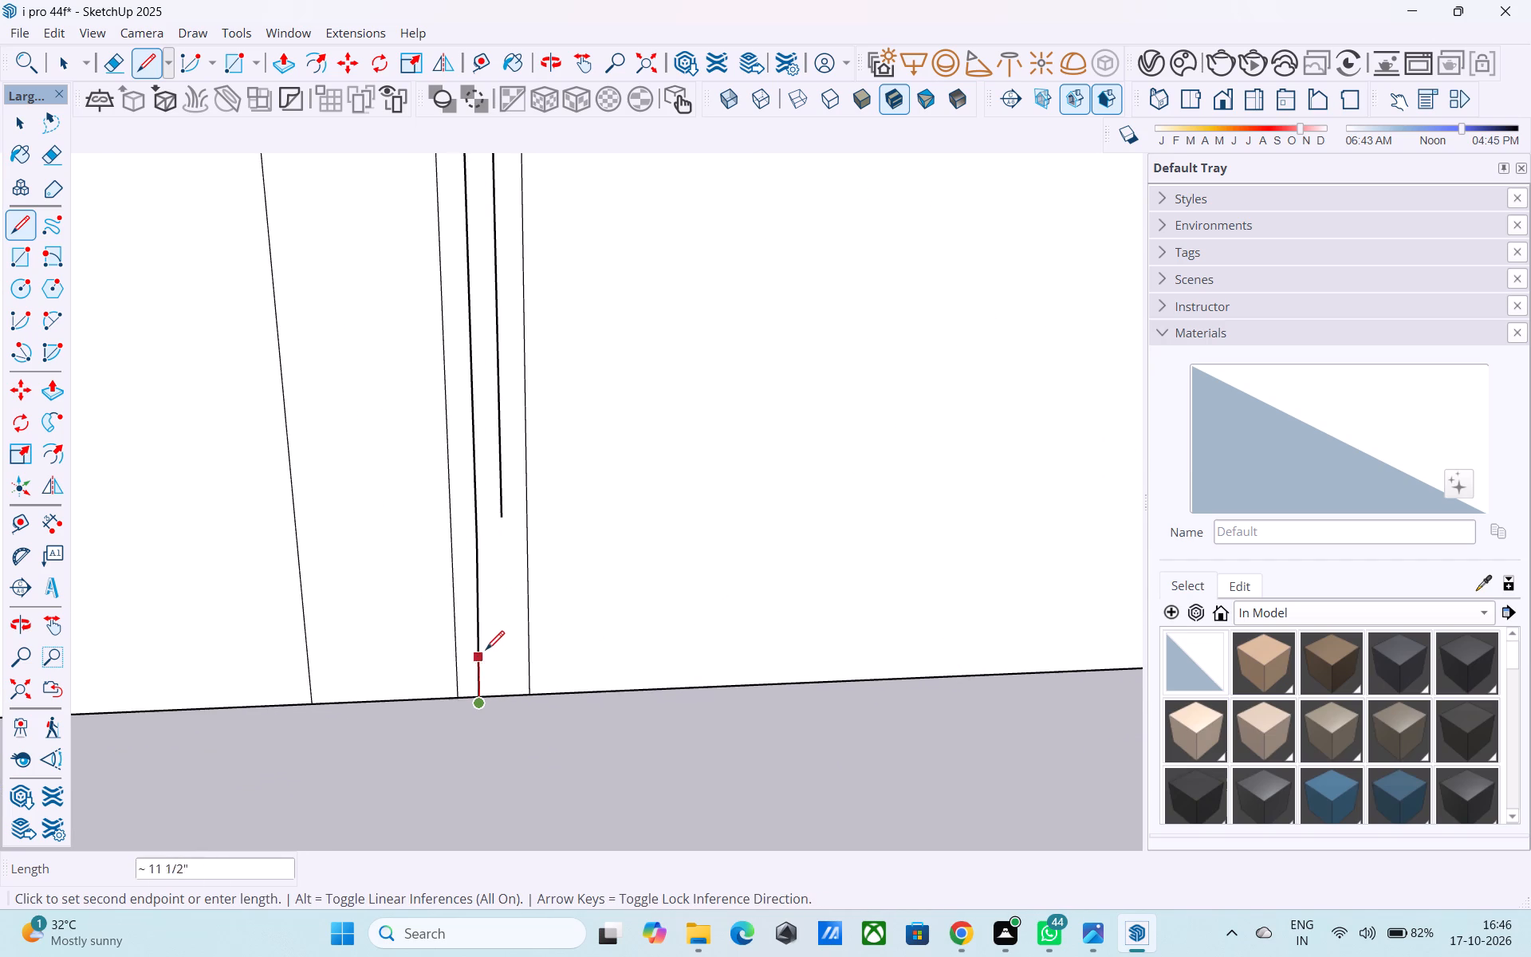
key(ctrl+z)
key(ctrl+z)
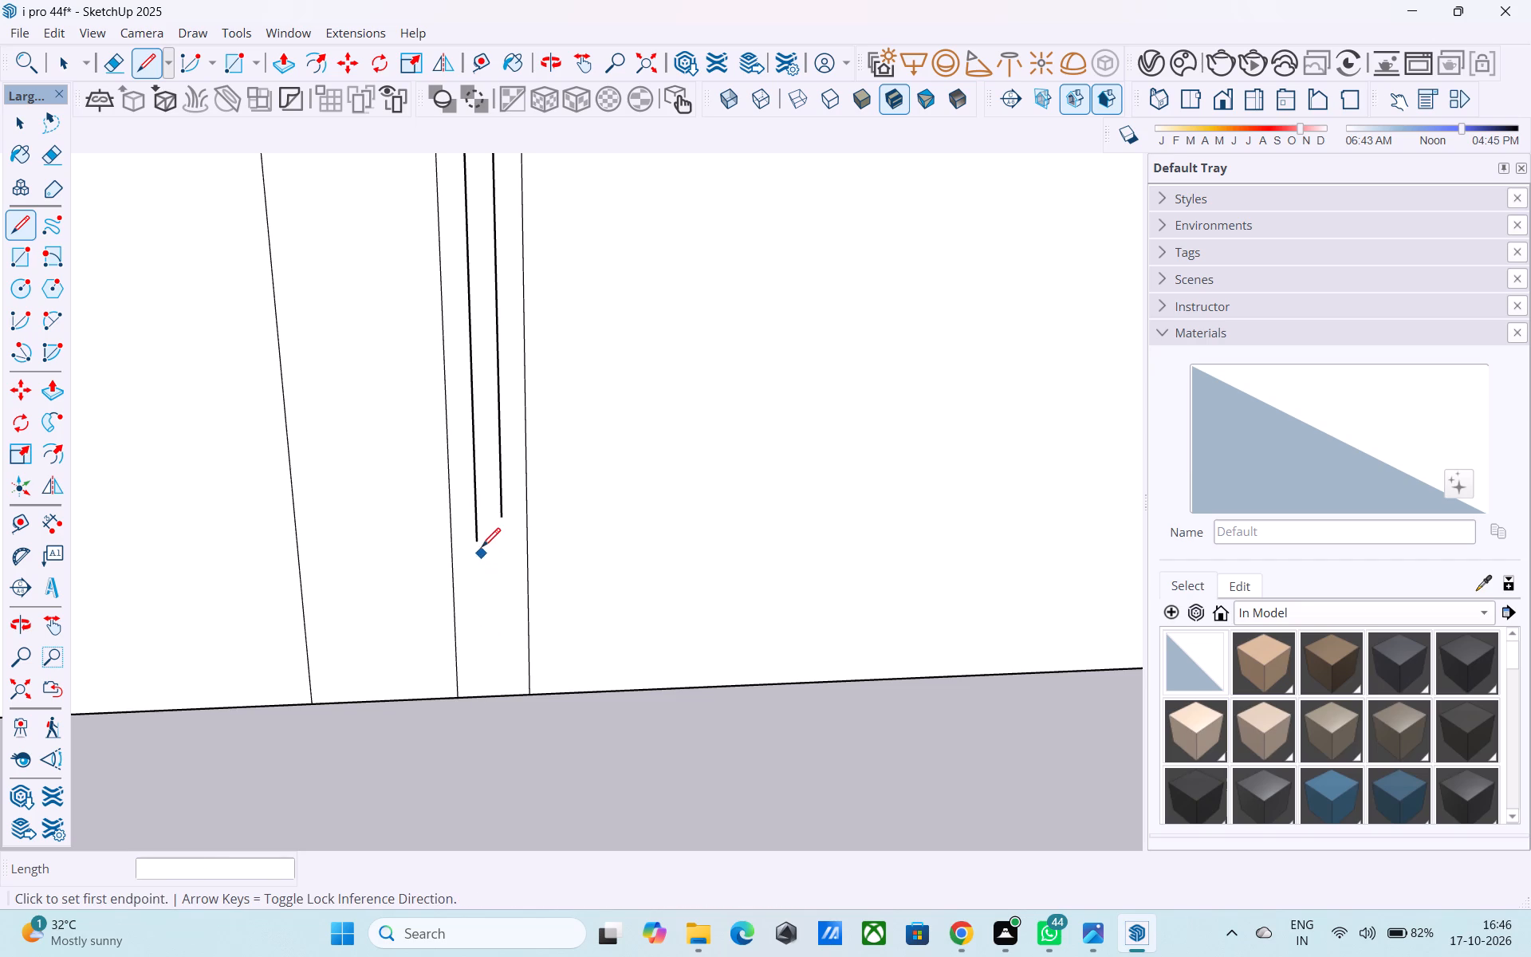
click(478, 539)
click(486, 699)
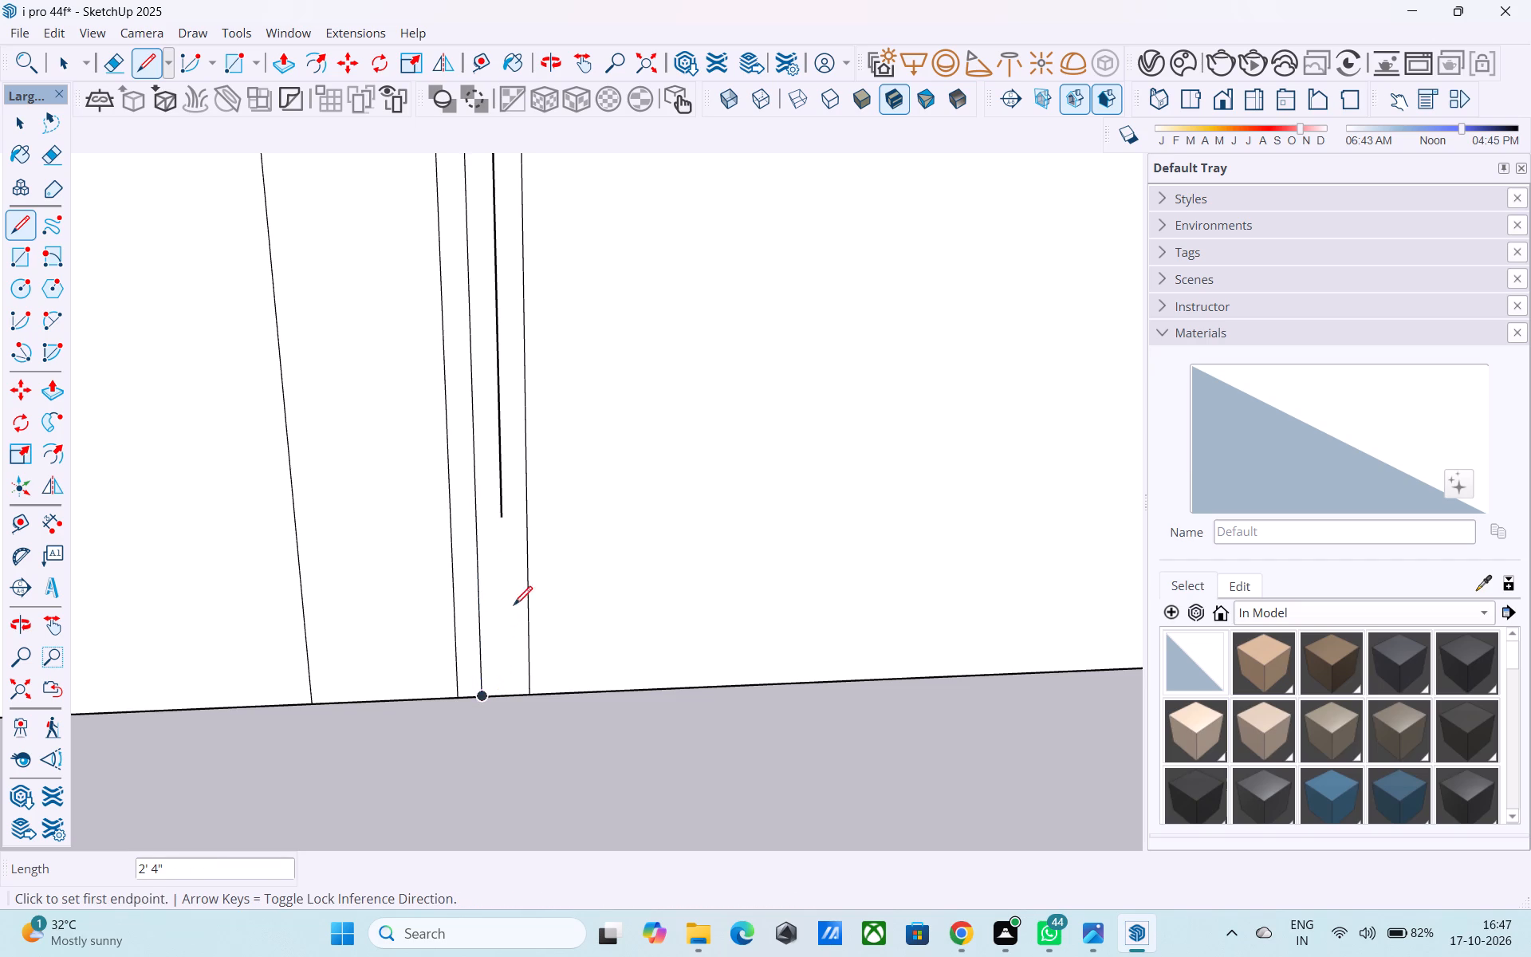
click(504, 520)
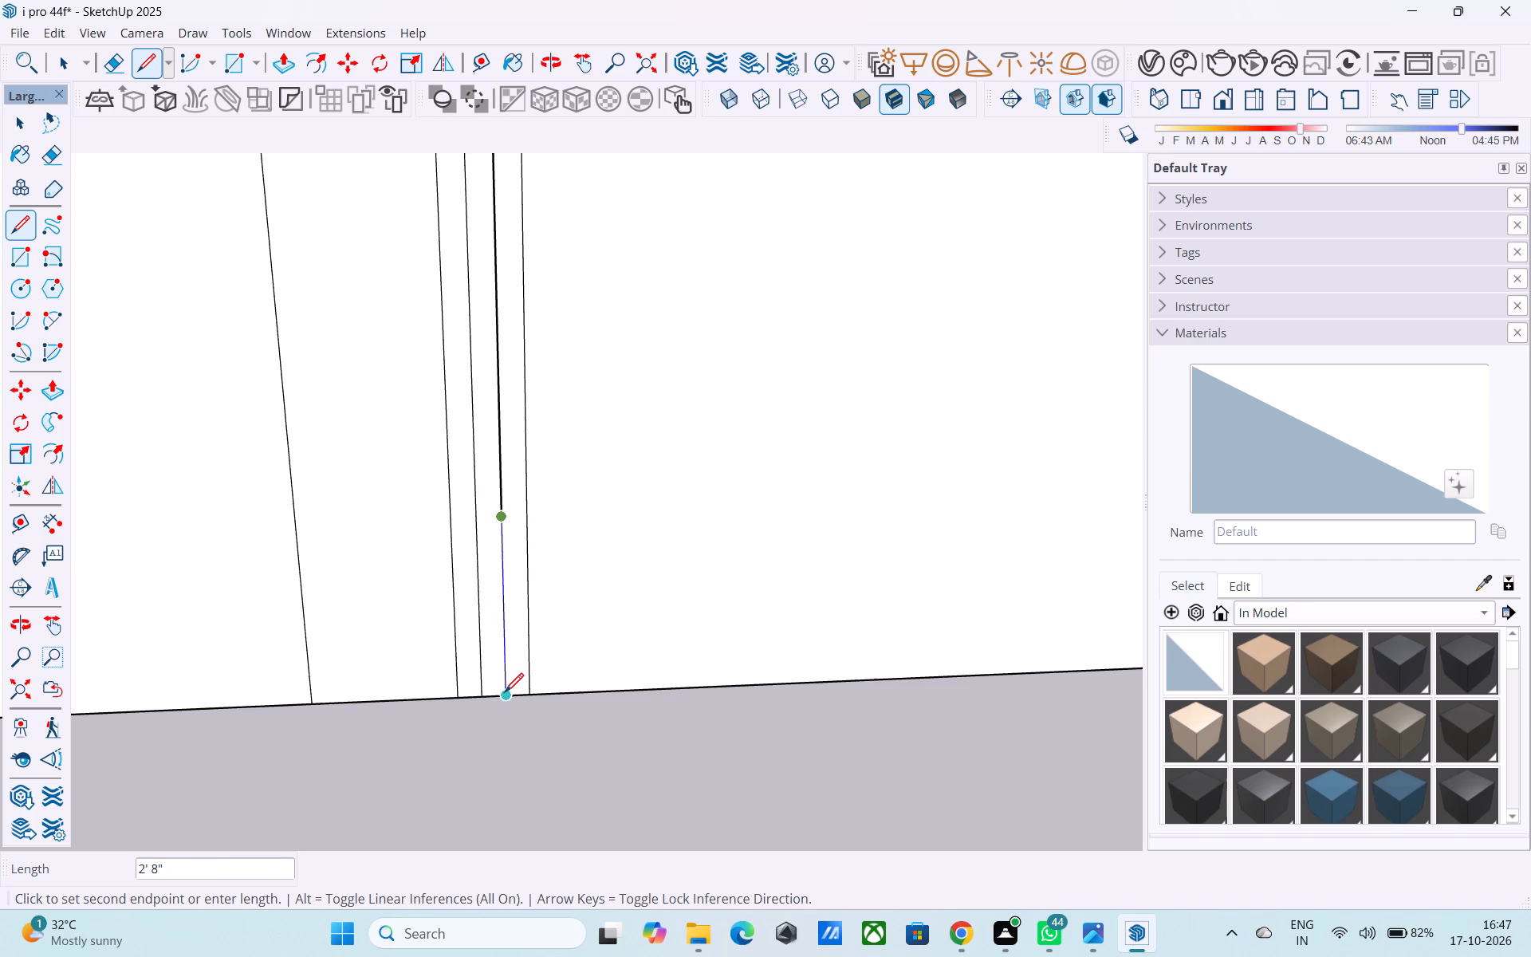
click(505, 693)
Copy the front middle bay's outer top edge 6" down its front face to mark a strip.
scroll(503, 691, down, 15)
scroll(491, 703, up, 1)
scroll(491, 703, down, 8)
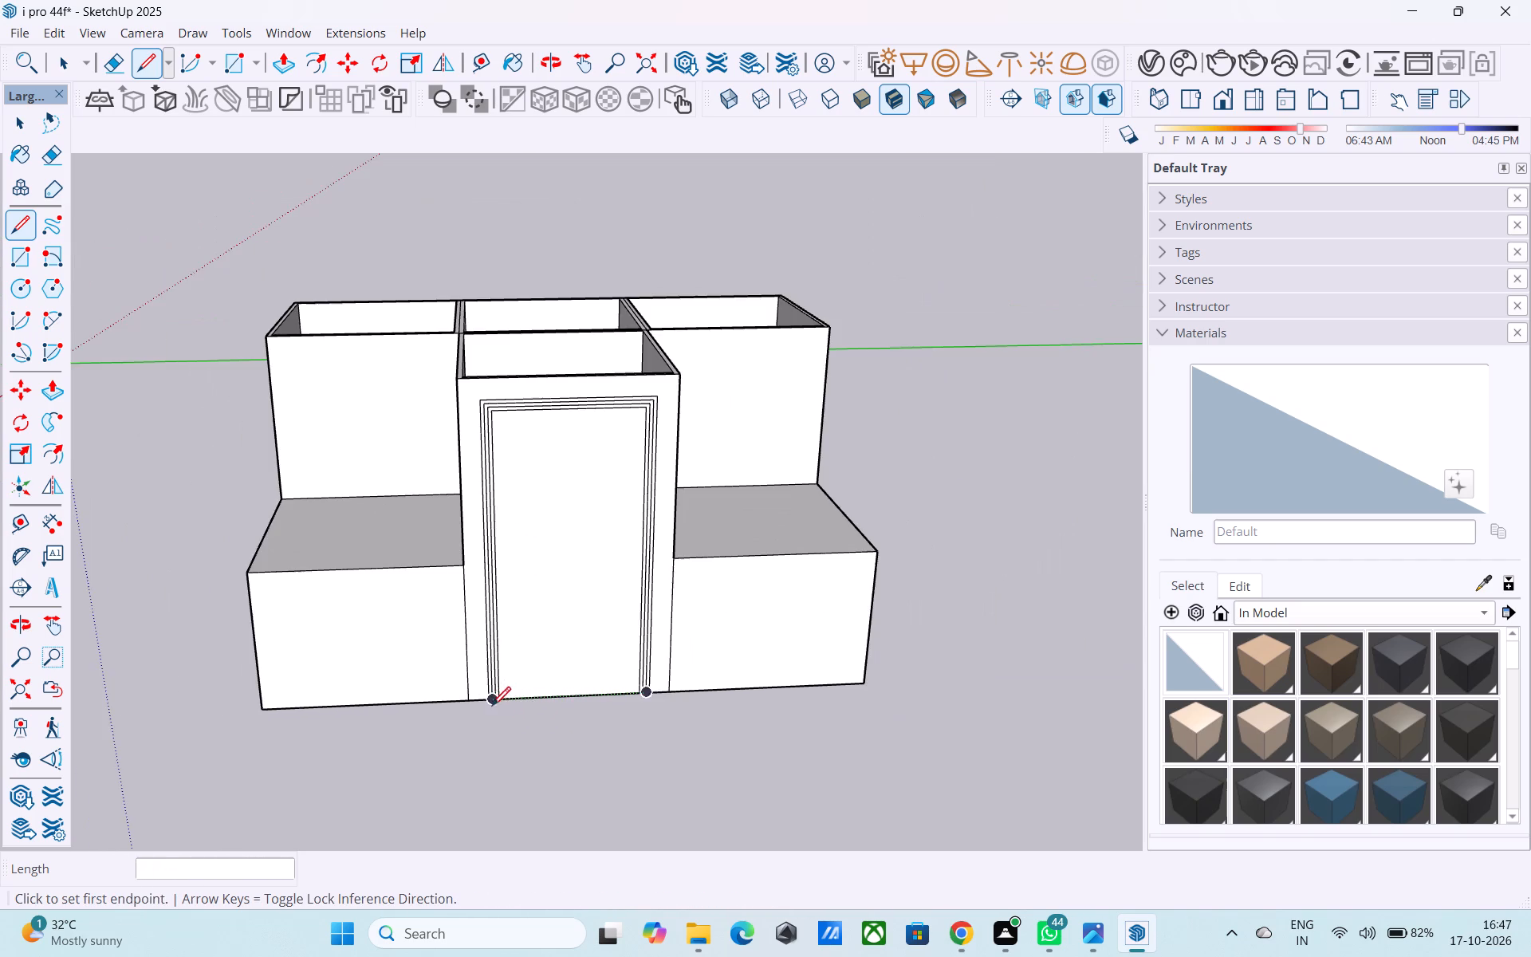
scroll(489, 695, down, 1)
middle_drag(604, 381, 590, 360)
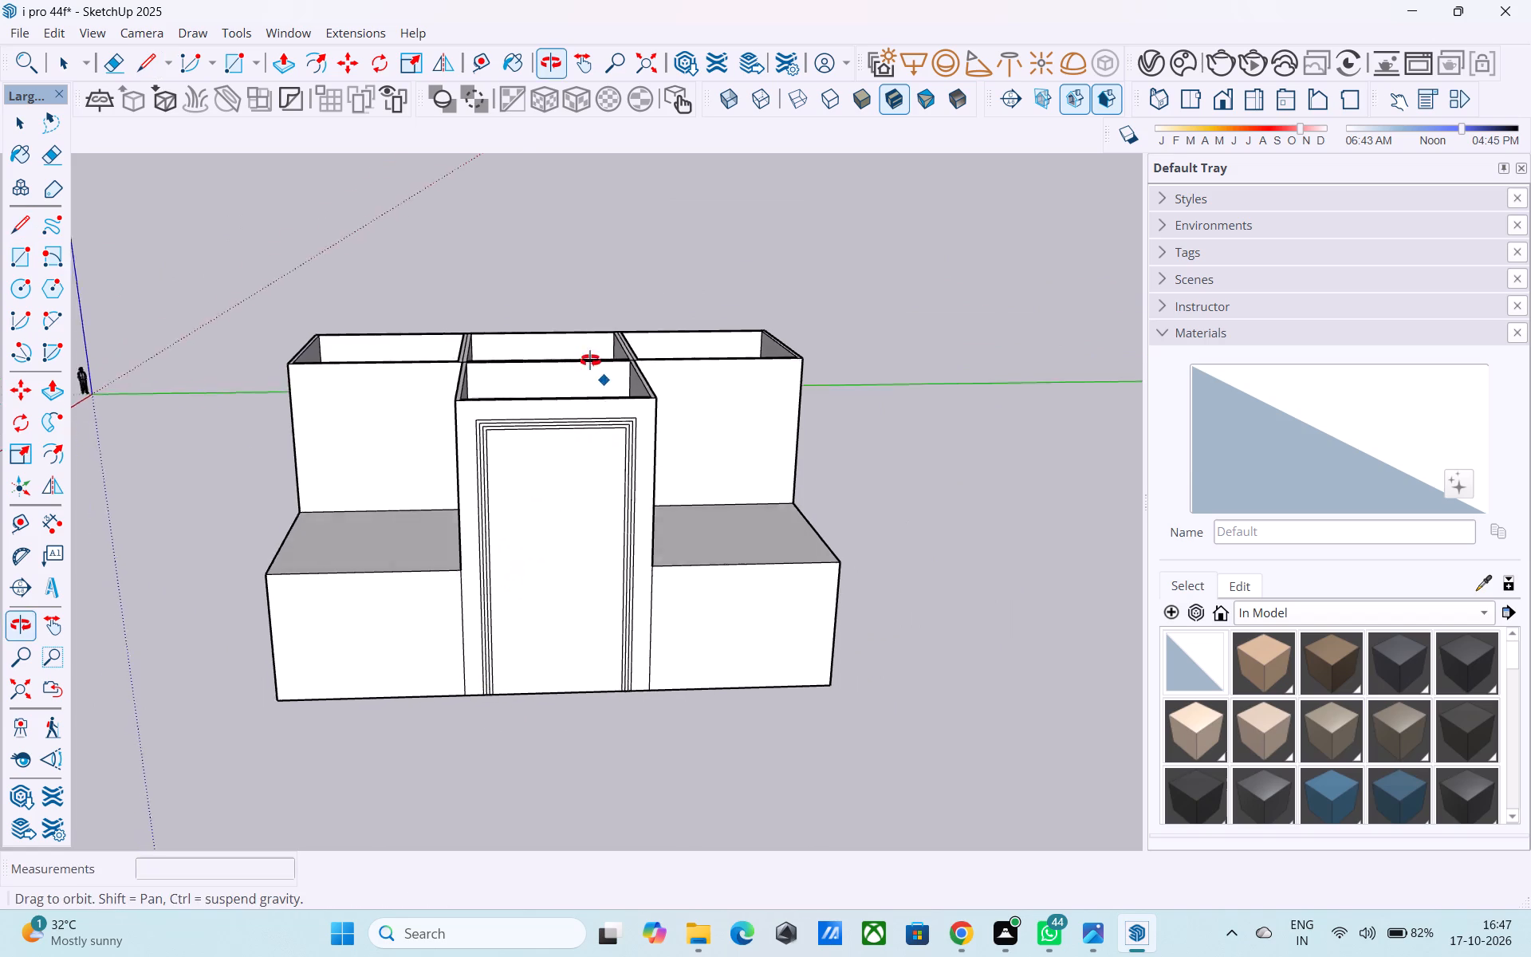
middle_drag(590, 360, 590, 359)
scroll(591, 346, up, 3)
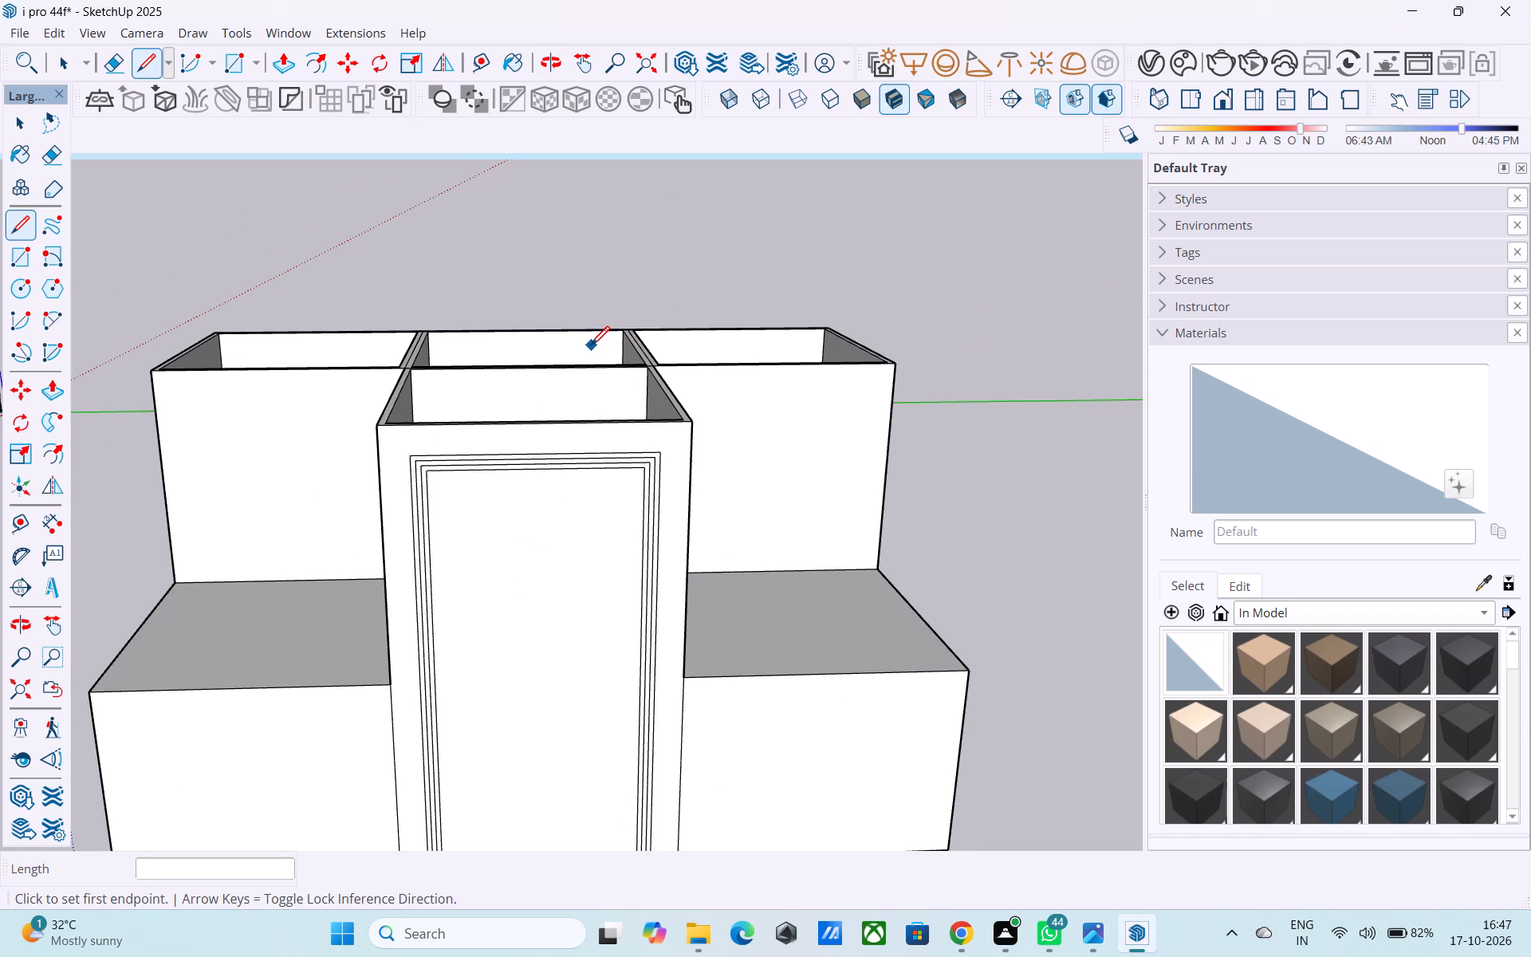
middle_drag(525, 426, 510, 415)
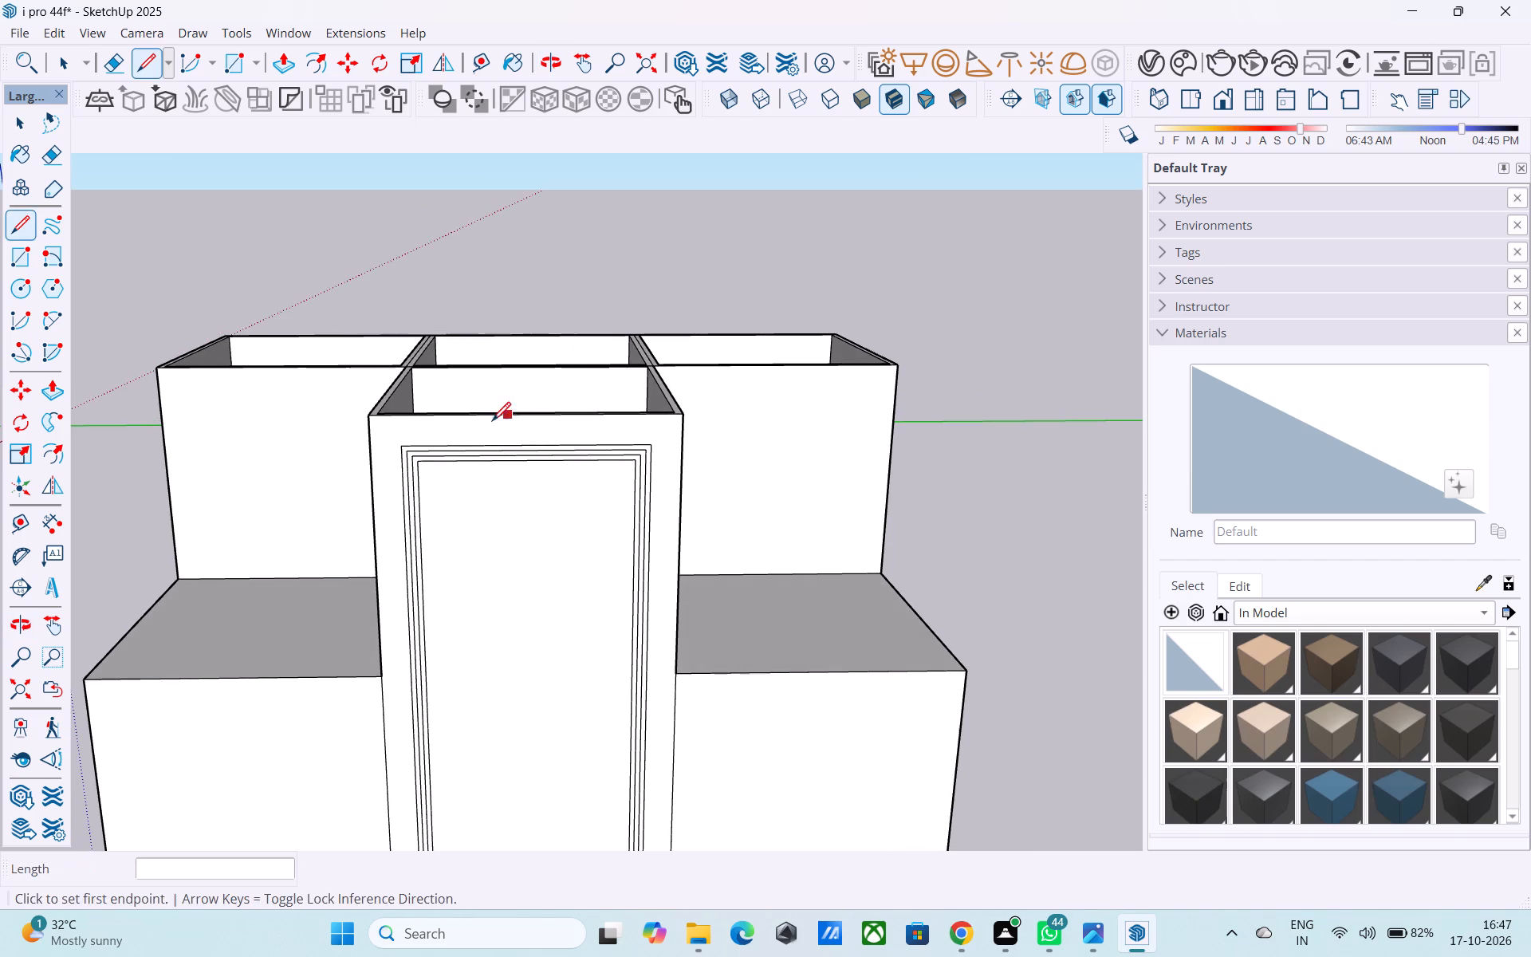
key(space)
scroll(459, 428, up, 4)
middle_drag(431, 416, 507, 442)
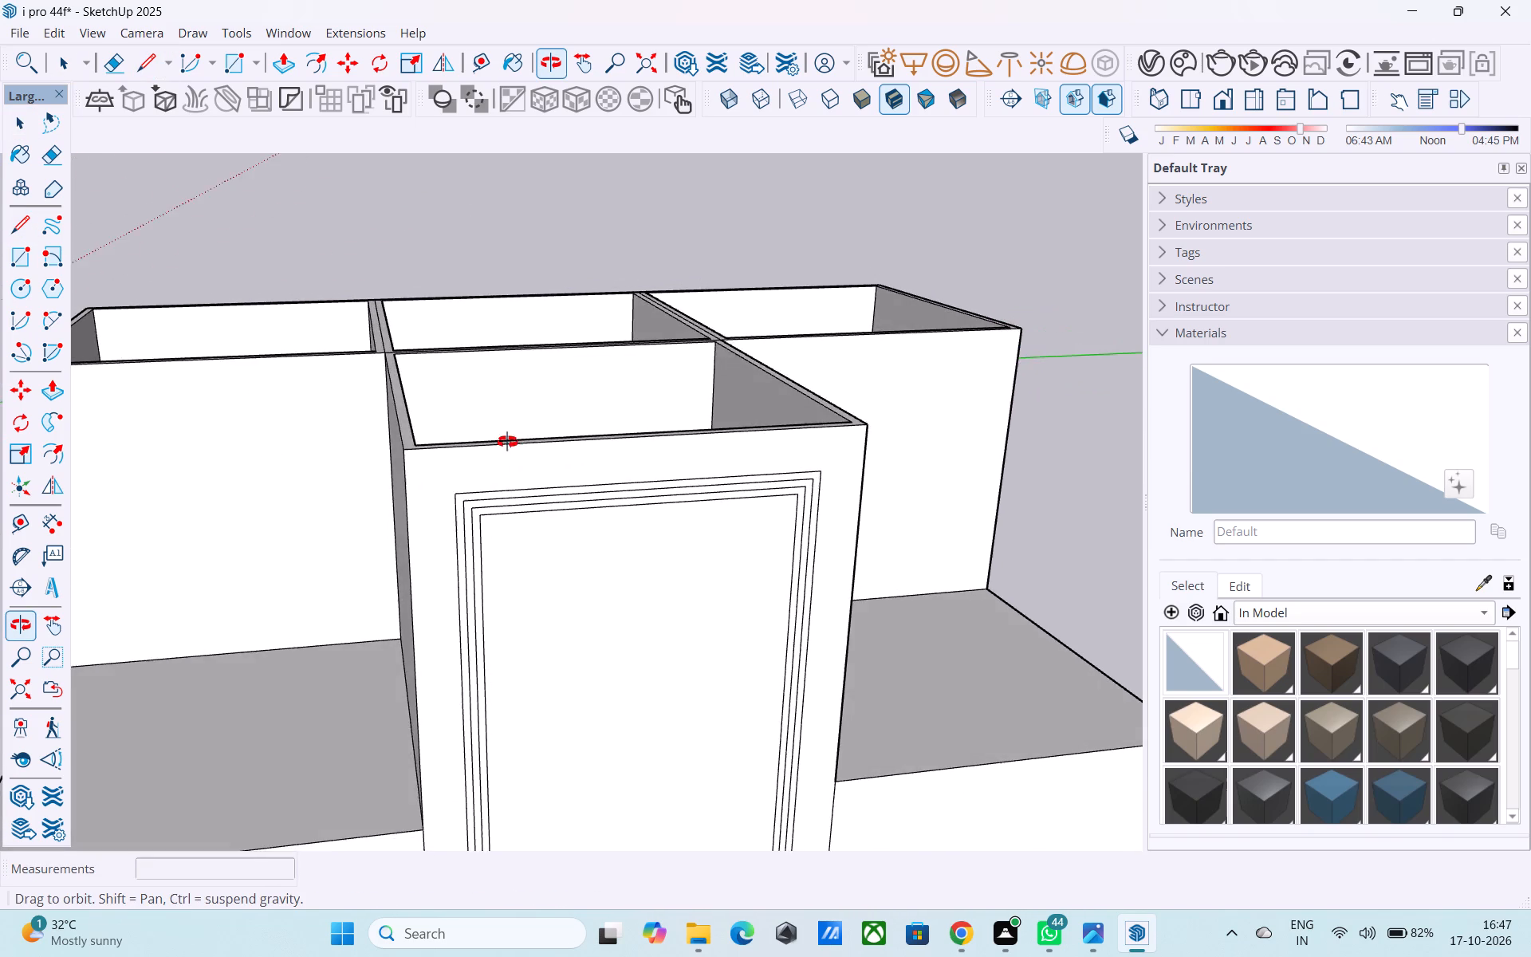
middle_drag(507, 442, 490, 412)
scroll(460, 422, up, 6)
middle_drag(397, 433, 425, 486)
click(404, 490)
key(m)
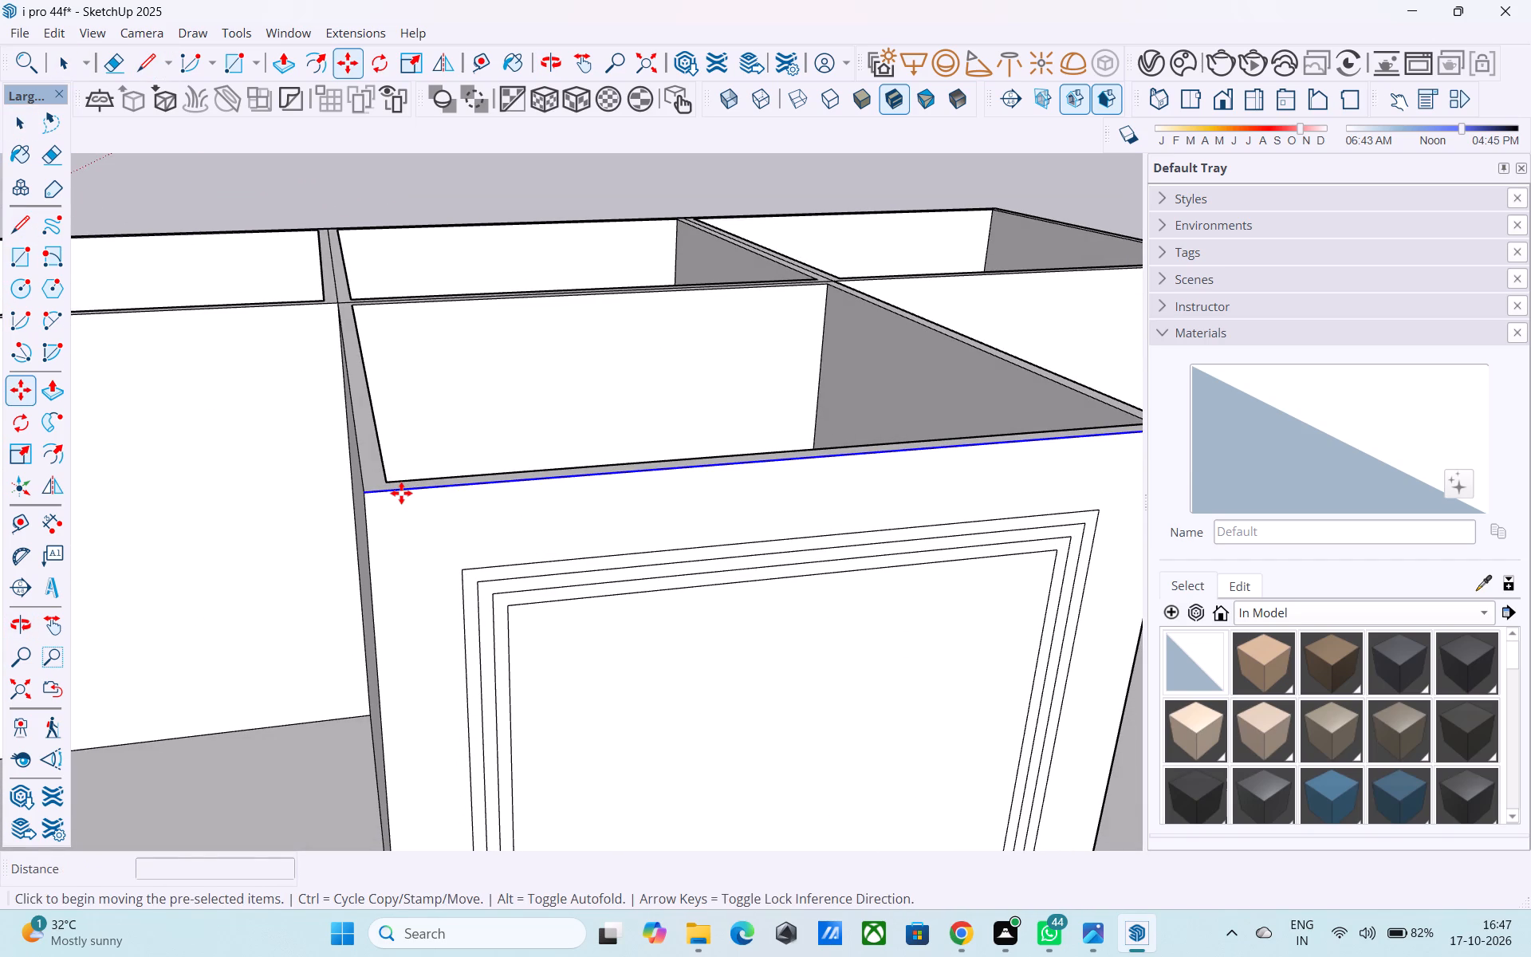
click(370, 495)
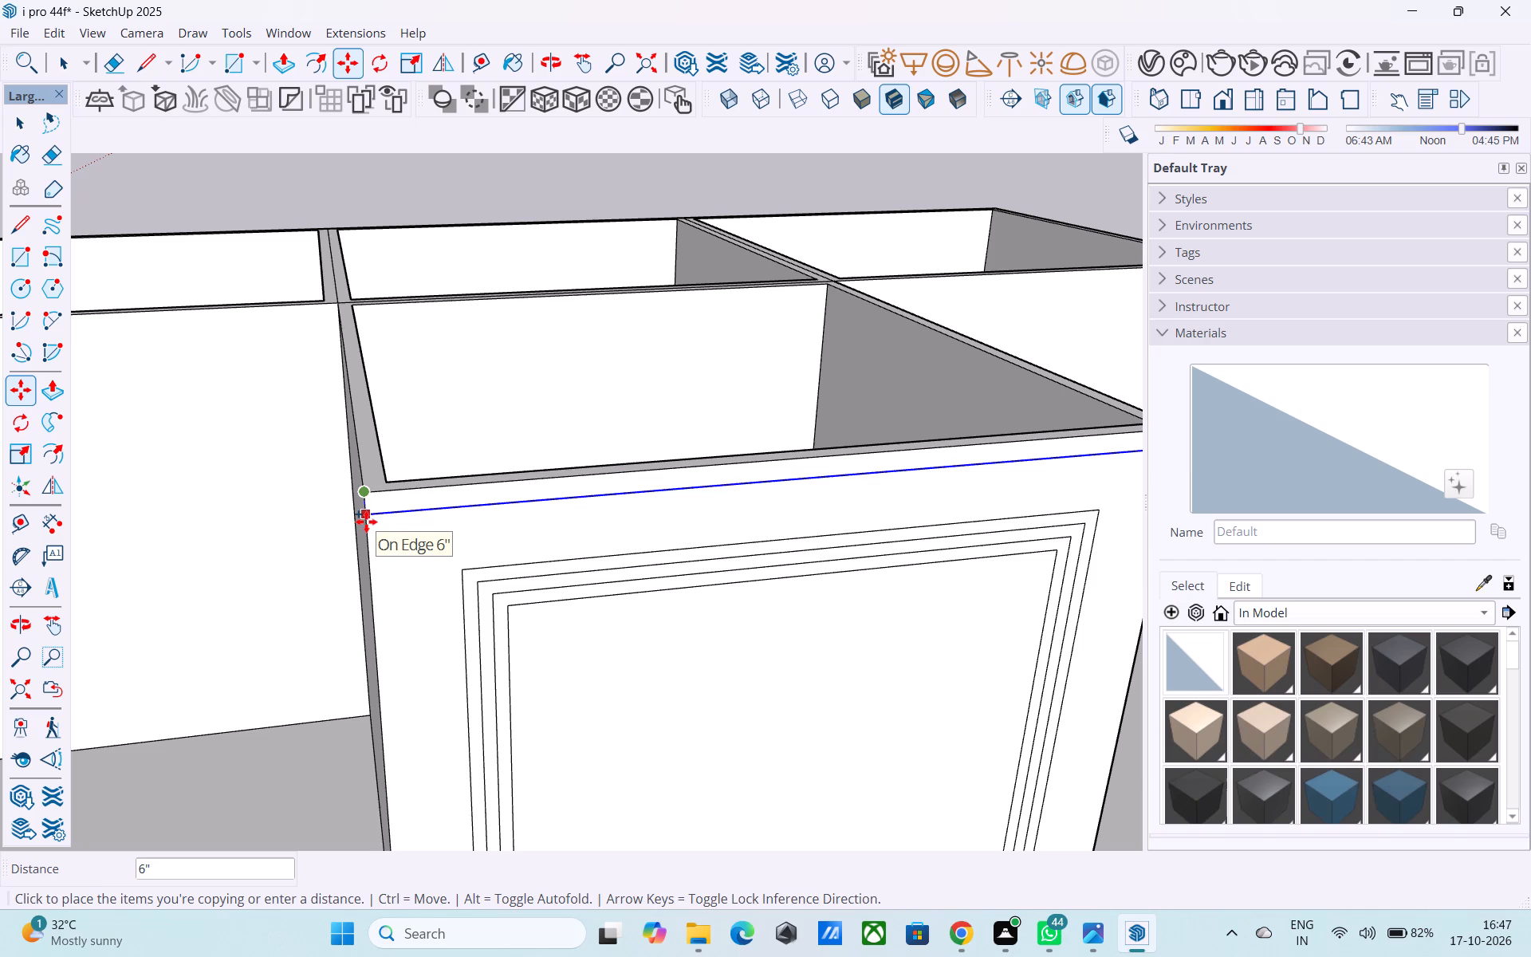
click(368, 522)
key(space)
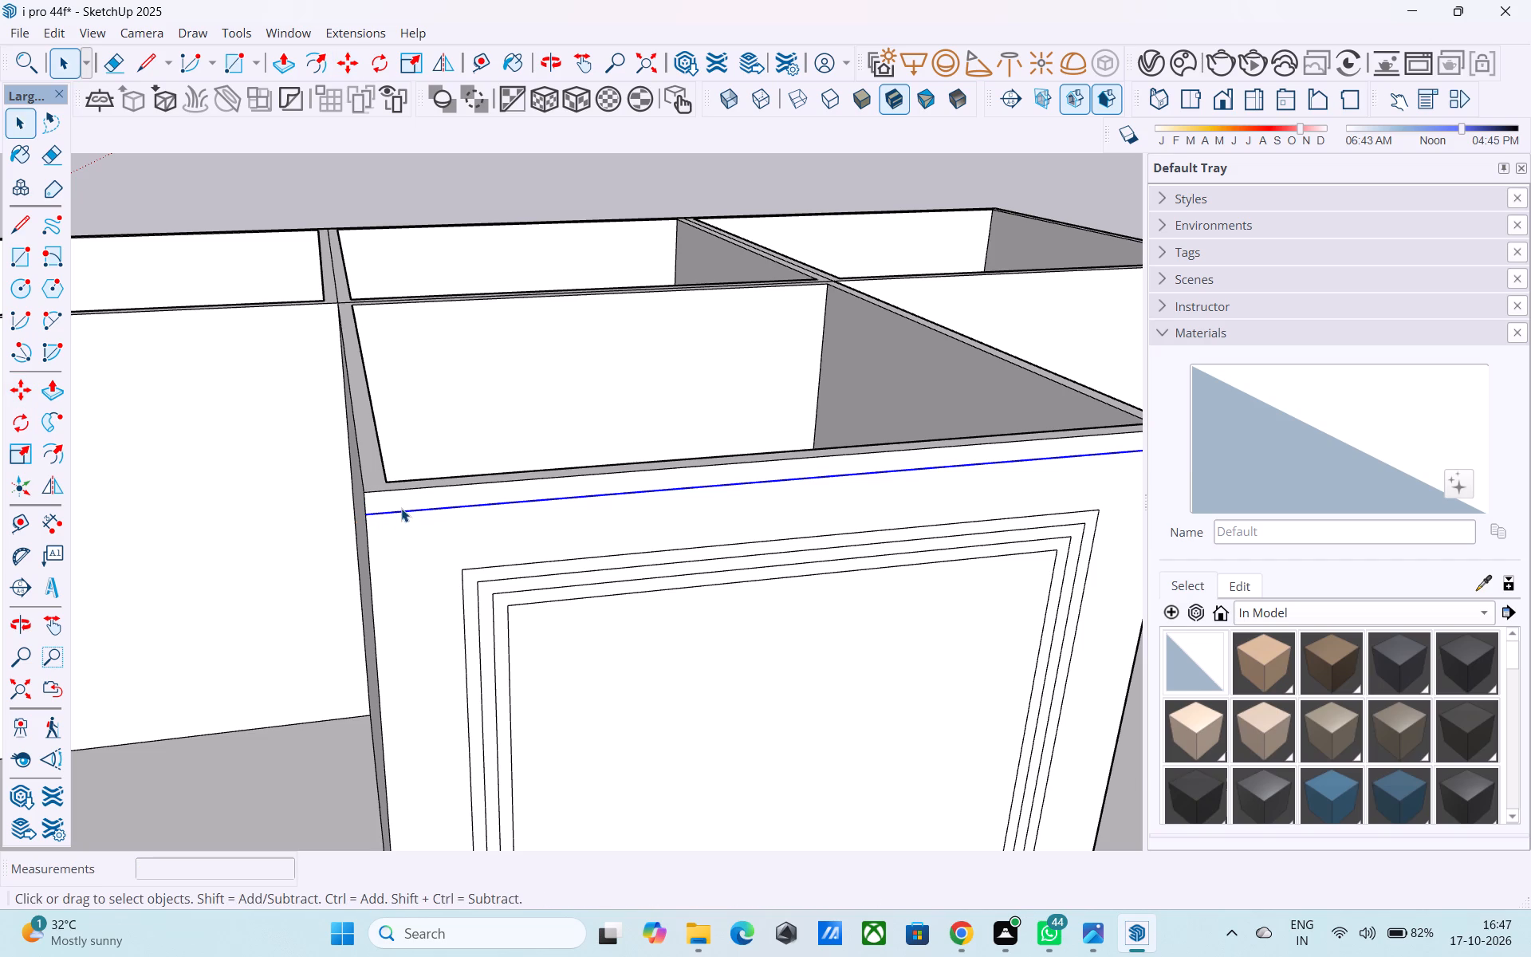
Extrude the 6" strip at the top of the front middle bay outward 3' as a projecting canopy.
middle_drag(411, 532, 374, 519)
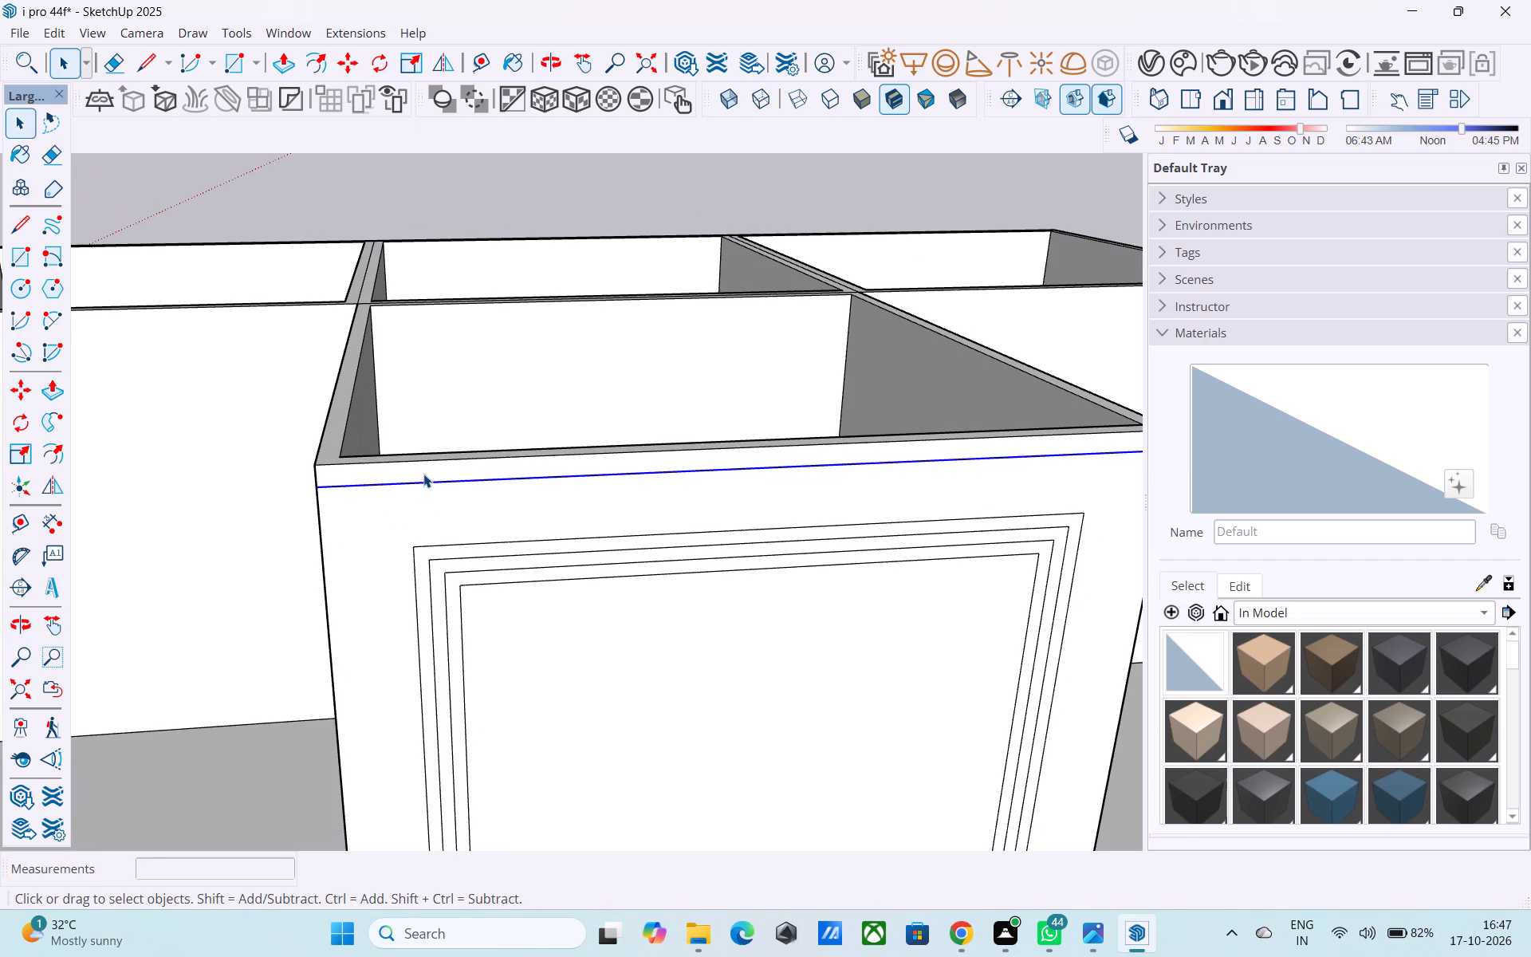
click(423, 474)
key(p)
click(425, 474)
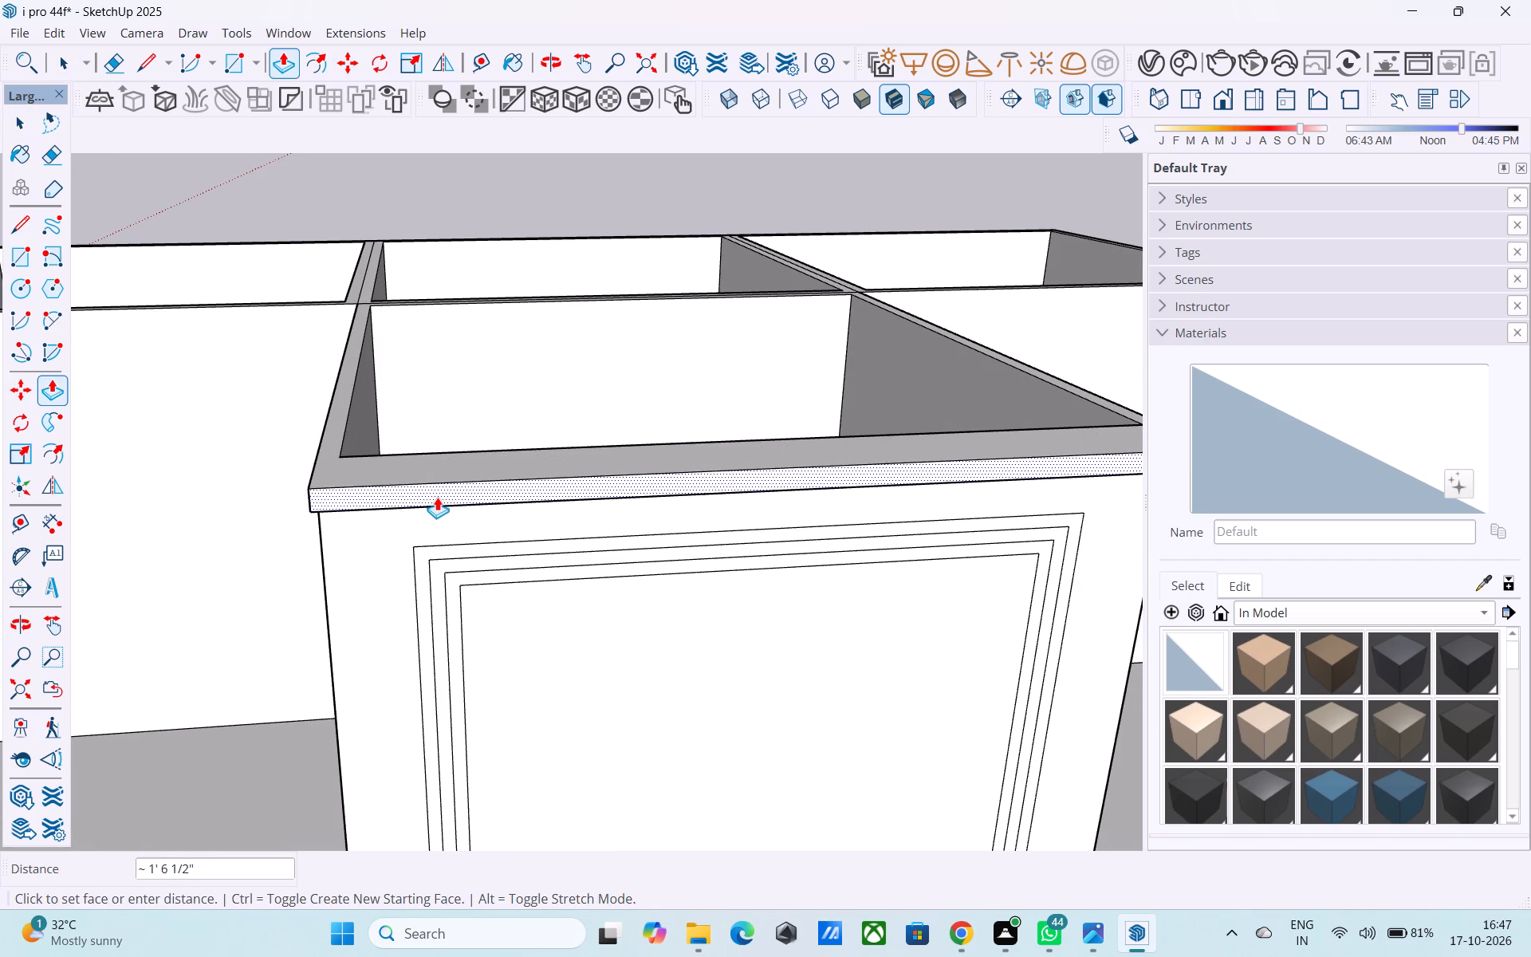
text(1')
key(Return)
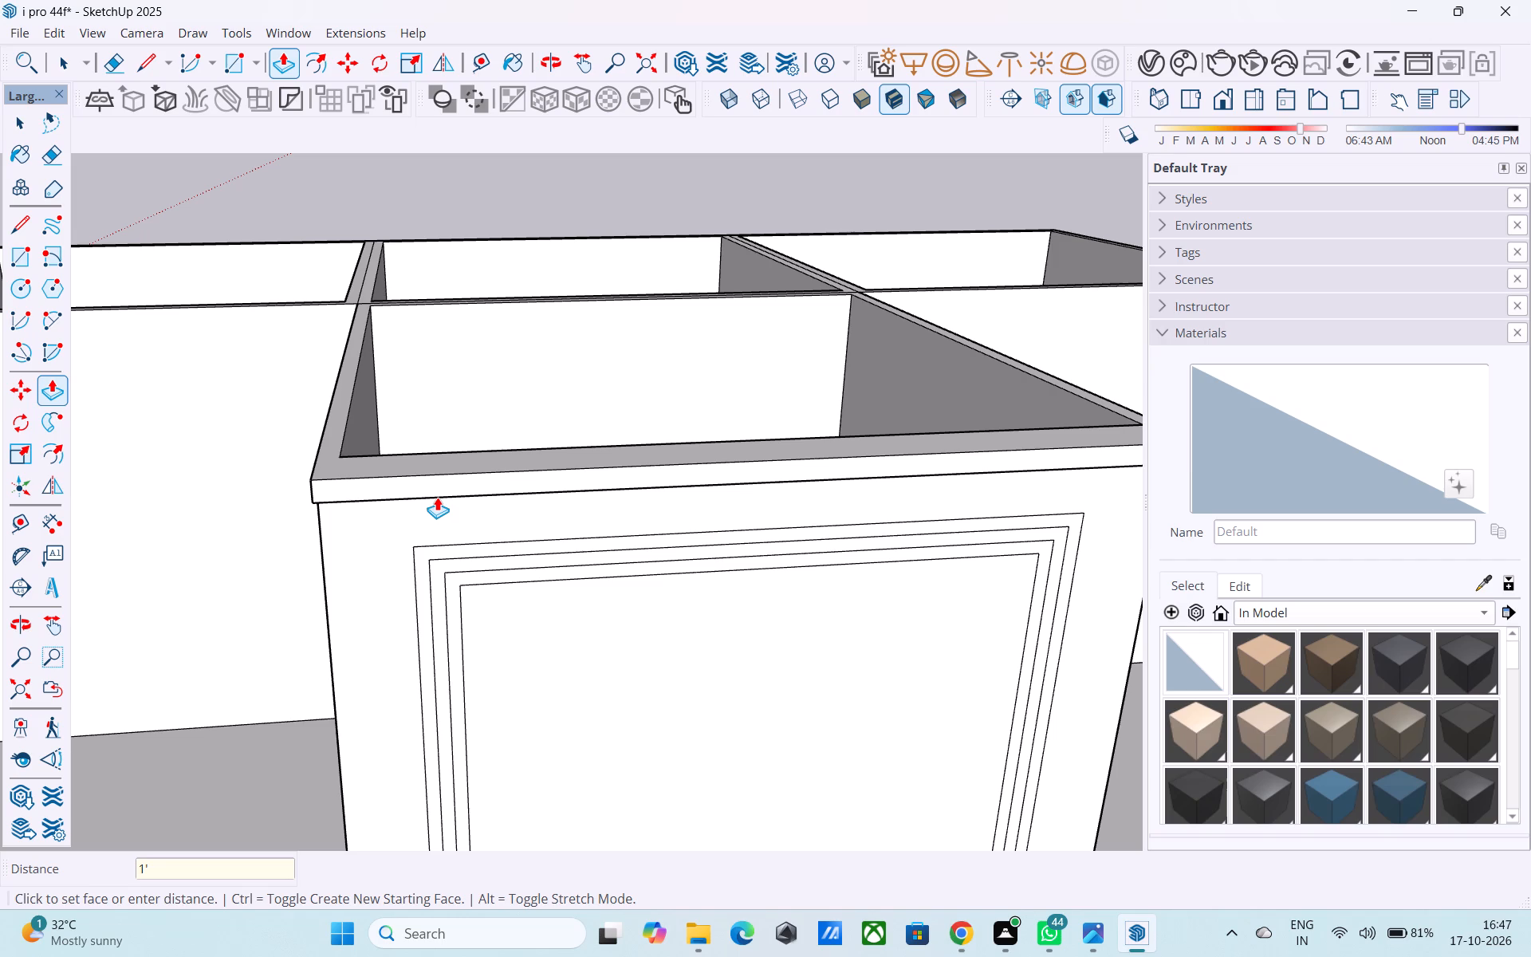
text(3')
key(Return)
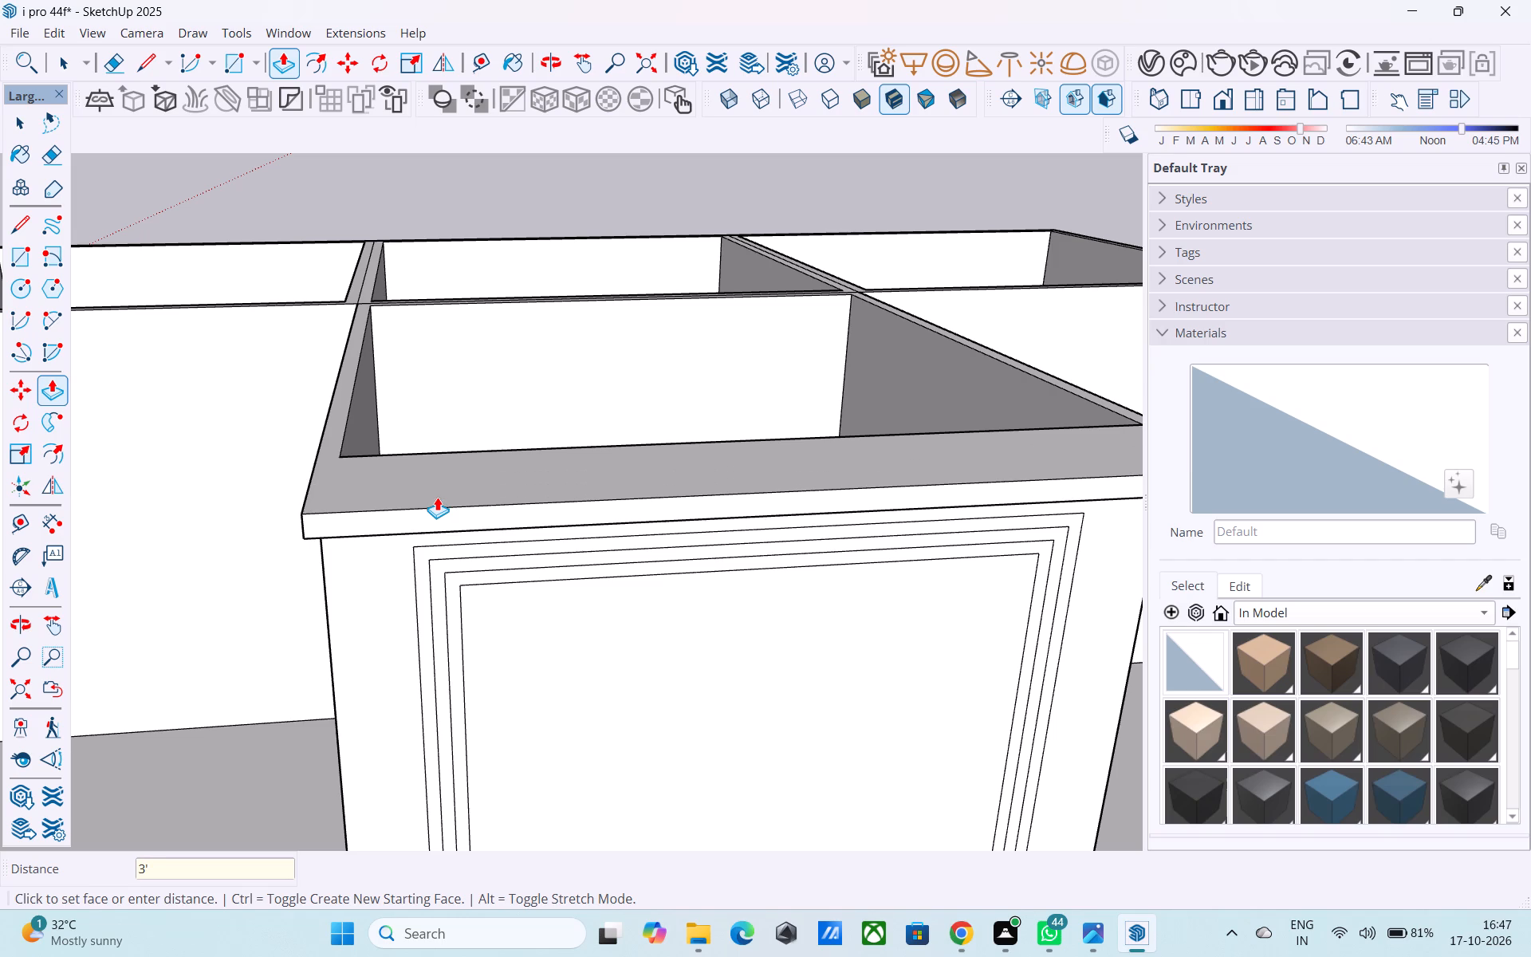
key(space)
Recess the outermost frame band on the front middle bay by 1".
shift+middle_drag(526, 588, 392, 506)
scroll(322, 482, up, 5)
click(345, 448)
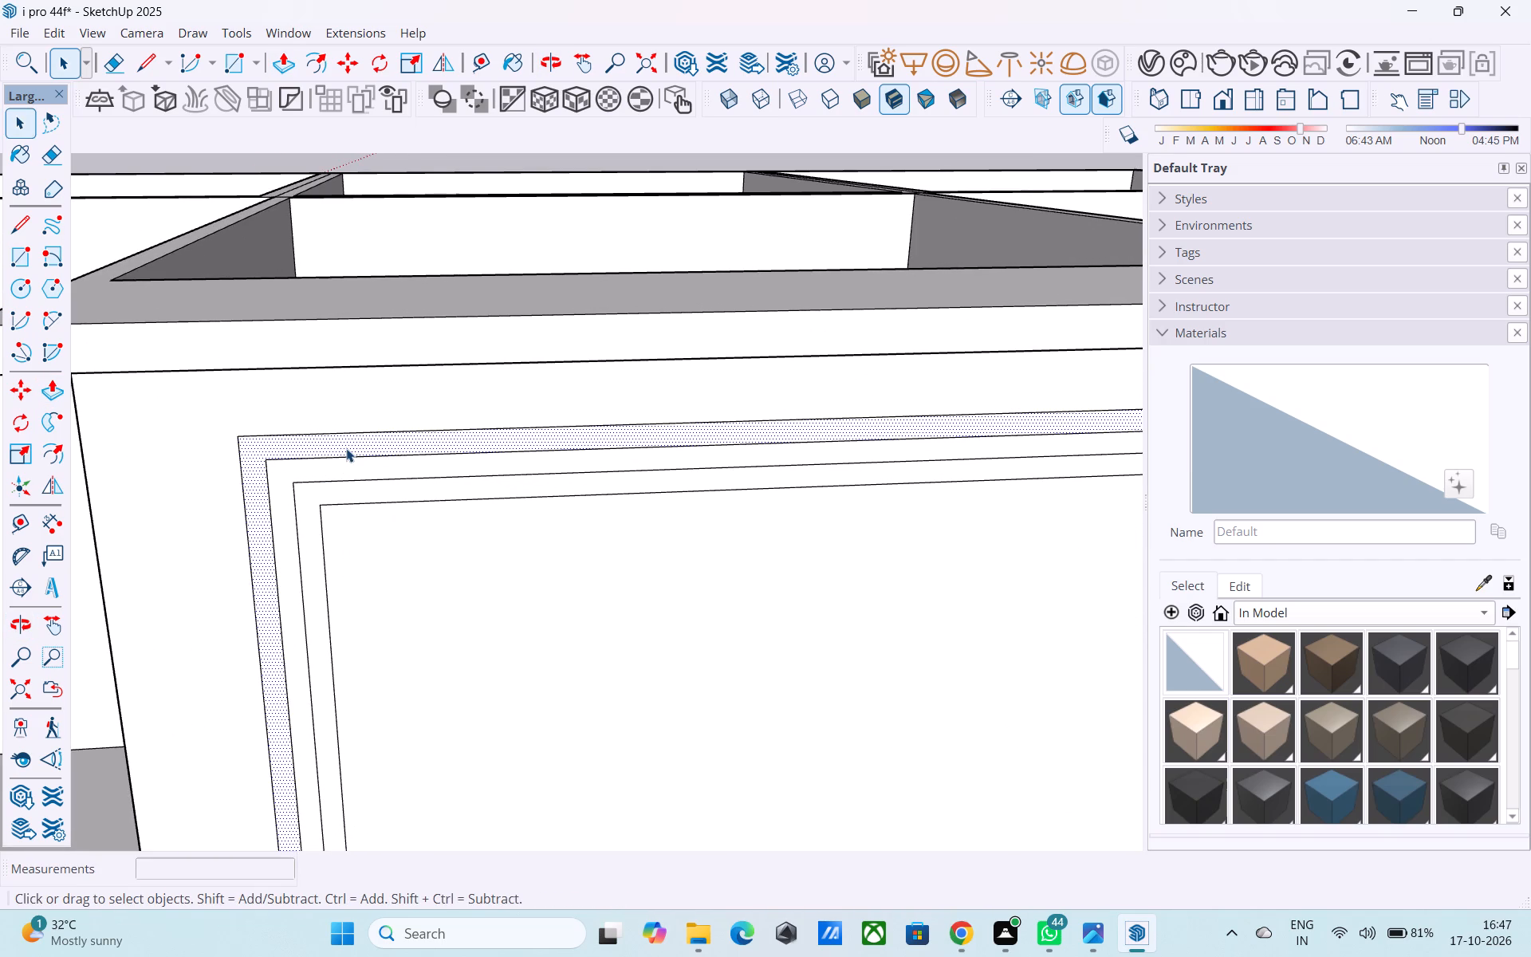
key(p)
click(346, 448)
text(1")
key(Return)
key(space)
Recess the second frame band by 2".
middle_drag(345, 476, 244, 406)
scroll(318, 473, up, 5)
click(321, 451)
key(p)
click(321, 451)
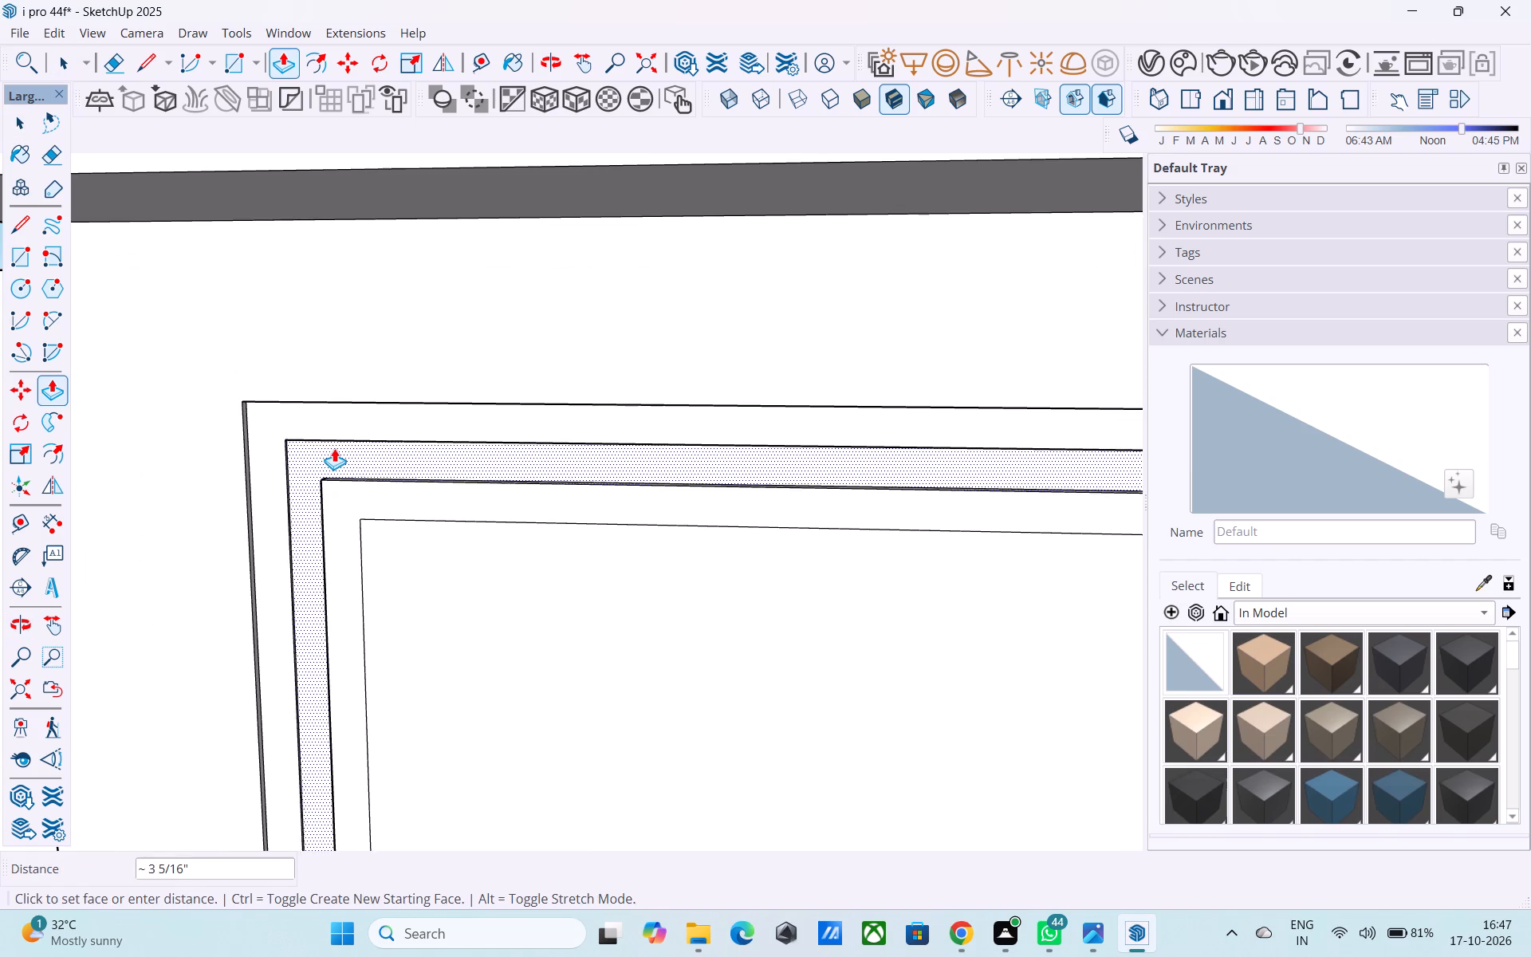
text(2")
key(Return)
key(space)
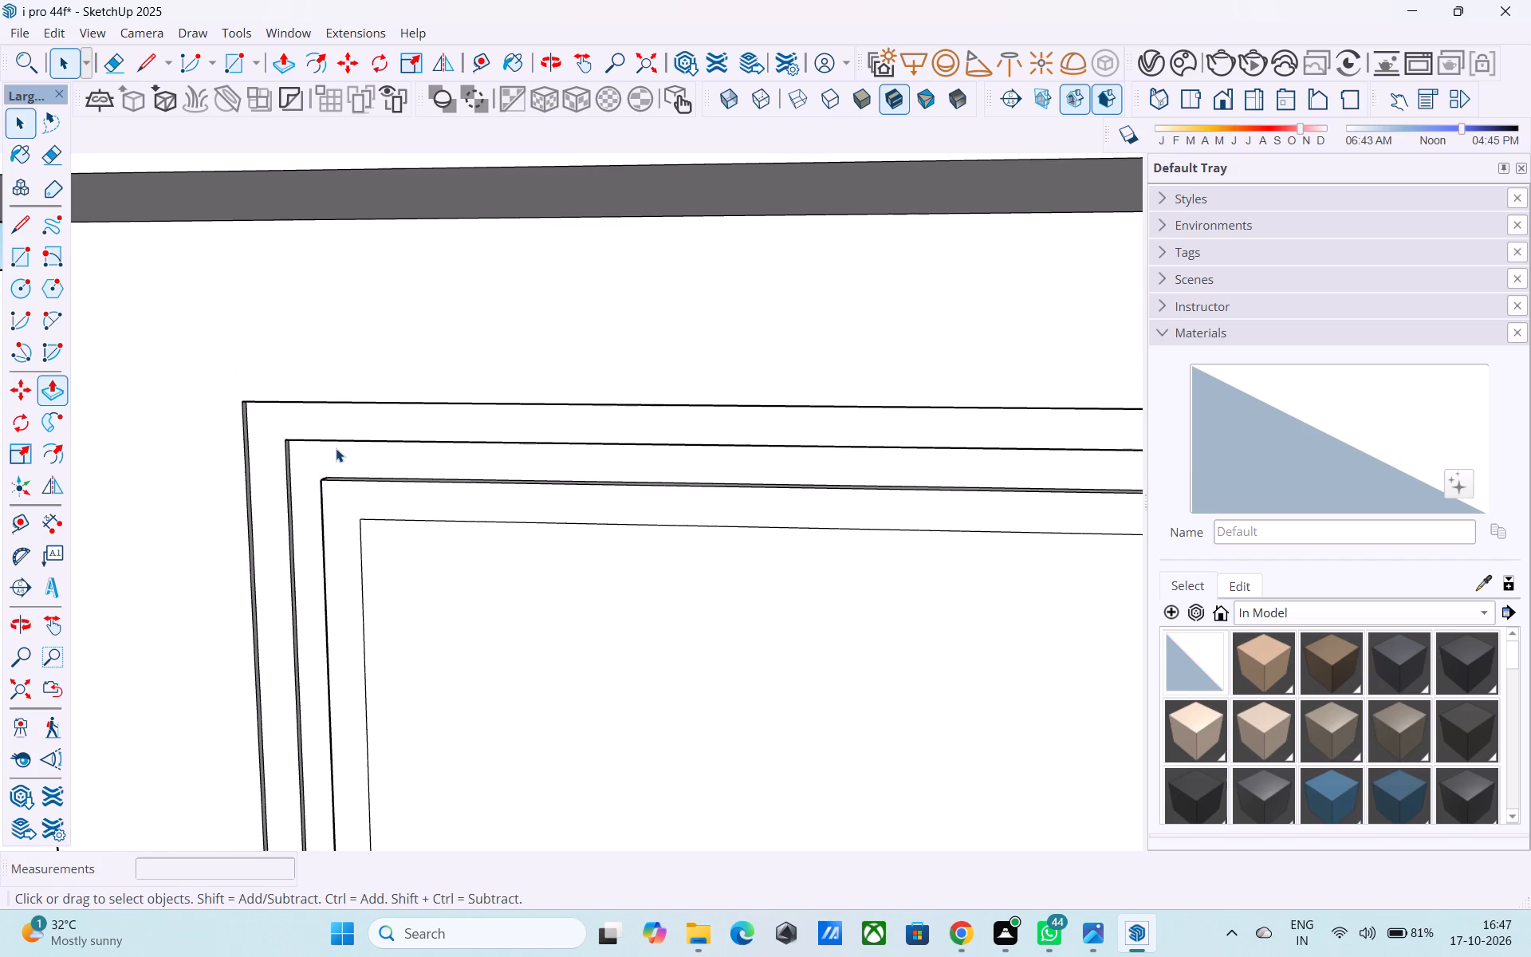
Recess the innermost frame band by 3".
shift+middle_drag(354, 508, 238, 412)
click(247, 414)
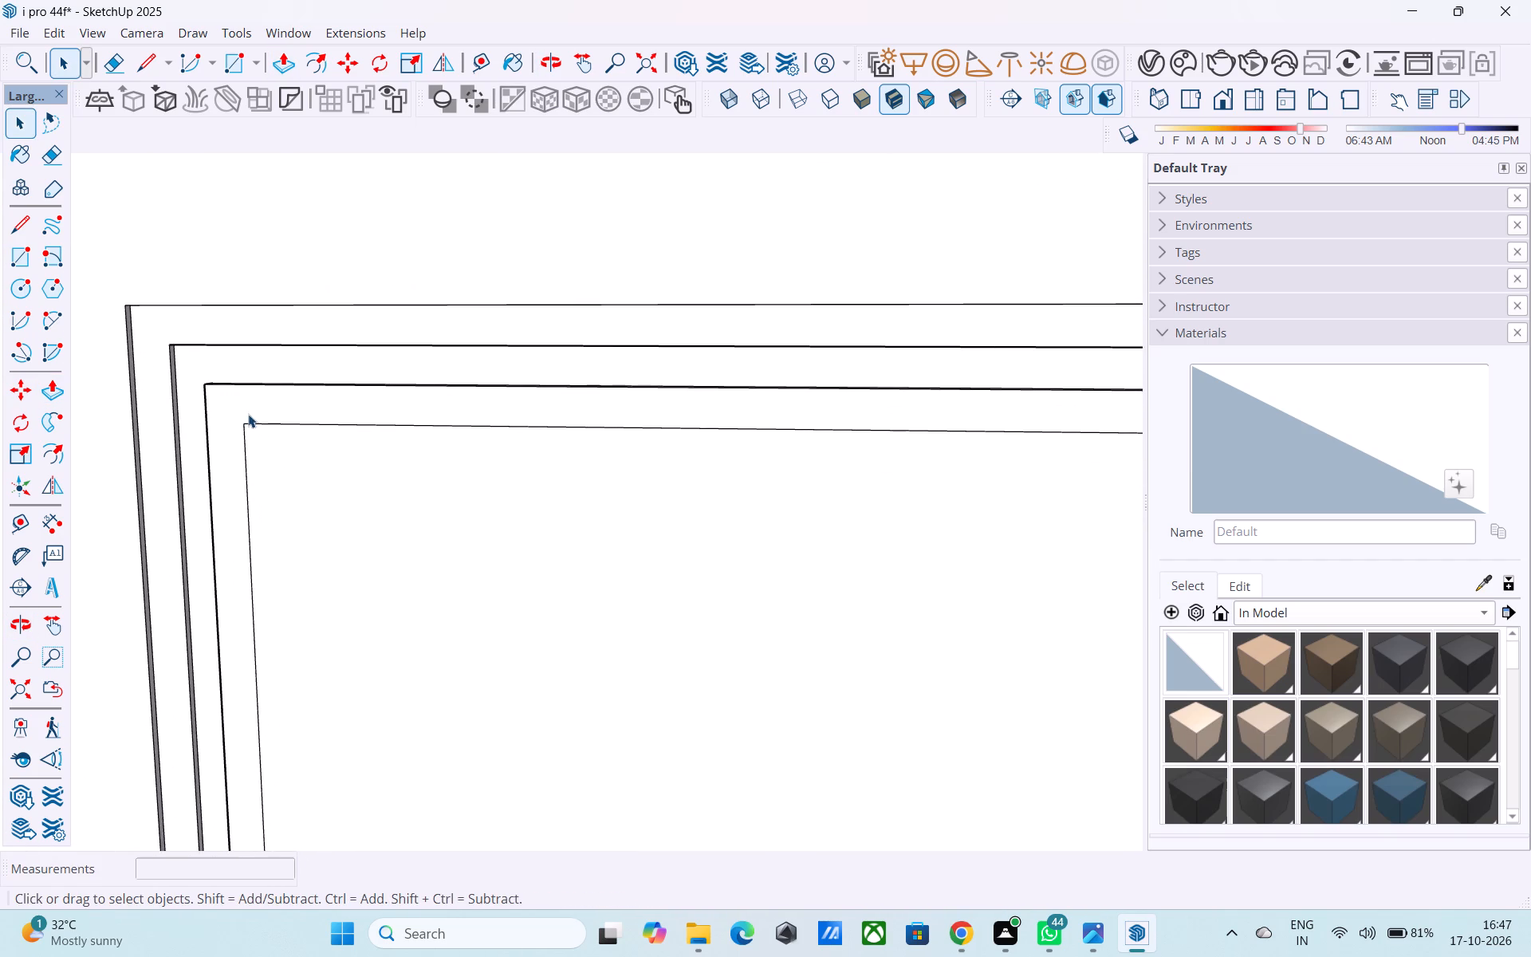
key(p)
click(252, 418)
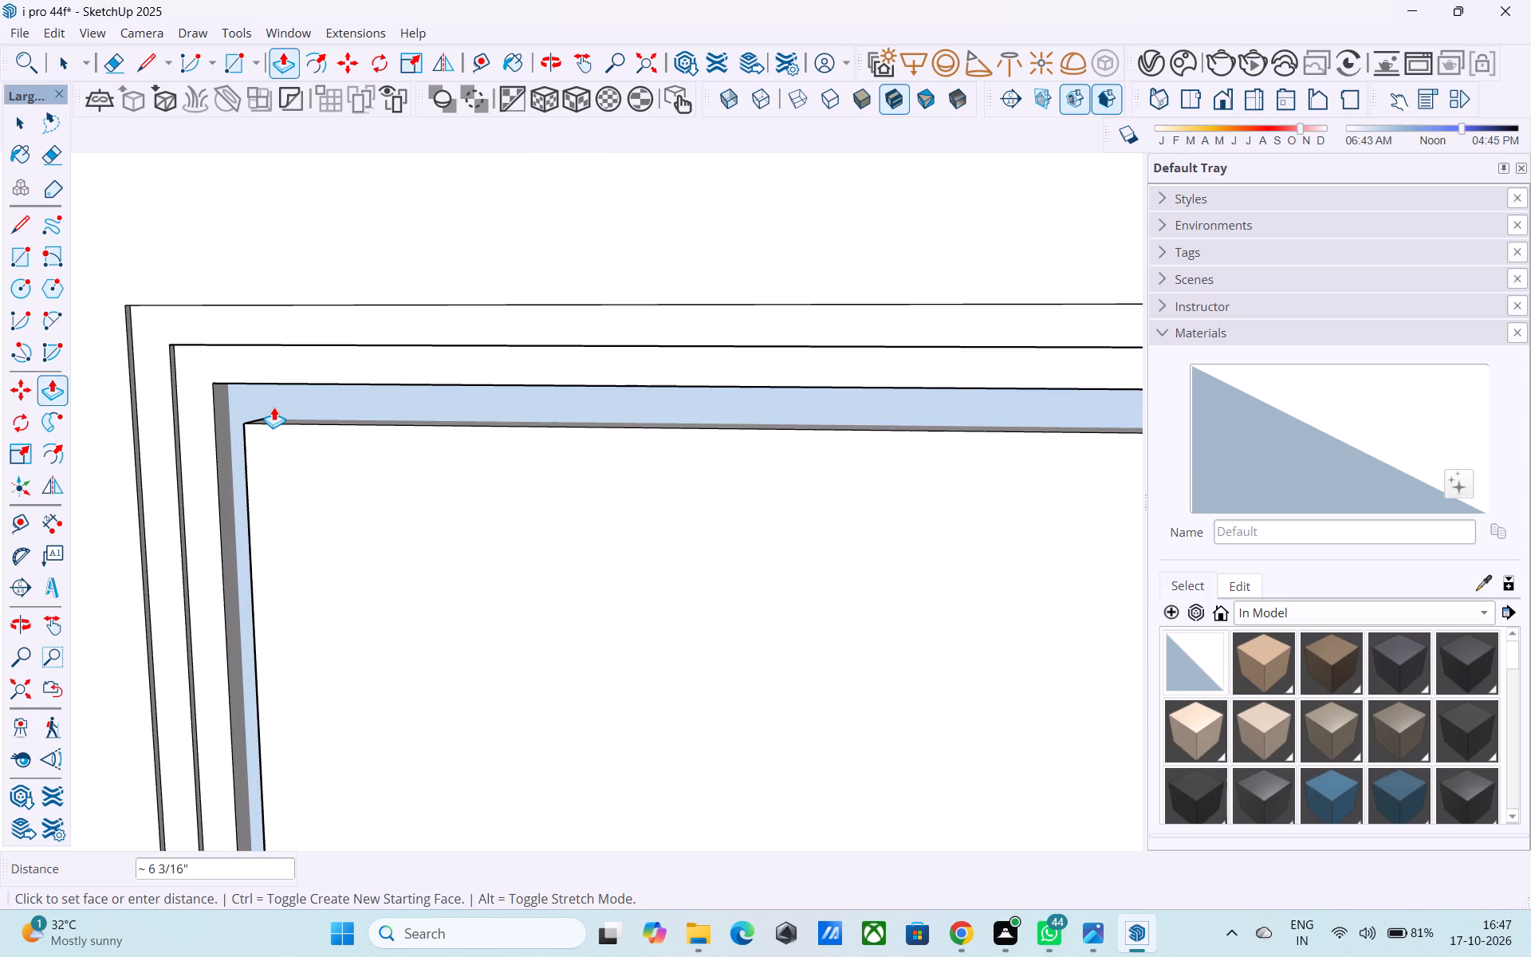
text(3")
key(Return)
Recess the large central panel inside the stepped frame by 3".
scroll(255, 356, down, 3)
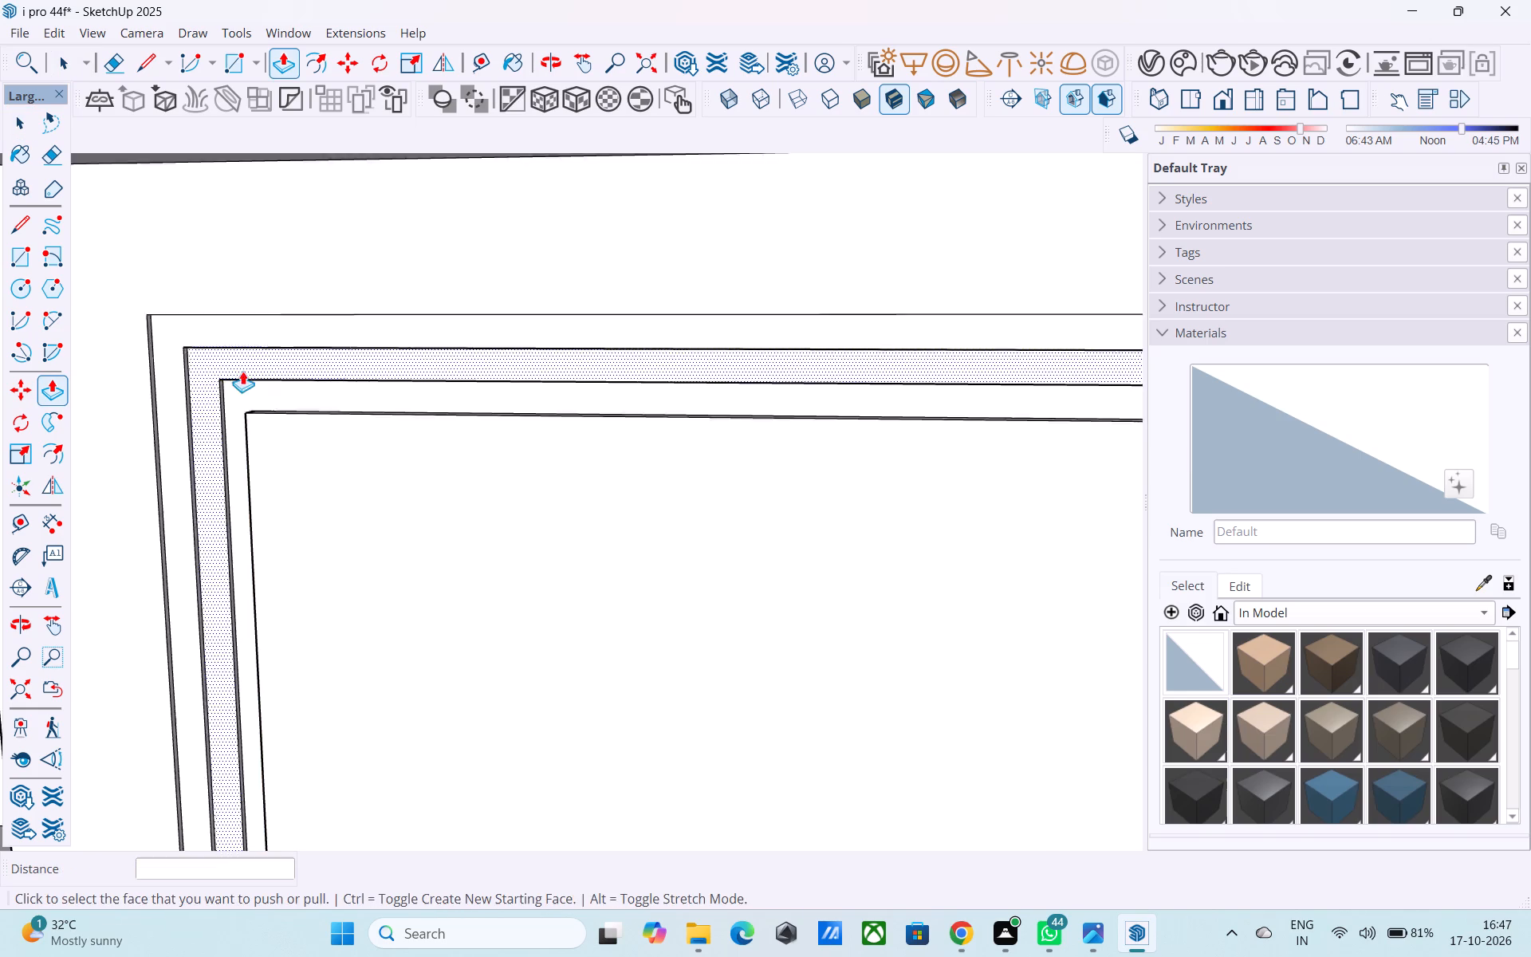
scroll(242, 371, down, 9)
middle_drag(289, 507, 530, 333)
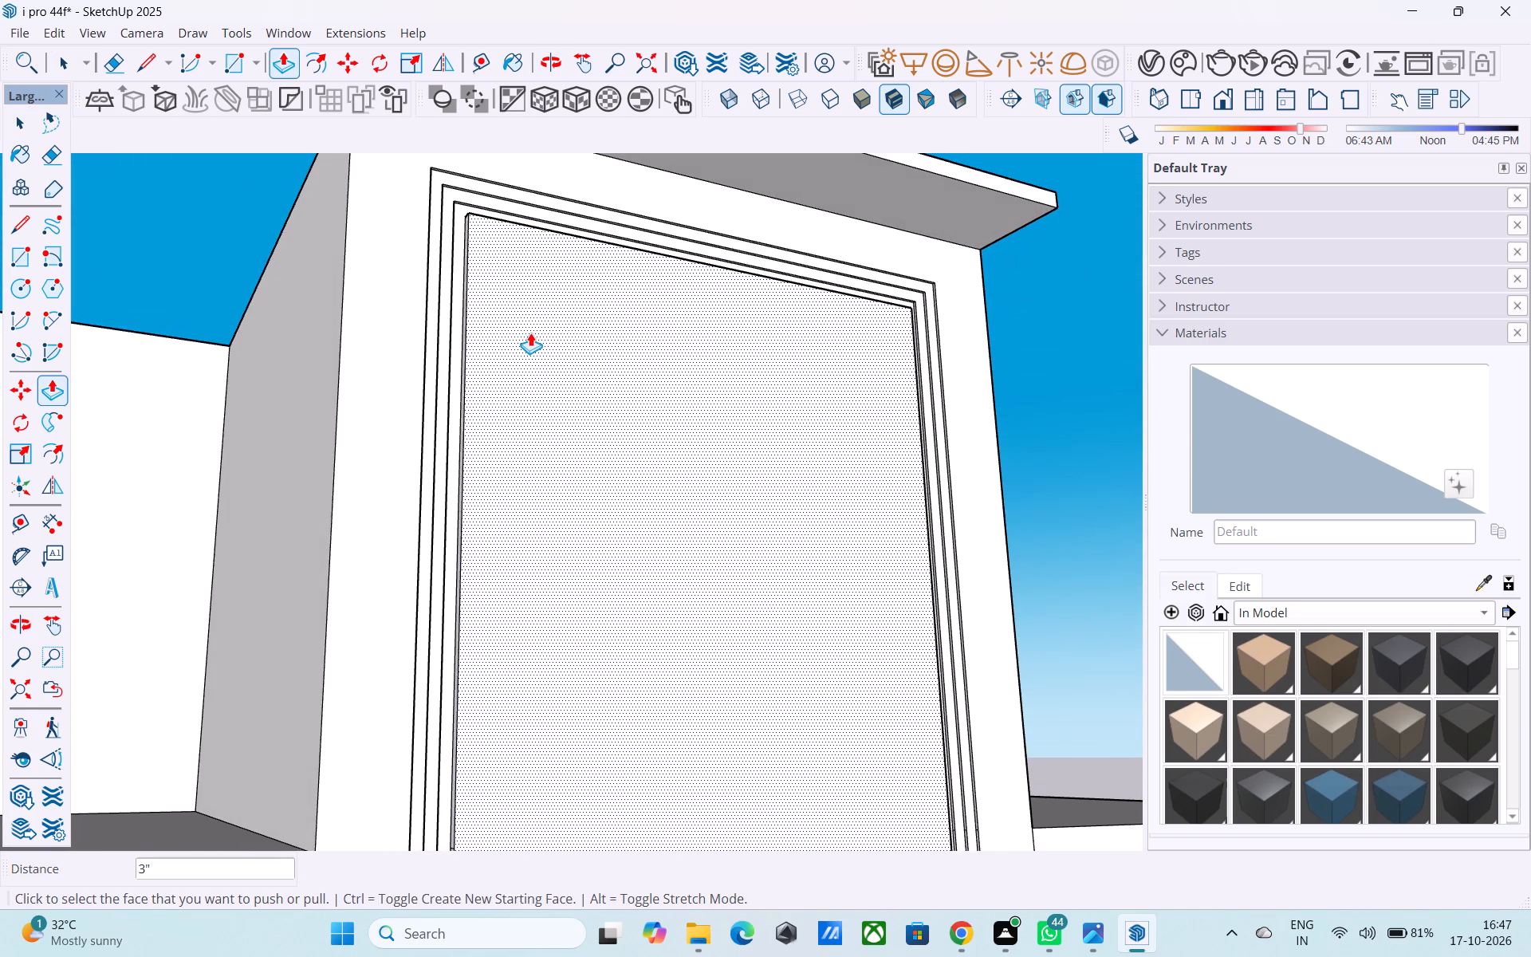
middle_drag(531, 334, 305, 565)
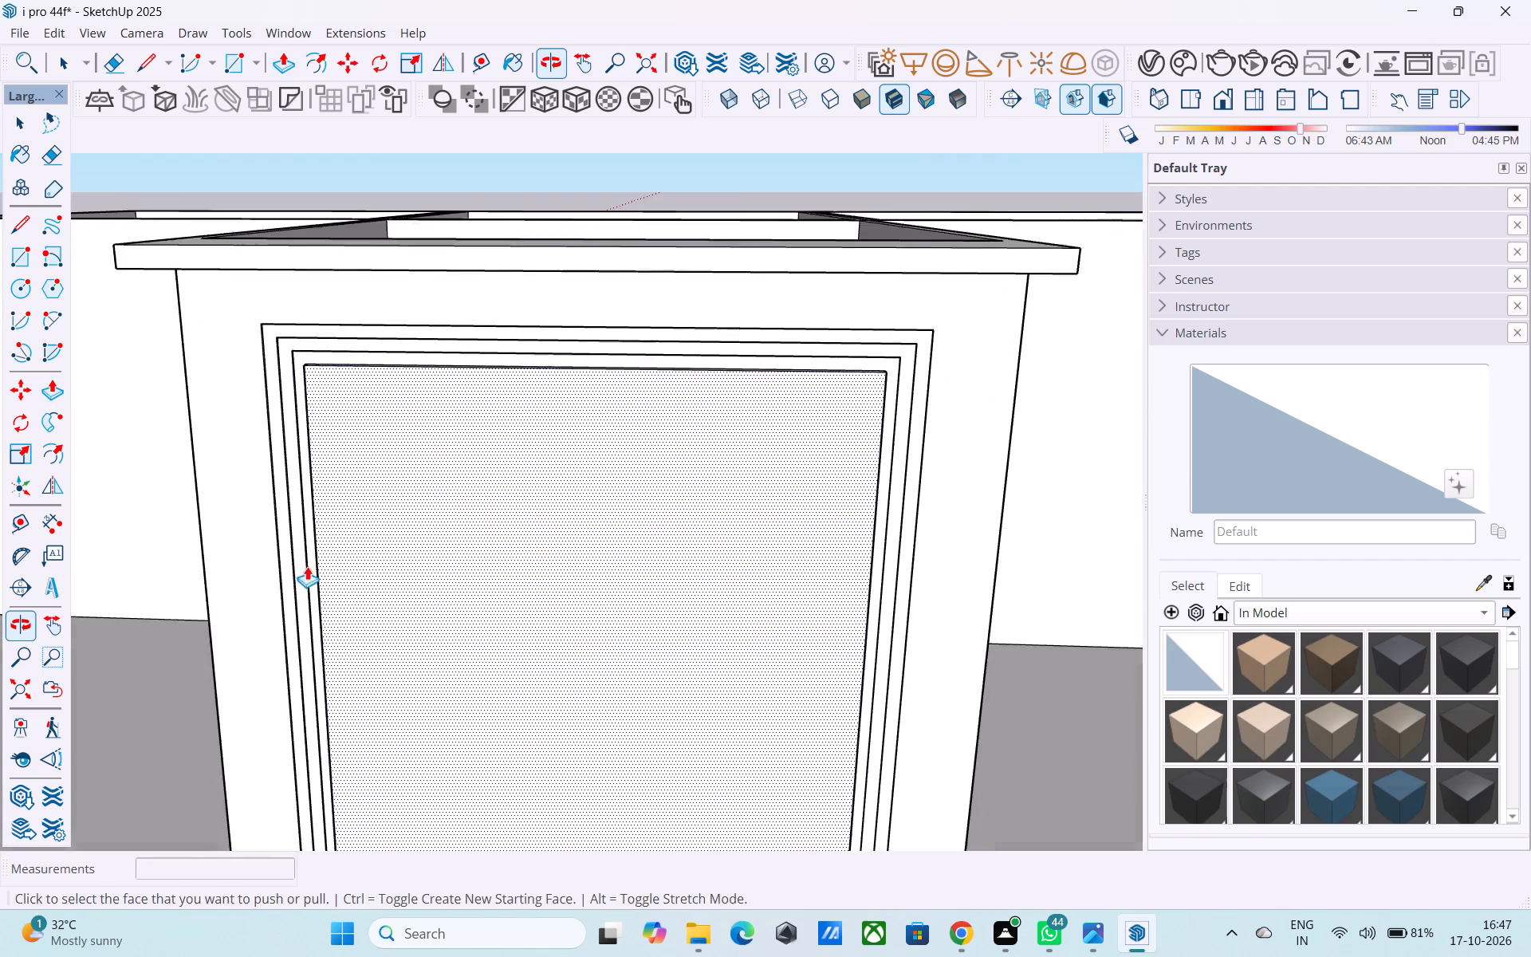
middle_drag(432, 485, 254, 491)
scroll(260, 489, up, 3)
click(264, 475)
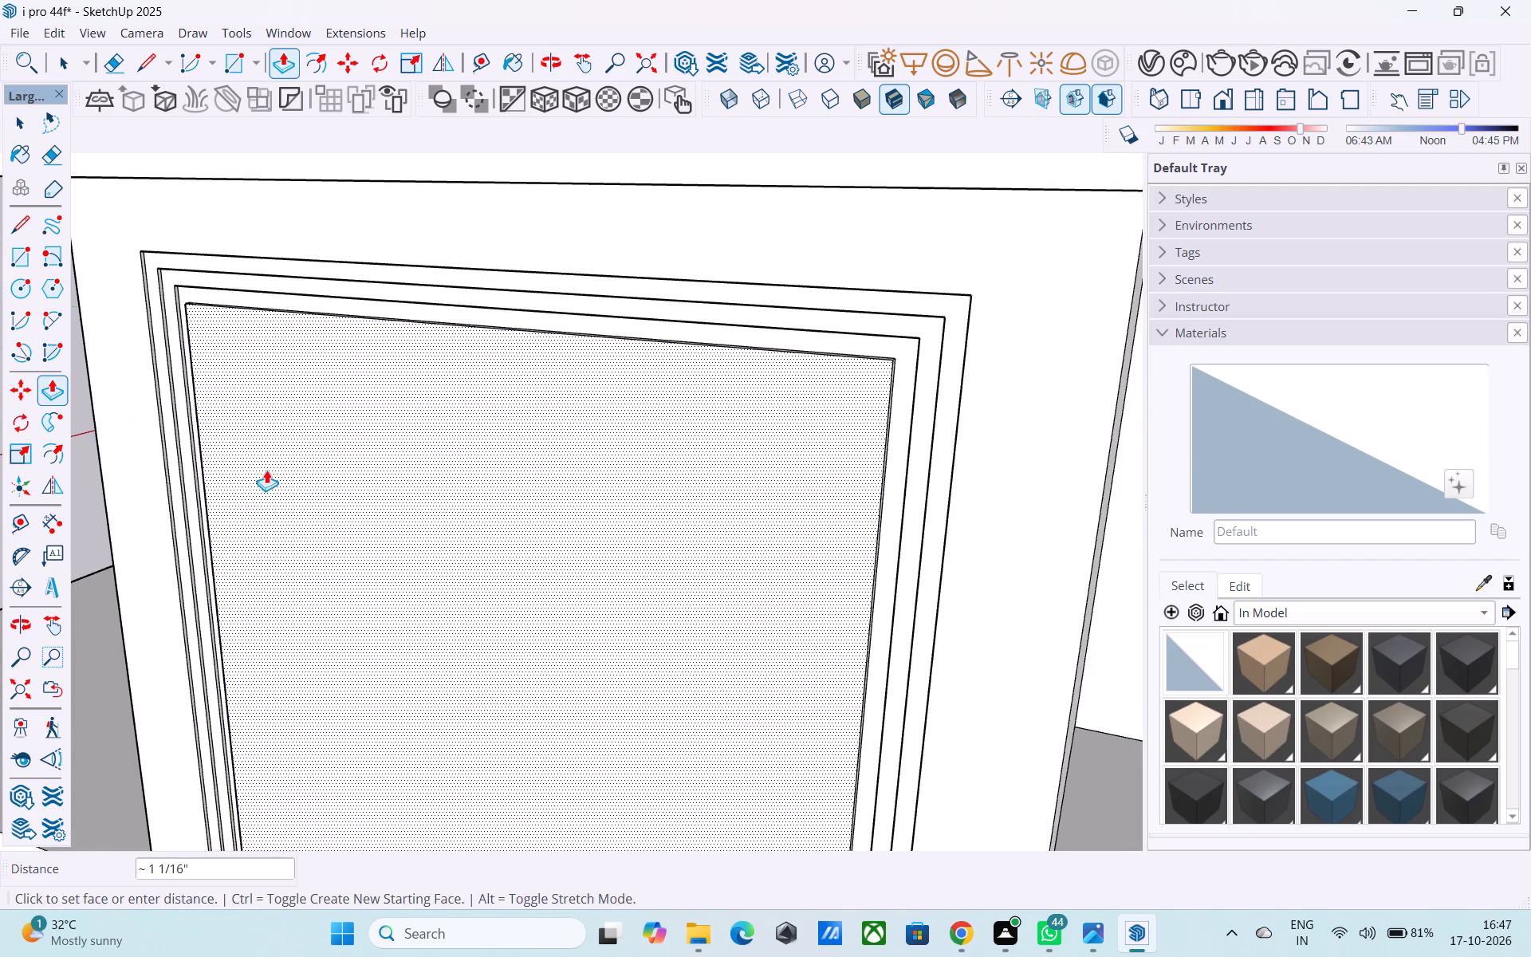
text(4")
key(Return)
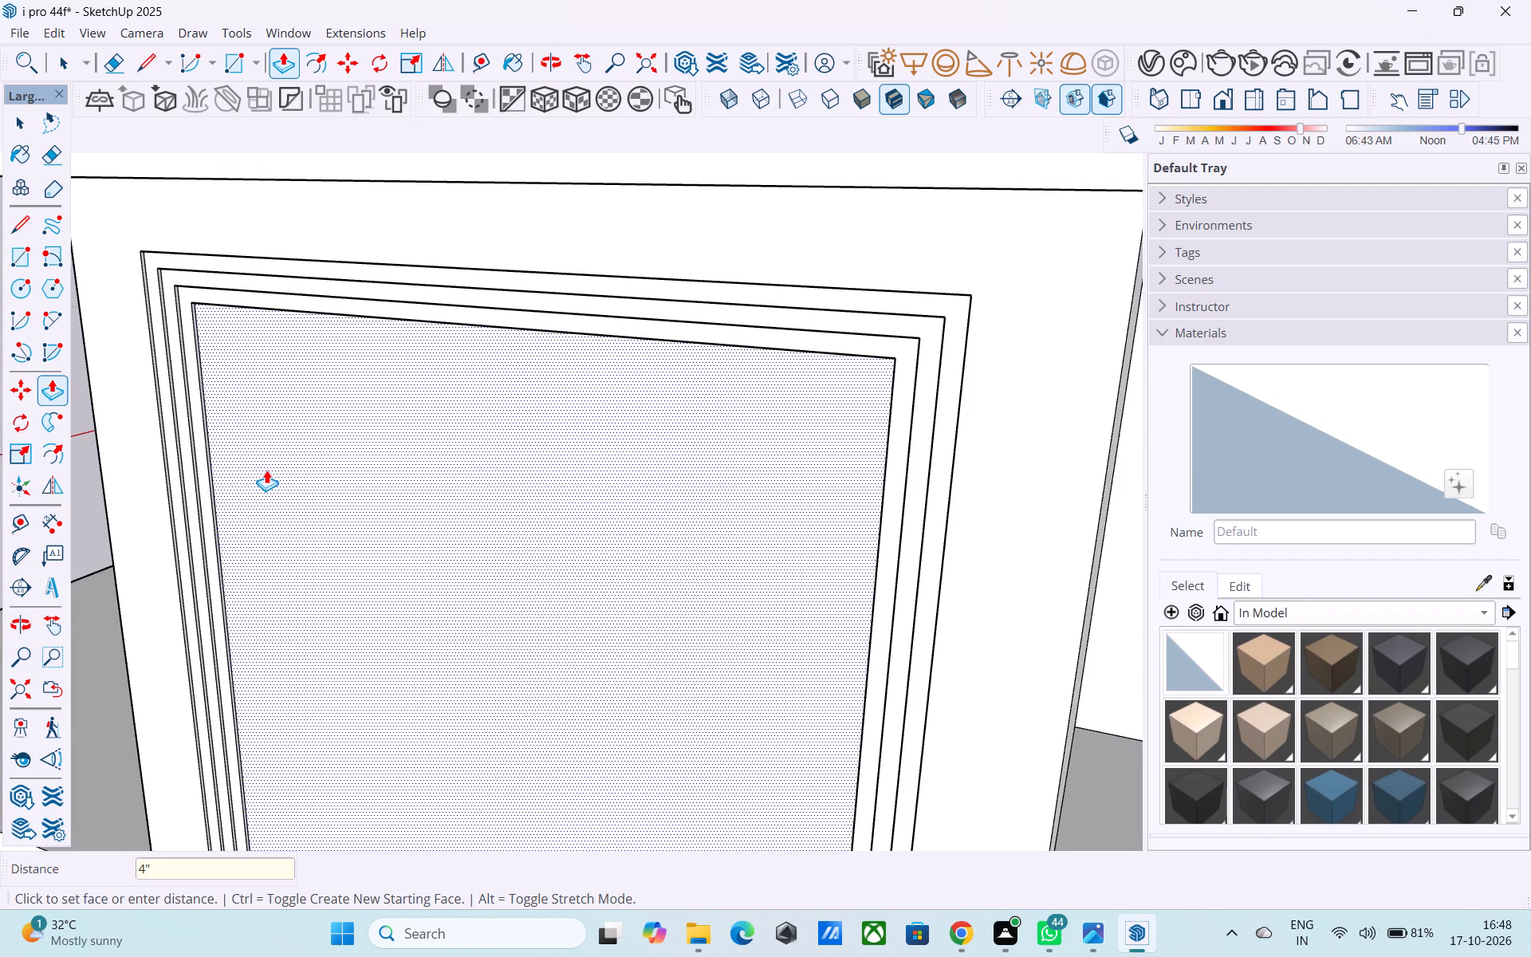
text(3")
key(Return)
key(space)
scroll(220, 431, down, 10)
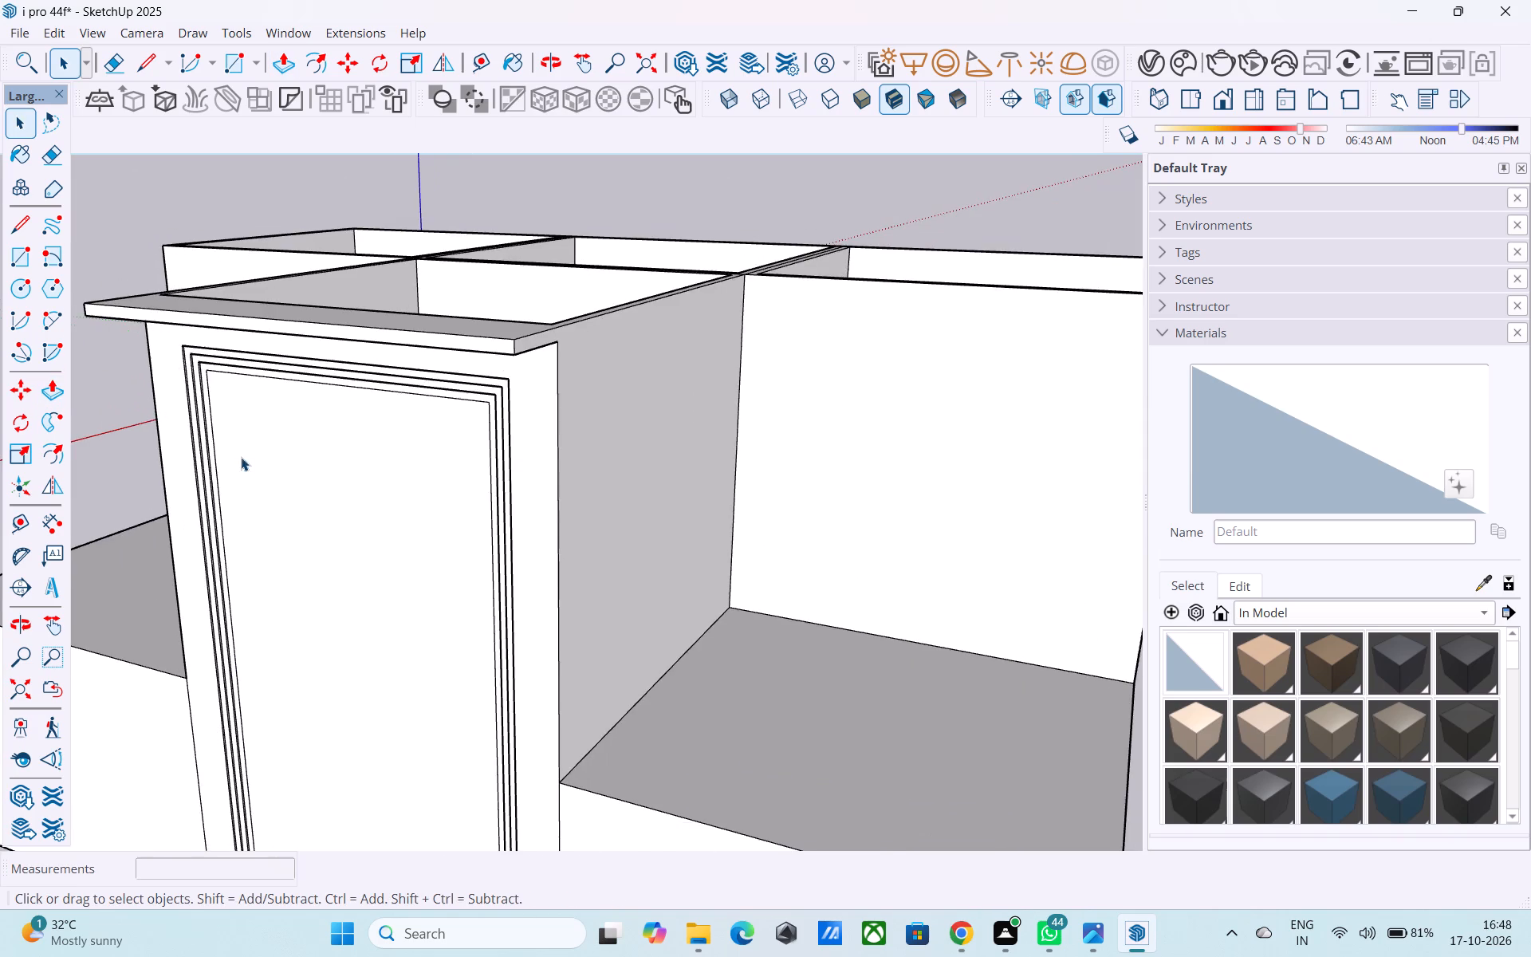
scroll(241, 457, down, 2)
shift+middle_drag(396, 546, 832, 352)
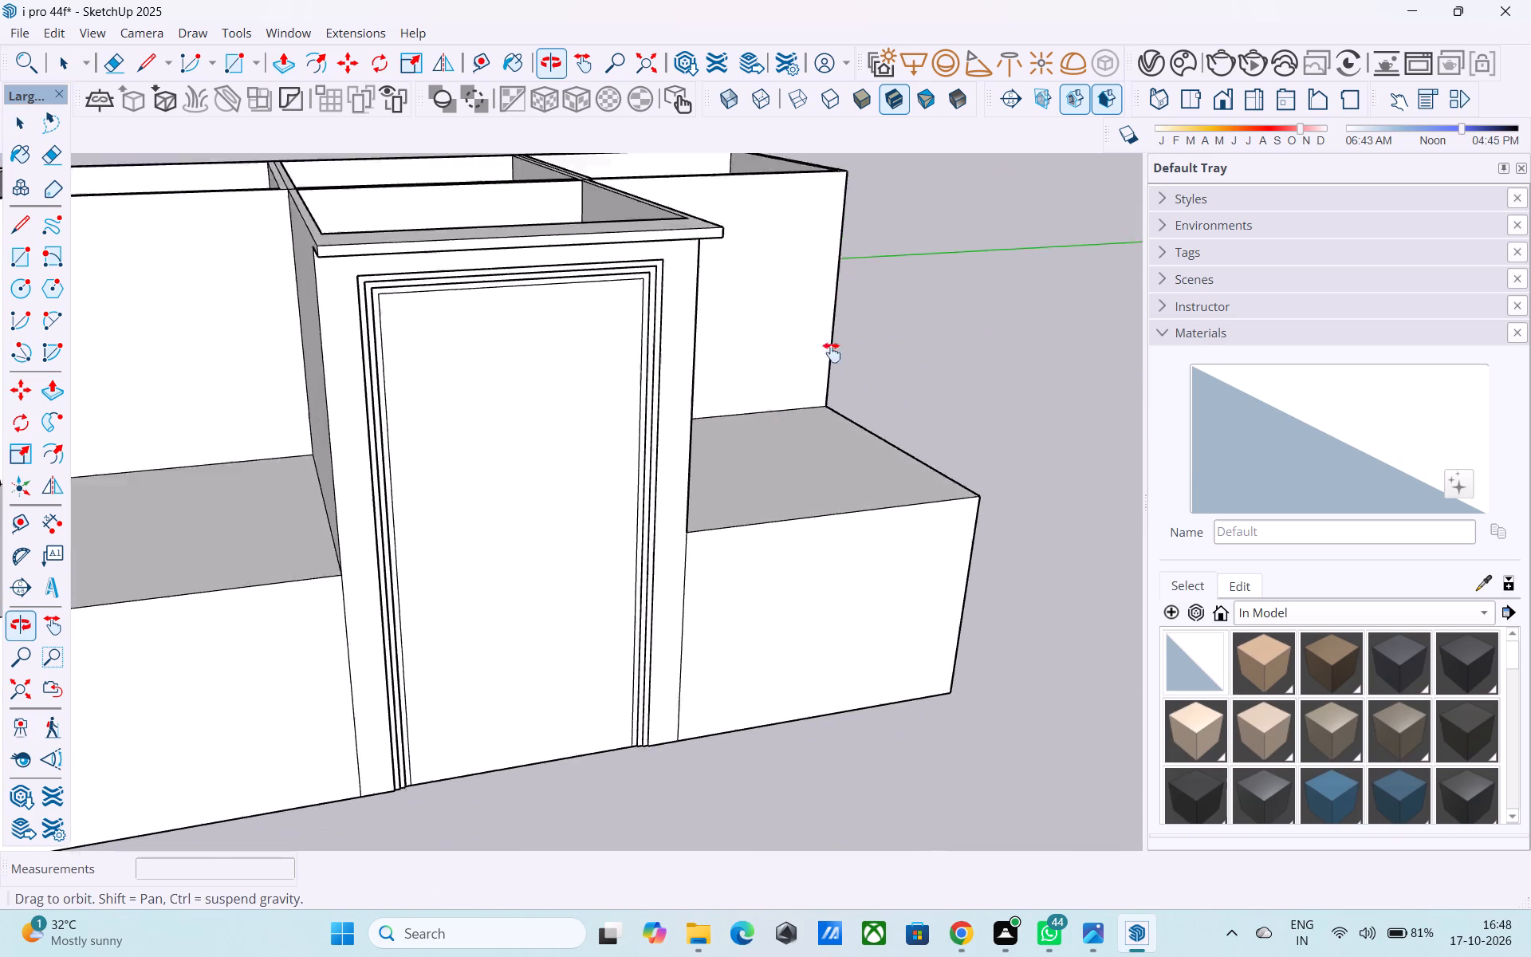
Examine the front elevation of the building and the recessed stepped frame on the middle bay.
shift+middle_drag(832, 352, 840, 471)
scroll(791, 505, down, 5)
middle_drag(781, 536, 675, 354)
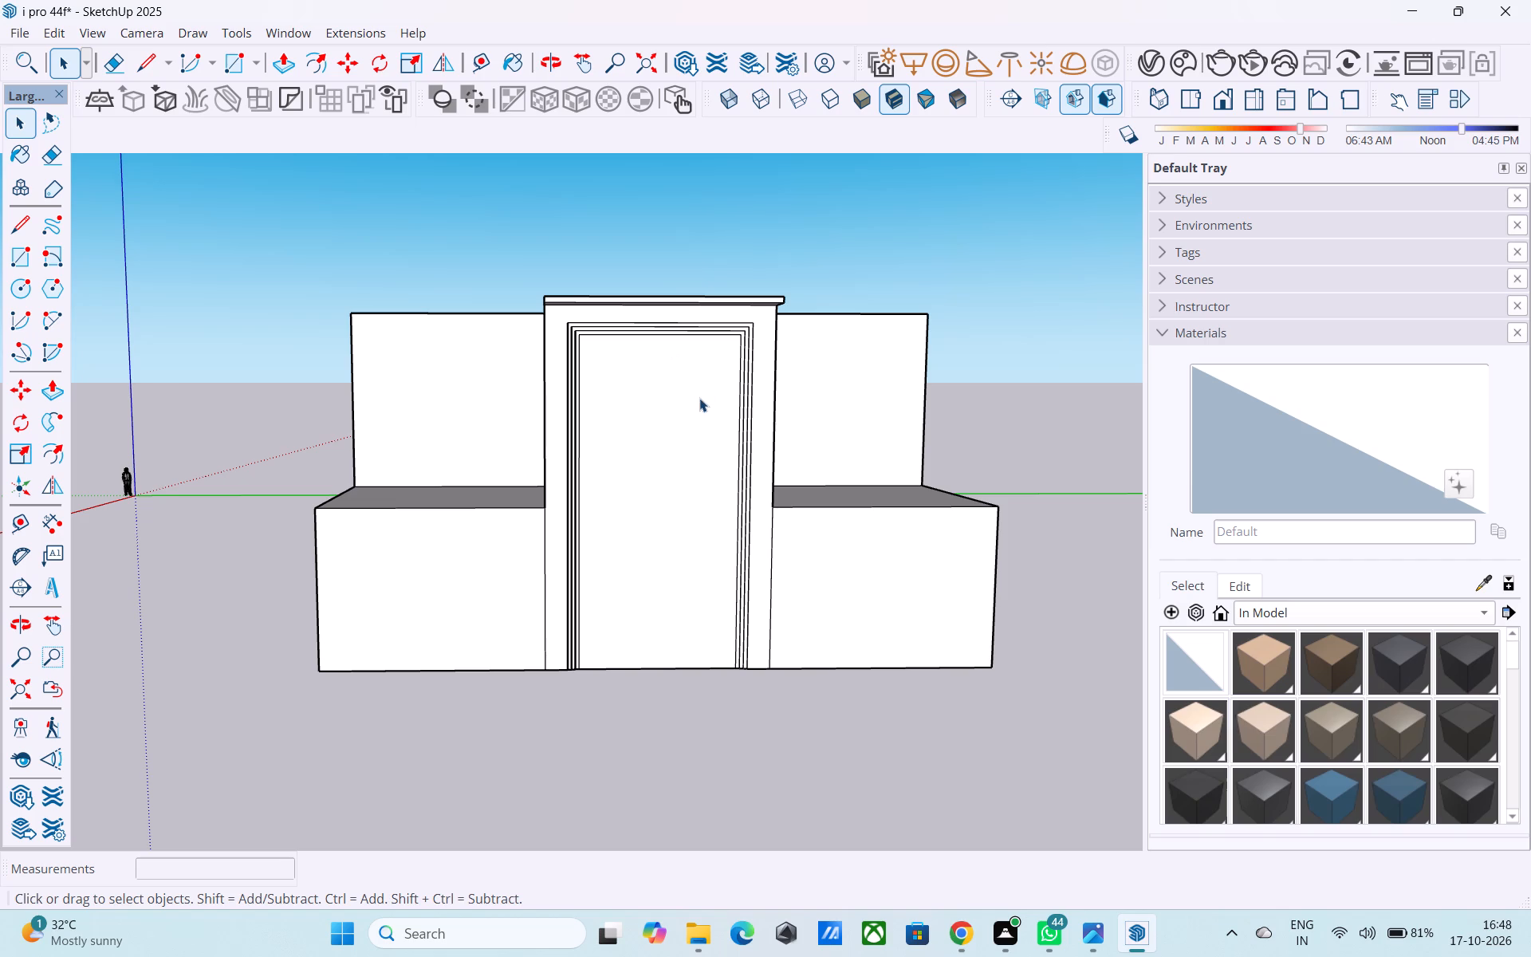
scroll(699, 399, down, 1)
scroll(703, 413, up, 3)
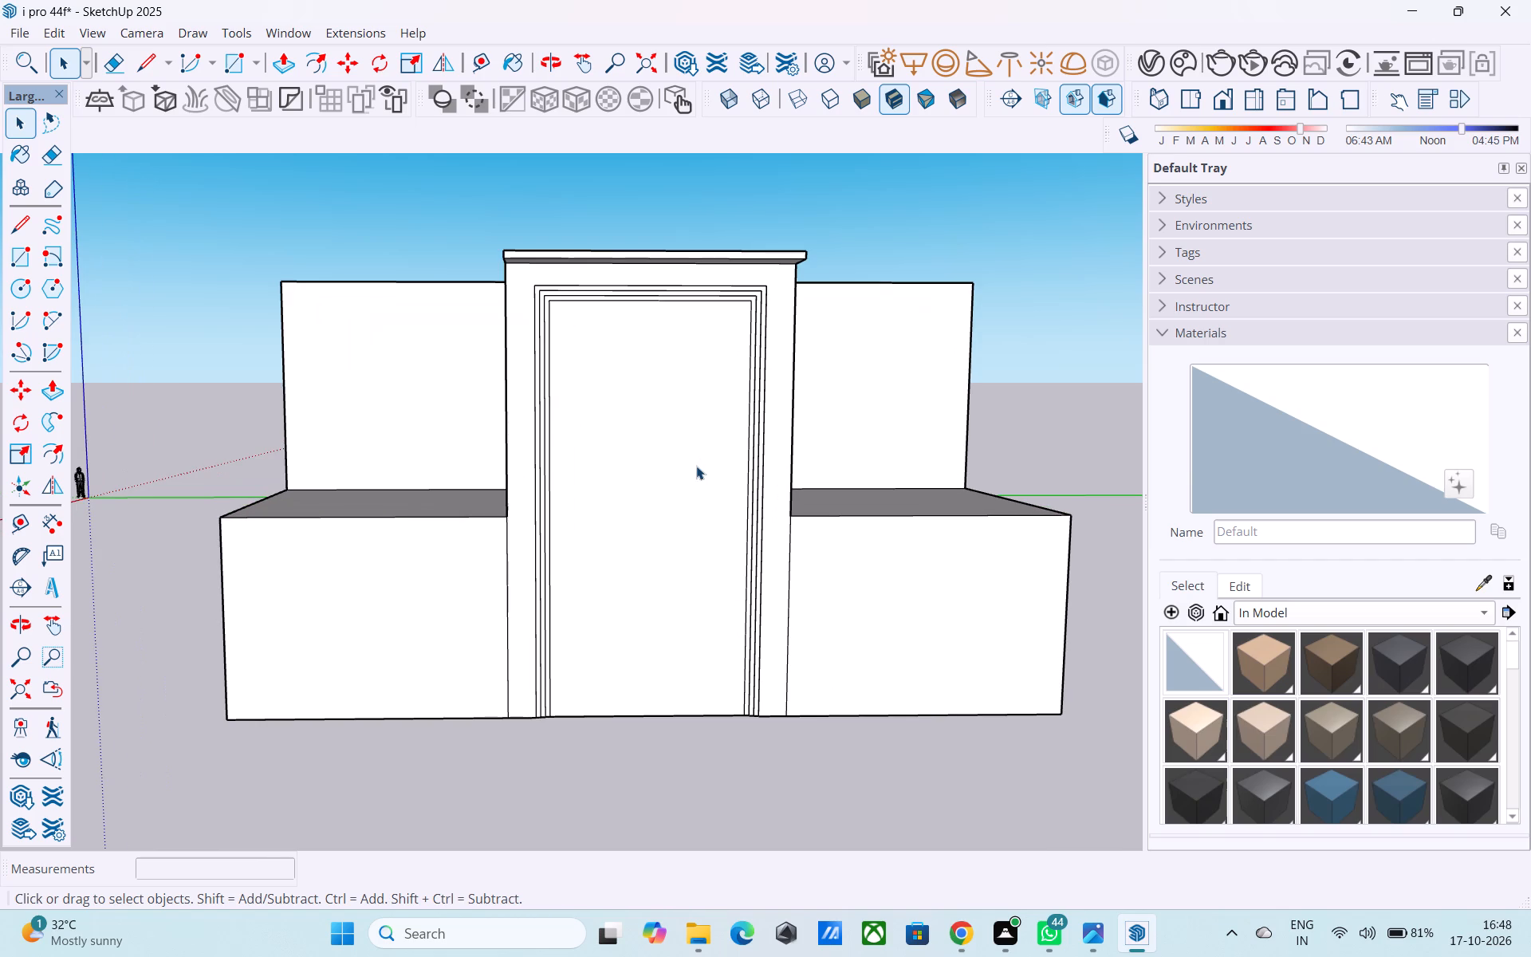
scroll(693, 471, up, 1)
middle_drag(604, 438, 581, 444)
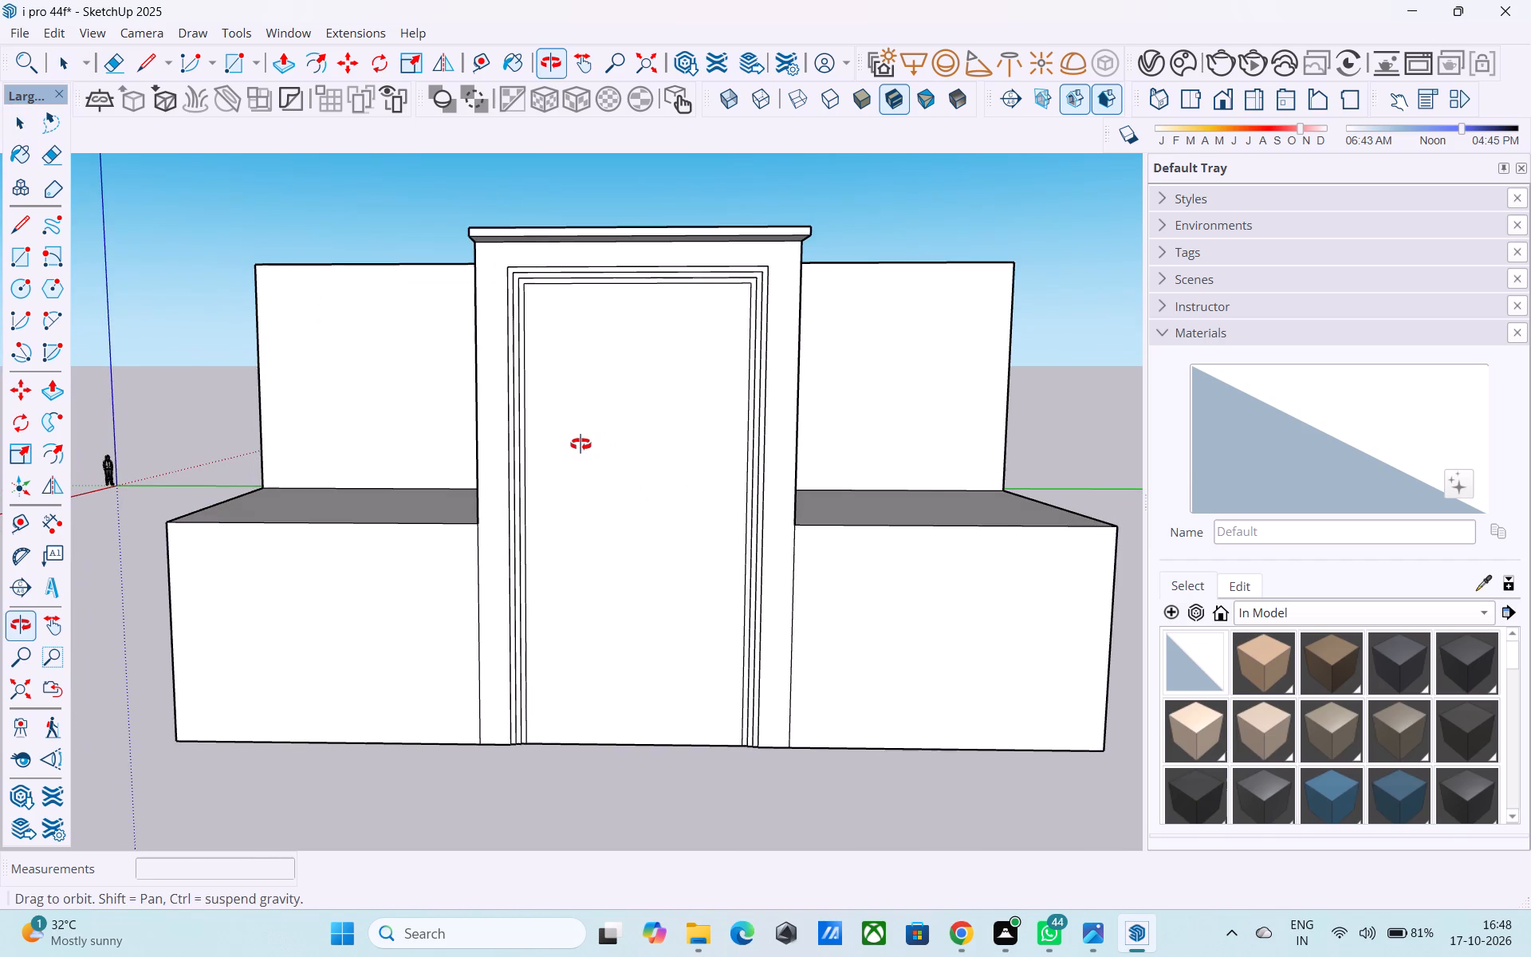
middle_drag(581, 444, 580, 444)
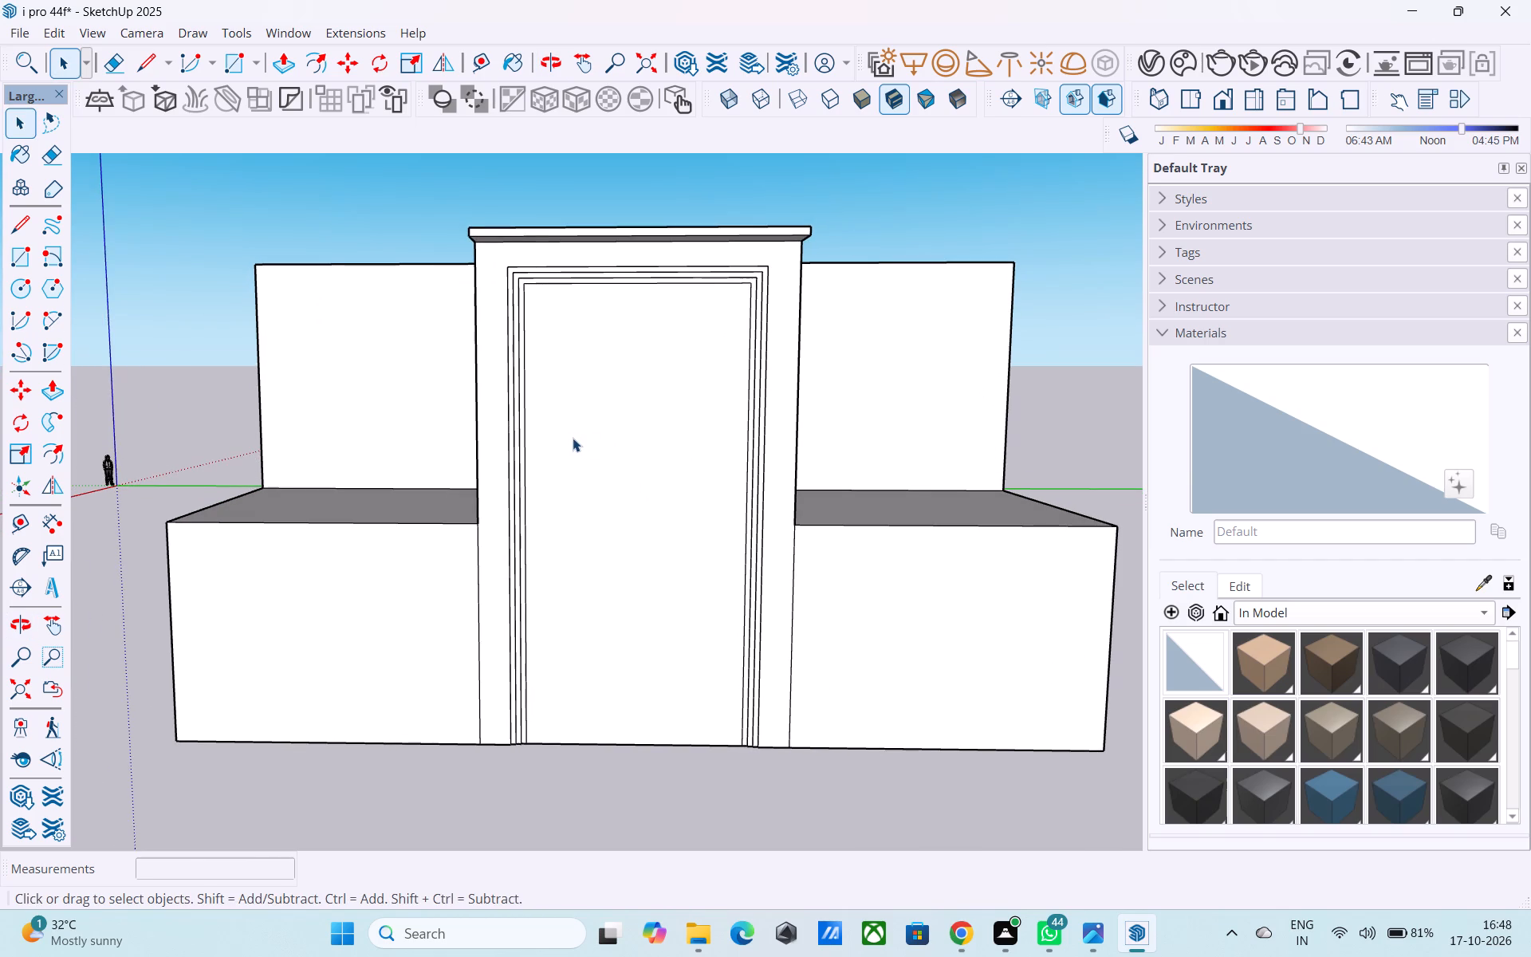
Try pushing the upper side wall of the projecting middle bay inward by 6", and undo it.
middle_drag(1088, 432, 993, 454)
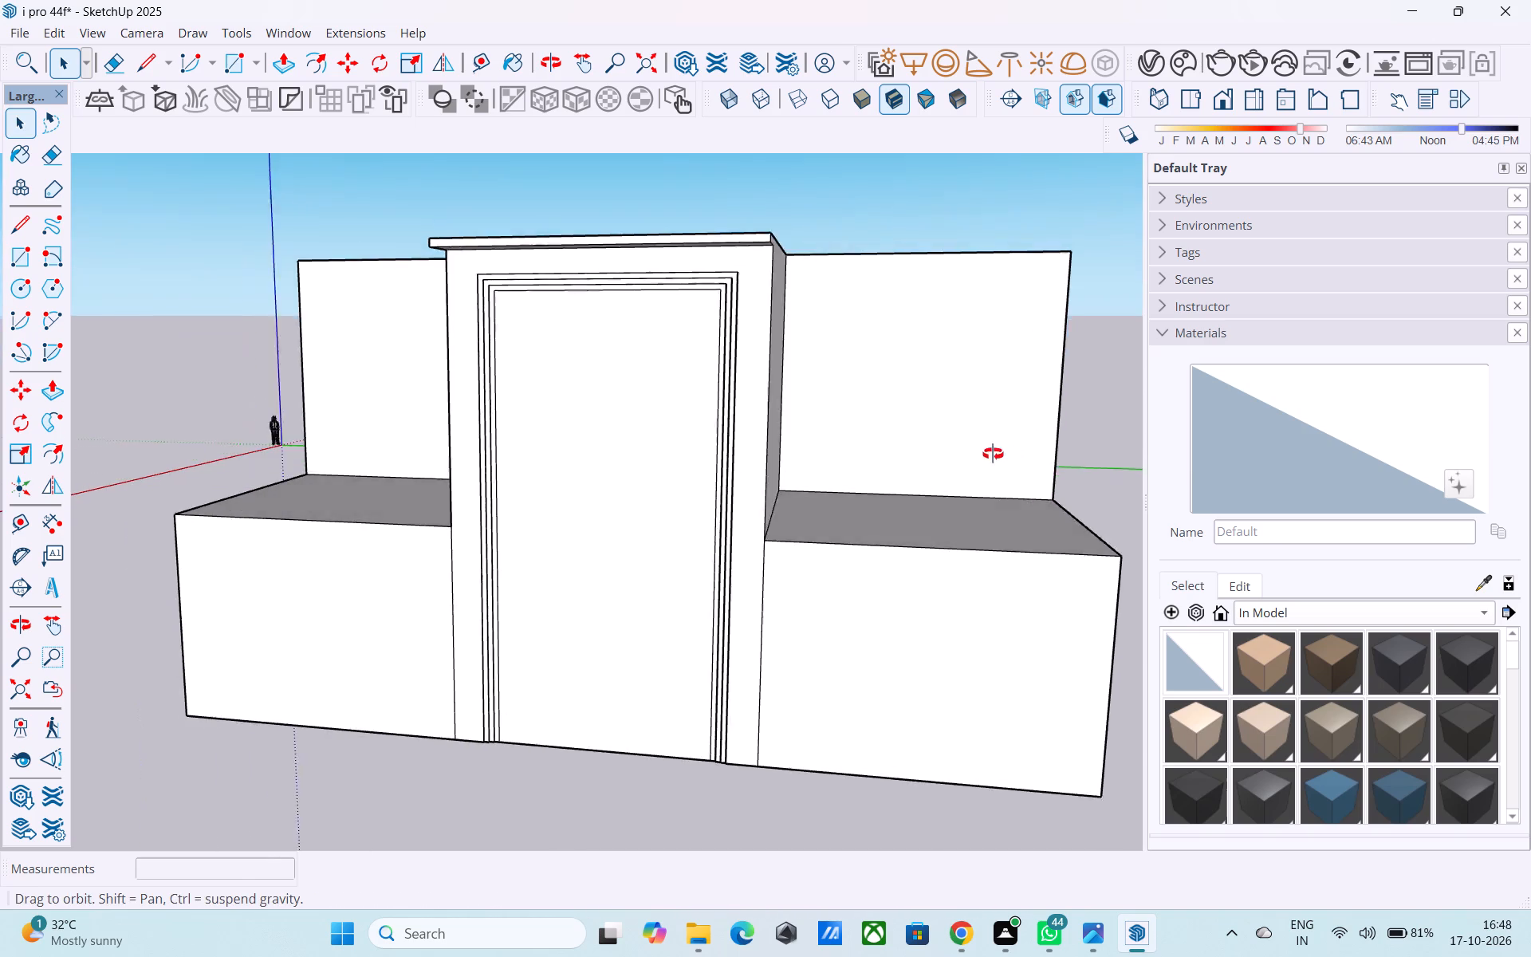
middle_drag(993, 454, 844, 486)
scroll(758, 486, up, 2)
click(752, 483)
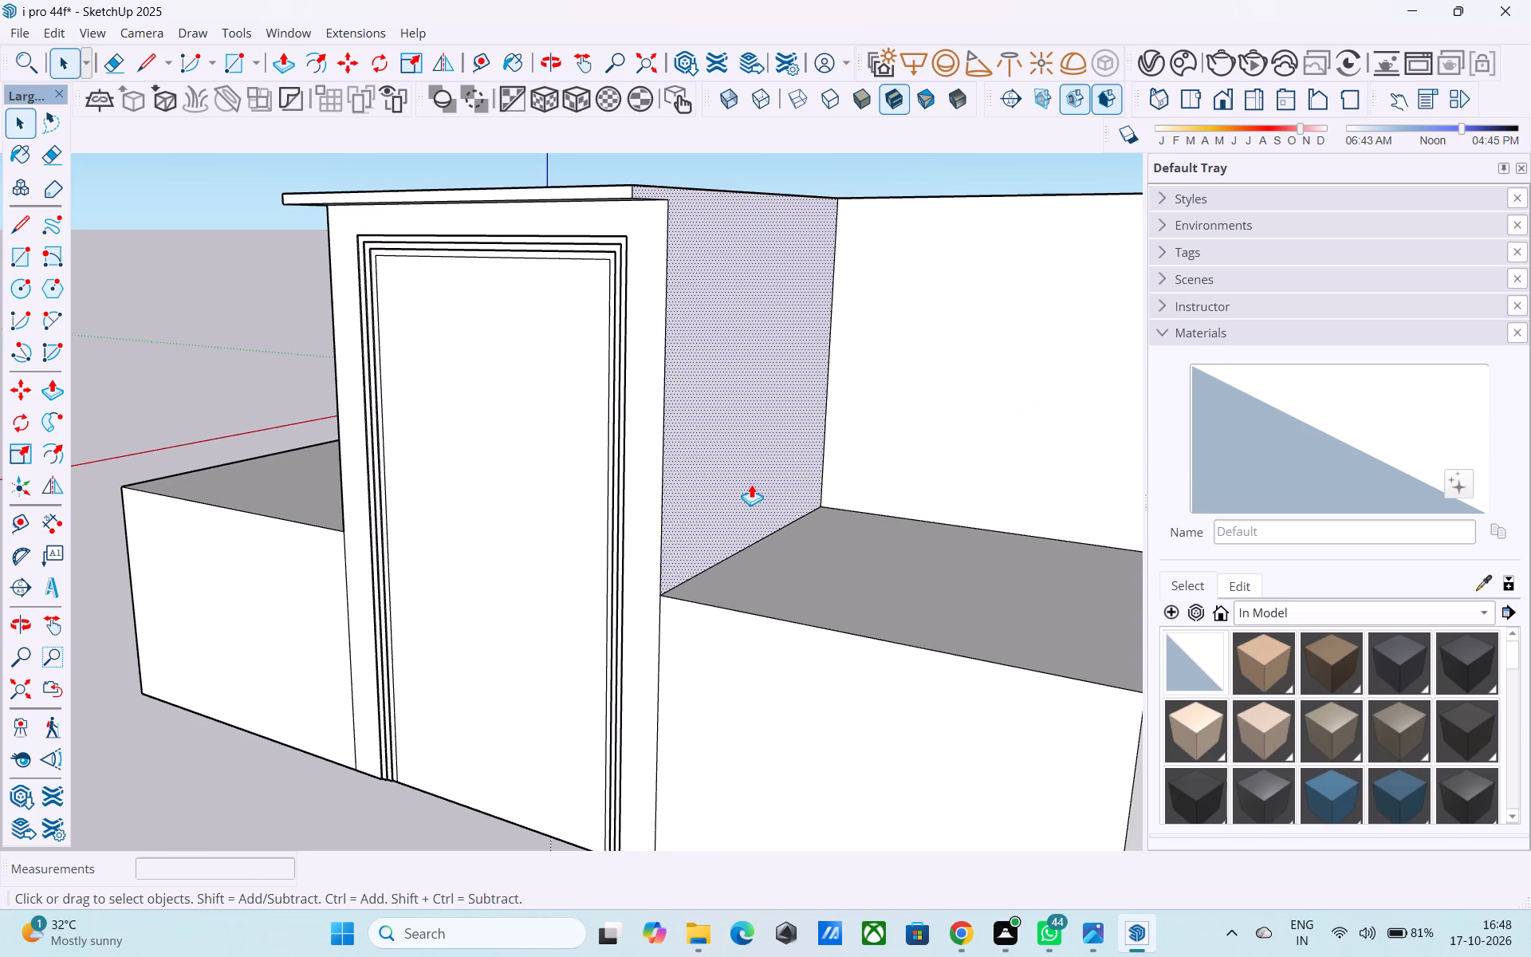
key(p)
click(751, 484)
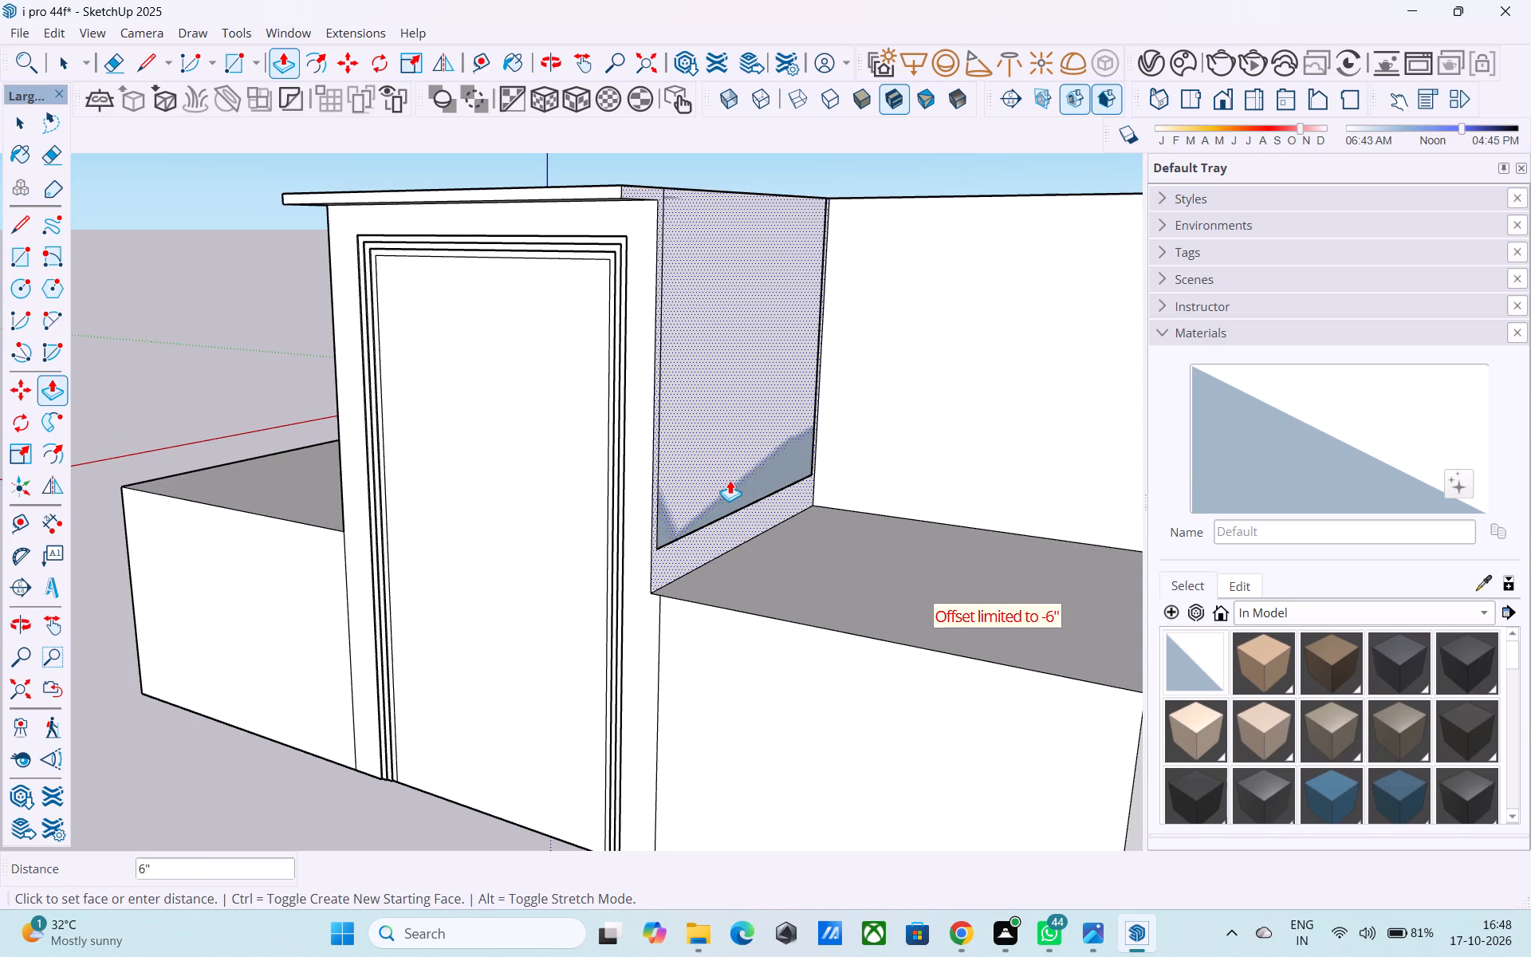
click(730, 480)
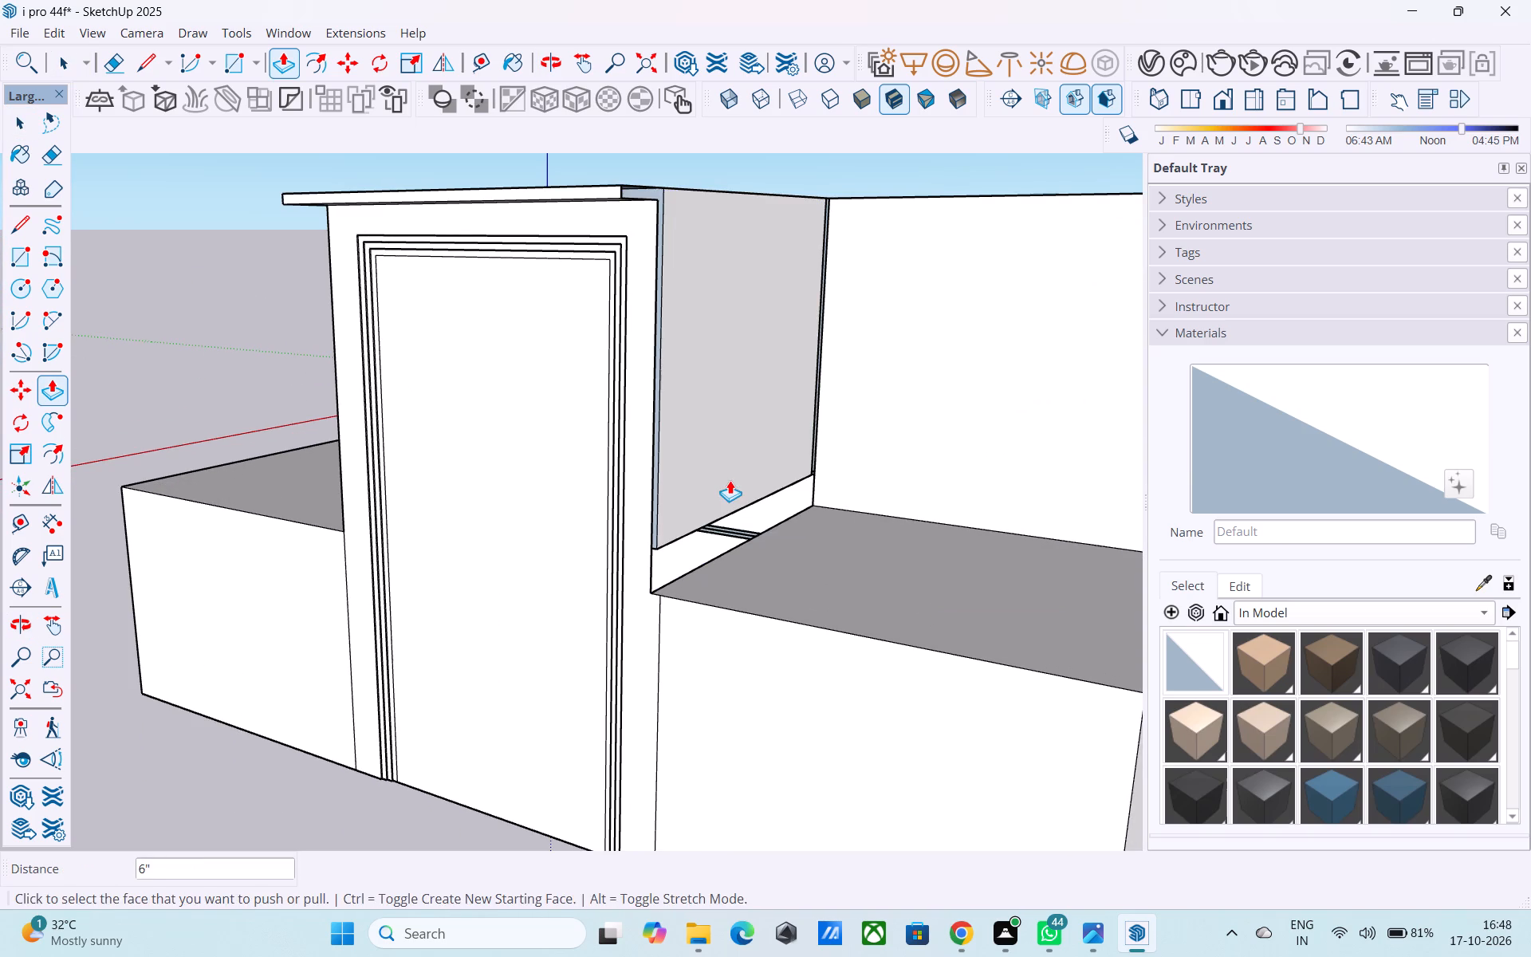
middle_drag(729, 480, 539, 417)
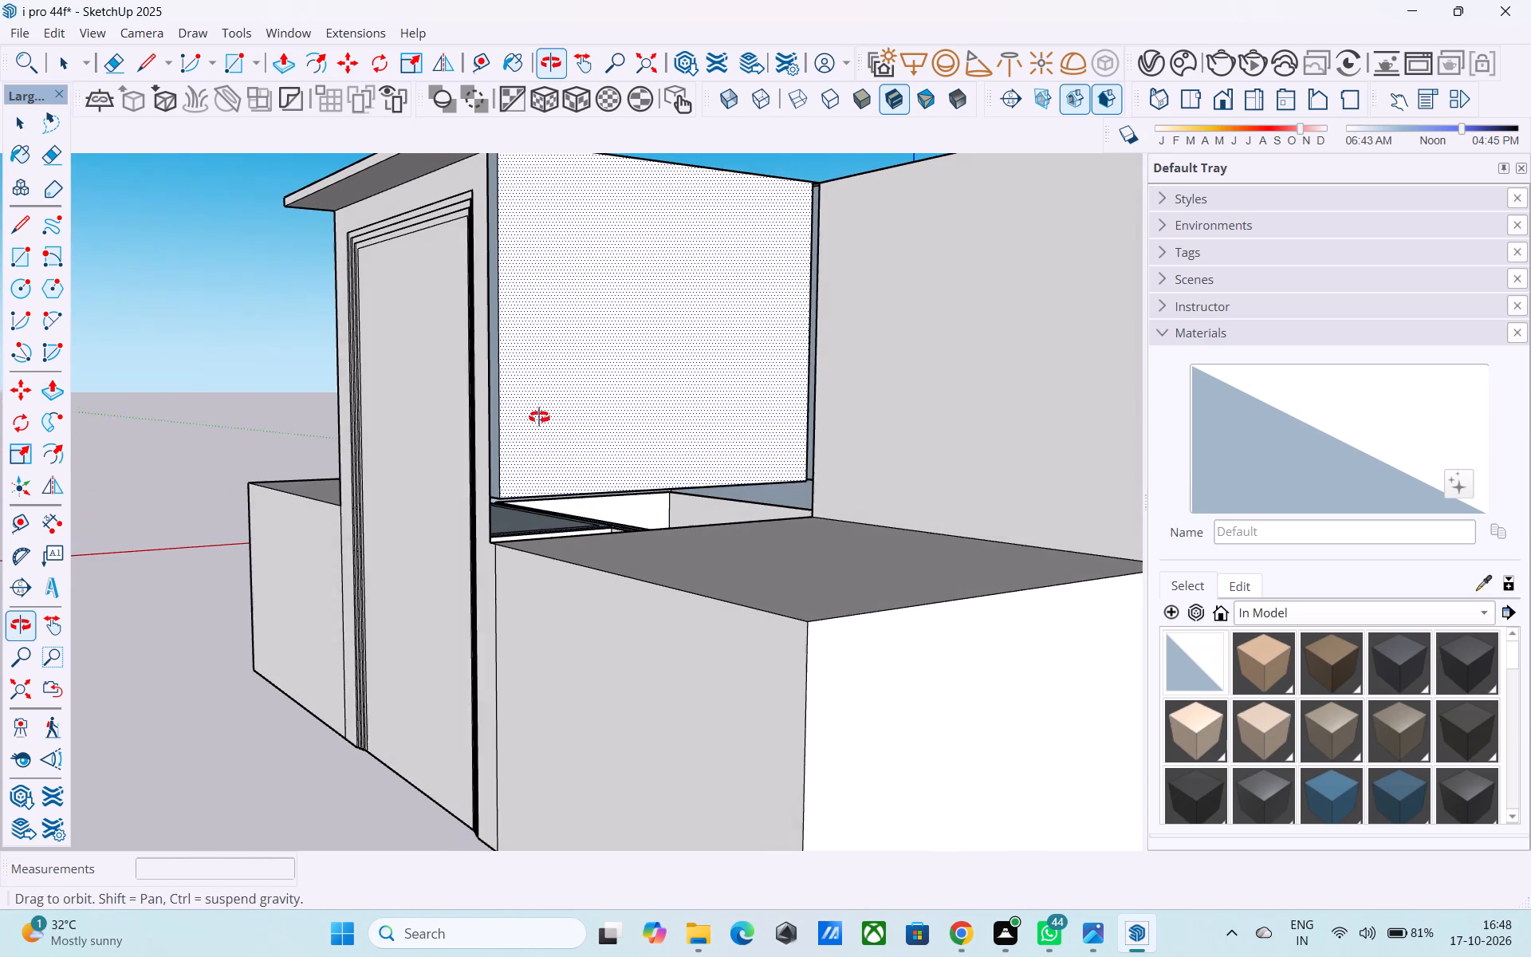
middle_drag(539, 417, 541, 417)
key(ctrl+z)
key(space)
Draw a horizontal line about 14' long across the recessed central panel, 7' 6" below its top edge.
middle_drag(542, 419, 738, 519)
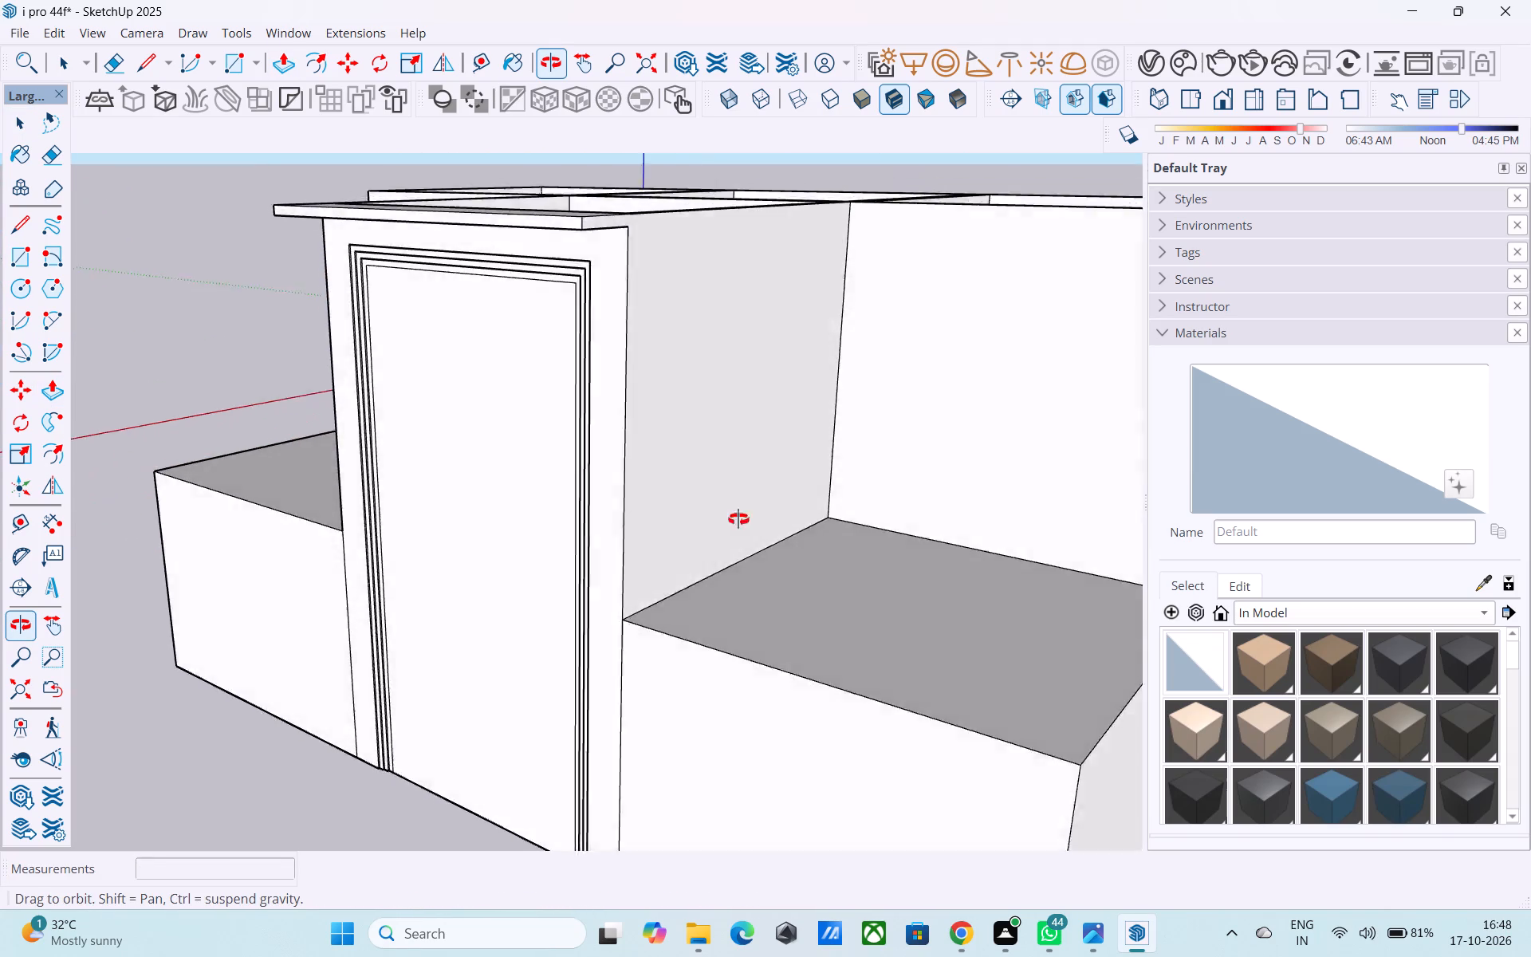
middle_drag(738, 519, 1010, 486)
middle_drag(663, 494, 668, 605)
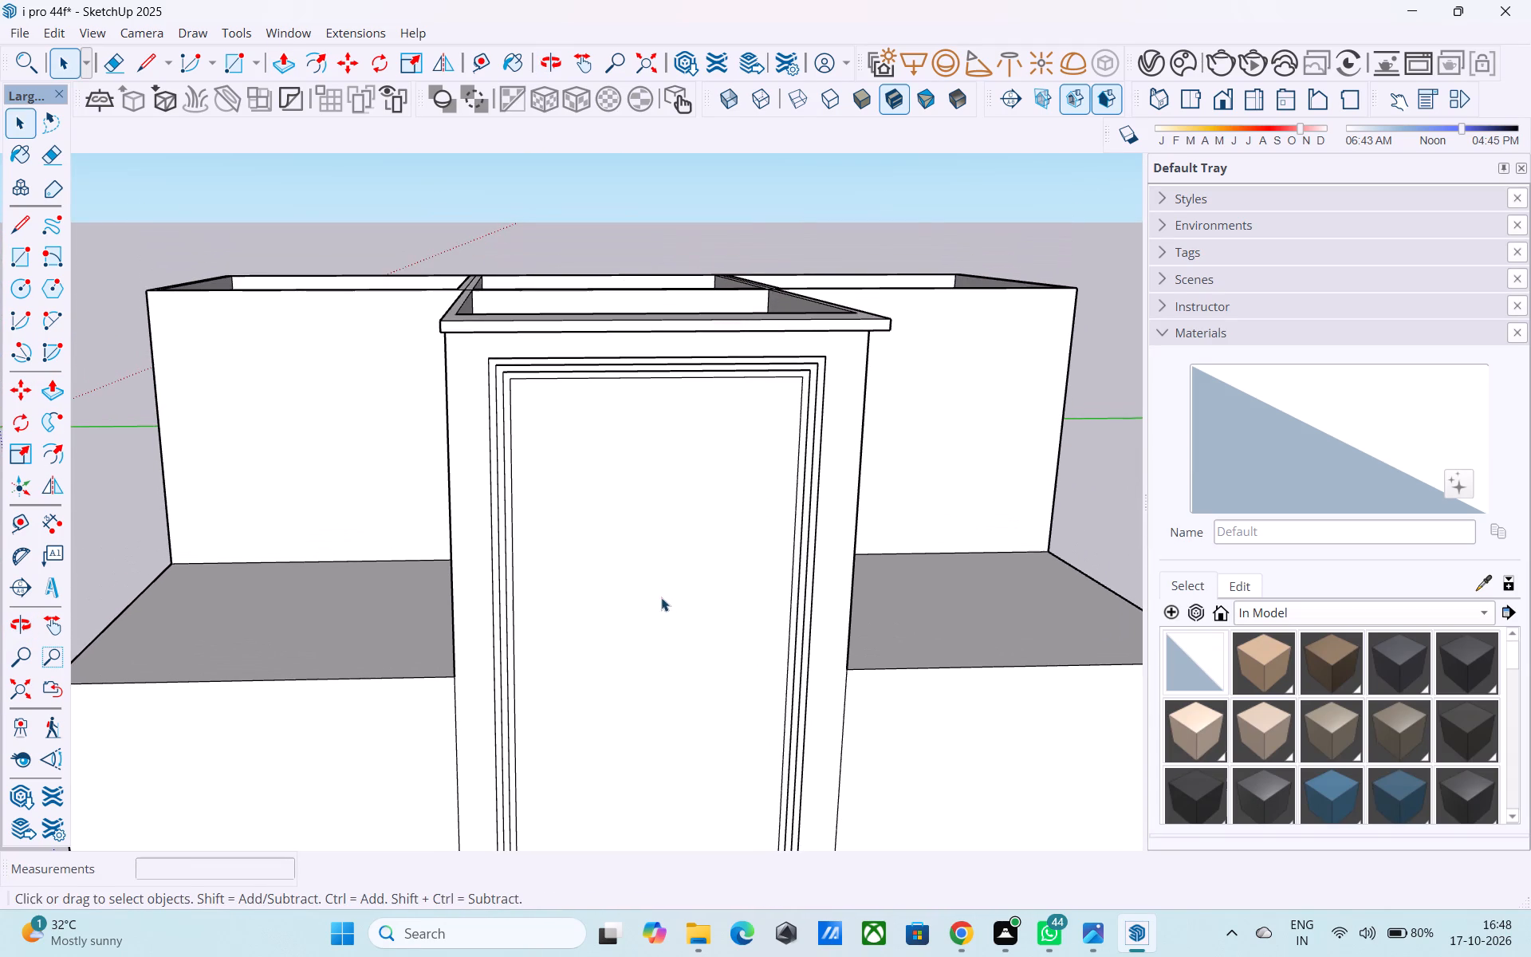
key(l)
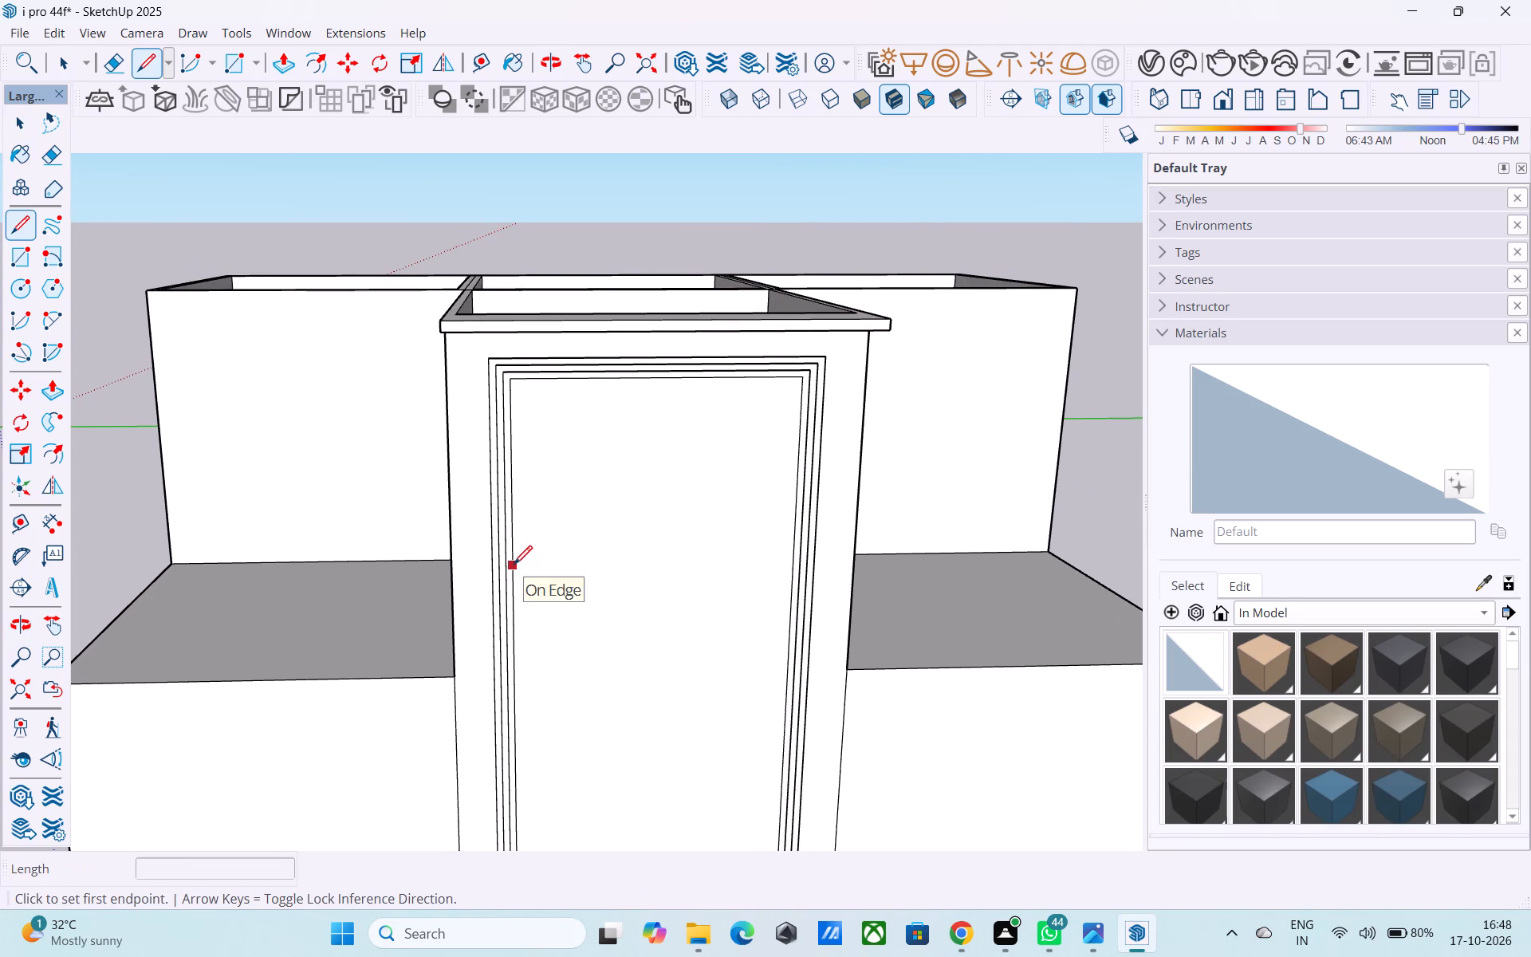
scroll(518, 534, up, 1)
click(518, 534)
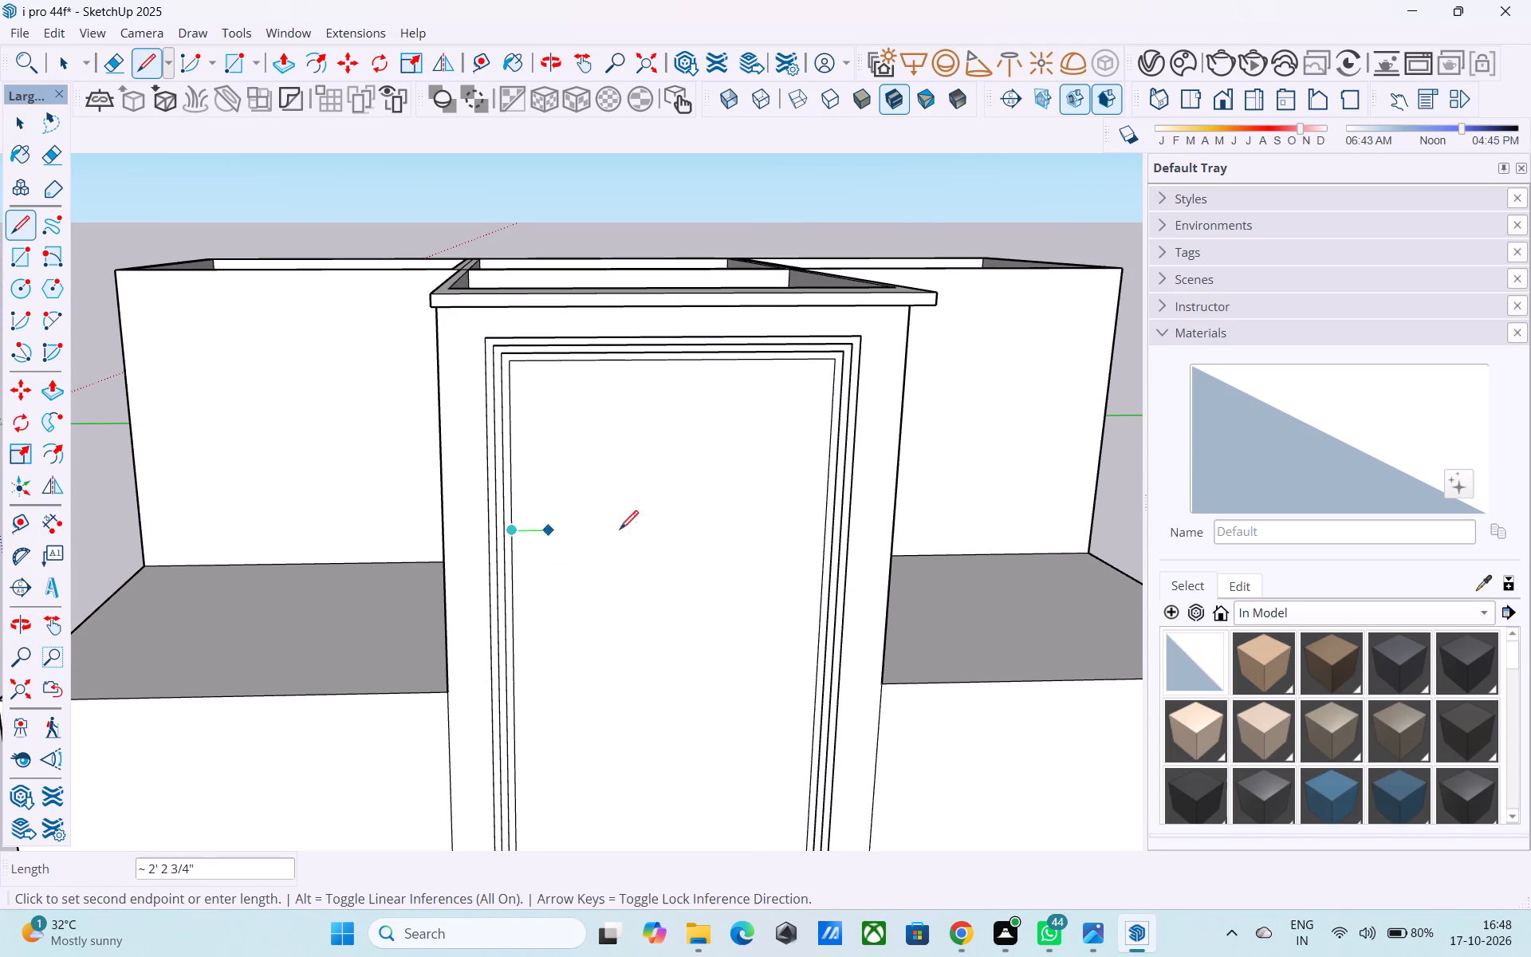
click(826, 524)
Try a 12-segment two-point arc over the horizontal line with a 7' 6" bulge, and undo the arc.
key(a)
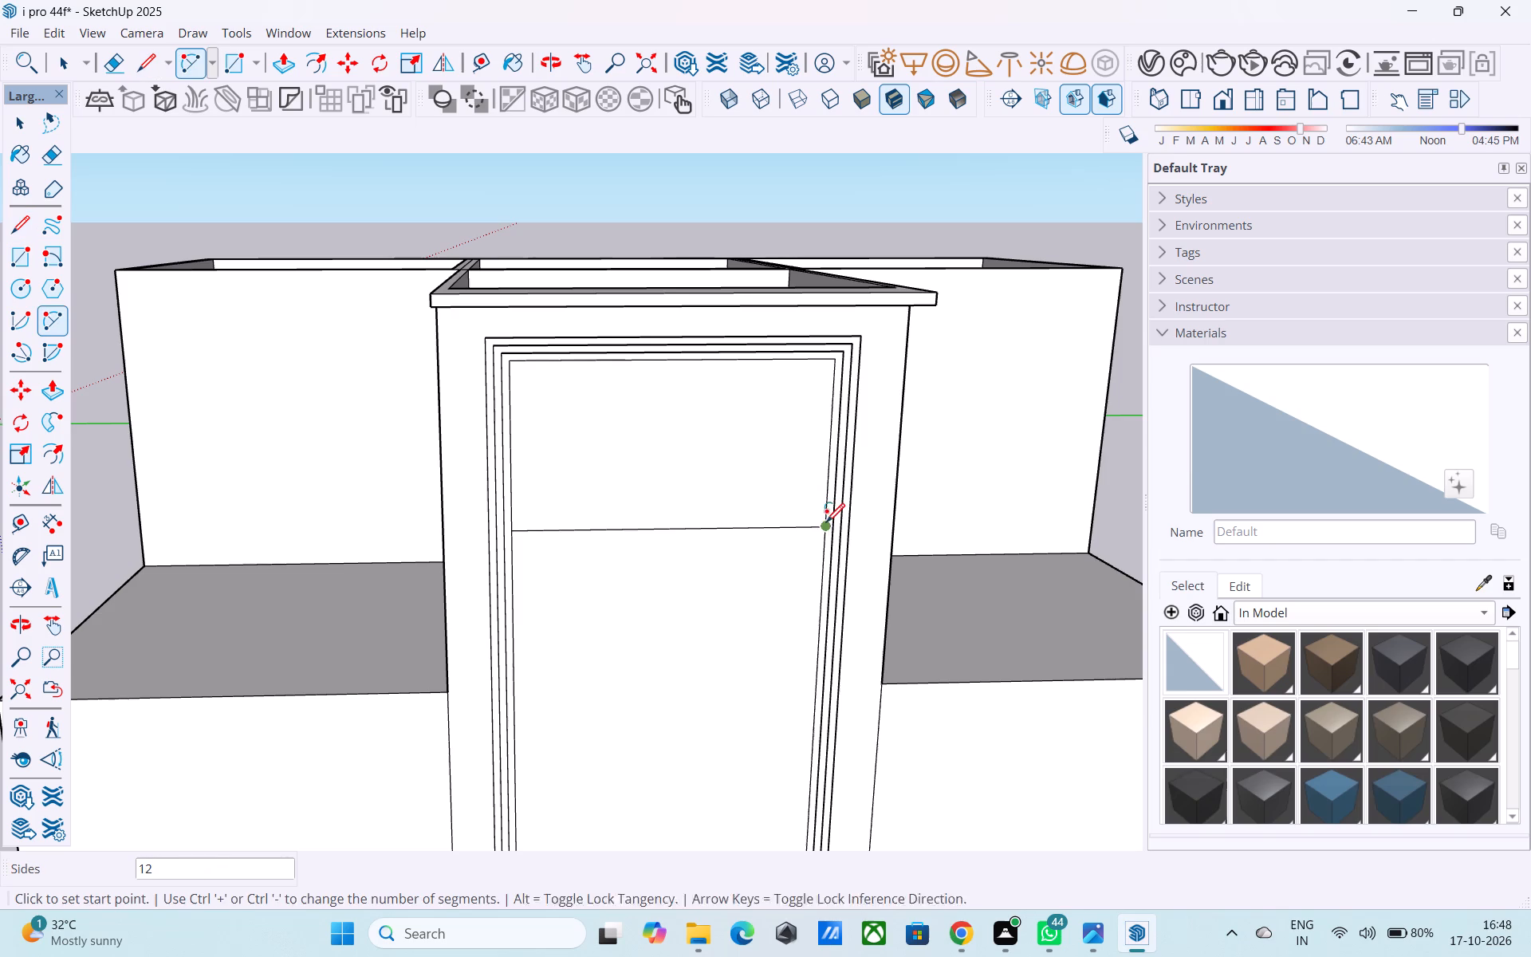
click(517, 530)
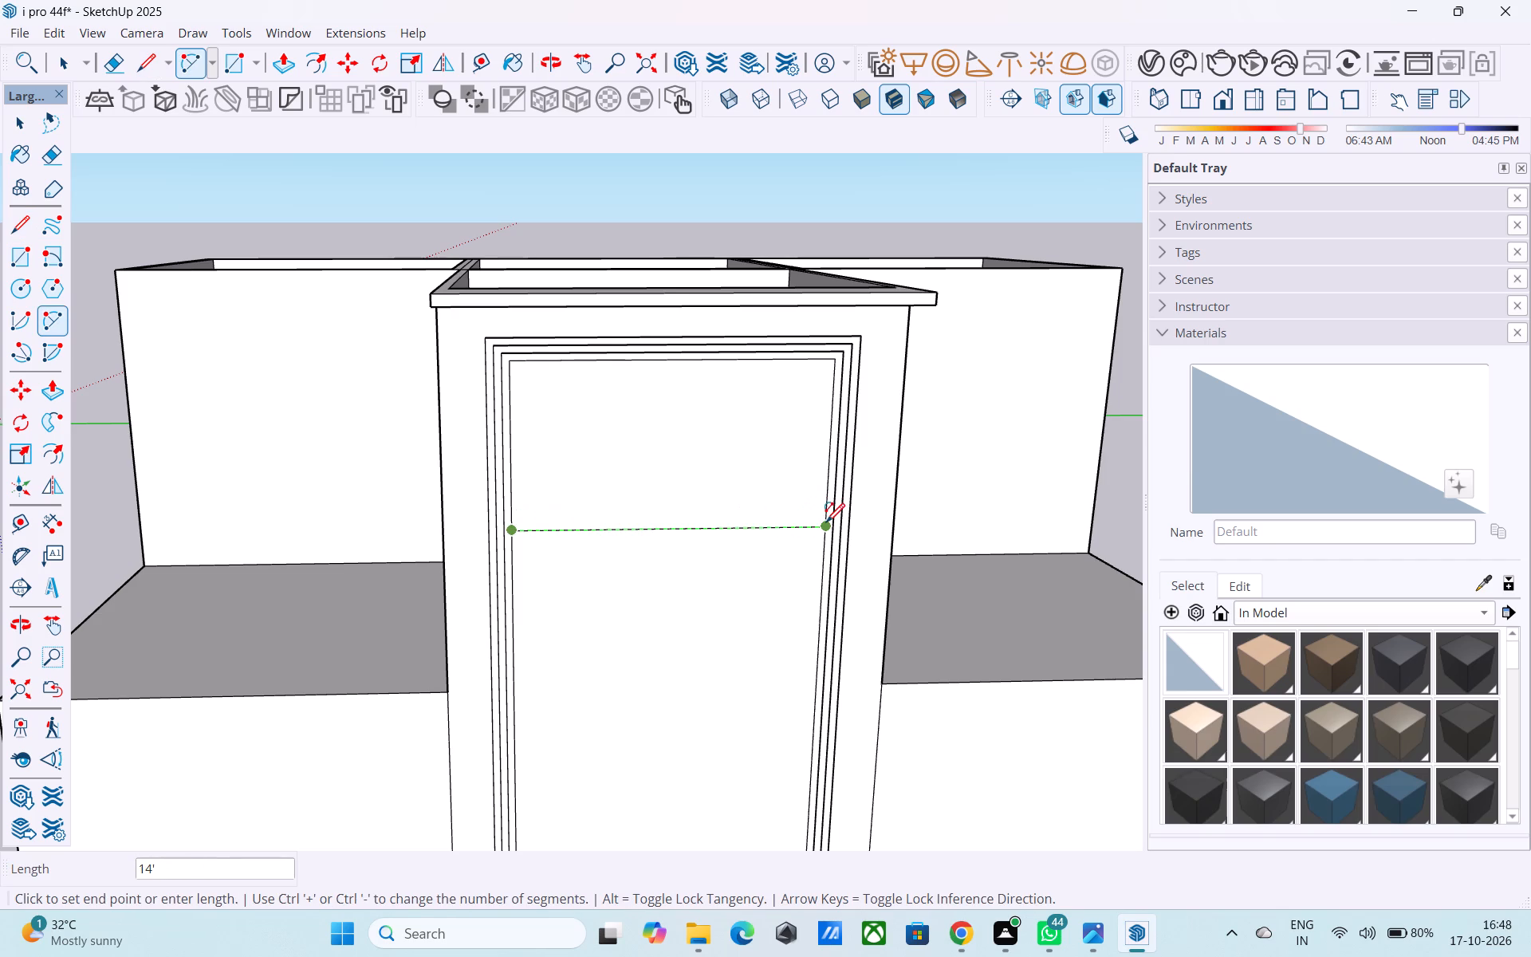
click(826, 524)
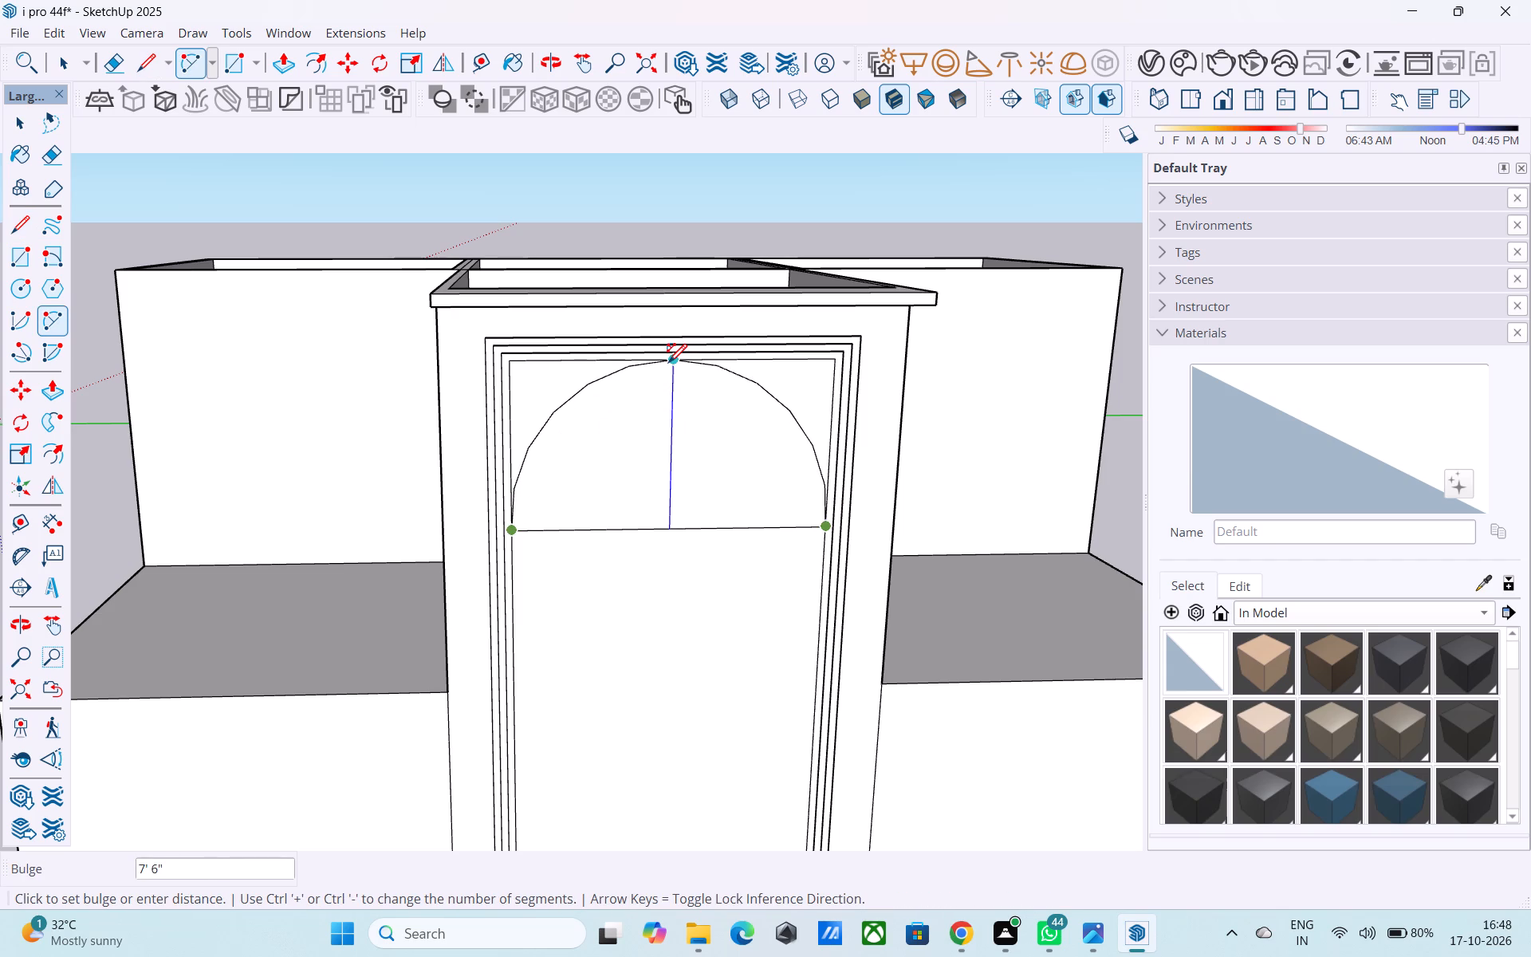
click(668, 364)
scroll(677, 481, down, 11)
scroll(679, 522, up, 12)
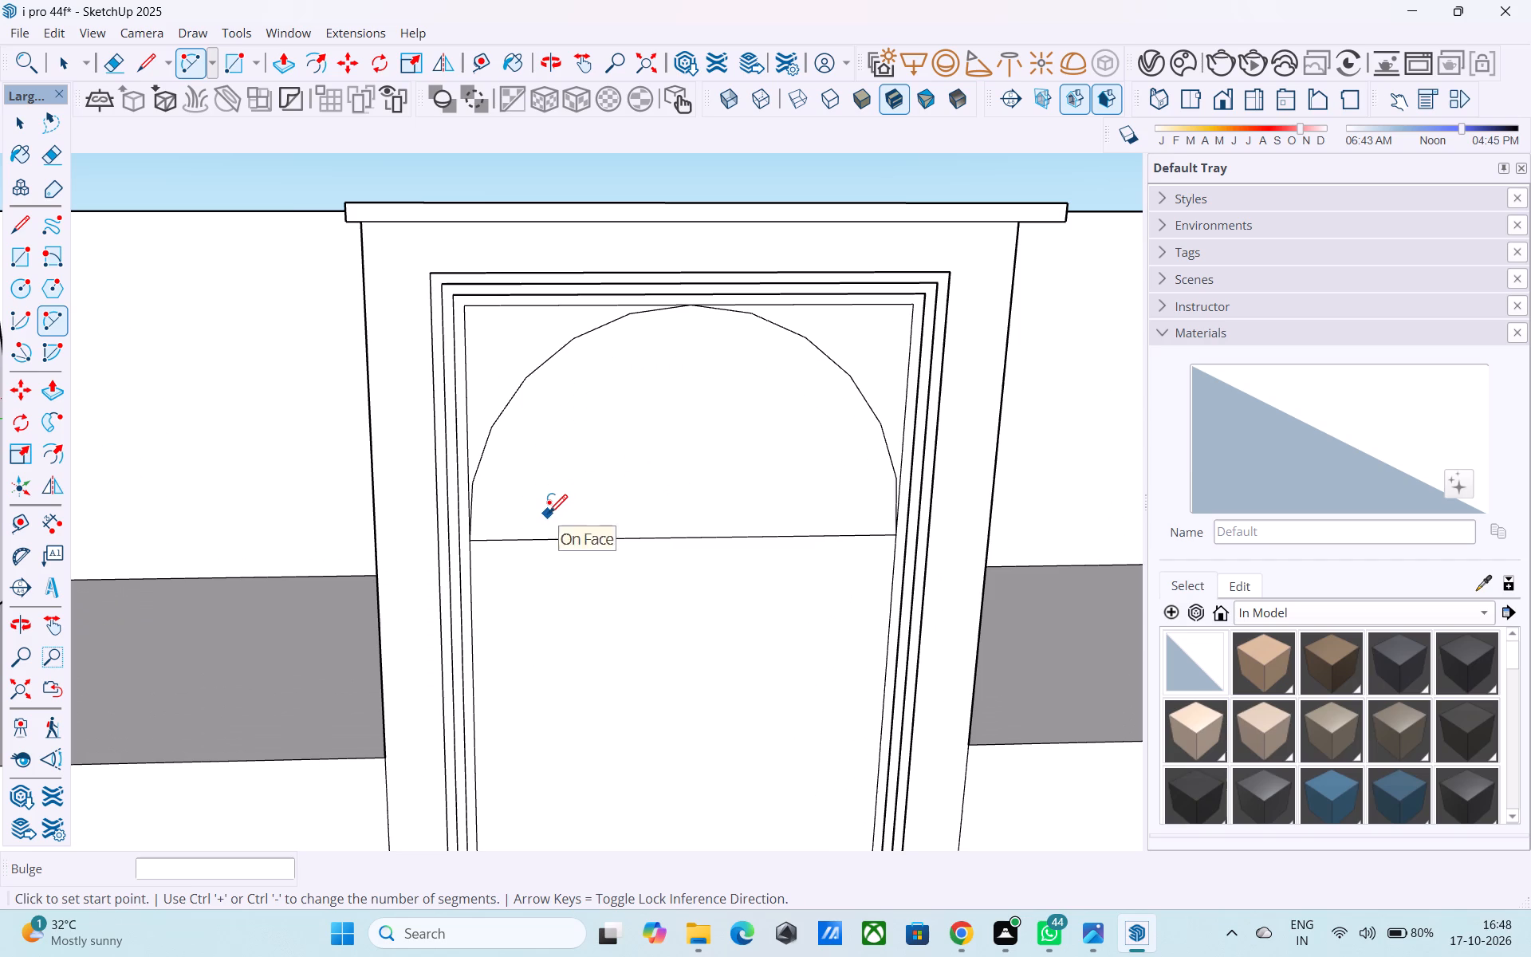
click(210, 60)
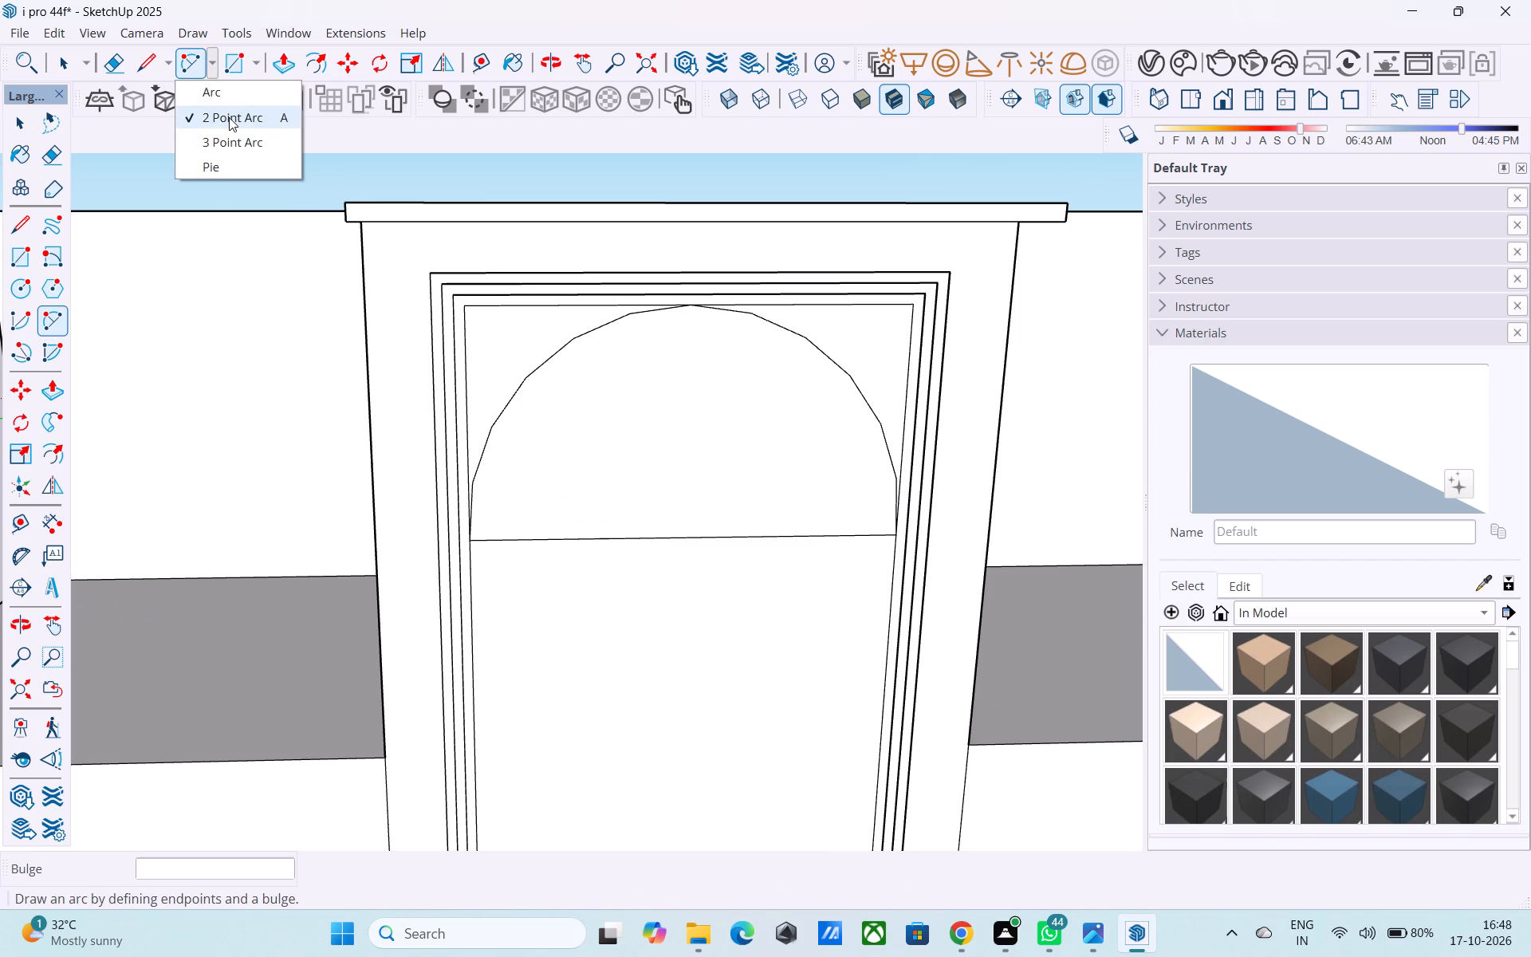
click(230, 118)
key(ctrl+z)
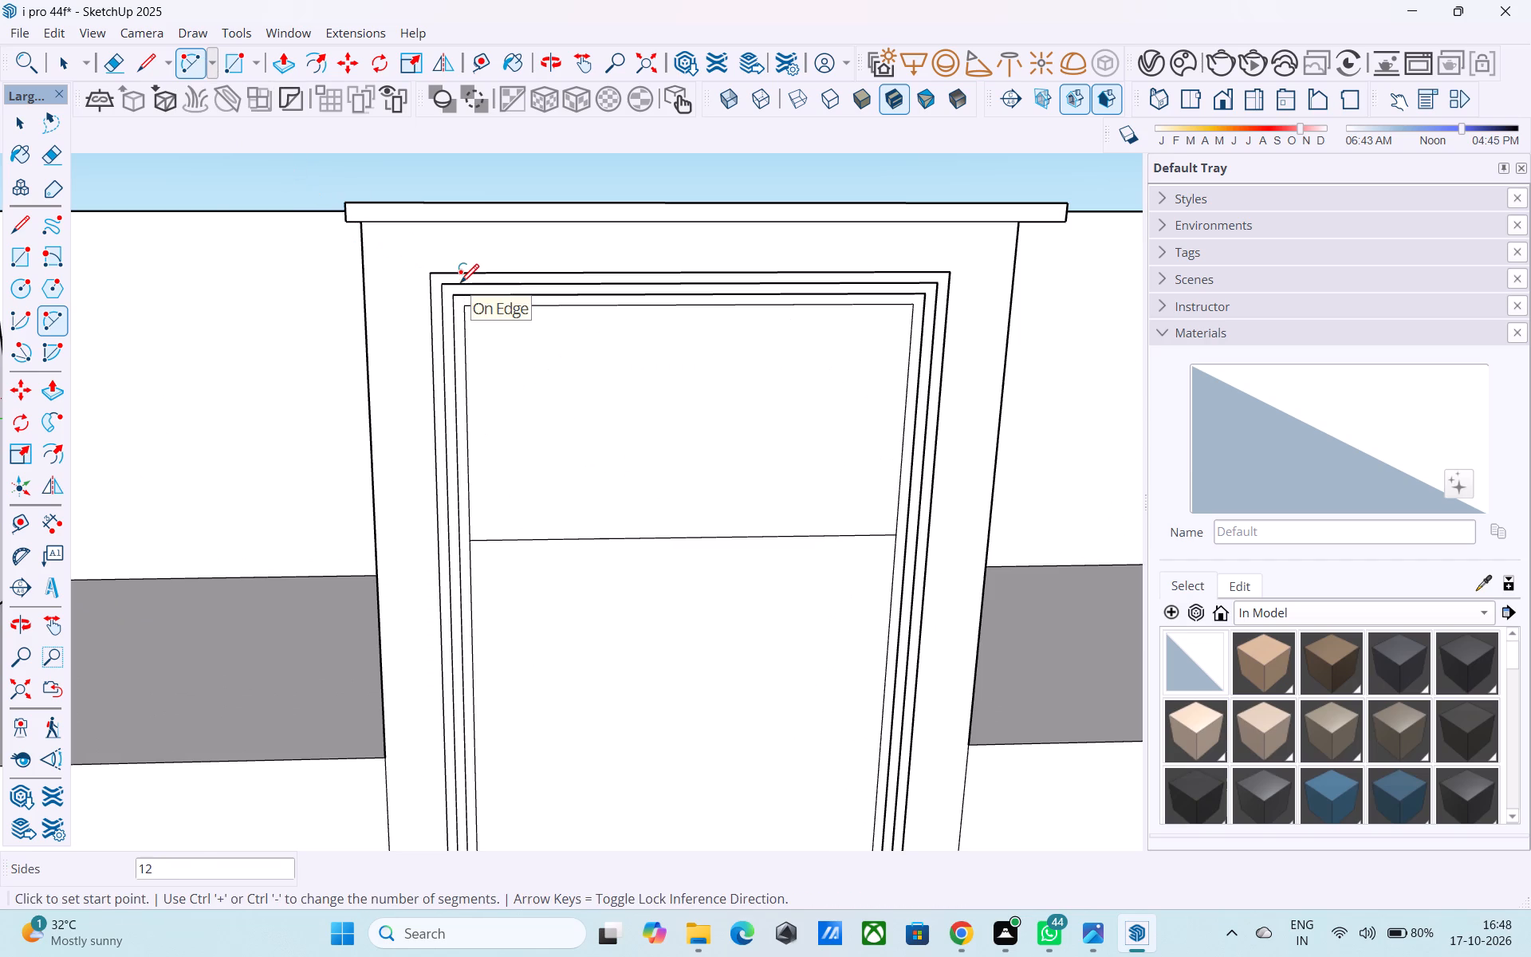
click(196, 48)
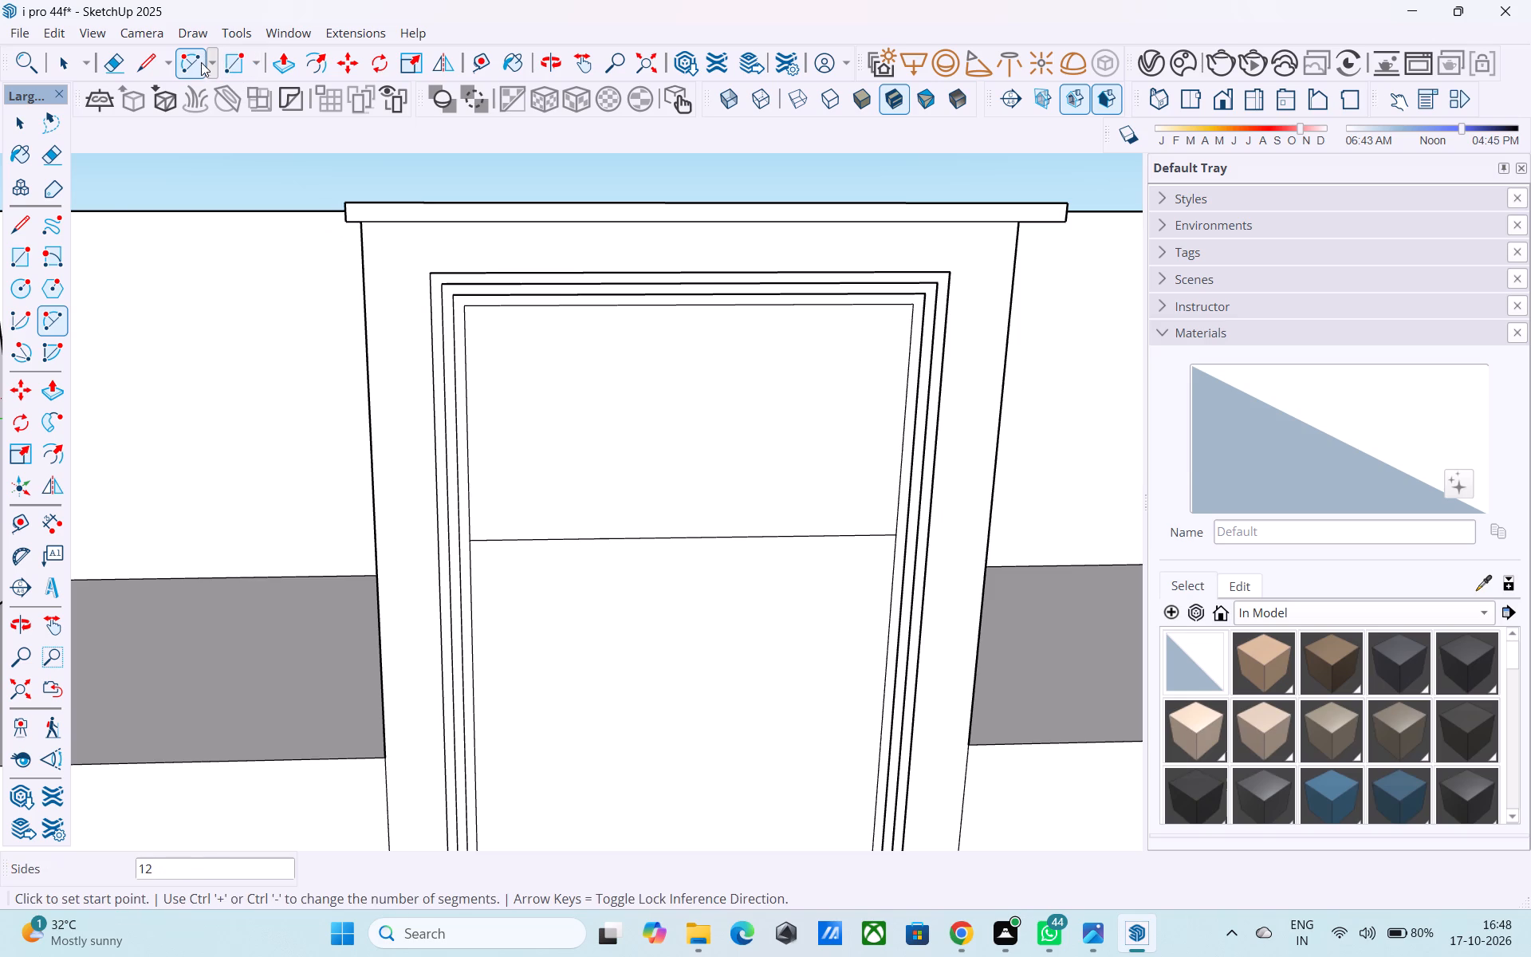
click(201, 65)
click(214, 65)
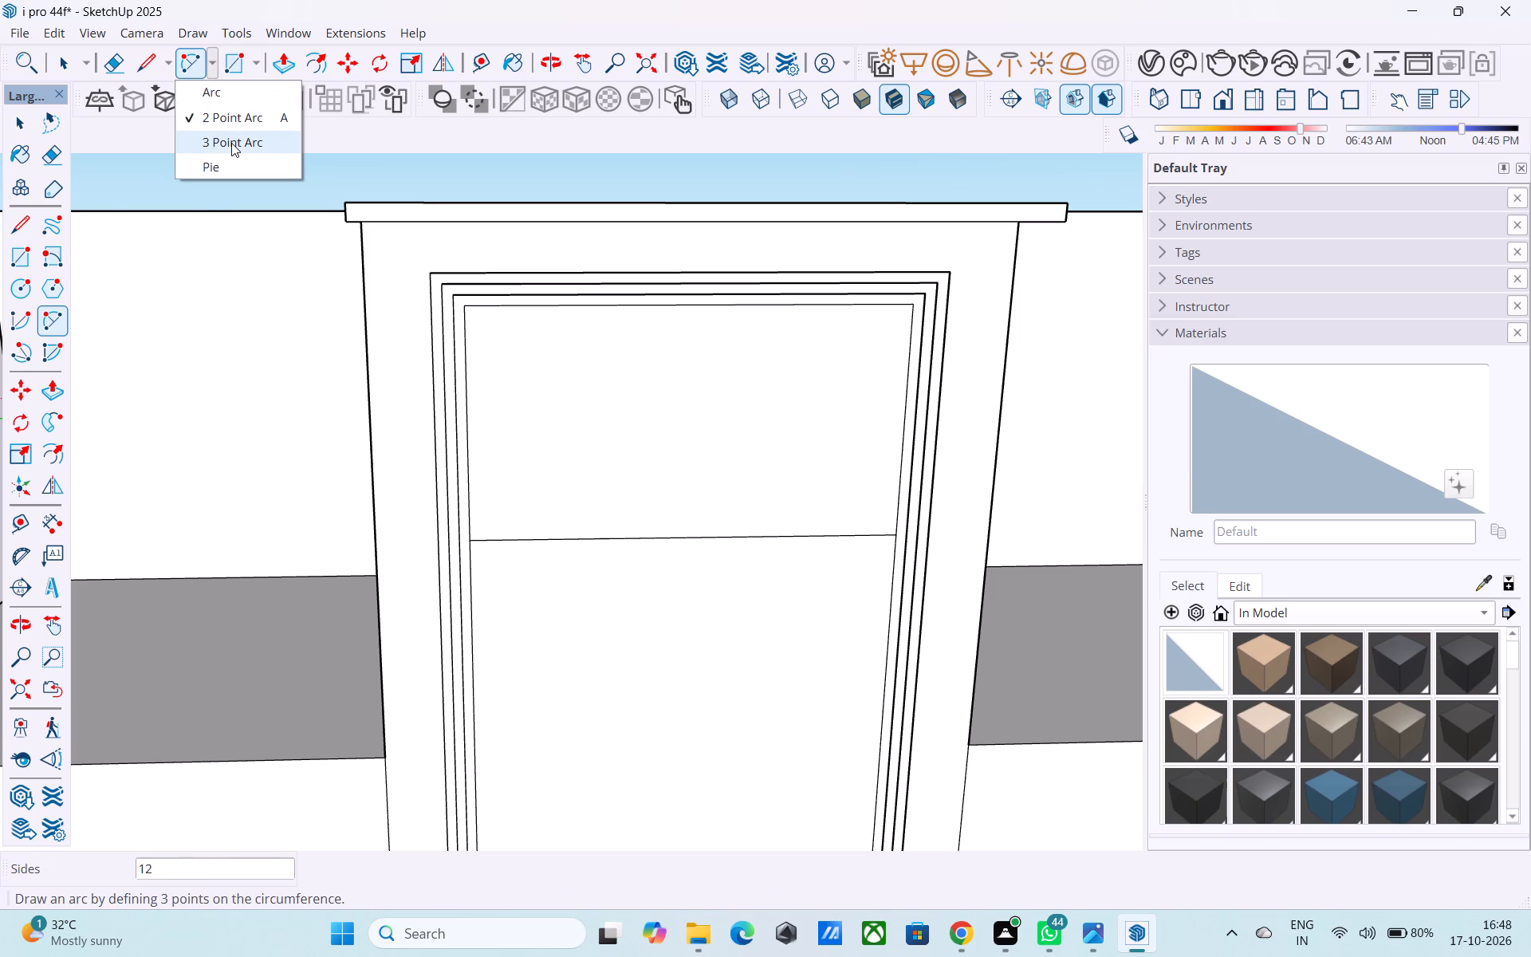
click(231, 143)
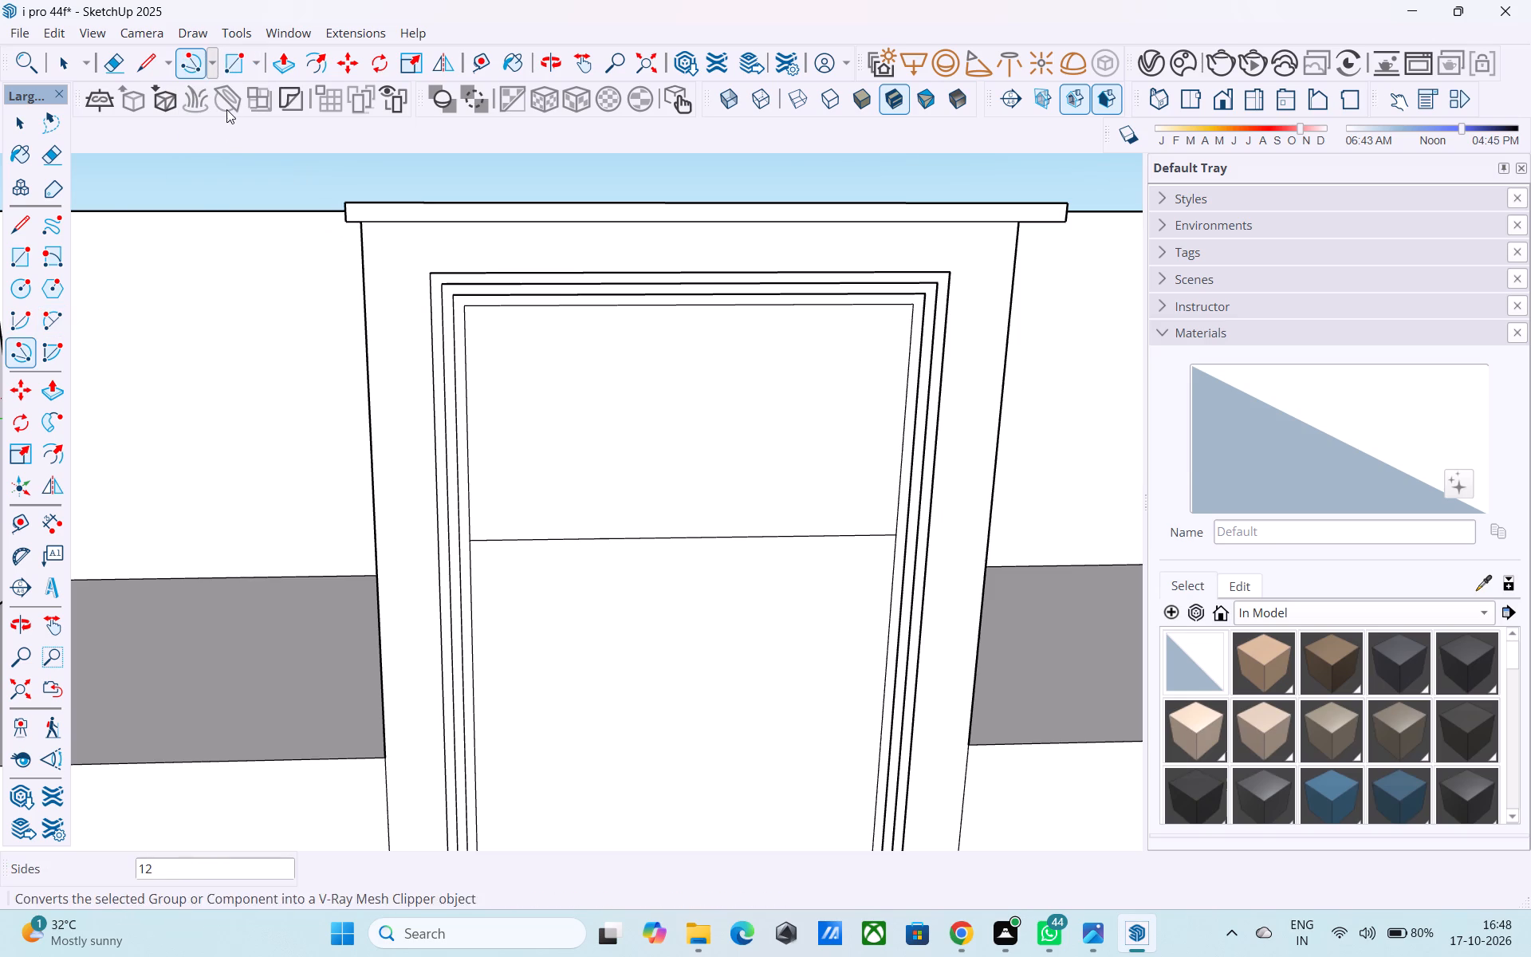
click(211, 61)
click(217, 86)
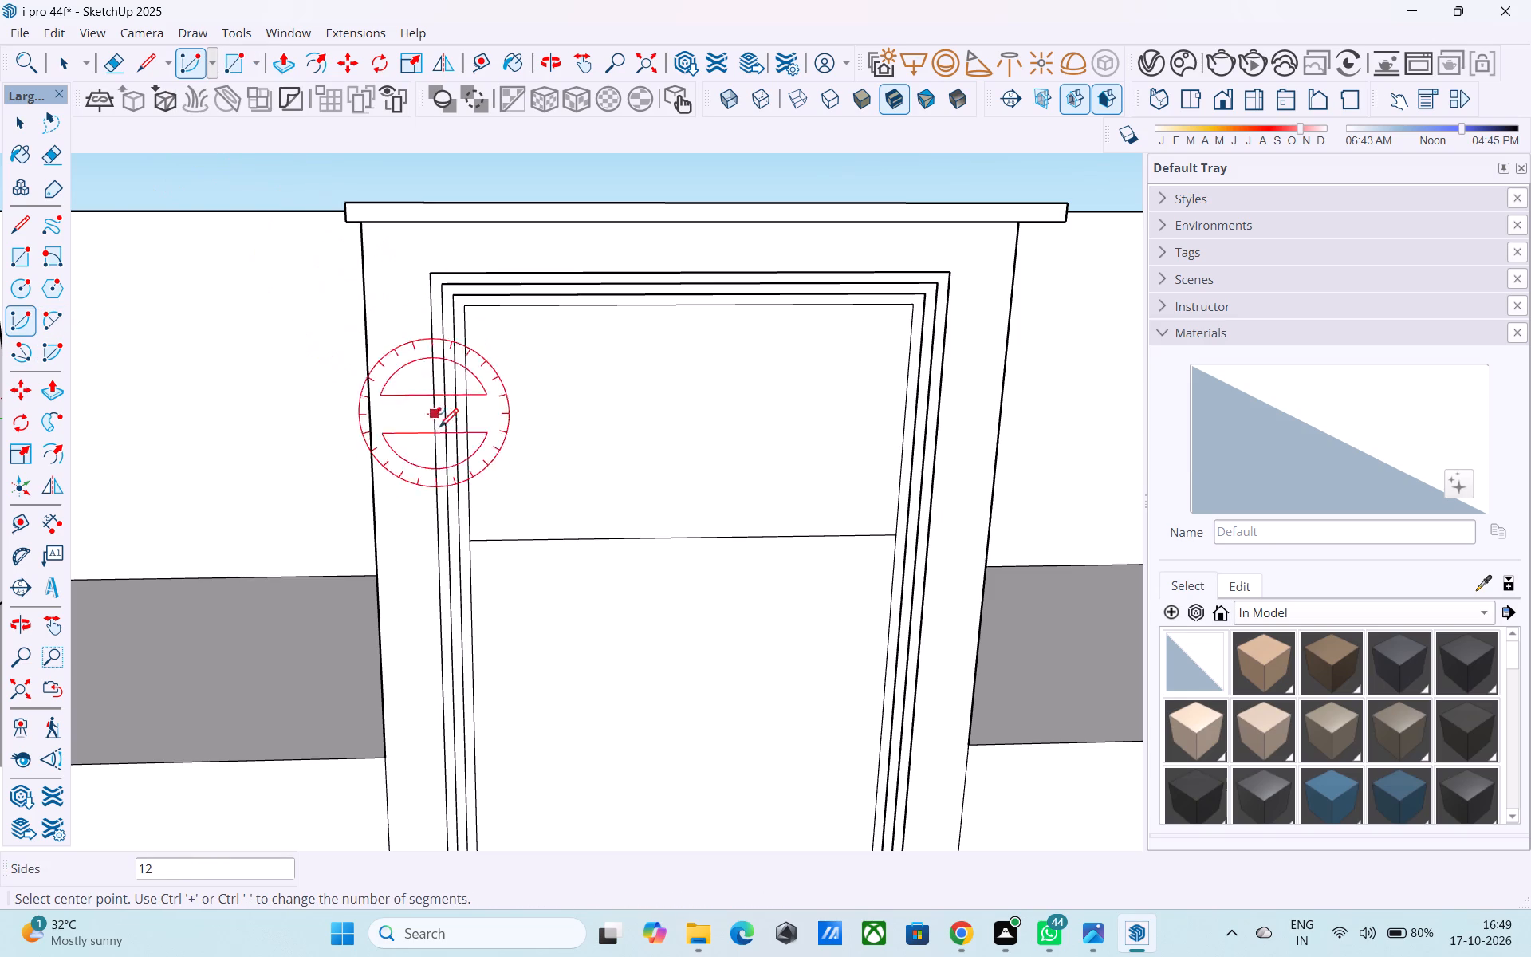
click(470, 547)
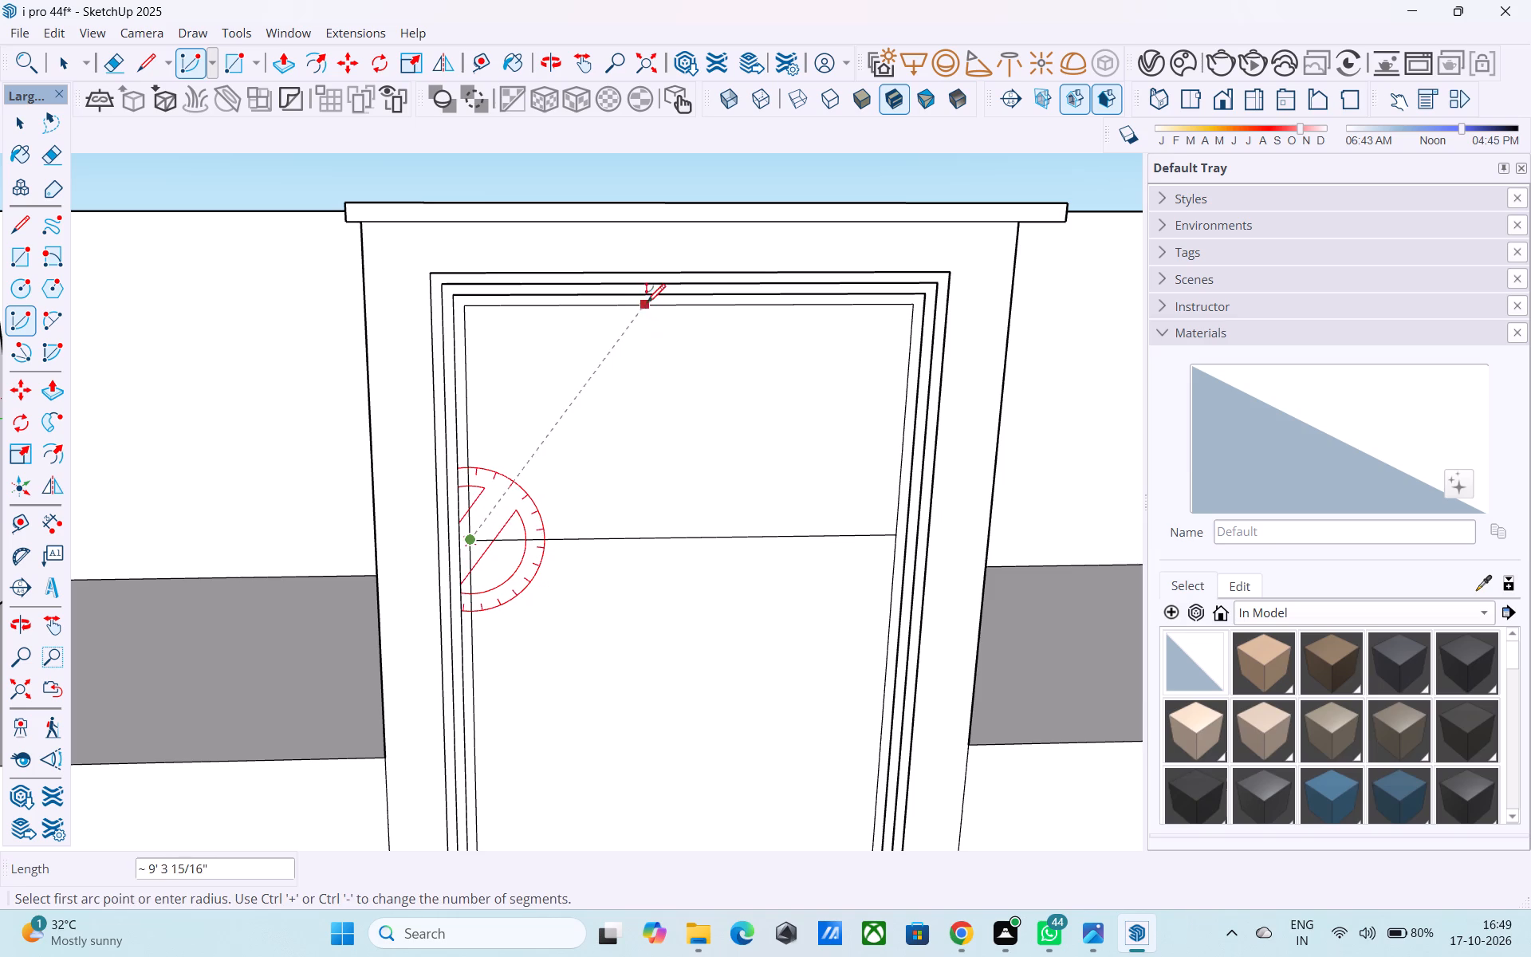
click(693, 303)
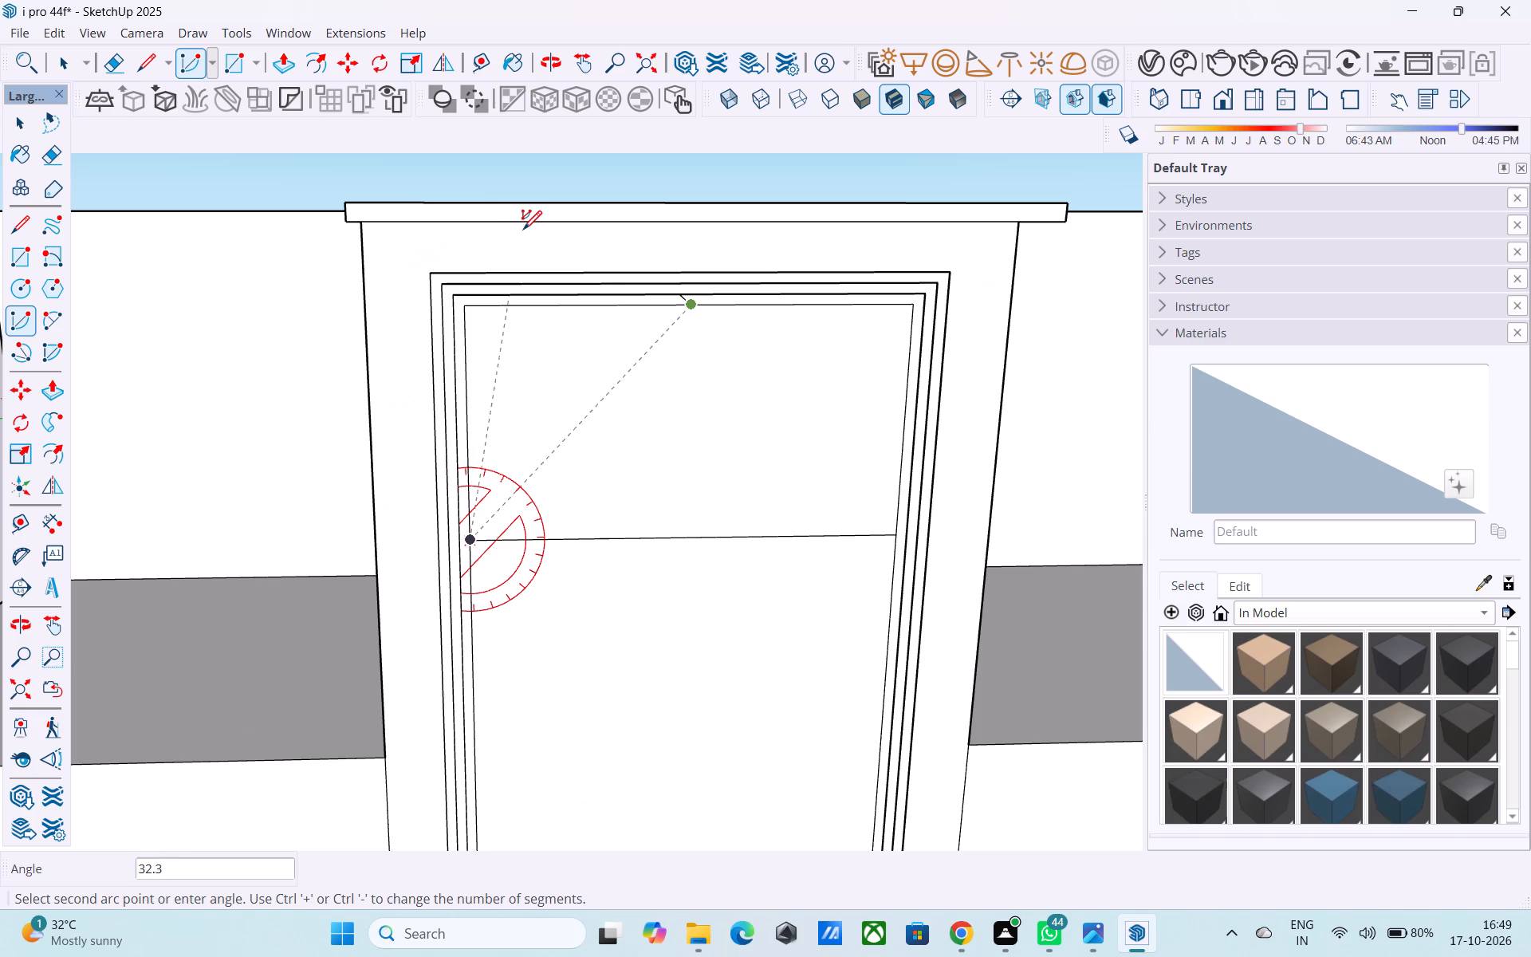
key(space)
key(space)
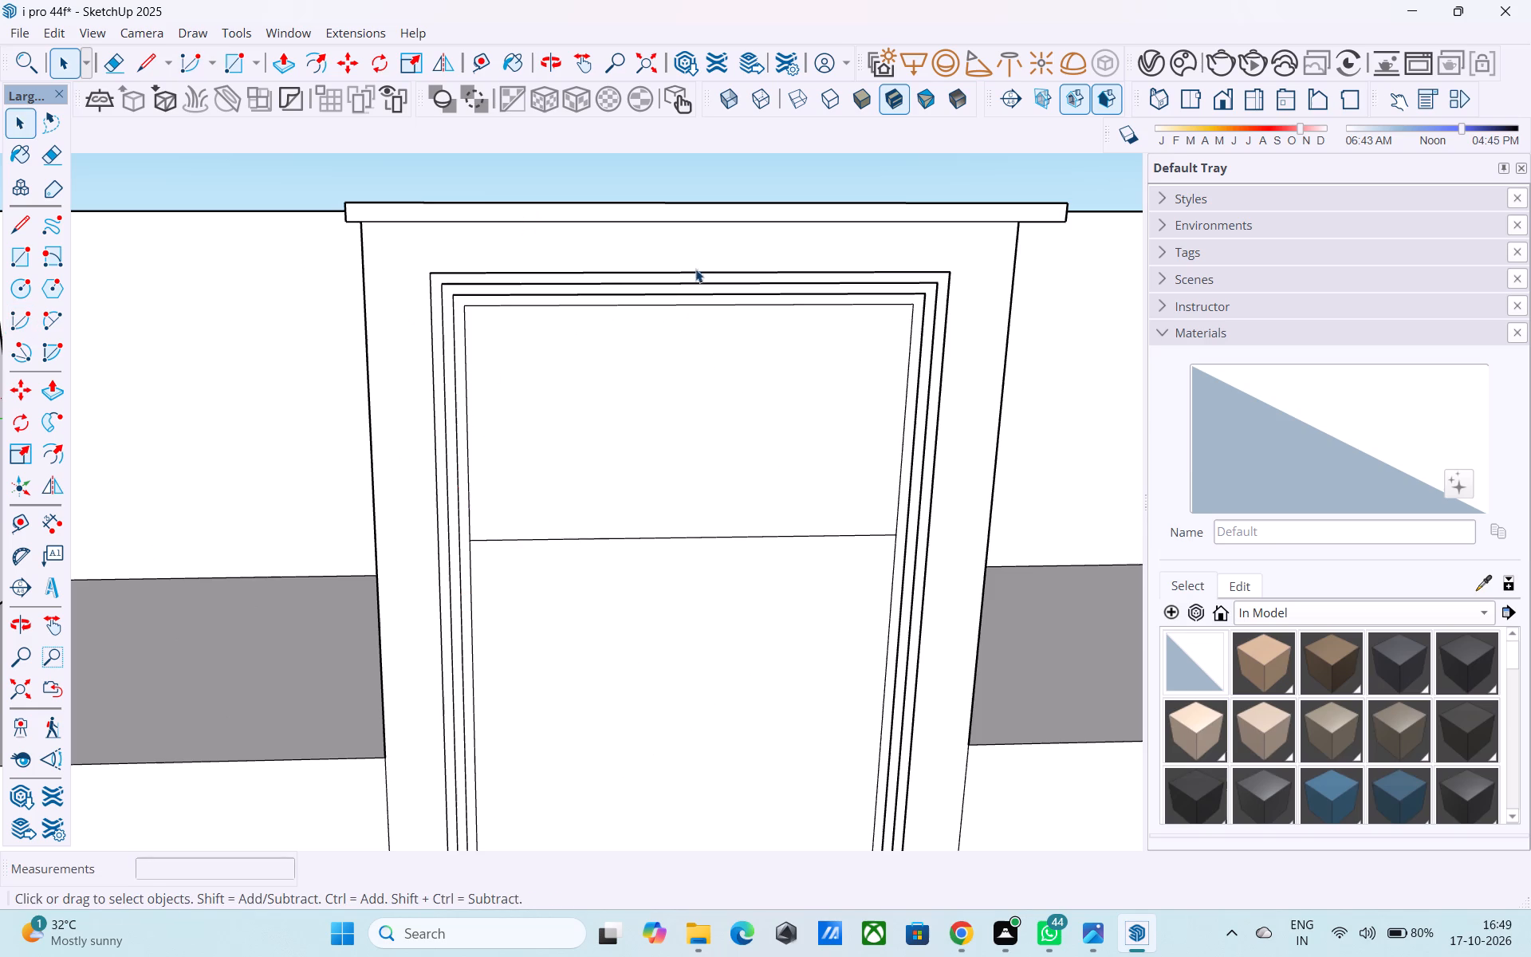
Draw a 50-segment two-point arc between the horizontal line's ends, bulging 7' 6" up to the midpoint of the panel's top edge.
click(210, 65)
click(218, 104)
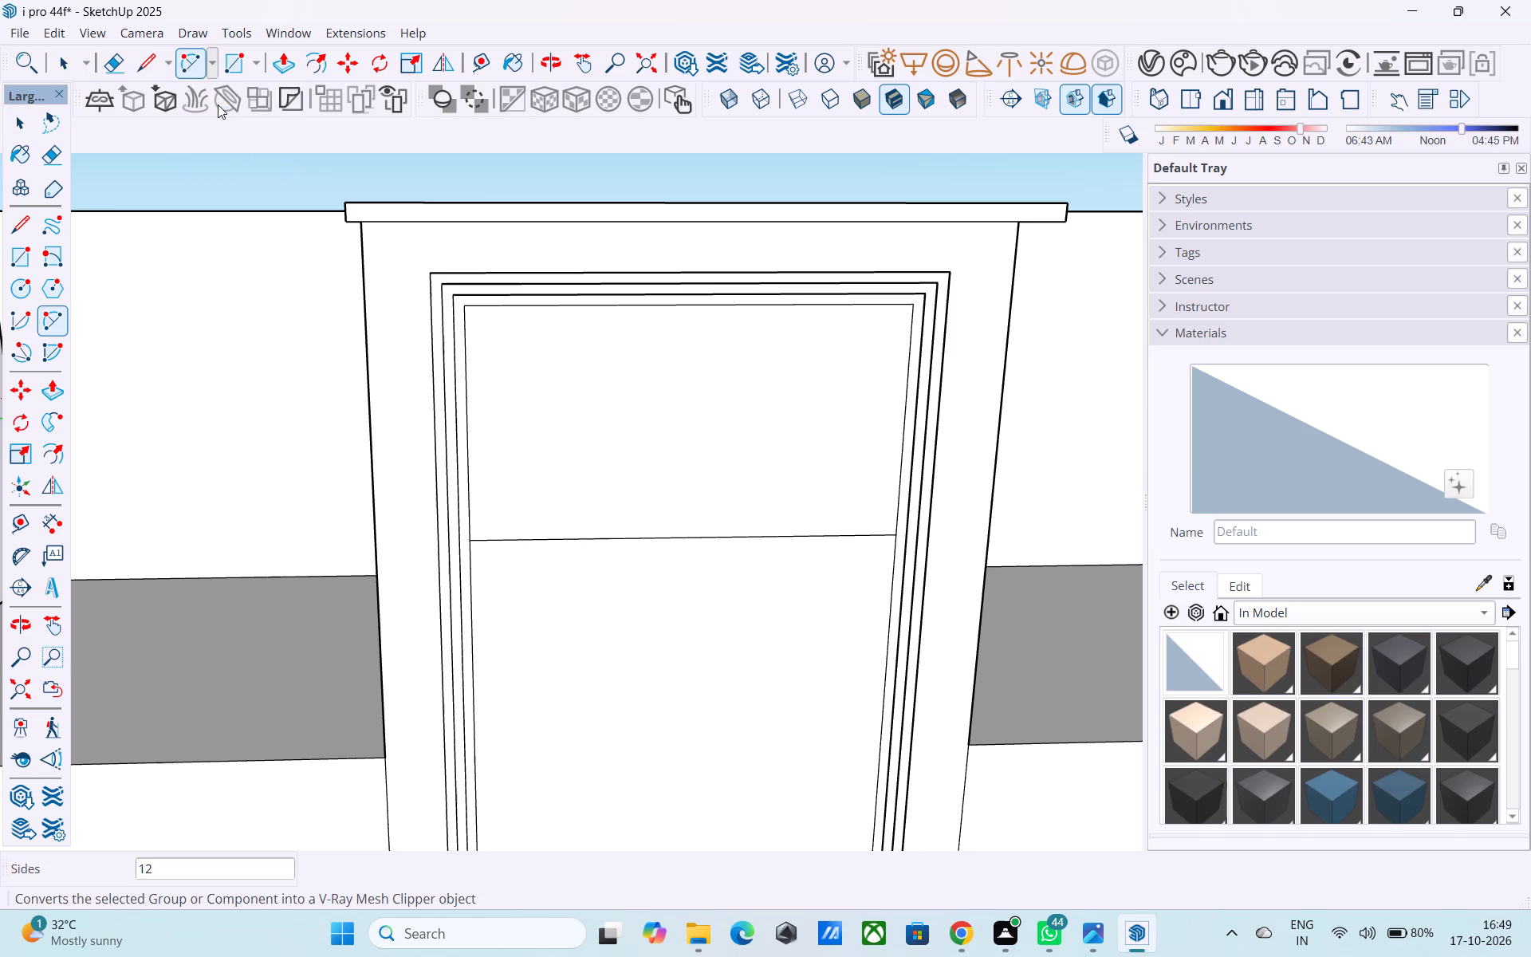
text(50)
key(Return)
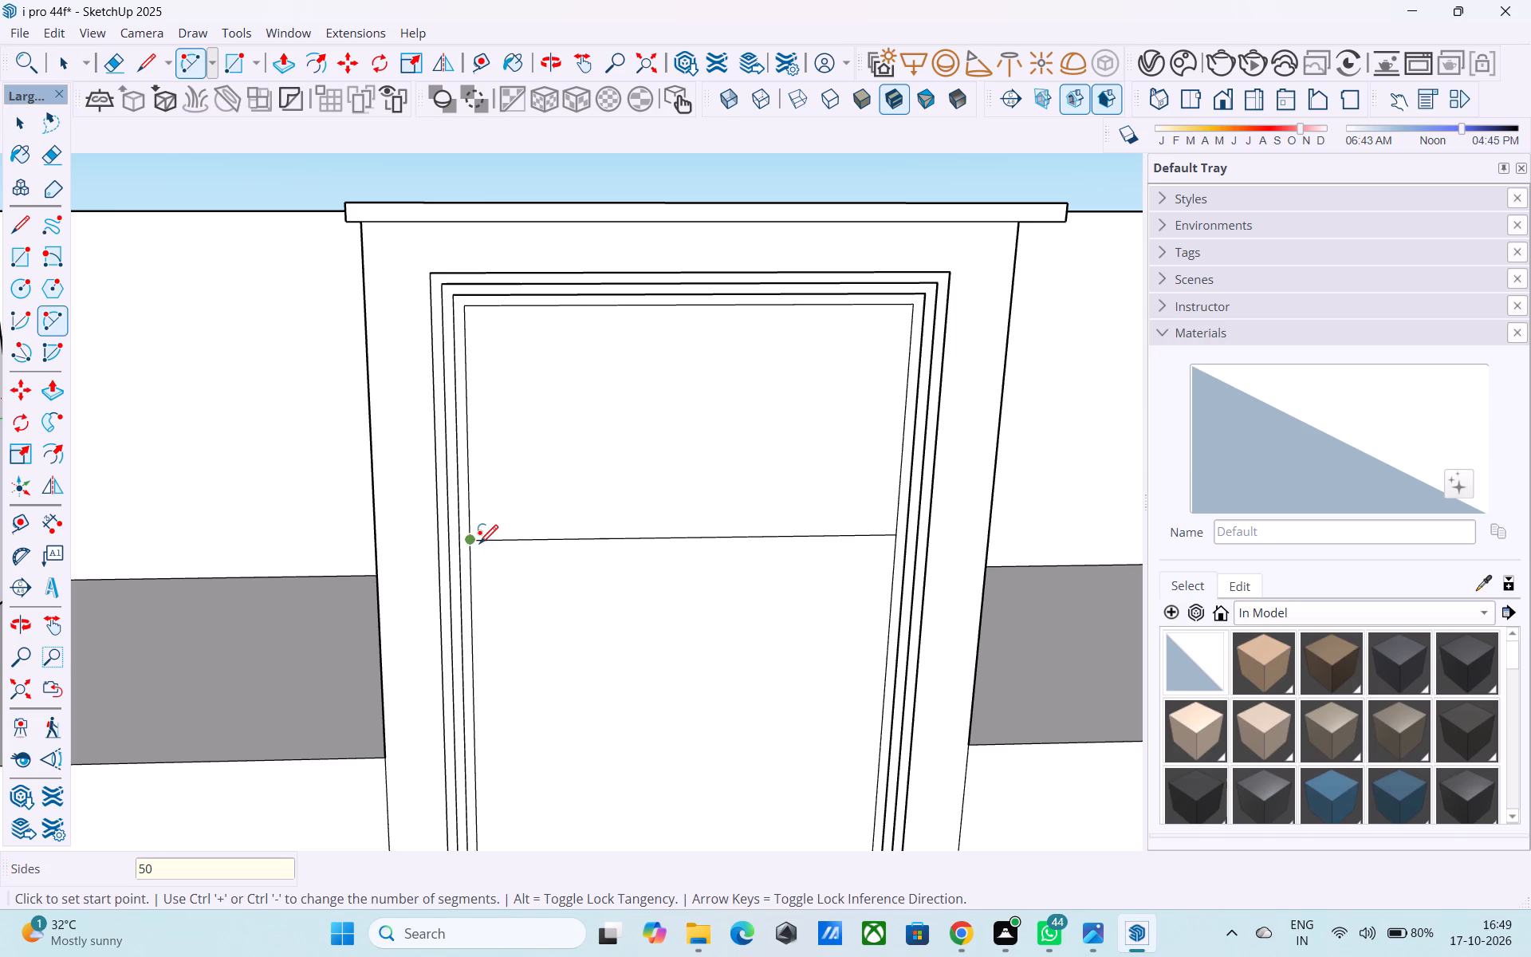
click(480, 540)
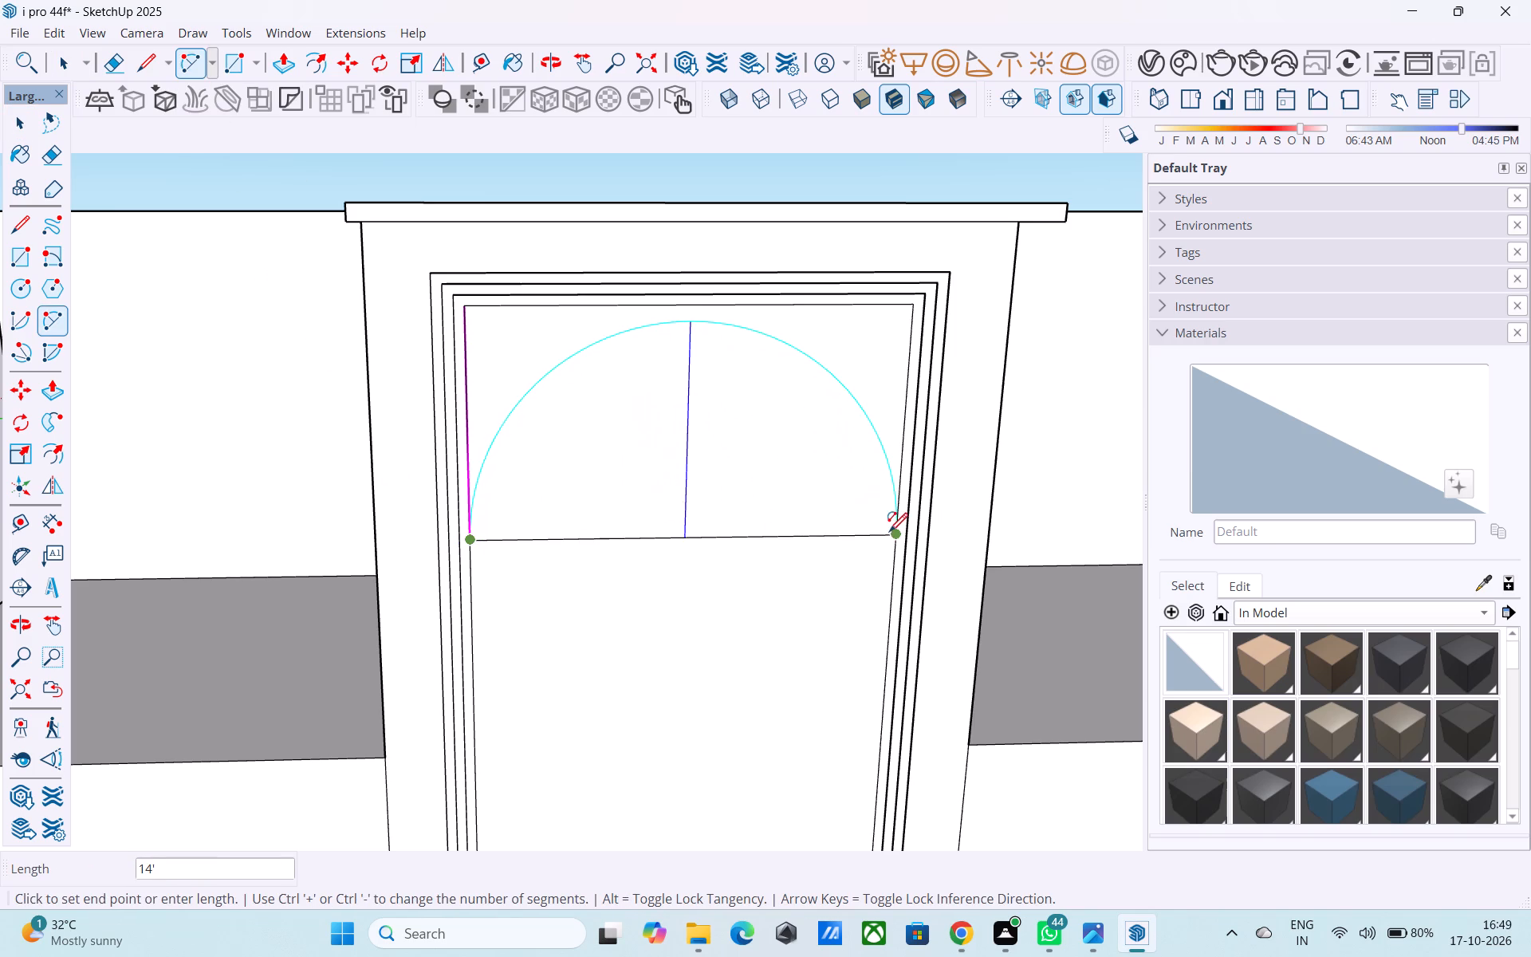
click(890, 534)
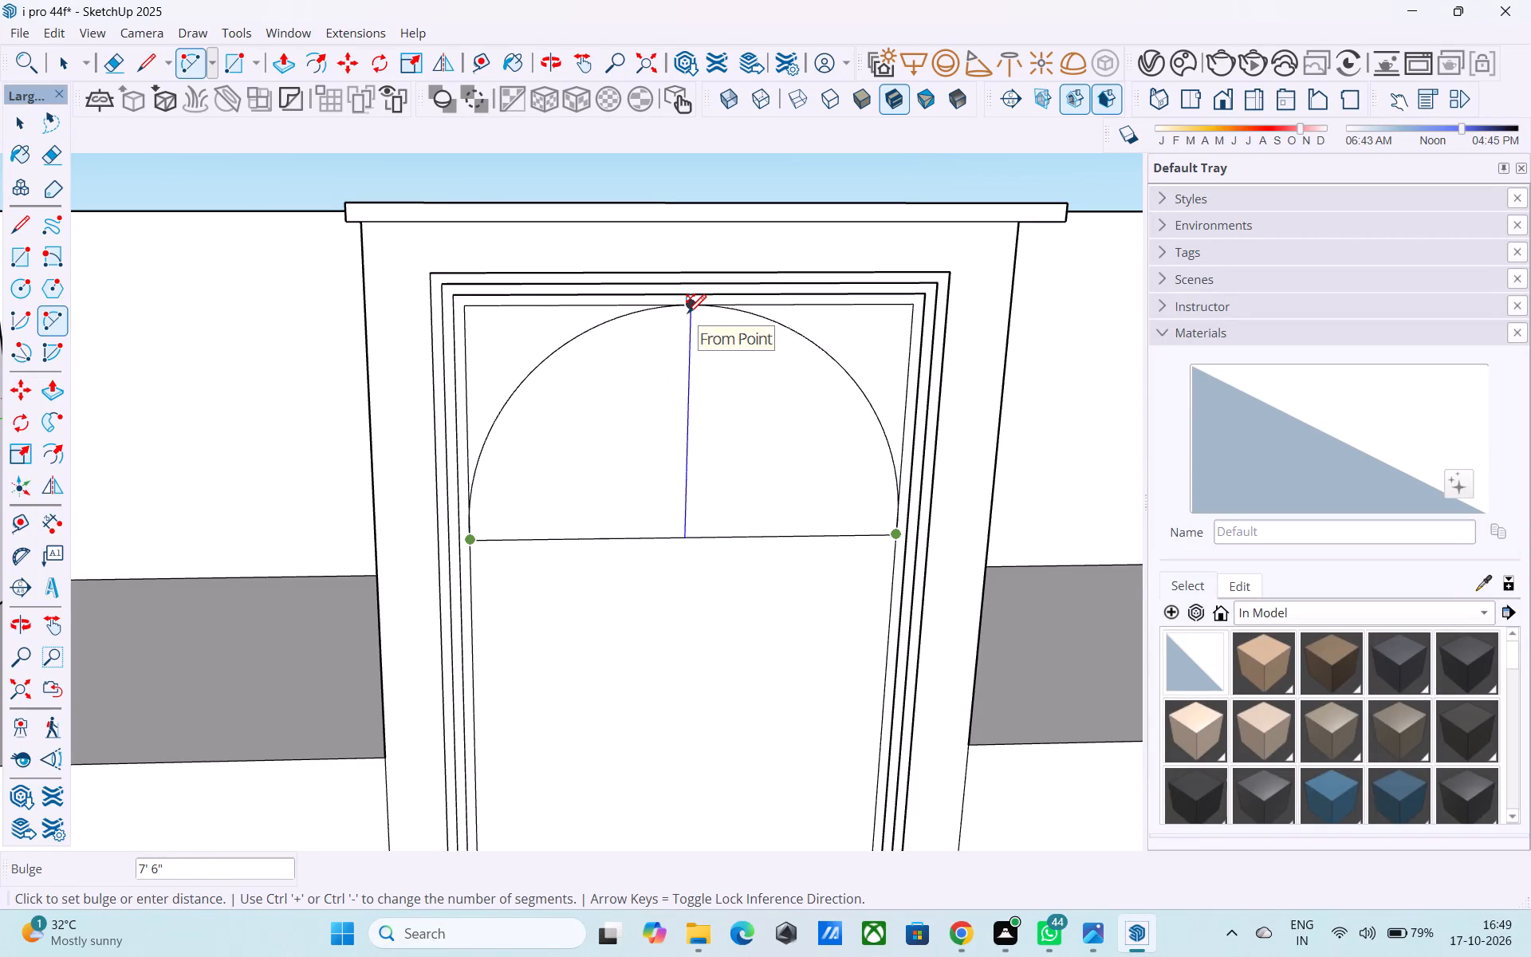
scroll(687, 315, up, 6)
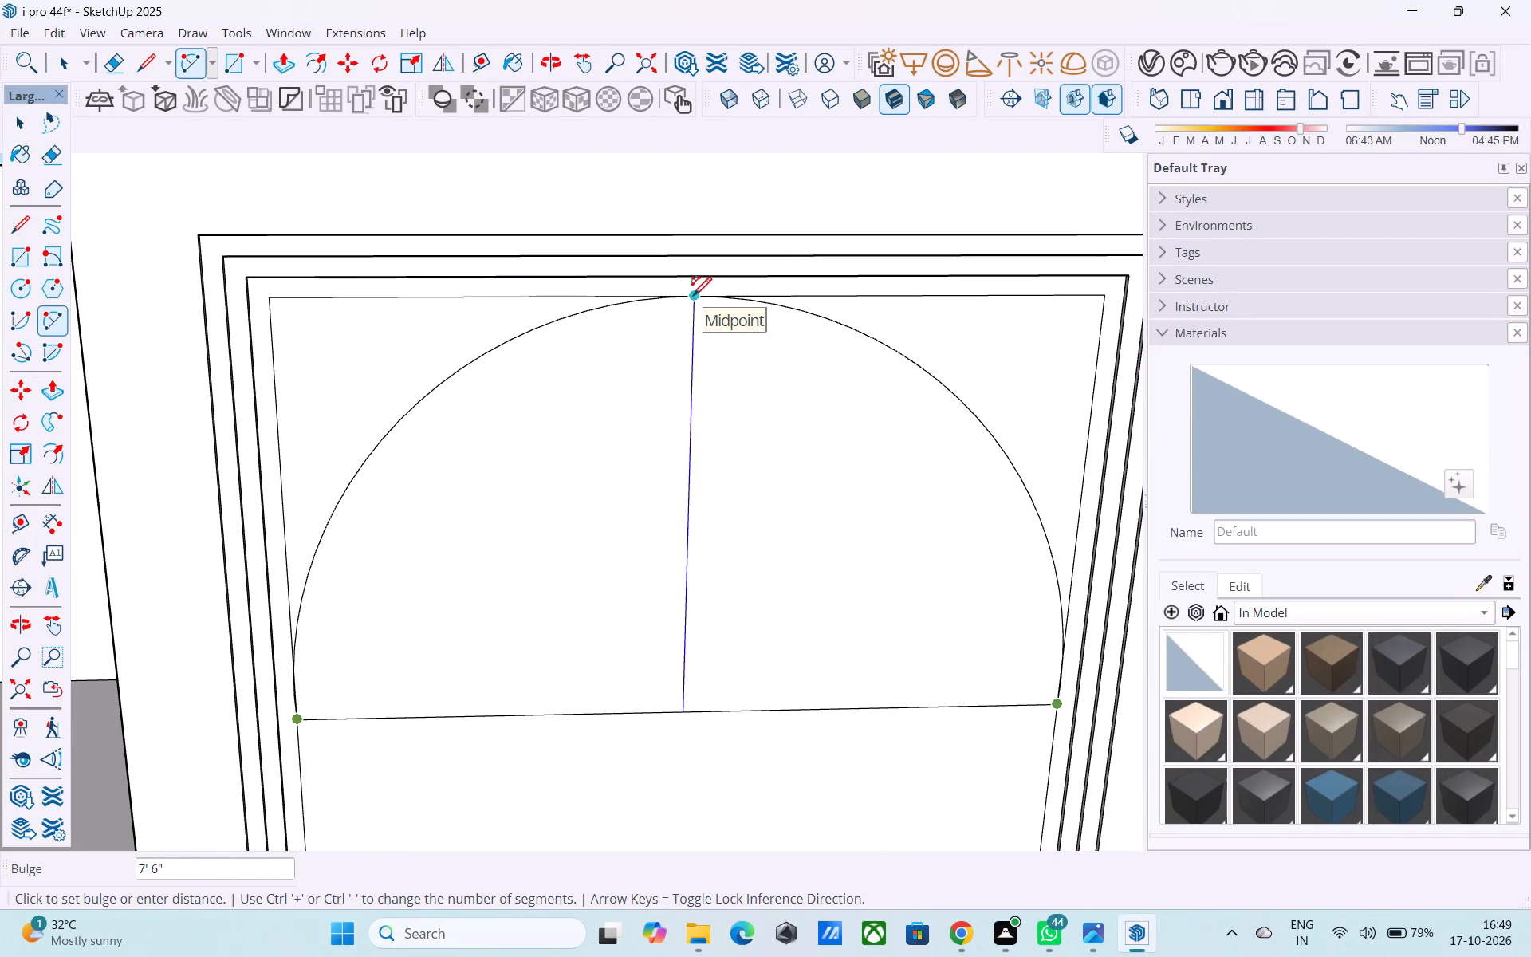
click(693, 297)
scroll(674, 321, down, 11)
key(space)
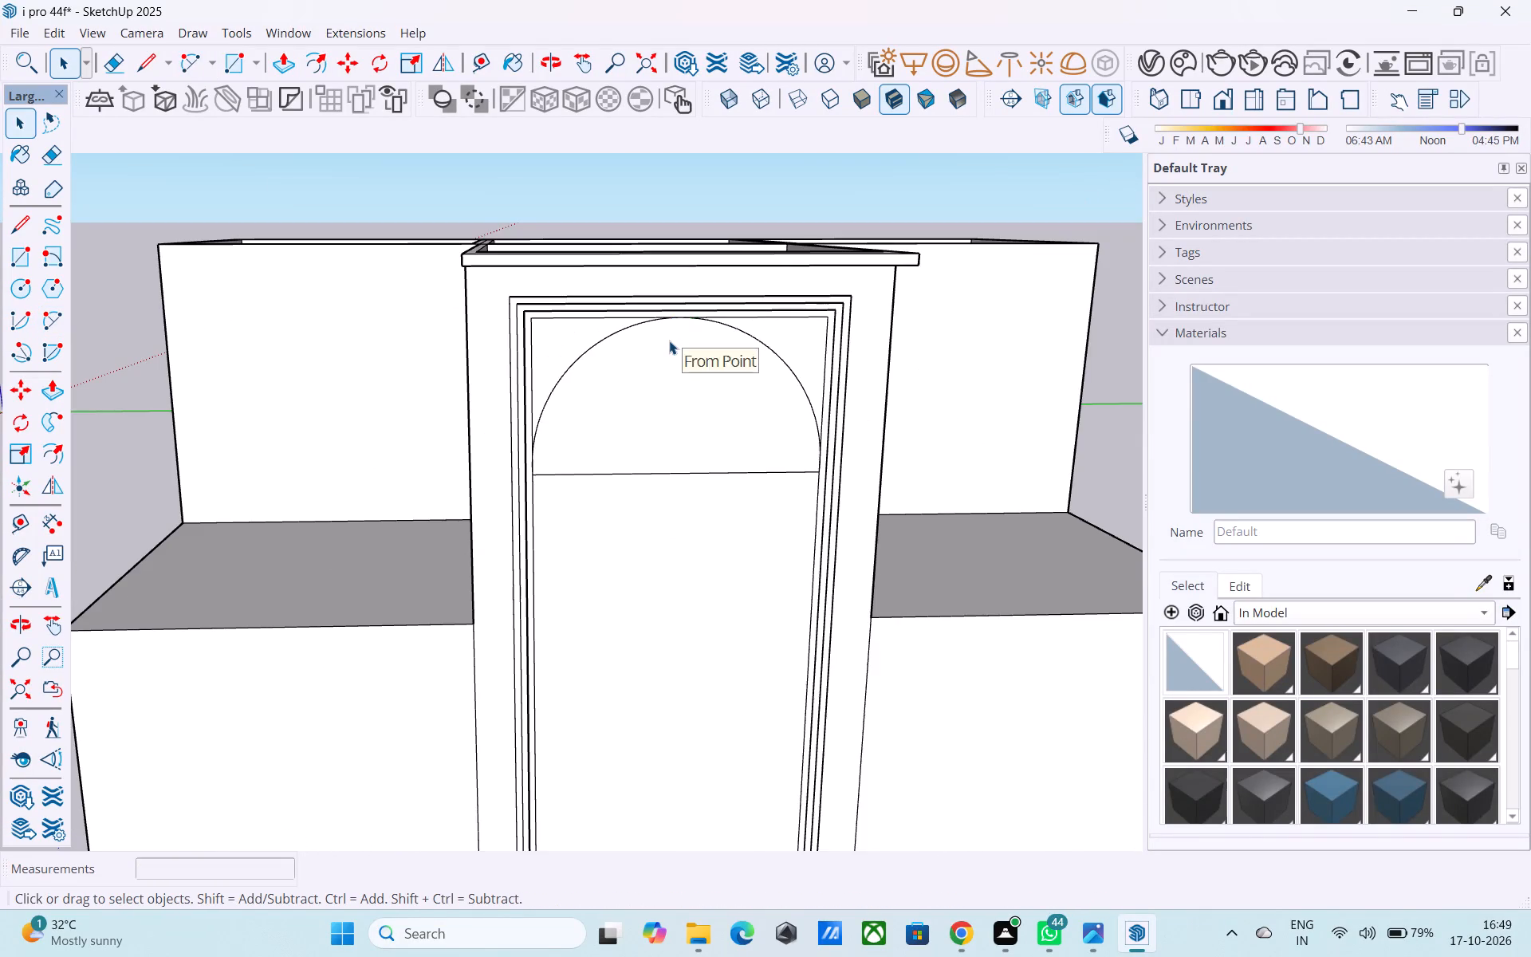
Erase the horizontal line beneath the arc so the central panel becomes one arched opening outline.
scroll(669, 341, down, 7)
drag(669, 395, 673, 407)
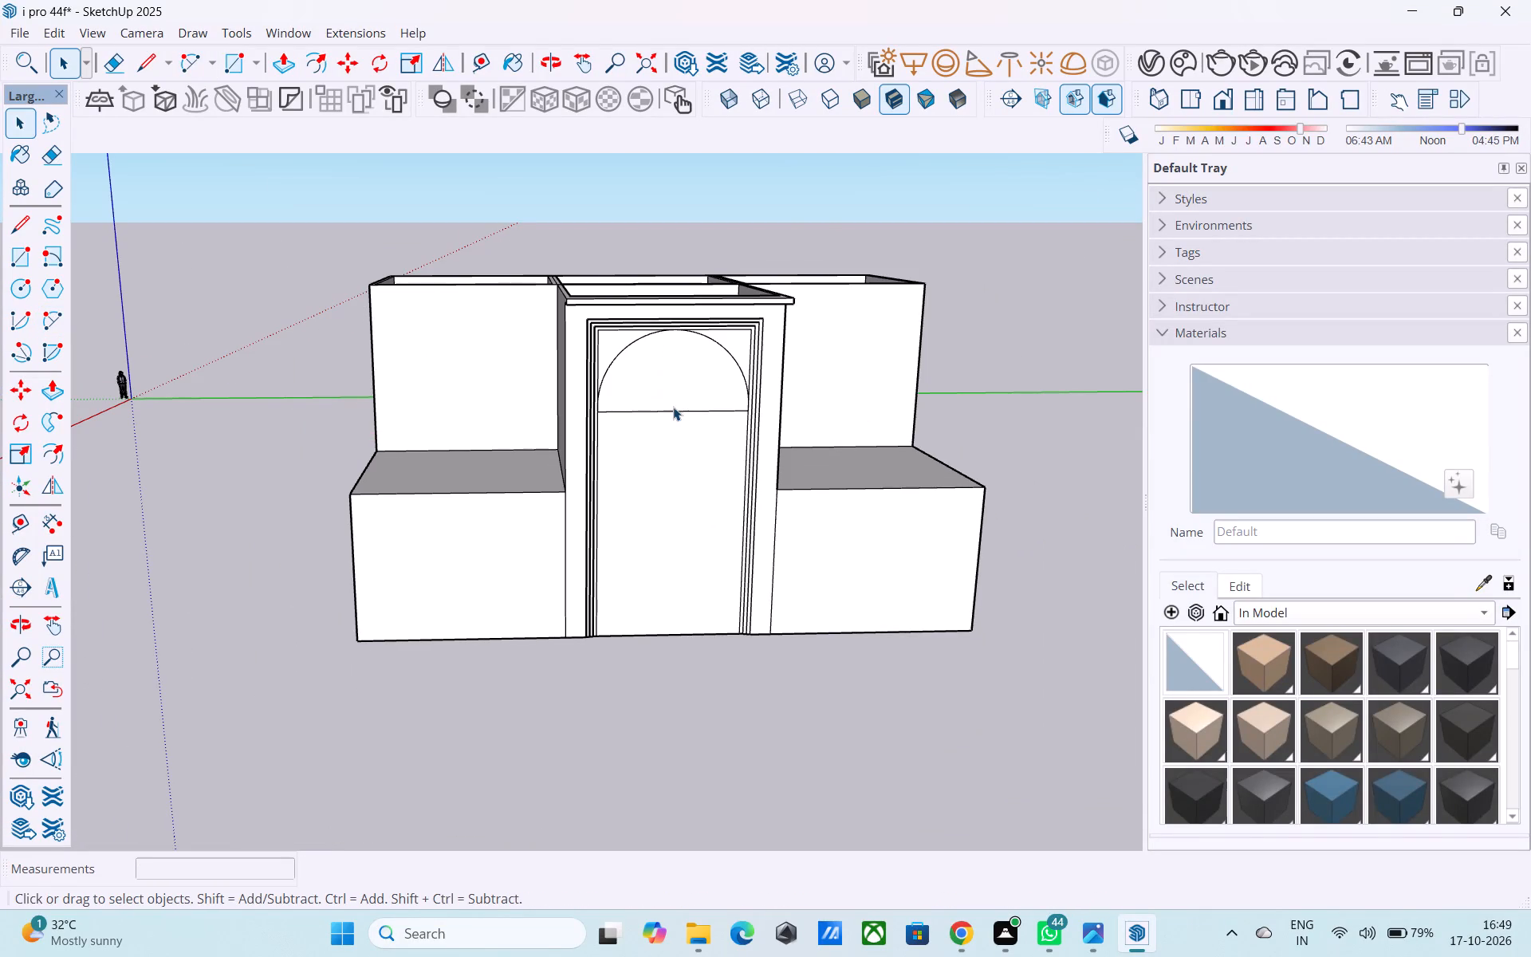
drag(673, 407, 675, 414)
key(e)
drag(673, 406, 678, 438)
key(space)
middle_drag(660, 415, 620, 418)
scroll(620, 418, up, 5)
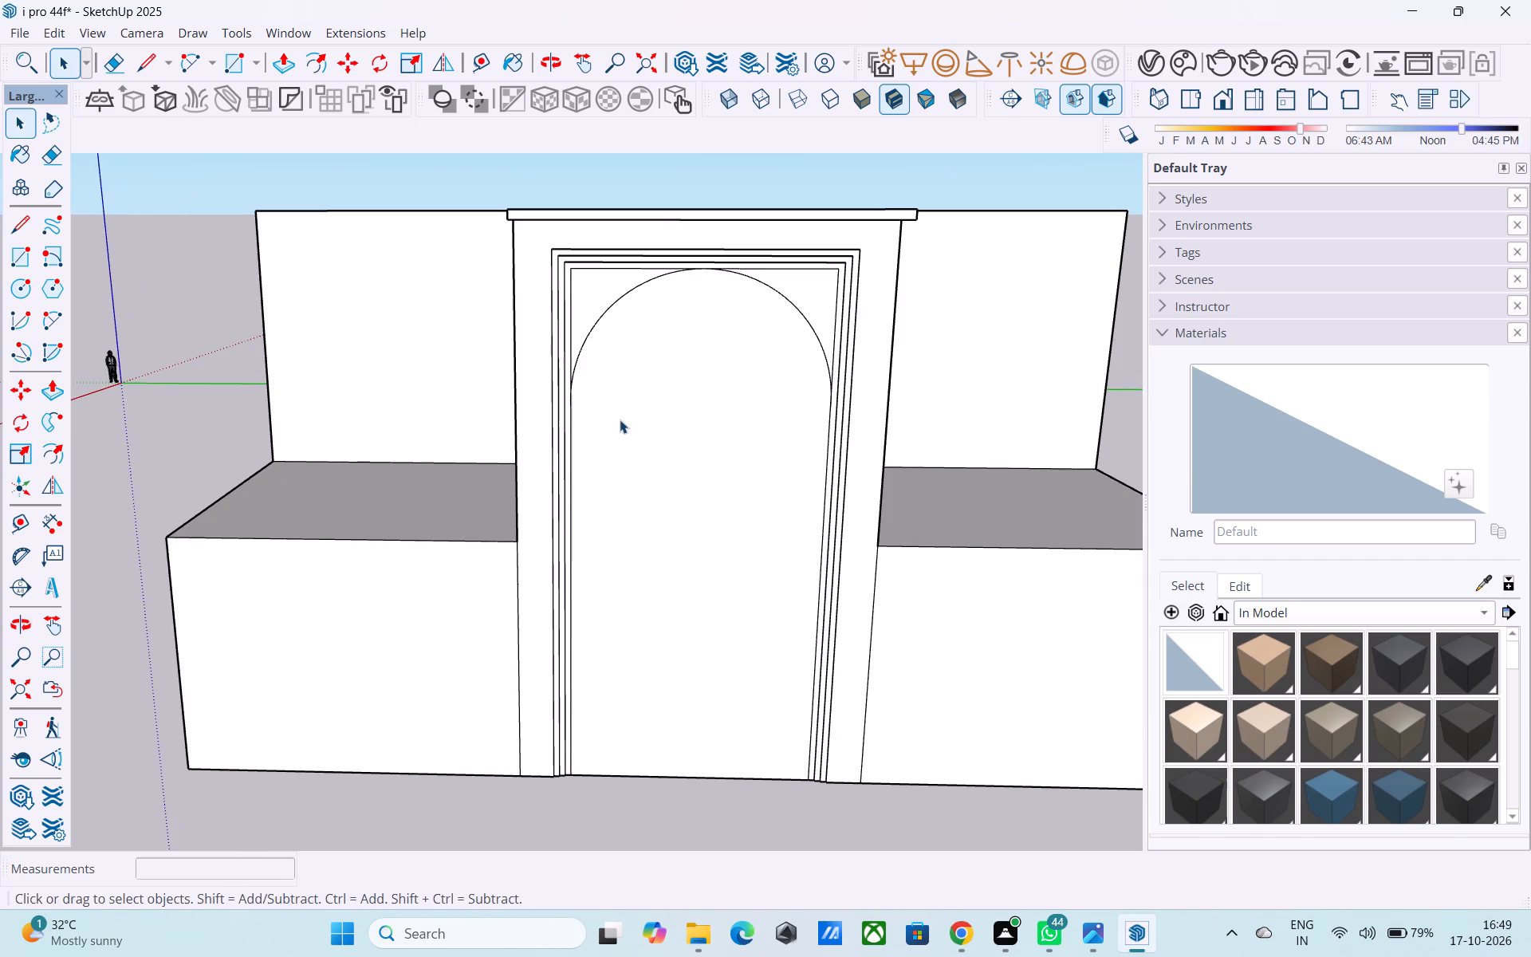
Push the arched panel of the front middle bay 3" inward and erase the horizontal edge dividing it.
click(620, 419)
key(p)
click(684, 427)
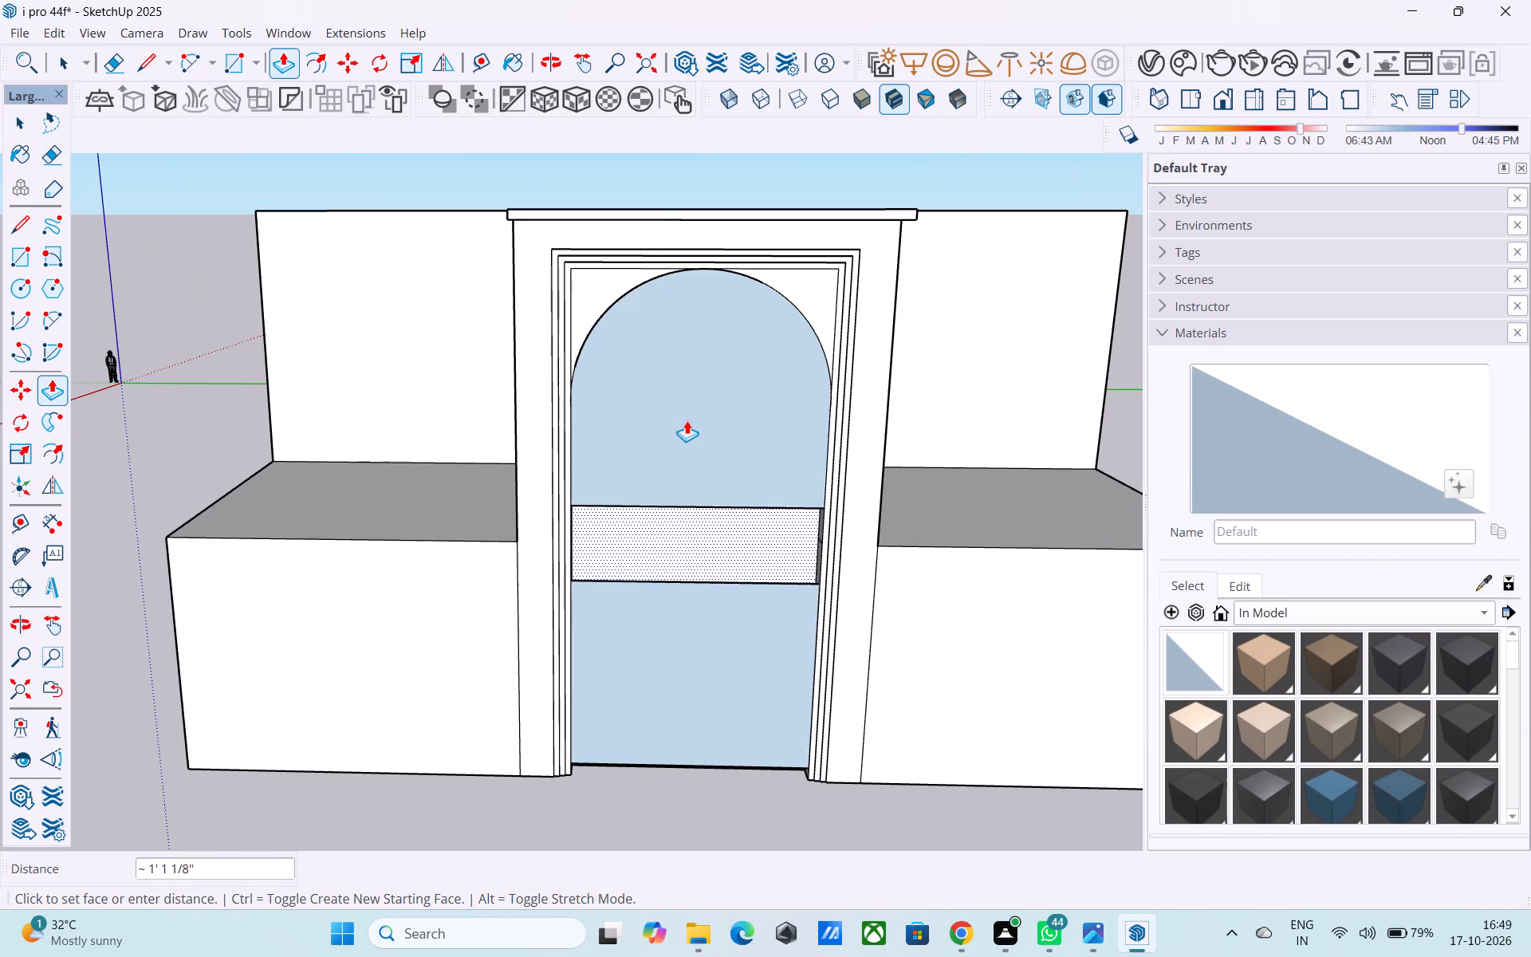
middle_drag(686, 408, 536, 451)
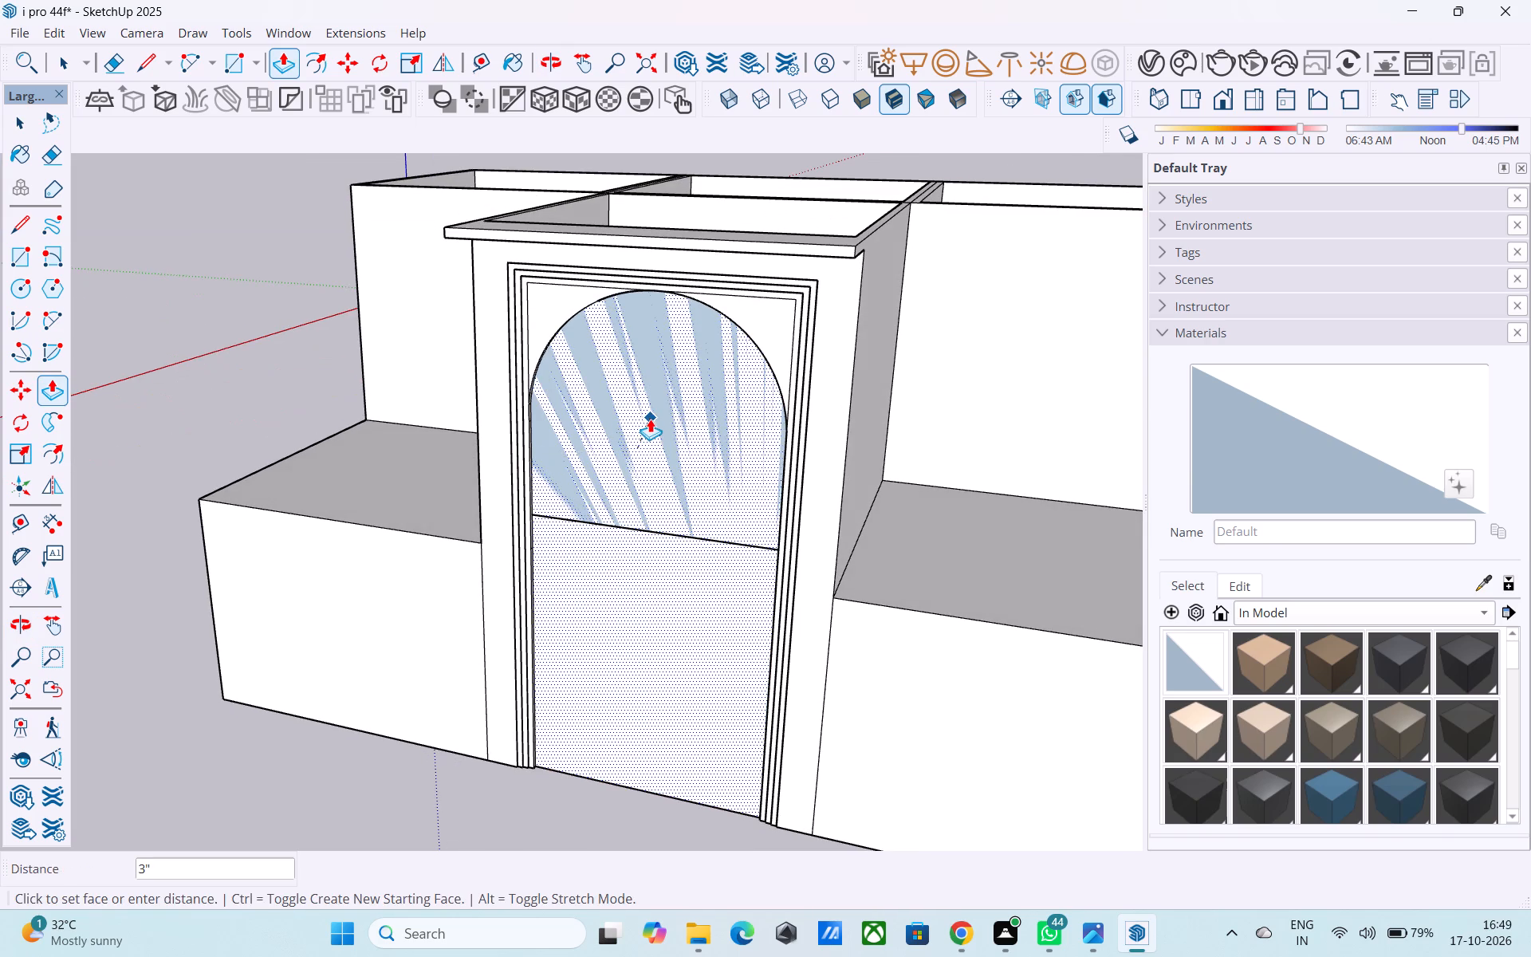
click(650, 418)
key(e)
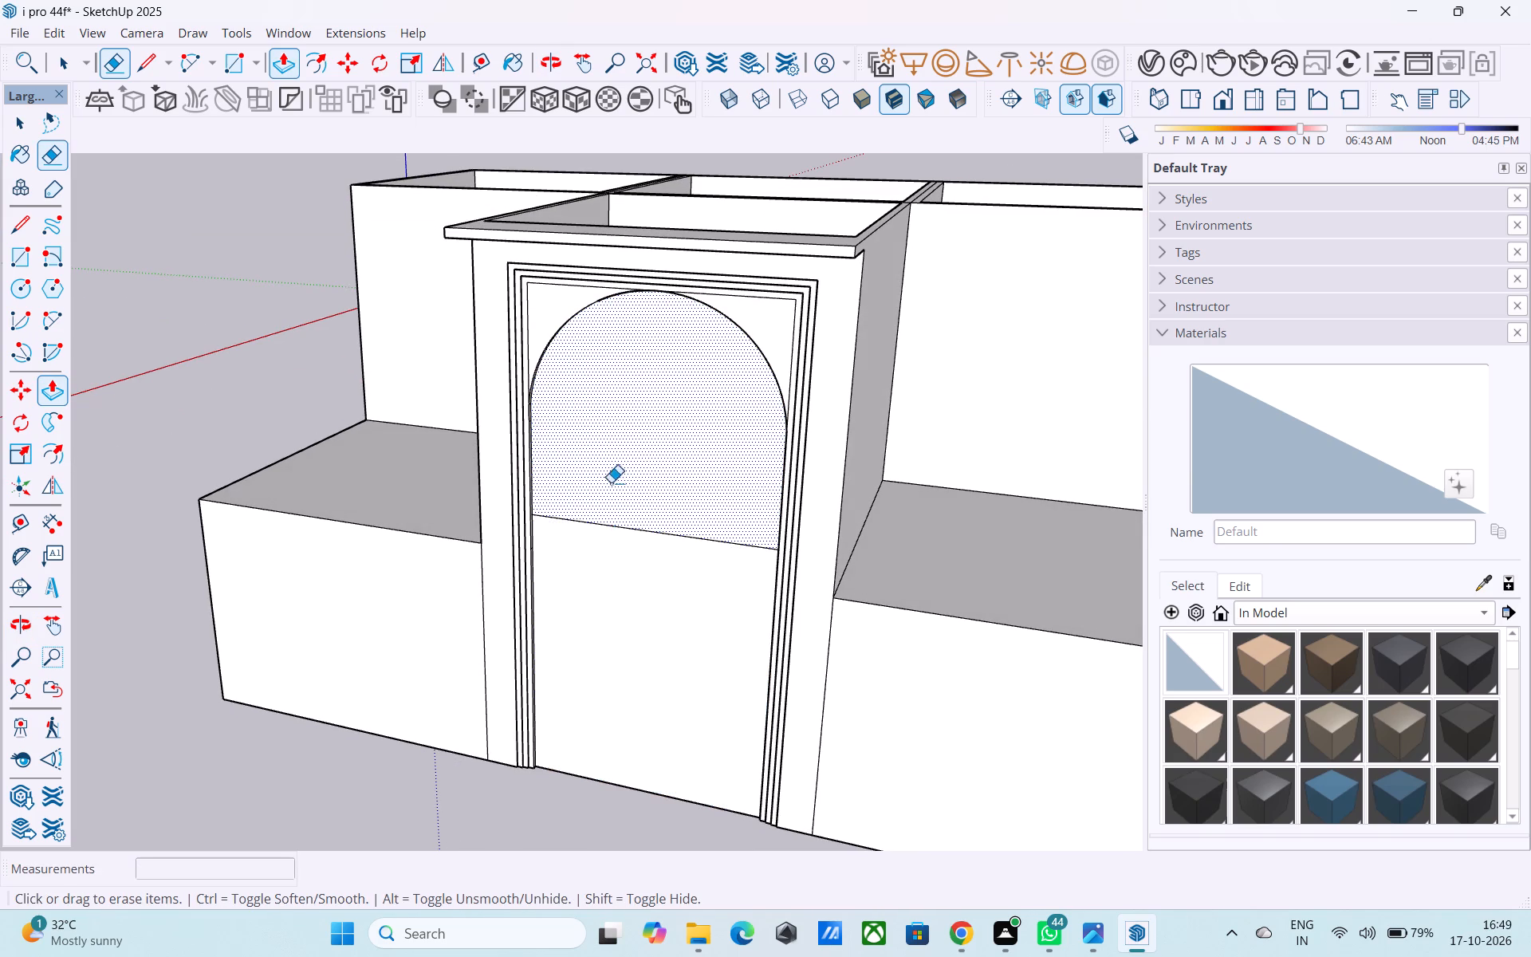
drag(611, 482, 624, 530)
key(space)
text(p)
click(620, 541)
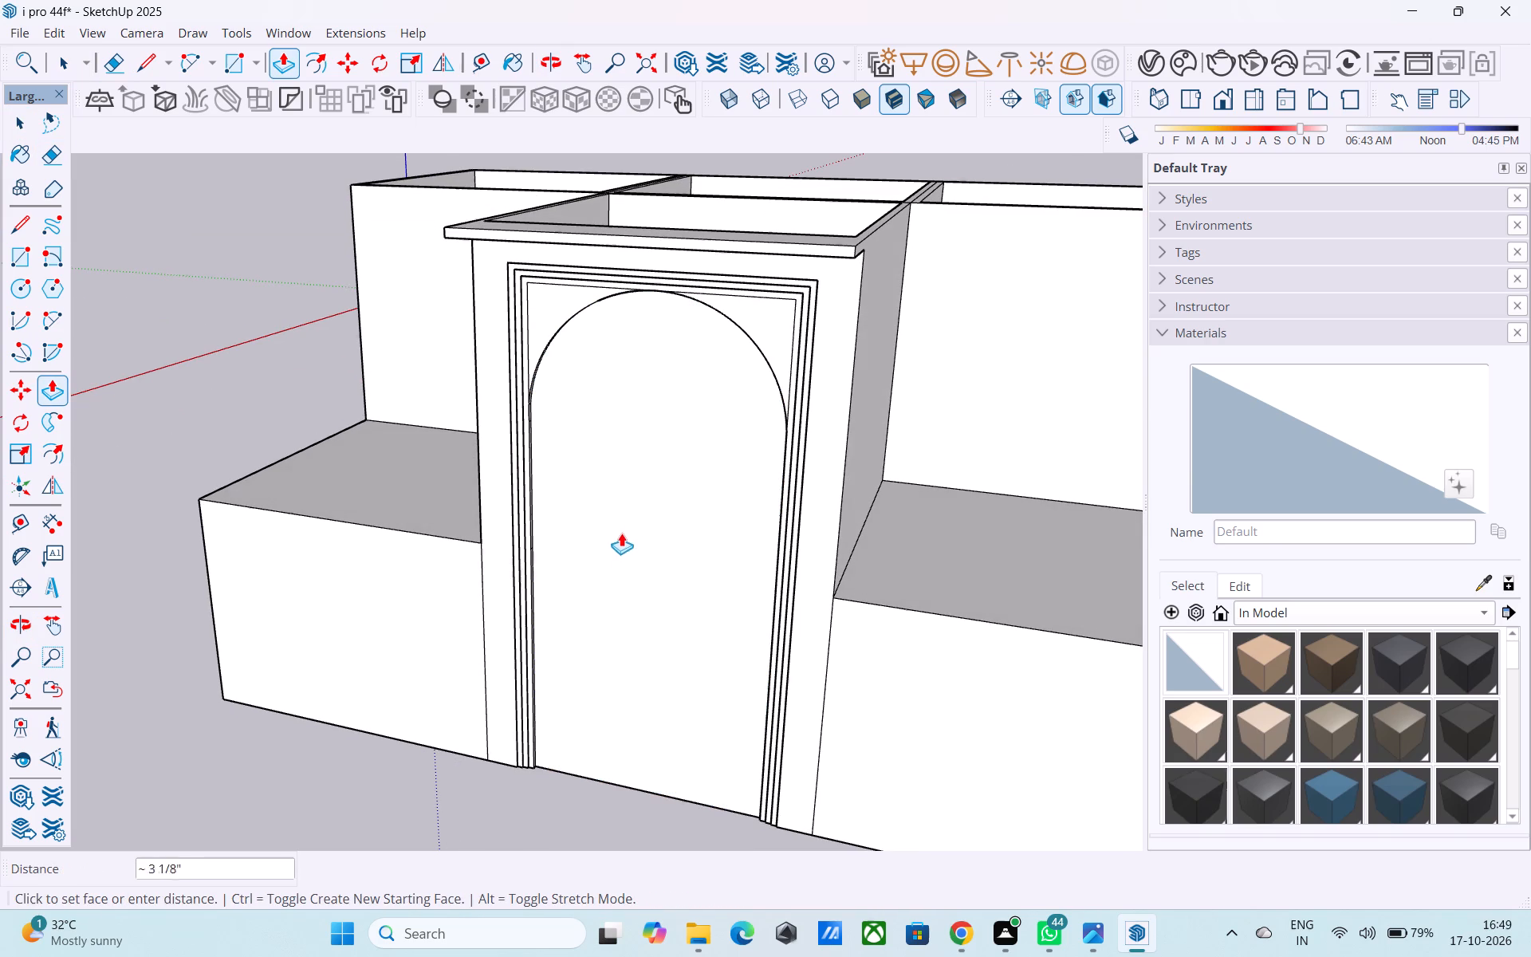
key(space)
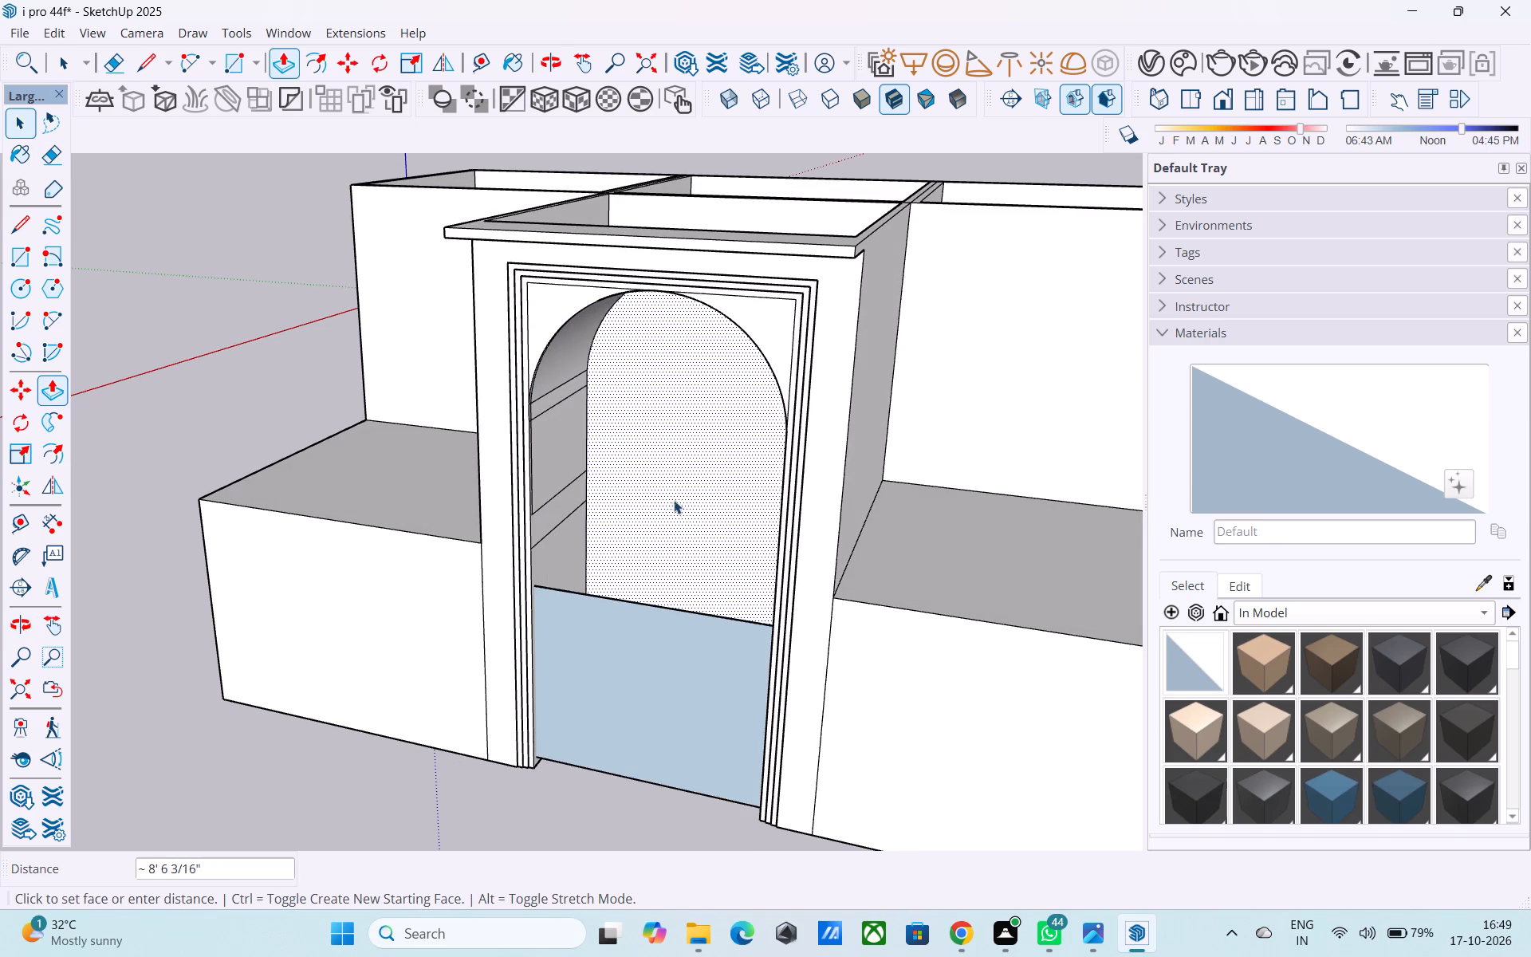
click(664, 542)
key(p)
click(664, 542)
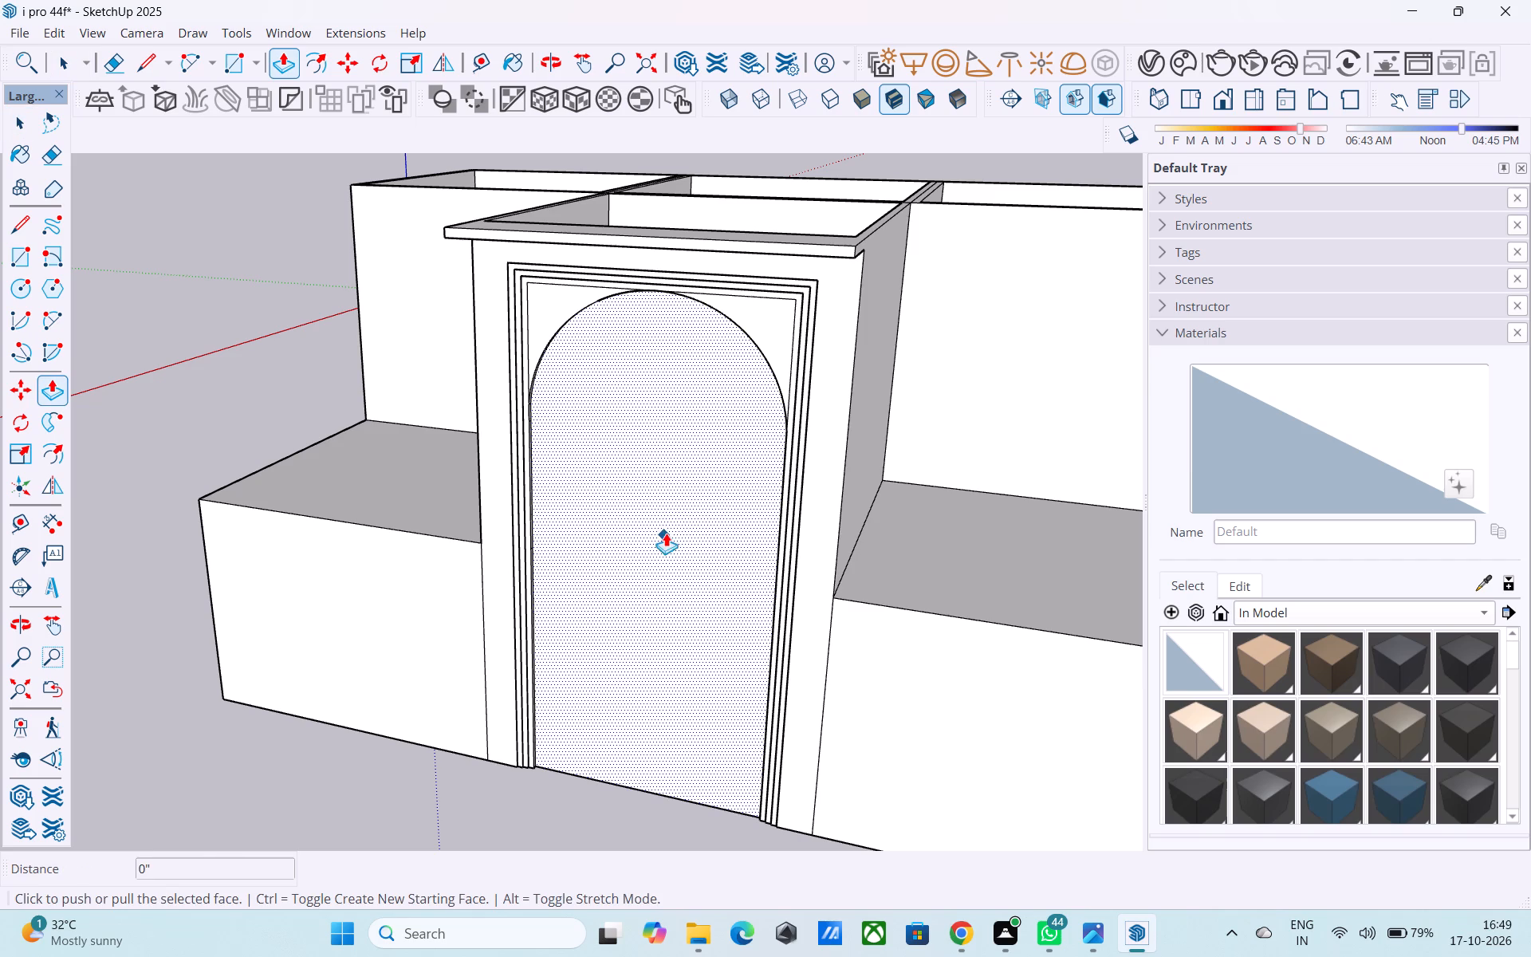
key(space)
Push the arched panel 4' inward to form a deep arched recess.
key(p)
click(663, 505)
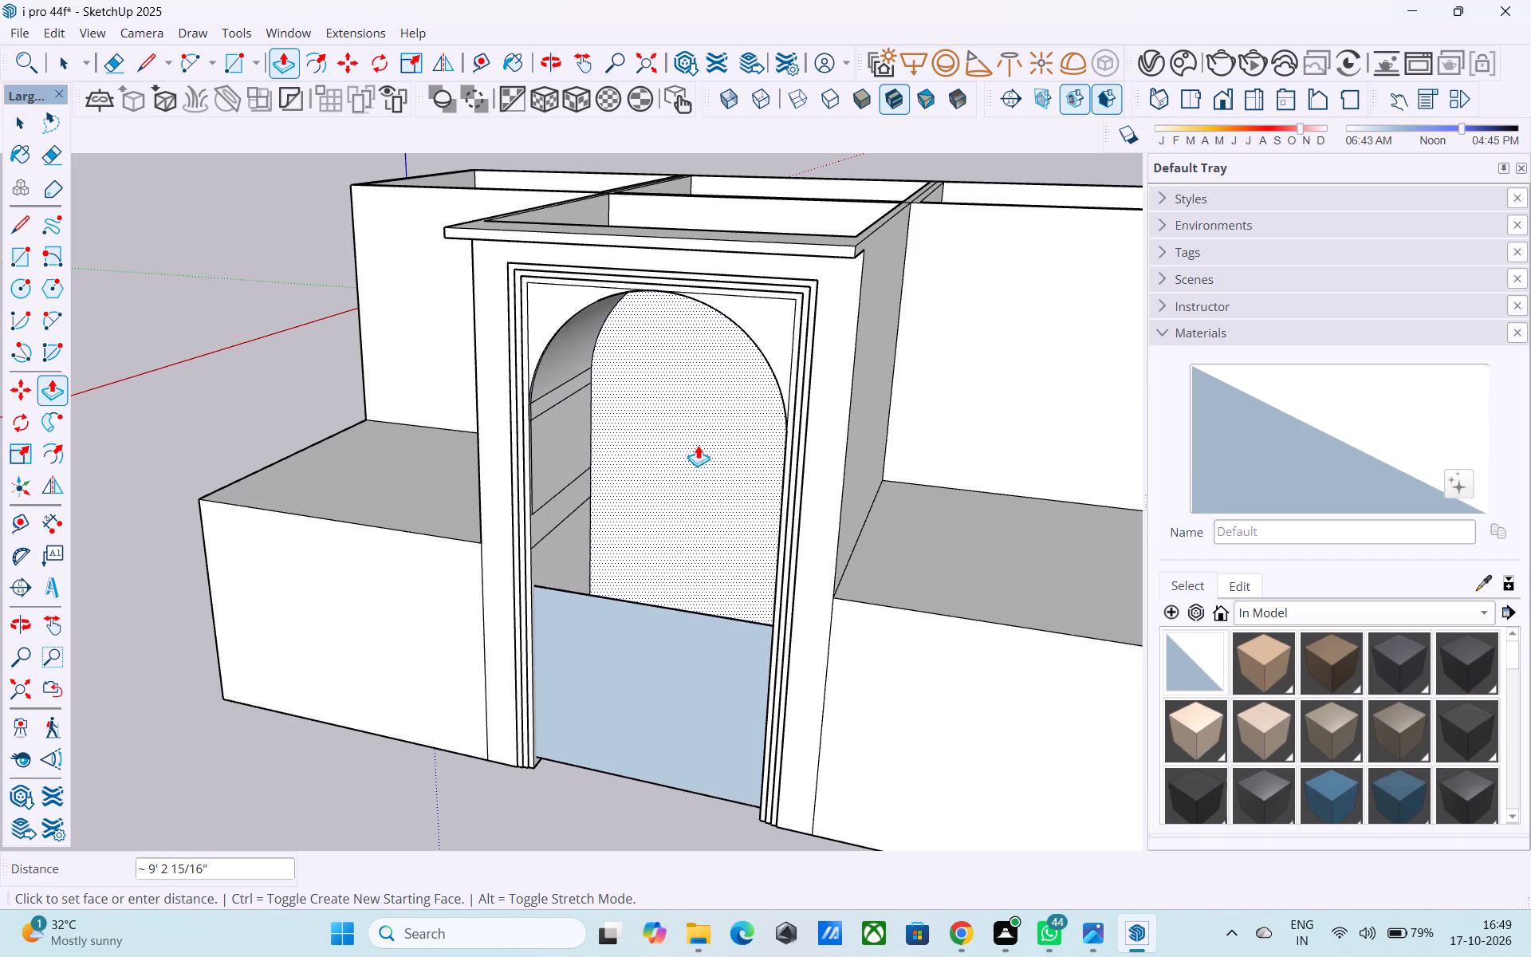
key(4)
key(apostrophe)
key(Return)
Erase the horizontal edge at the base of the recess's back face and the front edge of the recess floor.
key(e)
middle_drag(716, 464, 777, 357)
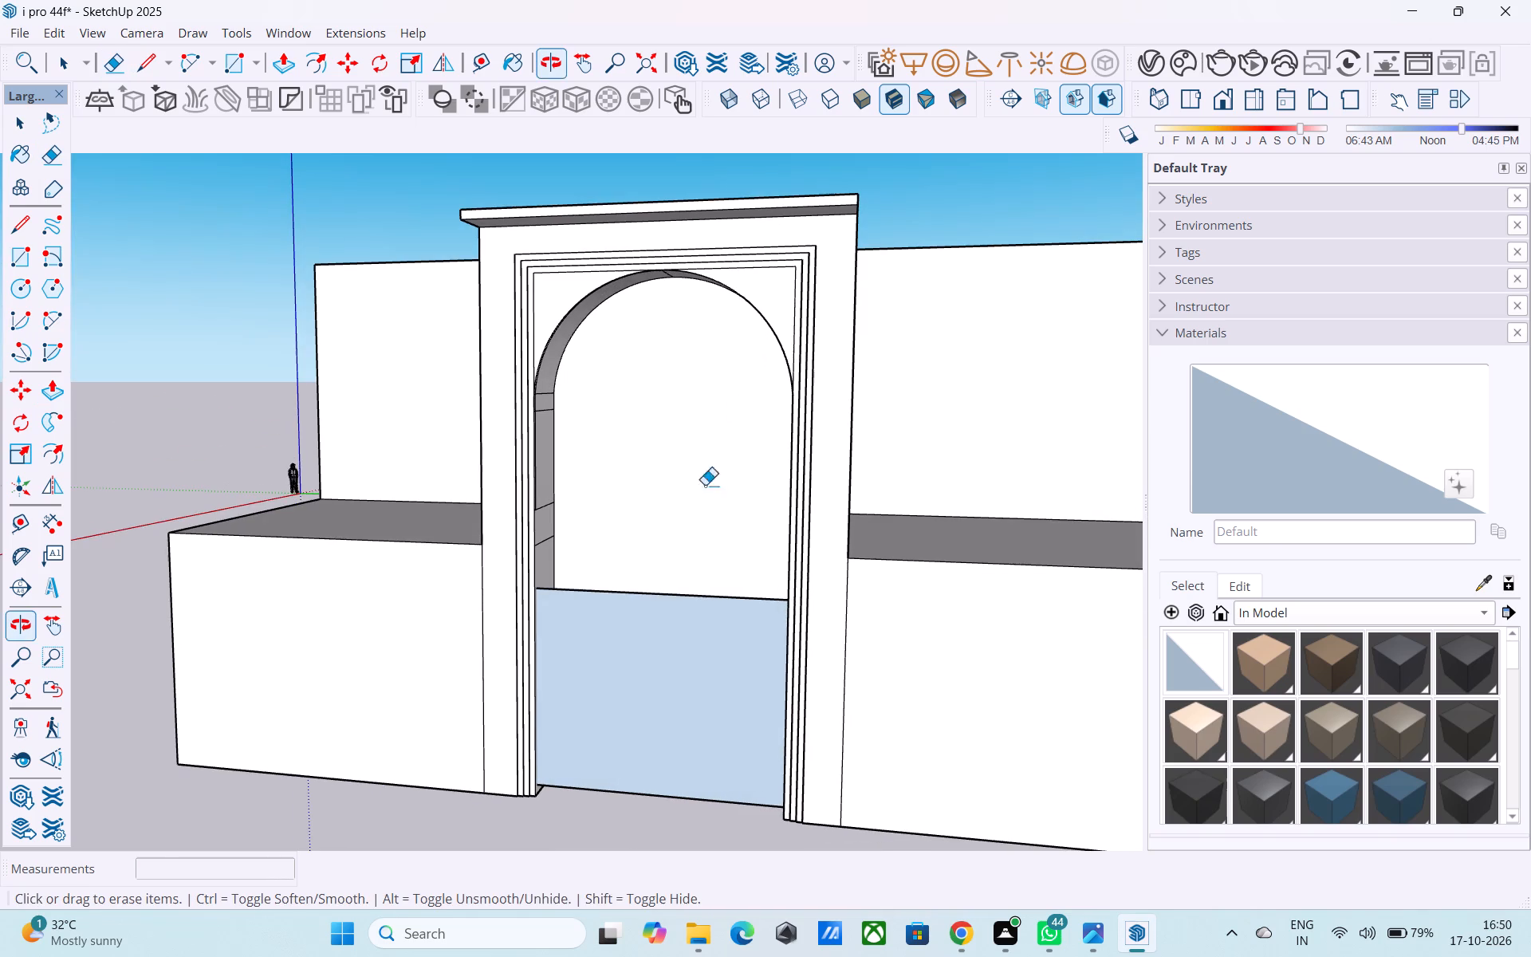
drag(650, 628, 687, 483)
scroll(667, 526, down, 5)
middle_drag(675, 549, 622, 815)
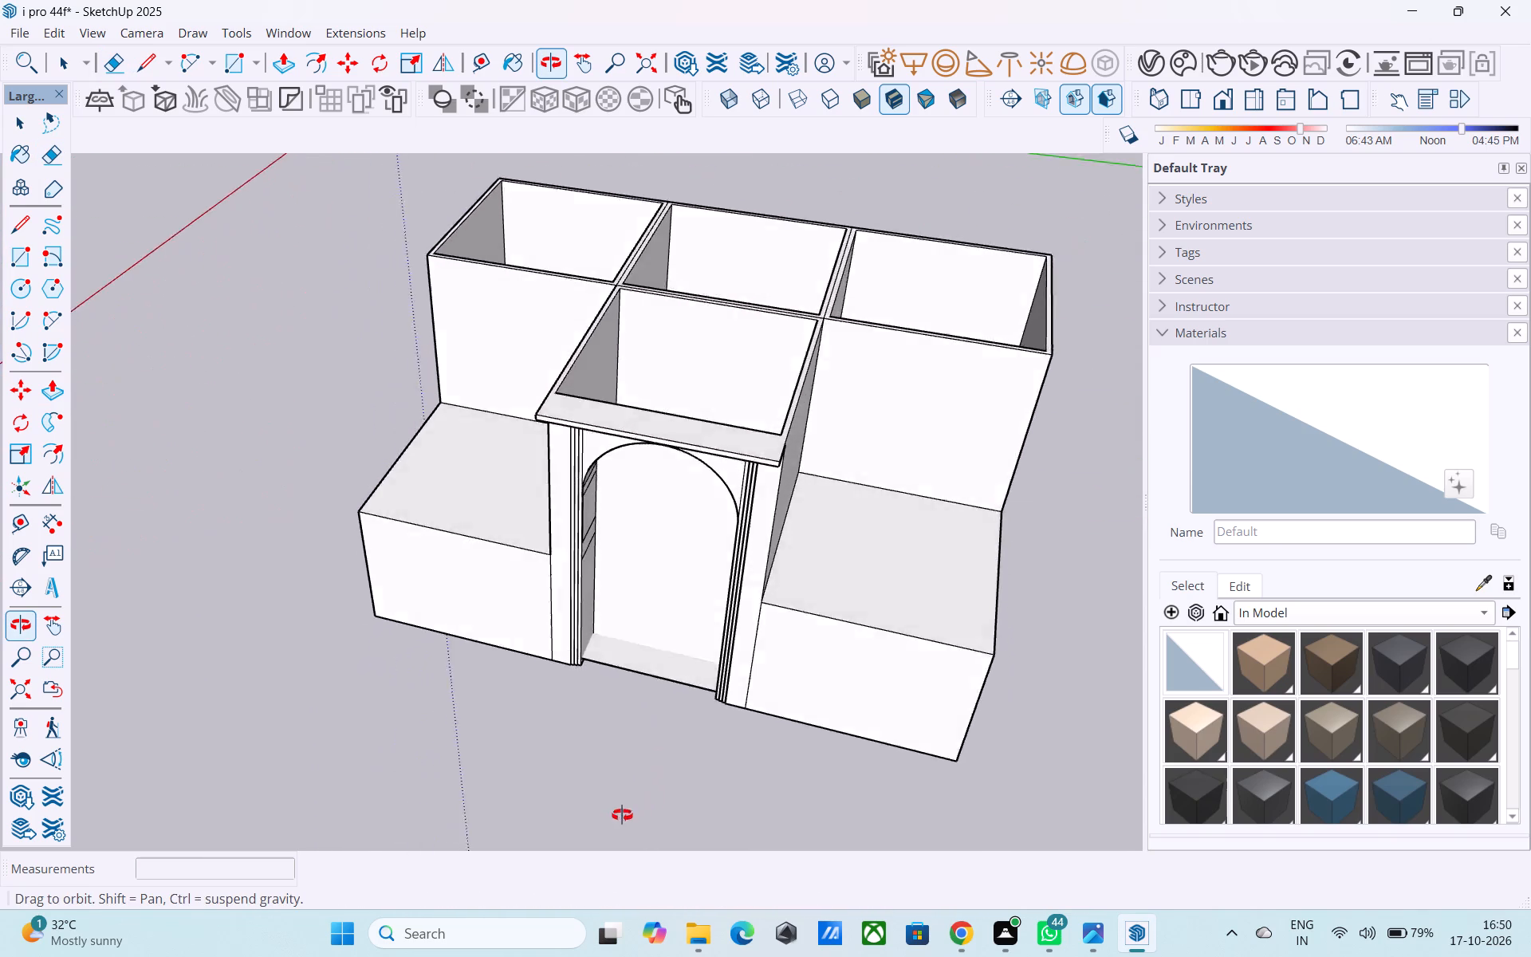
middle_drag(622, 815, 514, 845)
scroll(627, 738, up, 17)
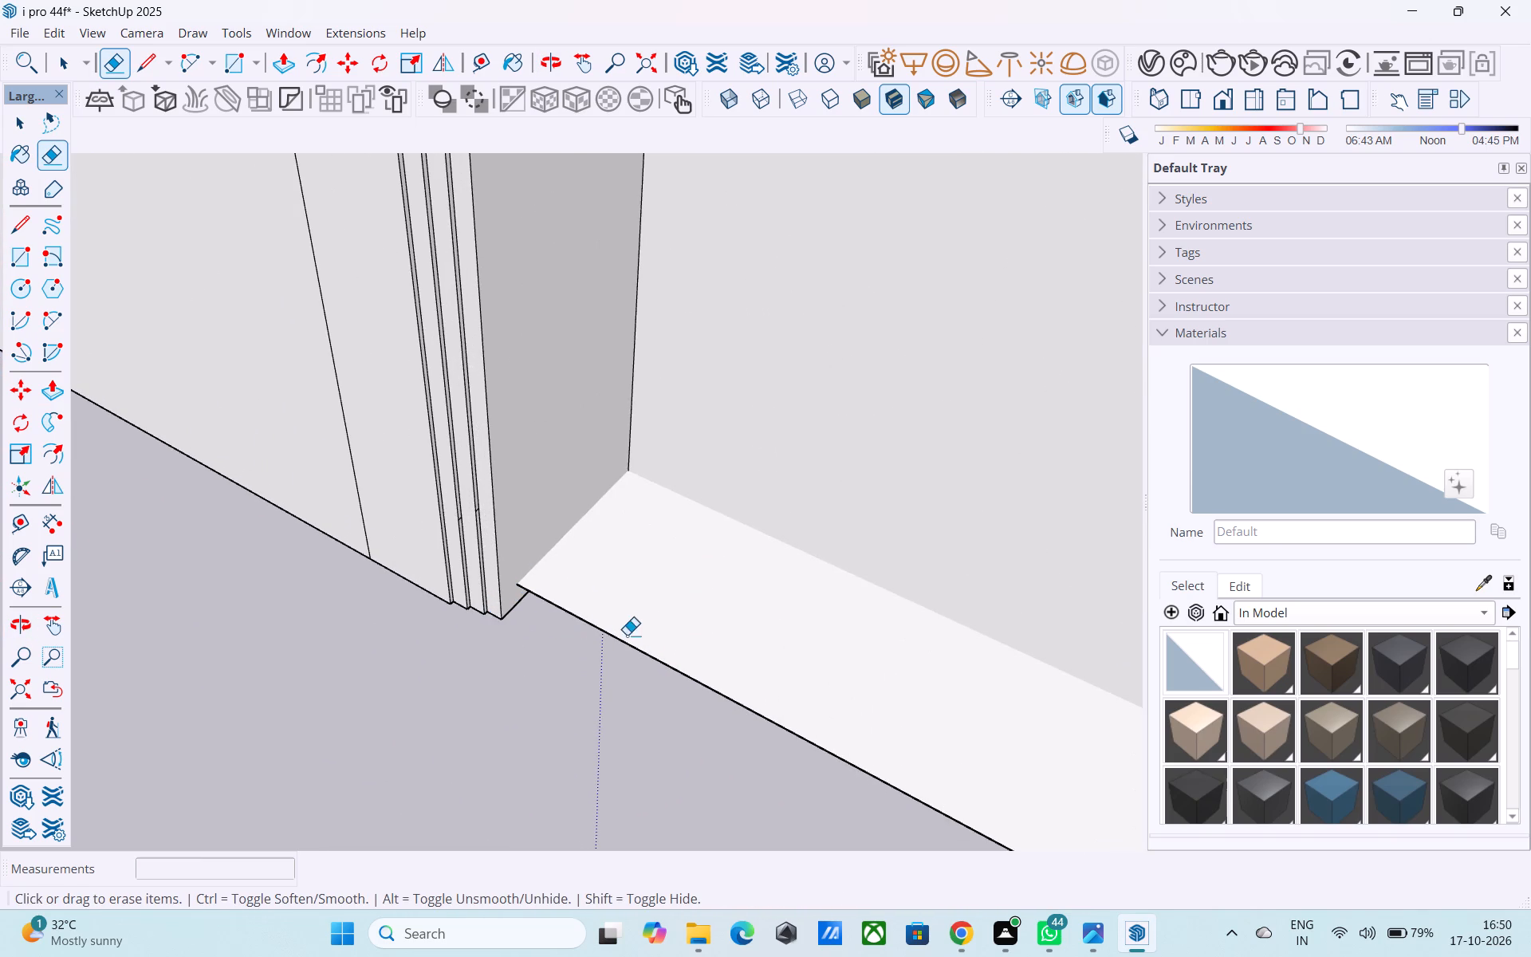
drag(643, 637, 584, 724)
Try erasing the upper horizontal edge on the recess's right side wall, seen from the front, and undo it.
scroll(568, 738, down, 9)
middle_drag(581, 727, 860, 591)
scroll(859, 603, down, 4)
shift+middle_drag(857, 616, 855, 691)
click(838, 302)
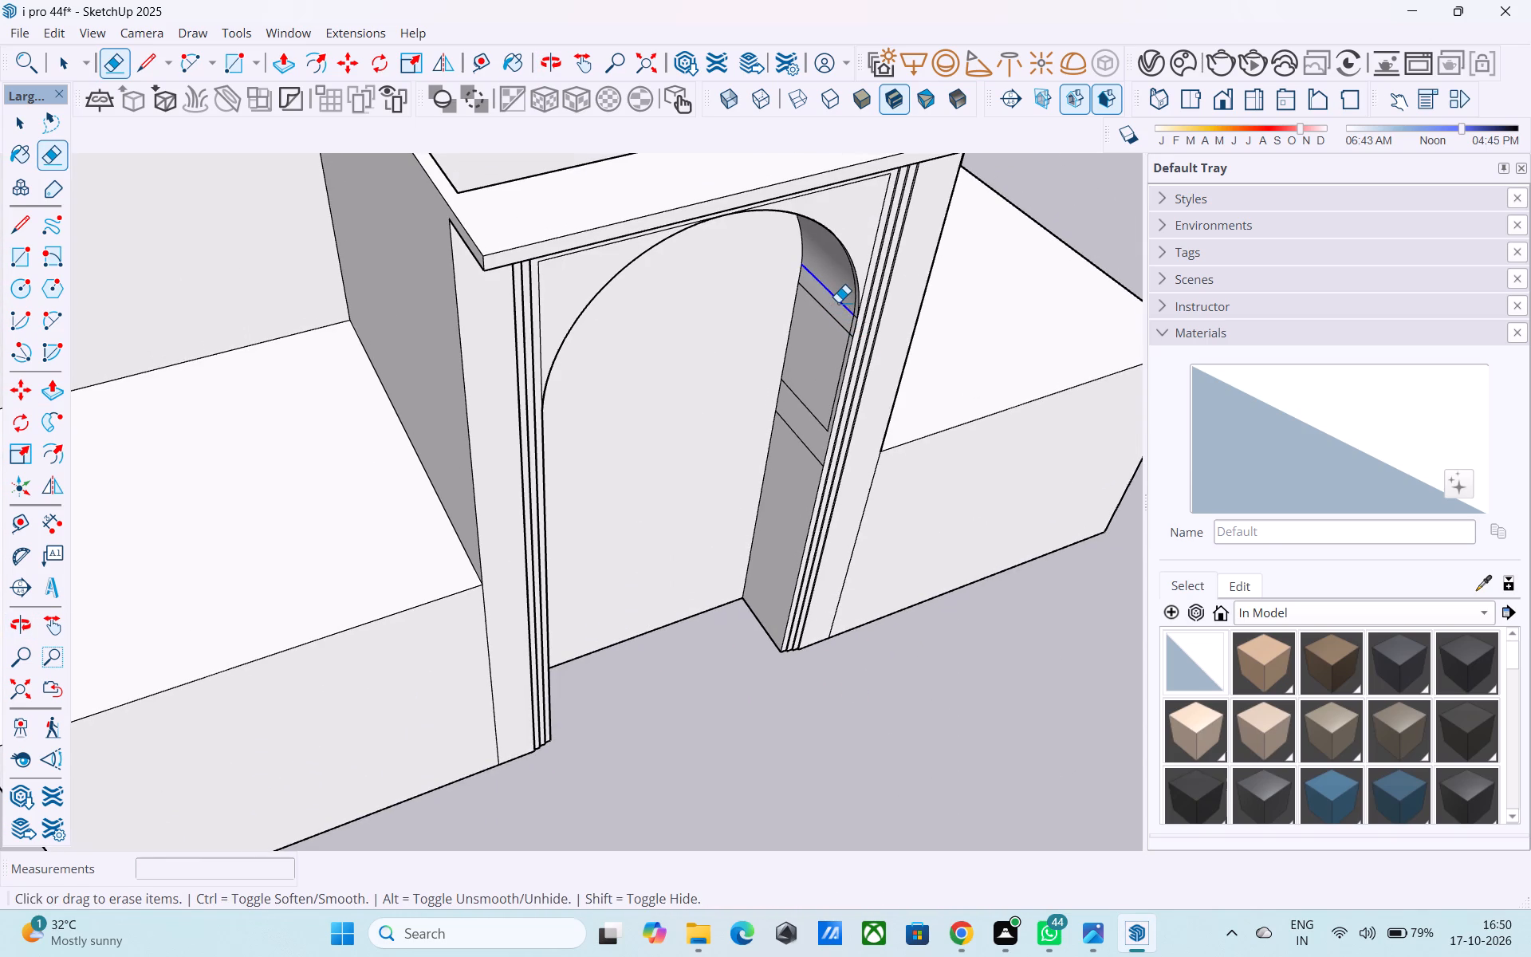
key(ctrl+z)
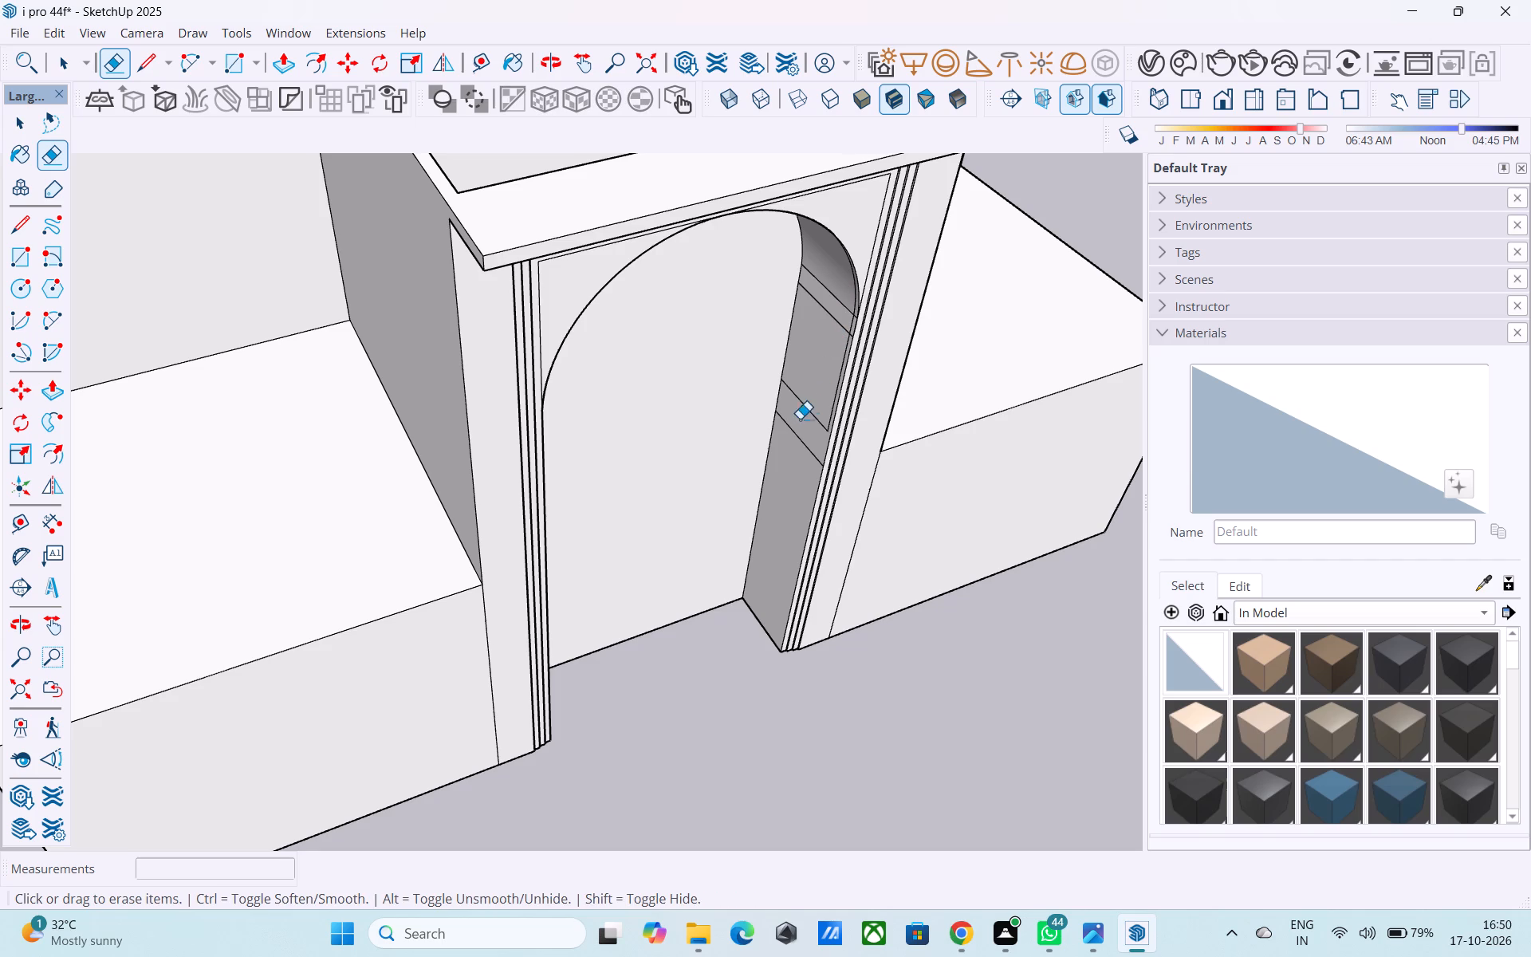
Erase the two lower horizontal edges on the recess's right side wall.
click(808, 407)
drag(806, 425, 799, 463)
Draw a 16' 6" vertical line down the recess's right side wall, extending the interrupted edge to the base.
key(l)
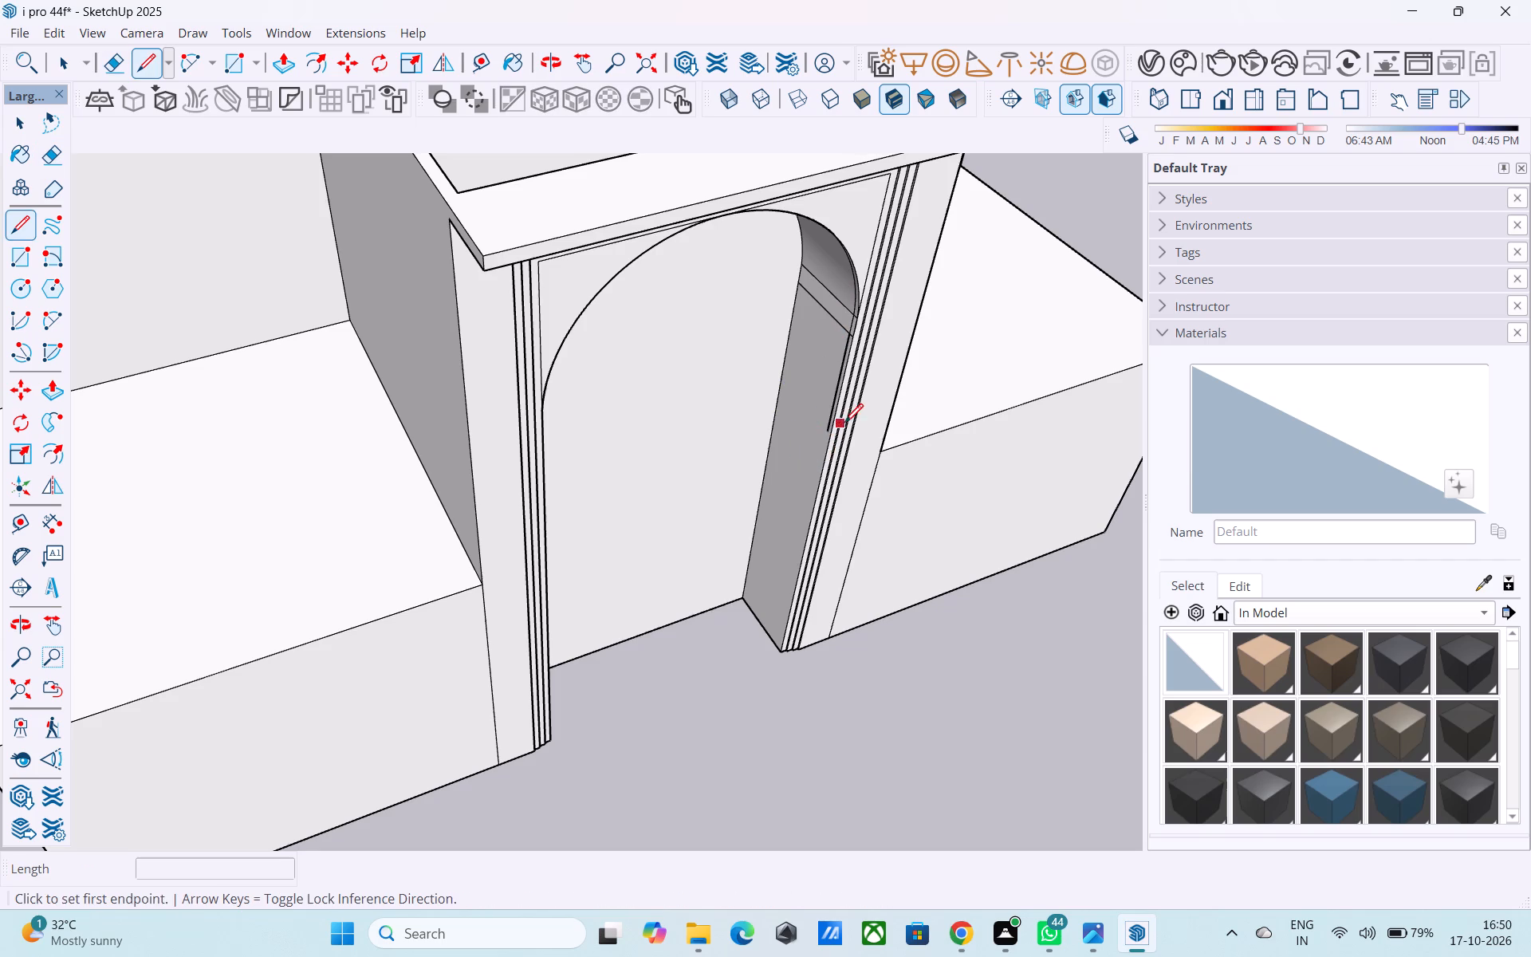
scroll(840, 423, up, 8)
click(811, 441)
middle_drag(744, 632, 777, 494)
scroll(750, 711, up, 4)
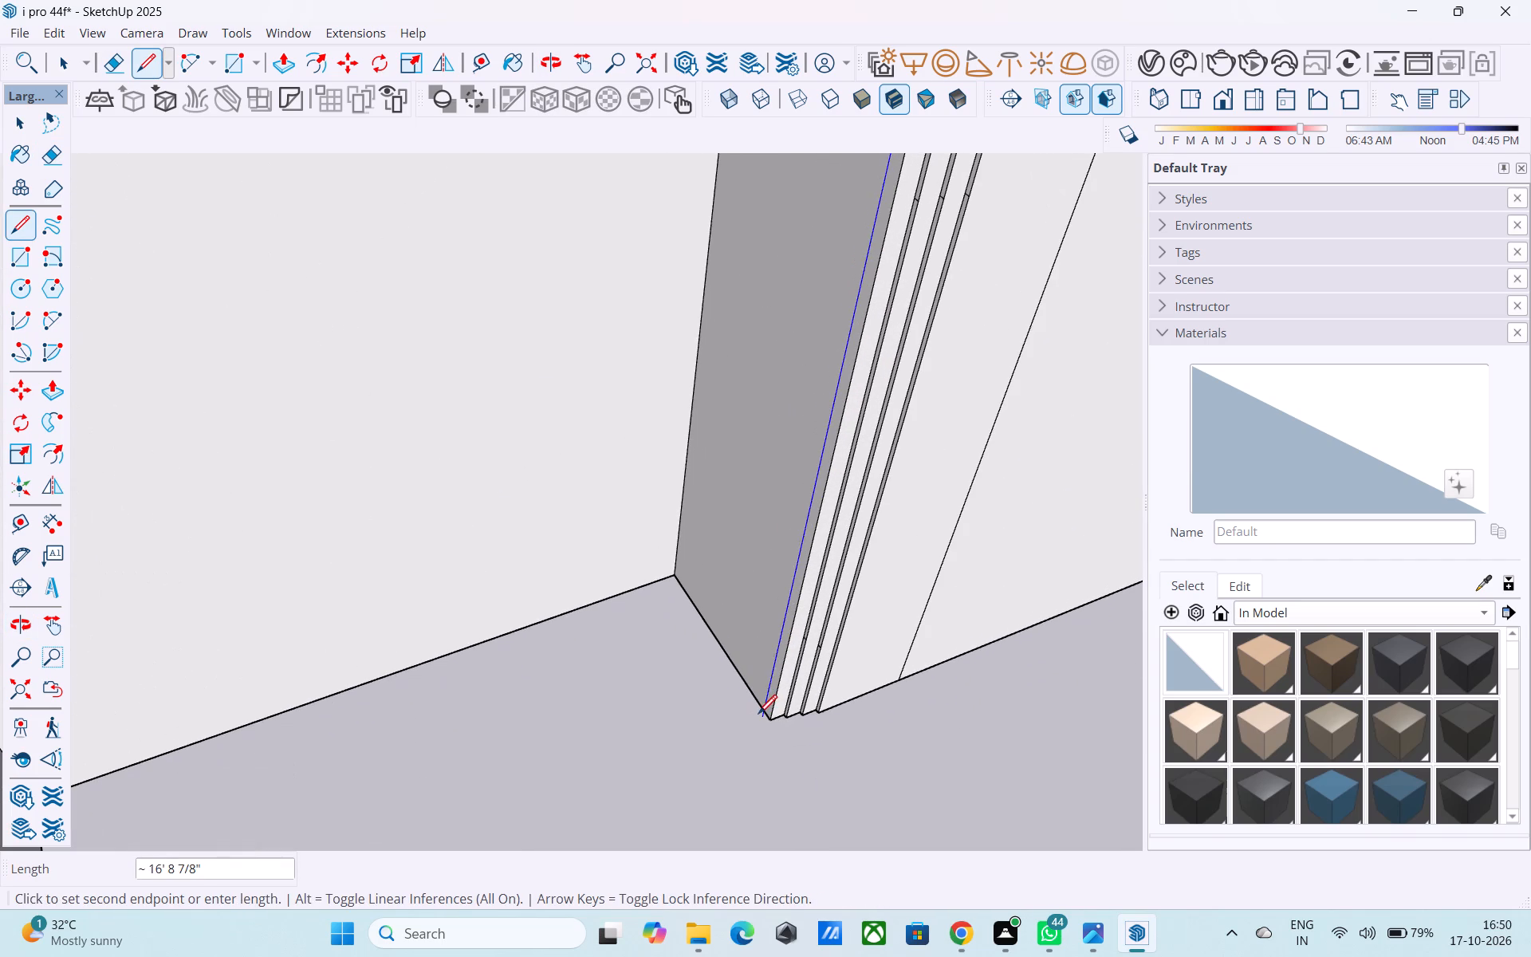
click(762, 707)
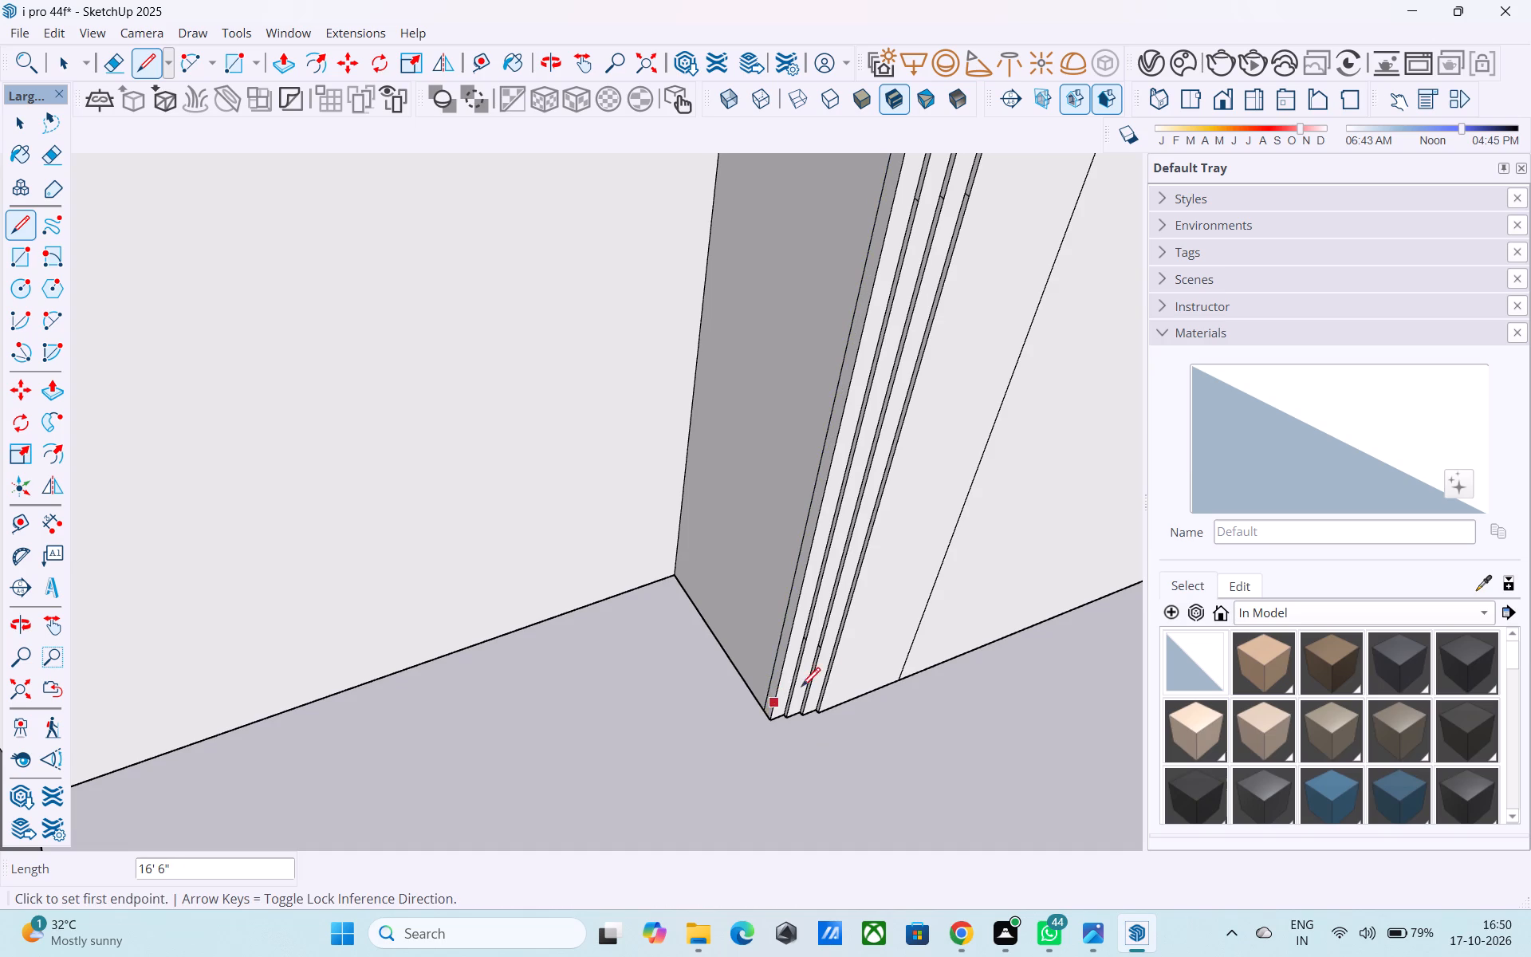
Inside the front middle room, draw a line about 4' 6" long joining the lower opening's rear-right corner to the wall's bottom corner.
scroll(834, 662, down, 15)
middle_drag(891, 670, 337, 683)
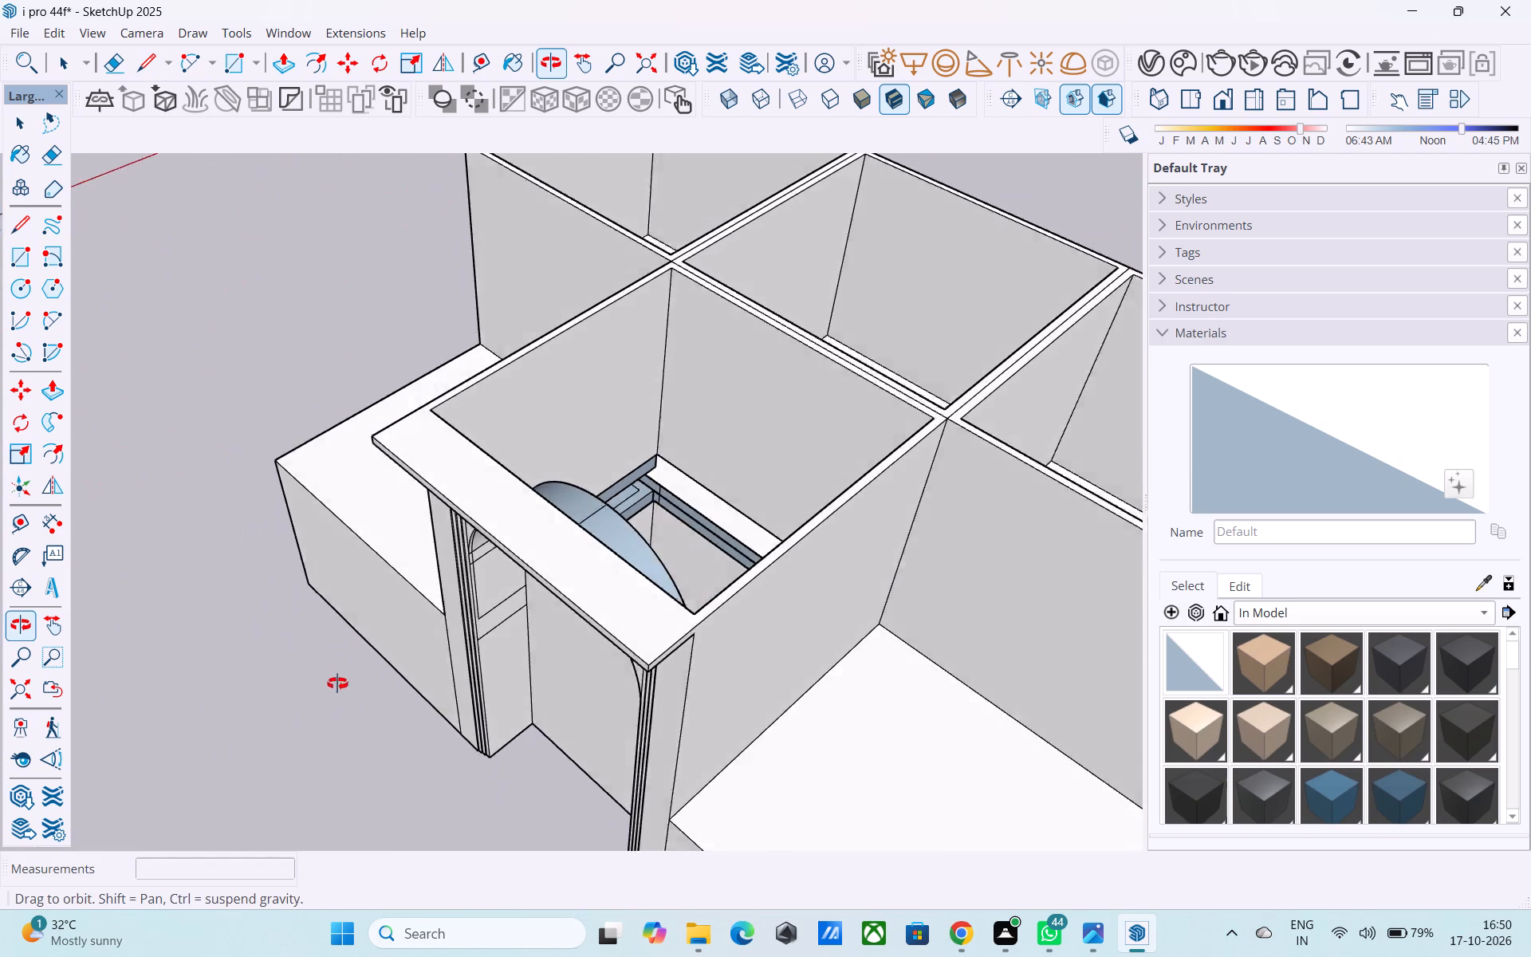
middle_drag(337, 683, 94, 687)
middle_drag(390, 607, 6, 546)
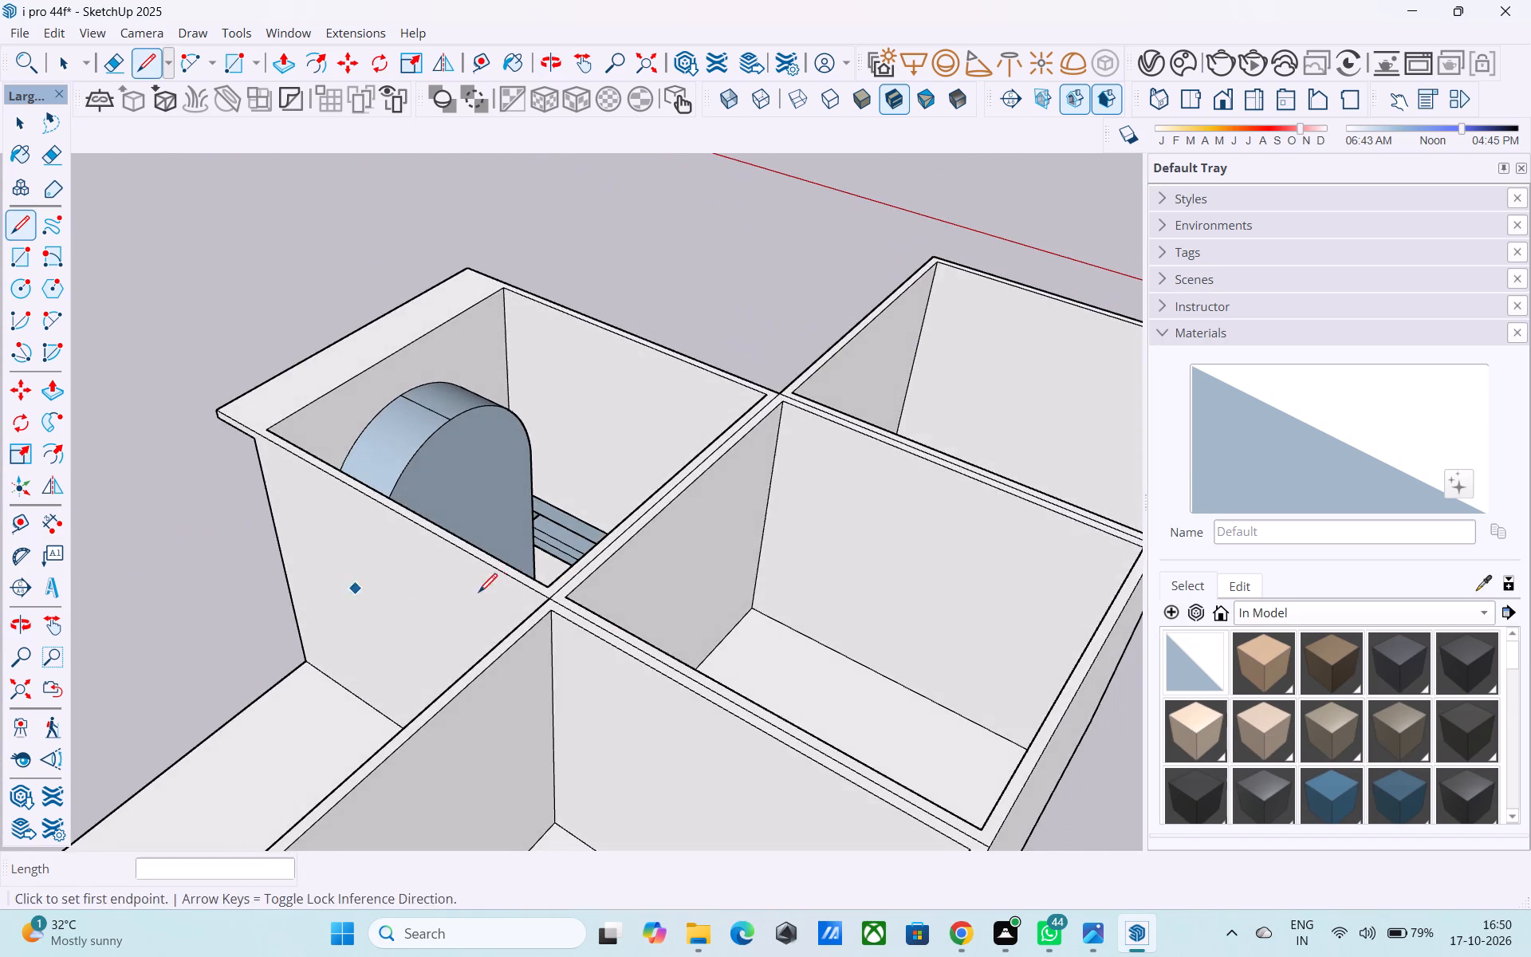
middle_drag(490, 593, 69, 732)
middle_drag(437, 508, 0, 555)
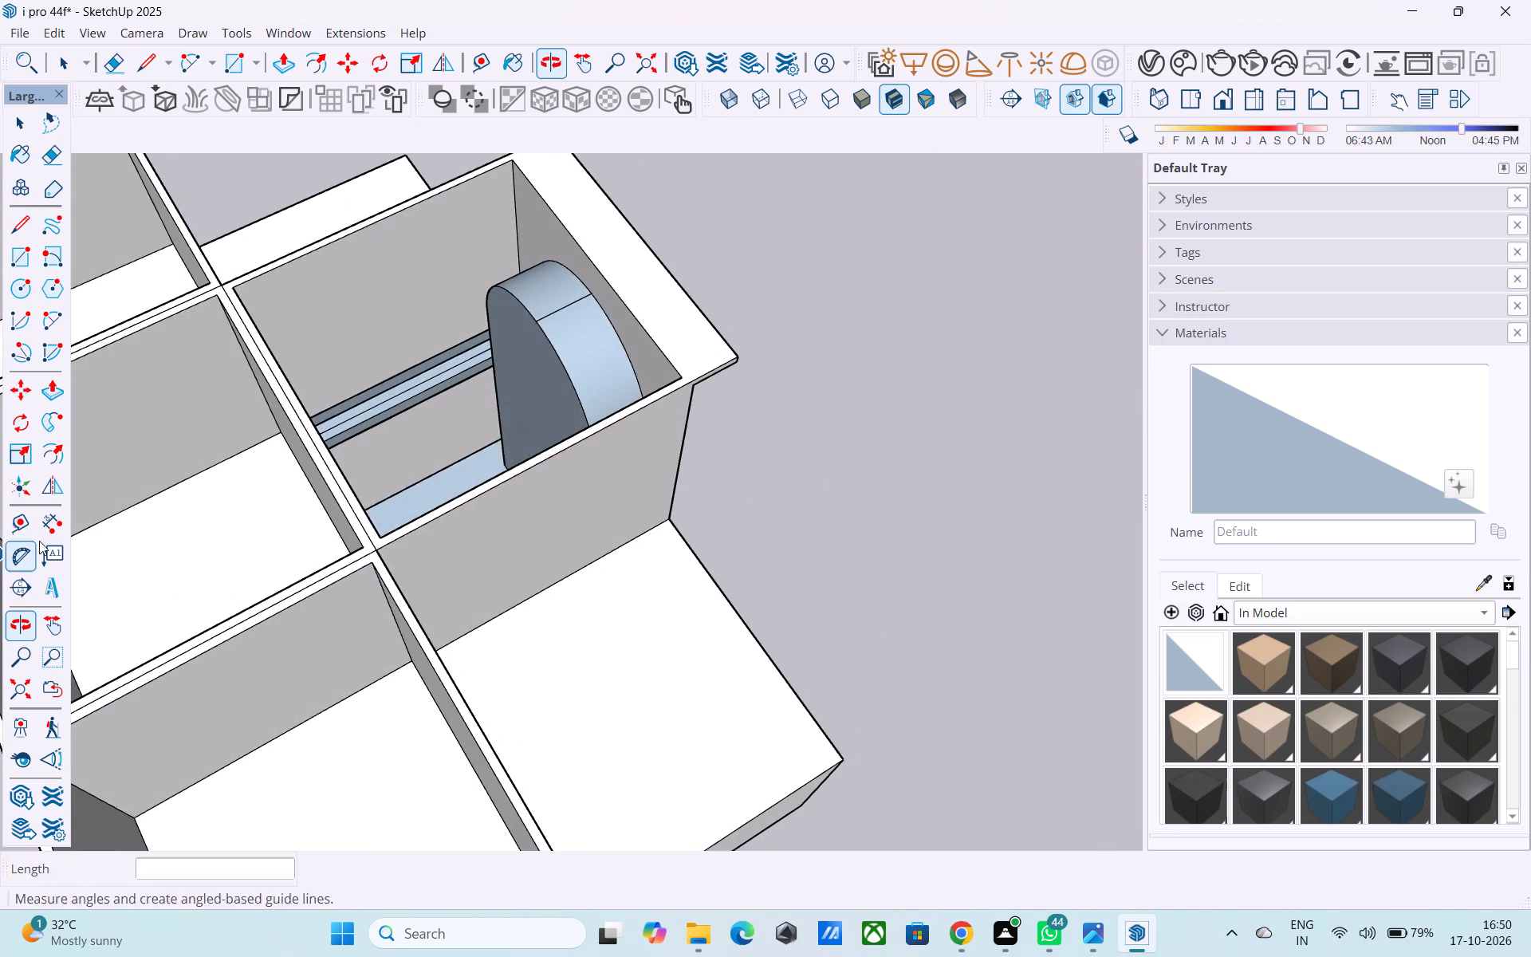
middle_drag(451, 470, 206, 456)
scroll(392, 382, up, 6)
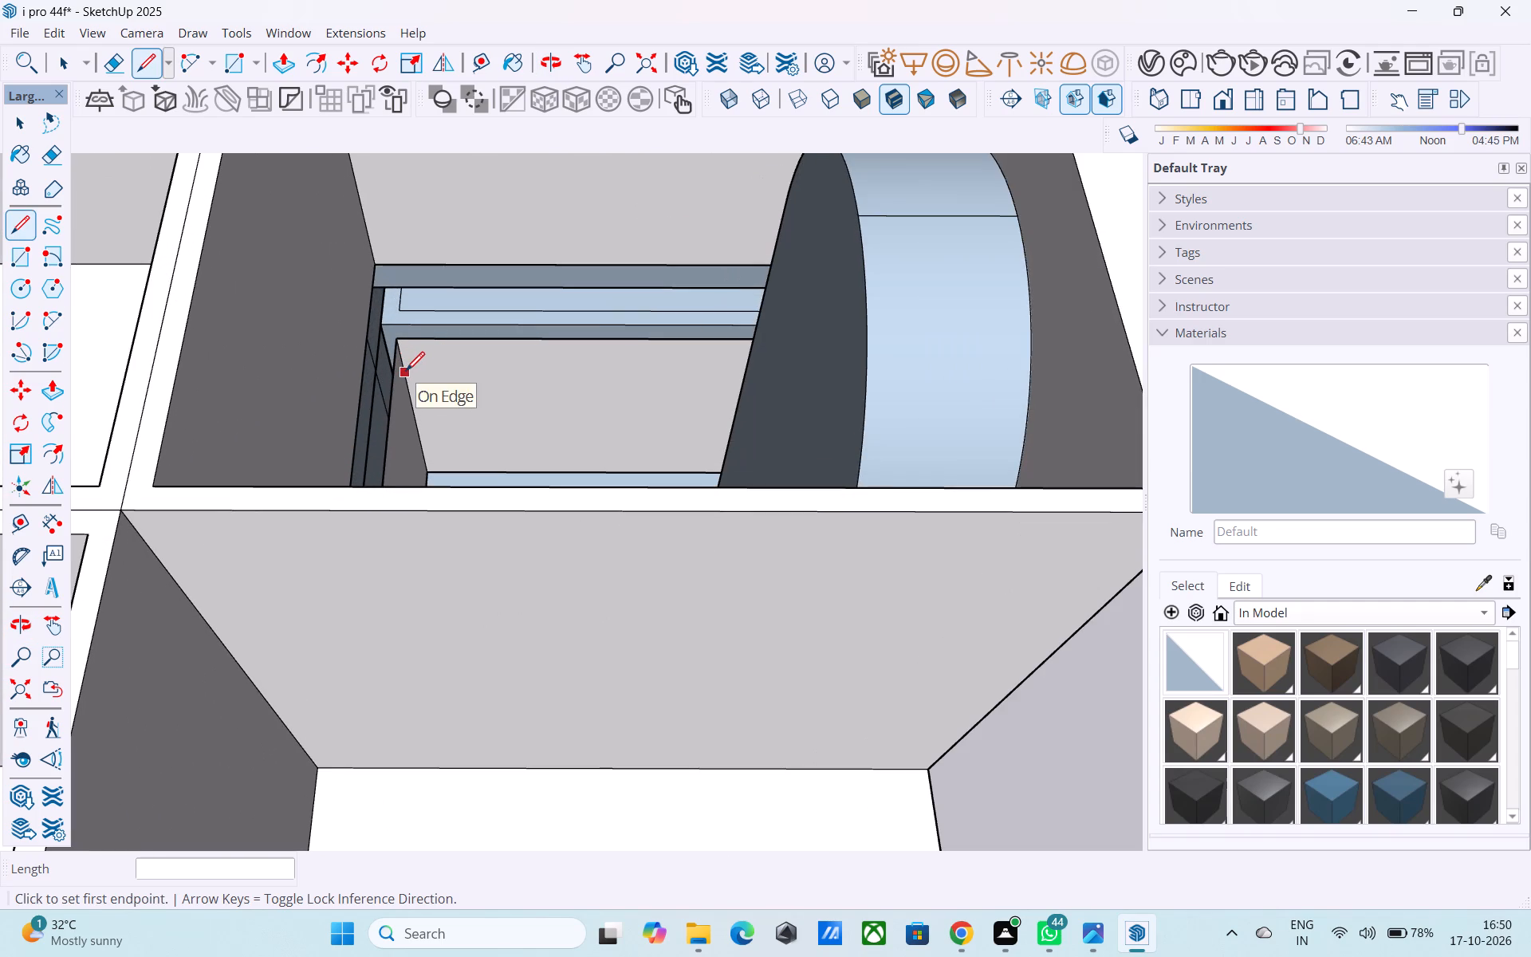
key(space)
text(l)
click(405, 335)
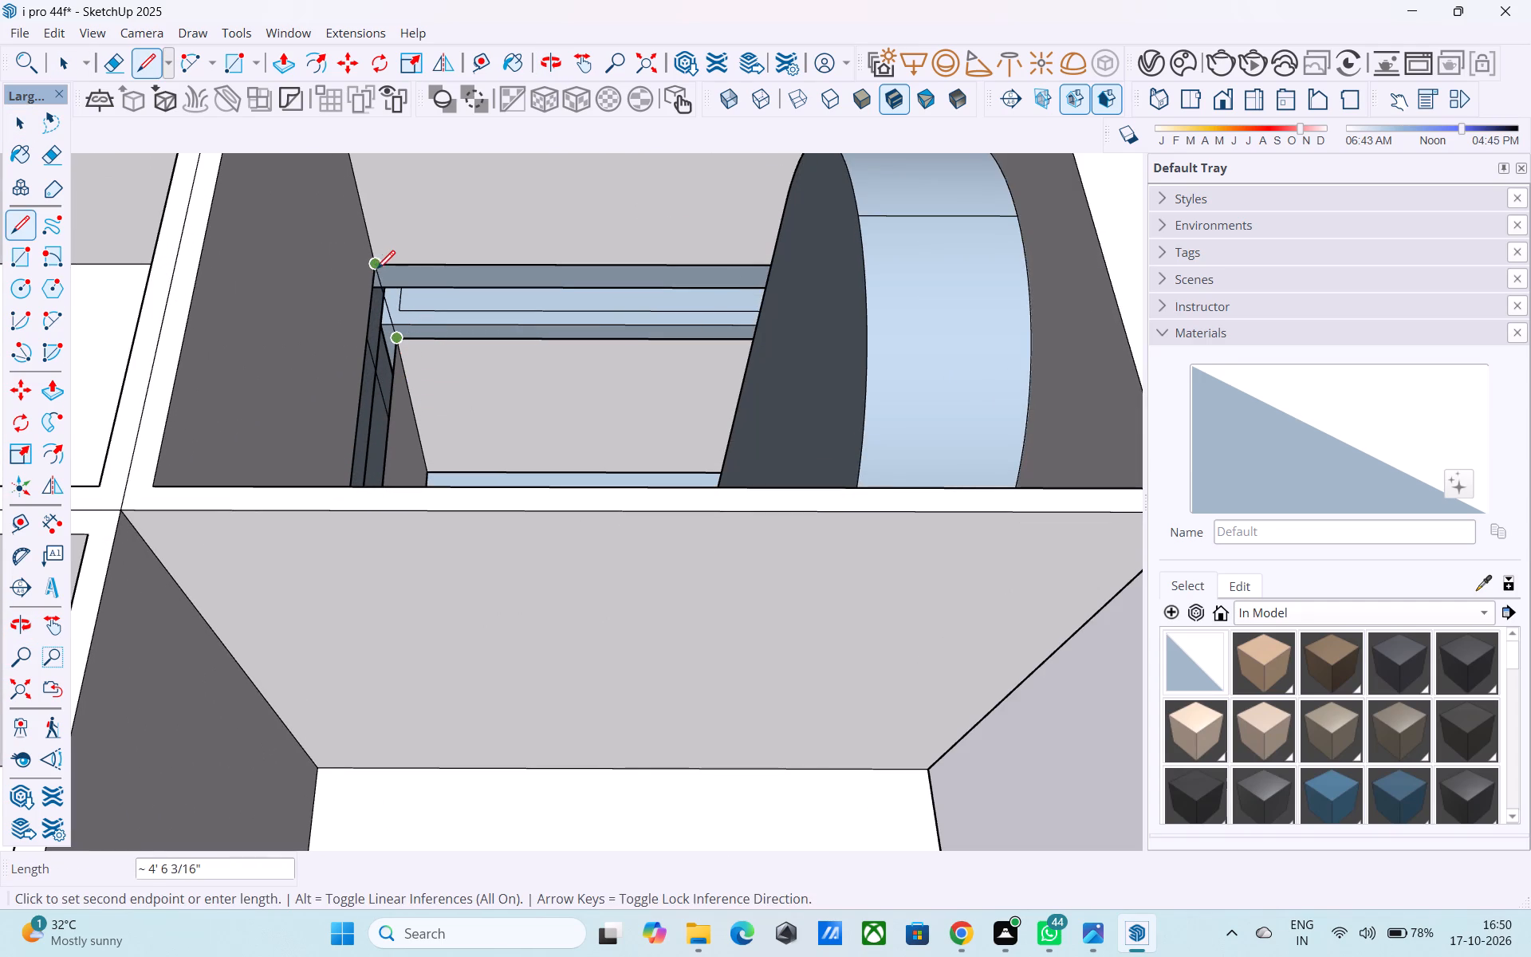
click(375, 267)
Draw a line joining the lower opening's front-left corner to the wall's bottom corner inside the same room.
middle_drag(381, 270, 799, 325)
shift+middle_drag(792, 329, 826, 394)
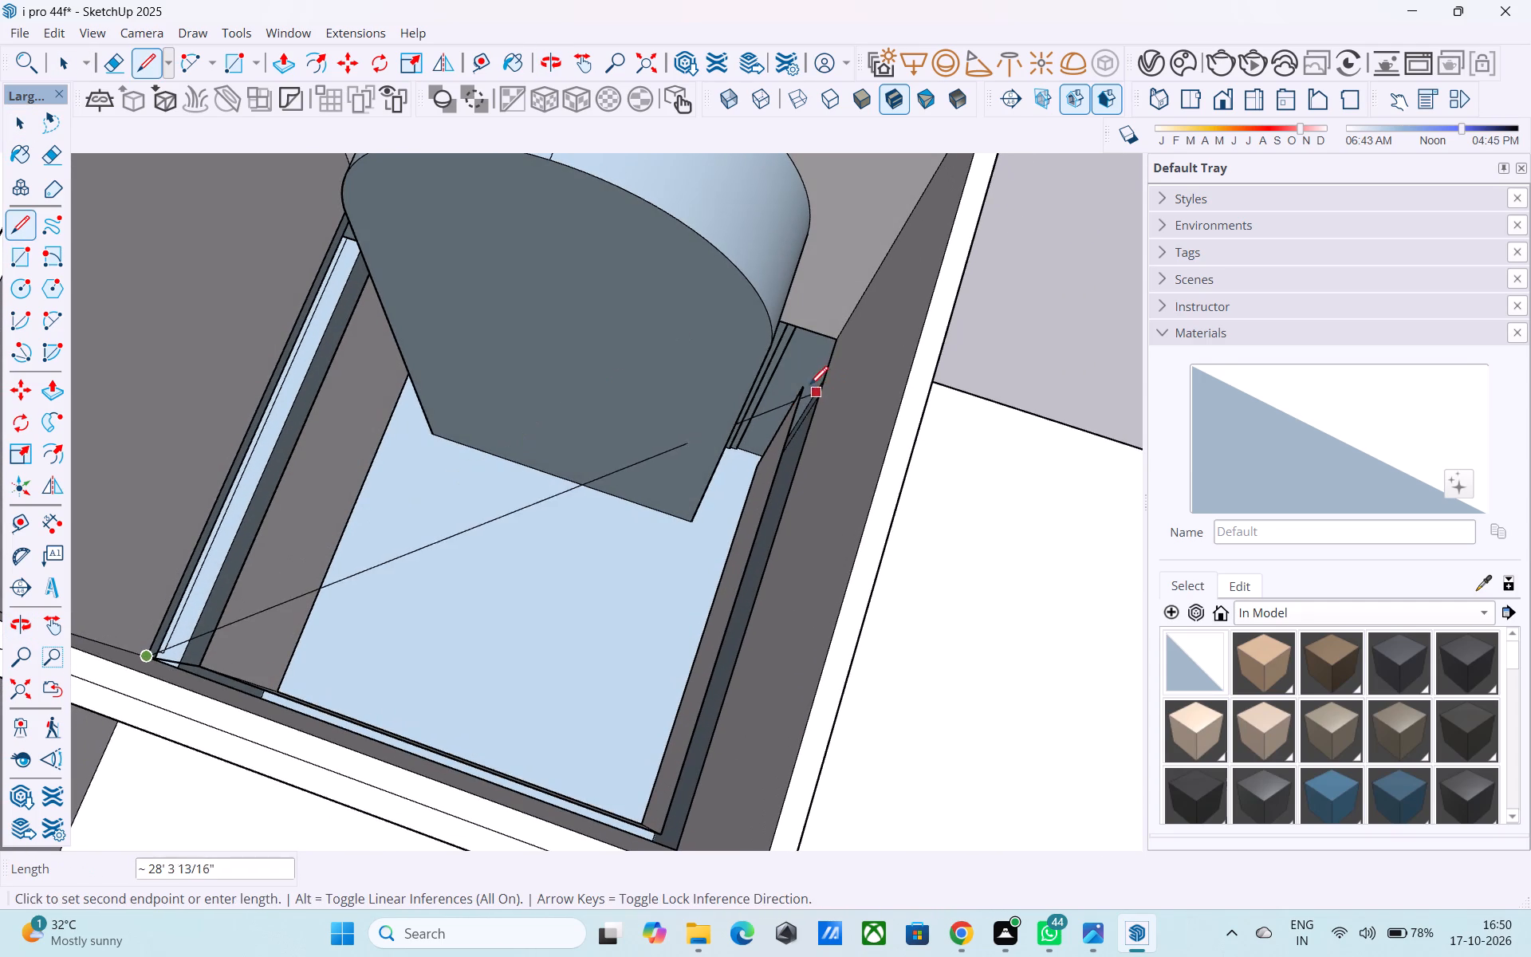
key(l)
click(803, 383)
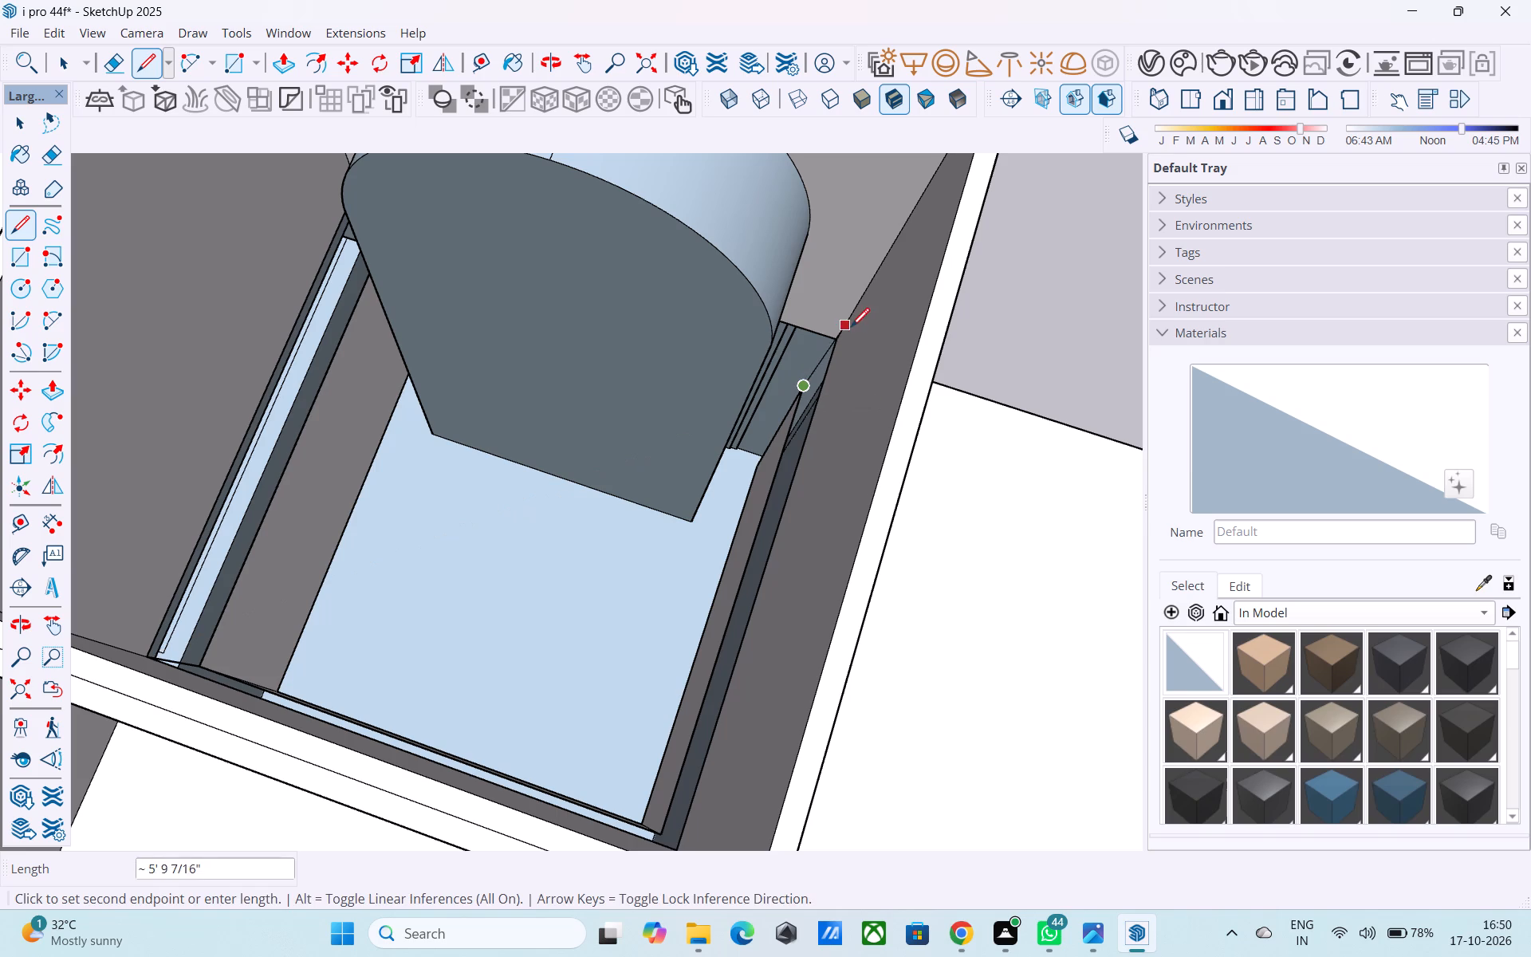
click(840, 337)
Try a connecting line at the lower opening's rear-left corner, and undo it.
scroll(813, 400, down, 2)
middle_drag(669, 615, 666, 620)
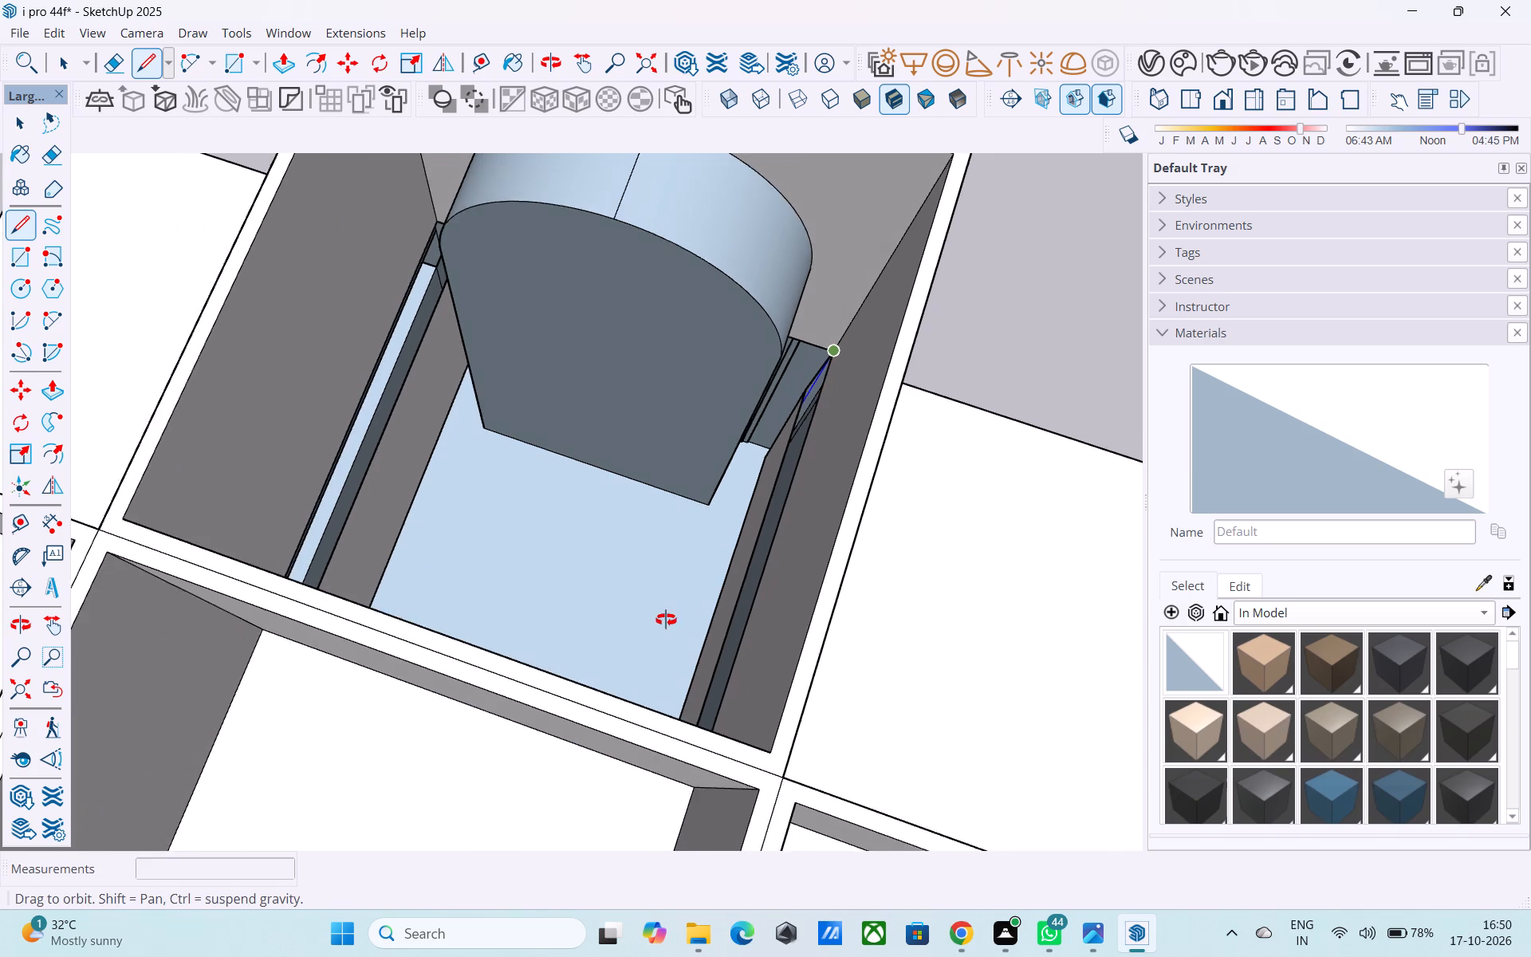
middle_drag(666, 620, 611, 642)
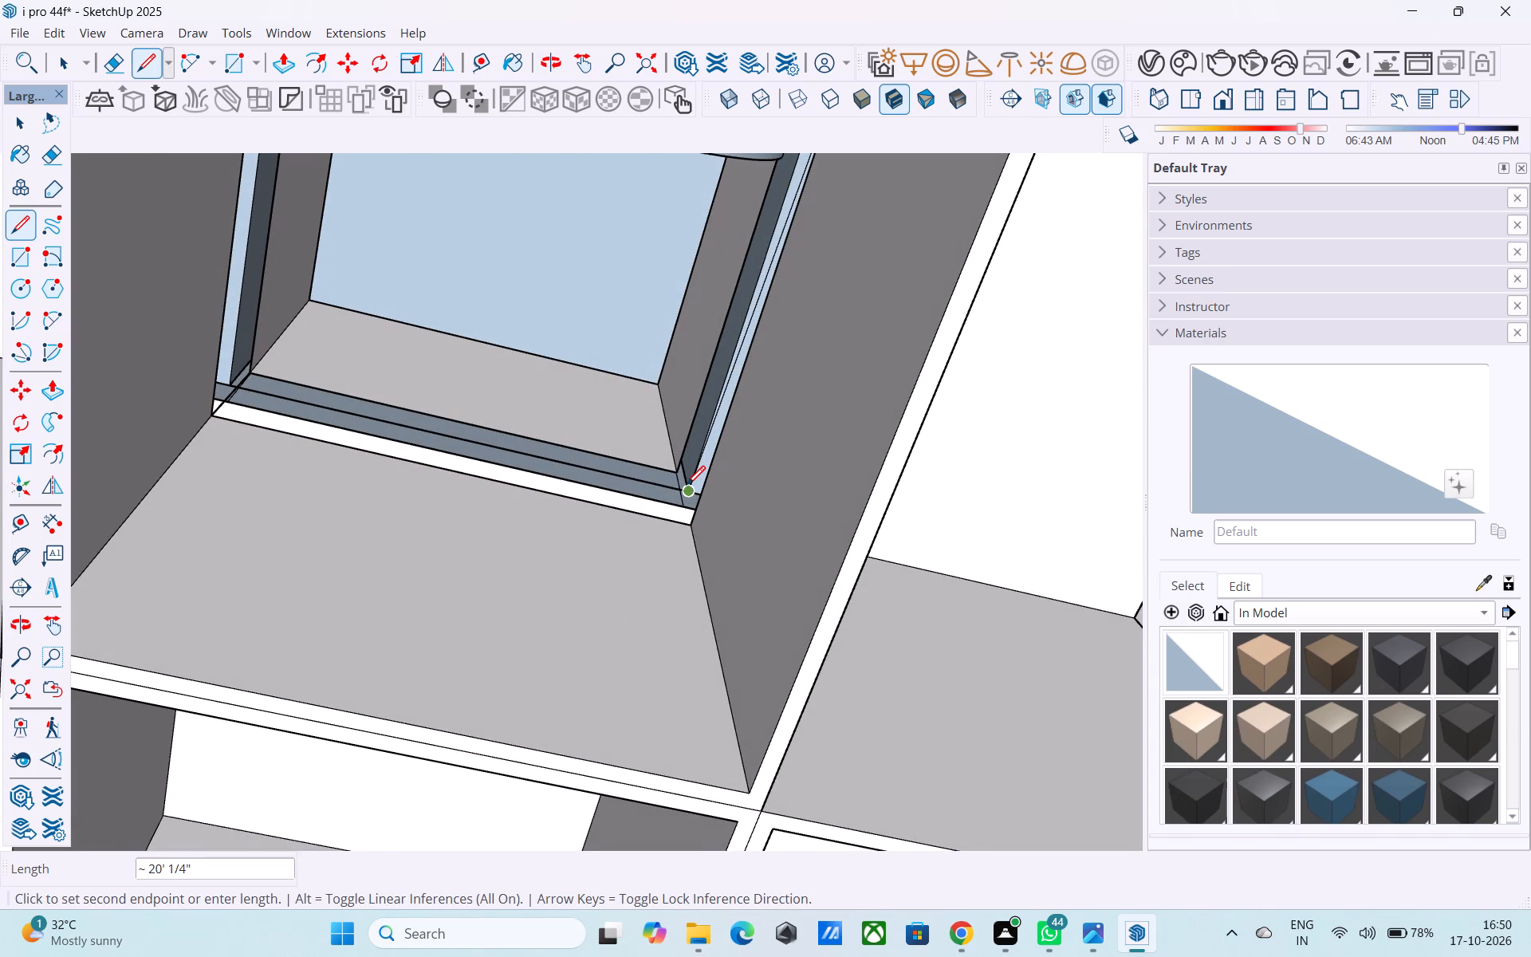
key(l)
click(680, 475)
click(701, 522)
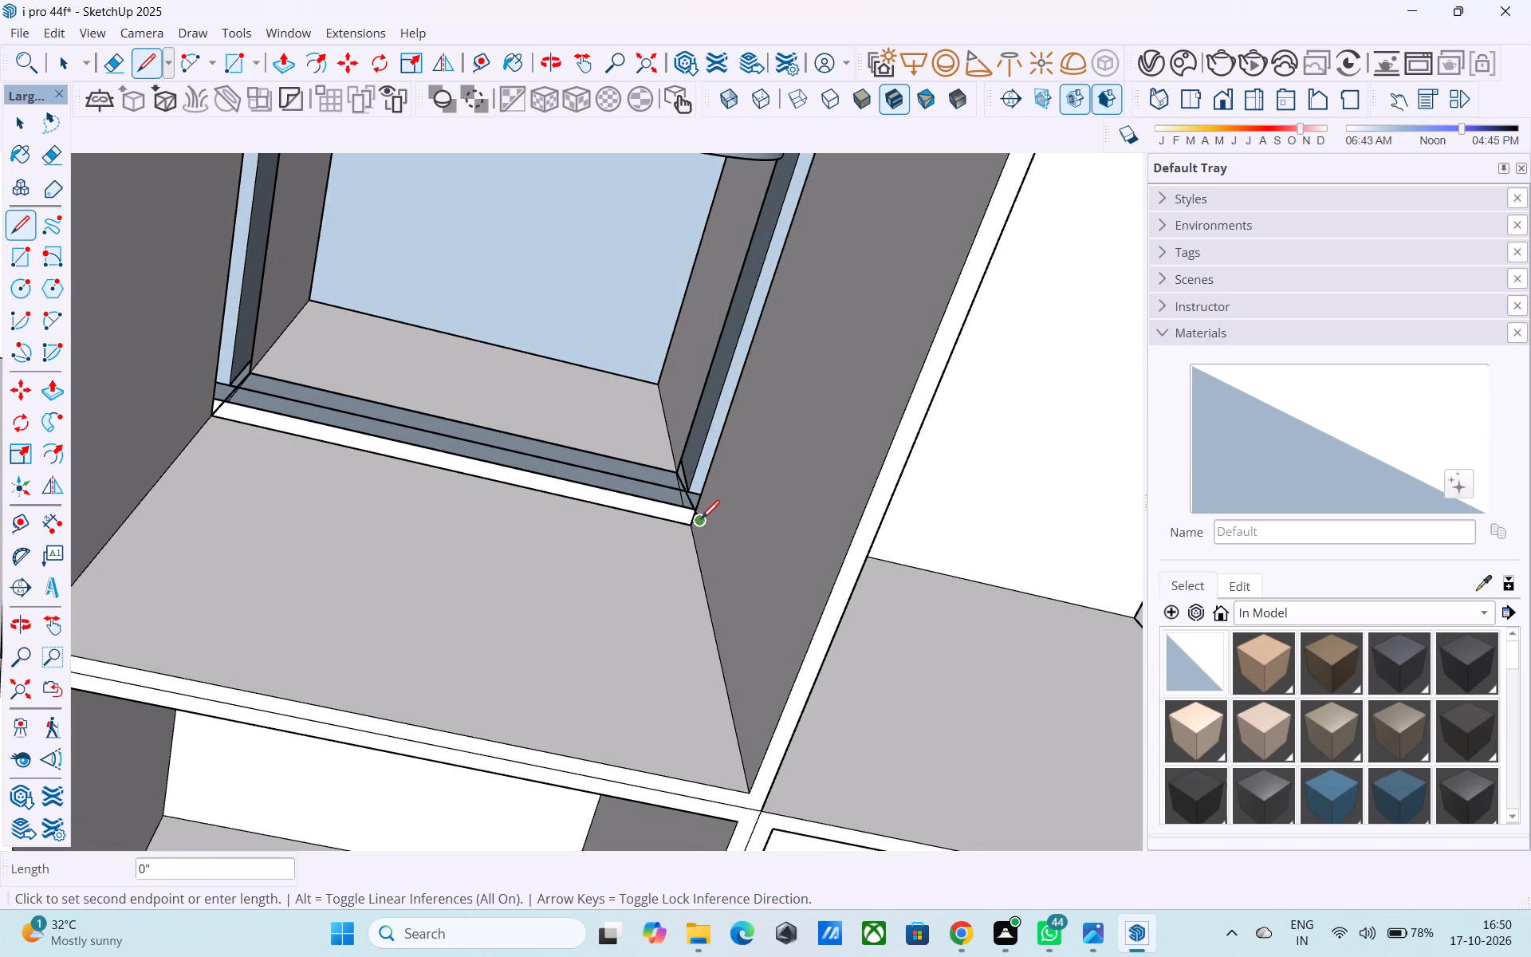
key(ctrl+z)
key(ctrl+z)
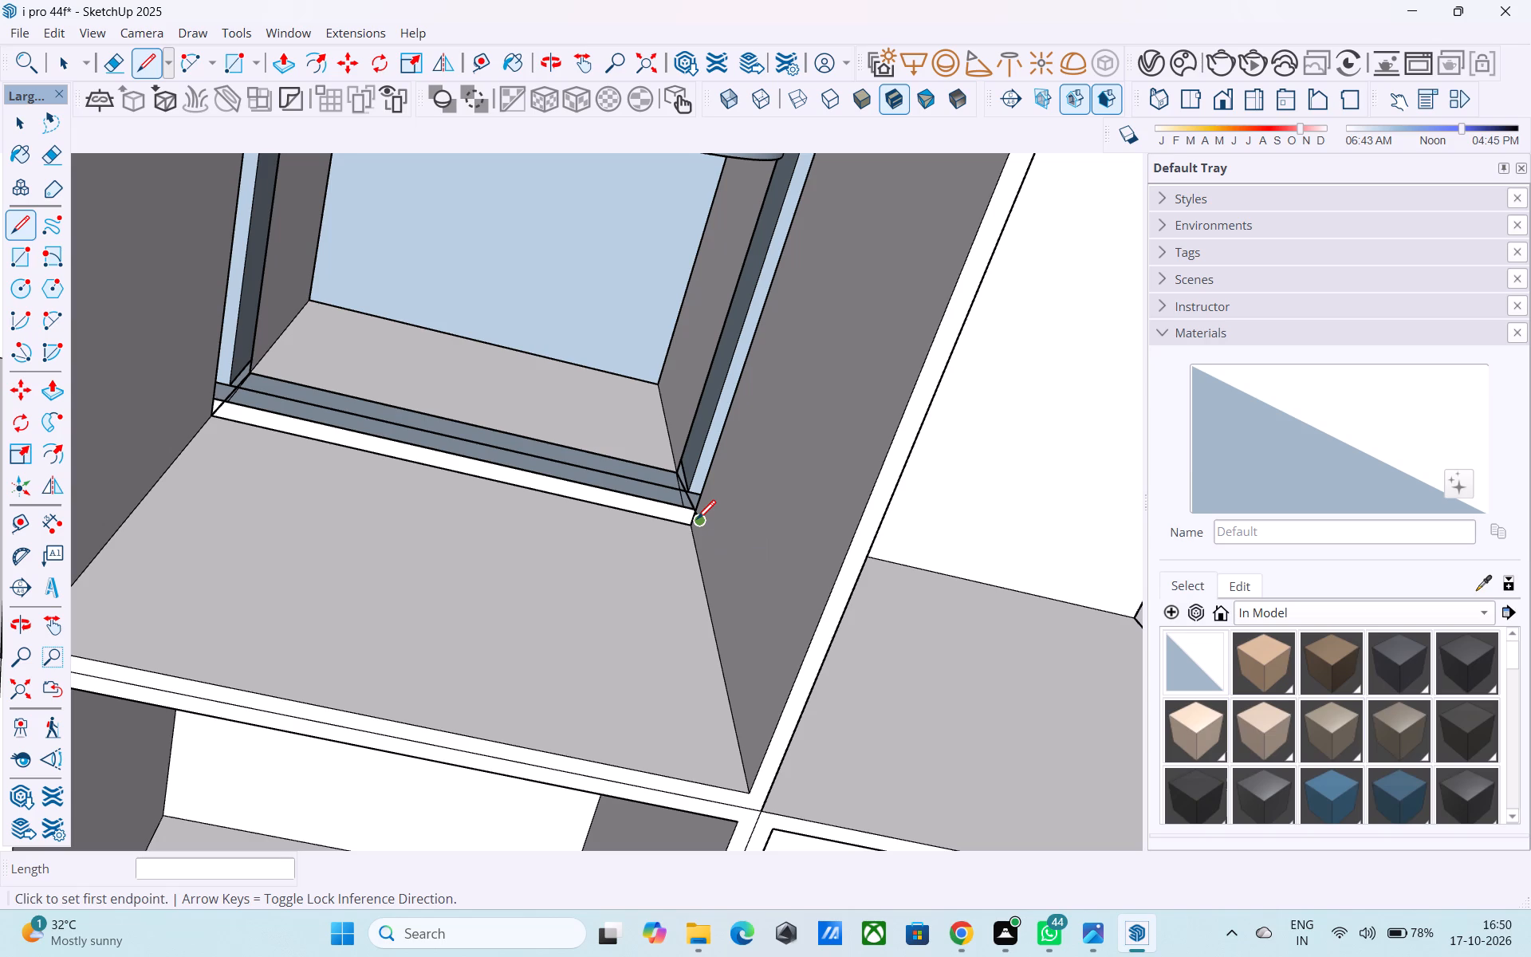
Draw a line about 4' 6" long joining the lower opening's rear-left corner to the wall's bottom corner.
click(672, 473)
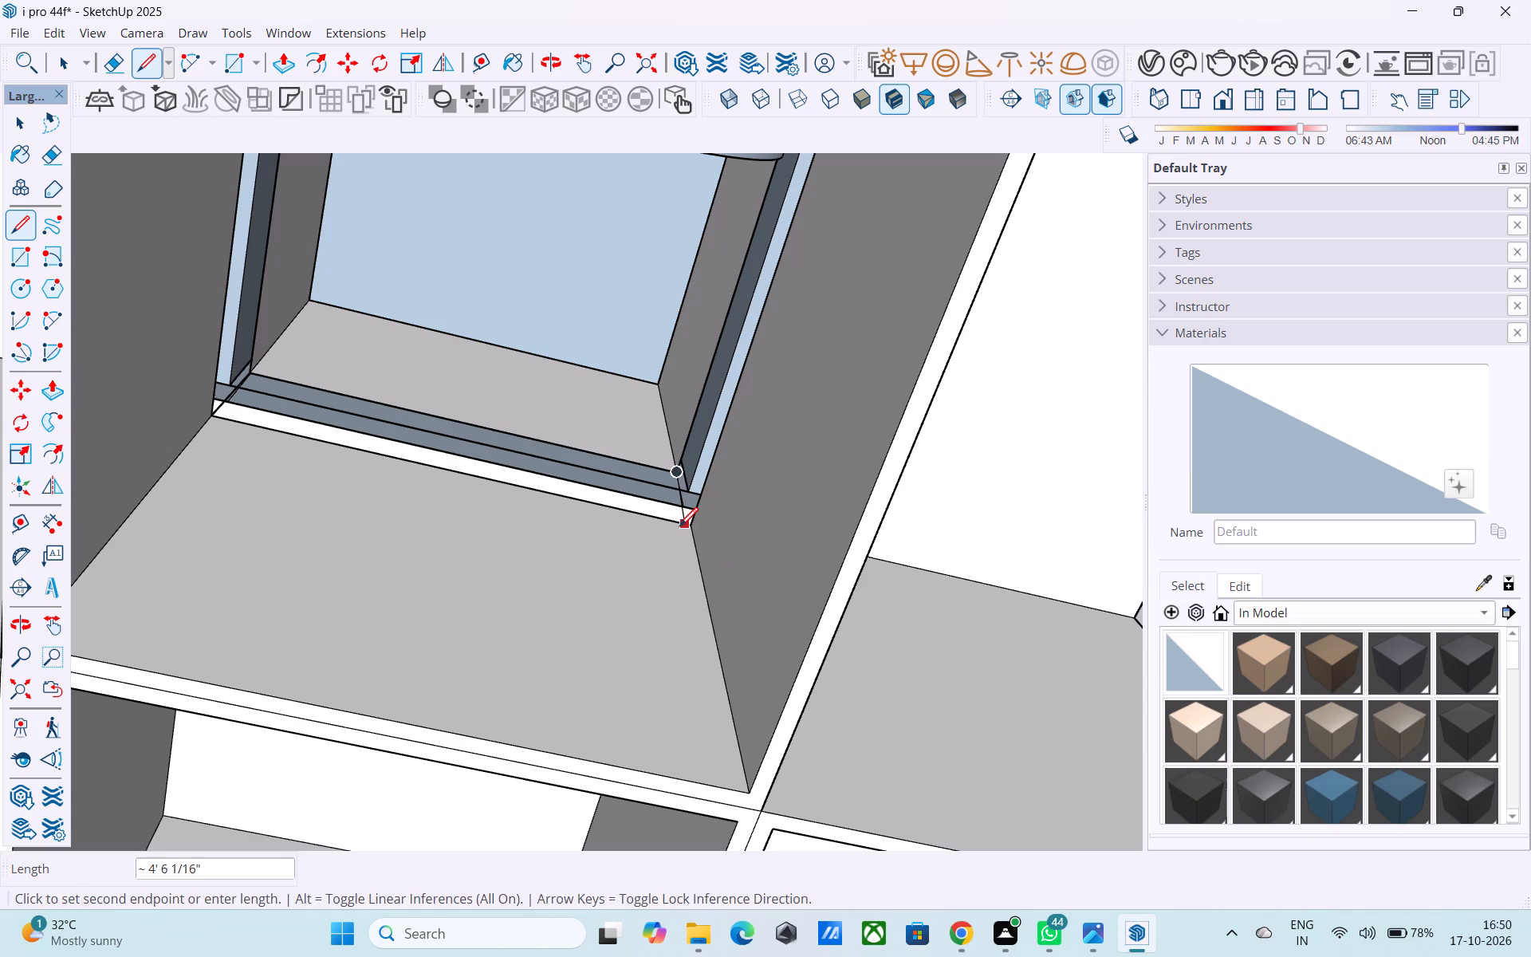
click(686, 529)
Draw a line joining the lower opening's front-right corner to the wall's bottom corner near the arched recess.
scroll(680, 526, down, 5)
middle_drag(675, 533, 692, 665)
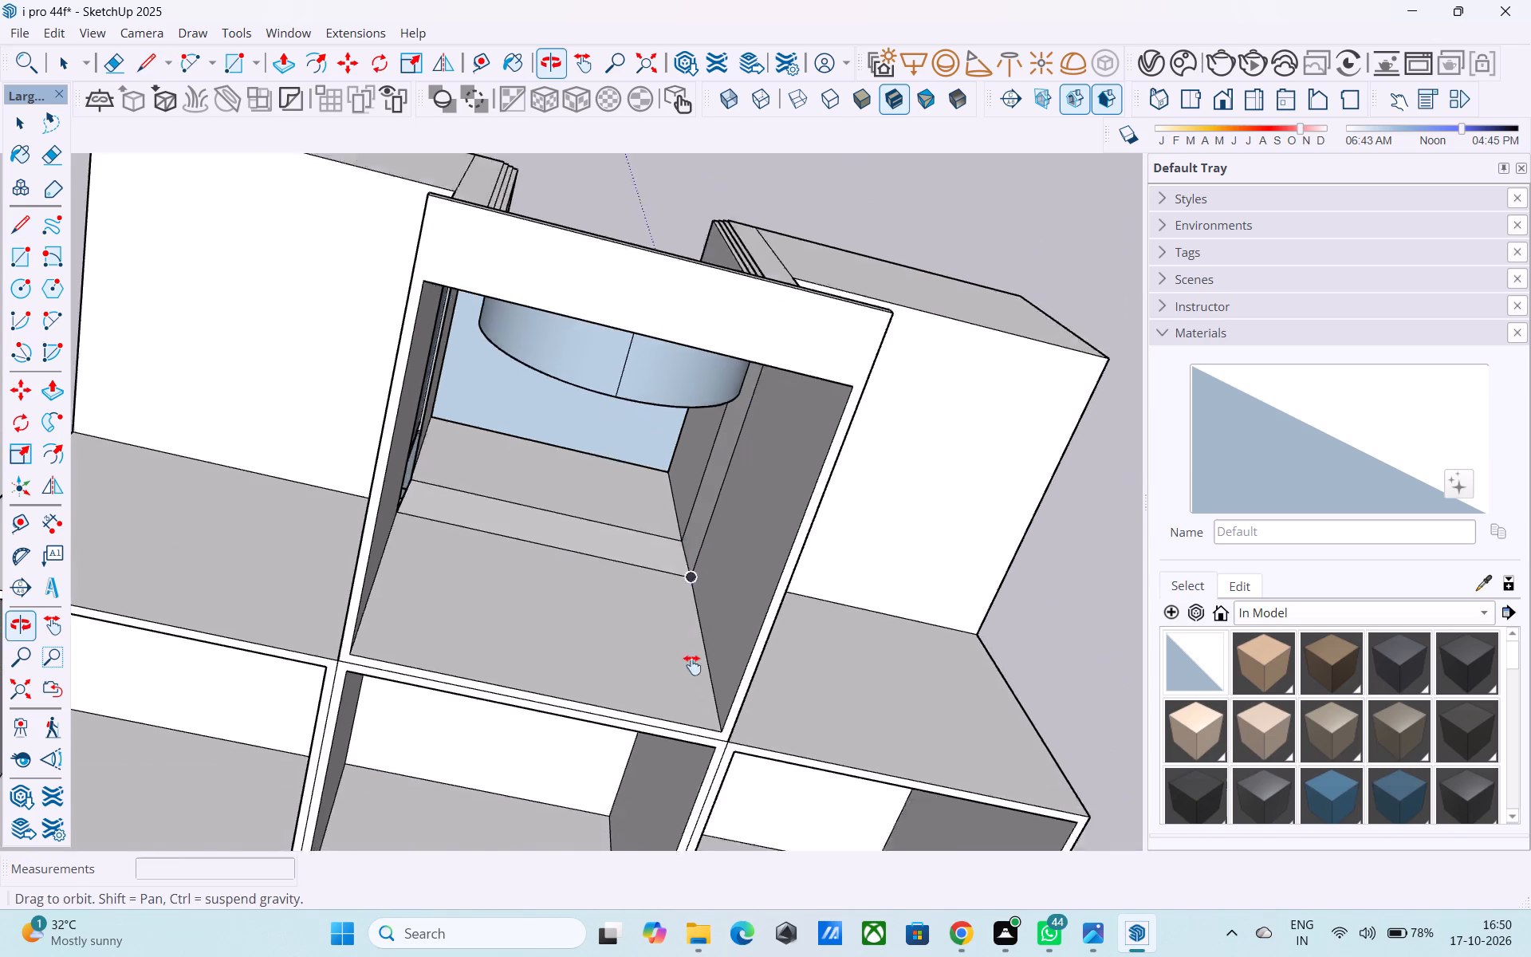
middle_drag(692, 665, 666, 438)
scroll(536, 360, up, 6)
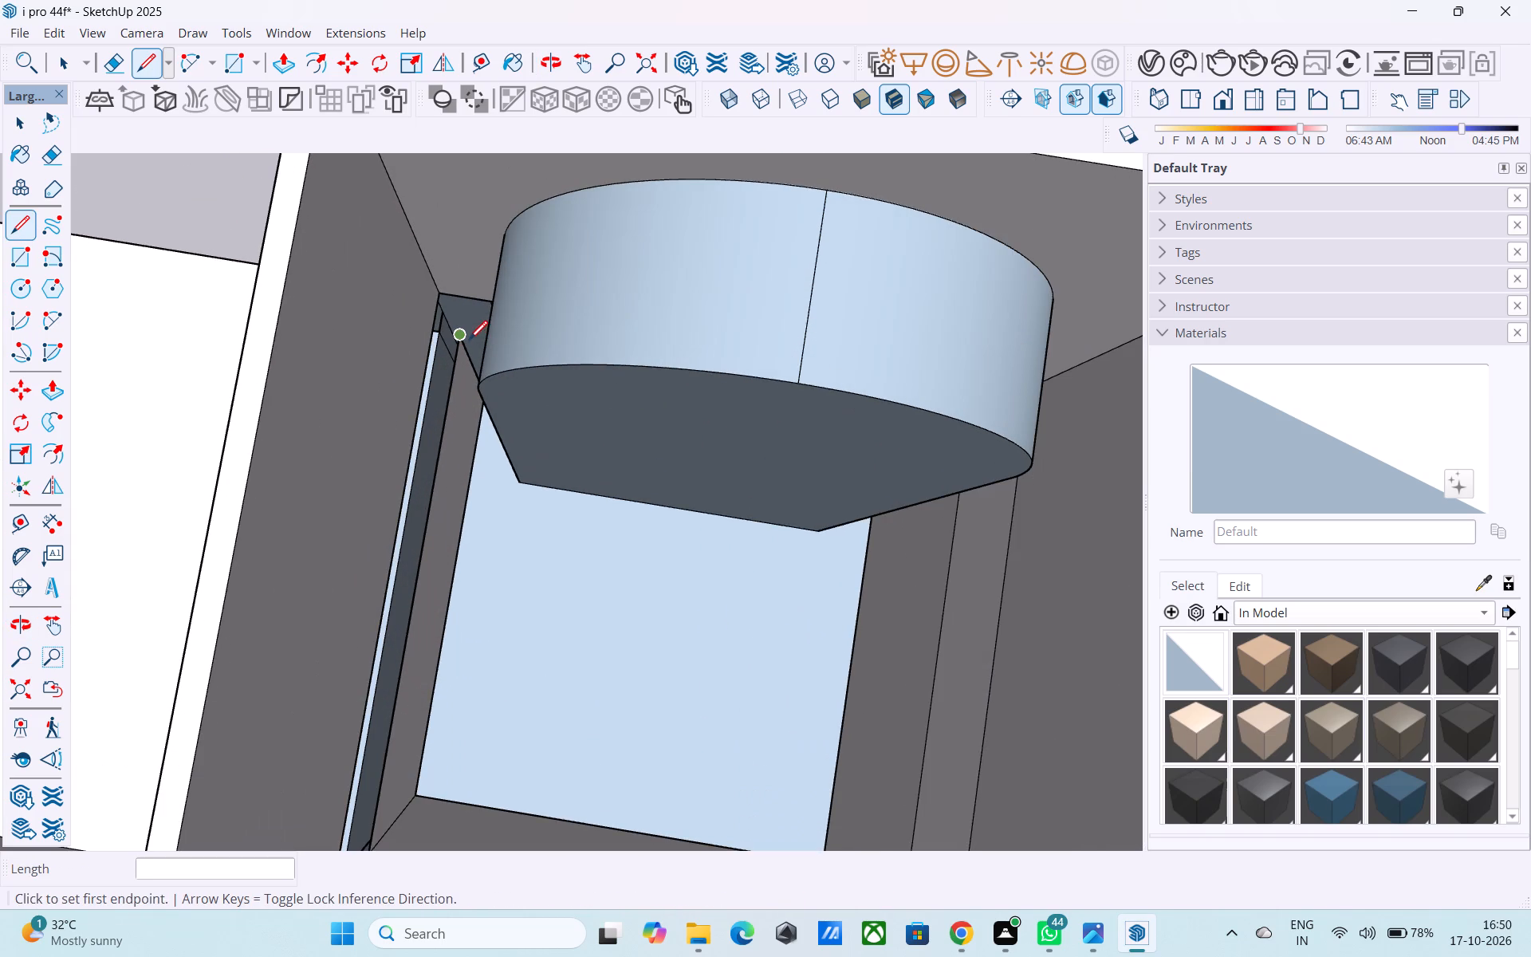
click(469, 341)
click(441, 294)
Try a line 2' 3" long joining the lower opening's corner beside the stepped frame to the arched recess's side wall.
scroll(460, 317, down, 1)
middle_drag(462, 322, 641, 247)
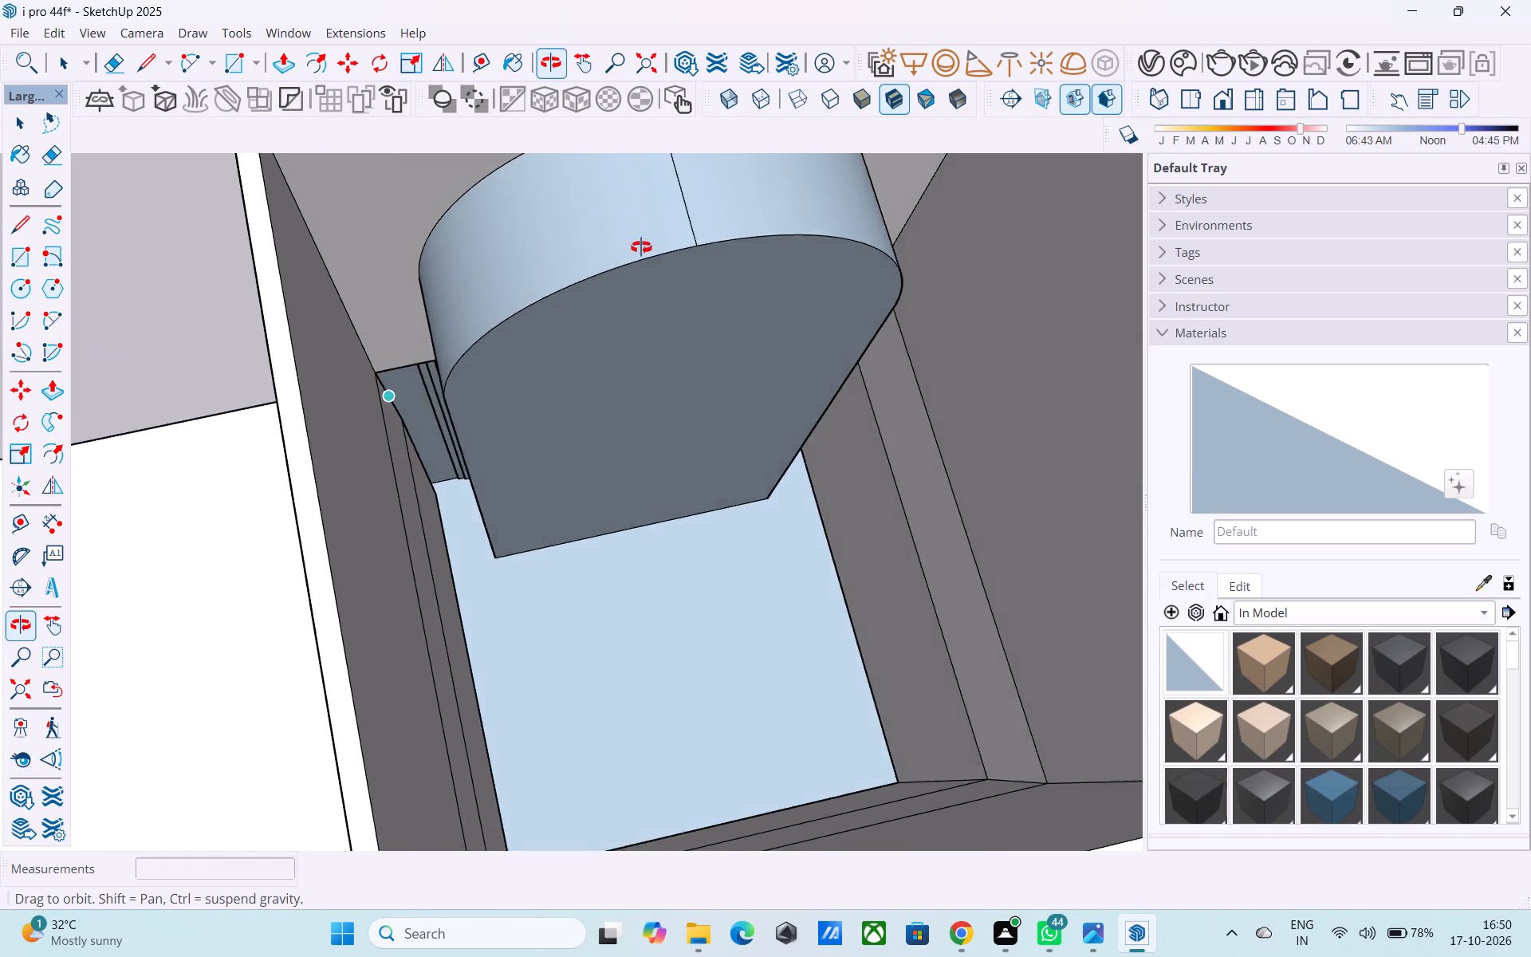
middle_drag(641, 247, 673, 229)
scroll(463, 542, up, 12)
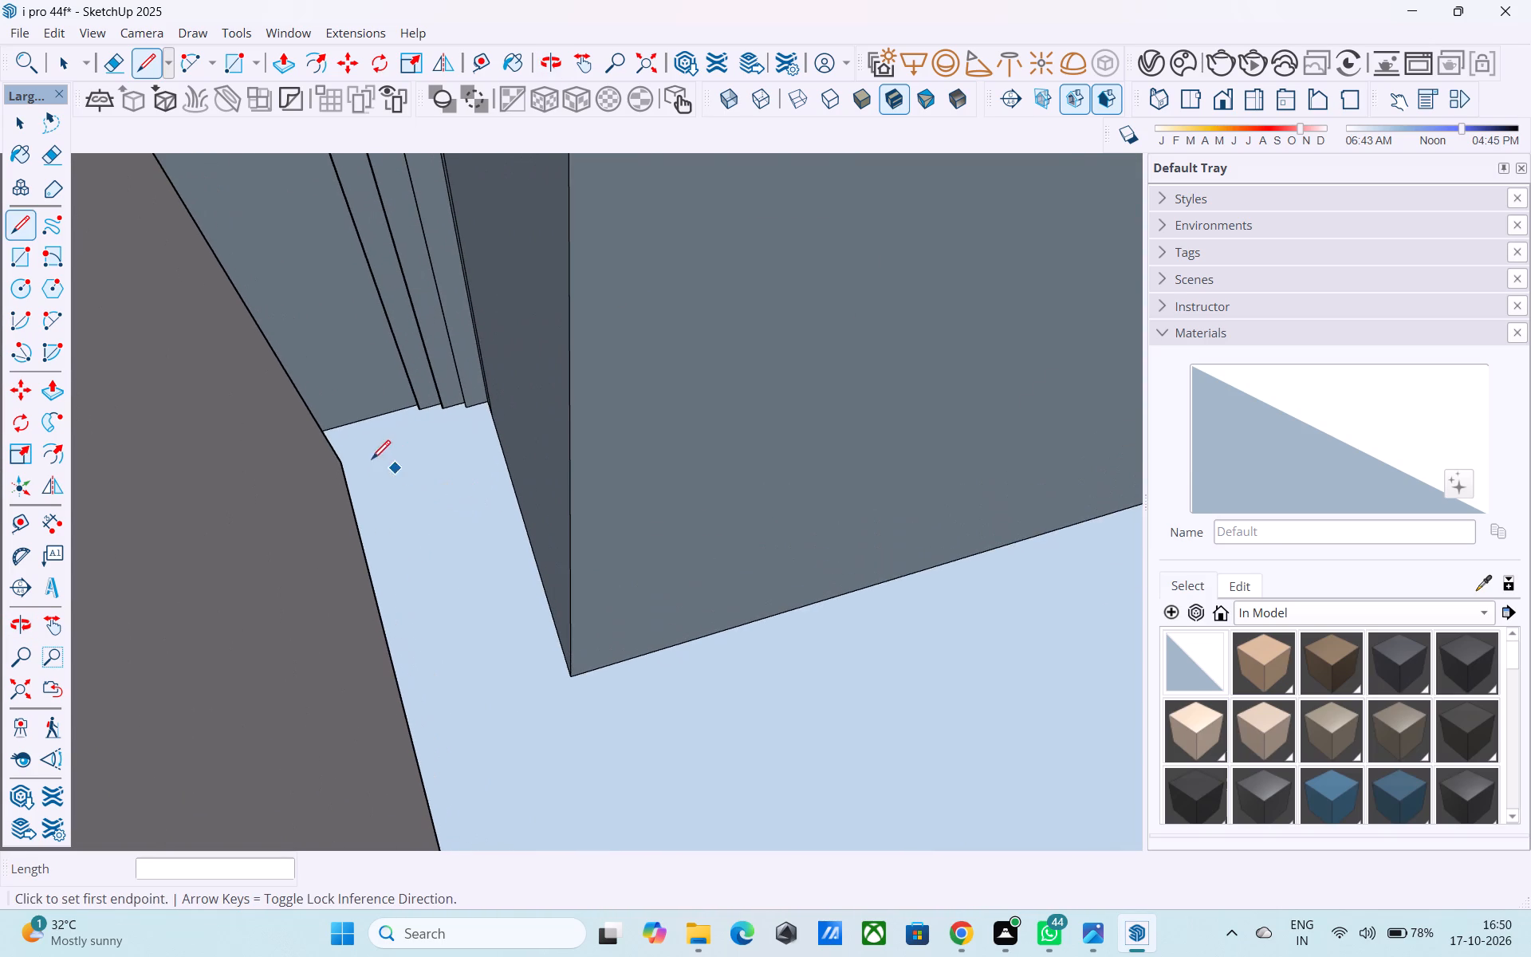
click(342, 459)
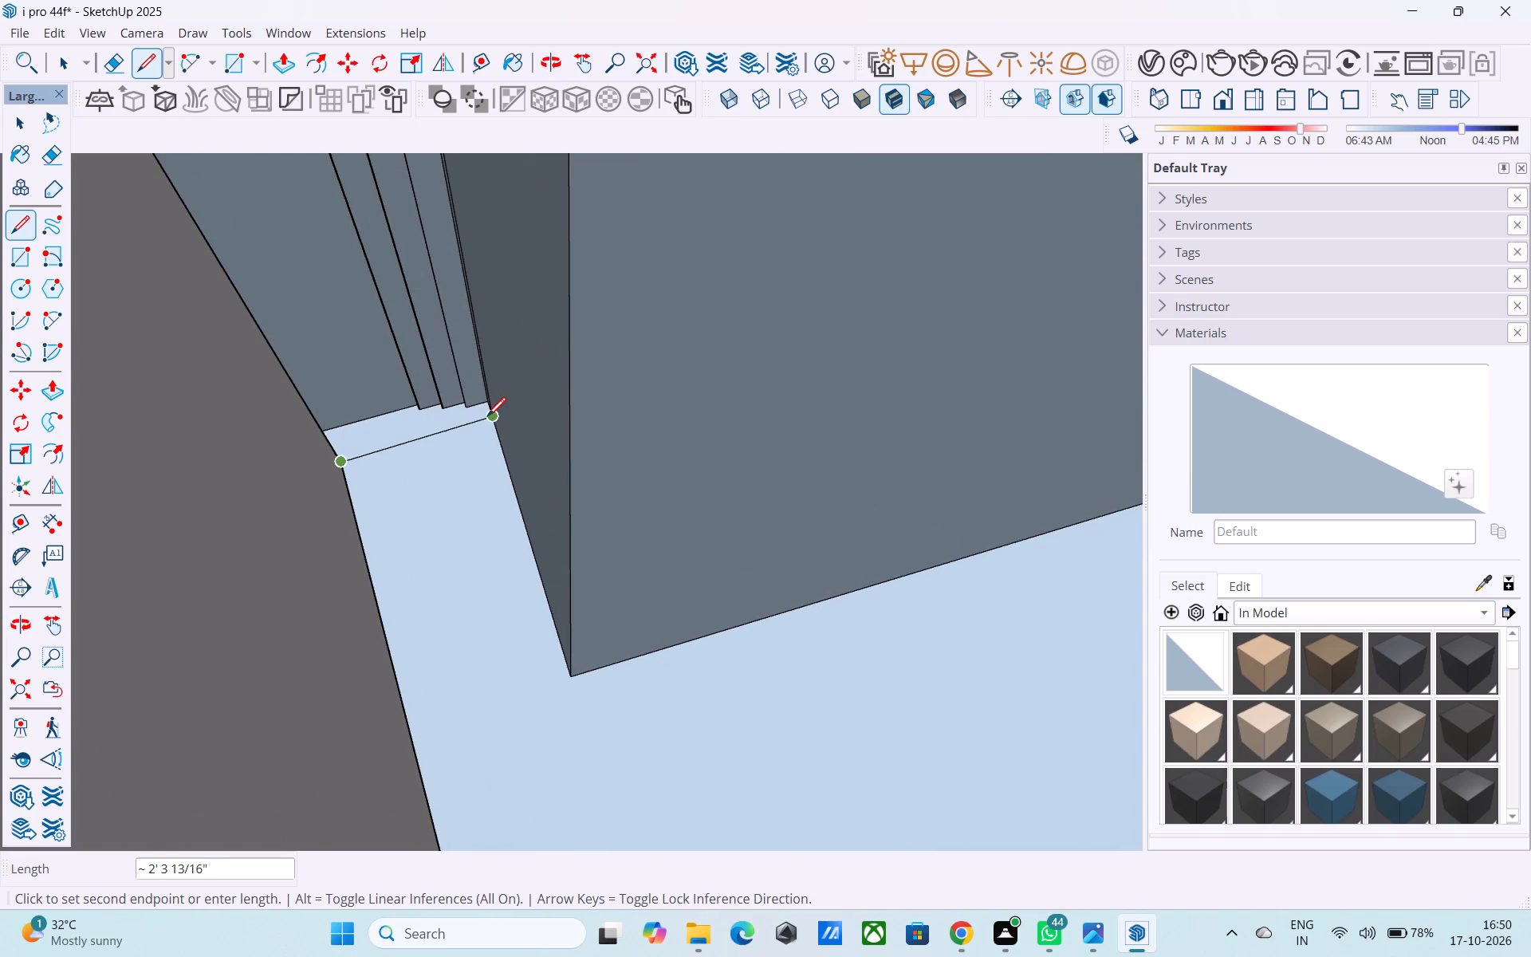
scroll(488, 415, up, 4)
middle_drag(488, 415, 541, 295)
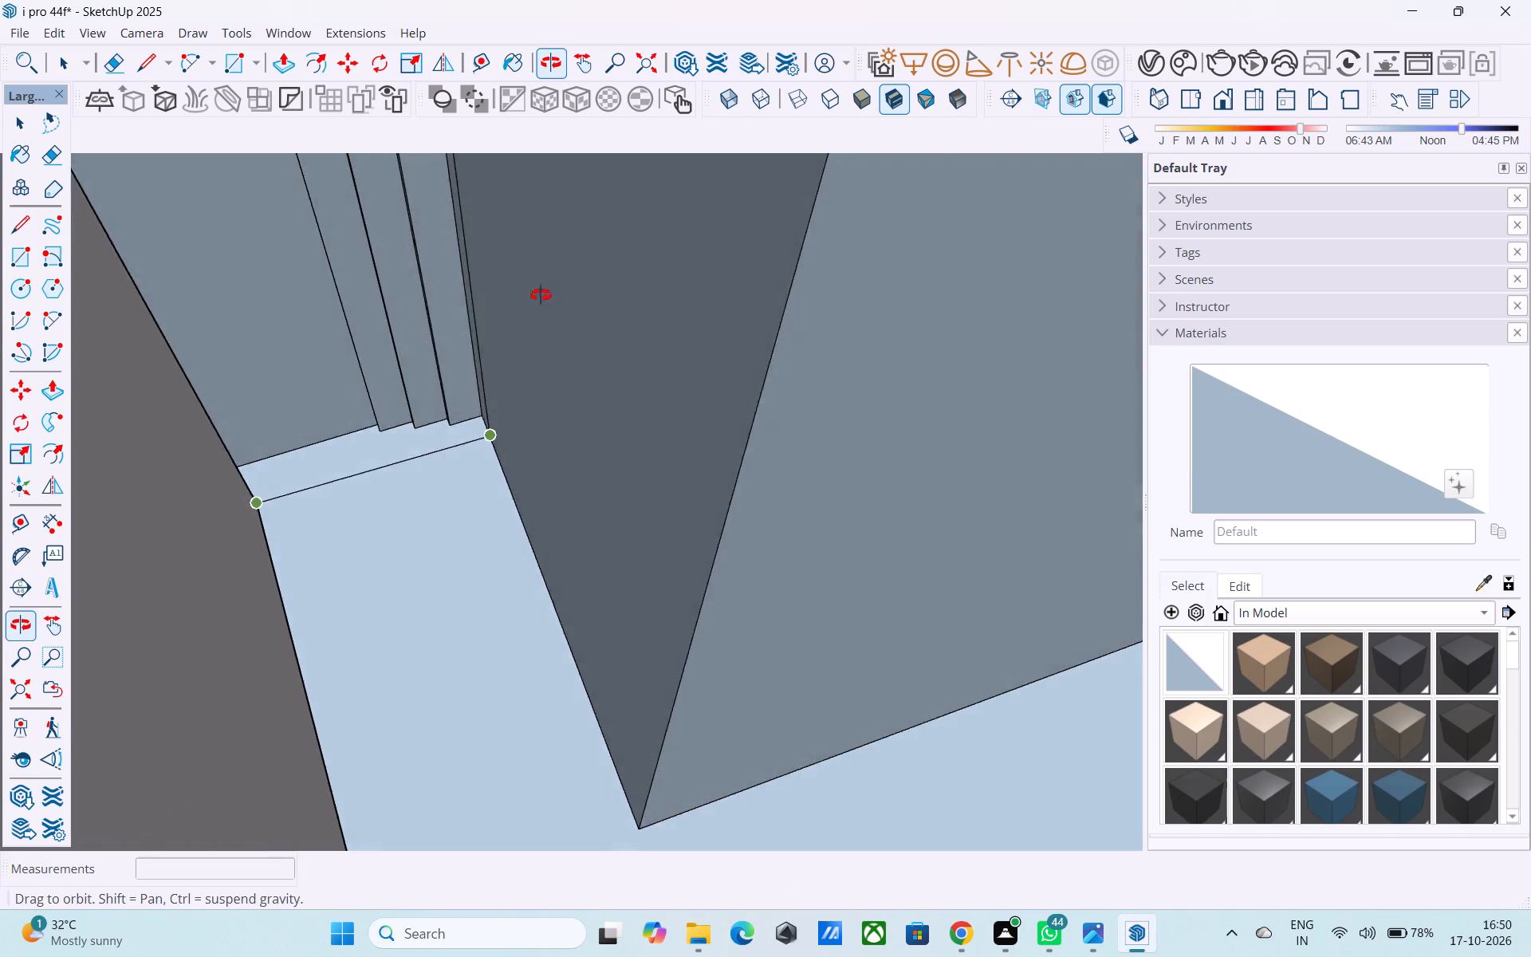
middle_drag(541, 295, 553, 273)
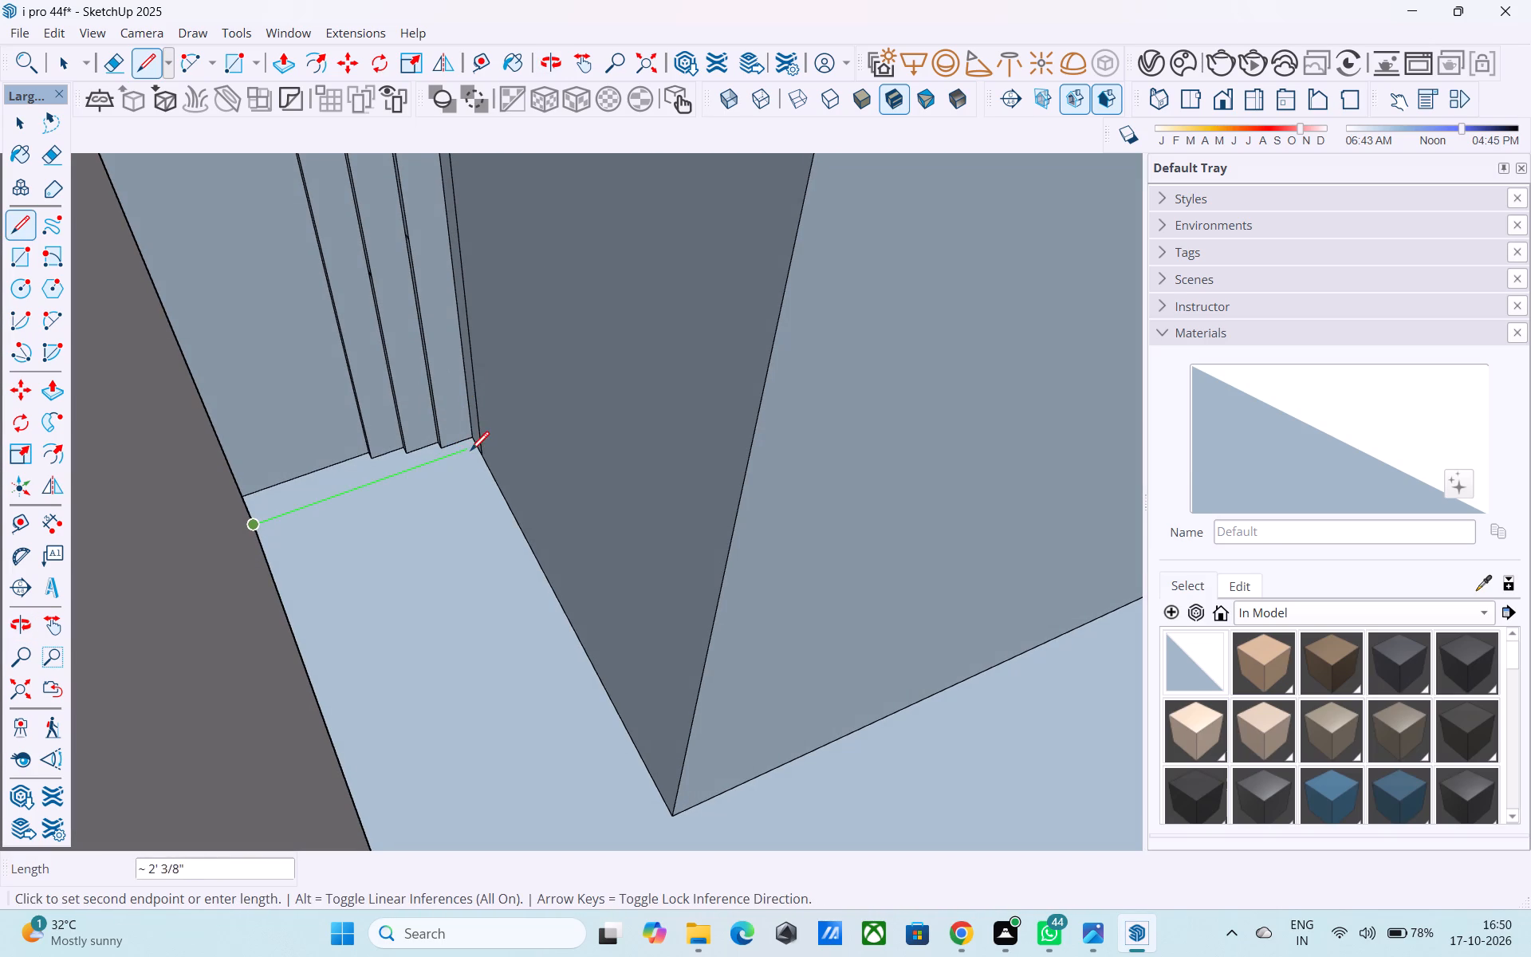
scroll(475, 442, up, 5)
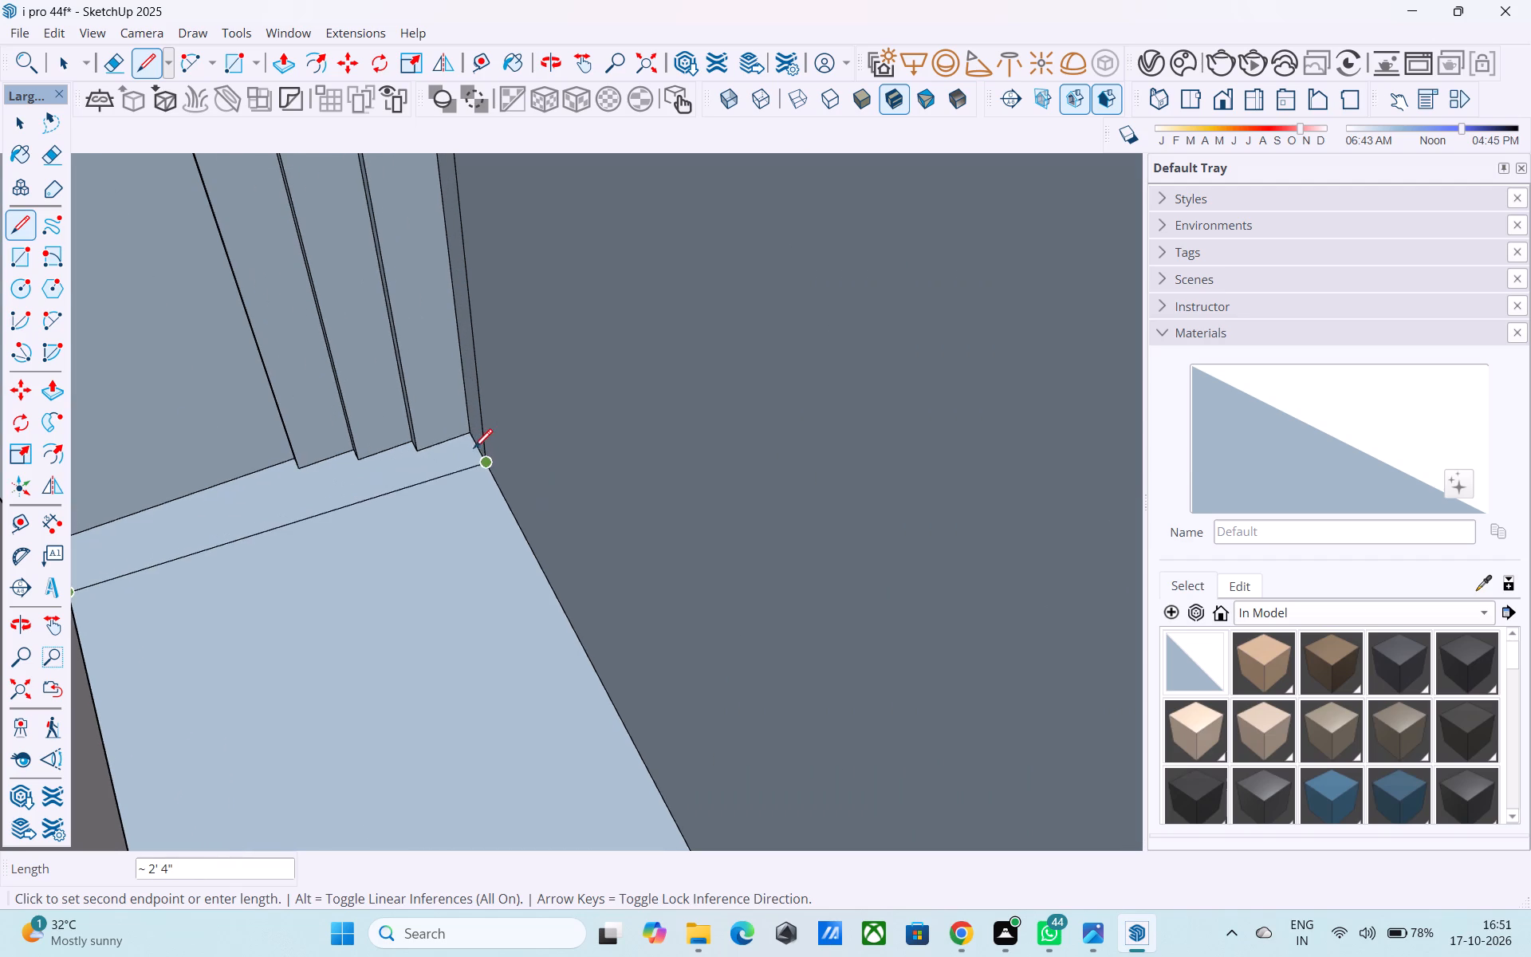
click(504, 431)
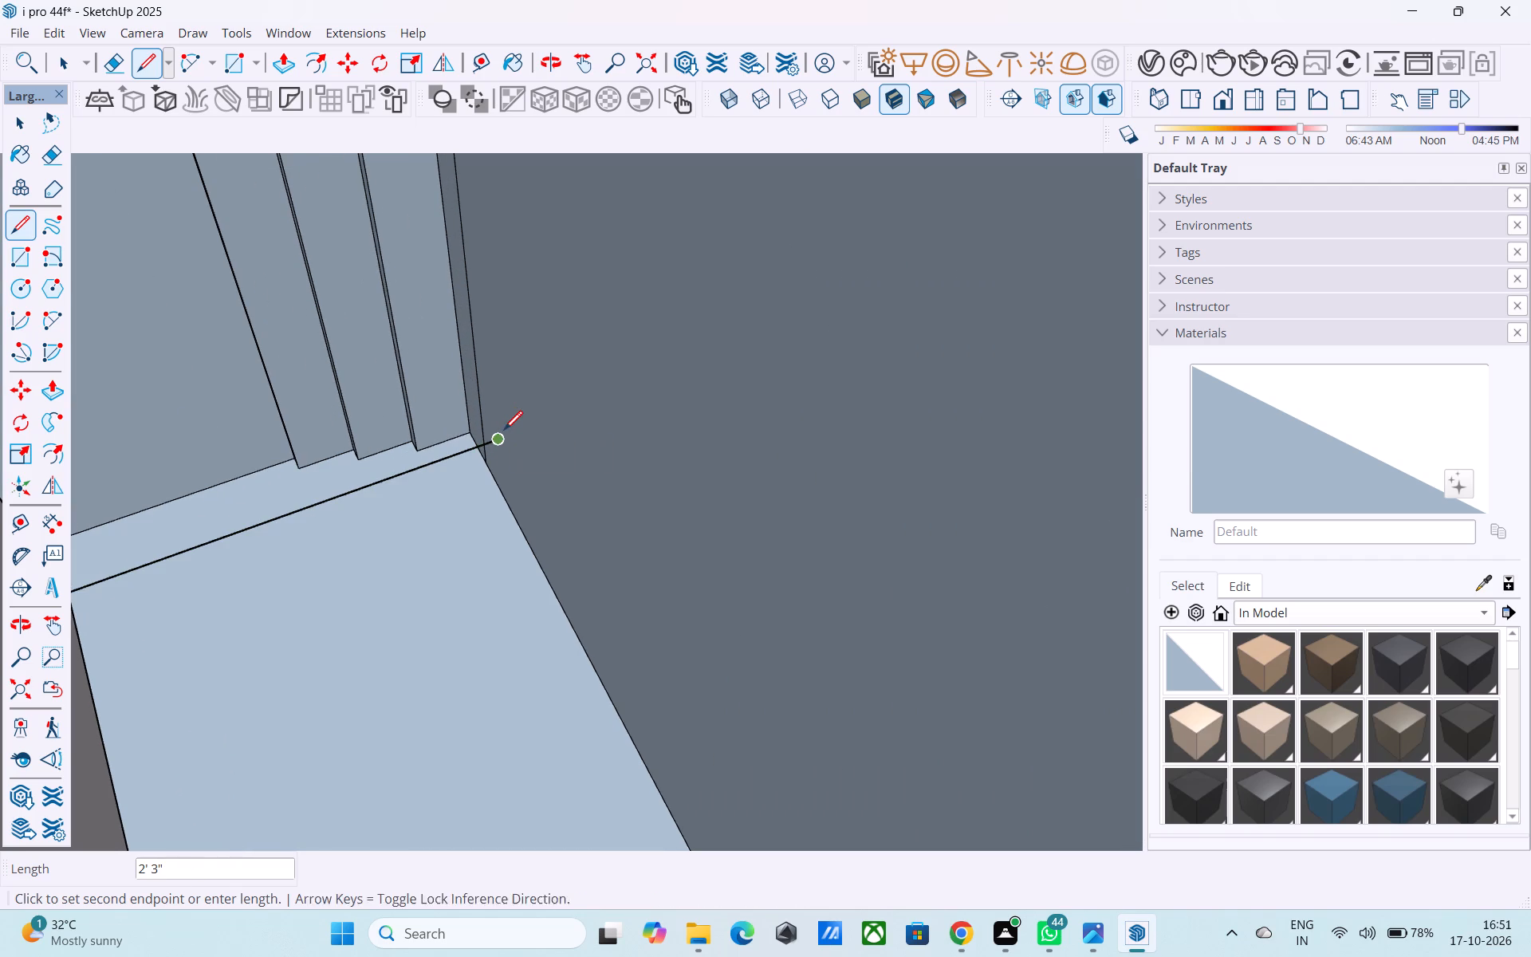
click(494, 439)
Examine the front middle bay and its arched recess from above, from the front and from the side.
scroll(493, 394, down, 1)
middle_drag(493, 394, 490, 419)
scroll(490, 421, down, 4)
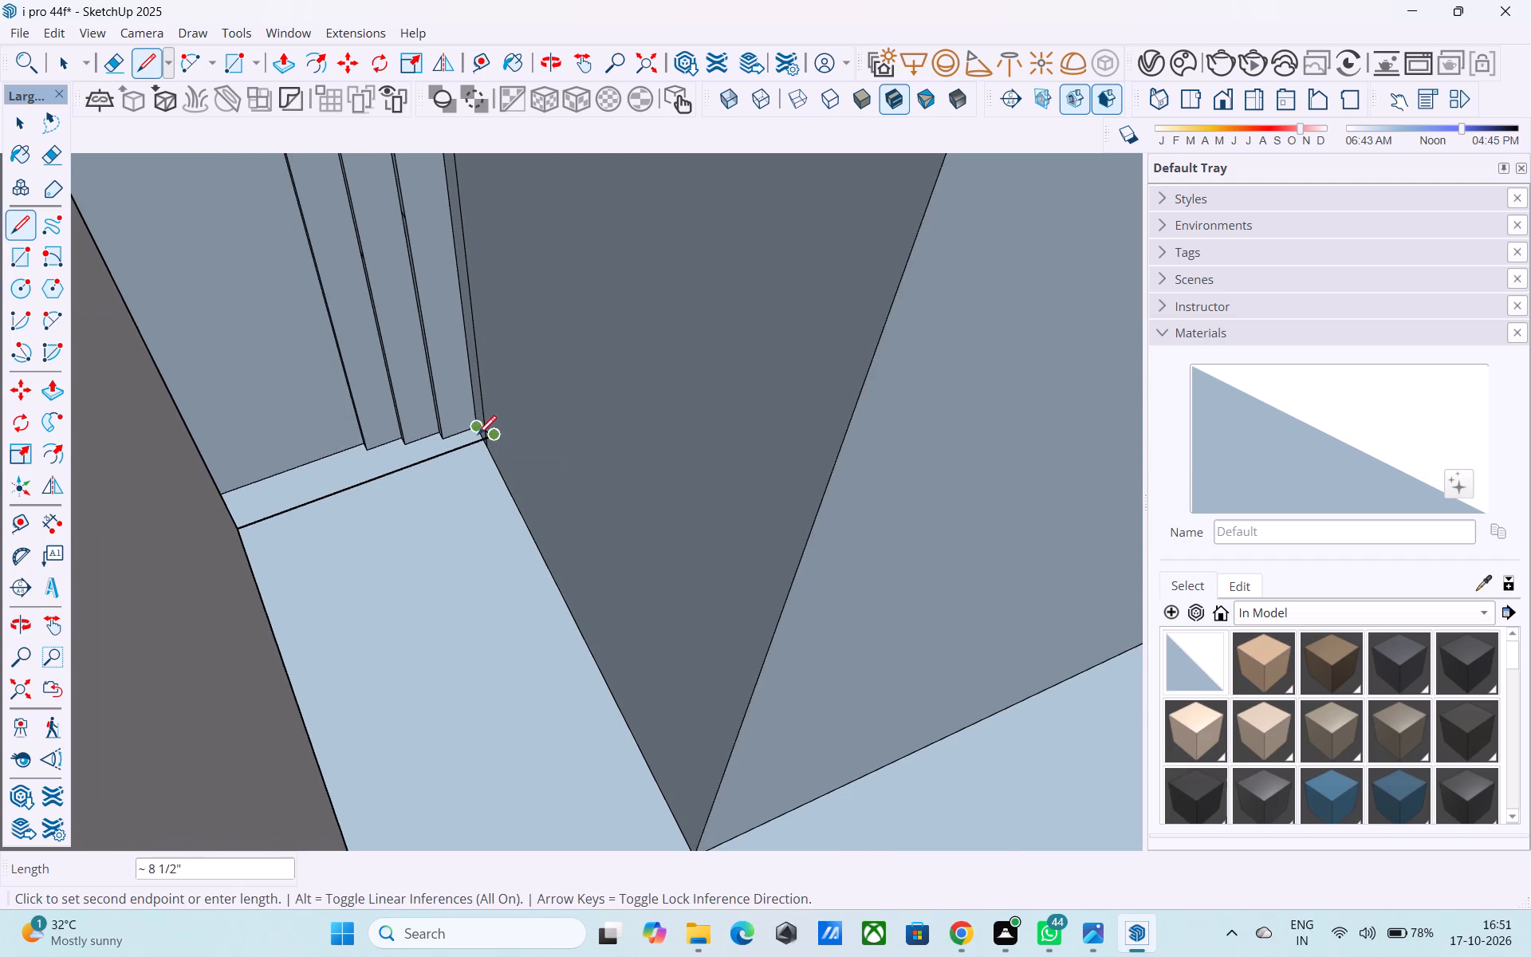
middle_drag(478, 436, 400, 617)
scroll(400, 608, down, 7)
middle_drag(491, 543, 749, 465)
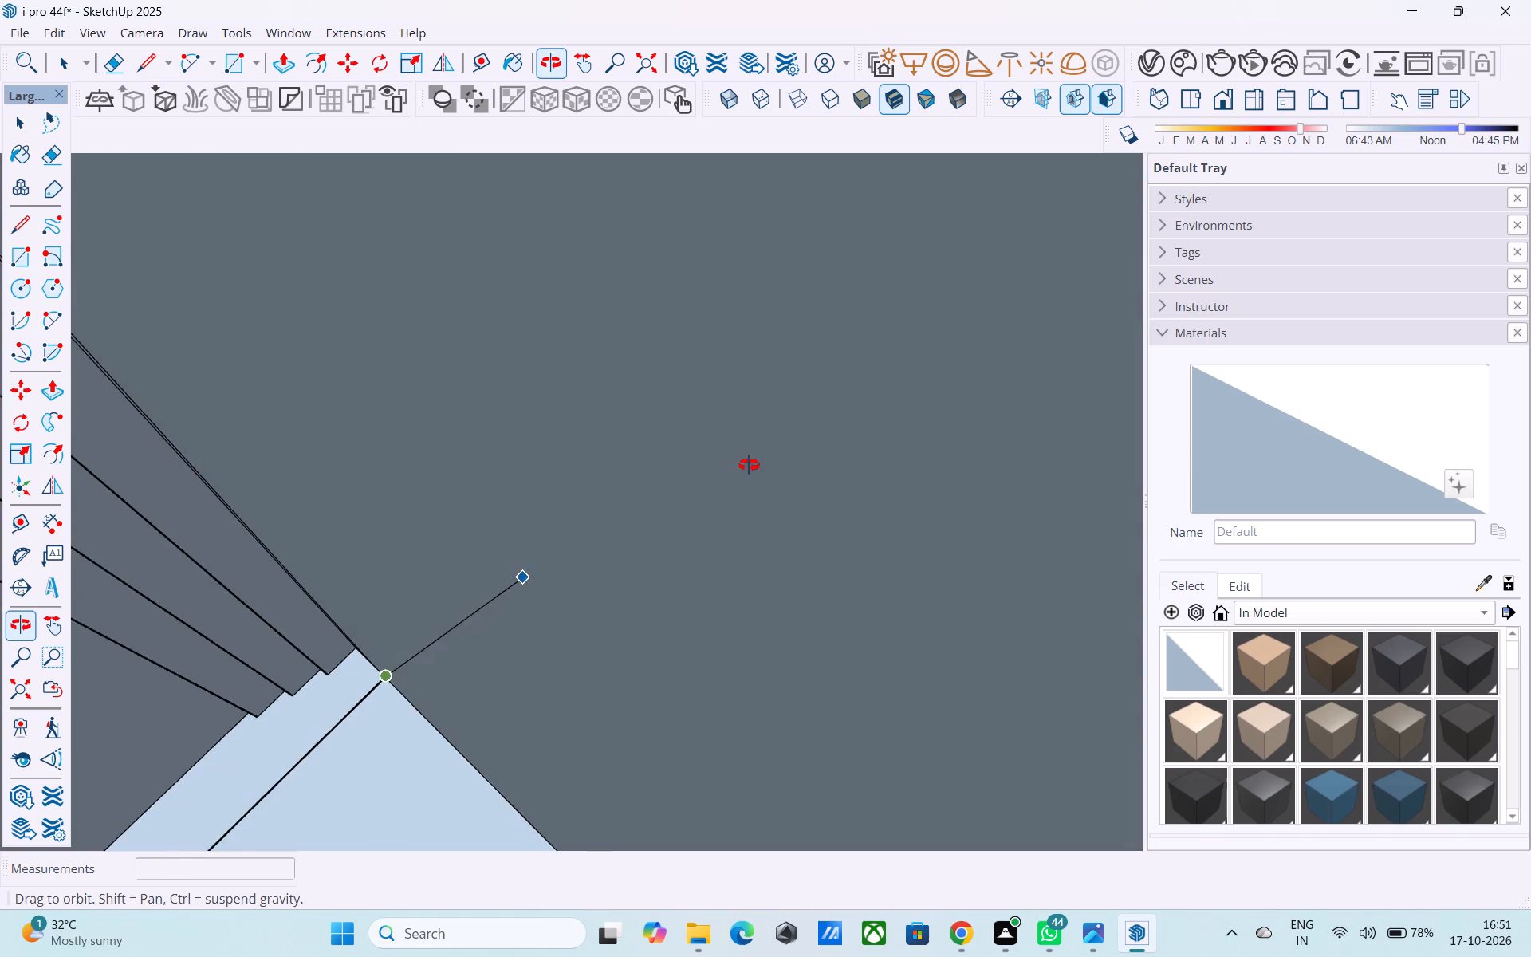
middle_drag(749, 465, 748, 465)
scroll(745, 469, down, 20)
scroll(745, 469, down, 20)
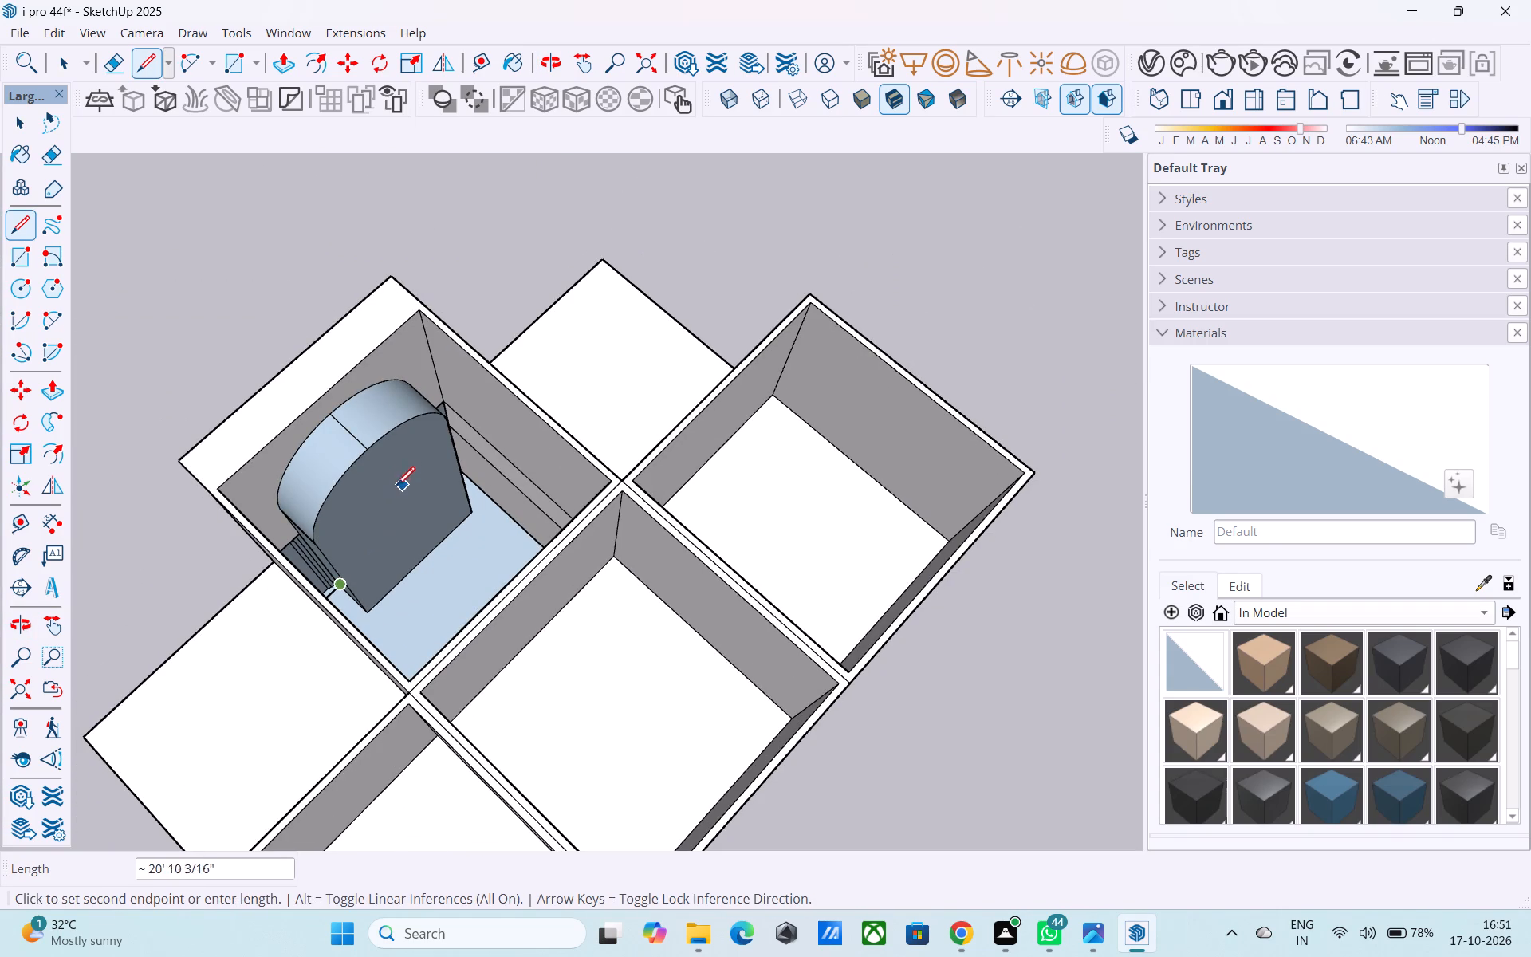
middle_drag(394, 492, 765, 350)
middle_click(765, 350)
middle_drag(483, 482, 746, 535)
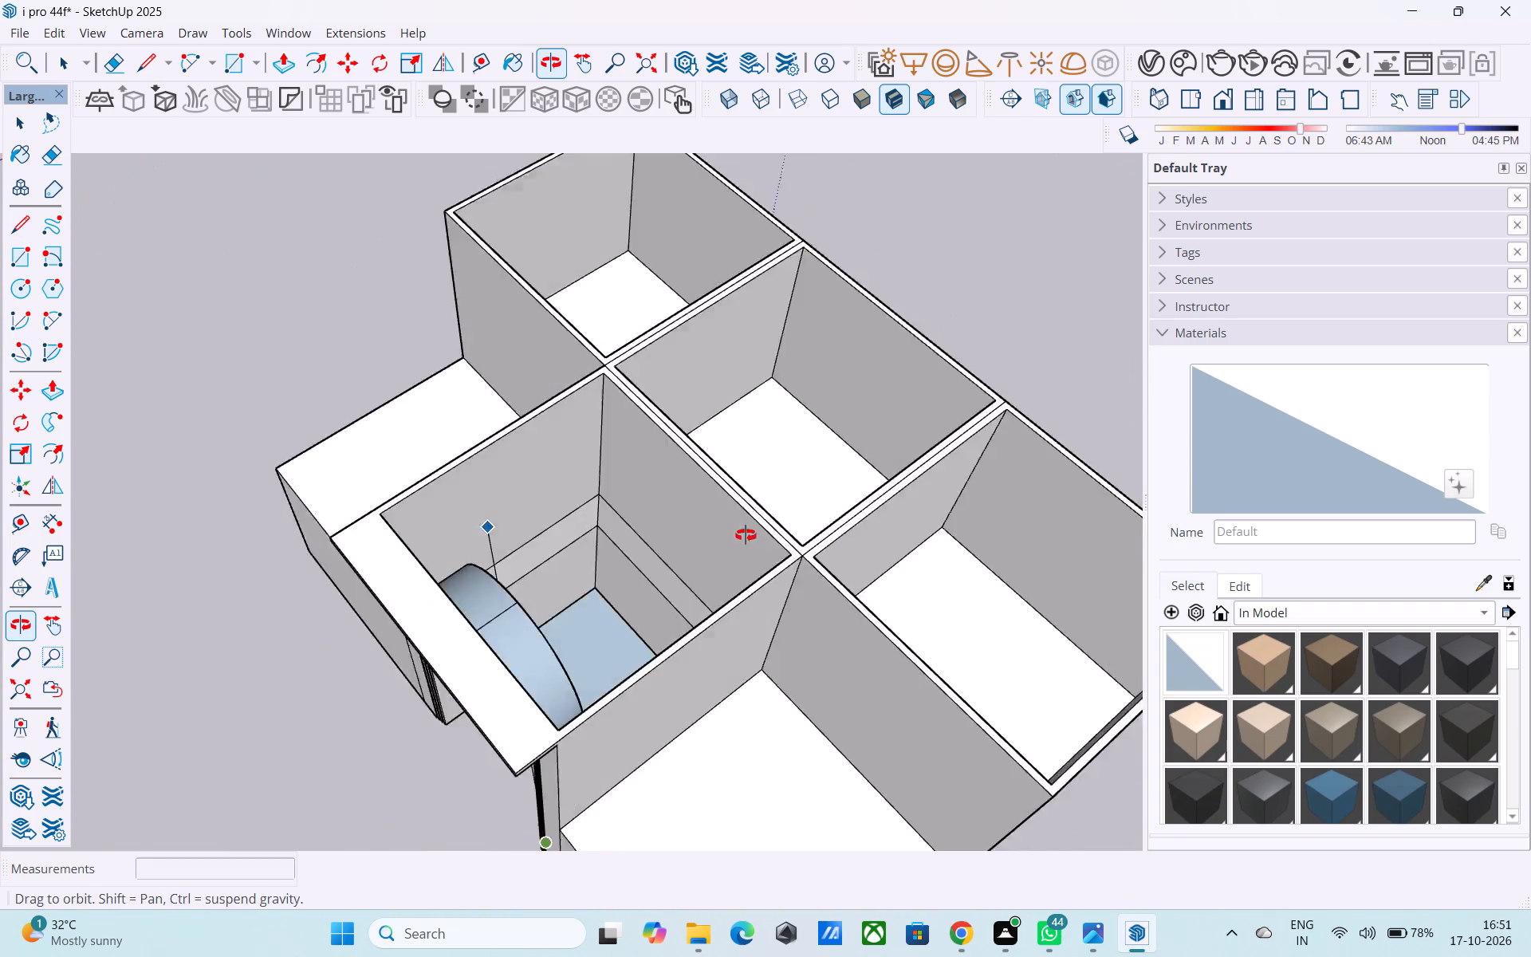
middle_drag(746, 535, 963, 274)
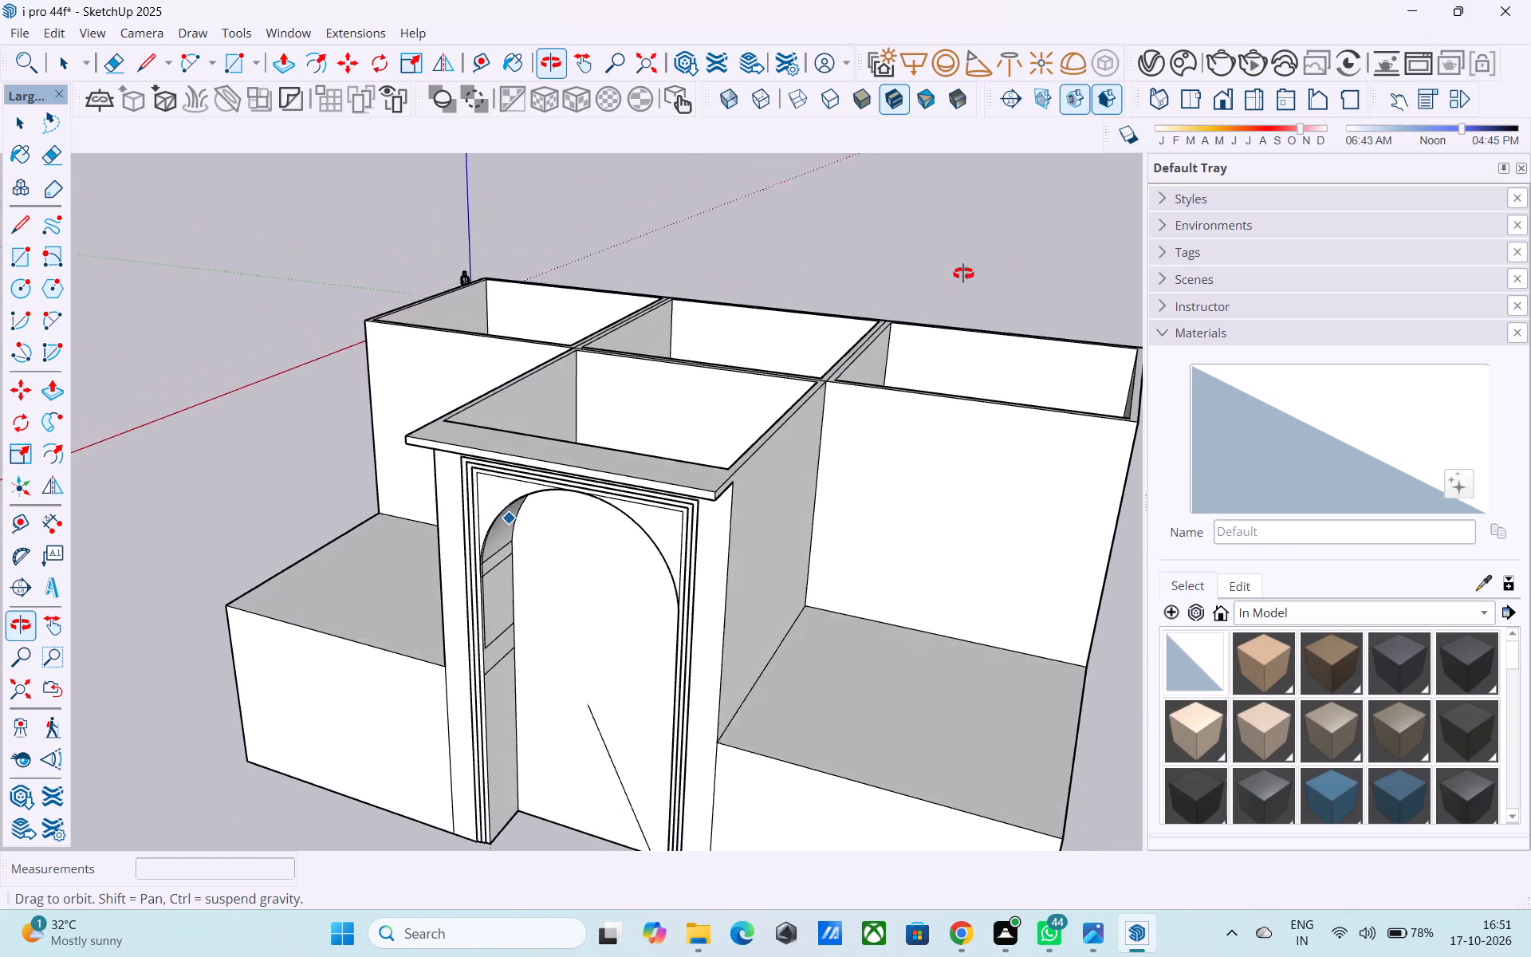
middle_drag(963, 274, 1059, 245)
middle_drag(669, 525, 785, 369)
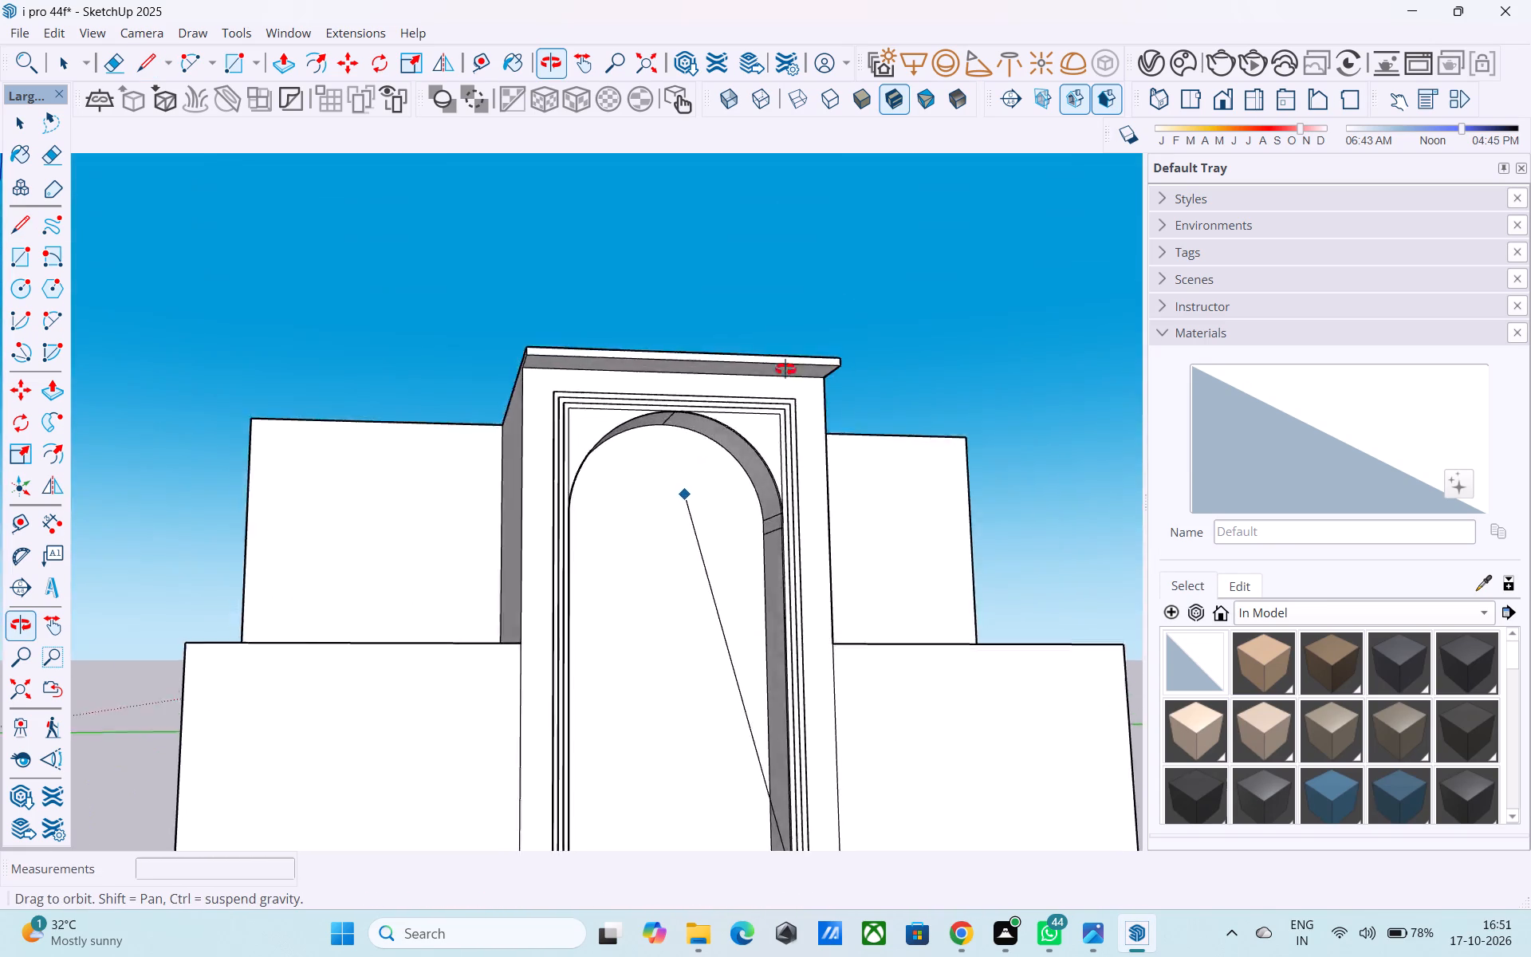
middle_drag(785, 369, 289, 817)
middle_drag(592, 444, 378, 531)
scroll(380, 534, up, 6)
middle_drag(570, 573, 700, 539)
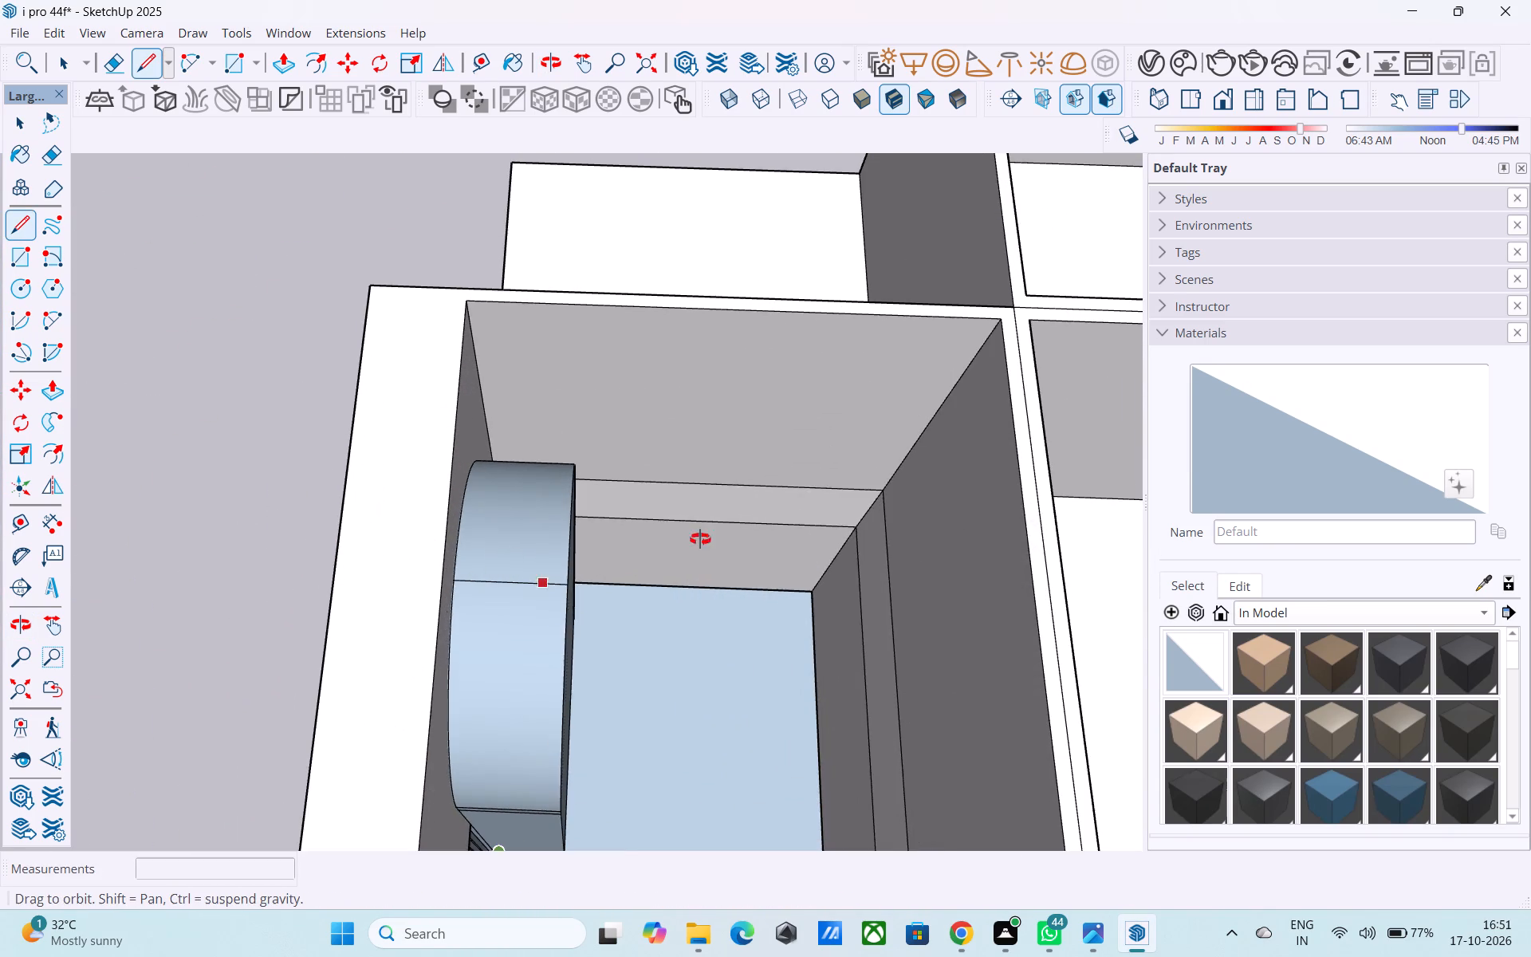
middle_drag(700, 539, 735, 384)
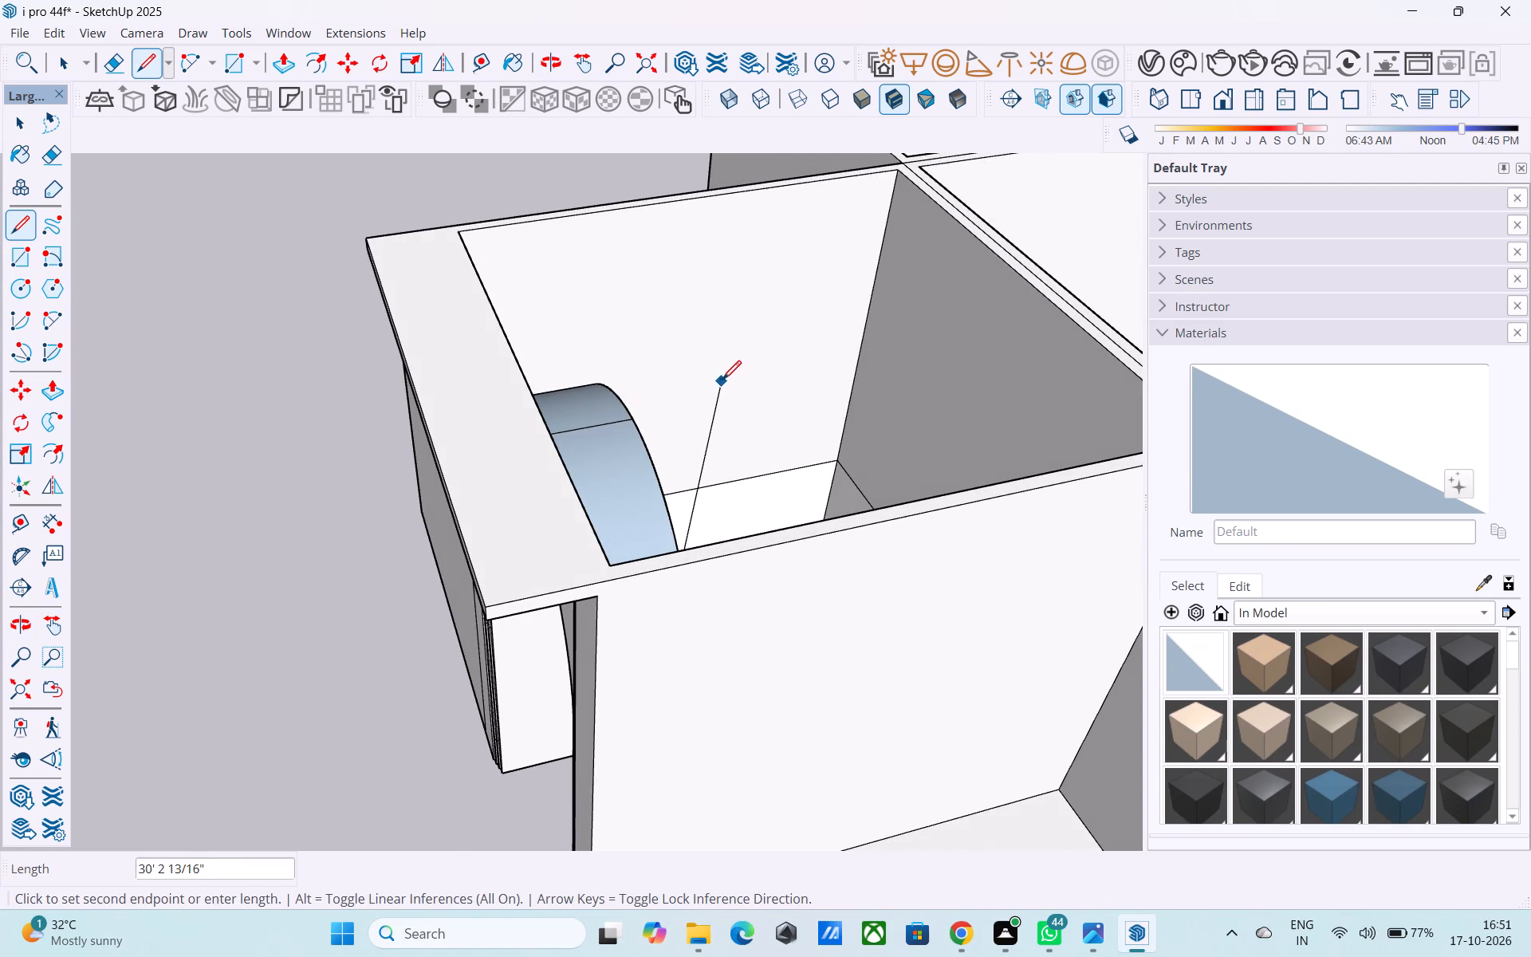
scroll(718, 381, down, 2)
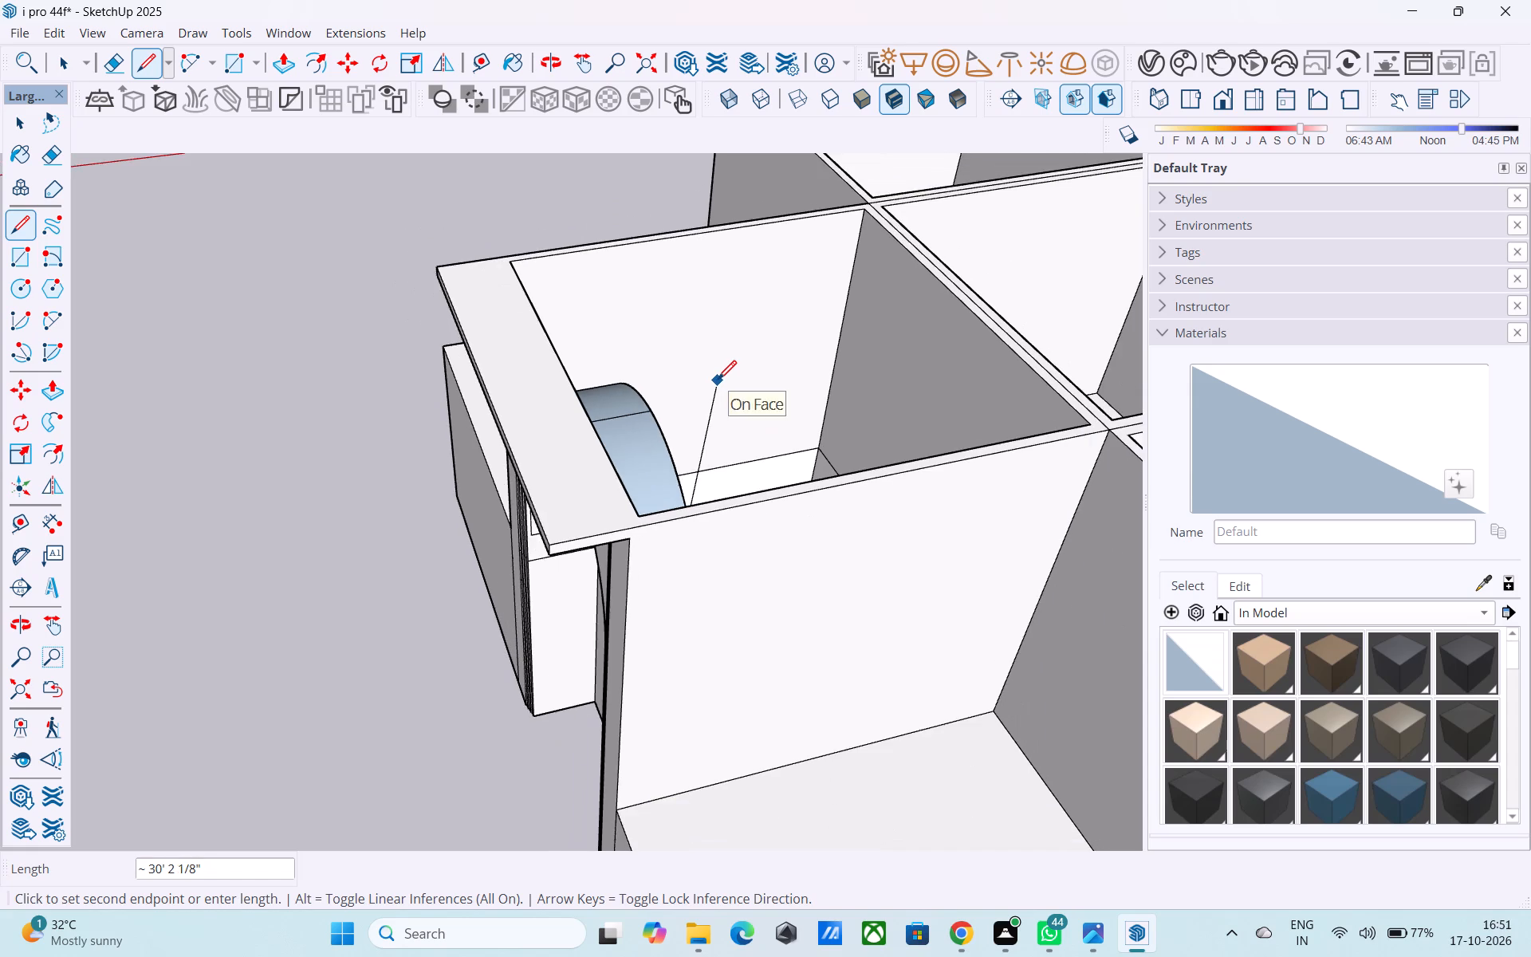
scroll(718, 384, down, 1)
middle_drag(717, 383, 612, 379)
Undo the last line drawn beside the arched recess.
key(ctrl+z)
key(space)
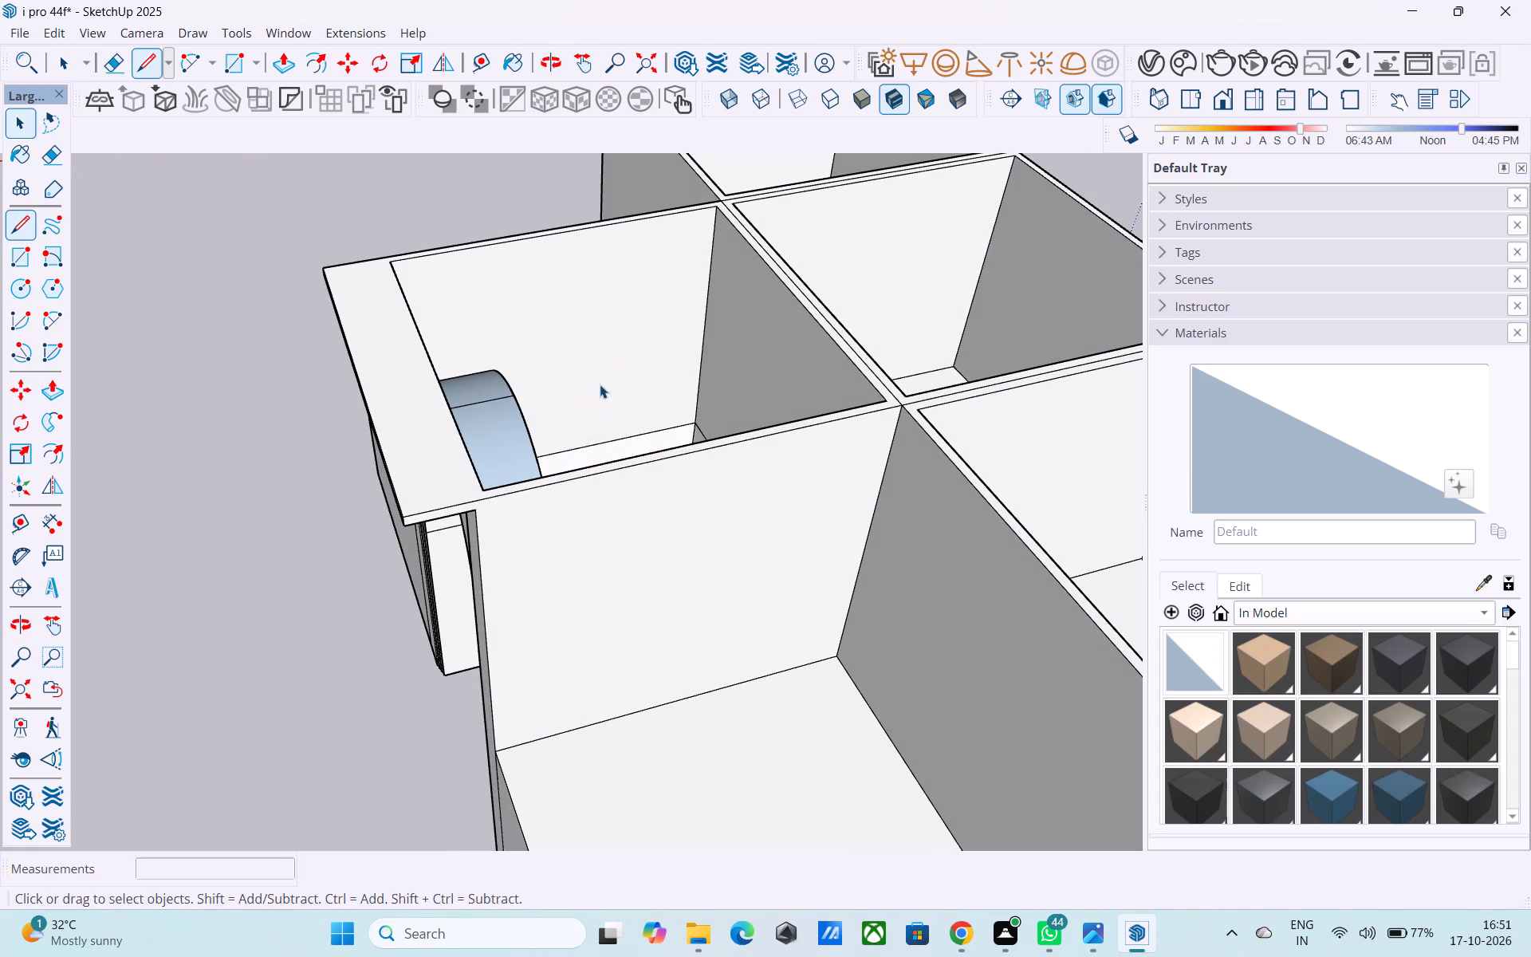
Push the arched recess's back face 15' deeper into the front middle bay.
middle_drag(592, 392, 1189, 422)
click(707, 538)
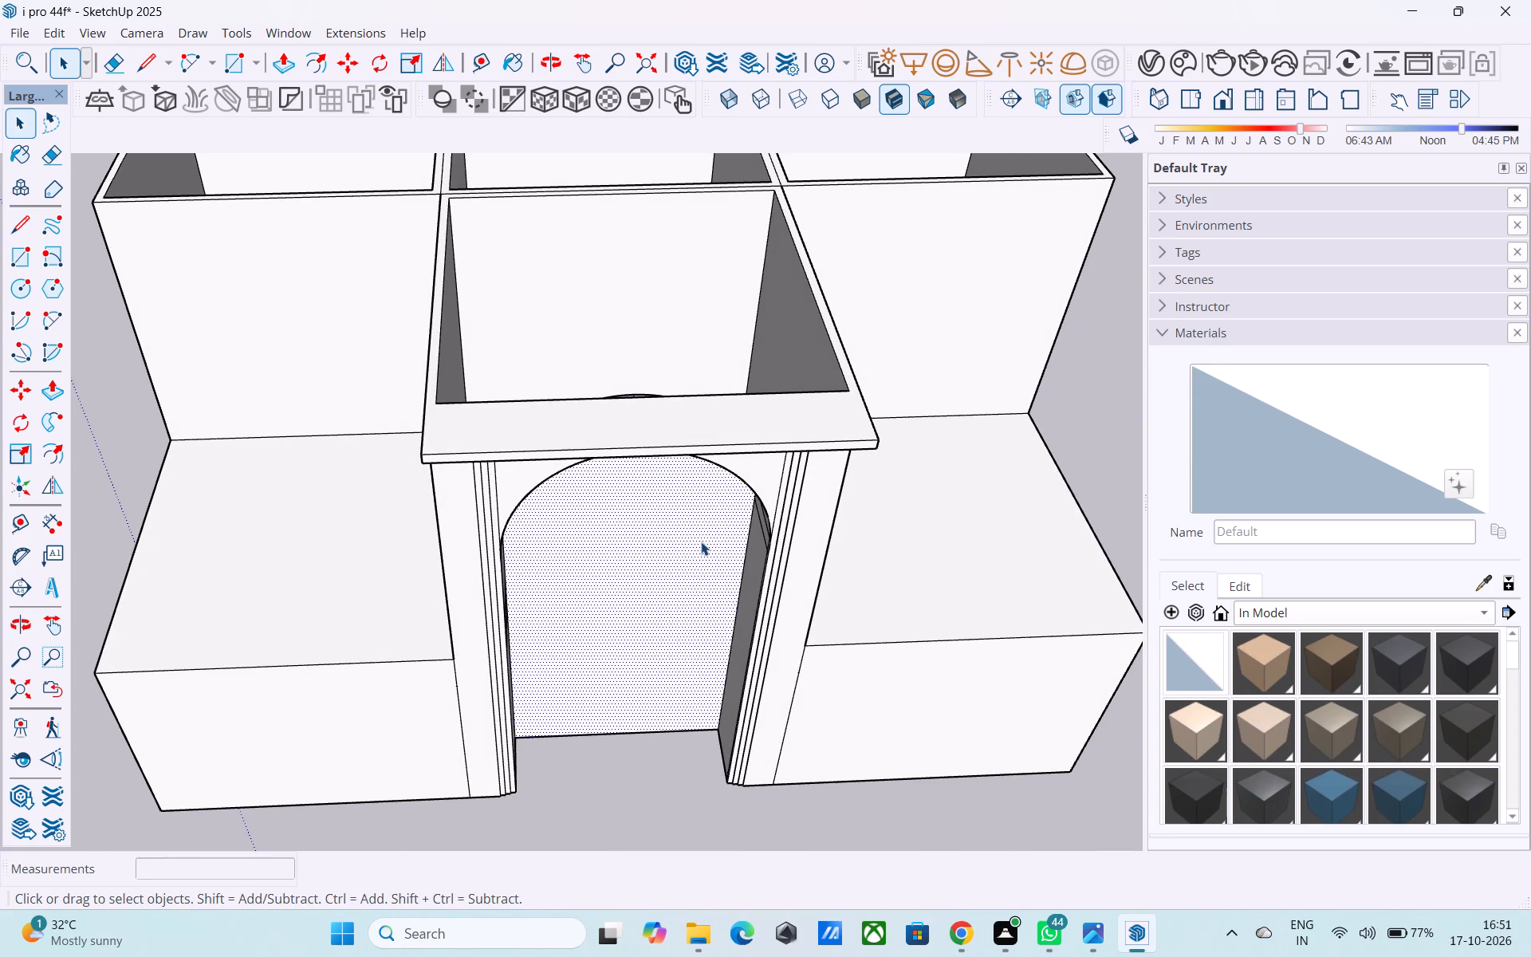
key(p)
click(699, 537)
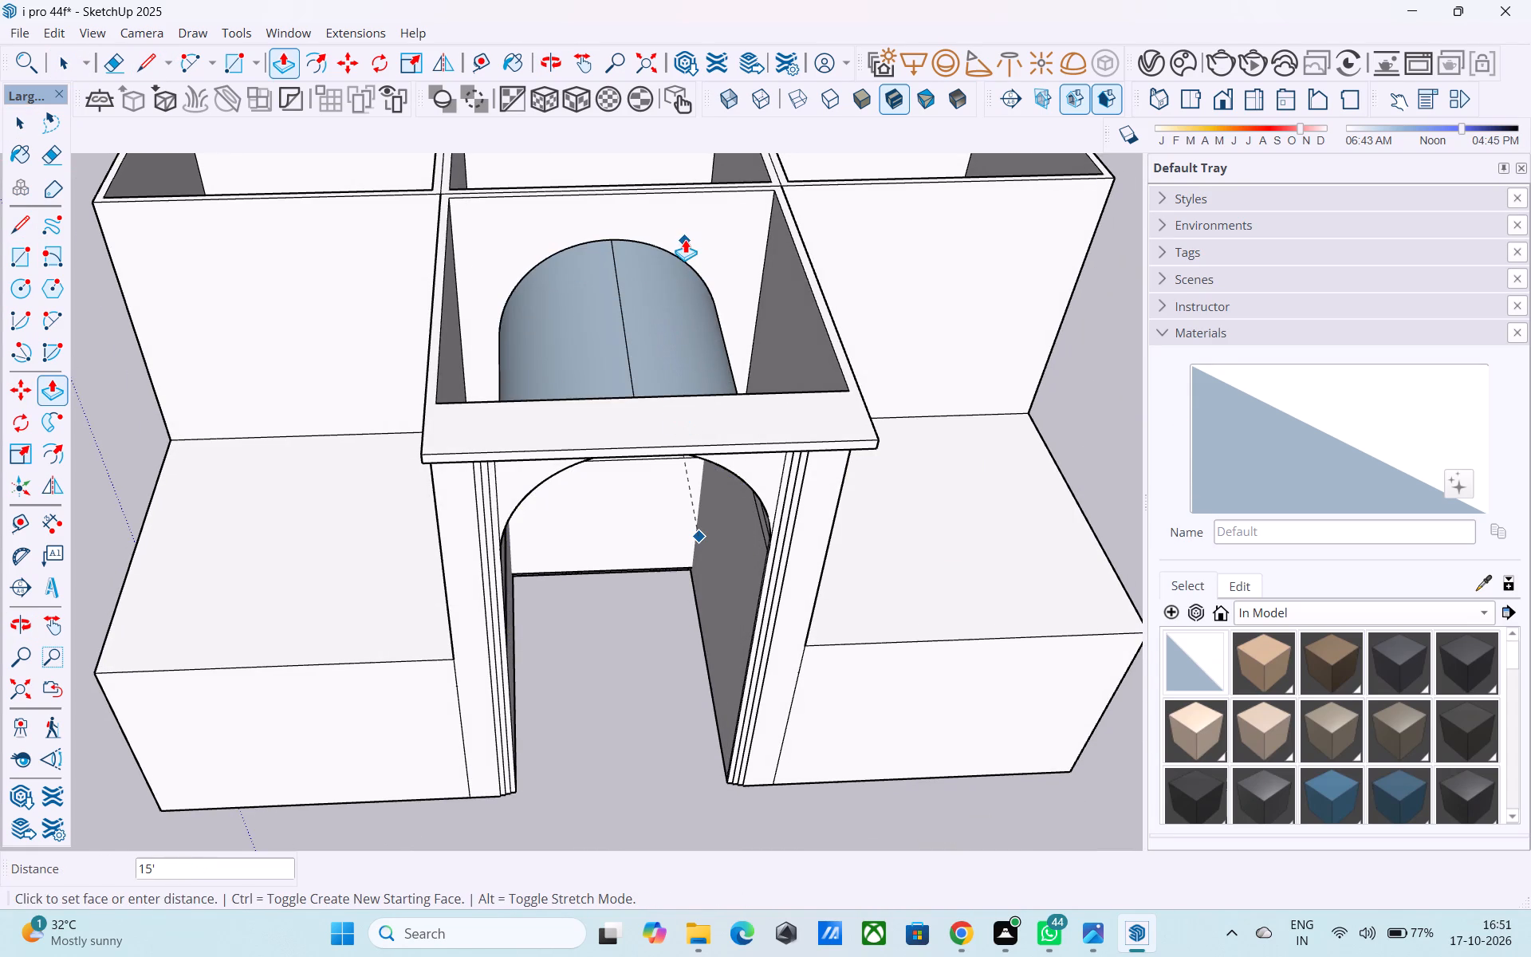
click(687, 238)
Examine the deepened arched vault from the front, from above and from behind, including where it meets the rear middle room.
middle_drag(644, 297, 613, 103)
middle_drag(641, 383, 644, 357)
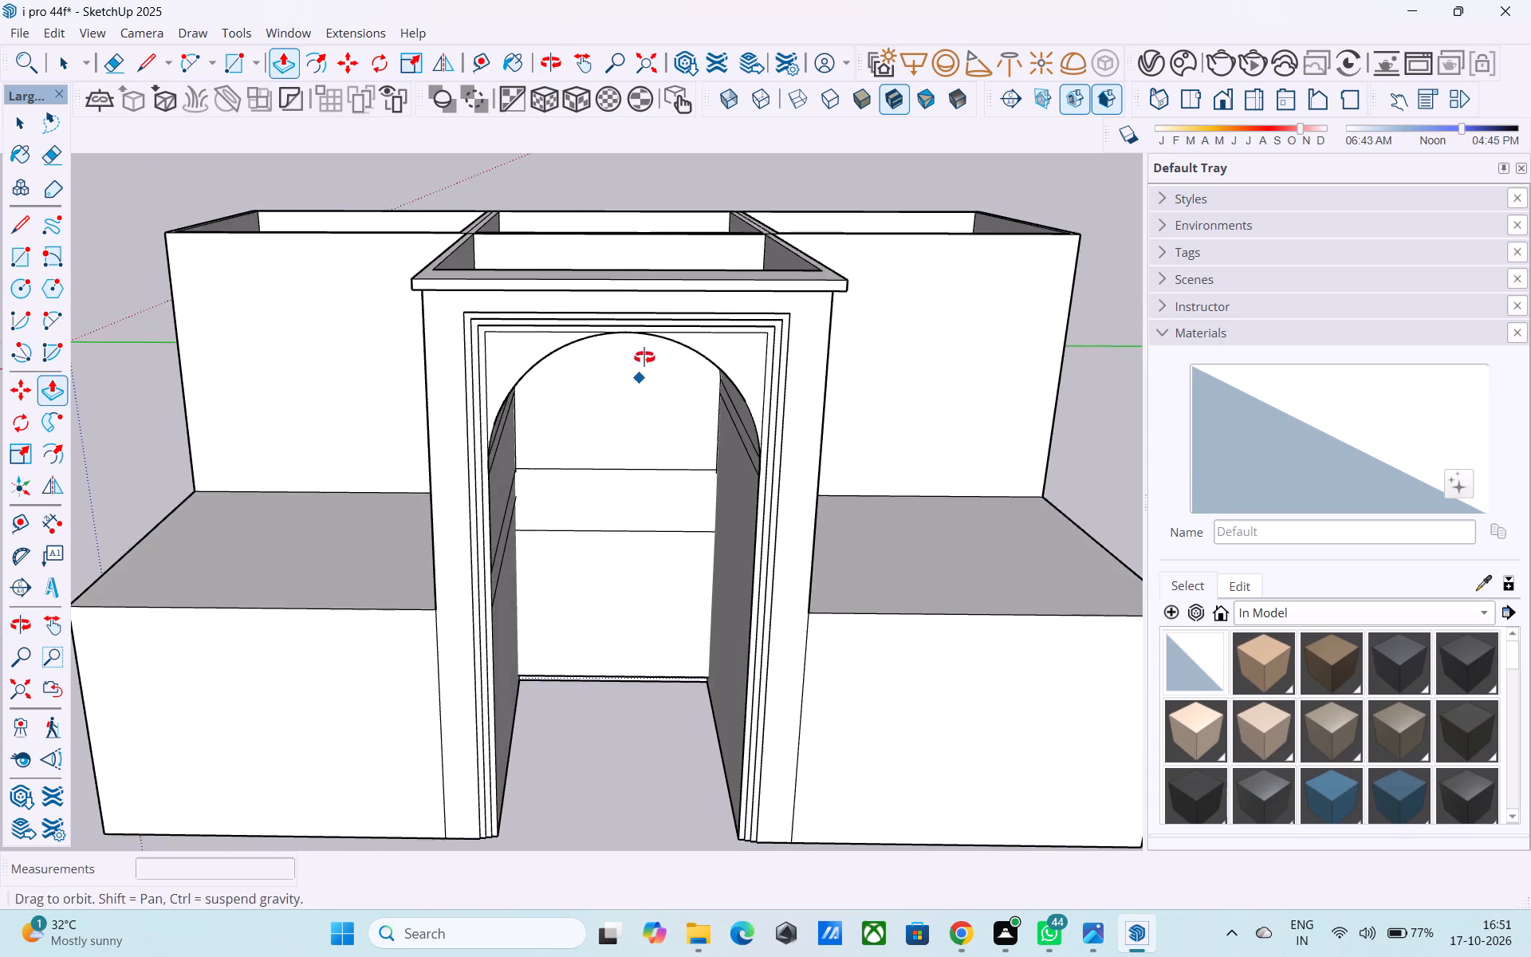
middle_drag(644, 357, 646, 332)
key(space)
middle_drag(629, 404, 951, 655)
middle_drag(683, 589, 954, 782)
scroll(863, 715, down, 4)
middle_drag(758, 719, 1218, 674)
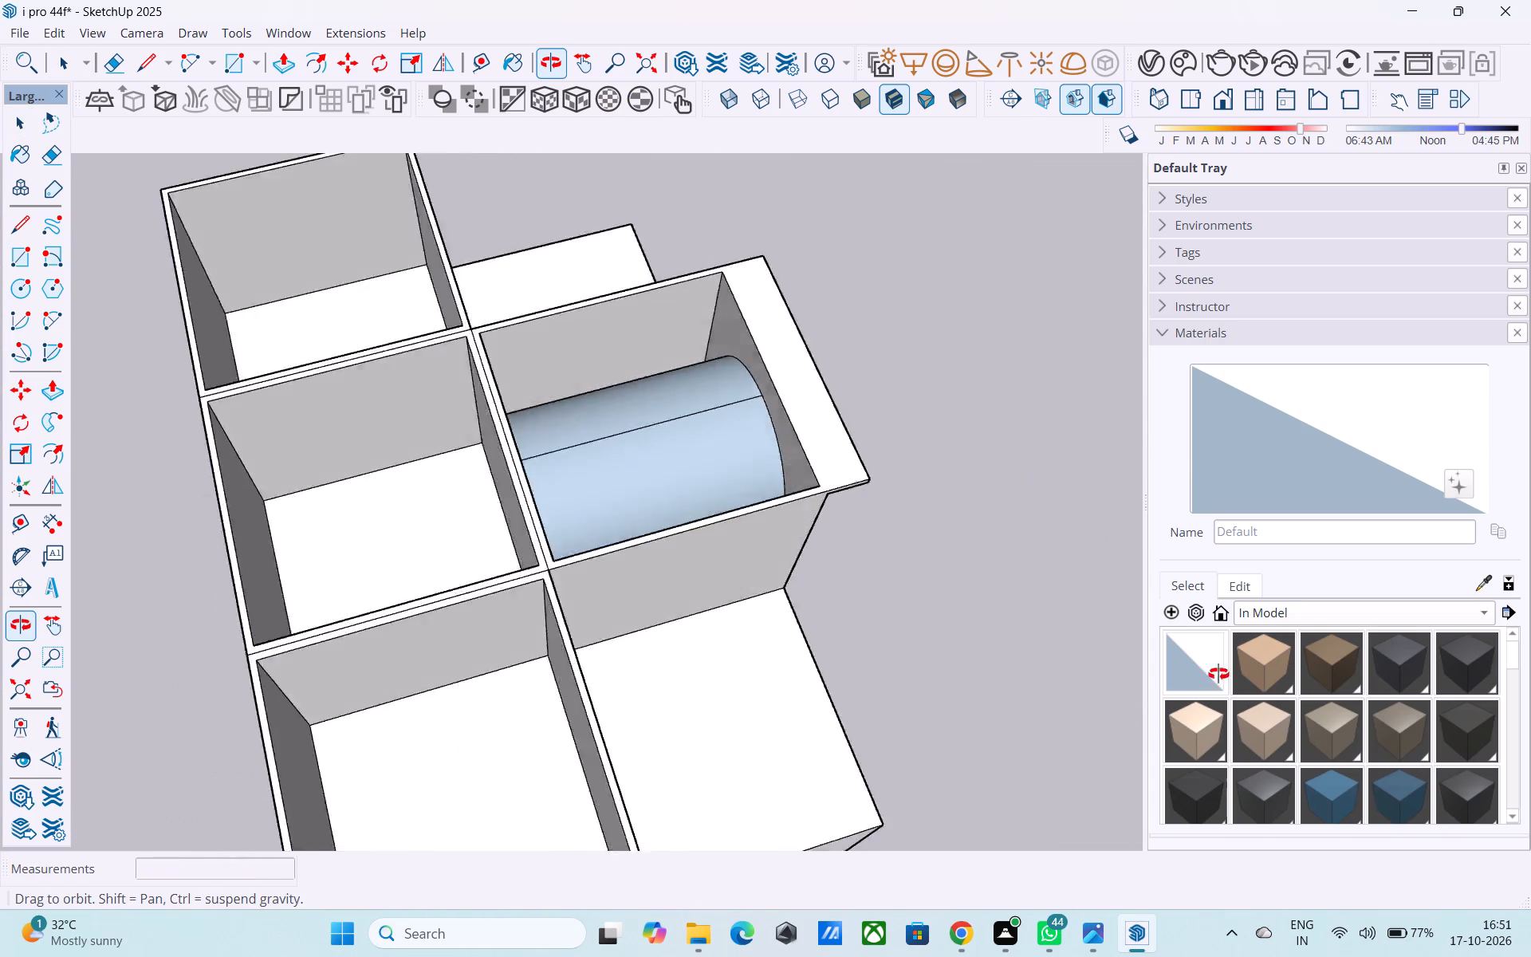
middle_drag(1218, 674, 300, 390)
middle_drag(277, 390, 264, 390)
middle_drag(581, 516, 202, 832)
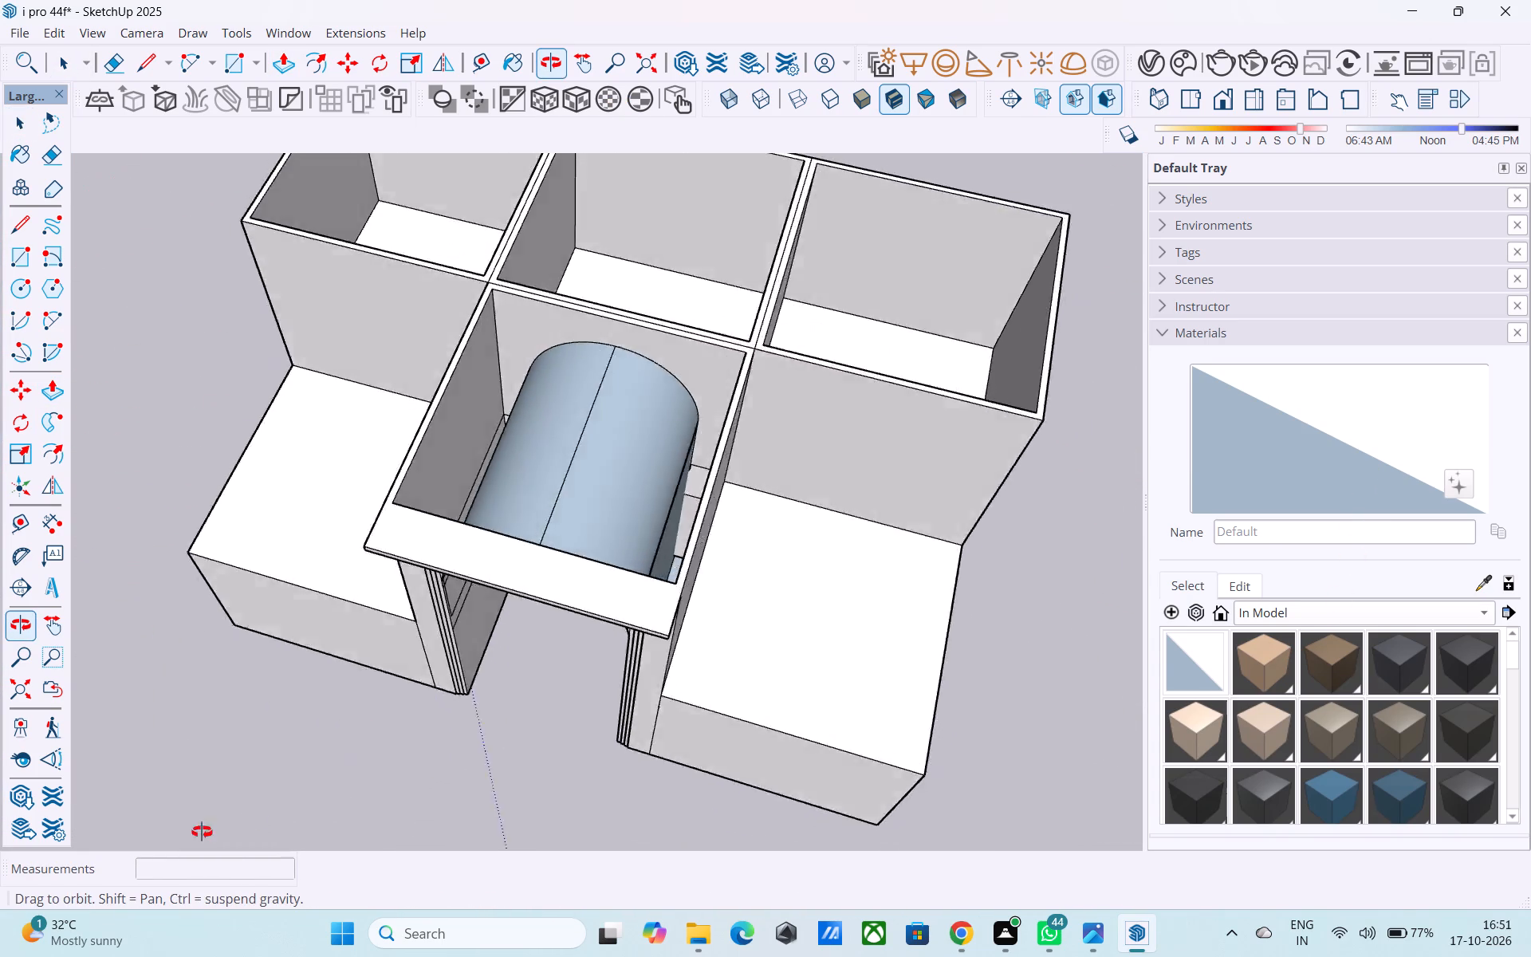
middle_drag(202, 832, 83, 835)
middle_drag(719, 565, 159, 454)
middle_drag(772, 640, 238, 541)
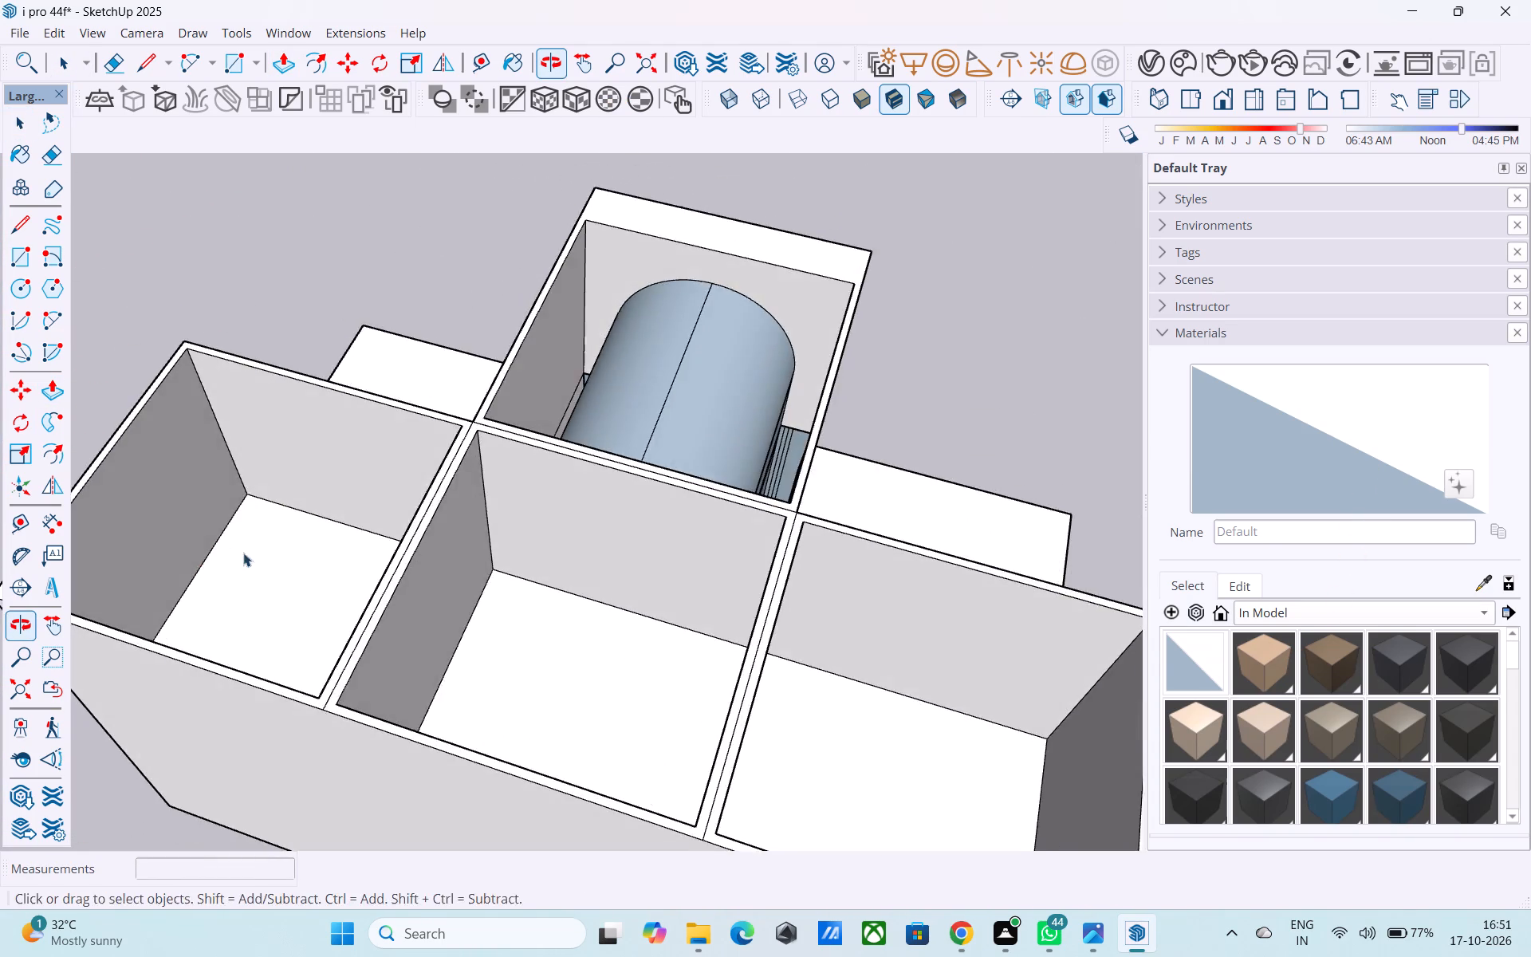
middle_drag(587, 648, 188, 518)
middle_drag(419, 498, 465, 648)
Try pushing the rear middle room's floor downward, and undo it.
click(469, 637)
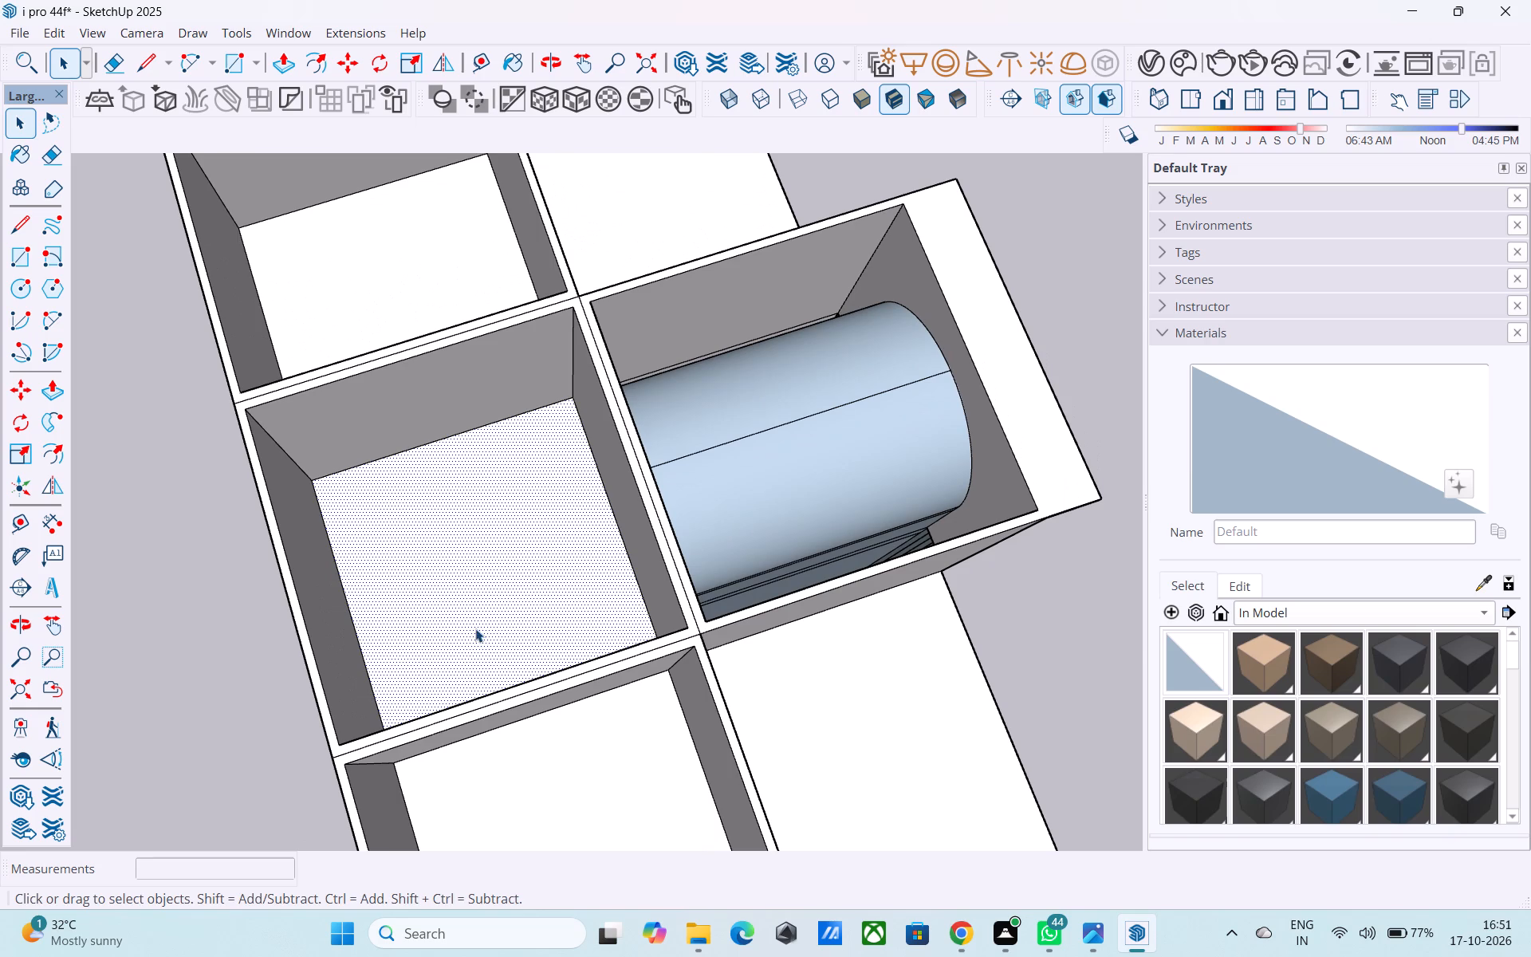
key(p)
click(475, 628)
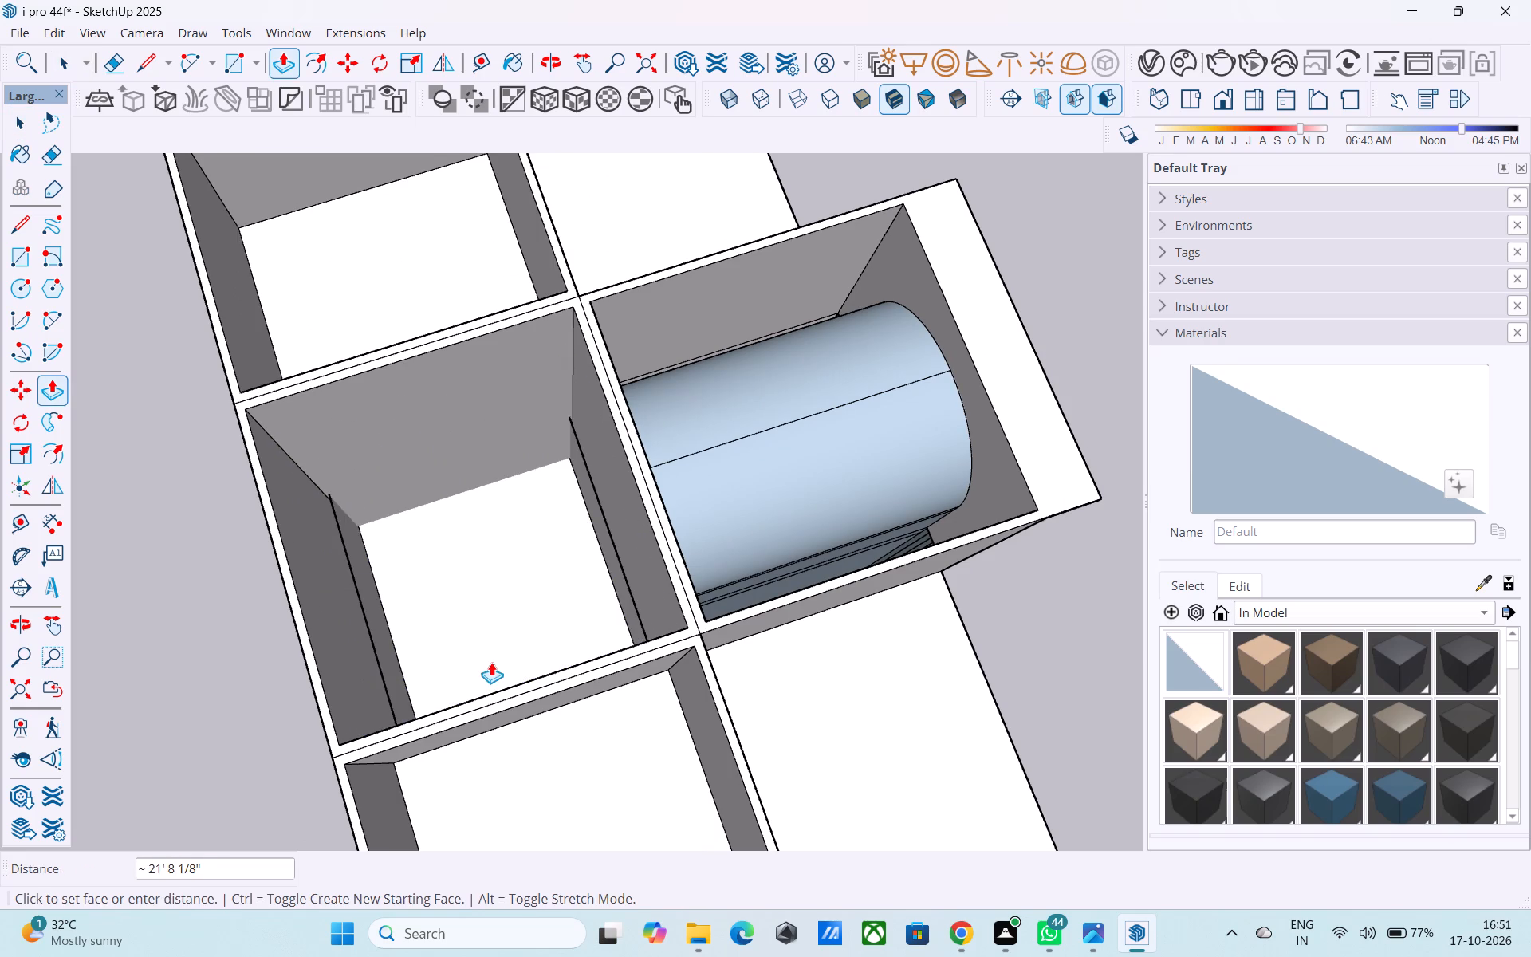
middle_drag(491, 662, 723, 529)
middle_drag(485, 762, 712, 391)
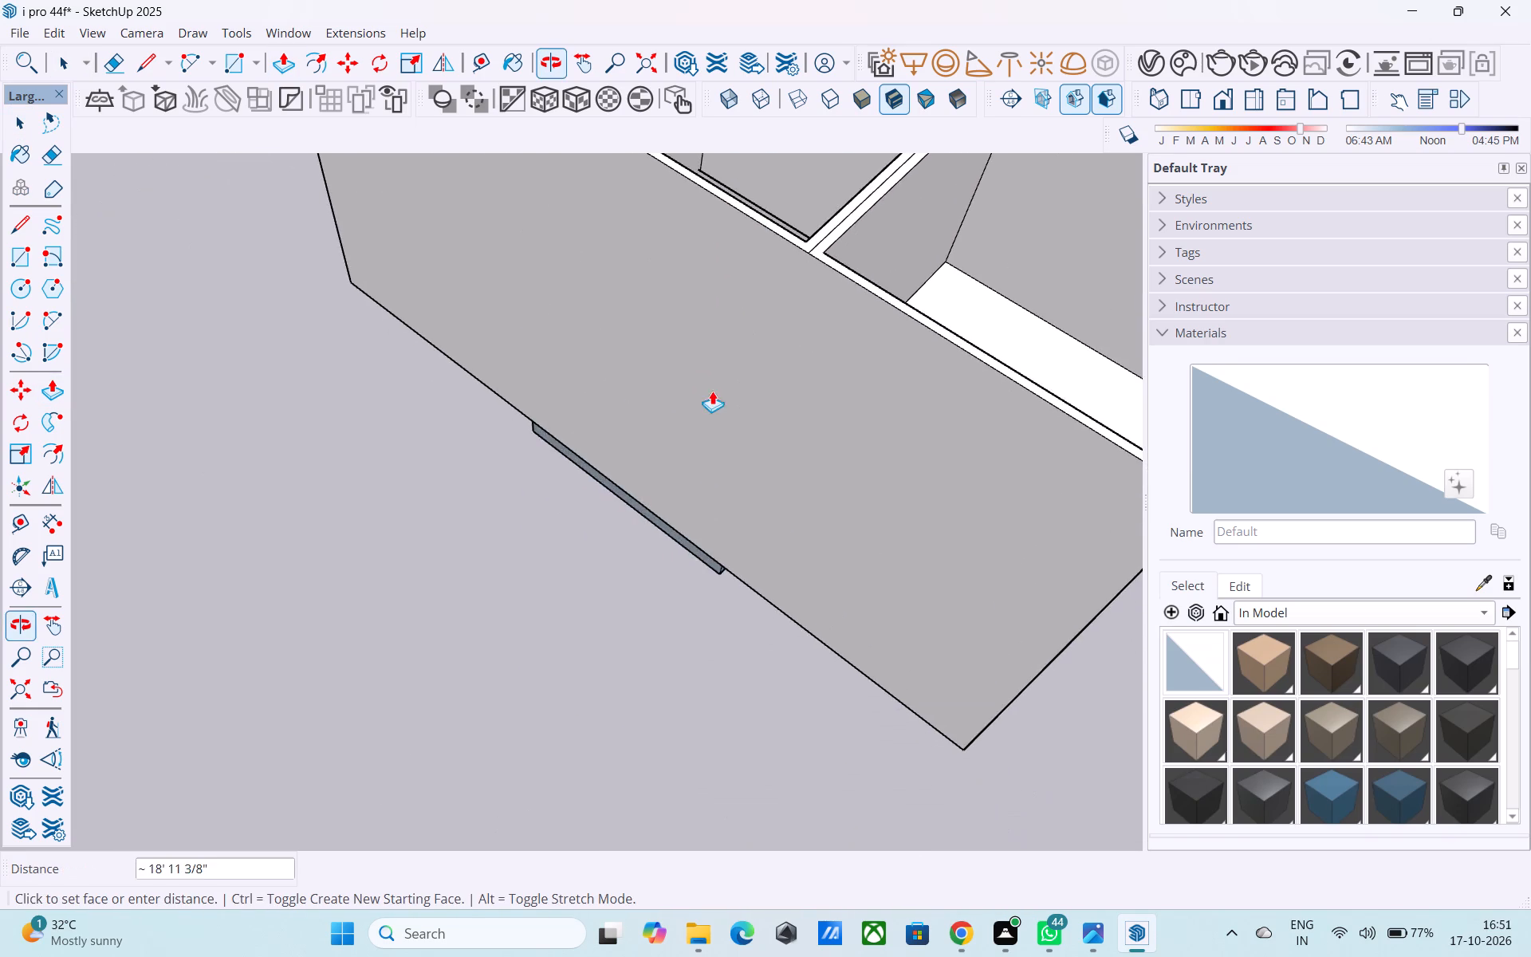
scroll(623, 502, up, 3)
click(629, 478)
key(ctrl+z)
Push the rear middle room's floor down to the bottom edge of the building's rear wall.
scroll(625, 484, down, 8)
middle_drag(604, 498, 453, 617)
click(568, 459)
middle_drag(463, 635, 536, 522)
scroll(536, 522, up, 1)
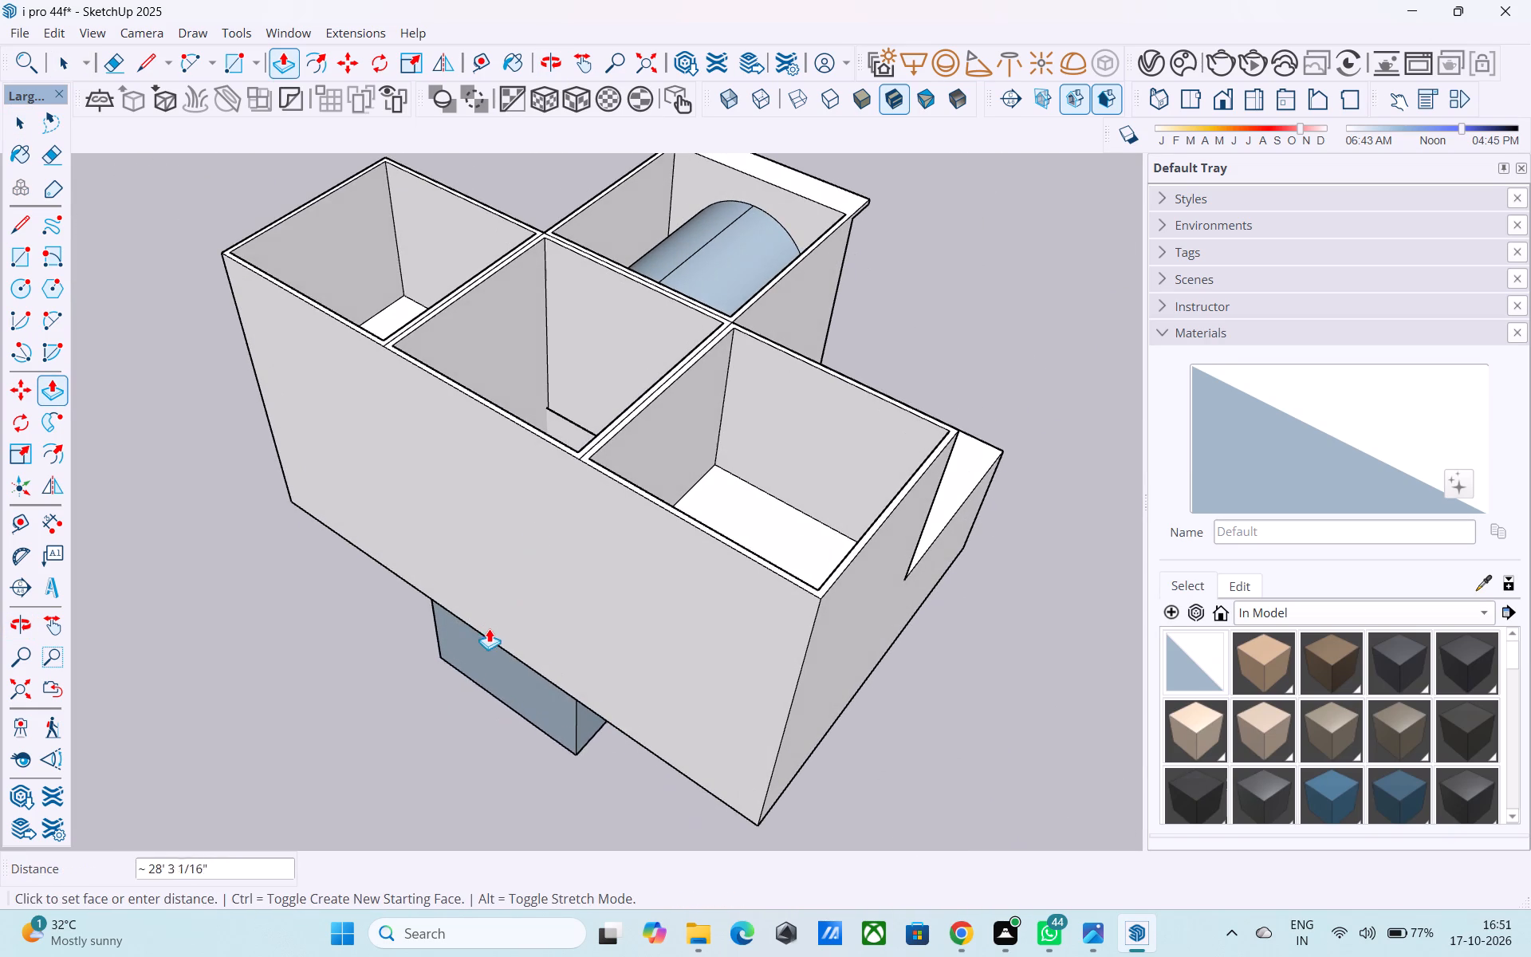
click(493, 640)
Delete the leftover horizontal edge low on the rear middle room's wall, just above the lowered floor.
middle_drag(529, 565, 337, 794)
middle_drag(592, 593, 752, 491)
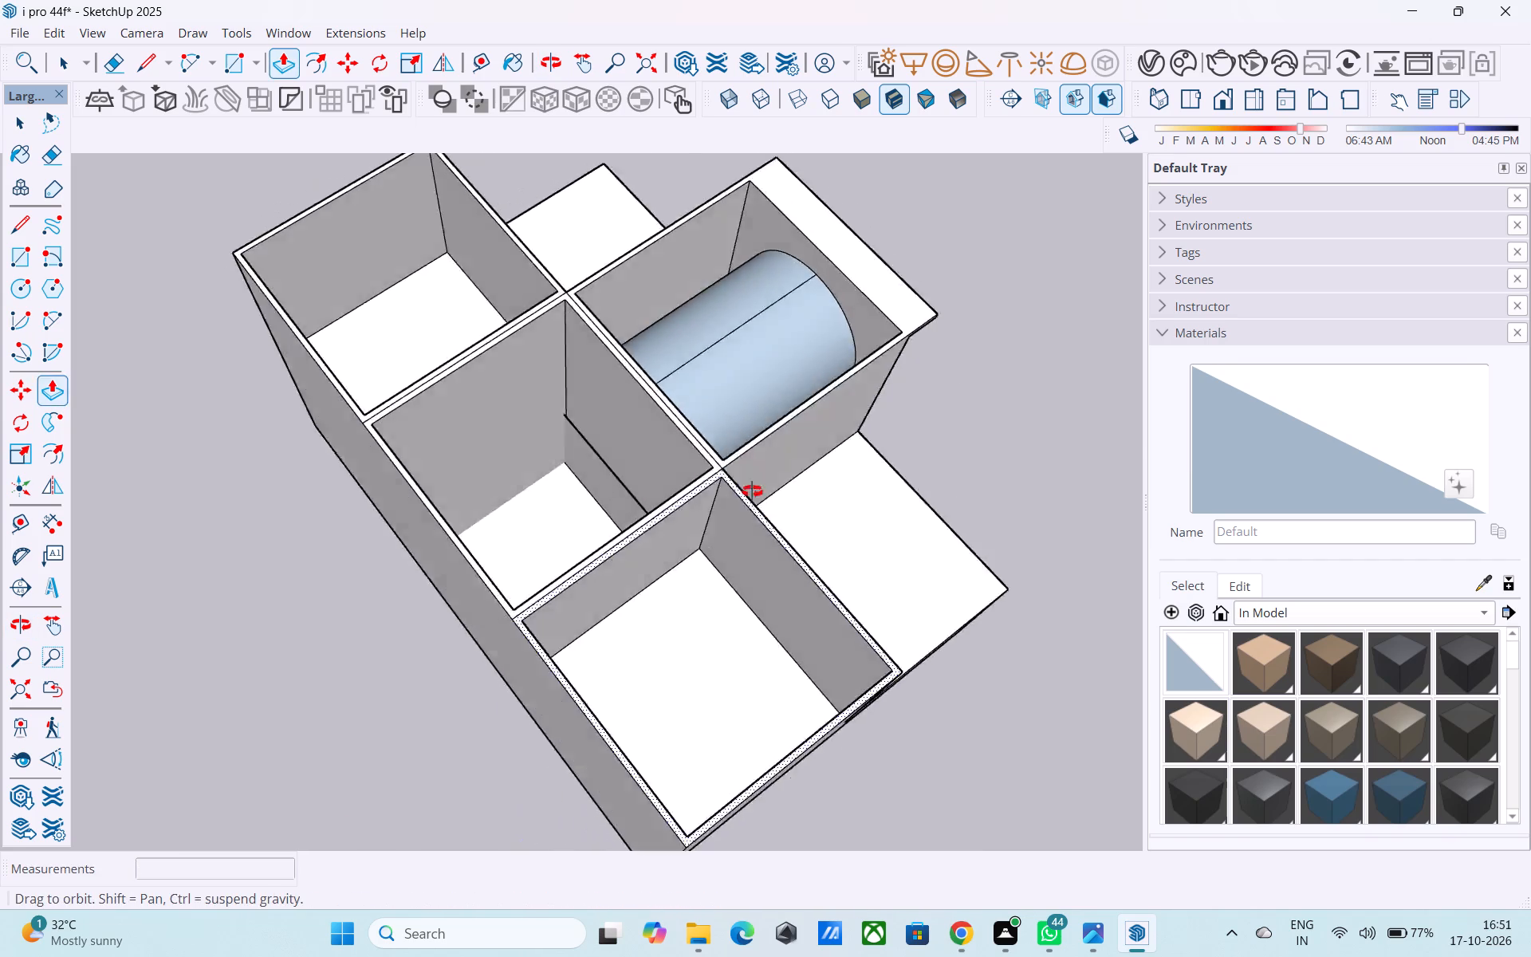
middle_drag(752, 491, 884, 471)
scroll(661, 484, up, 16)
key(space)
middle_drag(515, 490, 486, 566)
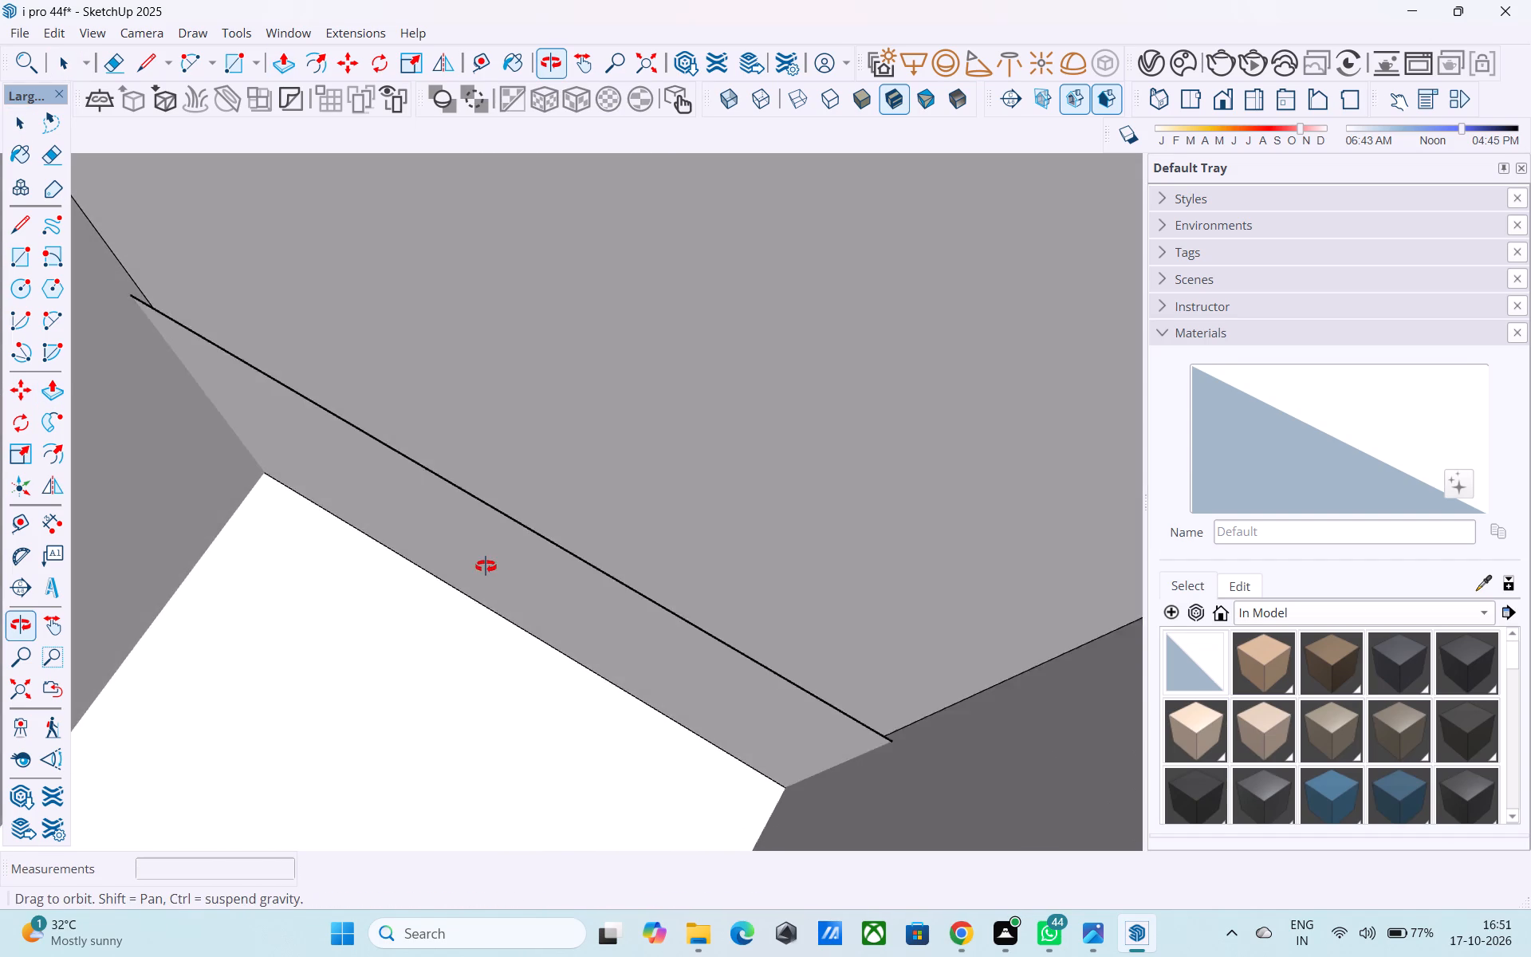
middle_drag(486, 566, 478, 584)
click(491, 524)
scroll(486, 534, up, 1)
key(Delete)
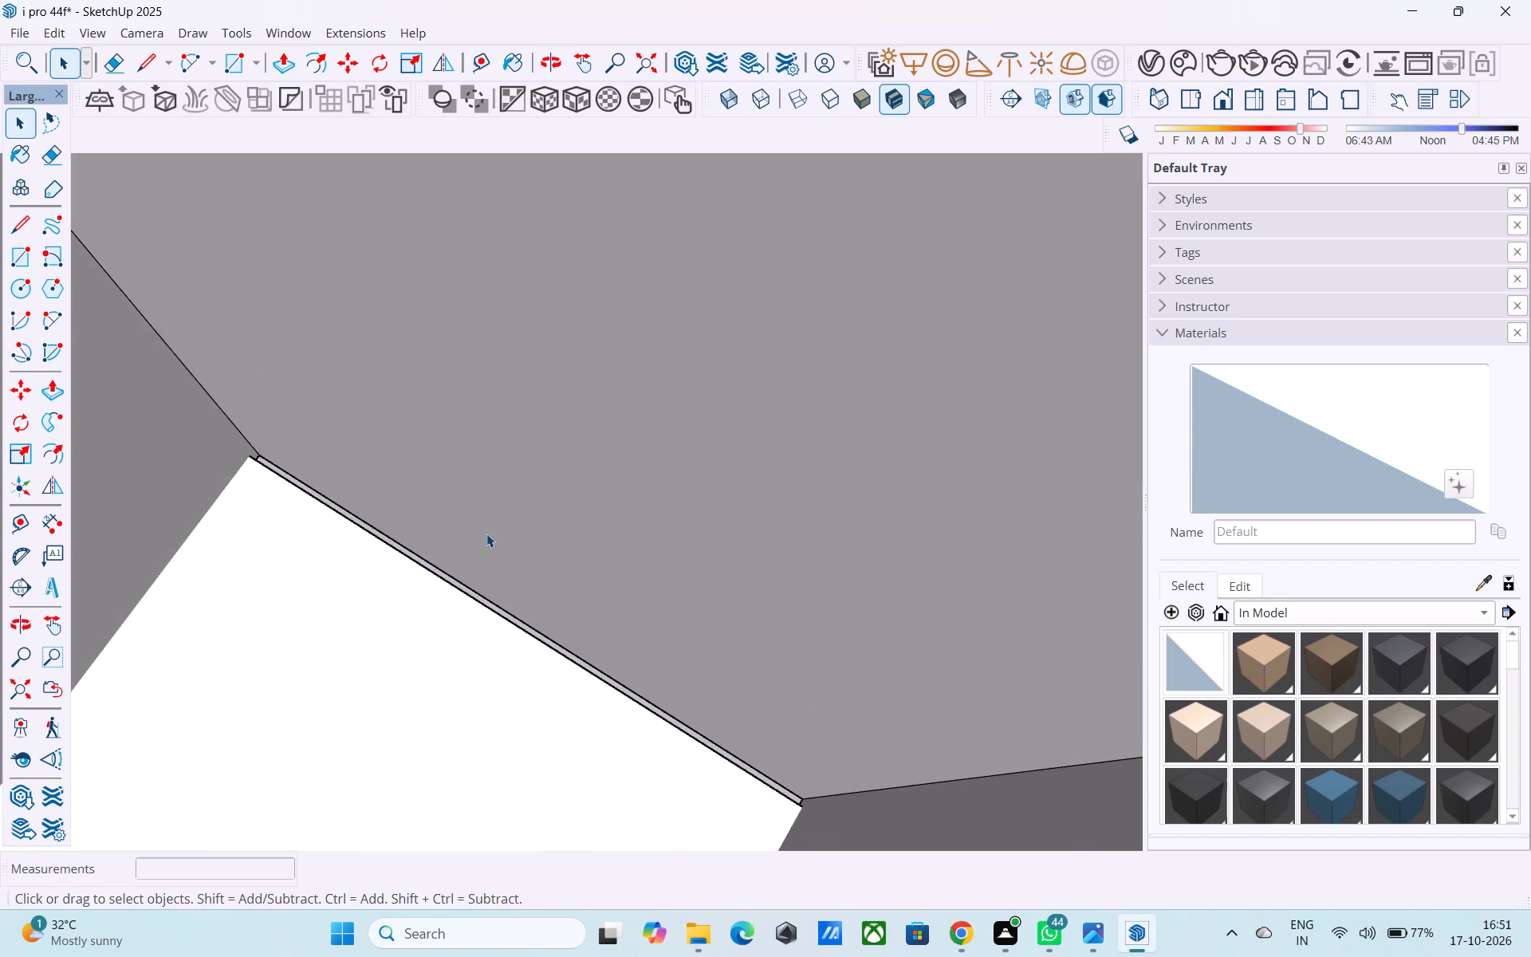
Erase the horizontal lines crossing the back wall of the arched recess.
scroll(487, 534, down, 10)
middle_drag(491, 550, 46, 486)
middle_drag(797, 540, 340, 367)
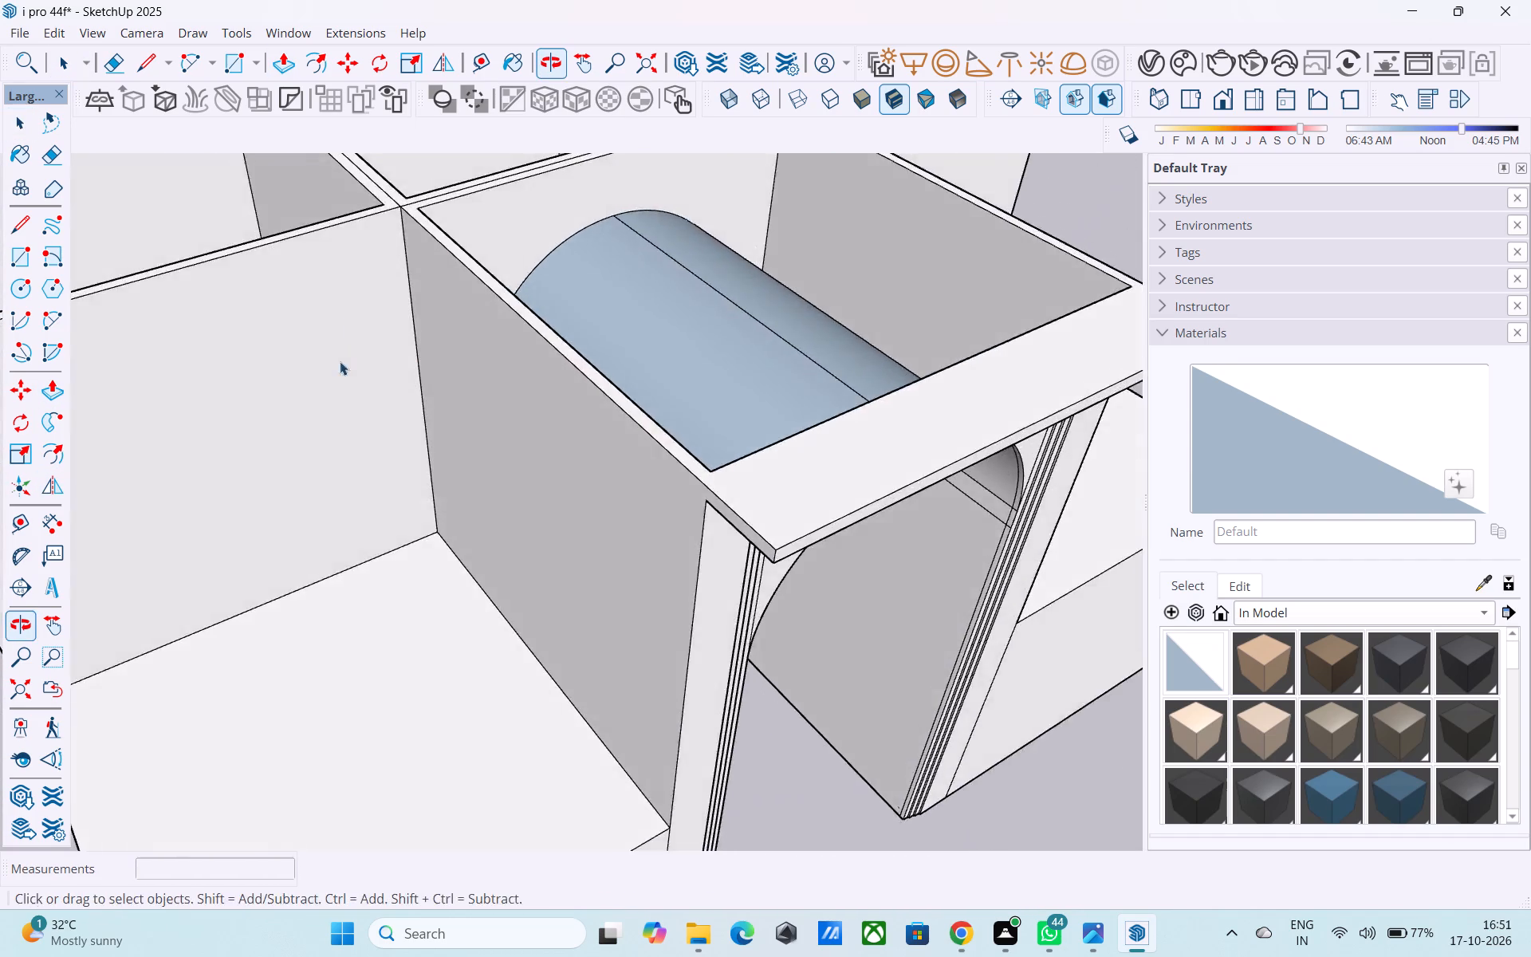
scroll(350, 326, down, 6)
middle_drag(717, 526, 562, 347)
middle_drag(580, 431, 532, 410)
key(e)
drag(537, 412, 552, 459)
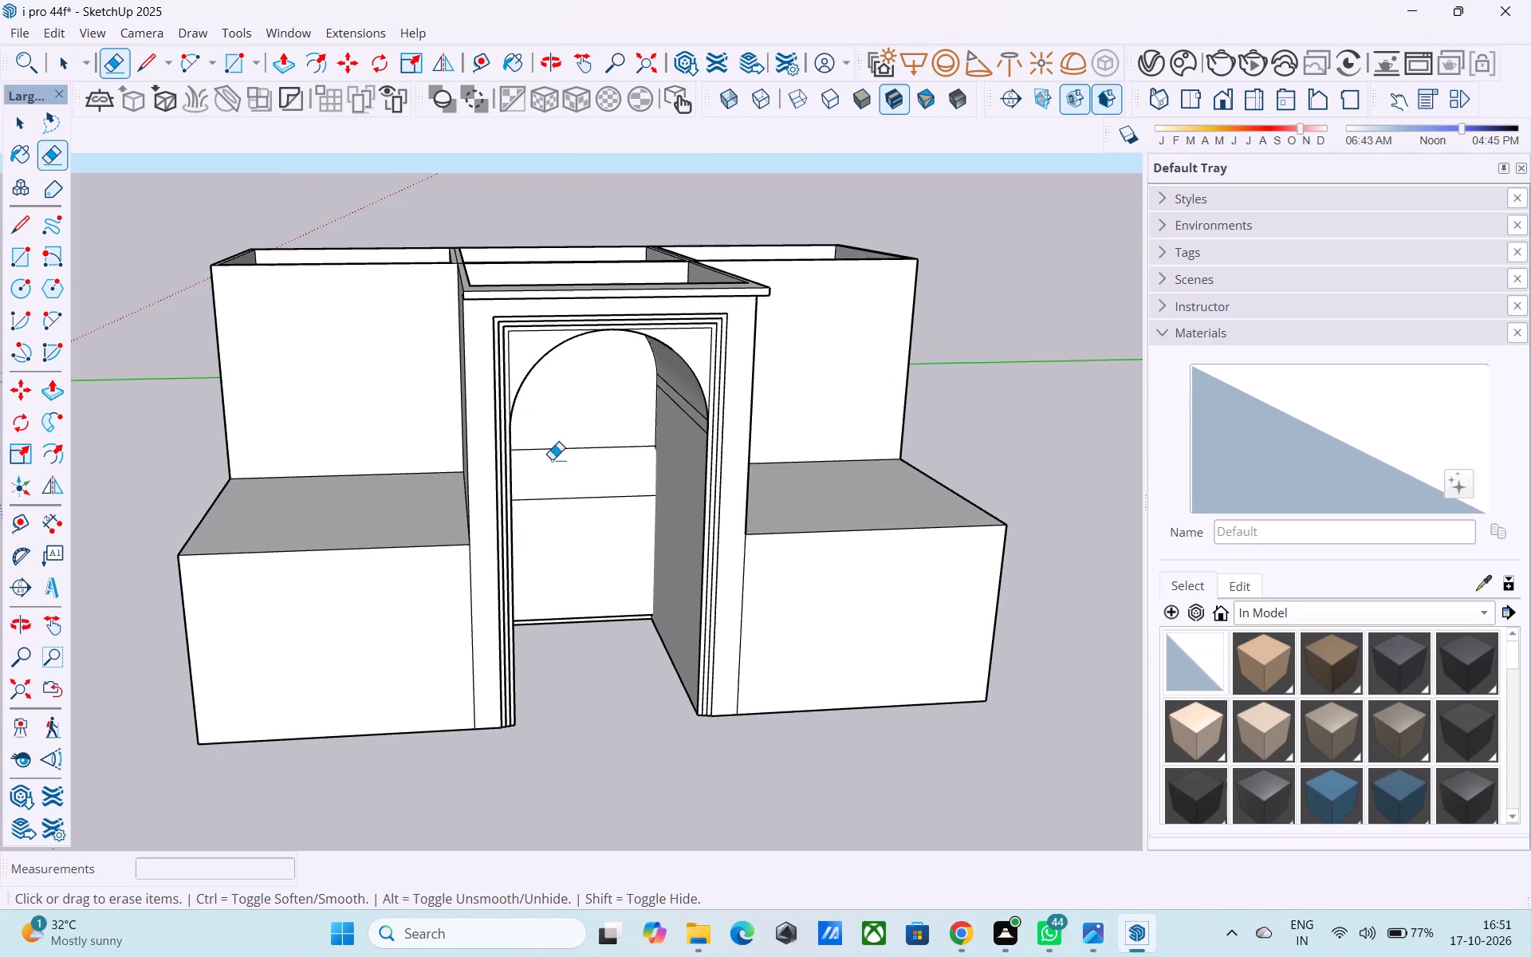
drag(552, 459, 561, 529)
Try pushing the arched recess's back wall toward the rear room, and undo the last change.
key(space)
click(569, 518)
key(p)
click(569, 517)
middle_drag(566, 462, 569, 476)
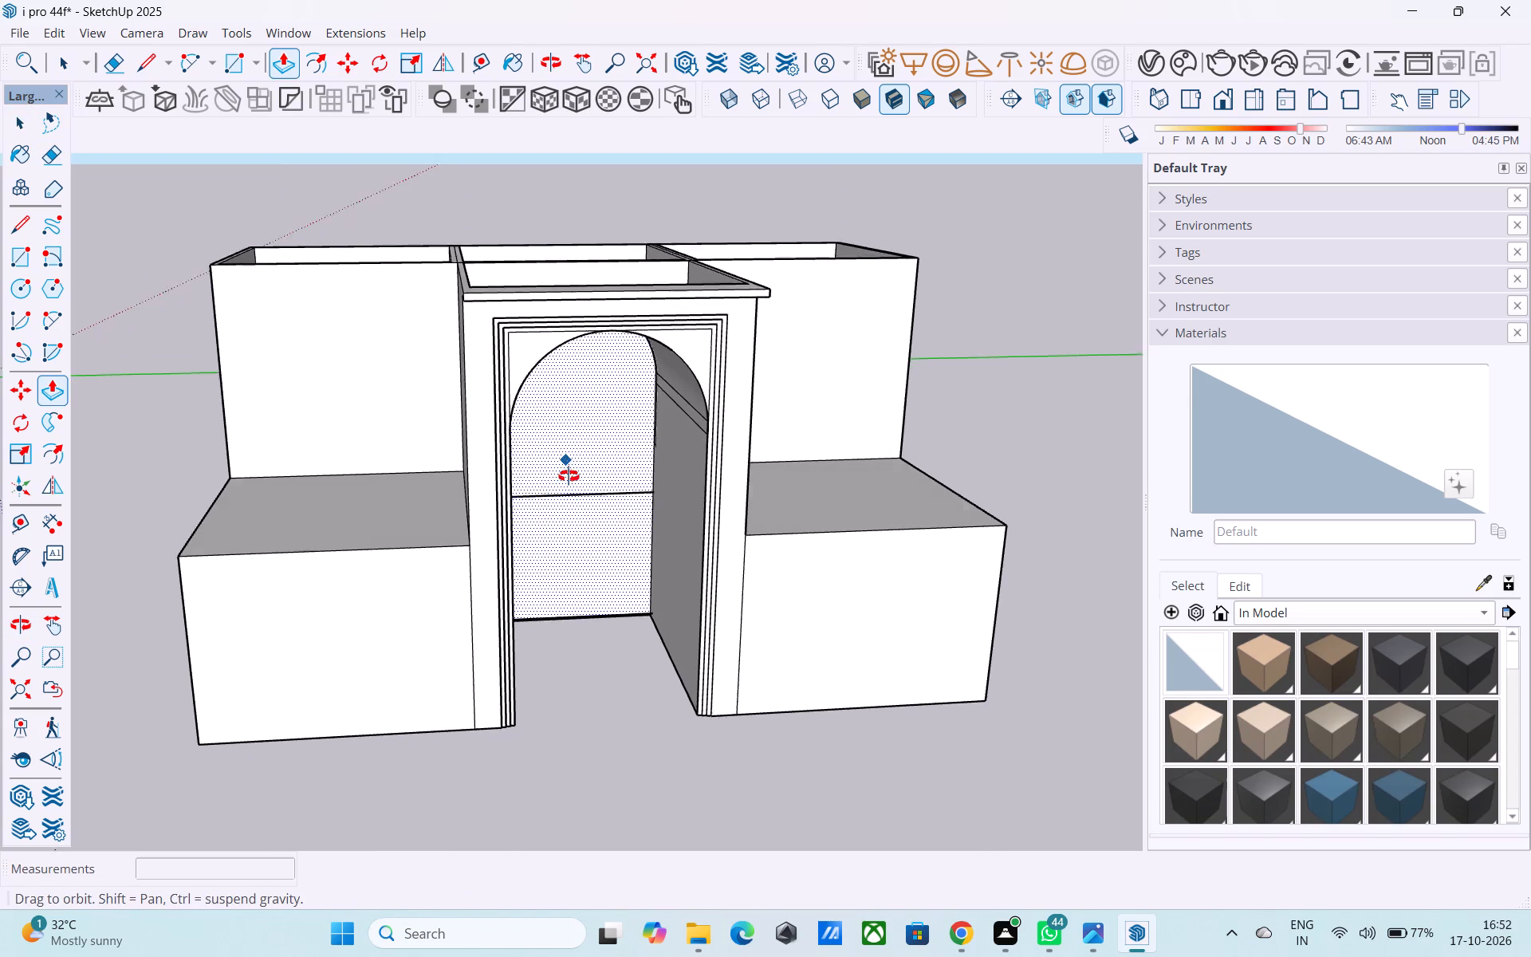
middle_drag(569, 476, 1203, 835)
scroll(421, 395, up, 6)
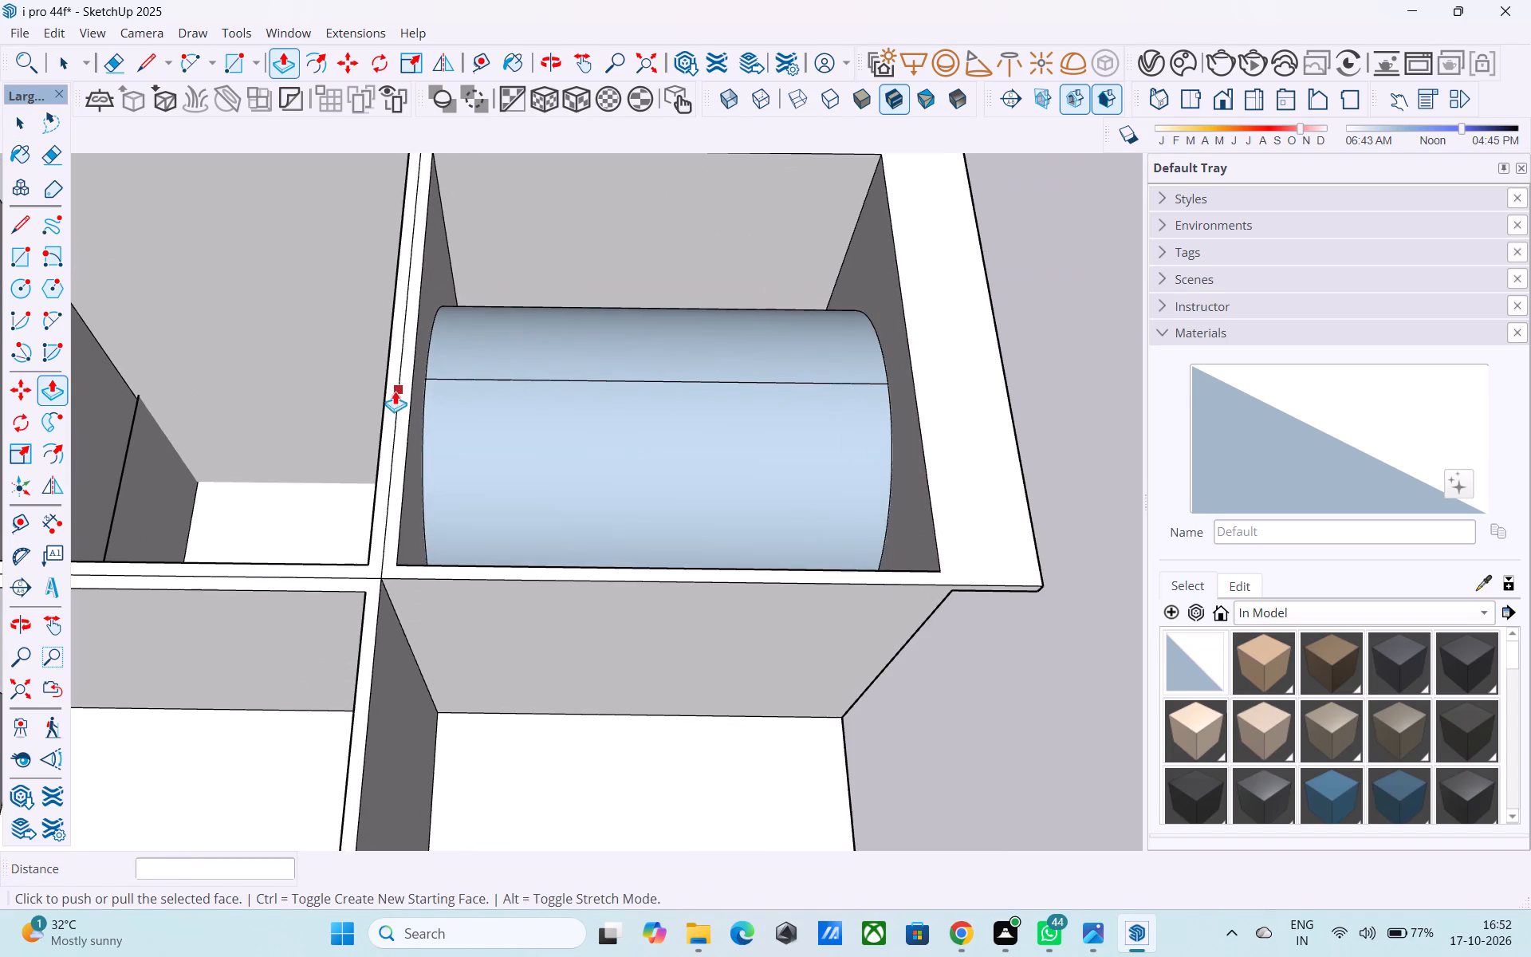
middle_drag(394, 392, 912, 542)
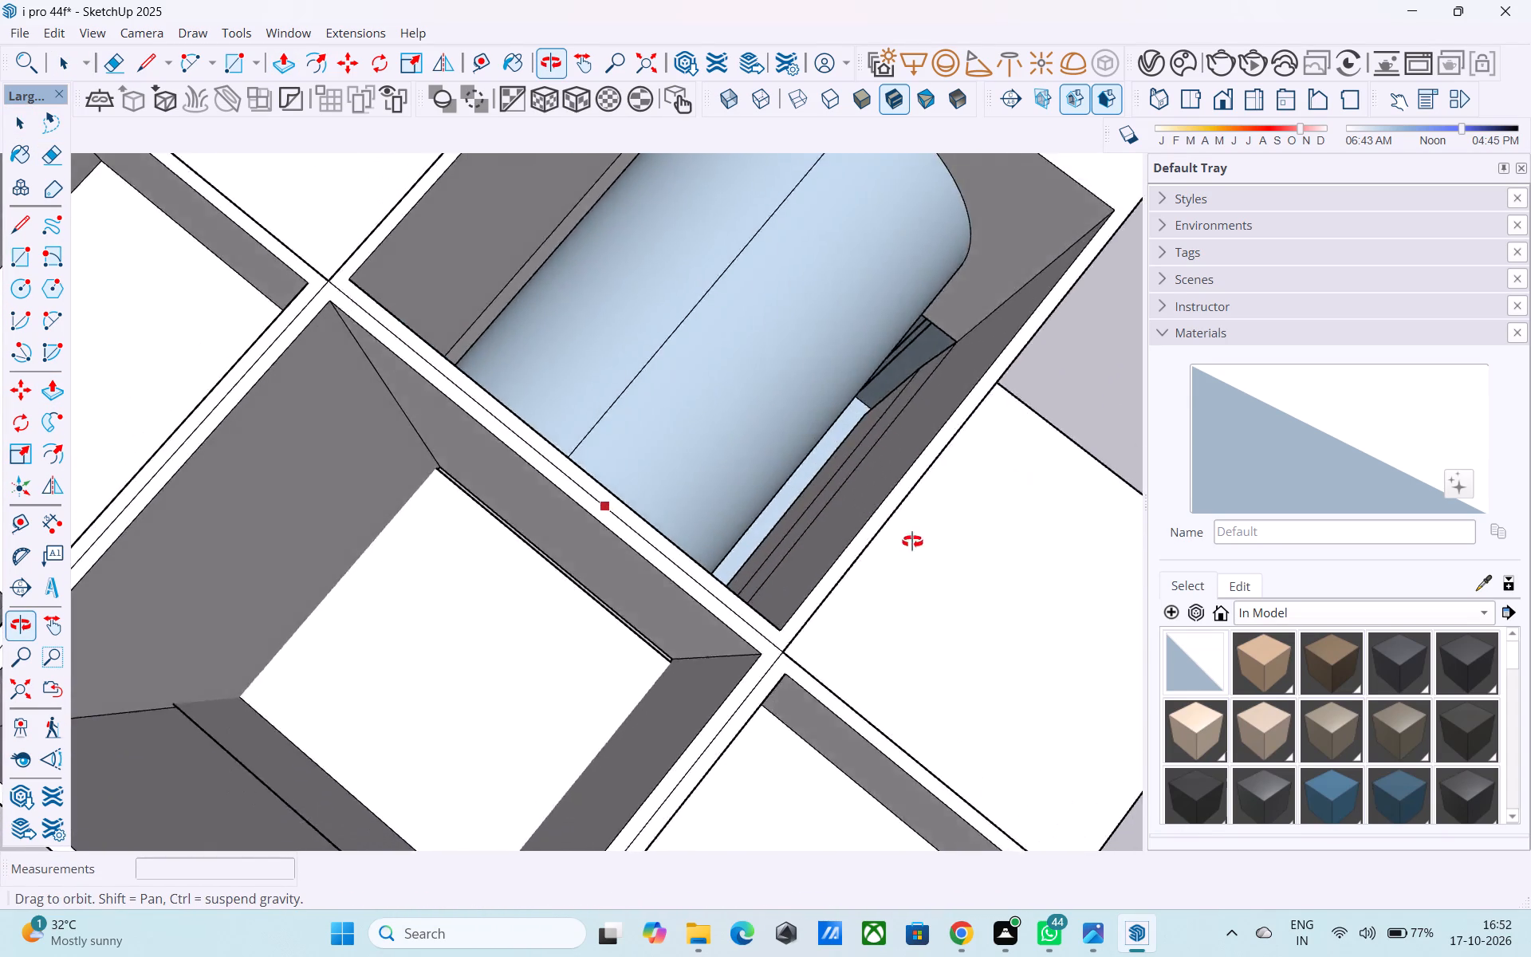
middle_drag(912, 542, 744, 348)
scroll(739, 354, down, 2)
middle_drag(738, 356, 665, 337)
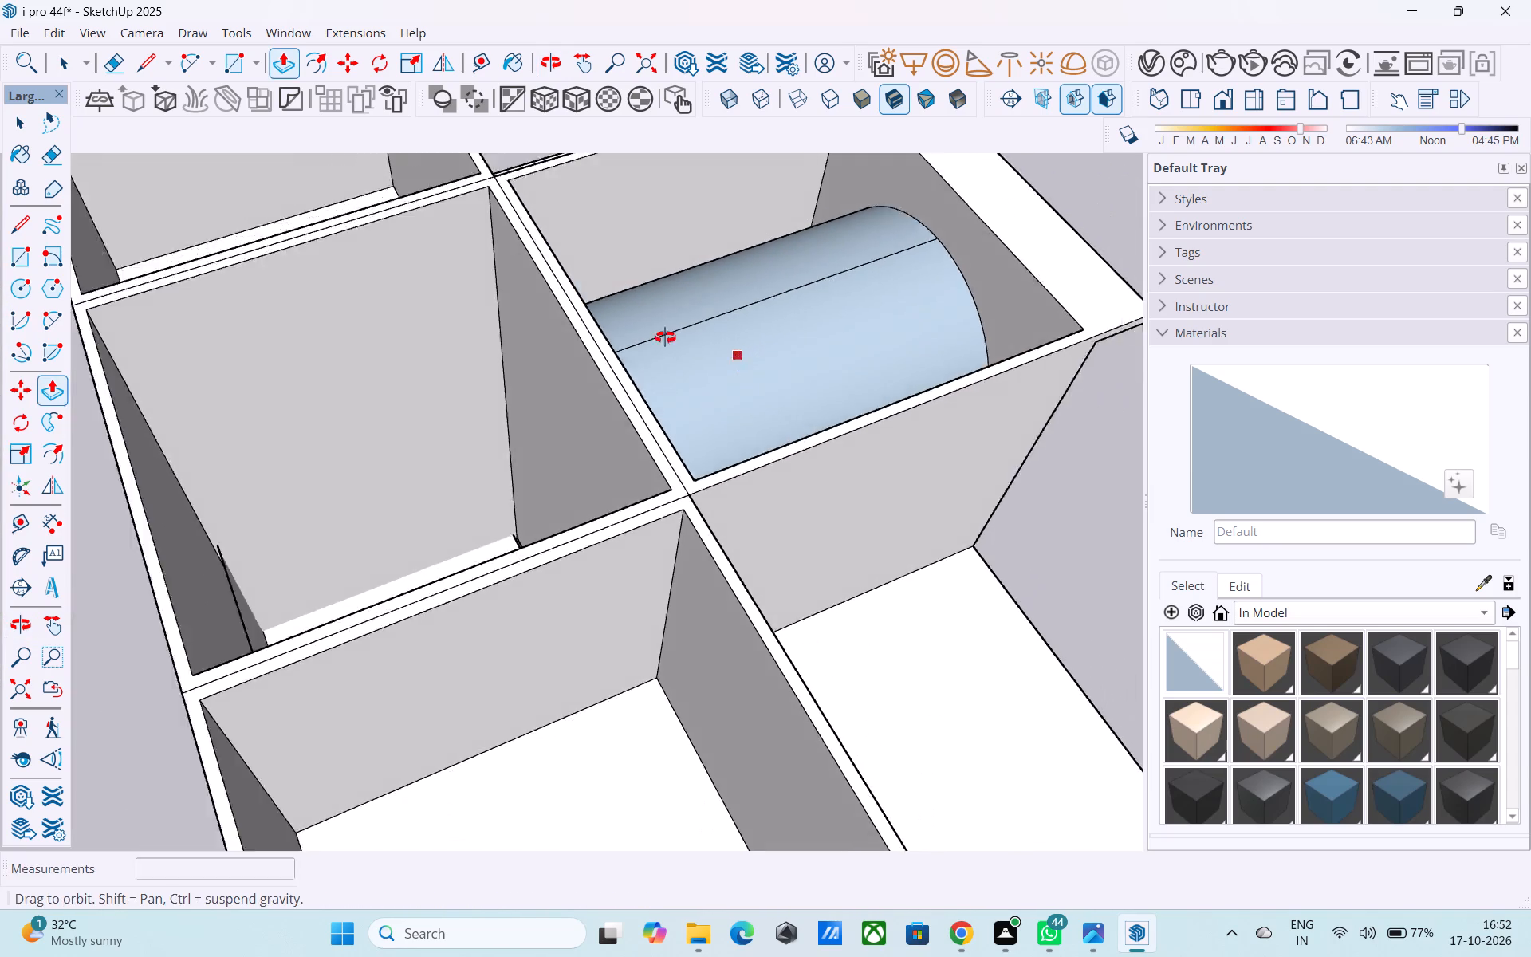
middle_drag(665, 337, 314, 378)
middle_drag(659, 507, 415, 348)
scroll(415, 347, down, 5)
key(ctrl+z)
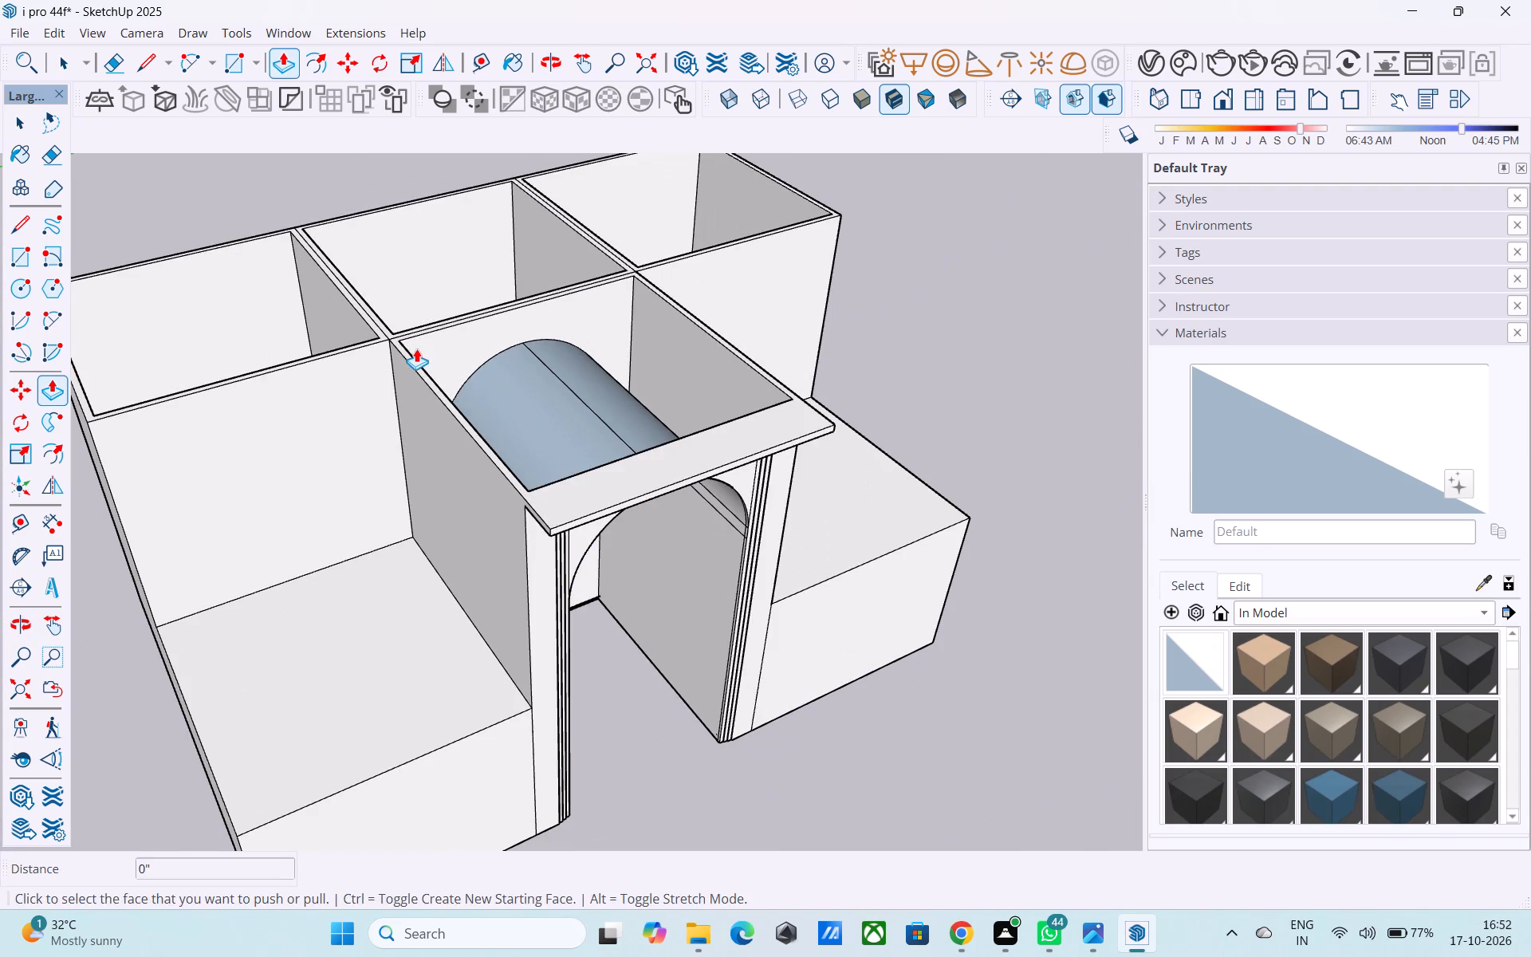
Push the upper arched face of the recess's back wall 1' through into the rear middle room.
key(space)
middle_drag(636, 443, 497, 330)
scroll(578, 484, up, 3)
click(569, 475)
key(p)
click(570, 474)
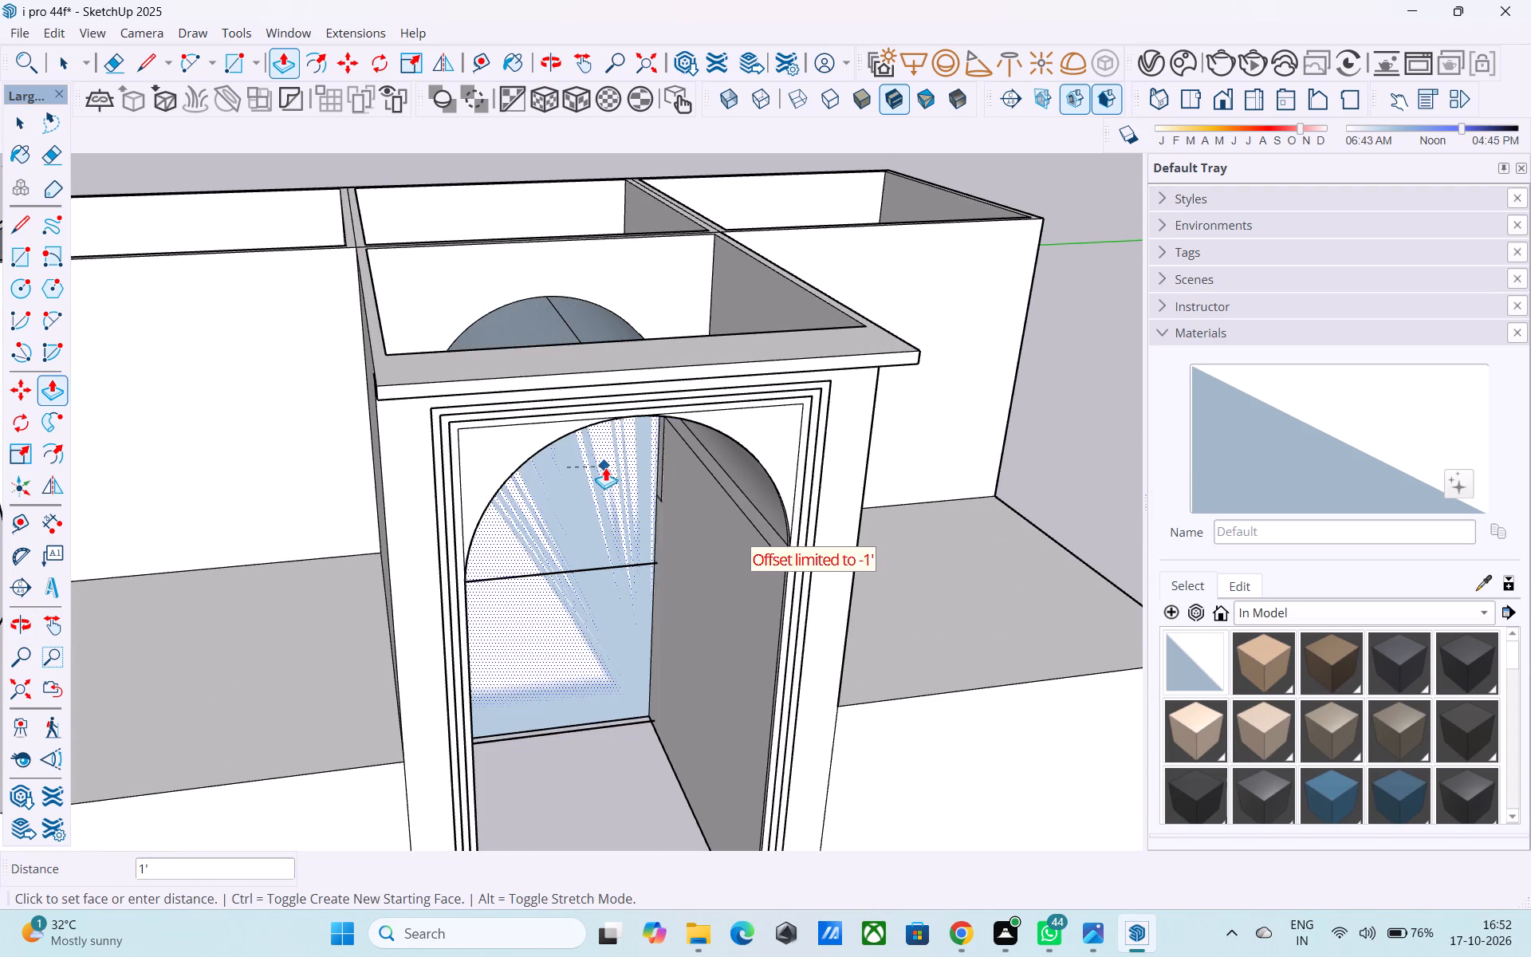
click(606, 471)
middle_drag(606, 471, 556, 396)
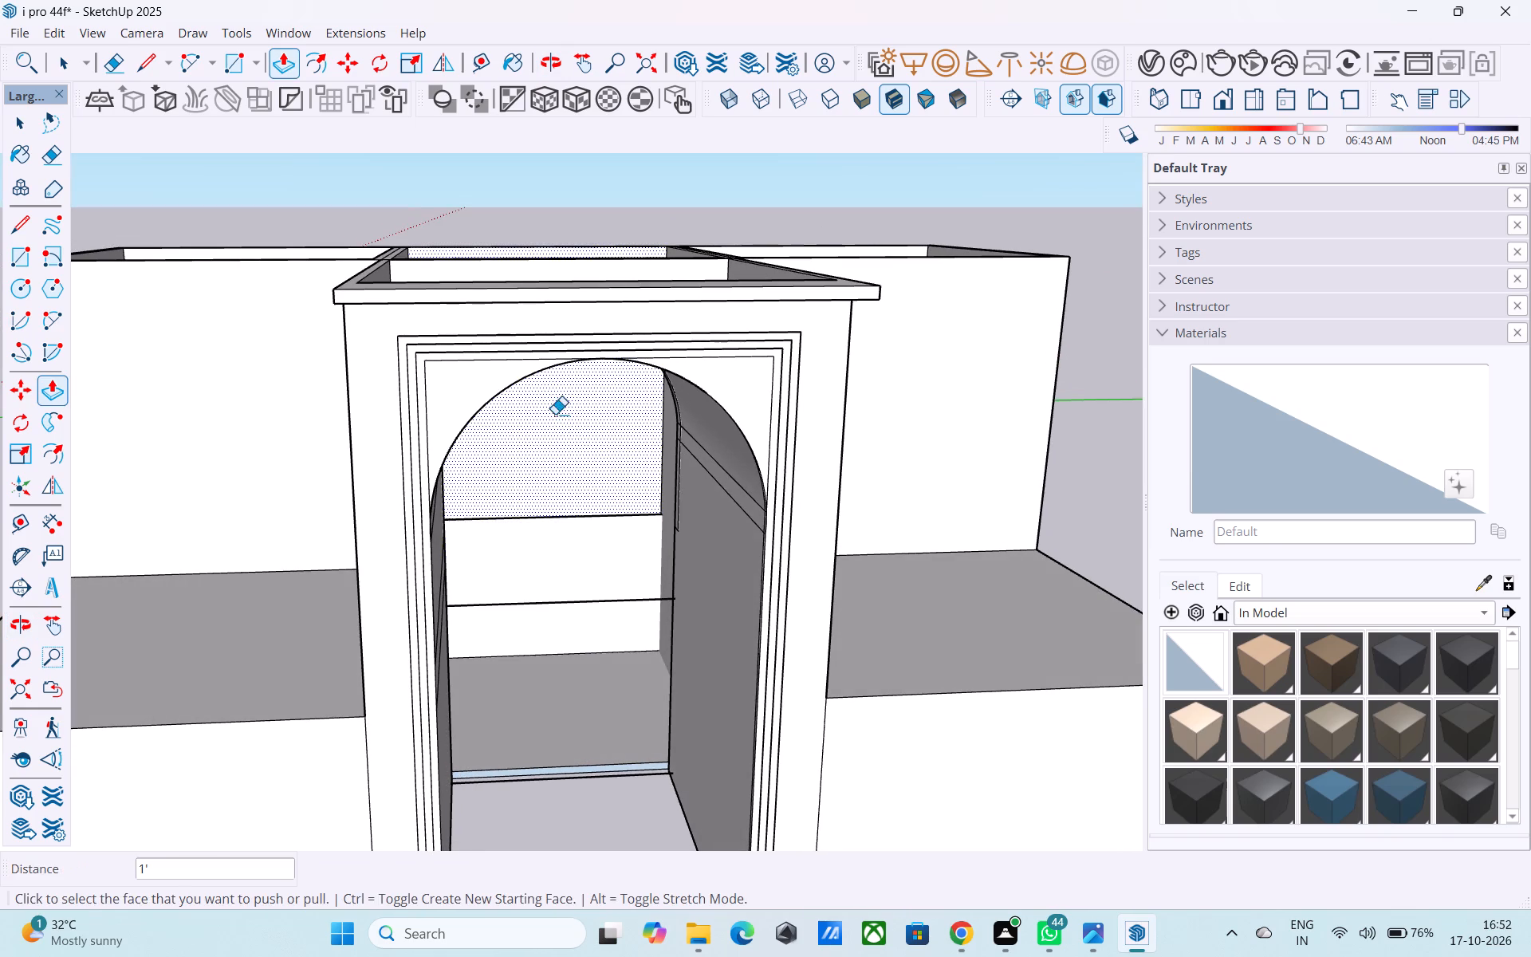
Erase the horizontal lines crossing the arched opening, together with the wall face left below the arch.
key(e)
shift+middle_drag(569, 477, 463, 284)
drag(502, 360, 506, 400)
drag(506, 415, 508, 444)
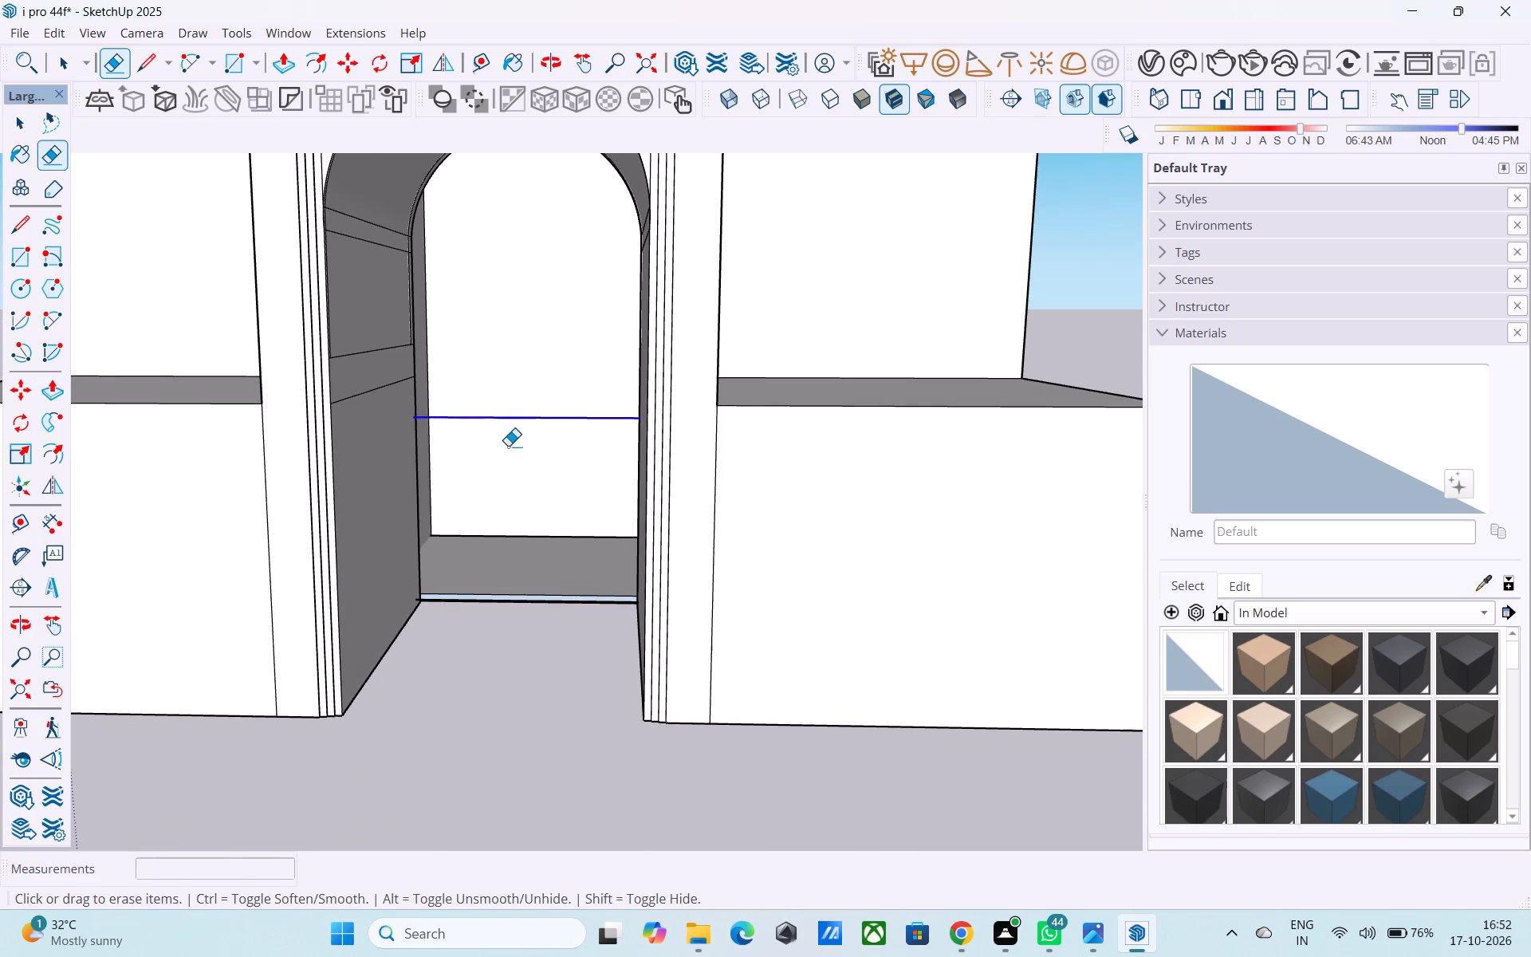
Erase the short vertical line and small stub beside the rear opening on the recess's right side wall.
middle_drag(505, 447, 752, 608)
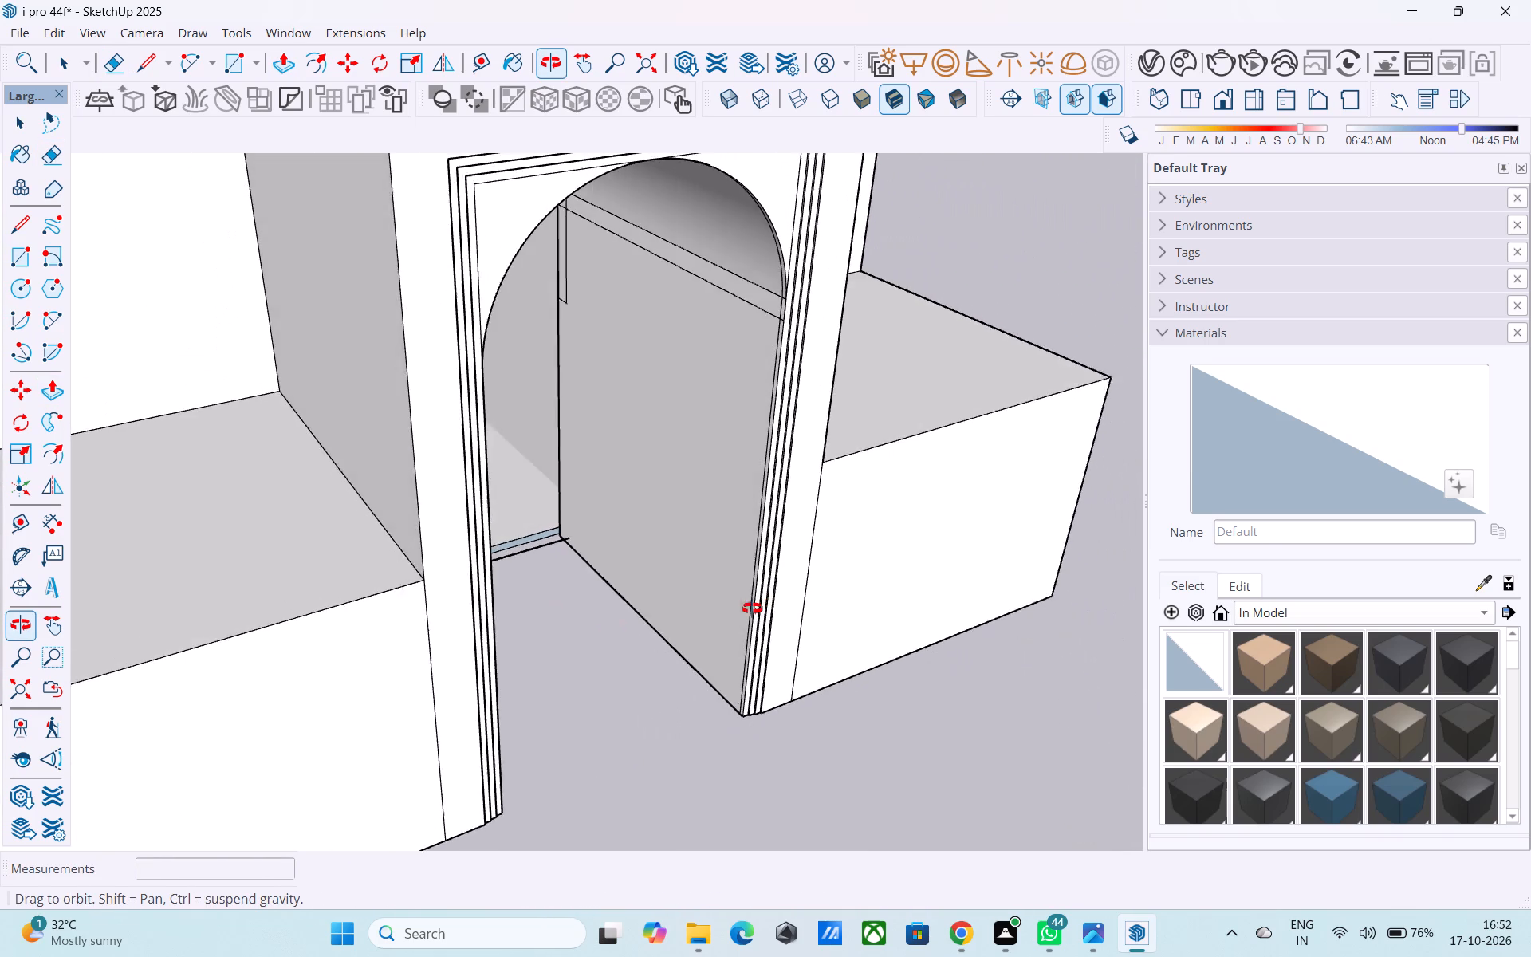
middle_drag(752, 608, 752, 608)
scroll(577, 223, up, 4)
middle_drag(569, 226, 510, 185)
scroll(563, 243, up, 1)
drag(608, 236, 600, 232)
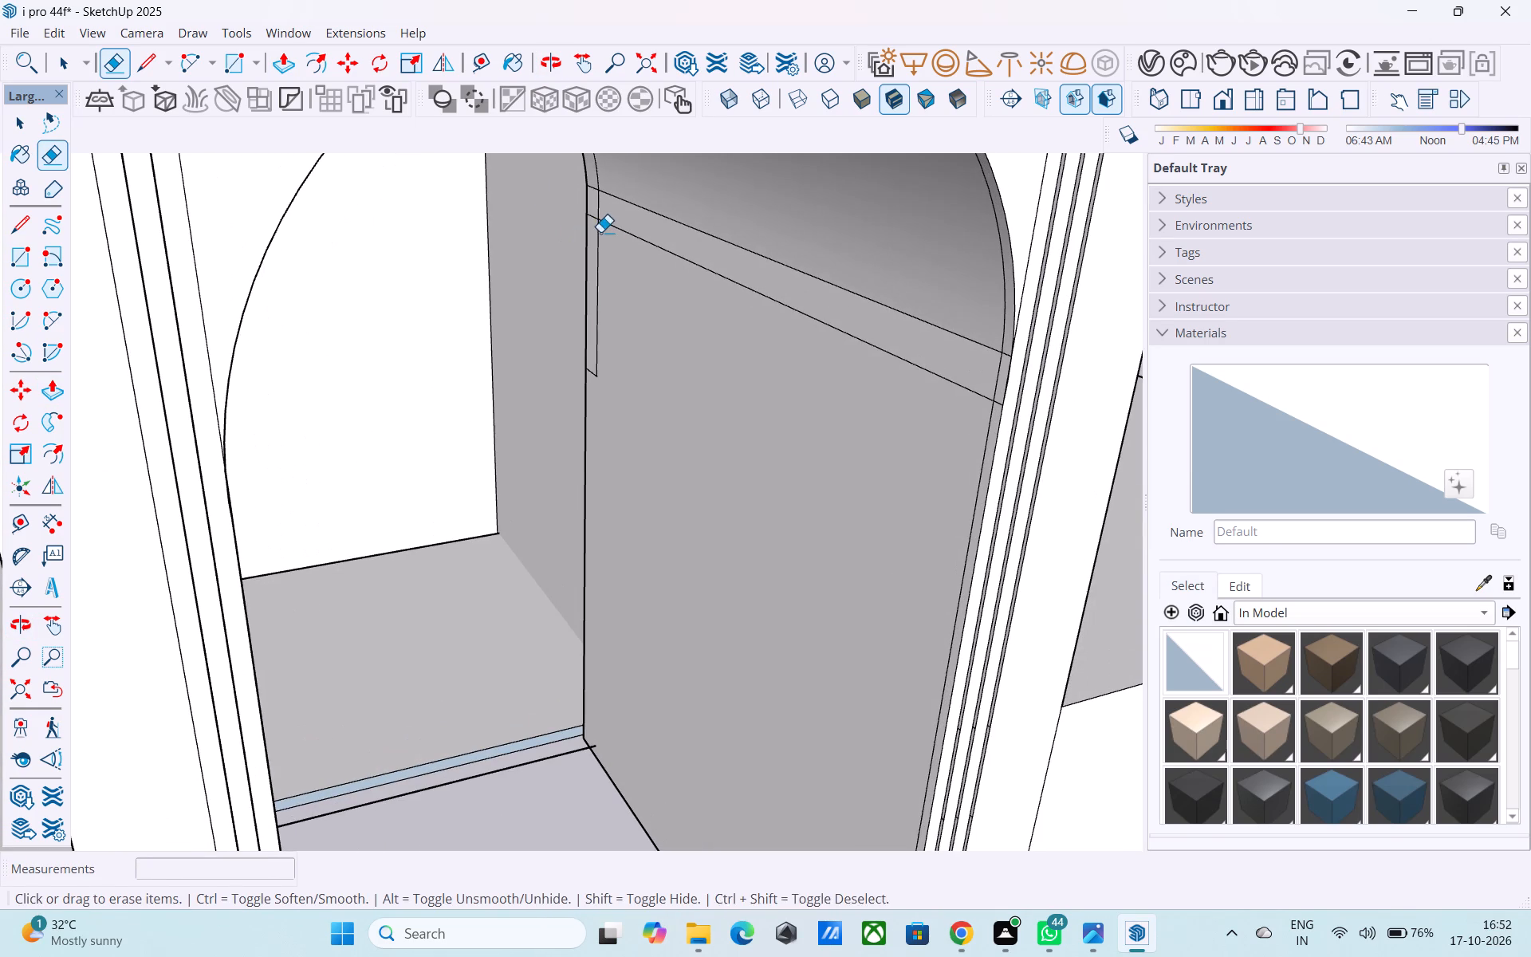
drag(600, 232, 599, 231)
scroll(608, 392, up, 4)
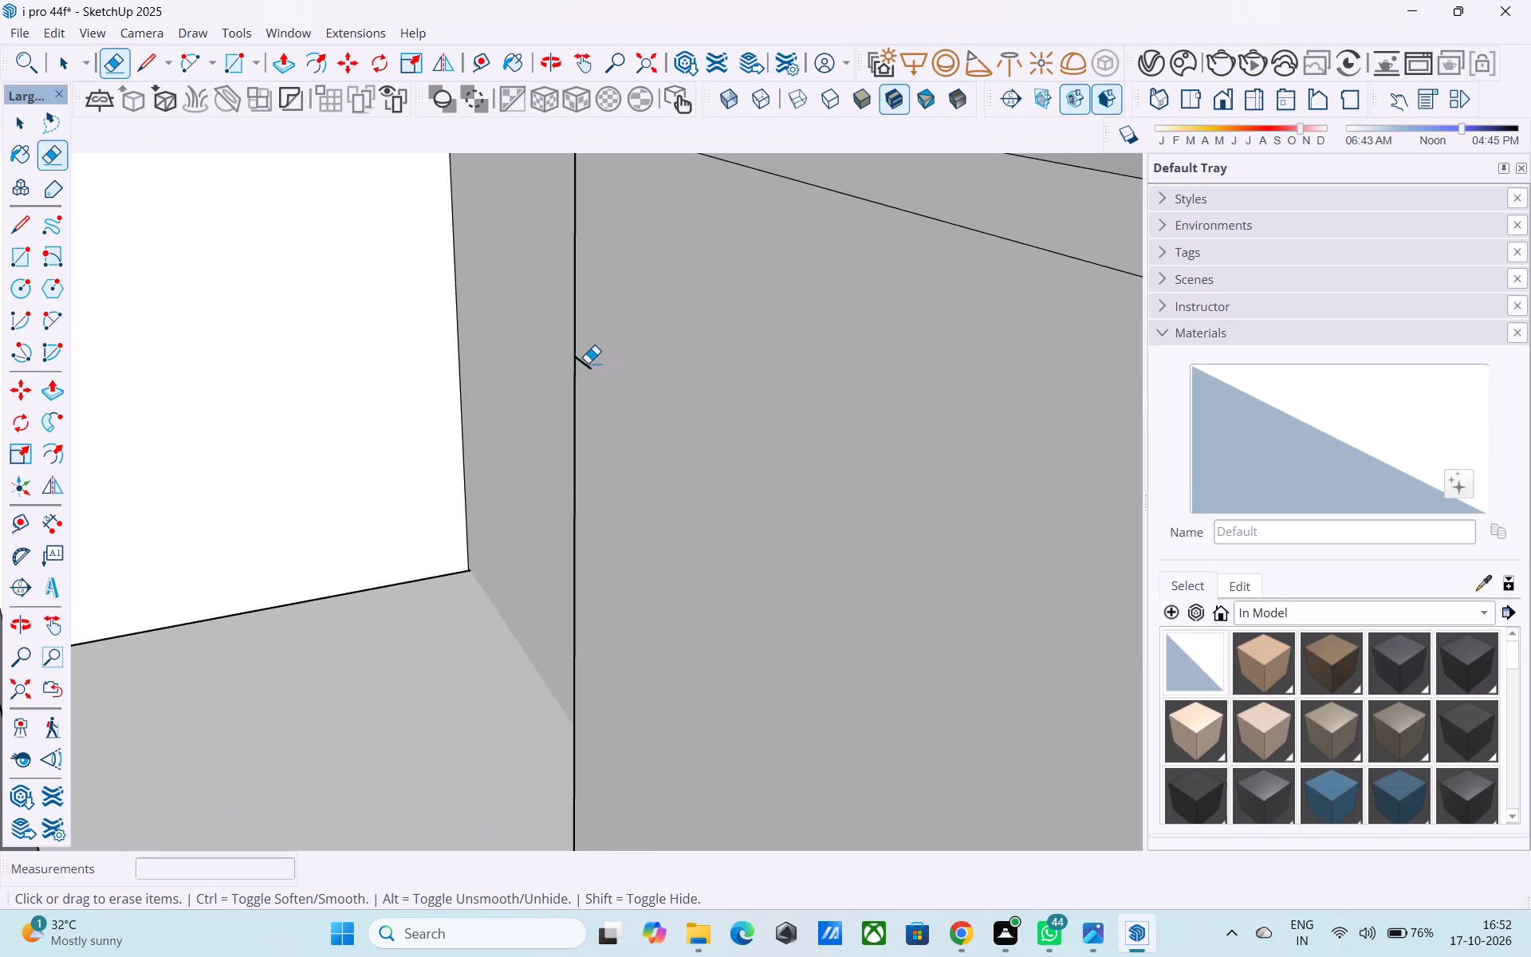
click(588, 363)
Draw a 16' 6" vertical line down the recess's left side wall to the floor, continuing the line beside the rear opening.
scroll(595, 364, down, 5)
shift+middle_drag(595, 363, 489, 317)
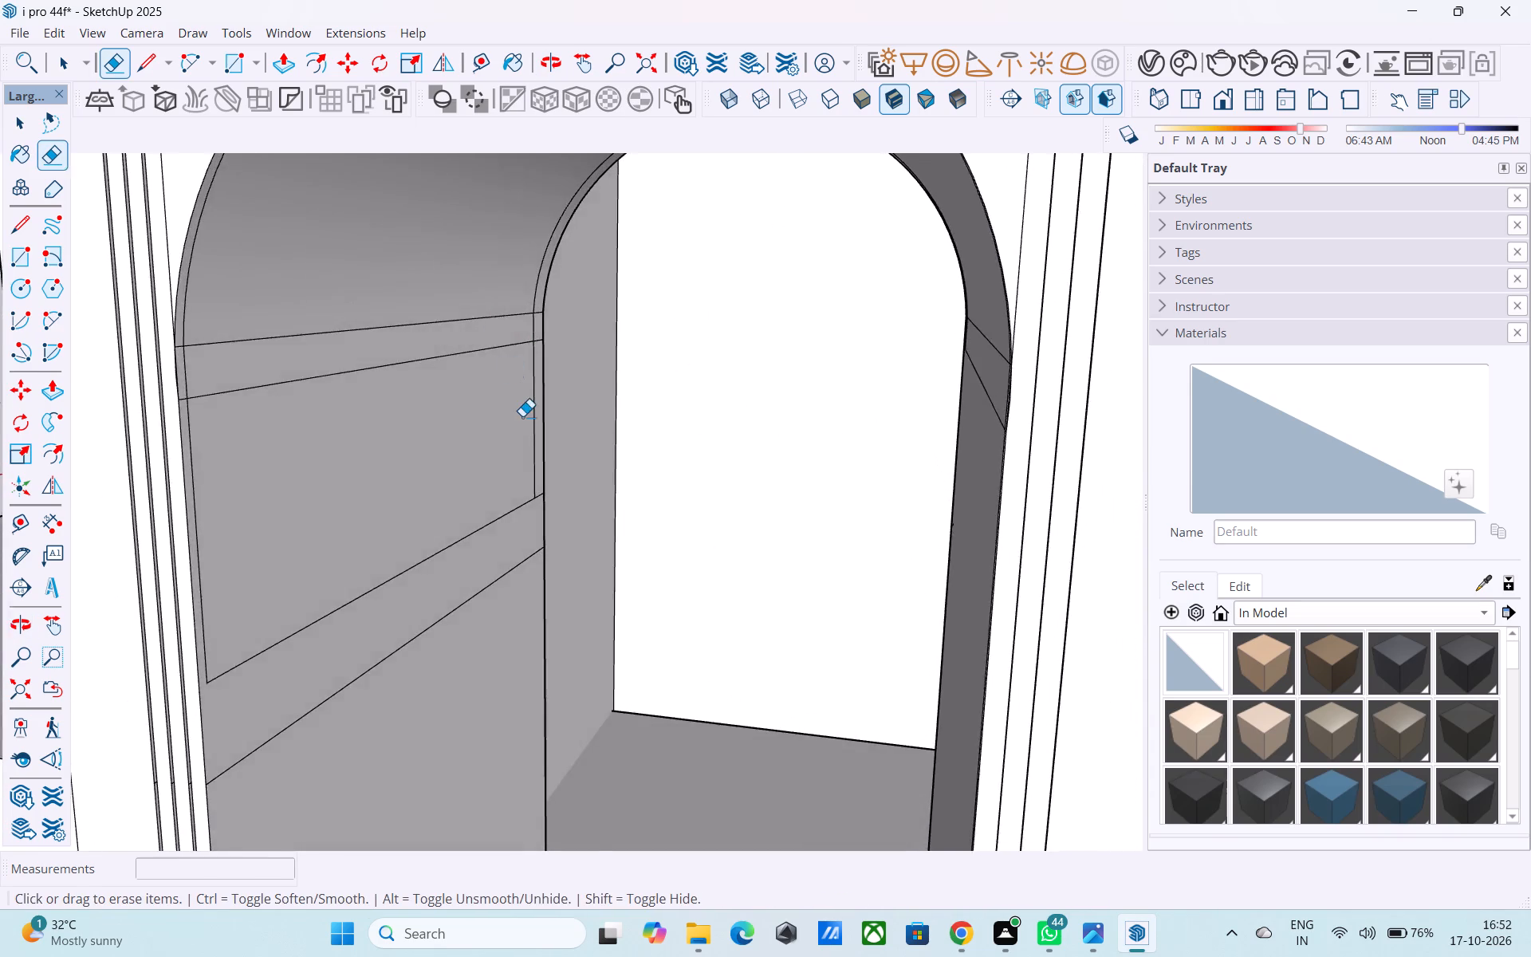
scroll(522, 425, up, 4)
scroll(538, 418, down, 9)
middle_drag(552, 426, 535, 360)
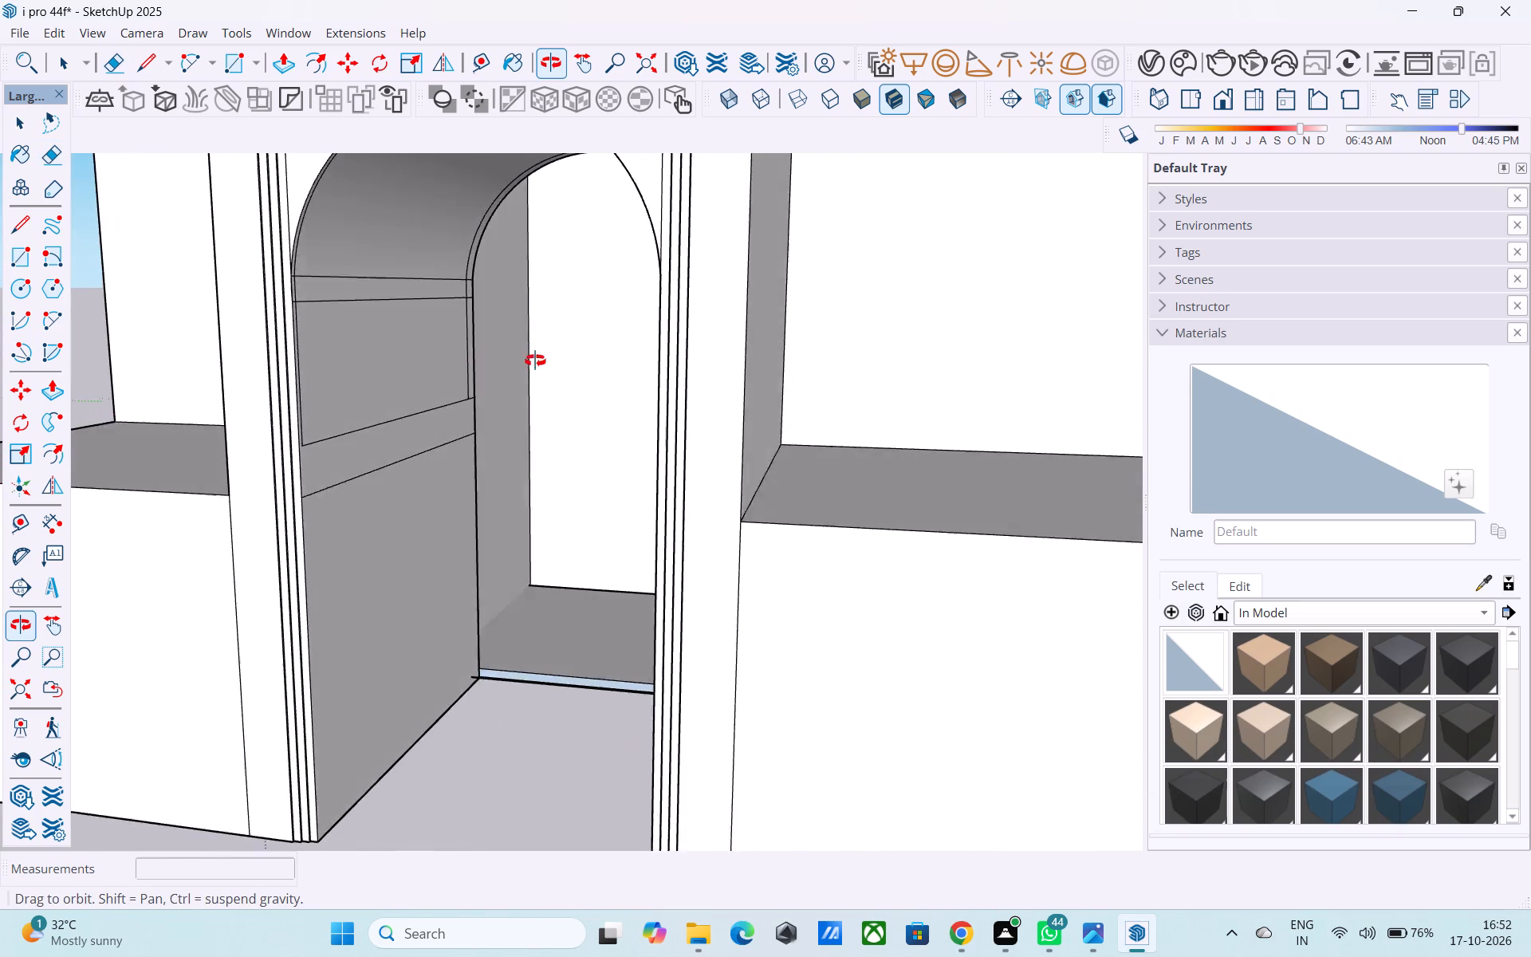
middle_drag(535, 360, 476, 375)
key(l)
click(486, 393)
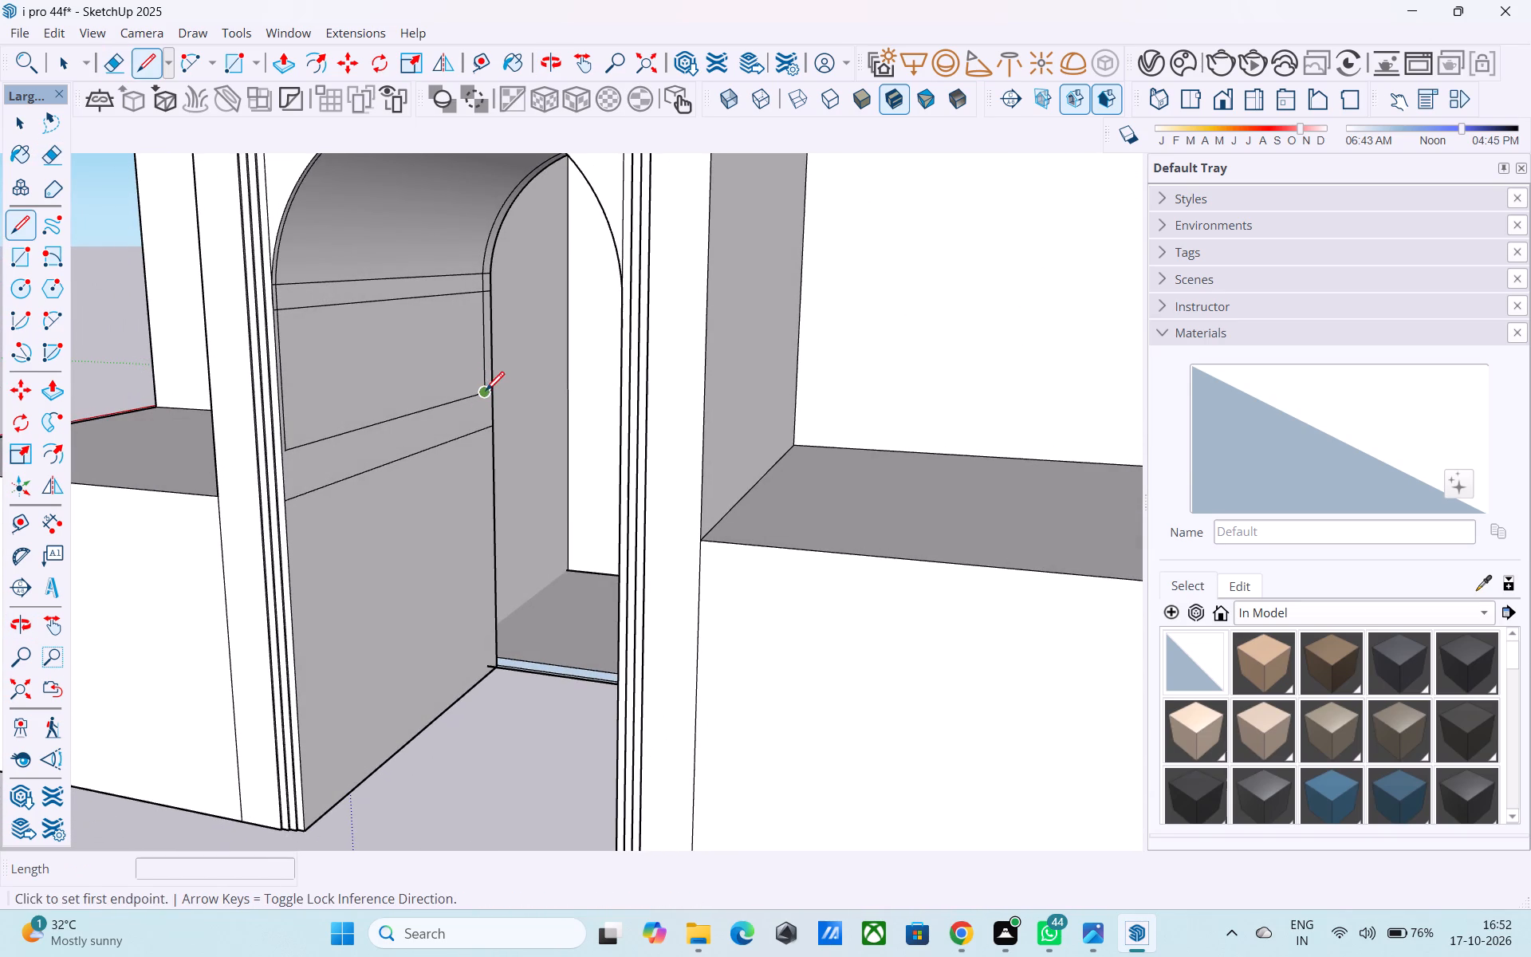
scroll(488, 677, up, 8)
click(486, 671)
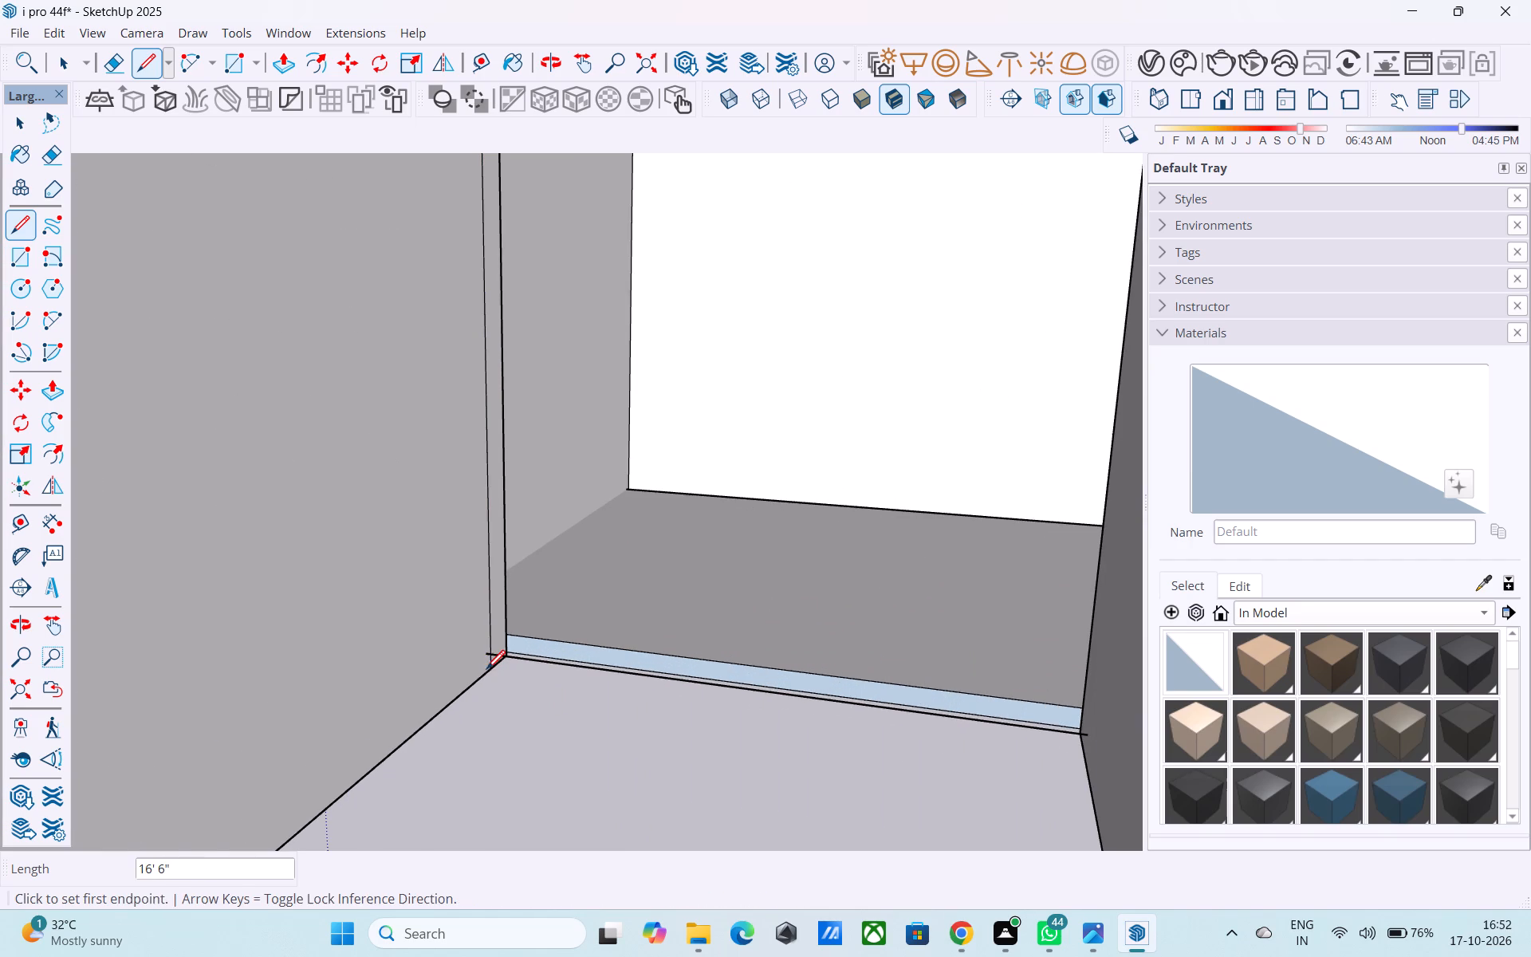
Draw a matching vertical line about 22' 9" long down the recess's right side wall to the floor, beside the rear opening.
scroll(487, 668, down, 6)
scroll(578, 577, down, 5)
middle_drag(578, 576, 563, 570)
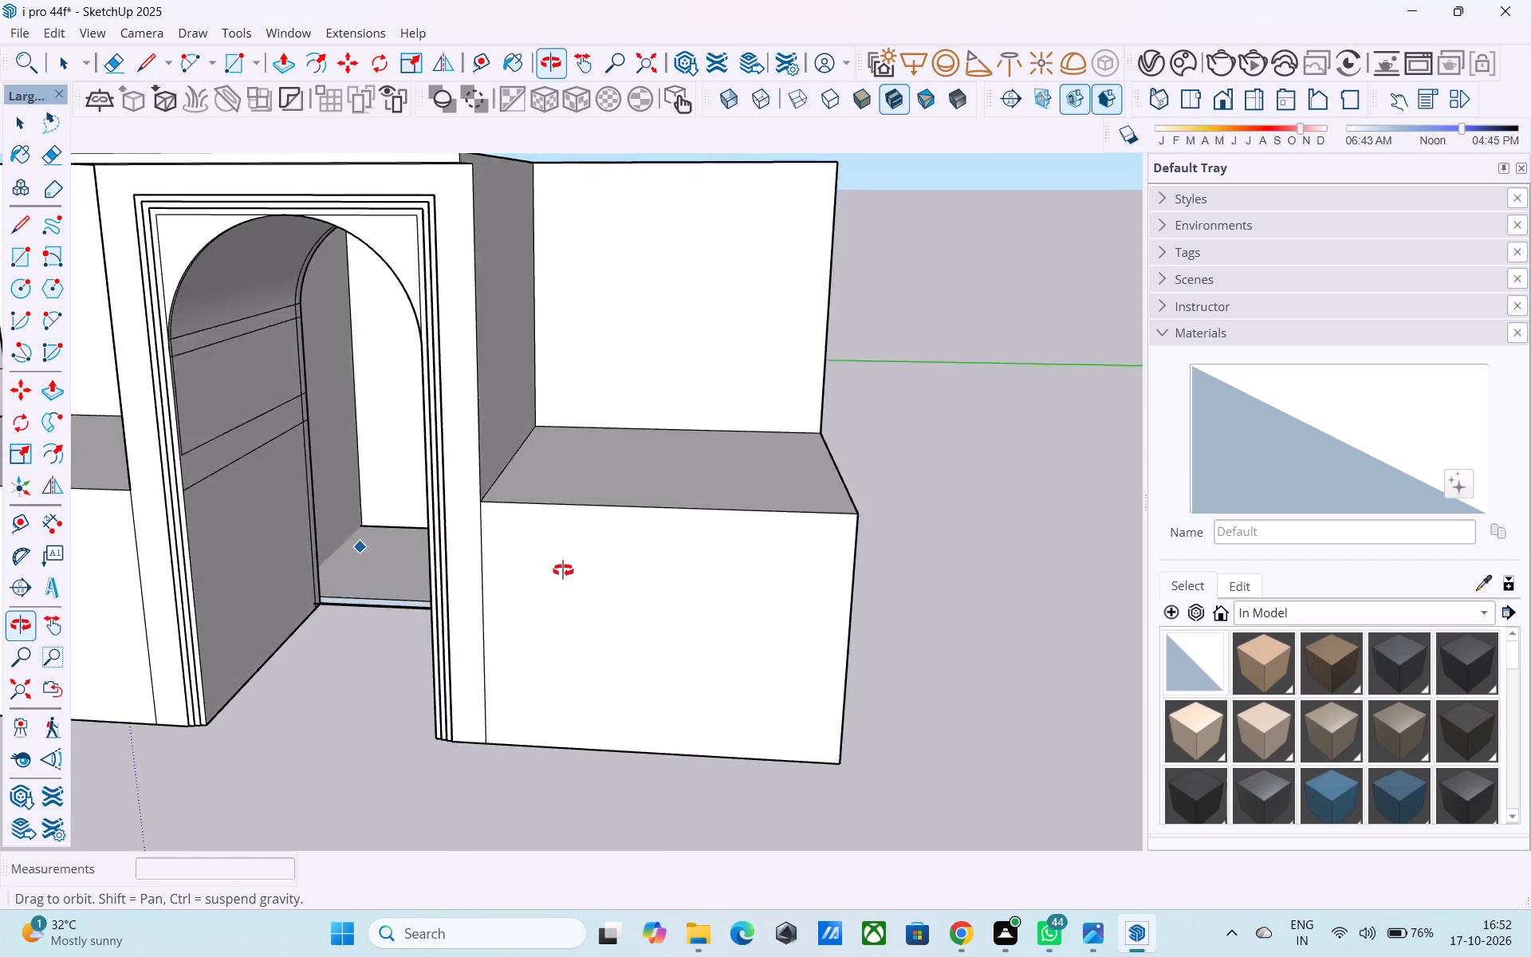
middle_drag(563, 570, 793, 505)
scroll(502, 290, up, 3)
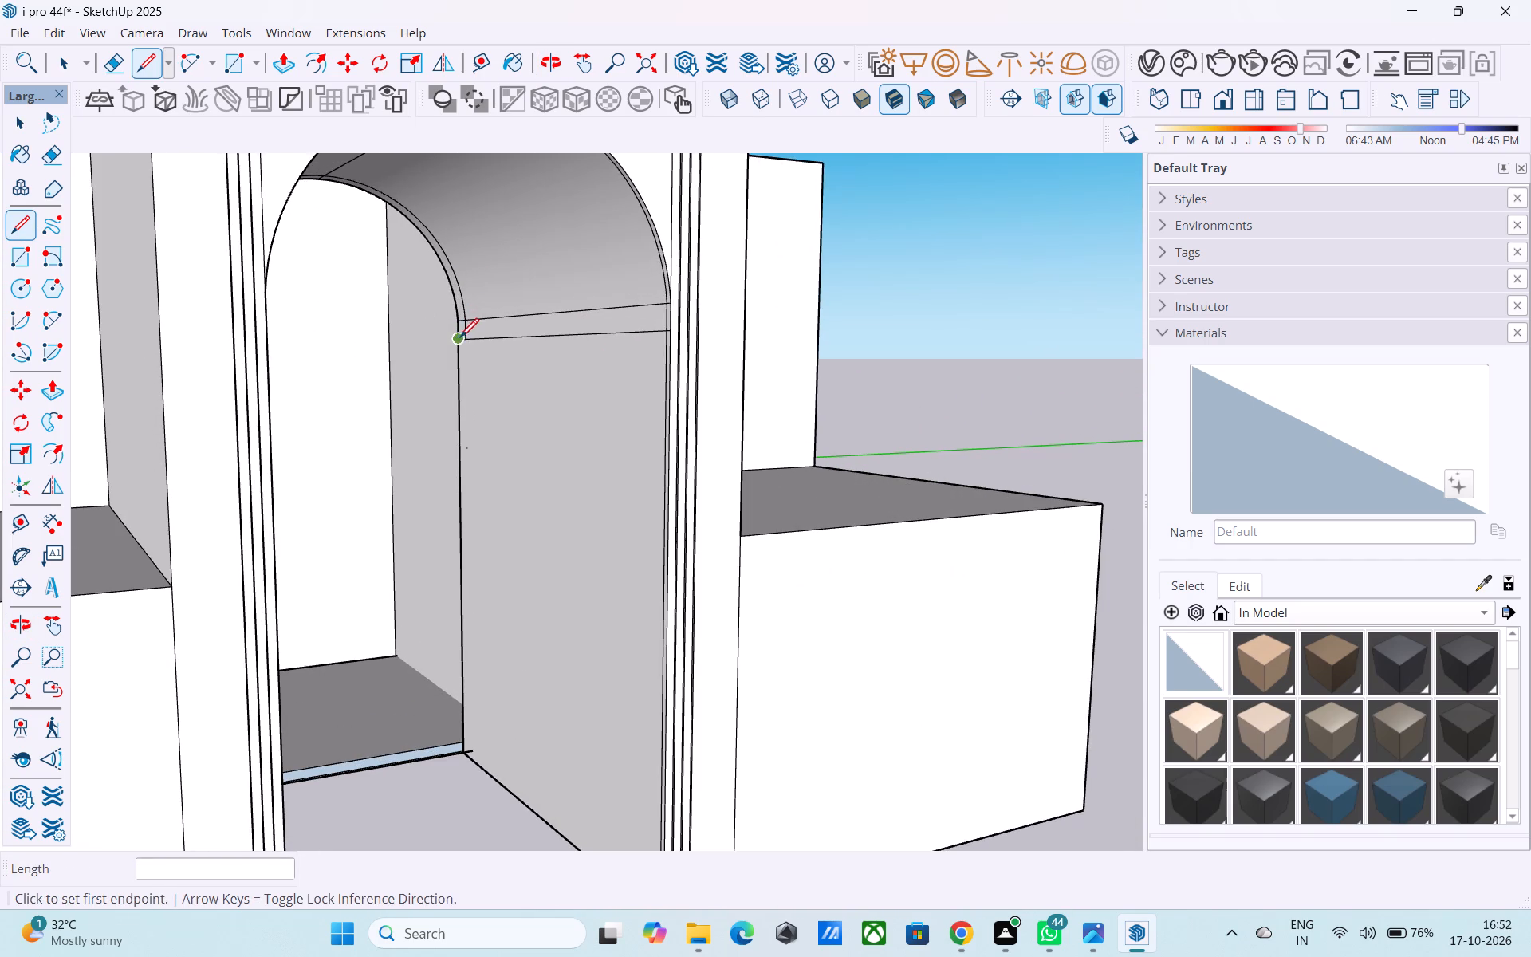
click(465, 337)
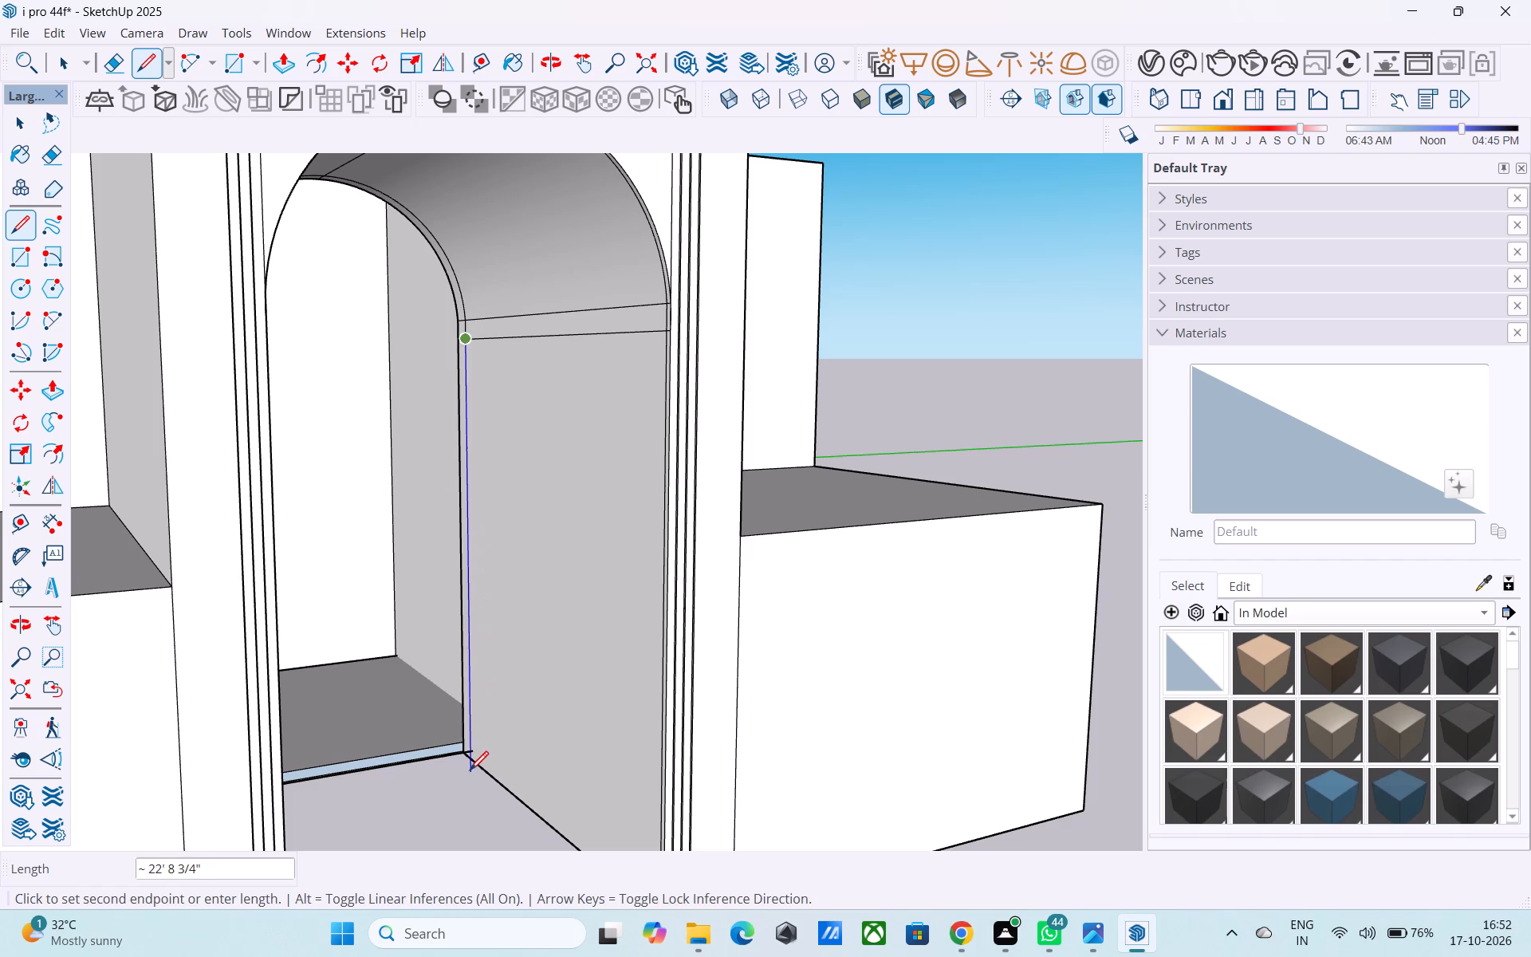
click(471, 766)
Erase the leftover front edge running along the floor at the base of the rear arched opening.
middle_drag(463, 758, 379, 614)
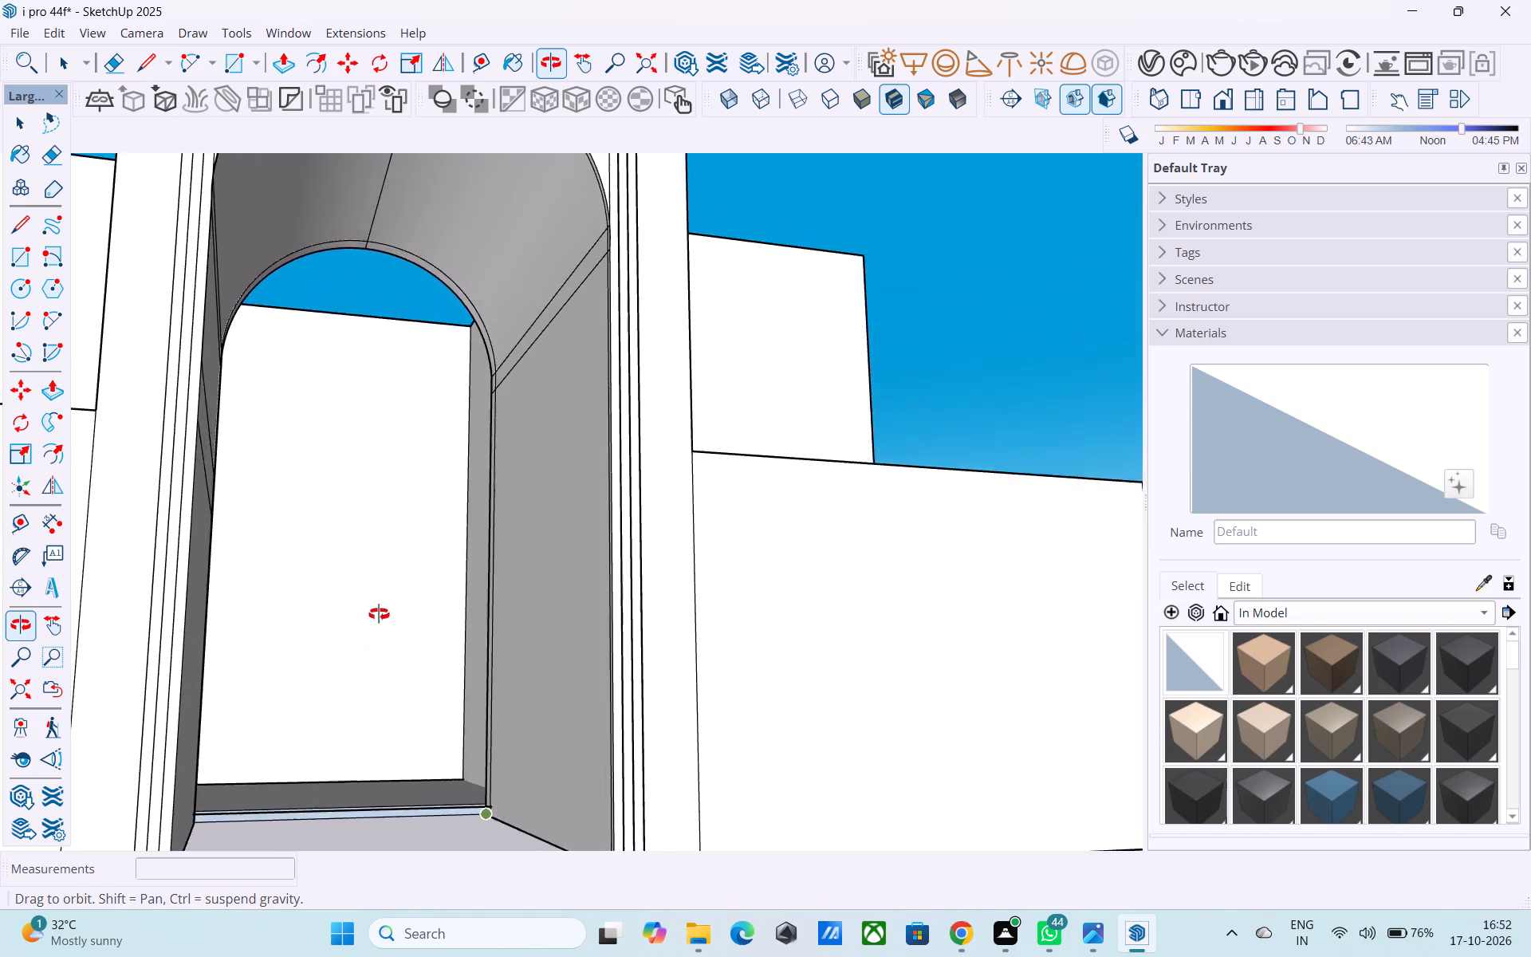
middle_drag(379, 614, 368, 820)
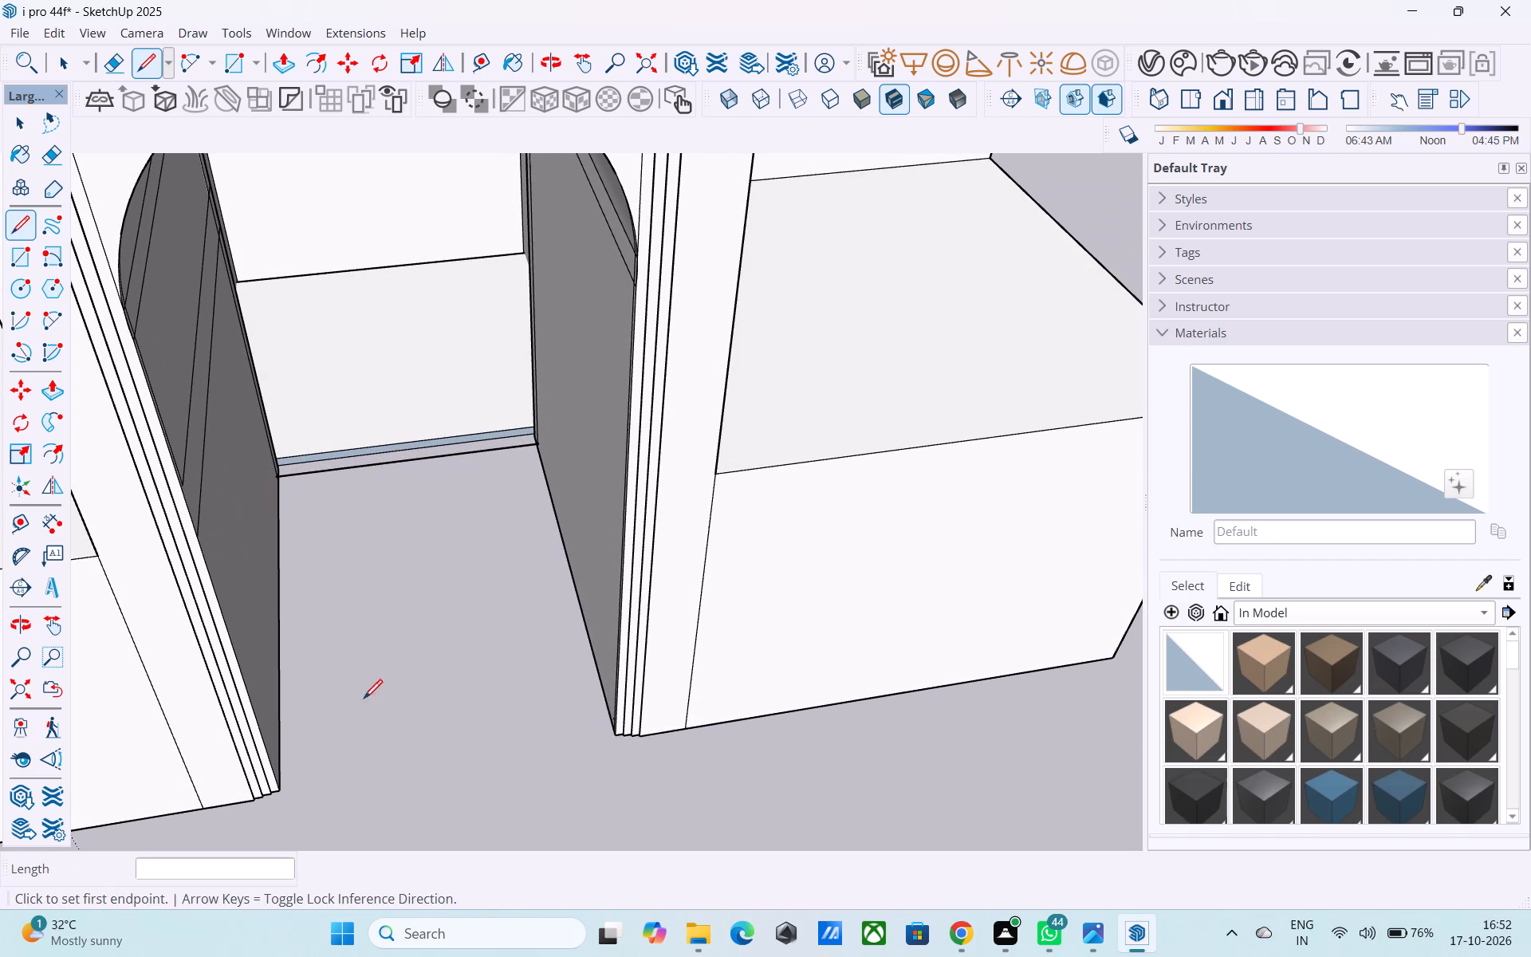
key(e)
click(362, 465)
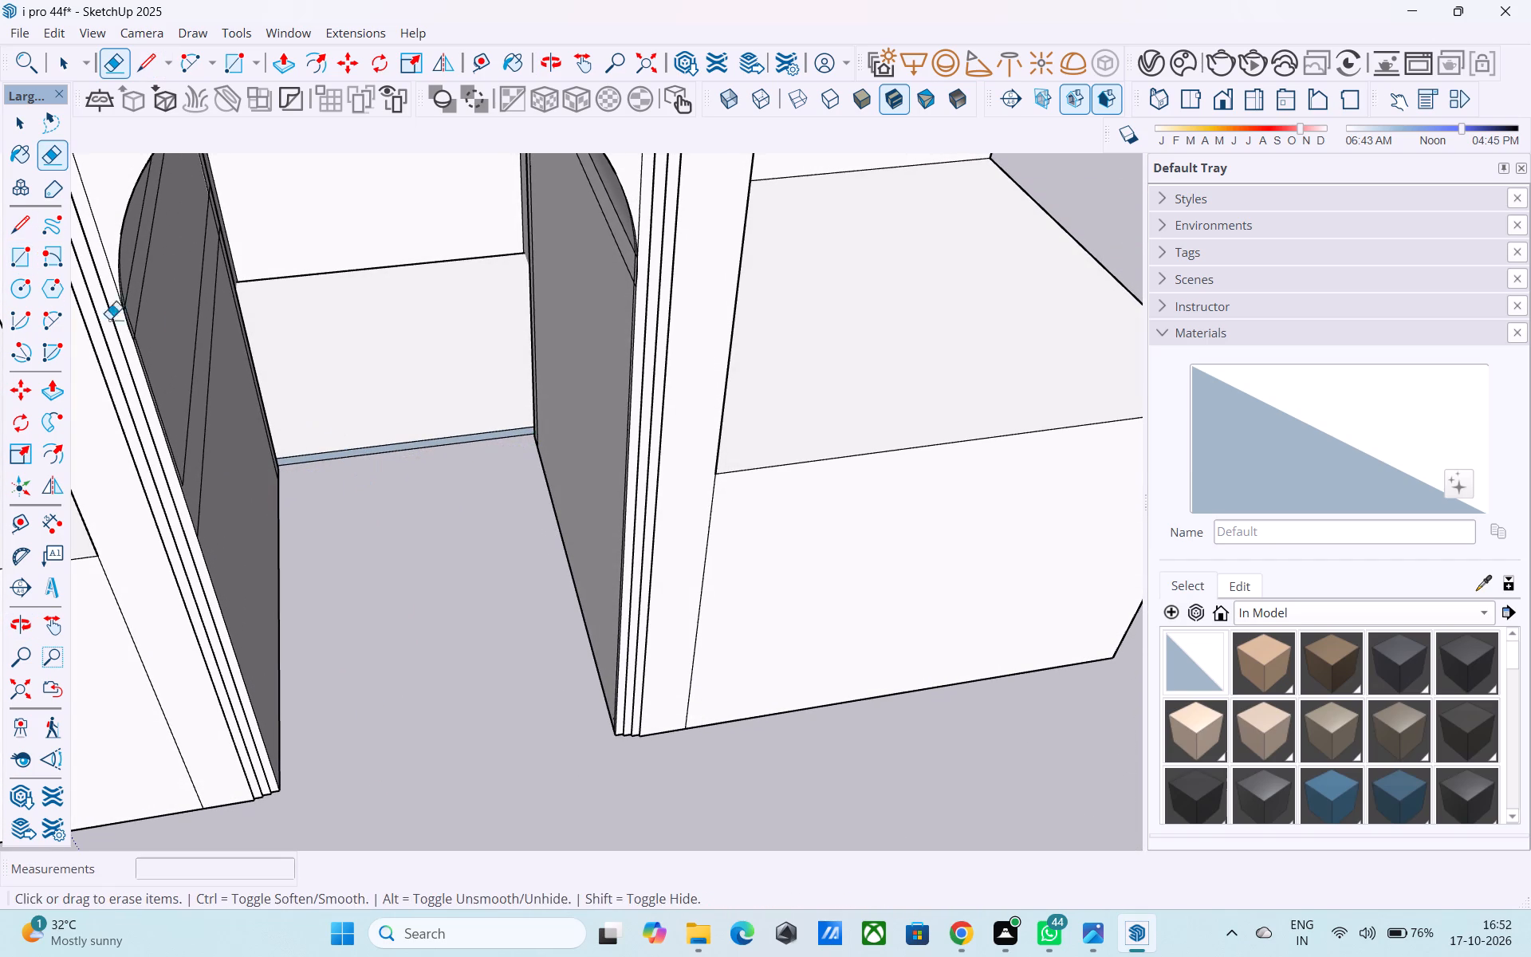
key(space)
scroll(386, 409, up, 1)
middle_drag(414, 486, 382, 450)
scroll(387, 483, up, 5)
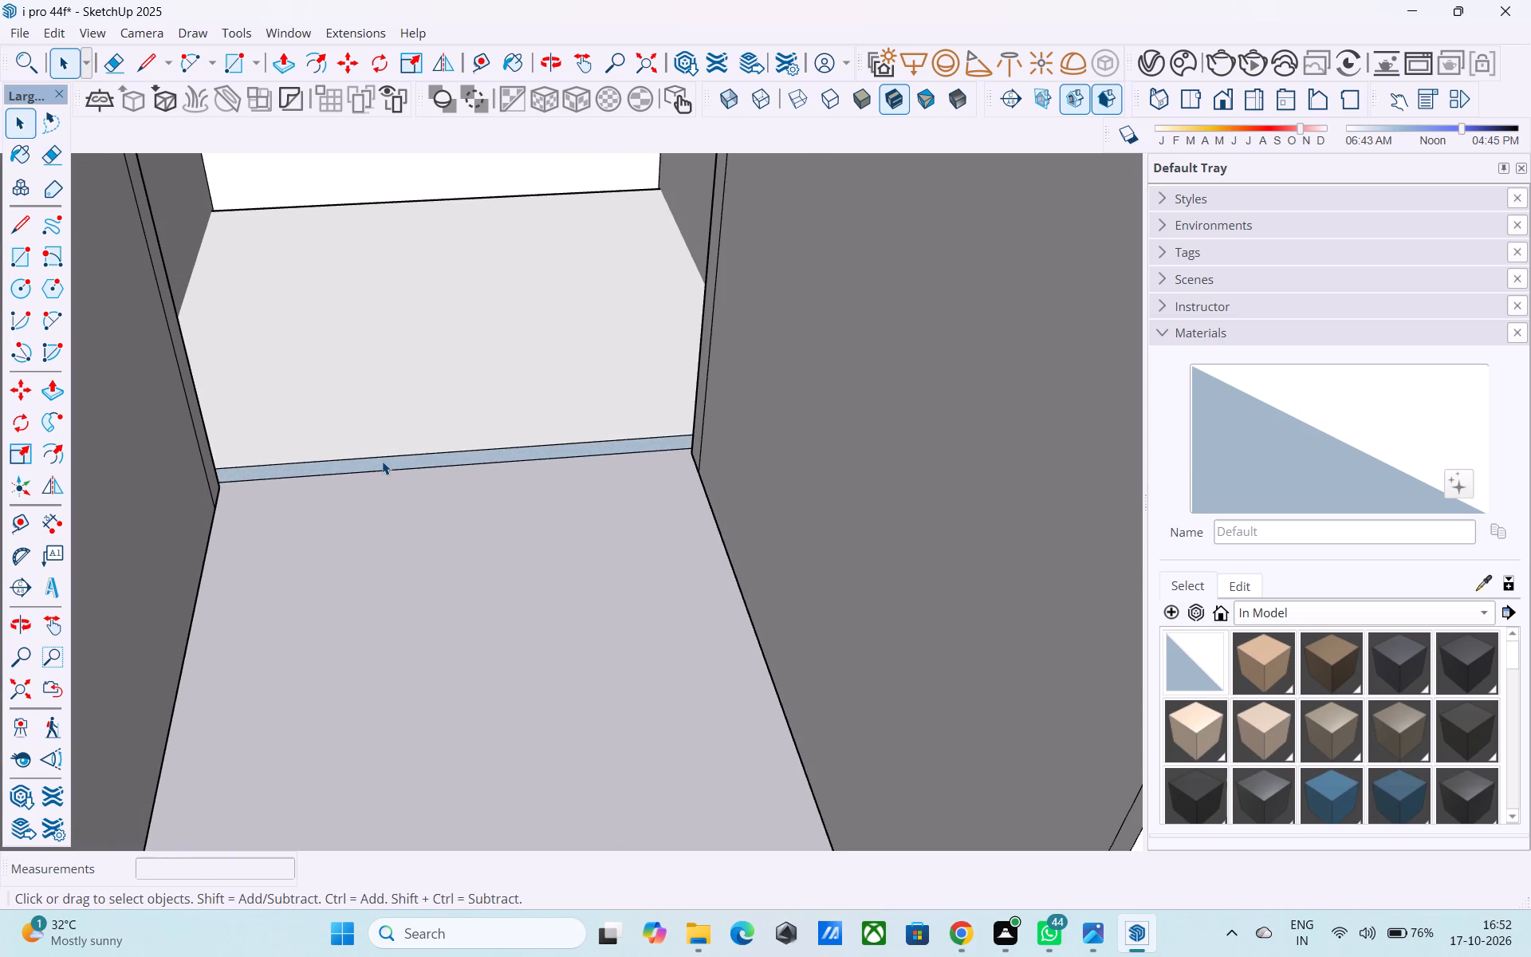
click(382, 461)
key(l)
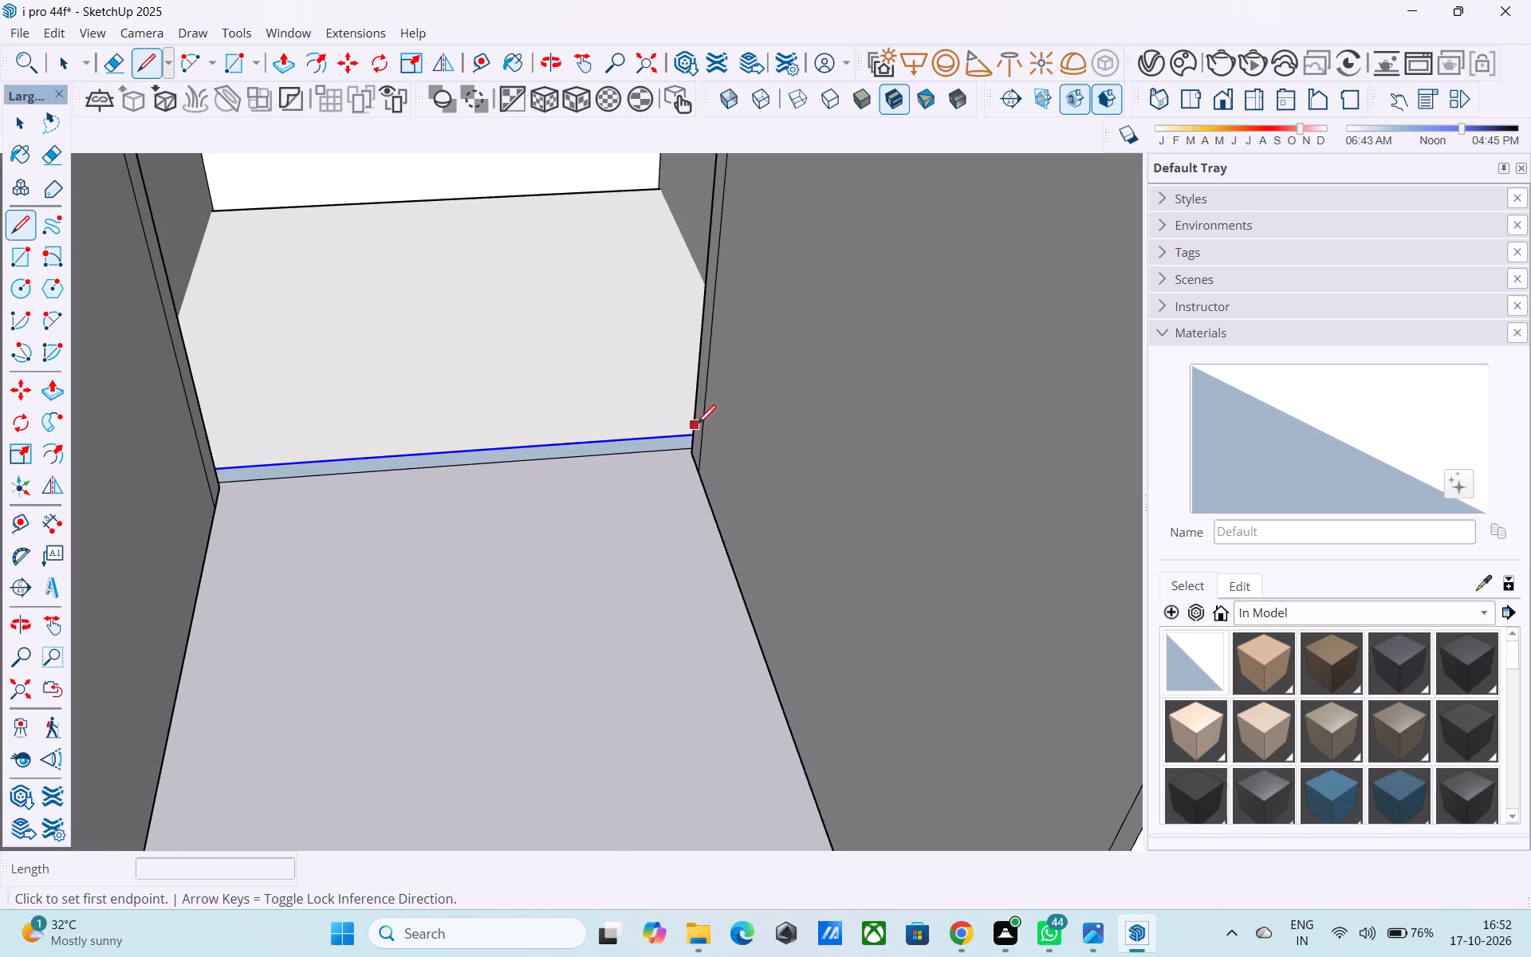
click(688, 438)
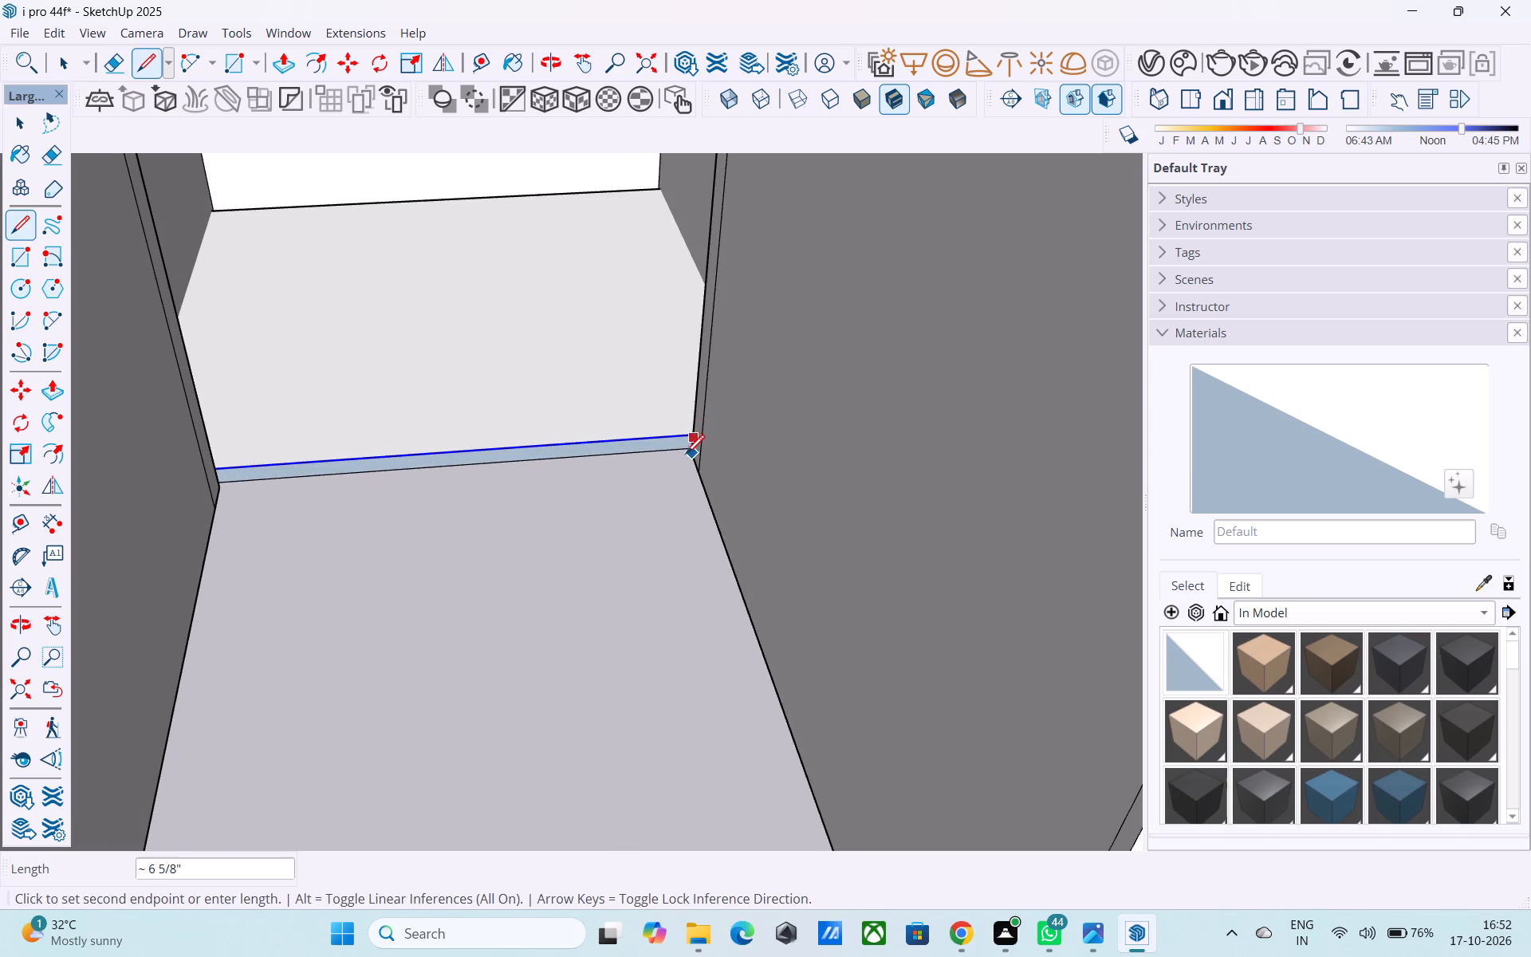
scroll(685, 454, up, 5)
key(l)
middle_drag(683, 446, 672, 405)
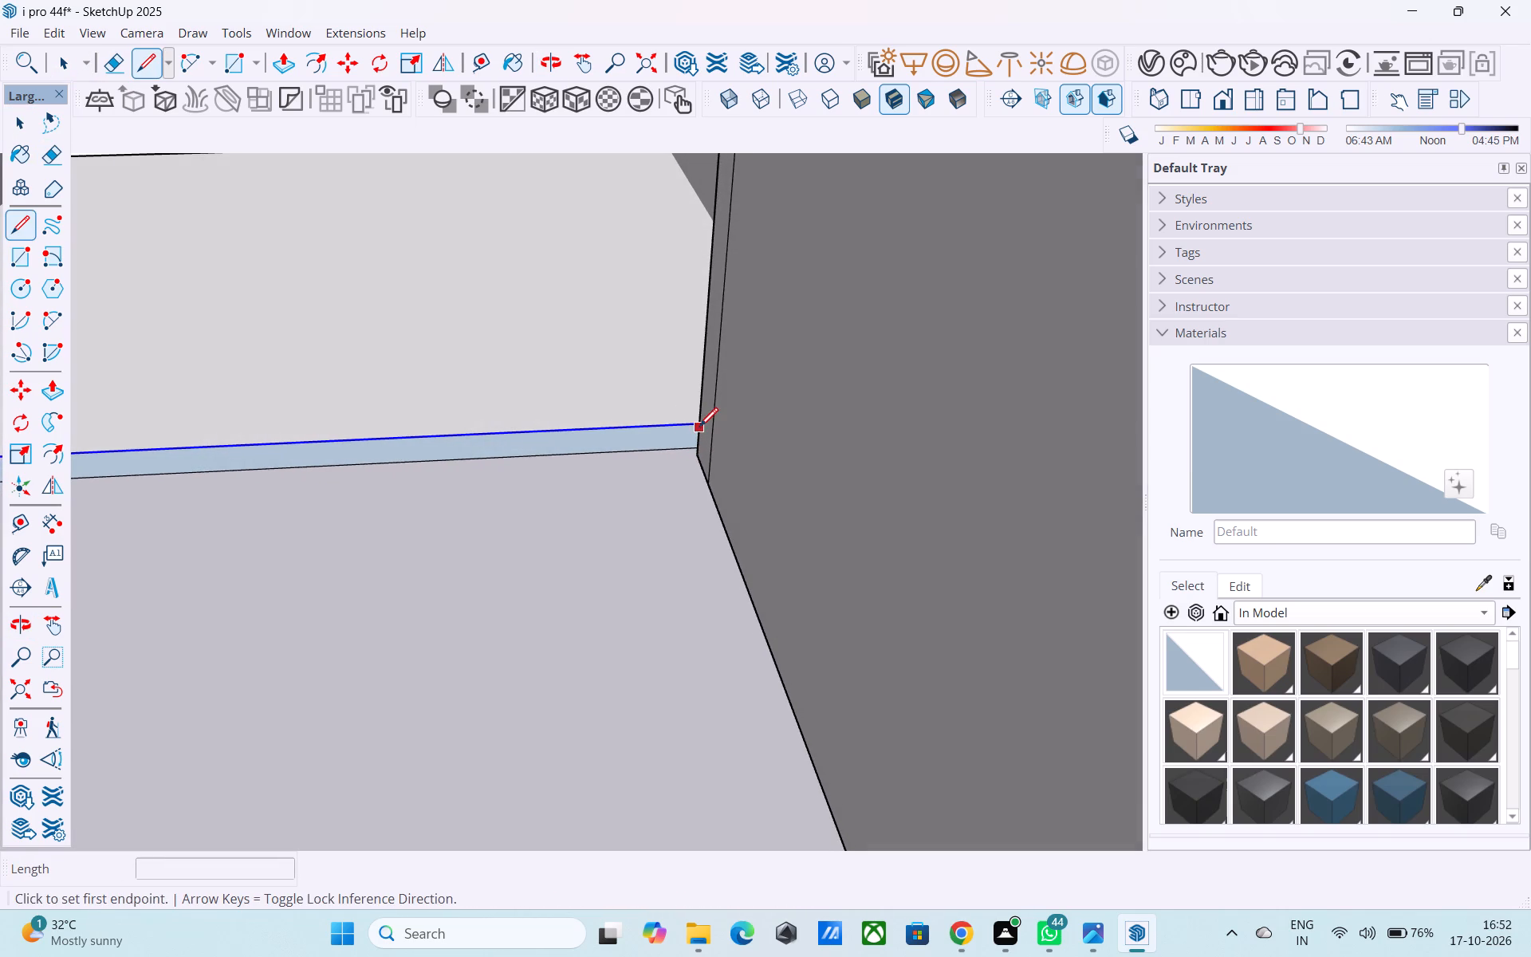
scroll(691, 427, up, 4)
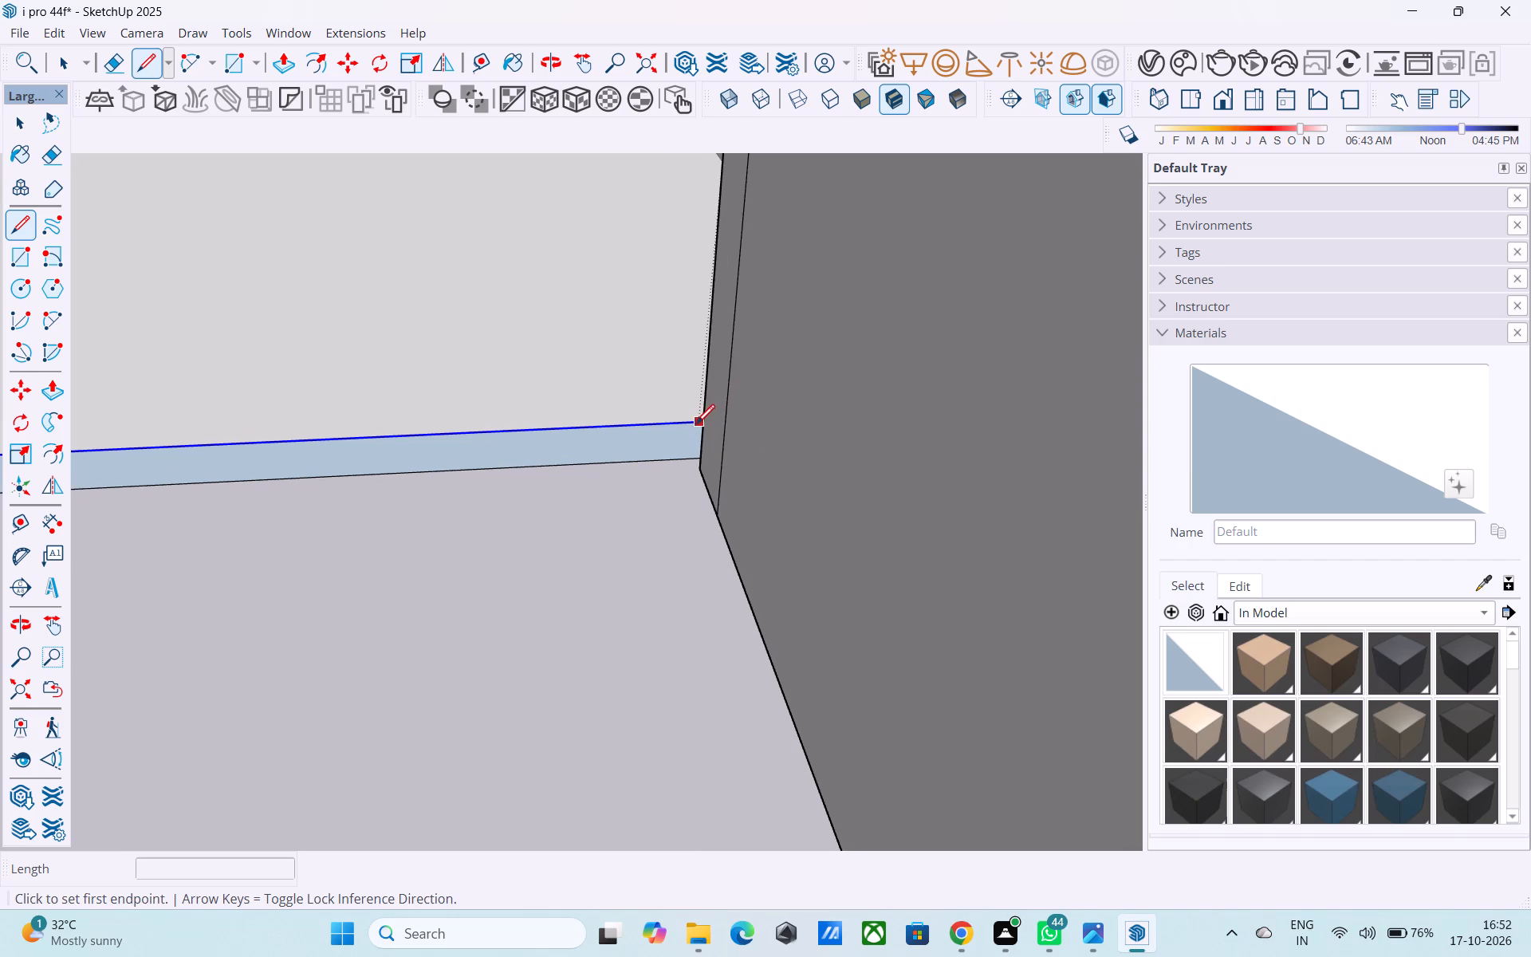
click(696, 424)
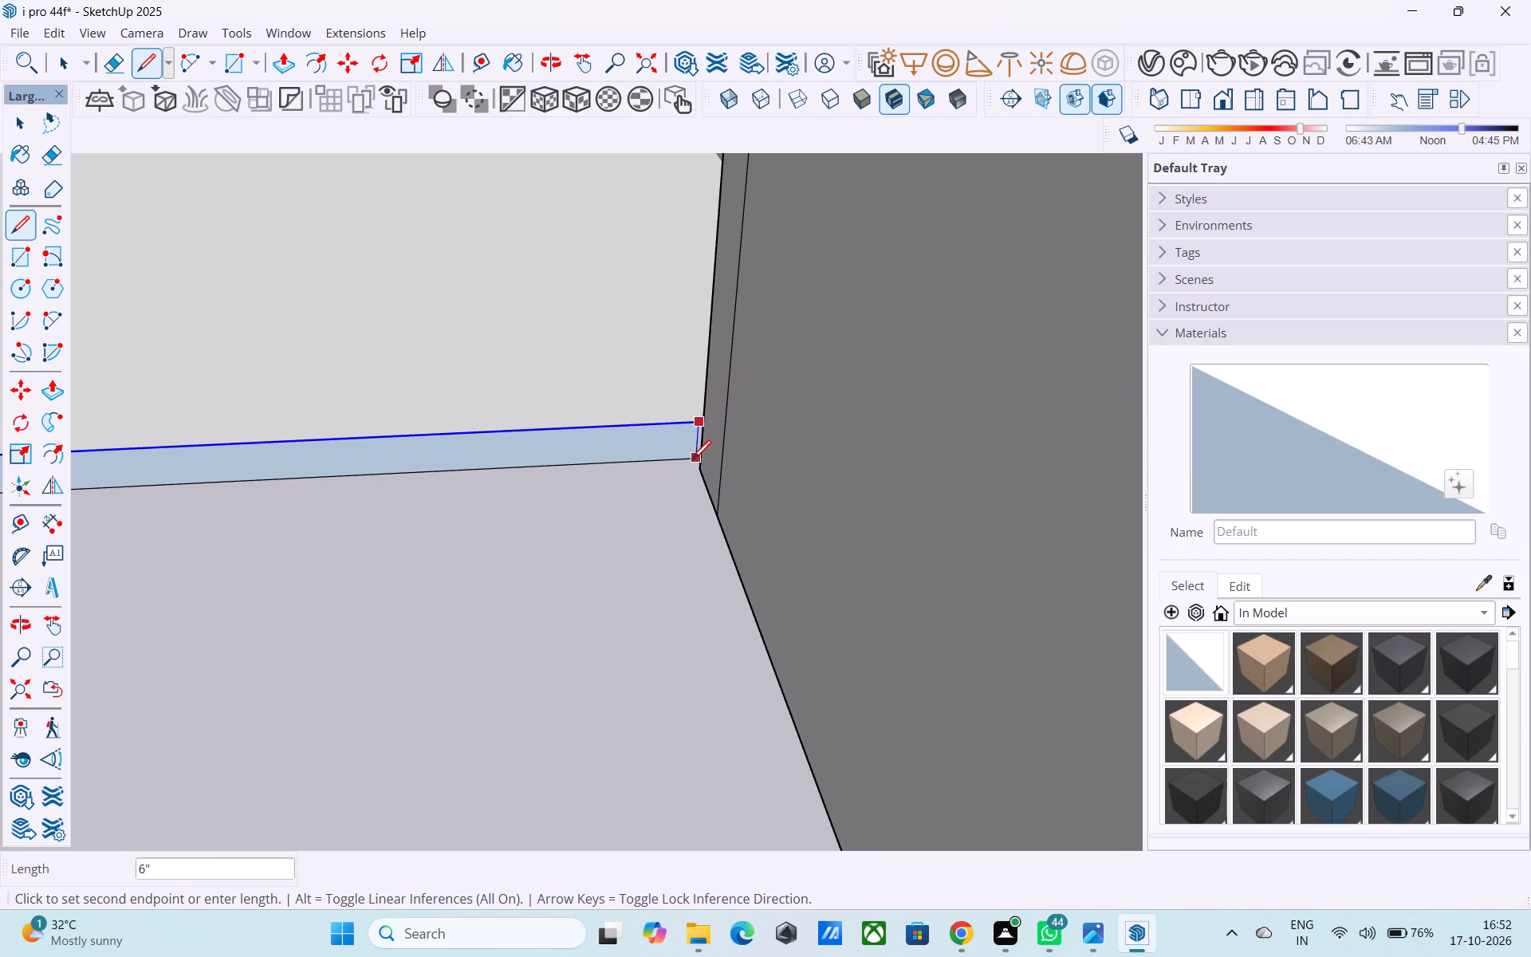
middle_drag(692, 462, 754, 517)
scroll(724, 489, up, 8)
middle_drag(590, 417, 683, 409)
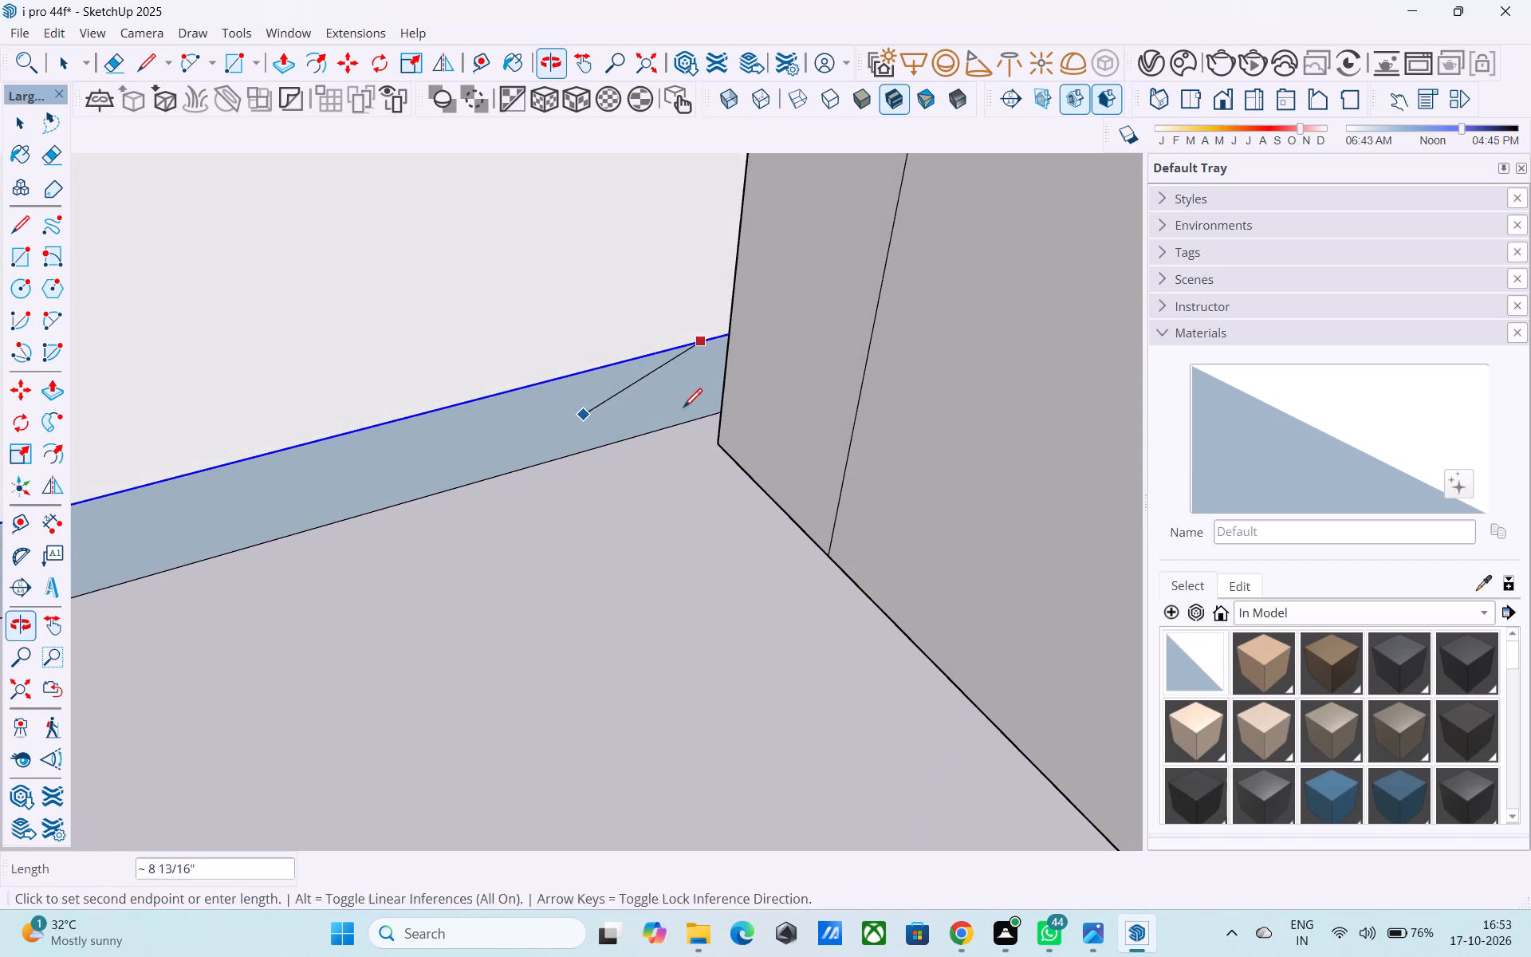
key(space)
Pull the narrow strip at the base of the rear opening forward 3" to the side wall's corner.
click(683, 409)
key(p)
click(683, 408)
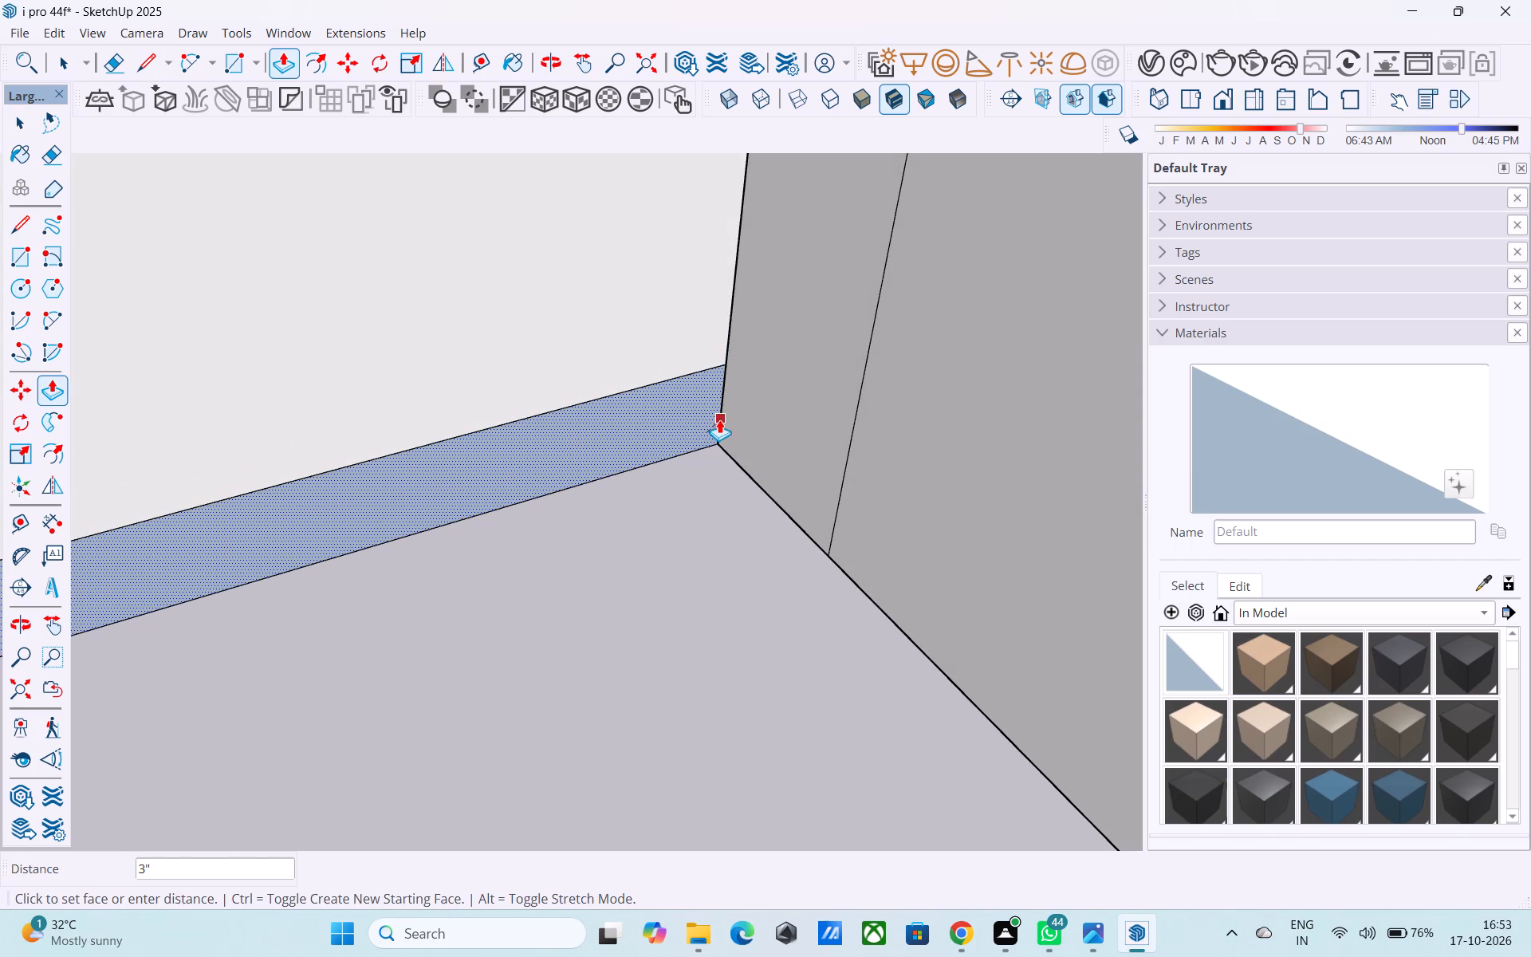
click(719, 419)
key(space)
Reverse the face of the narrow strip at the base of the rear opening.
middle_drag(698, 416, 674, 404)
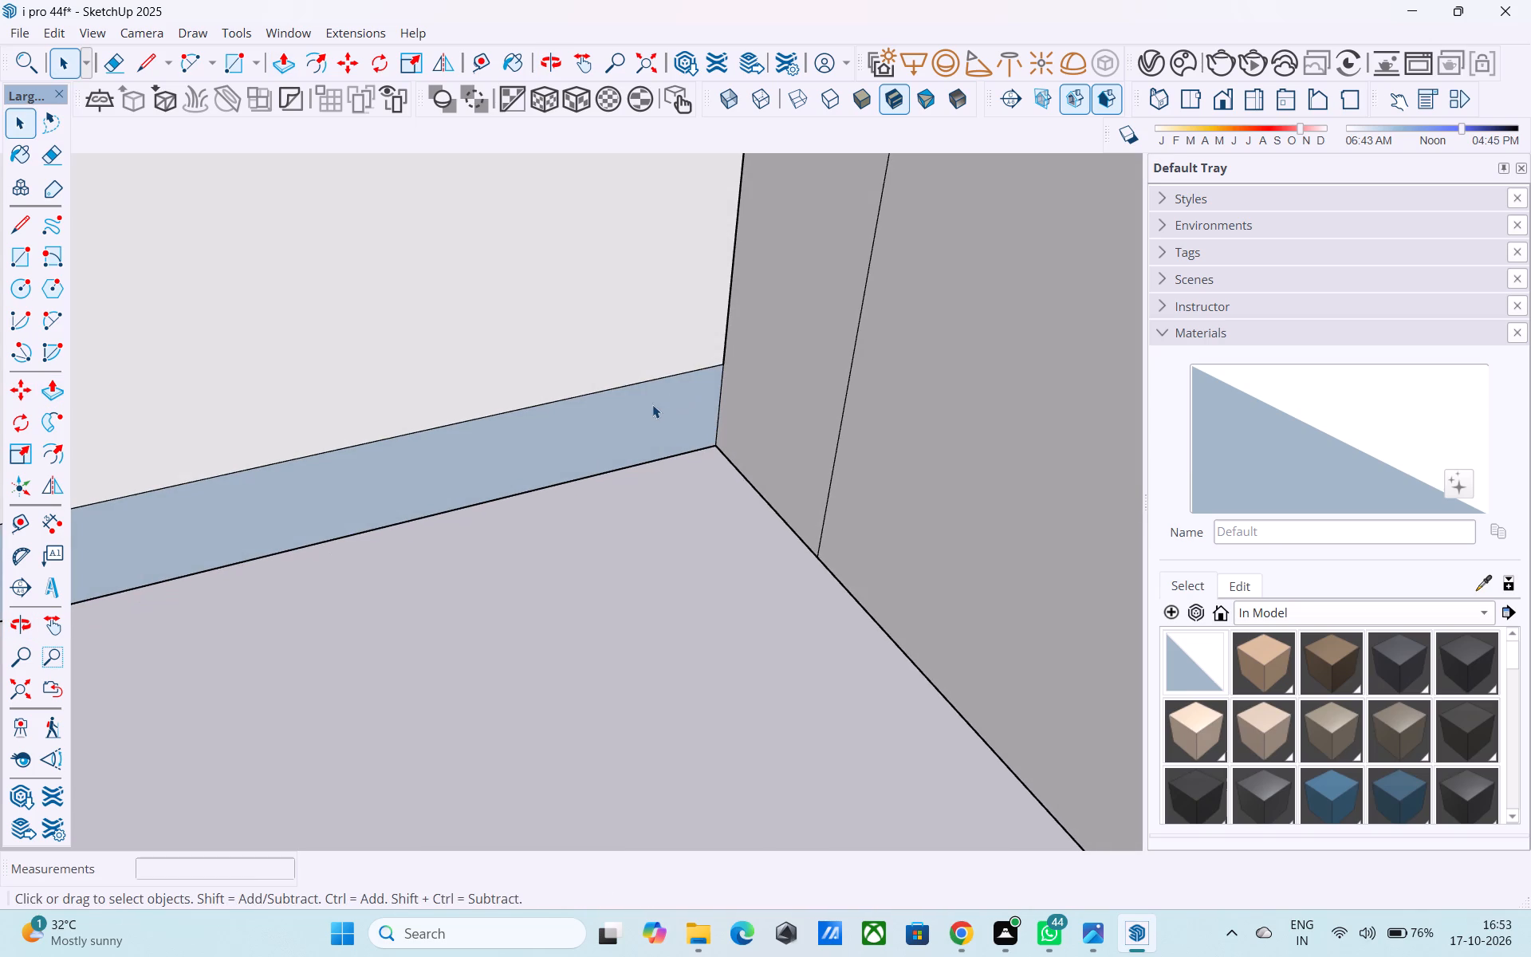
click(635, 407)
right_click(635, 407)
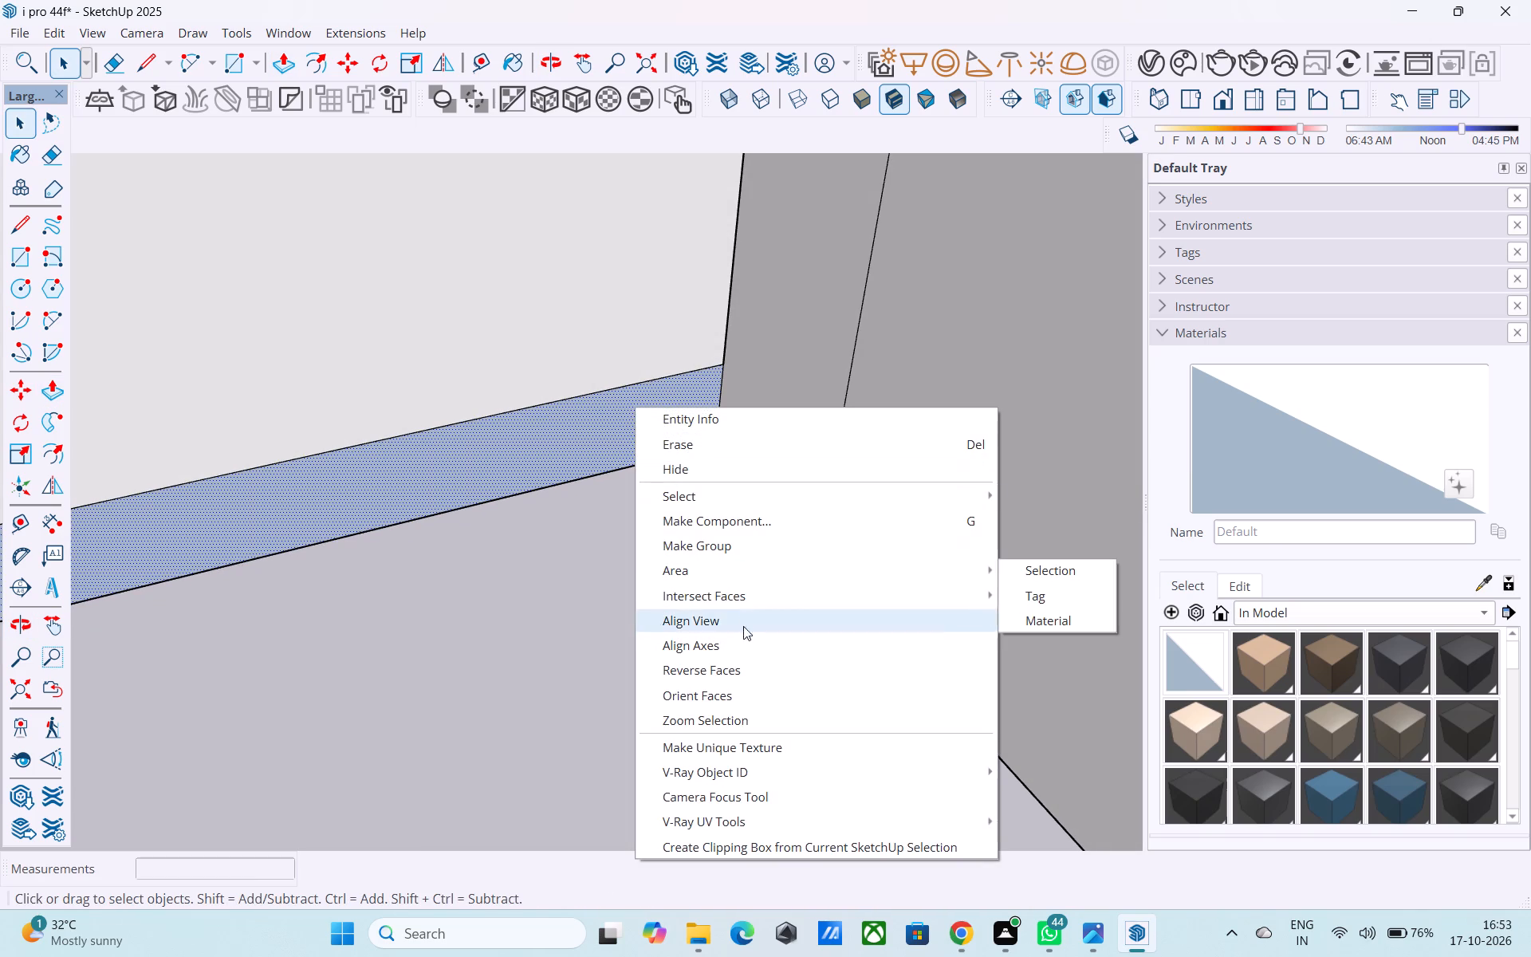
click(755, 669)
Pull the narrow base strip forward 20' 5" to the front door frame, extending the rear room's floor through the arched passage.
middle_drag(671, 601, 591, 500)
scroll(564, 481, down, 11)
middle_drag(528, 498, 503, 424)
scroll(503, 421, down, 2)
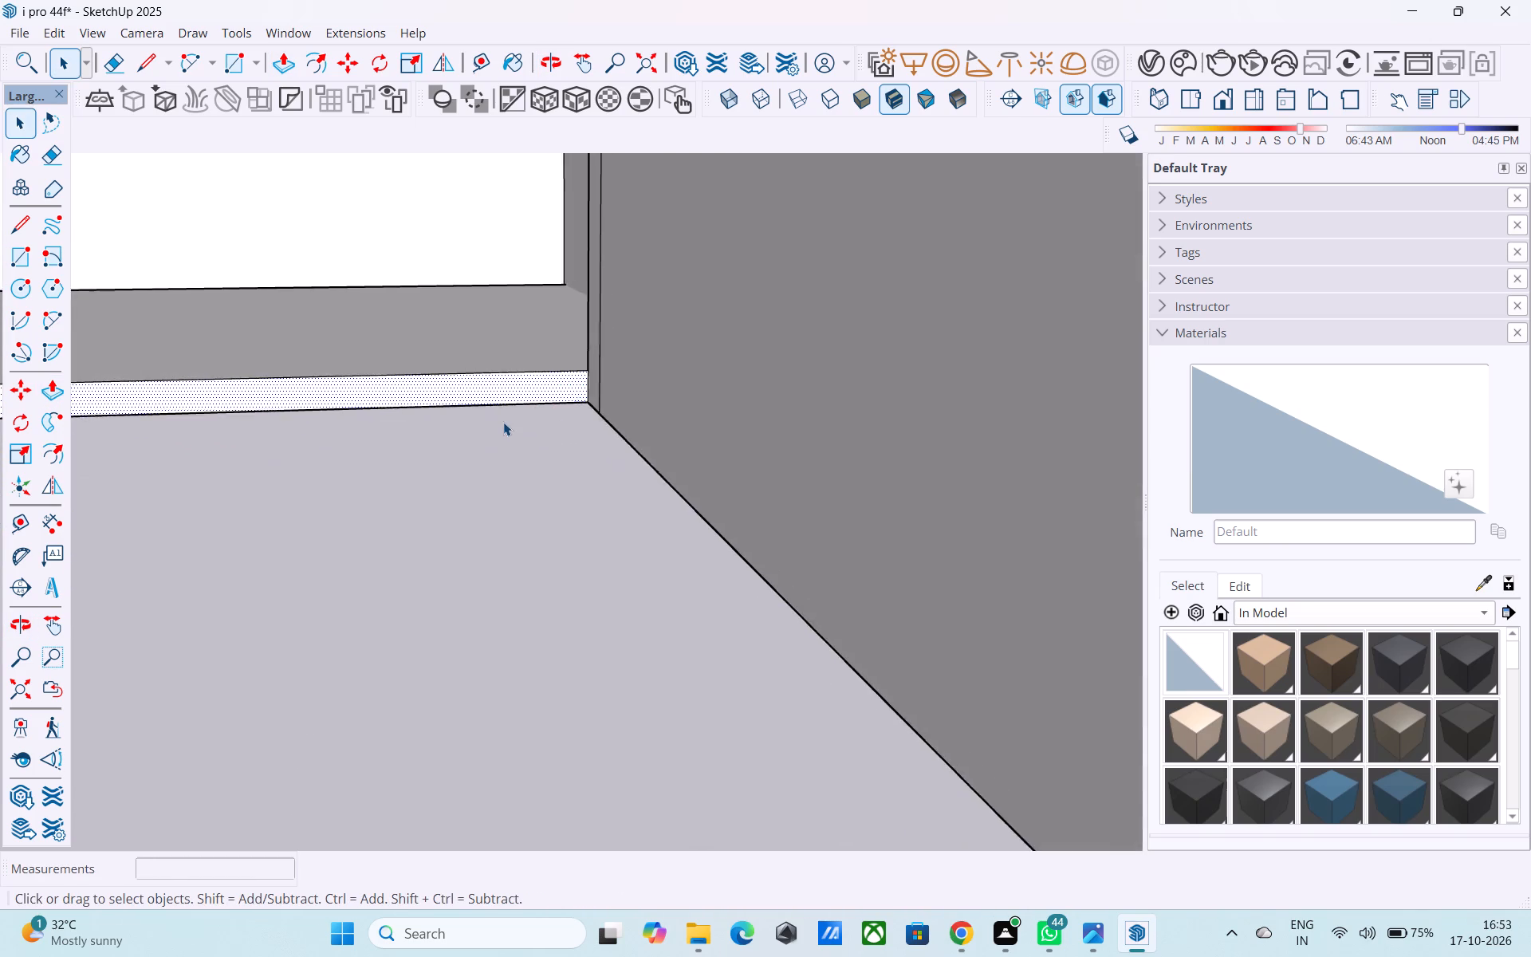
scroll(503, 422, down, 10)
click(493, 412)
key(p)
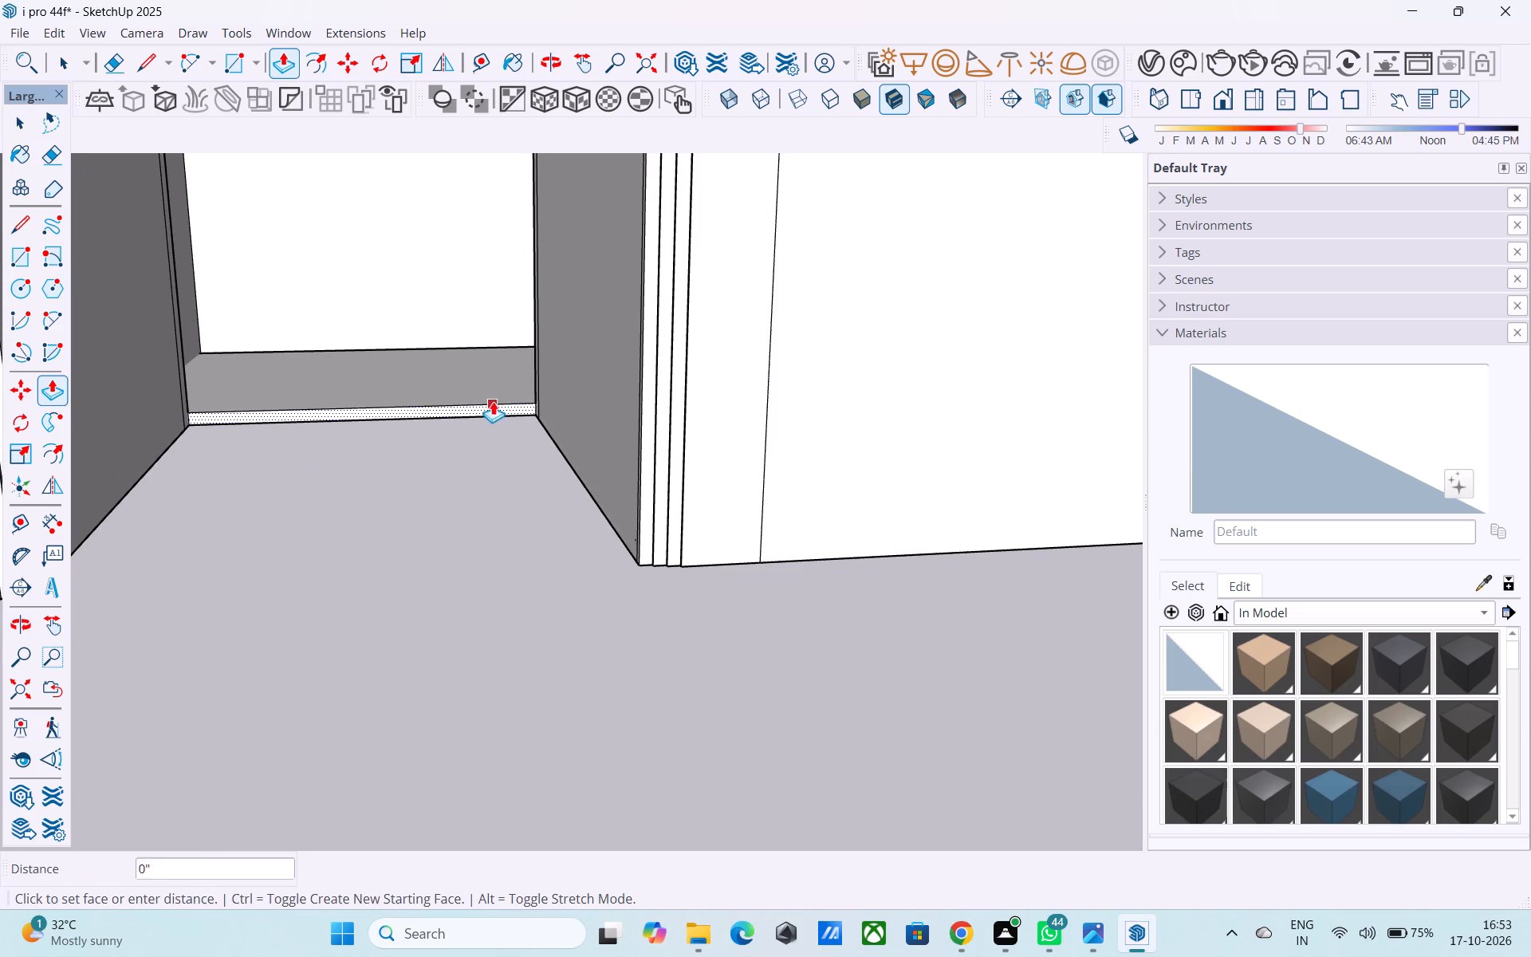
click(493, 401)
scroll(498, 445, down, 6)
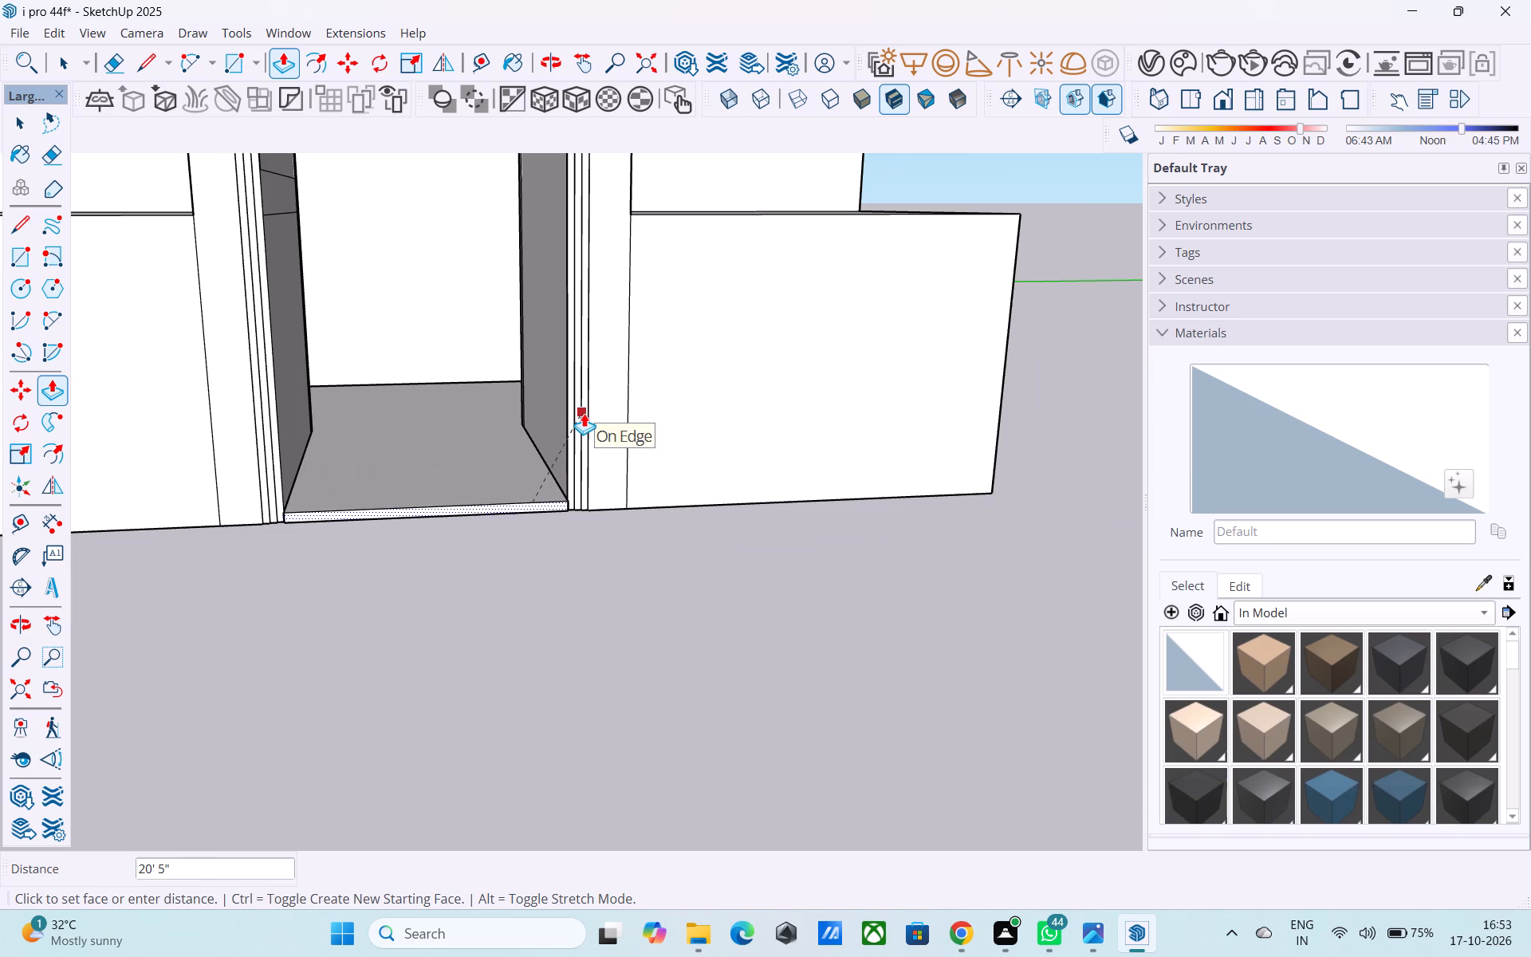
click(584, 412)
scroll(584, 412, down, 4)
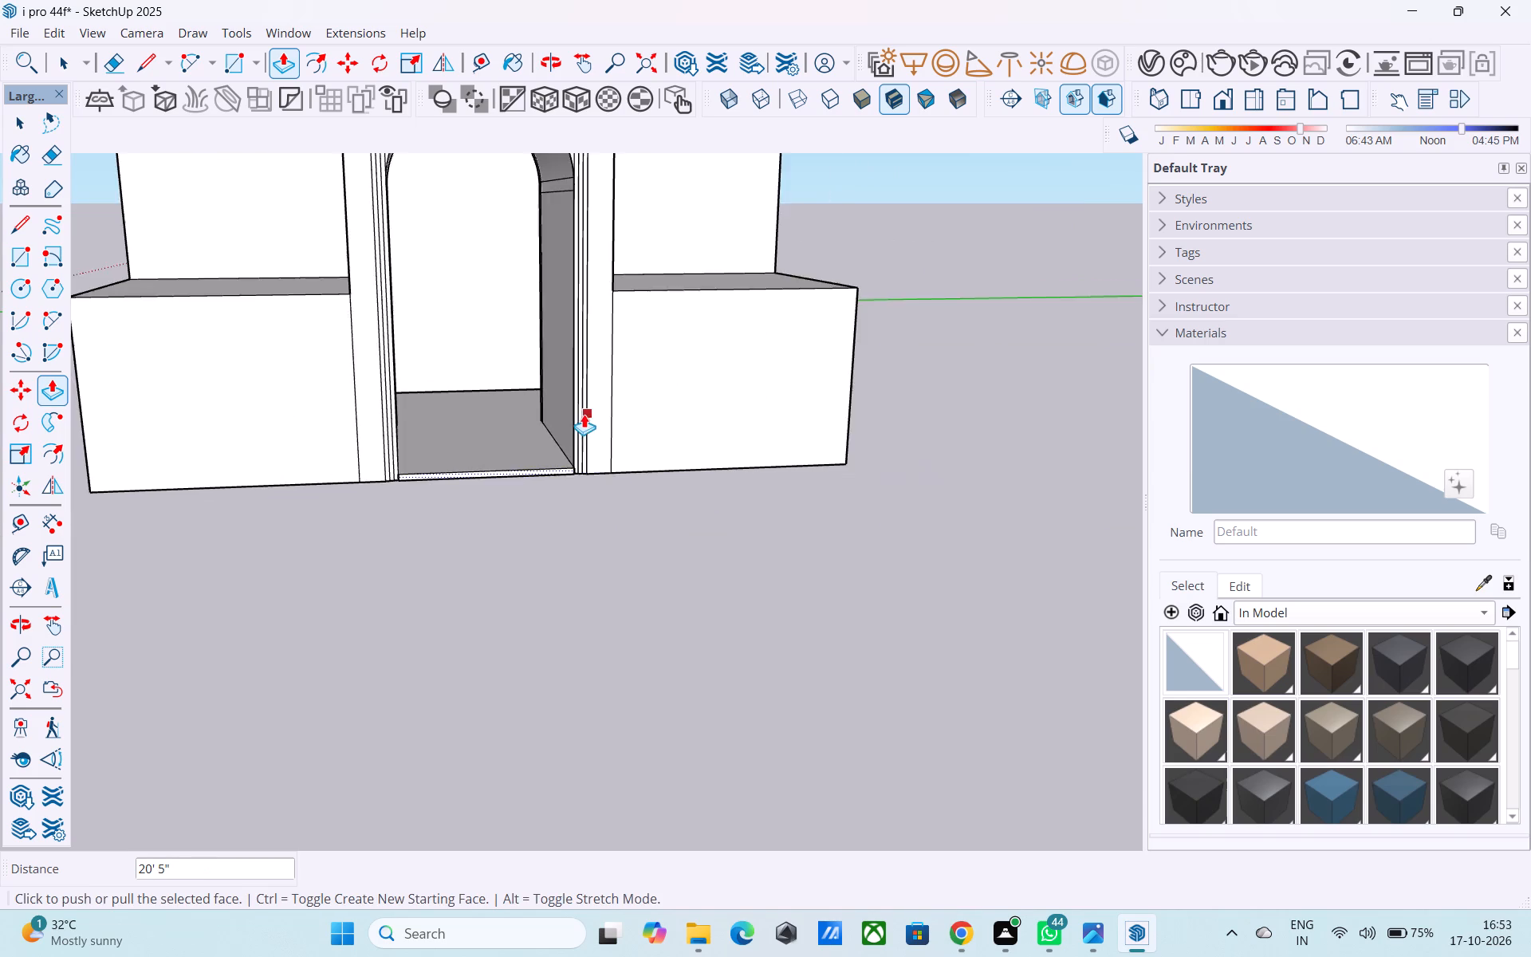
Draw a 19' by 19' rectangle across the inner wall corners at the top of the front bay to roof over its arched passage.
scroll(584, 414, down, 6)
middle_drag(537, 438, 400, 734)
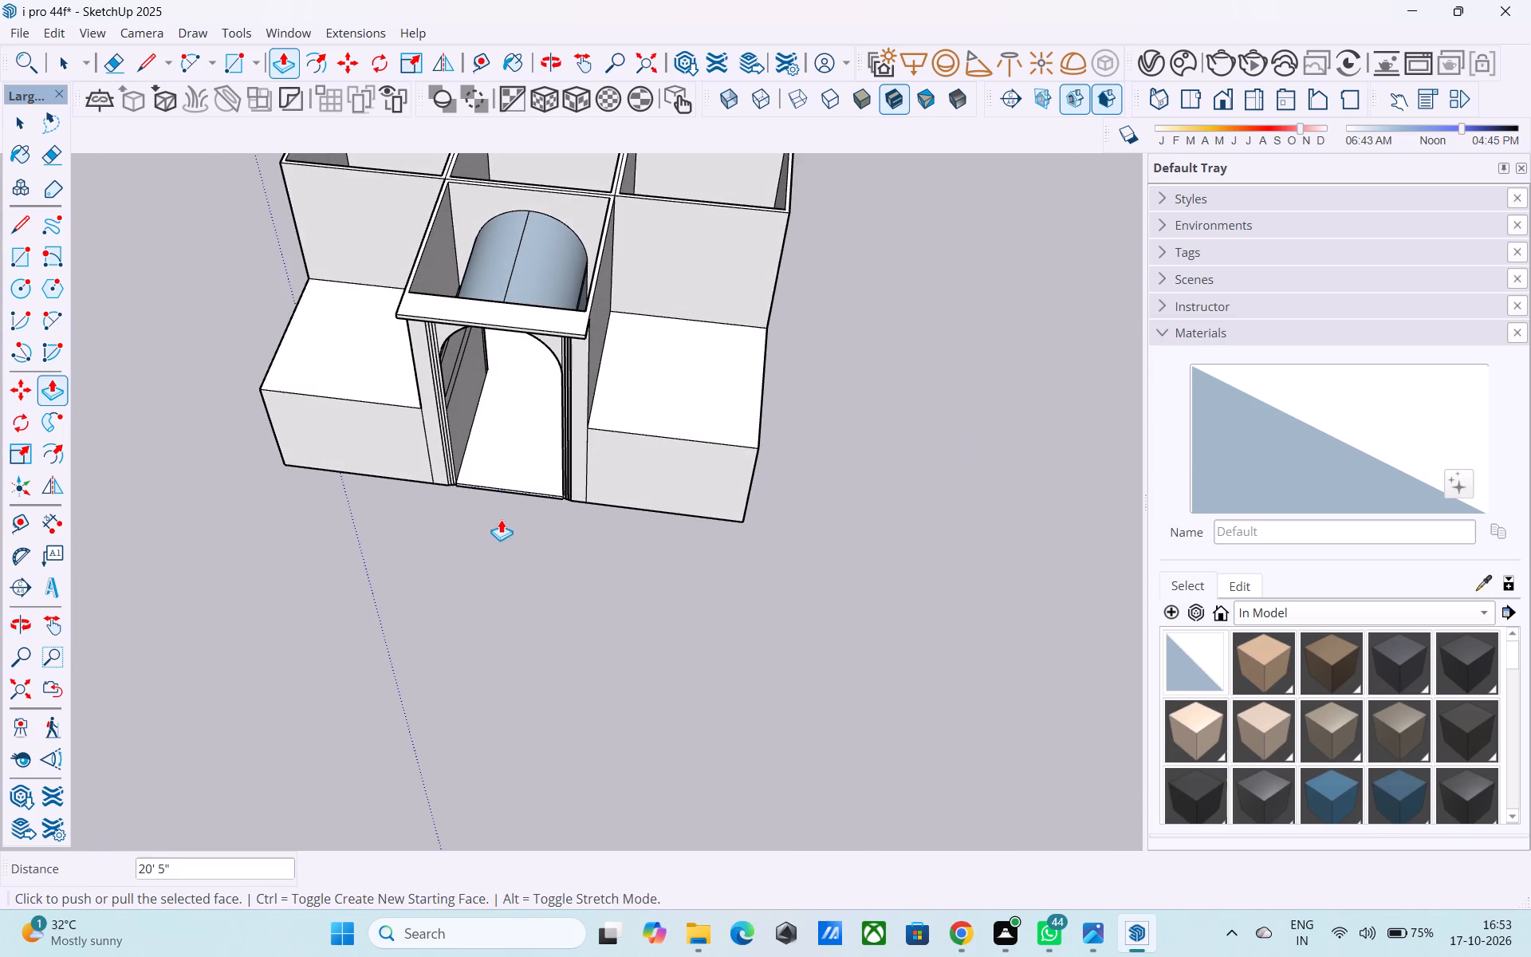
middle_drag(499, 513, 1111, 553)
shift+middle_drag(973, 493, 867, 624)
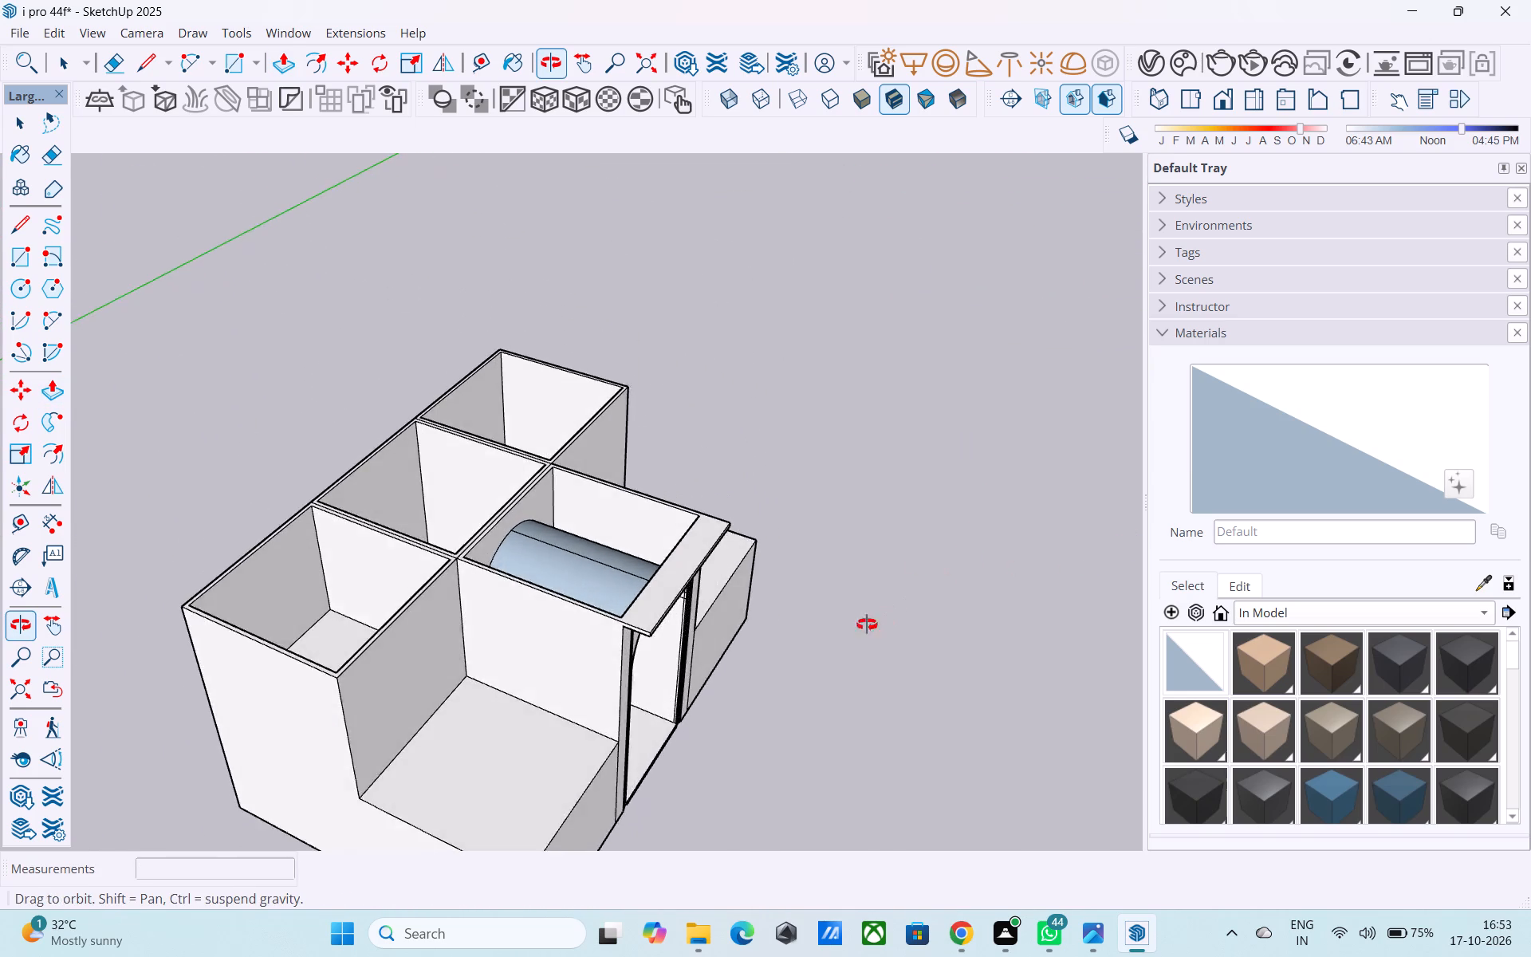
shift+middle_drag(867, 624, 872, 625)
scroll(653, 503, up, 4)
key(r)
scroll(495, 460, up, 9)
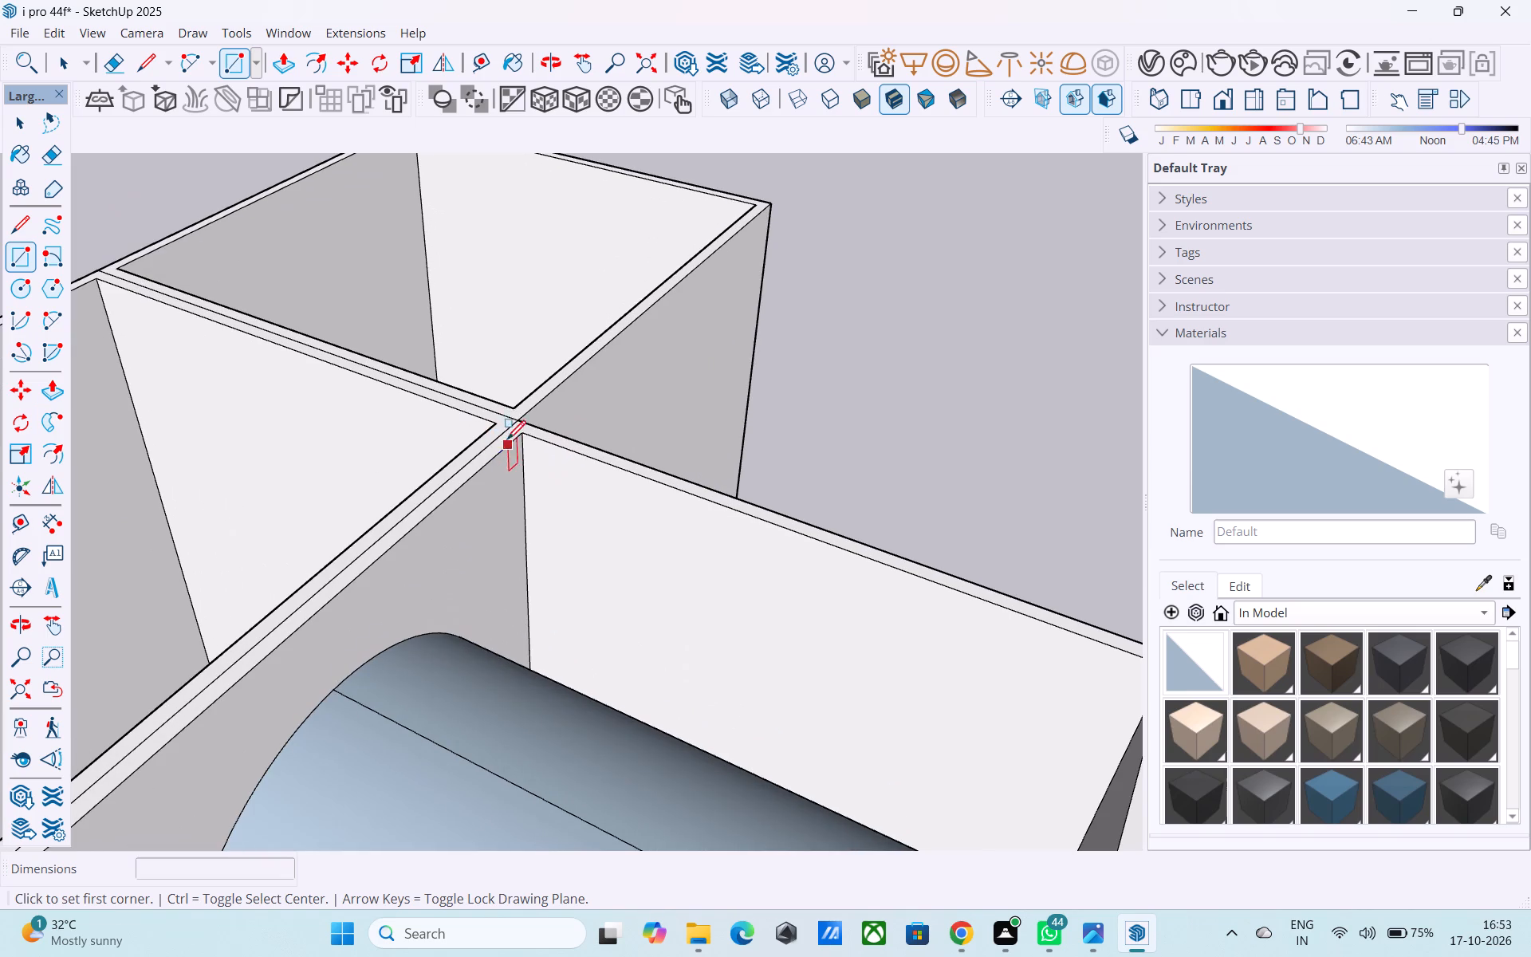
click(524, 433)
scroll(521, 433, down, 6)
click(667, 827)
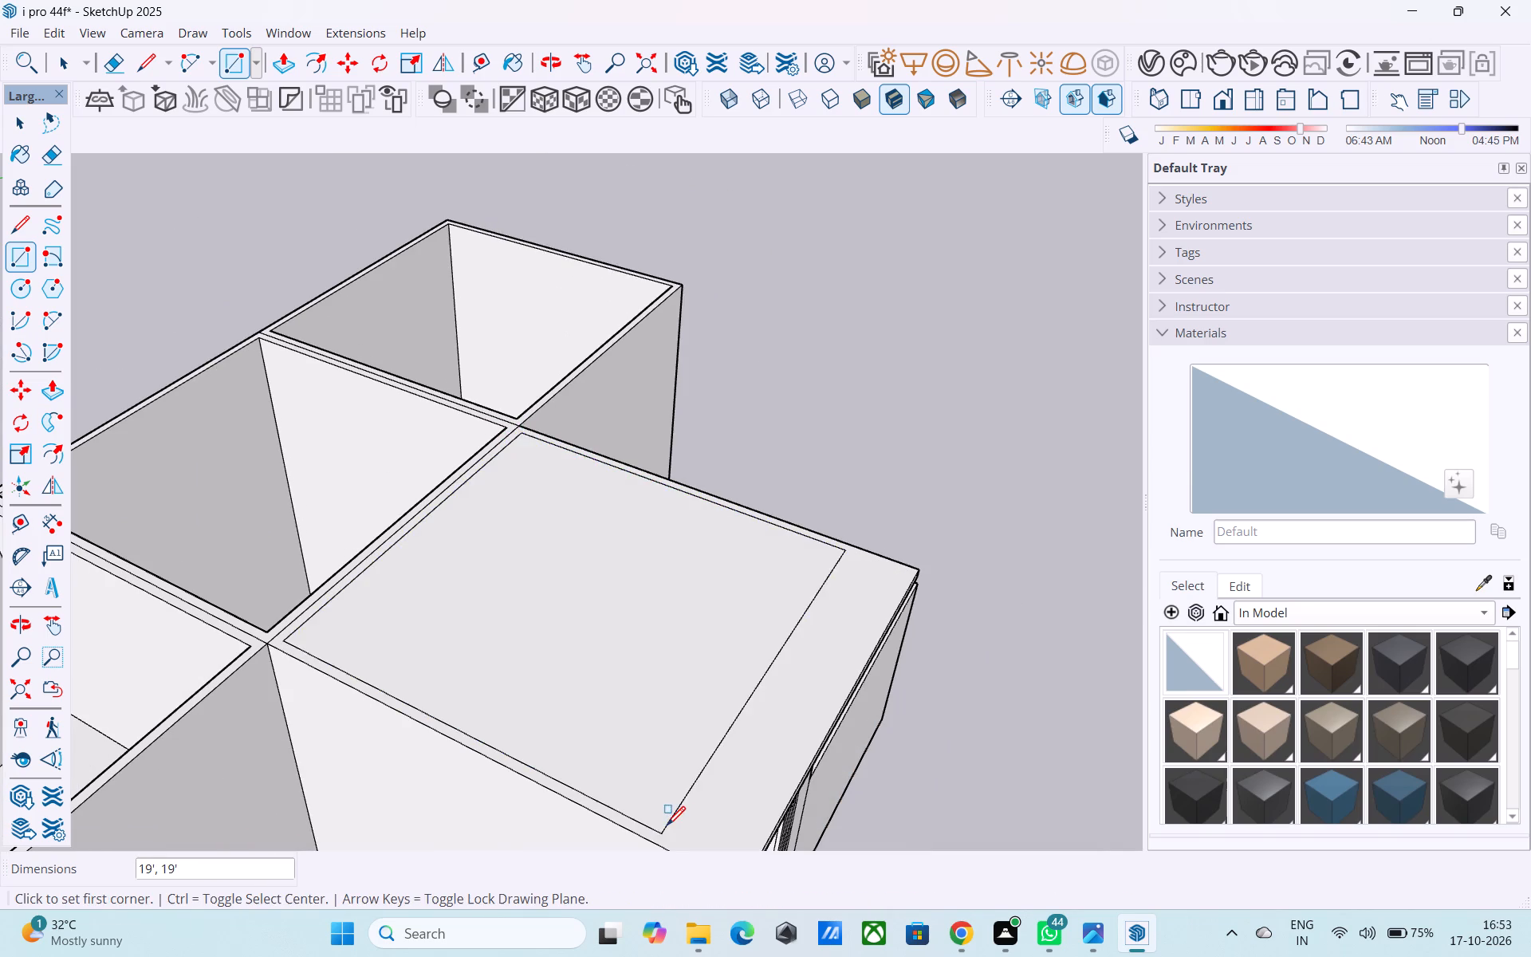
Examine the roofed front bay, its arched passage and the rear rooms from the front, the back and above.
scroll(720, 791, down, 8)
middle_drag(718, 797, 1282, 629)
middle_drag(560, 682, 555, 768)
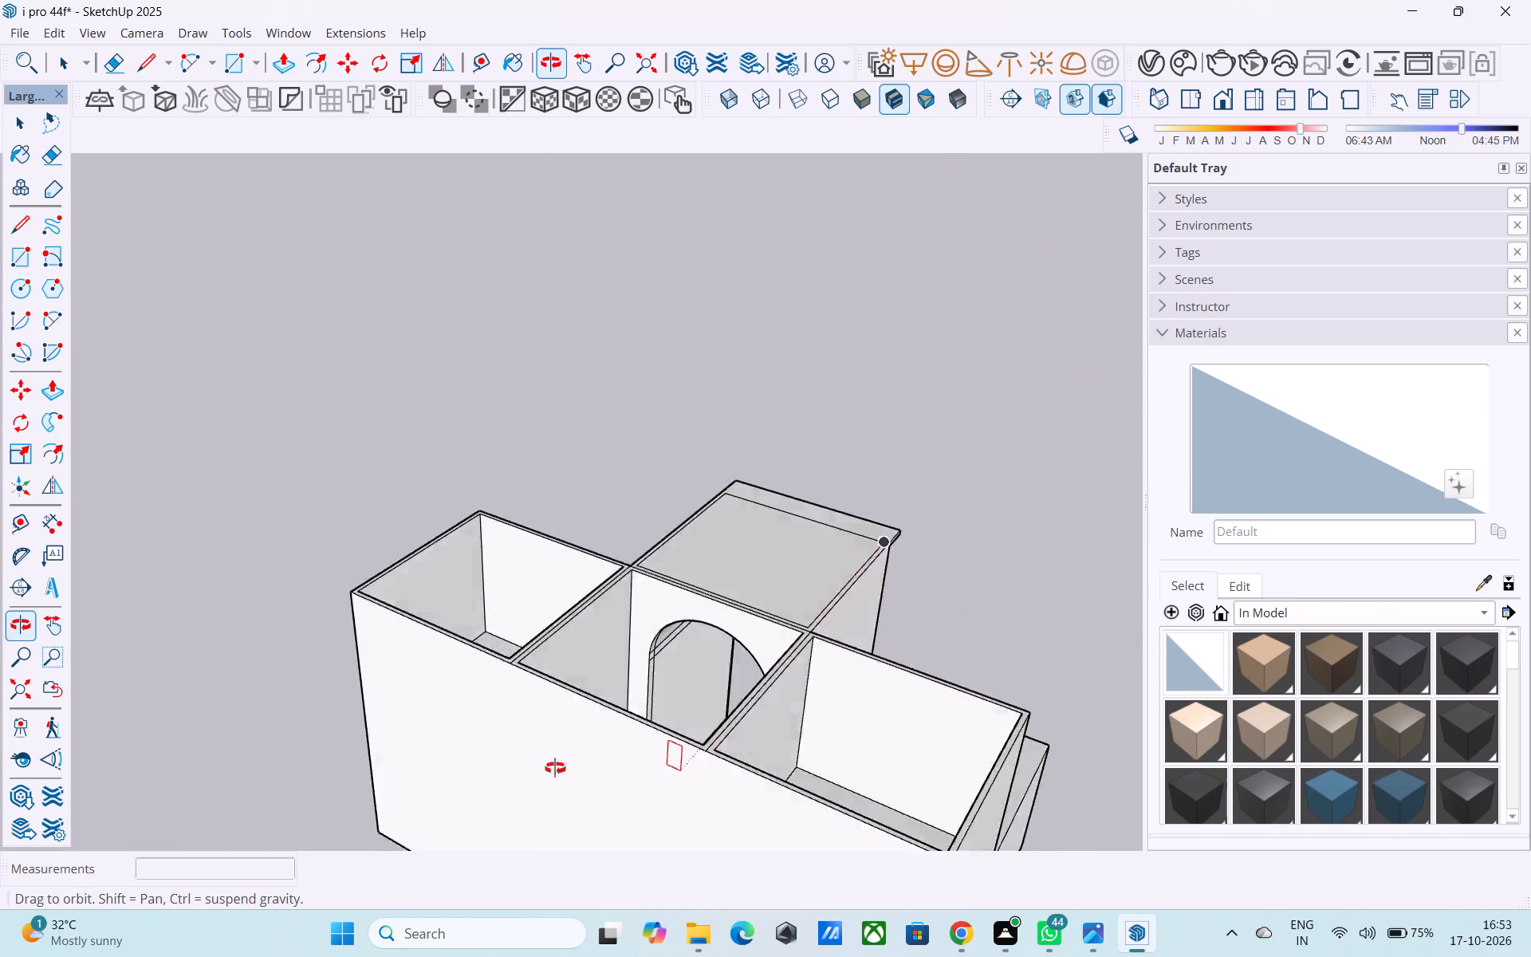
middle_drag(555, 768, 337, 740)
shift+middle_drag(549, 658, 780, 640)
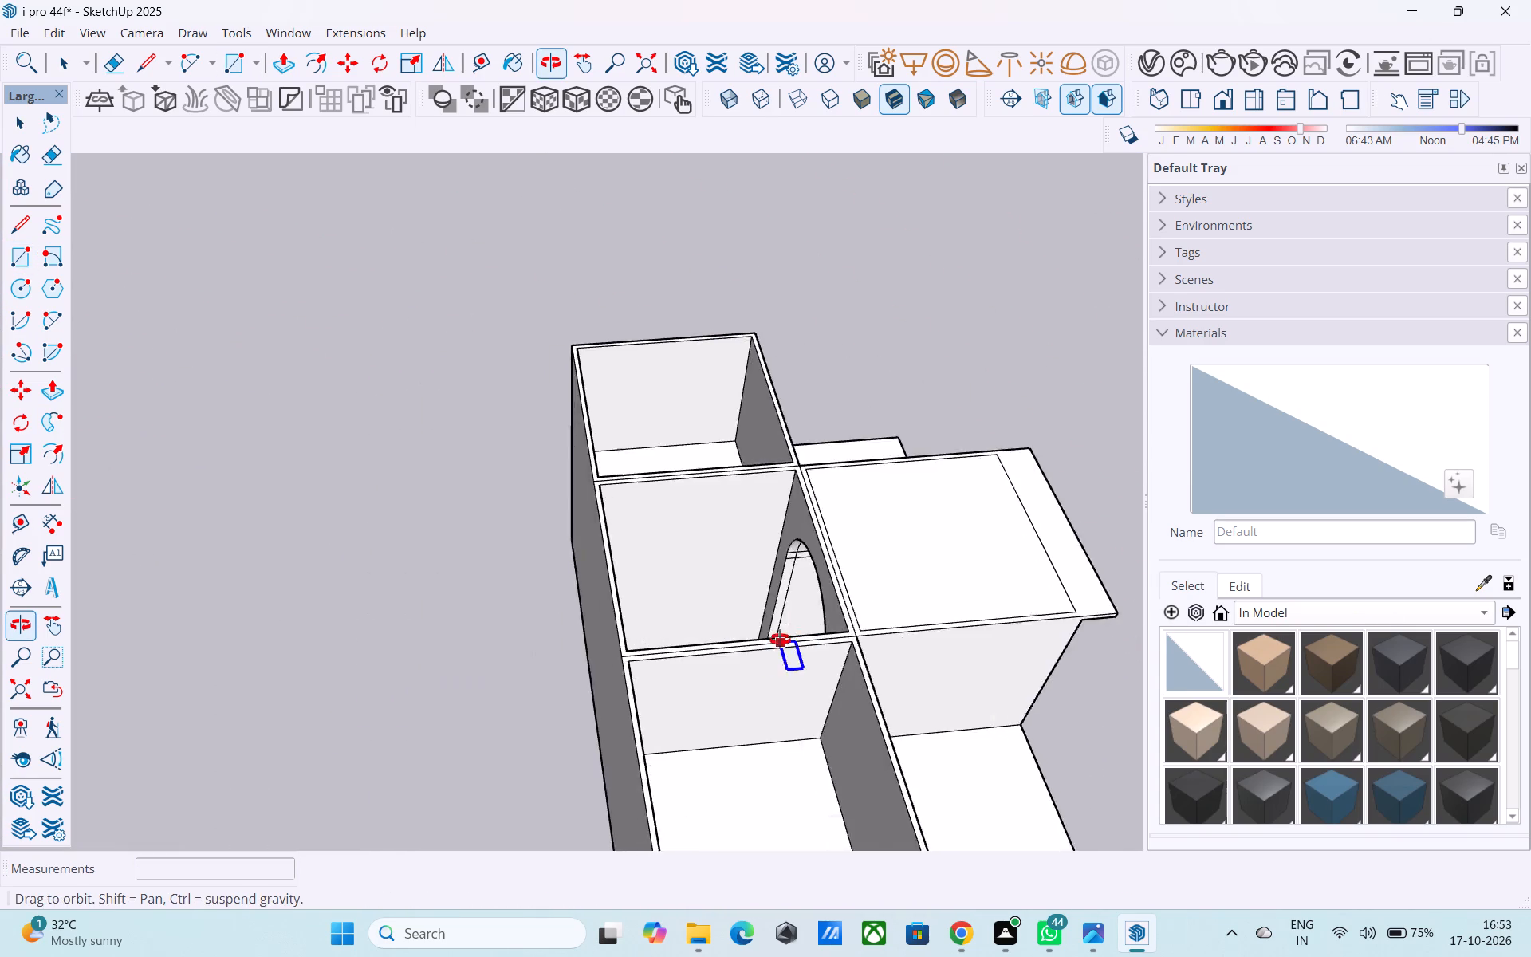
shift+middle_drag(780, 640, 208, 557)
shift+middle_drag(579, 681, 464, 360)
scroll(573, 486, down, 1)
shift+middle_drag(658, 576, 683, 376)
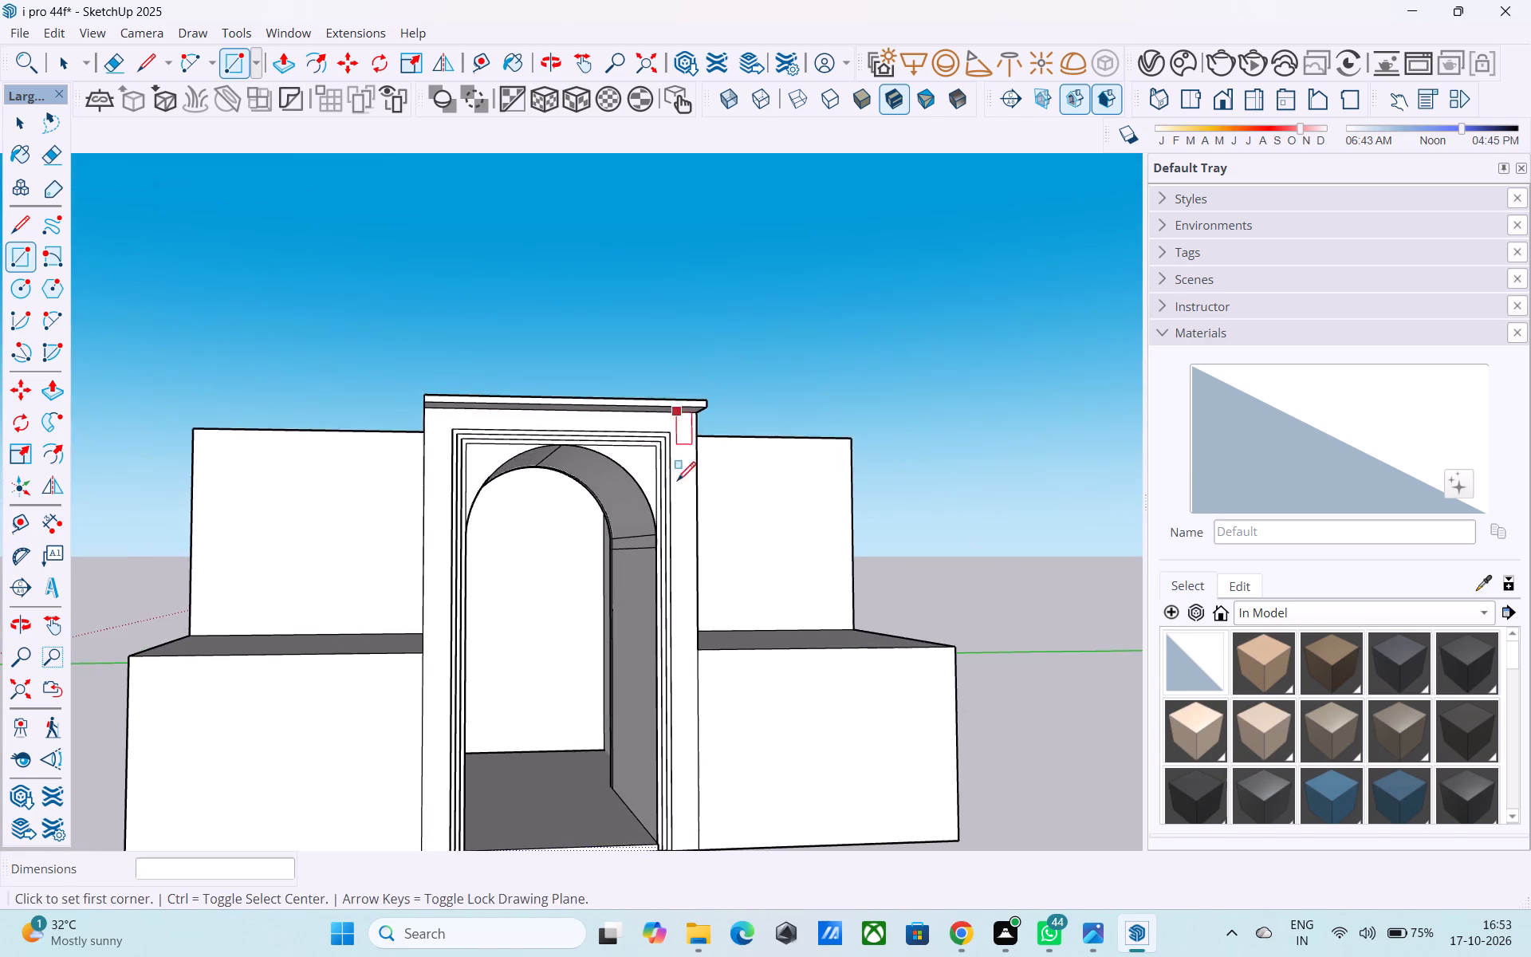
scroll(684, 527, up, 4)
shift+middle_drag(654, 547, 728, 553)
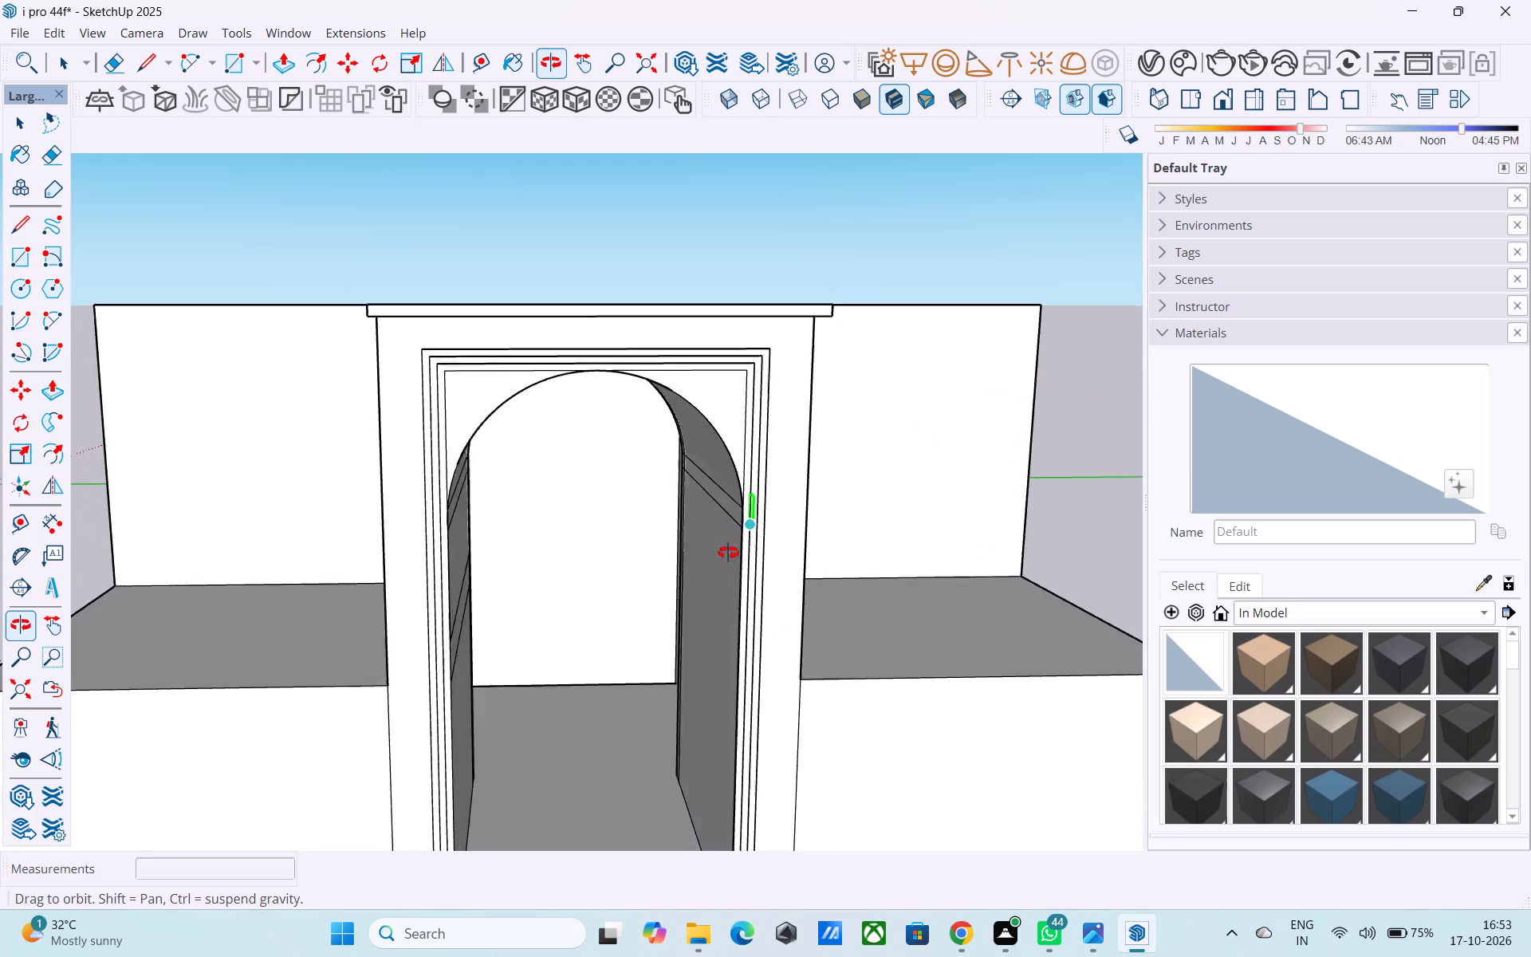
shift+middle_drag(728, 553, 713, 522)
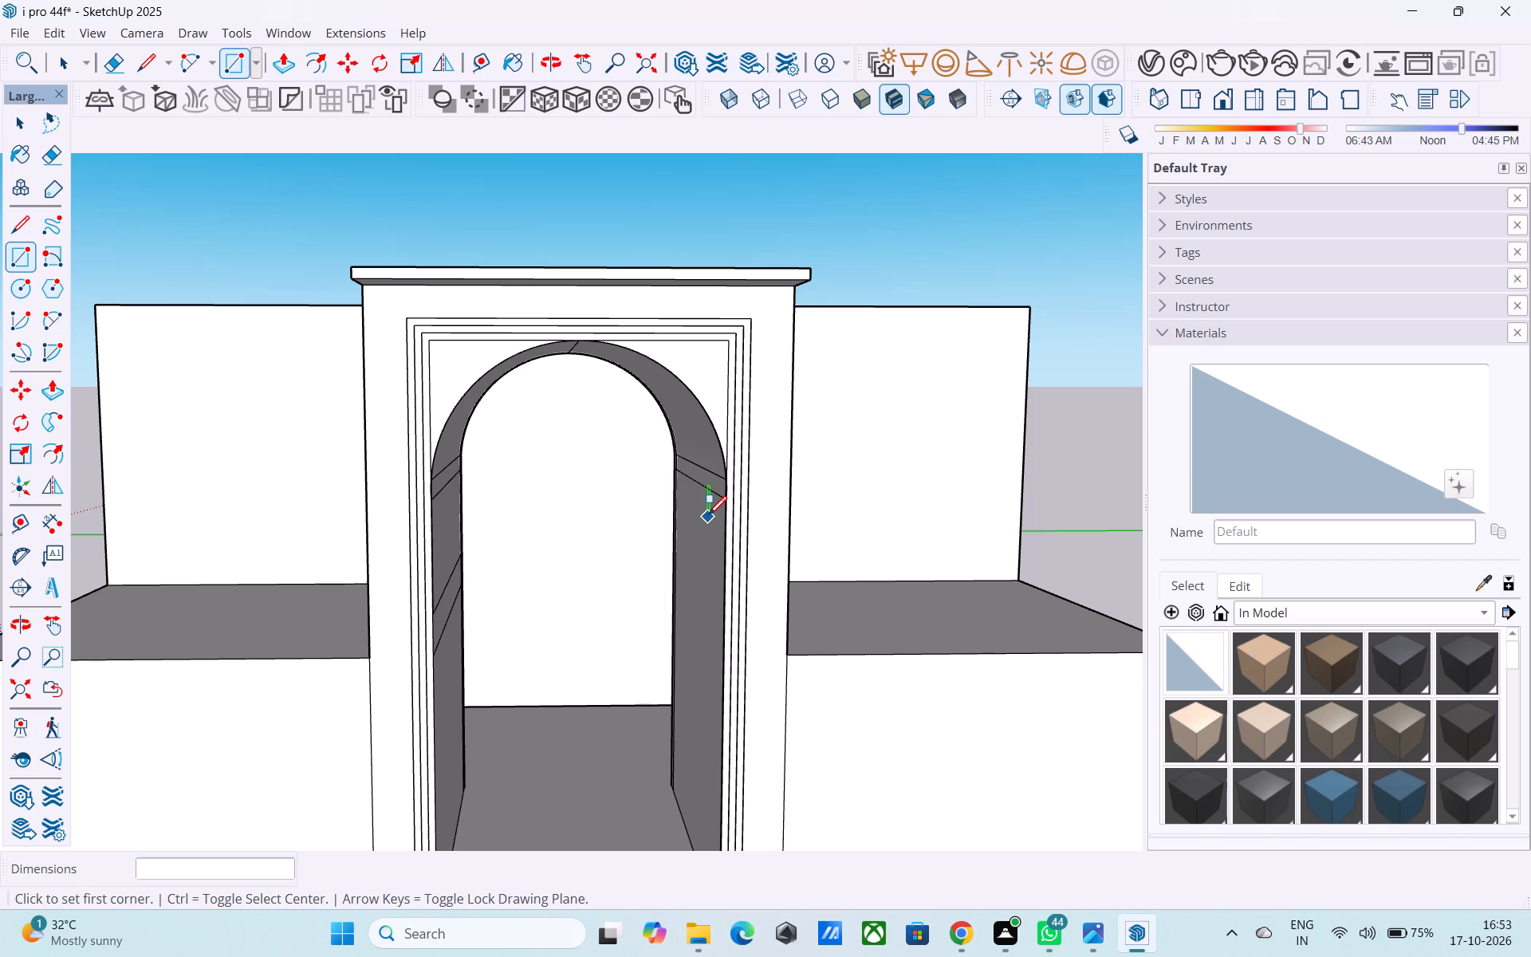
scroll(708, 517, down, 8)
middle_drag(691, 538, 49, 644)
middle_drag(492, 474, 33, 605)
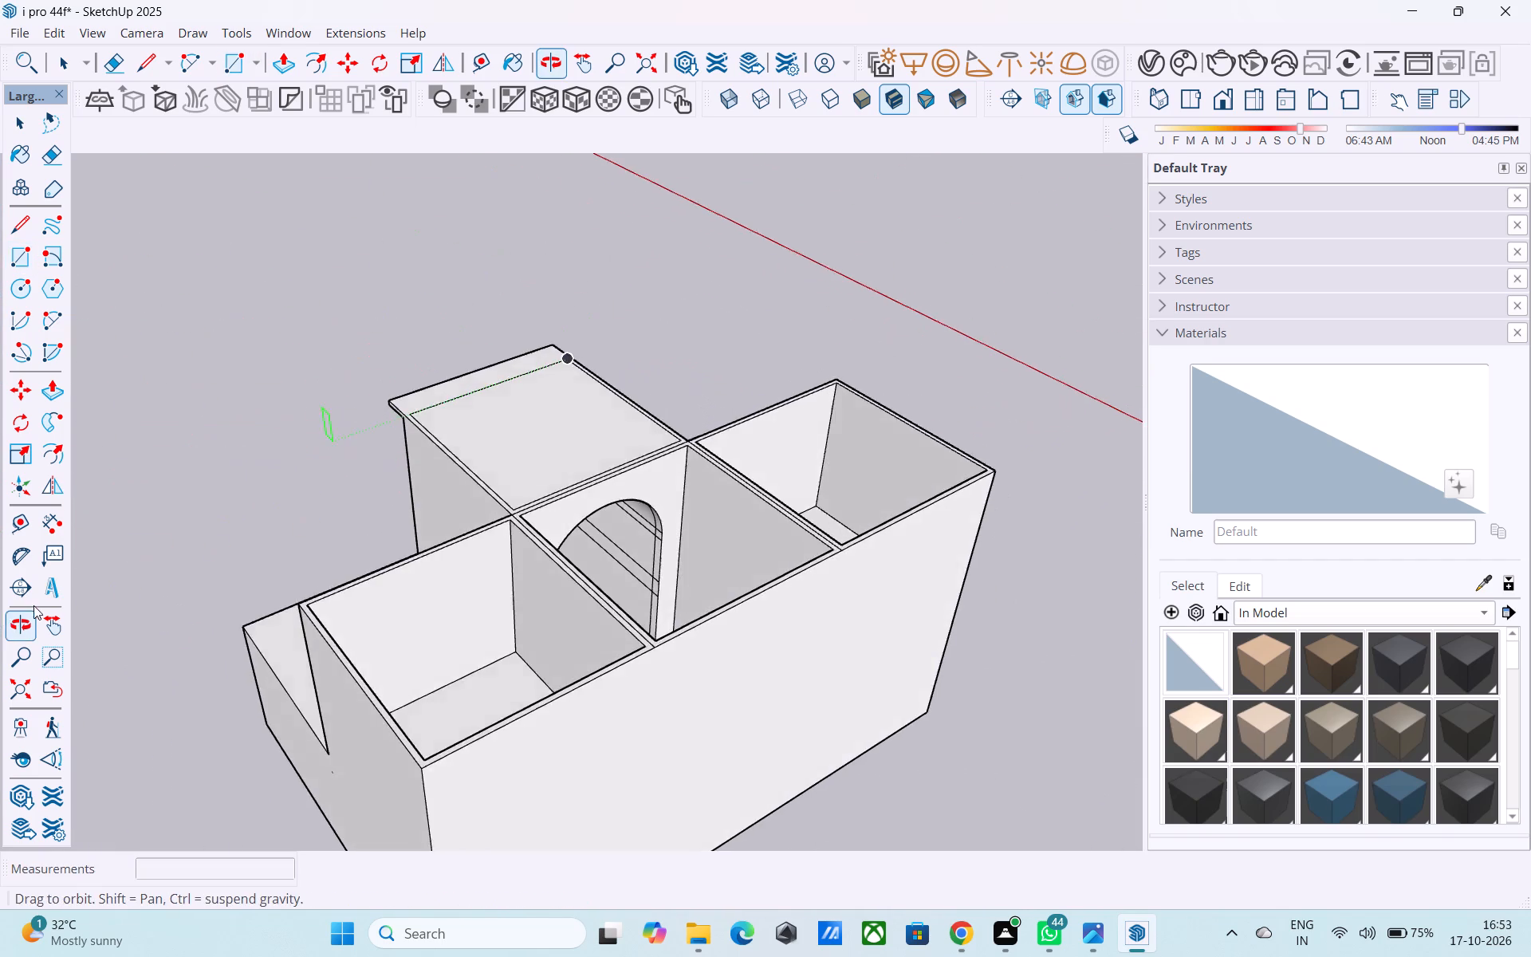
middle_drag(33, 605, 6, 613)
middle_drag(669, 577, 132, 649)
scroll(379, 555, up, 5)
middle_drag(447, 574, 603, 608)
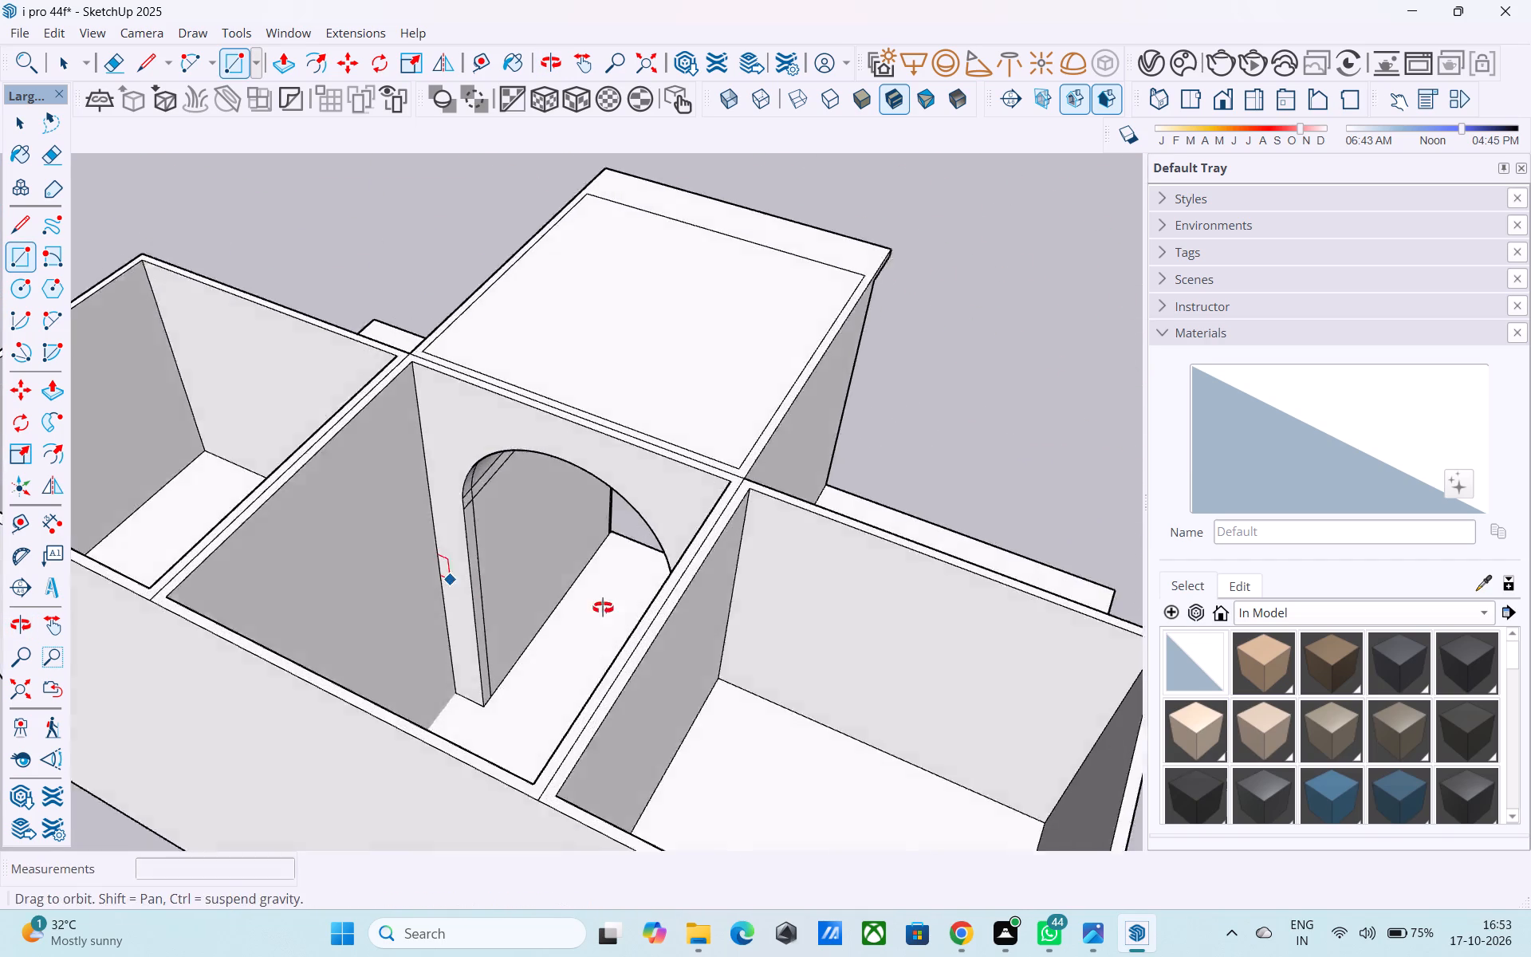
middle_drag(603, 608, 617, 608)
key(space)
middle_drag(611, 577, 613, 537)
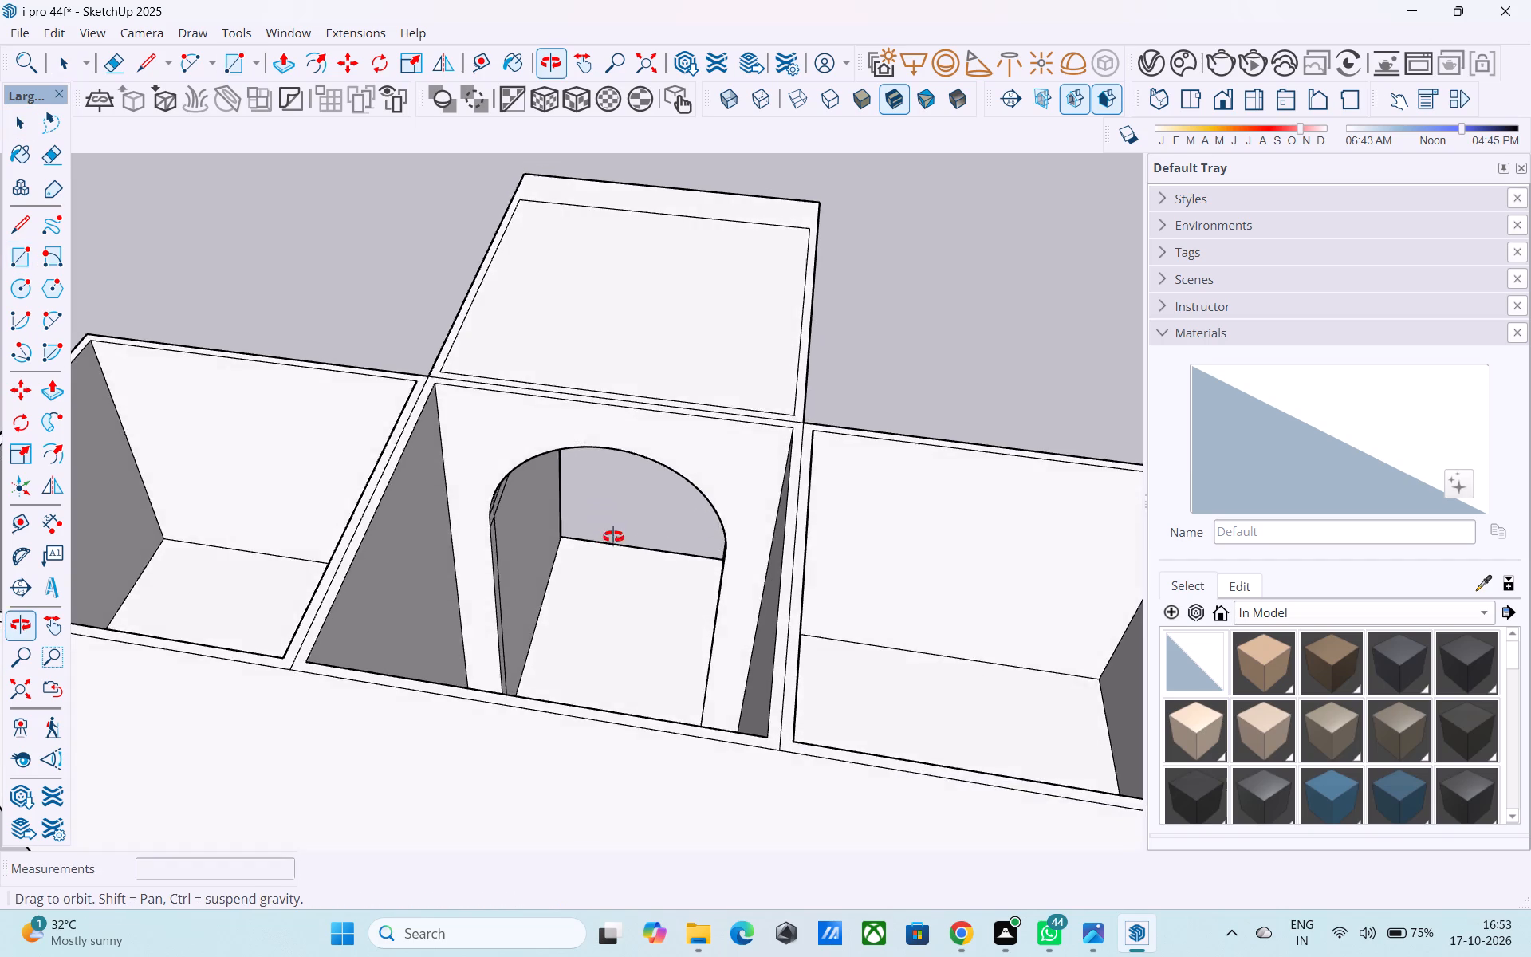
middle_drag(613, 537, 378, 585)
scroll(521, 509, up, 4)
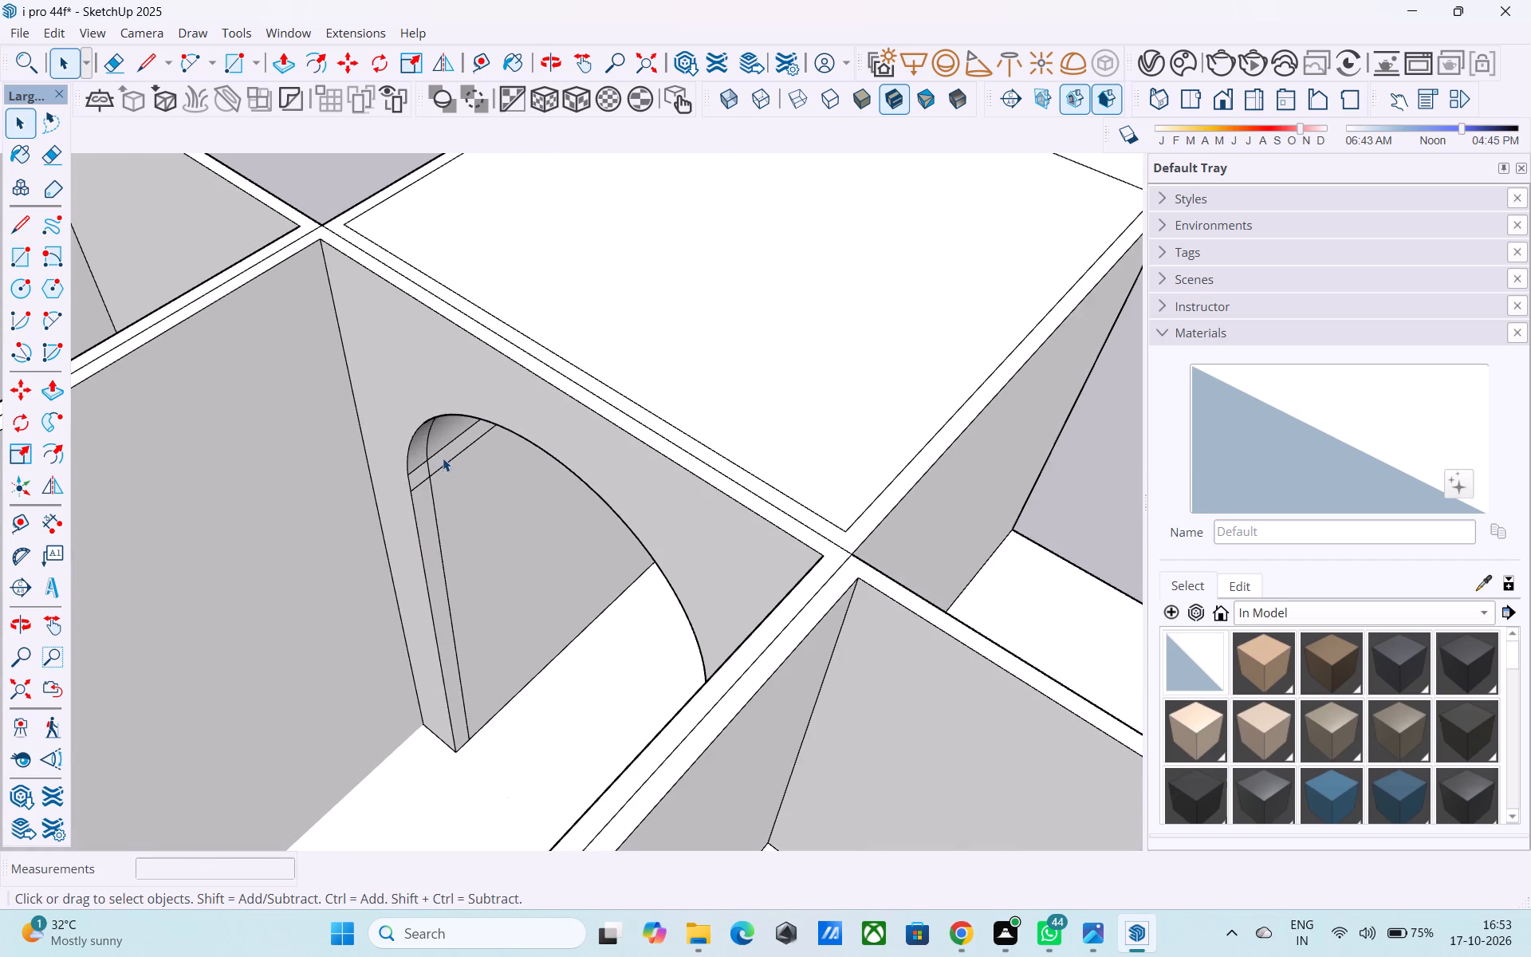
scroll(432, 446, down, 8)
middle_drag(439, 517, 451, 628)
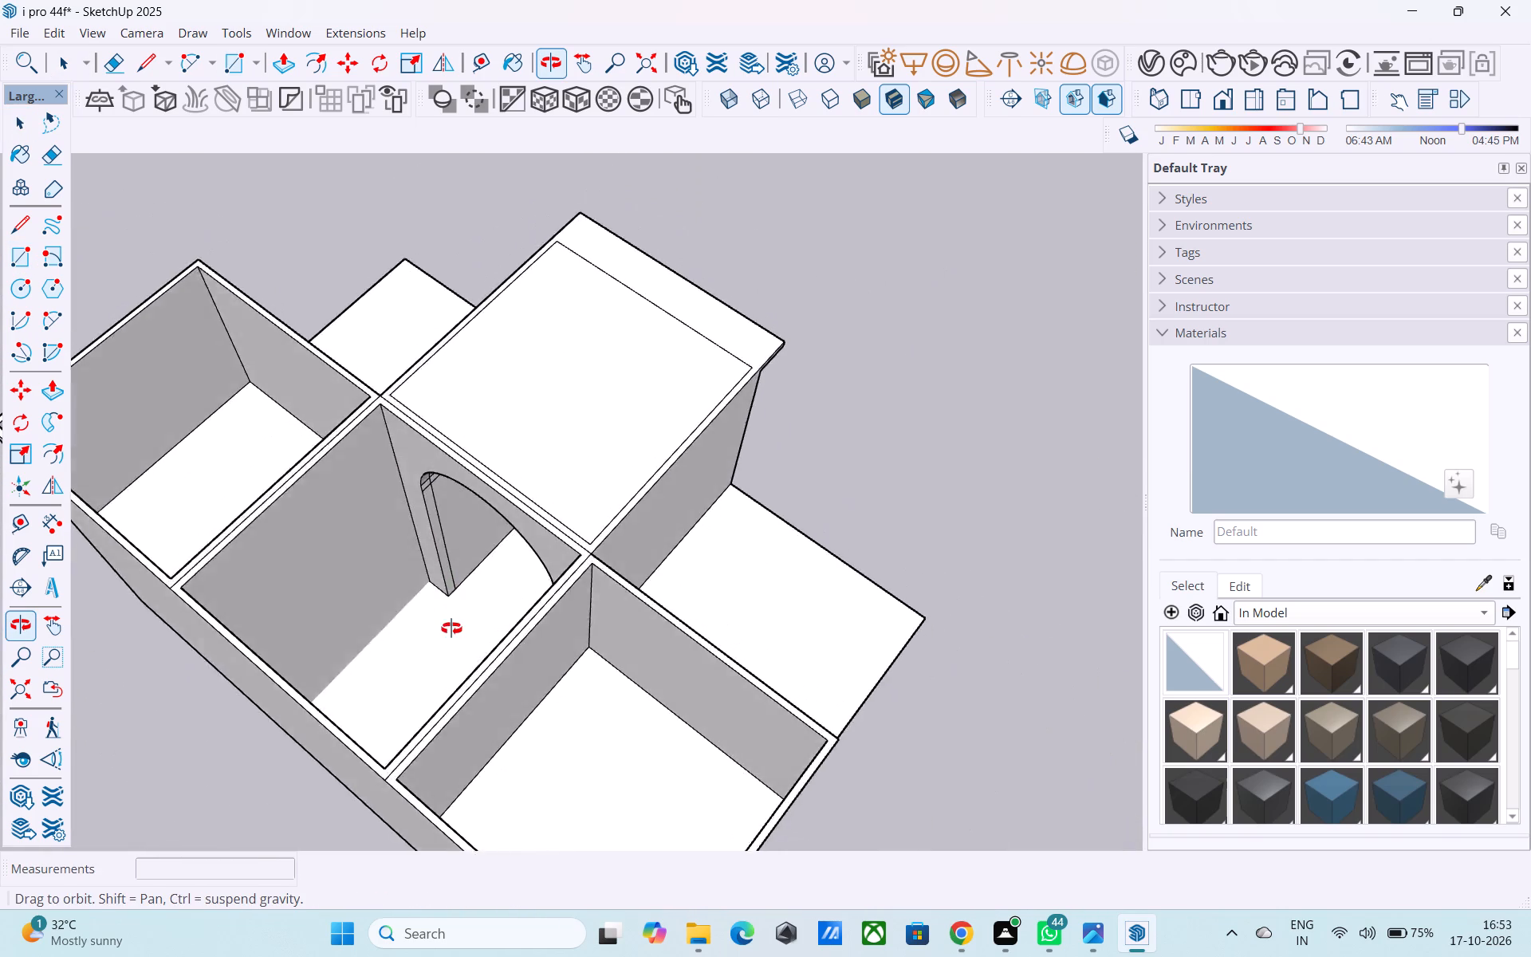
middle_drag(451, 628, 726, 371)
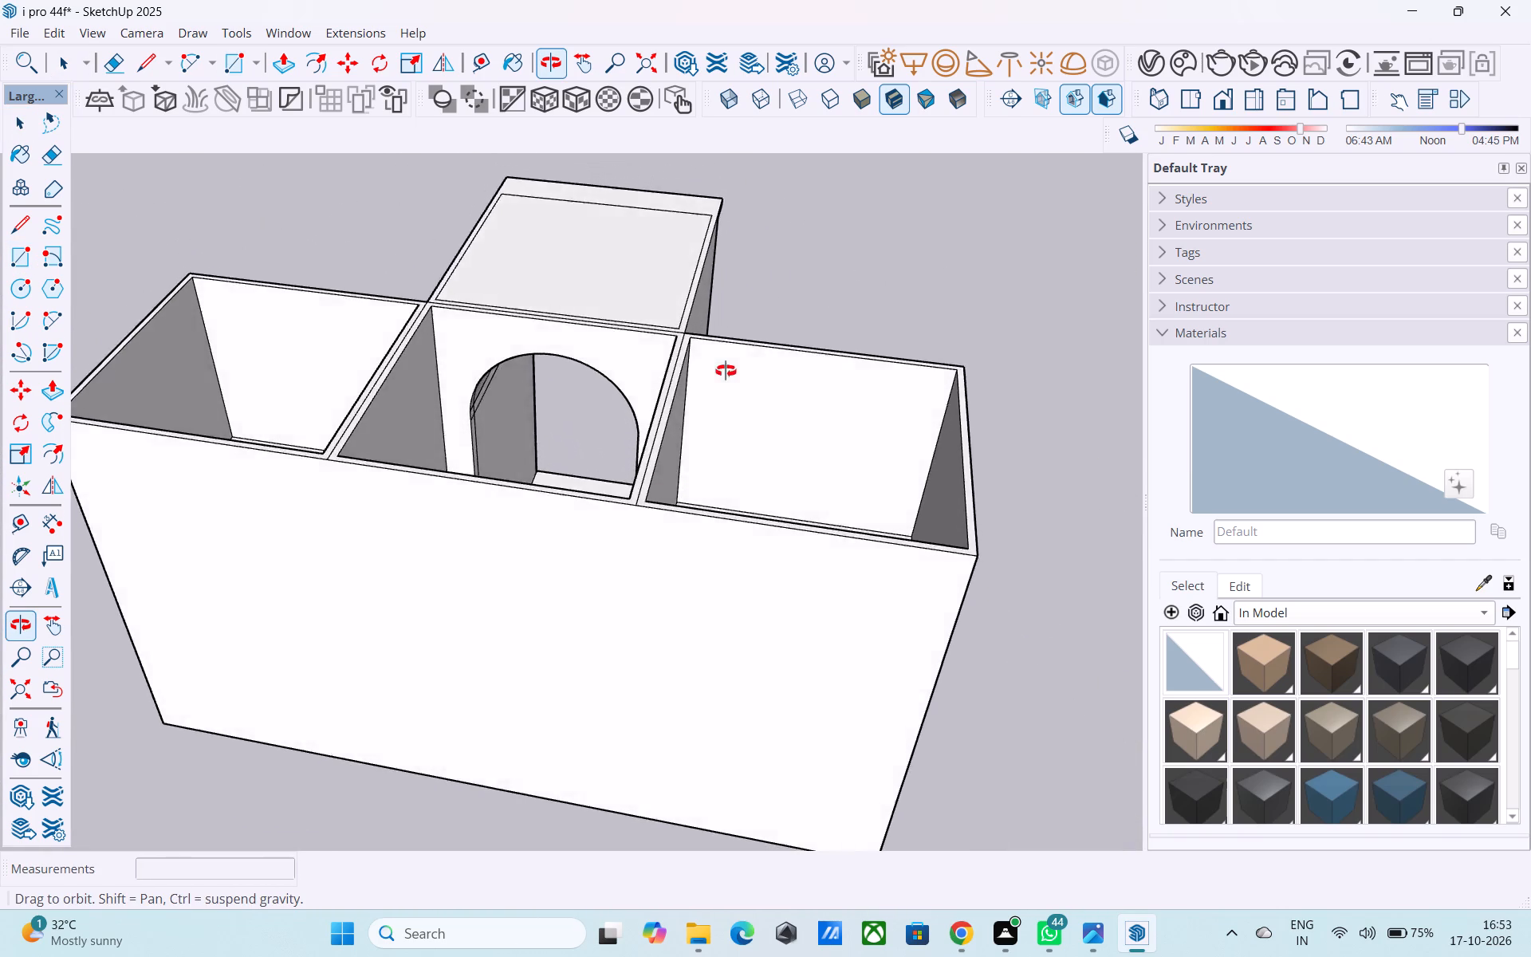
middle_drag(726, 371, 78, 471)
middle_drag(679, 516, 1247, 426)
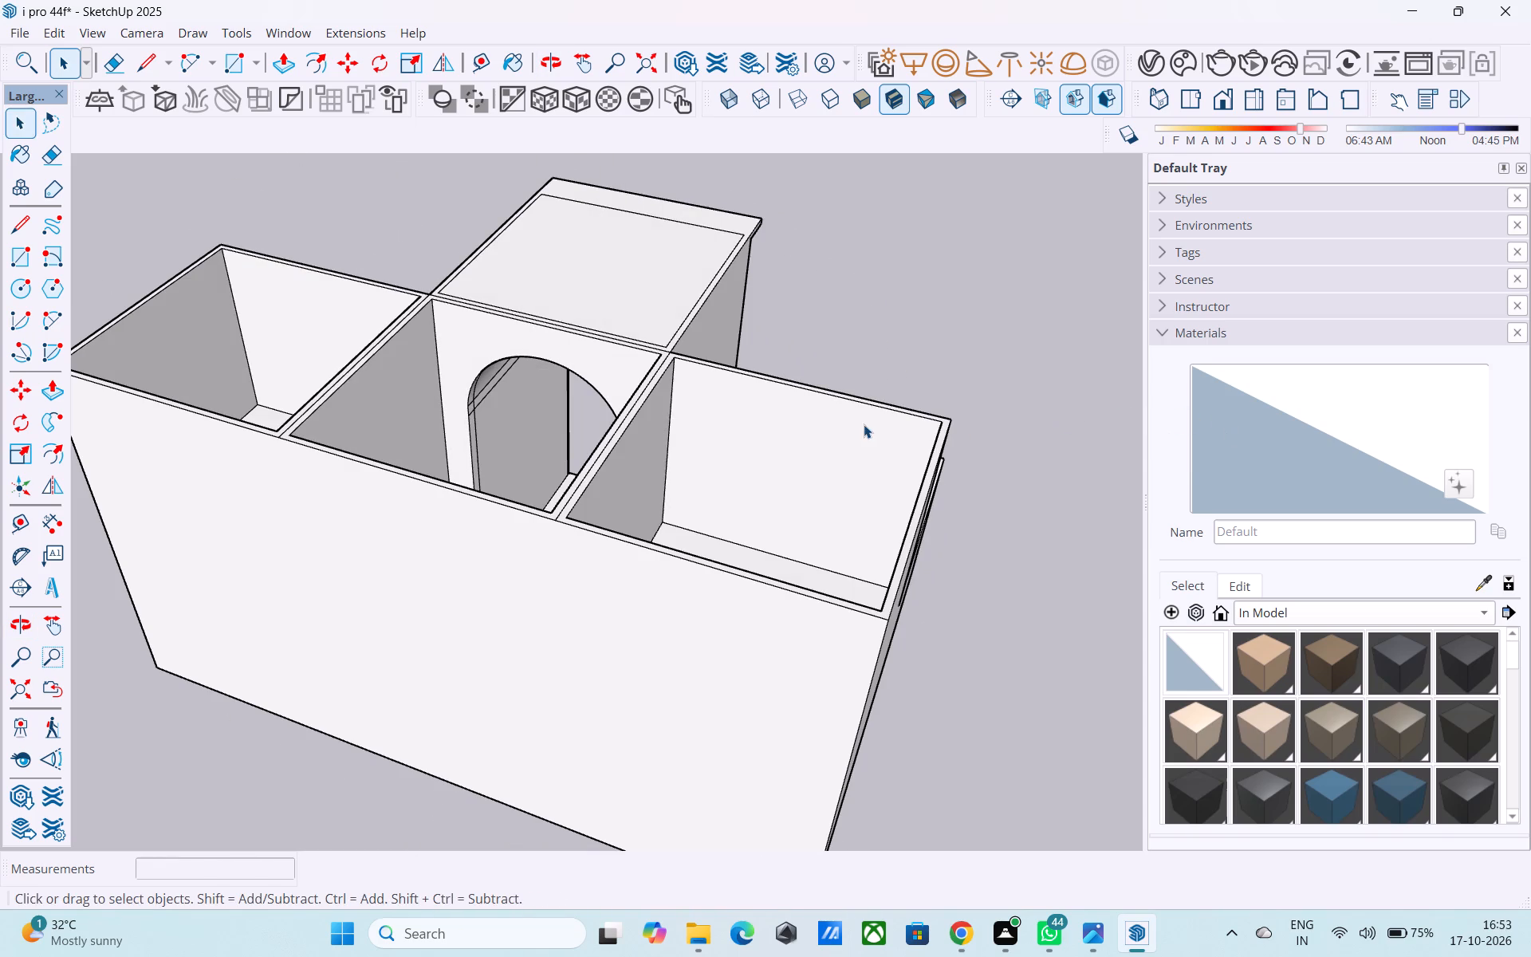
middle_drag(710, 464, 1018, 656)
middle_drag(612, 566, 550, 565)
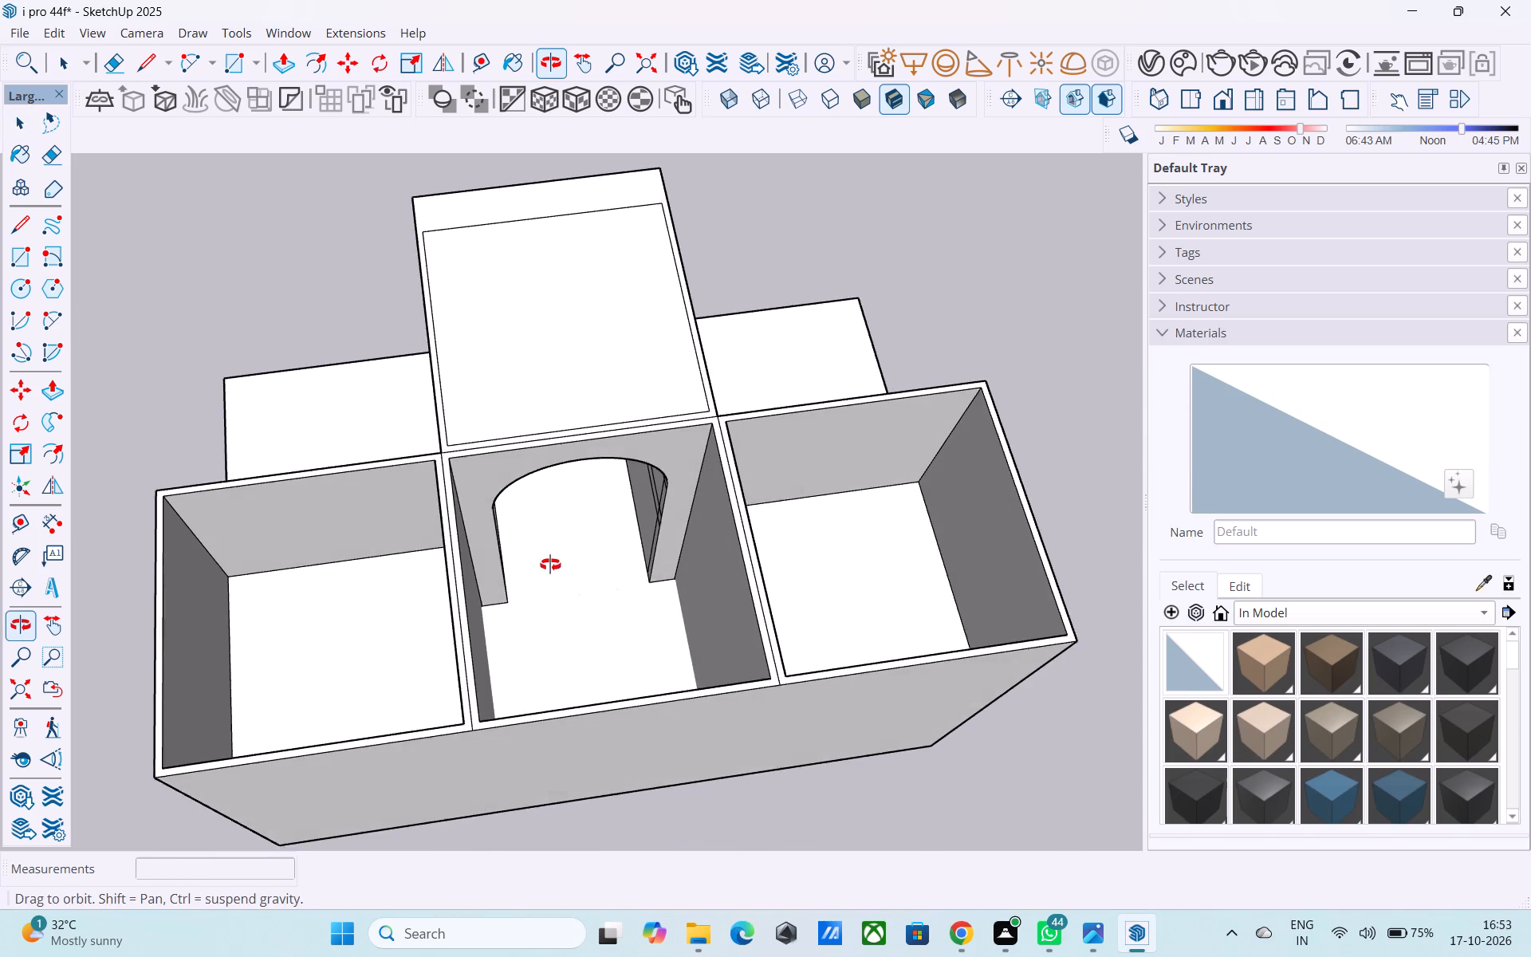
middle_drag(550, 565, 547, 561)
Draw a 14' horizontal line across the rear arched opening between its two jambs, closing off the arch above it.
scroll(529, 557, up, 4)
middle_drag(506, 551, 396, 483)
scroll(396, 483, up, 1)
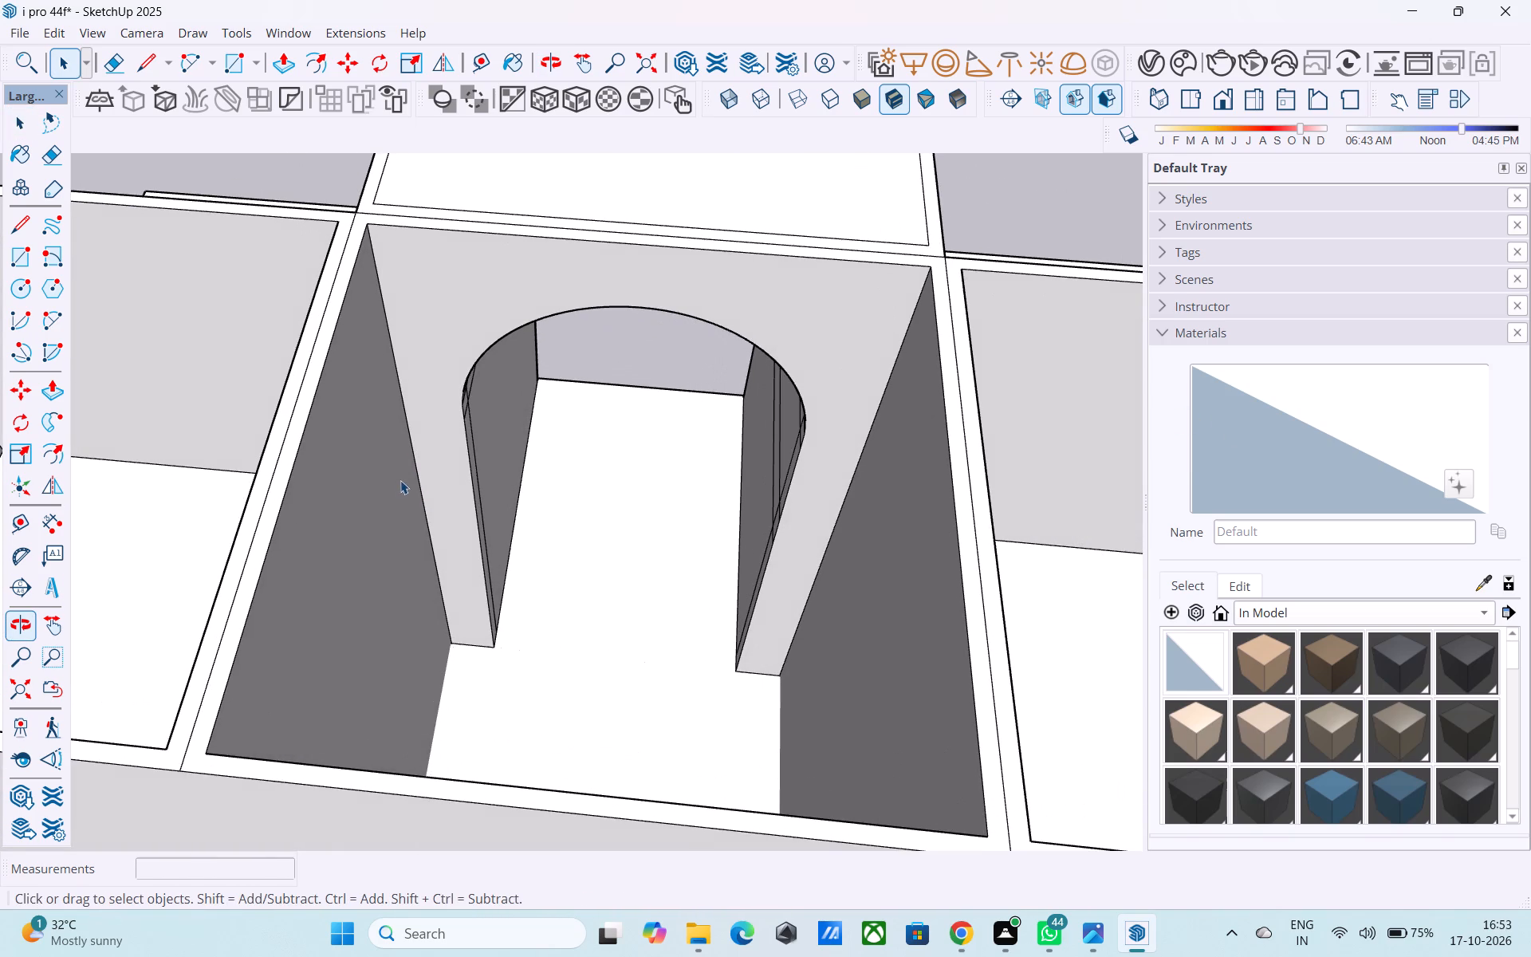
middle_drag(474, 515, 419, 521)
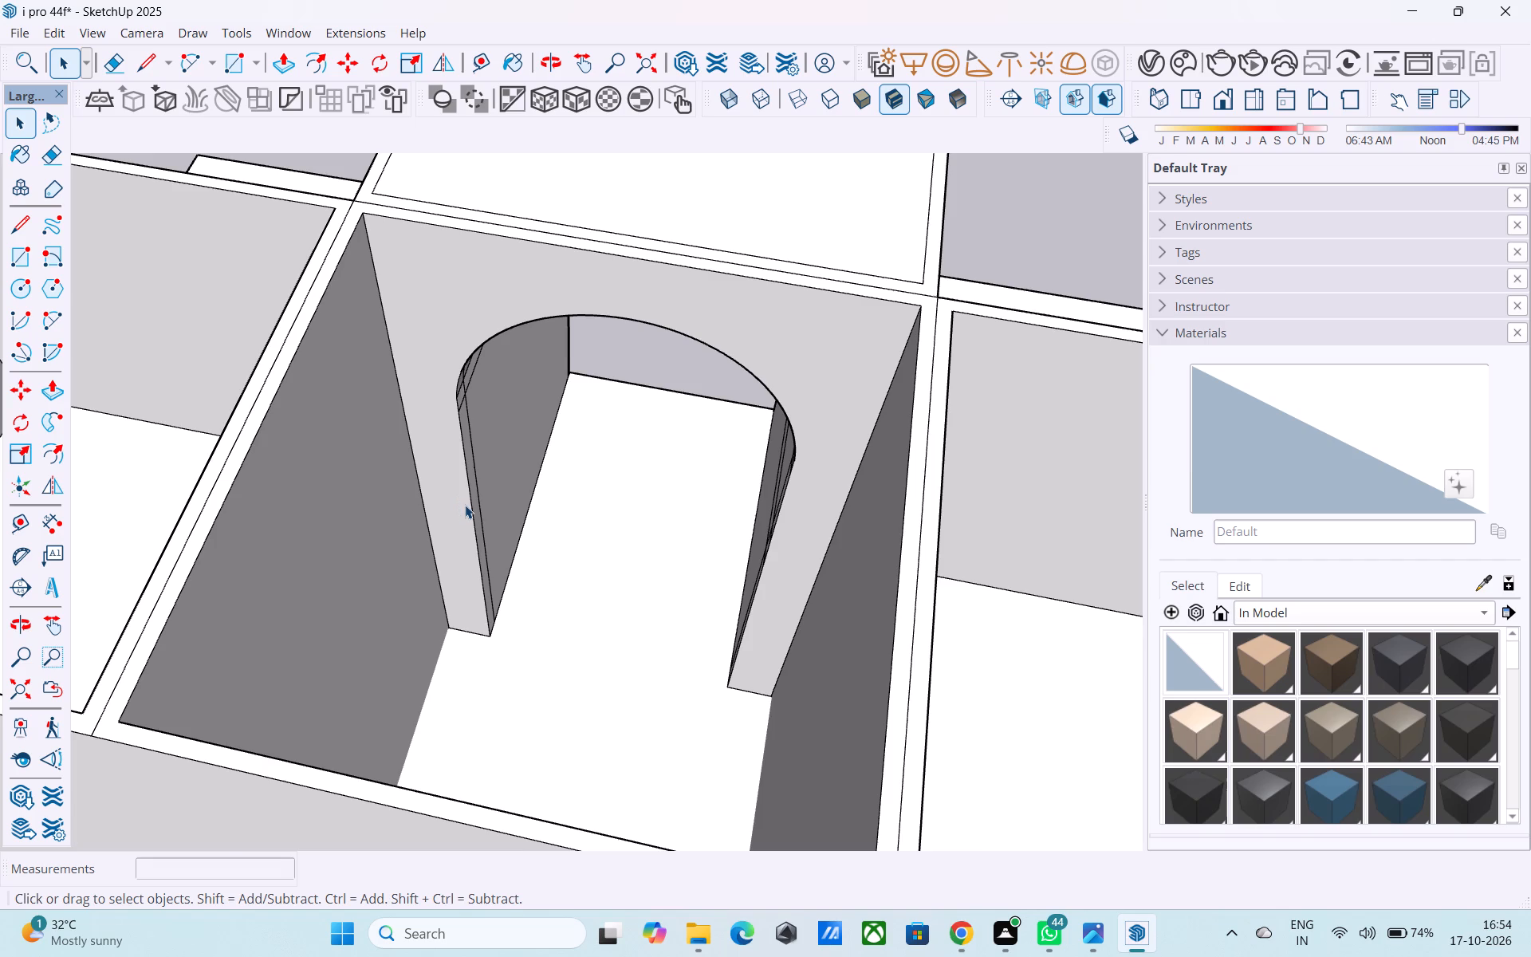
scroll(465, 504, up, 1)
key(l)
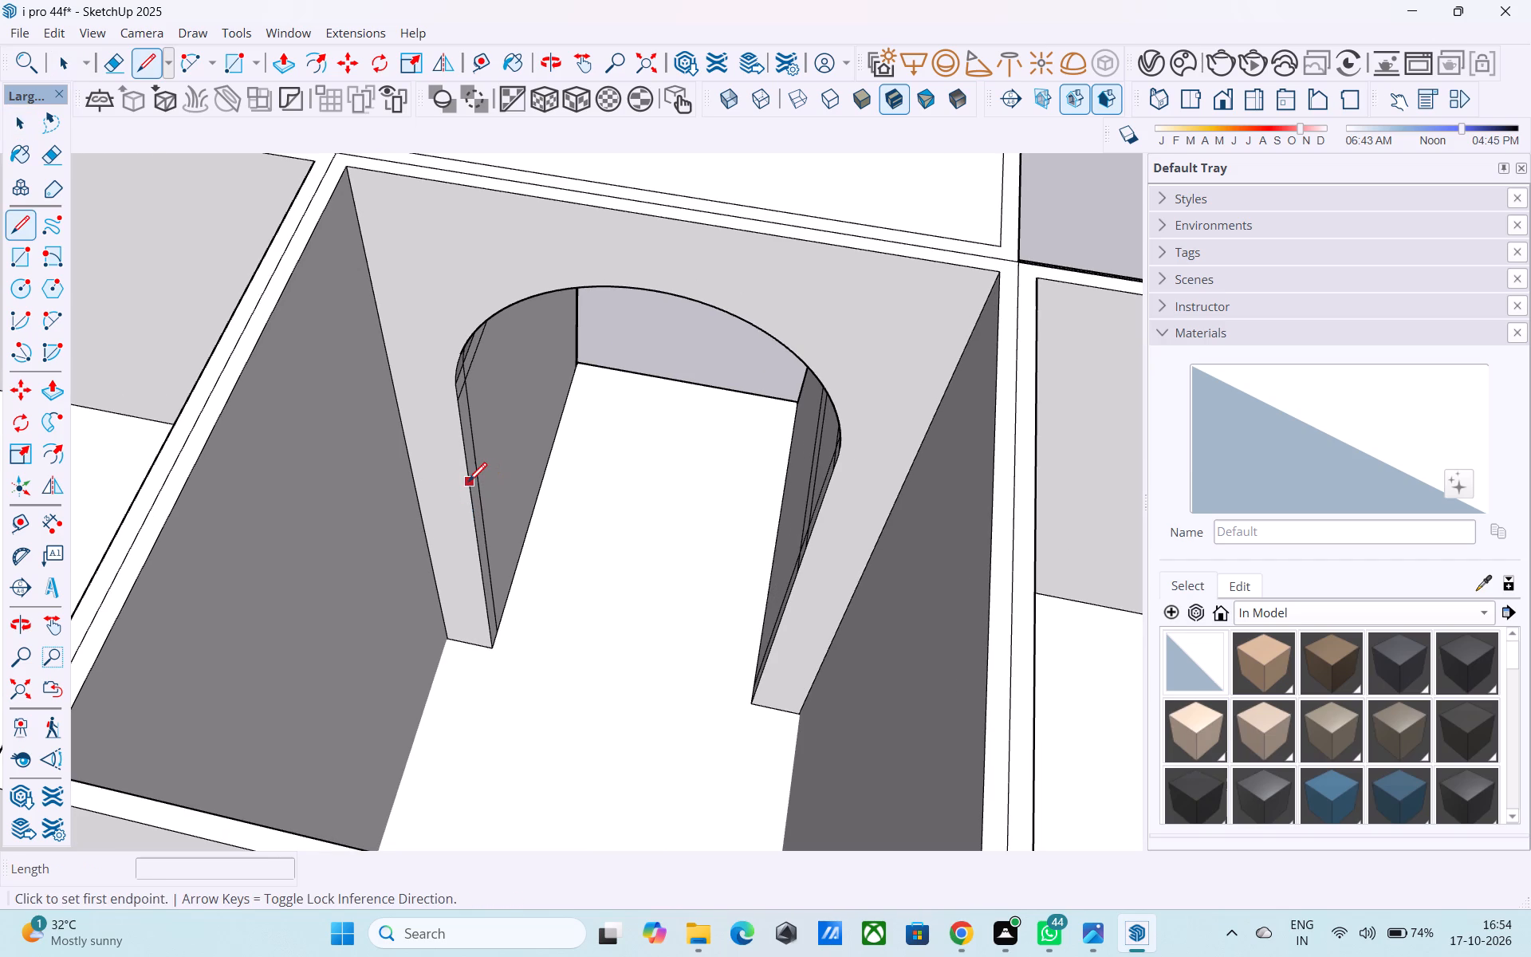
click(468, 483)
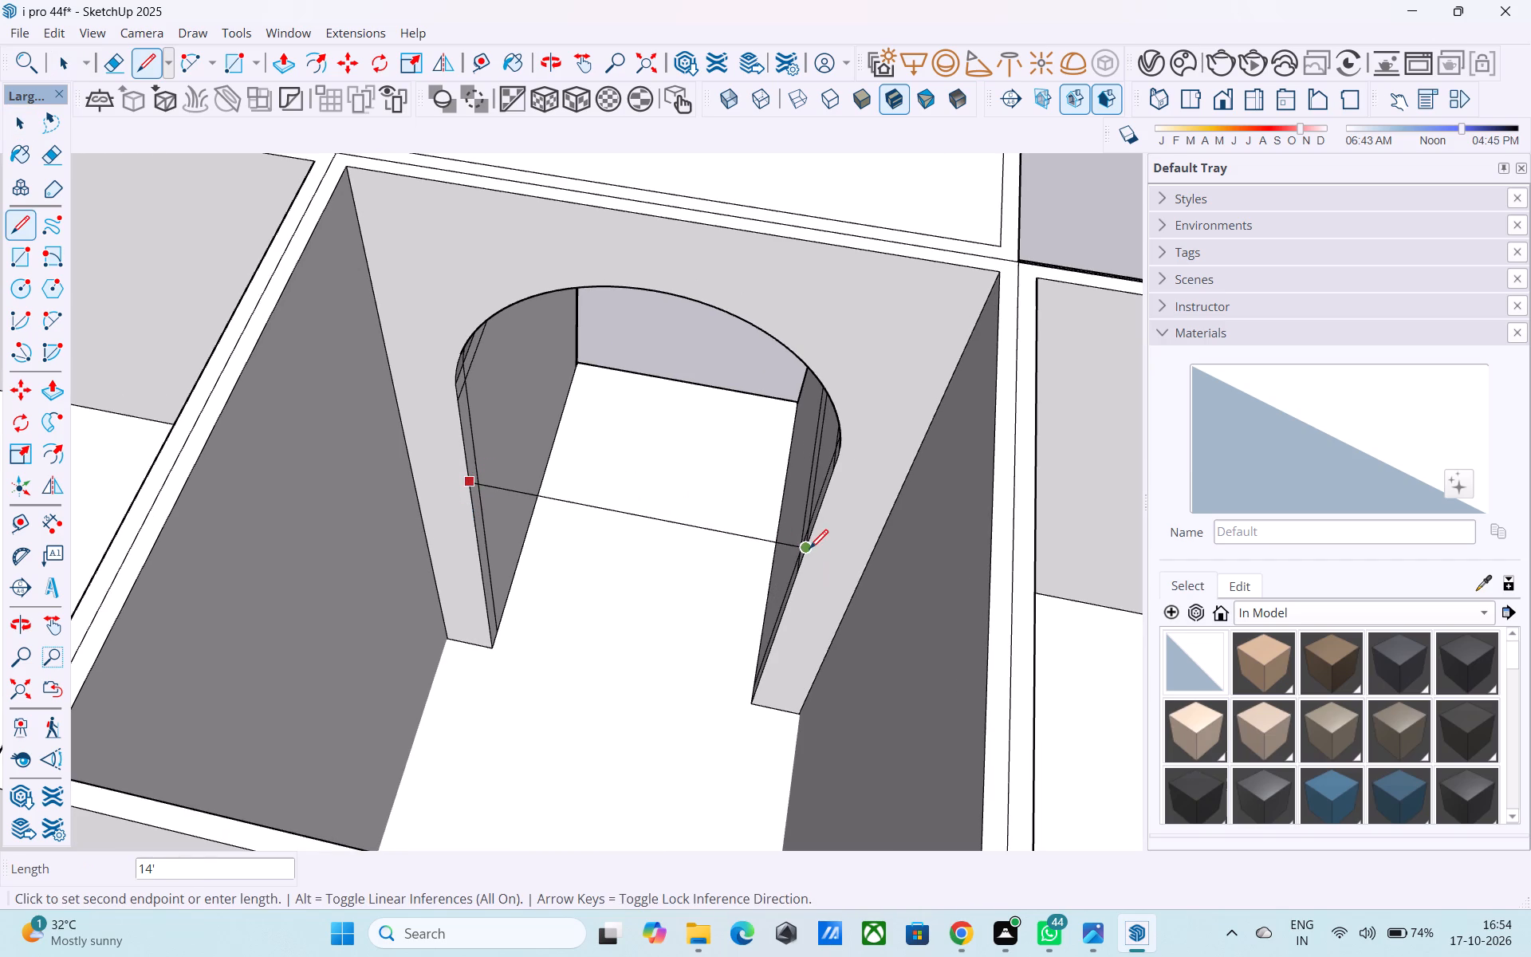
middle_drag(798, 580, 909, 538)
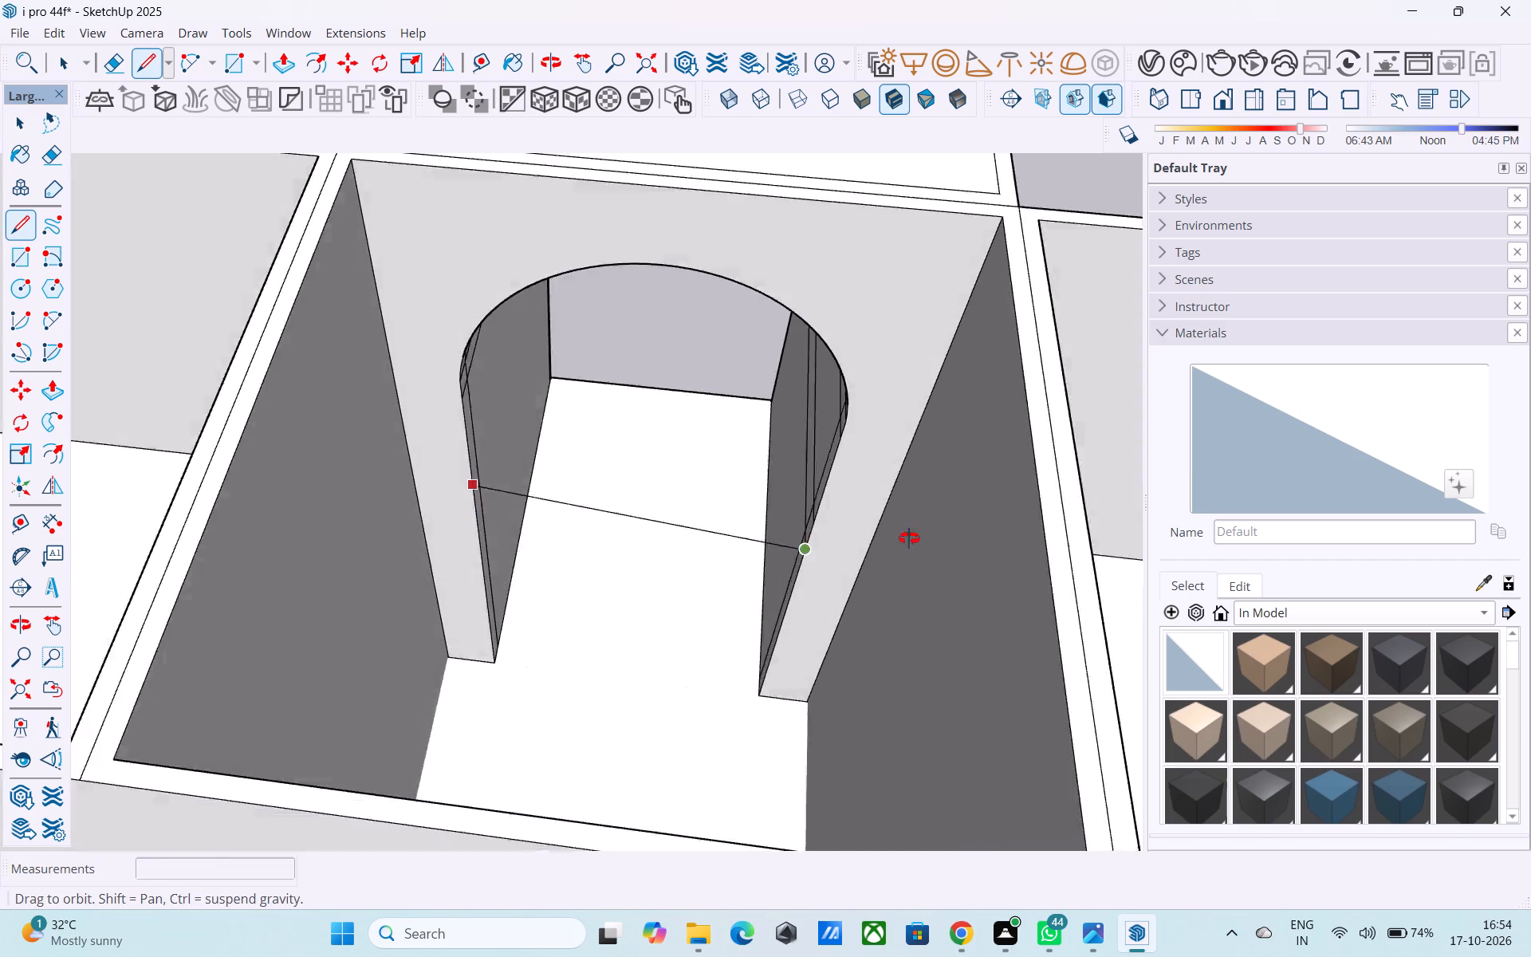
middle_drag(909, 538, 966, 532)
scroll(854, 530, up, 5)
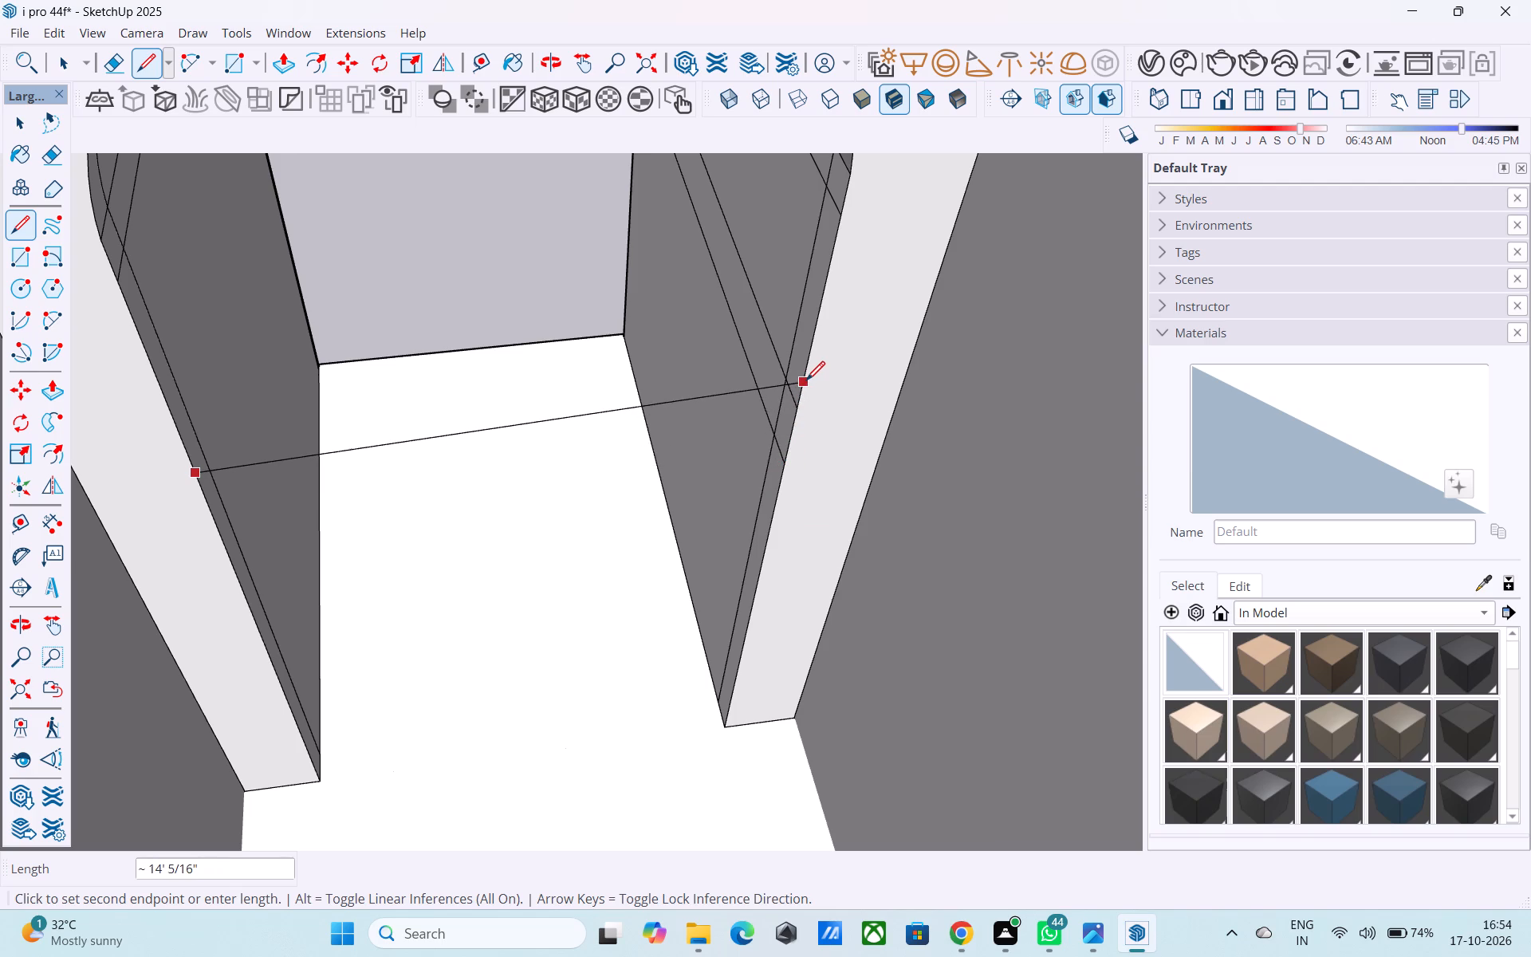
key(l)
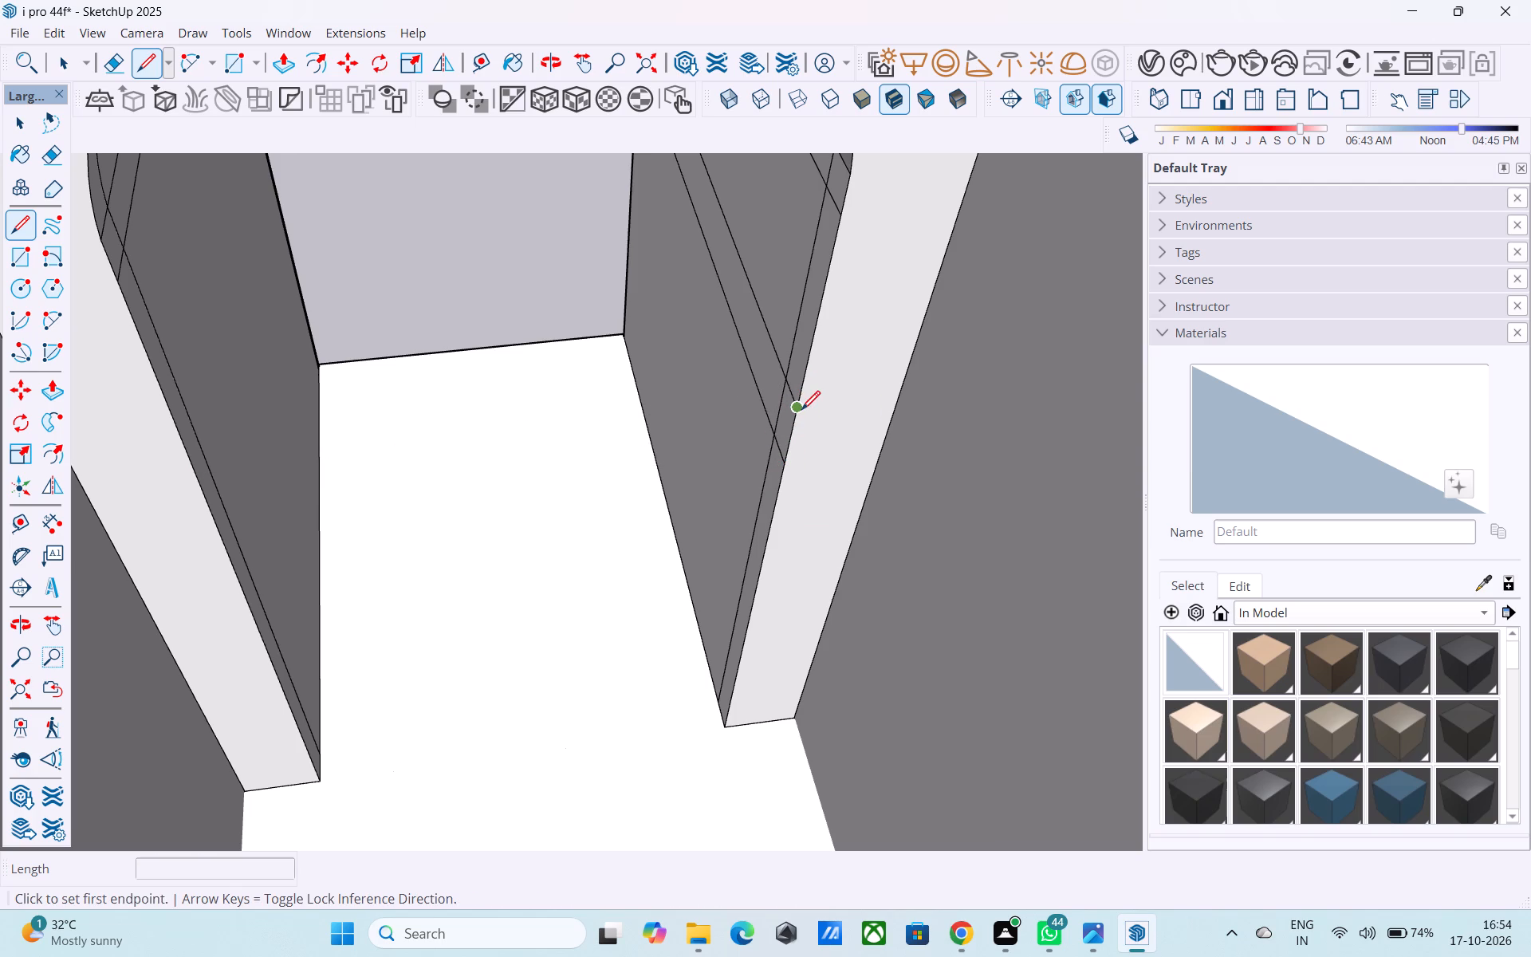
click(801, 412)
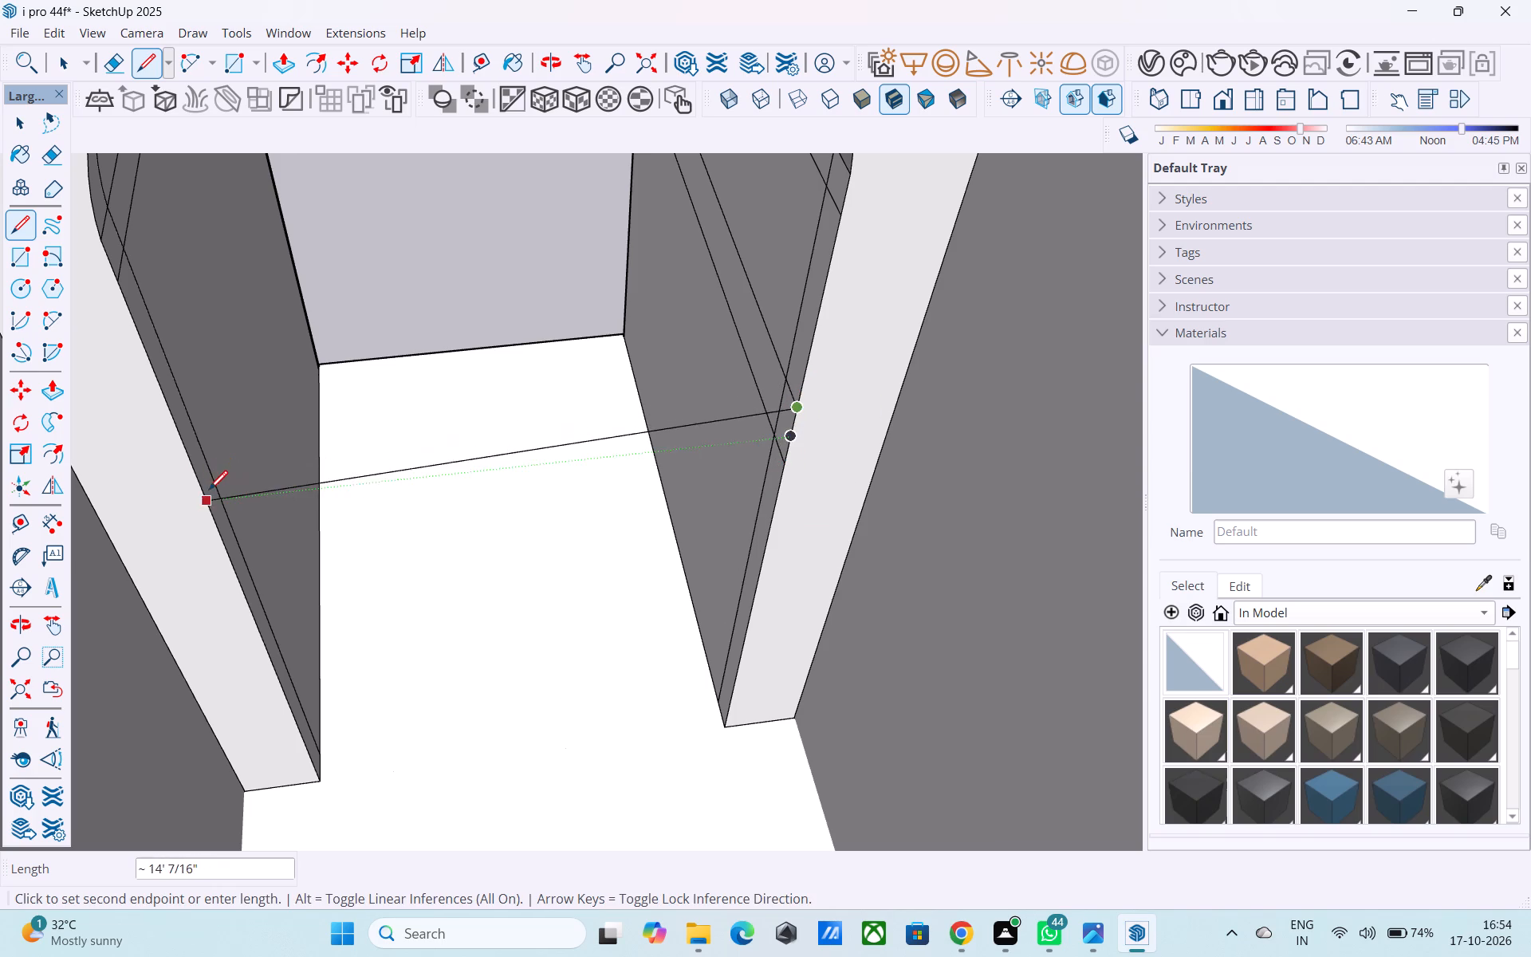
click(204, 481)
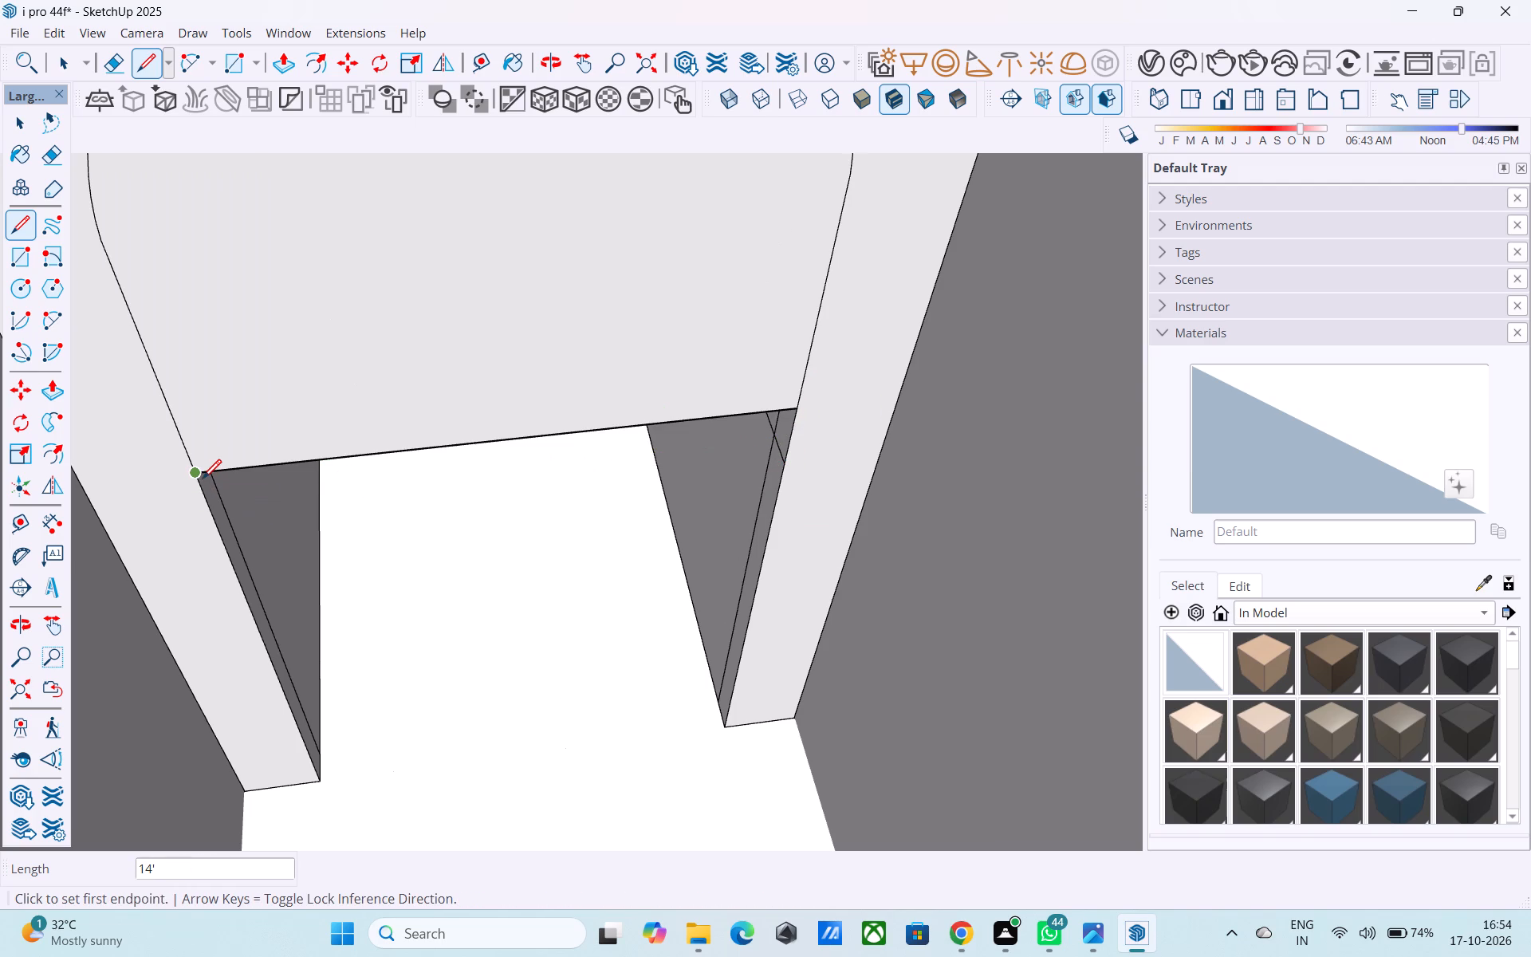
Draw a 16' by 14' rectangle from that line down to the floor corner of the opposite jamb, filling the opening's lower part.
key(r)
click(203, 475)
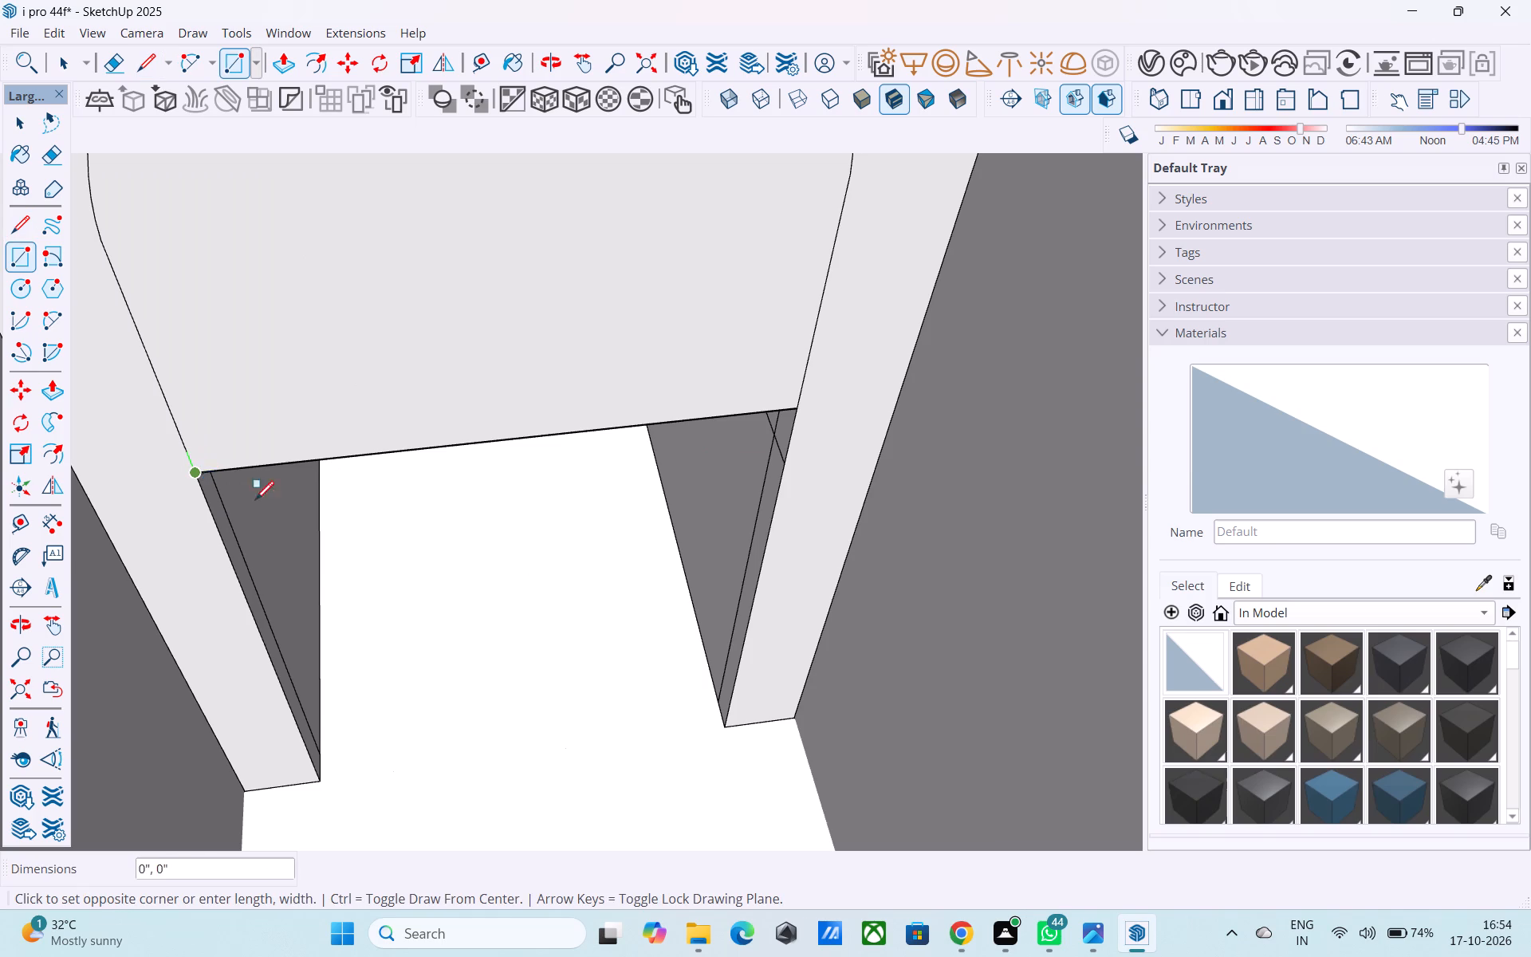
click(729, 729)
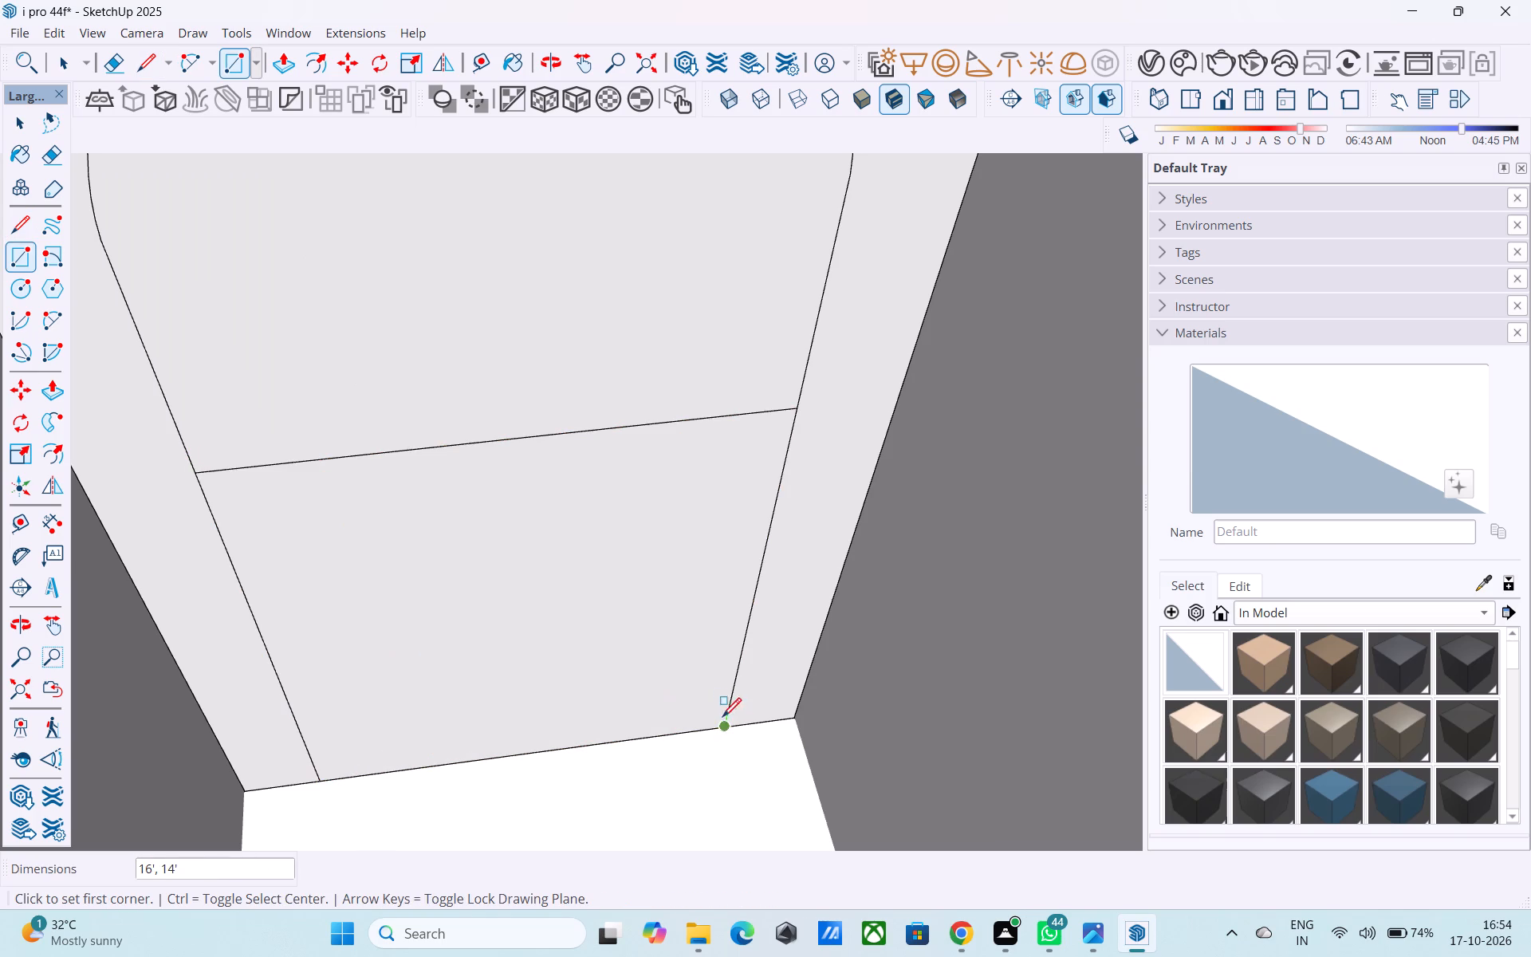
Erase the horizontal dividing line so the arched opening is filled by a single face.
key(r)
drag(625, 532, 600, 356)
key(e)
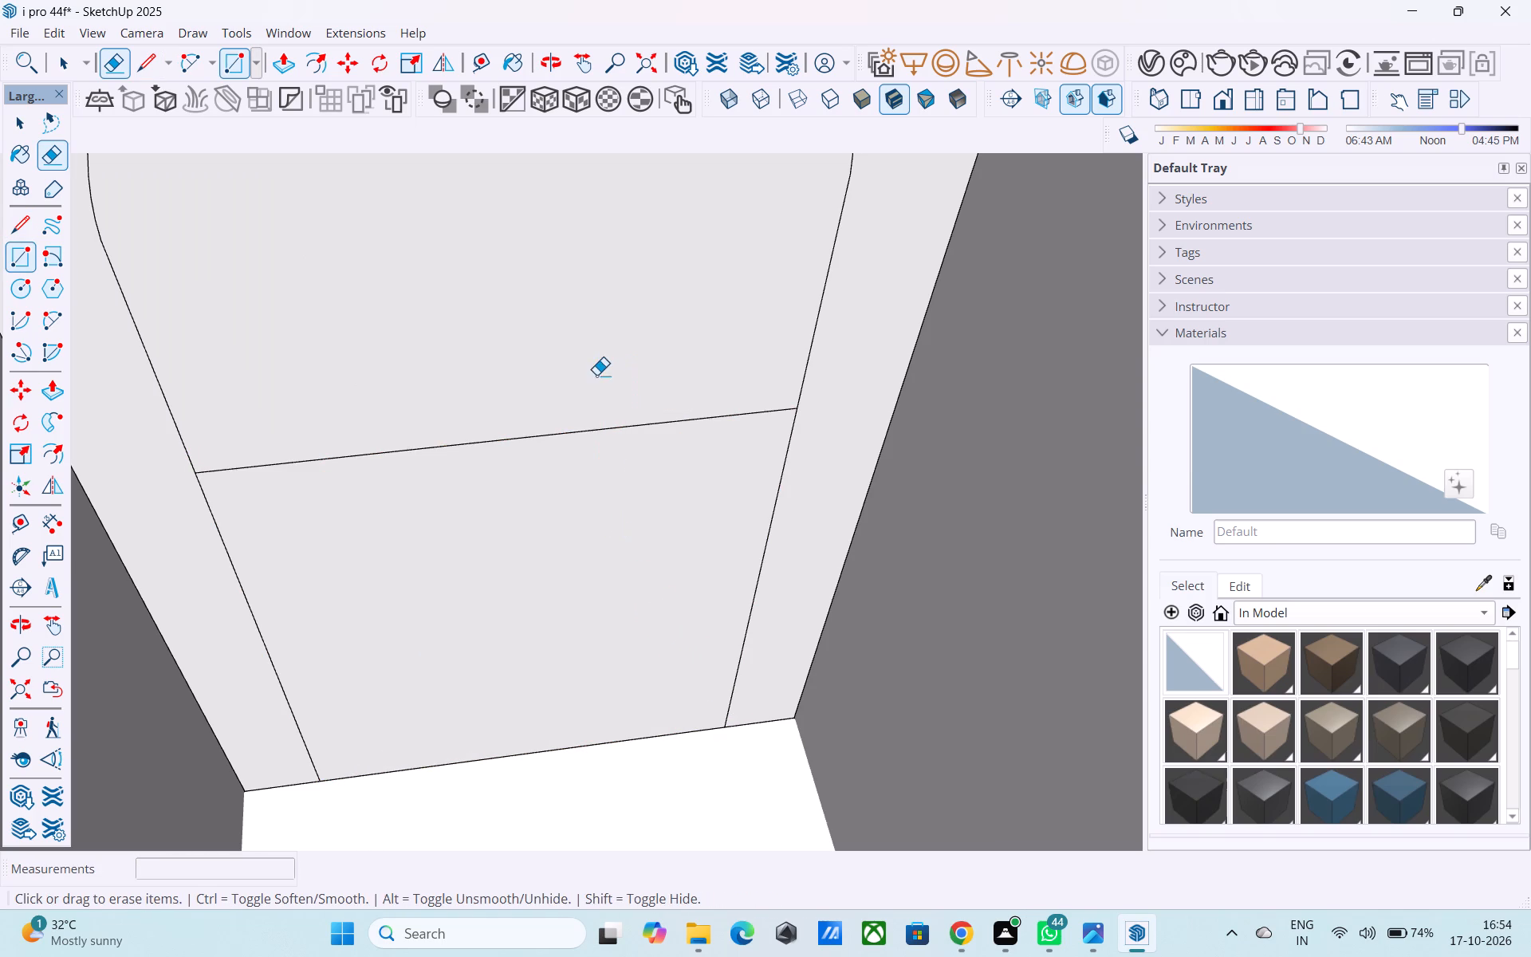
drag(596, 374, 592, 545)
Push the arched face back about 18' 1" through the middle rear room to the building's back wall.
scroll(590, 543, down, 13)
middle_drag(590, 543, 1329, 656)
middle_drag(329, 575, 964, 112)
scroll(612, 480, up, 5)
key(space)
click(581, 498)
key(p)
click(530, 556)
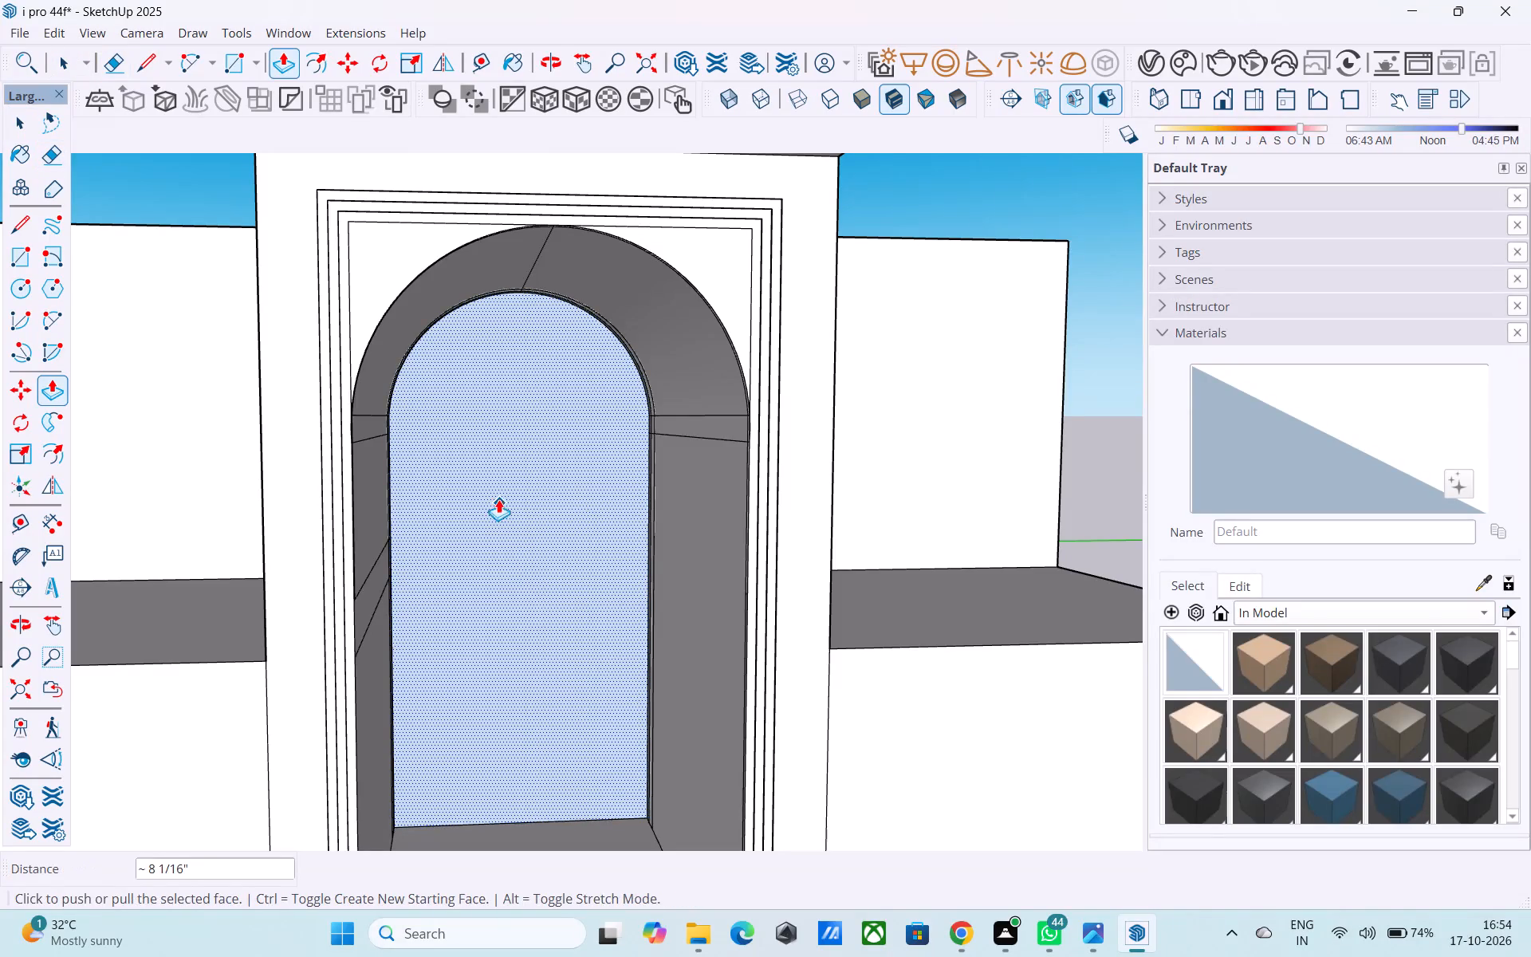
middle_drag(498, 499, 646, 716)
click(584, 643)
scroll(531, 583, down, 4)
middle_drag(531, 583, 1060, 792)
middle_drag(228, 563, 715, 541)
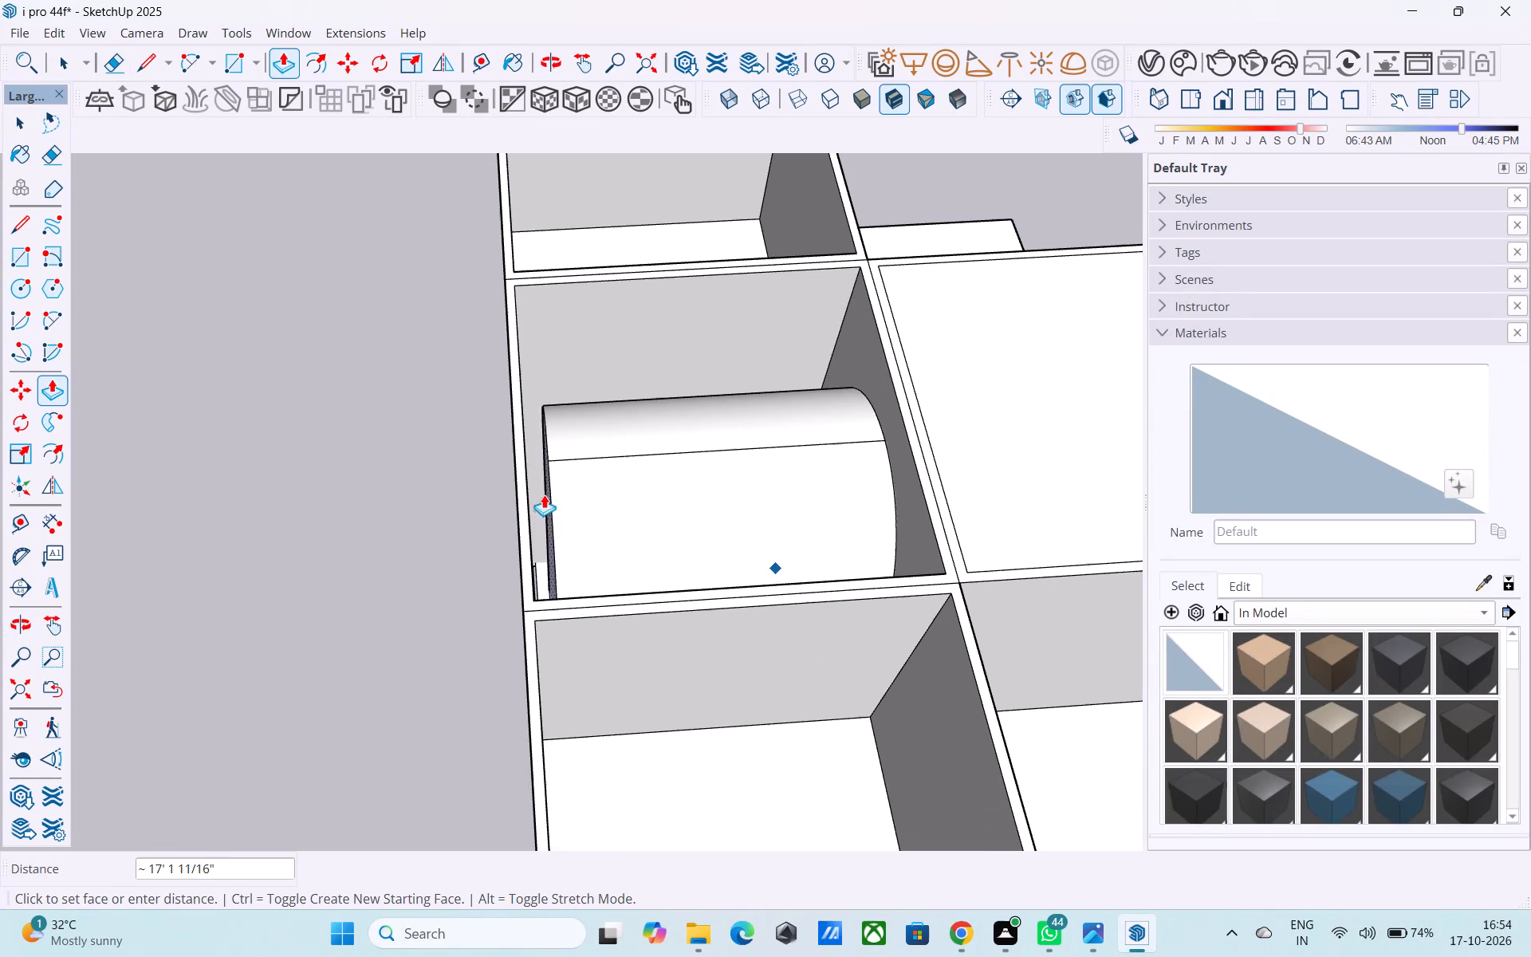
scroll(518, 482, up, 8)
click(514, 482)
Delete the two curved vault faces of the arched extrusion inside the middle rear room.
middle_drag(511, 481, 646, 444)
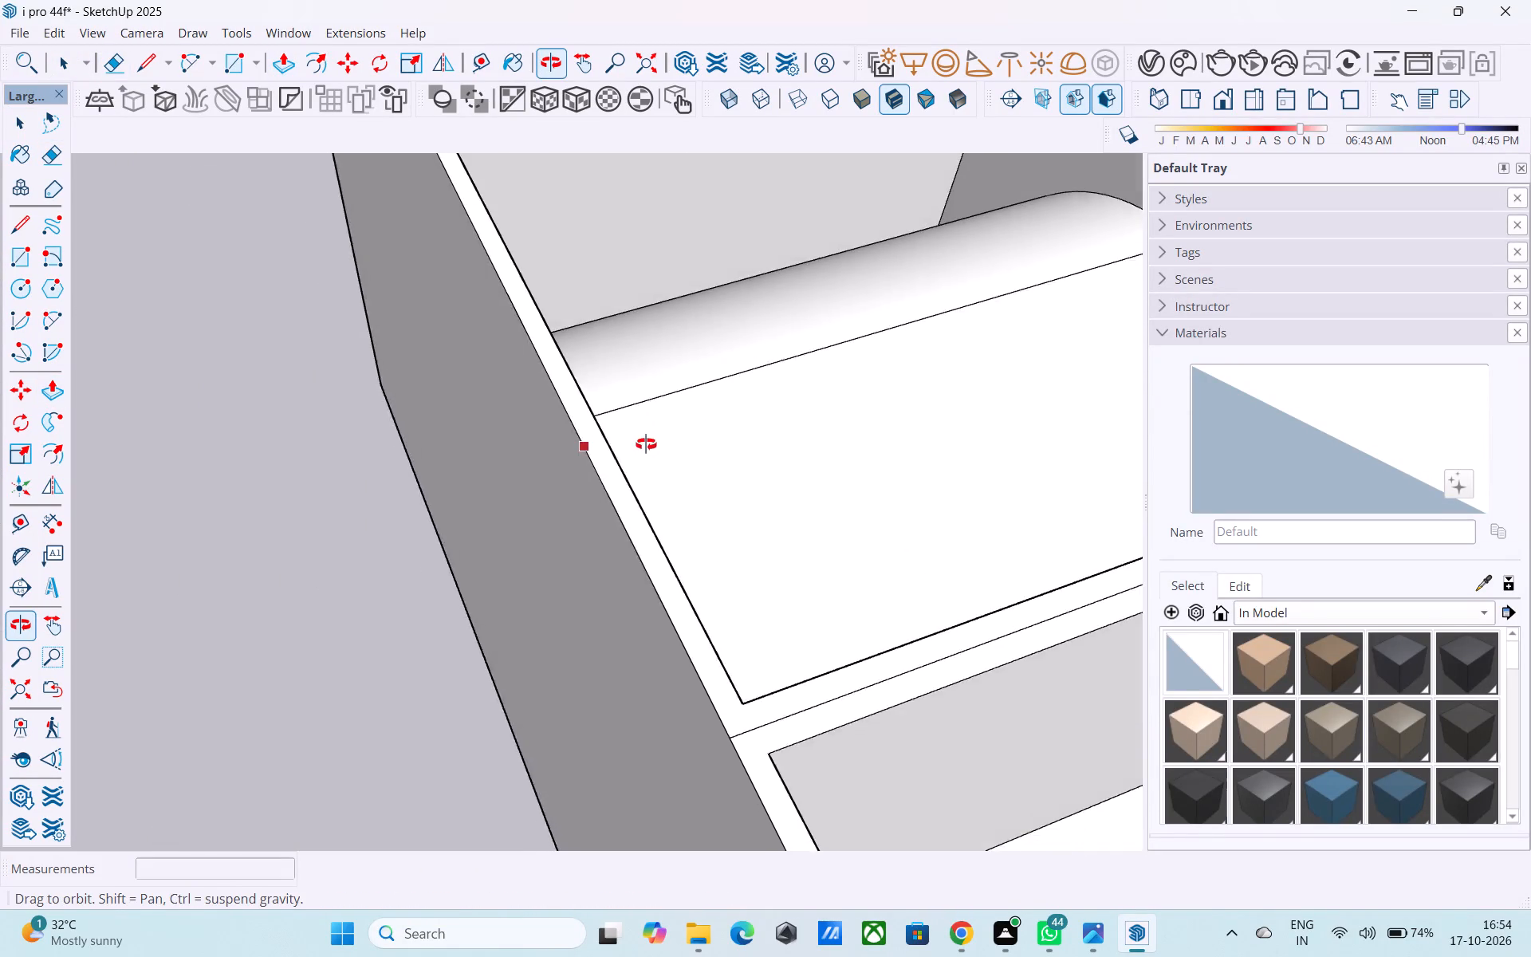
middle_drag(646, 444, 266, 369)
middle_drag(549, 499, 238, 360)
scroll(226, 341, down, 7)
middle_drag(499, 548, 331, 294)
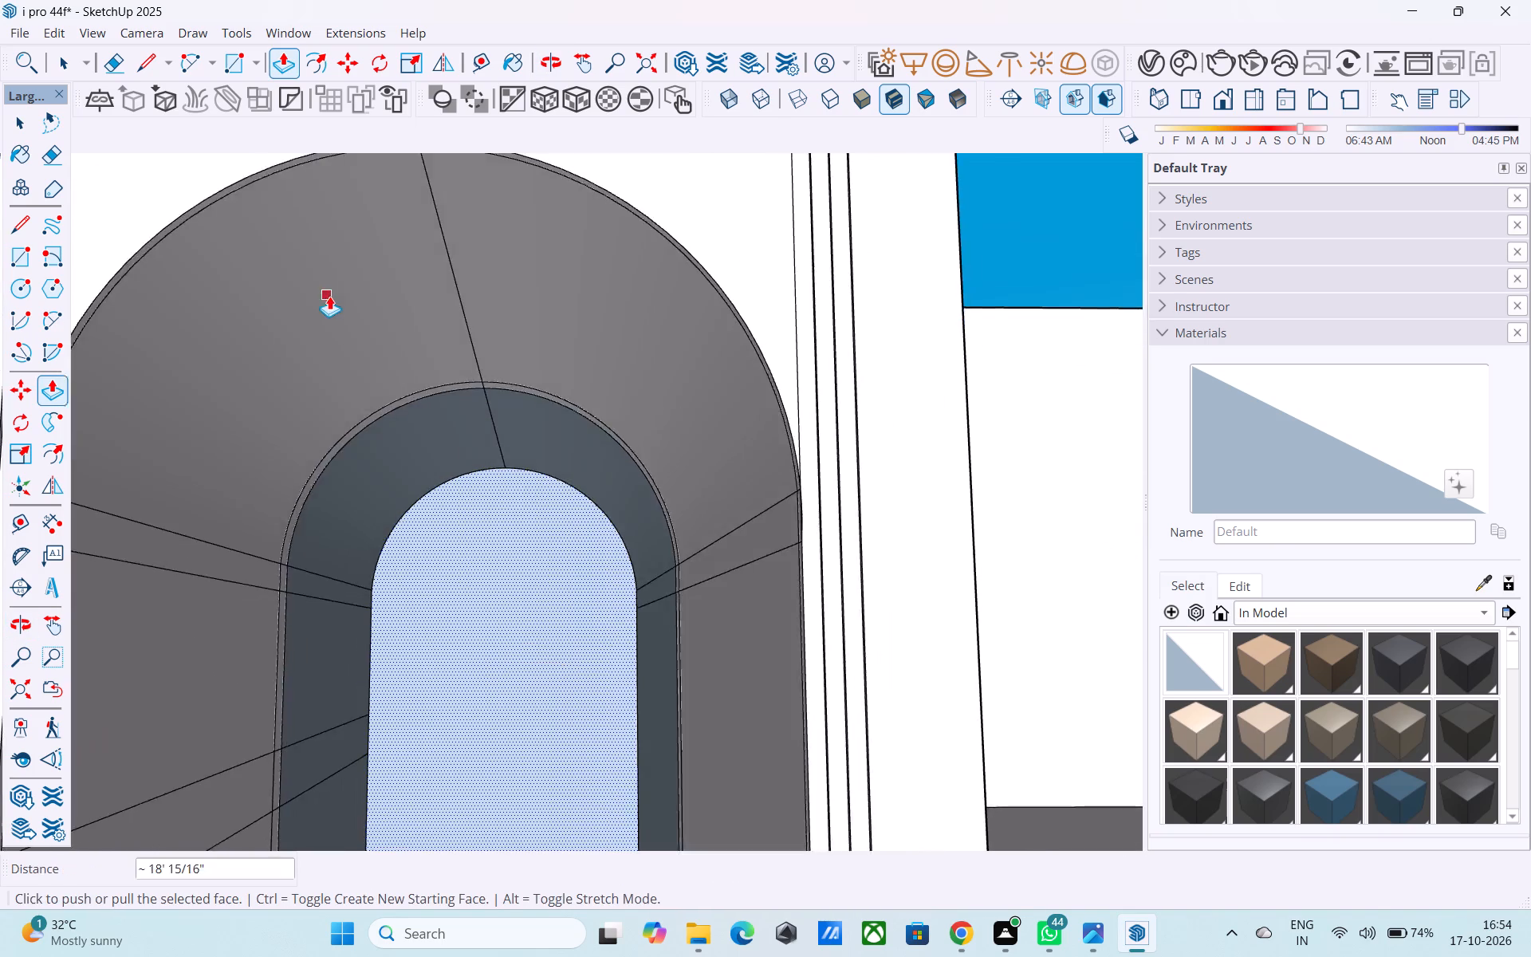
scroll(329, 296, down, 6)
scroll(446, 499, up, 5)
key(space)
click(449, 504)
middle_drag(436, 502, 390, 673)
scroll(391, 669, down, 11)
middle_drag(431, 588, 406, 801)
scroll(501, 413, up, 3)
click(452, 475)
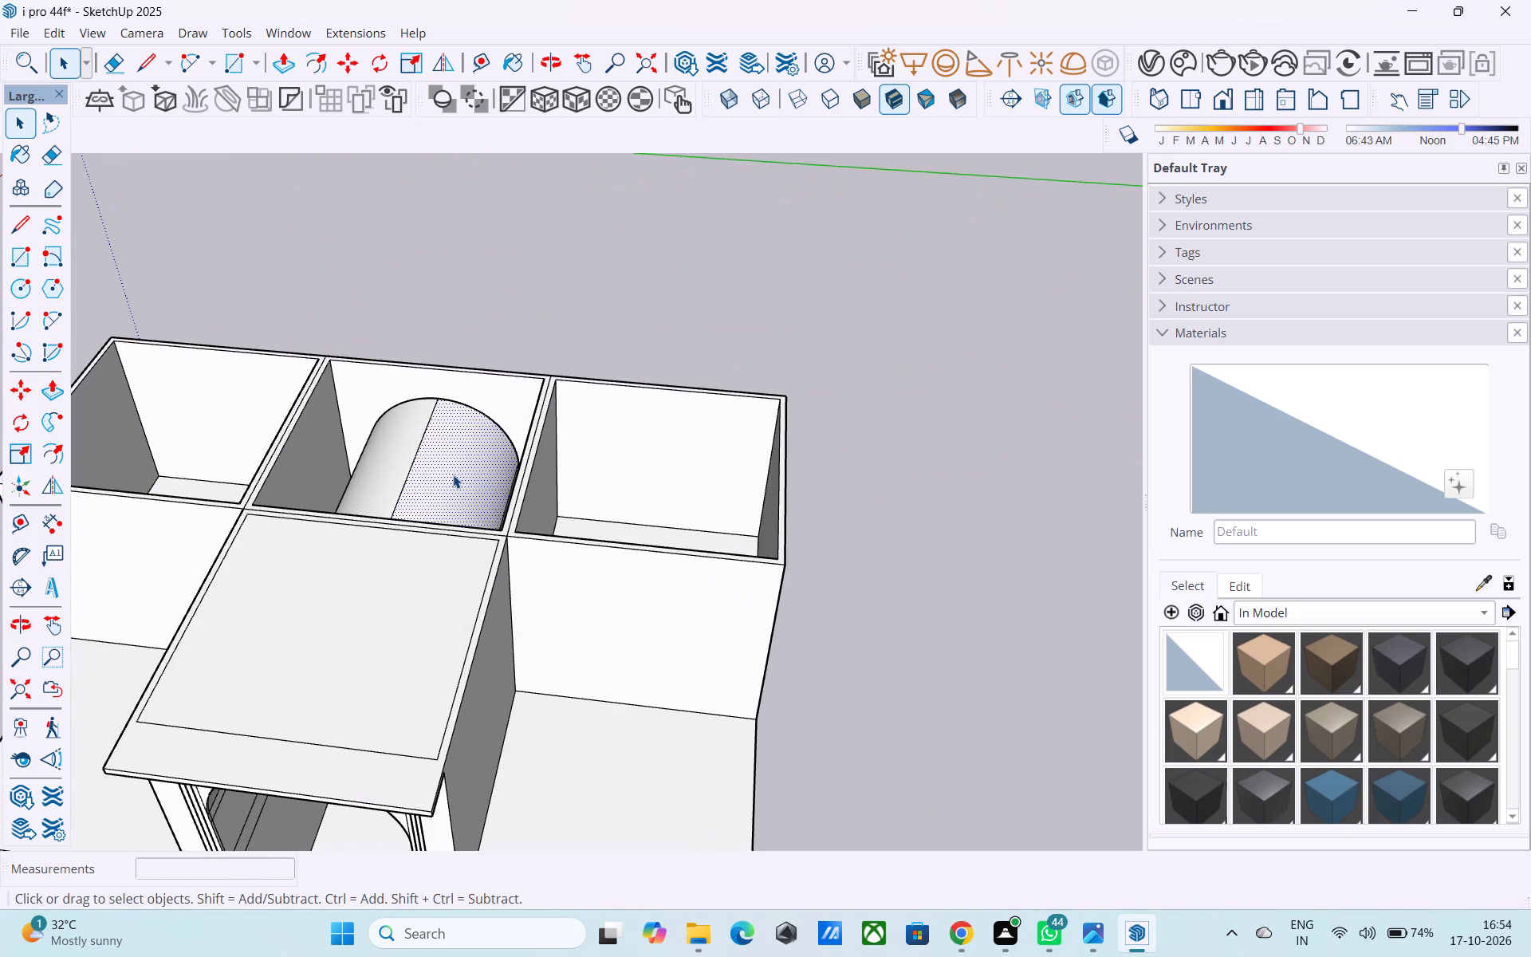
key(Delete)
middle_drag(447, 464, 499, 478)
click(385, 482)
key(Delete)
middle_drag(386, 482, 899, 532)
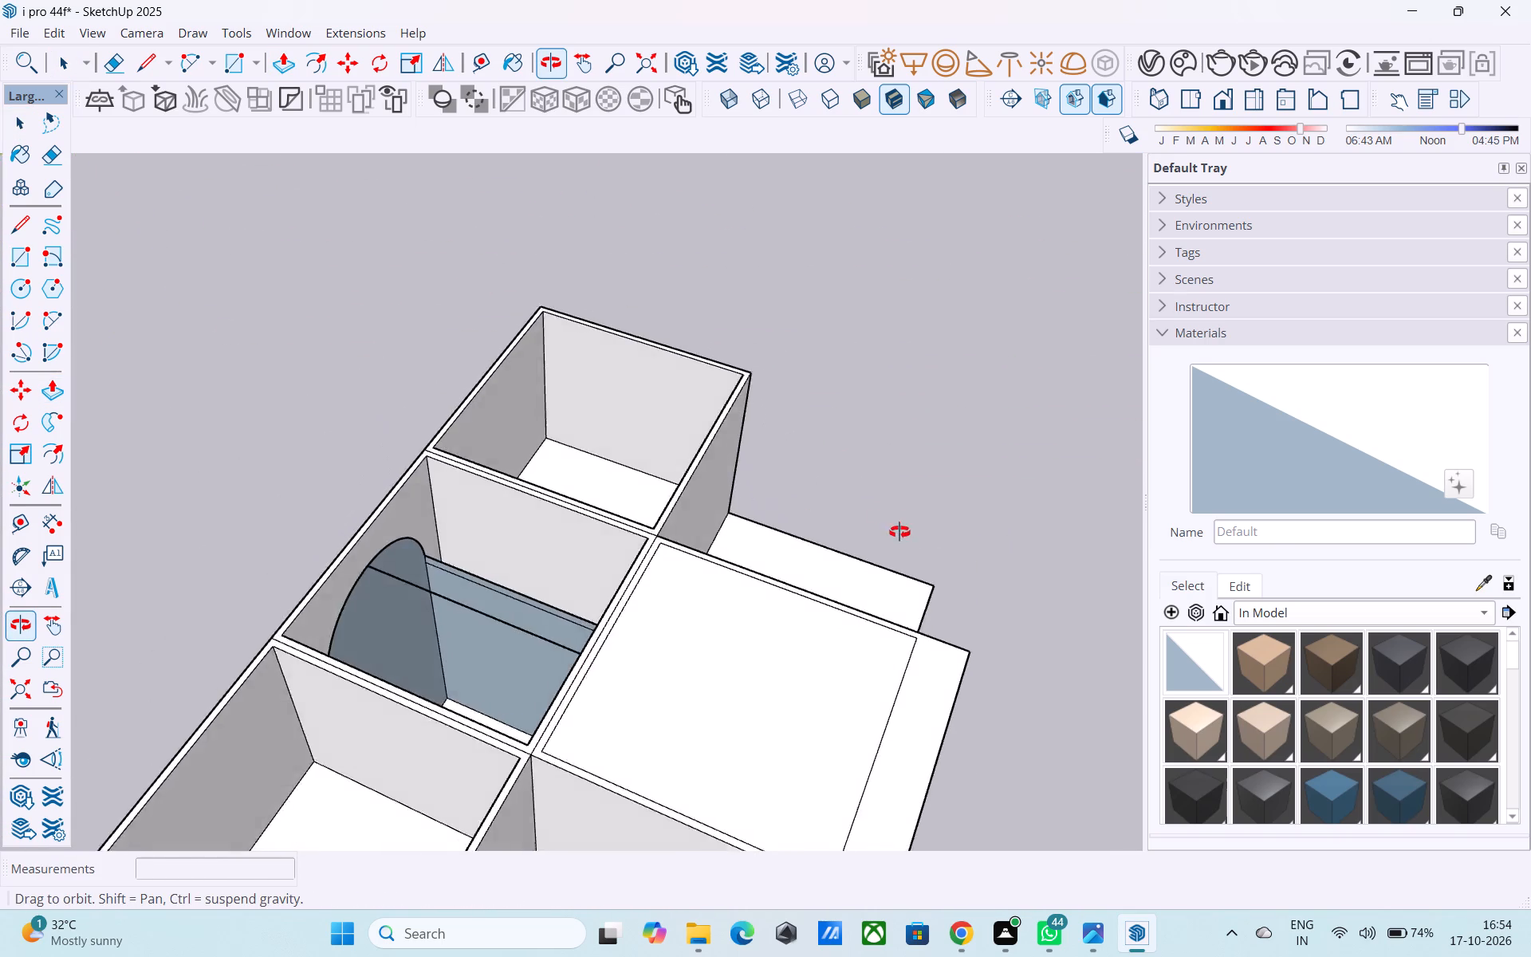
Erase the remaining edges of the arched extrusion inside the middle rear room, keeping only the arched outline and face on its back wall.
middle_drag(899, 532, 993, 611)
middle_drag(535, 626, 530, 821)
key(e)
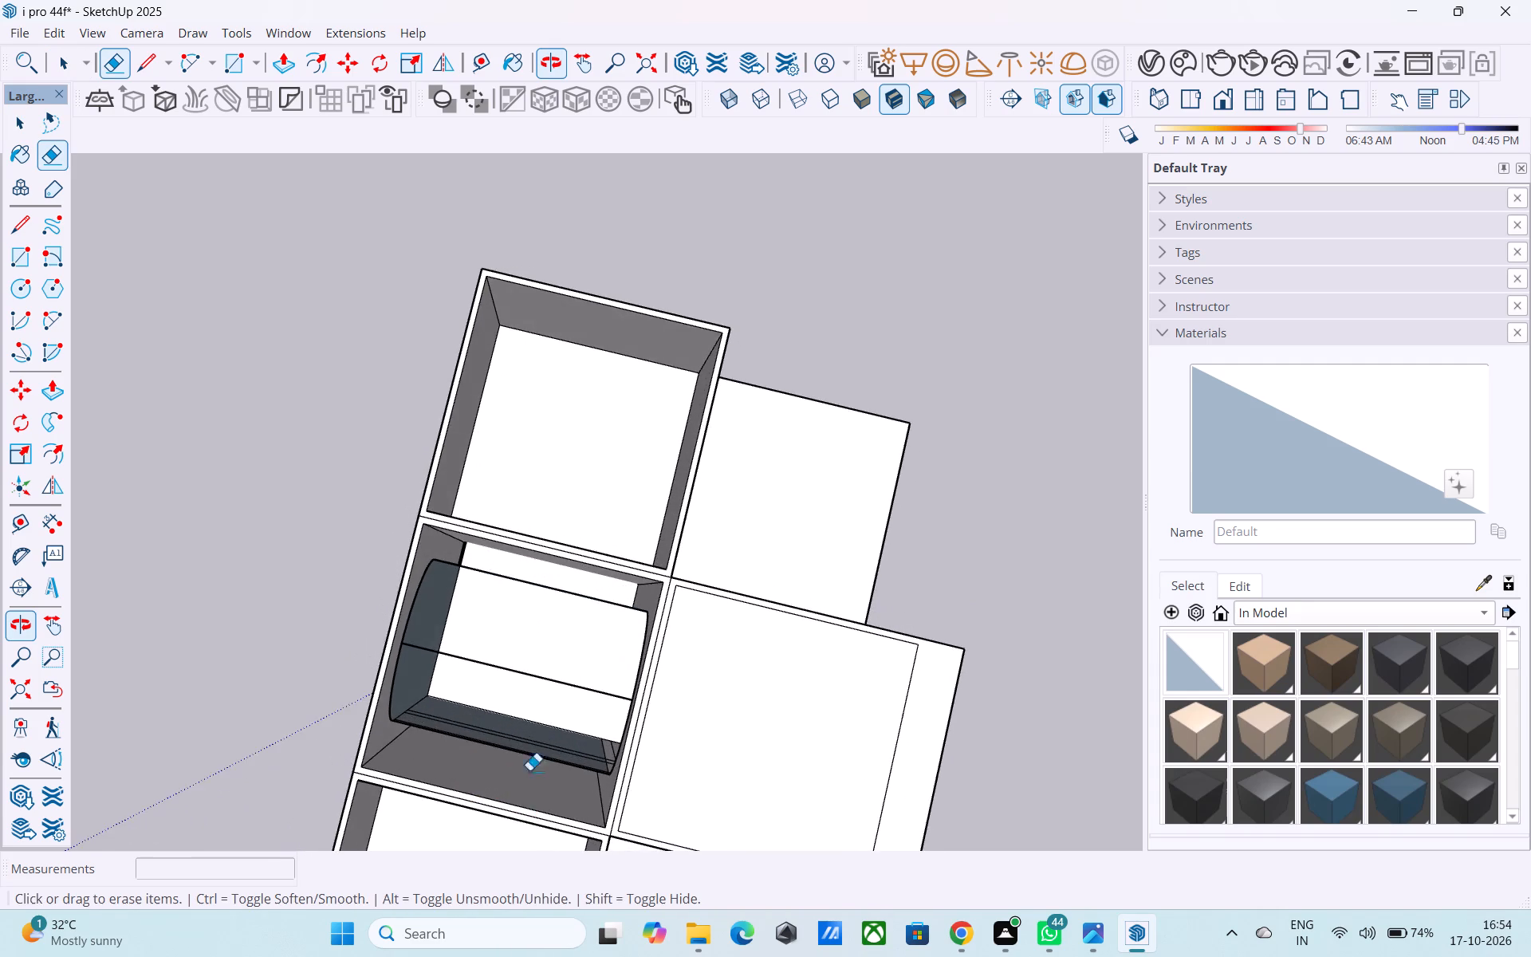
scroll(560, 657, up, 5)
drag(546, 542, 541, 576)
middle_drag(579, 592, 616, 573)
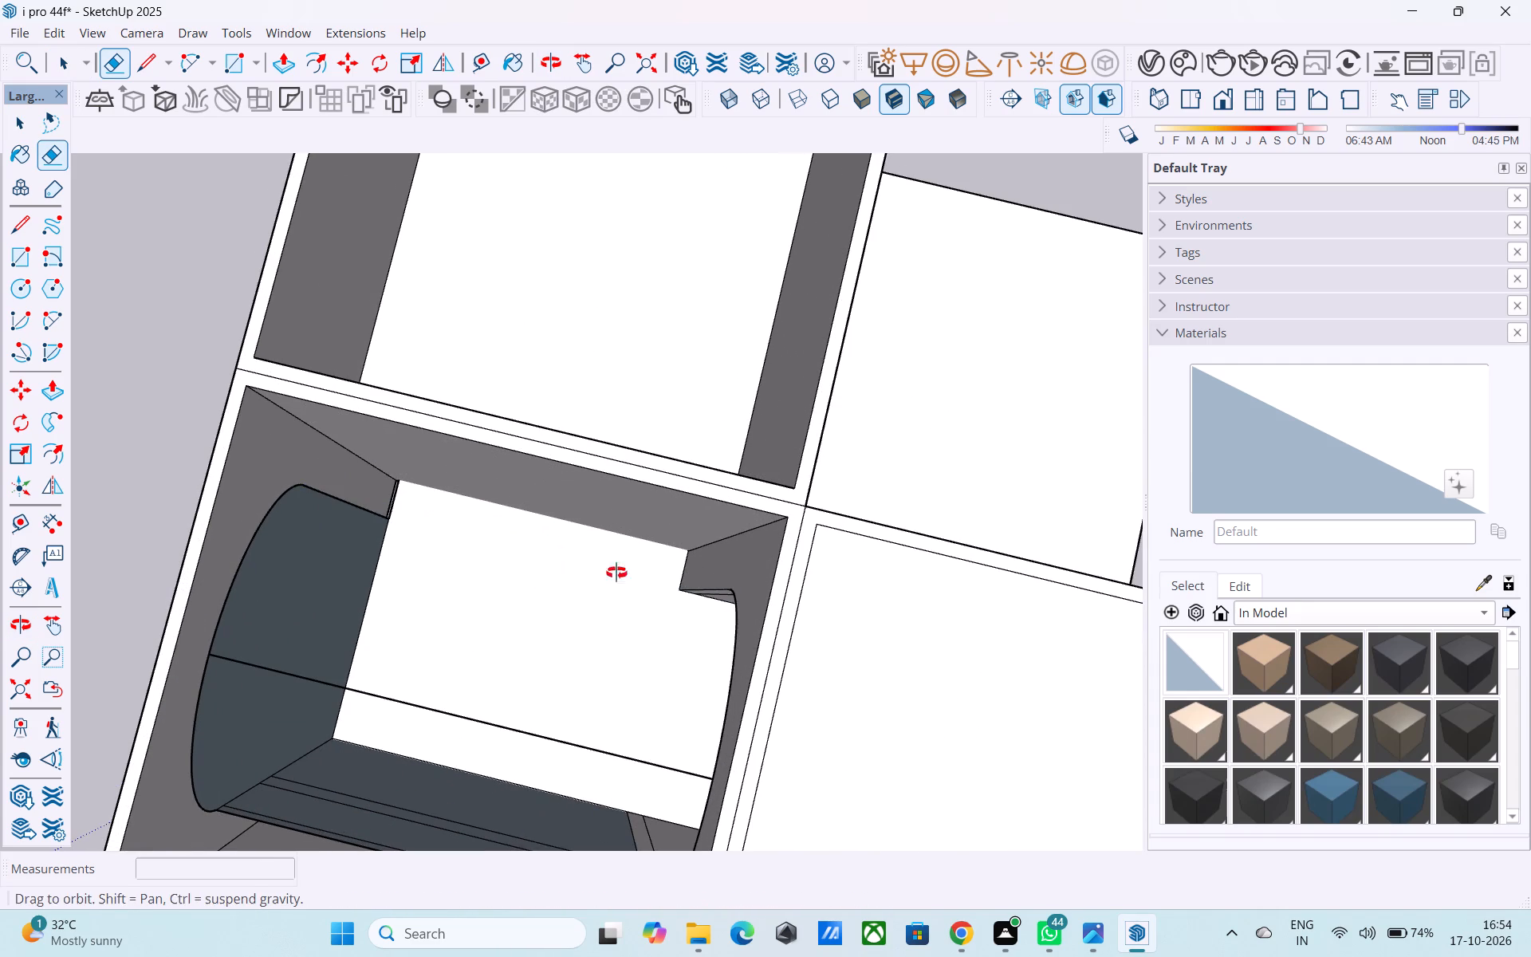
middle_drag(616, 573, 511, 639)
drag(447, 794, 458, 747)
scroll(461, 726, down, 5)
middle_drag(460, 728, 139, 597)
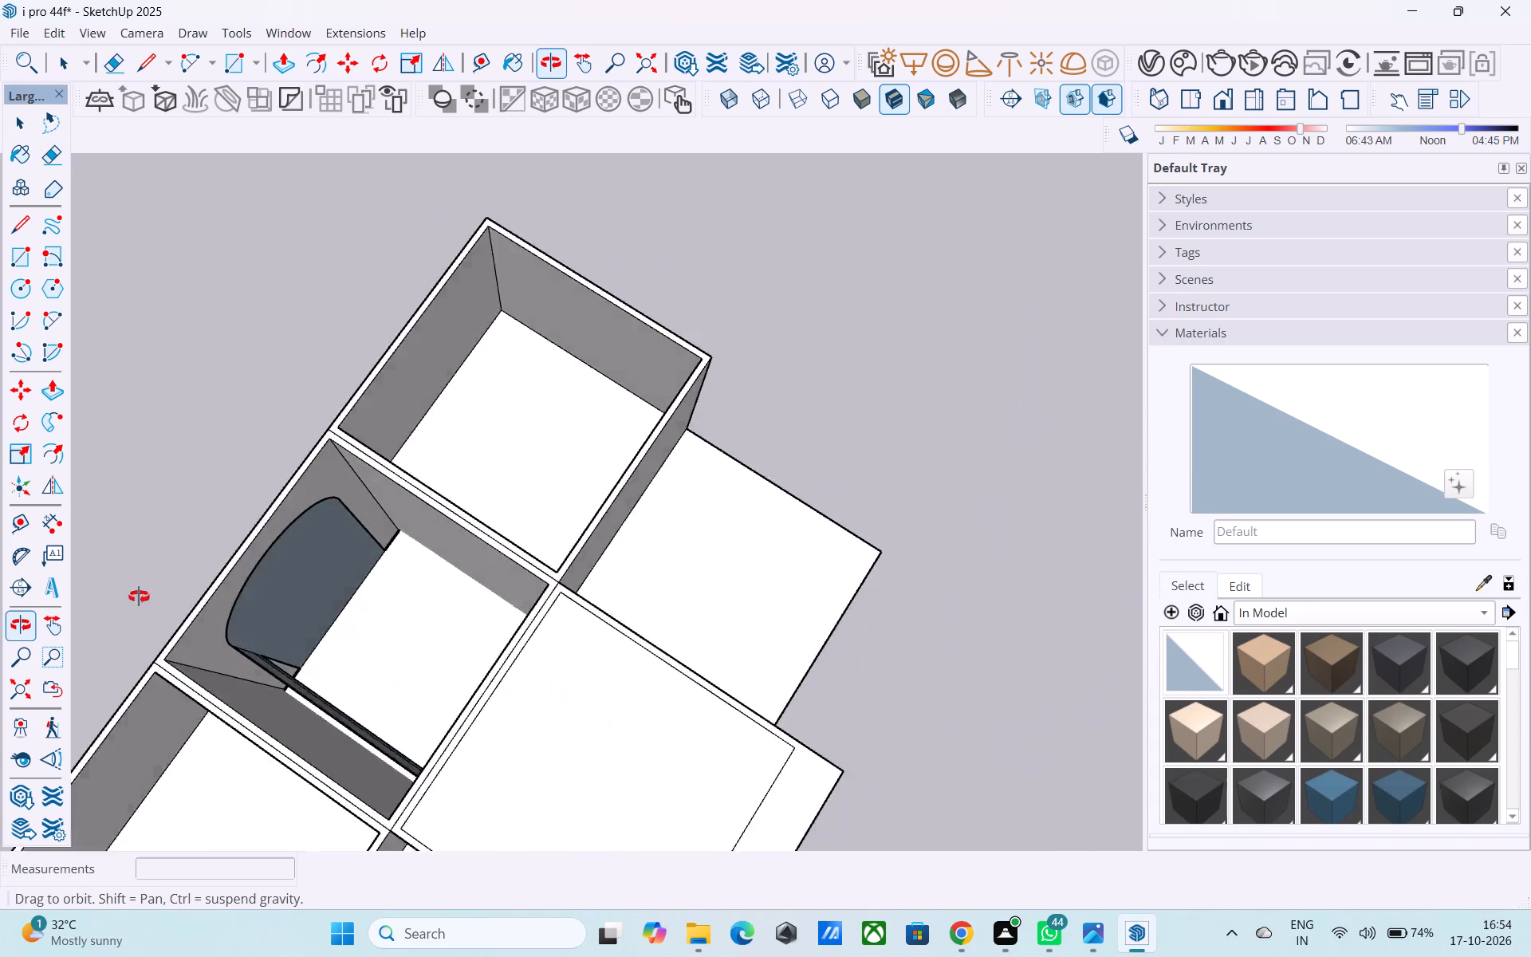
middle_drag(139, 597, 94, 571)
middle_drag(318, 620, 256, 589)
scroll(246, 630, up, 3)
drag(282, 620, 340, 605)
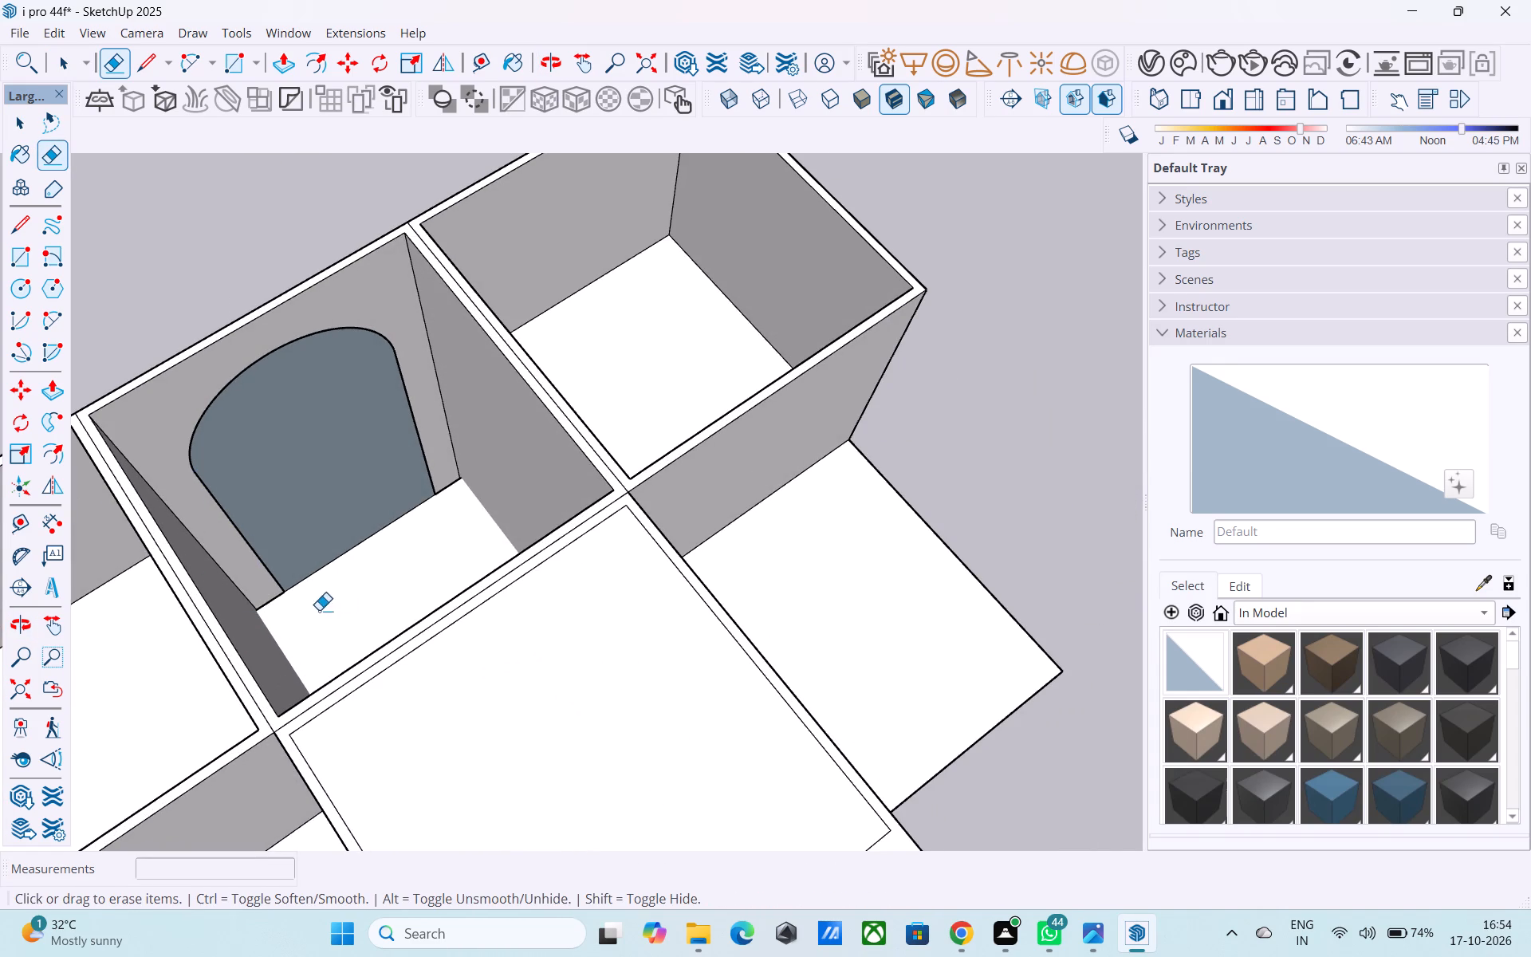
Examine the front archway and the arched face on the back wall from behind and above the middle rear room.
middle_drag(311, 615, 954, 605)
middle_drag(627, 608, 693, 402)
scroll(699, 407, up, 1)
scroll(704, 518, up, 3)
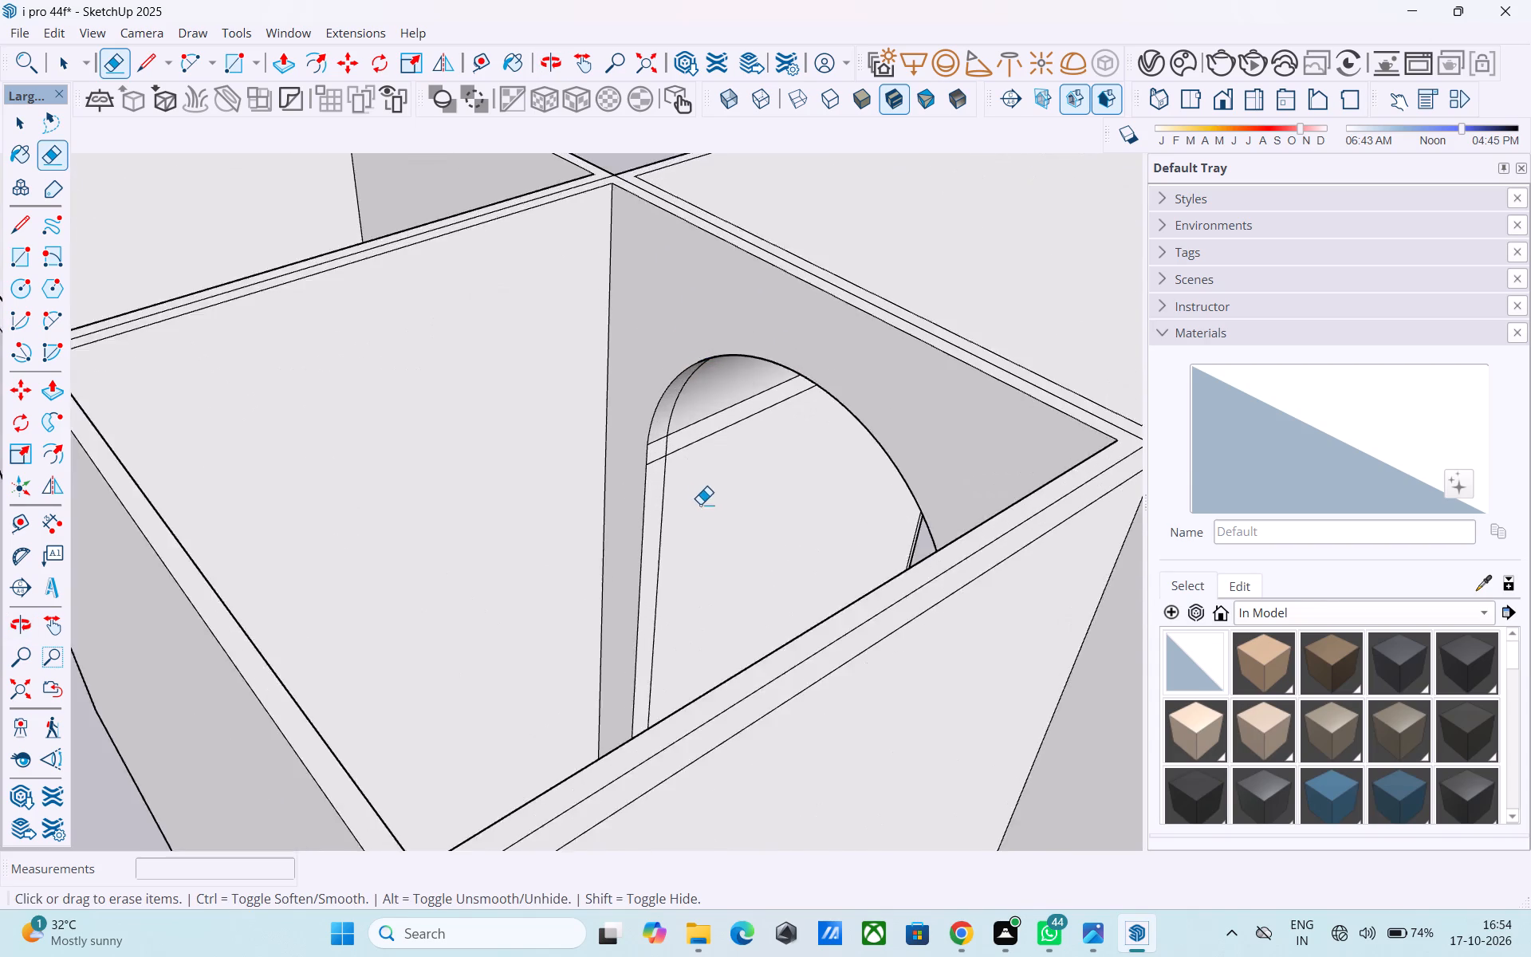
scroll(700, 504, up, 2)
scroll(939, 388, down, 3)
middle_drag(842, 439, 958, 401)
scroll(746, 404, down, 5)
middle_drag(621, 472, 621, 473)
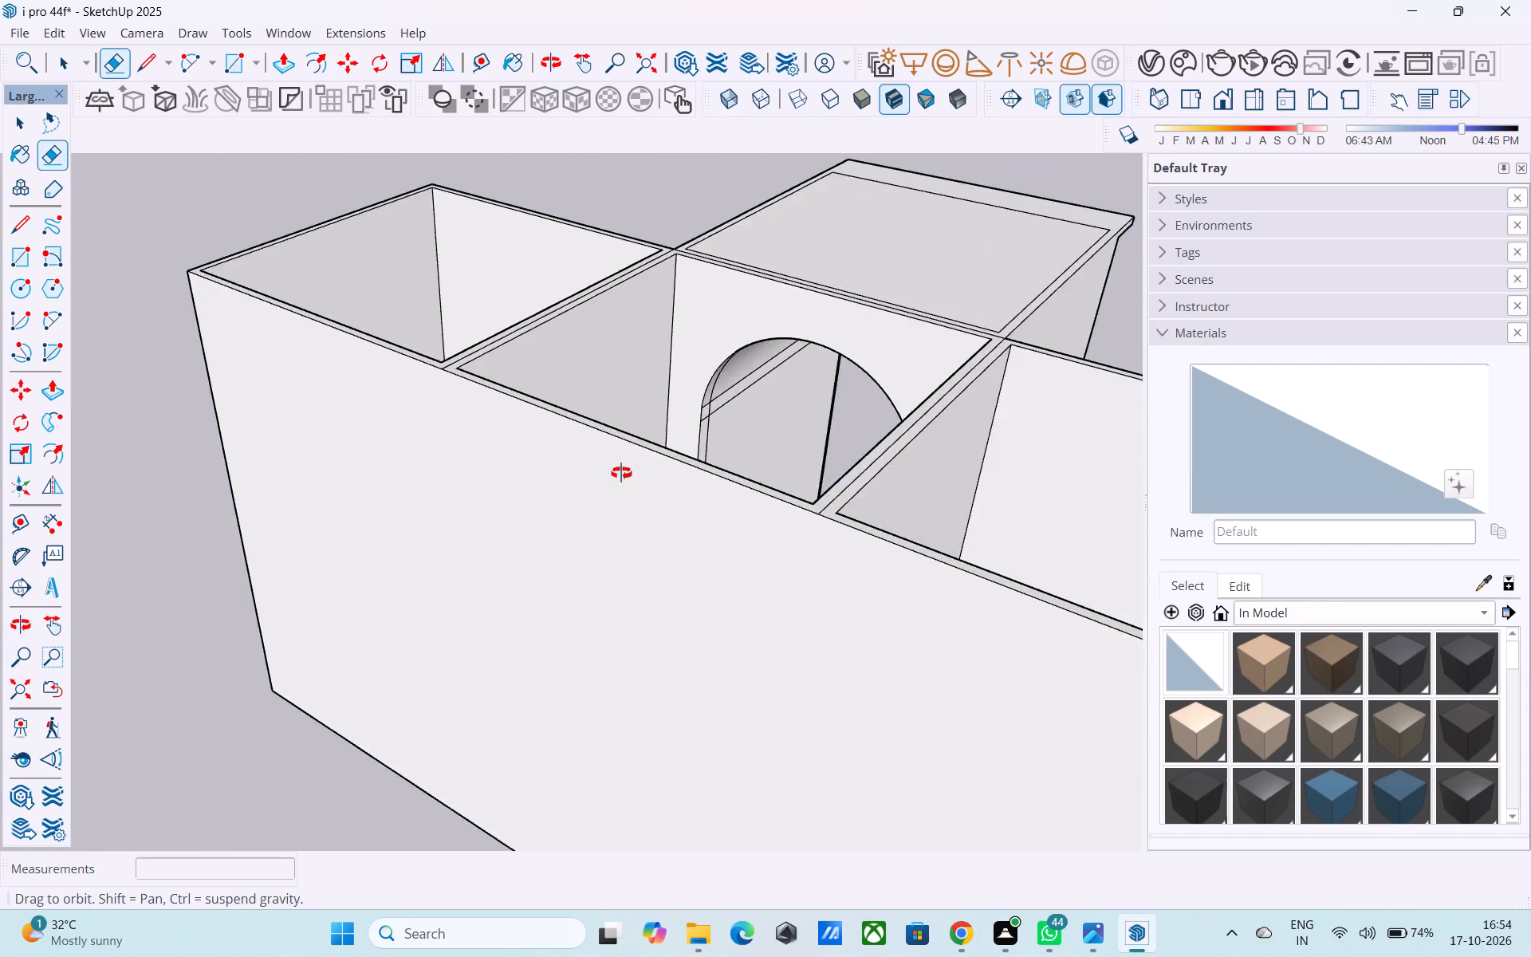
middle_drag(621, 473, 1066, 486)
middle_drag(929, 410, 1094, 422)
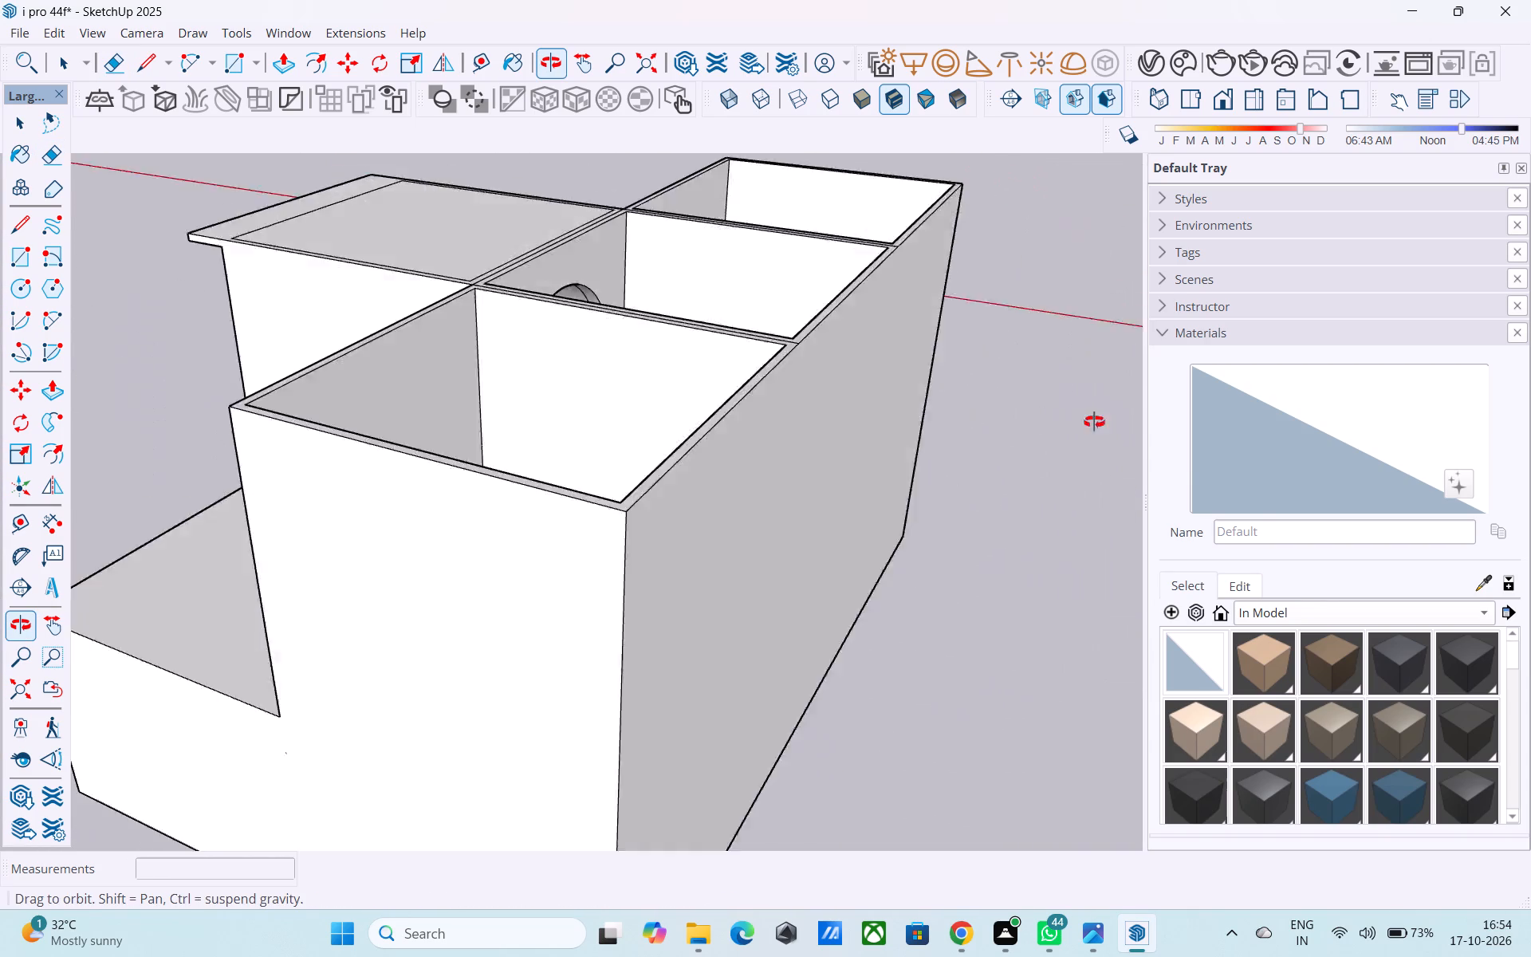
middle_drag(1094, 422, 1283, 567)
middle_drag(954, 463, 1148, 645)
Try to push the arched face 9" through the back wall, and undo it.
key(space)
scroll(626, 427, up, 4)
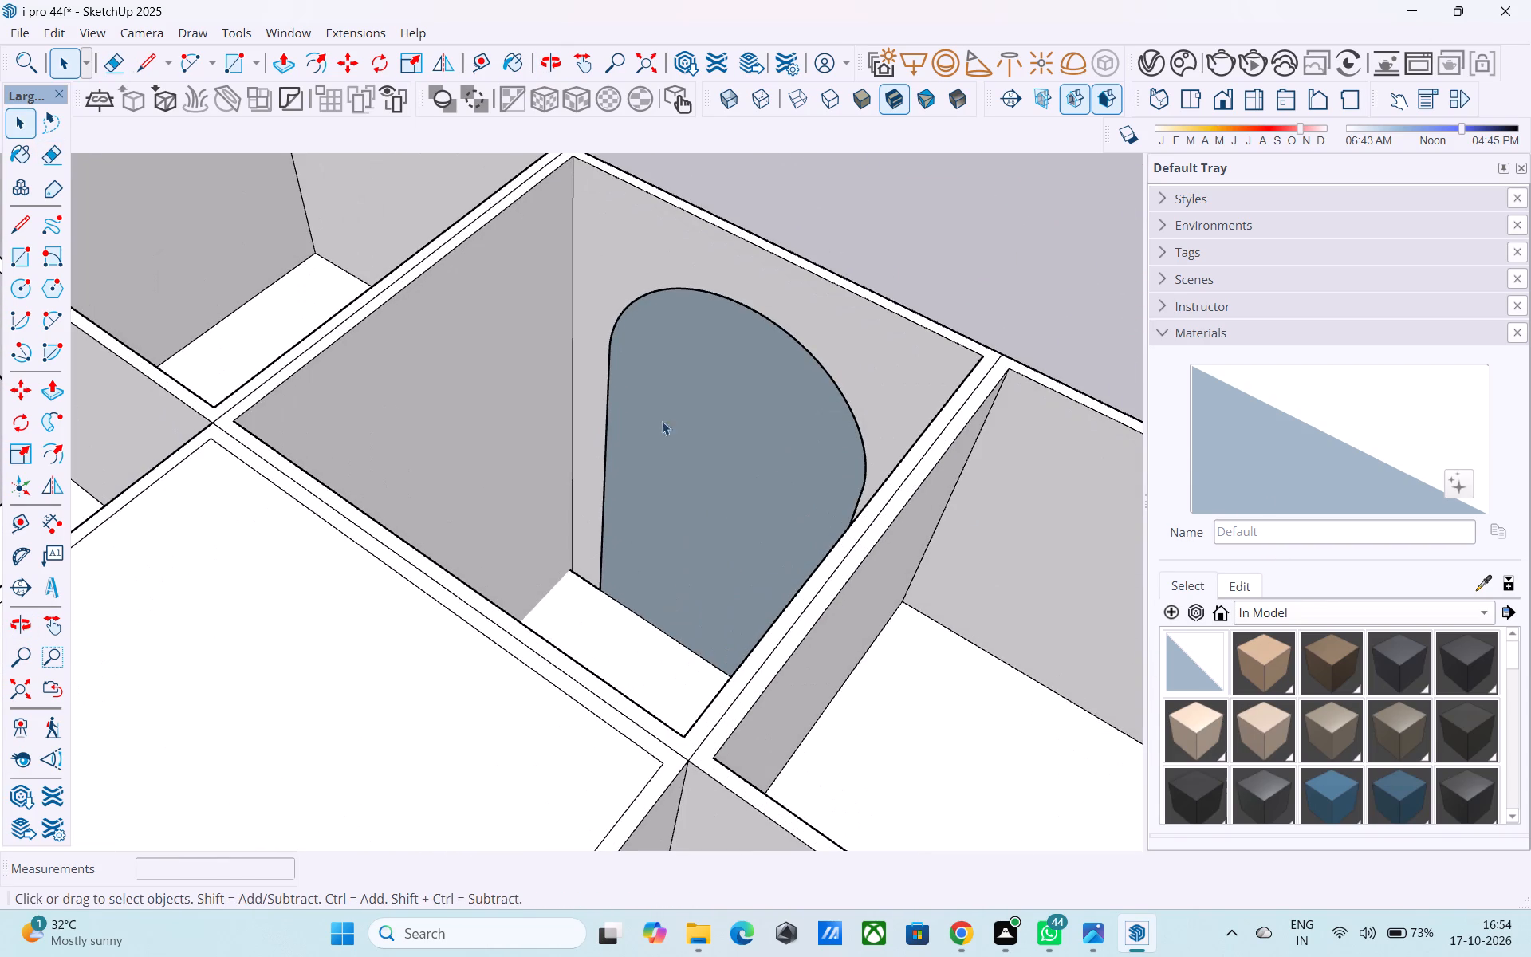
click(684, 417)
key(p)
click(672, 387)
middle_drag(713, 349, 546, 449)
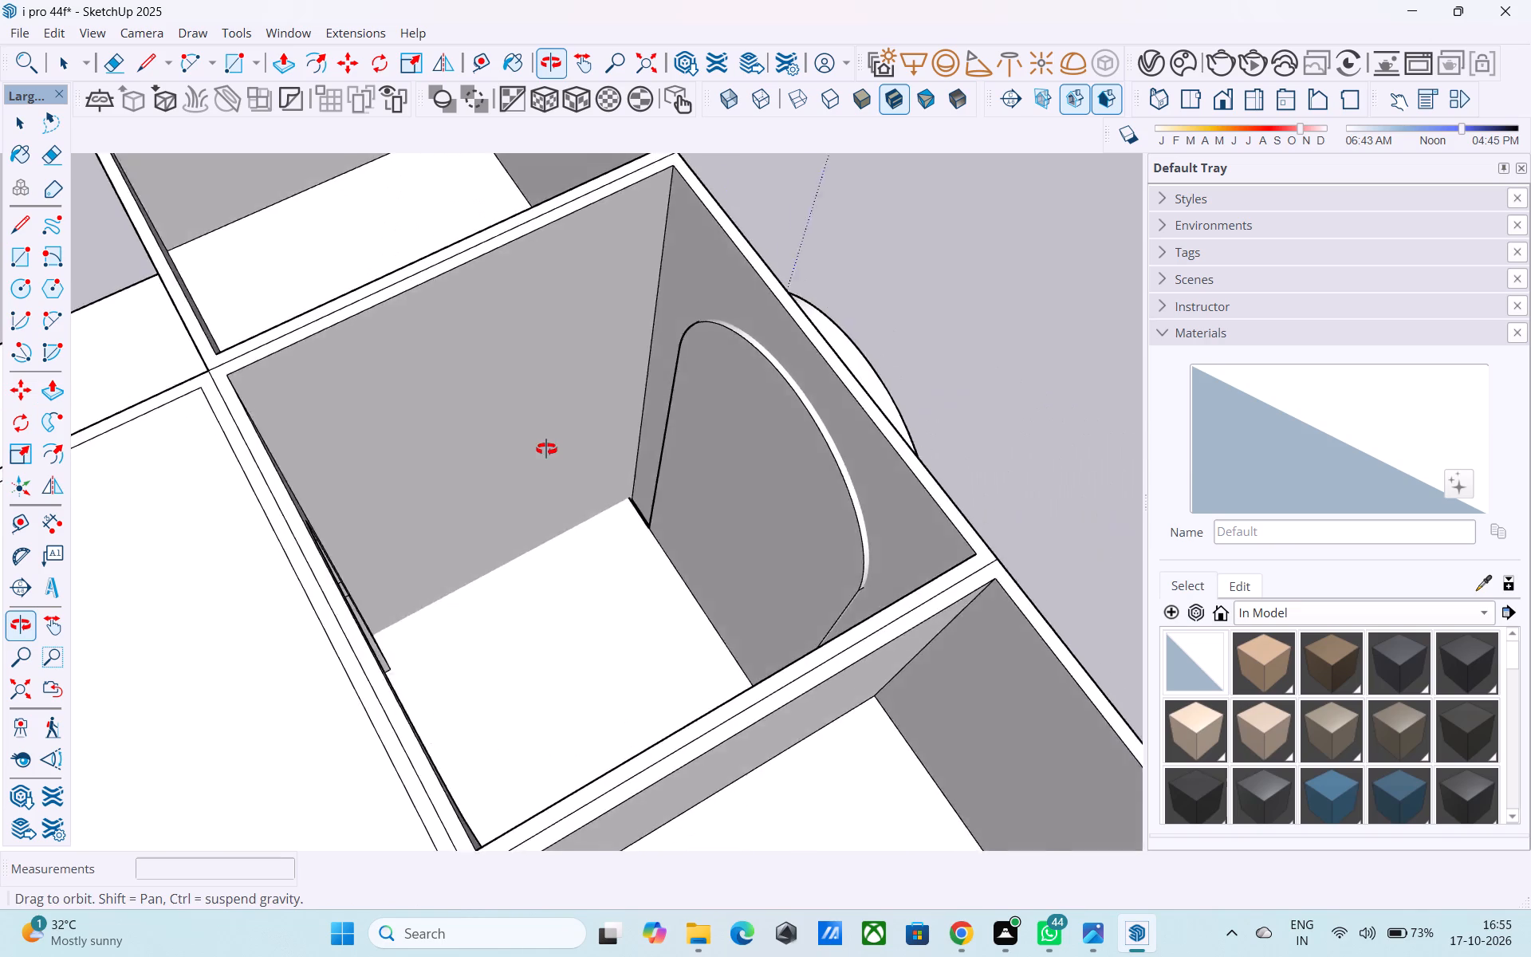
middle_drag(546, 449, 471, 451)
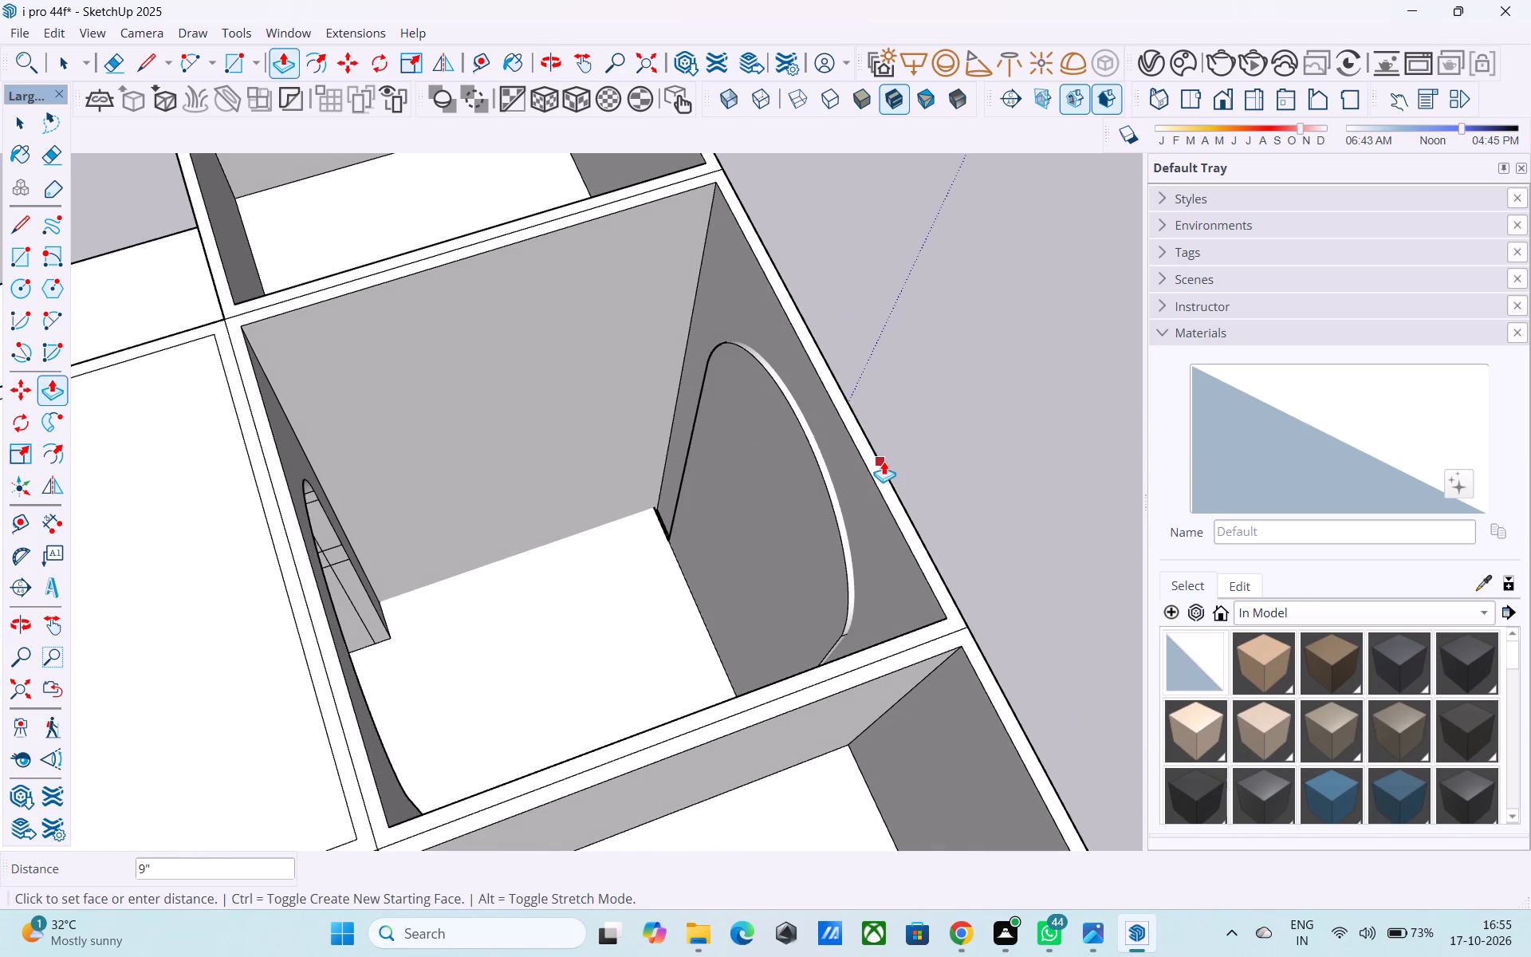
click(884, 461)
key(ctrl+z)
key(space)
Reverse the arched face on the middle rear room's back wall so its orientation matches the surrounding wall.
middle_drag(822, 459, 794, 426)
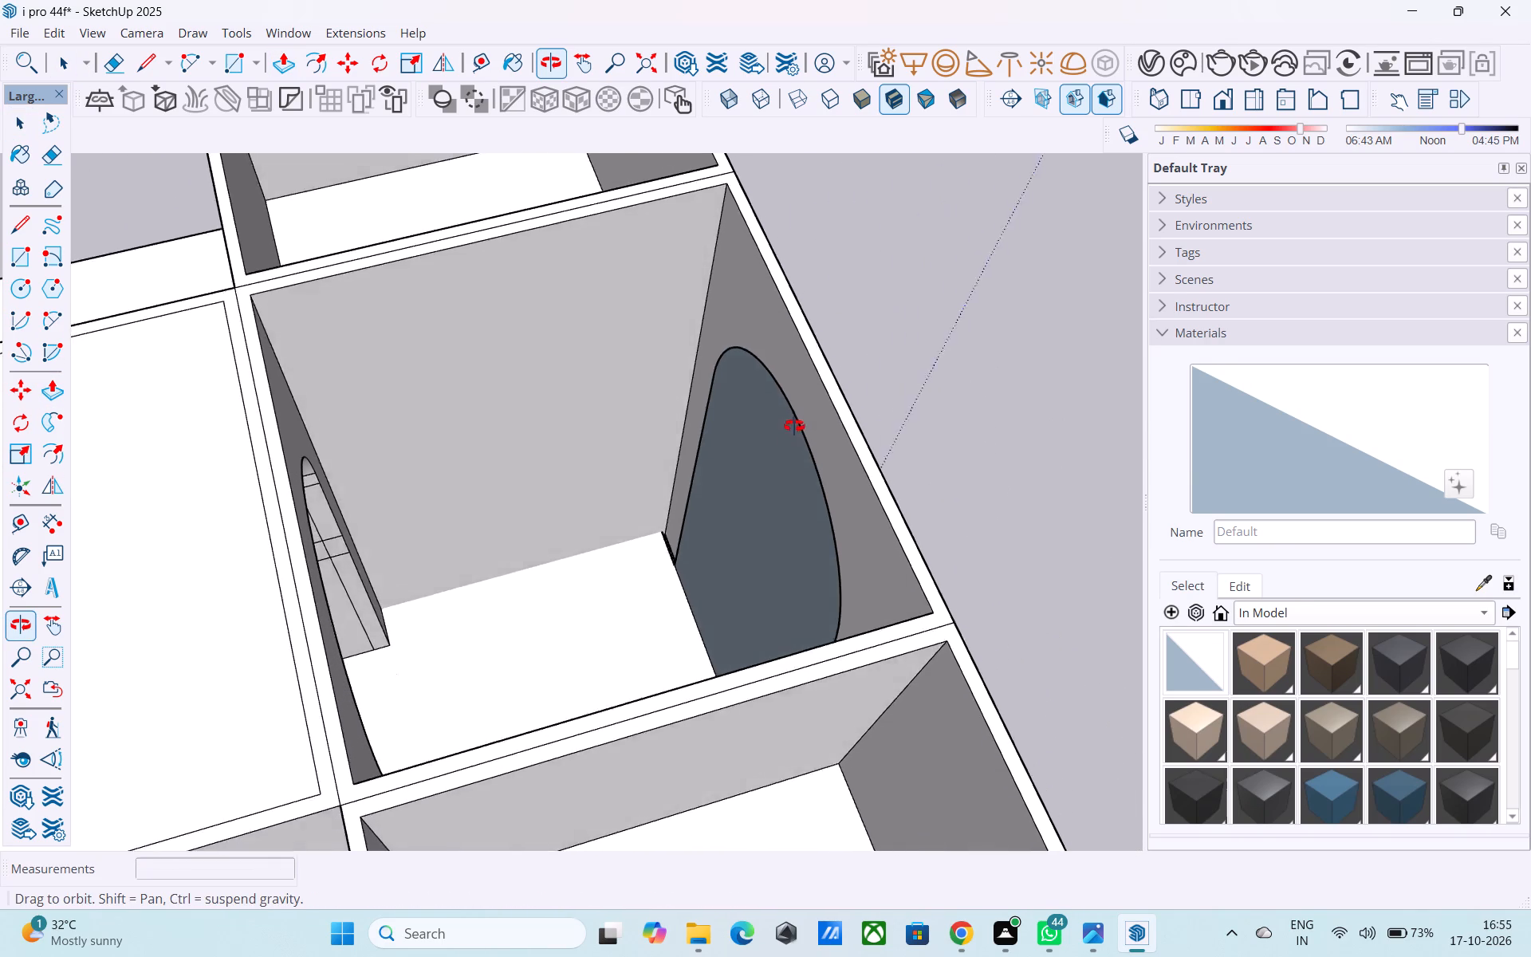
middle_drag(794, 426, 675, 391)
scroll(755, 493, up, 7)
click(772, 490)
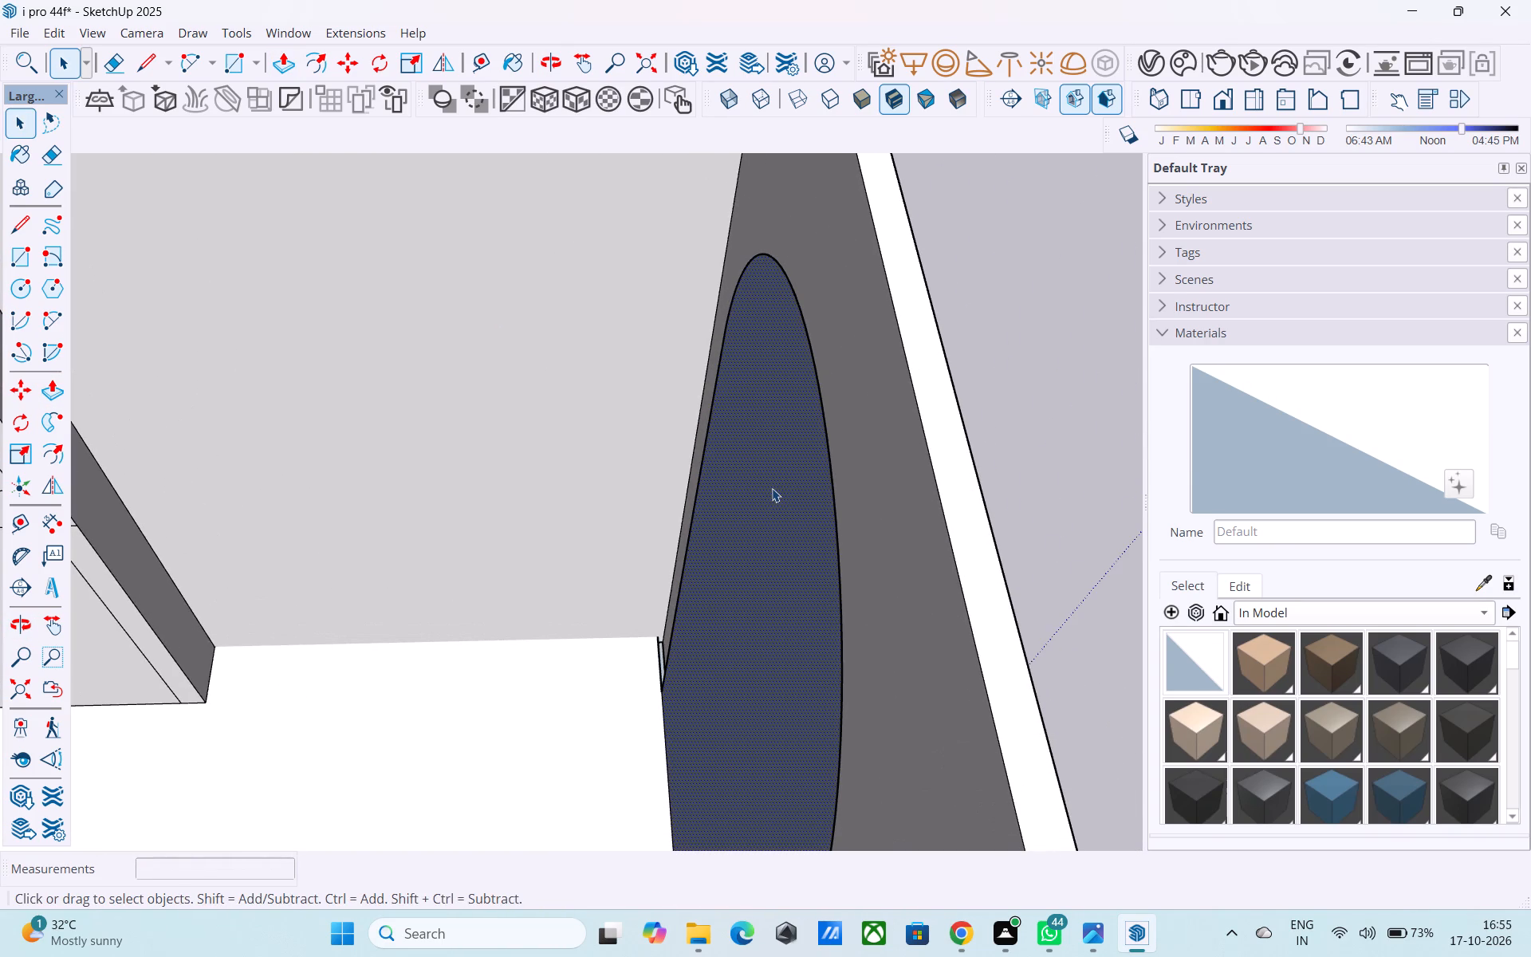
scroll(772, 488, down, 4)
middle_drag(746, 572, 773, 746)
middle_drag(762, 758, 1183, 538)
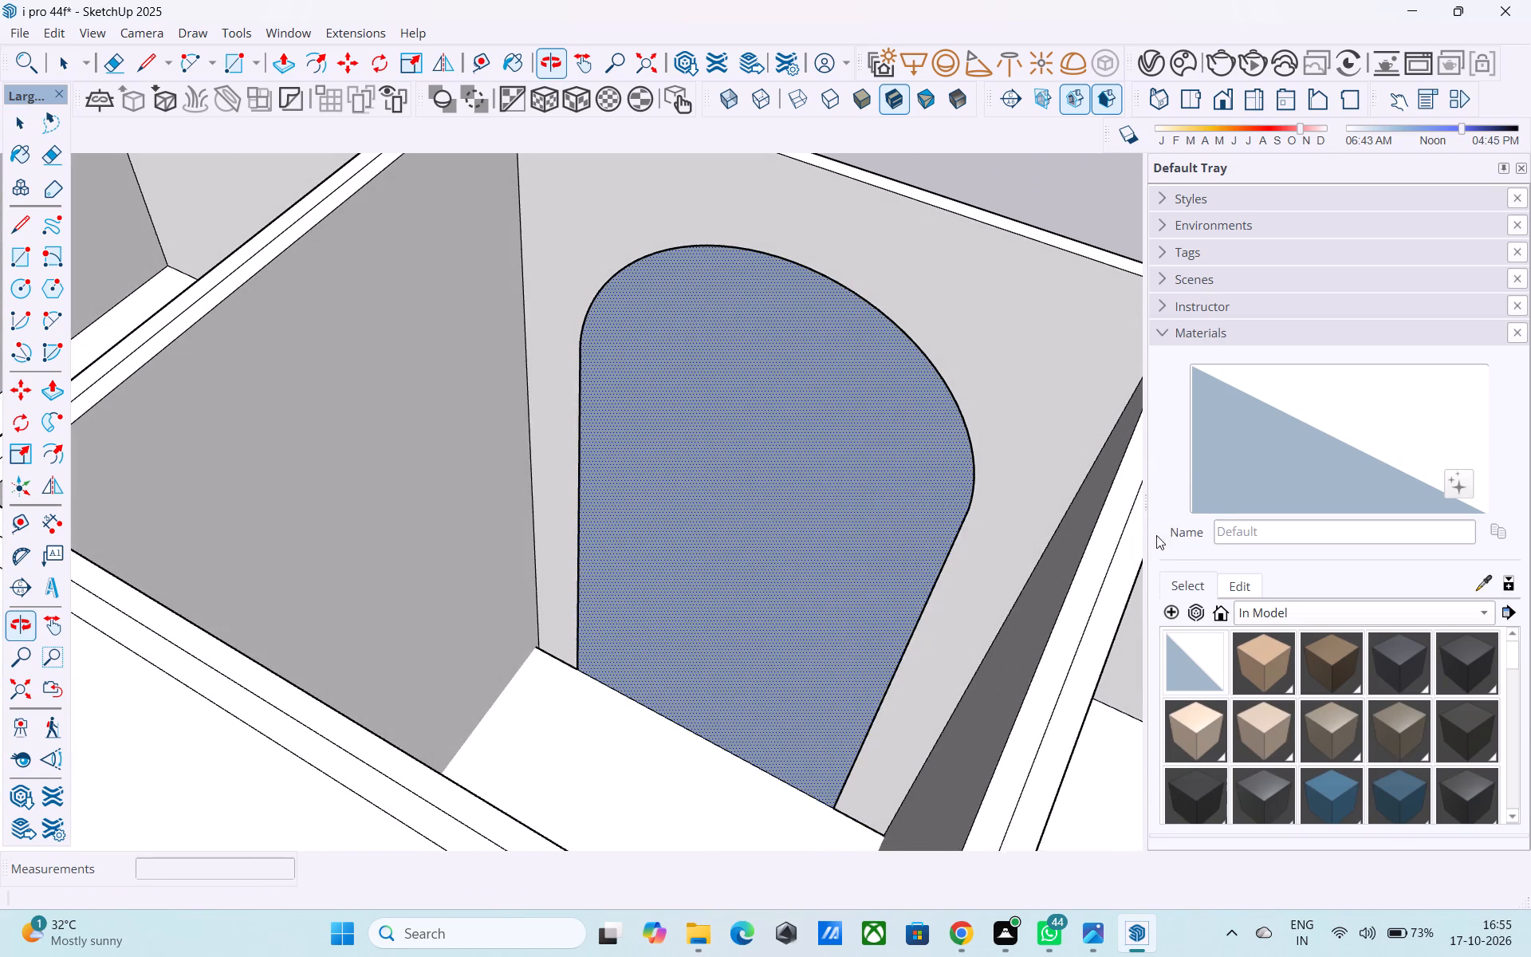
right_click(860, 471)
click(930, 723)
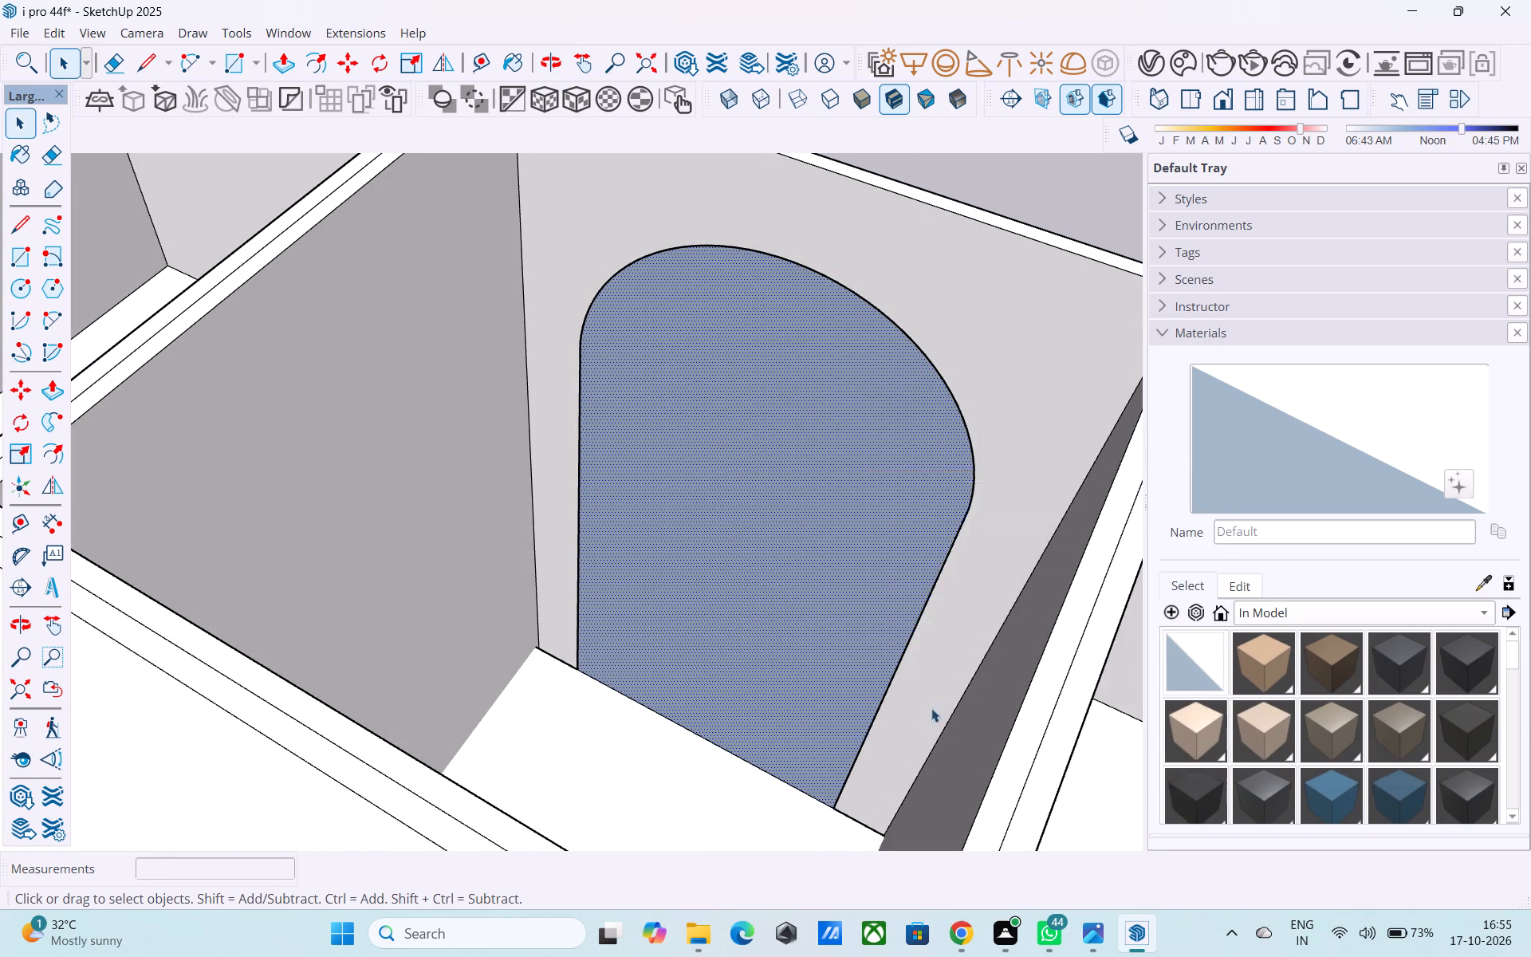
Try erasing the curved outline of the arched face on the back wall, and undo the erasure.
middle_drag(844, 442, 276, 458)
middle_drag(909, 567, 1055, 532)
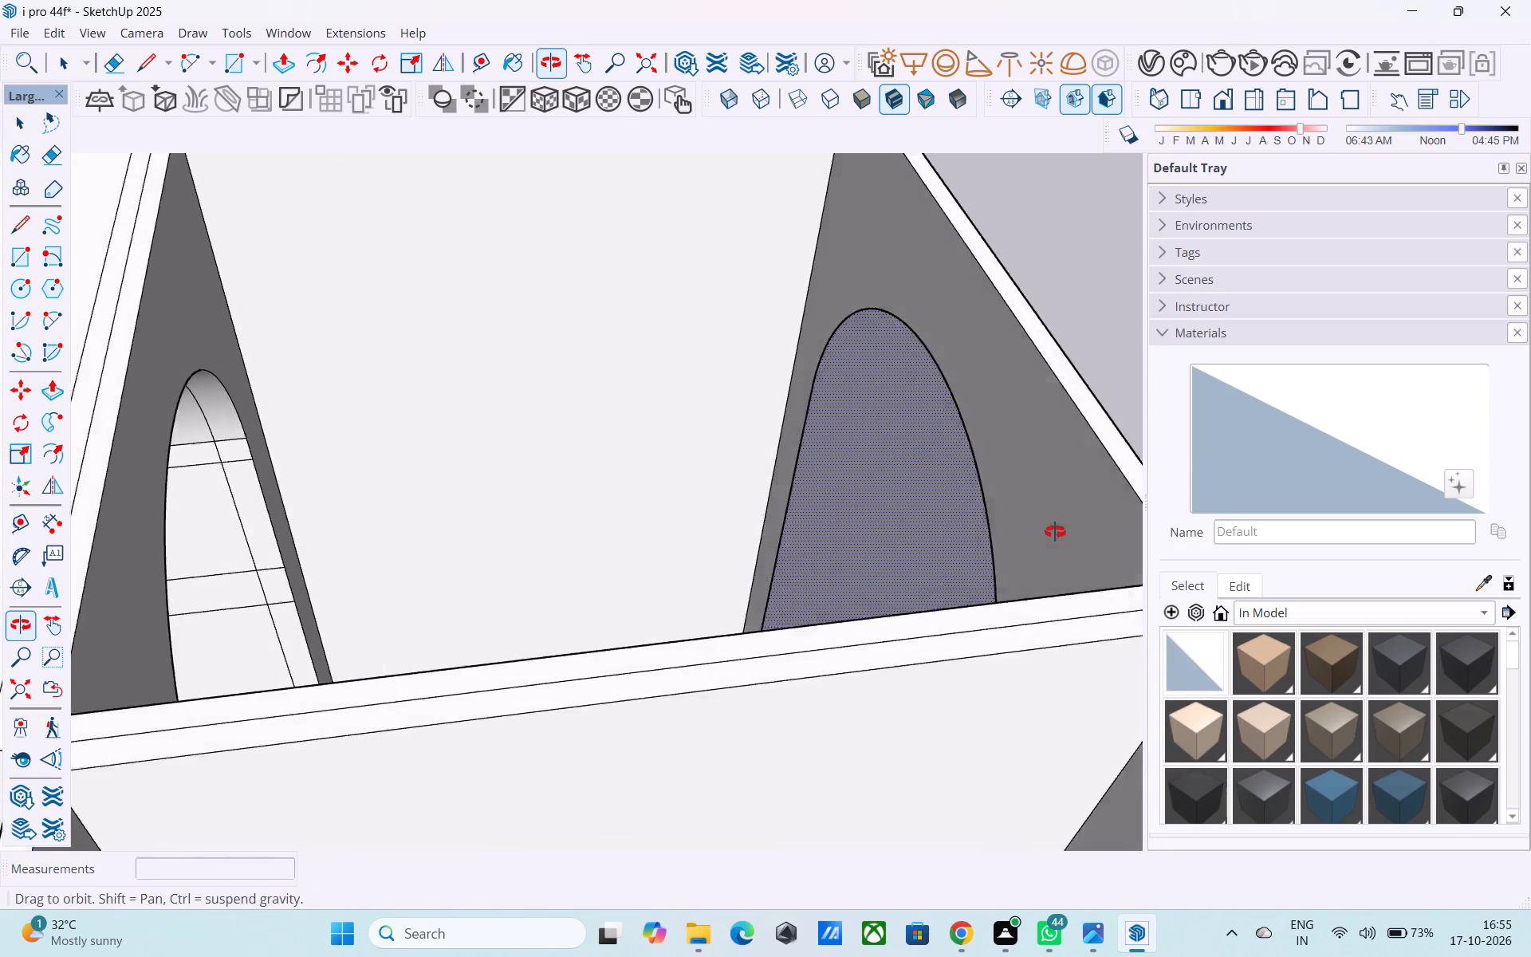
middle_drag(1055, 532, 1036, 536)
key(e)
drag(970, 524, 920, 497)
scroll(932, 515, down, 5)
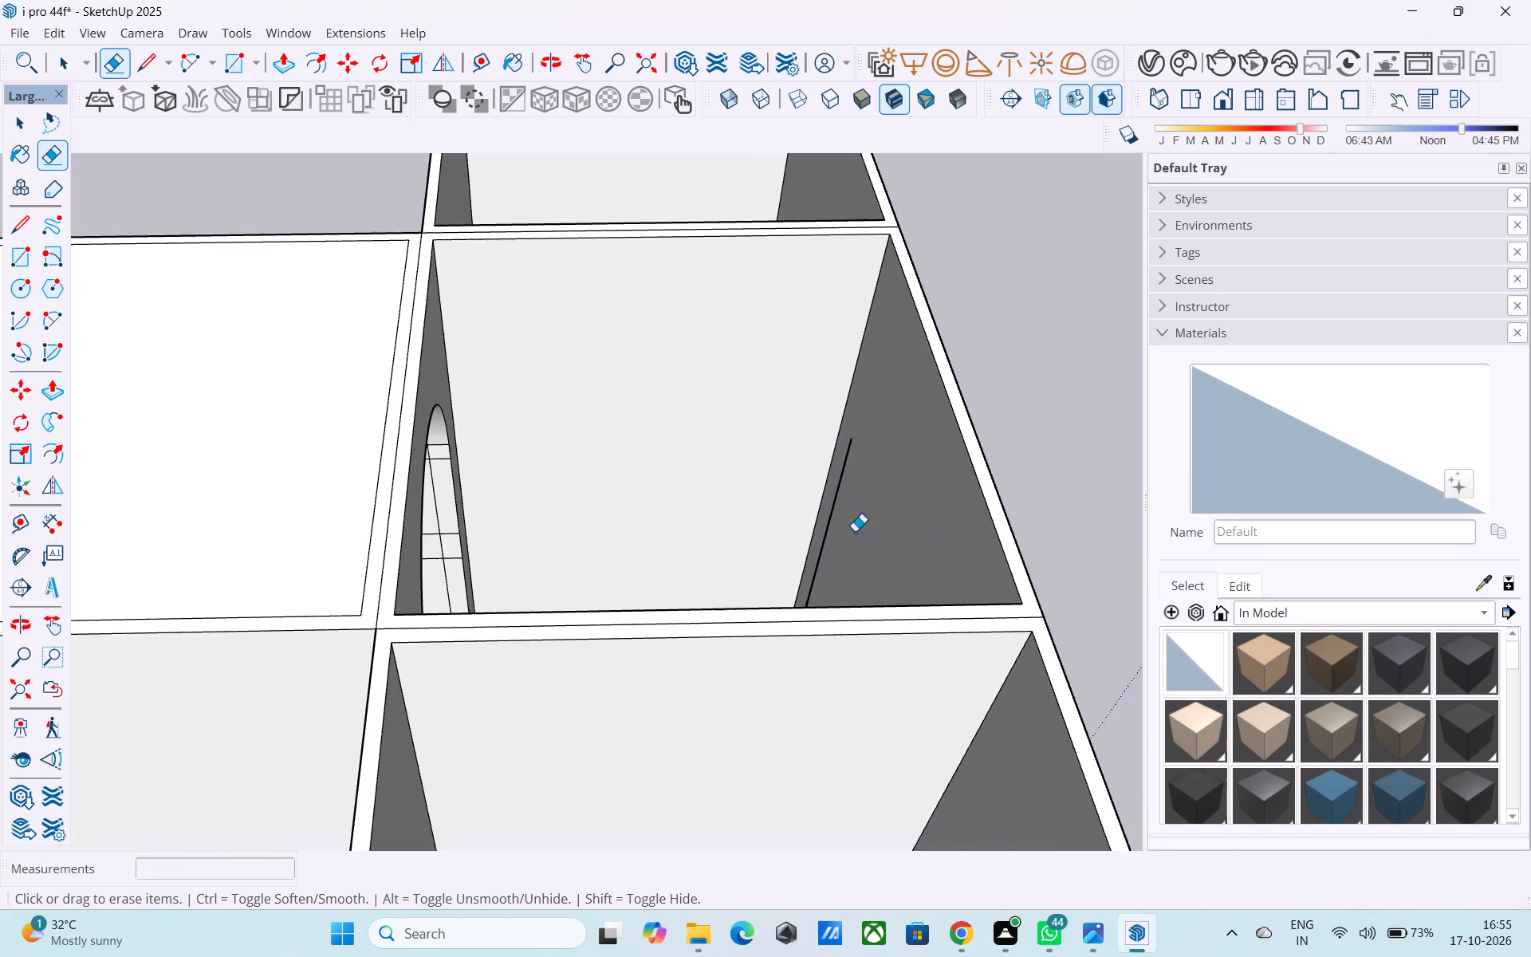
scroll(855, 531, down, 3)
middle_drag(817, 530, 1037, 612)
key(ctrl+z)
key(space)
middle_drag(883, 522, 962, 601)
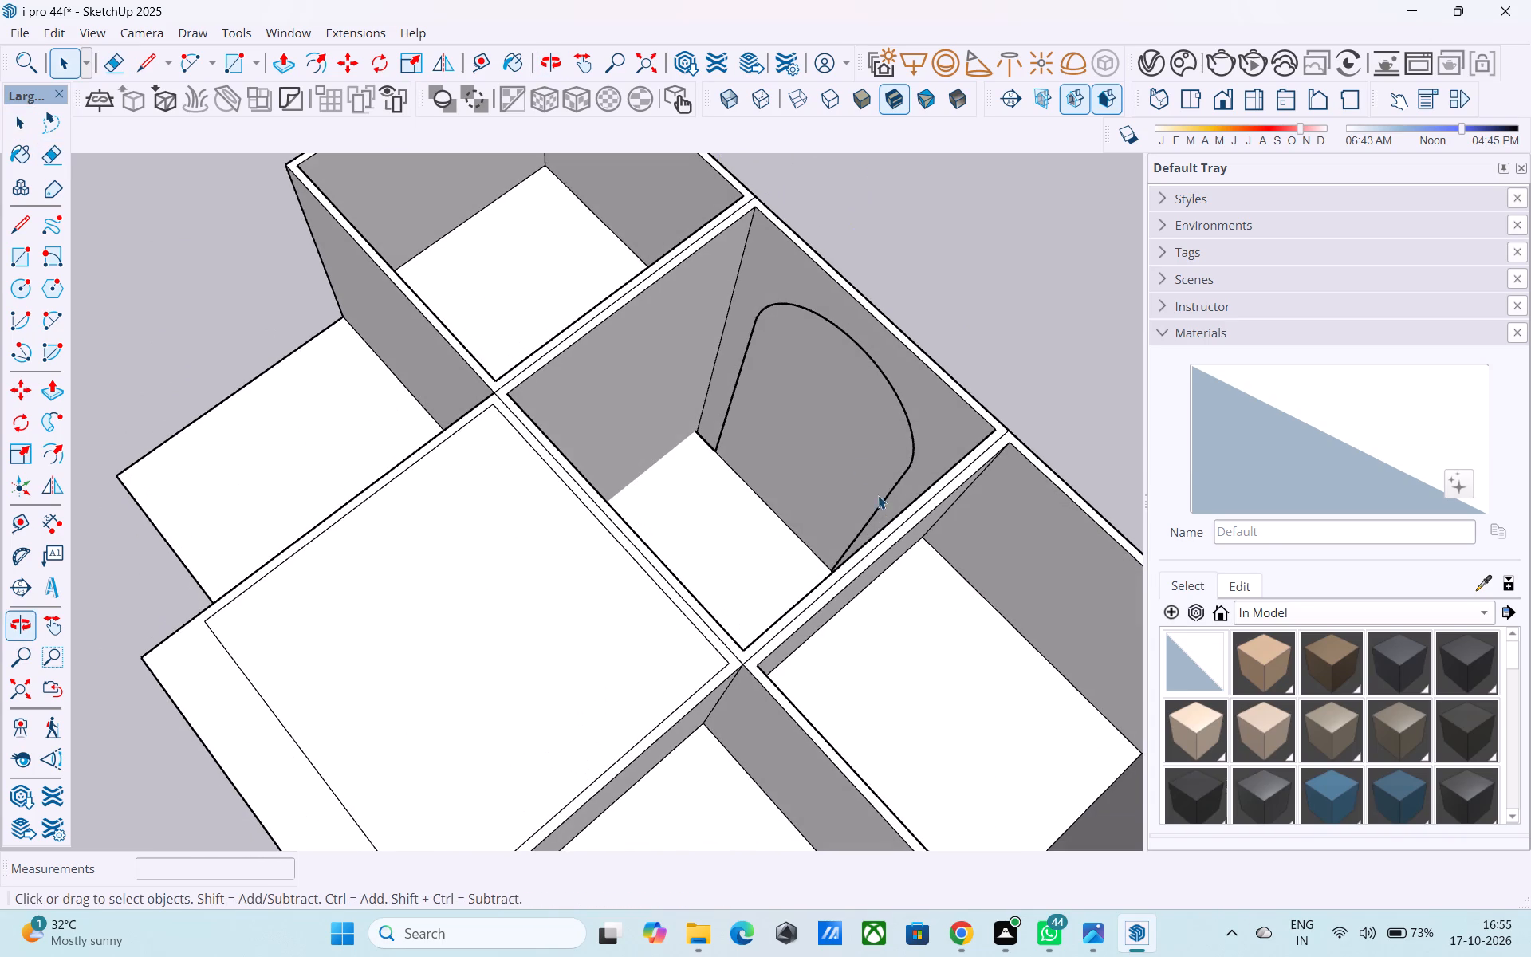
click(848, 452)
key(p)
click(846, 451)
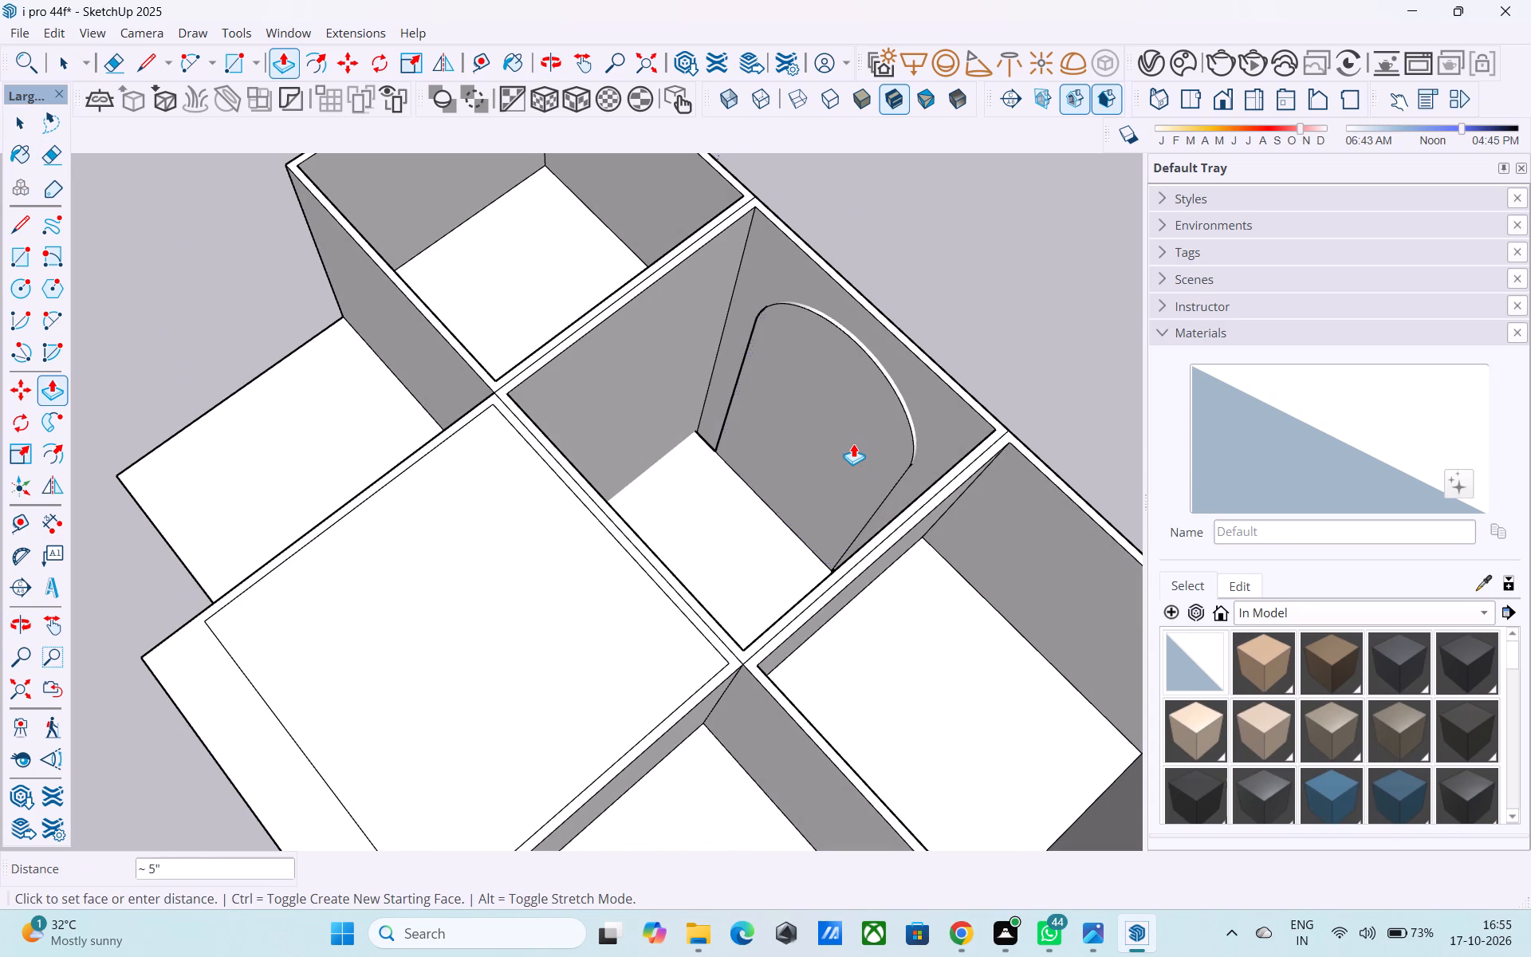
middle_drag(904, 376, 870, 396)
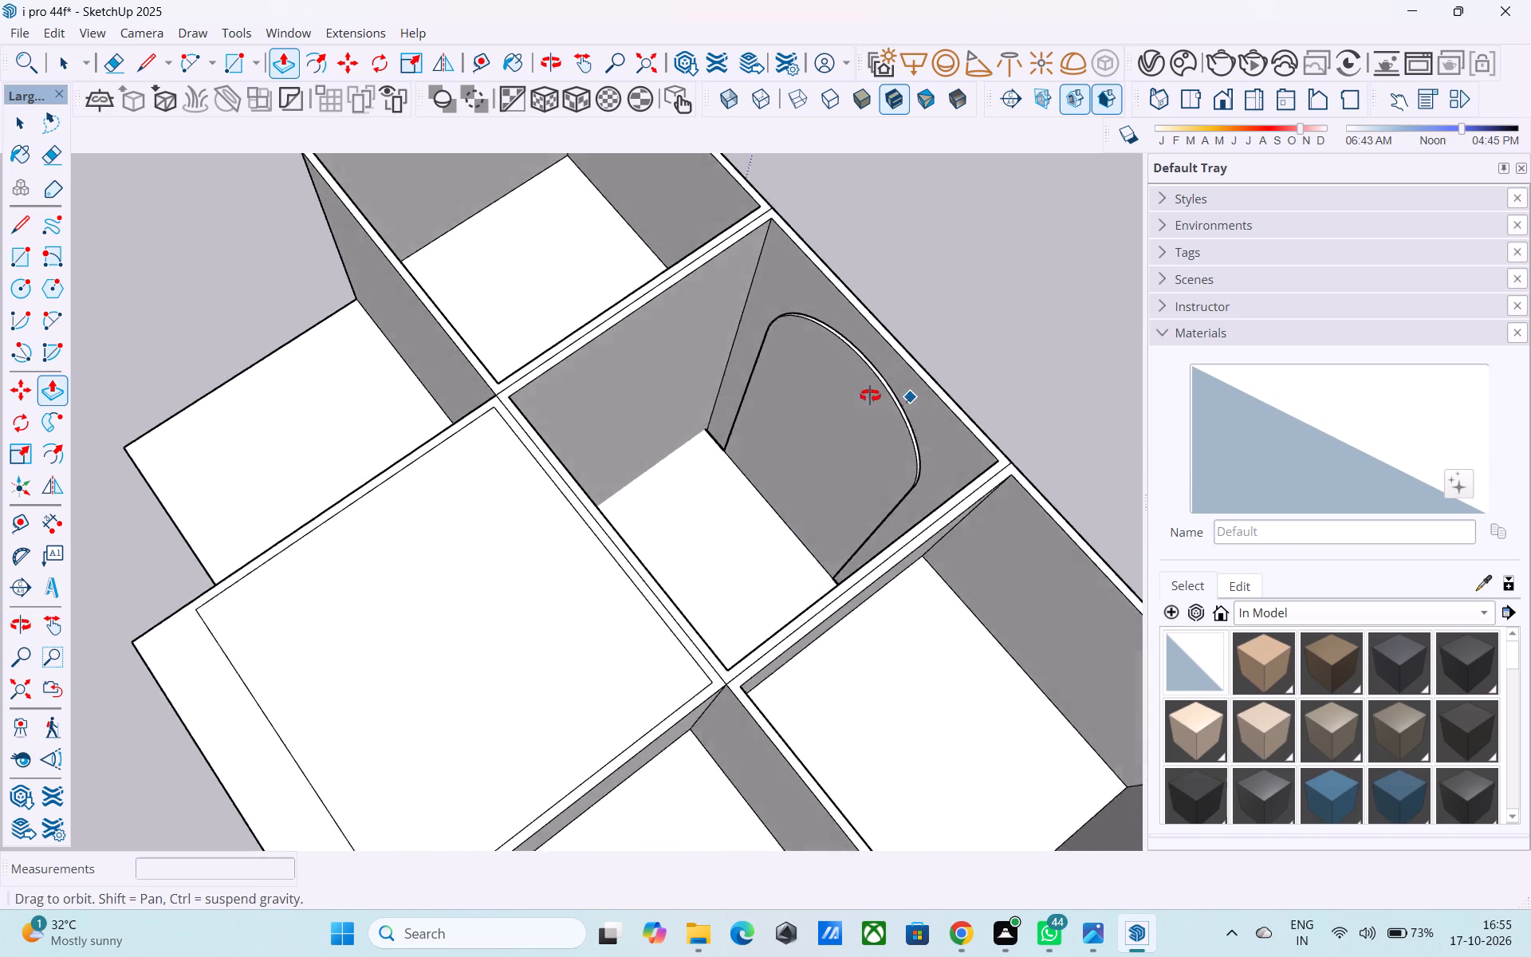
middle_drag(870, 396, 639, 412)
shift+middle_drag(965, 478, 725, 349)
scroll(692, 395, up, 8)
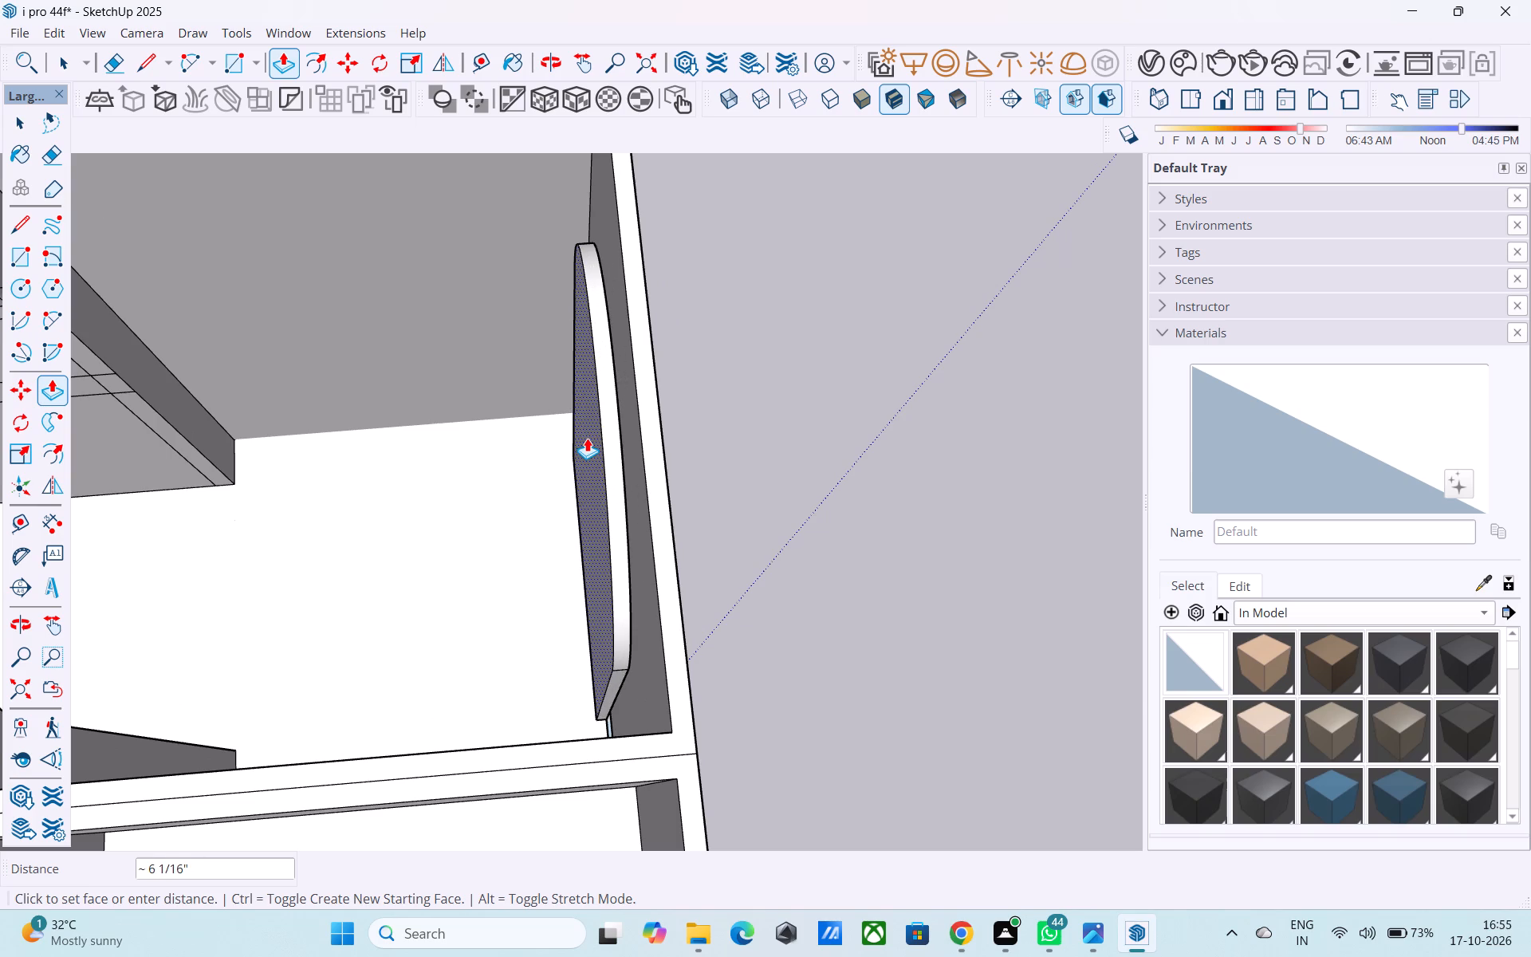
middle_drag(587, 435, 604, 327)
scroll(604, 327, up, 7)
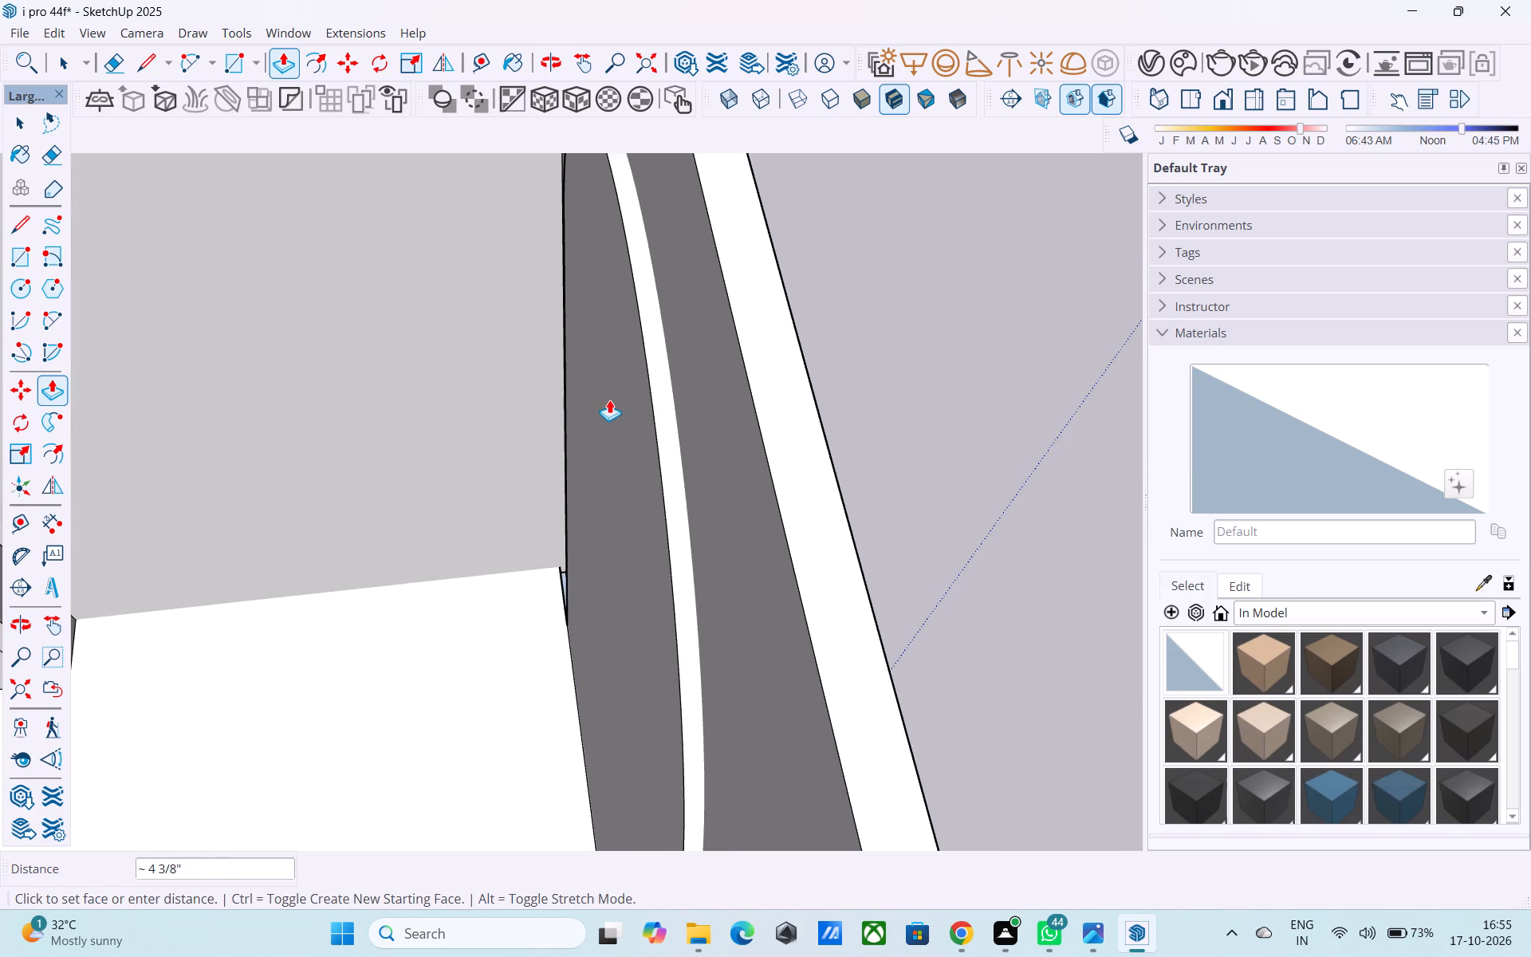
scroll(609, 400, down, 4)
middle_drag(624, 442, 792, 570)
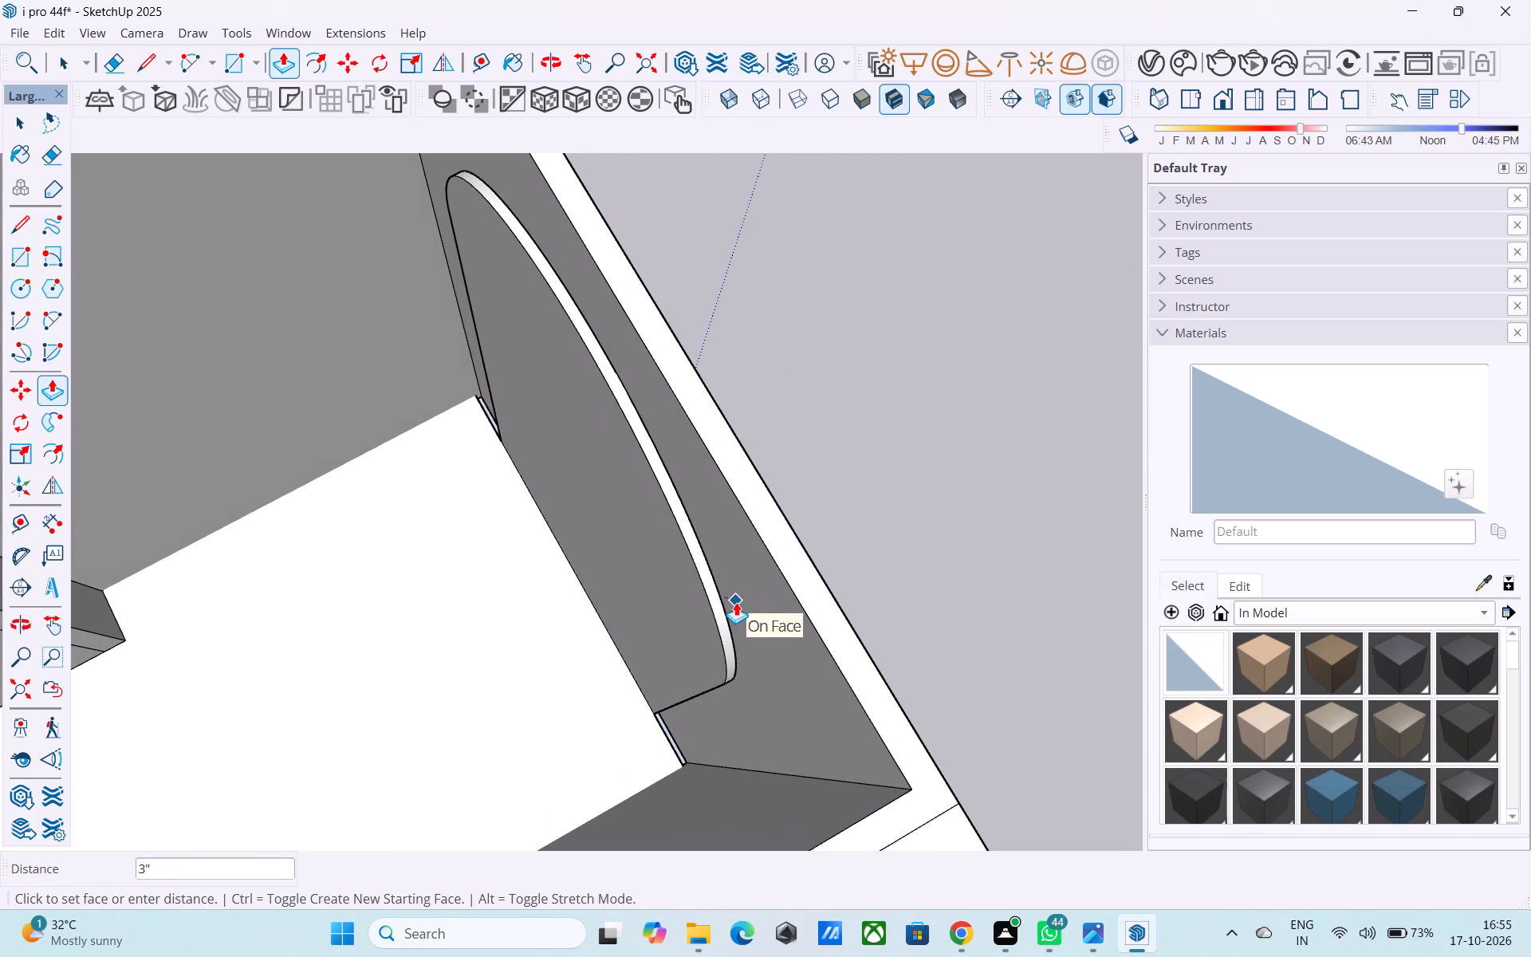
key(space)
Push the inner back-wall face surrounding the arch so that it lies flush with the arched face.
middle_drag(569, 502, 839, 541)
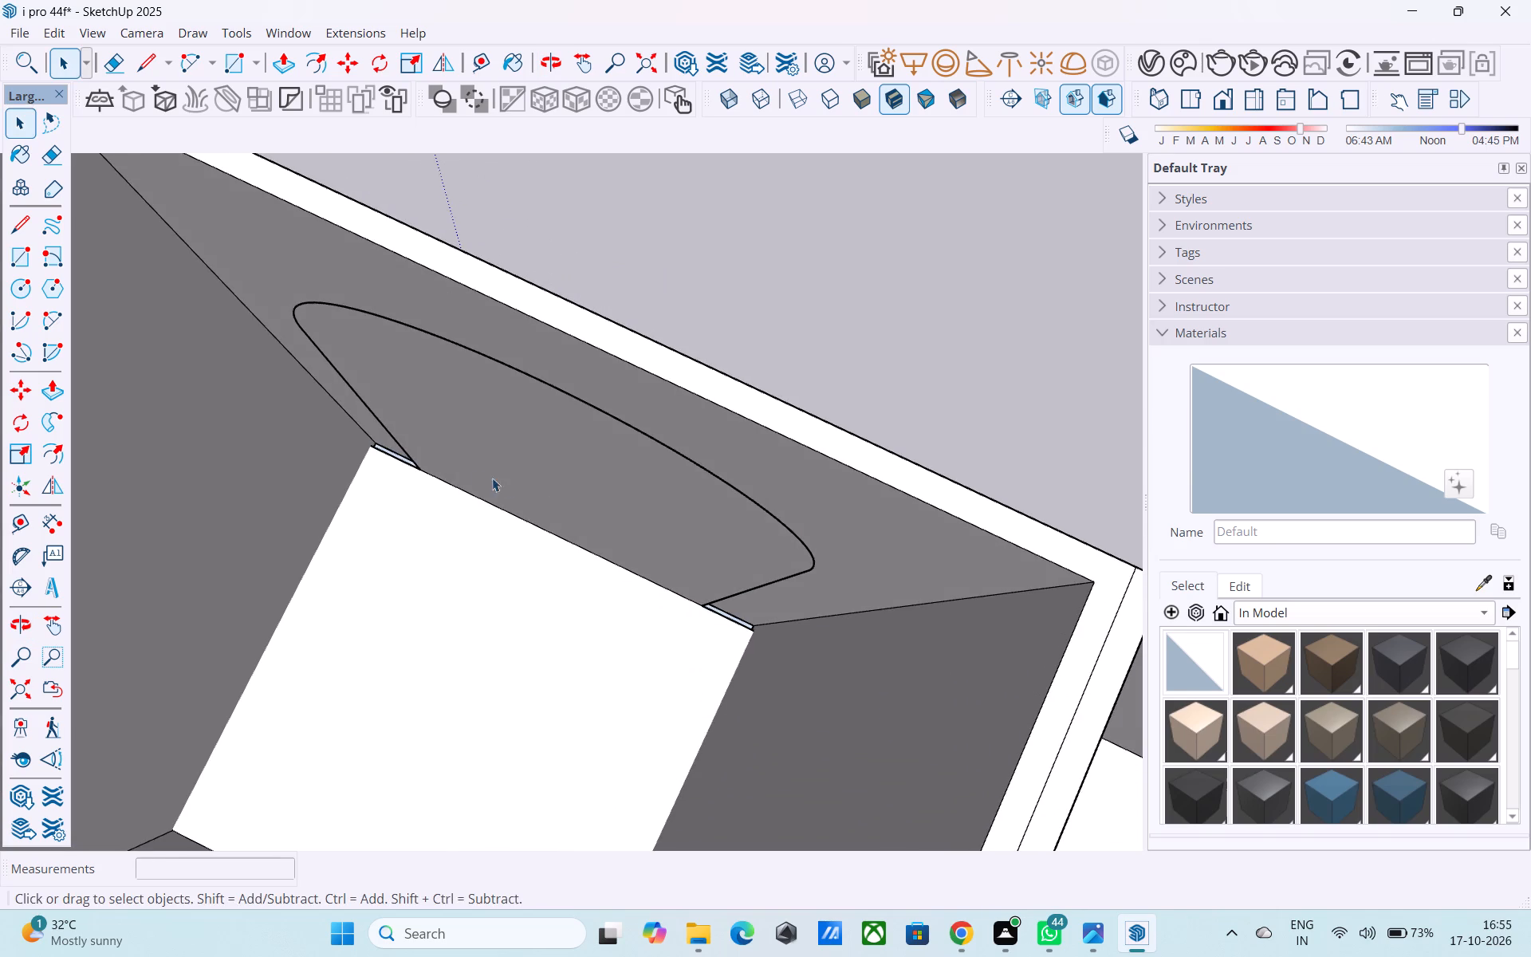
shift+middle_drag(473, 471, 752, 471)
click(671, 343)
key(p)
click(671, 343)
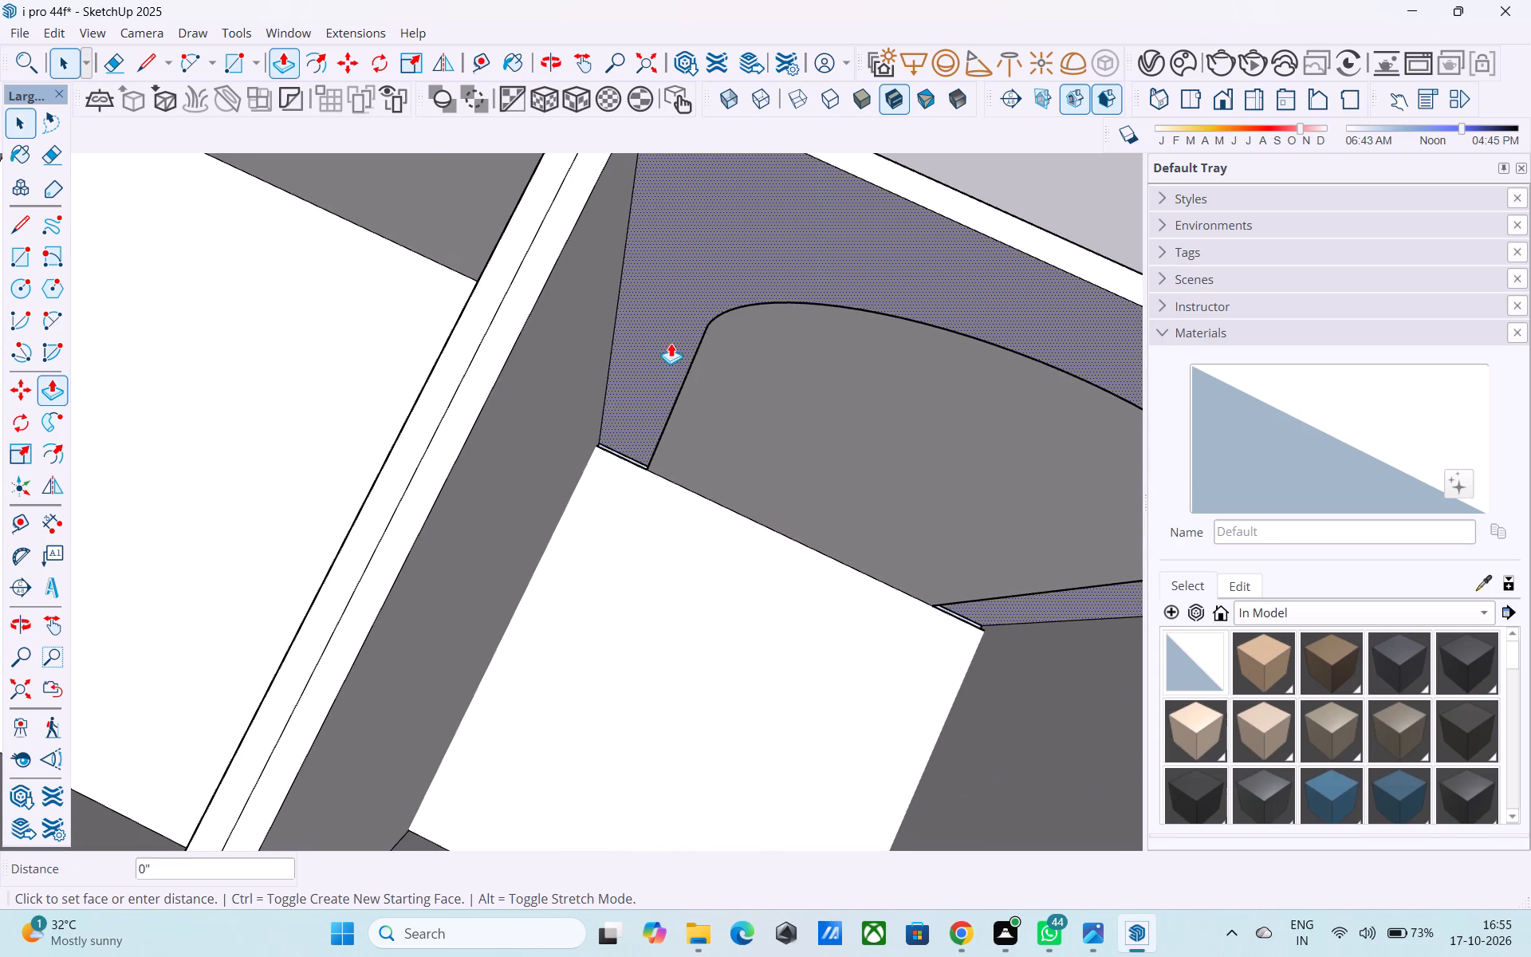
click(738, 459)
Push the arched face 9" through the back wall to the wall's outer edge.
middle_drag(800, 450, 706, 430)
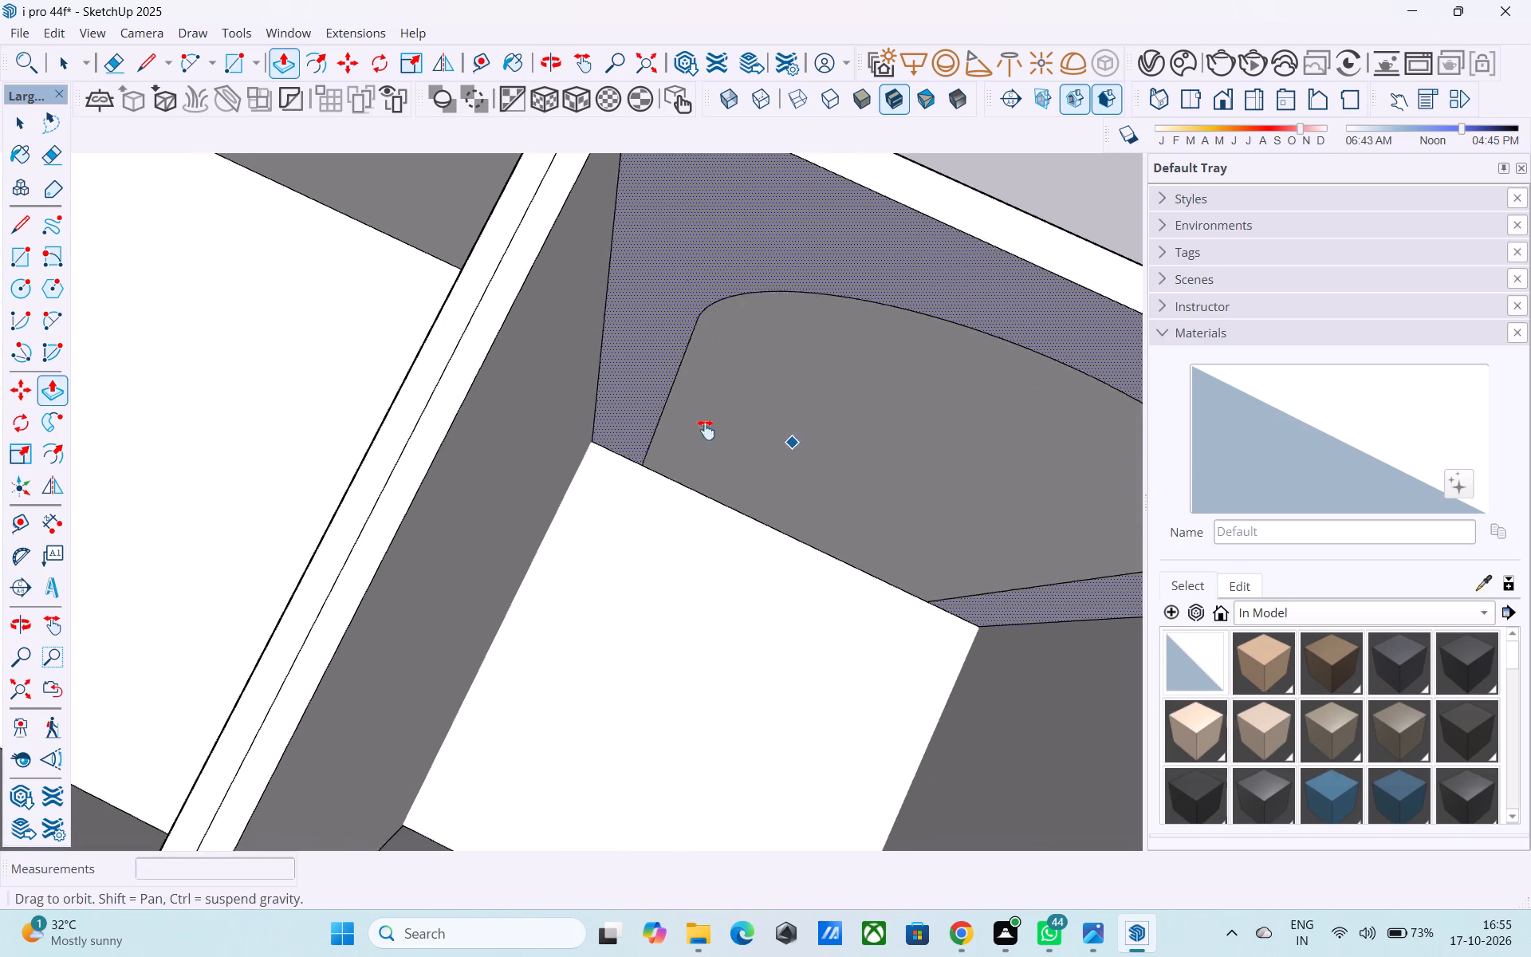
middle_drag(706, 430, 555, 434)
scroll(539, 426, down, 5)
key(space)
click(582, 448)
key(p)
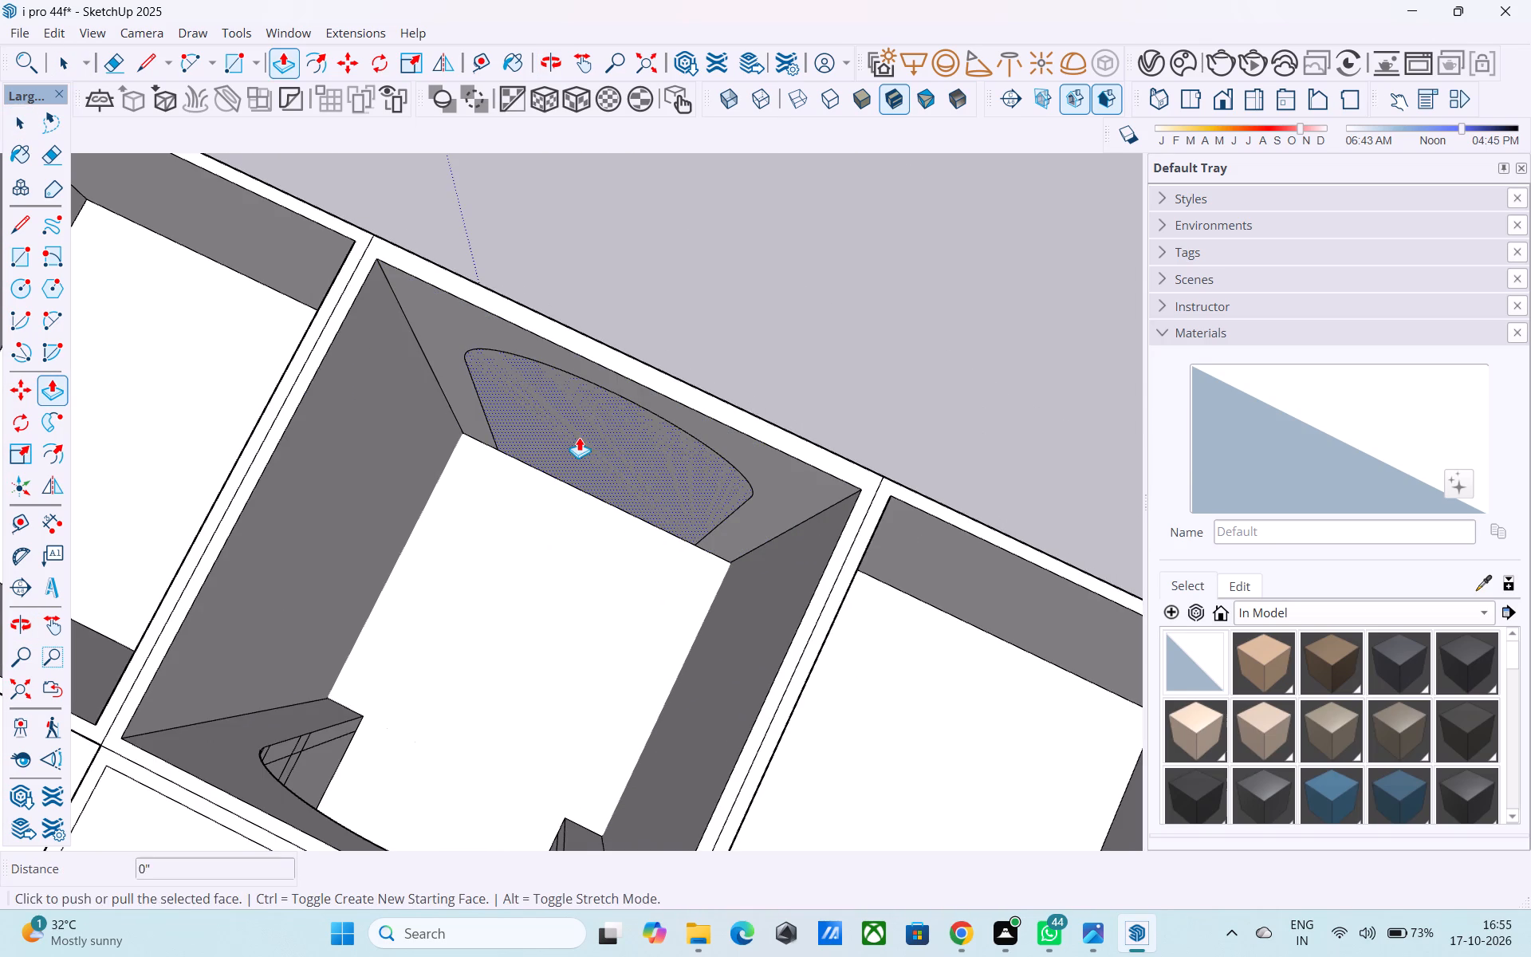
click(579, 437)
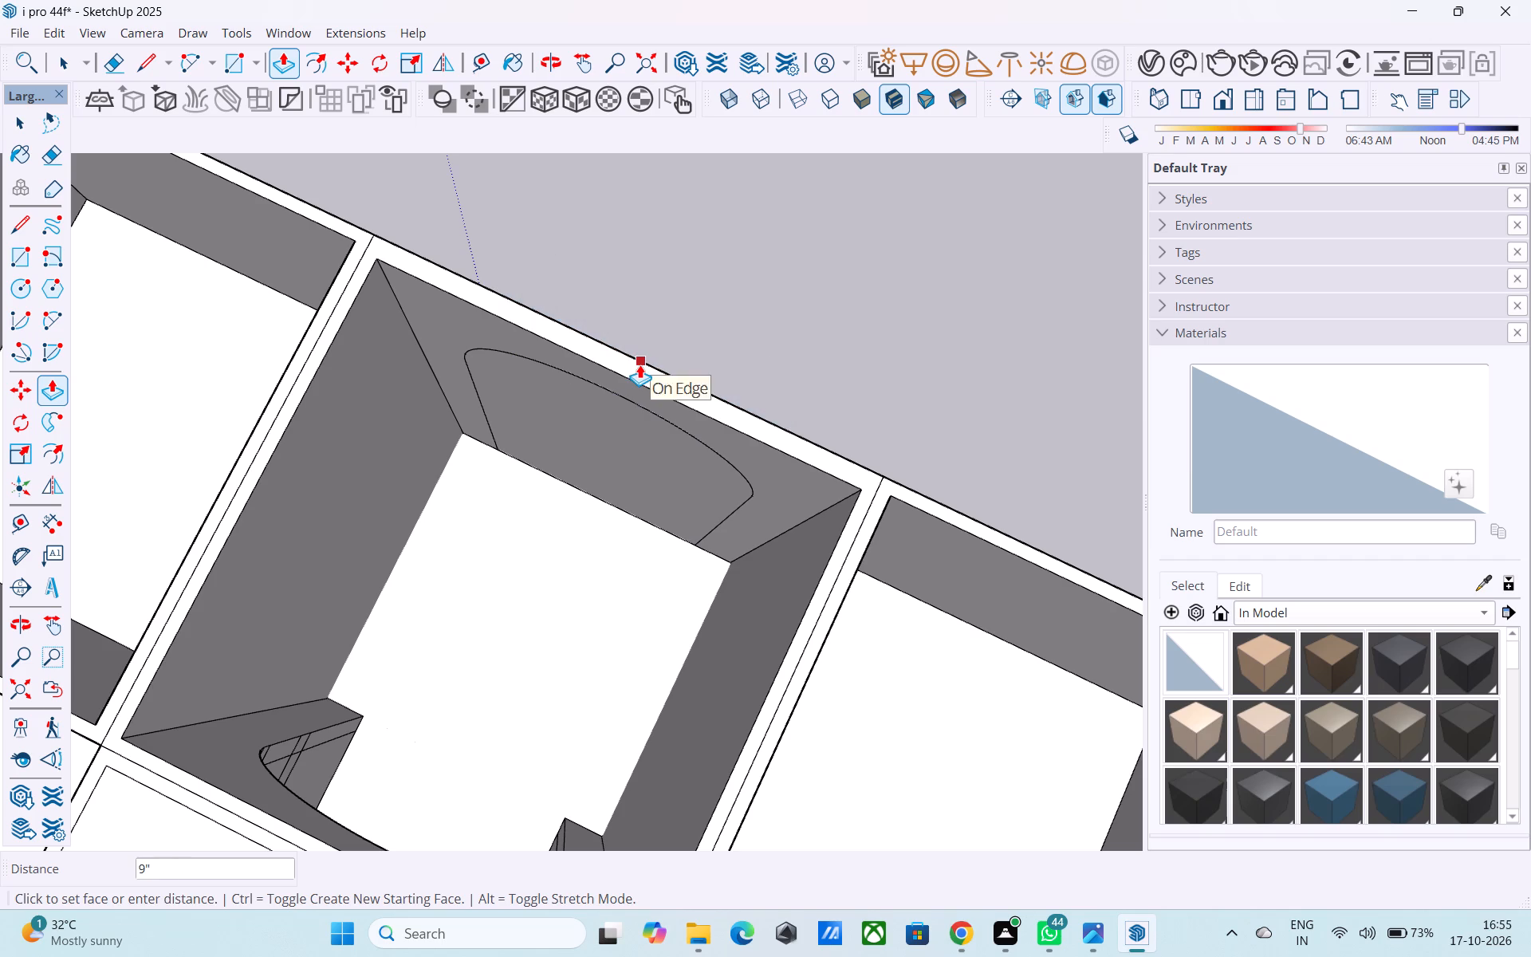
click(640, 363)
Delete the arched face still filling the opening in the back wall.
middle_drag(624, 453, 173, 392)
middle_drag(714, 534, 470, 350)
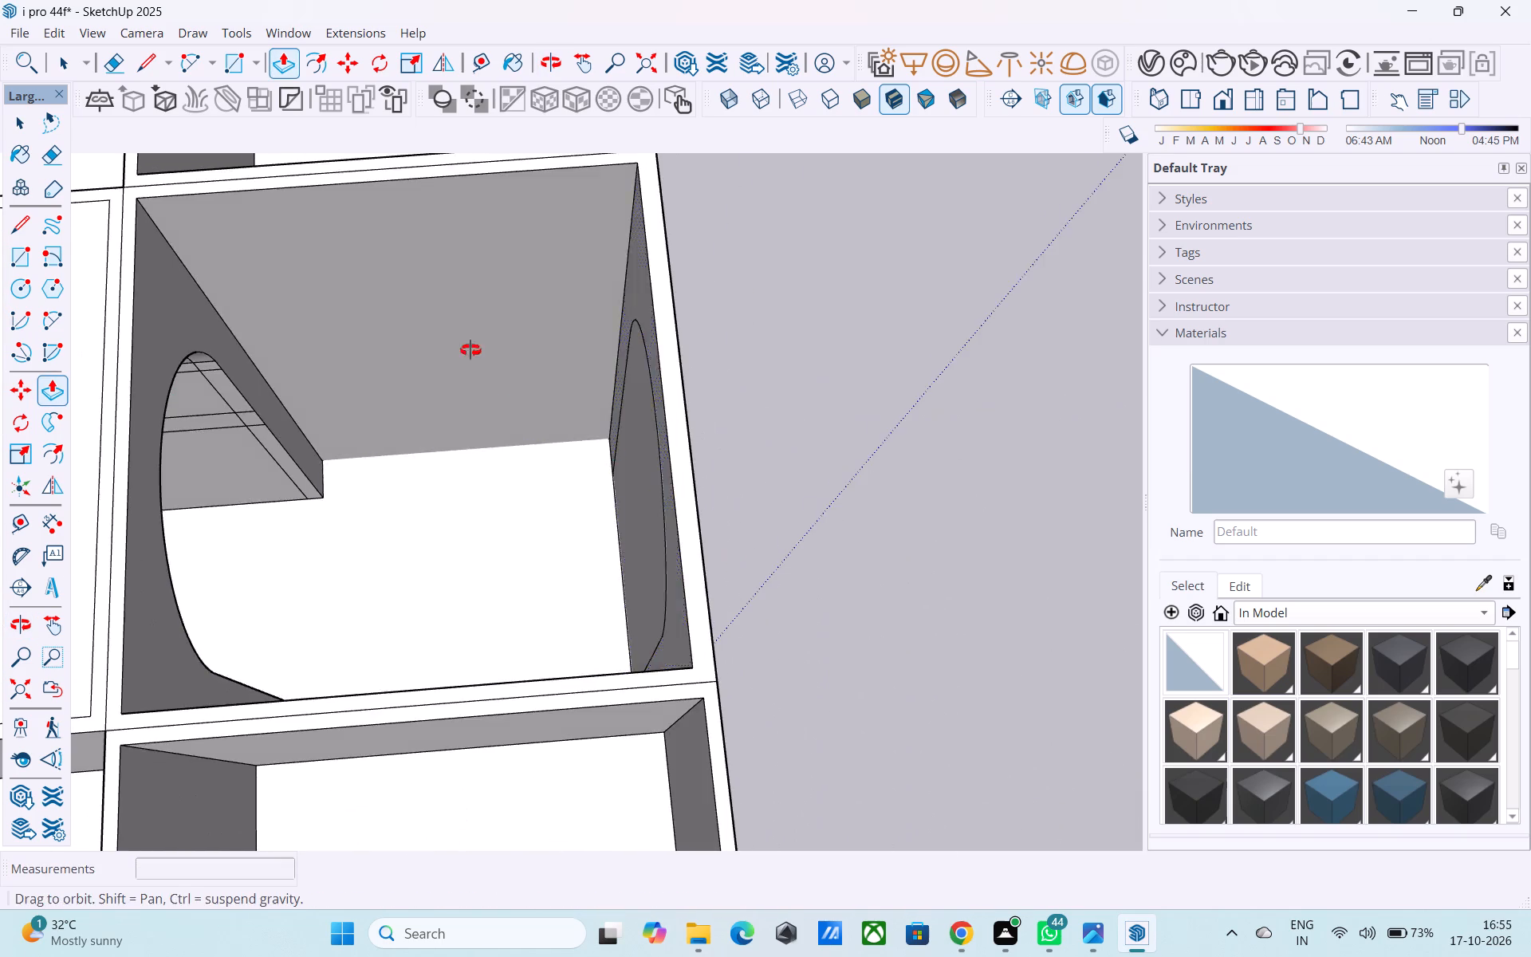
middle_drag(470, 350, 273, 268)
middle_drag(632, 398, 588, 412)
key(space)
click(613, 427)
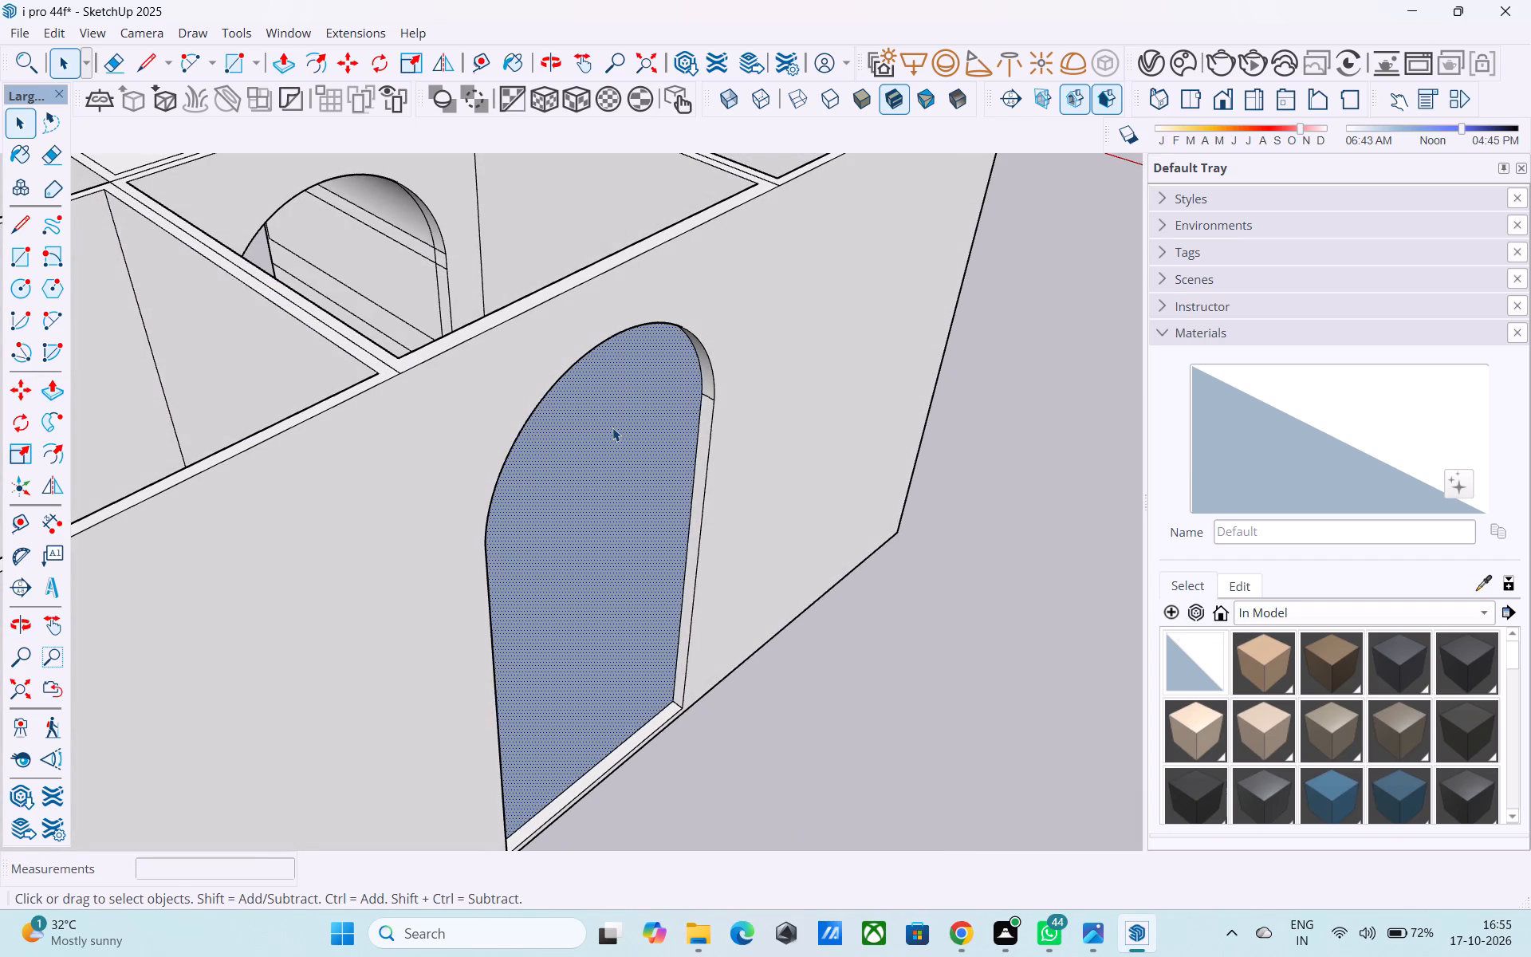
key(Delete)
Examine the arched passage from the front of the building, looking through the bay and middle rear room to the back opening.
middle_drag(612, 427, 1183, 506)
scroll(1183, 506, down, 9)
middle_drag(833, 523, 1101, 130)
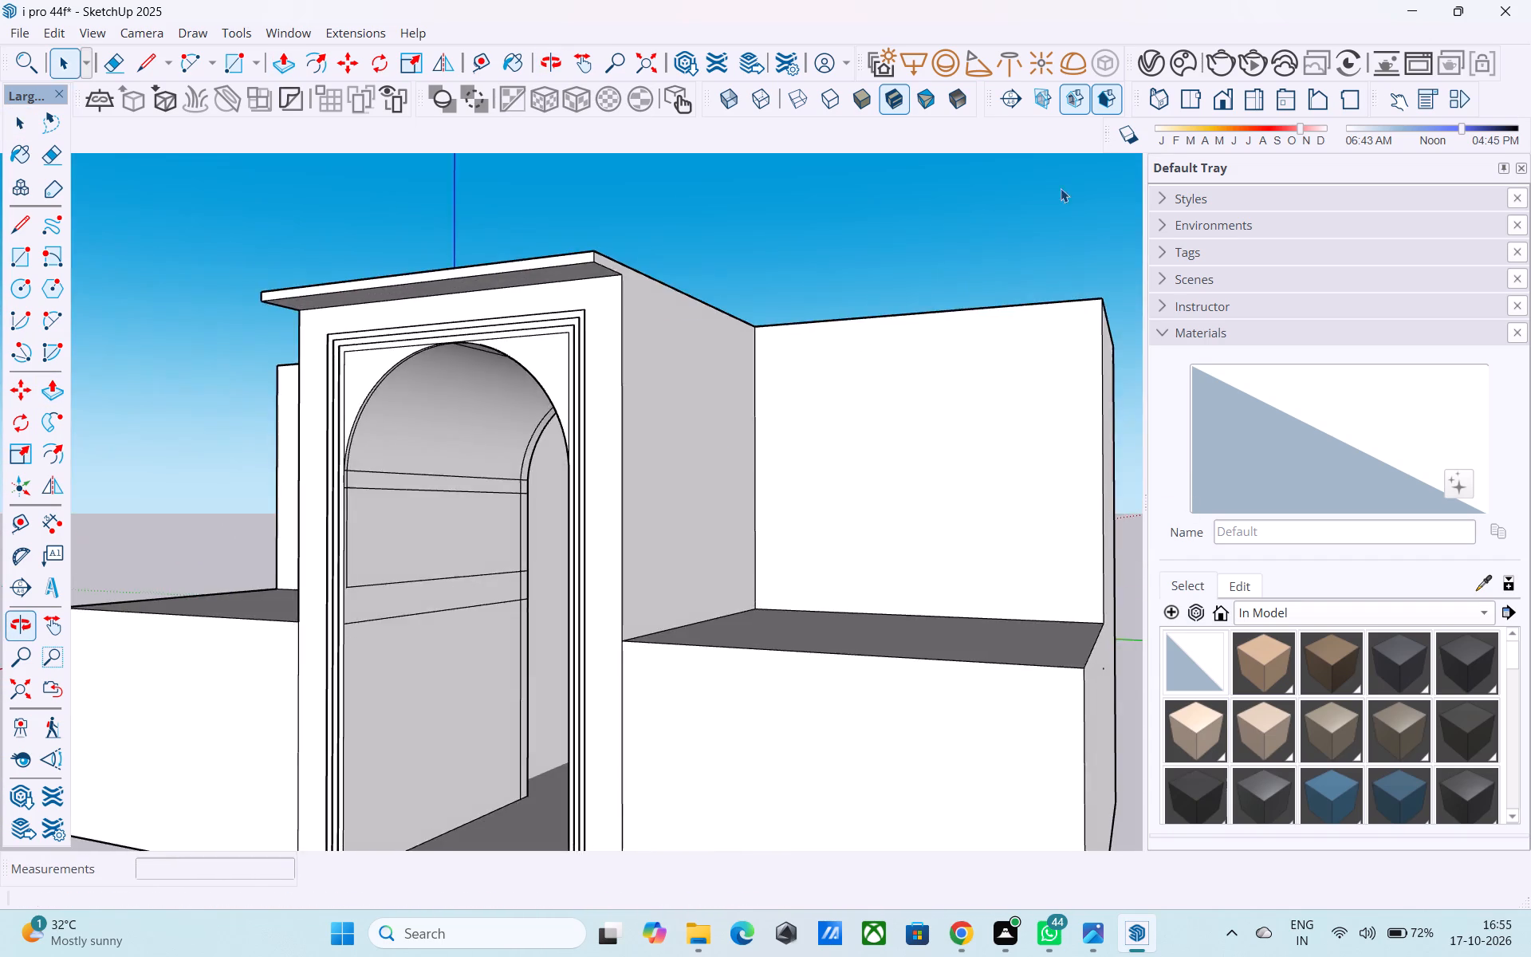
middle_drag(675, 467, 877, 475)
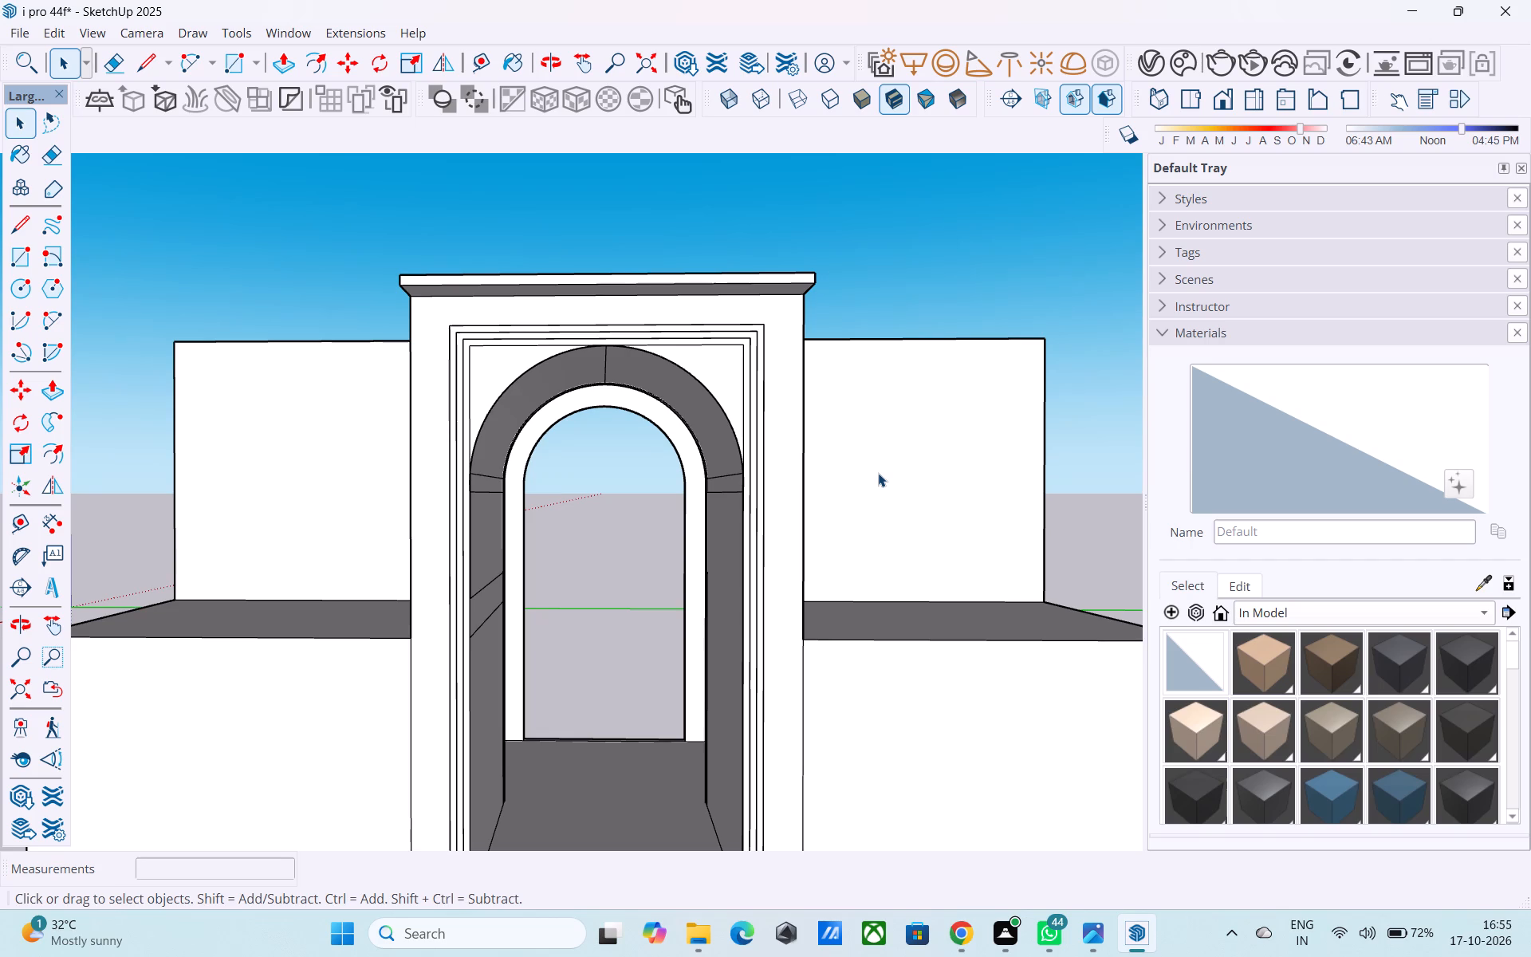
scroll(830, 460, down, 5)
middle_drag(813, 526, 702, 538)
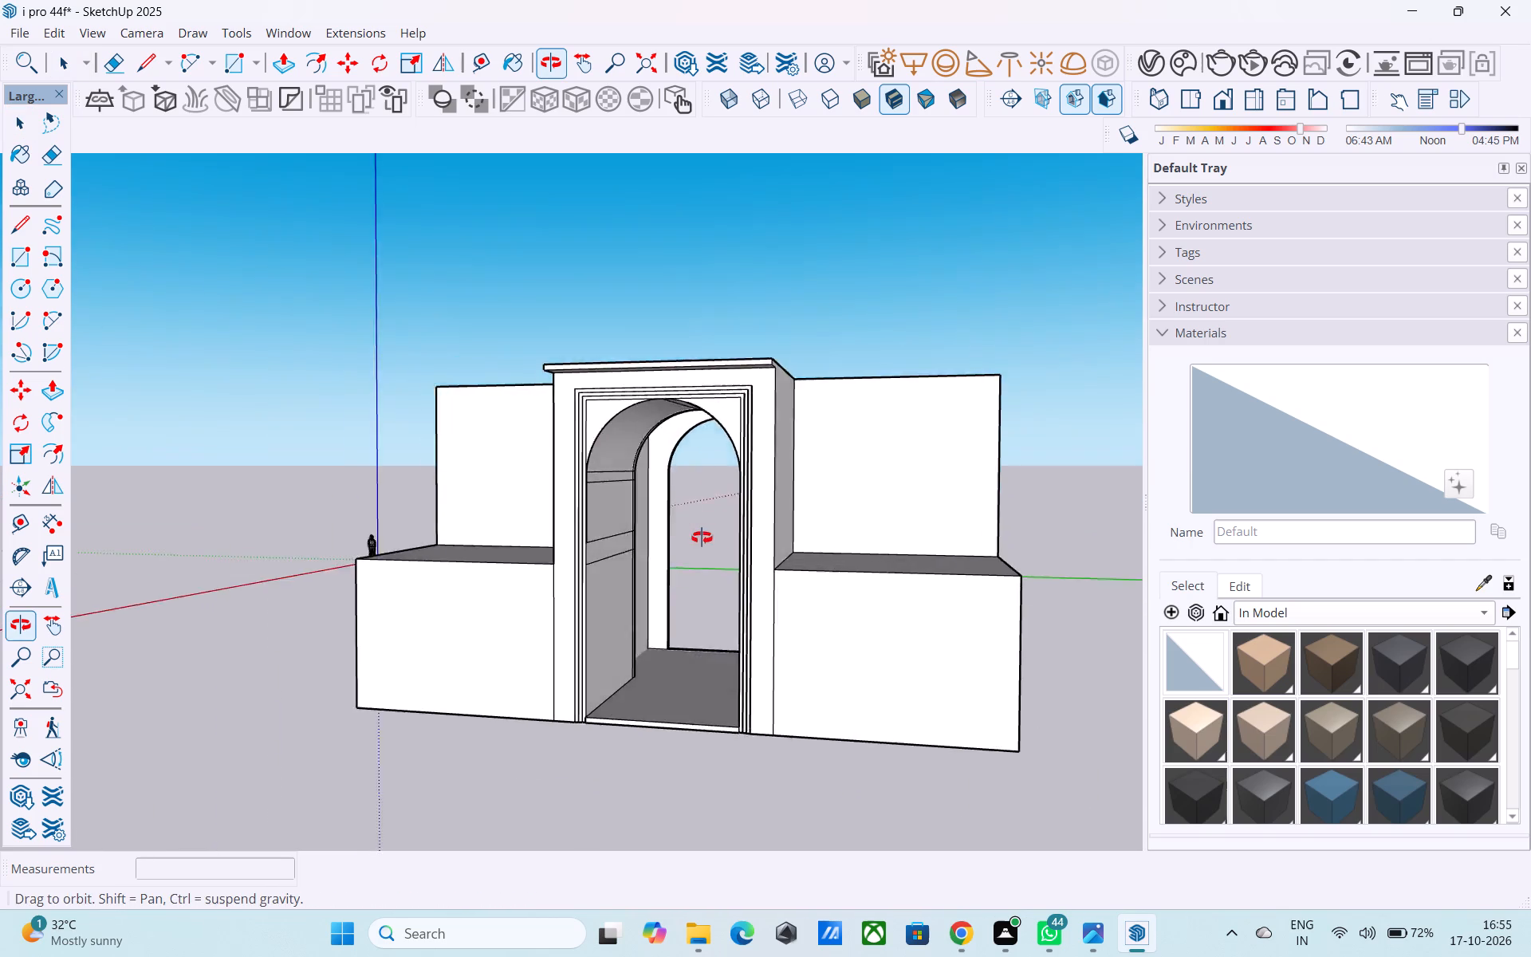
middle_drag(702, 538, 784, 601)
scroll(769, 594, up, 1)
scroll(703, 492, down, 3)
middle_drag(679, 549, 628, 494)
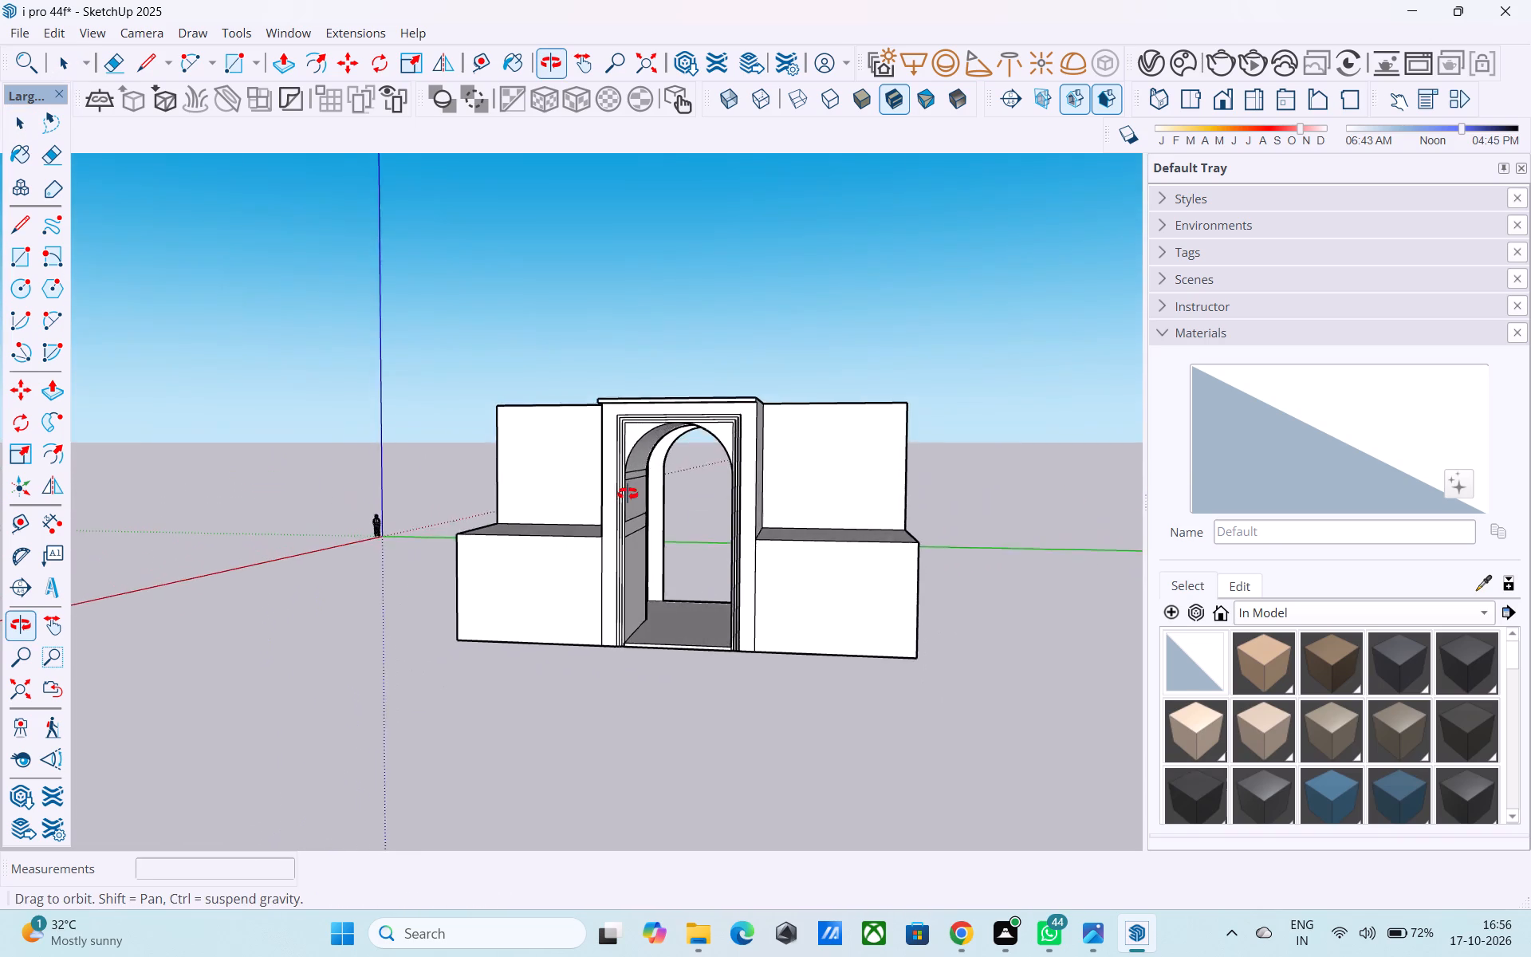
middle_drag(628, 494, 626, 522)
scroll(639, 560, up, 5)
middle_drag(596, 521, 553, 509)
scroll(595, 545, up, 8)
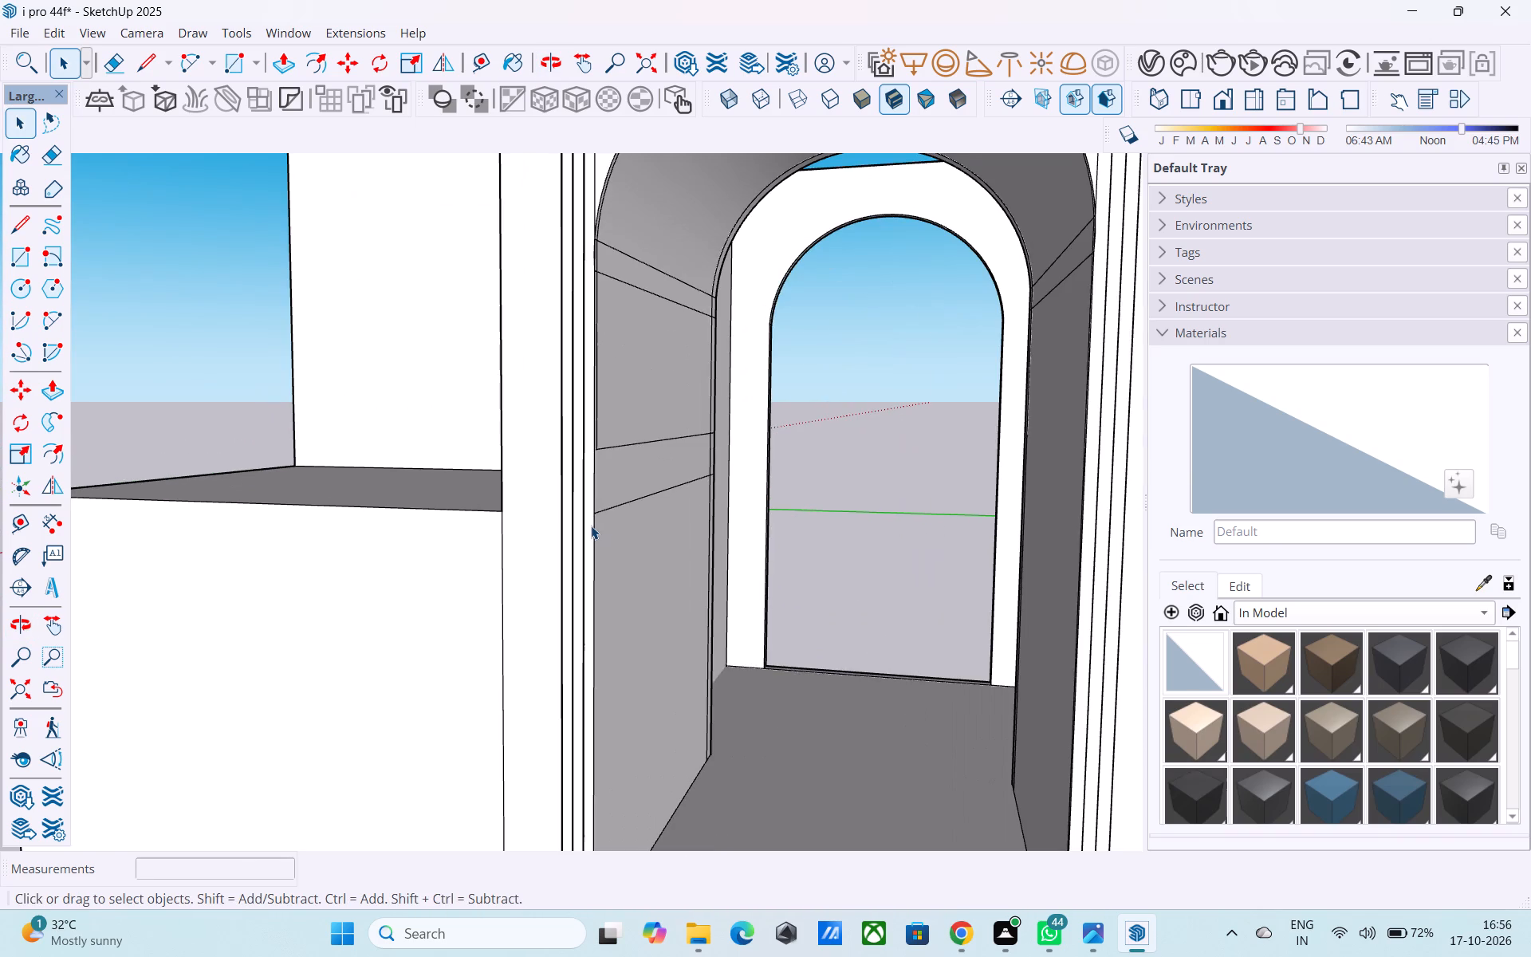
scroll(591, 526, down, 1)
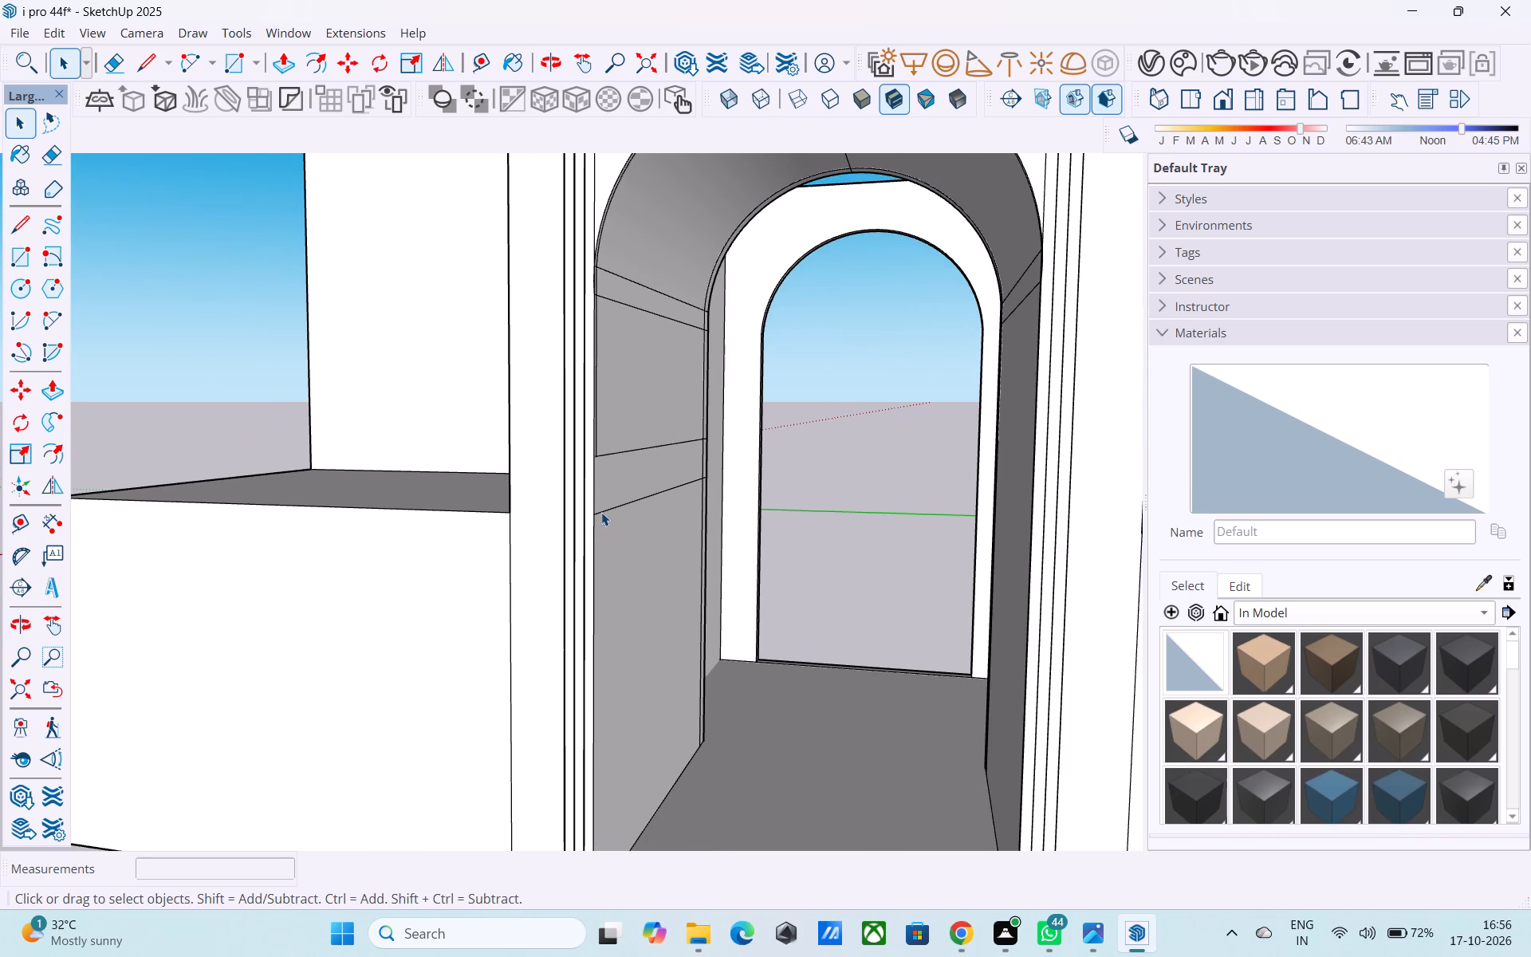
Copy the lower horizontal edge on the passage's side wall 1' upward to outline a strip.
click(602, 510)
key(m)
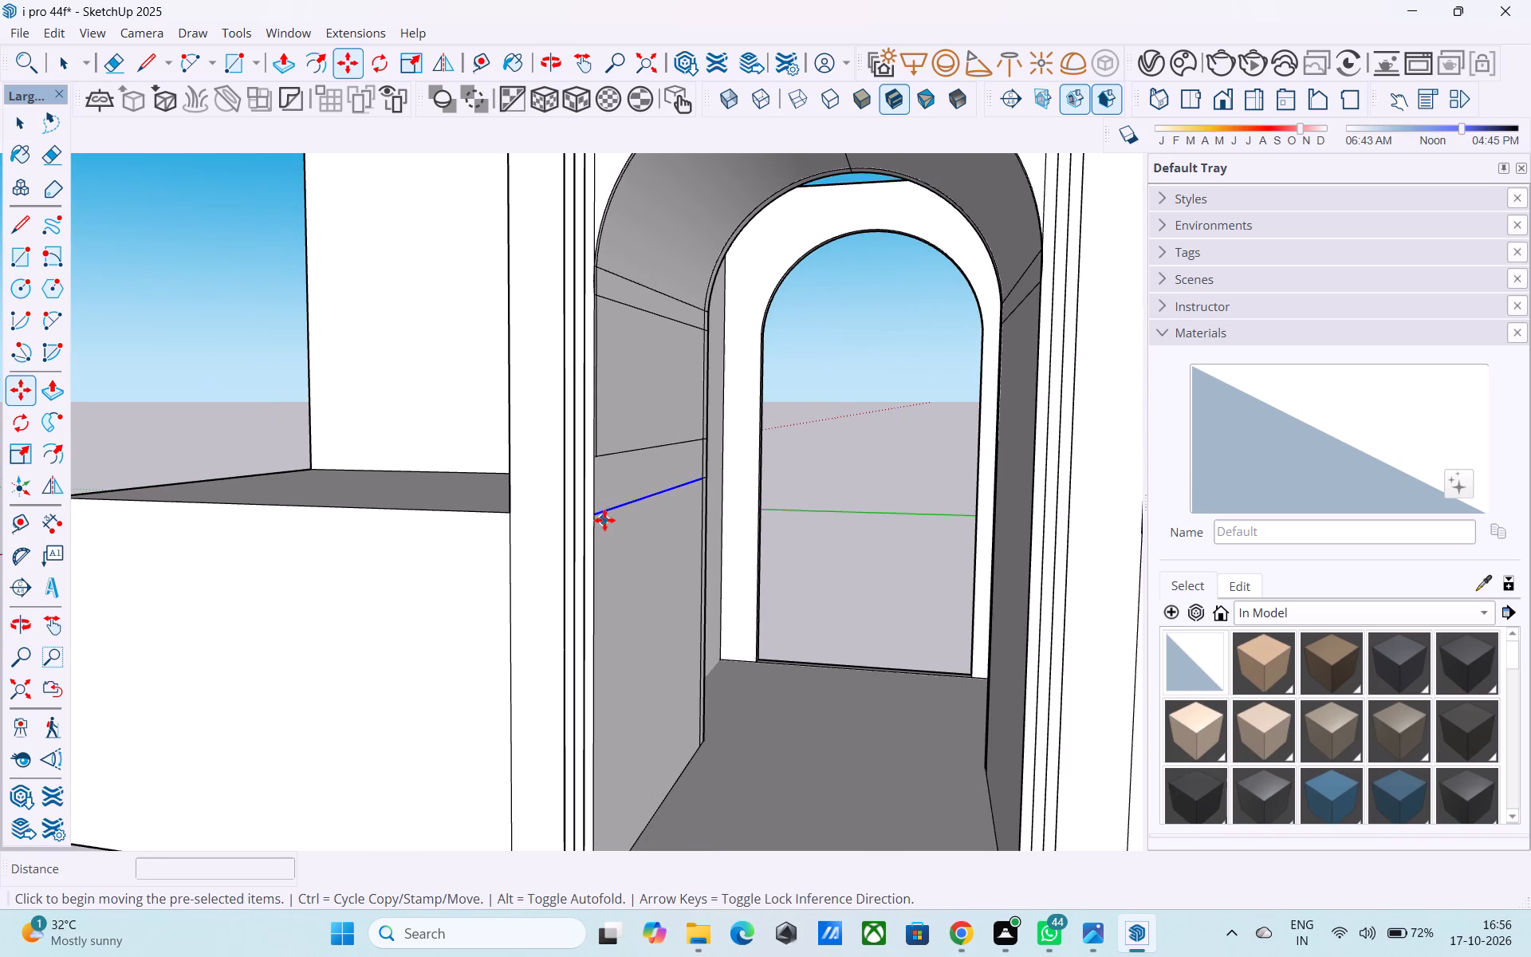
click(599, 515)
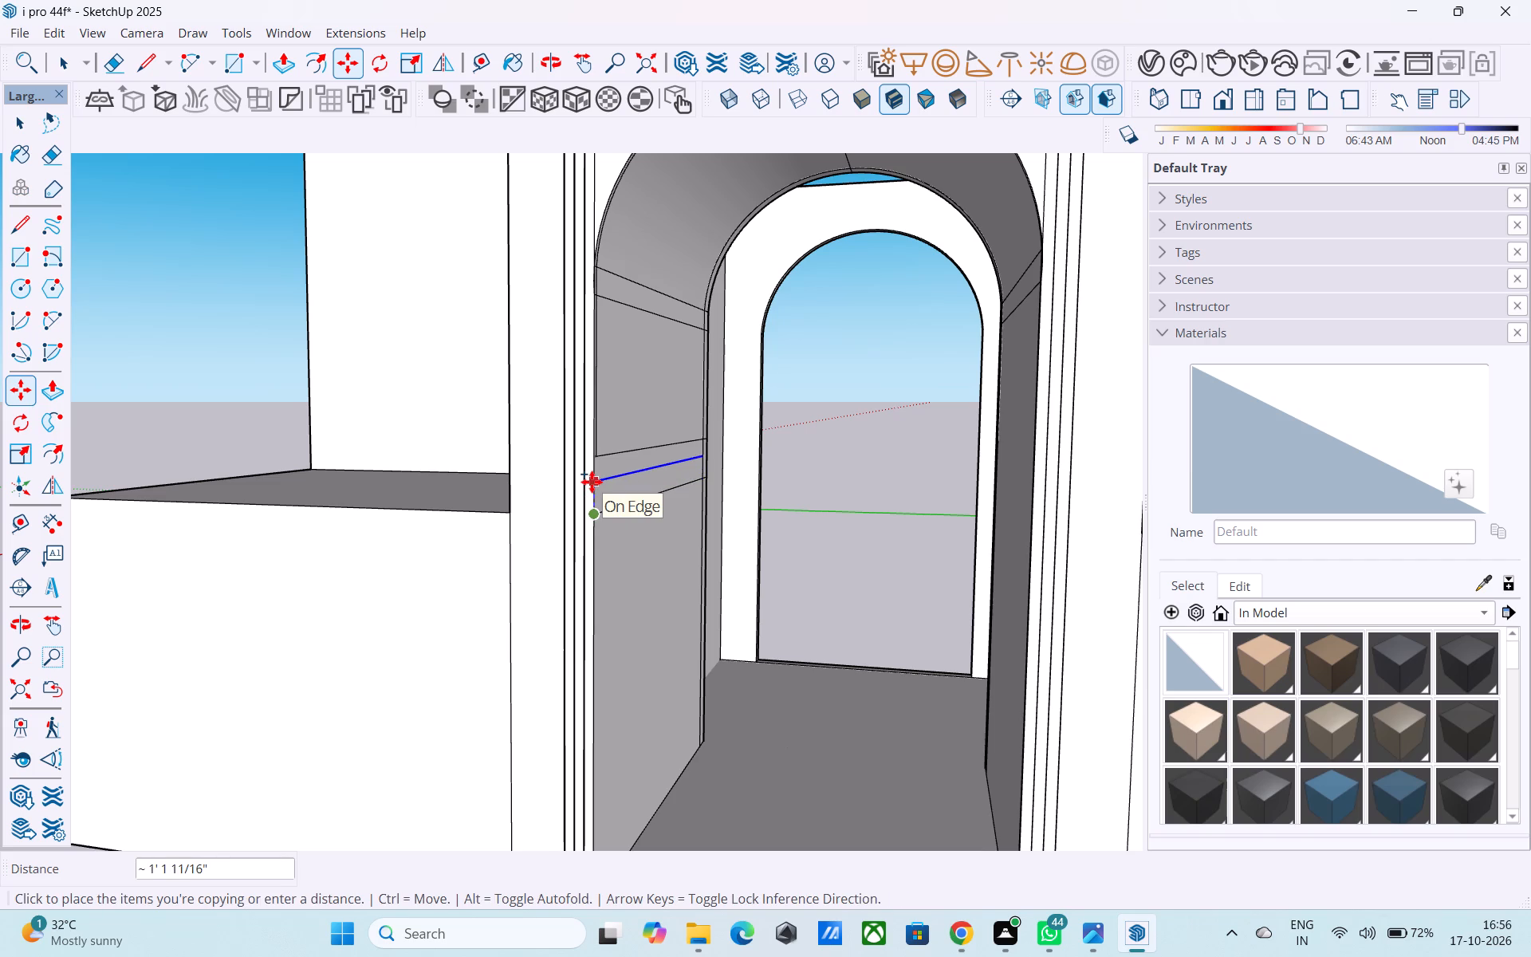
text(1')
key(Return)
key(space)
Extrude the 1' strip on the passage's side wall 14' across to the opposite wall as a mid-height slab.
click(610, 496)
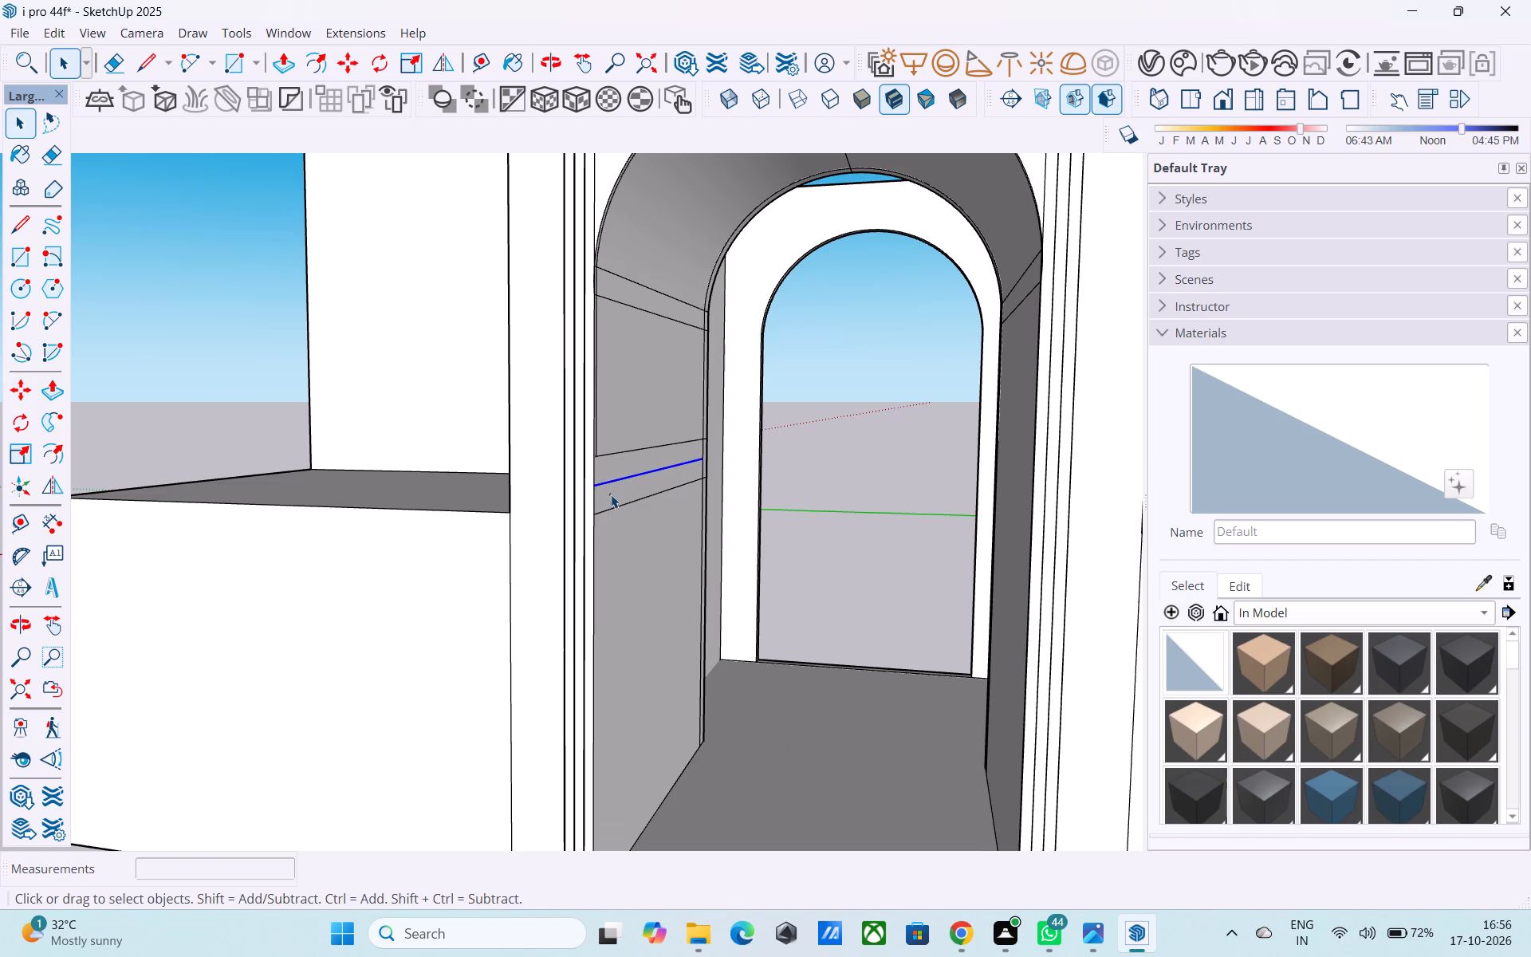
key(p)
click(609, 496)
click(659, 488)
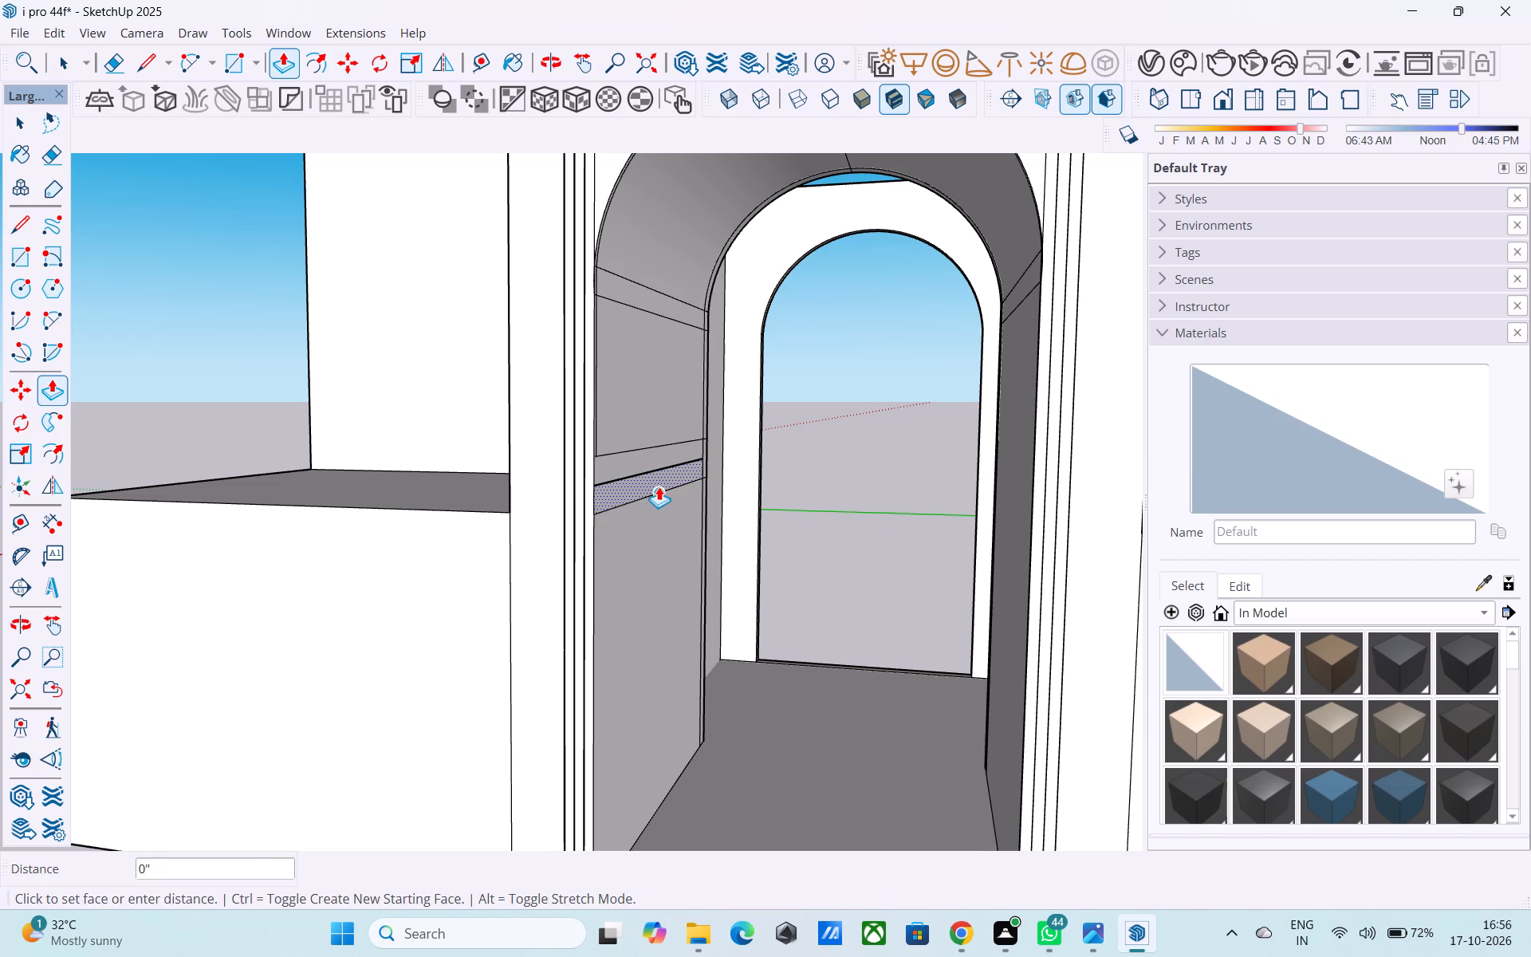
click(646, 475)
key(space)
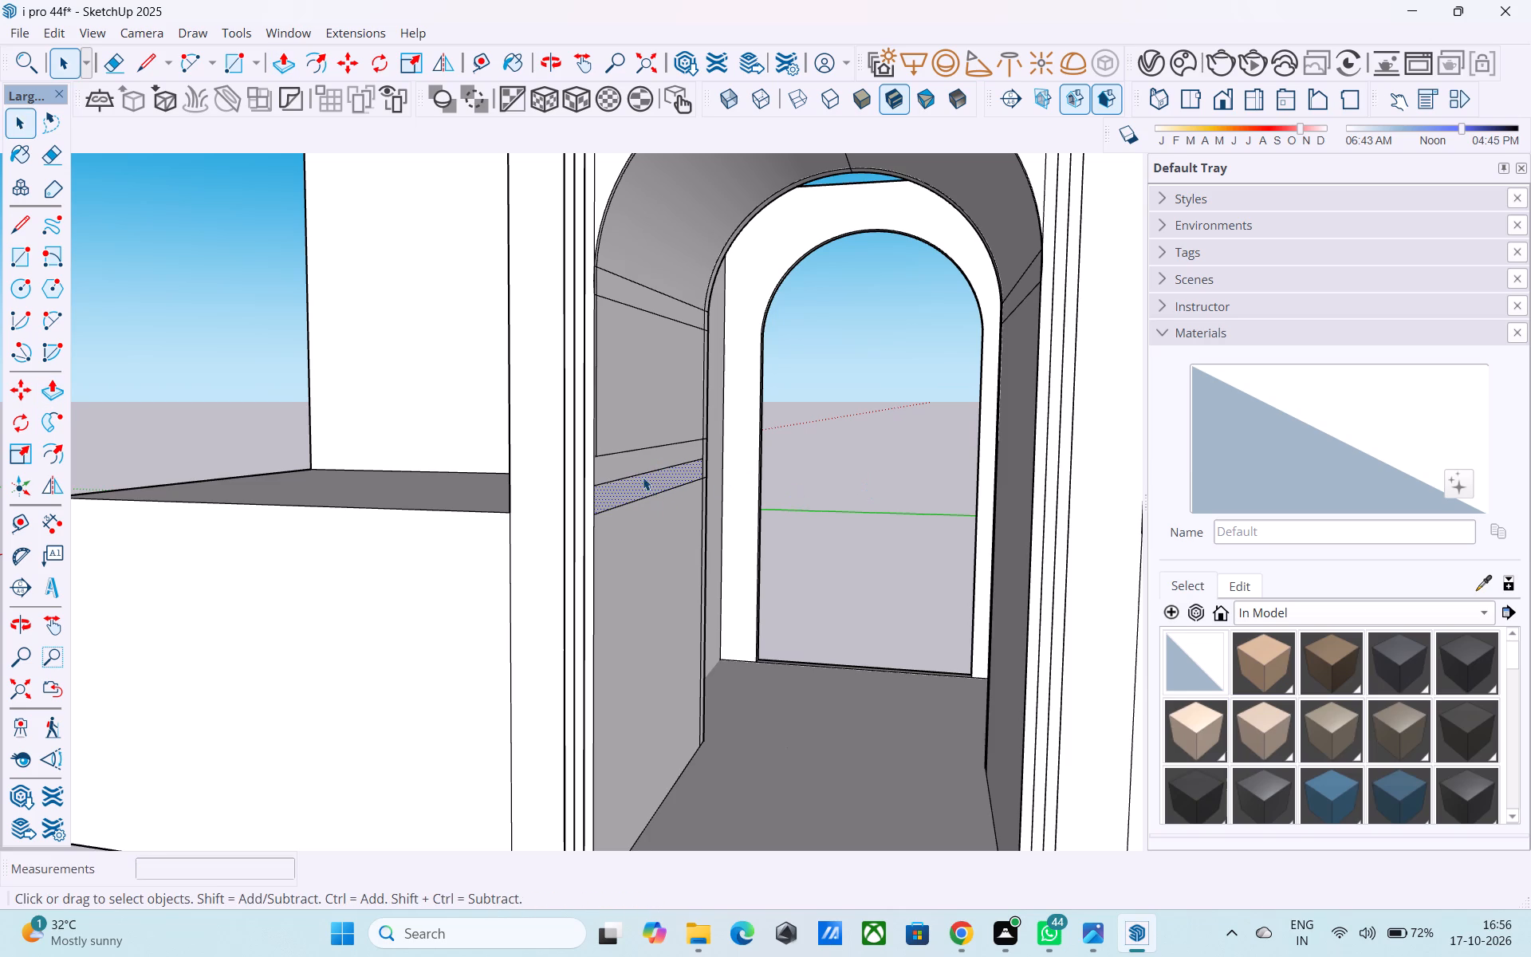
click(643, 476)
click(636, 483)
key(p)
click(636, 490)
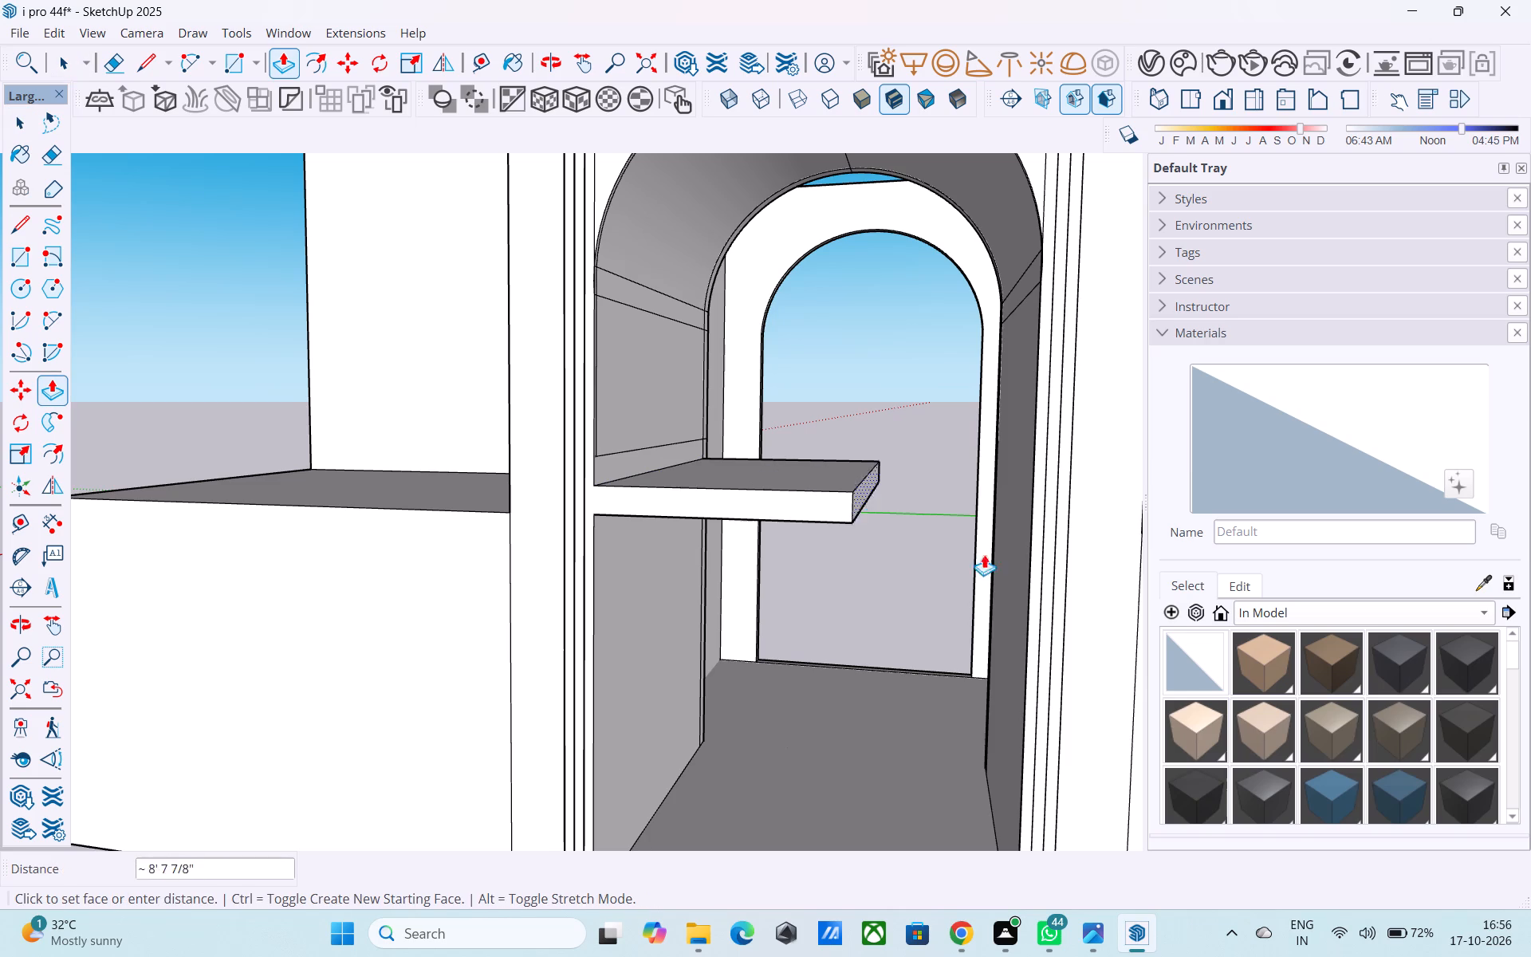
click(1037, 538)
Examine the slab spanning the front bay's passage from the front and from both sides.
scroll(1029, 541, down, 5)
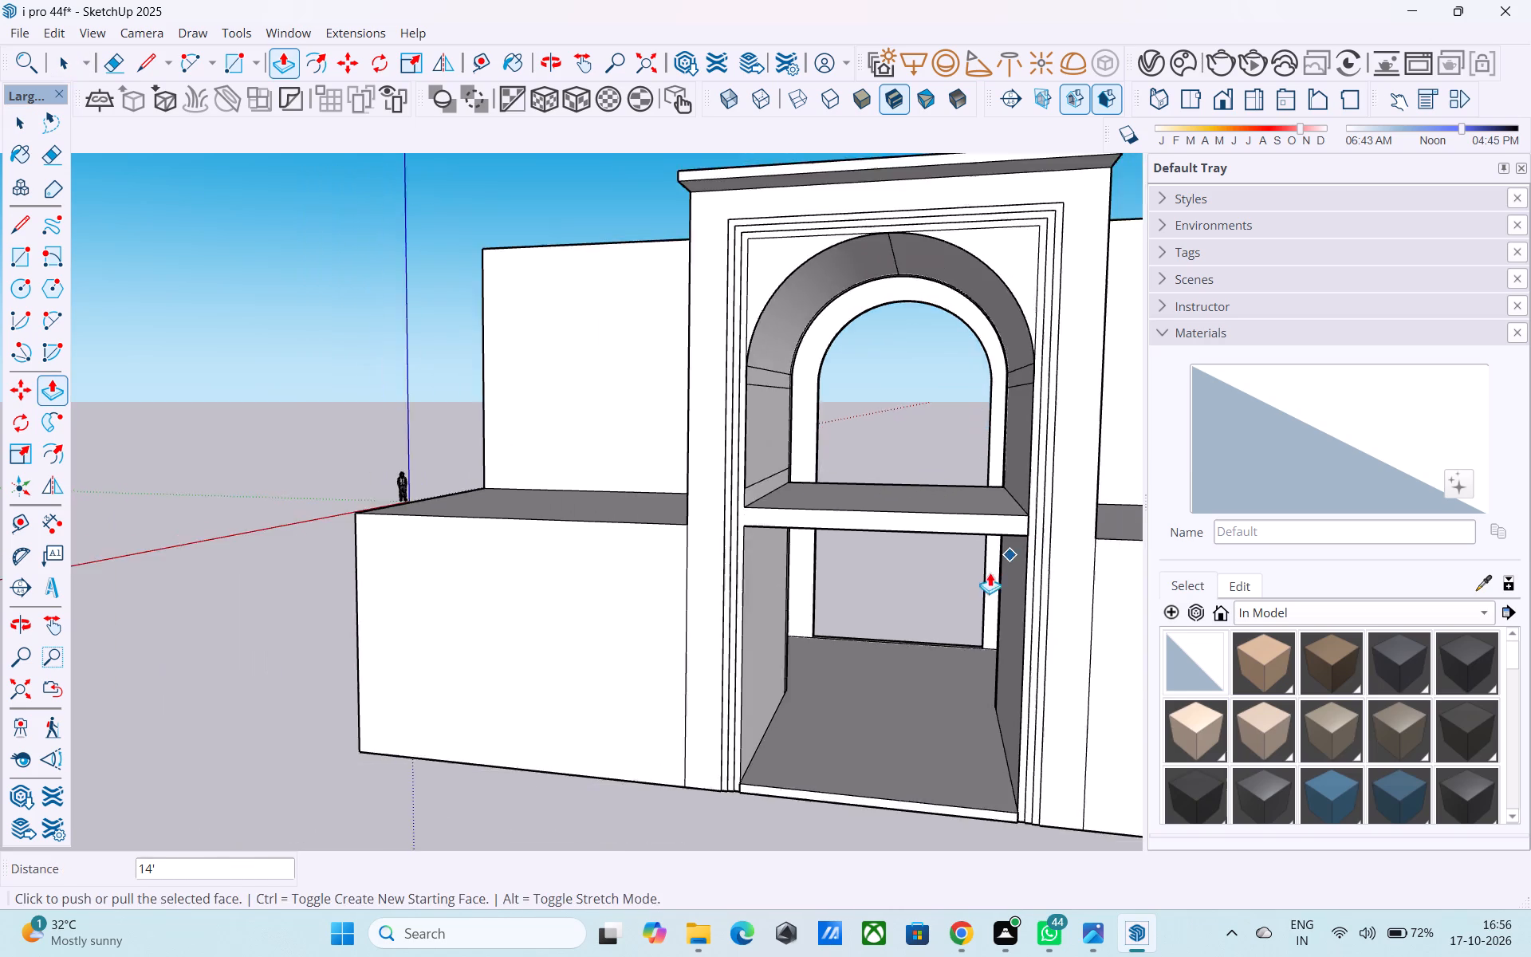
middle_drag(986, 575, 1011, 578)
scroll(993, 577, down, 3)
shift+middle_drag(982, 573, 931, 569)
scroll(935, 575, down, 3)
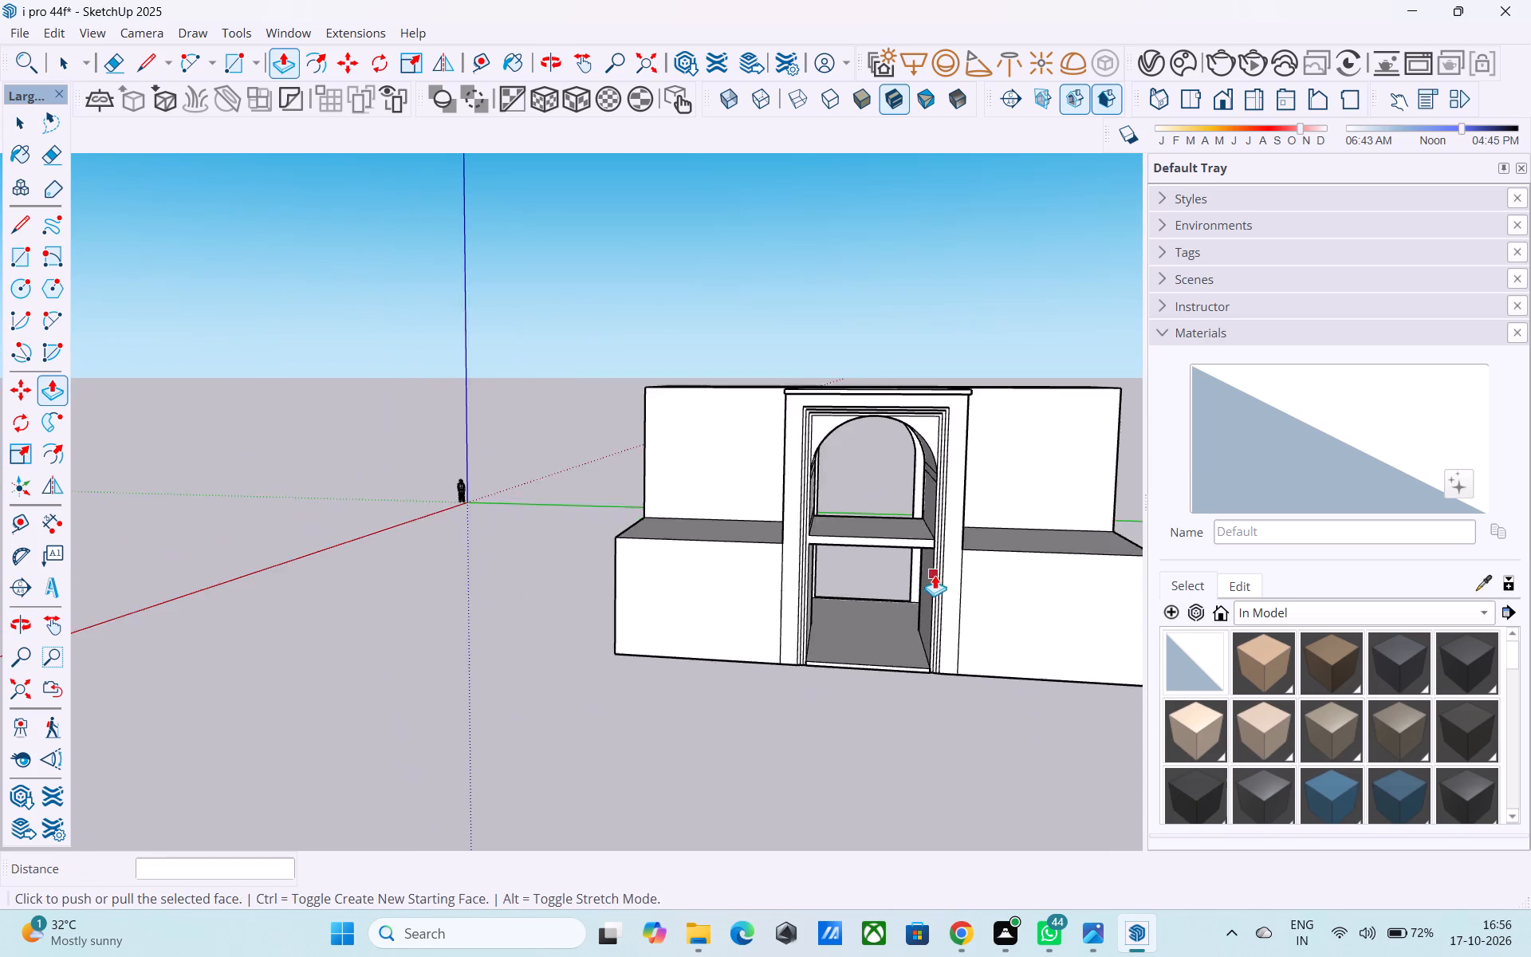
scroll(935, 575, down, 5)
shift+middle_drag(892, 582, 856, 521)
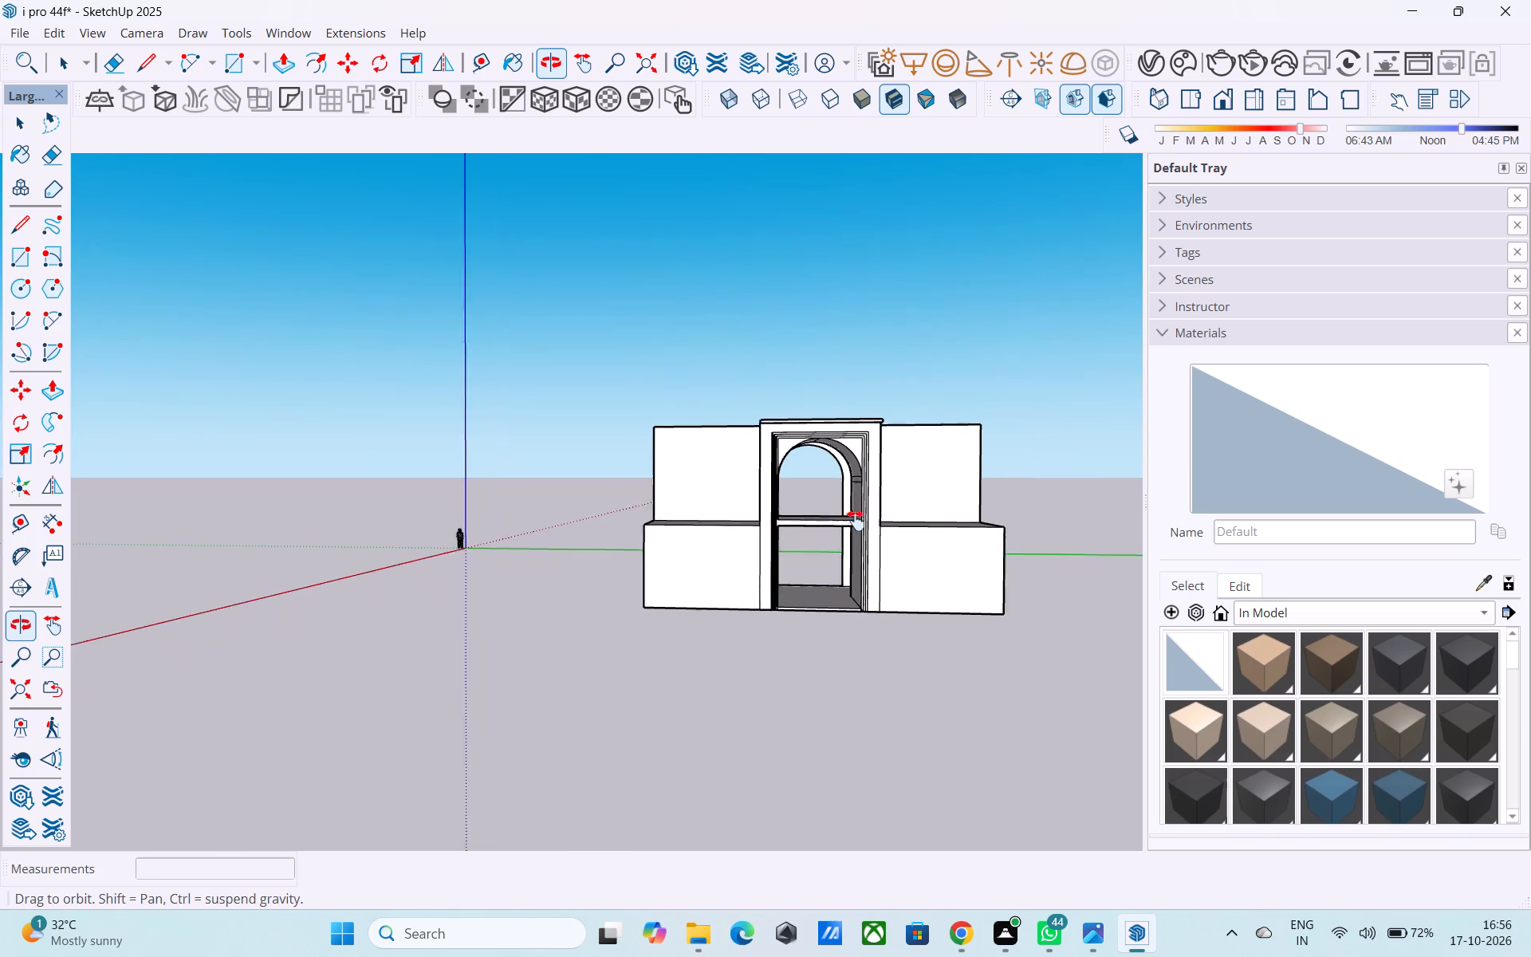
shift+middle_drag(856, 521, 848, 520)
scroll(789, 528, up, 5)
key(space)
middle_drag(785, 526, 699, 572)
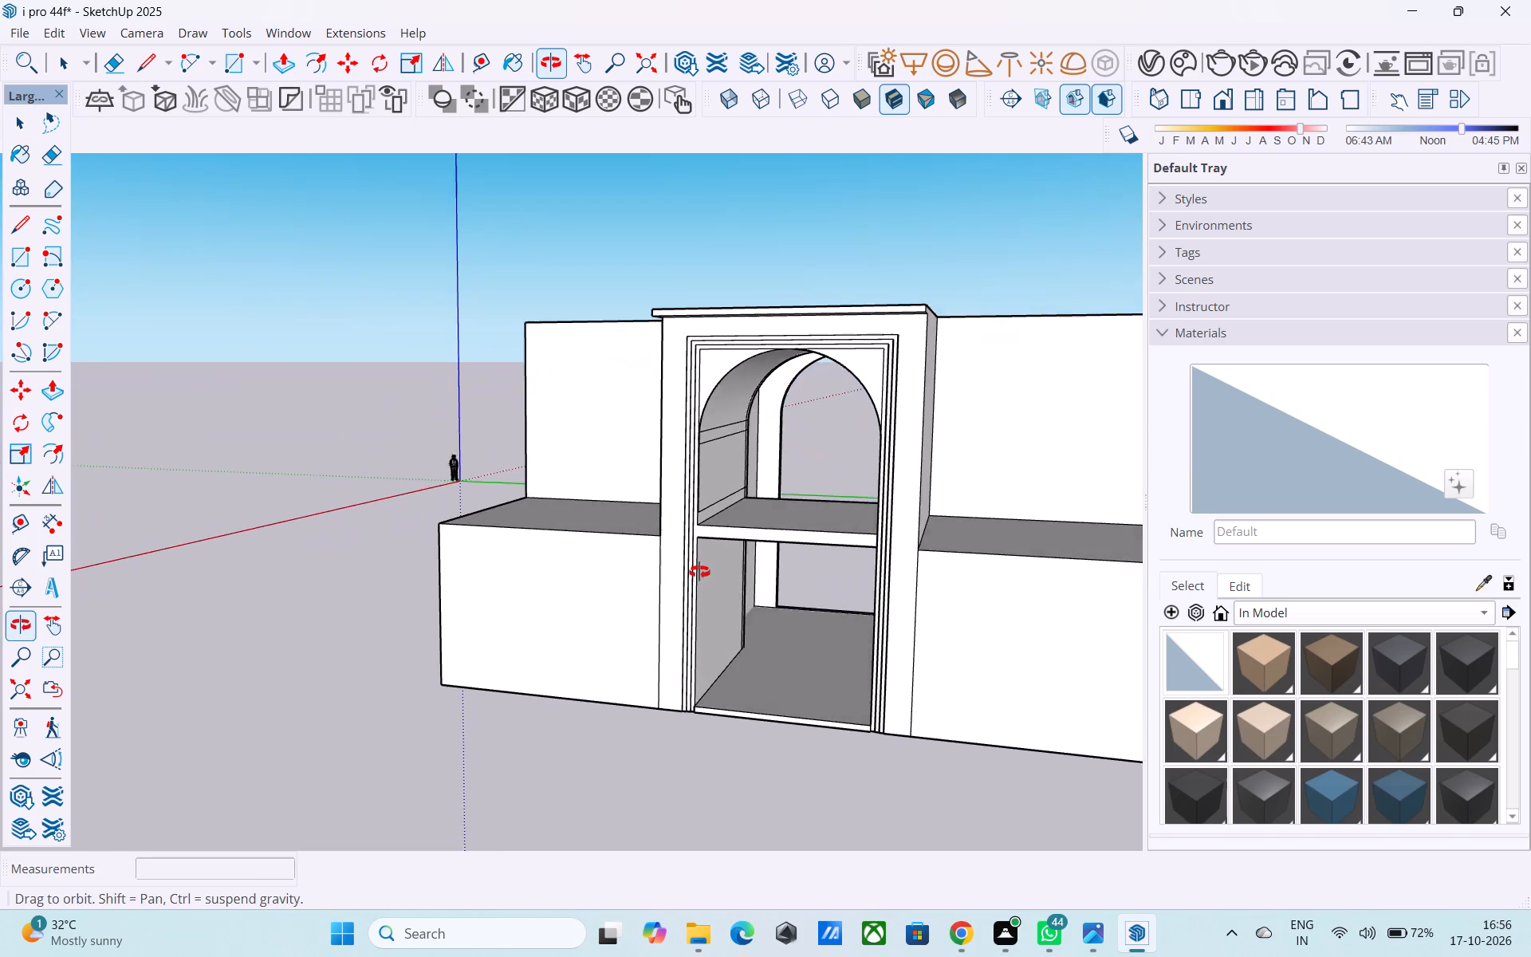
middle_drag(699, 572, 647, 581)
middle_drag(696, 569, 616, 560)
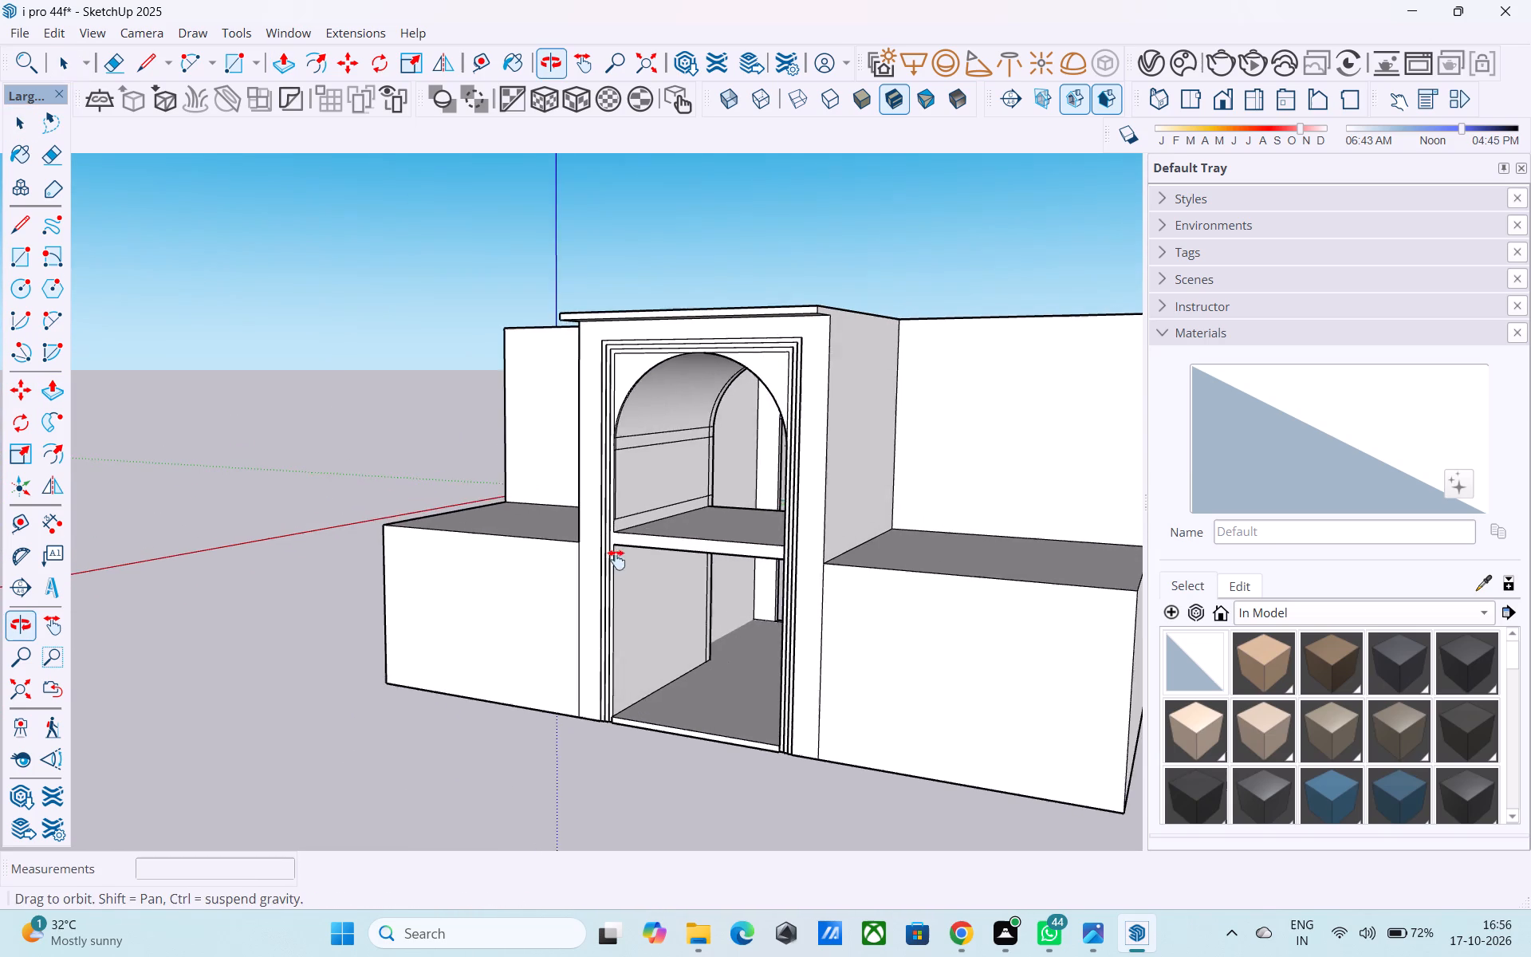
middle_drag(616, 560, 620, 562)
middle_drag(639, 465, 742, 509)
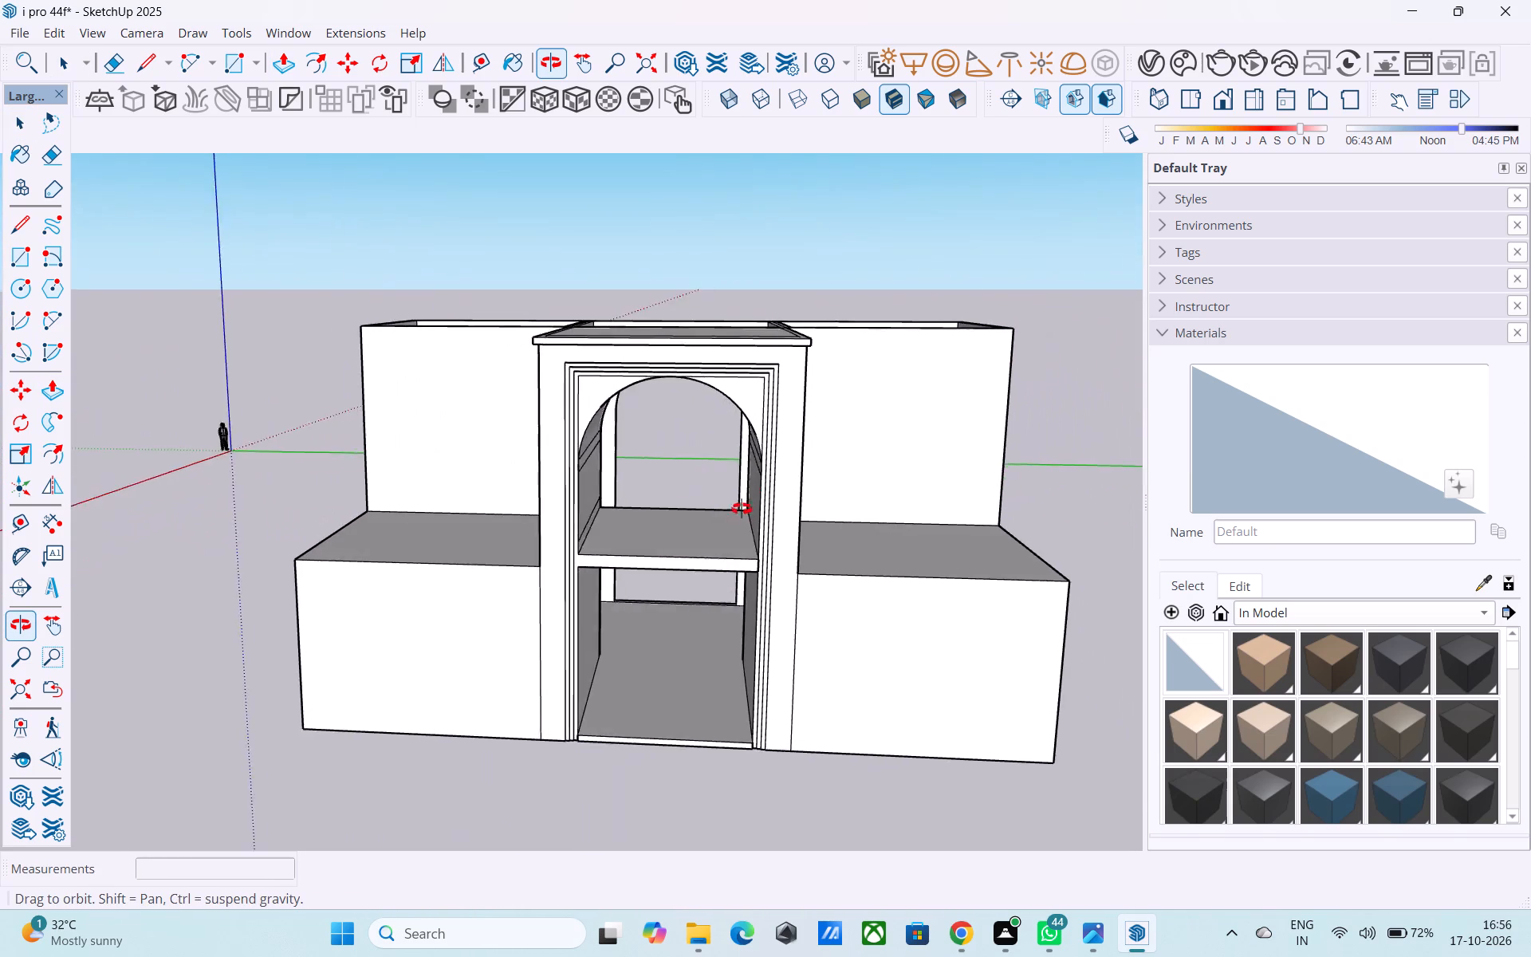
Close the arched back-wall opening with a face by drawing a line across it, and erase the line and its leftover stub.
middle_drag(742, 509, 408, 510)
middle_drag(810, 553, 321, 558)
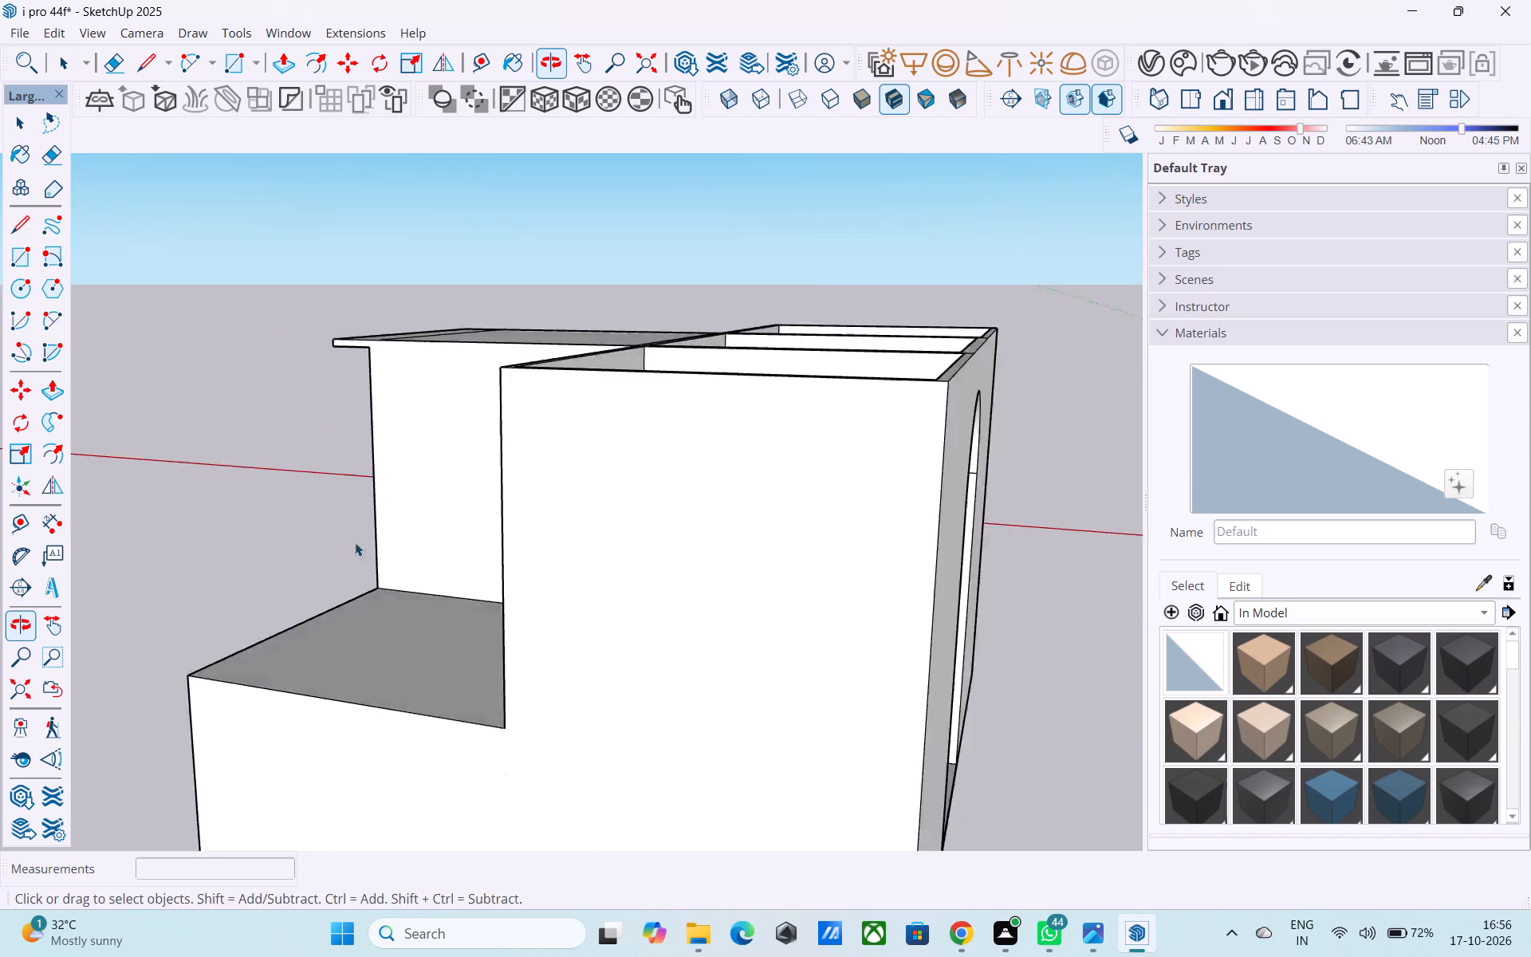
scroll(360, 543, down, 4)
middle_drag(699, 574, 294, 558)
middle_drag(627, 626, 591, 590)
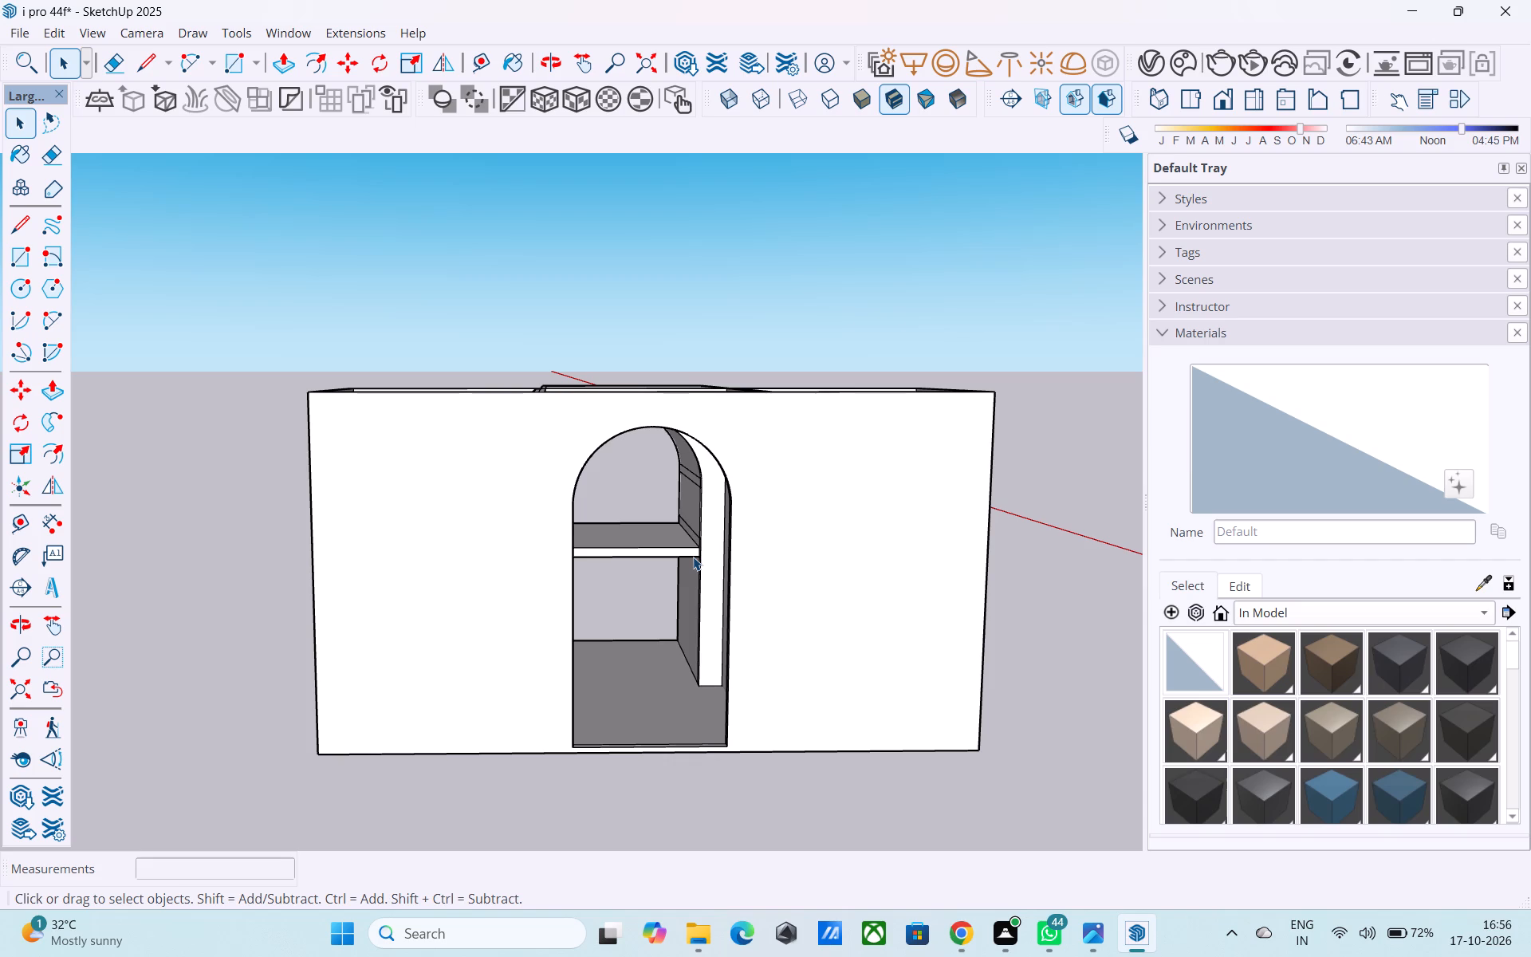
middle_drag(656, 494, 482, 546)
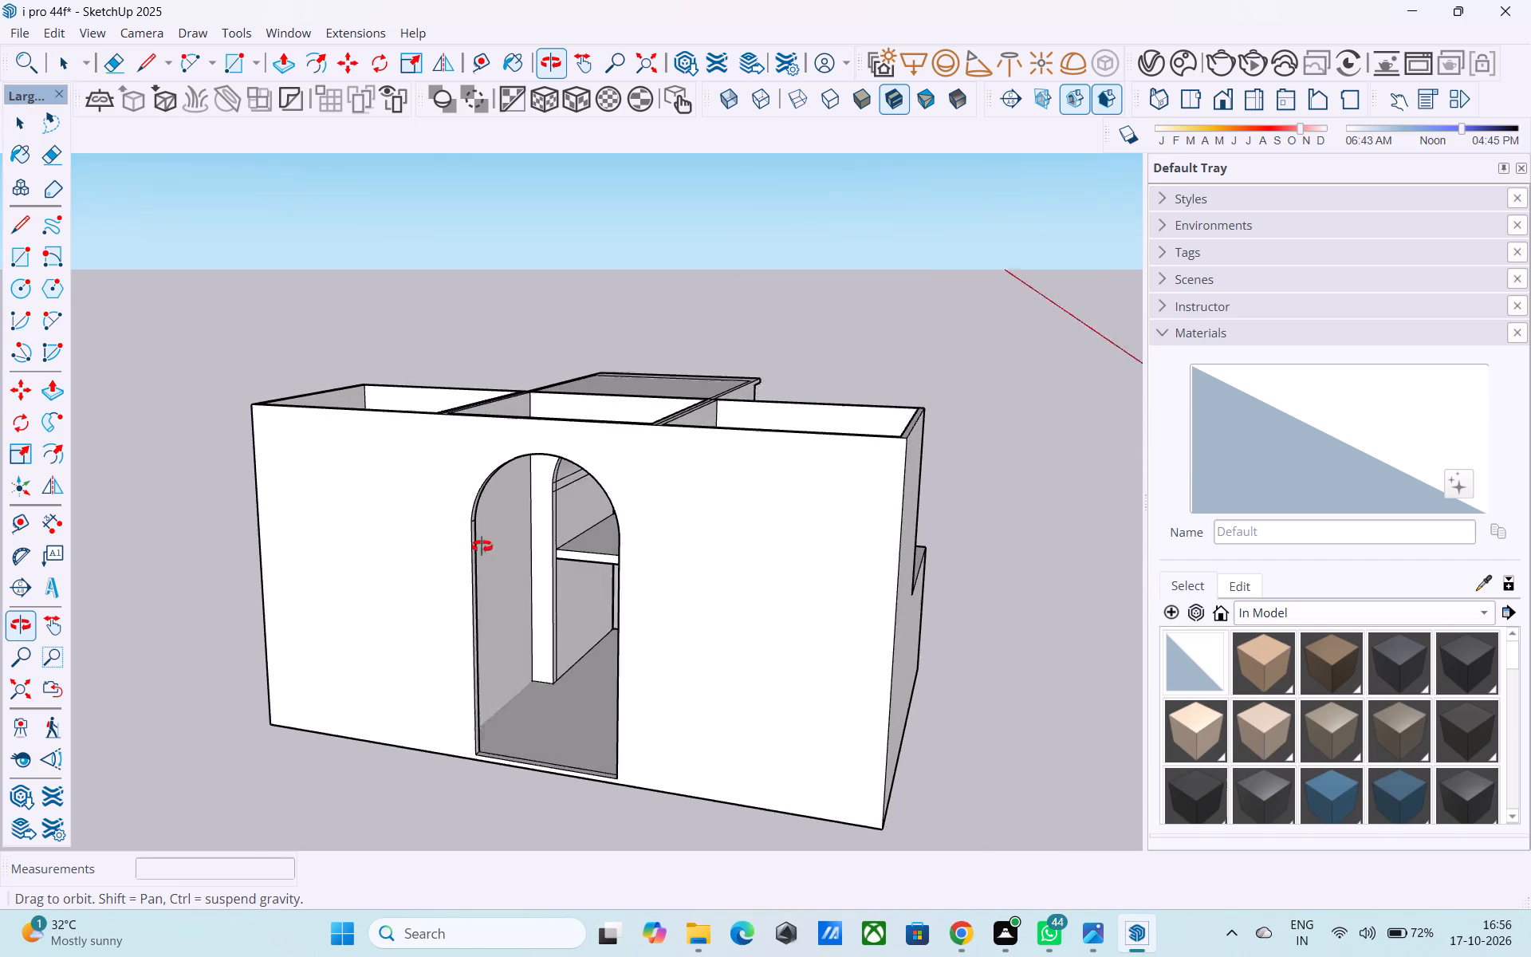
middle_drag(482, 546, 482, 561)
key(l)
scroll(482, 616, up, 4)
click(466, 617)
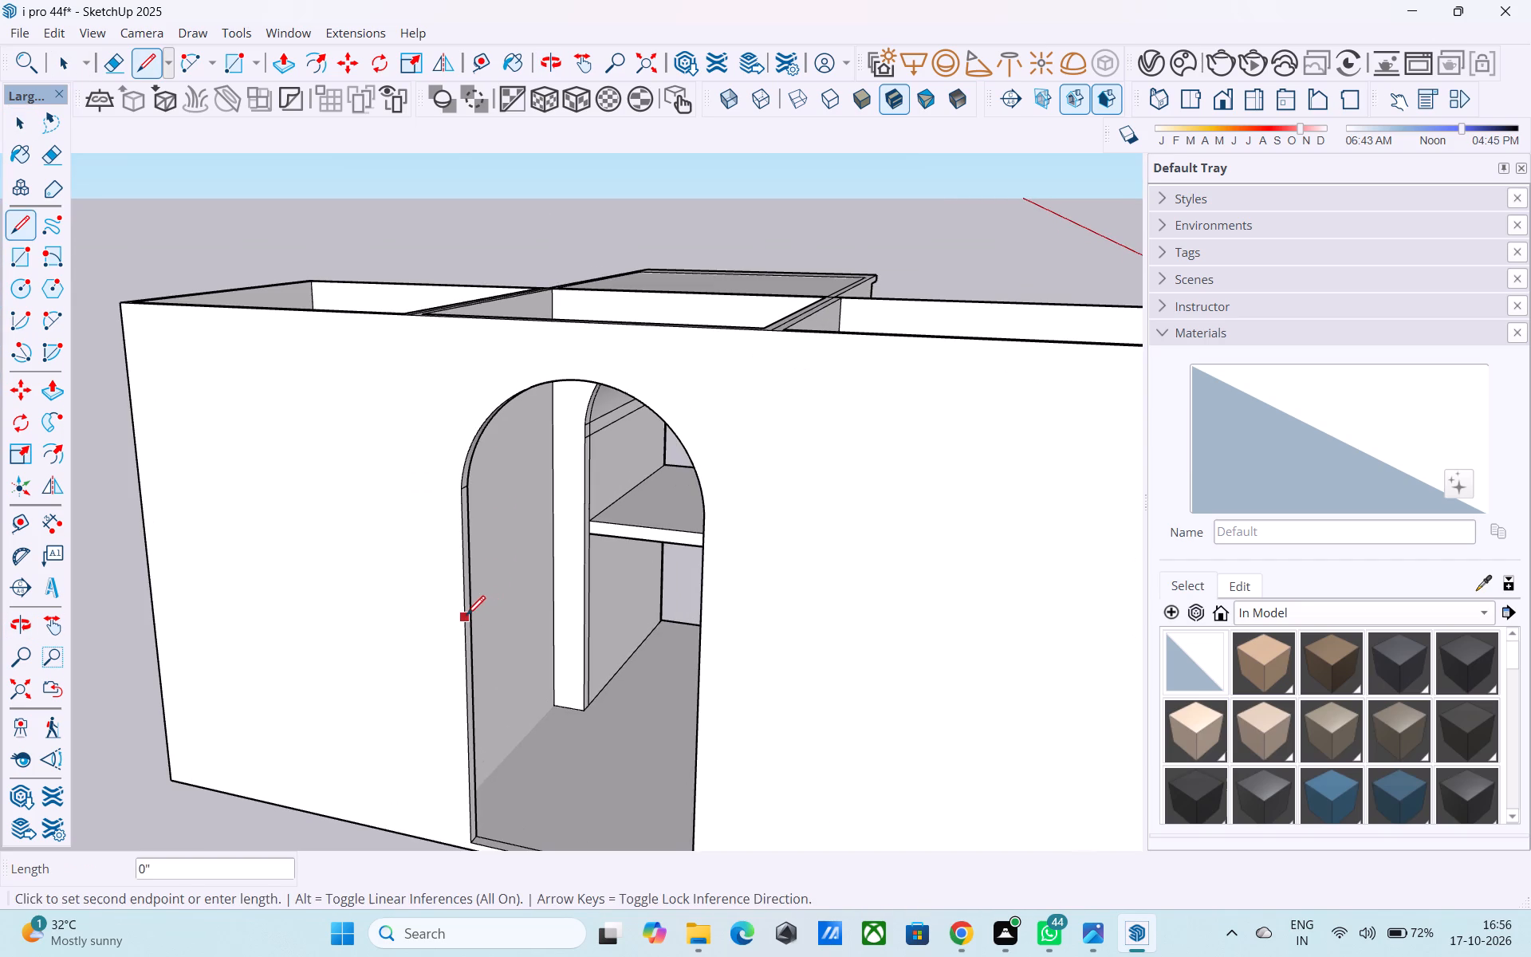
click(706, 647)
middle_drag(700, 648, 730, 633)
key(e)
drag(670, 628, 669, 651)
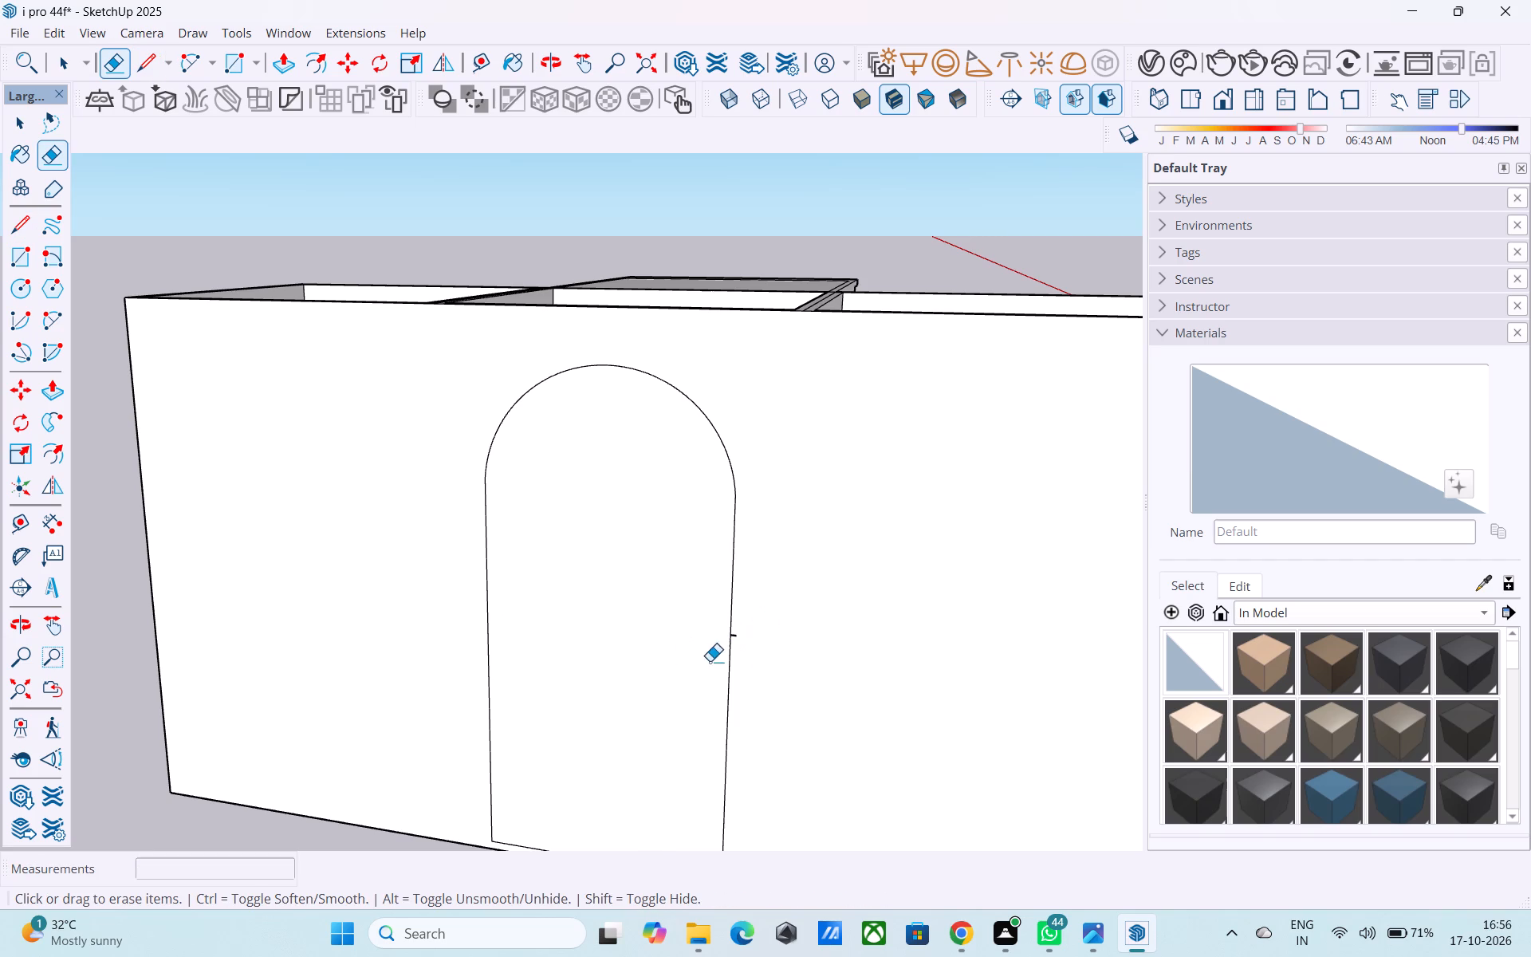
scroll(714, 654, up, 9)
drag(745, 620, 745, 629)
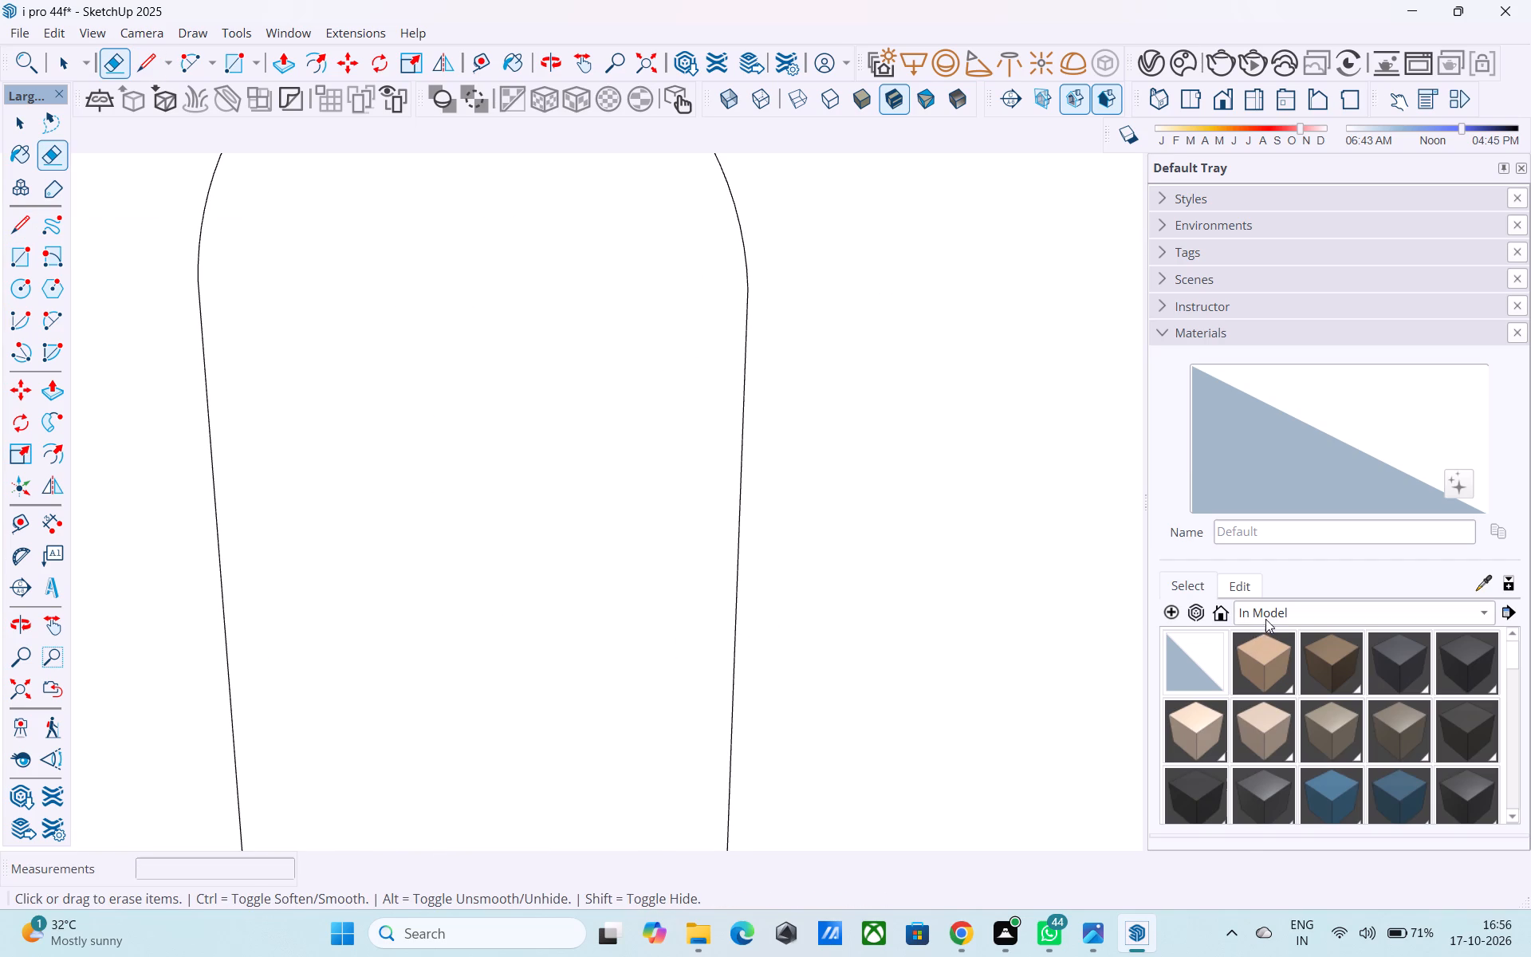
Paint the arched face in the back wall with the Glass_Safety_01 material from the Glass collection.
click(1267, 618)
click(1285, 689)
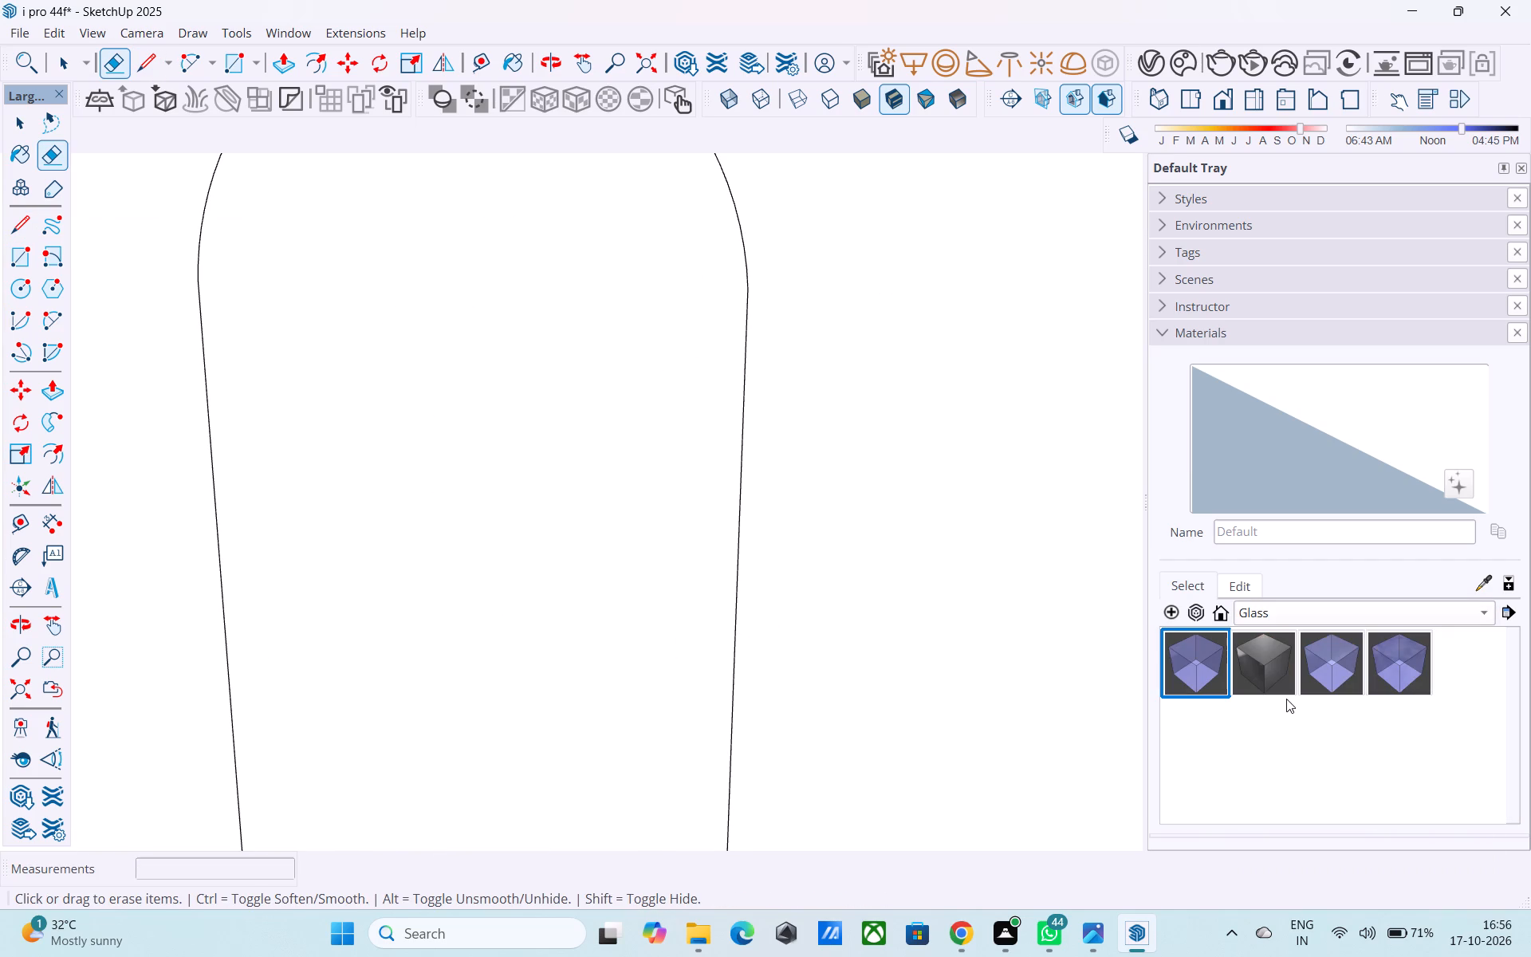
click(1352, 665)
click(533, 618)
Change the colour of the Glass_Safety_01 material to a pale yellow-green.
scroll(611, 670, down, 5)
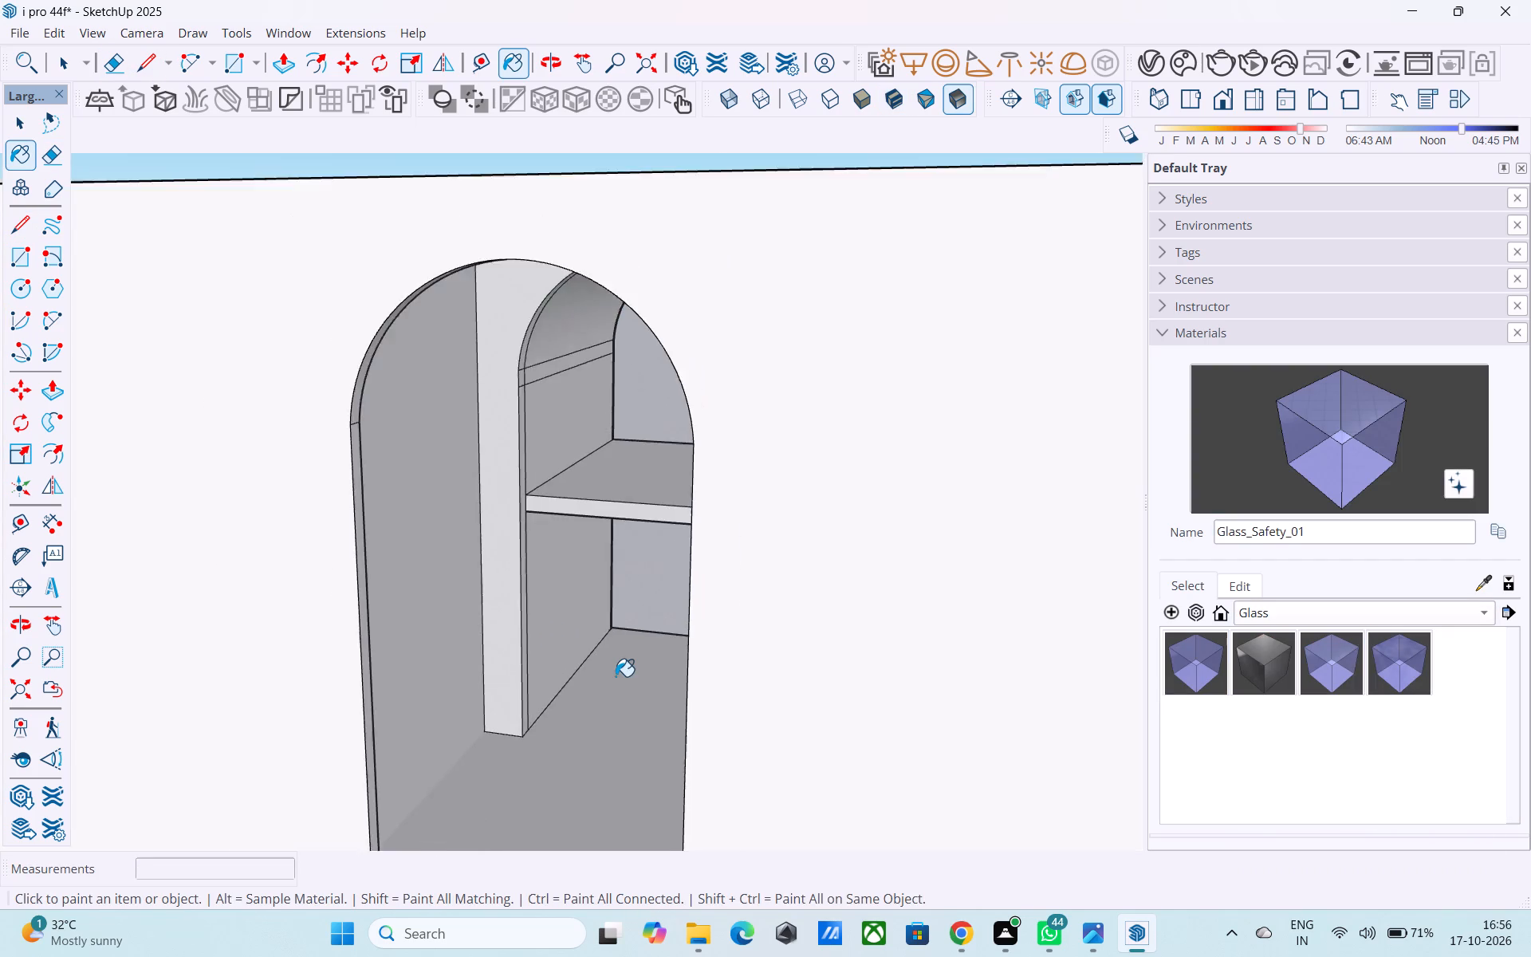
scroll(616, 676, down, 4)
middle_drag(639, 670, 652, 662)
scroll(676, 636, down, 5)
middle_drag(526, 679, 1214, 658)
middle_drag(1128, 653, 867, 606)
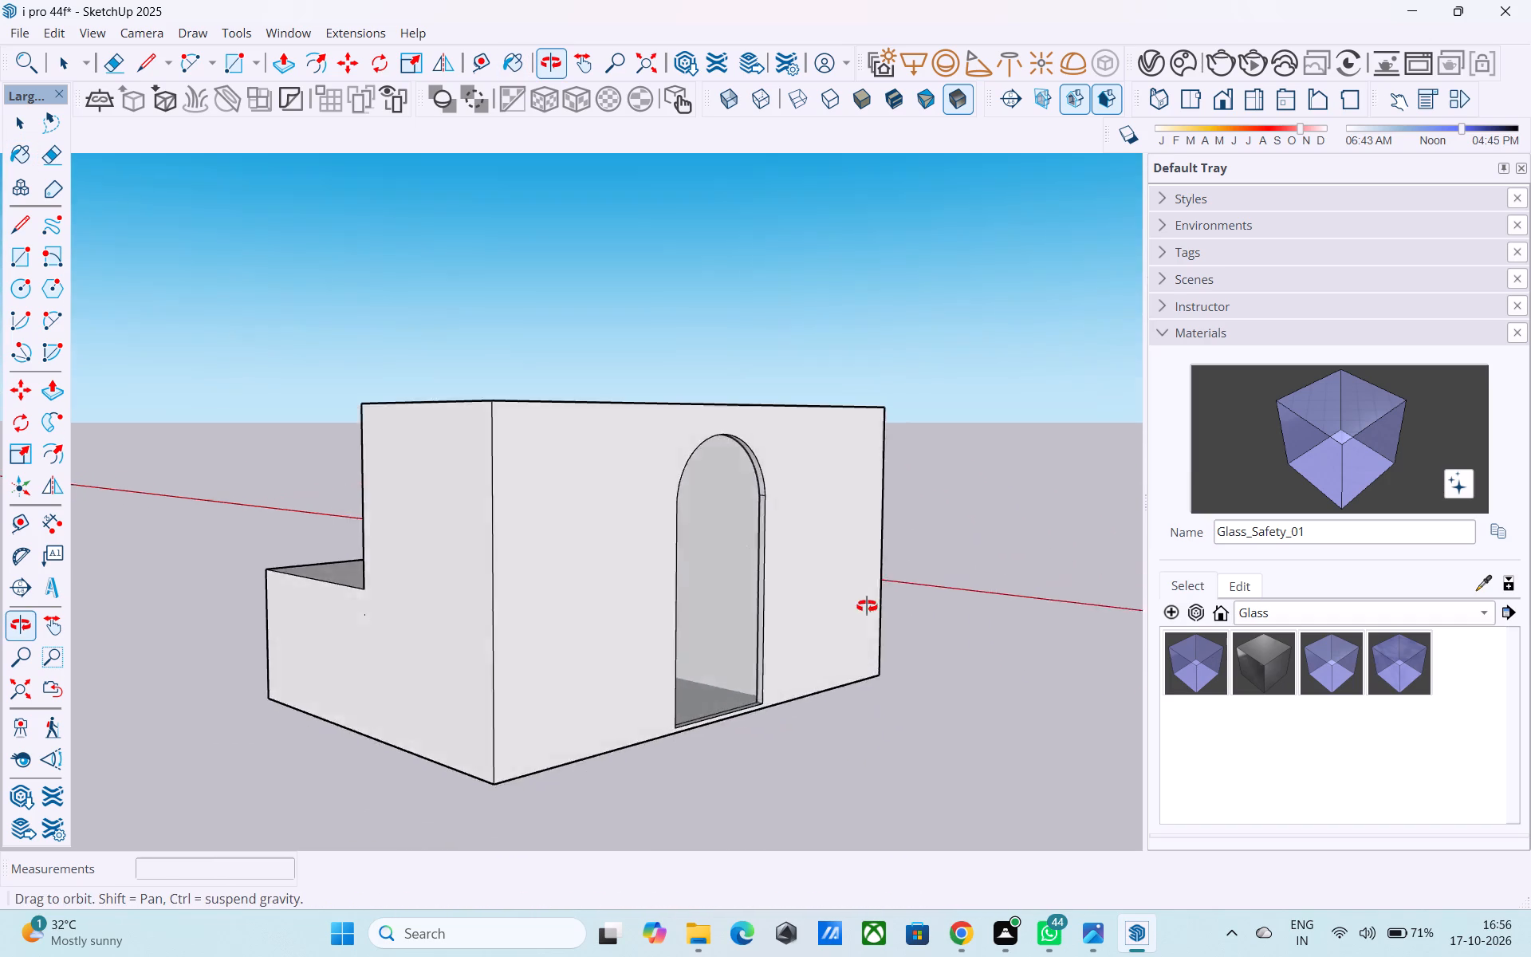
middle_drag(867, 606, 635, 587)
scroll(623, 587, up, 5)
middle_drag(624, 585, 647, 644)
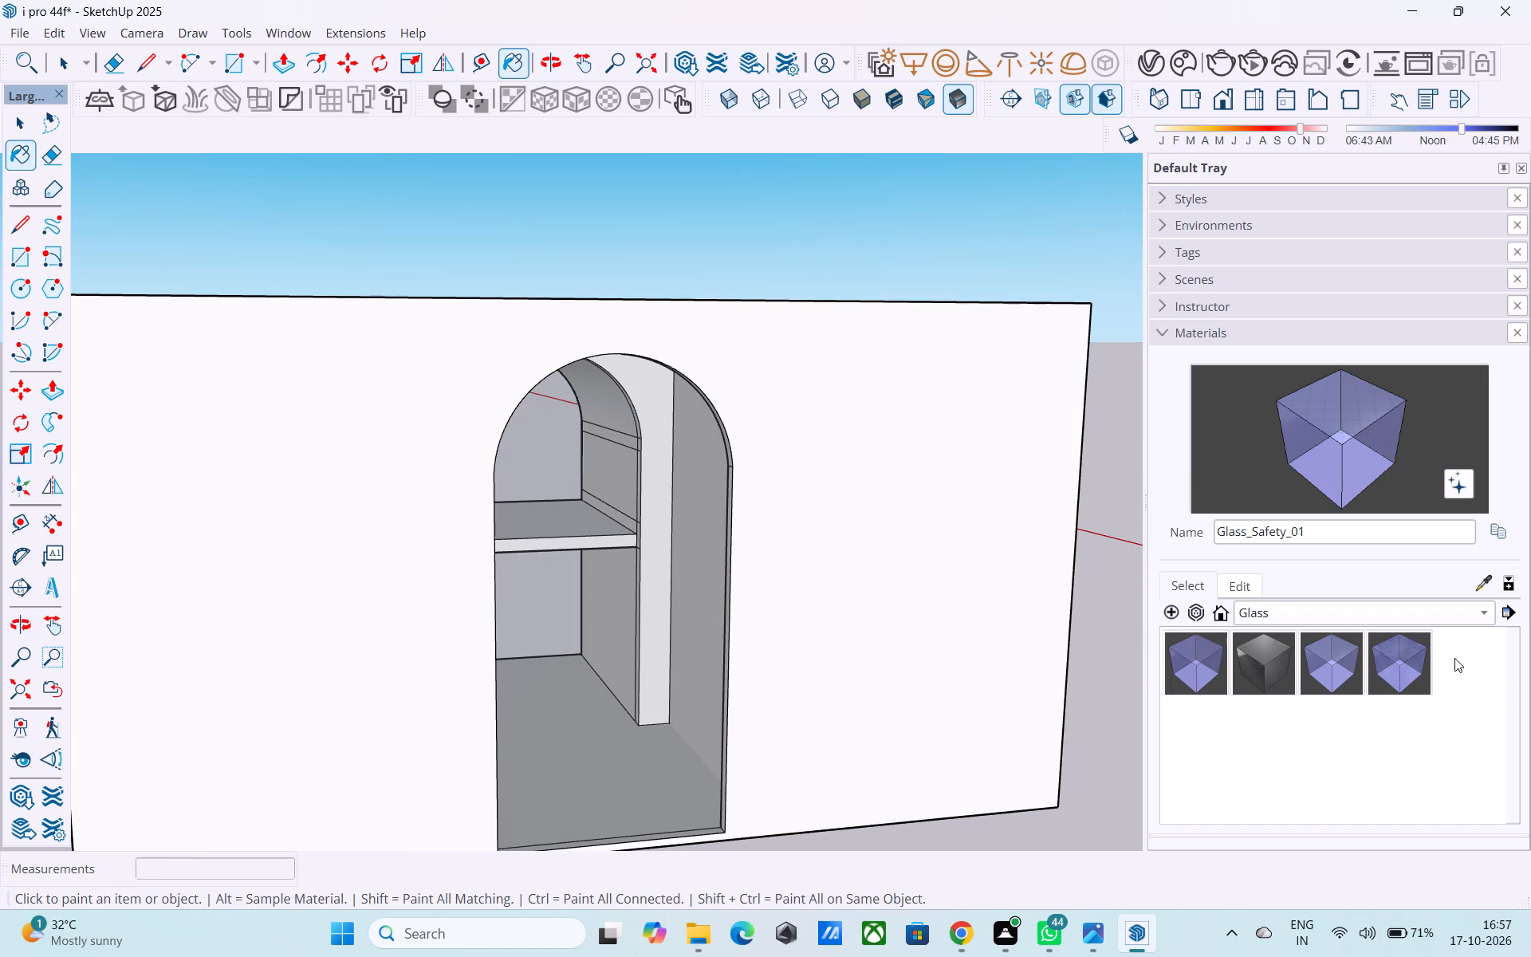
click(1284, 610)
click(1226, 586)
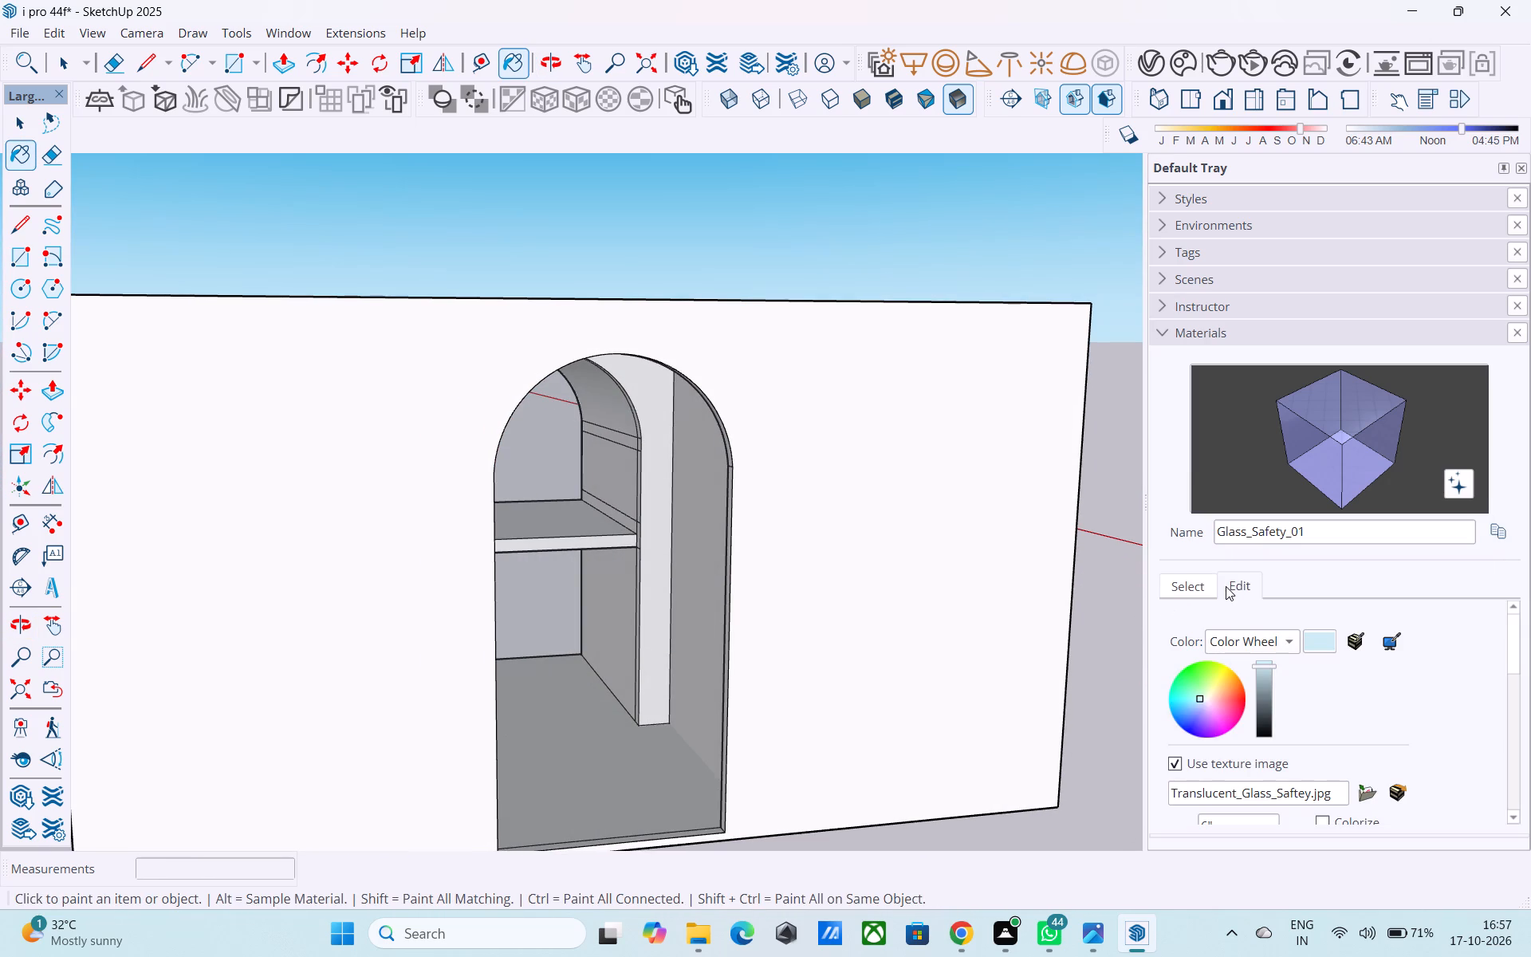
click(1209, 684)
Examine the tinted glass in the back opening from behind the building and through the front bay.
scroll(1171, 706, down, 5)
middle_drag(876, 755, 1221, 754)
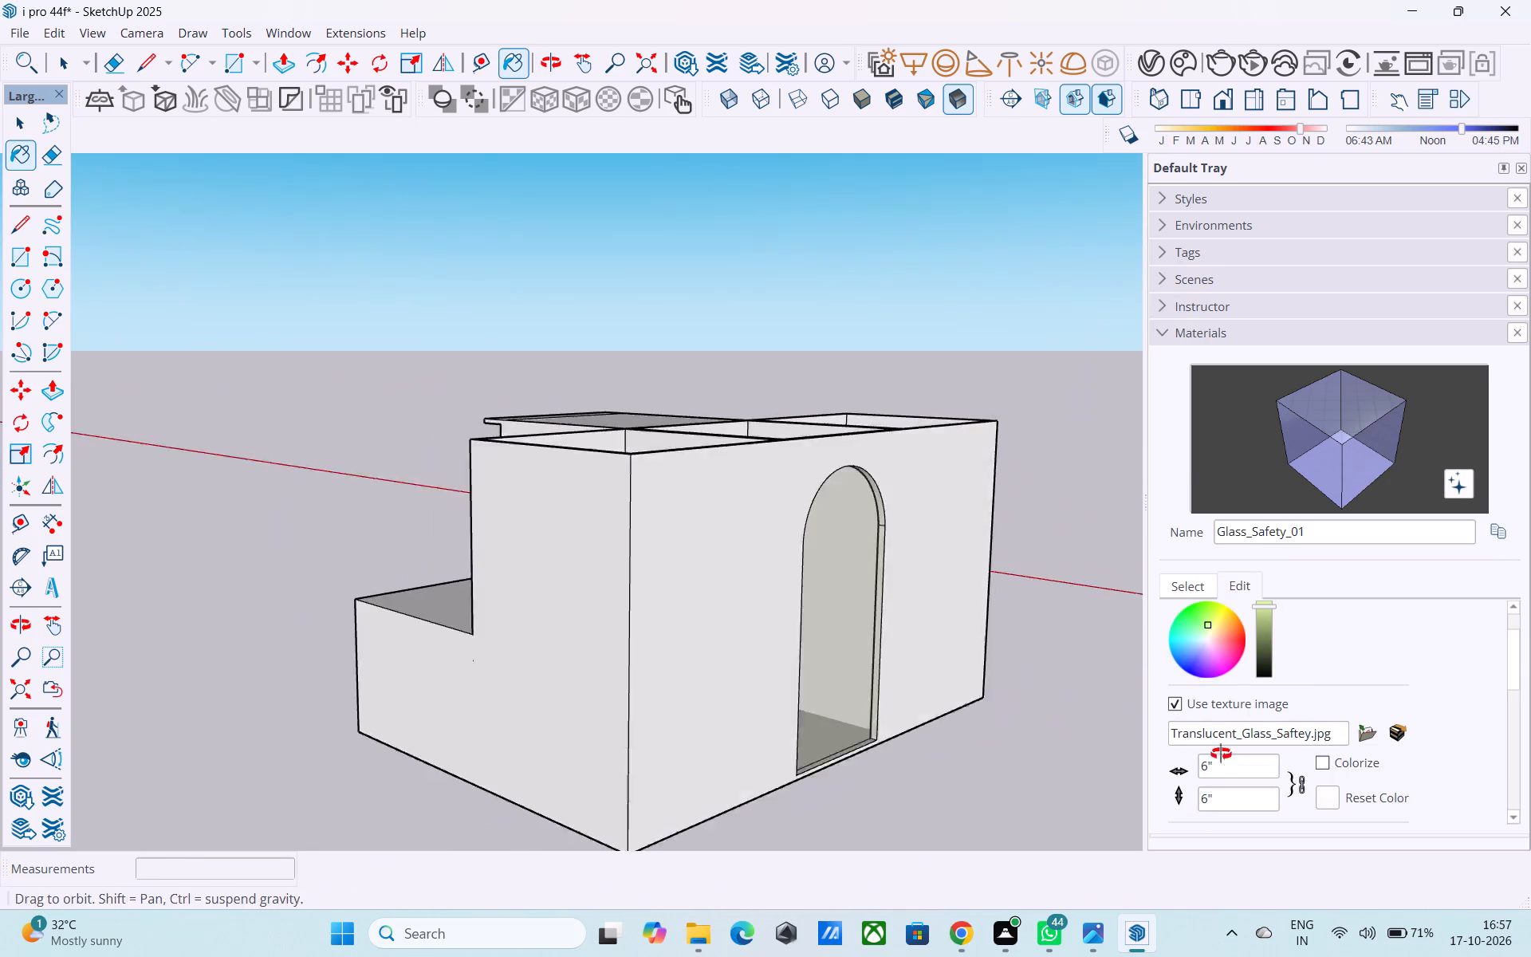
middle_drag(1221, 754, 1222, 754)
middle_drag(718, 727, 1332, 734)
middle_drag(718, 727, 974, 746)
scroll(674, 658, up, 4)
middle_drag(647, 636, 710, 624)
key(space)
shift+middle_drag(670, 648, 739, 737)
scroll(556, 619, up, 1)
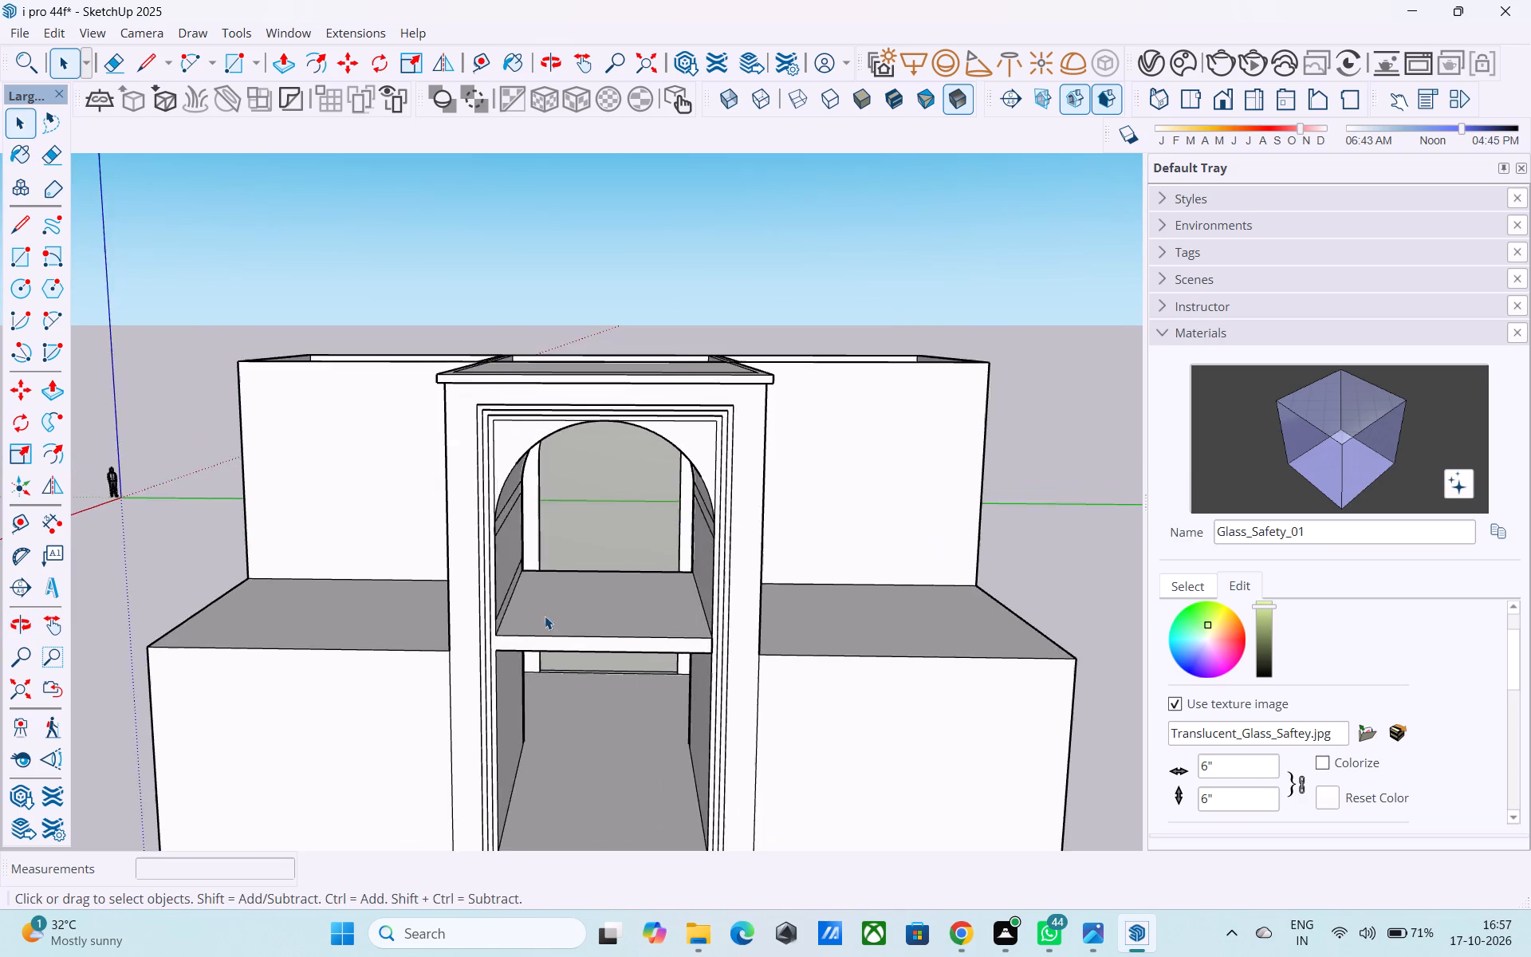
middle_drag(544, 615, 418, 613)
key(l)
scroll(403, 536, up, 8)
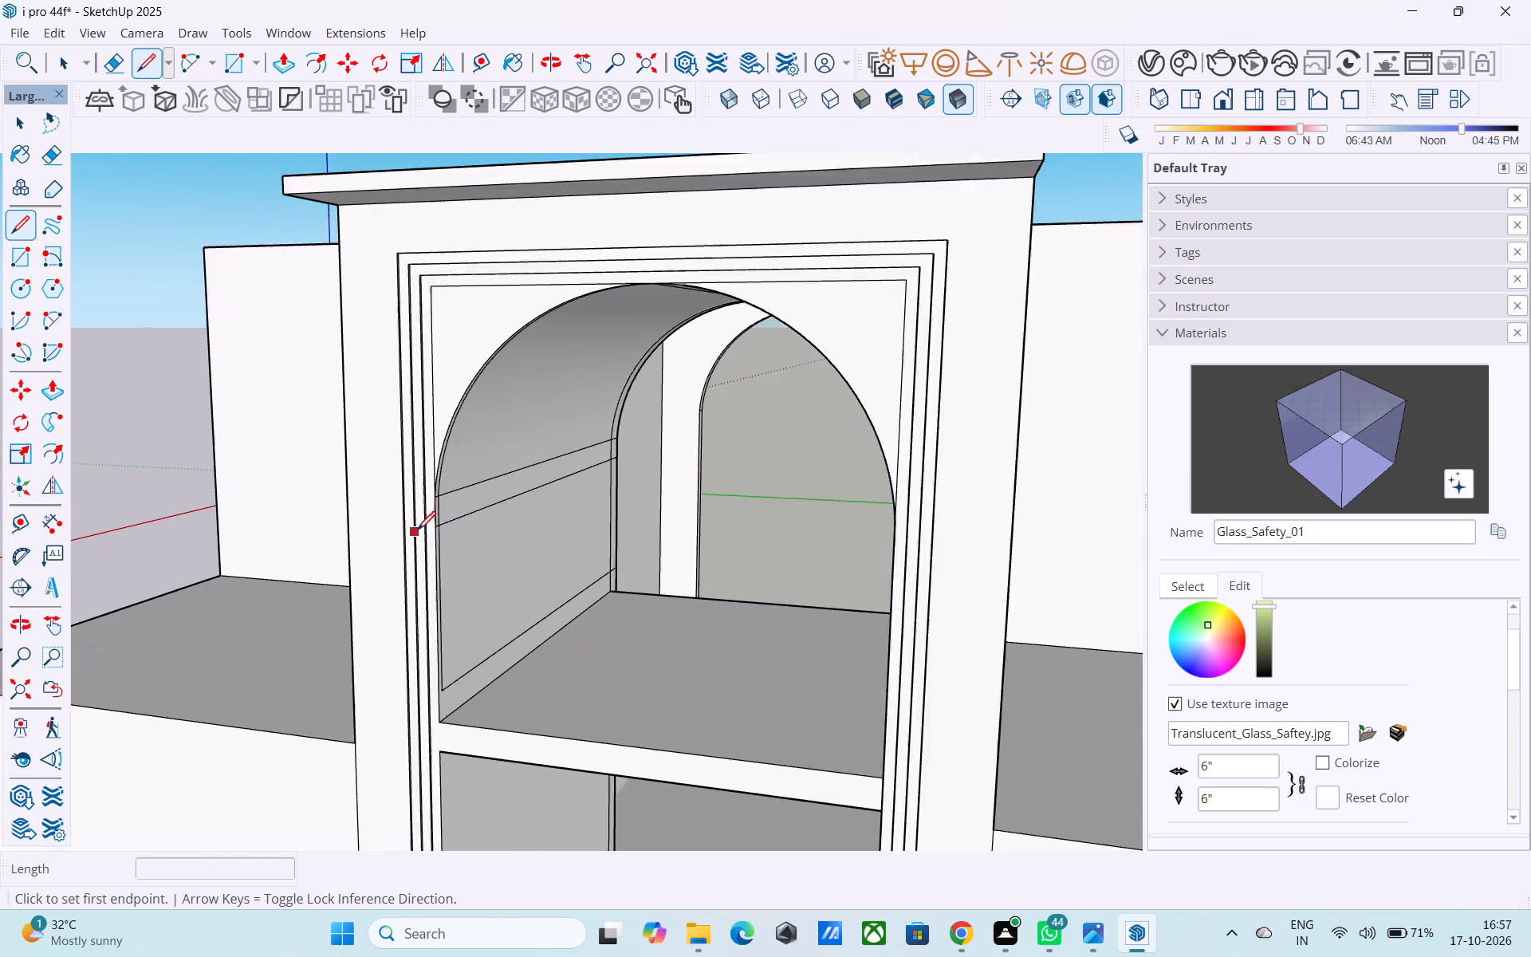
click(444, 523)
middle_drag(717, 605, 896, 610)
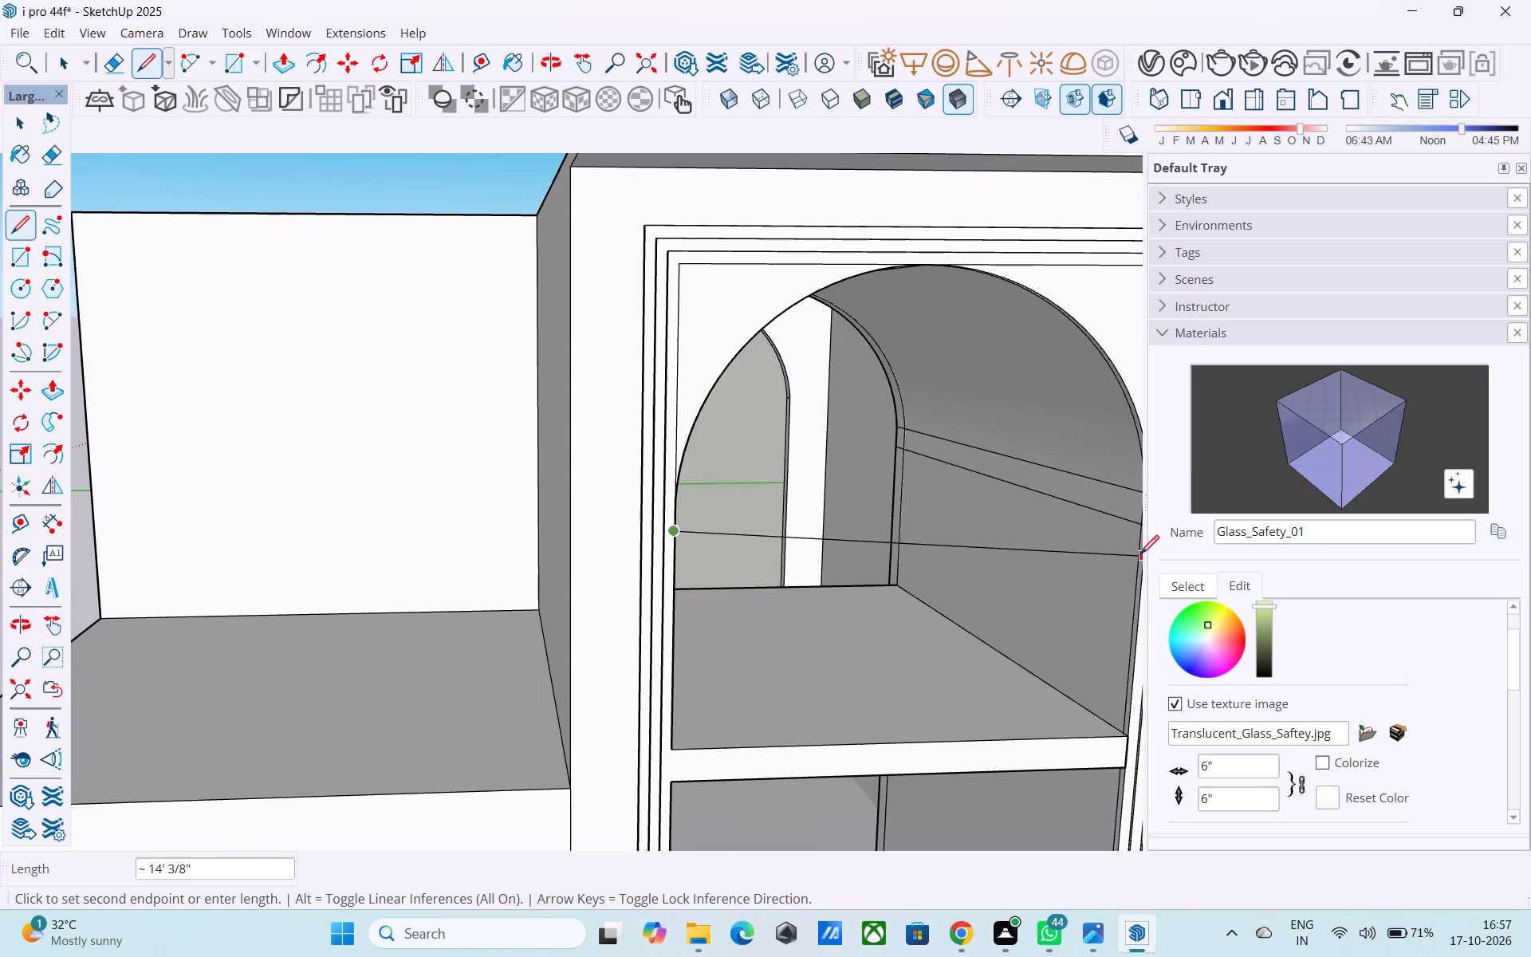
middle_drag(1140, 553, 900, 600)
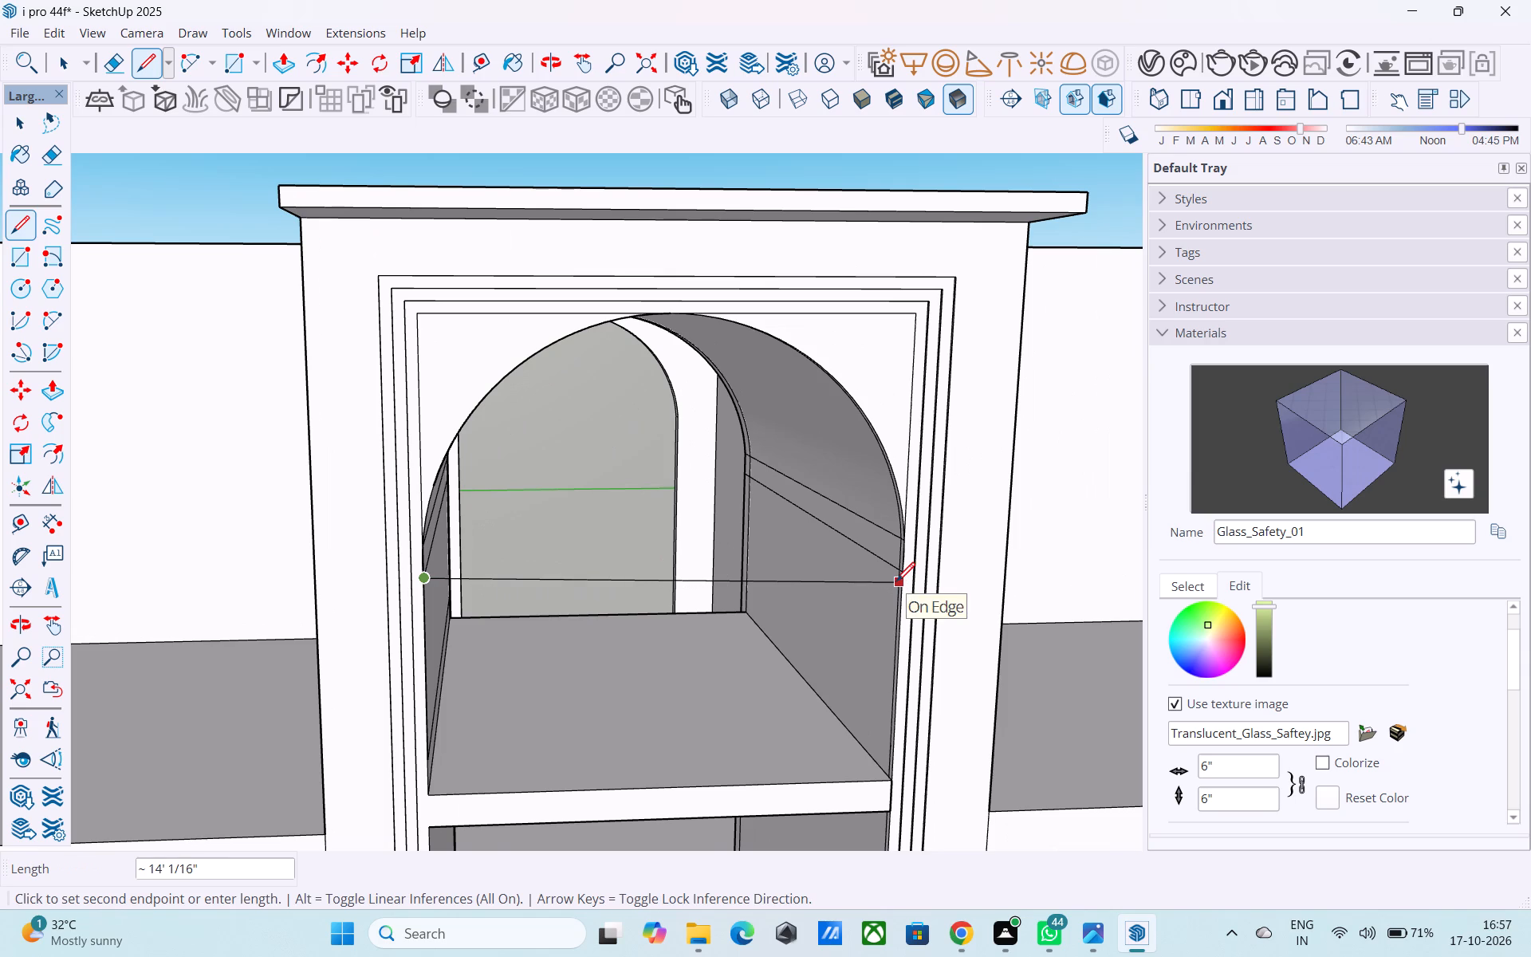
Close the front arch above the slab with a face by drawing a 14' line across the opening, and erase that line.
key(l)
middle_drag(825, 628, 642, 643)
scroll(215, 585, up, 2)
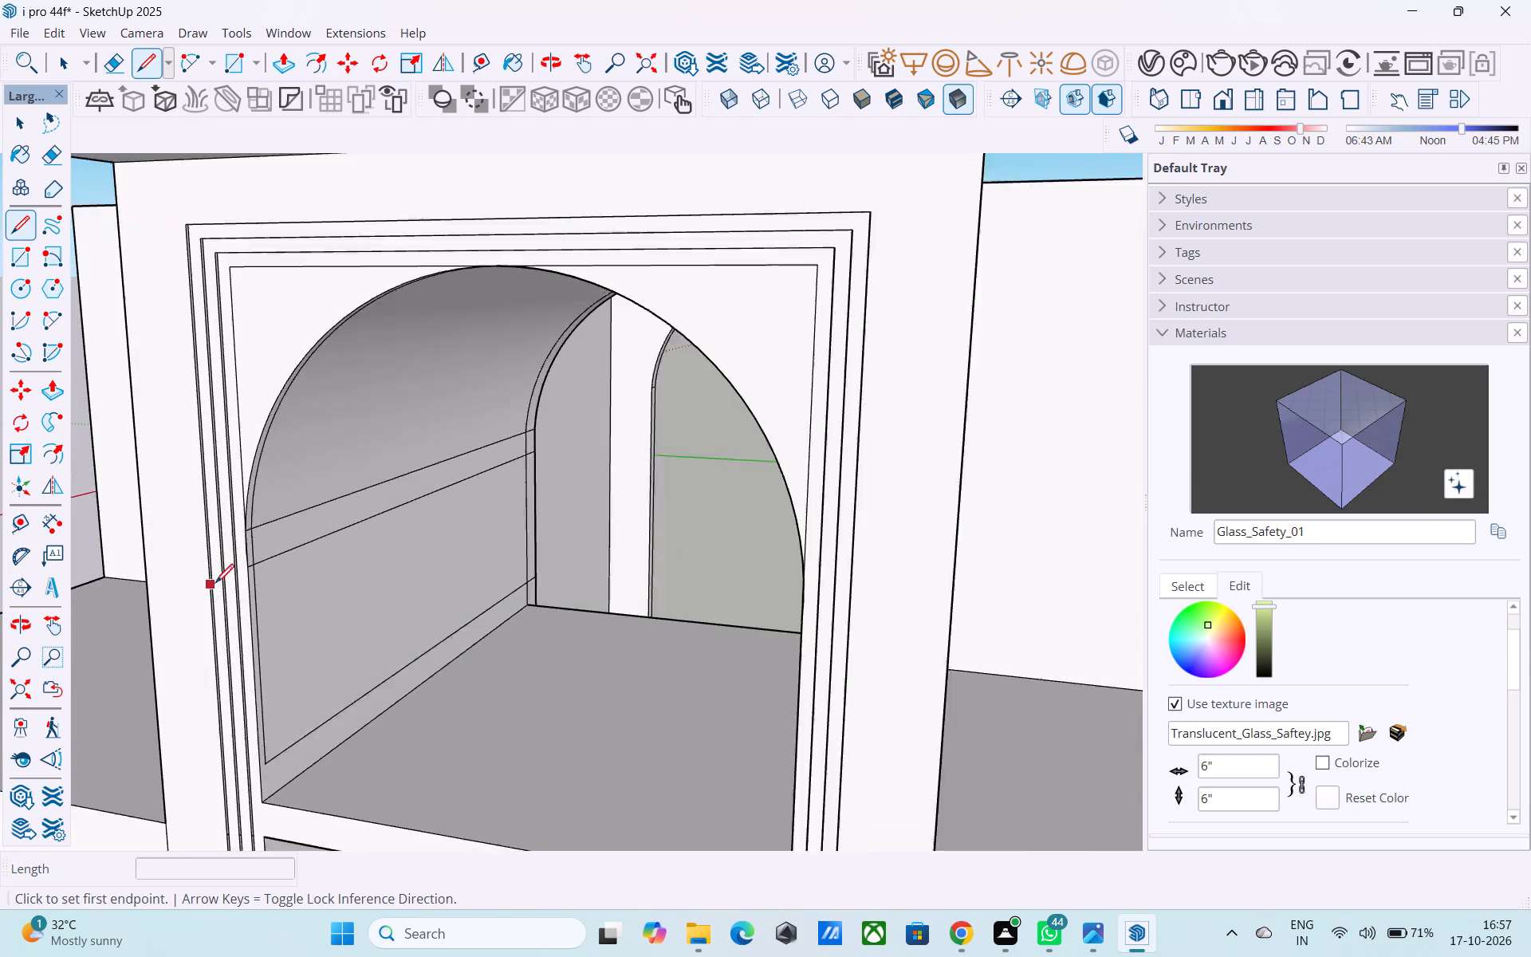
scroll(215, 585, up, 5)
click(254, 559)
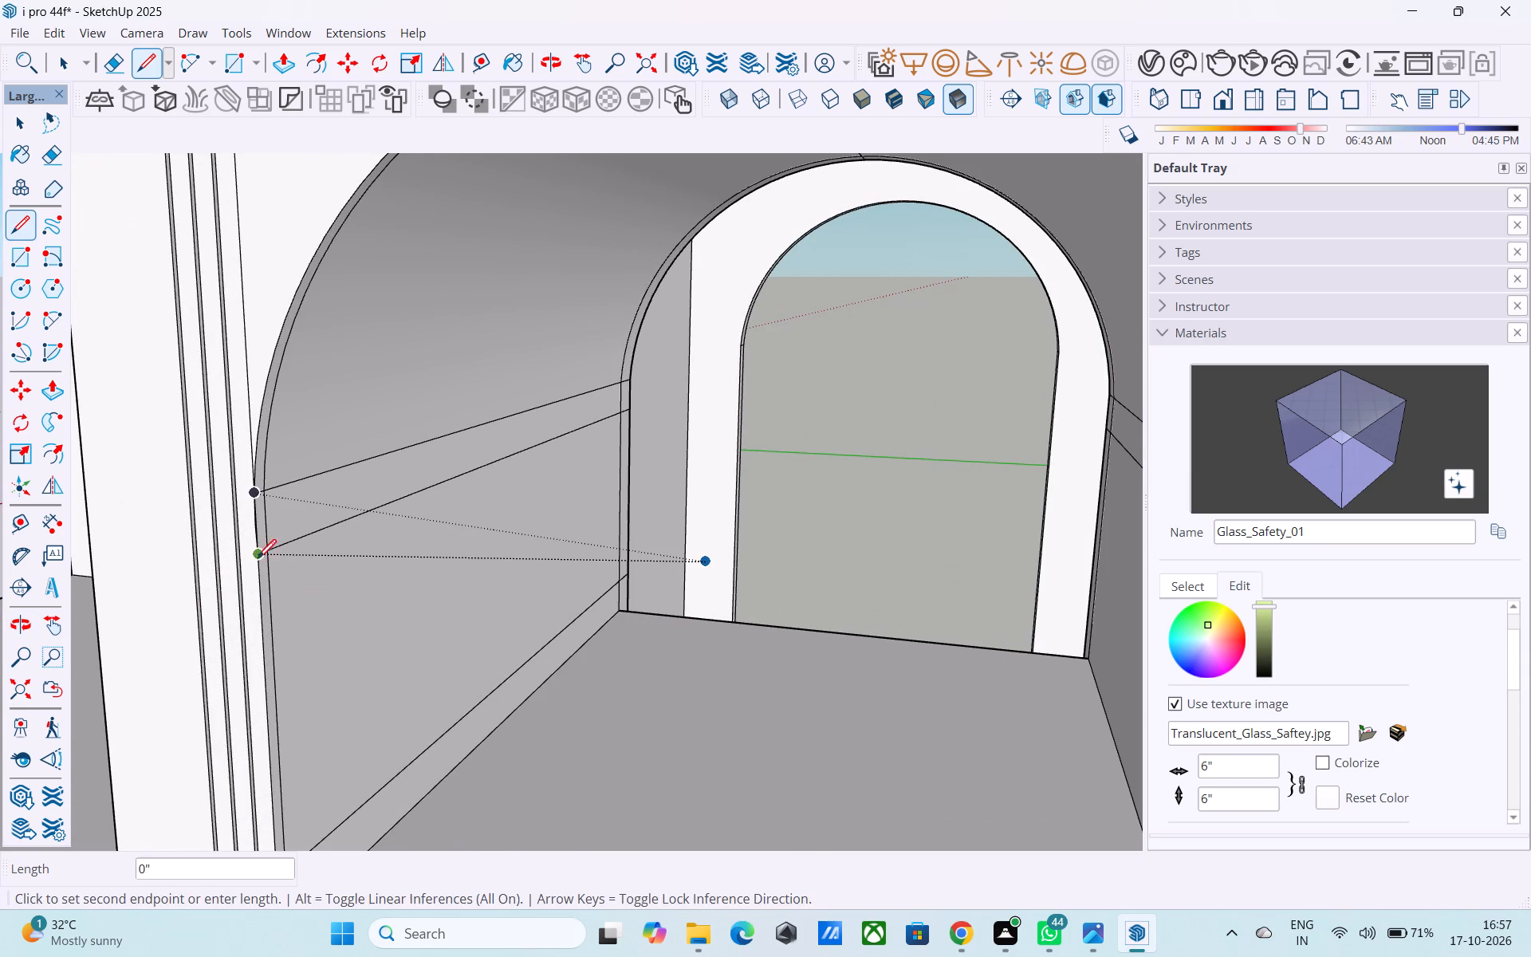
scroll(356, 593, down, 3)
middle_drag(433, 637, 295, 629)
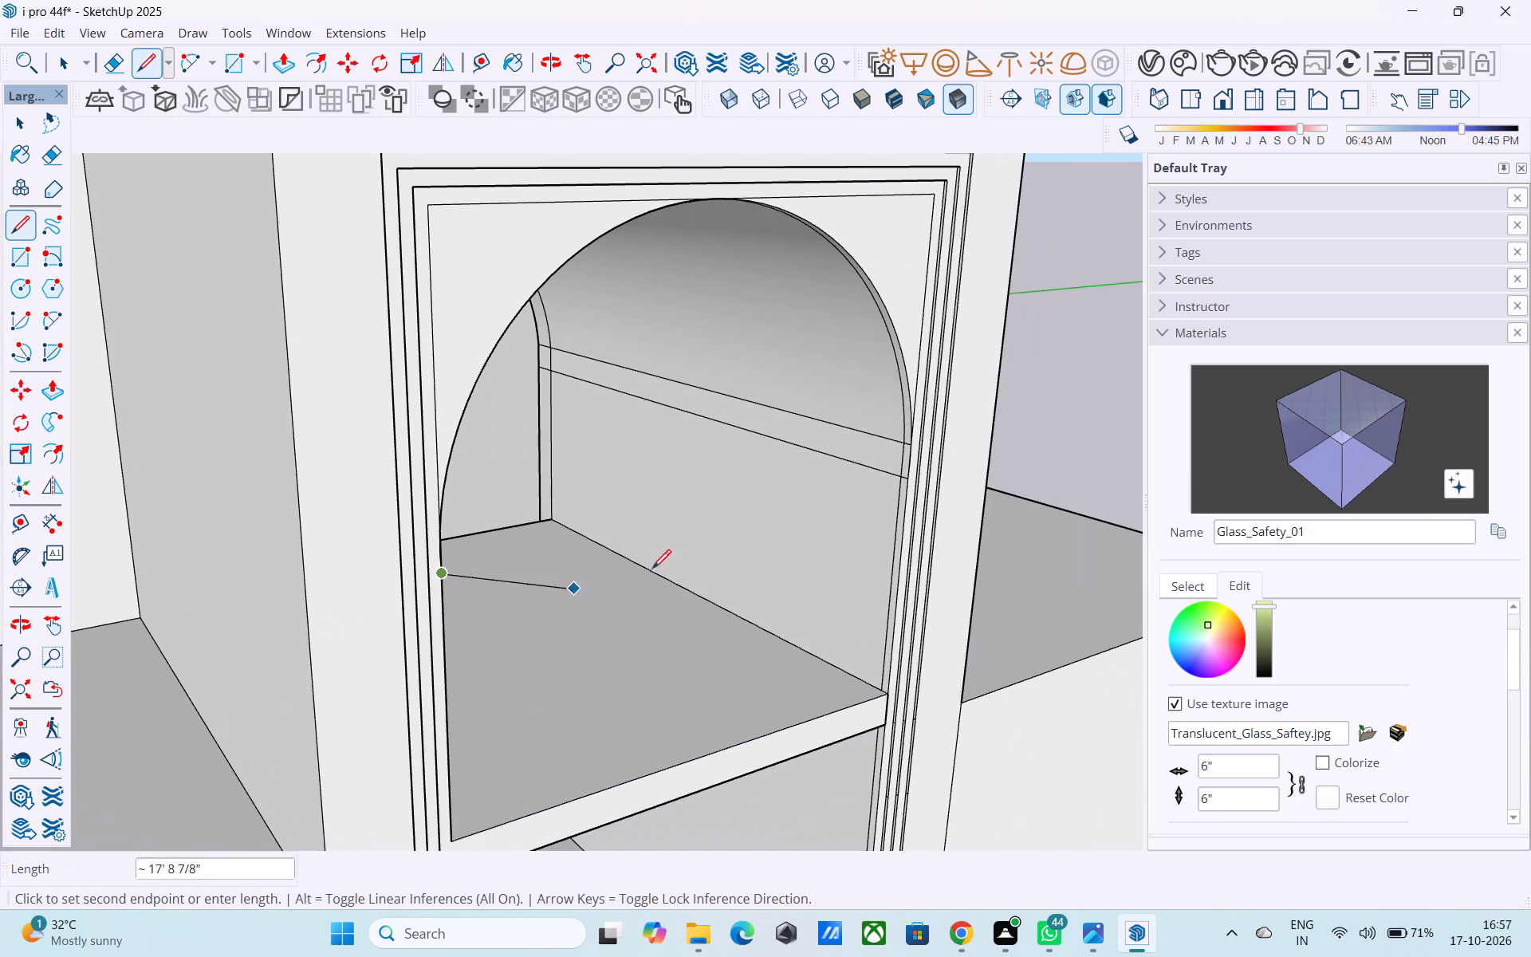
scroll(913, 490, up, 1)
click(910, 485)
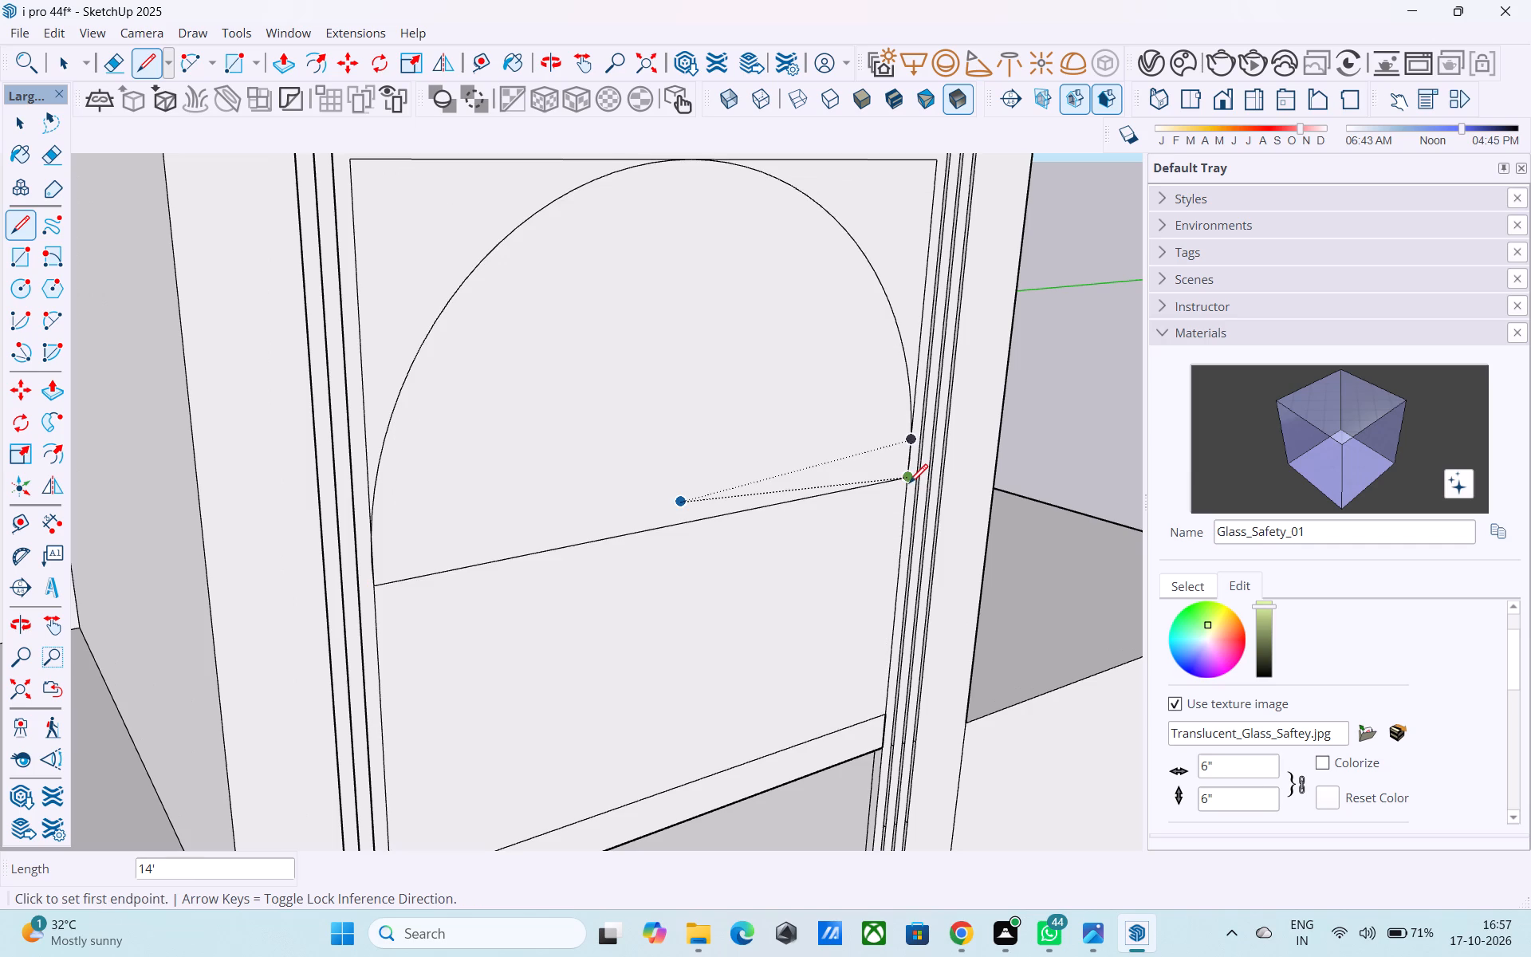
key(e)
drag(747, 490, 756, 525)
Paint the front arched face above the slab with the tinted Glass_Safety_01 material.
drag(1362, 439, 1355, 440)
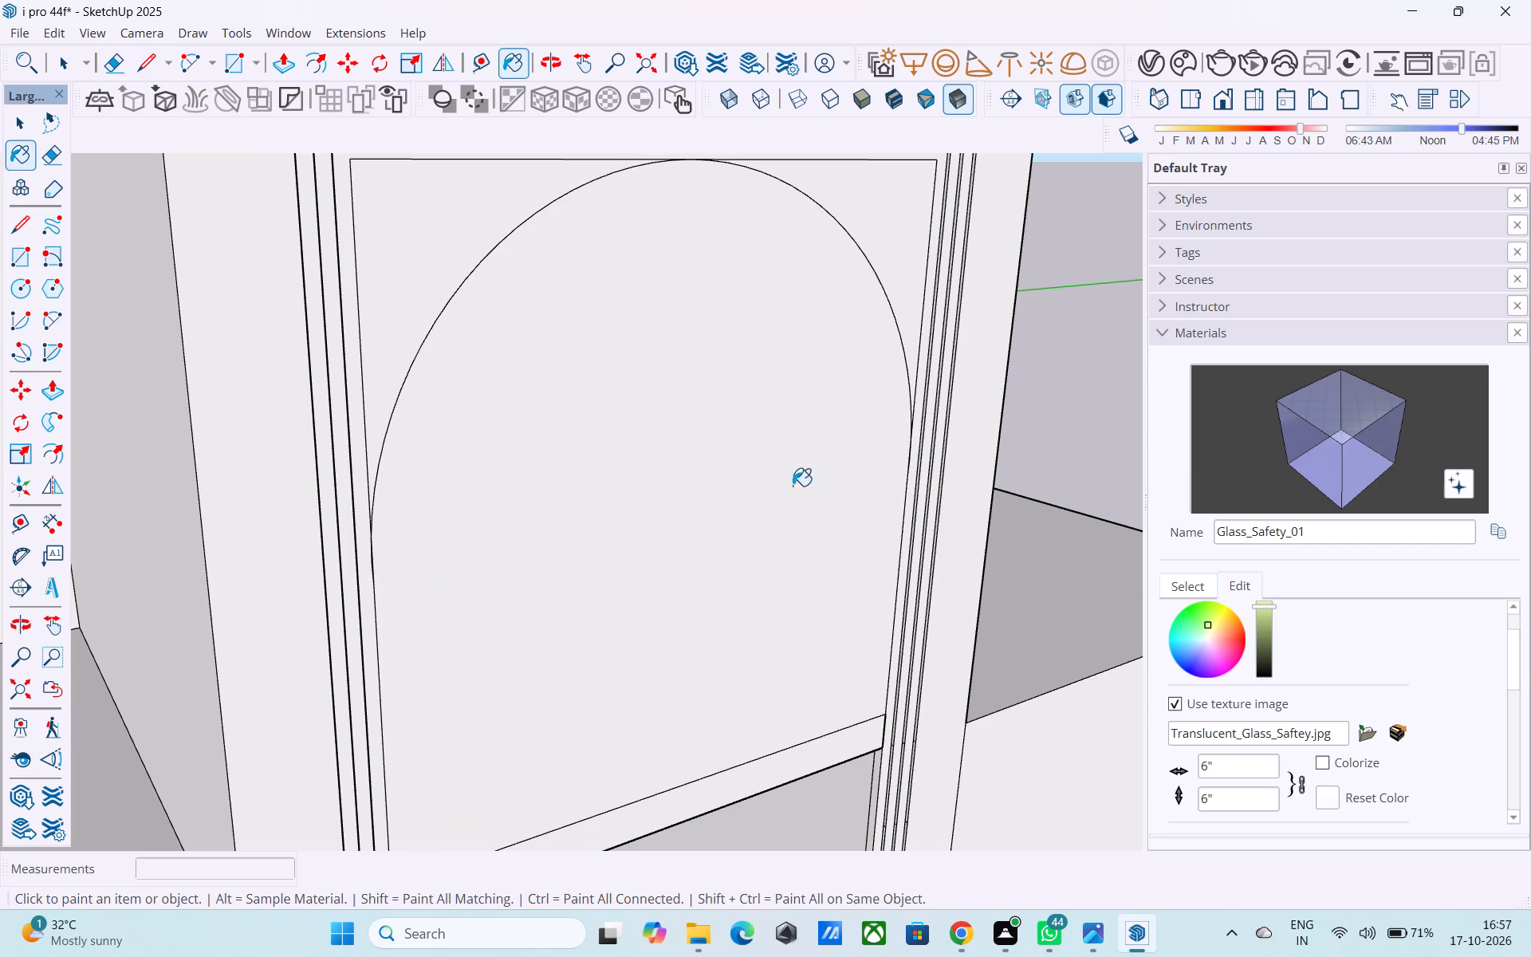
click(561, 489)
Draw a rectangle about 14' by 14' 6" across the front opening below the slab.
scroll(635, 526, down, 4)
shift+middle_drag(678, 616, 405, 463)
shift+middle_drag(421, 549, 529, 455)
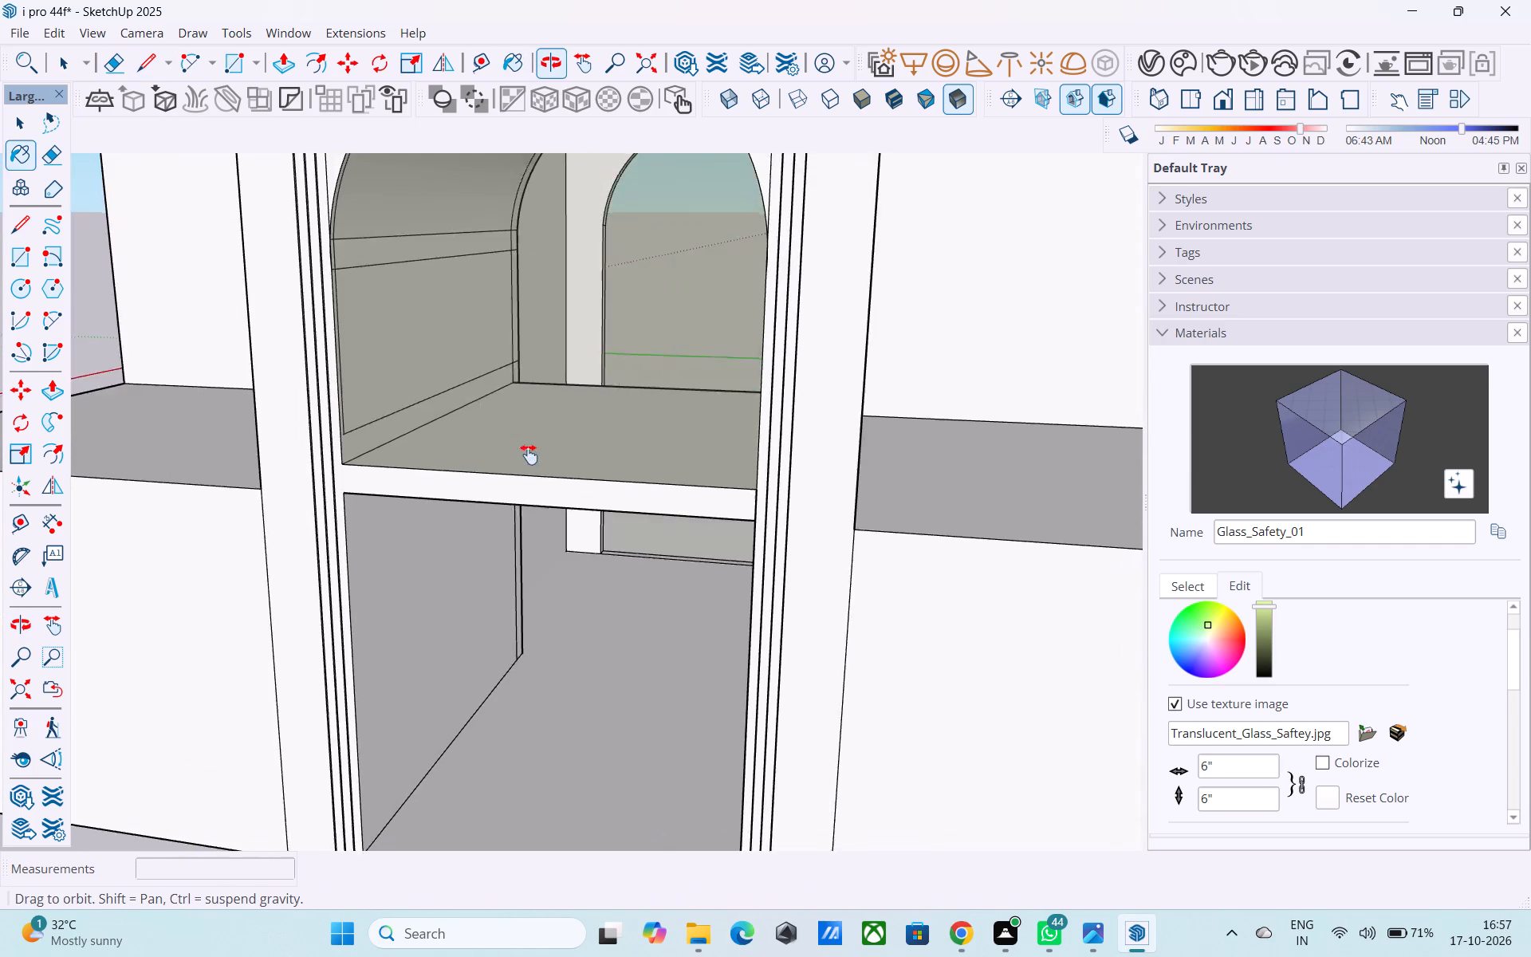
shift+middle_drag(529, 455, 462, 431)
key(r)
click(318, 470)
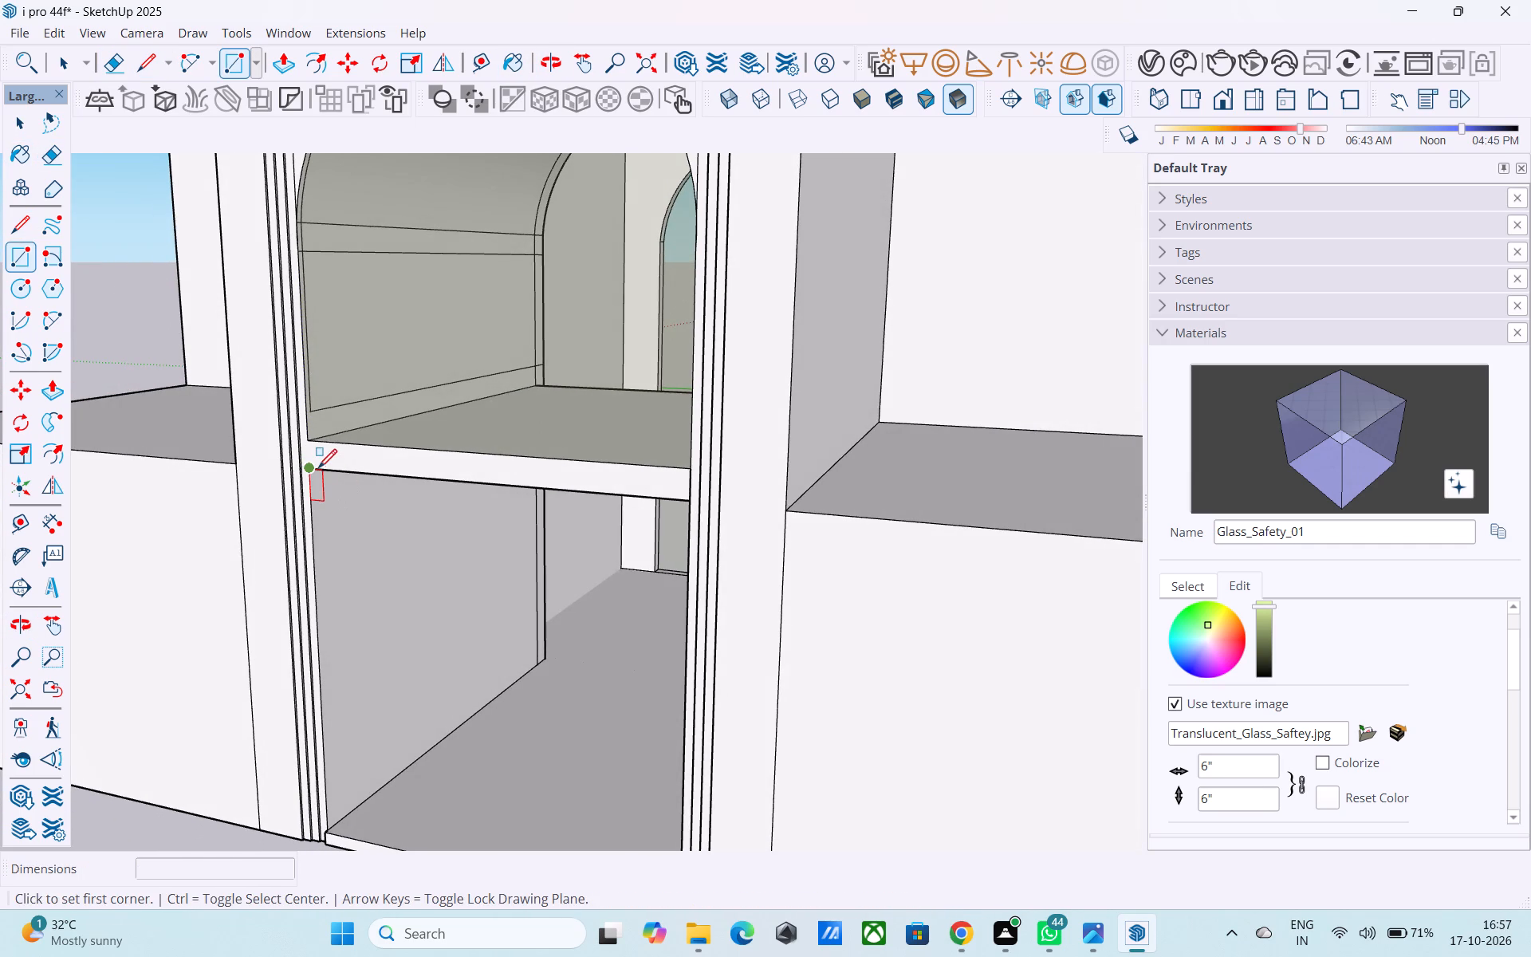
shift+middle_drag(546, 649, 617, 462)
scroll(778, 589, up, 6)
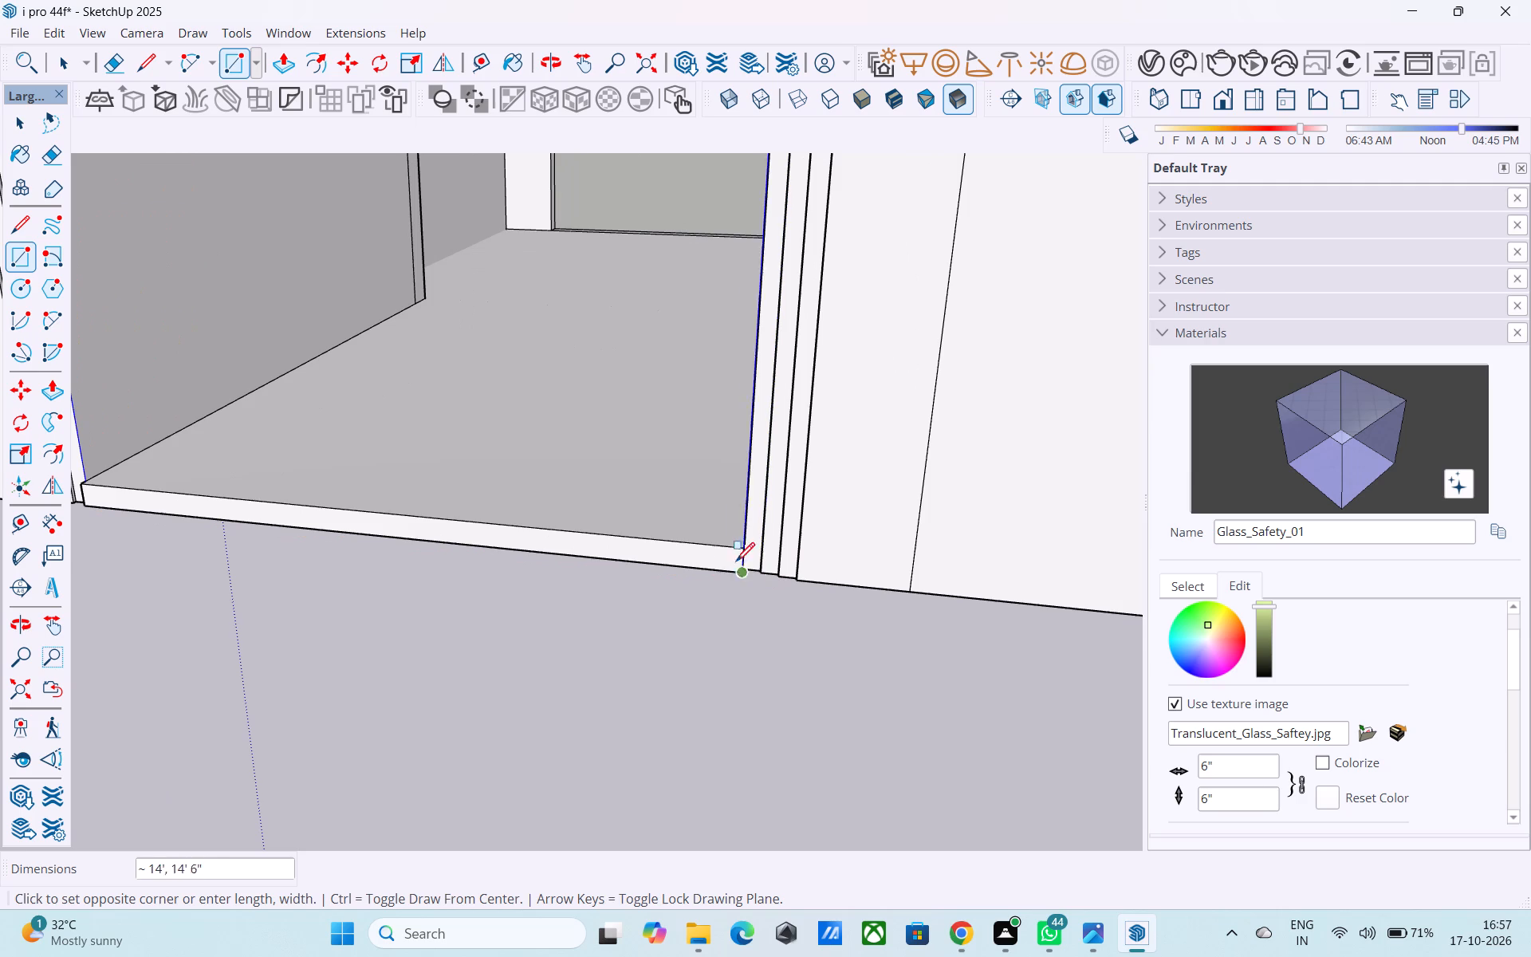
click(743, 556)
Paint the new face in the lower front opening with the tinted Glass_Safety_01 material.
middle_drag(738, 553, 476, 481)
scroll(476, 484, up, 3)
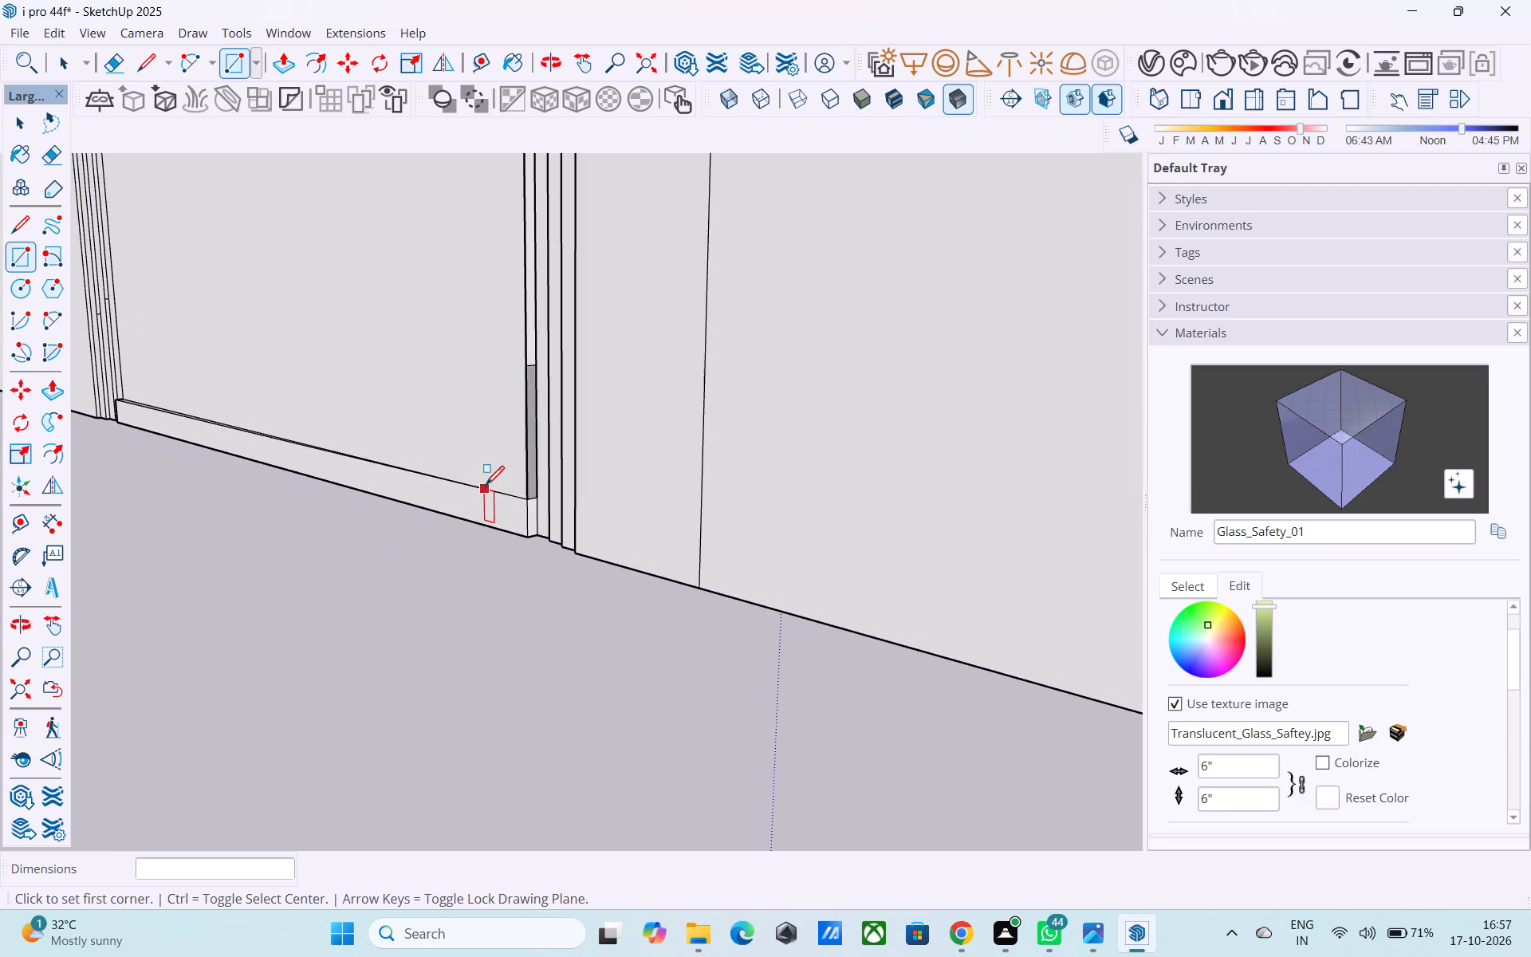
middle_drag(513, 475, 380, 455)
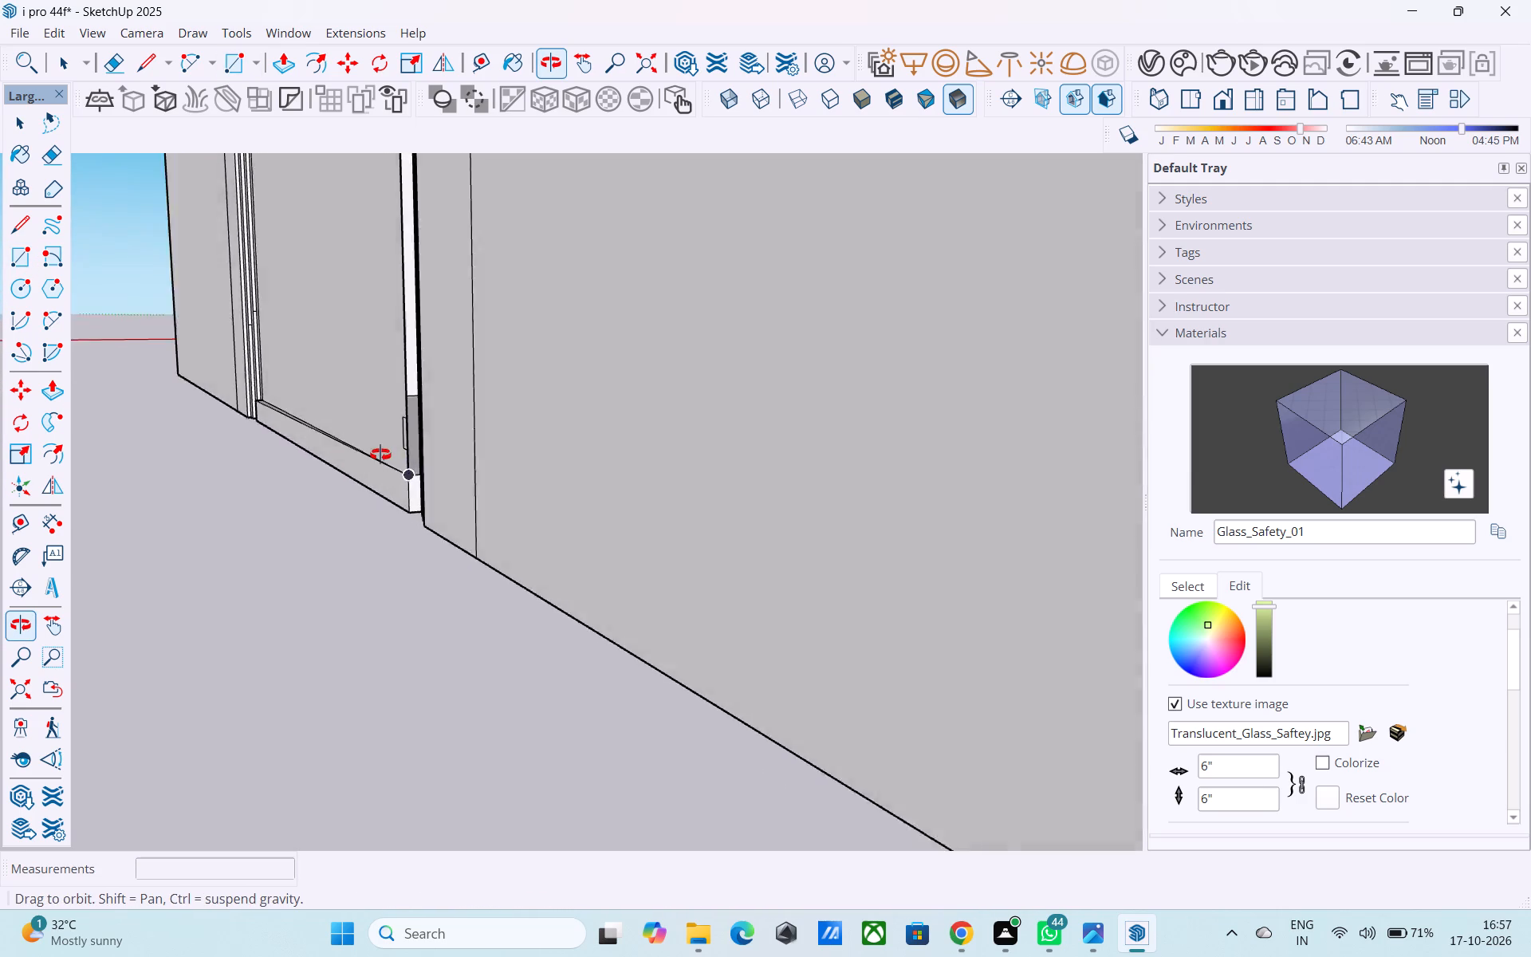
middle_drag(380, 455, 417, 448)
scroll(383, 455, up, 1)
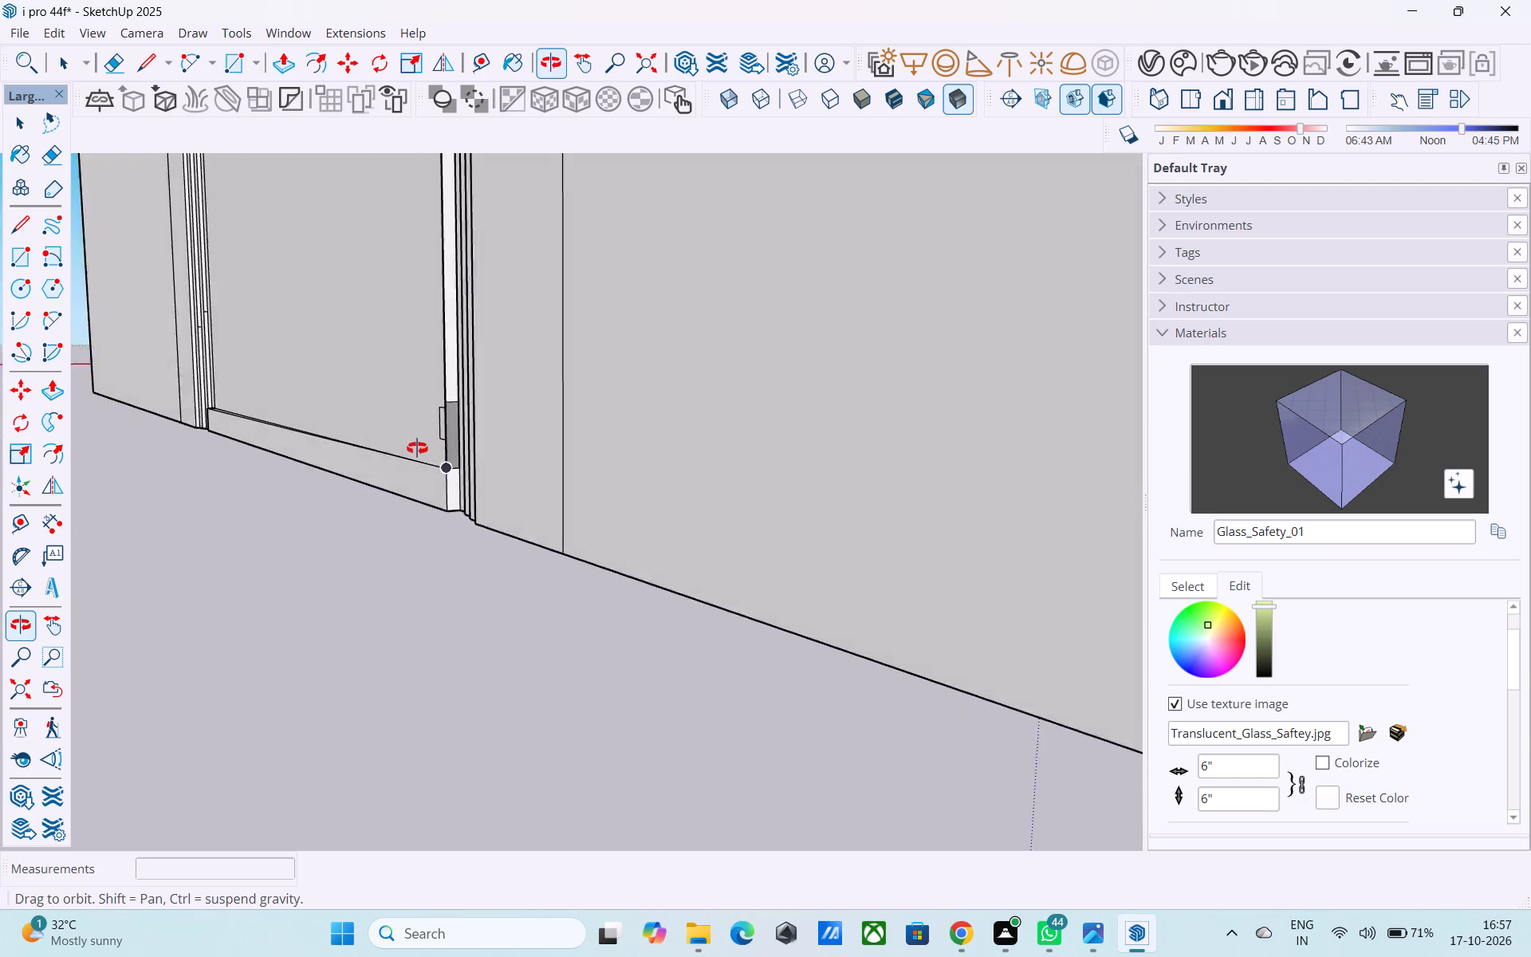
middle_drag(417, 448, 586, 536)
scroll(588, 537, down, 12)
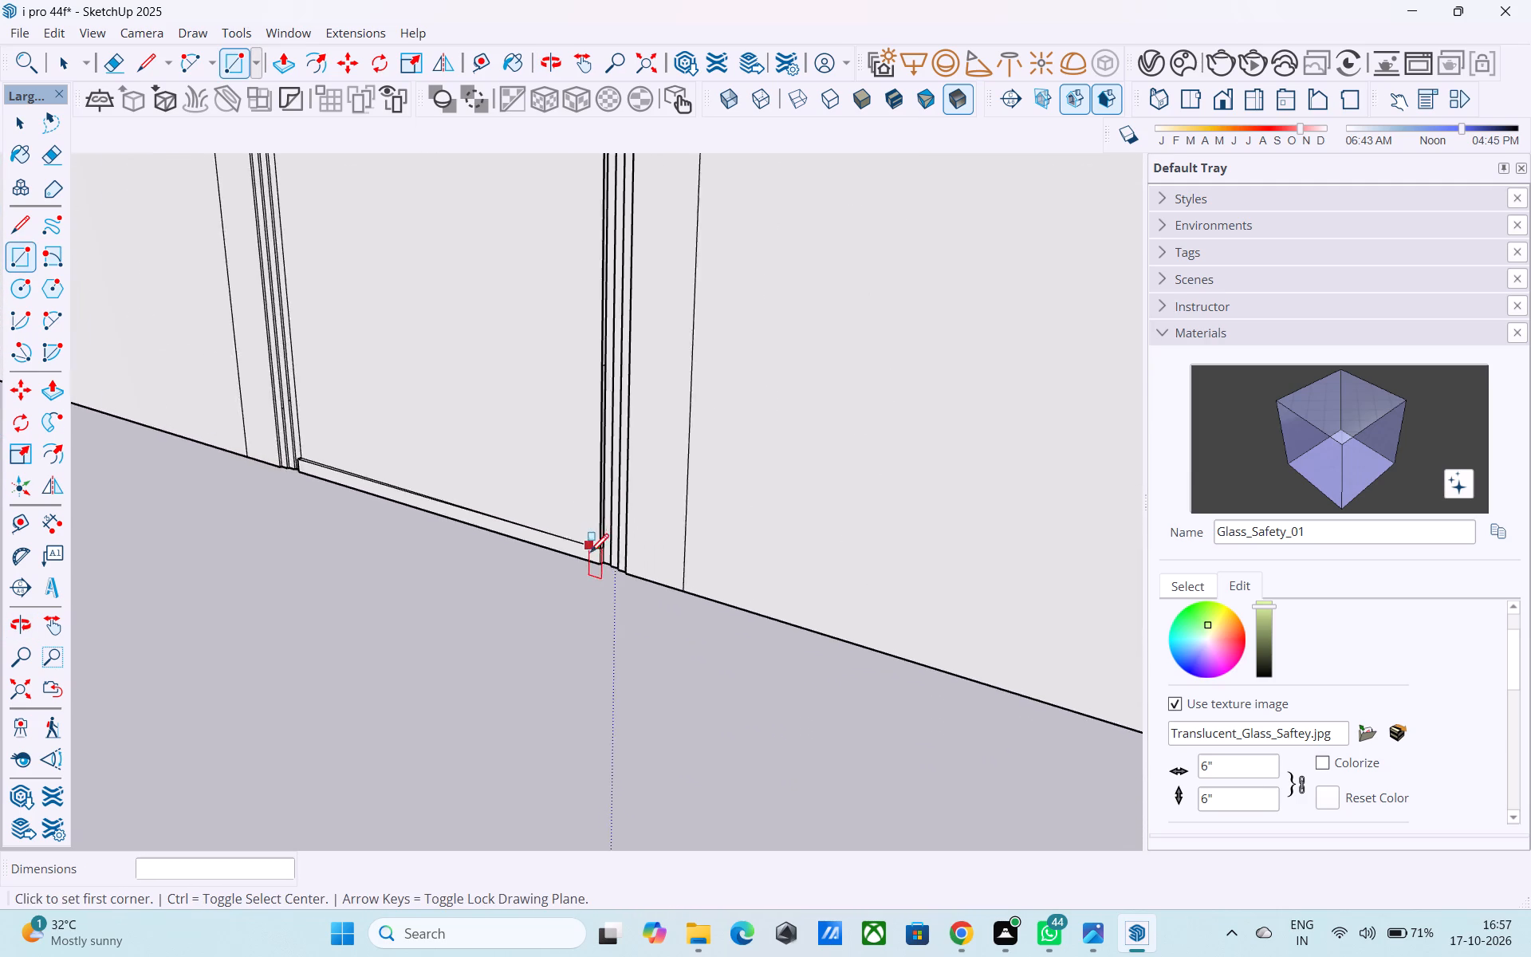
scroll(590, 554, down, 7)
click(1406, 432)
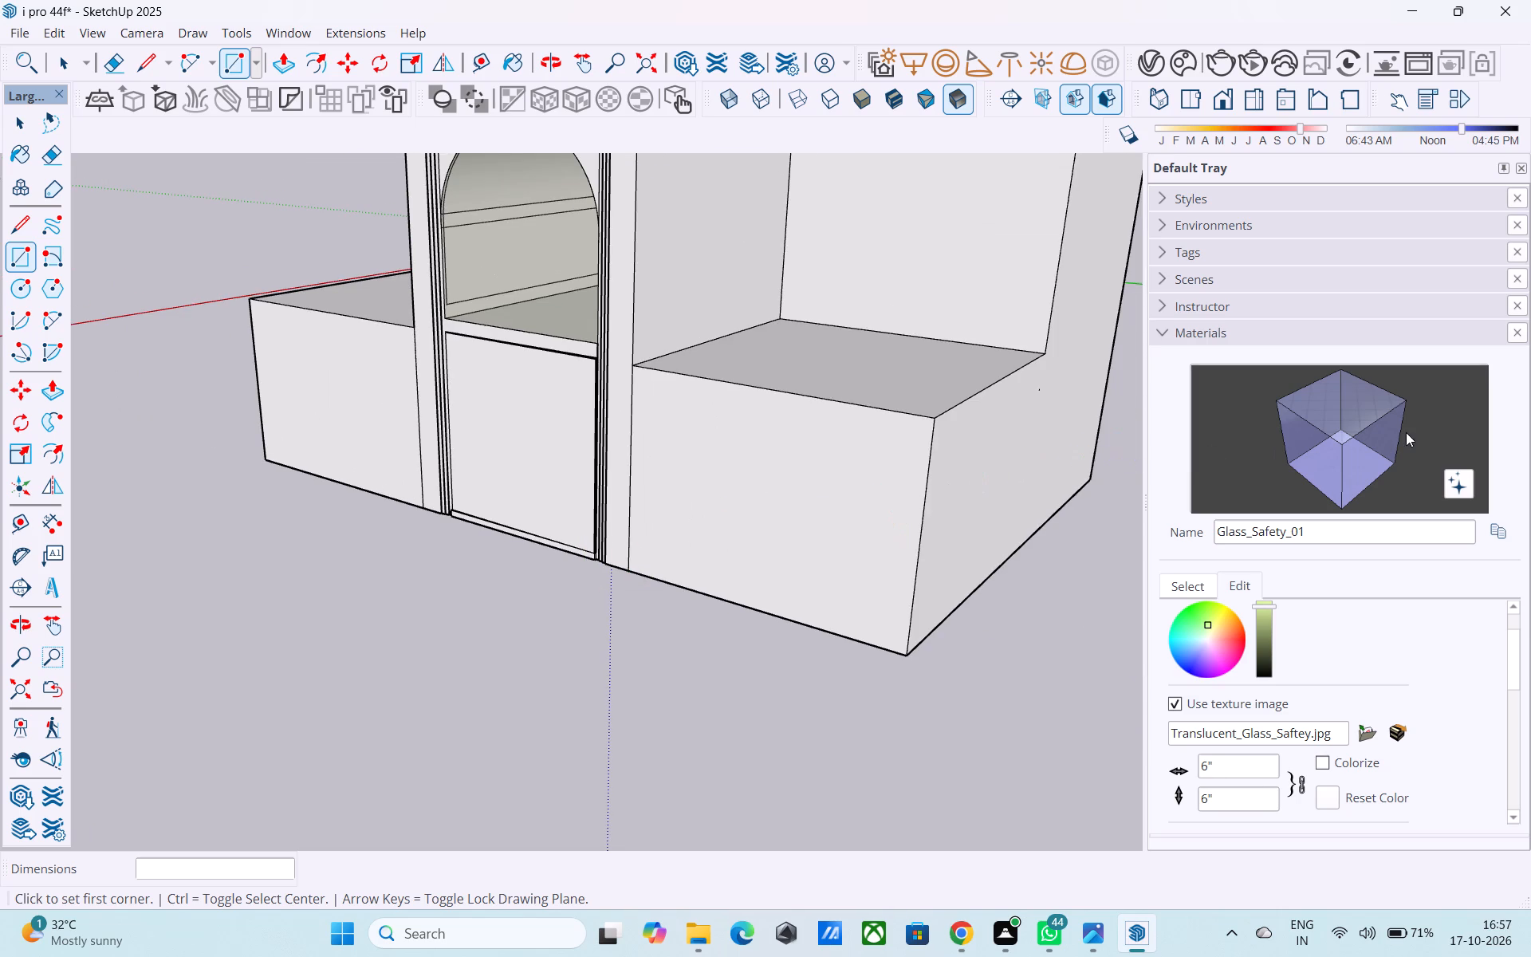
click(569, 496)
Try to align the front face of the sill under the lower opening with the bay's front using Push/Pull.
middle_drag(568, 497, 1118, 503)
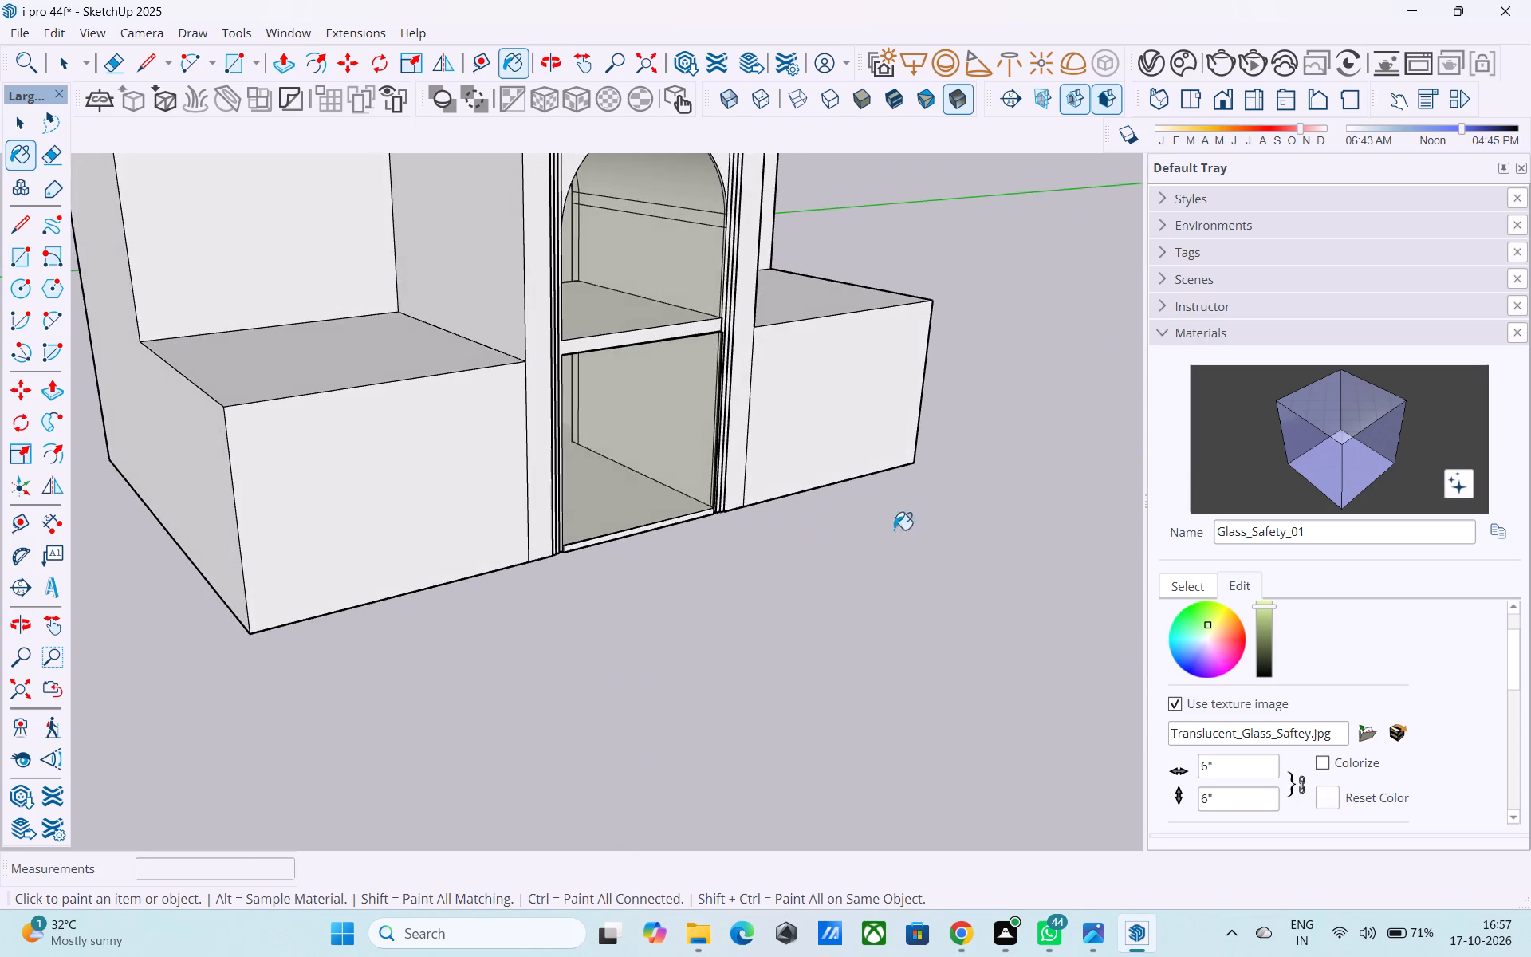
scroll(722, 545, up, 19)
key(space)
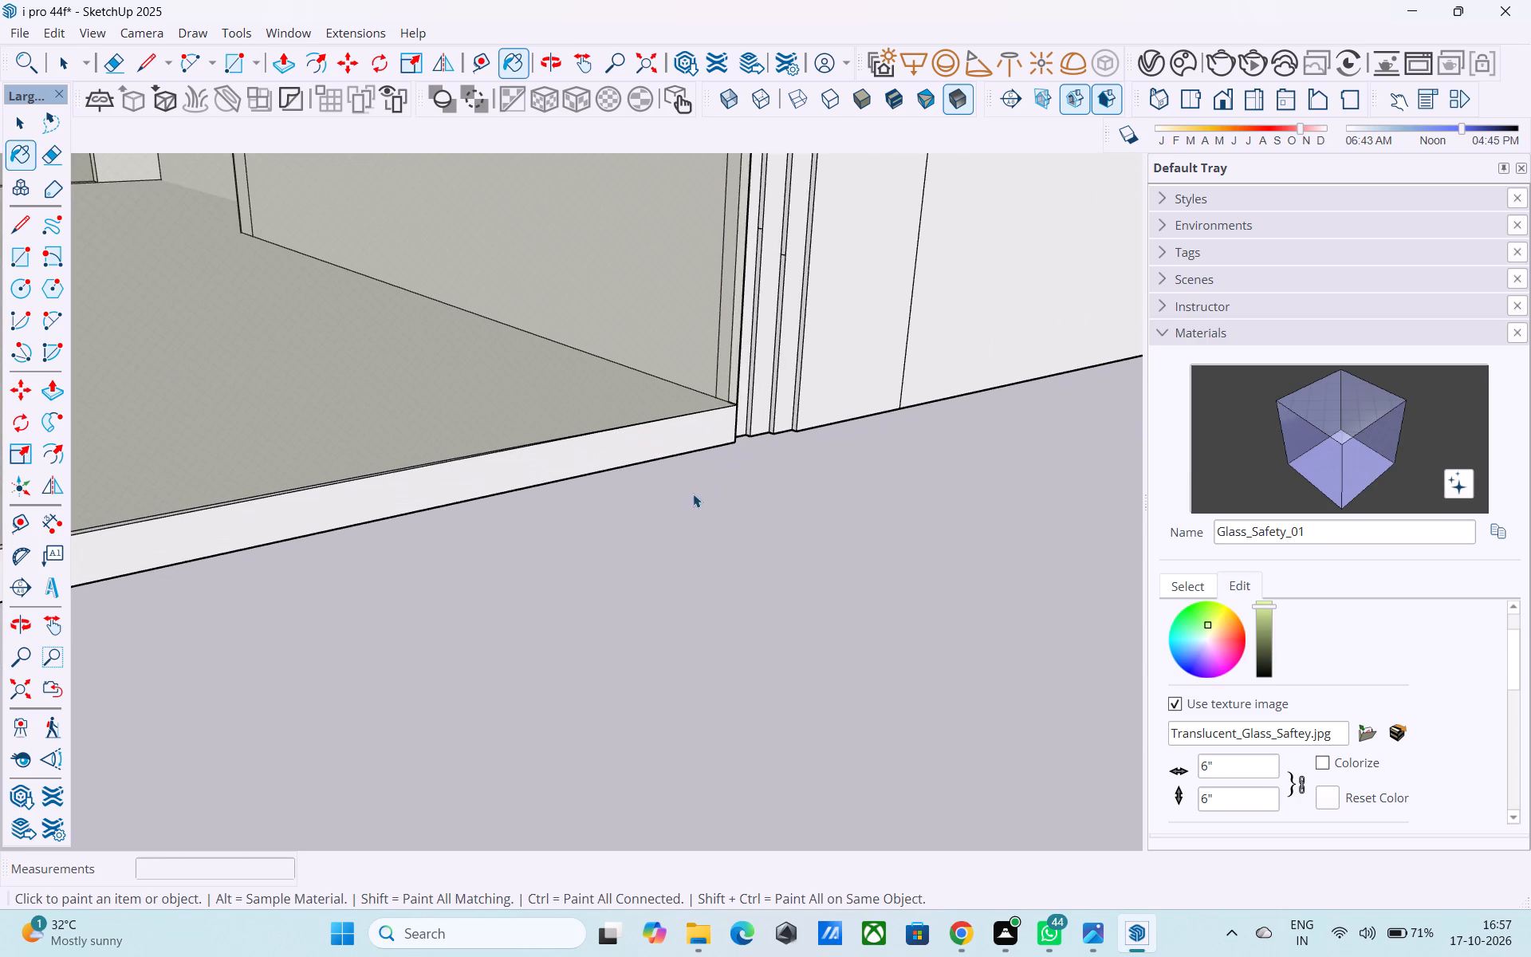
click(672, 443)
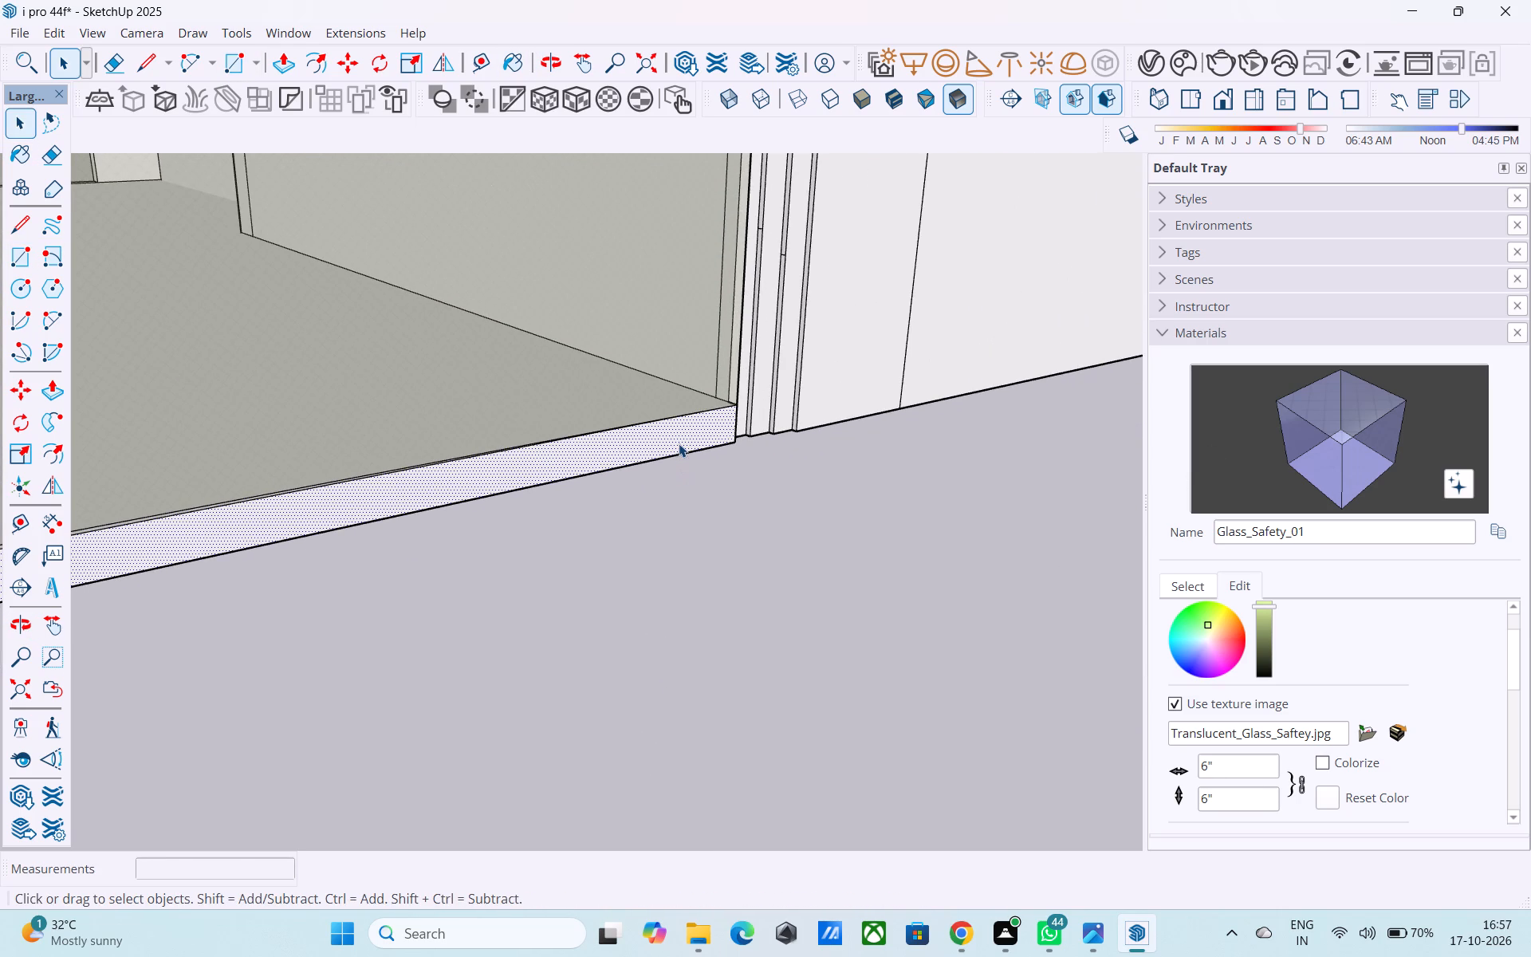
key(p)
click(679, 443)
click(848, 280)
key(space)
Examine both ends of the sill under the lower glazed opening against the surrounding frame.
middle_drag(805, 370, 662, 409)
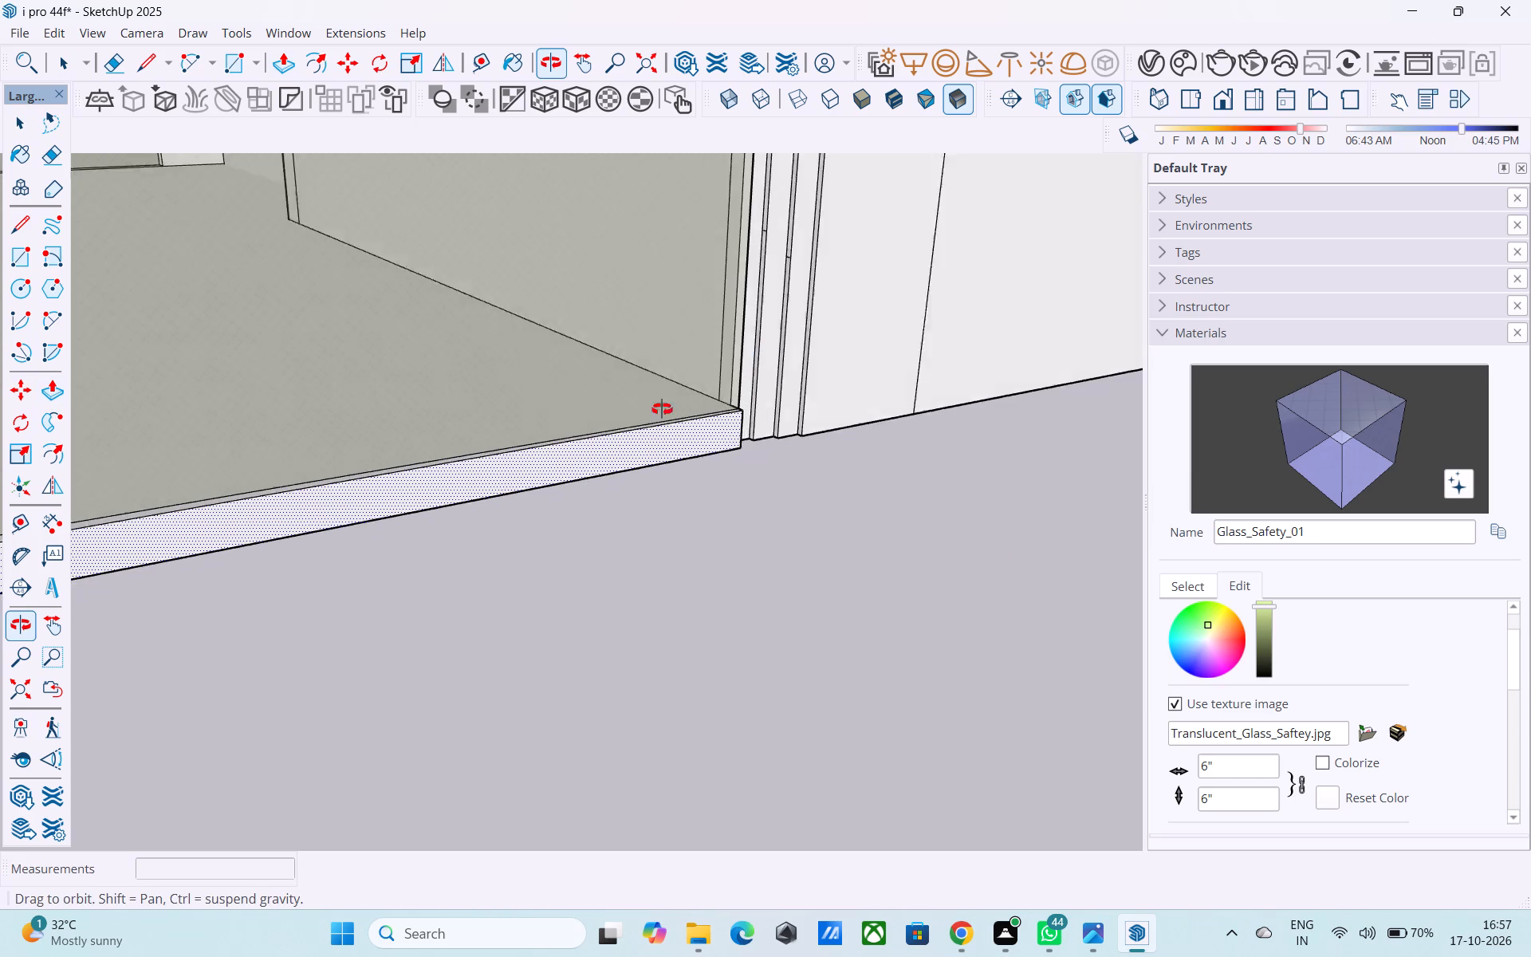
middle_drag(662, 409, 139, 455)
scroll(364, 560, down, 8)
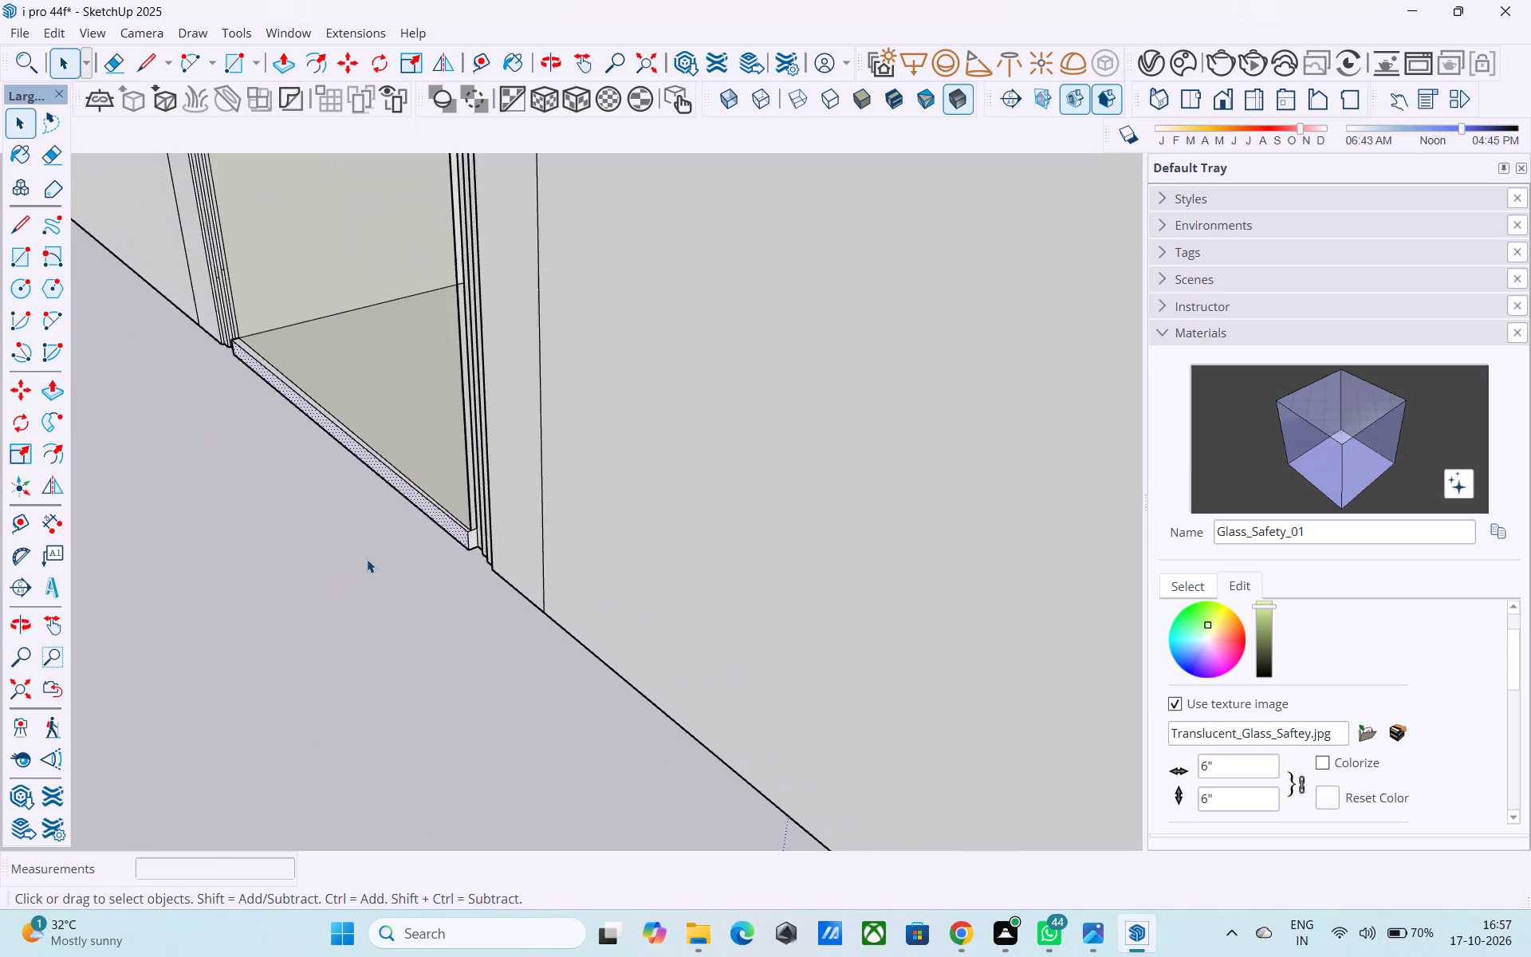
scroll(370, 558, down, 19)
shift+middle_drag(569, 607, 175, 624)
middle_drag(940, 614, 1134, 548)
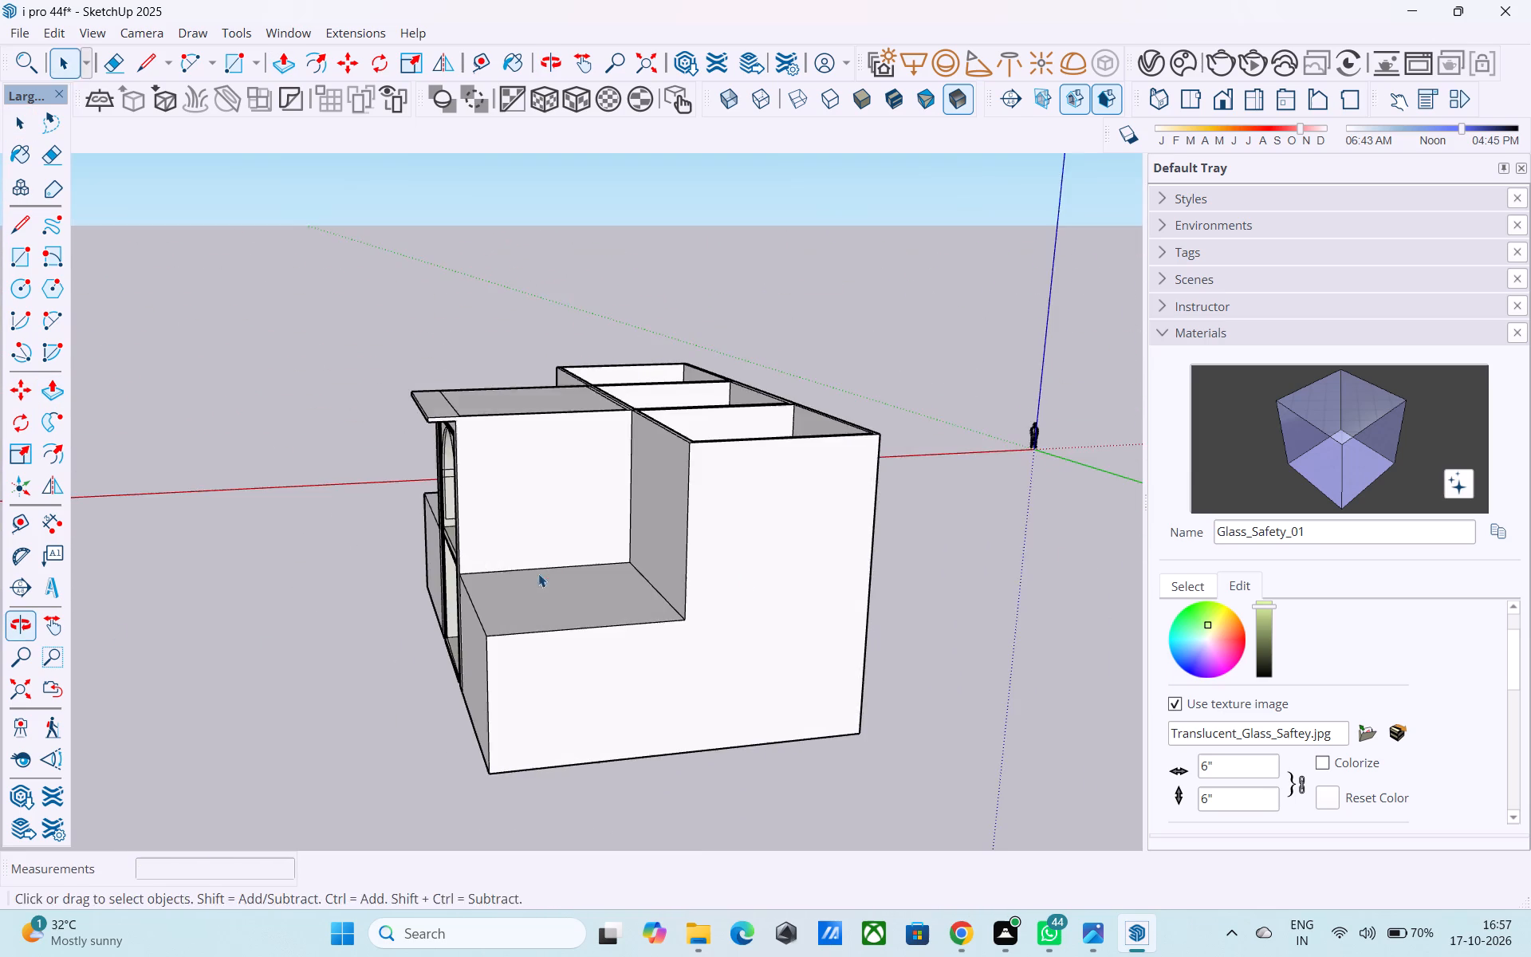
shift+middle_drag(519, 589, 958, 560)
scroll(596, 614, up, 8)
shift+middle_drag(564, 703, 1093, 542)
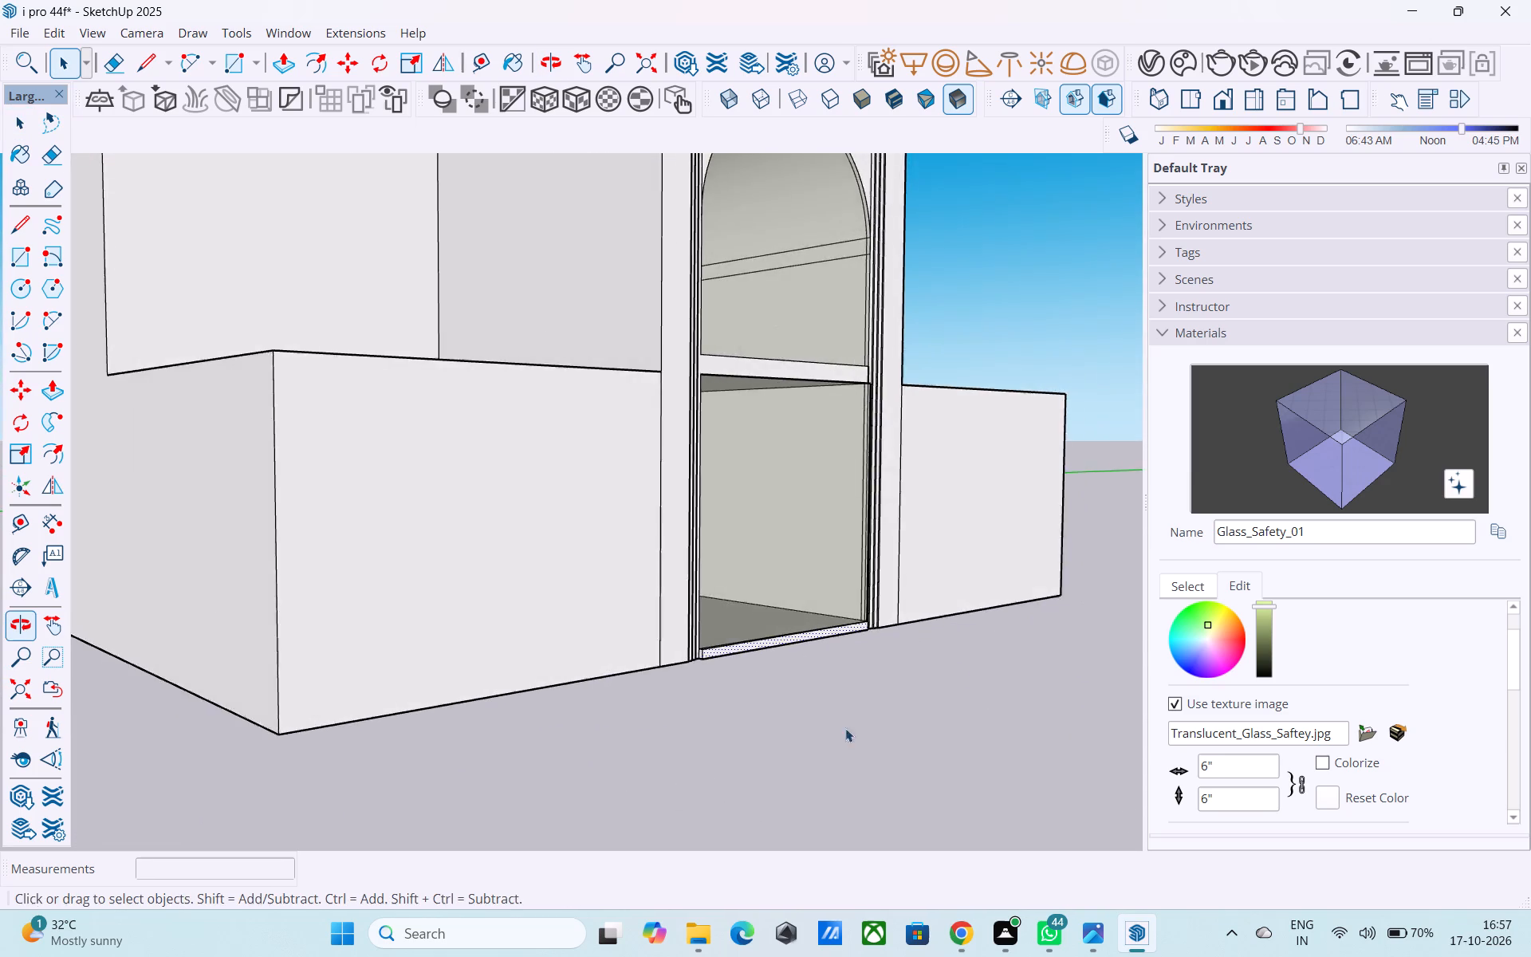
scroll(829, 730, up, 5)
scroll(642, 661, up, 16)
shift+middle_drag(648, 632, 402, 698)
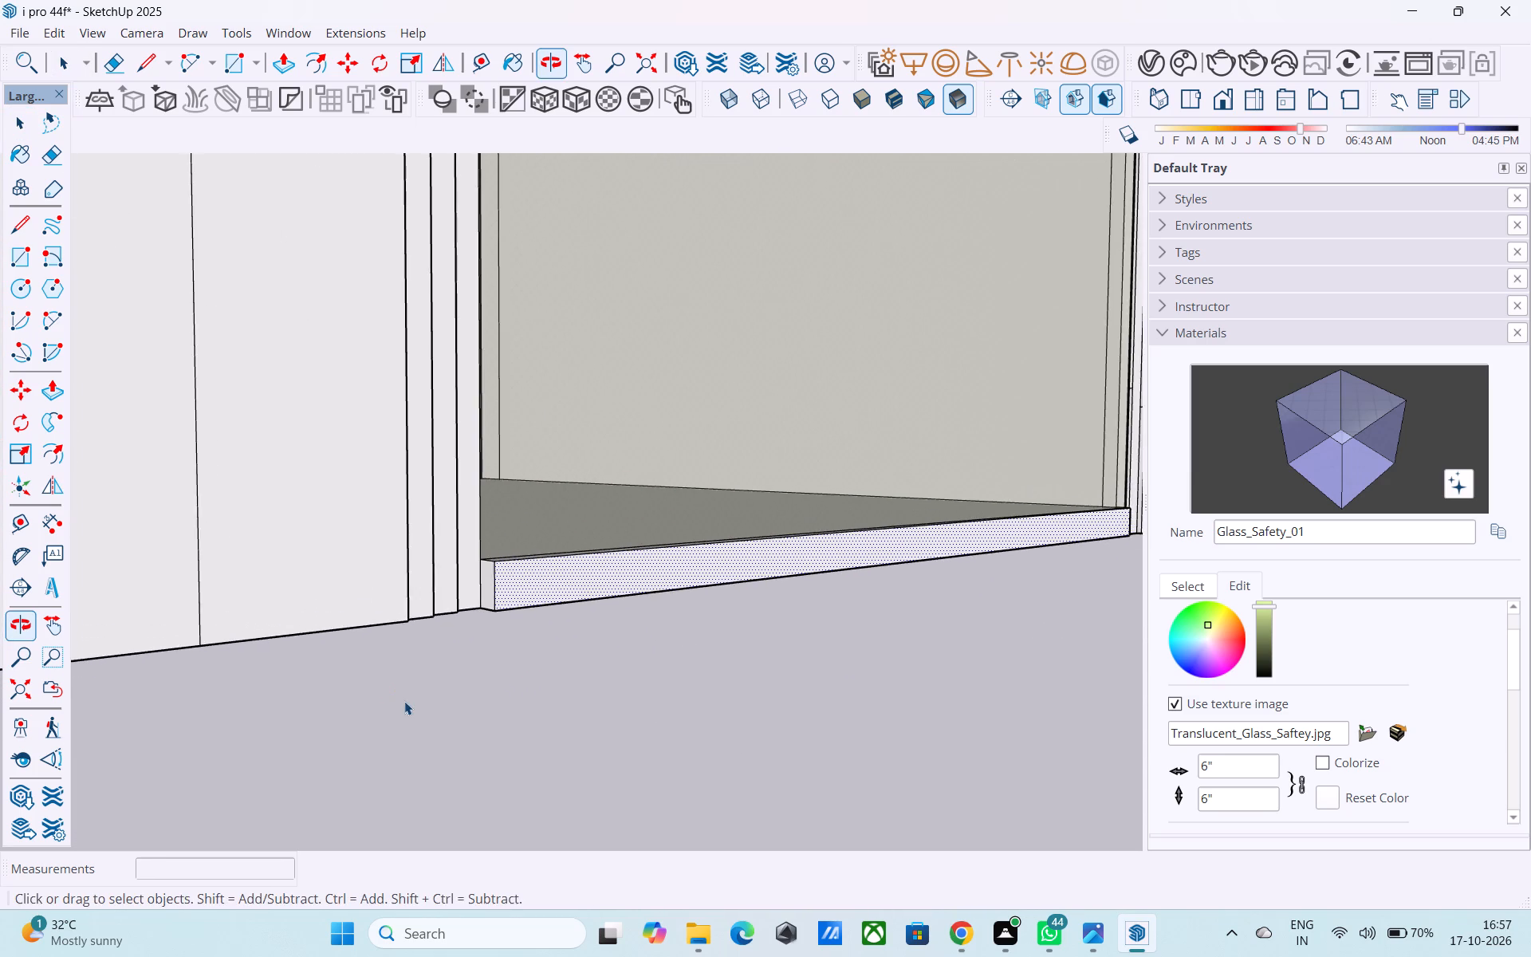
scroll(404, 701, down, 3)
middle_drag(496, 671, 476, 749)
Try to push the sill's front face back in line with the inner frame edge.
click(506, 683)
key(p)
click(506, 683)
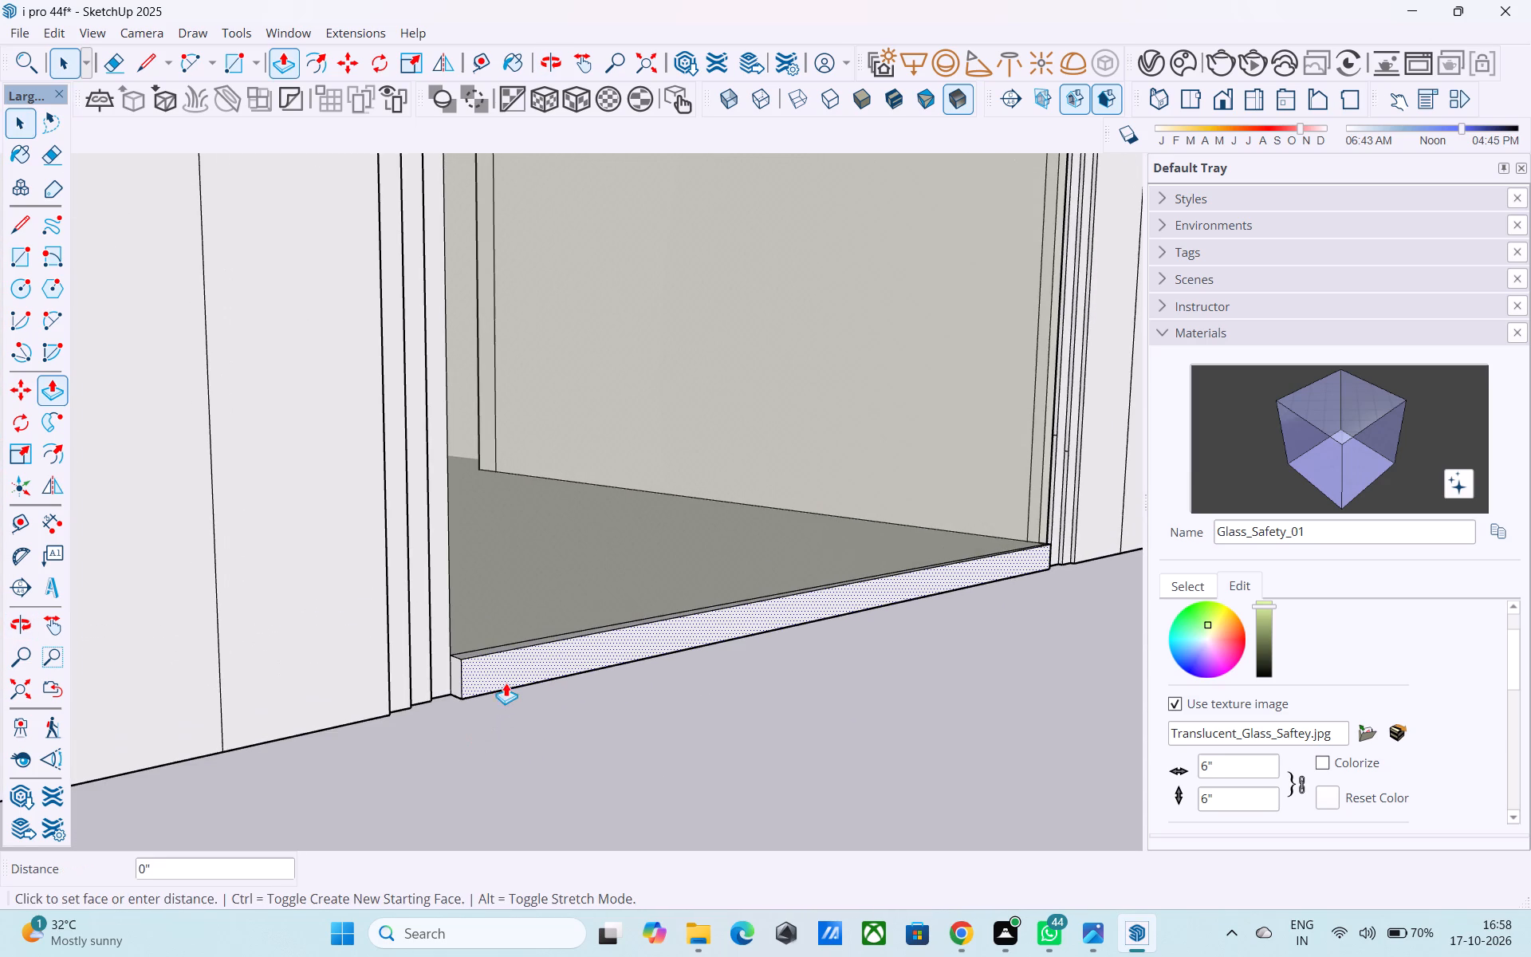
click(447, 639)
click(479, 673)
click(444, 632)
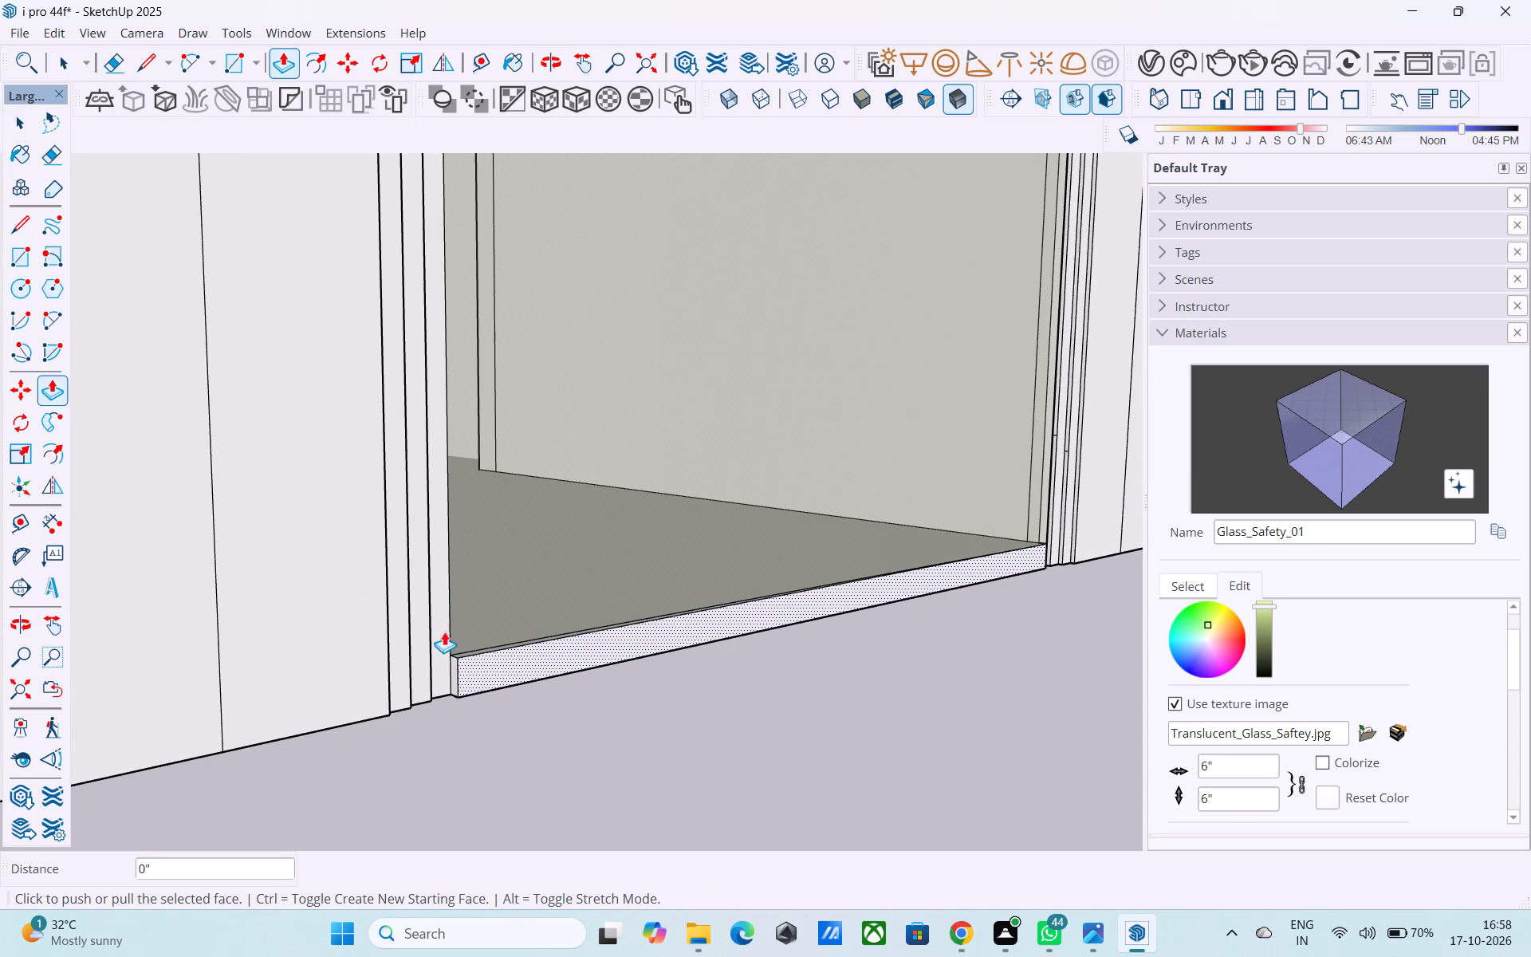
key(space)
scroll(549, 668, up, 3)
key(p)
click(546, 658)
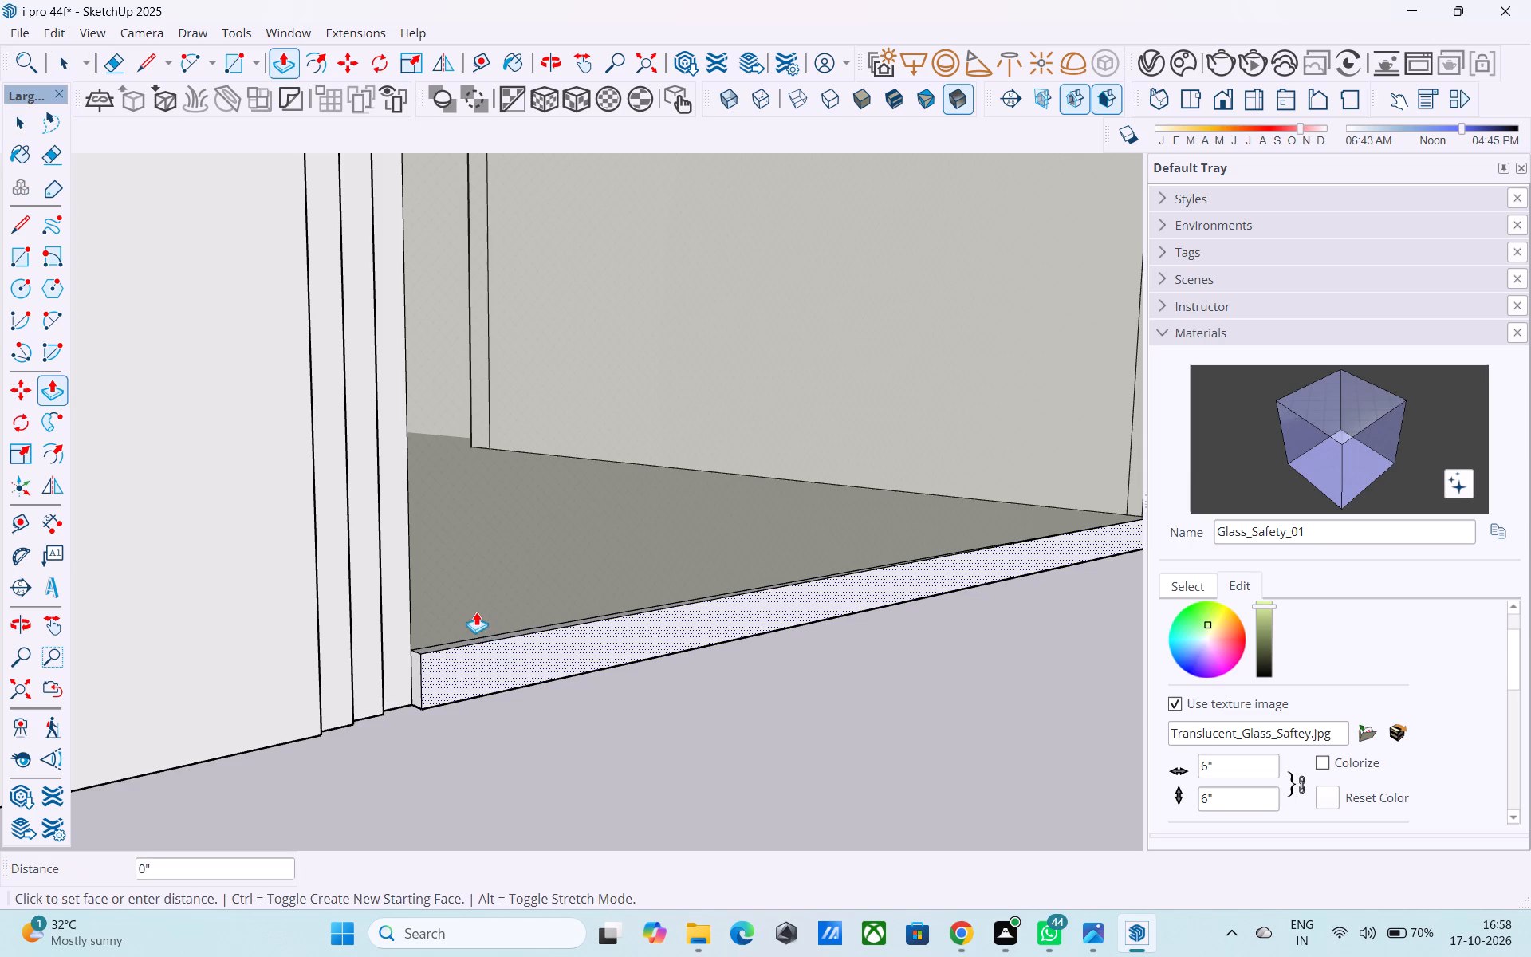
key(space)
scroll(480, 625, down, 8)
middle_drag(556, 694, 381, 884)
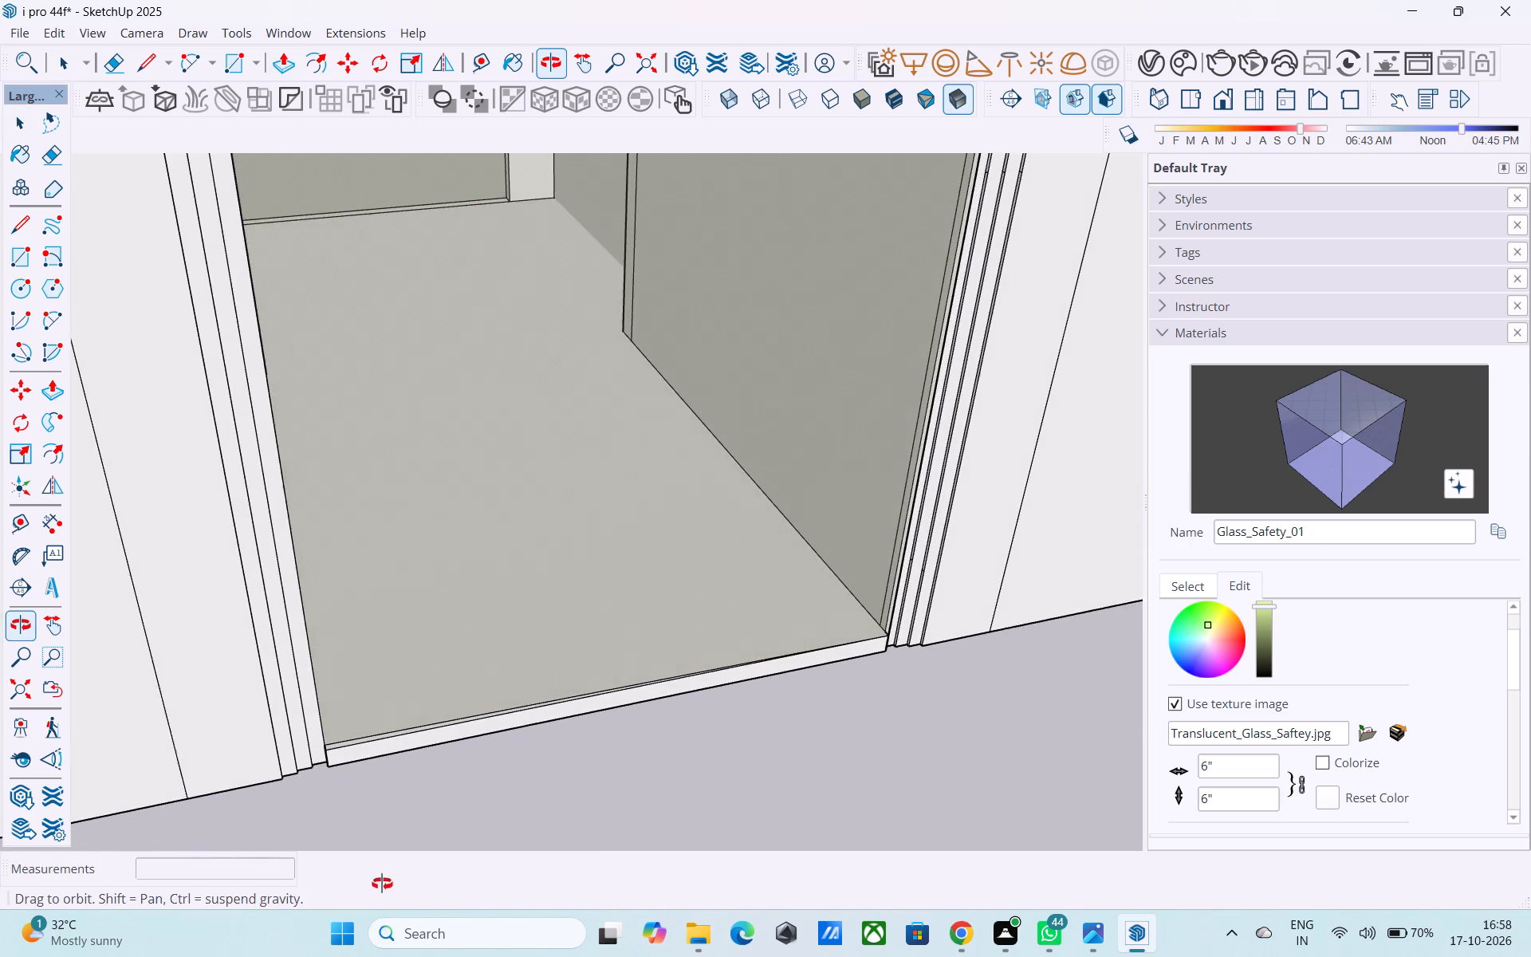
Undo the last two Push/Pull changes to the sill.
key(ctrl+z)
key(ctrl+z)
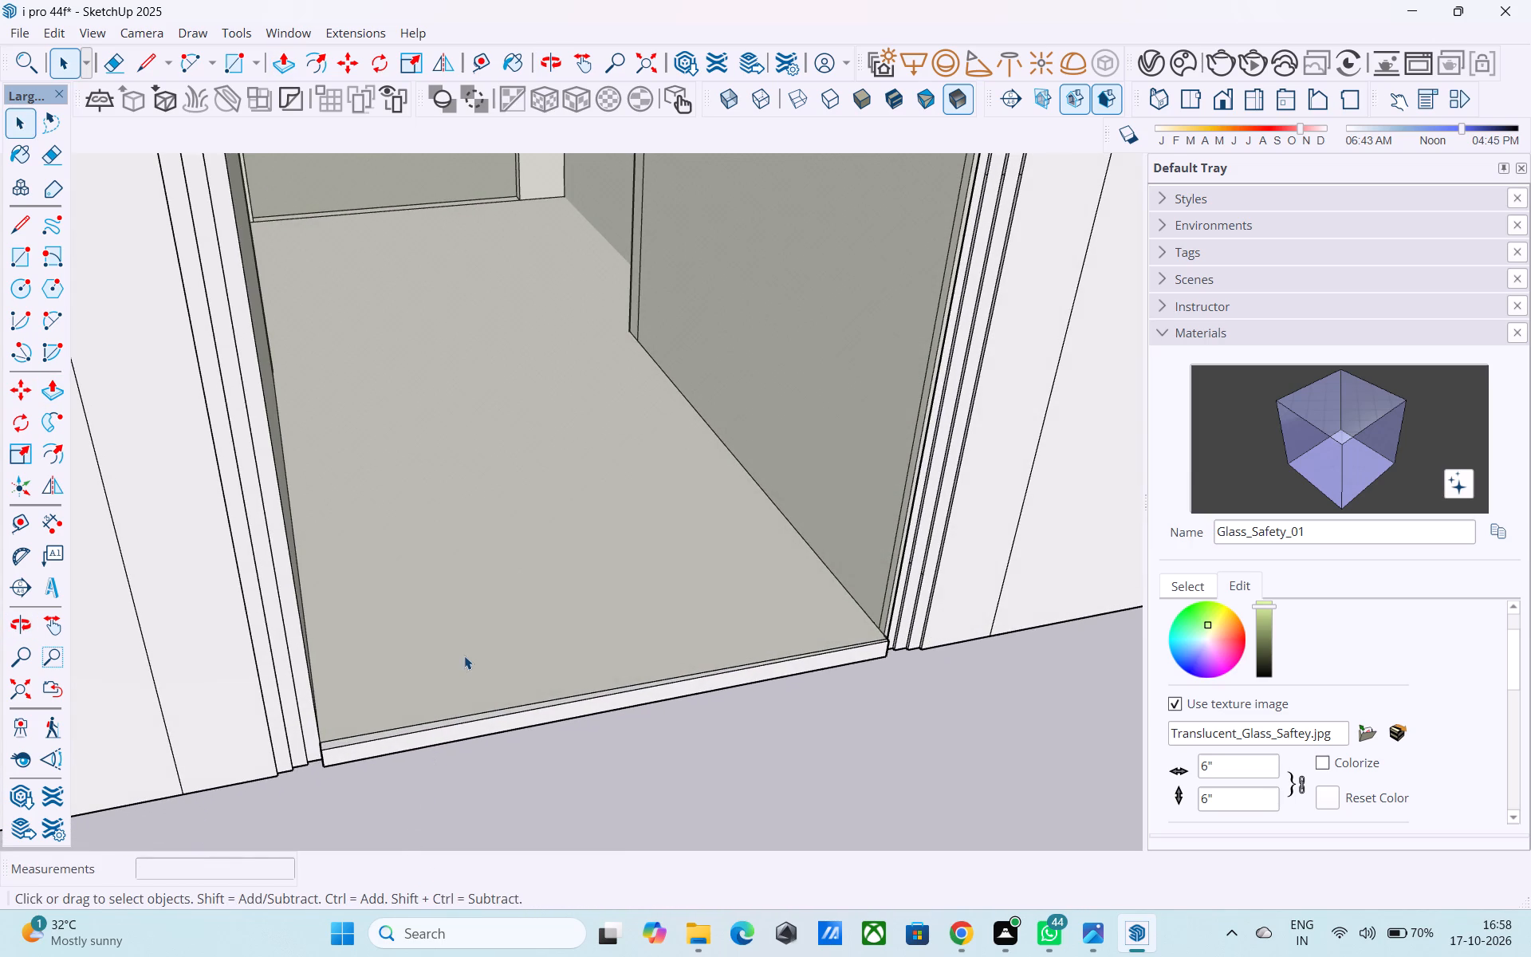
Delete the tinted glass face from the lower front opening and erase its leftover edge along the sill's top.
click(464, 656)
key(Delete)
middle_drag(451, 721, 435, 737)
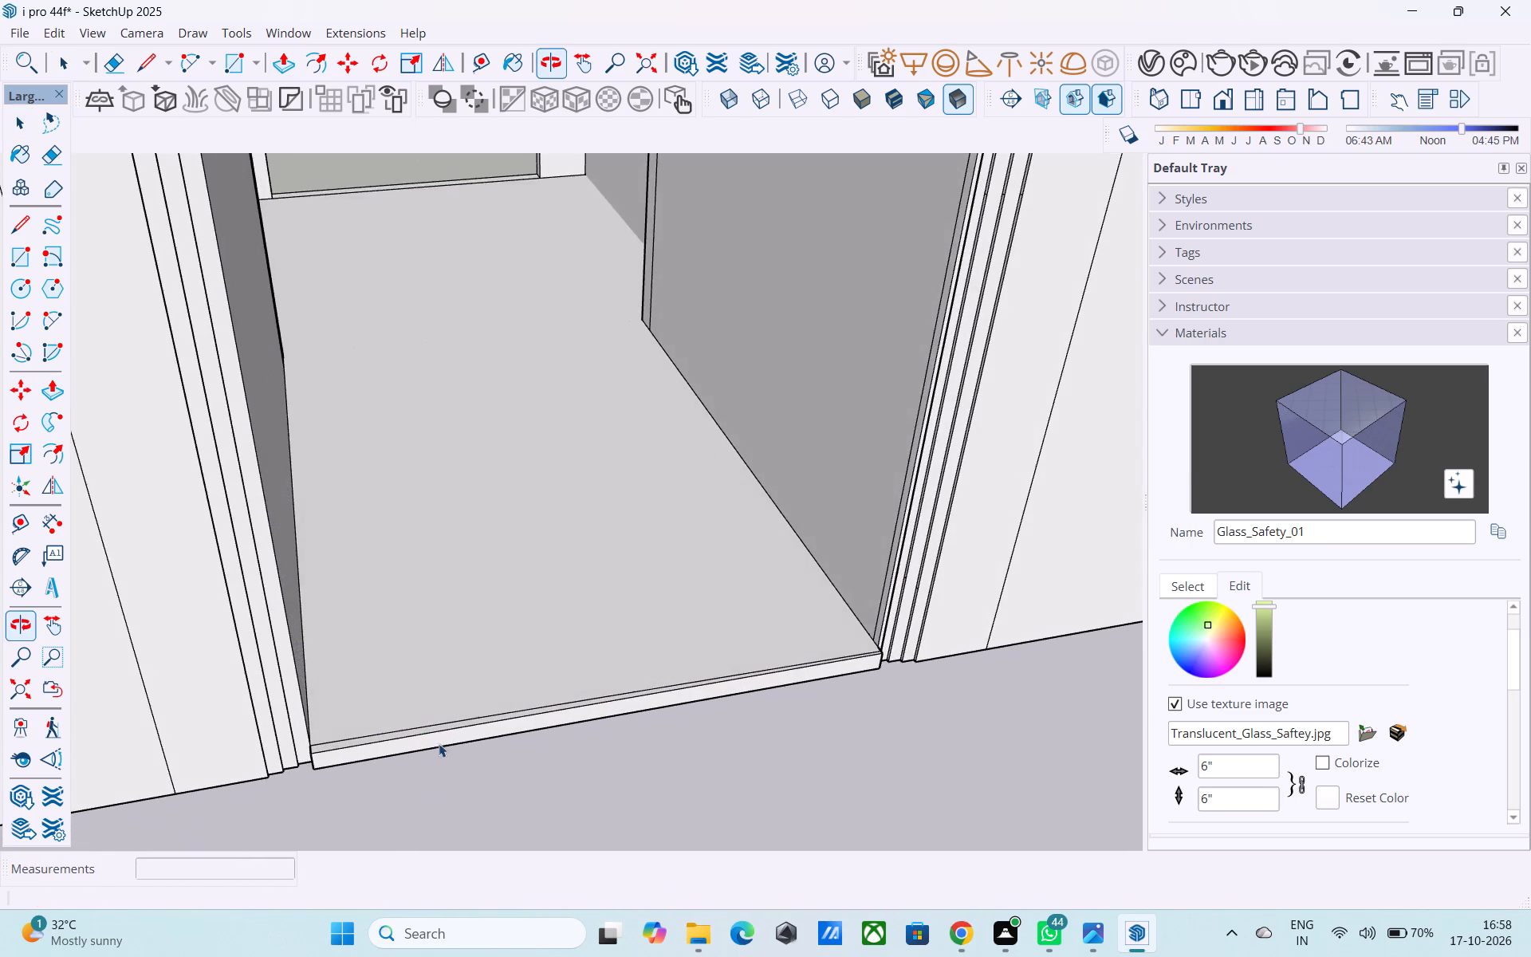
scroll(460, 747, up, 4)
key(e)
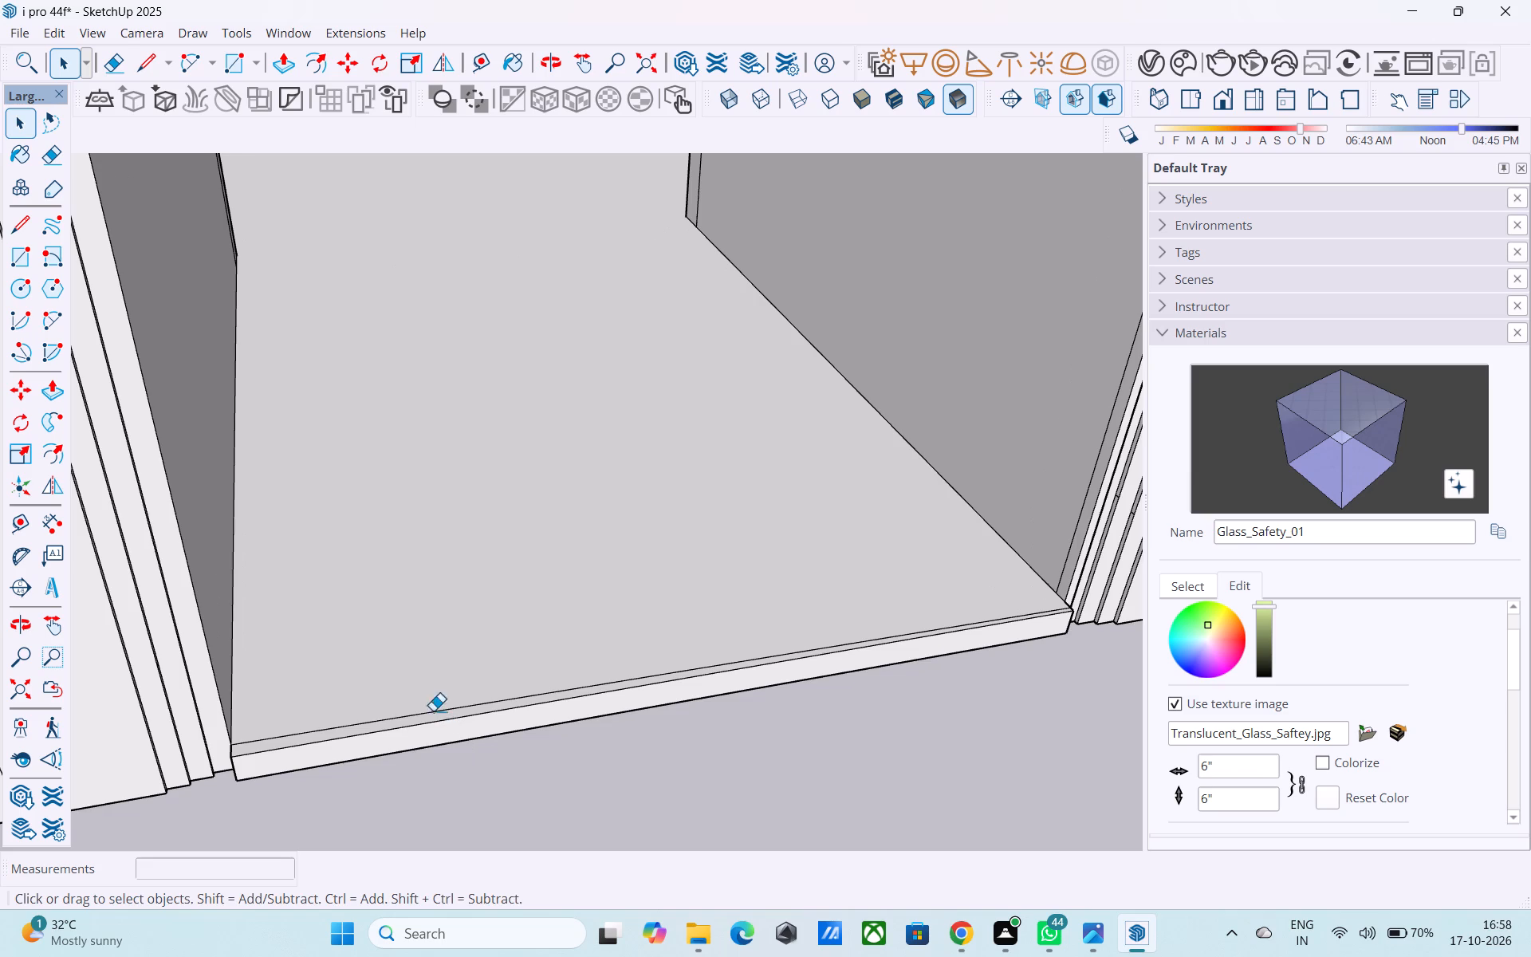
scroll(381, 719, up, 3)
click(376, 716)
click(376, 722)
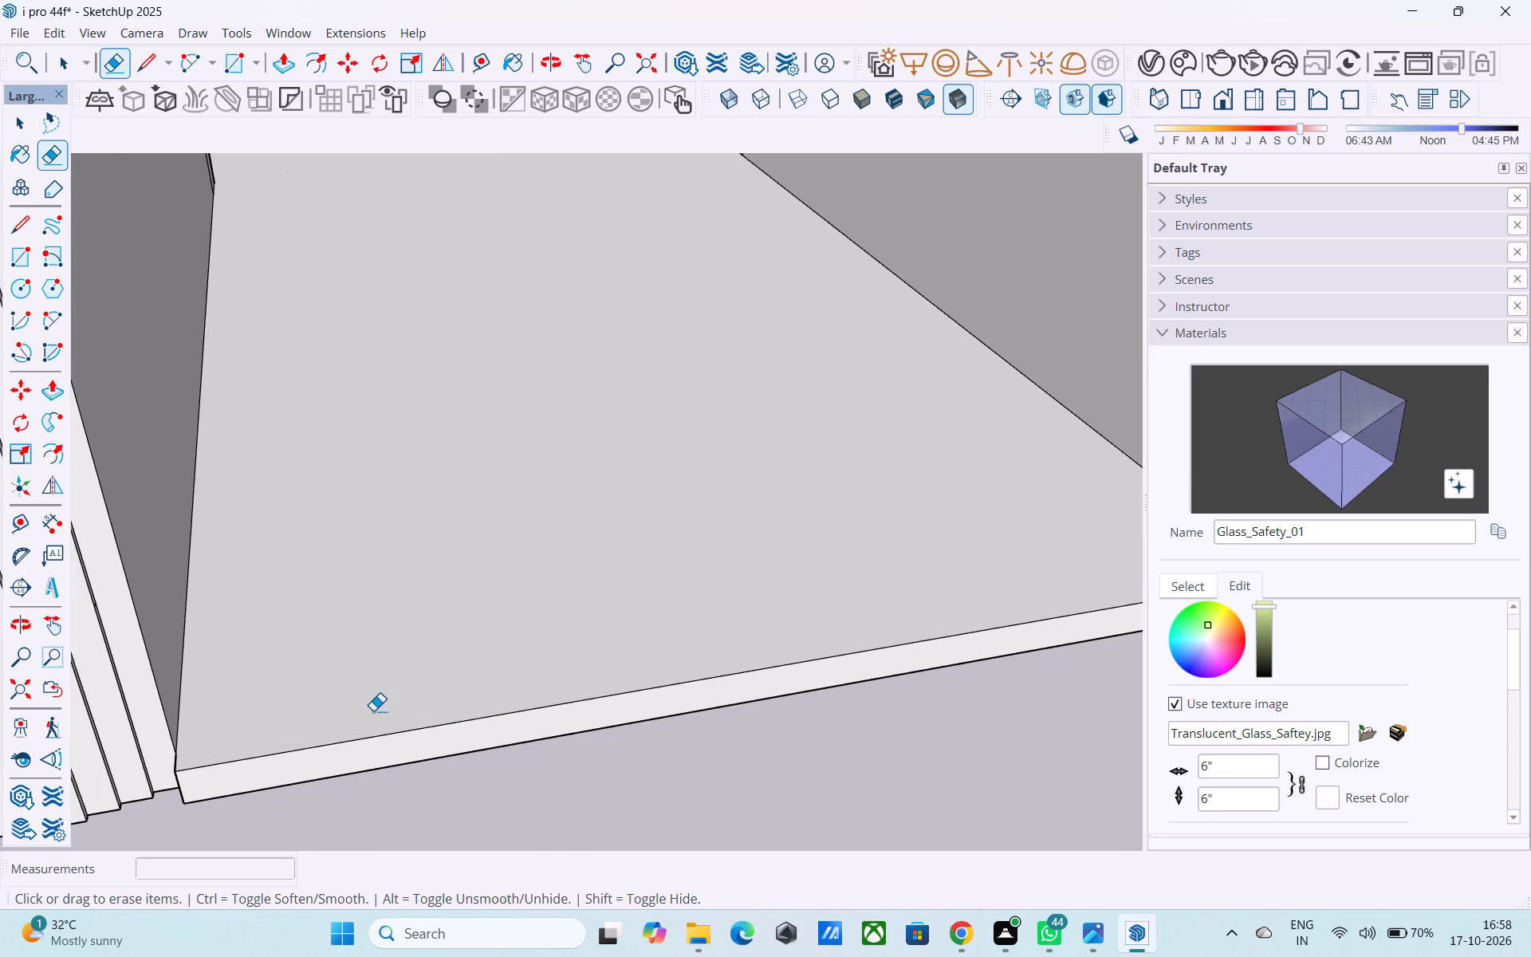
Push the sill's front face back 3" toward the inner frame.
scroll(373, 711, down, 6)
key(space)
click(380, 735)
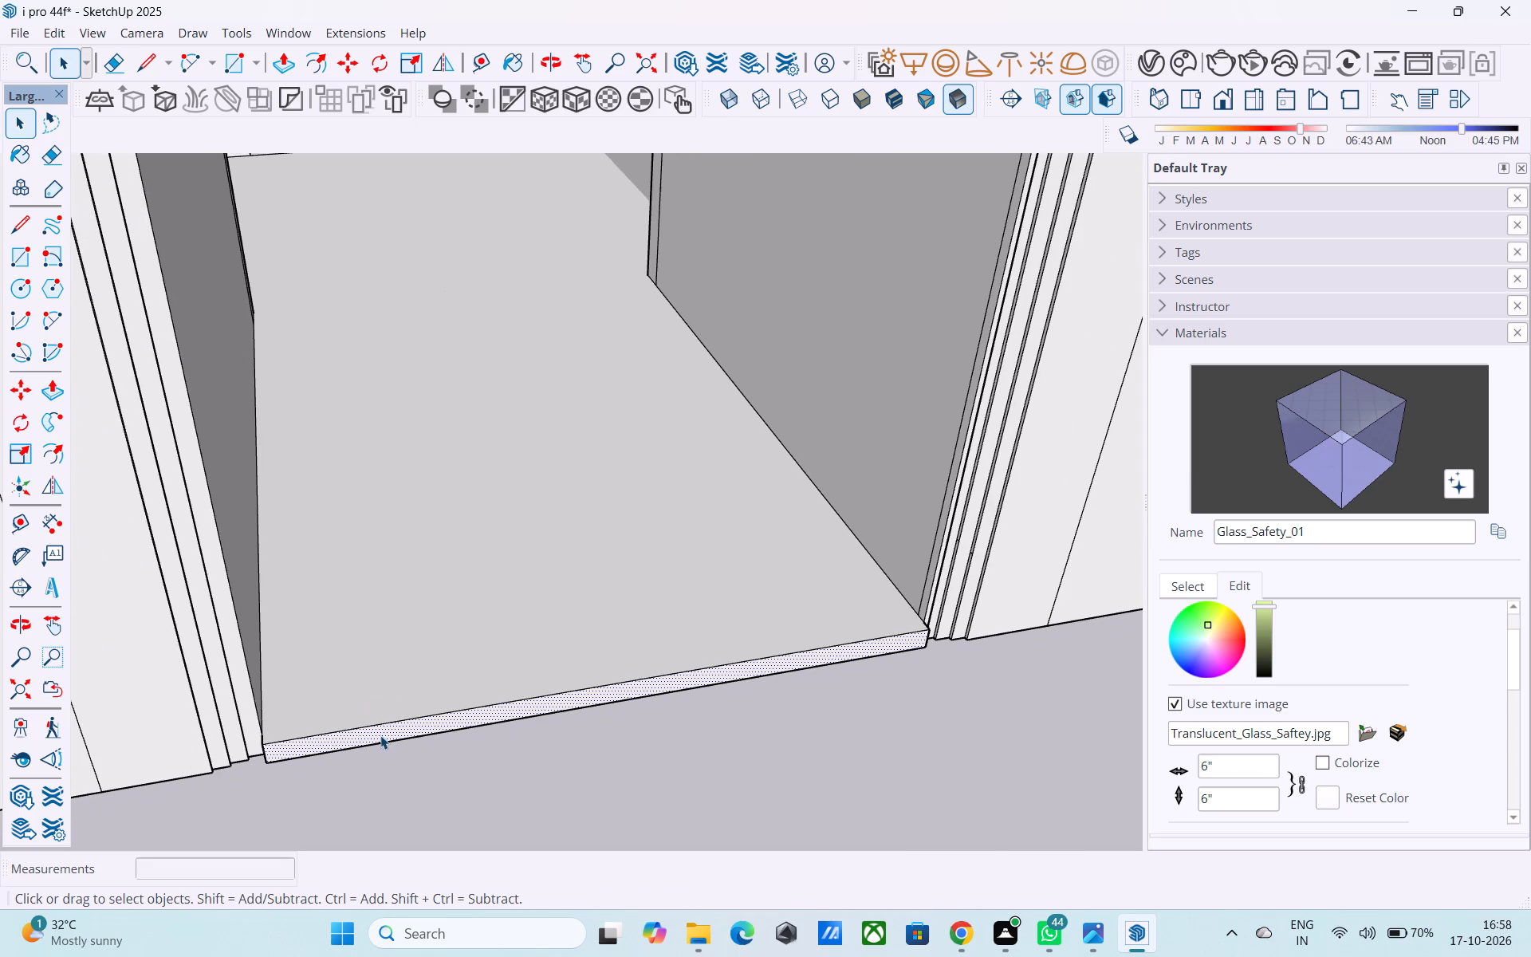
key(p)
click(380, 735)
click(371, 709)
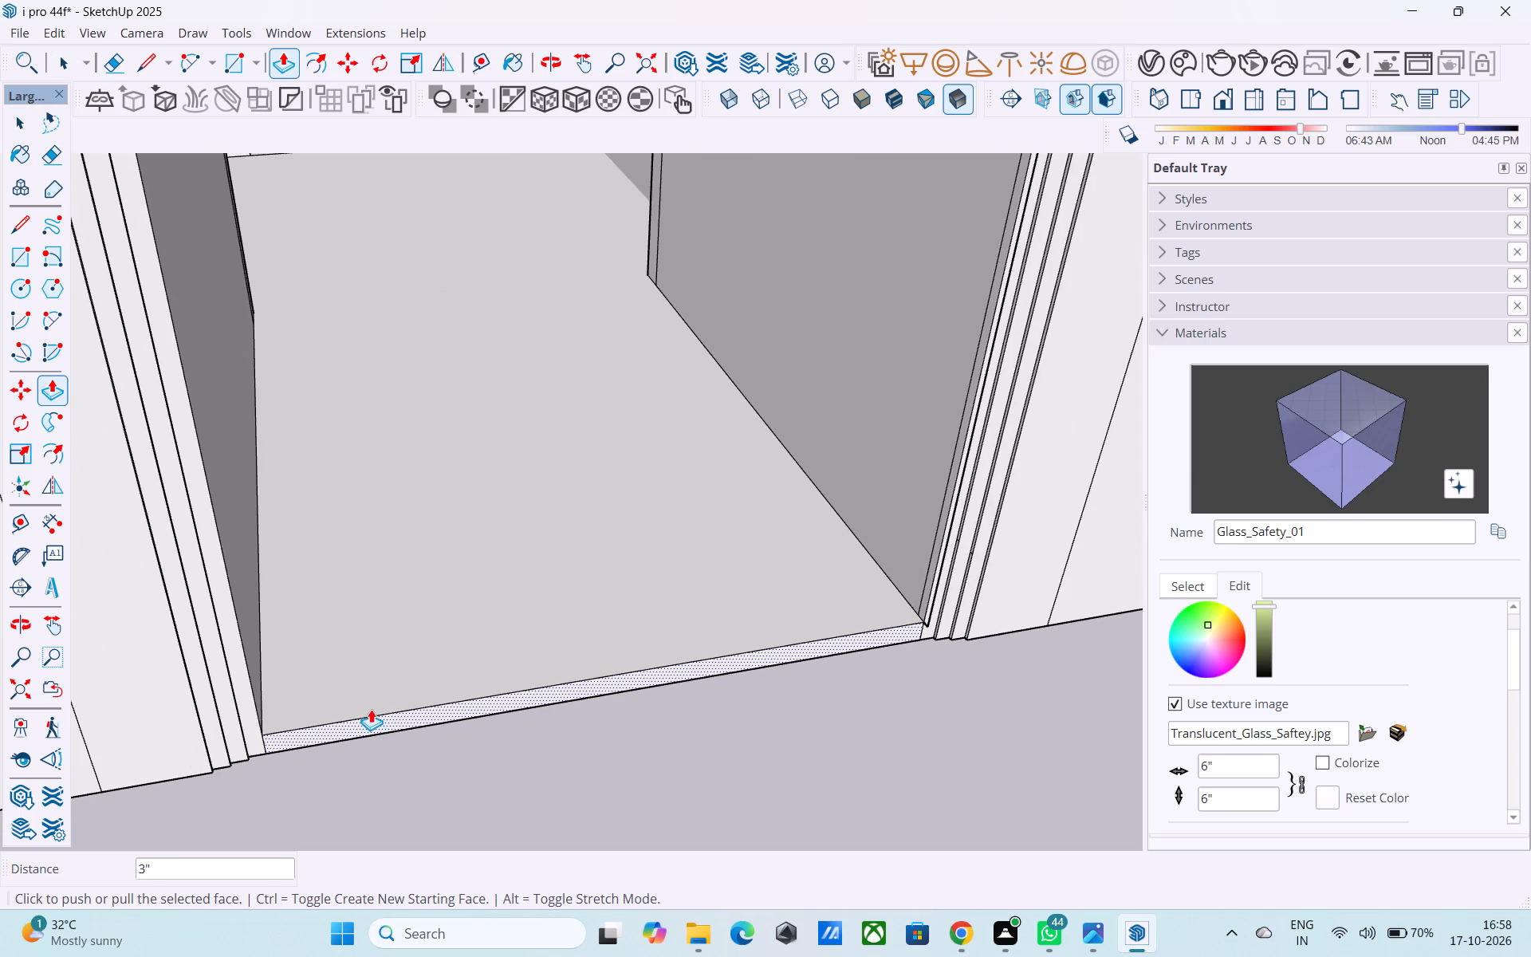
Erase the stray edges where the sill meets the frame at the lower opening's corner.
middle_drag(671, 747, 781, 608)
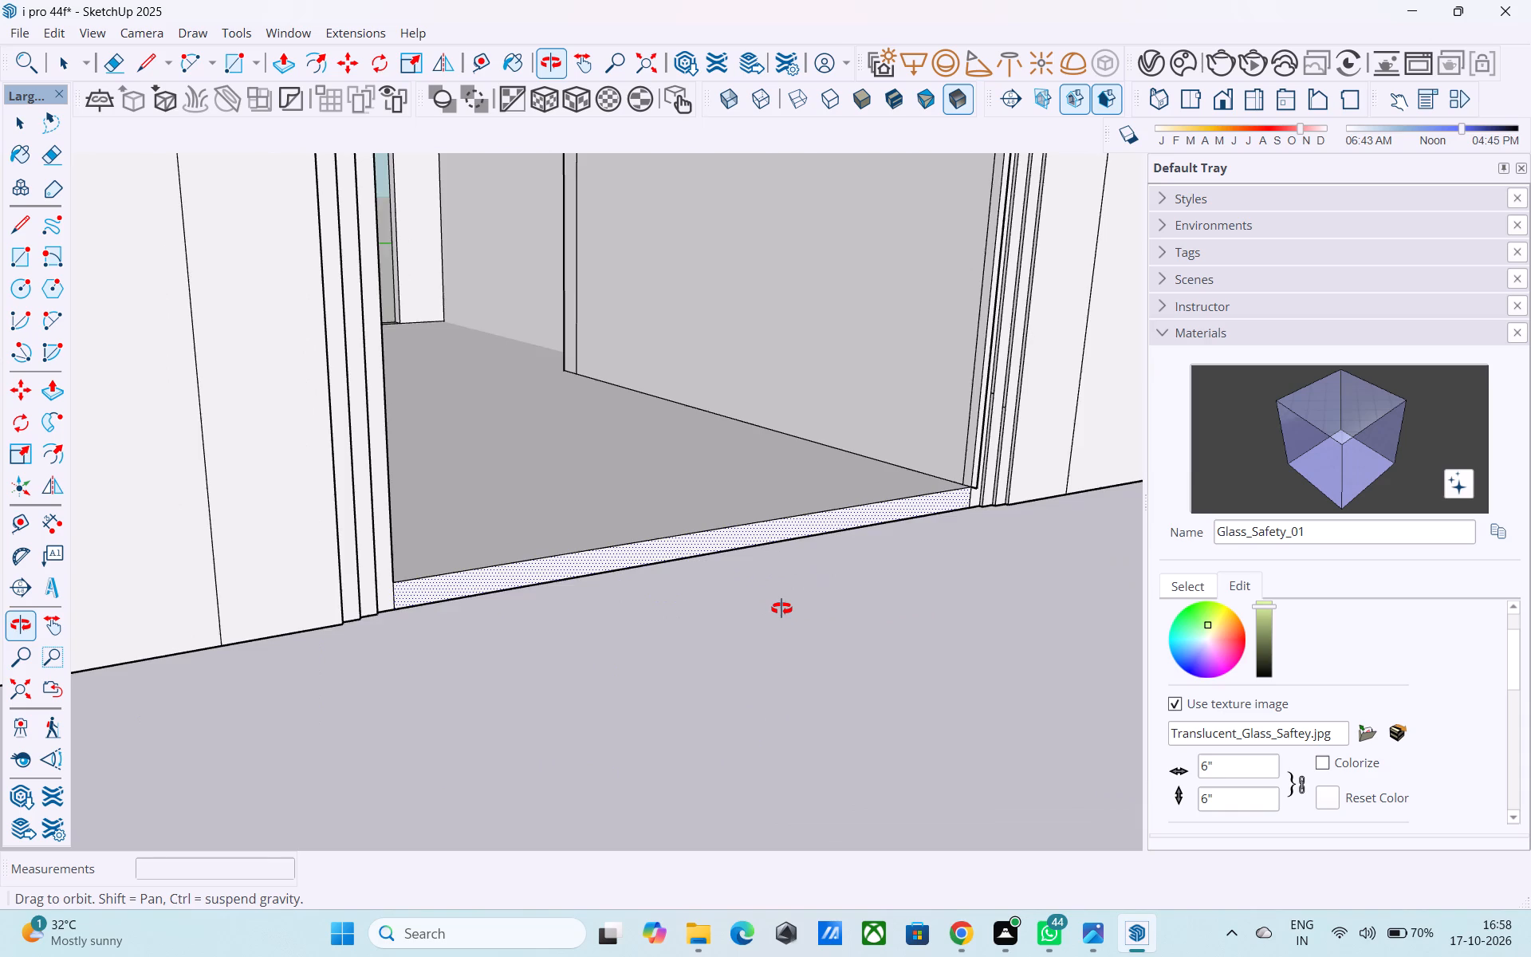
middle_drag(781, 608, 305, 605)
scroll(443, 580, up, 2)
scroll(595, 573, up, 1)
middle_drag(595, 573, 573, 566)
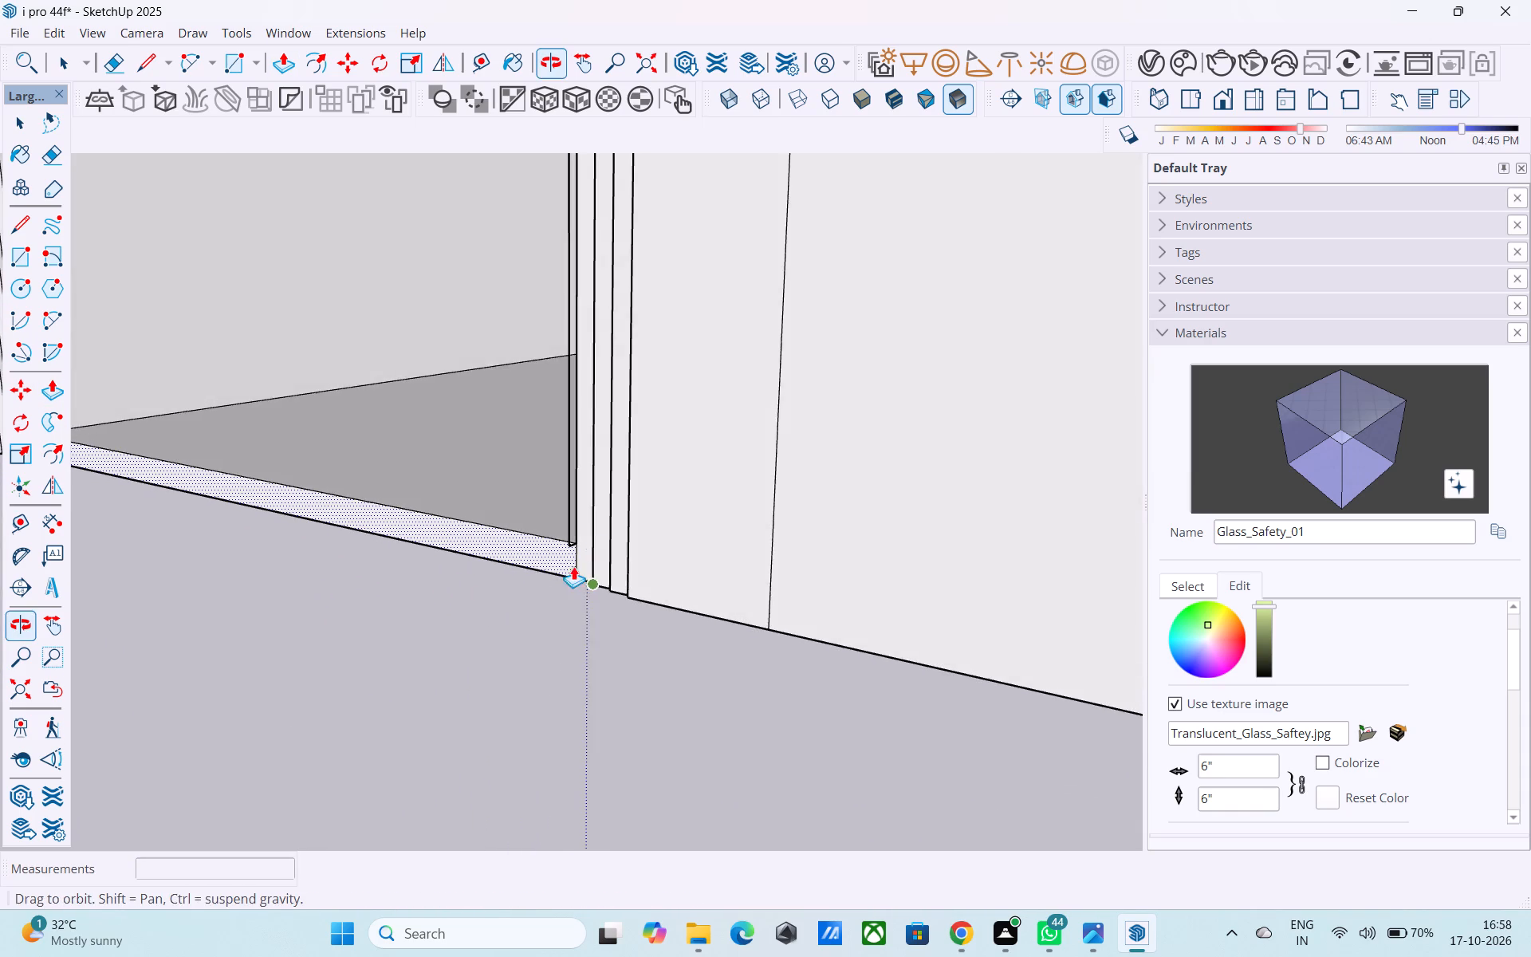
key(e)
scroll(610, 542, up, 10)
middle_drag(526, 547, 530, 514)
drag(528, 503, 520, 498)
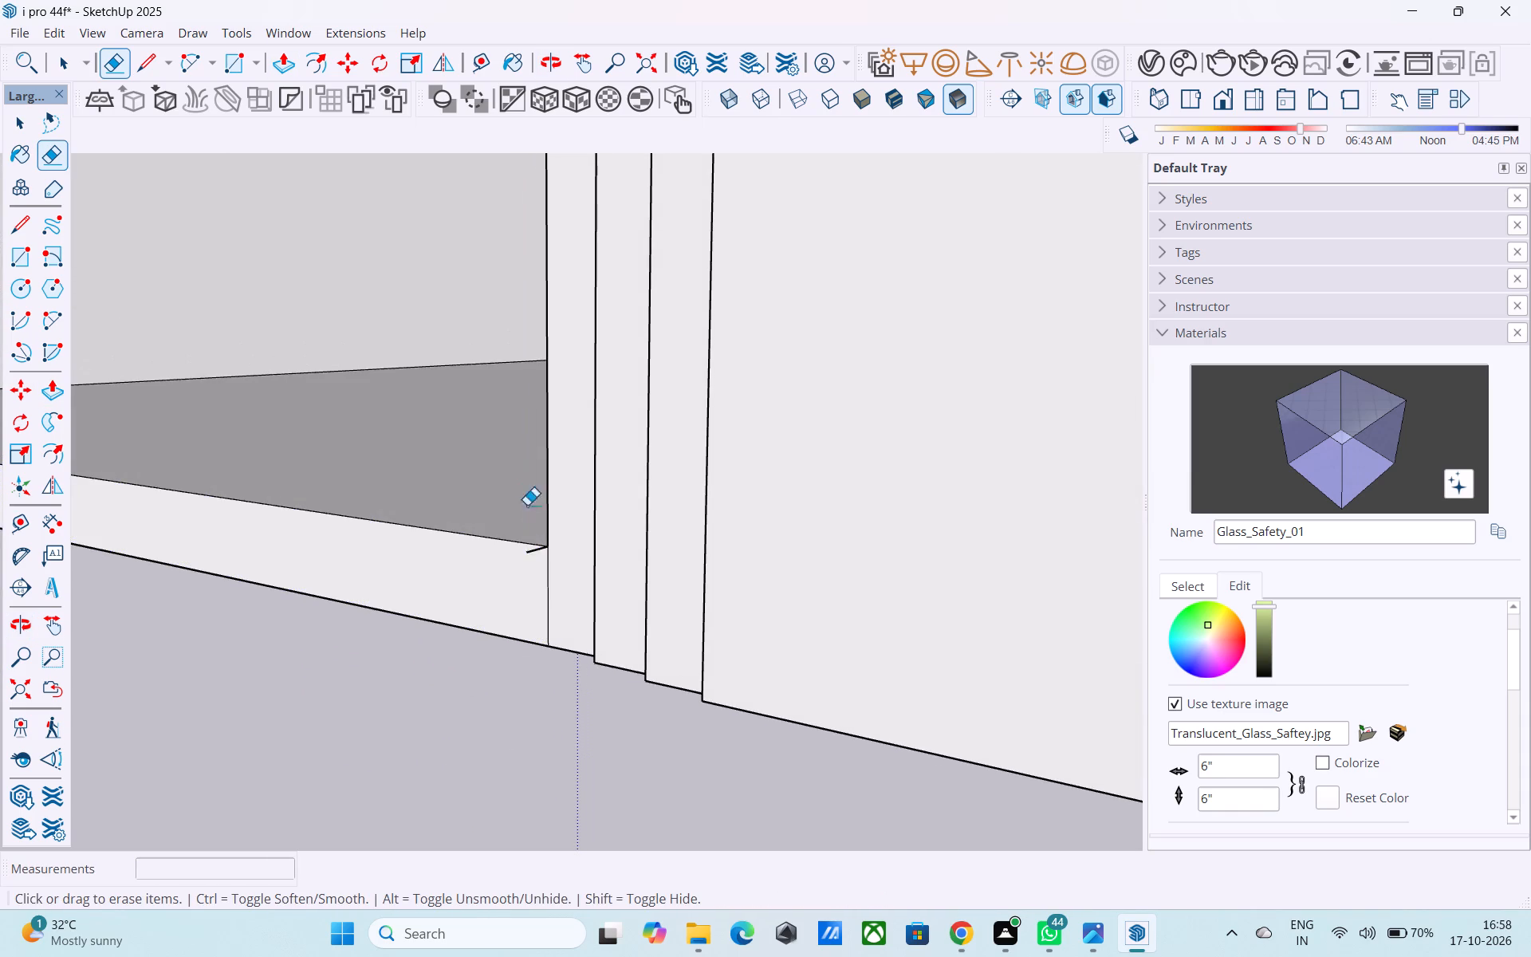
click(525, 555)
Draw a rectangle filling the lower front opening, from the slab's underside corner to the opposite corner at the sill.
scroll(529, 568, down, 17)
middle_drag(533, 575, 718, 715)
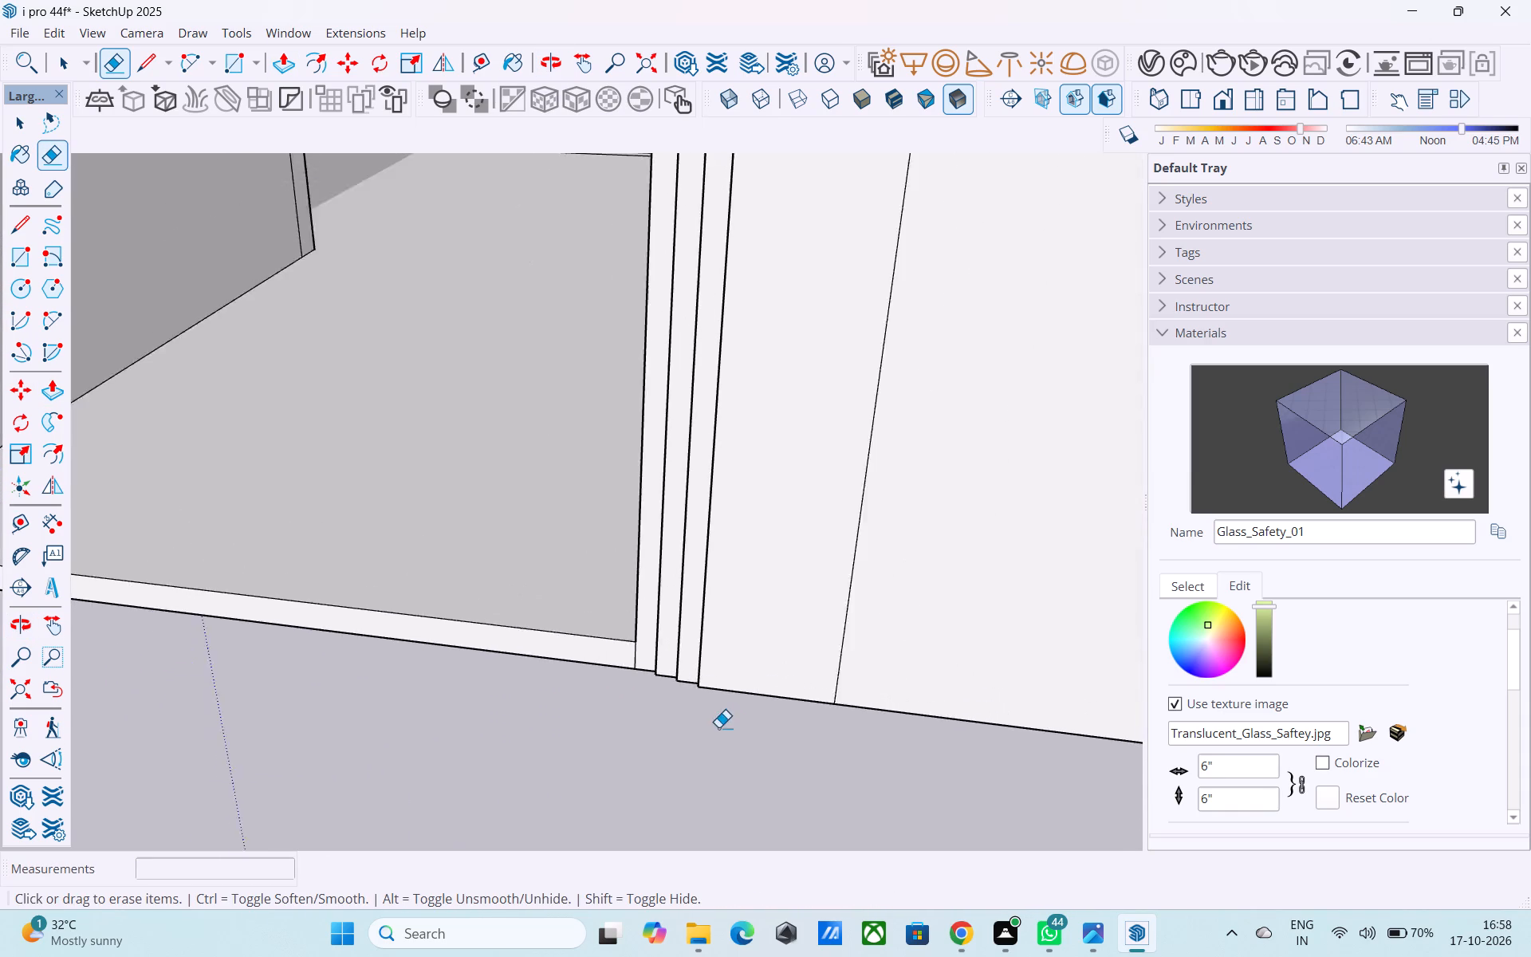
scroll(718, 727, down, 13)
middle_drag(706, 718, 952, 730)
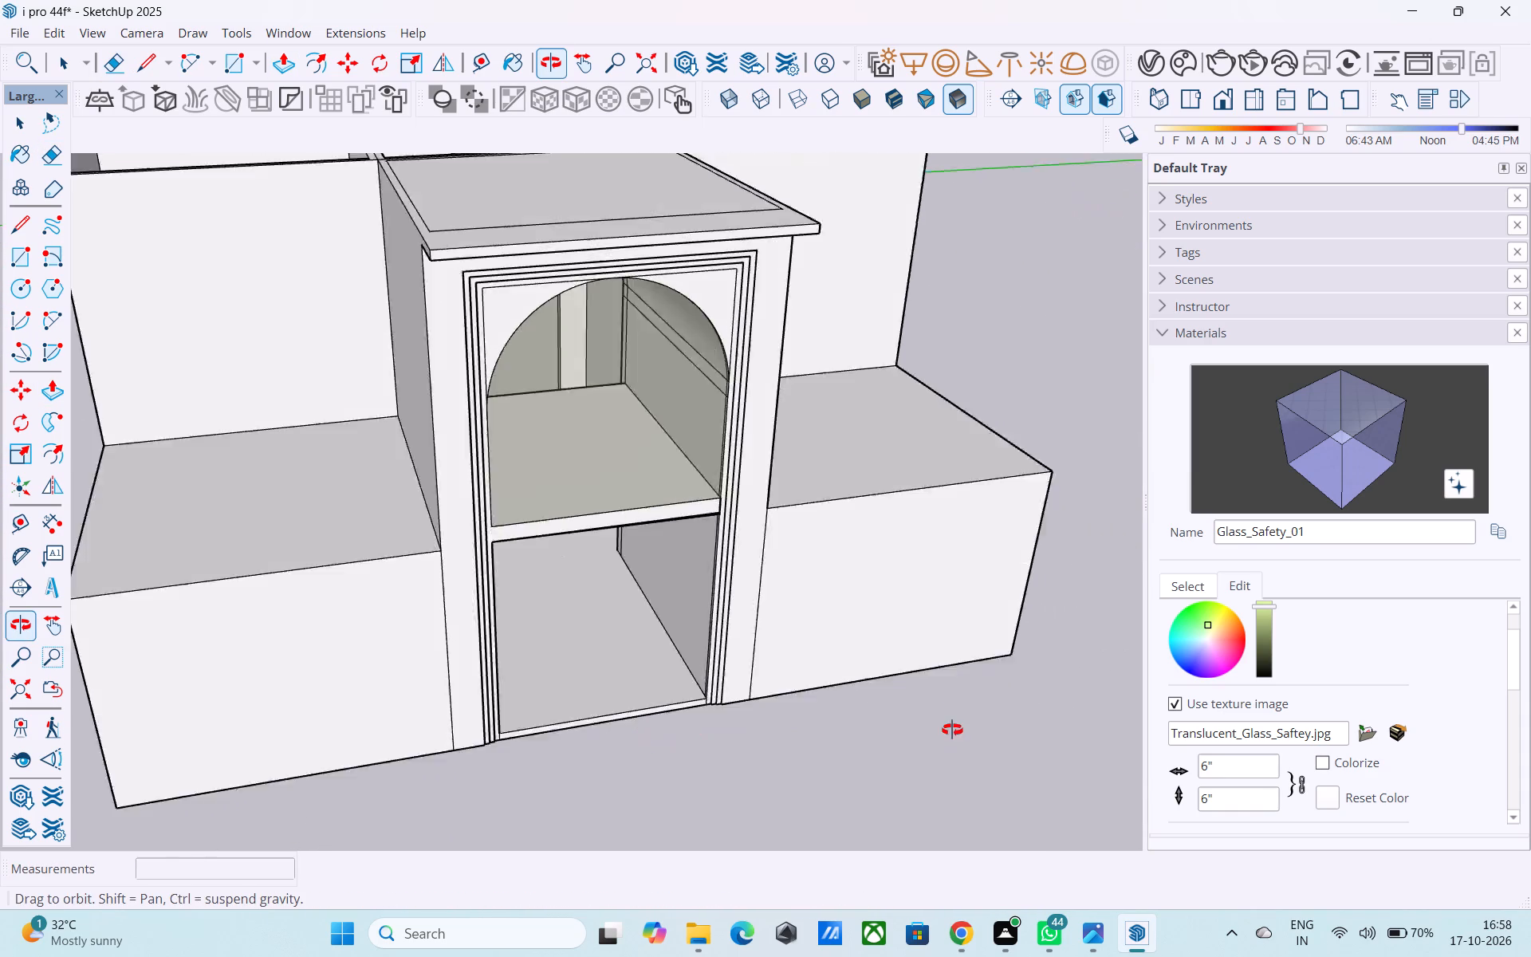
middle_drag(952, 730, 482, 746)
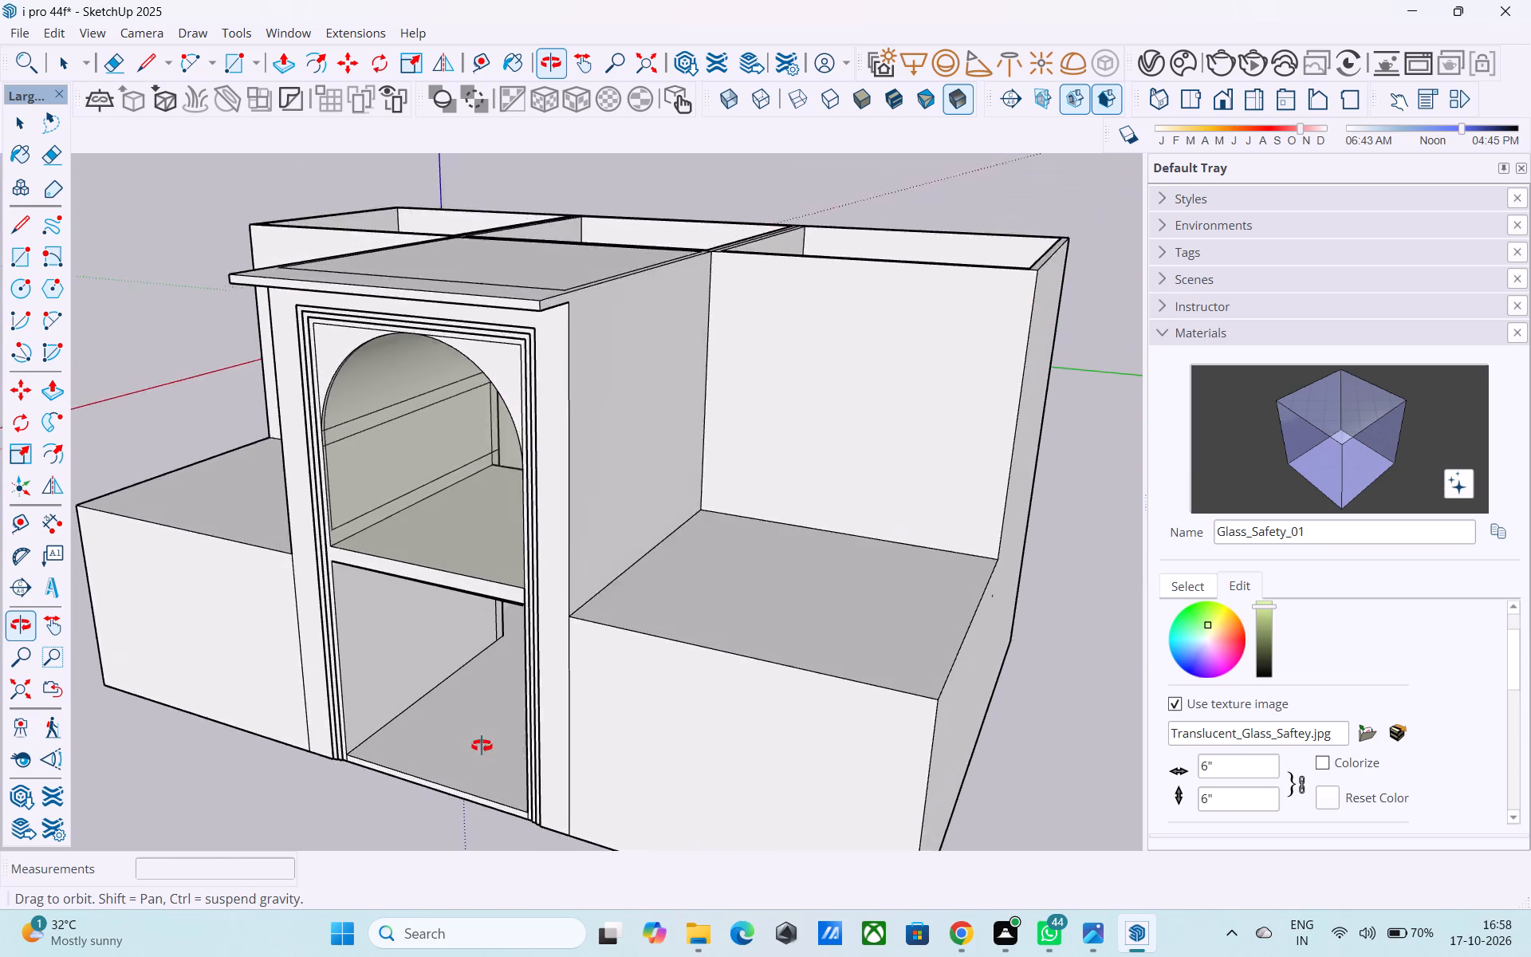
middle_drag(482, 746, 502, 725)
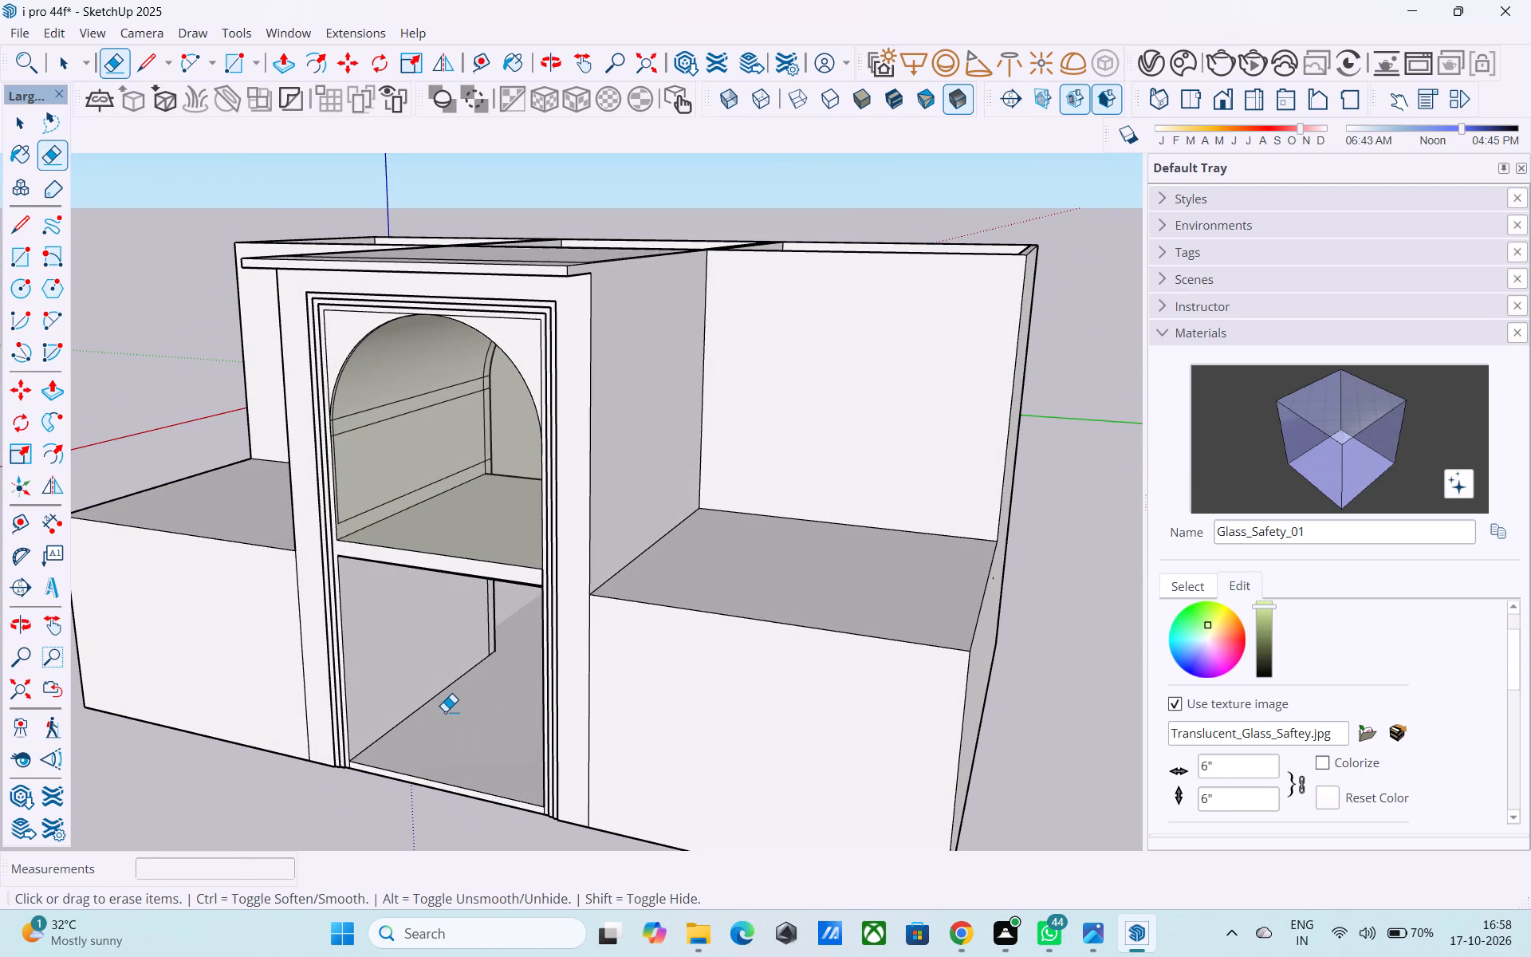
key(r)
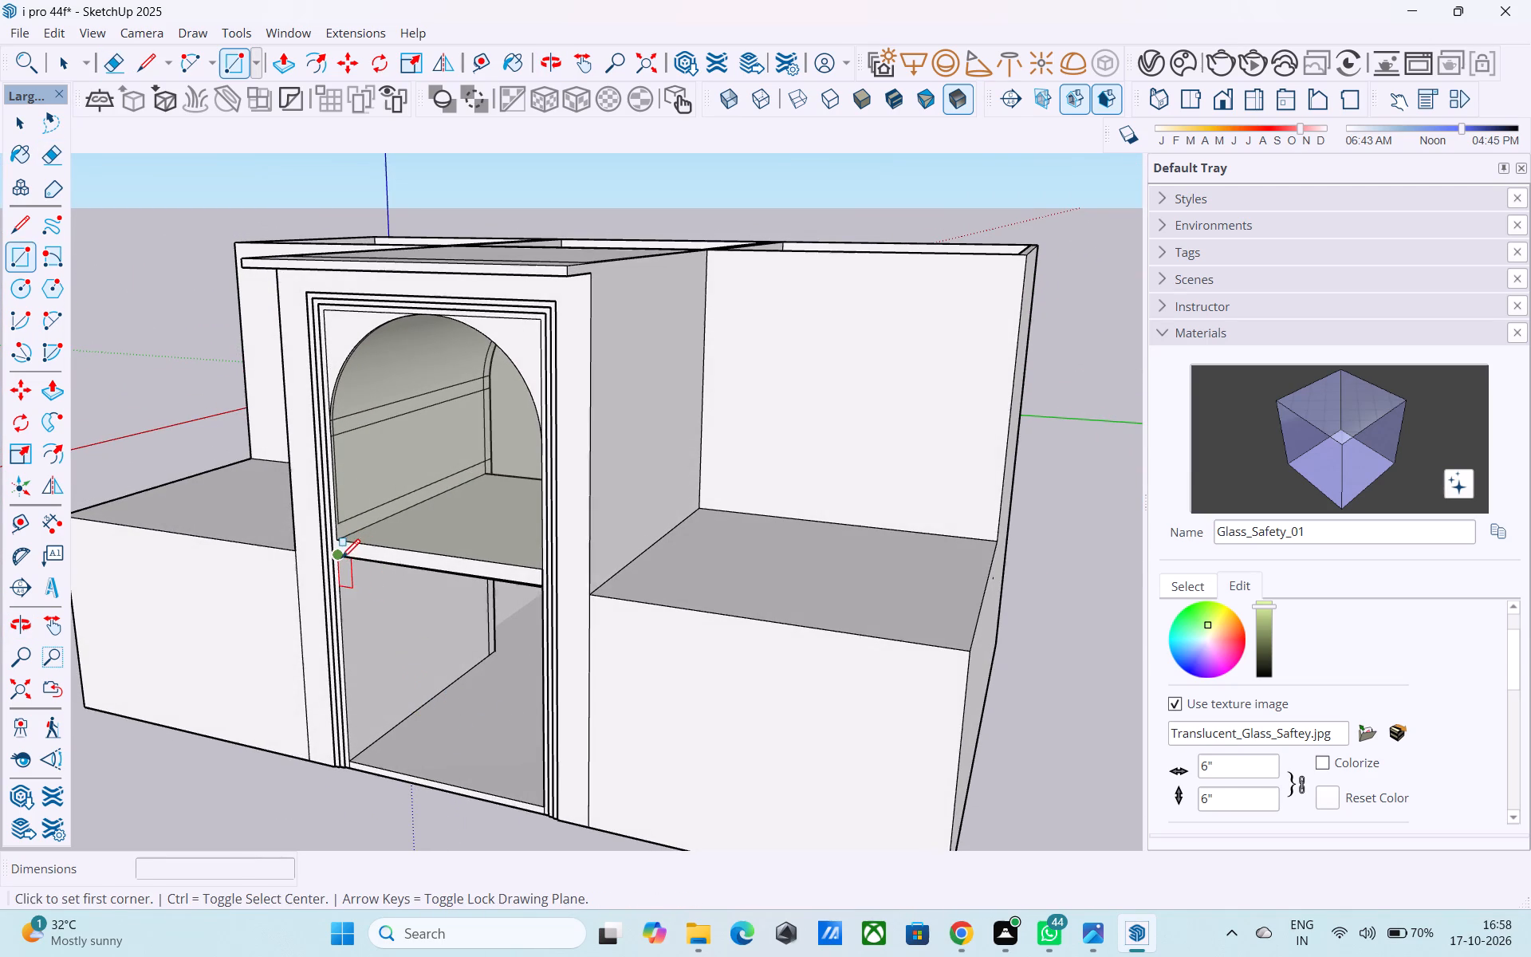
click(341, 560)
middle_drag(488, 812, 604, 829)
scroll(653, 829, up, 13)
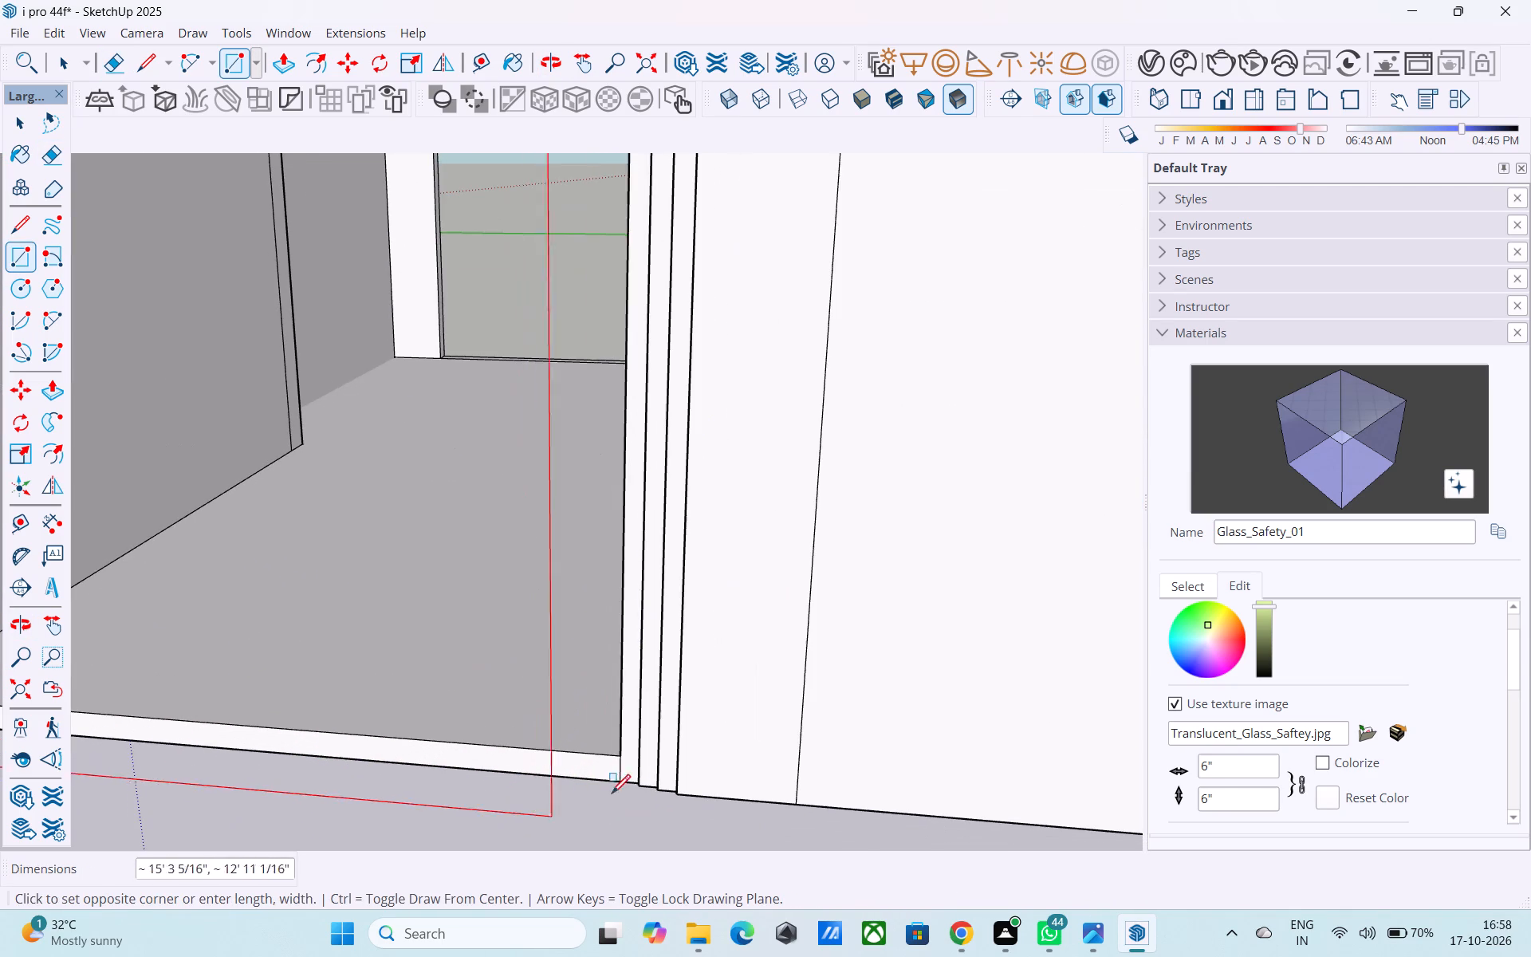
click(621, 763)
Paint the new face in the lower front opening with Glass_Safety_01.
click(1376, 404)
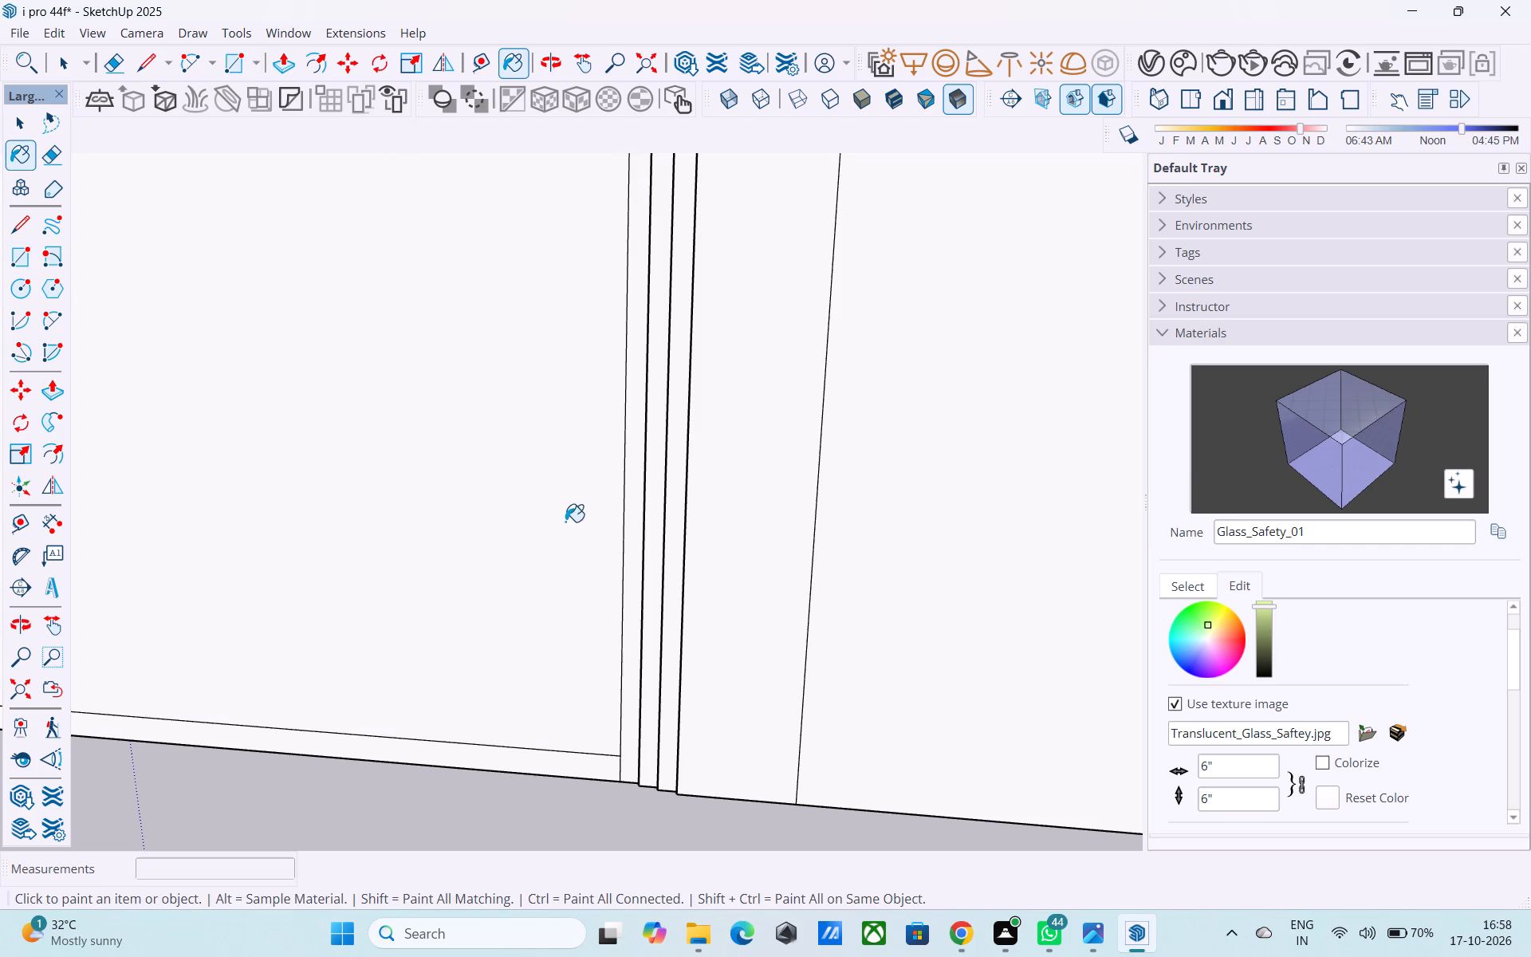
click(565, 522)
Paint the slab's front edge and the connected innermost frame band with the in-model material ThomThom - Hat1.
scroll(589, 562, down, 6)
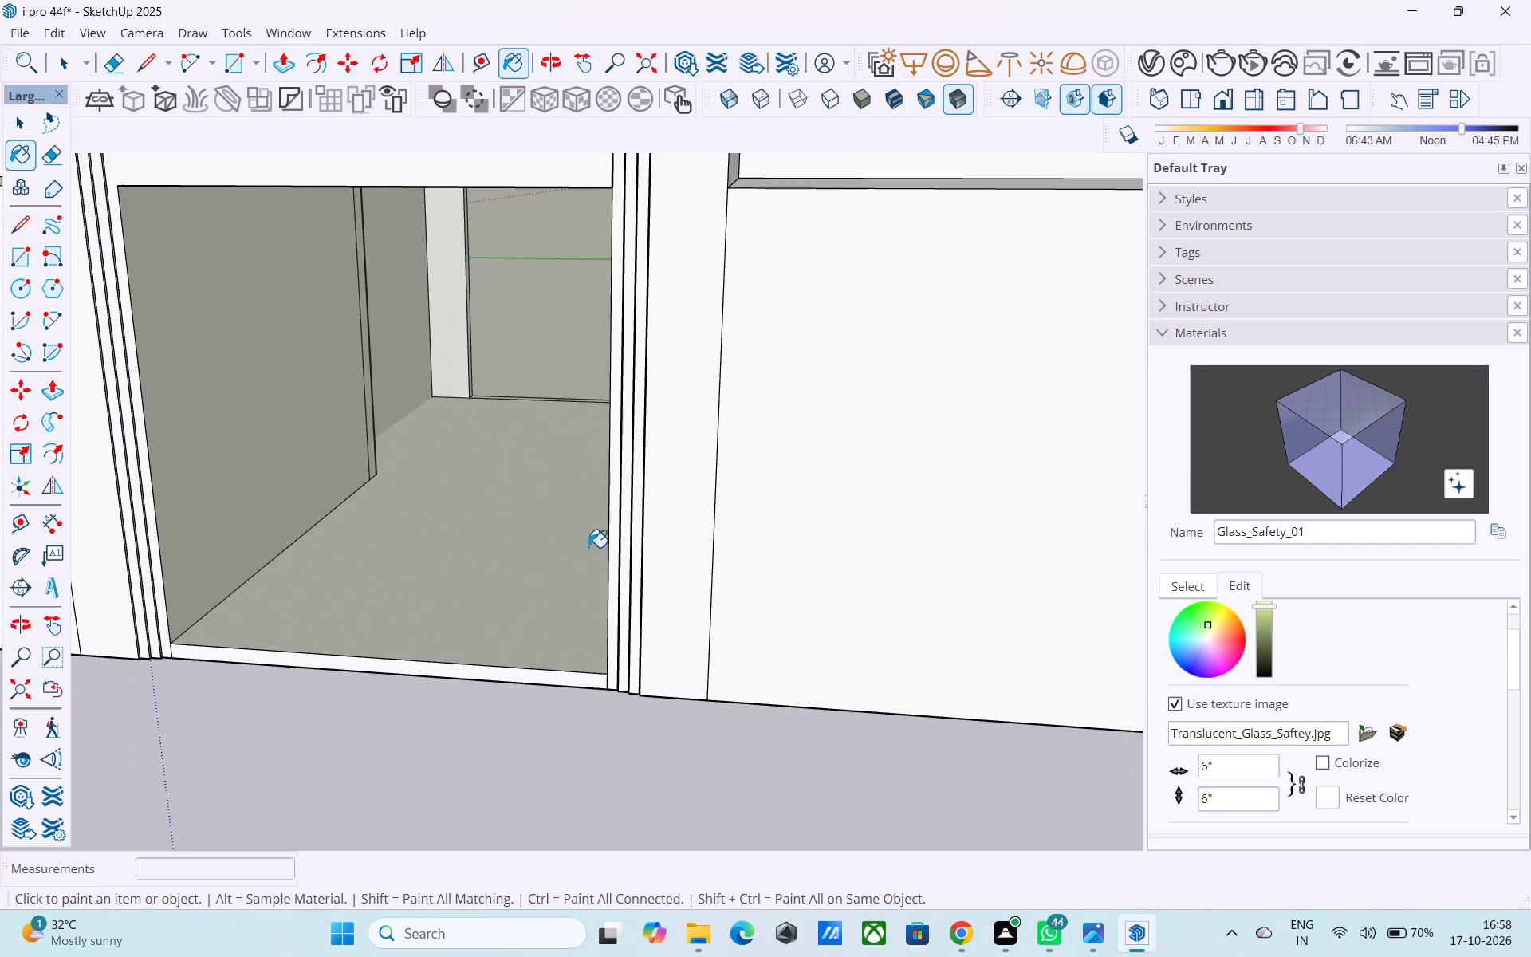
scroll(588, 547, down, 10)
middle_drag(564, 507, 800, 527)
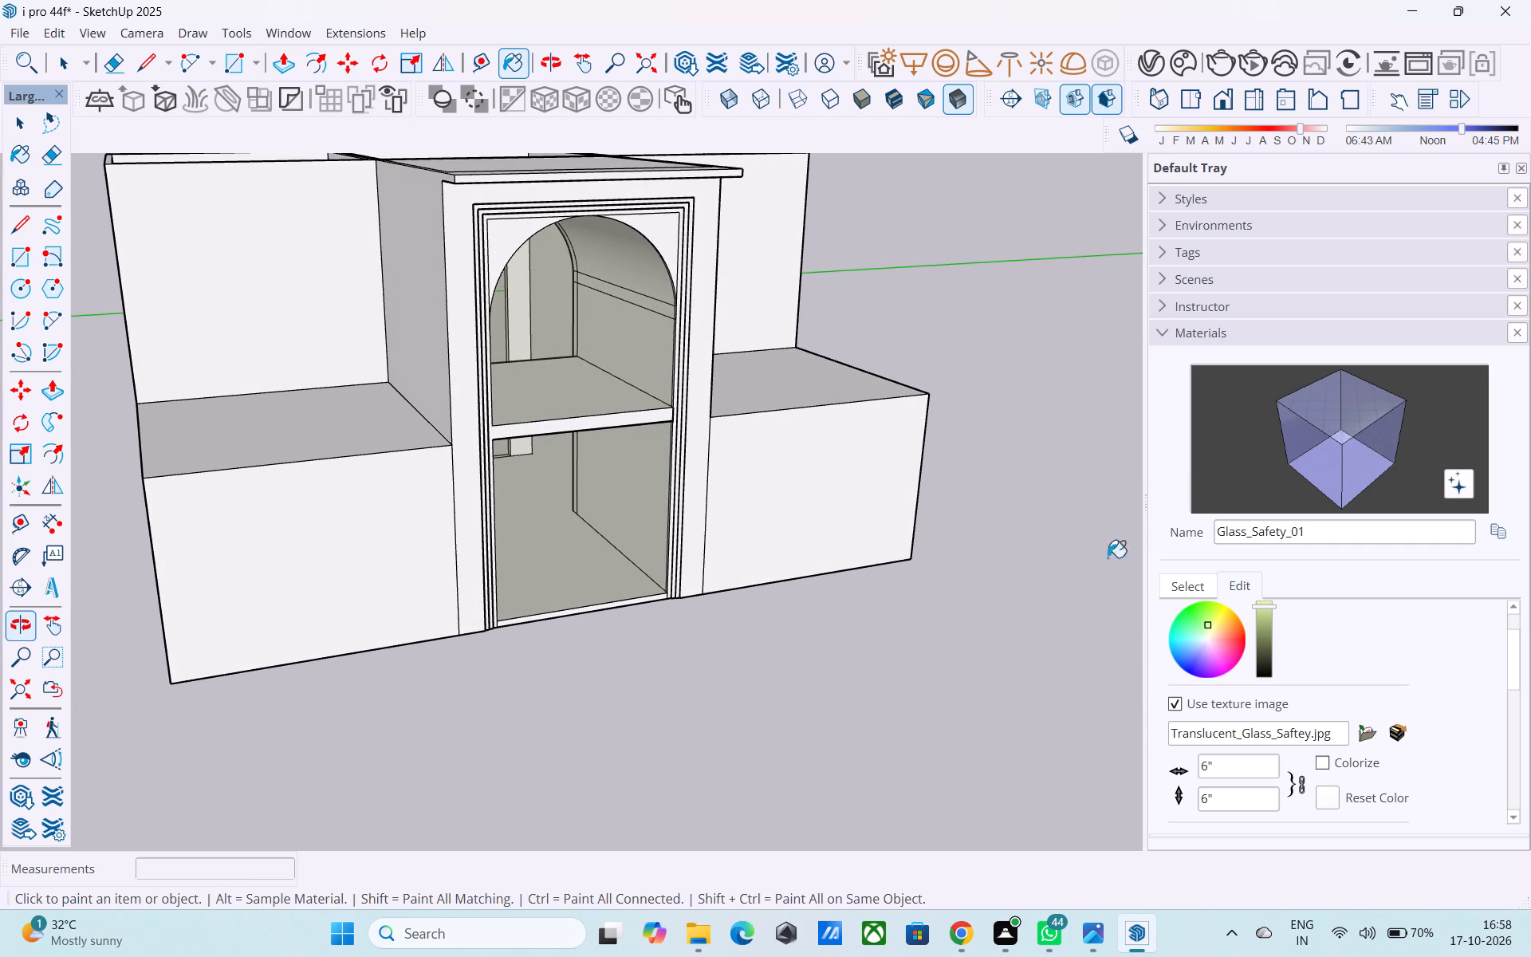
middle_drag(856, 507, 852, 549)
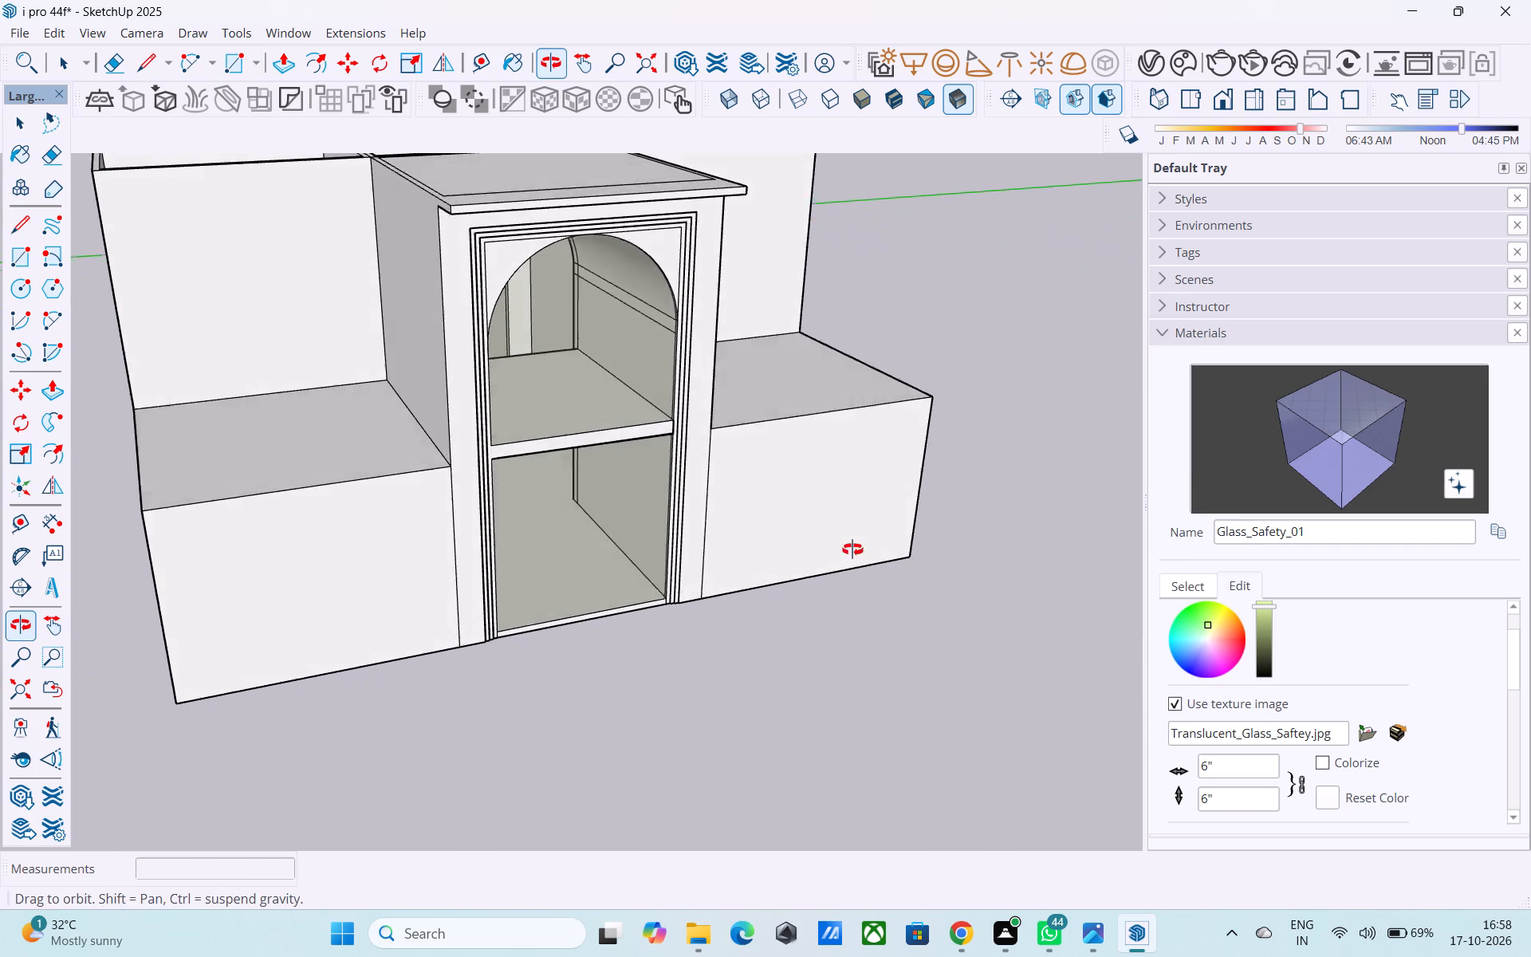
middle_drag(852, 549, 852, 551)
scroll(852, 552, down, 4)
middle_drag(733, 565, 474, 577)
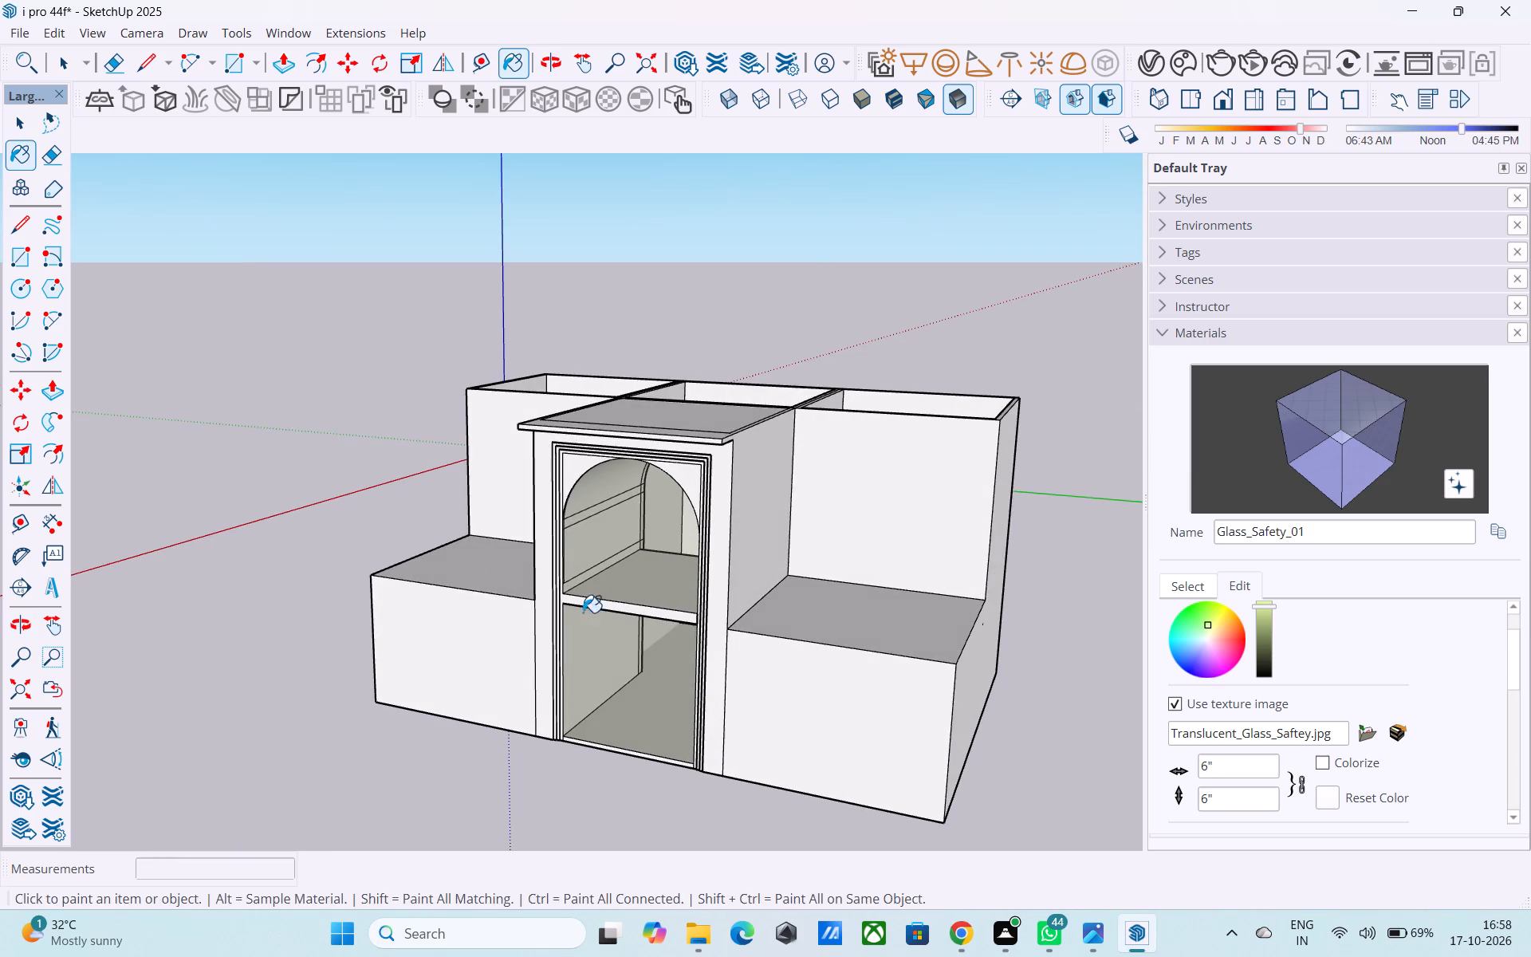
shift+middle_drag(665, 640, 604, 593)
scroll(577, 582, up, 9)
click(1187, 593)
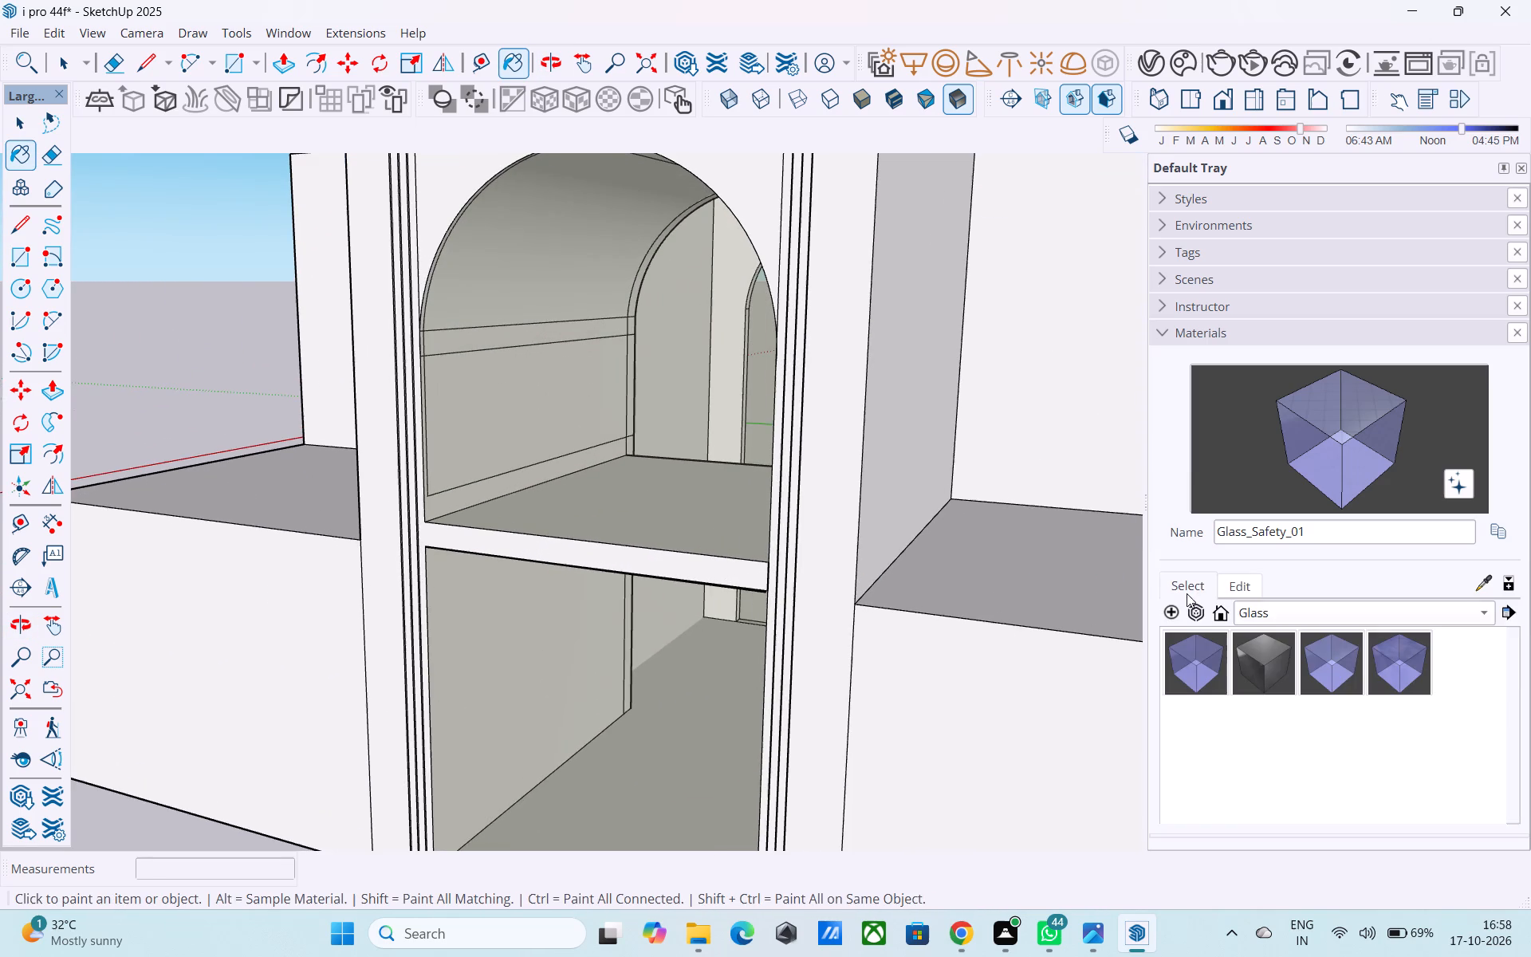
click(1260, 620)
drag(1266, 750, 1272, 541)
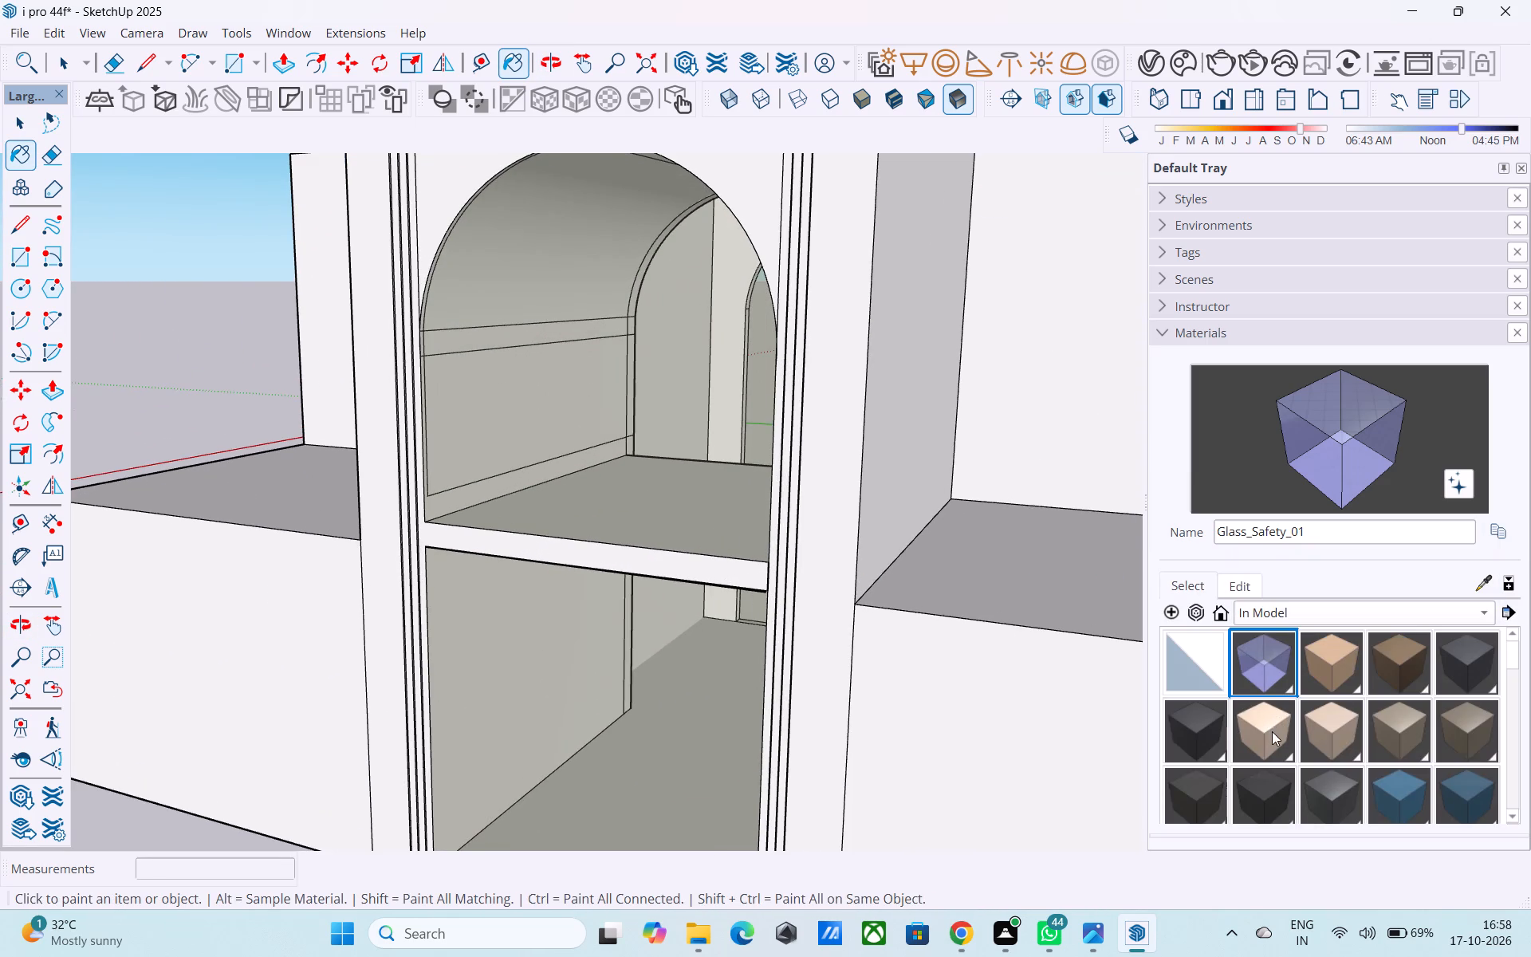
click(1203, 805)
click(636, 559)
scroll(618, 569, down, 6)
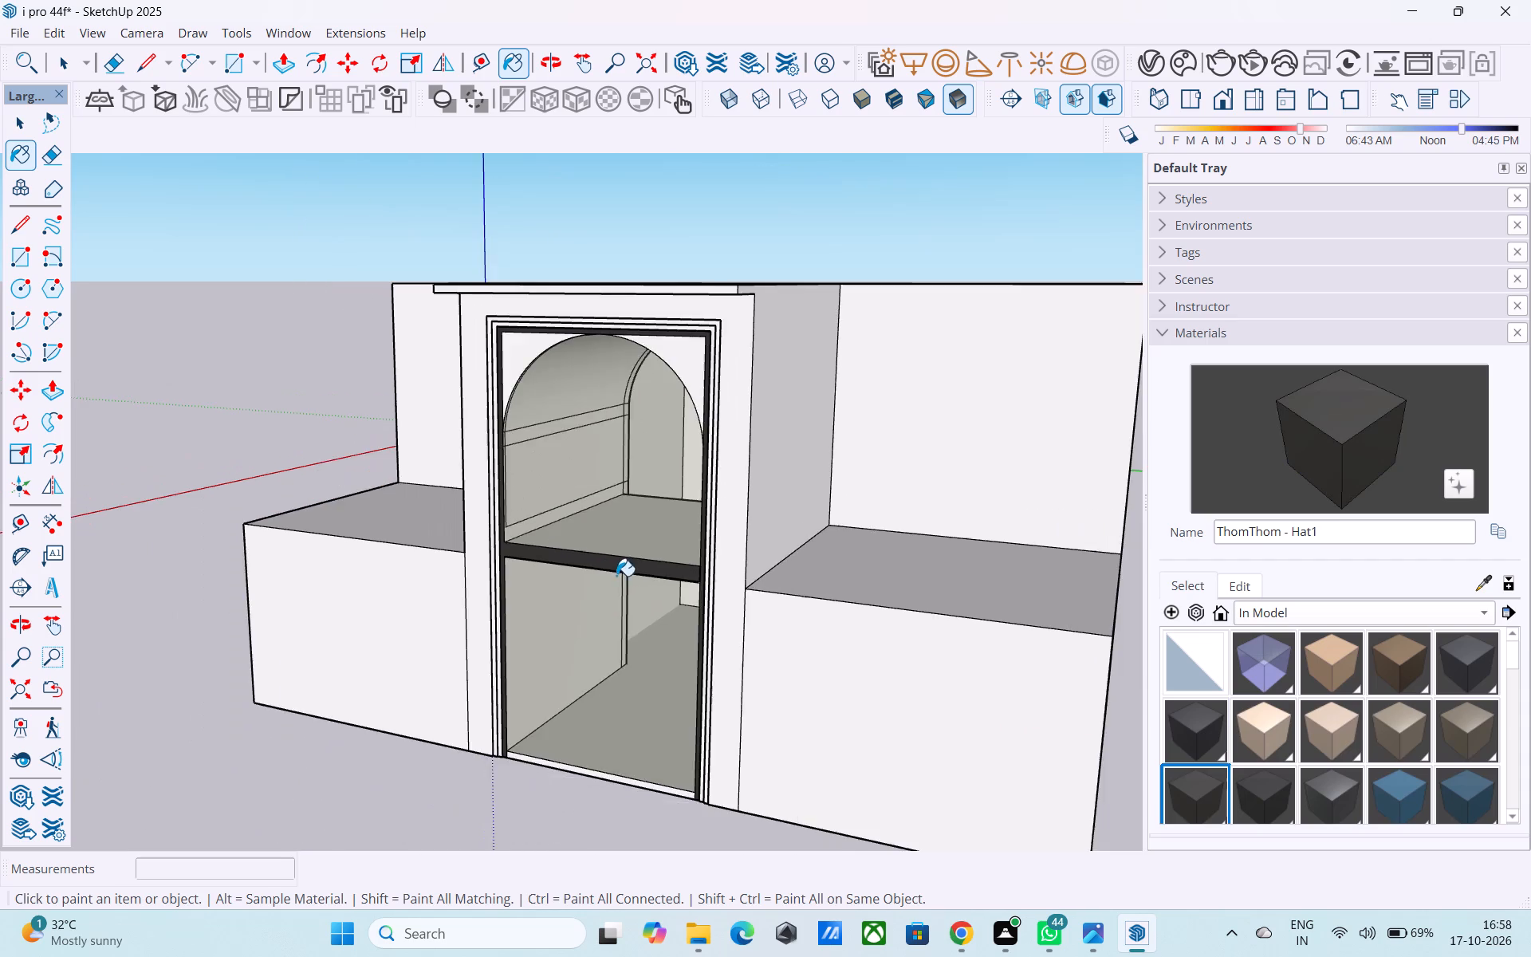
Look through the material collections and the in-model swatches for a finish for the panels beside the front arch.
middle_drag(616, 576, 719, 577)
scroll(721, 559, up, 1)
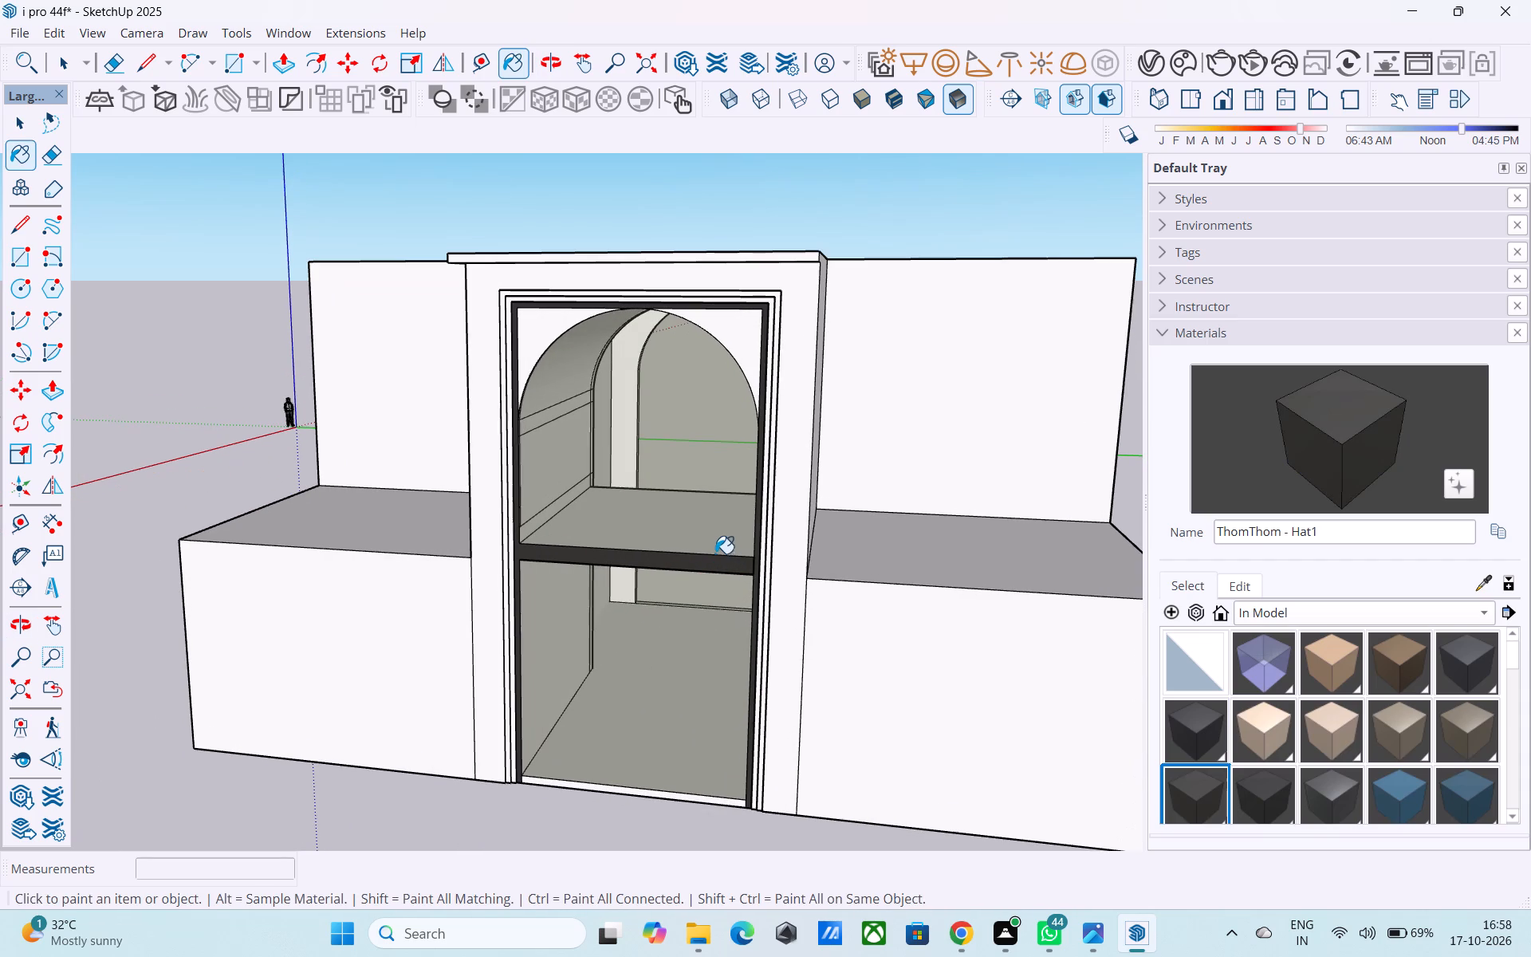
key(space)
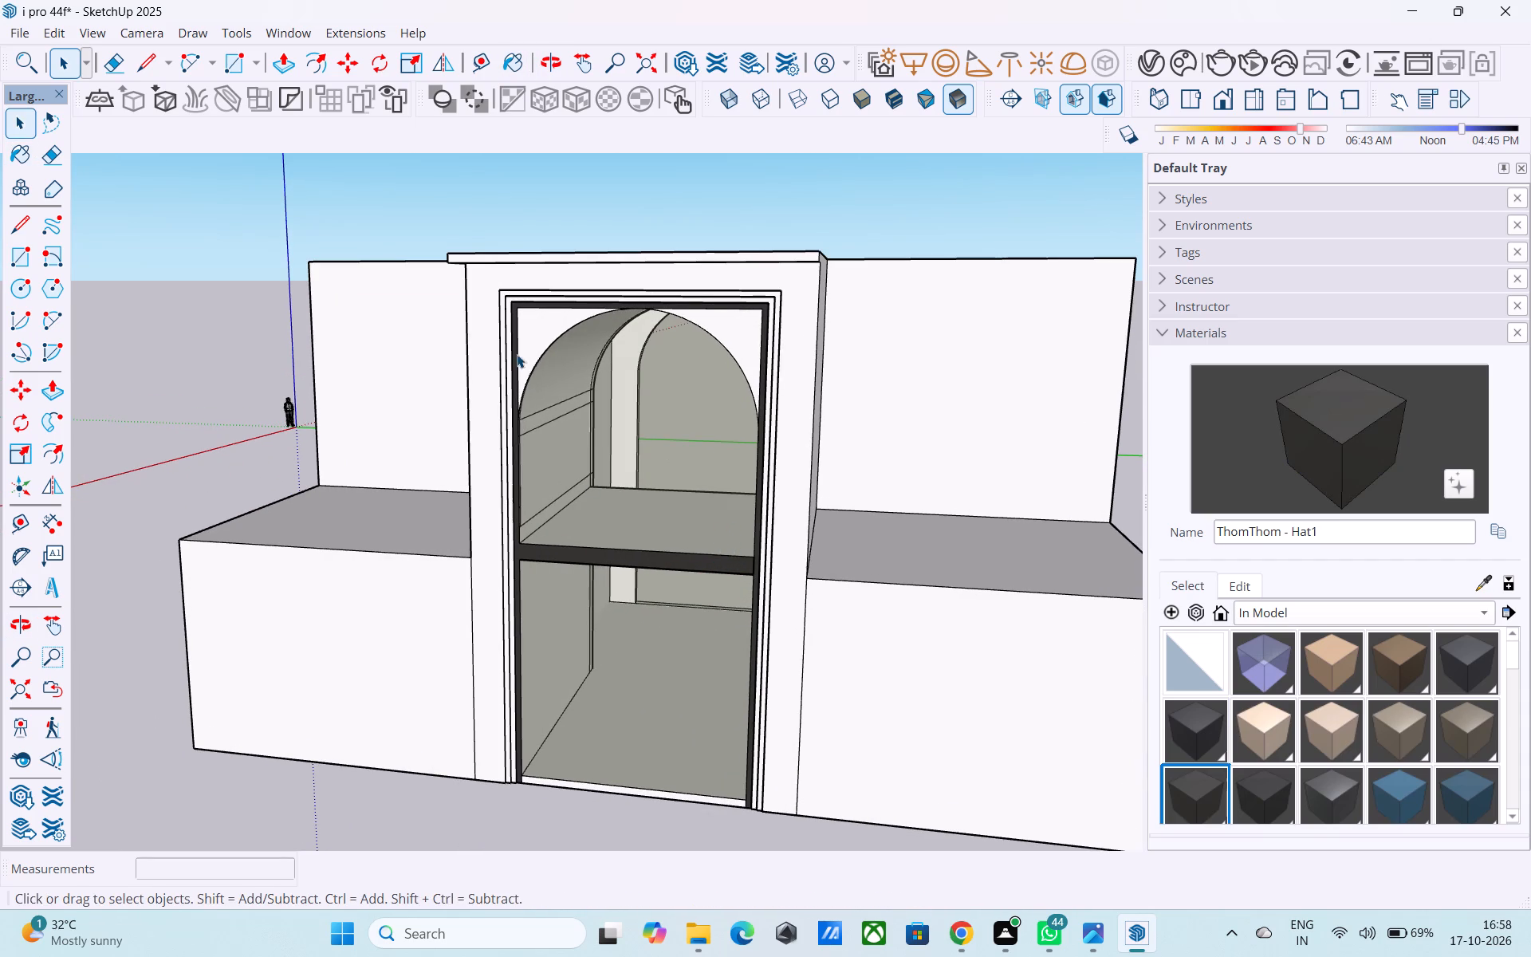
scroll(517, 353, up, 7)
shift+middle_drag(672, 383, 726, 473)
shift+scroll(655, 388, up, 1)
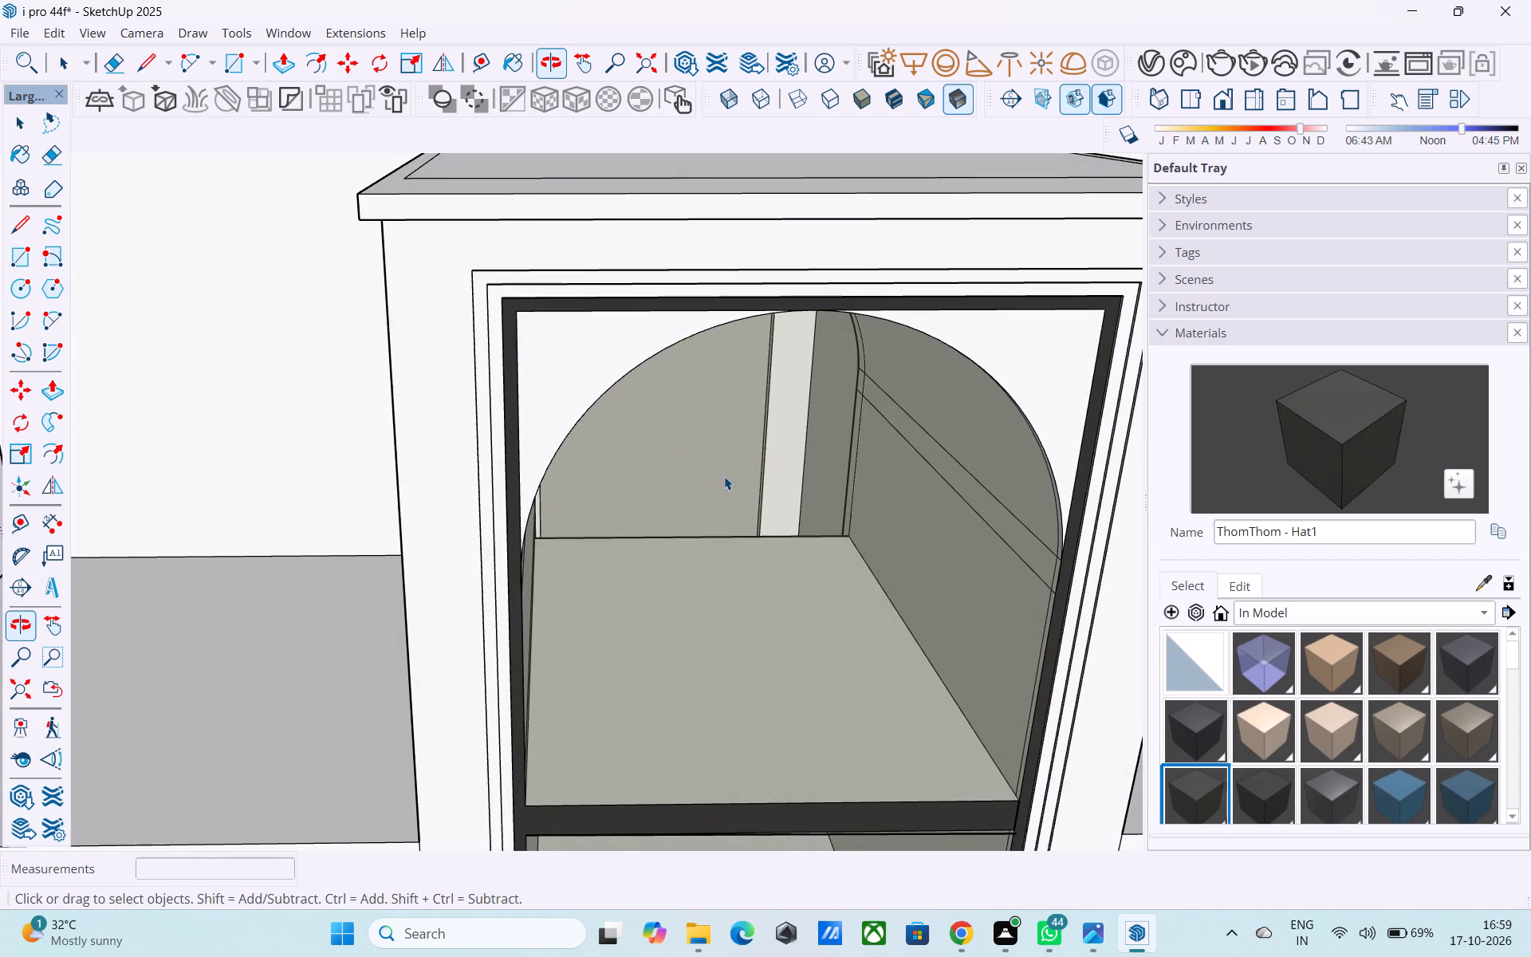
shift+middle_drag(722, 474, 654, 427)
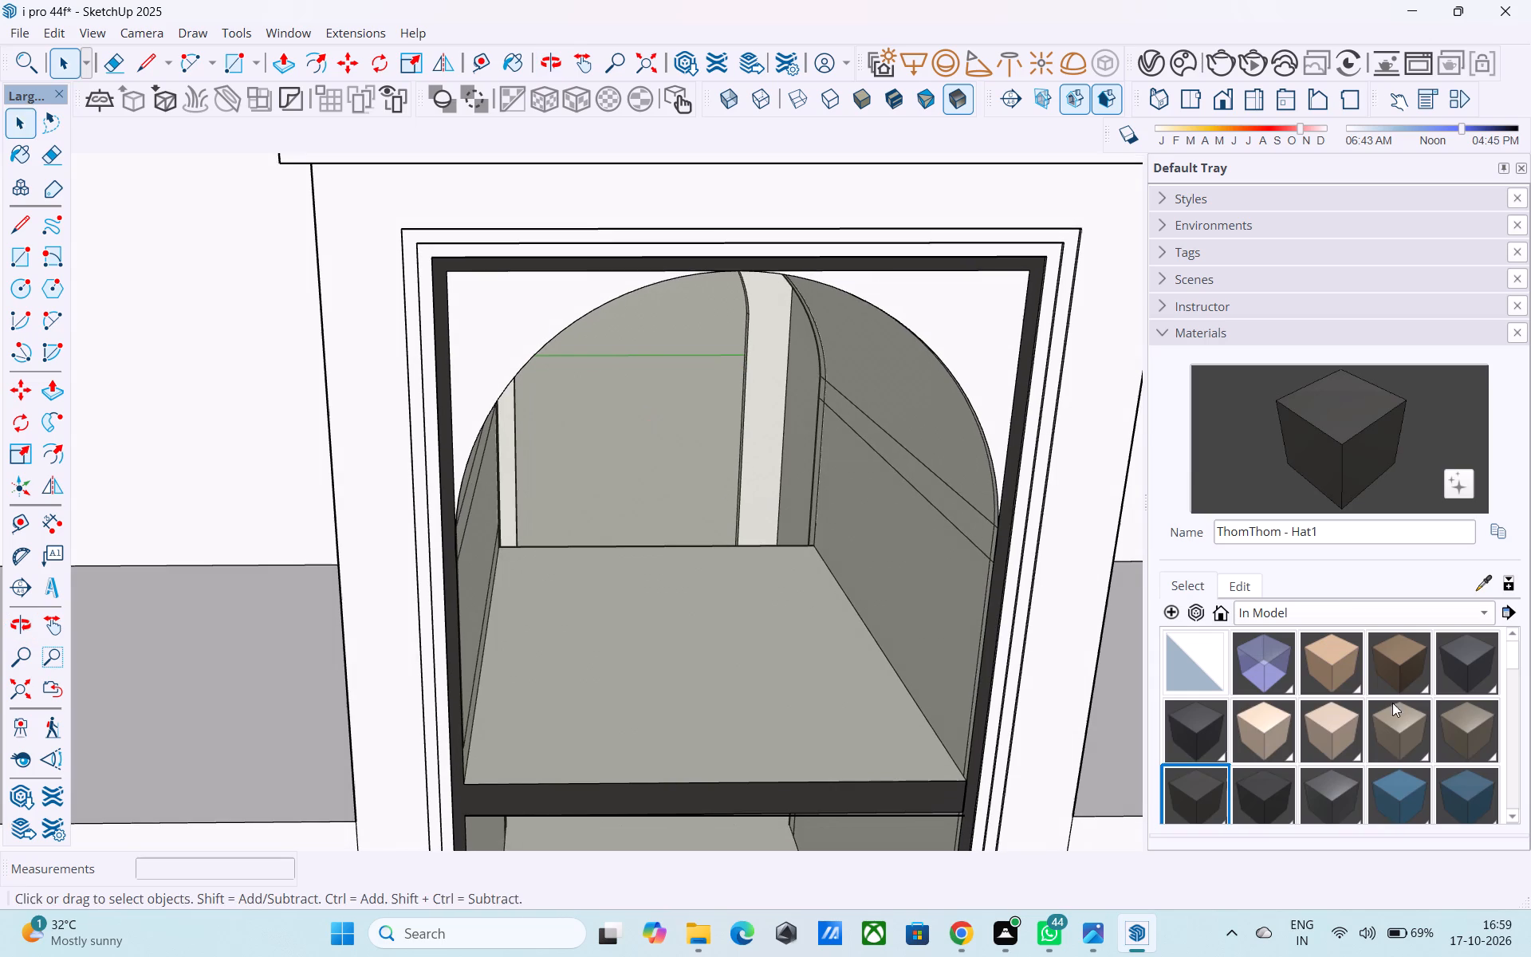
click(1336, 608)
click(1285, 626)
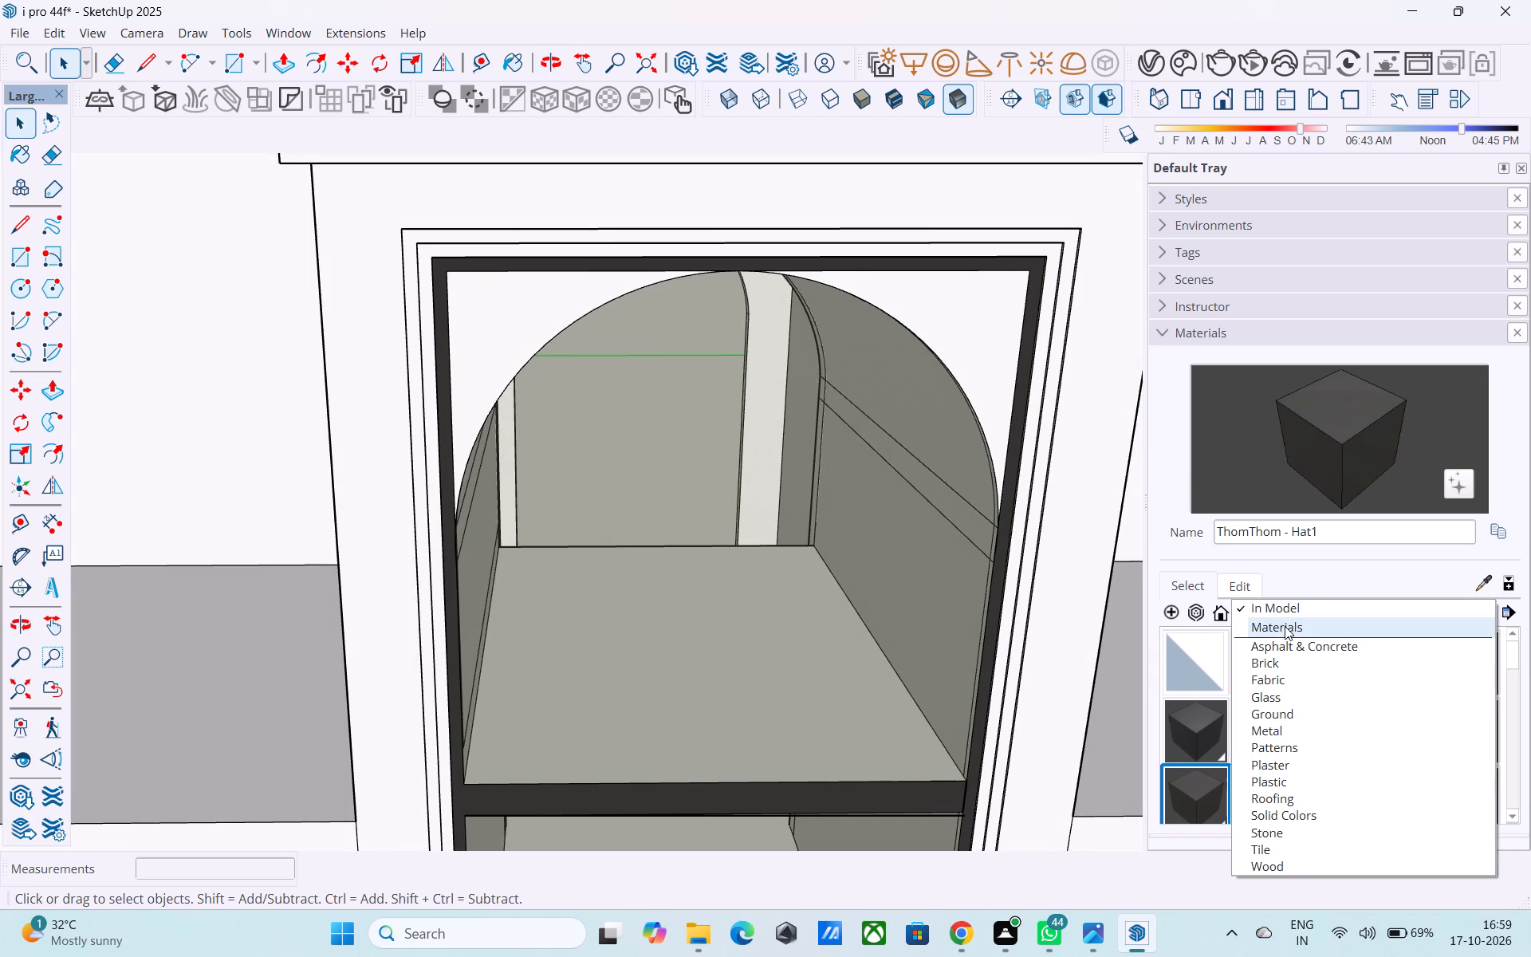
click(1277, 615)
click(1277, 600)
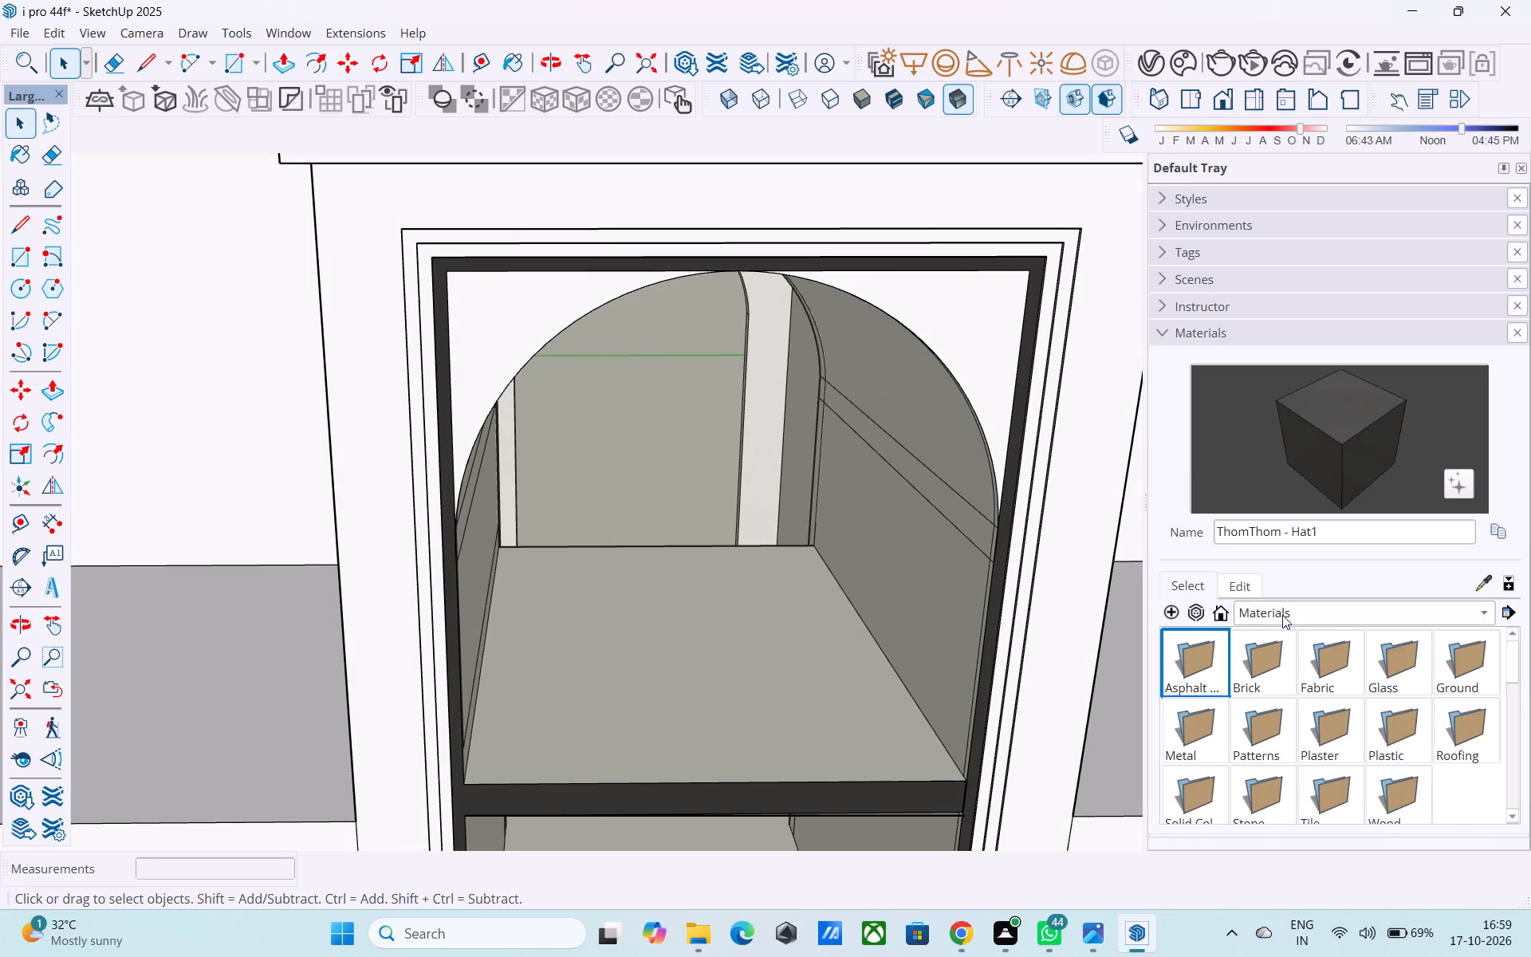
click(1284, 609)
click(1277, 585)
scroll(1273, 657, down, 8)
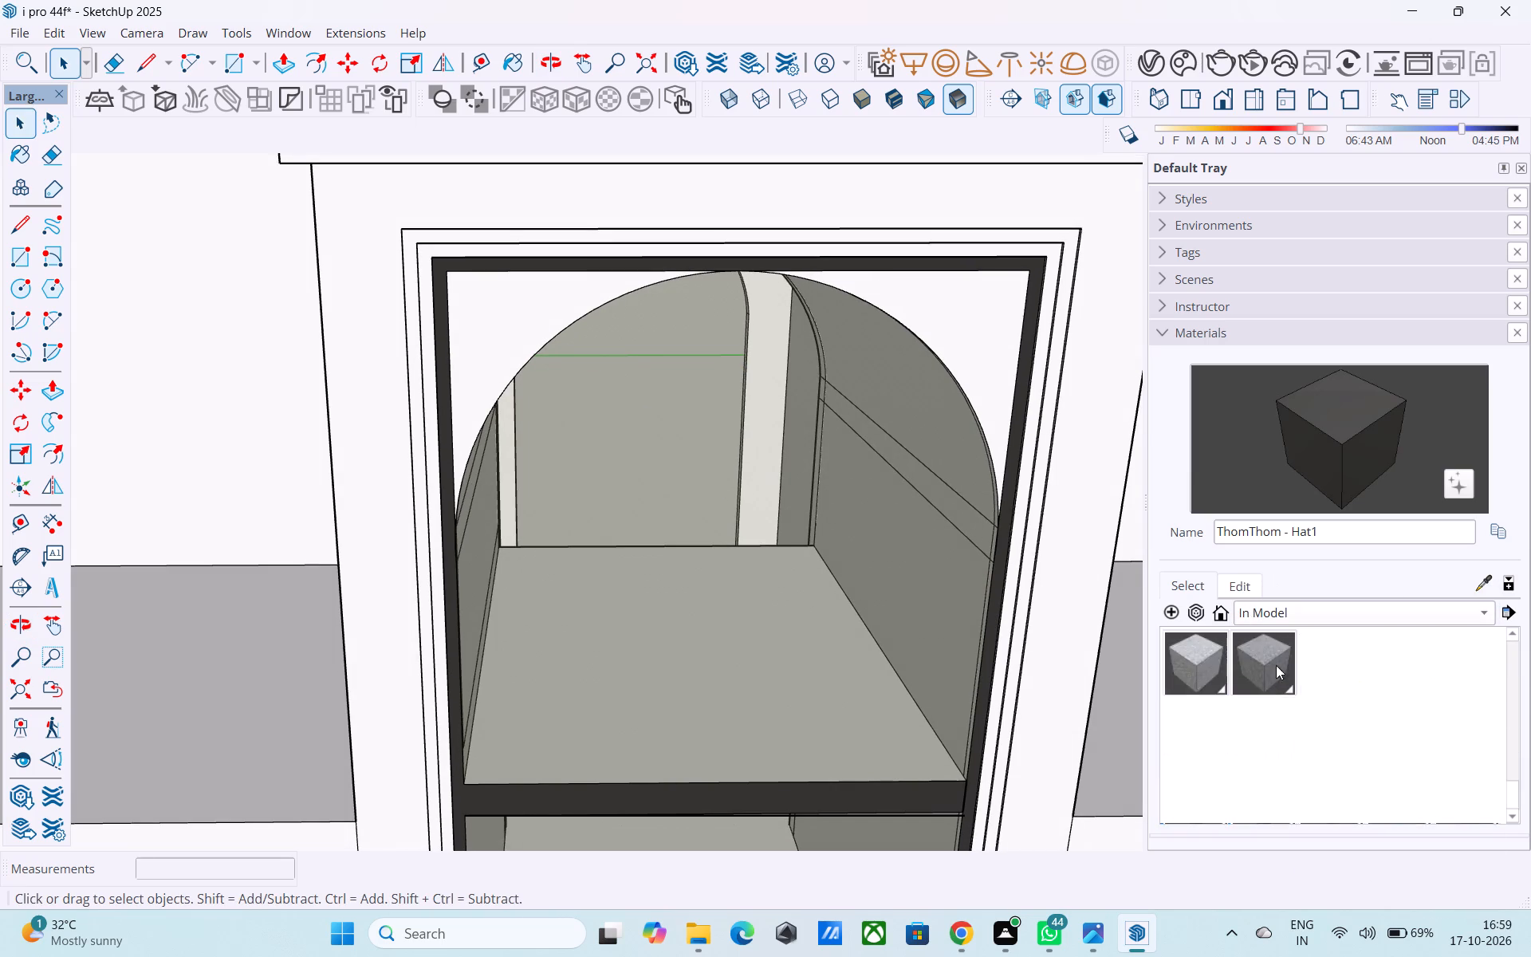
scroll(1273, 652, up, 4)
scroll(1273, 651, down, 12)
scroll(1277, 668, up, 5)
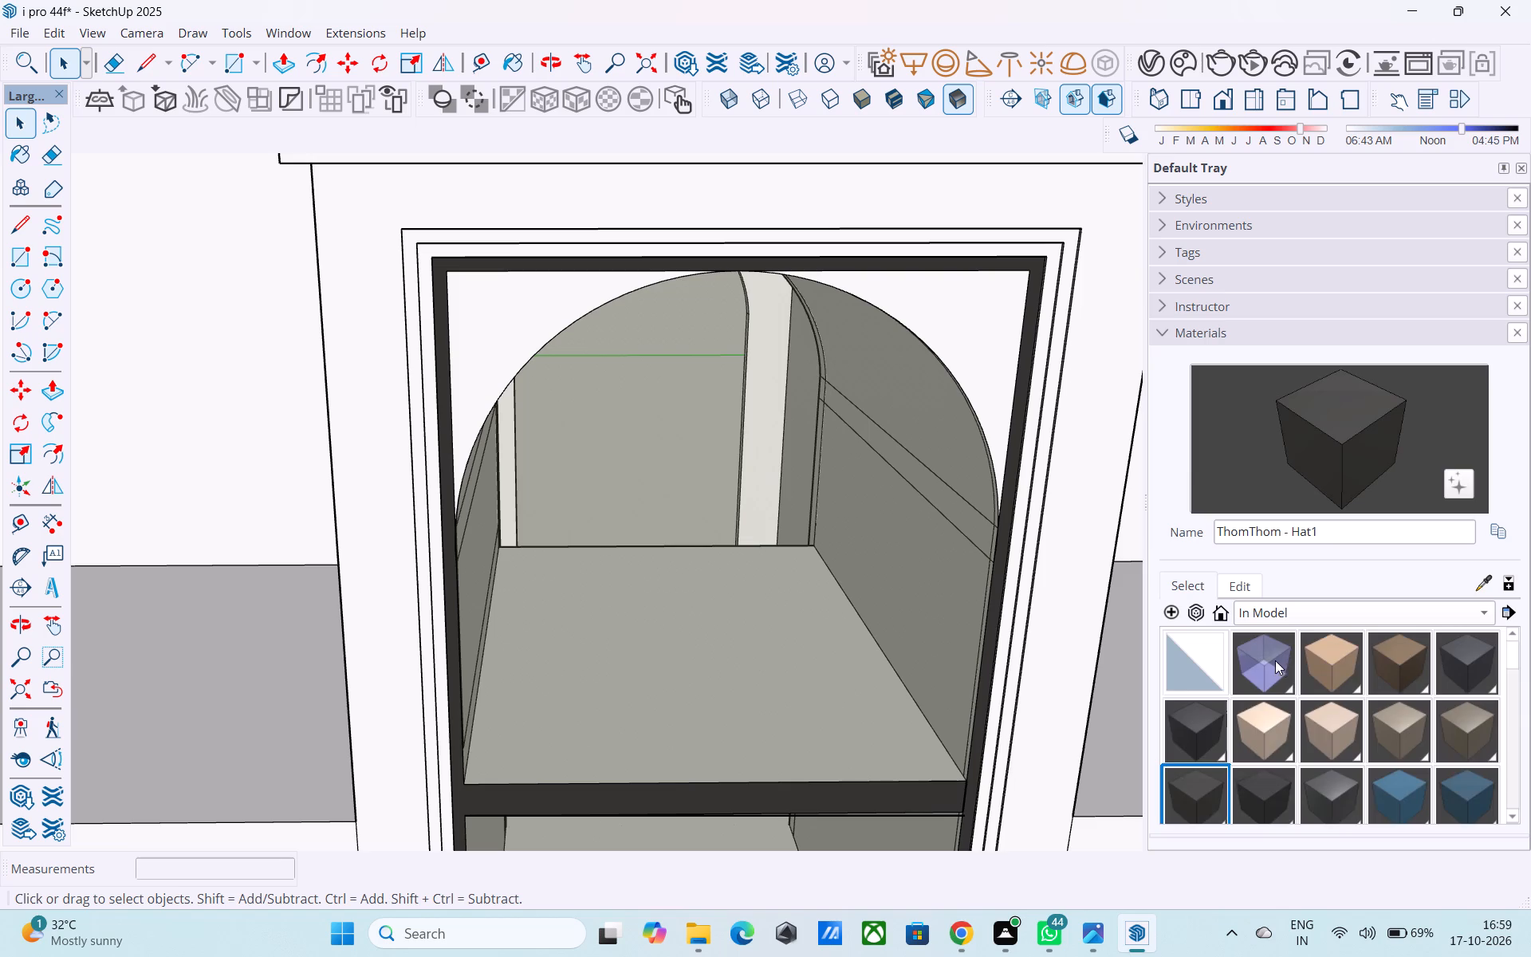
scroll(1275, 663, down, 5)
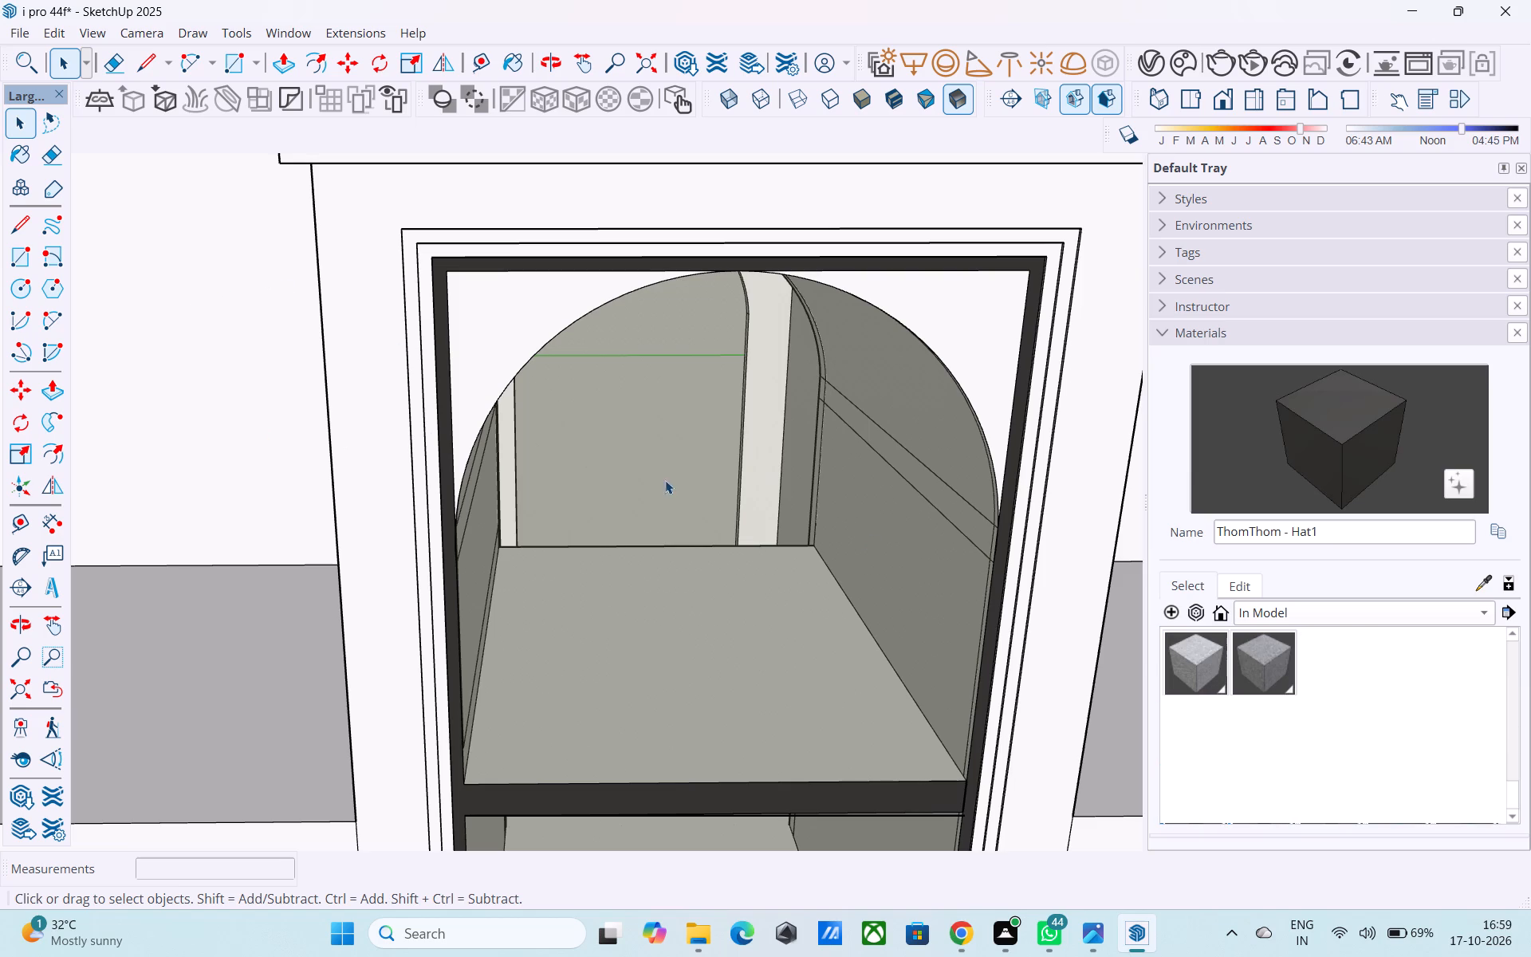
Paint both corner panels flanking the front arch with Circles_Solid_Black_1K from the Patterns collection.
click(1316, 612)
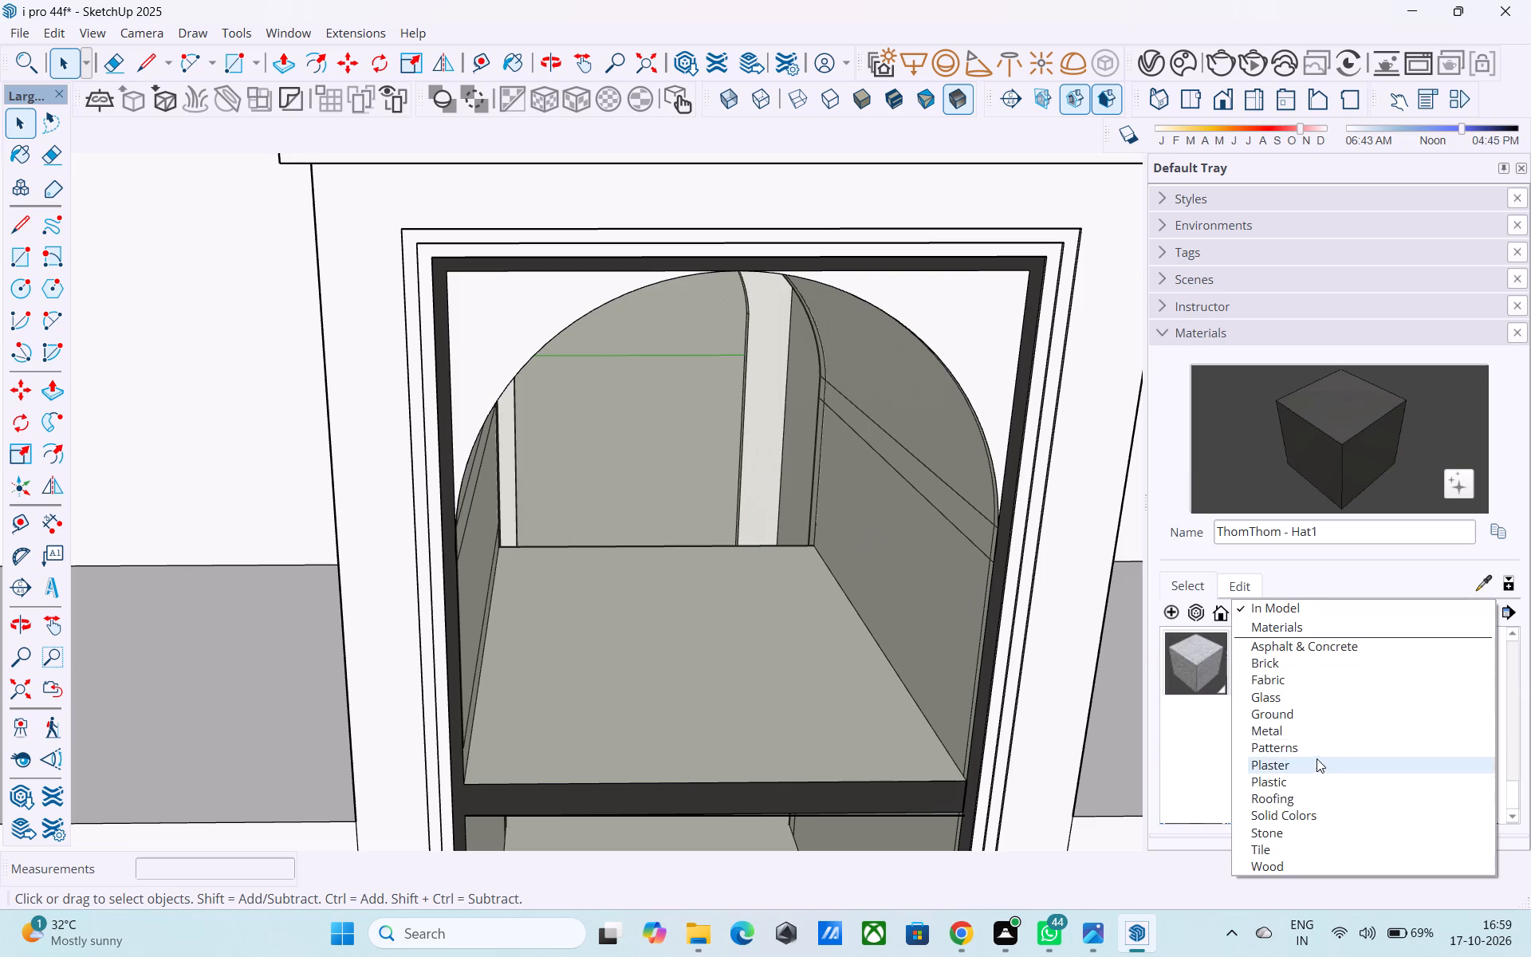
click(1316, 754)
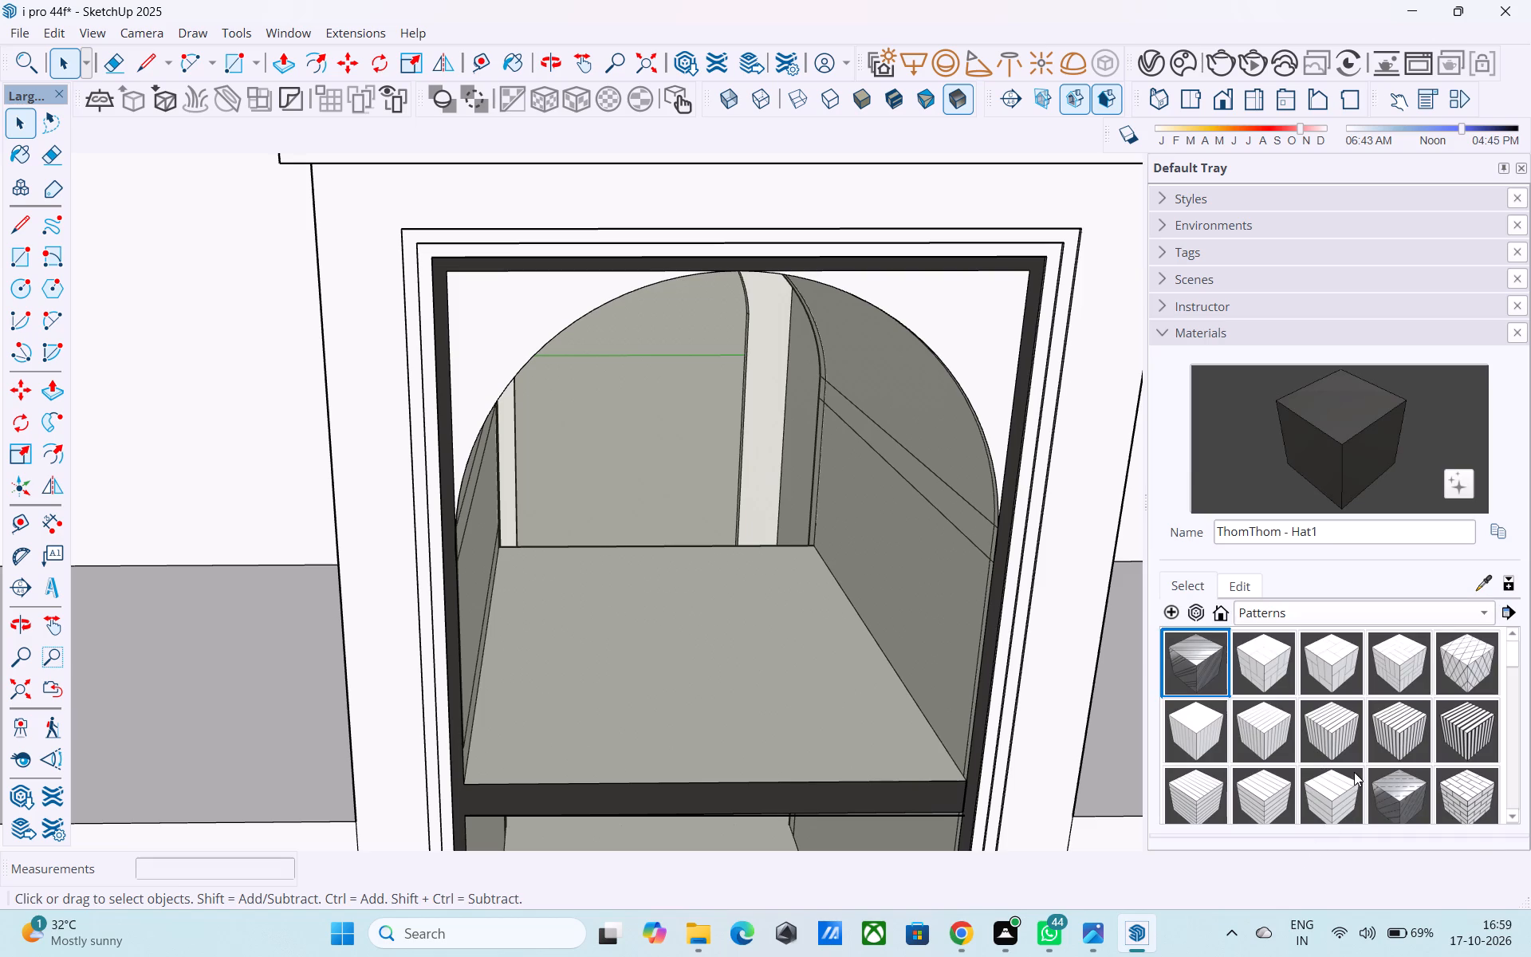
scroll(1364, 756, down, 2)
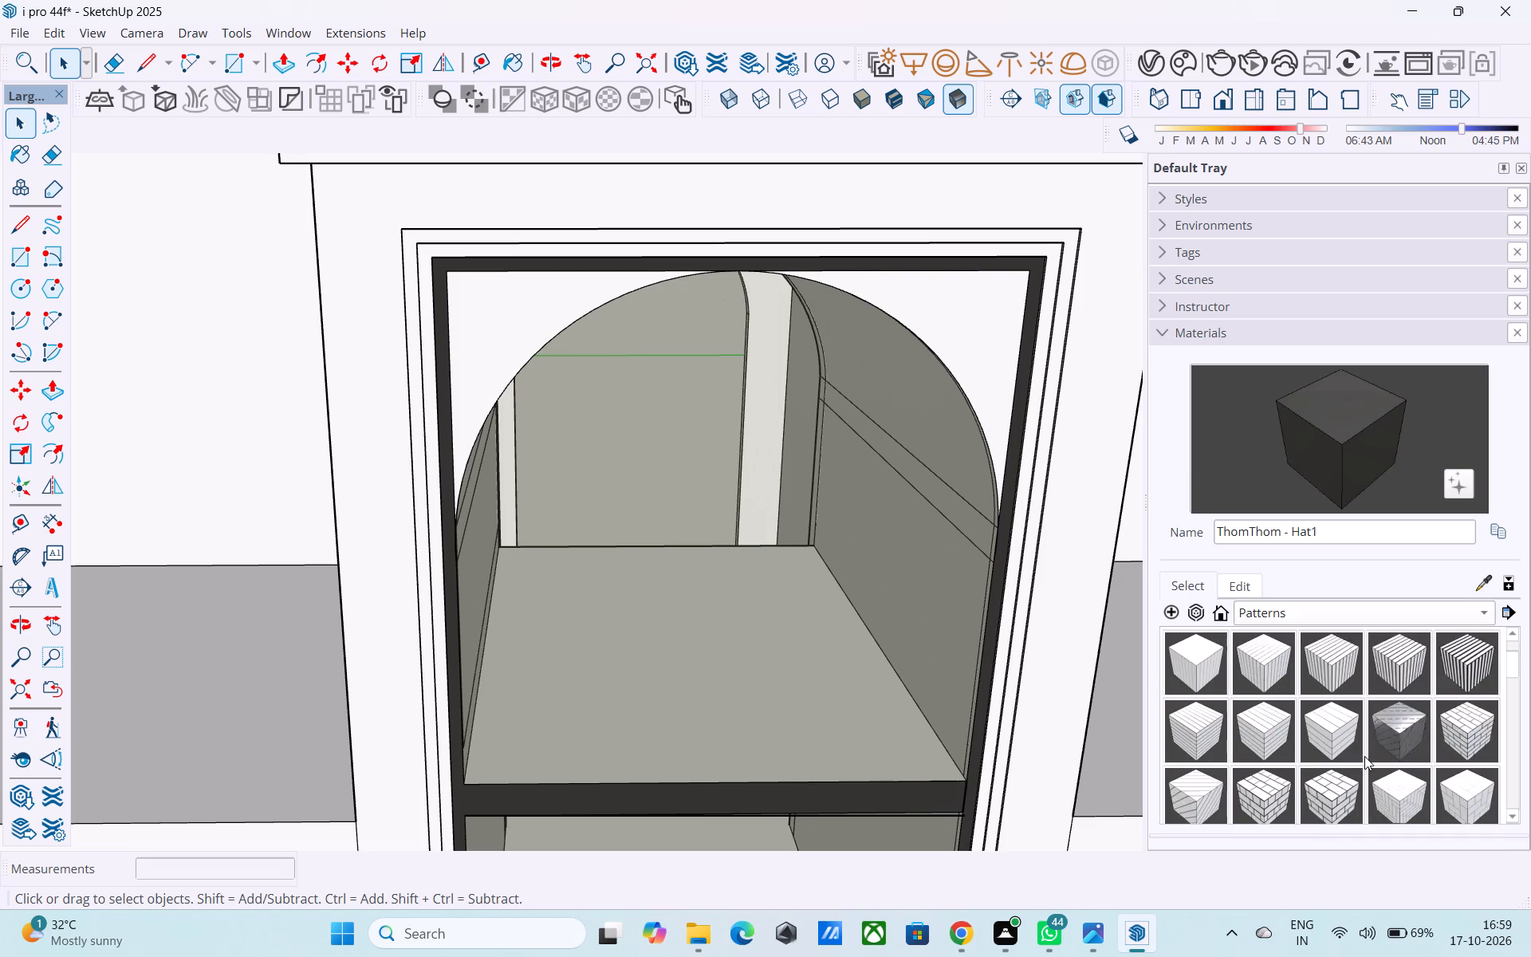
scroll(1364, 756, down, 1)
scroll(1251, 782, down, 3)
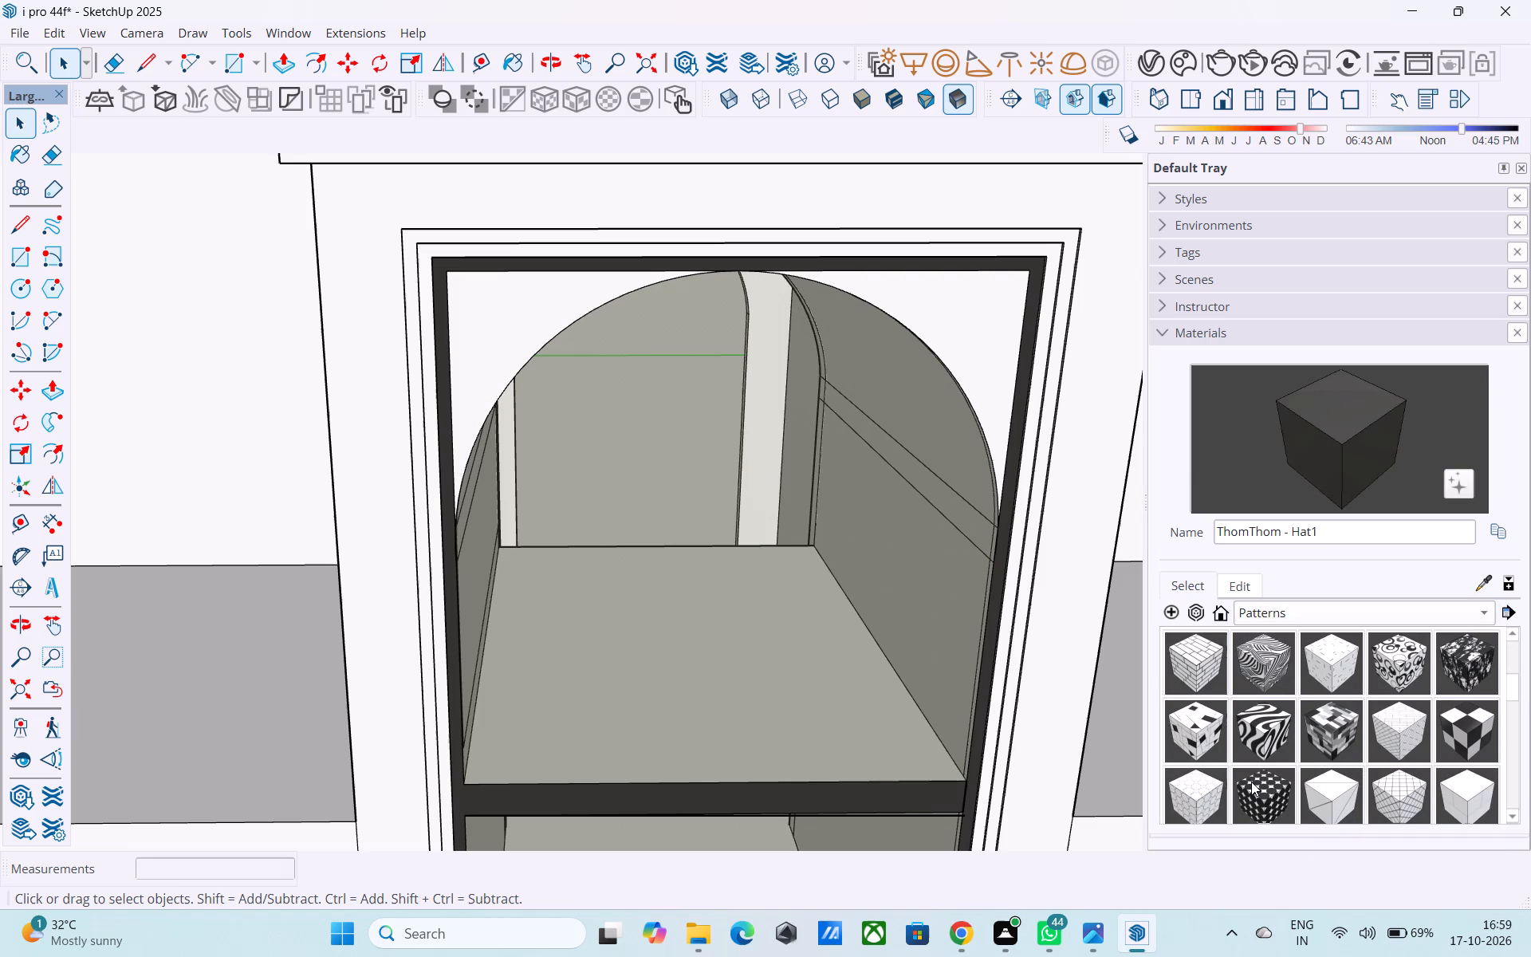
click(1257, 782)
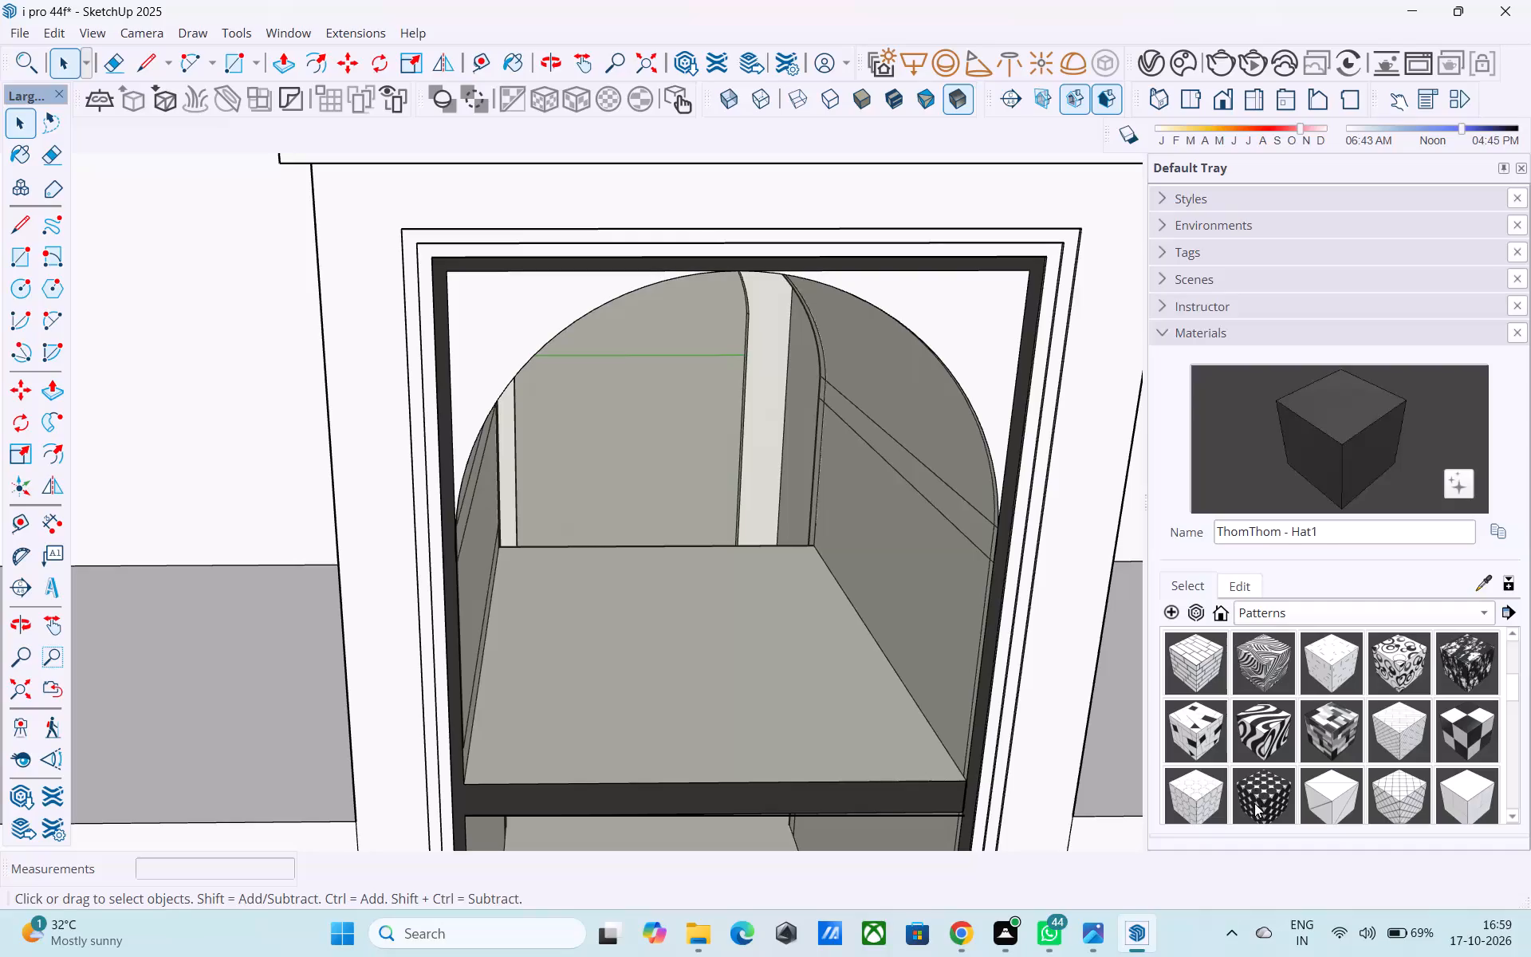
click(1254, 805)
click(487, 282)
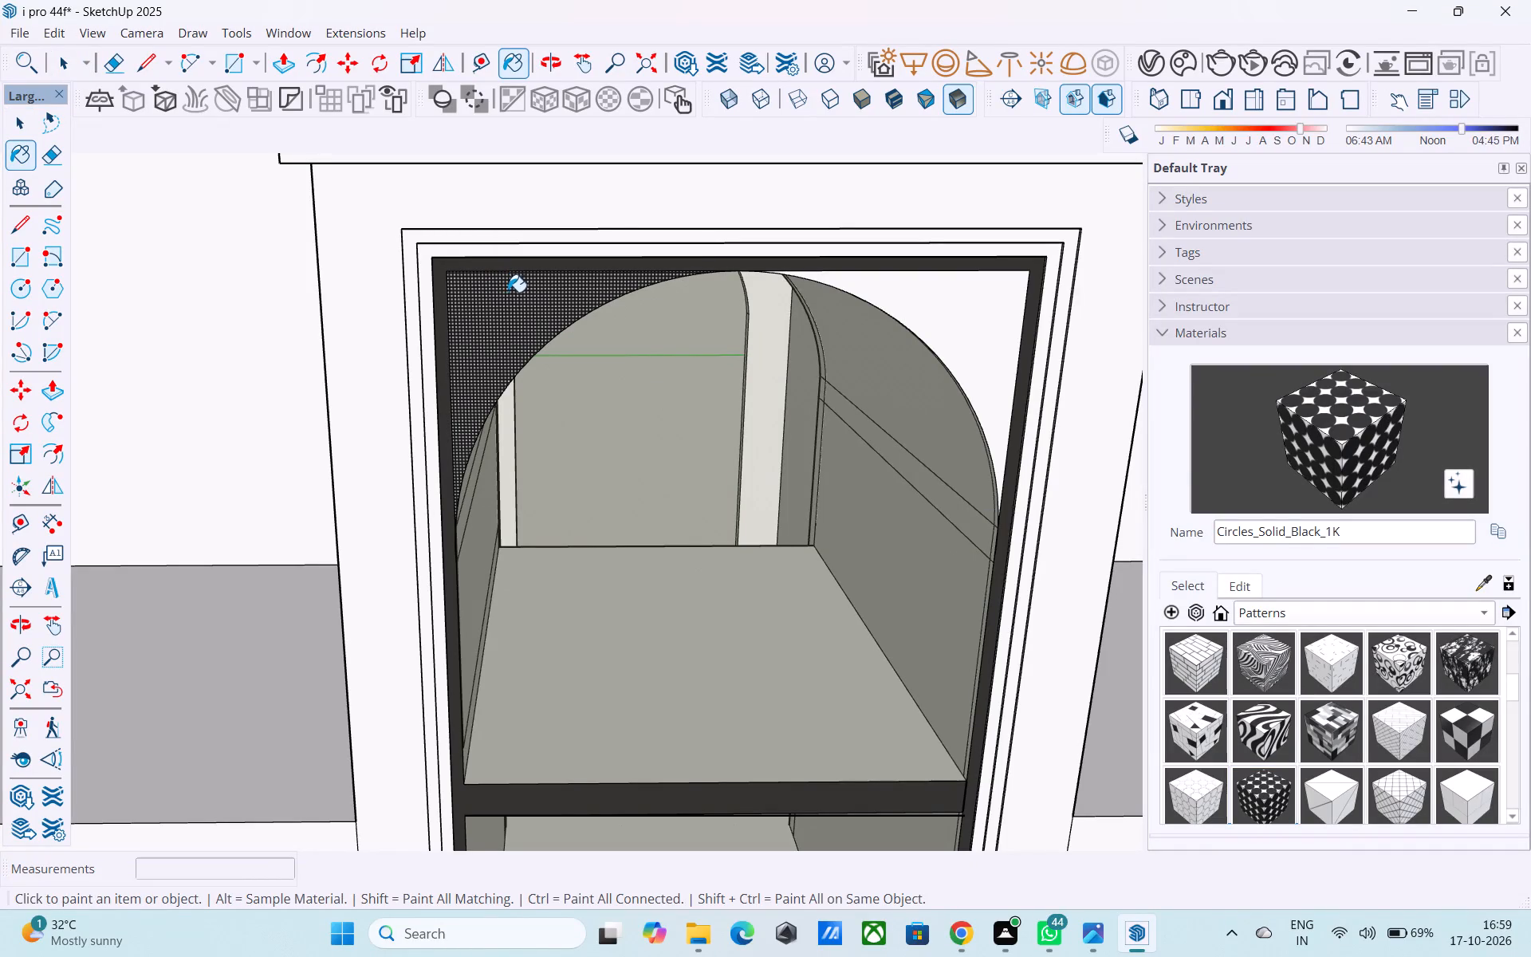
click(899, 305)
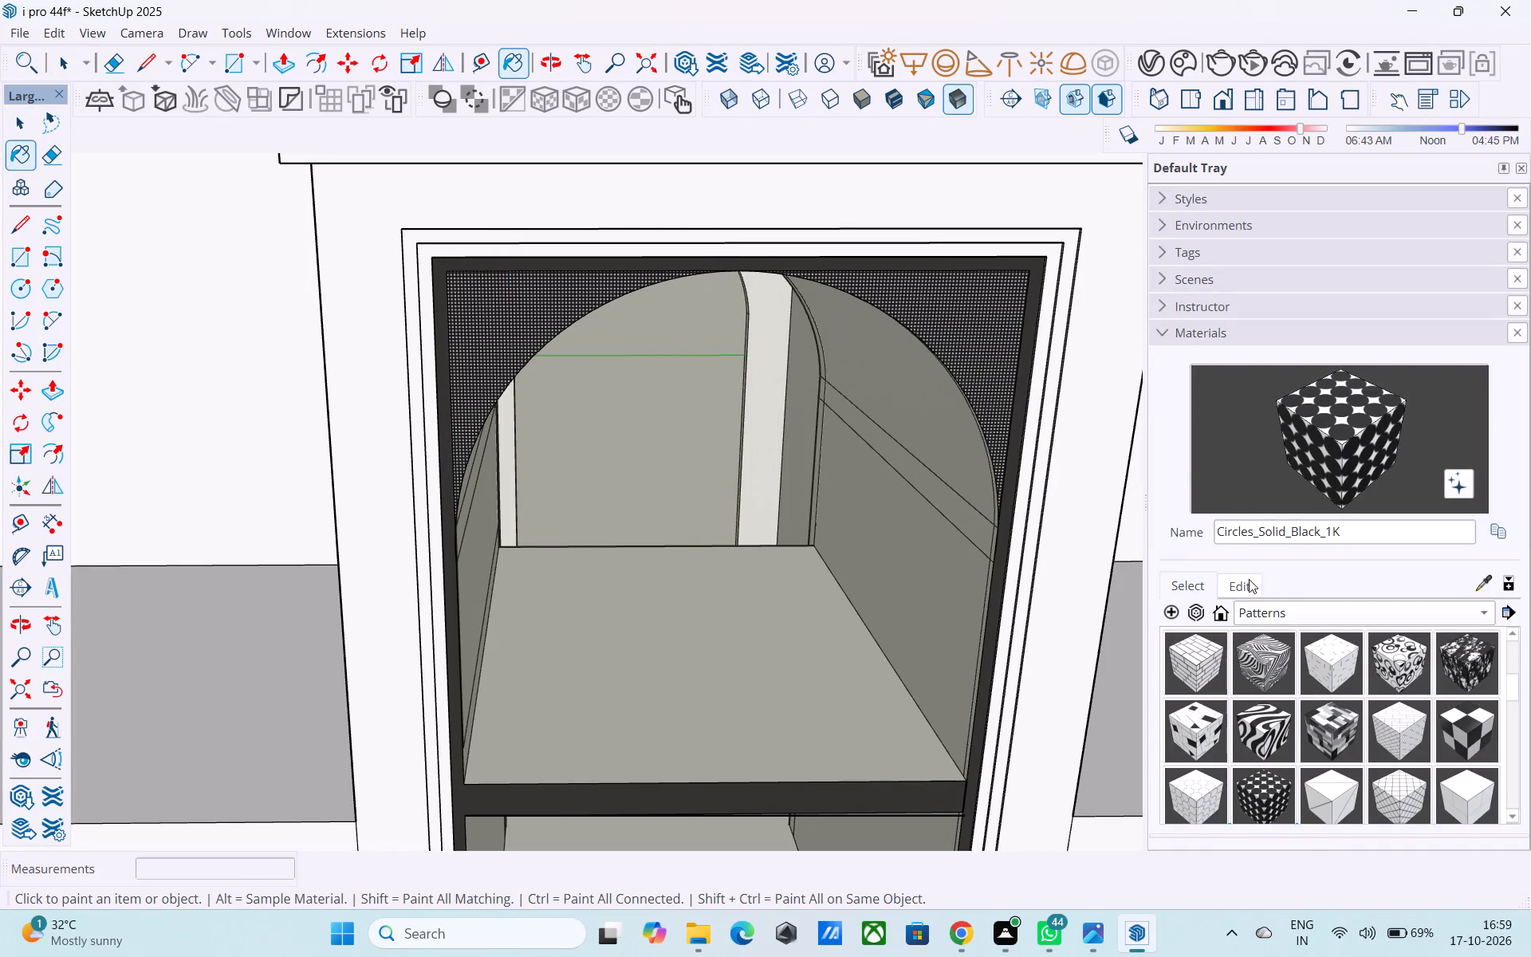
Set the Circles_Solid_Black_1K texture size to 1'.
click(1249, 581)
click(1242, 766)
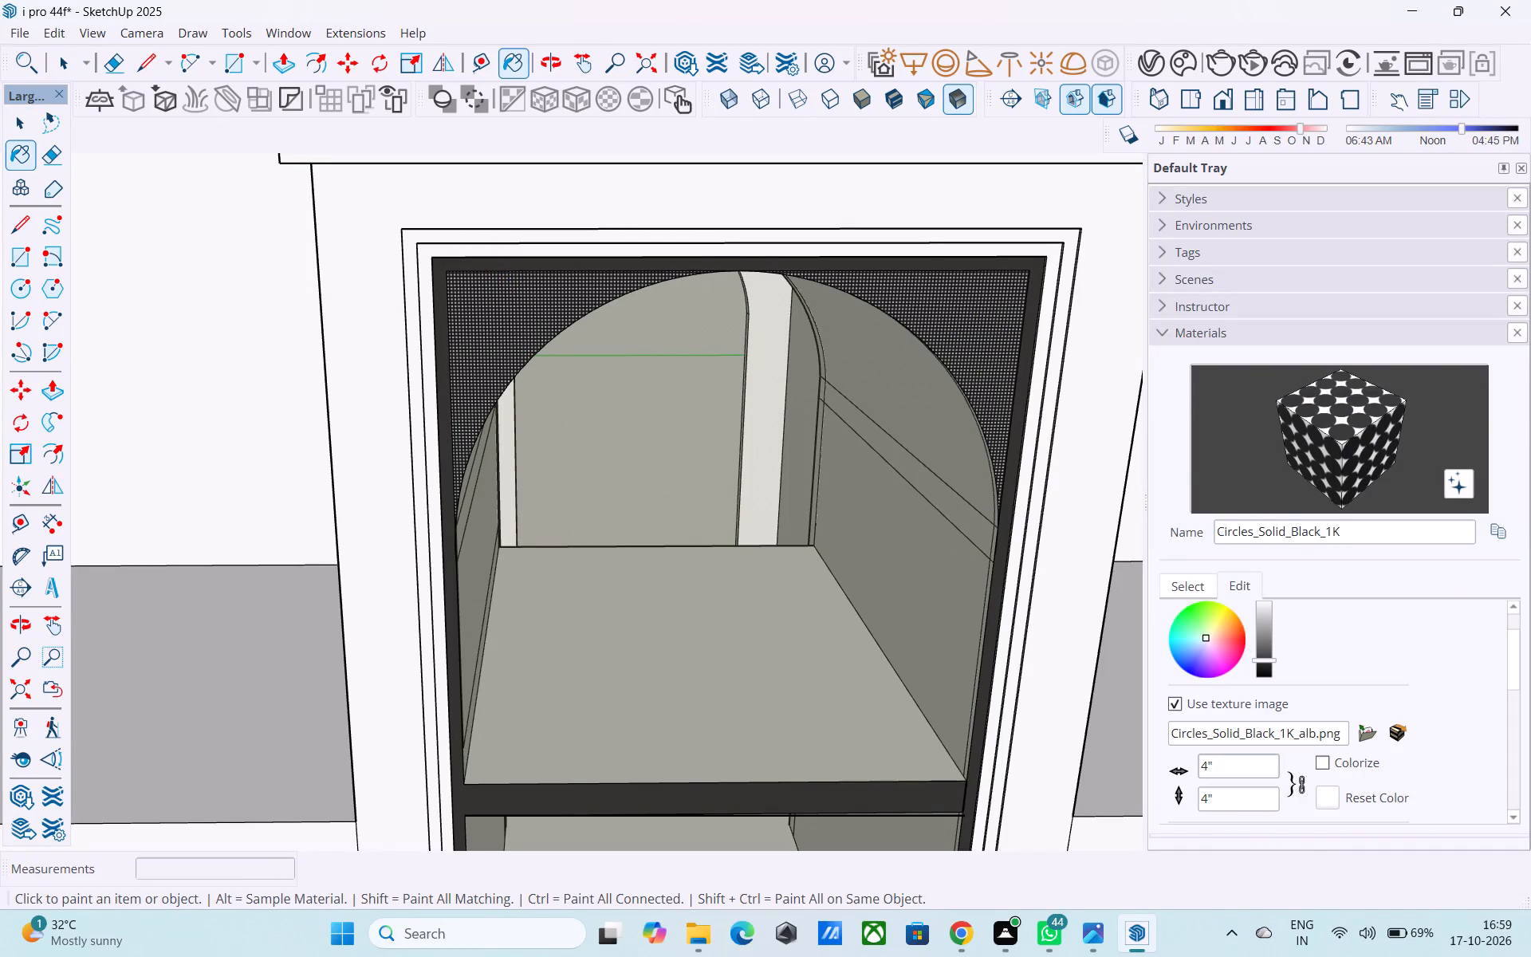
key(BackSpace)
key(BackSpace)
key(BackSpace)
text(1')
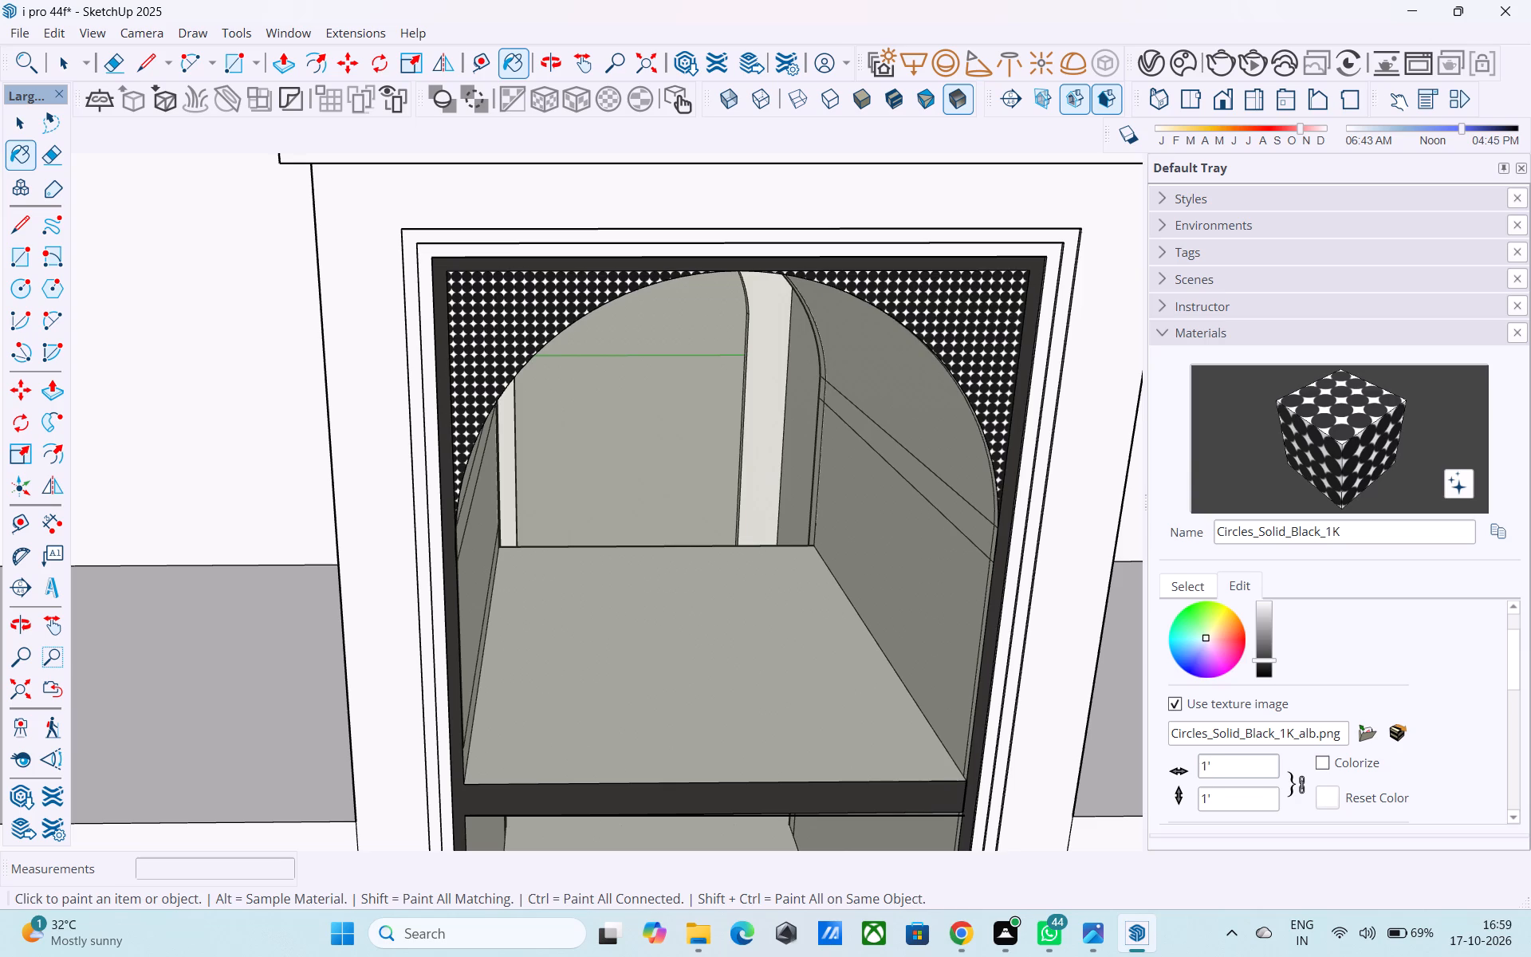
scroll(759, 605, down, 14)
middle_drag(751, 581, 732, 525)
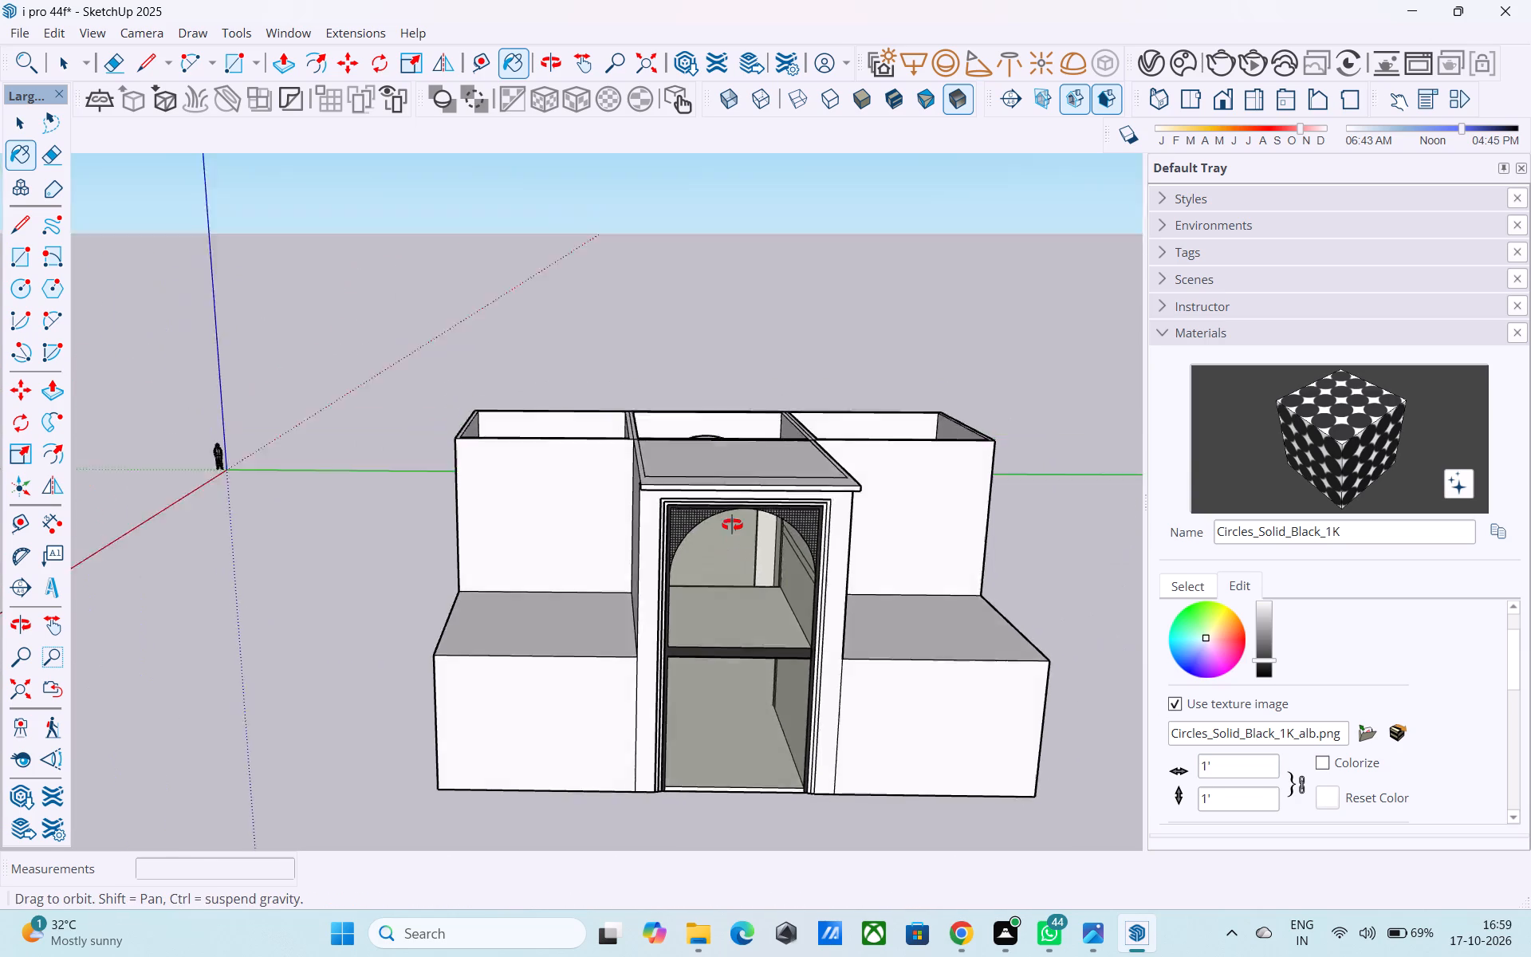
middle_drag(732, 525, 726, 511)
scroll(725, 511, up, 5)
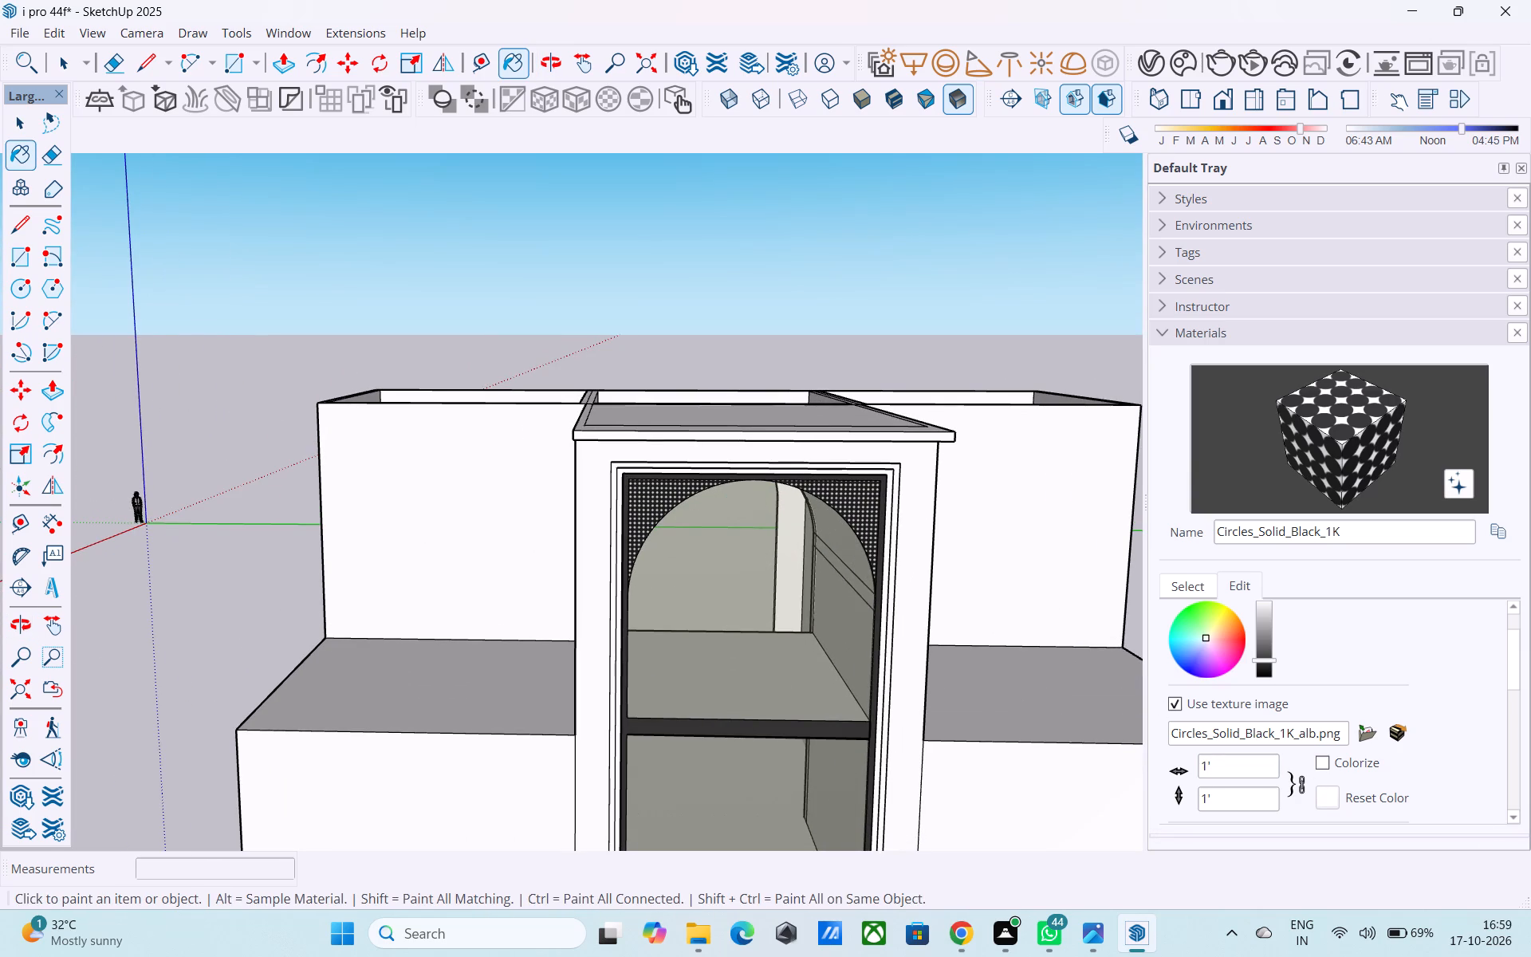
Set the Circles_Solid_Black_1K texture size to 2'.
click(1222, 755)
key(BackSpace)
key(BackSpace)
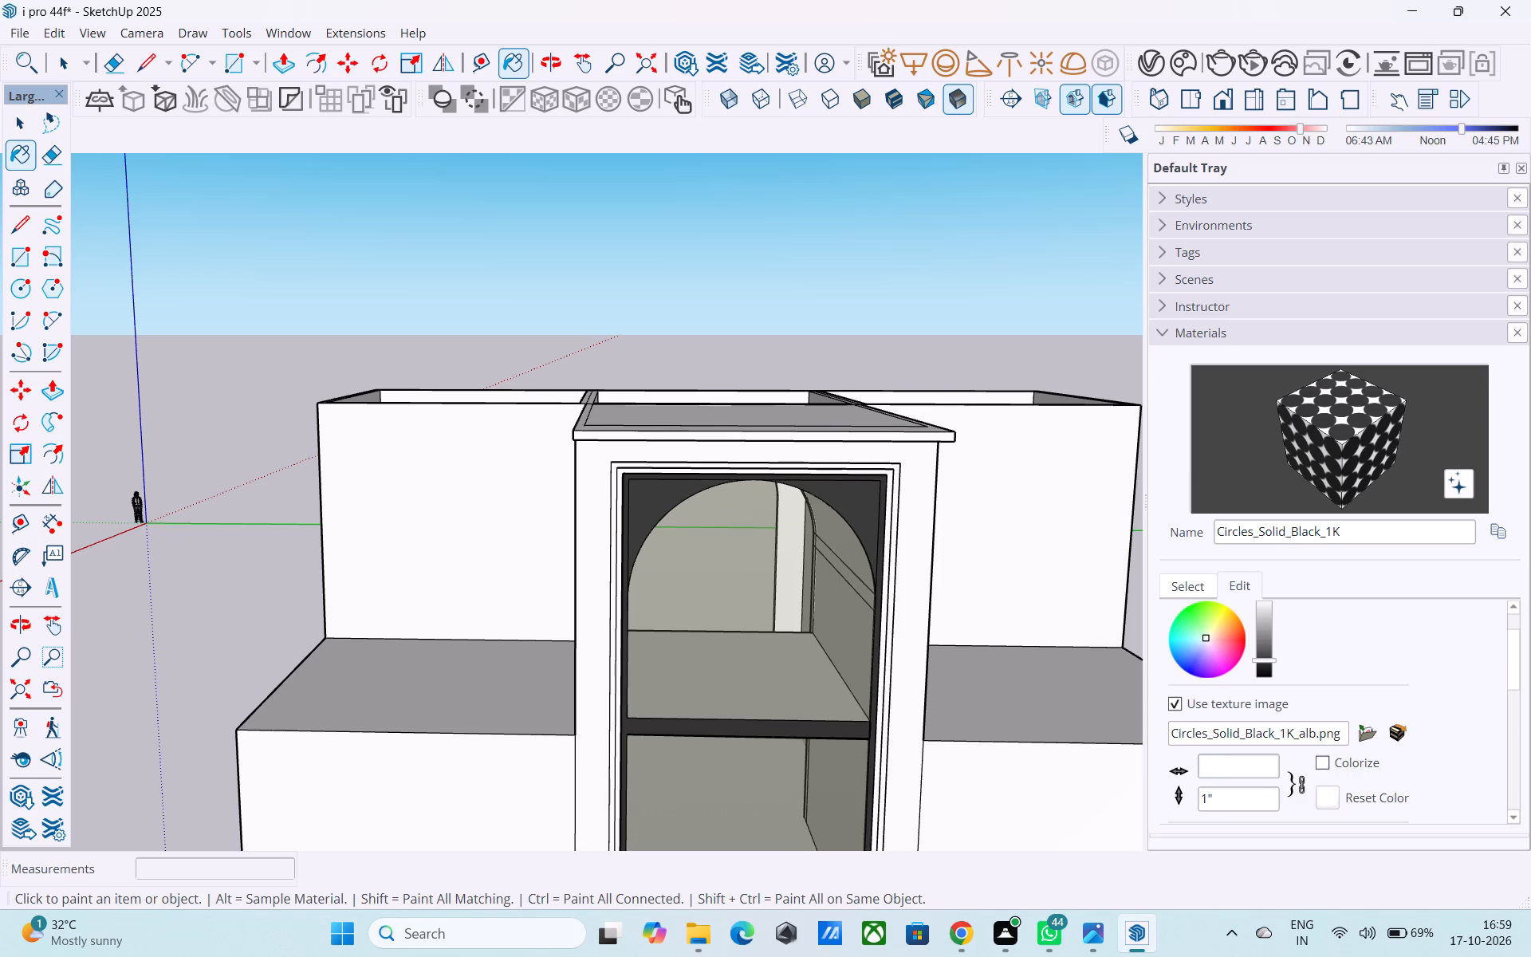
text(2')
Offset the outline of the upper arched glass pane inward by 2'.
scroll(1189, 758, up, 1)
scroll(824, 654, down, 5)
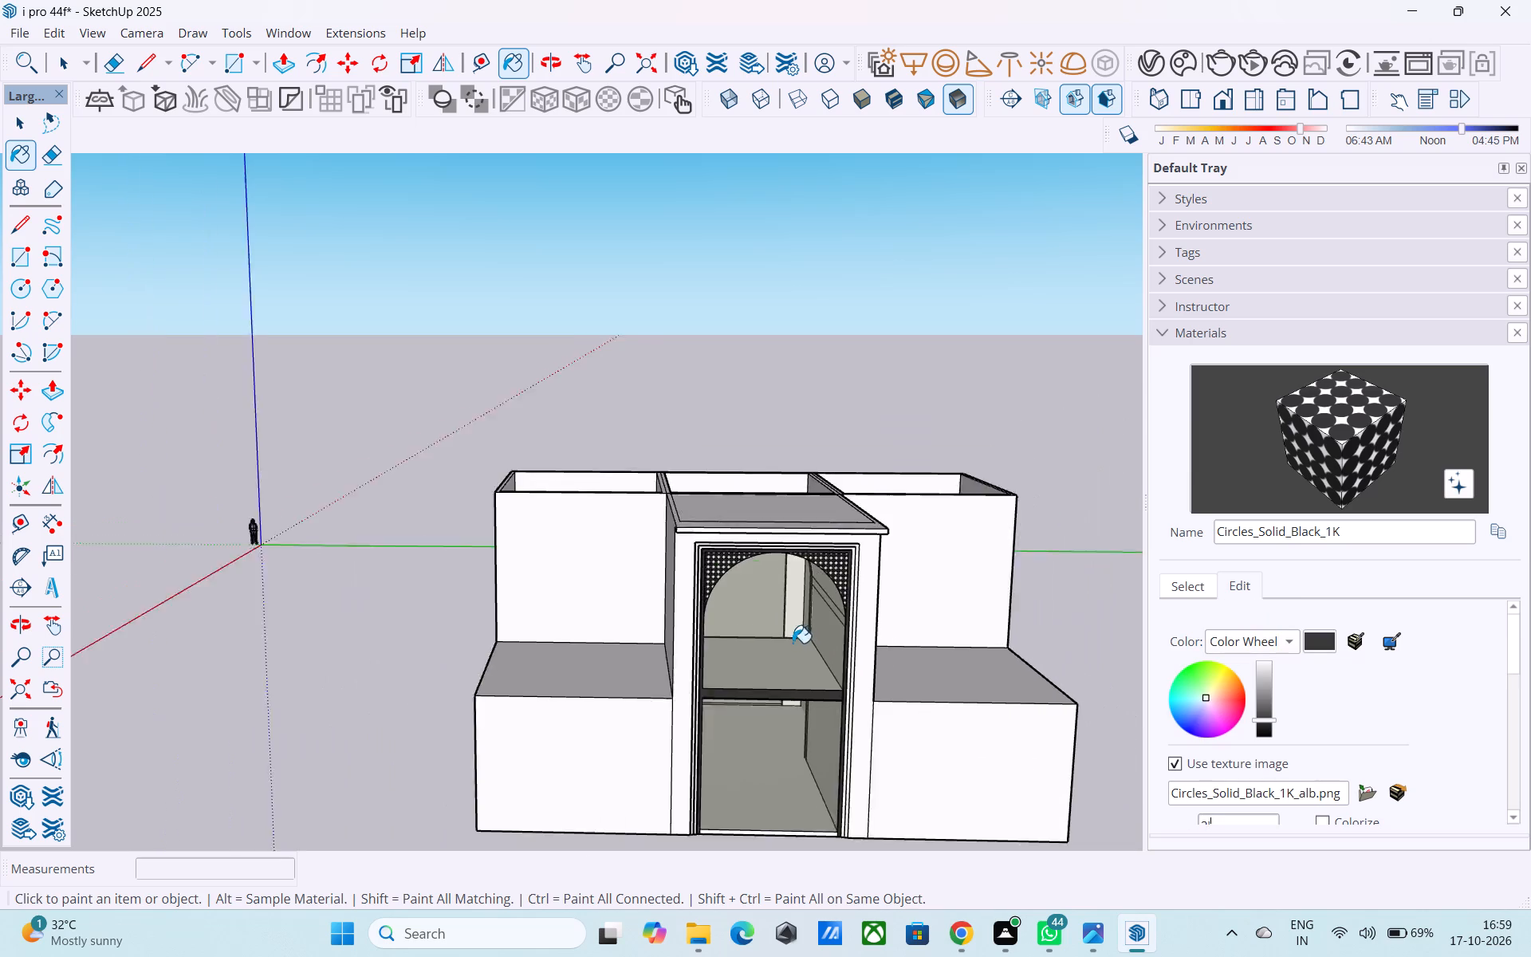
scroll(793, 643, down, 3)
scroll(796, 689, up, 7)
middle_drag(793, 707, 742, 646)
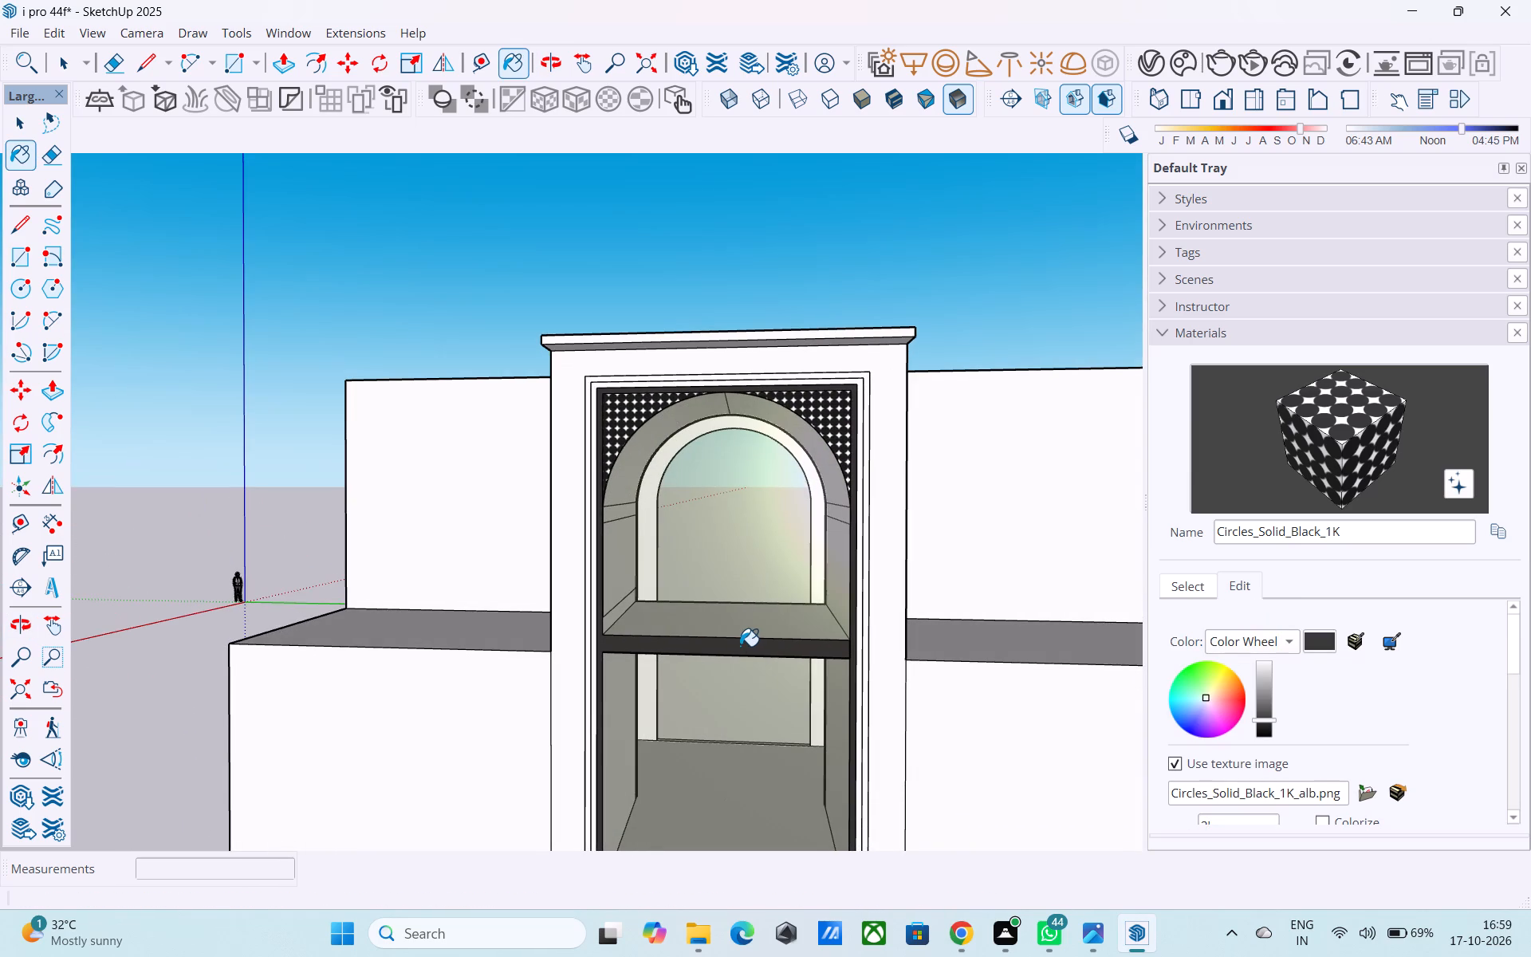
middle_drag(739, 616, 706, 588)
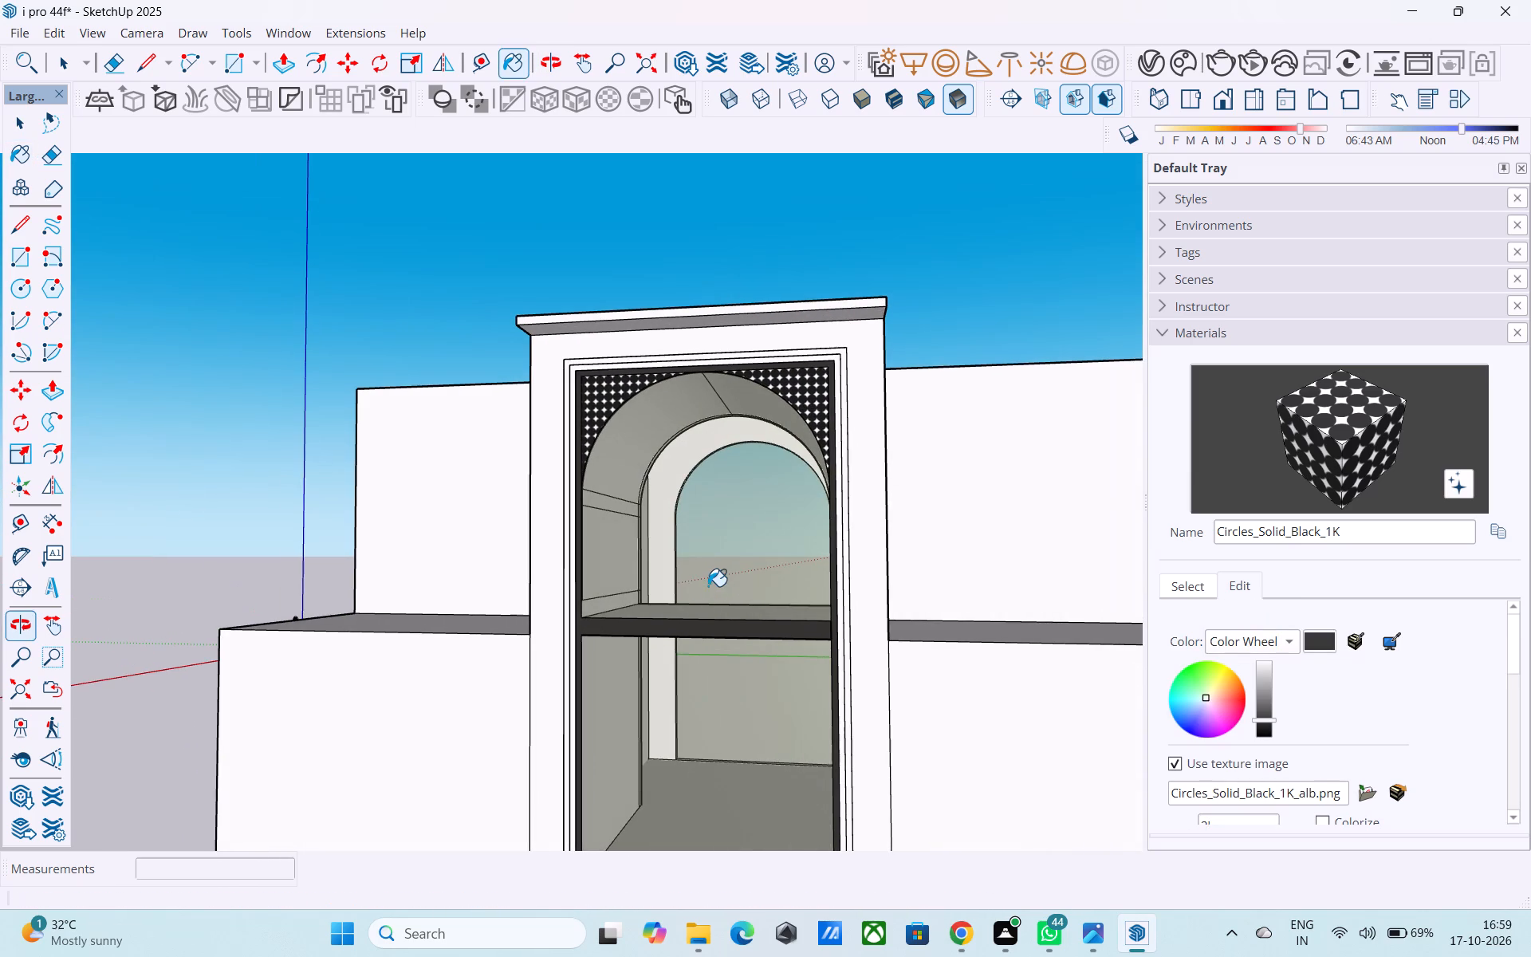
key(space)
click(702, 545)
key(f)
click(702, 545)
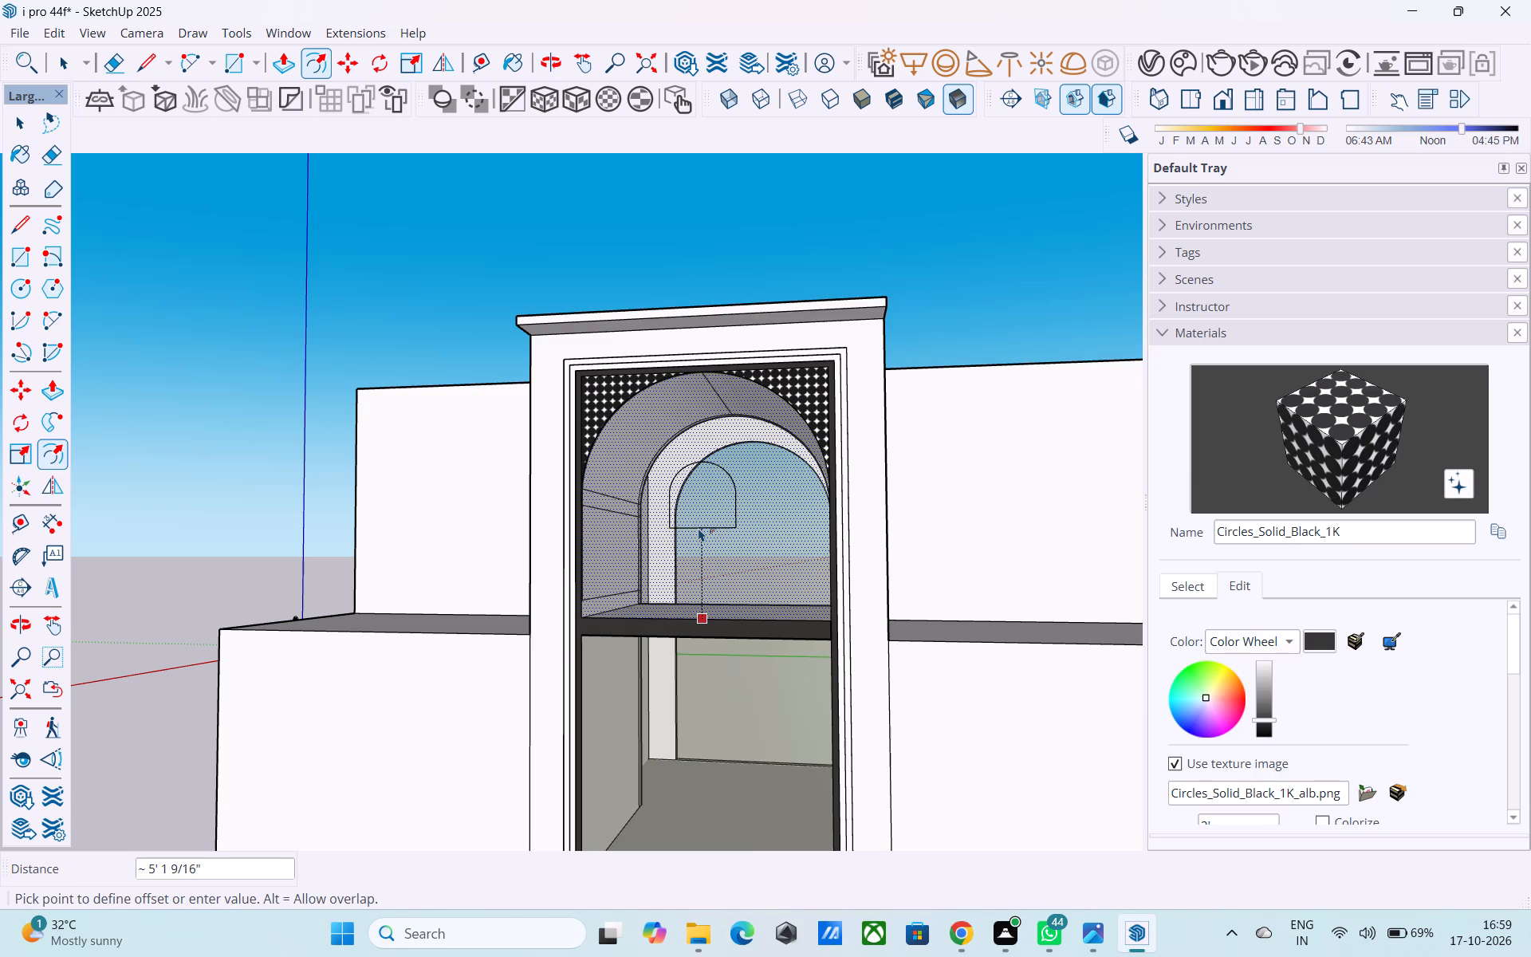
text(1')
key(Return)
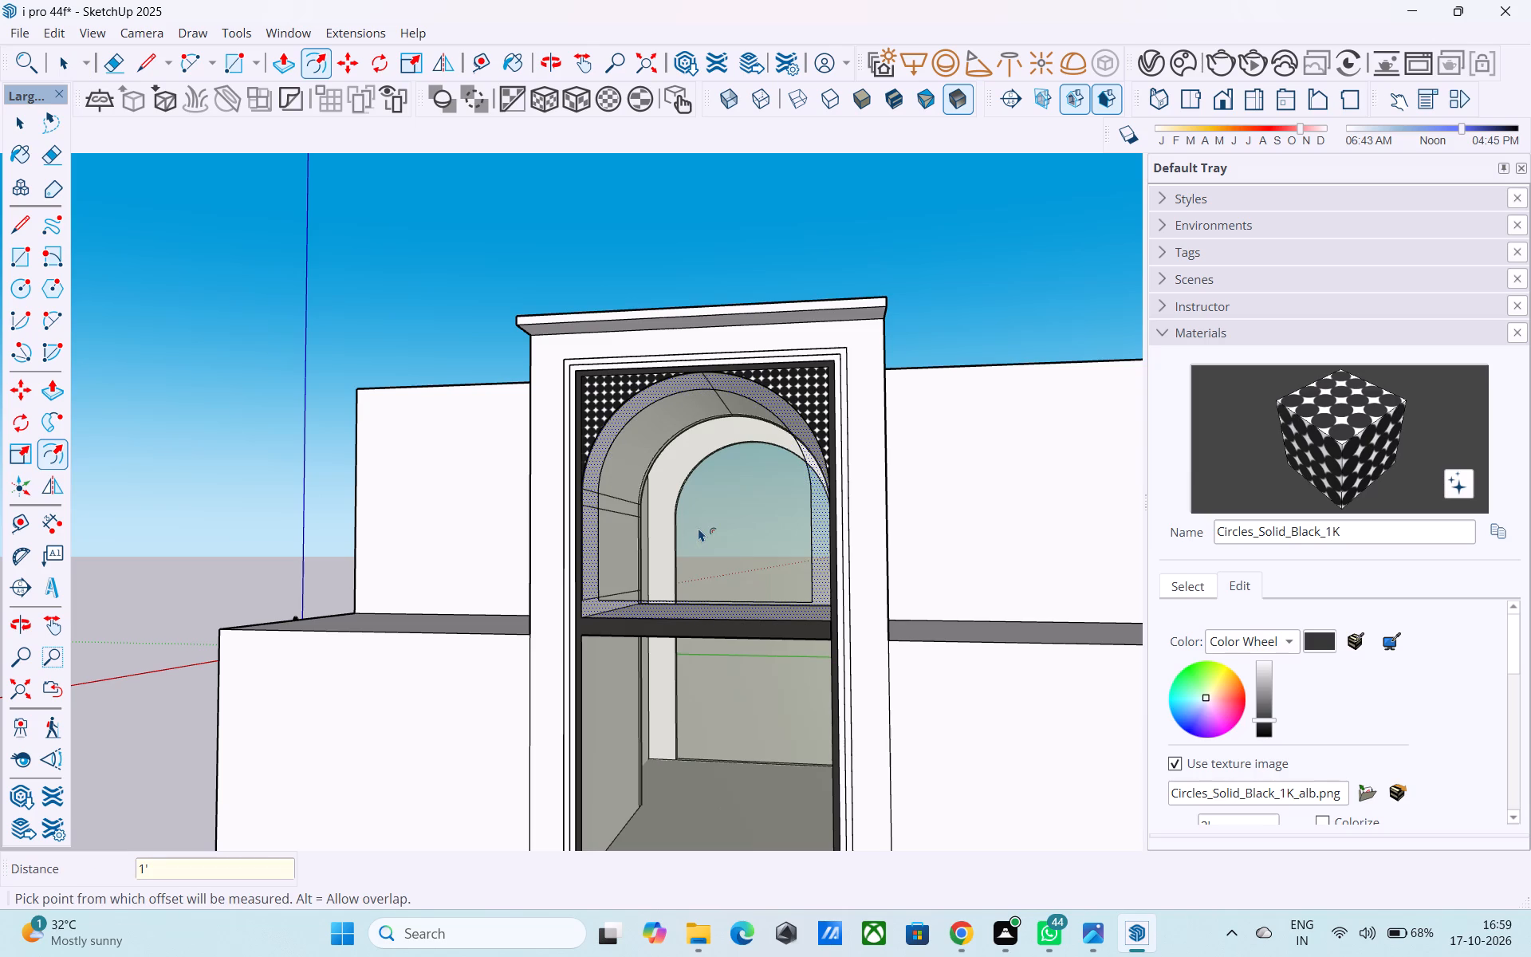
text(2')
key(Return)
Draw 2' vertical lines extending both legs of the inner arch outline down to the slab.
scroll(699, 526, down, 5)
middle_drag(699, 526, 801, 621)
scroll(734, 596, up, 2)
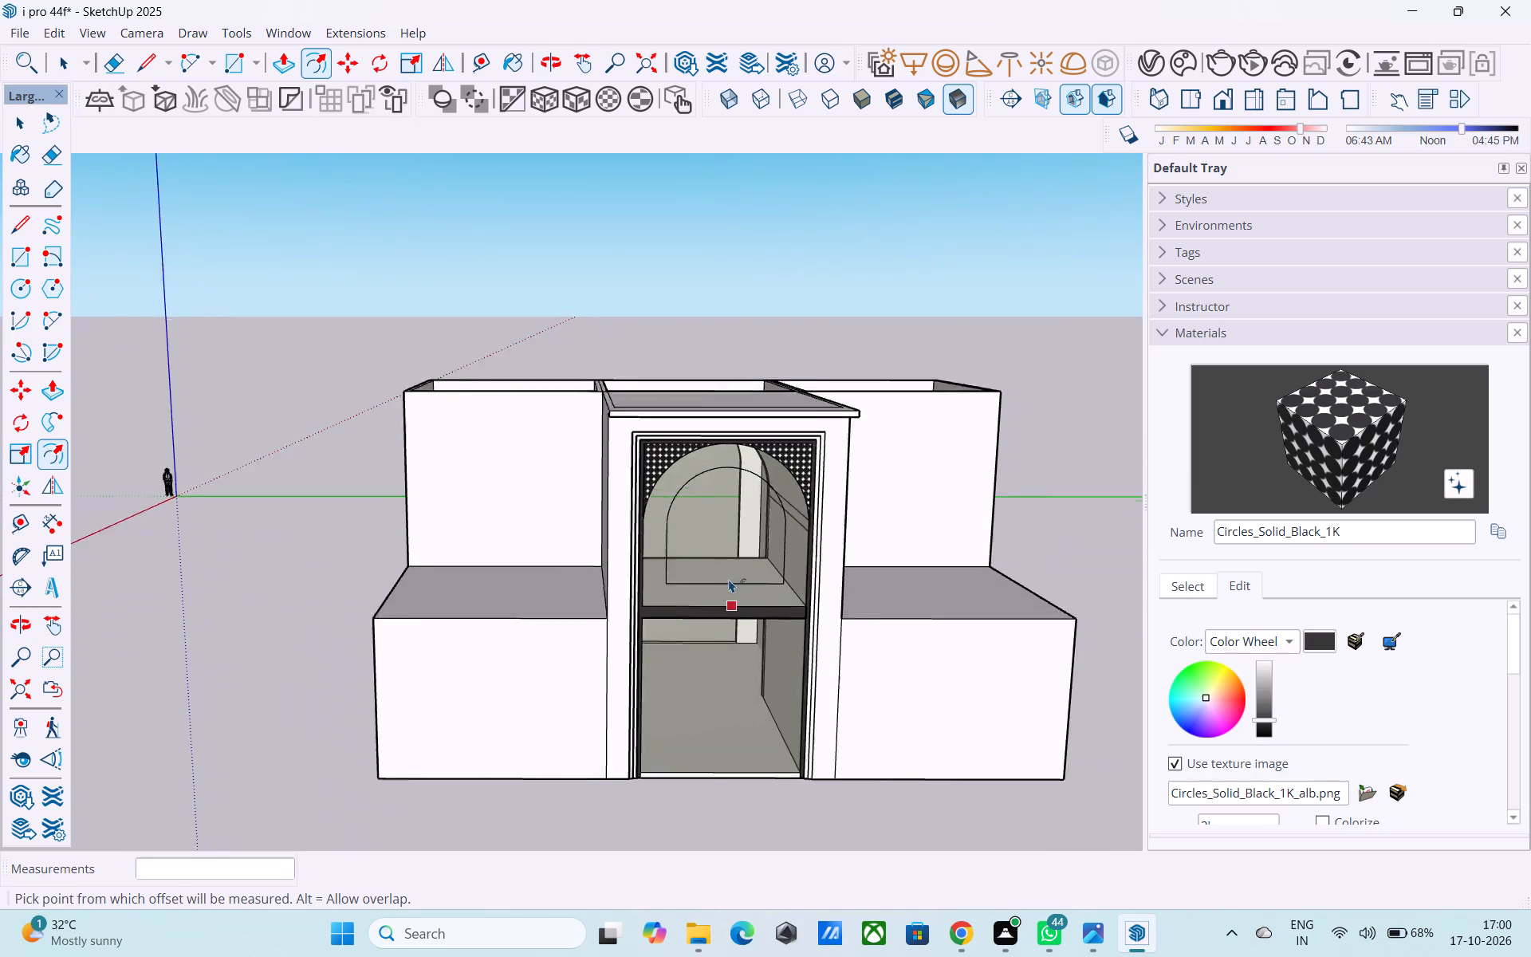
scroll(729, 579, up, 2)
middle_drag(708, 577, 691, 565)
key(l)
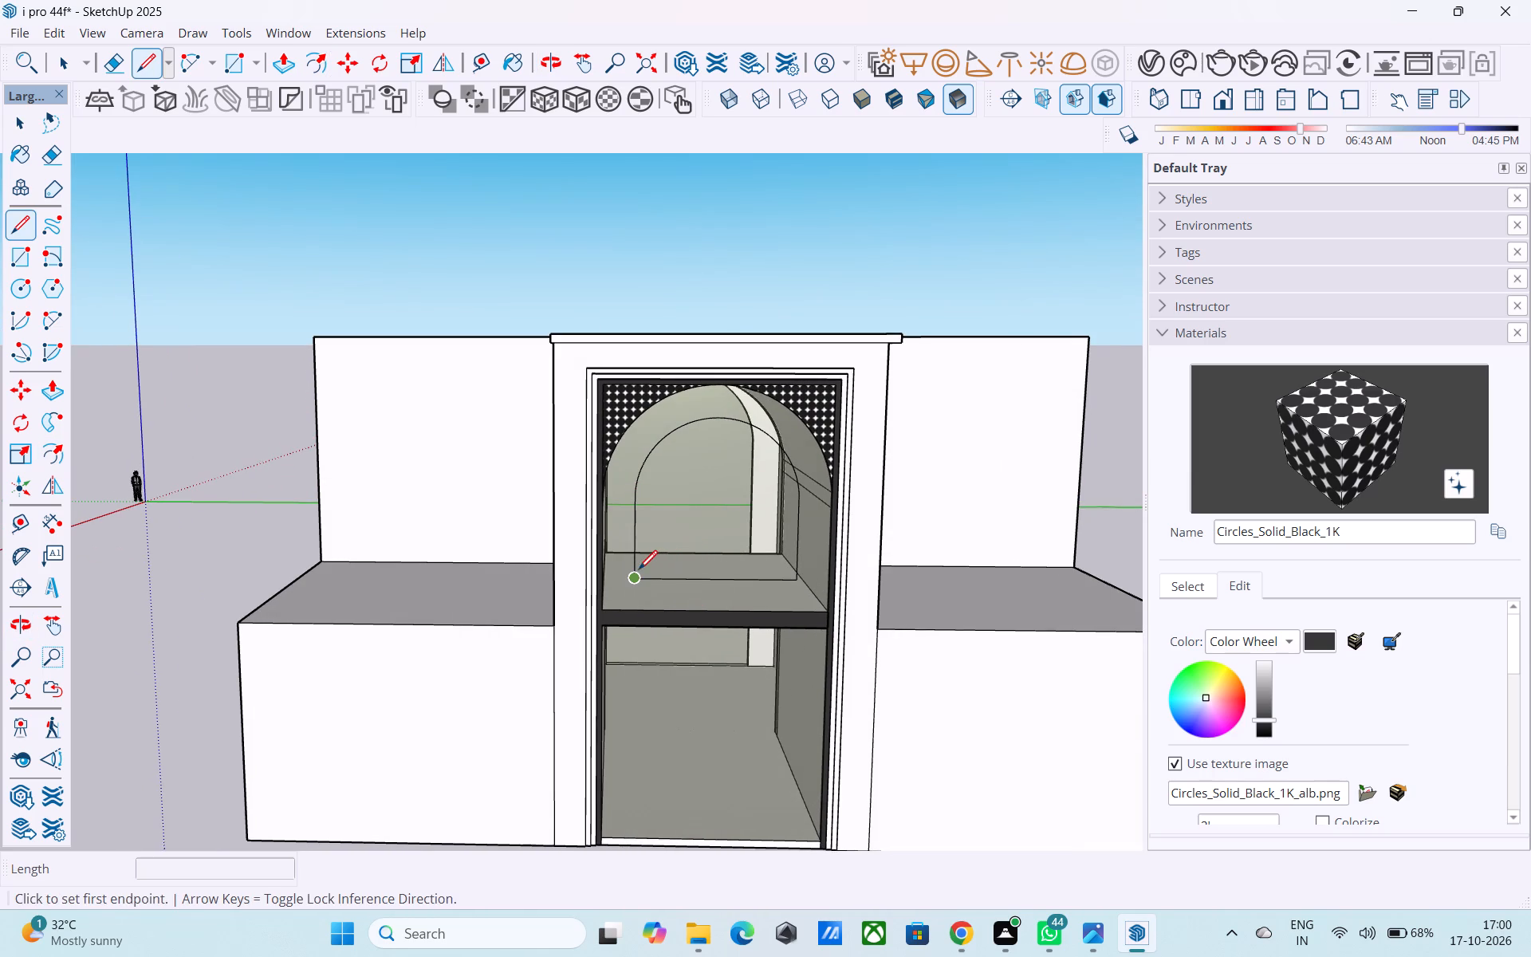
click(639, 571)
middle_drag(653, 715, 635, 630)
scroll(620, 538, up, 4)
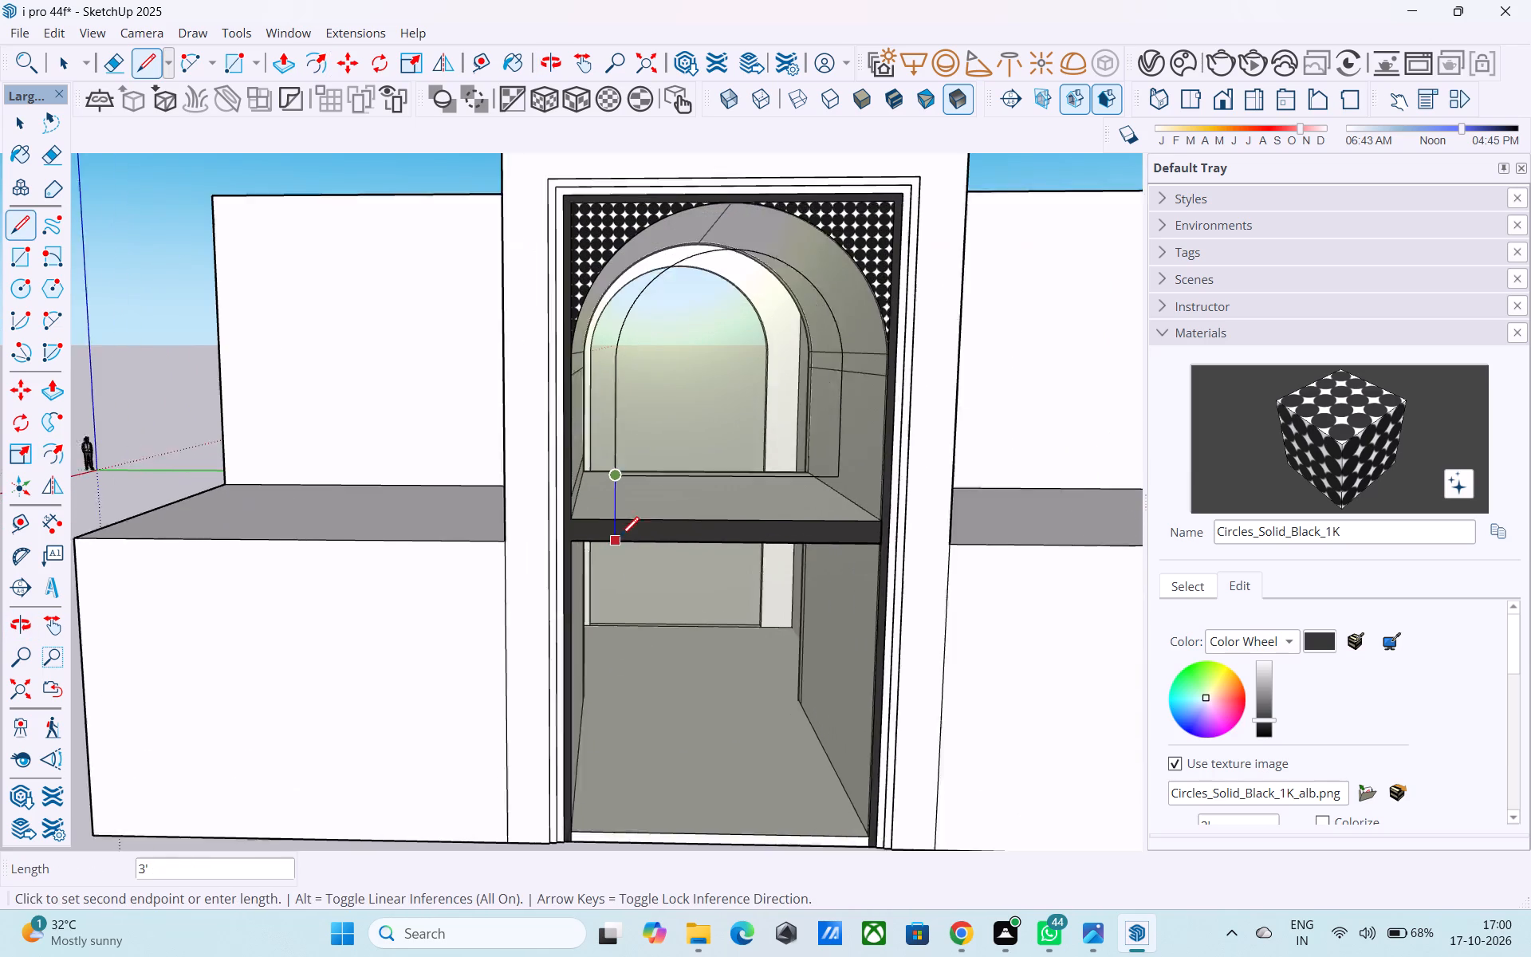
click(617, 519)
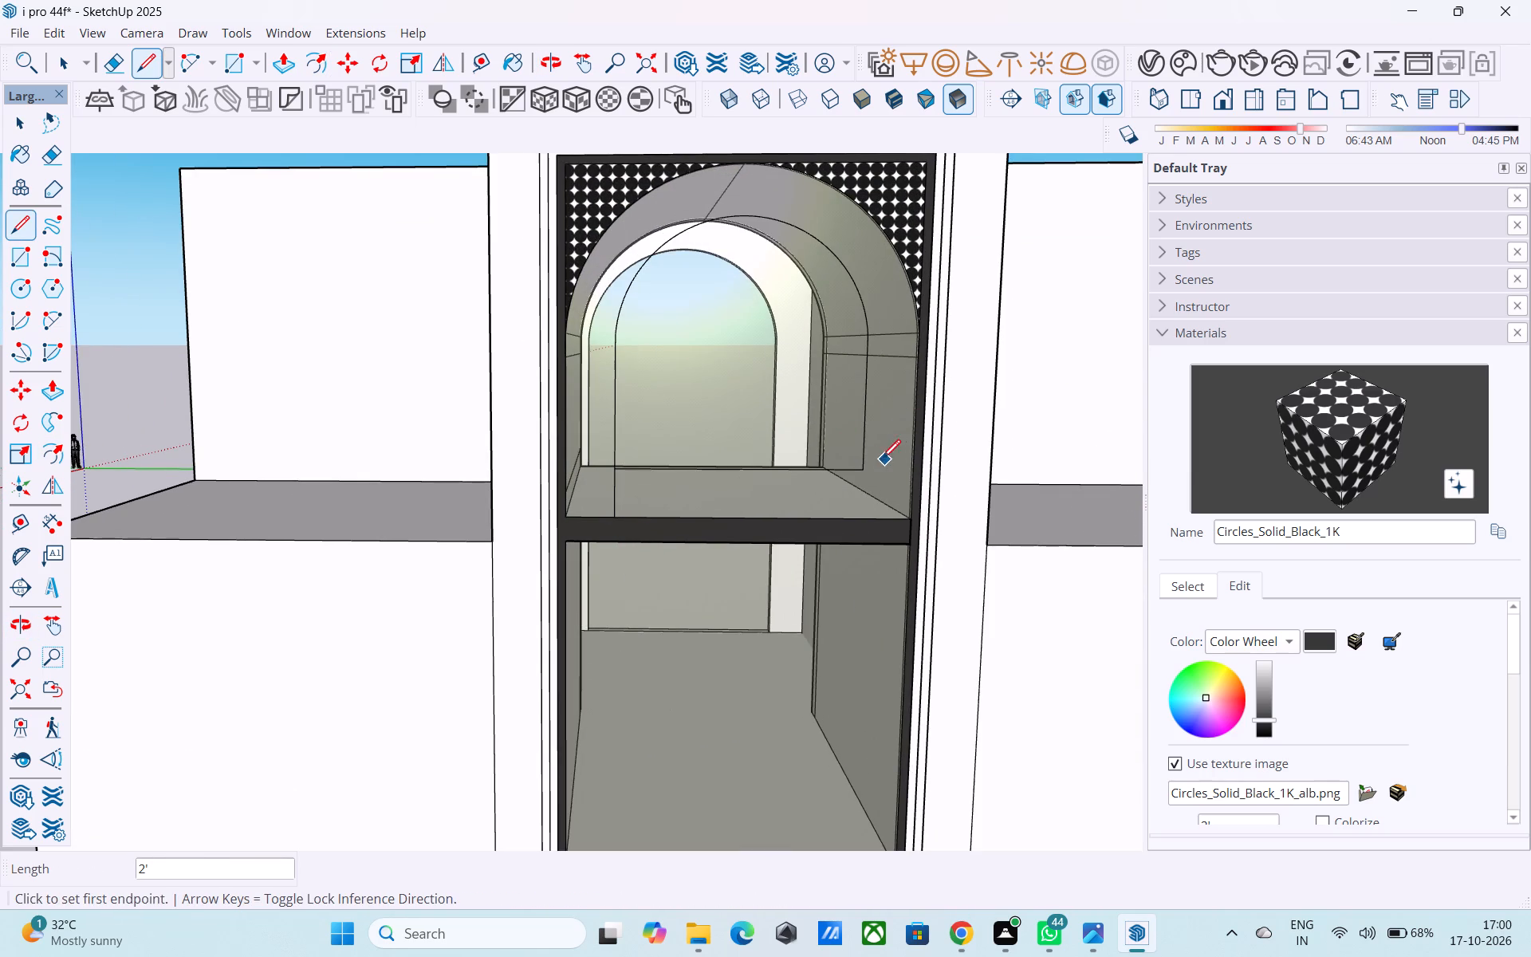
click(867, 460)
click(860, 517)
Offset the outline of the lower glass pane, beneath the slab, inward by 2'.
middle_drag(804, 557, 750, 440)
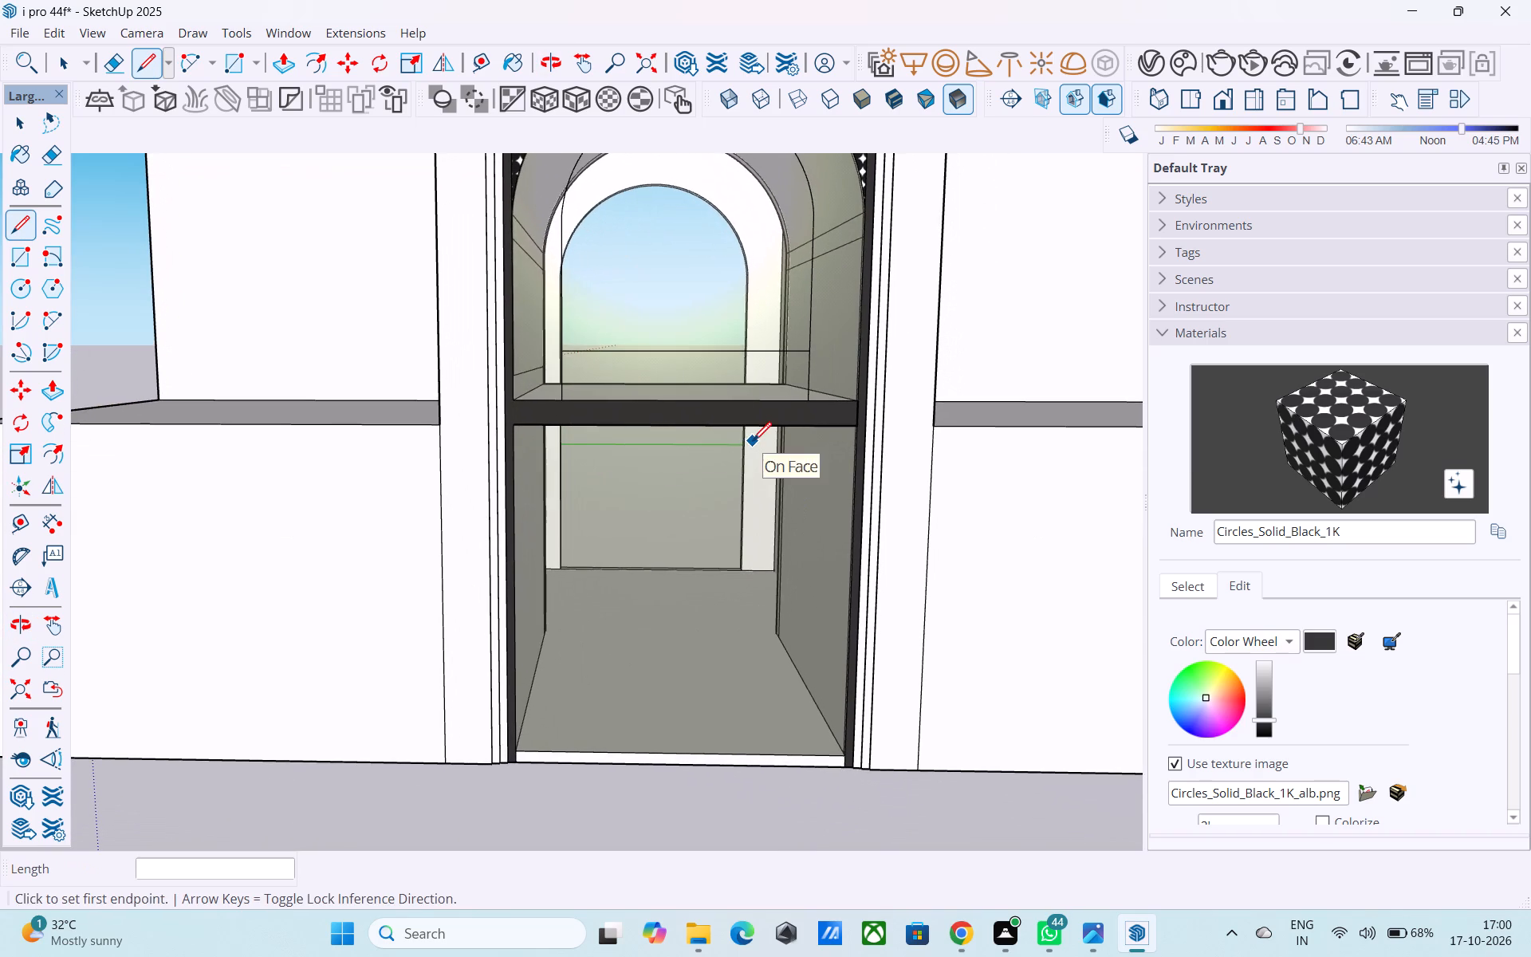
key(space)
click(640, 544)
key(f)
click(640, 544)
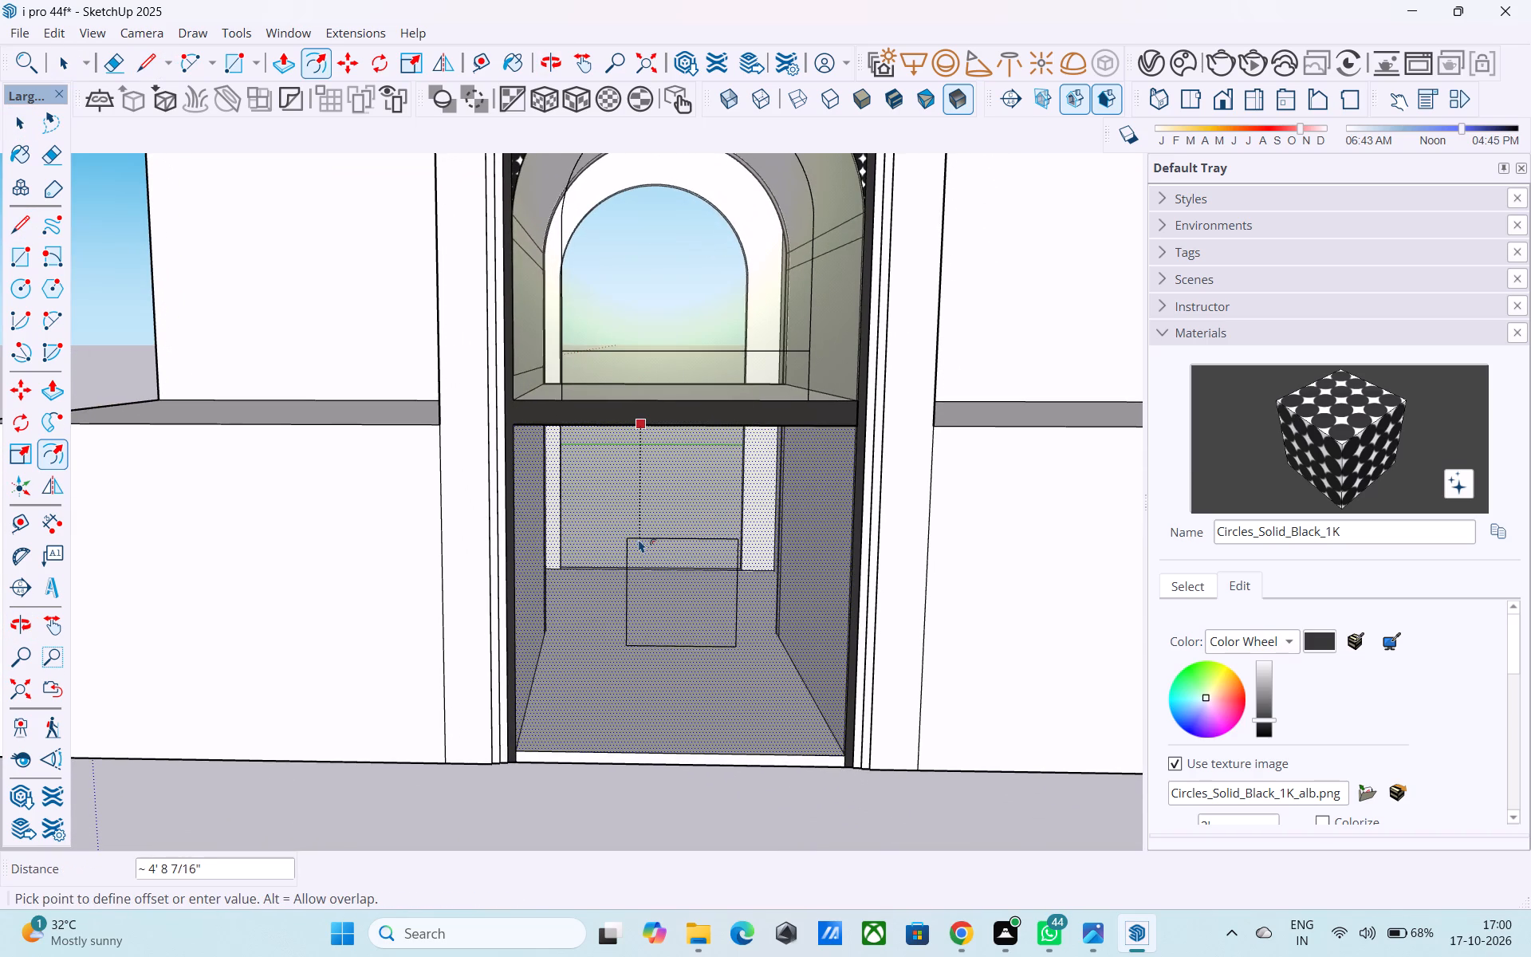
text(2')
key(Return)
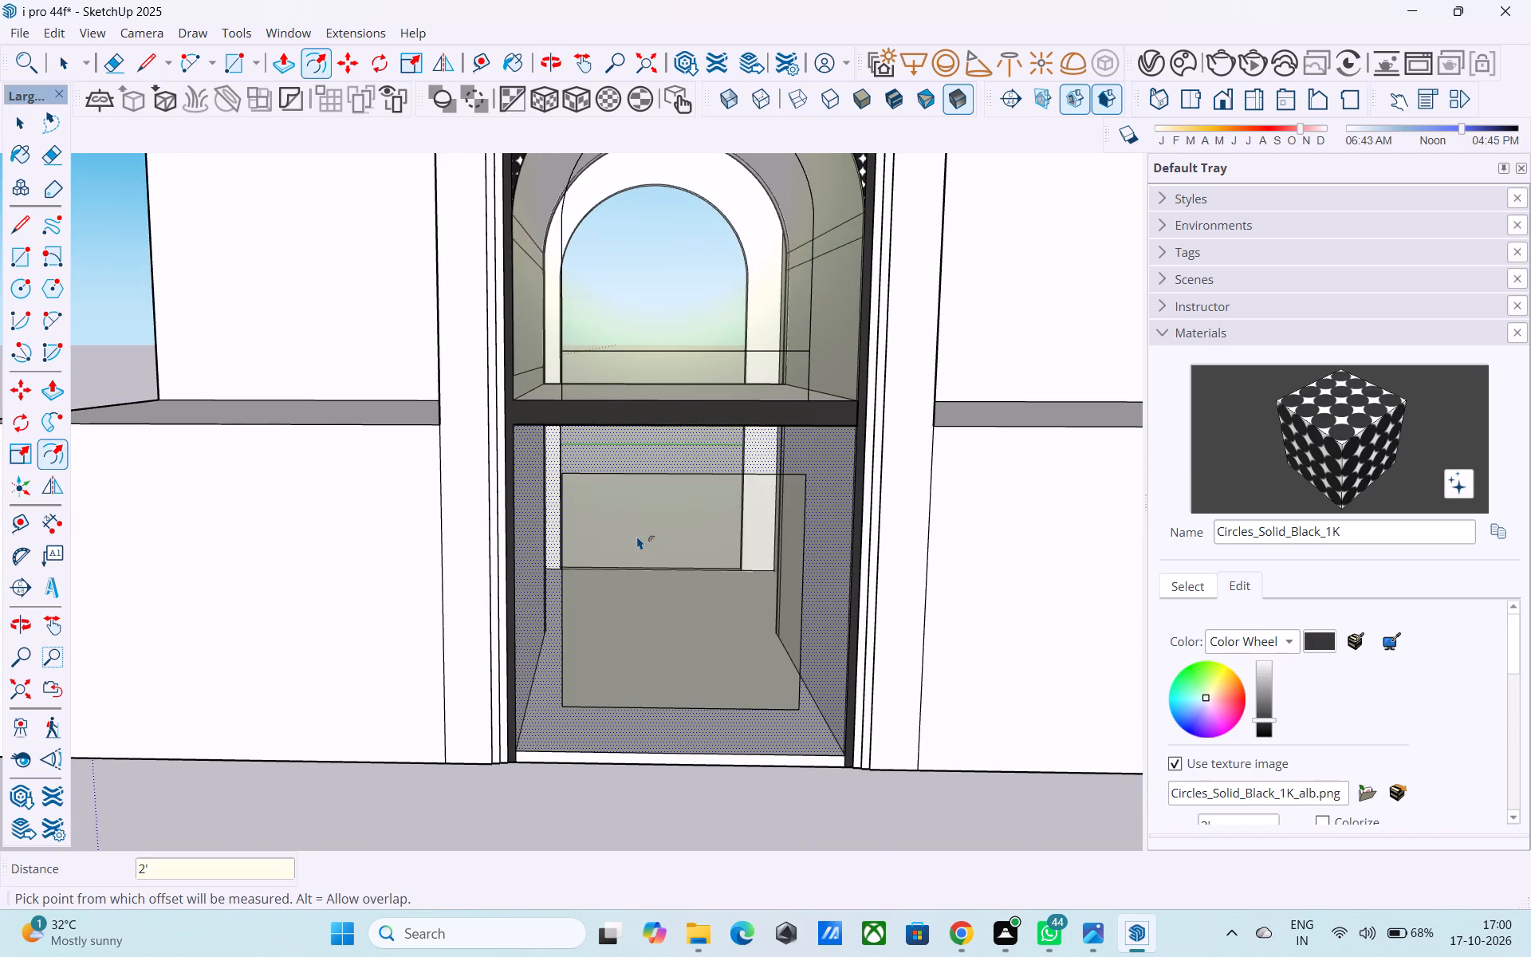
Draw 2' vertical lines from the four corners of the lower inner rectangle to the pane's top and bottom edges.
middle_drag(647, 516, 604, 543)
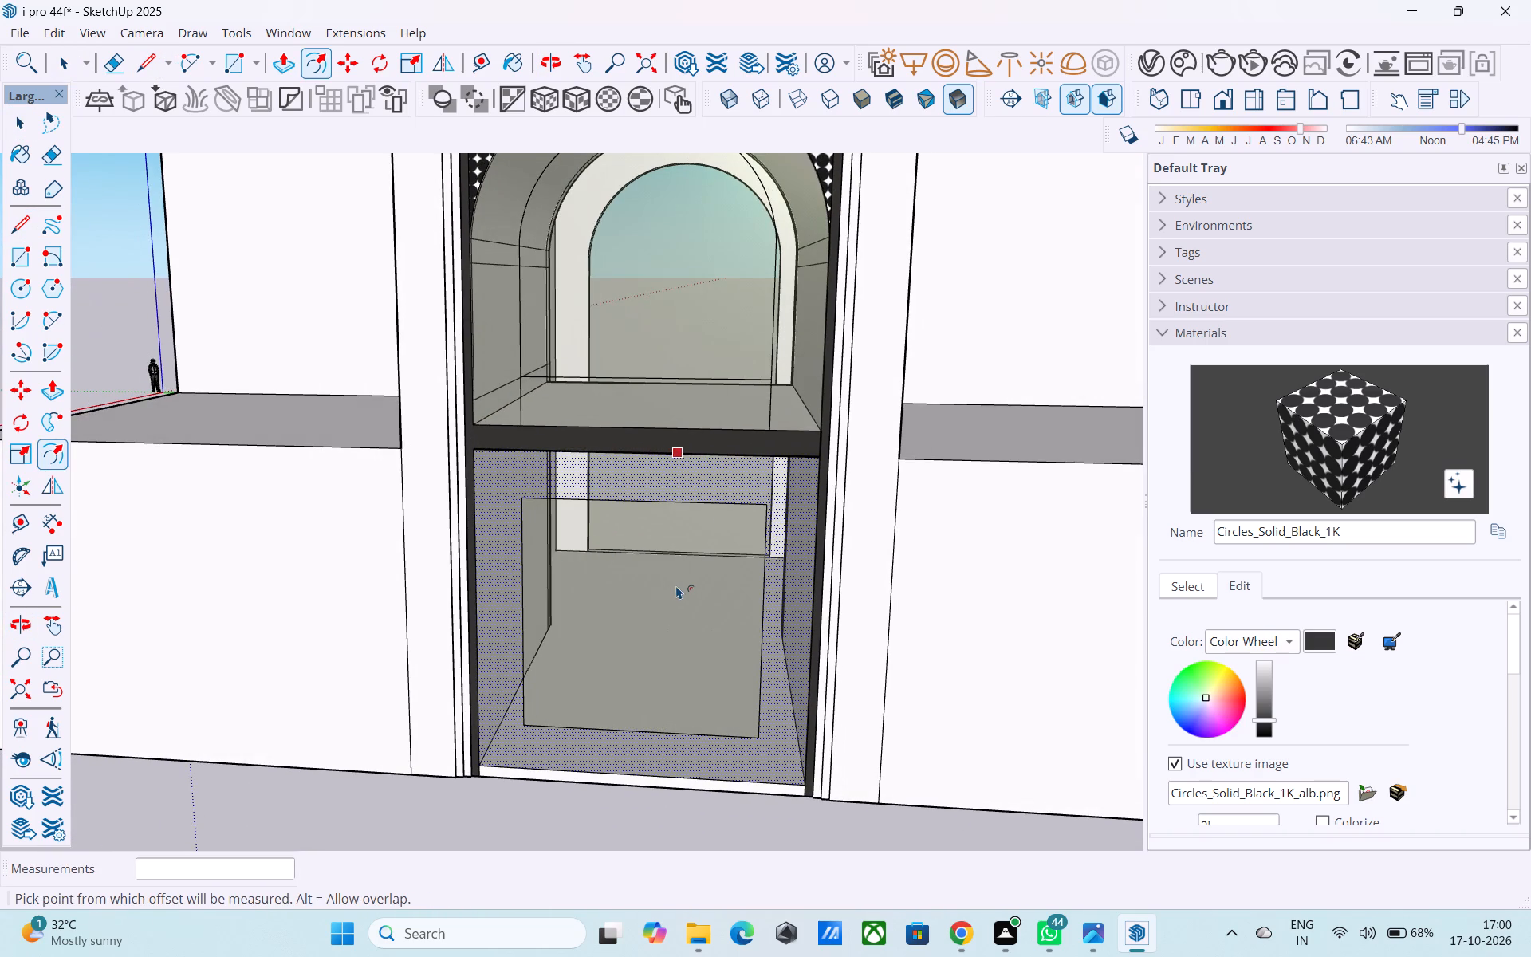
key(l)
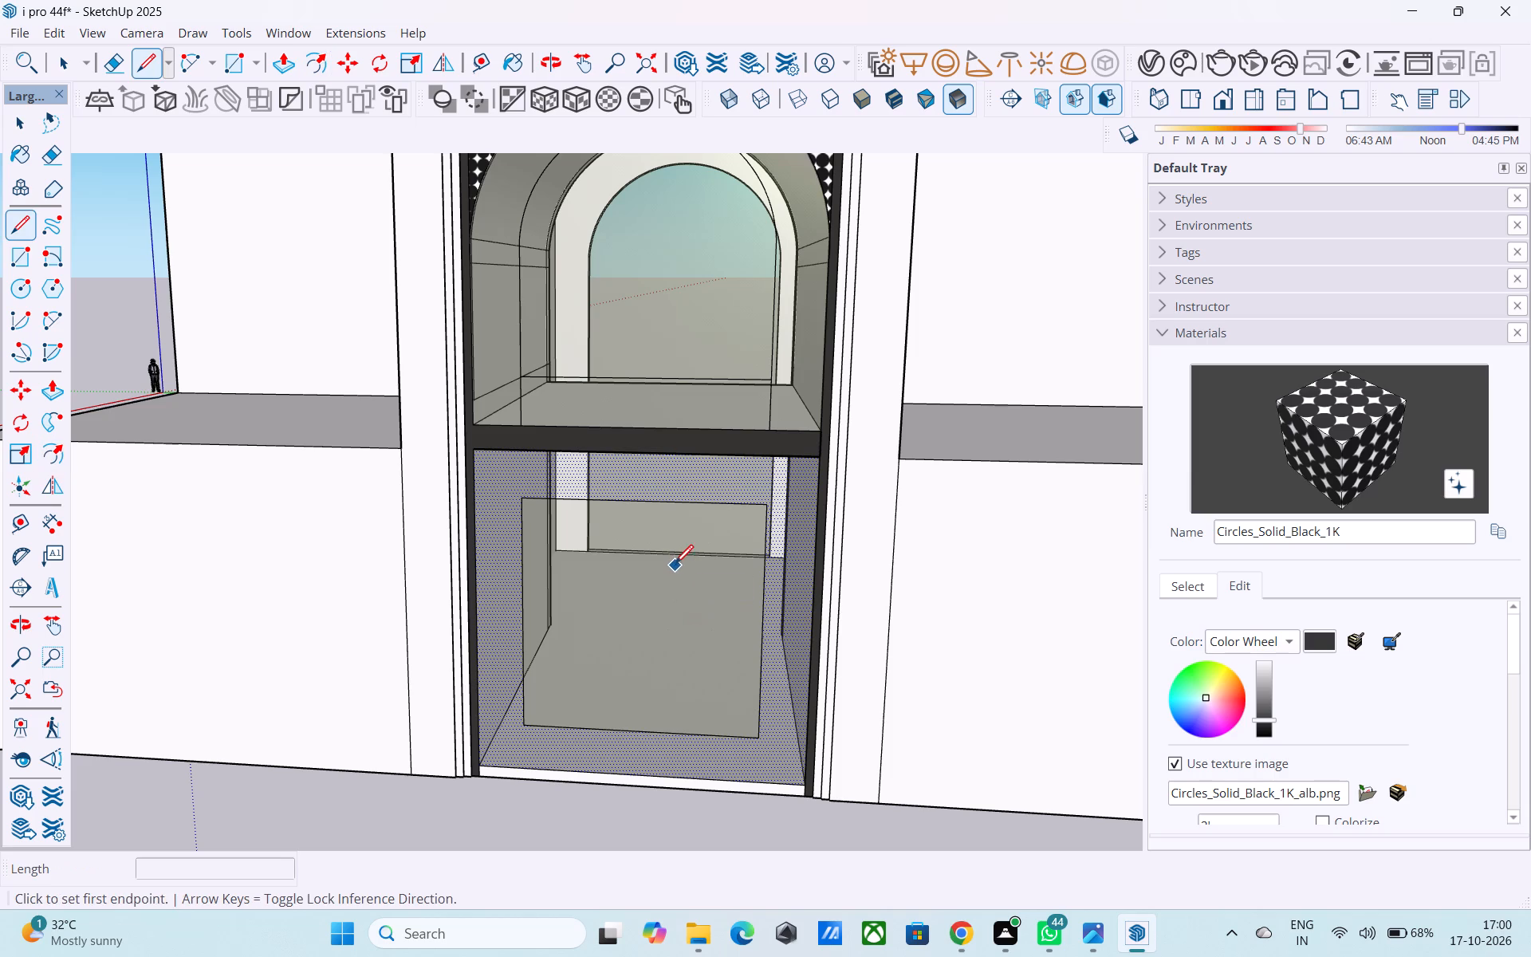
click(518, 500)
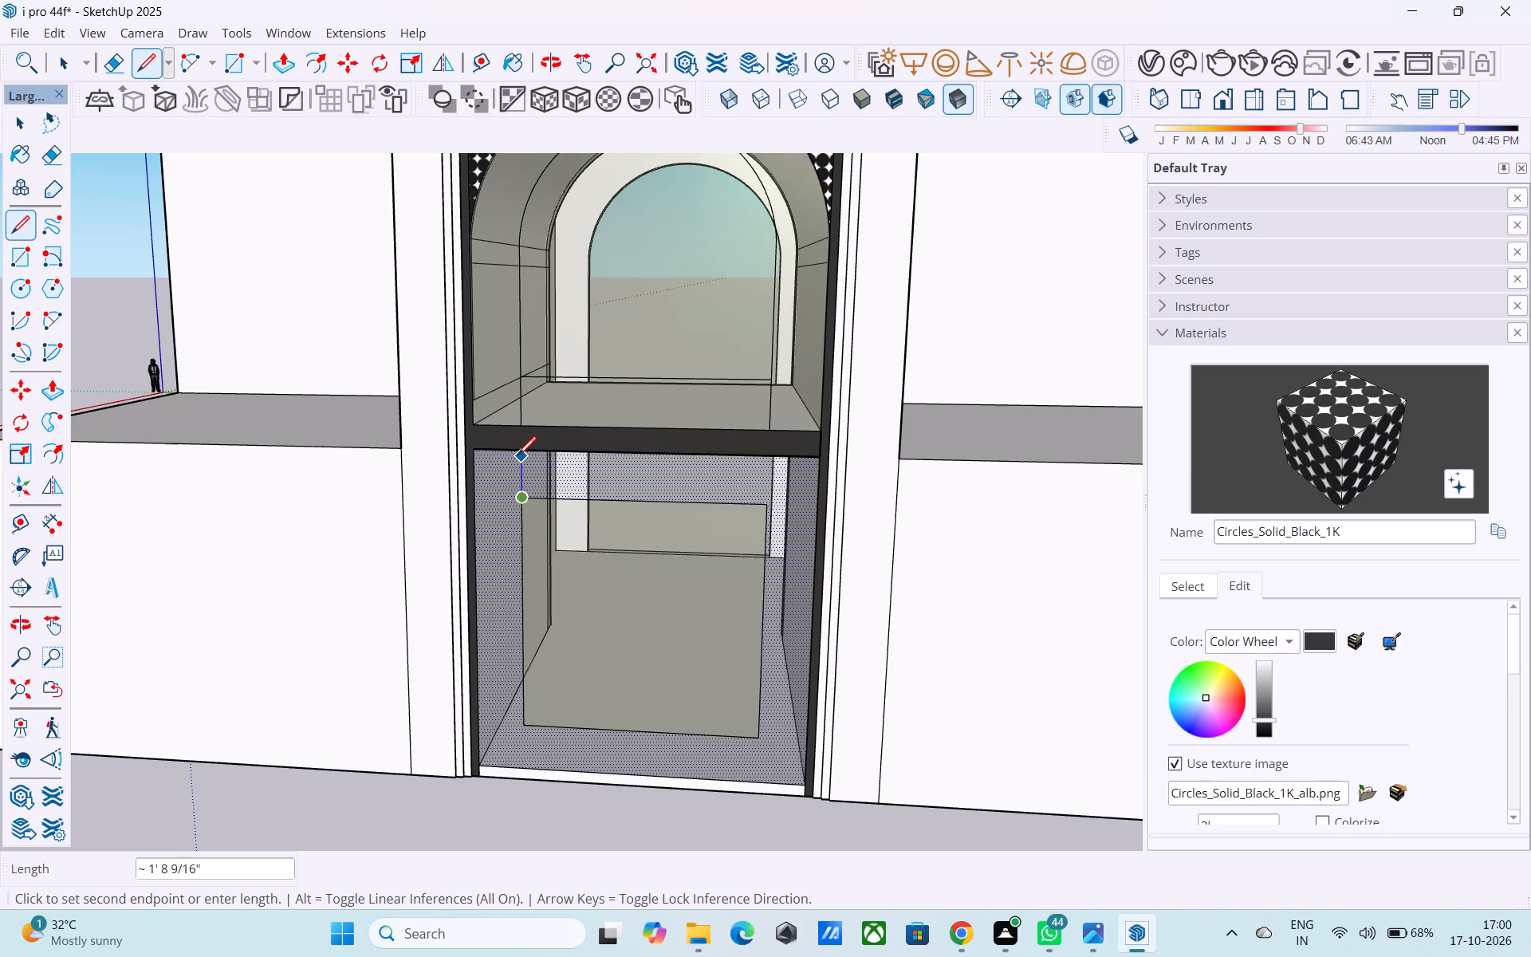
click(514, 451)
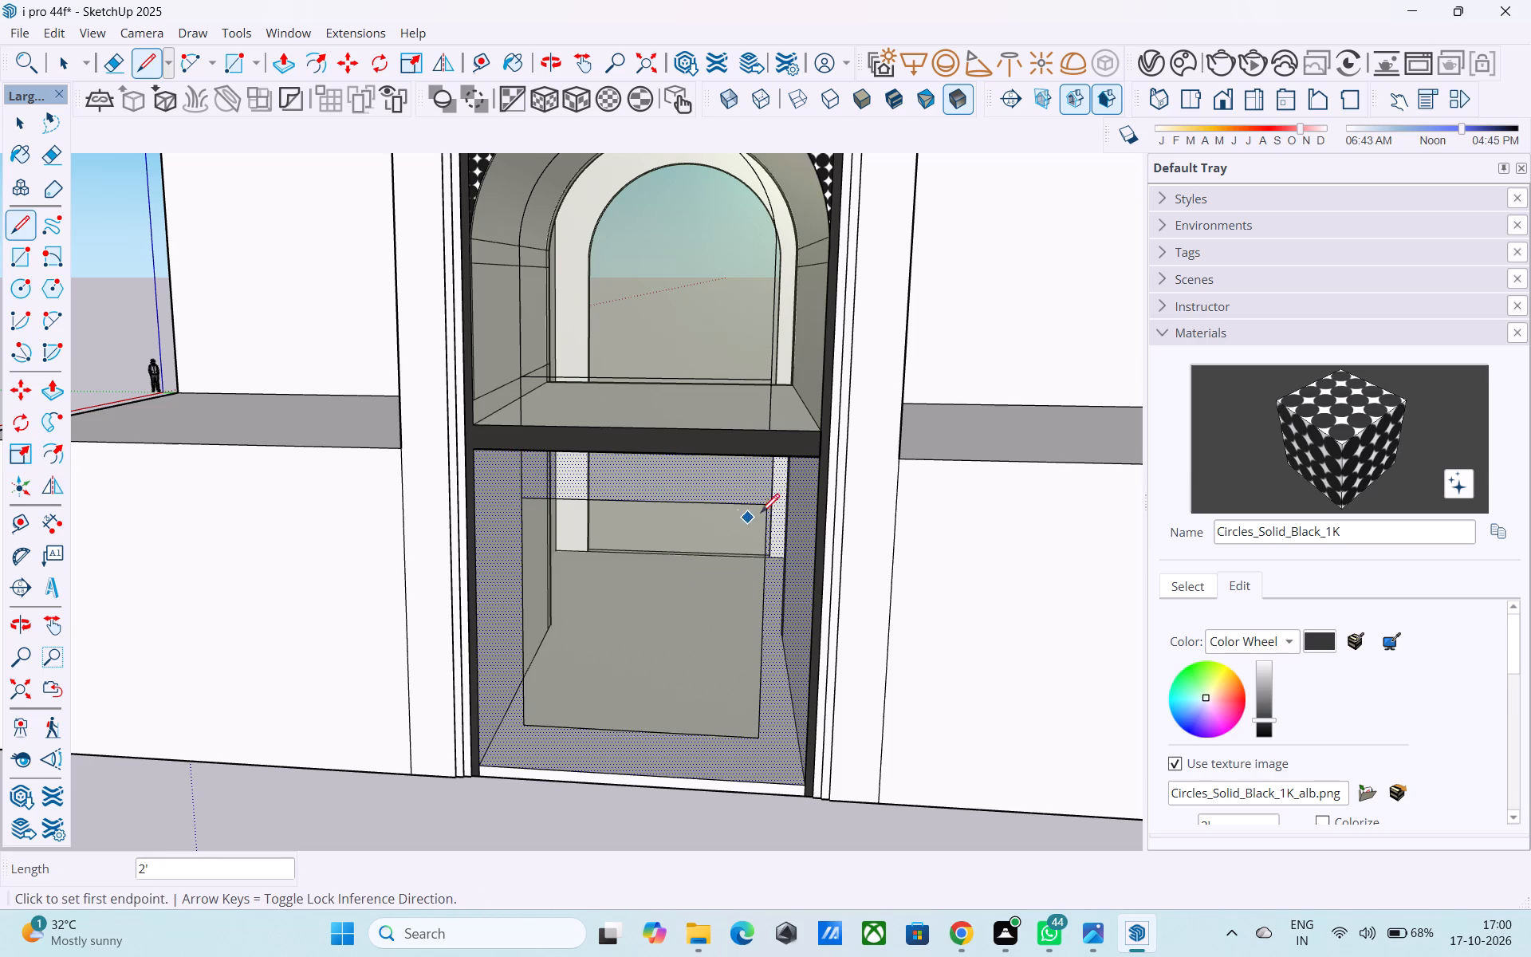
click(773, 510)
click(775, 457)
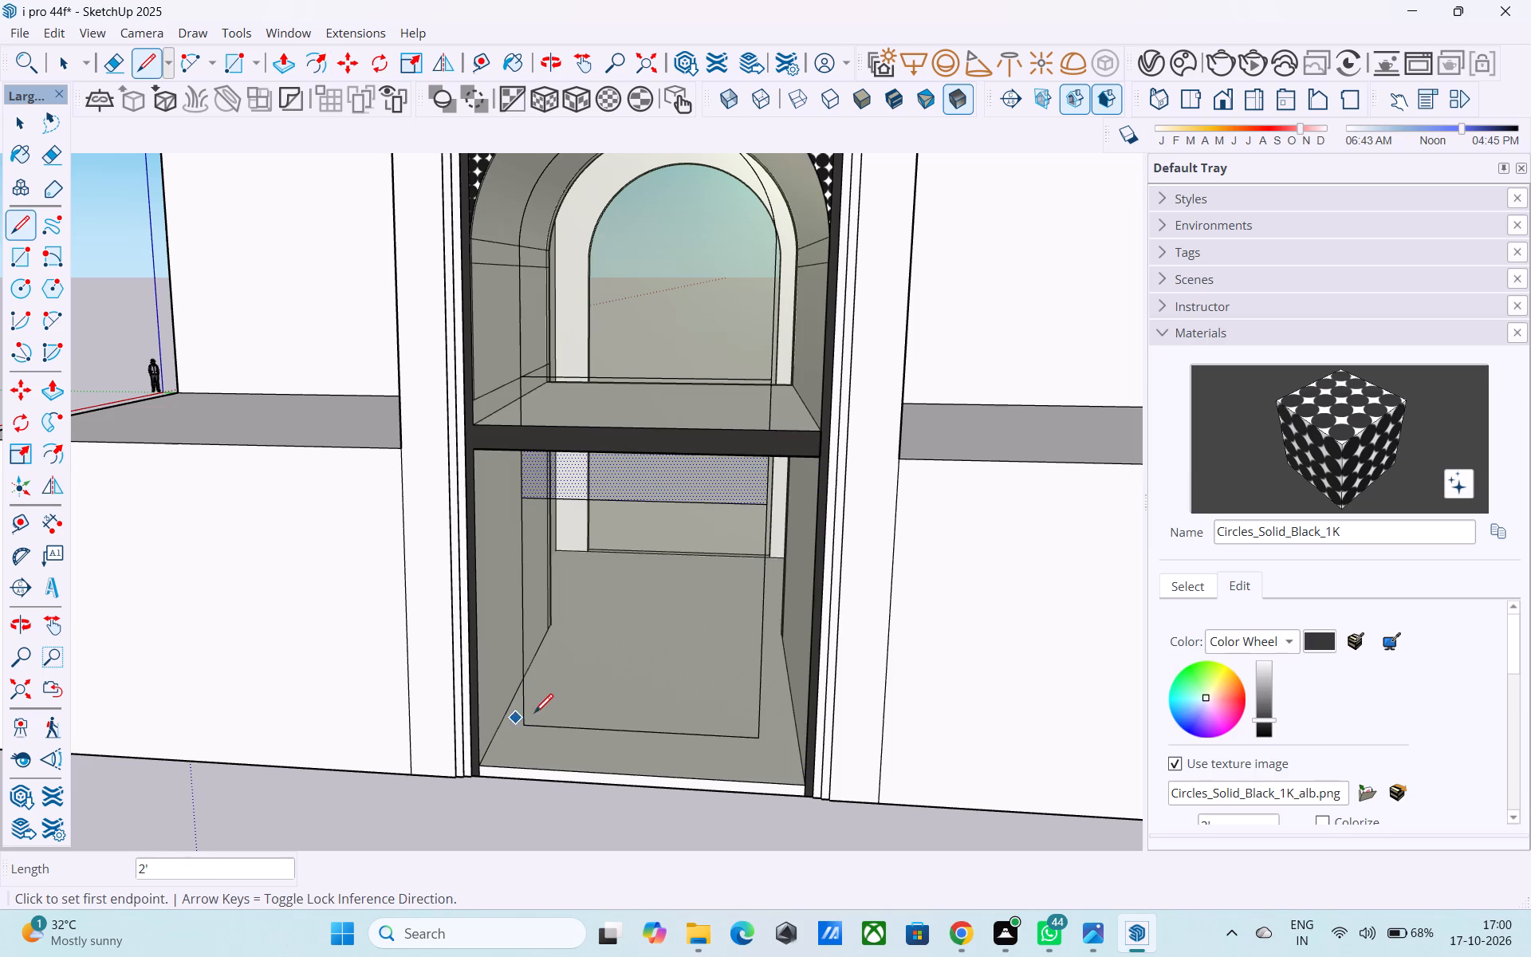
click(528, 722)
click(533, 768)
click(758, 738)
click(758, 783)
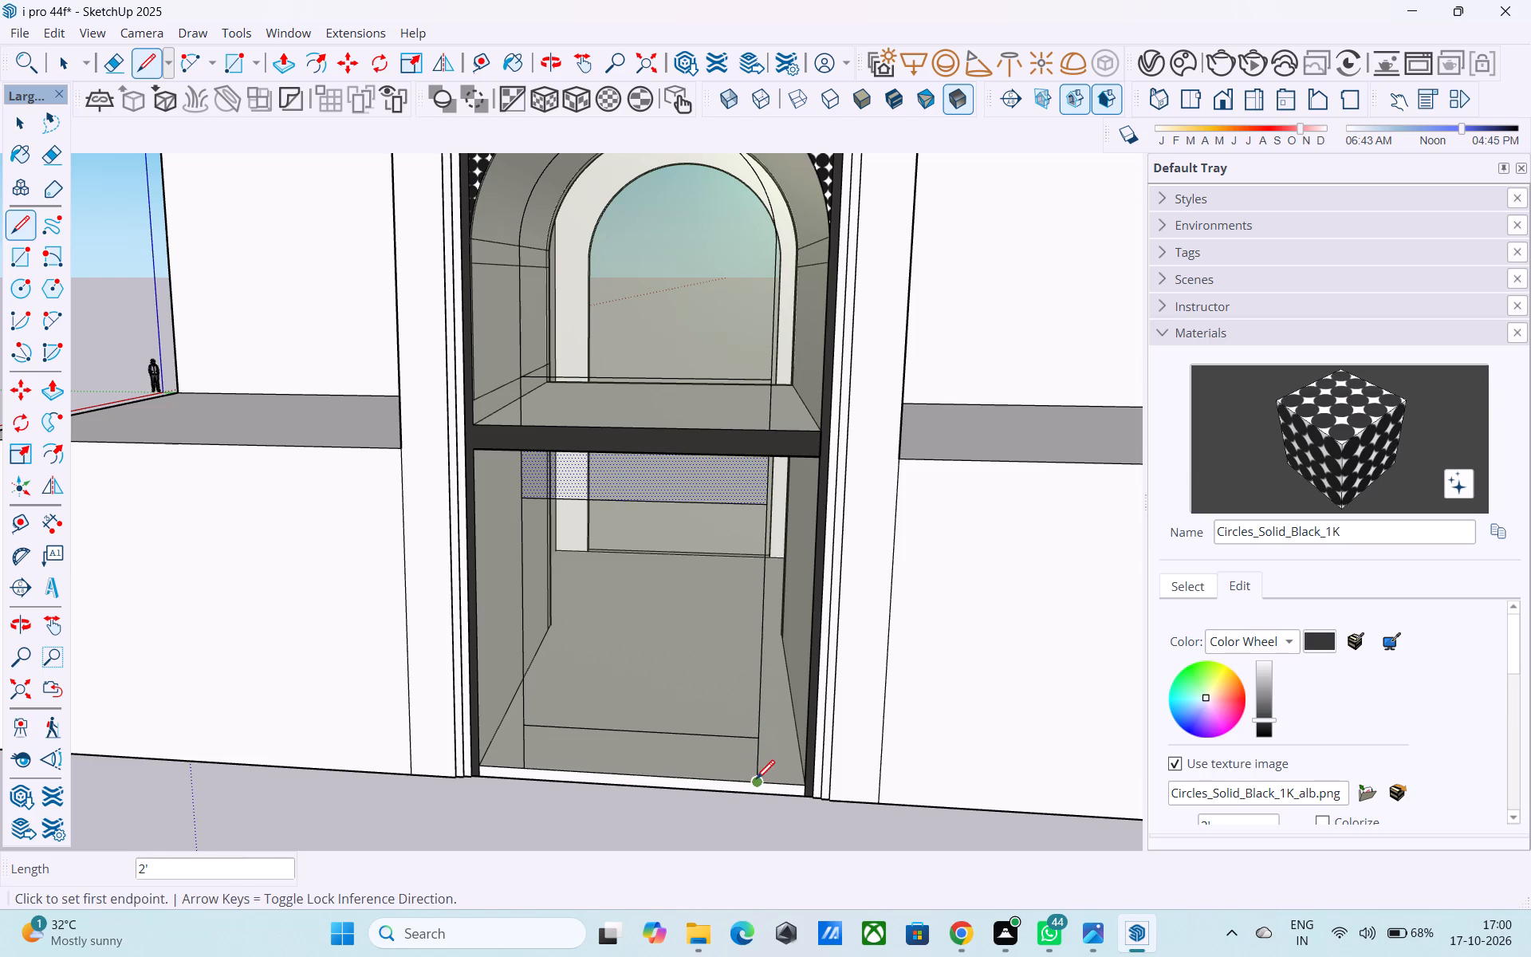
Erase the inset top and bottom edges of the lower pane's inner rectangle, keeping the full-height verticals.
key(e)
drag(713, 750, 701, 701)
drag(683, 490, 681, 527)
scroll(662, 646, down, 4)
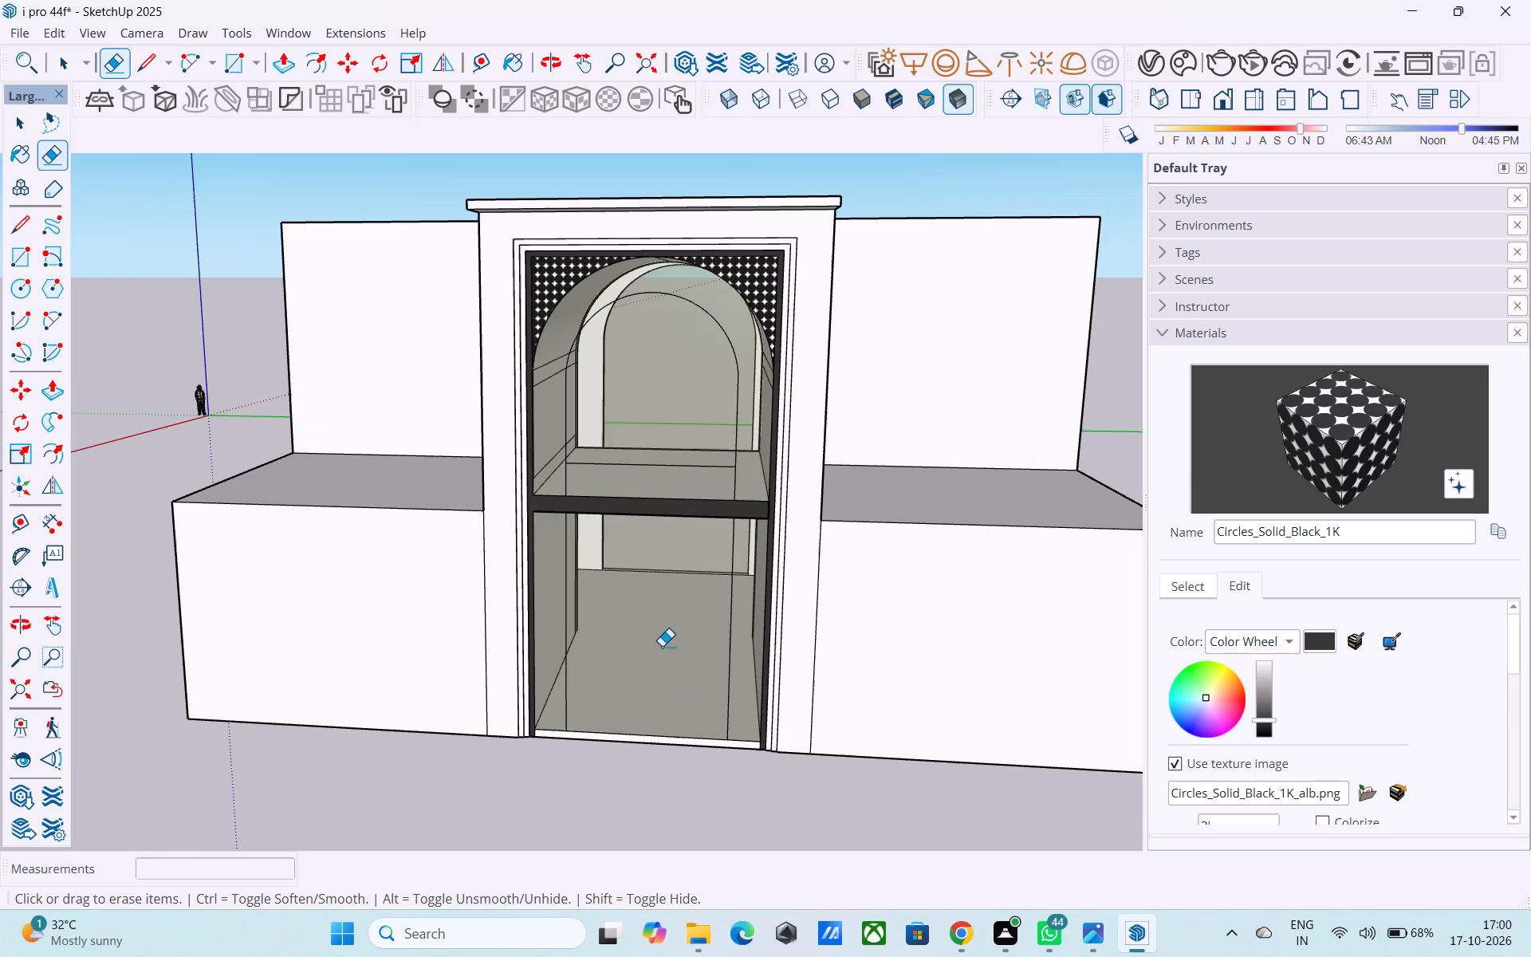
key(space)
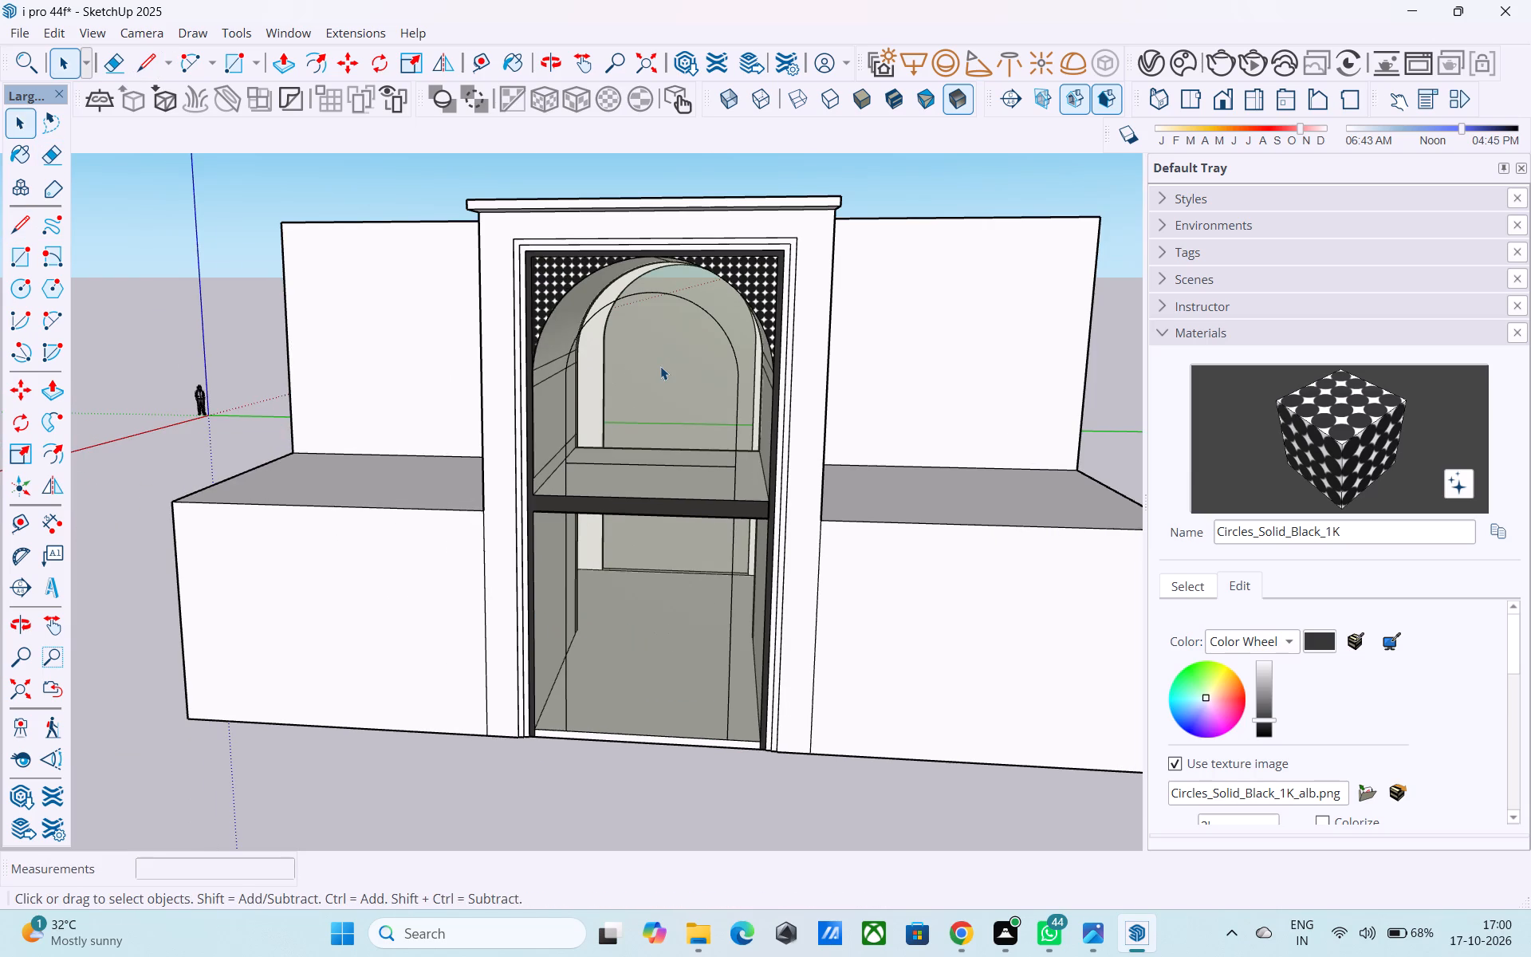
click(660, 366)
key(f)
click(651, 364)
Erase the inset bottom edge of the upper inner arch outline.
key(e)
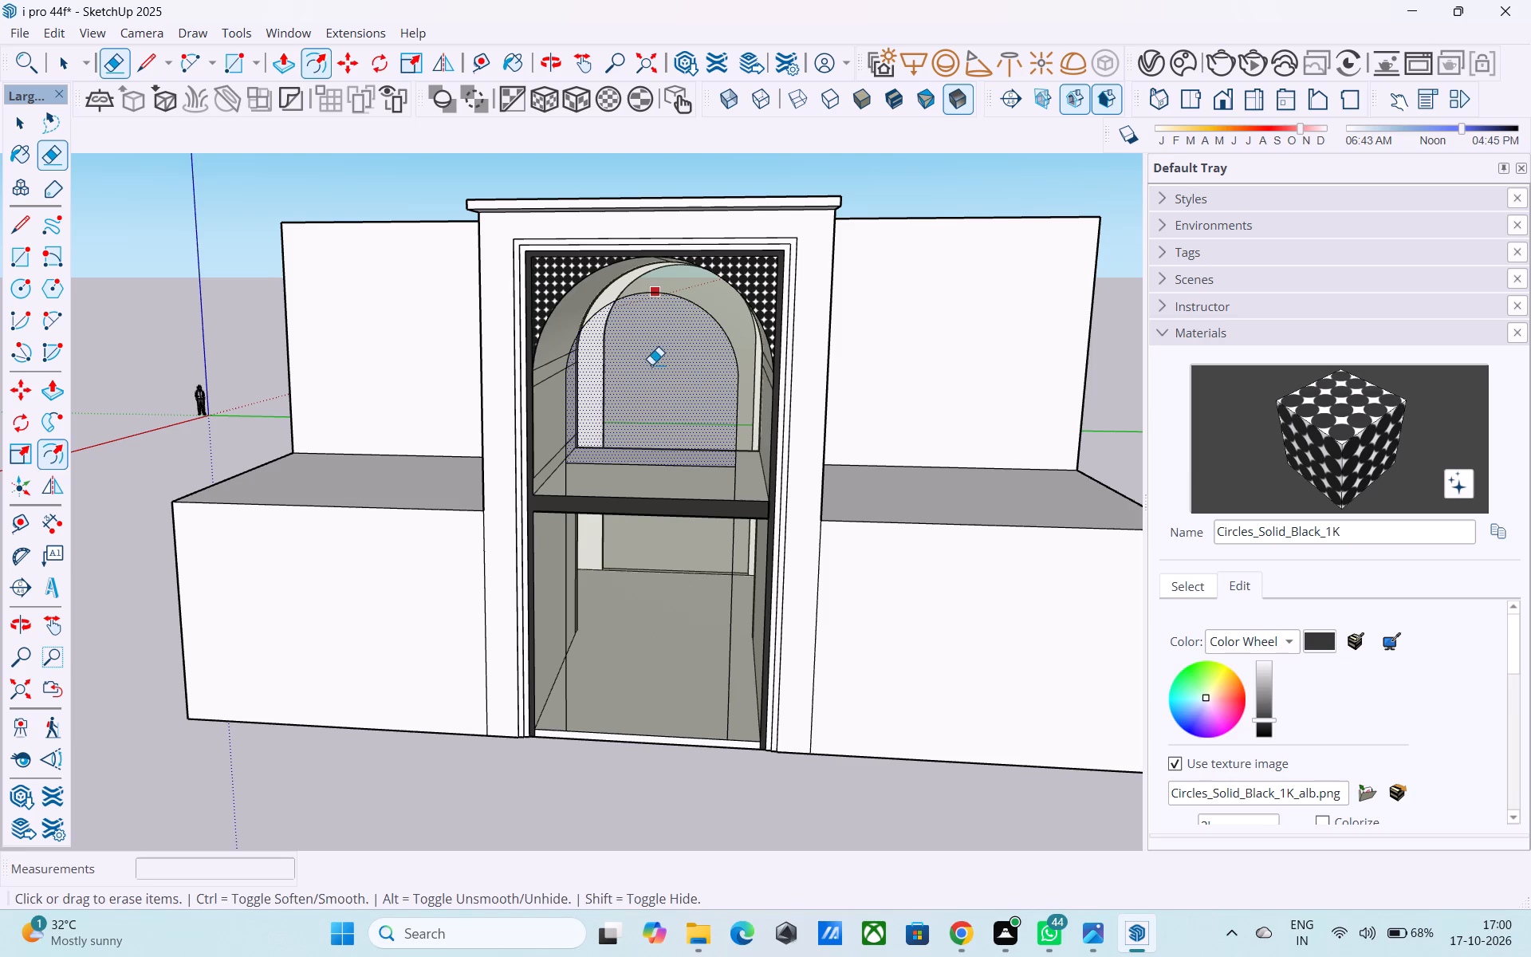
drag(664, 449, 666, 472)
key(space)
Offset the inner arched face of the upper pane inward by 2" to form a thin frame.
key(f)
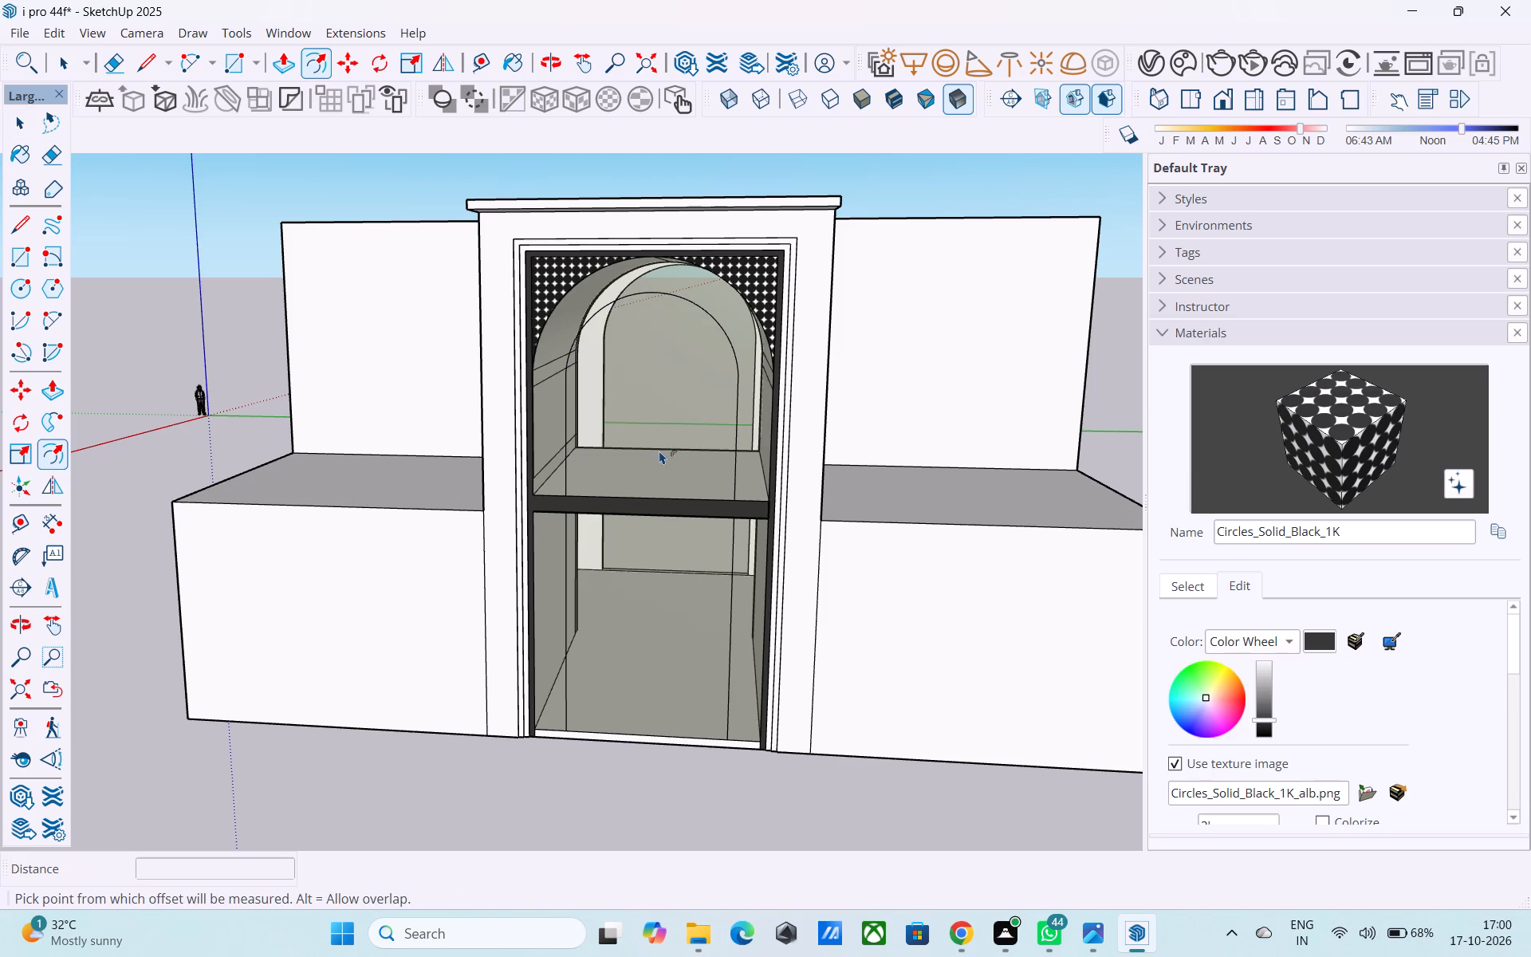
click(659, 450)
text(2")
key(Return)
key(space)
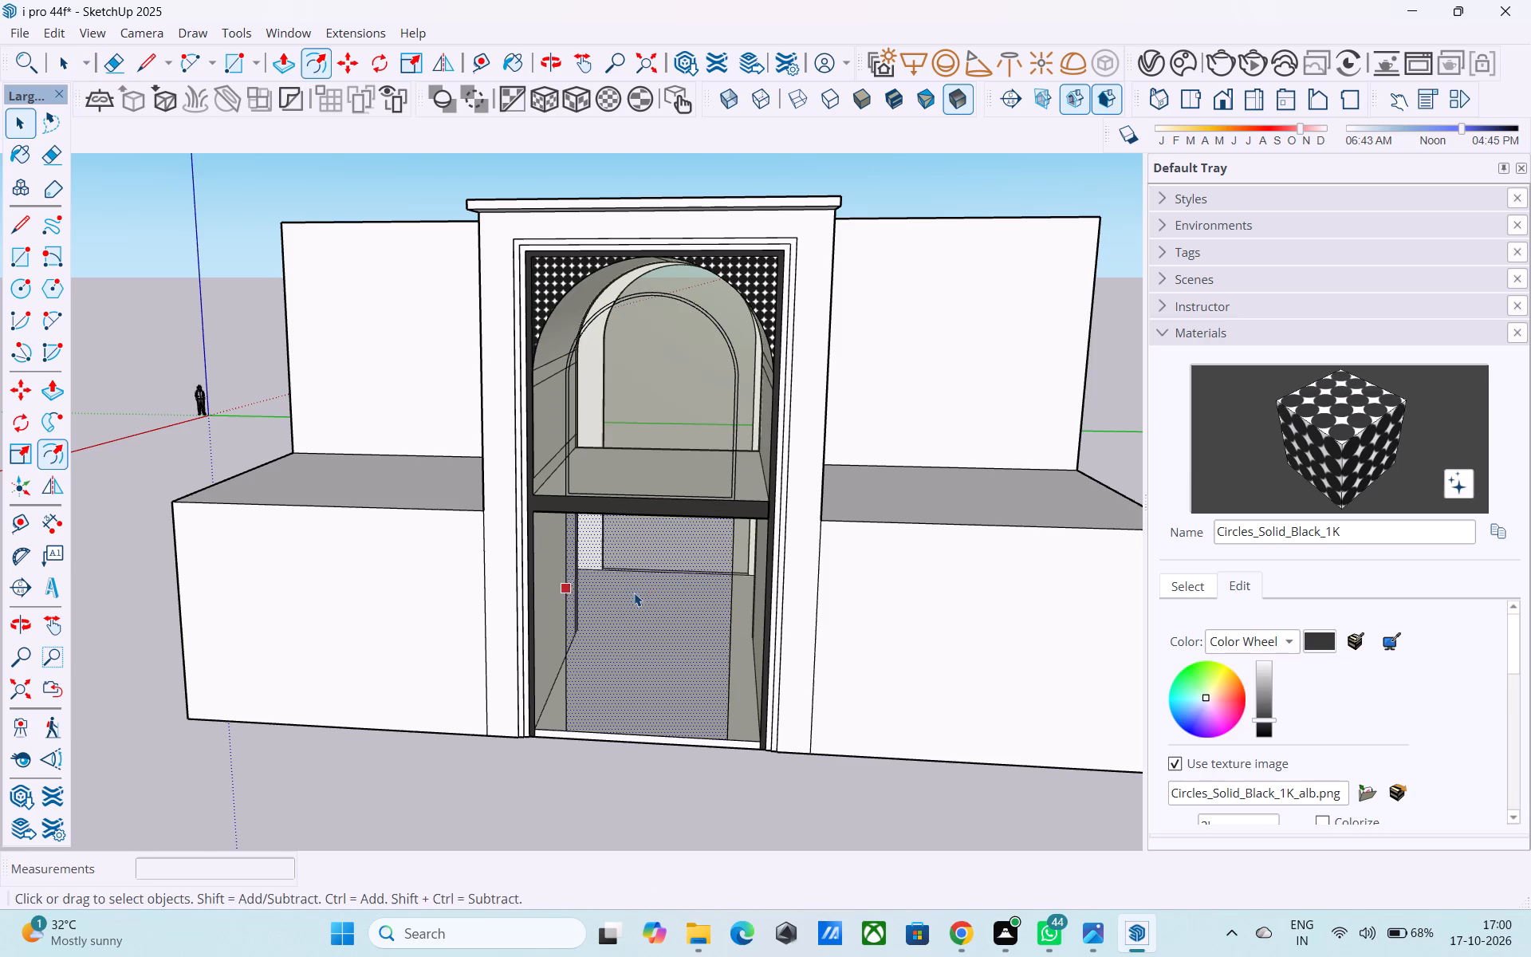
Offset the inner rectangular face of the lower pane inward by 2" to form a thin frame.
click(636, 593)
key(f)
click(636, 593)
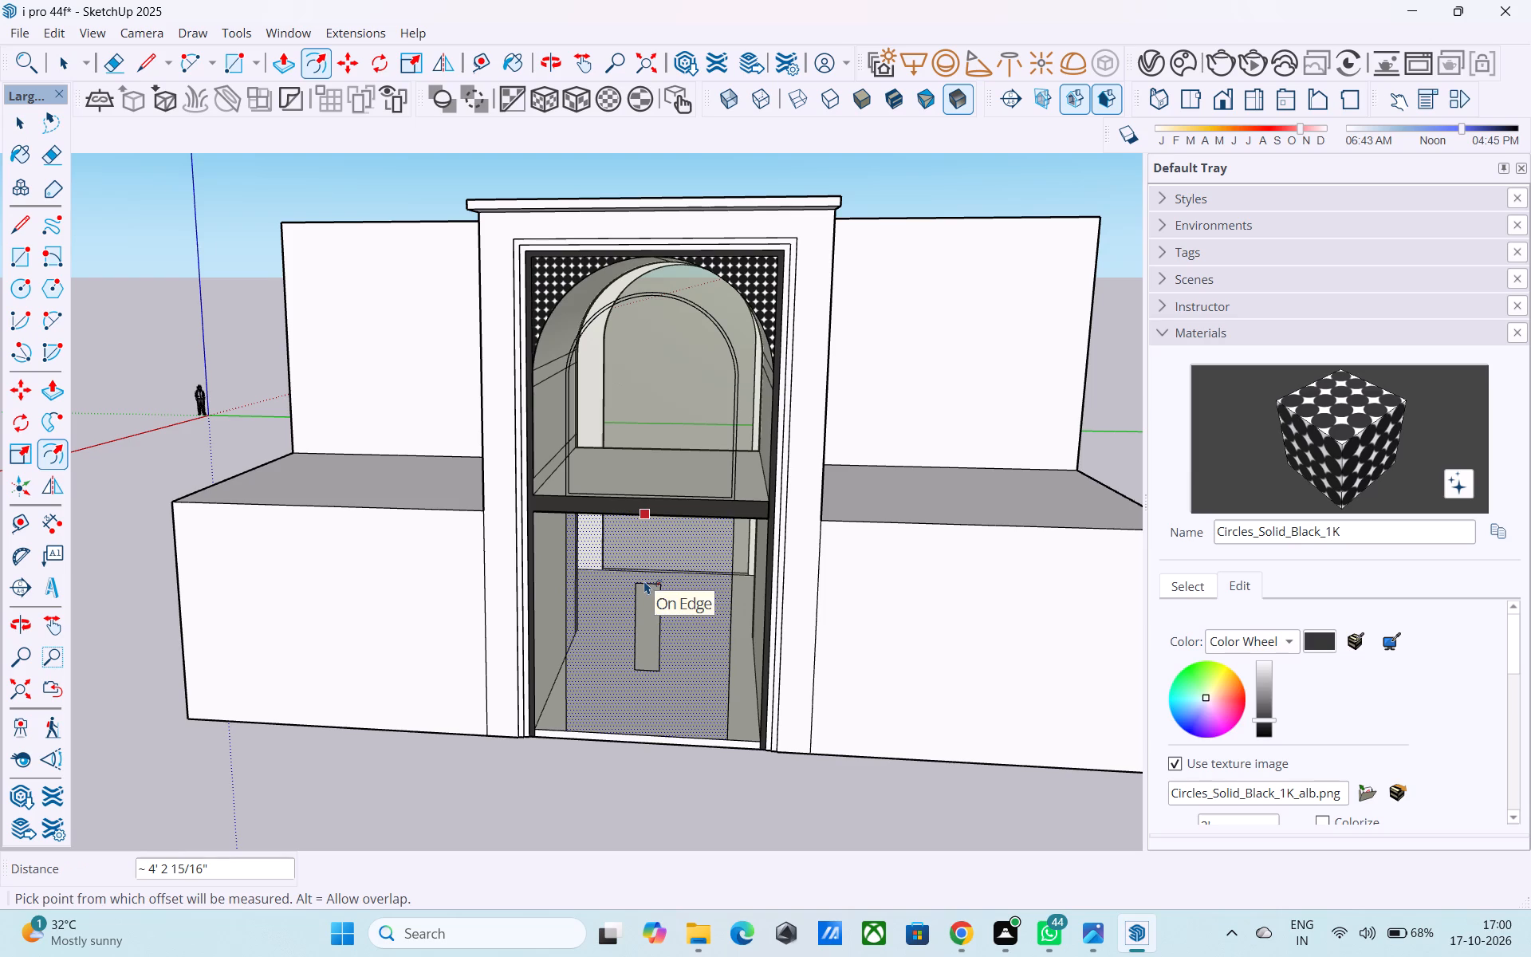
text(2")
key(Return)
key(space)
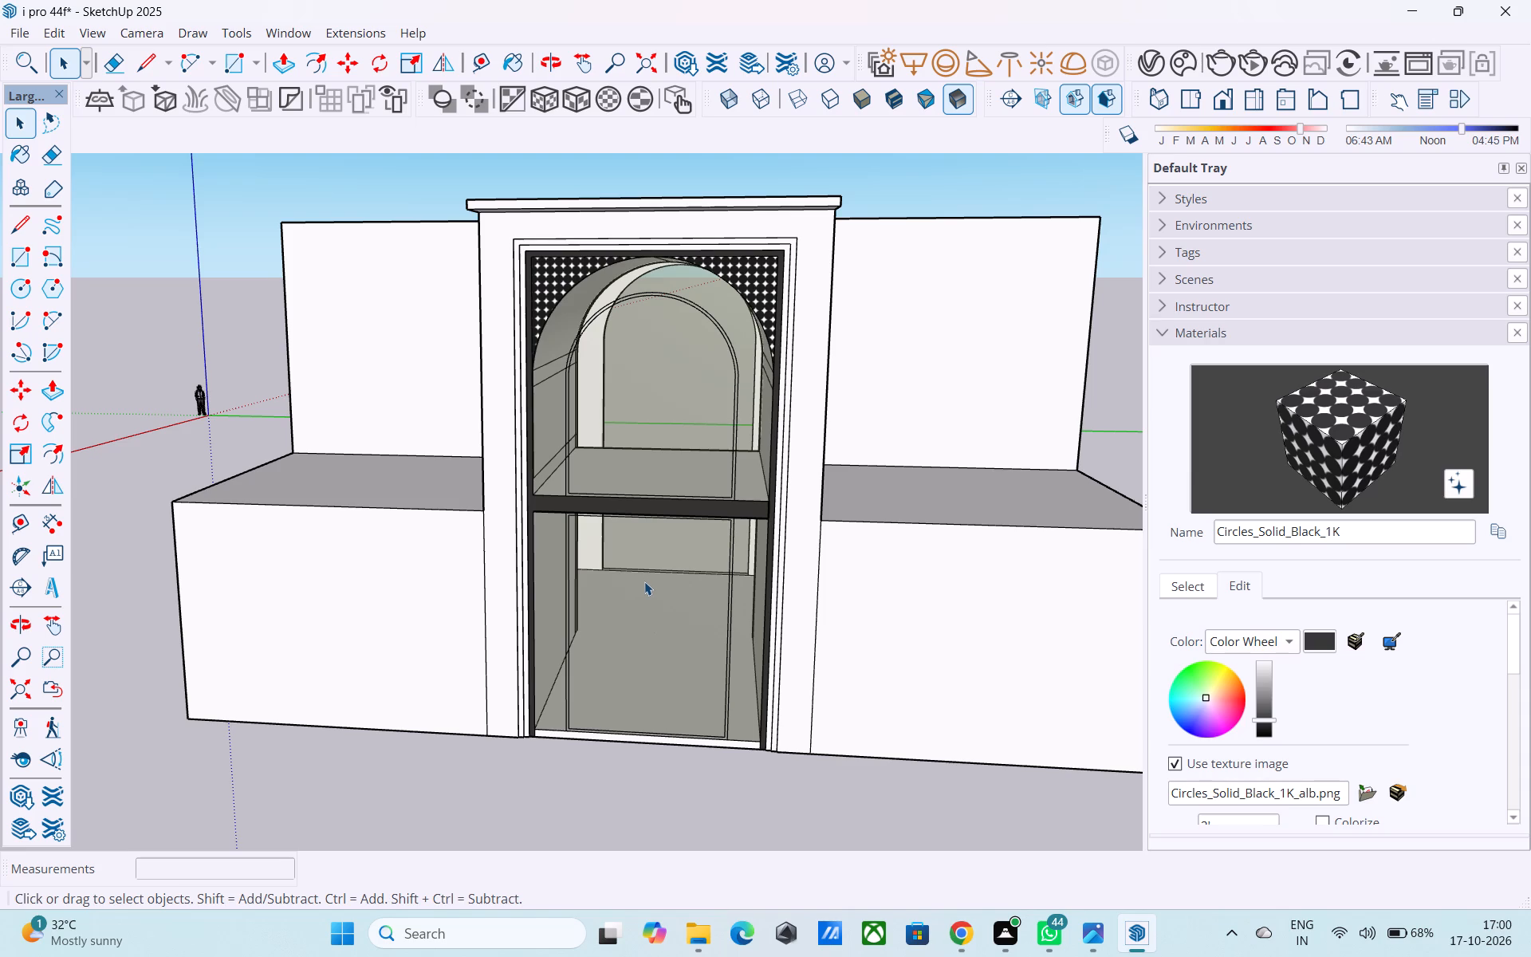
Examine the thin frame outlines in the upper and lower panes of the arched bay from several angles.
scroll(649, 510, down, 7)
middle_drag(649, 510, 691, 462)
middle_drag(691, 463, 666, 393)
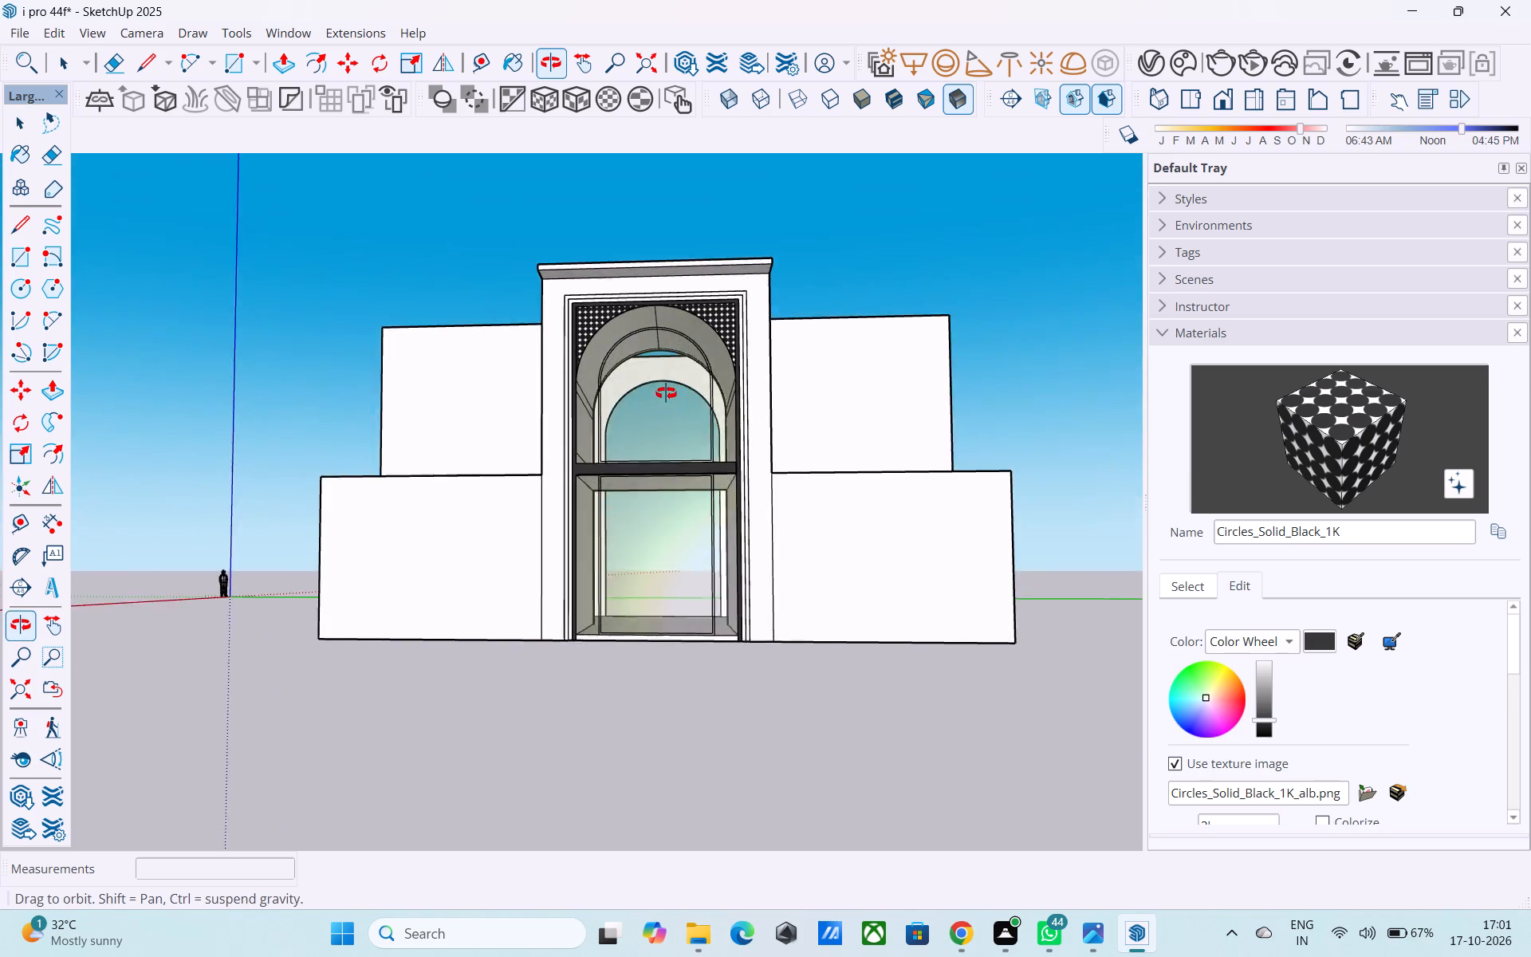
middle_drag(666, 393, 704, 497)
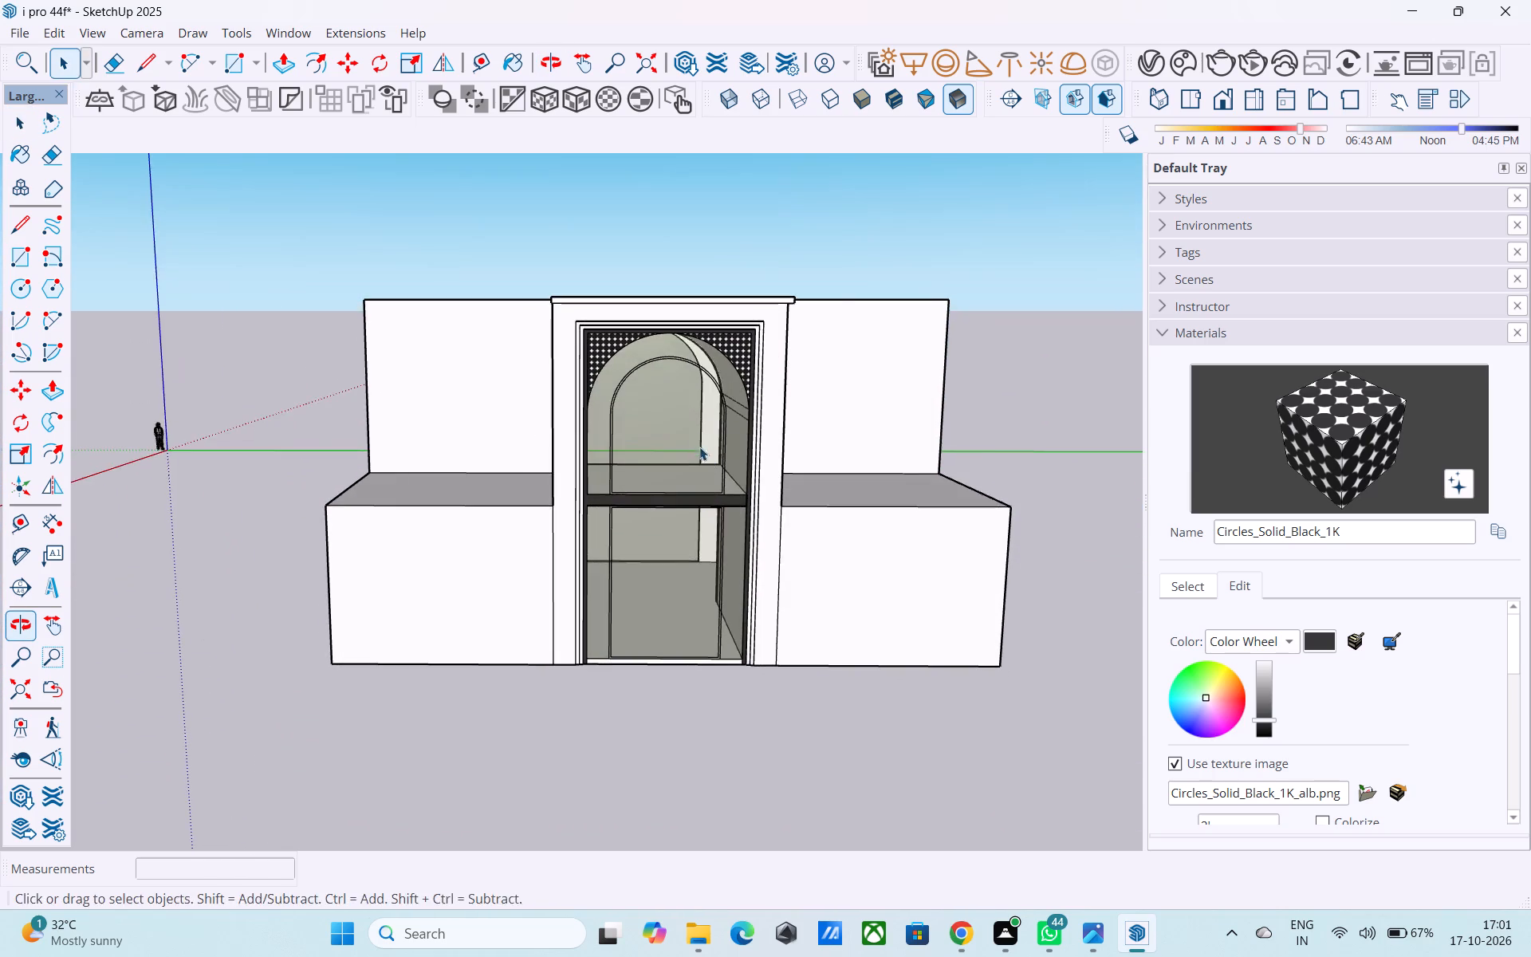
middle_drag(695, 441, 699, 460)
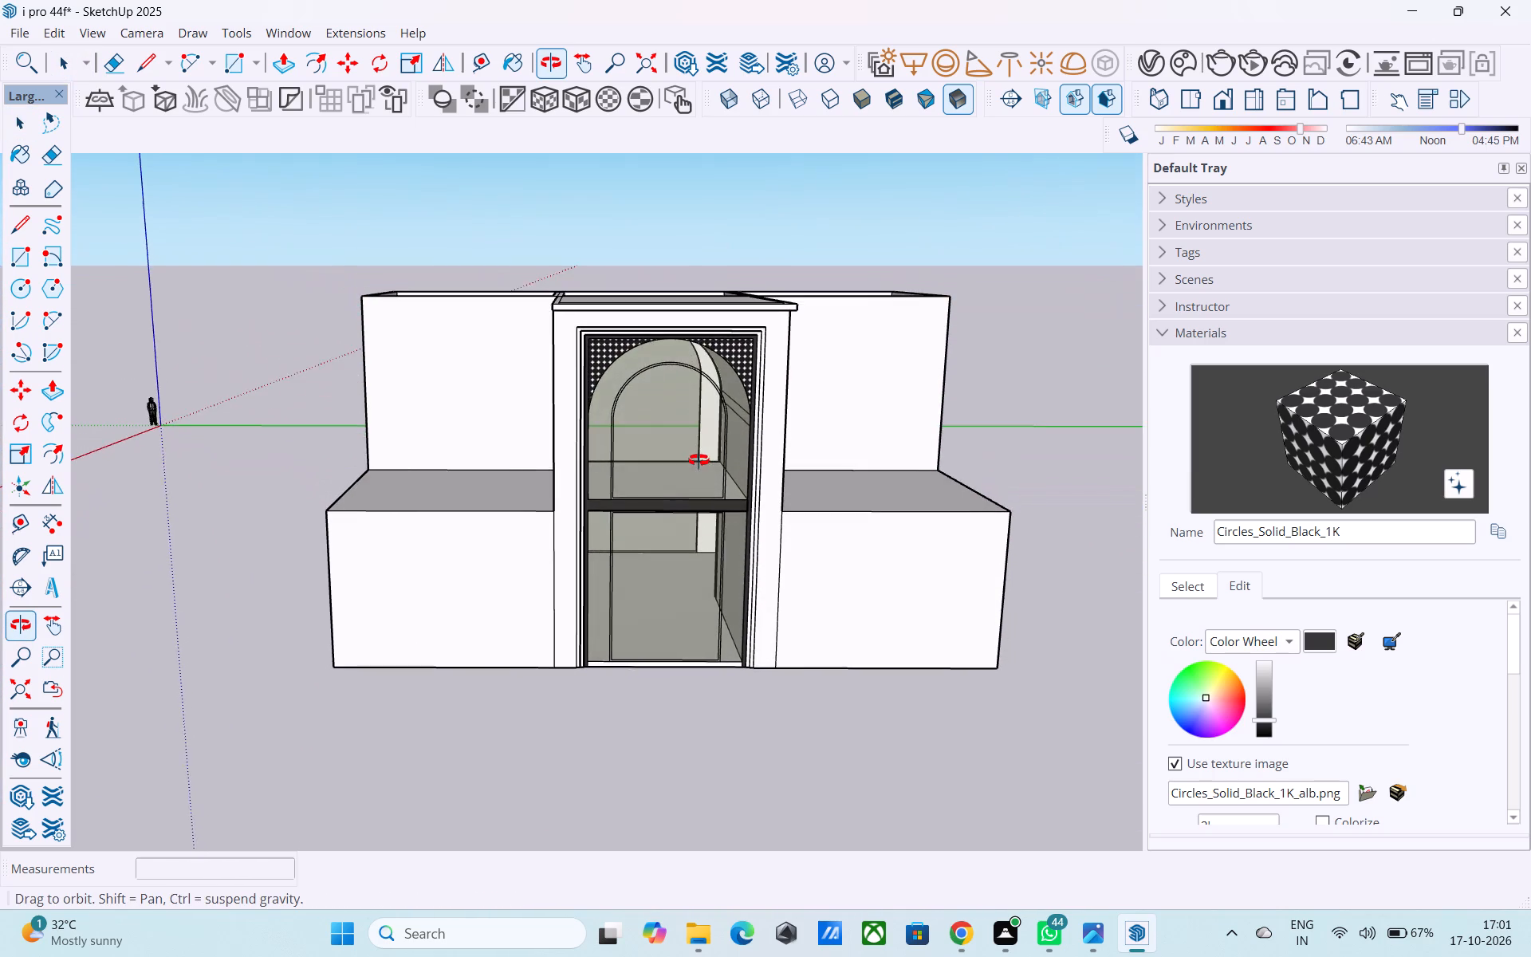
middle_drag(699, 460, 672, 466)
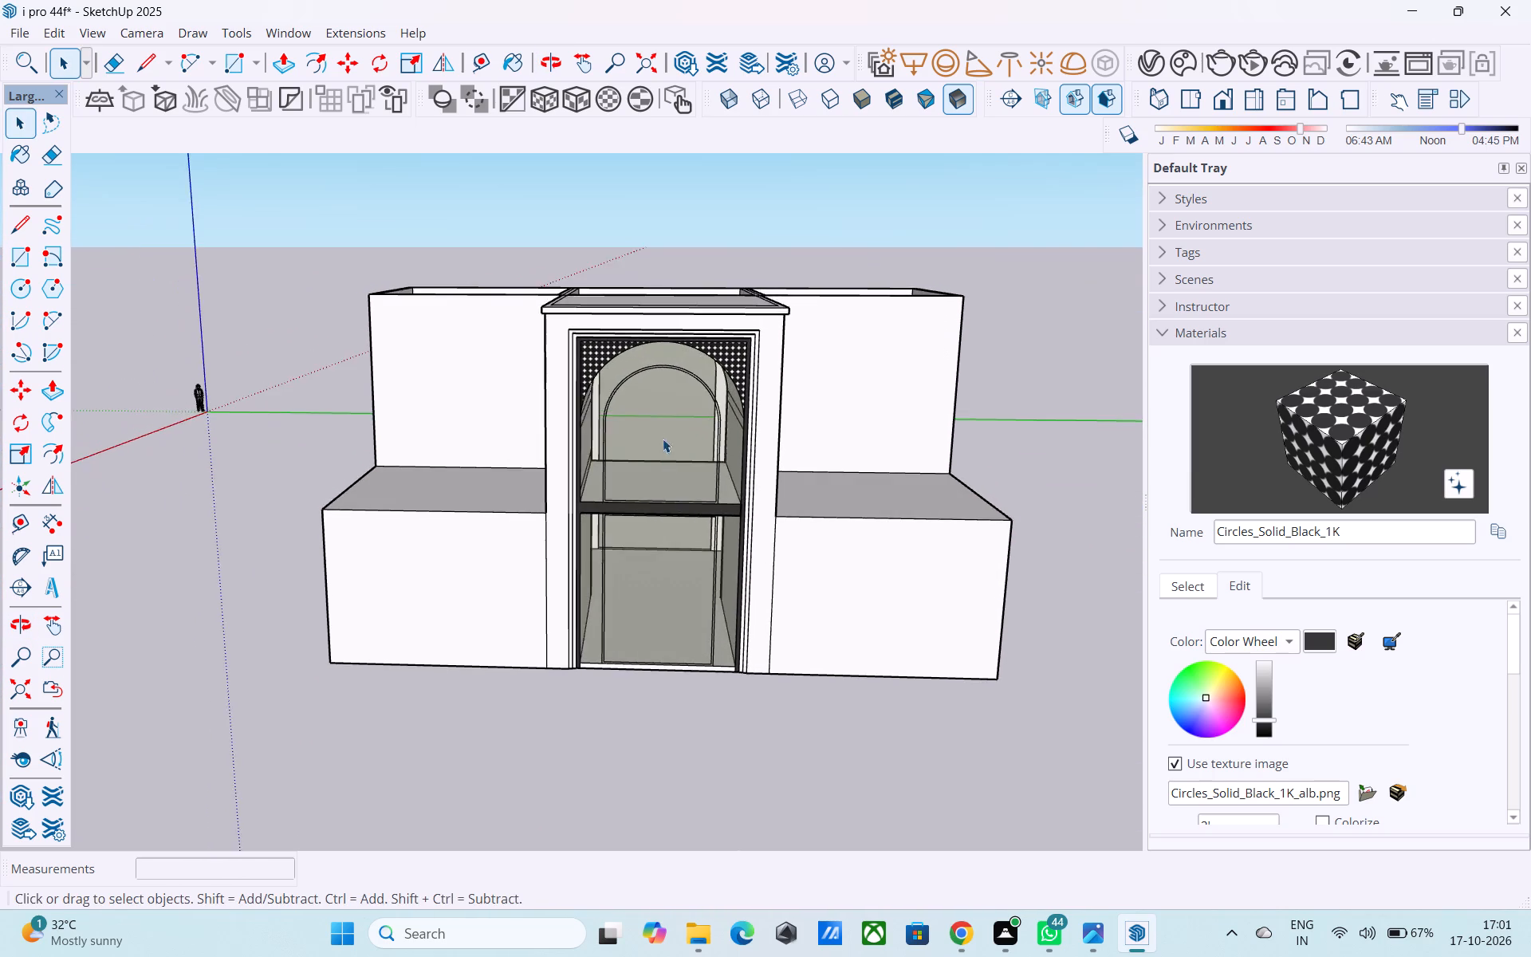
scroll(660, 423, up, 5)
middle_drag(656, 420, 700, 392)
scroll(700, 392, up, 1)
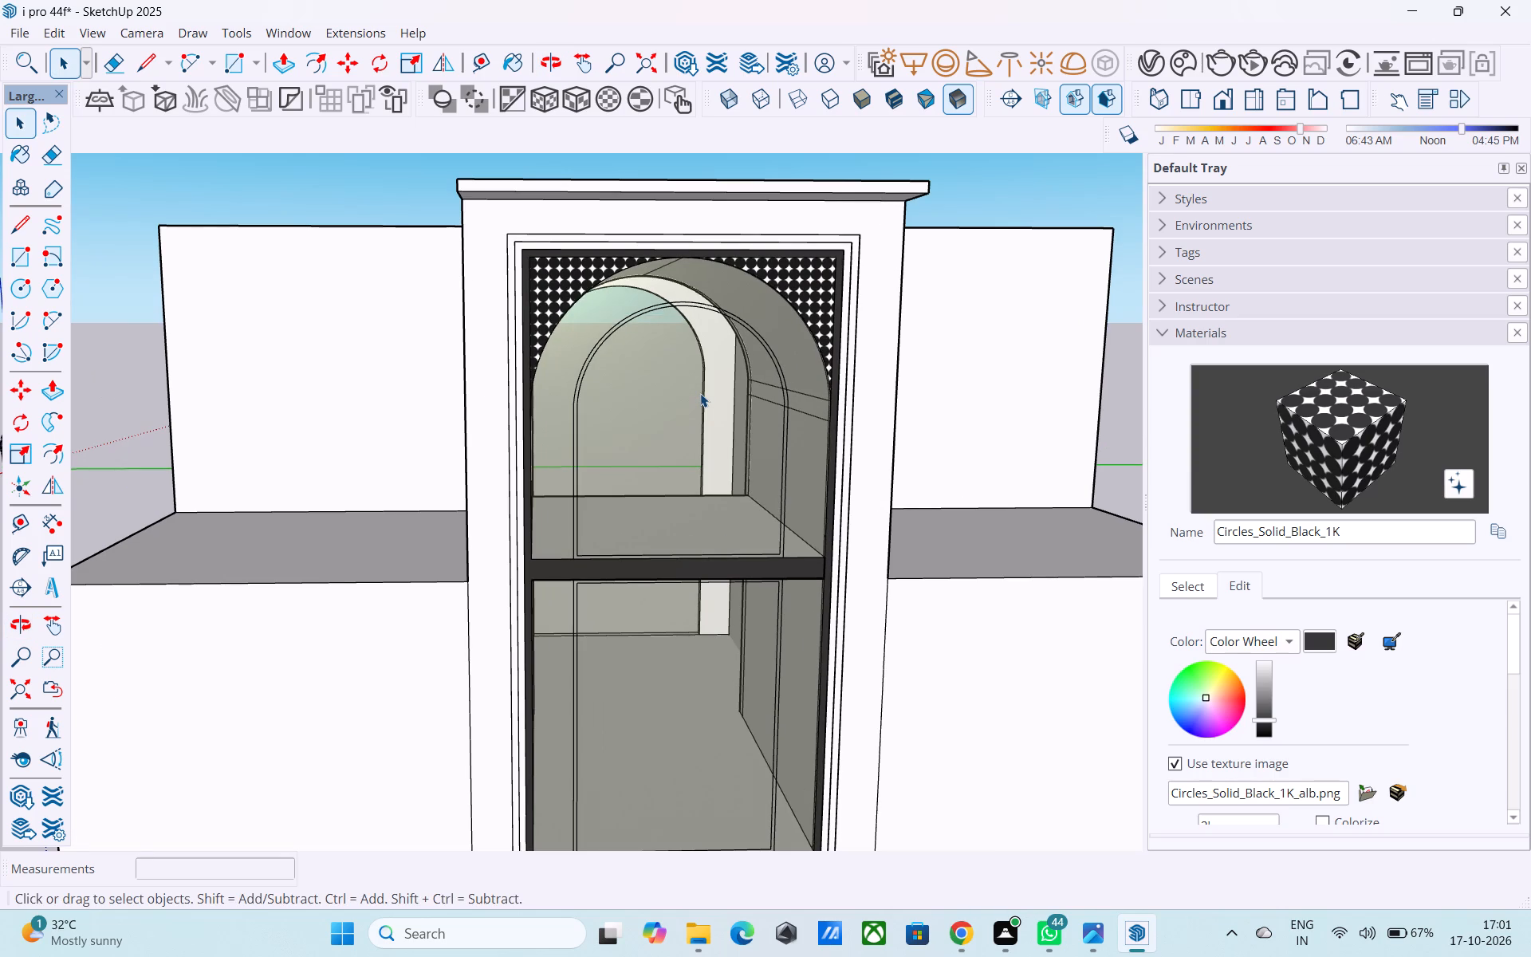
middle_drag(625, 428, 610, 430)
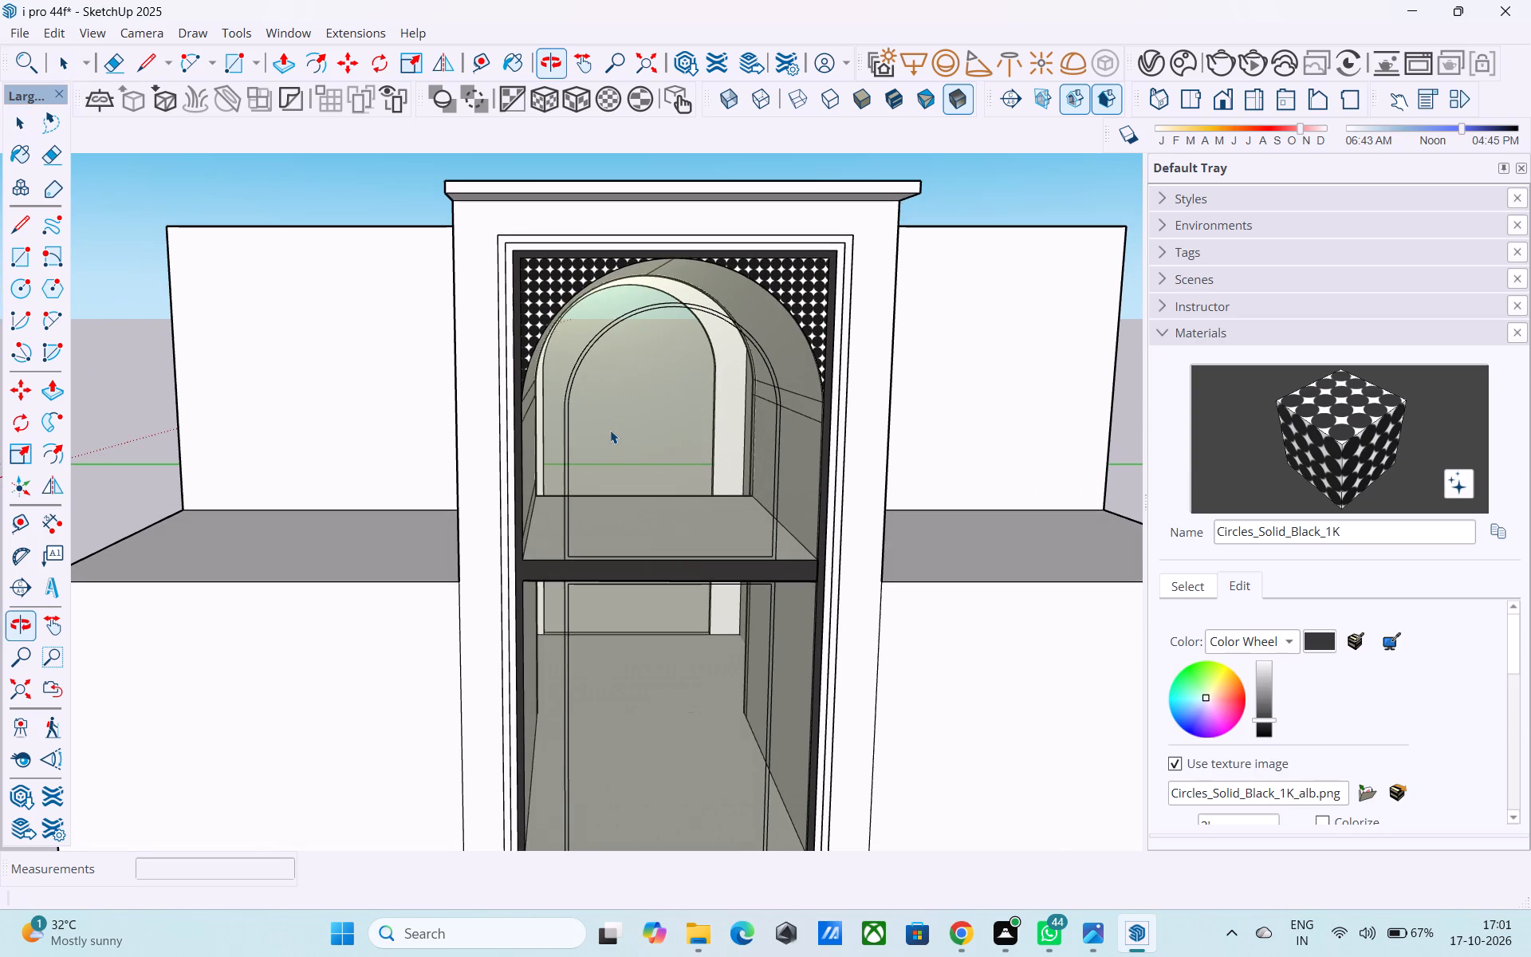
Draw a horizontal line about 14' long across the upper pane between the endpoints where the arch meets the dark frame.
key(l)
scroll(573, 400, up, 6)
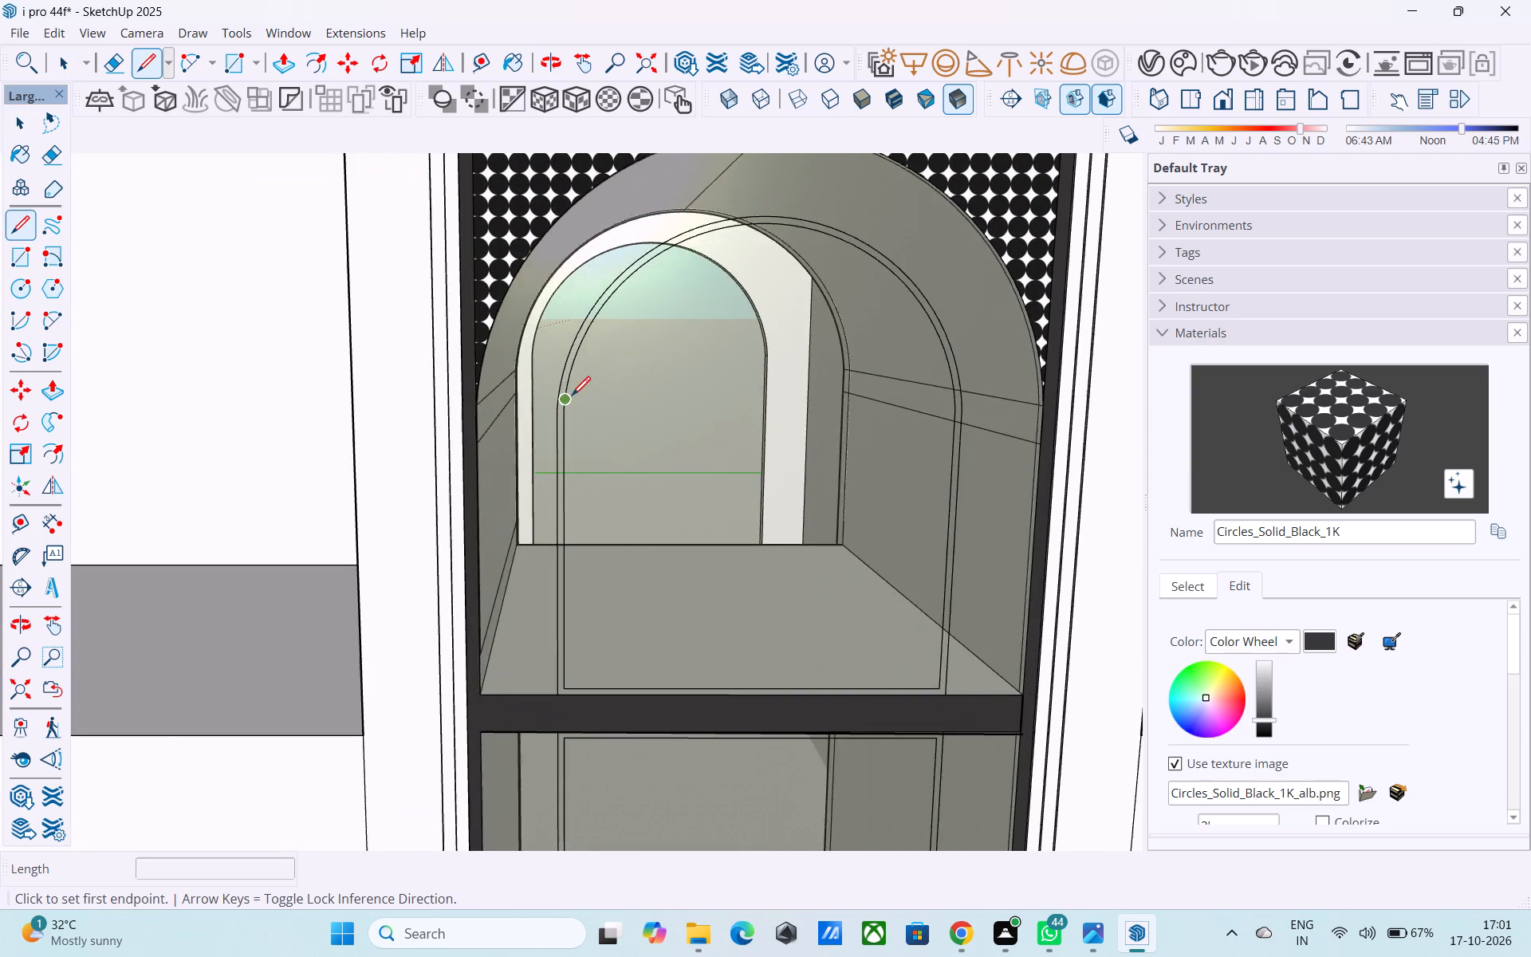
middle_drag(567, 402, 479, 408)
scroll(460, 409, up, 5)
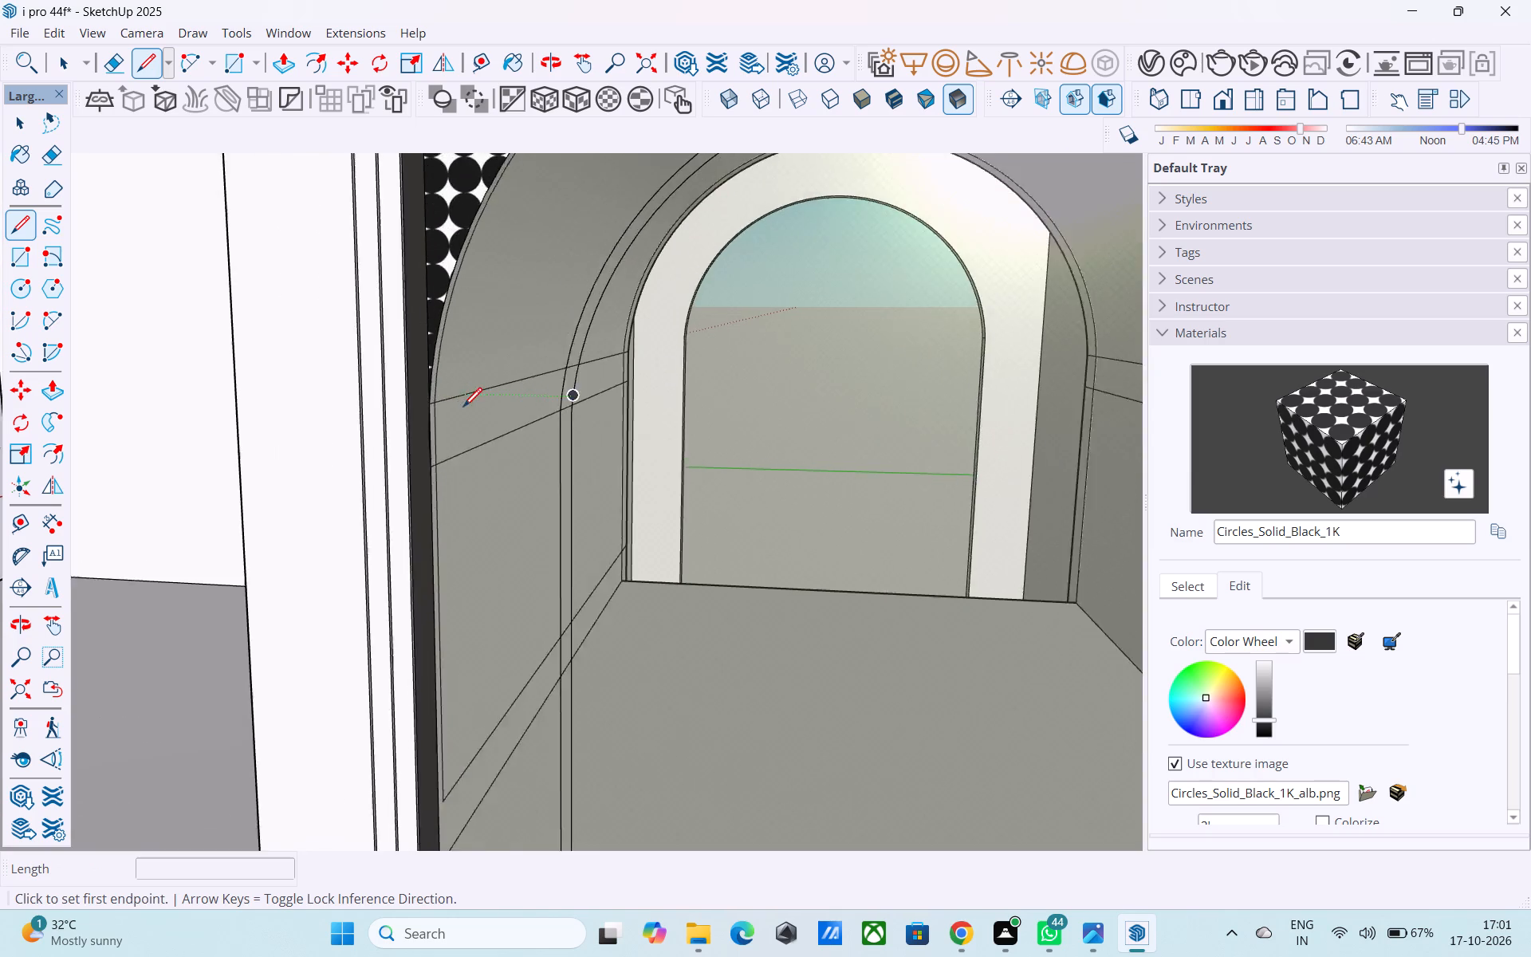
scroll(463, 408, up, 4)
middle_drag(475, 420, 267, 546)
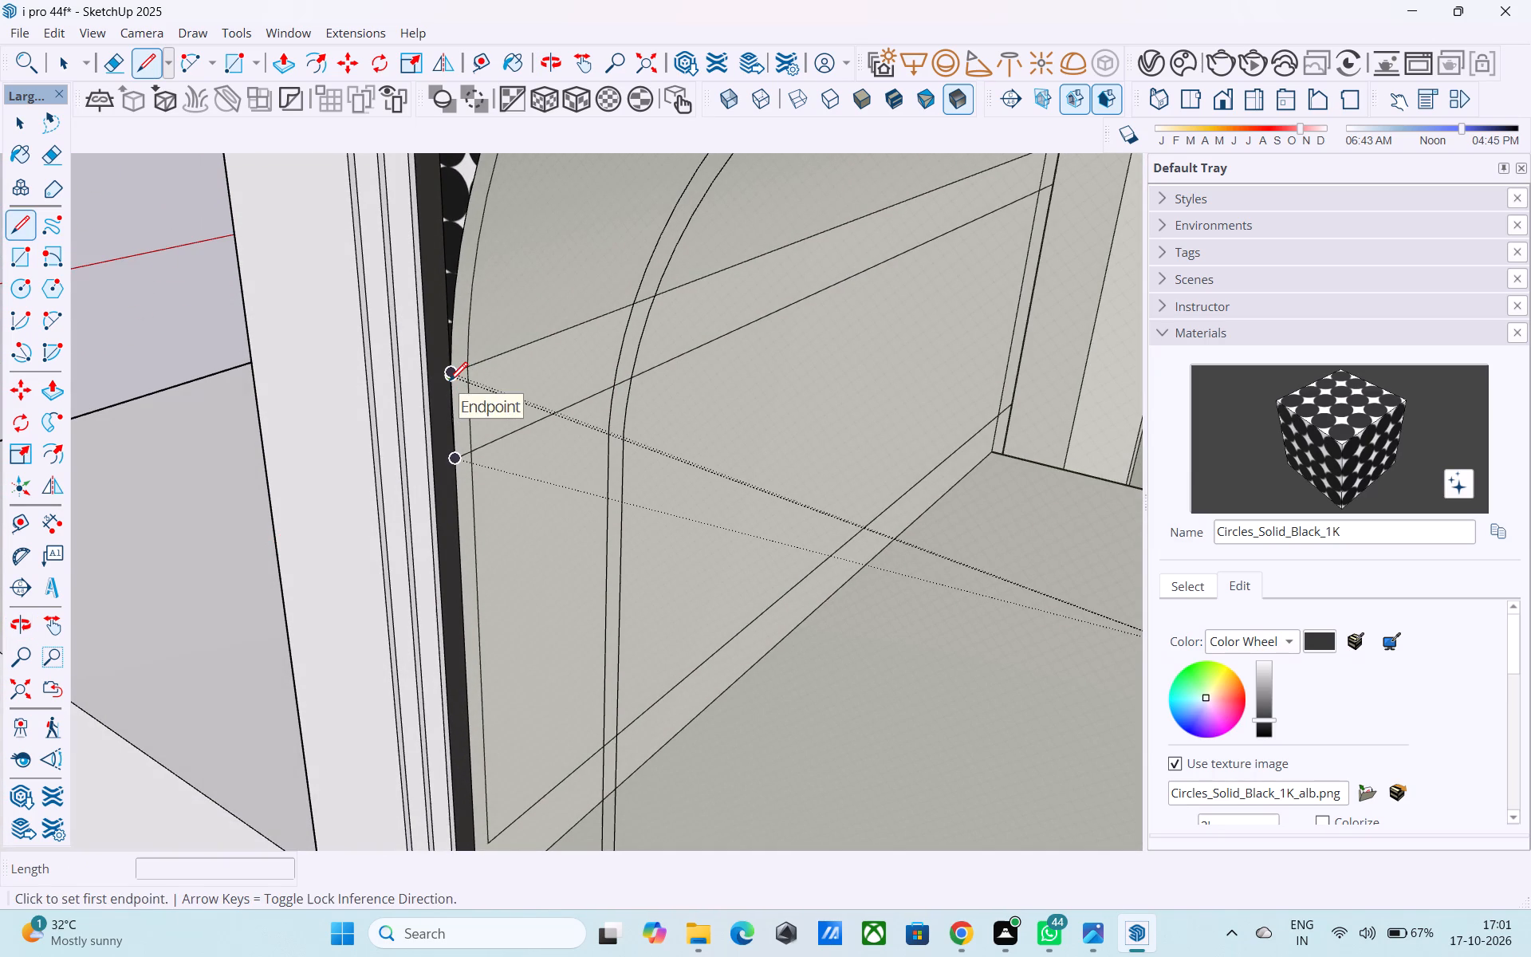
scroll(453, 382, up, 9)
click(447, 369)
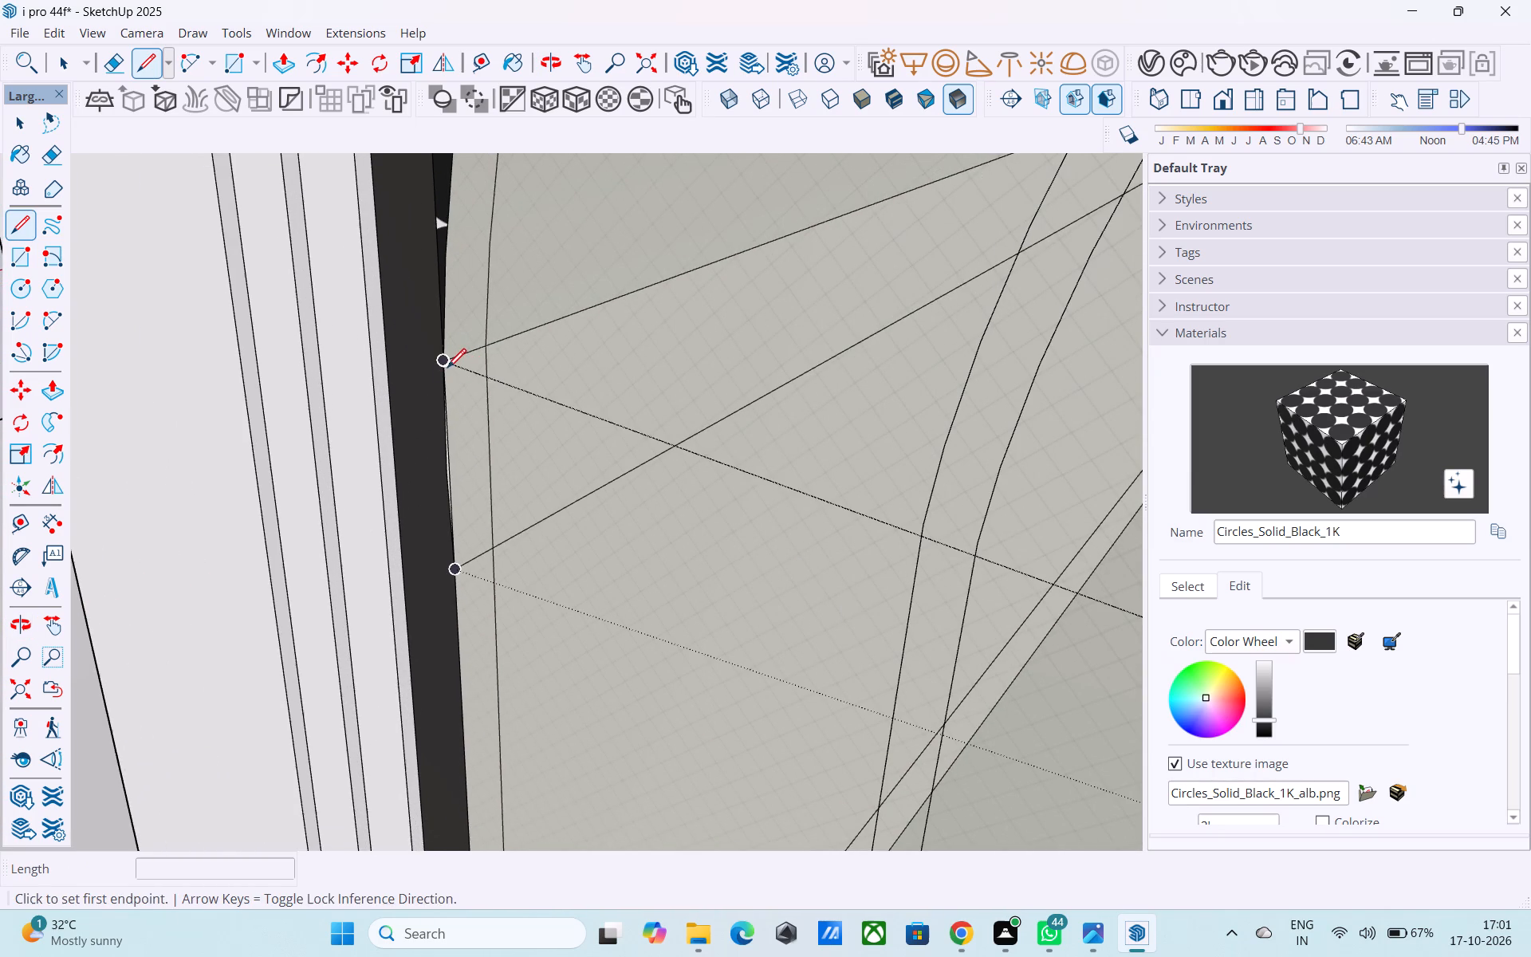
scroll(487, 386, down, 12)
shift+middle_drag(809, 493, 858, 381)
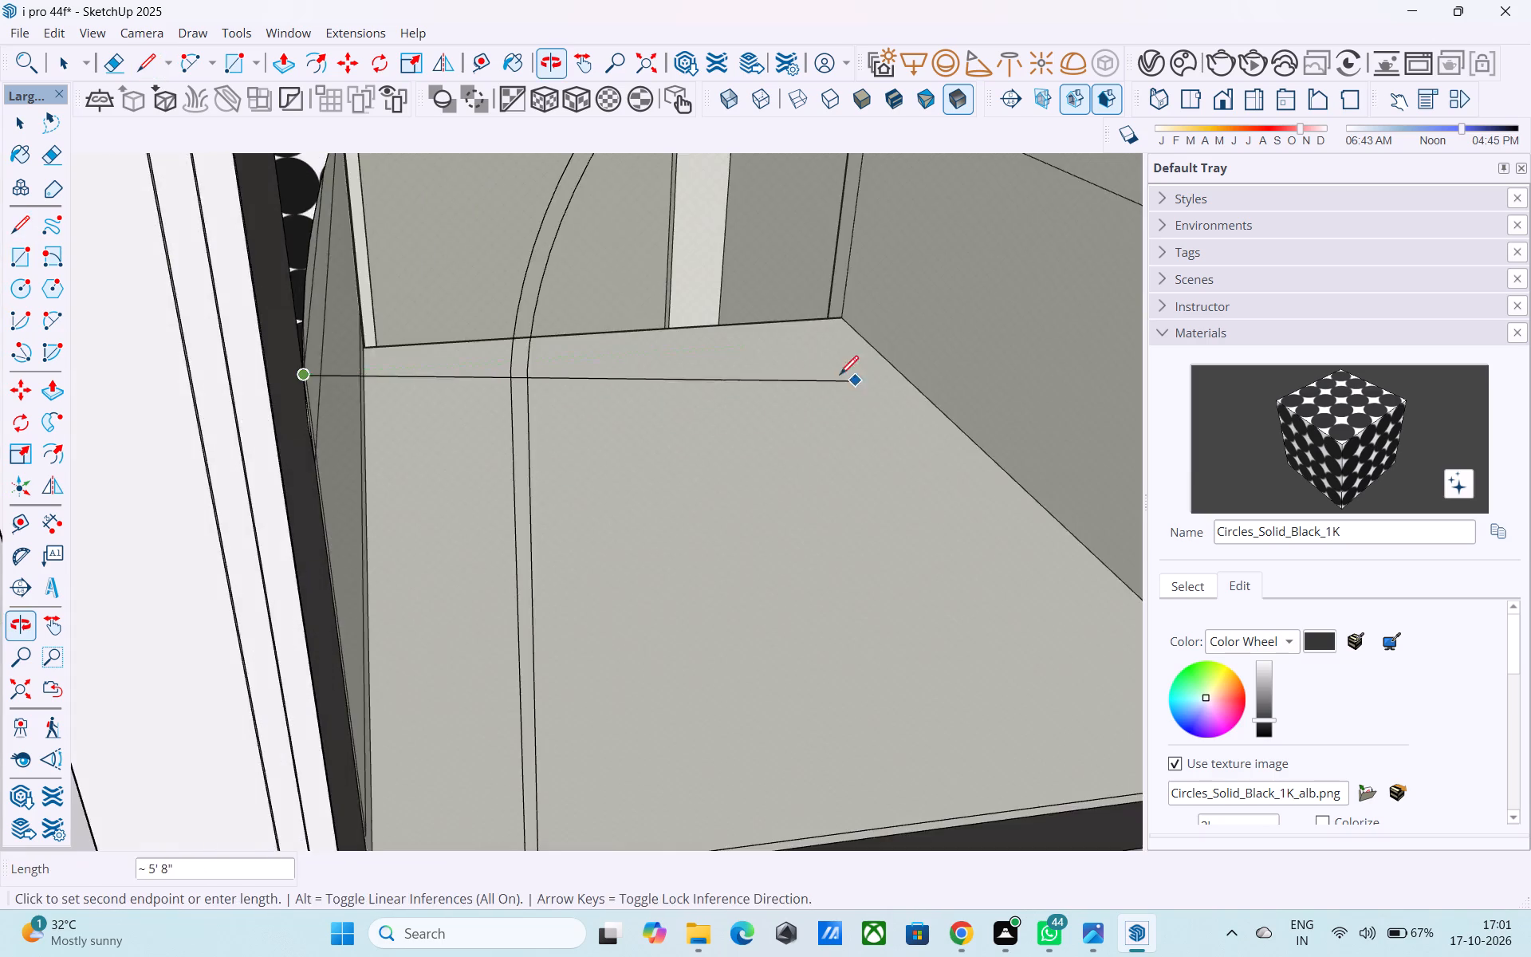
scroll(809, 367, down, 5)
shift+middle_drag(881, 409, 473, 377)
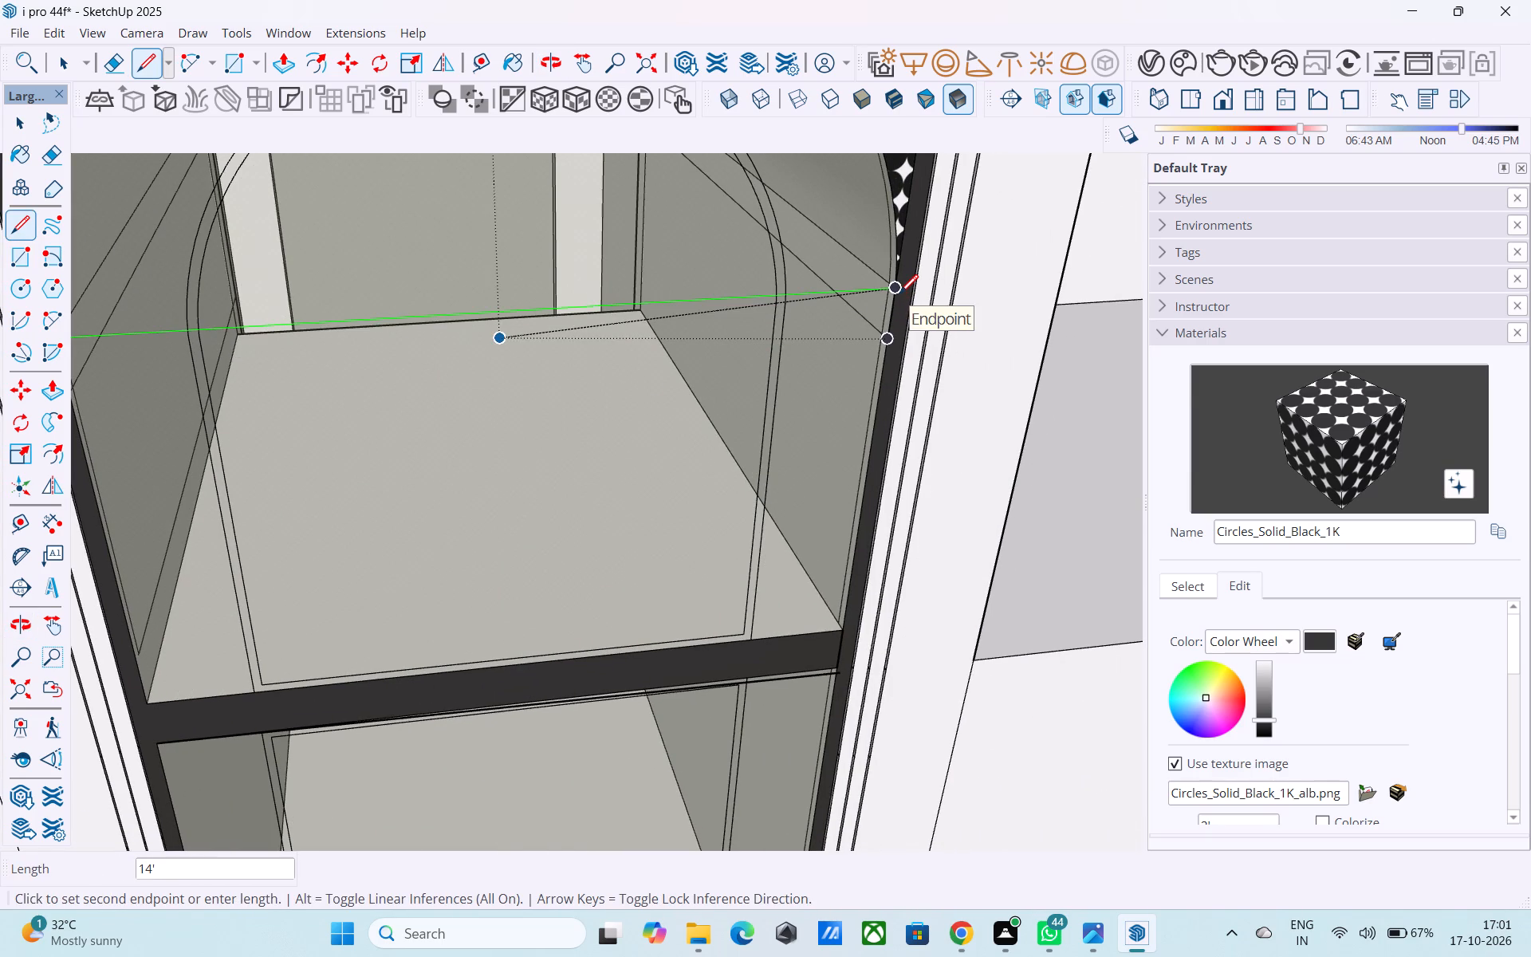
click(899, 294)
scroll(899, 294, down, 6)
key(v)
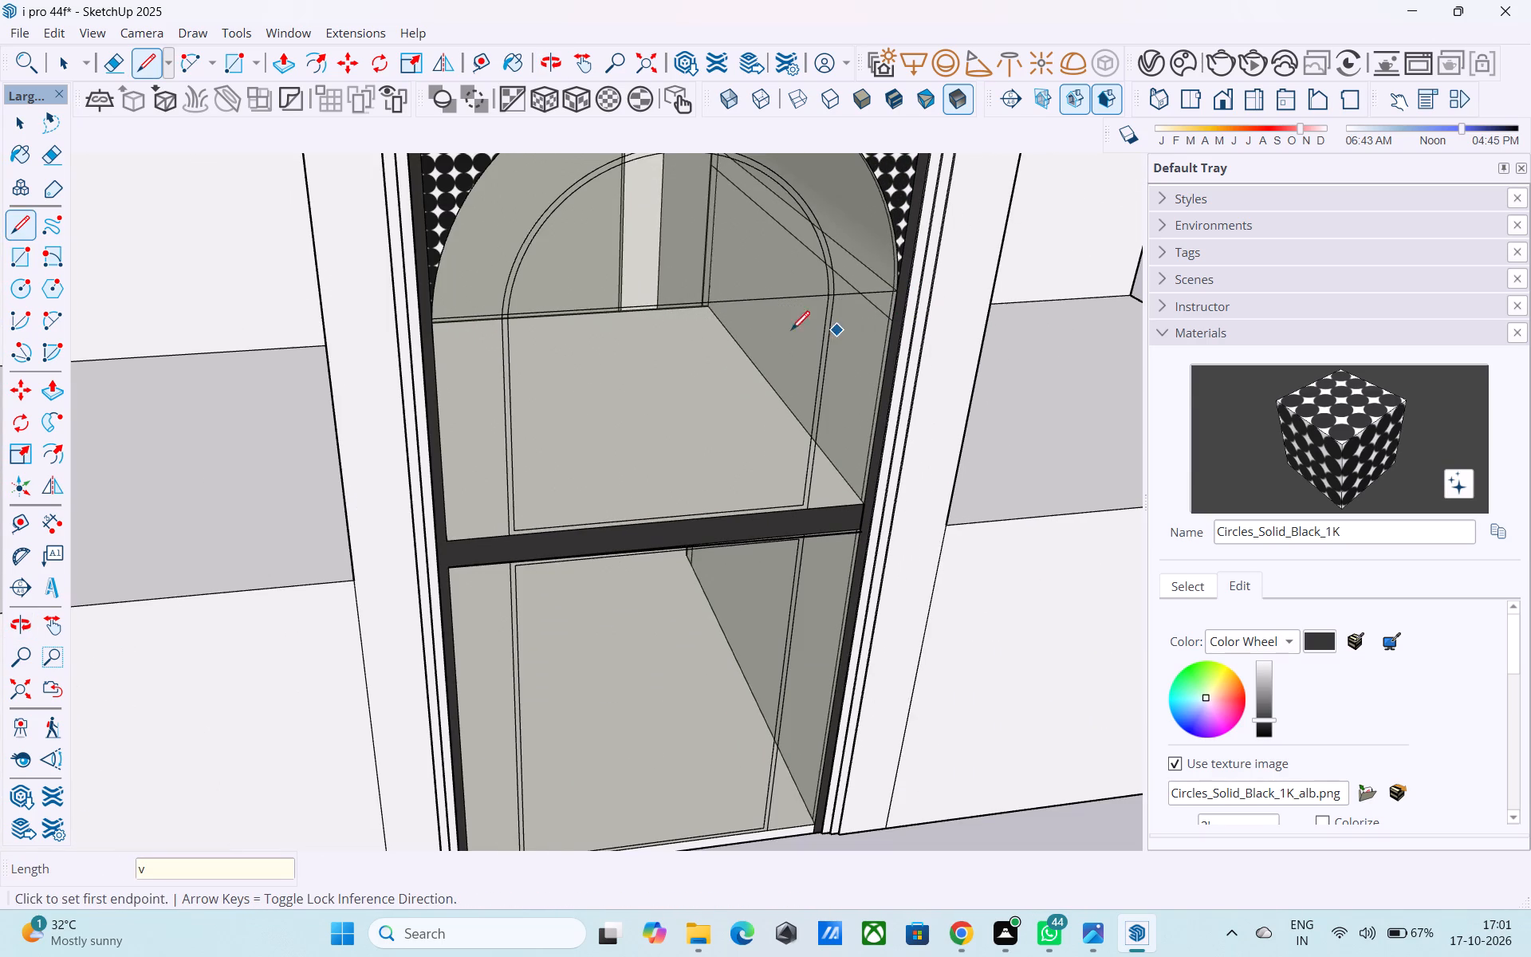
Copy all segments of the horizontal line at the arch's base 2' straight down across the upper pane.
shift+middle_drag(765, 321, 716, 223)
scroll(722, 220, down, 4)
shift+middle_drag(740, 251, 651, 338)
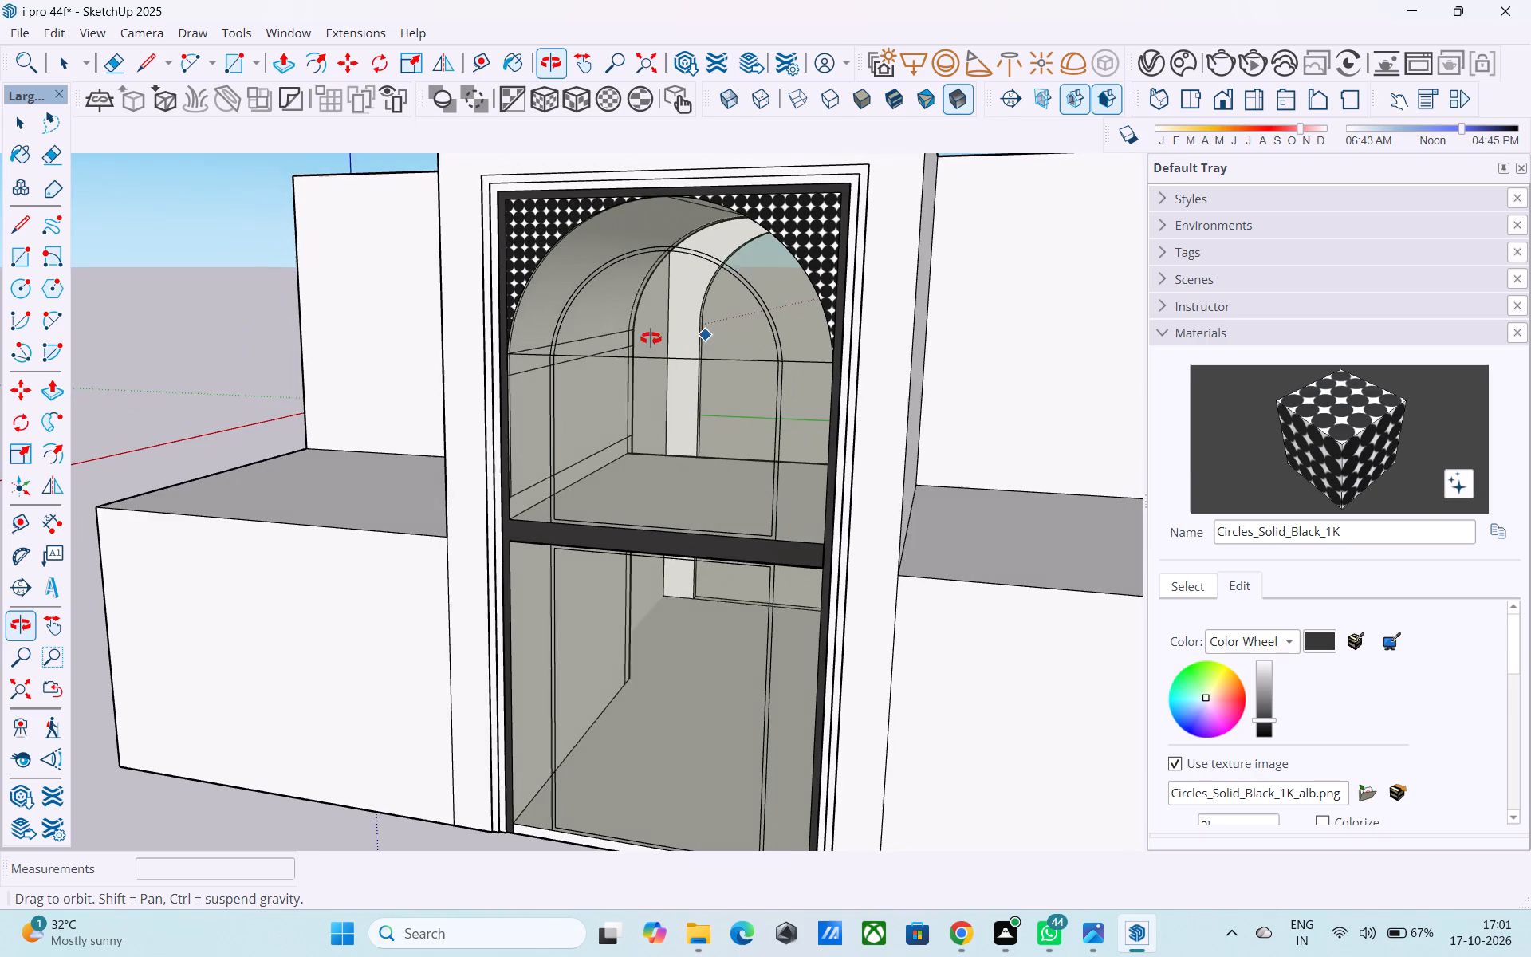
shift+middle_drag(651, 338, 678, 384)
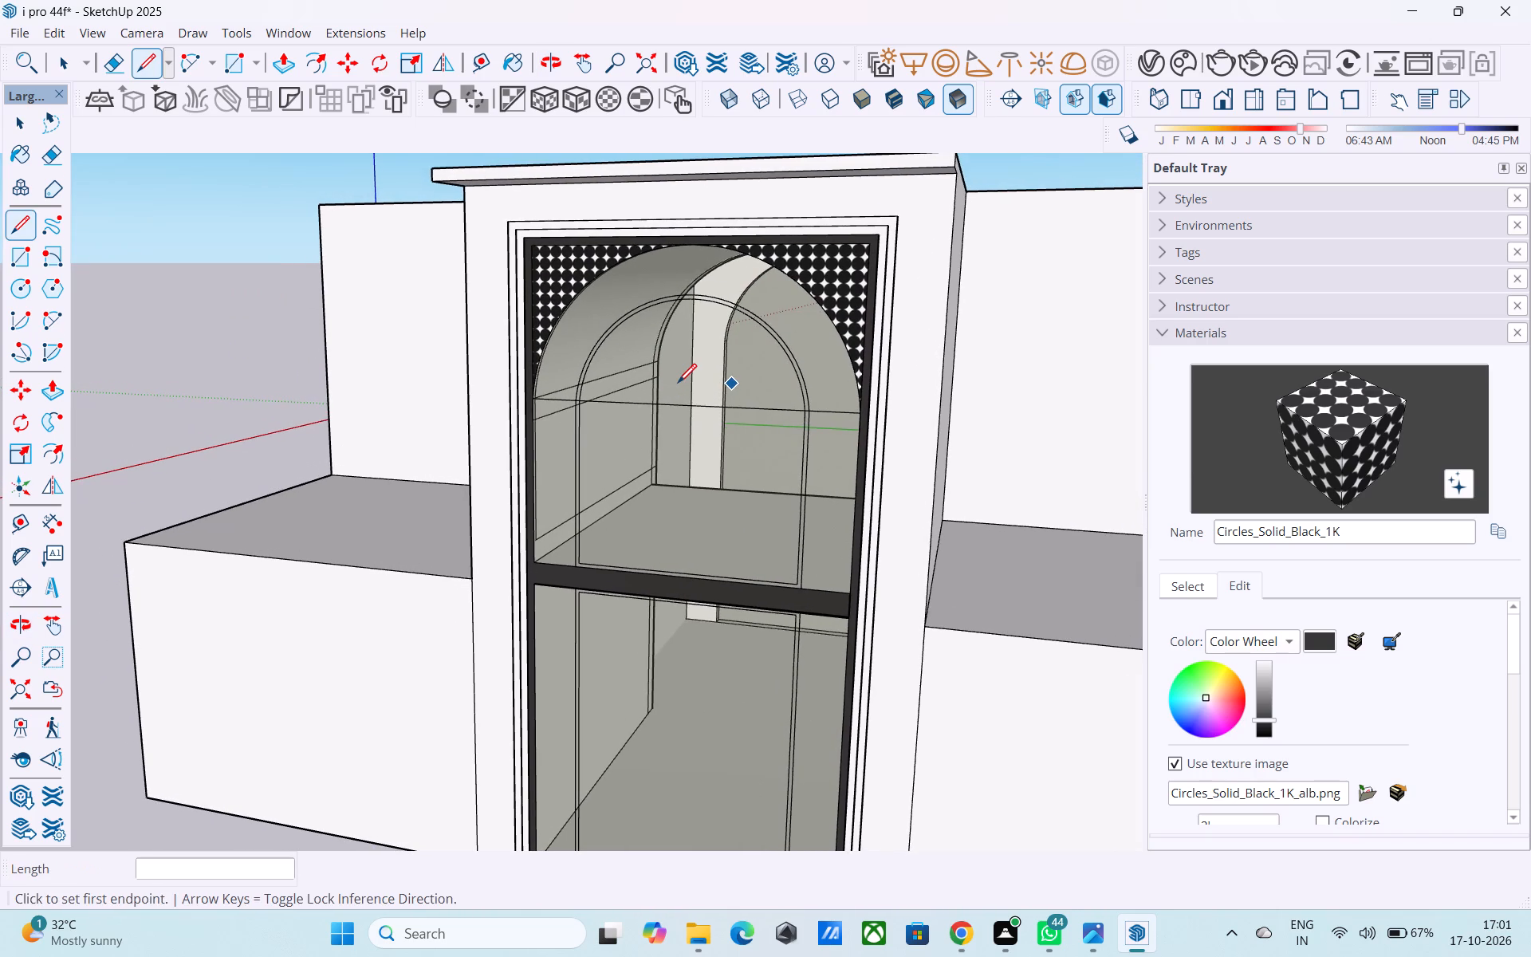
shift+middle_drag(678, 384, 682, 350)
scroll(655, 377, up, 3)
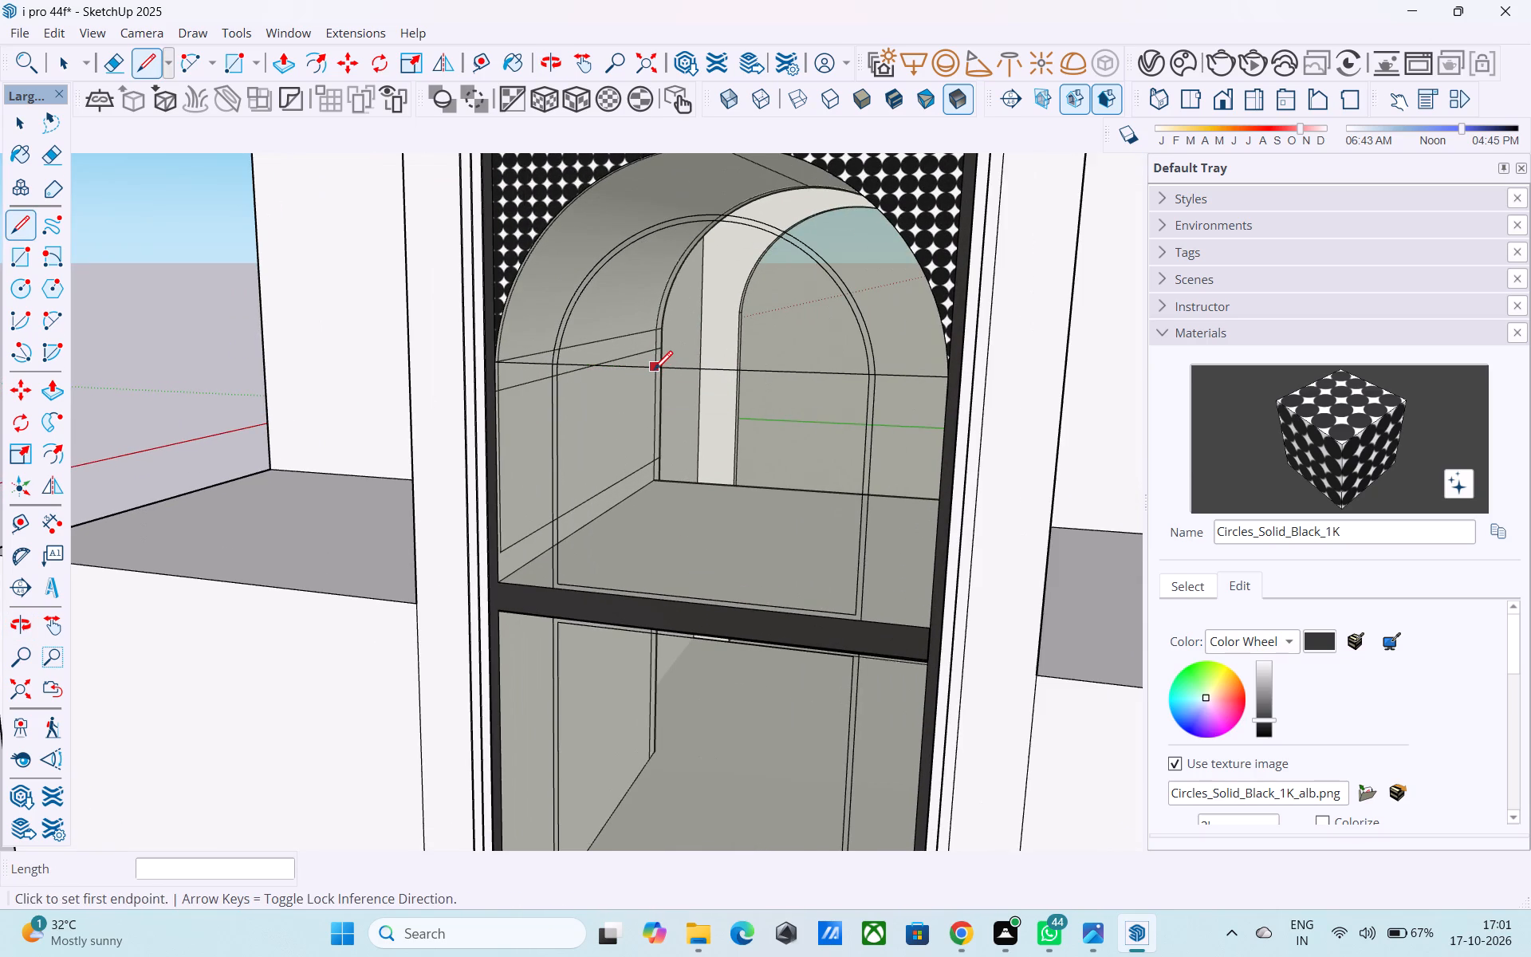
key(space)
click(654, 370)
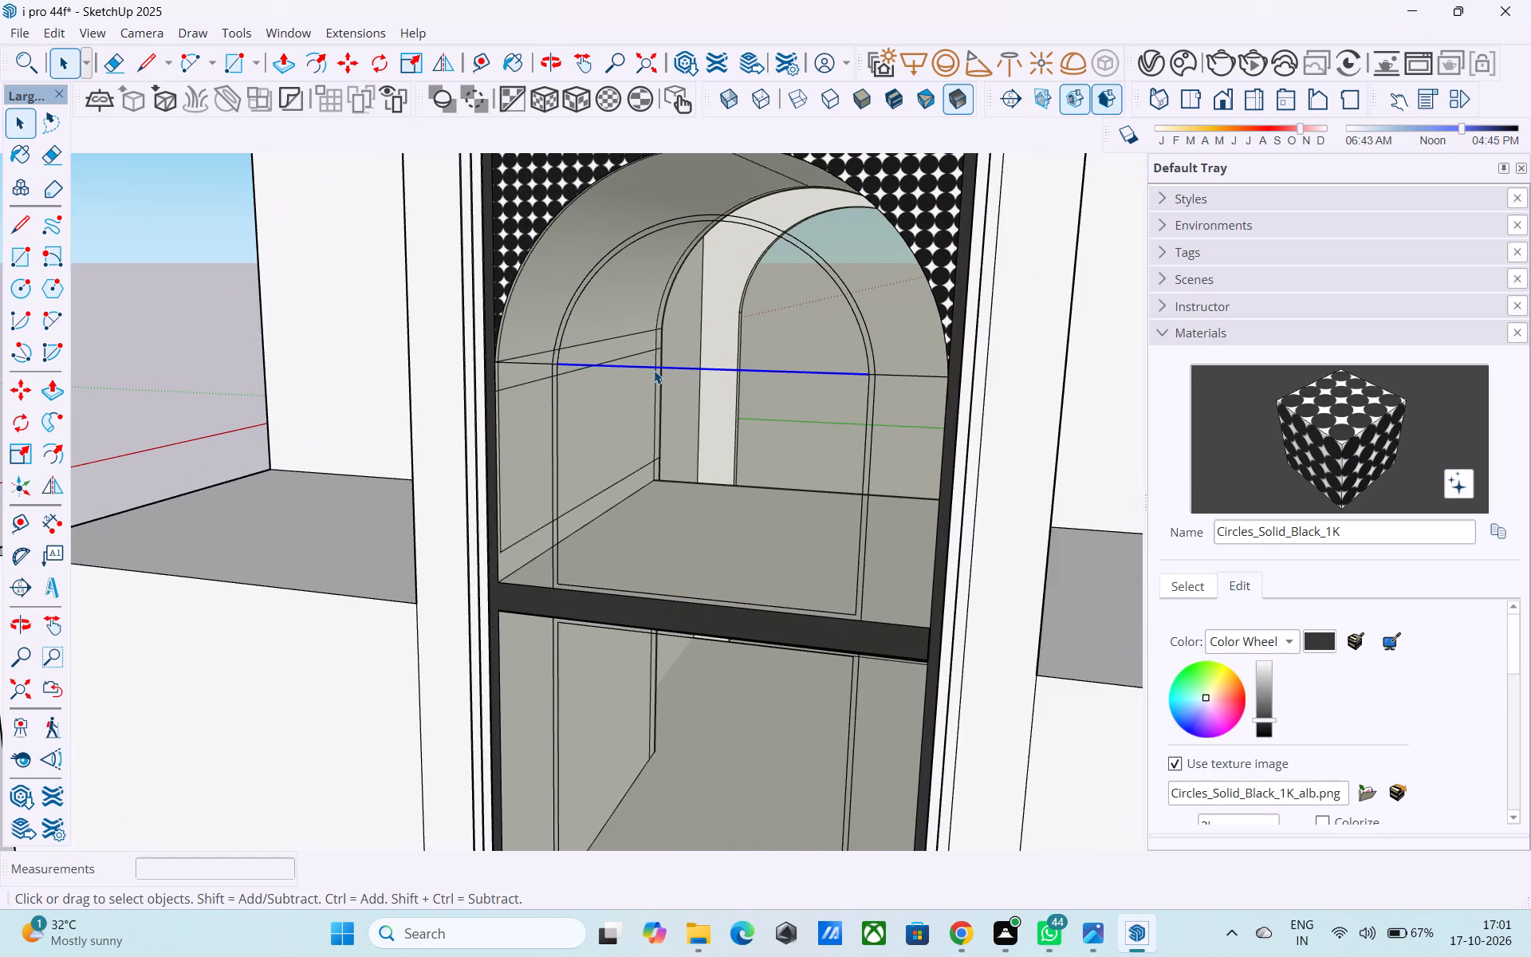
shift+click(548, 363)
shift+click(935, 375)
key(m)
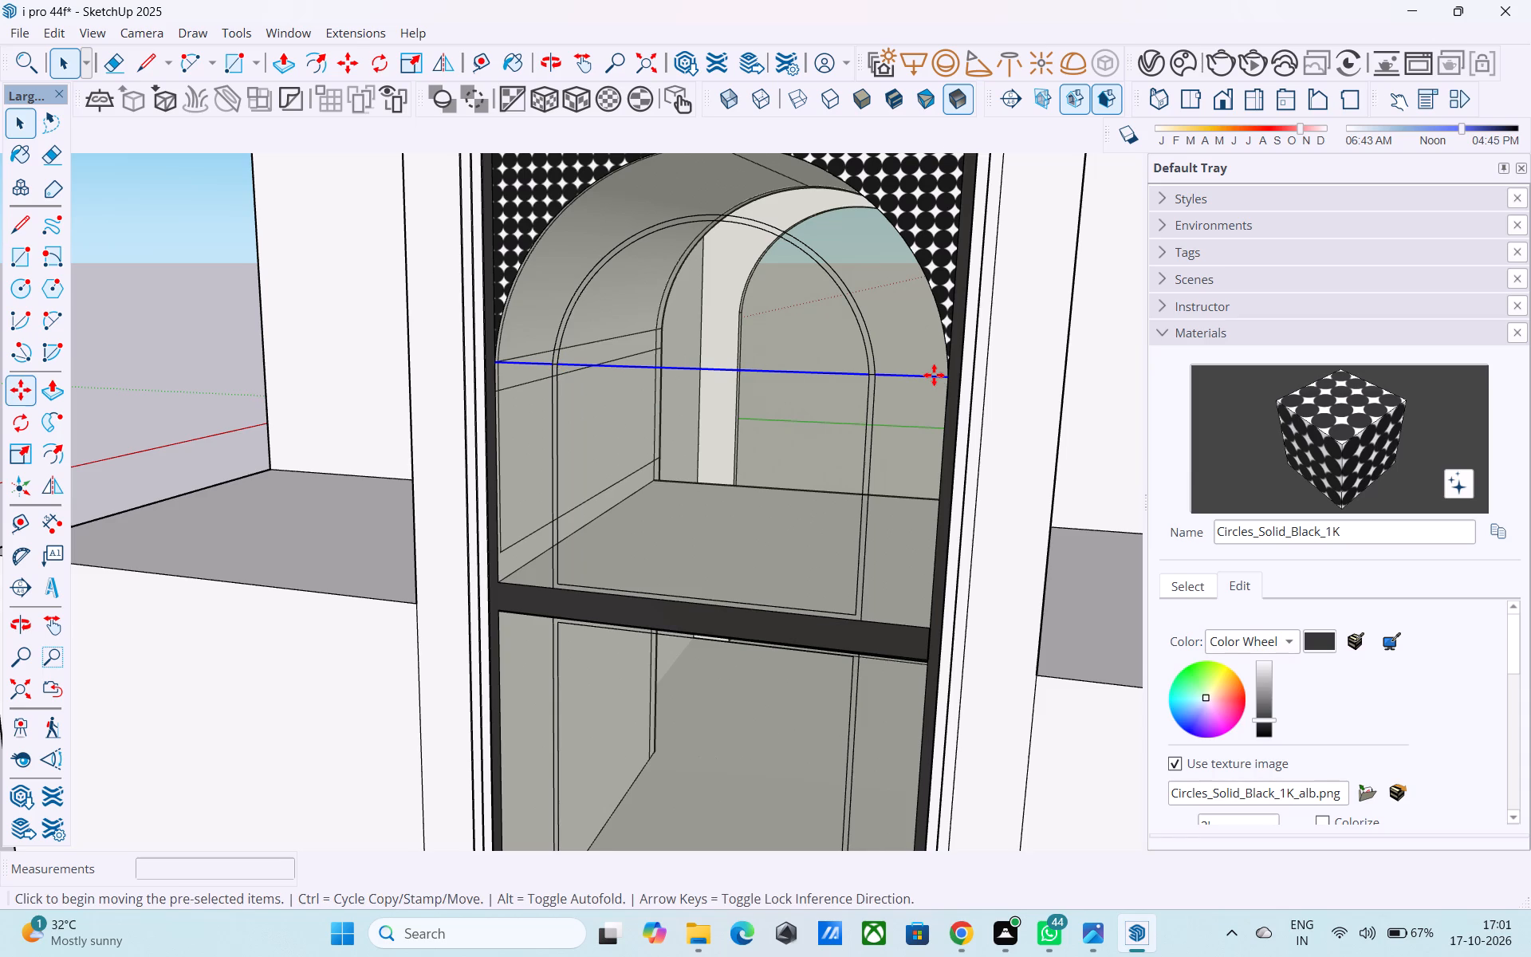
click(876, 374)
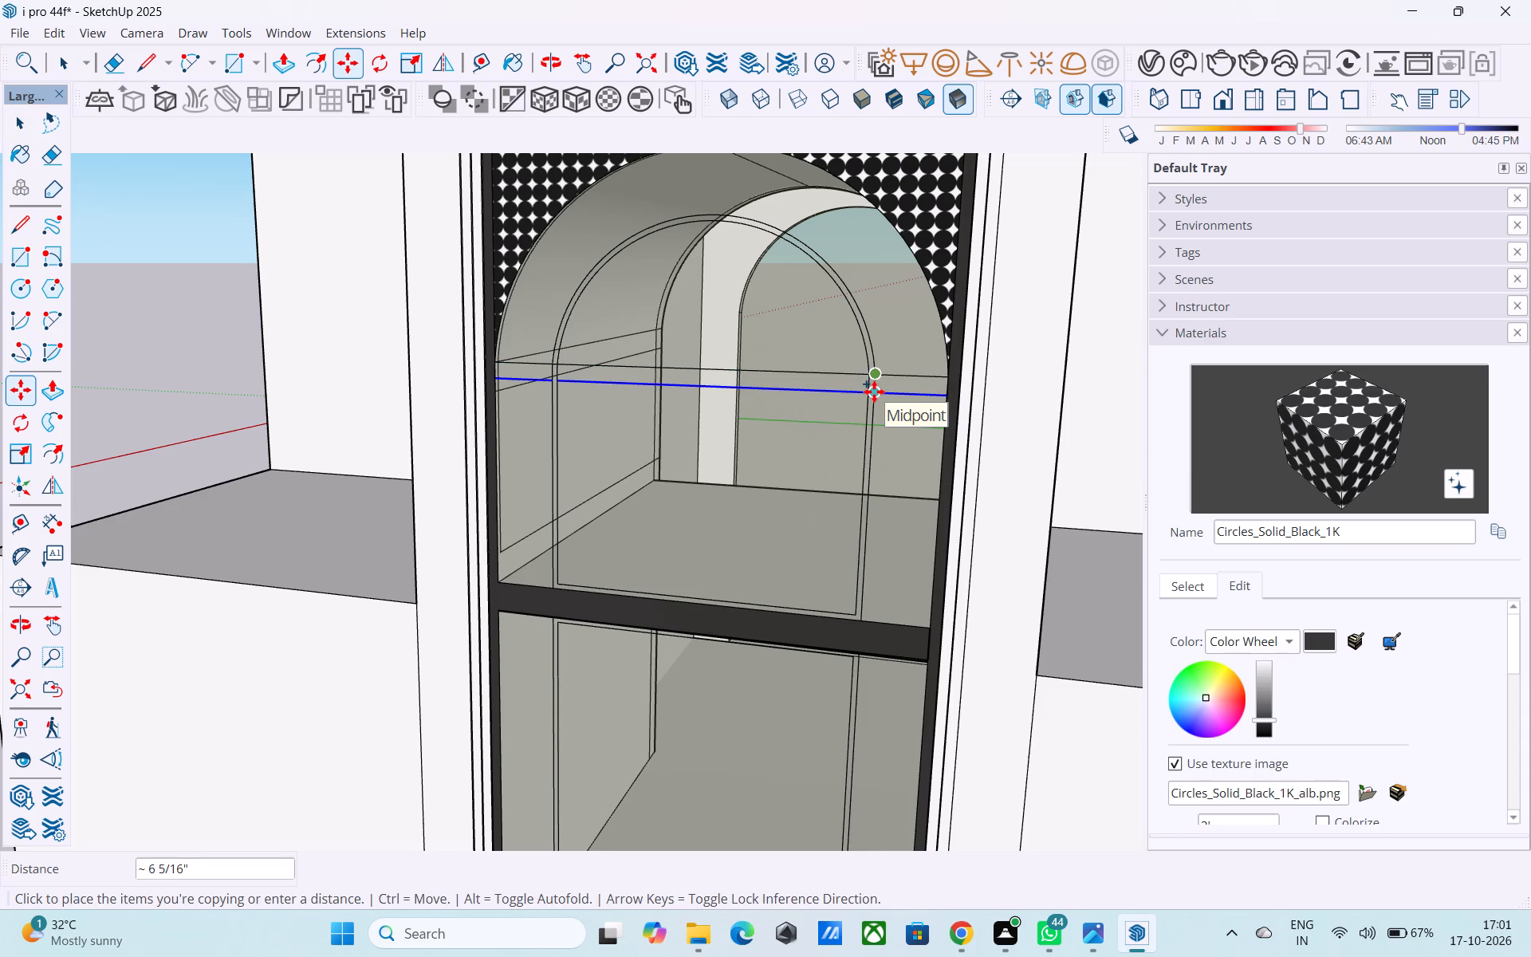
text(1')
key(Return)
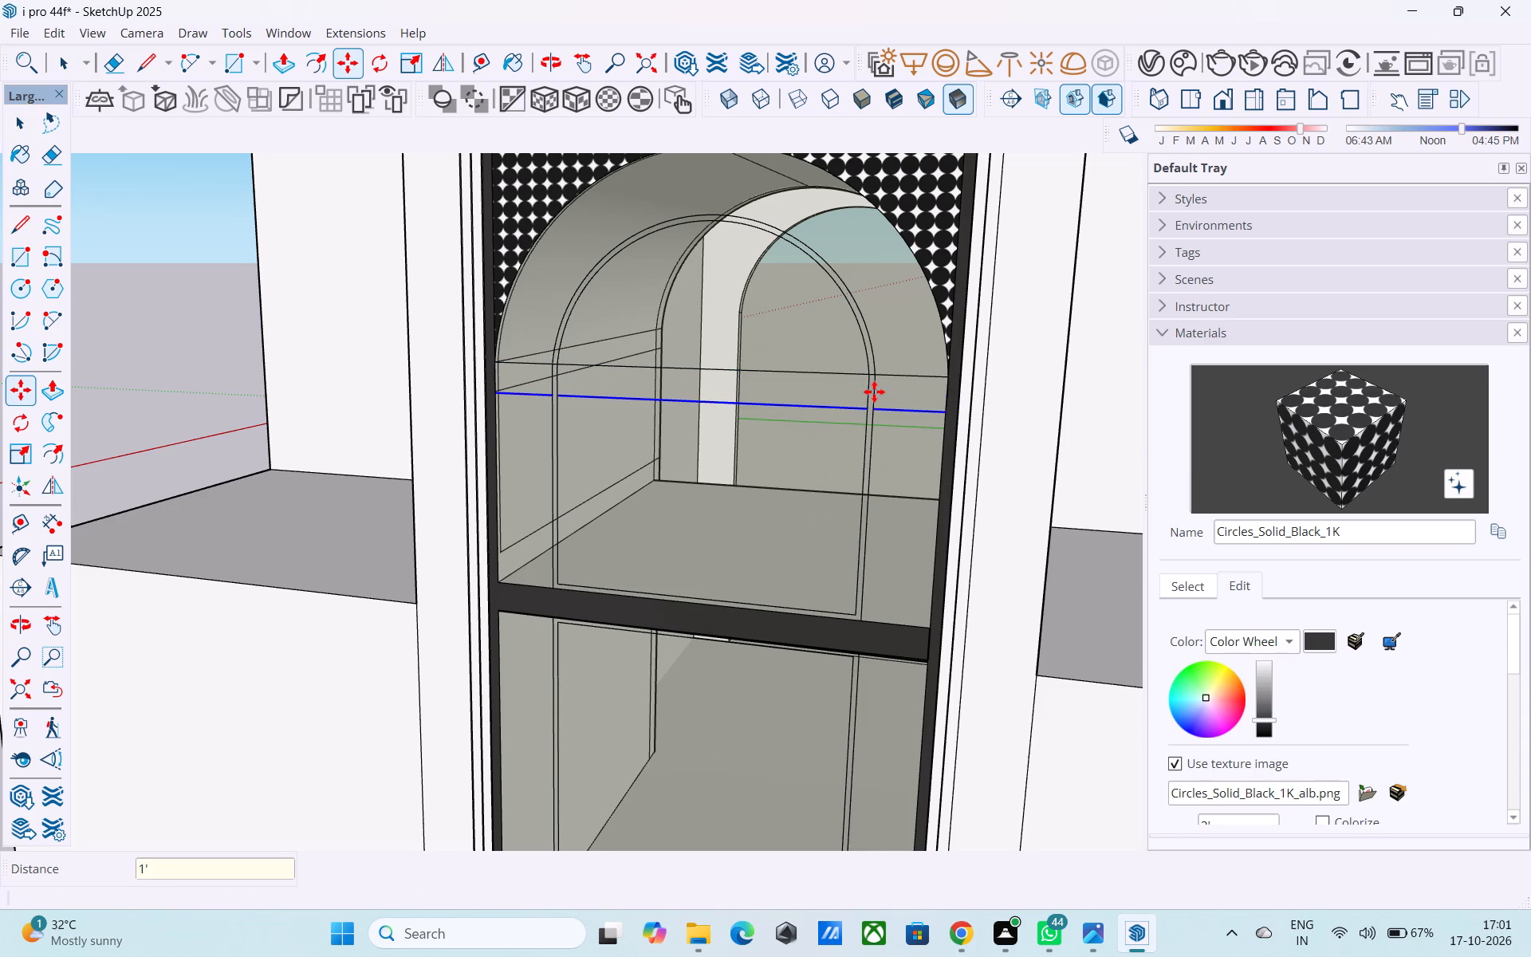
text(2')
key(Return)
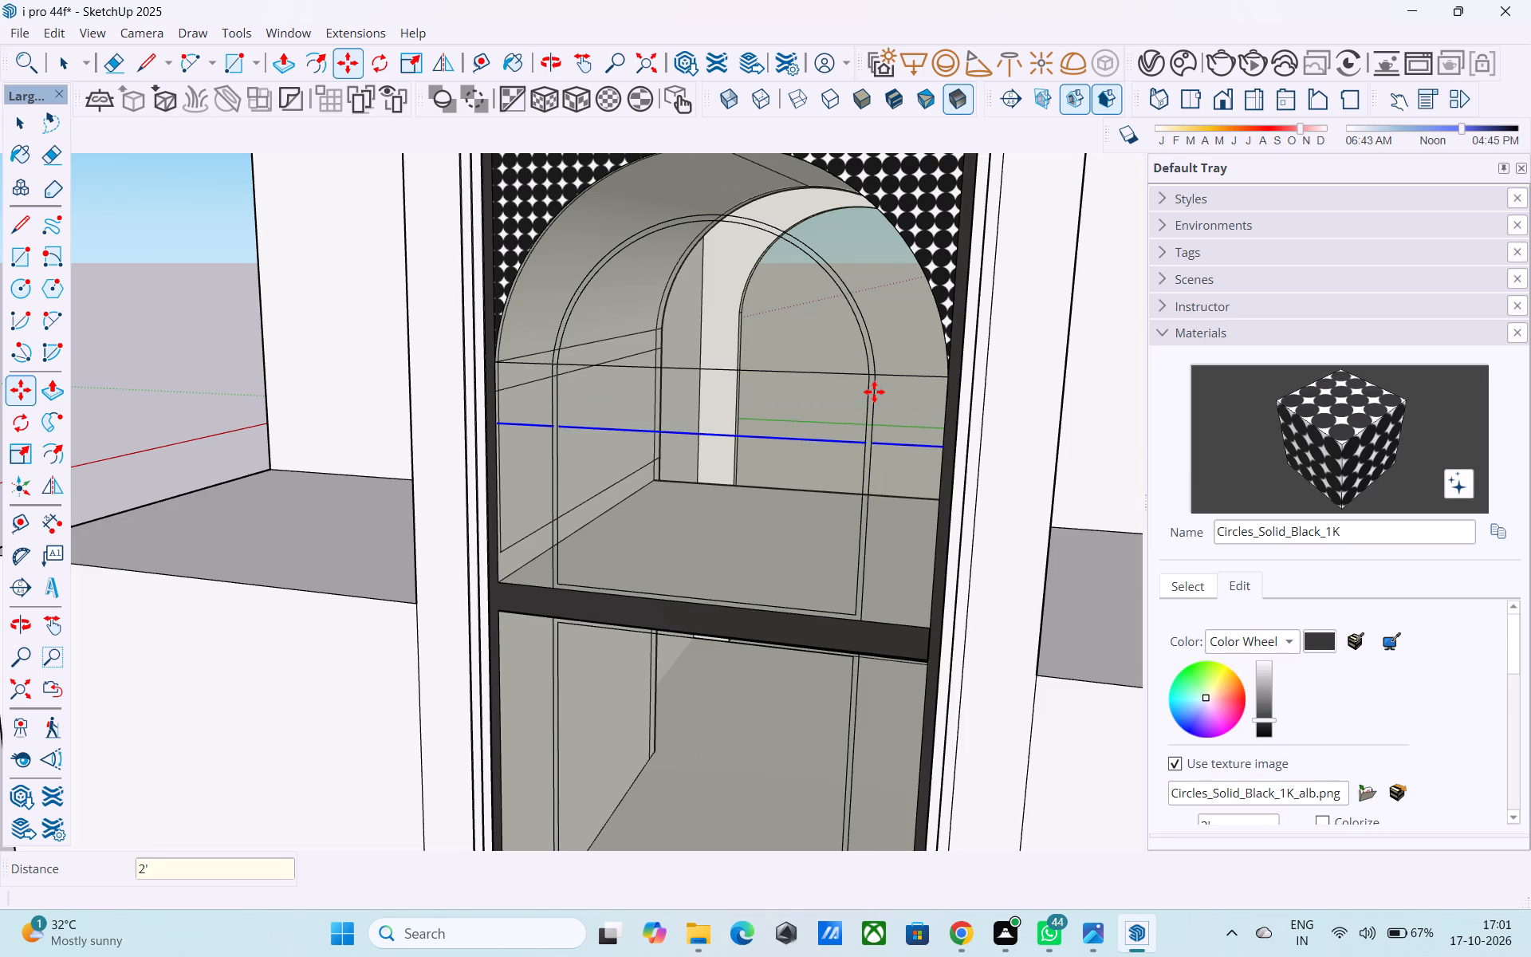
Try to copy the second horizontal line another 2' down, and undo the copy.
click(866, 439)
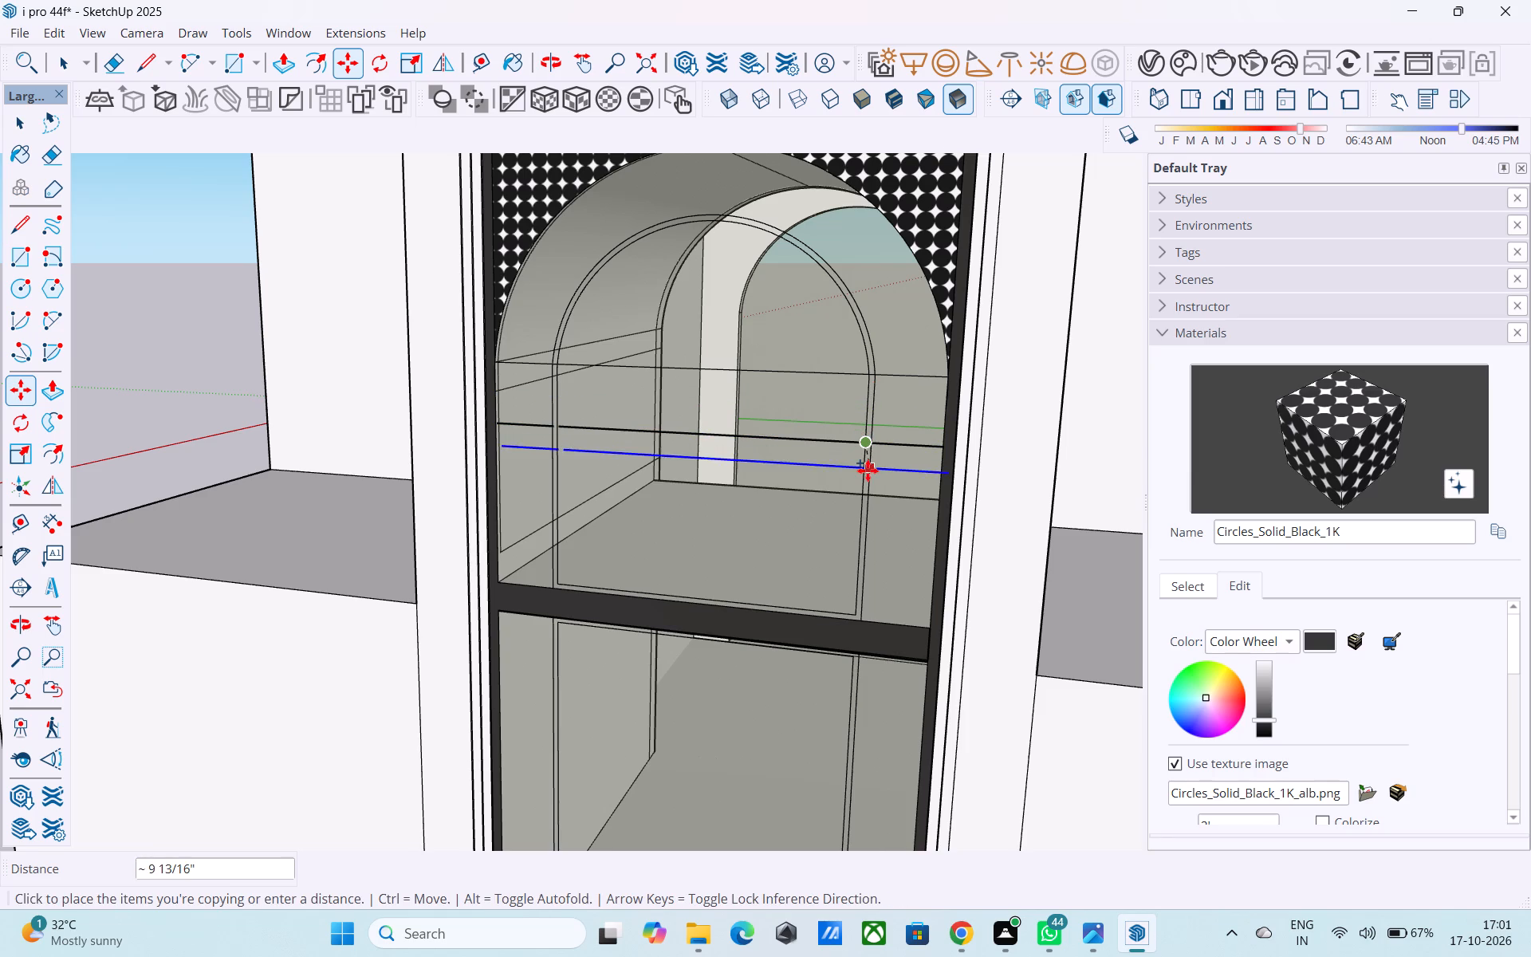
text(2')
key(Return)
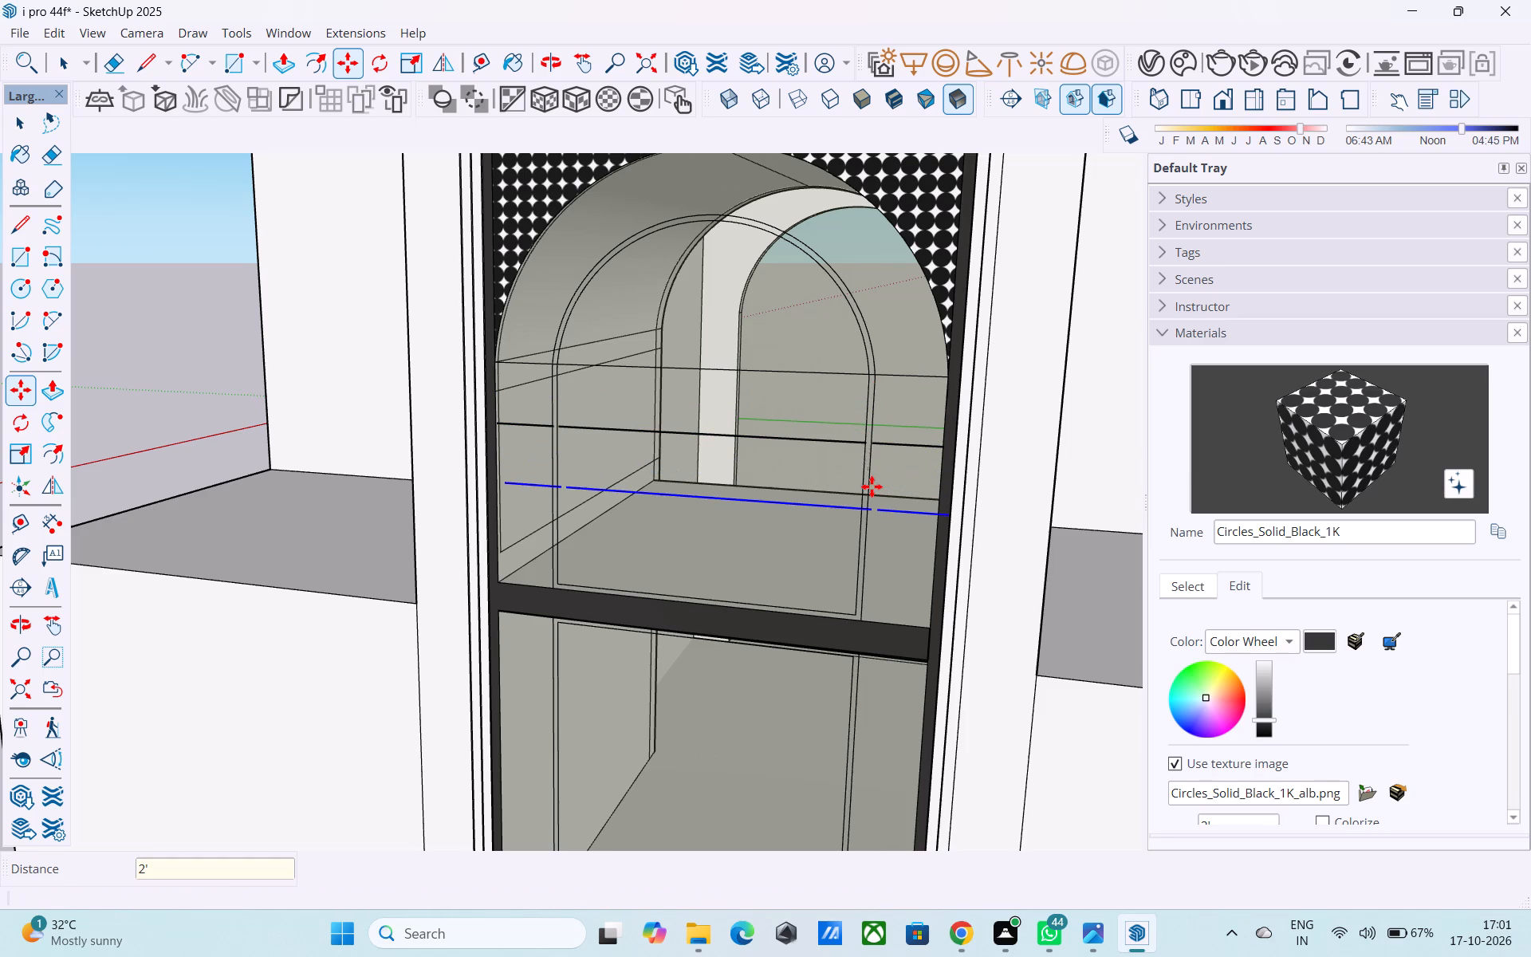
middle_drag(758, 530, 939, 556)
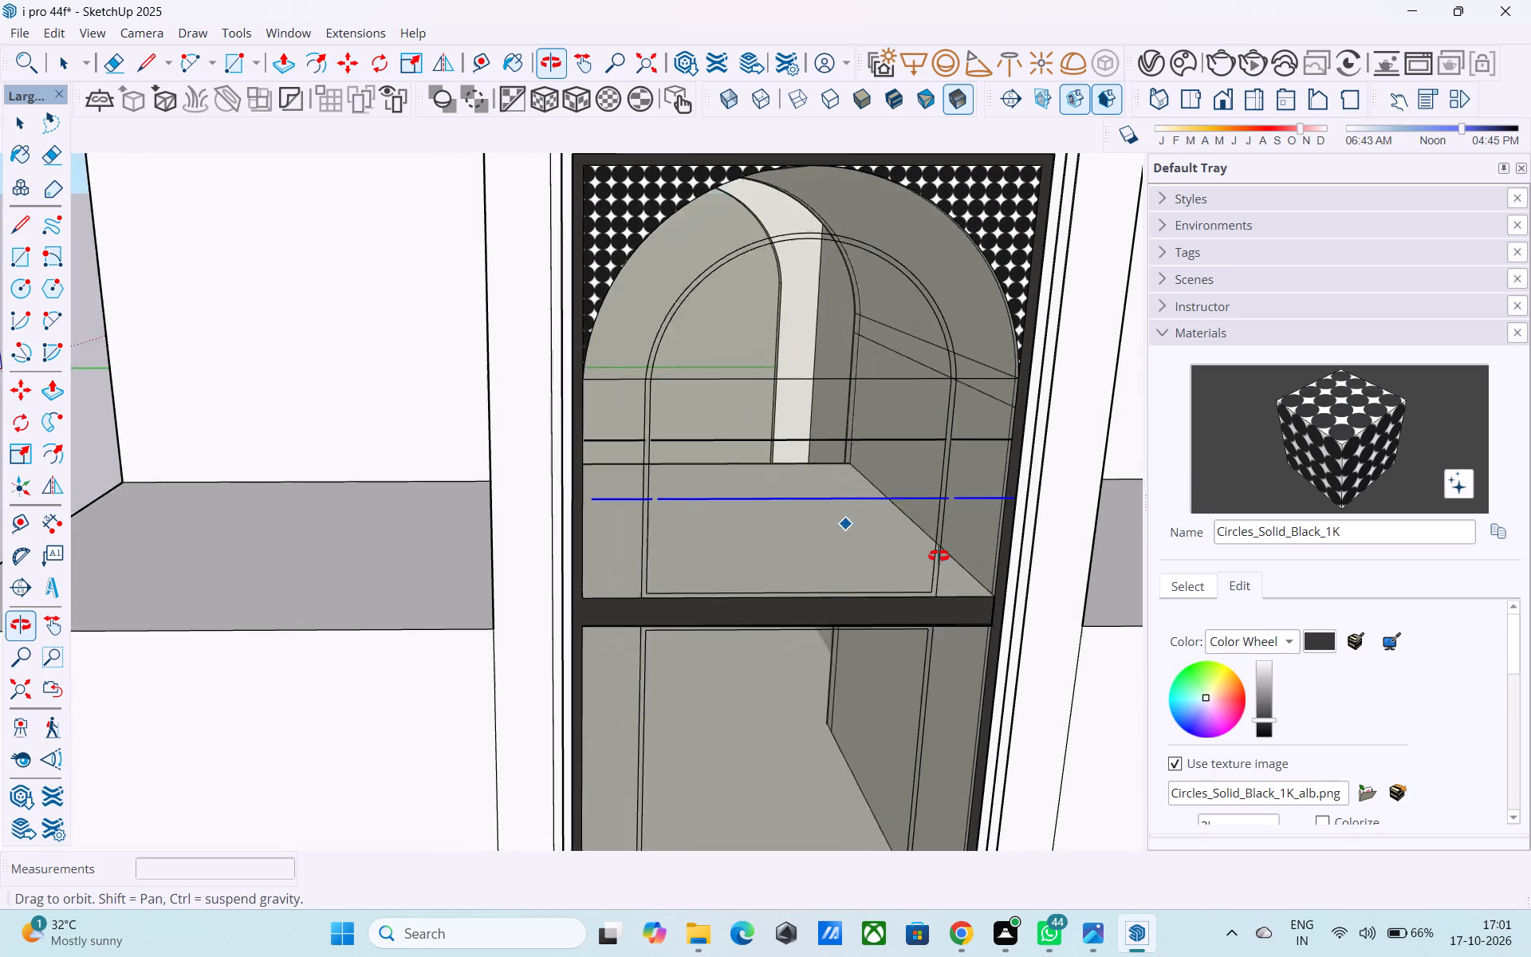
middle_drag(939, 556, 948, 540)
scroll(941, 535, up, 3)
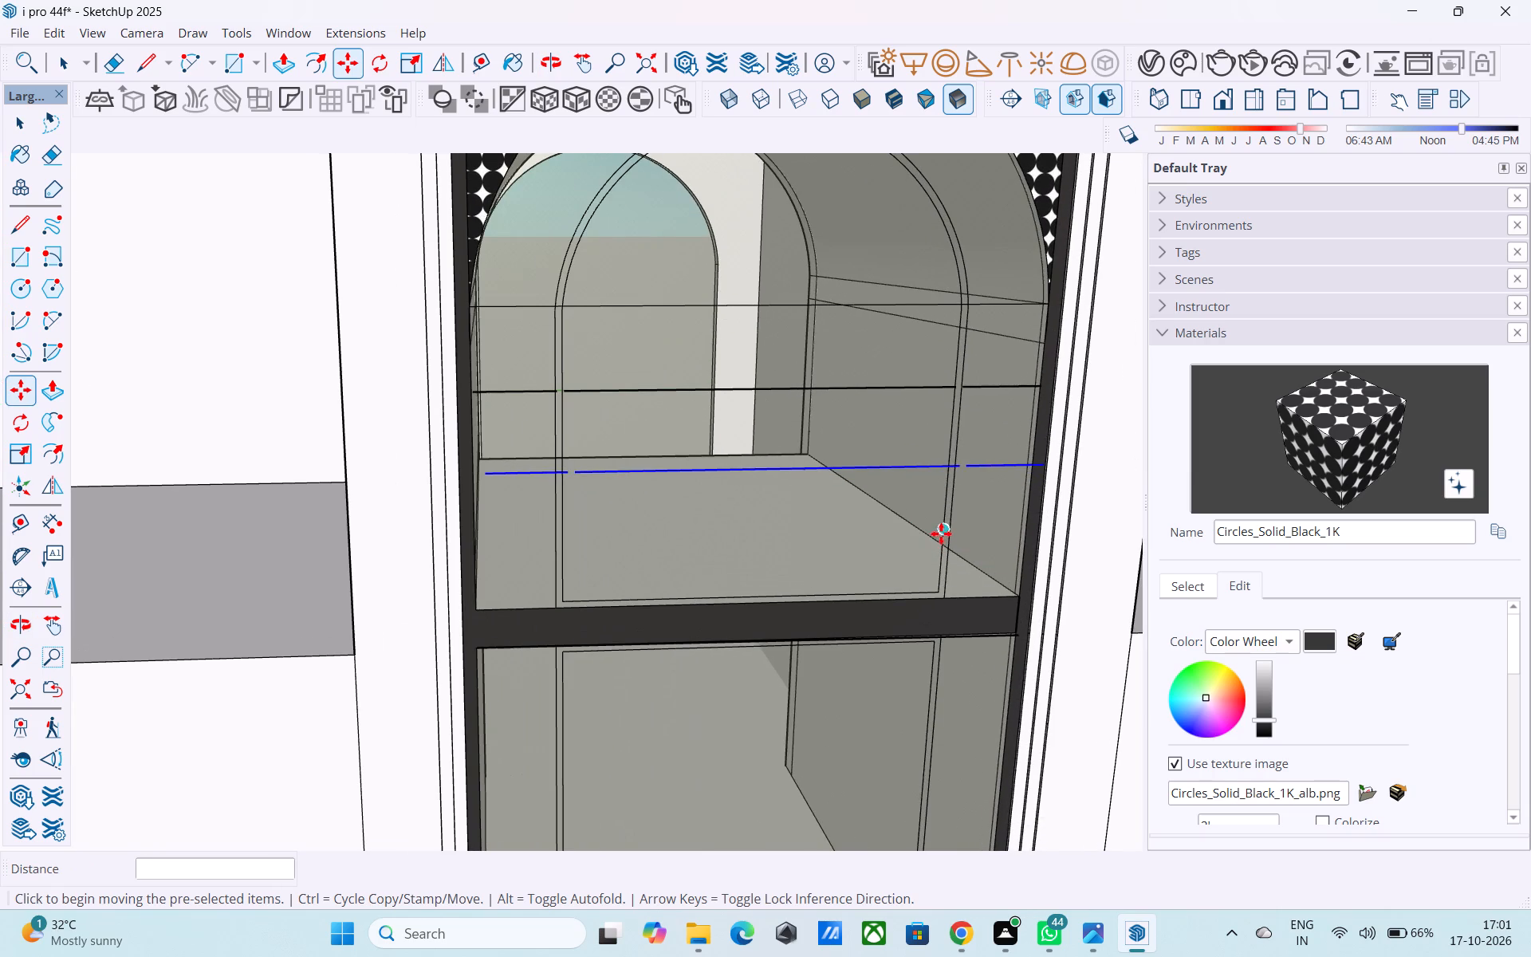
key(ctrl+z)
Reselect all segments of the second horizontal line and copy them 2' down along the inner frame's side edge.
middle_drag(919, 517, 690, 516)
key(space)
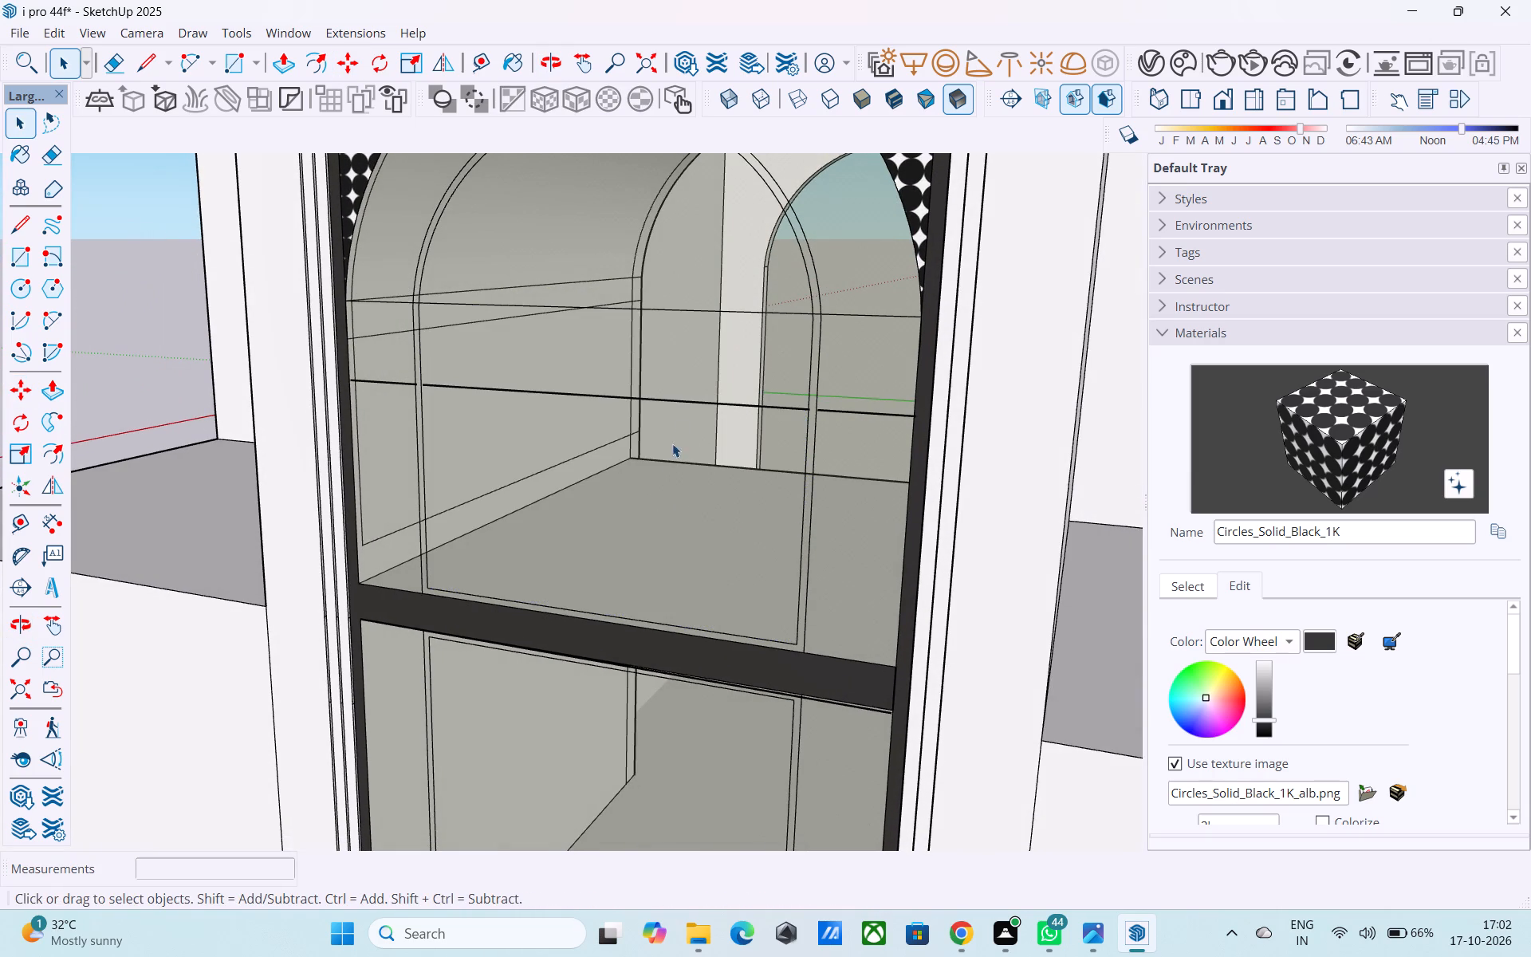
click(634, 396)
click(636, 396)
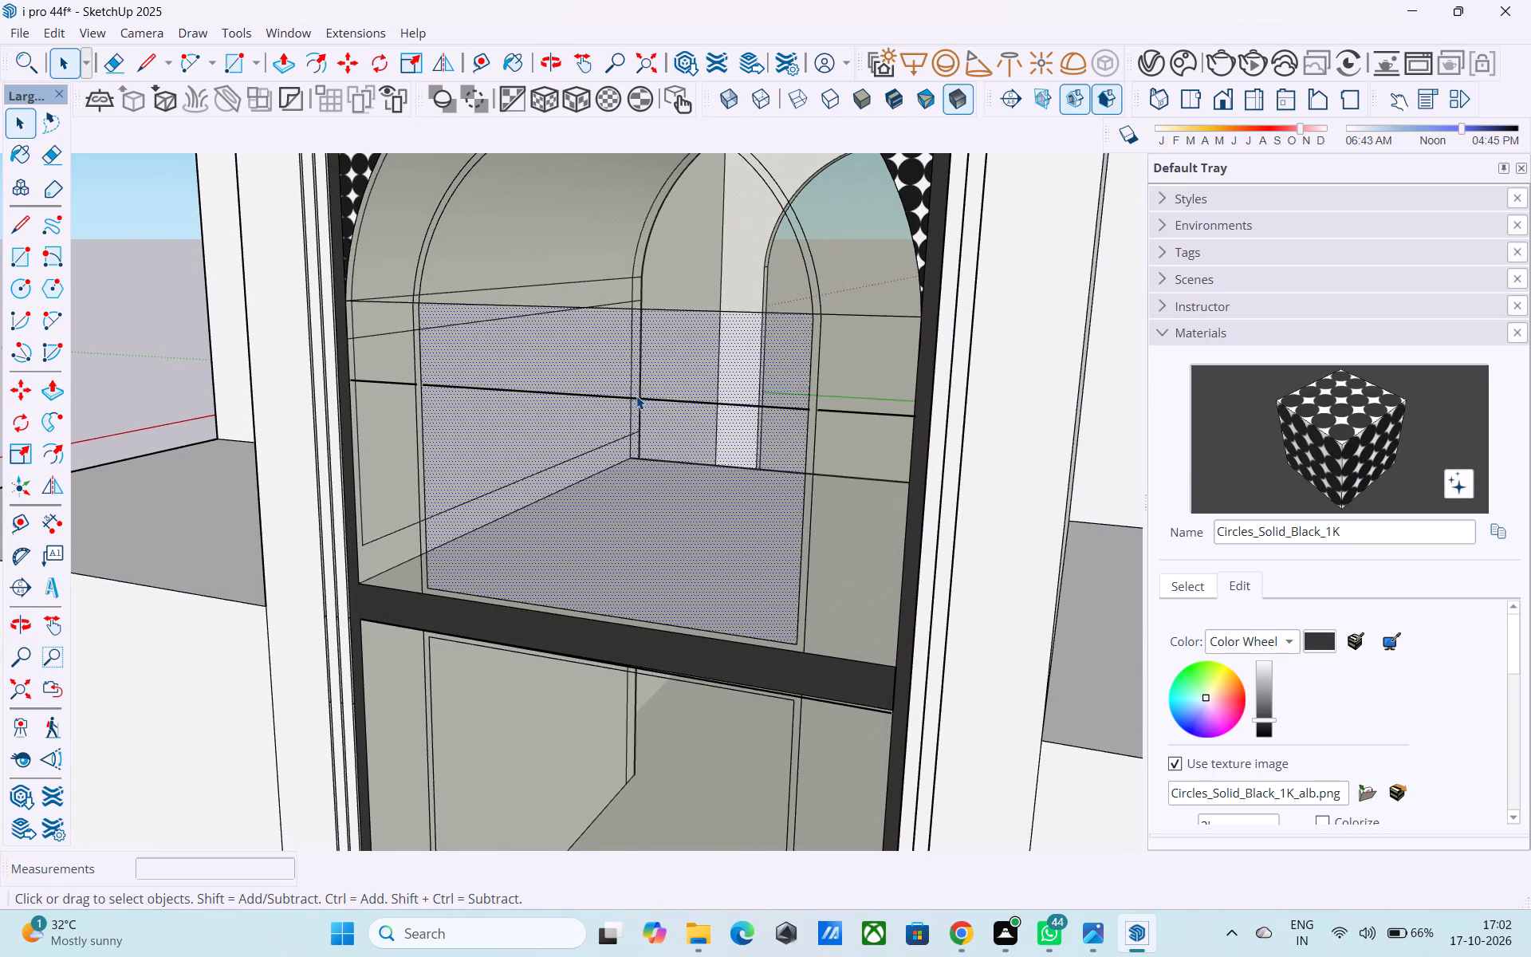
click(642, 401)
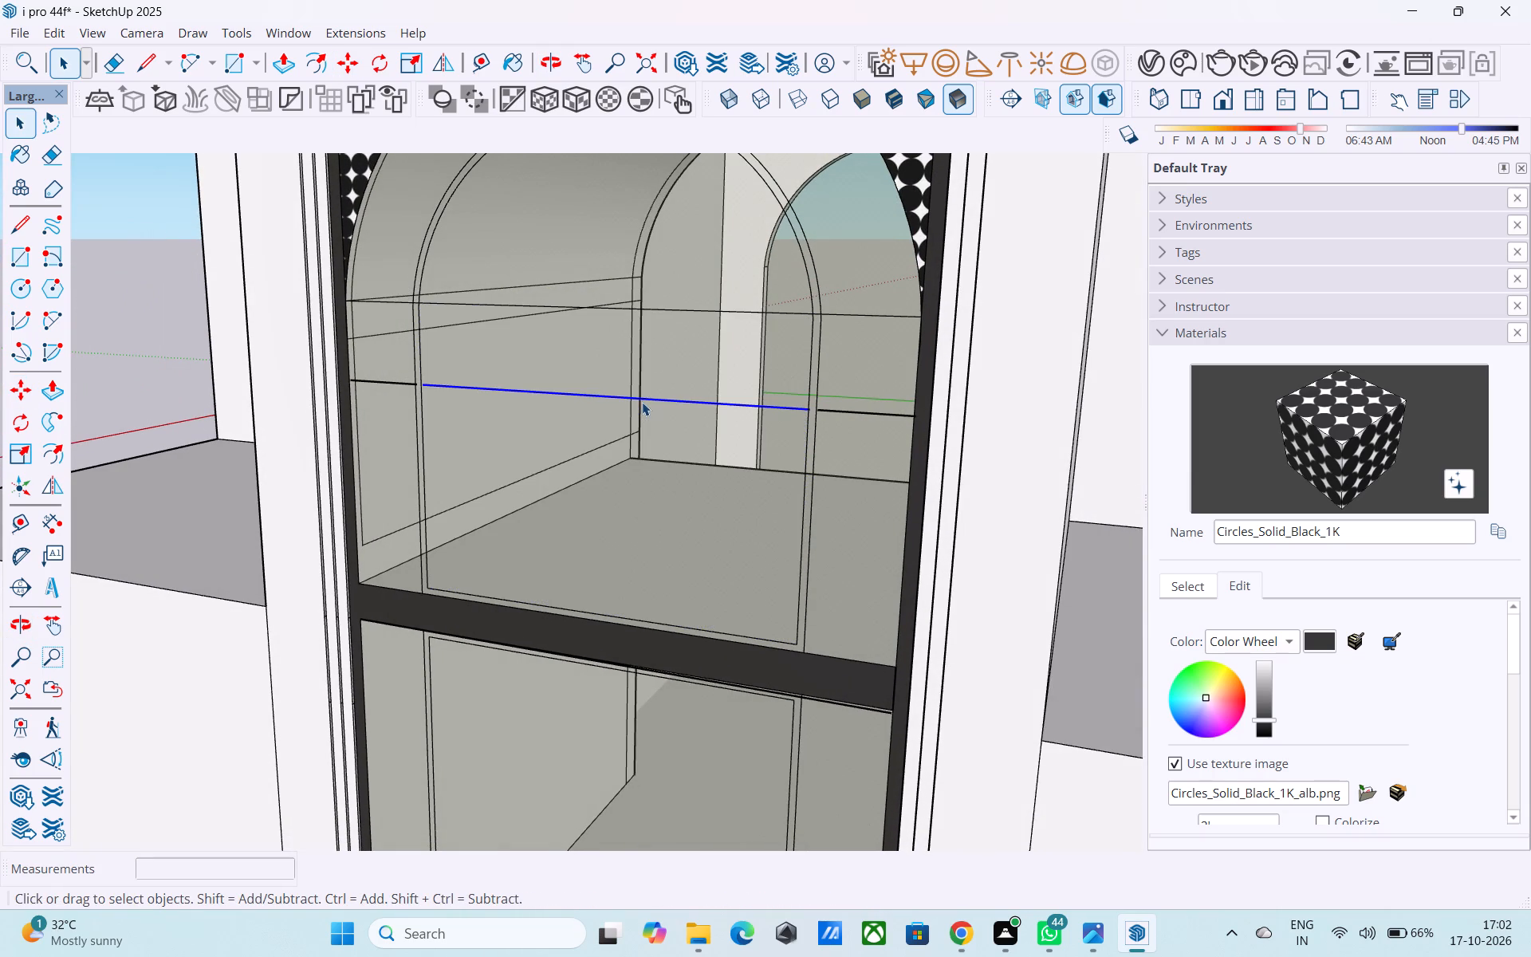
shift+click(374, 381)
shift+click(880, 417)
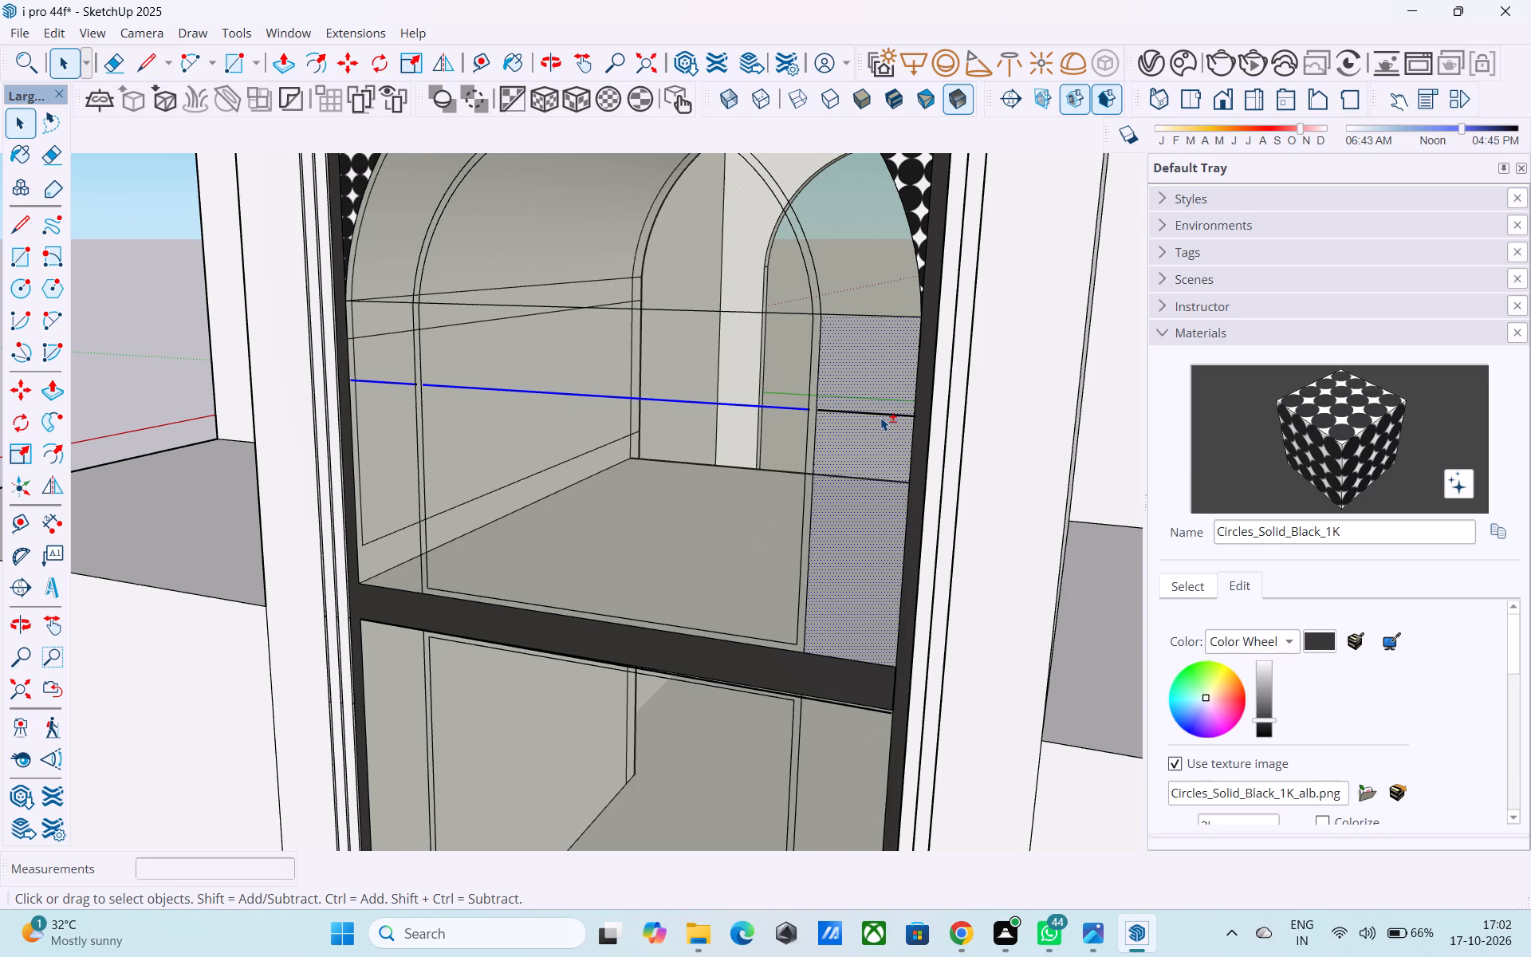
shift+click(883, 412)
shift+click(884, 435)
key(m)
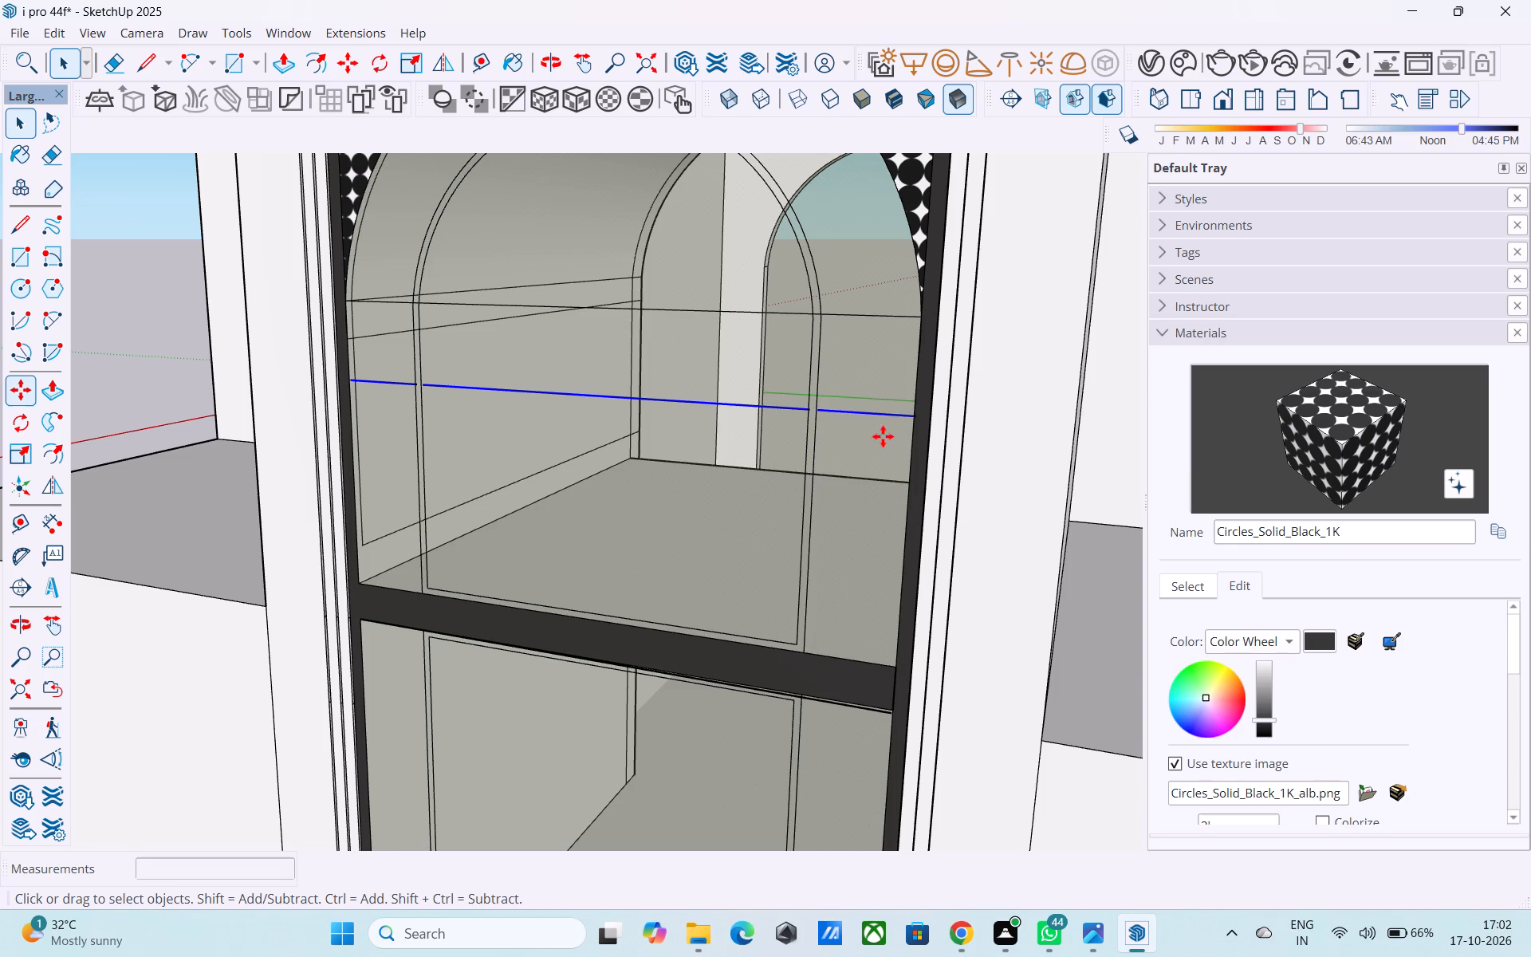
click(821, 412)
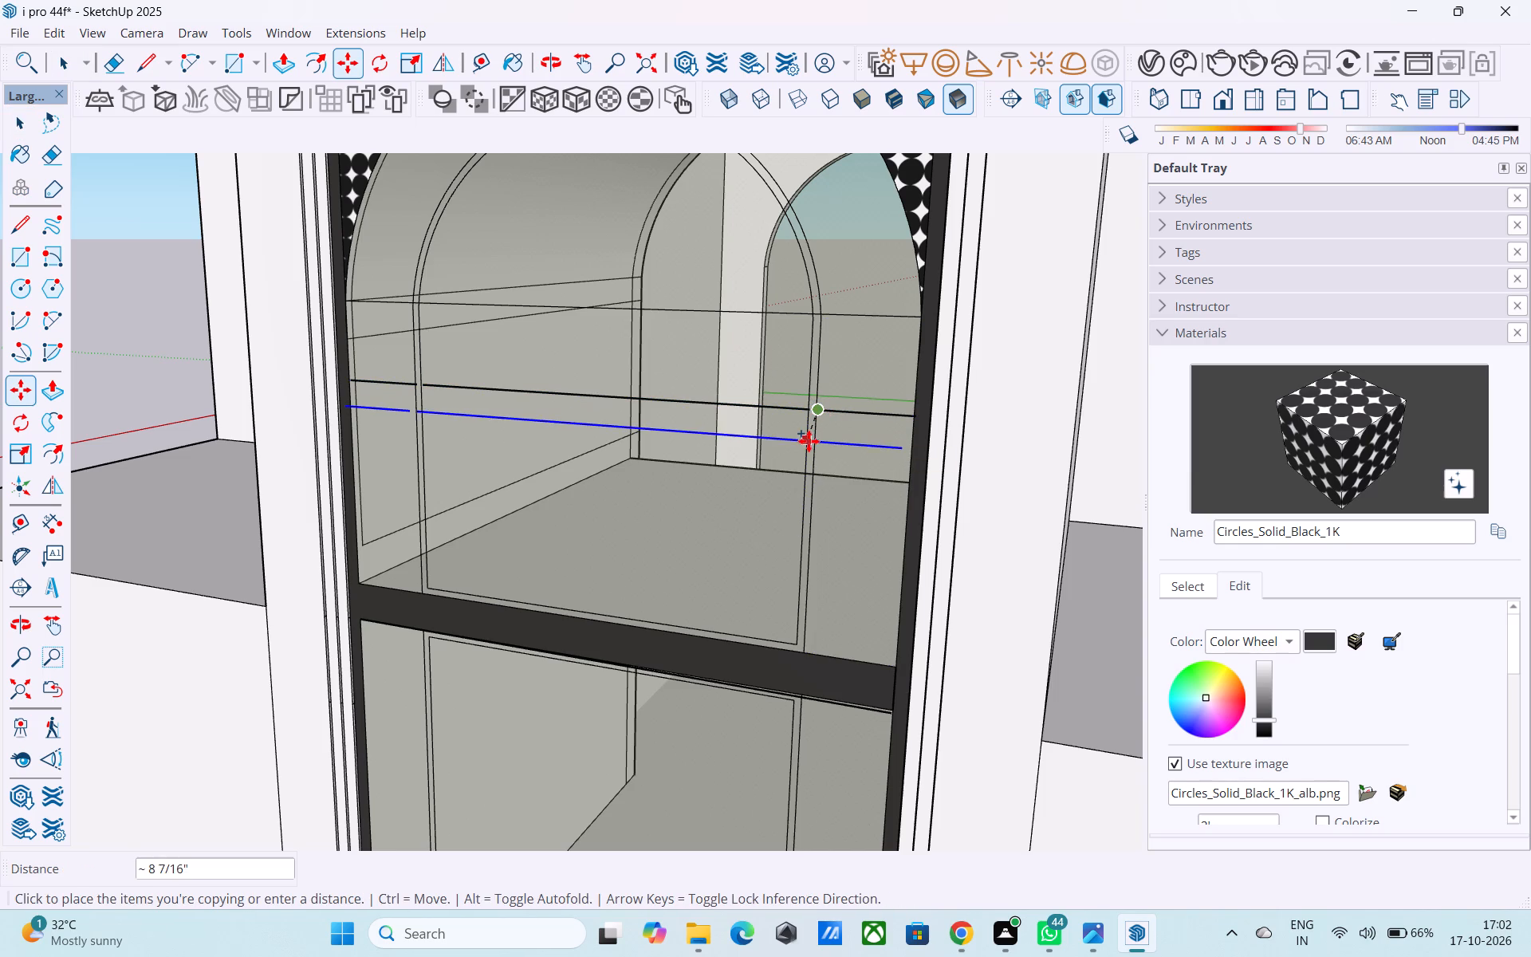
text(2')
key(Return)
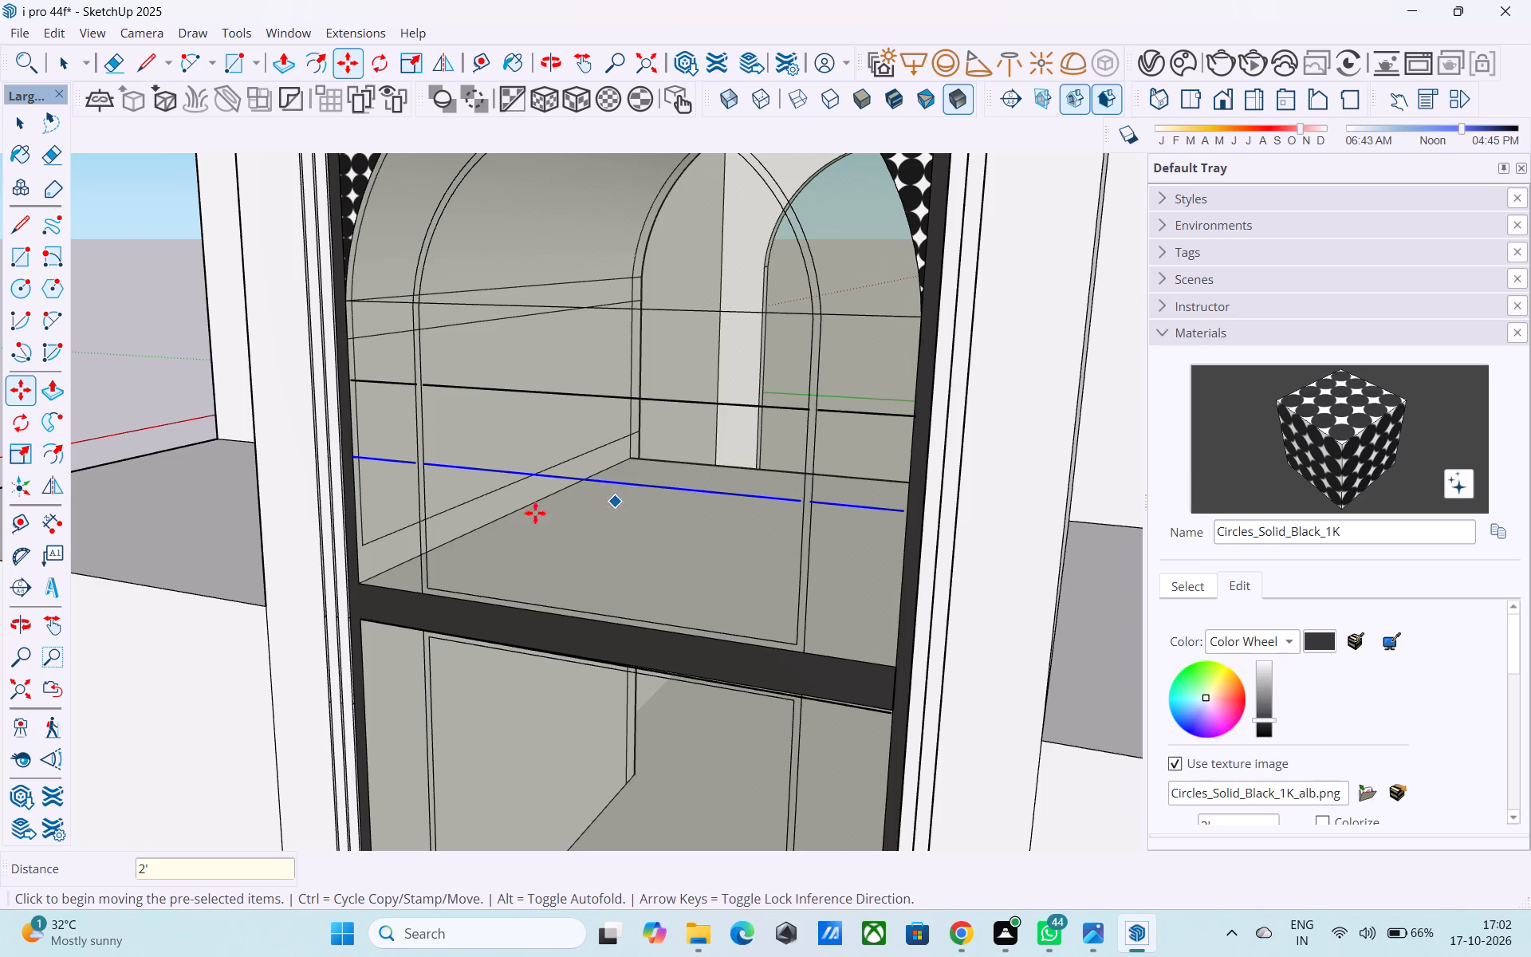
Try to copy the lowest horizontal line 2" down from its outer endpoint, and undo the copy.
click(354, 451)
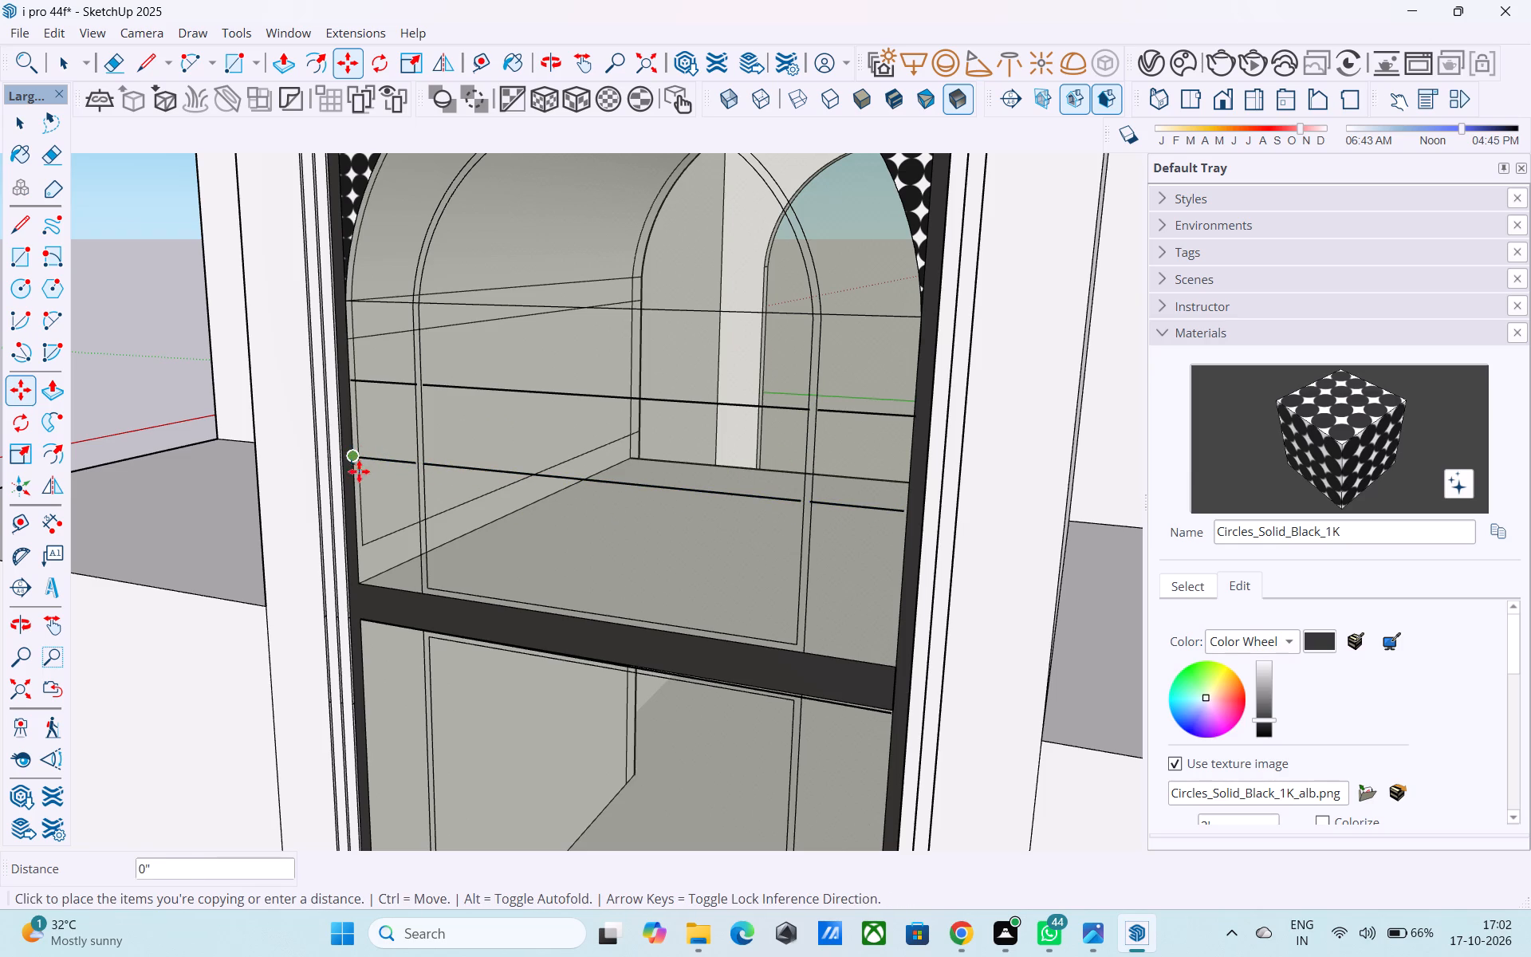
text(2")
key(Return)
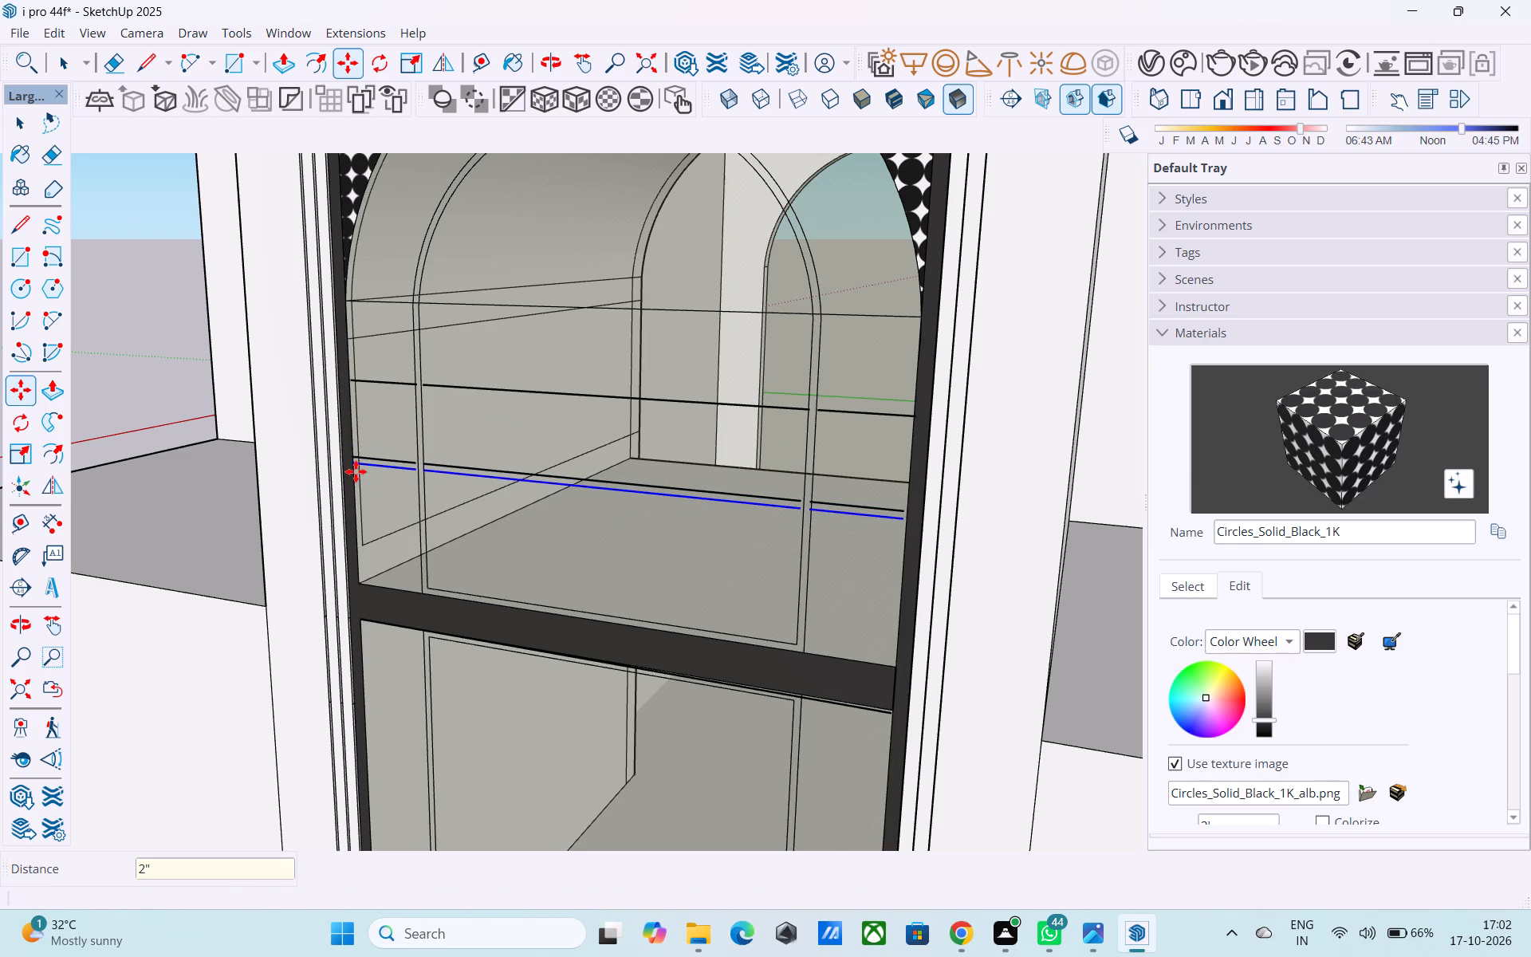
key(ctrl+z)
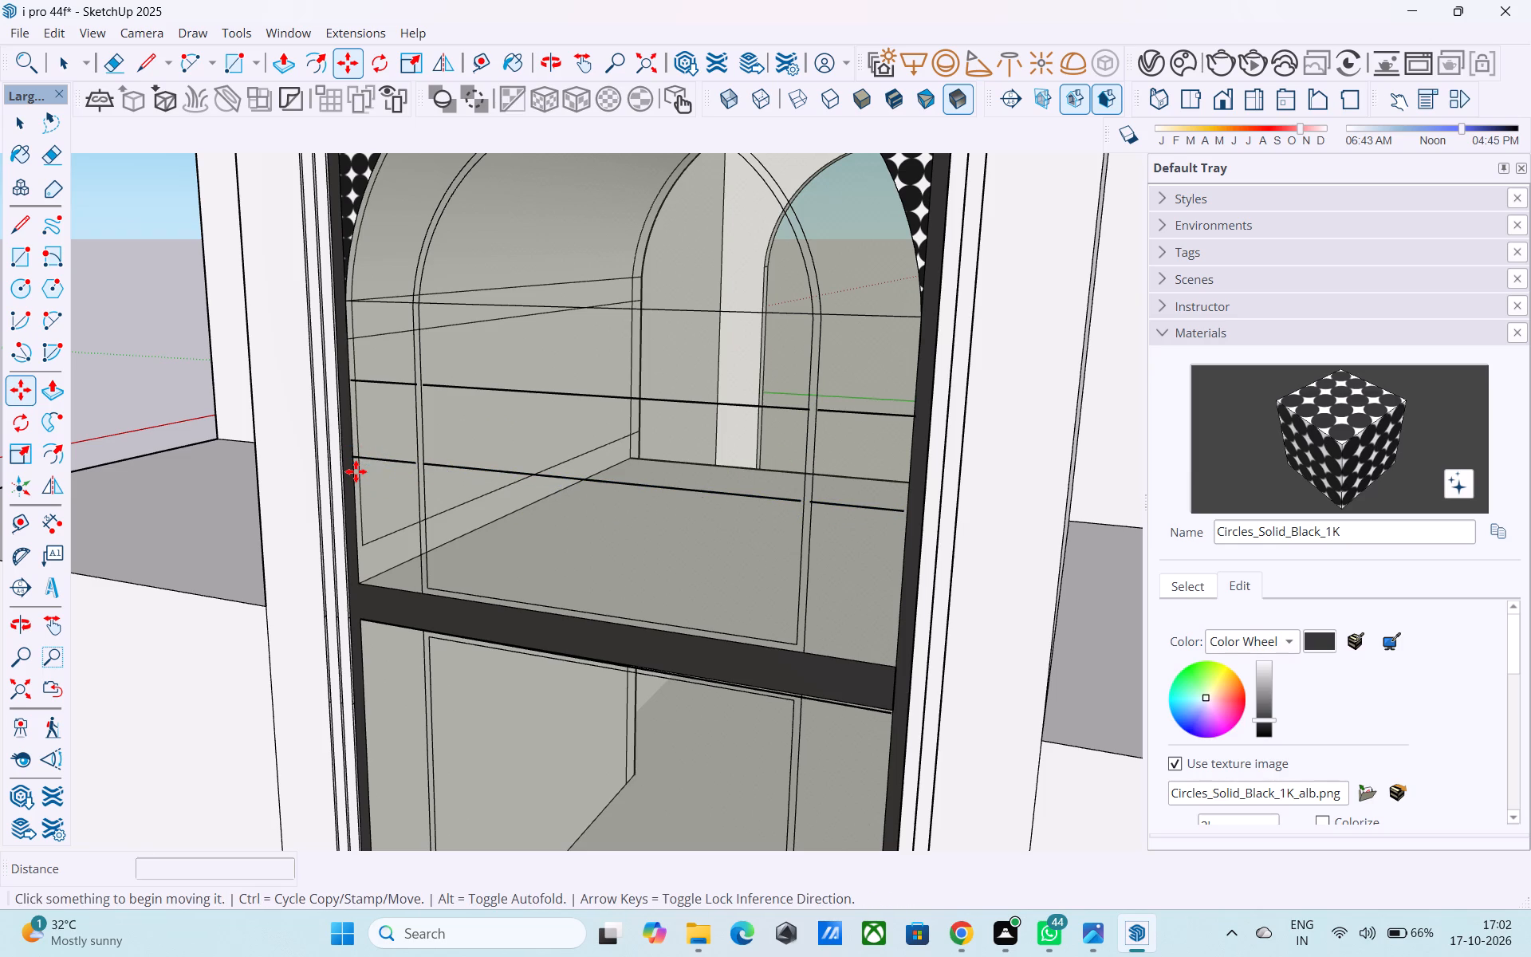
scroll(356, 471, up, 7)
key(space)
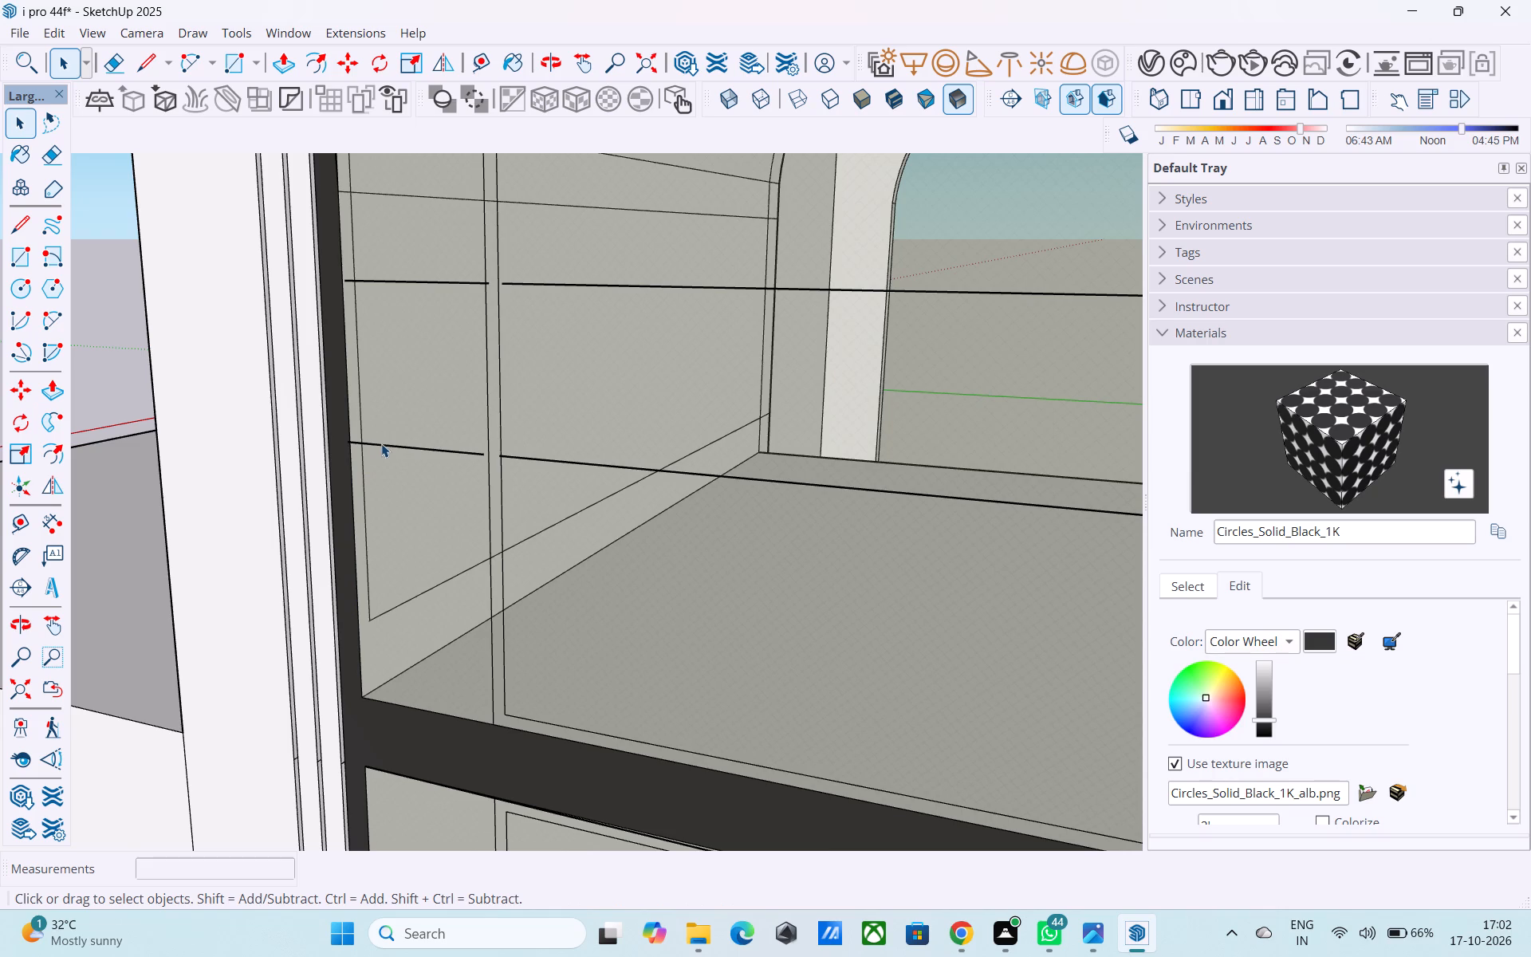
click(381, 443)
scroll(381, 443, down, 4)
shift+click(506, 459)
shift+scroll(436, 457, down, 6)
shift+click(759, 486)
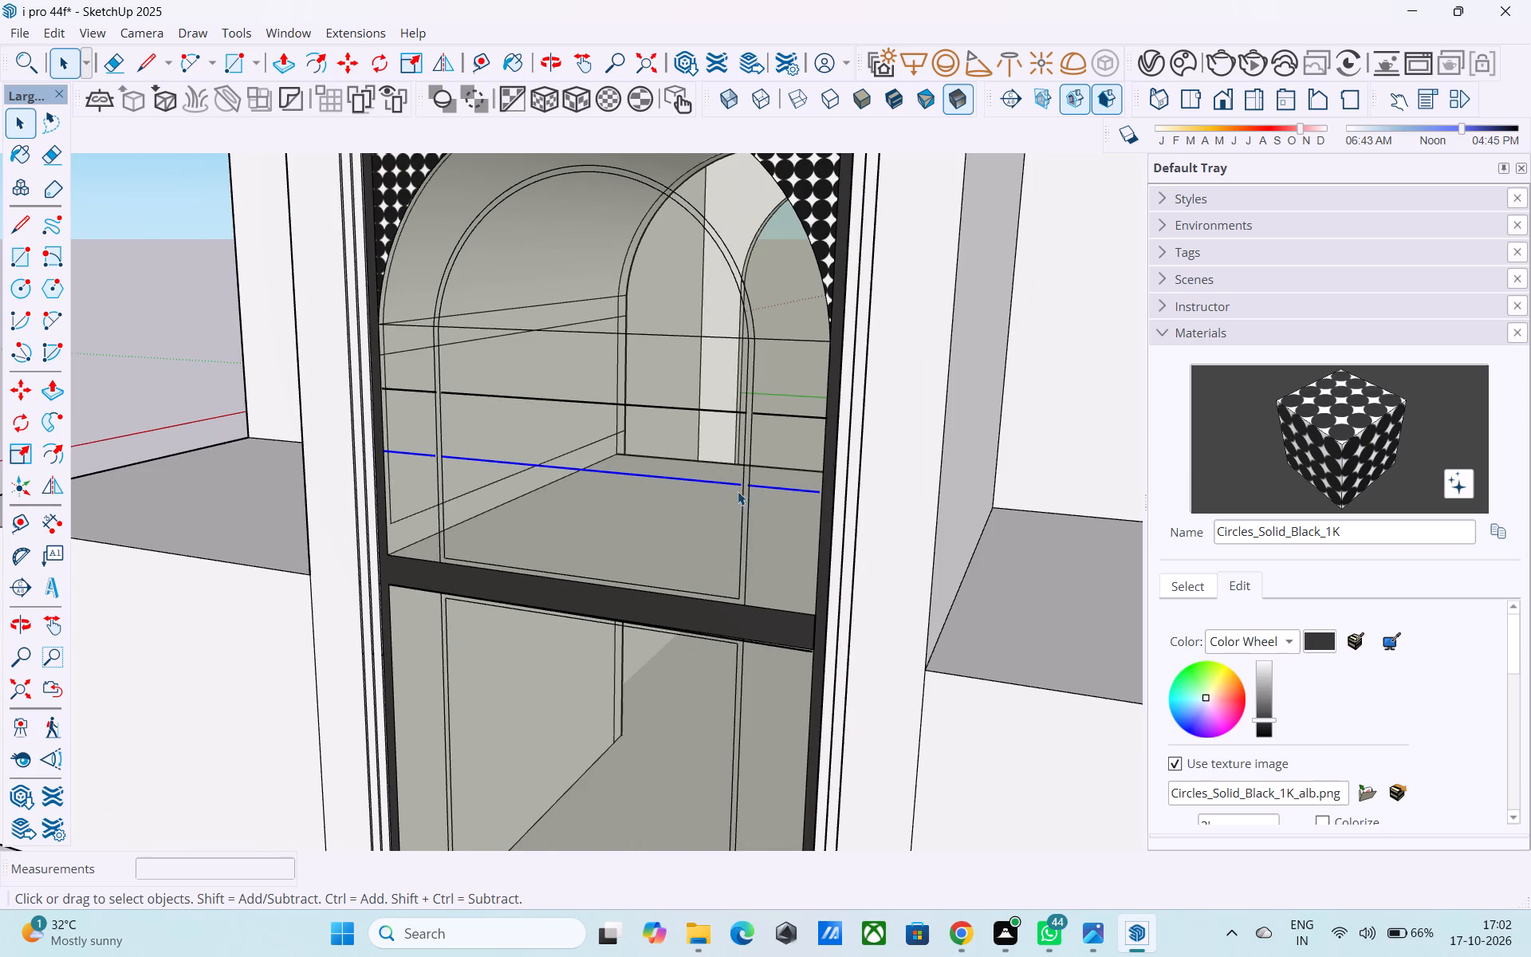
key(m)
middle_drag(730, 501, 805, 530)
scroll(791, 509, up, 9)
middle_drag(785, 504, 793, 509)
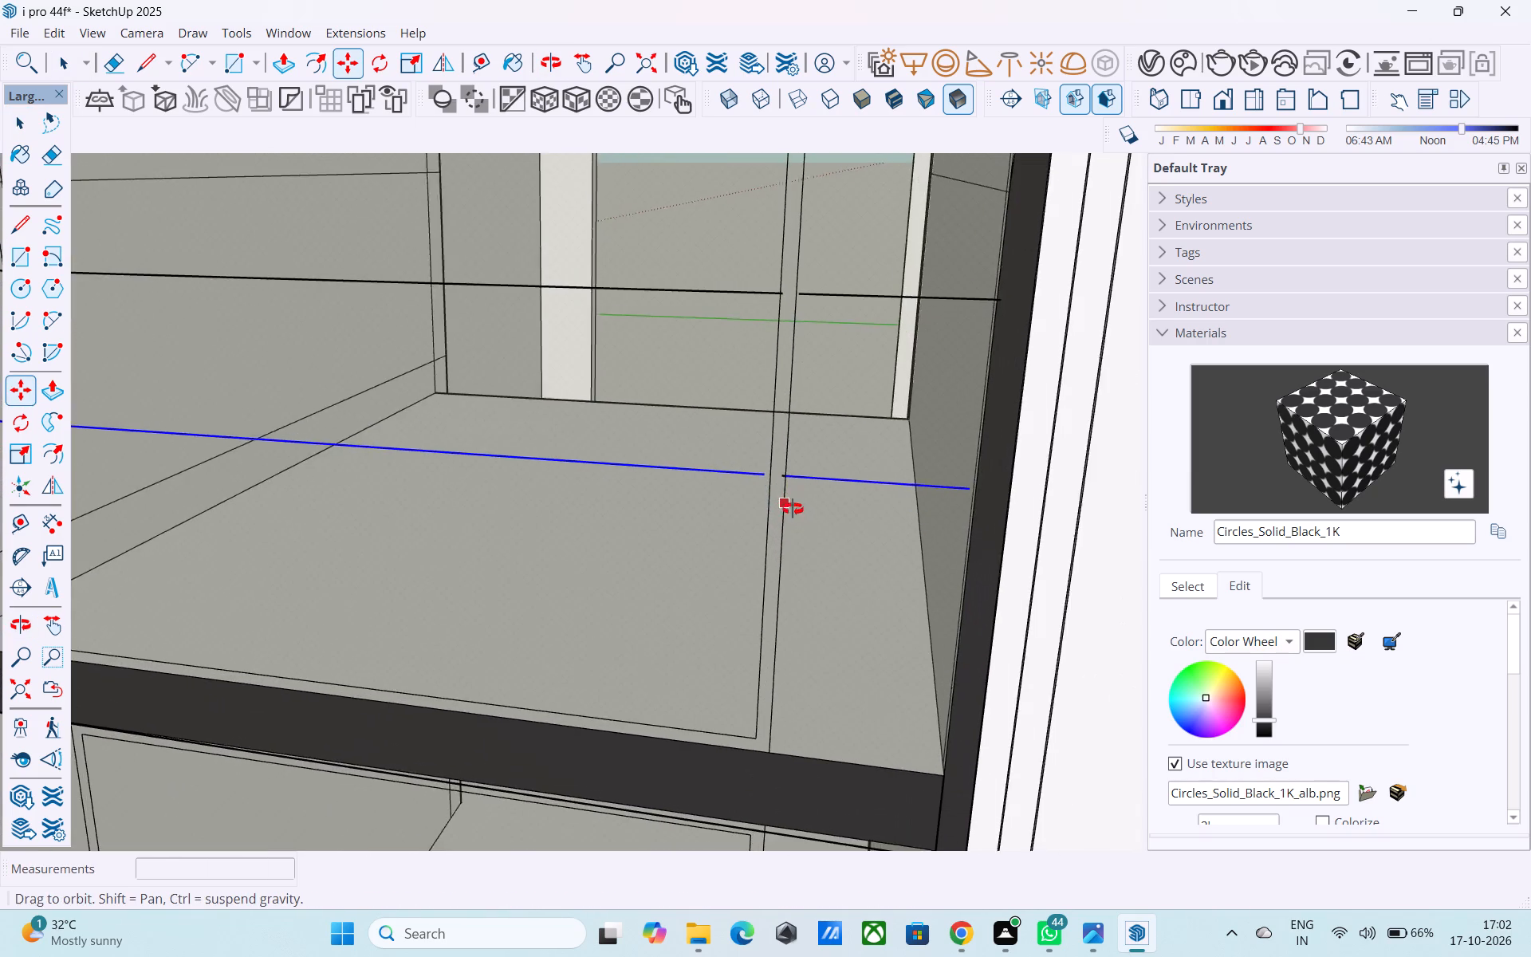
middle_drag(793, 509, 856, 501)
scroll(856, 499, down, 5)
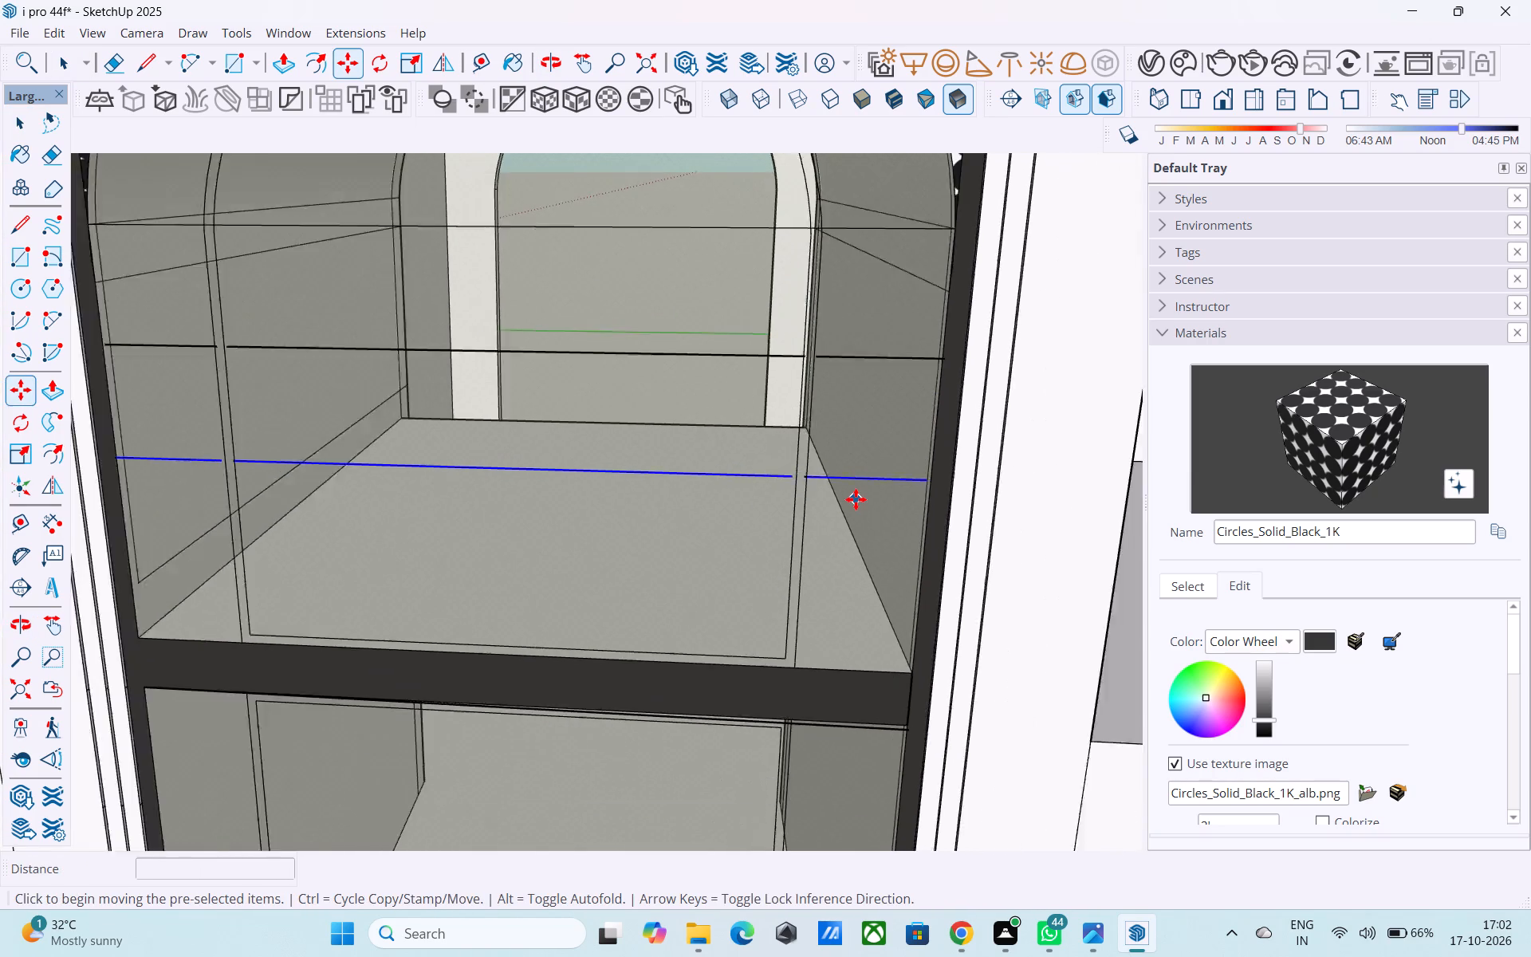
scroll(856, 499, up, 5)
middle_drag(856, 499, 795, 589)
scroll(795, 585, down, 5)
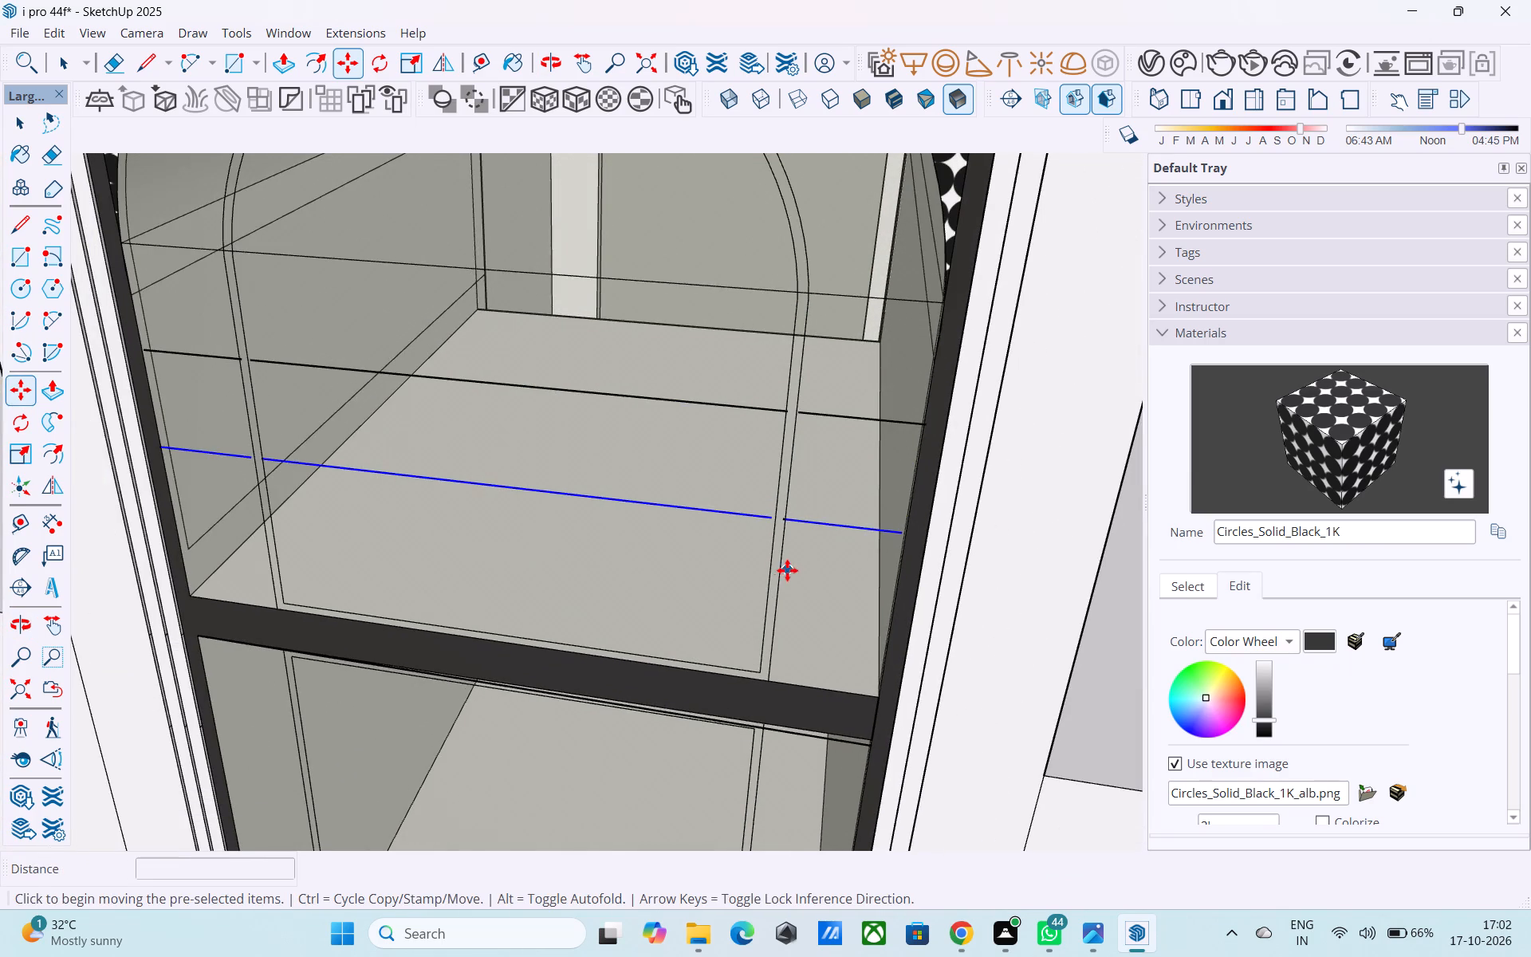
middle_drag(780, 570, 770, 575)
Undo the horizontal line copies and the original horizontal line at the arch's base in the upper pane.
key(ctrl+z)
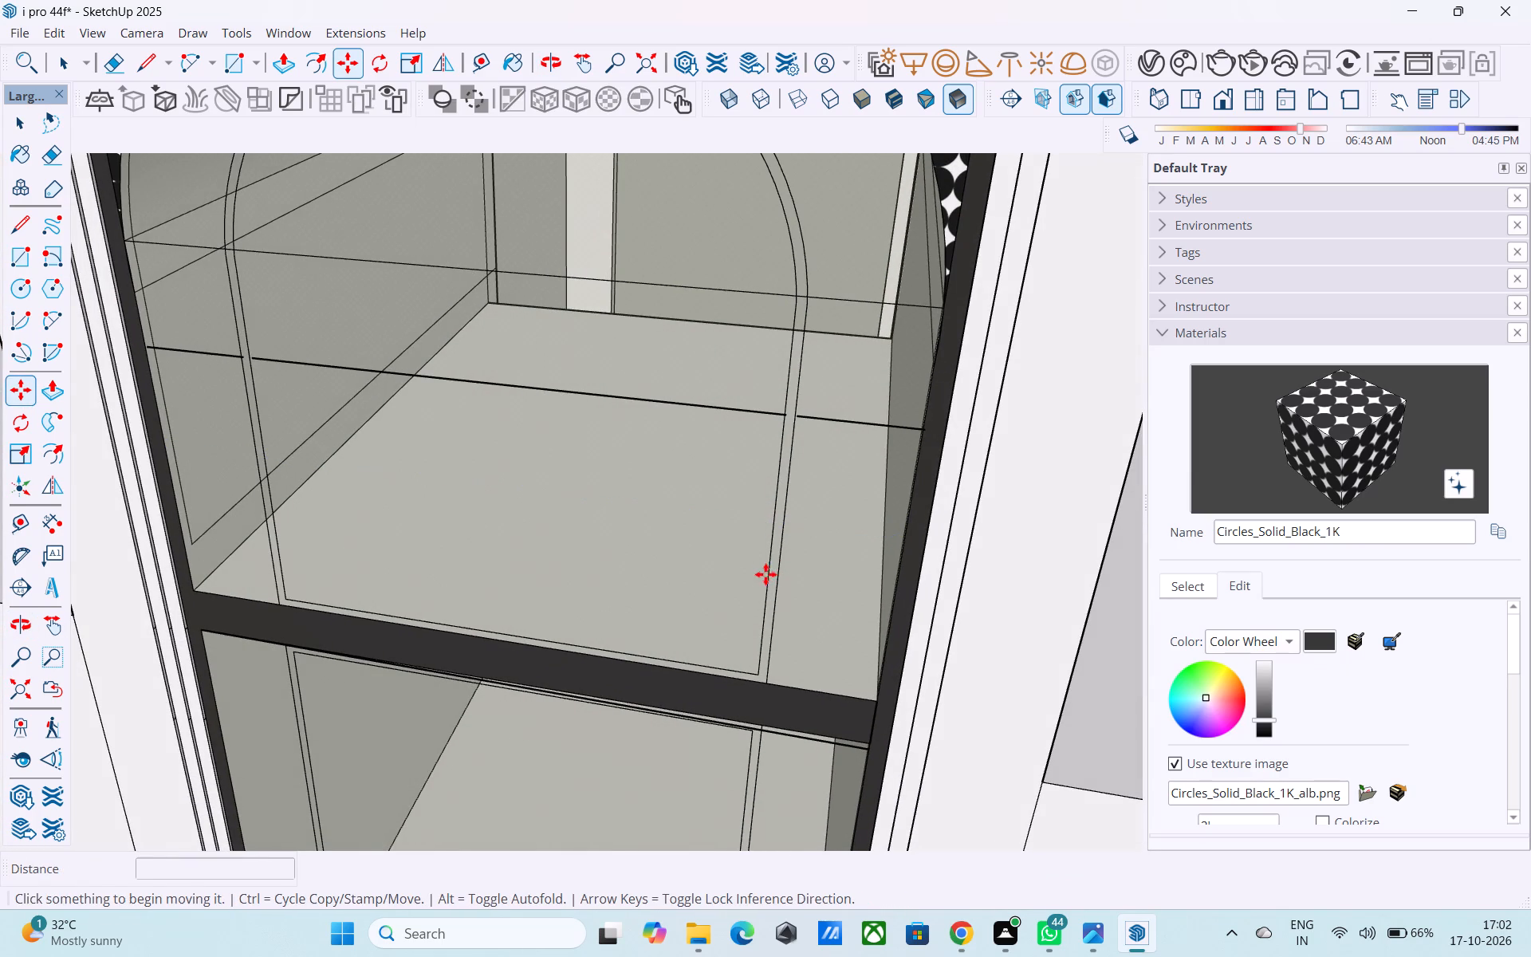
key(ctrl+z)
key(ctrl+z)
key(space)
Draw a 9' 8" horizontal line across the inner arch's base and extend it on both sides to the outer frame.
shift+middle_drag(687, 529, 781, 624)
key(l)
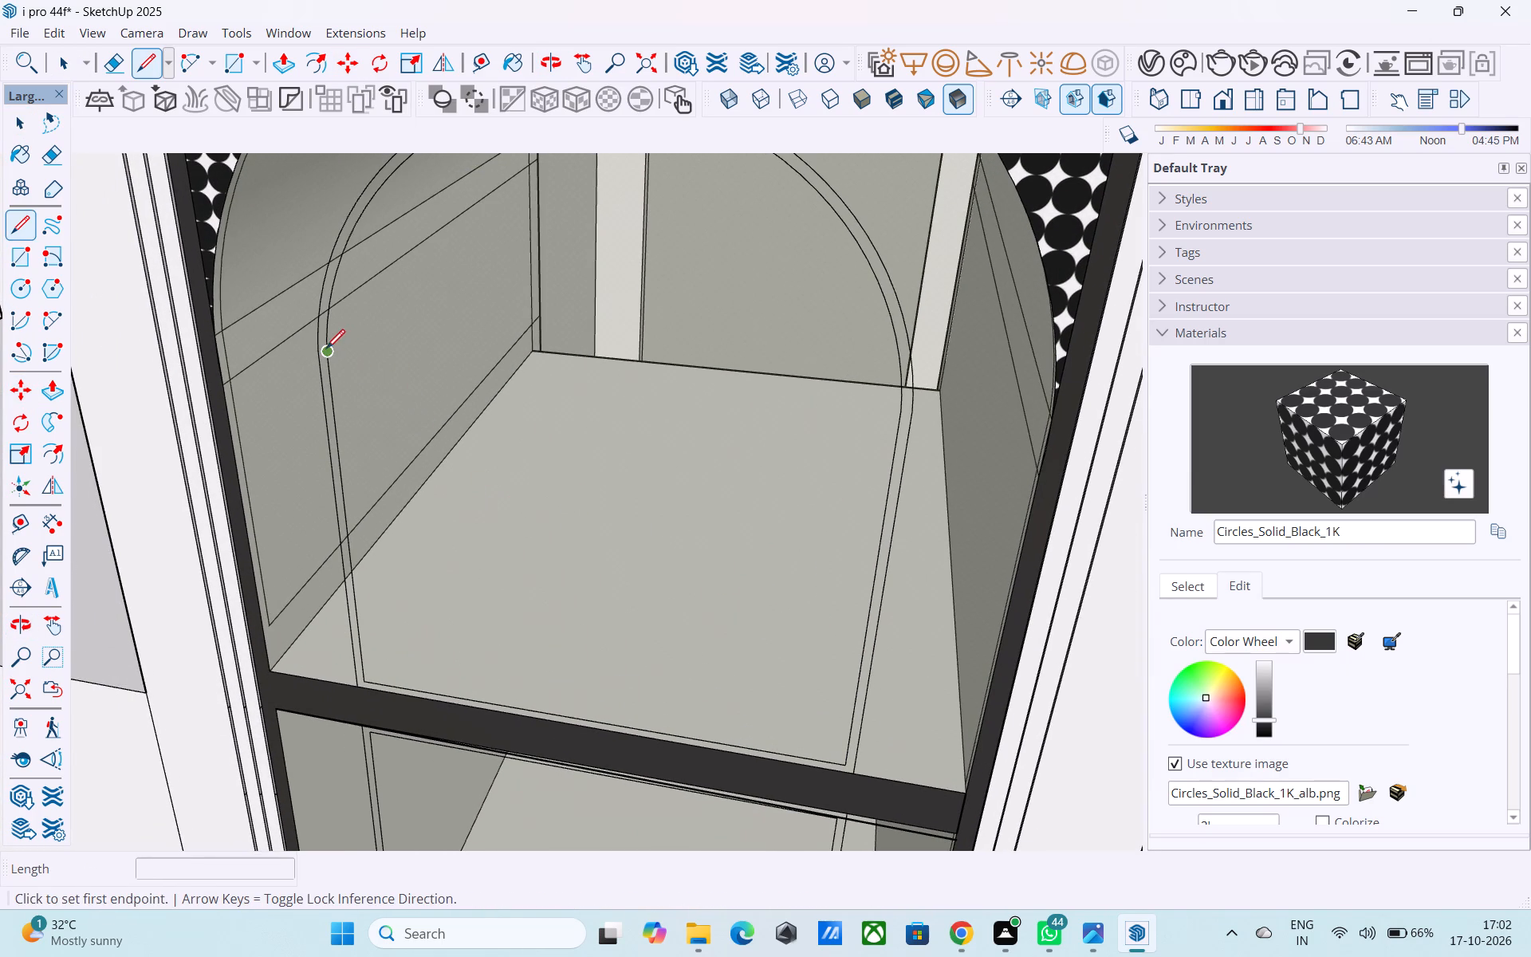
click(326, 350)
click(902, 410)
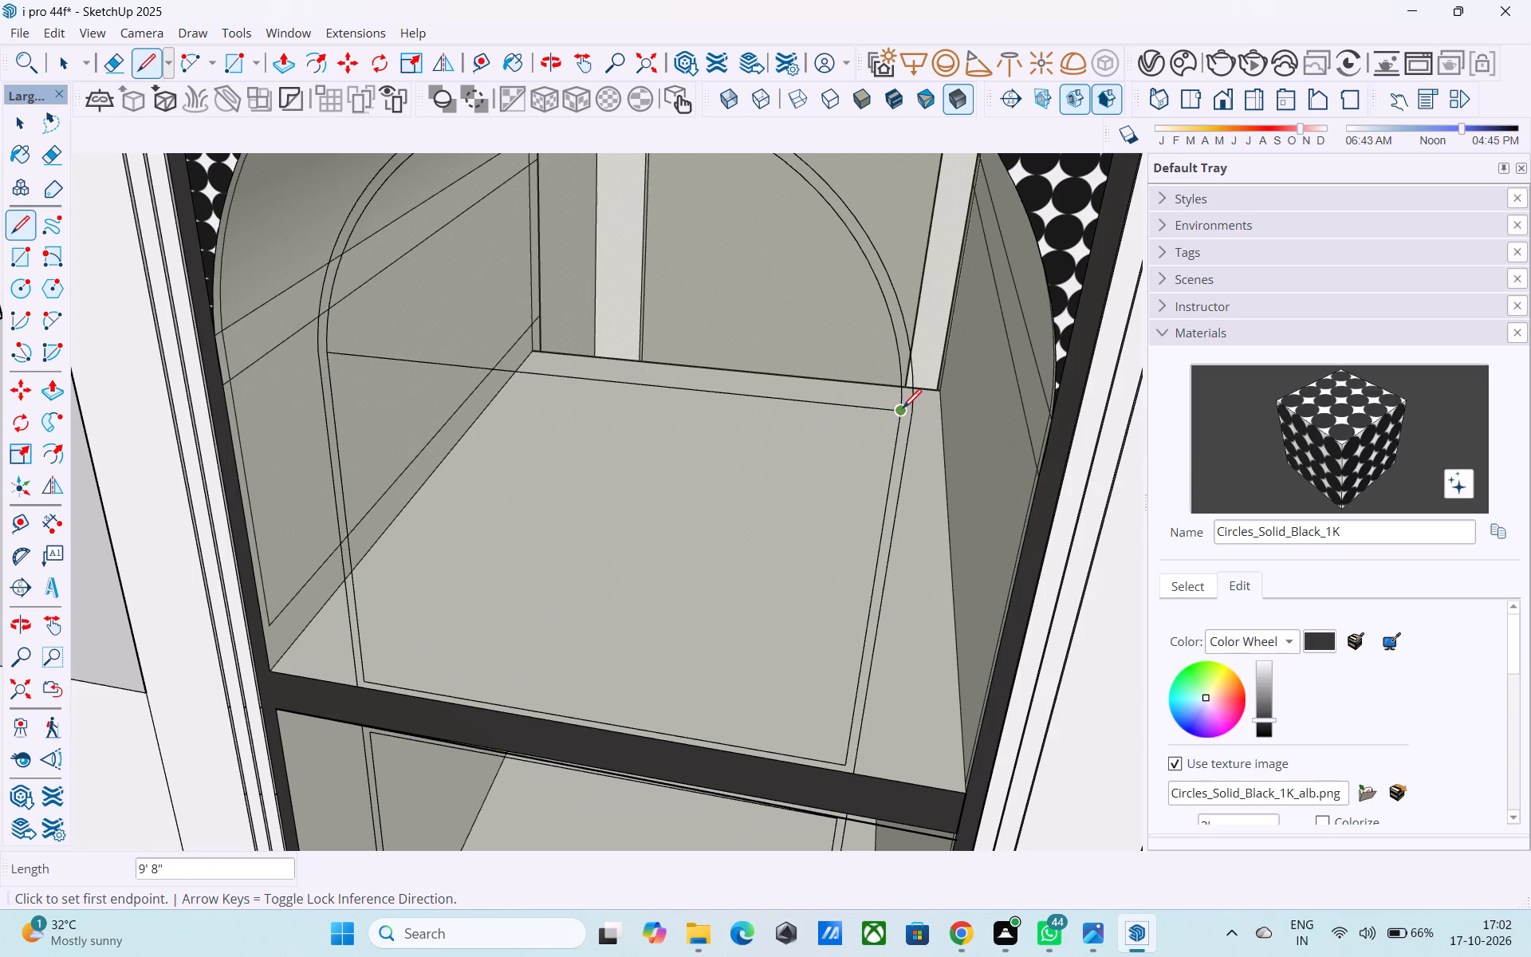
click(903, 412)
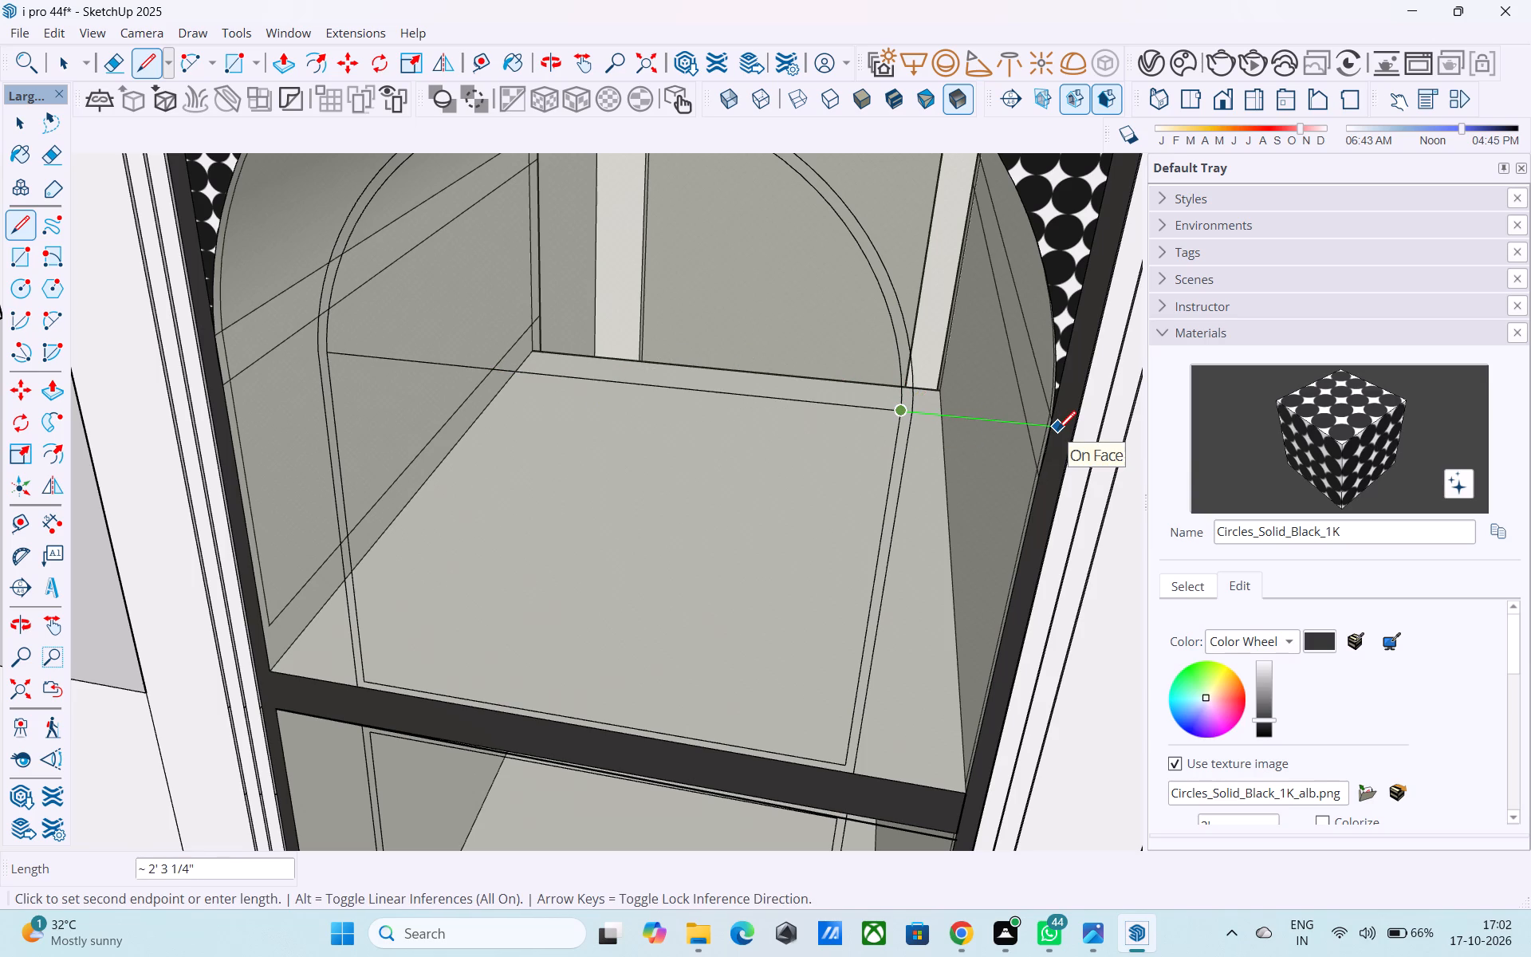
click(1057, 431)
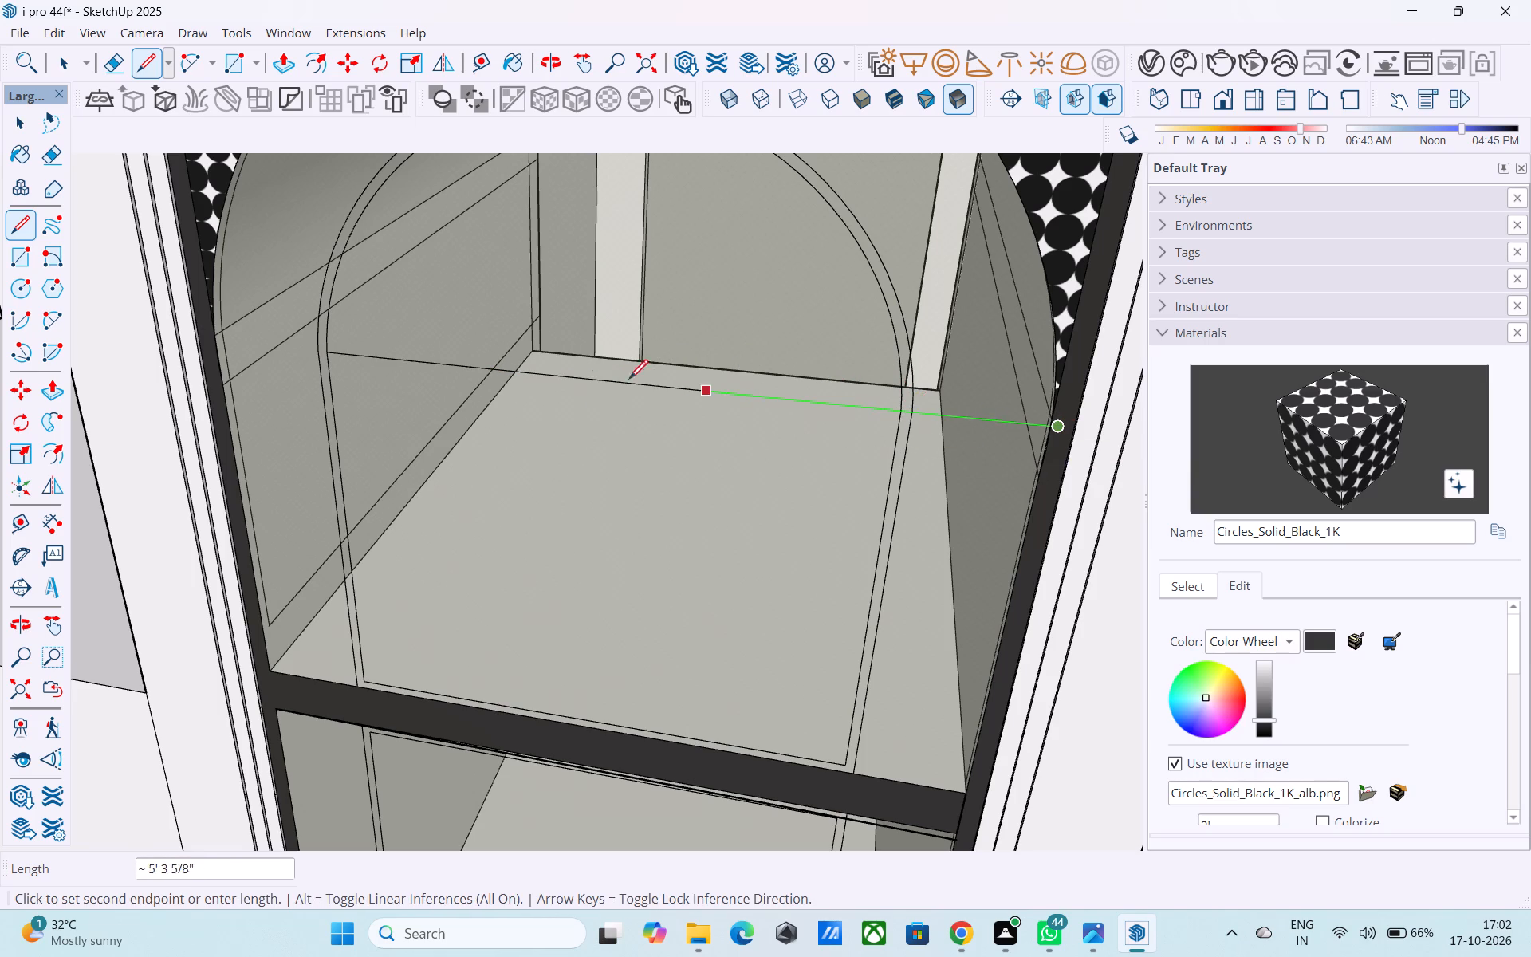
click(223, 349)
scroll(286, 404, down, 5)
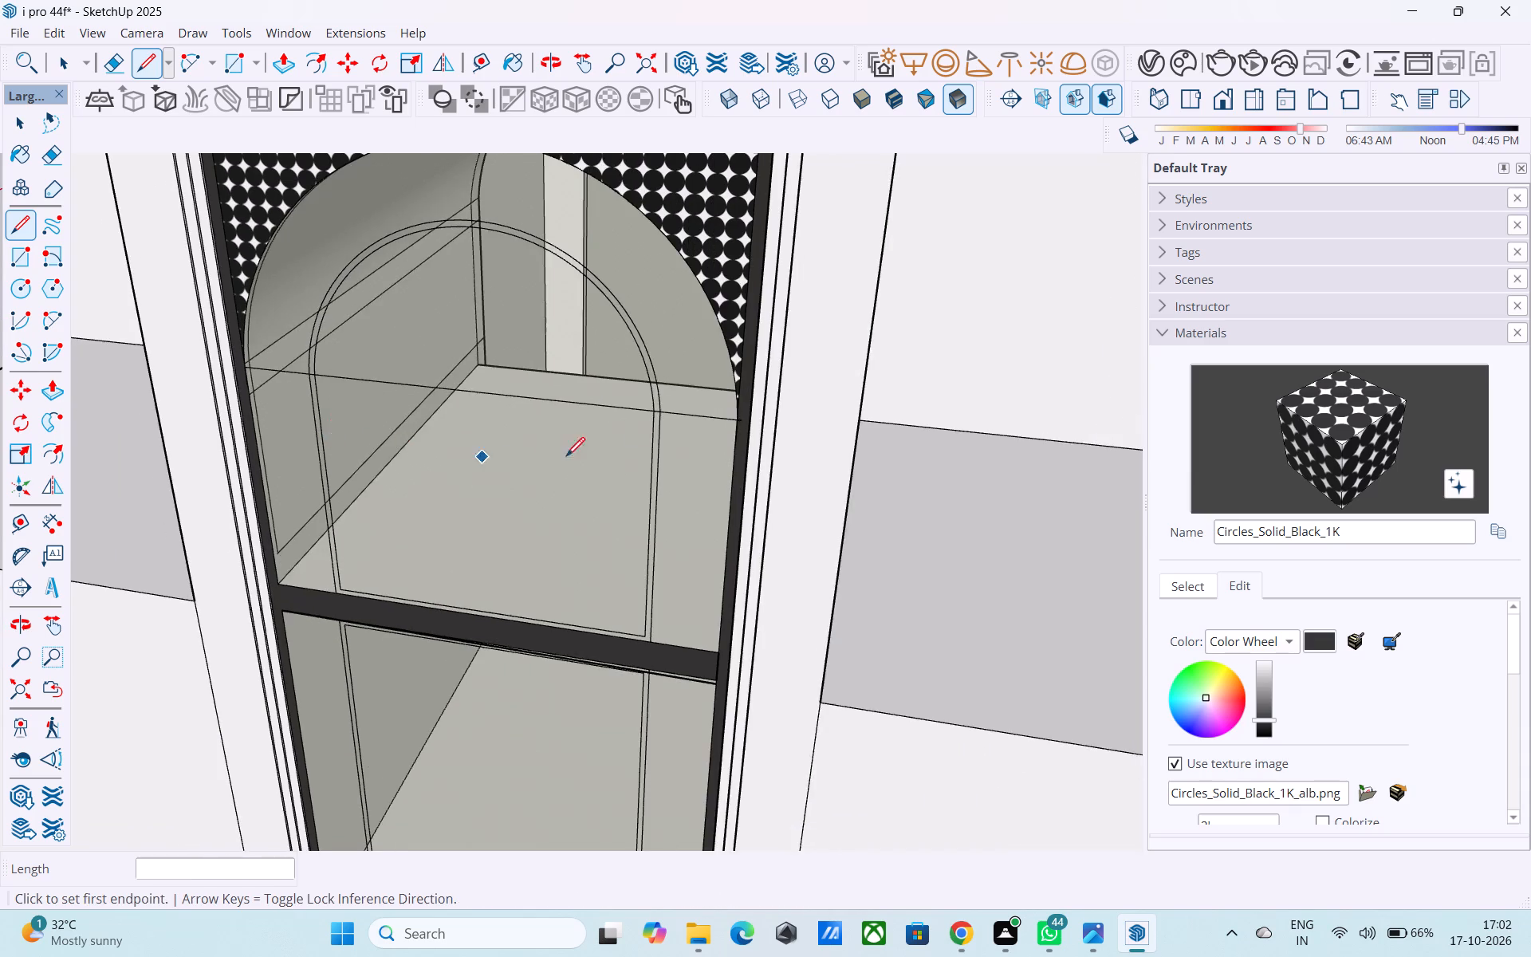
Select every segment of the horizontal line at the arch's base, including those within the inner frame, and copy them 2' down.
middle_drag(705, 419, 852, 398)
scroll(769, 391, up, 8)
key(space)
middle_drag(745, 405, 1080, 356)
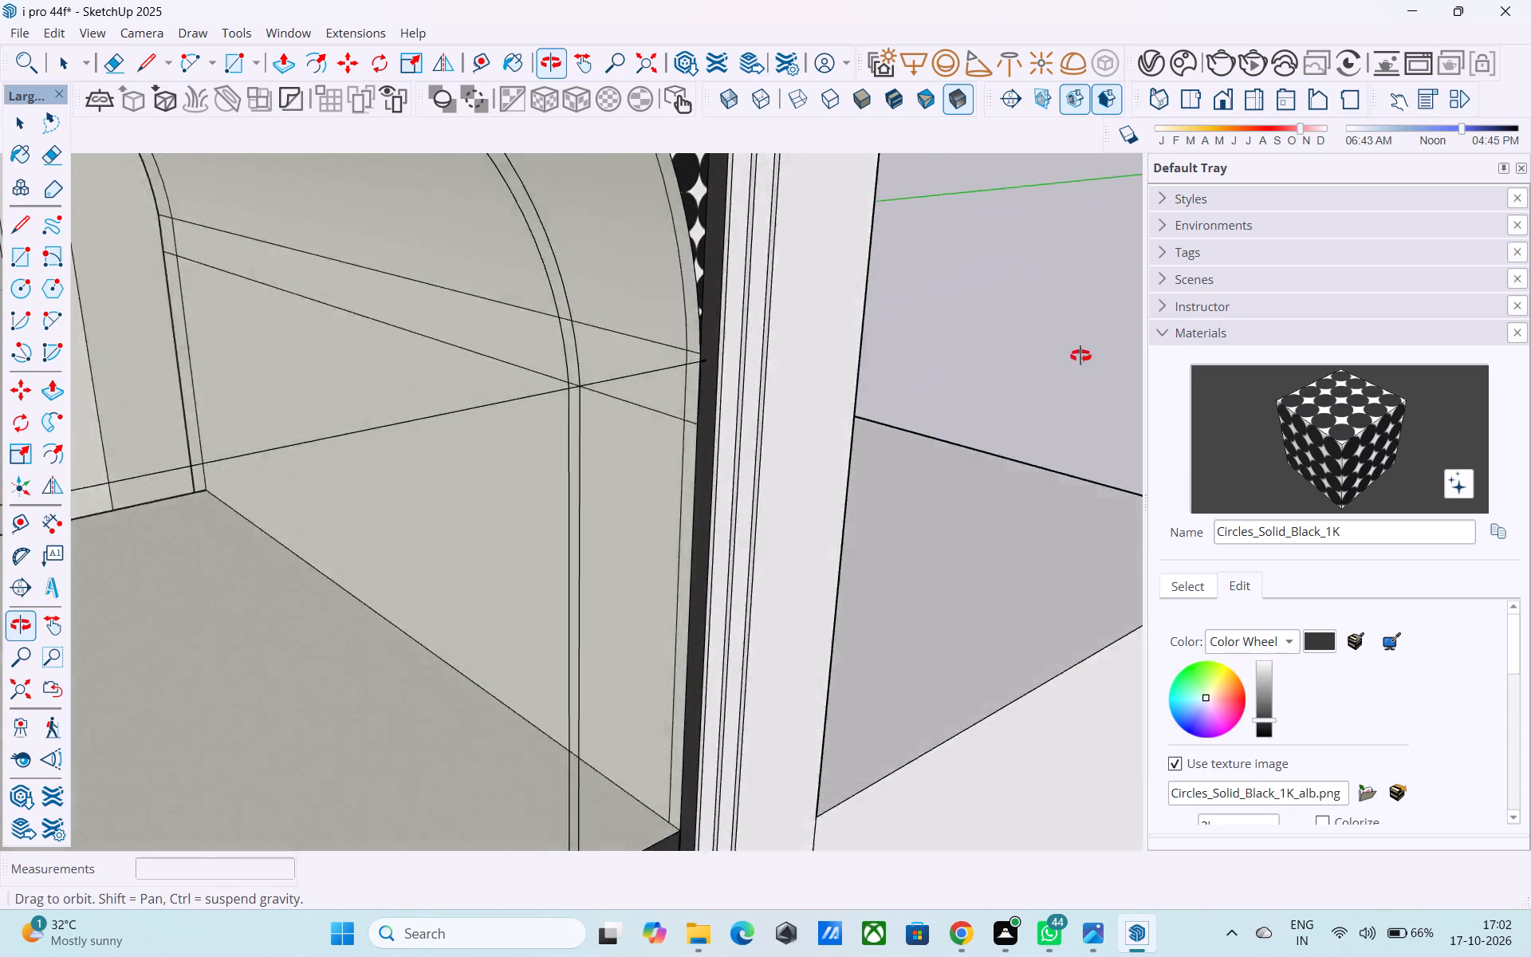
middle_drag(1080, 356, 363, 344)
middle_drag(363, 344, 498, 400)
shift+click(787, 467)
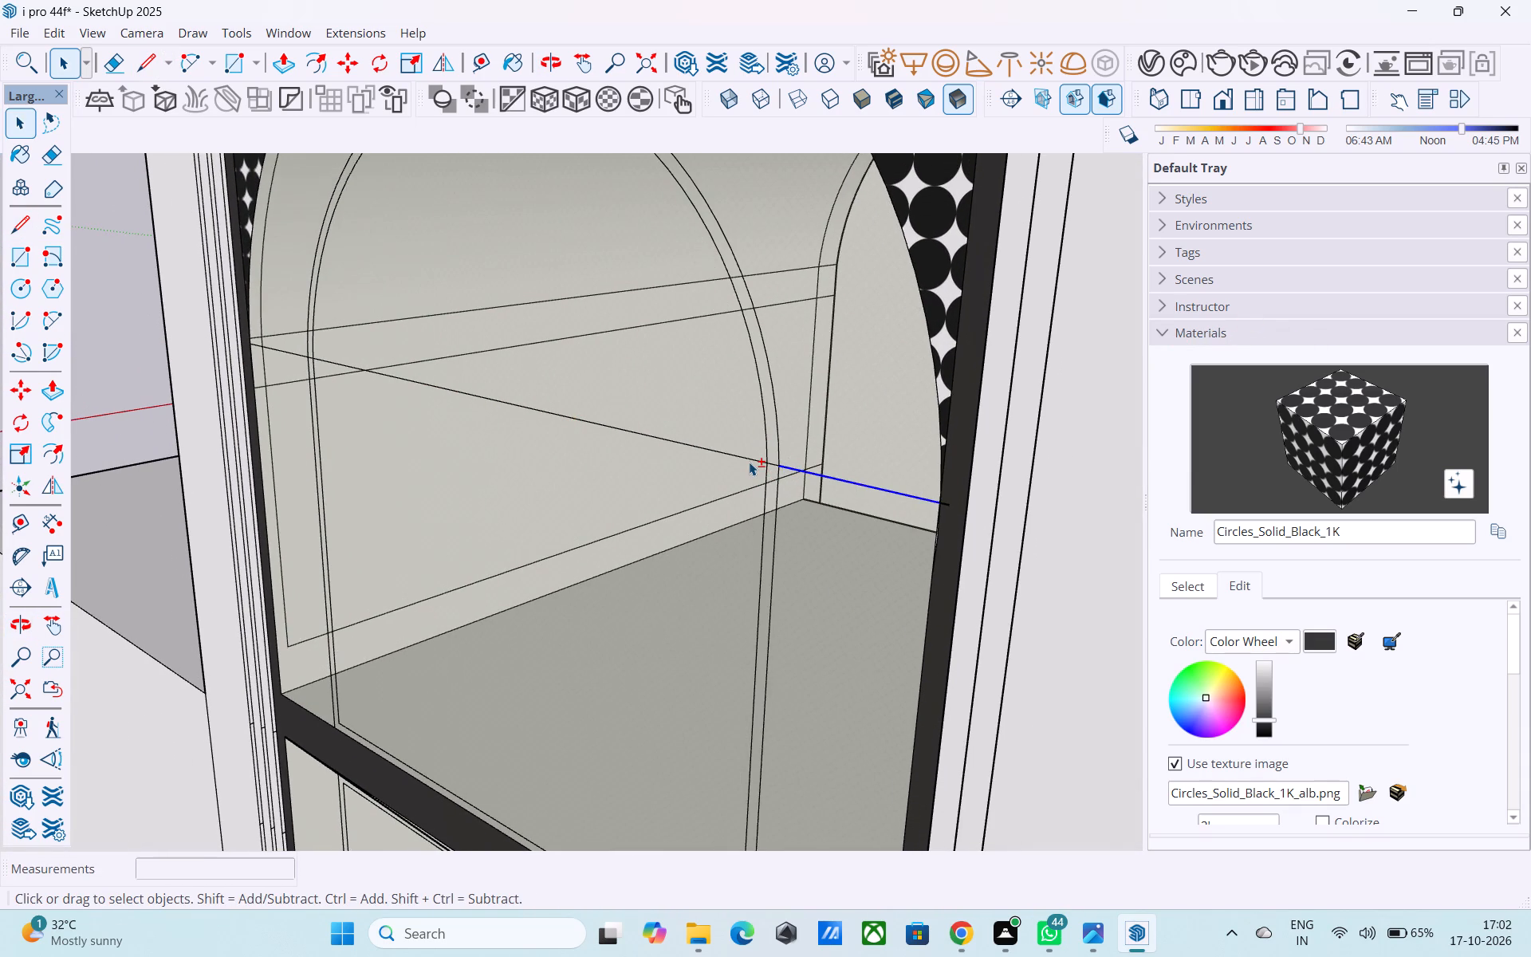
shift+click(749, 462)
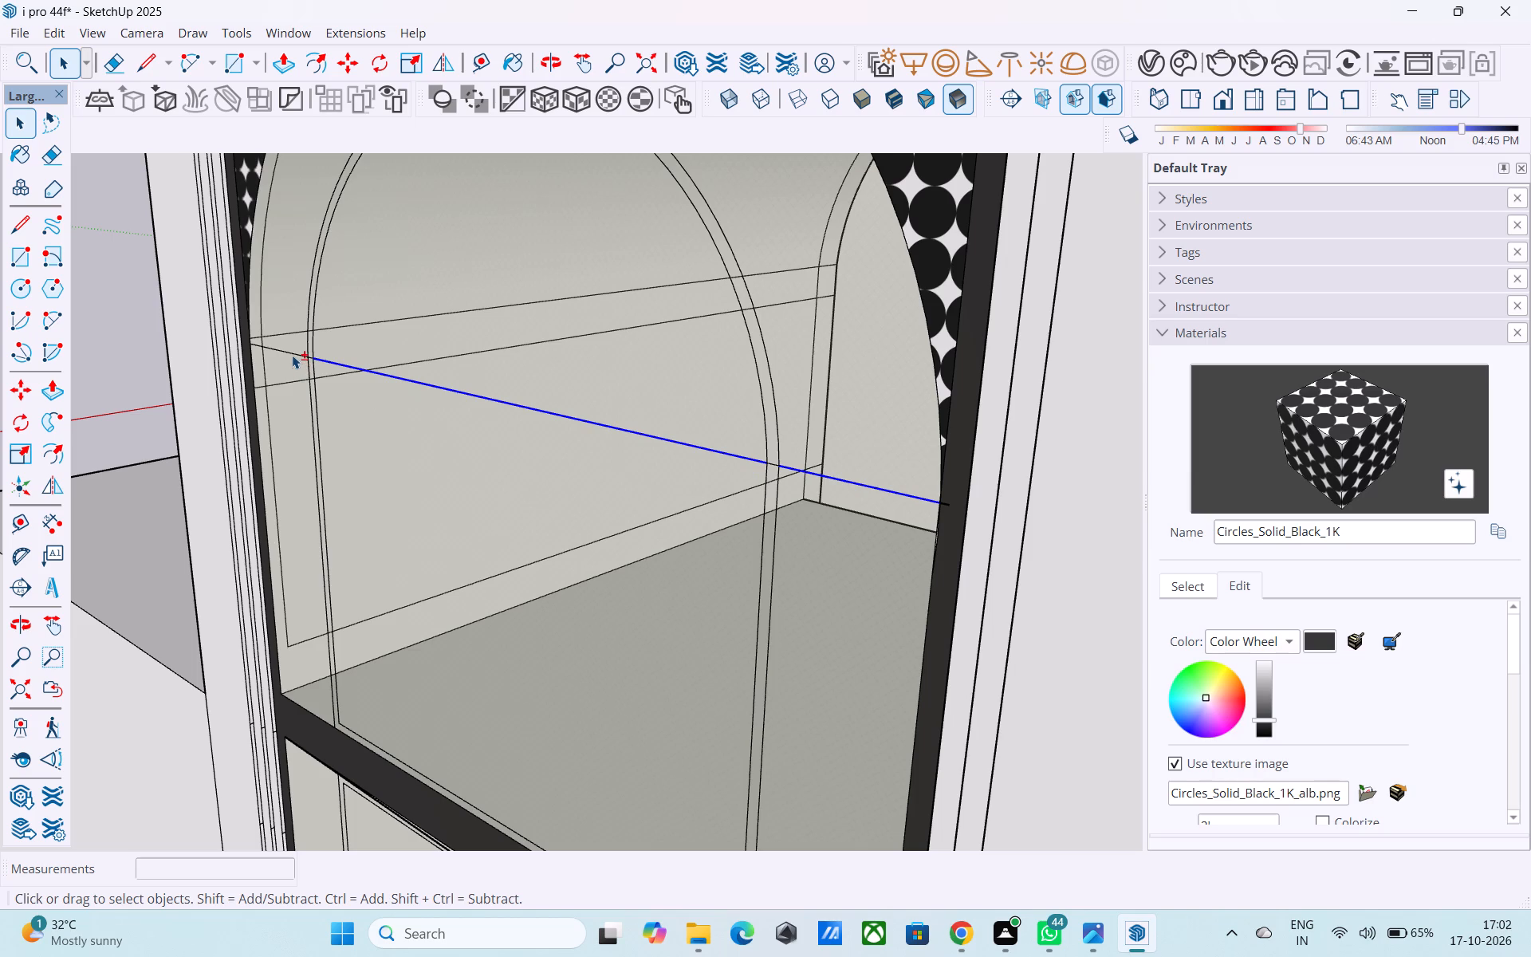
shift+click(290, 352)
shift+scroll(314, 353, up, 11)
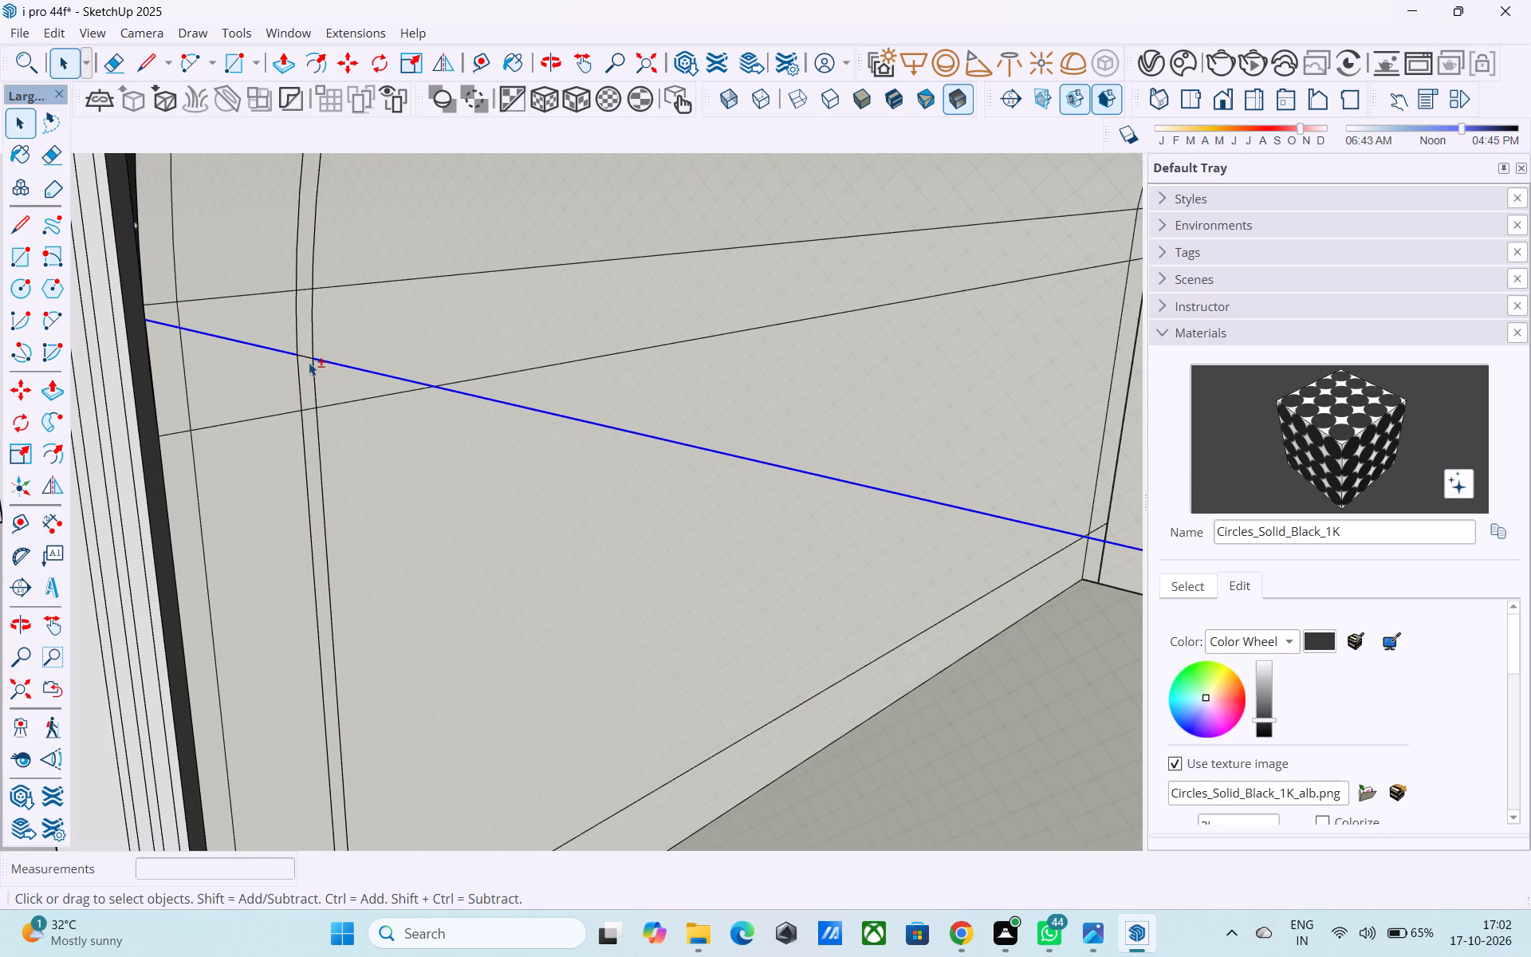
shift+click(307, 356)
shift+scroll(289, 364, down, 14)
shift+scroll(700, 454, up, 4)
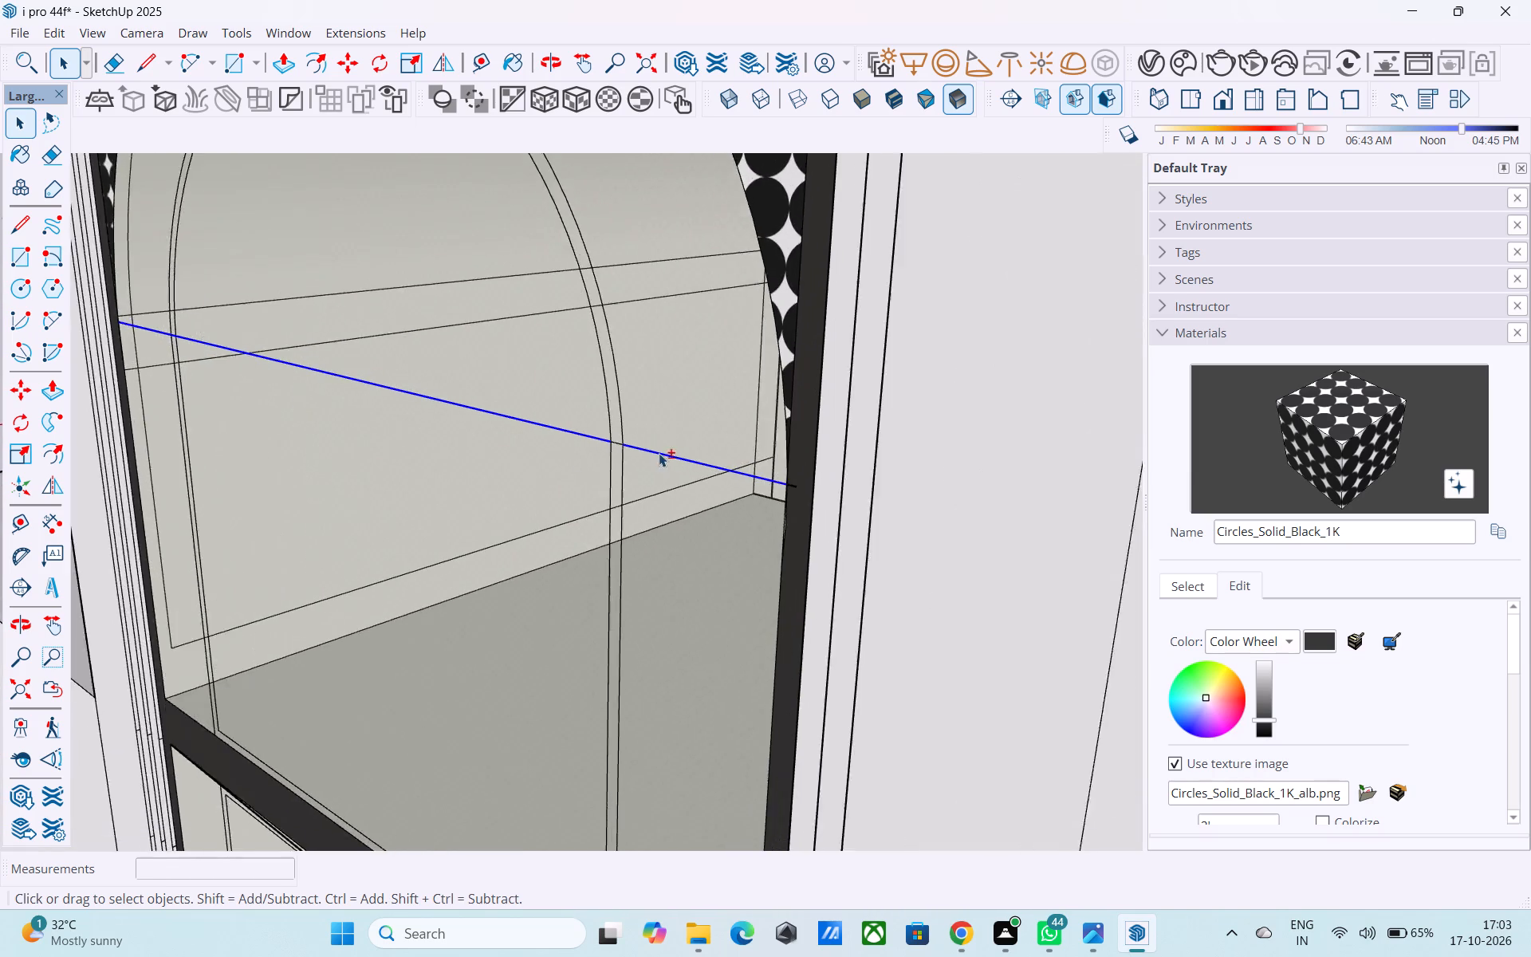
shift+scroll(659, 453, up, 6)
shift+click(604, 436)
shift+scroll(603, 435, down, 16)
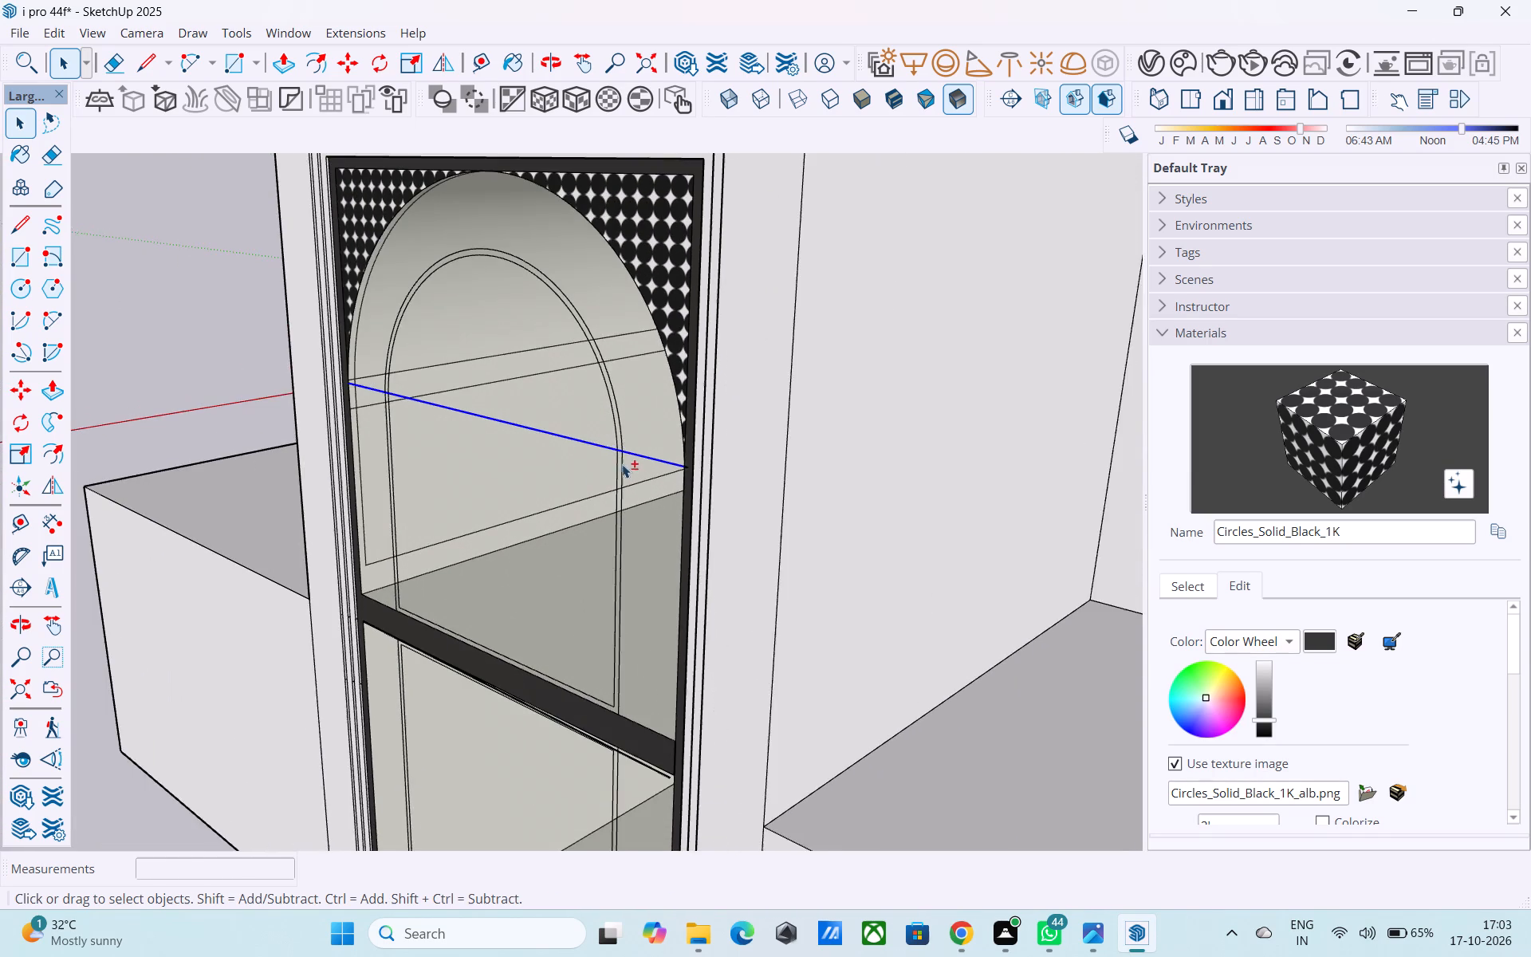
middle_drag(587, 465, 604, 460)
key(m)
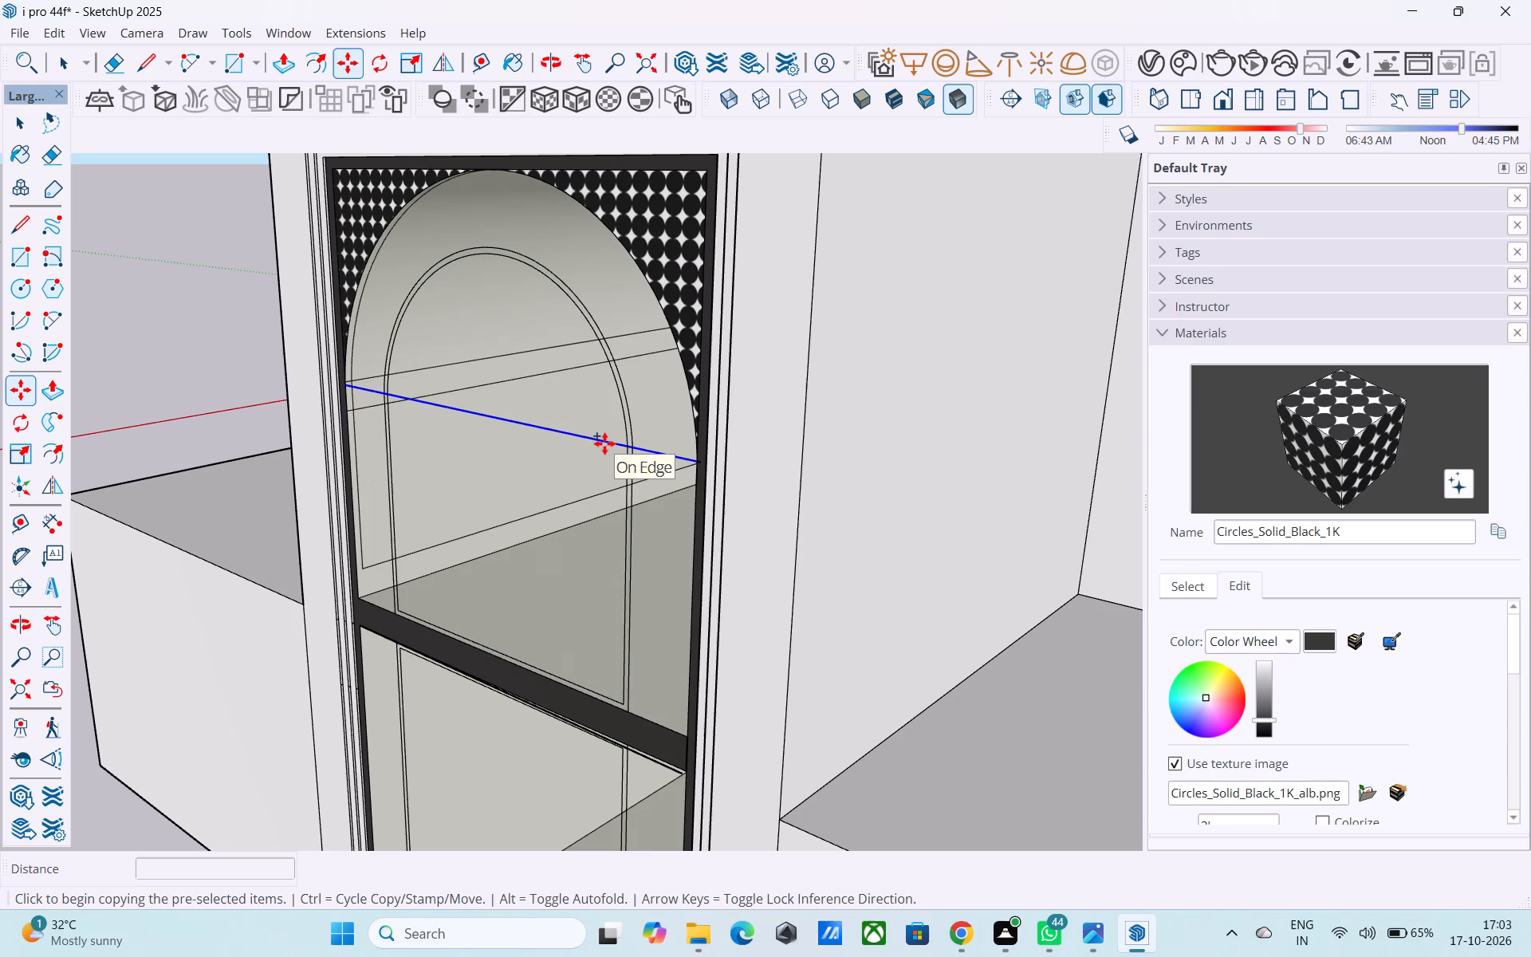
click(604, 444)
text(2')
key(Return)
Copy the second horizontal line 2" down to form a thin glazing bar.
key(m)
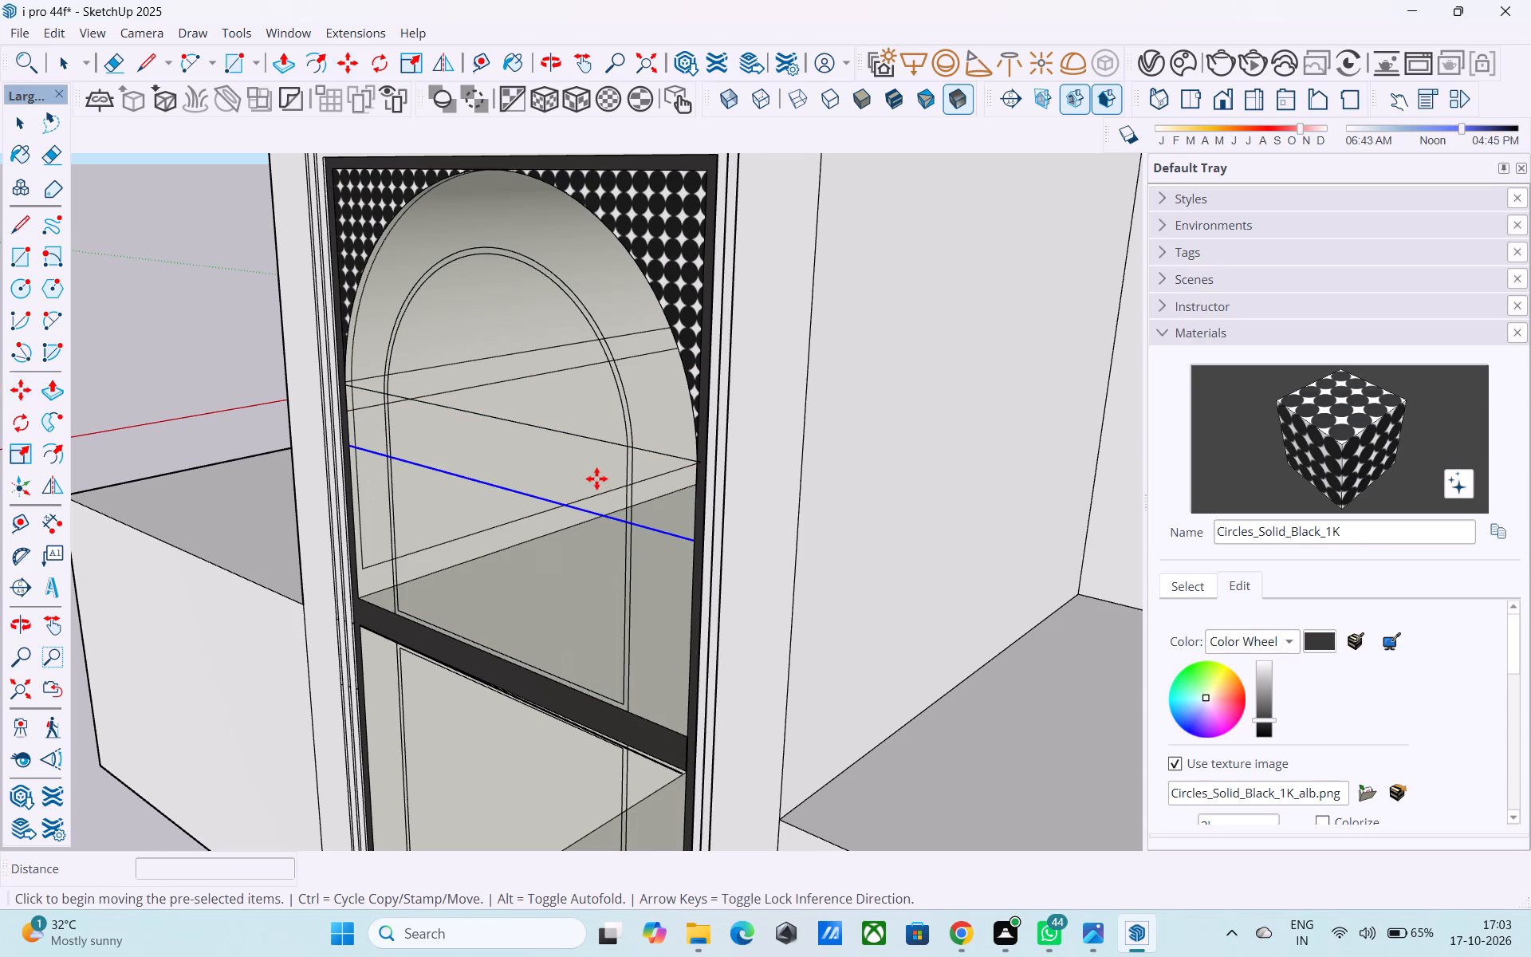
click(611, 526)
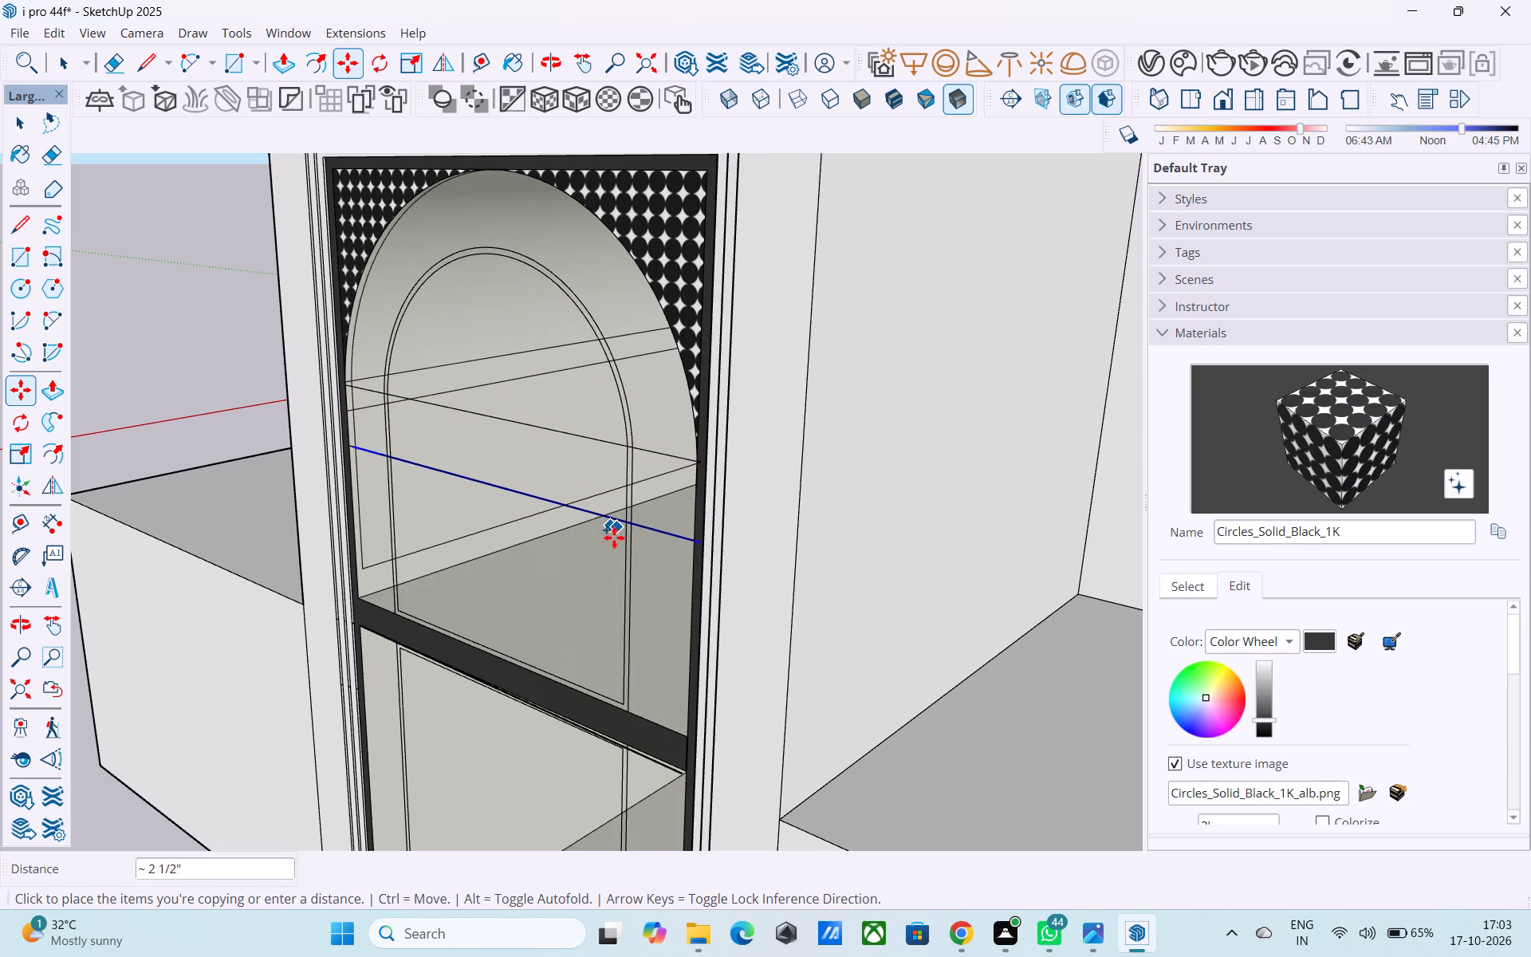
scroll(620, 553, up, 6)
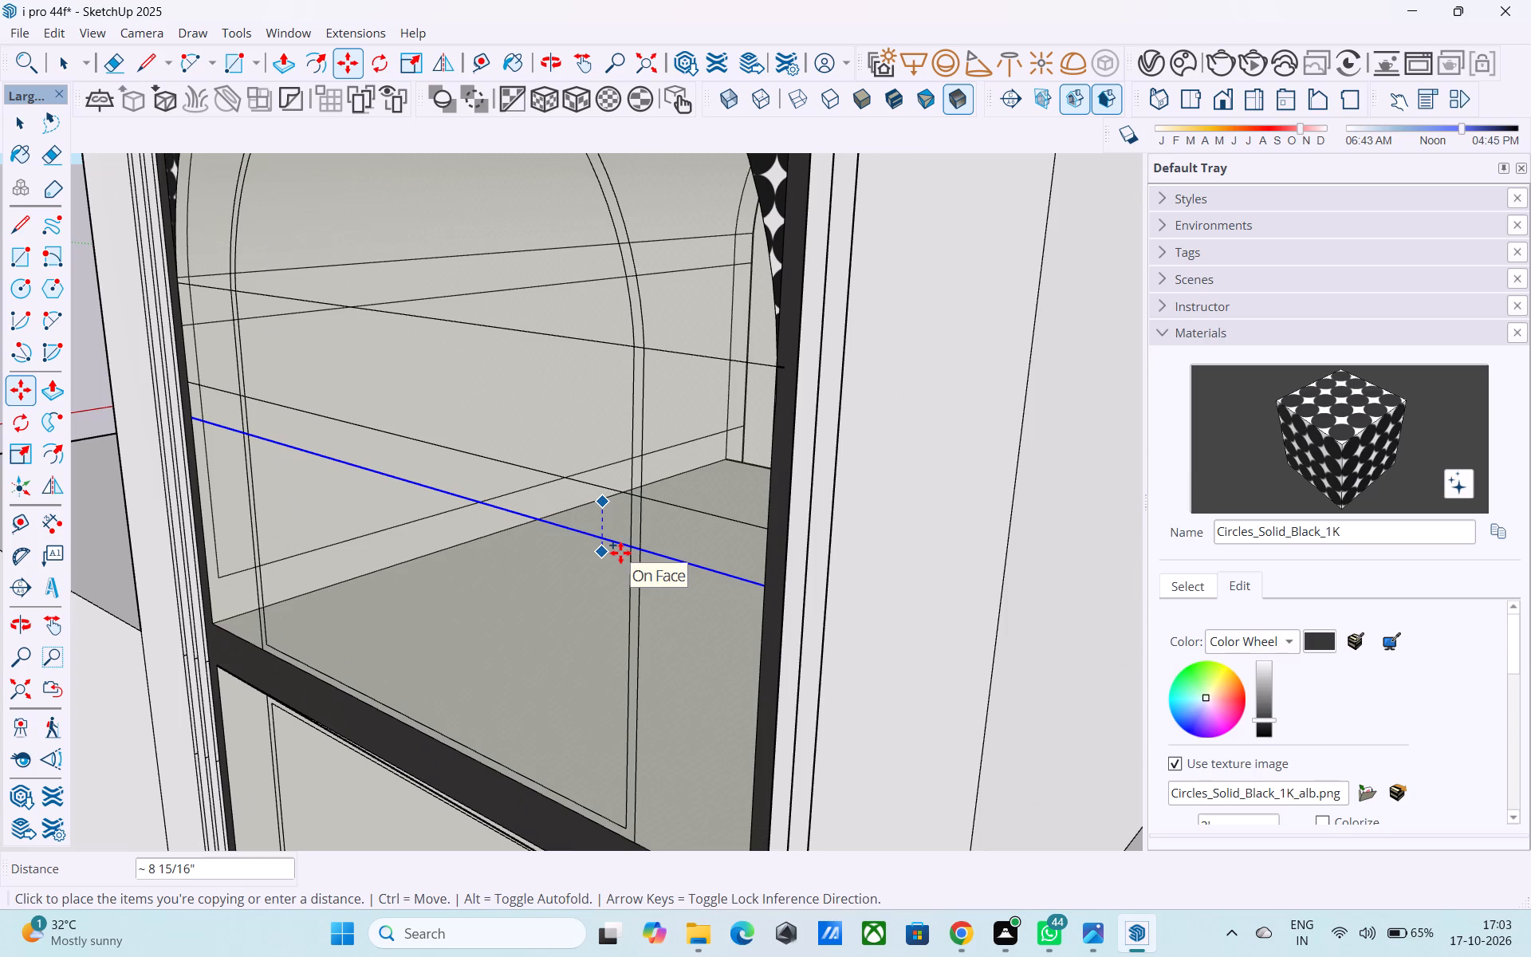
text(2")
key(Return)
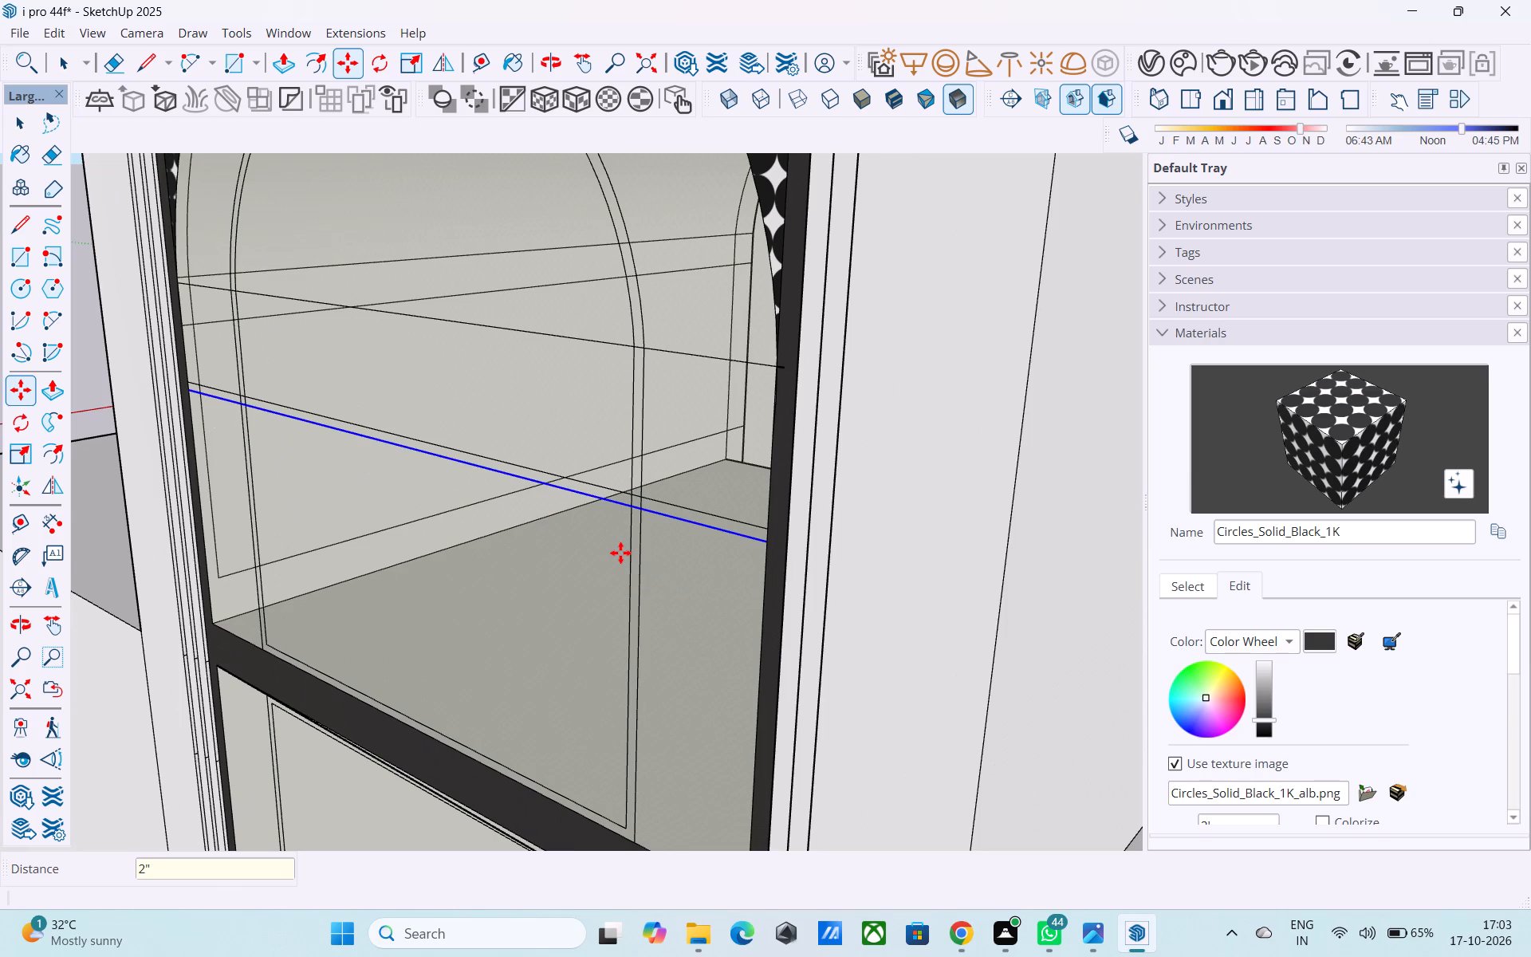
Copy the lower line of the new glazing bar 2' down along the inner frame's side edge.
key(m)
click(625, 505)
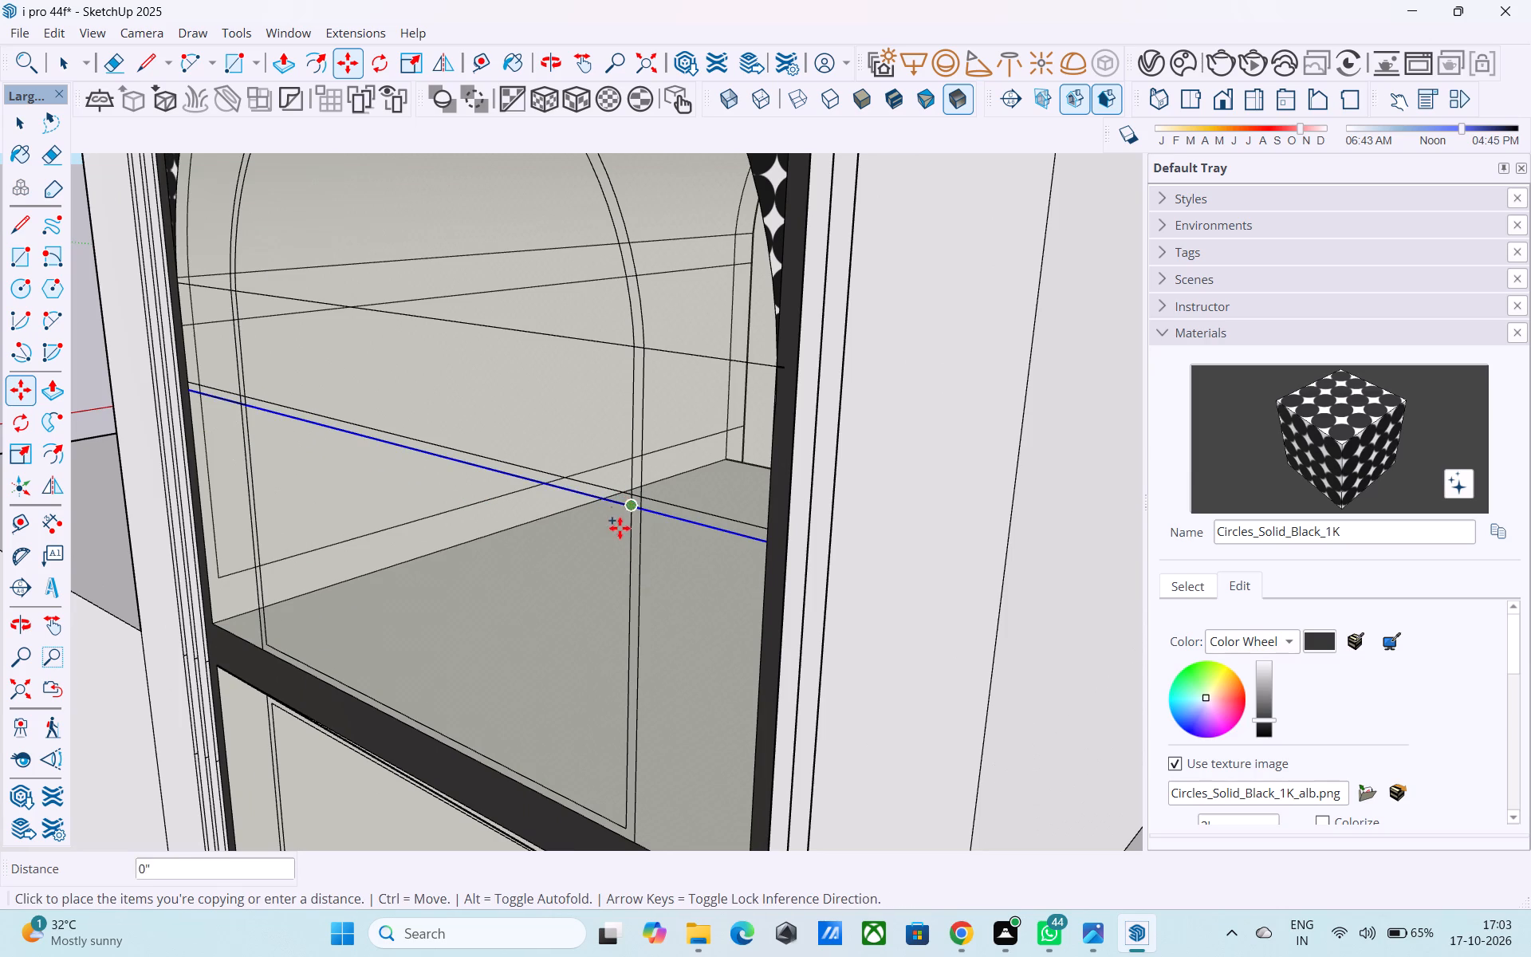
key(2)
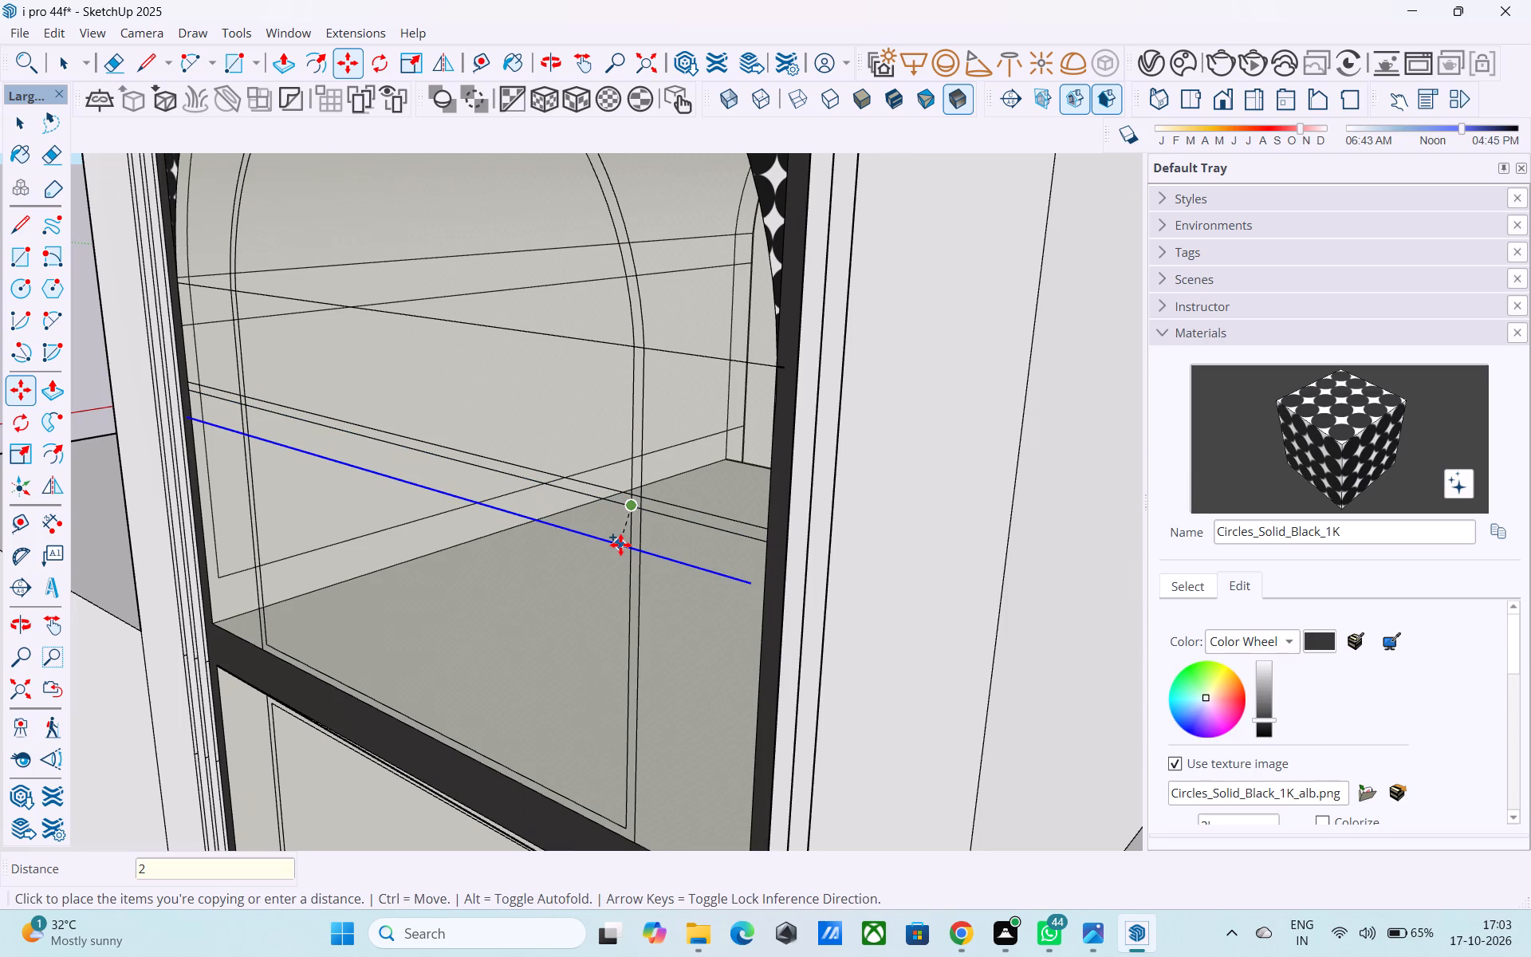
key(BackSpace)
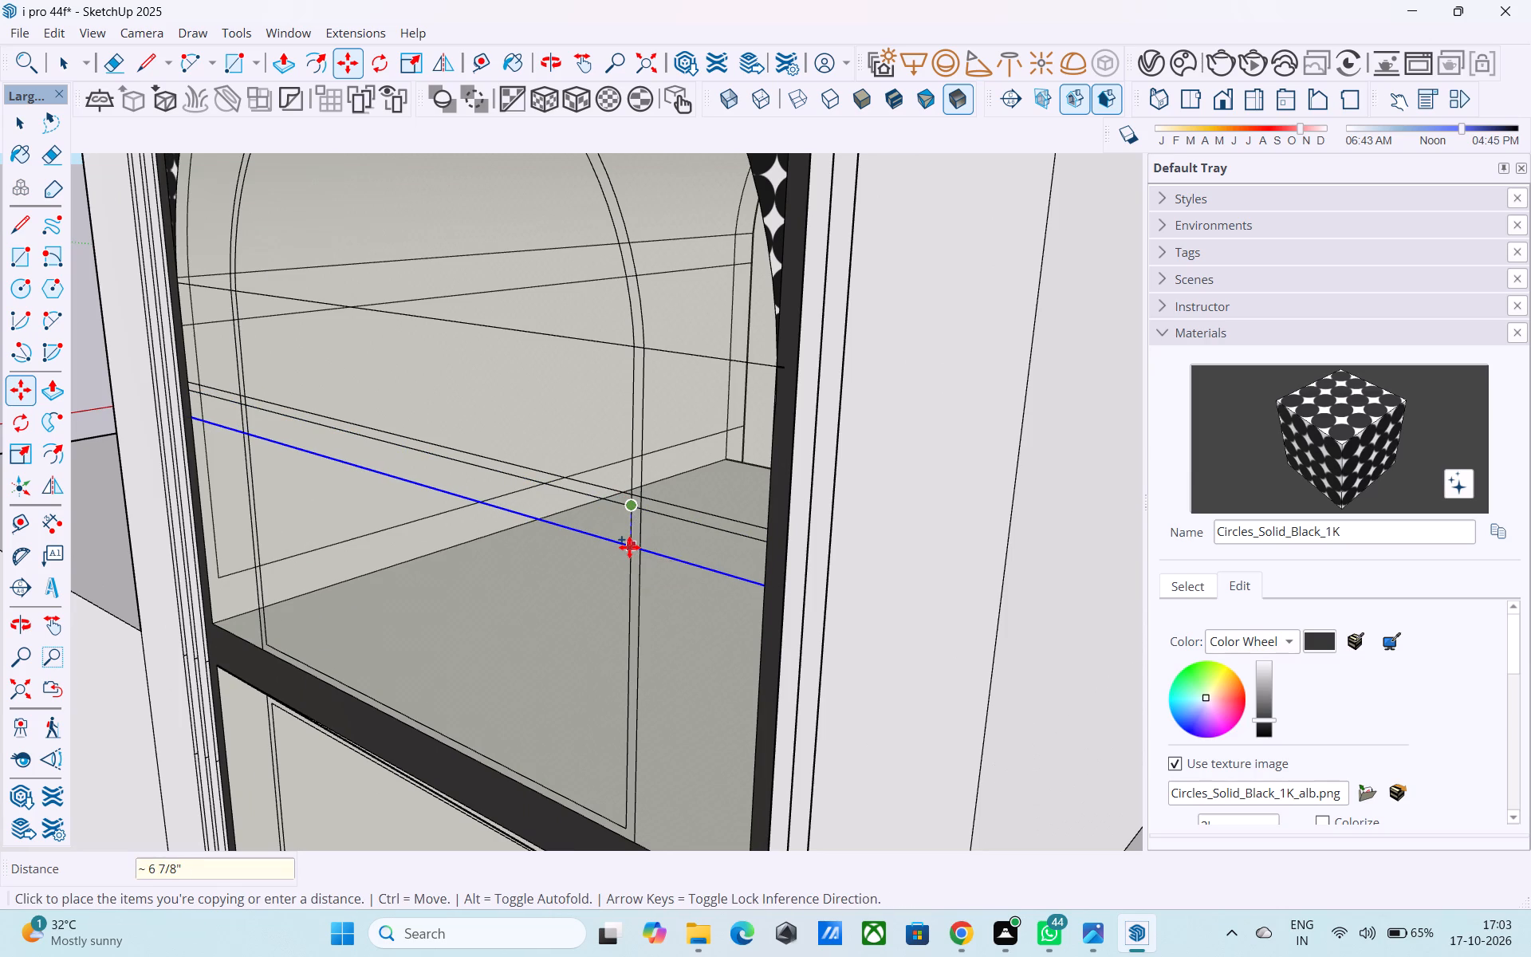
text(2')
key(Return)
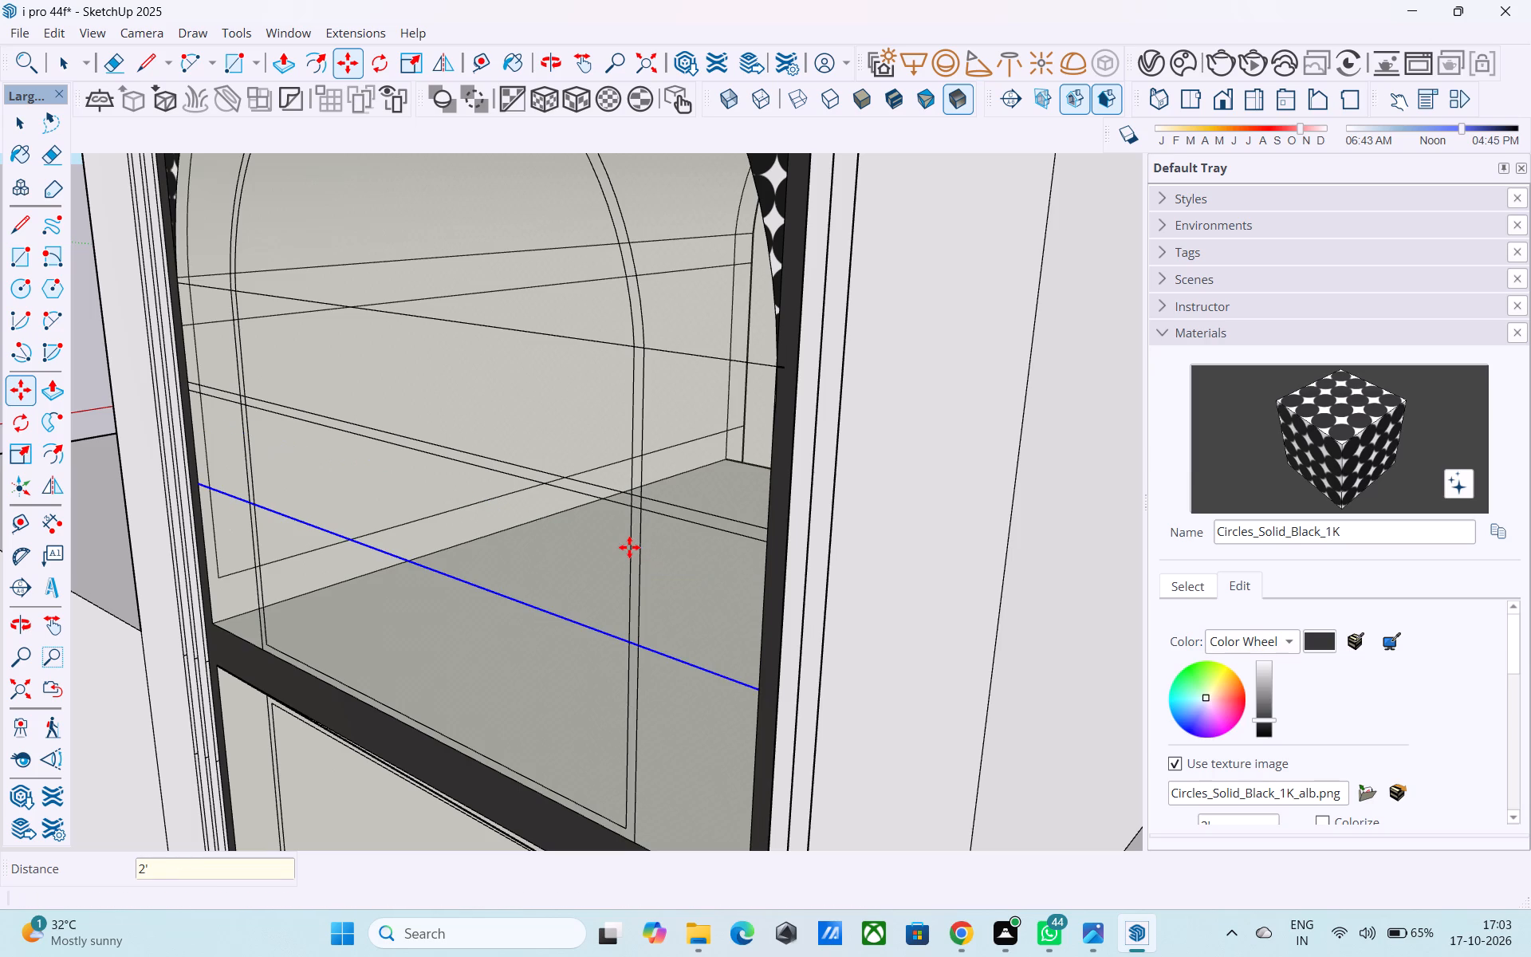
Copy the lowest horizontal line 2" down to form a second thin glazing bar.
click(624, 646)
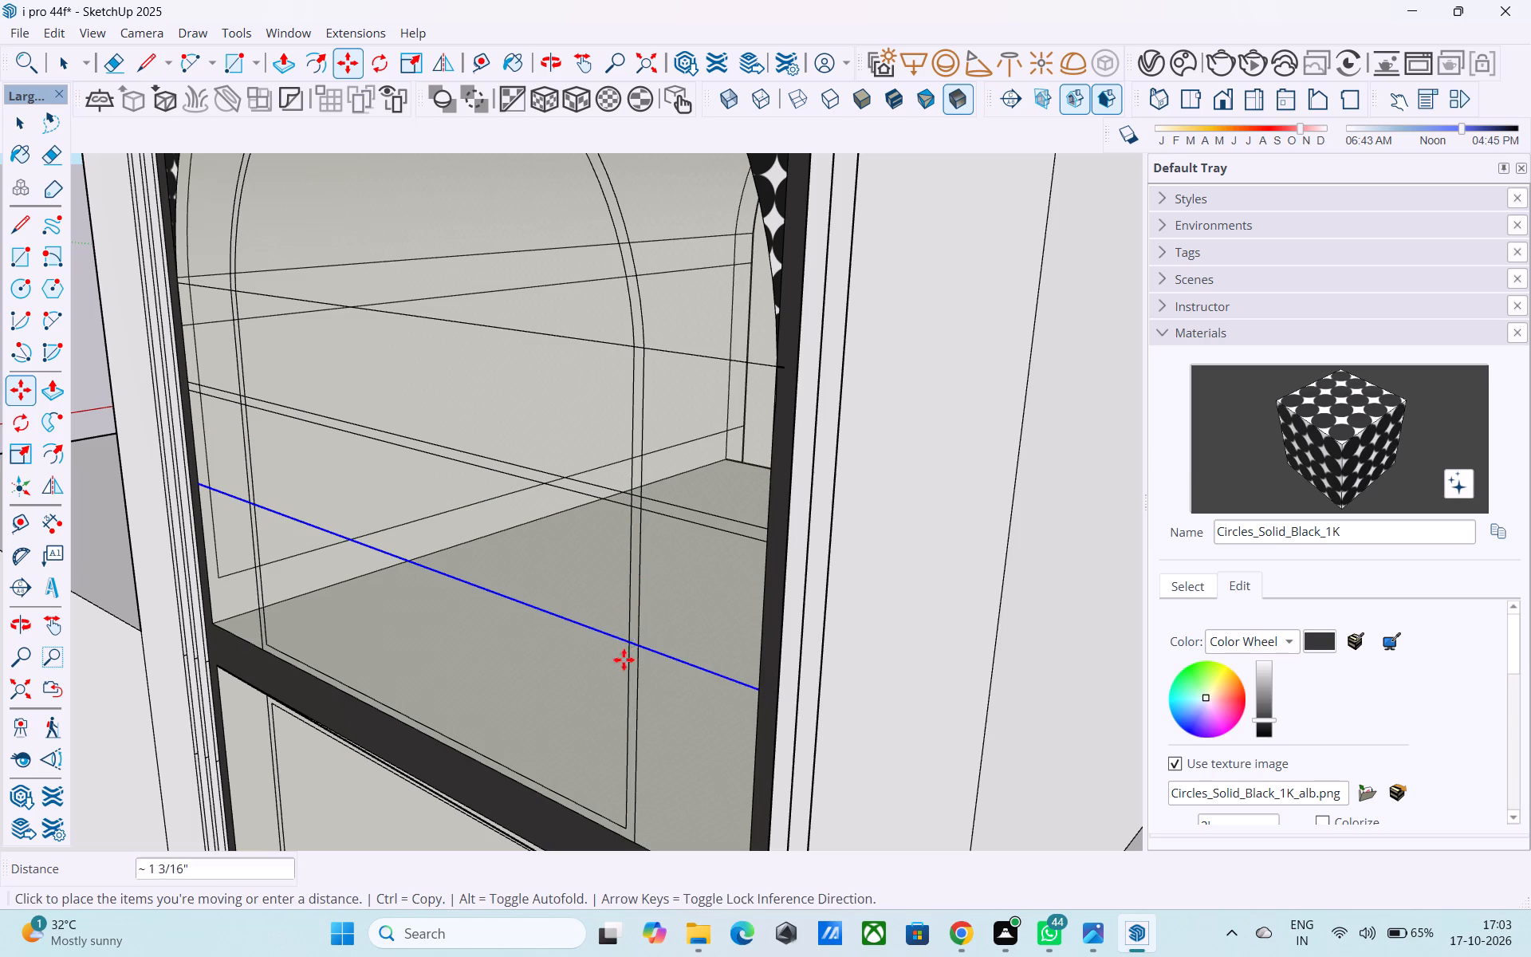
text(2")
key(Return)
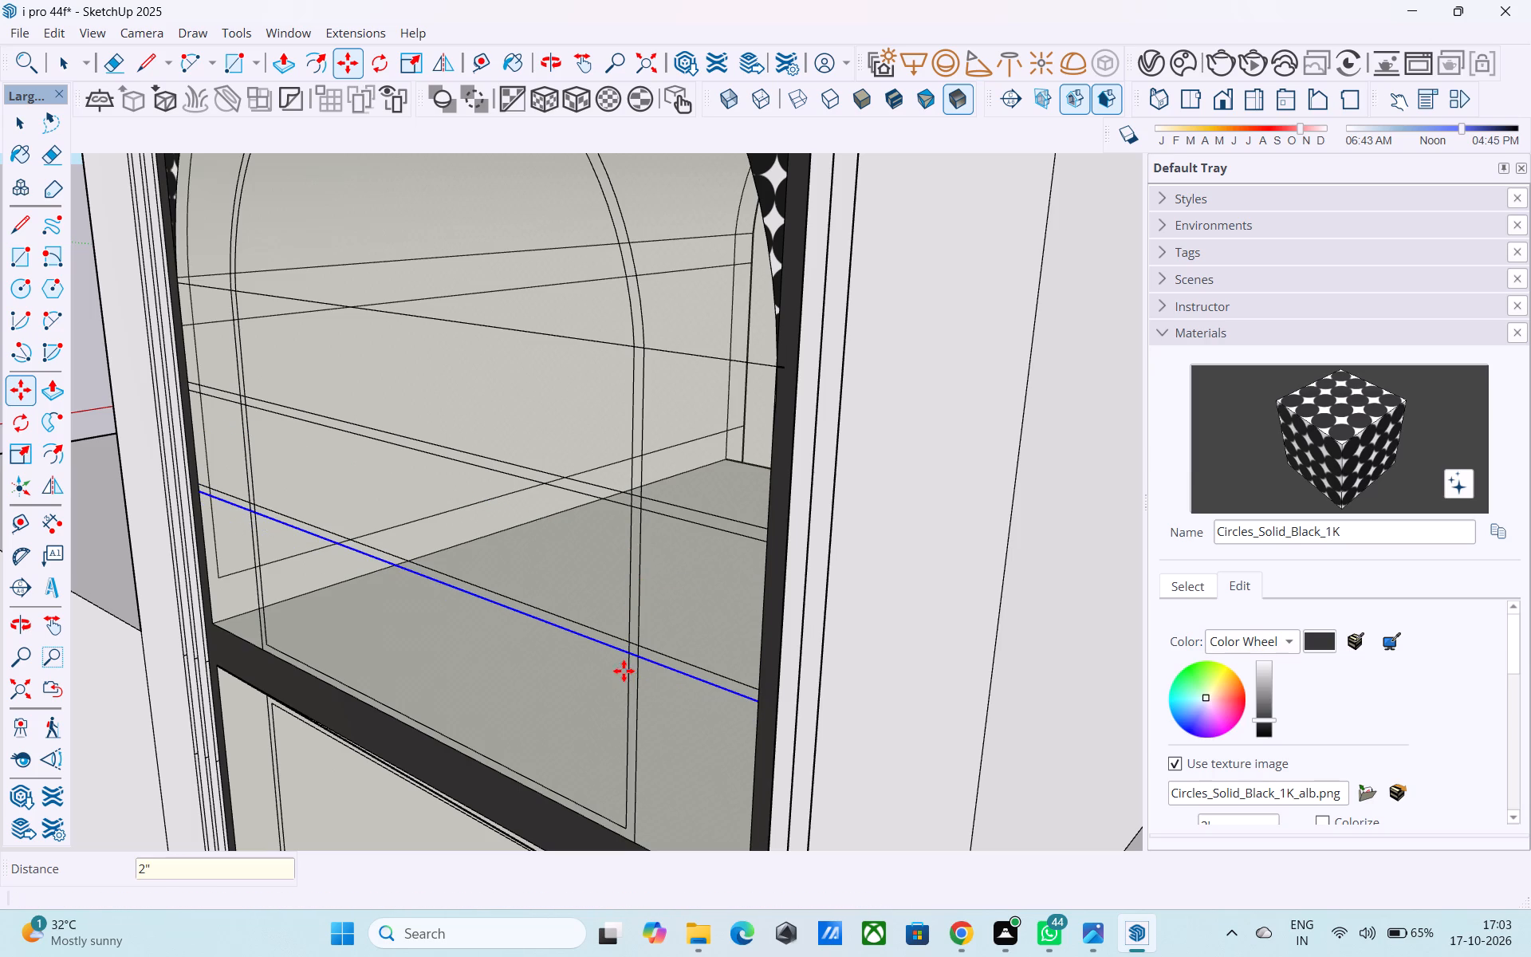
key(space)
Select every segment of the original horizontal line at the arch's base and copy them 2" down to form the top glazing bar.
scroll(628, 647, down, 3)
middle_drag(628, 648, 754, 554)
scroll(686, 505, down, 4)
middle_drag(620, 433, 614, 514)
click(608, 451)
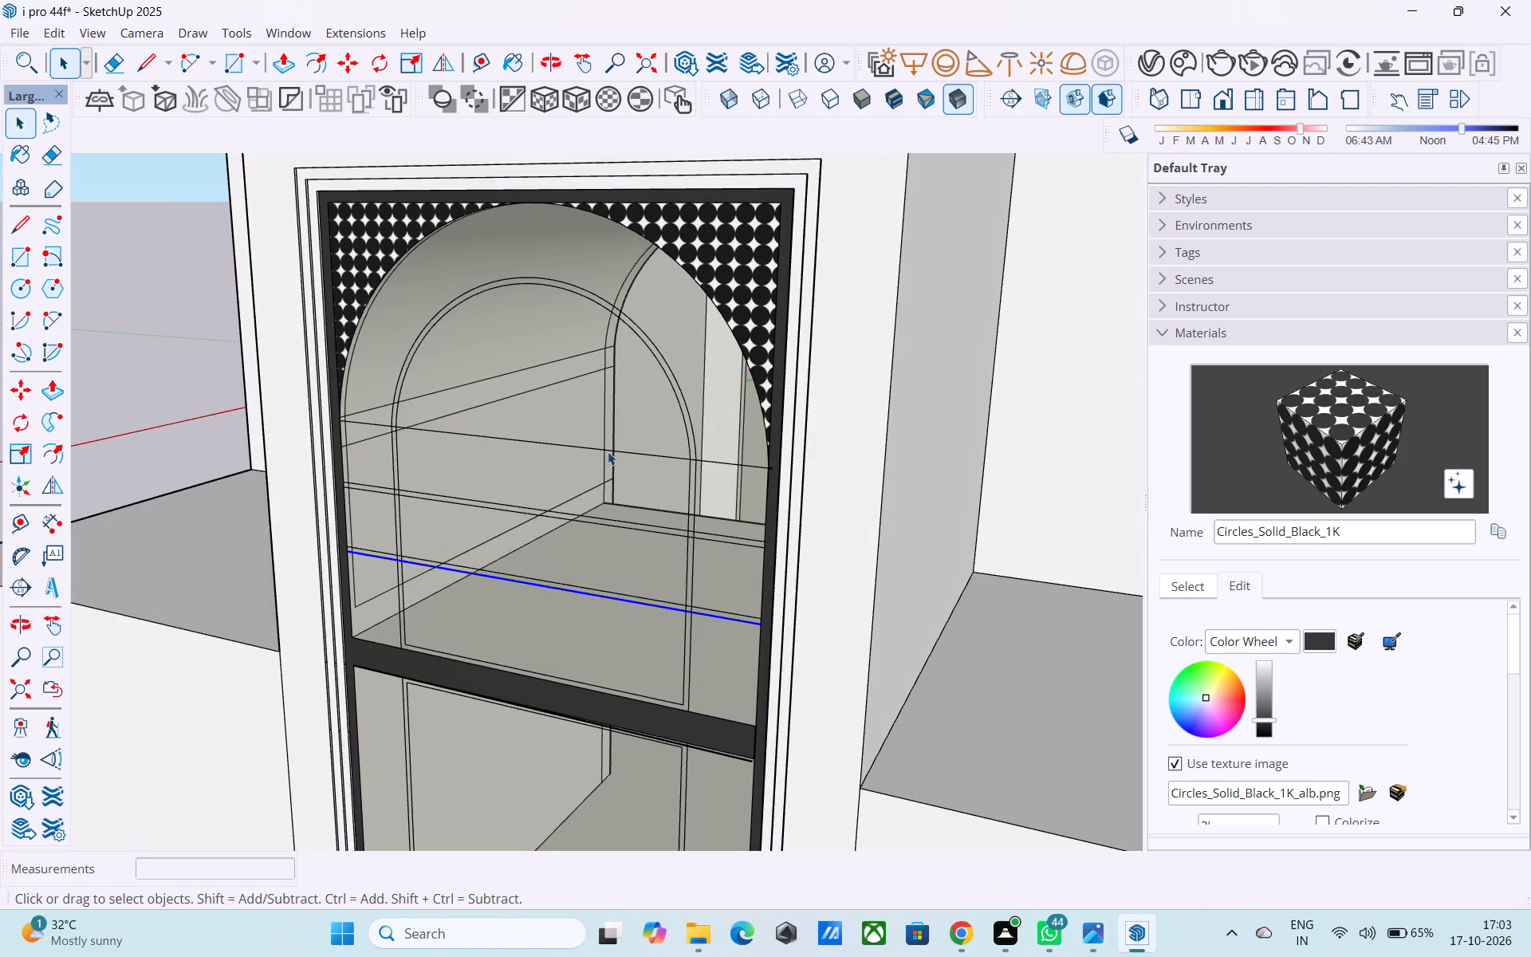
shift+click(372, 424)
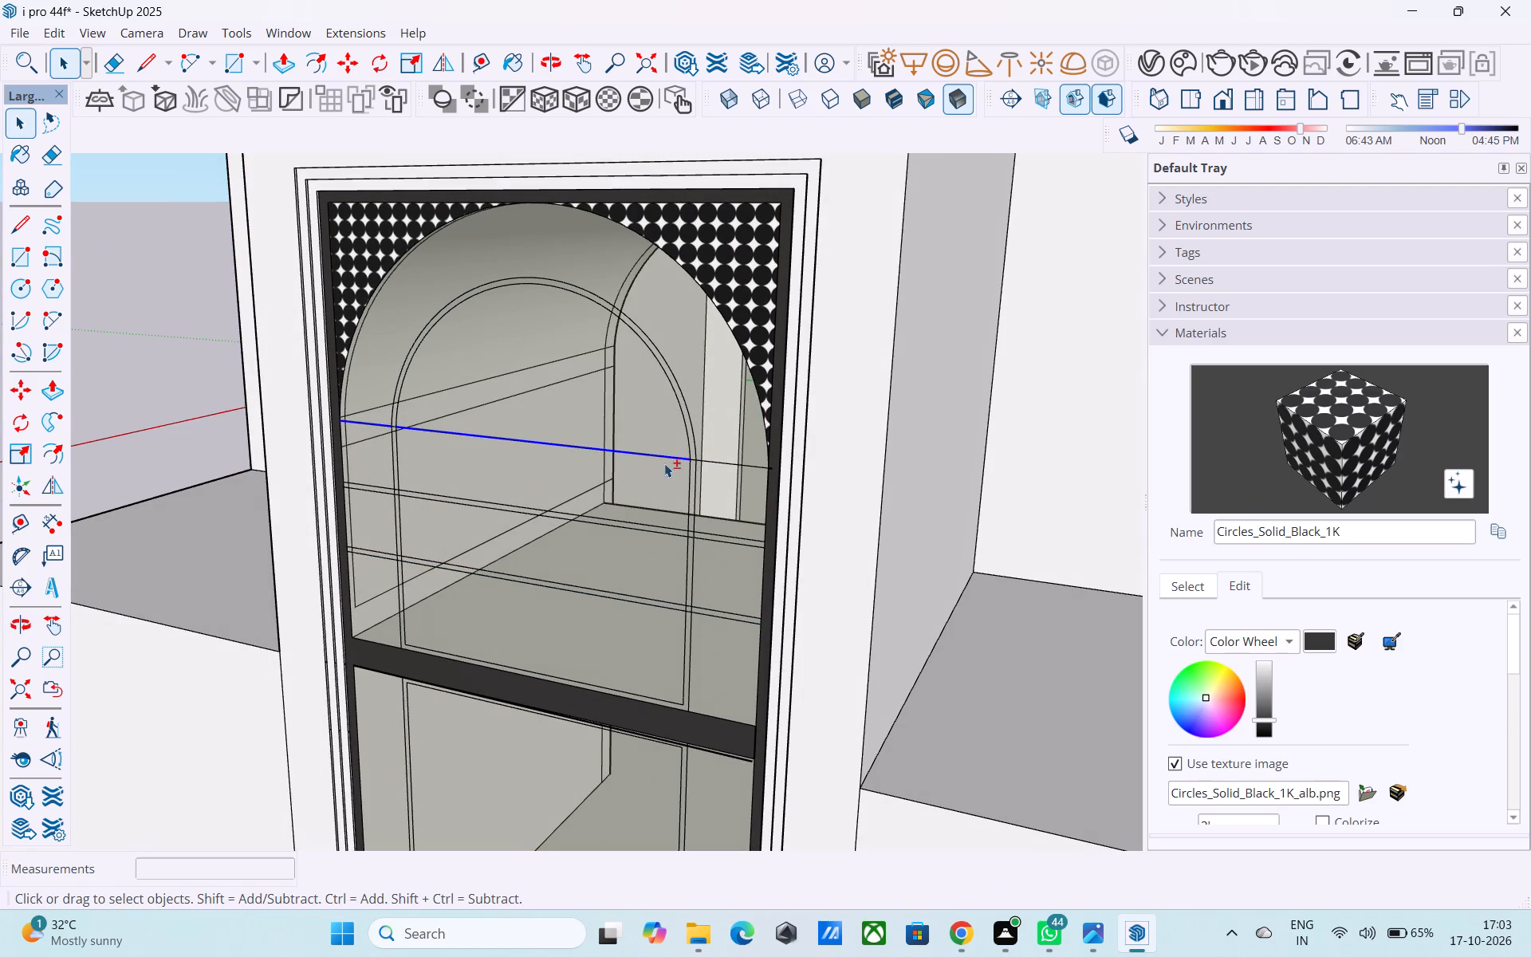
shift+click(724, 464)
shift+scroll(699, 455, up, 5)
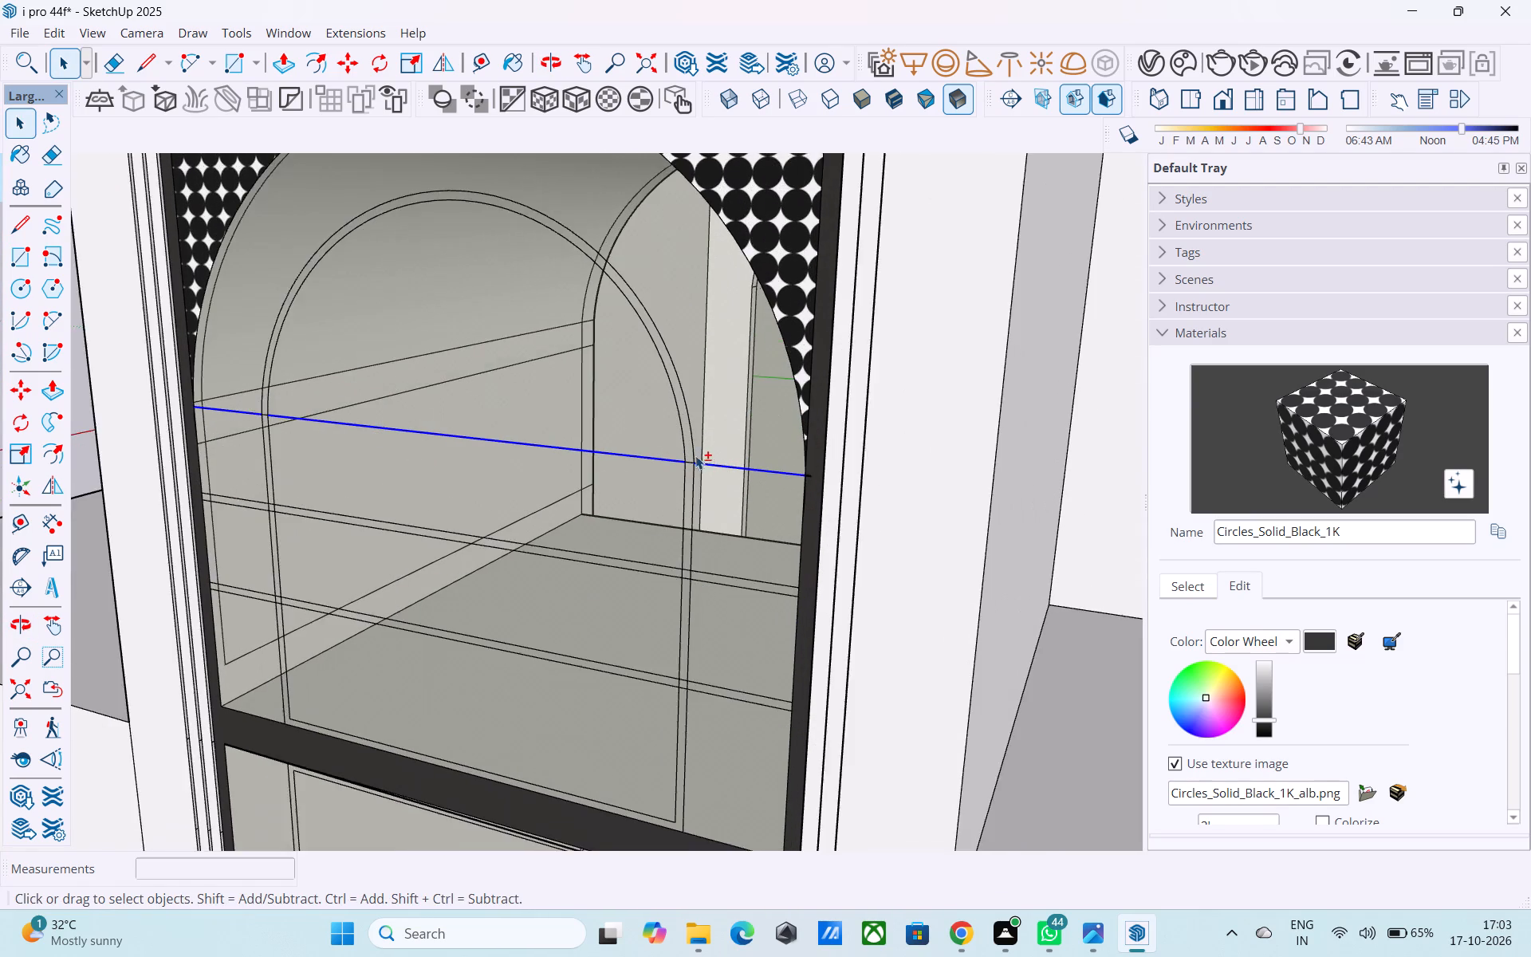
shift+scroll(695, 455, up, 1)
shift+click(689, 466)
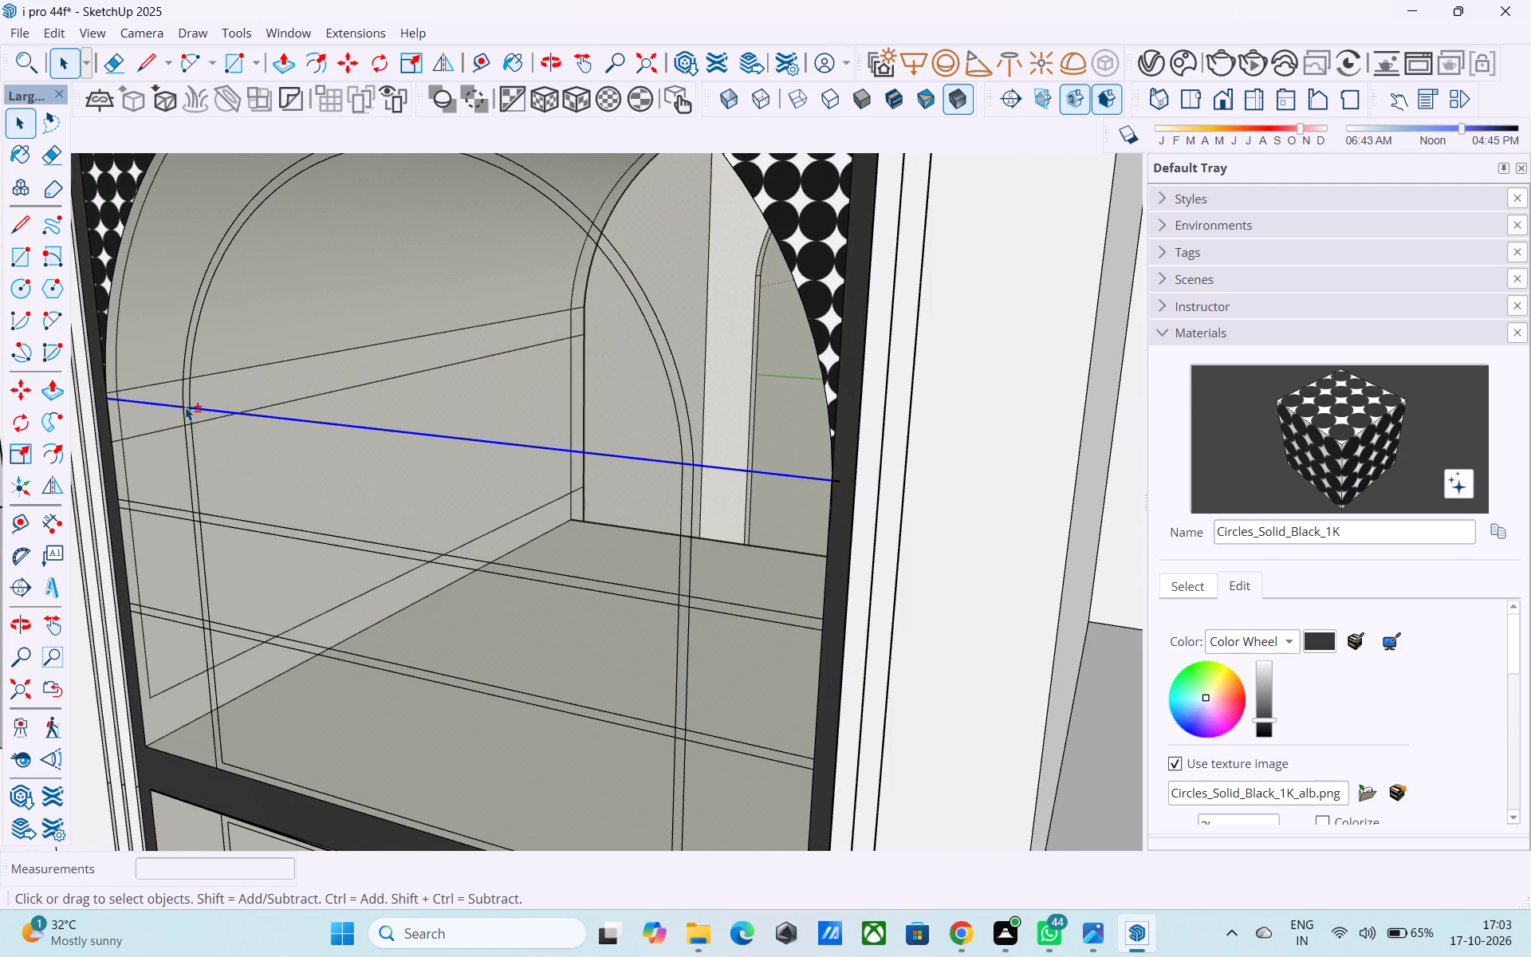
shift+click(185, 407)
shift+click(175, 406)
shift+scroll(185, 413, up, 5)
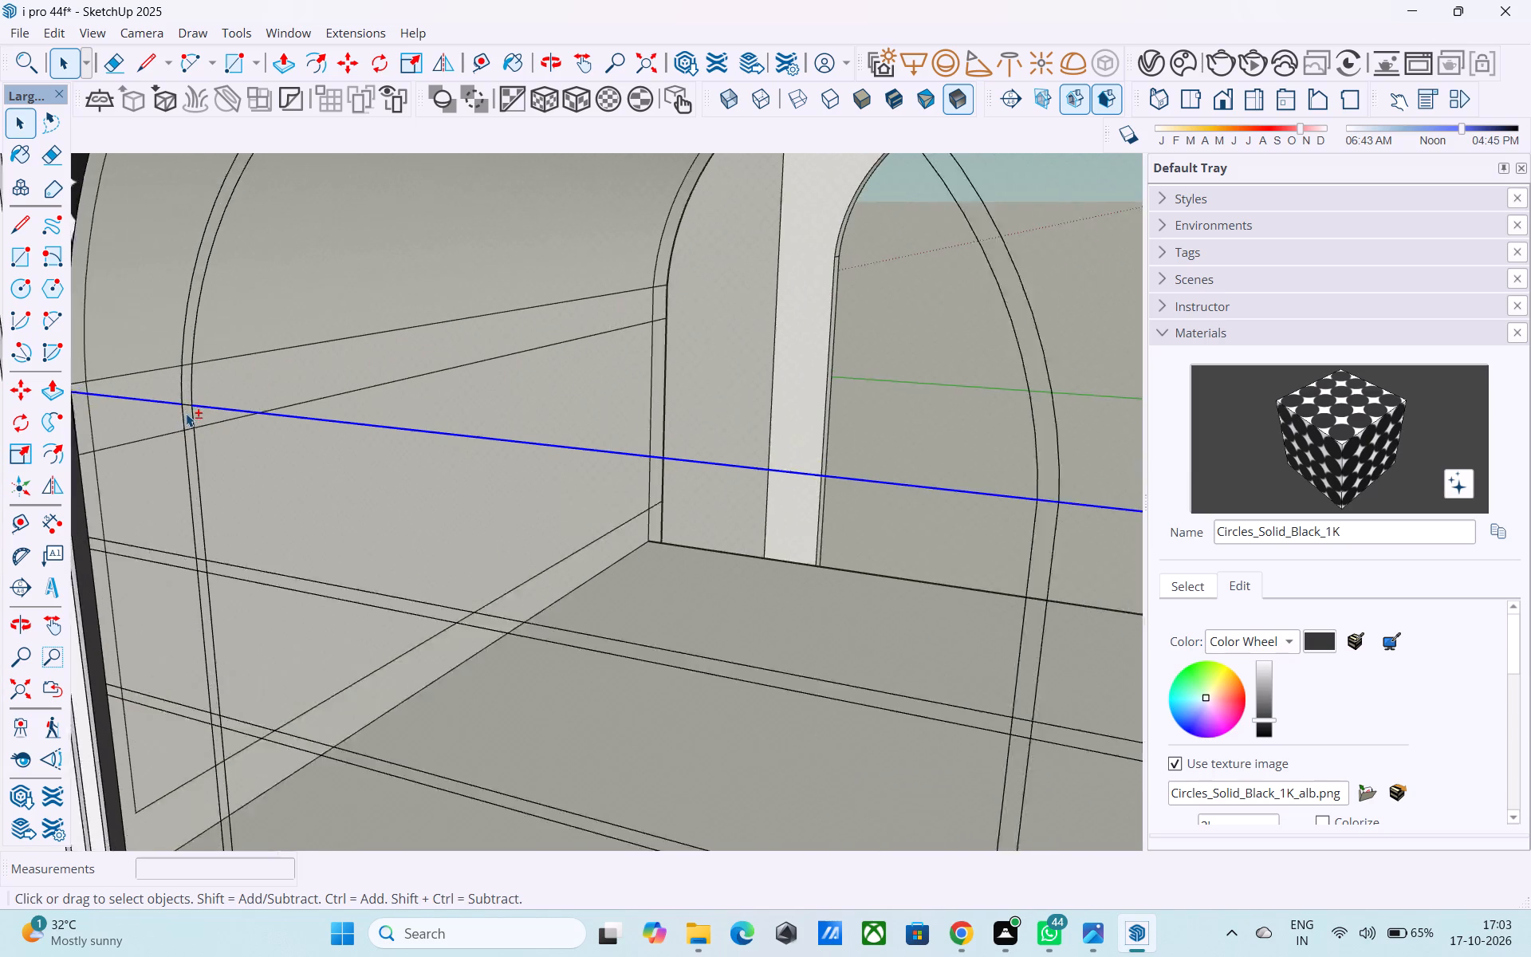
shift+scroll(186, 413, up, 2)
shift+click(184, 400)
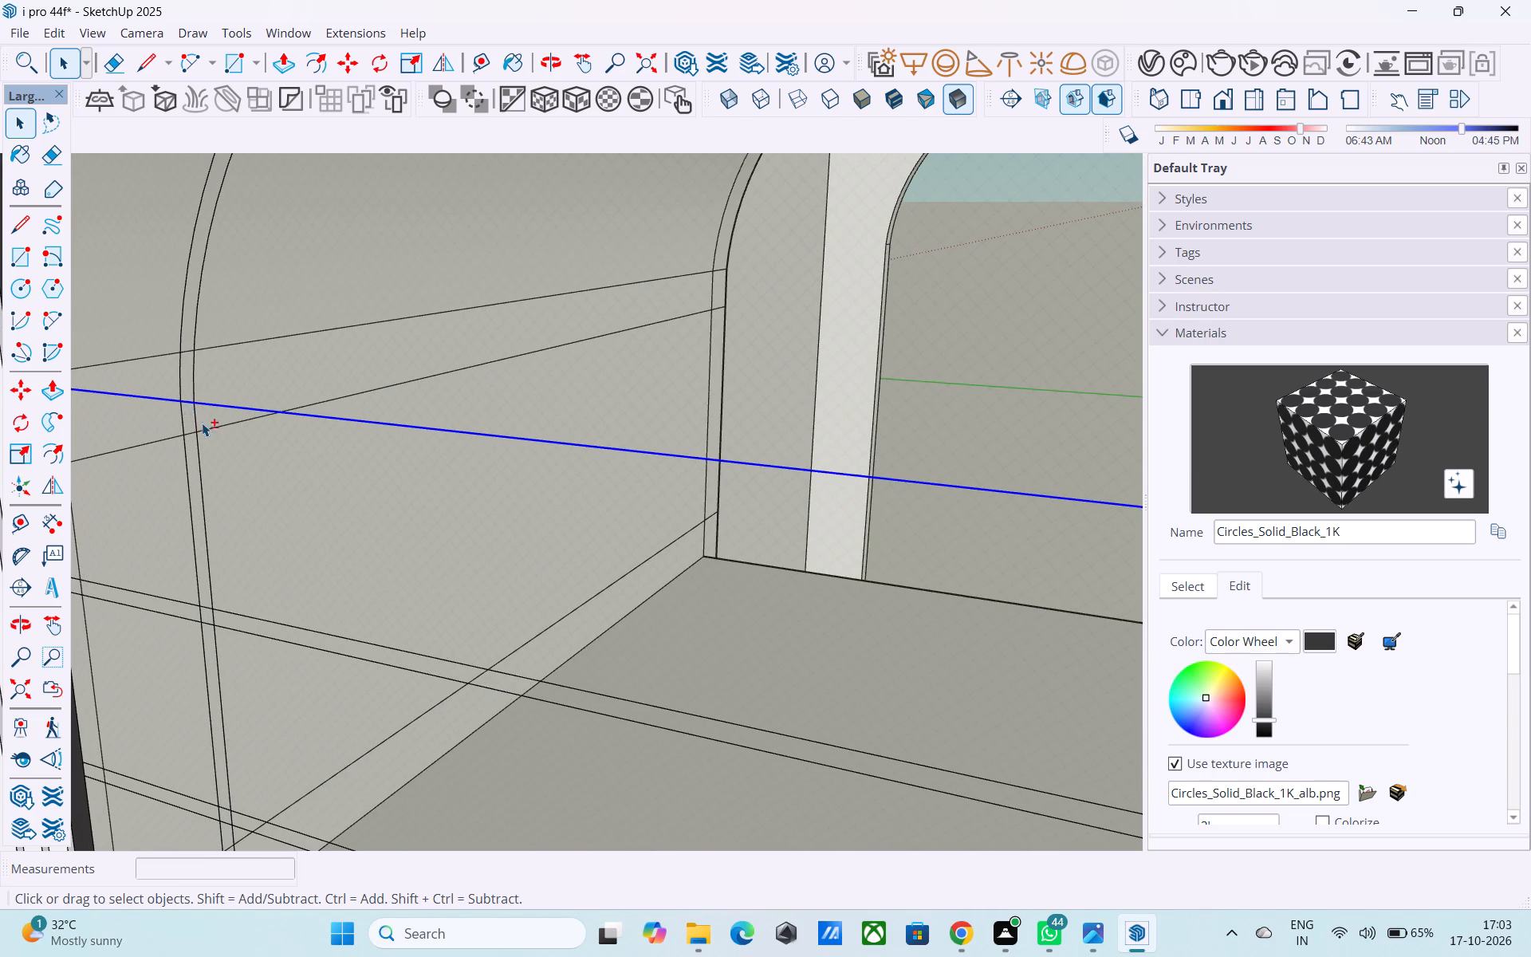
shift+scroll(211, 430, down, 11)
key(m)
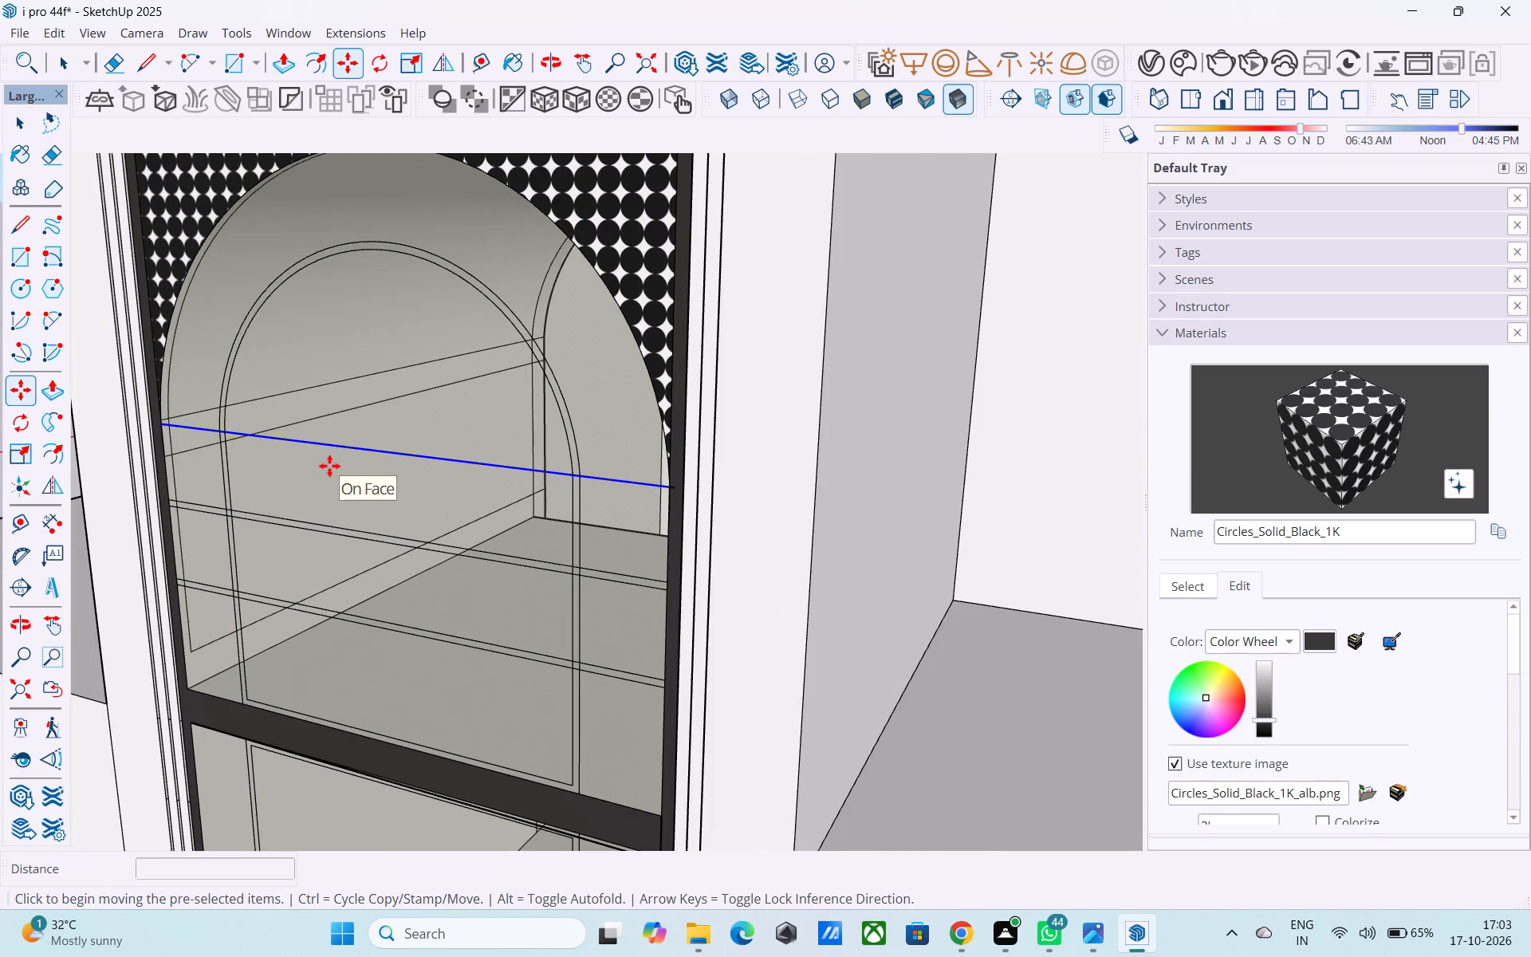
click(337, 451)
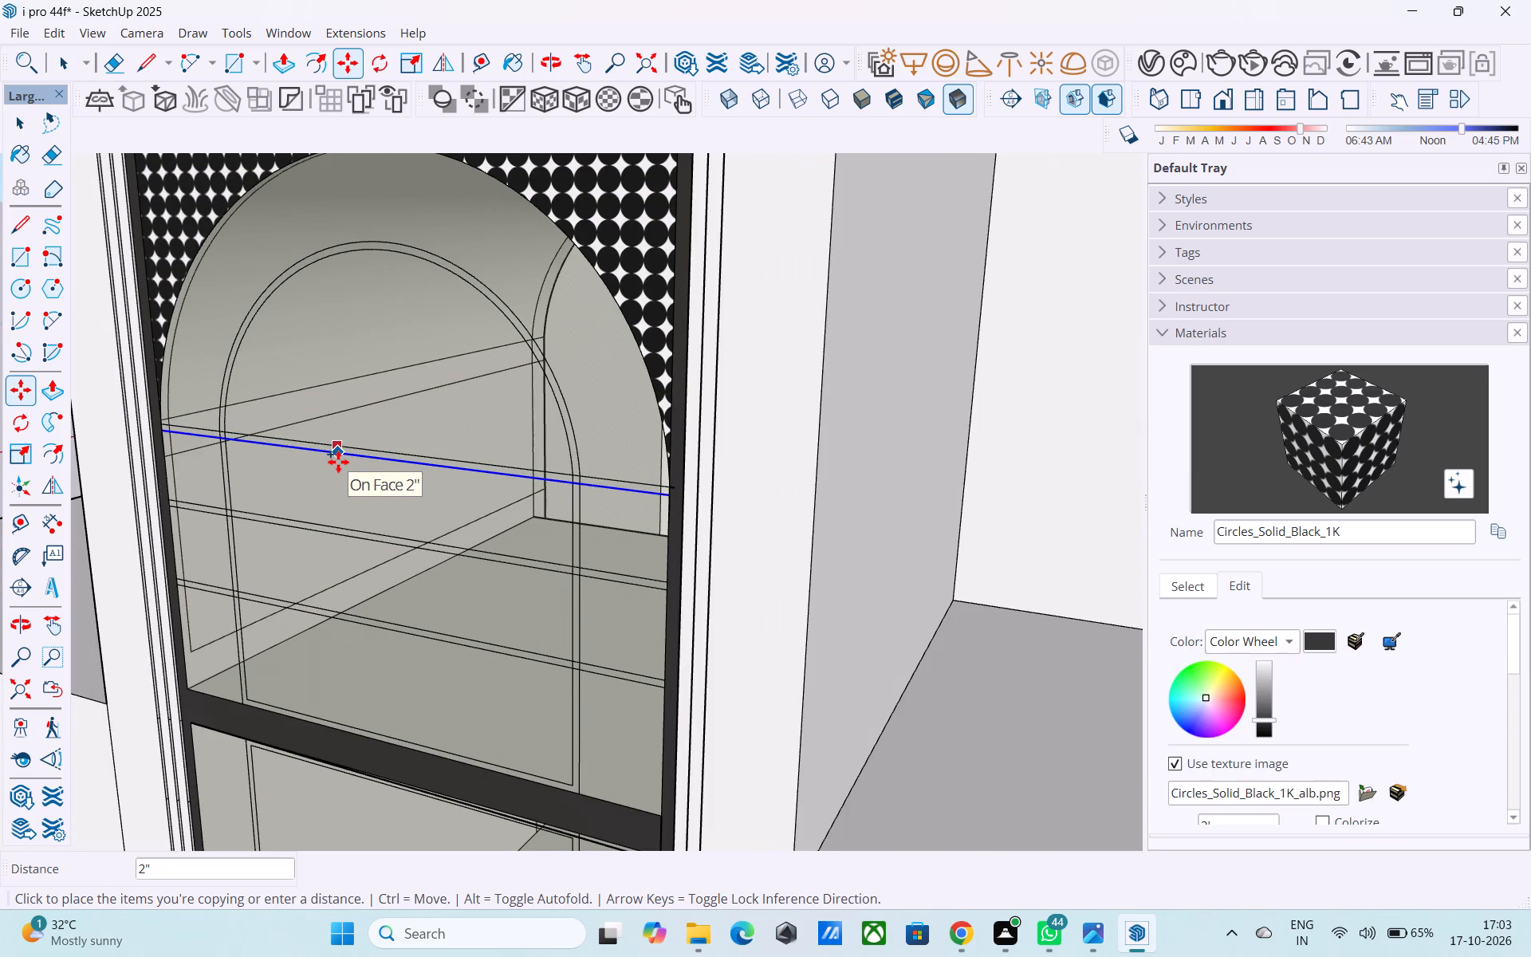
click(338, 462)
key(space)
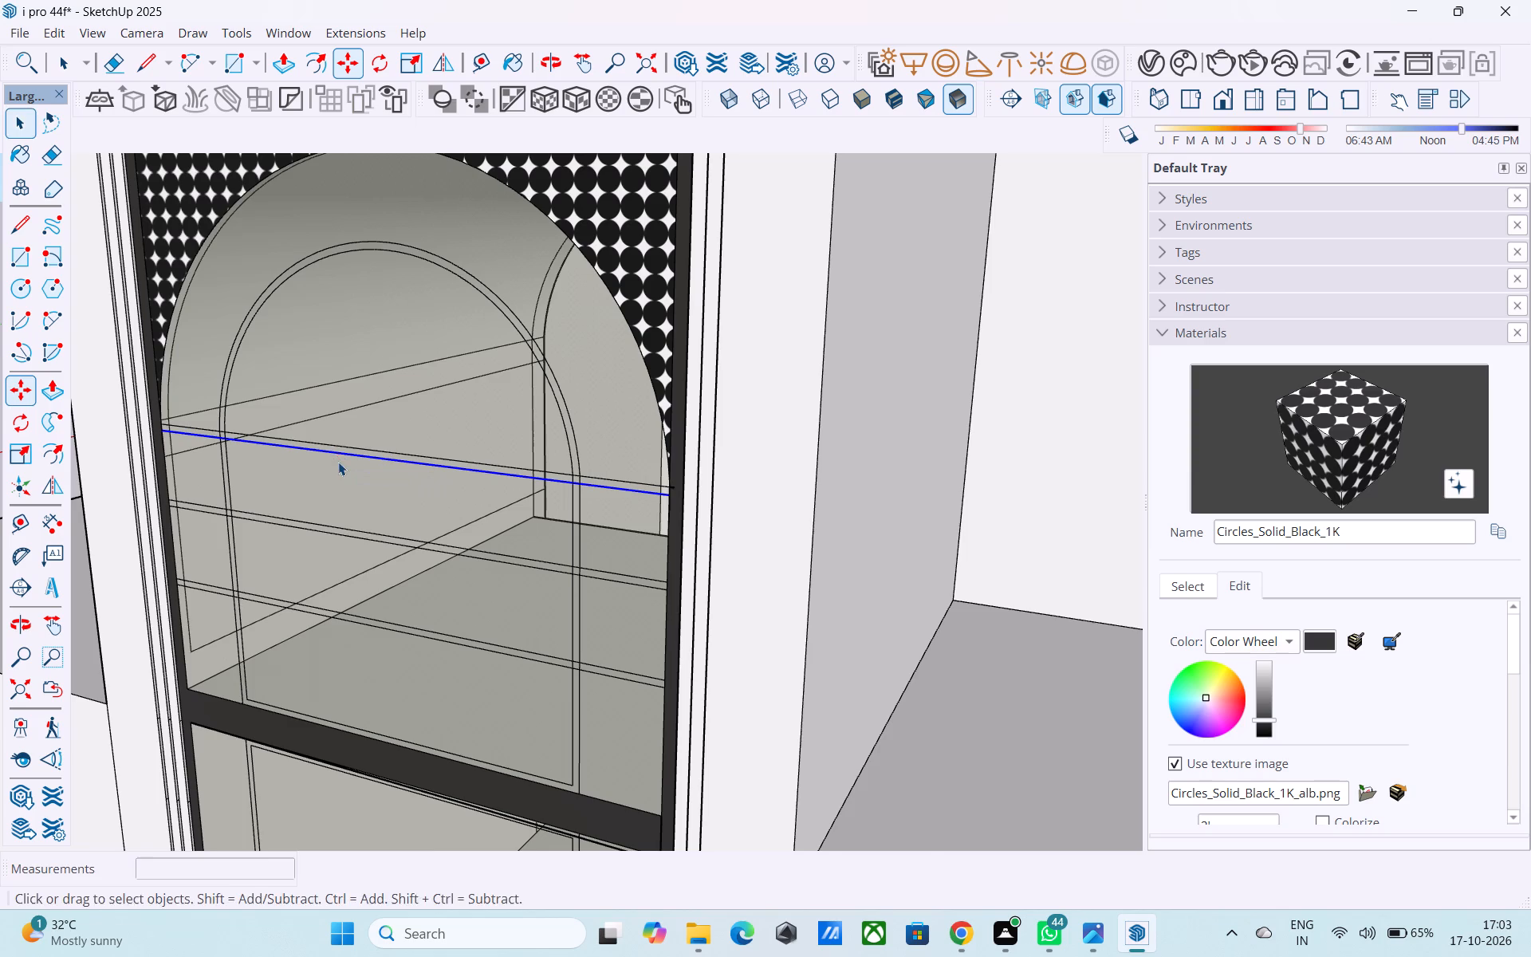
Draw a 13' 10" vertical centre line from the outer arch's apex down to the inner frame's bottom edge.
scroll(338, 462, down, 3)
middle_drag(338, 462, 516, 445)
scroll(518, 435, down, 4)
shift+middle_drag(519, 442, 679, 293)
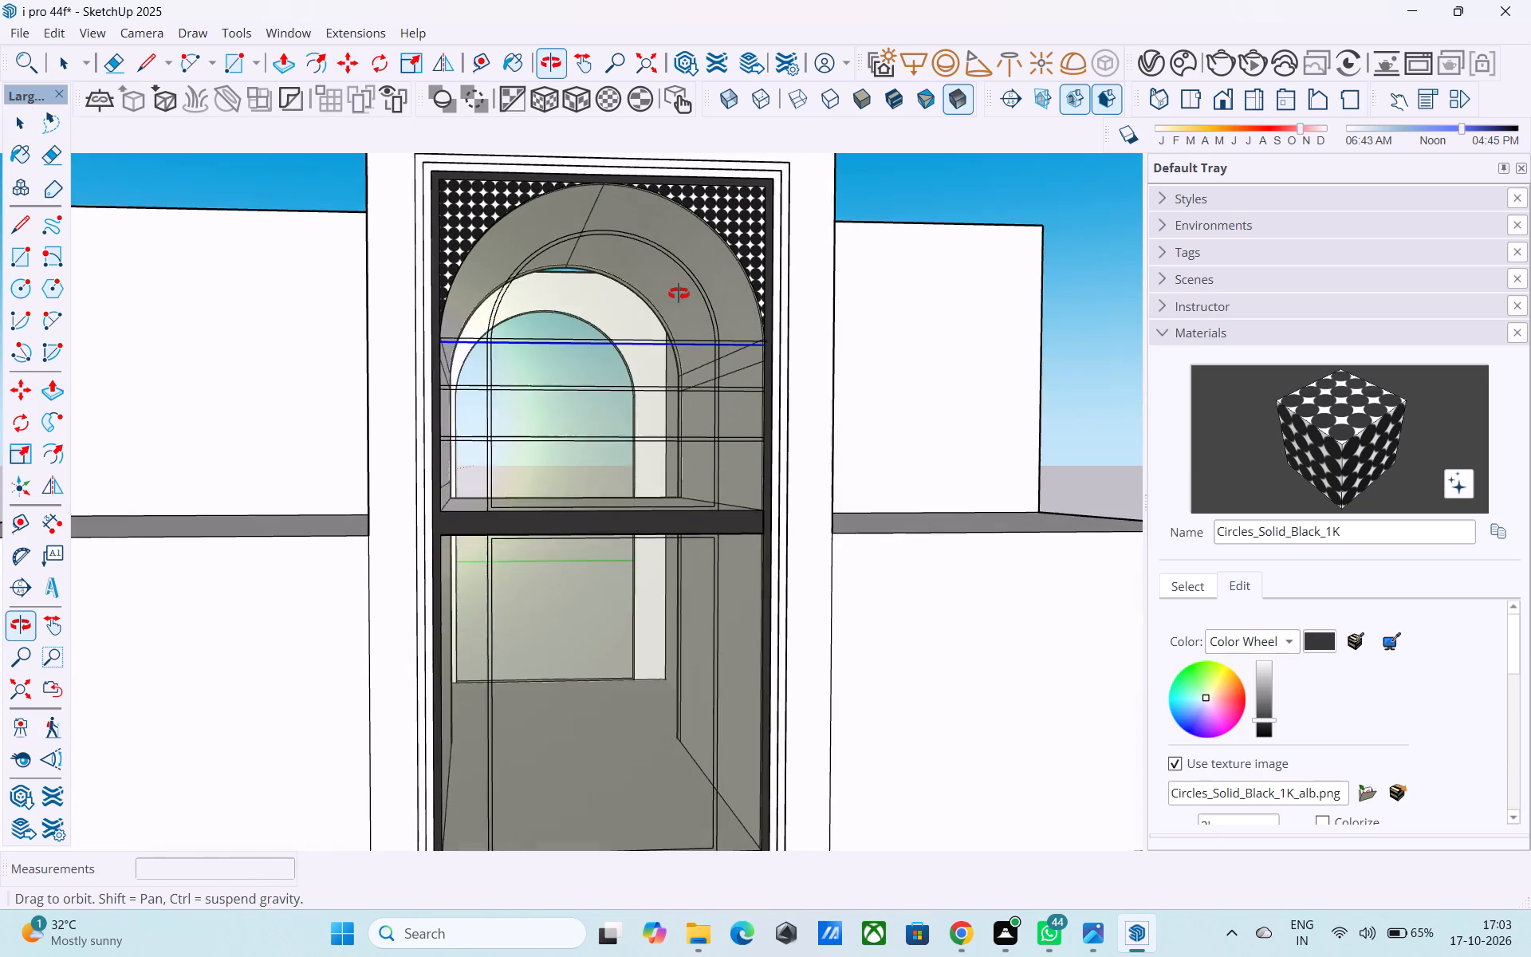
shift+middle_drag(679, 293, 630, 362)
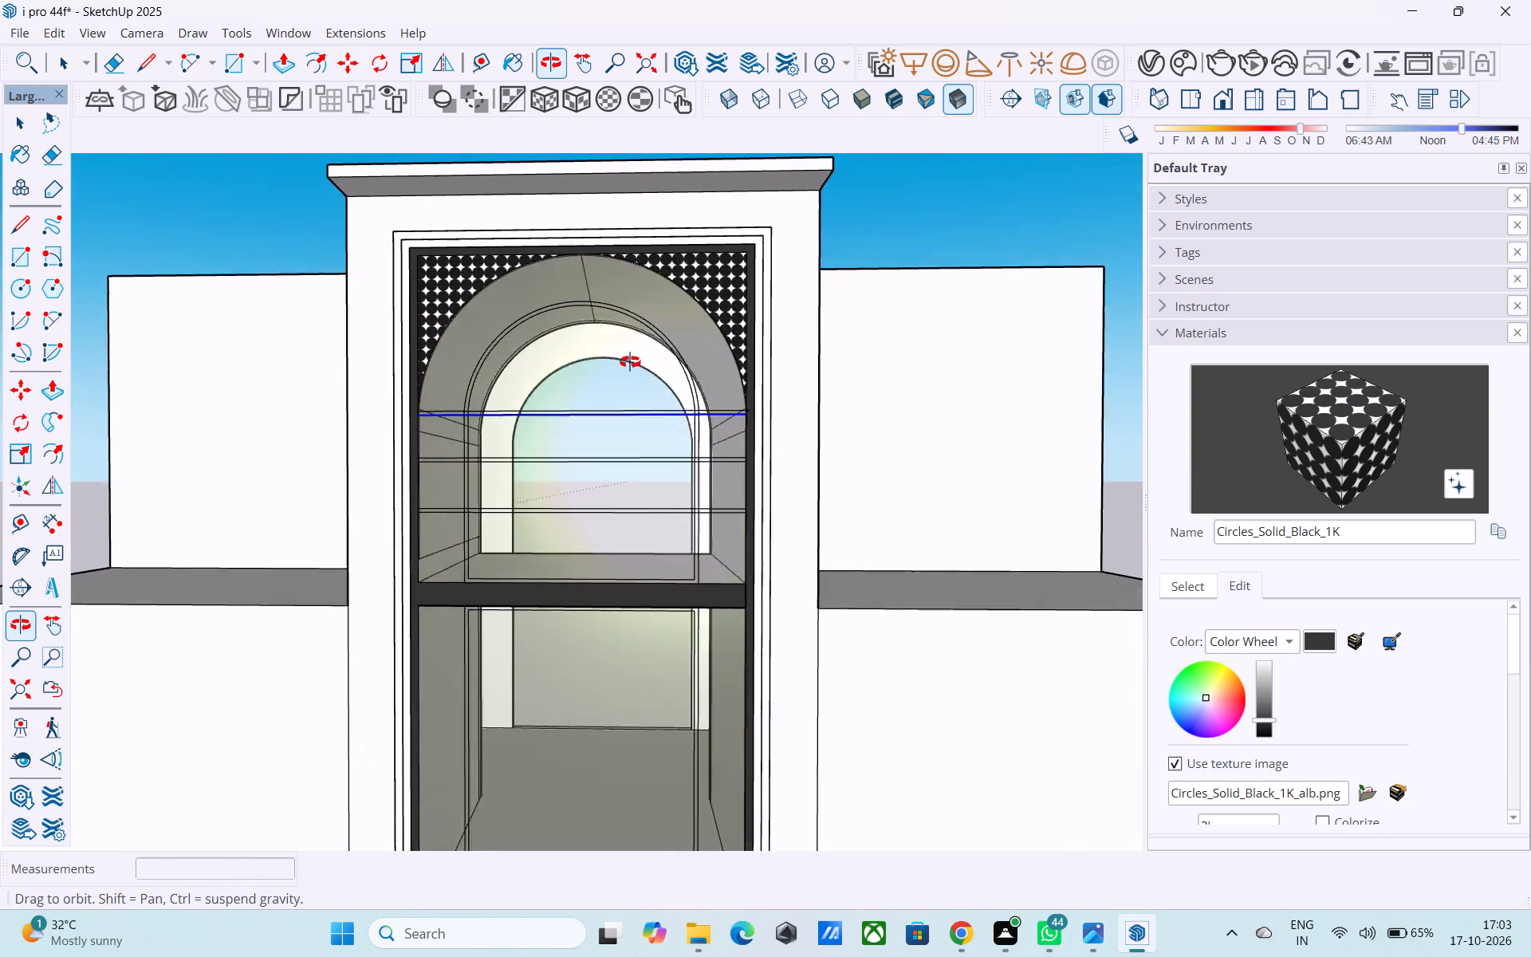
shift+middle_drag(630, 362, 651, 275)
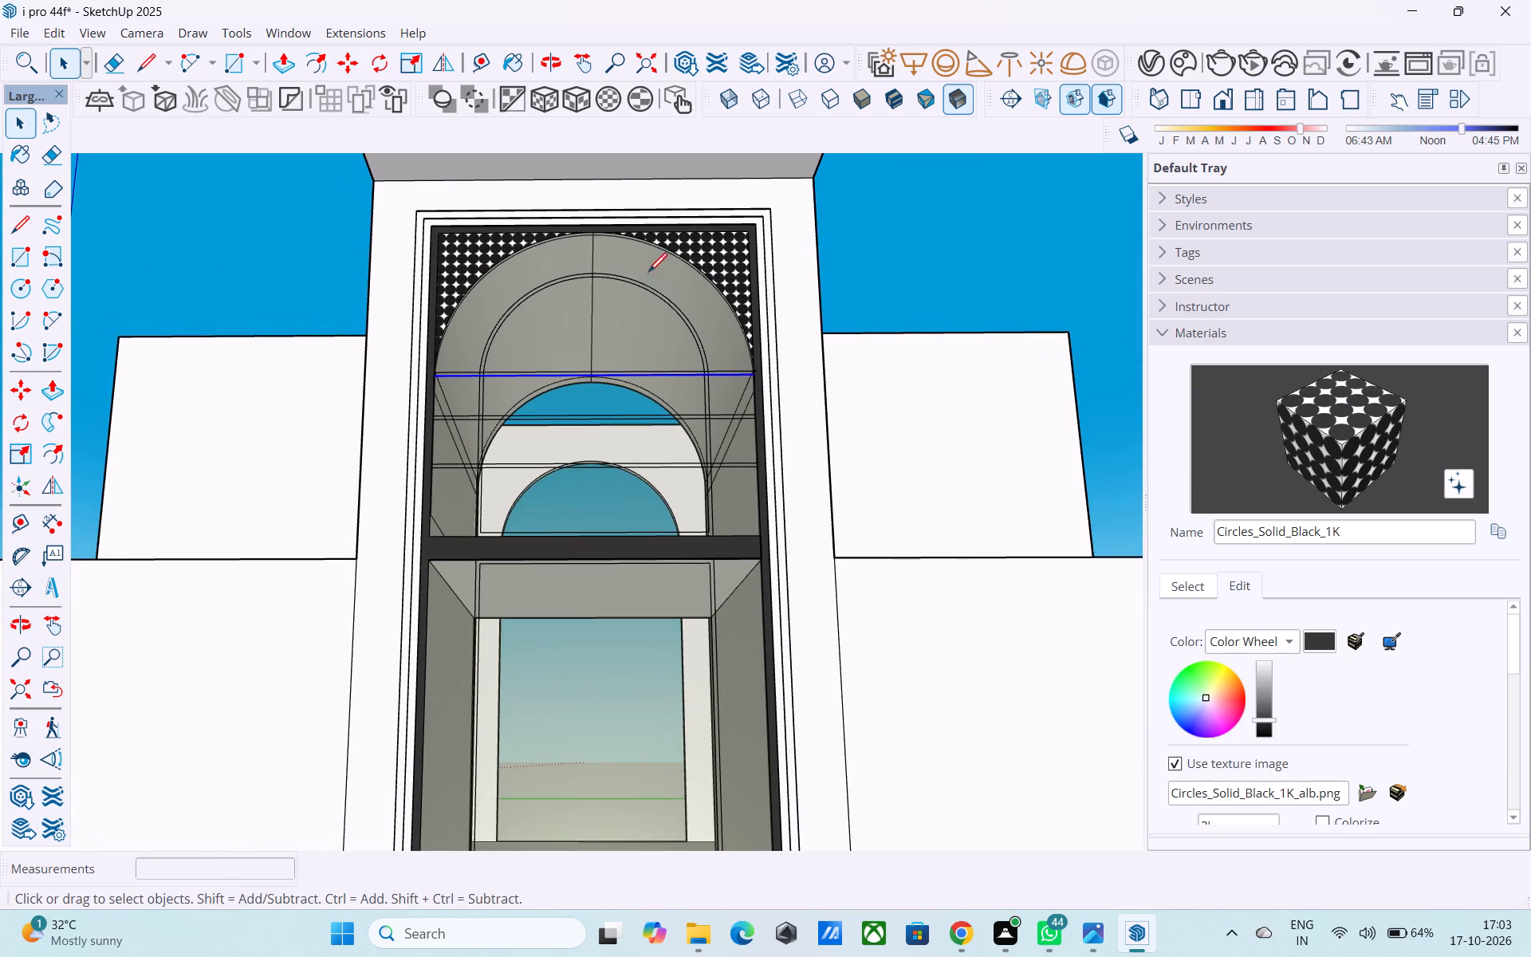
key(l)
scroll(608, 235, up, 7)
click(582, 230)
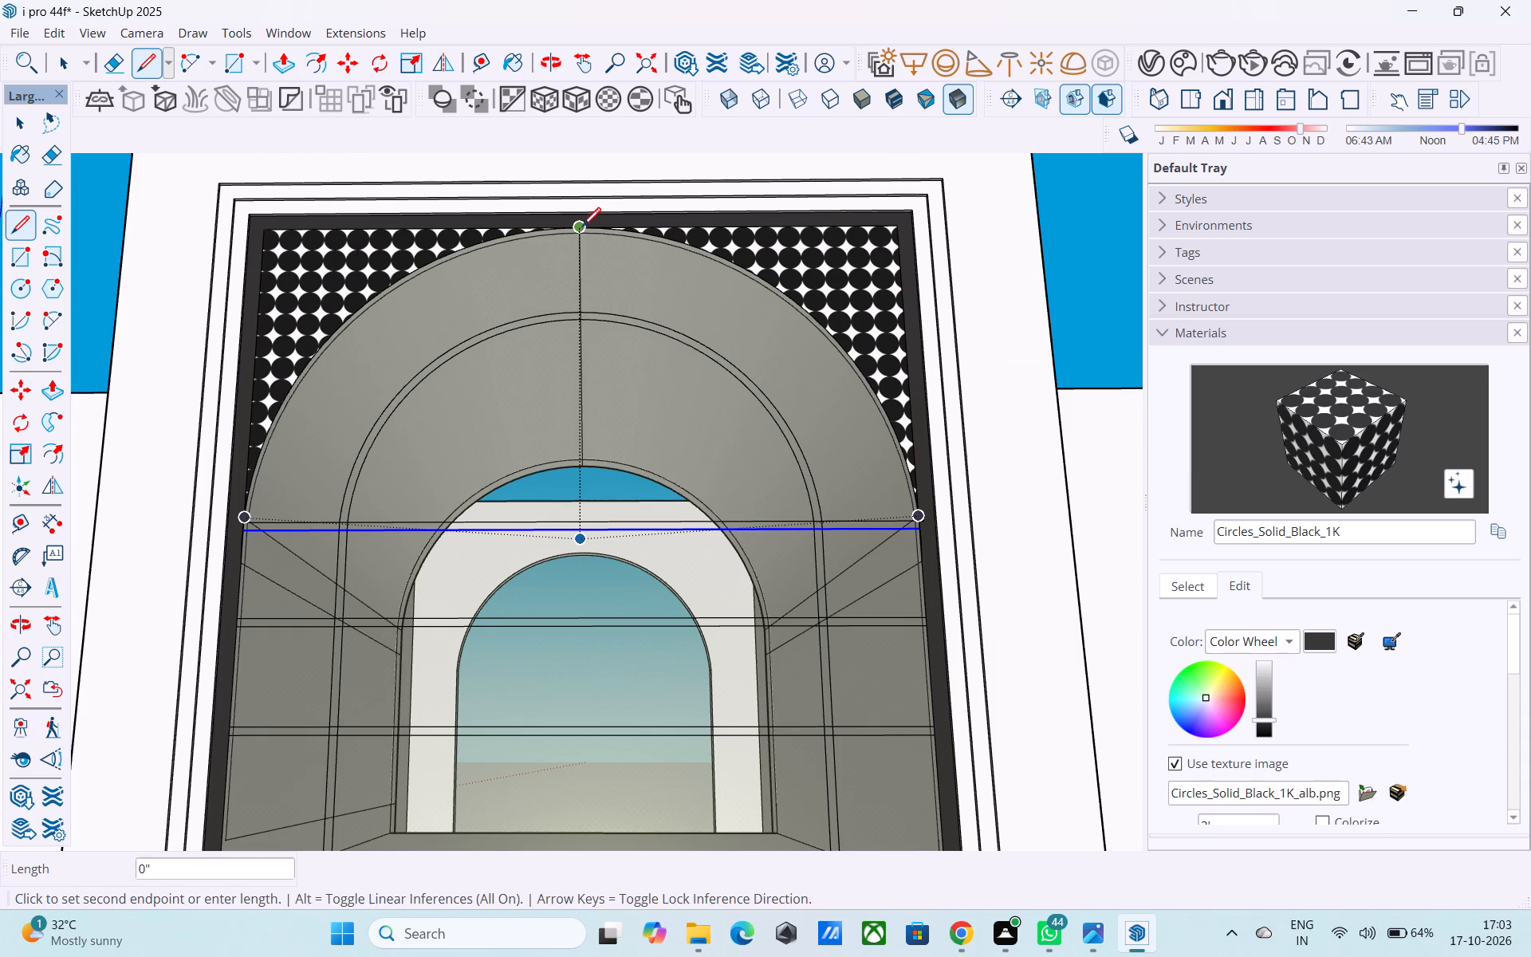
scroll(592, 506, down, 5)
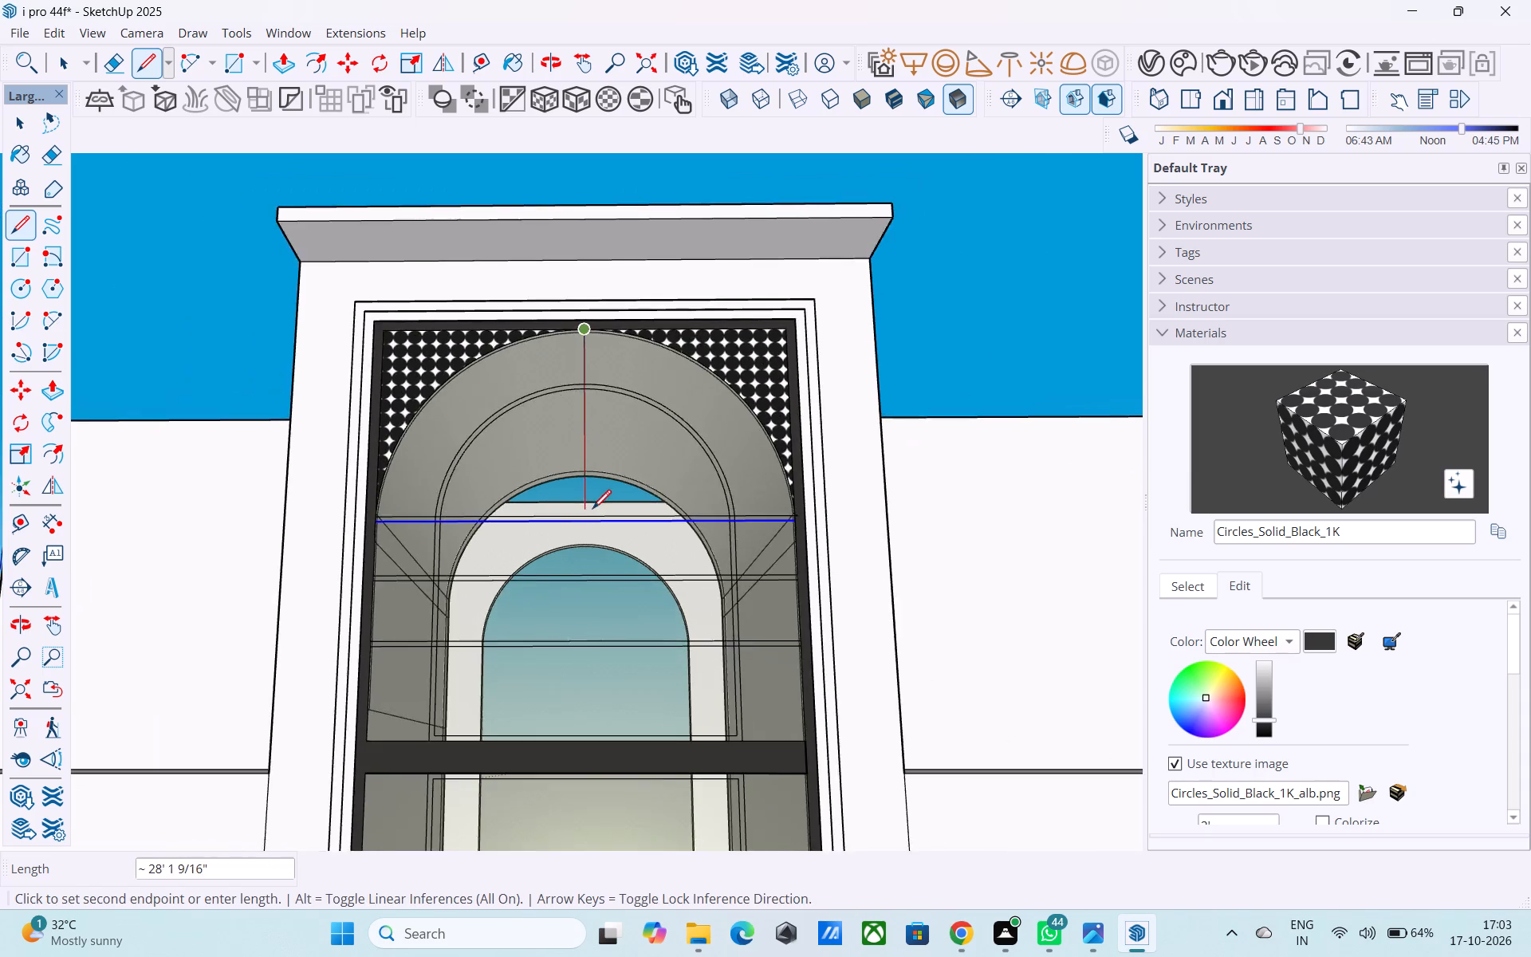
scroll(592, 510, down, 2)
middle_drag(592, 538, 583, 652)
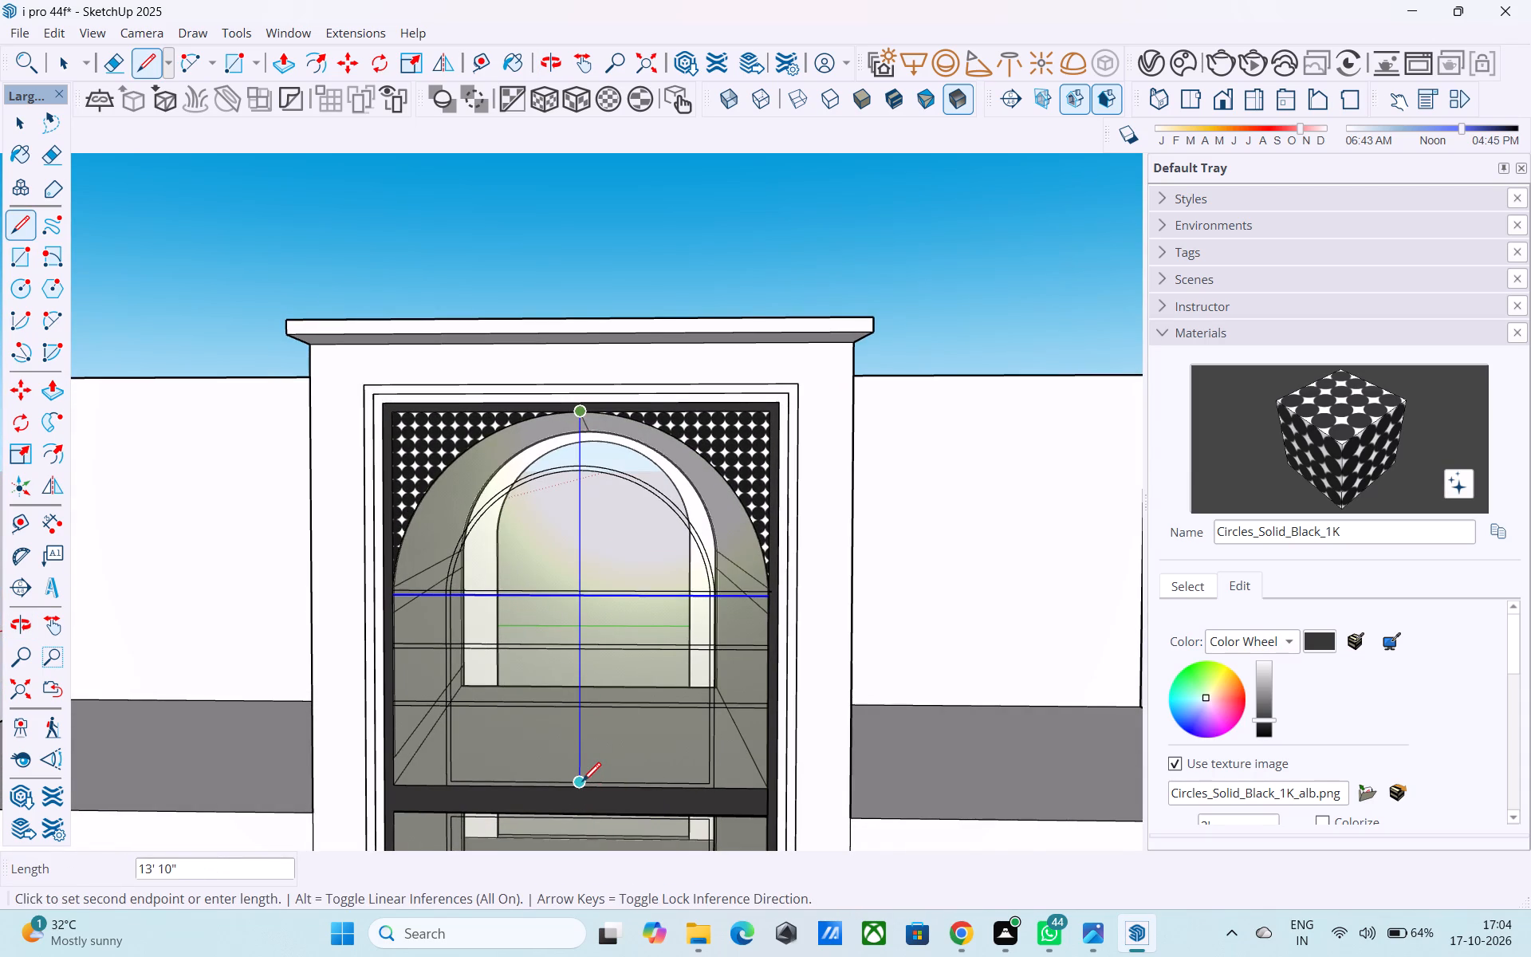
scroll(582, 783, up, 5)
click(582, 785)
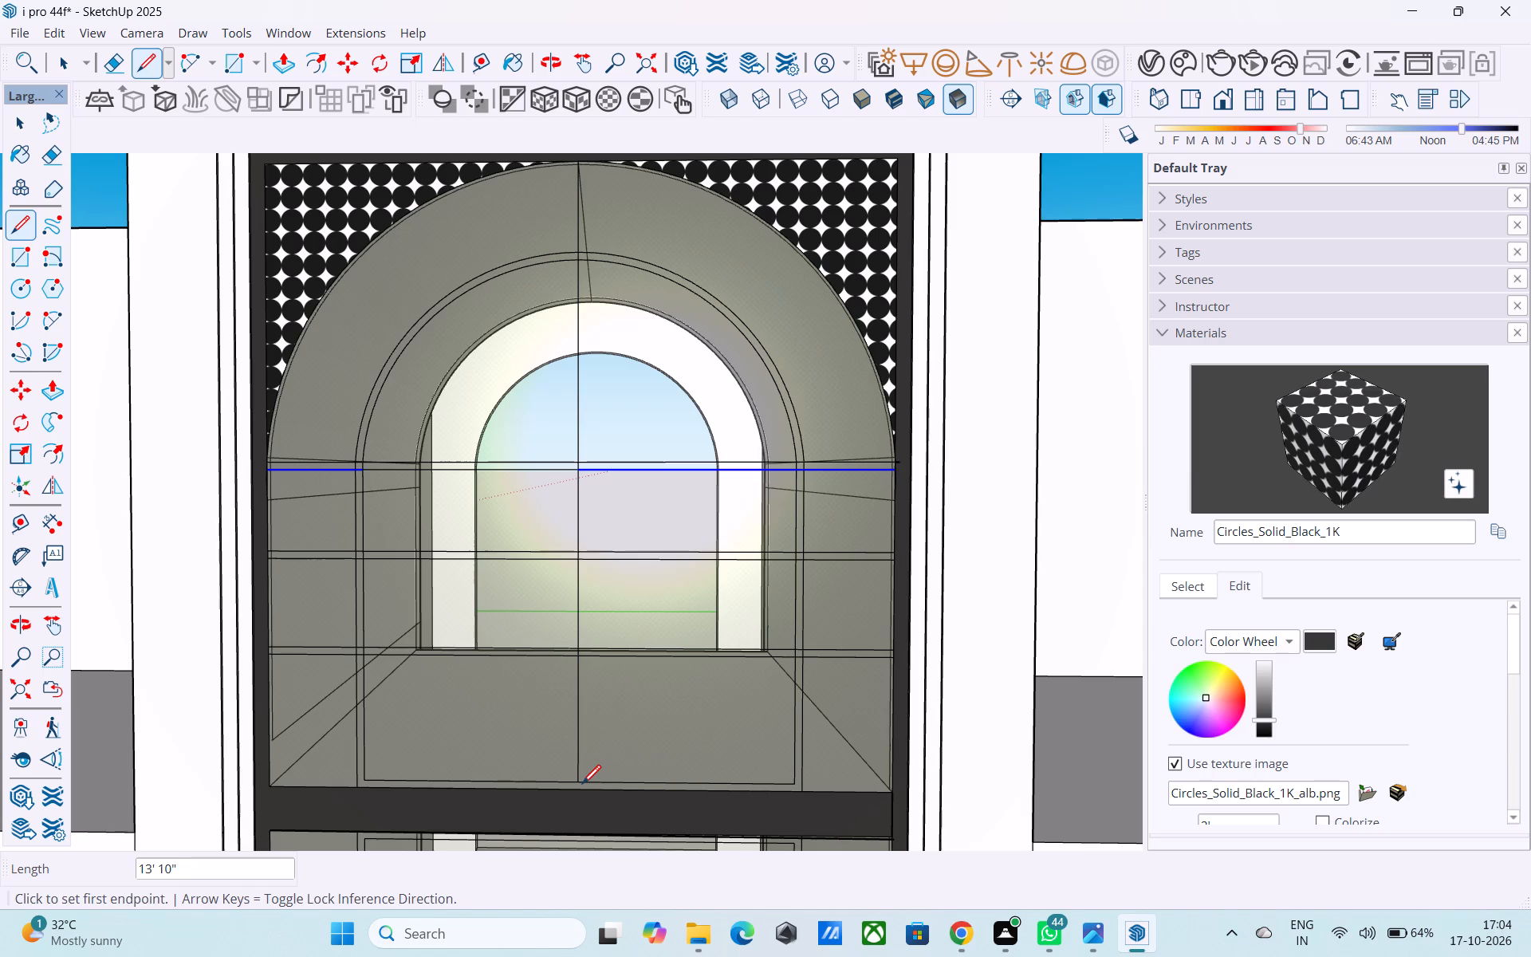
middle_drag(582, 786, 592, 806)
key(space)
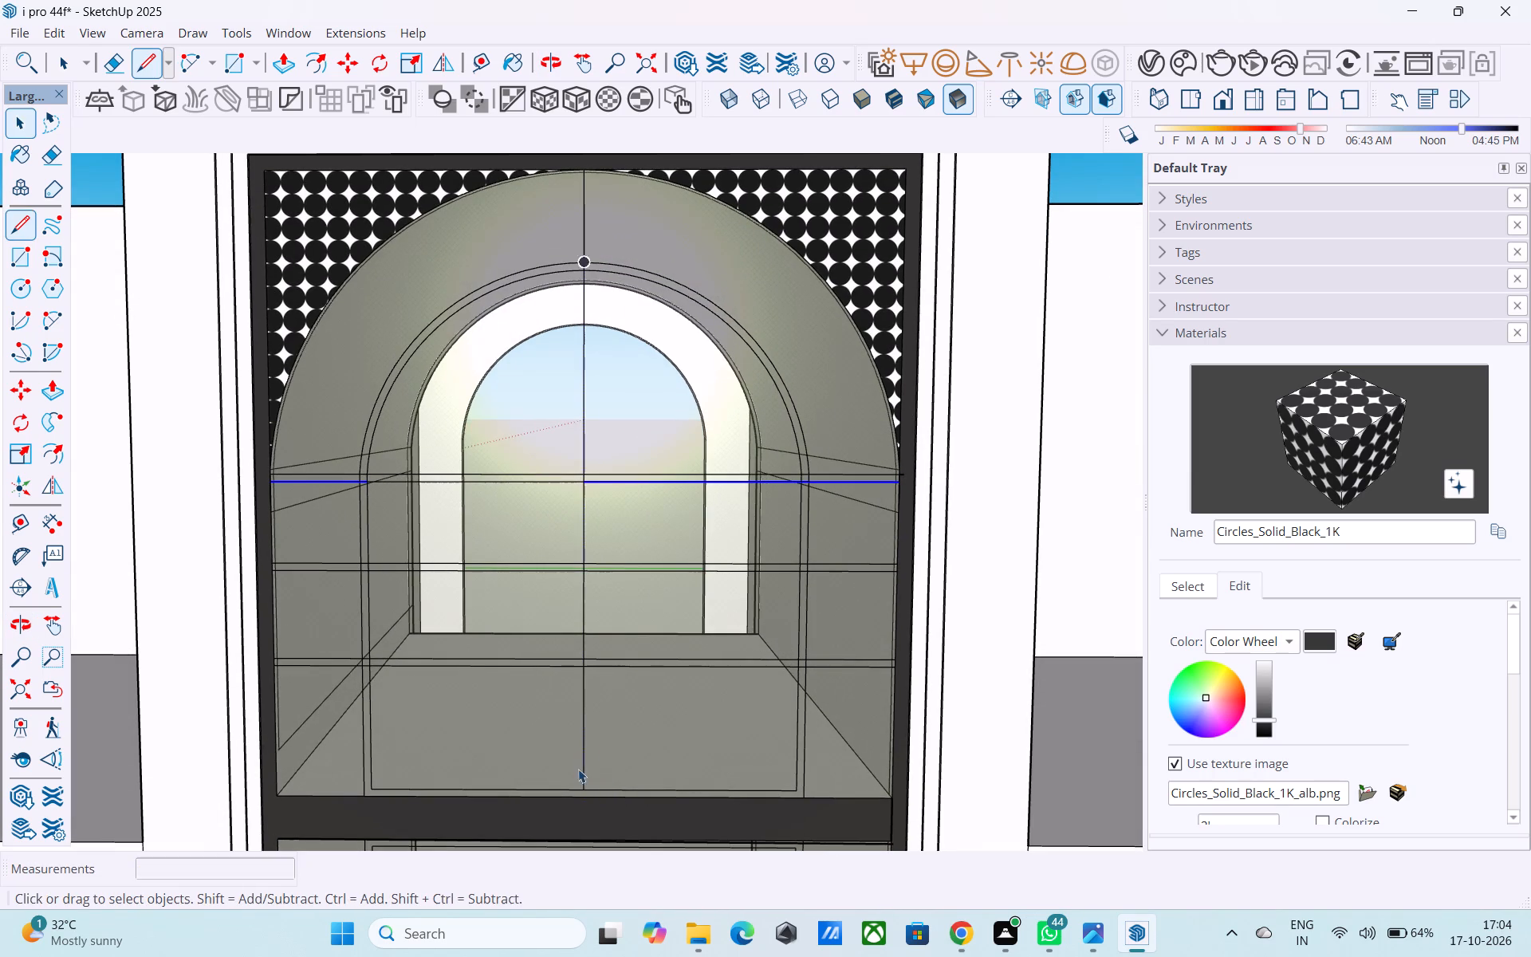
Select every segment of the vertical centre line, from the sill up to the arch's apex, and copy them 1" to the right.
click(582, 763)
shift+scroll(576, 685, up, 3)
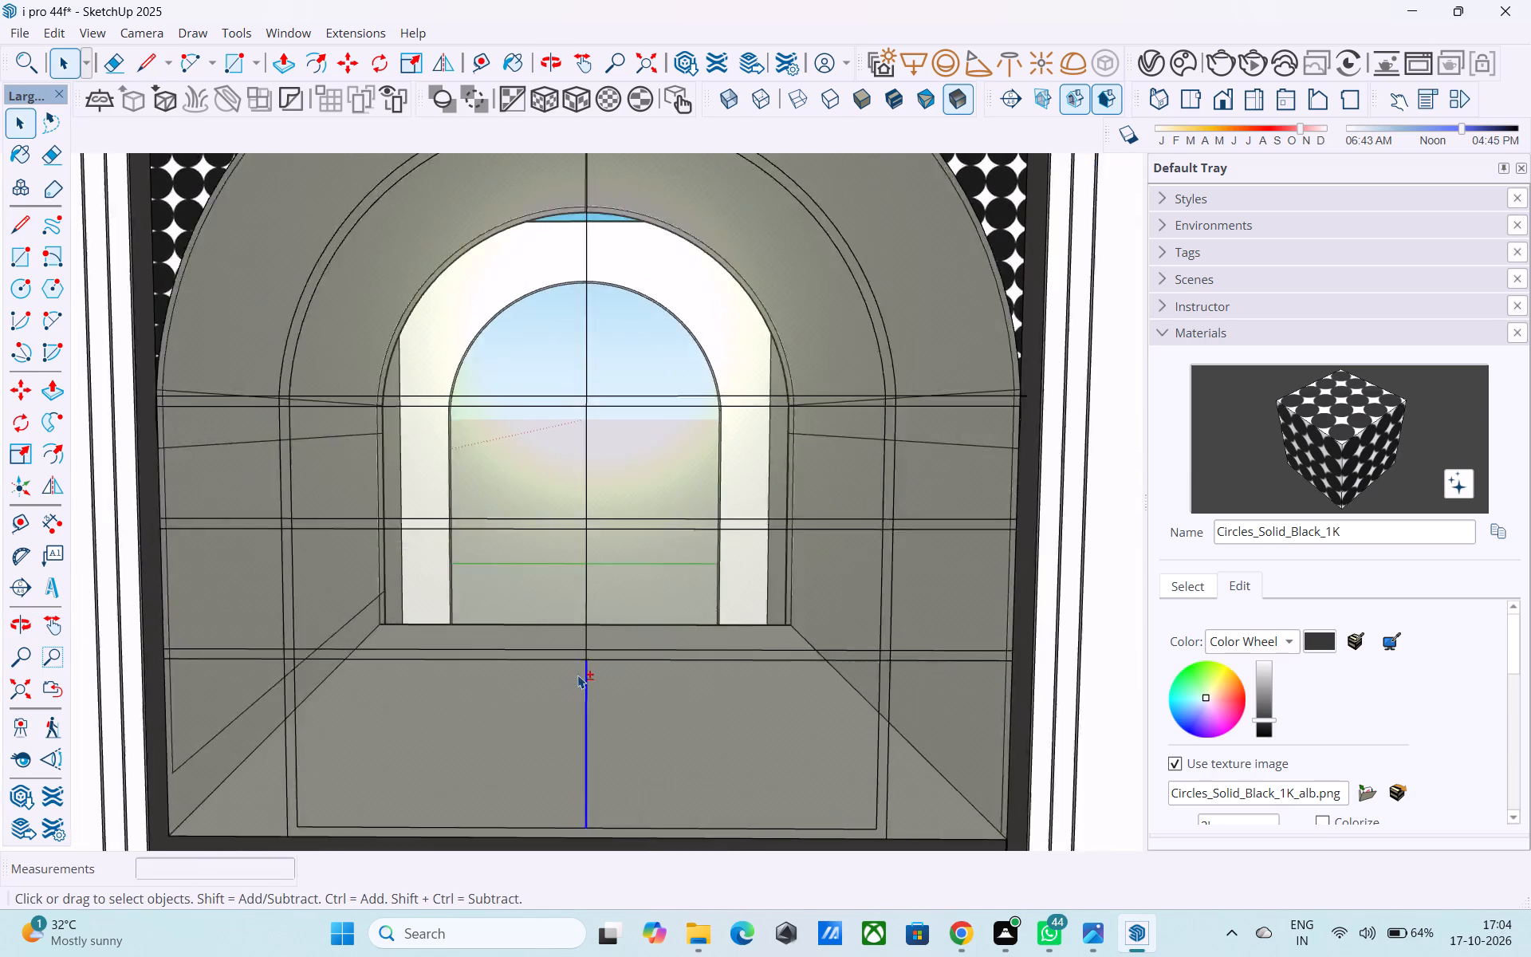
shift+scroll(577, 675, up, 4)
shift+click(592, 645)
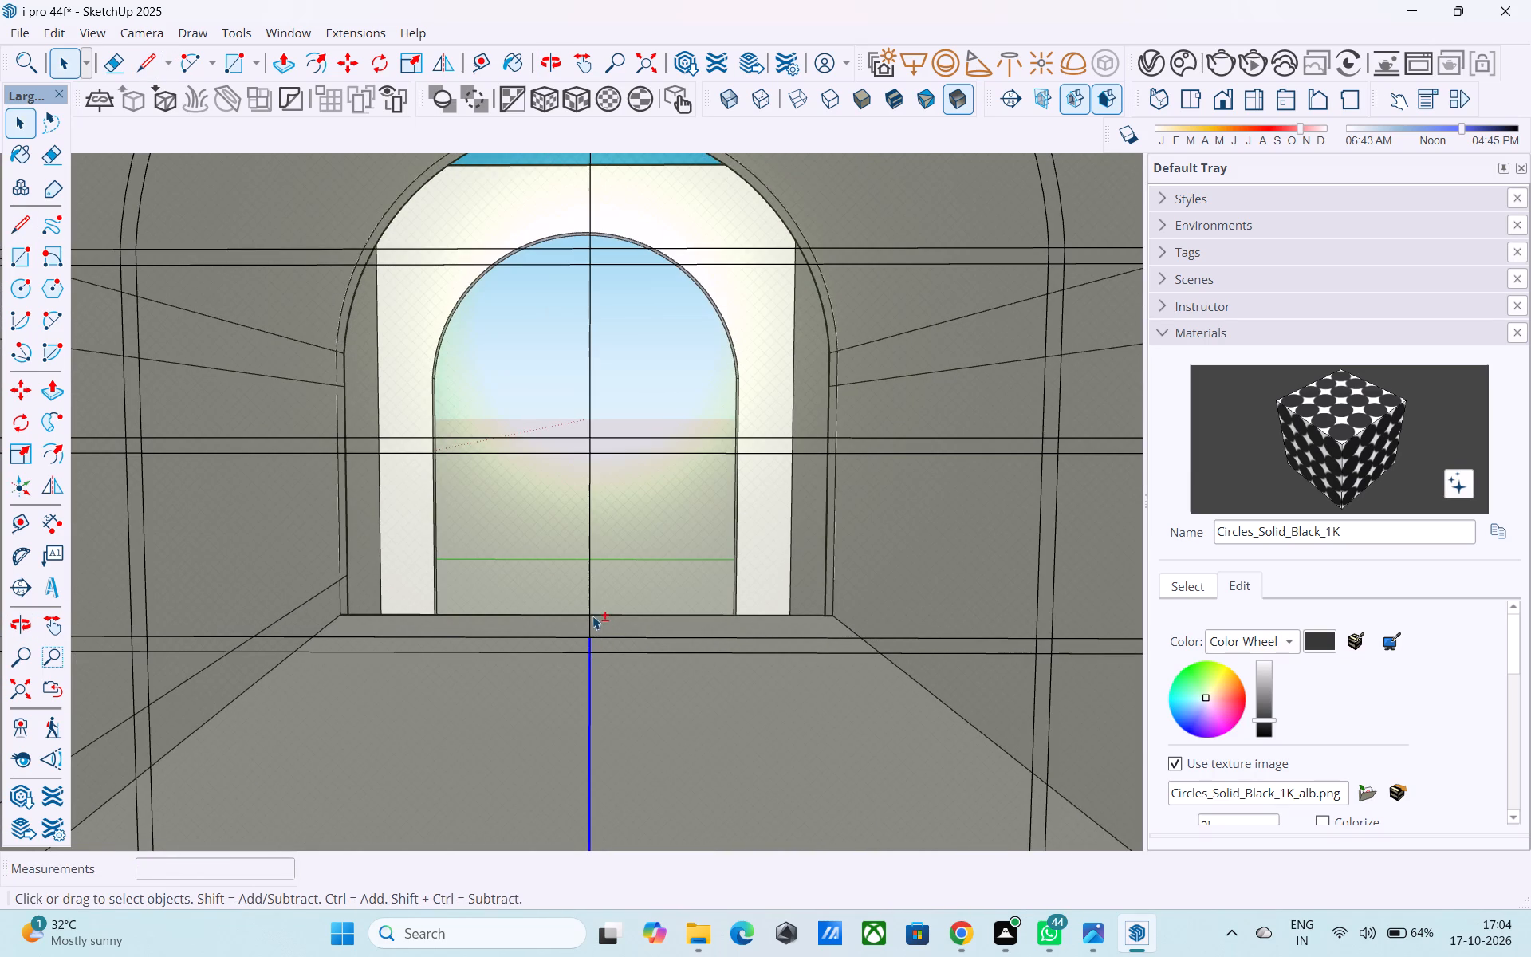
shift+click(591, 614)
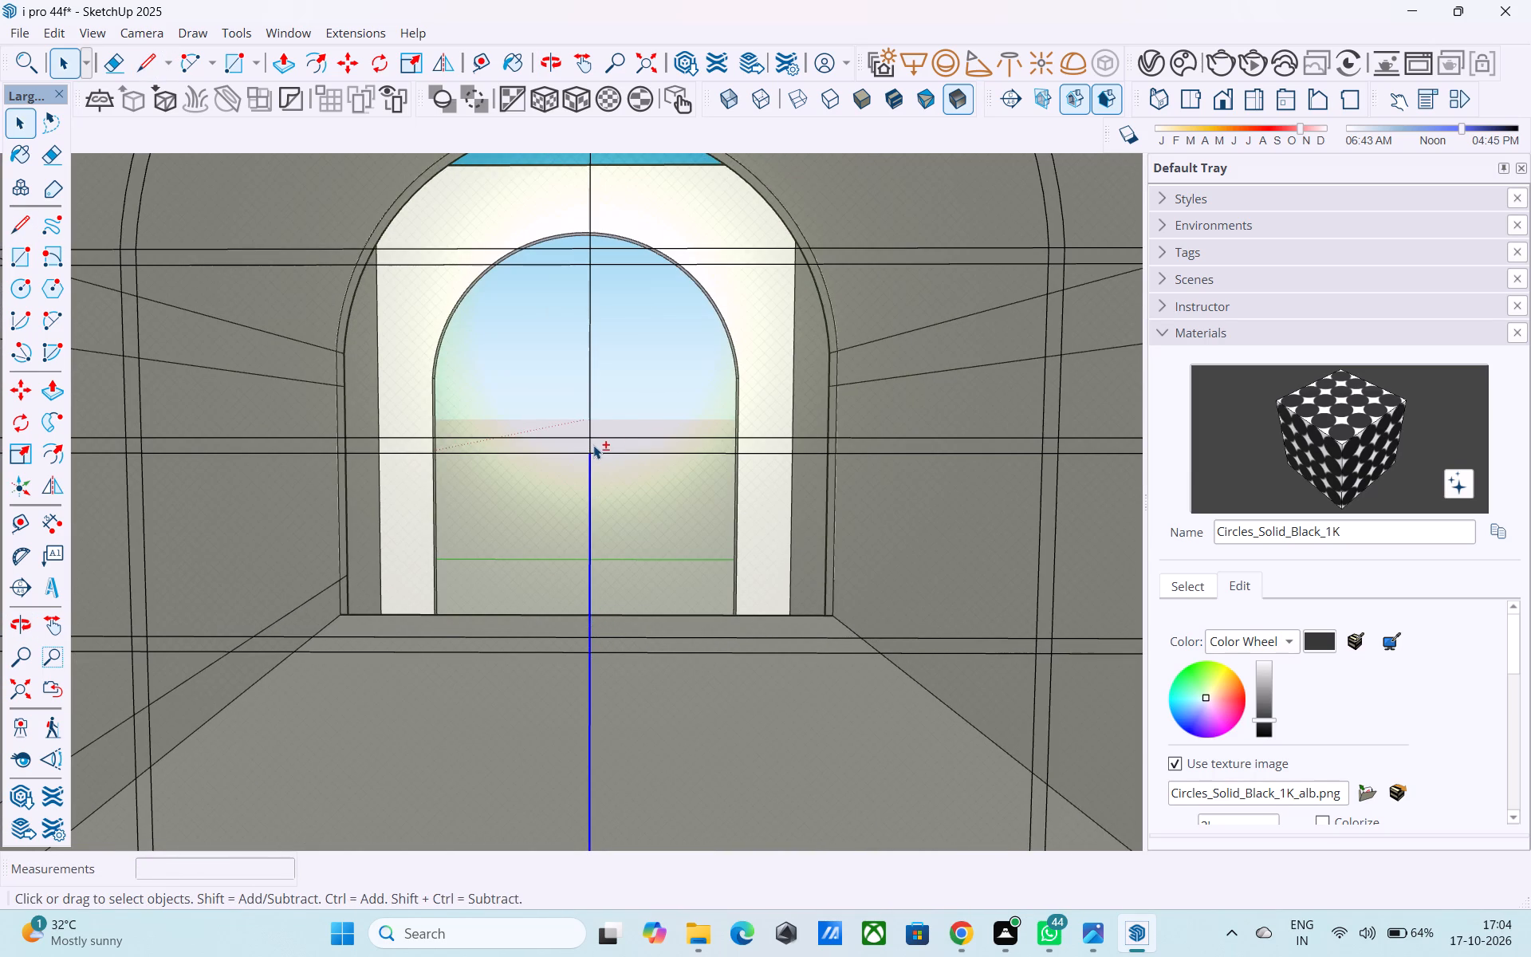
shift+click(588, 444)
shift+click(587, 424)
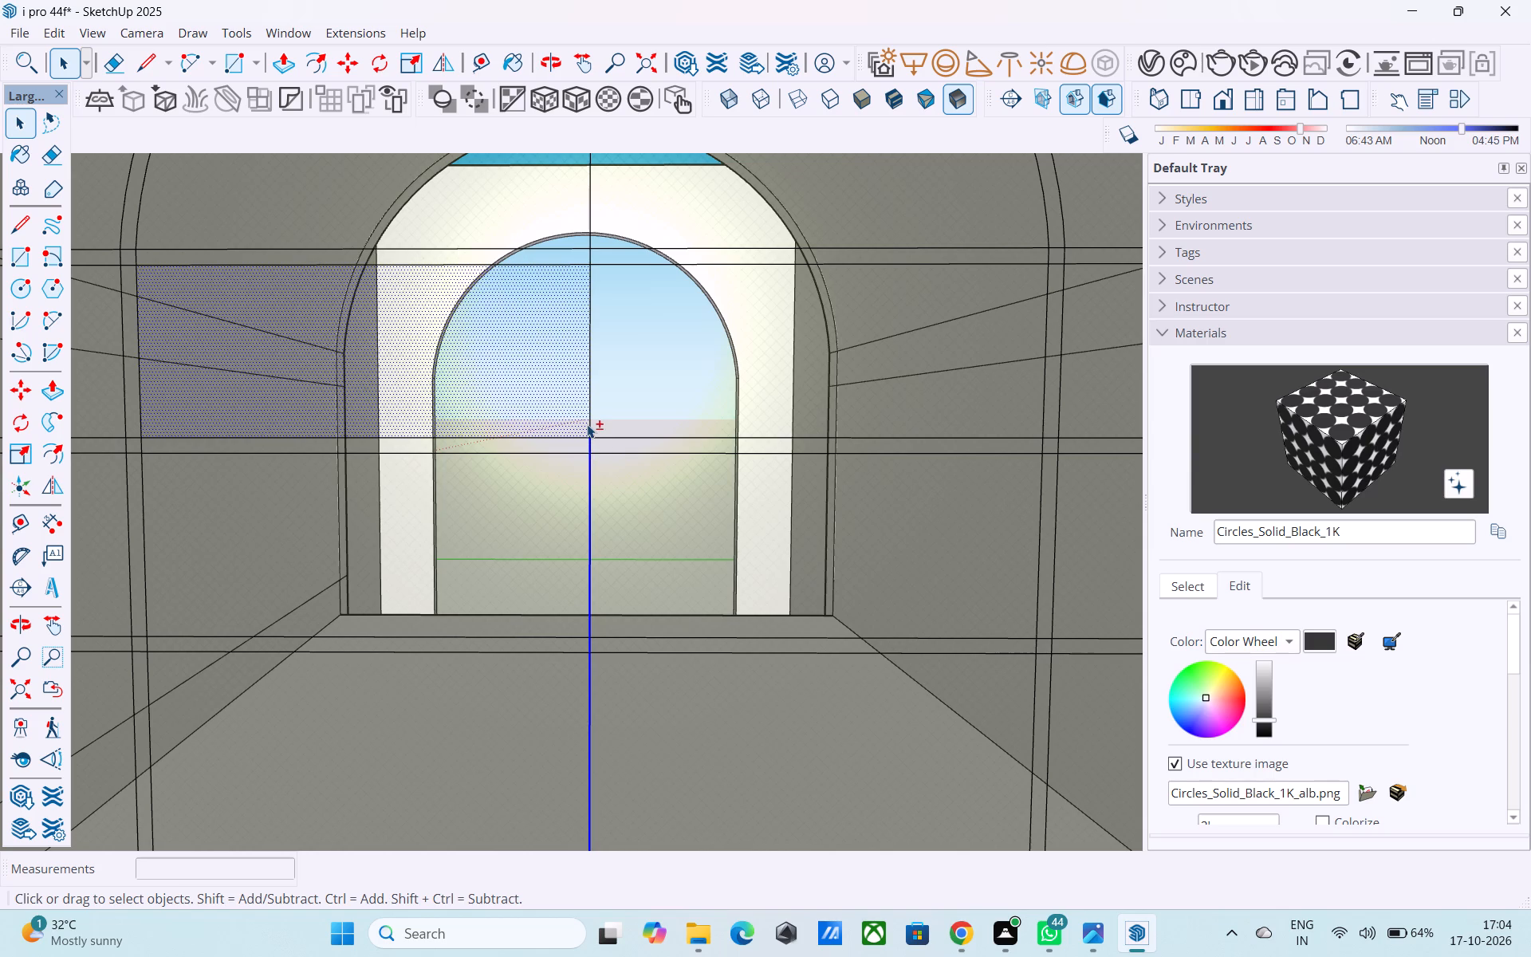
shift+click(579, 417)
shift+click(592, 425)
shift+scroll(588, 424, down, 2)
shift+middle_drag(588, 427, 571, 567)
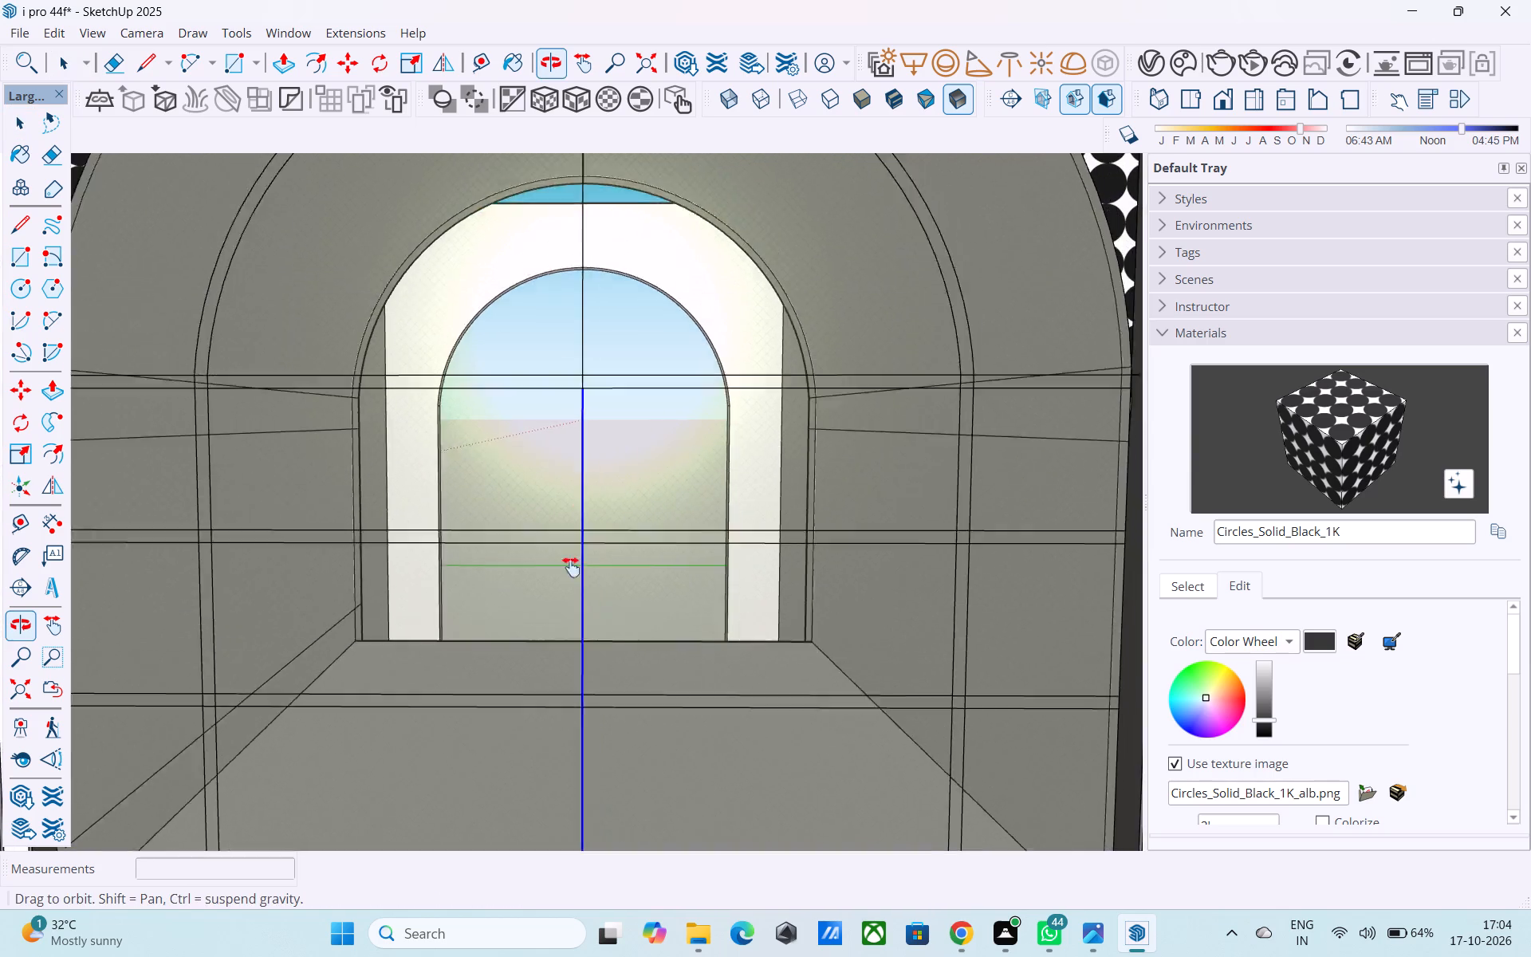
shift+middle_drag(571, 567, 566, 606)
shift+click(569, 466)
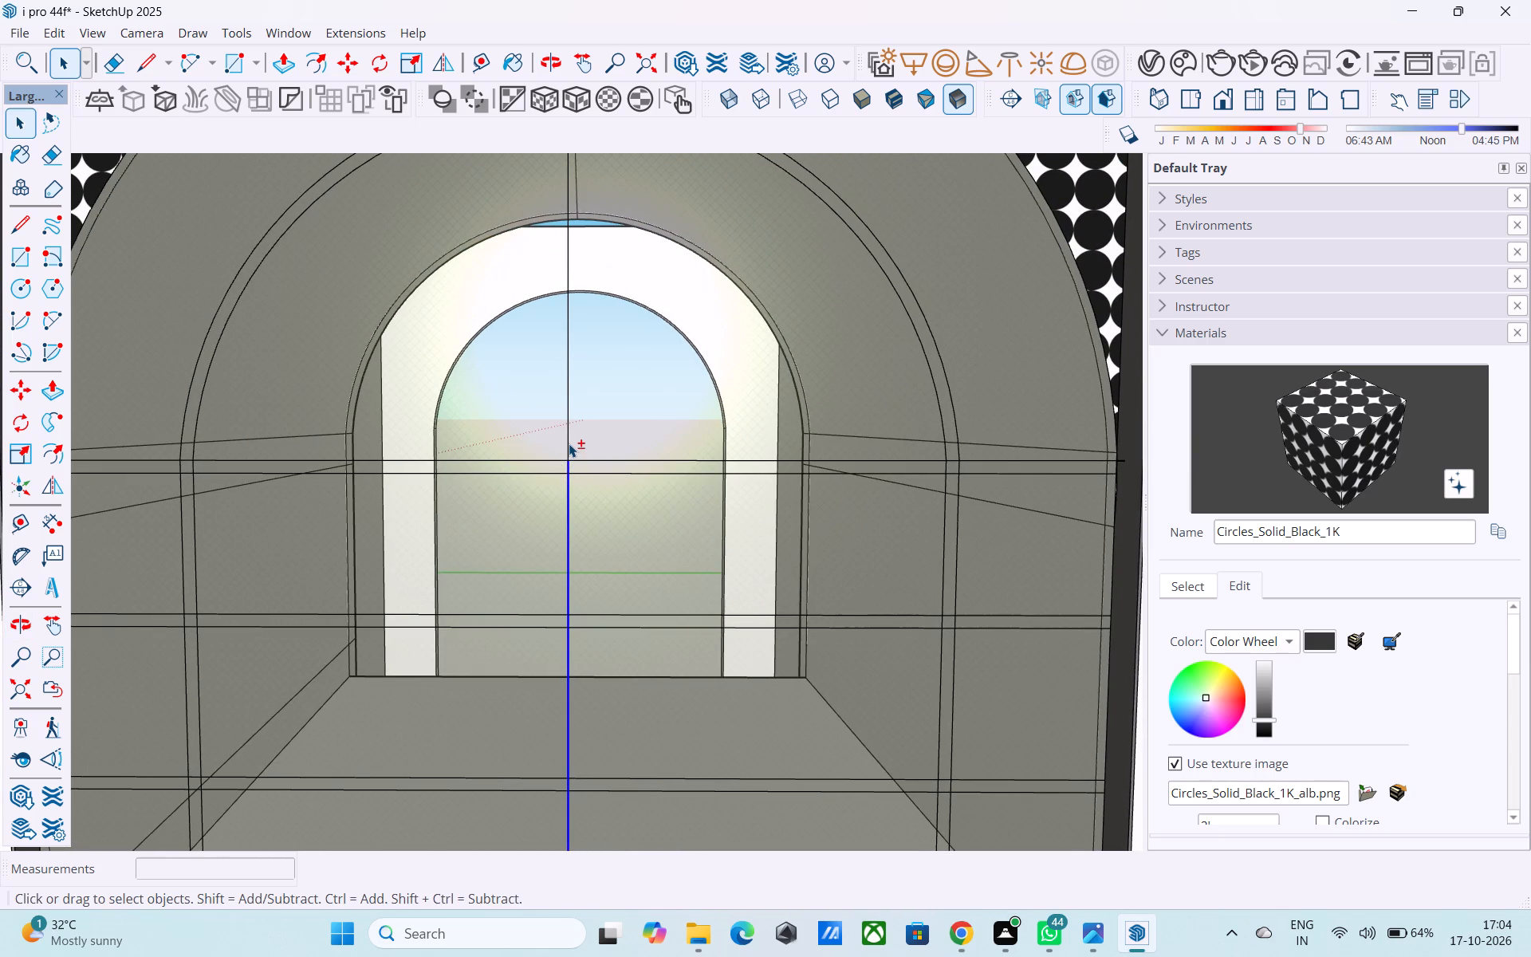
shift+click(569, 443)
shift+middle_drag(565, 447, 554, 665)
shift+scroll(551, 644, down, 3)
shift+middle_drag(577, 475, 579, 517)
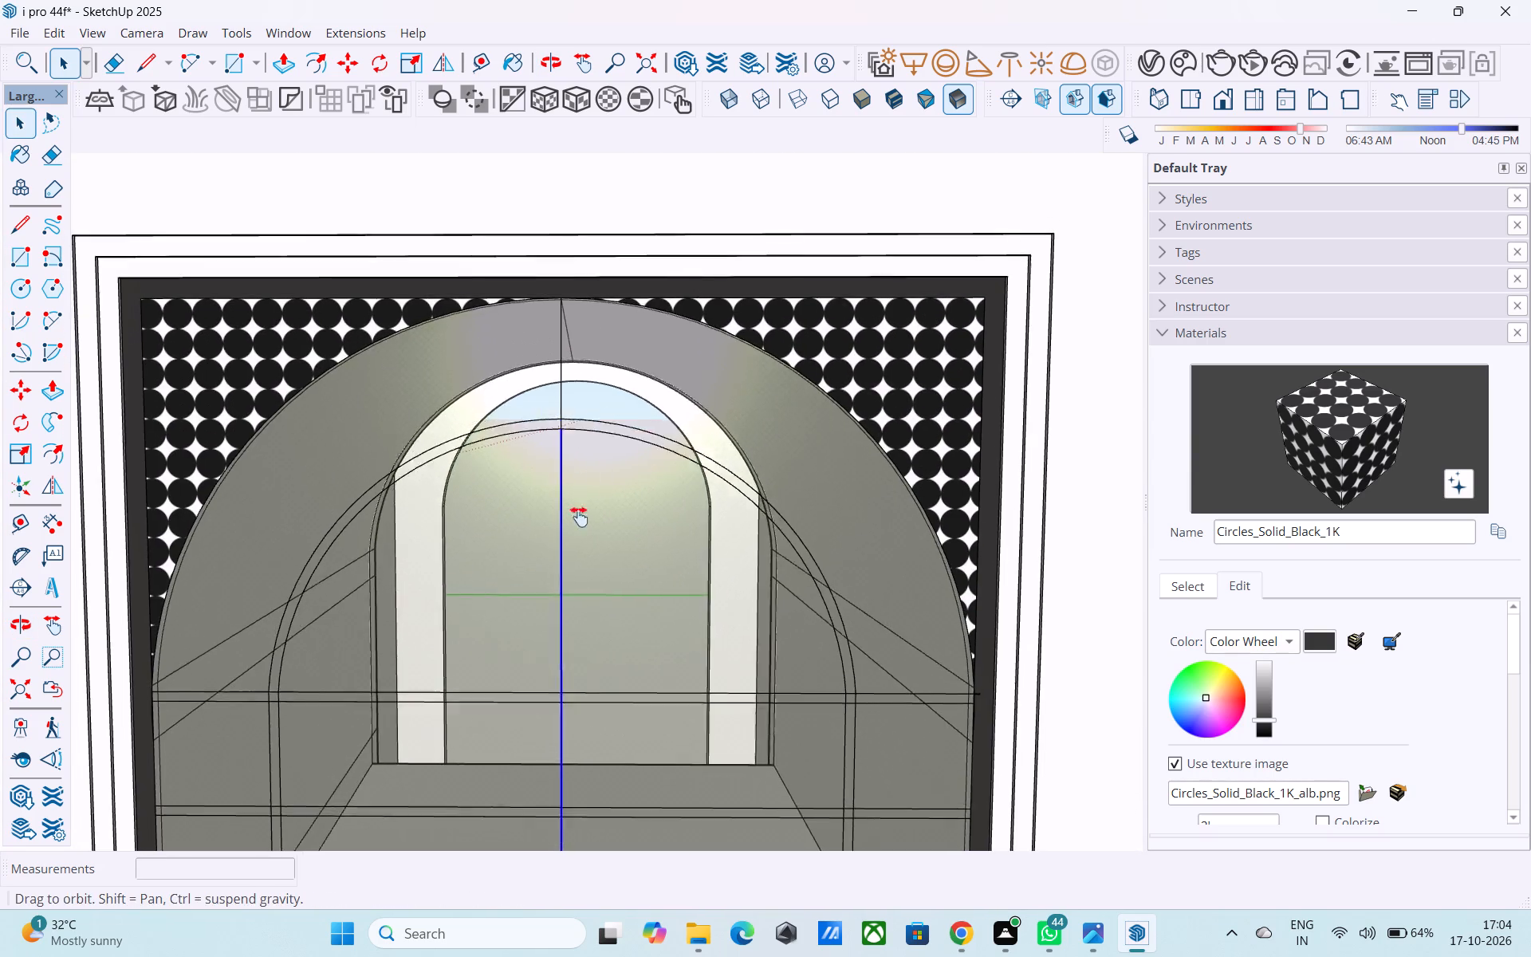
shift+middle_drag(579, 517, 580, 565)
shift+middle_drag(570, 507, 571, 528)
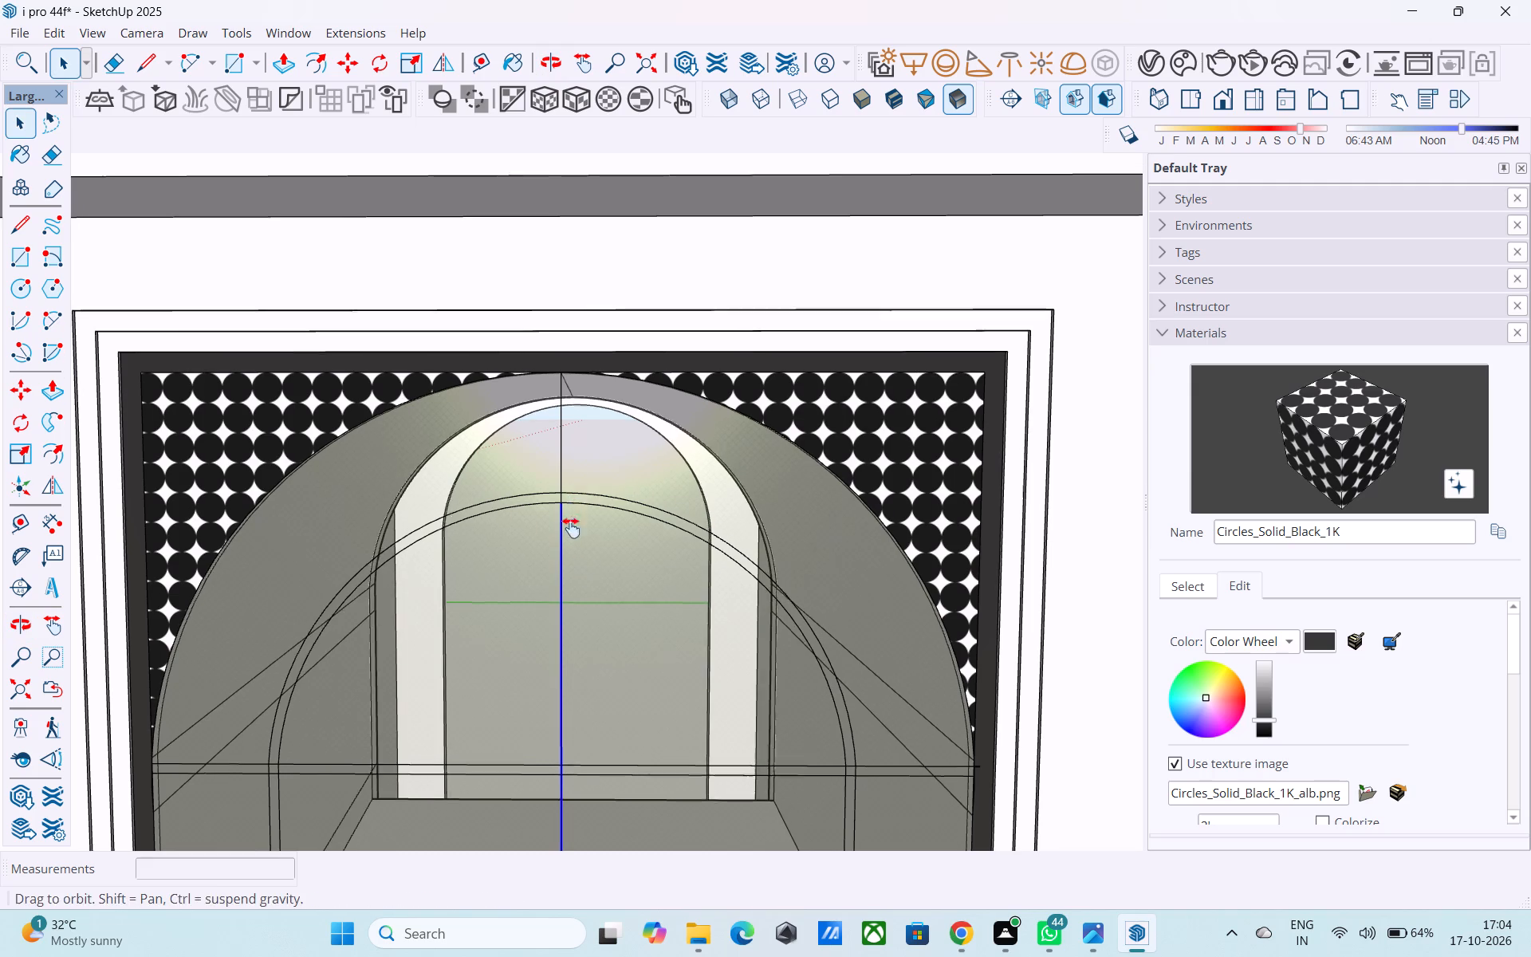
shift+middle_drag(571, 528, 571, 547)
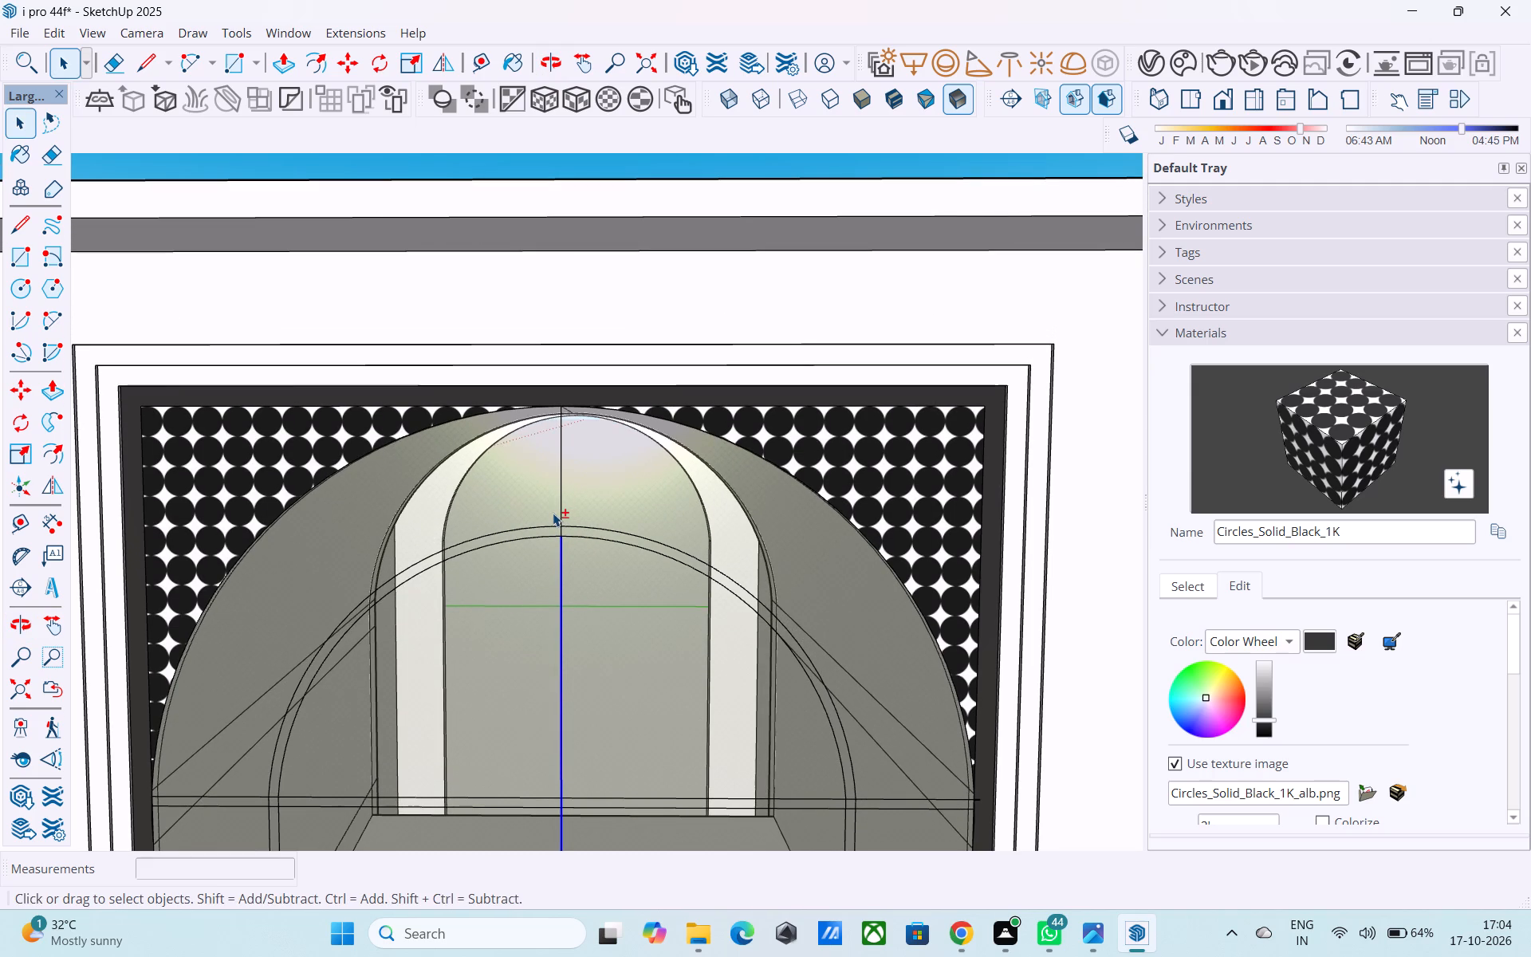
shift+scroll(549, 509, up, 4)
shift+click(567, 524)
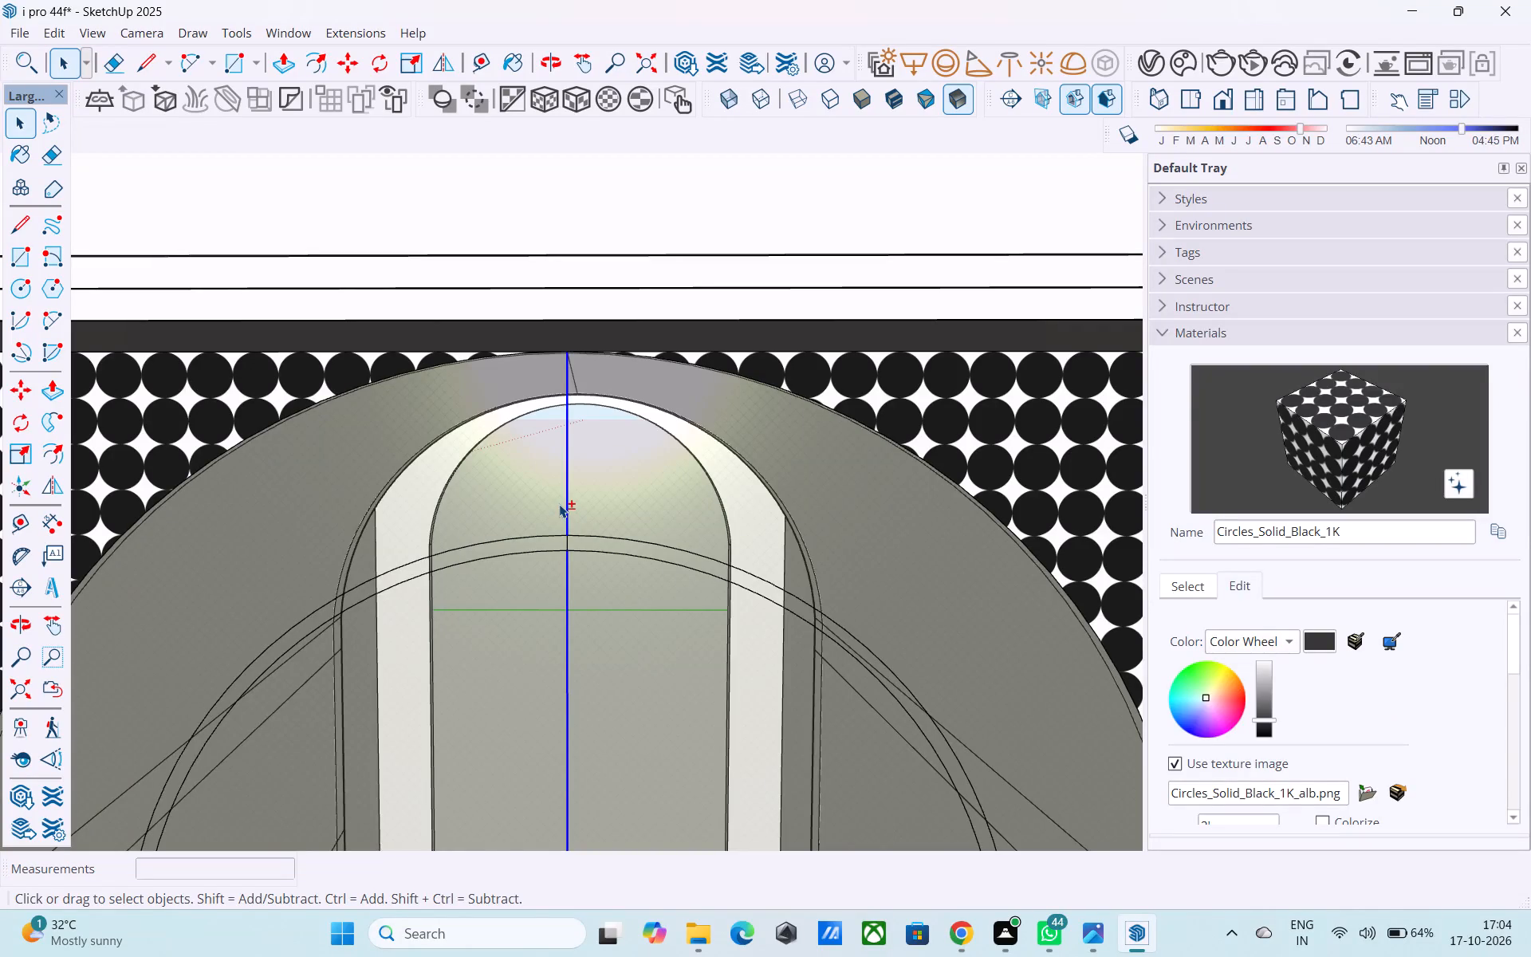
scroll(559, 503, down, 6)
shift+scroll(556, 510, up, 1)
shift+scroll(556, 510, down, 5)
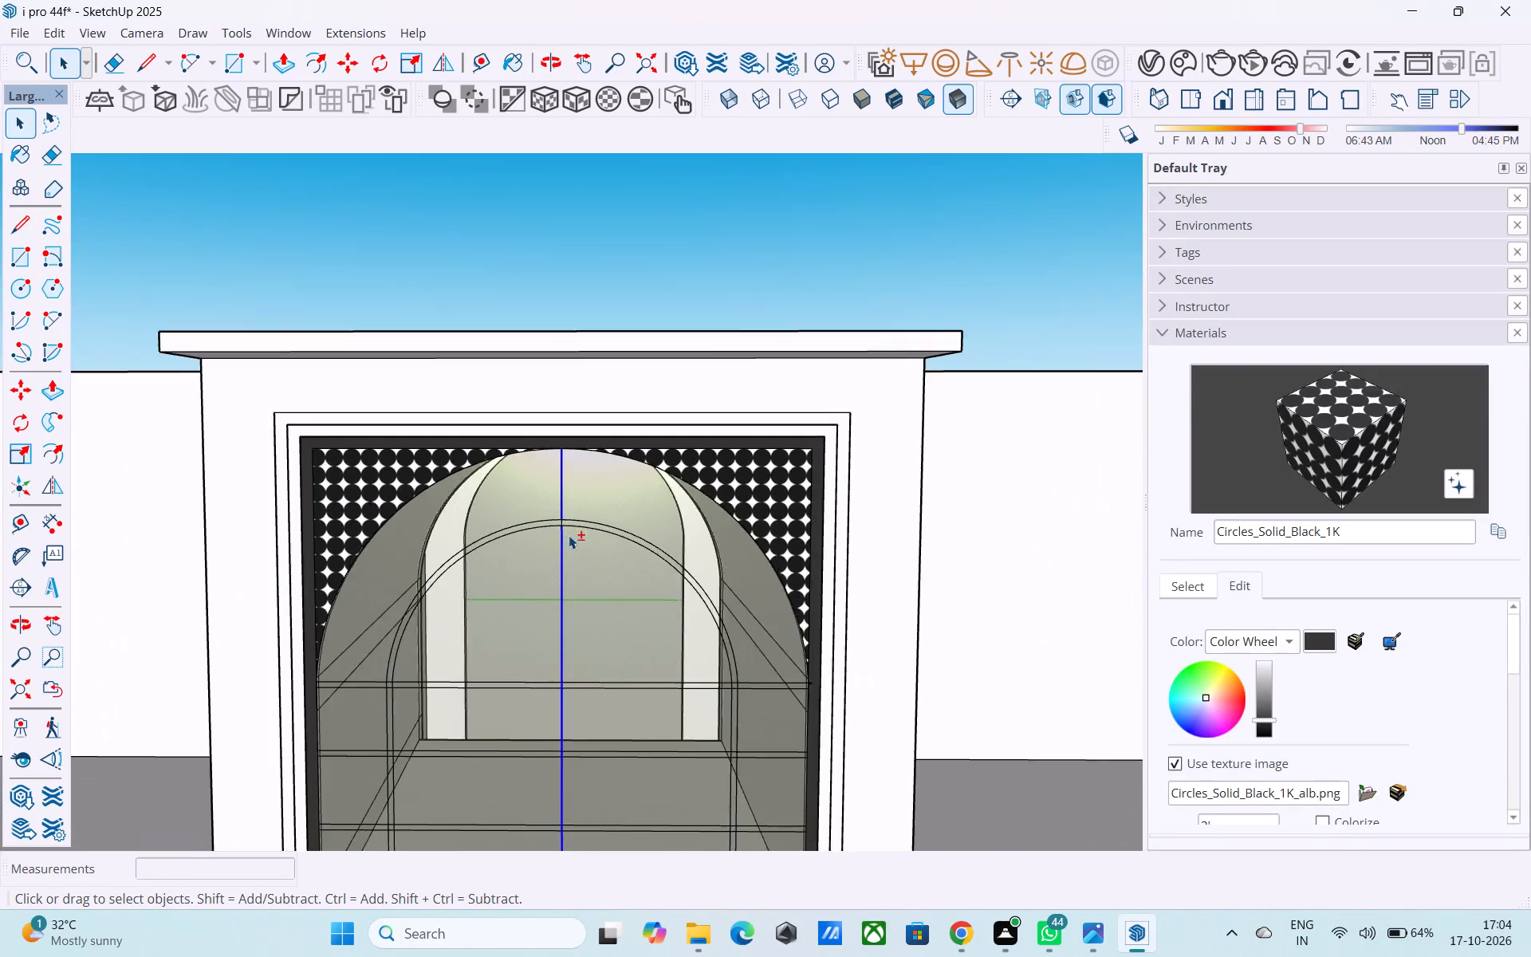
shift+middle_drag(569, 535, 616, 293)
shift+middle_drag(640, 420, 622, 387)
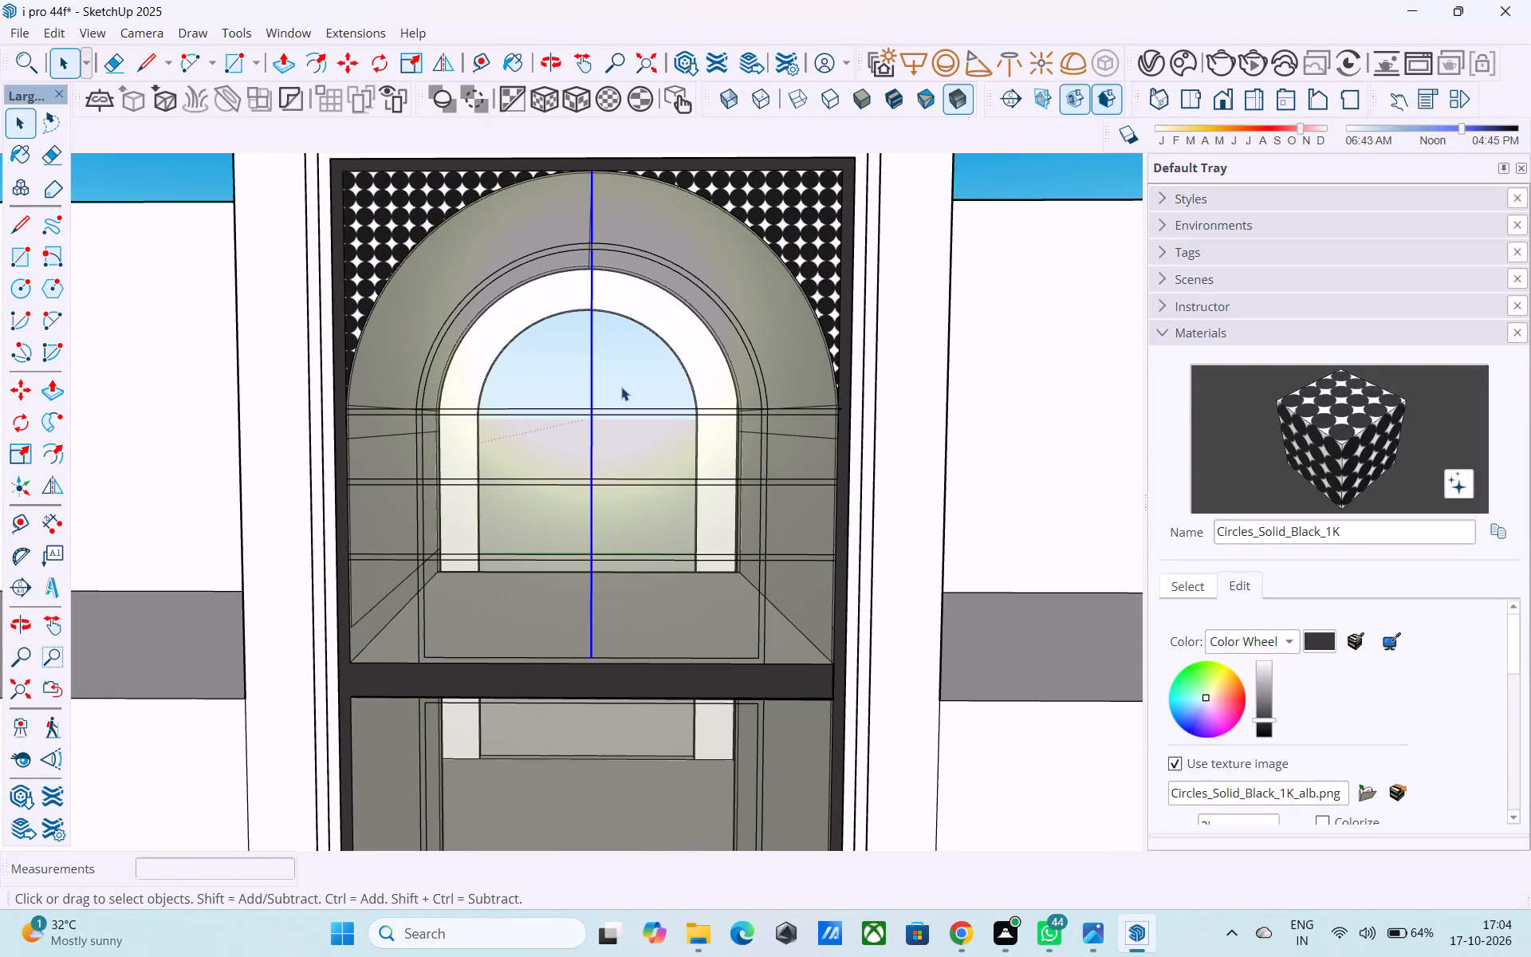
key(m)
scroll(565, 696, up, 4)
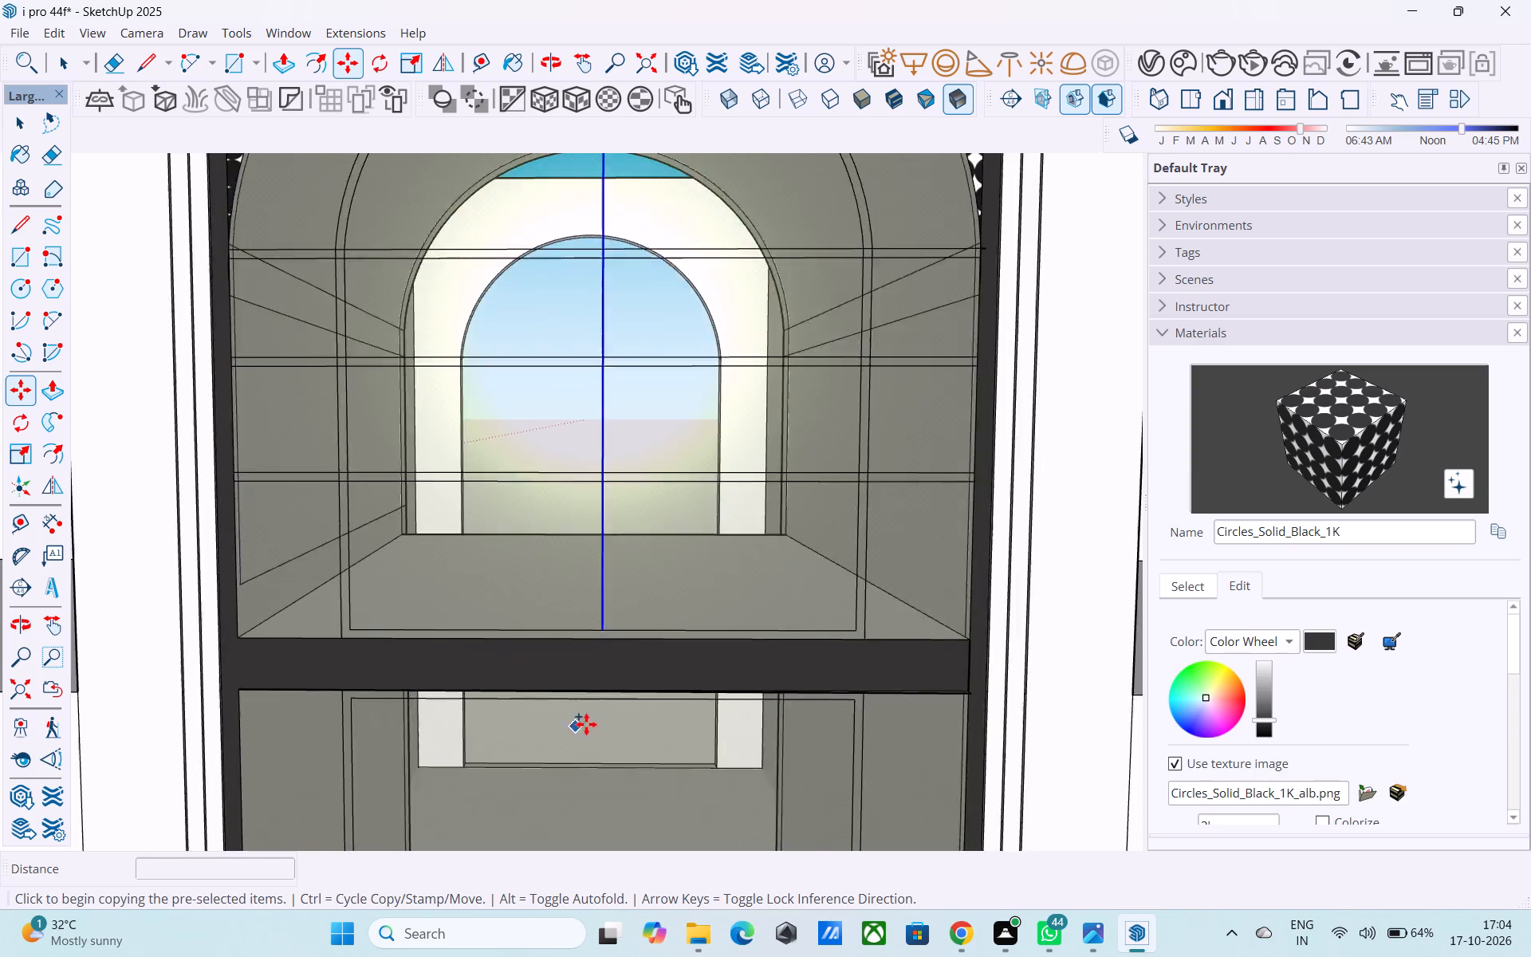
scroll(586, 724, up, 5)
click(609, 569)
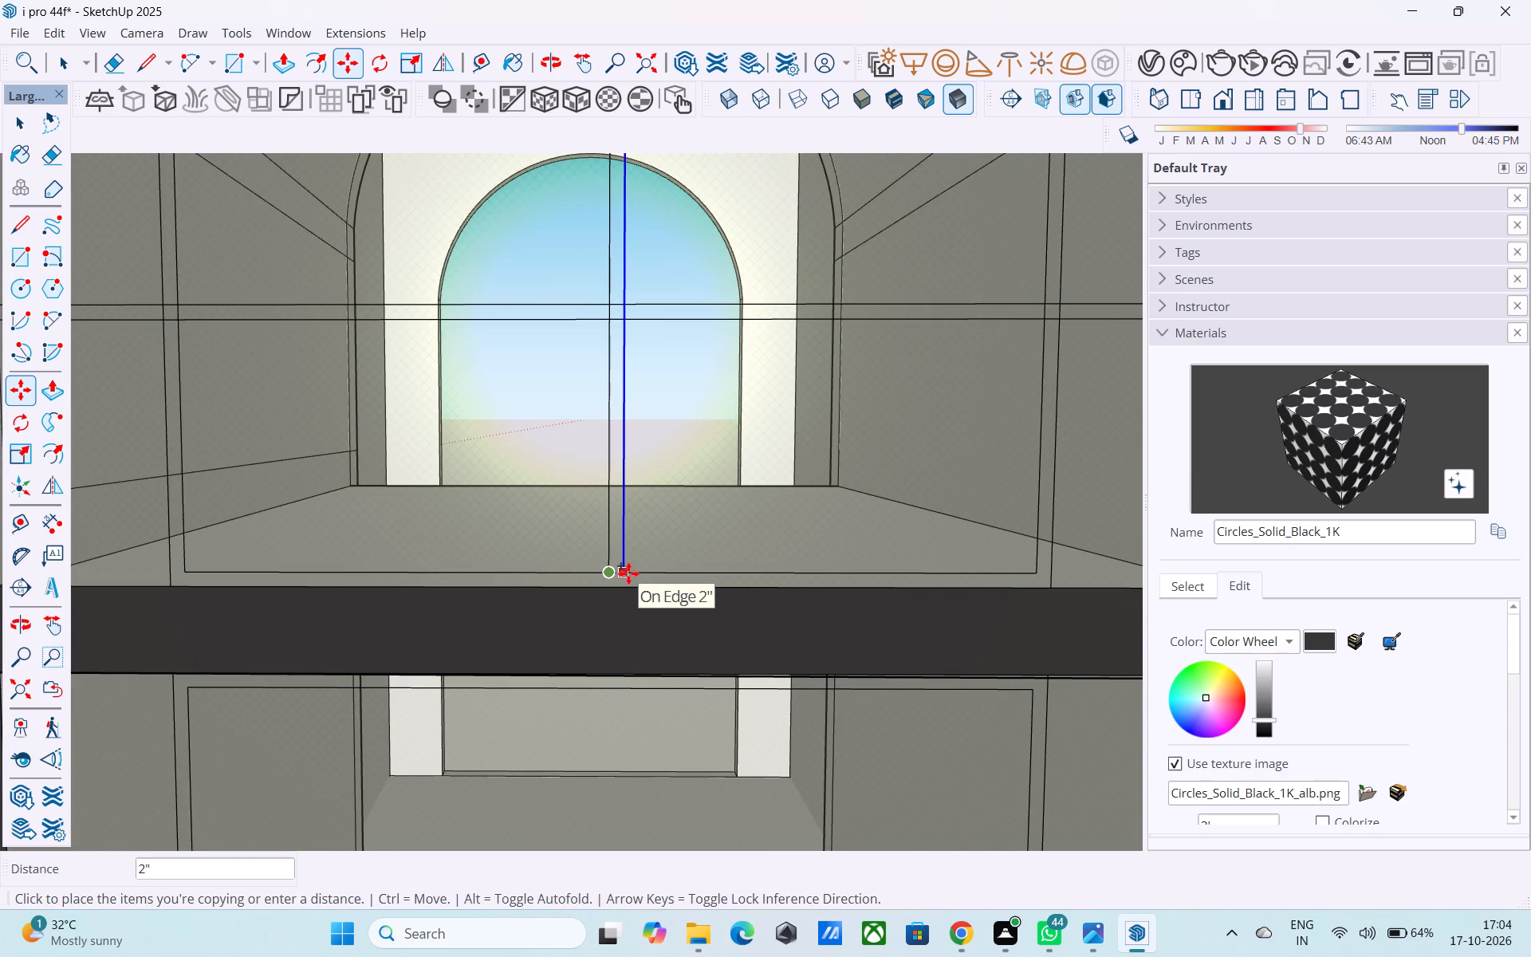
text(1")
key(Return)
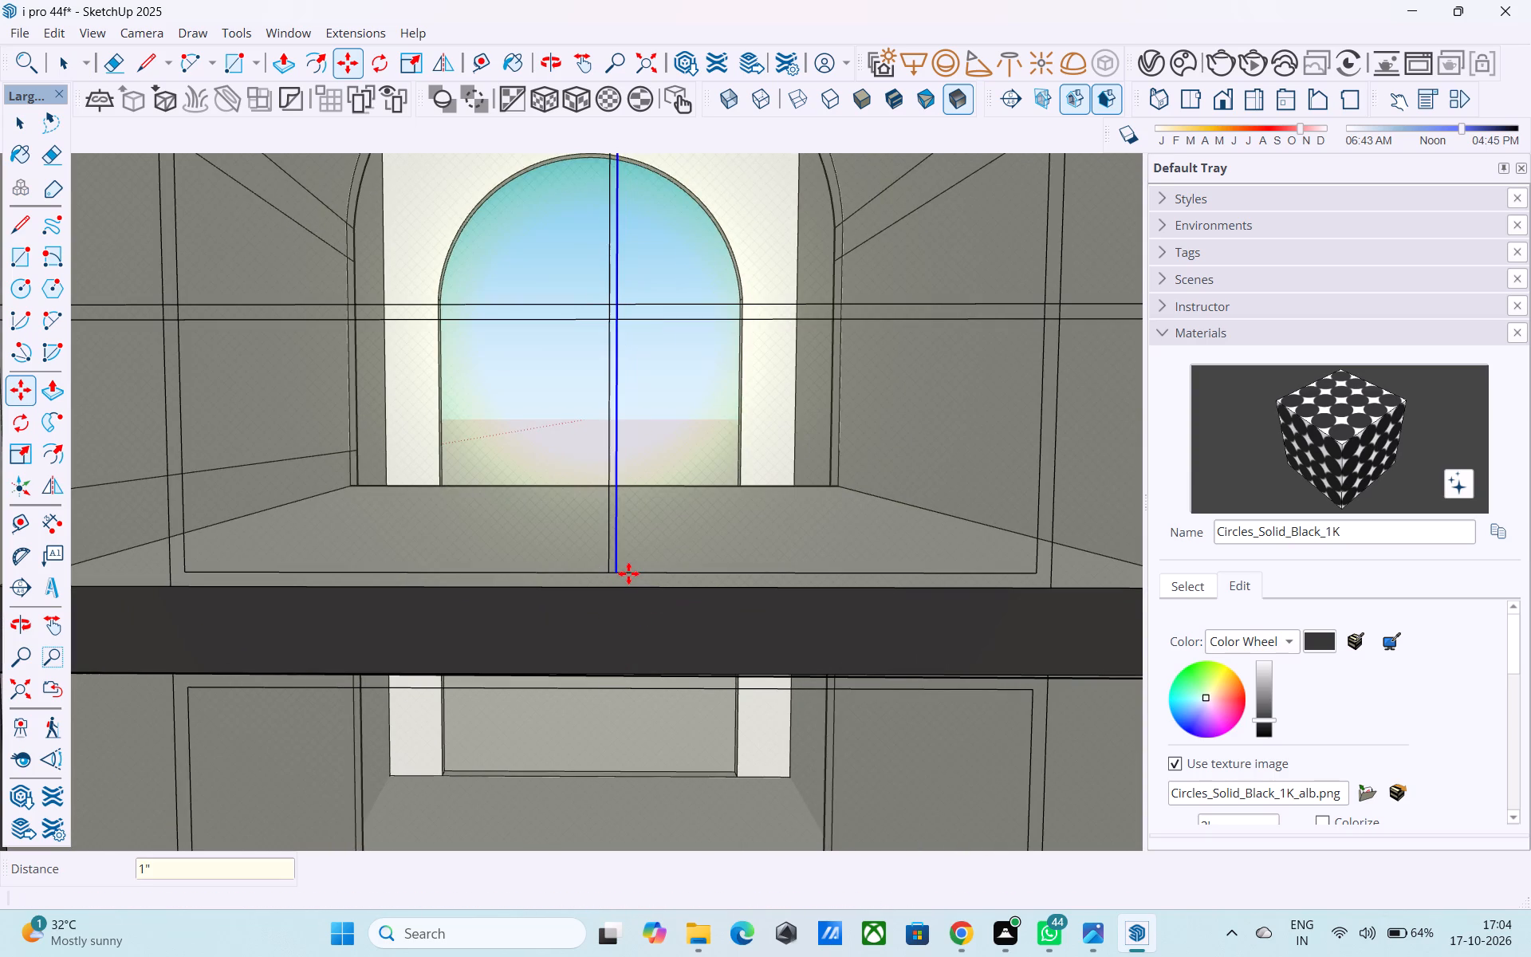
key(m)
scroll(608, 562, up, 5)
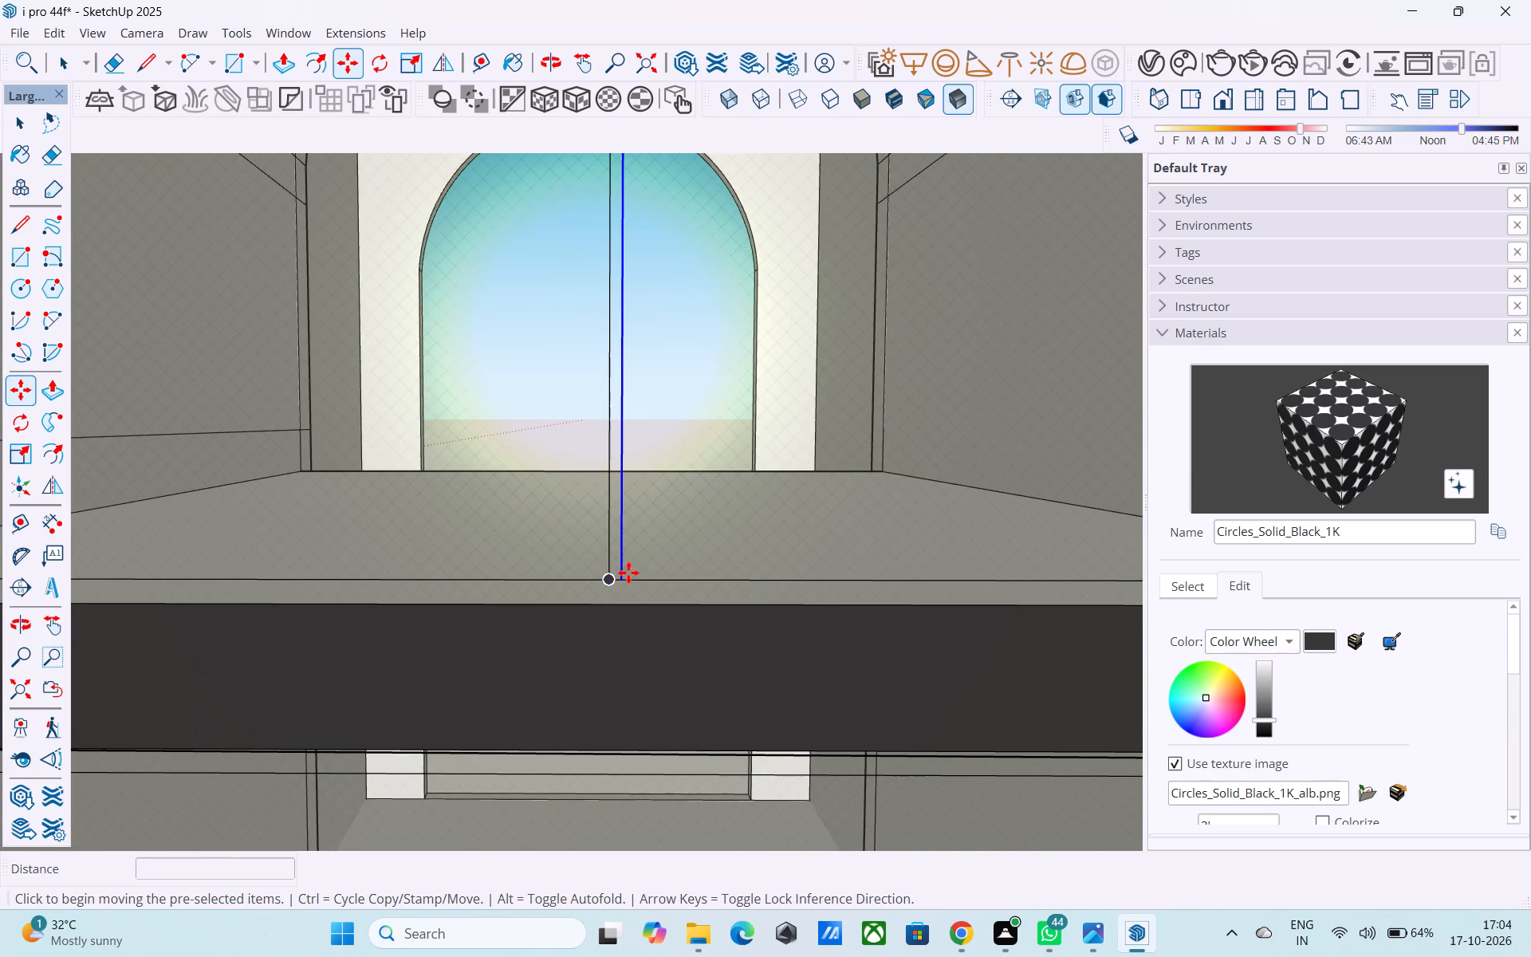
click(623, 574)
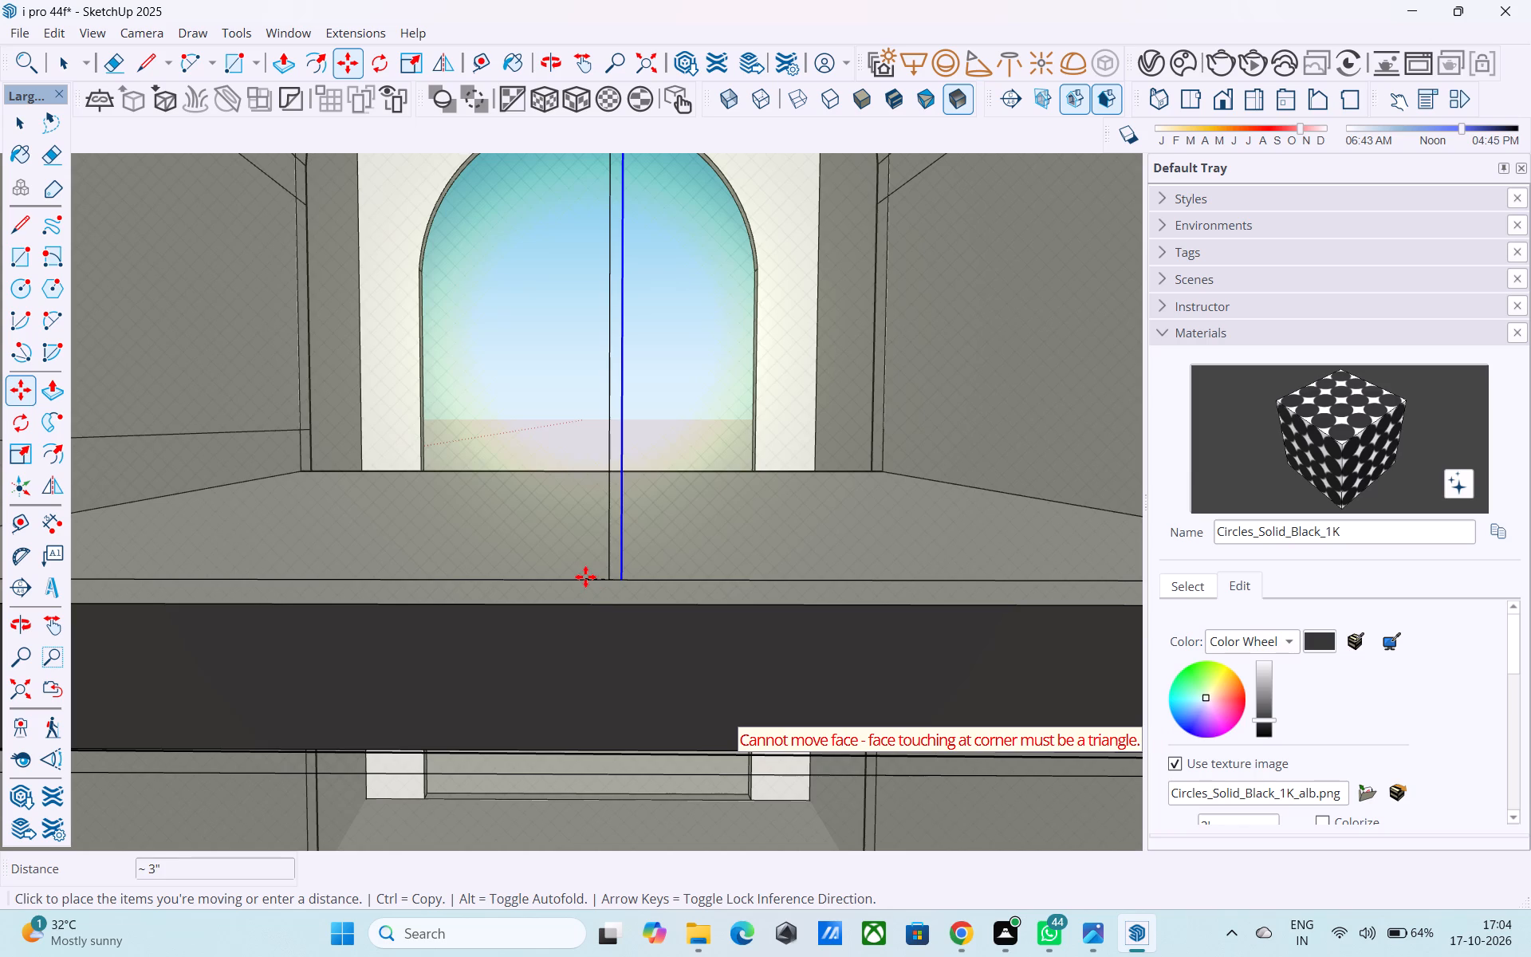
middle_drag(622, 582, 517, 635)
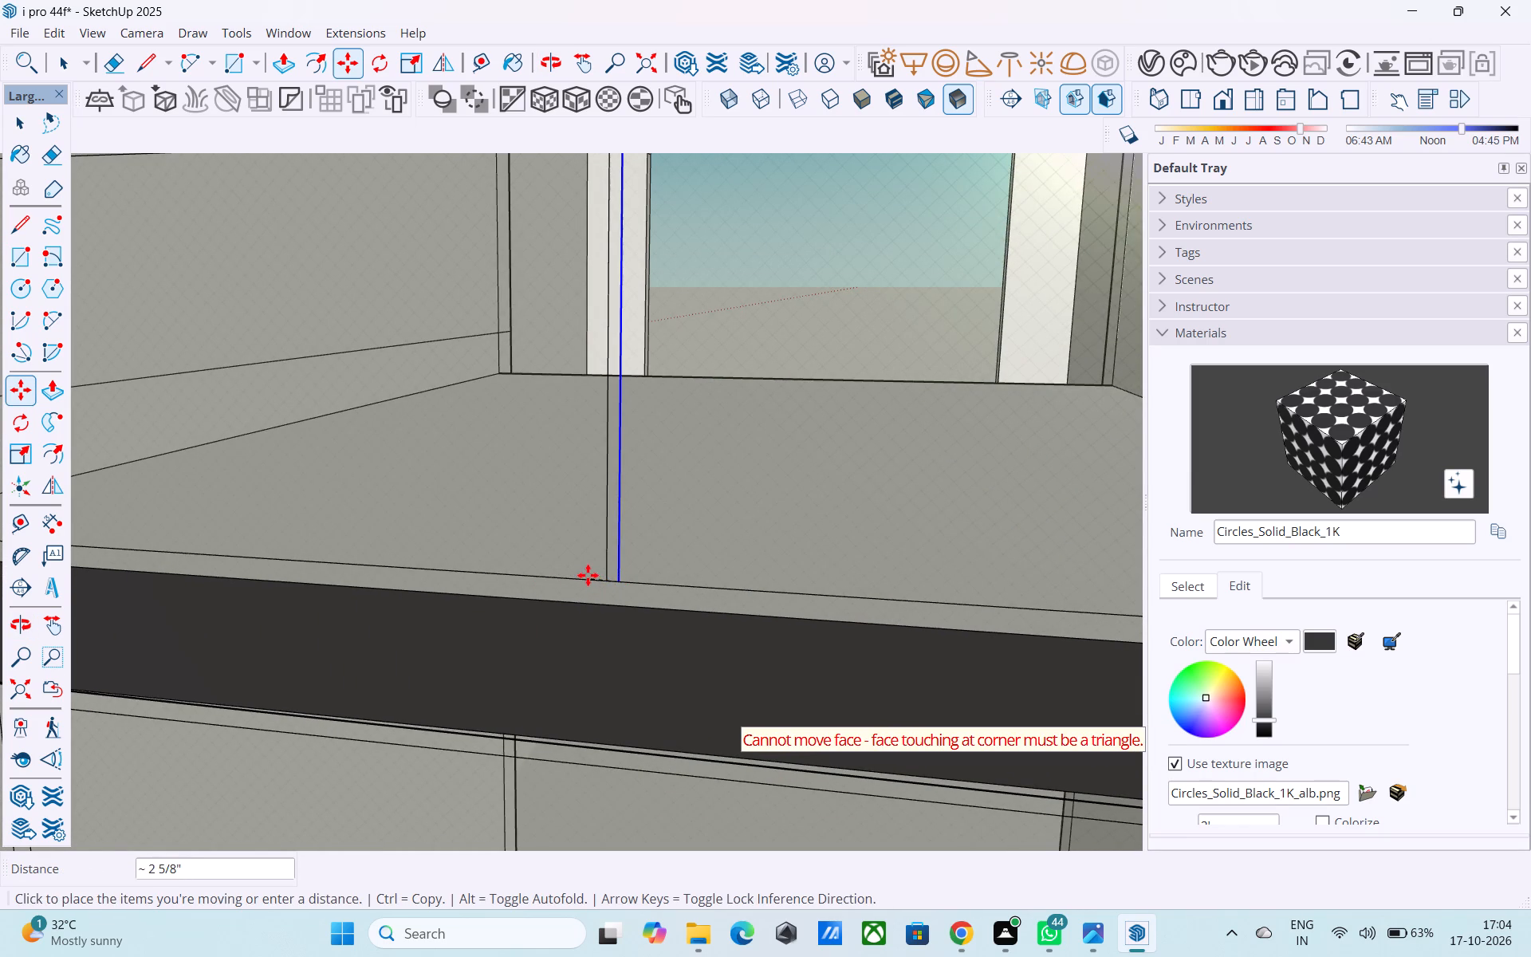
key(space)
Copy the selected vertical line 2" to the left to form the other edge of the central glazing bar.
key(m)
scroll(620, 597, up, 3)
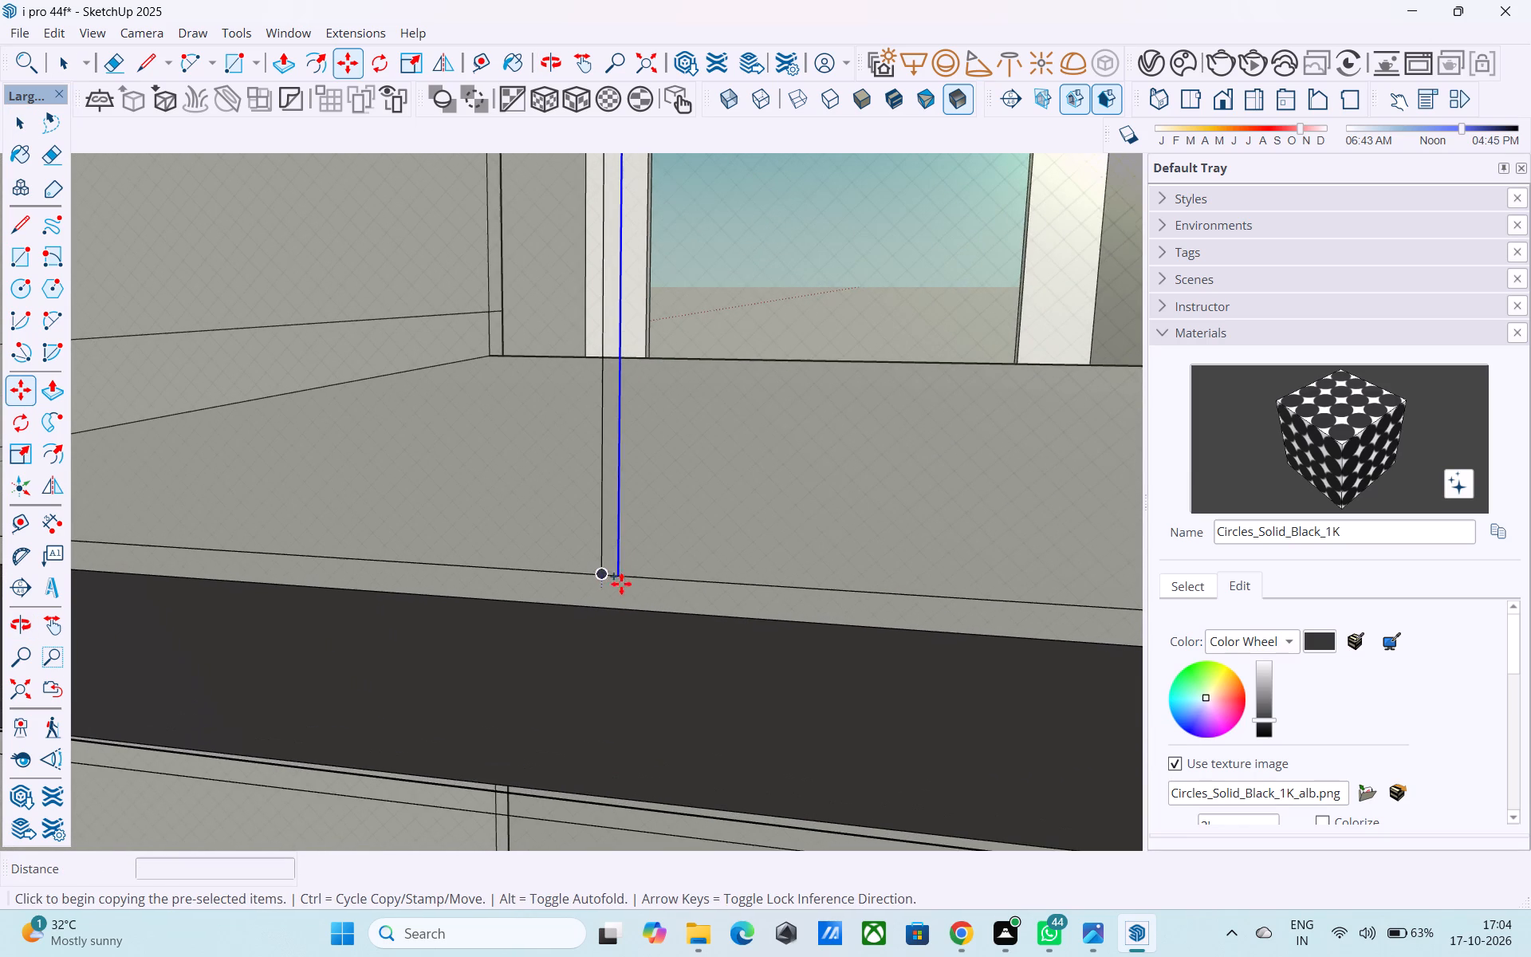
click(619, 571)
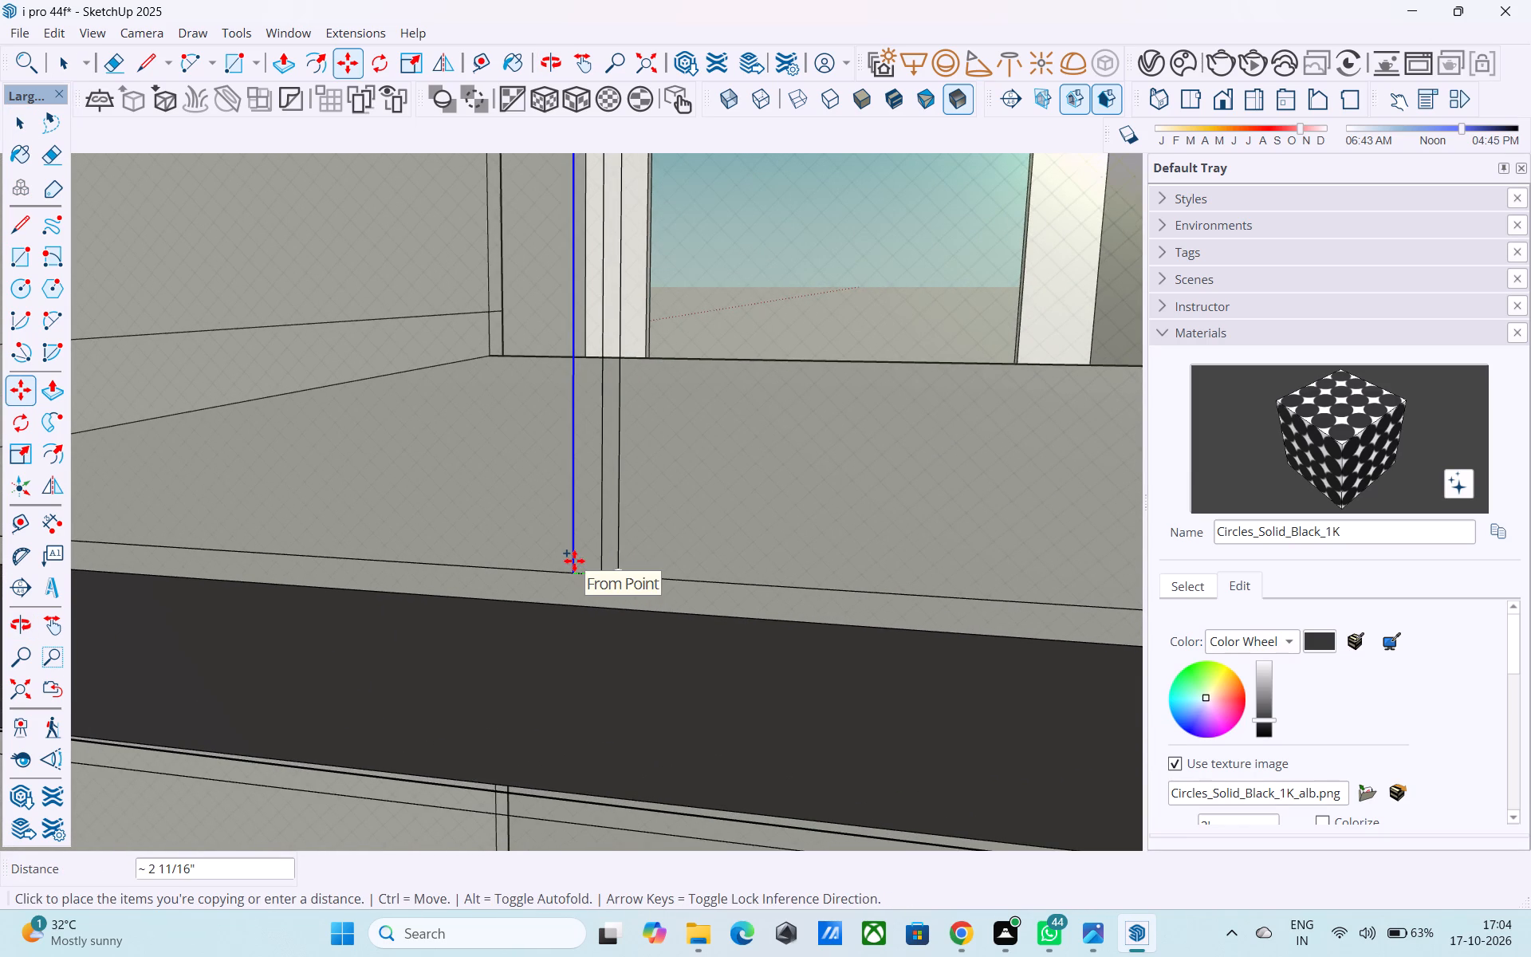
text(2")
key(Return)
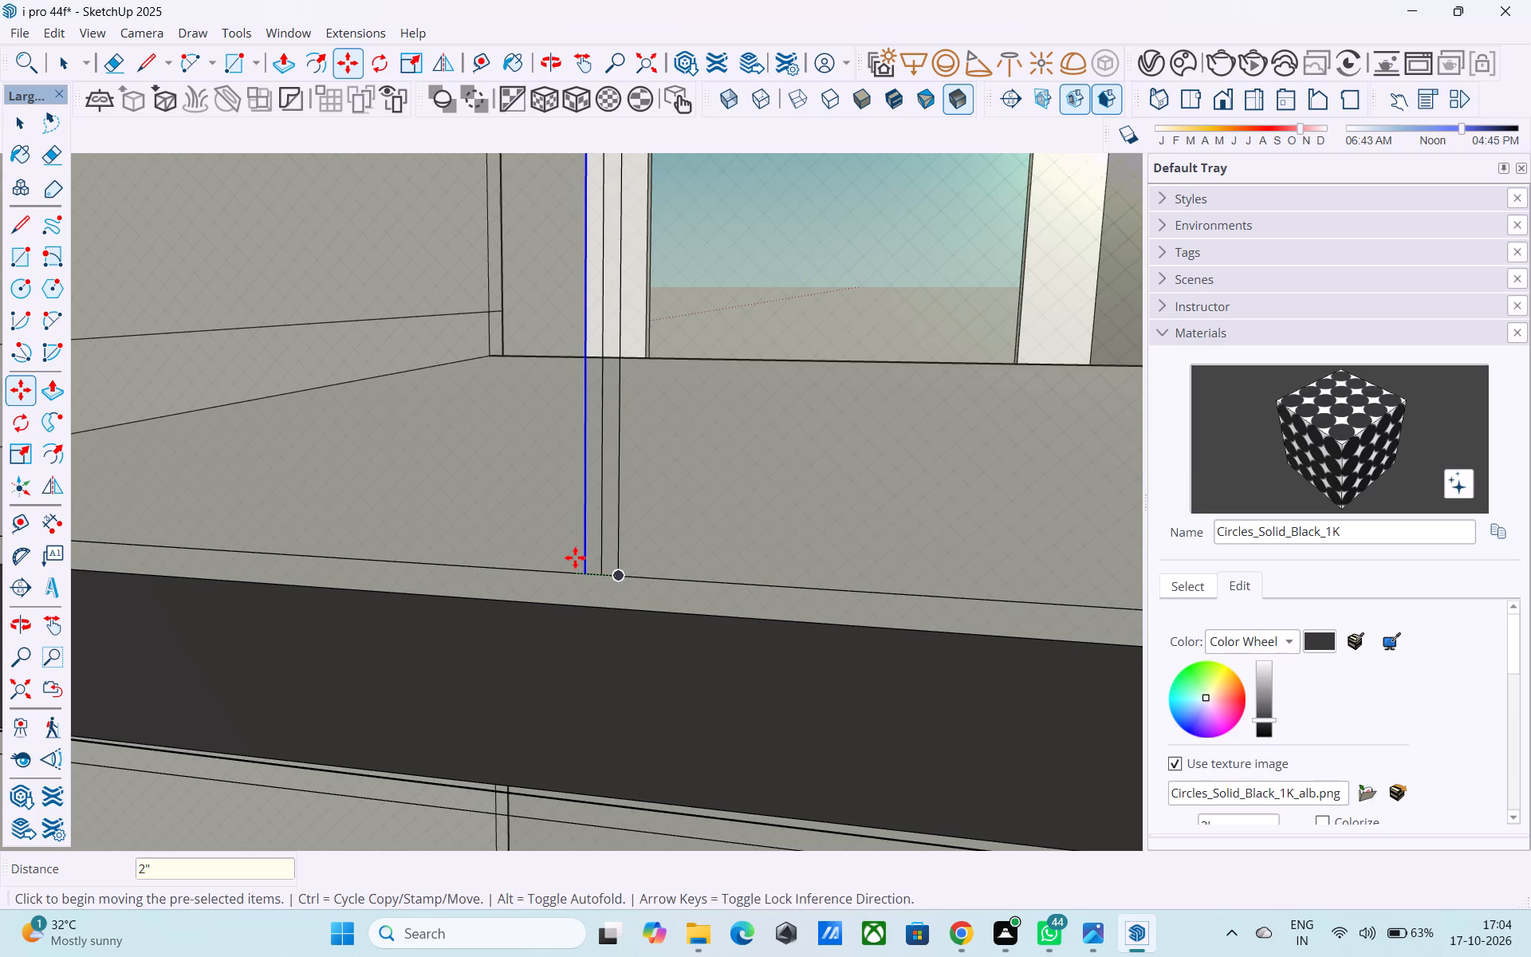
Erase the original centre line's segments inside the vertical bar near the sill and around the arches' crown.
key(e)
click(602, 545)
scroll(618, 554, down, 7)
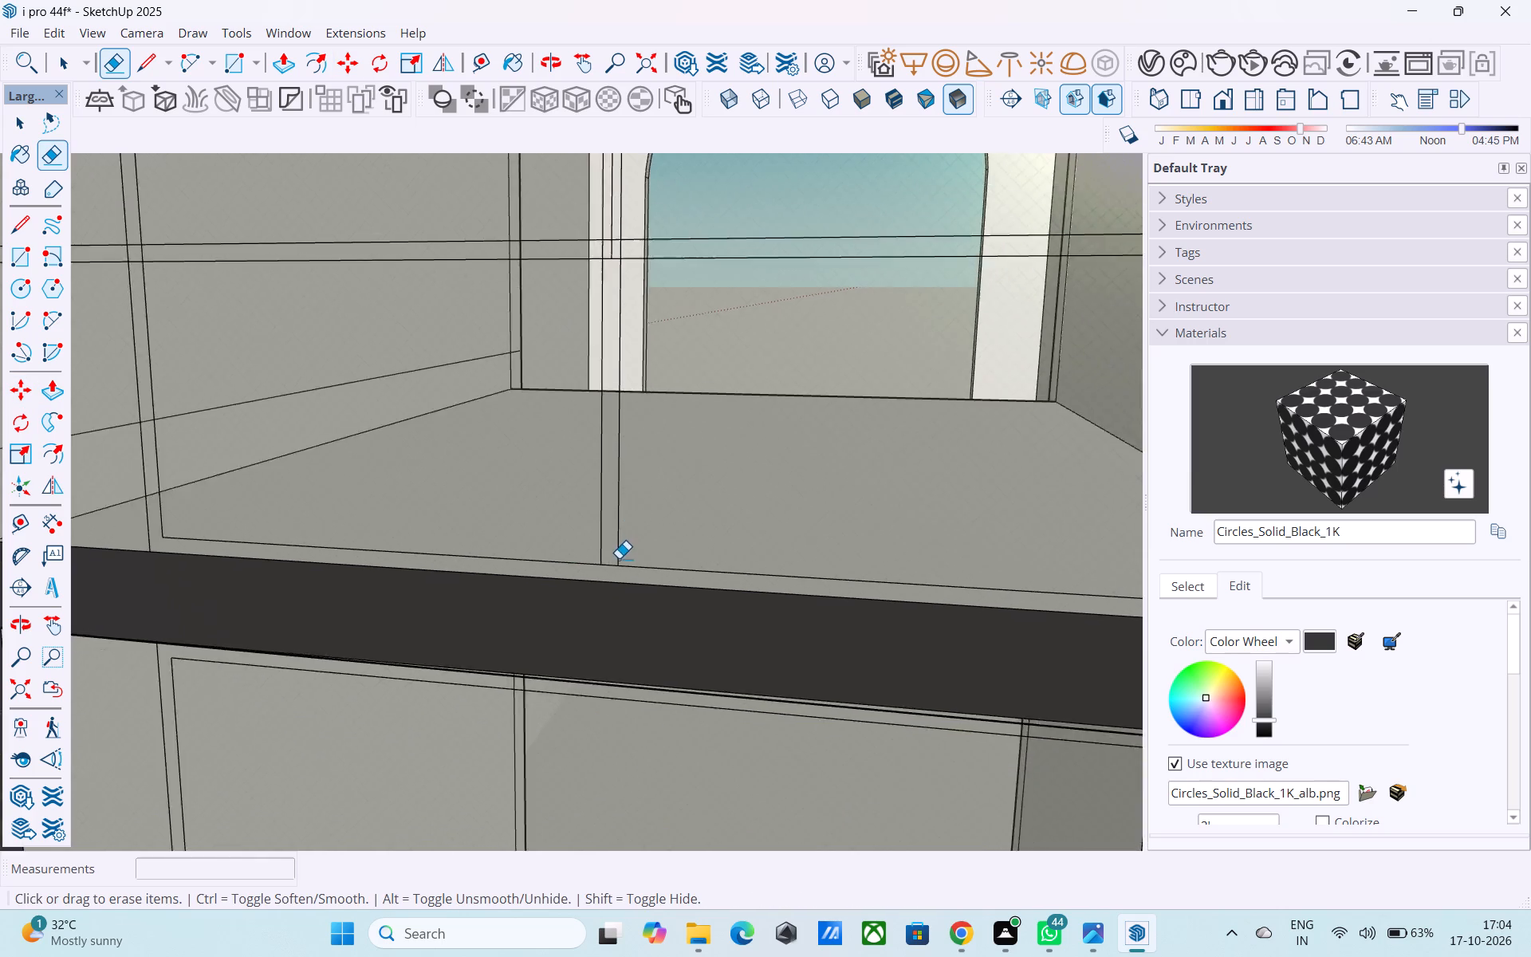
scroll(619, 558, down, 11)
scroll(624, 557, up, 2)
scroll(624, 557, down, 10)
middle_drag(622, 352, 641, 384)
scroll(630, 318, up, 12)
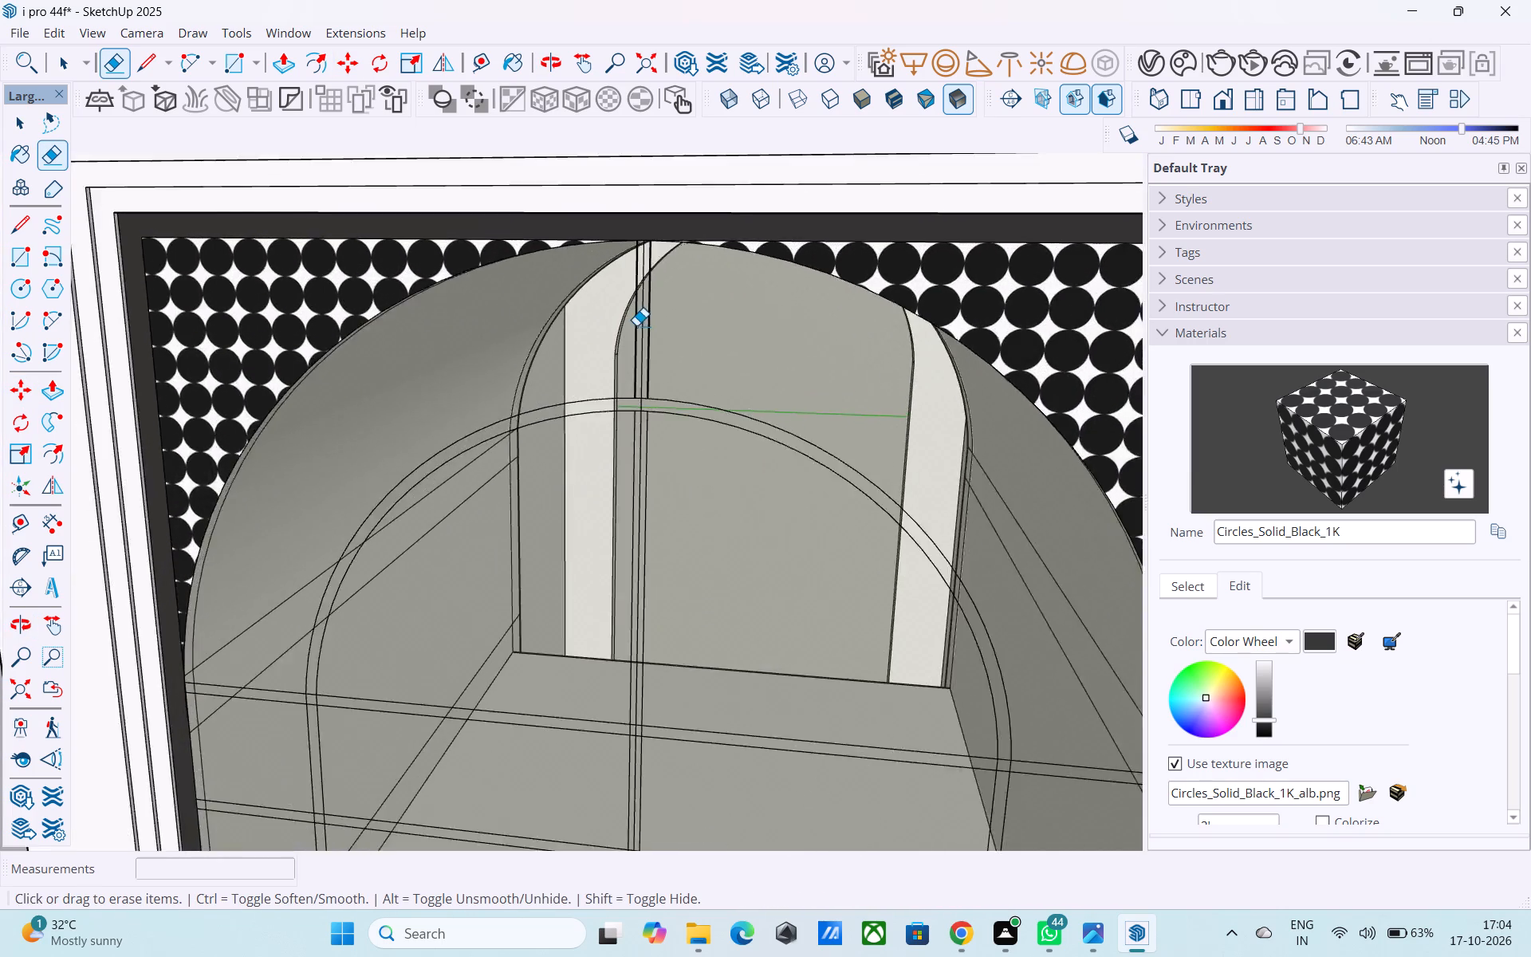
scroll(636, 325, up, 12)
click(649, 340)
scroll(649, 342, down, 12)
middle_drag(649, 352, 692, 239)
scroll(666, 411, up, 6)
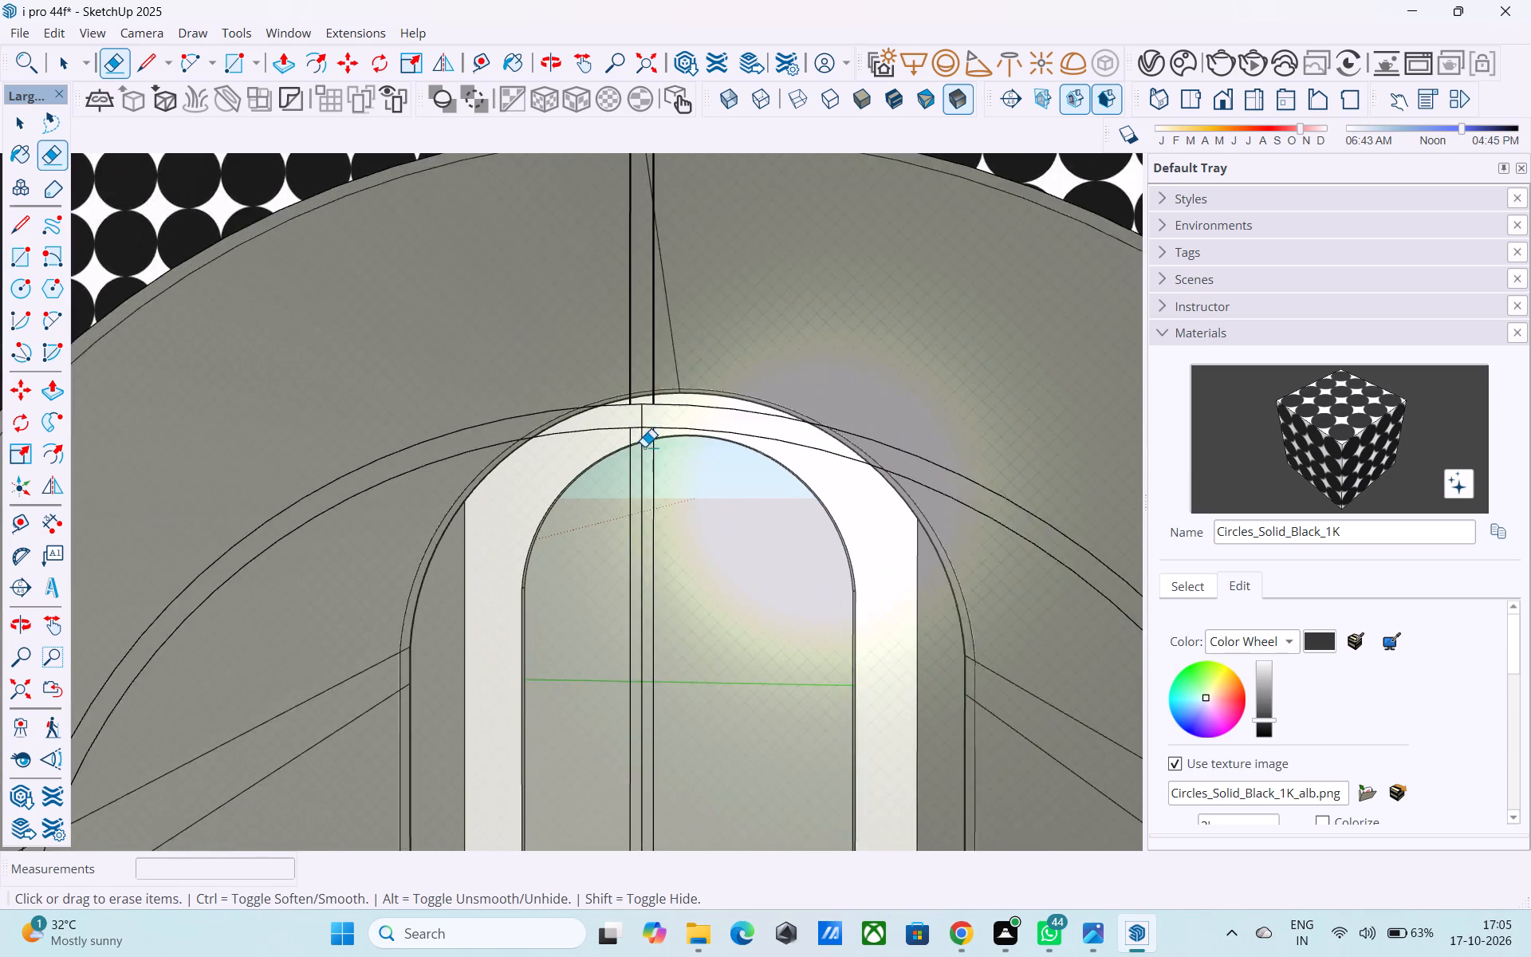
scroll(644, 447, up, 3)
click(644, 447)
drag(642, 407, 635, 404)
scroll(632, 396, down, 20)
scroll(632, 396, down, 3)
scroll(643, 547, down, 3)
Erase the centre line piece and all overlapping line segments where the central vertical bar crosses the top horizontal bar.
scroll(643, 532, up, 6)
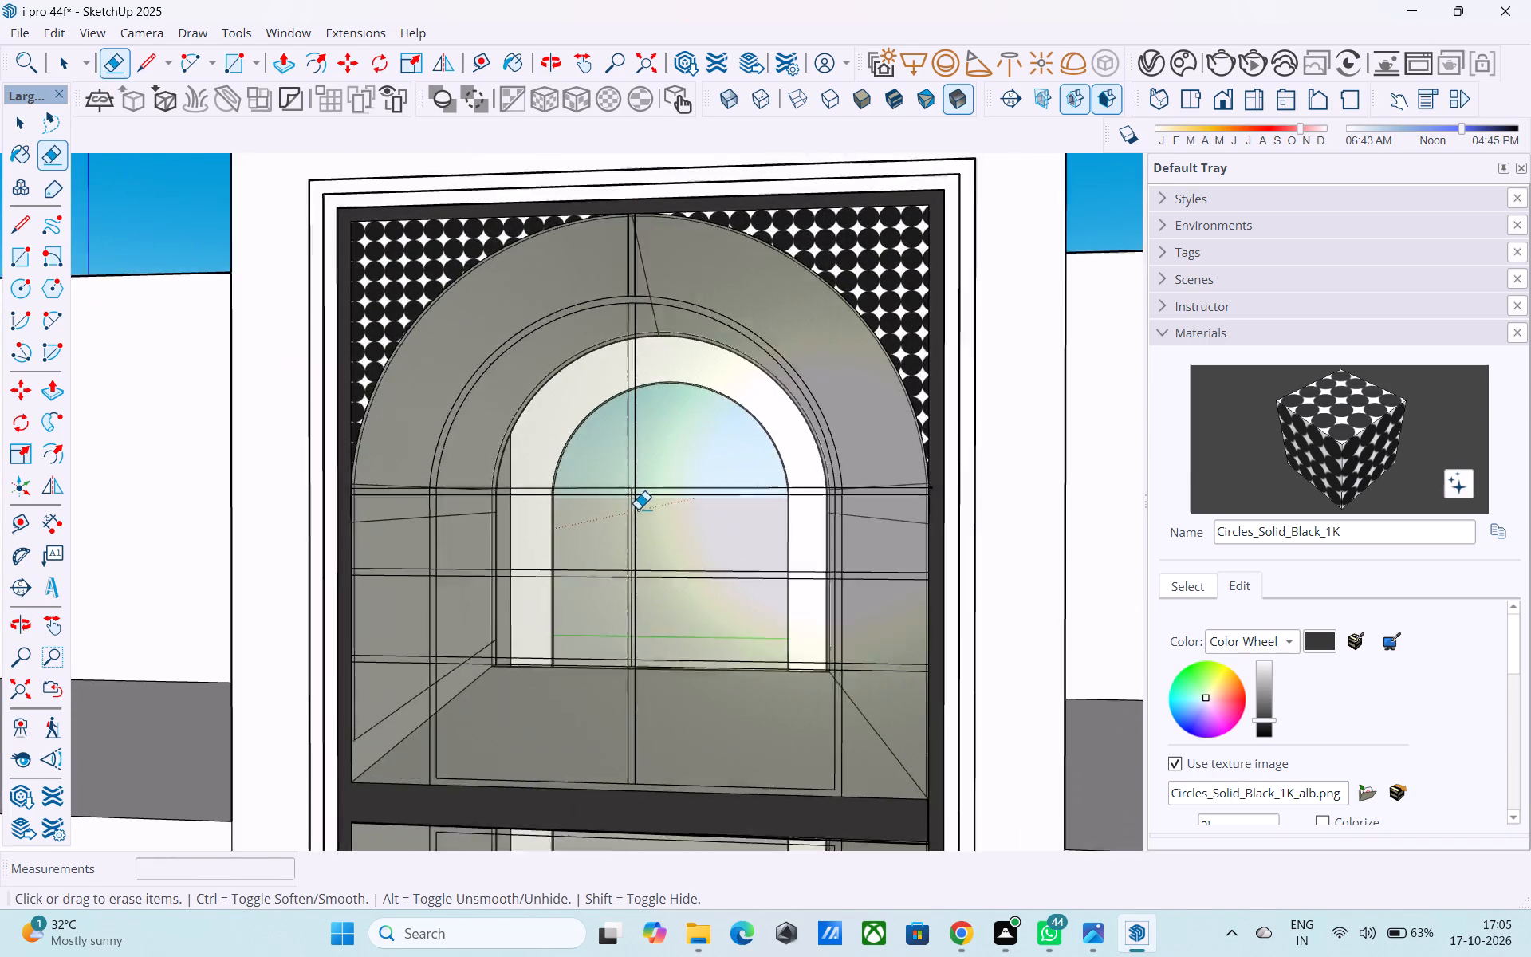
scroll(638, 509, up, 18)
click(615, 490)
drag(618, 359, 611, 356)
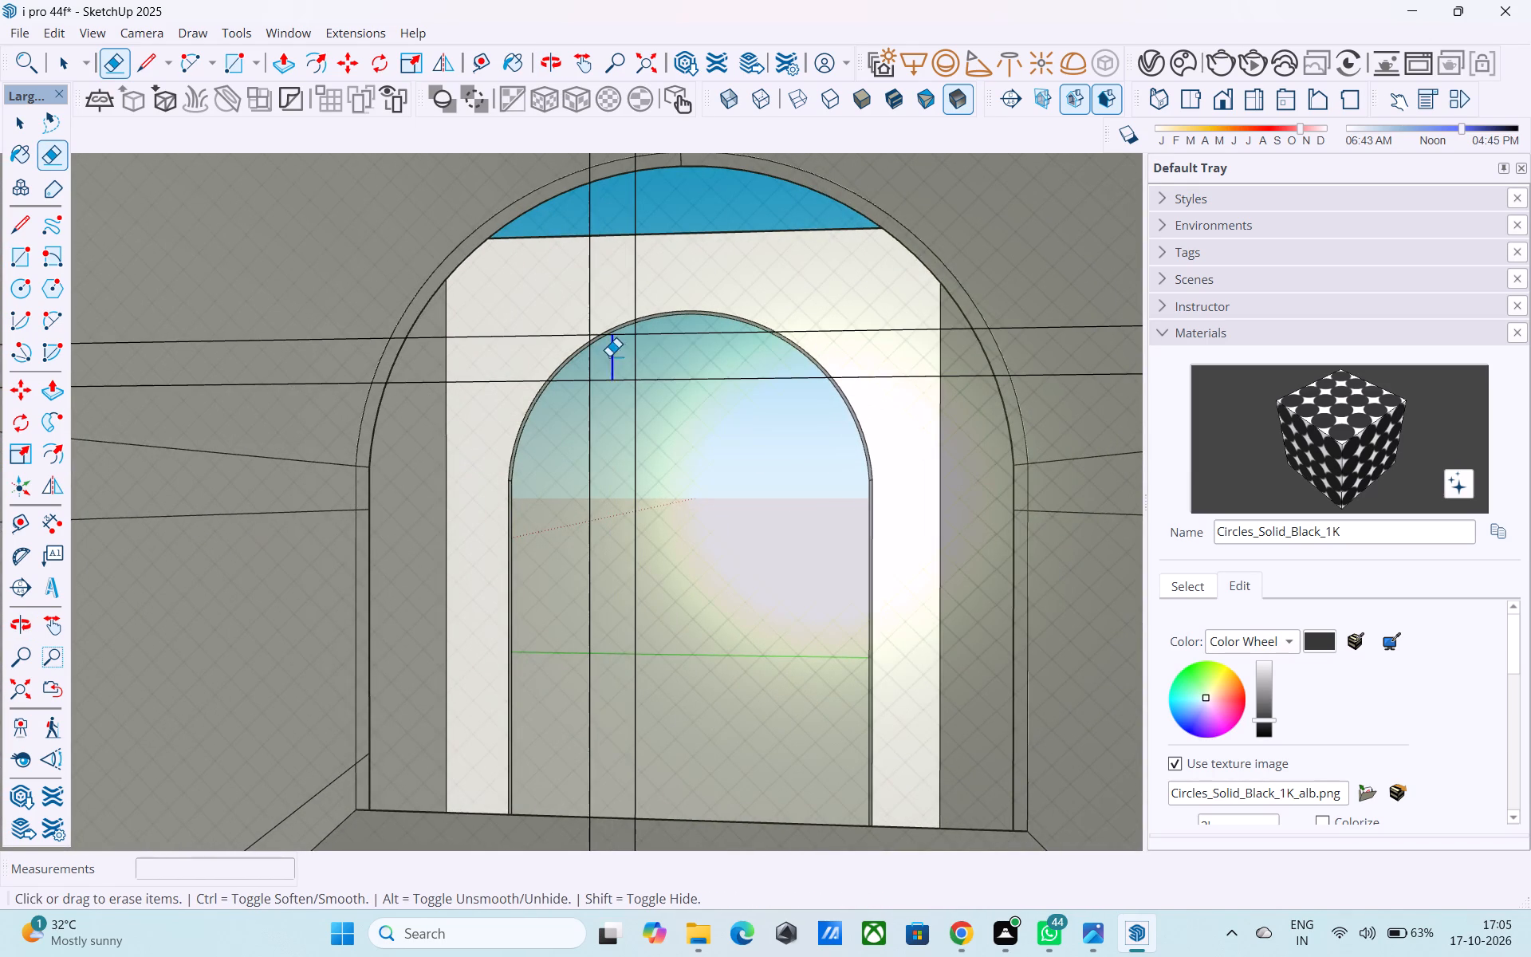
scroll(608, 354, down, 6)
scroll(601, 363, up, 9)
drag(600, 360, 577, 351)
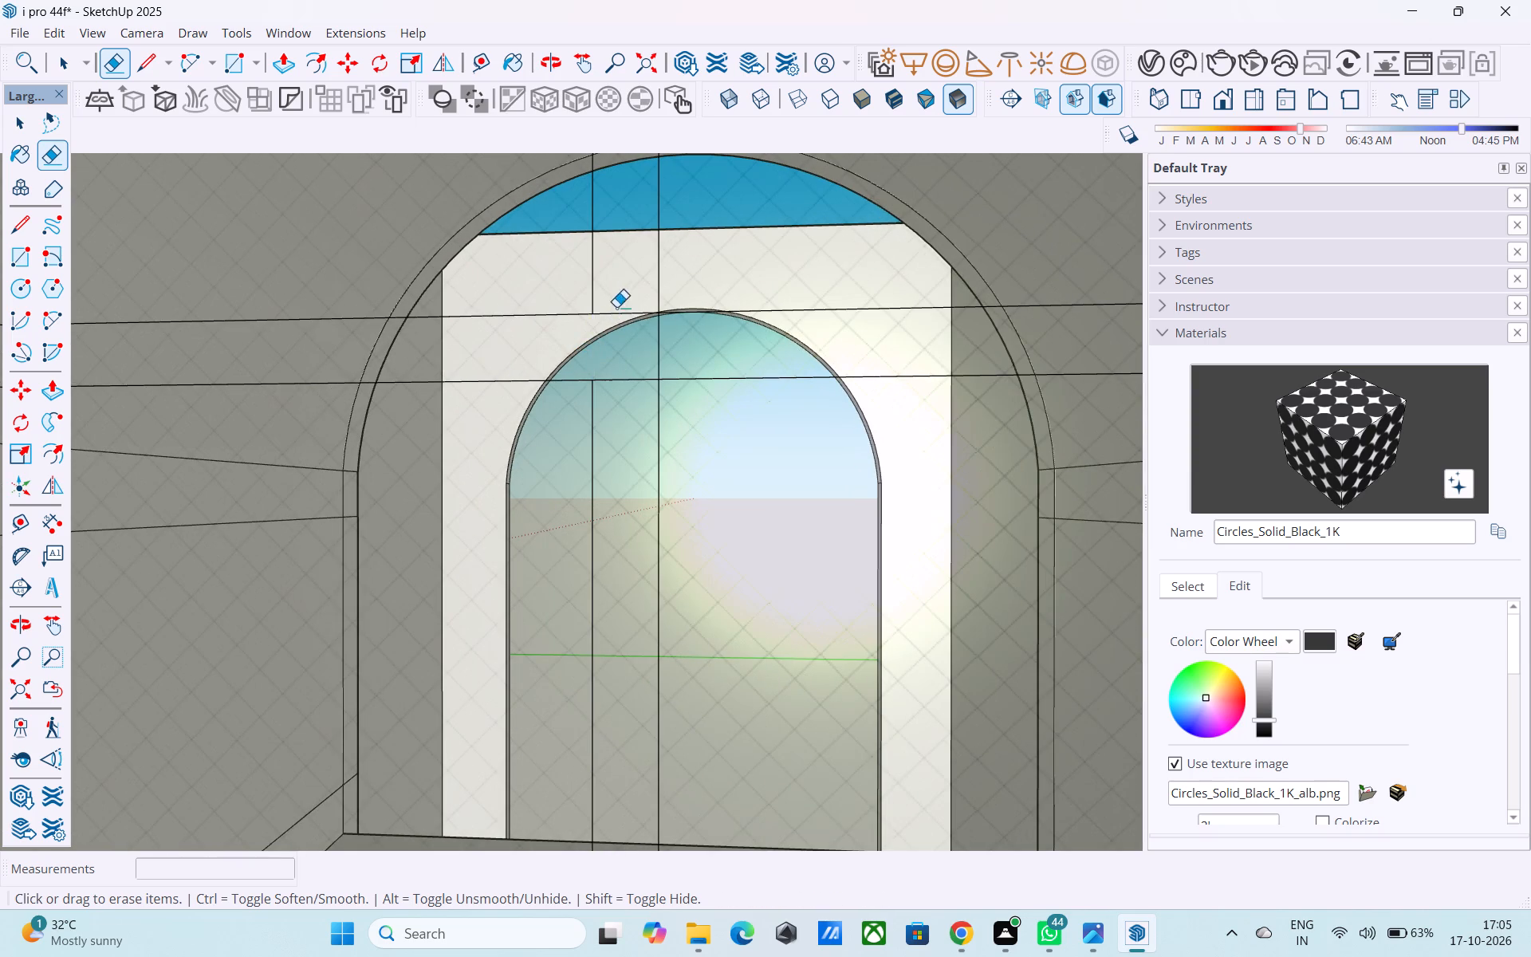
drag(618, 307, 625, 337)
drag(671, 345, 655, 345)
drag(643, 361, 642, 424)
scroll(629, 431, down, 13)
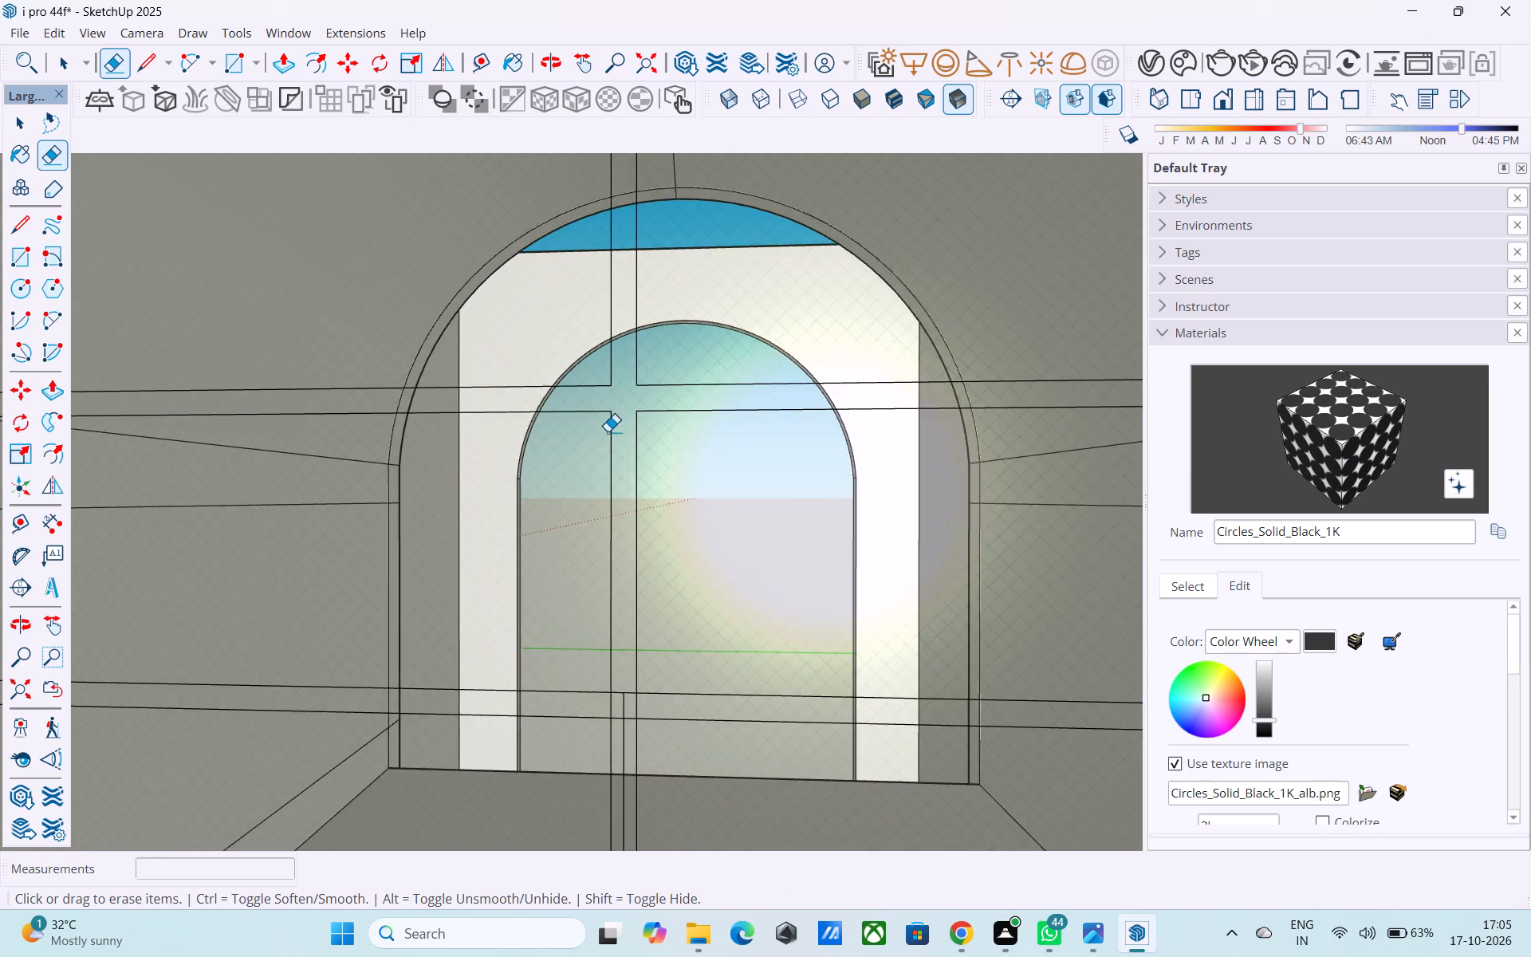
Erase the remaining centre line pieces and the horizontal line segments inside the central bar at the middle and lowest bar crossings.
scroll(608, 431, down, 8)
scroll(605, 442, up, 1)
scroll(605, 442, down, 2)
scroll(616, 570, up, 9)
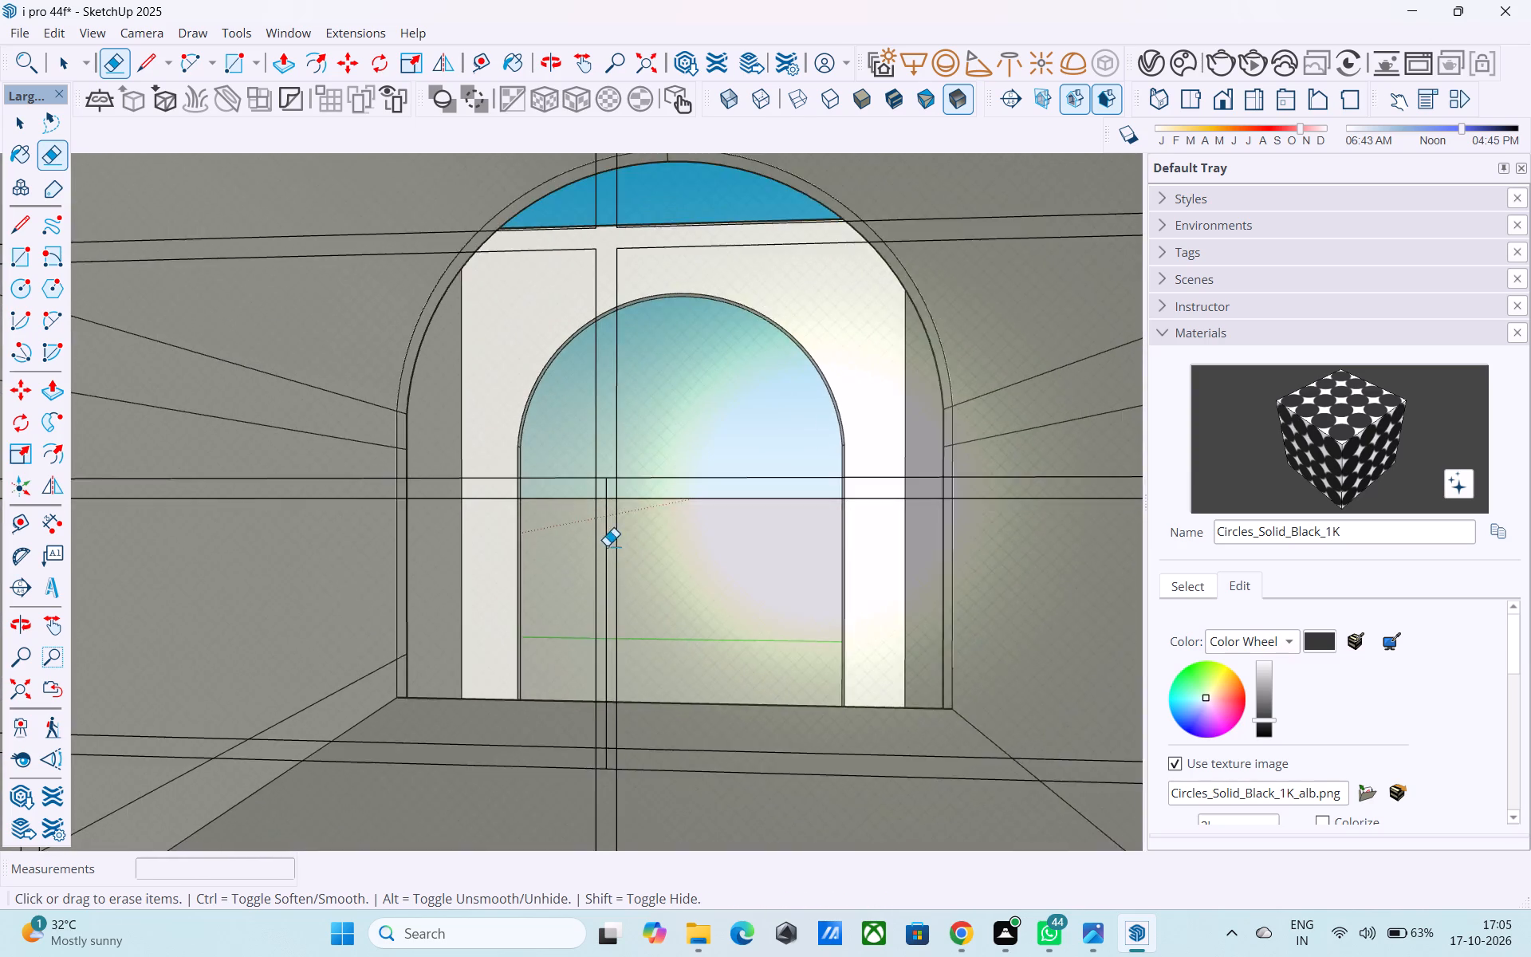
scroll(607, 545, up, 7)
drag(615, 464, 611, 388)
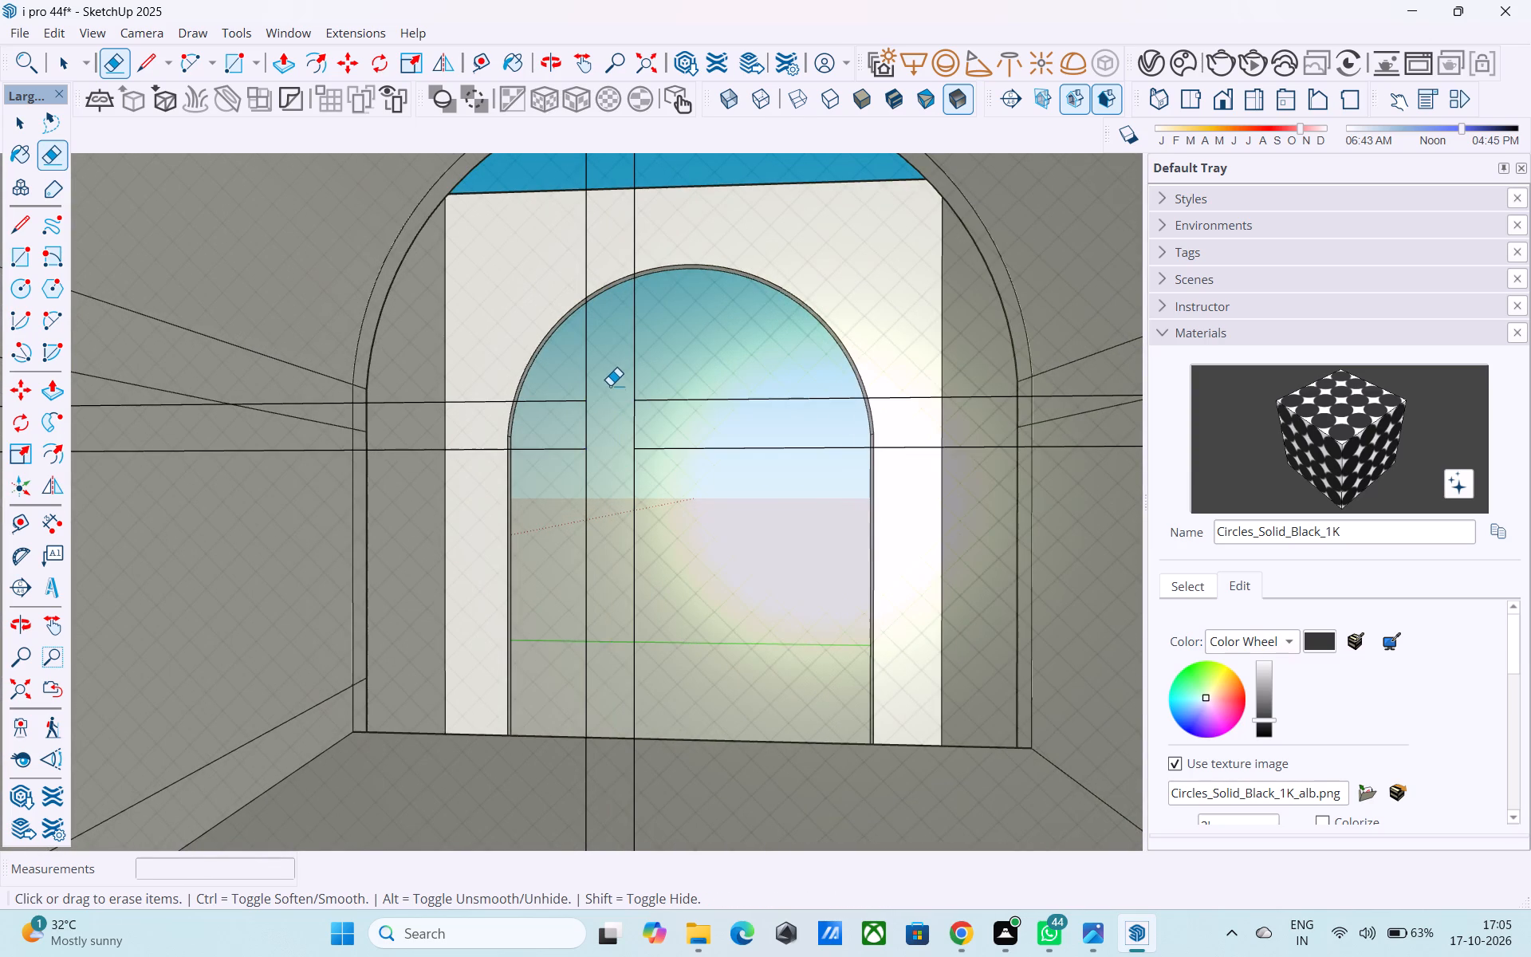
scroll(610, 385, down, 11)
scroll(628, 649, up, 12)
drag(605, 660, 620, 549)
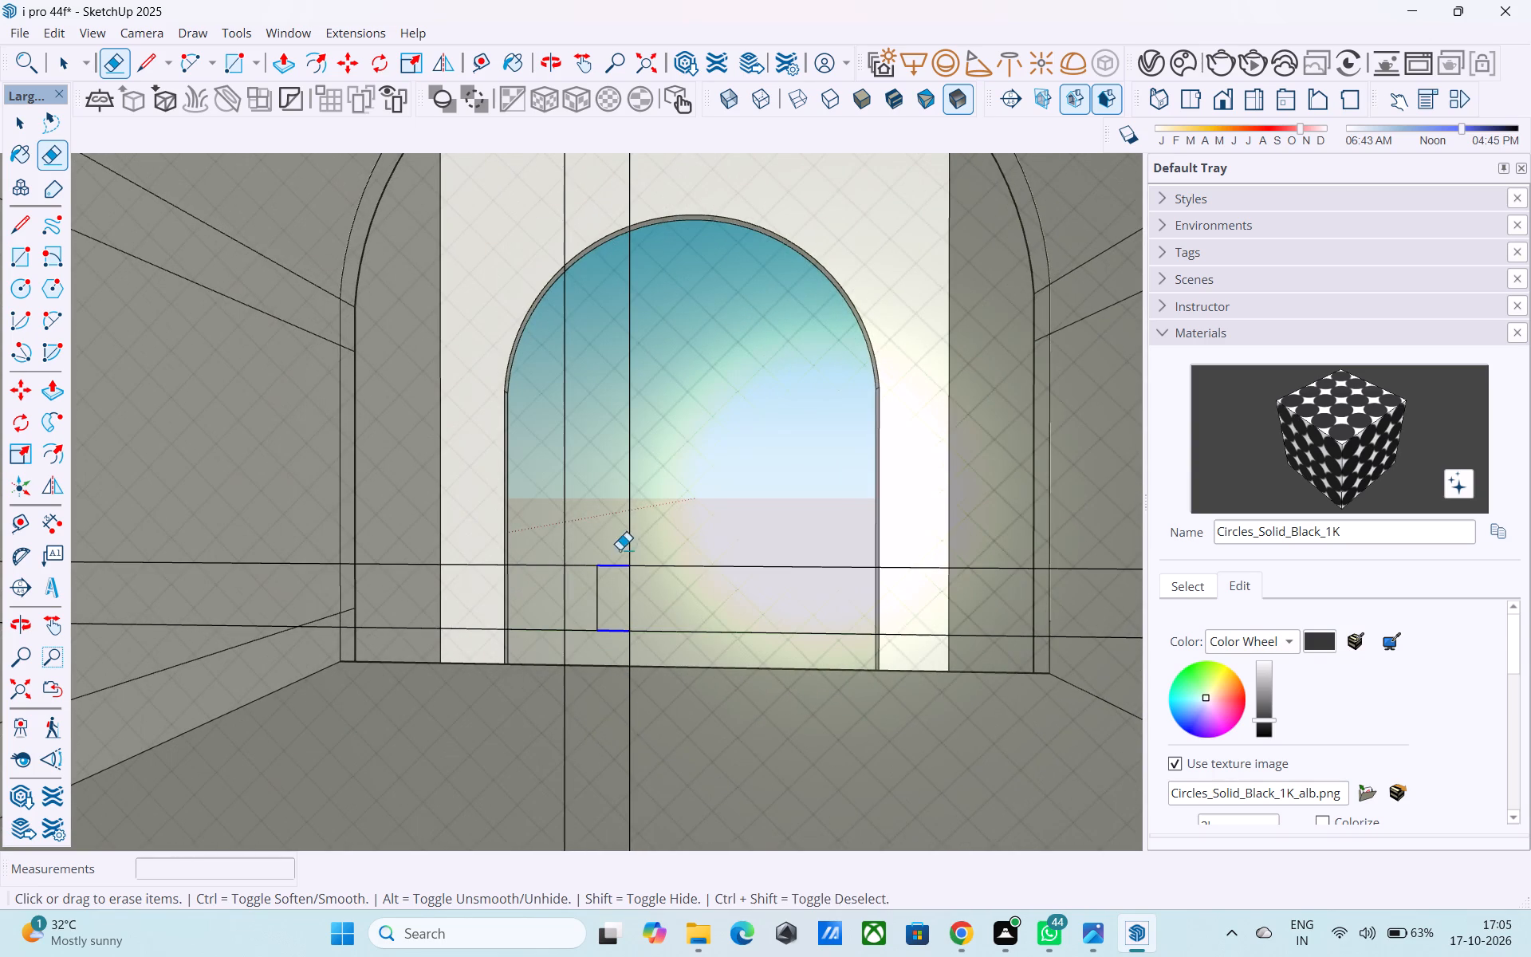
drag(620, 549, 588, 549)
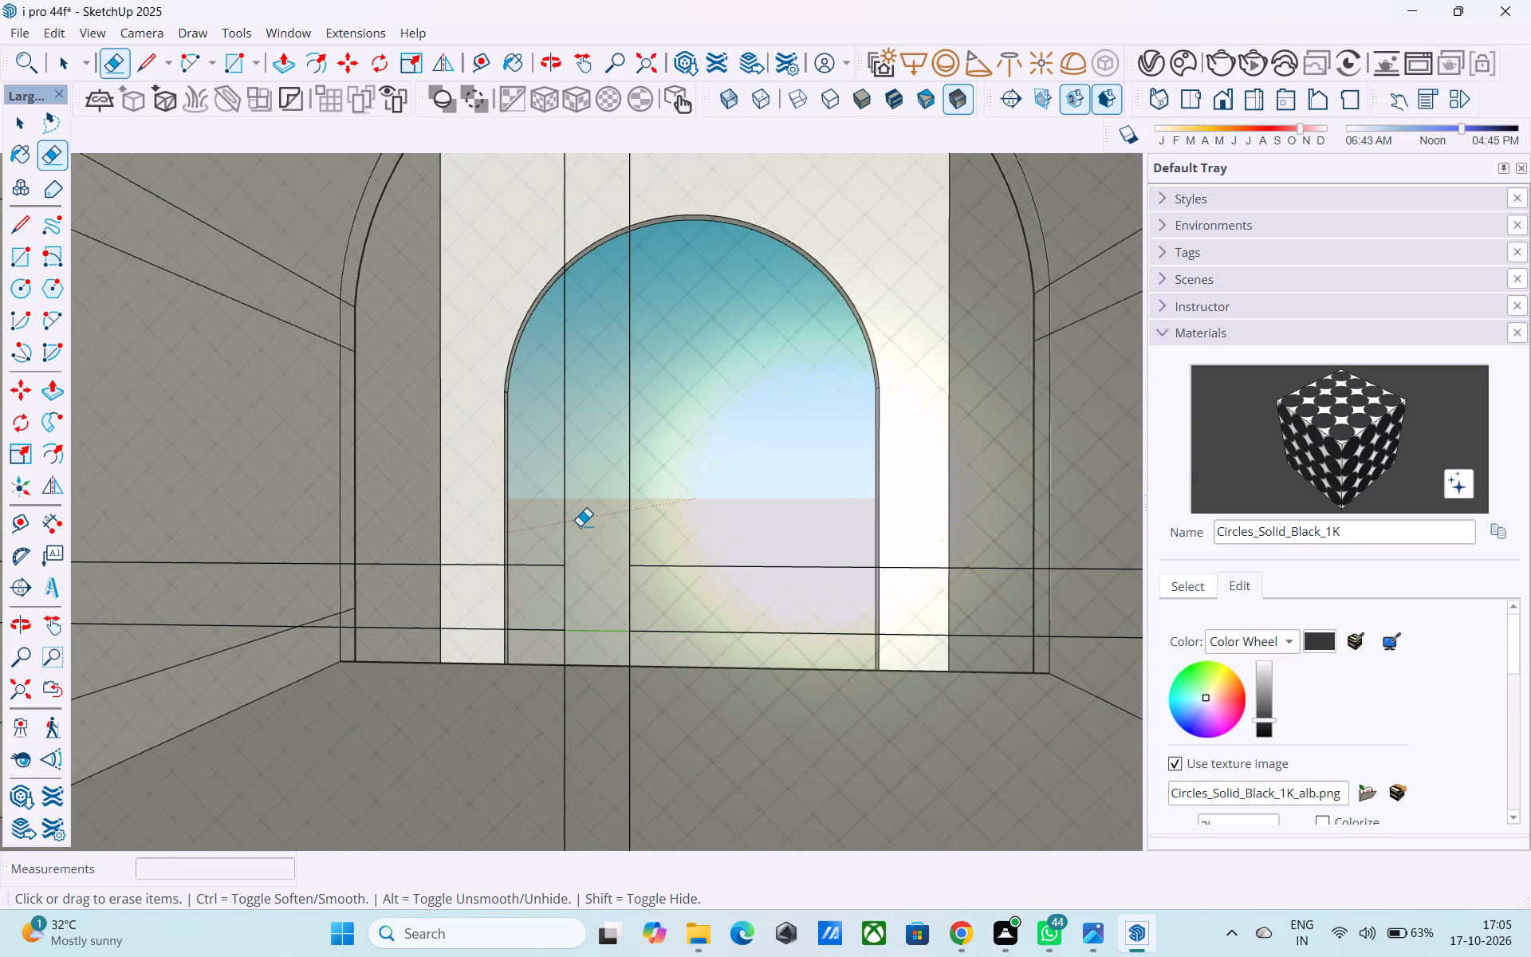
Erase the central vertical bar's edge segments where they cross the lowest horizontal bar.
scroll(576, 519, down, 13)
scroll(556, 565, up, 4)
scroll(551, 555, down, 19)
middle_drag(549, 586, 557, 653)
scroll(553, 628, up, 14)
click(575, 545)
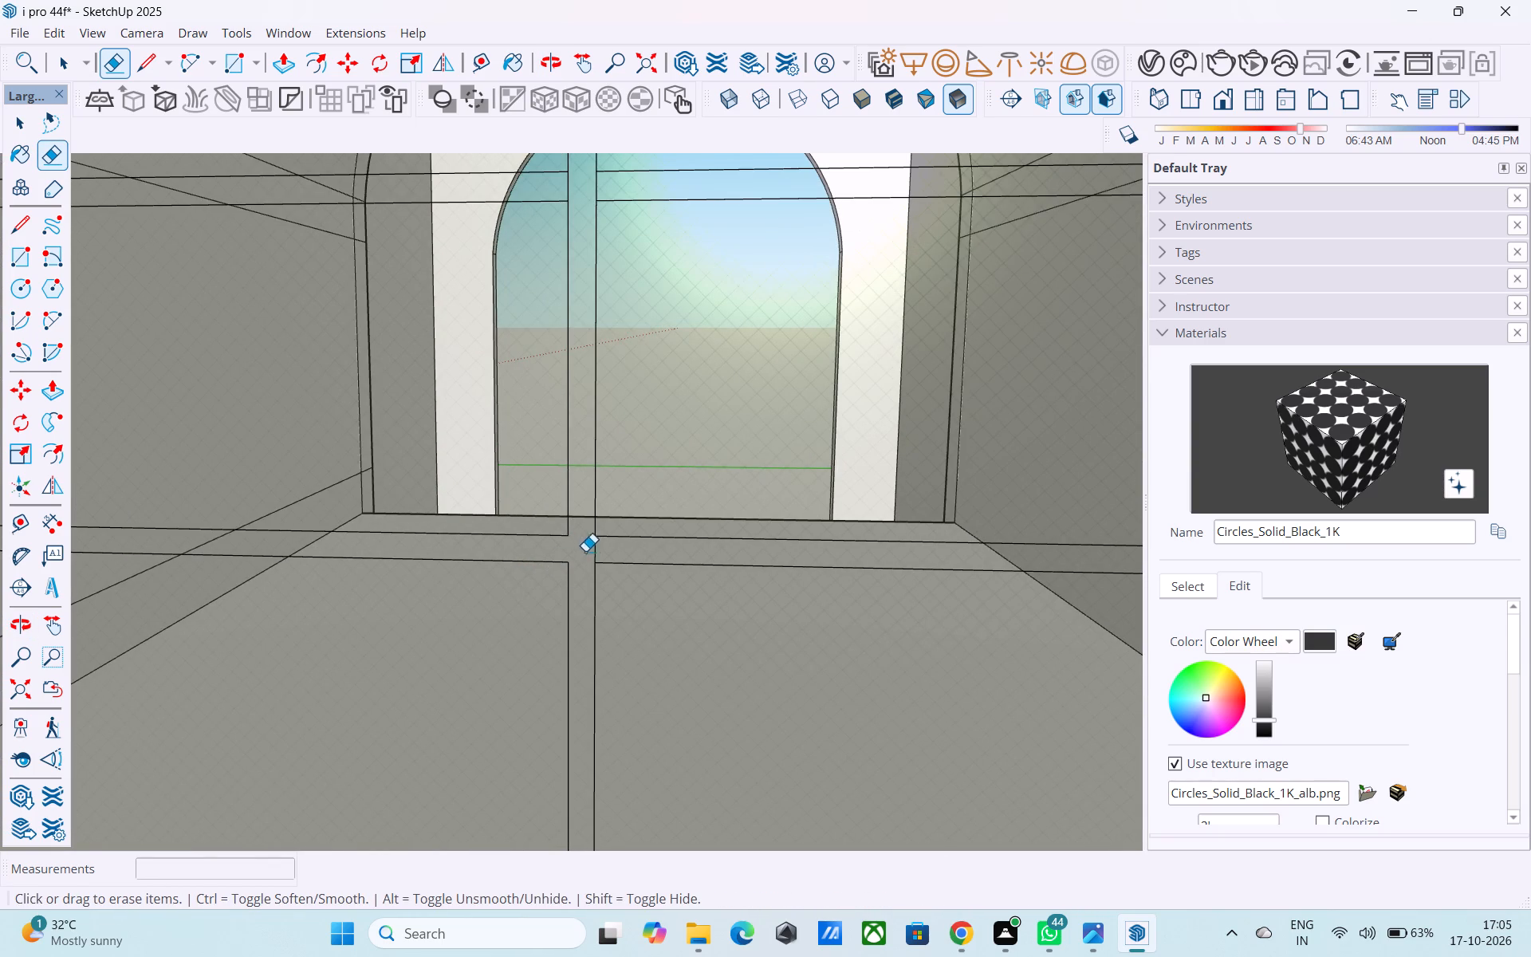
click(588, 550)
scroll(593, 549, down, 11)
middle_click(593, 551)
scroll(569, 329, up, 5)
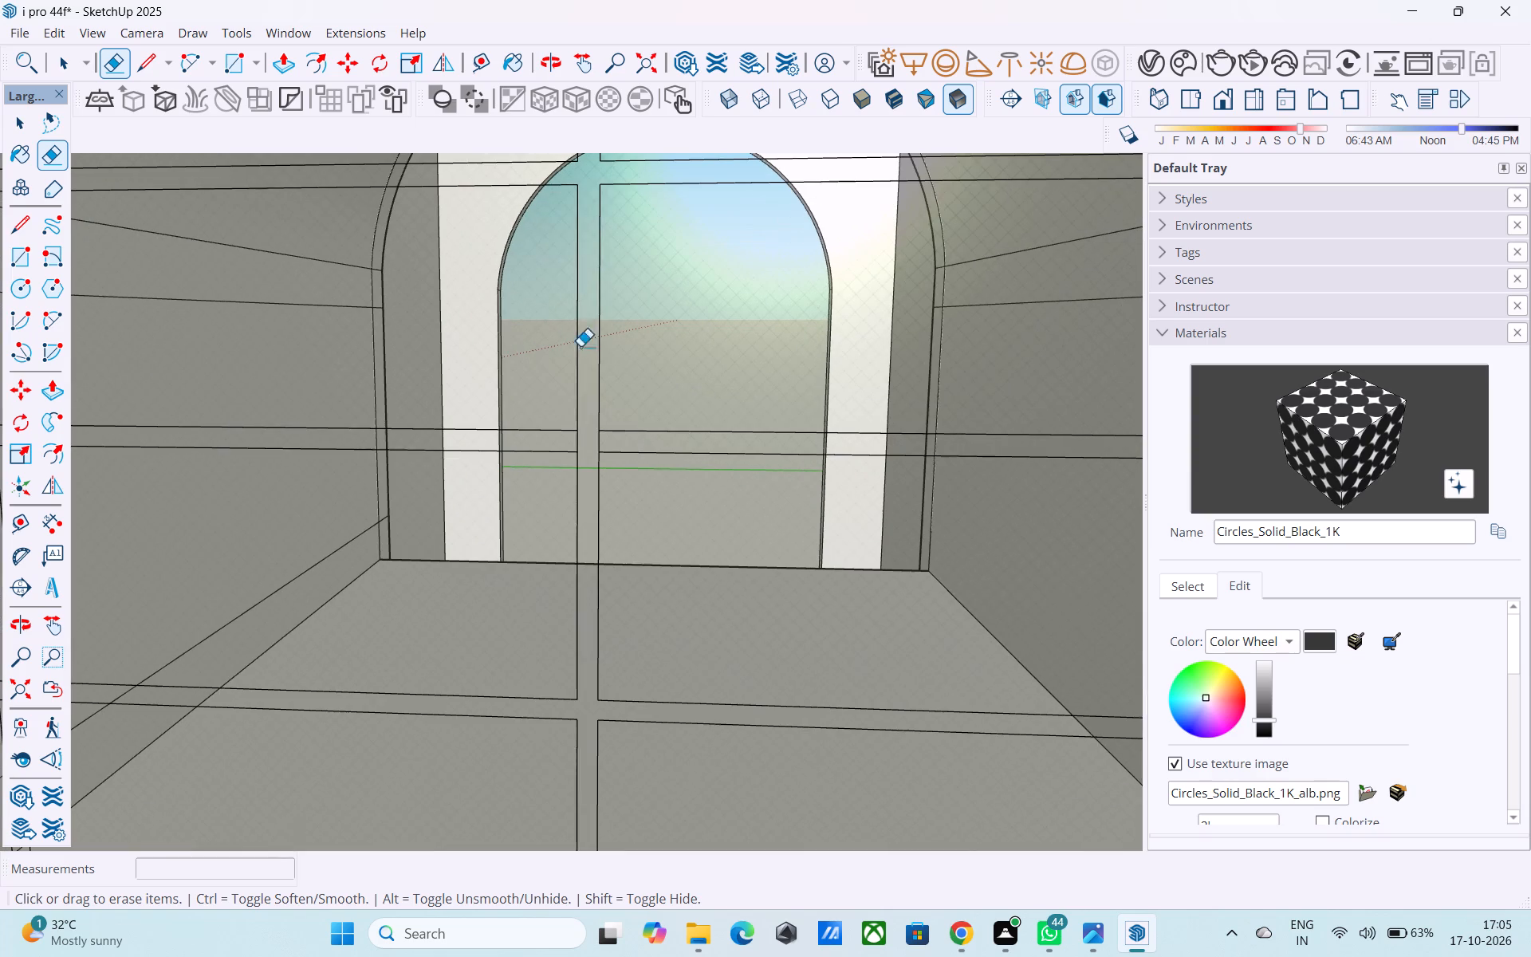
Save the model.
key(ctrl+s)
Erase the central vertical bar's edge segments where they cross the middle horizontal bar.
scroll(580, 443, up, 3)
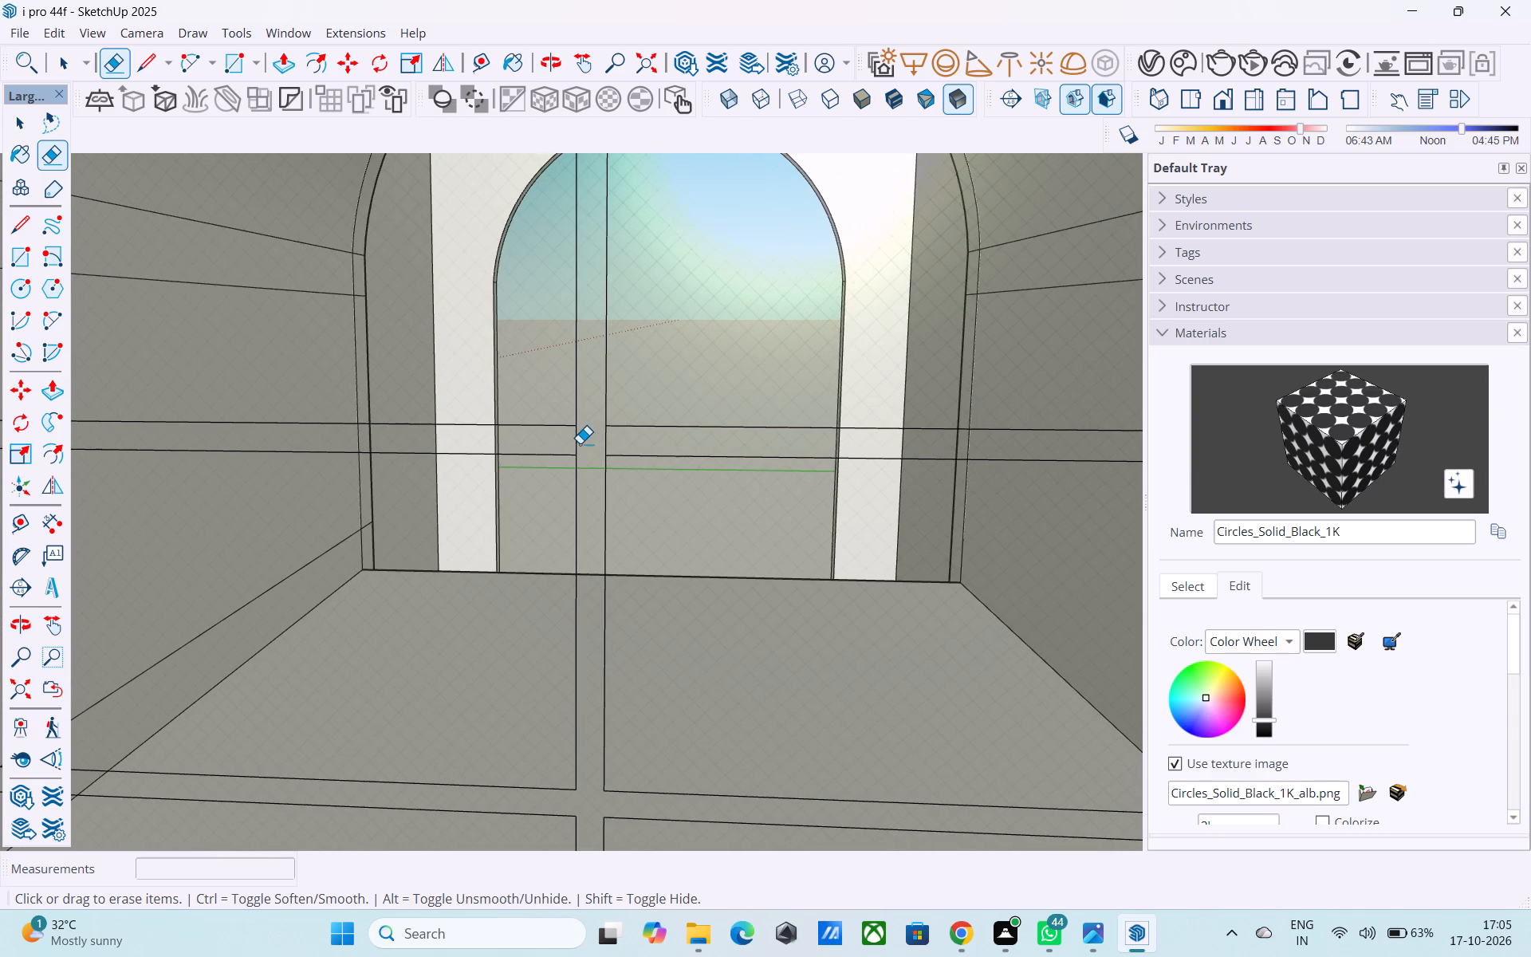
drag(576, 443, 563, 443)
drag(610, 448, 603, 444)
scroll(599, 439, down, 12)
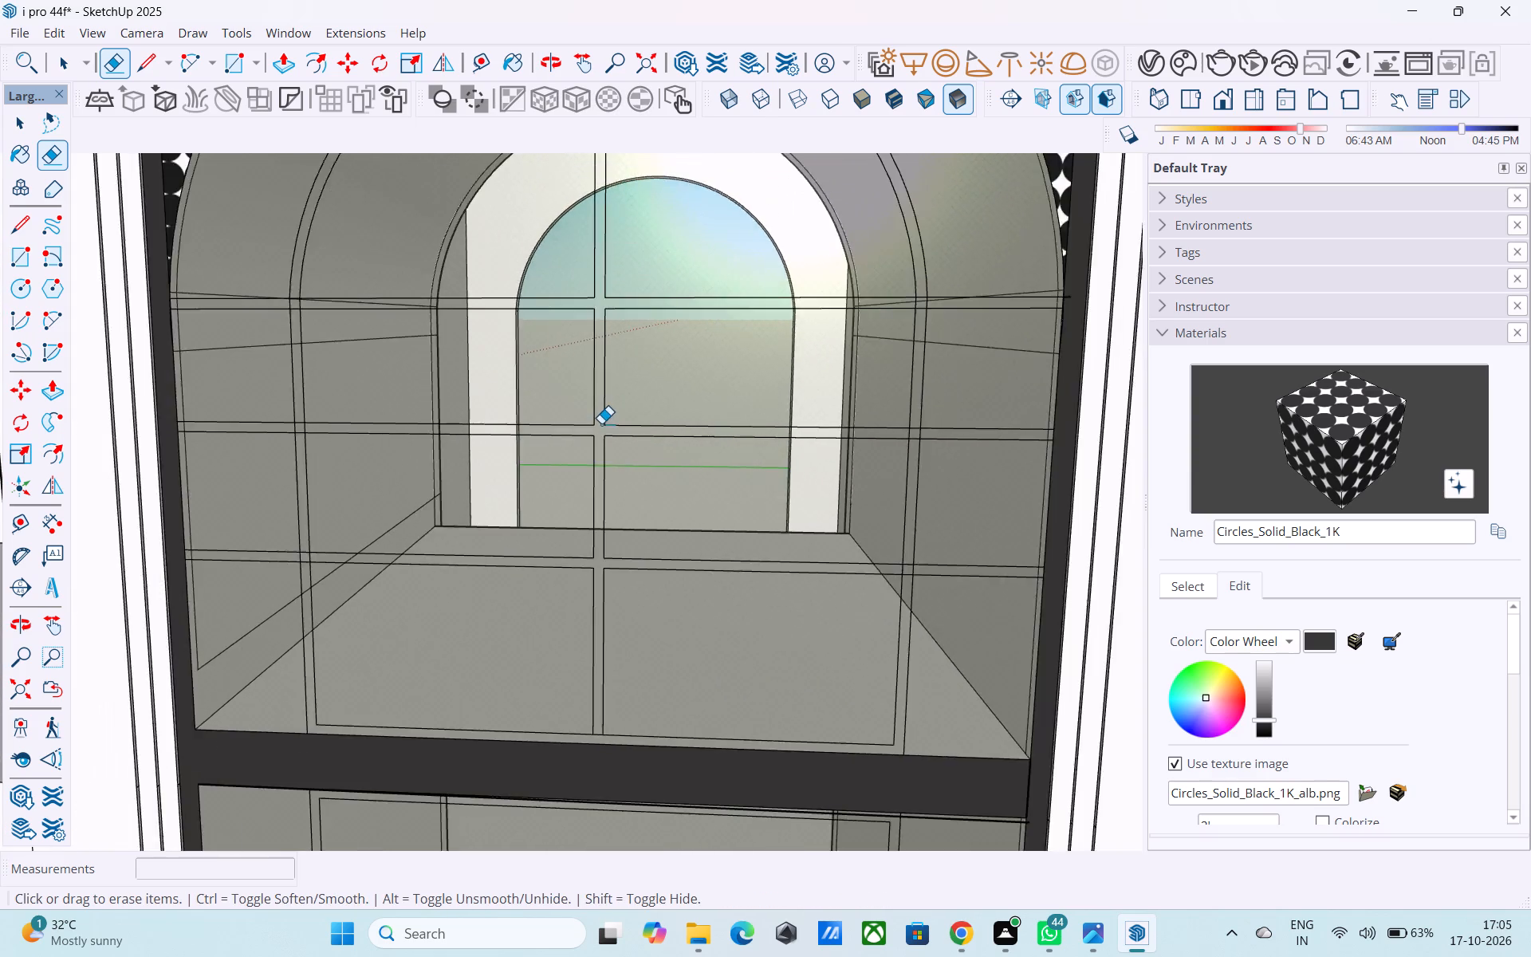
Erase the overlapping line segments where the inner frame's left upright crosses the lowest horizontal bar.
scroll(601, 423, down, 3)
scroll(381, 459, up, 5)
scroll(354, 594, up, 5)
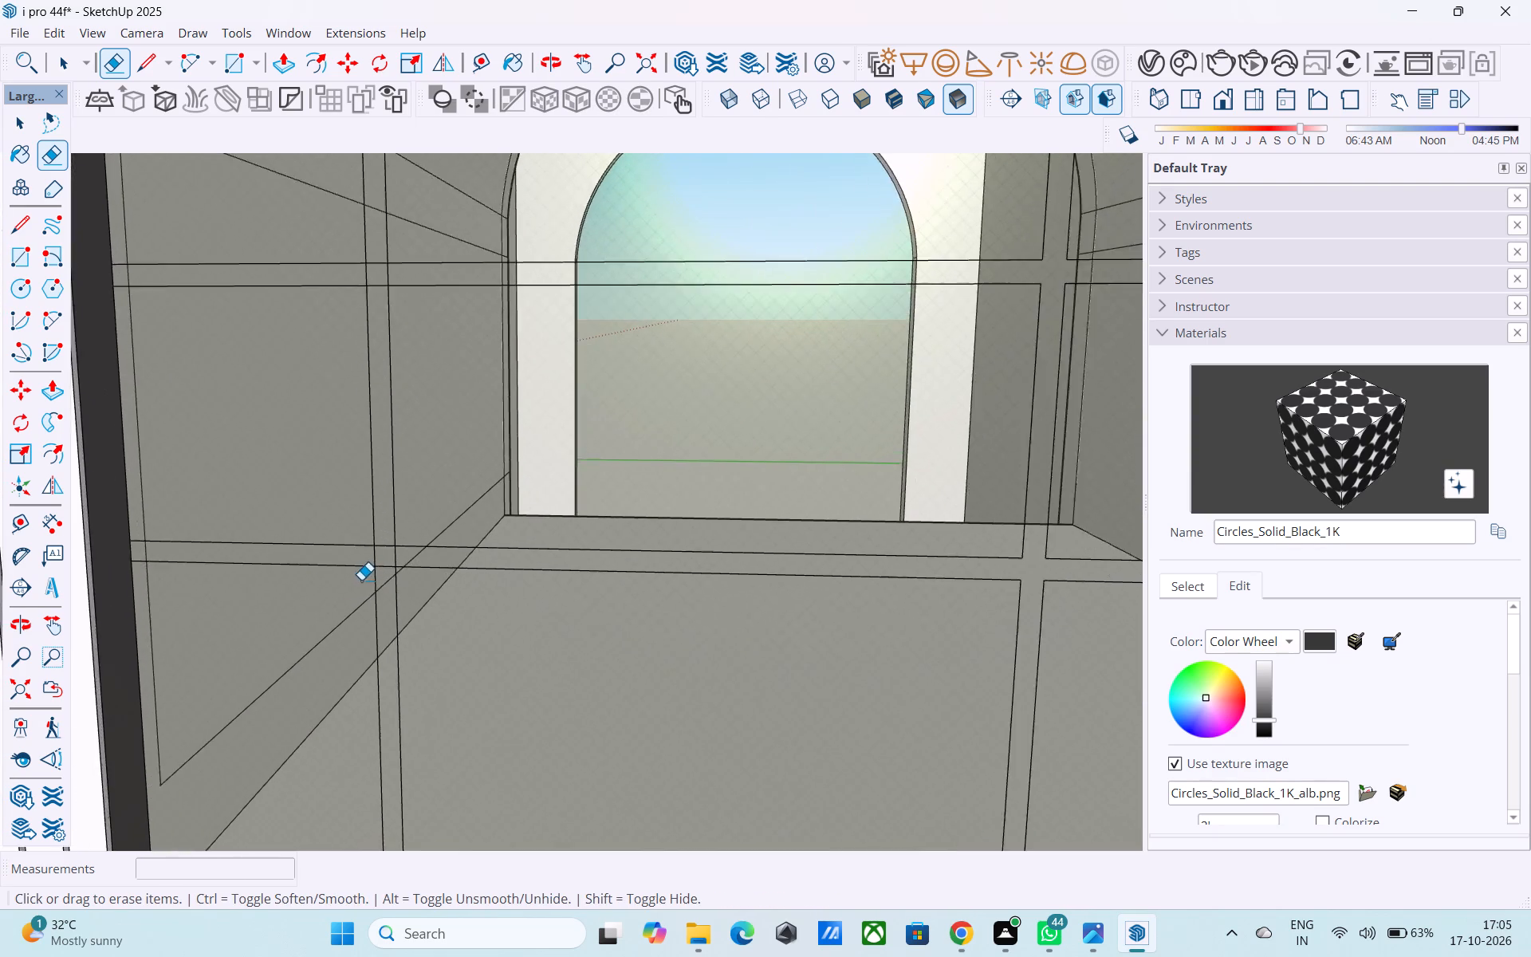
scroll(361, 580, up, 3)
click(395, 561)
click(373, 548)
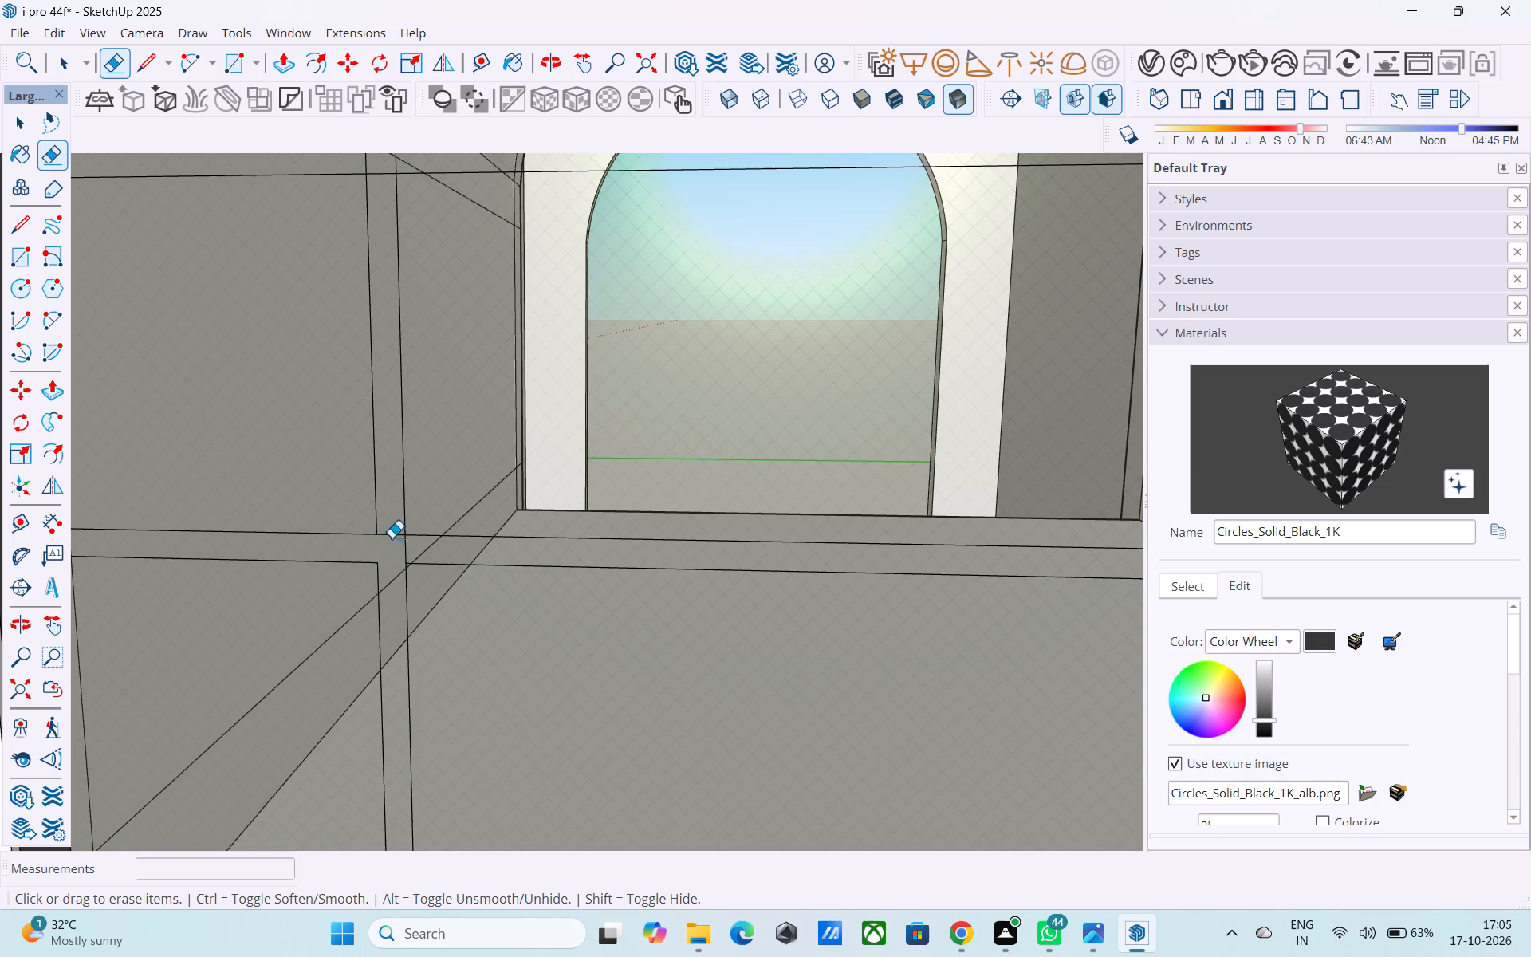
click(393, 536)
click(408, 549)
Erase the overlapping line segments where the inner frame's left upright crosses the middle horizontal bar.
scroll(405, 545, down, 11)
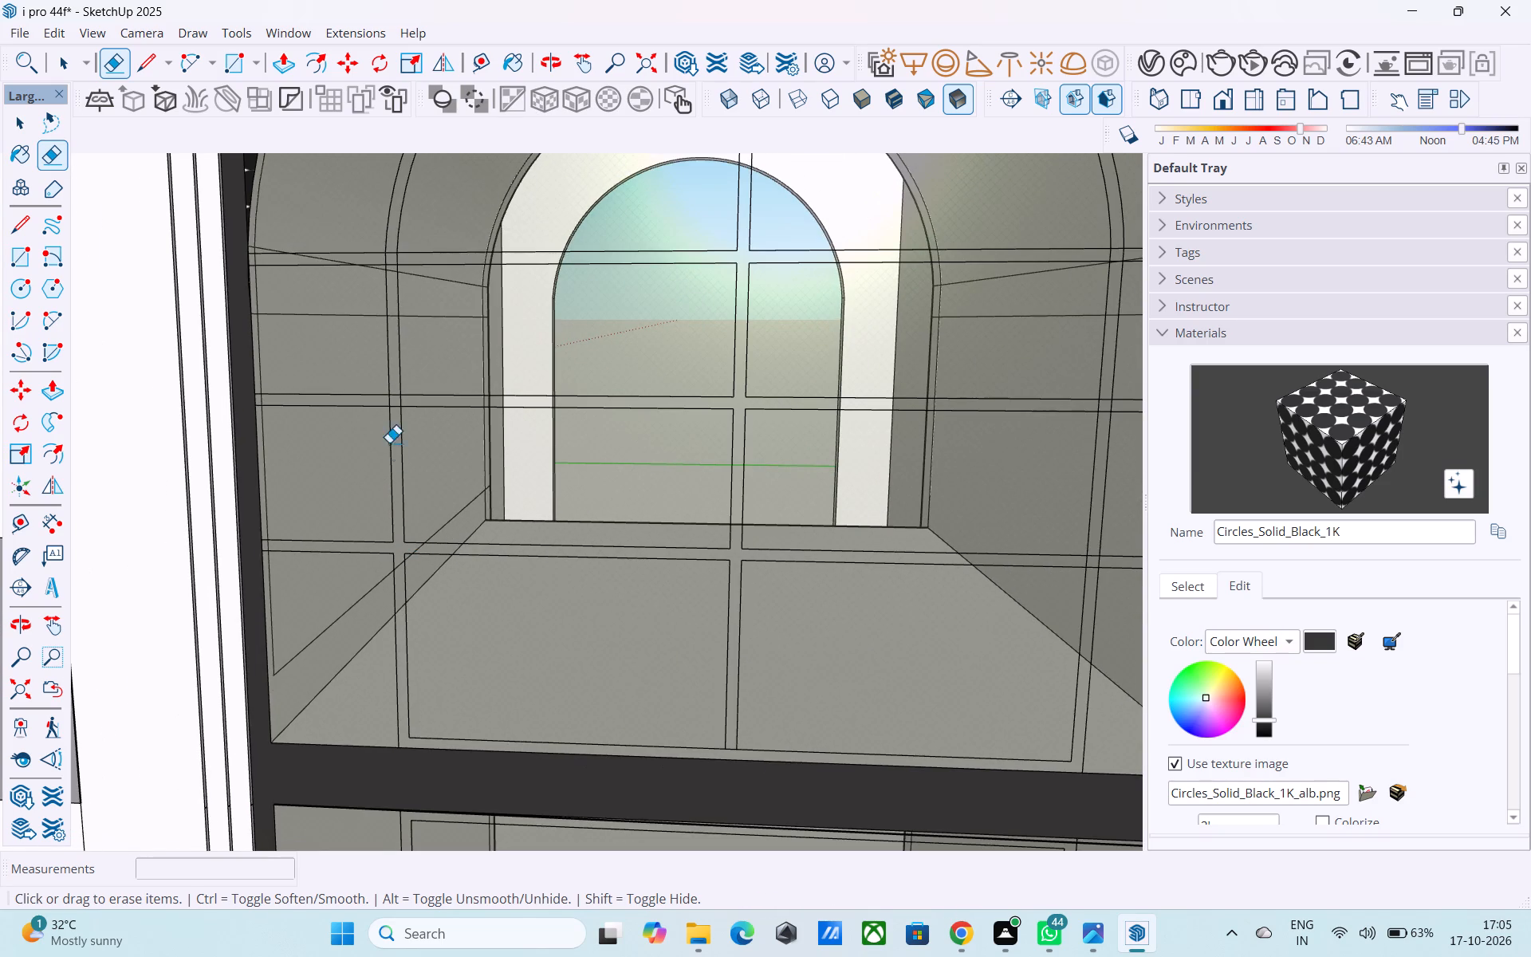
scroll(405, 399, up, 13)
click(412, 408)
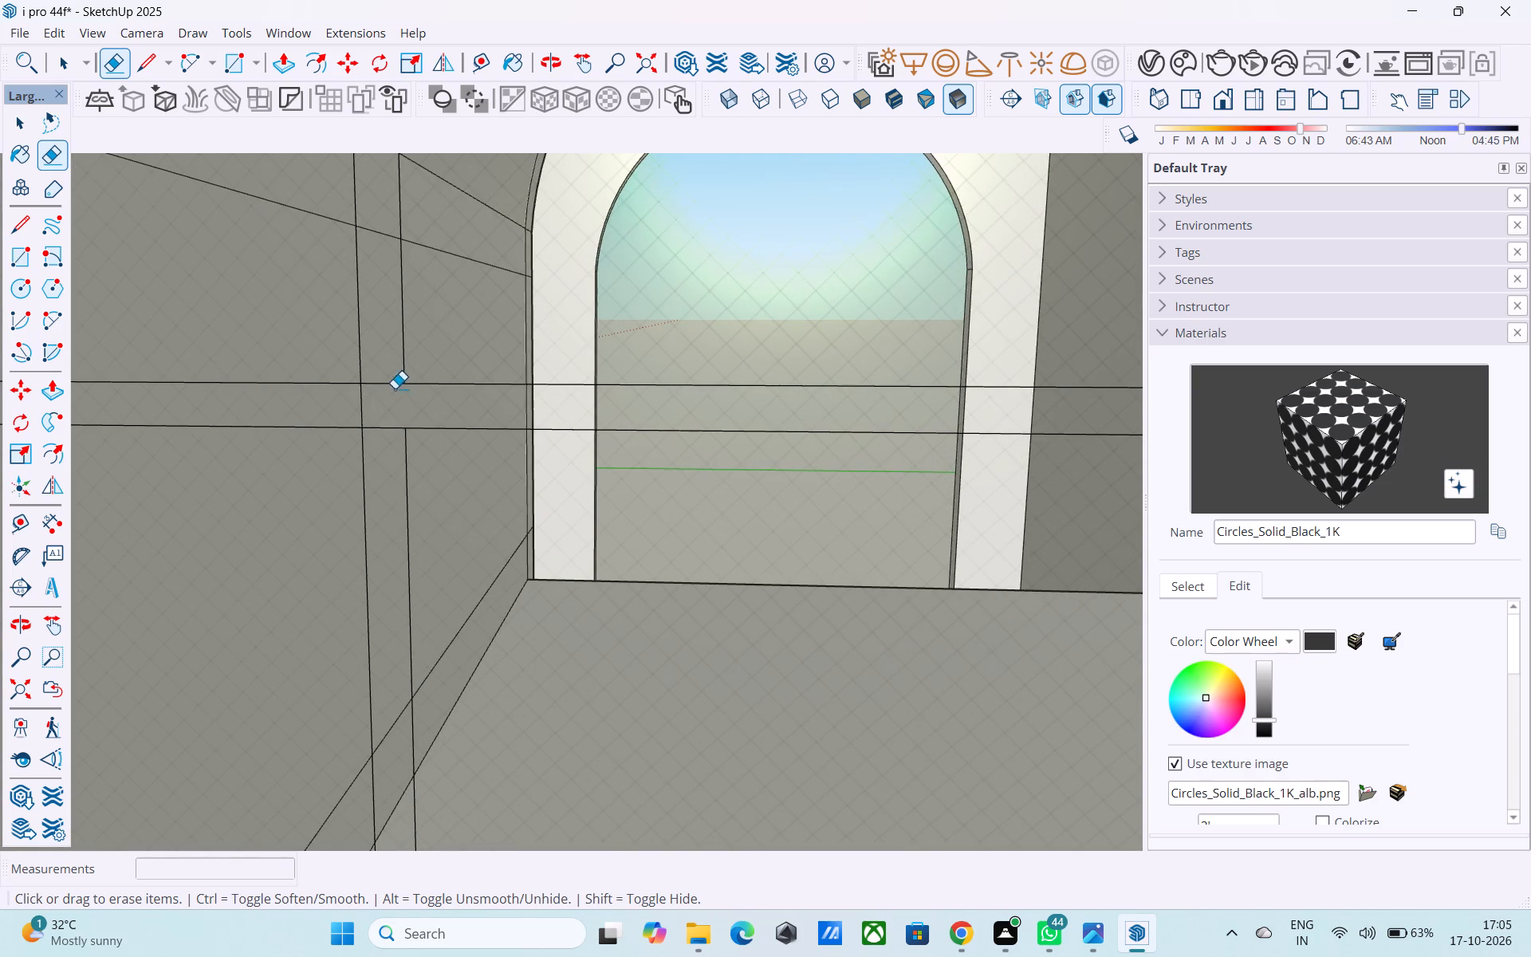
click(392, 383)
drag(380, 403, 356, 406)
drag(387, 427, 390, 439)
scroll(360, 503, down, 8)
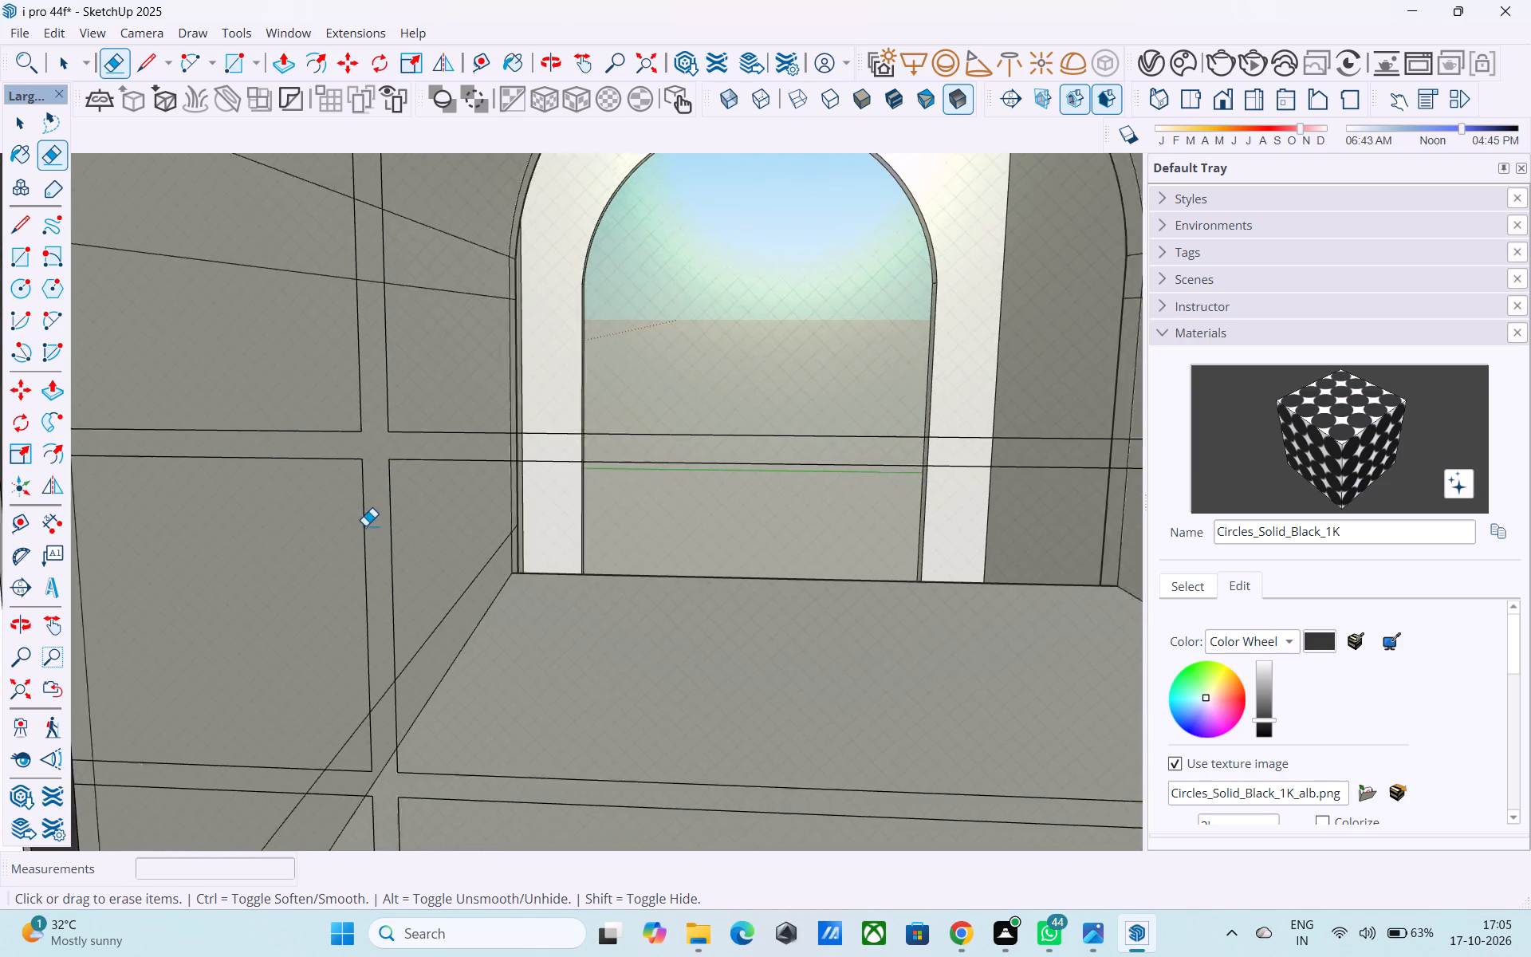
Erase the overlapping line segments where the inner frame's left upright meets the top horizontal bar at the arch's base.
scroll(365, 526, down, 2)
middle_drag(369, 495, 414, 538)
scroll(372, 502, down, 6)
middle_drag(389, 449, 415, 530)
scroll(367, 346, up, 8)
drag(352, 339, 346, 369)
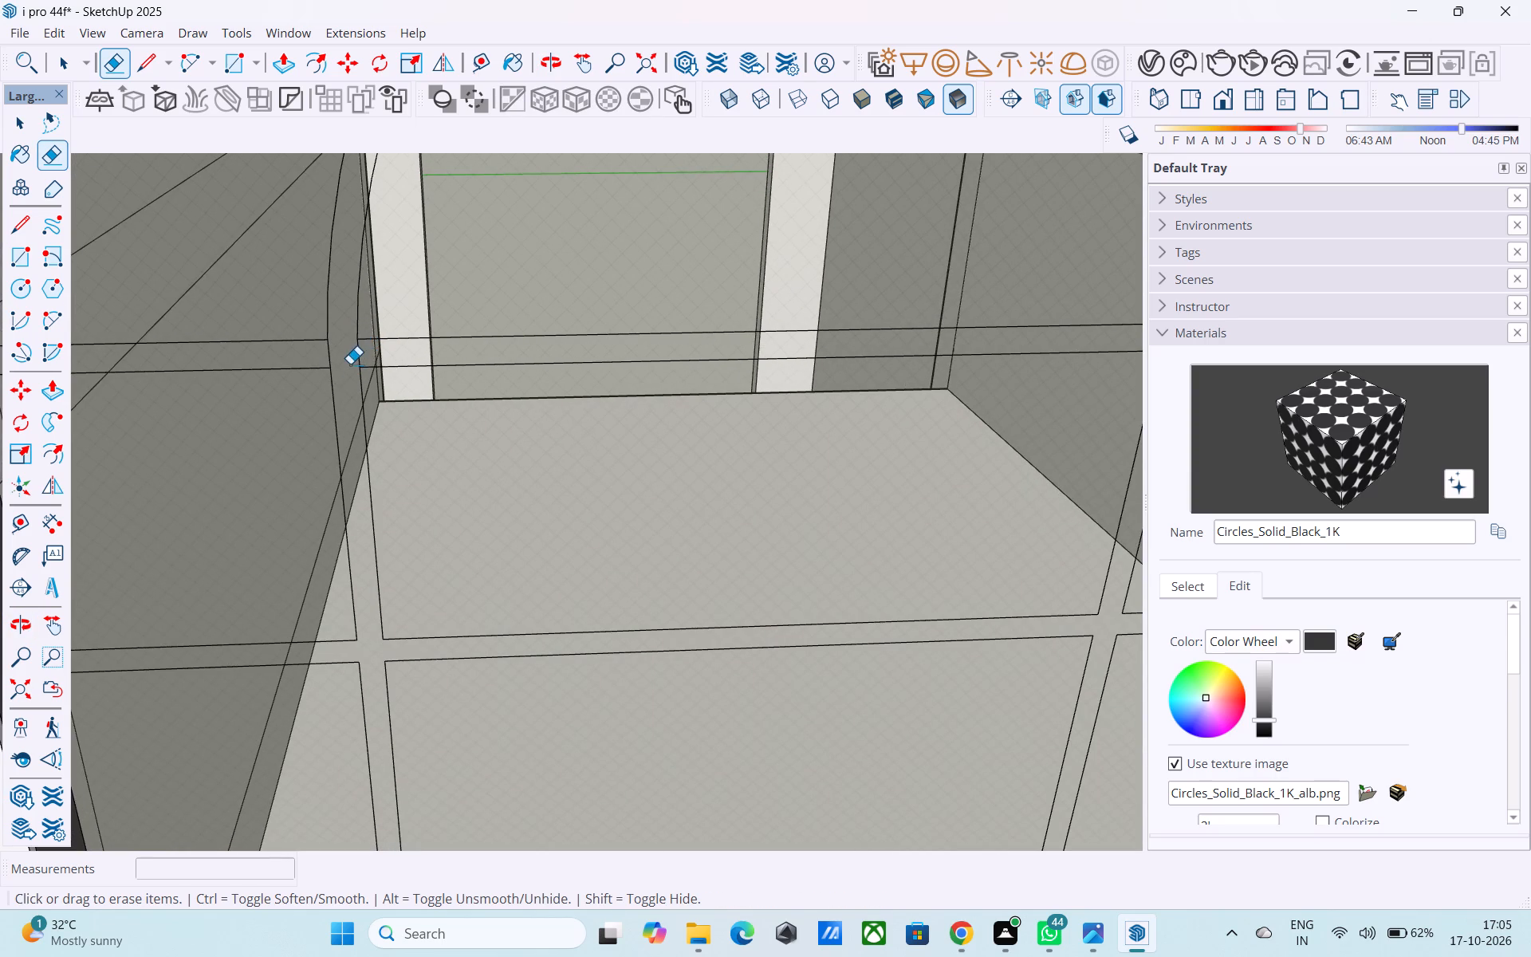
drag(339, 356, 324, 356)
drag(367, 356, 352, 356)
Erase the overlapping line segments where the inner frame's right upright meets the top horizontal bar at the arch's base.
scroll(238, 407, down, 11)
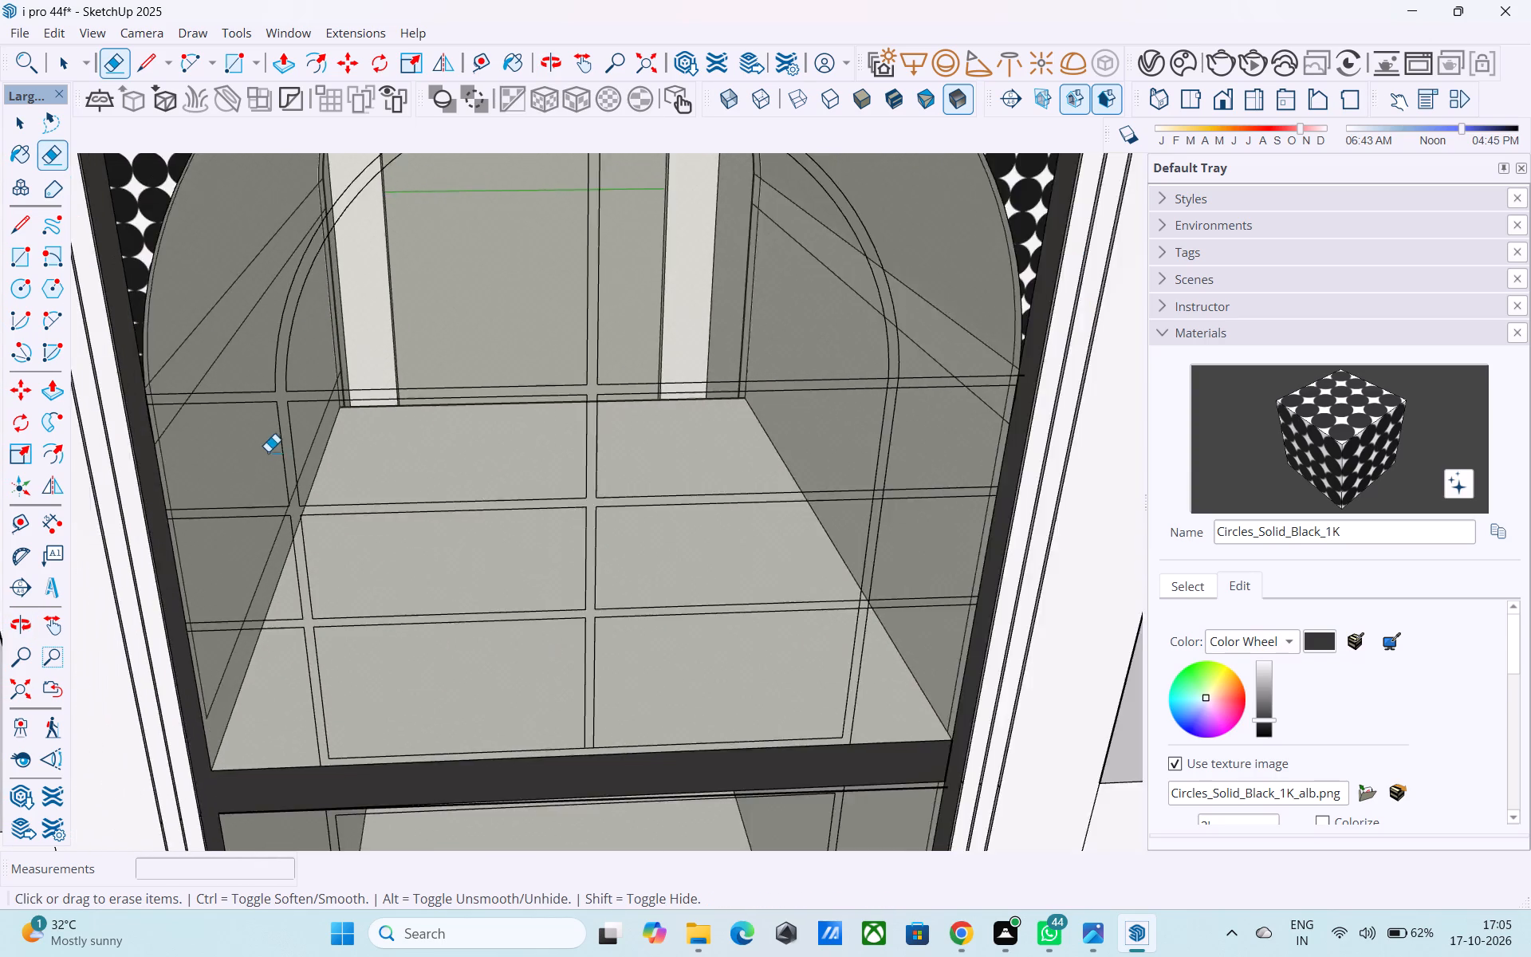
scroll(268, 451, down, 6)
scroll(683, 419, up, 10)
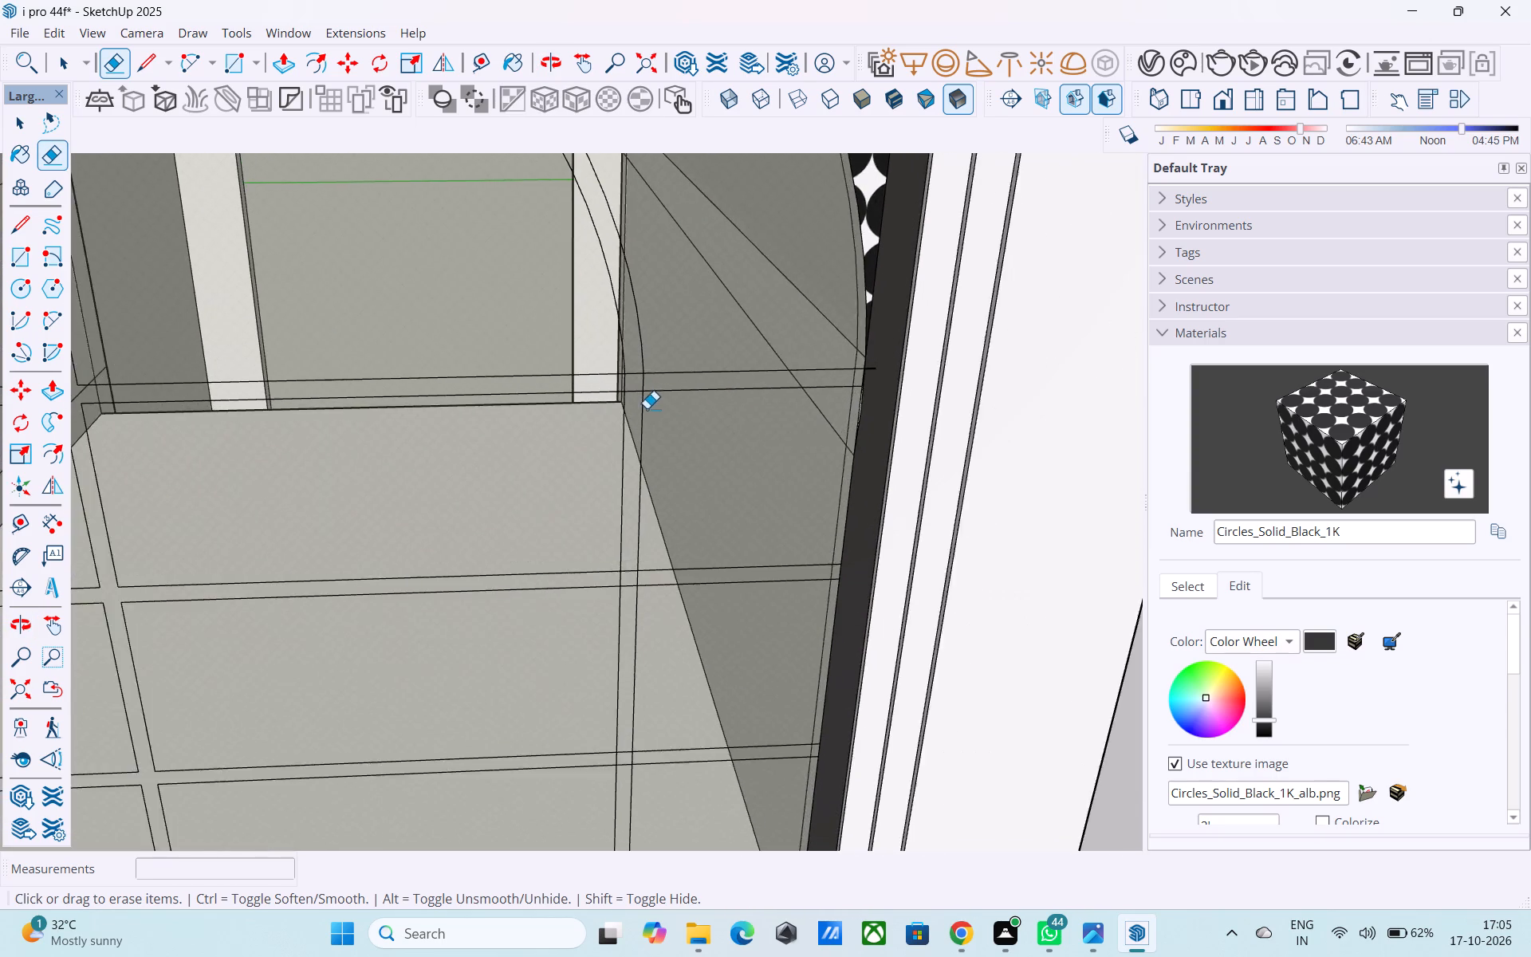
scroll(647, 408, up, 4)
click(628, 356)
click(628, 393)
click(614, 370)
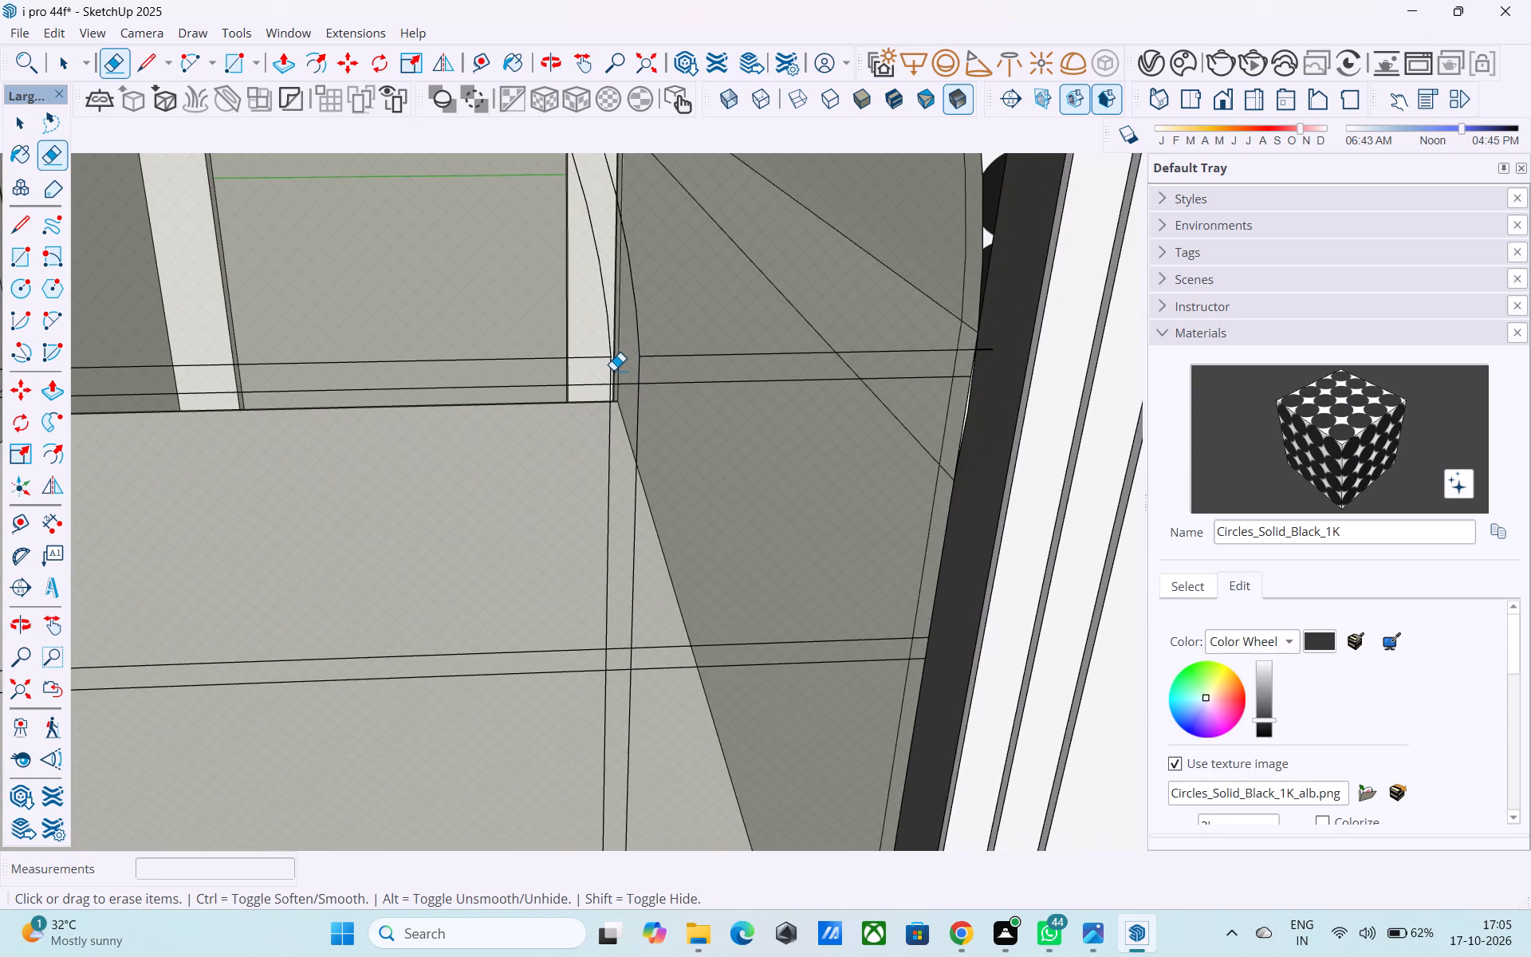
drag(617, 373, 608, 376)
drag(625, 384, 630, 396)
drag(641, 376, 656, 376)
Erase the overlapping line segments where the inner frame's right upright crosses the middle horizontal bar.
scroll(645, 397, down, 5)
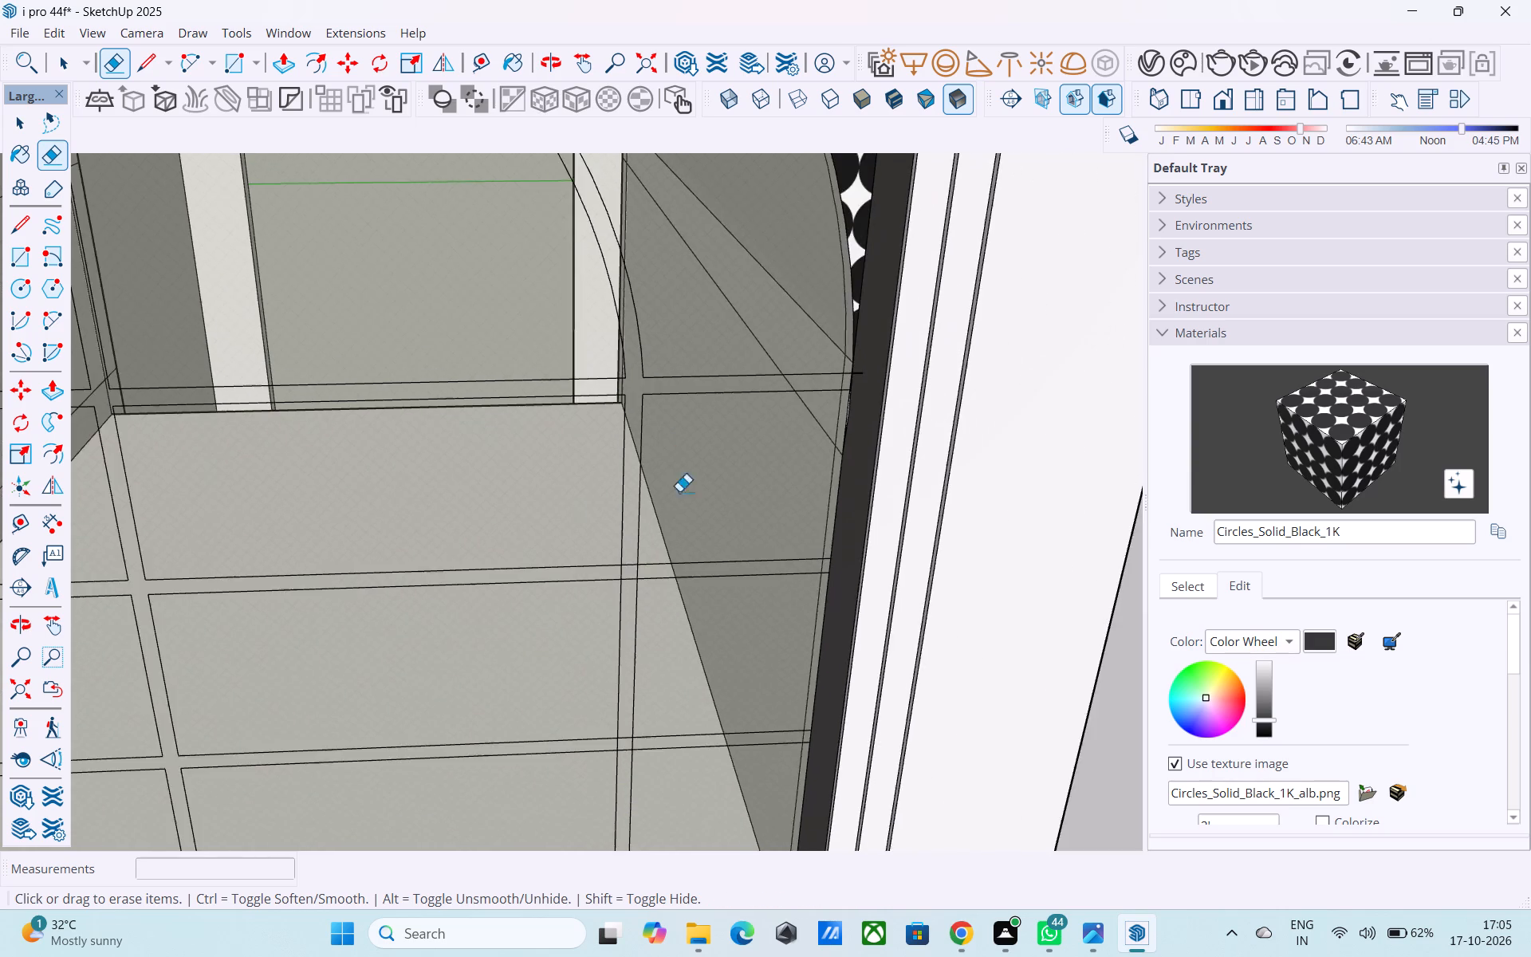
scroll(620, 609, up, 8)
drag(643, 556, 640, 578)
drag(659, 556, 643, 545)
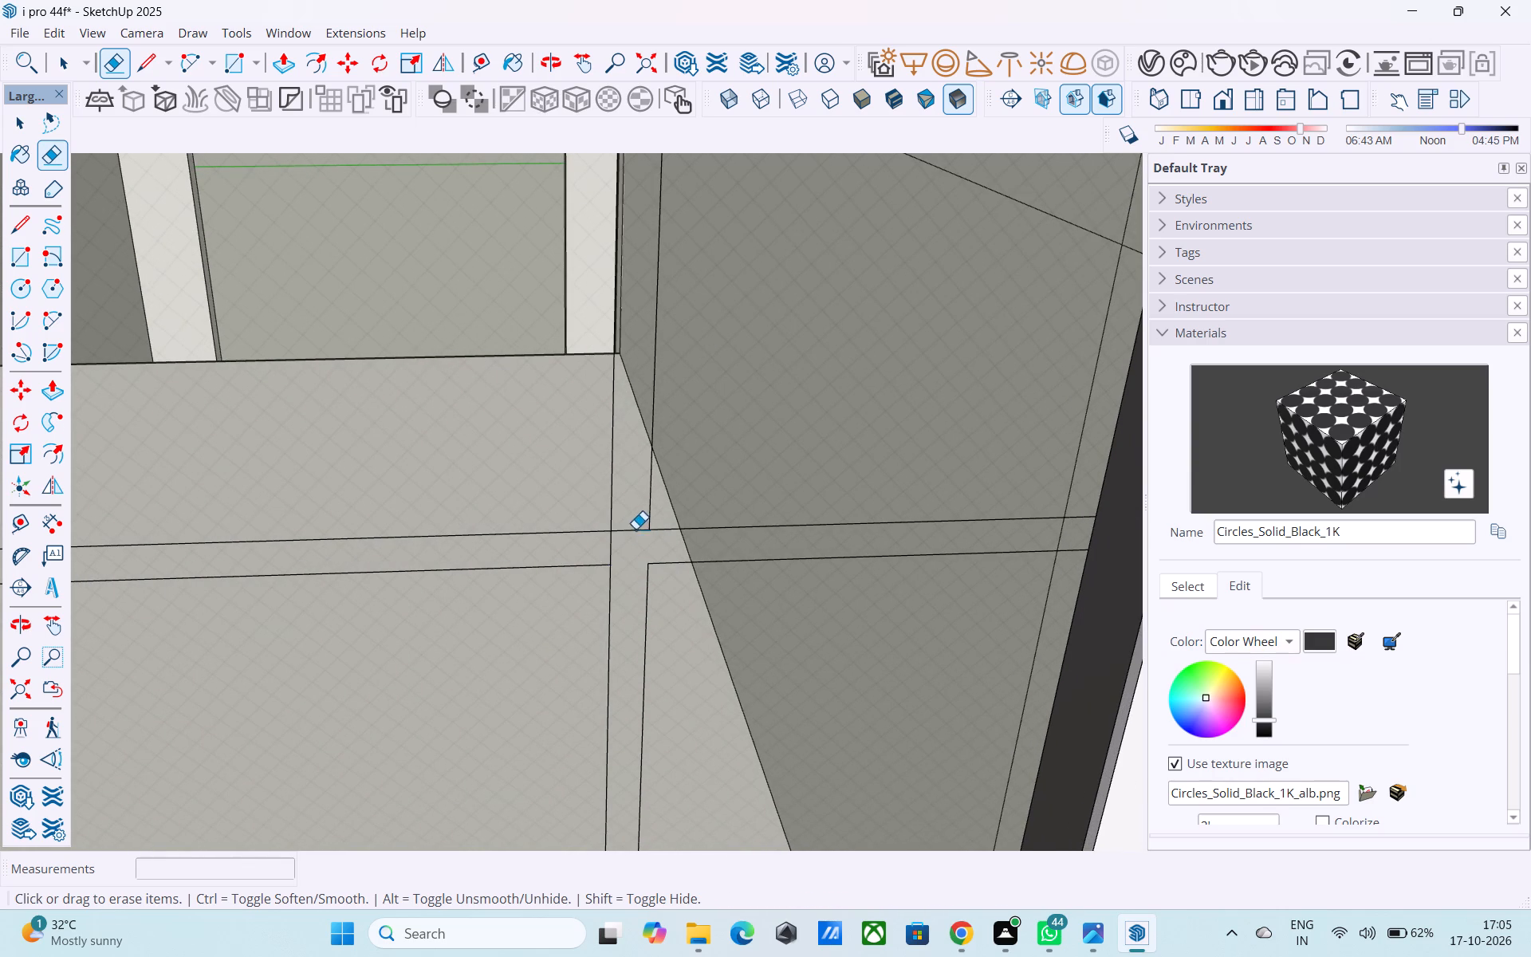
drag(636, 527, 638, 543)
drag(617, 553, 604, 549)
Erase the overlapping line segments where the inner frame's right upright crosses the lowest horizontal bar.
scroll(752, 513, down, 12)
scroll(740, 645, up, 7)
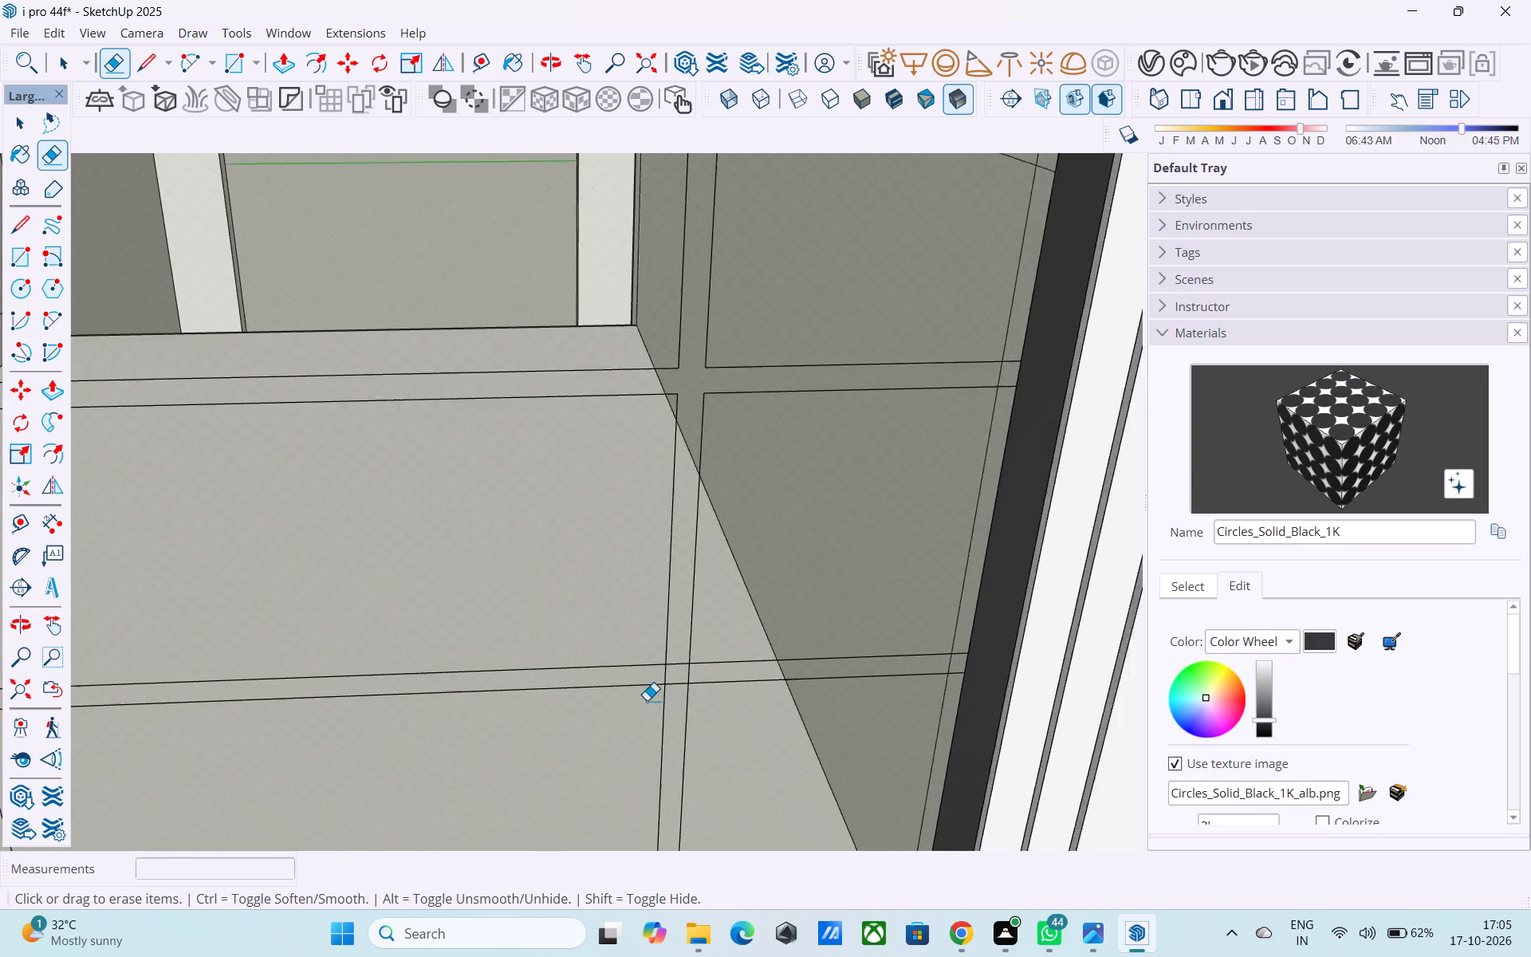
scroll(647, 700, up, 5)
drag(690, 670, 691, 683)
drag(687, 634, 692, 660)
drag(718, 662, 707, 655)
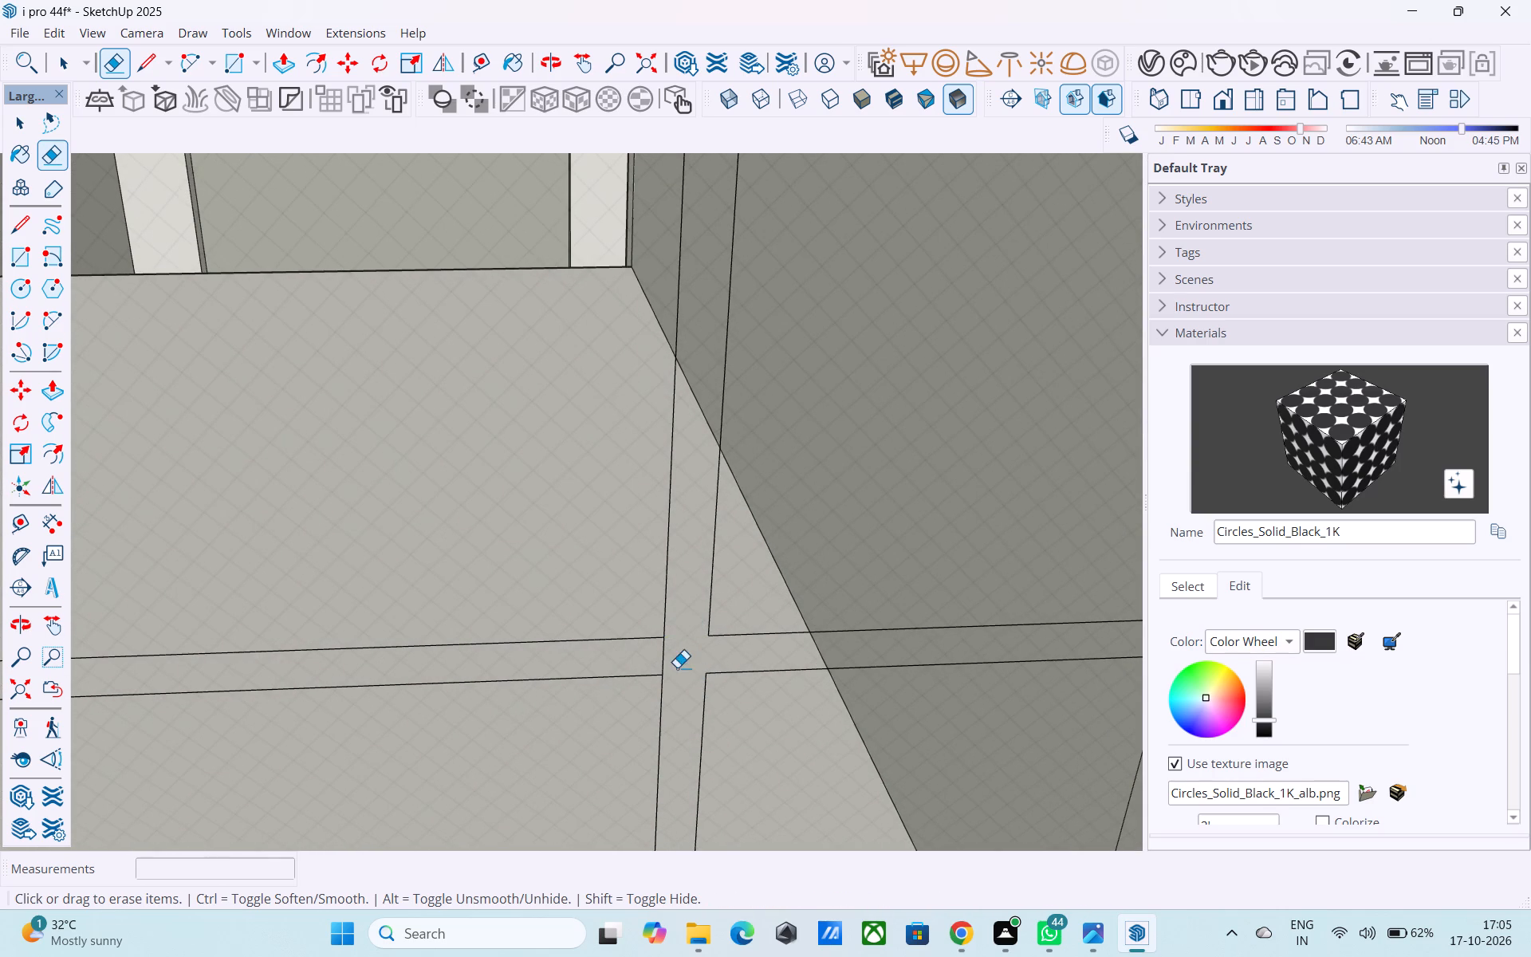
drag(669, 667, 651, 662)
scroll(794, 612, down, 16)
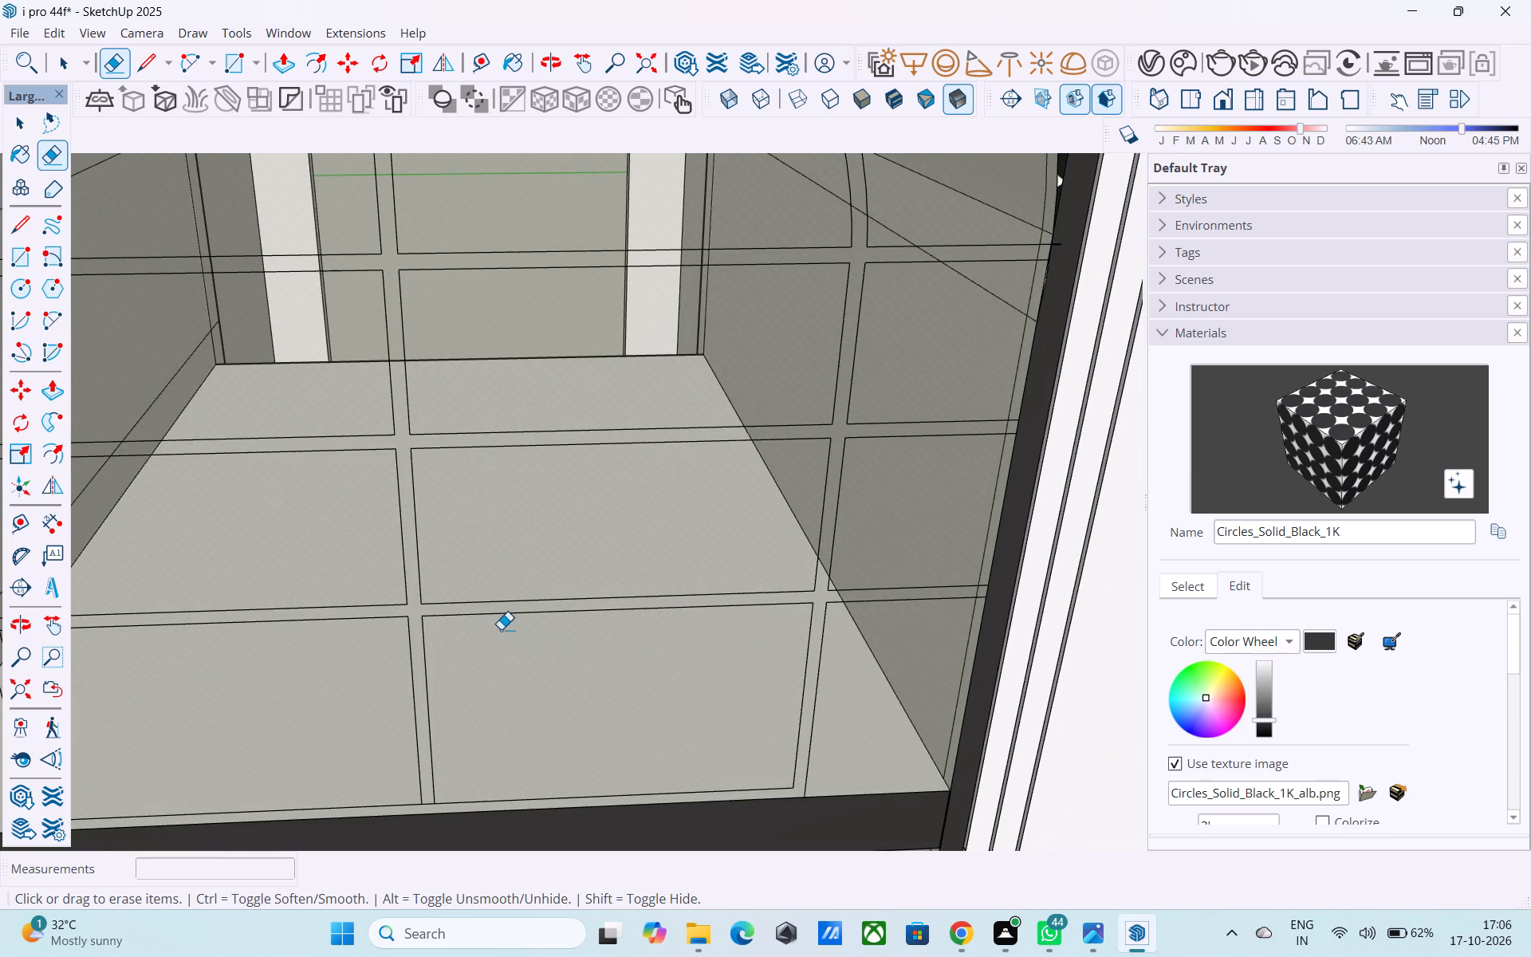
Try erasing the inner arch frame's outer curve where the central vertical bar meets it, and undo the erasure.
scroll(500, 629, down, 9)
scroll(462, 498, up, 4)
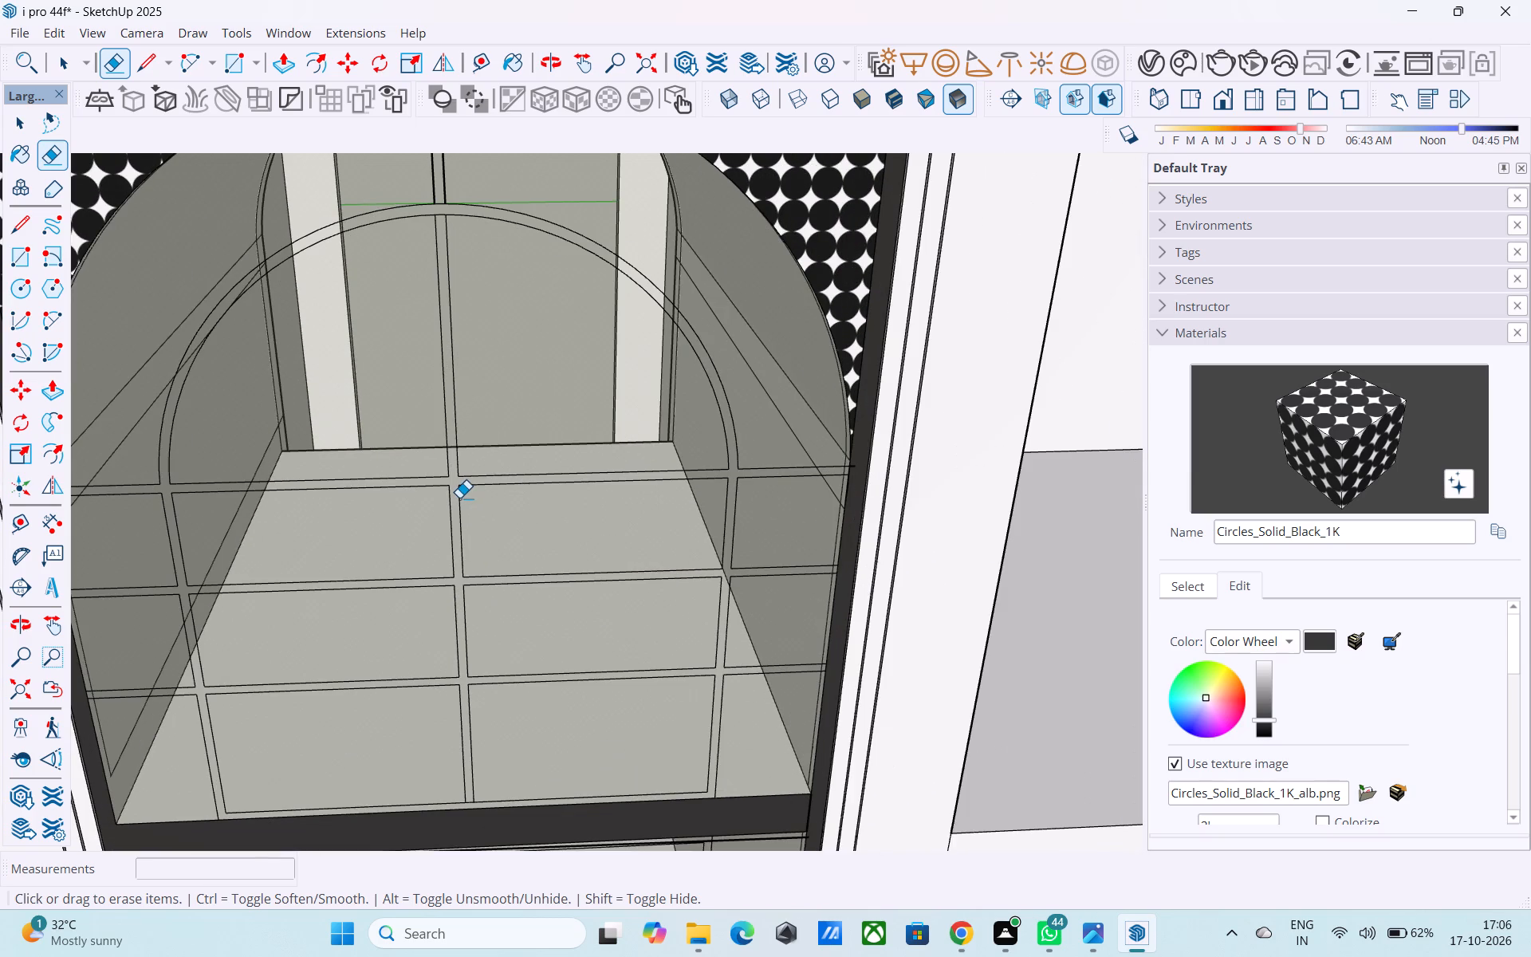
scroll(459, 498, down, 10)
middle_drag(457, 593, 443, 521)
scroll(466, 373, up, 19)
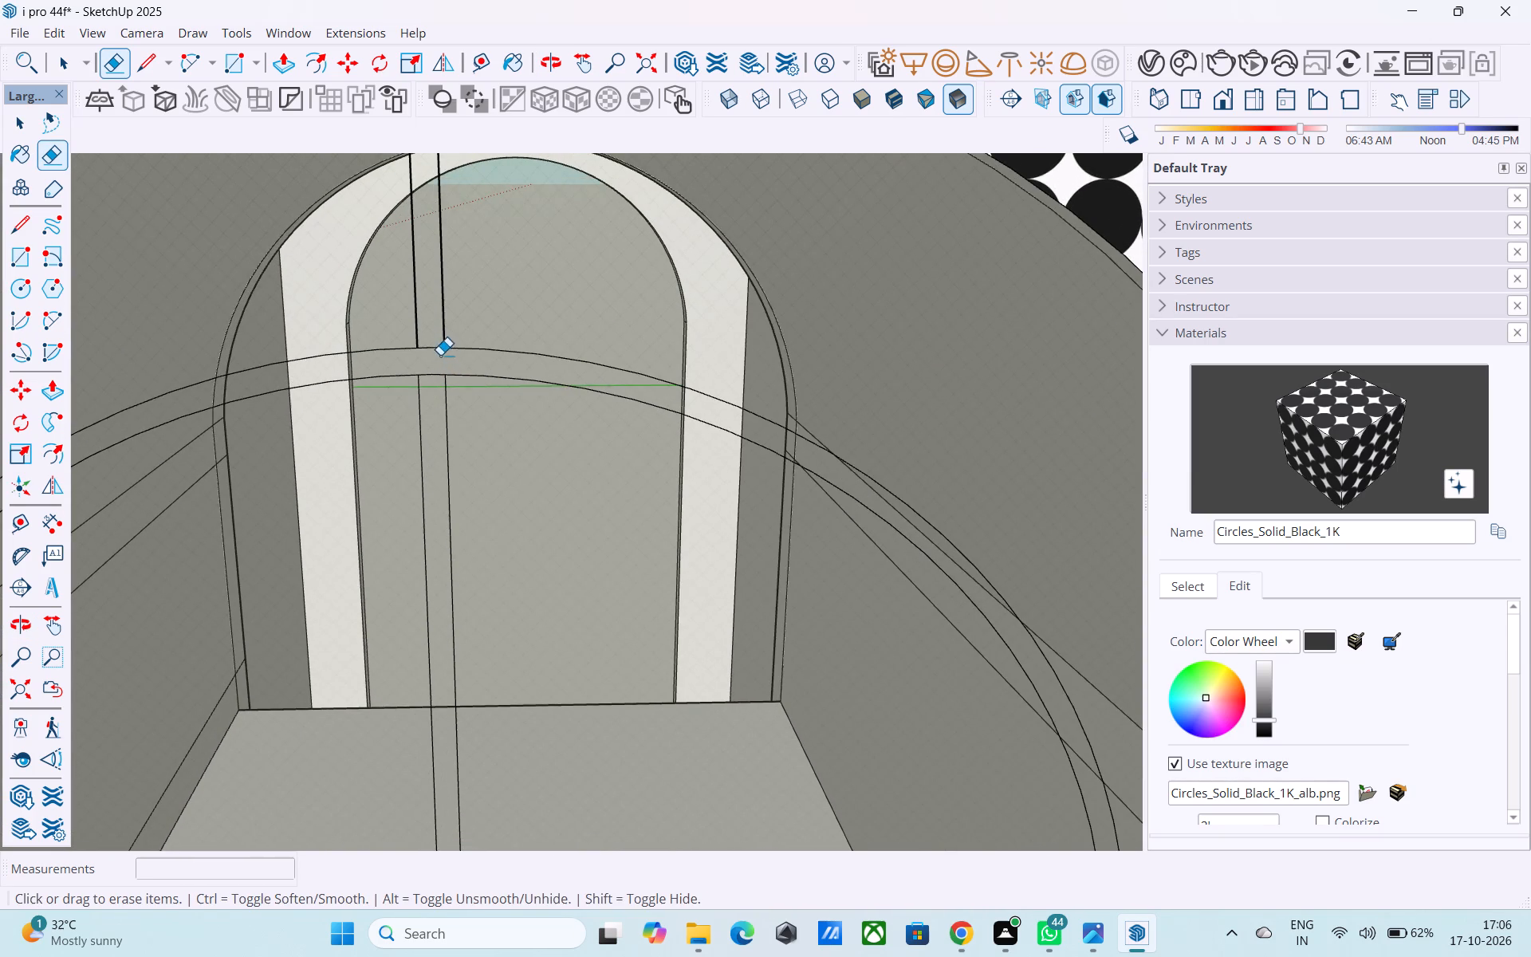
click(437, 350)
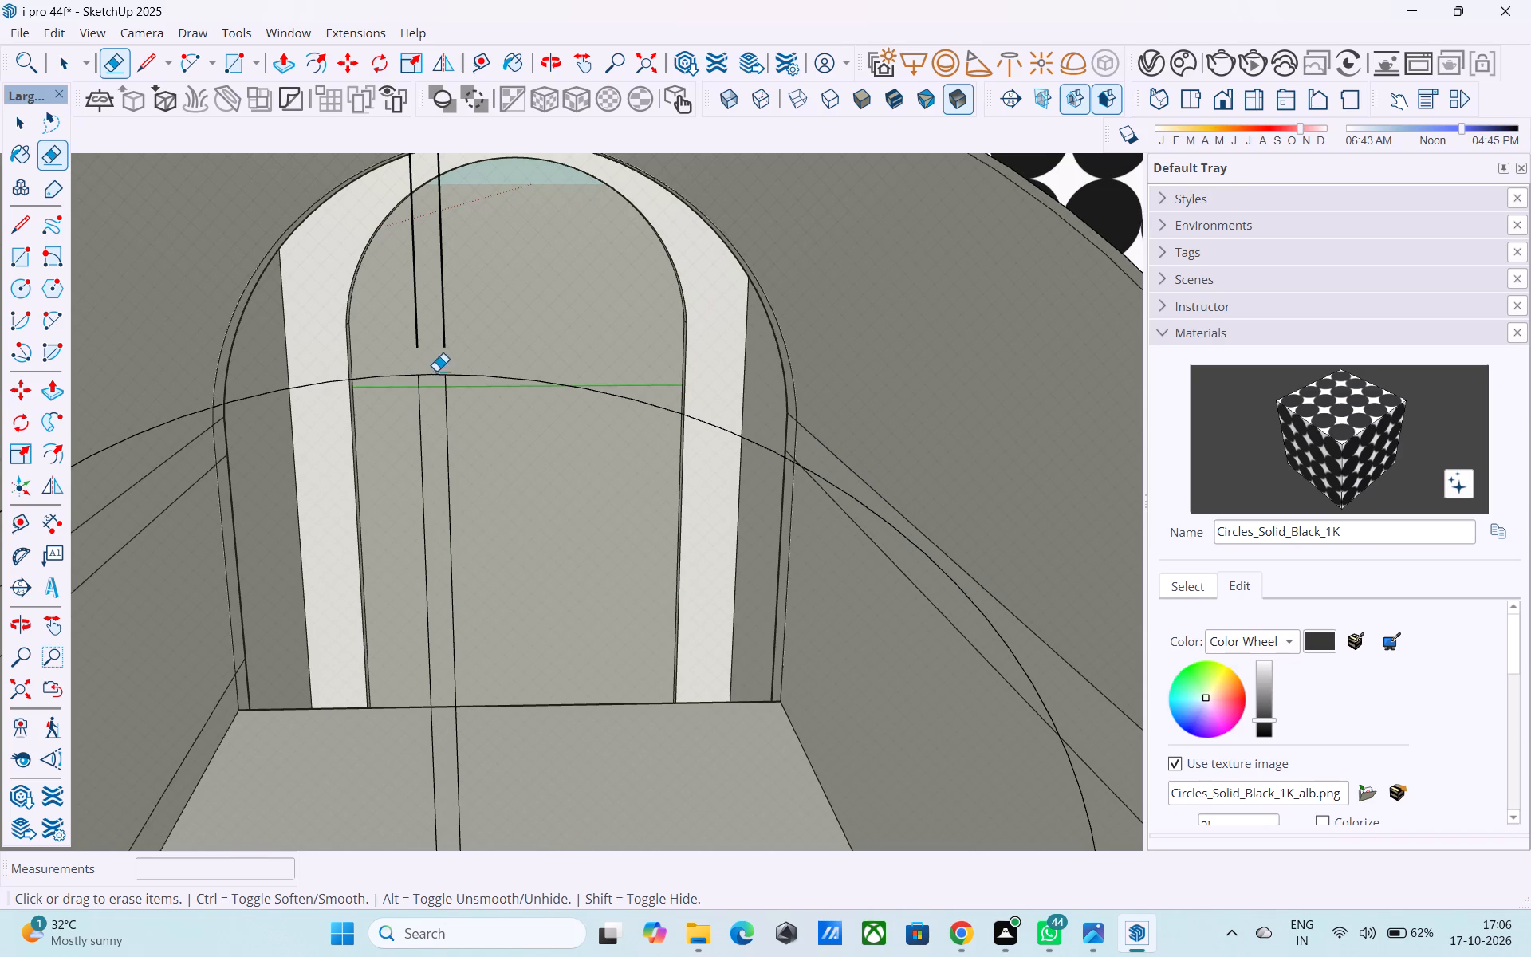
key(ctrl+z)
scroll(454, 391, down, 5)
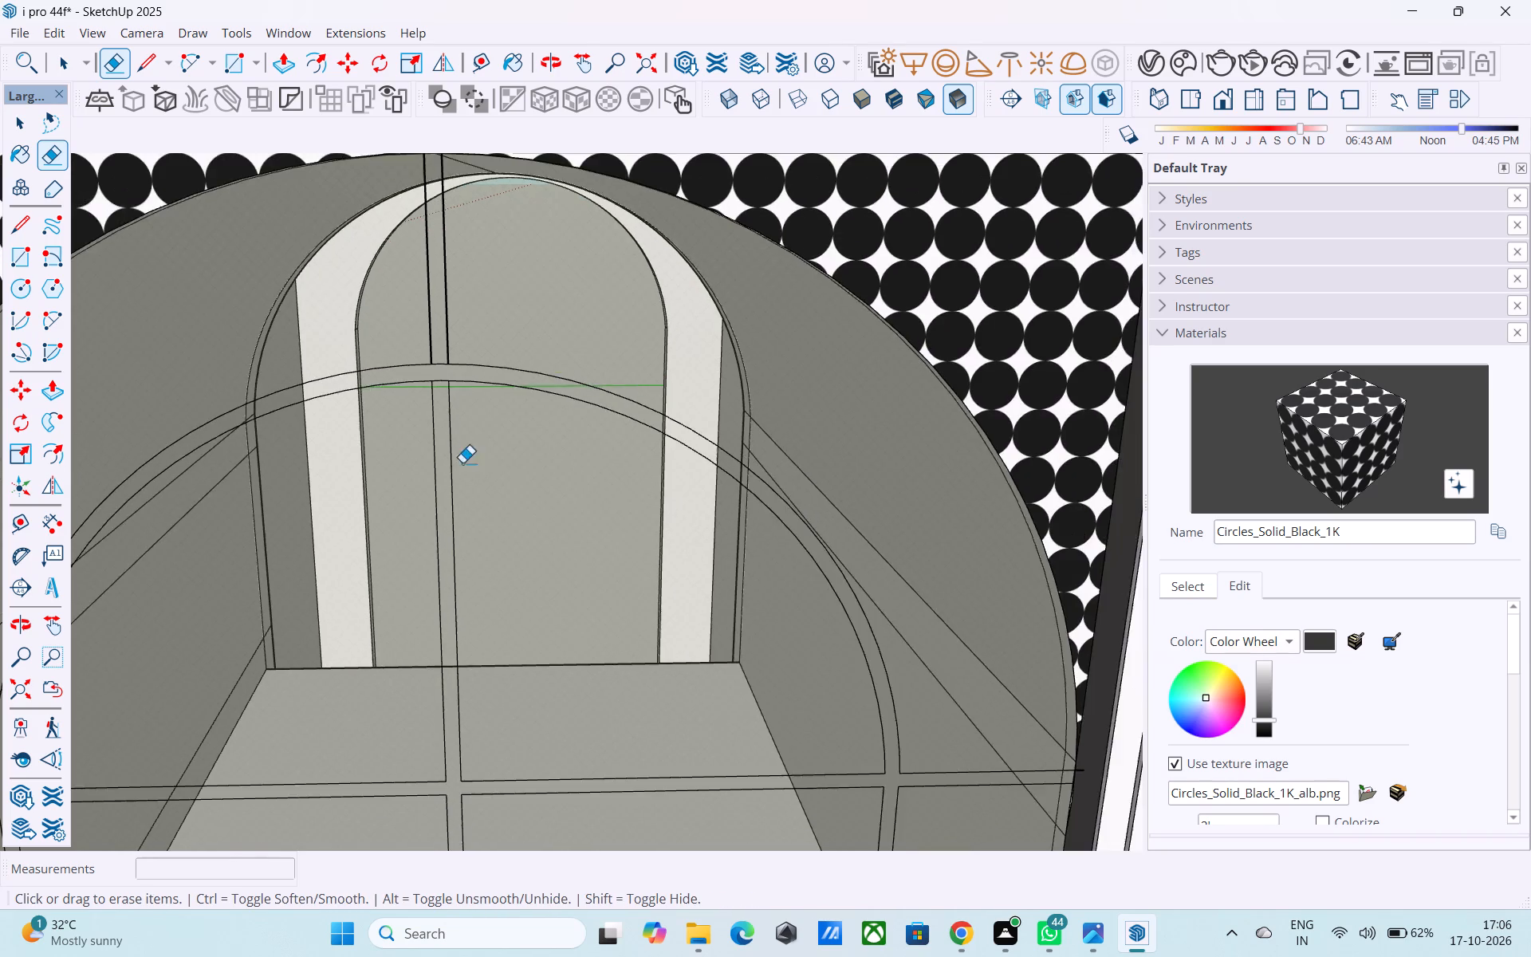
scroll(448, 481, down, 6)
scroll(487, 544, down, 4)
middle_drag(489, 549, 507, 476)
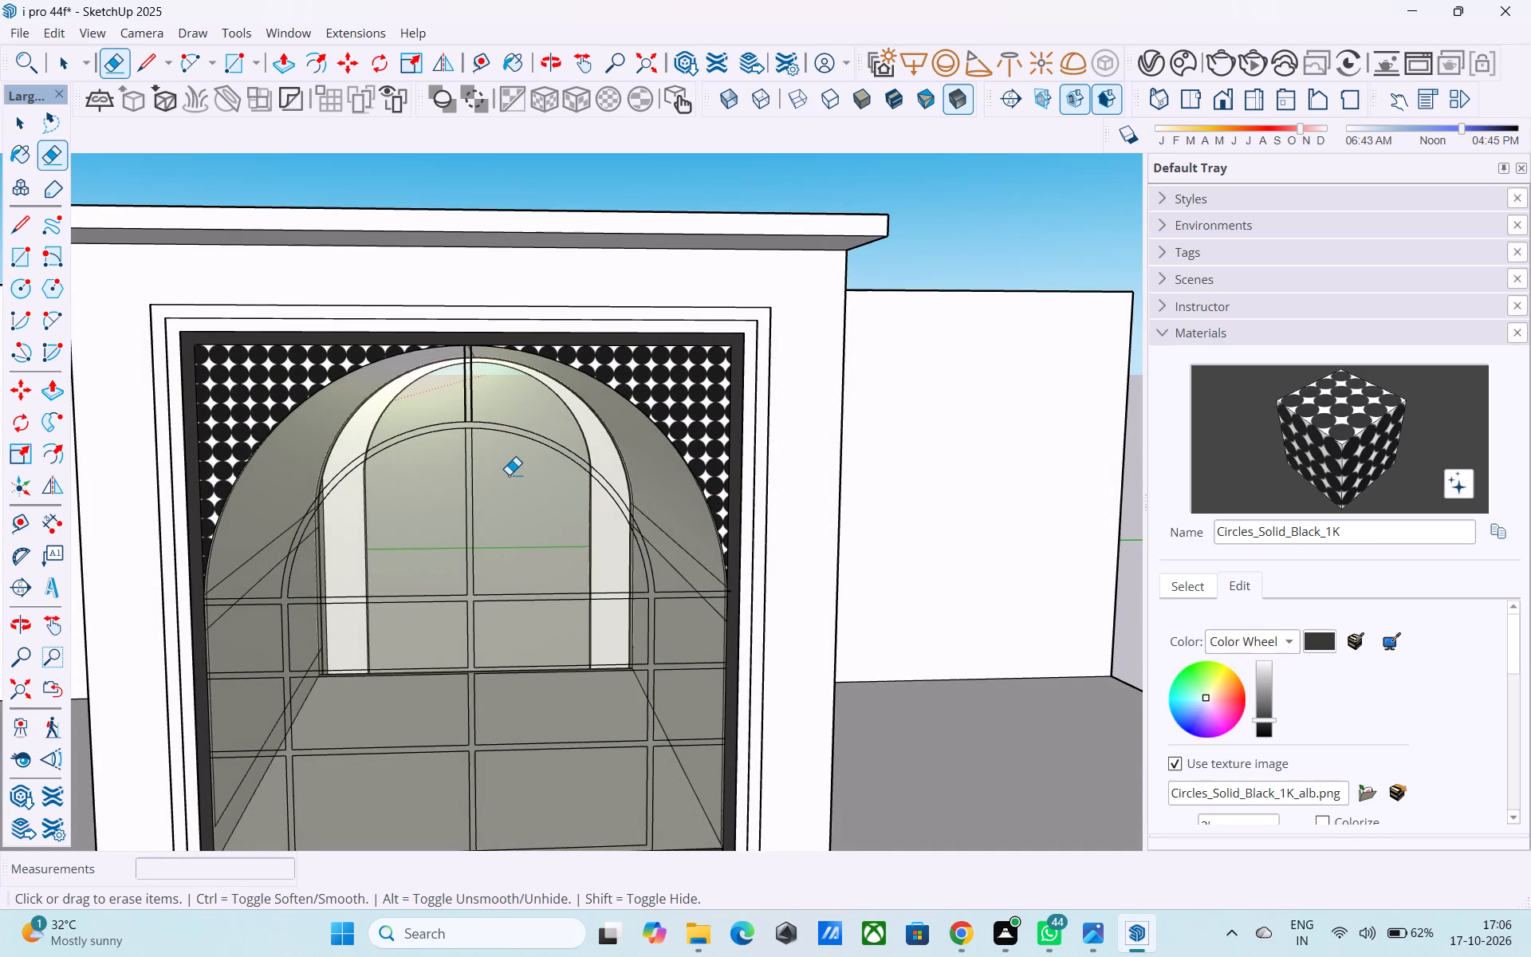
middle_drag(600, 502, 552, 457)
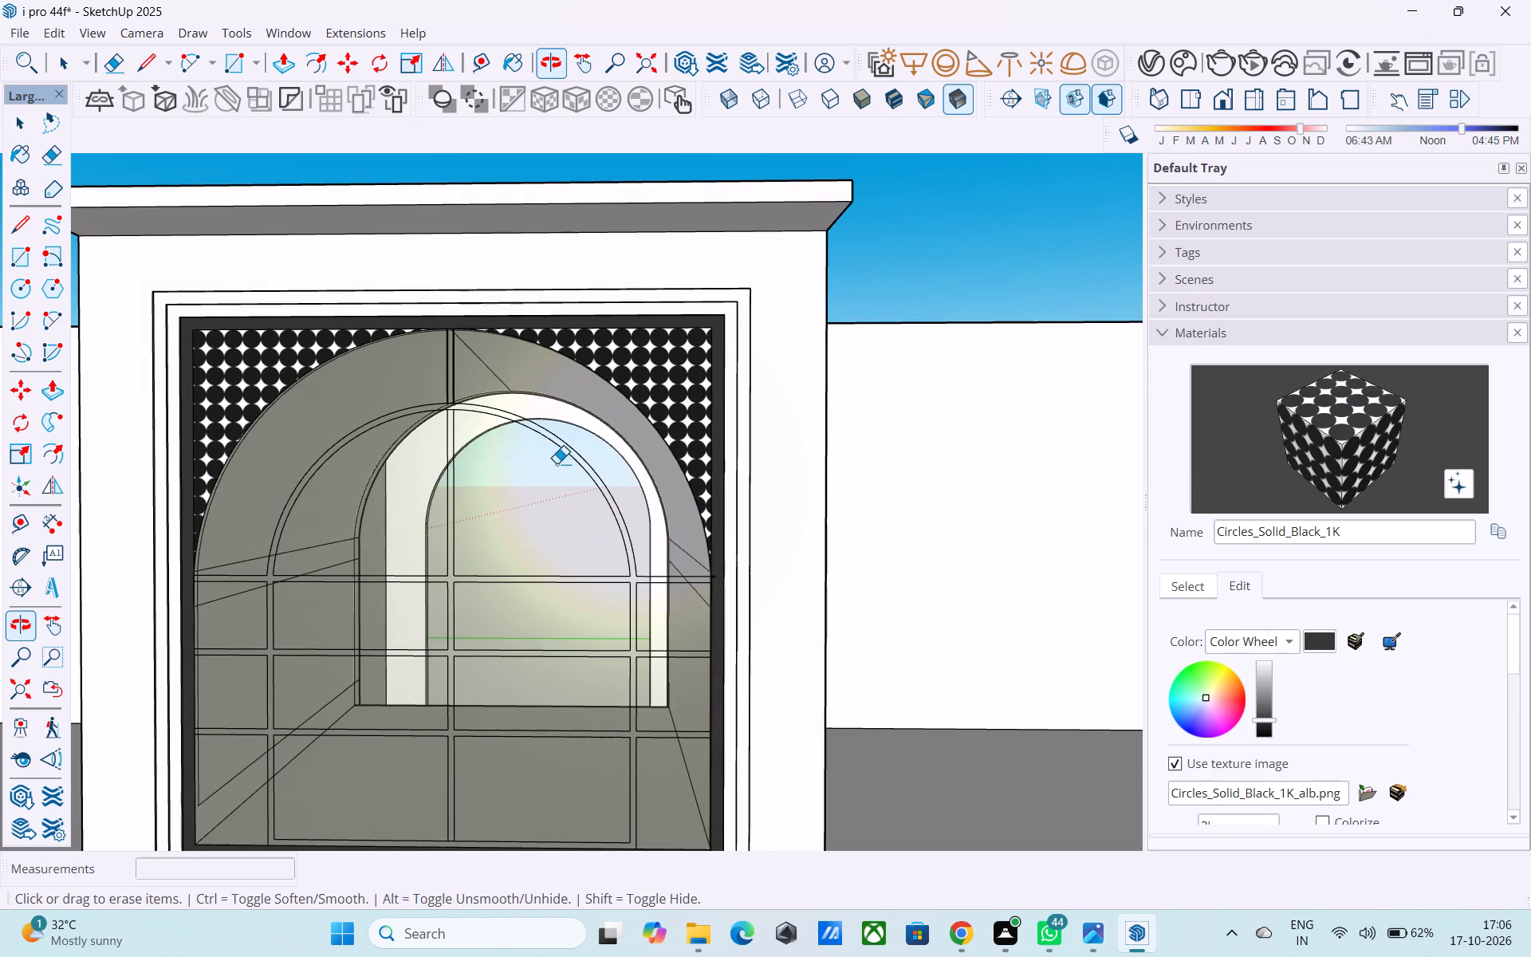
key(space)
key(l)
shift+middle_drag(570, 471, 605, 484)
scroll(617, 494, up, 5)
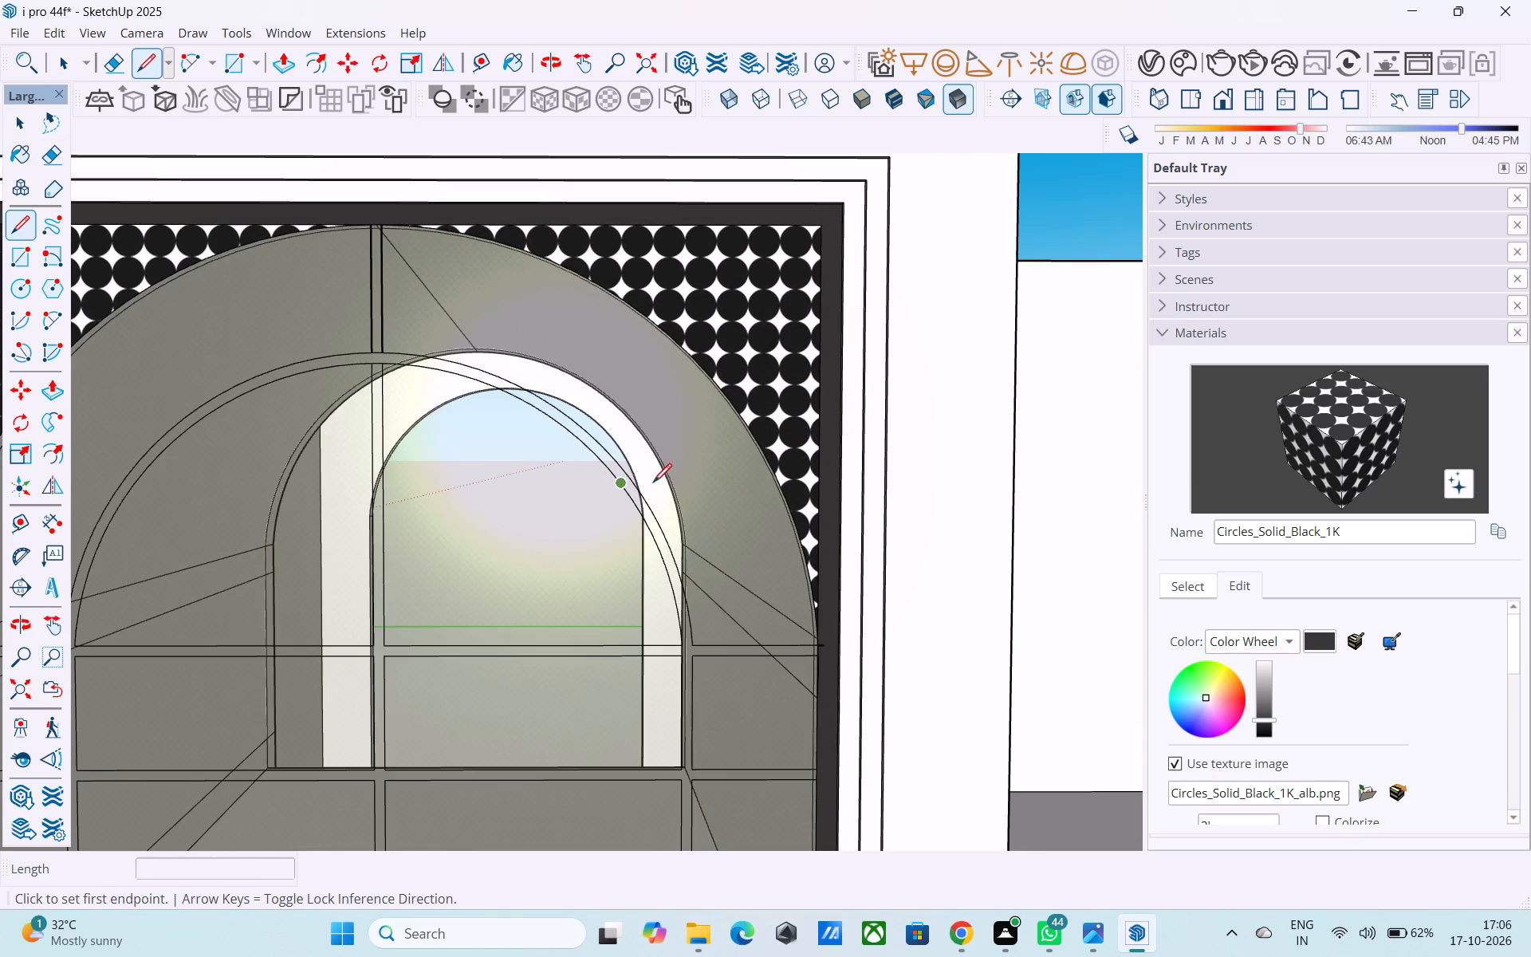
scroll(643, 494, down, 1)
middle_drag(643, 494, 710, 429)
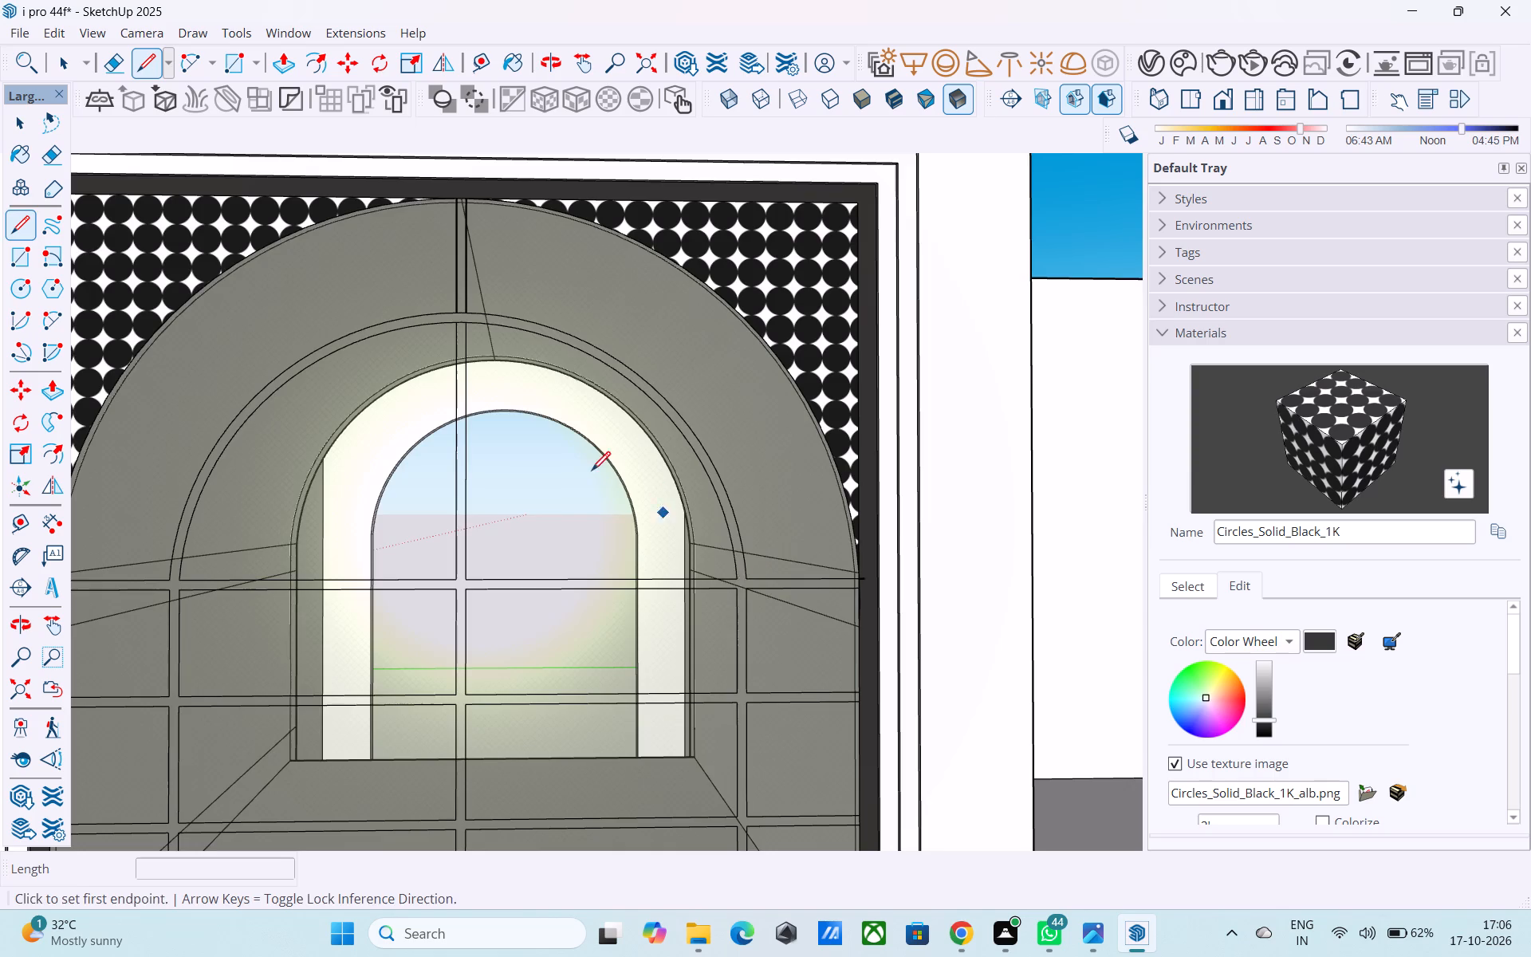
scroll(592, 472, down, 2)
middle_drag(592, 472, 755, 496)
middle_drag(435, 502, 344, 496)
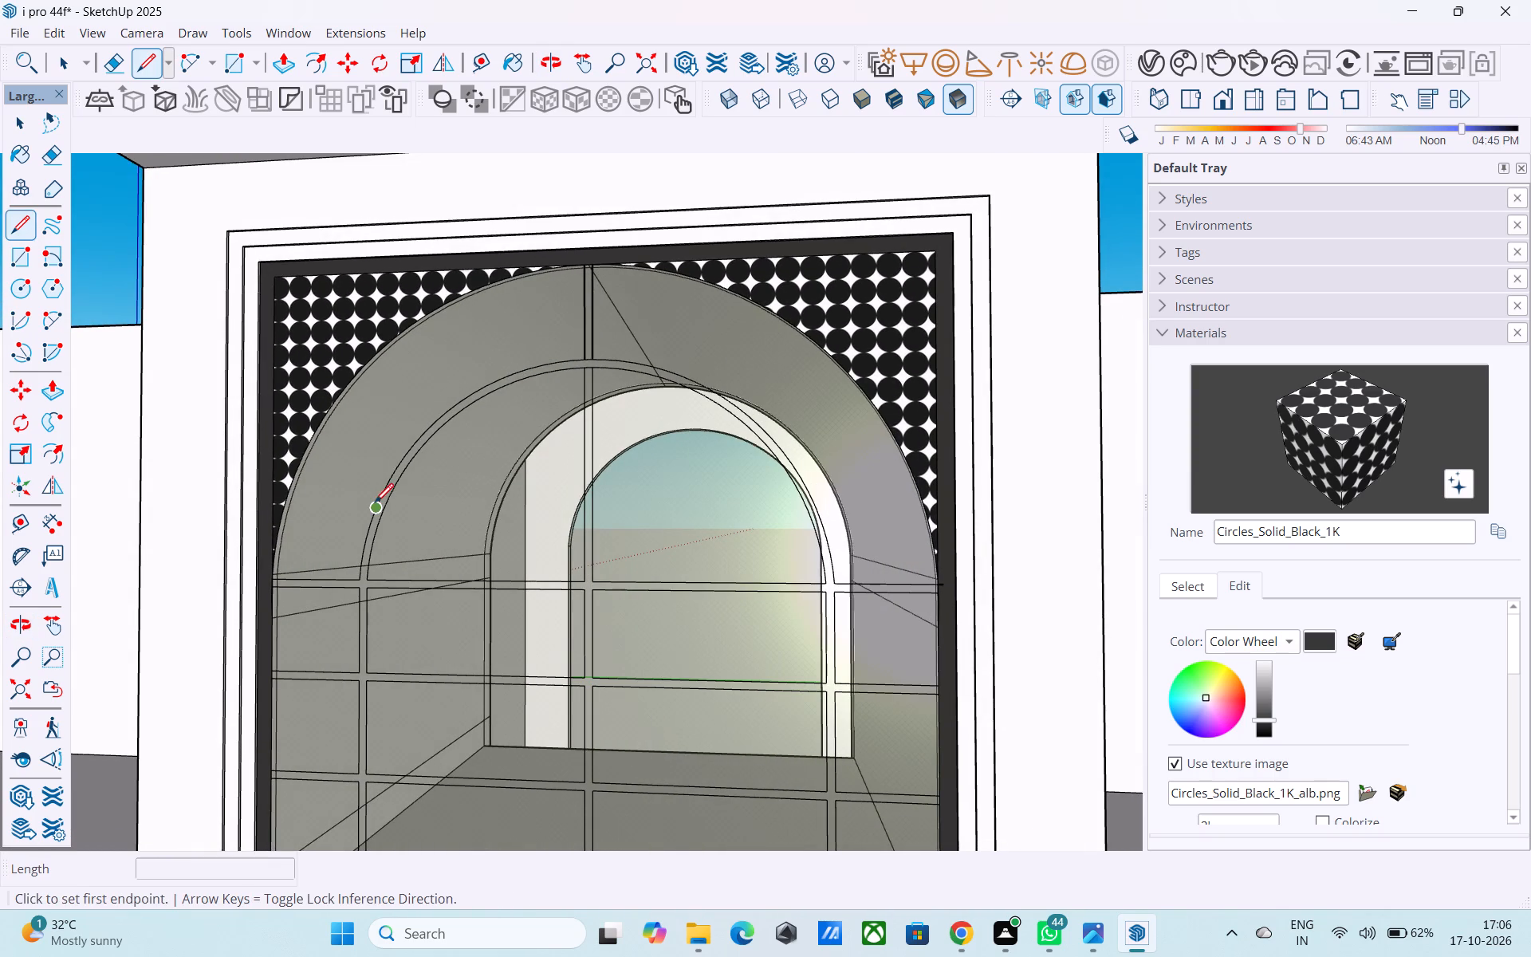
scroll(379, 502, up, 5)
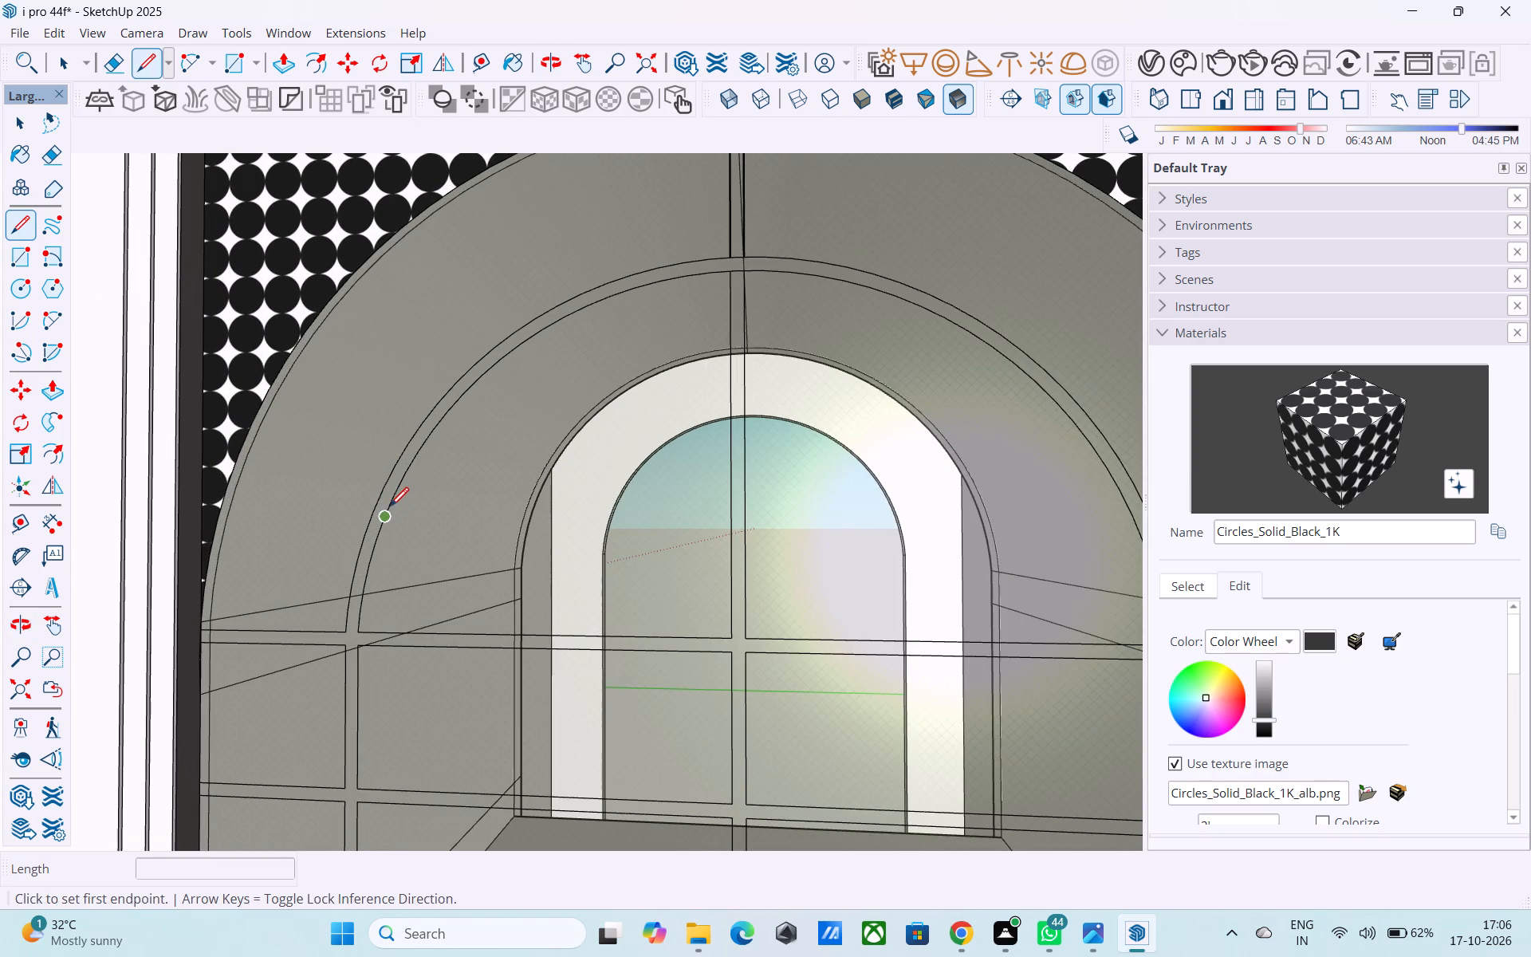
Copy the top horizontal bar's upper edge, in the left half of the inner frame, 1' upward into the arch.
key(space)
click(425, 632)
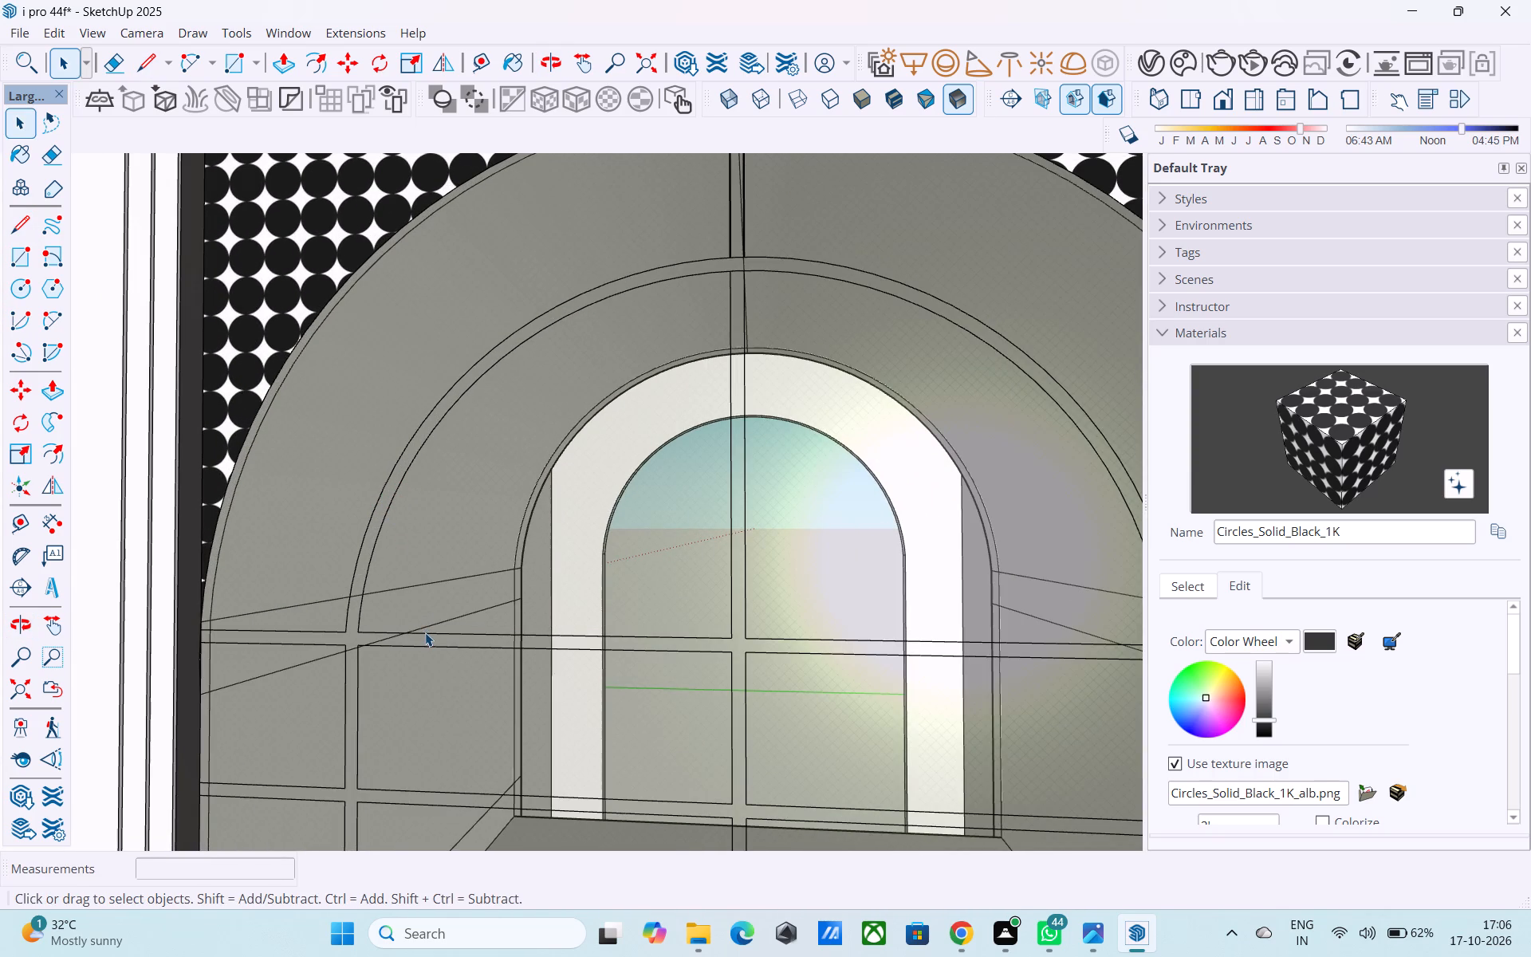
key(m)
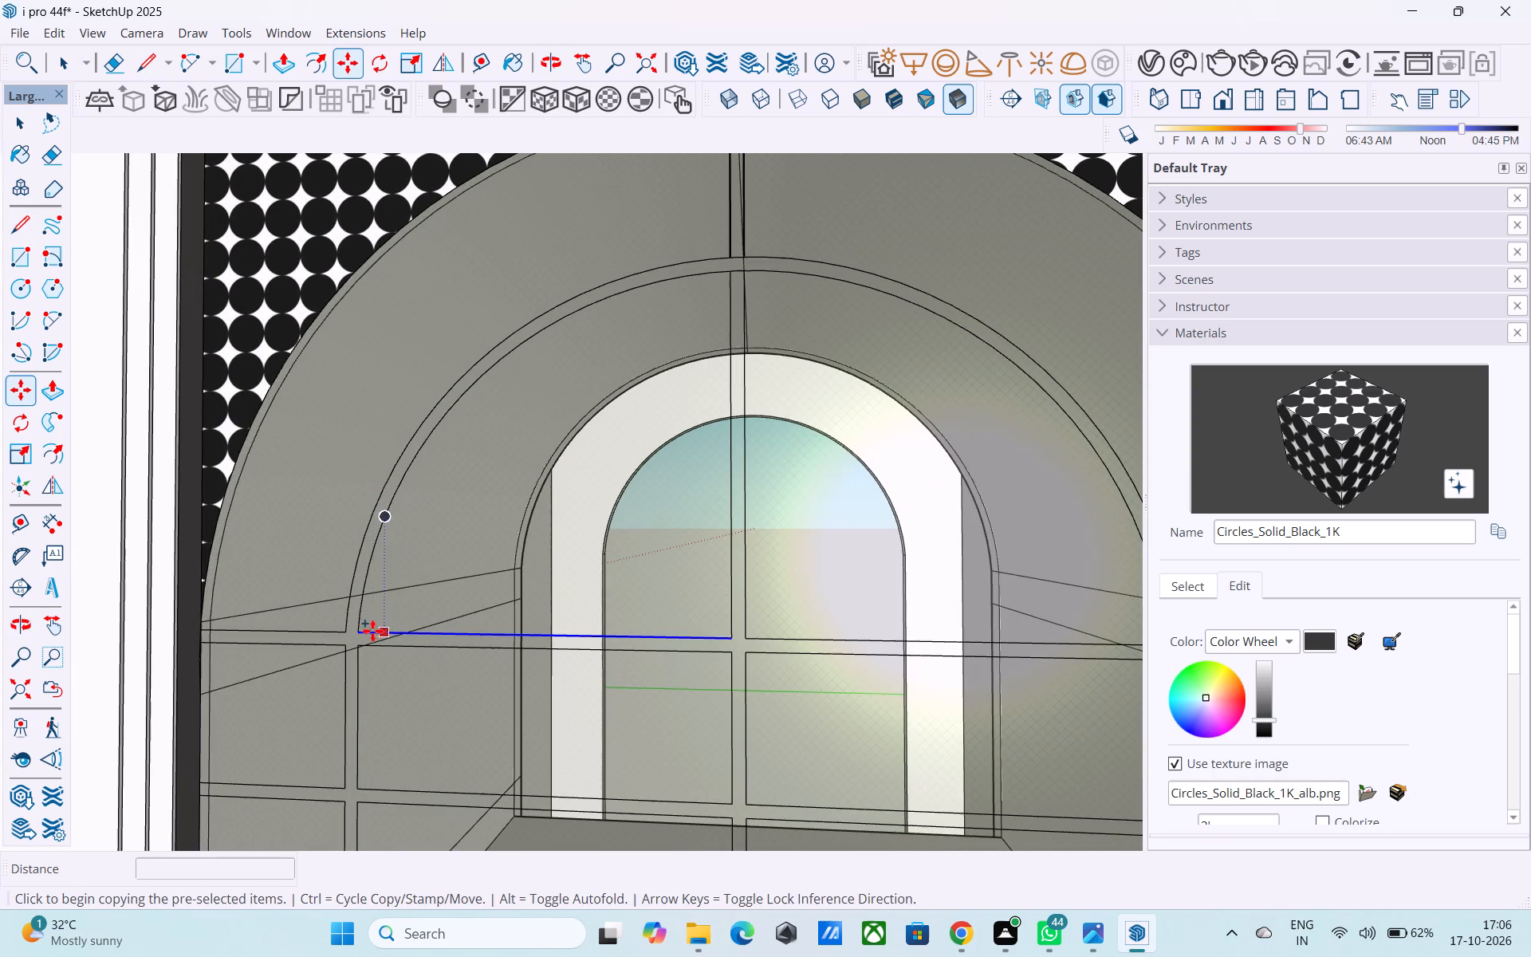
click(364, 631)
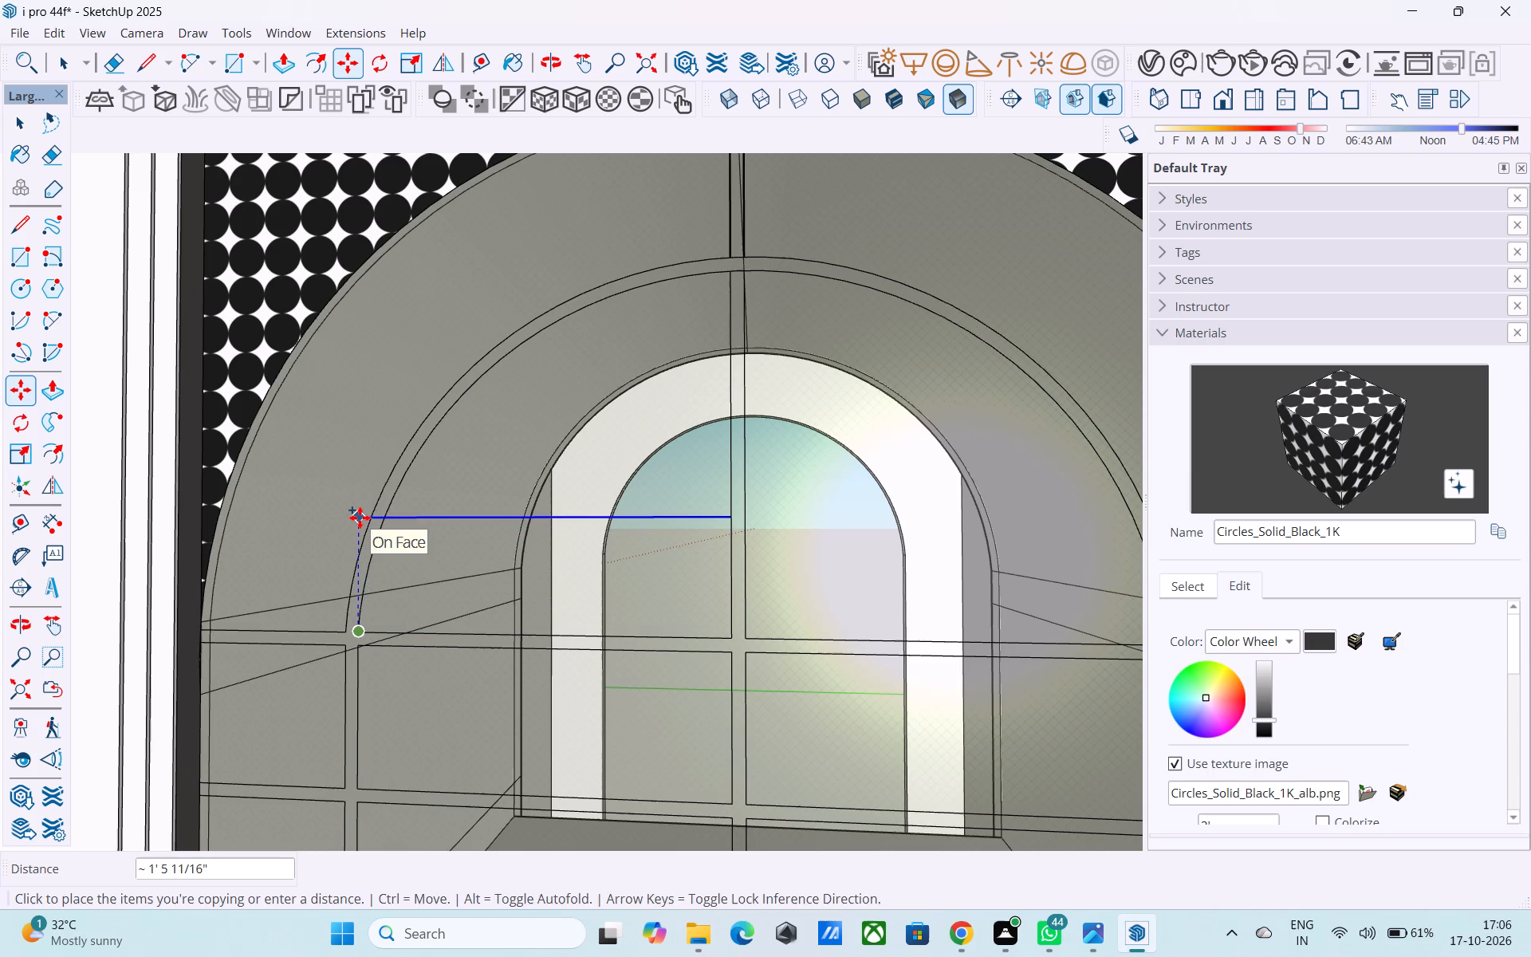
text(1')
key(Return)
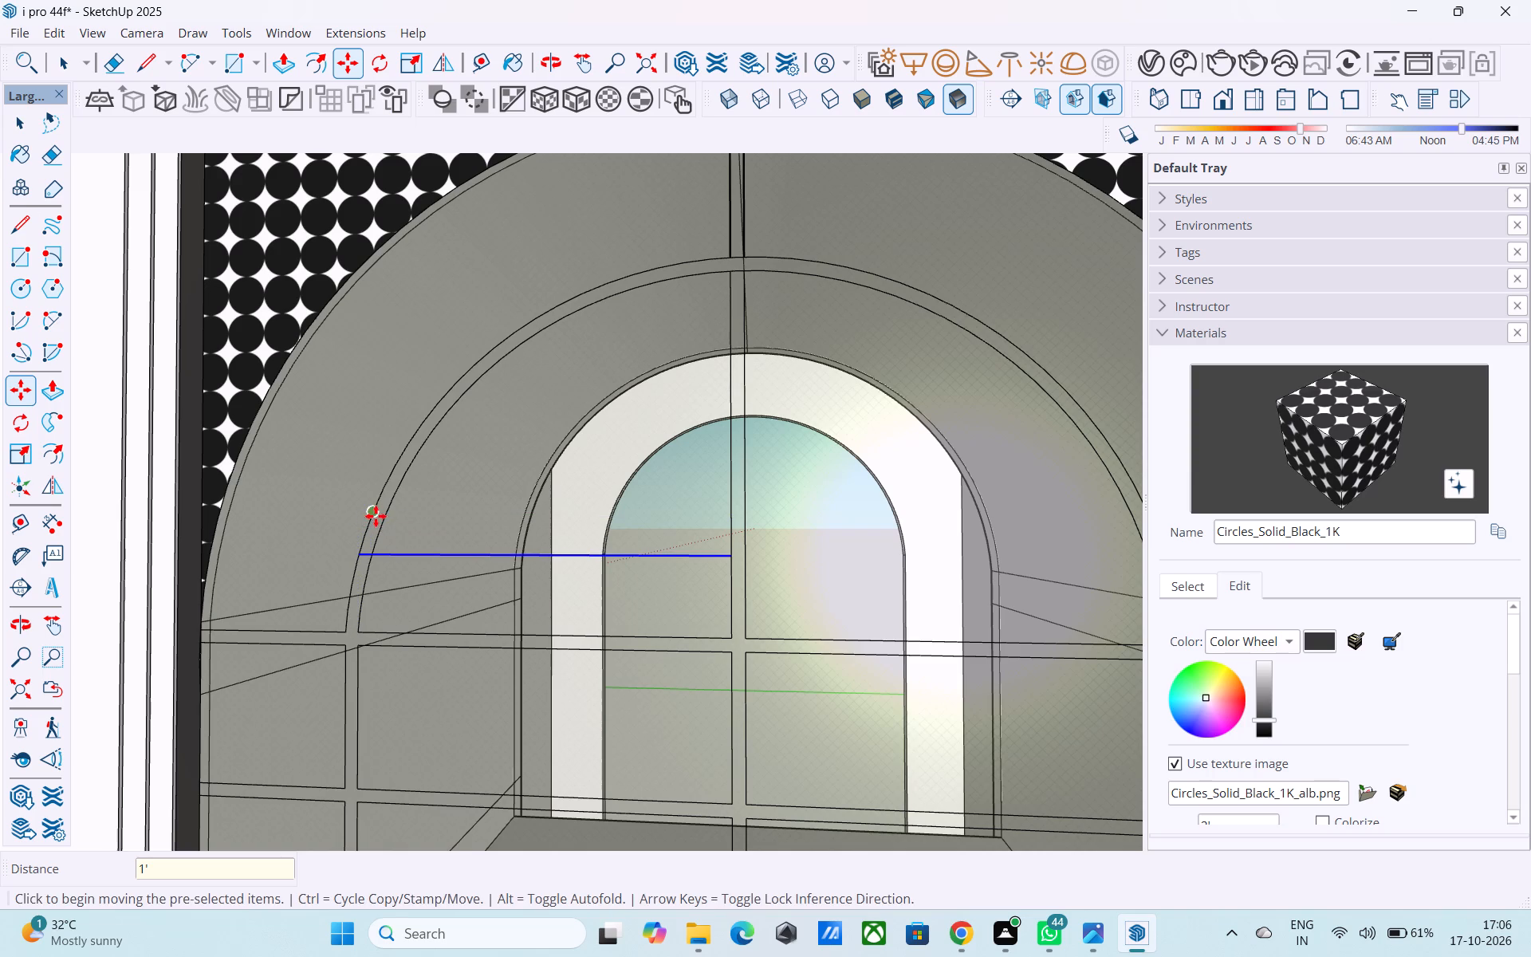
Extend the copied line horizontally with new lines reaching both sides of the outer arch.
key(l)
click(364, 552)
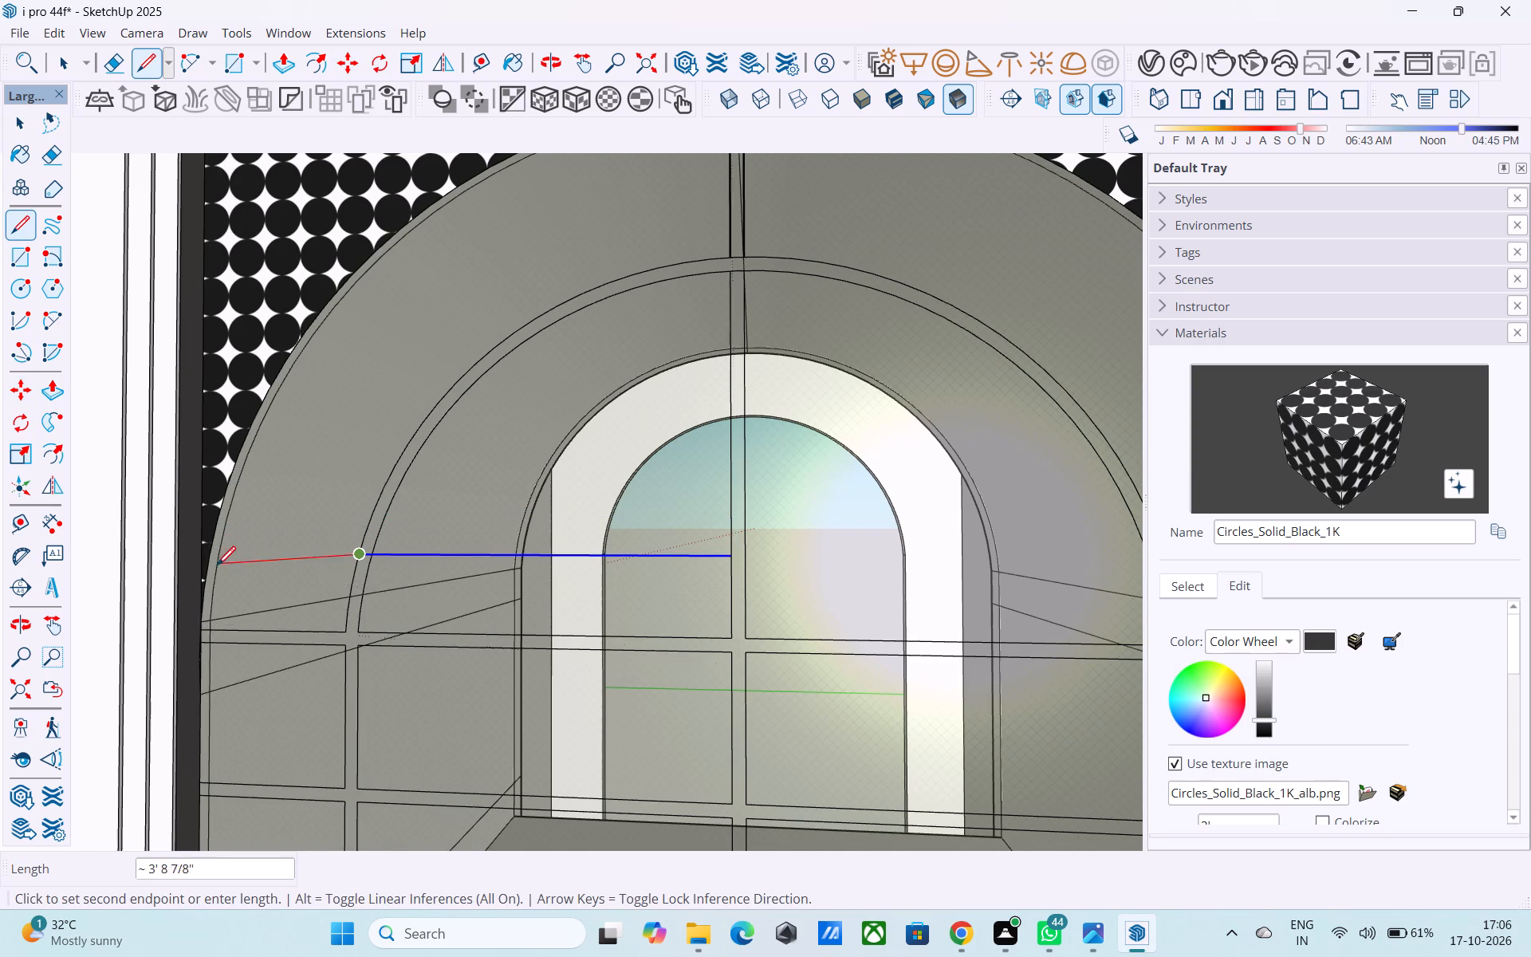
scroll(215, 567, up, 9)
middle_drag(214, 547, 295, 587)
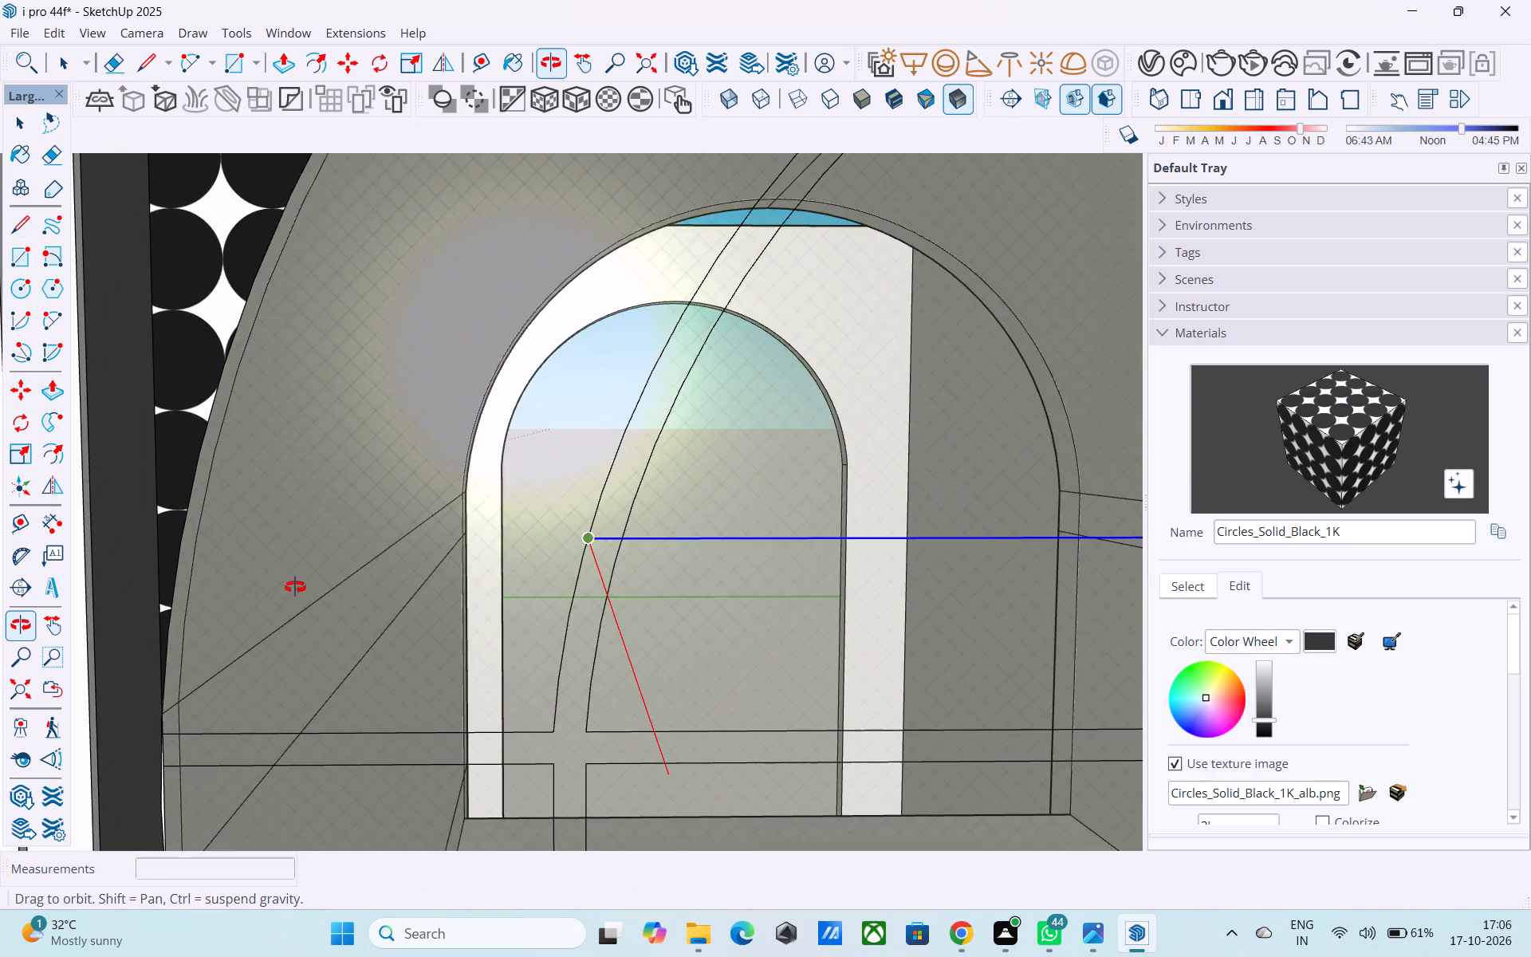
middle_drag(295, 587, 288, 586)
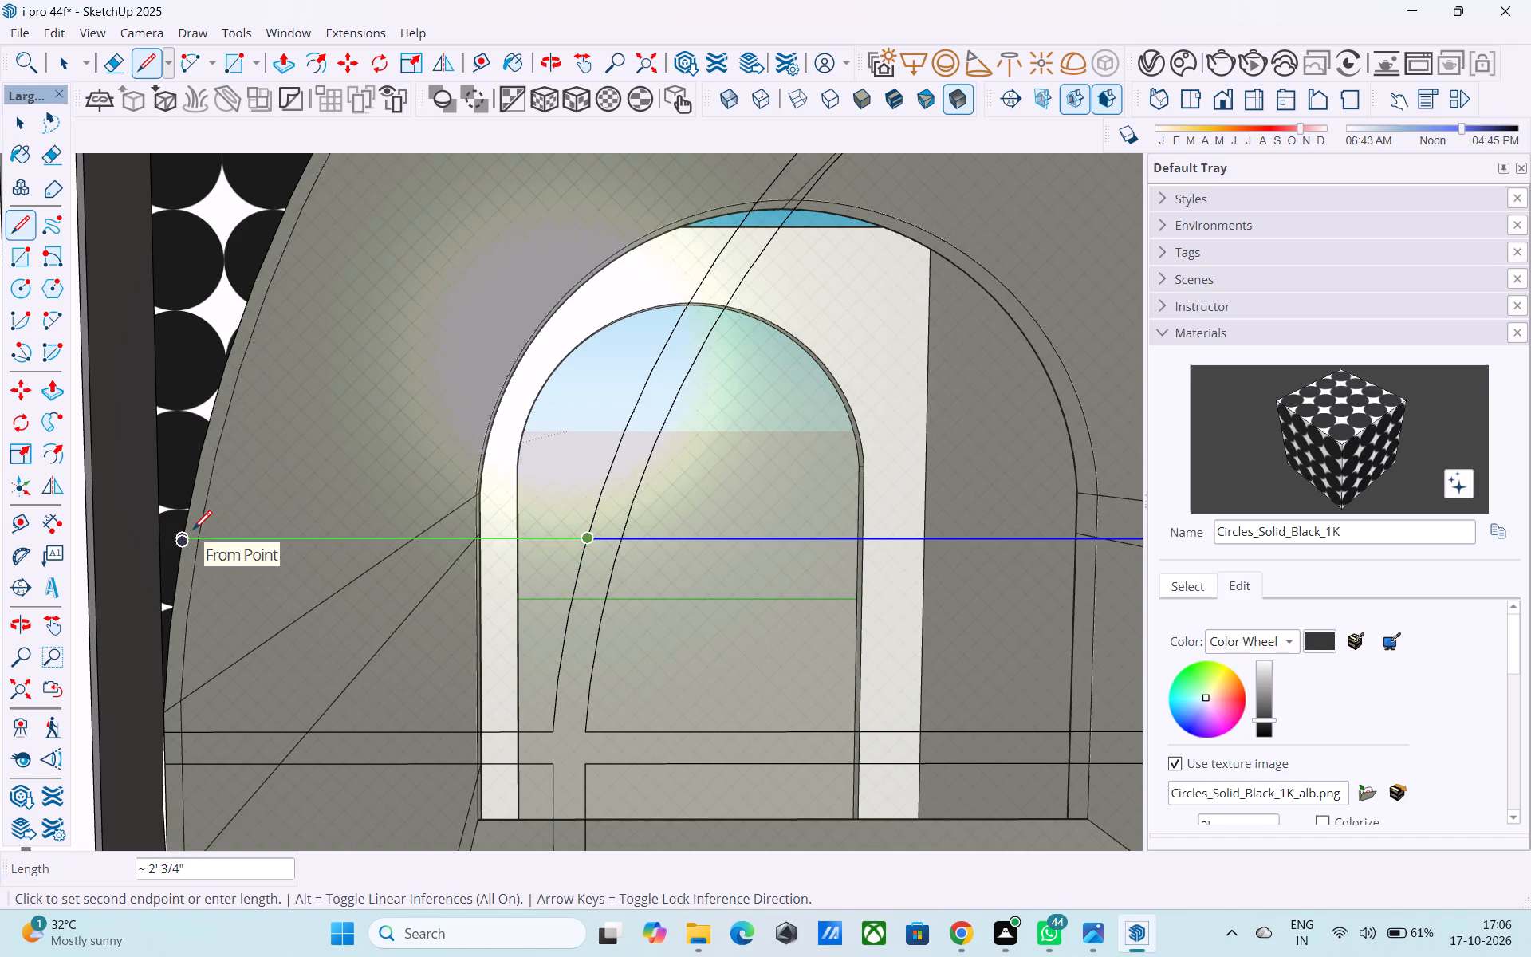
click(194, 531)
click(187, 534)
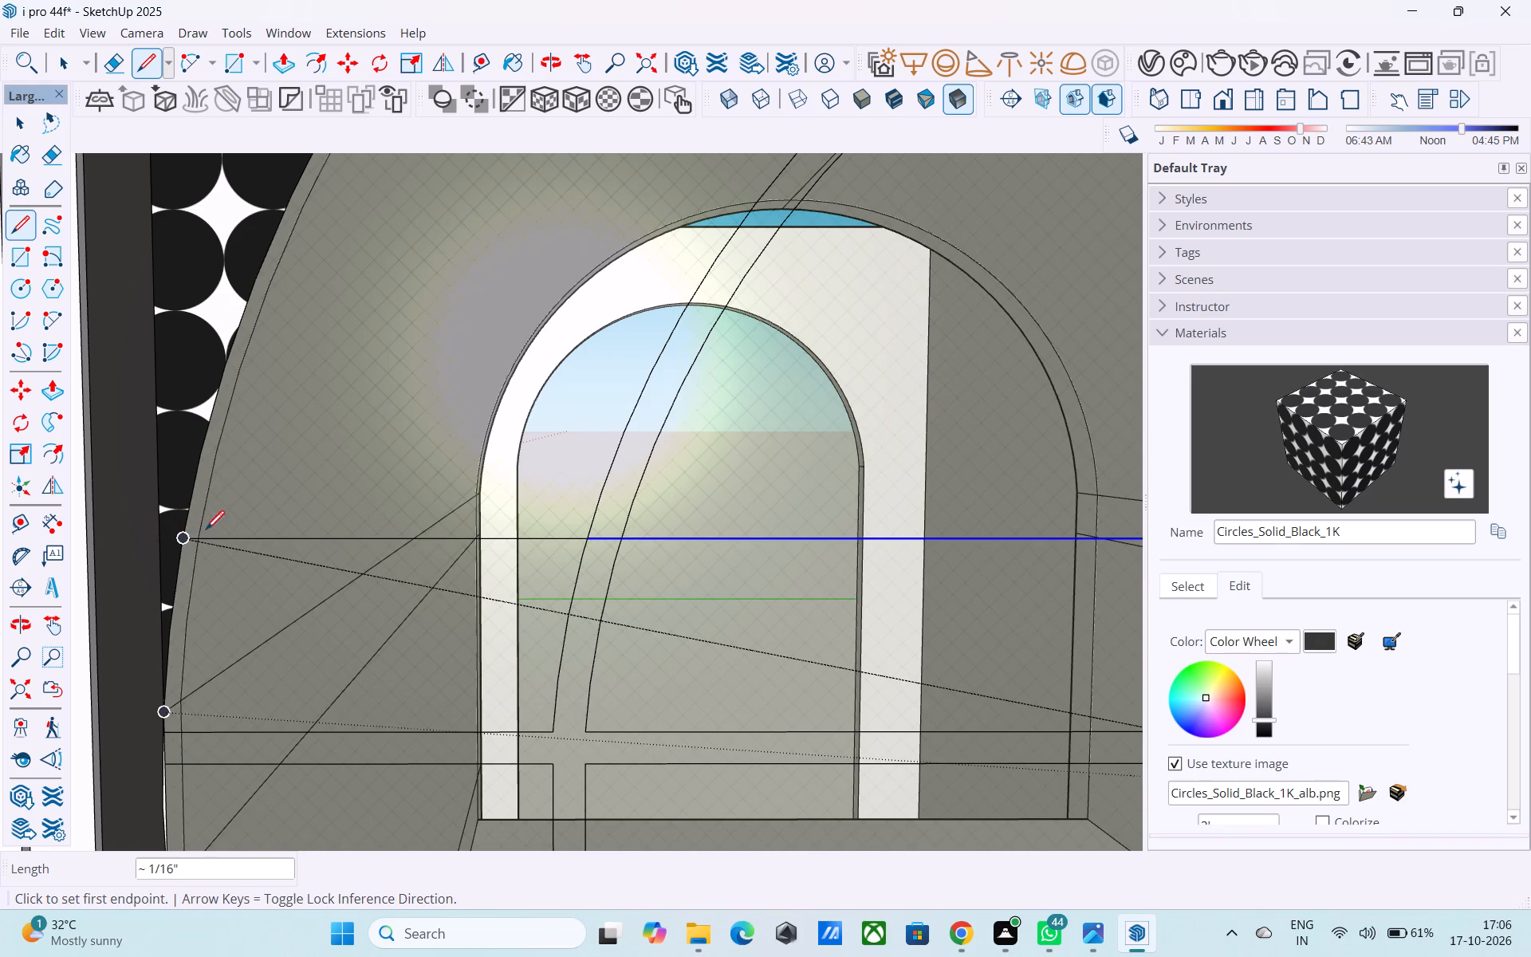
scroll(207, 532, down, 5)
scroll(915, 541, down, 3)
middle_drag(915, 541, 877, 537)
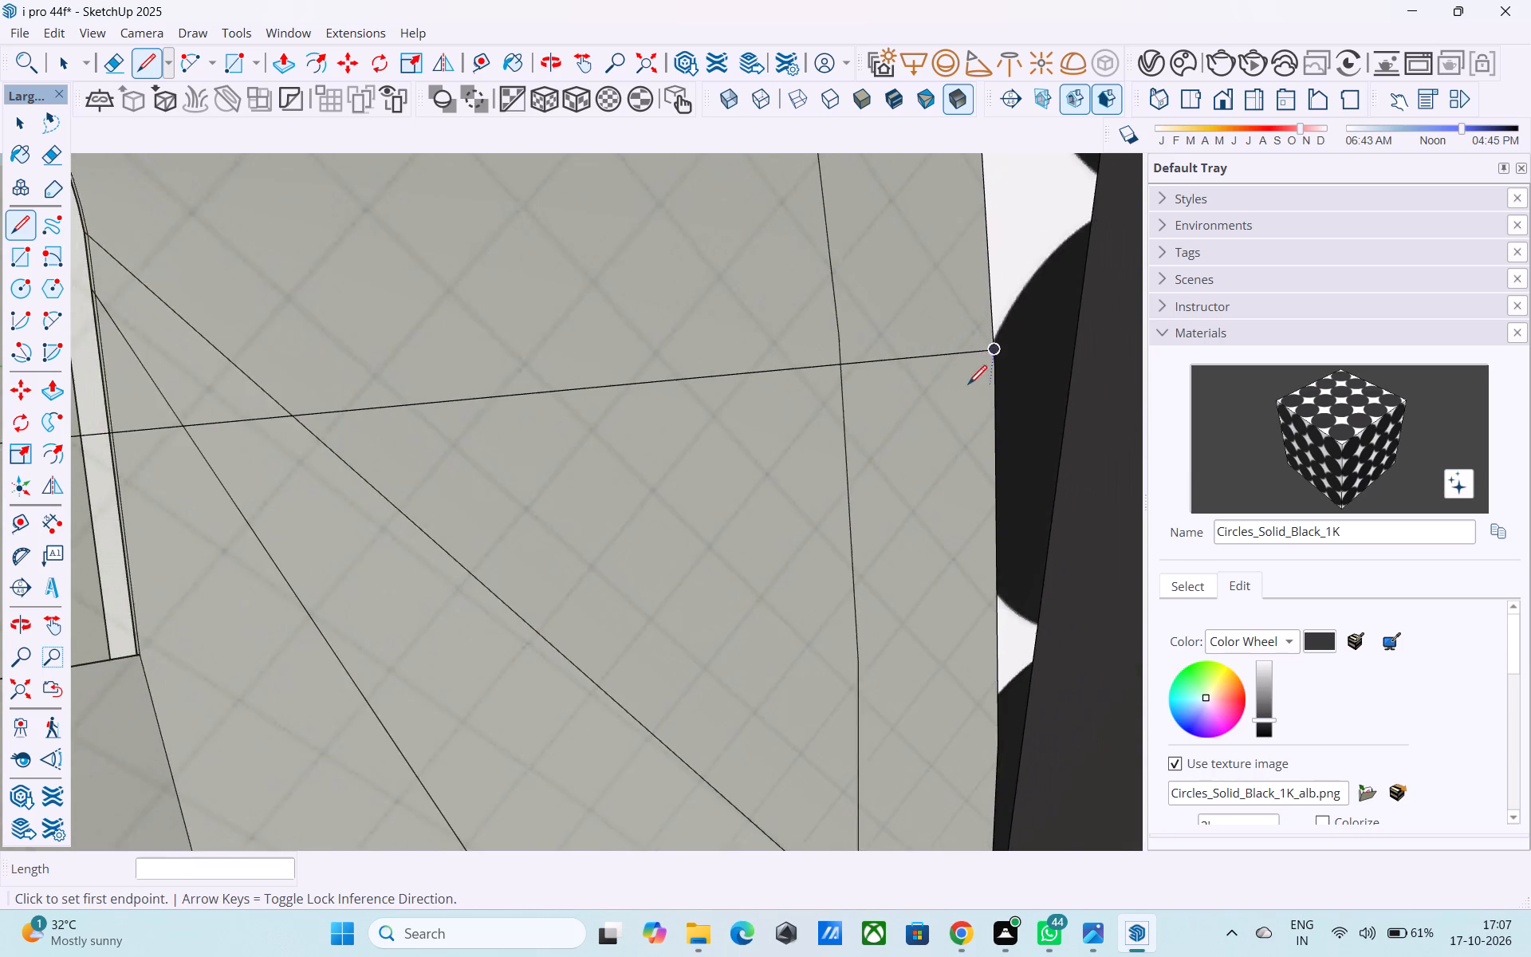
scroll(968, 386, down, 20)
scroll(968, 386, down, 18)
key(space)
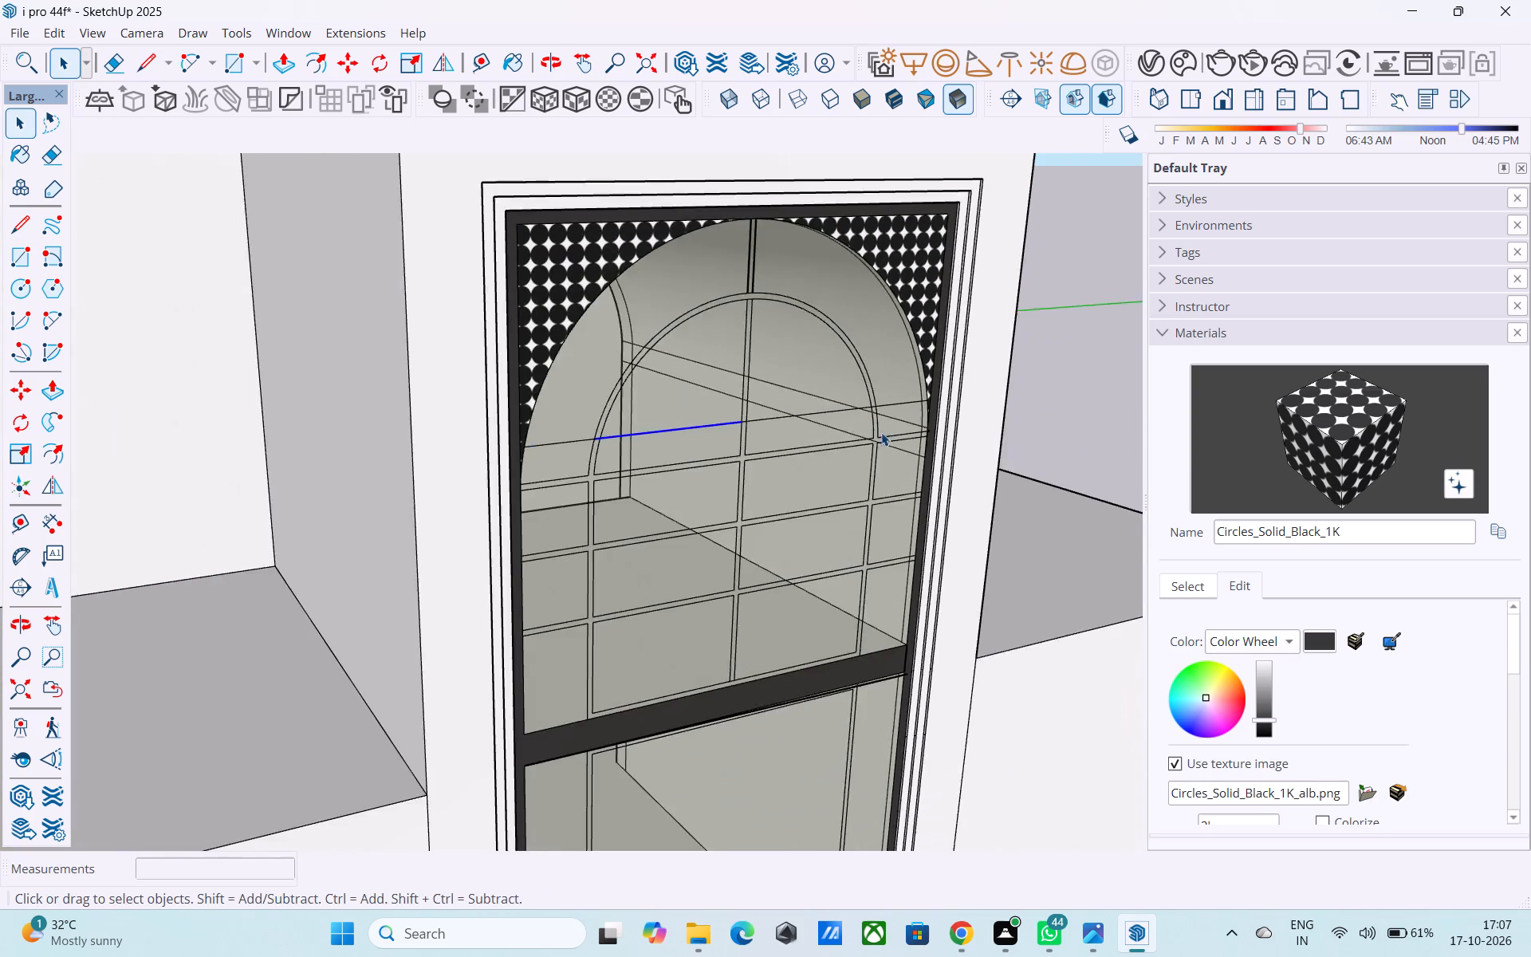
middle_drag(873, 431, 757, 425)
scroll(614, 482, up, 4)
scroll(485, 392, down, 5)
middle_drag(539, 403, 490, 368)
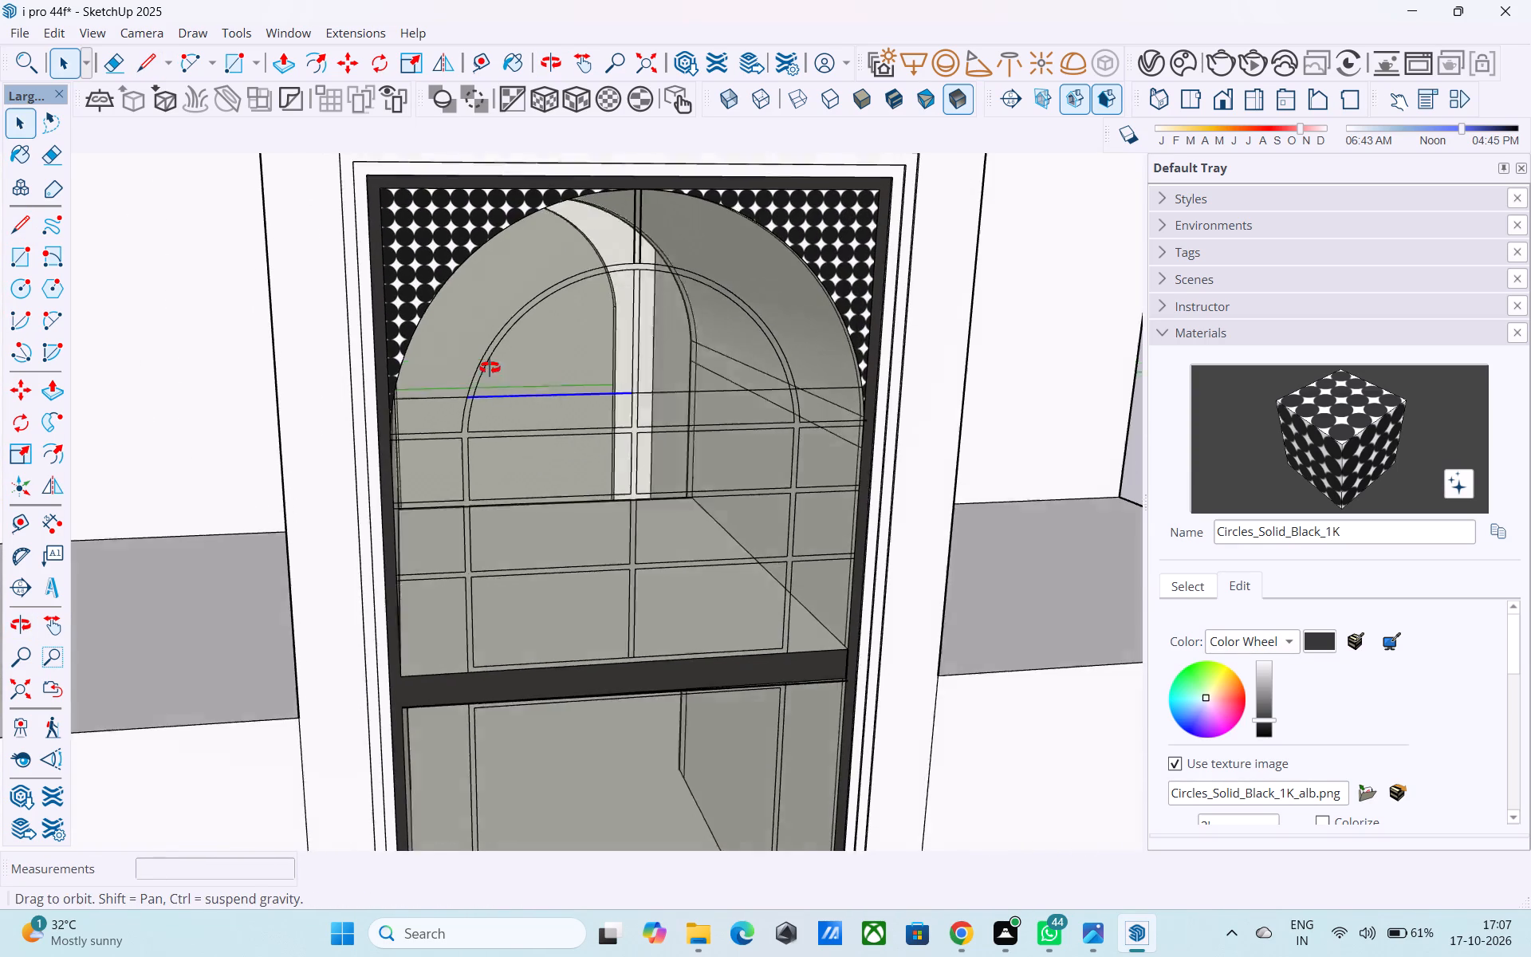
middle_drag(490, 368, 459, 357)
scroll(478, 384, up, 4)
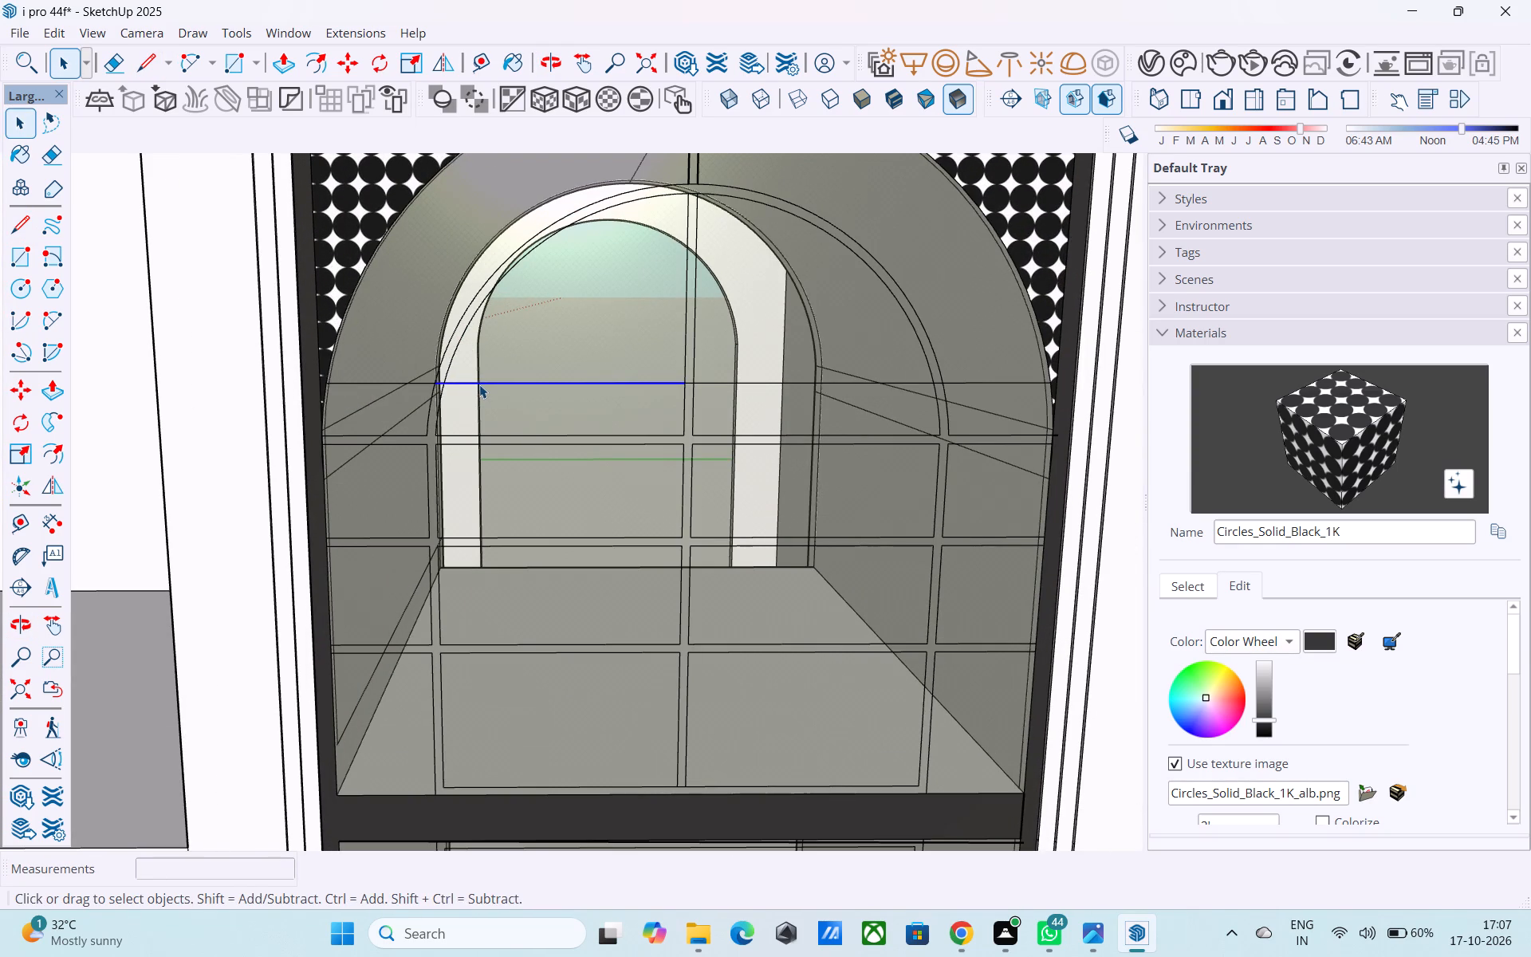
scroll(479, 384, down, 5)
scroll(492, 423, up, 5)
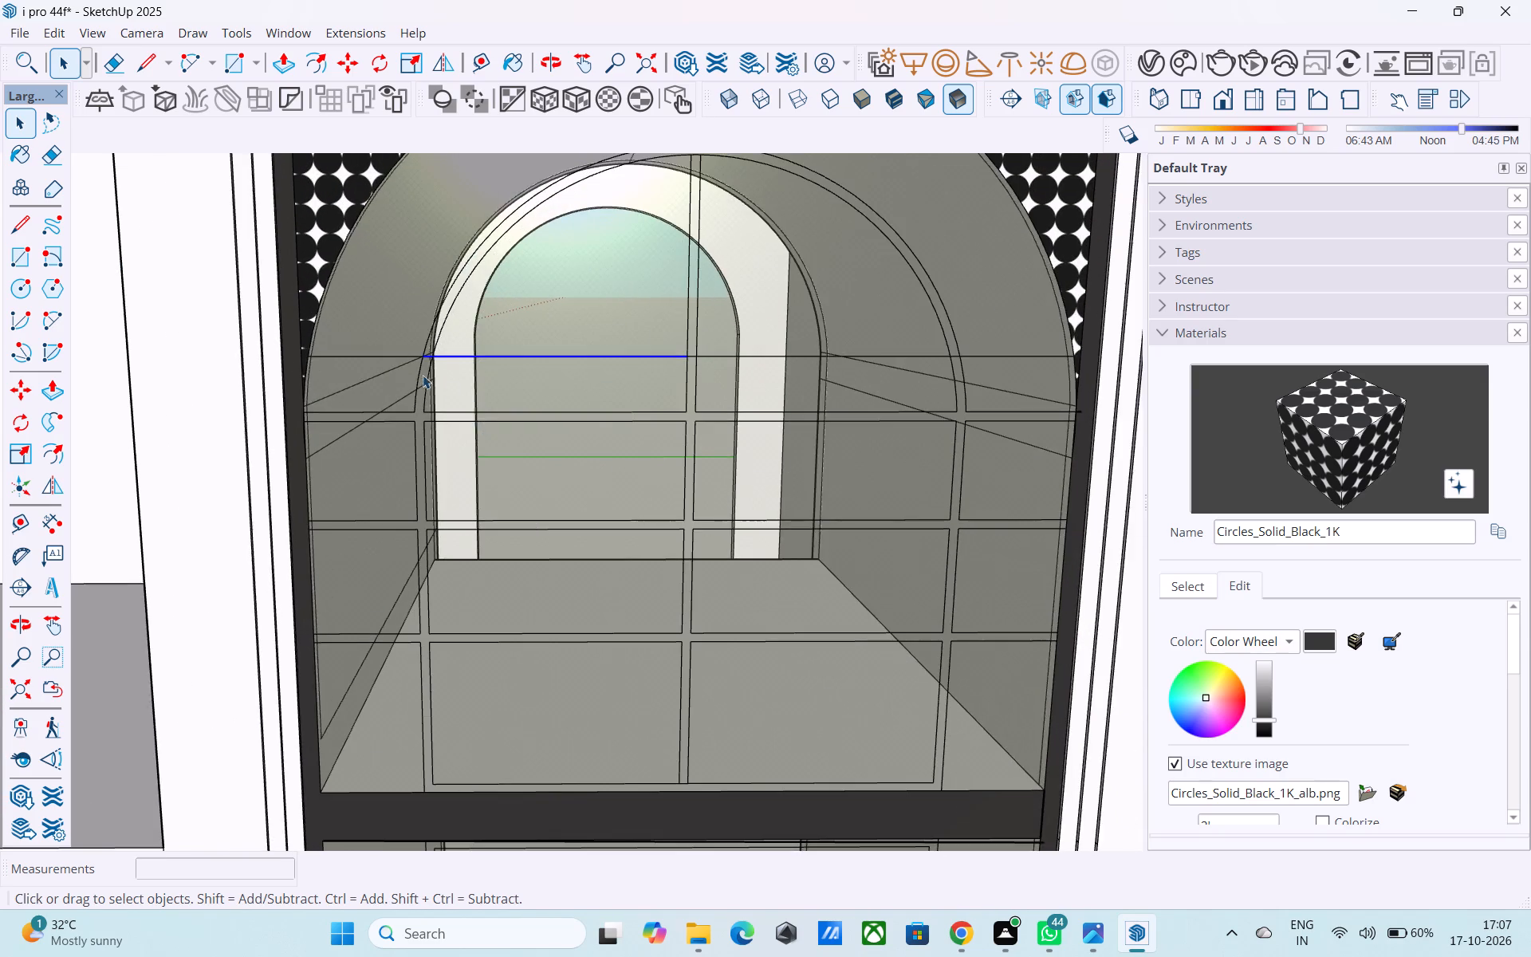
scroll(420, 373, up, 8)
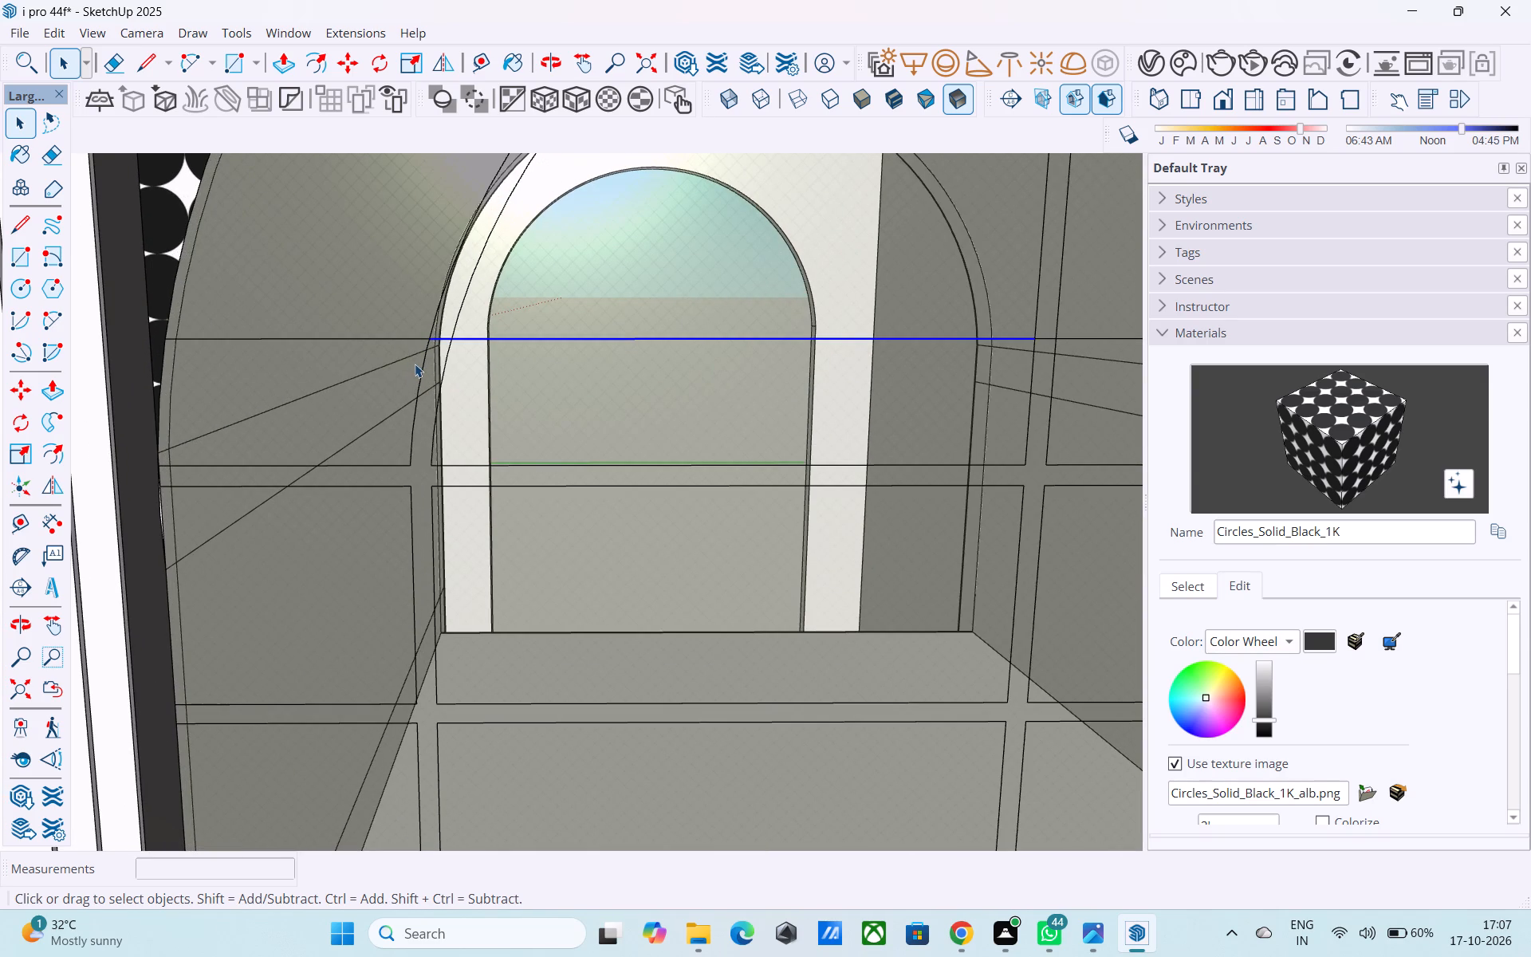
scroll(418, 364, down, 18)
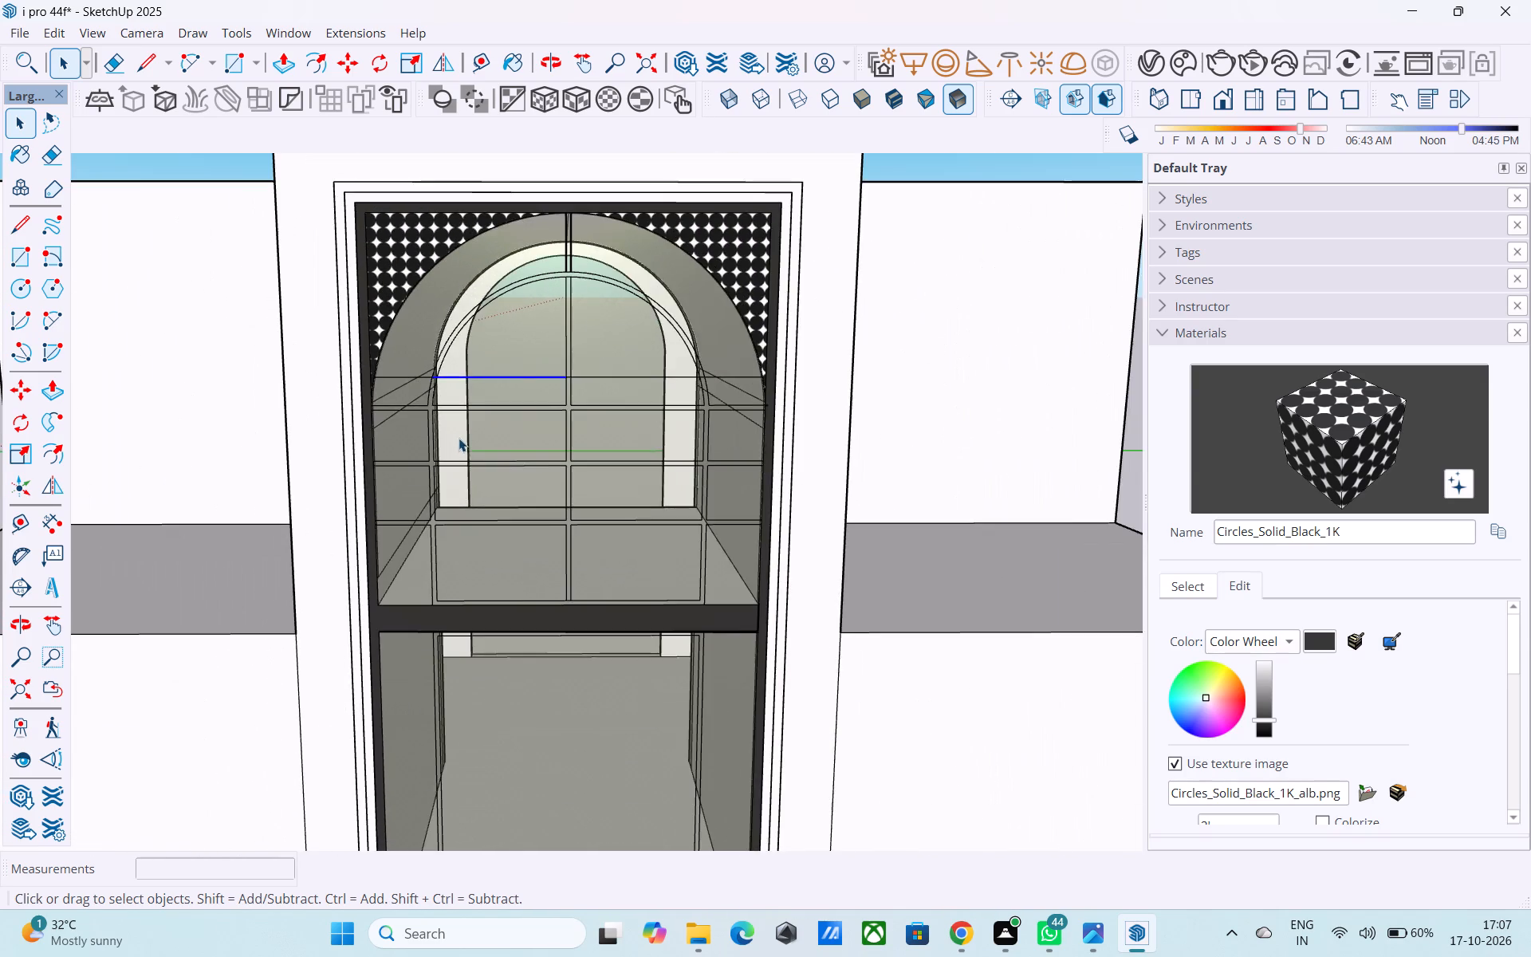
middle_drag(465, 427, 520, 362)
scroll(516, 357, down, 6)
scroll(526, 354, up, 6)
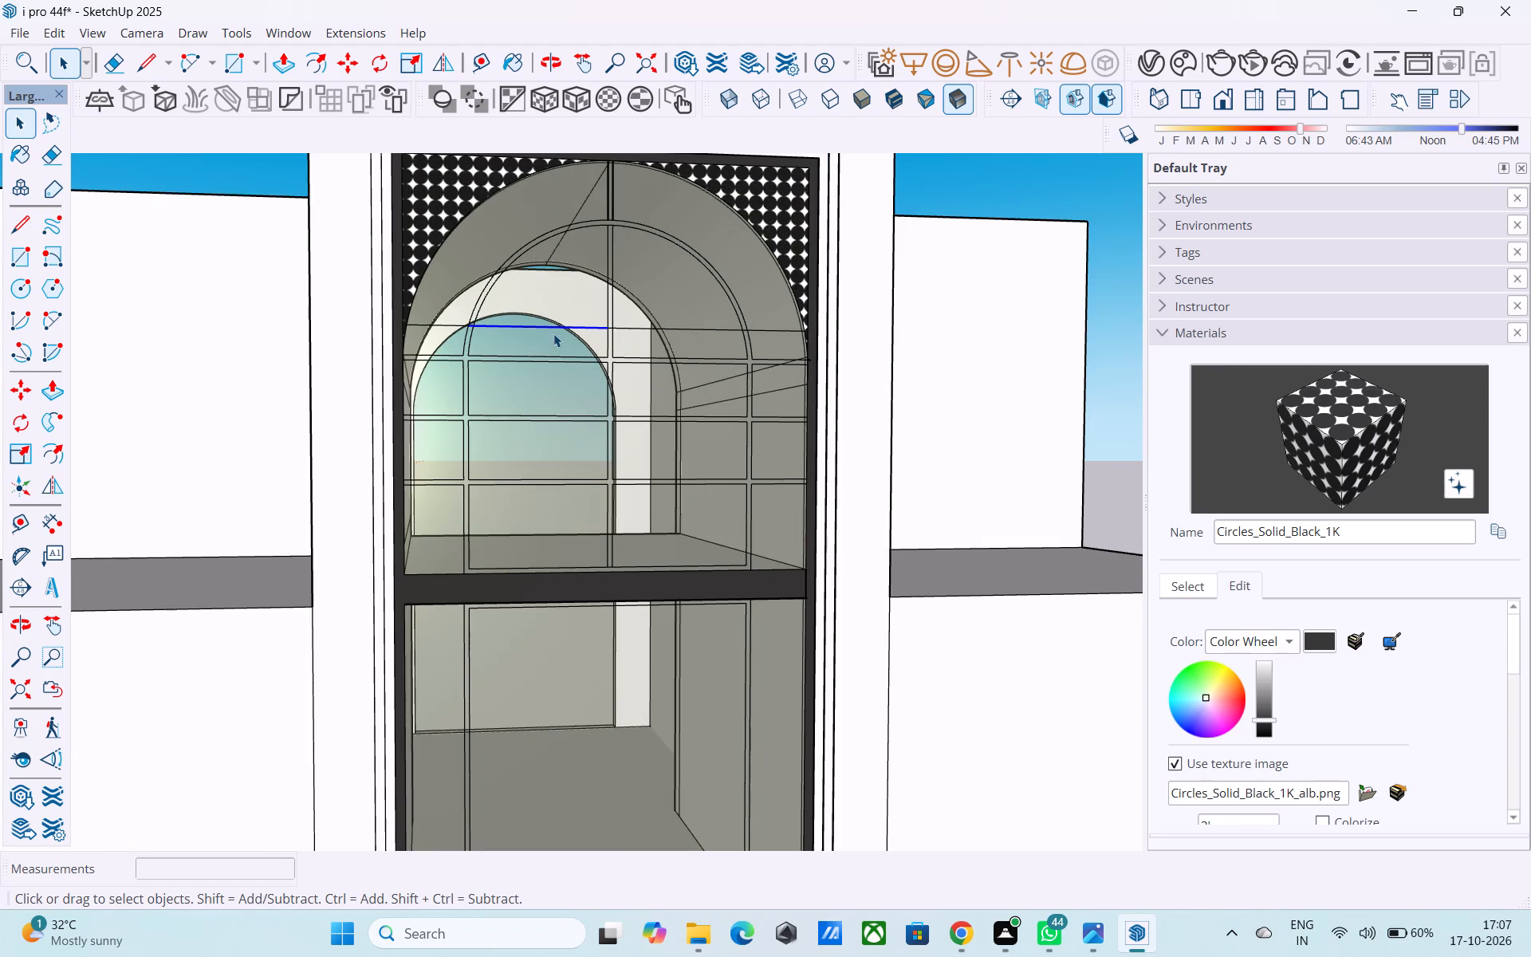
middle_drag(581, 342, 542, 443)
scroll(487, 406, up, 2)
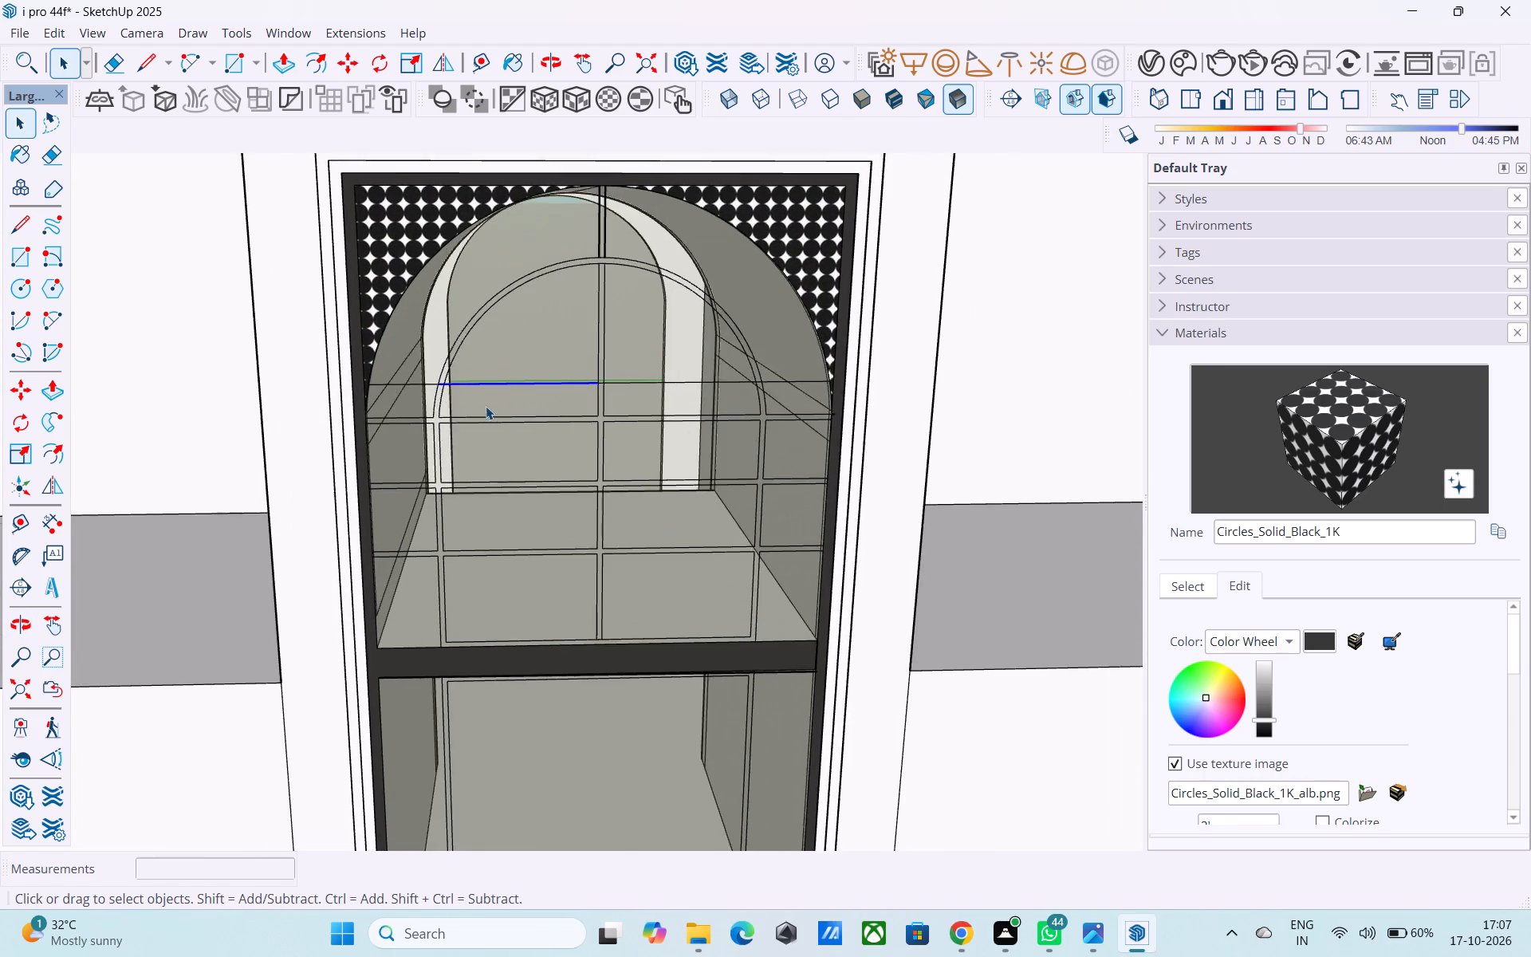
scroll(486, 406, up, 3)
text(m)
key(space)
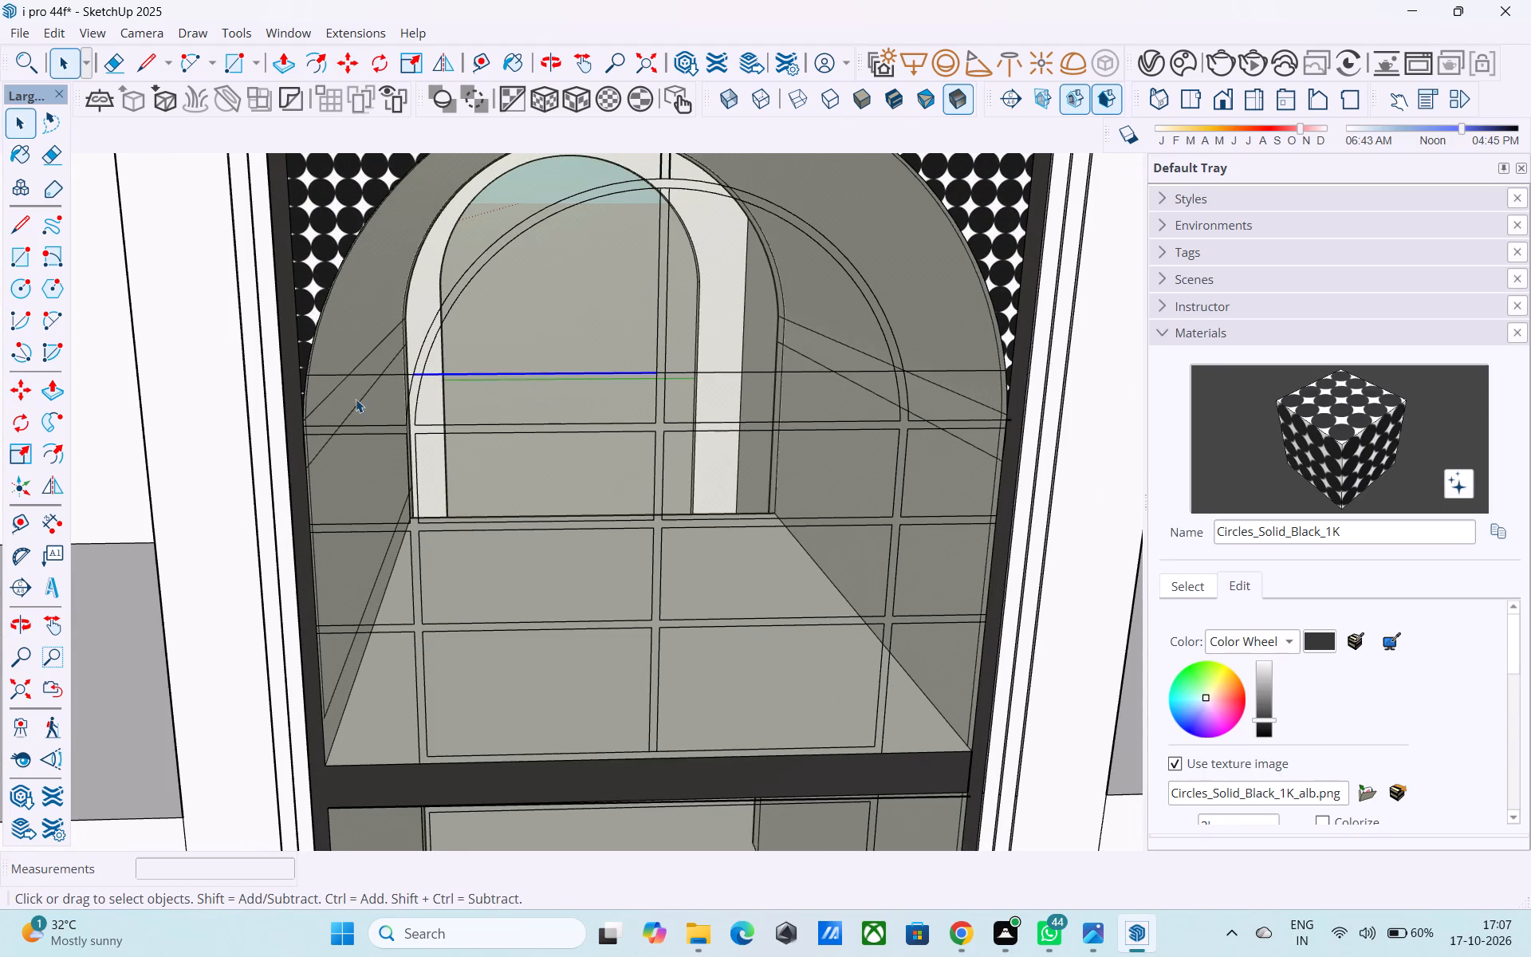
Select the new horizontal line's segments across the arch and copy them 2" upward to form a thin bar.
scroll(358, 393, up, 5)
shift+click(359, 363)
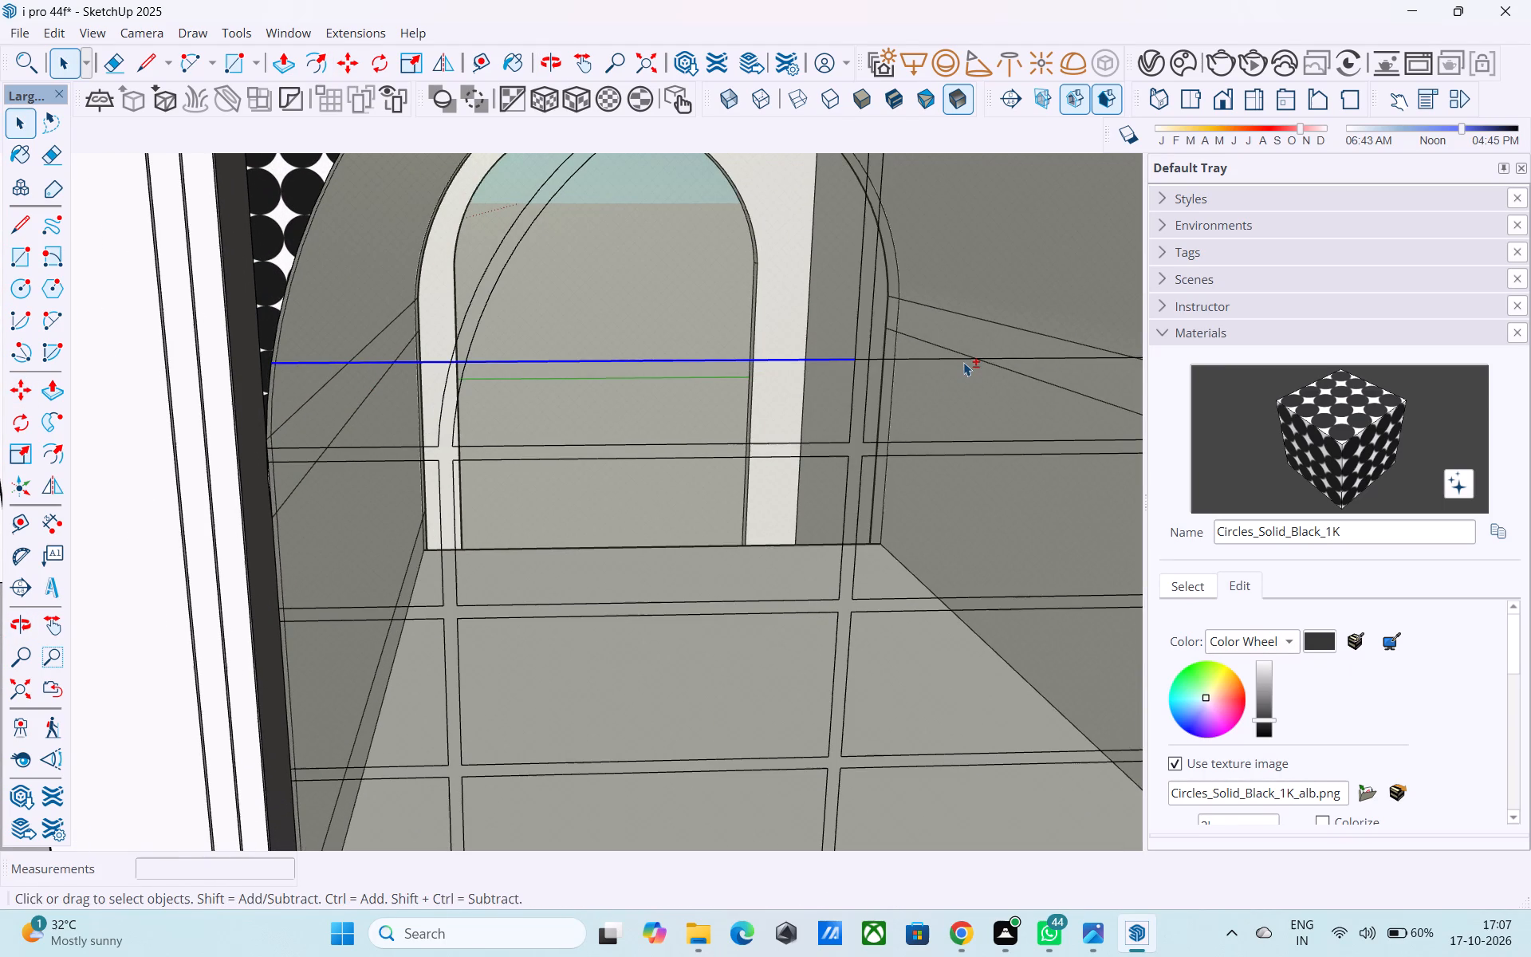
shift+click(963, 362)
shift+middle_drag(958, 357, 676, 288)
shift+click(690, 306)
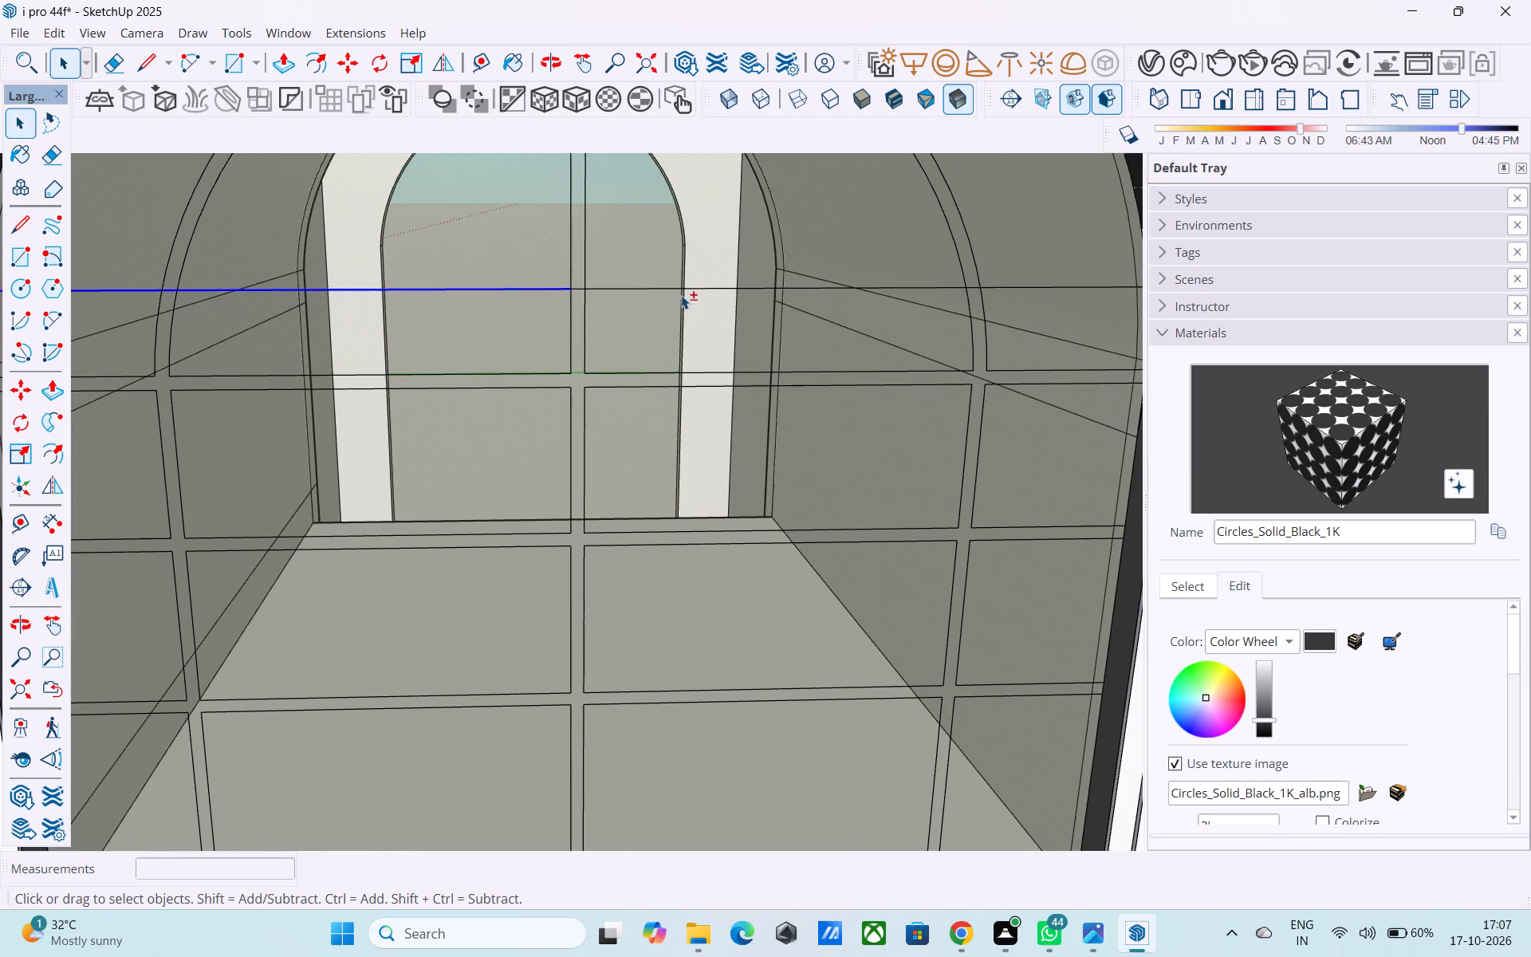
shift+click(677, 288)
shift+scroll(512, 308, down, 6)
shift+scroll(833, 293, up, 8)
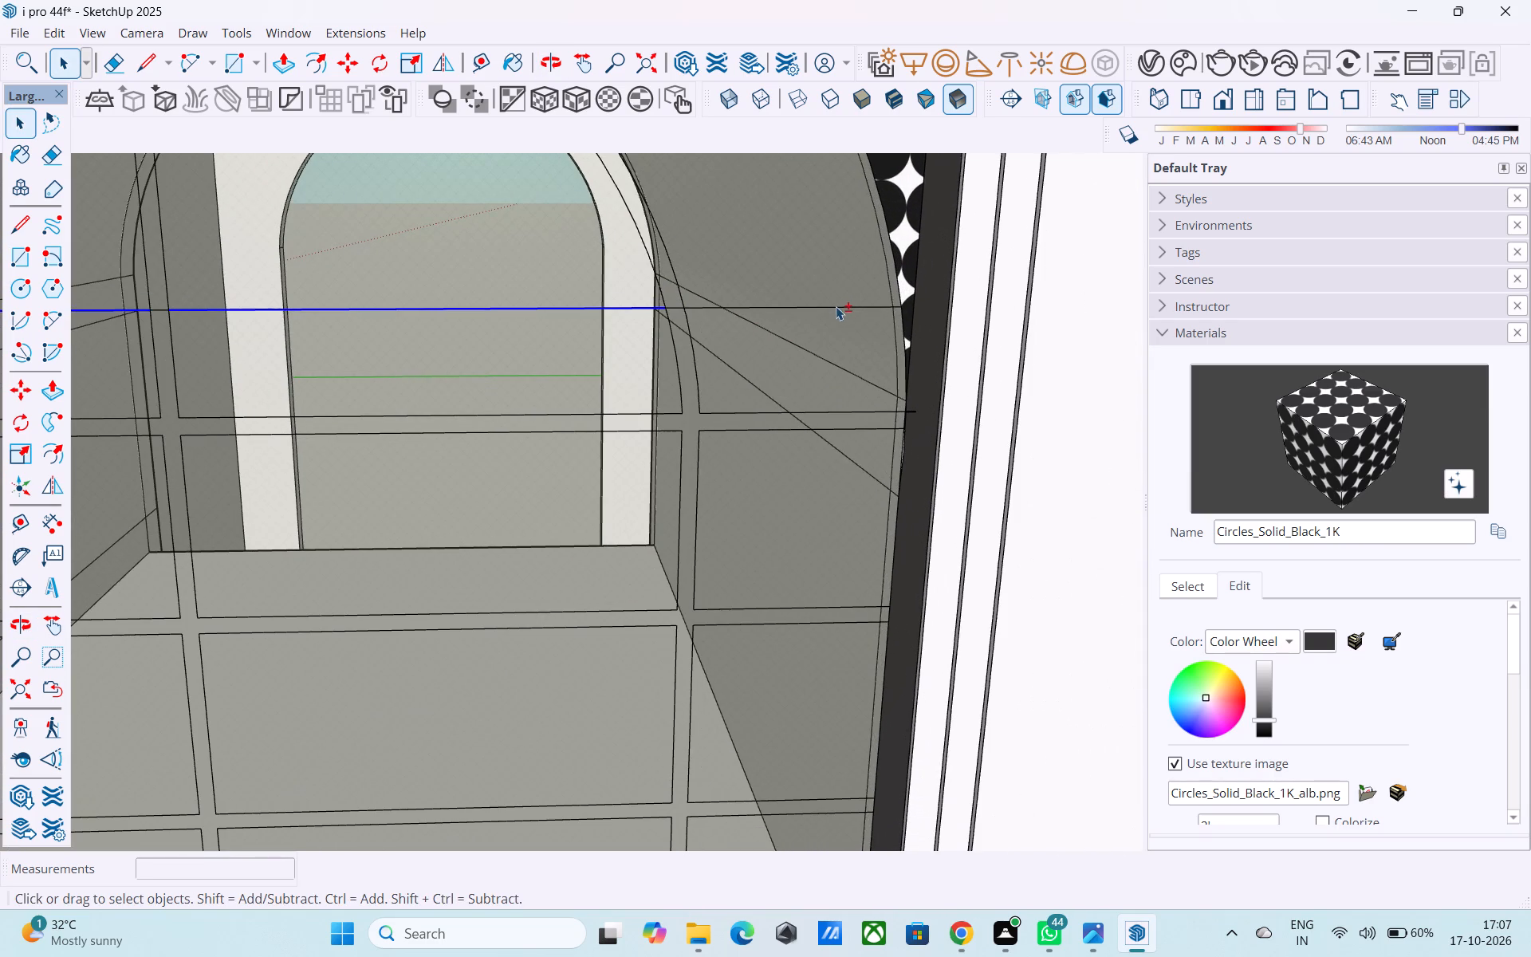
shift+click(837, 307)
shift+scroll(837, 309, down, 14)
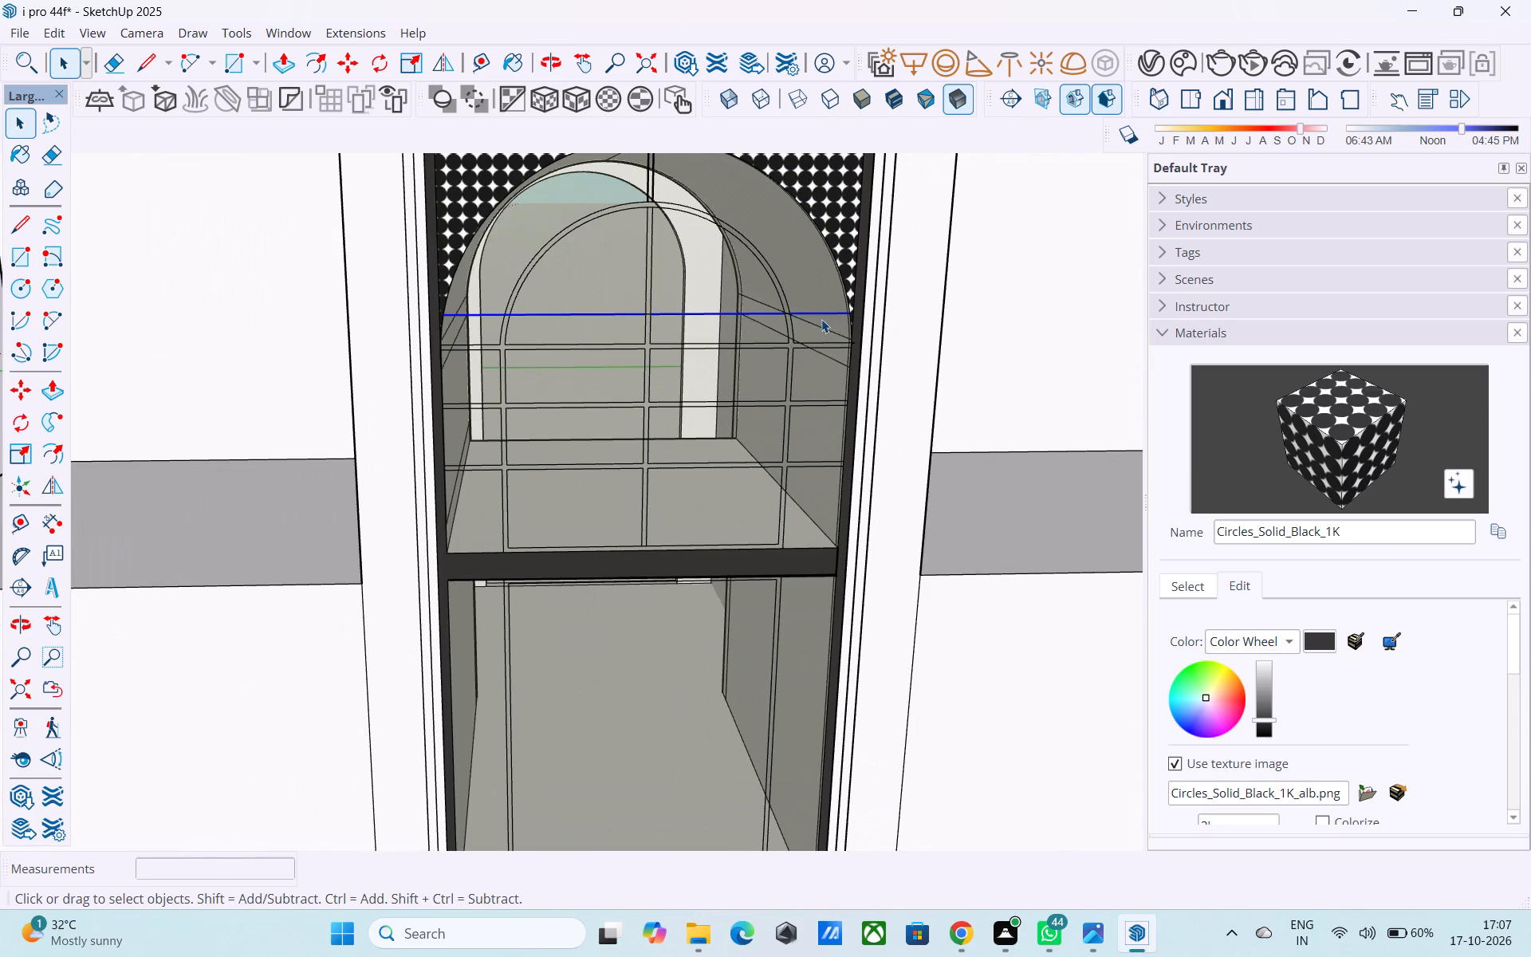
key(m)
scroll(714, 330, up, 8)
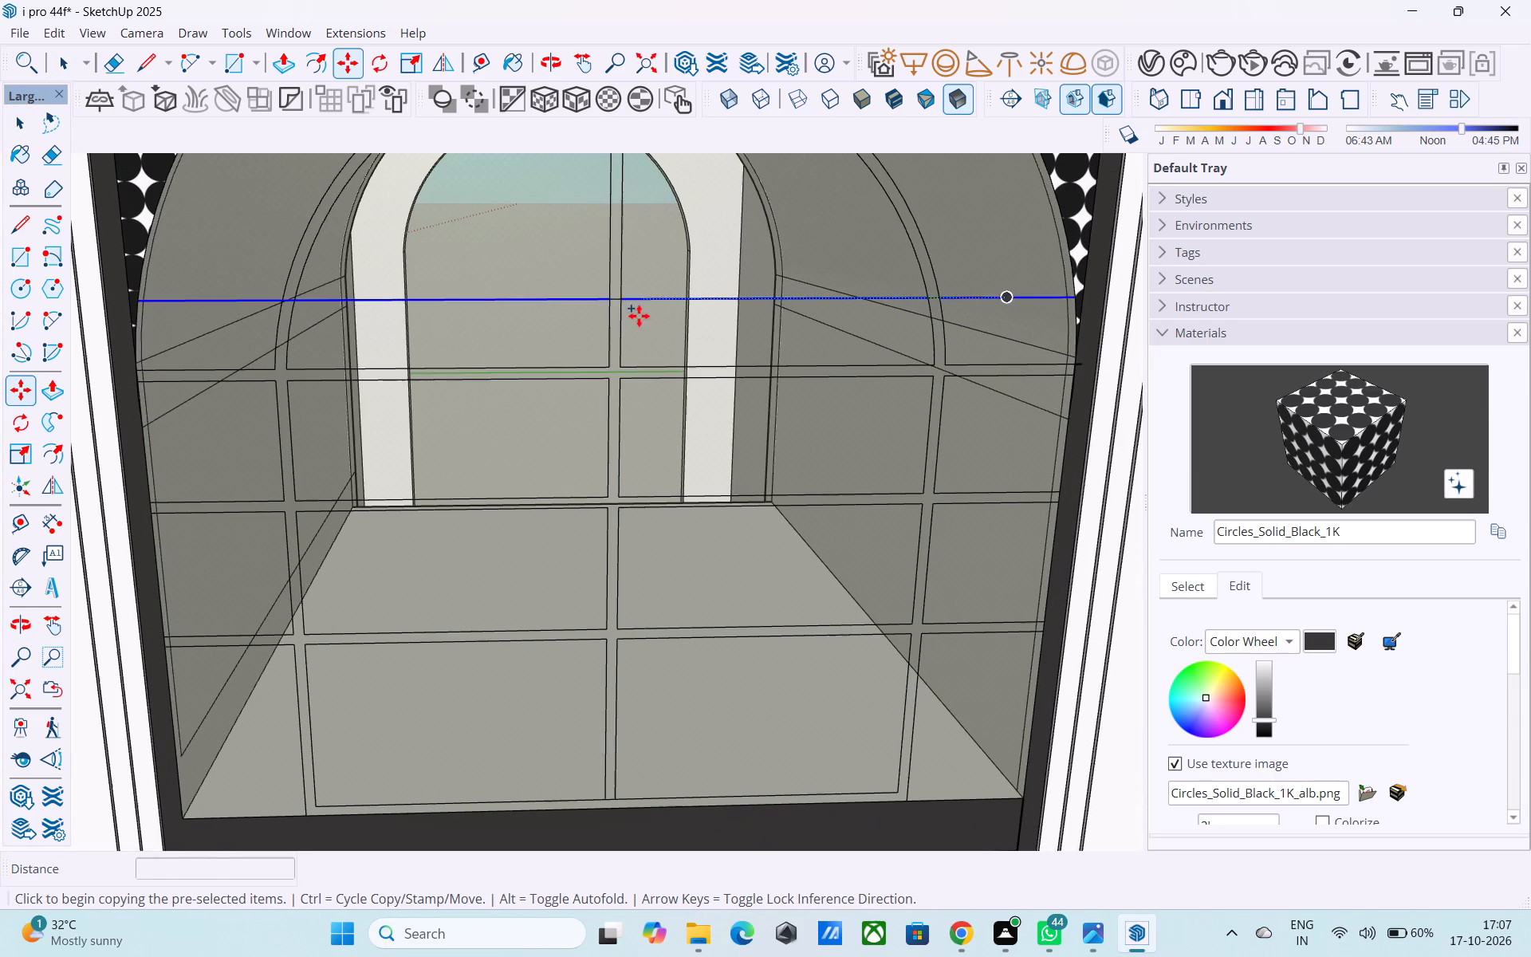
click(627, 305)
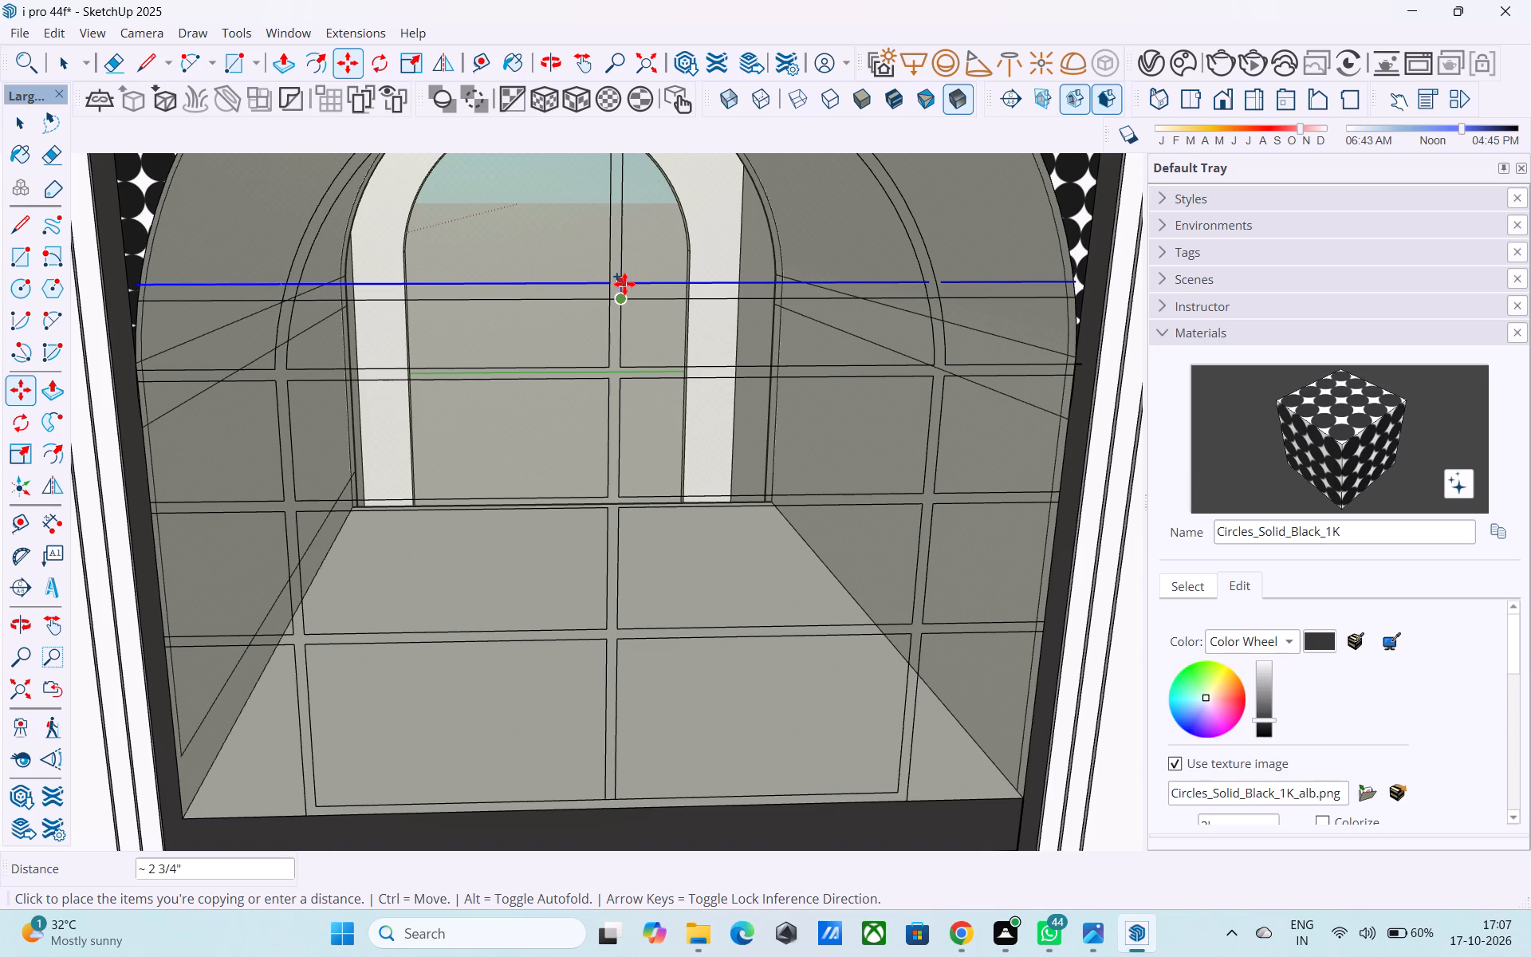
text(2")
key(Return)
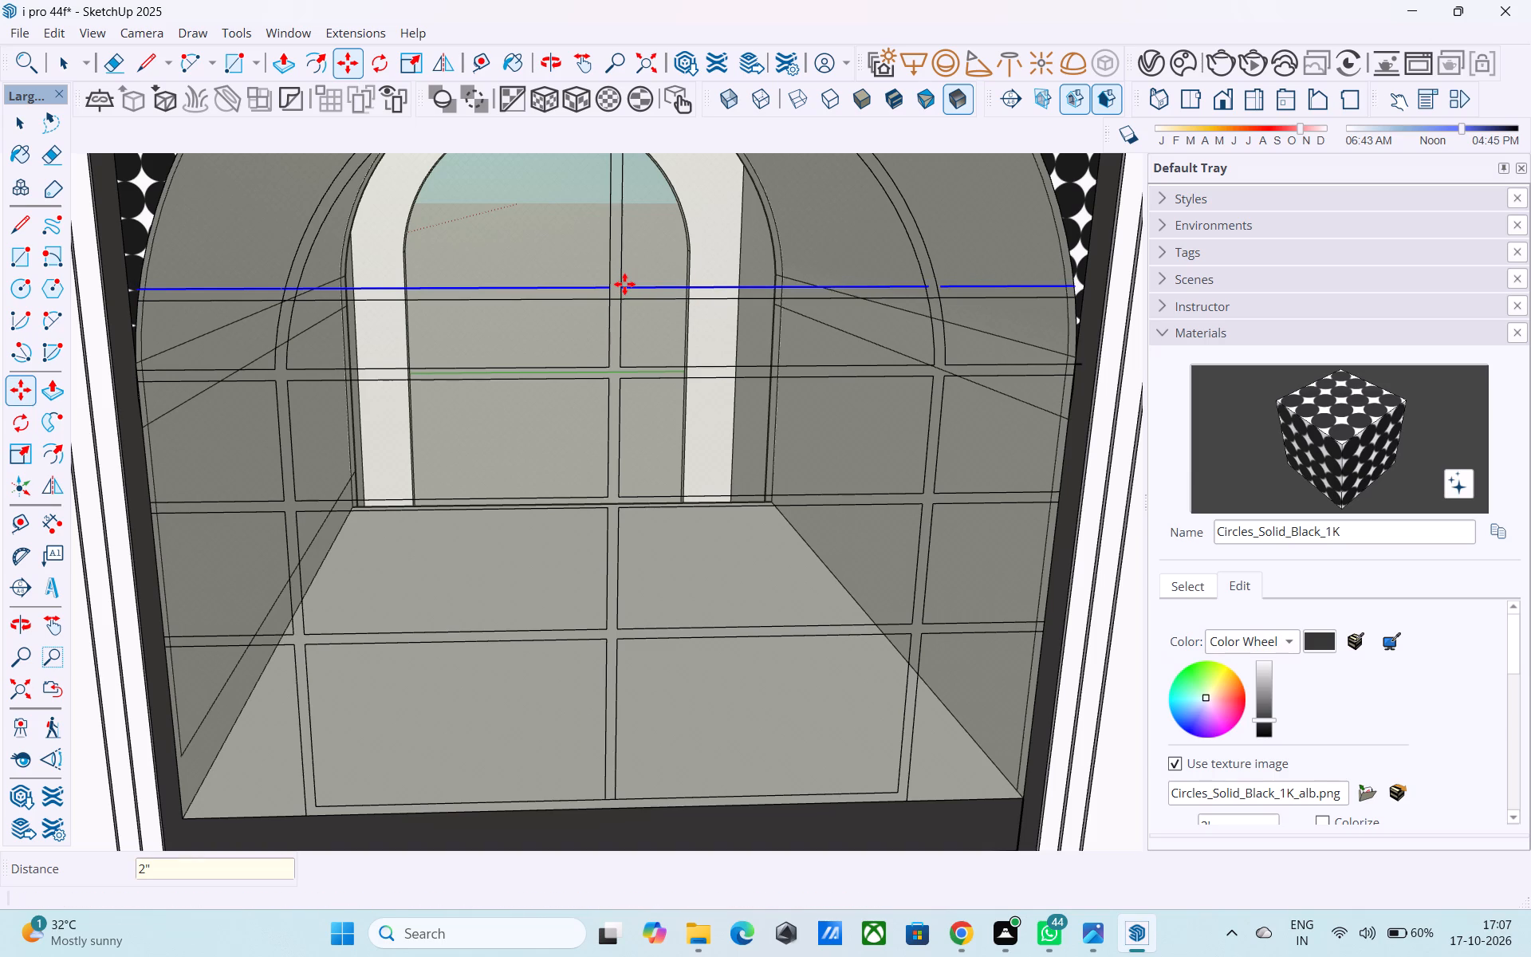
Erase both edges of the new horizontal bar where they cross the left side of the inner arch frame.
scroll(624, 283, down, 5)
middle_drag(624, 283, 600, 277)
scroll(601, 277, up, 3)
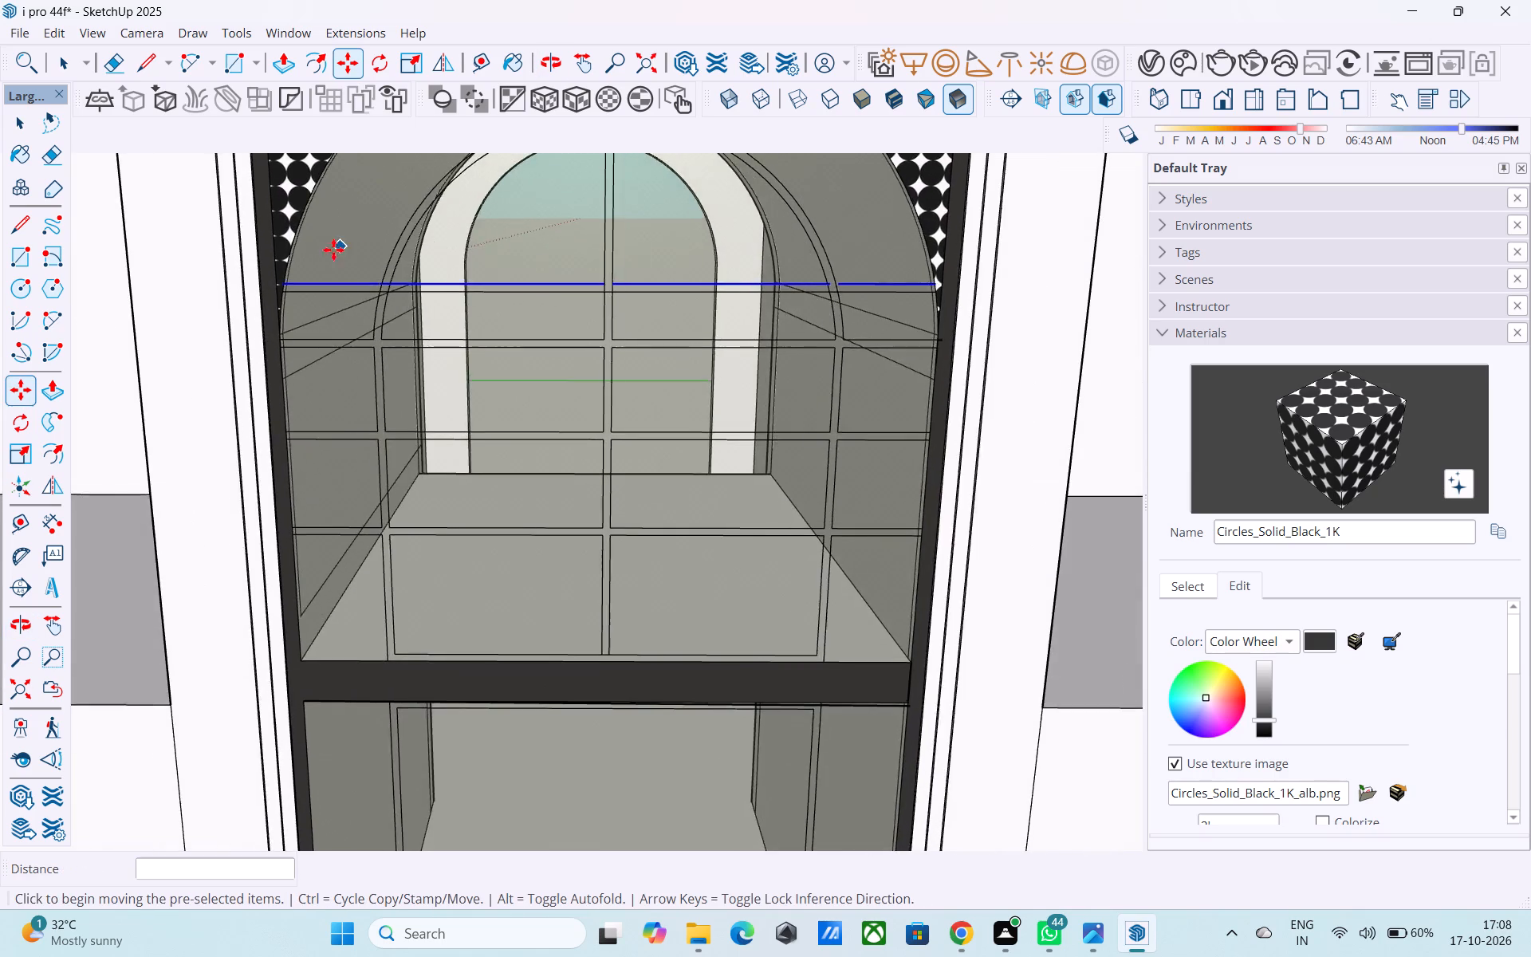
scroll(333, 250, up, 5)
scroll(273, 277, up, 4)
scroll(273, 277, down, 5)
middle_drag(368, 293, 337, 275)
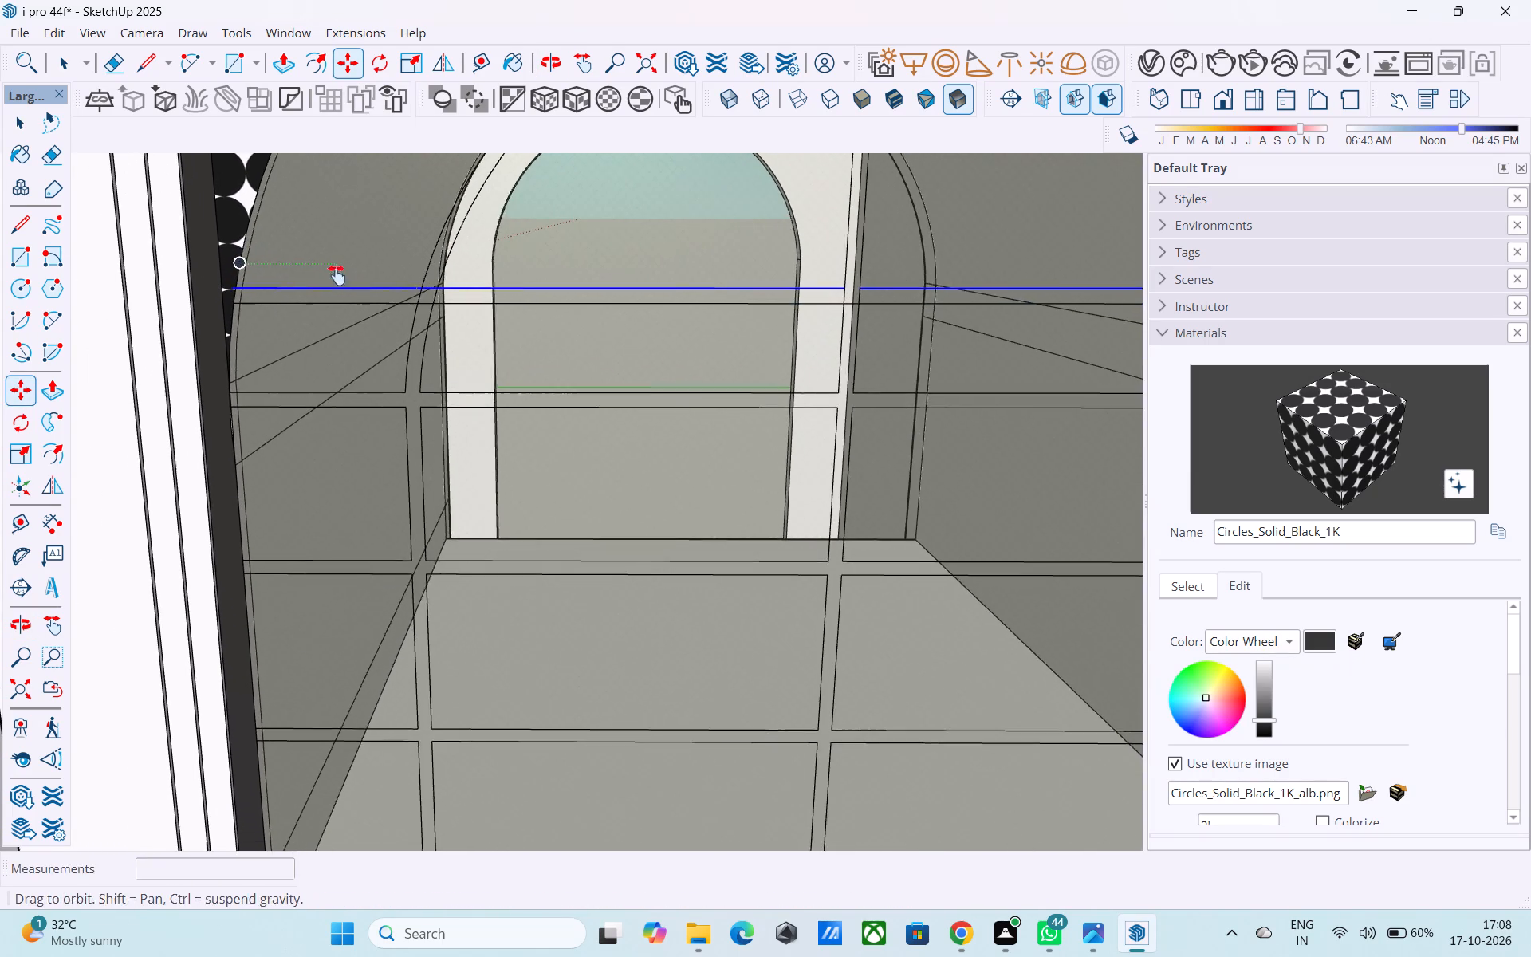
middle_drag(337, 275, 335, 275)
scroll(389, 281, up, 7)
middle_drag(459, 305, 354, 587)
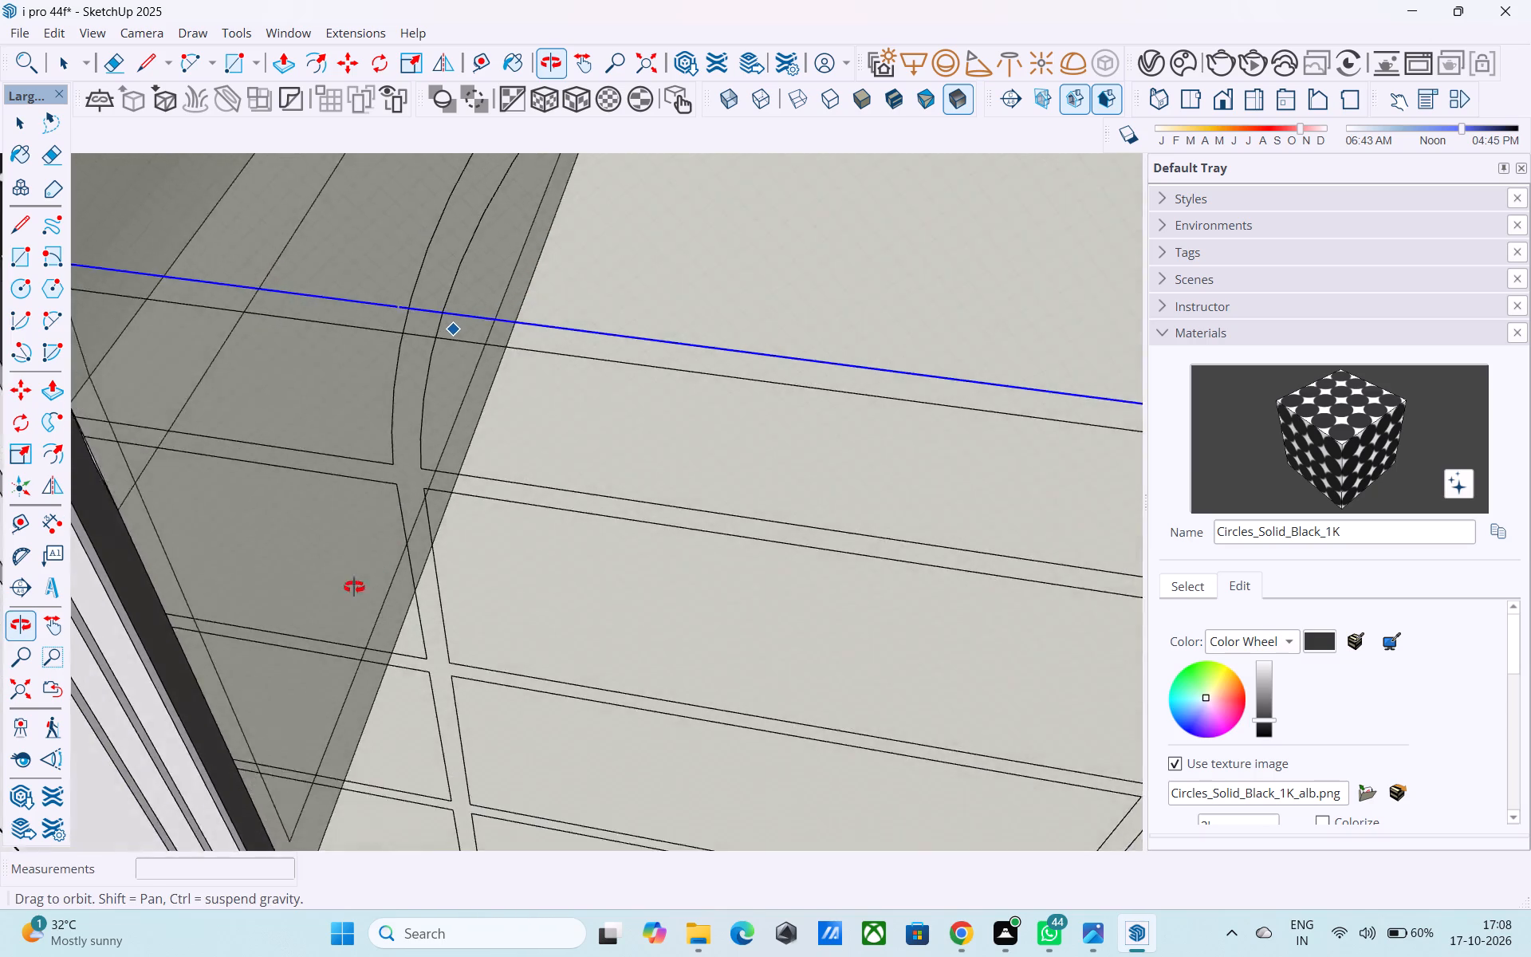
middle_drag(354, 587, 352, 588)
scroll(604, 270, up, 1)
middle_drag(596, 282, 674, 230)
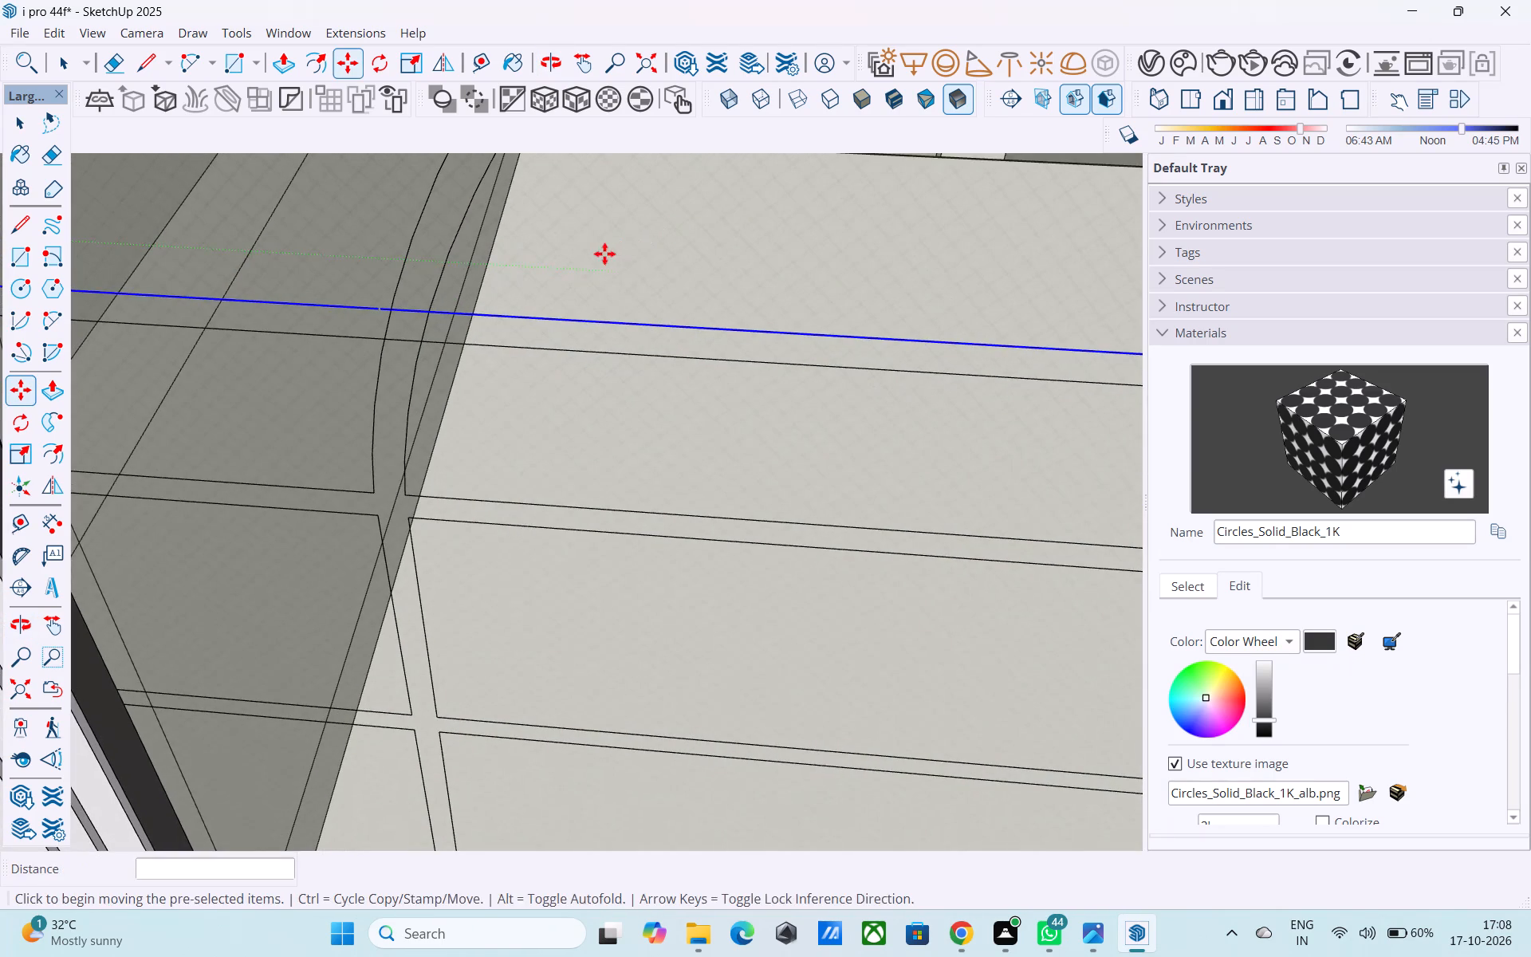
key(e)
drag(419, 301, 393, 358)
Draw a line about 11/16" long joining the bar's upper edge to the outer curve of the inner arch frame's left side.
scroll(388, 325, up, 4)
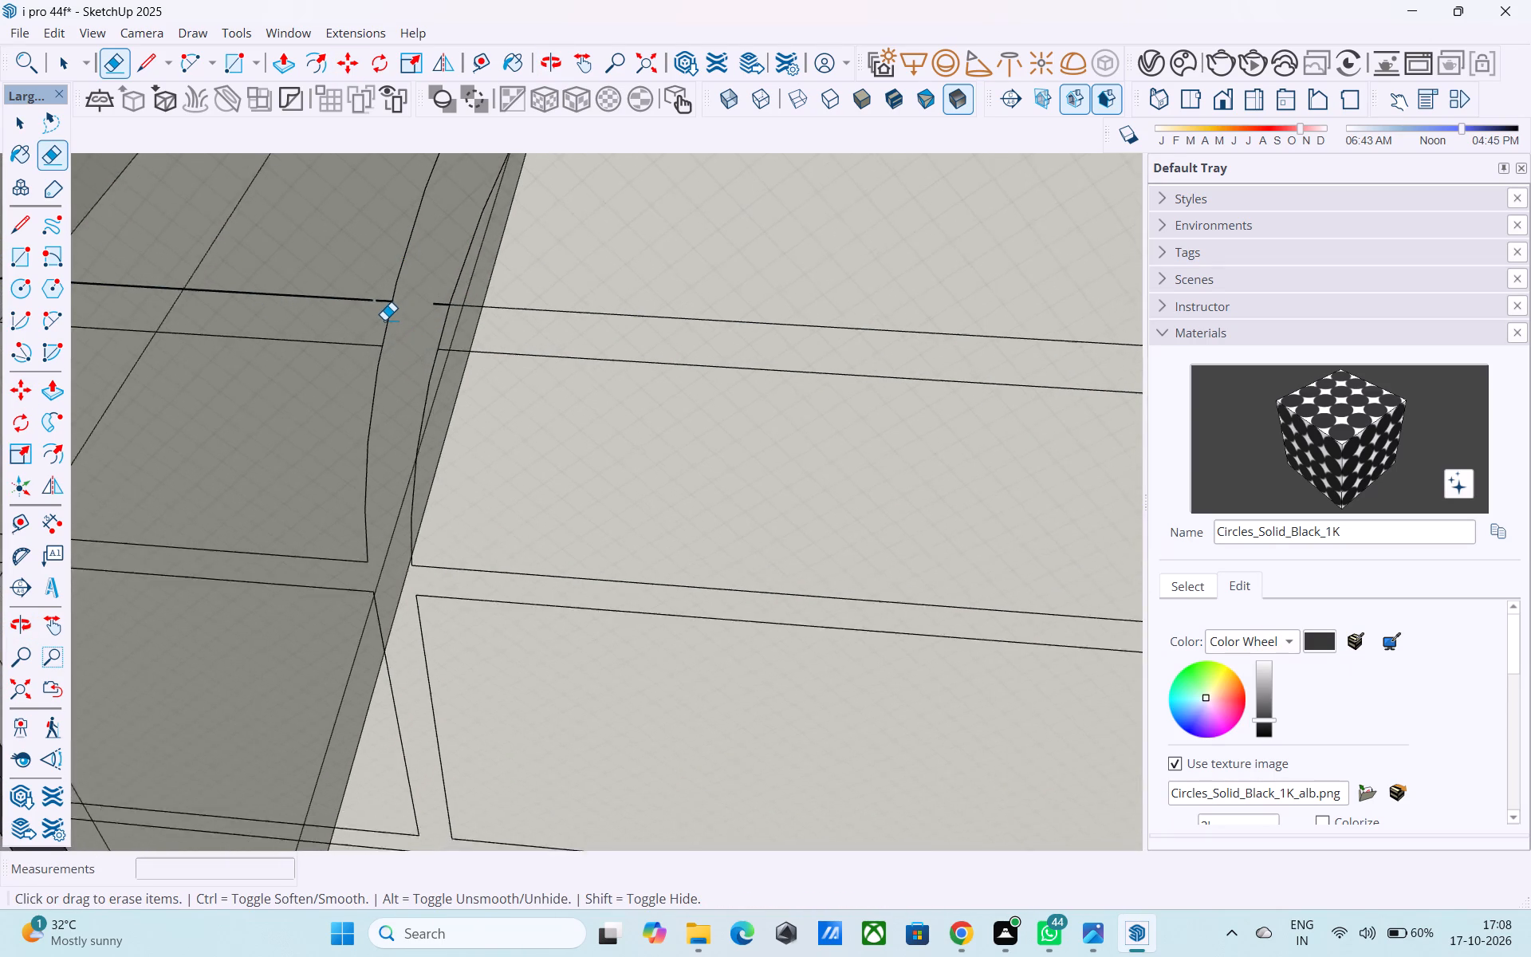
scroll(384, 320, up, 2)
key(l)
scroll(384, 315, up, 4)
click(399, 289)
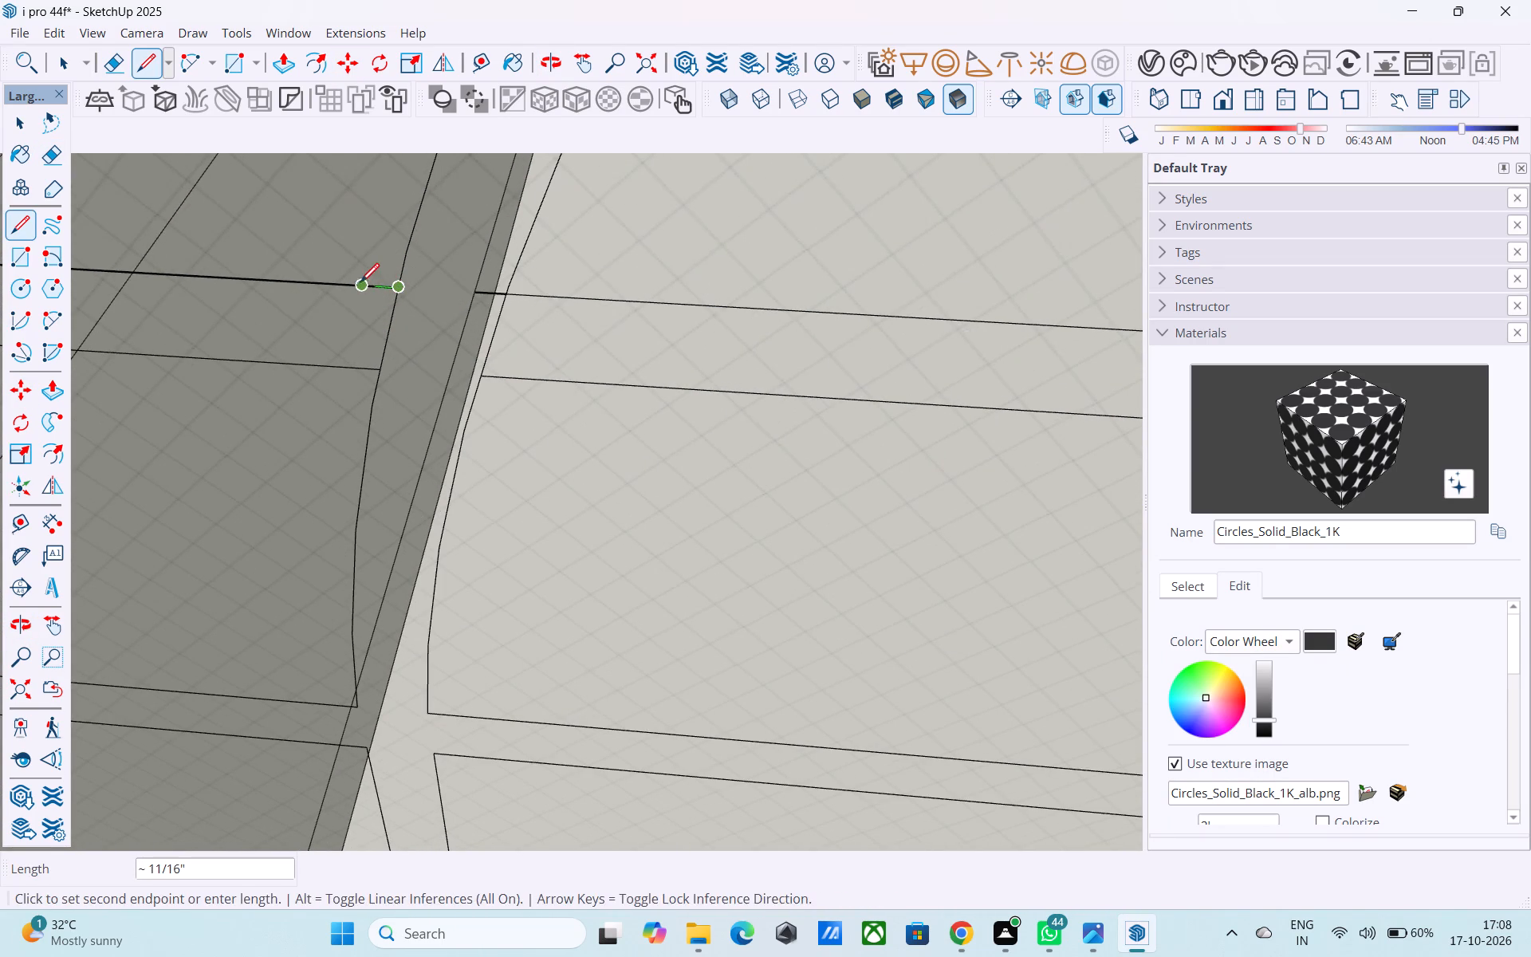
click(357, 284)
scroll(444, 295, down, 17)
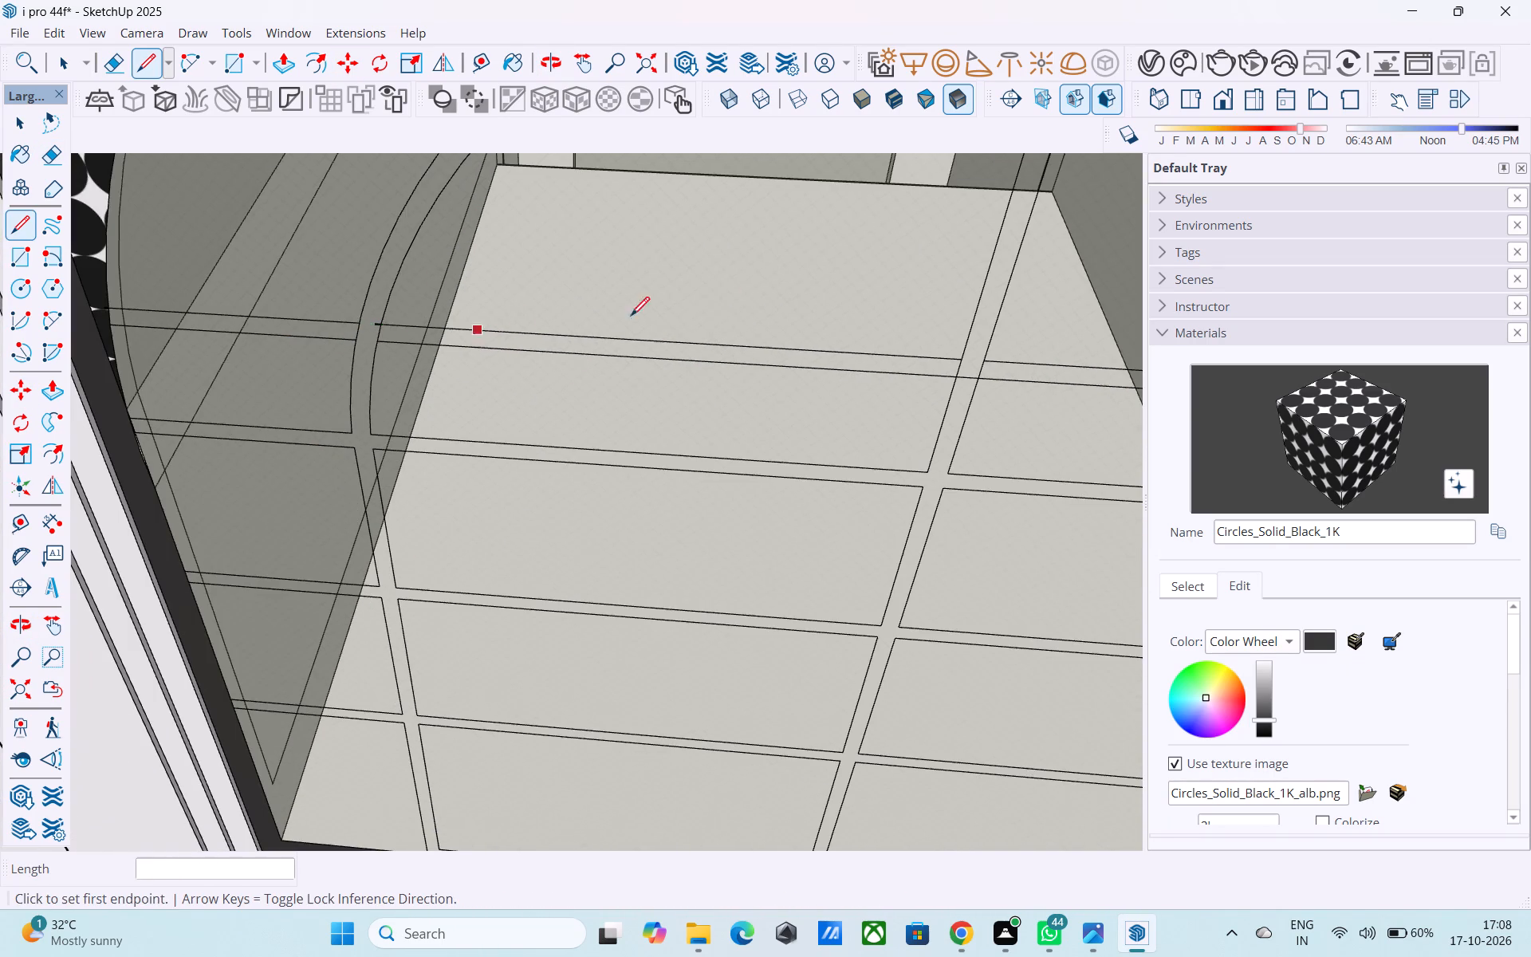
Erase the overhanging line stub and the frame's curve segments inside the new bar at the left crossing.
scroll(405, 326, up, 5)
key(e)
scroll(351, 319, up, 8)
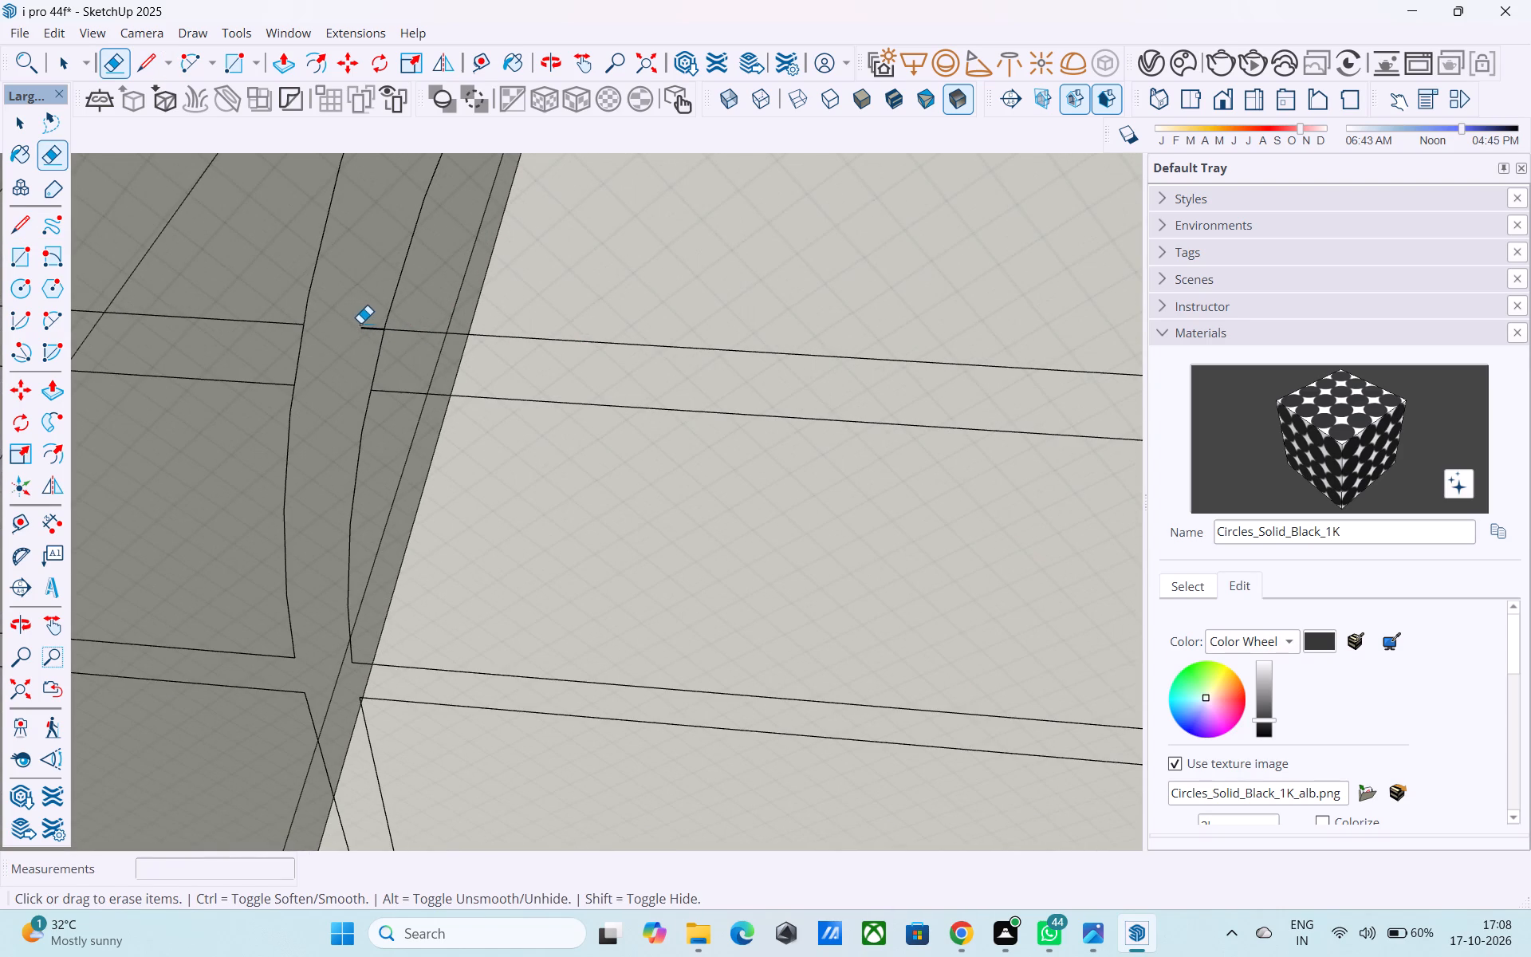
drag(364, 325, 369, 341)
drag(309, 349, 279, 339)
drag(371, 358, 394, 361)
drag(394, 361, 405, 364)
Erase the overlapping edges where the new horizontal bar crosses the central vertical bar.
scroll(292, 368, down, 20)
scroll(292, 368, down, 2)
shift+middle_drag(561, 373, 429, 312)
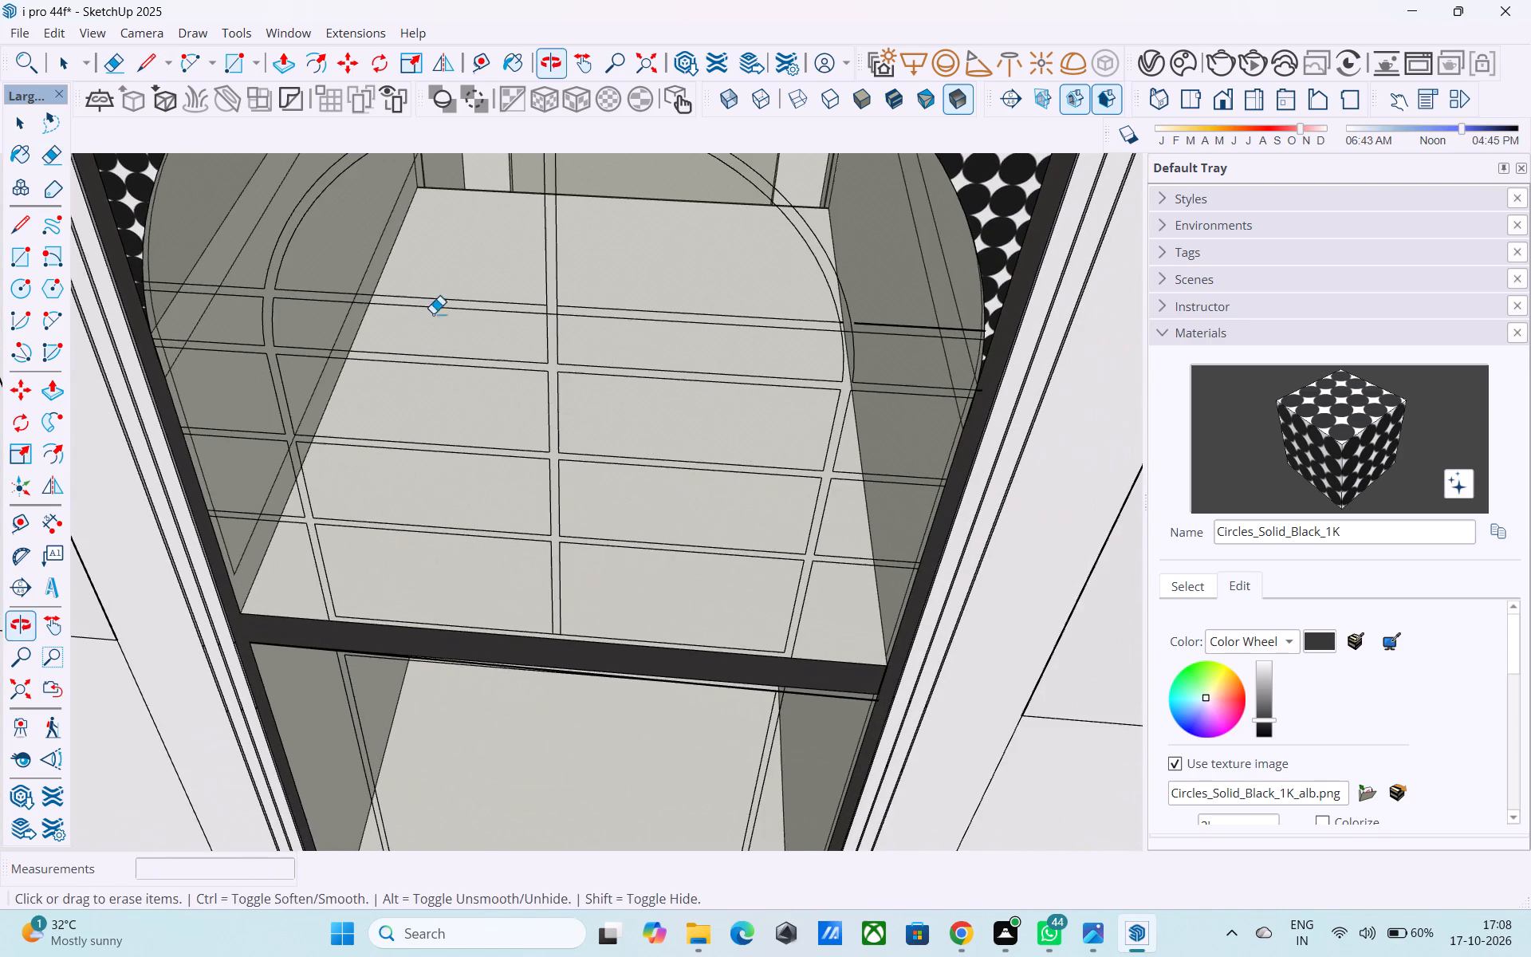
shift+middle_drag(718, 325, 647, 333)
scroll(573, 332, up, 13)
drag(419, 282, 434, 324)
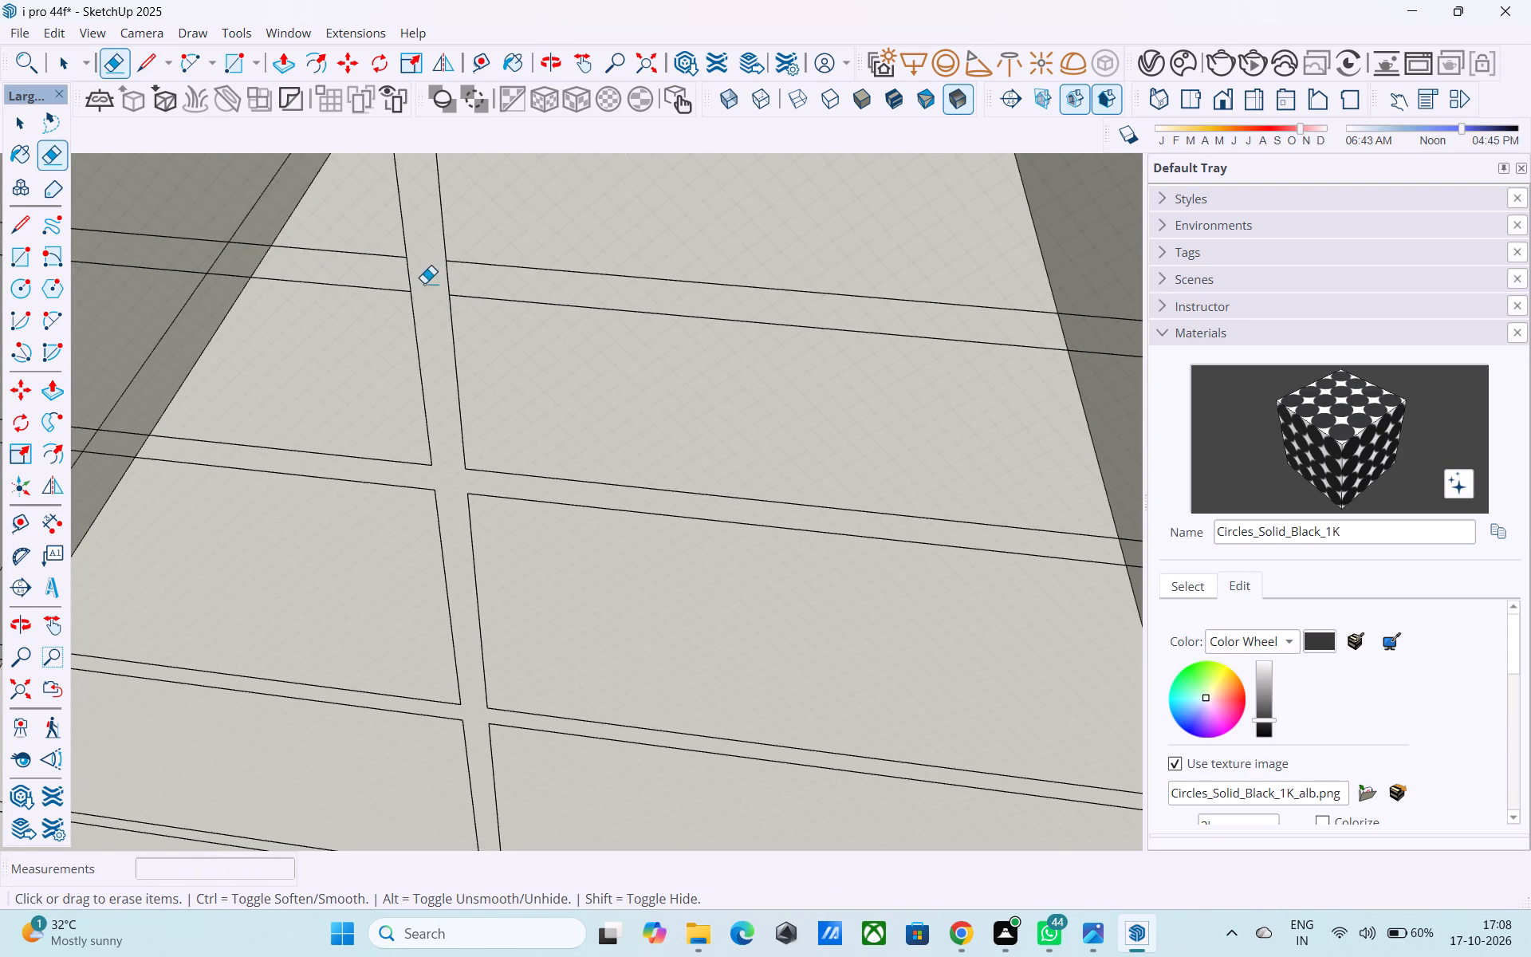
drag(414, 277, 397, 272)
drag(439, 286, 513, 274)
Draw a line about 5/8" long joining the bar's upper edge to the outer curve of the inner arch frame's right side.
scroll(482, 292, down, 19)
shift+middle_drag(700, 323, 644, 329)
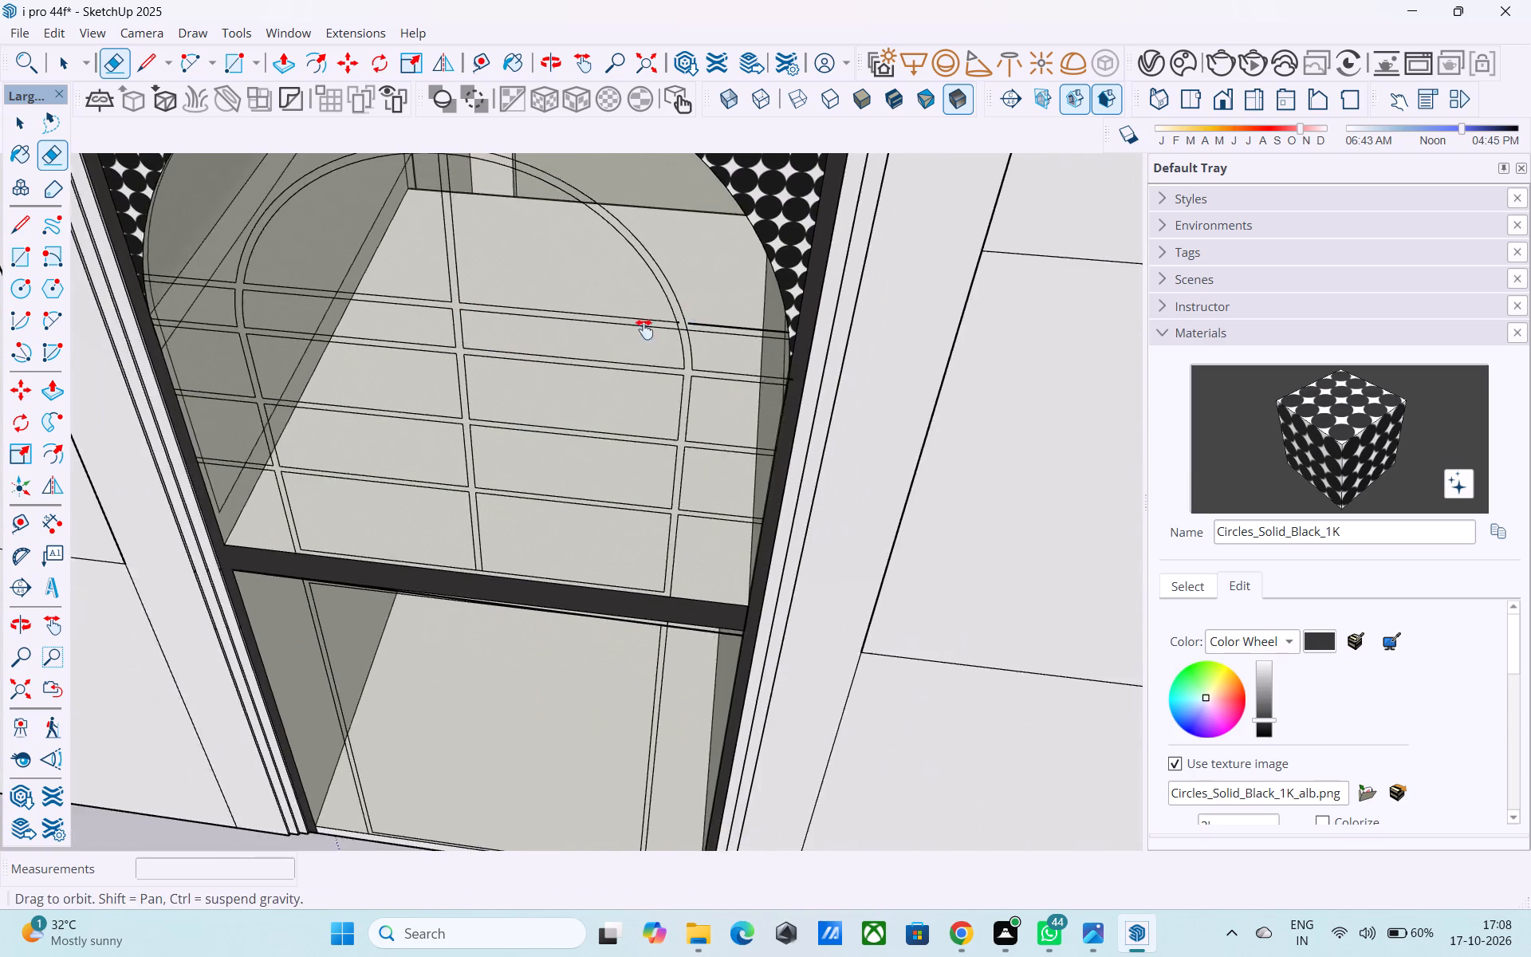
shift+middle_drag(644, 329, 581, 352)
scroll(581, 352, up, 12)
middle_drag(565, 376, 588, 356)
scroll(563, 364, up, 4)
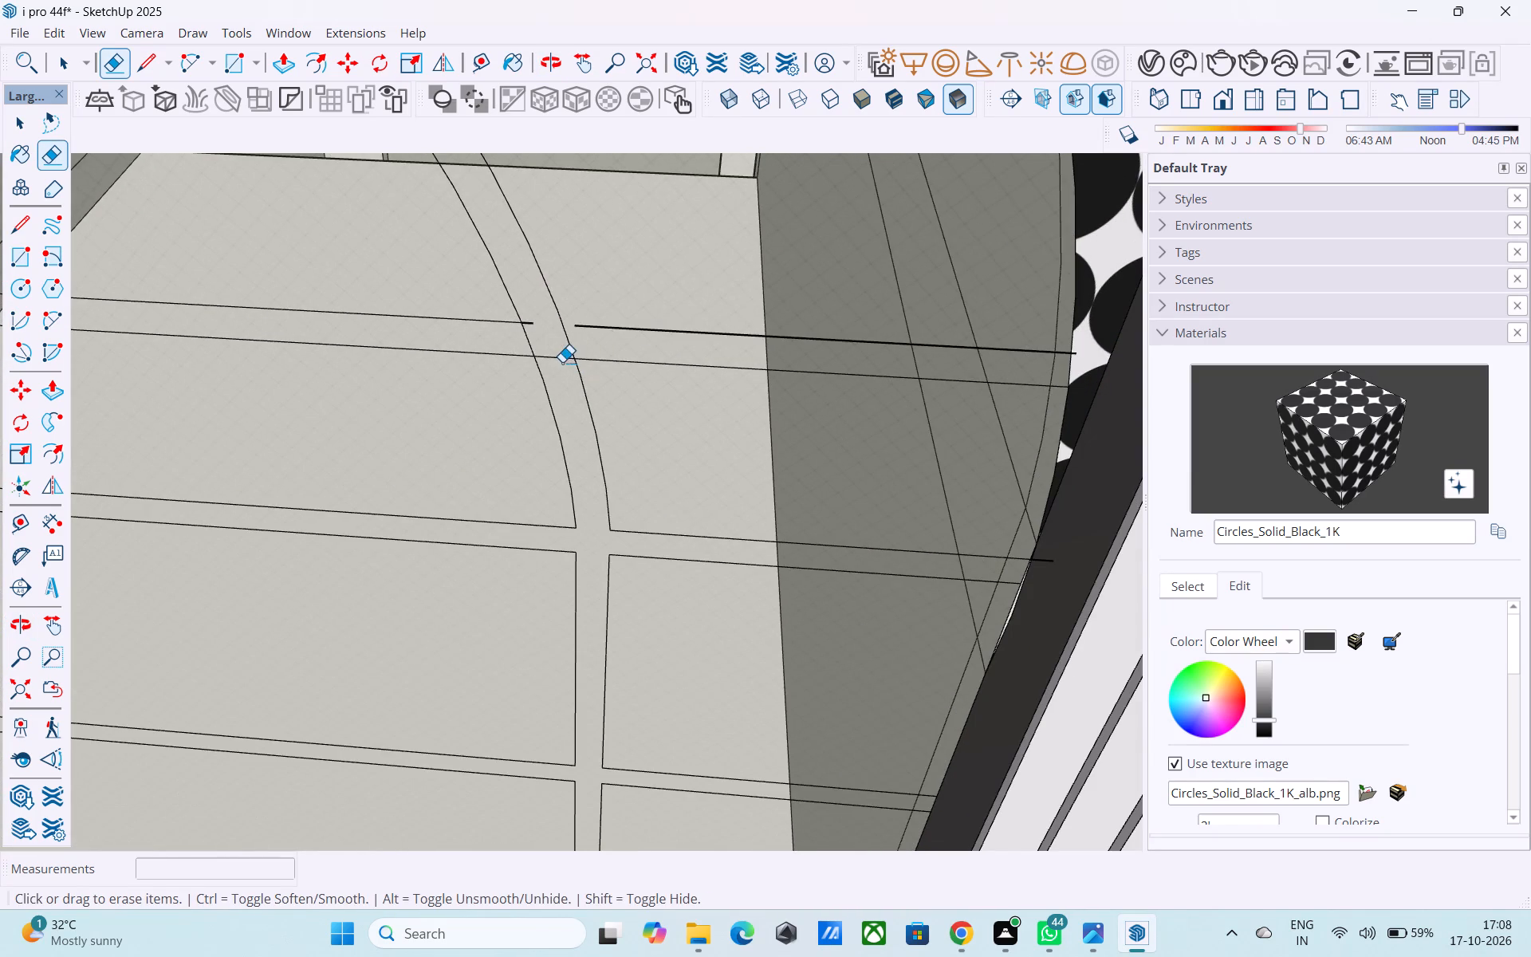
key(l)
scroll(569, 333, up, 9)
click(576, 326)
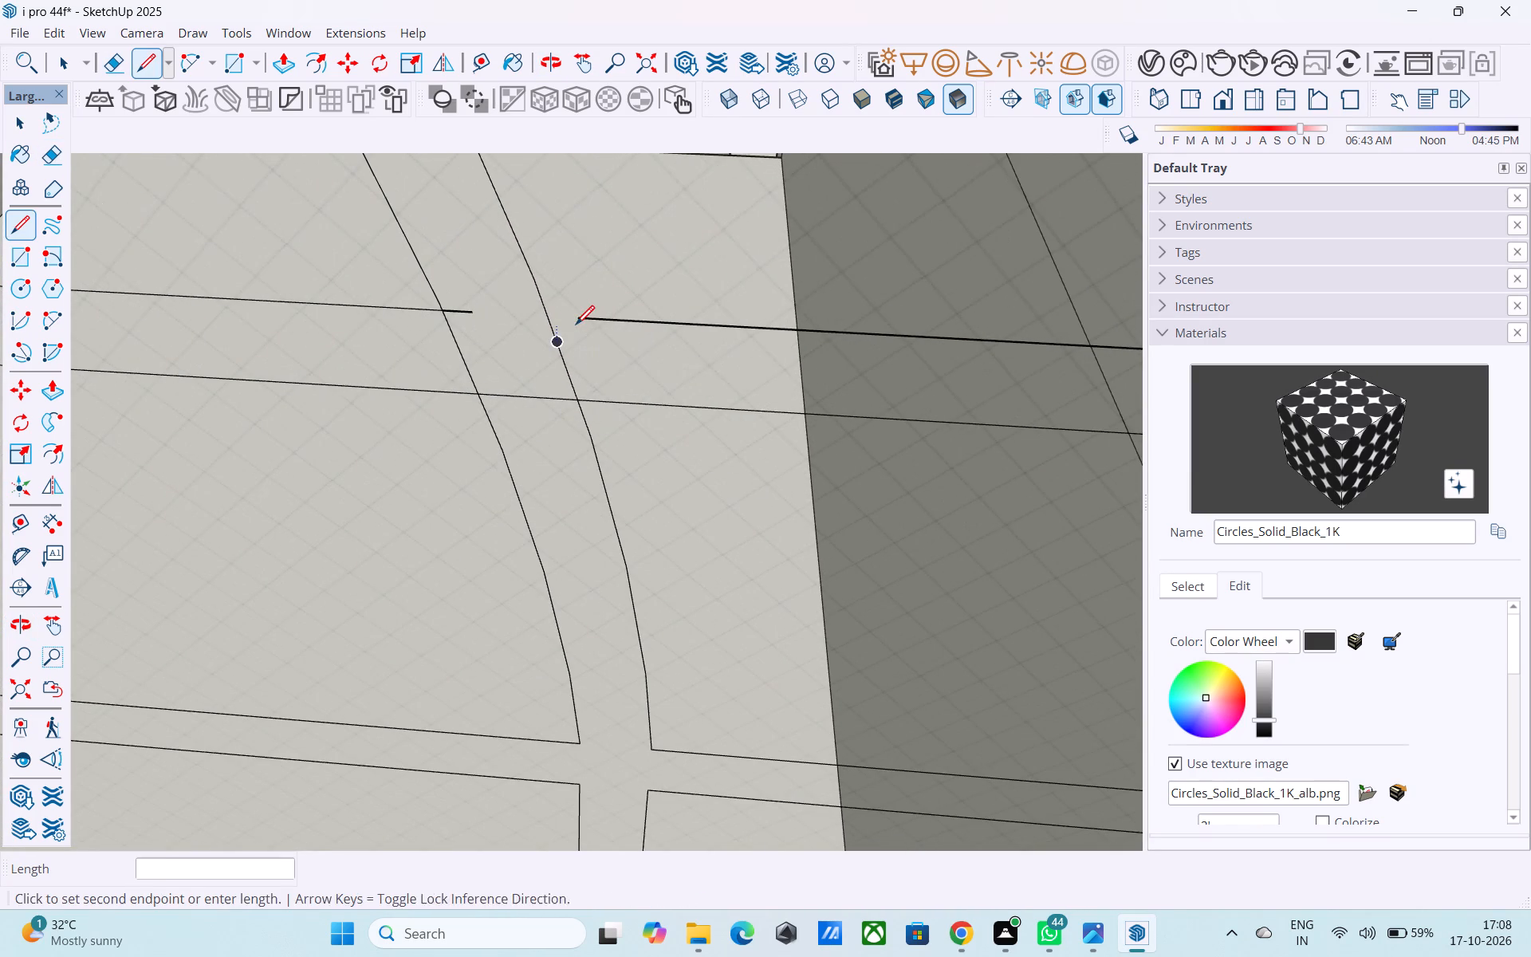
key(l)
scroll(566, 321, up, 3)
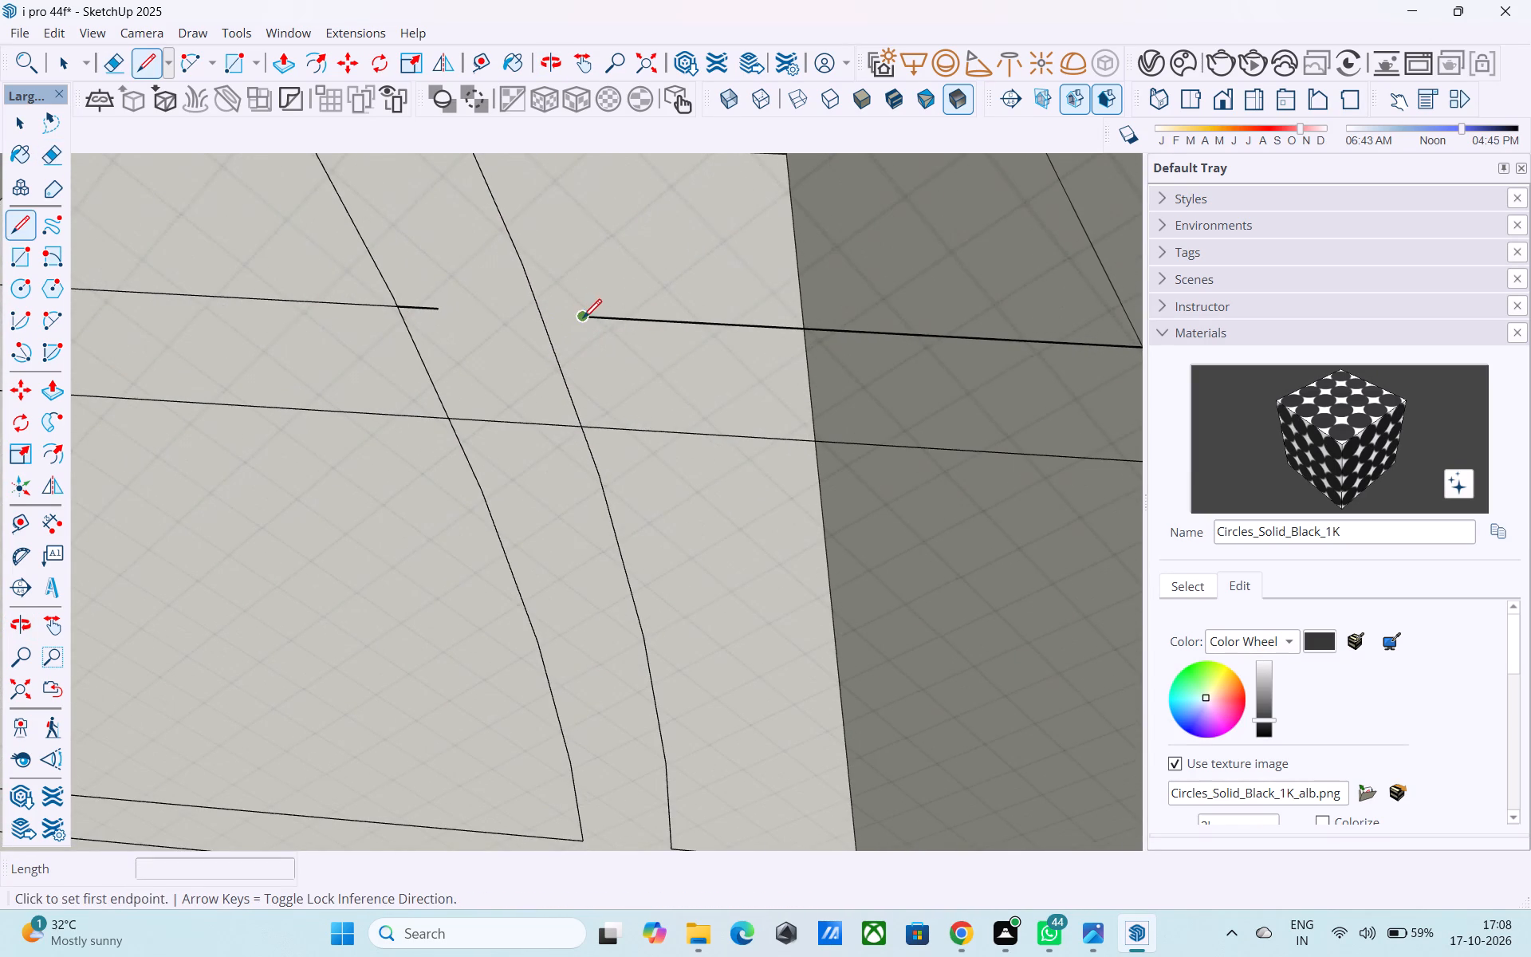
click(586, 321)
click(539, 309)
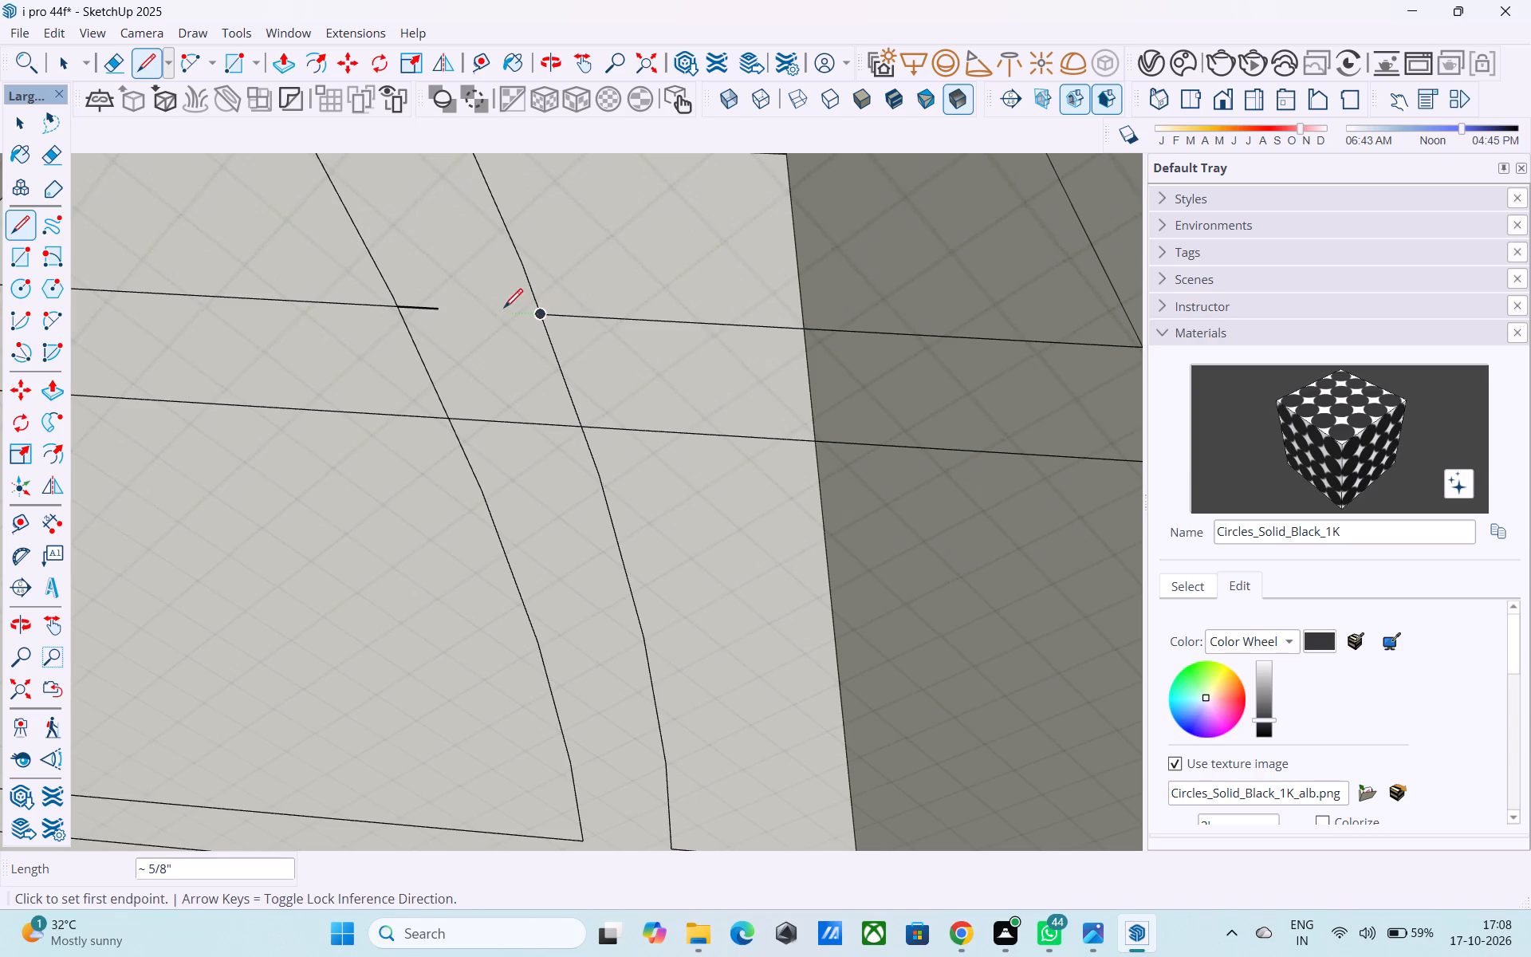
Erase the line stub, curve segments and lower bar edge inside the crossing at the inner arch frame's right side.
key(e)
drag(428, 296, 443, 351)
drag(444, 353, 412, 341)
drag(549, 366, 619, 349)
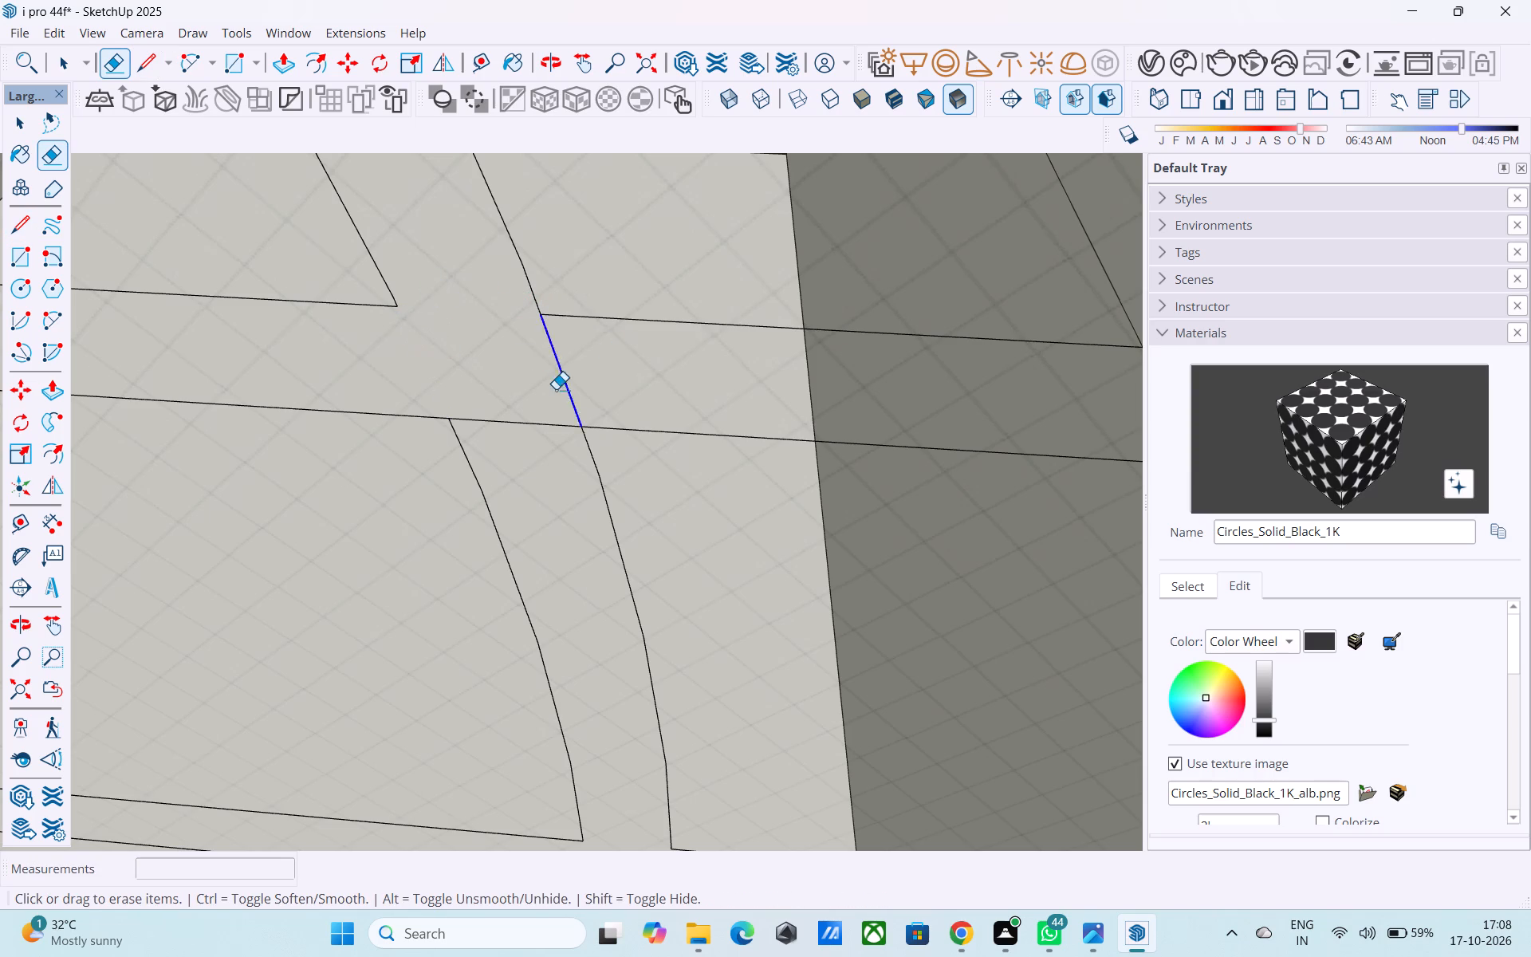
drag(553, 396, 547, 457)
Erase the segment of the inner arch frame's inner curve where the central vertical bar meets its crown.
scroll(548, 417, down, 20)
scroll(548, 417, down, 14)
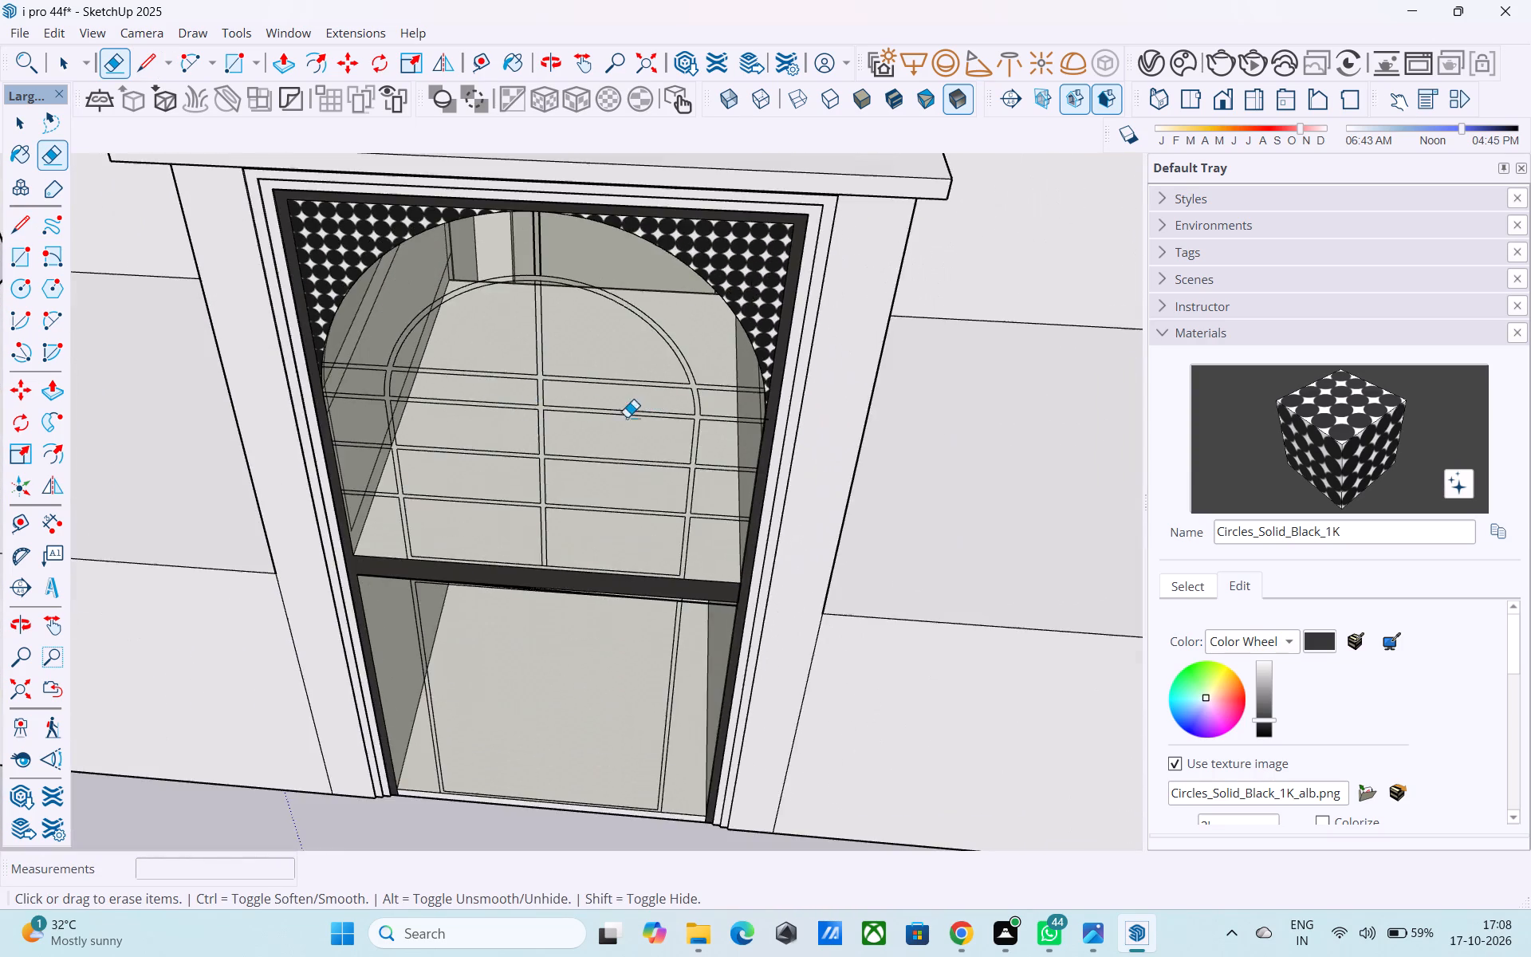
scroll(404, 390, up, 4)
middle_drag(501, 440, 549, 431)
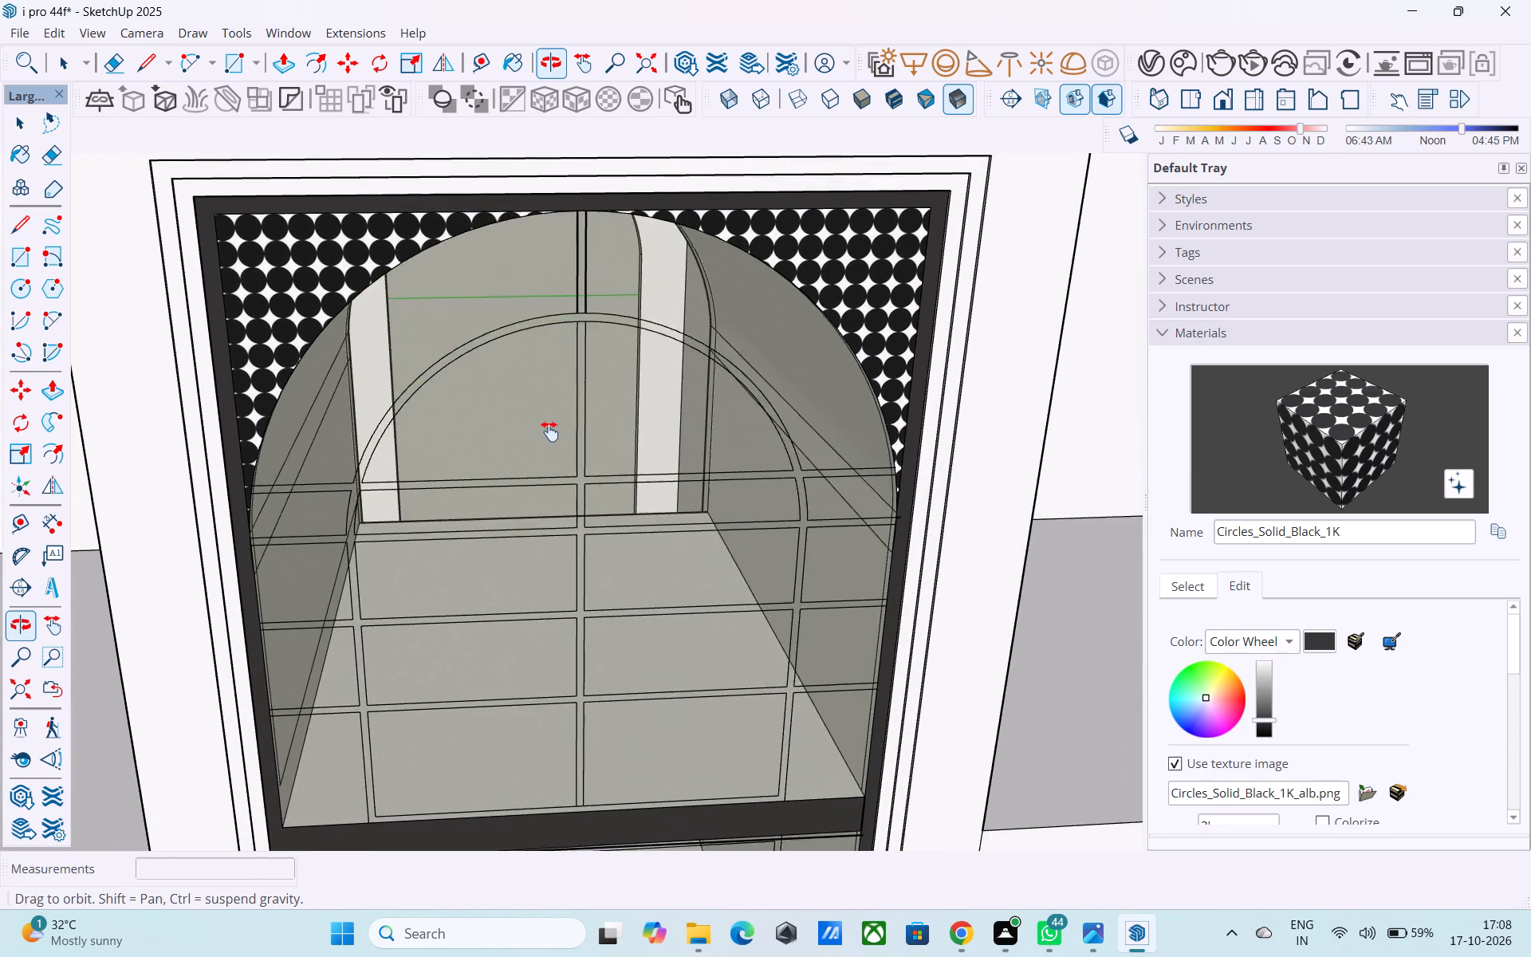
middle_drag(549, 431, 509, 283)
middle_drag(619, 454, 616, 327)
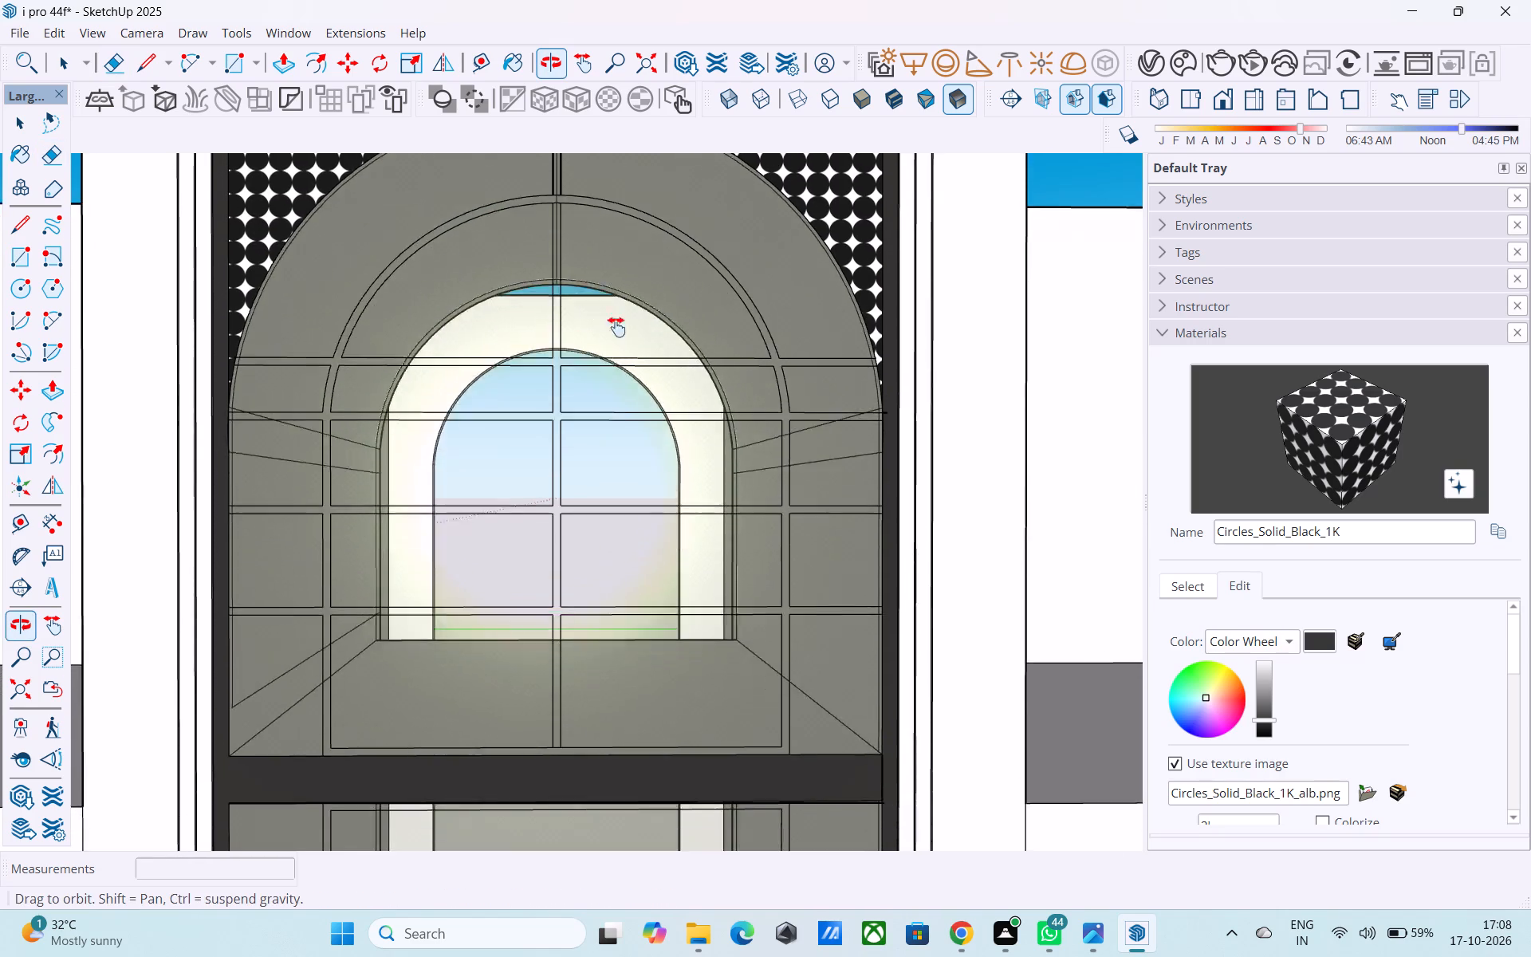
middle_drag(616, 327, 634, 312)
middle_drag(631, 320, 582, 437)
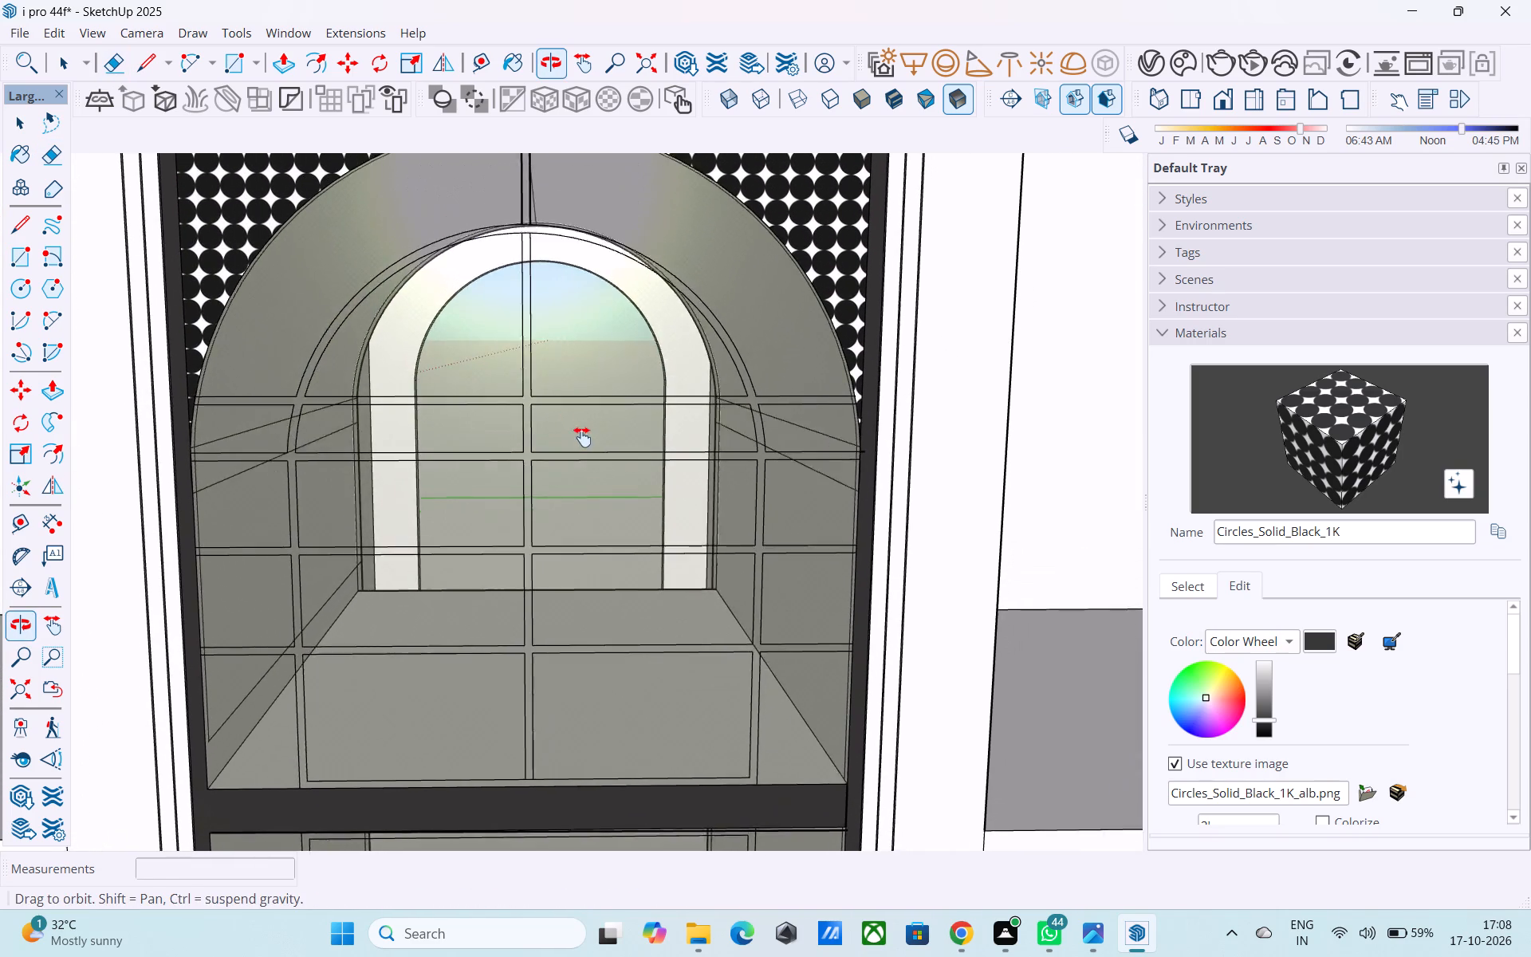
middle_drag(582, 437, 579, 482)
scroll(517, 279, up, 13)
click(533, 305)
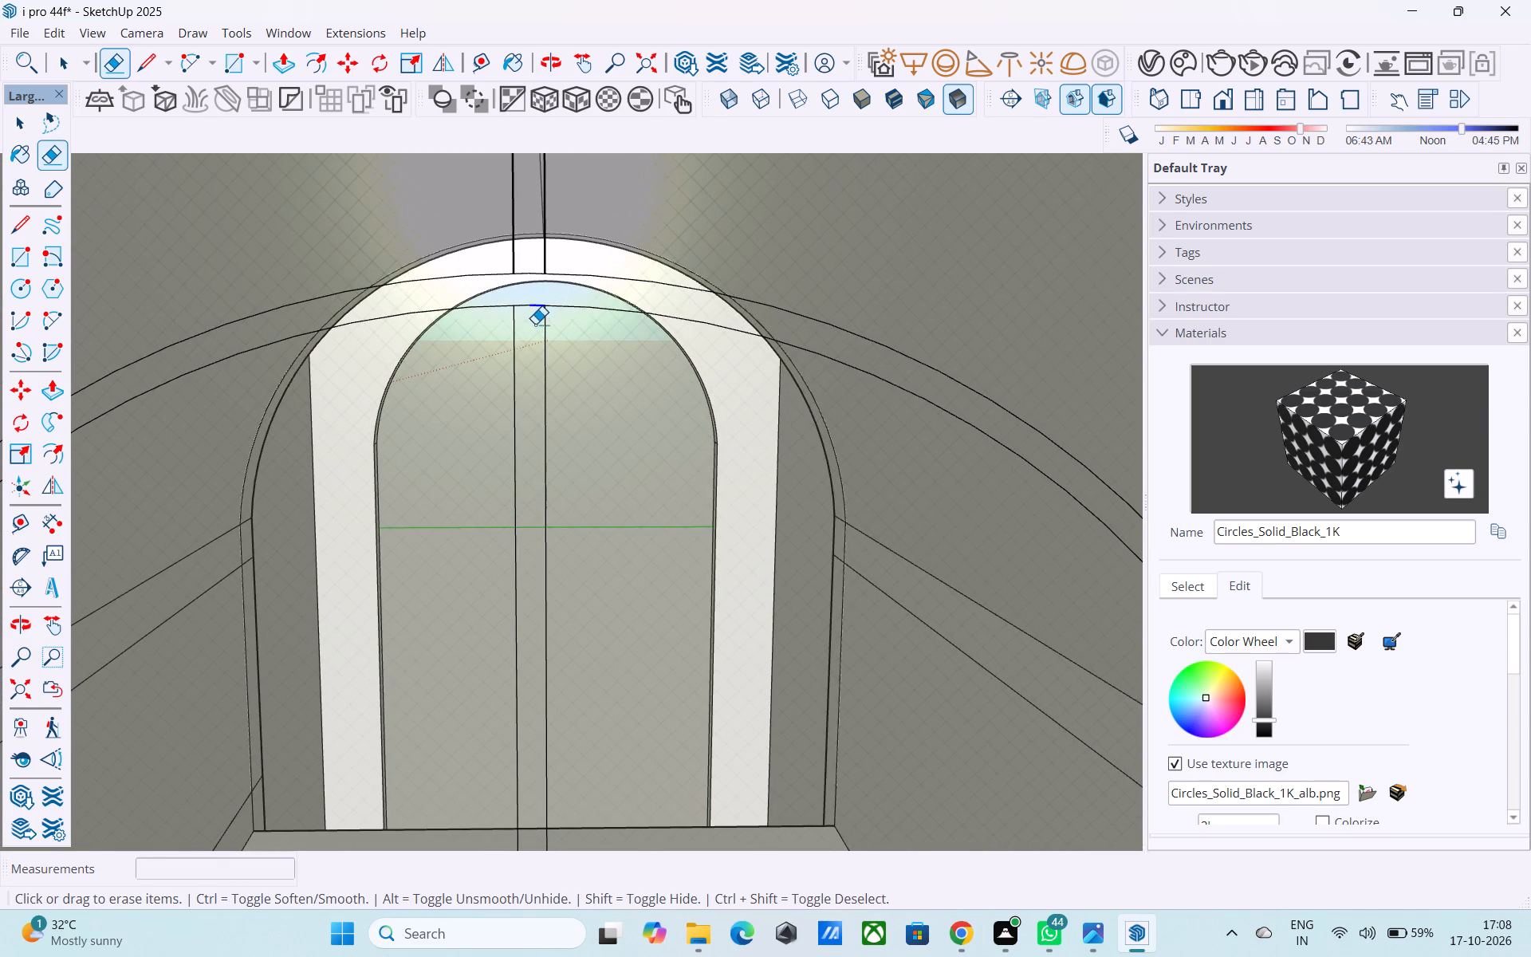
drag(526, 304, 522, 324)
Save the model.
scroll(521, 348, down, 7)
middle_drag(527, 407, 513, 469)
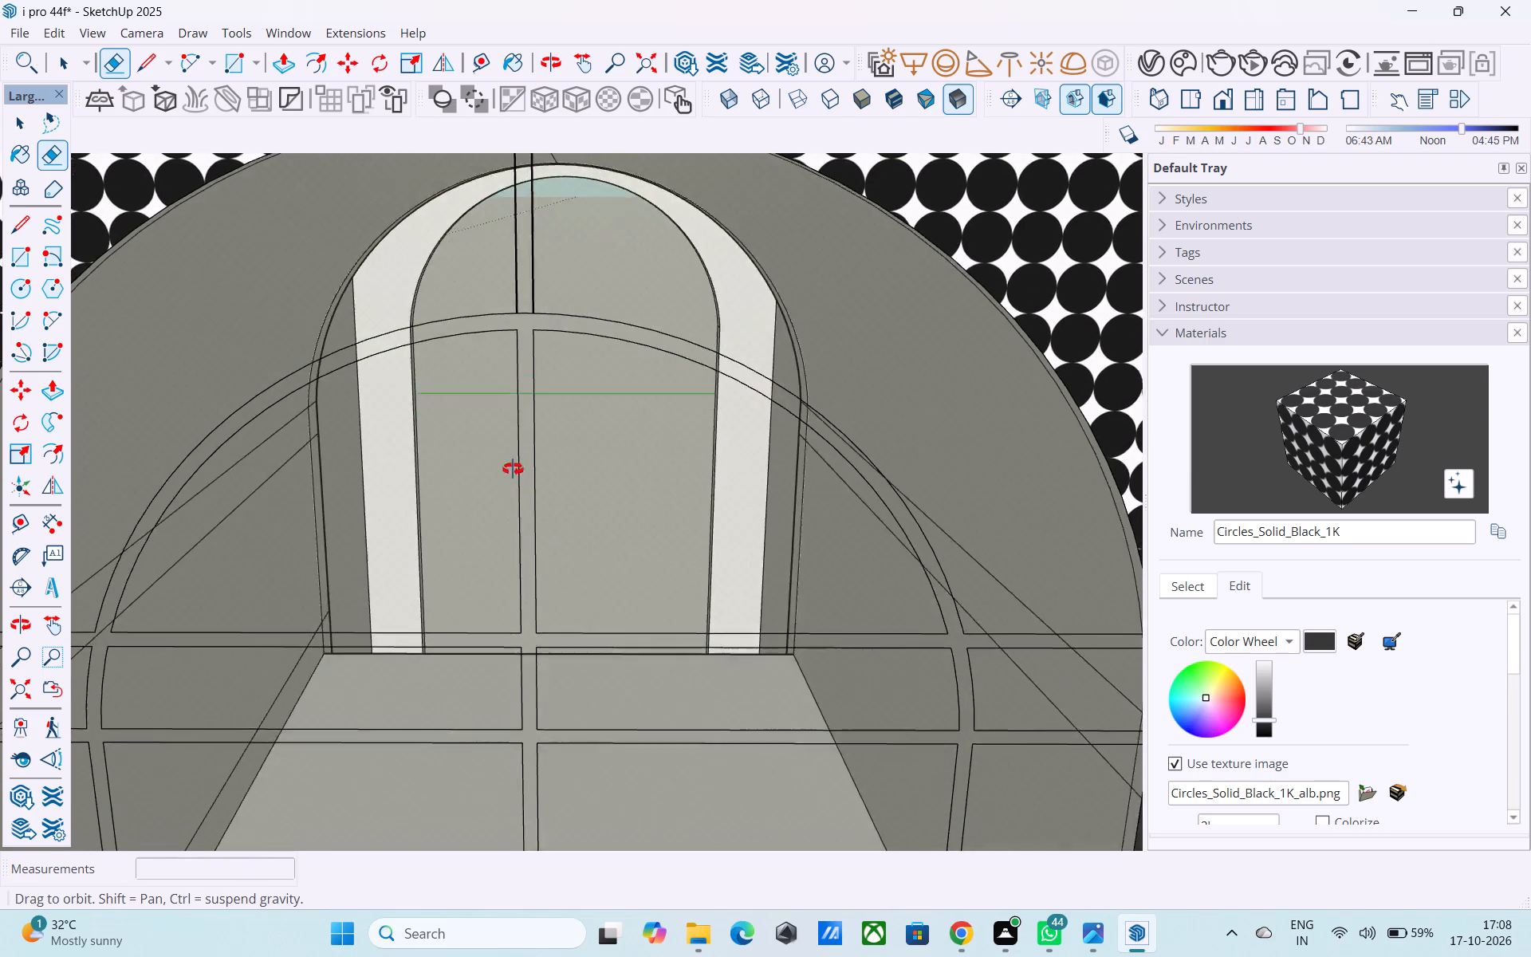
middle_drag(513, 469, 449, 396)
scroll(452, 378, down, 6)
scroll(496, 345, up, 6)
scroll(498, 333, down, 5)
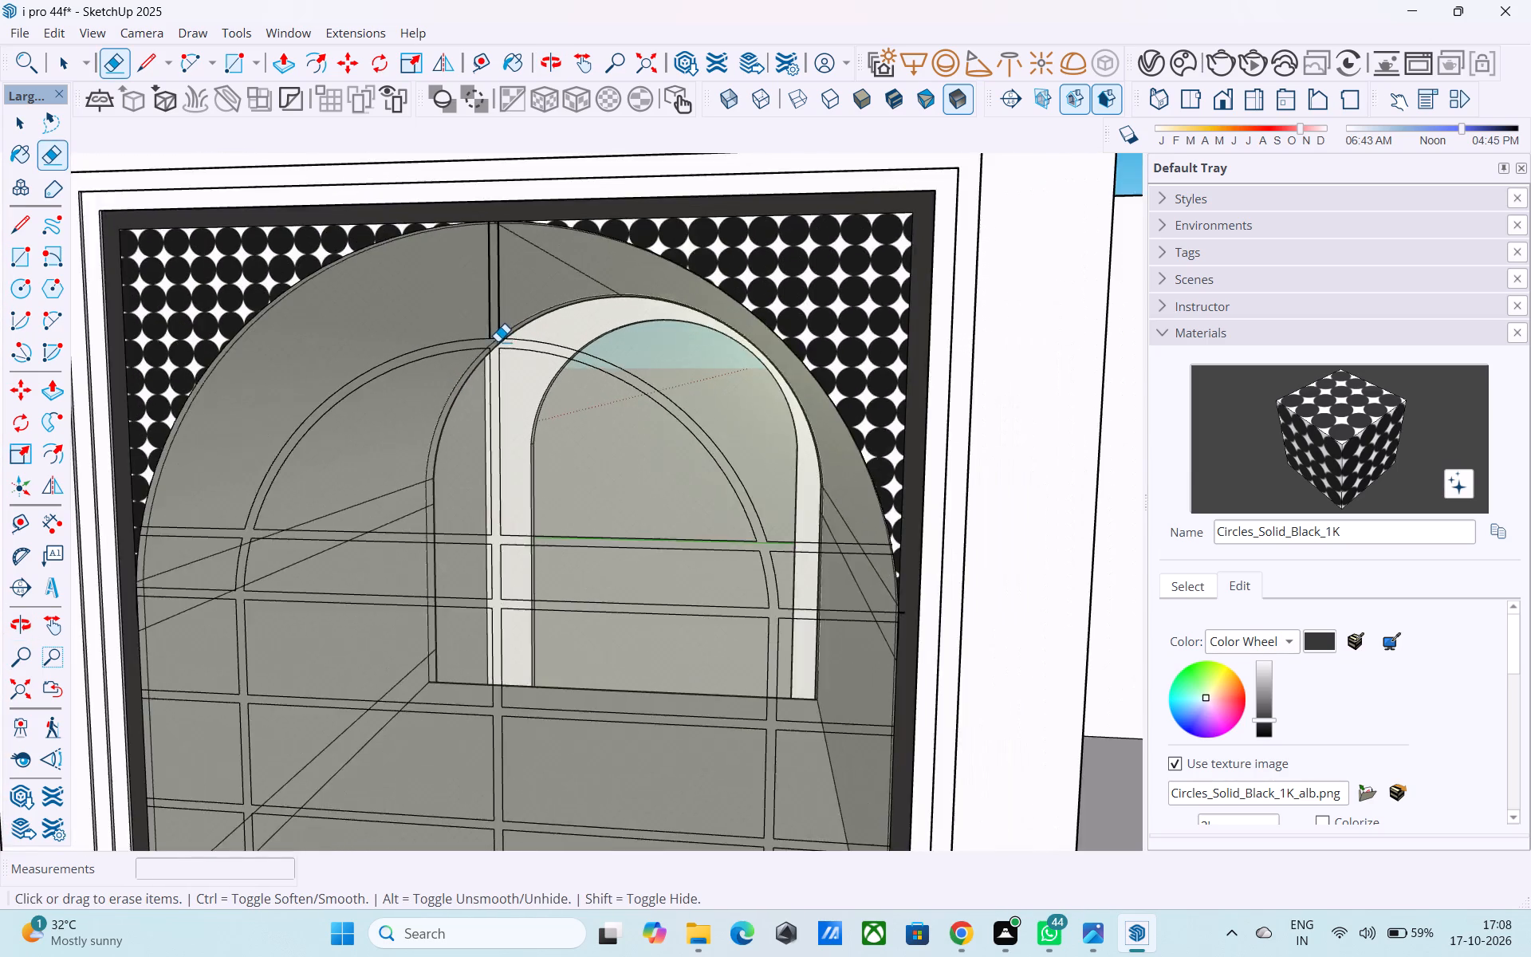
scroll(498, 341, down, 4)
key(space)
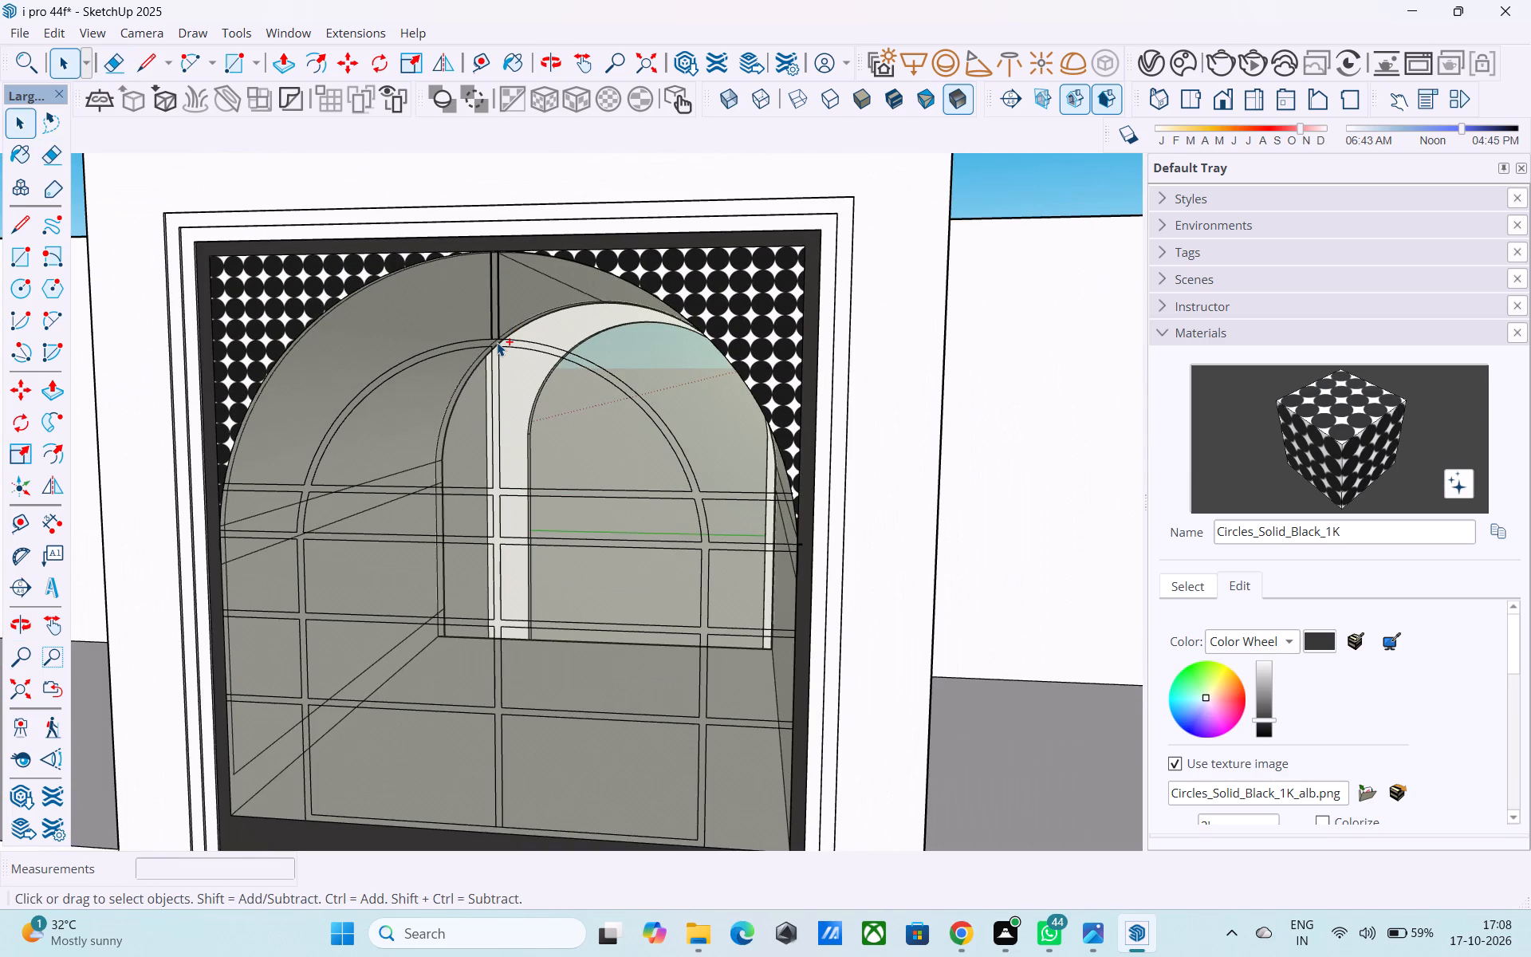
key(ctrl+s)
Paint the joined face of the inner arch frame and thin bars with the in-model dark material ThomThom - Buttons2.
scroll(497, 342, up, 3)
click(497, 342)
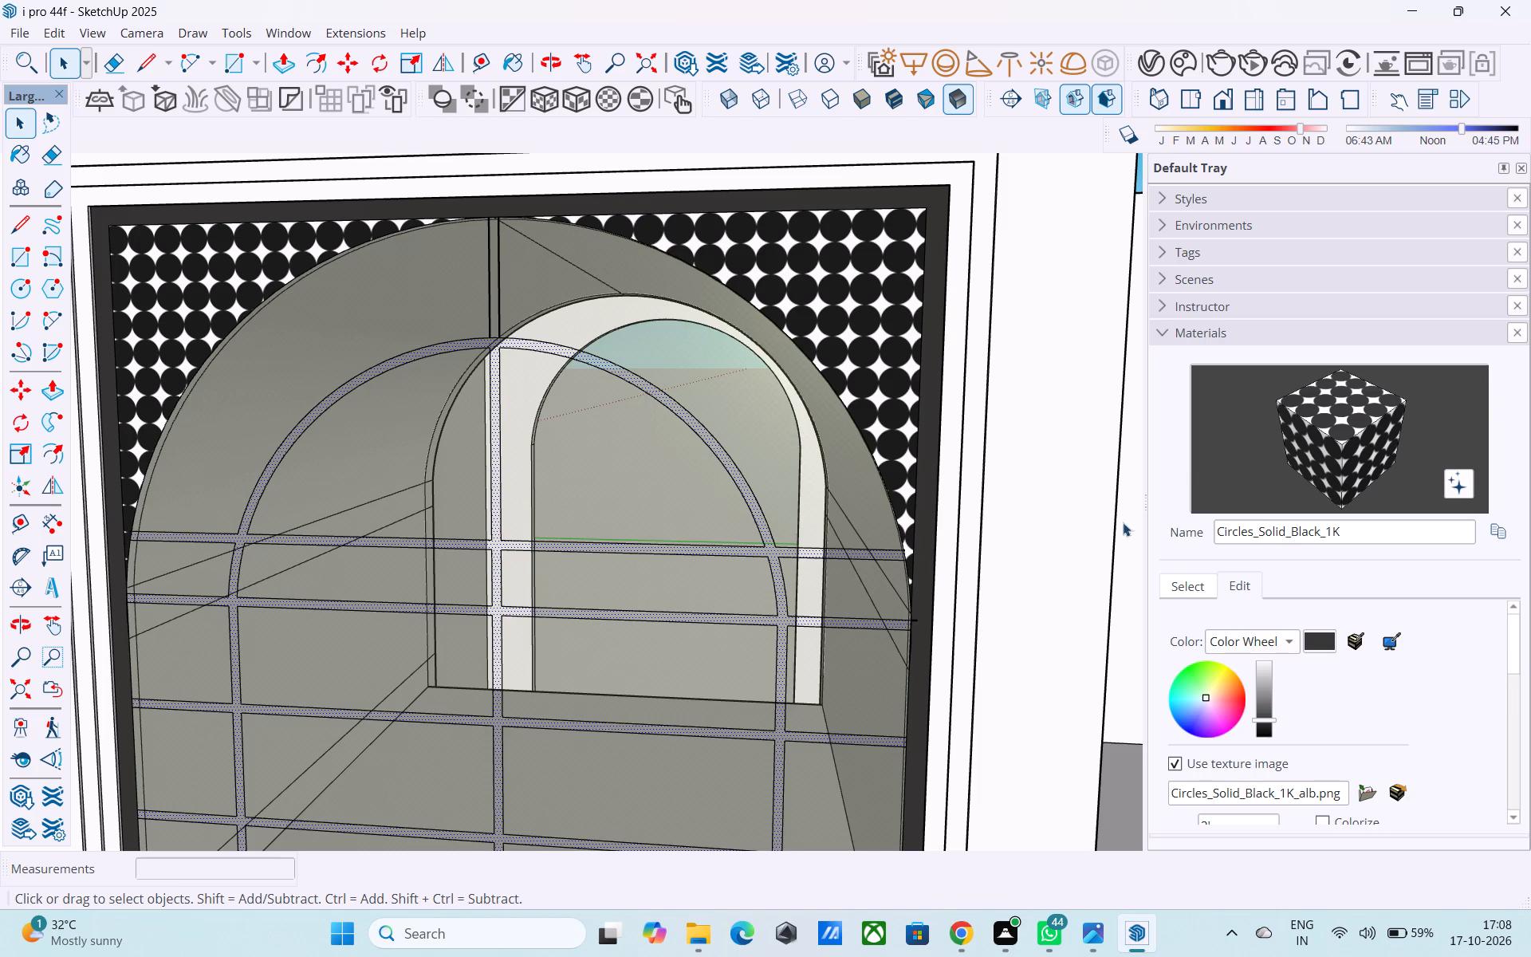
click(1180, 577)
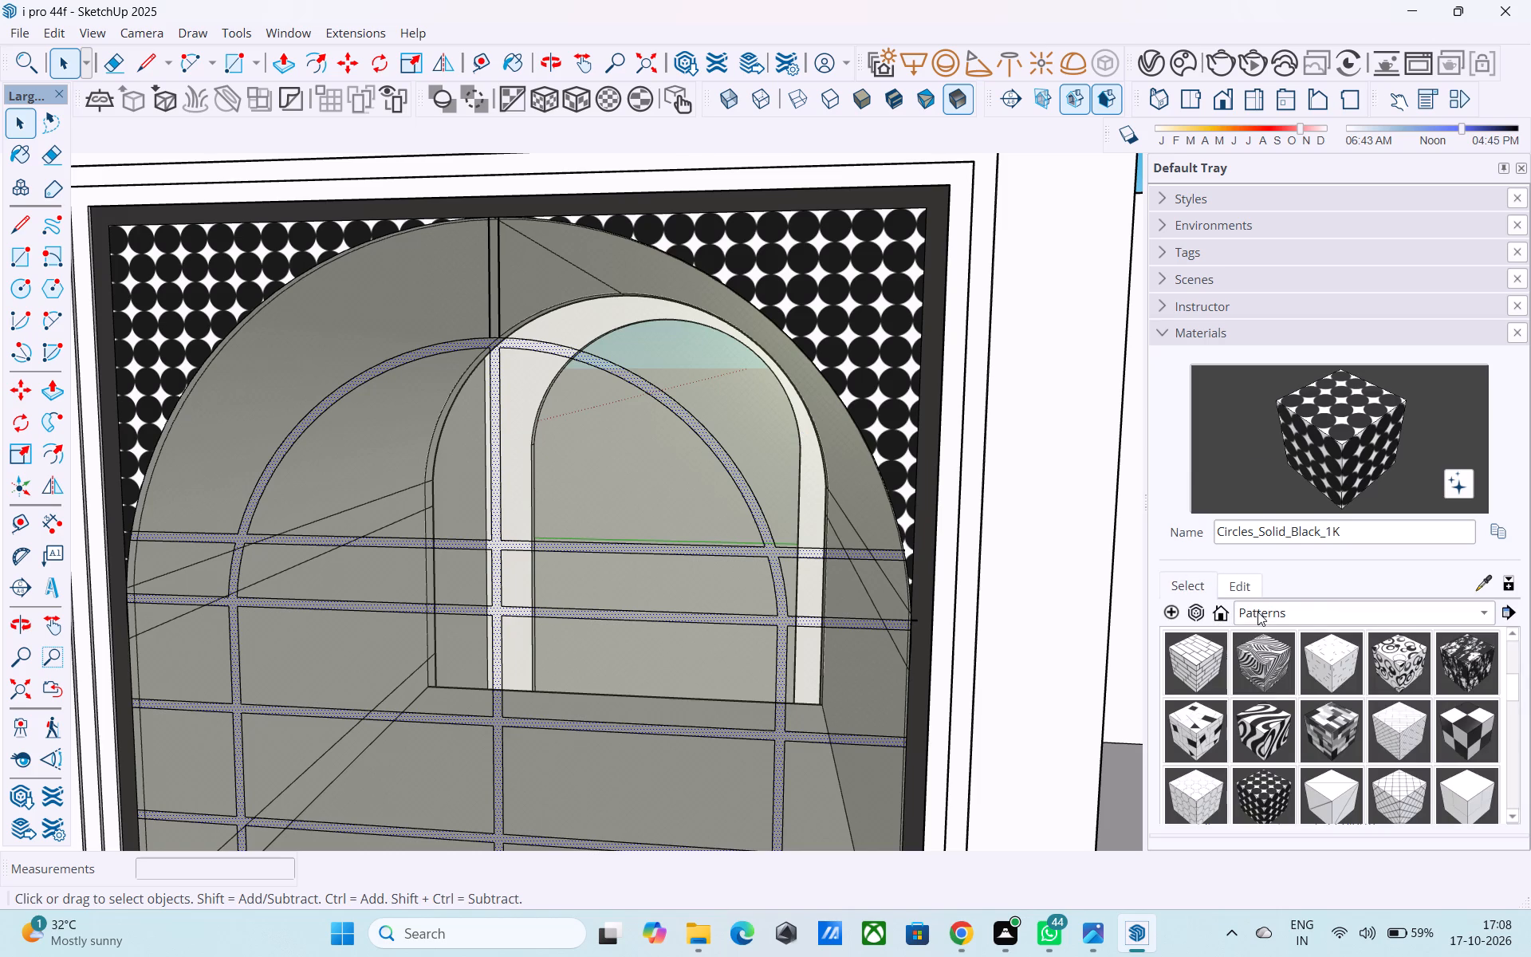
click(1257, 612)
click(1256, 472)
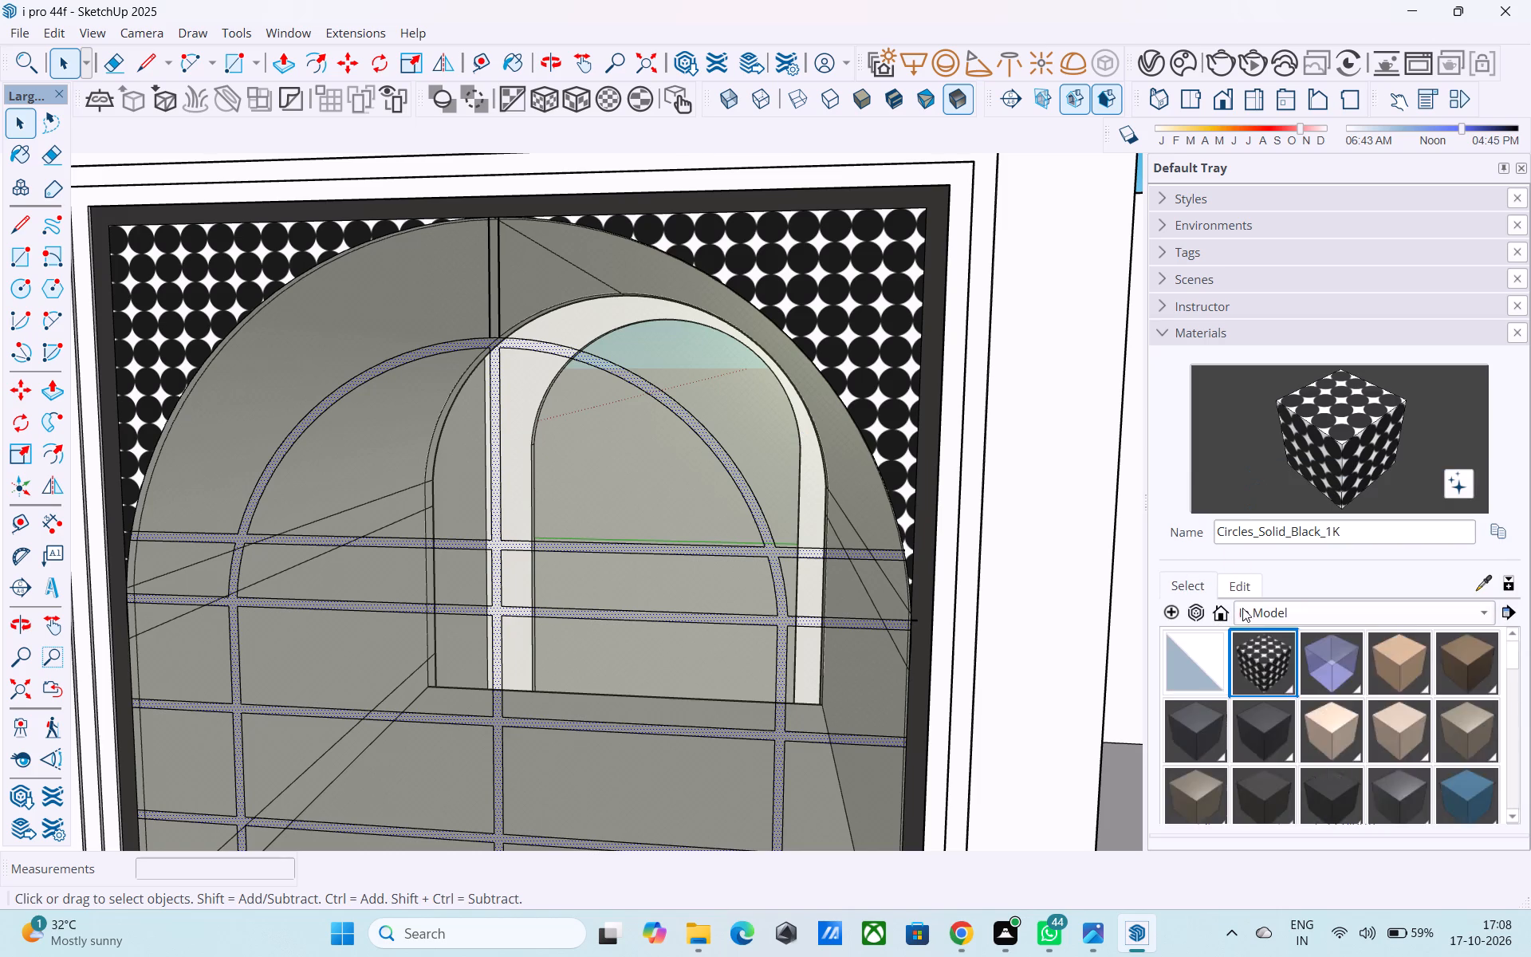
scroll(1261, 694, down, 4)
scroll(1263, 697, up, 4)
click(1266, 727)
scroll(539, 451, up, 8)
click(452, 406)
scroll(452, 406, down, 16)
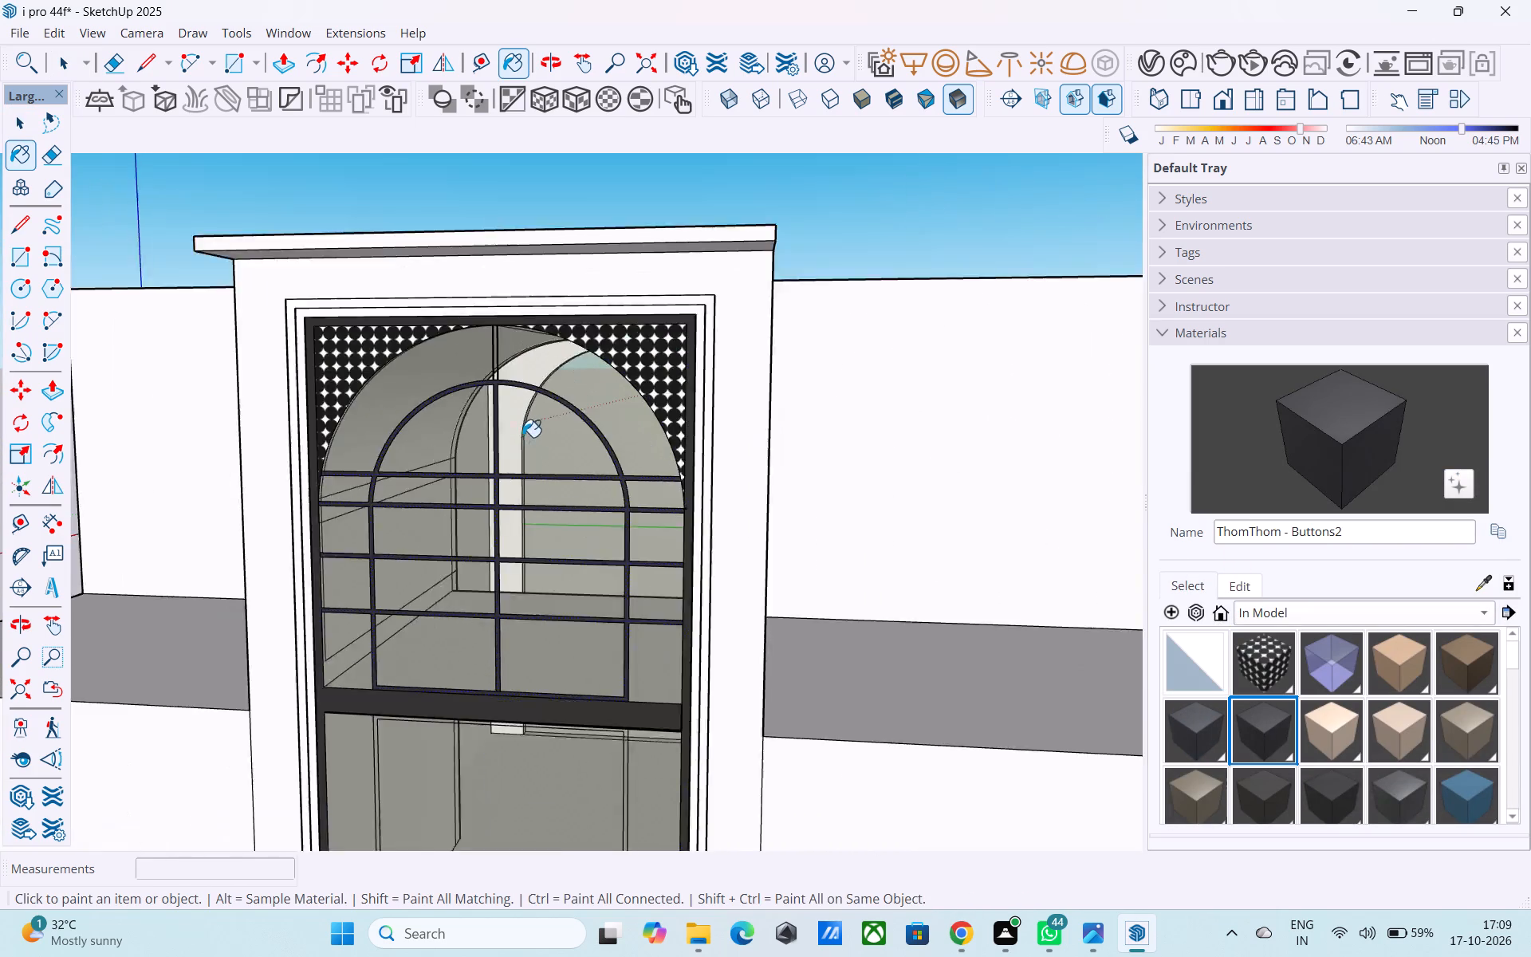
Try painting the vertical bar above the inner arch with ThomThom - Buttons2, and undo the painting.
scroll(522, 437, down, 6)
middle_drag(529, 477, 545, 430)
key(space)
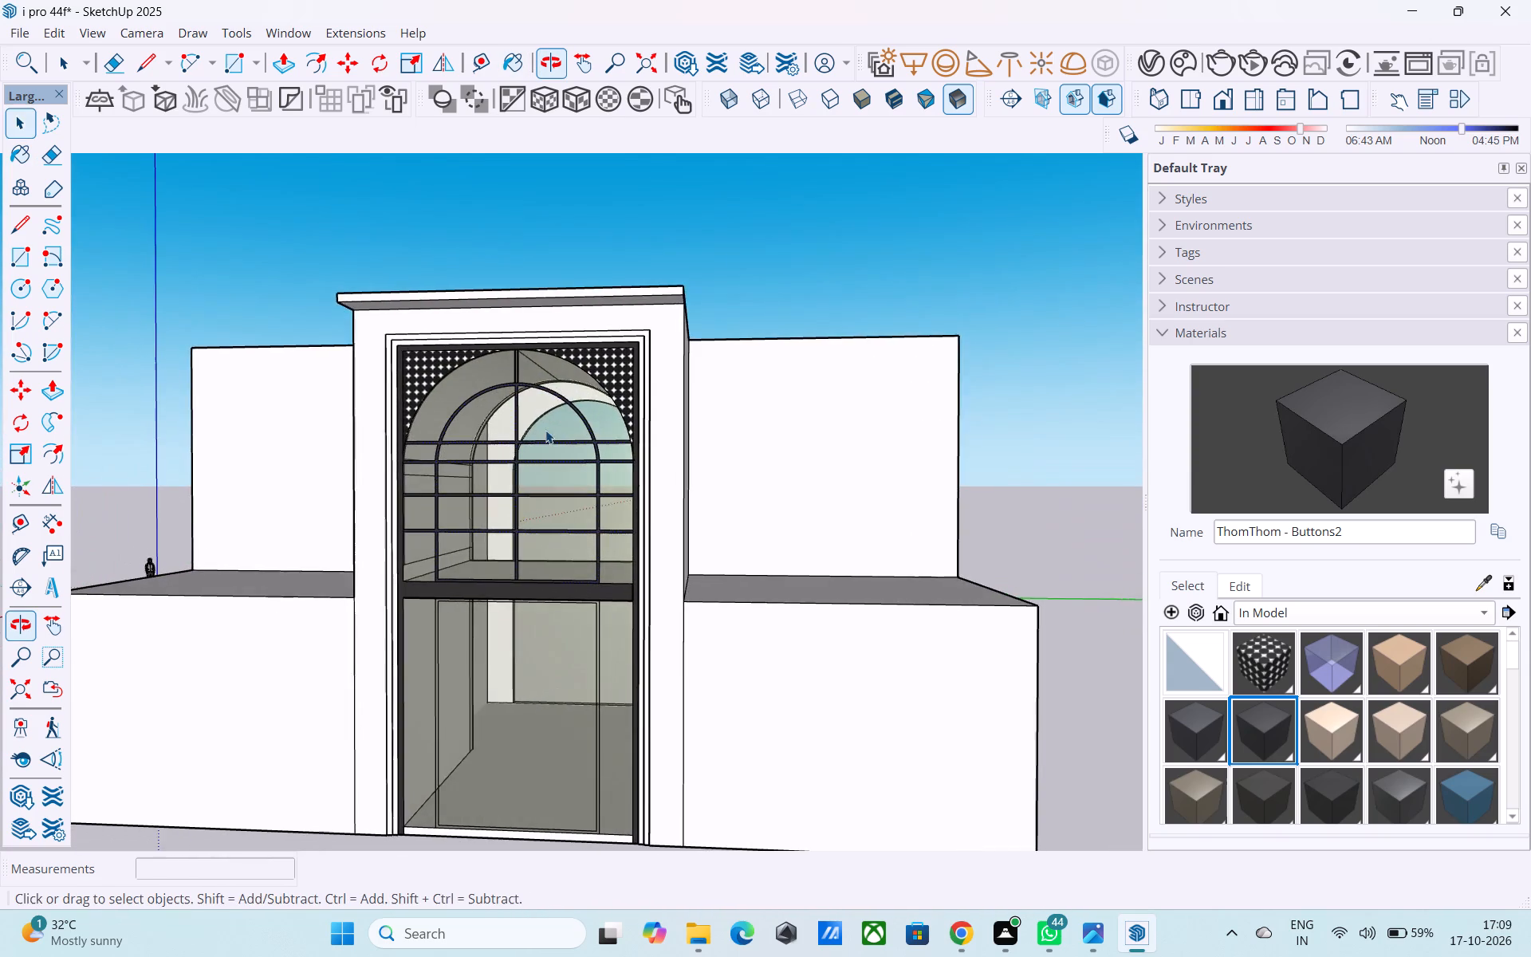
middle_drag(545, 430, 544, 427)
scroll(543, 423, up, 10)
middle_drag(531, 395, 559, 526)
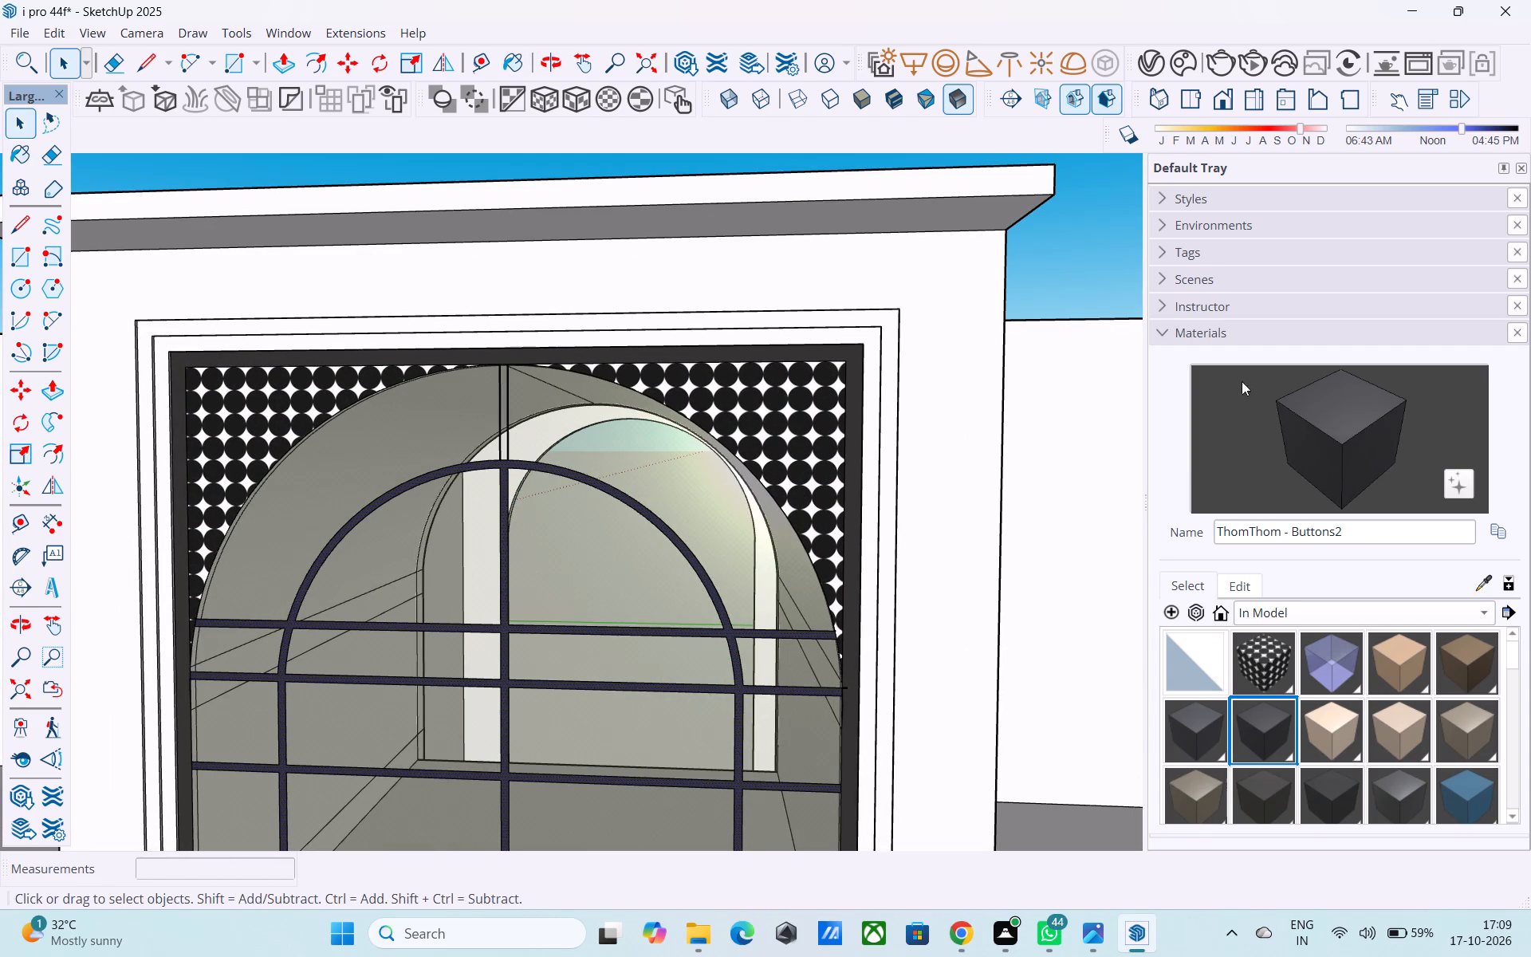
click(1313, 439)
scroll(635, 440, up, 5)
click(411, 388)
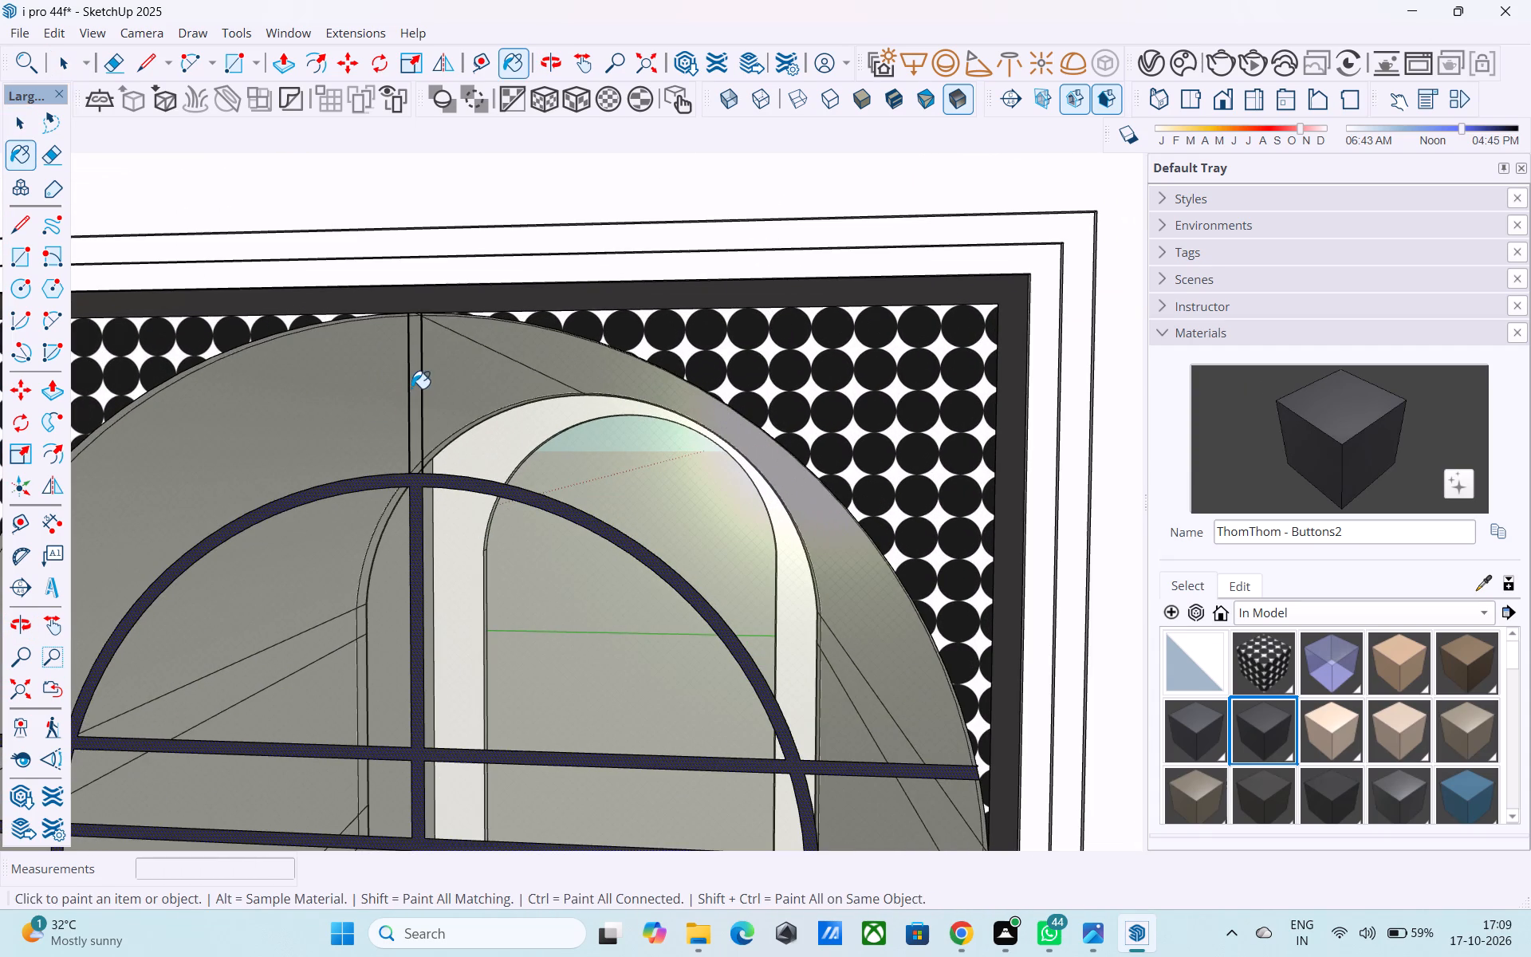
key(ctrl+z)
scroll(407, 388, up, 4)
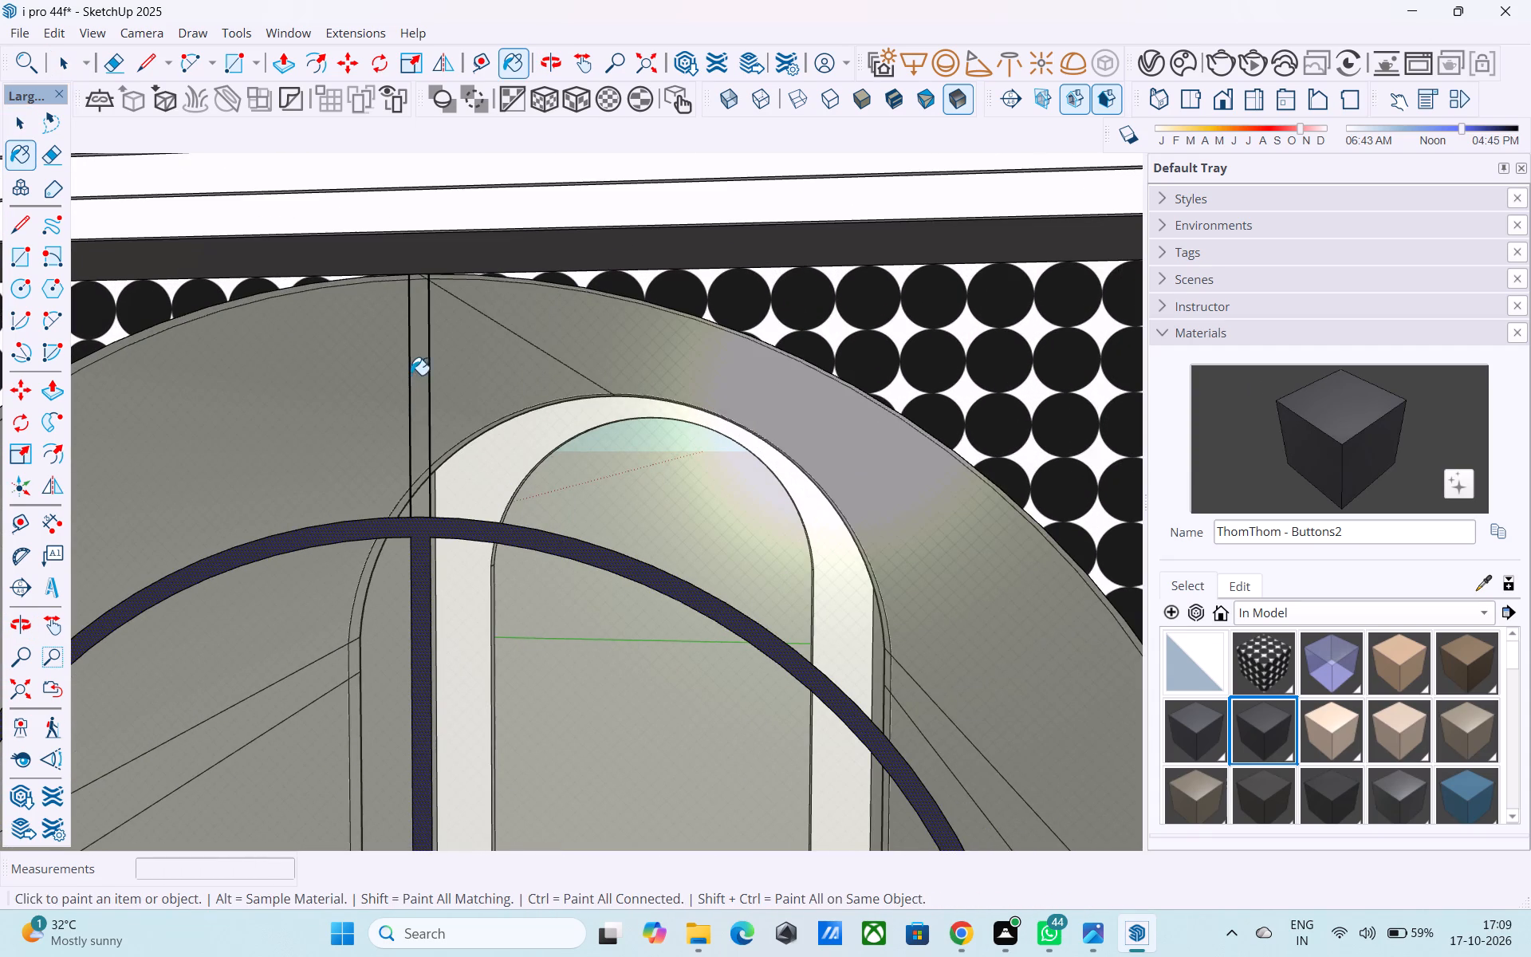
Draw a 2" line across the base of the vertical bar where it meets the inner arch frame's crown.
key(space)
click(416, 367)
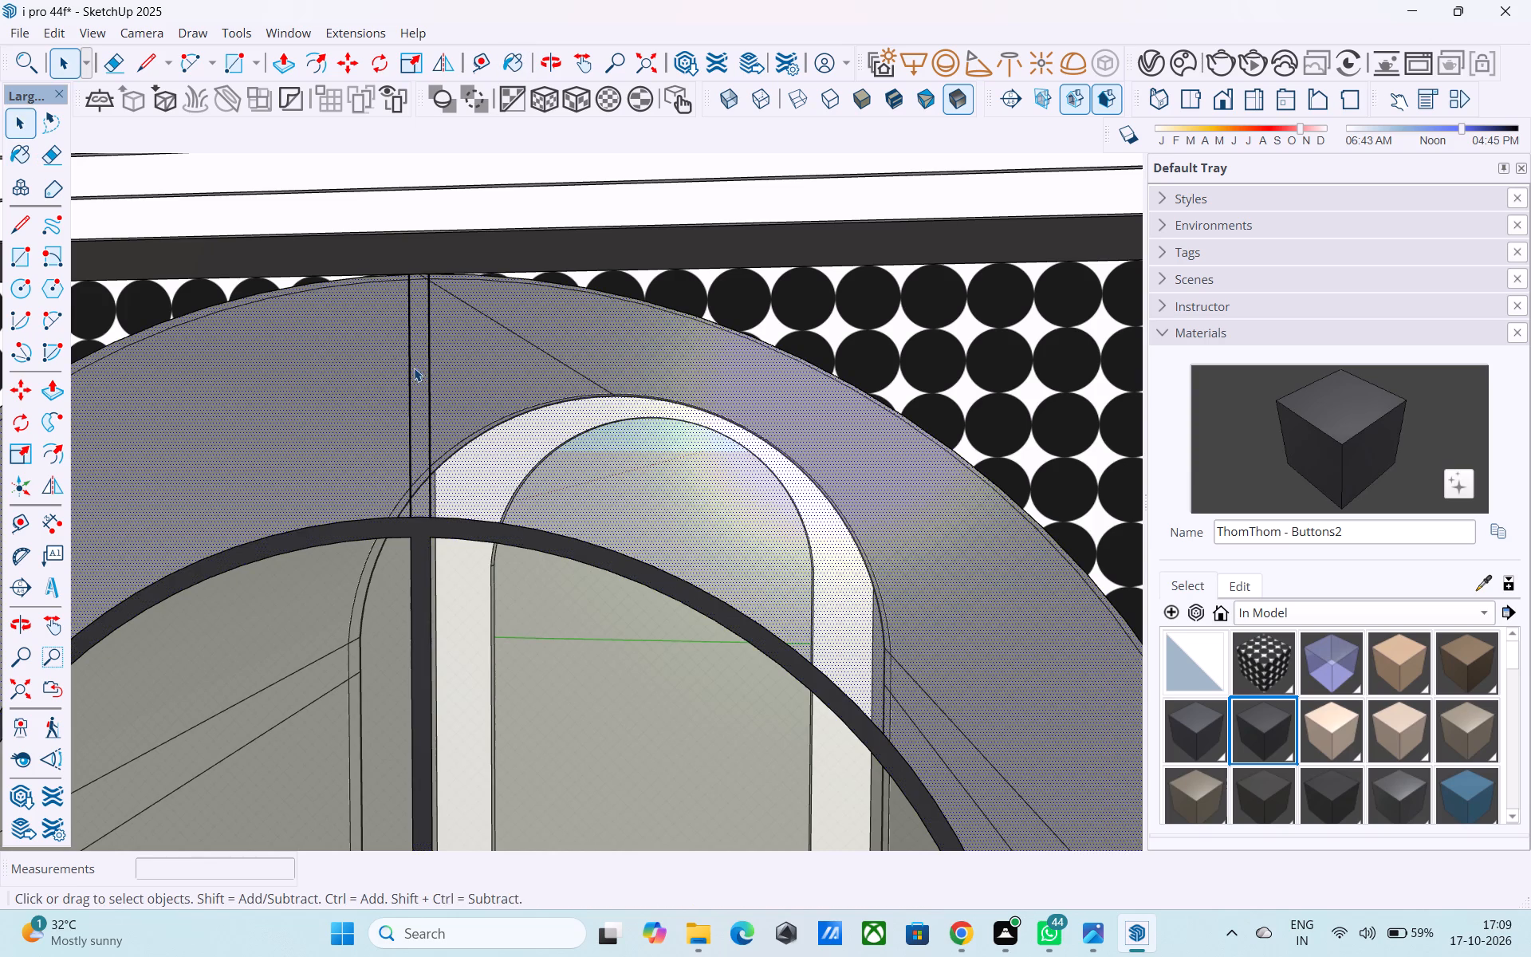
middle_drag(413, 370, 386, 493)
shift+middle_drag(439, 477, 435, 498)
middle_drag(439, 532, 456, 535)
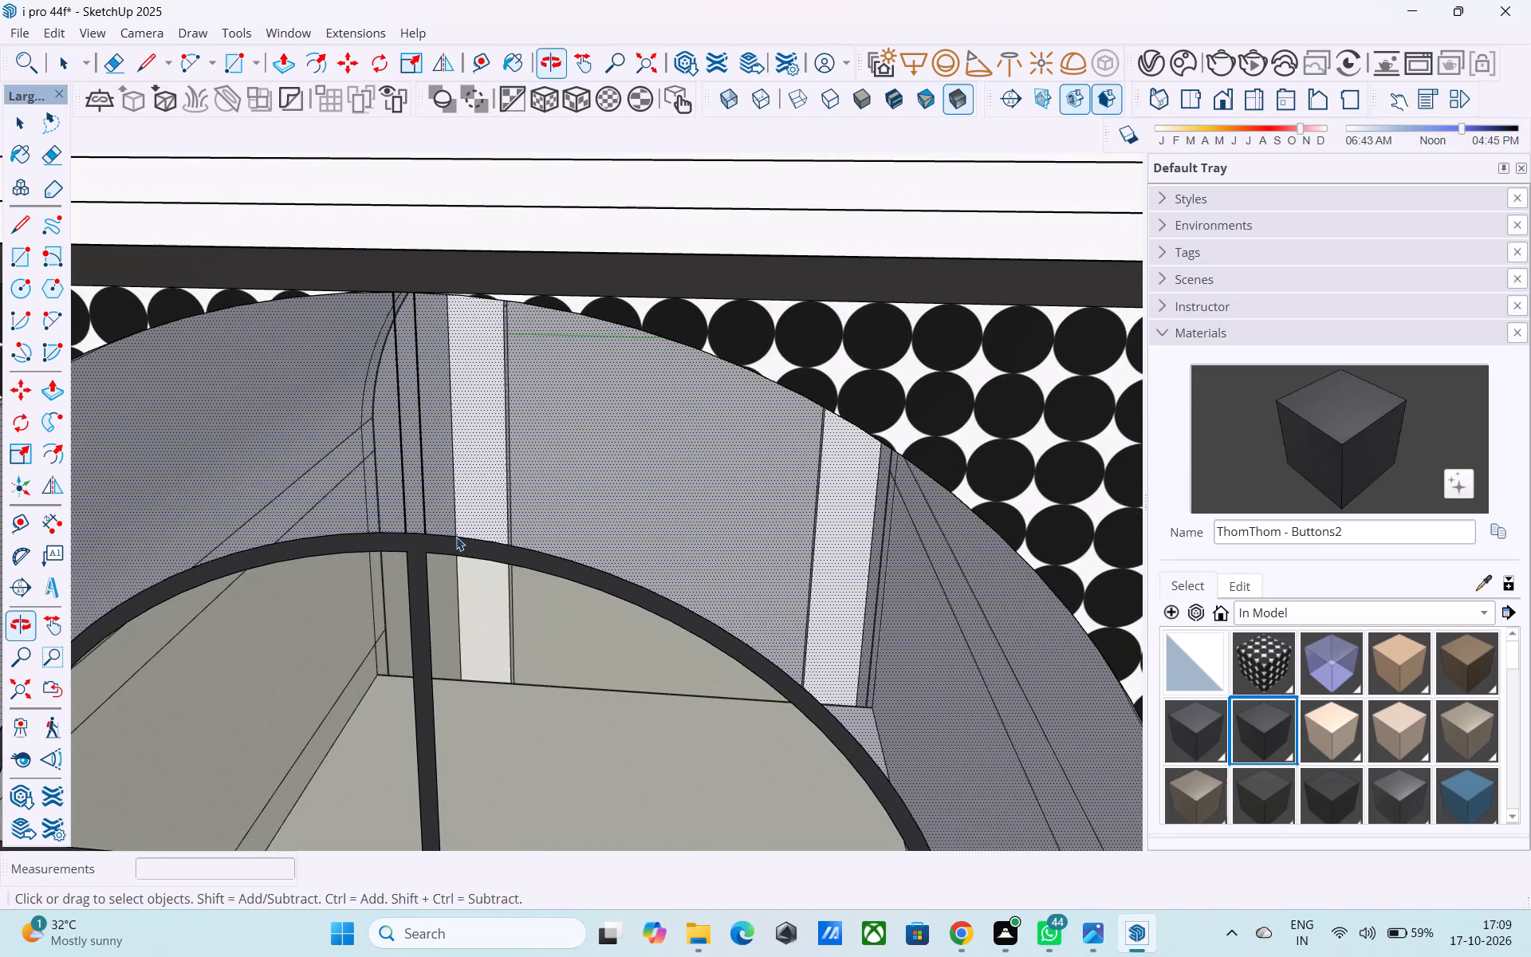
key(l)
scroll(453, 532, up, 5)
click(375, 534)
click(403, 533)
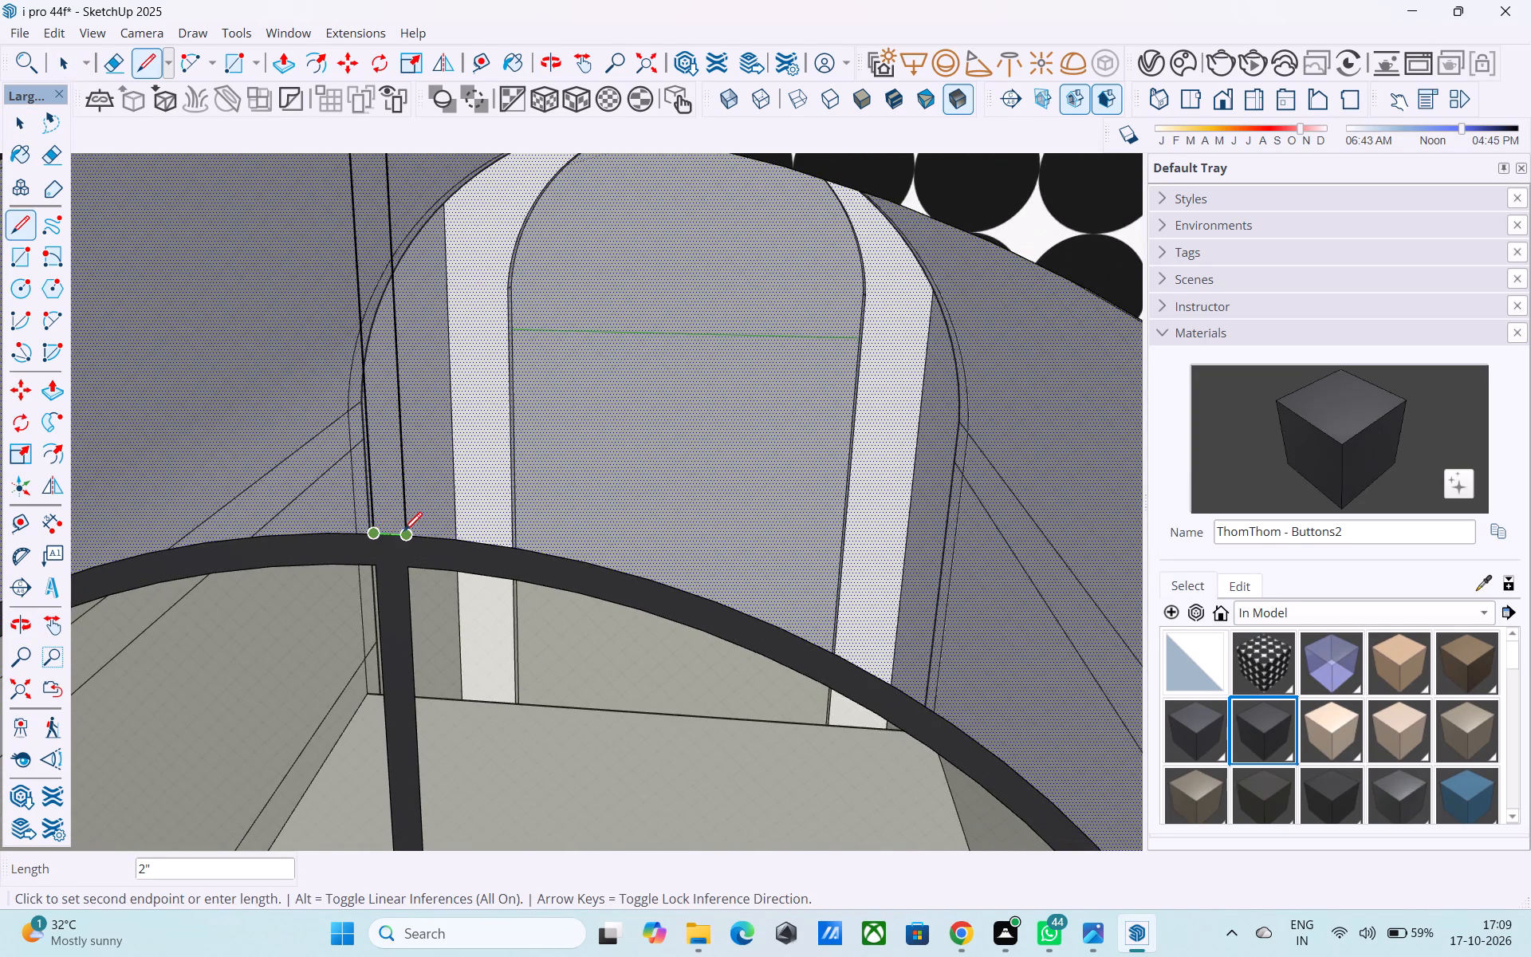
Paint the closed-off vertical bar above the inner arch with ThomThom - Buttons2.
scroll(397, 527, down, 6)
click(1301, 415)
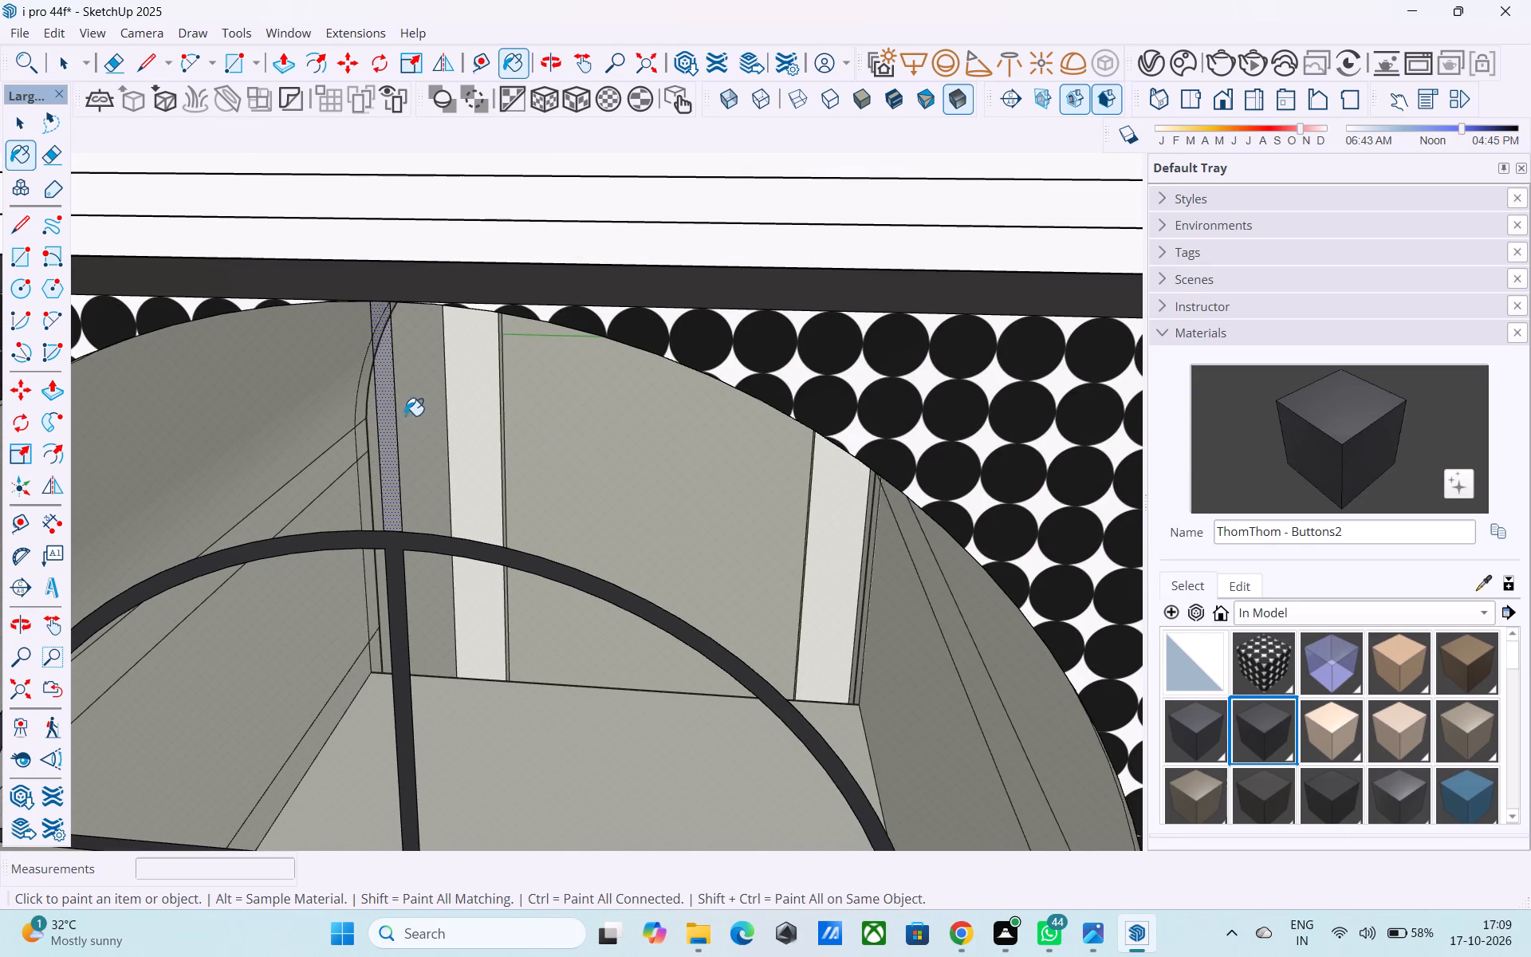
click(385, 409)
middle_drag(397, 419, 435, 398)
scroll(441, 397, down, 10)
middle_drag(451, 510, 501, 427)
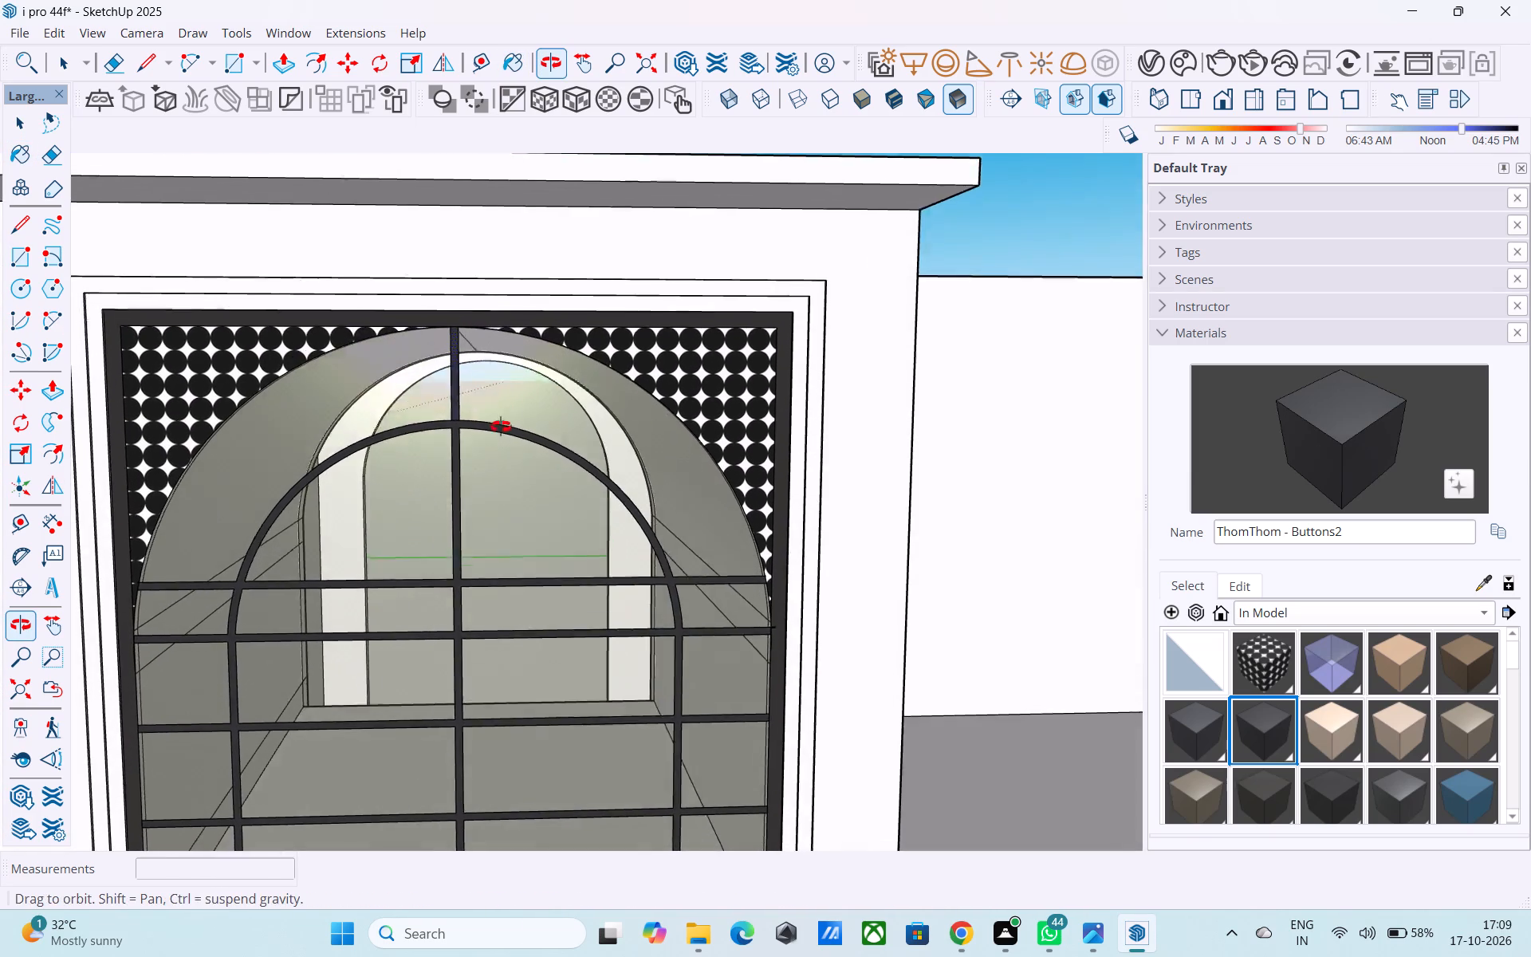
middle_drag(501, 427, 502, 418)
key(space)
Examine the front facade and the arched bay's glazing from several distances and angles.
scroll(504, 416, down, 9)
middle_drag(509, 421, 528, 338)
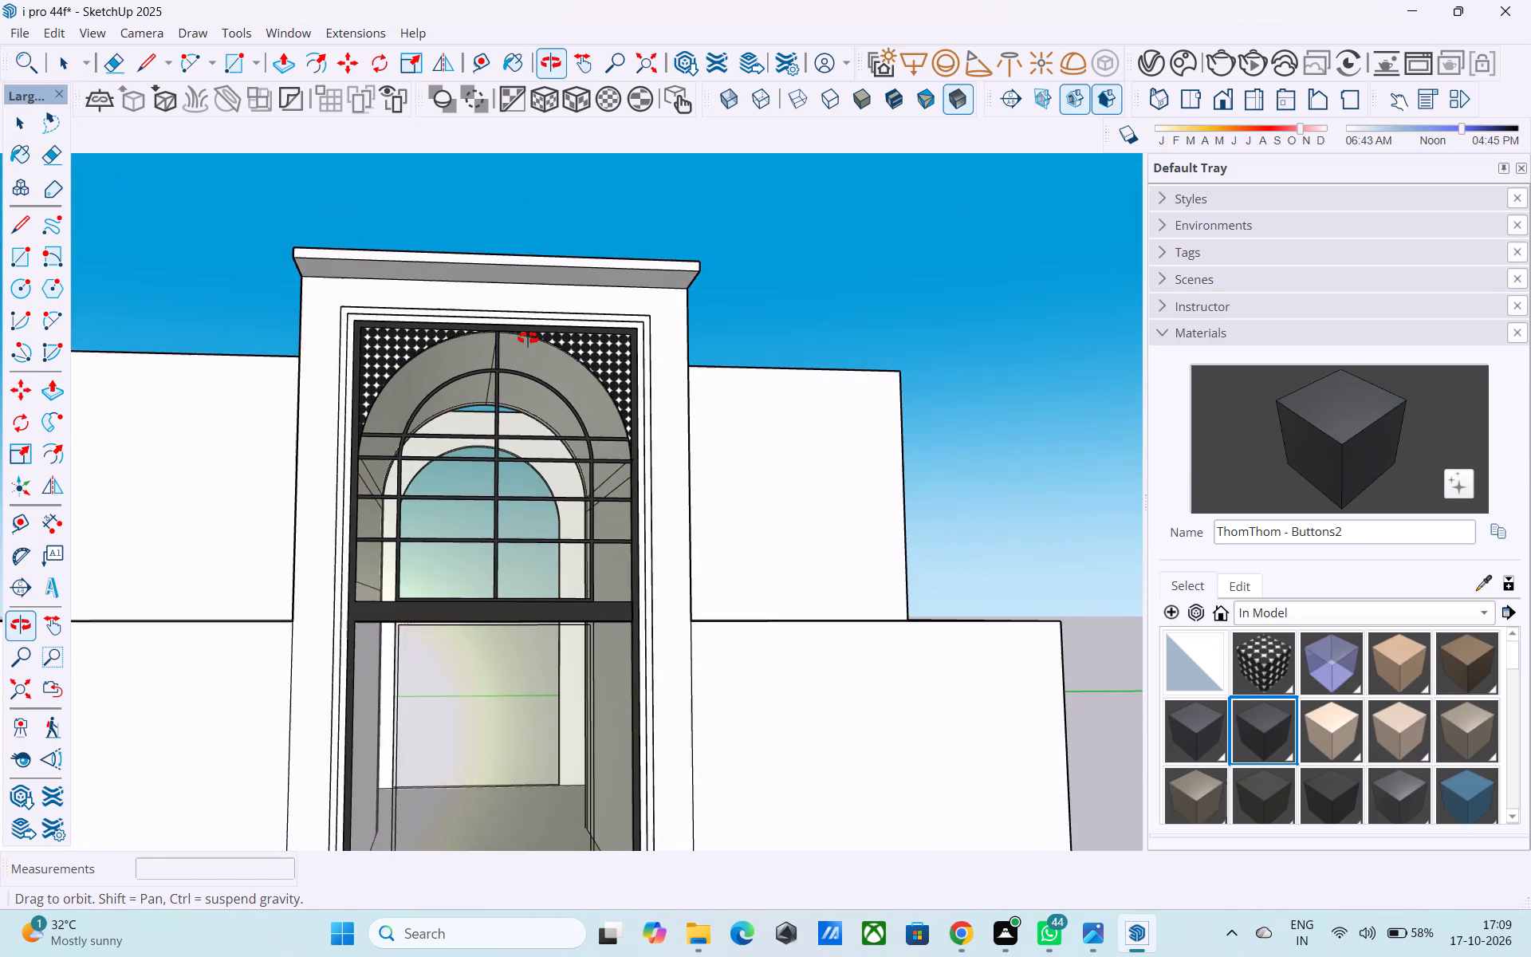
middle_drag(528, 338, 520, 343)
scroll(513, 305, down, 5)
shift+middle_drag(502, 420, 523, 361)
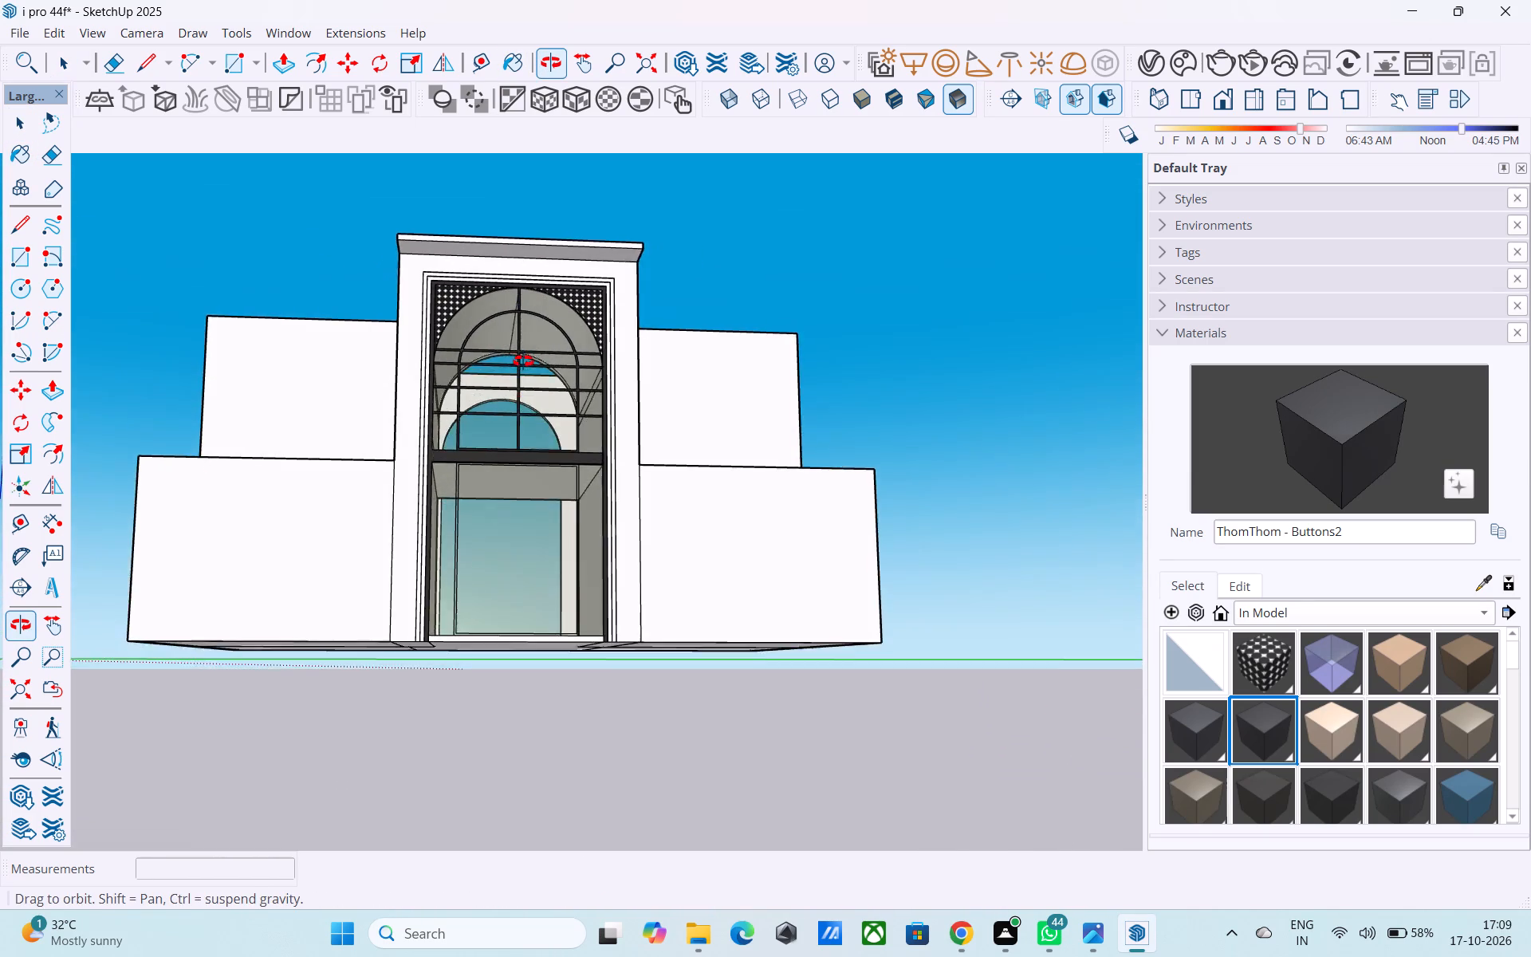
shift+middle_drag(523, 361, 538, 545)
shift+middle_drag(520, 459, 525, 490)
scroll(520, 447, up, 4)
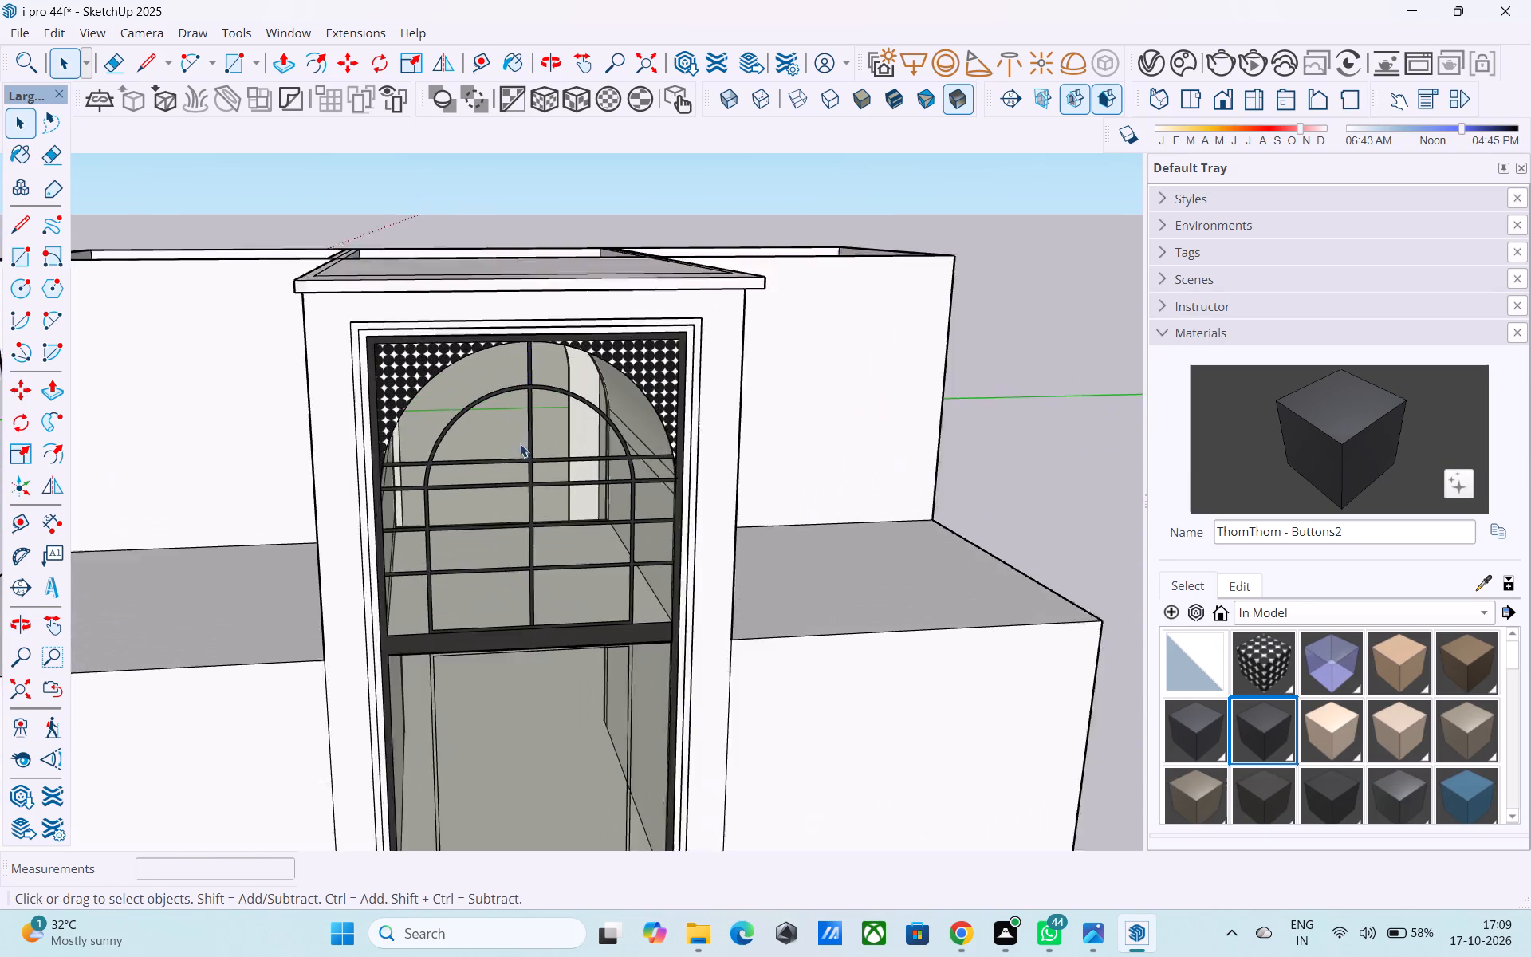
scroll(520, 443, up, 3)
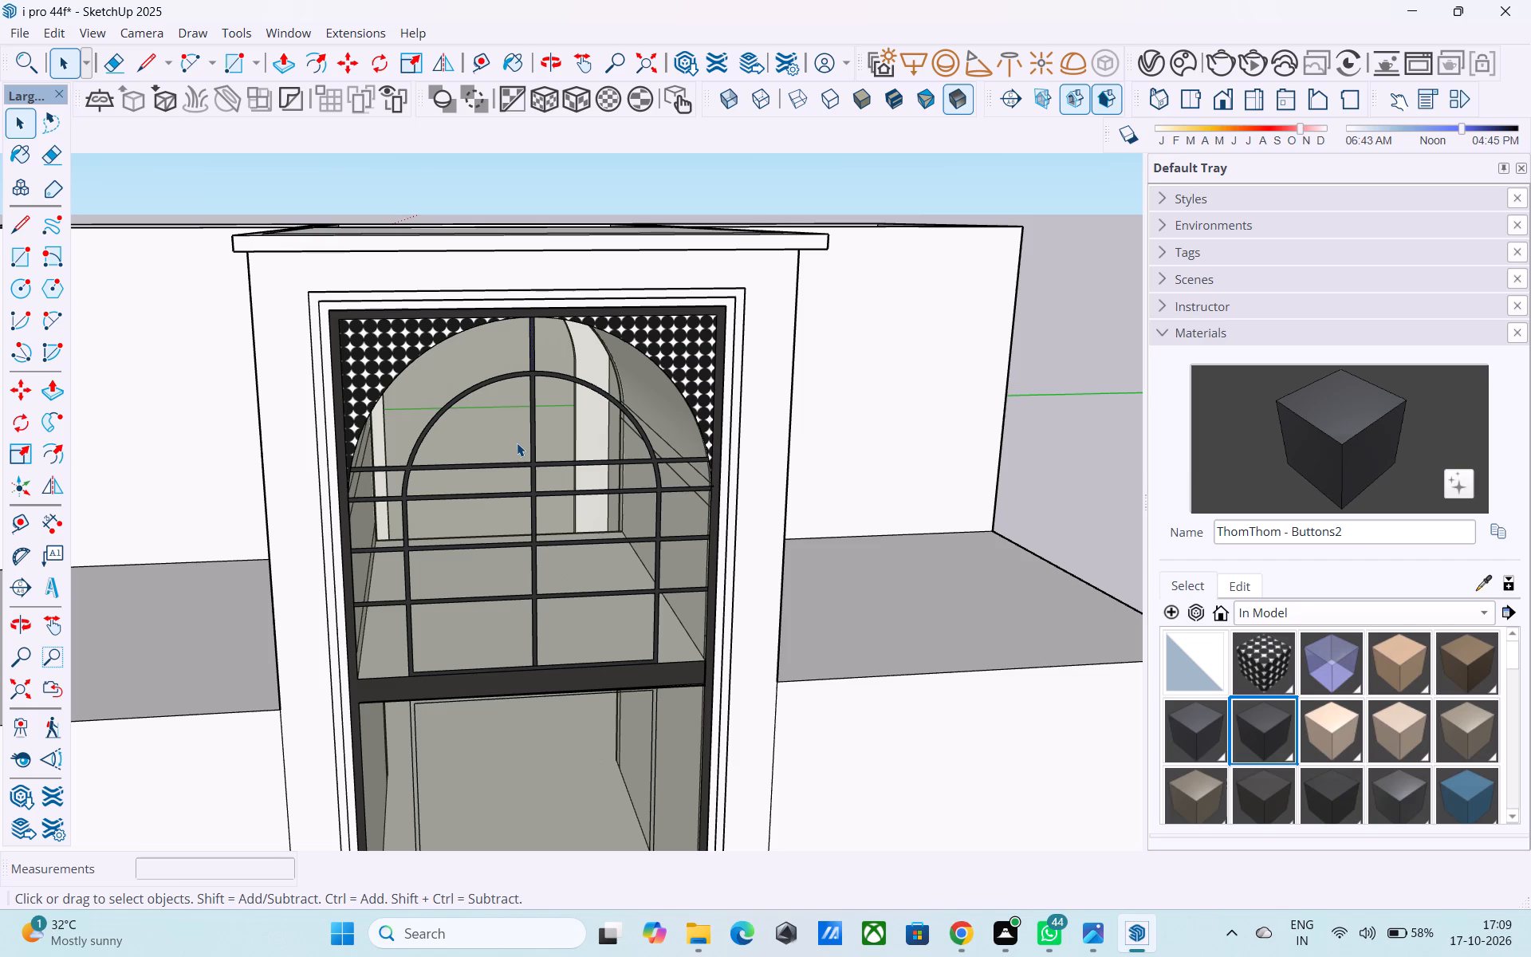
scroll(462, 364, down, 3)
scroll(498, 435, up, 5)
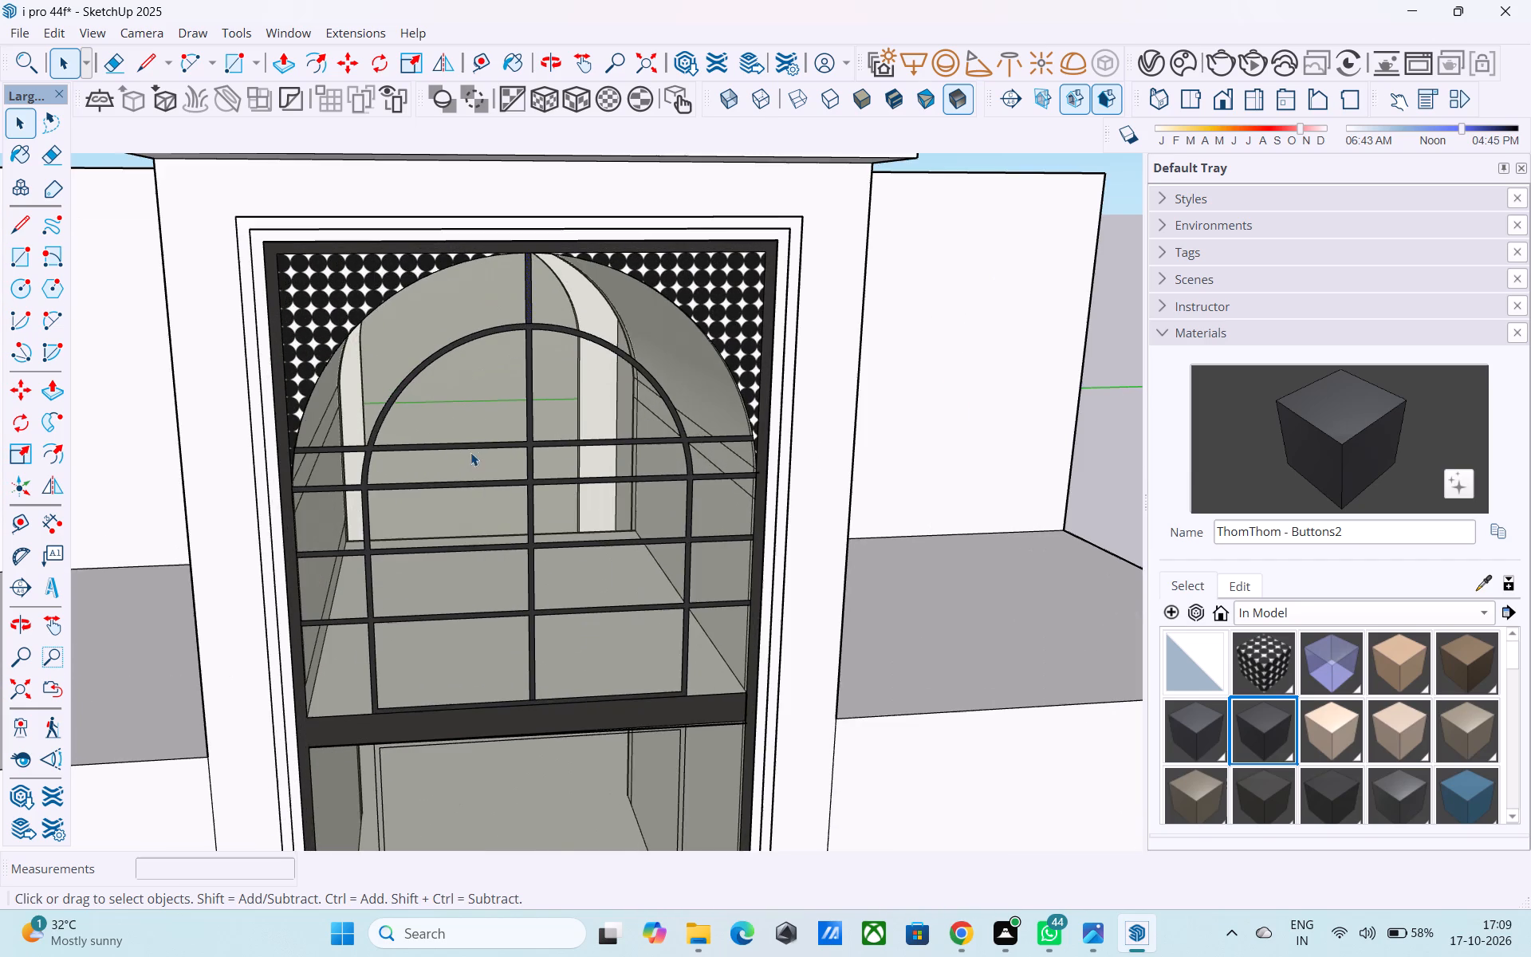
Offset the outline of the quarter-arch pane left of the central bar inward by 6", and revise the offset to 9".
scroll(488, 423, up, 3)
click(477, 405)
key(f)
click(470, 398)
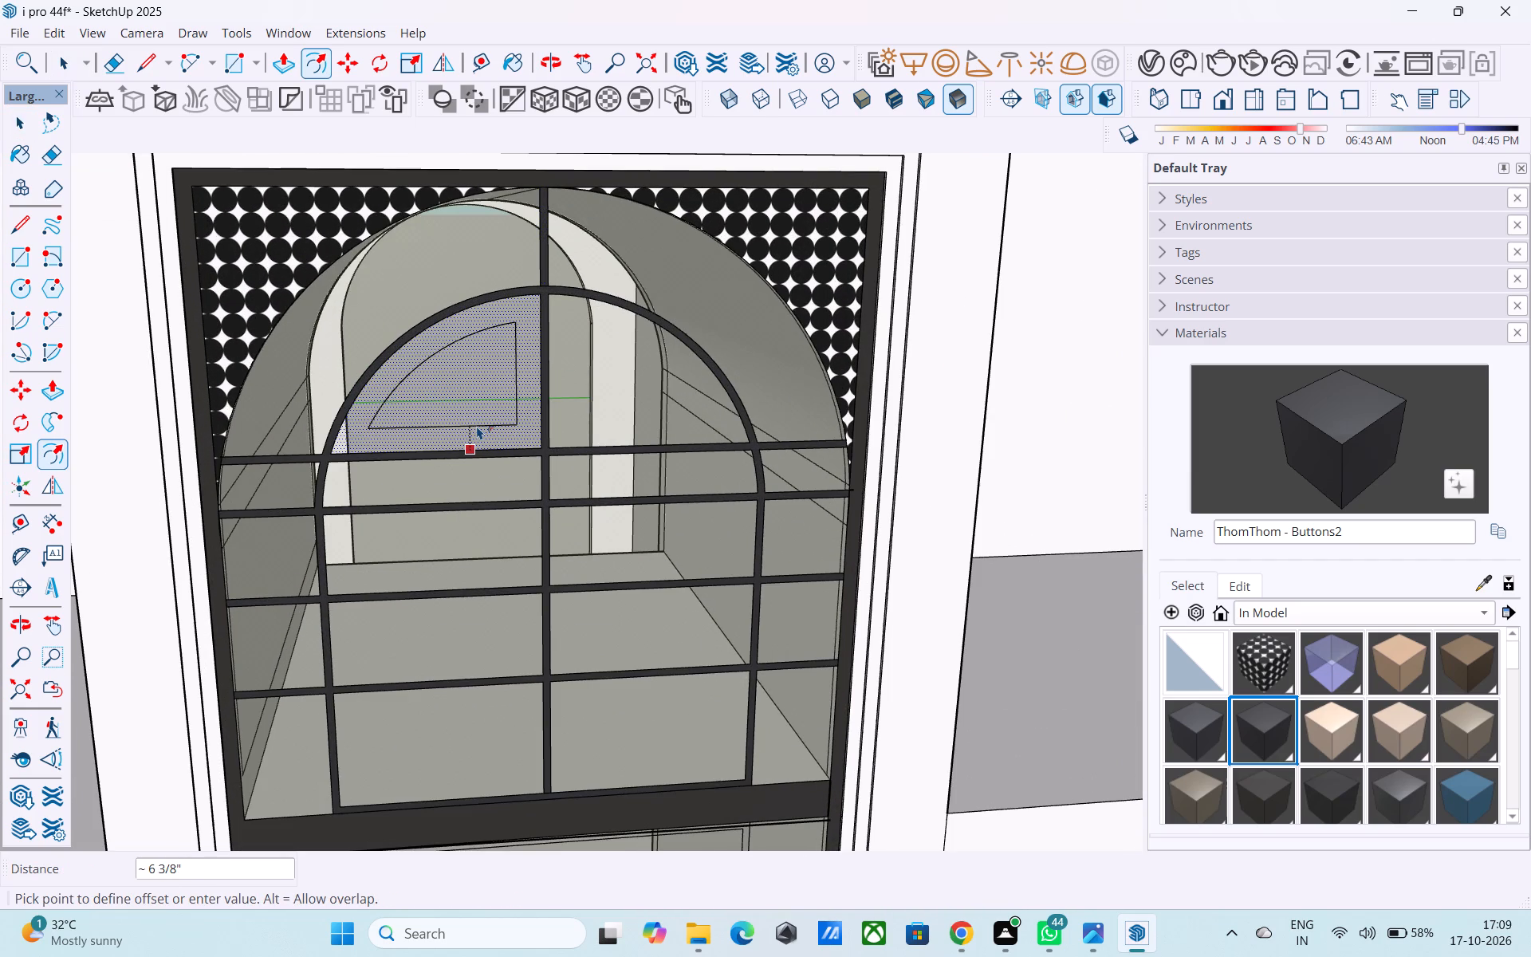
text(6")
key(Return)
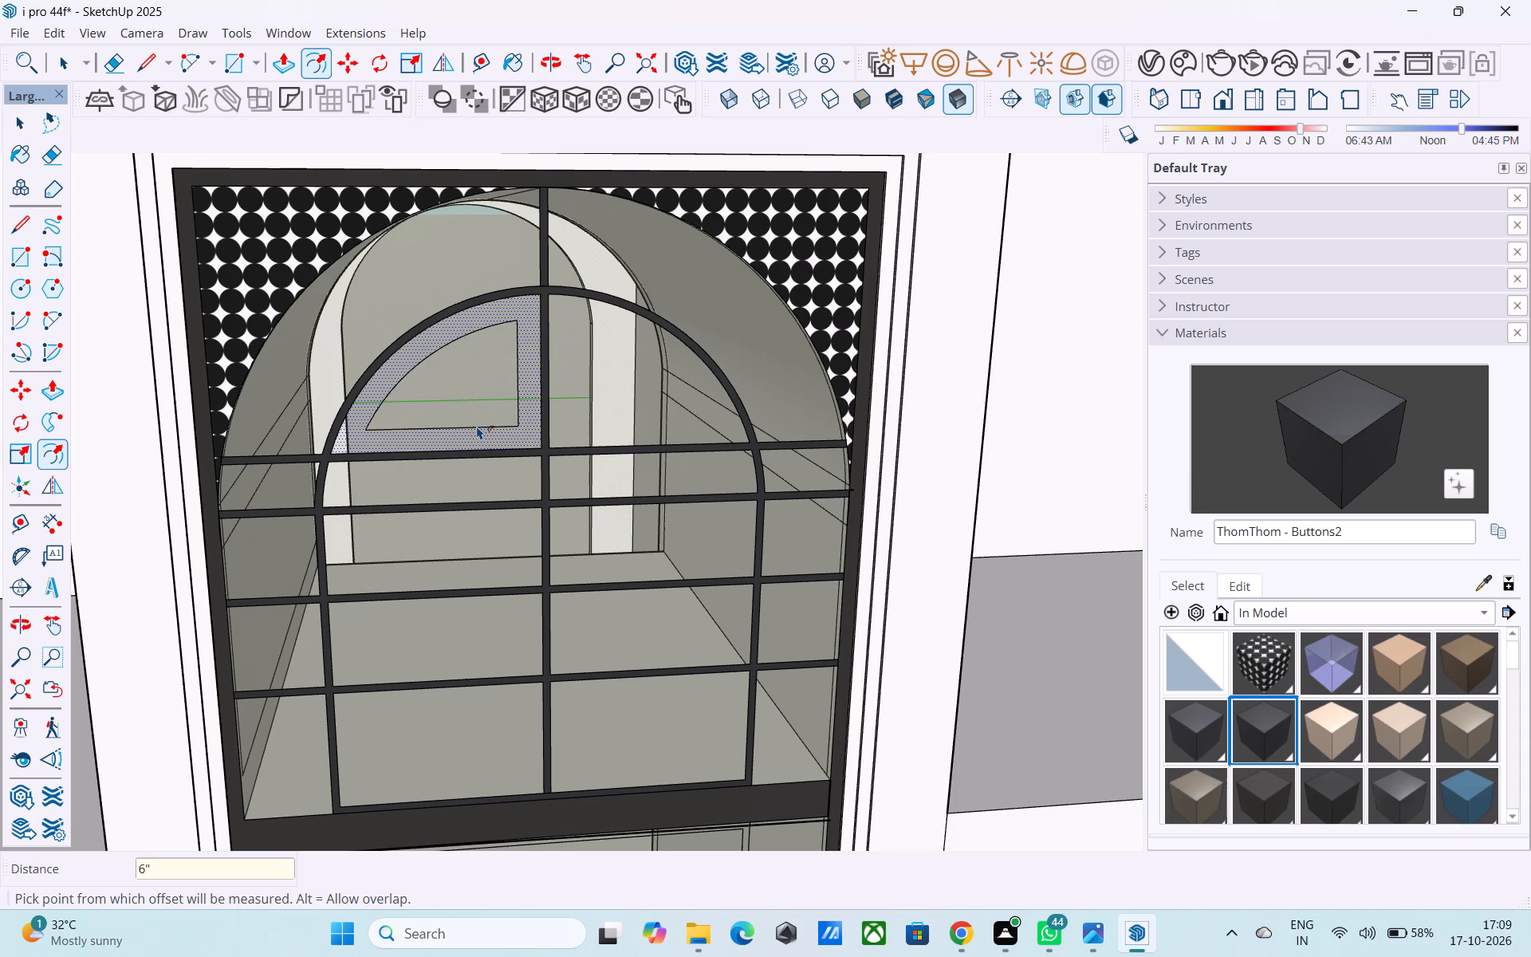
text(9")
key(Return)
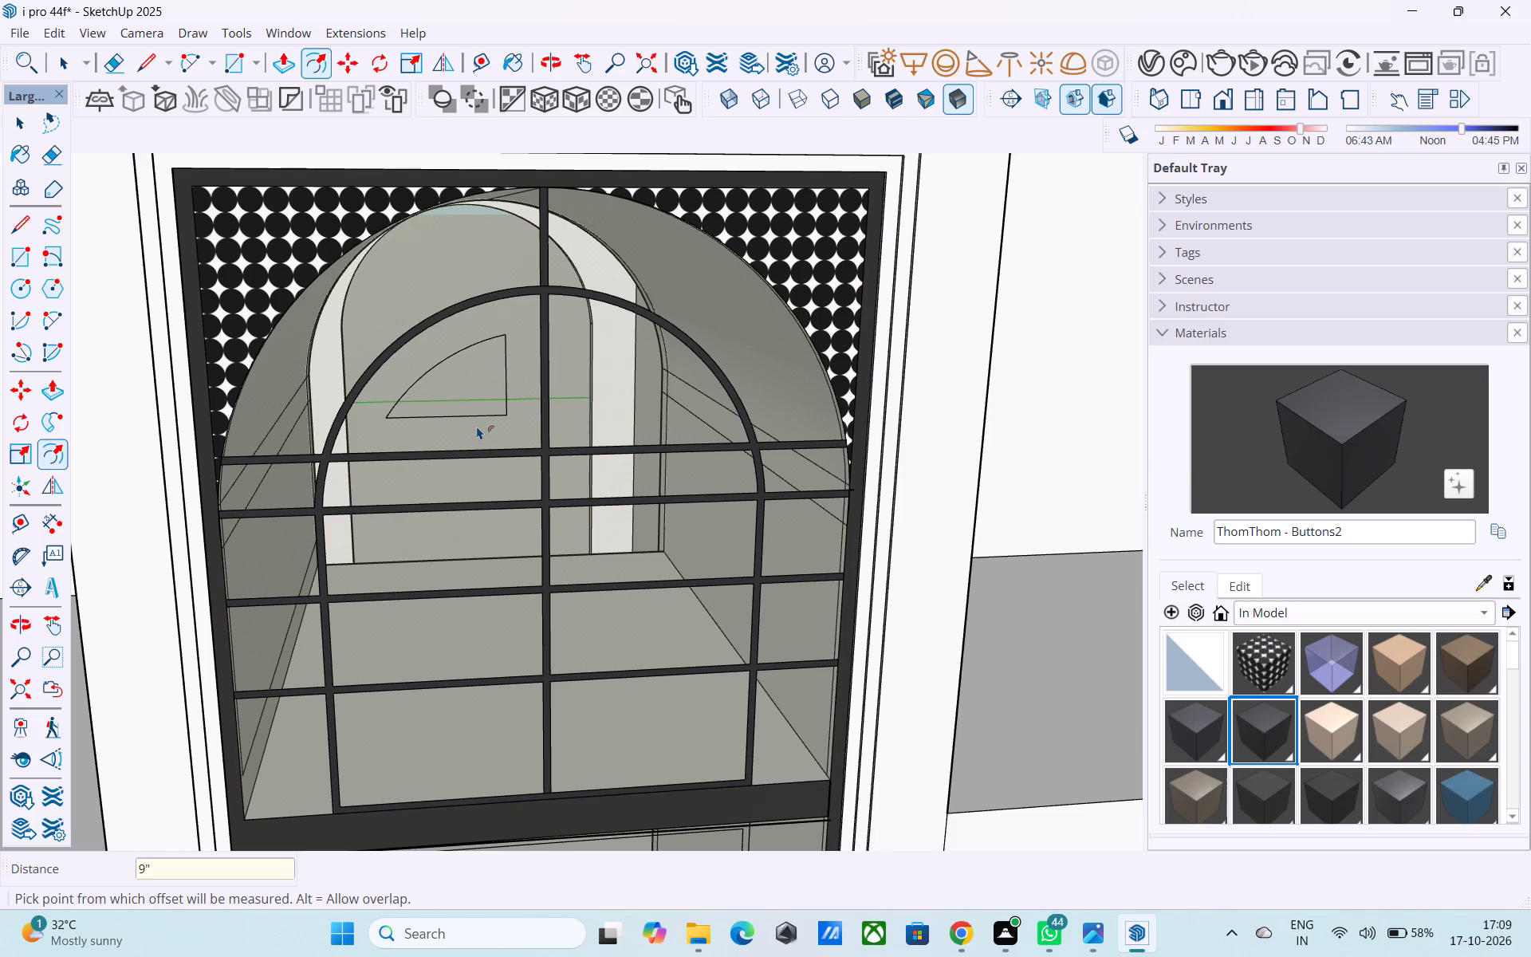
Offset the outline of the quarter-arch pane right of the central bar inward by 9".
key(space)
click(592, 367)
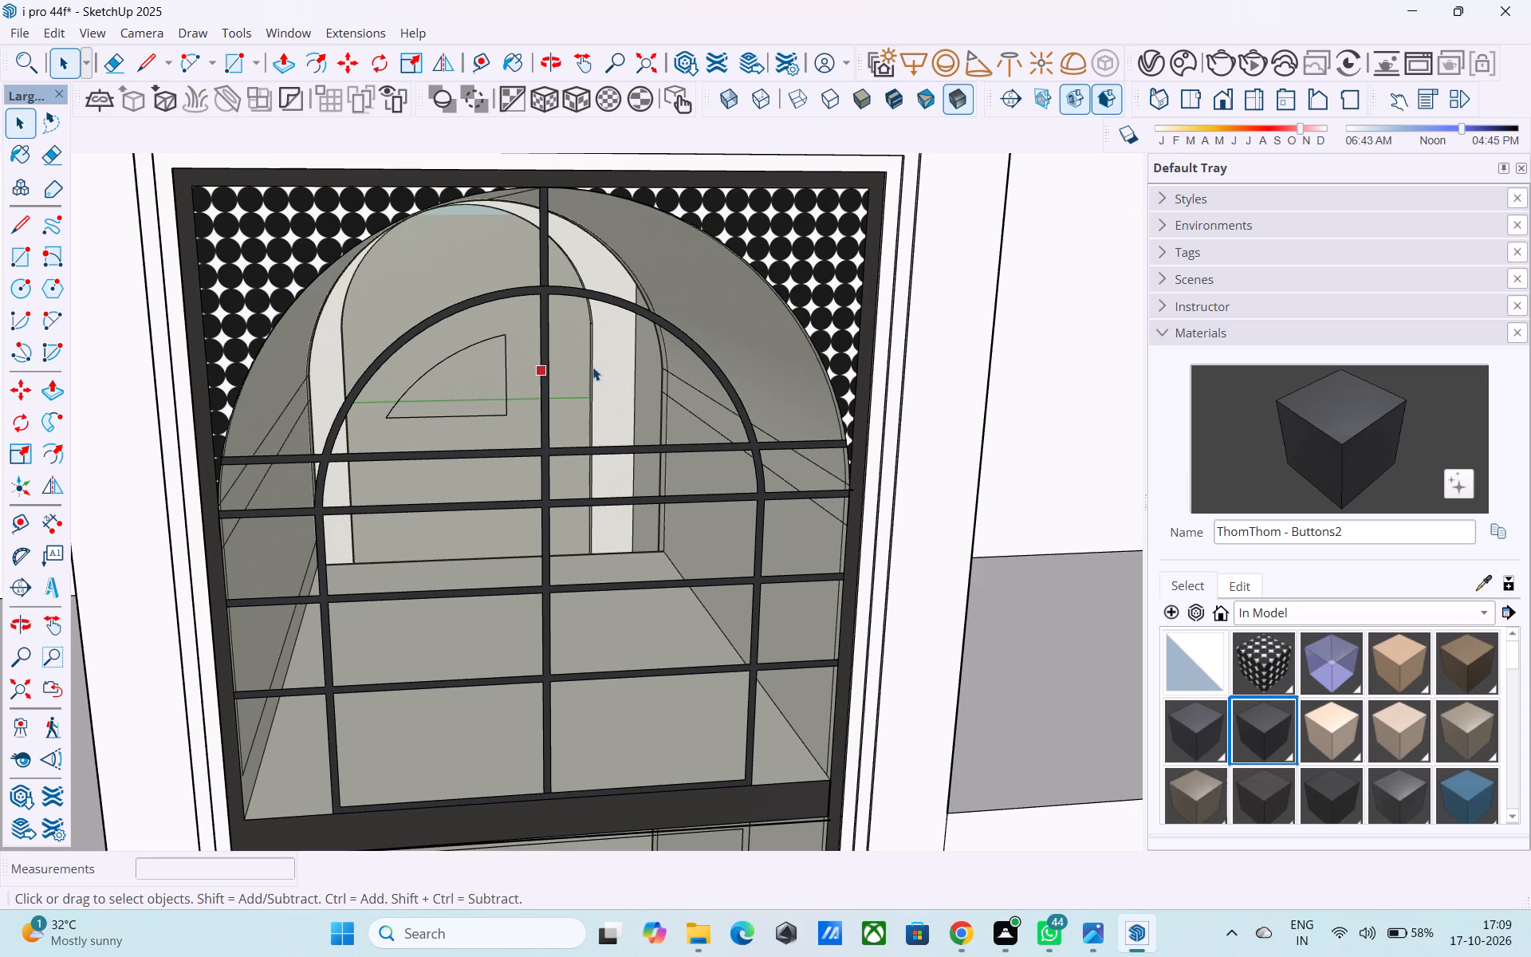
key(f)
click(592, 367)
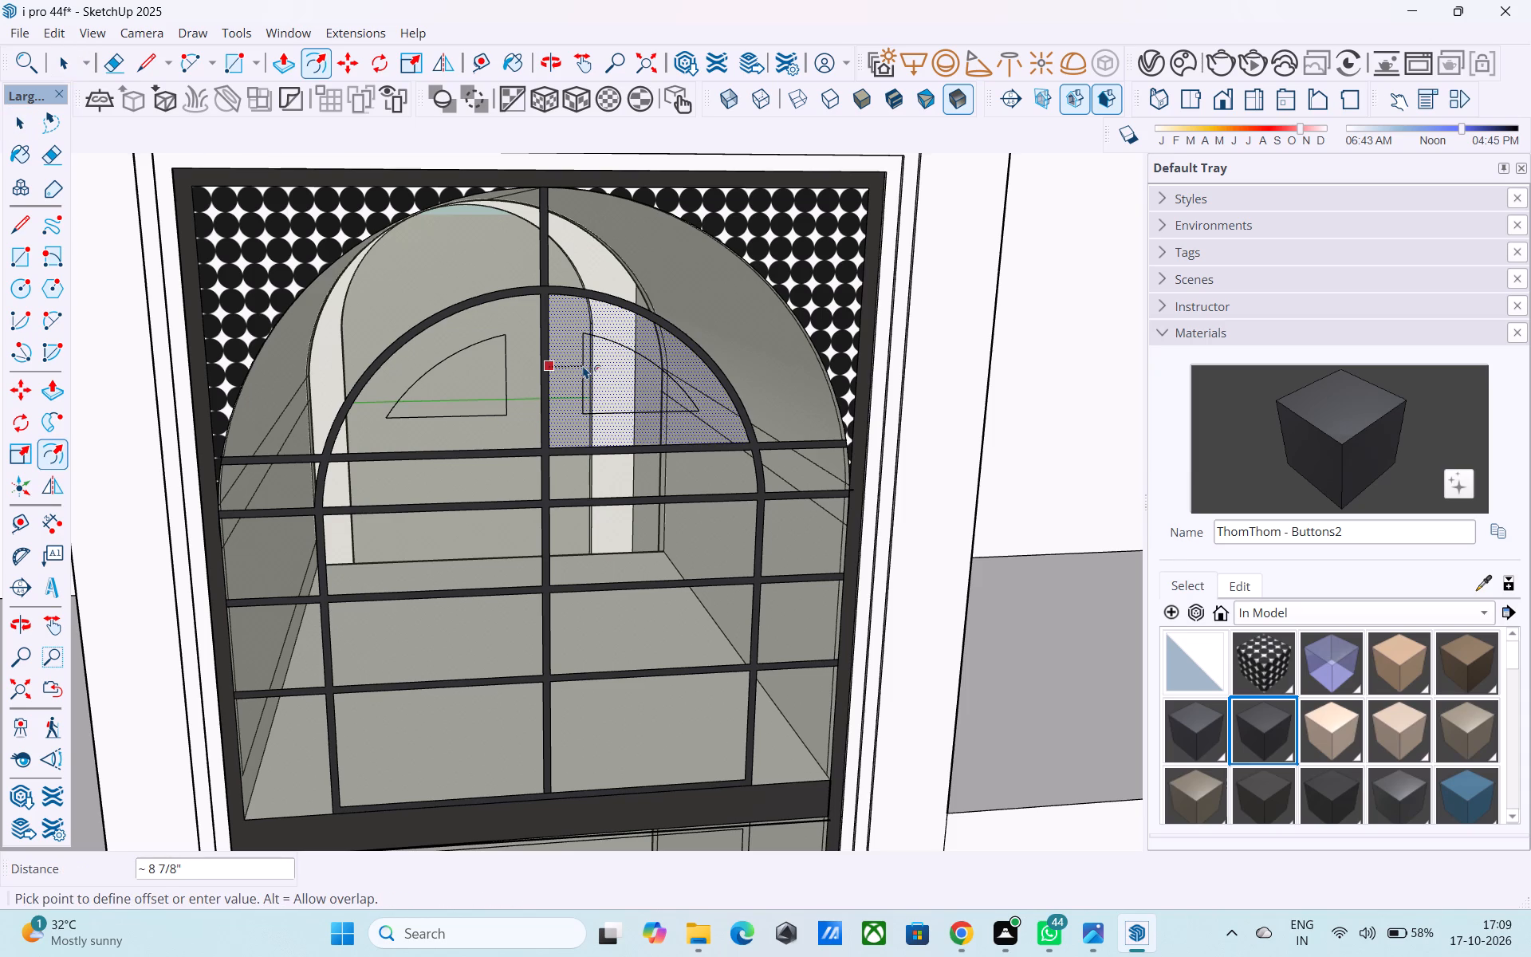
text(9")
key(Return)
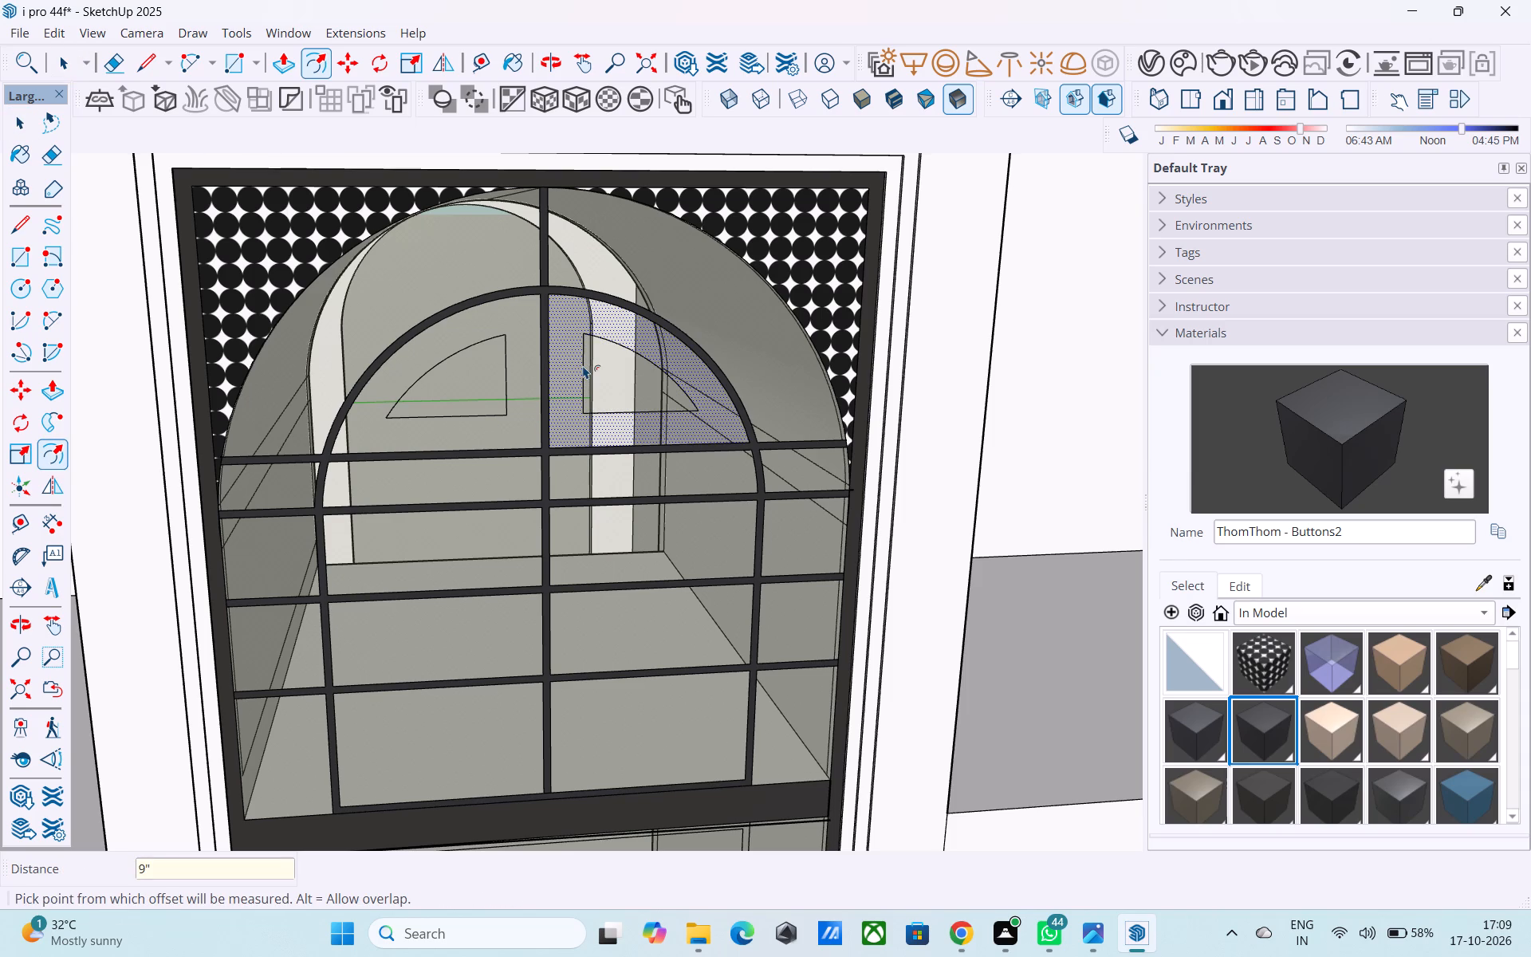
scroll(608, 417, down, 3)
key(space)
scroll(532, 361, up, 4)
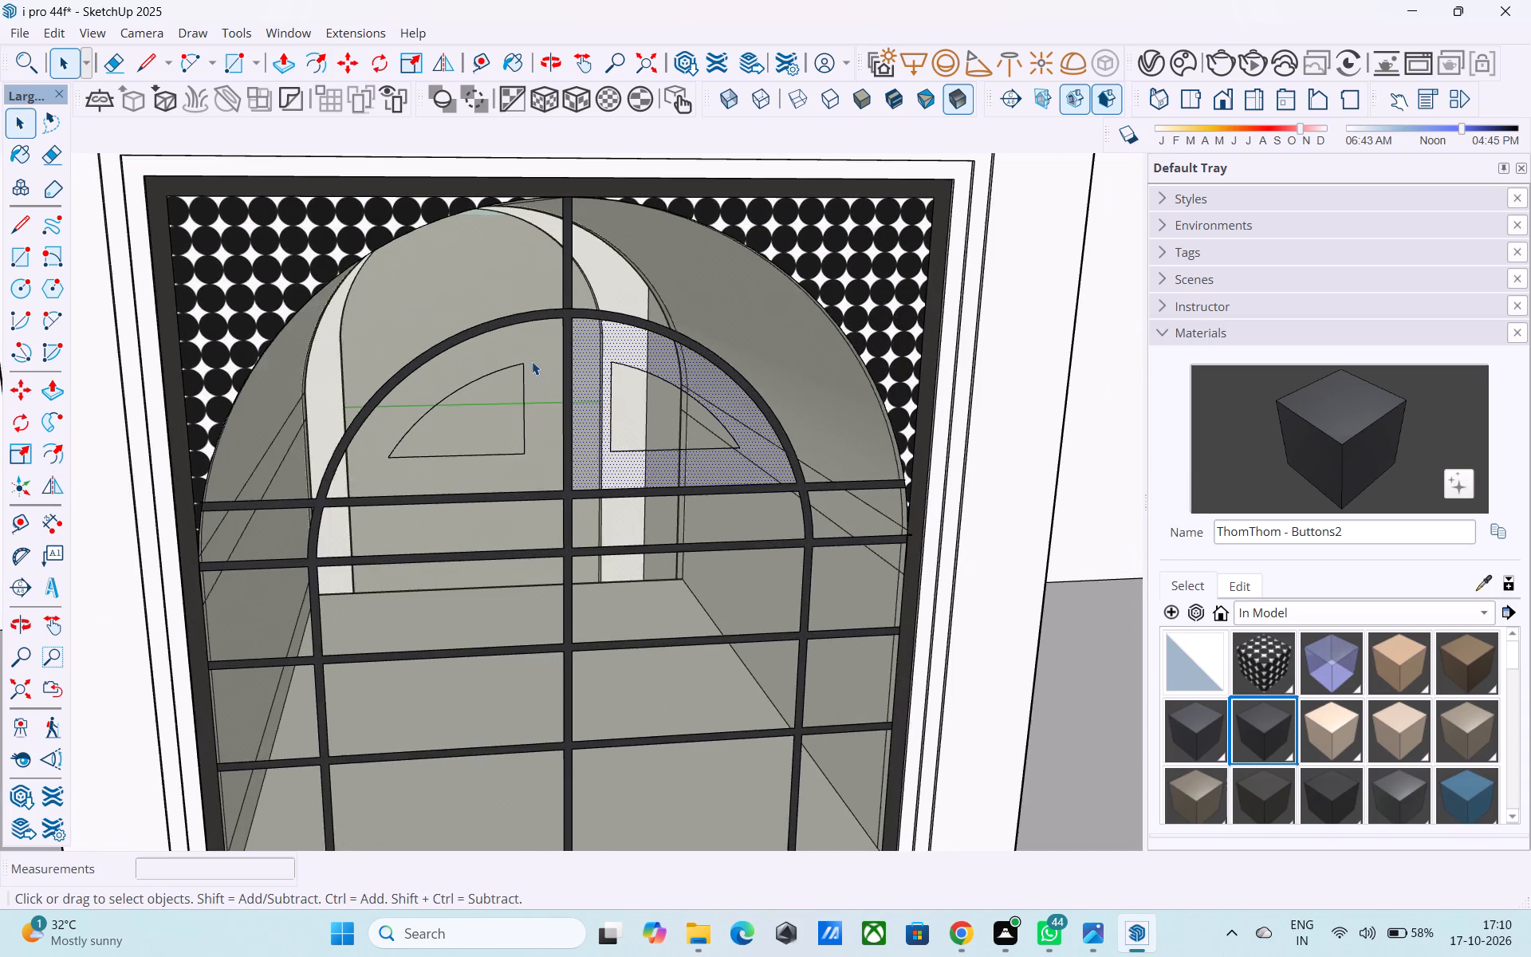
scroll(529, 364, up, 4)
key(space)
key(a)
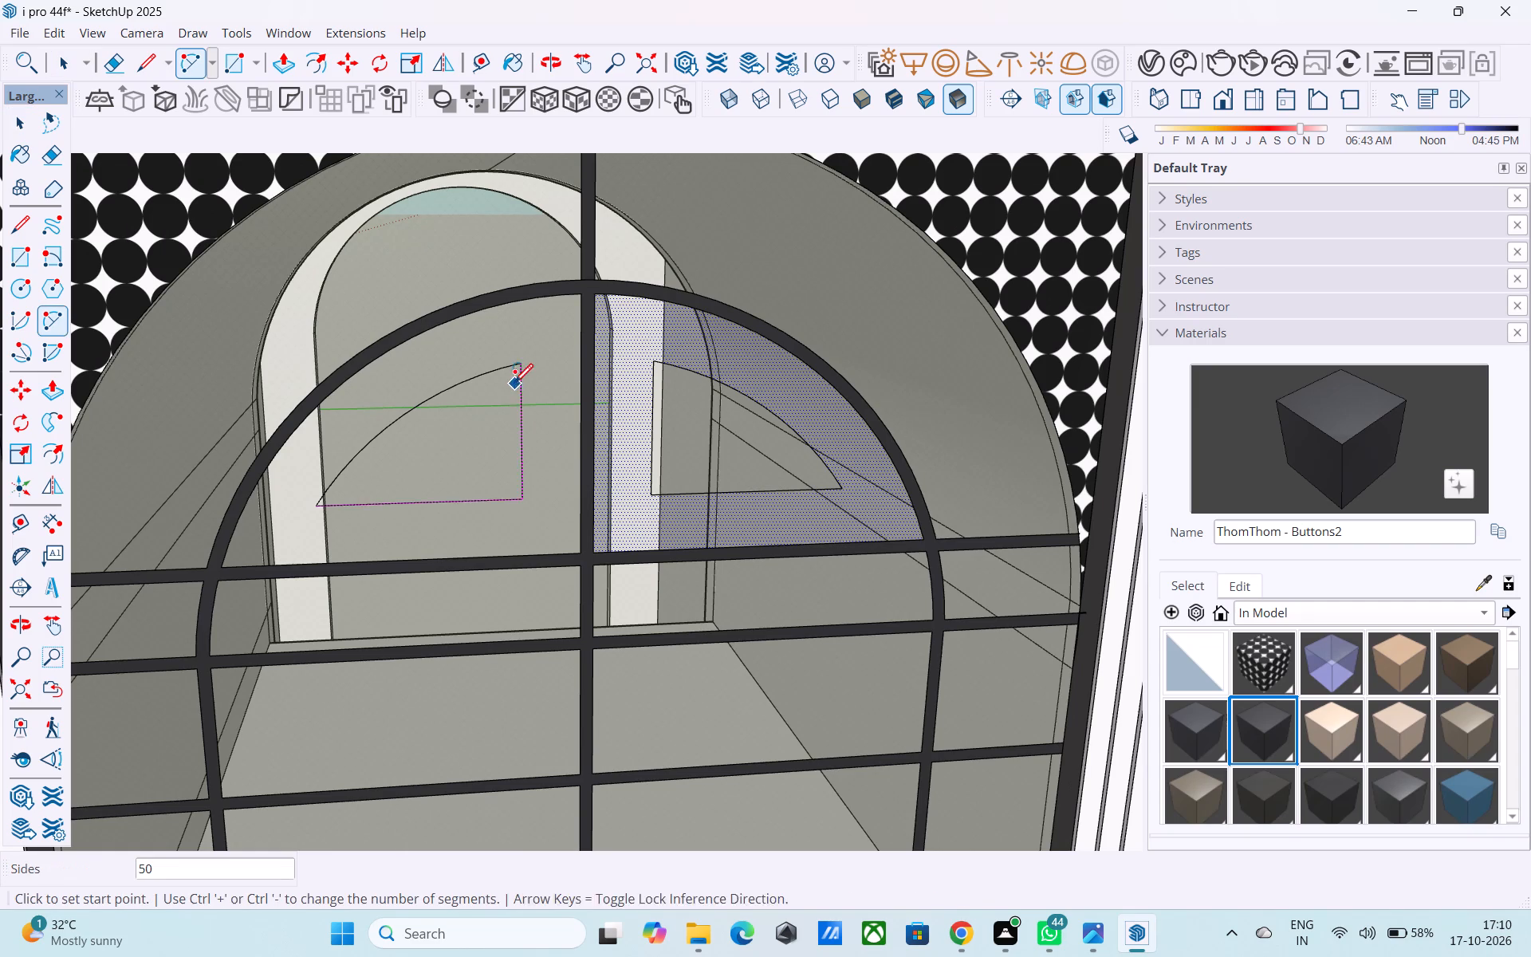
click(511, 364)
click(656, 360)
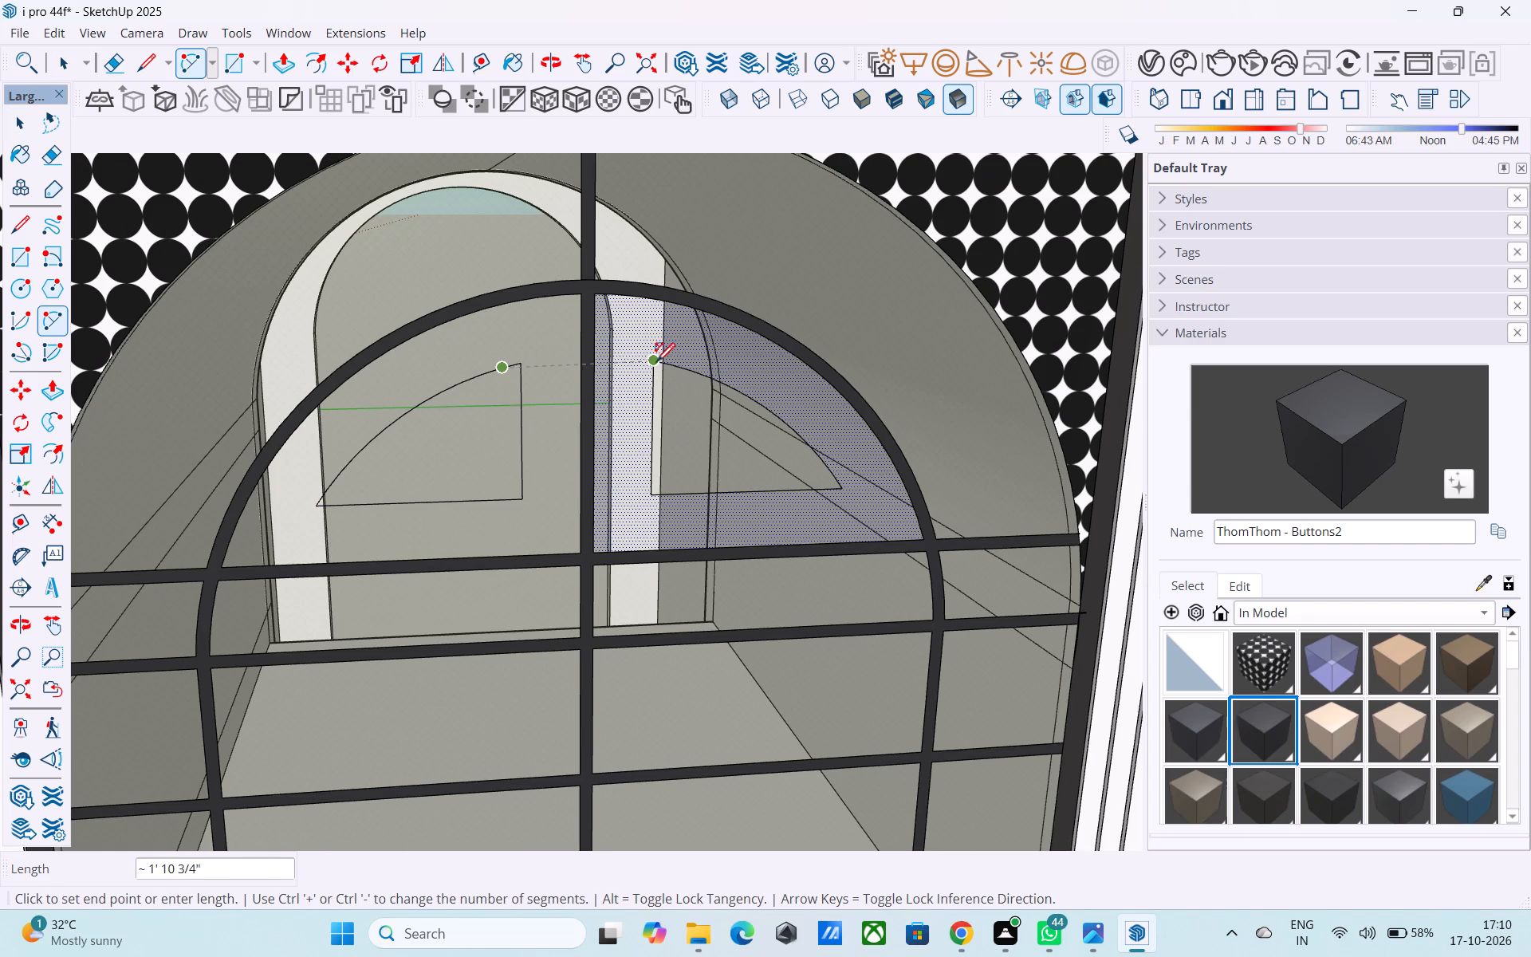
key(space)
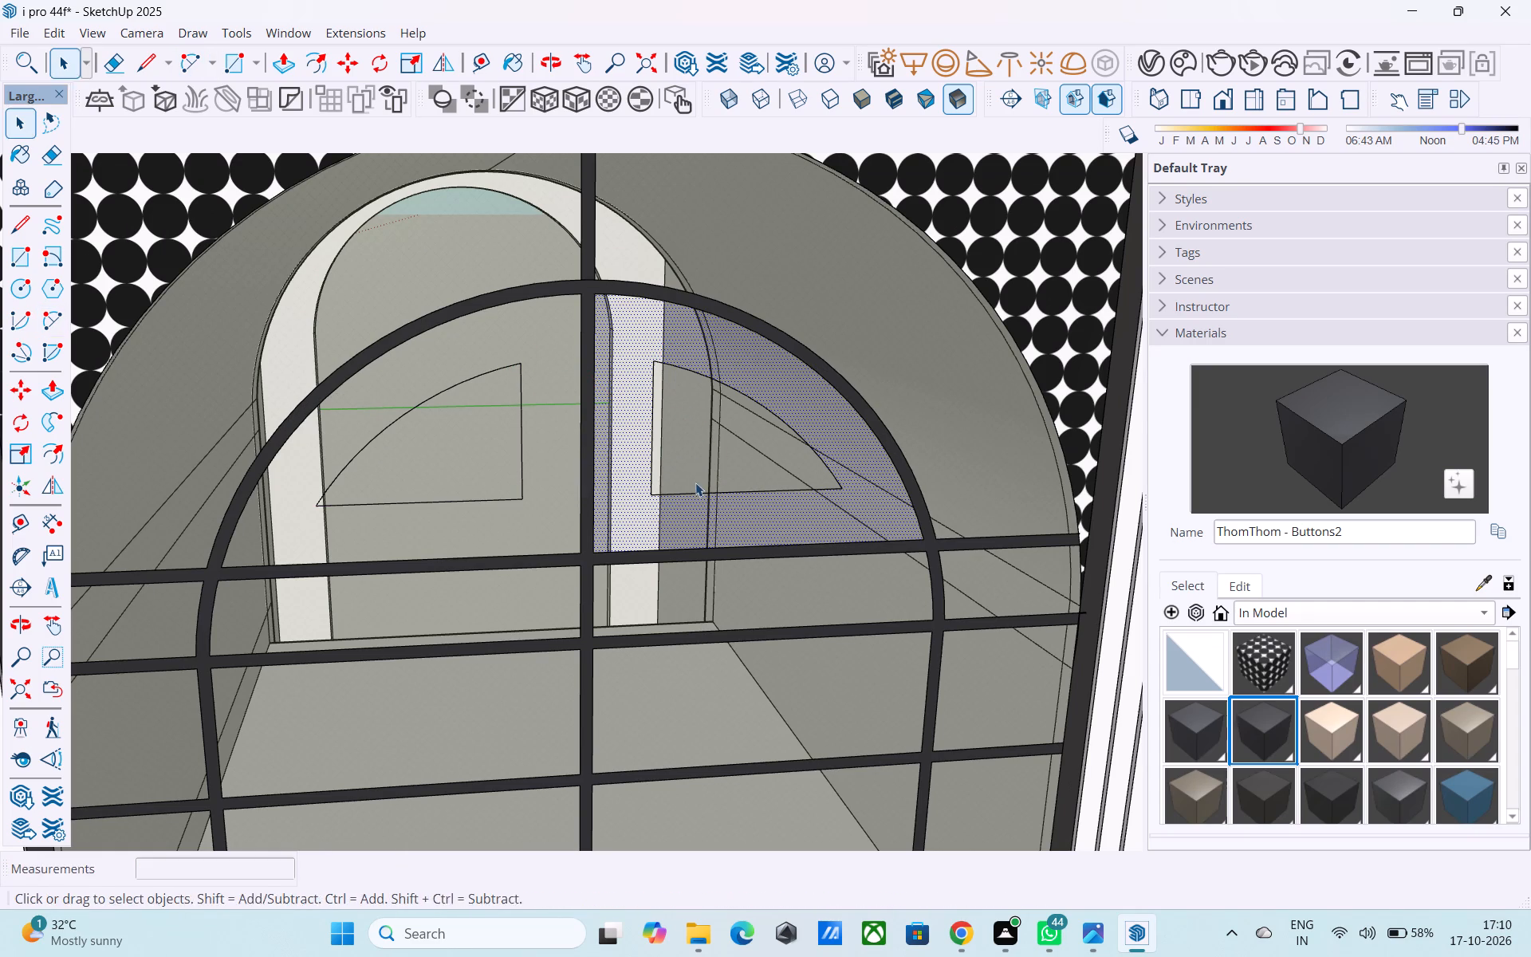
Draw an arc between the outer lower corners of the two inset outlines, bulging about 1' 9 3/4" up the central bar.
key(a)
click(320, 498)
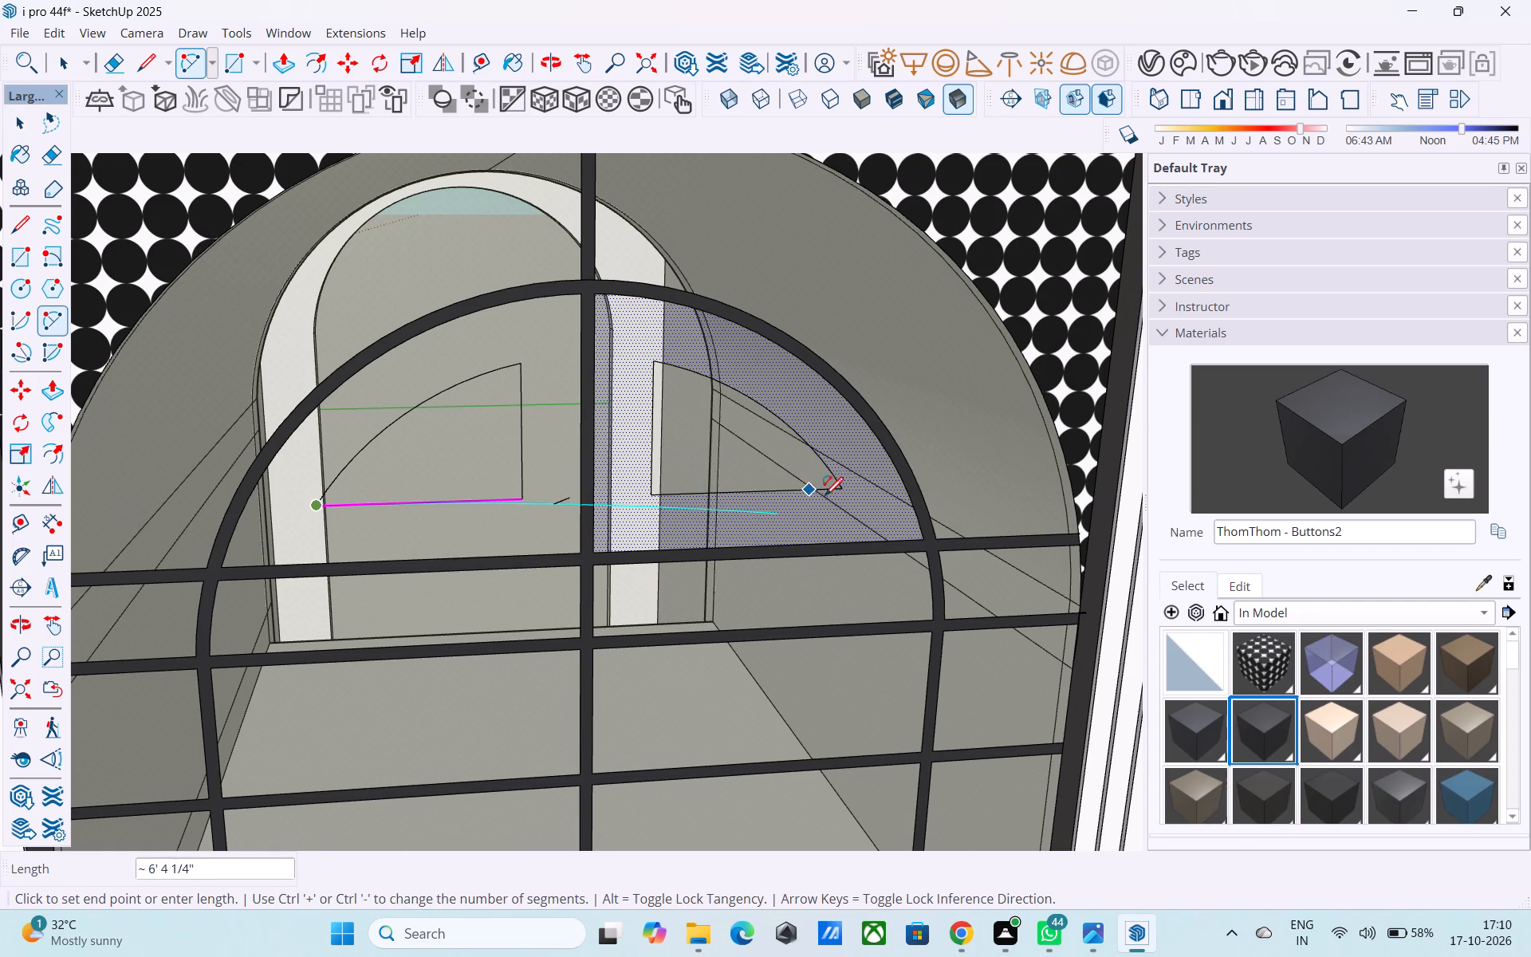
click(844, 494)
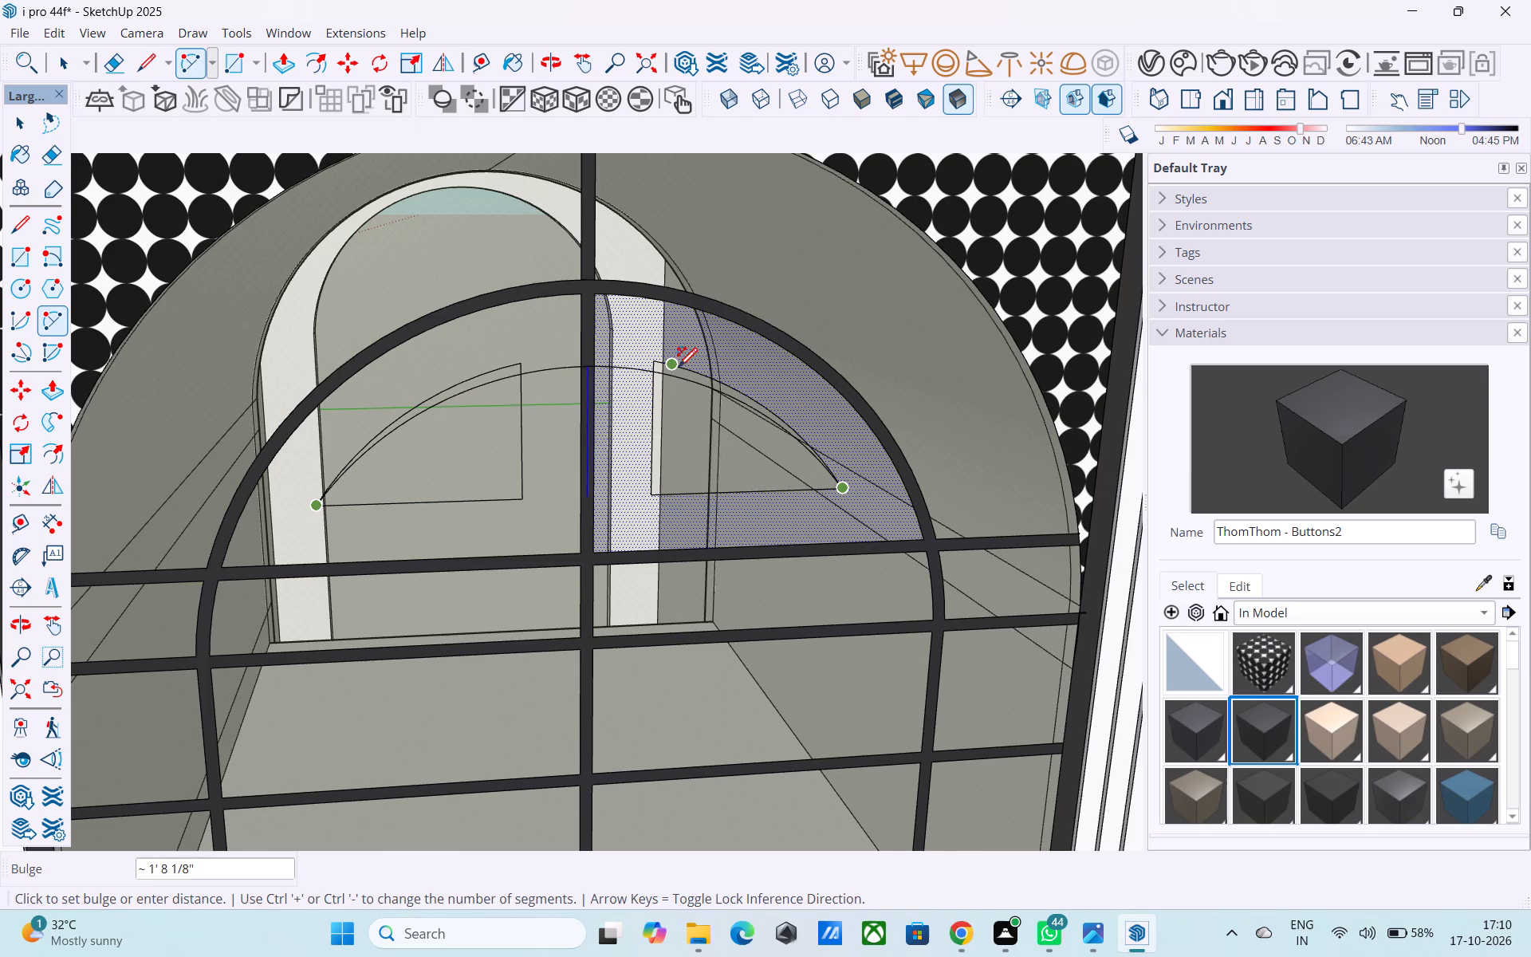
scroll(605, 374, up, 5)
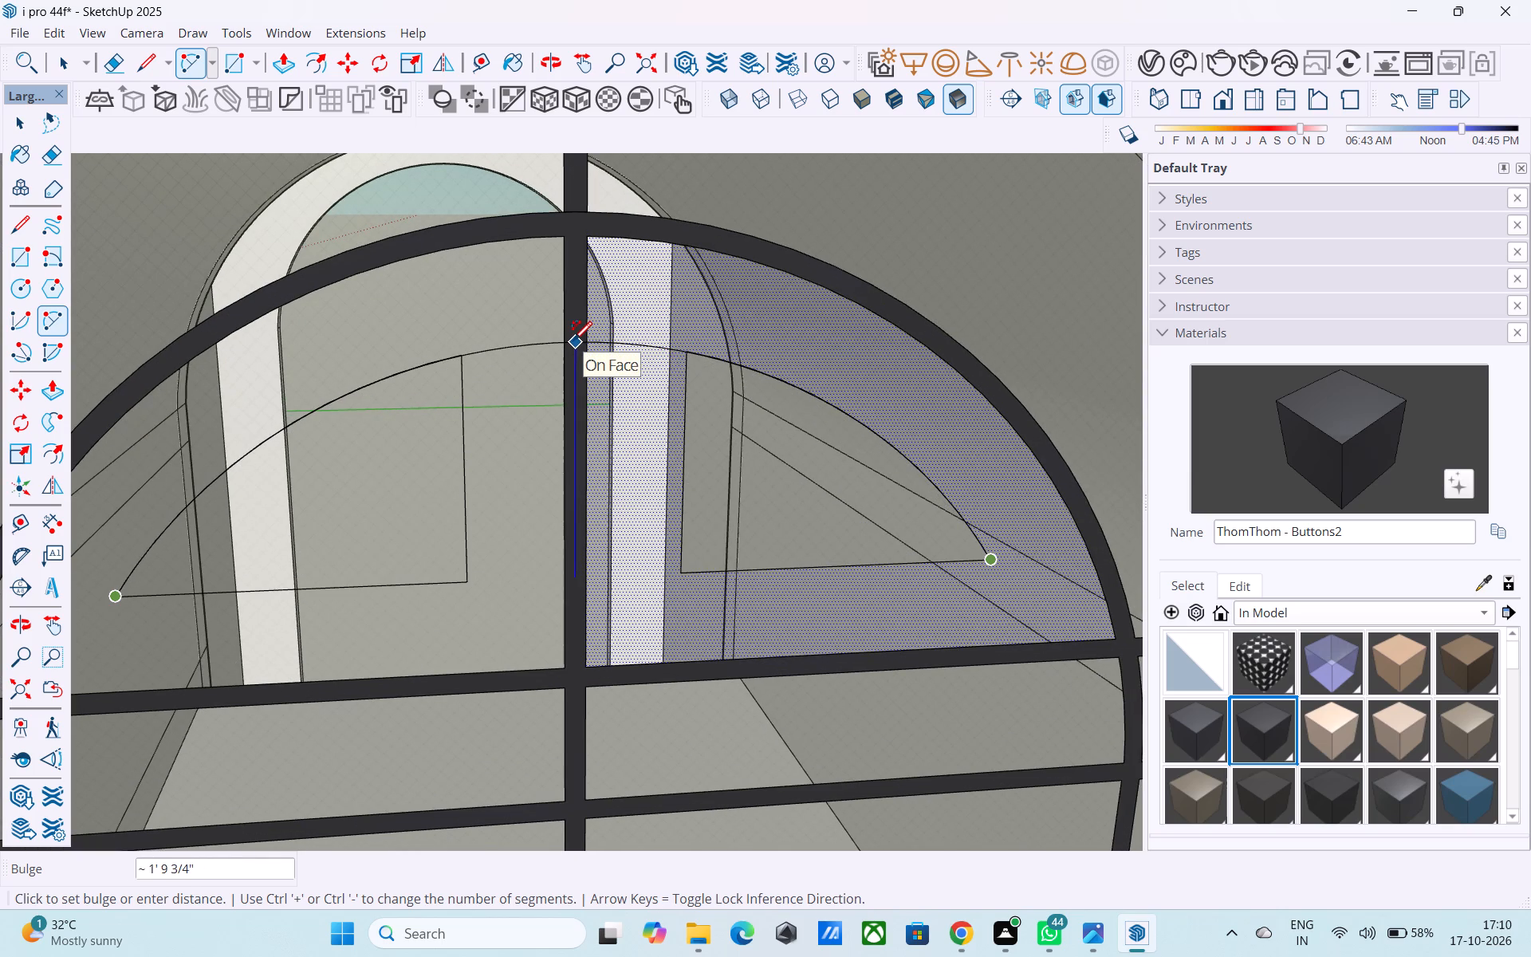
scroll(573, 342, up, 4)
middle_drag(573, 342, 882, 400)
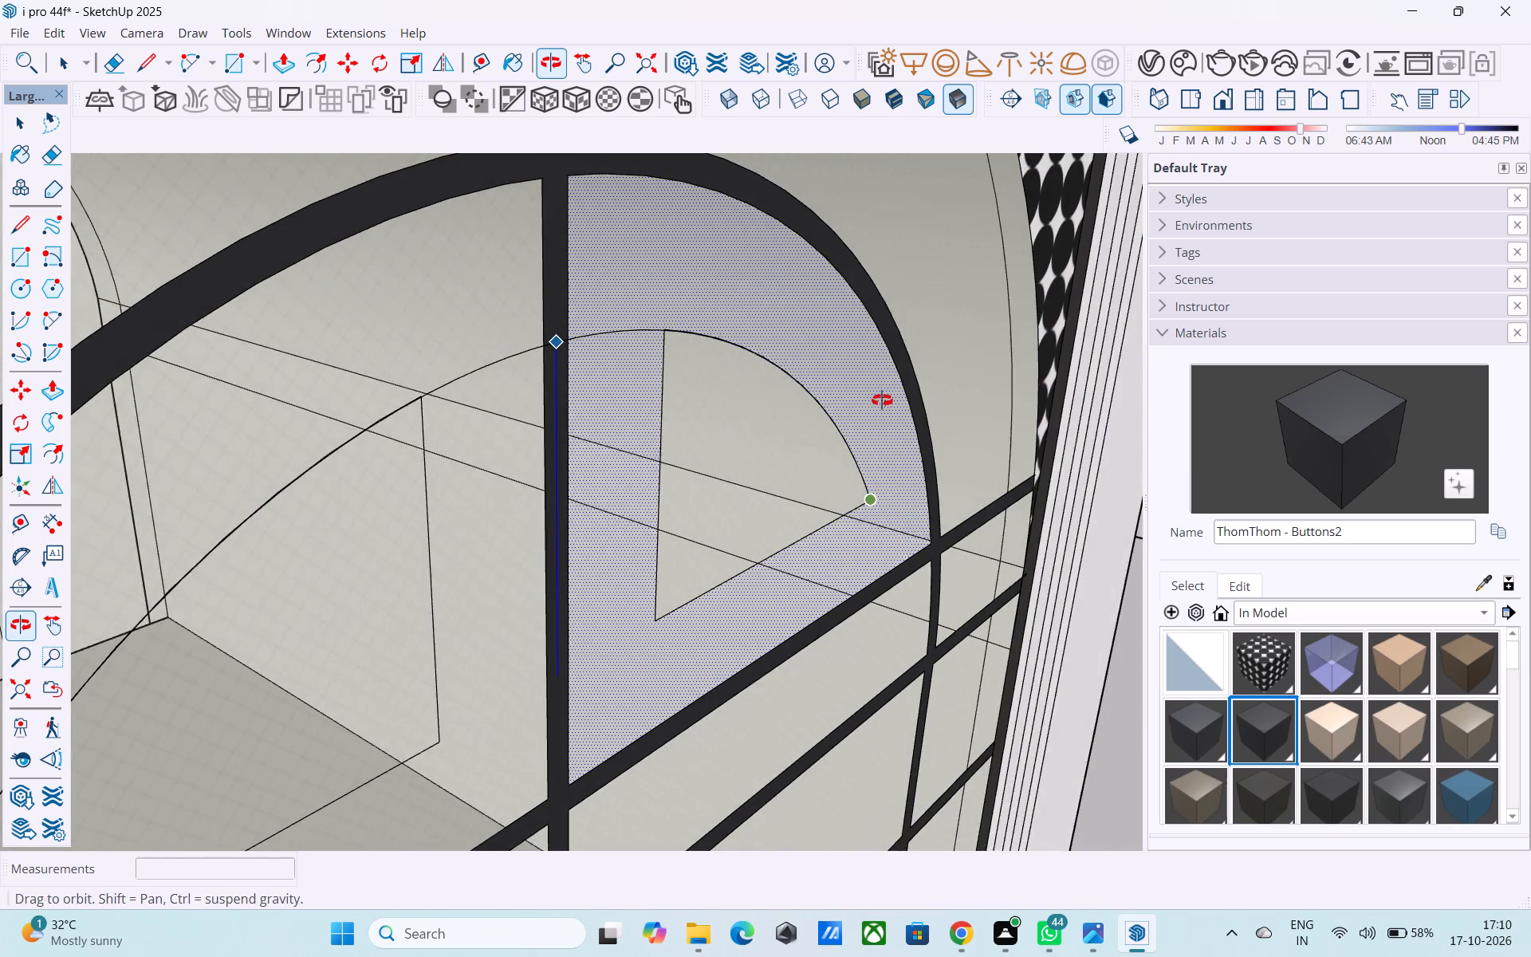
middle_drag(882, 400, 911, 376)
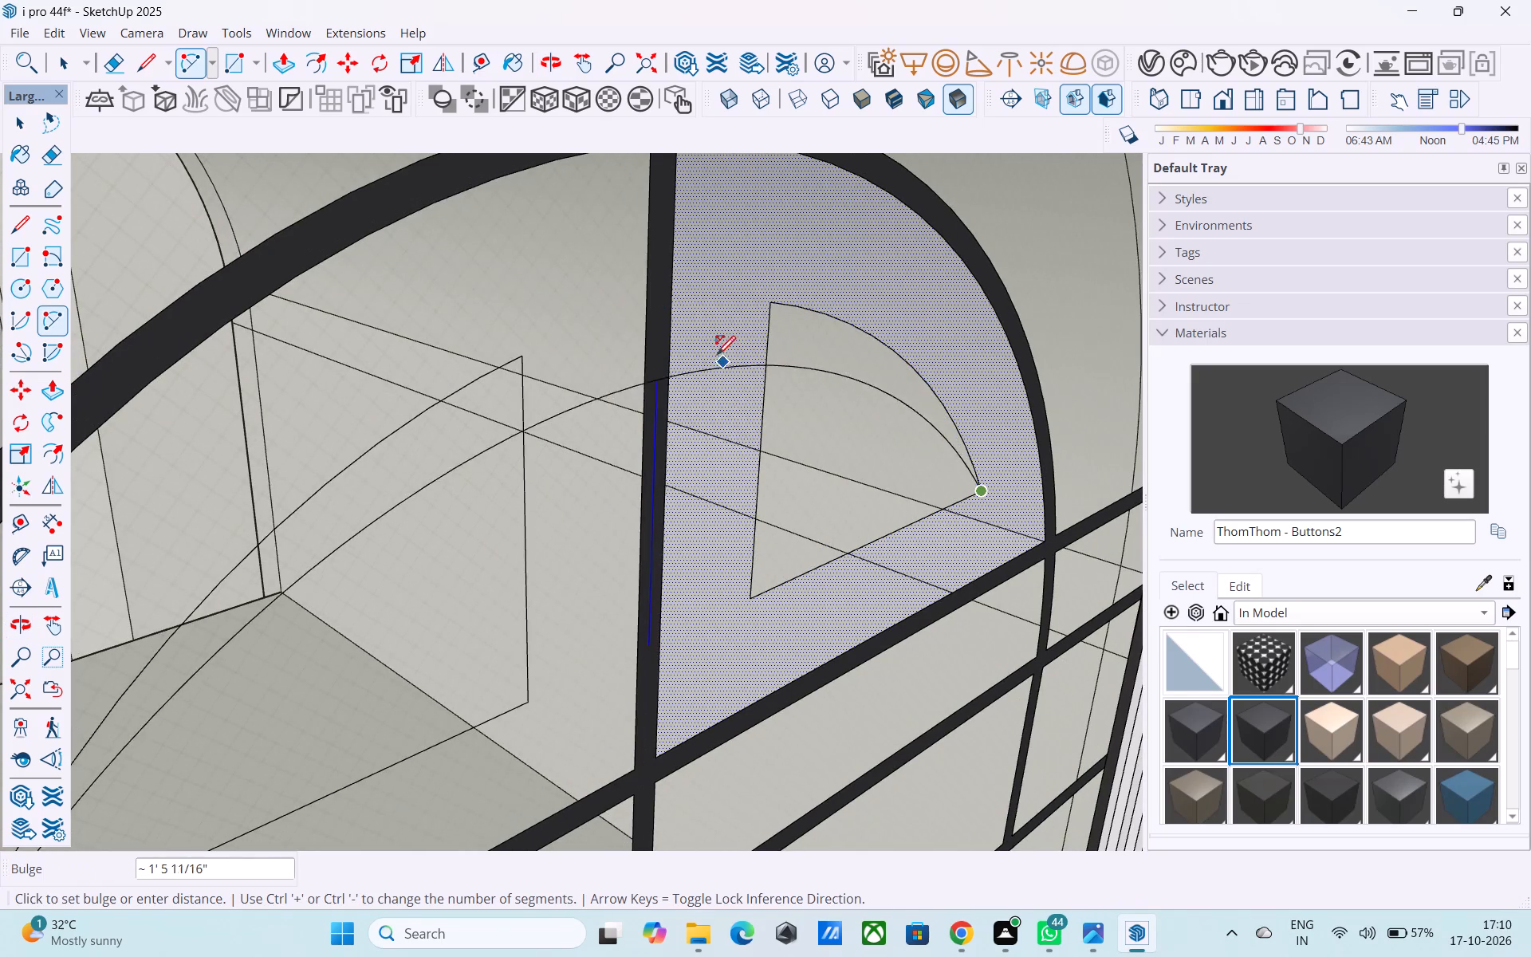
scroll(674, 305, up, 5)
middle_drag(651, 314, 650, 314)
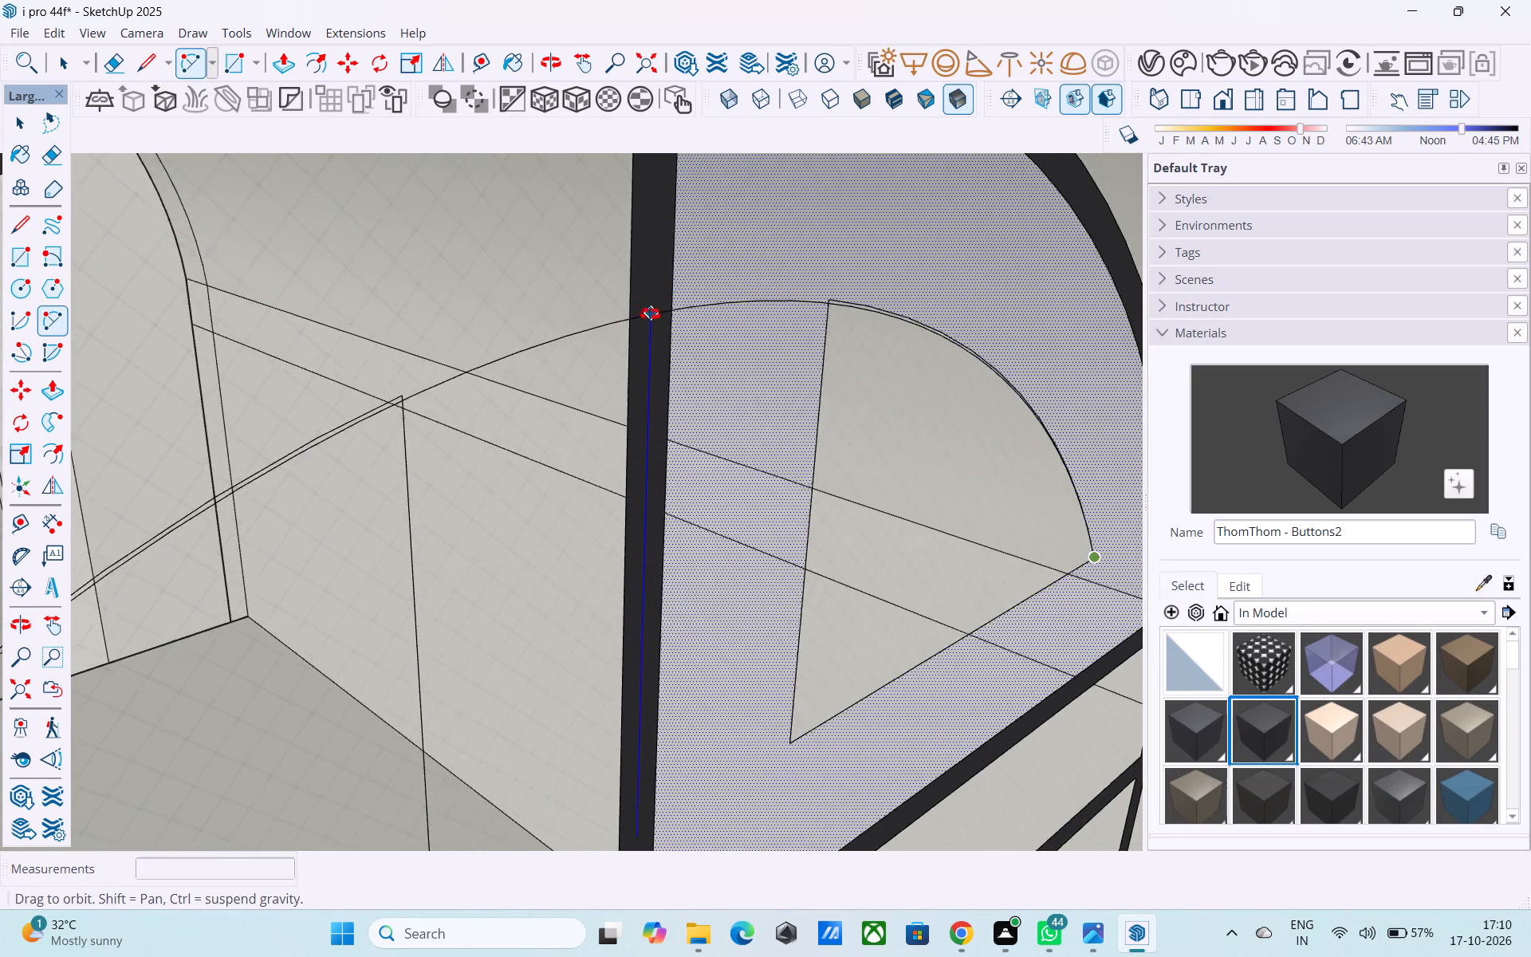
middle_drag(650, 314, 578, 295)
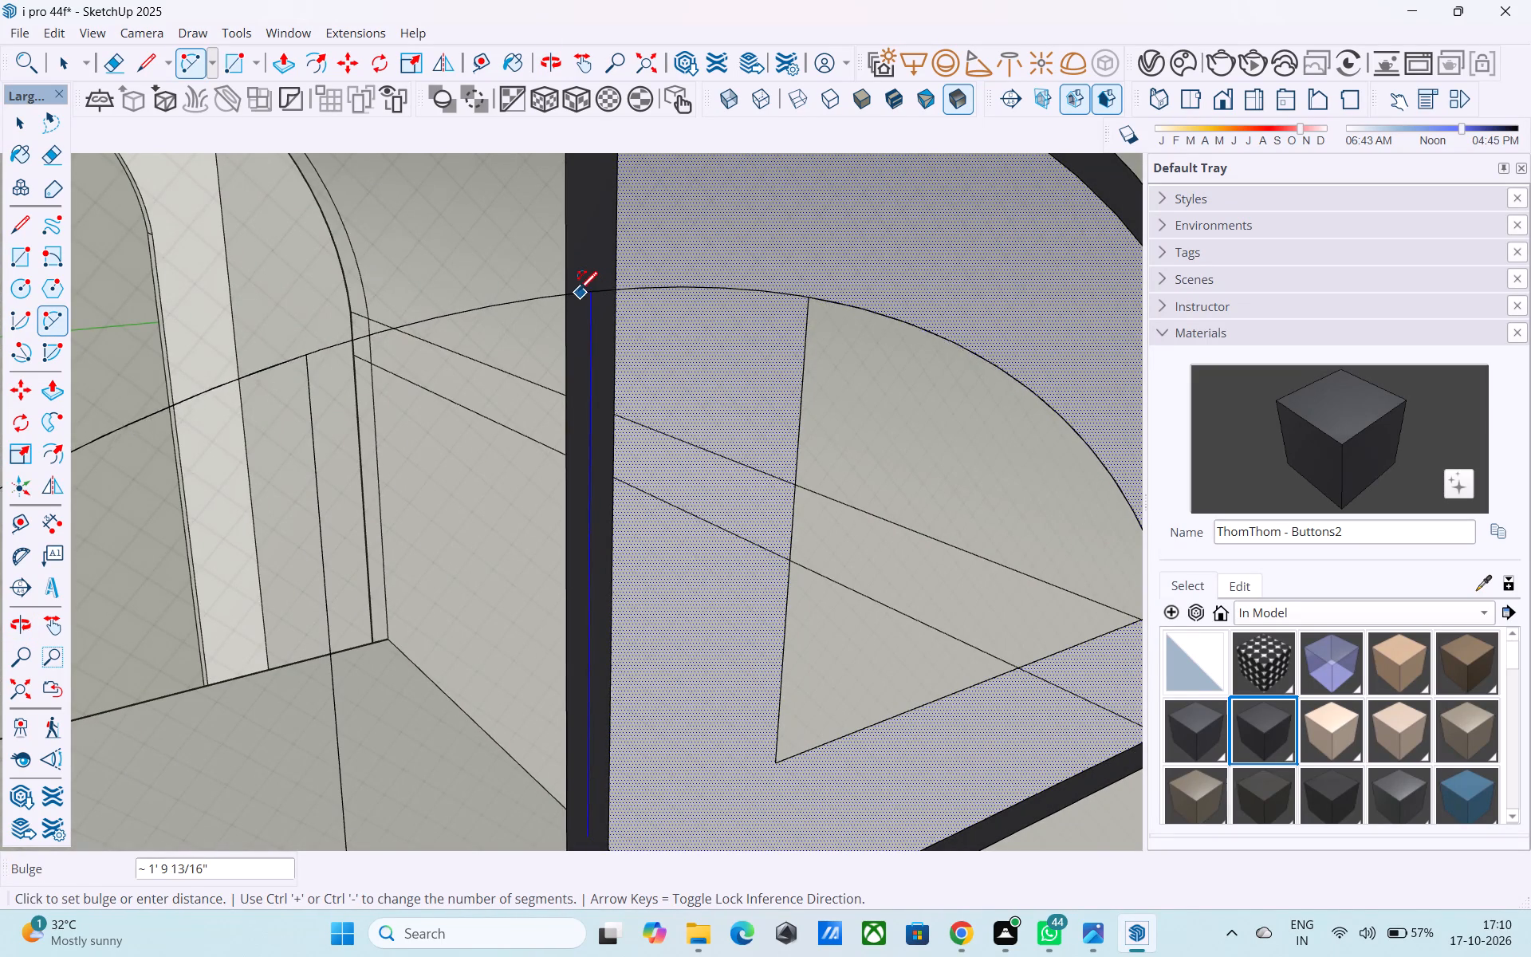
scroll(582, 294, down, 10)
middle_drag(586, 303, 695, 293)
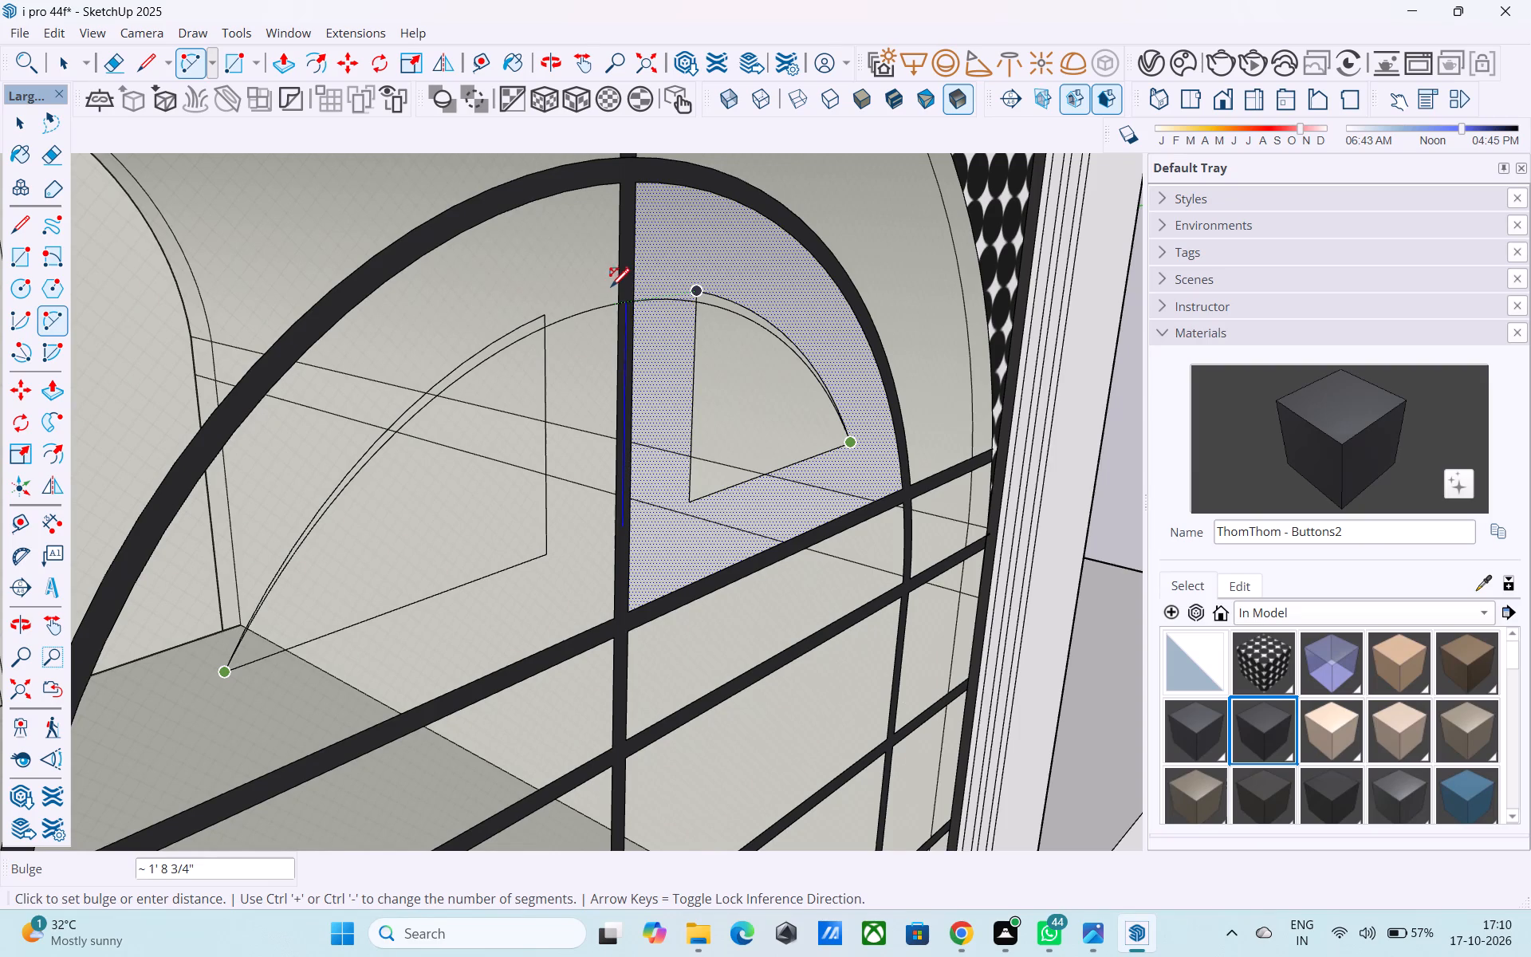
middle_drag(624, 315, 510, 315)
scroll(571, 313, up, 6)
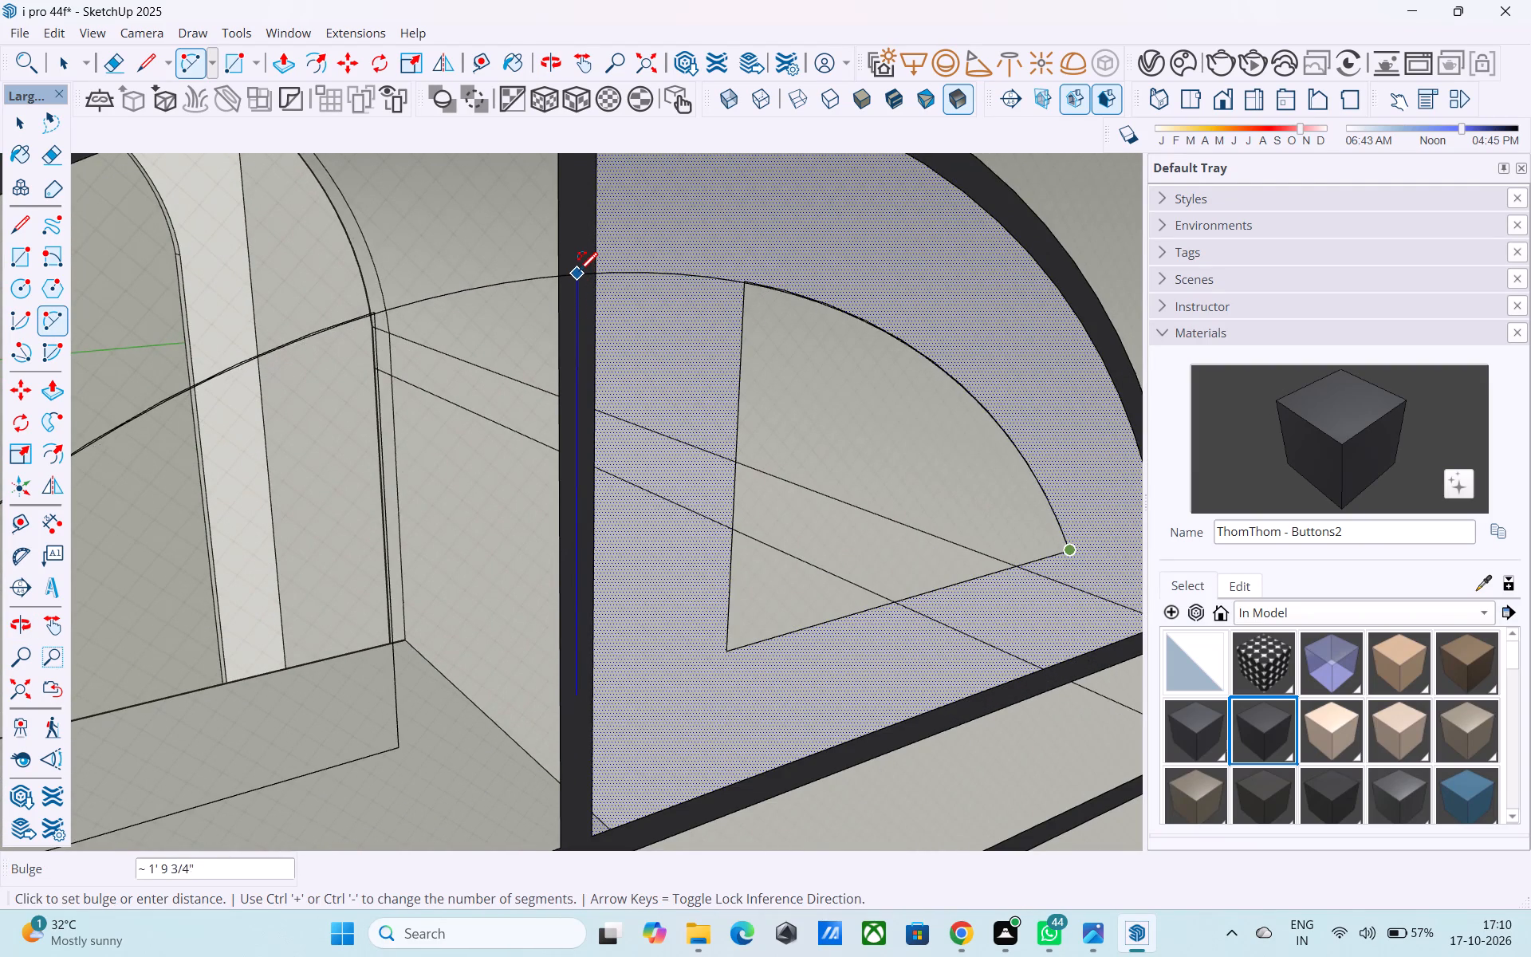
click(579, 271)
Erase the vertical edge and the original curved edge of the left inset outline, keeping the new arc.
scroll(581, 273, down, 17)
middle_drag(620, 353, 471, 329)
scroll(542, 311, up, 9)
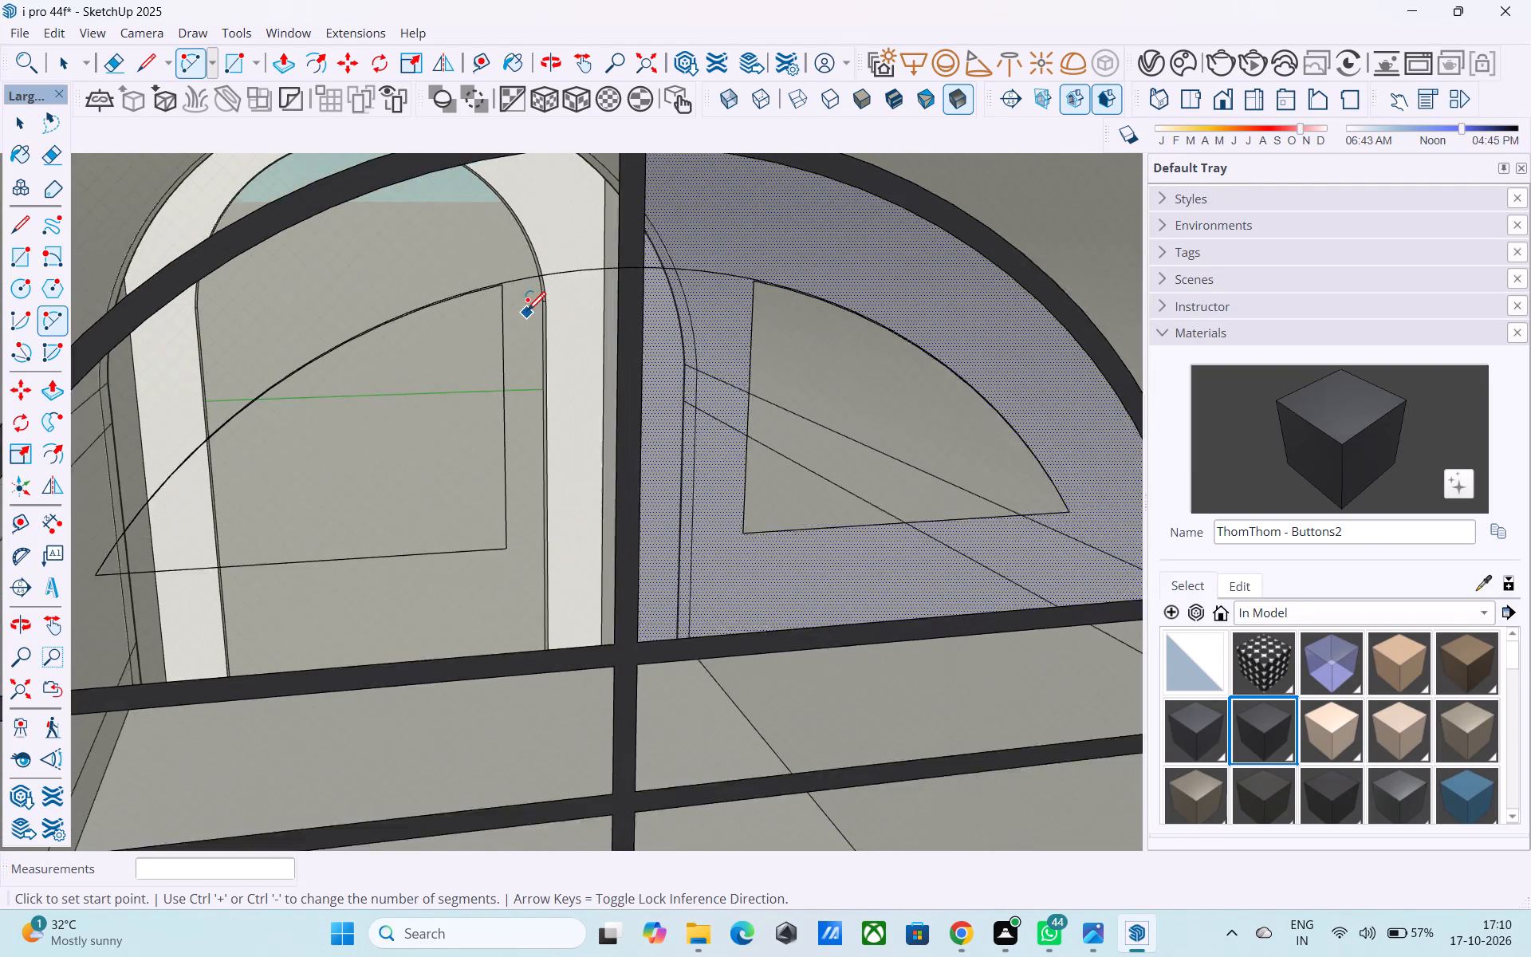
scroll(502, 313, up, 5)
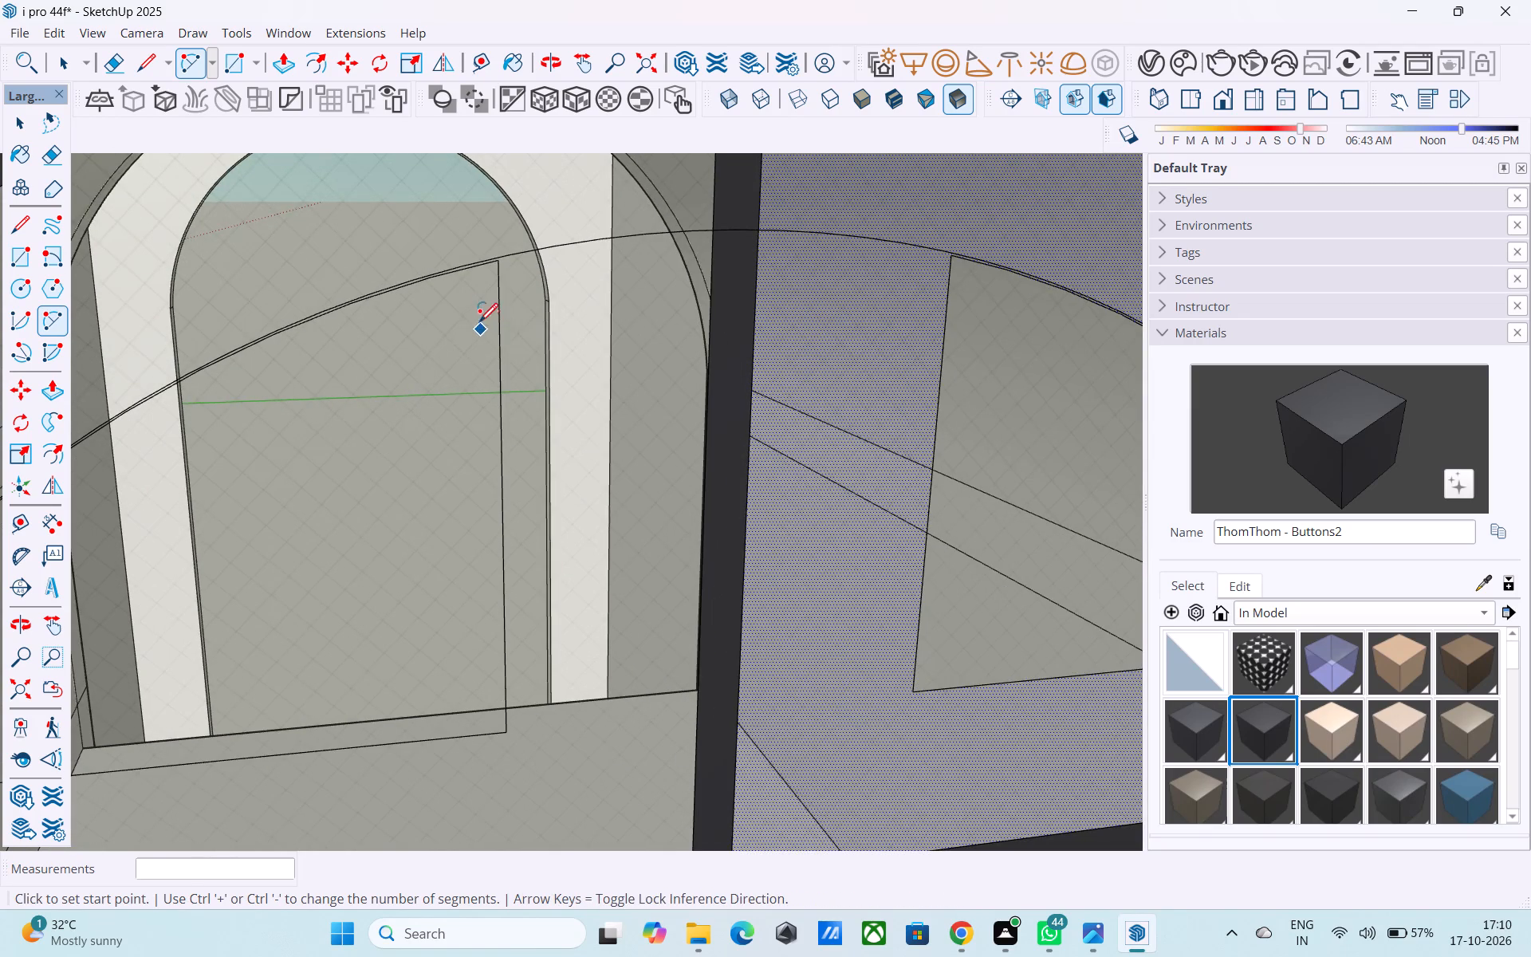
scroll(479, 324, up, 4)
key(e)
click(507, 258)
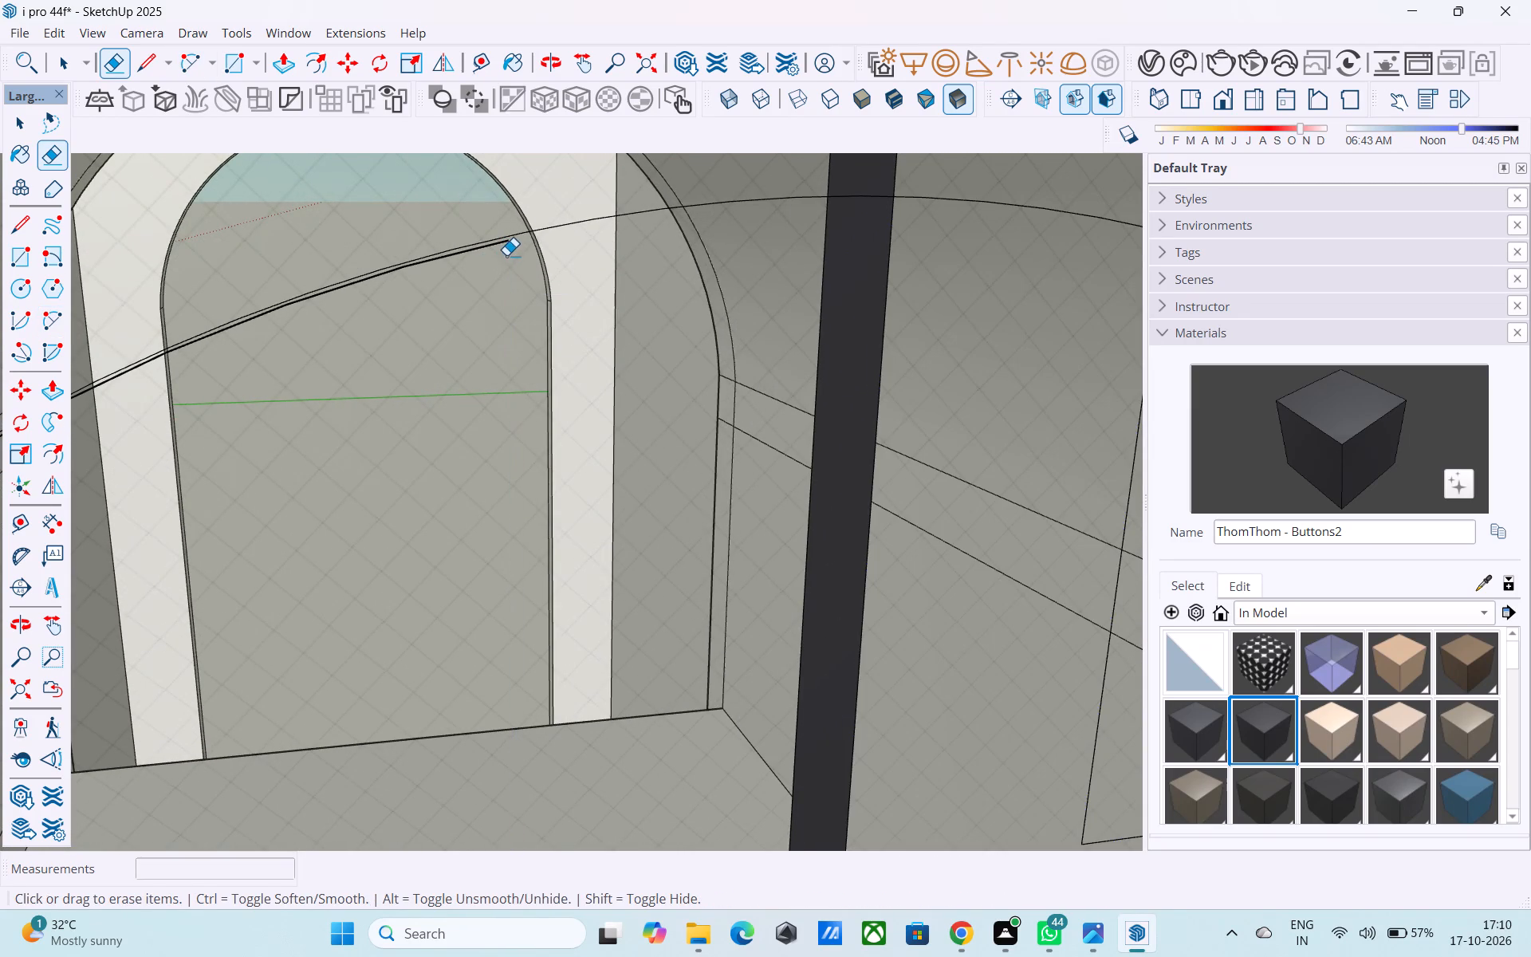
click(509, 245)
scroll(504, 246, down, 12)
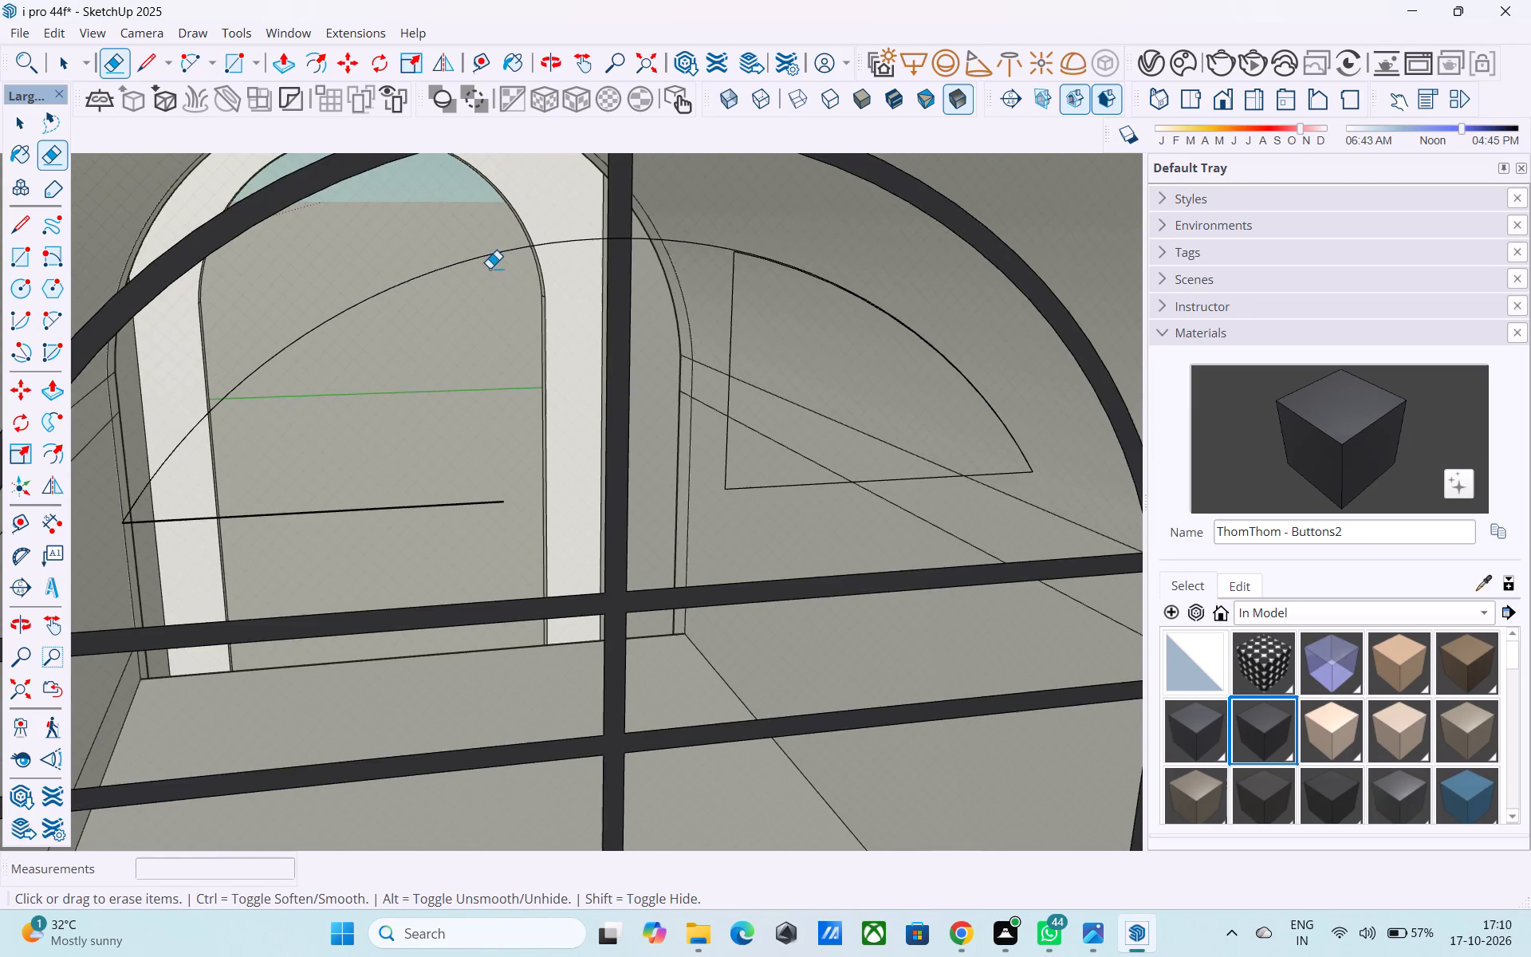
Erase the original curved edge and the vertical edge of the right inset outline, keeping the new arc.
scroll(492, 329, down, 2)
scroll(697, 313, up, 7)
scroll(706, 245, up, 5)
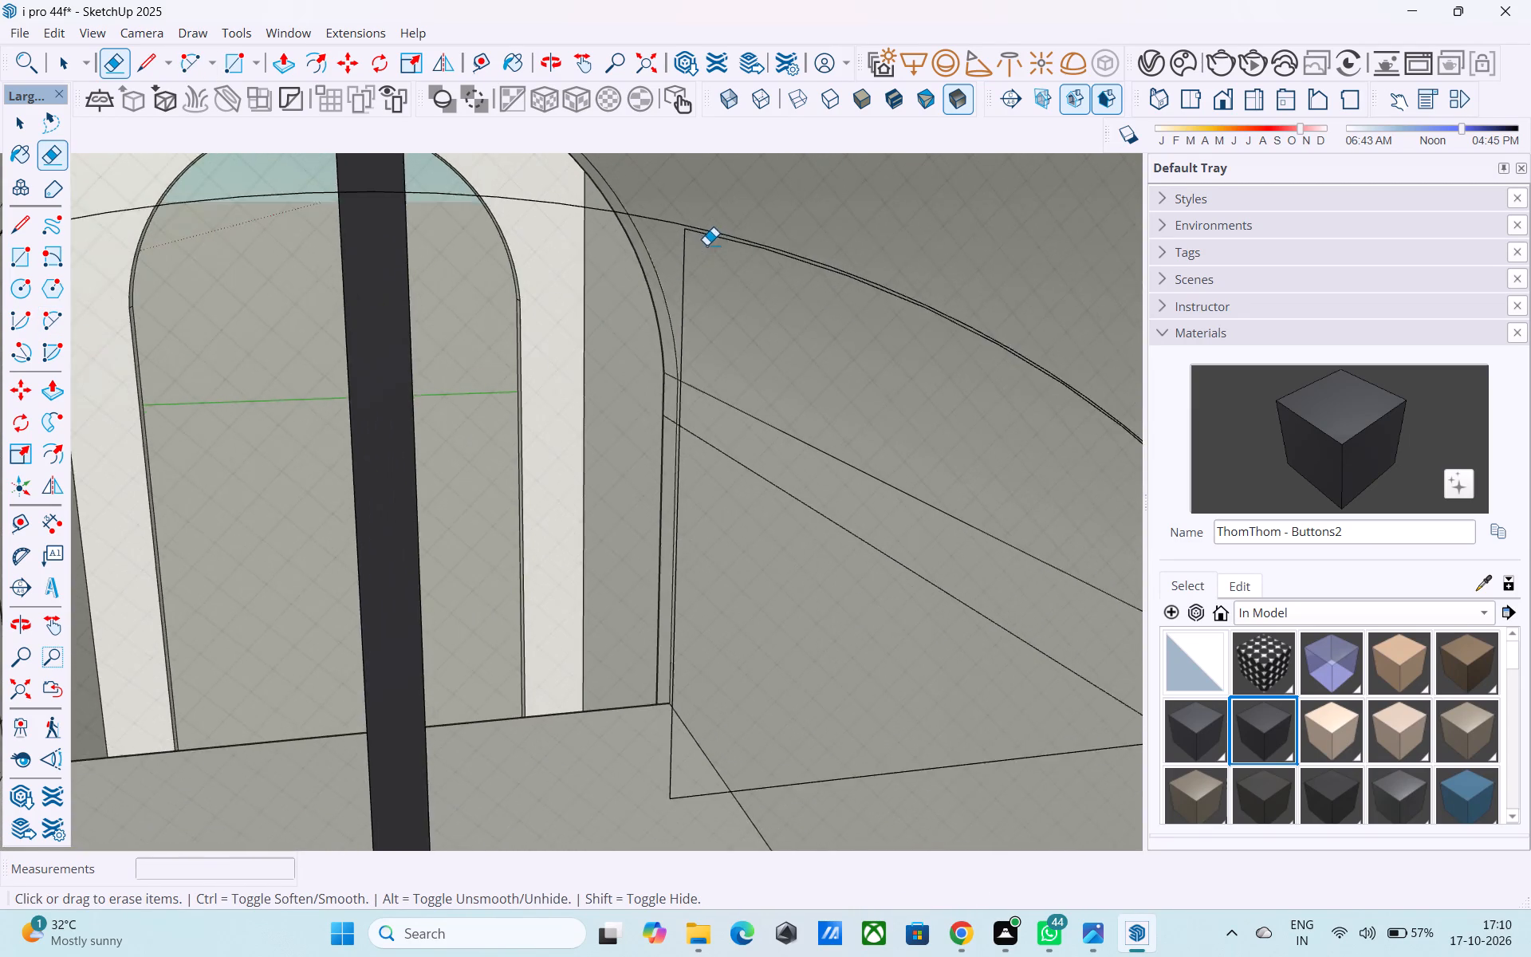
scroll(706, 245, up, 11)
click(662, 212)
click(650, 214)
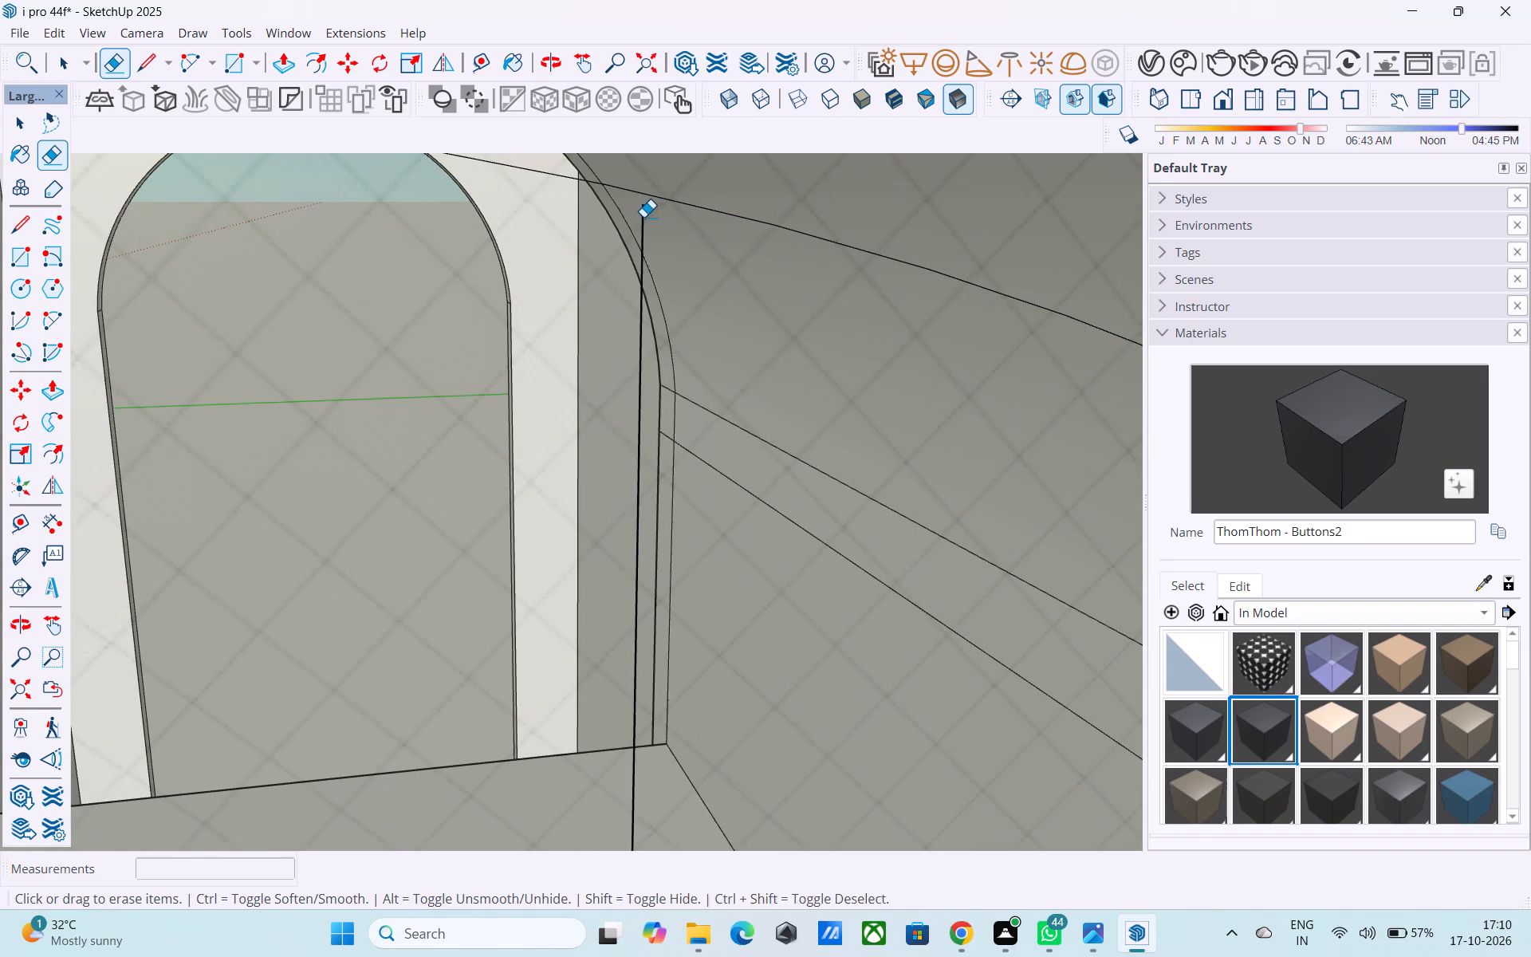
Erase the horizontal lower edges of the two inset outlines on either side of the central bar.
scroll(679, 271, down, 19)
drag(817, 538, 838, 623)
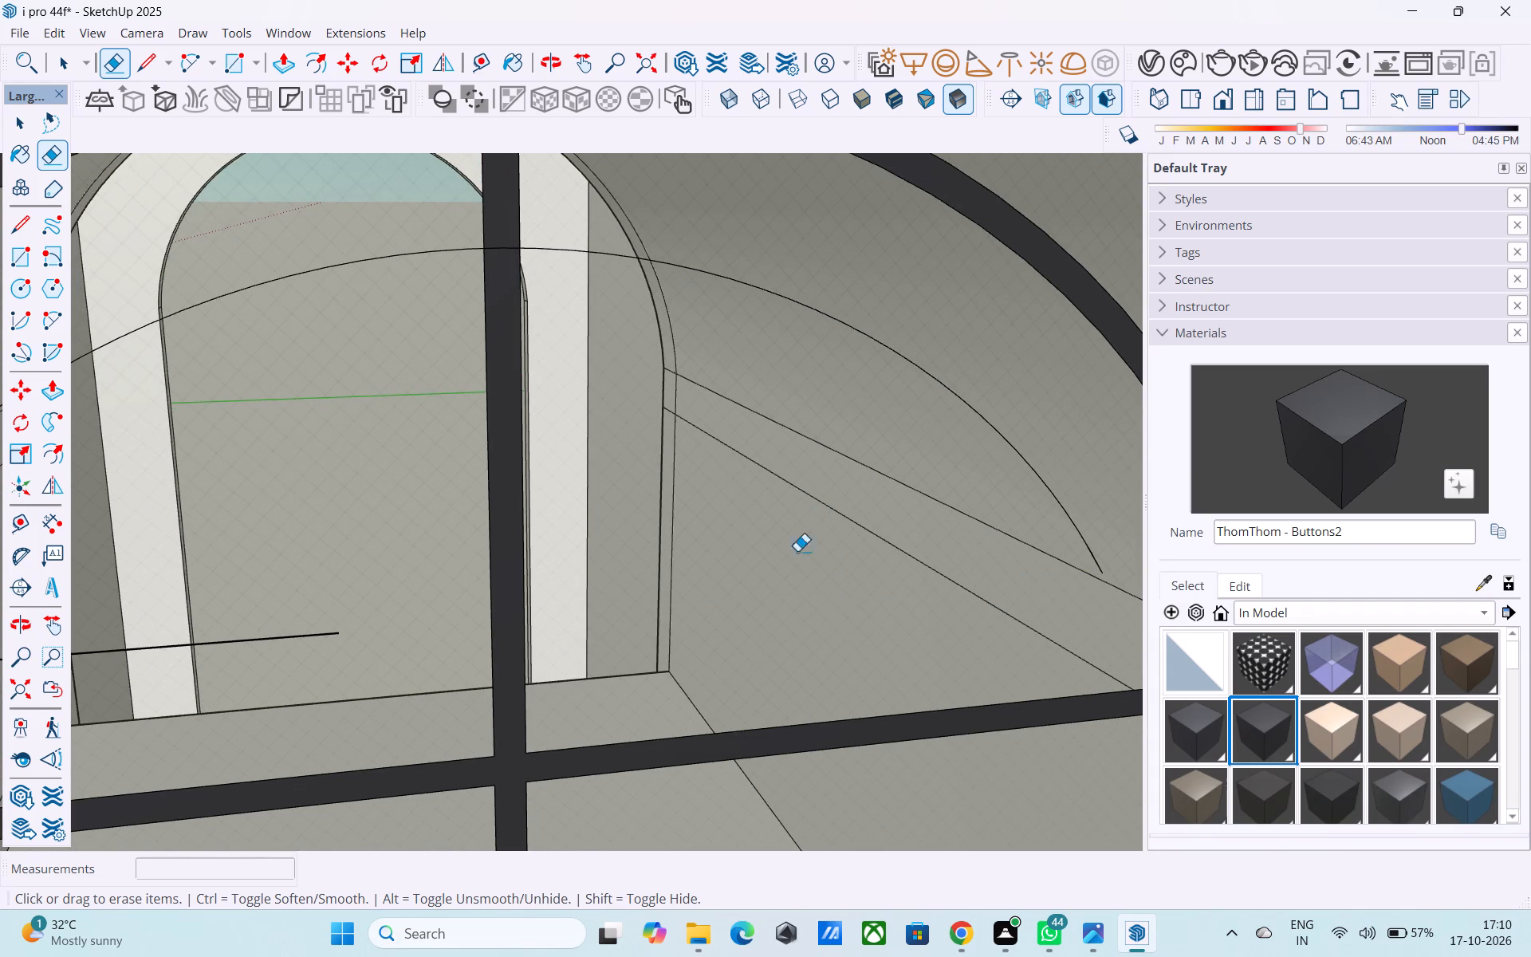
scroll(796, 499, down, 9)
drag(515, 555, 518, 572)
scroll(521, 560, down, 5)
middle_drag(521, 560, 551, 399)
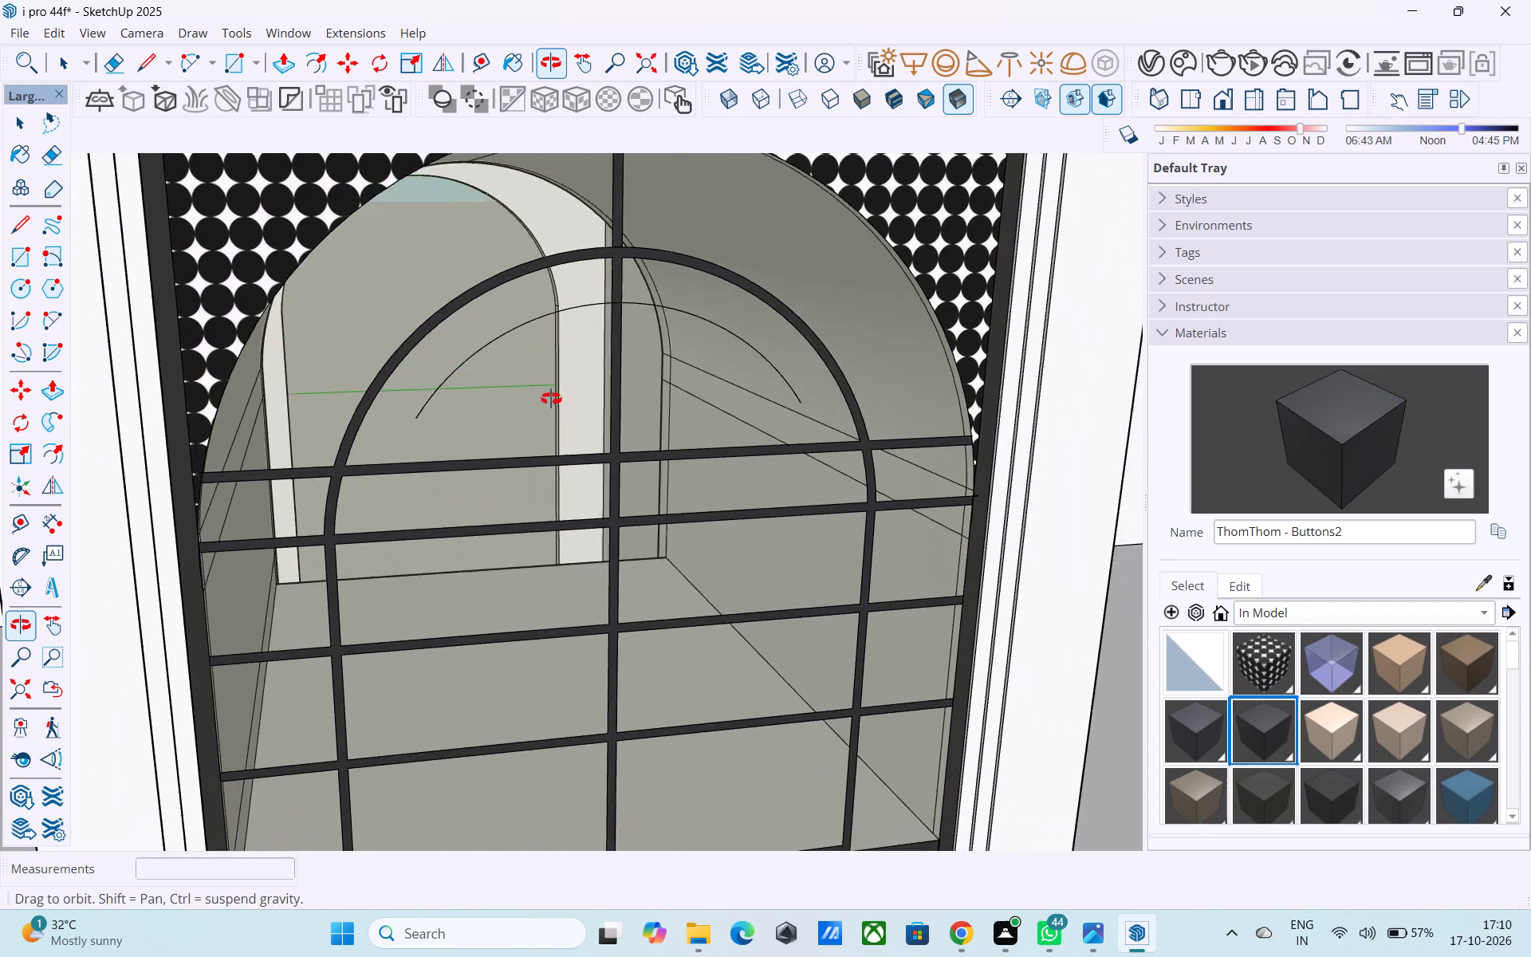
middle_drag(551, 399, 468, 352)
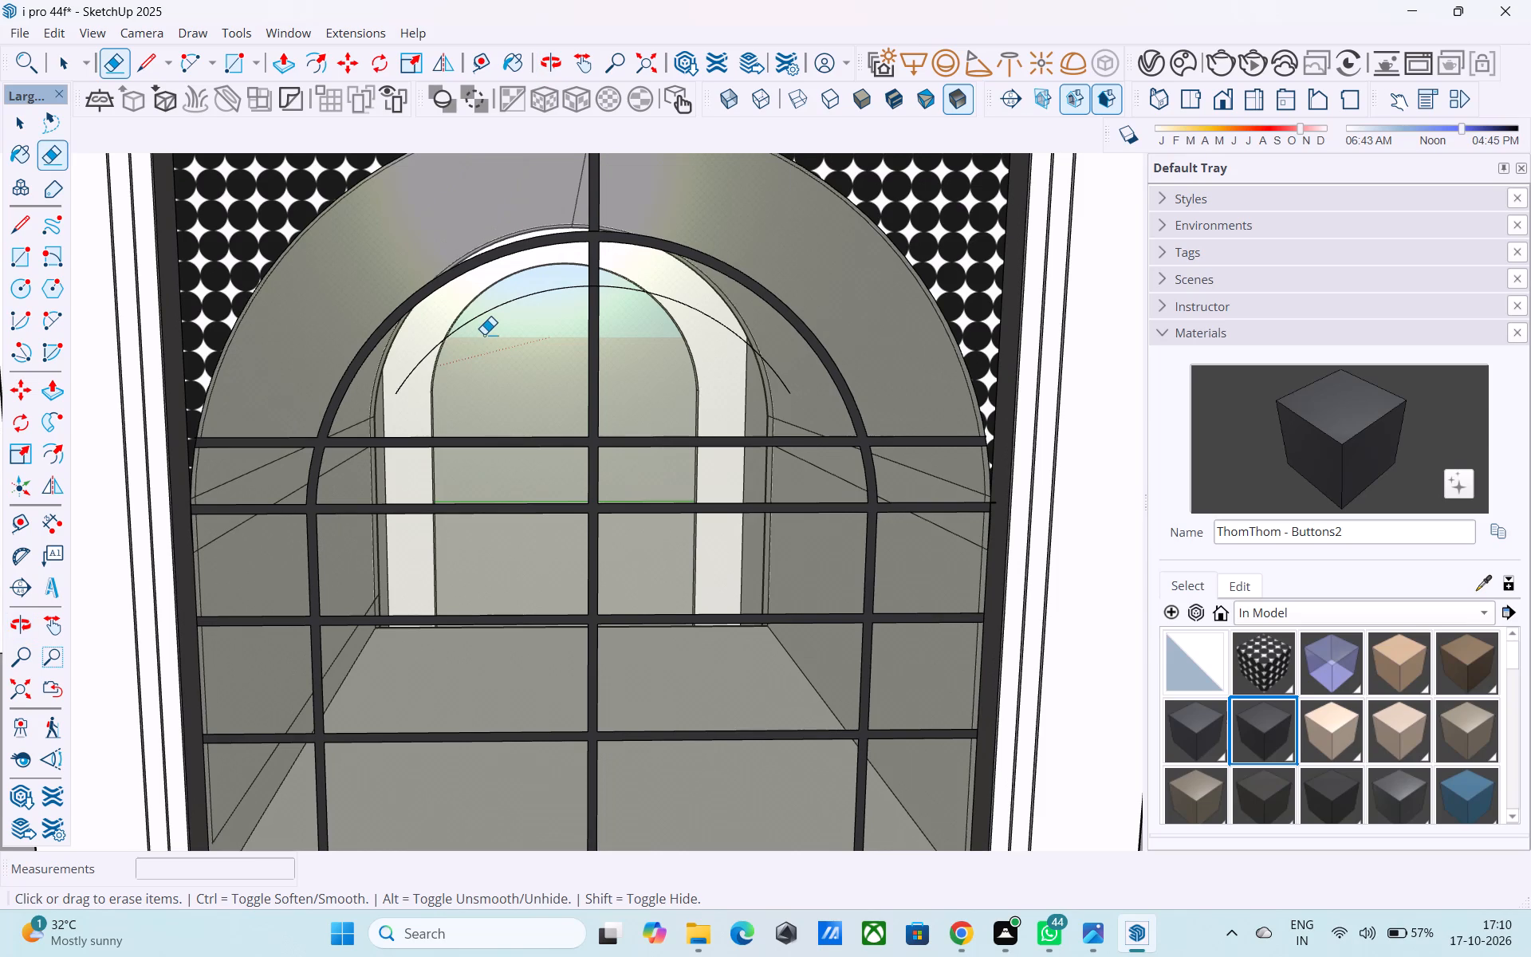
Erase the inset arc's two main portions on either side of the central bar inside the dark arch.
scroll(484, 333, up, 4)
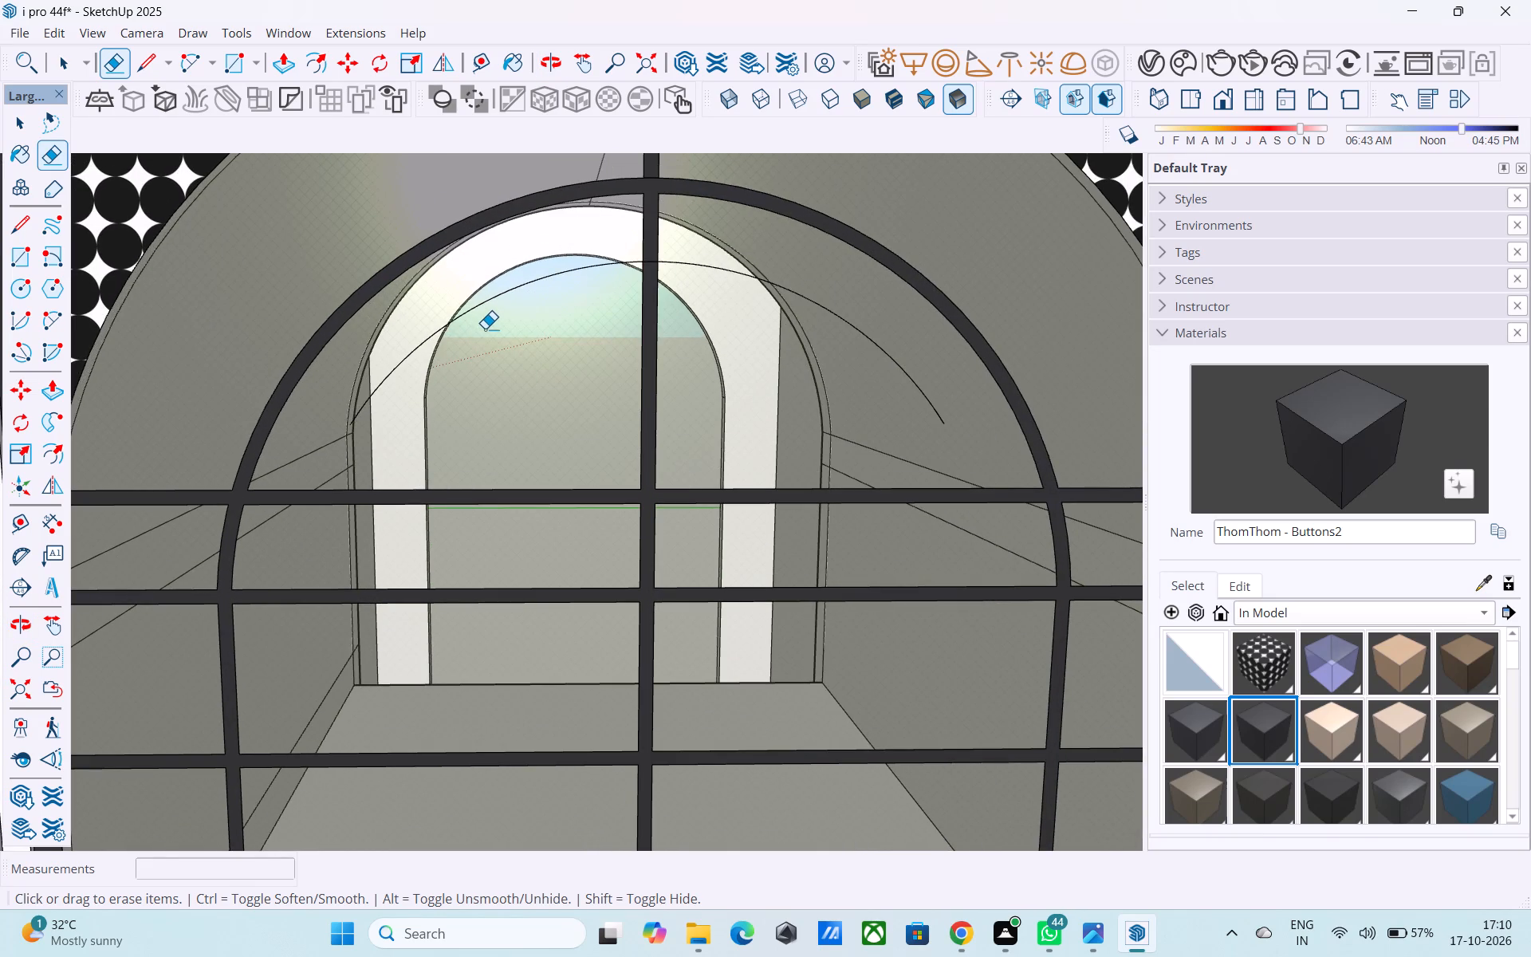
drag(466, 313, 456, 307)
drag(722, 304, 718, 267)
key(space)
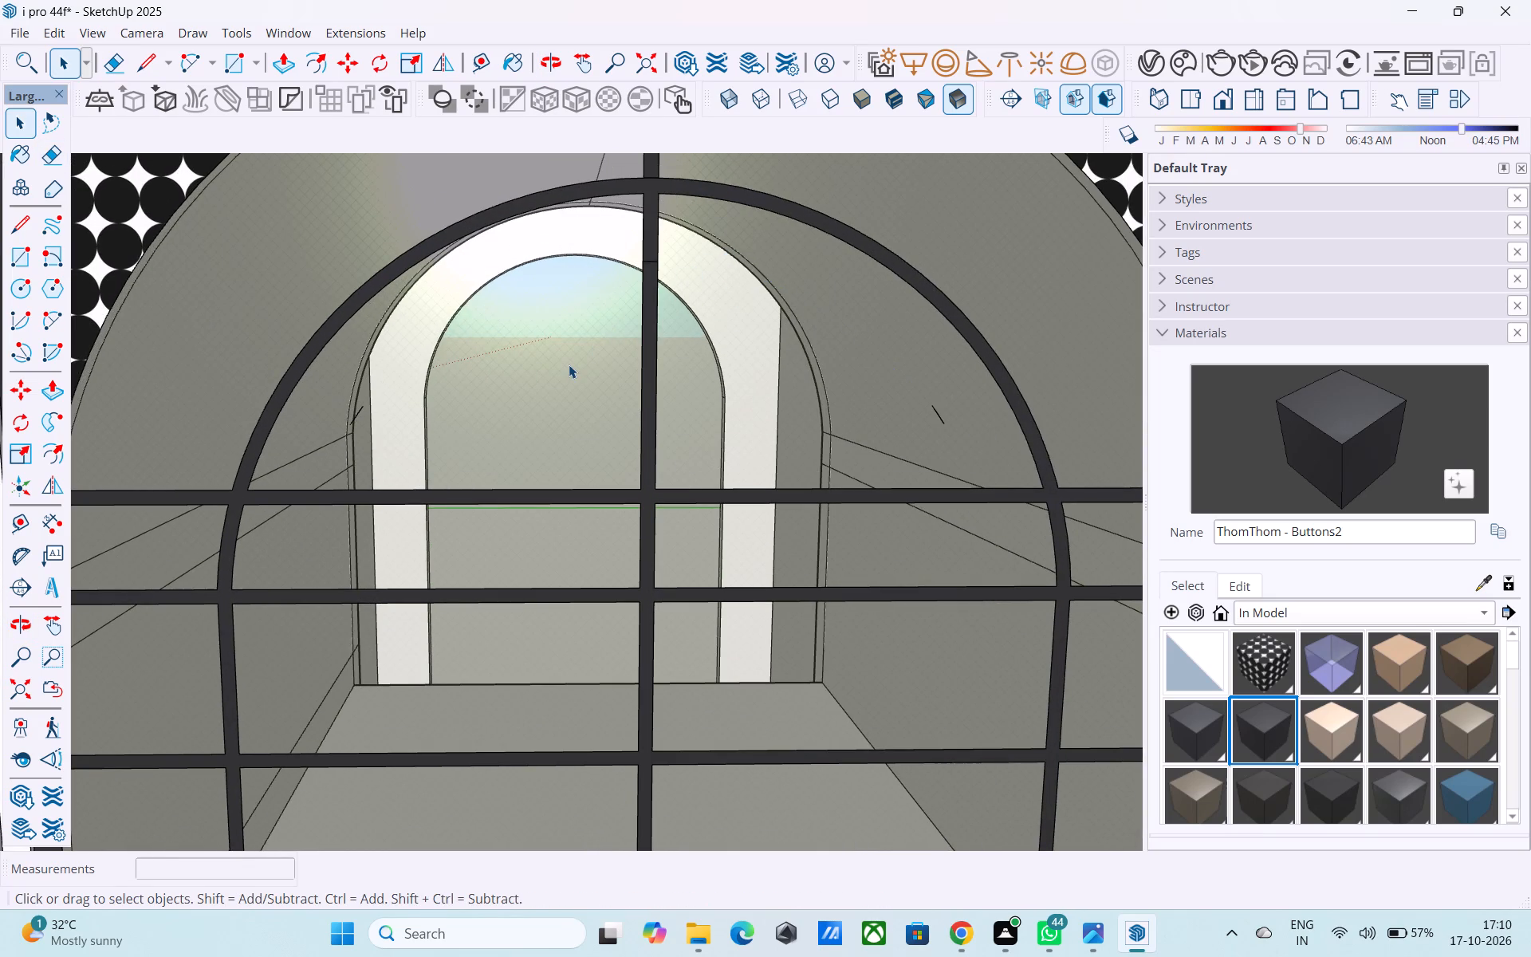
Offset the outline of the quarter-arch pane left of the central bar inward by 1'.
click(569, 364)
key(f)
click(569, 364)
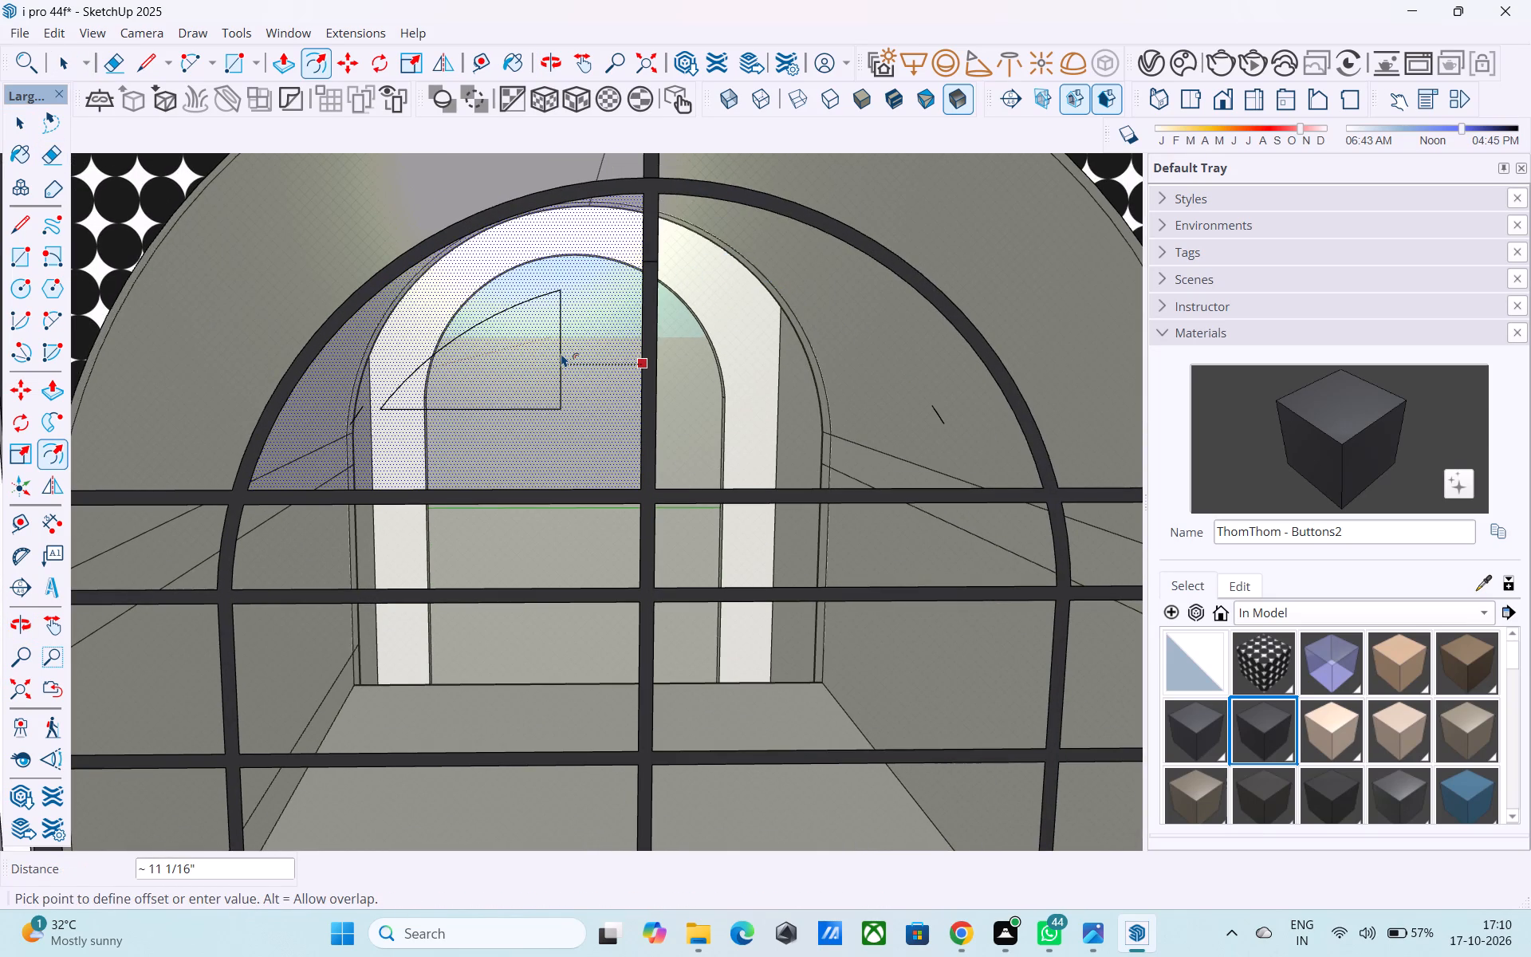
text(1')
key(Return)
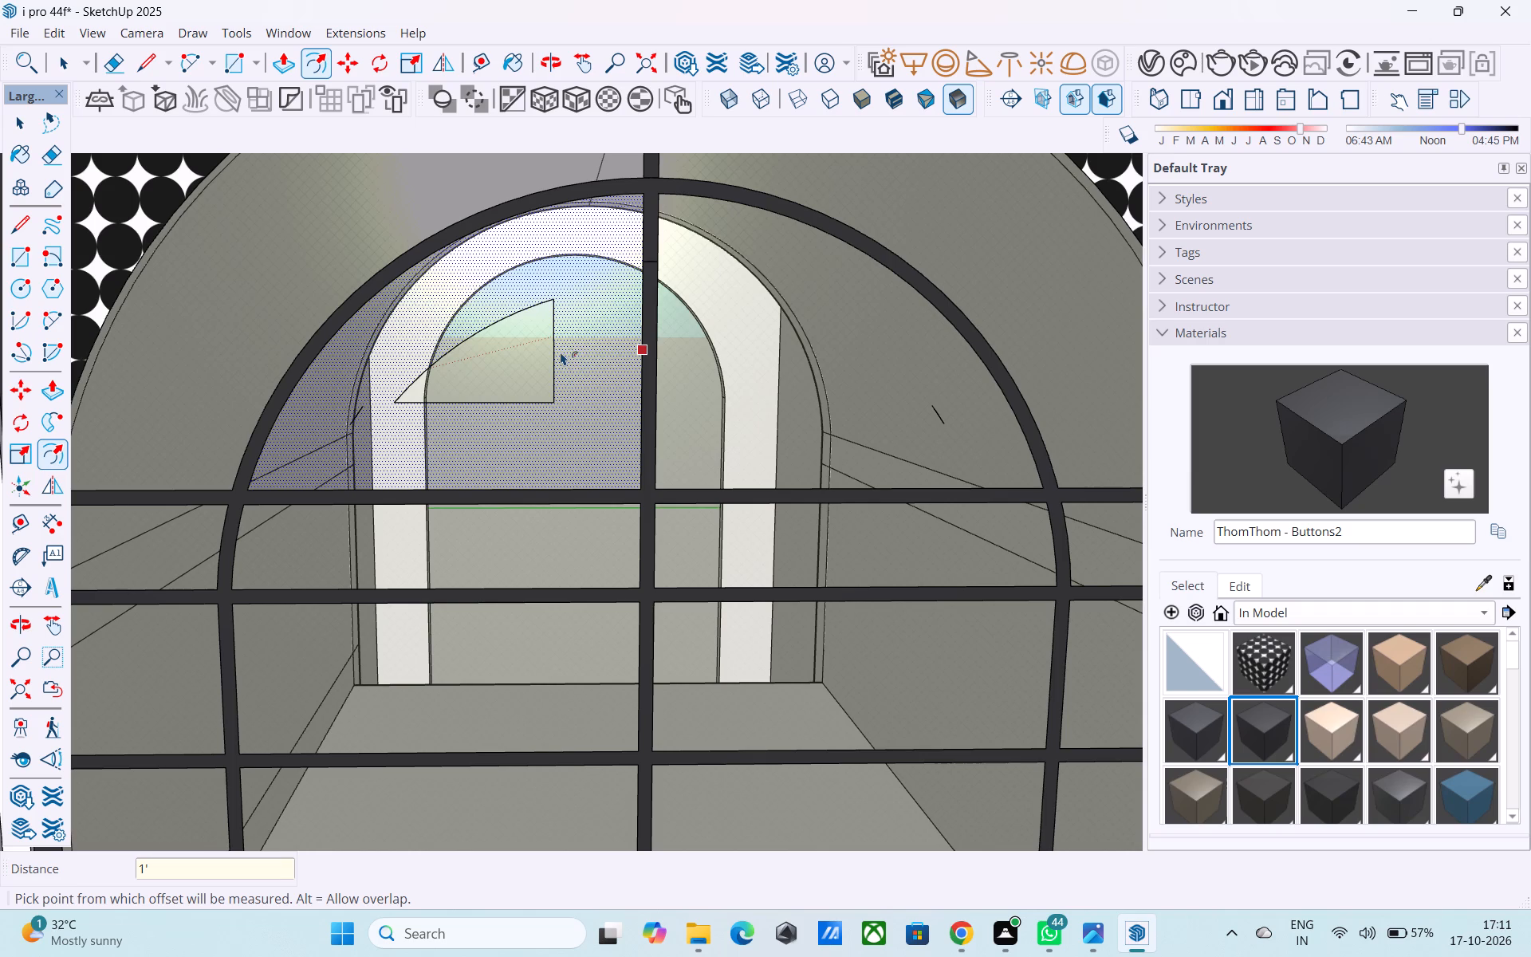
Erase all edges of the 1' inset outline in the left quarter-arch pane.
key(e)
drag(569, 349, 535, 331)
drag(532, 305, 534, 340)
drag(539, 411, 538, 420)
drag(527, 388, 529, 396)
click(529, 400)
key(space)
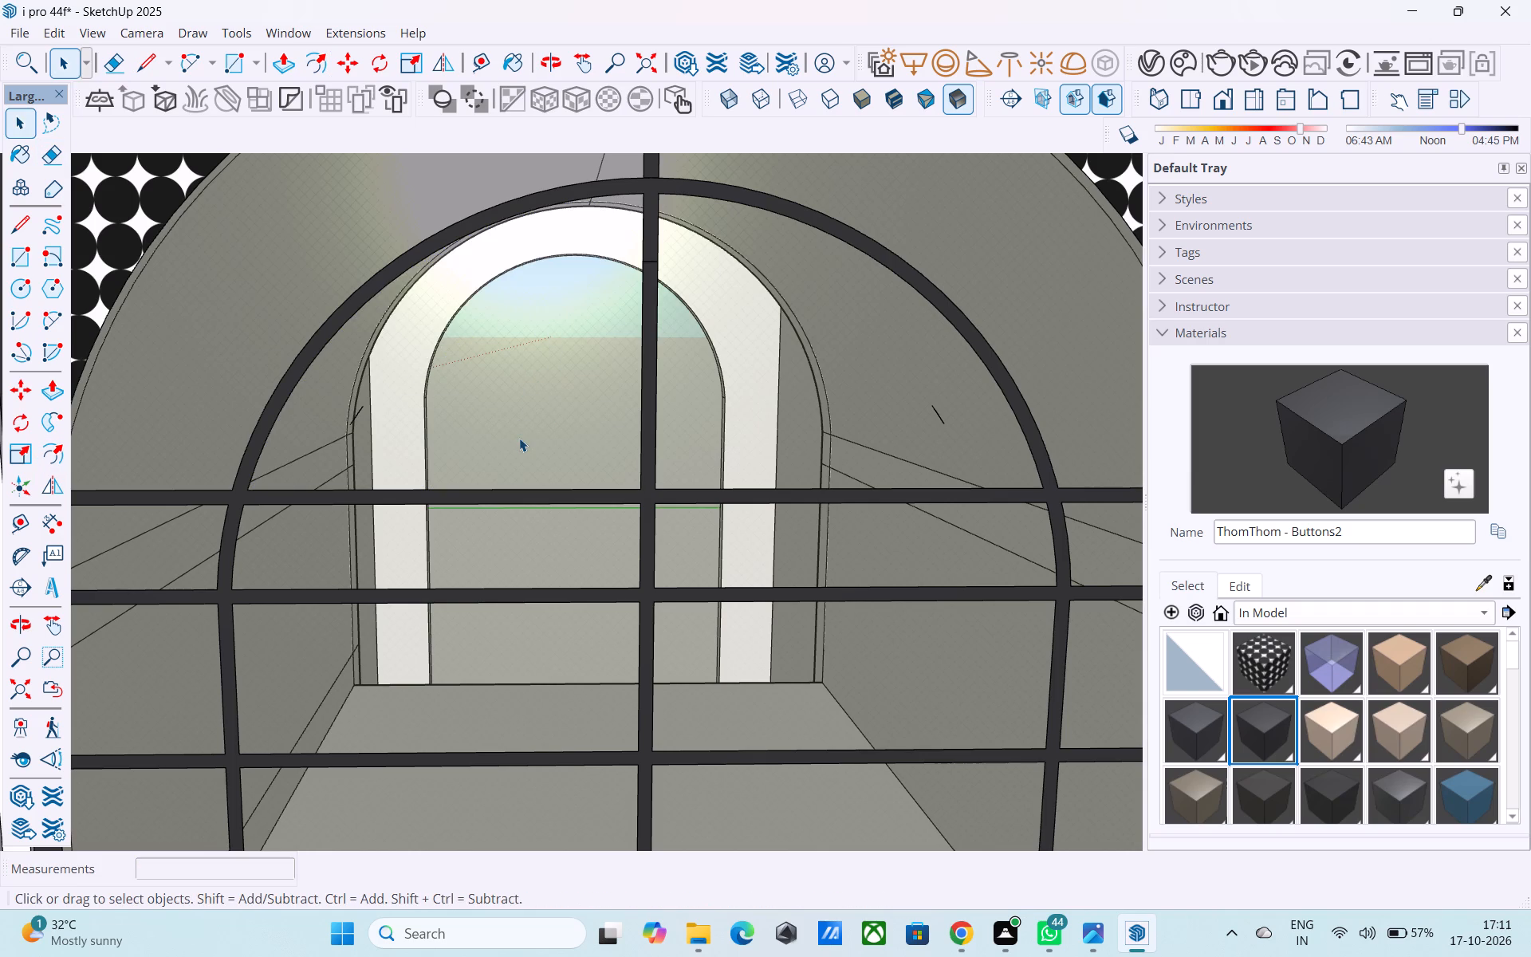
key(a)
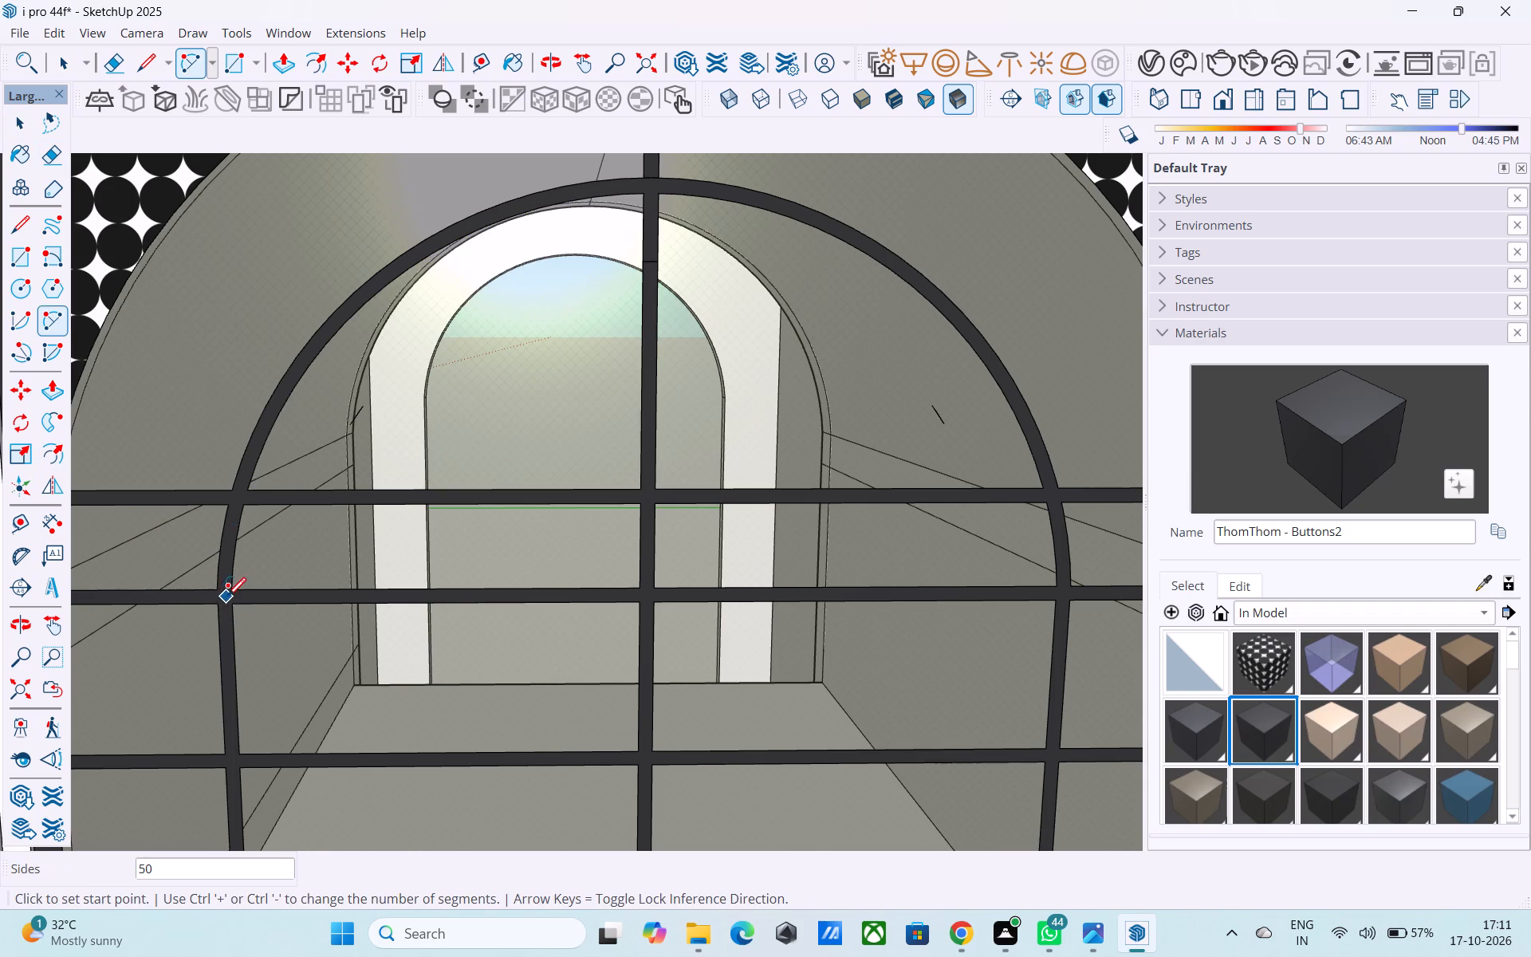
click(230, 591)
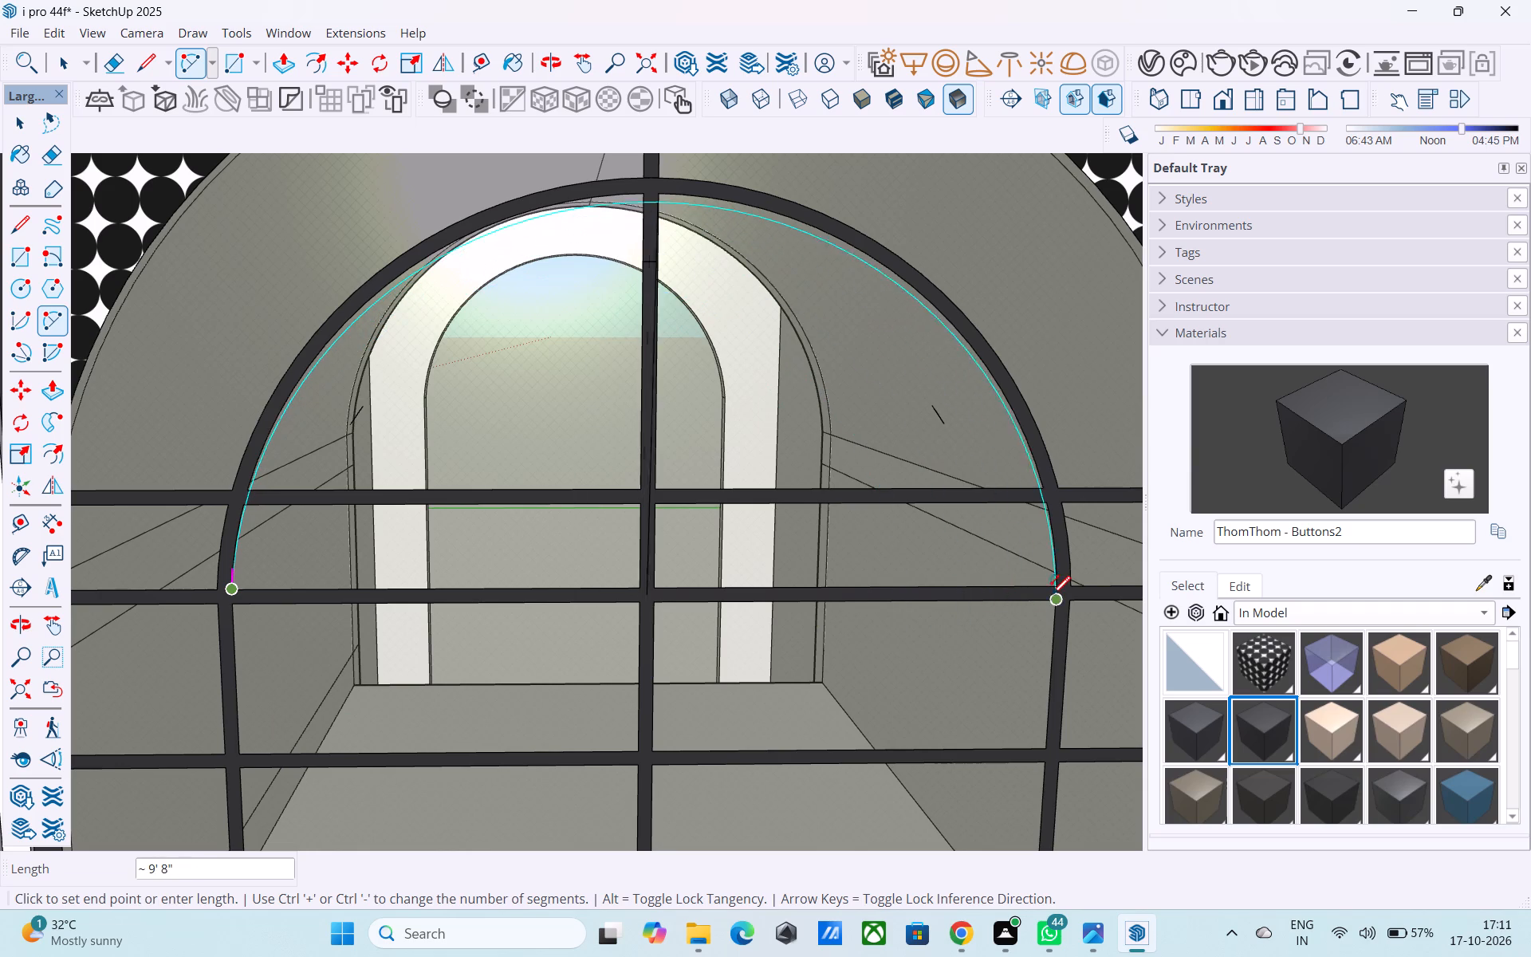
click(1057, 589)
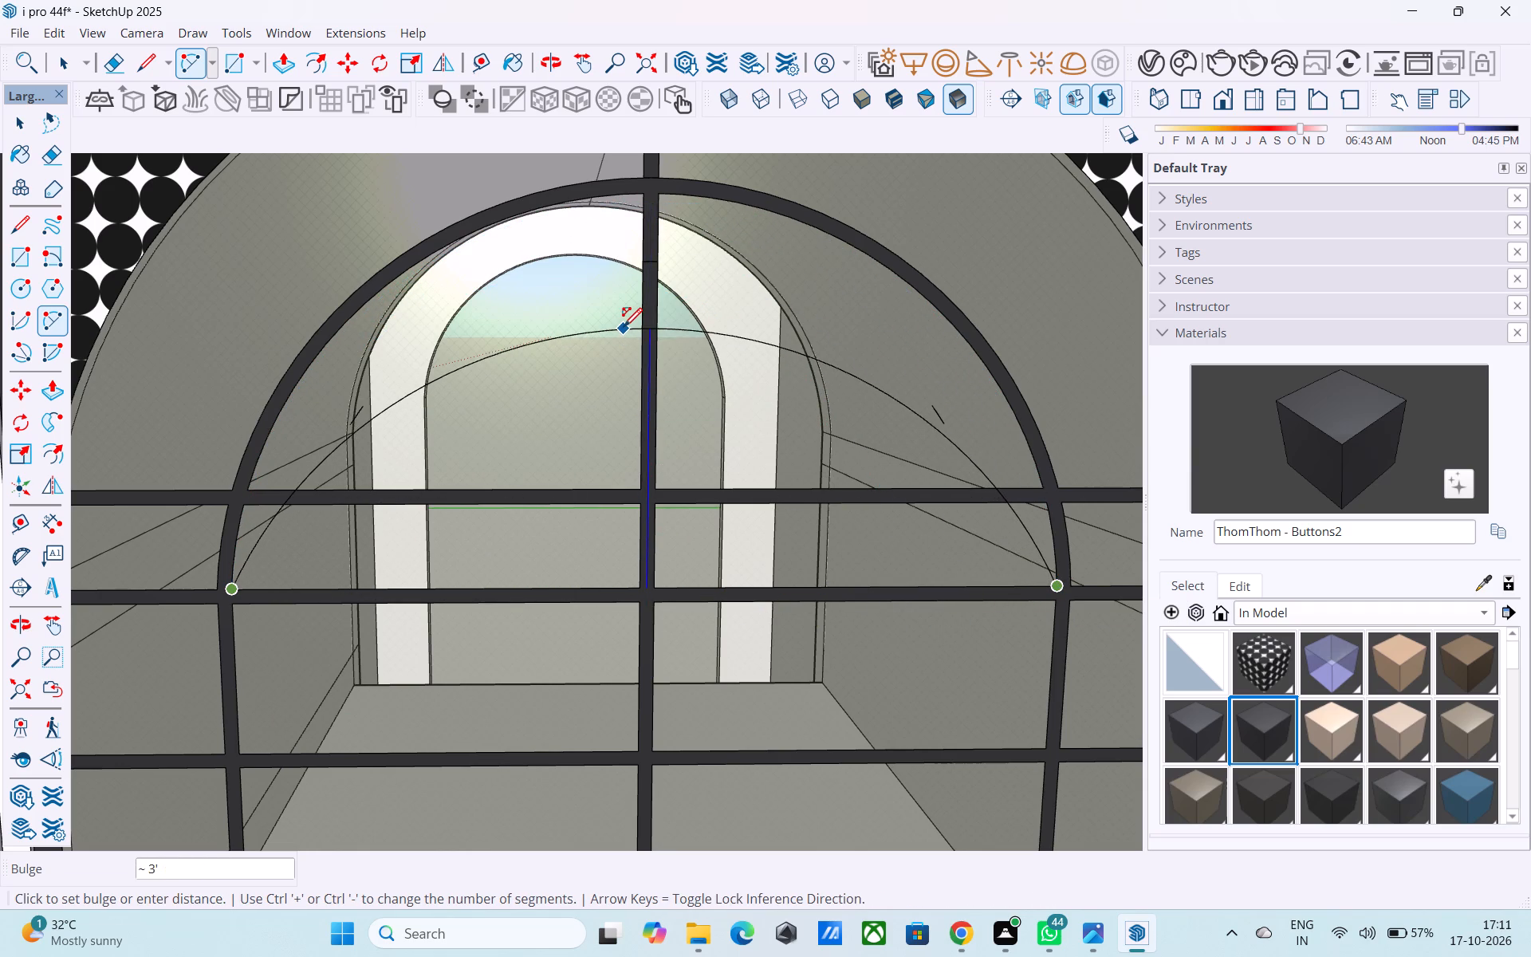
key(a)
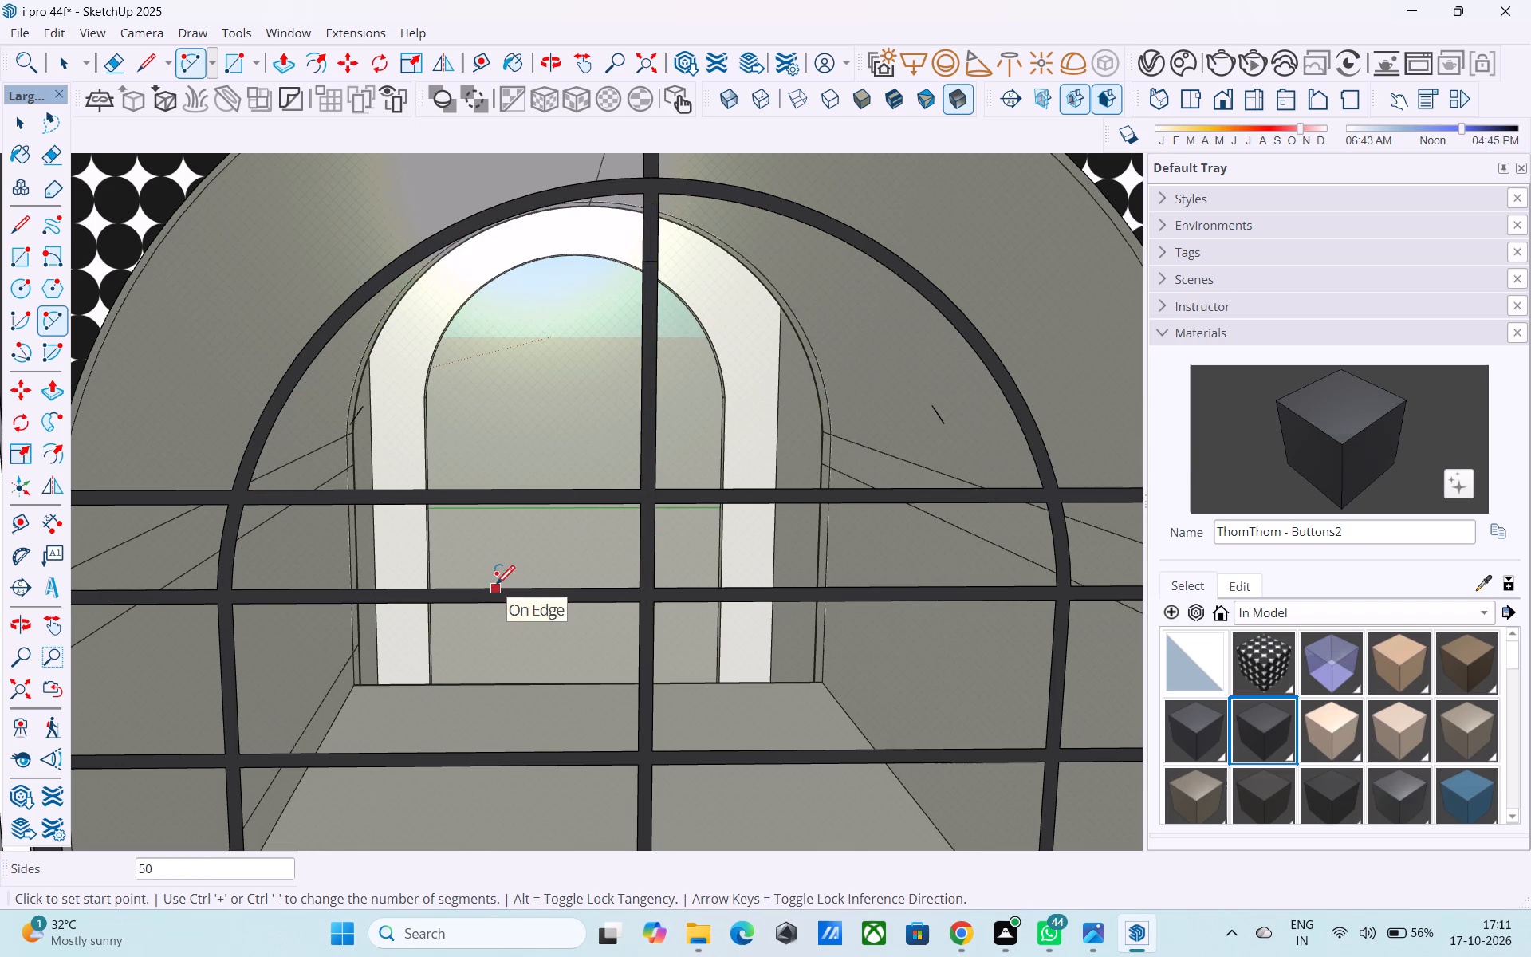
Draw a 1' vertical line between the top two horizontal bars on each side of the central bar, from each pane's lower-edge midpoint.
key(l)
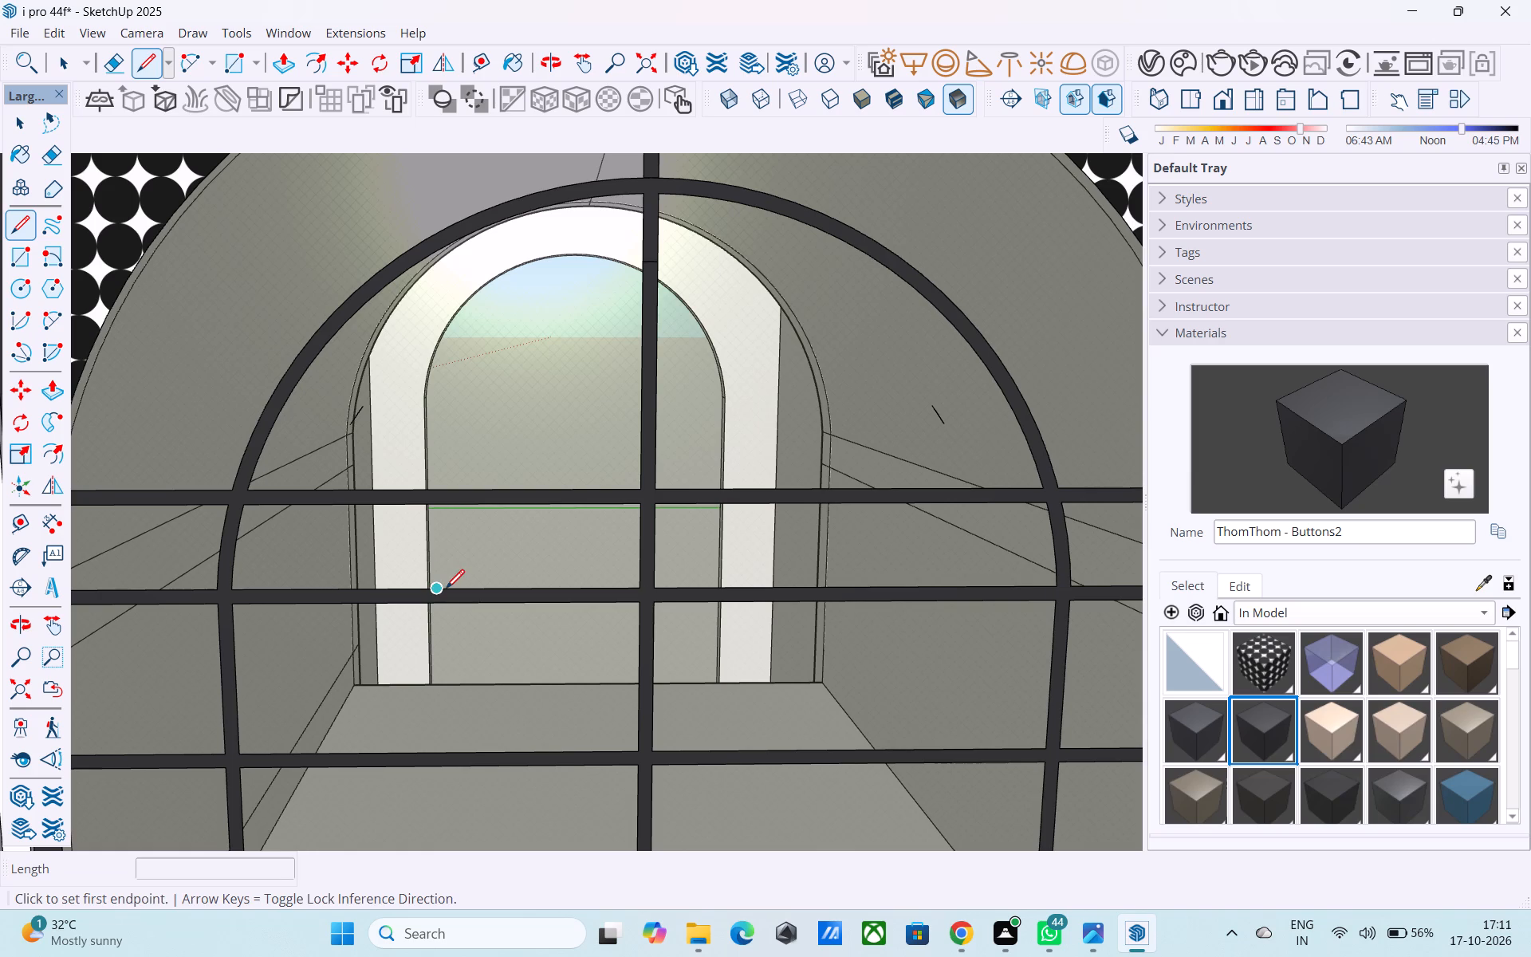
click(446, 590)
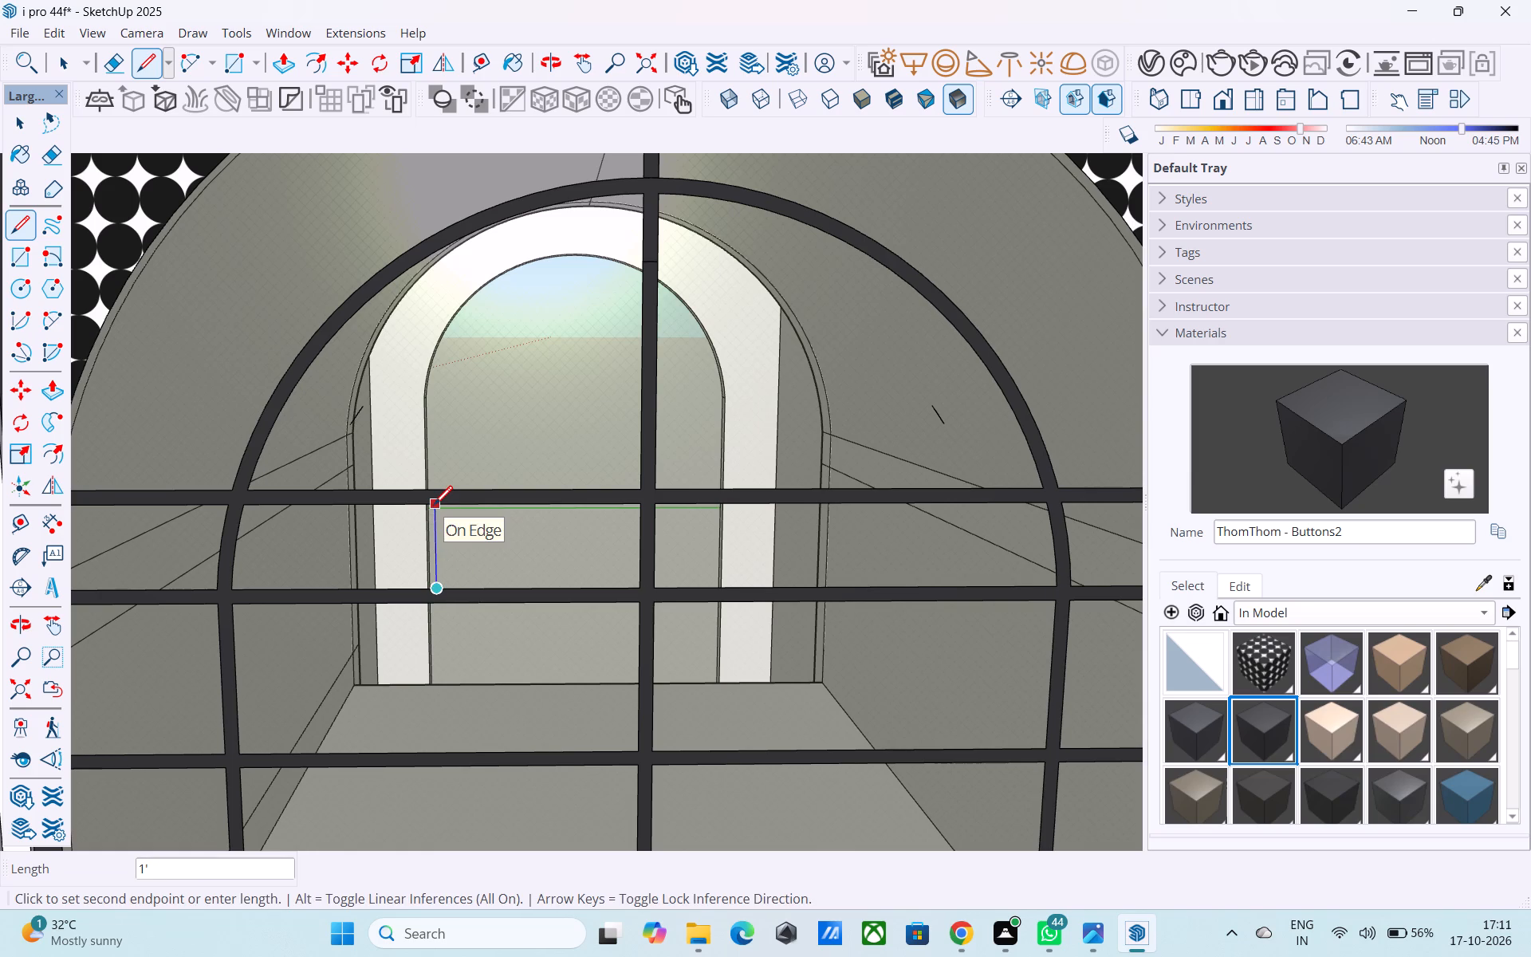
click(434, 506)
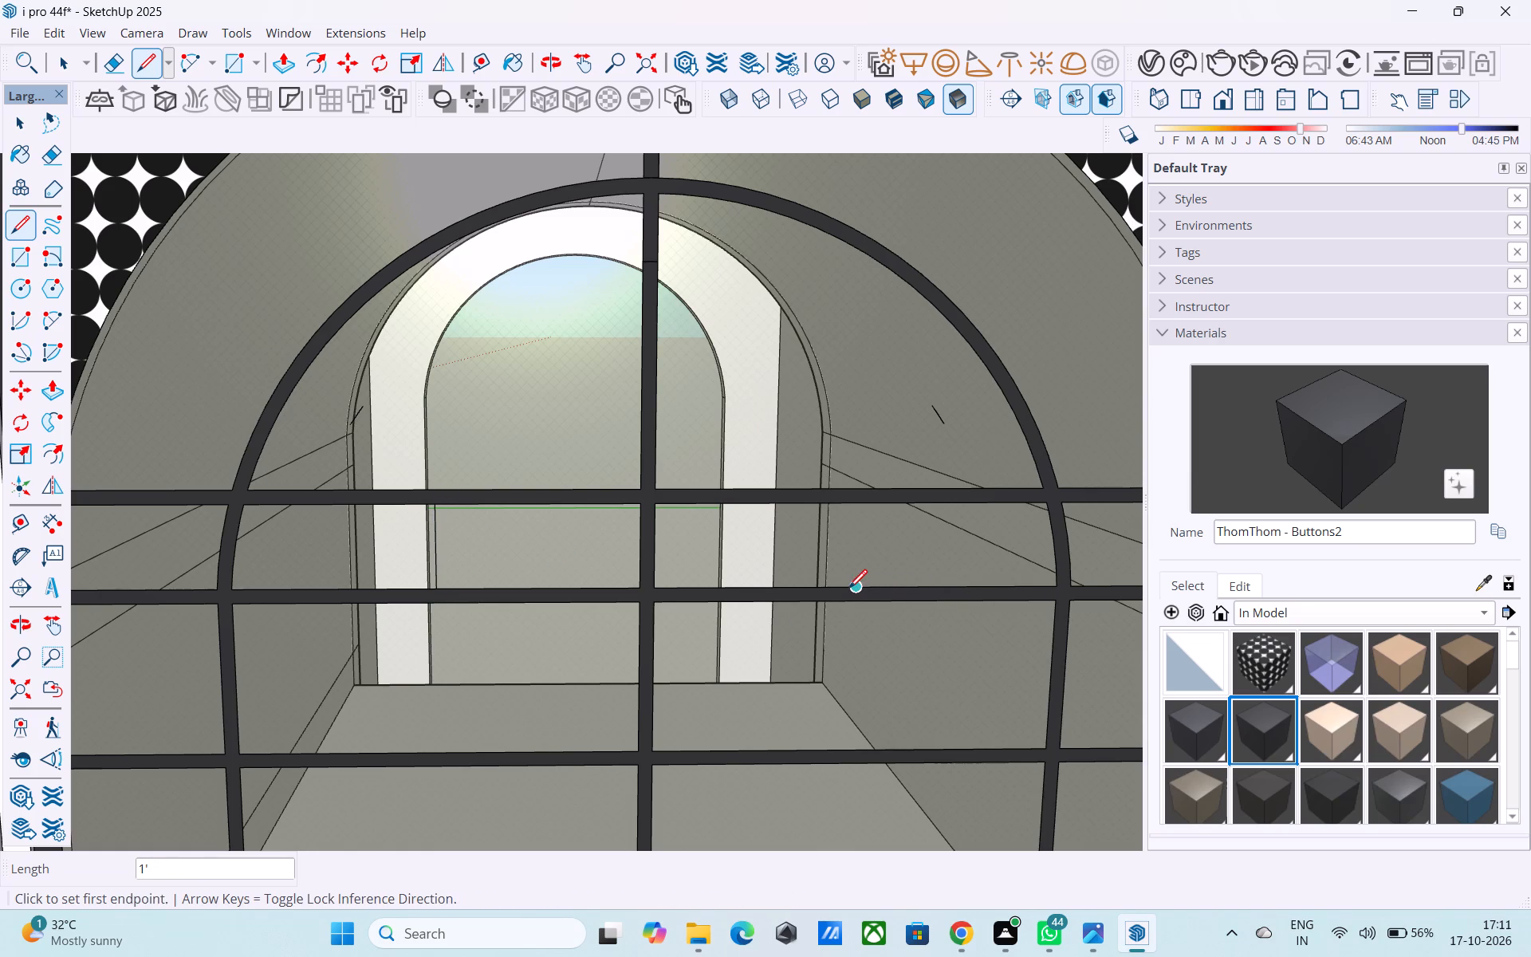
click(848, 590)
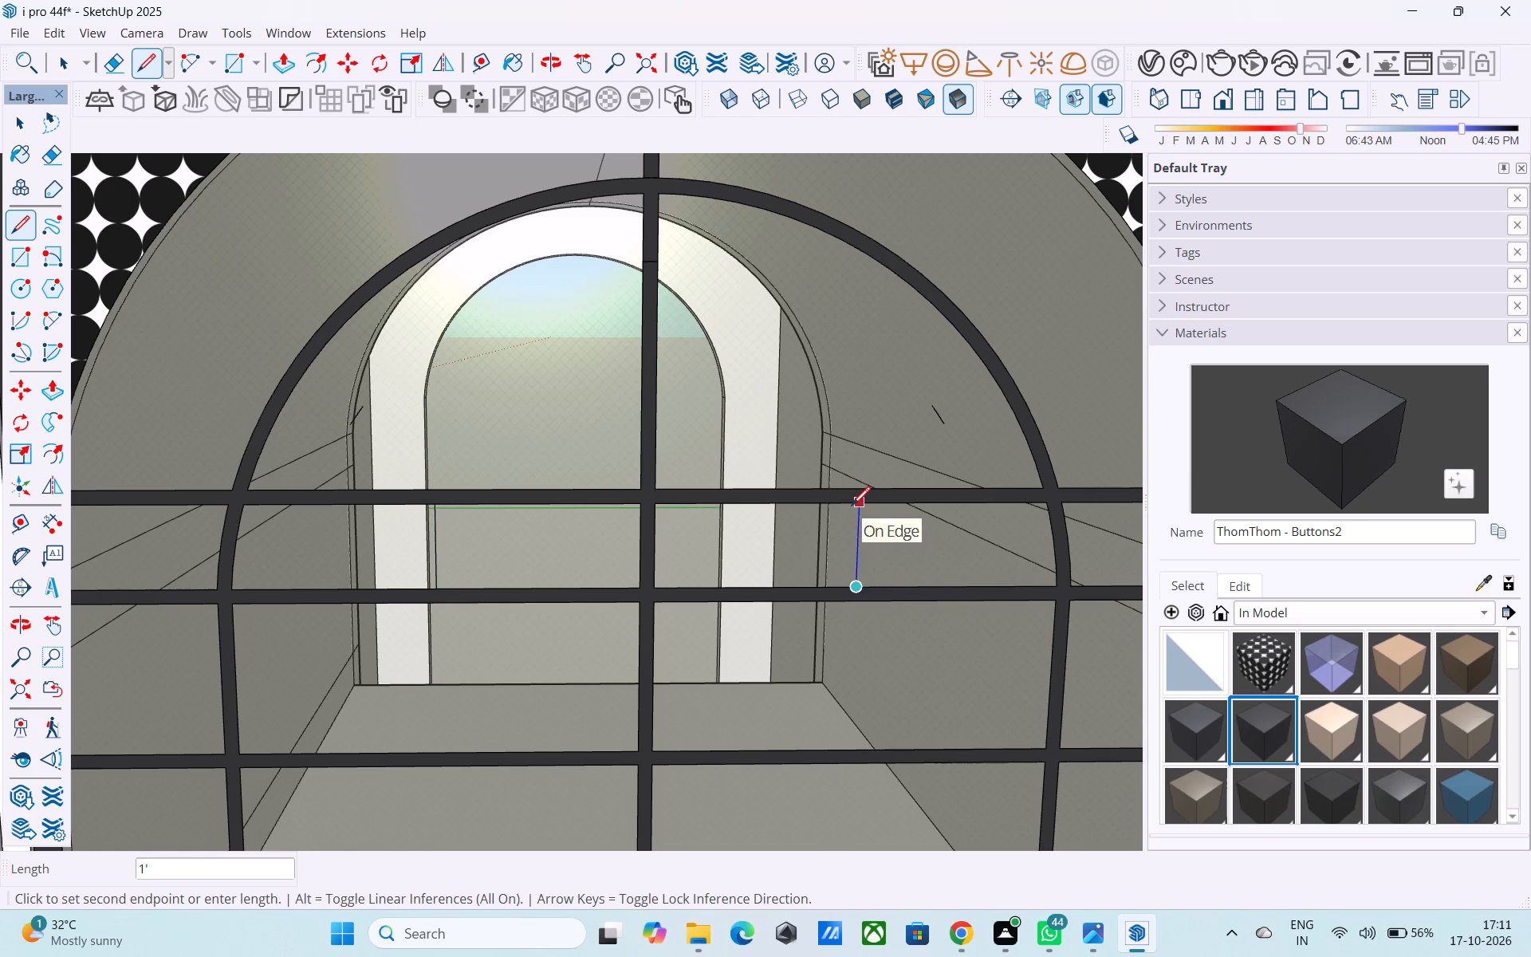
scroll(852, 508, up, 7)
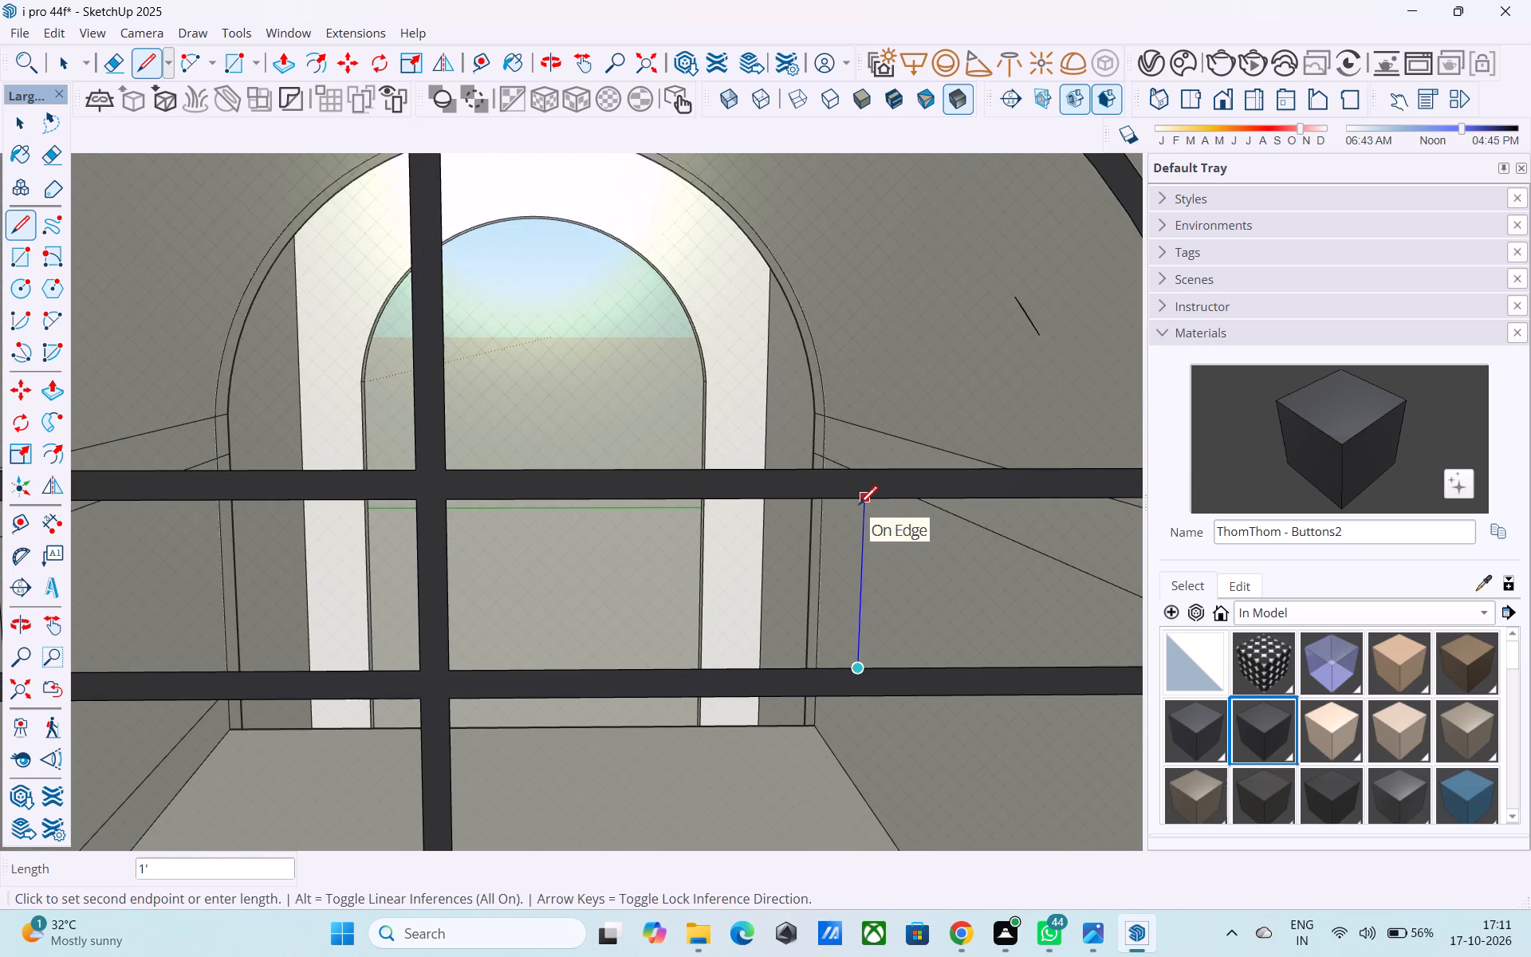
click(861, 503)
scroll(861, 503, down, 7)
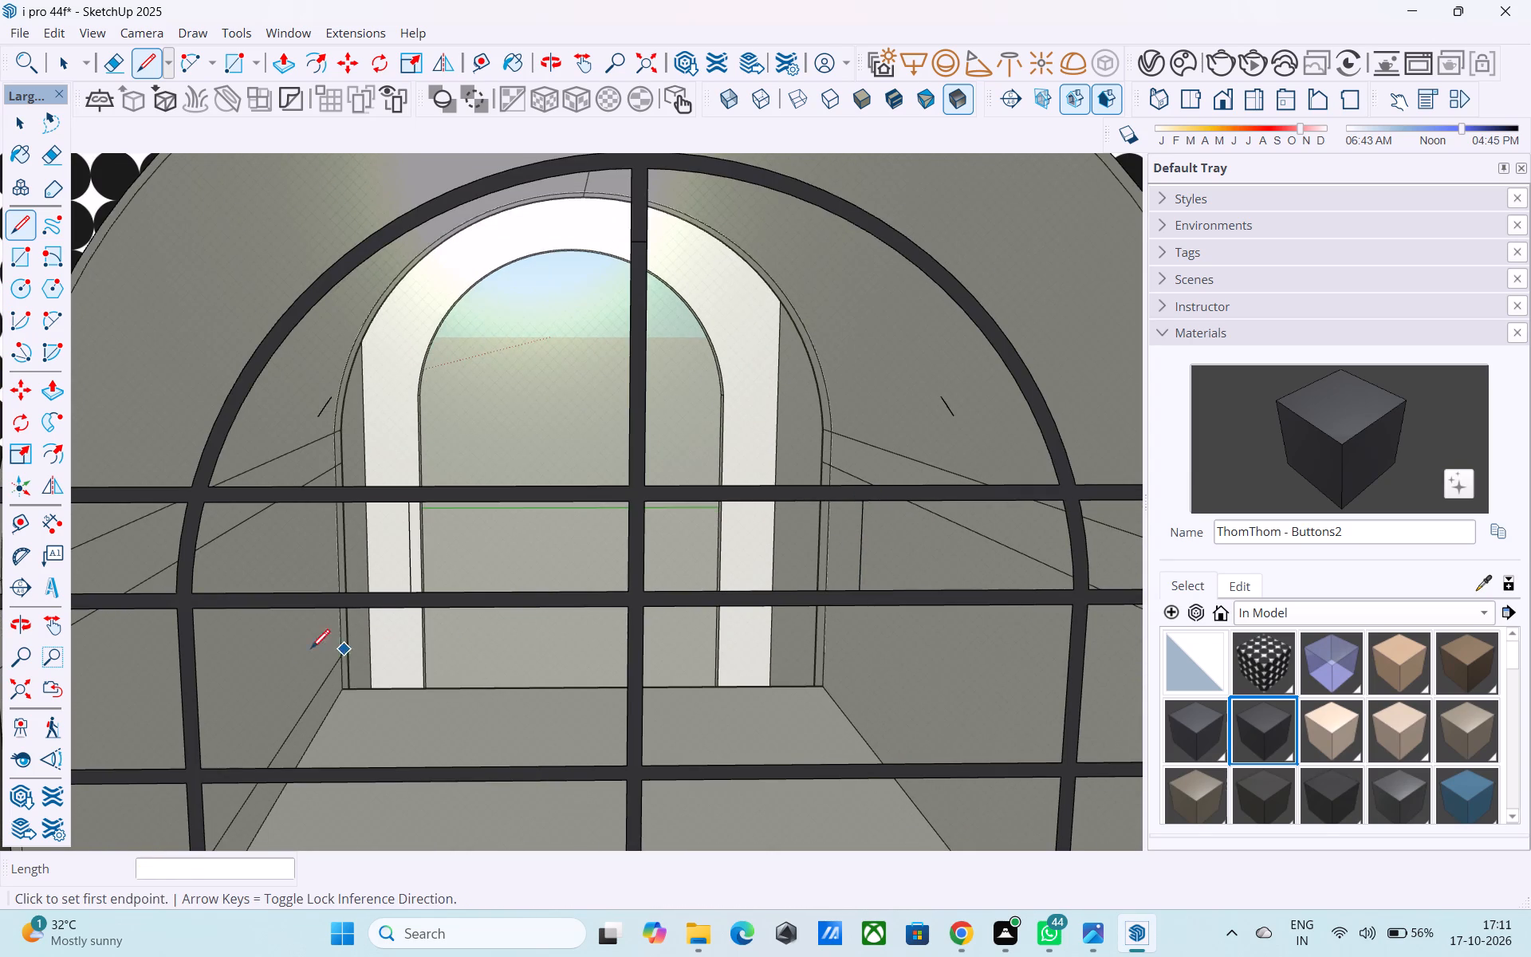
middle_drag(401, 616, 415, 605)
click(414, 591)
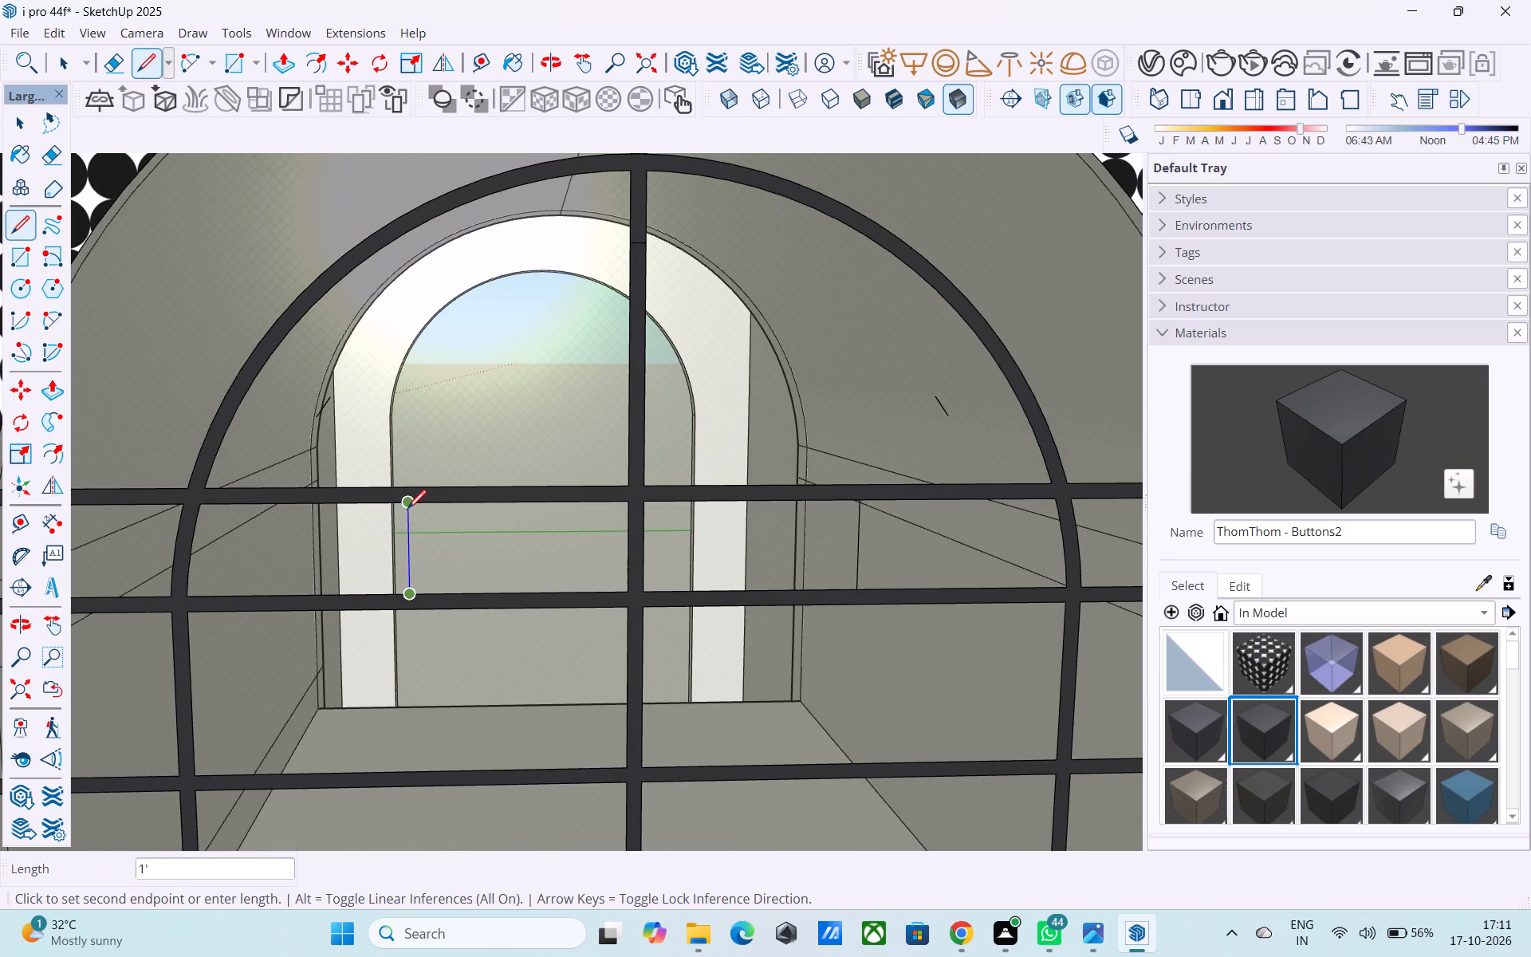
Draw an arc between the lower ends of the two short vertical lines, bulging 2' 5 1/2" up the central bar.
key(a)
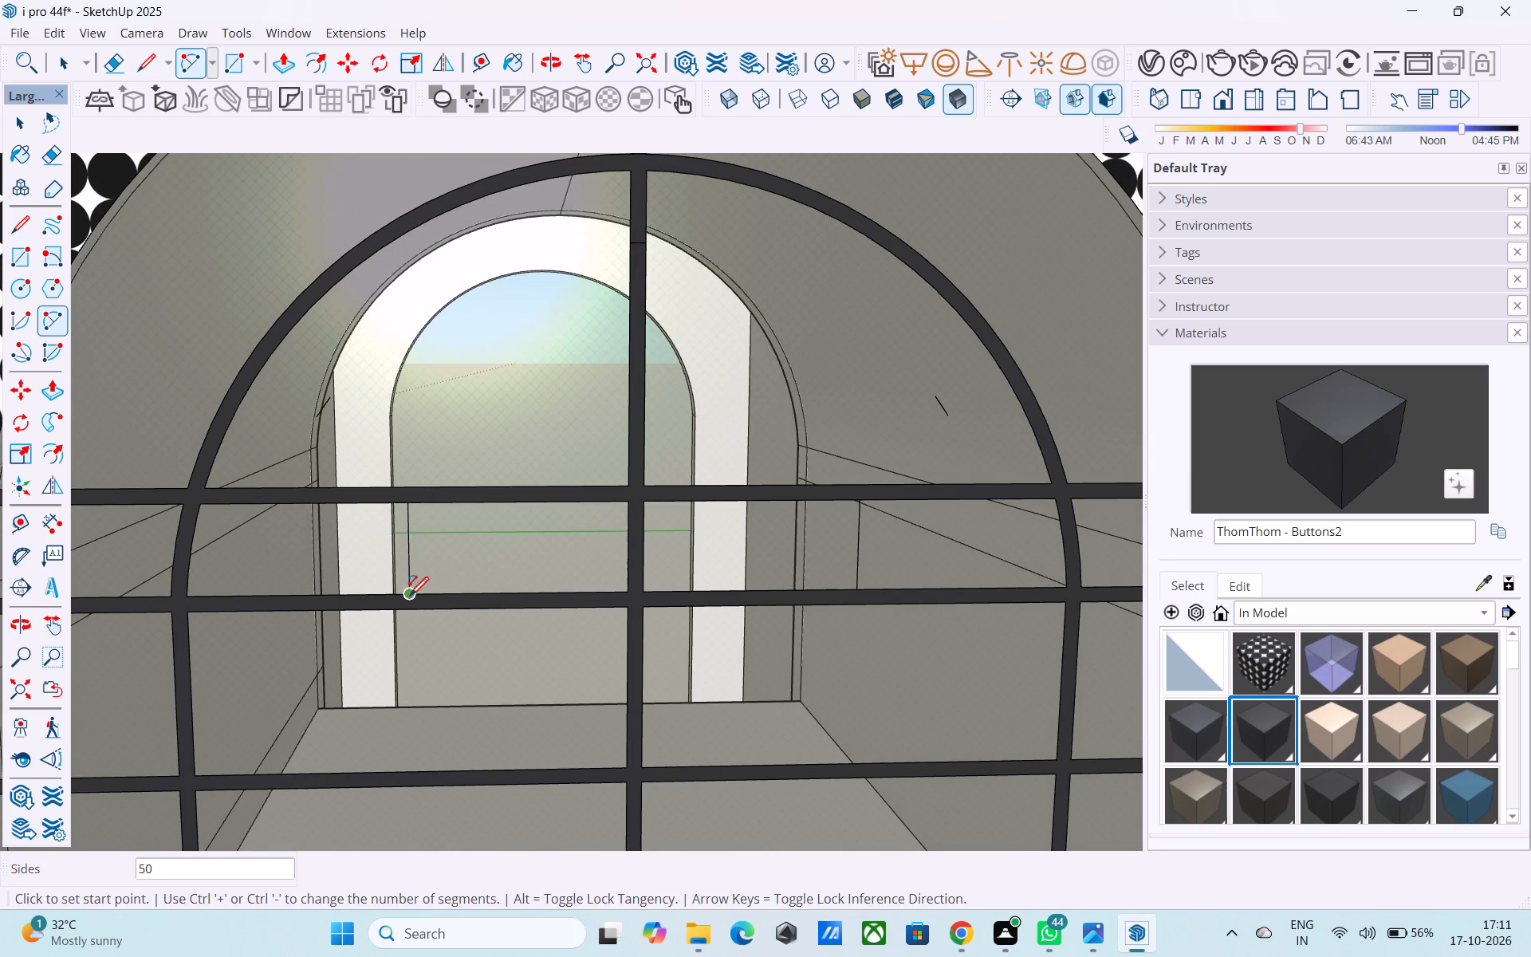
click(410, 597)
click(855, 588)
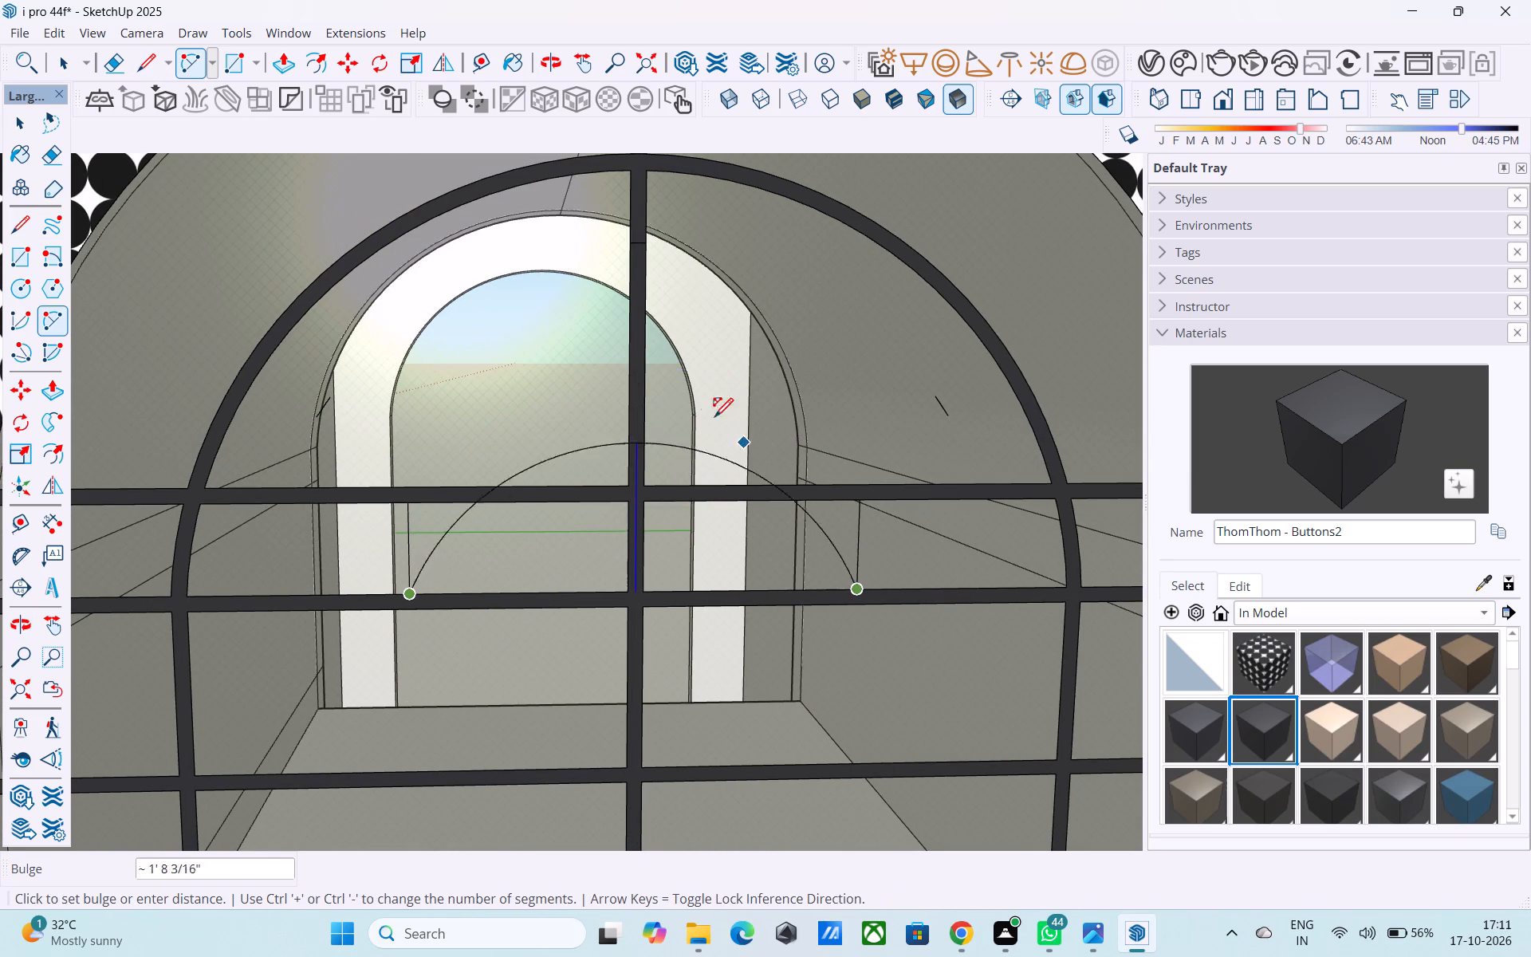
scroll(685, 336, down, 4)
middle_drag(685, 336, 667, 285)
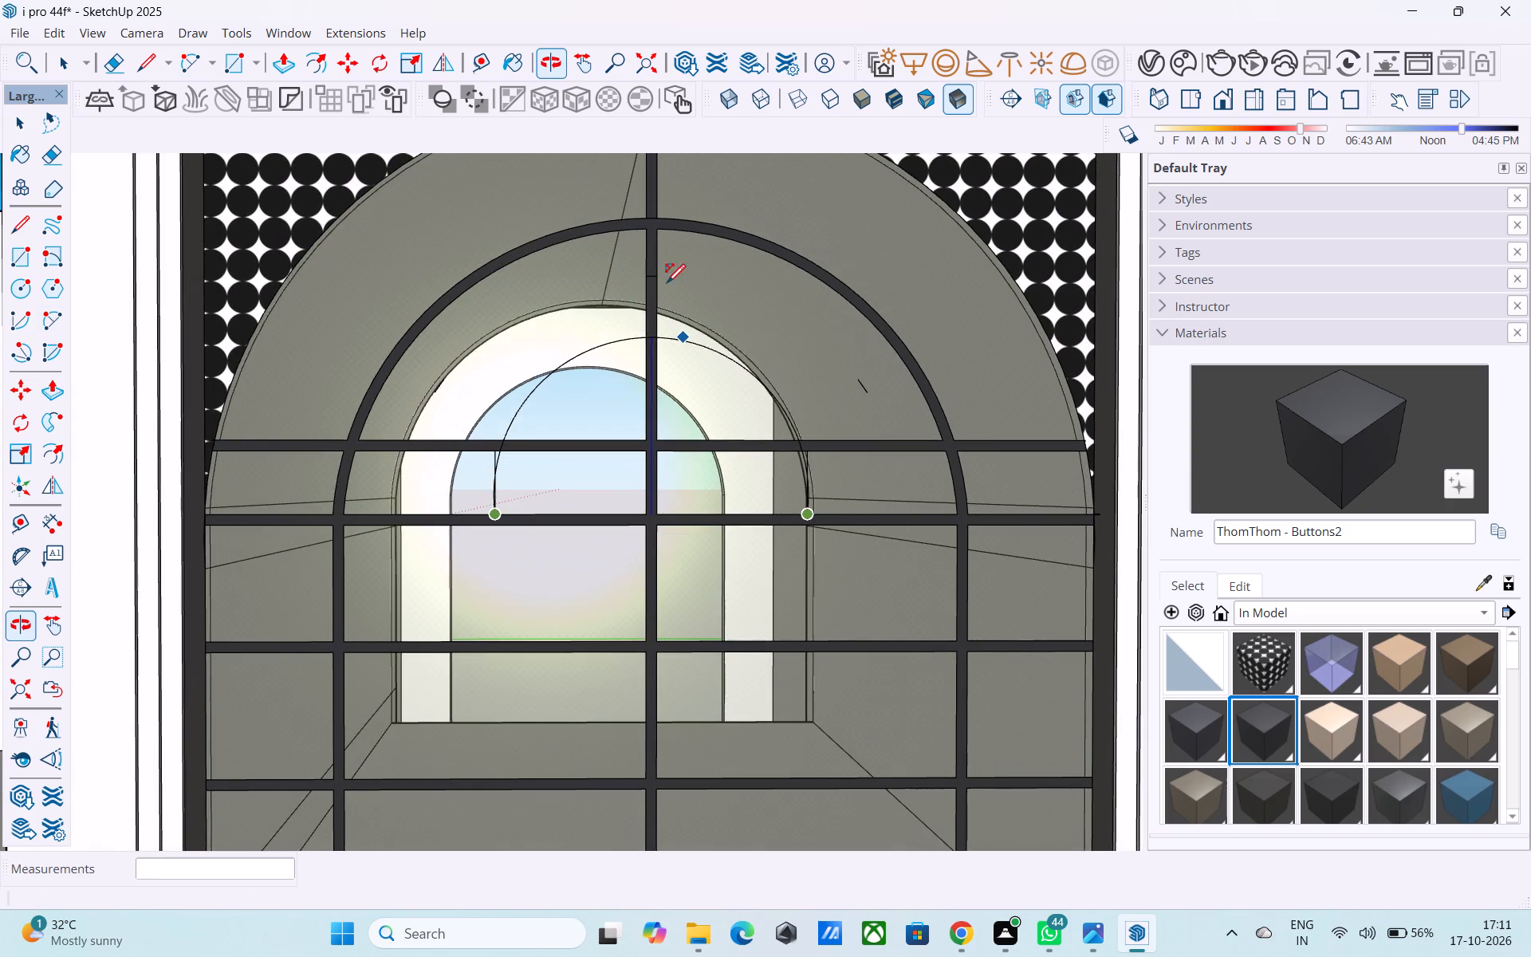
scroll(664, 280, down, 3)
middle_drag(665, 280, 675, 325)
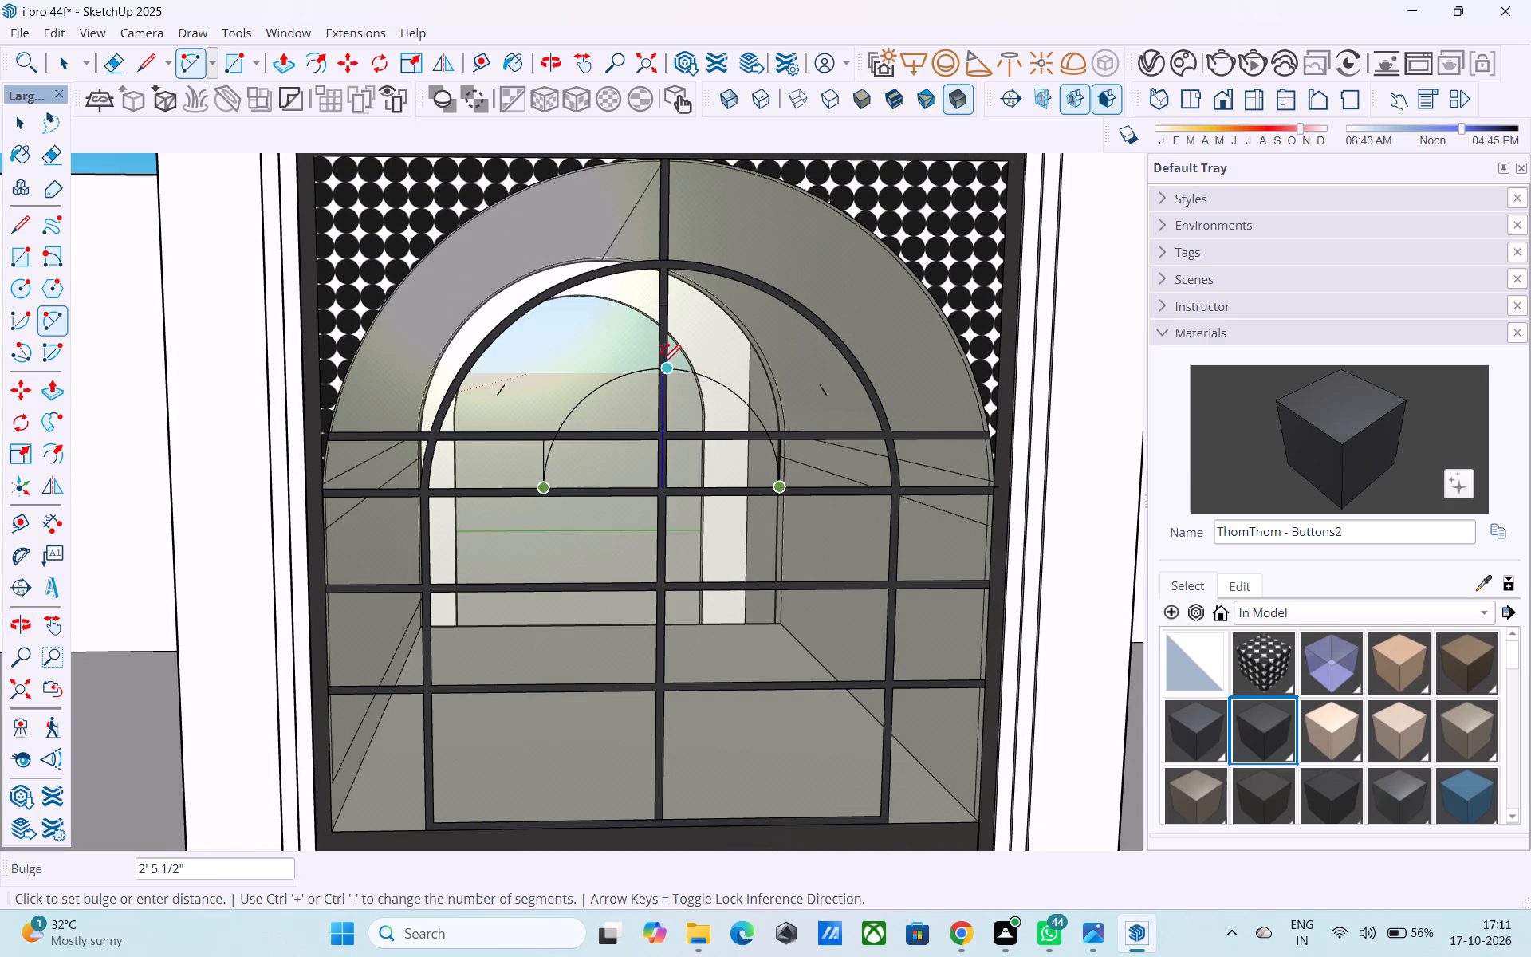
click(660, 366)
Erase the two short vertical lines between the top two horizontal bars, keeping the new inner arc.
middle_drag(650, 364, 592, 314)
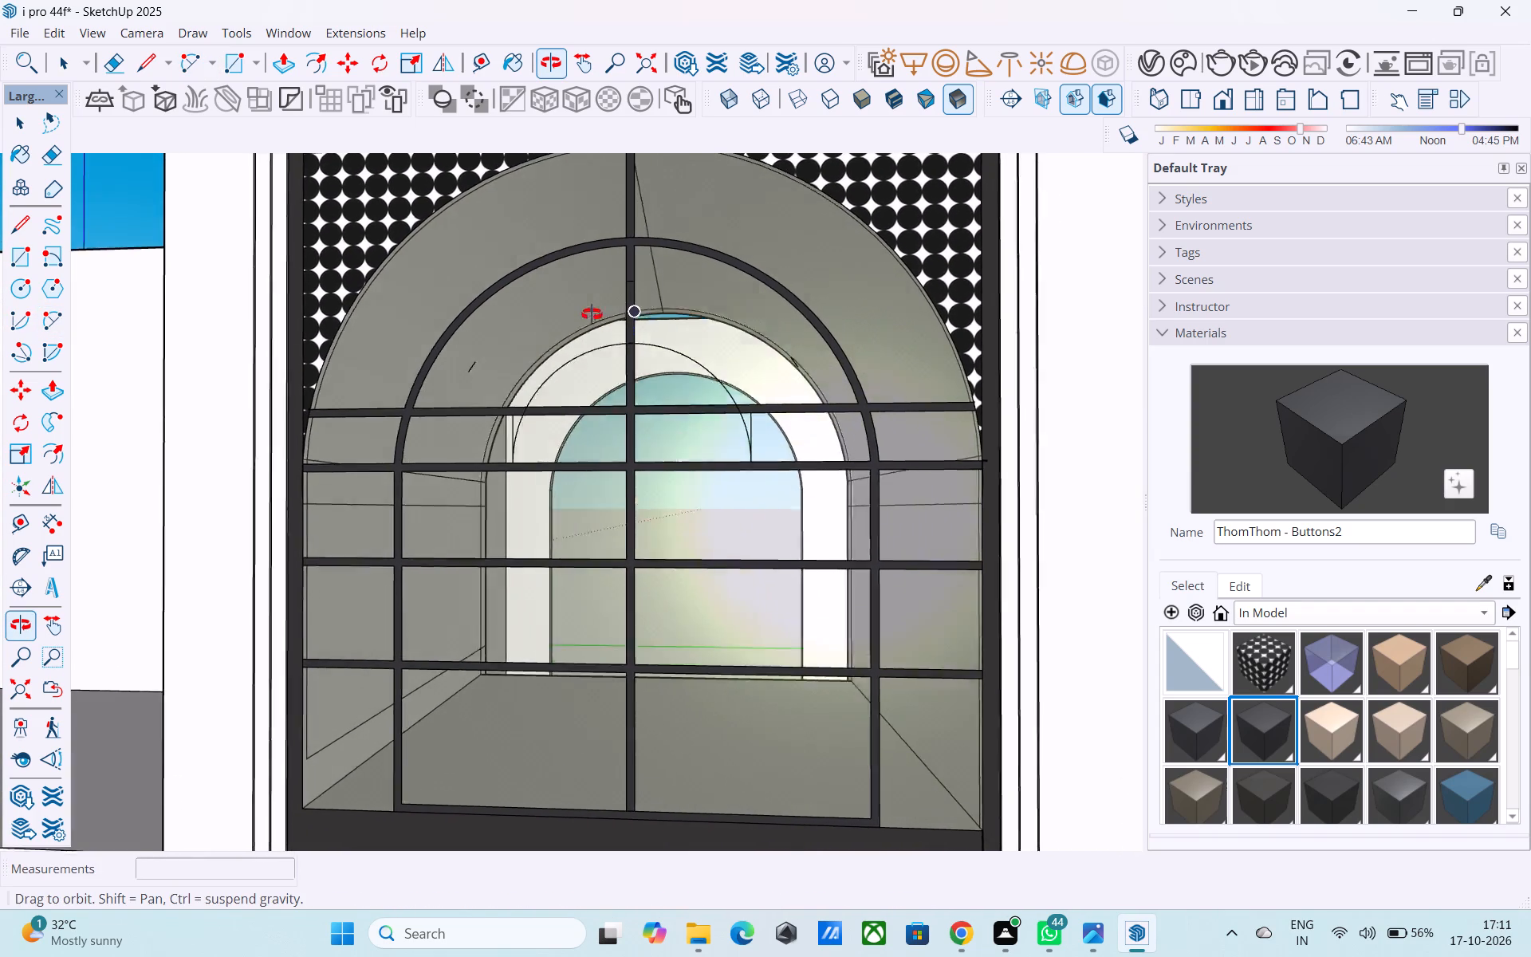
middle_drag(592, 314, 608, 333)
scroll(604, 340, up, 6)
key(space)
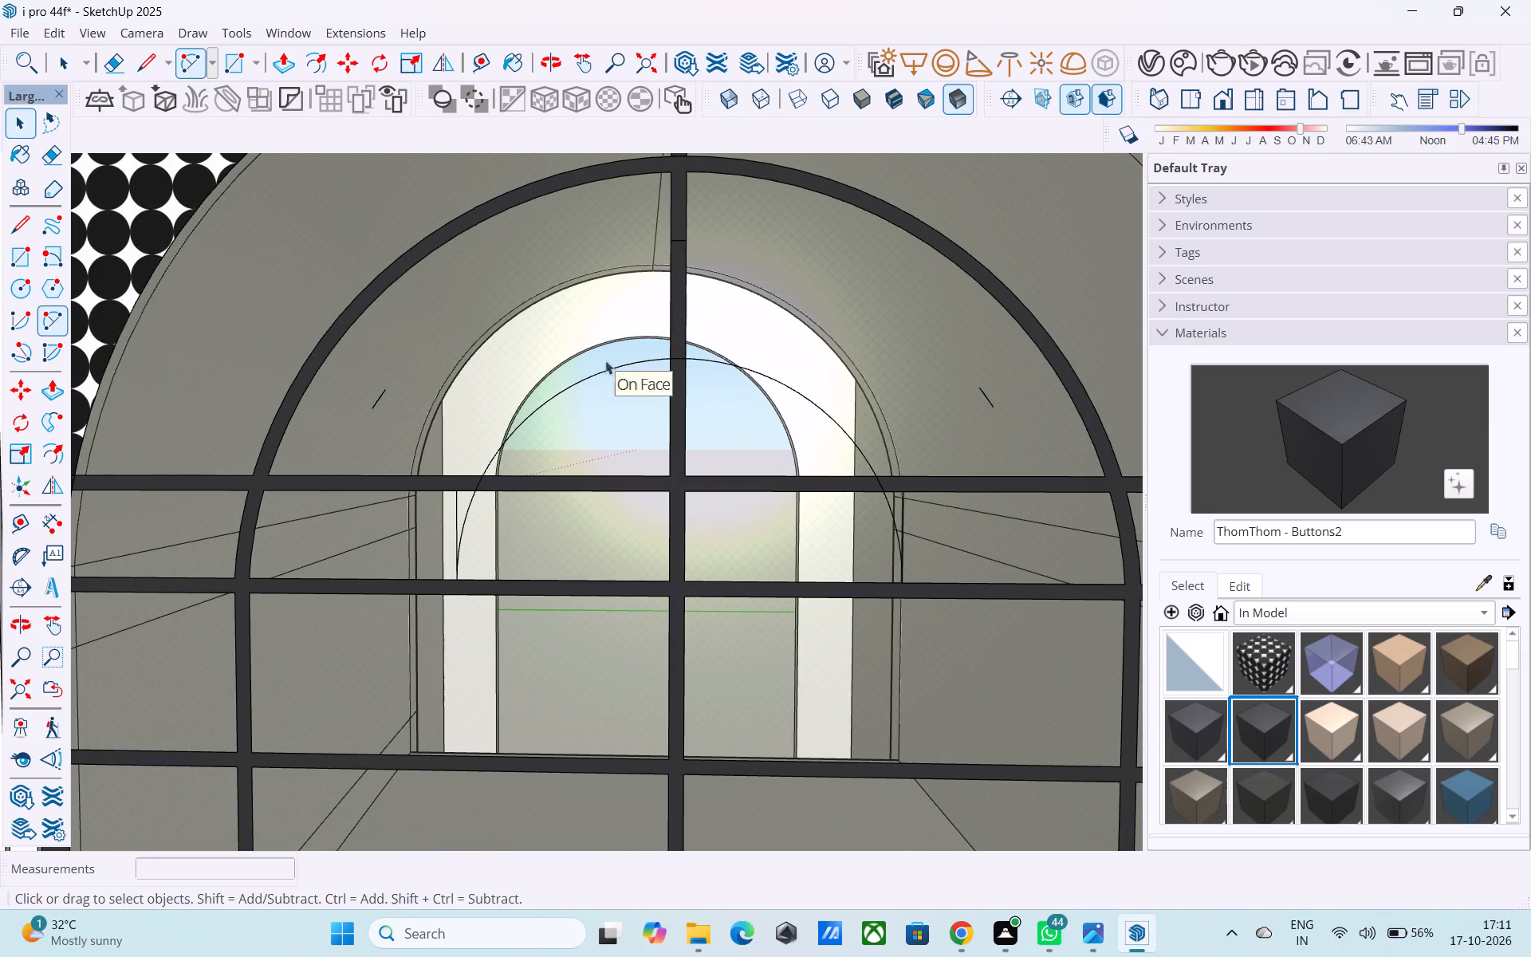
click(599, 378)
click(592, 379)
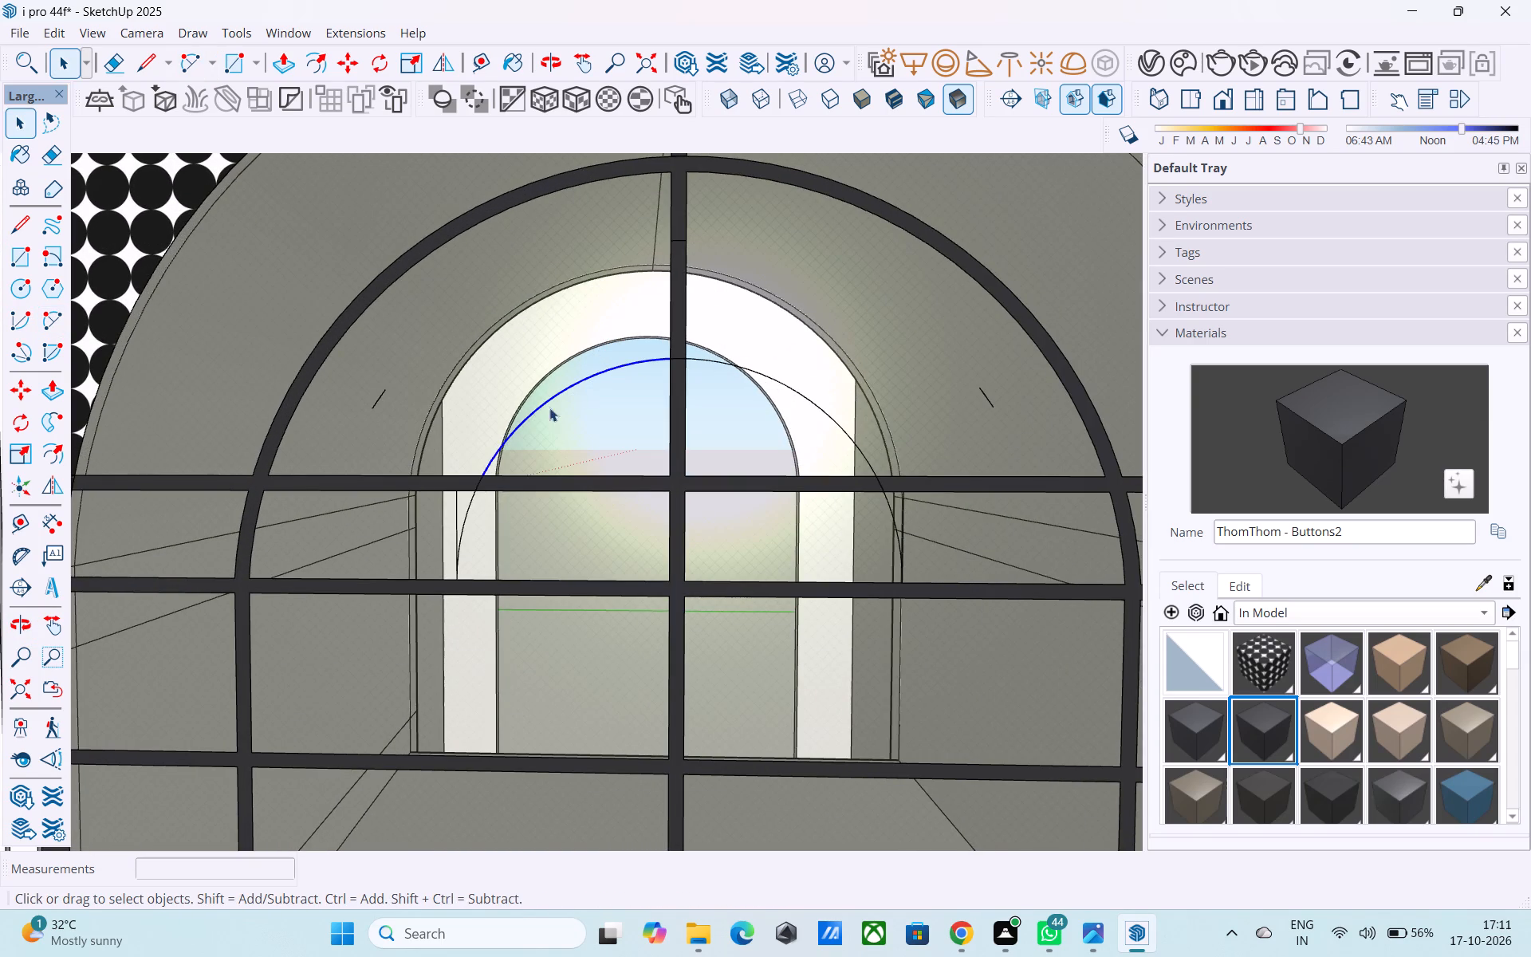
key(e)
scroll(472, 519, up, 3)
click(451, 496)
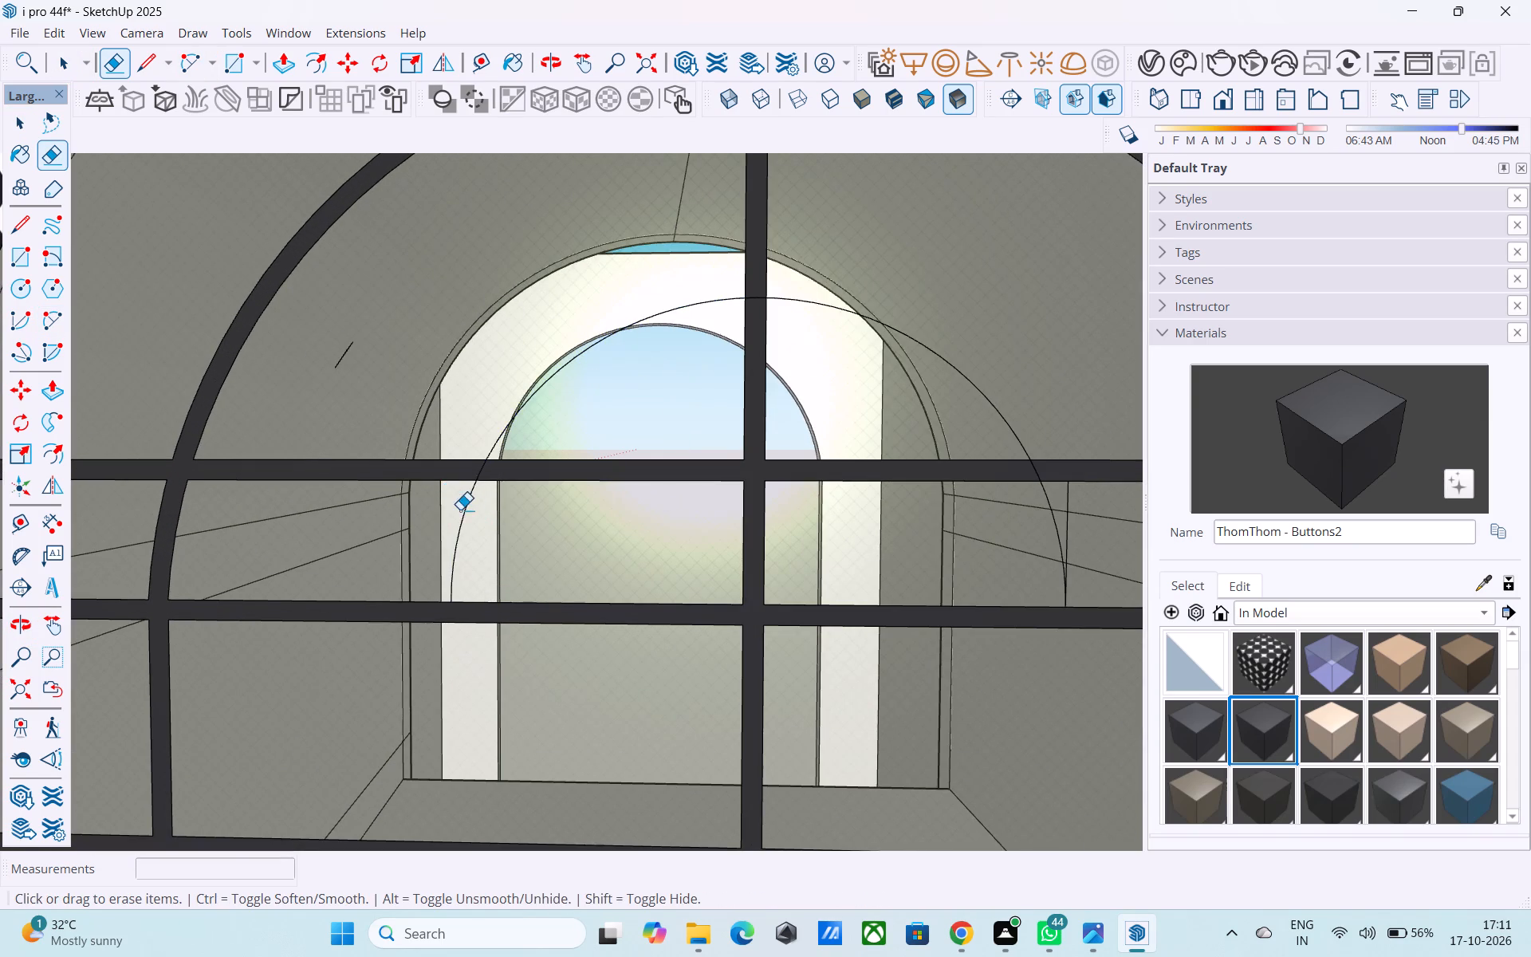
scroll(462, 513, down, 5)
scroll(874, 538, up, 3)
click(825, 506)
scroll(852, 528, down, 5)
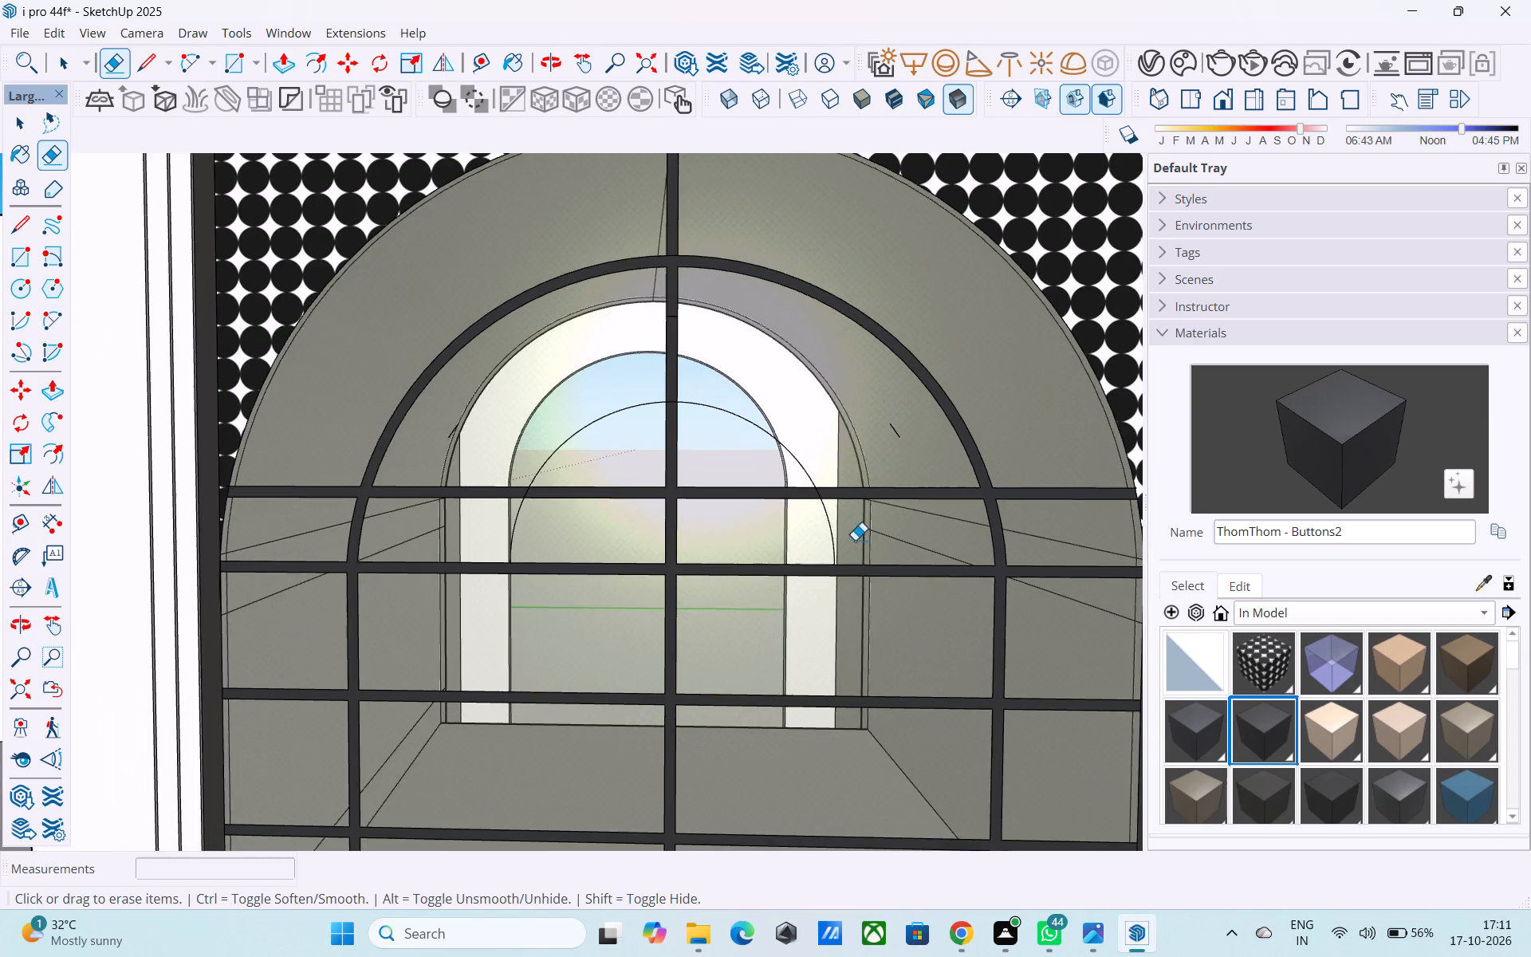
middle_drag(855, 540, 864, 545)
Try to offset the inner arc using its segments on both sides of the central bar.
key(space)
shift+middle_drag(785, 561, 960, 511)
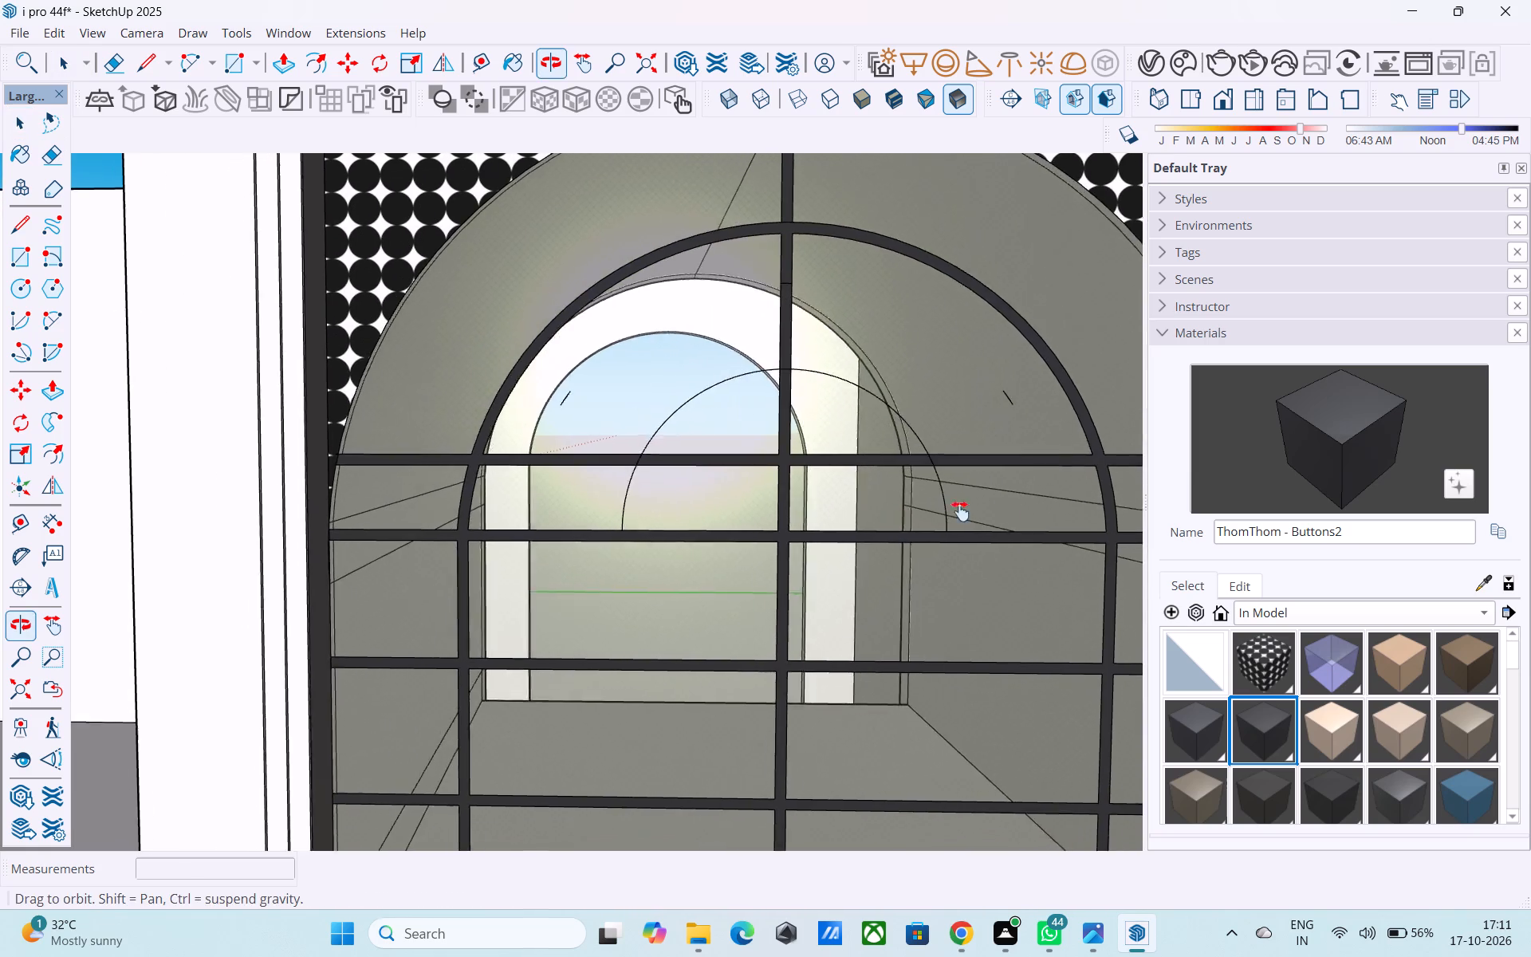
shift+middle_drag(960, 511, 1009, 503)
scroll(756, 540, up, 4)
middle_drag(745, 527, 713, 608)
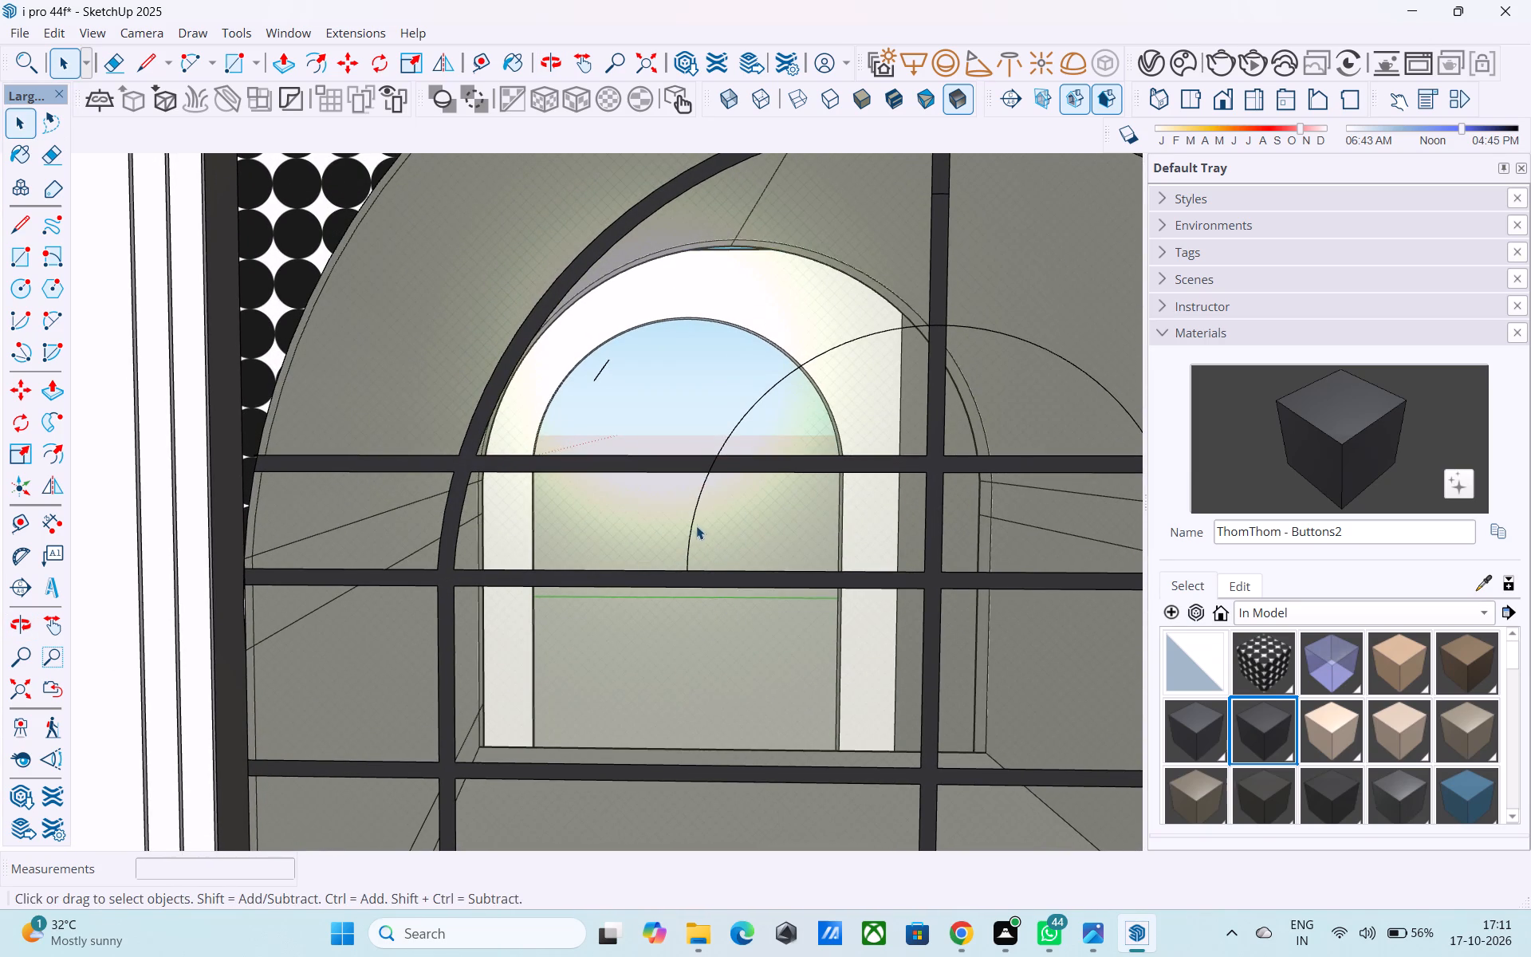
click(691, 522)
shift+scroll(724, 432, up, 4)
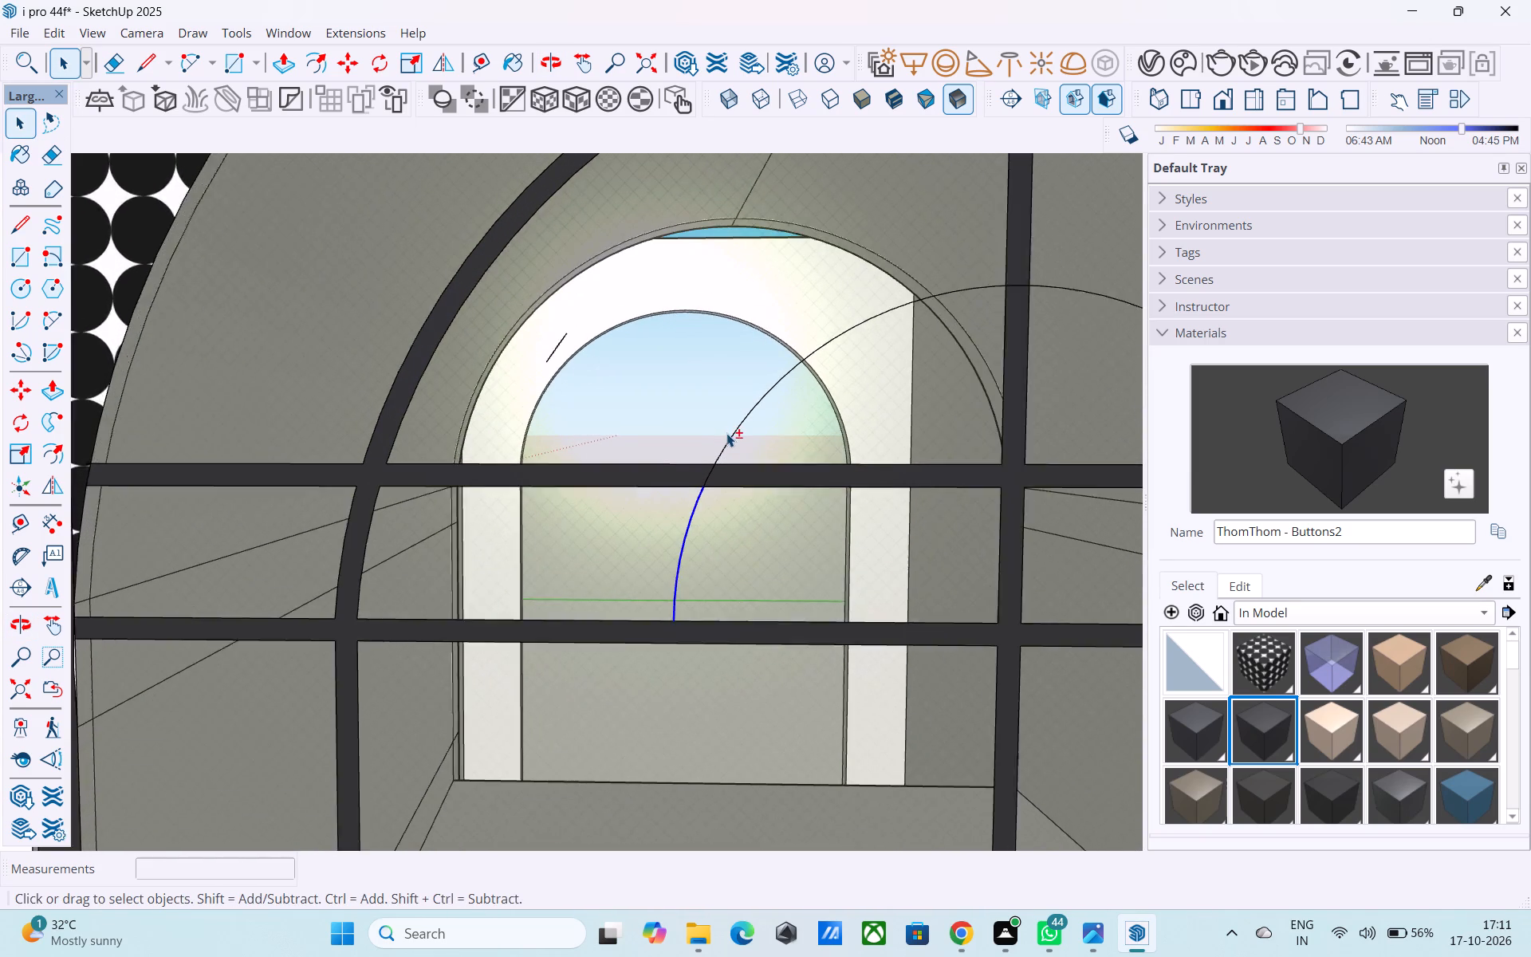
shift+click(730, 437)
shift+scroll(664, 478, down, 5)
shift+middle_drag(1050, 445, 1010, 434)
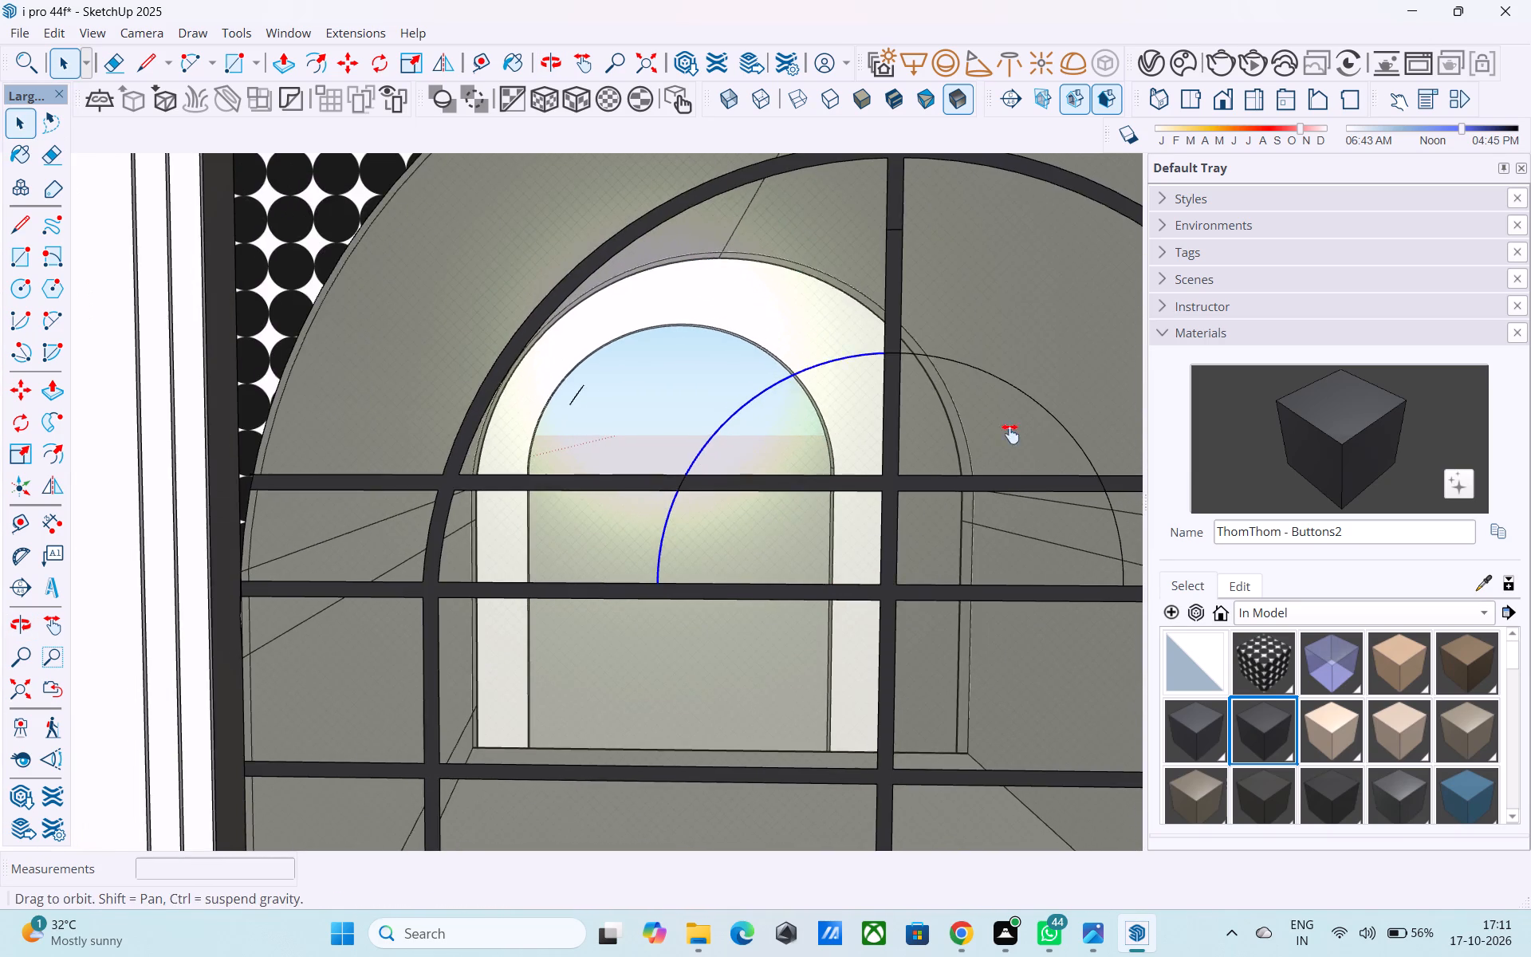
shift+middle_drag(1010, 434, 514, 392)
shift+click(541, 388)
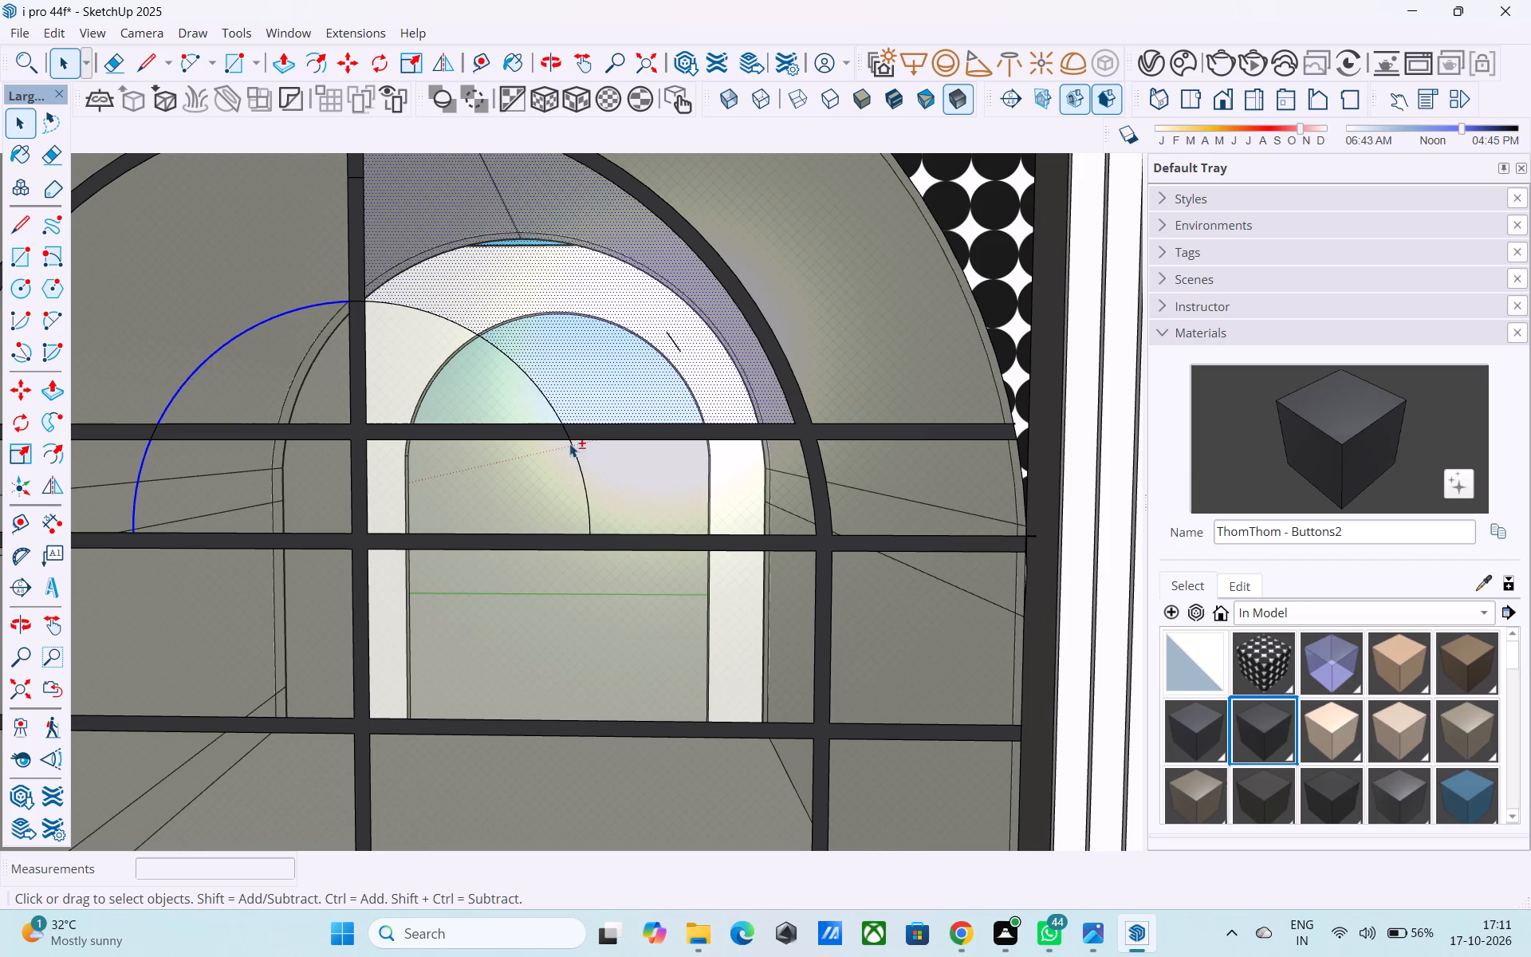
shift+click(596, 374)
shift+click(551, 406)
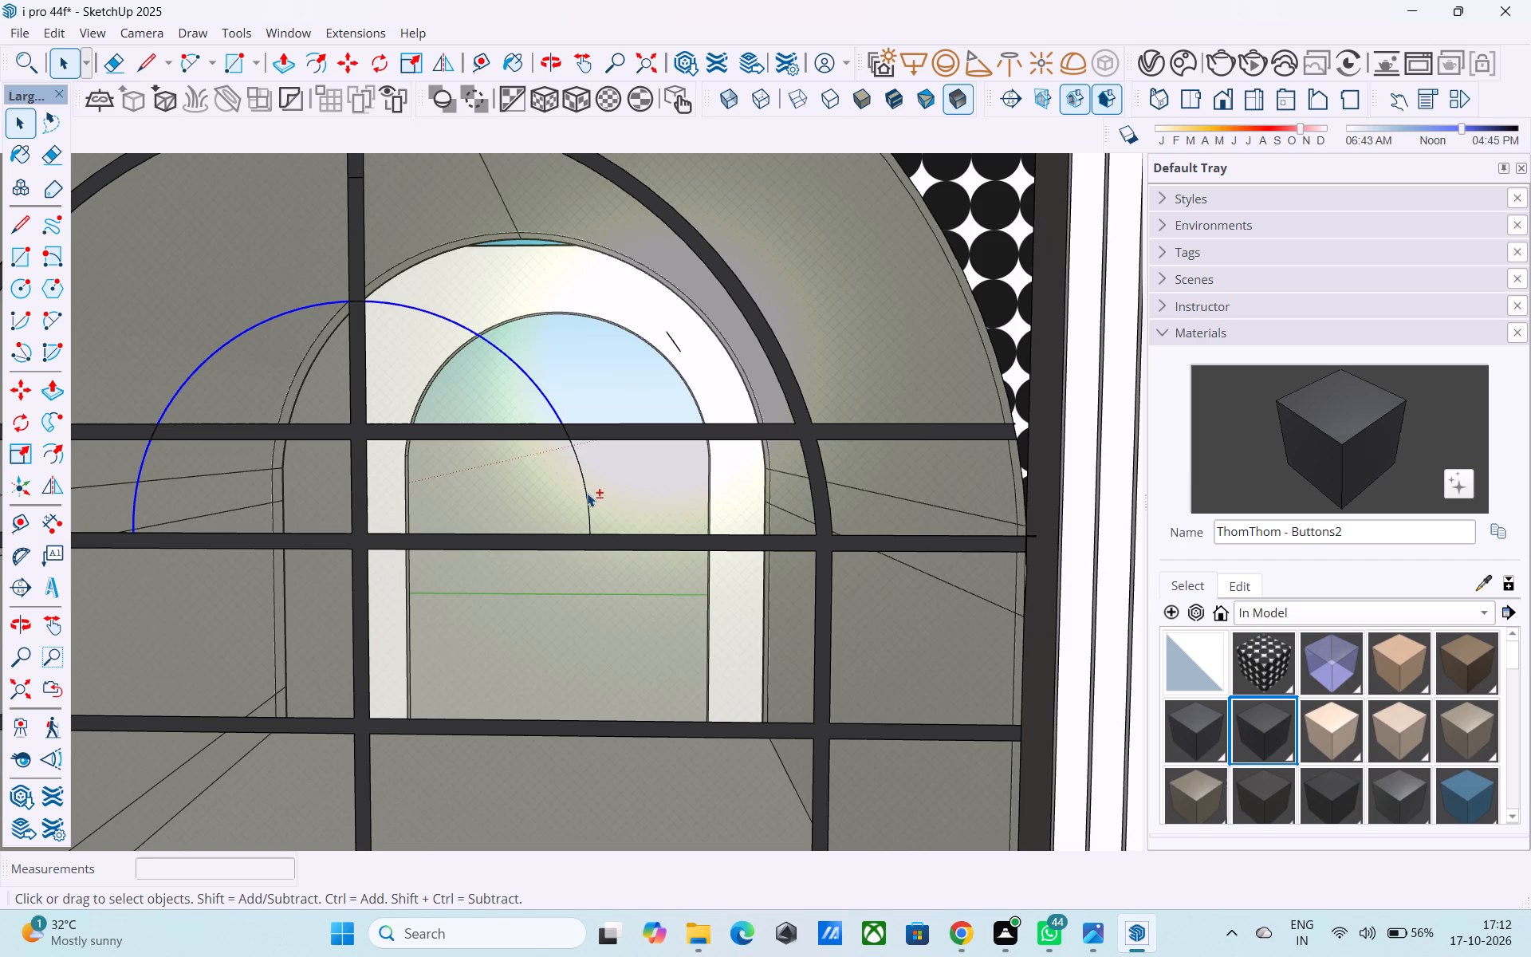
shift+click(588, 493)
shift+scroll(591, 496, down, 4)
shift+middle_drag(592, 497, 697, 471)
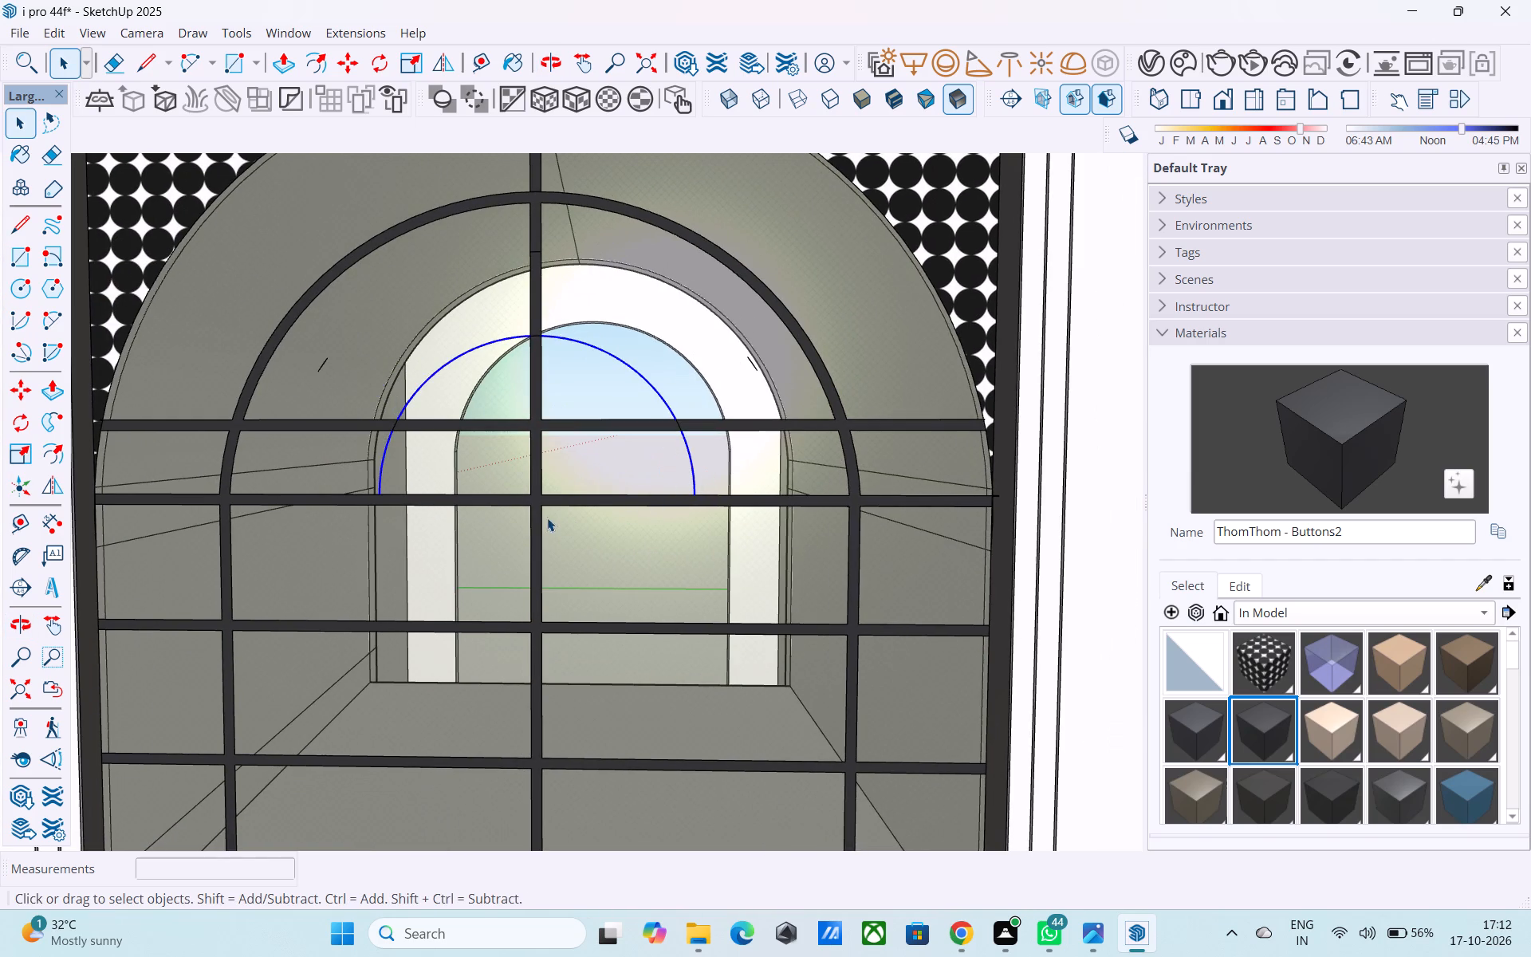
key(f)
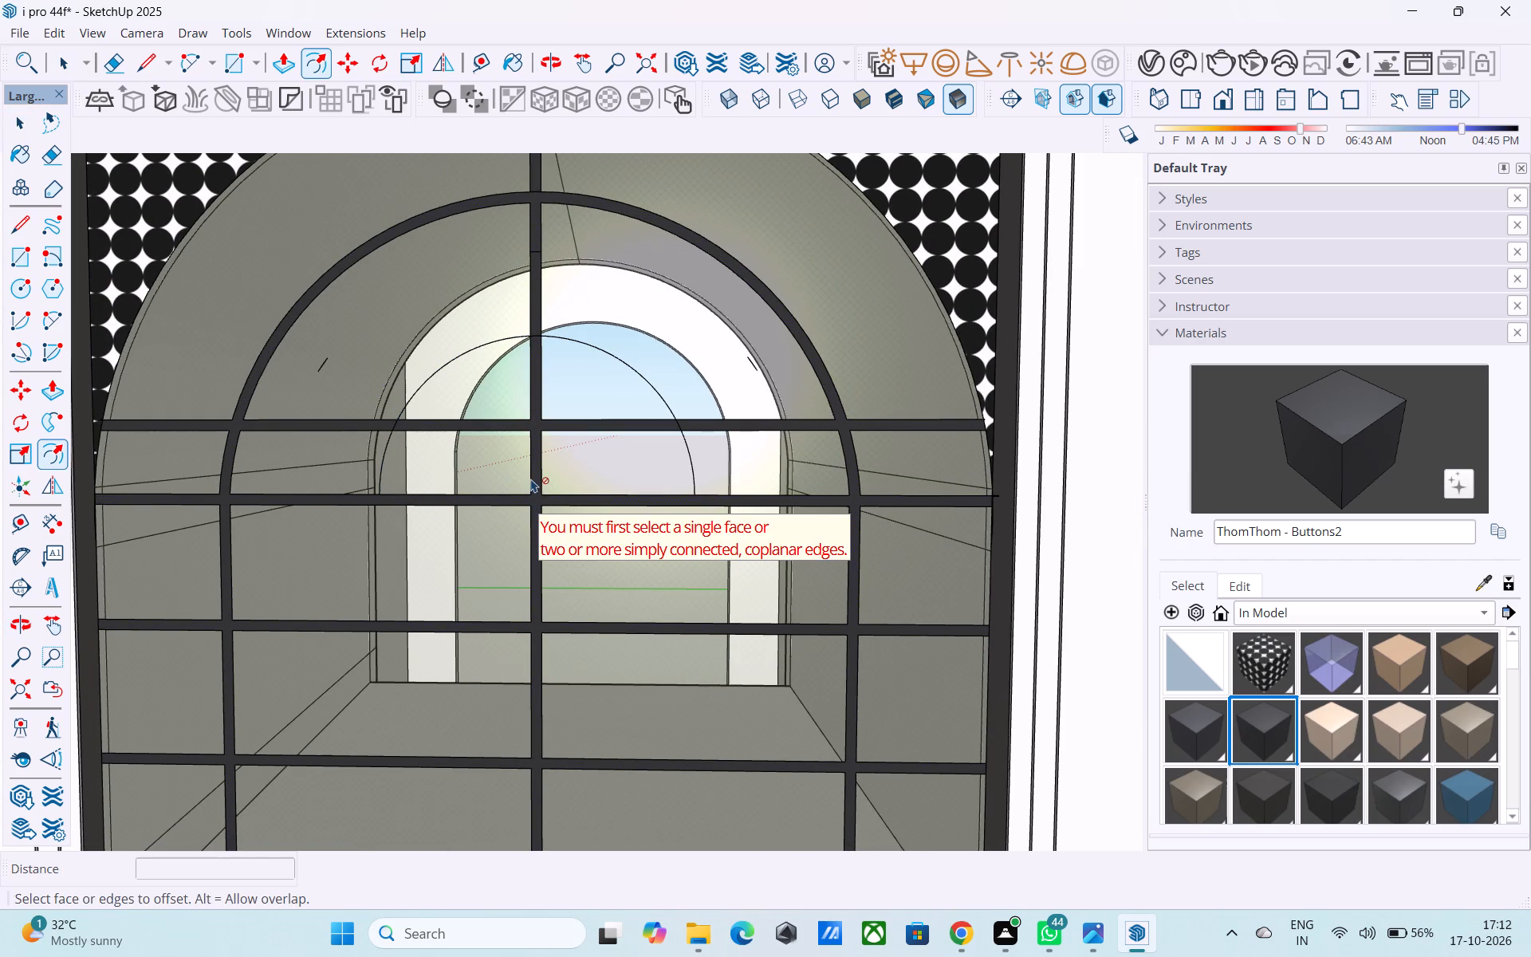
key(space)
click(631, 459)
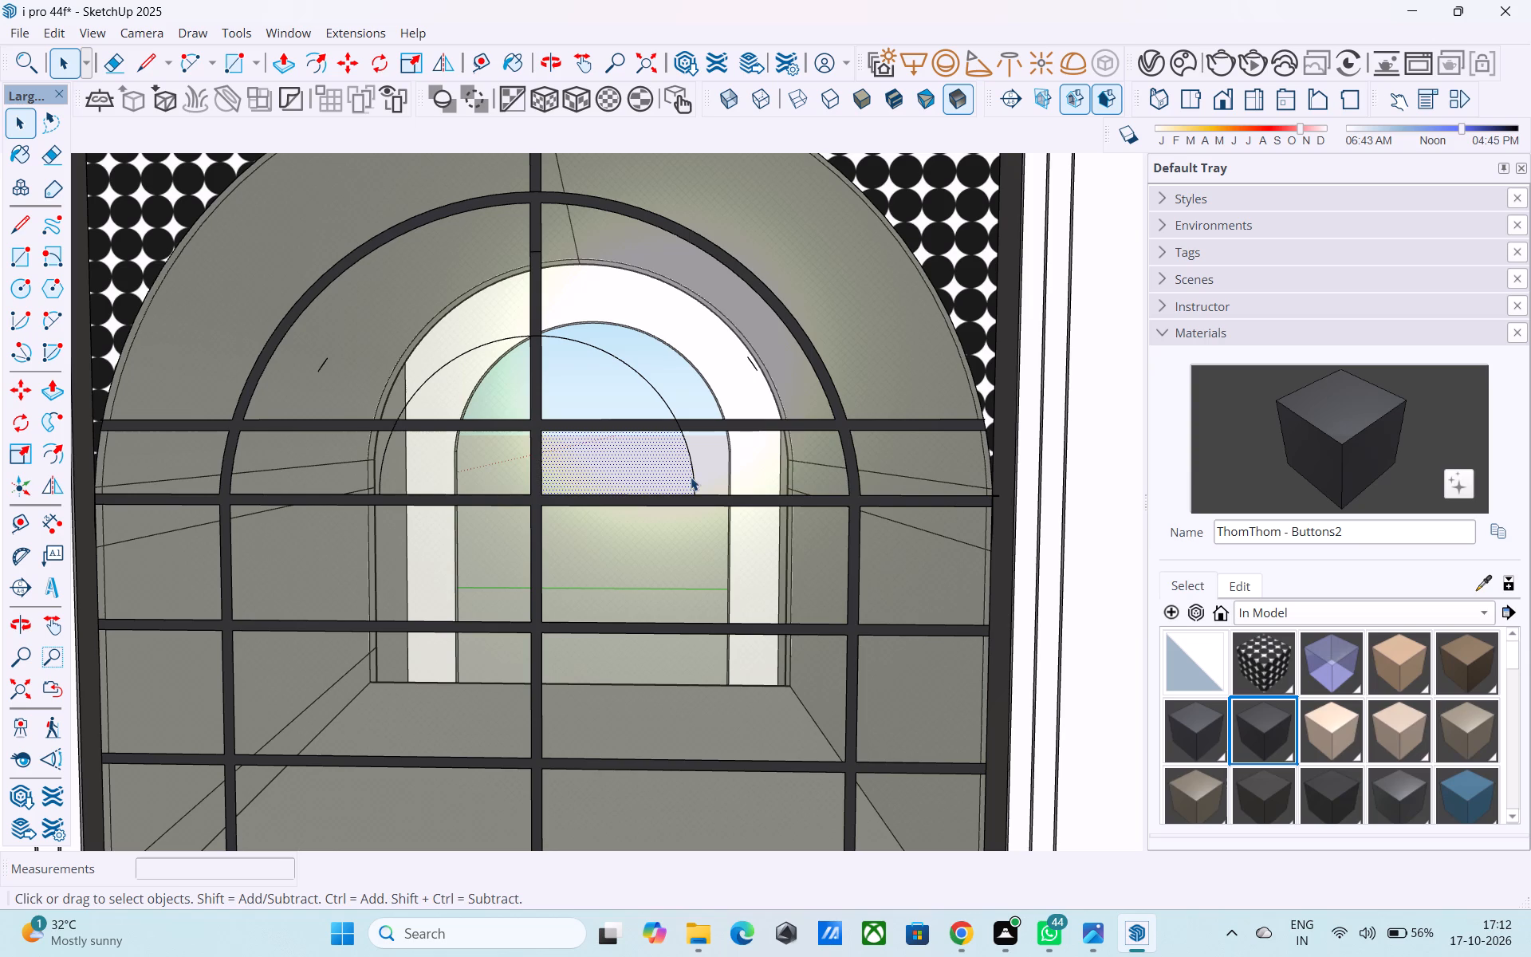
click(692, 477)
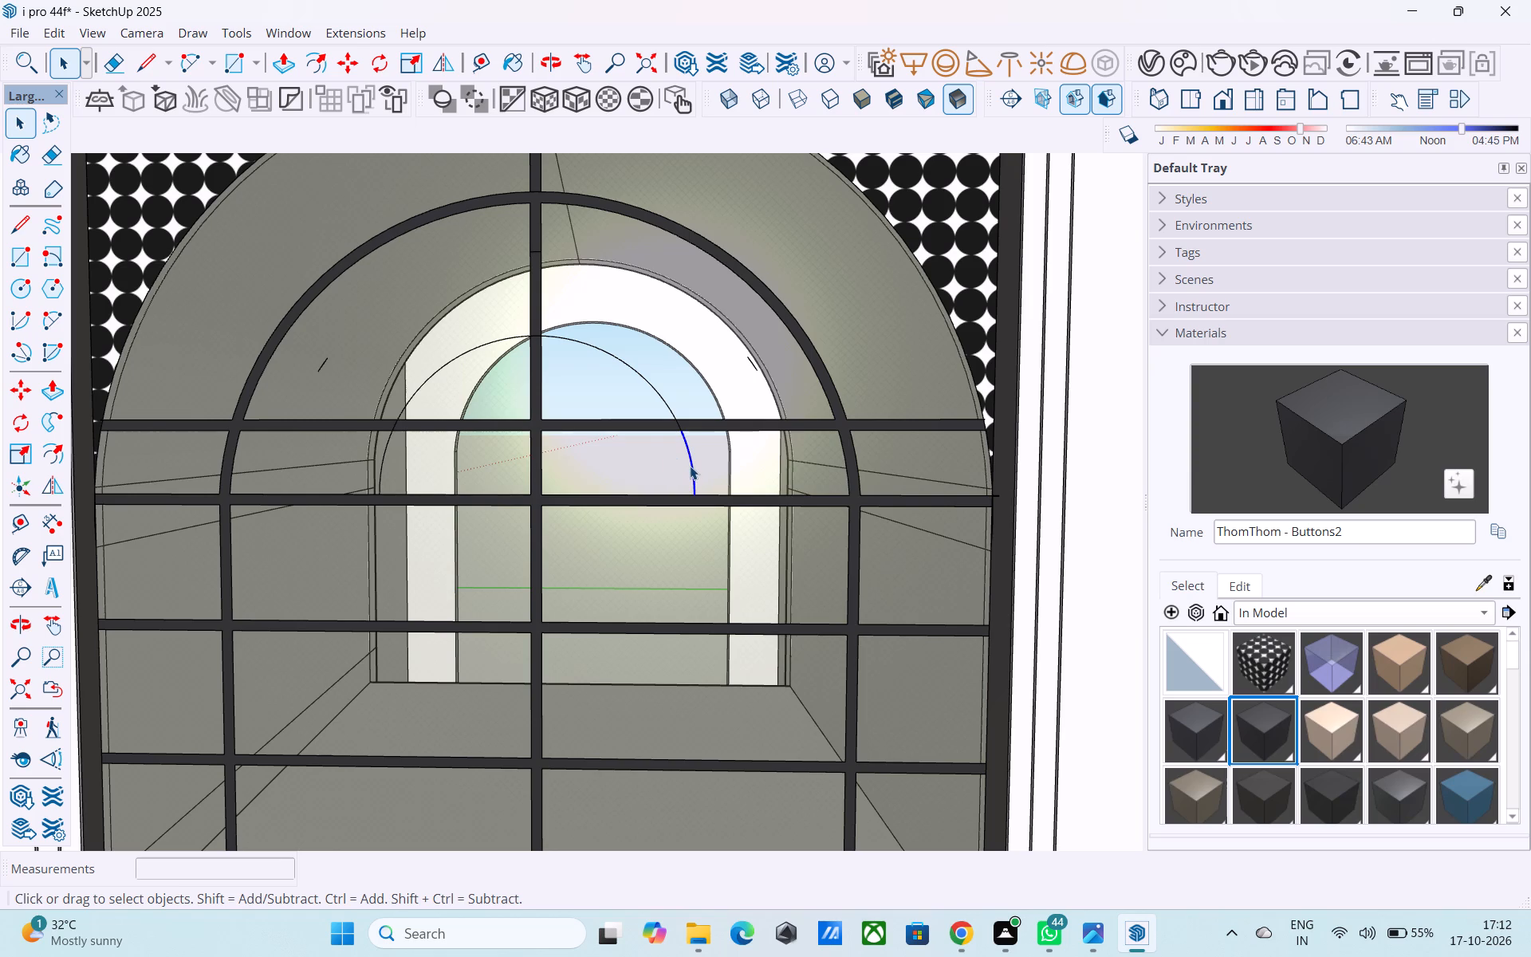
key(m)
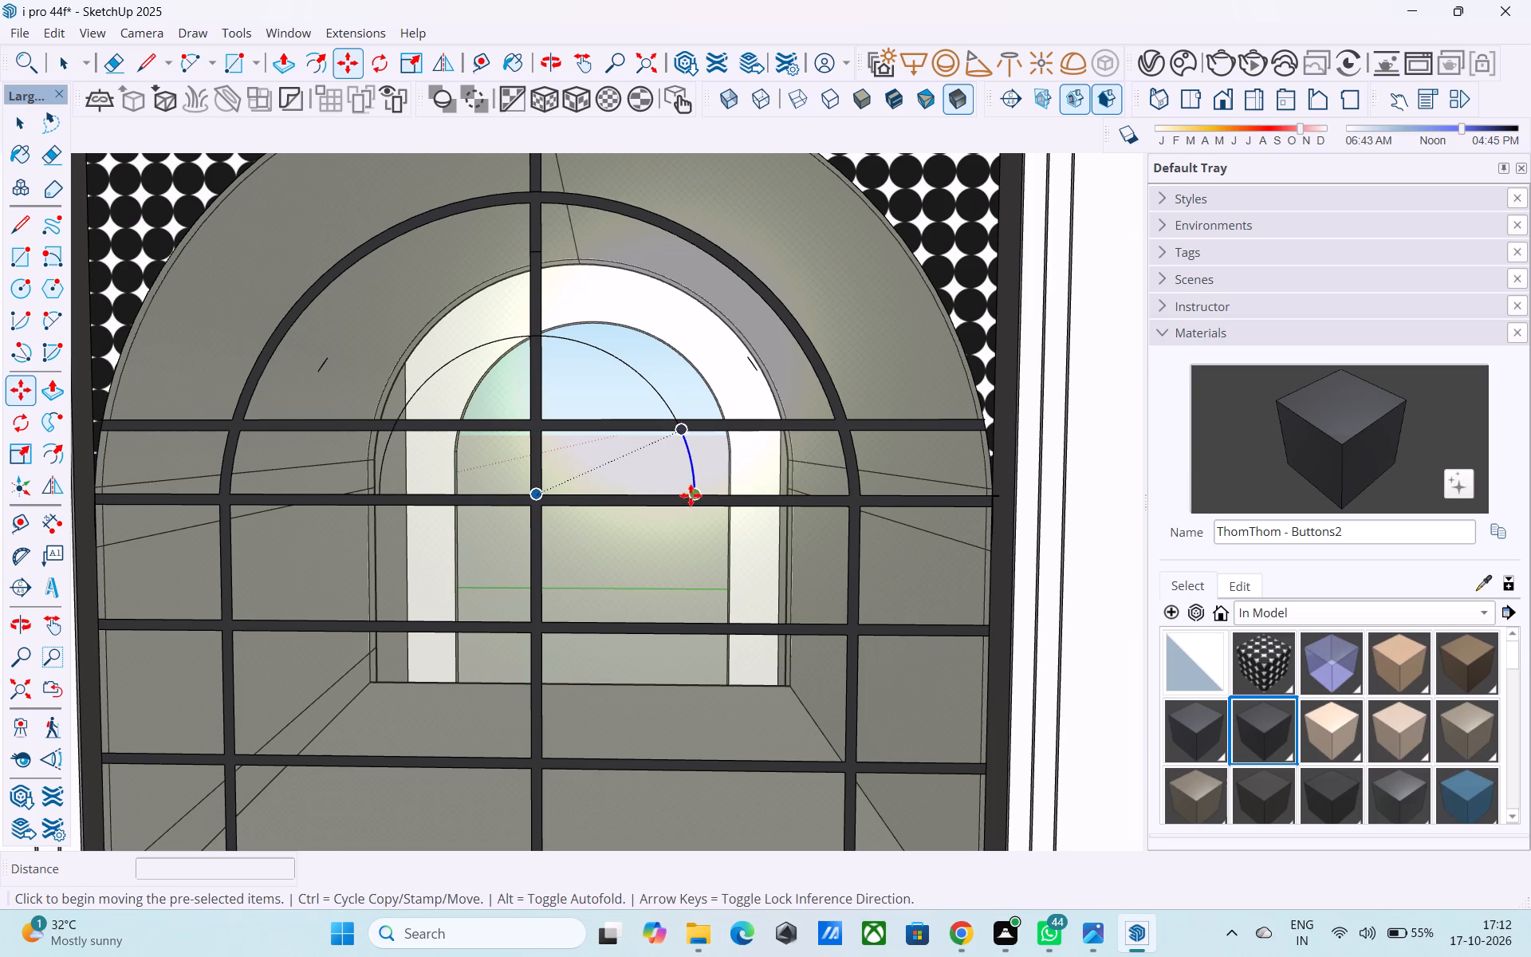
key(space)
Draw a 2" line outward from the inner arc's right end along the second horizontal bar, with a short vertical line at its outer end.
scroll(688, 463, up, 4)
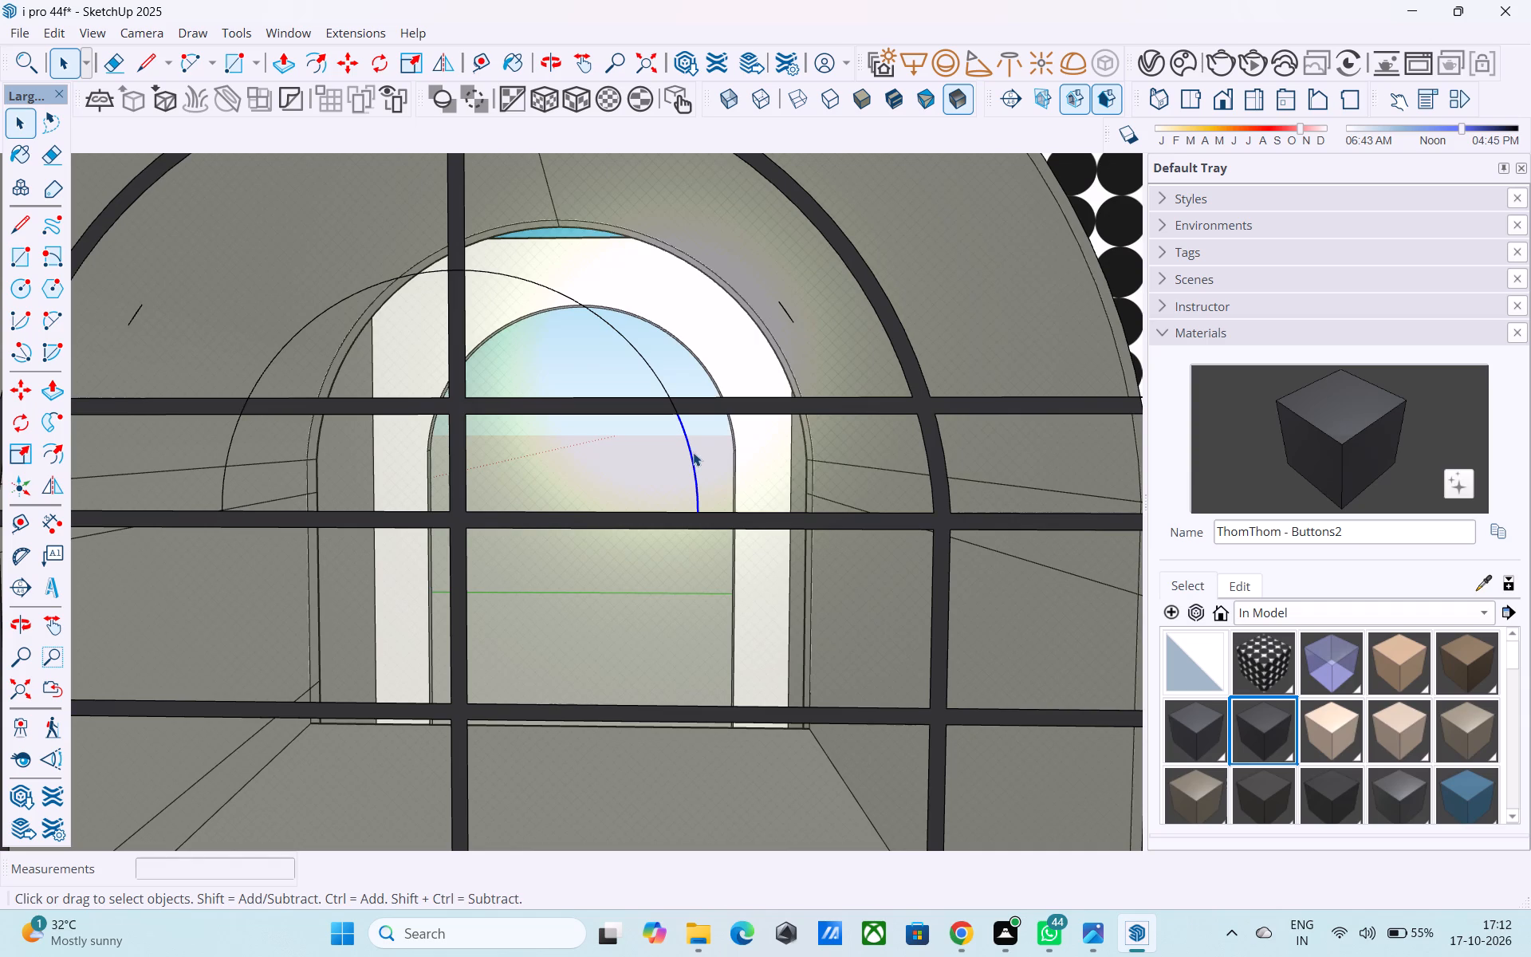
scroll(694, 475, down, 3)
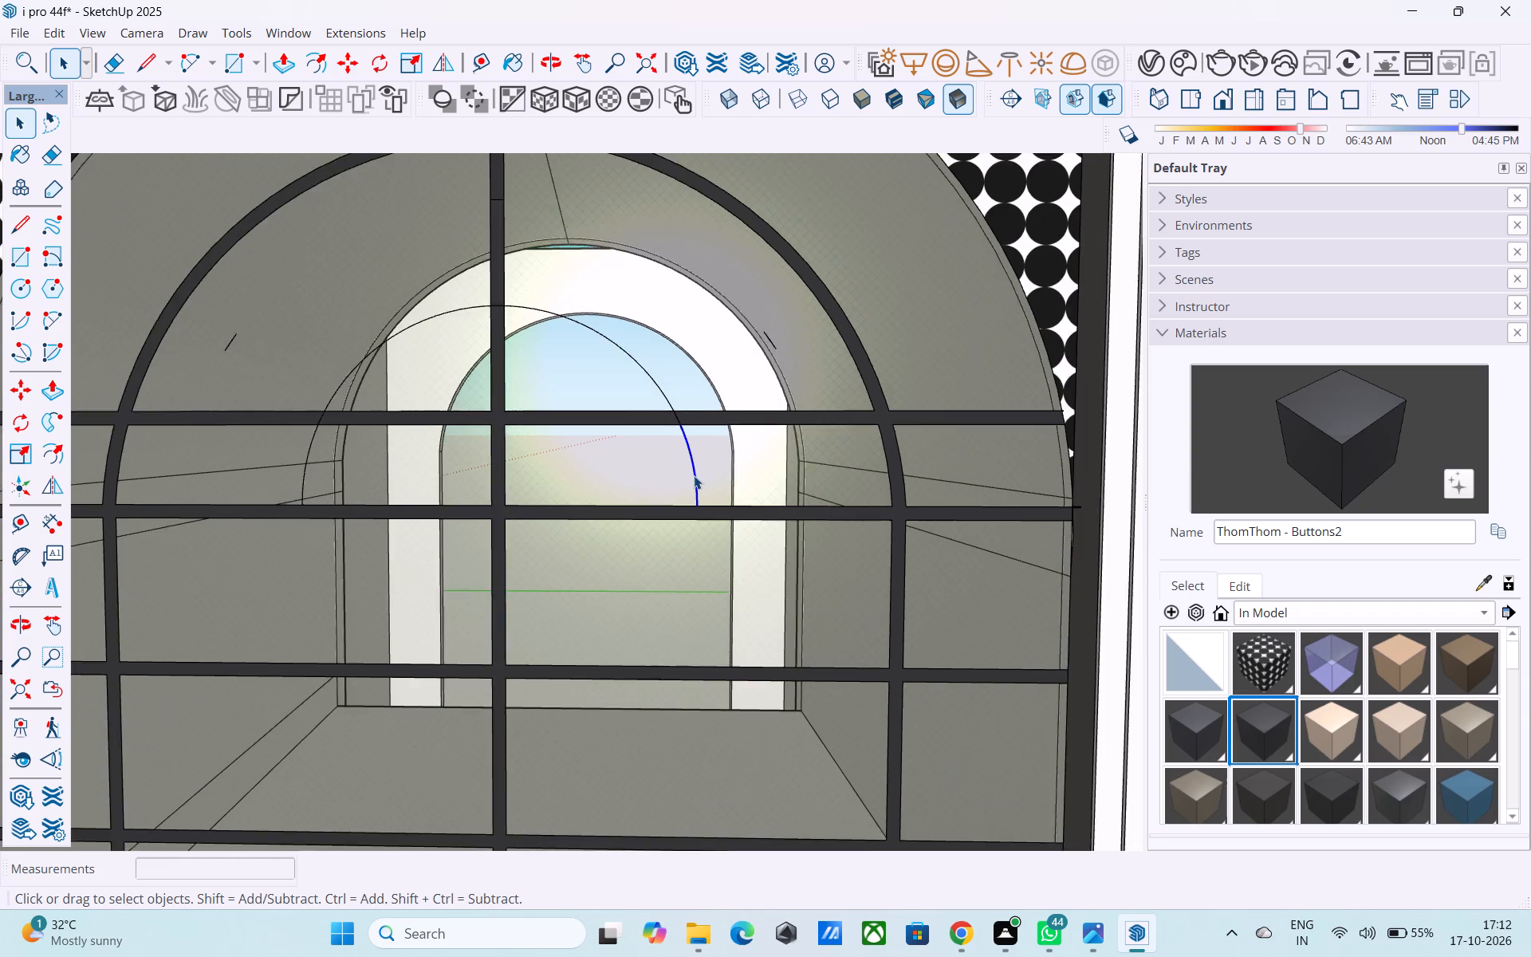
scroll(693, 499, up, 5)
key(l)
scroll(696, 504, up, 5)
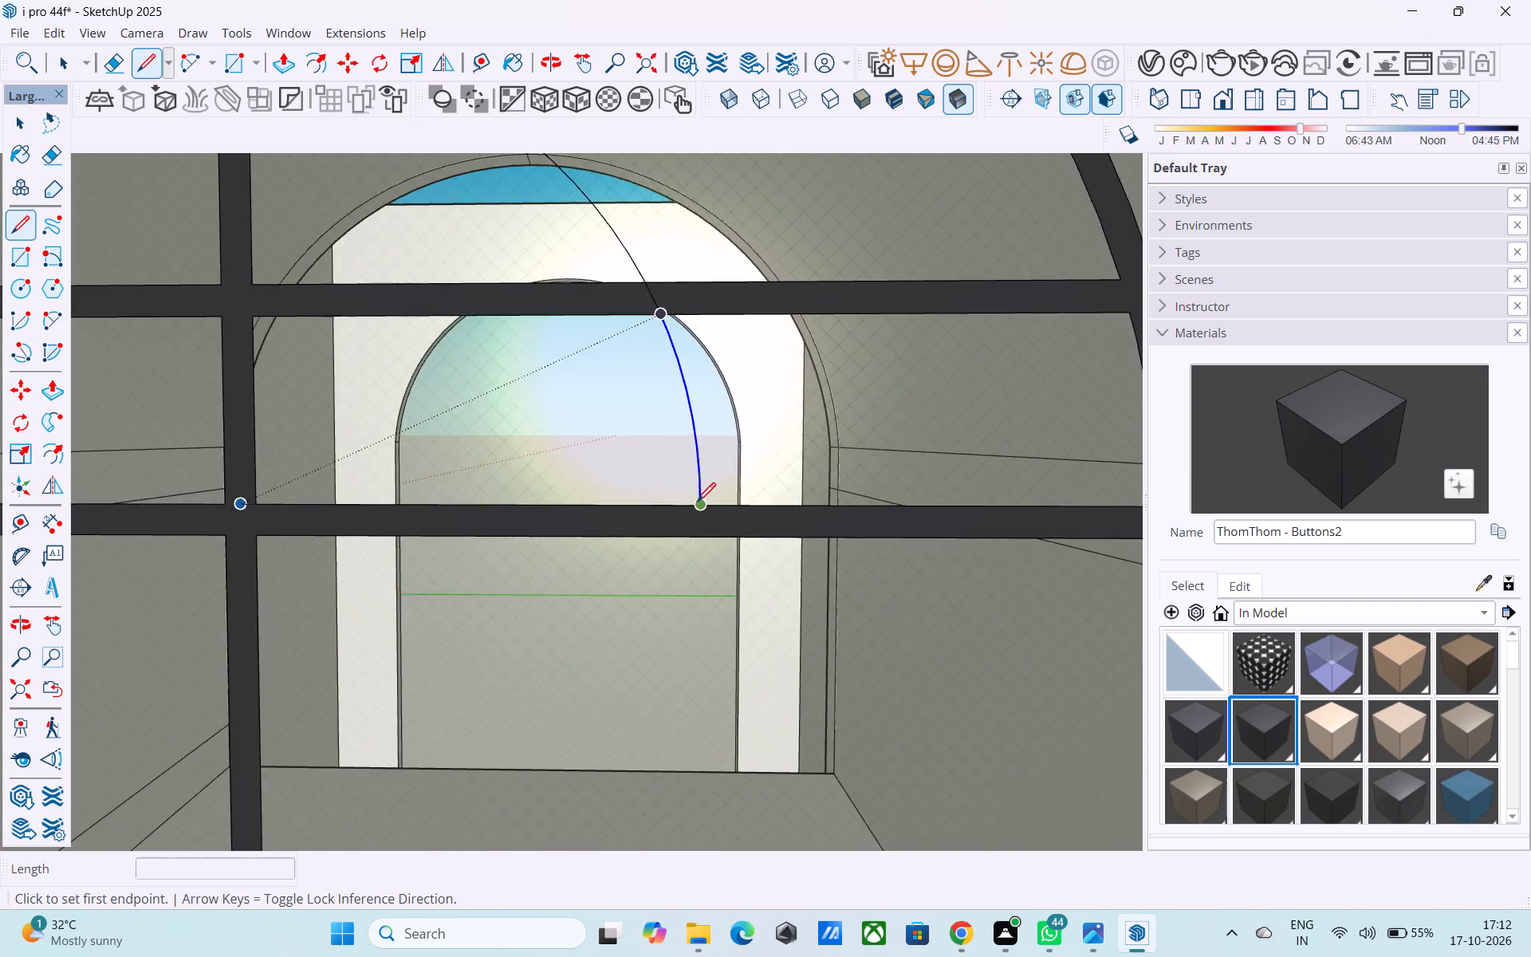
scroll(697, 503, up, 1)
click(697, 502)
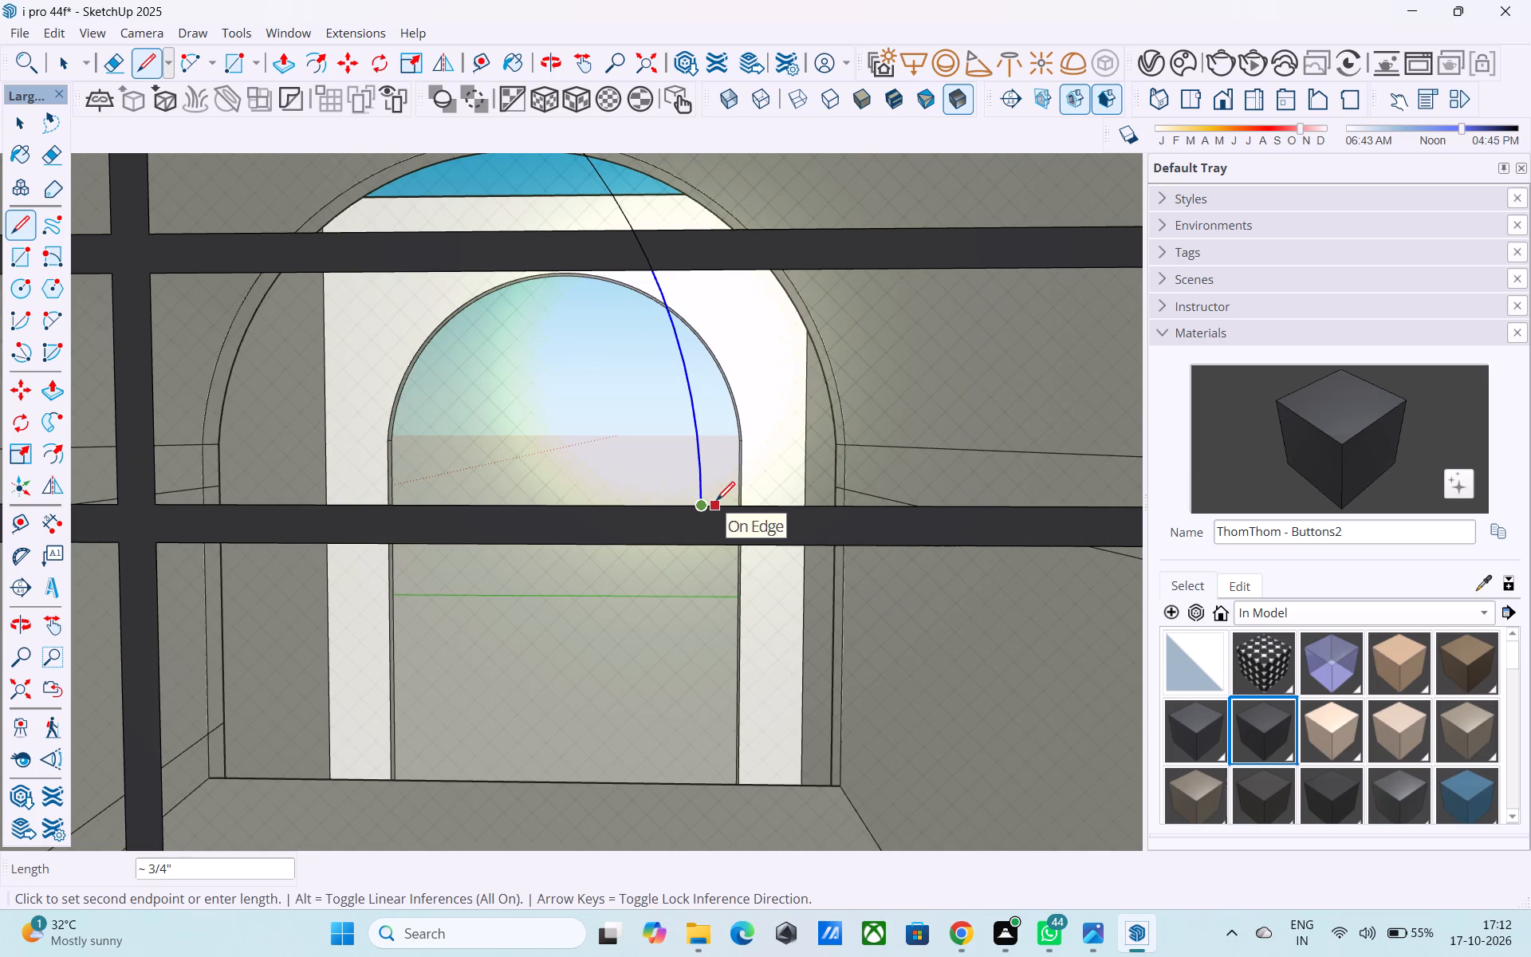
text(2")
key(Return)
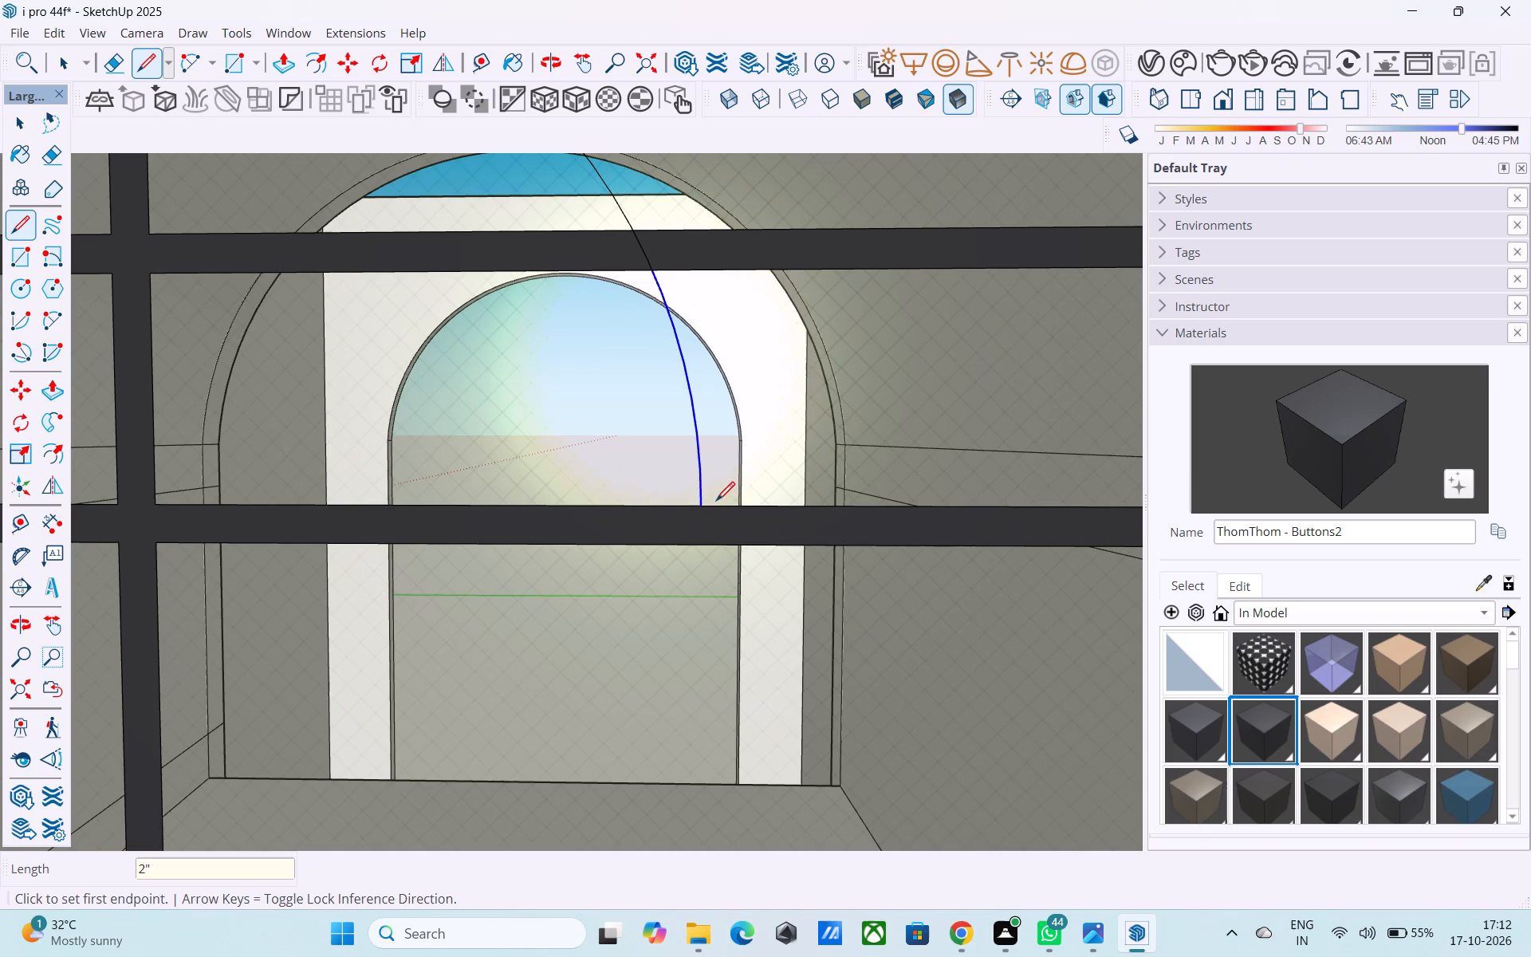
click(721, 506)
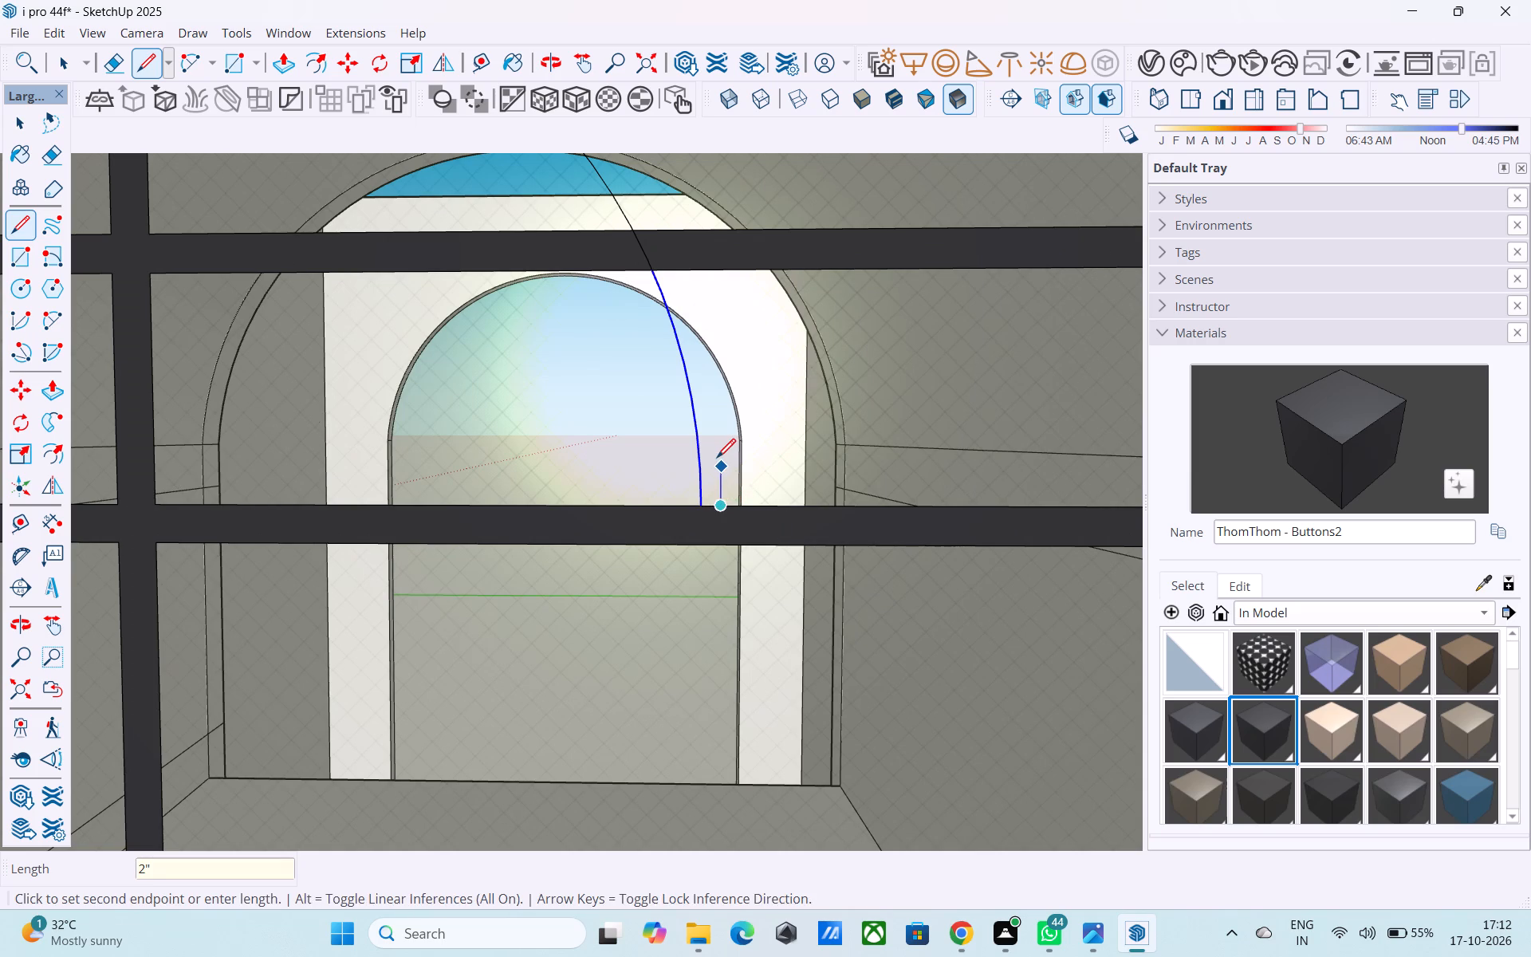
click(717, 459)
key(space)
Draw a matching 2" line outward from the inner arc's left end along the bar, with a short vertical line at its outer end.
scroll(717, 462, down, 10)
shift+middle_drag(459, 512, 521, 538)
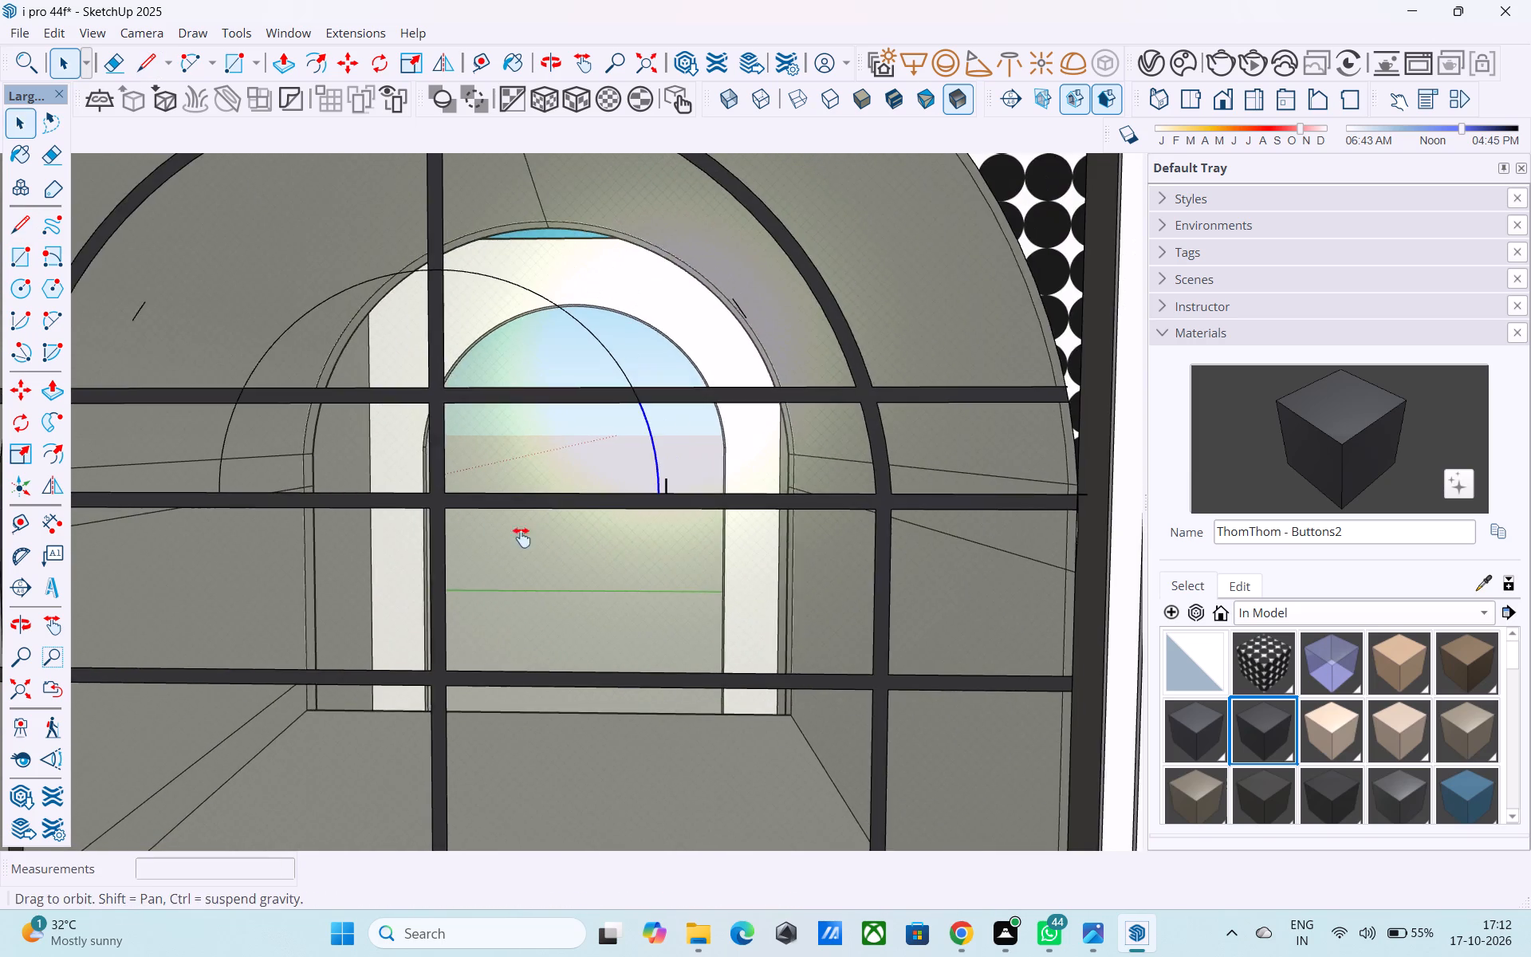
shift+middle_drag(521, 538, 718, 568)
scroll(447, 518, up, 3)
click(489, 534)
middle_drag(485, 536, 462, 539)
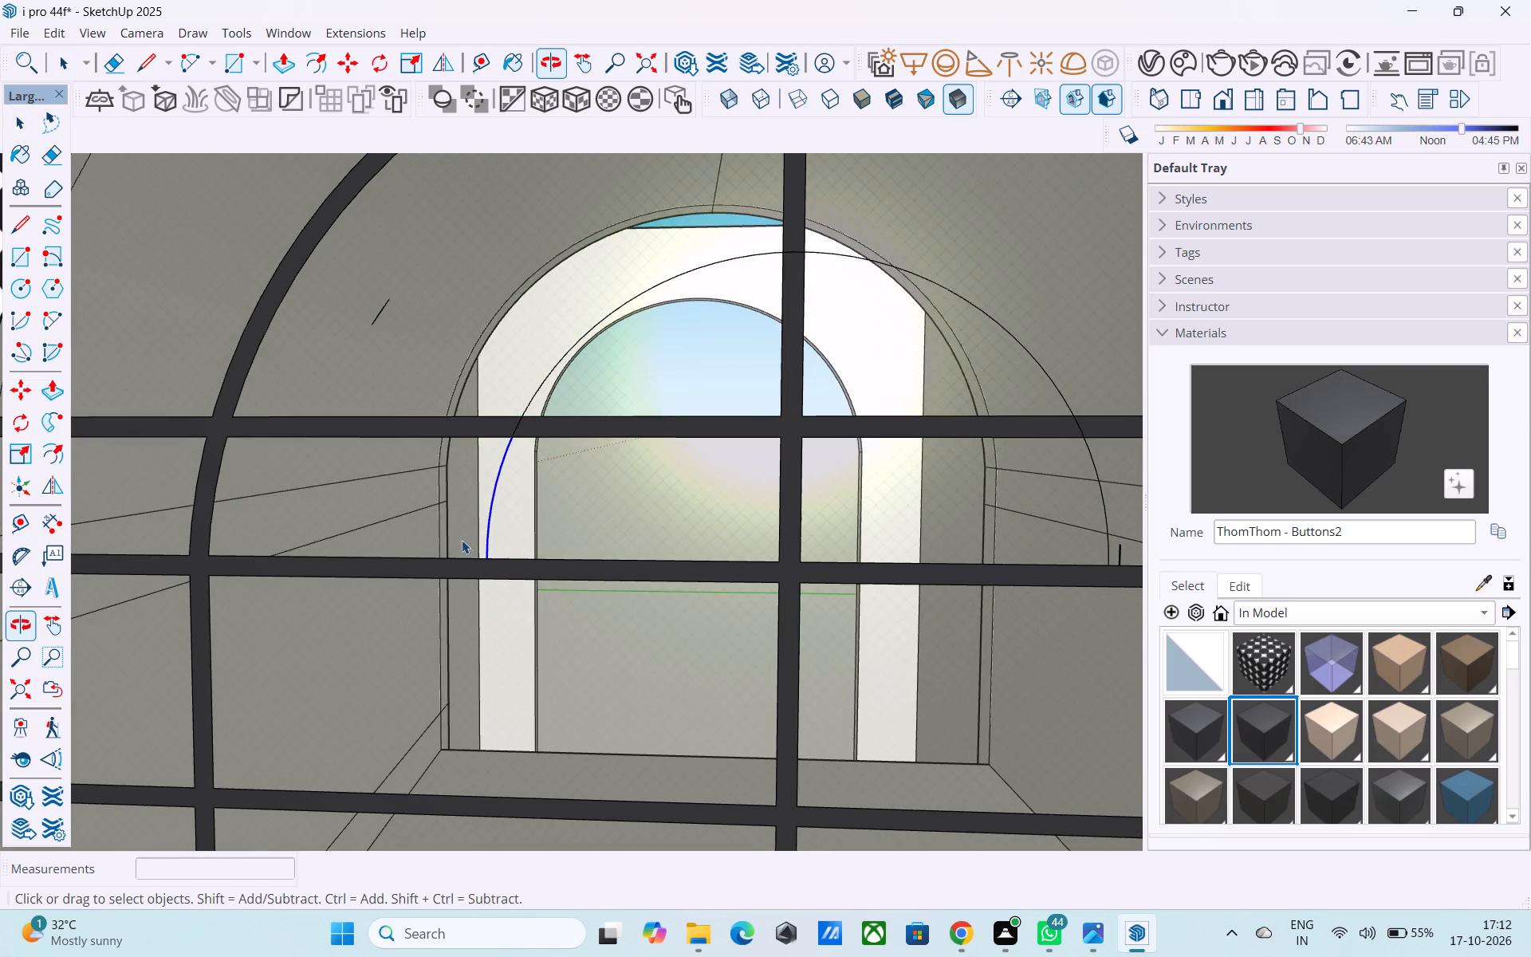
key(l)
click(482, 560)
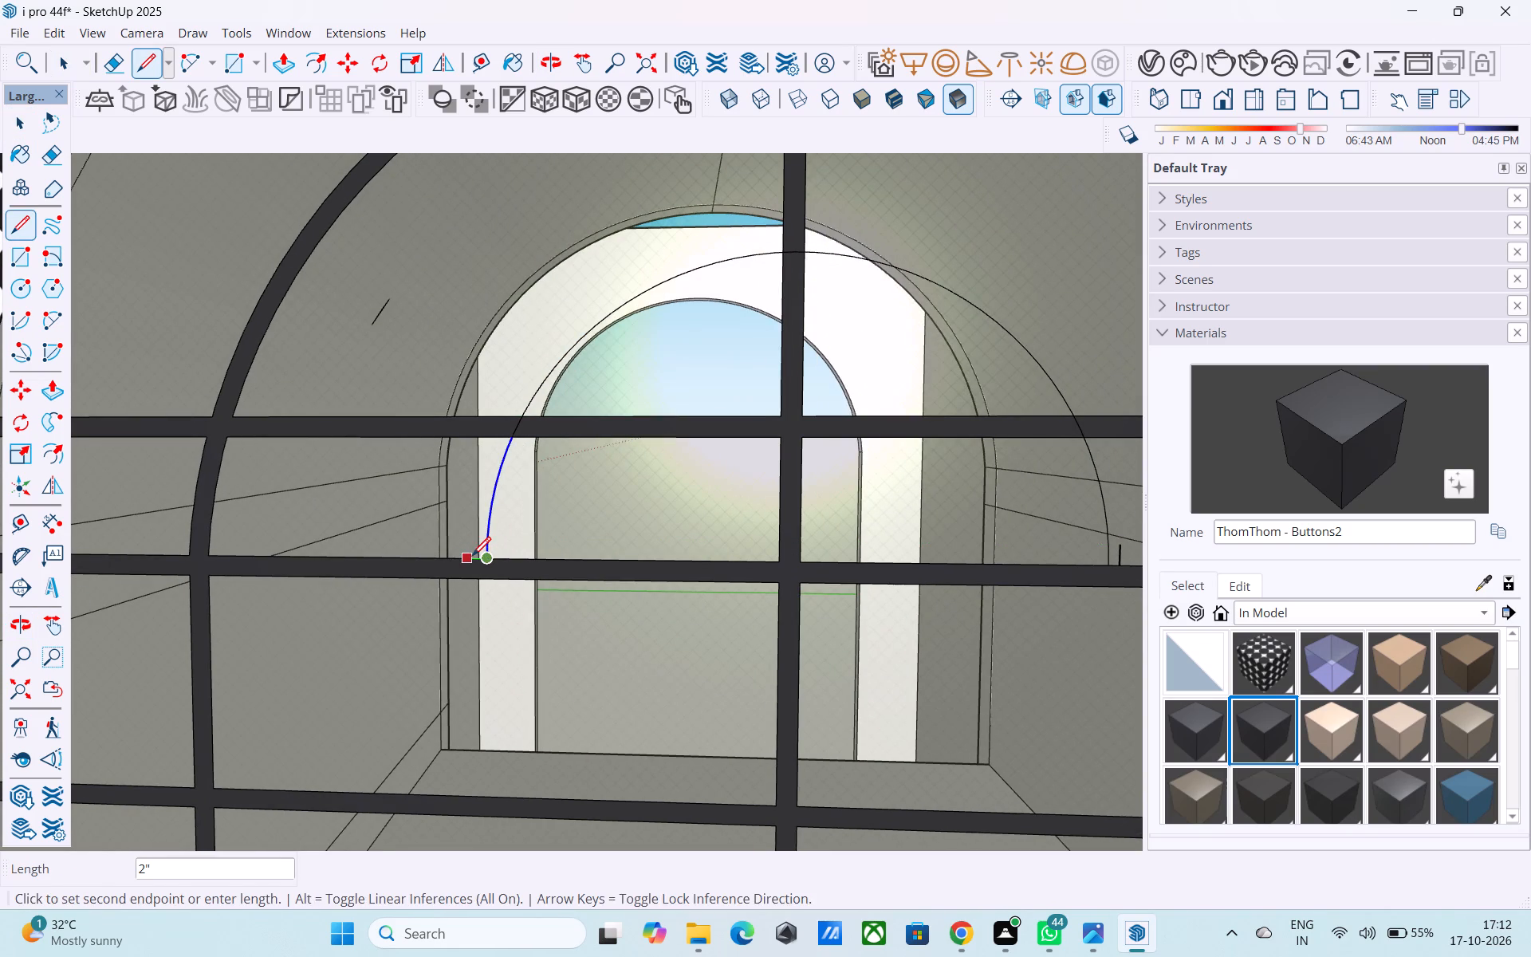
click(472, 557)
click(462, 557)
click(465, 538)
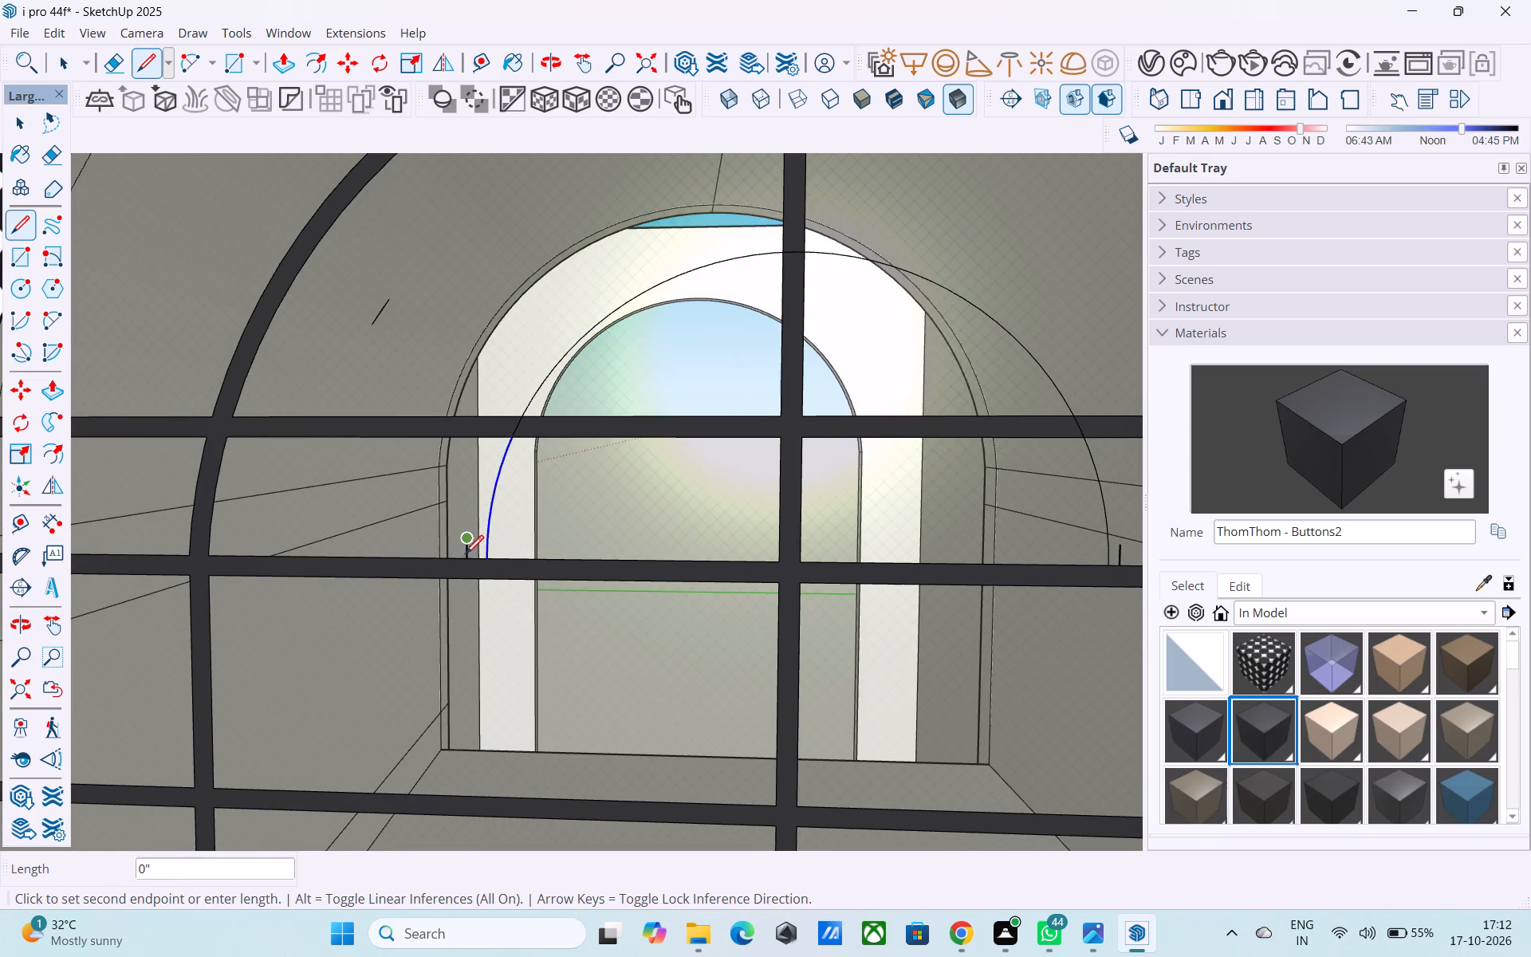
Draw a half-circle arc spanning 5' 2" between the bases of the two short vertical lines, with a 2' 7" upward bulge.
key(a)
click(465, 560)
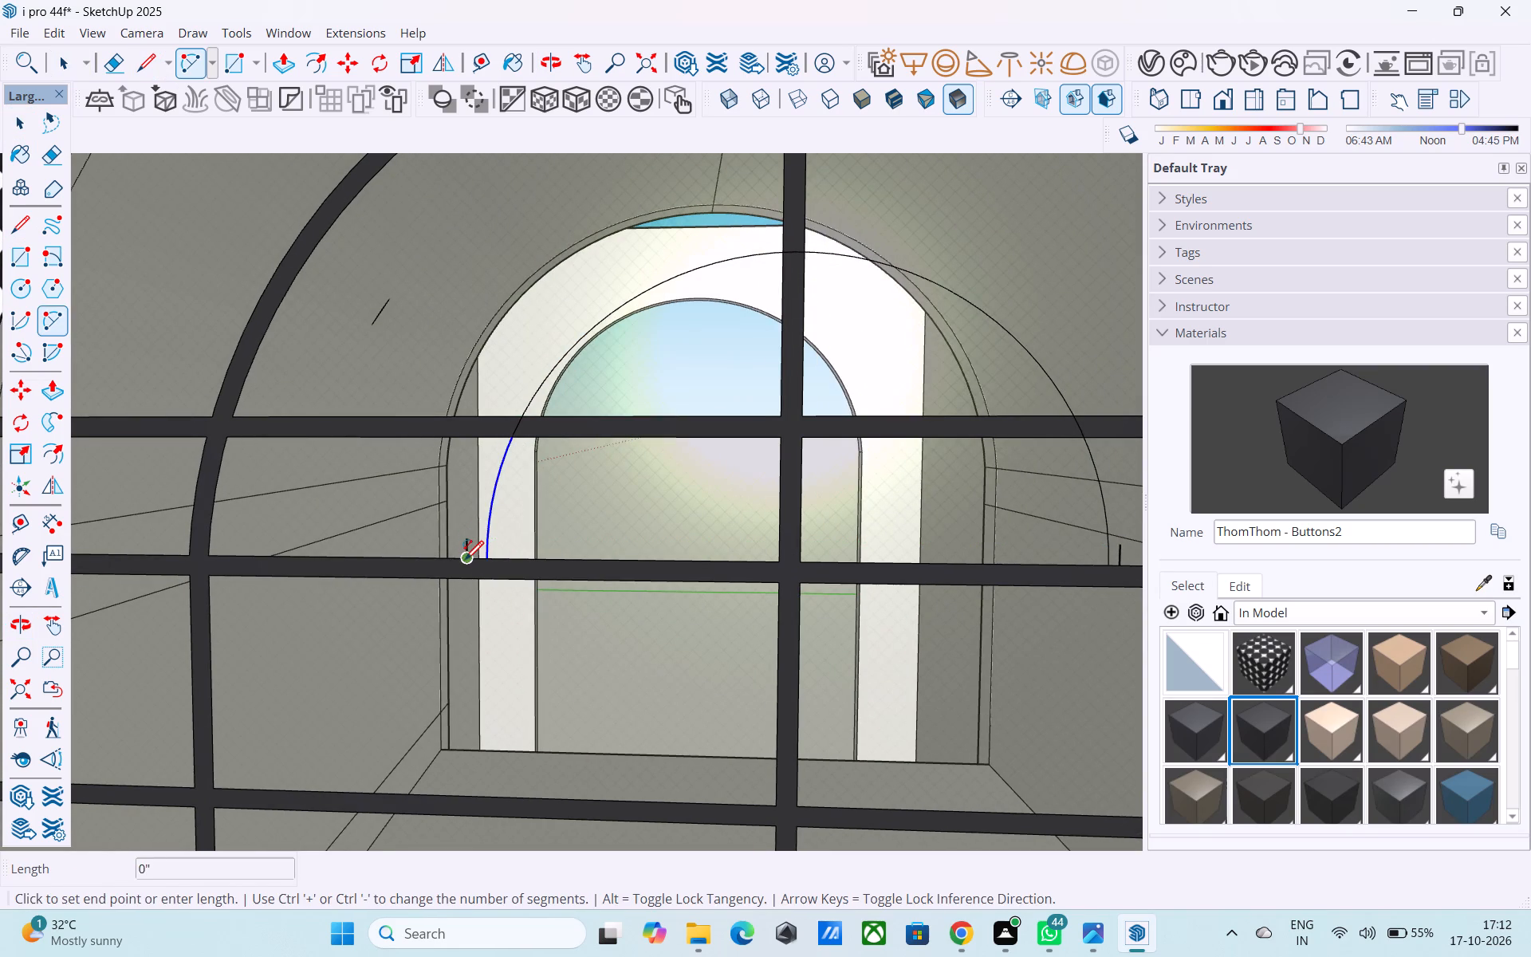
scroll(561, 555, down, 3)
shift+middle_drag(561, 555, 409, 537)
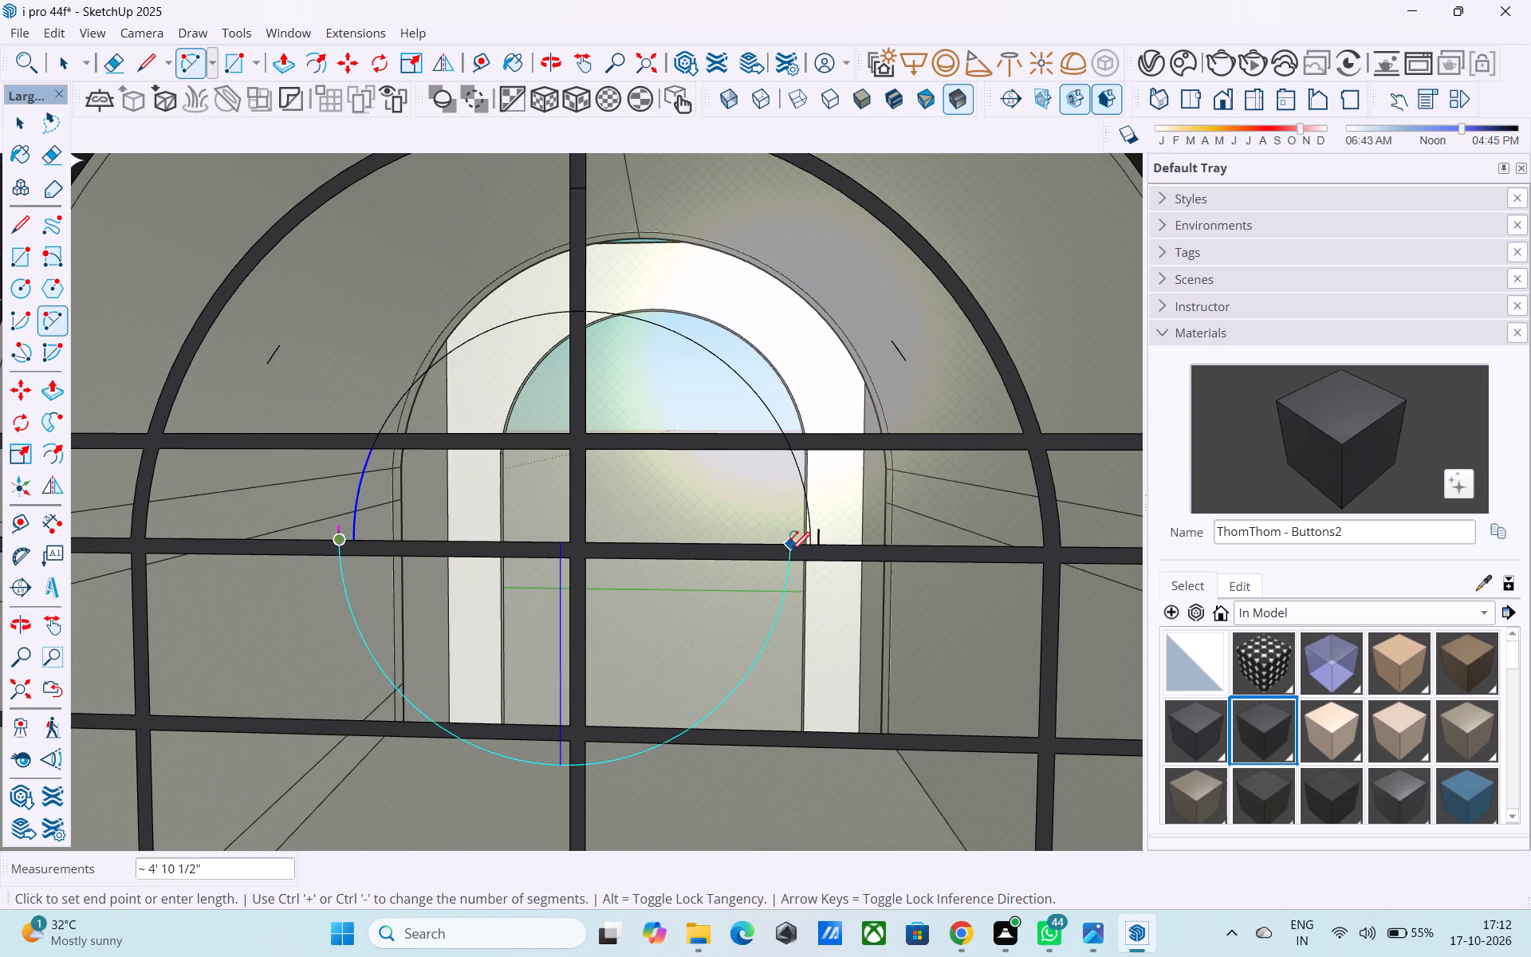
scroll(797, 553, up, 4)
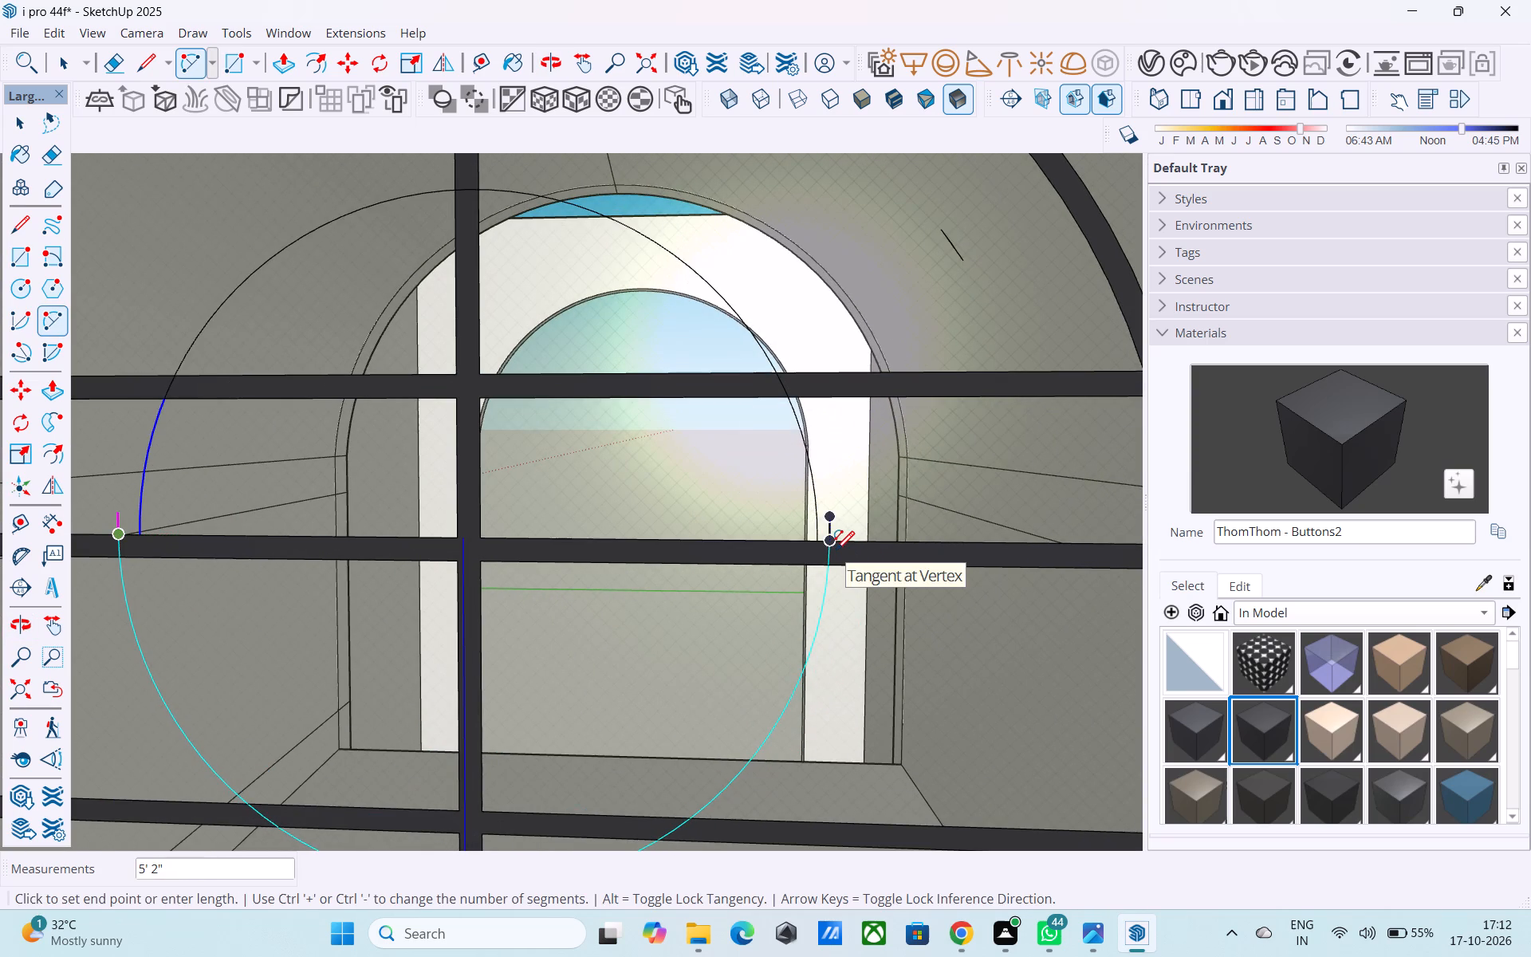
click(836, 552)
scroll(667, 294, down, 4)
shift+middle_drag(660, 276, 697, 390)
scroll(687, 358, up, 3)
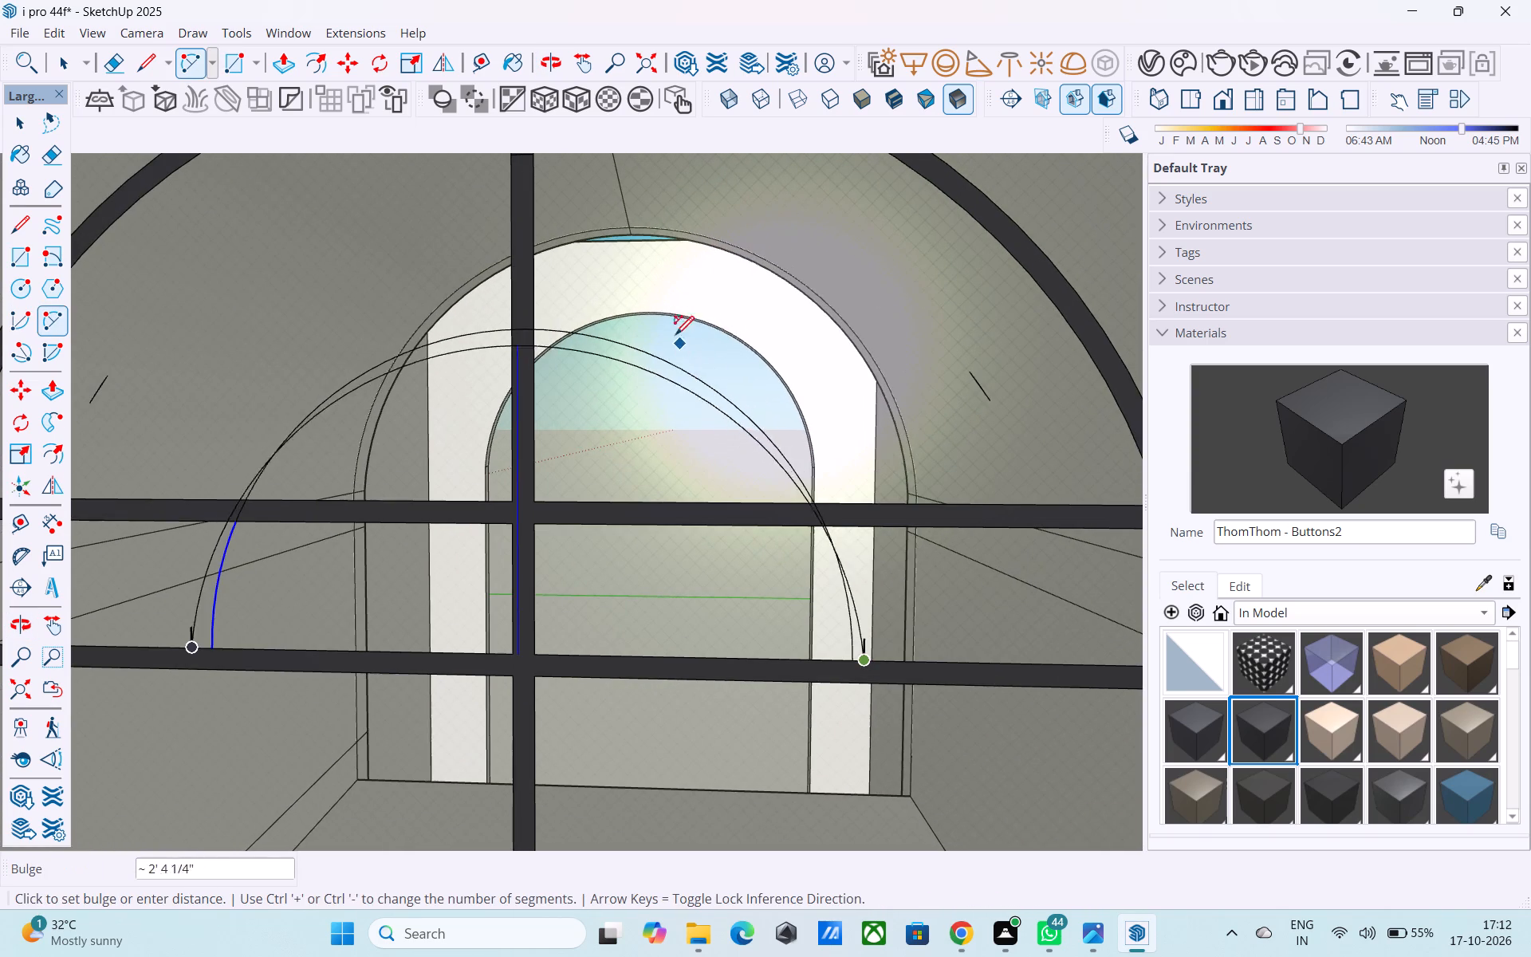
scroll(661, 316, up, 1)
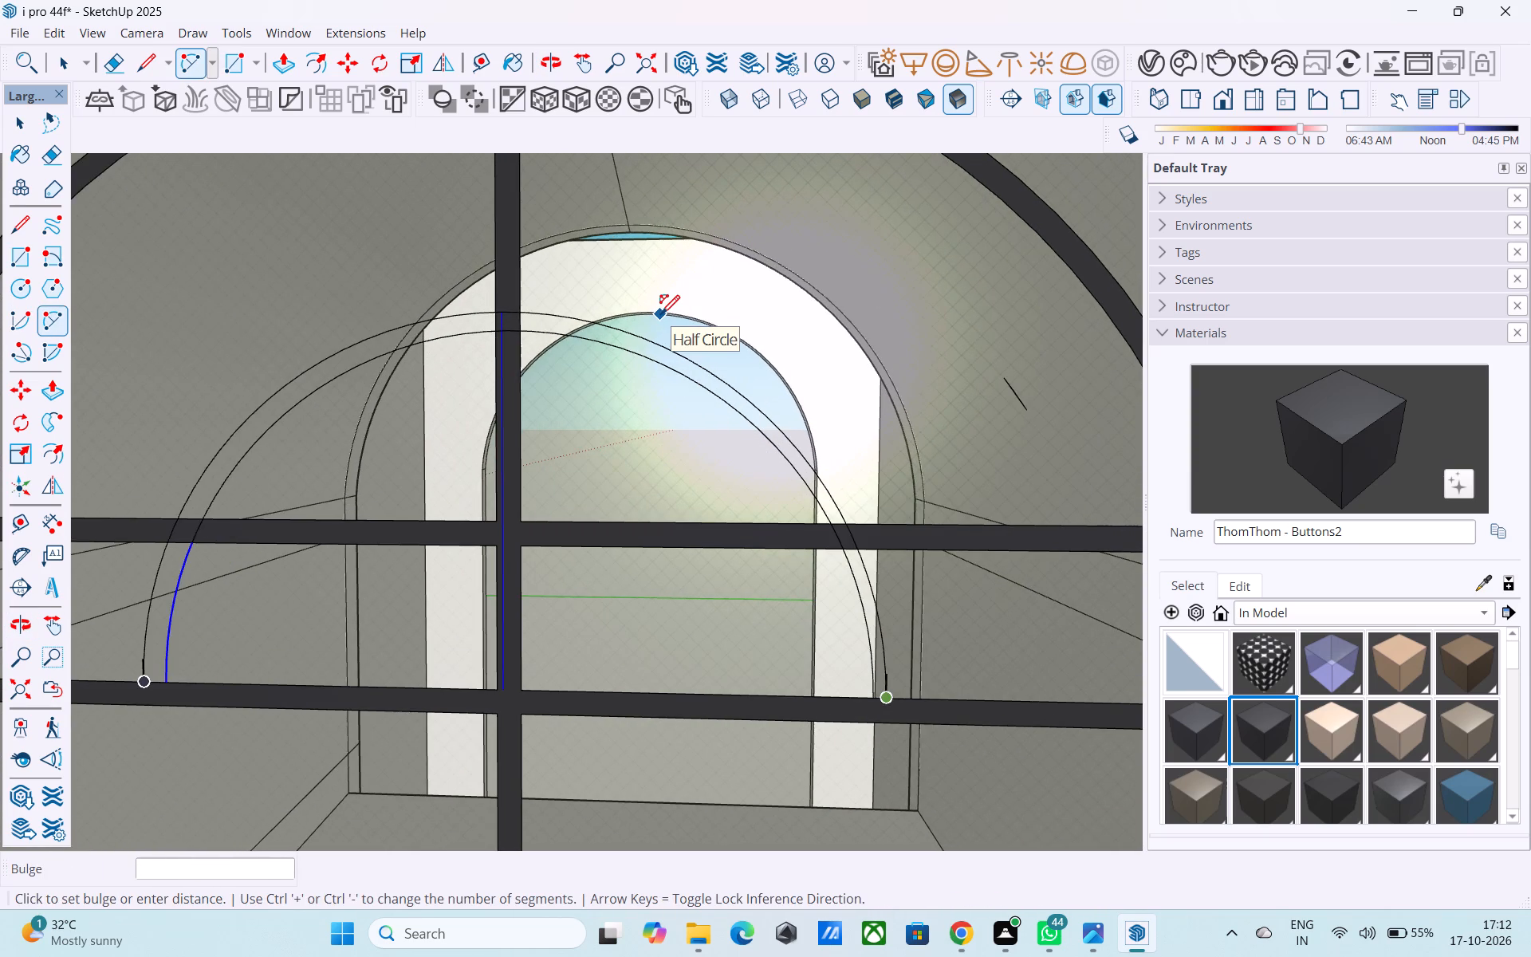
middle_drag(661, 316, 752, 301)
shift+middle_drag(710, 313, 740, 289)
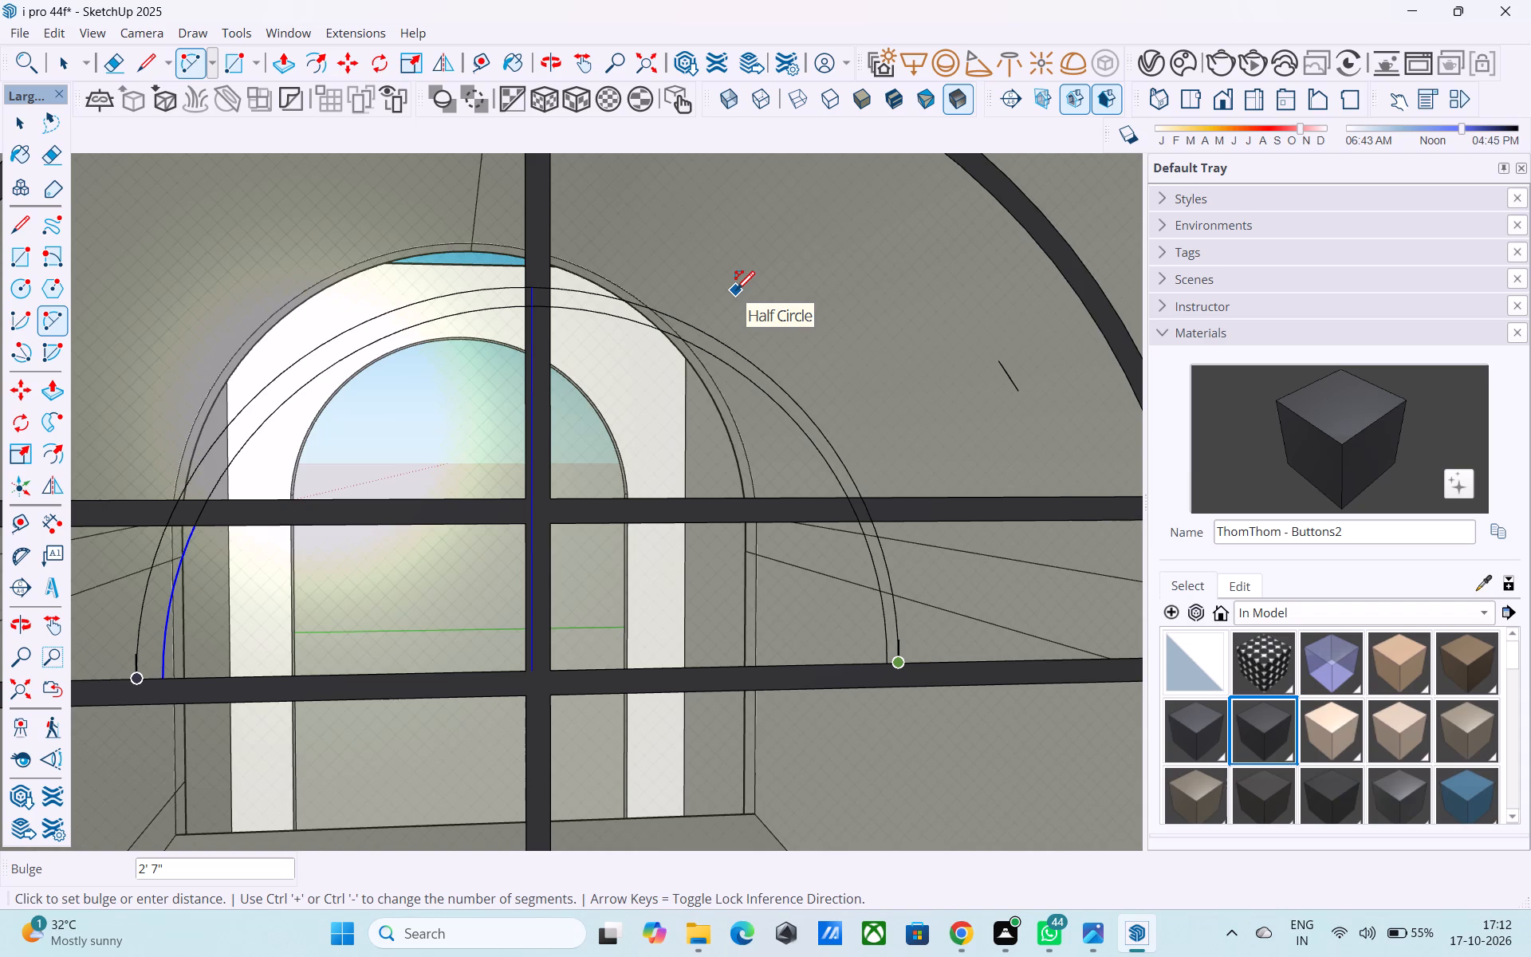
click(736, 289)
Examine the paired inner arcs against the glazing bars from several angles.
scroll(513, 415, down, 5)
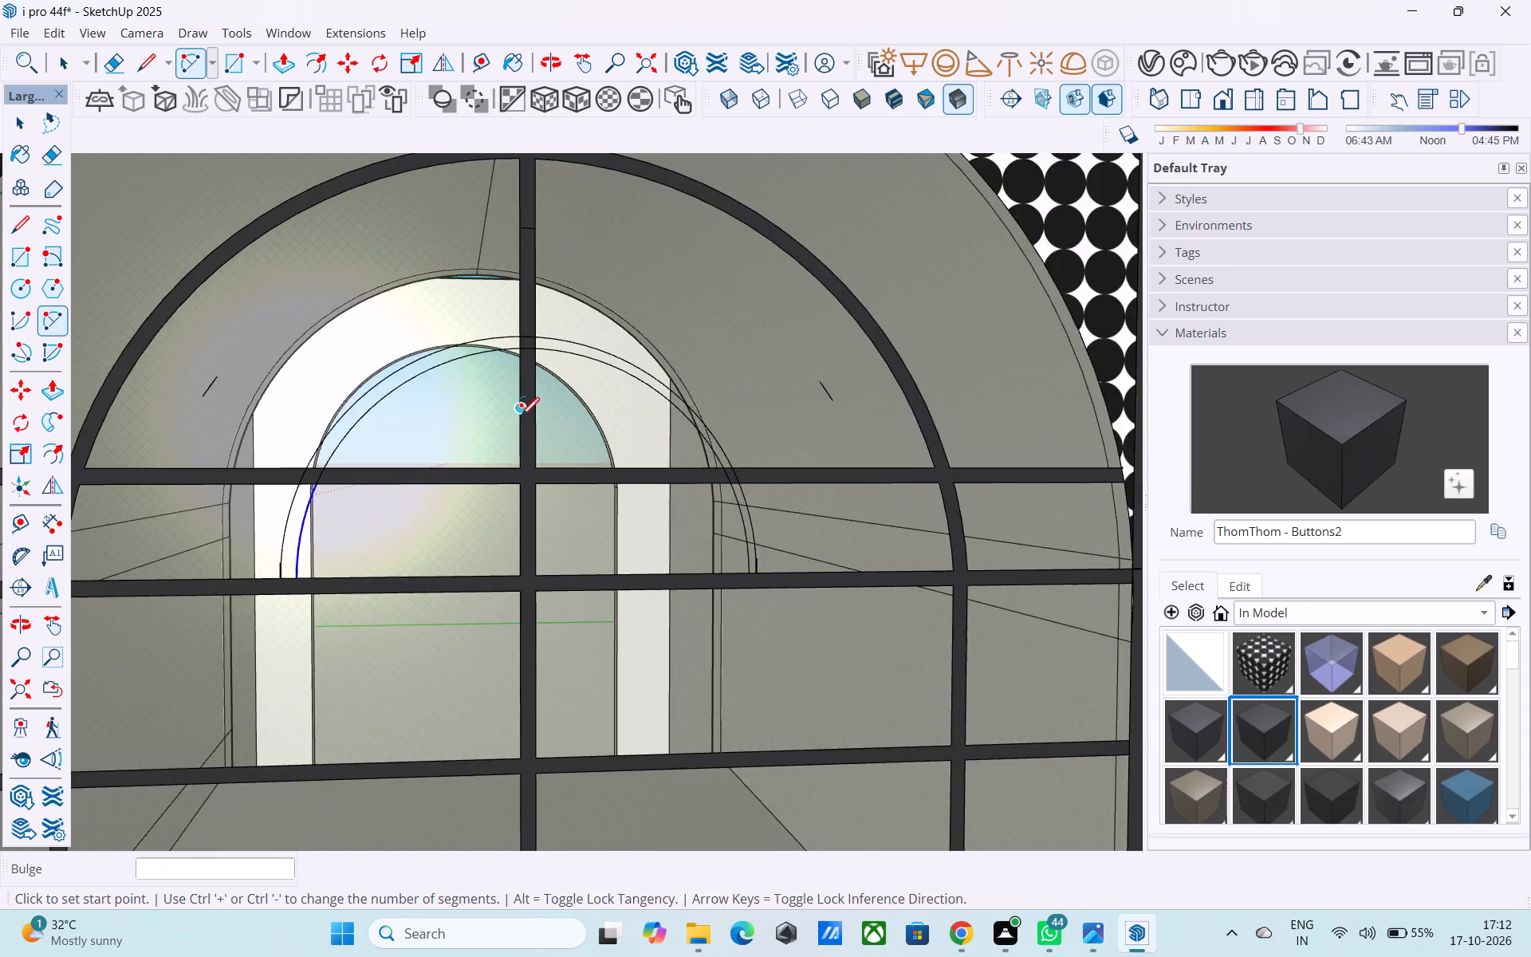
middle_drag(518, 419, 766, 461)
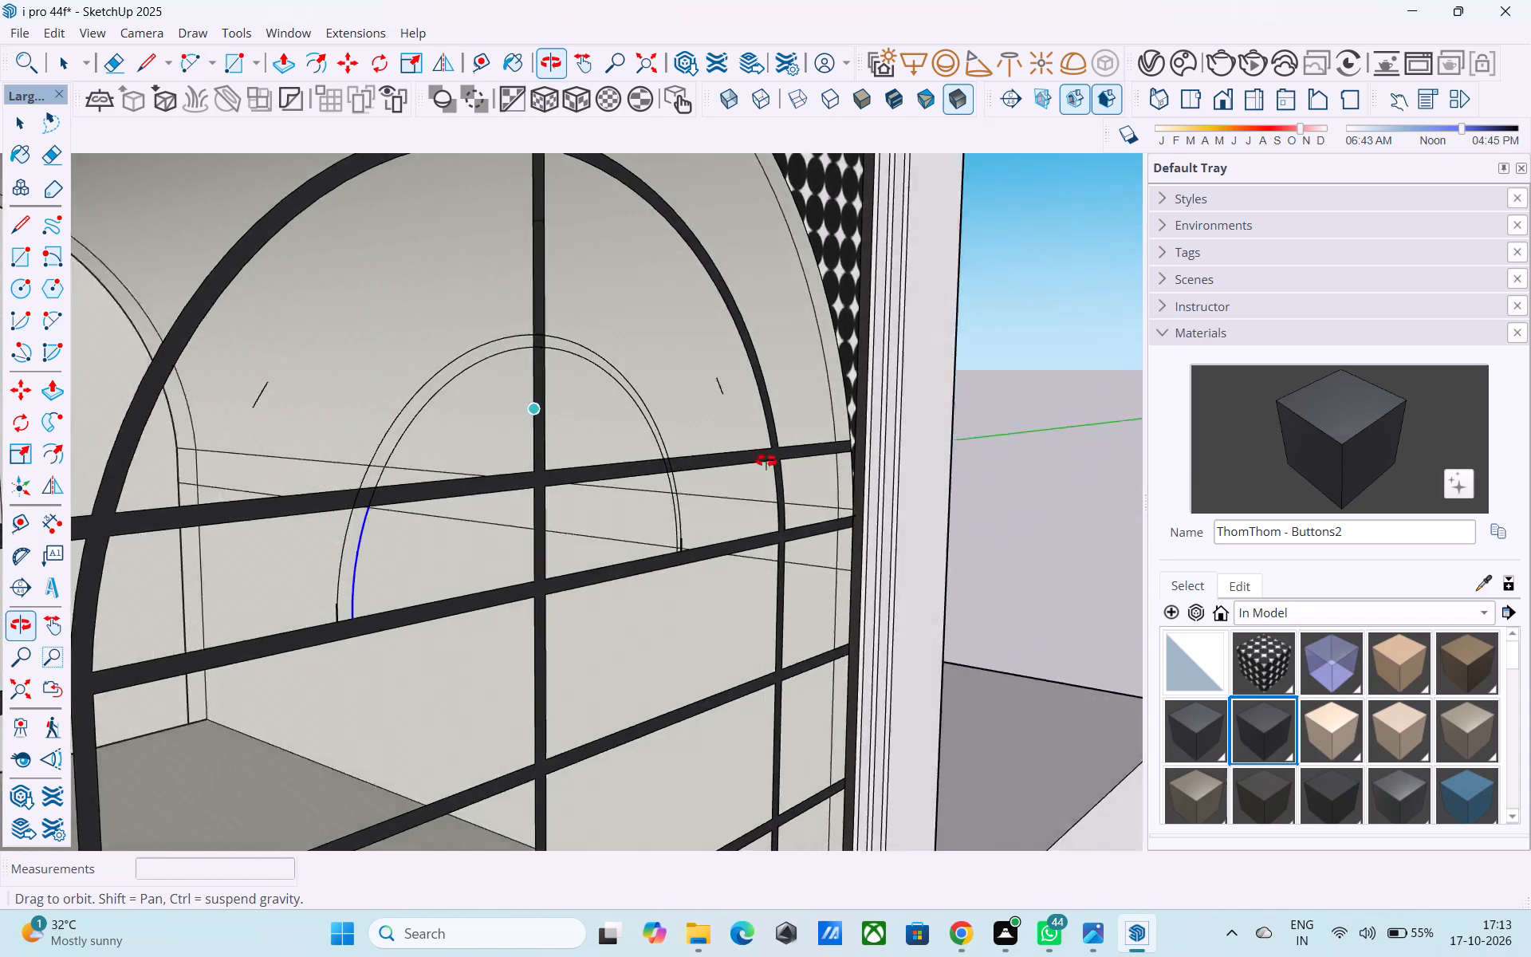
middle_drag(766, 461, 432, 395)
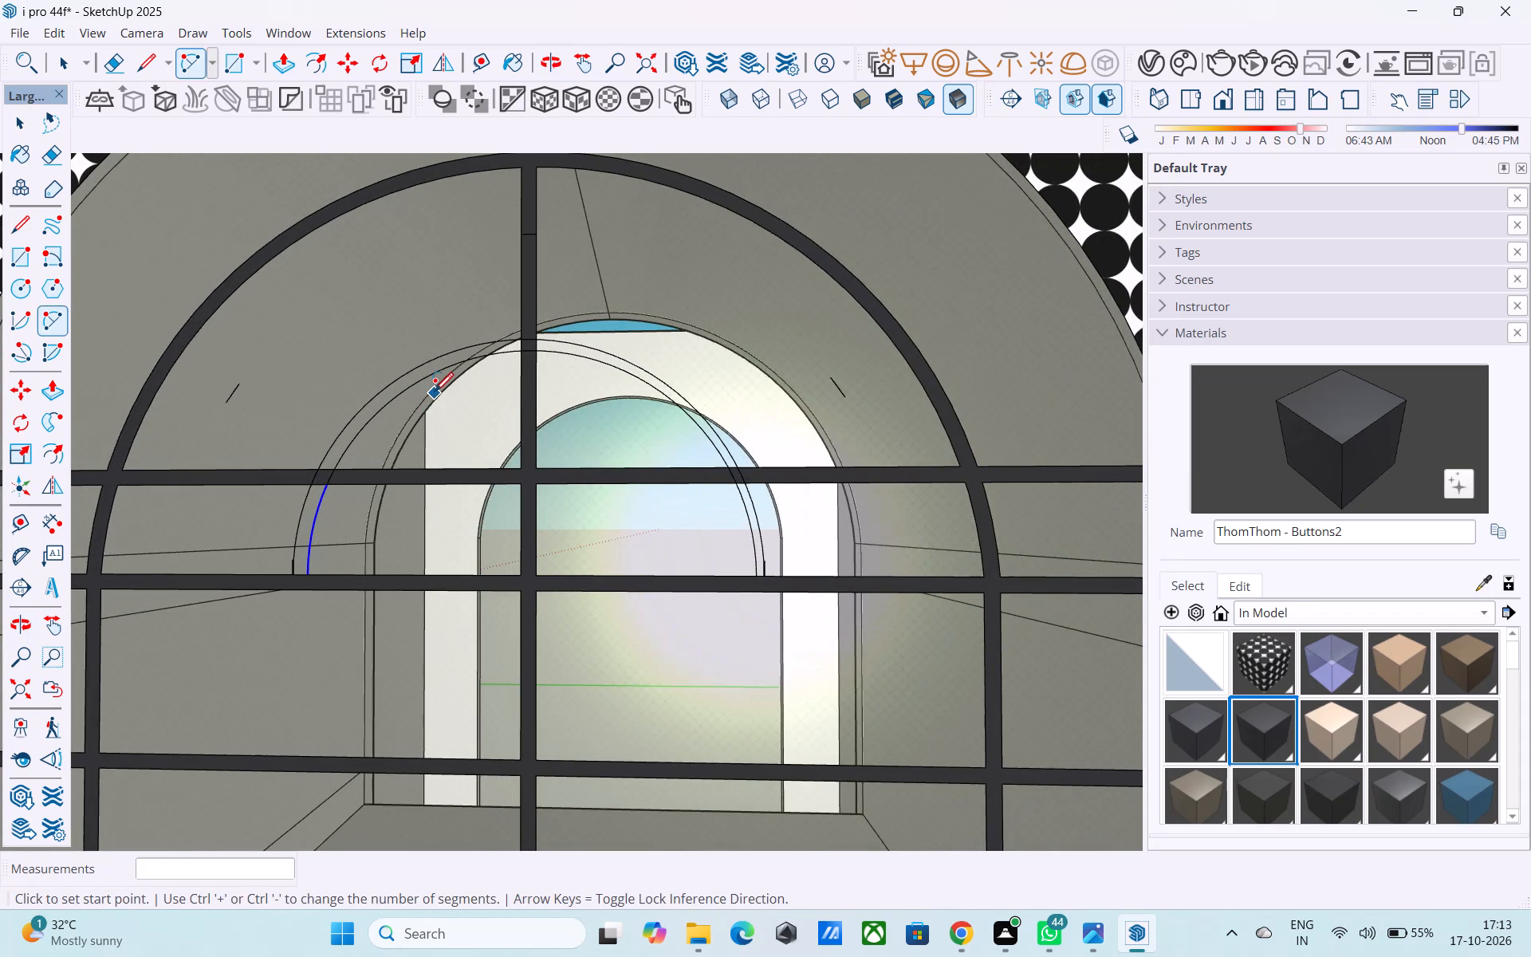
scroll(435, 393, down, 4)
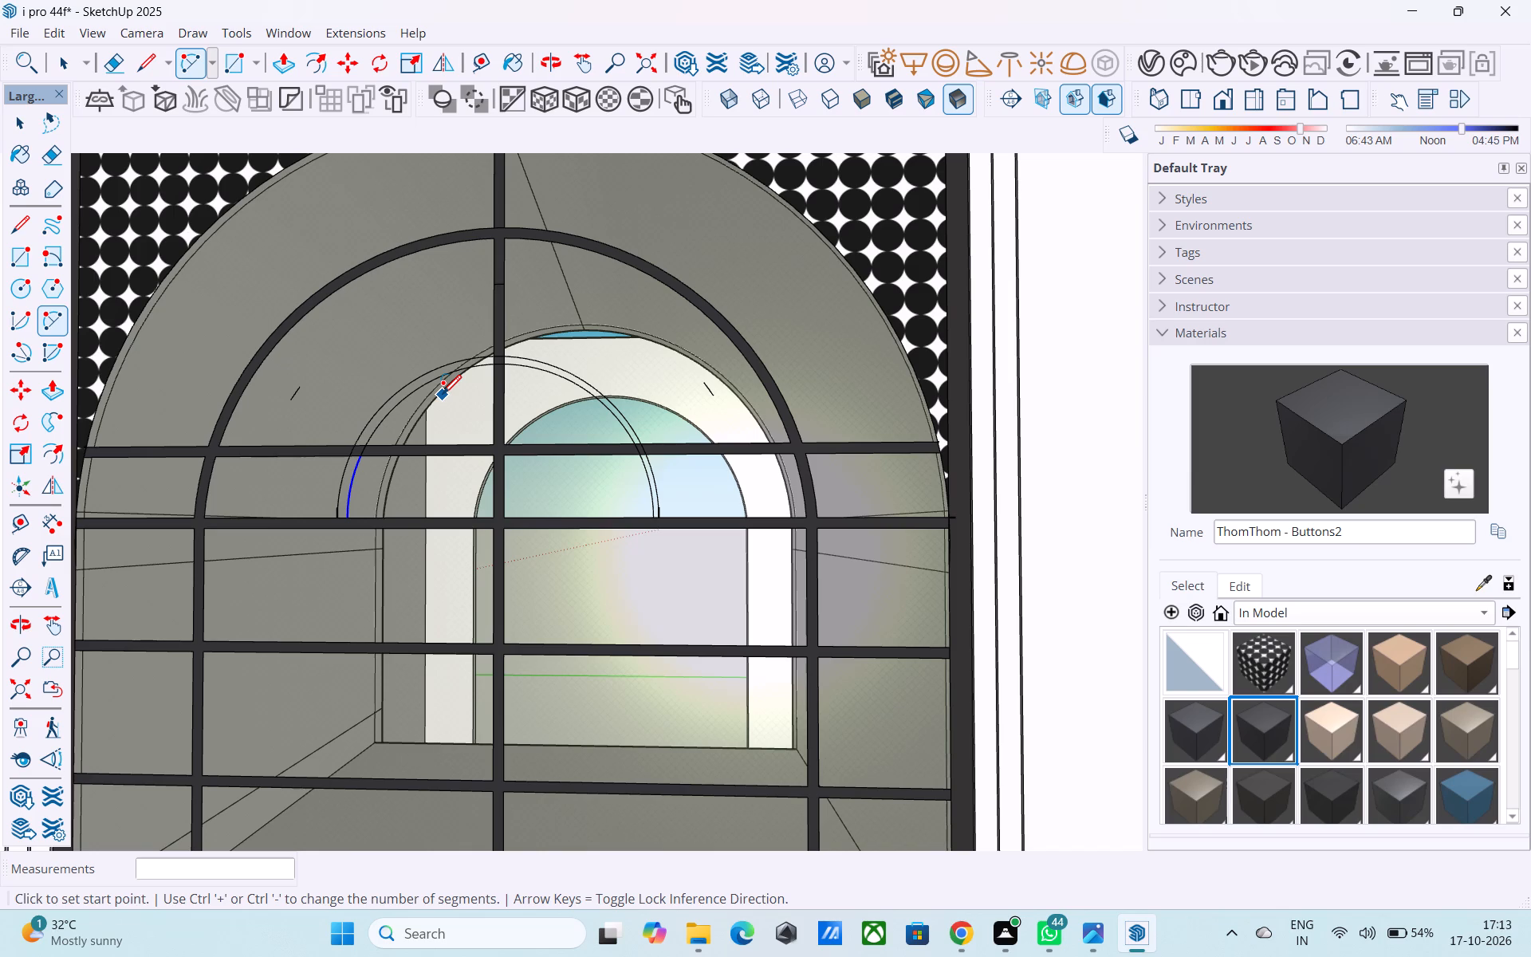
scroll(537, 234, down, 4)
middle_drag(561, 330, 631, 551)
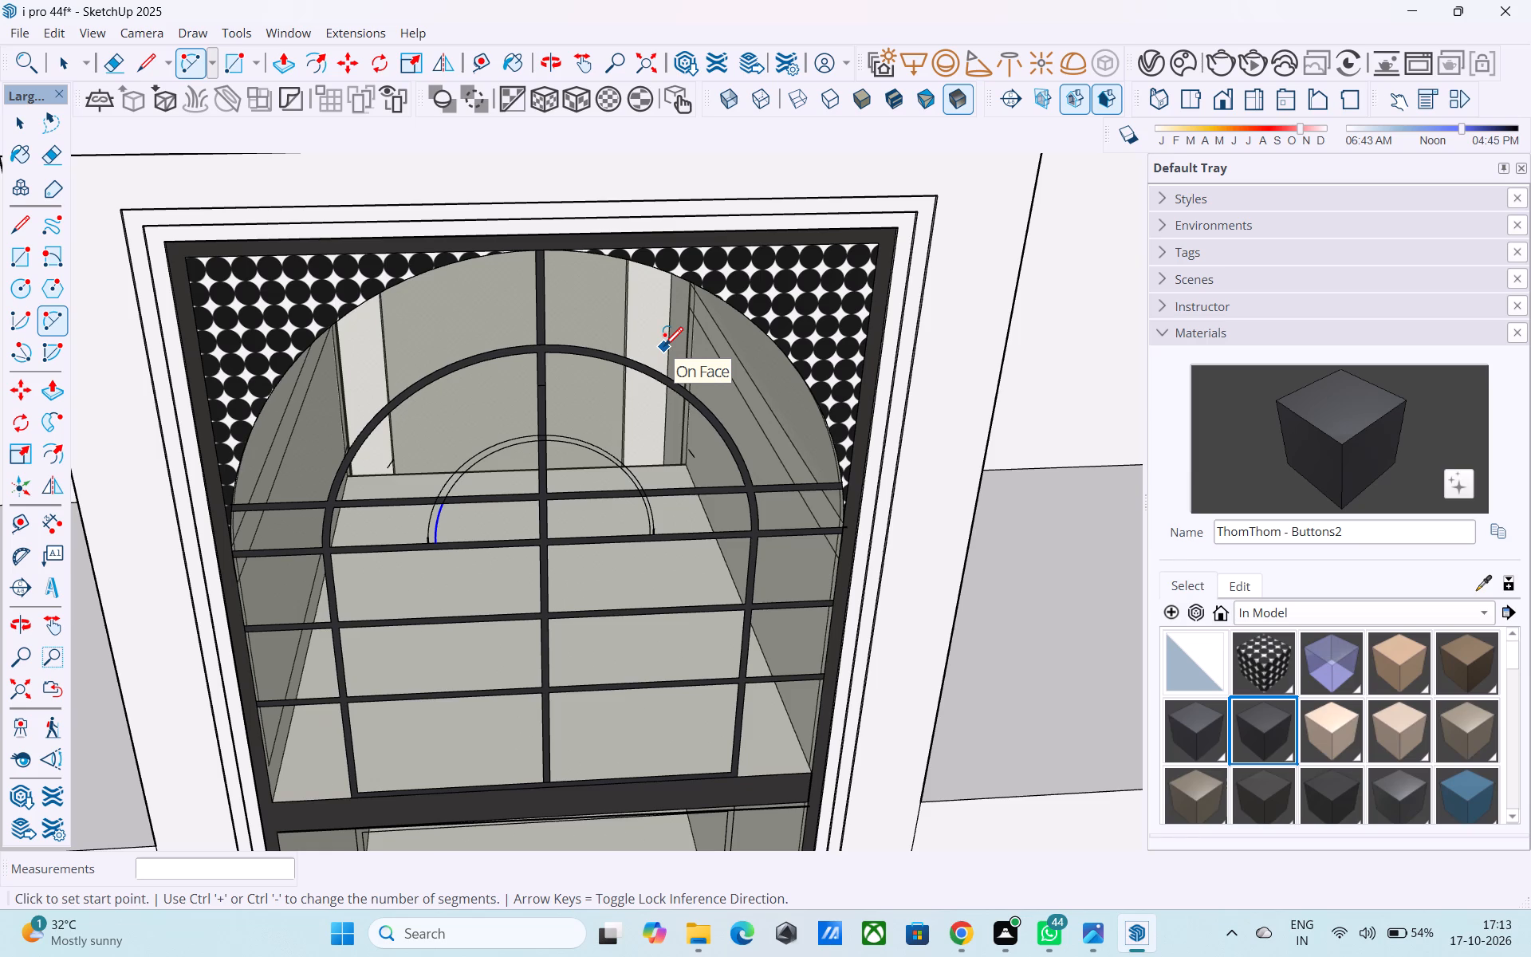
scroll(655, 345, up, 5)
middle_drag(507, 480, 515, 191)
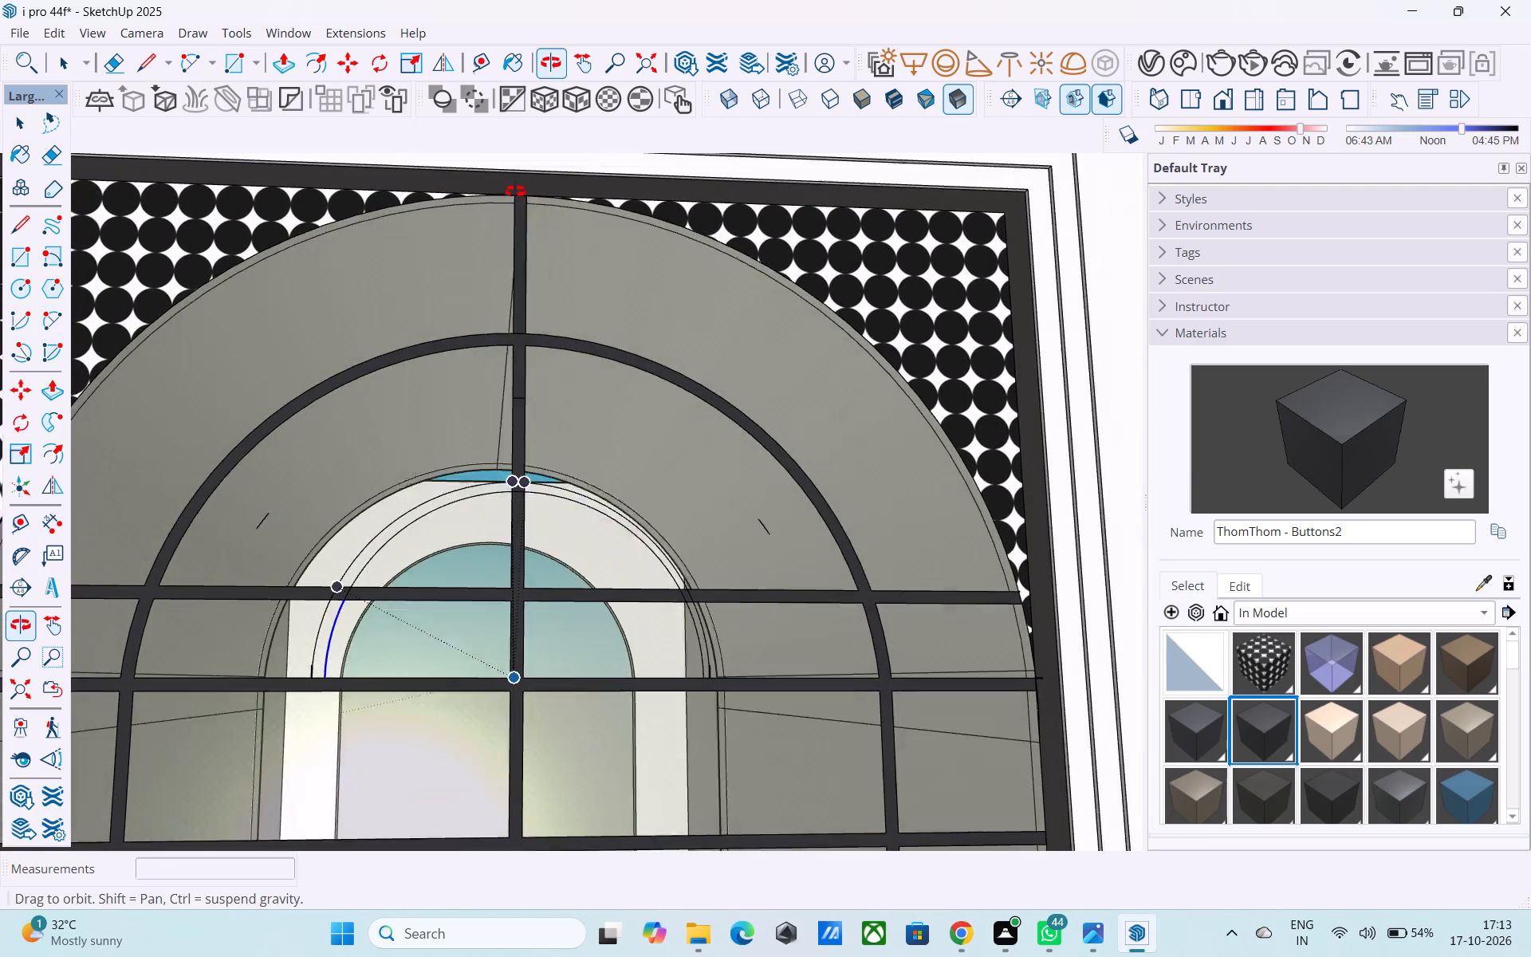
middle_drag(515, 191, 517, 192)
scroll(439, 549, down, 5)
middle_drag(427, 593, 391, 574)
shift+middle_drag(426, 555, 508, 444)
scroll(561, 429, up, 5)
shift+middle_drag(624, 427, 666, 474)
middle_drag(652, 441, 637, 434)
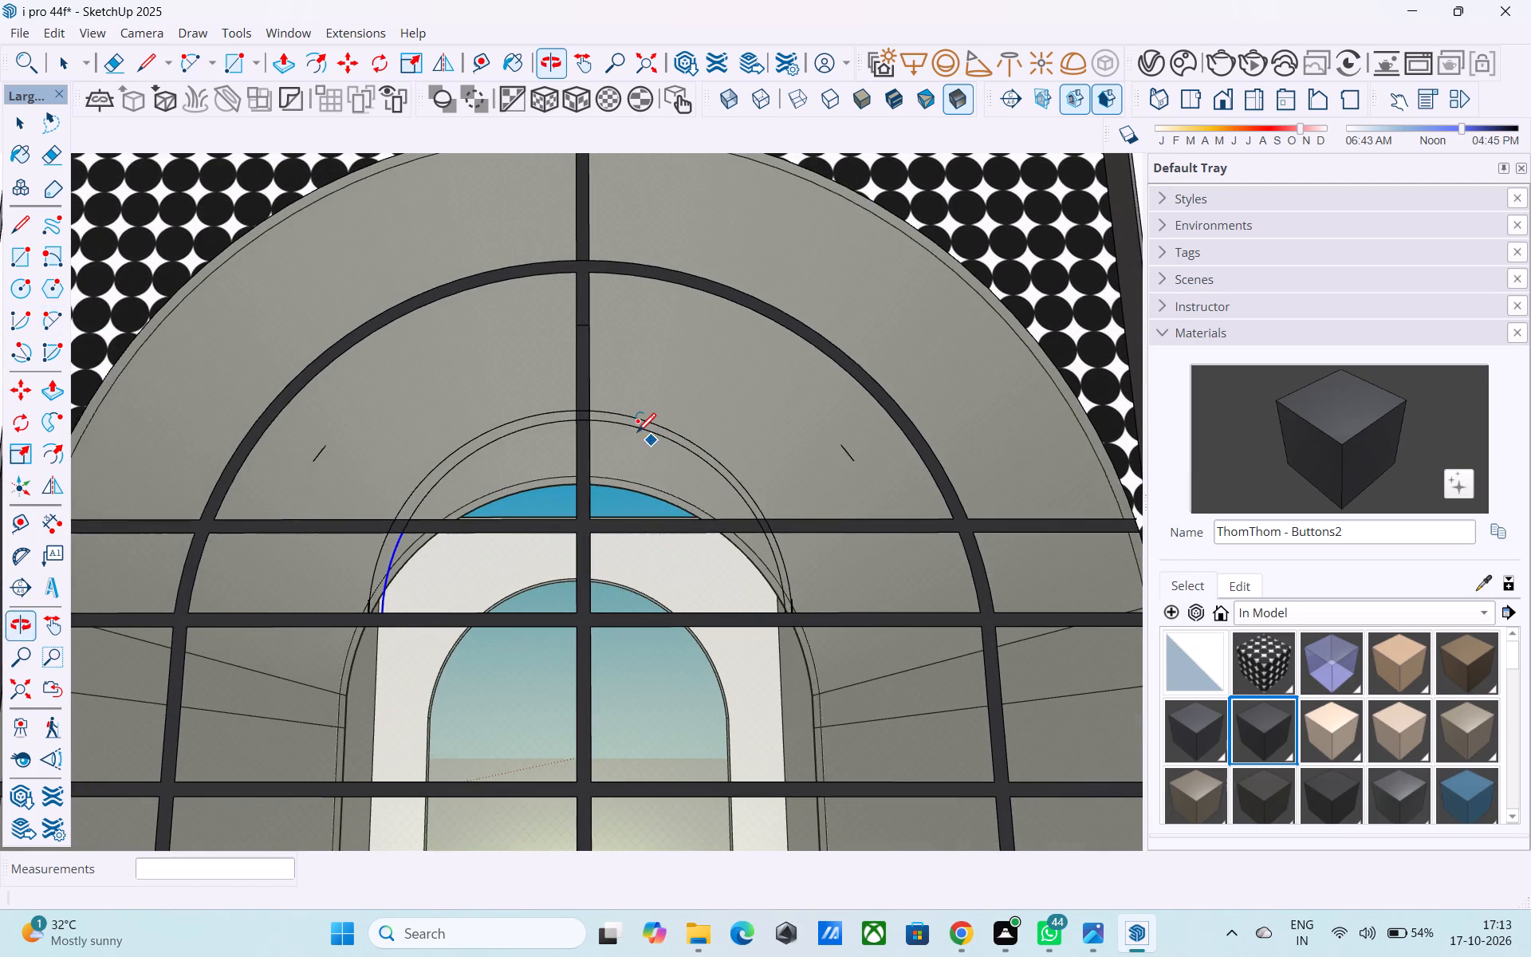
Try erasing parts of the outer 5' 2" half-circle arc, then undo back to before that arc was drawn.
scroll(638, 434, up, 3)
key(e)
drag(521, 407, 494, 392)
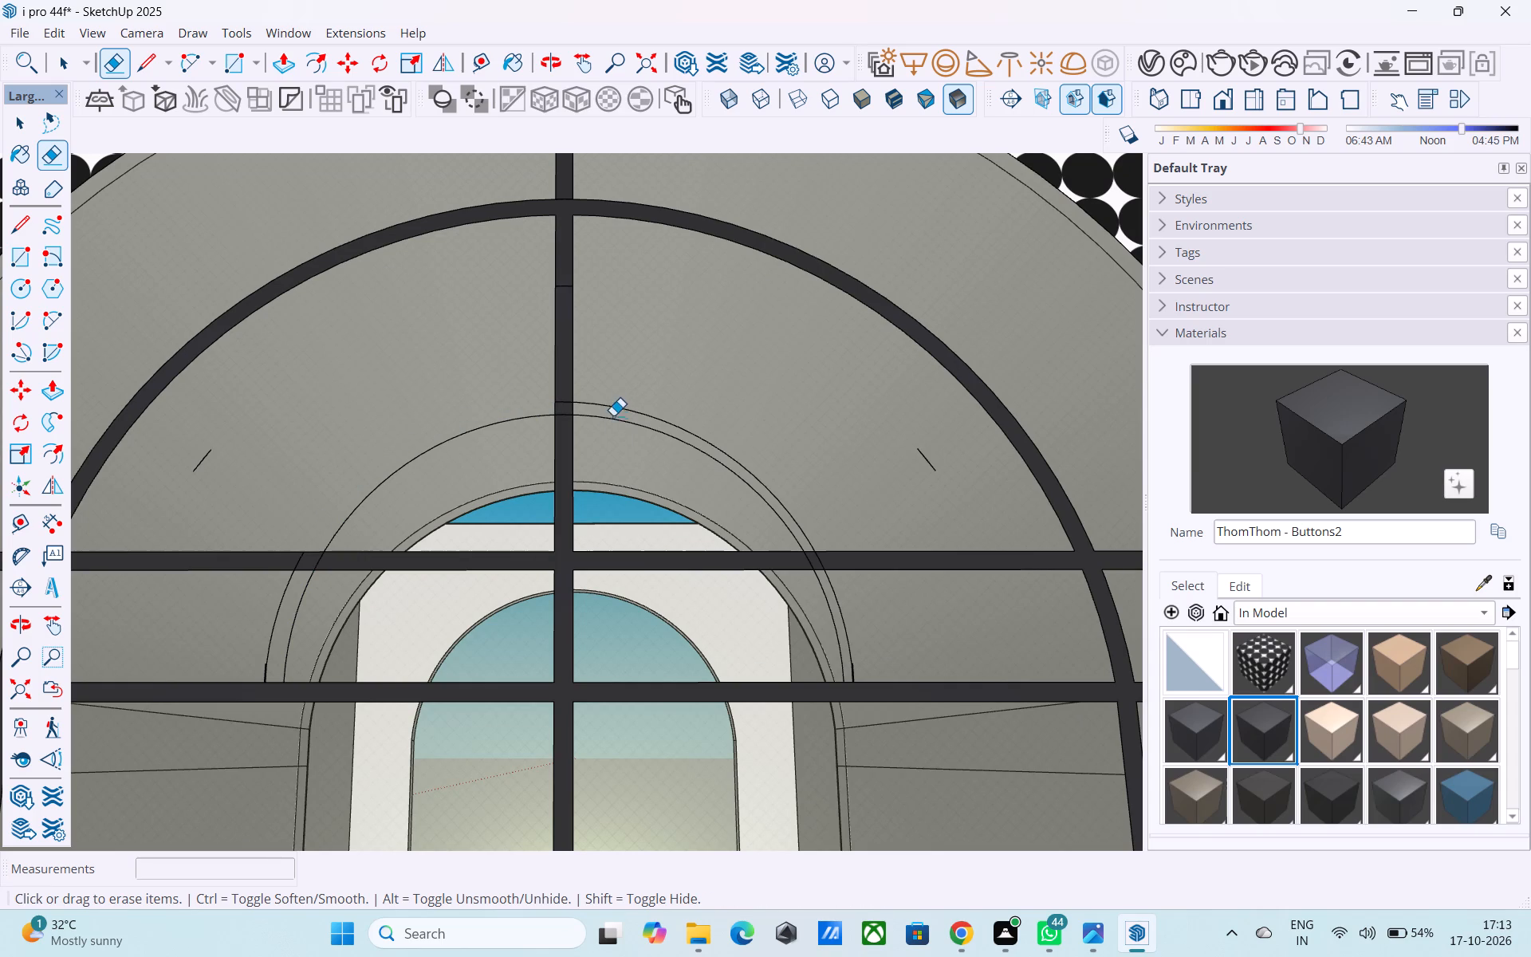
drag(613, 409, 619, 391)
key(ctrl+z)
key(ctrl+z)
key(ctrl+z)
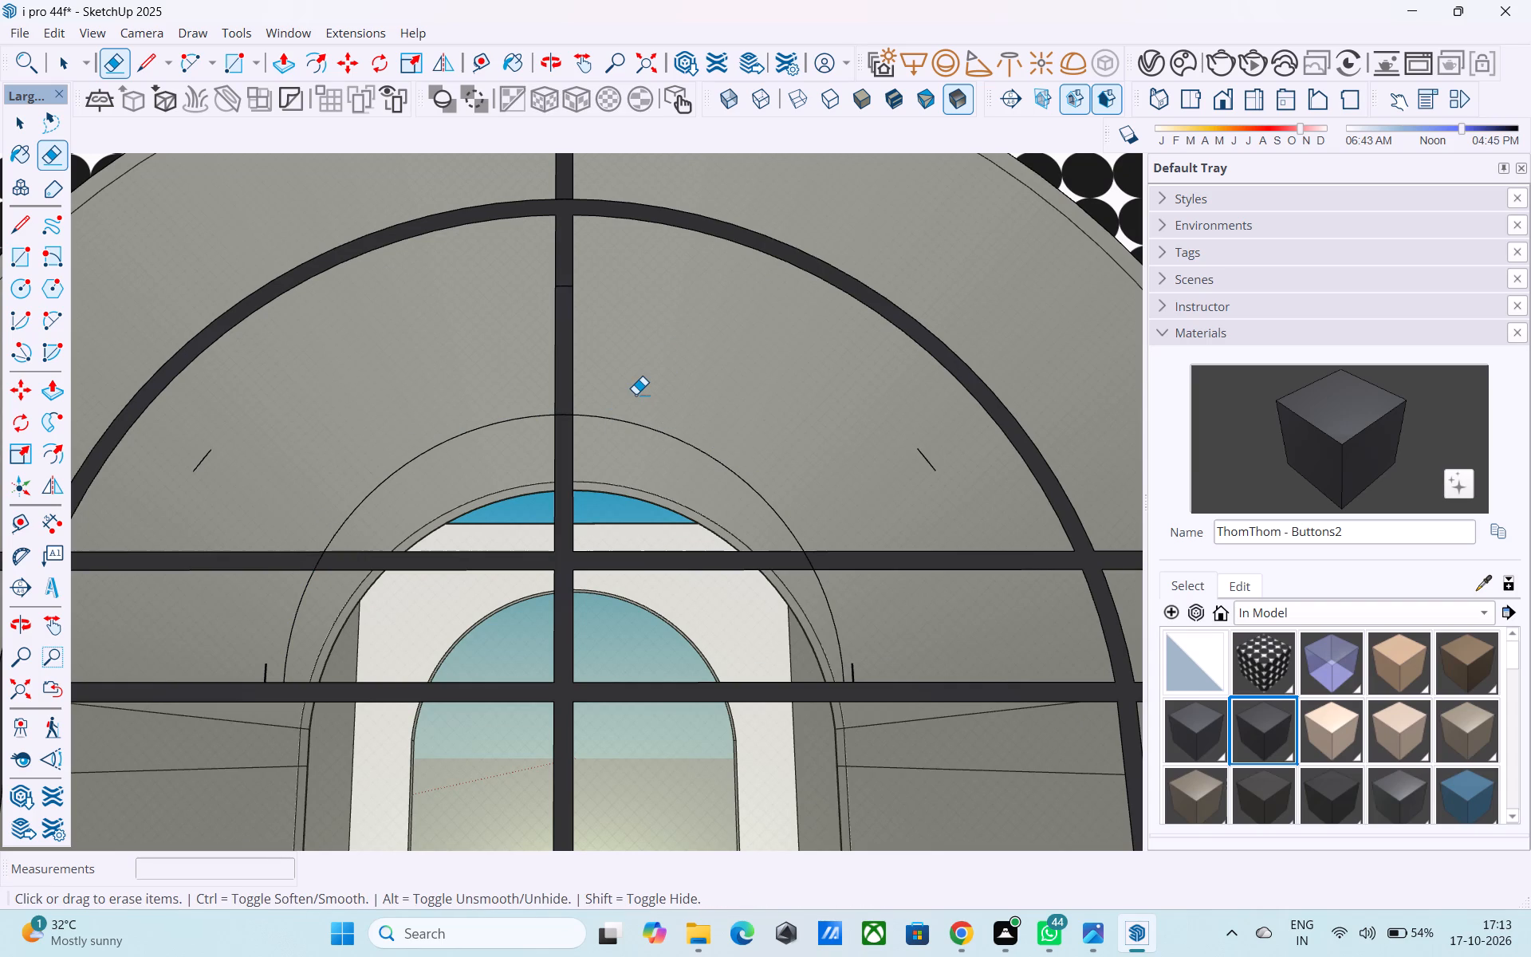
key(space)
Draw a 1" line outward from the inner arc's left end along the bar, with a 2" vertical line at its outer end.
scroll(621, 404, down, 1)
middle_drag(616, 402, 576, 373)
scroll(575, 373, up, 1)
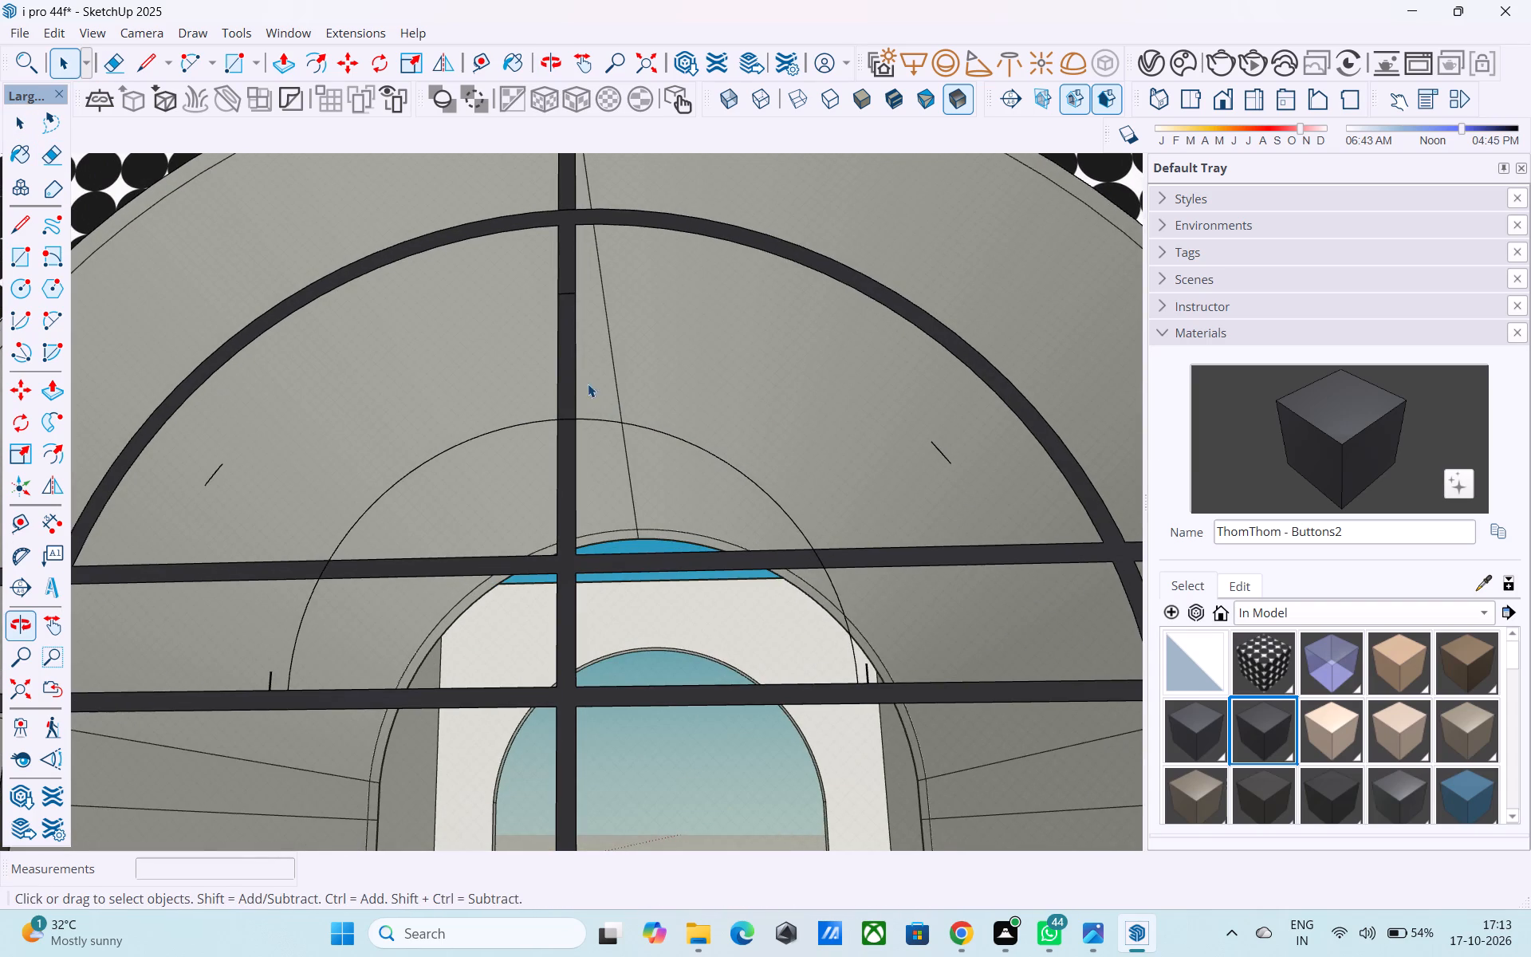
scroll(836, 684, up, 1)
key(l)
scroll(886, 678, up, 7)
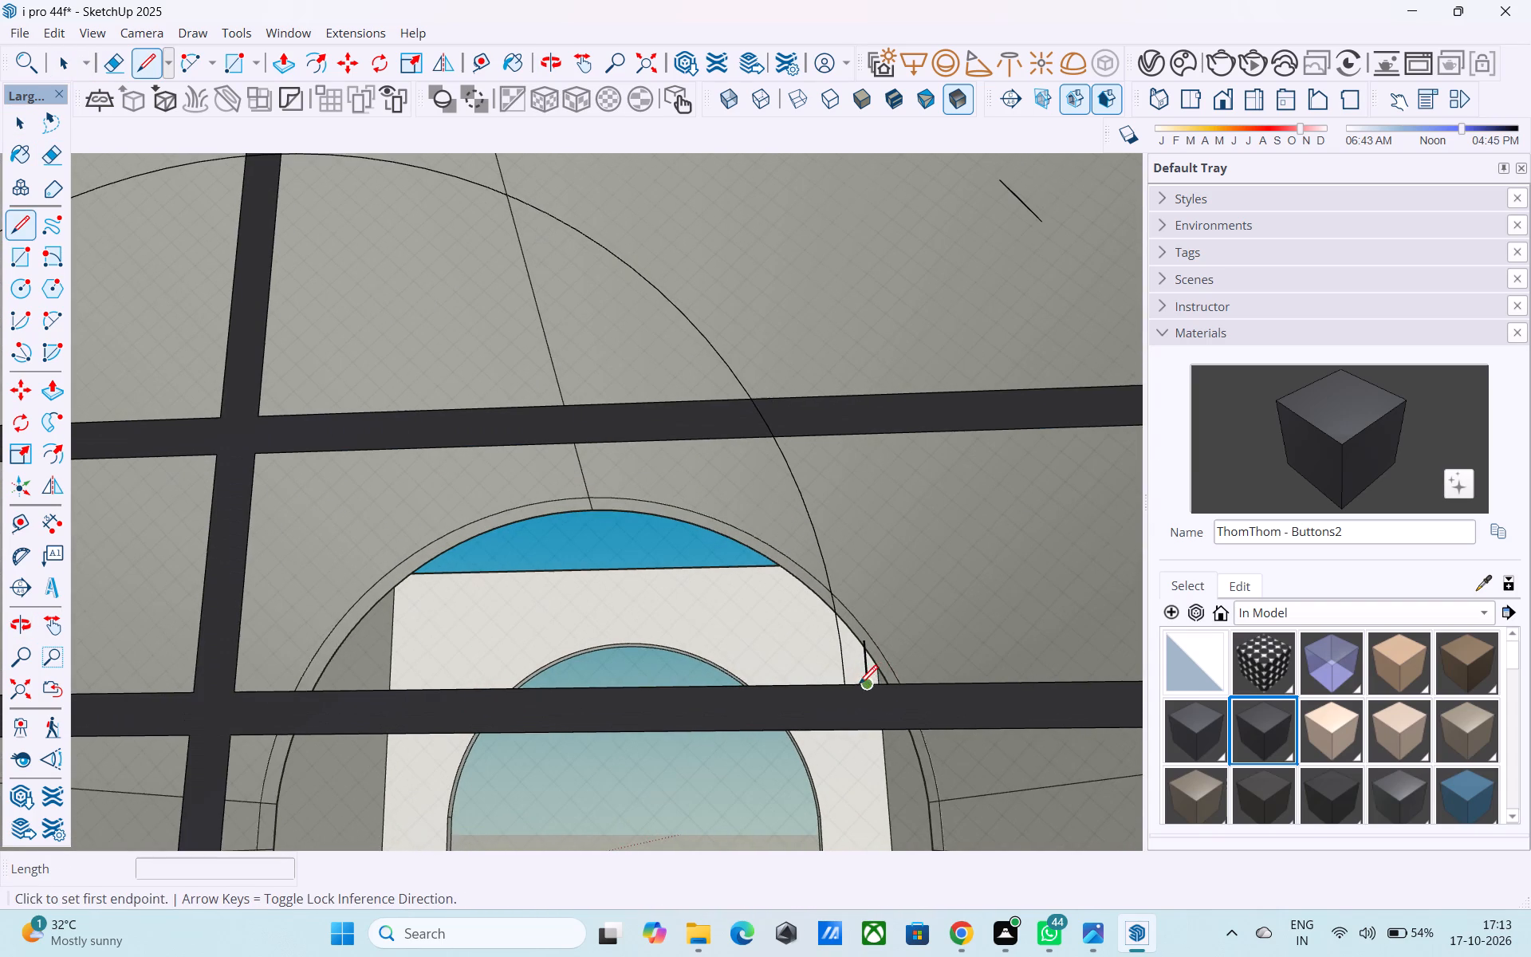
click(865, 693)
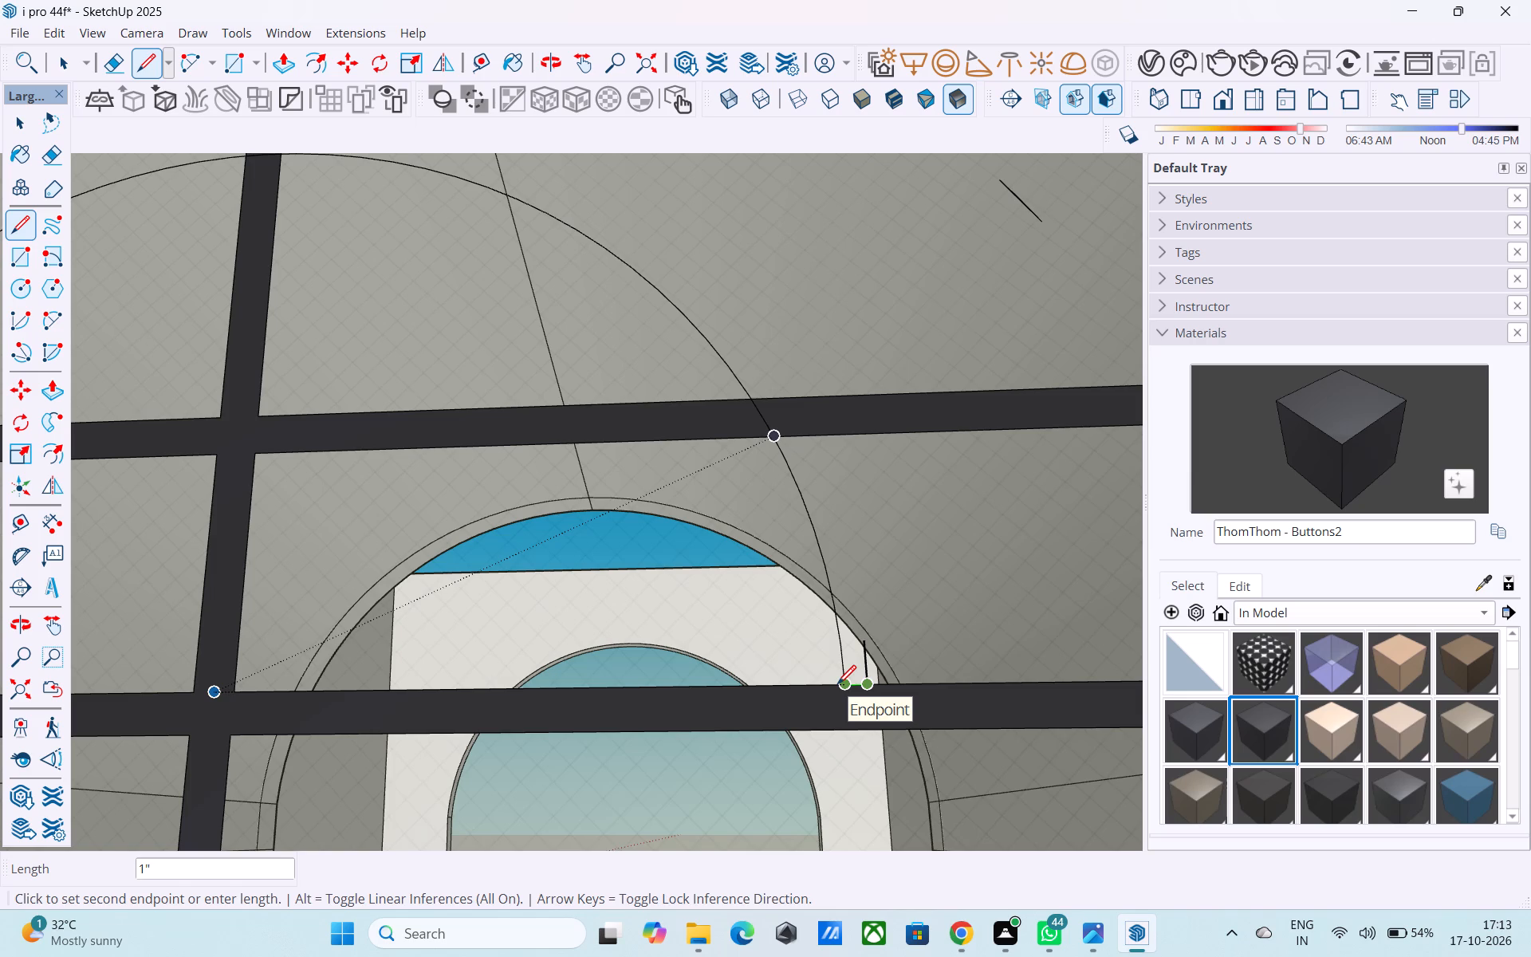
key(l)
scroll(838, 684, down, 6)
middle_drag(382, 680, 673, 665)
scroll(314, 659, up, 6)
click(438, 686)
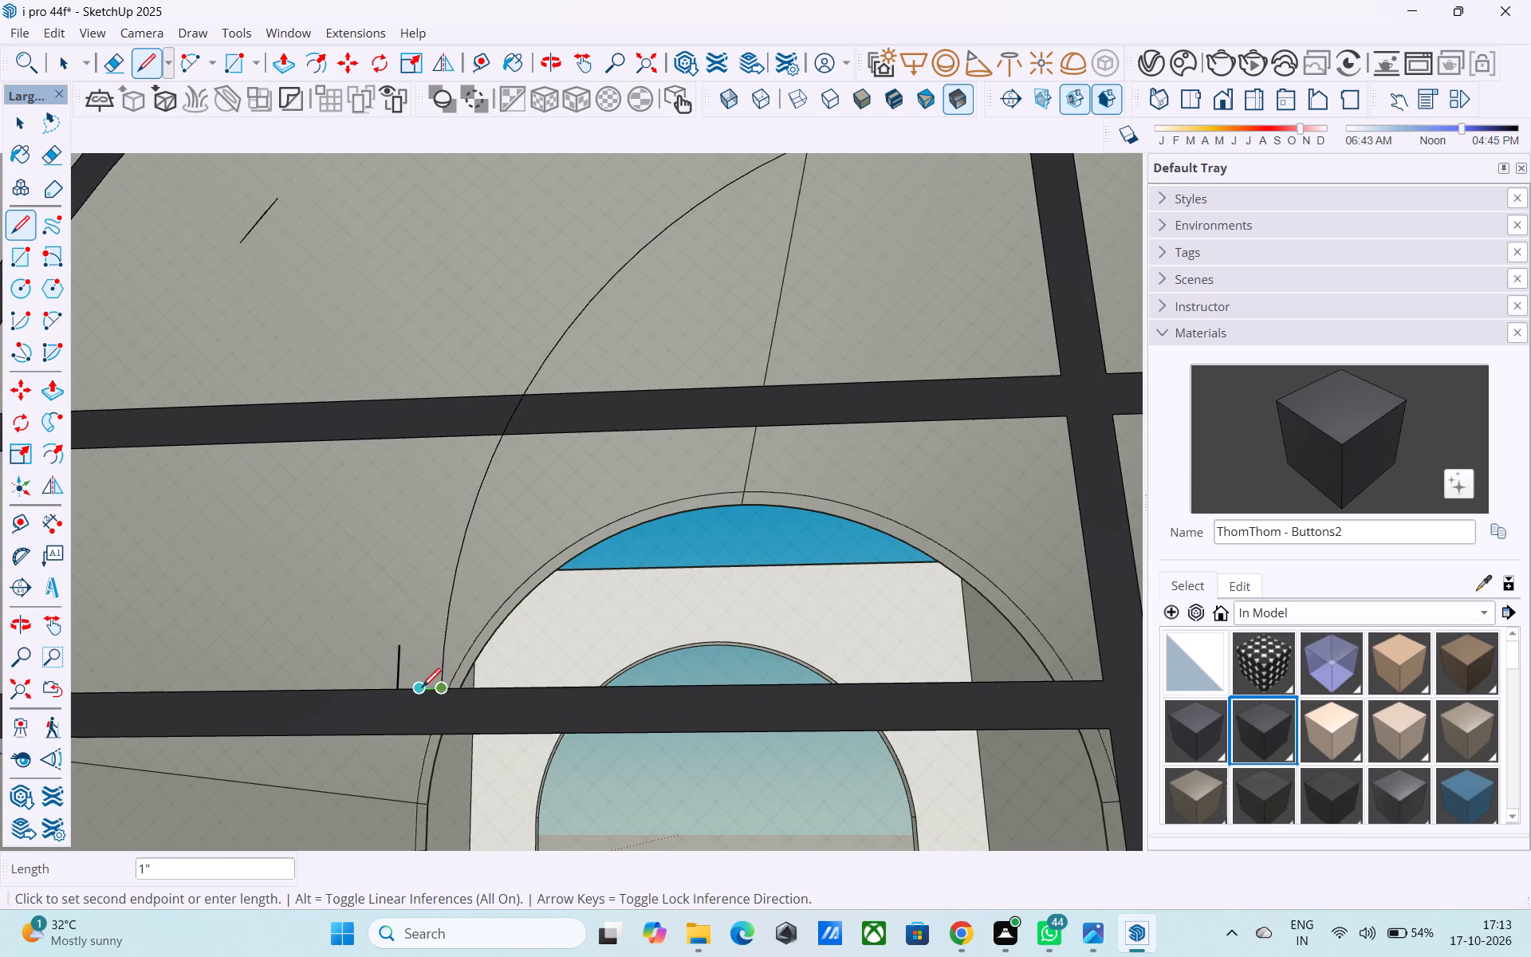
click(419, 690)
click(418, 690)
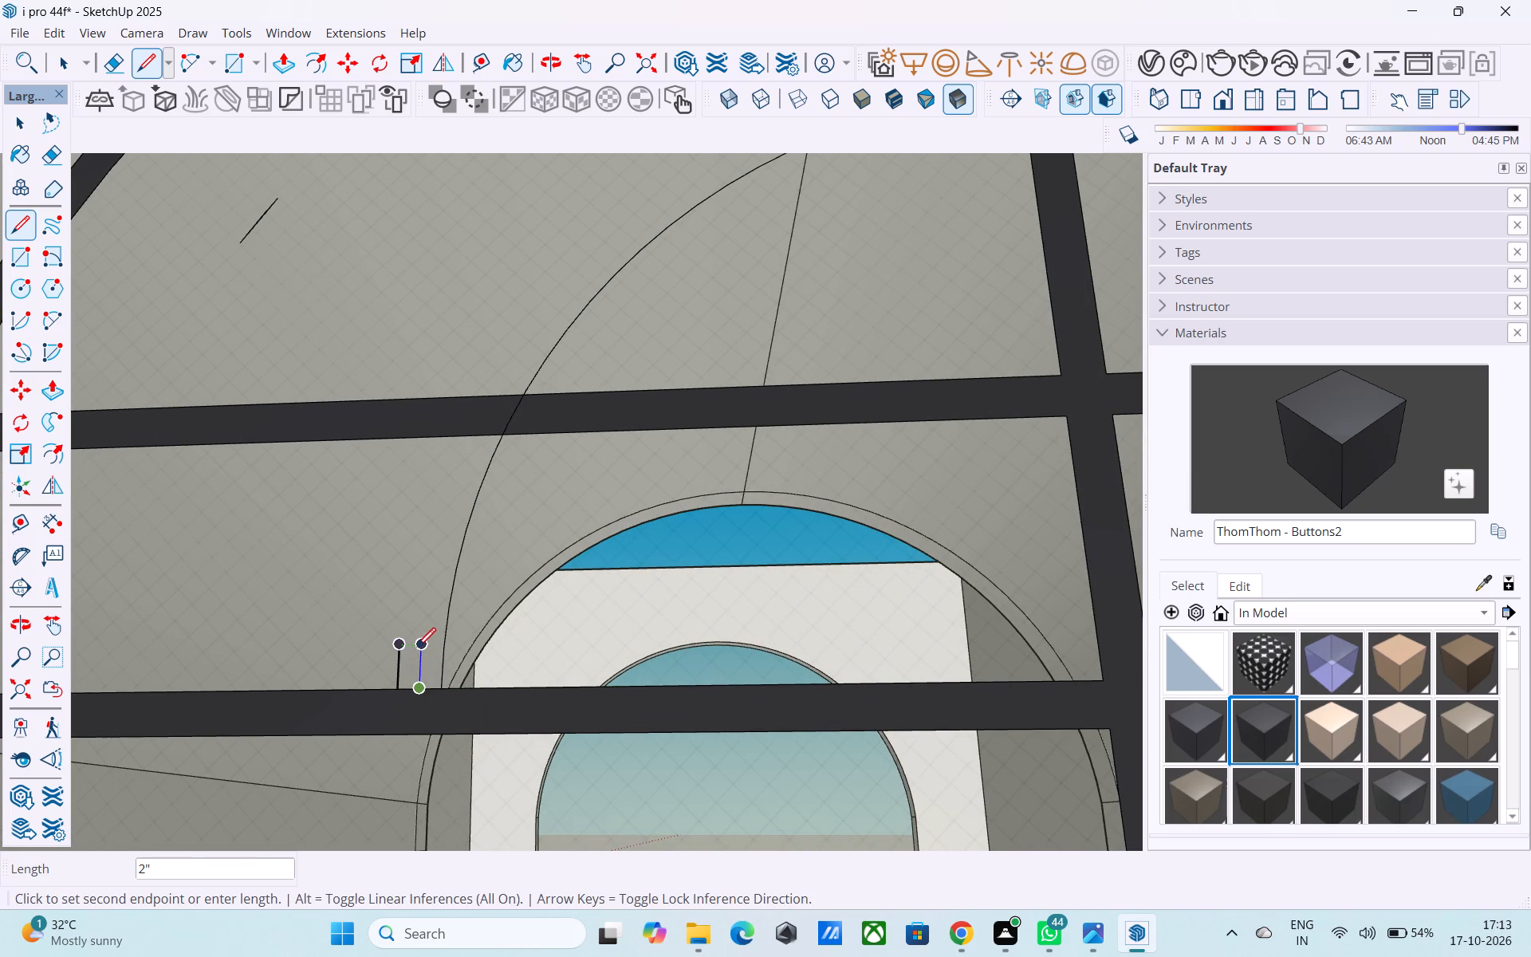
click(417, 647)
Draw a concentric half-circle arc 1" outside the inner arc, with a 2' 6 1/2" upward bulge.
key(a)
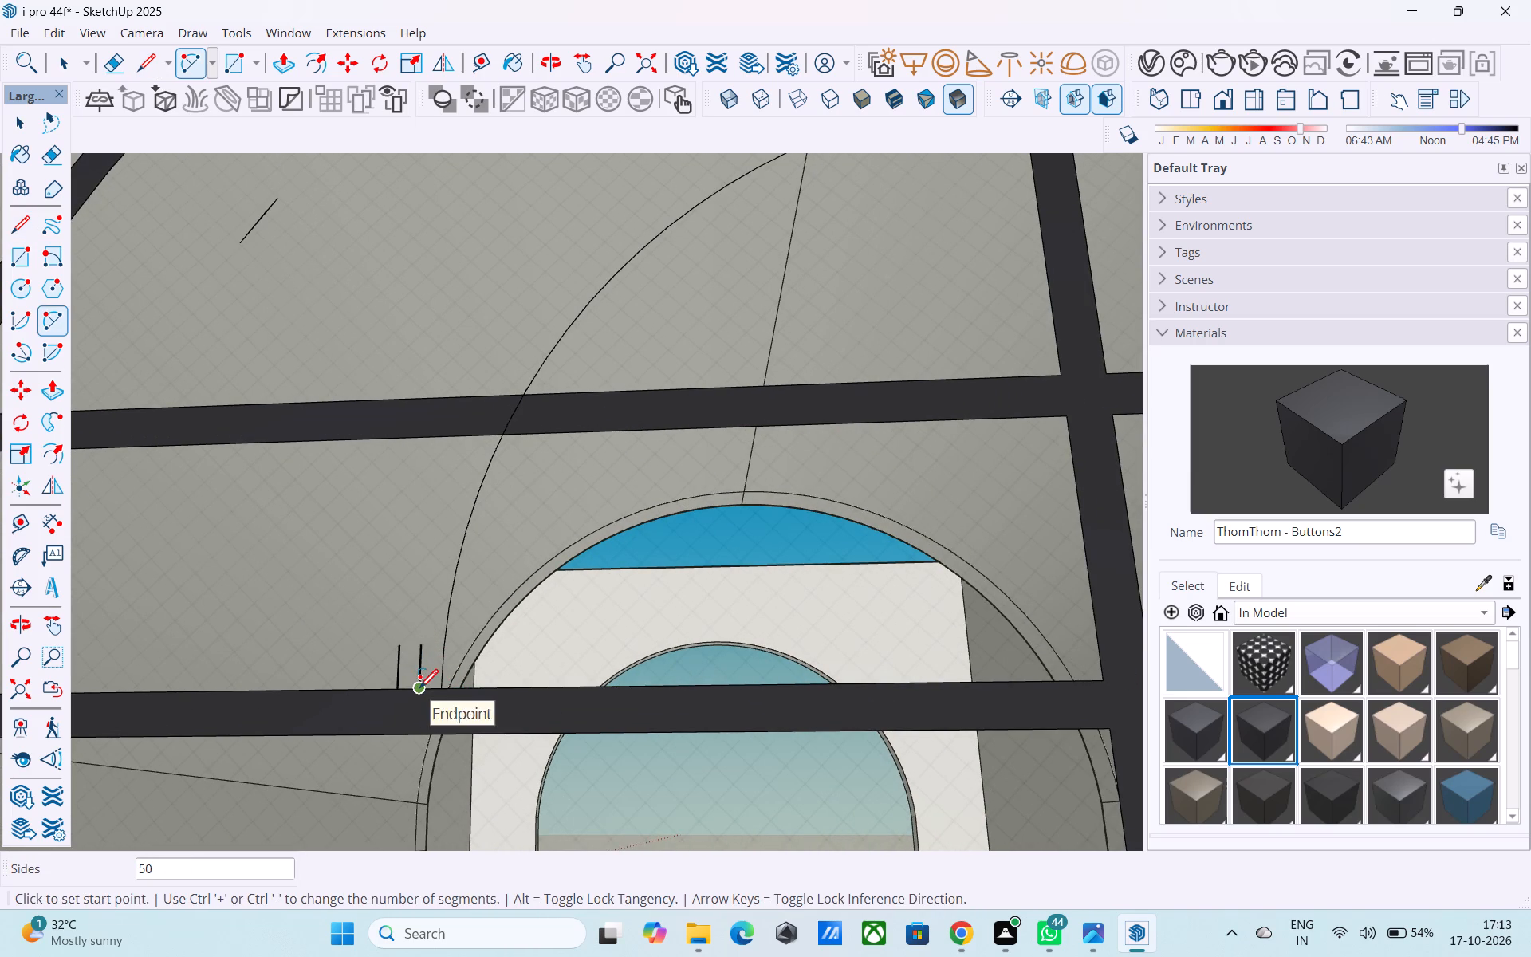
click(419, 690)
scroll(510, 679, down, 5)
middle_drag(503, 676, 222, 666)
scroll(674, 686, down, 2)
scroll(874, 683, up, 3)
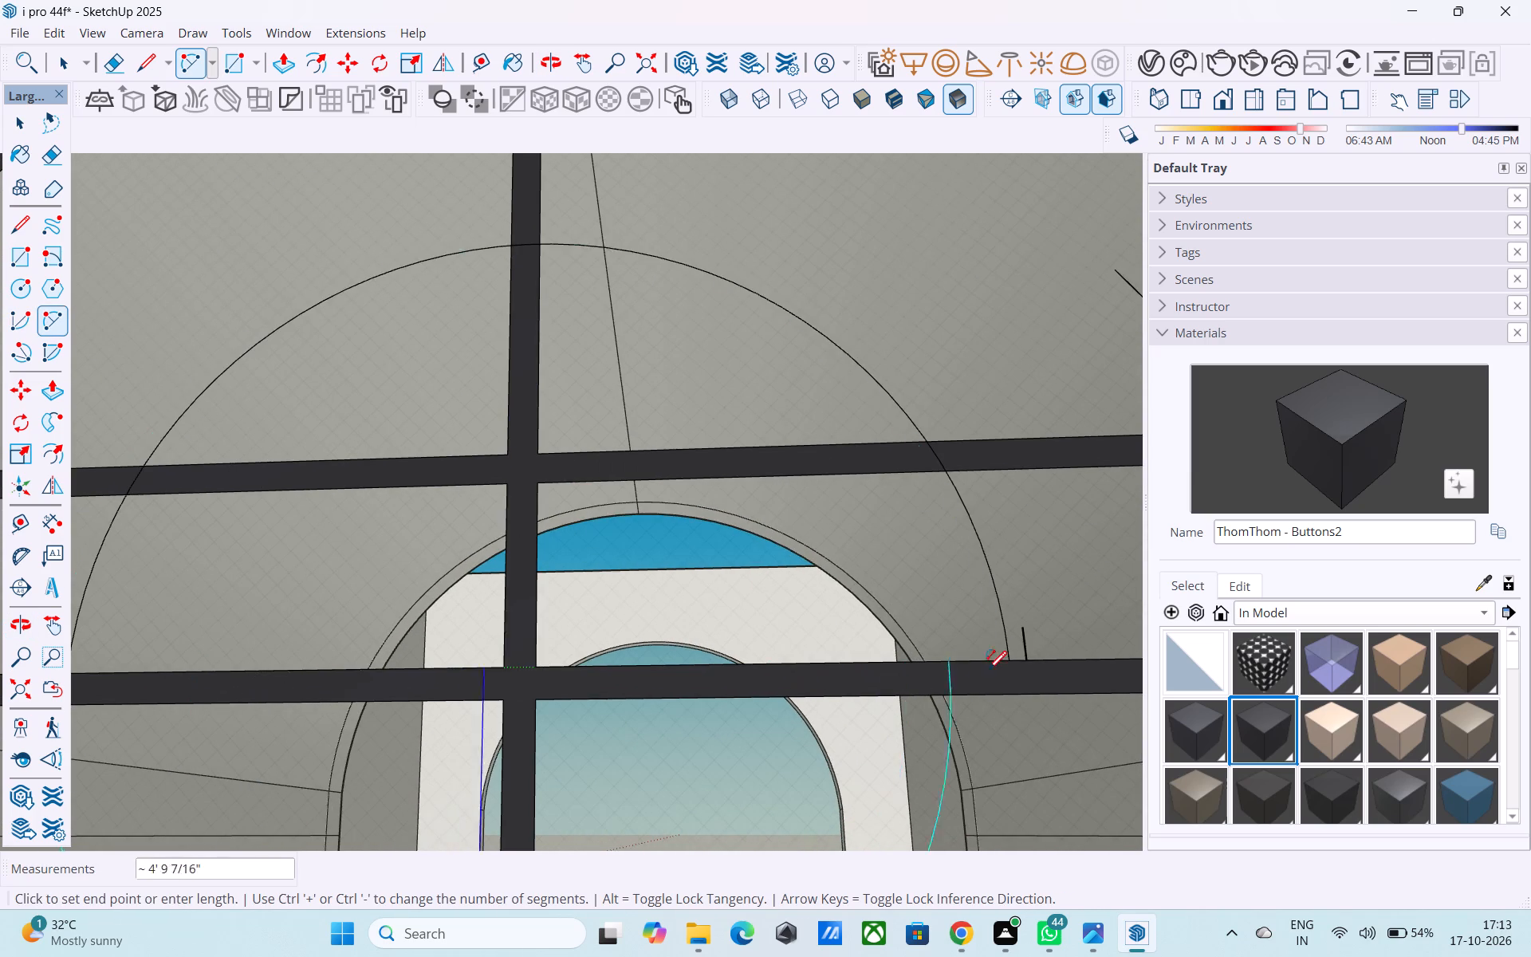
click(1029, 663)
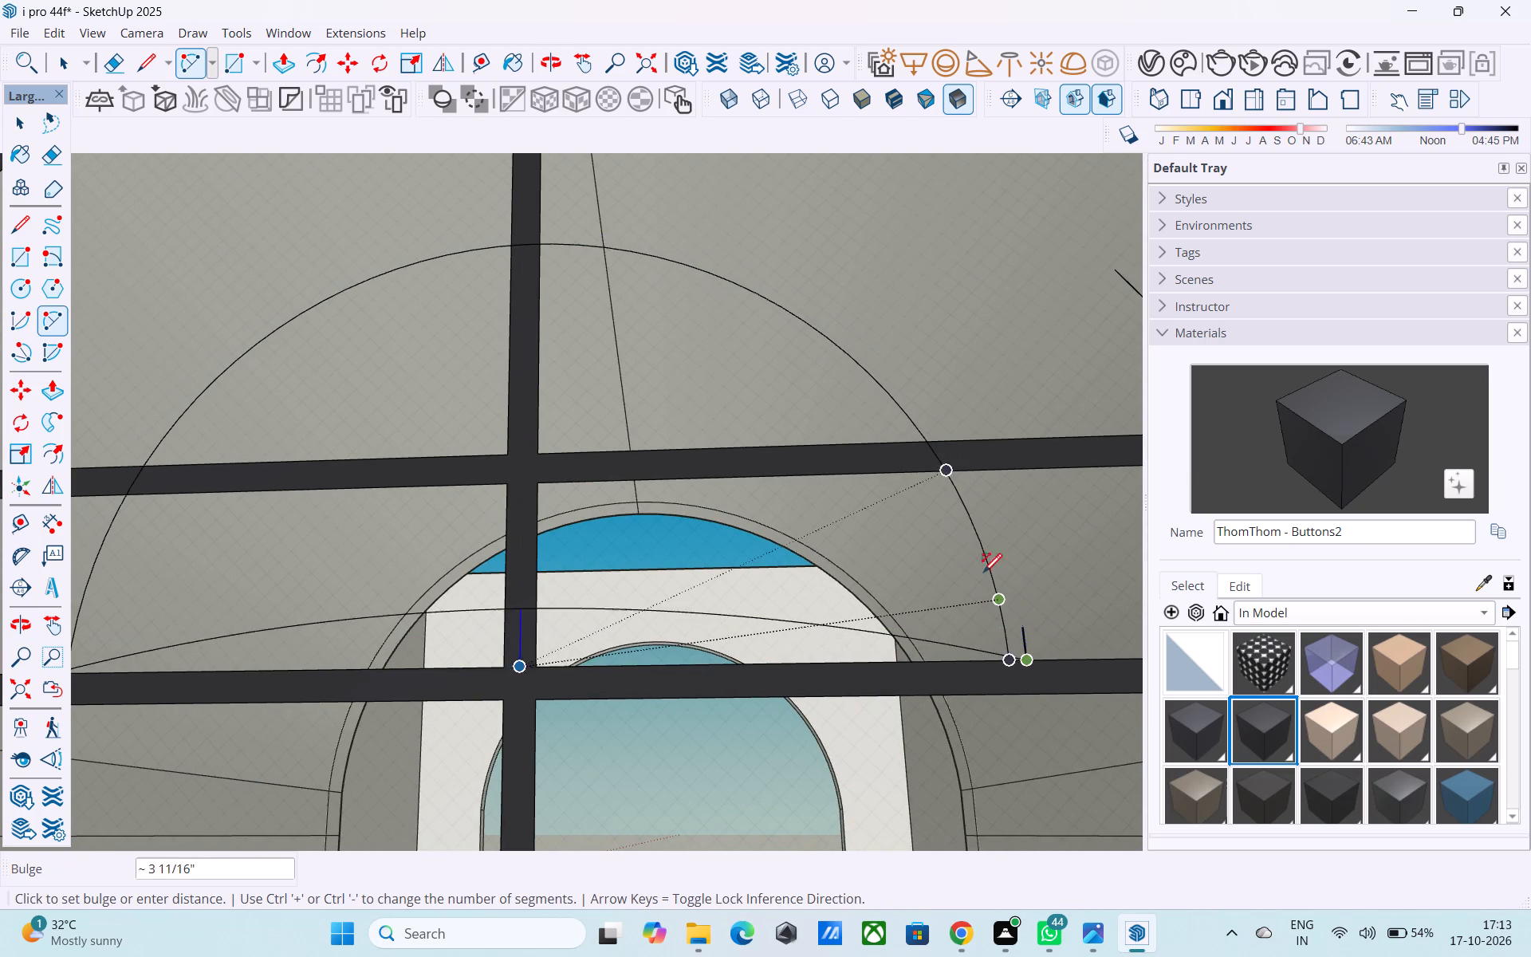
scroll(528, 238, up, 4)
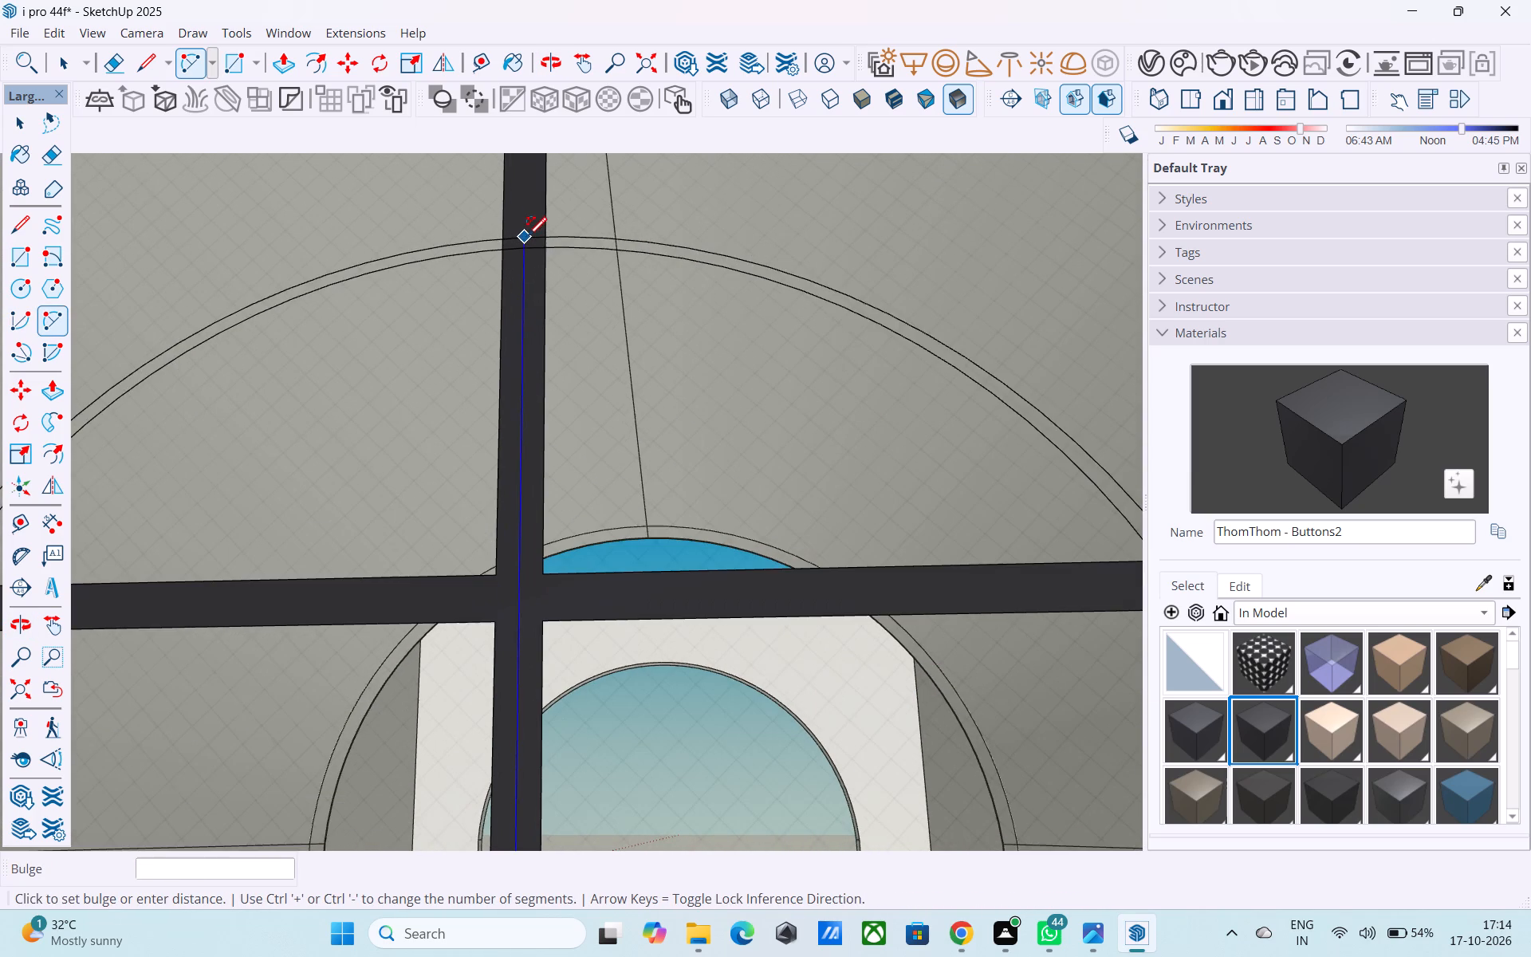
scroll(528, 229, down, 4)
shift+middle_drag(528, 229, 564, 316)
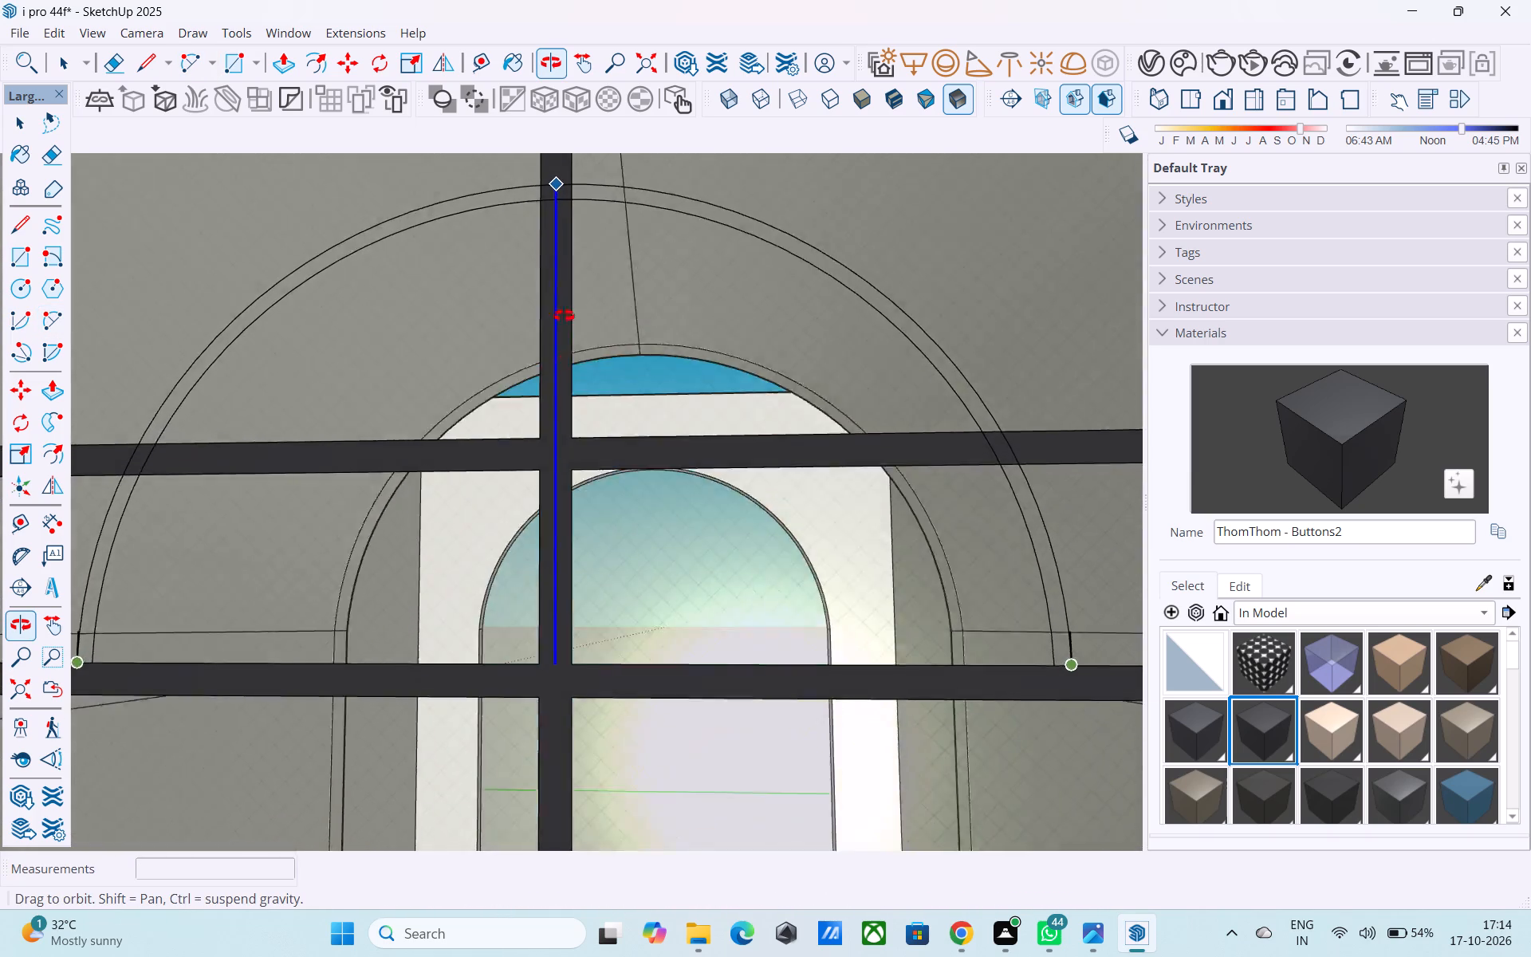
shift+middle_drag(564, 316, 591, 397)
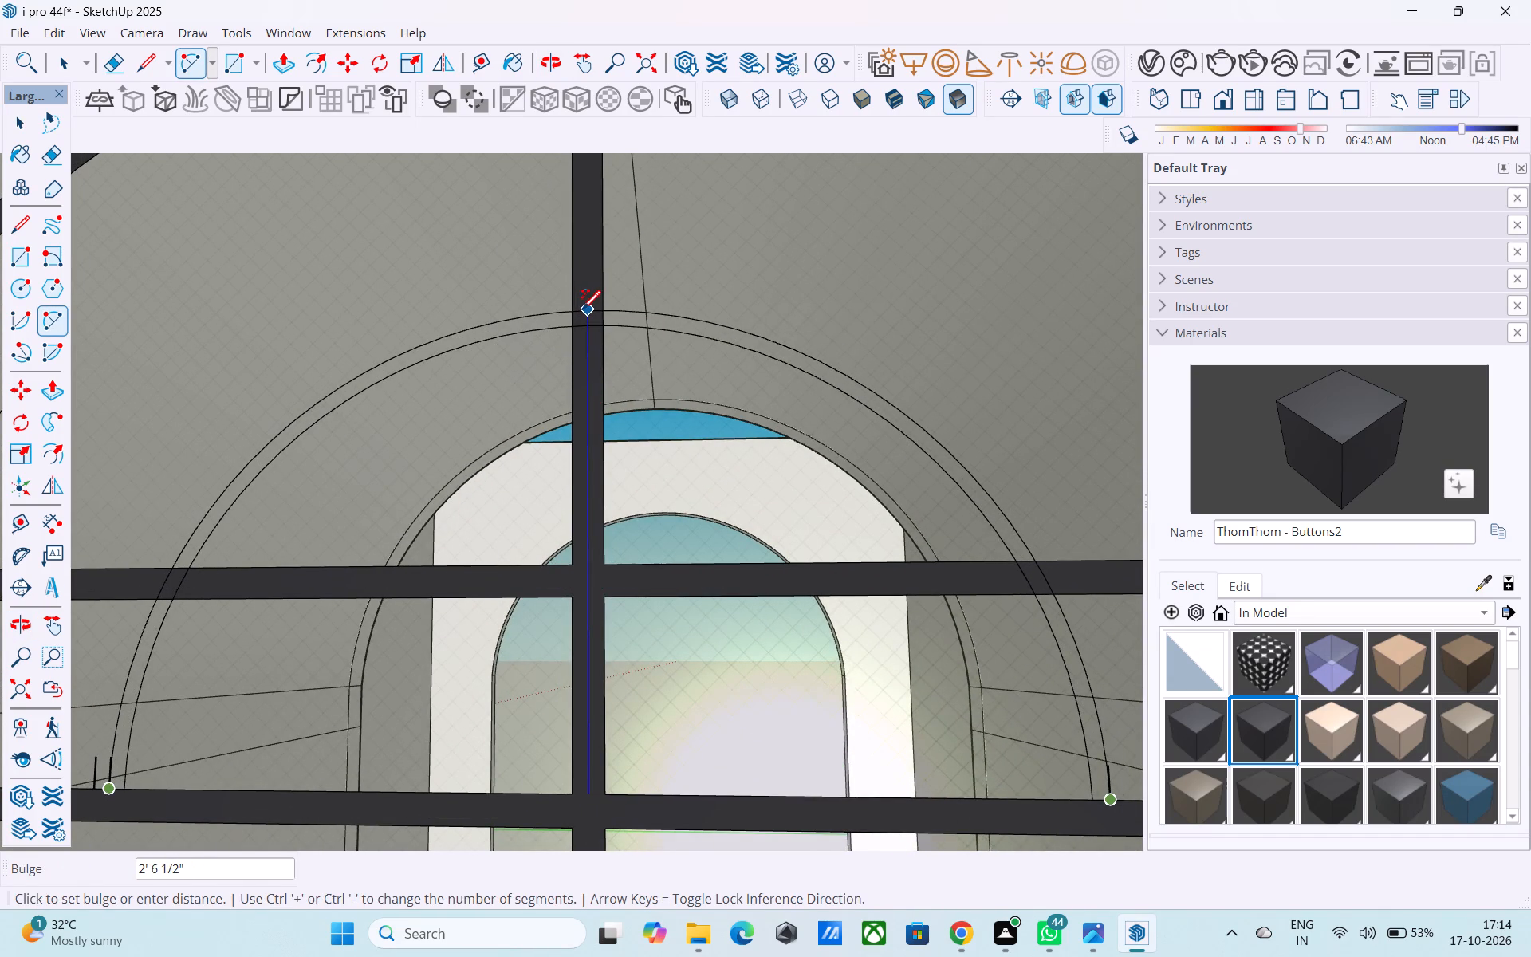
click(582, 311)
Erase the short vertical guide lines at the left base of the paired arcs.
key(e)
shift+middle_drag(245, 577, 436, 490)
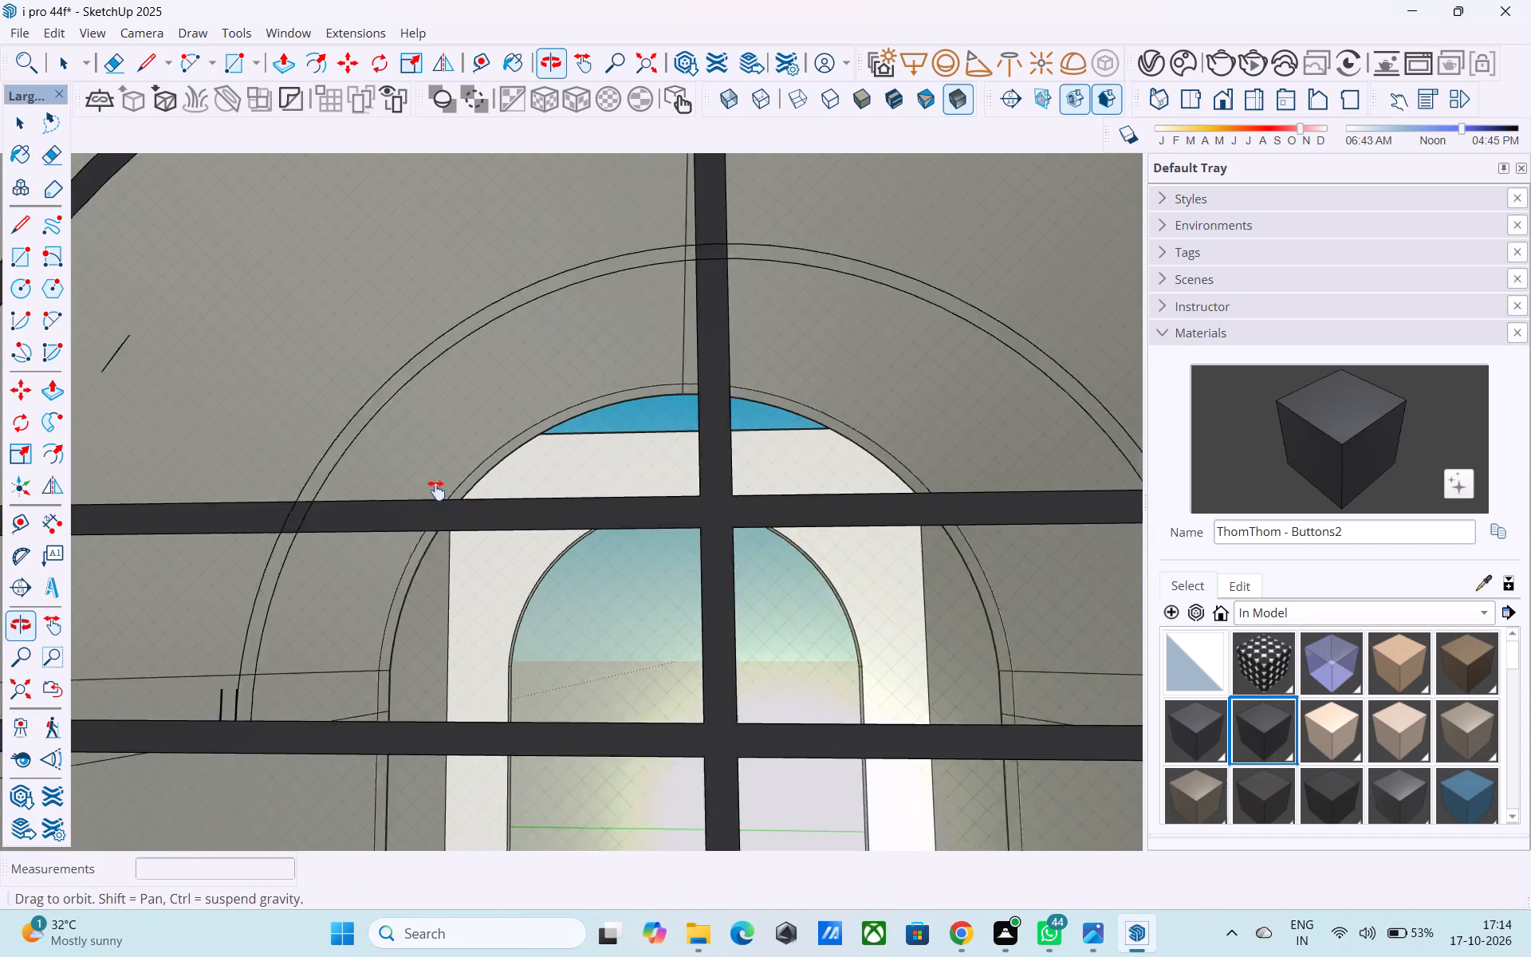
shift+middle_drag(436, 490, 441, 490)
scroll(333, 658, up, 8)
drag(271, 672, 240, 666)
scroll(275, 691, up, 6)
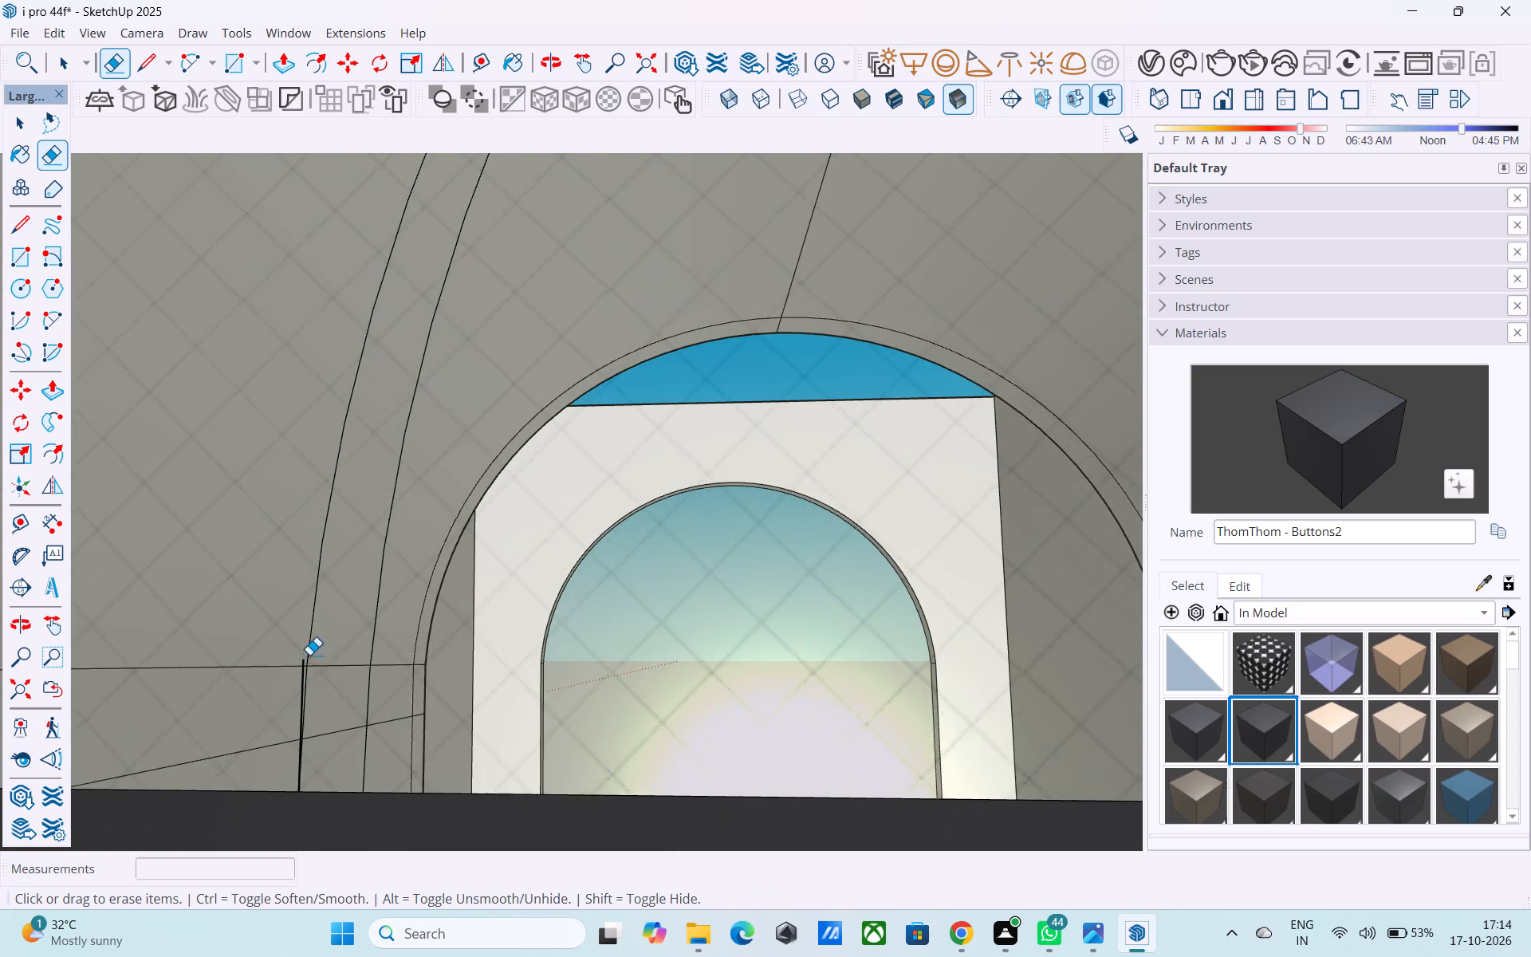
scroll(309, 655, up, 7)
click(300, 676)
scroll(297, 671, down, 18)
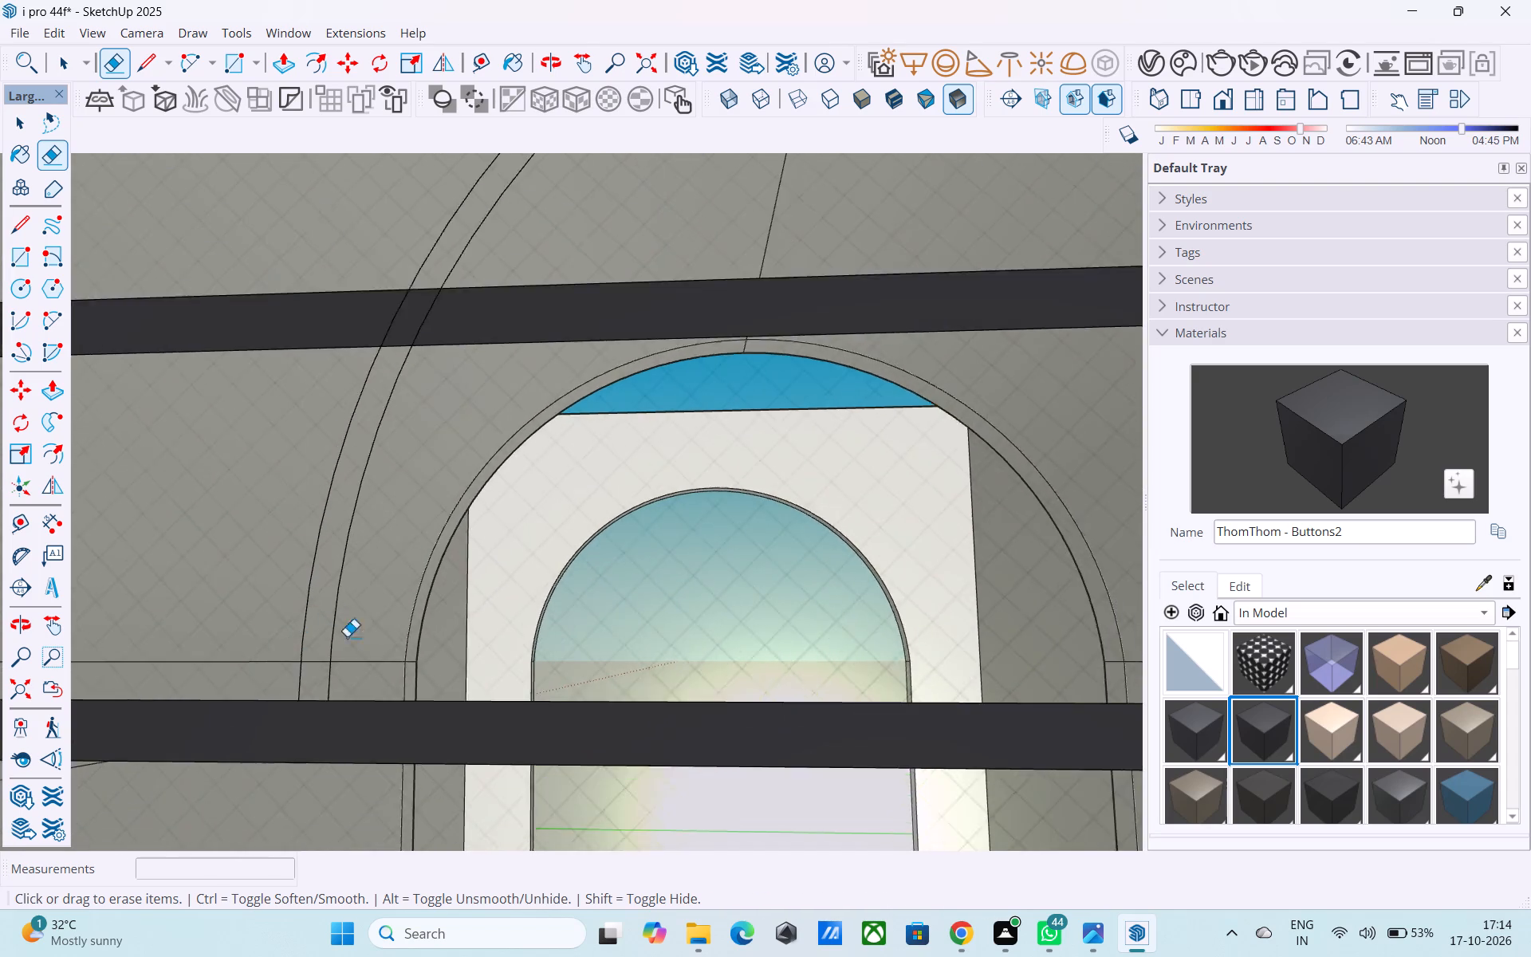
Erase the two short stray diagonal lines on either side above the paired inner arcs.
scroll(347, 636, down, 13)
shift+middle_drag(432, 625, 352, 577)
drag(186, 345, 217, 354)
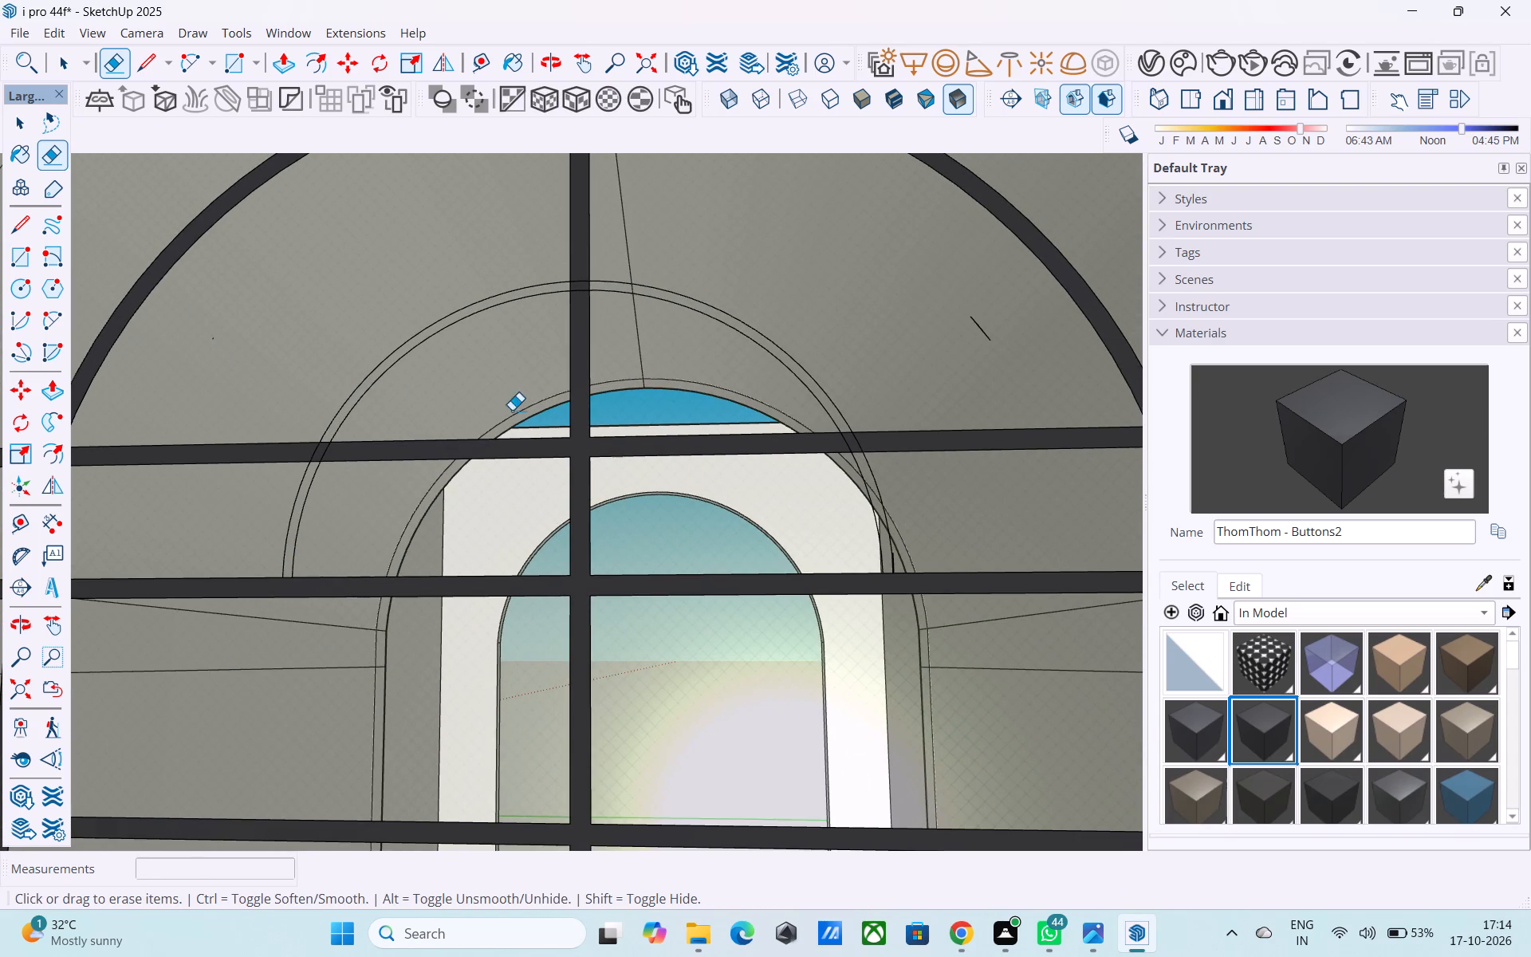
drag(972, 342, 998, 333)
Erase the short vertical guide line at the right base of the paired arcs.
shift+middle_drag(957, 461, 950, 312)
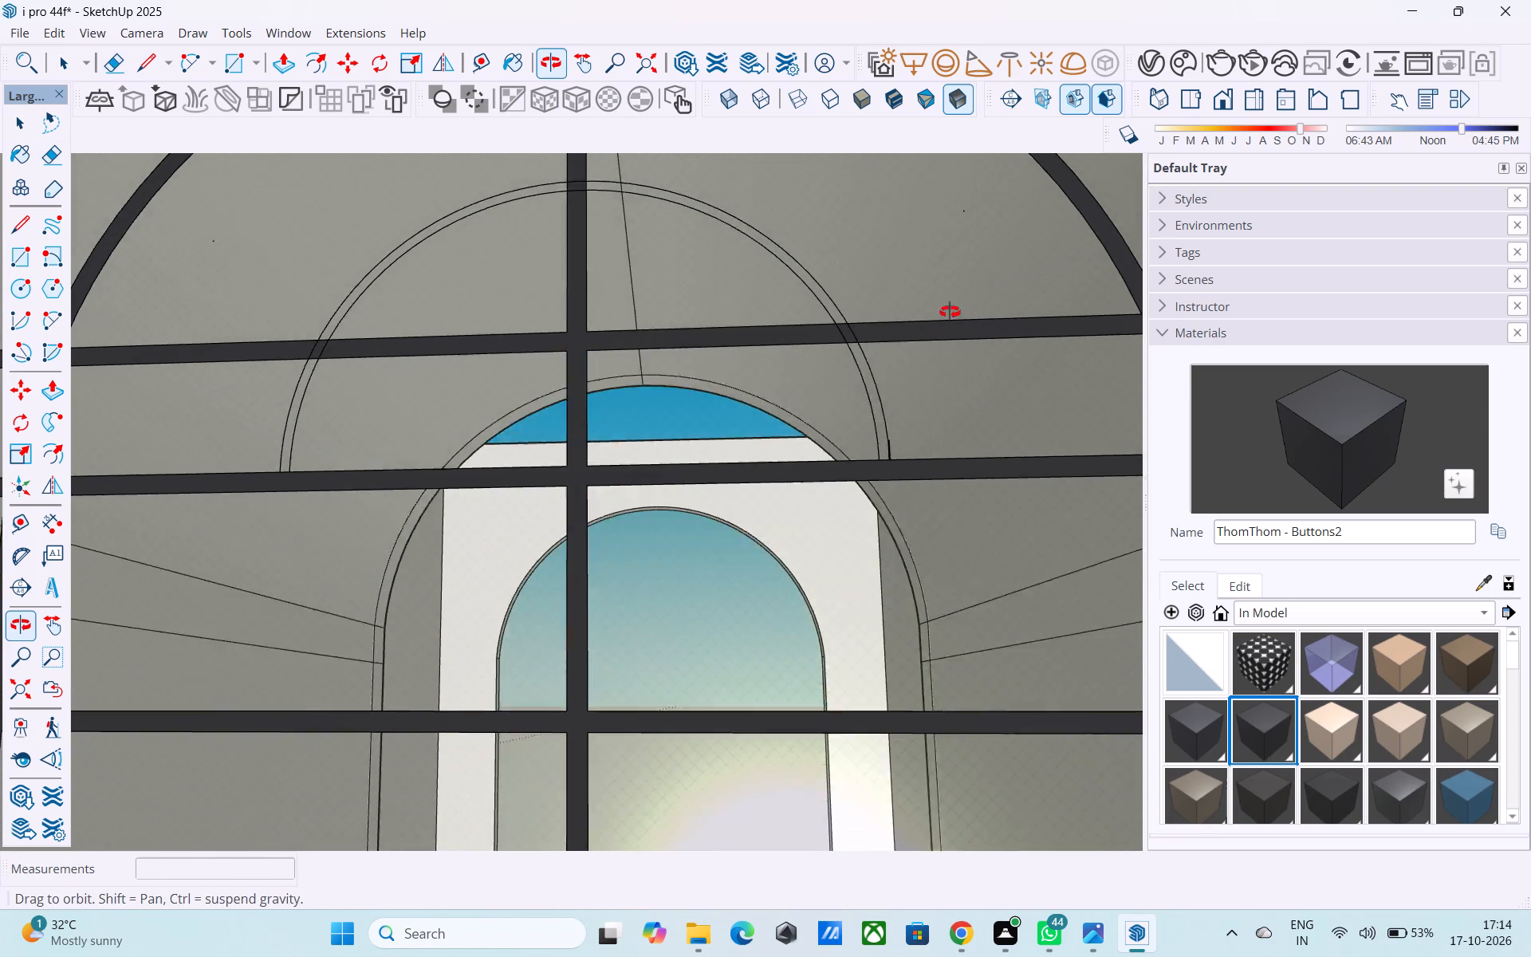
shift+middle_drag(950, 312, 964, 306)
scroll(918, 482, up, 20)
scroll(918, 482, up, 9)
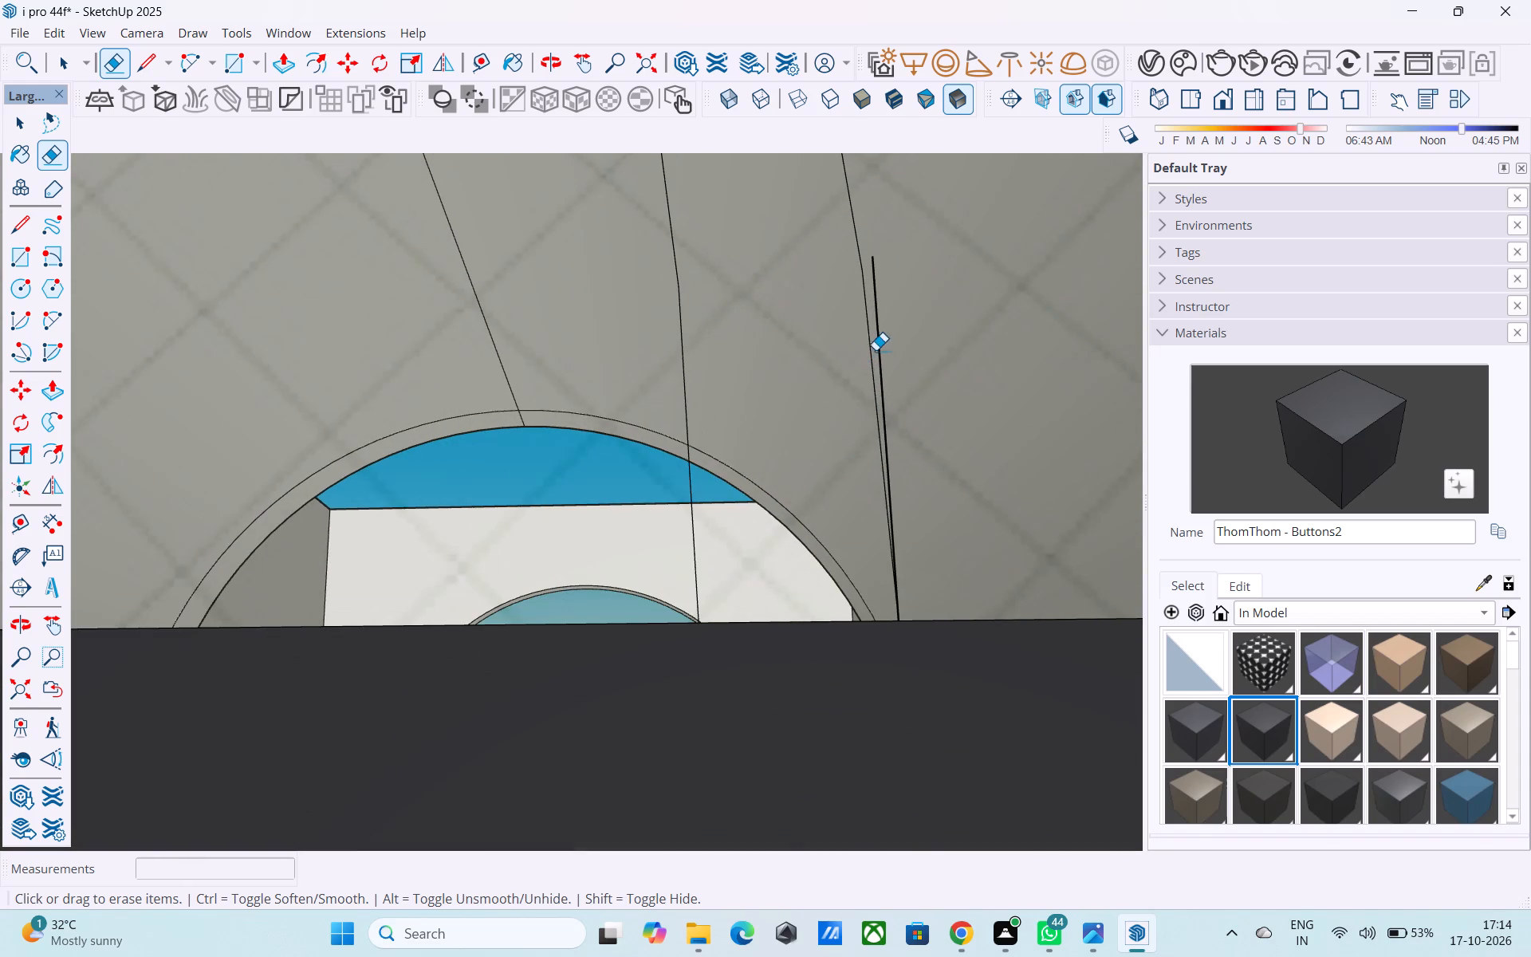
click(876, 346)
scroll(905, 365, down, 20)
scroll(905, 365, down, 16)
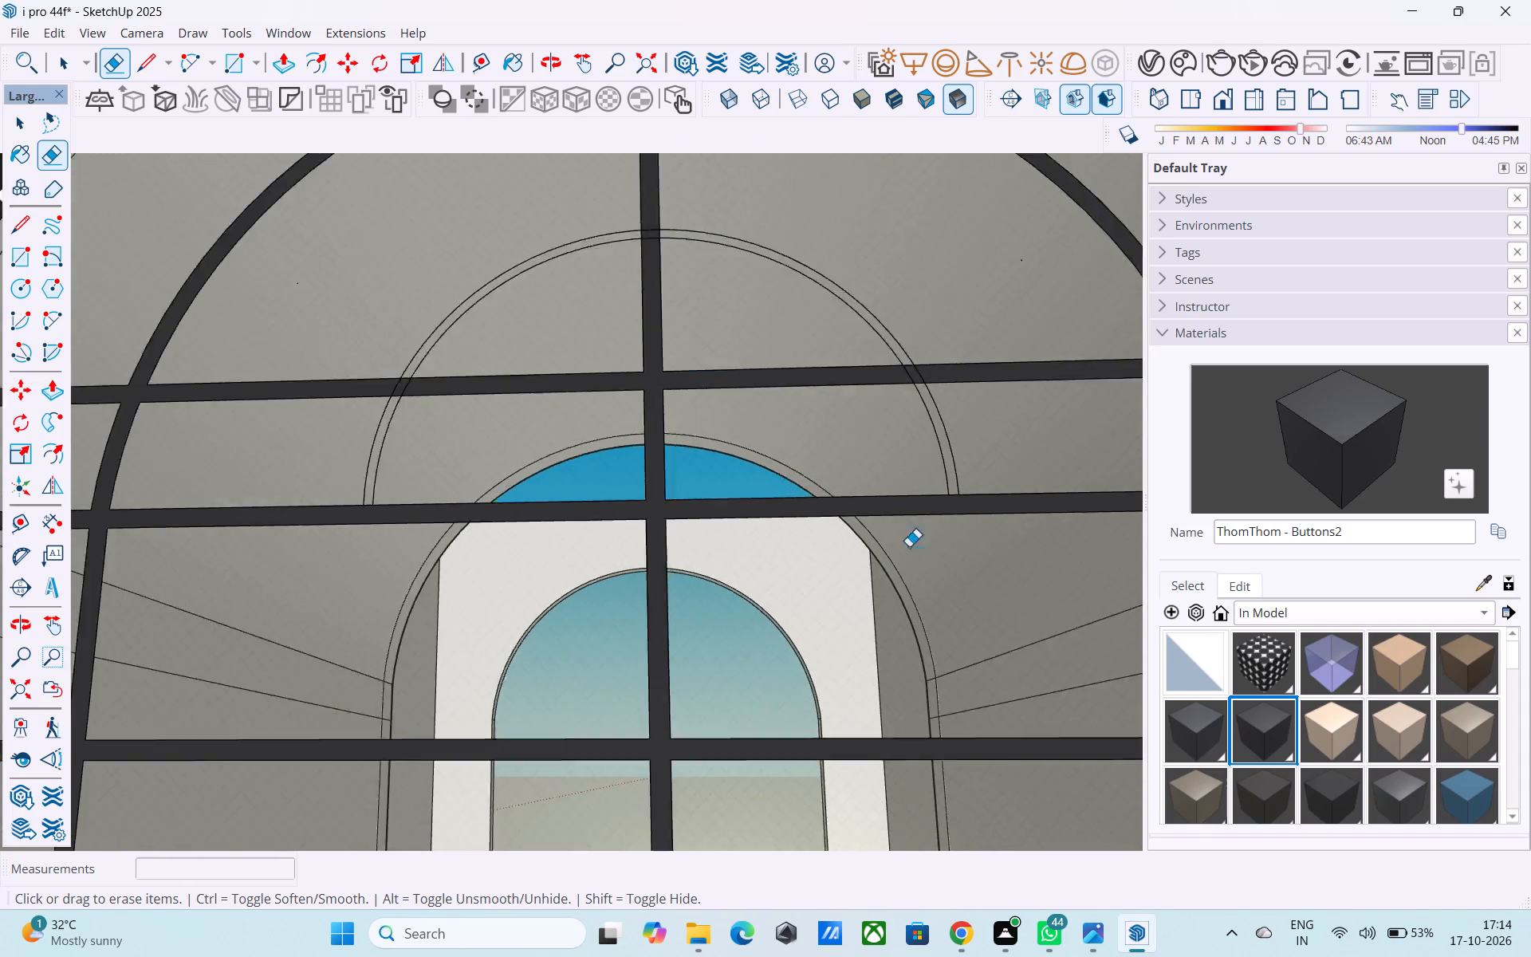
Draw a vertical line about 22' 2" long from the inner arc's left end down to the bottom of the doorway opening.
shift+middle_drag(870, 569, 988, 467)
key(l)
scroll(608, 414, up, 7)
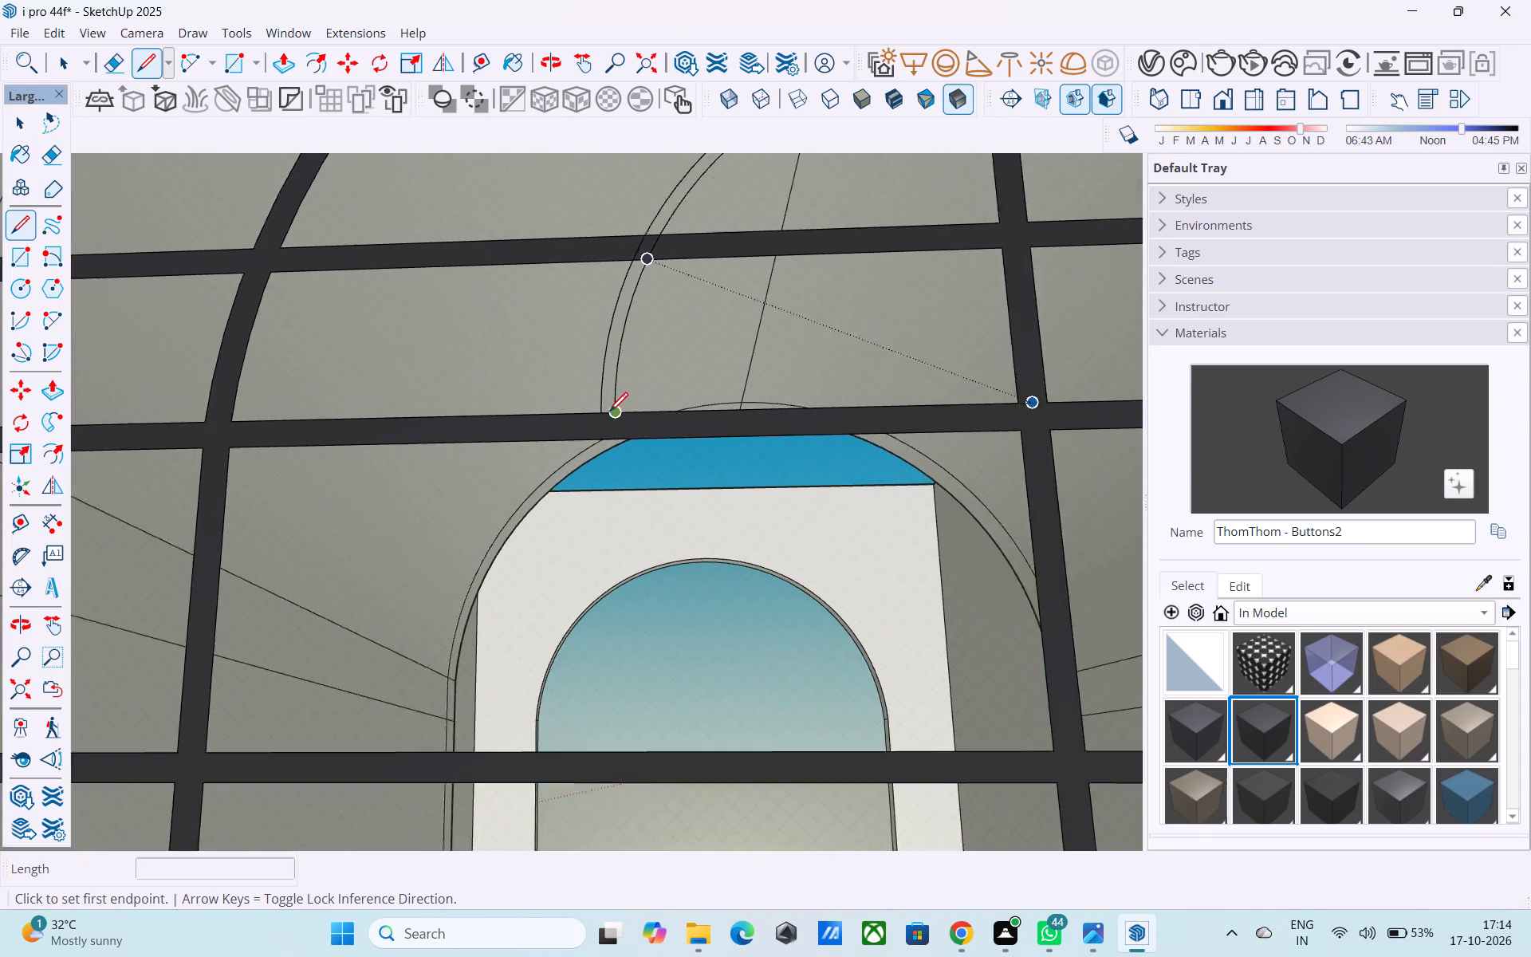
scroll(609, 413, up, 2)
click(622, 415)
scroll(627, 419, down, 15)
shift+middle_drag(633, 587, 645, 498)
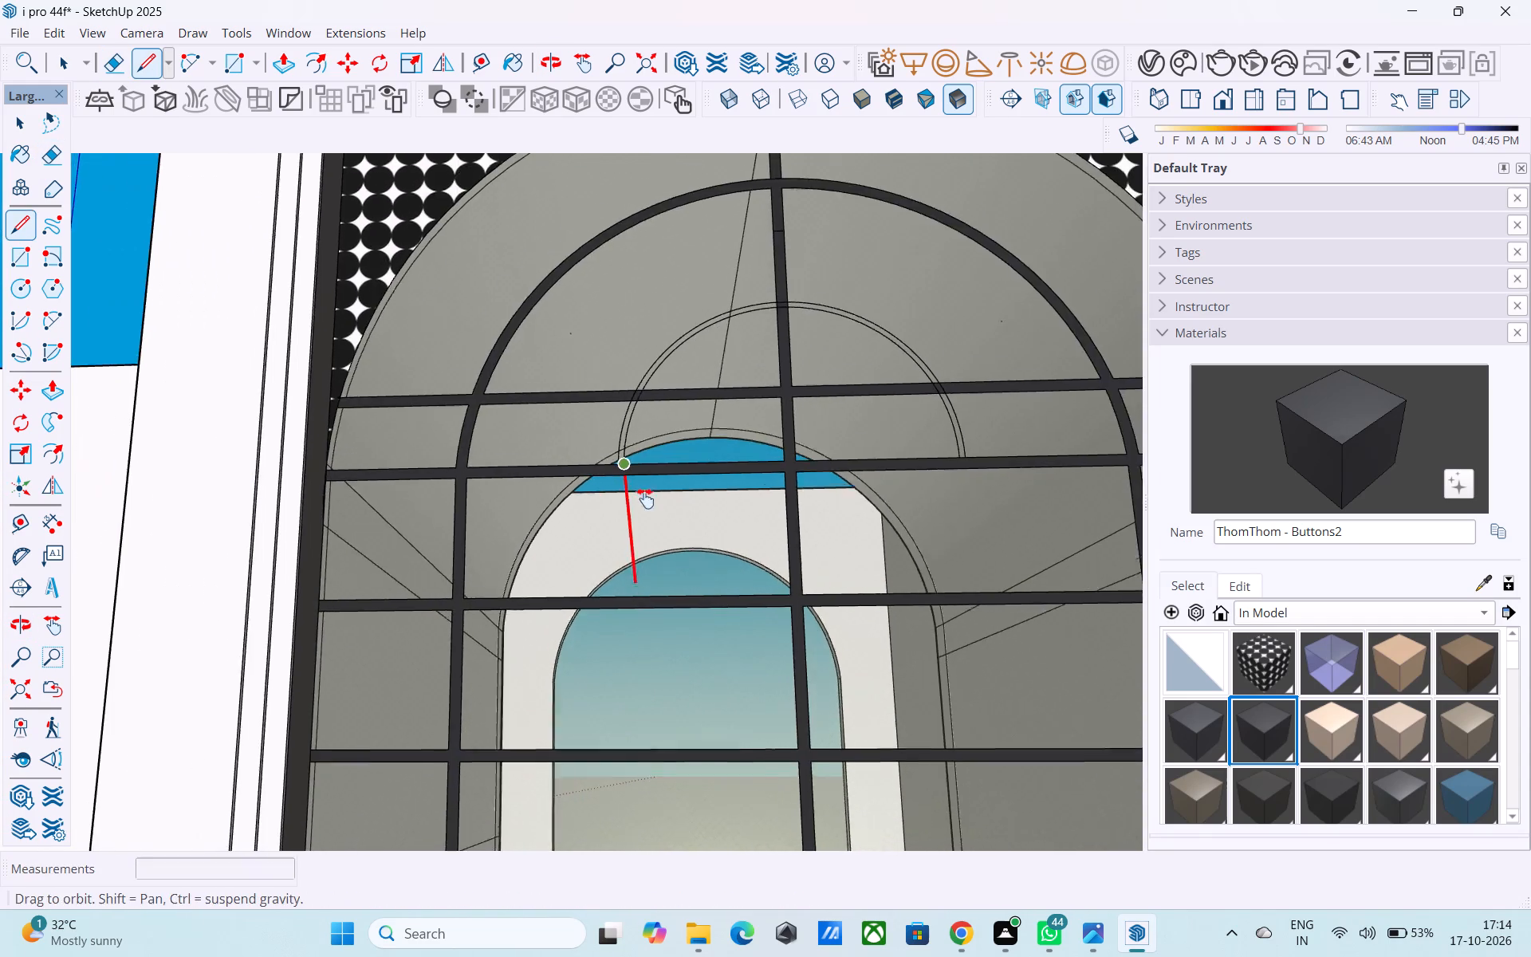
shift+middle_drag(645, 498, 624, 306)
scroll(619, 342, down, 5)
scroll(616, 568, up, 4)
scroll(624, 574, down, 4)
middle_drag(622, 588, 622, 587)
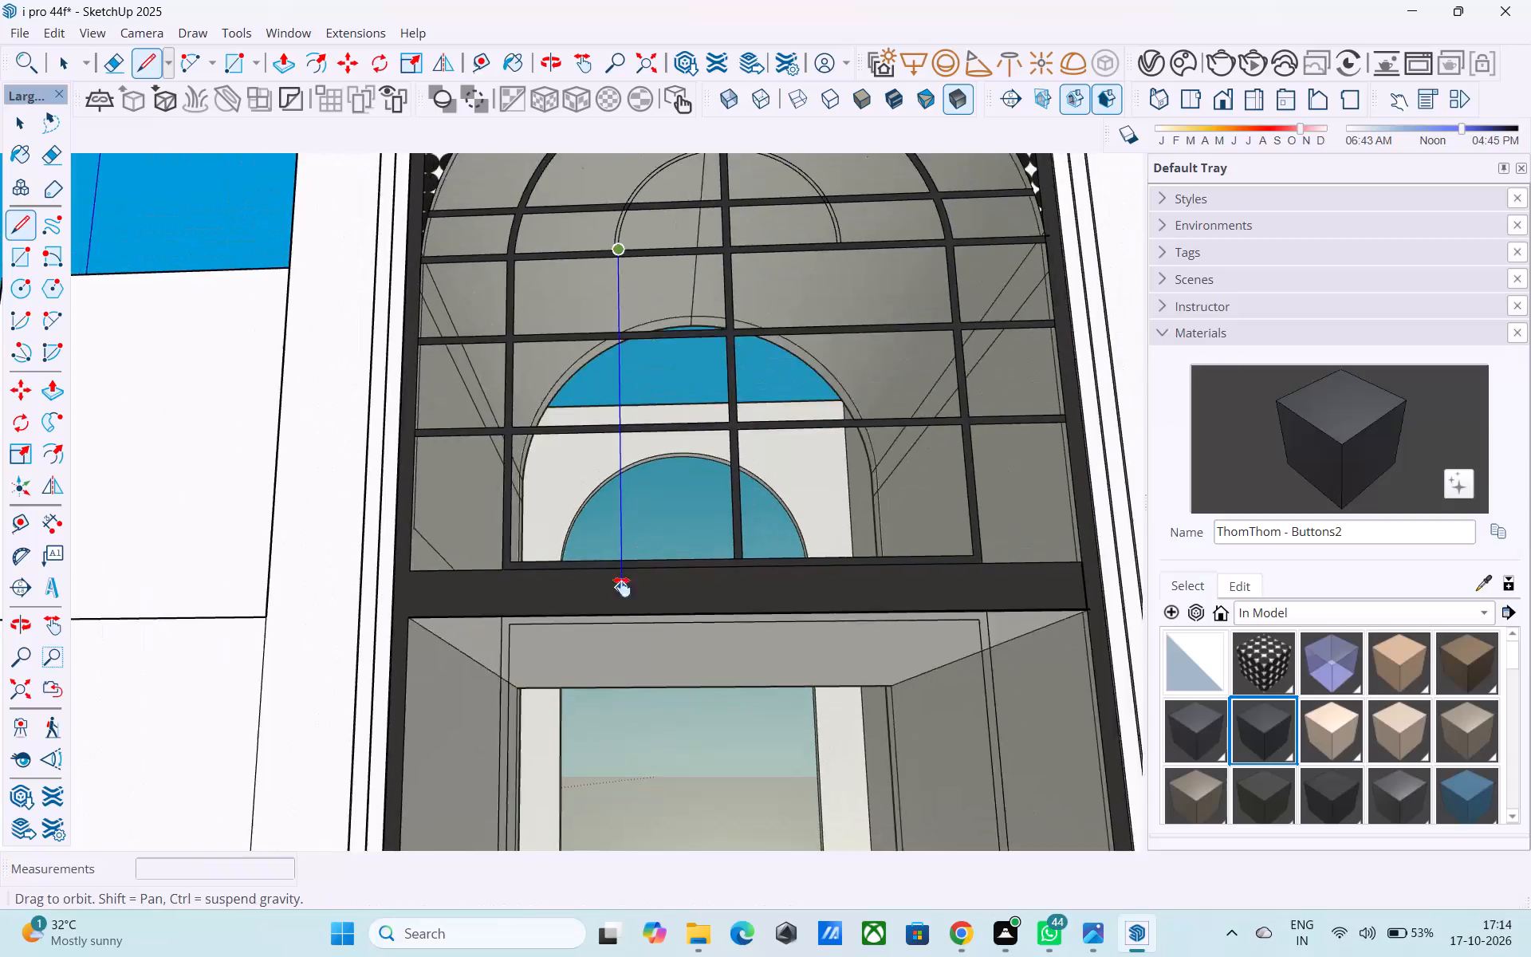
middle_drag(622, 587, 683, 238)
scroll(677, 314, down, 5)
shift+middle_drag(692, 642, 671, 736)
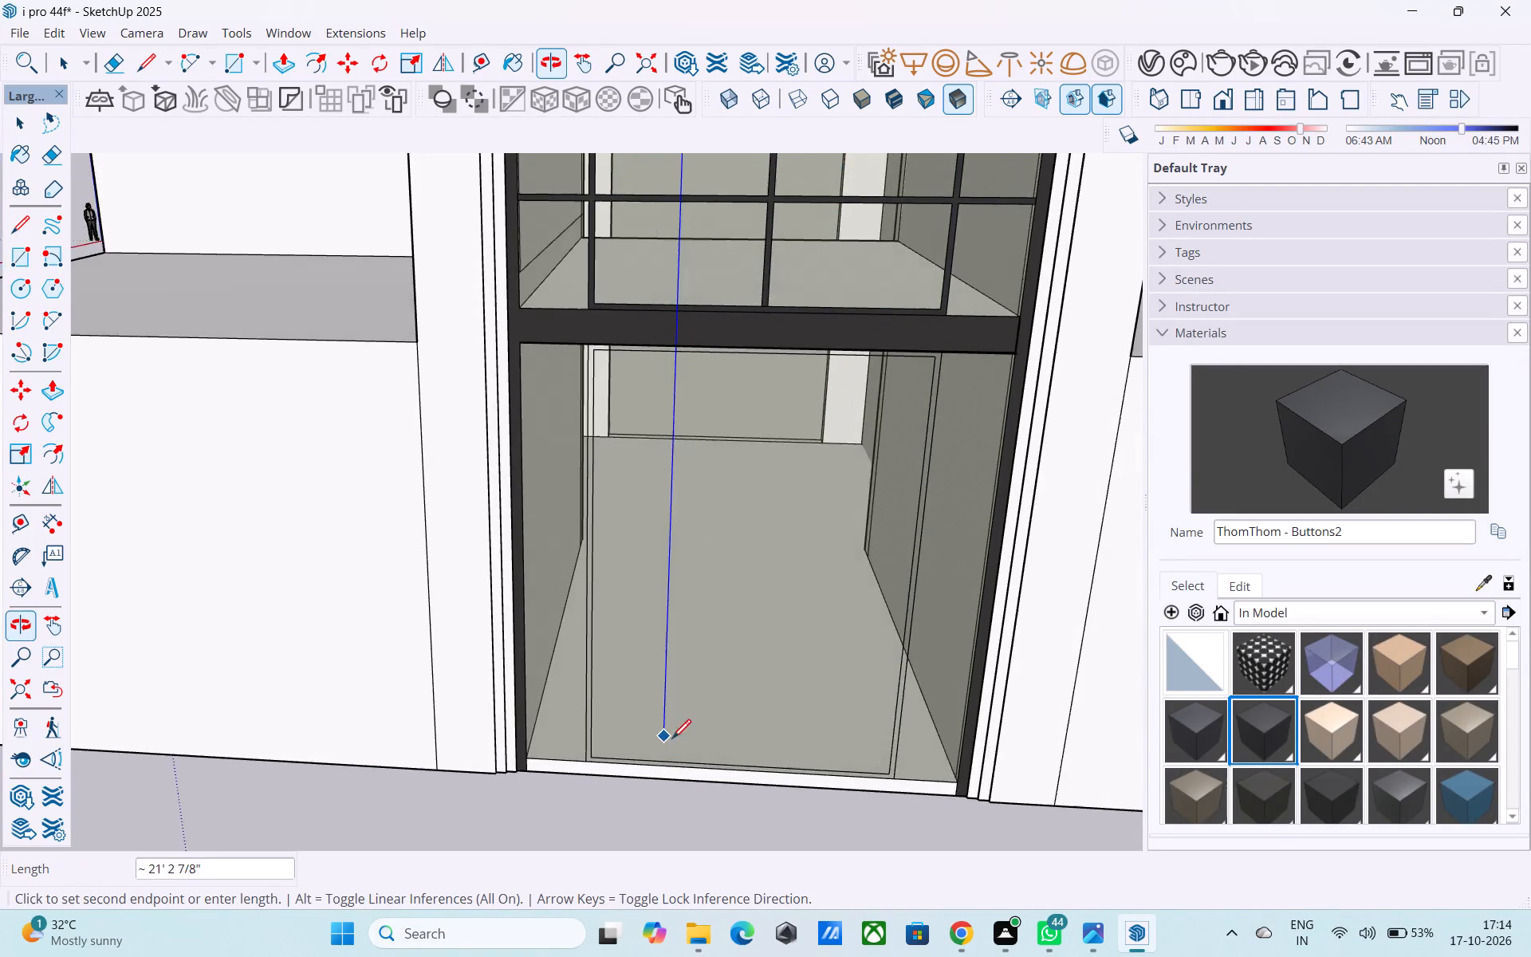
scroll(674, 741, up, 5)
click(655, 771)
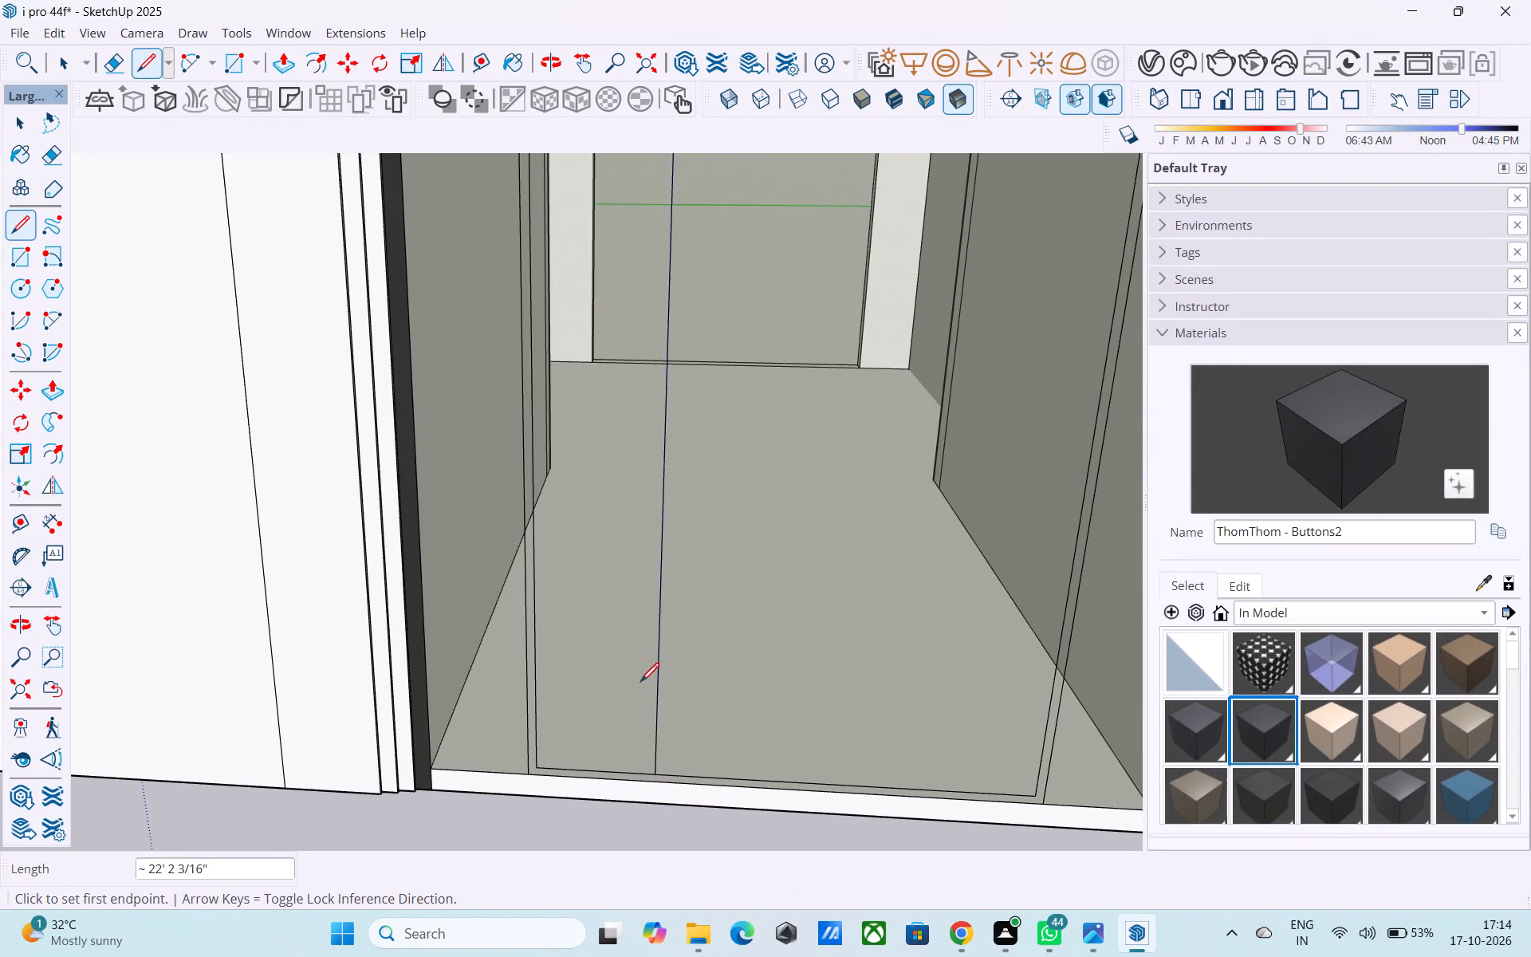
Draw a parallel vertical line about 22' 2" long from the outer arc's left end down to the bottom of the doorway opening.
scroll(641, 681, down, 6)
shift+middle_drag(733, 536, 722, 769)
scroll(657, 302, up, 16)
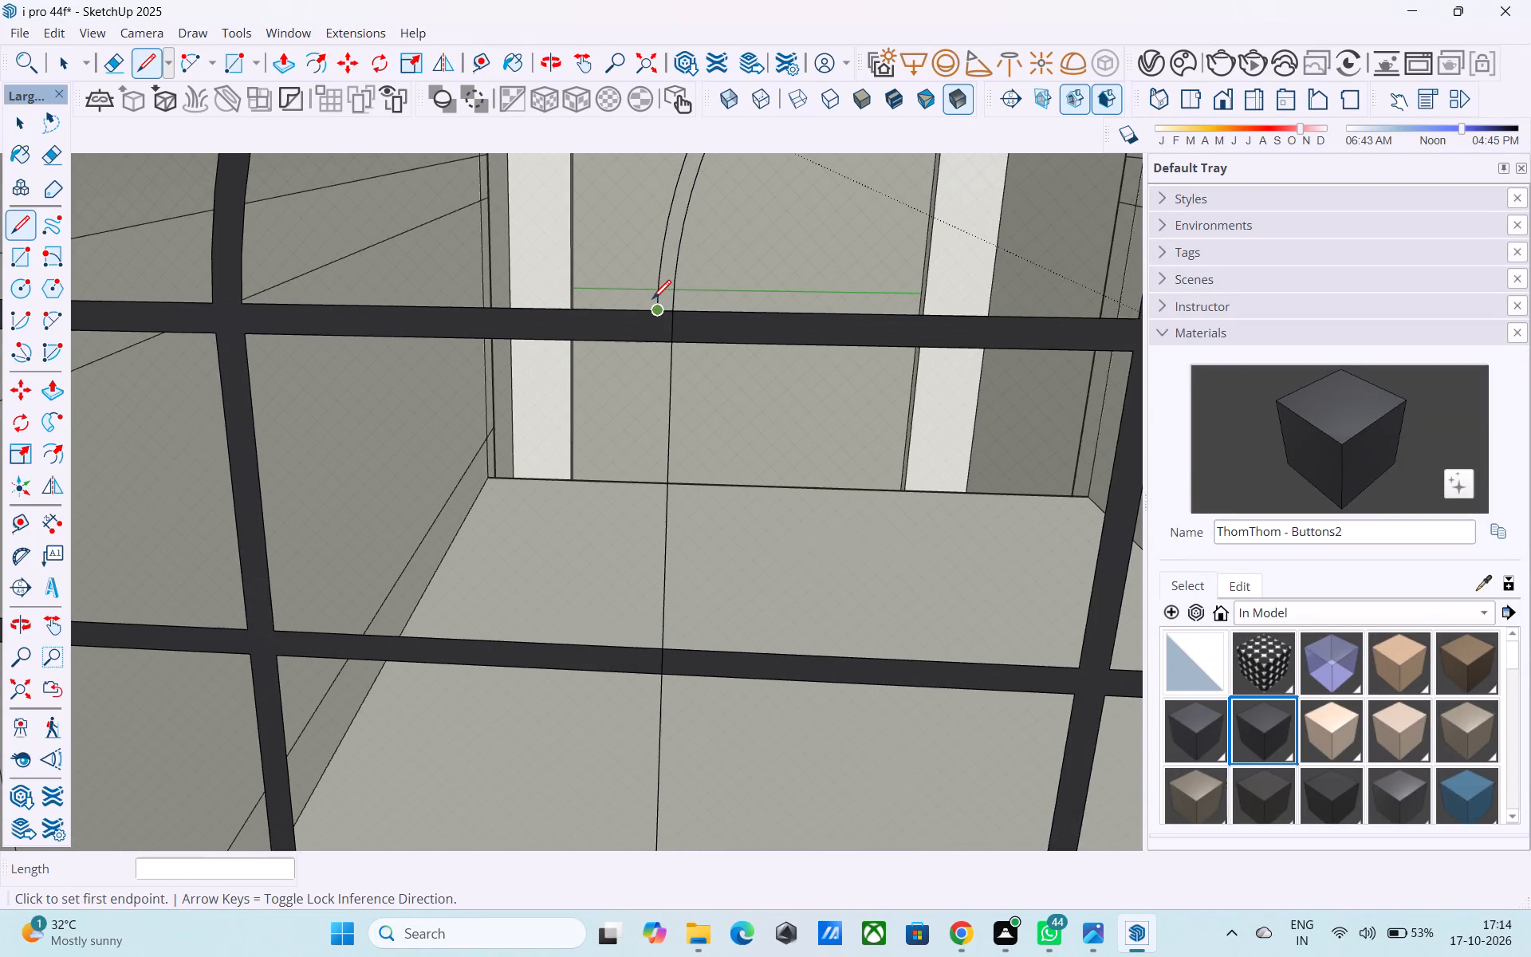
scroll(661, 305, up, 5)
click(648, 321)
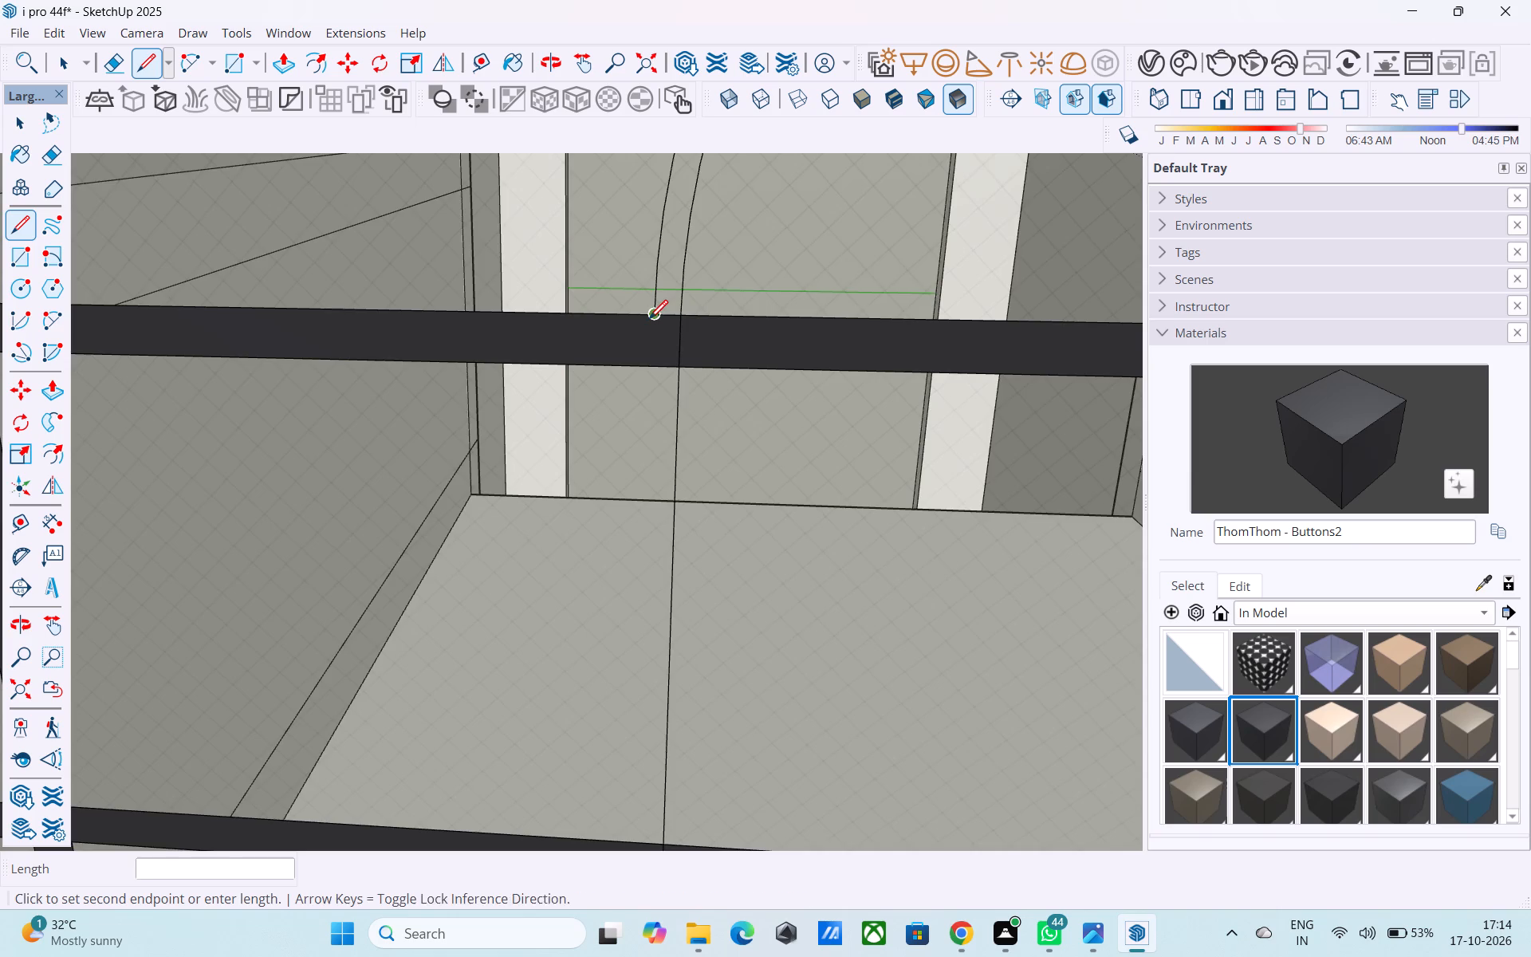
scroll(633, 421, down, 11)
shift+middle_drag(636, 525, 676, 138)
scroll(653, 269, down, 2)
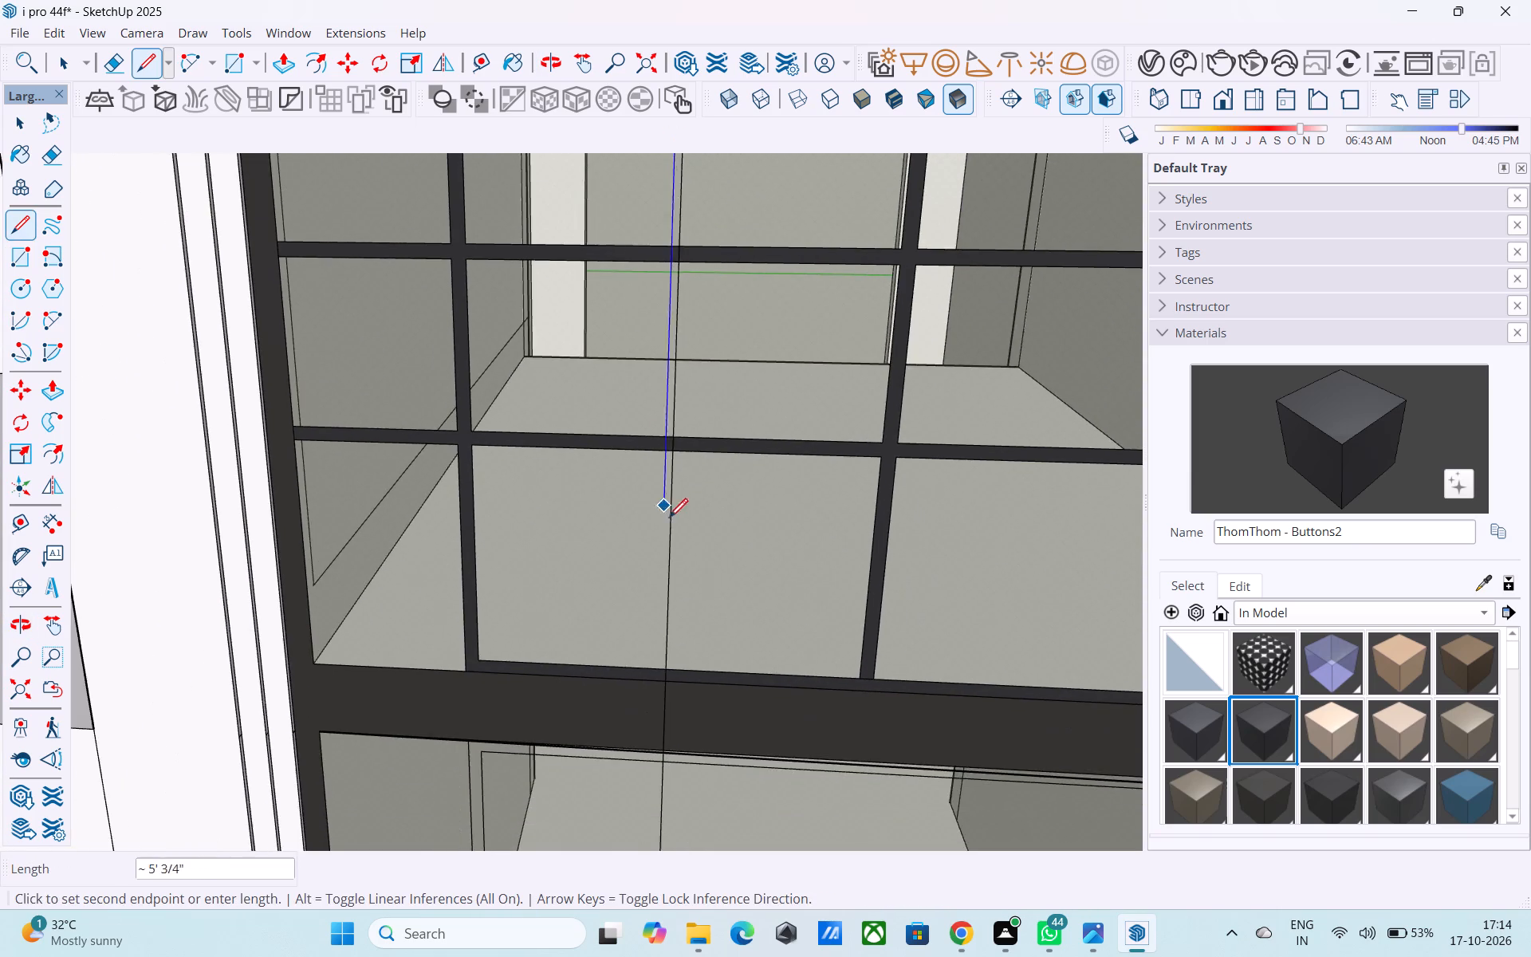
middle_drag(677, 566, 629, 220)
shift+middle_drag(619, 399, 624, 151)
scroll(608, 322, down, 2)
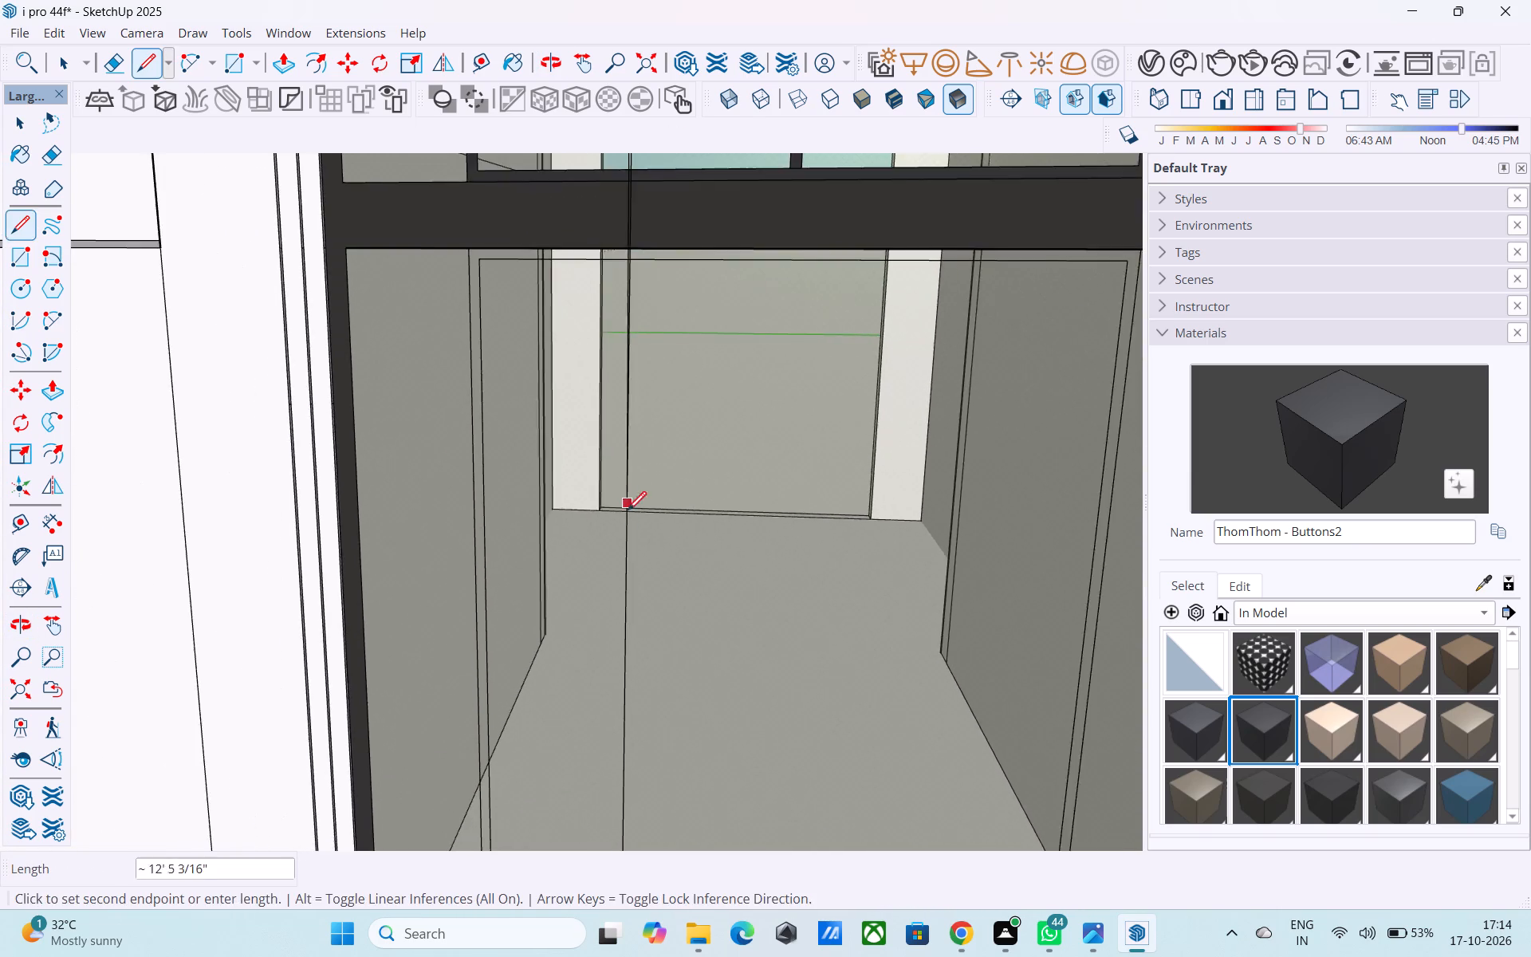
middle_drag(628, 516, 596, 174)
scroll(588, 713, up, 8)
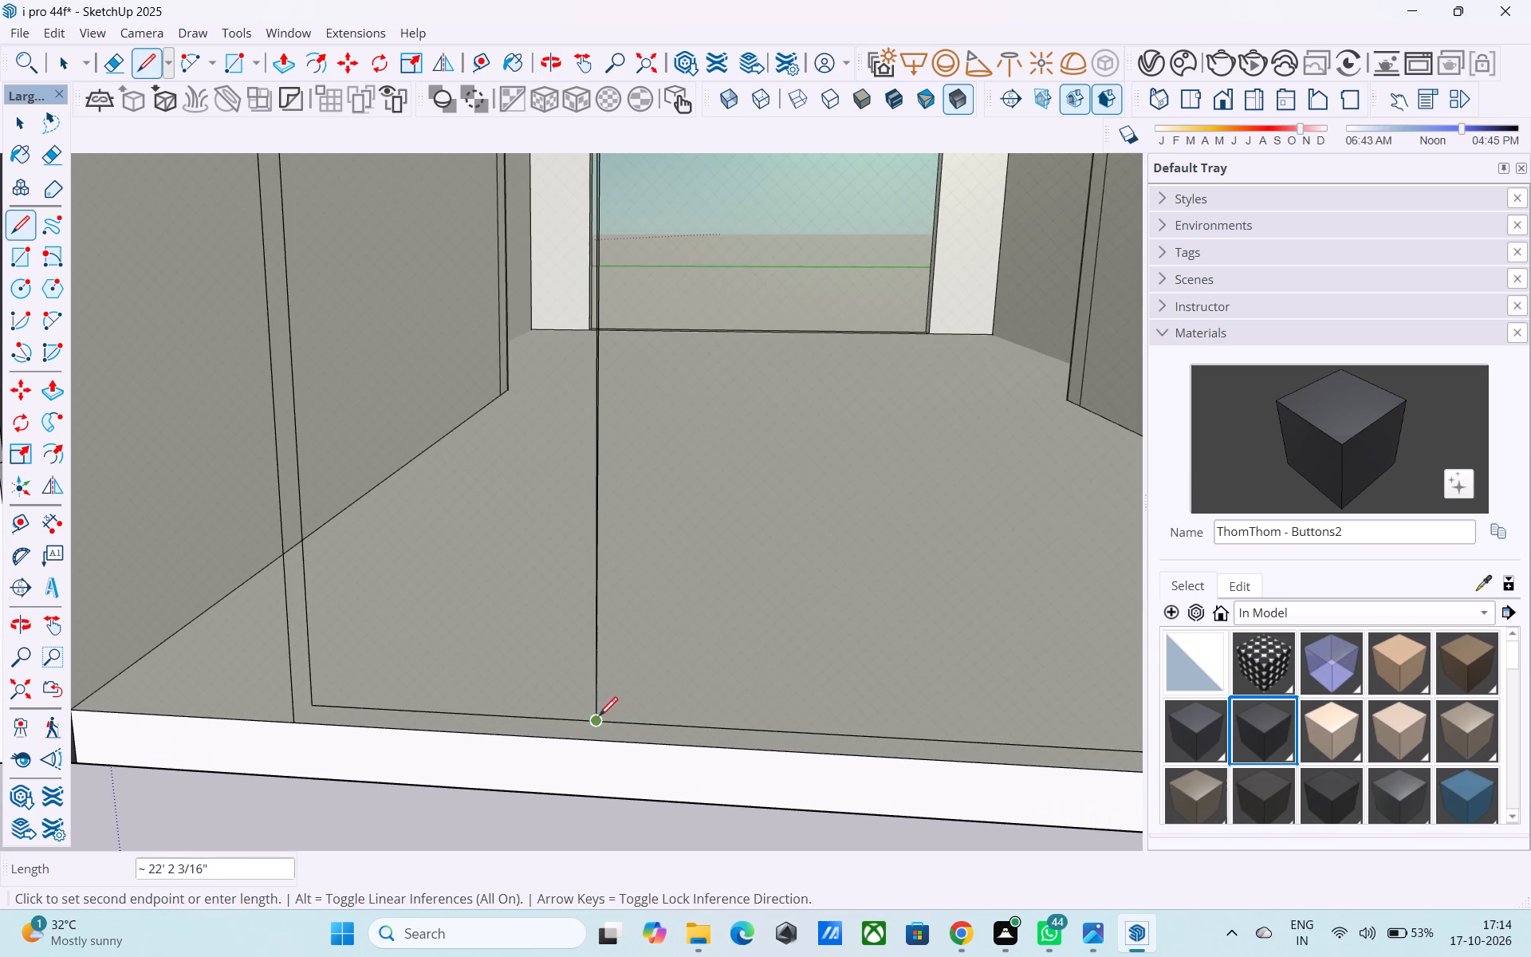
click(581, 715)
Draw a vertical line about 22' 2" long from the inner arc's right end down to the bottom of the doorway opening.
scroll(533, 662, down, 12)
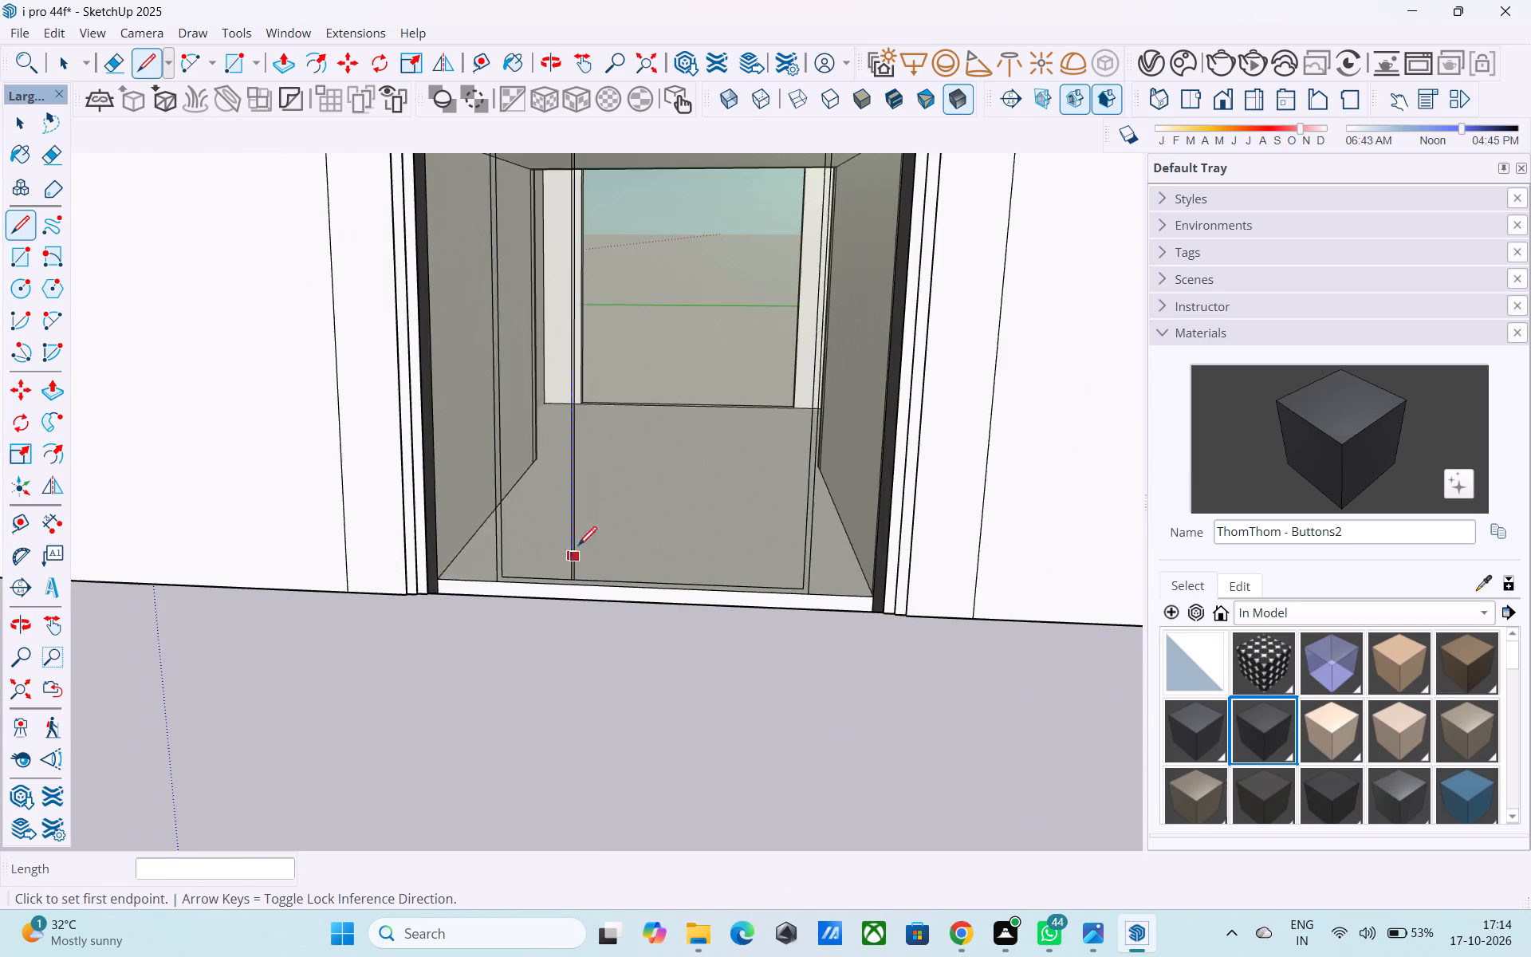
scroll(578, 547, down, 5)
middle_drag(739, 399, 707, 659)
middle_drag(807, 384, 663, 635)
scroll(557, 376, up, 3)
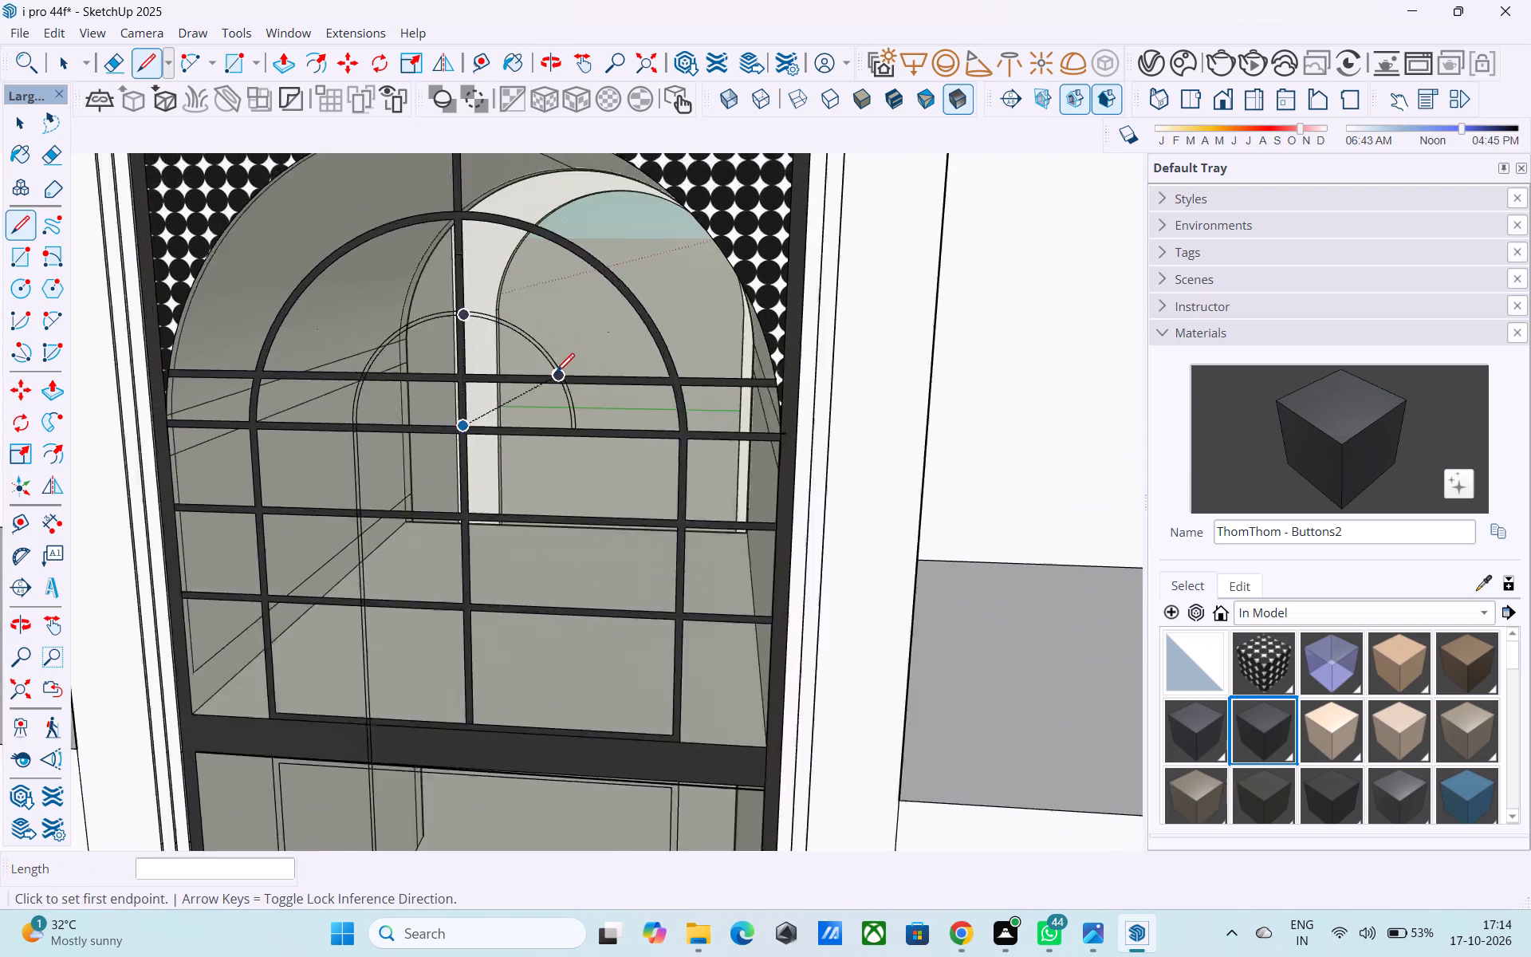
scroll(556, 374, up, 16)
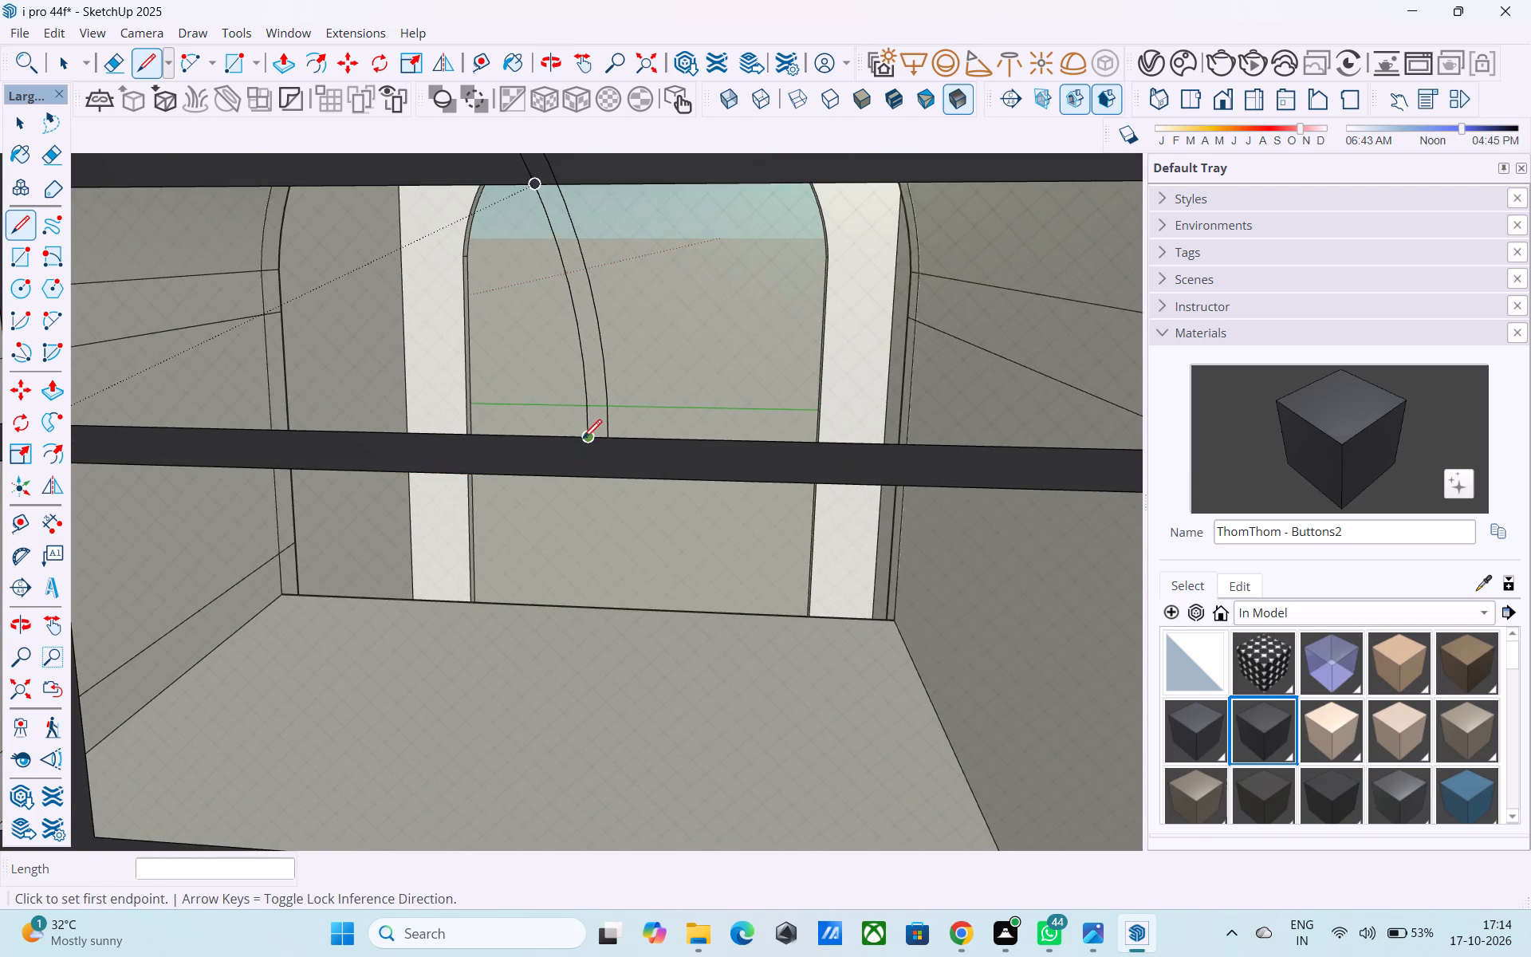
click(584, 440)
scroll(584, 442, down, 20)
scroll(584, 442, down, 3)
middle_drag(592, 561, 610, 534)
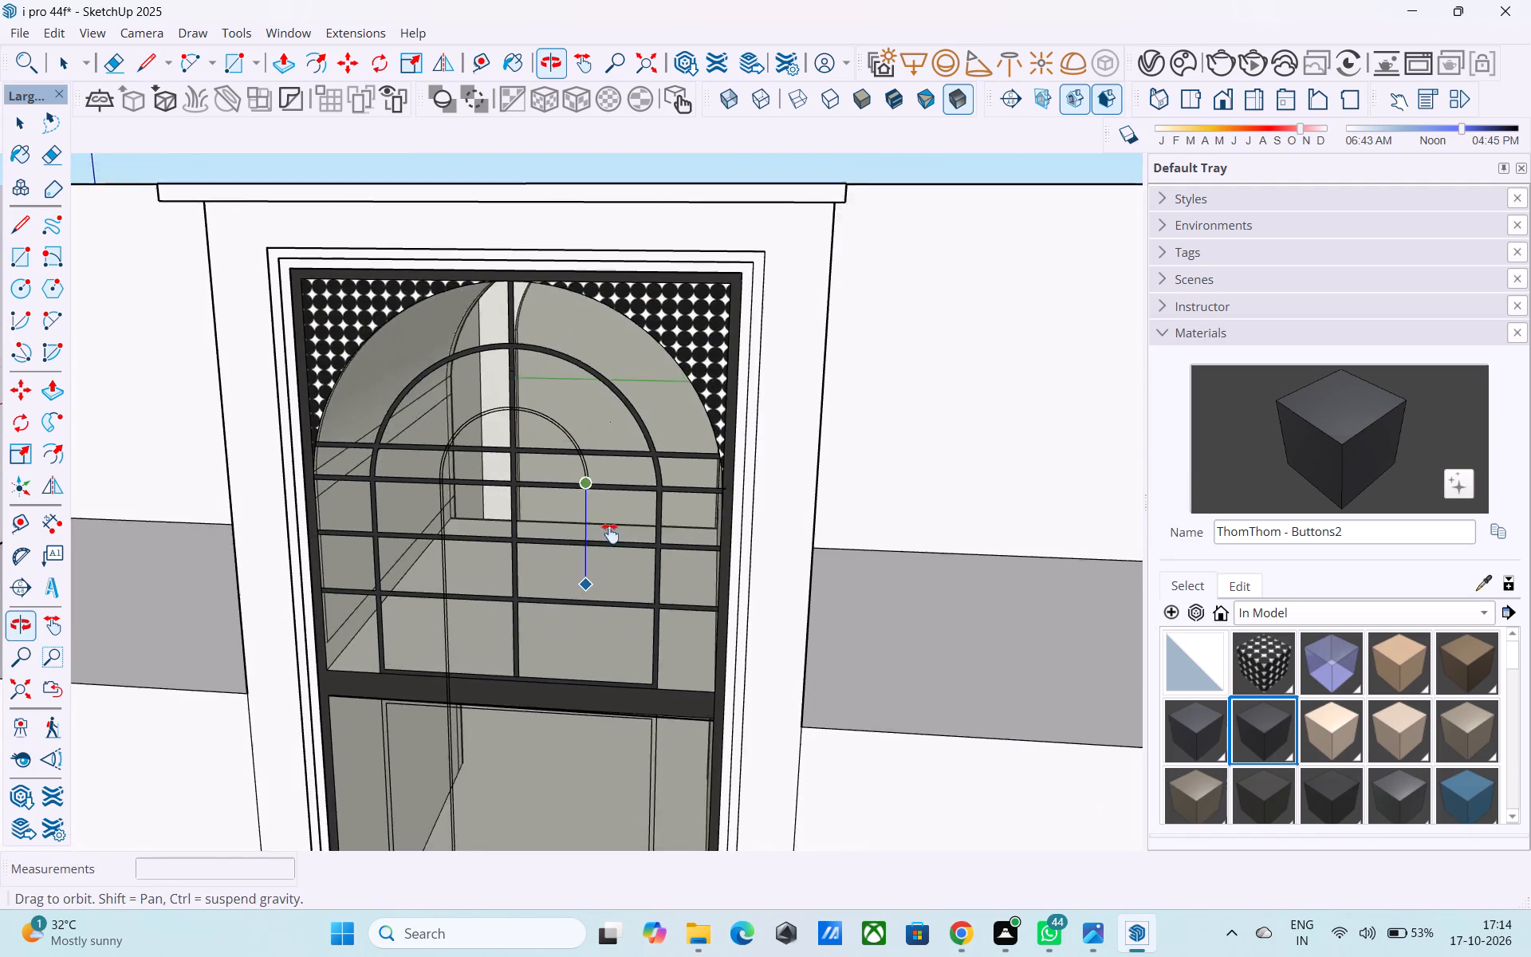
middle_drag(610, 534, 640, 242)
middle_drag(646, 601, 663, 408)
scroll(673, 448, up, 12)
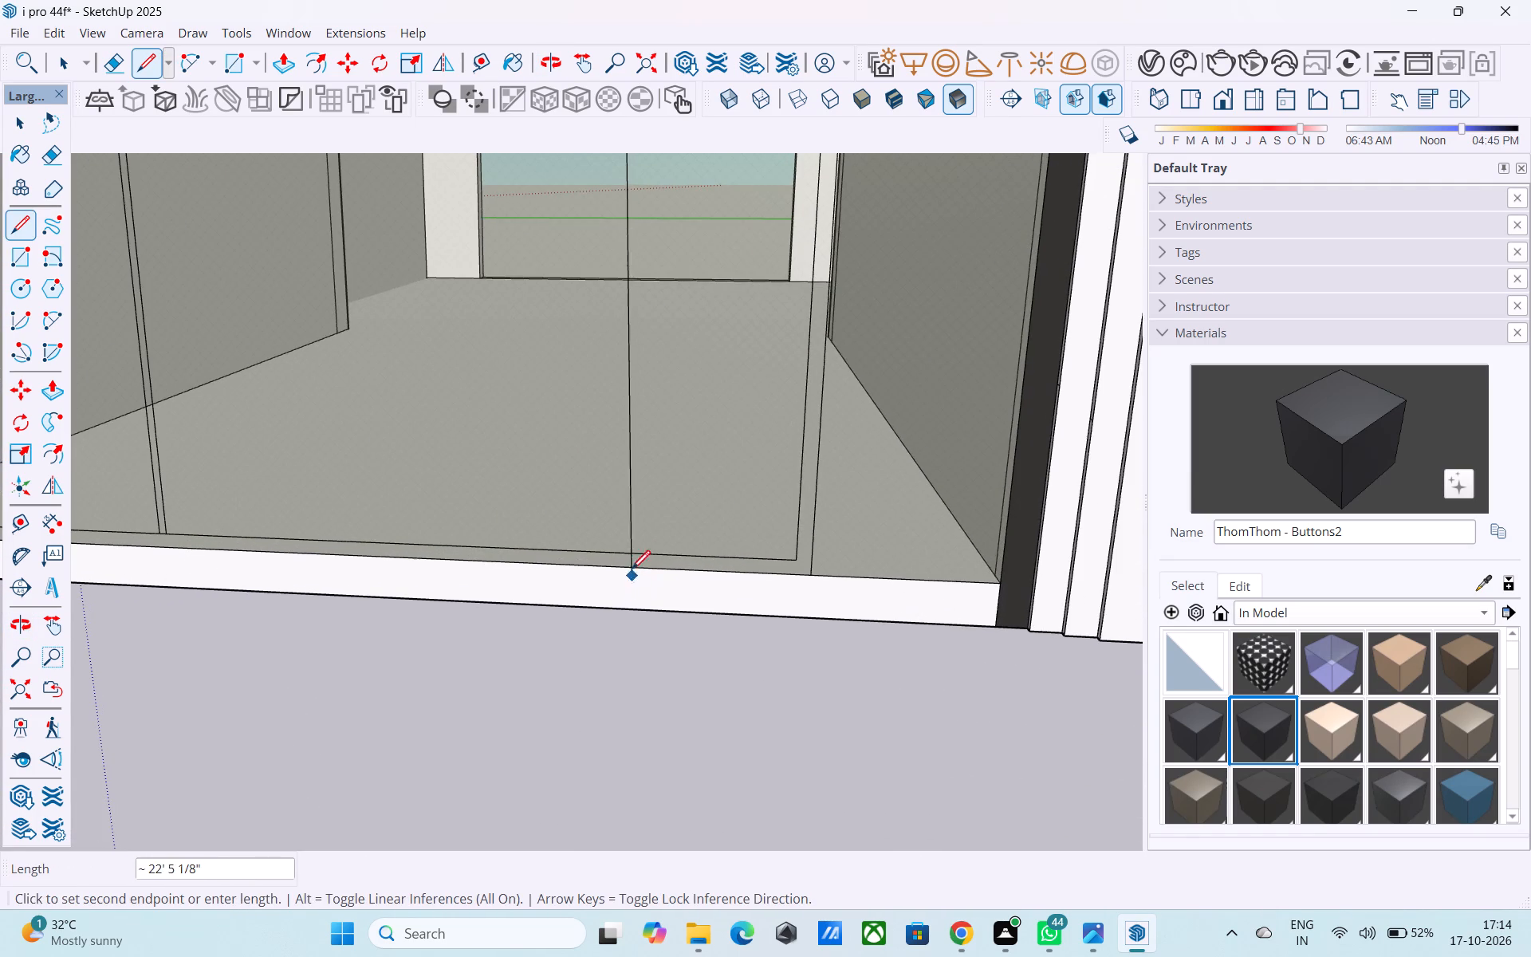
click(581, 547)
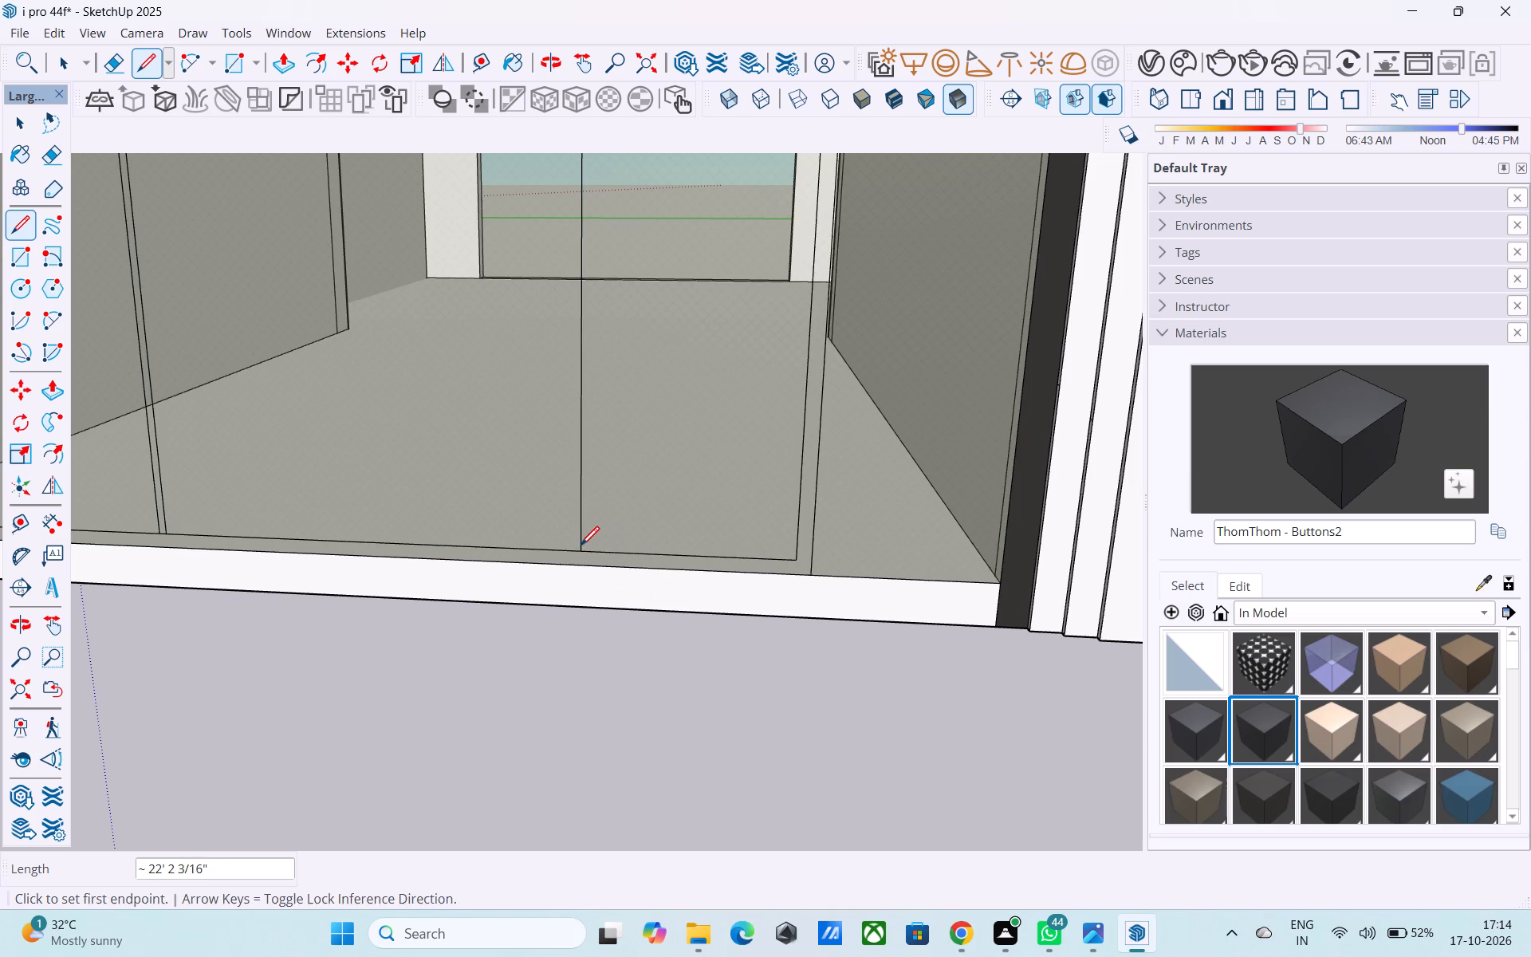
Draw a parallel vertical line about 22' 2" long from the outer arc's right end down to the bottom of the doorway opening.
scroll(592, 534, down, 16)
middle_drag(592, 534, 604, 516)
shift+middle_drag(565, 286, 588, 633)
shift+middle_drag(654, 311, 653, 418)
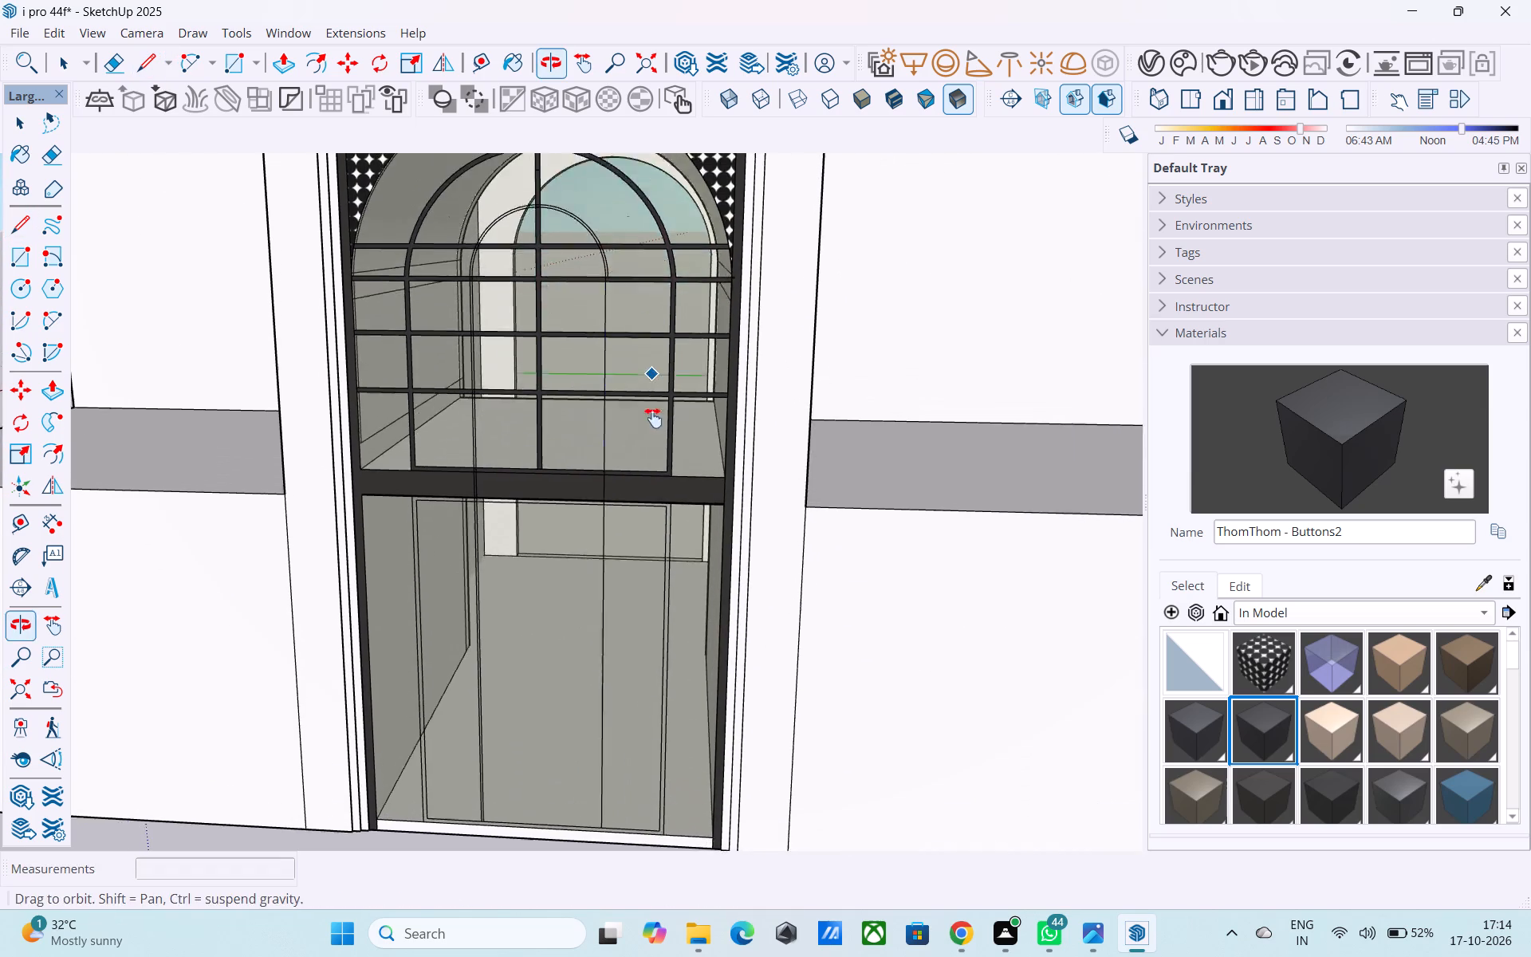
shift+middle_drag(653, 418, 653, 426)
scroll(649, 408, up, 20)
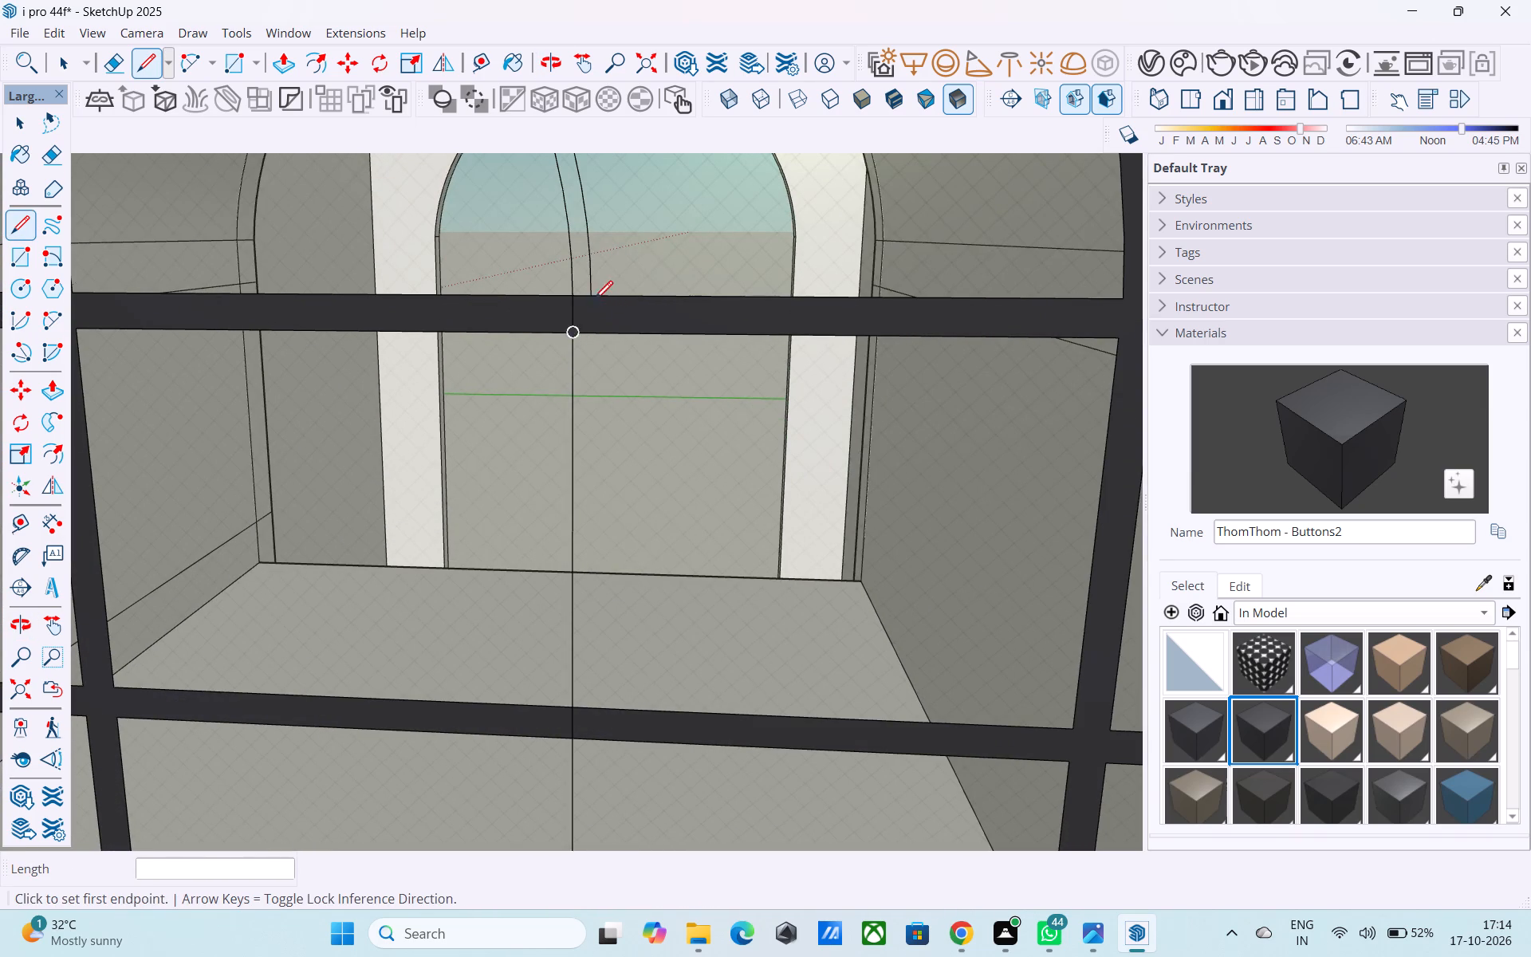
click(592, 297)
scroll(588, 317, down, 20)
shift+middle_drag(625, 500, 581, 141)
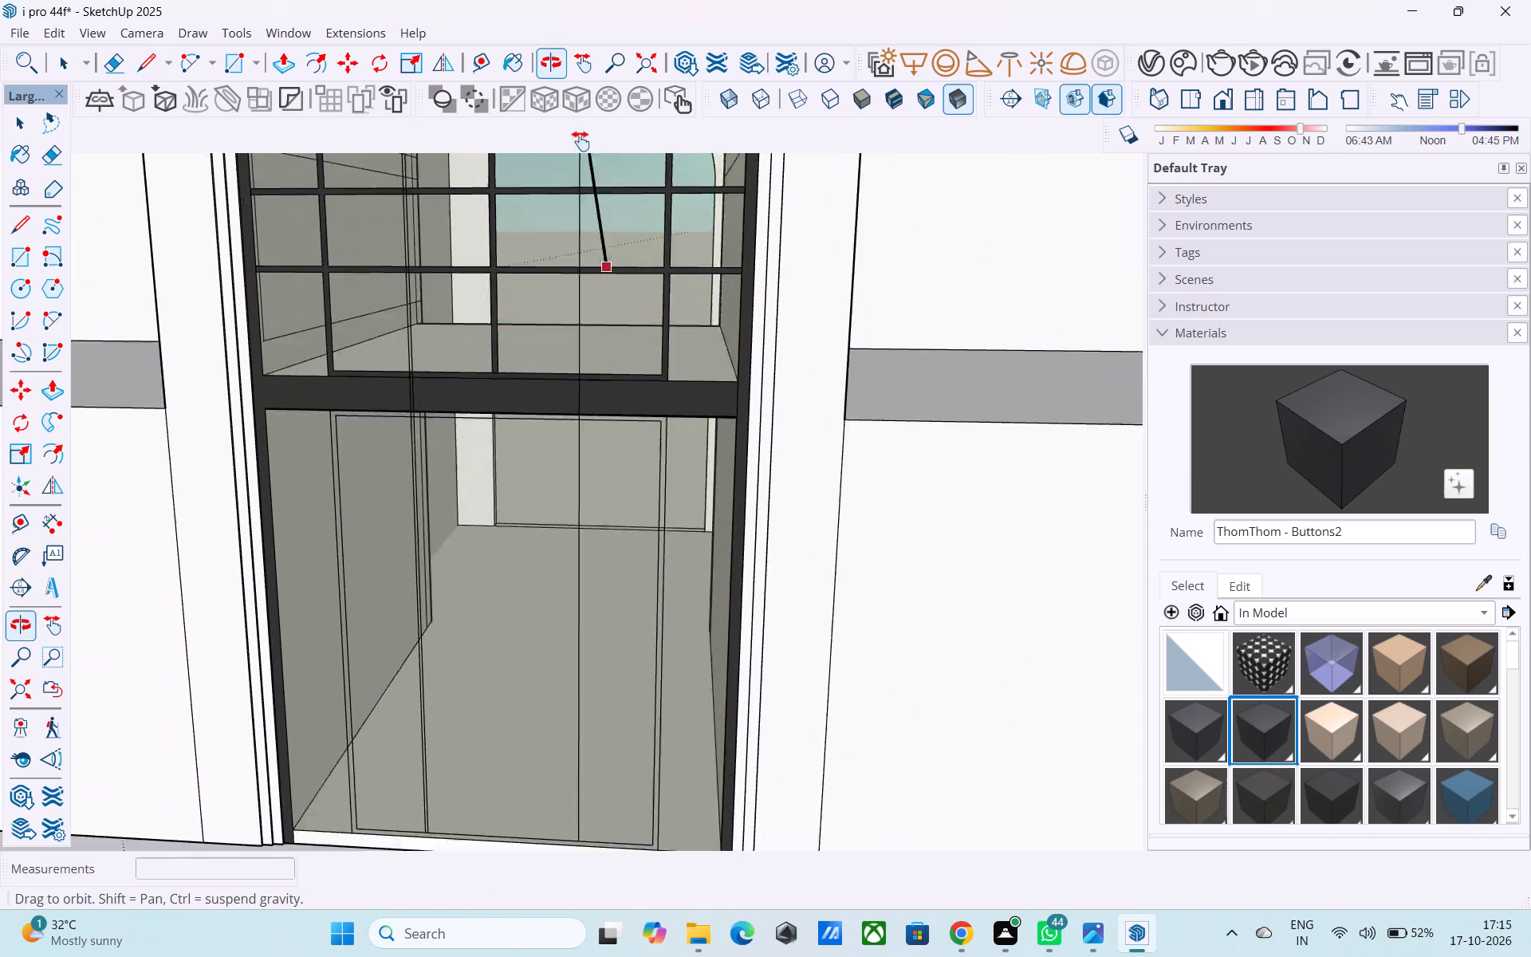
shift+middle_drag(581, 141, 577, 133)
middle_drag(592, 548, 517, 276)
scroll(507, 393, up, 15)
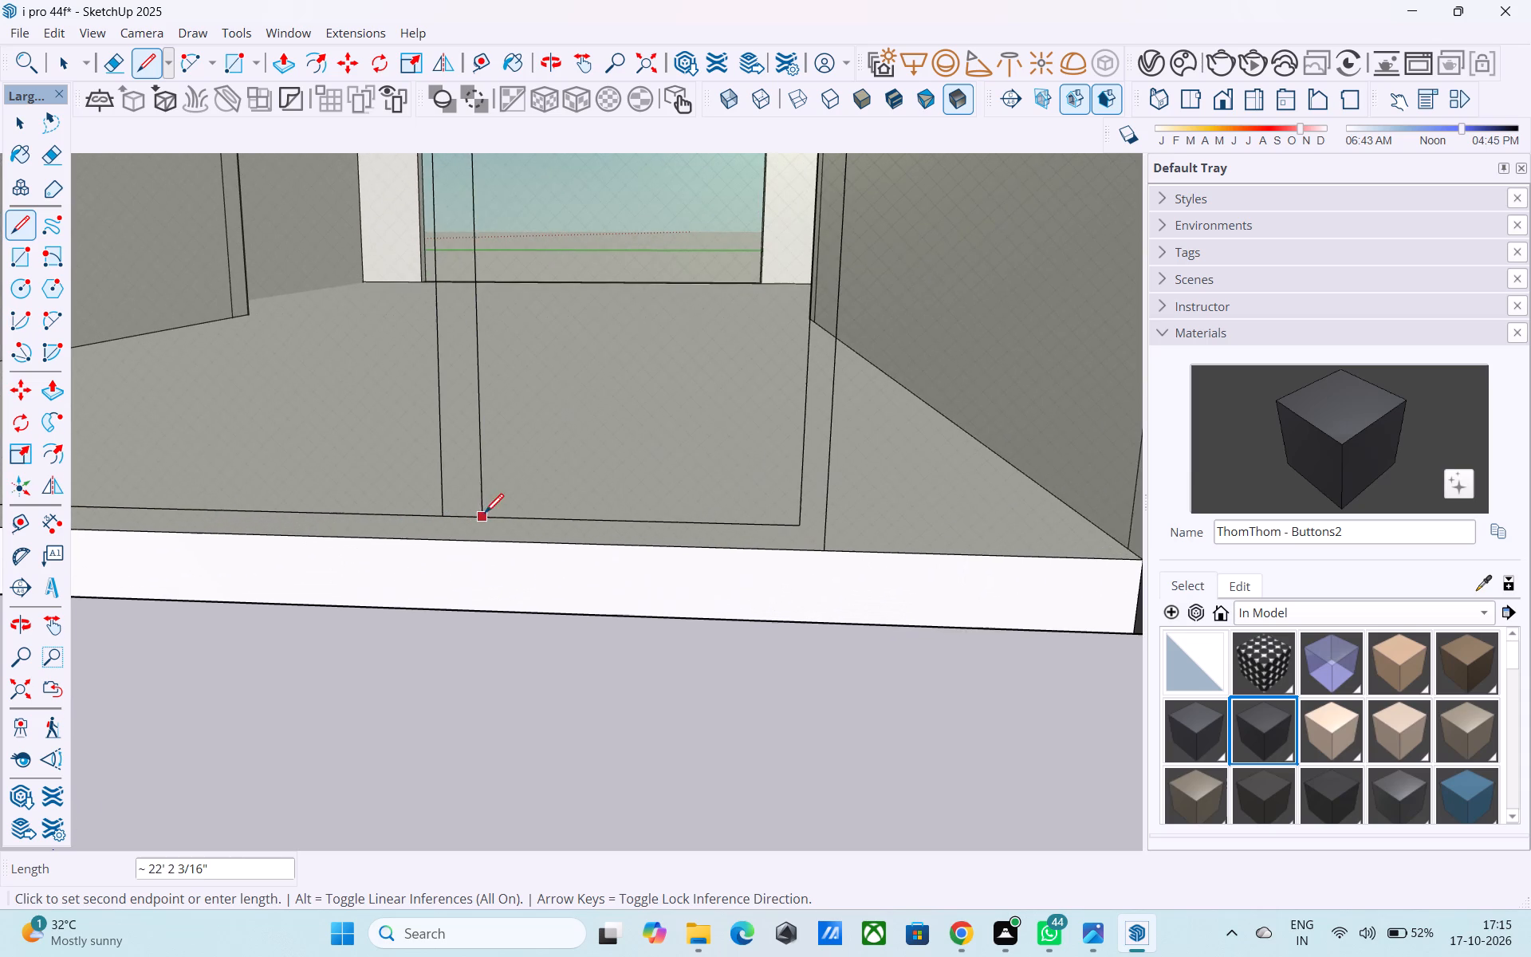
click(462, 510)
scroll(462, 509, down, 3)
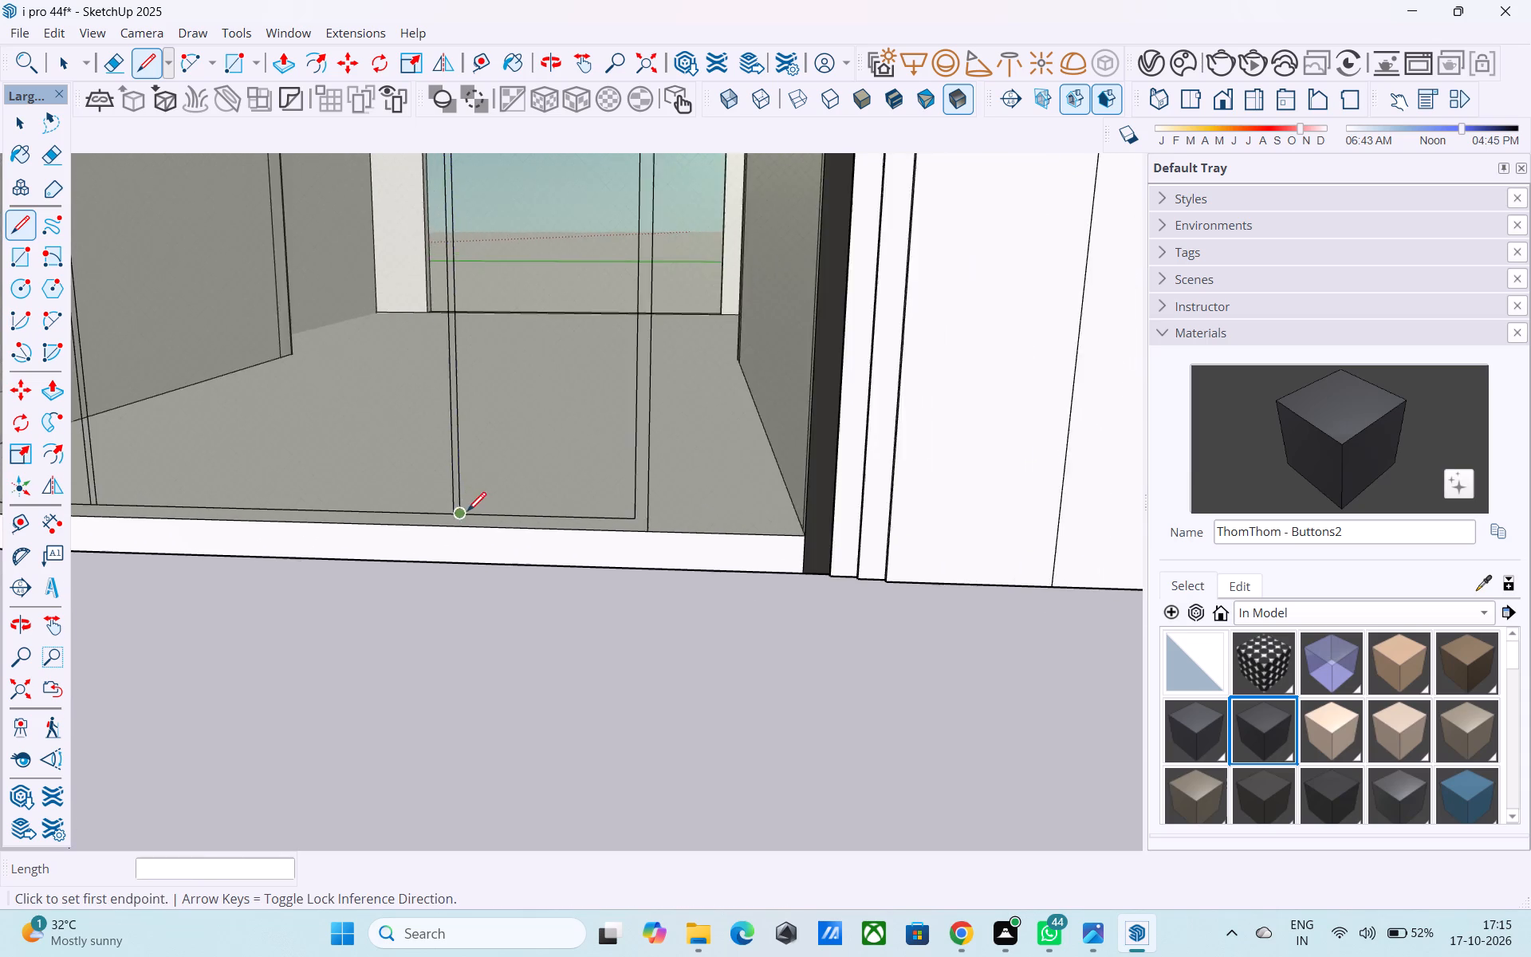
Save the model.
scroll(467, 513, down, 20)
shift+middle_drag(605, 453, 746, 632)
middle_drag(524, 353, 557, 513)
key(ctrl+s)
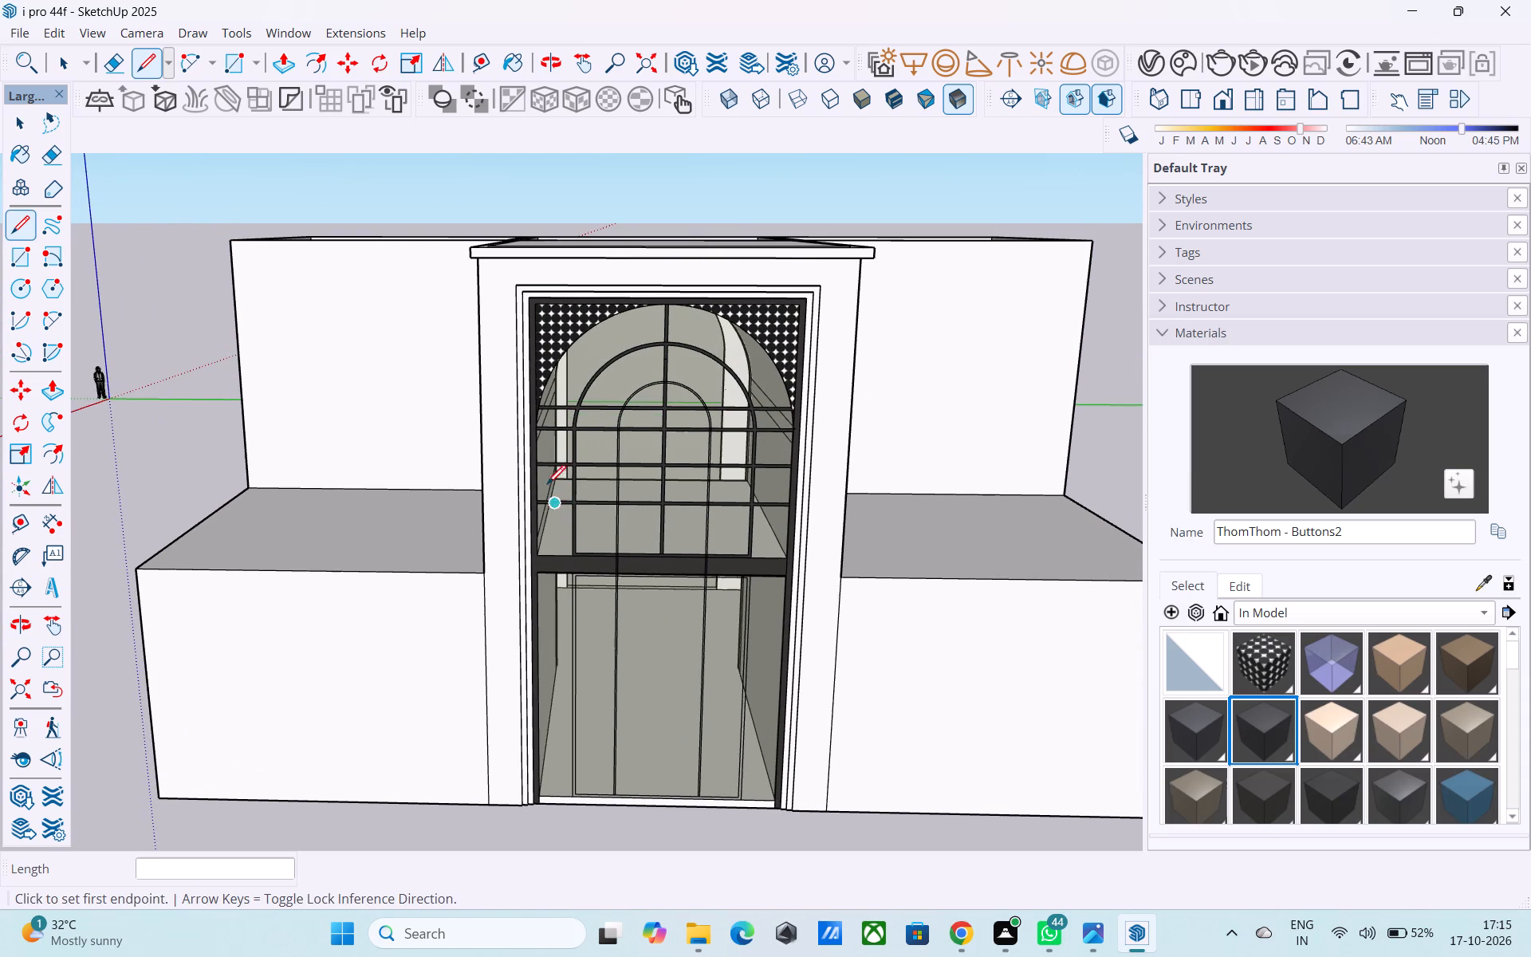
Push the front face of the bay's overhanging roof slab back 3' so it is flush with the front wall.
scroll(582, 377, down, 4)
middle_drag(582, 377, 581, 290)
scroll(581, 290, up, 7)
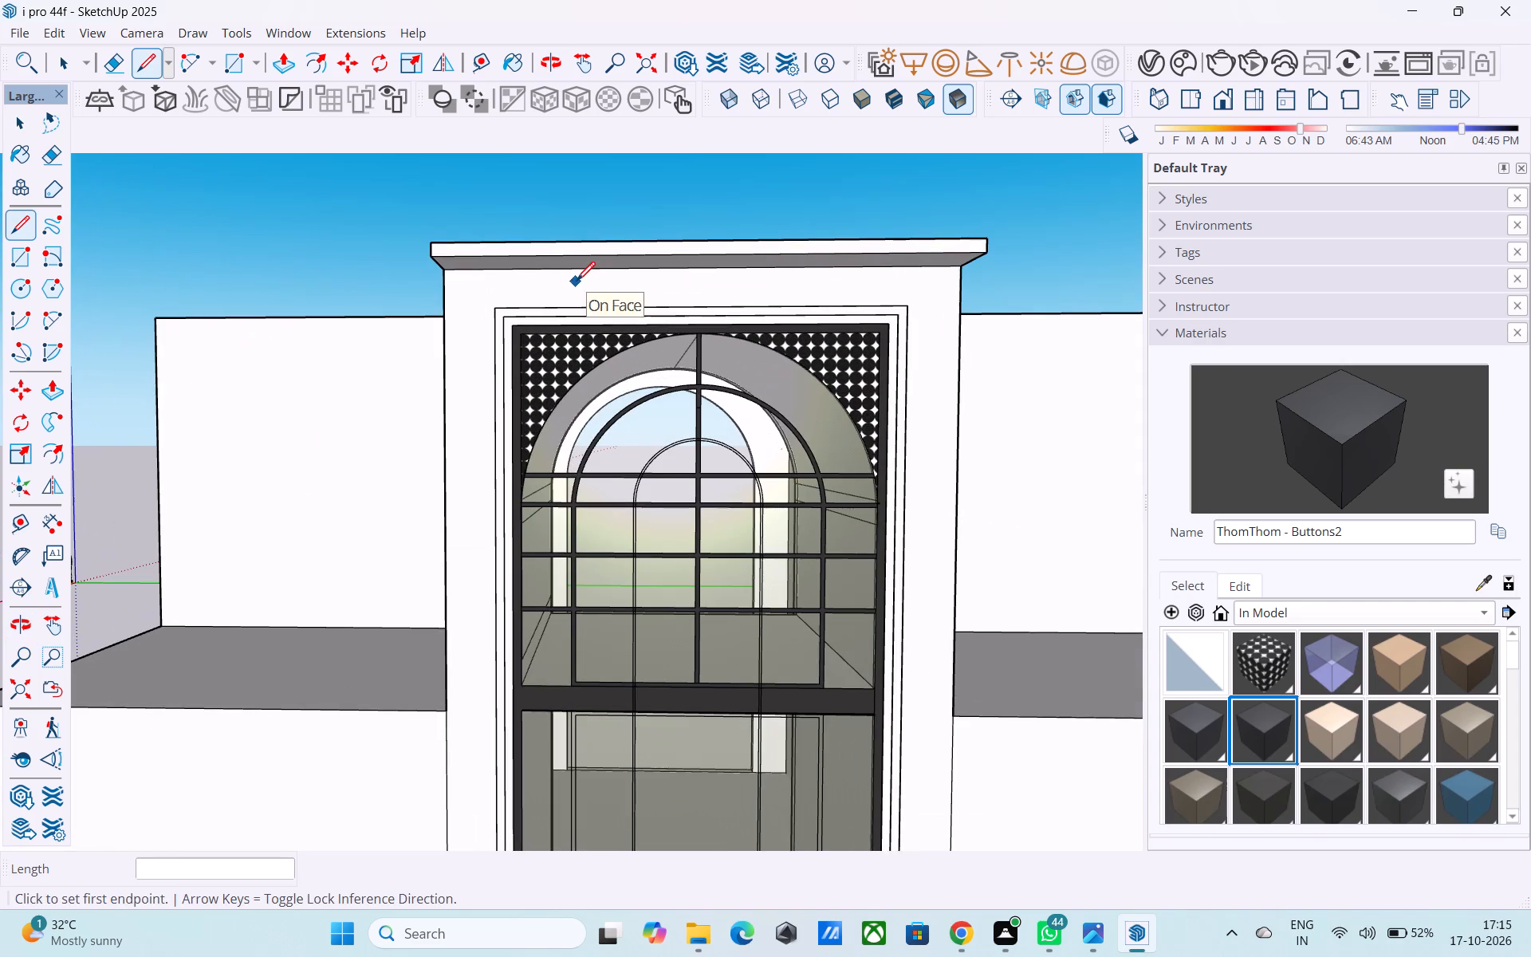
key(space)
click(569, 251)
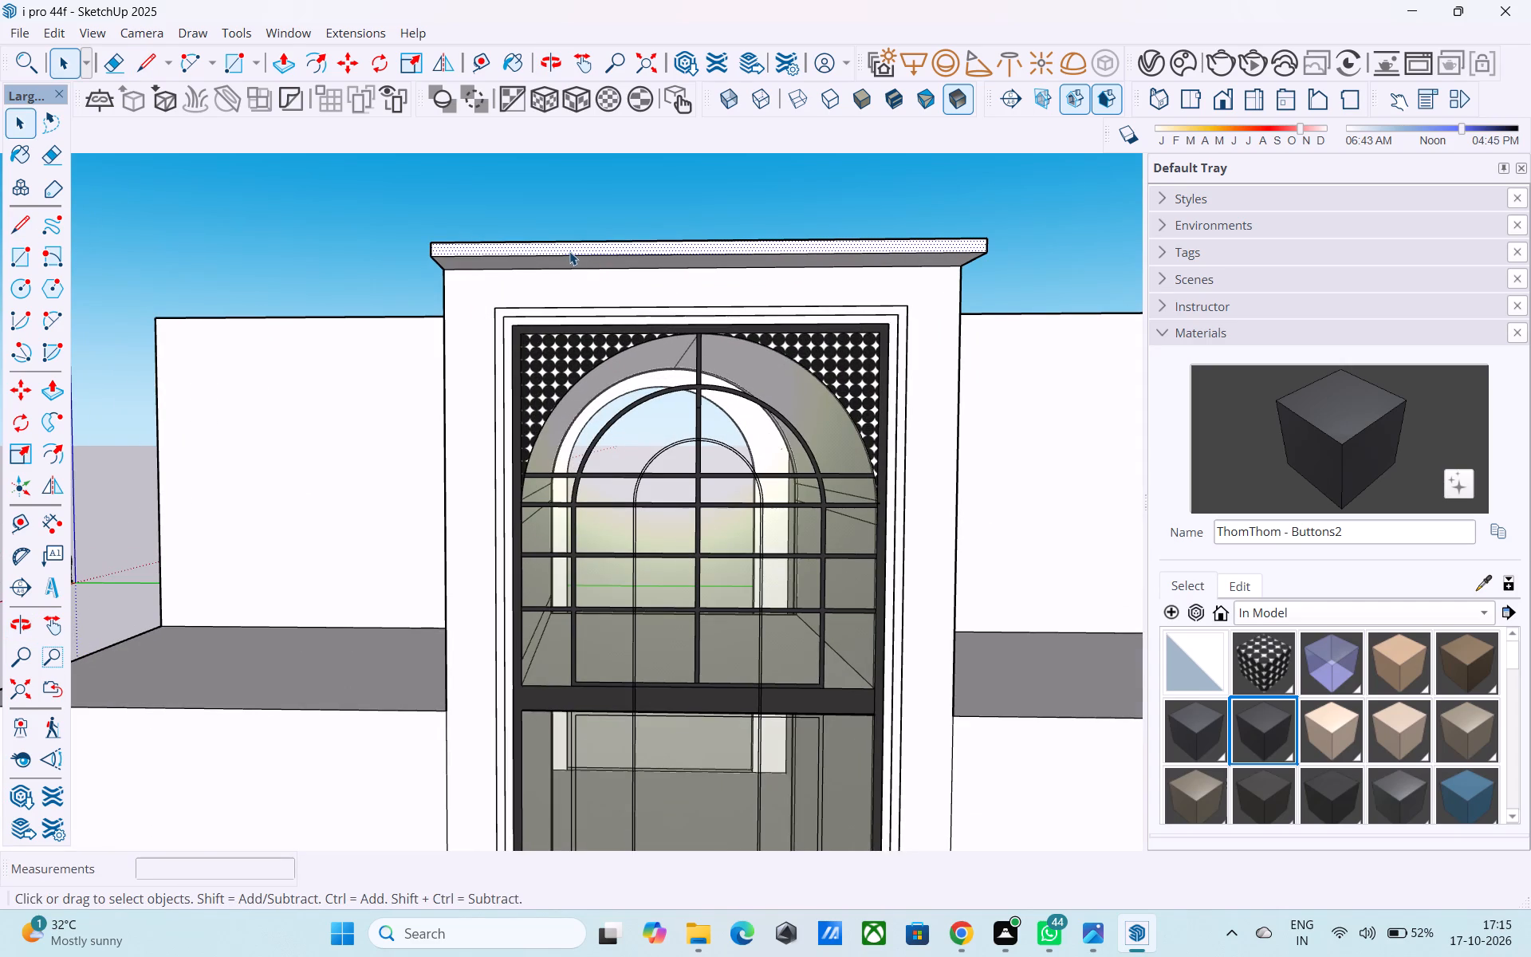
key(p)
click(569, 251)
click(563, 270)
scroll(561, 268, up, 1)
middle_drag(561, 268, 497, 510)
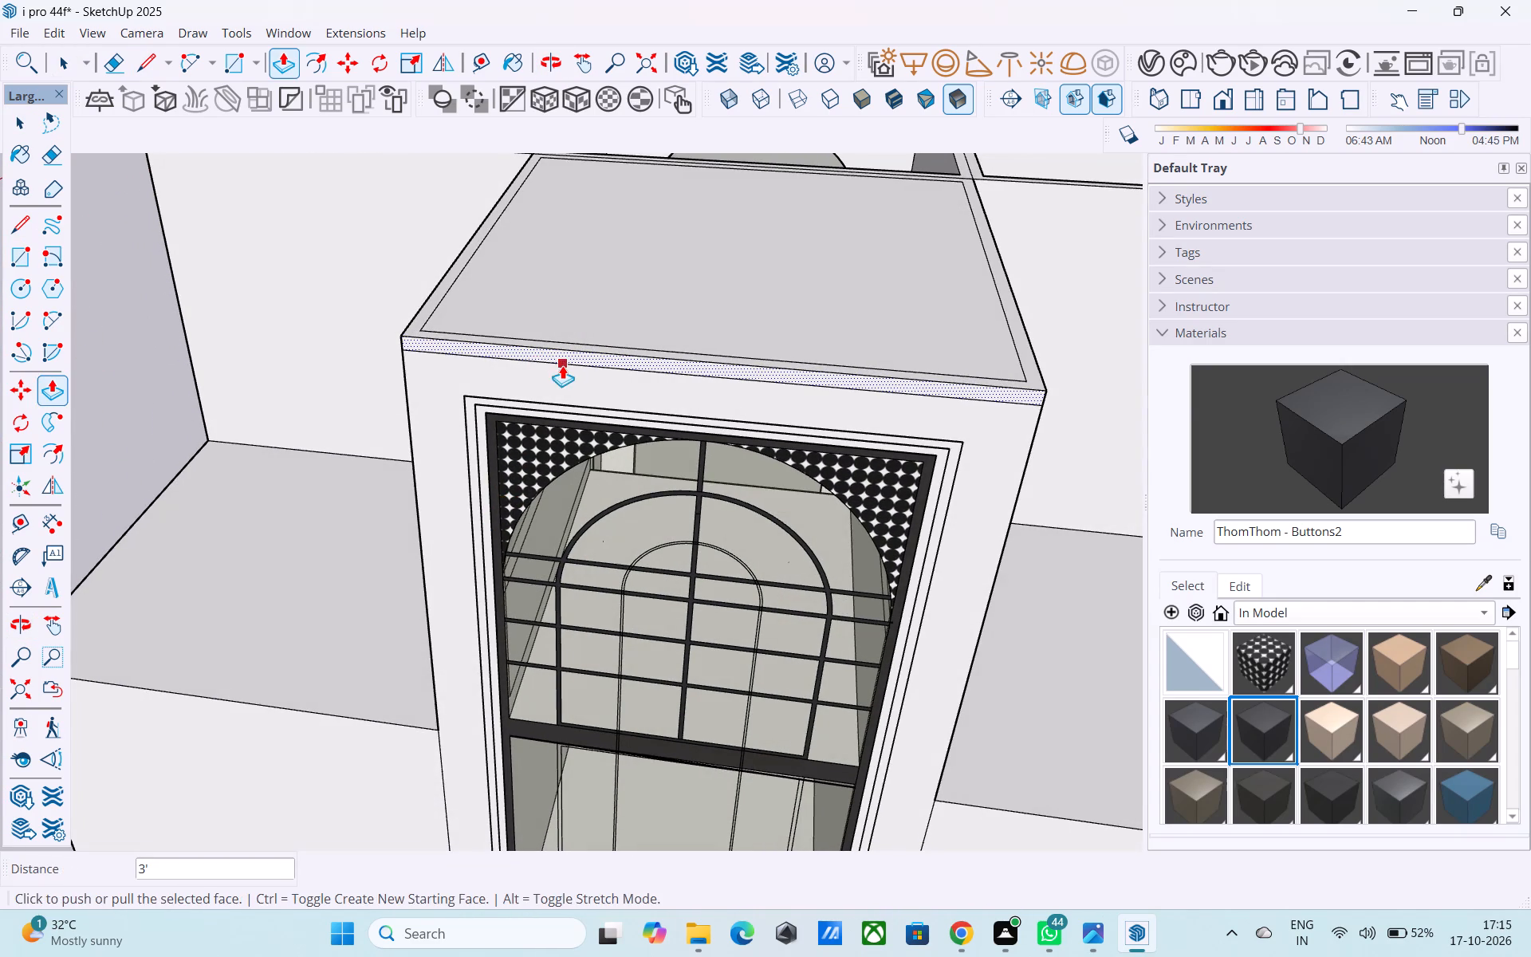
key(space)
Pull the narrow border face around the bay's roof up 2' to form a parapet.
middle_drag(536, 388, 457, 507)
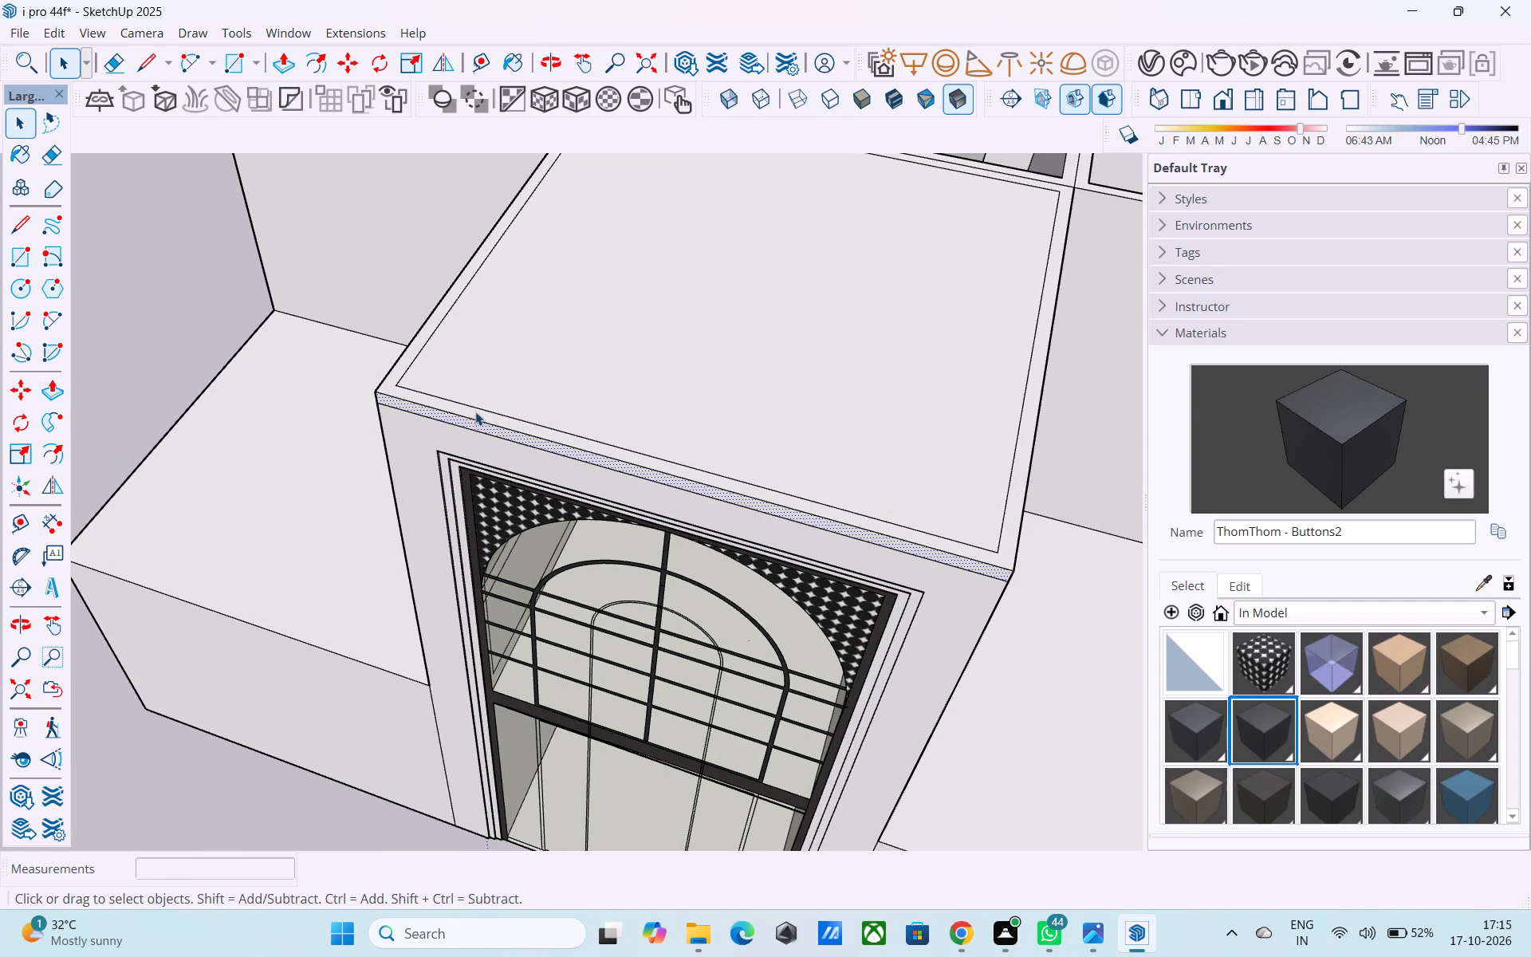
click(475, 412)
click(479, 418)
click(479, 417)
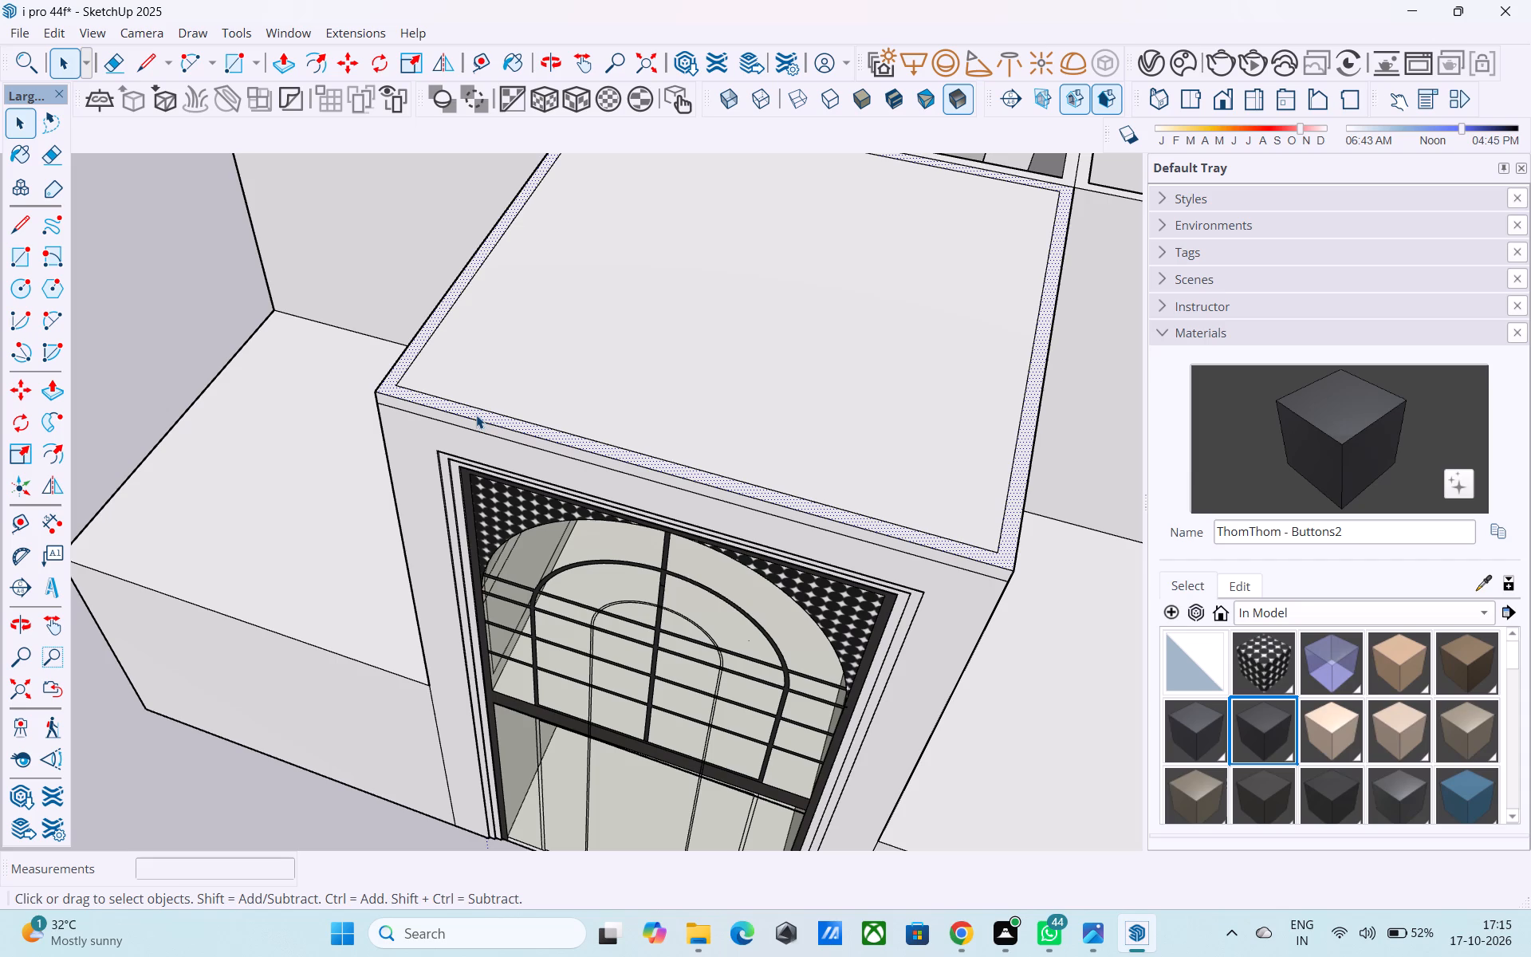
key(p)
click(476, 415)
text(2')
key(Return)
Erase the horizontal seam lines between the parapet and the bay's front wall.
key(e)
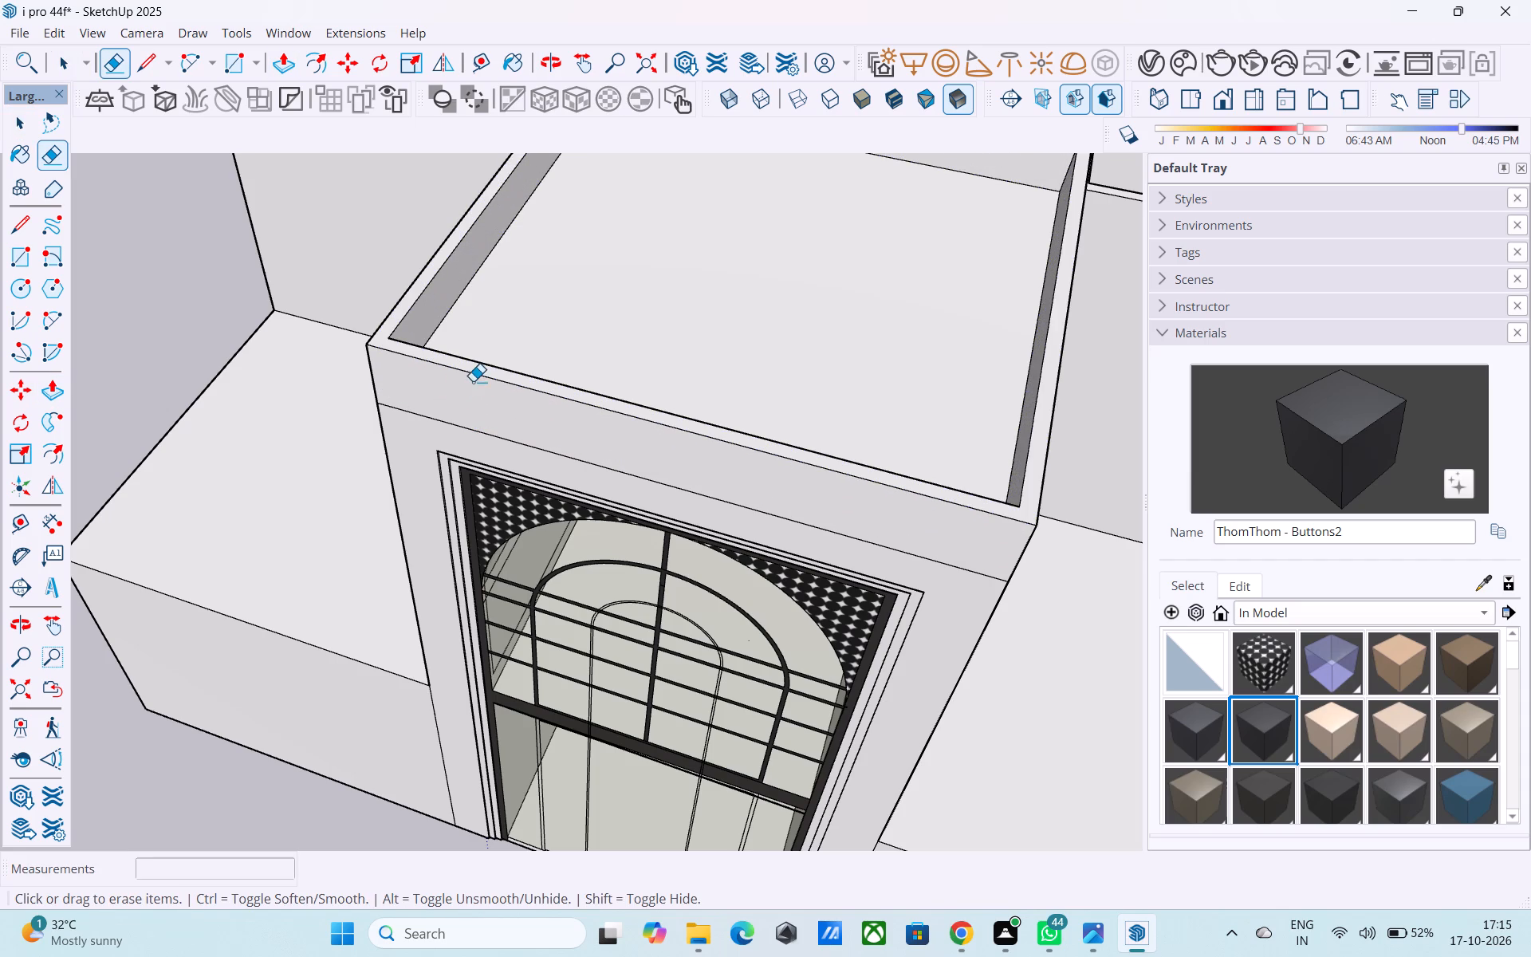
drag(474, 412, 482, 439)
Raise the top face of the bay's parapet by another 1'.
shift+middle_drag(475, 440, 616, 233)
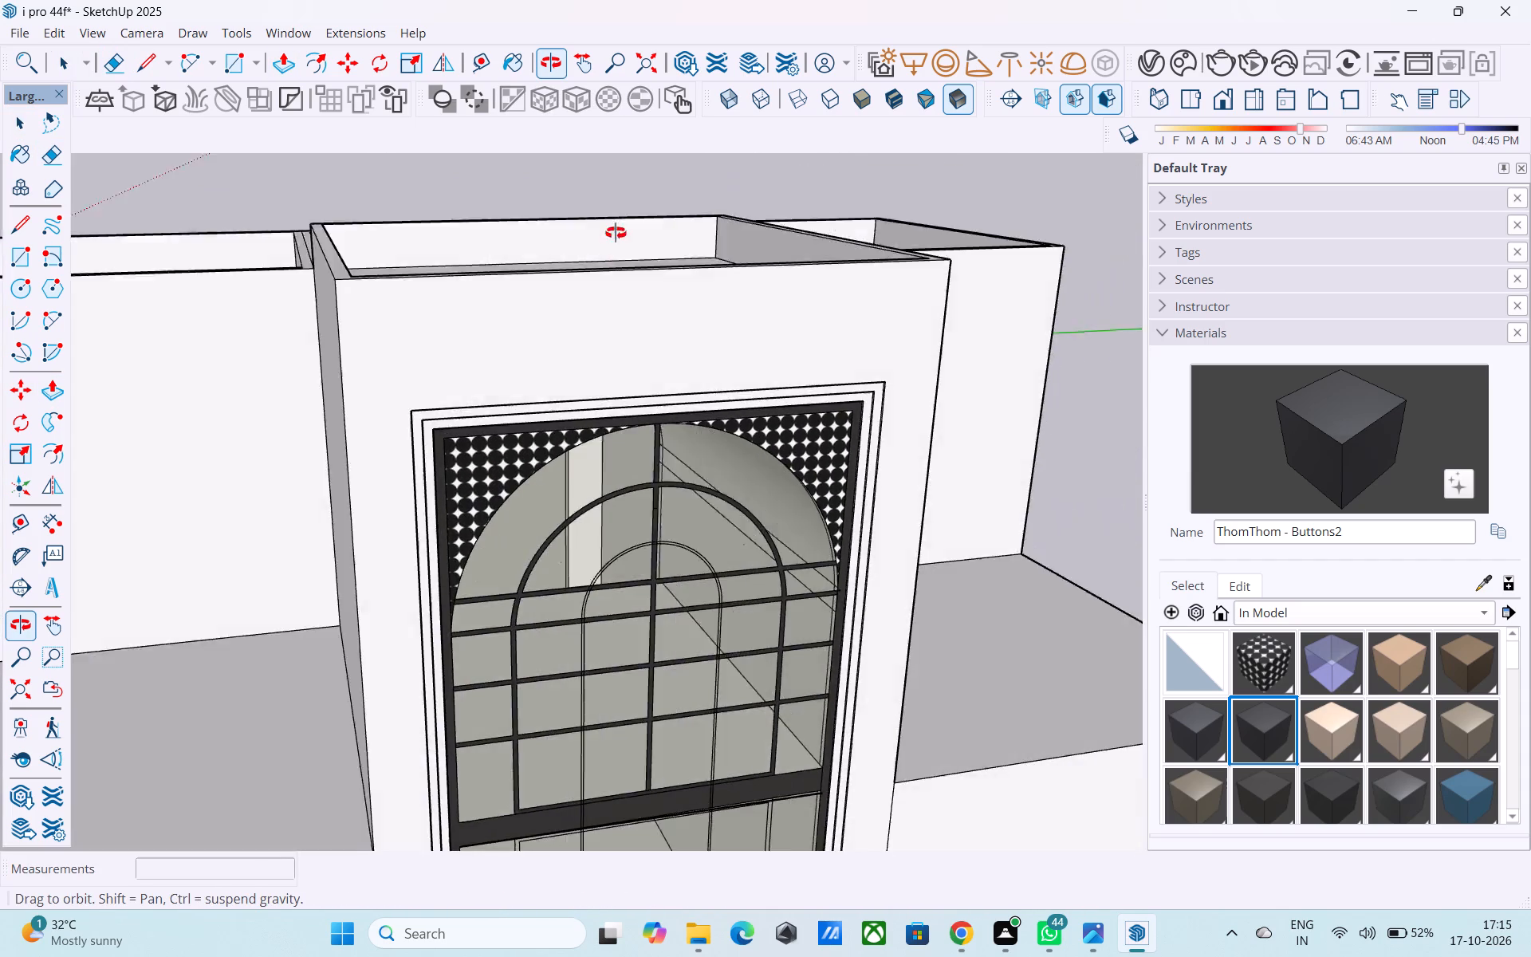
shift+middle_drag(616, 233, 522, 185)
scroll(518, 195, down, 5)
middle_drag(564, 290, 447, 674)
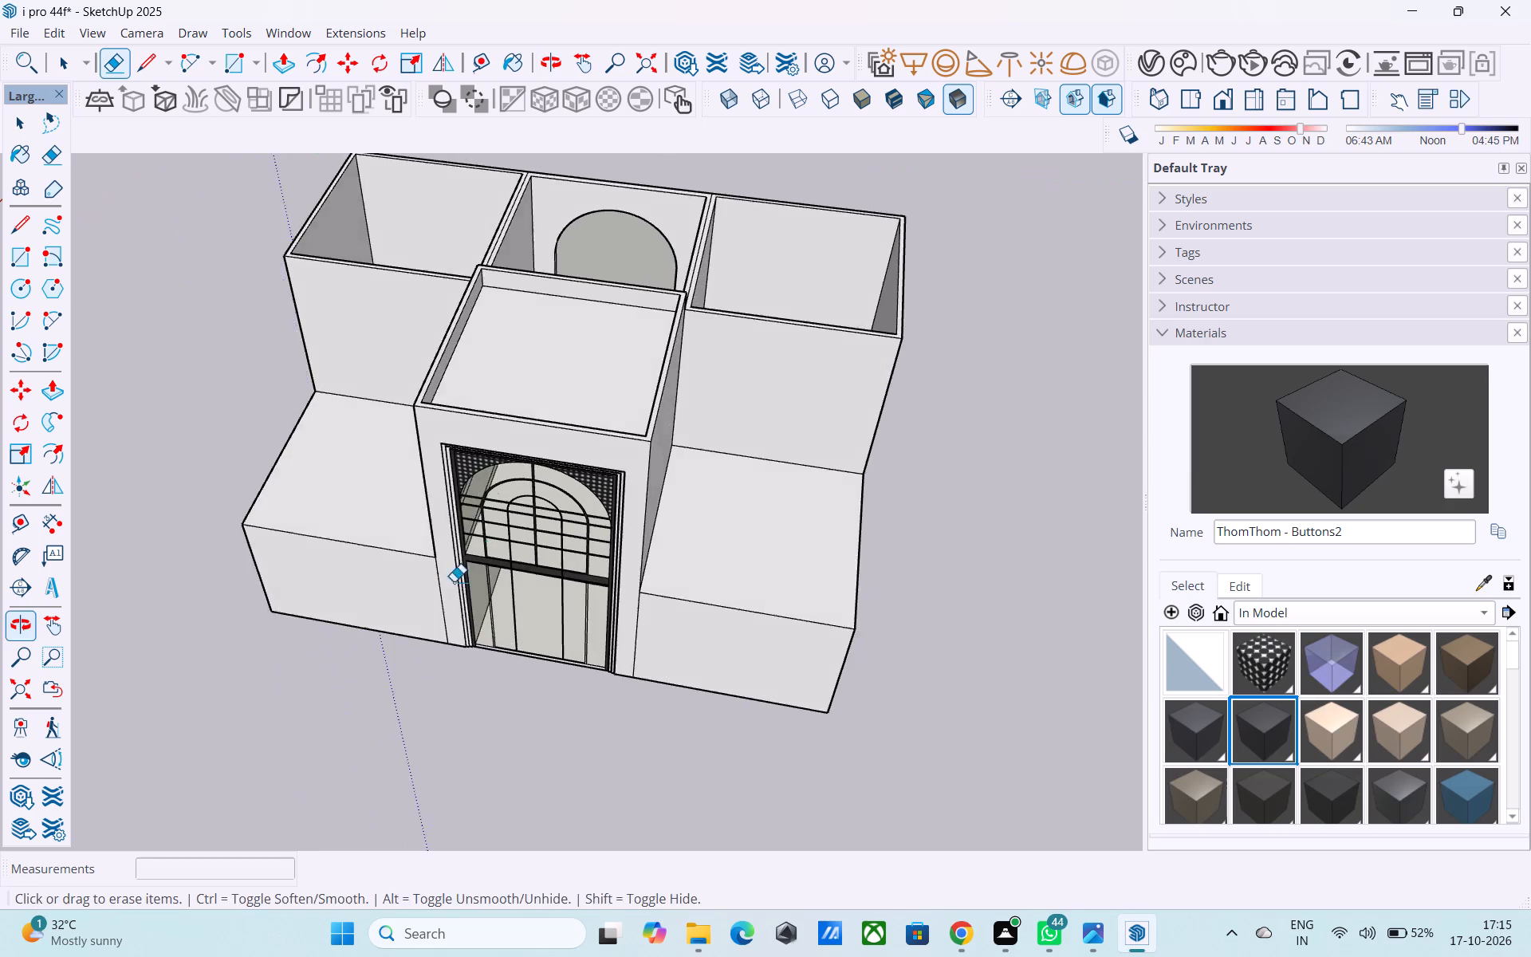
scroll(478, 501, up, 5)
middle_drag(476, 420, 305, 616)
scroll(384, 501, up, 4)
key(space)
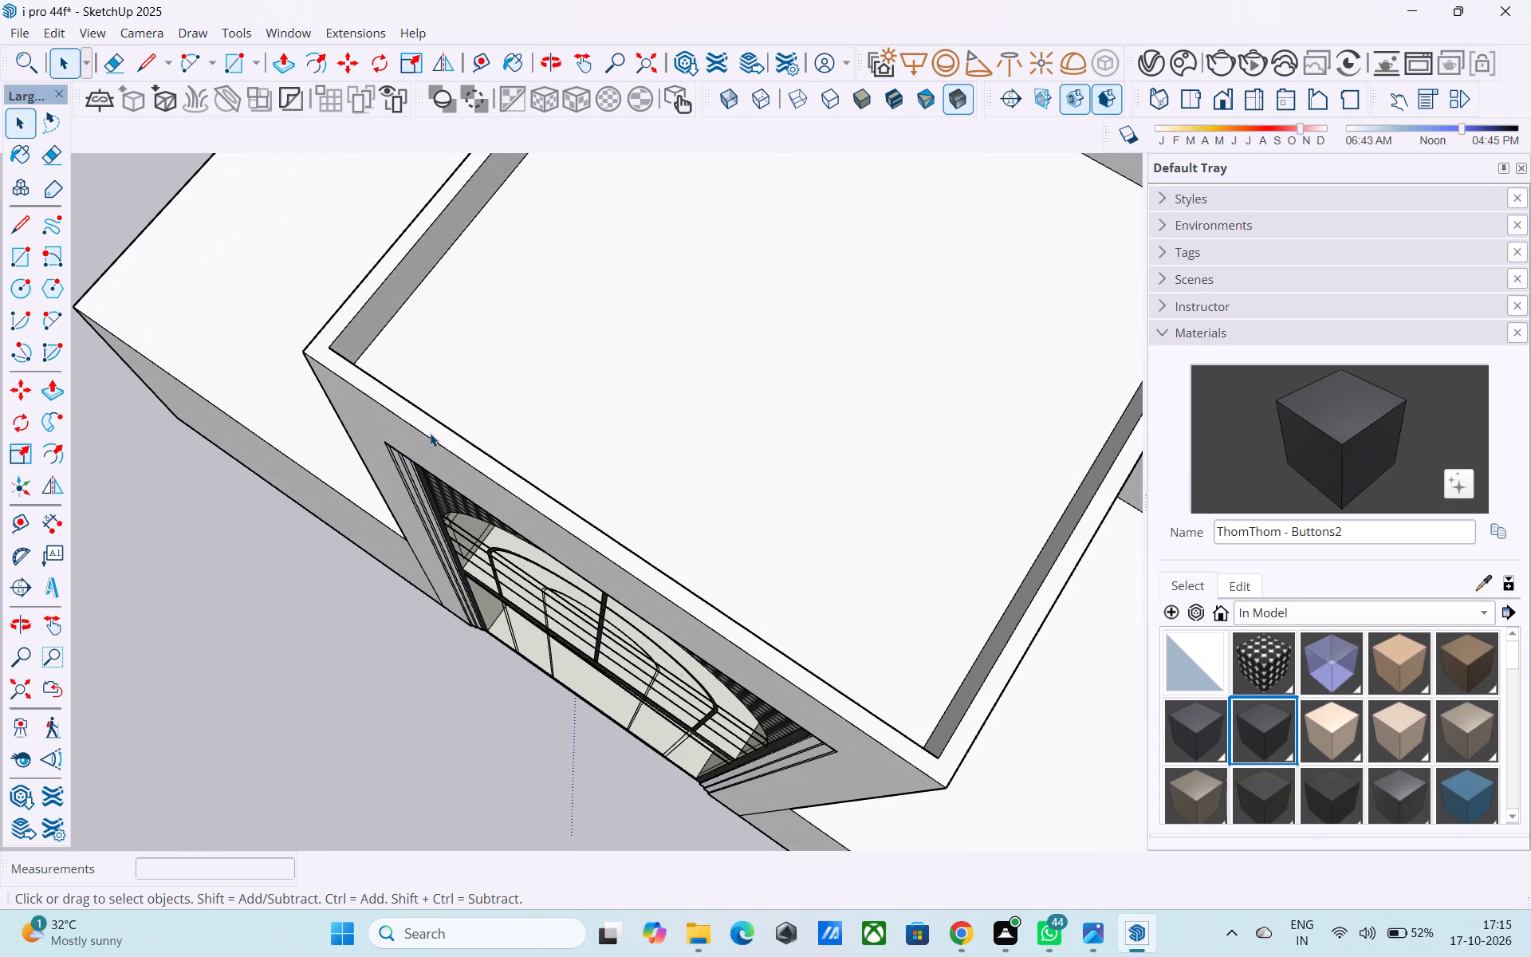
click(430, 433)
key(p)
click(434, 423)
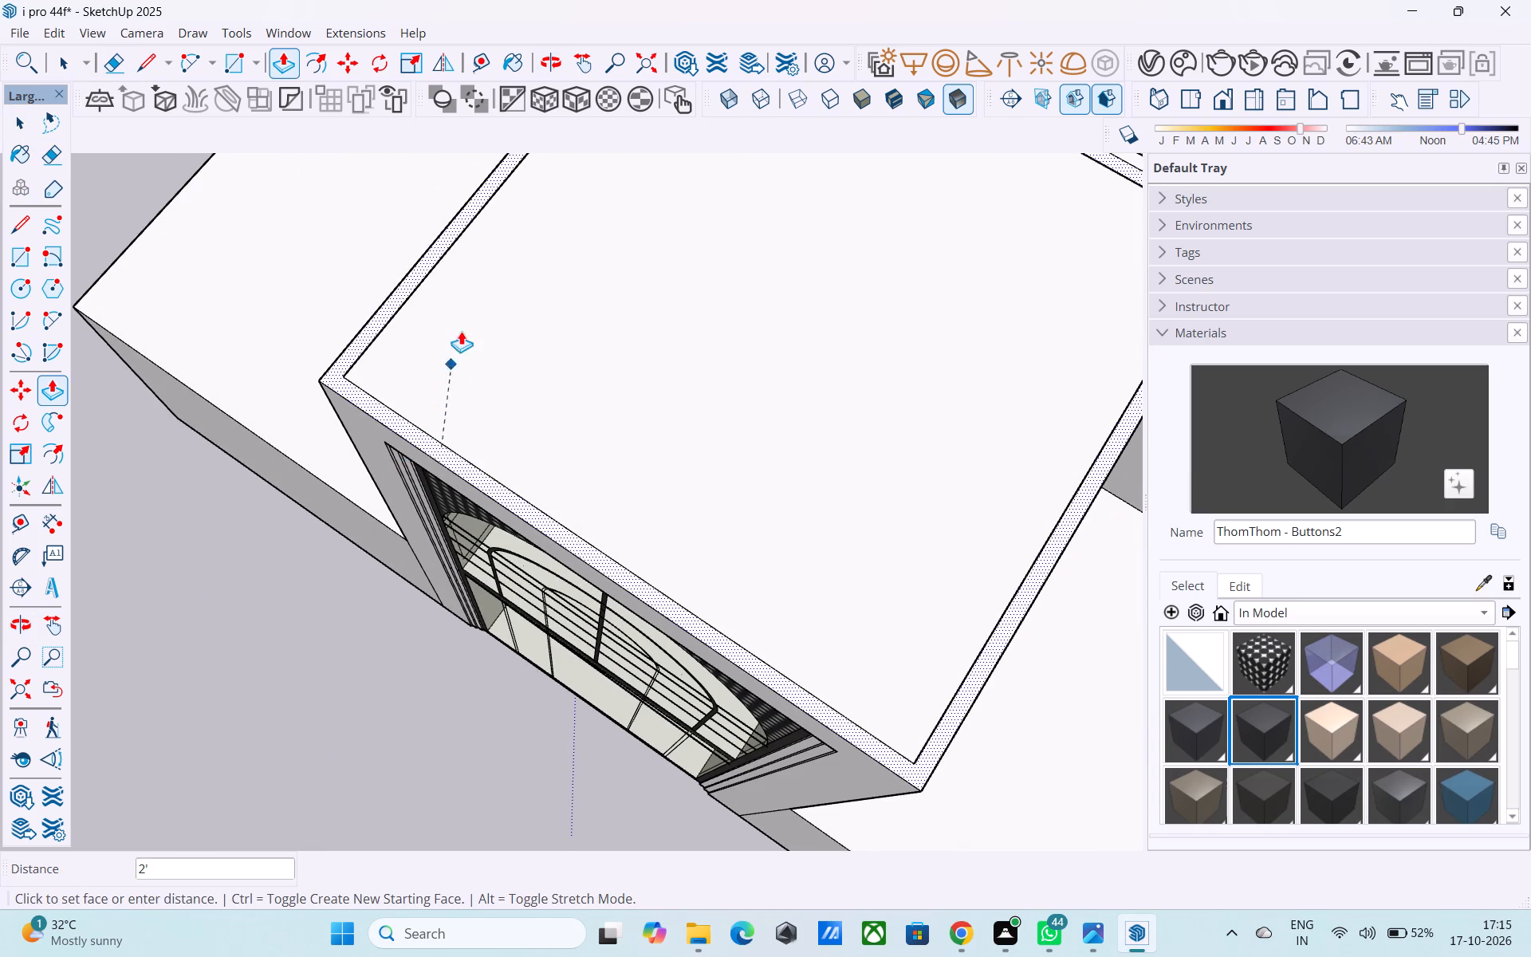
middle_drag(534, 329, 606, 224)
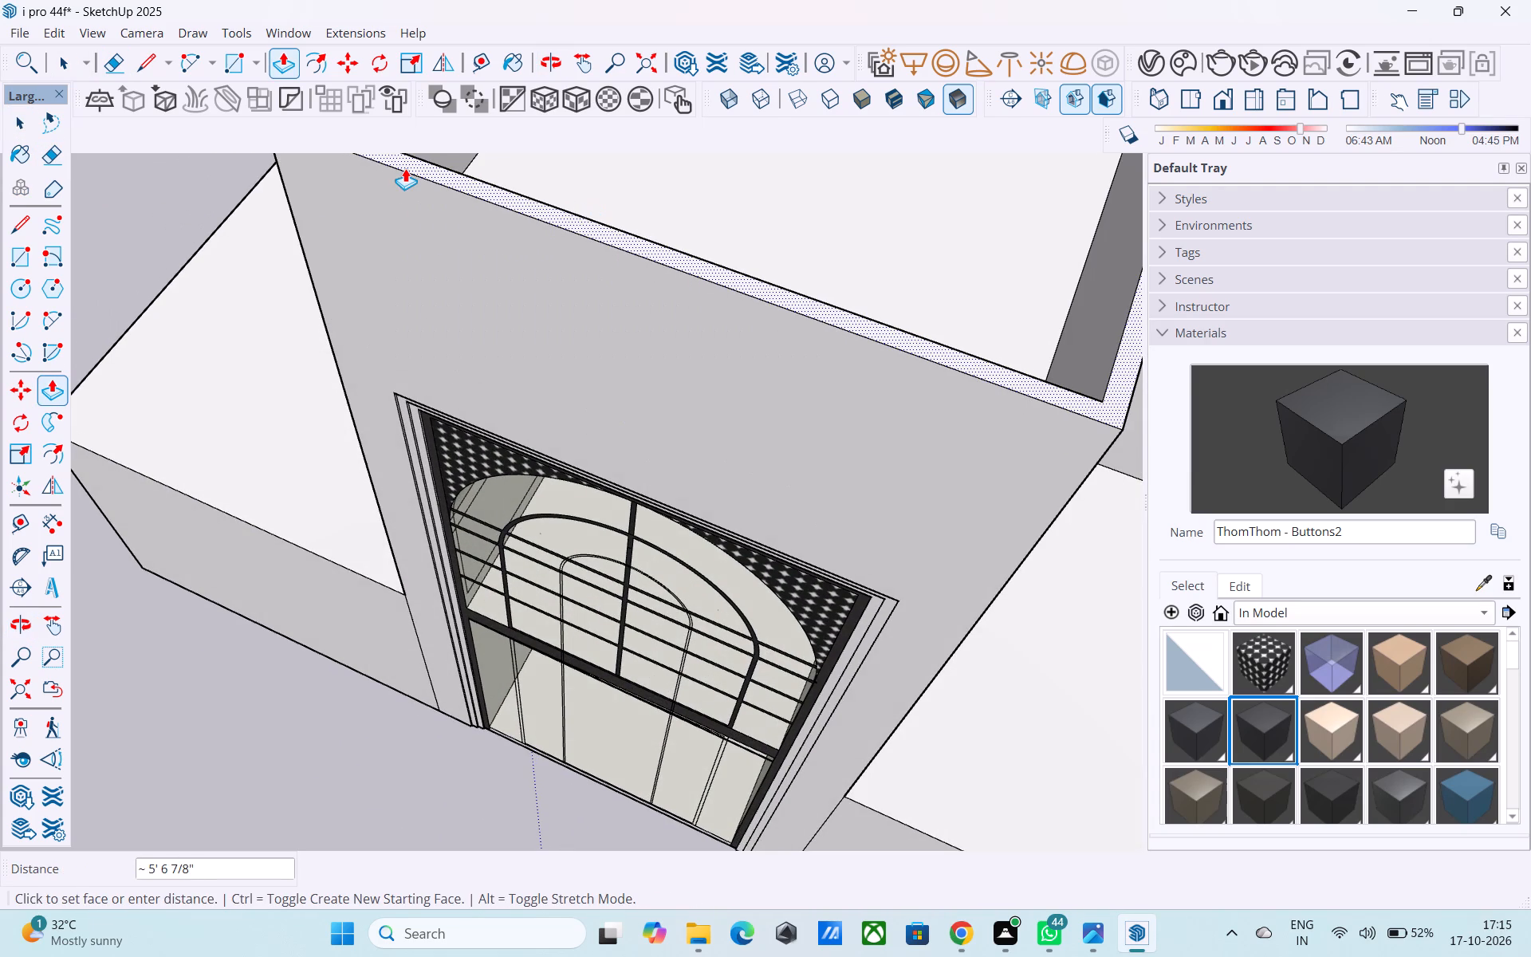
text(1')
key(Return)
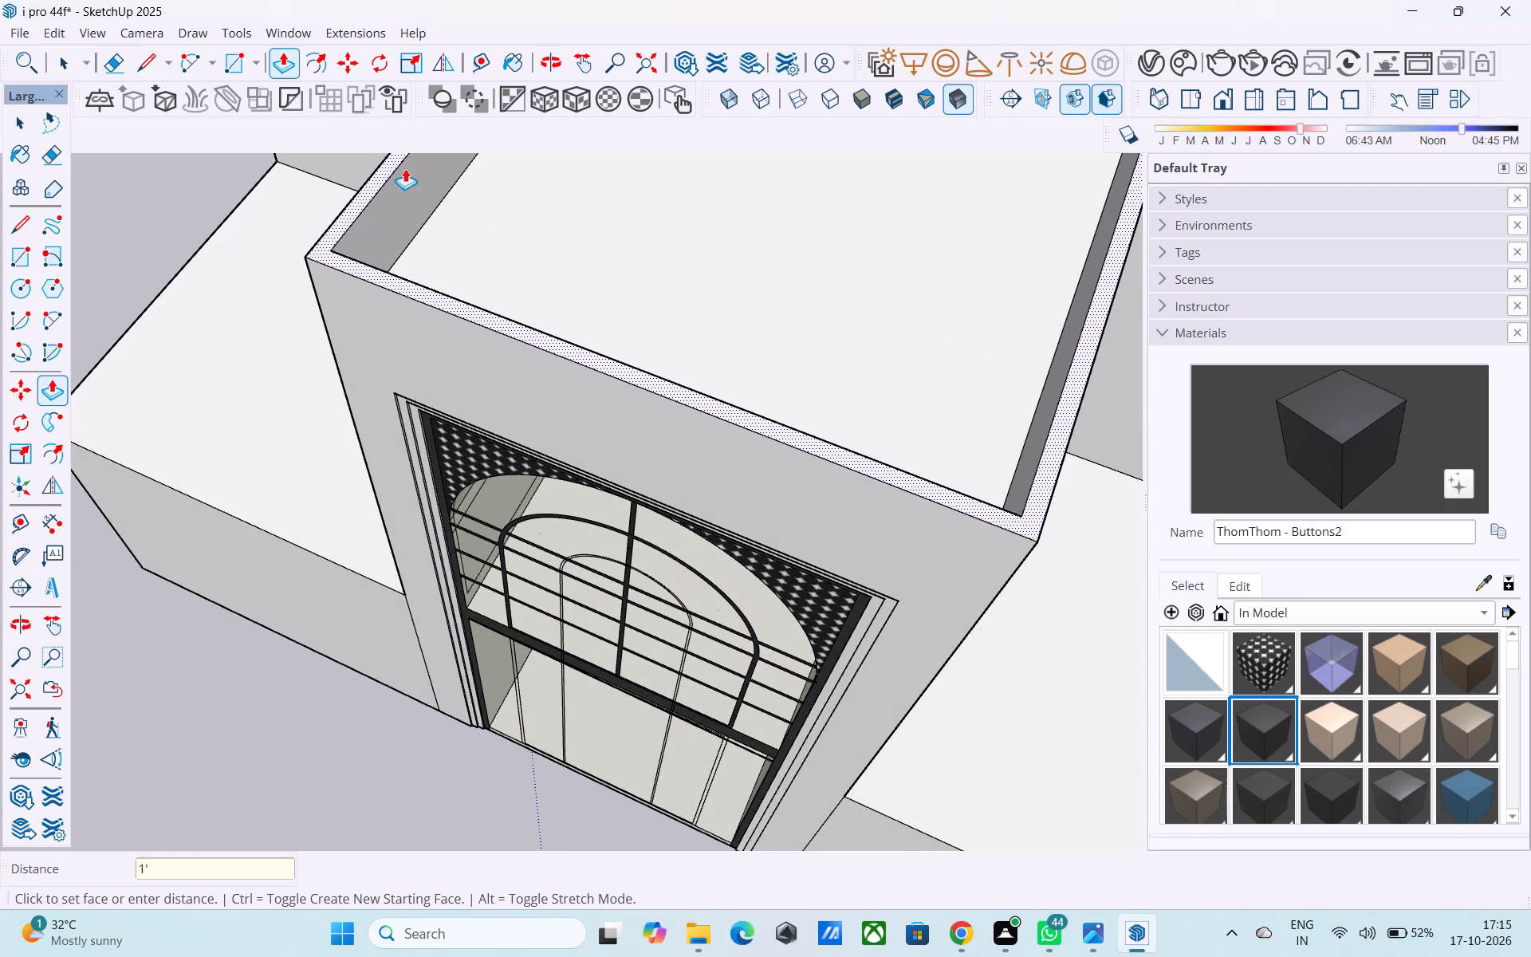
scroll(408, 169, down, 4)
shift+middle_drag(411, 203, 504, 147)
scroll(498, 209, down, 2)
shift+middle_drag(500, 265, 436, 274)
key(space)
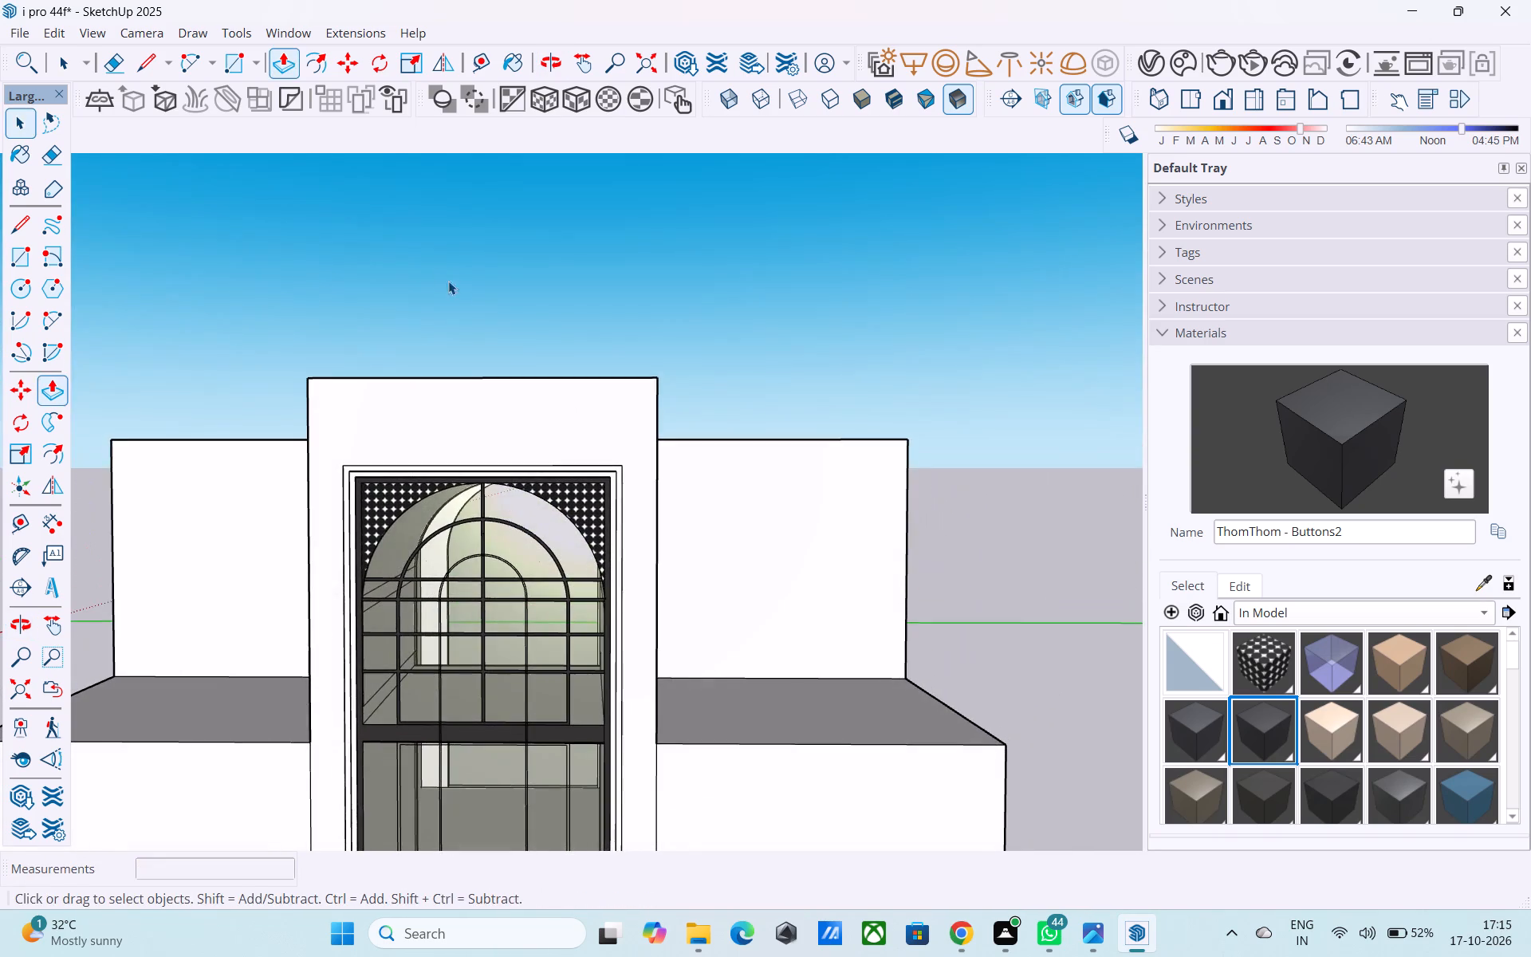
Paint all segments of the inner arch band with the dark ThomThom - Buttons2 material, down to the arc ends.
scroll(459, 296, down, 7)
middle_drag(459, 308, 539, 388)
scroll(486, 417, up, 10)
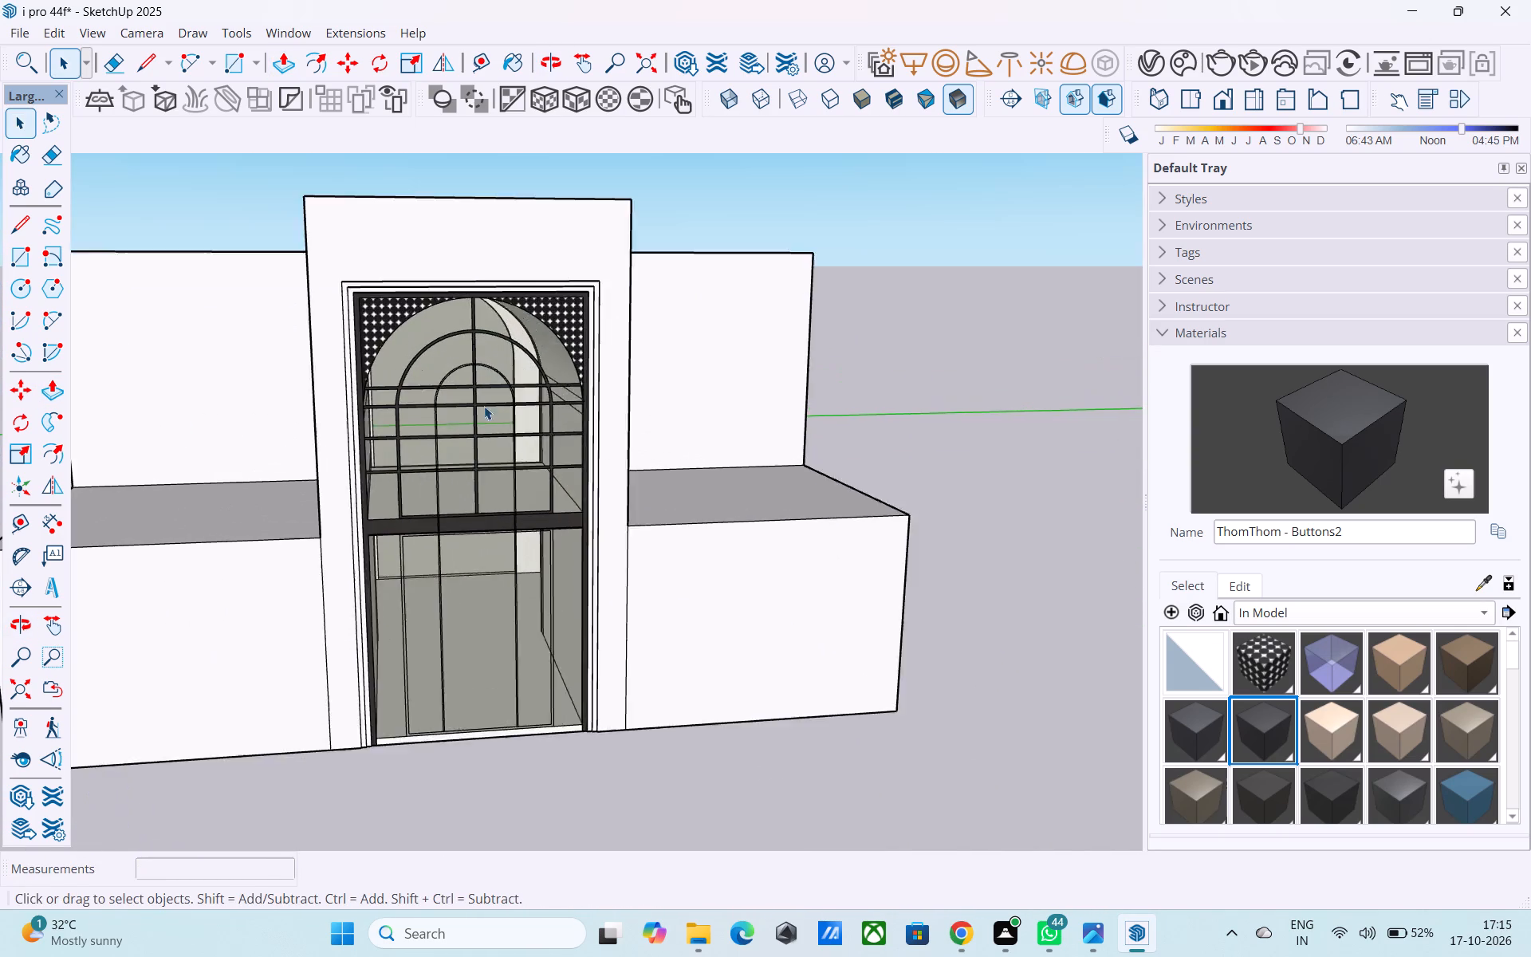
scroll(484, 406, up, 4)
middle_drag(496, 381, 485, 372)
scroll(496, 375, up, 8)
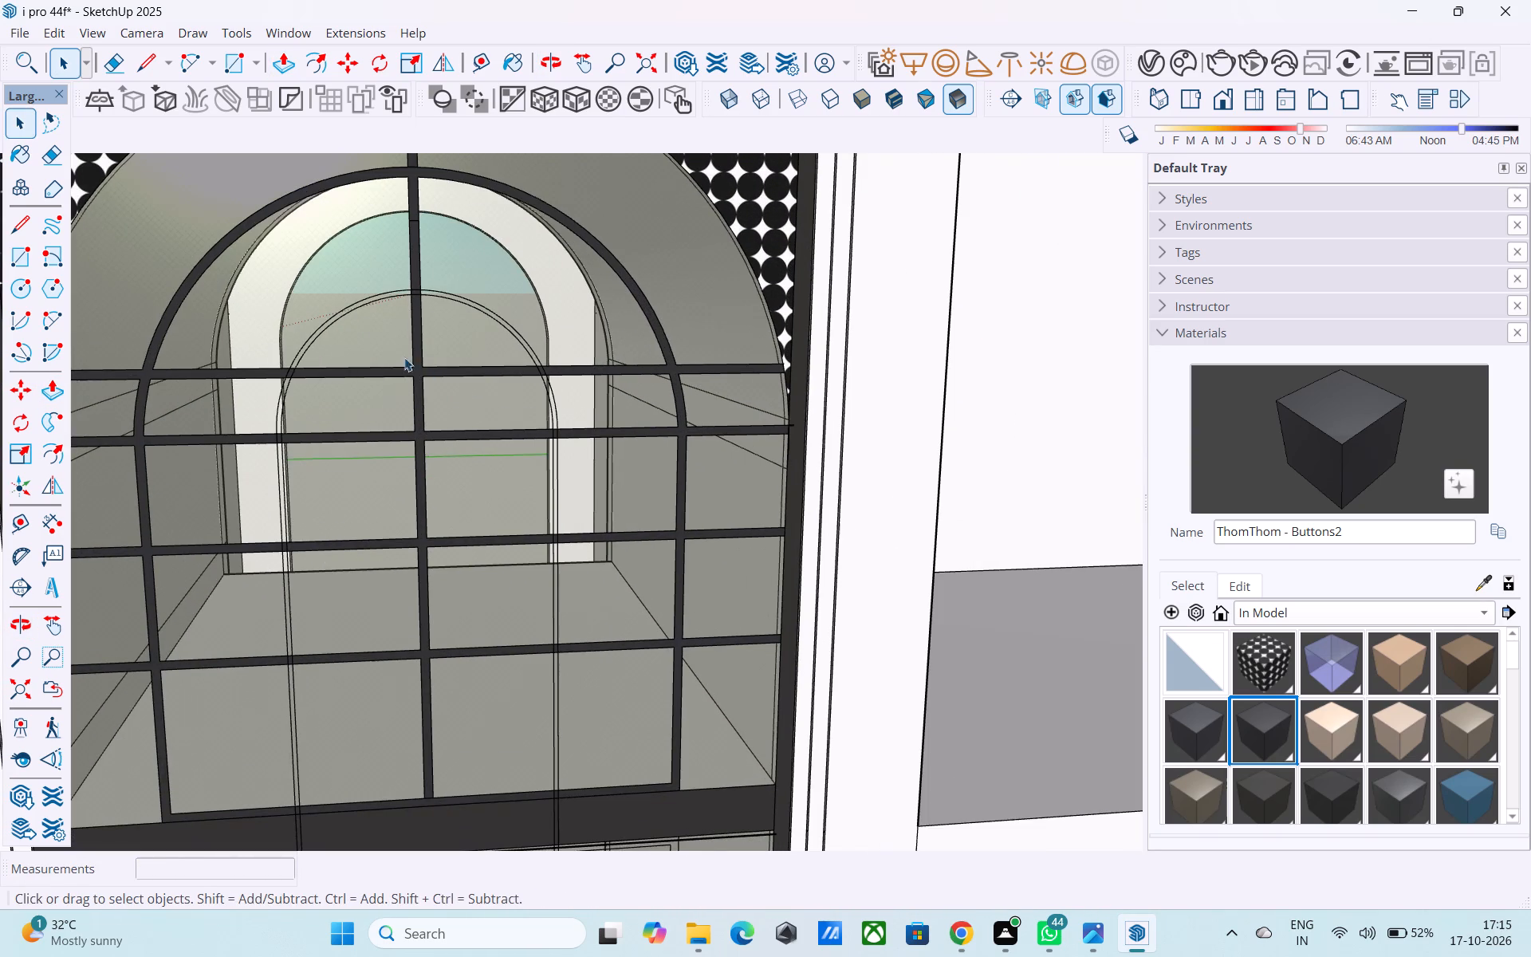
click(1266, 415)
scroll(302, 352, up, 9)
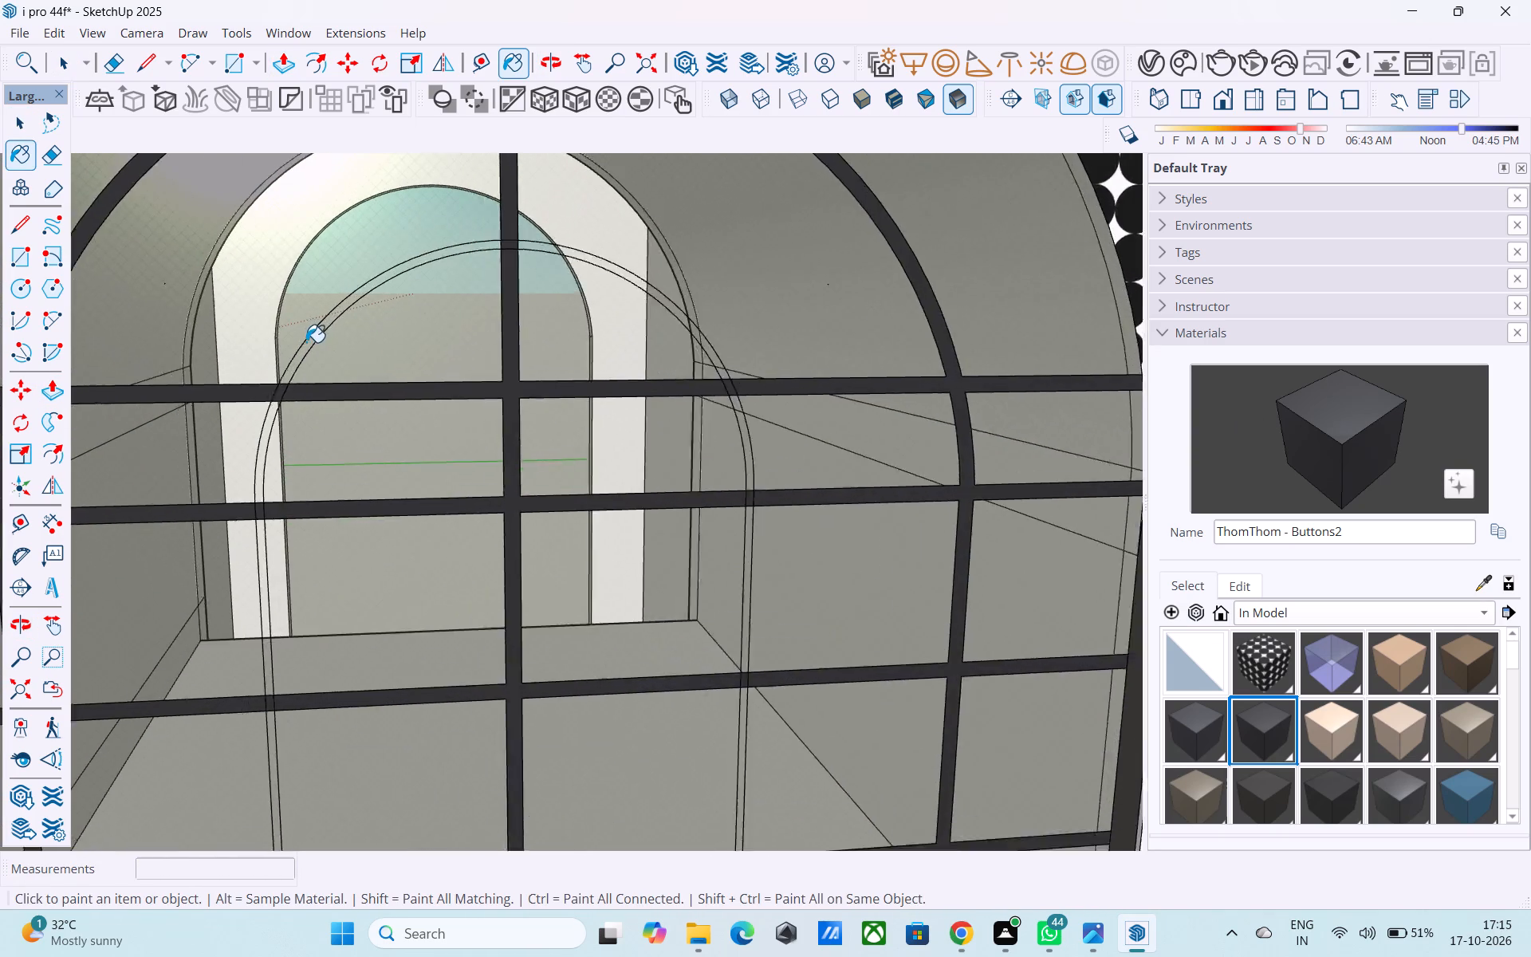
click(311, 345)
click(655, 222)
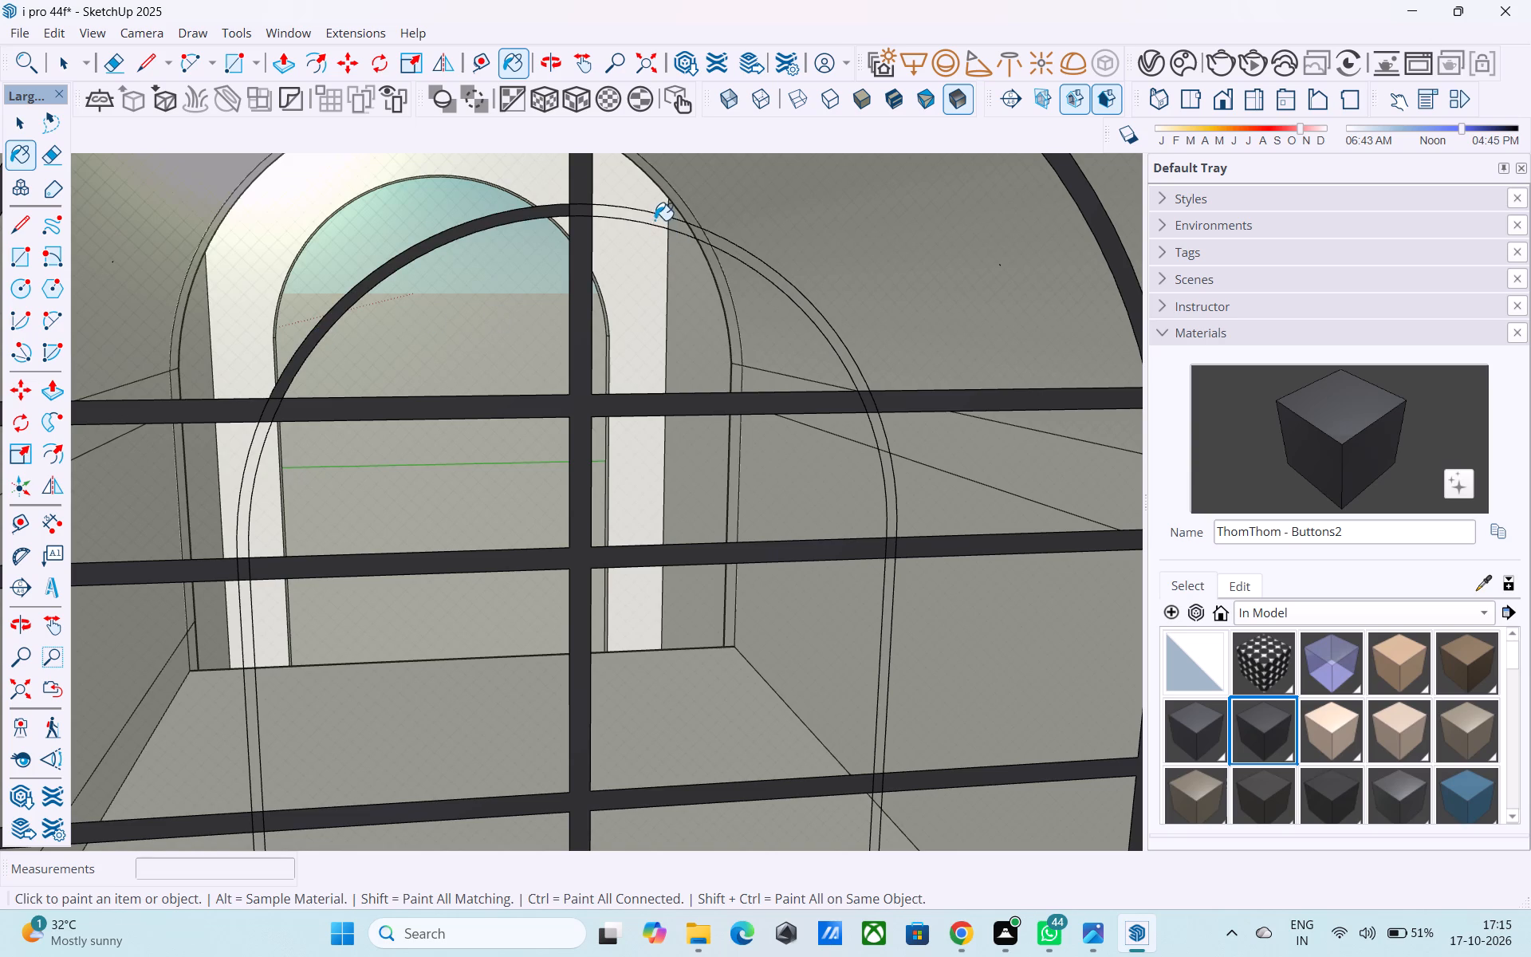
click(580, 208)
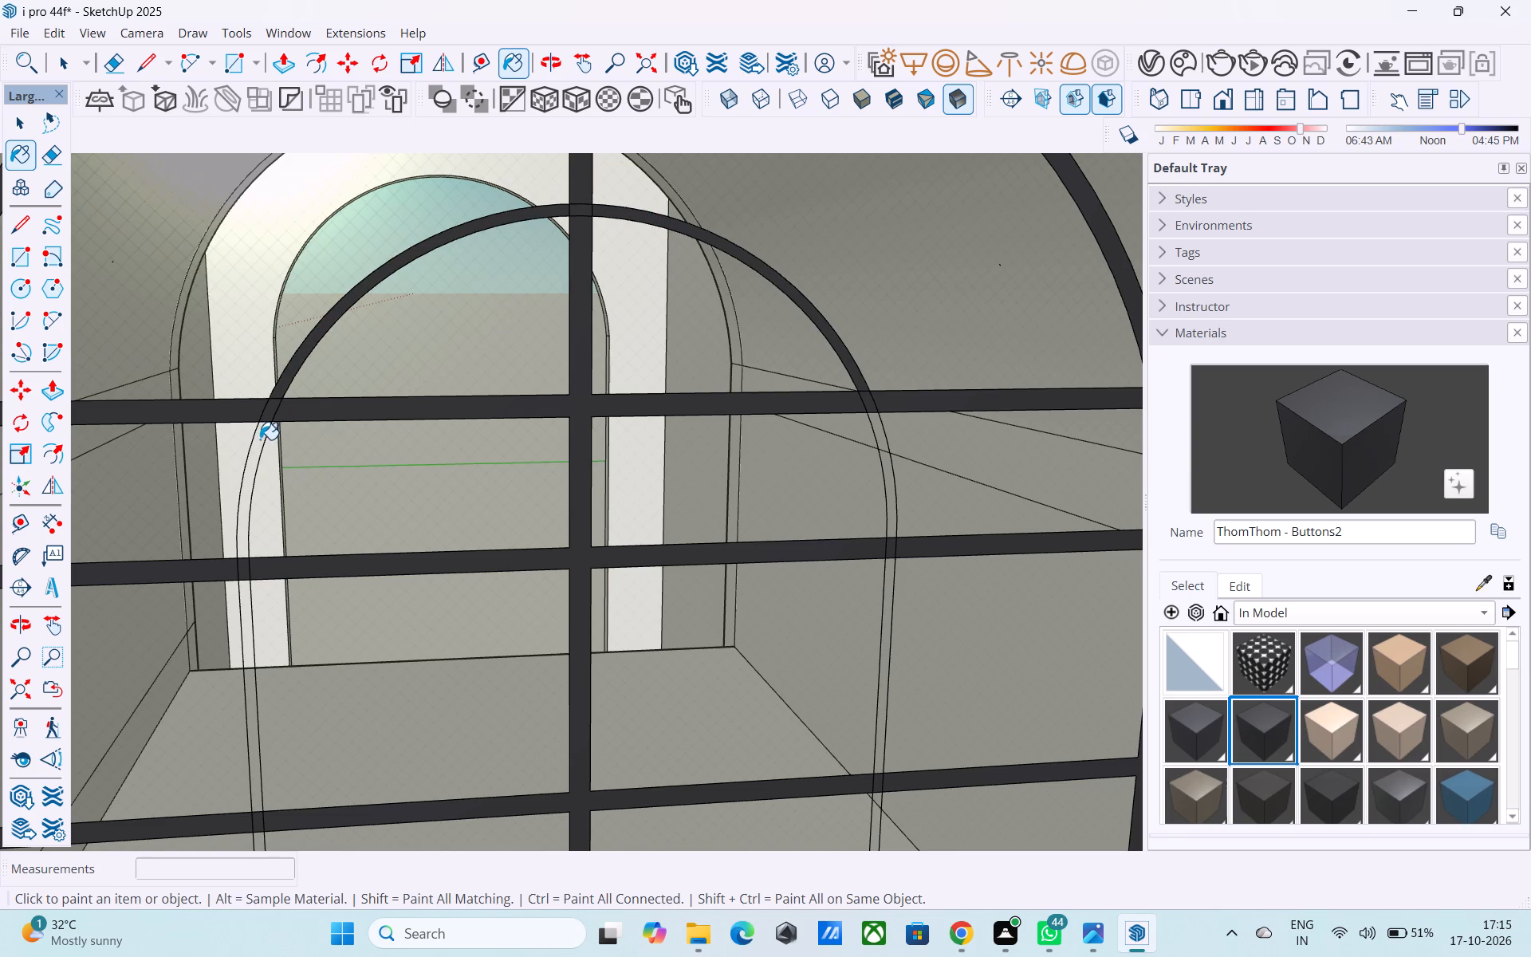
click(260, 439)
click(888, 460)
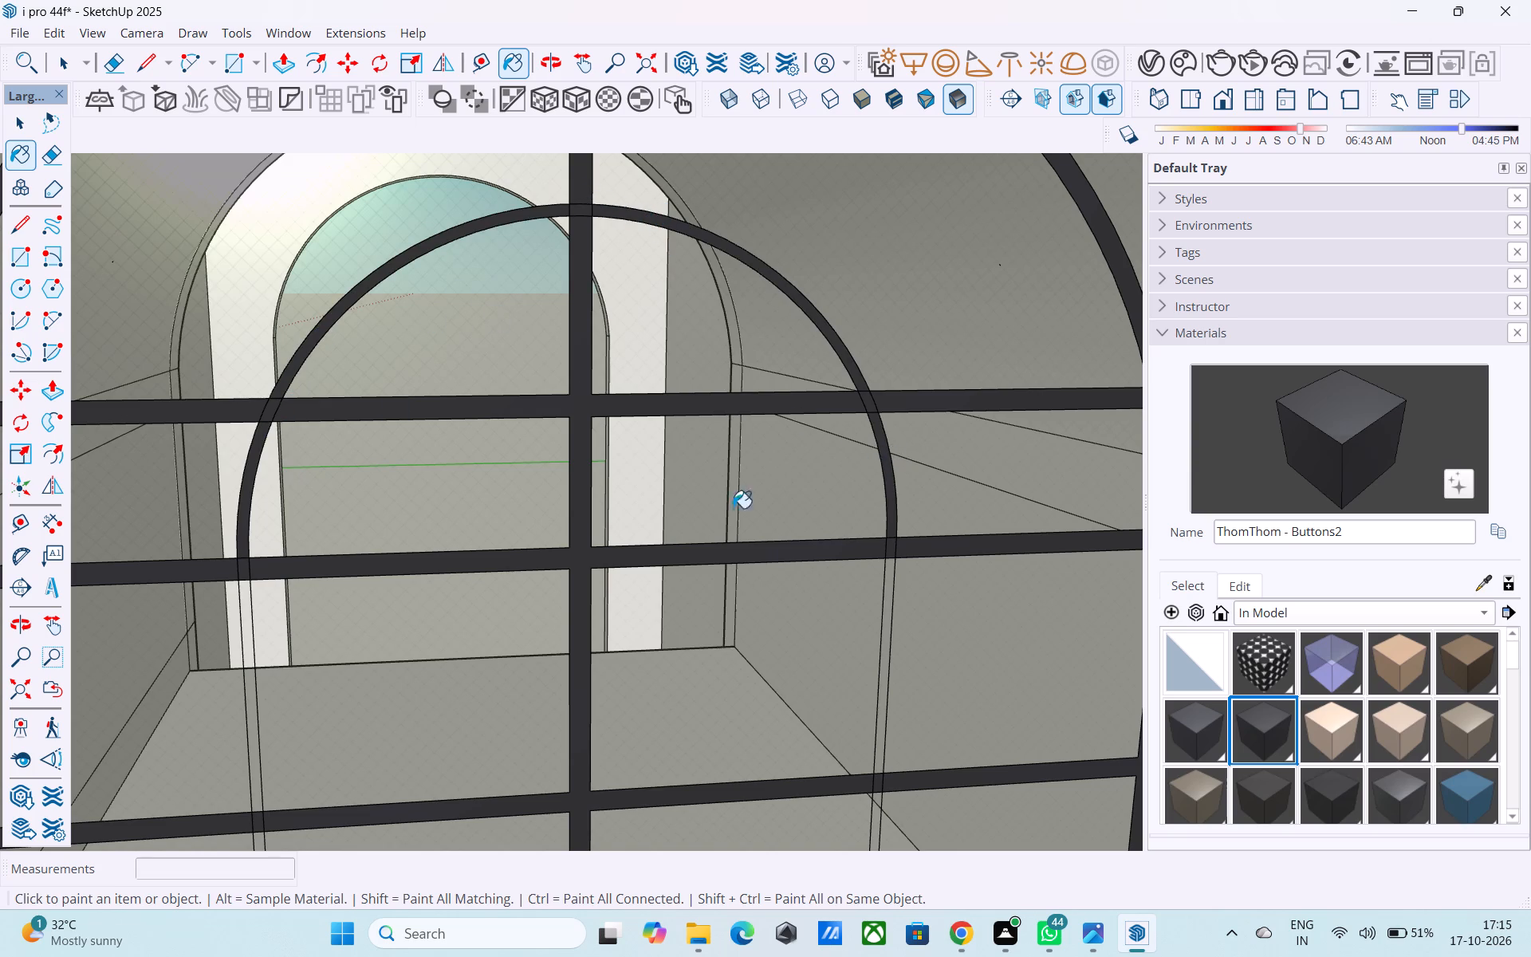
Paint both vertical legs of the inner arch band with ThomThom - Buttons2, segment by segment down to the horizontal beam.
middle_drag(592, 536, 644, 276)
click(299, 406)
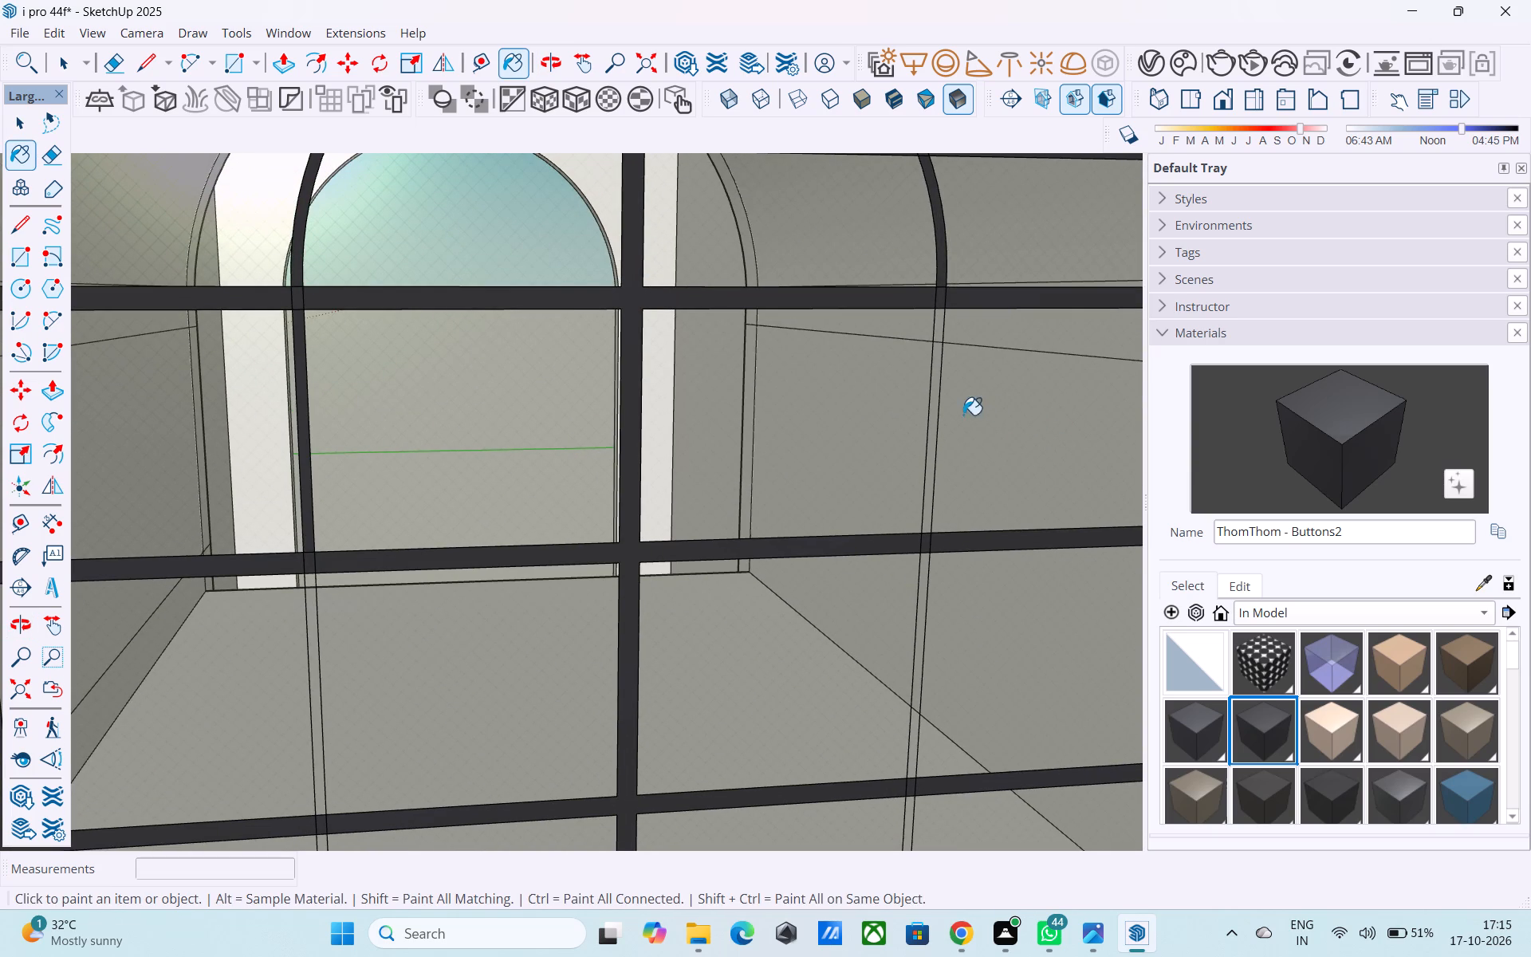
click(936, 404)
shift+middle_drag(957, 421, 895, 189)
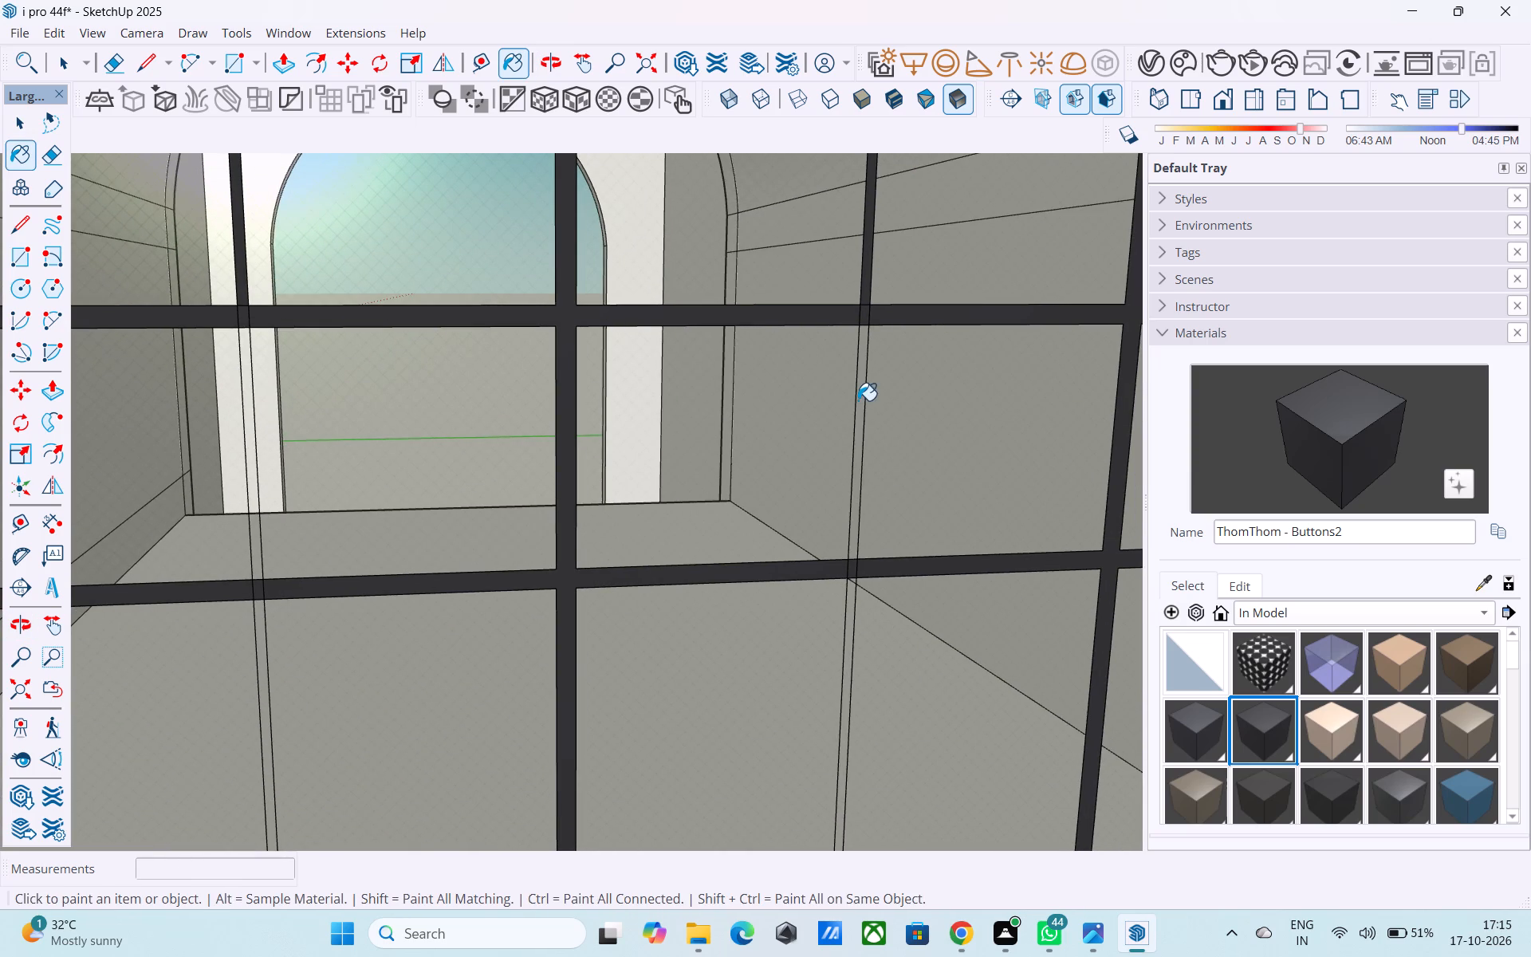
click(859, 400)
shift+middle_drag(859, 399, 947, 305)
shift+scroll(859, 399, up, 1)
click(270, 360)
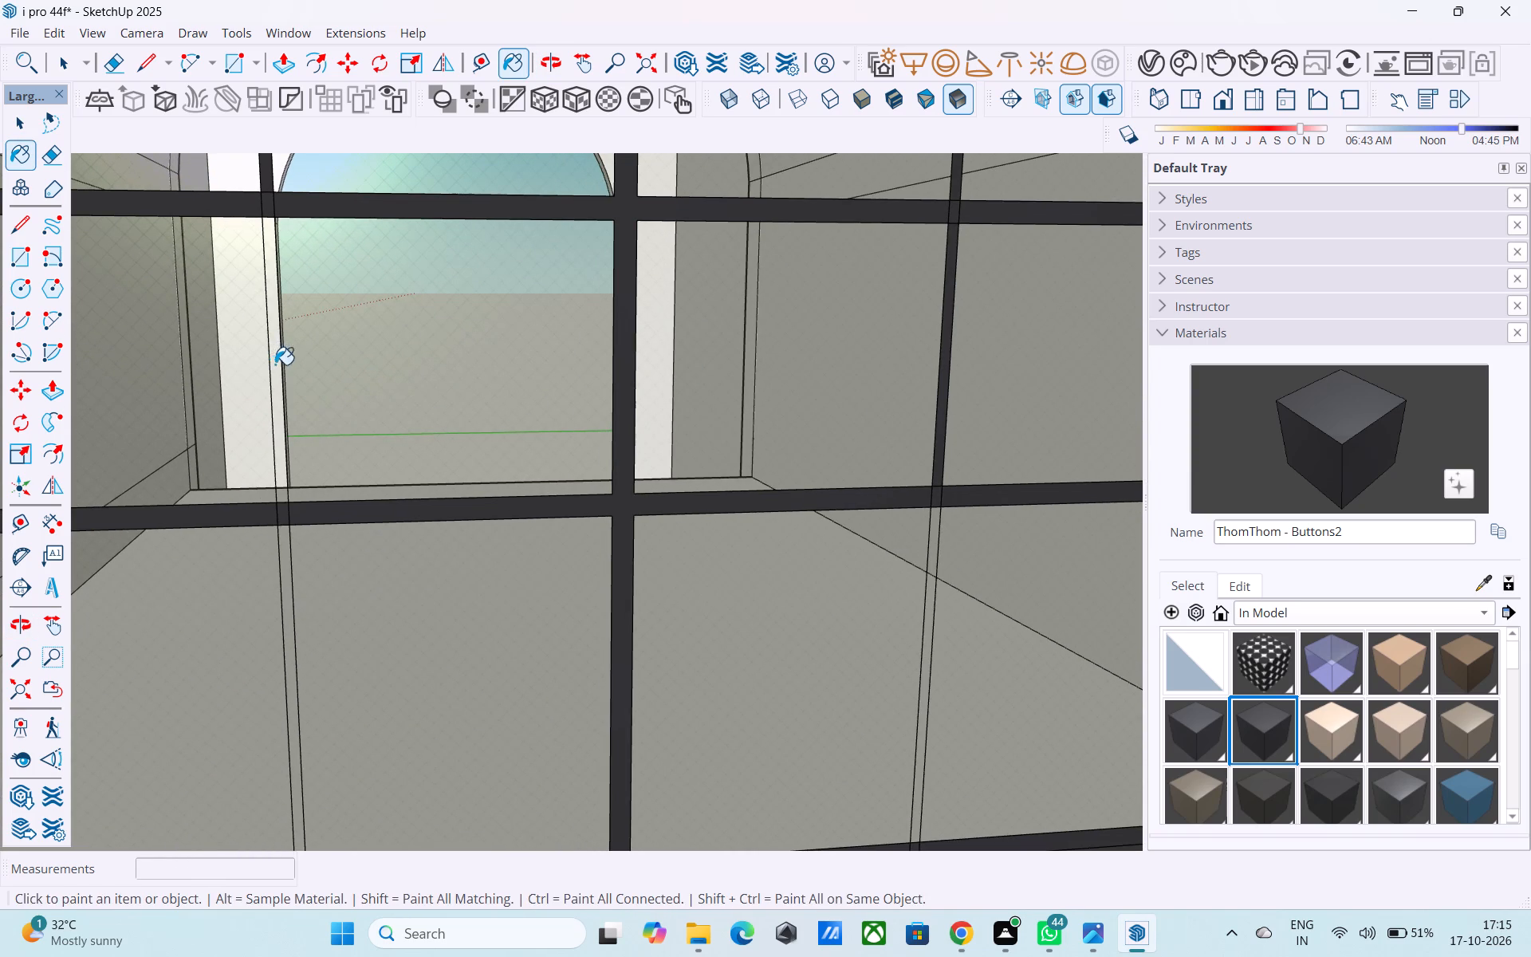
shift+middle_drag(295, 414, 266, 330)
click(252, 452)
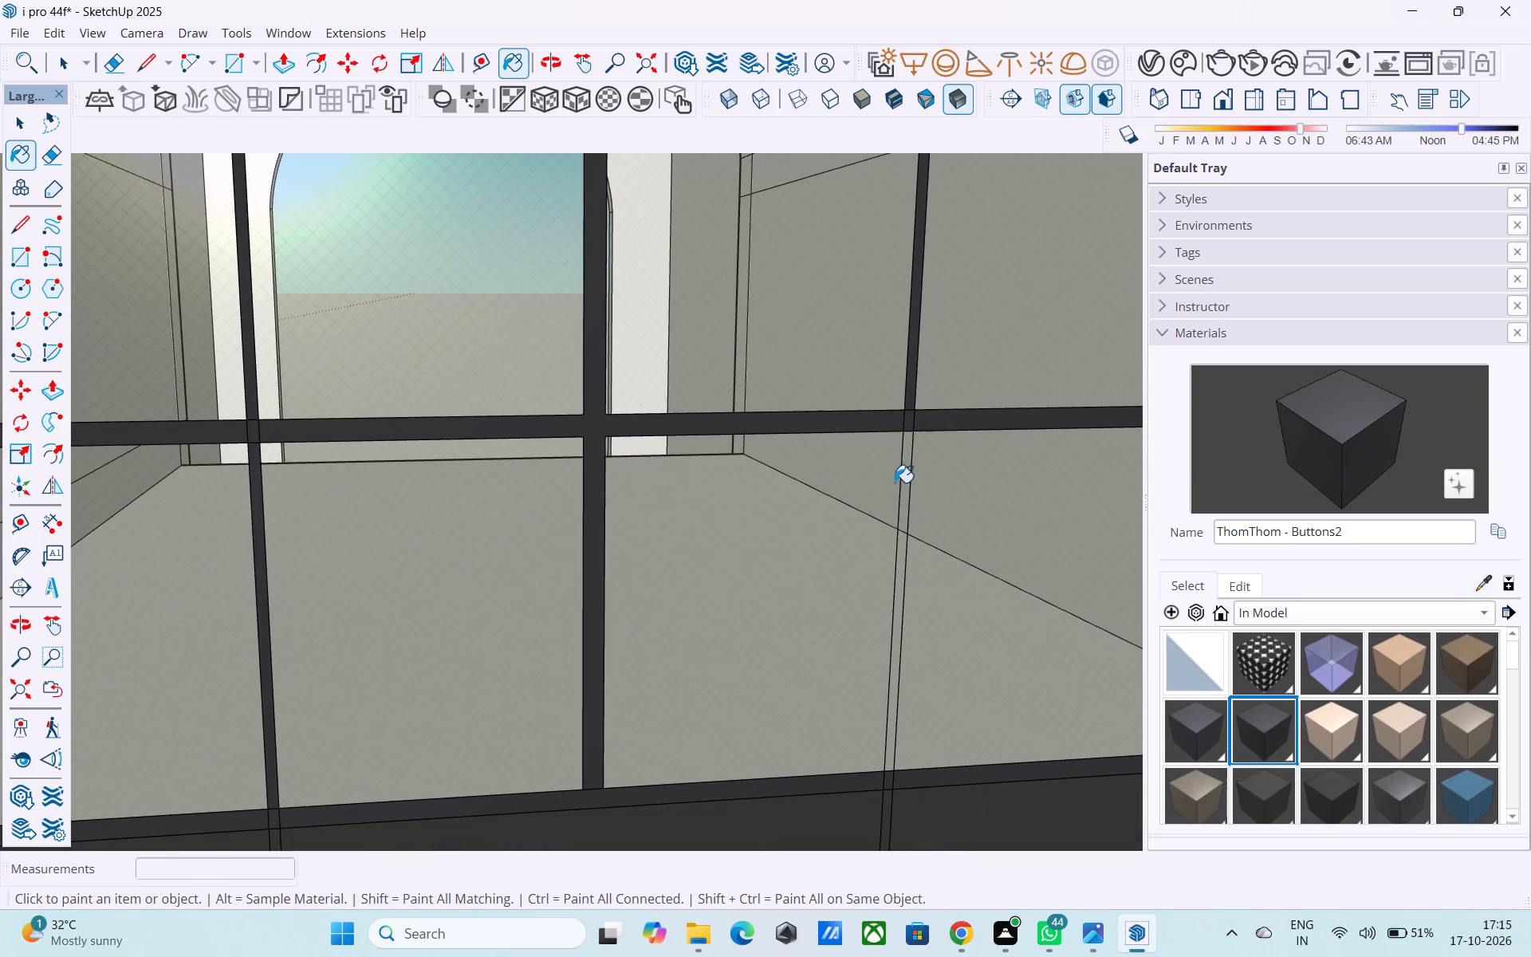
click(904, 470)
Paint the inner arch's leg strips below the horizontal beam with ThomThom - Buttons2, including the short pieces just under the beam.
middle_drag(759, 508, 649, 38)
scroll(659, 107, down, 3)
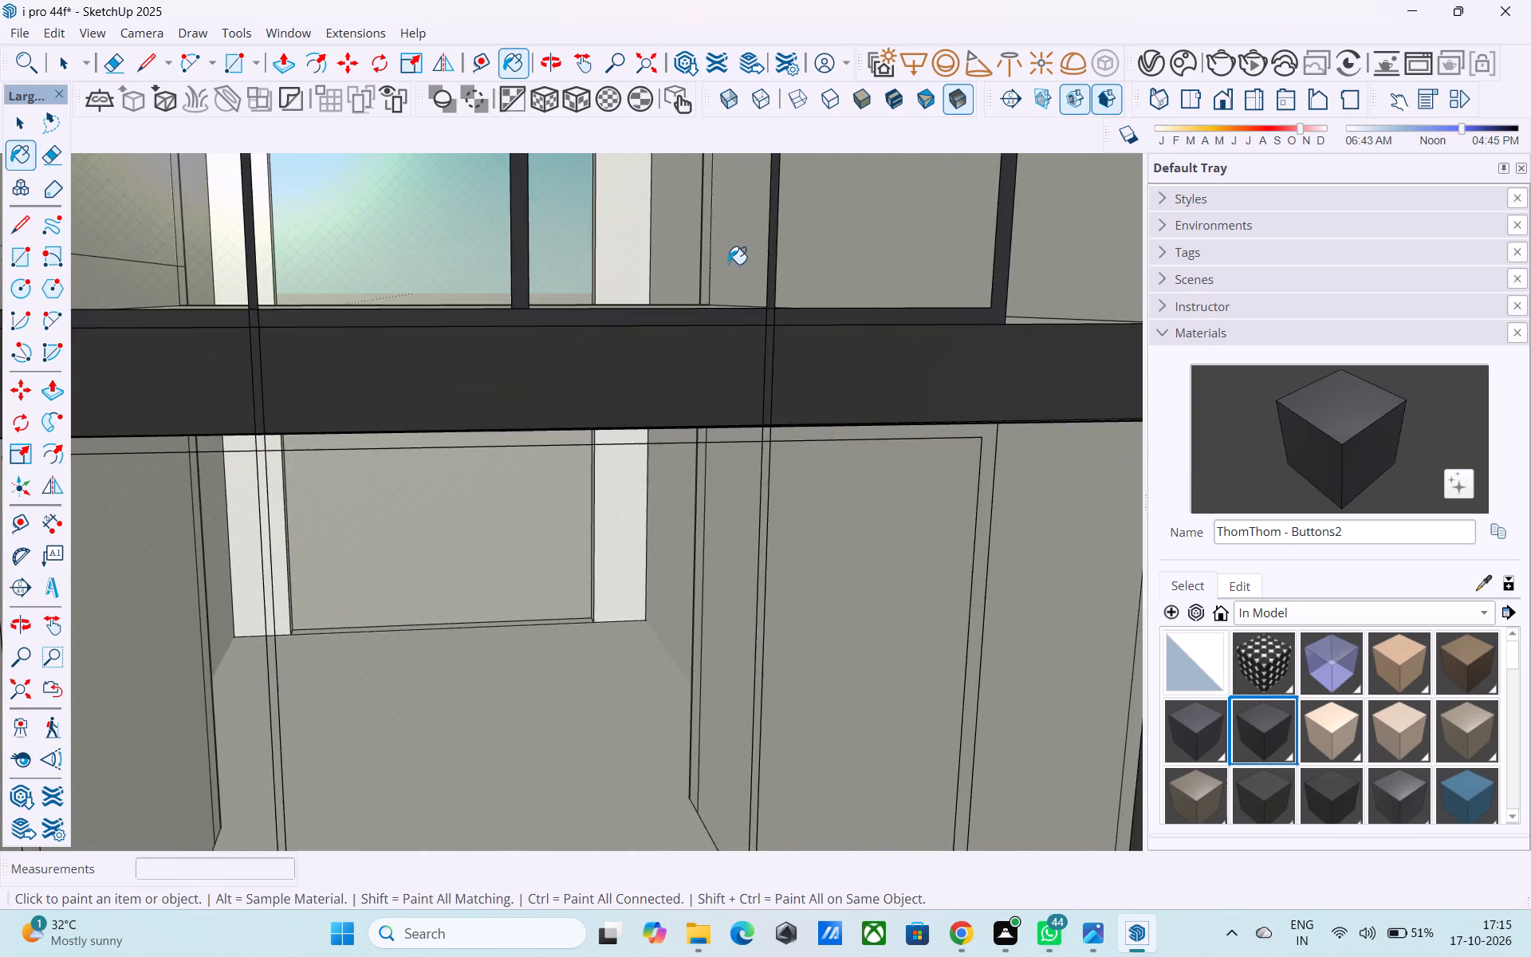
scroll(728, 264, down, 12)
shift+middle_drag(537, 440, 521, 372)
scroll(522, 372, up, 8)
click(514, 372)
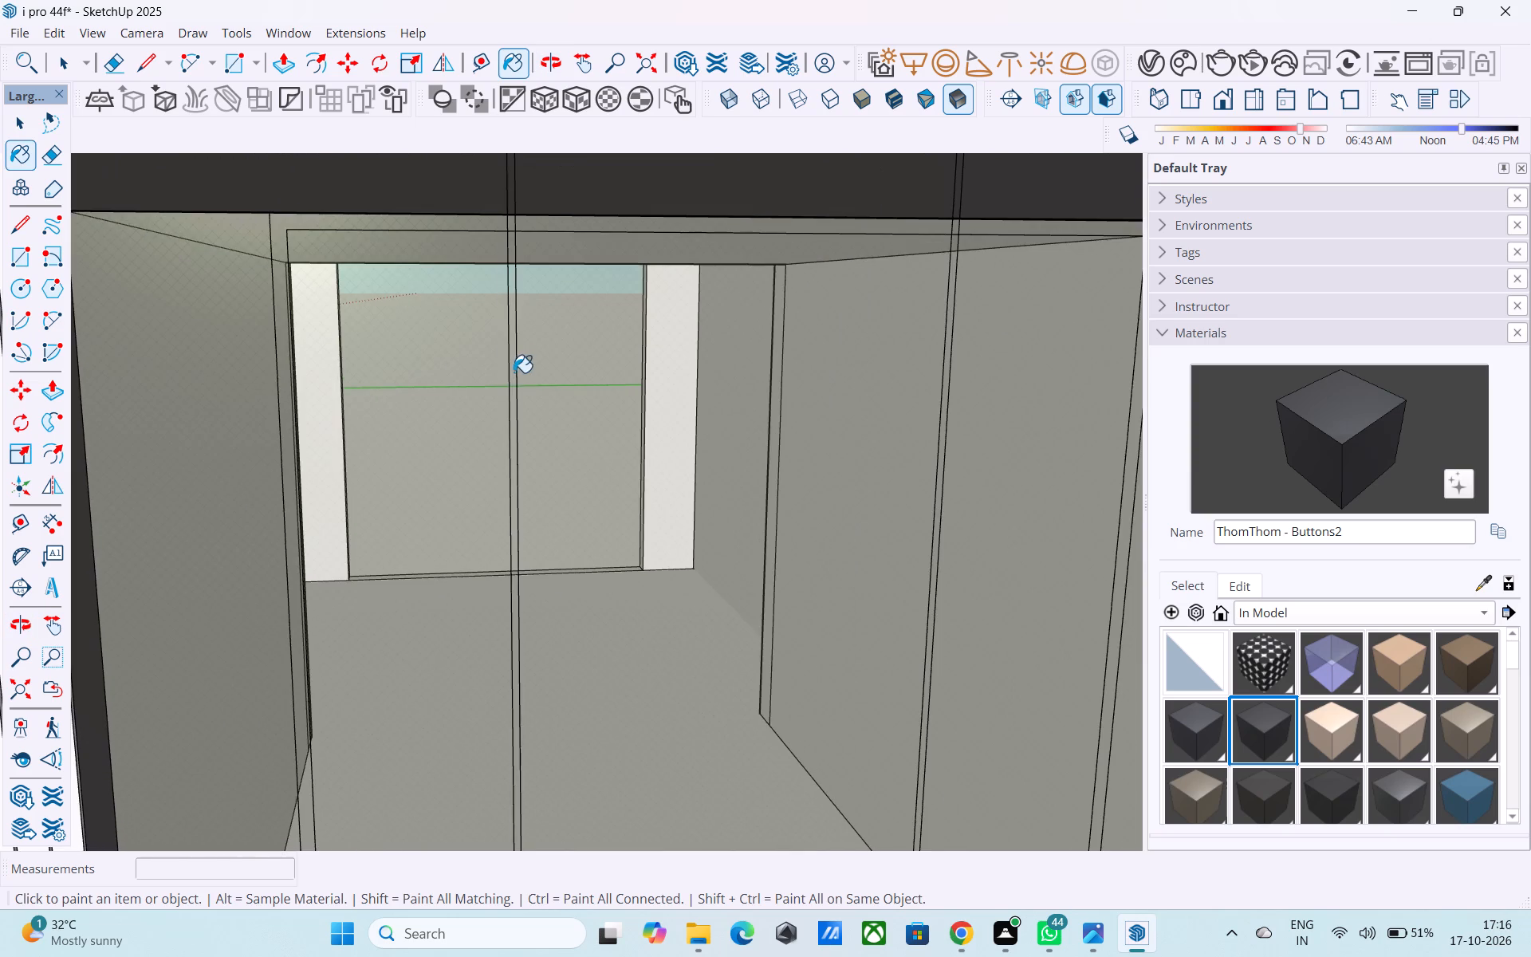
scroll(512, 368, down, 7)
shift+middle_drag(568, 384, 481, 346)
scroll(692, 406, up, 9)
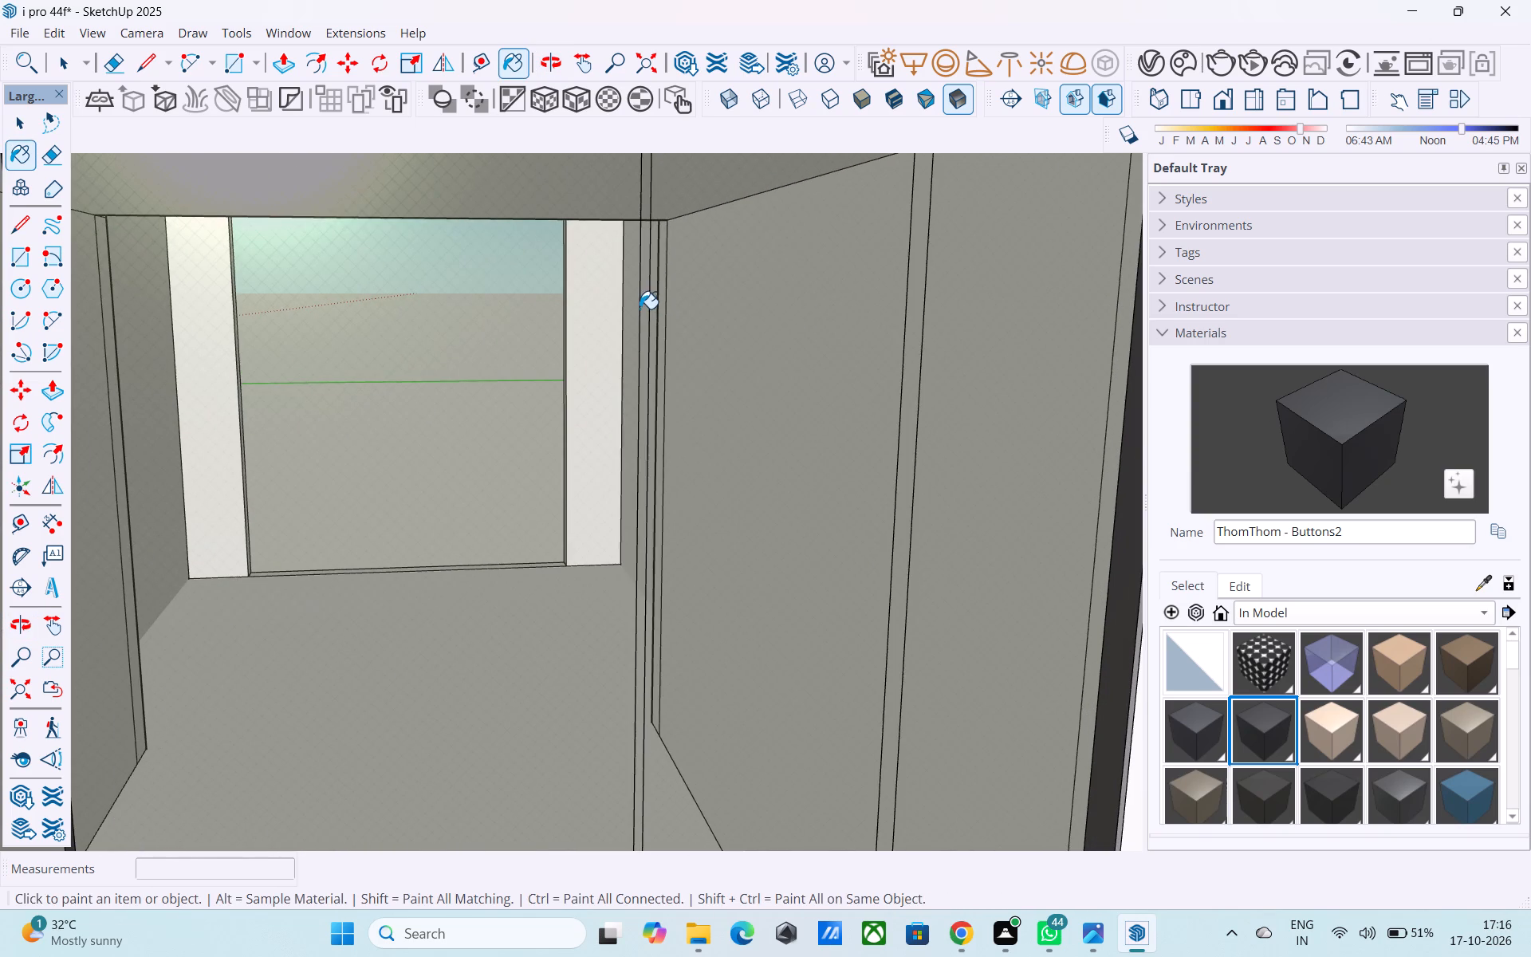
click(644, 310)
scroll(643, 303, down, 10)
shift+middle_drag(644, 306, 655, 461)
scroll(690, 387, up, 3)
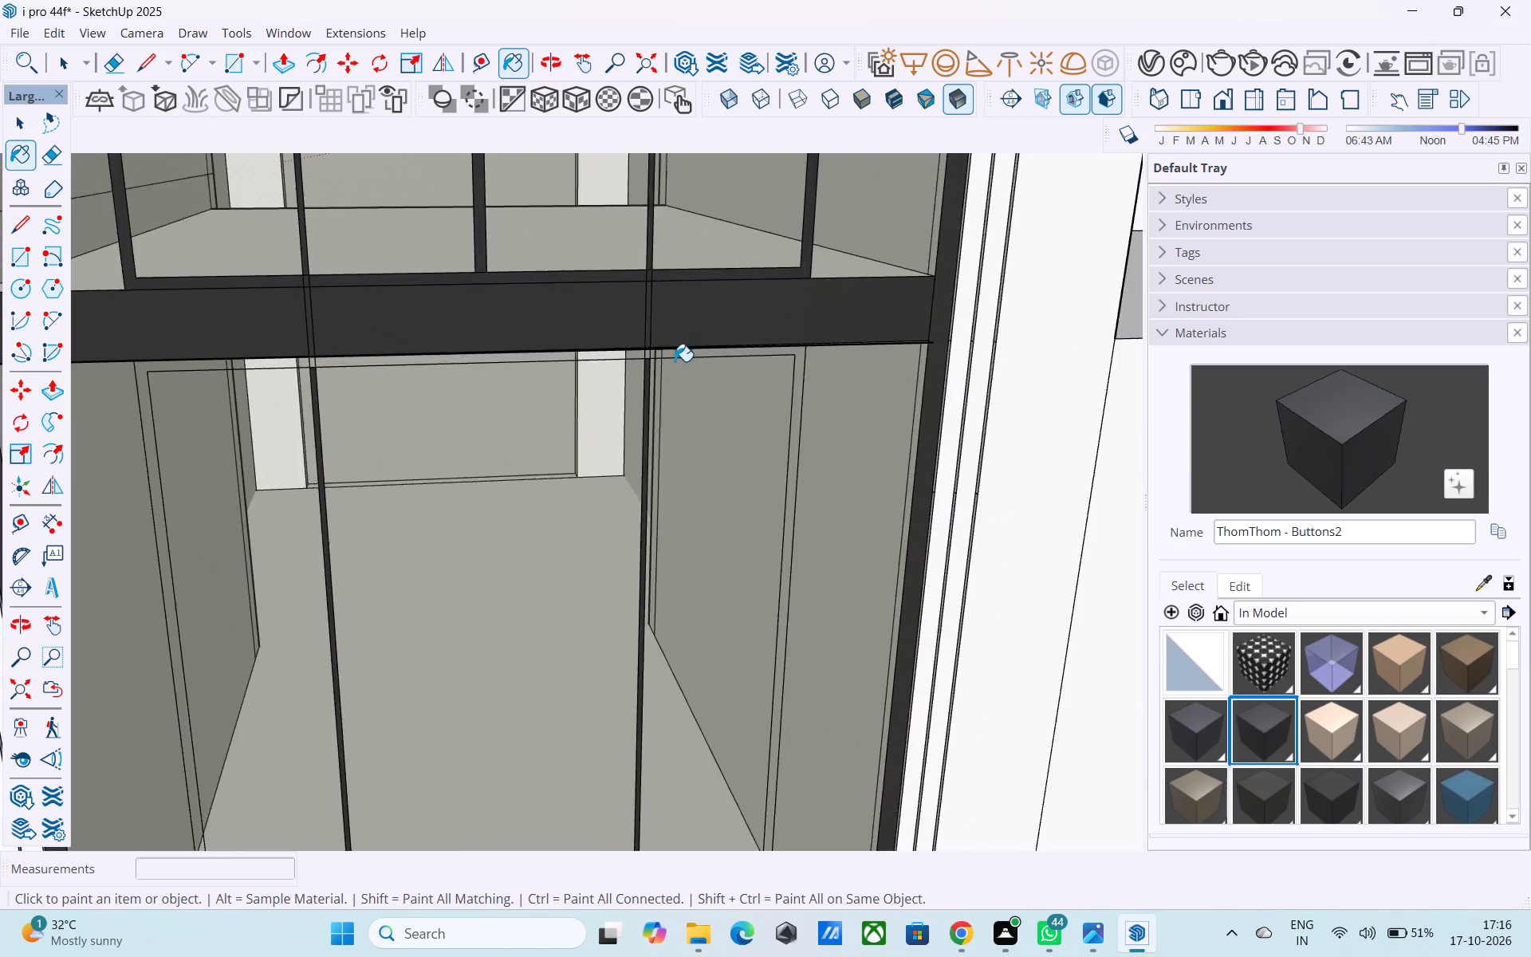
scroll(675, 361, up, 11)
click(606, 334)
scroll(608, 333, down, 4)
shift+middle_drag(610, 335, 1058, 305)
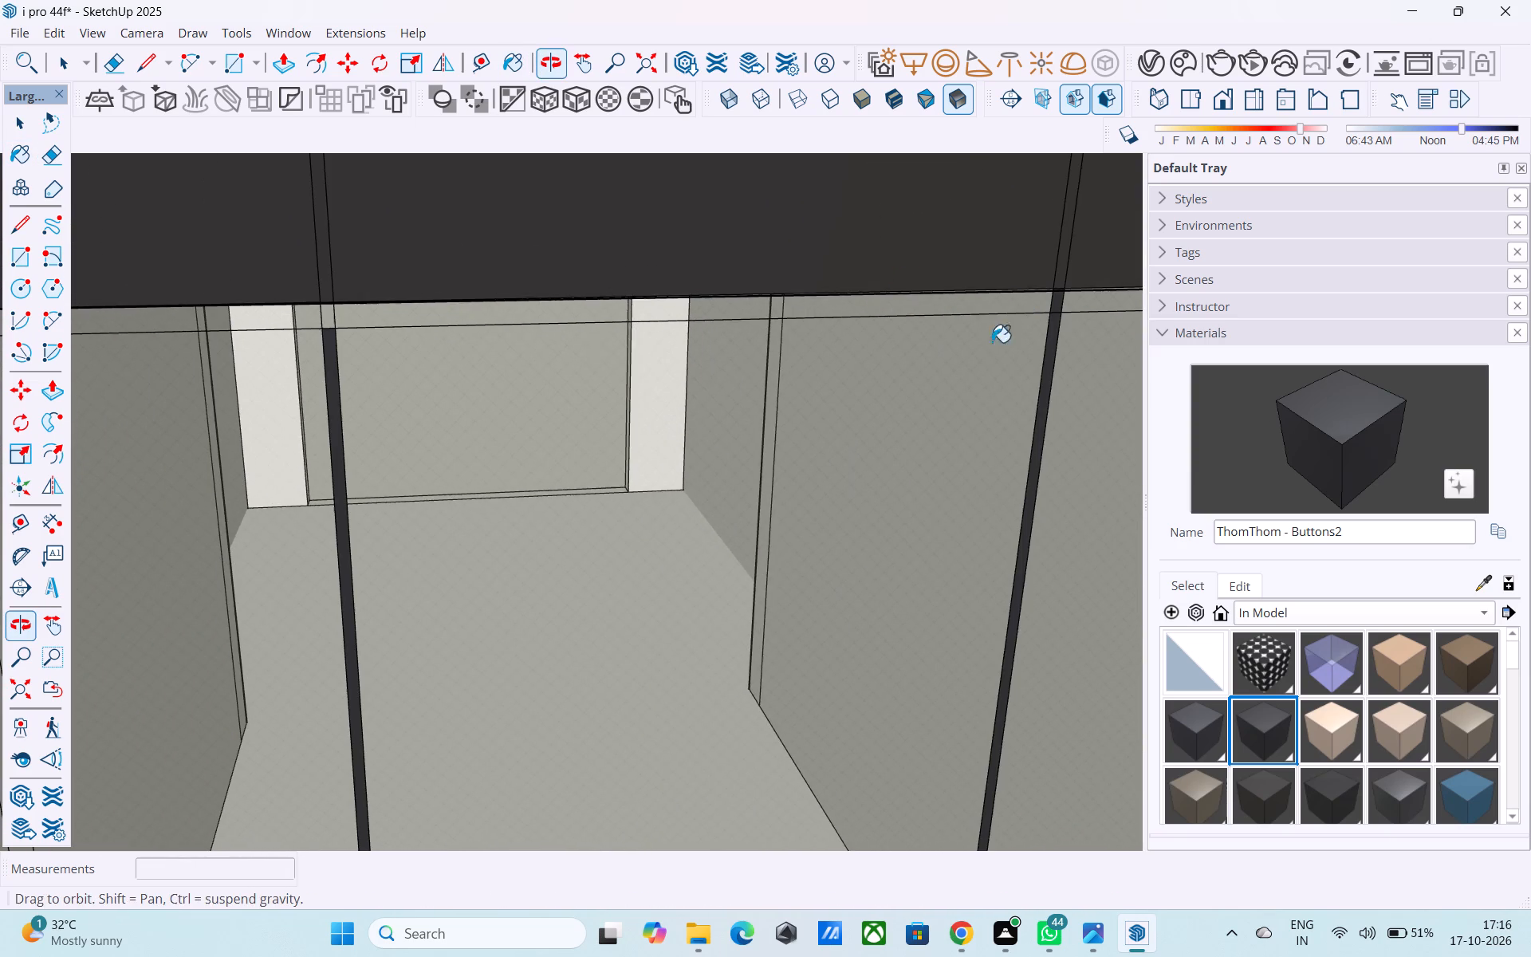
click(326, 321)
Paint the thin frame band around the lower opening beneath the beam with ThomThom - Buttons2, including its top segment.
scroll(331, 306, down, 17)
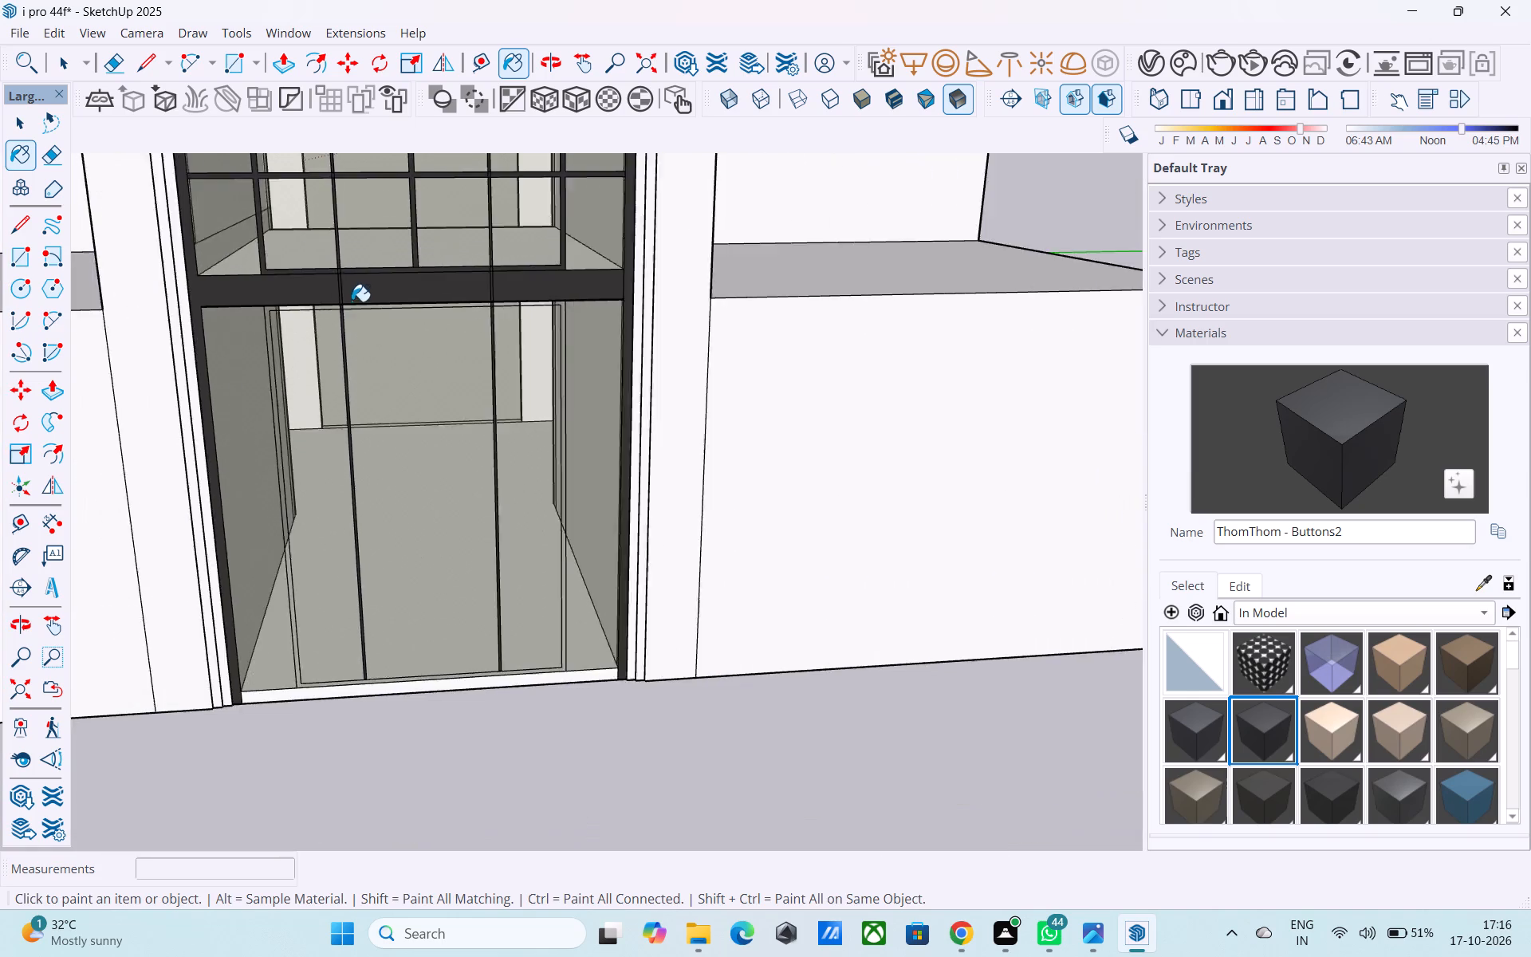
scroll(352, 301, down, 6)
shift+middle_drag(357, 317, 388, 371)
scroll(376, 386, up, 14)
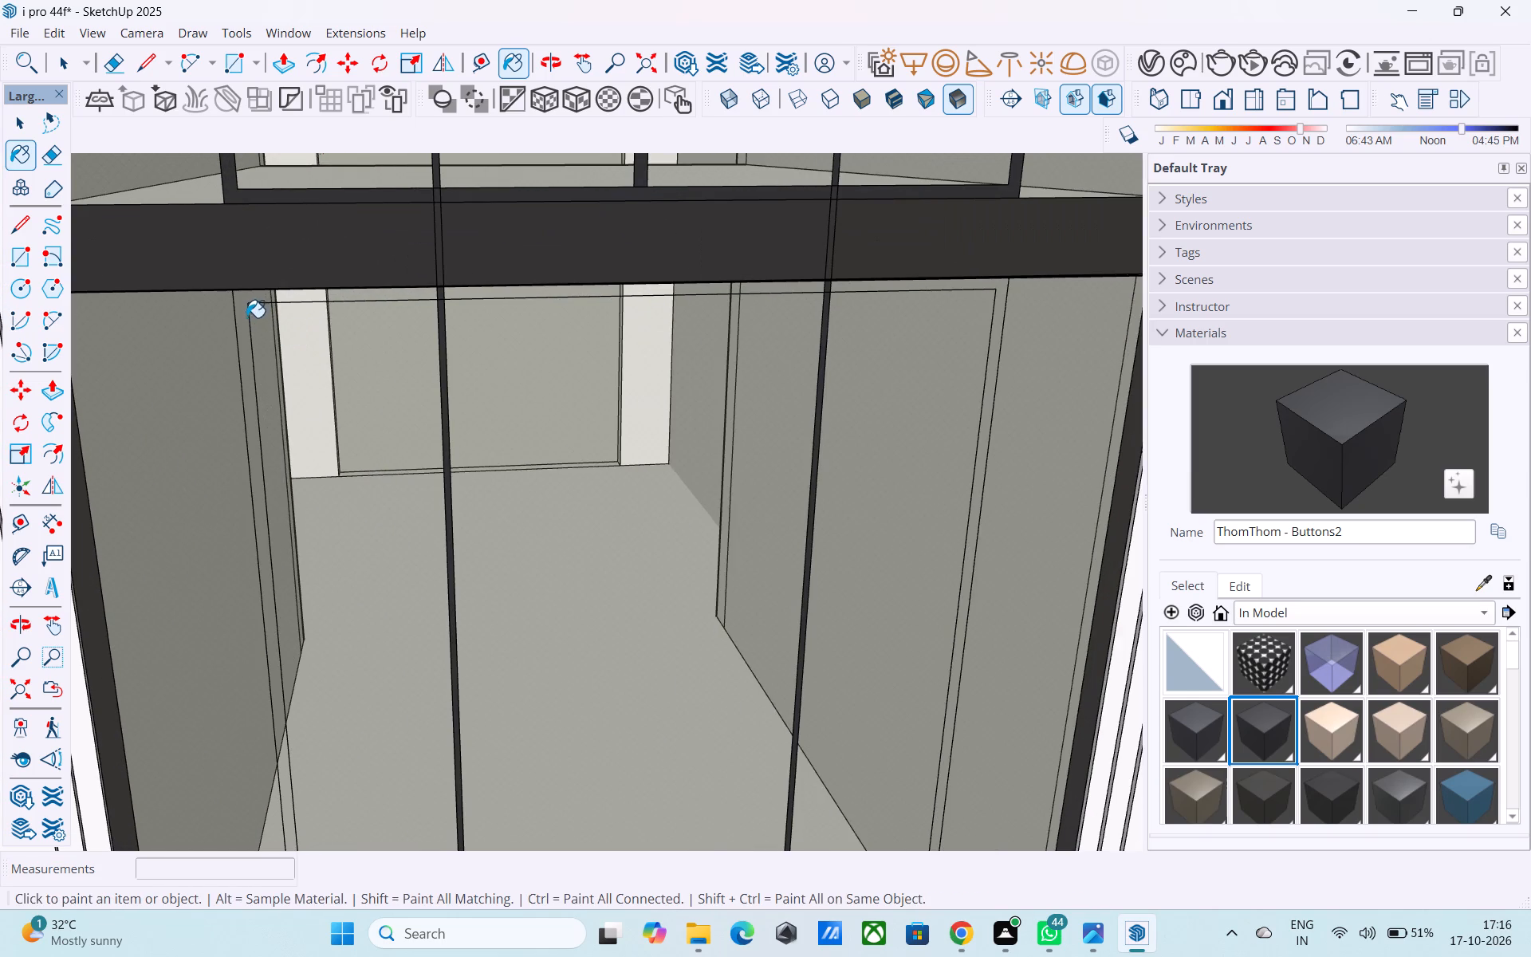
click(245, 316)
scroll(238, 309, down, 6)
scroll(487, 317, up, 2)
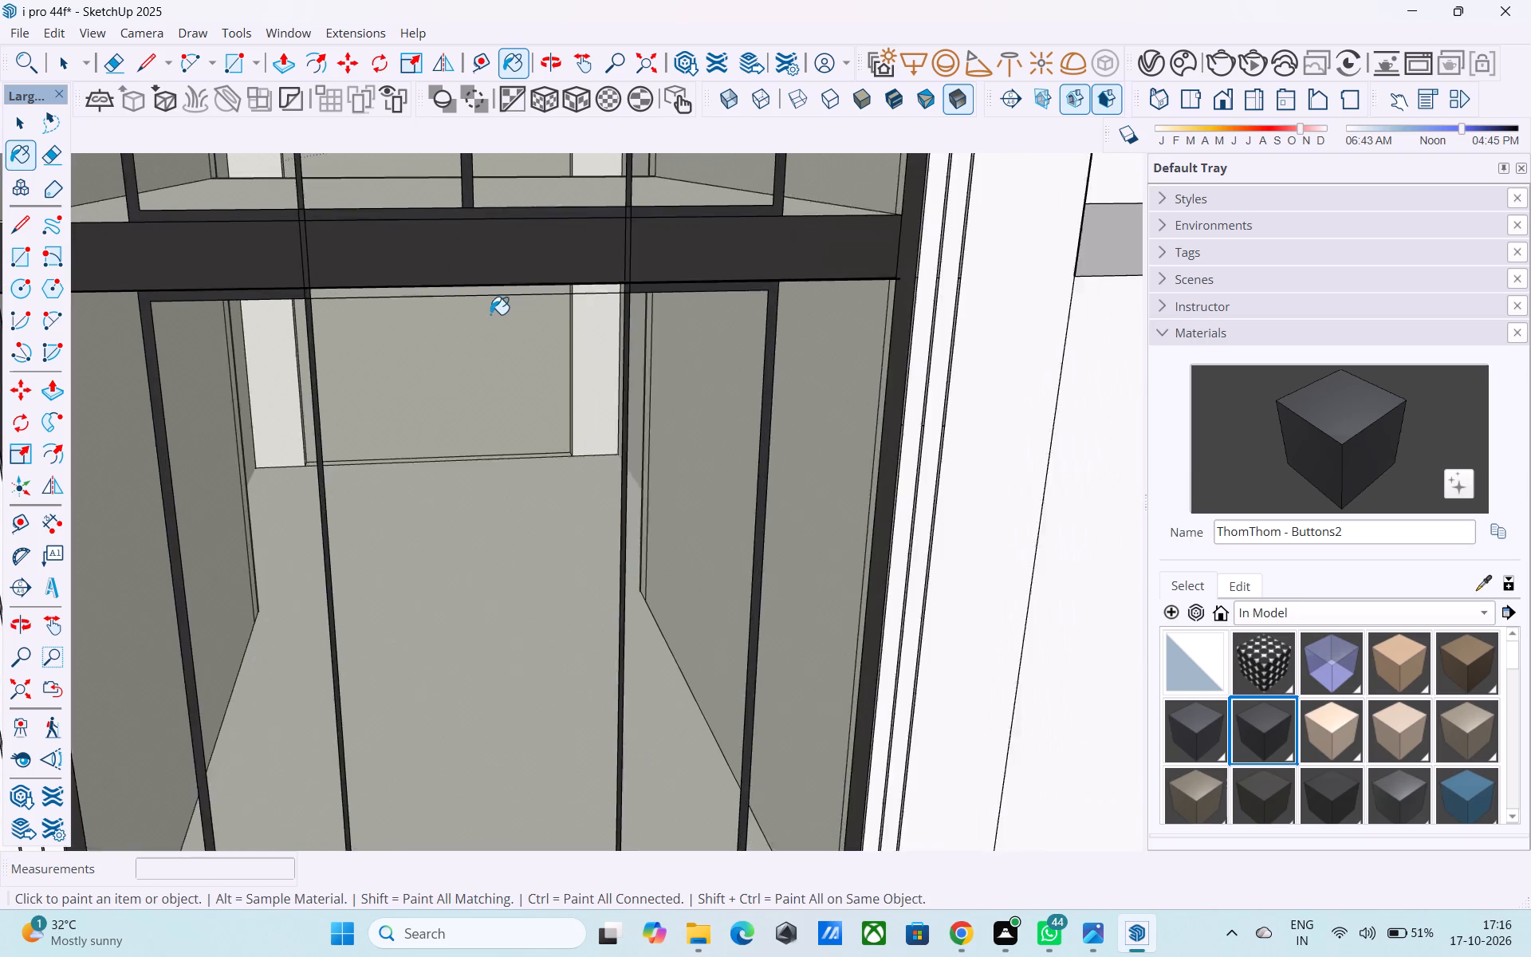
scroll(490, 314, up, 6)
click(557, 286)
Examine the painted arch bands and glazing bars across the bay's whole front.
scroll(557, 286, down, 16)
shift+middle_drag(562, 291, 573, 456)
scroll(561, 455, down, 5)
middle_drag(561, 455, 522, 496)
middle_drag(514, 497, 475, 474)
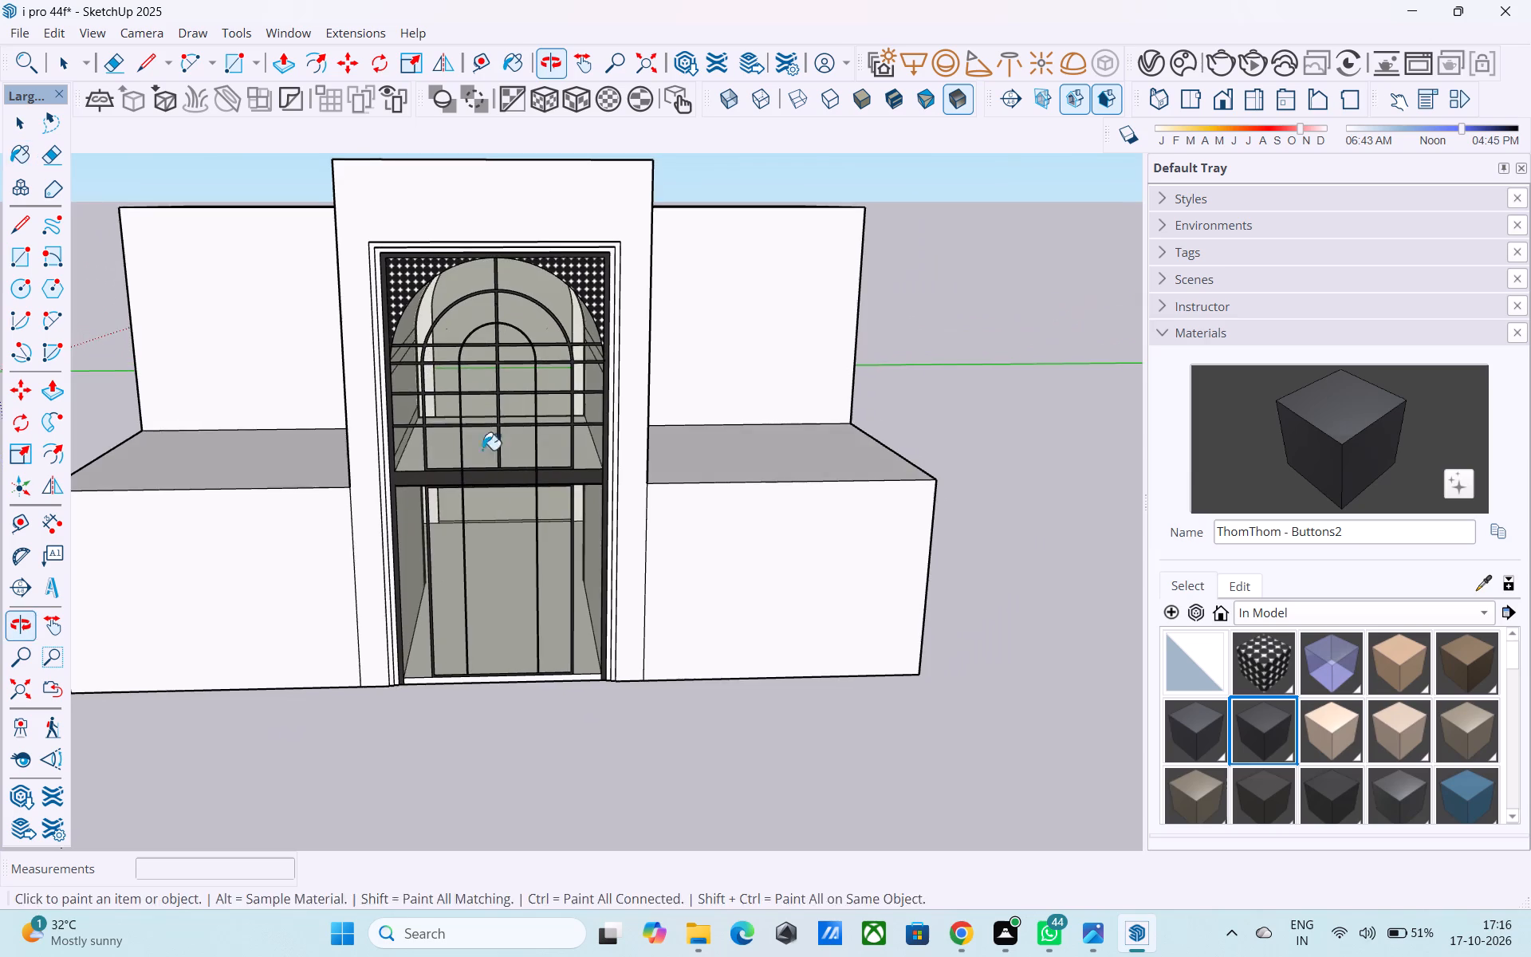
middle_drag(510, 349, 498, 389)
scroll(499, 396, up, 9)
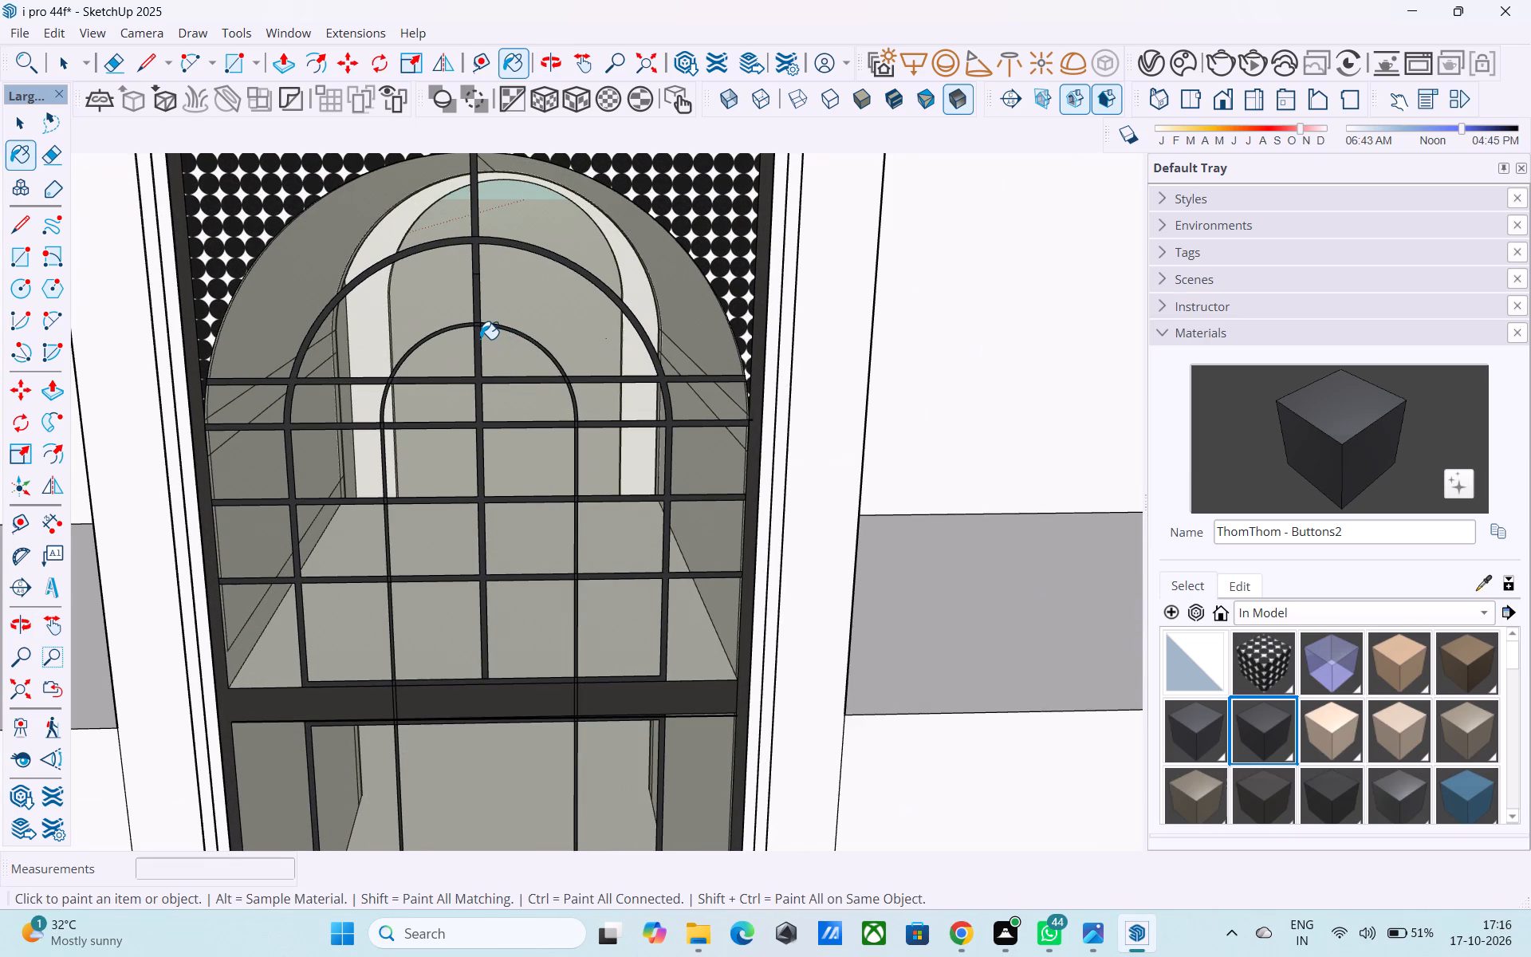
scroll(544, 297, down, 4)
middle_drag(544, 297, 528, 363)
scroll(459, 341, up, 5)
scroll(439, 297, down, 4)
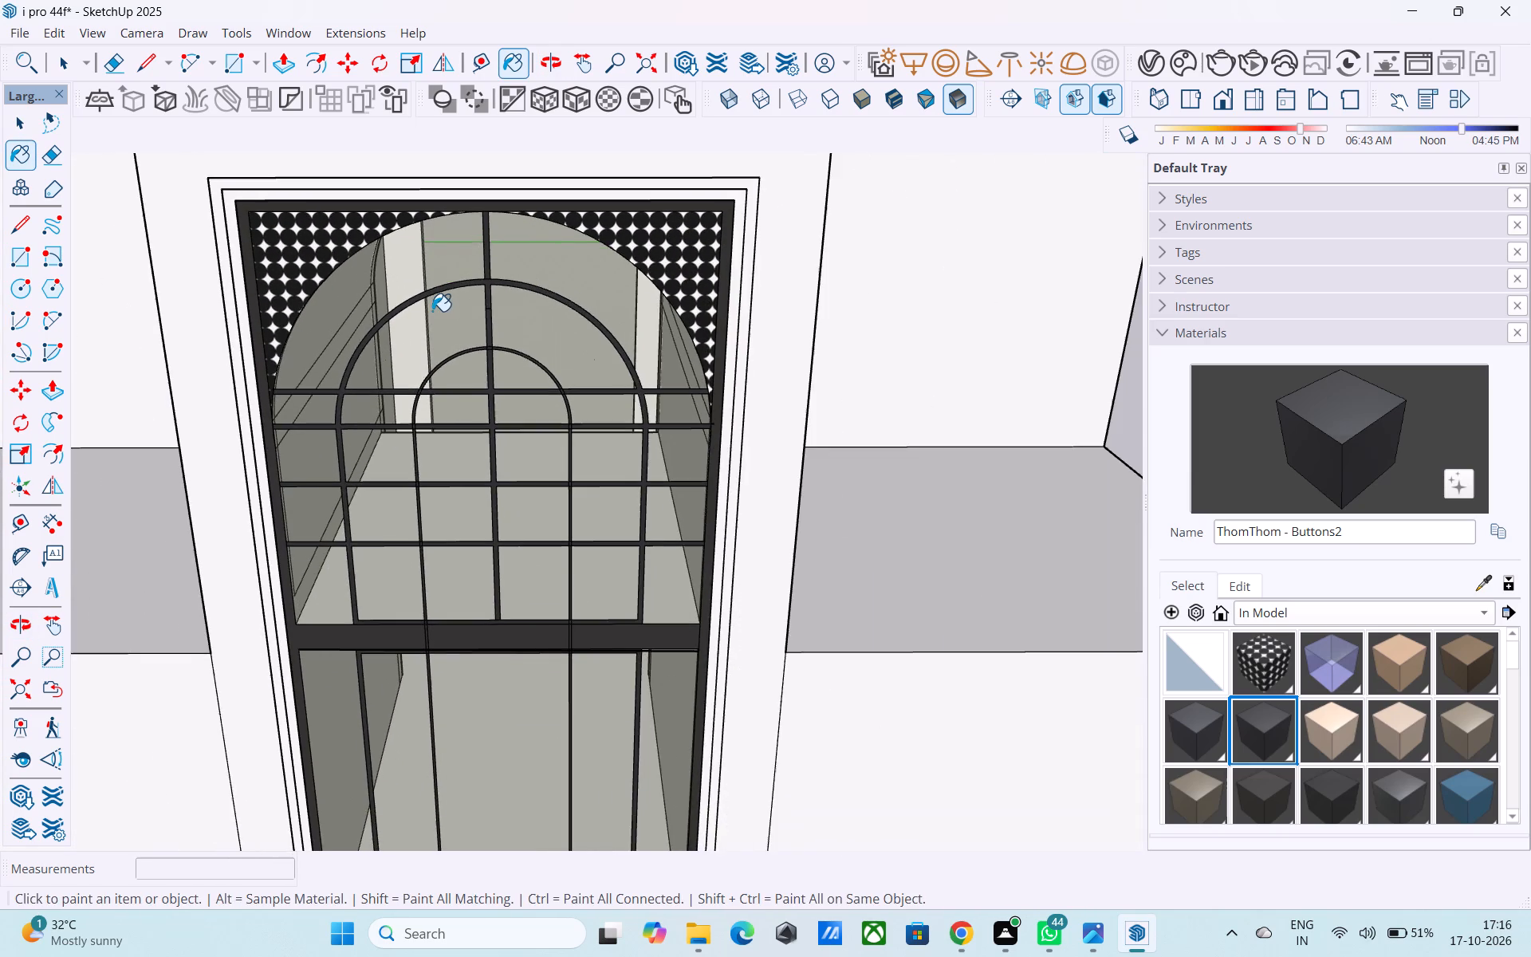
middle_drag(433, 311, 470, 309)
Save the model.
key(ctrl+s)
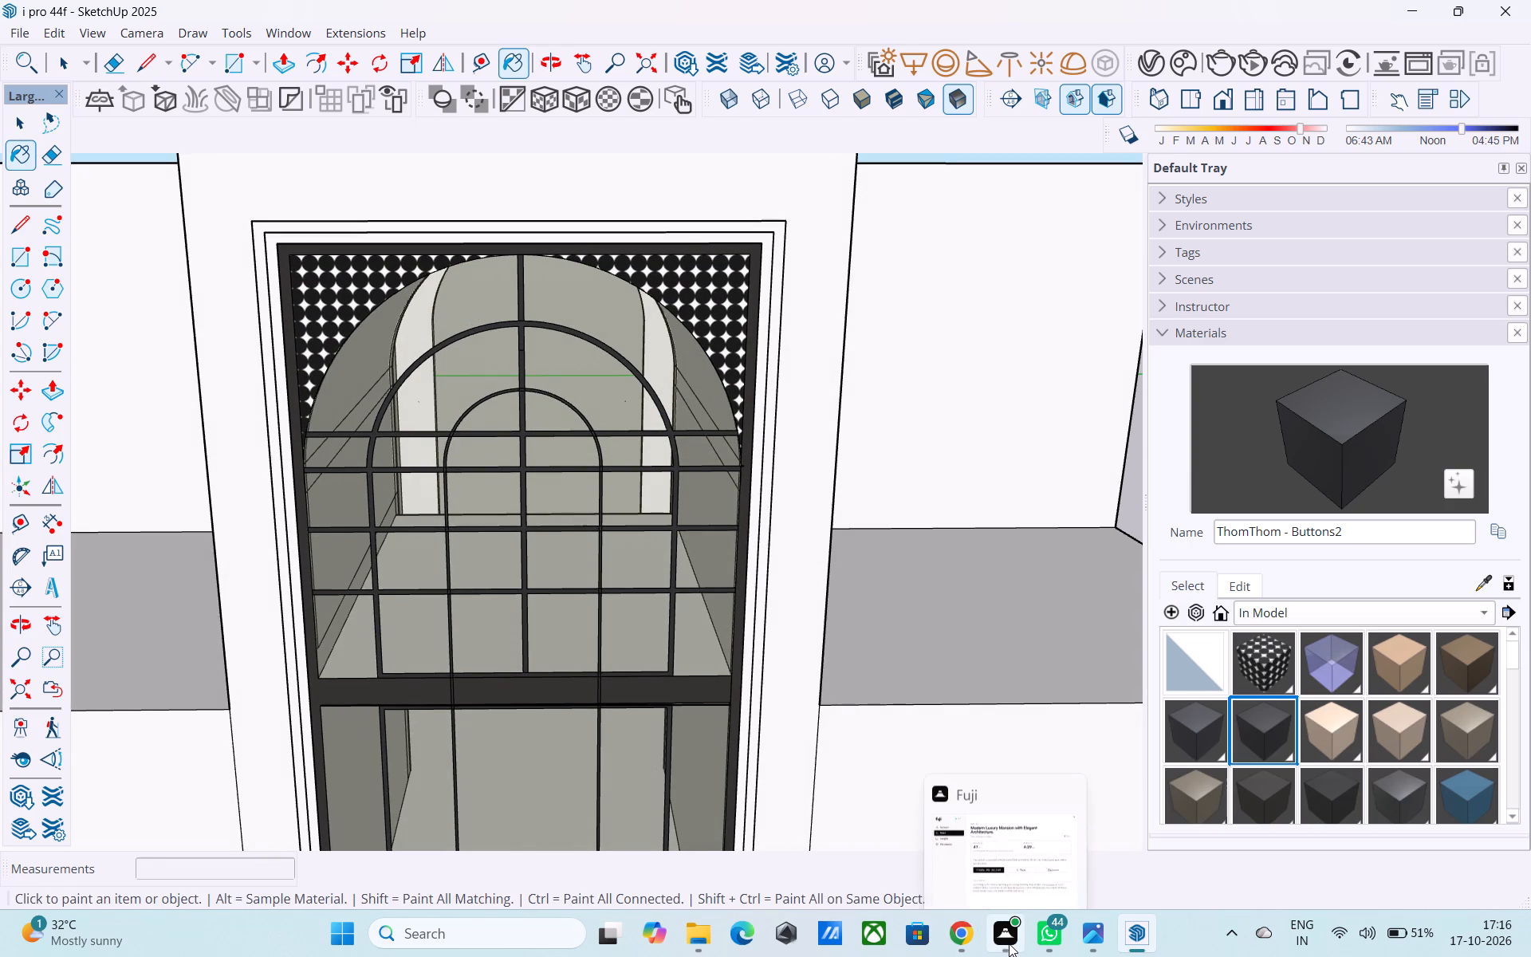
Draw a diagonal line about 2' 11/16" long from the inner arch's right-hand curve out to the surrounding arch band.
middle_drag(610, 595, 615, 561)
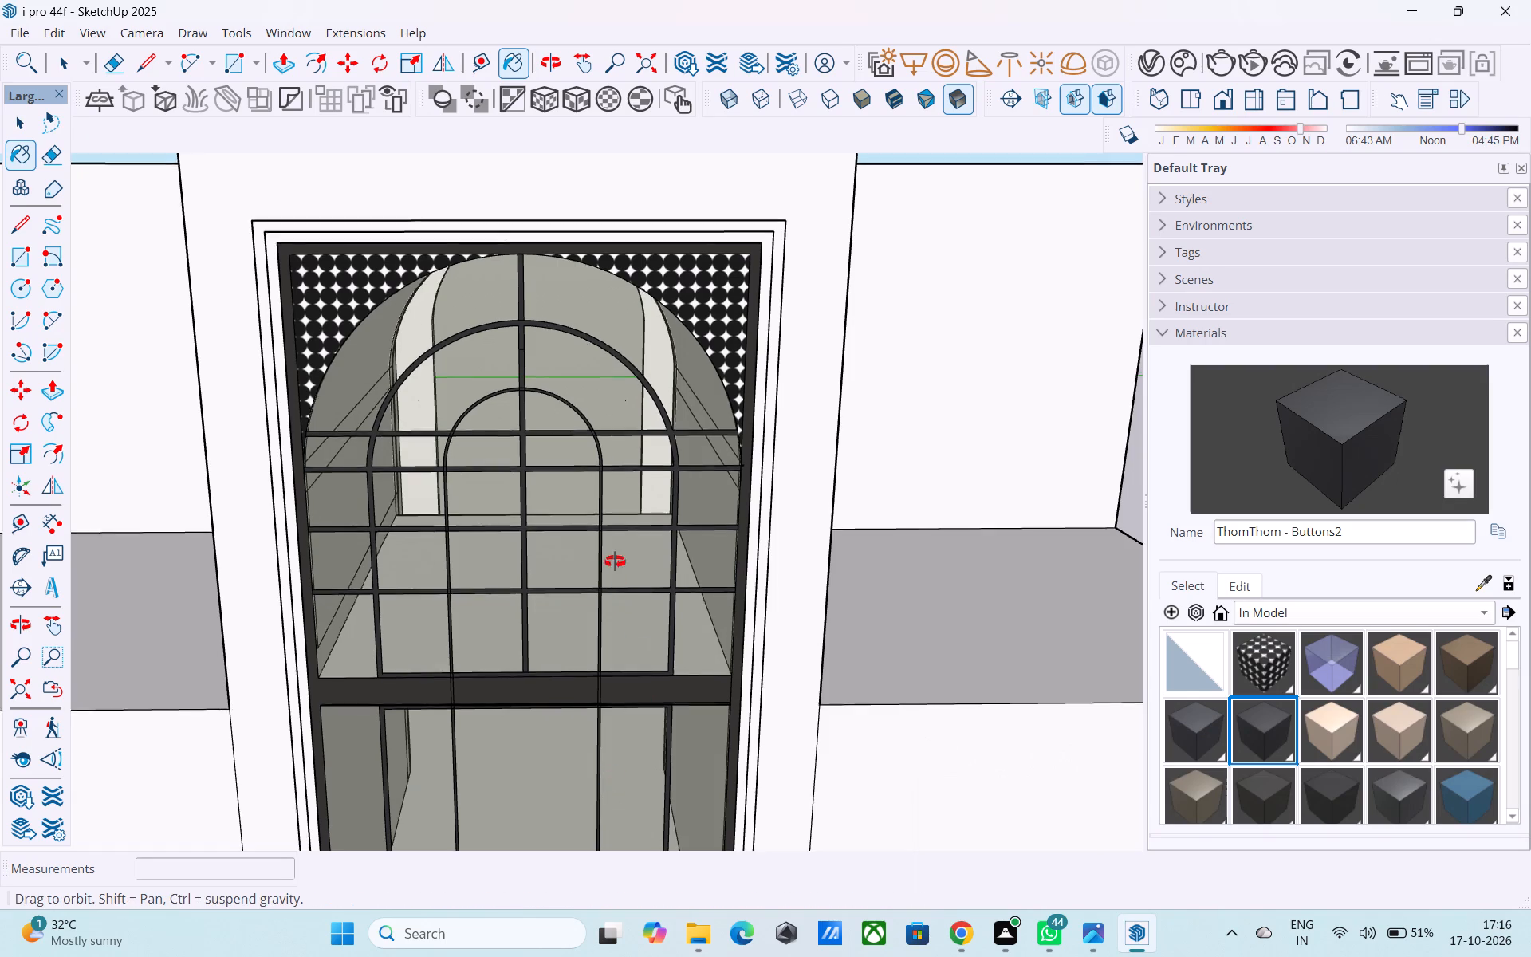
middle_drag(615, 561, 732, 661)
scroll(691, 511, up, 3)
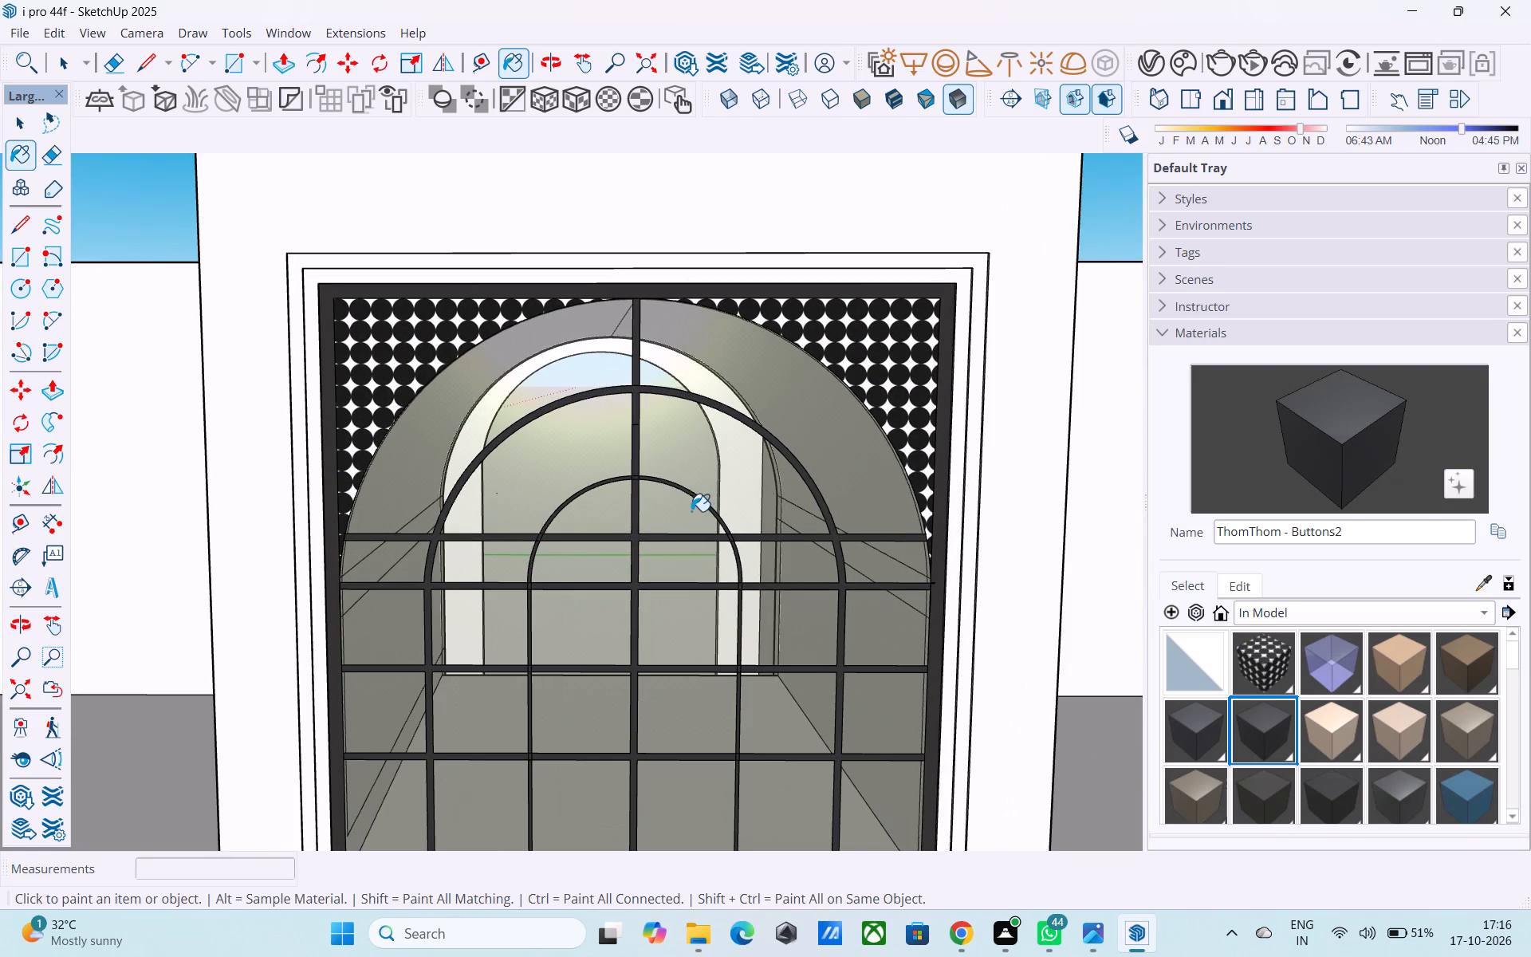
key(space)
scroll(702, 505, up, 2)
key(l)
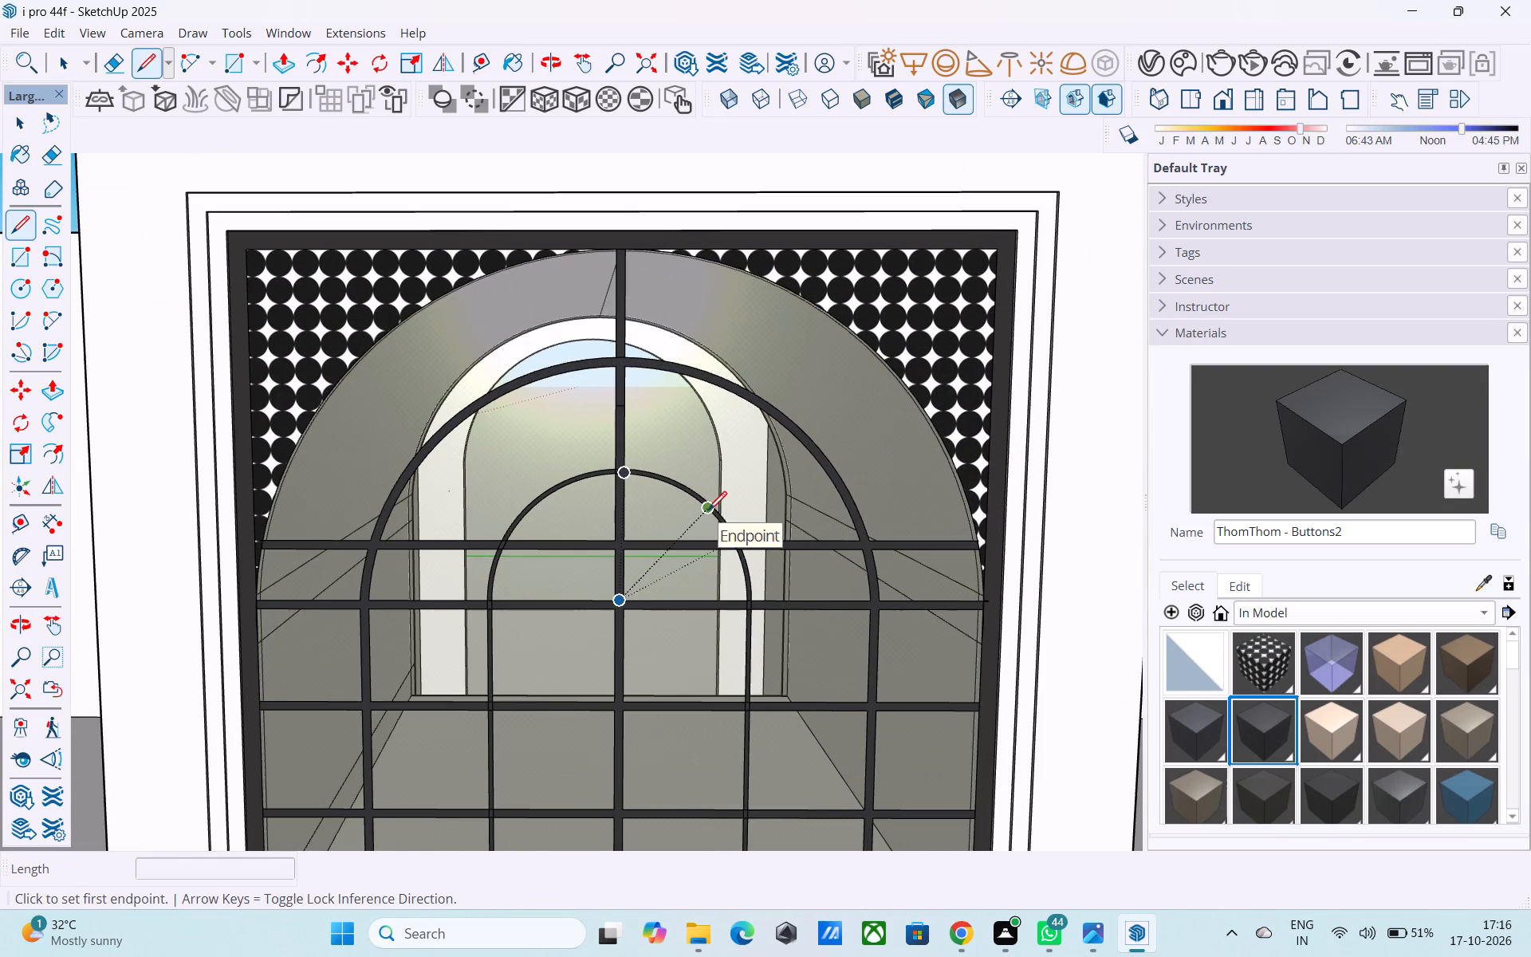
scroll(720, 511, up, 1)
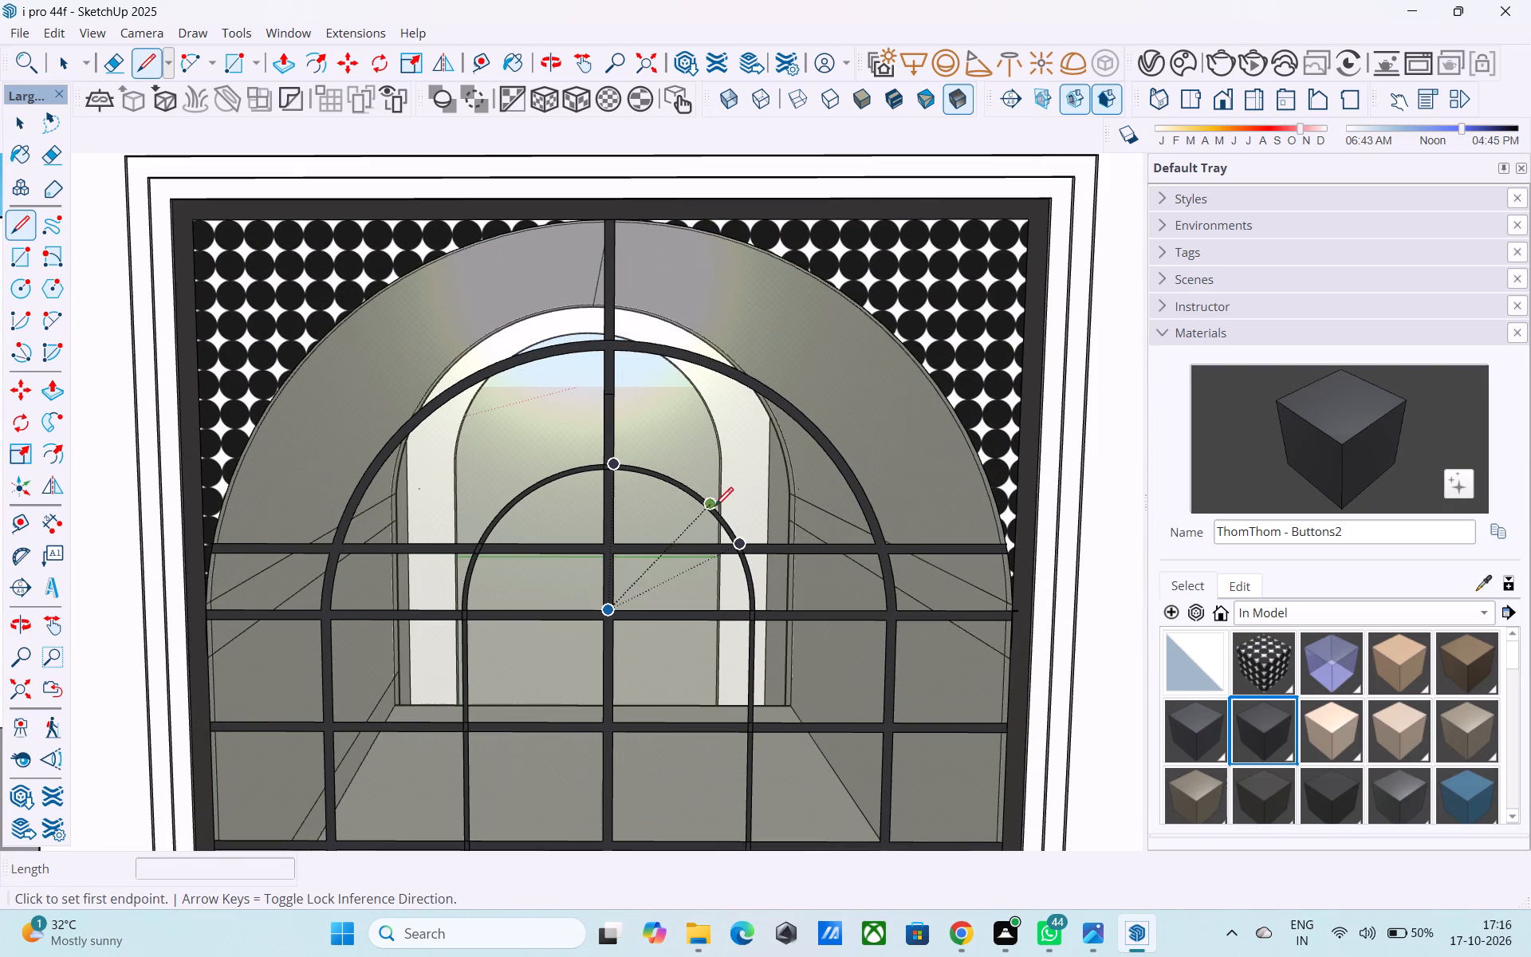
click(721, 510)
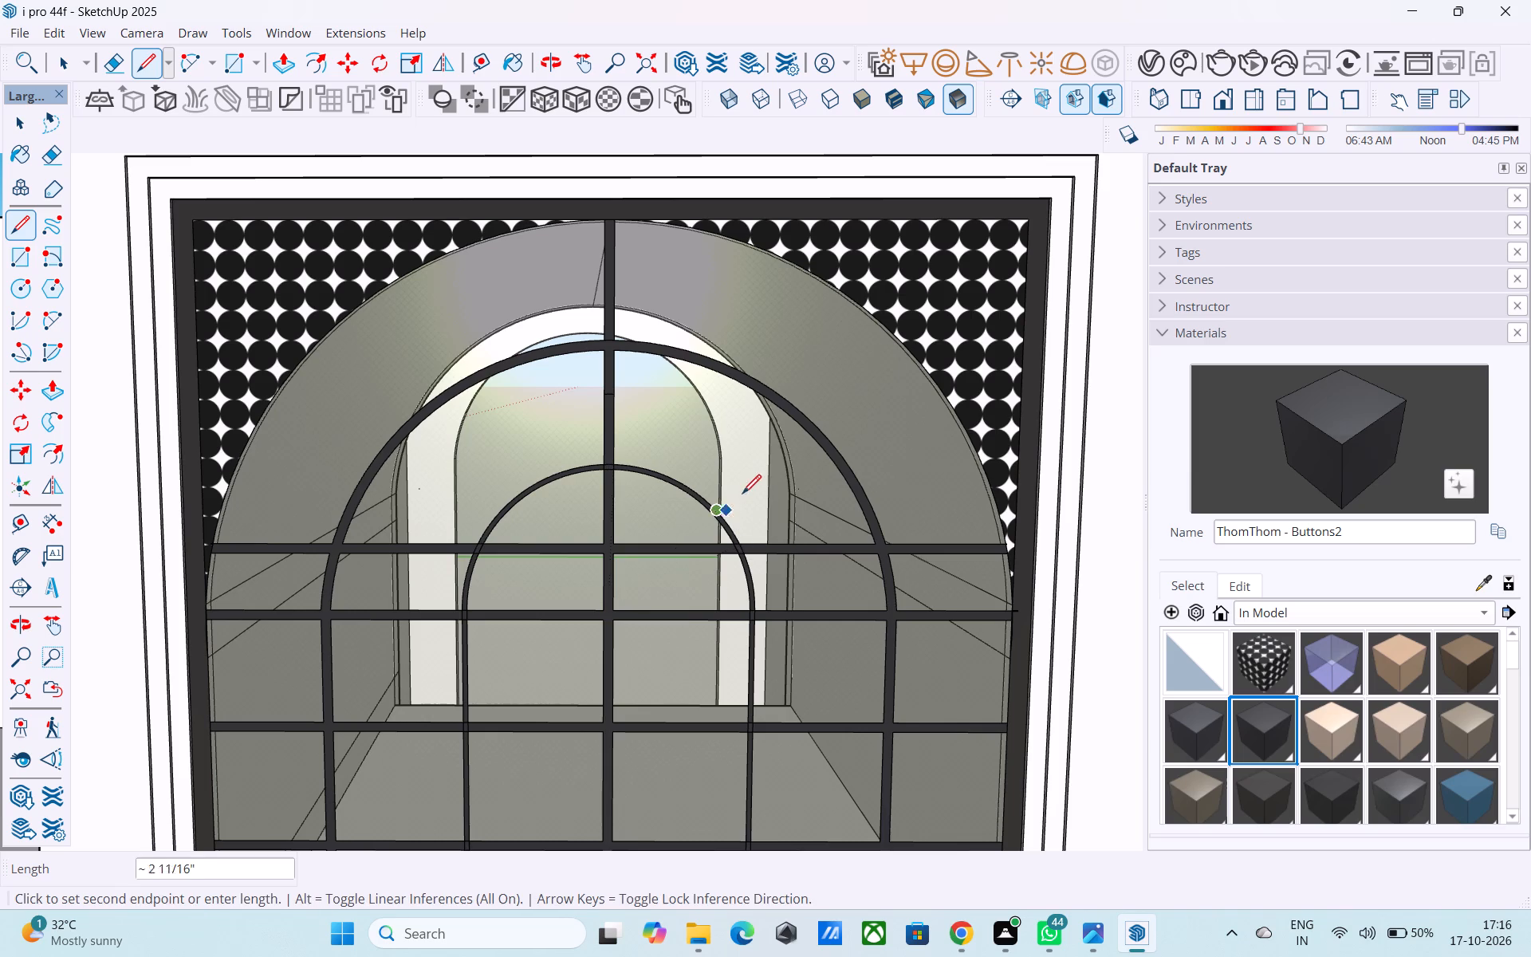
click(814, 439)
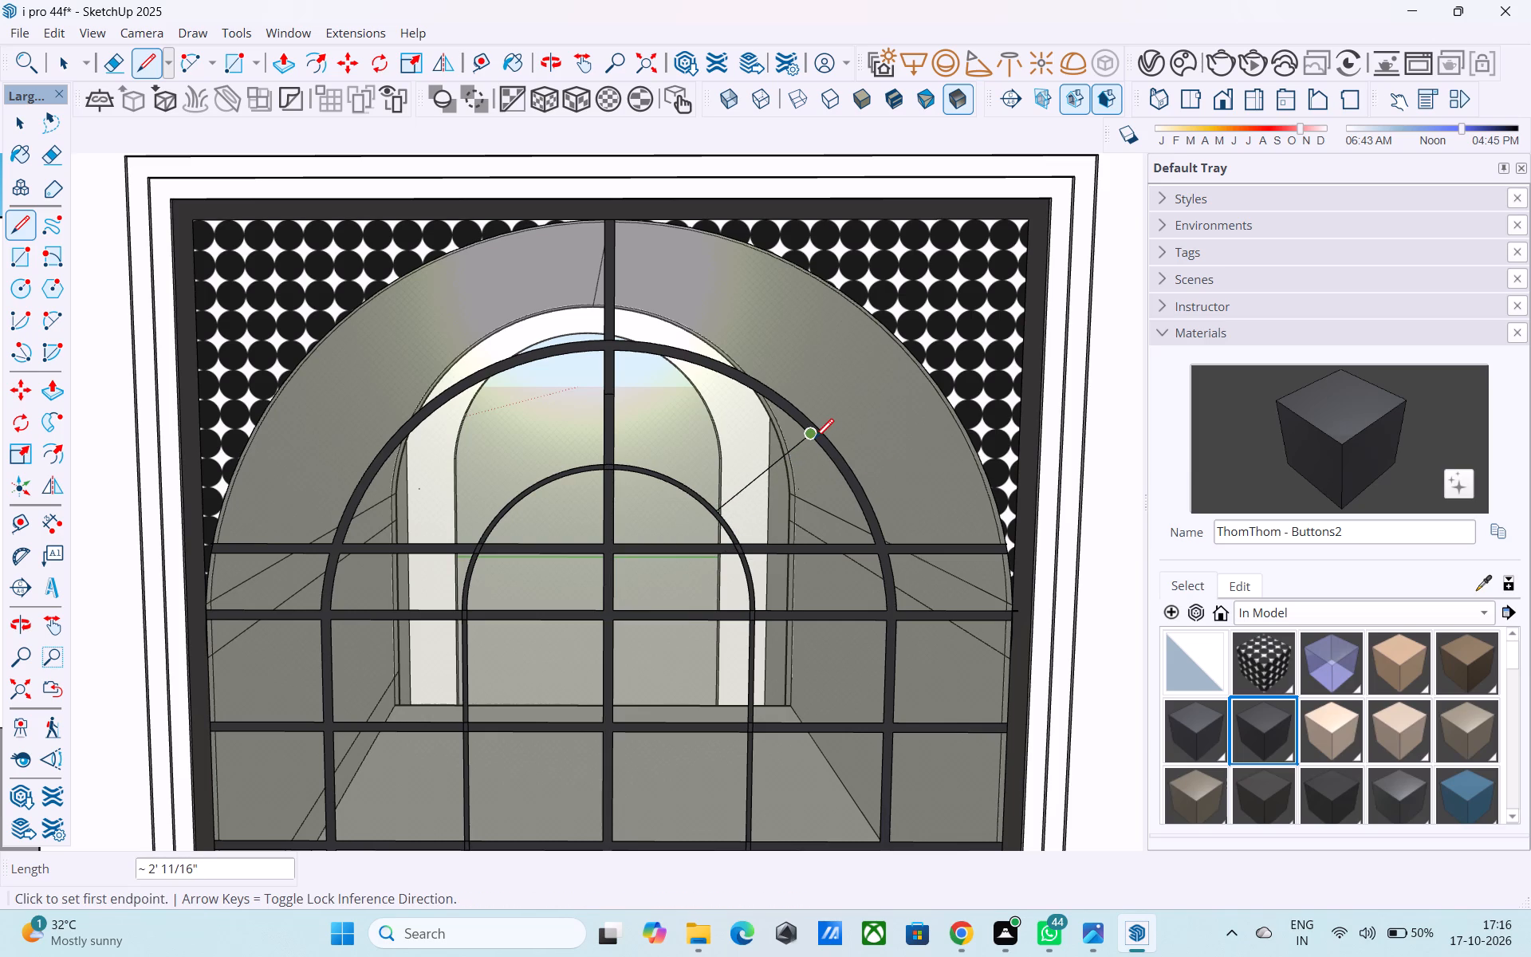
Draw a line about 1/2" long on the inner arch's outer edge, starting at the diagonal line's lower end.
scroll(734, 494, up, 9)
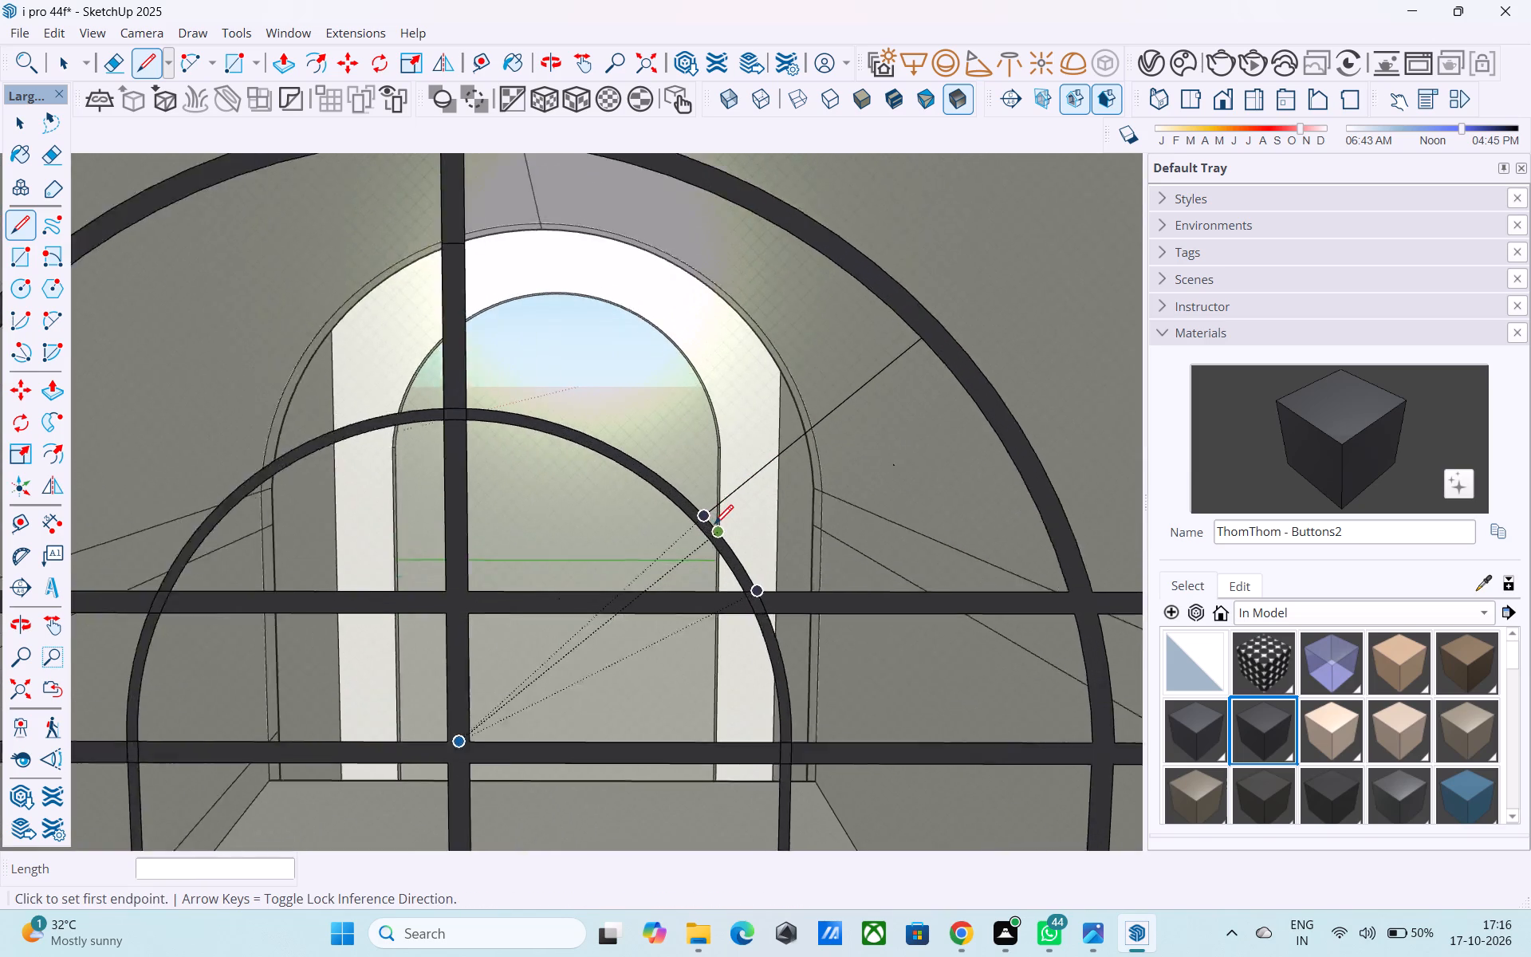
scroll(714, 526, up, 9)
key(space)
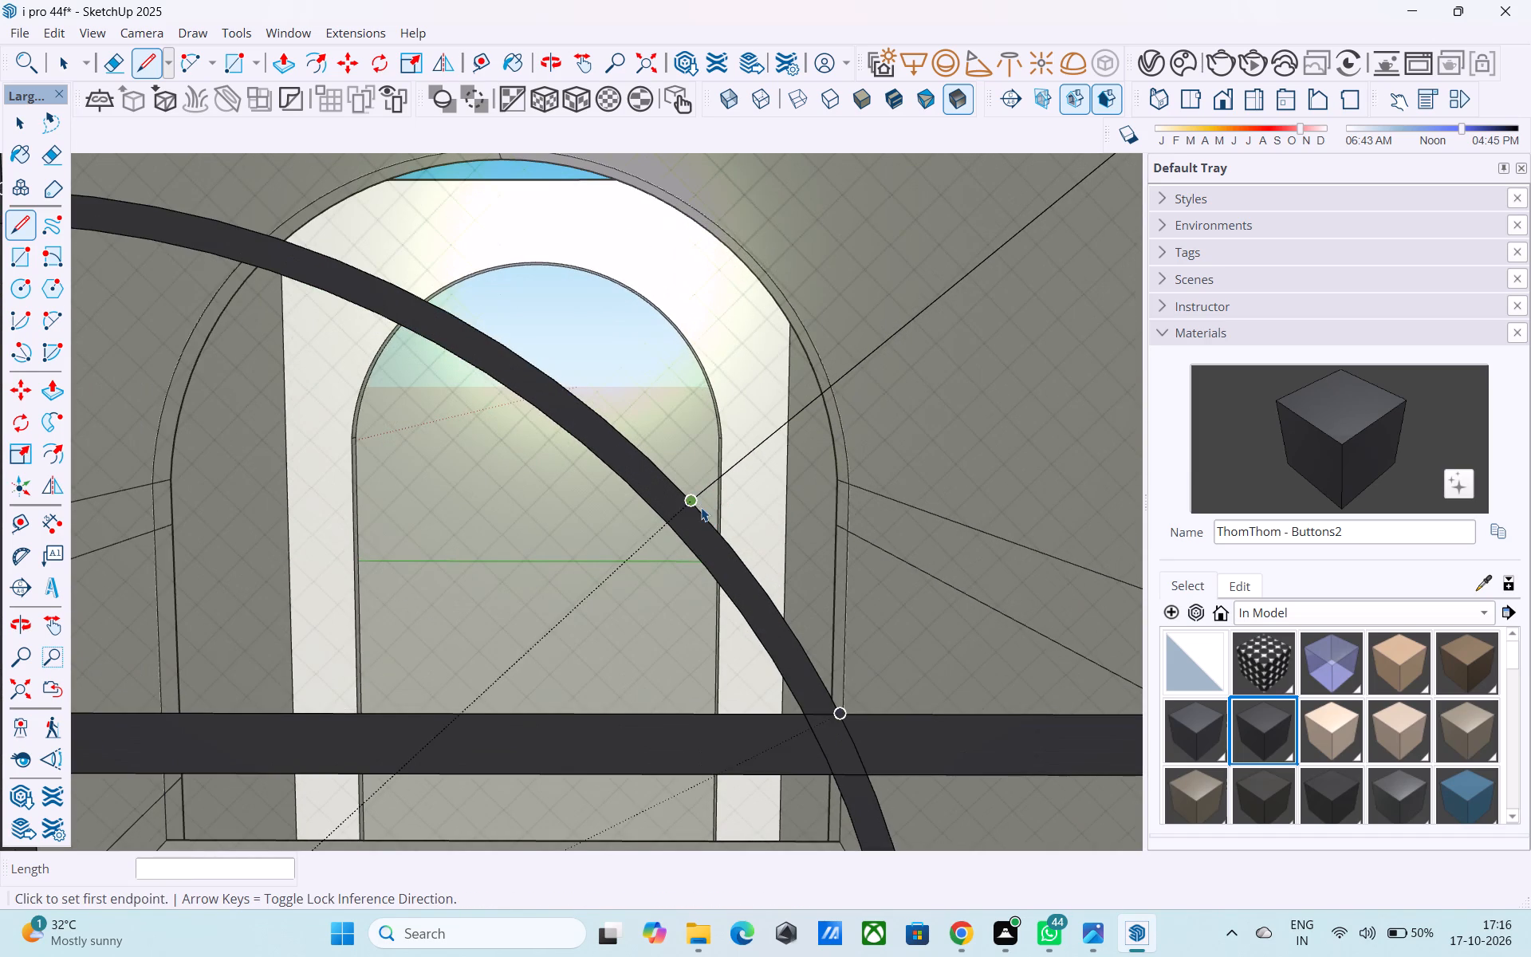
key(l)
scroll(697, 499, up, 4)
click(694, 499)
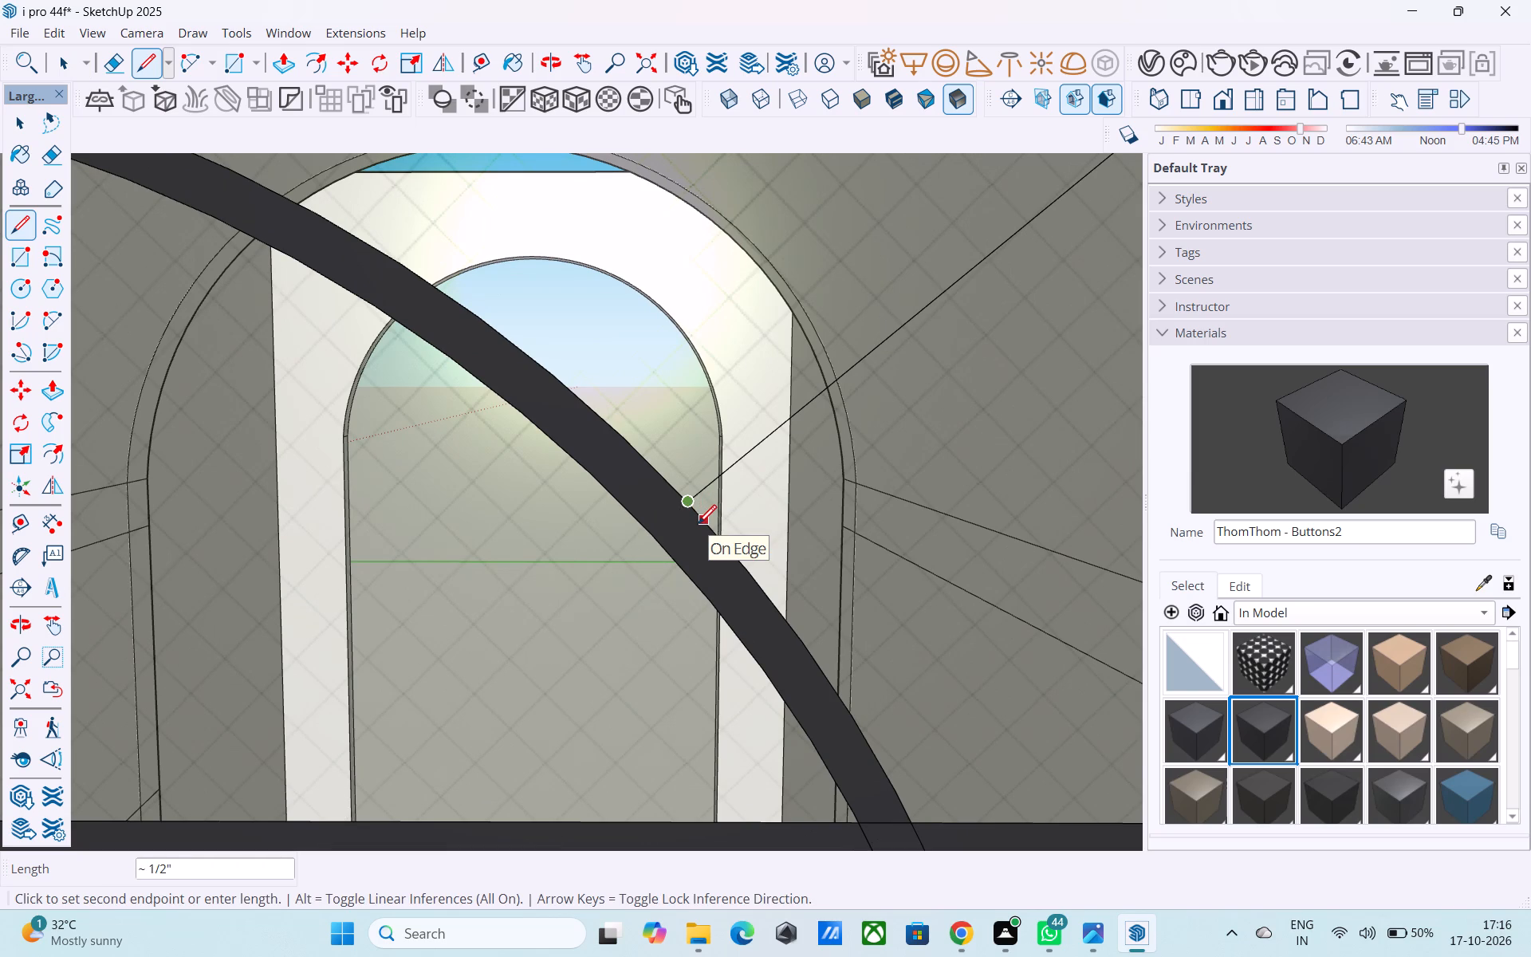
click(699, 526)
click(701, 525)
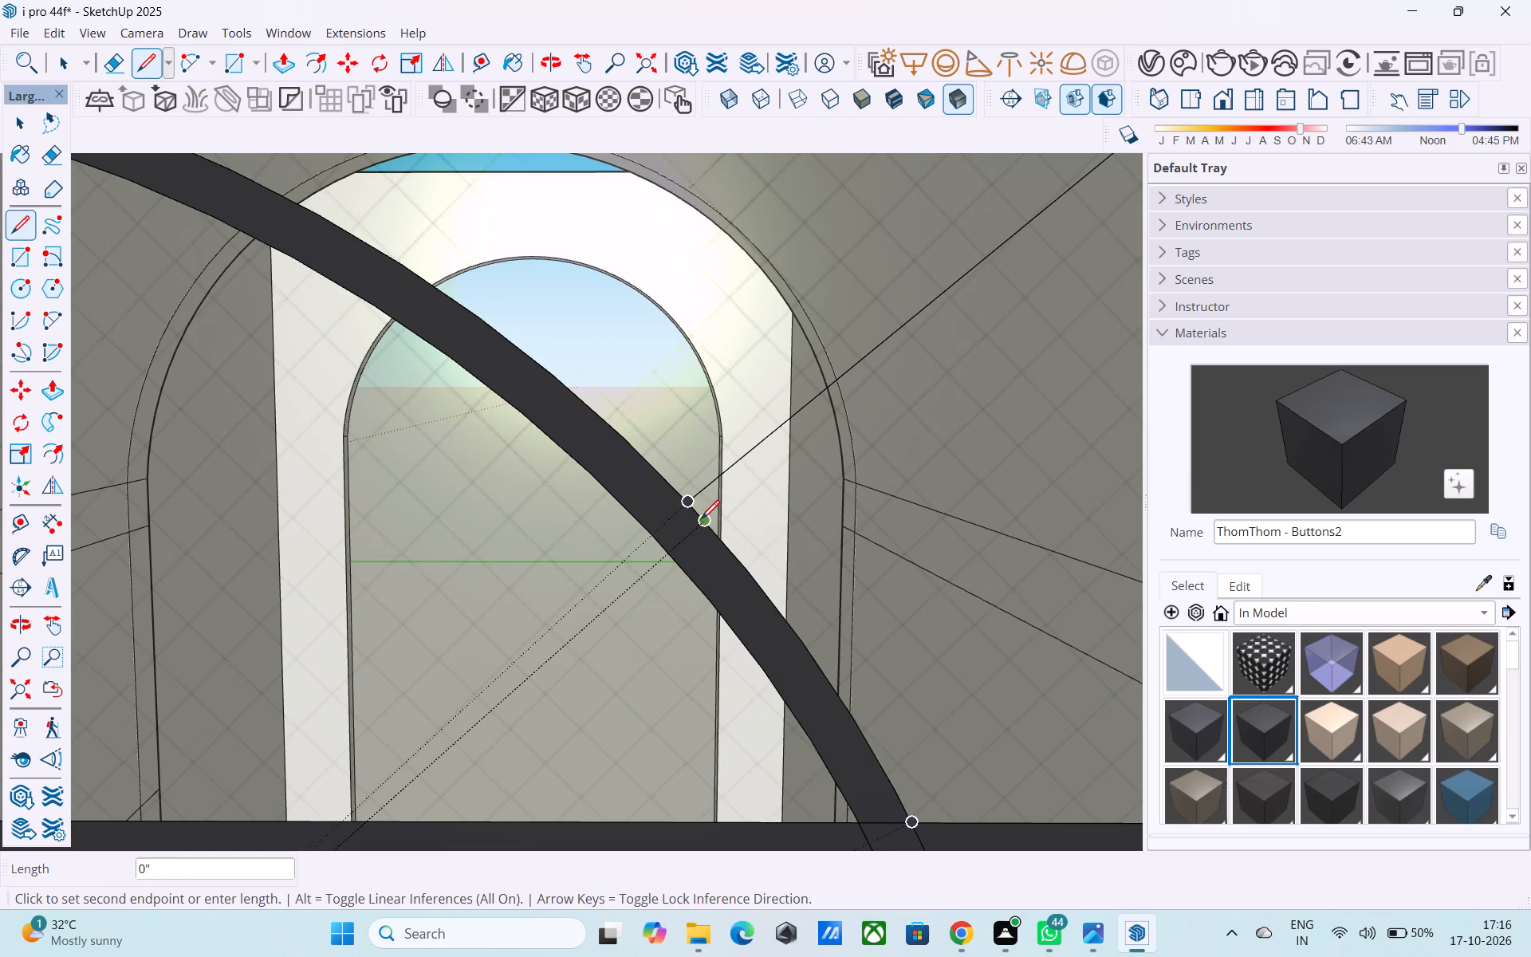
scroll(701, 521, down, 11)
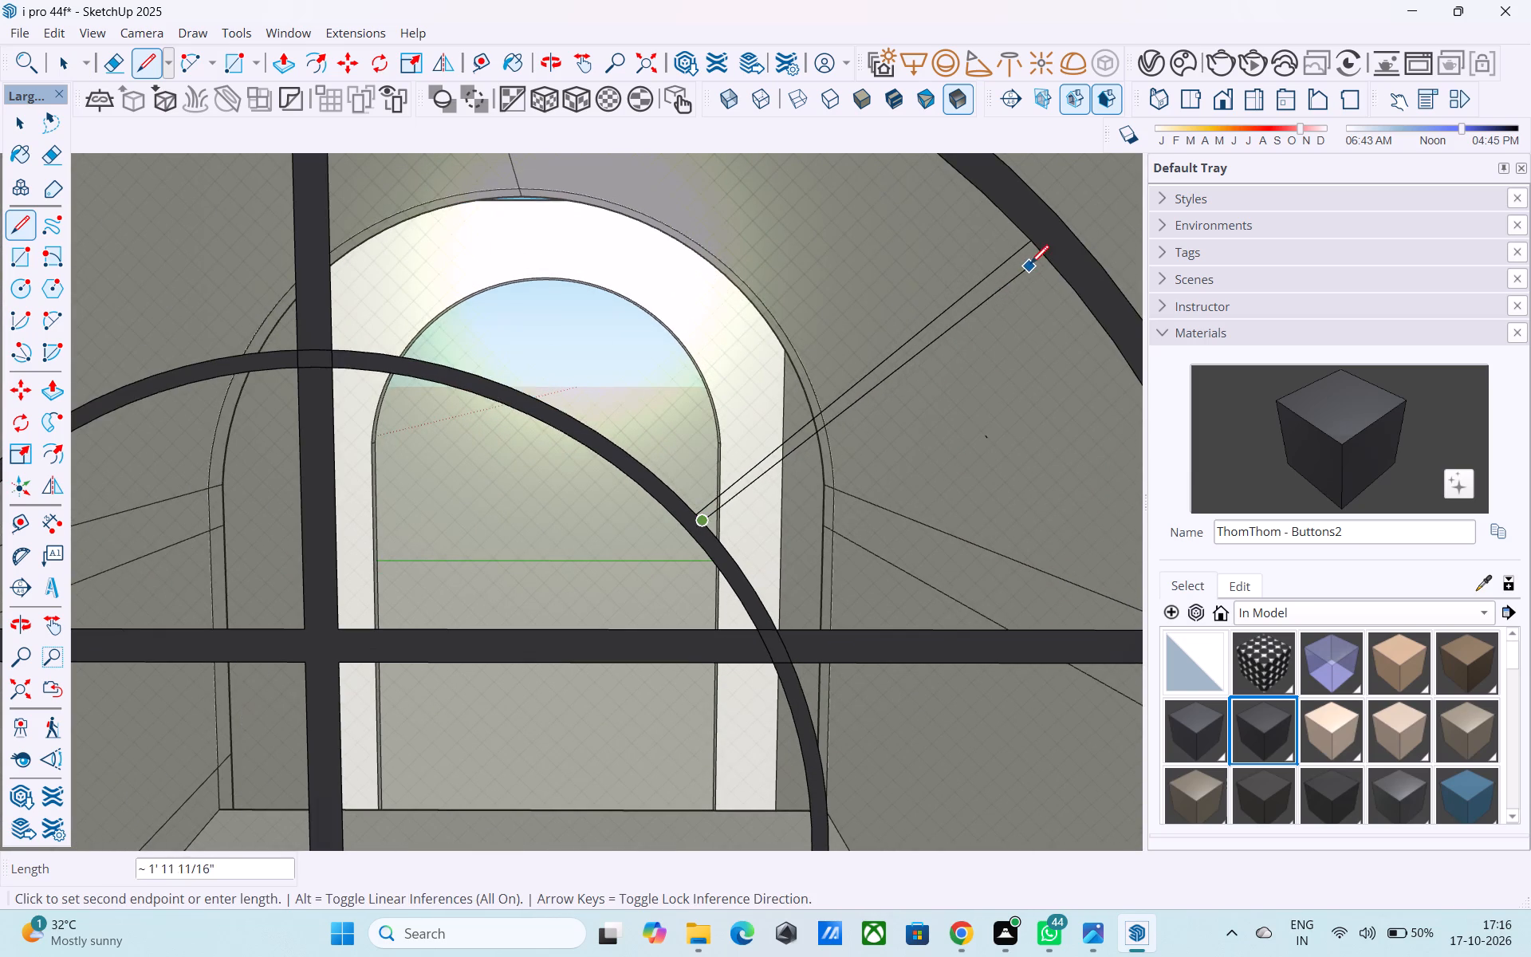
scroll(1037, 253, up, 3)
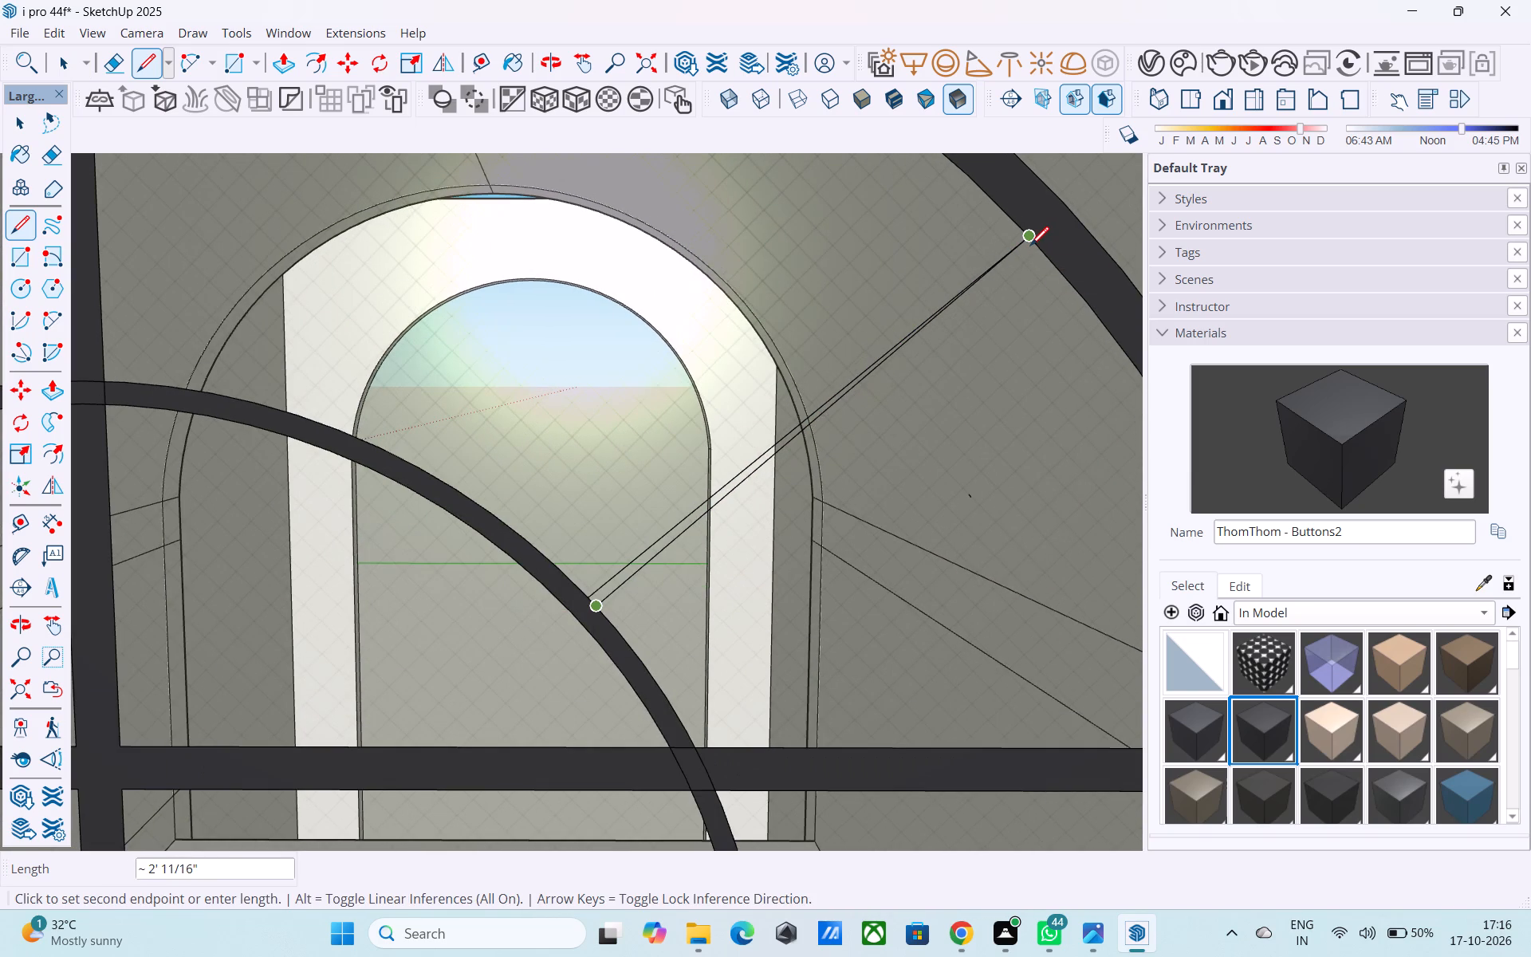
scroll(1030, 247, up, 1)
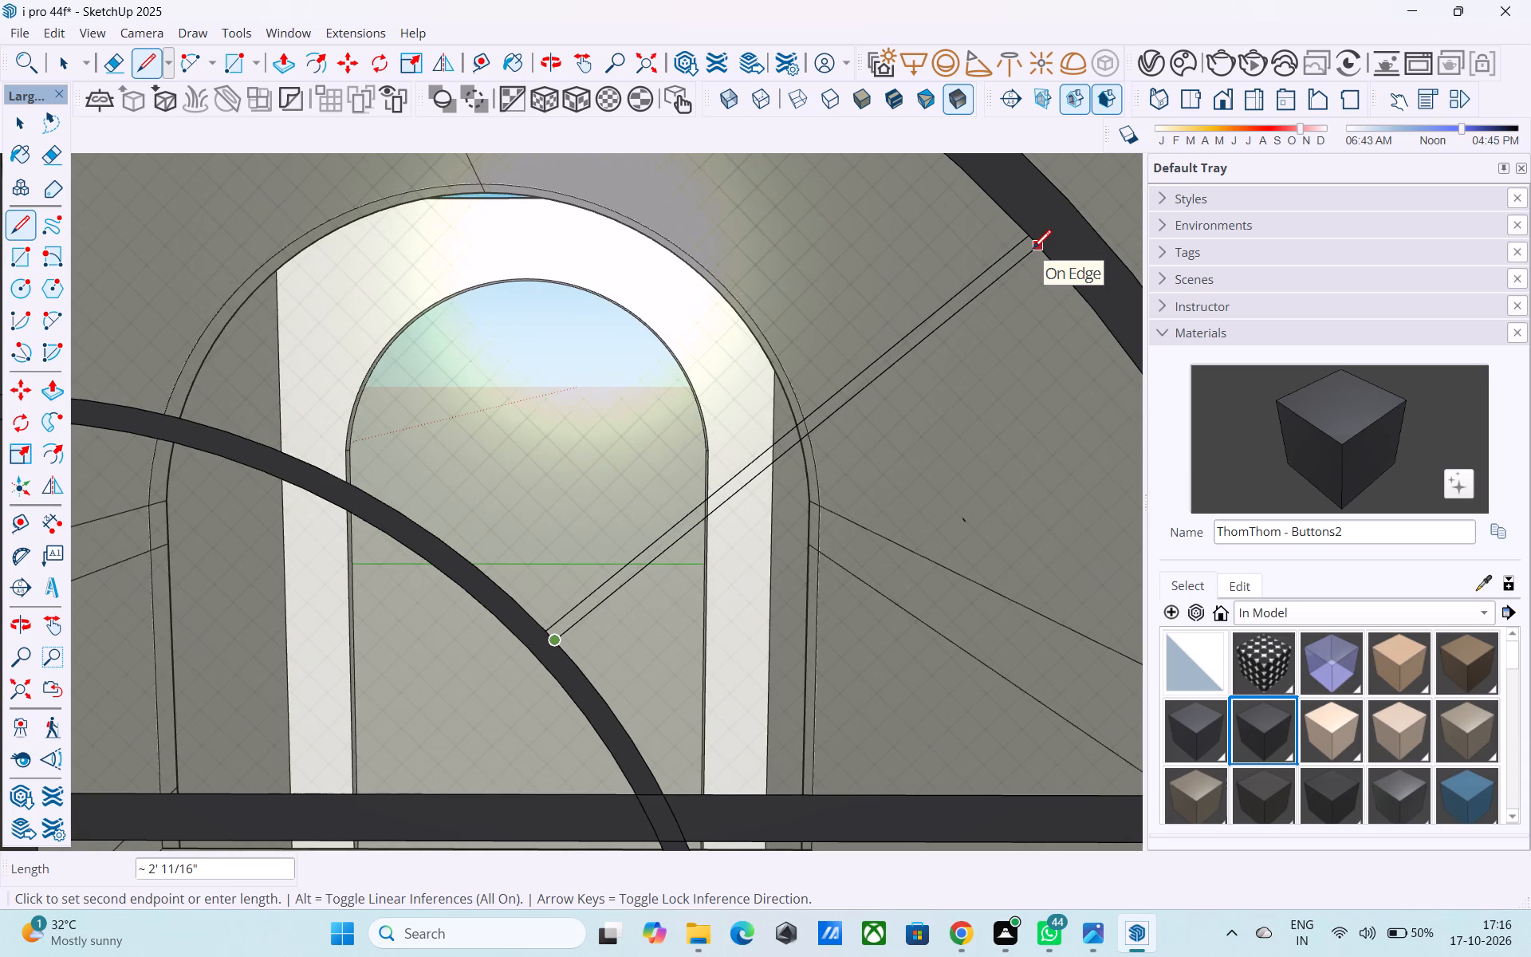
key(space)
Mark about 1/2" from the diagonal's upper end and draw a second line from there back to the inner arch, forming a thin bar.
scroll(1032, 250, up, 3)
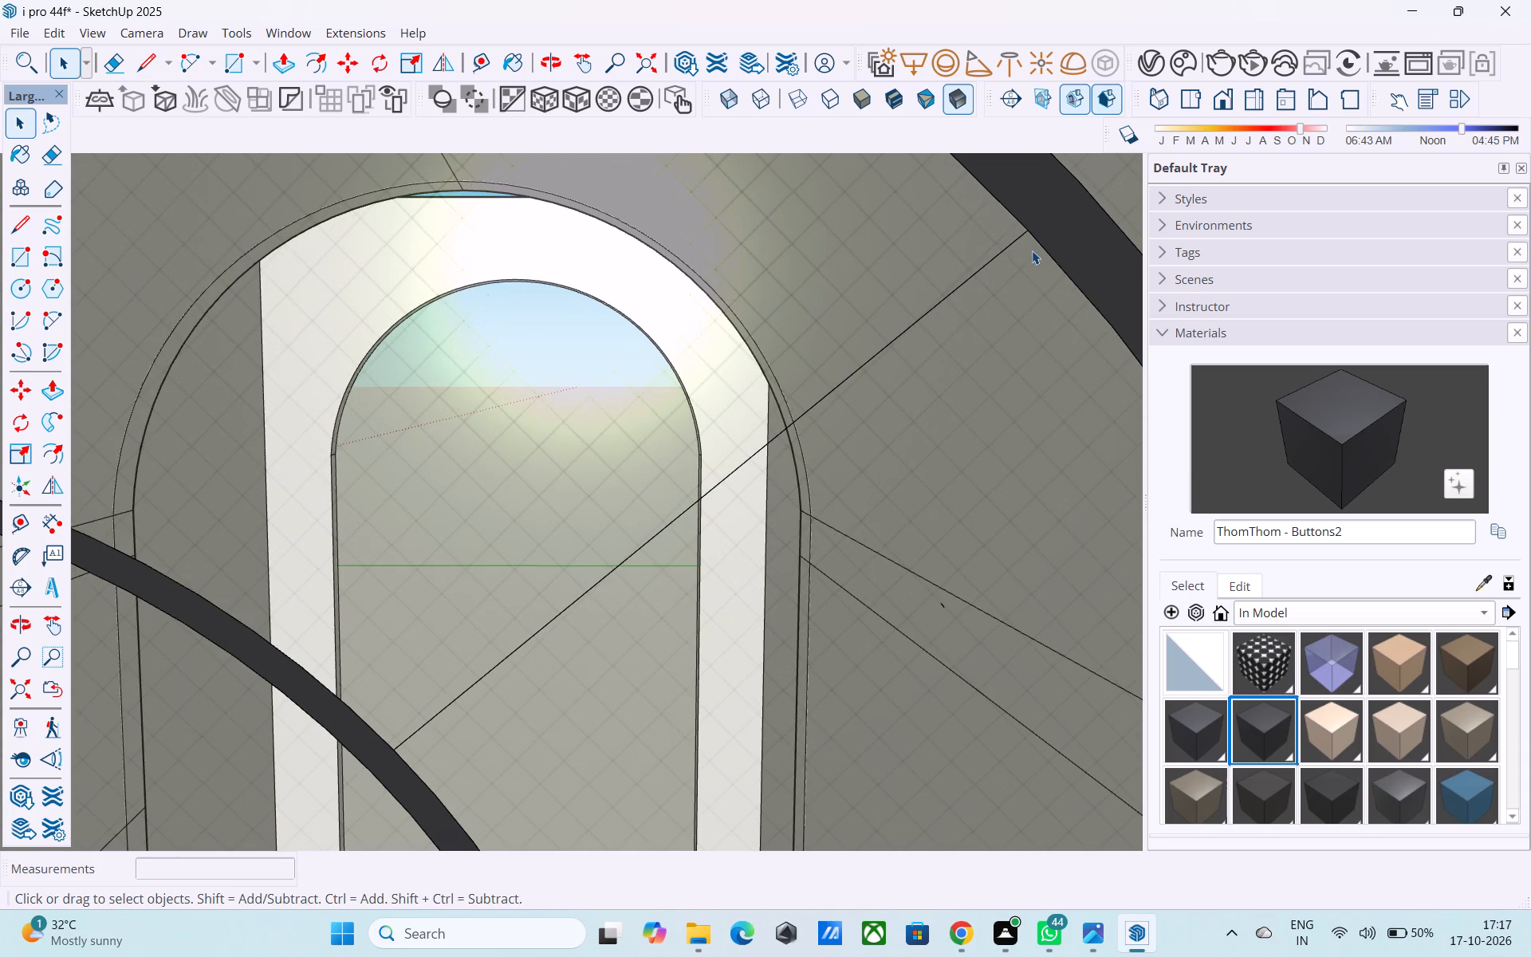
key(l)
click(1025, 238)
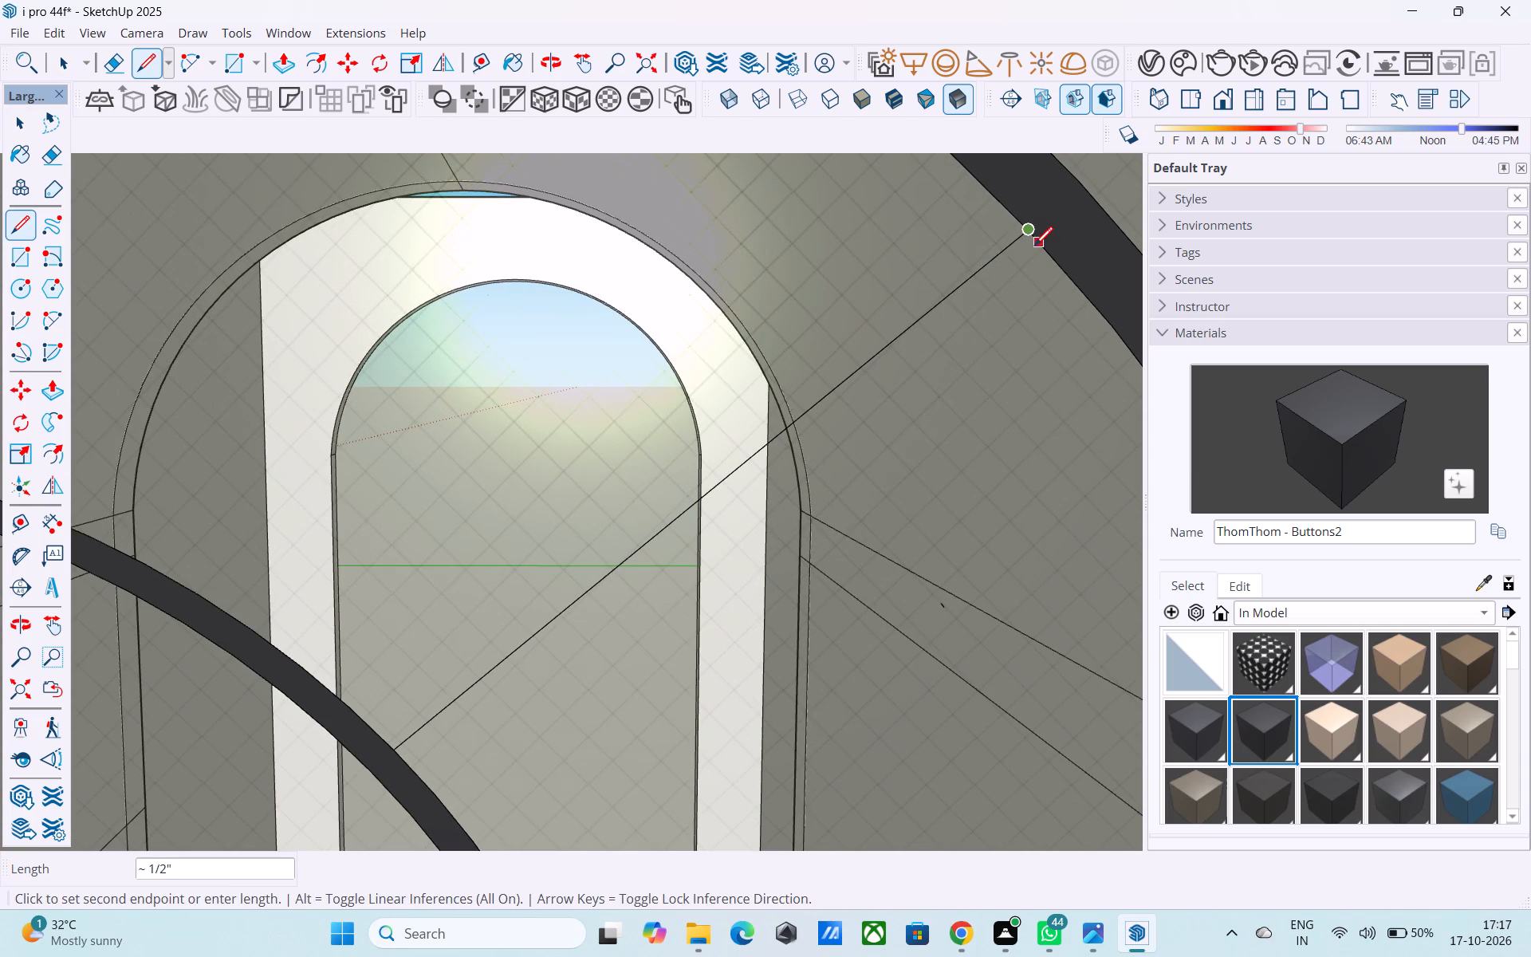
click(1036, 247)
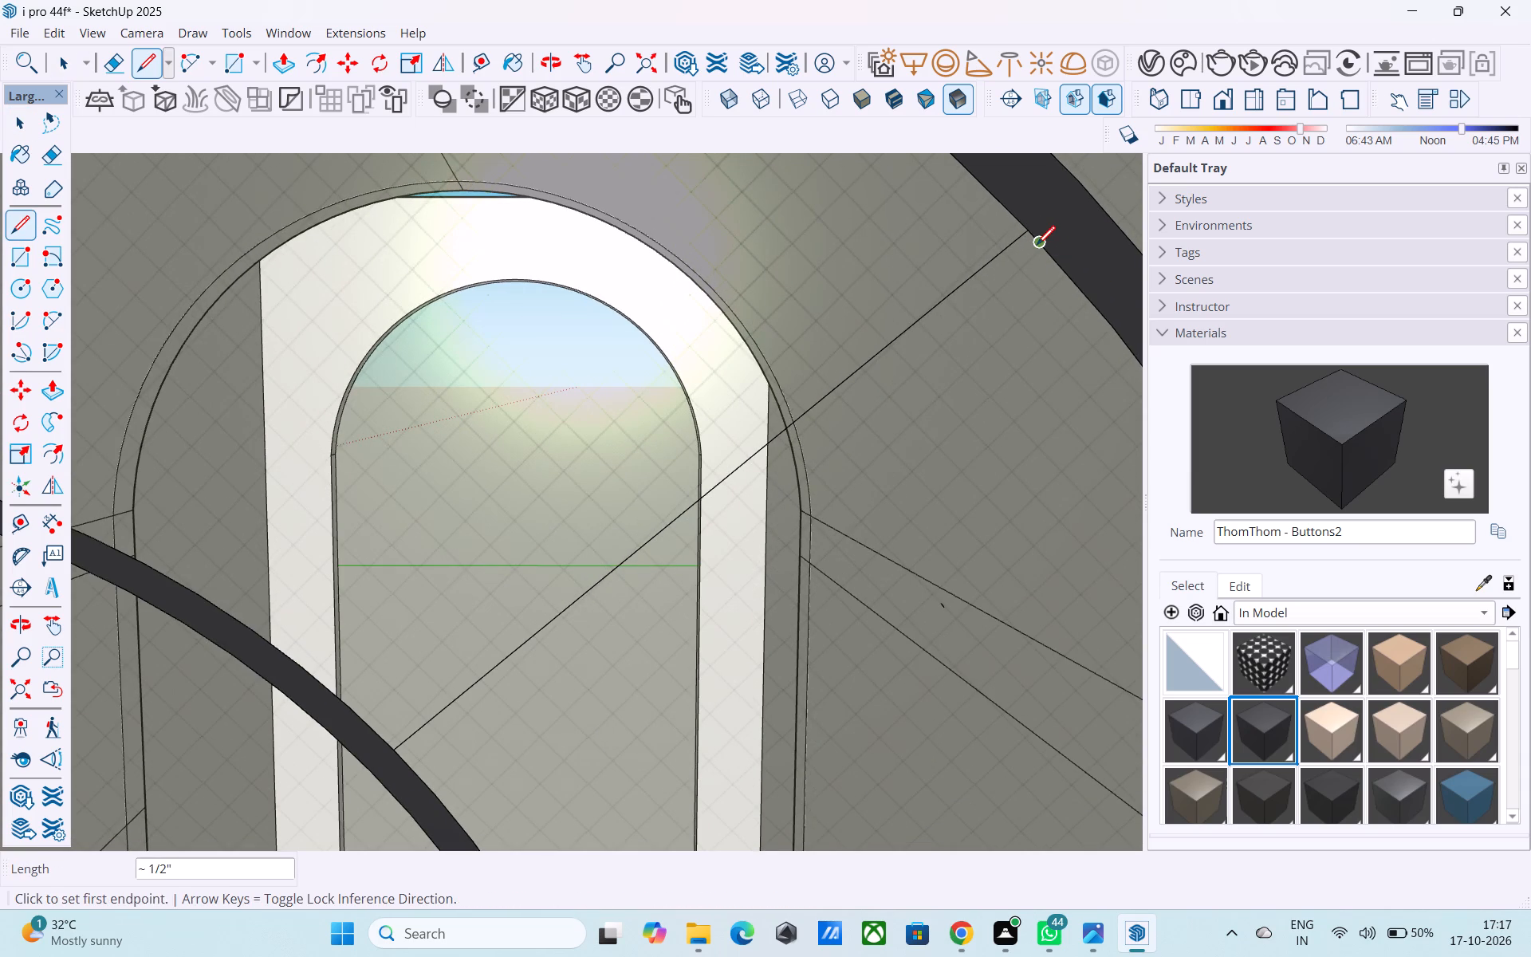
click(1037, 245)
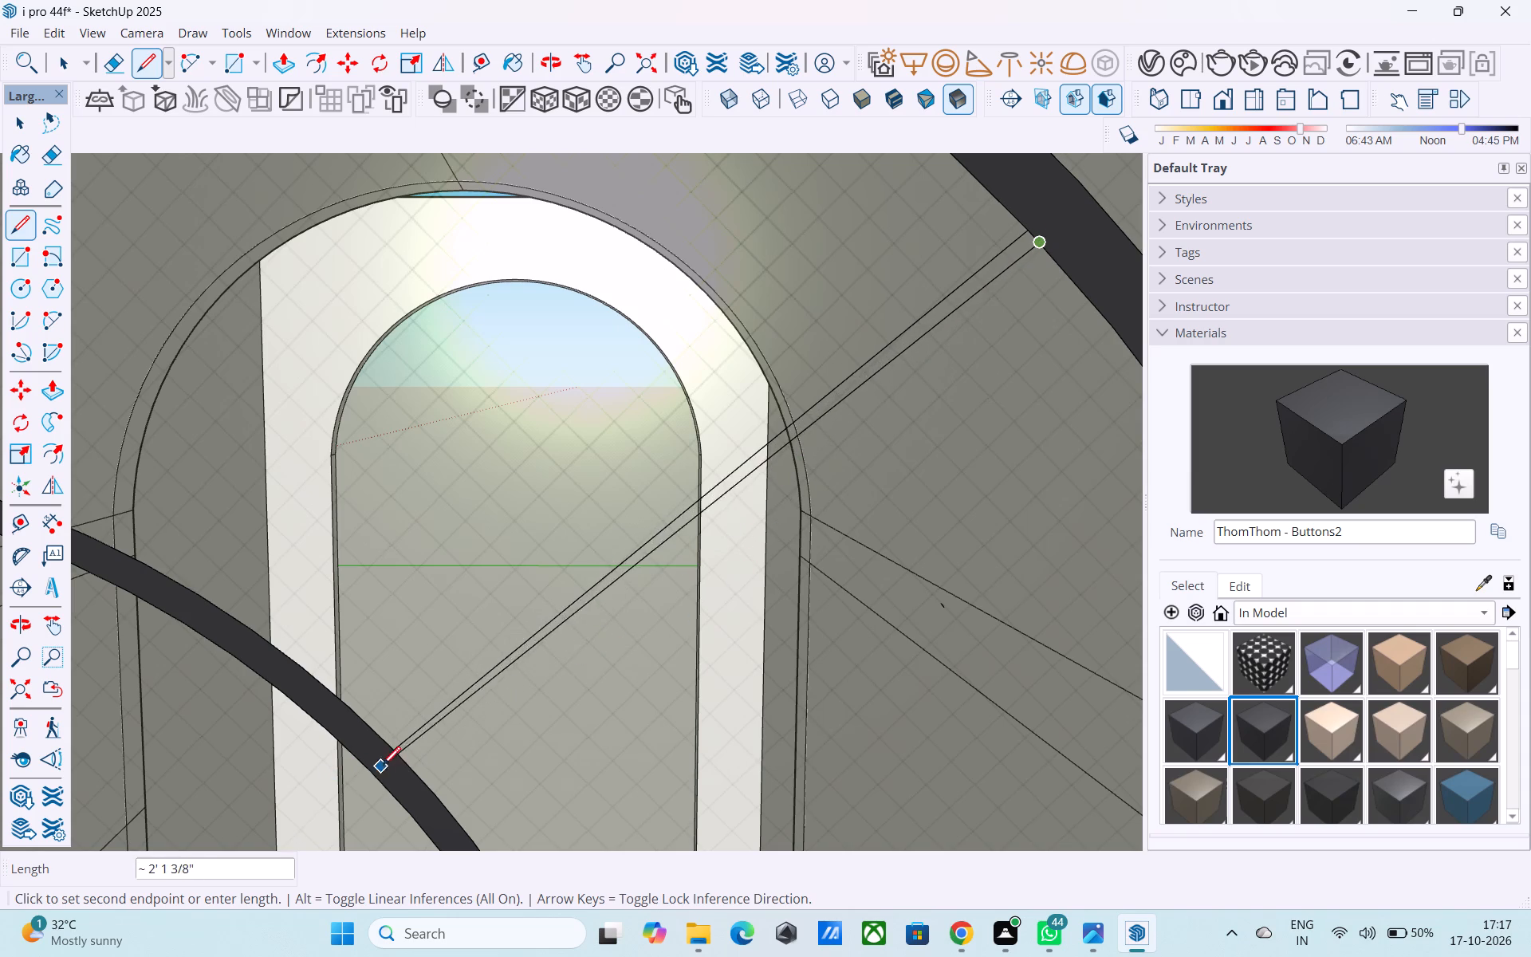
click(404, 757)
scroll(478, 730, down, 16)
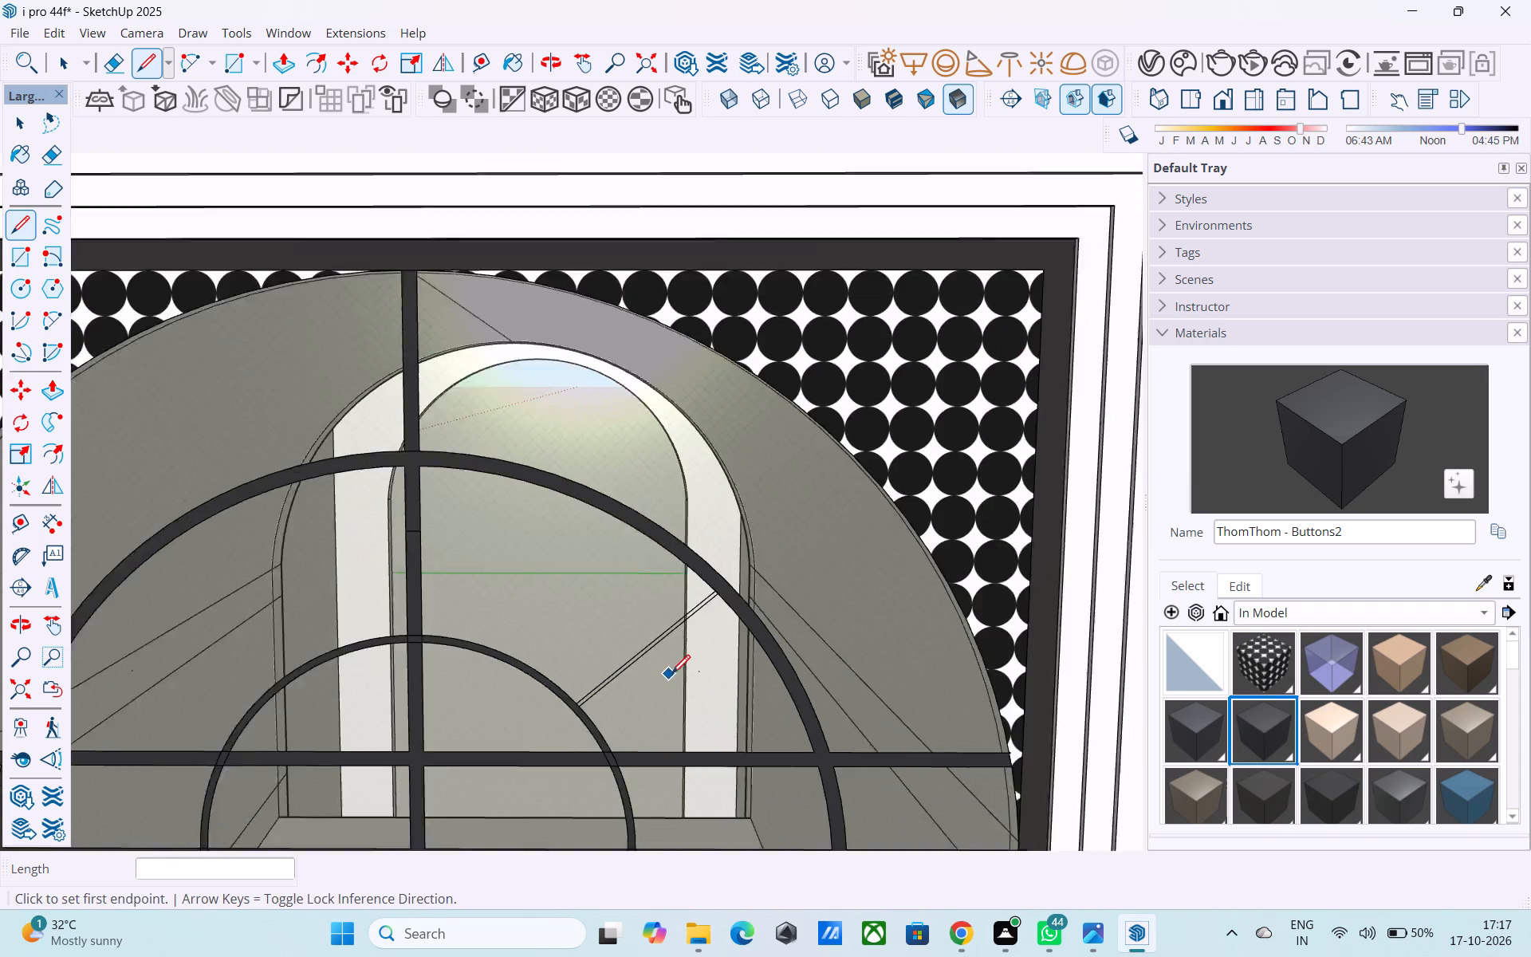
scroll(671, 675, down, 2)
scroll(673, 675, up, 1)
scroll(677, 669, down, 5)
middle_drag(675, 675, 730, 601)
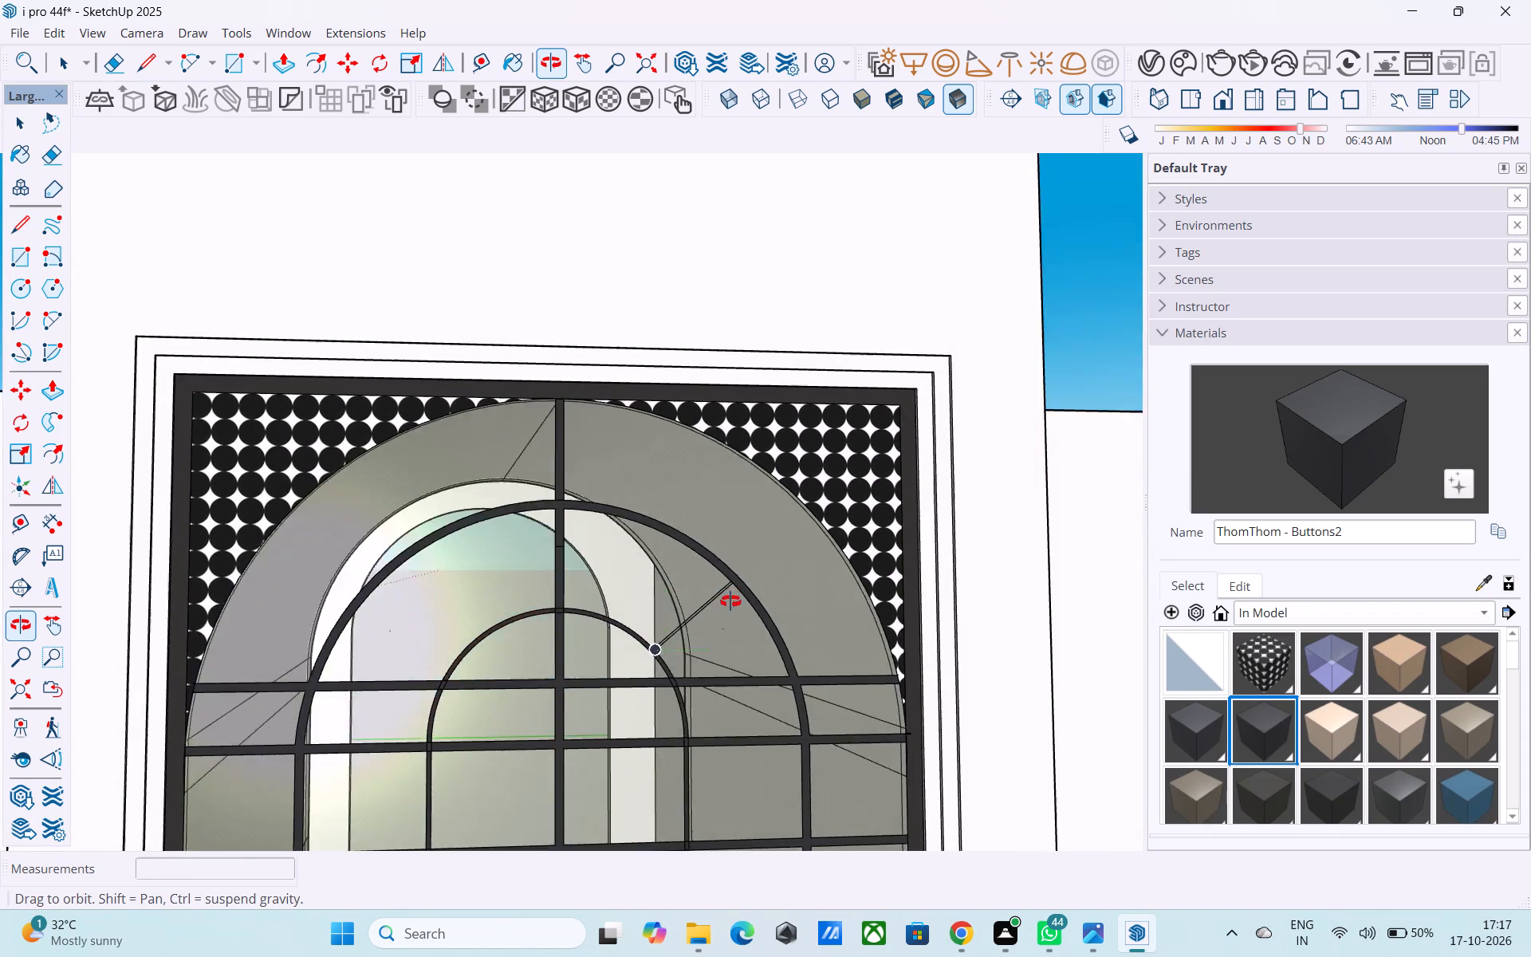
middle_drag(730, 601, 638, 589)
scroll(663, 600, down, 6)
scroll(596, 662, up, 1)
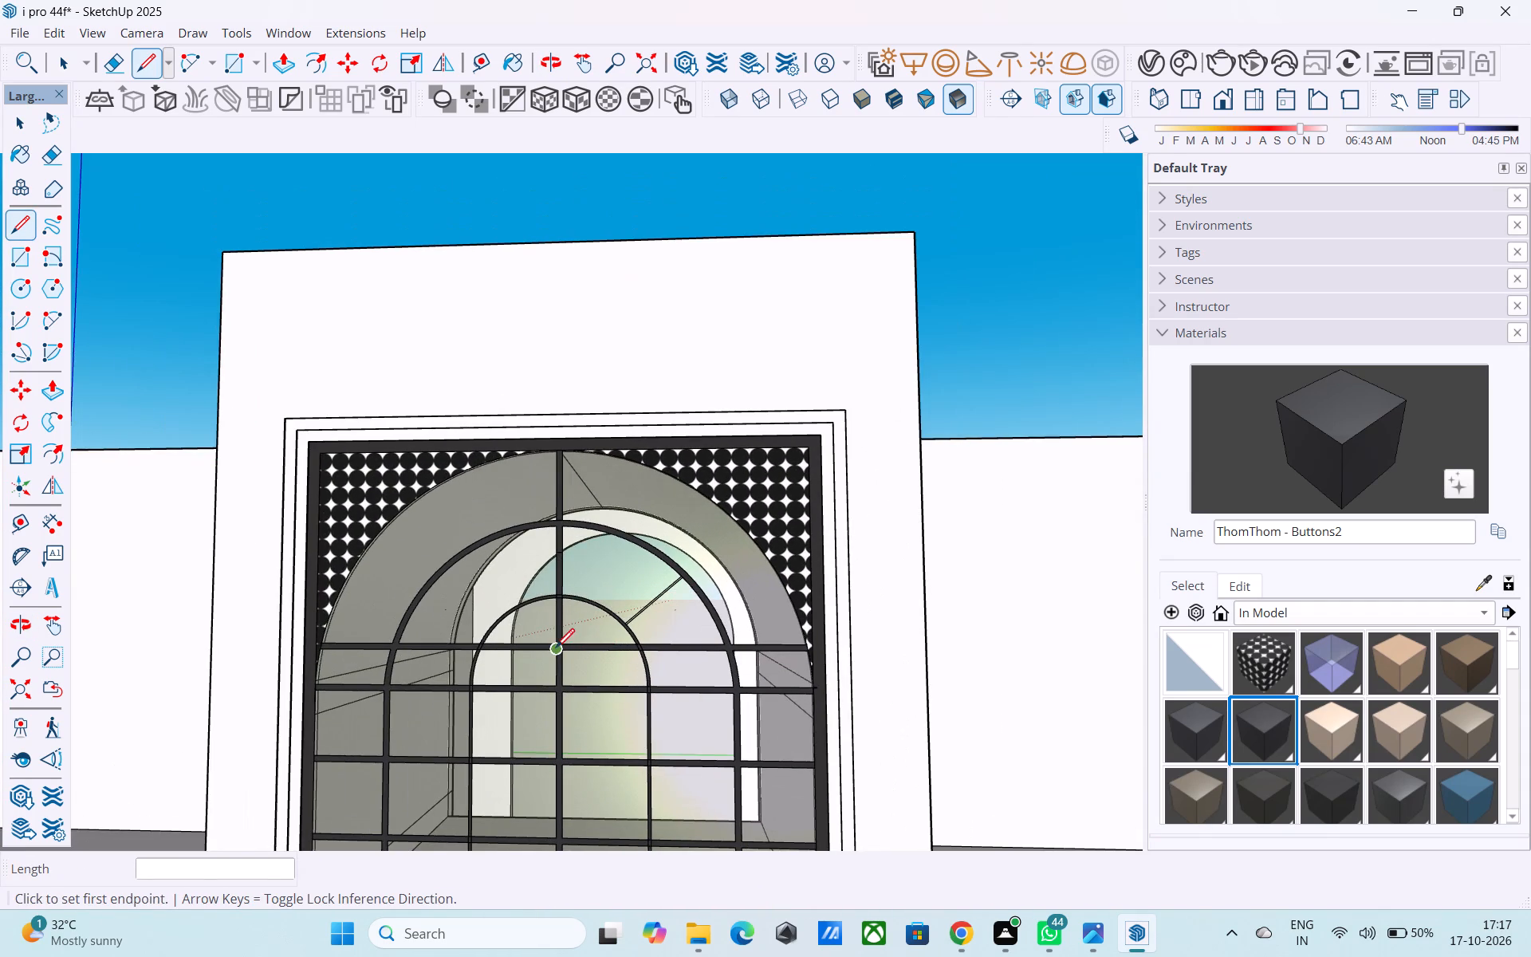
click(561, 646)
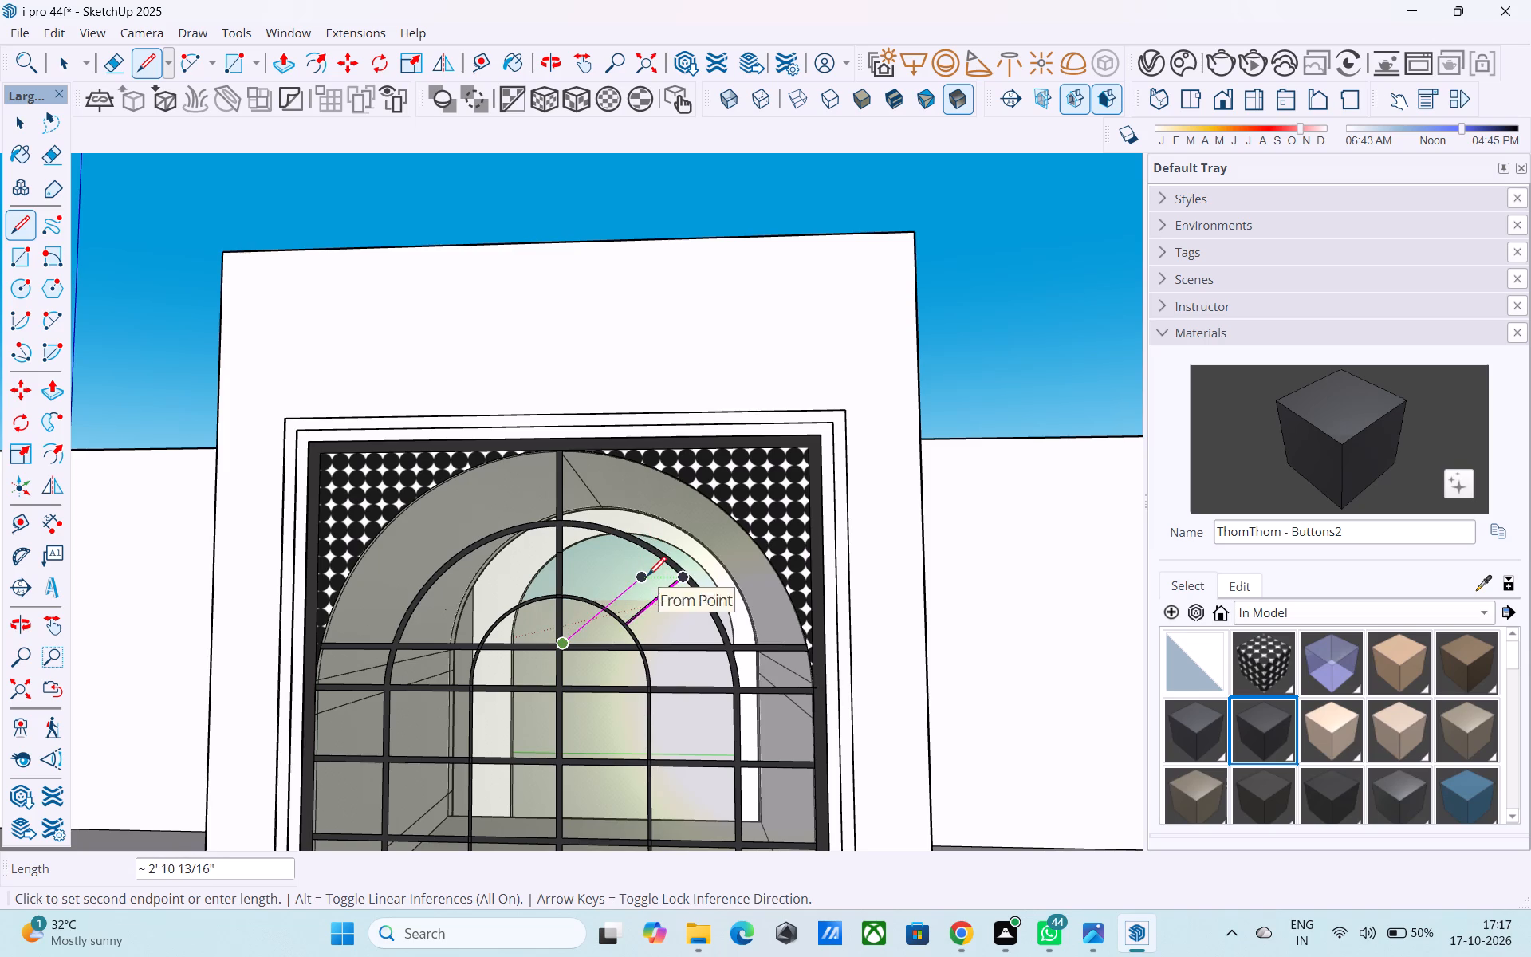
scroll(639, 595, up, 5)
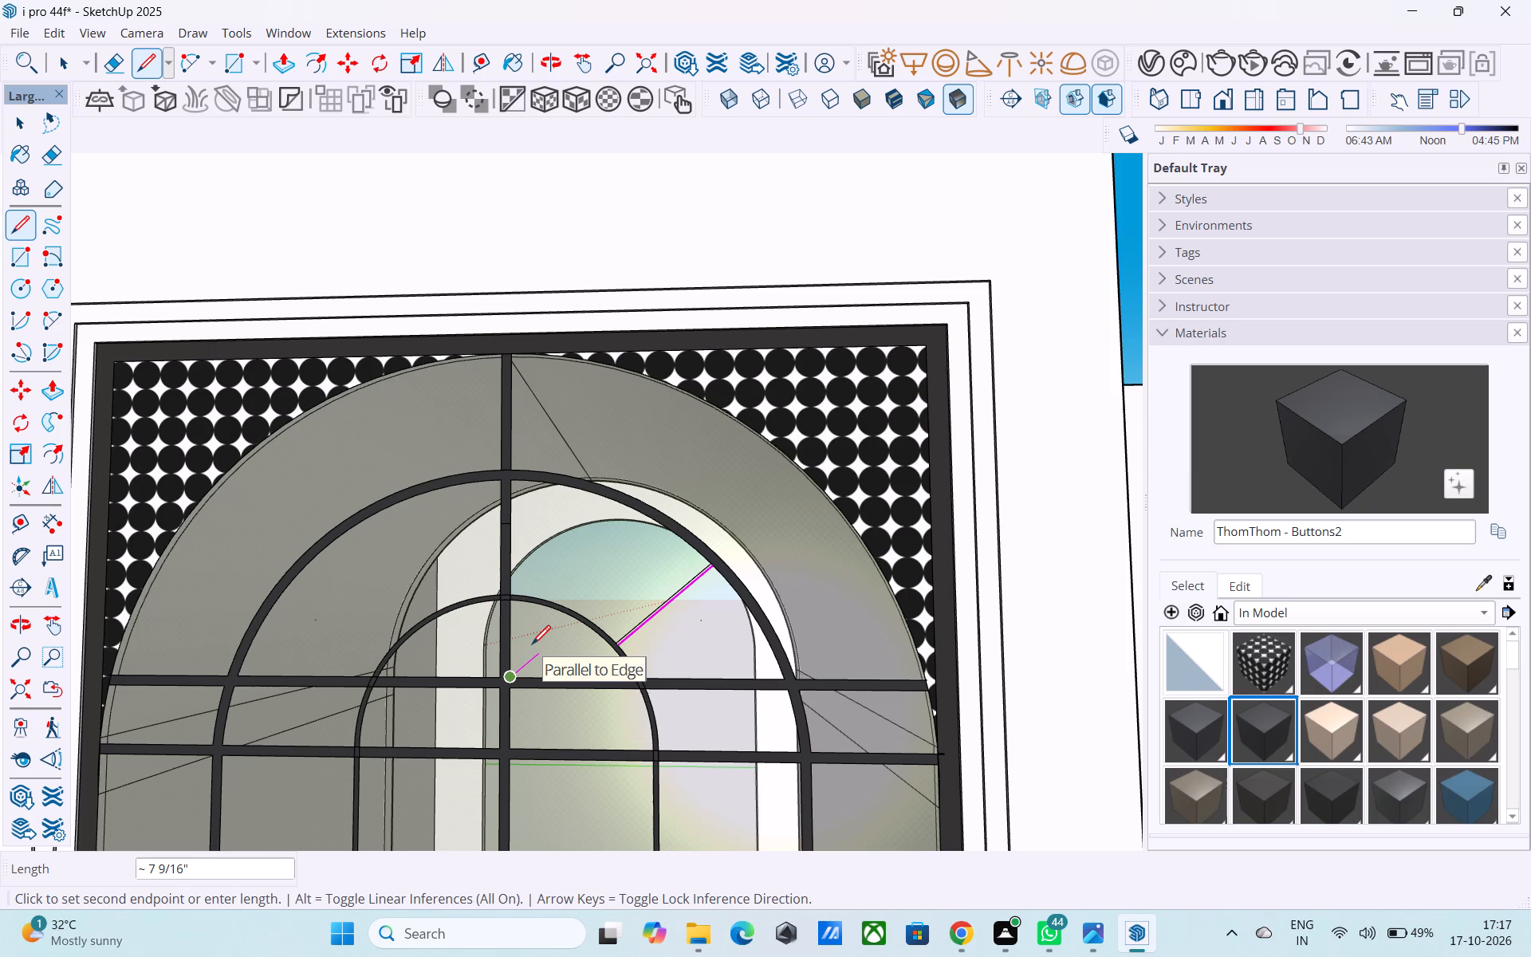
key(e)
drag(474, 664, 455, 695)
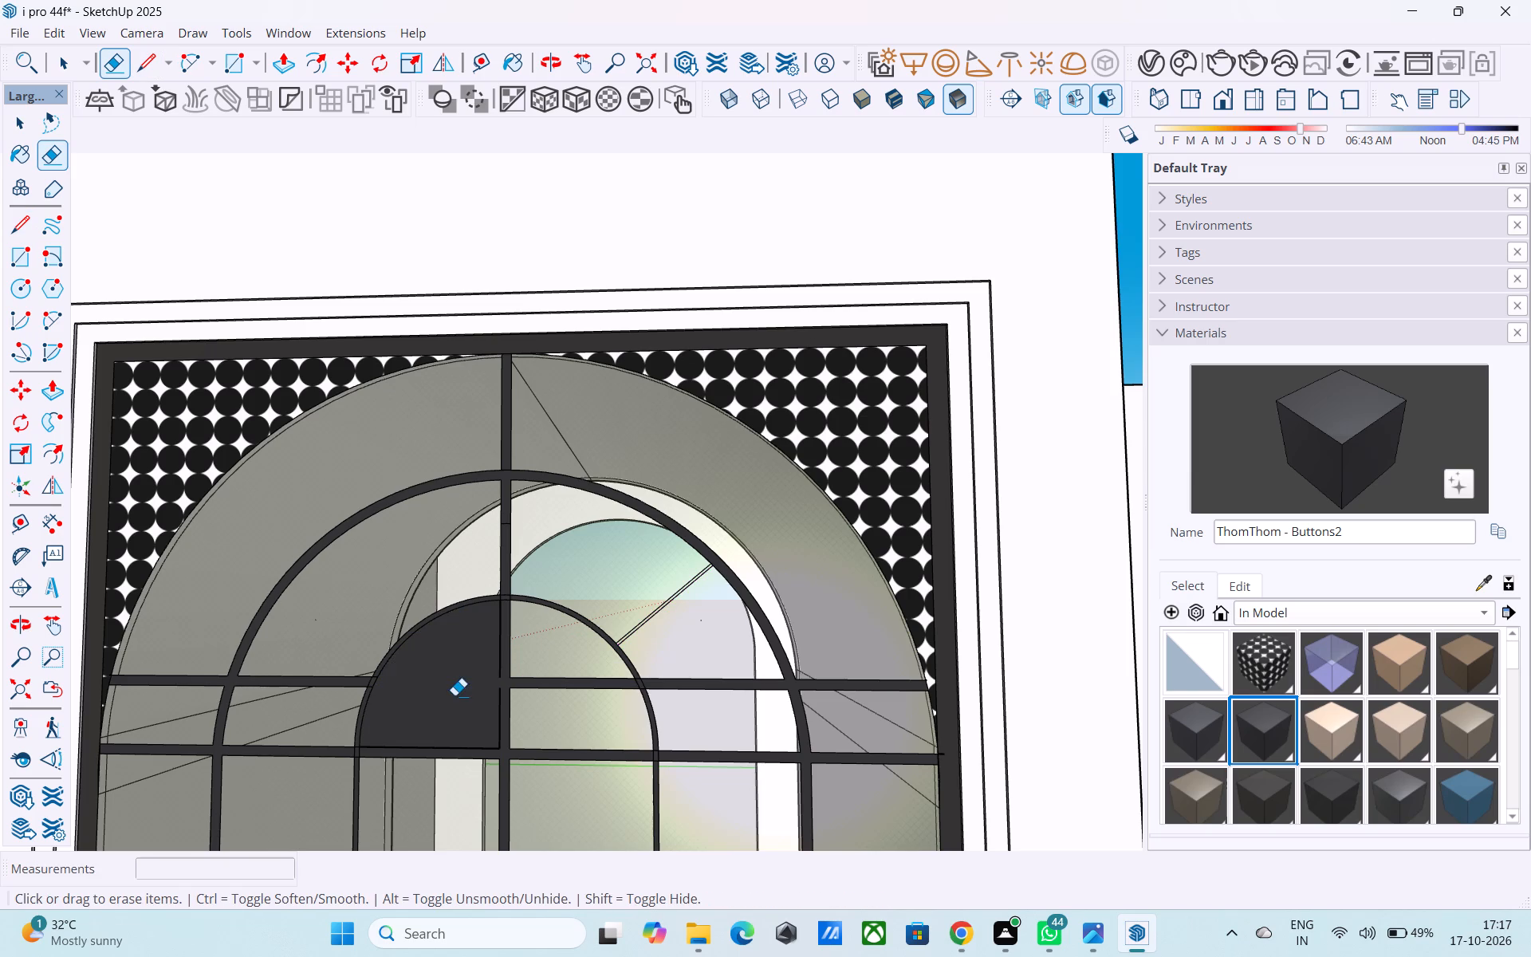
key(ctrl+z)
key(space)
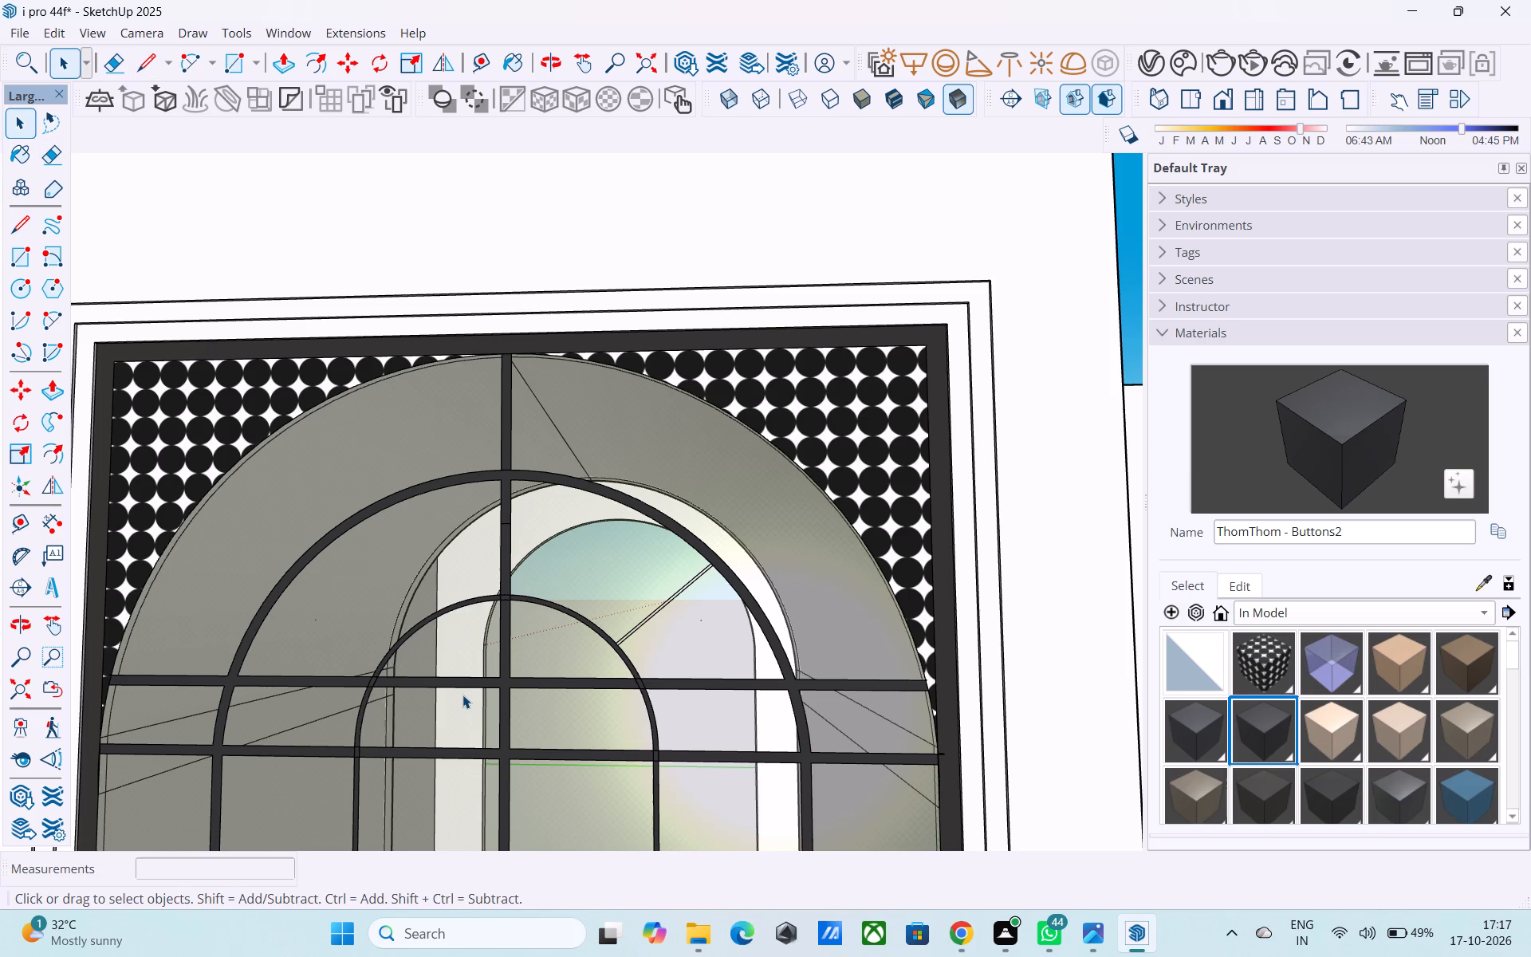
Choose the Glass_Safety_01 material and draw two short lines closing off the vertical bar where the upper horizontal bar crosses it.
scroll(462, 695, up, 4)
click(463, 669)
click(465, 679)
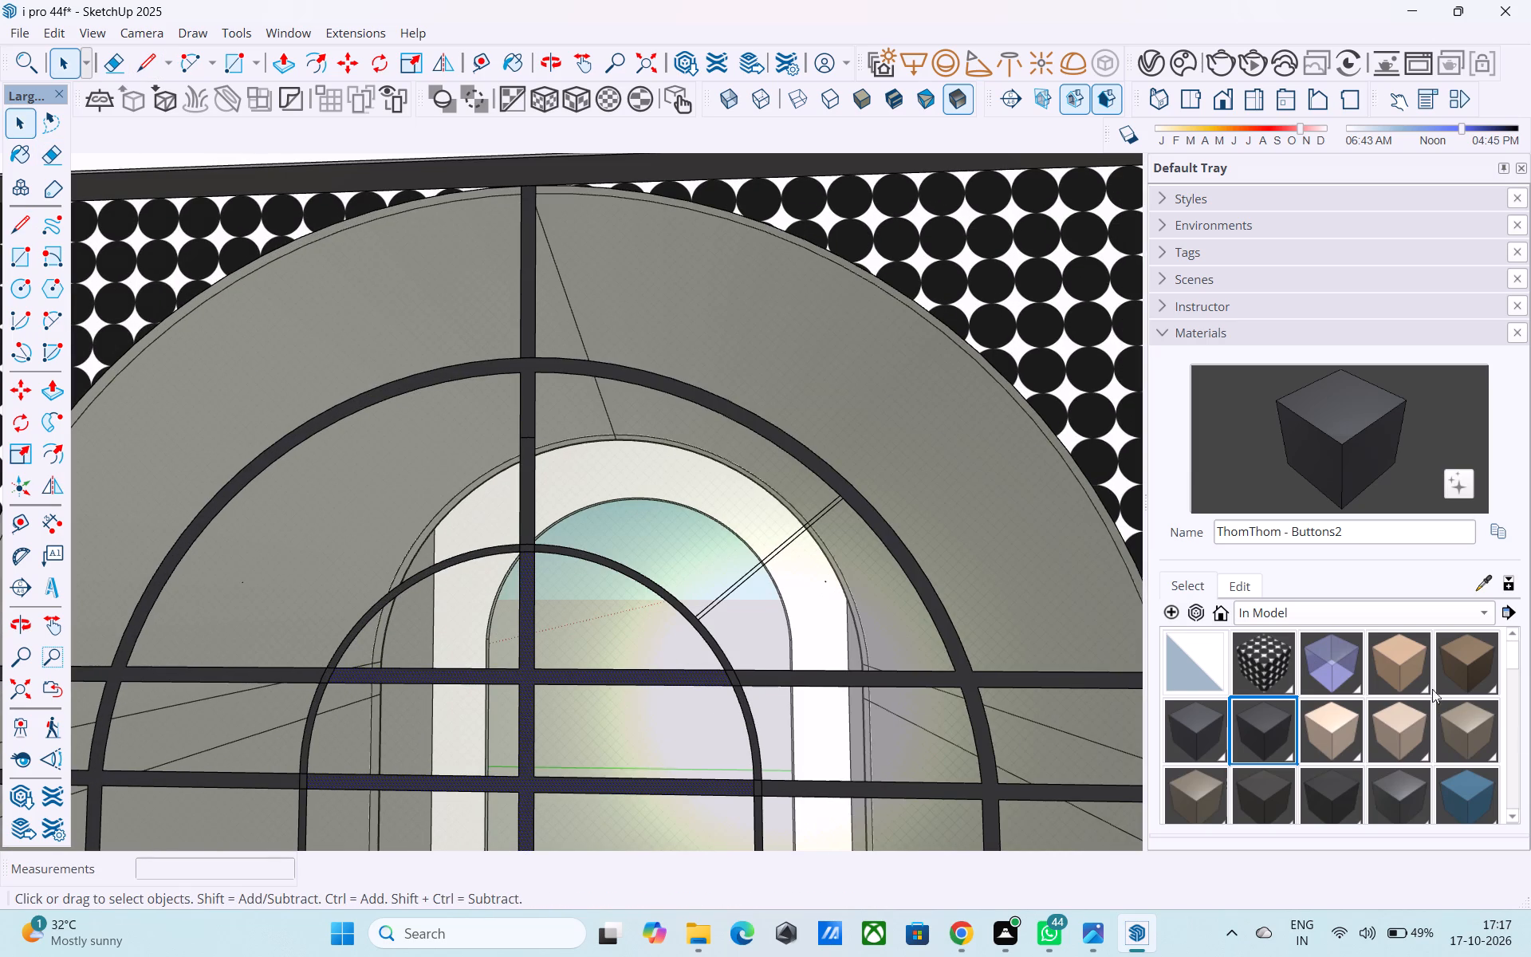
click(1364, 668)
click(1342, 652)
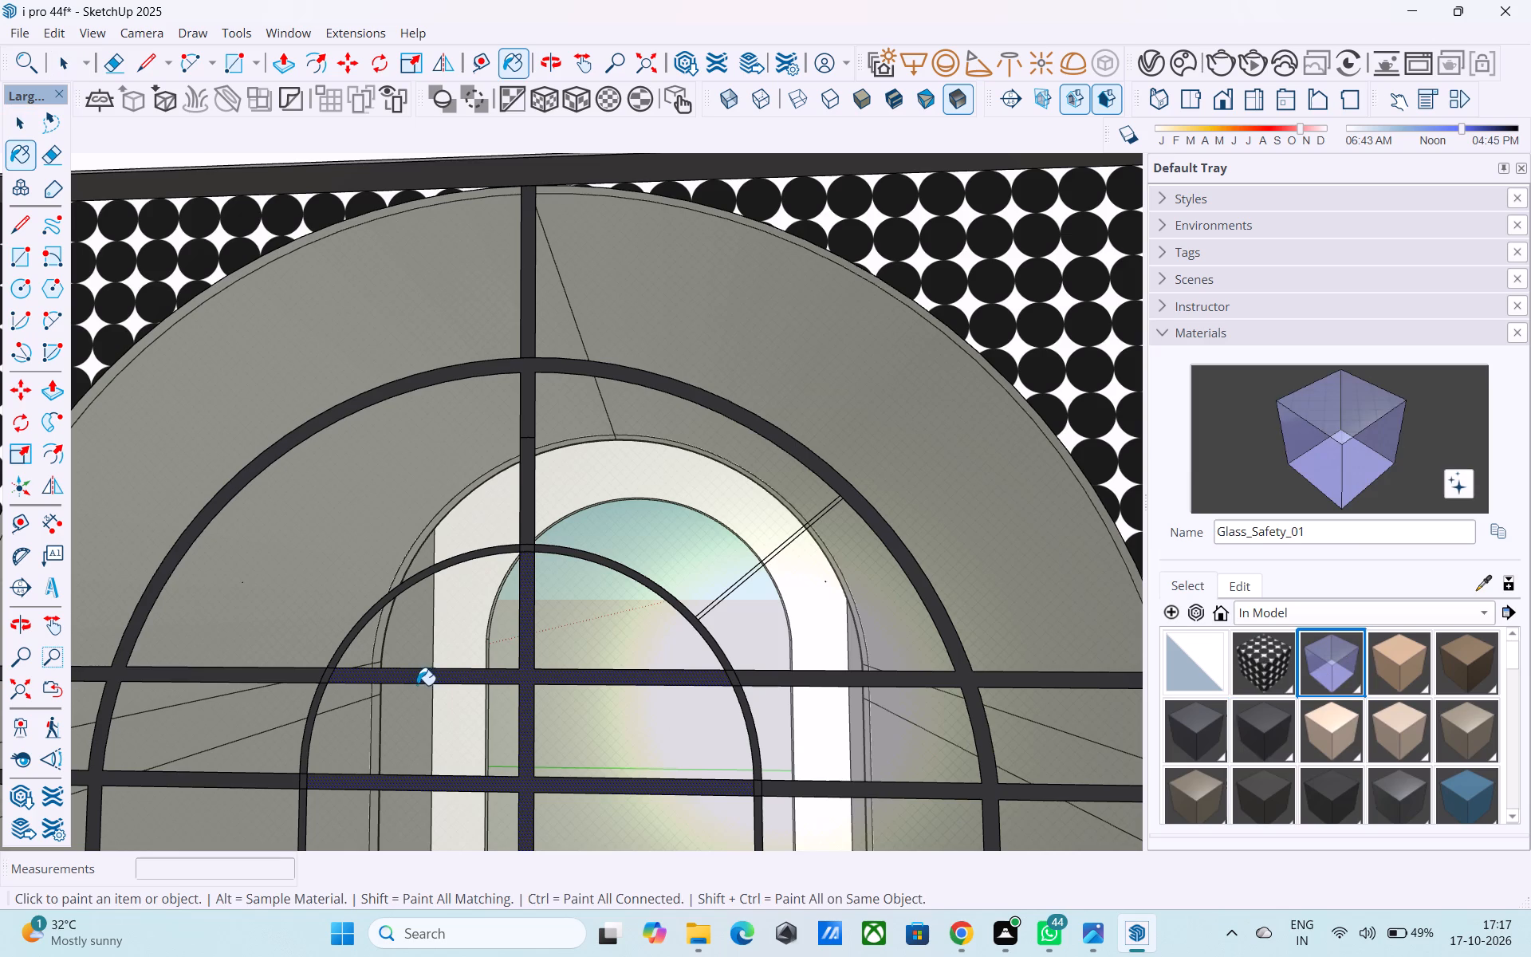
key(space)
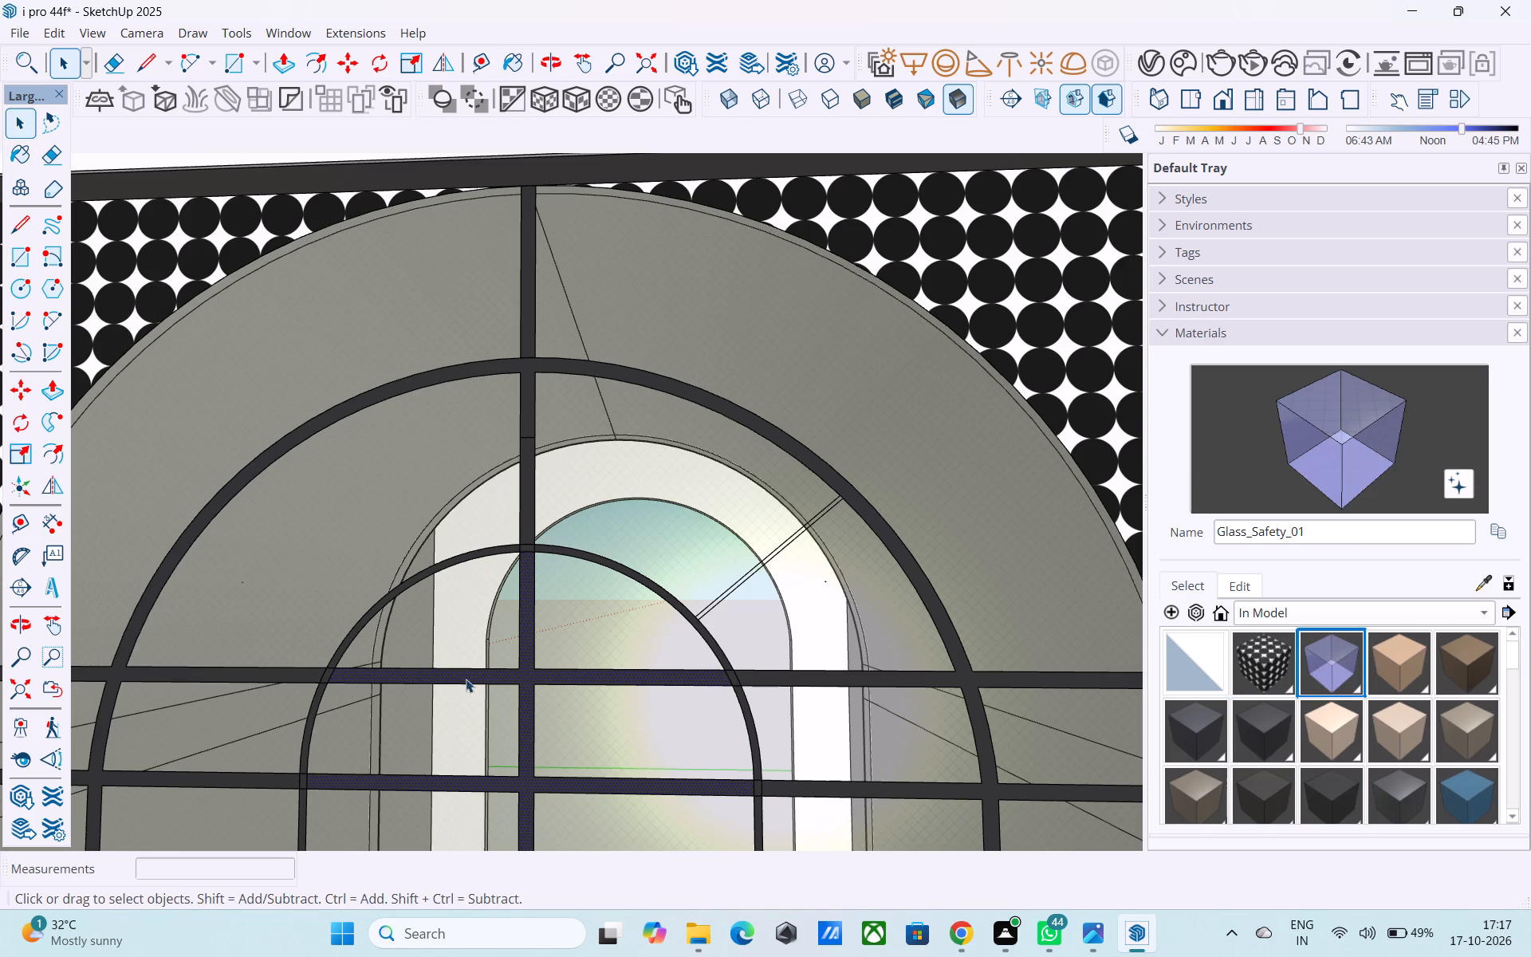
key(l)
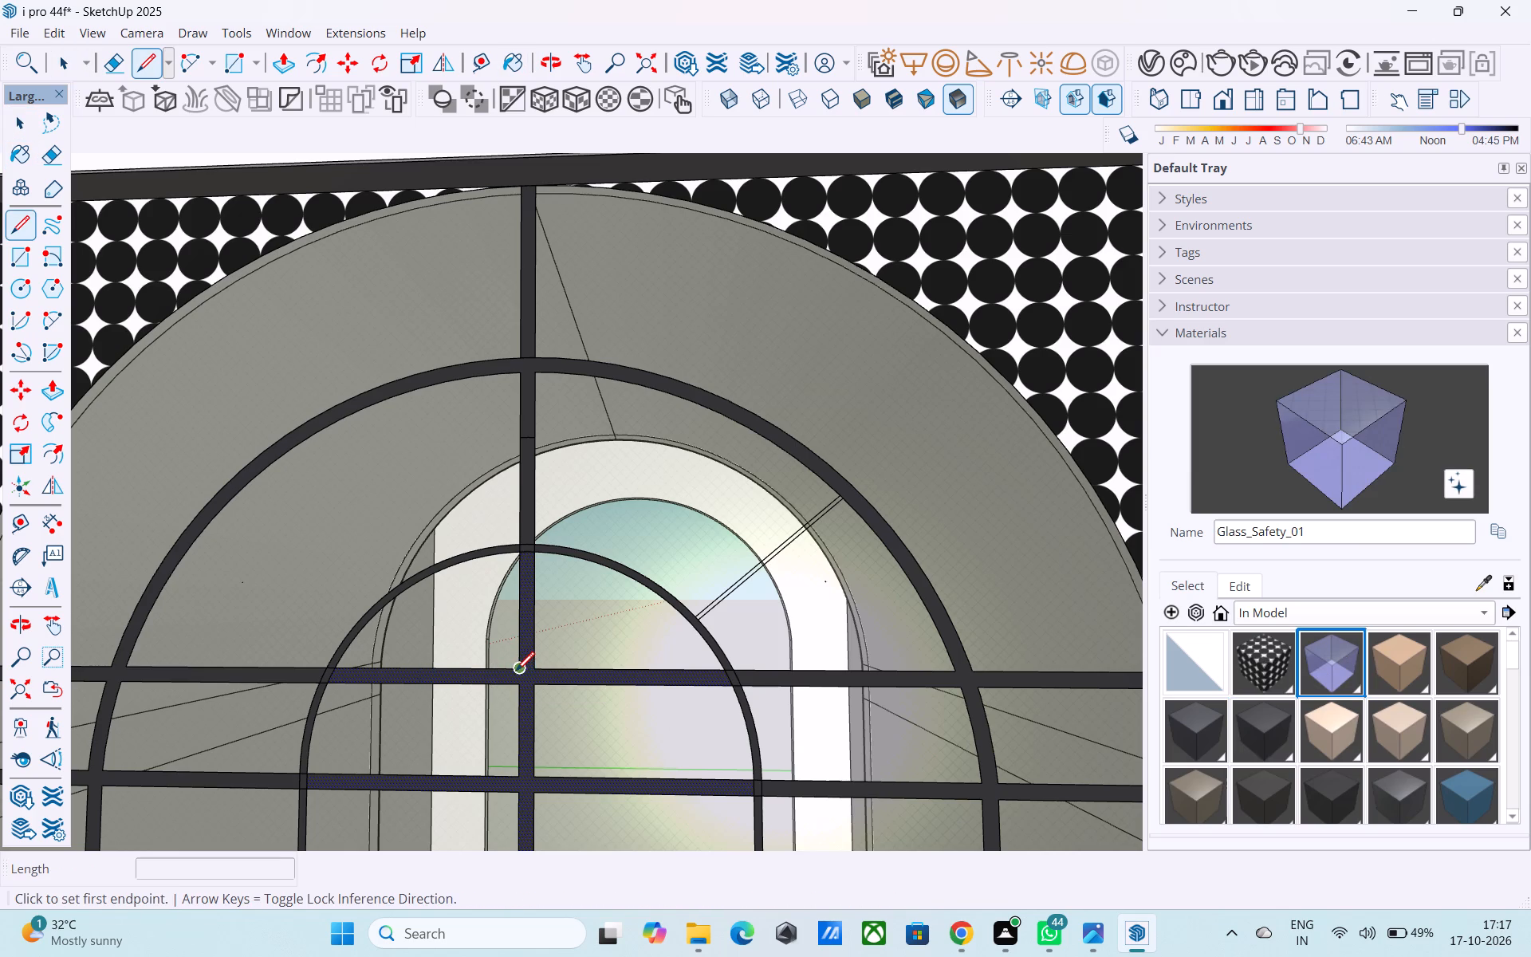
click(516, 672)
click(518, 682)
click(532, 687)
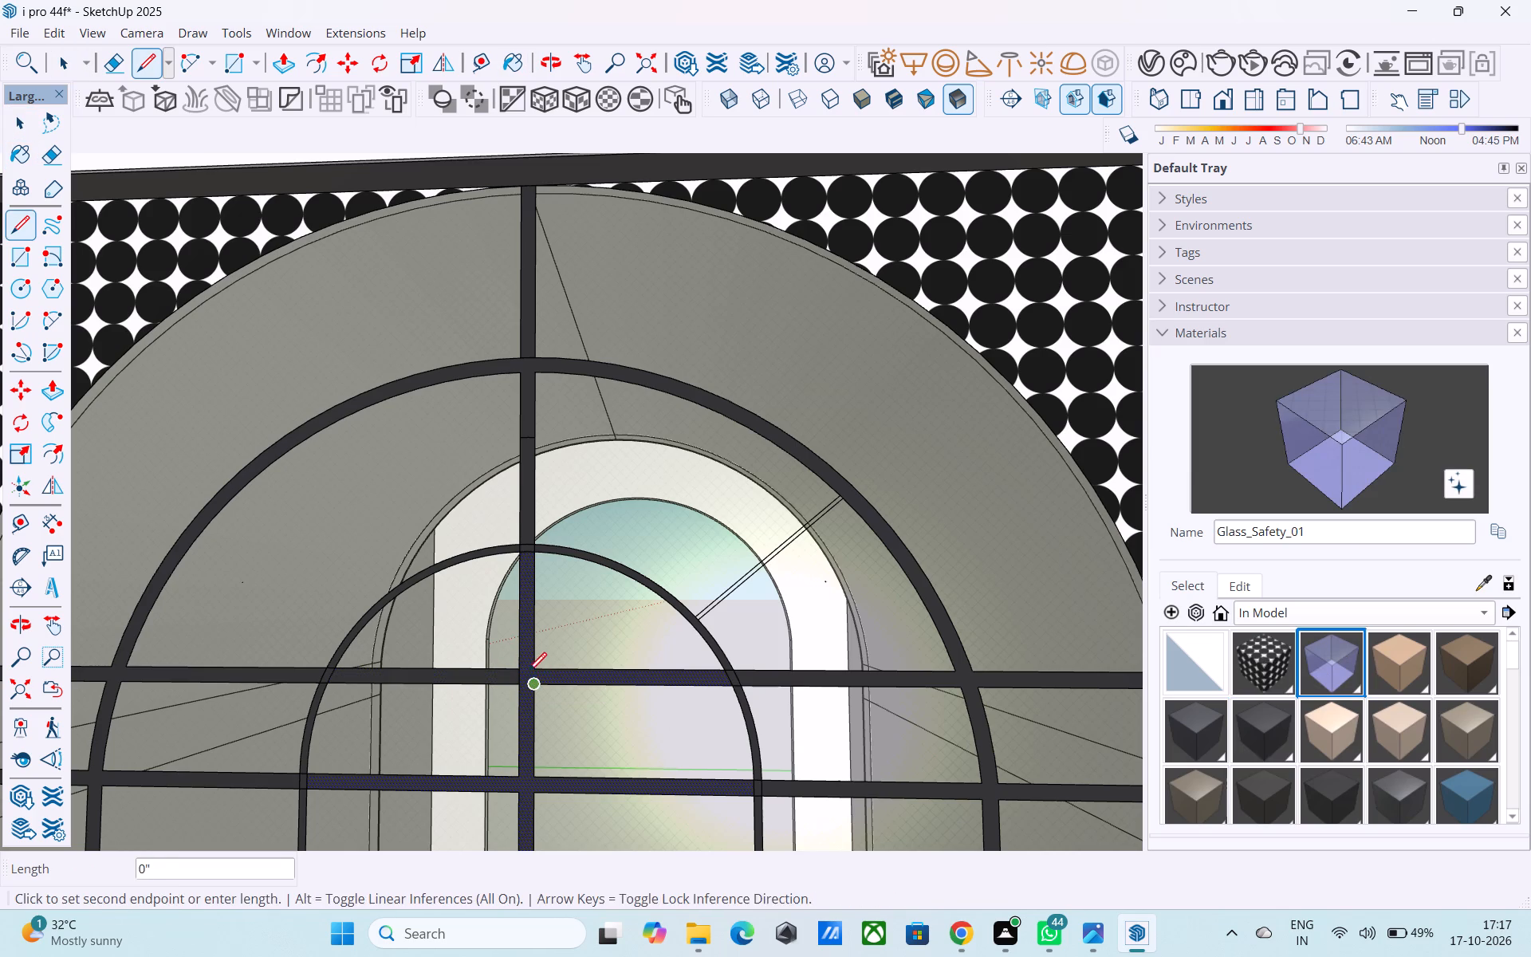
click(531, 669)
Paint both upper horizontal bar segments inside the inner arch with Glass_Safety_01 and erase their edges.
click(1400, 442)
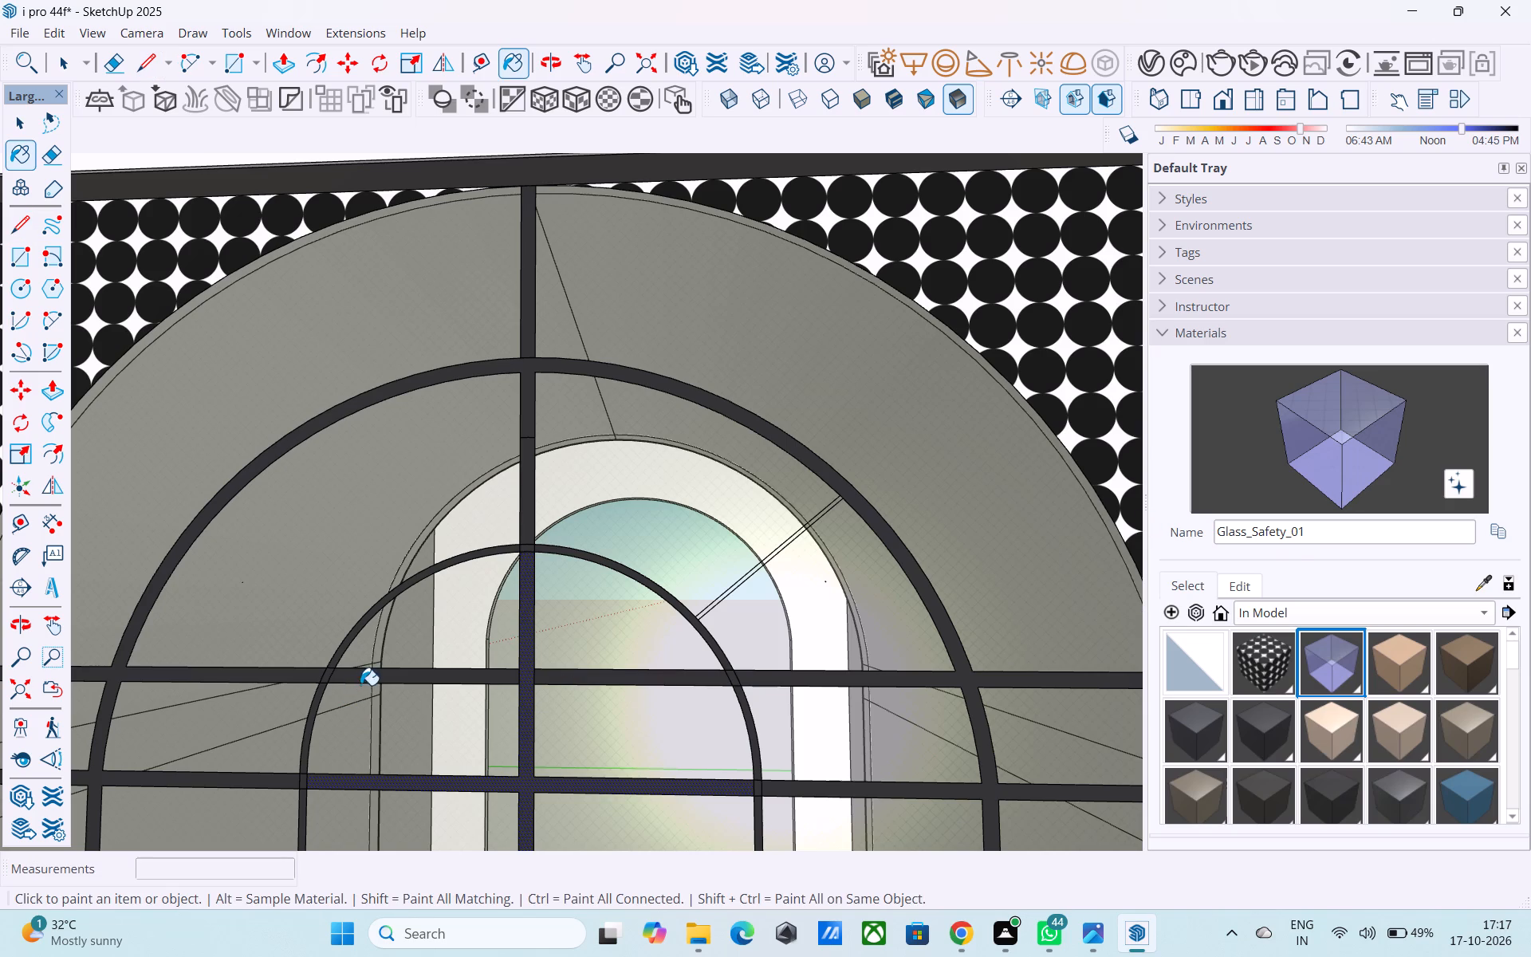
click(368, 678)
click(662, 680)
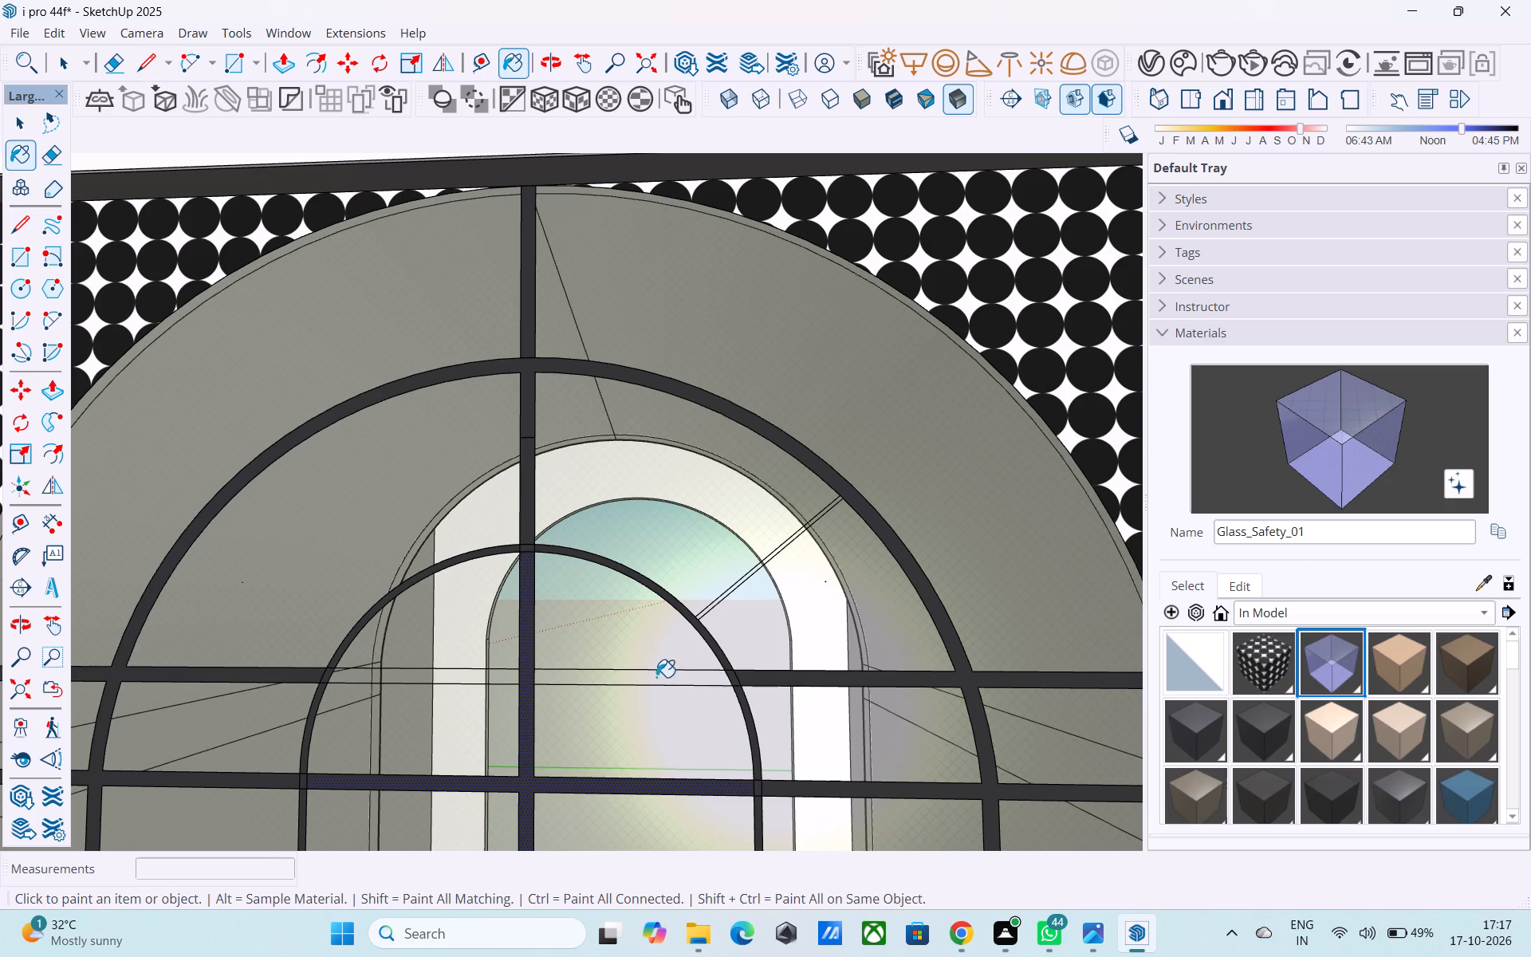
key(e)
drag(642, 668, 640, 716)
drag(441, 659, 444, 698)
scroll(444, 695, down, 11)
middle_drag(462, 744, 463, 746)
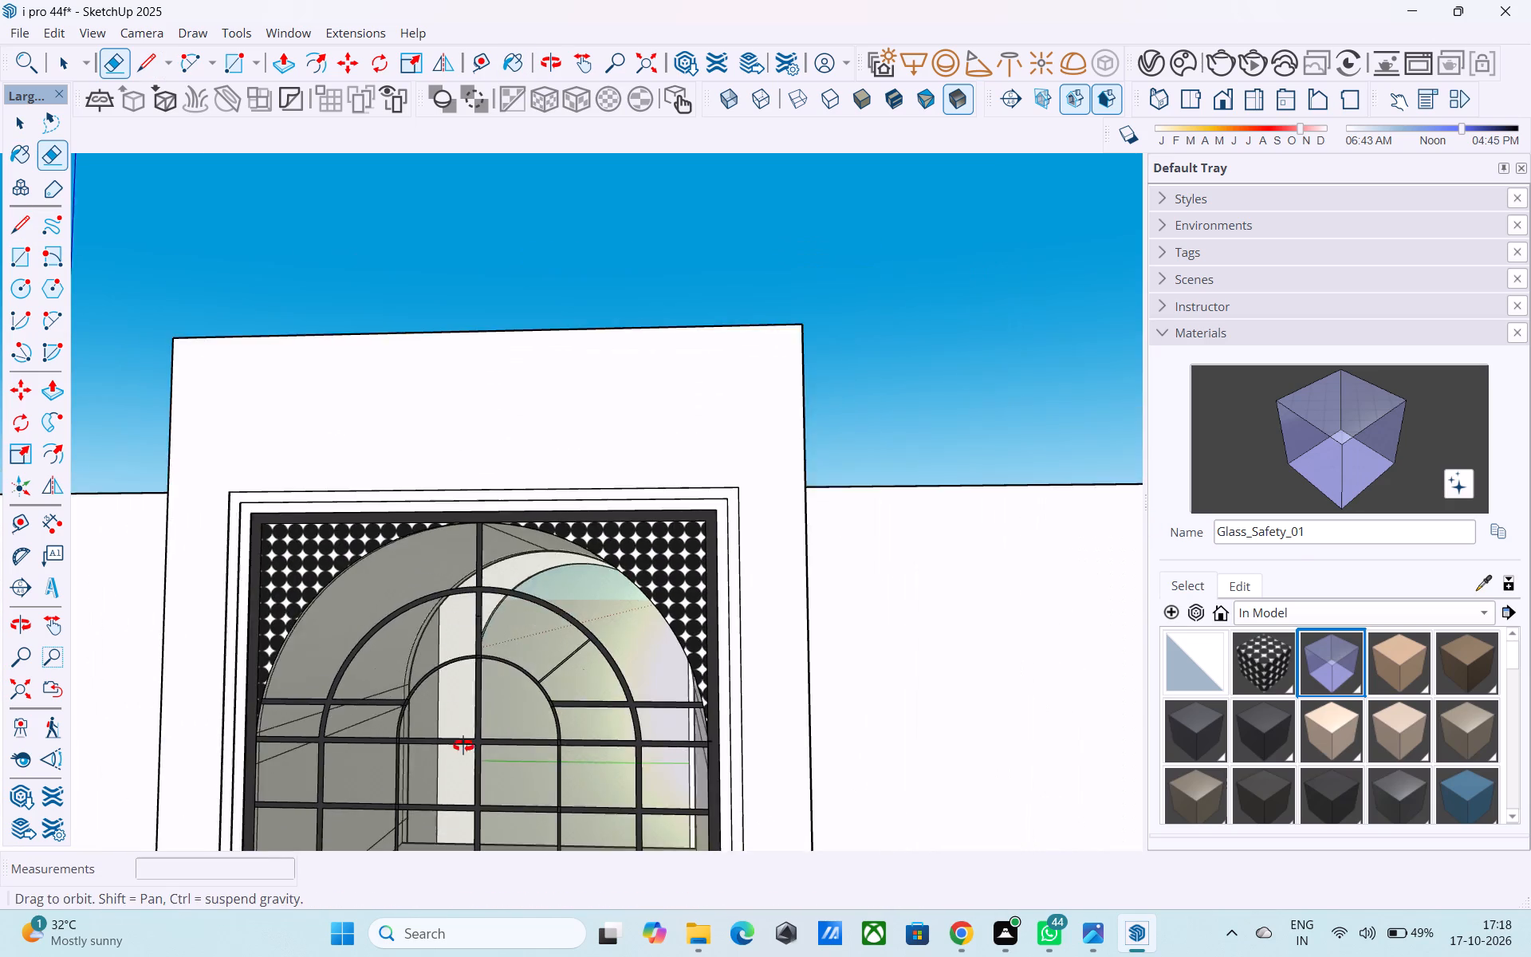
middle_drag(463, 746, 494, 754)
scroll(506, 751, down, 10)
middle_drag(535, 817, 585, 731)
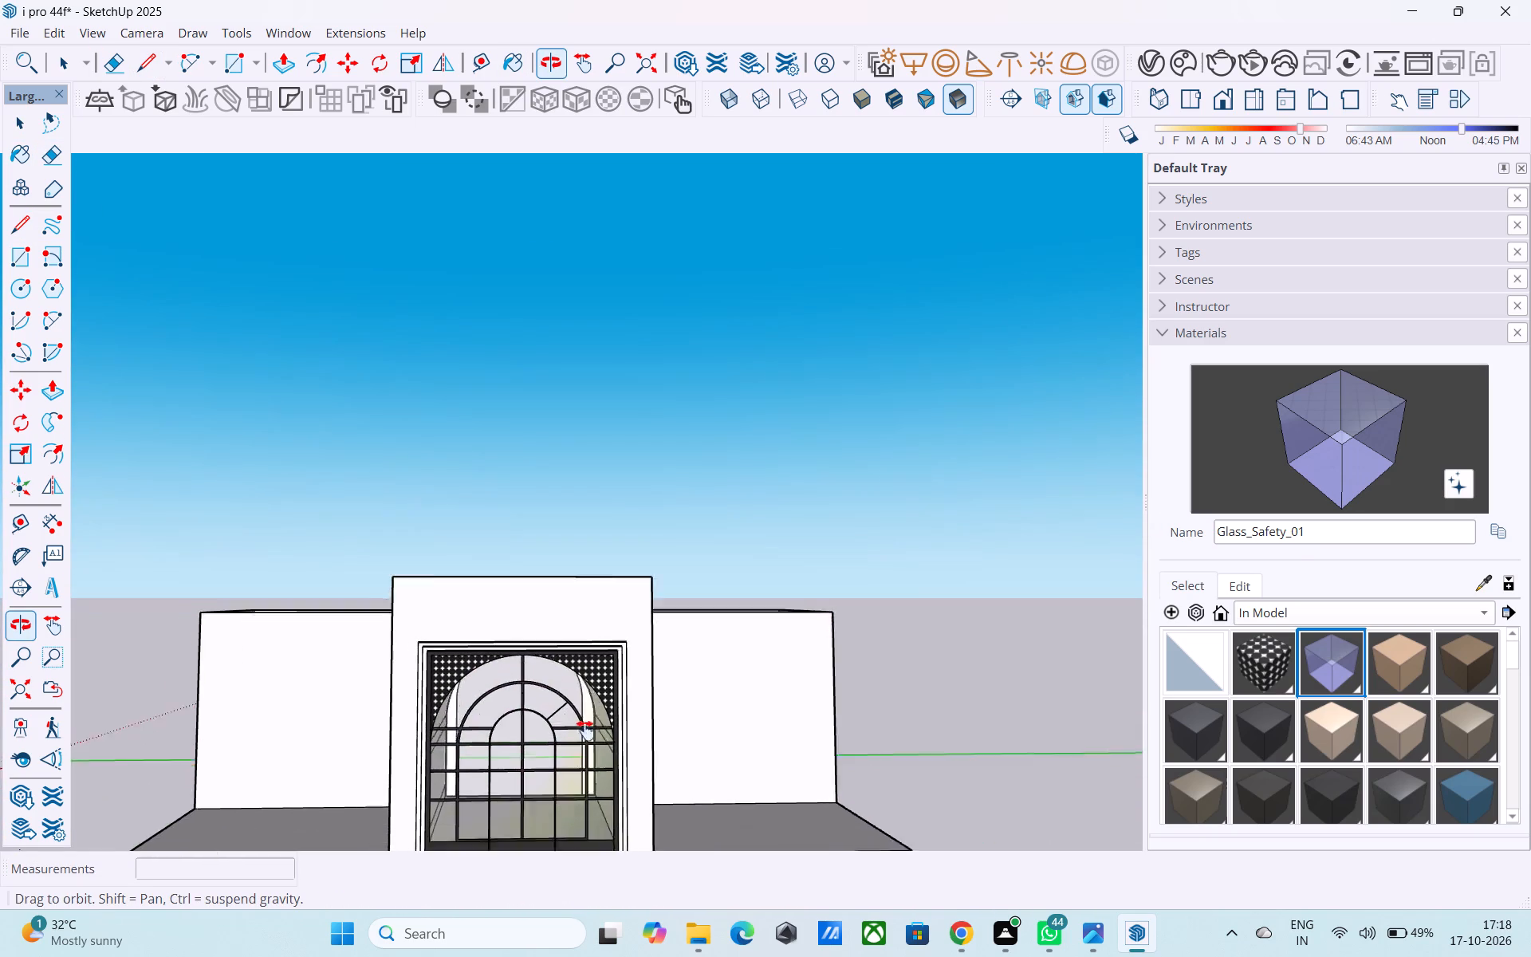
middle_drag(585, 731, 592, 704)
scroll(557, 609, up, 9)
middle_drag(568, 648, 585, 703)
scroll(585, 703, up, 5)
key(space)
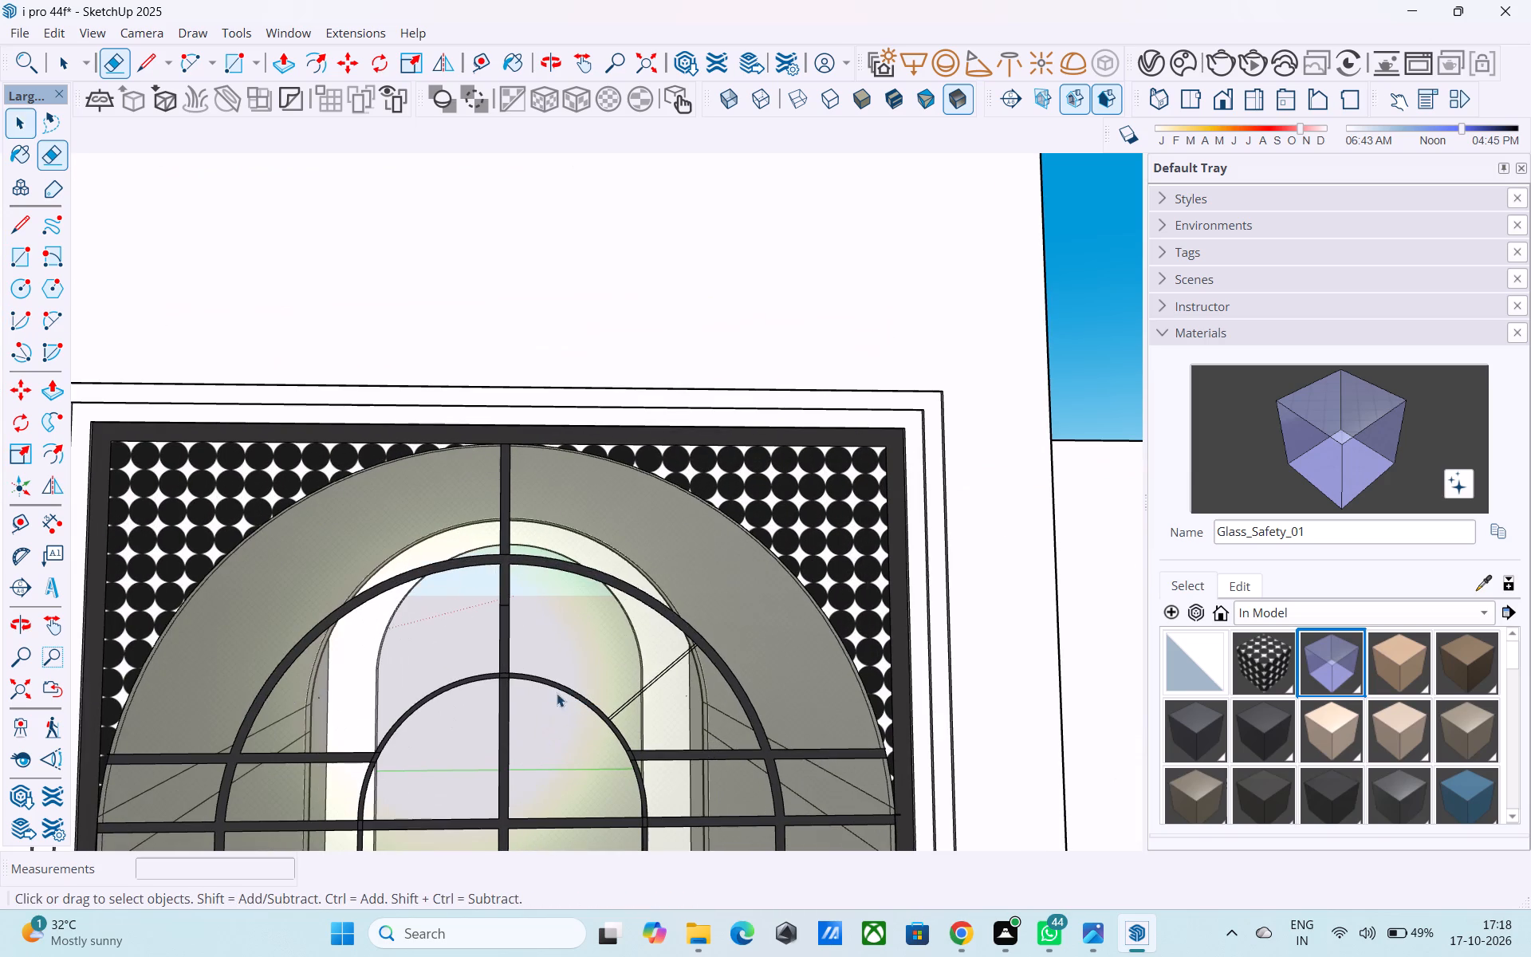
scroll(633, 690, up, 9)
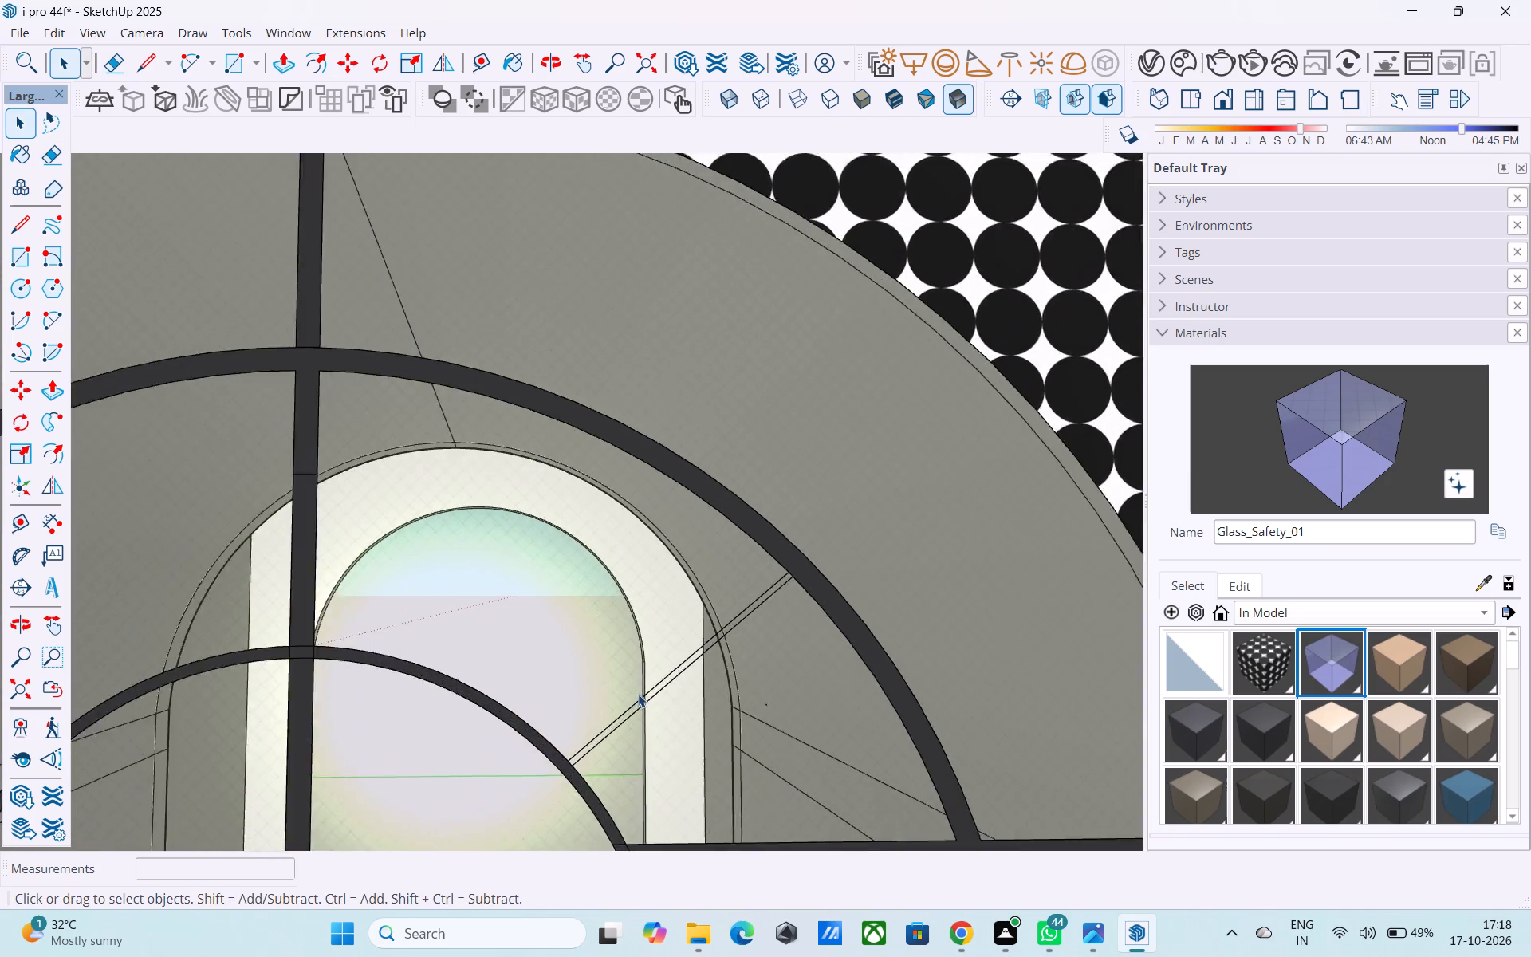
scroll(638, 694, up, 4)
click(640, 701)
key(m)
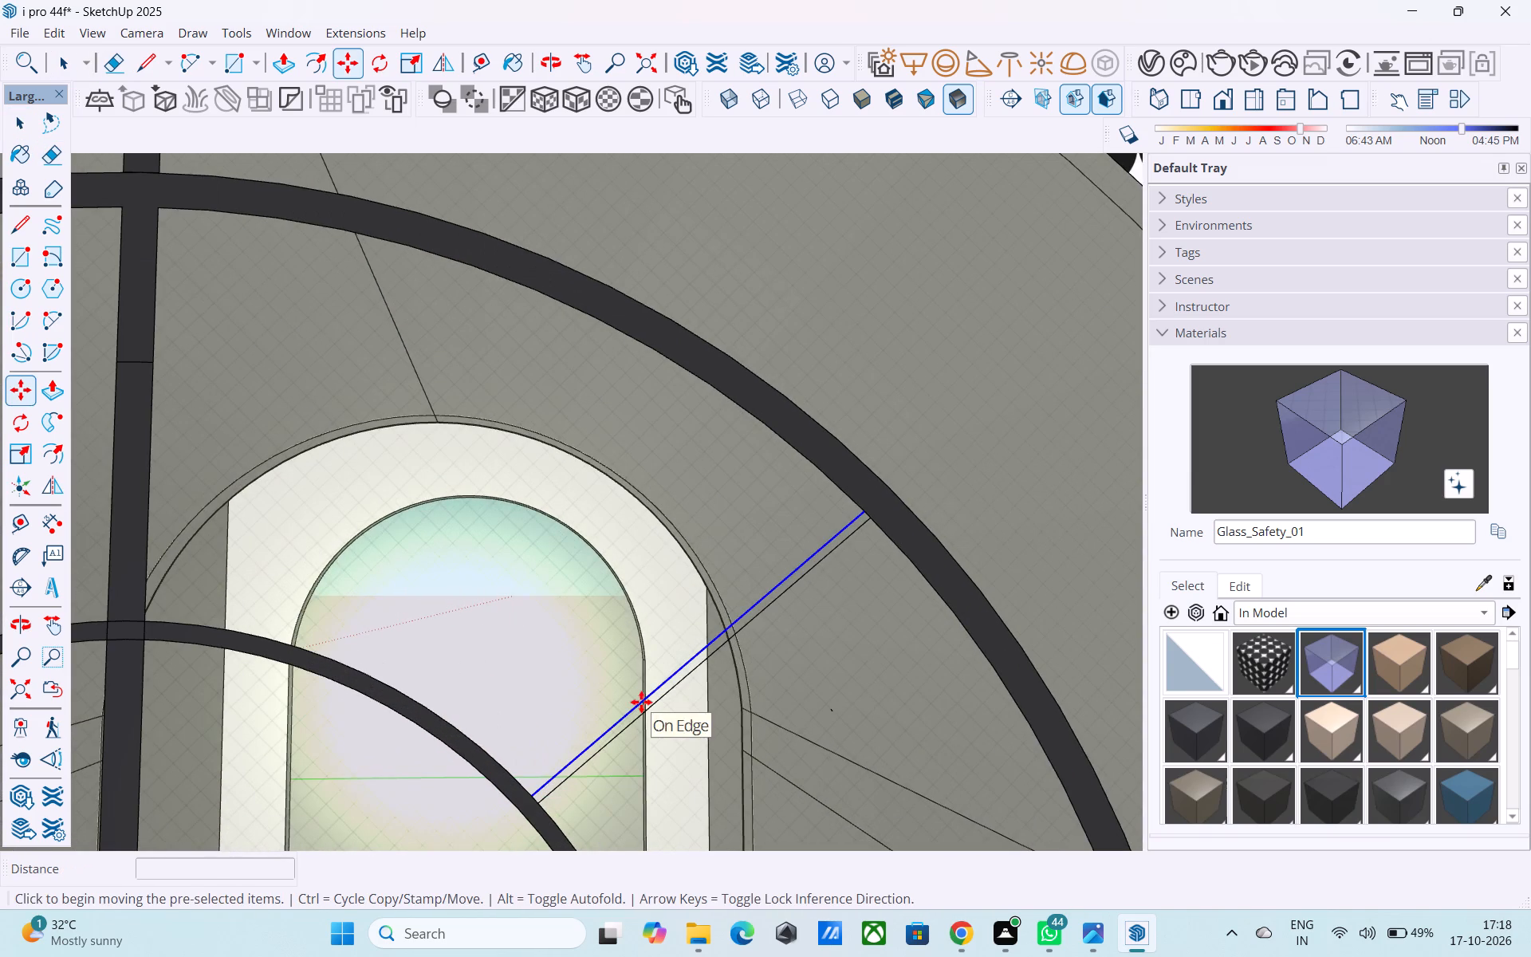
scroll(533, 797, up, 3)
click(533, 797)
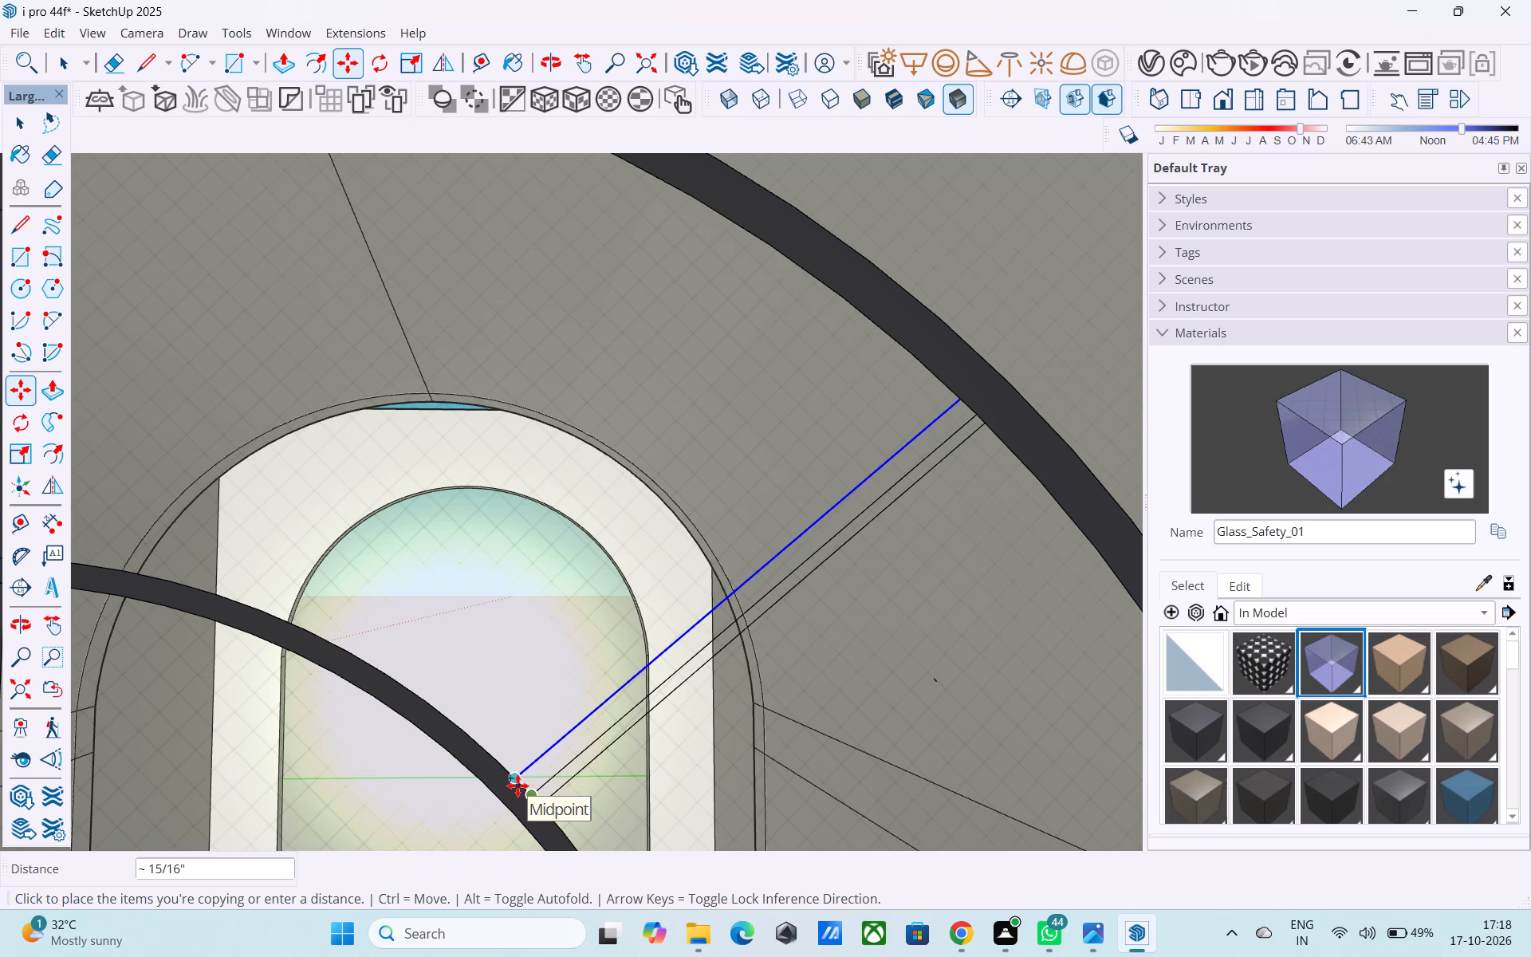
Erase the upper line of the thin diagonal bar, keeping its lower line.
key(e)
click(577, 764)
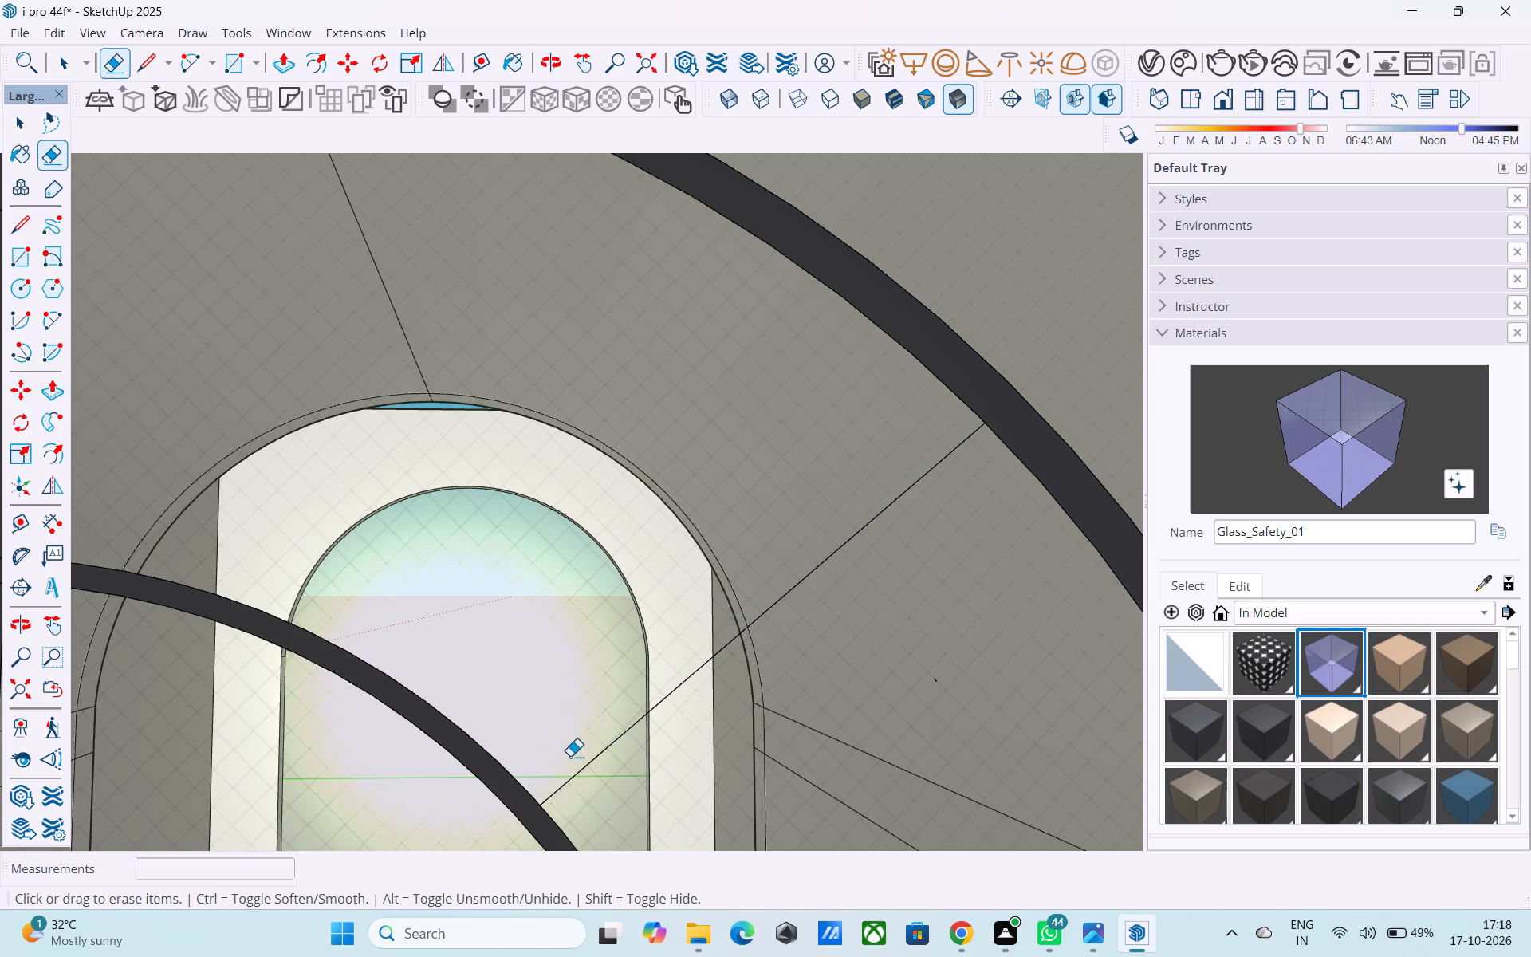
key(space)
click(577, 767)
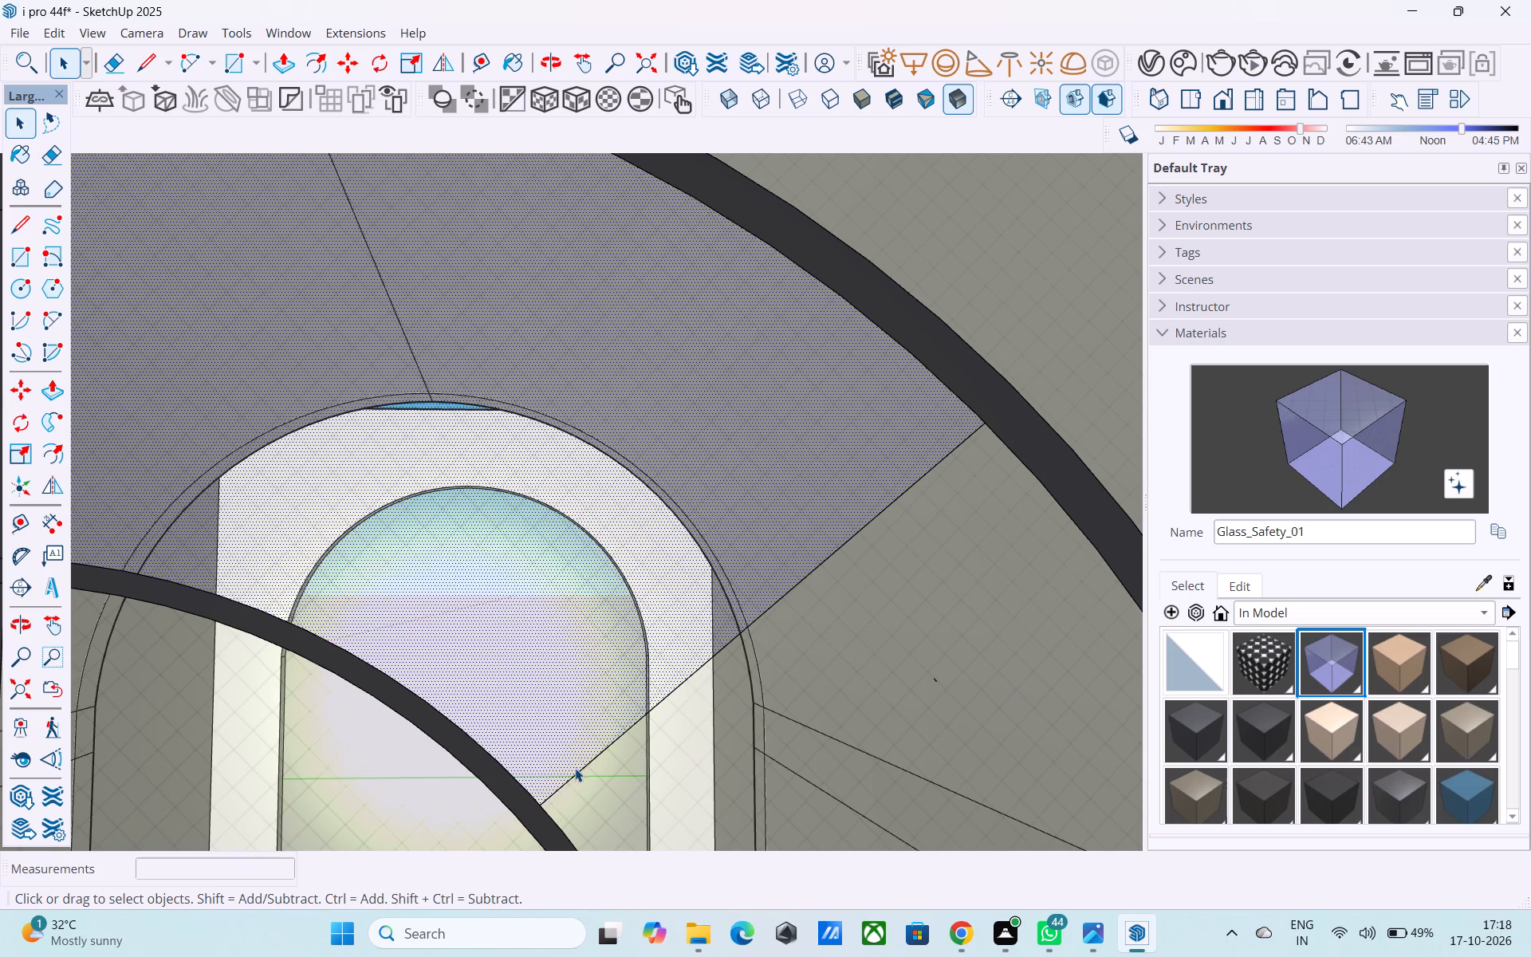
Mark about 1 1/2" along both arches from the remaining diagonal's ends and draw the bar's other side, about 2' 11/16" long.
key(l)
click(538, 810)
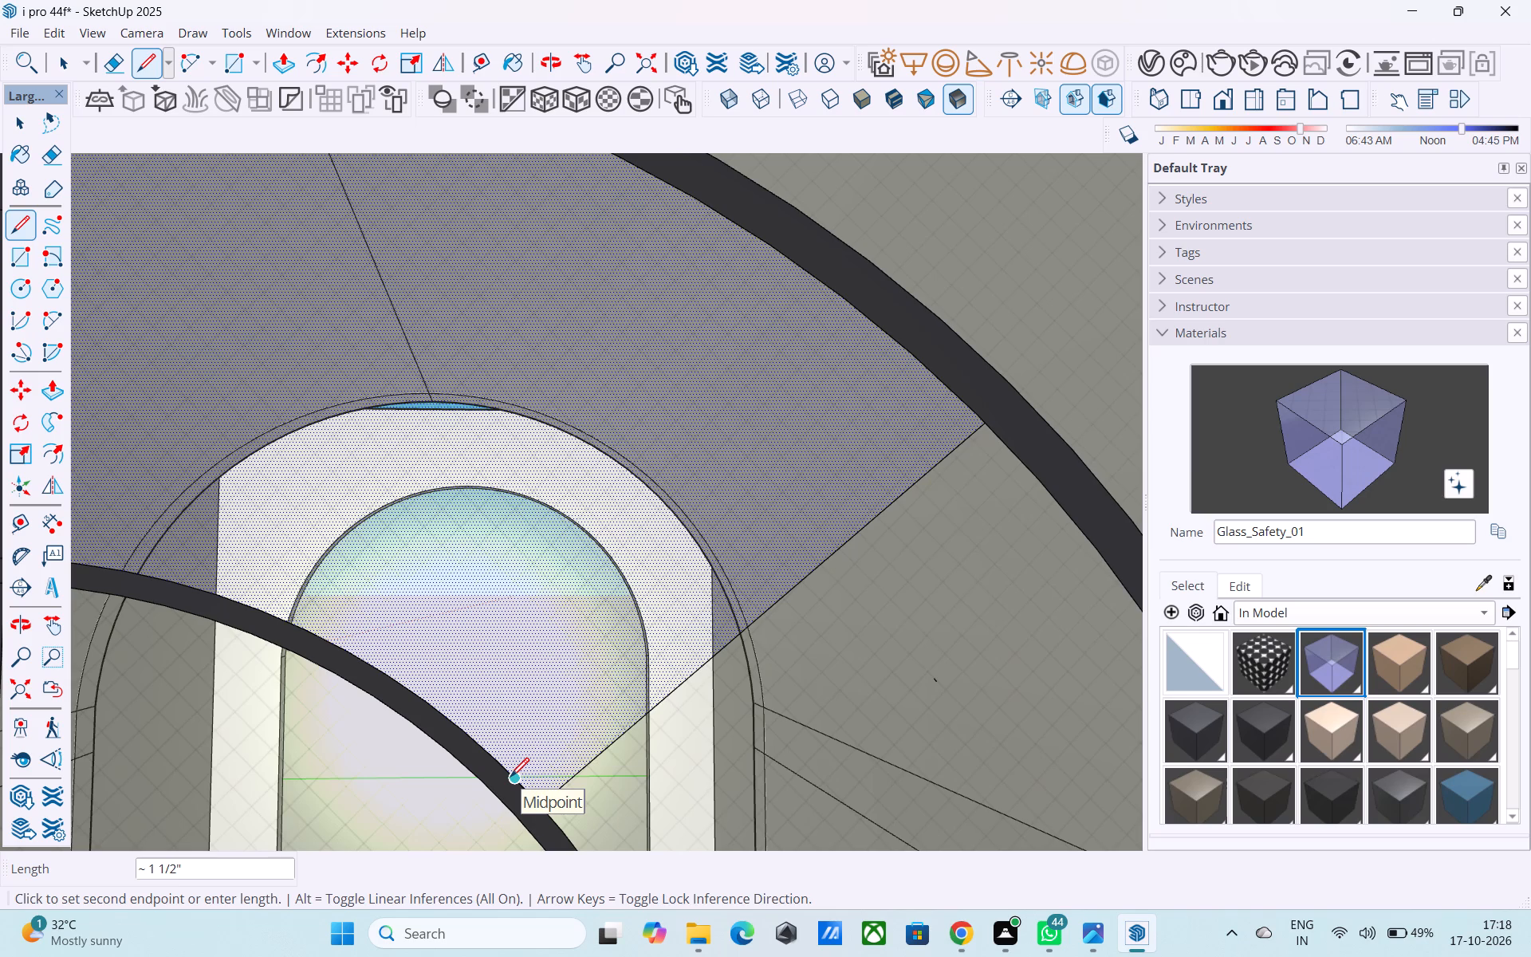
click(510, 778)
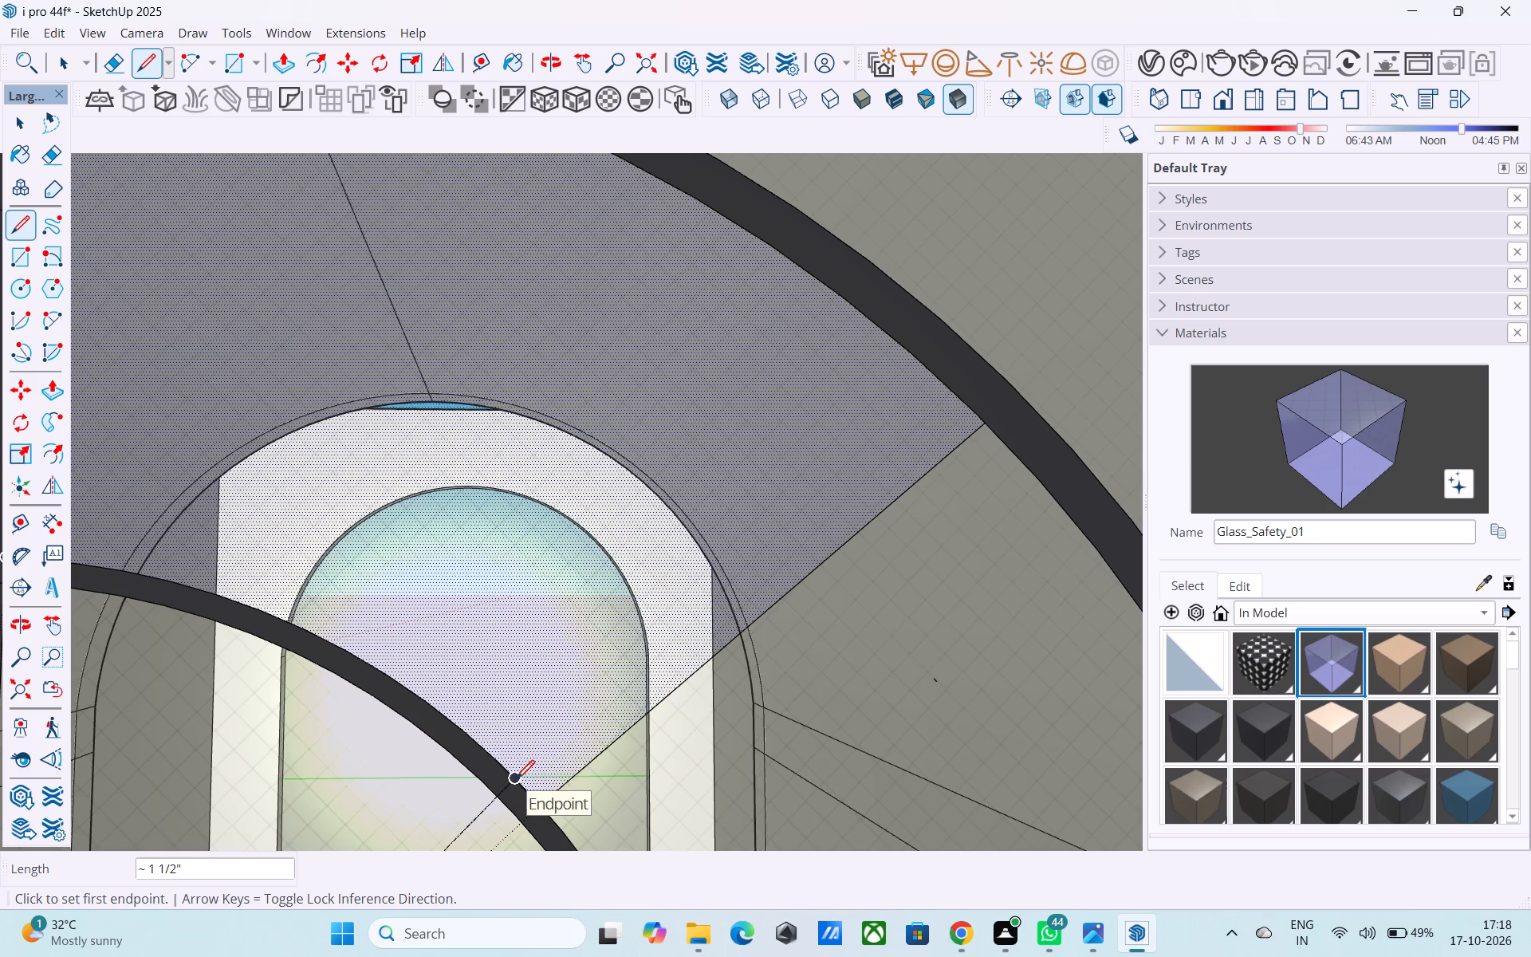
click(513, 778)
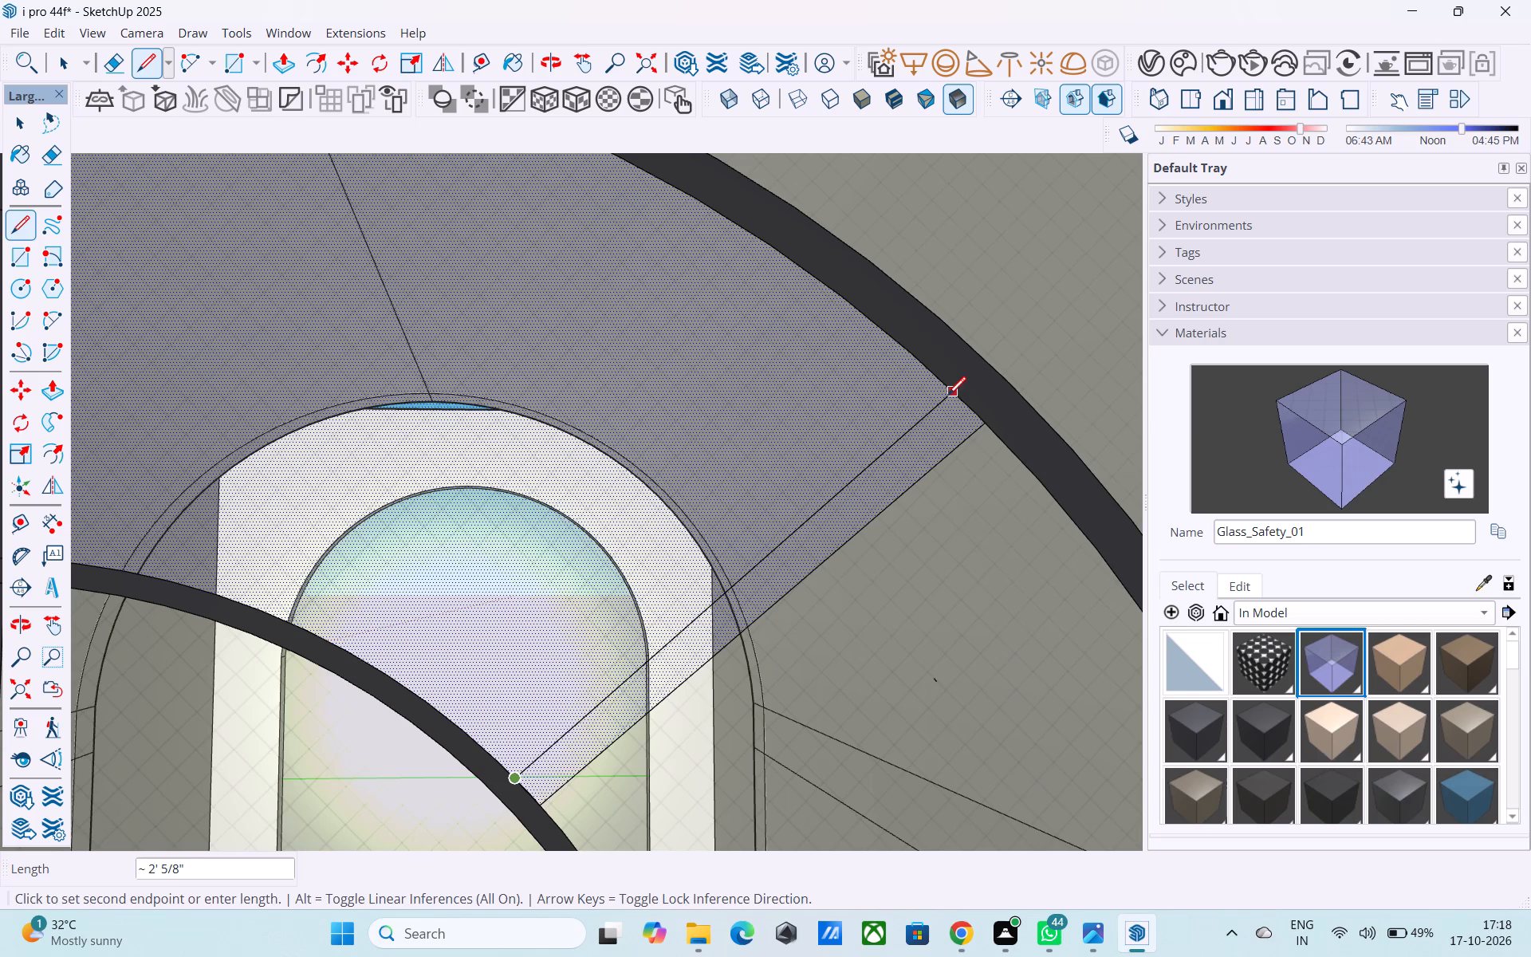
key(space)
key(l)
click(982, 431)
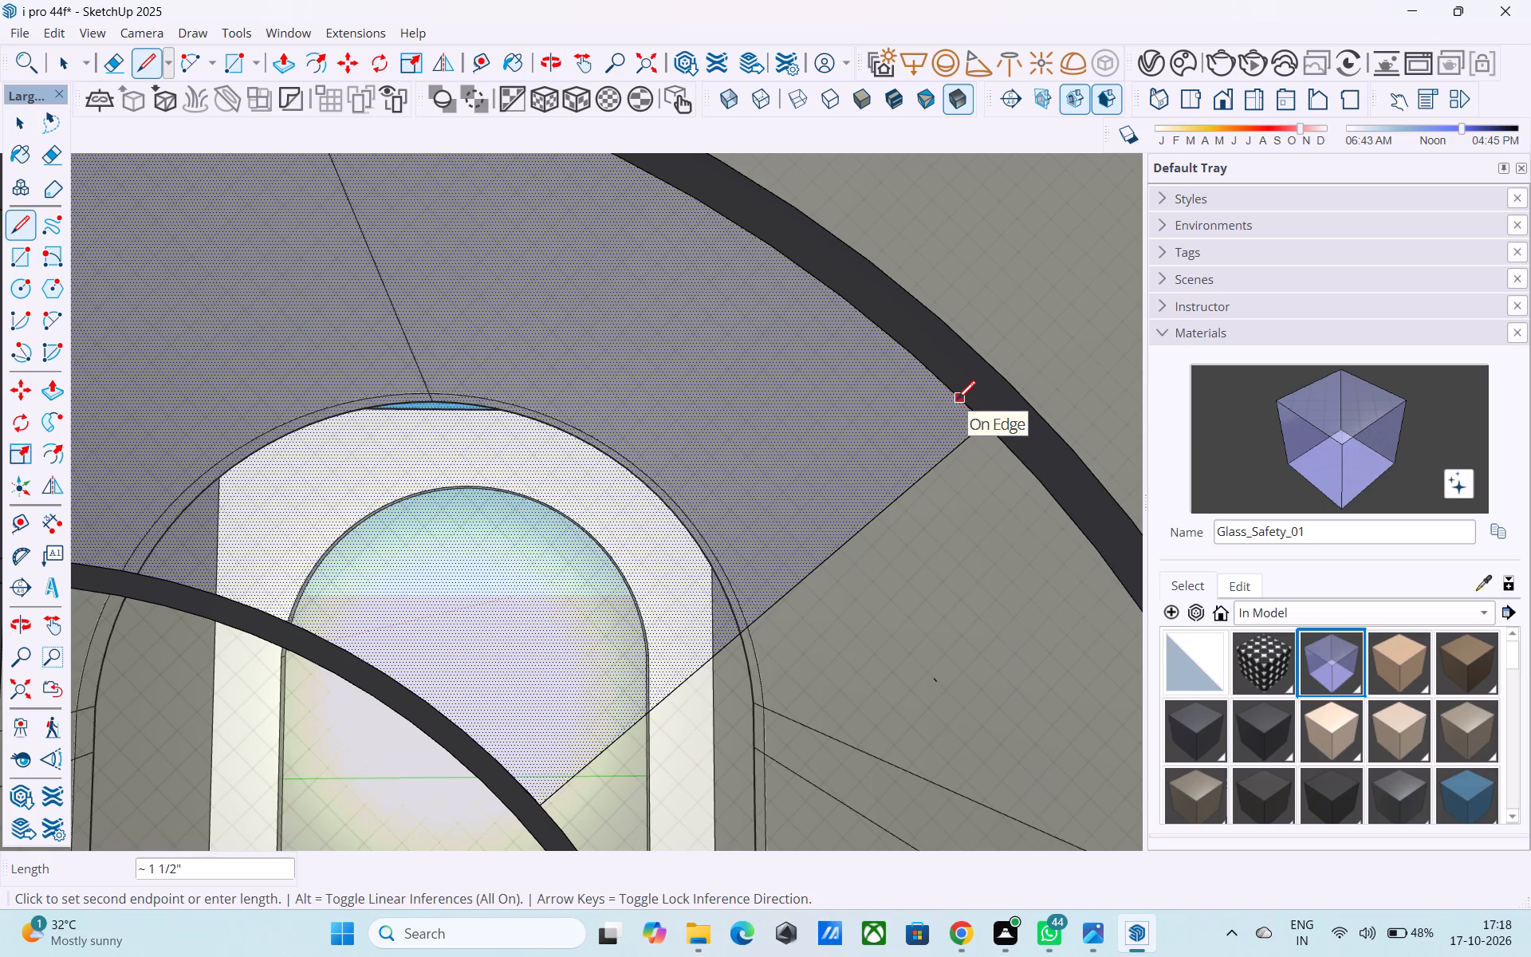
click(957, 401)
click(956, 401)
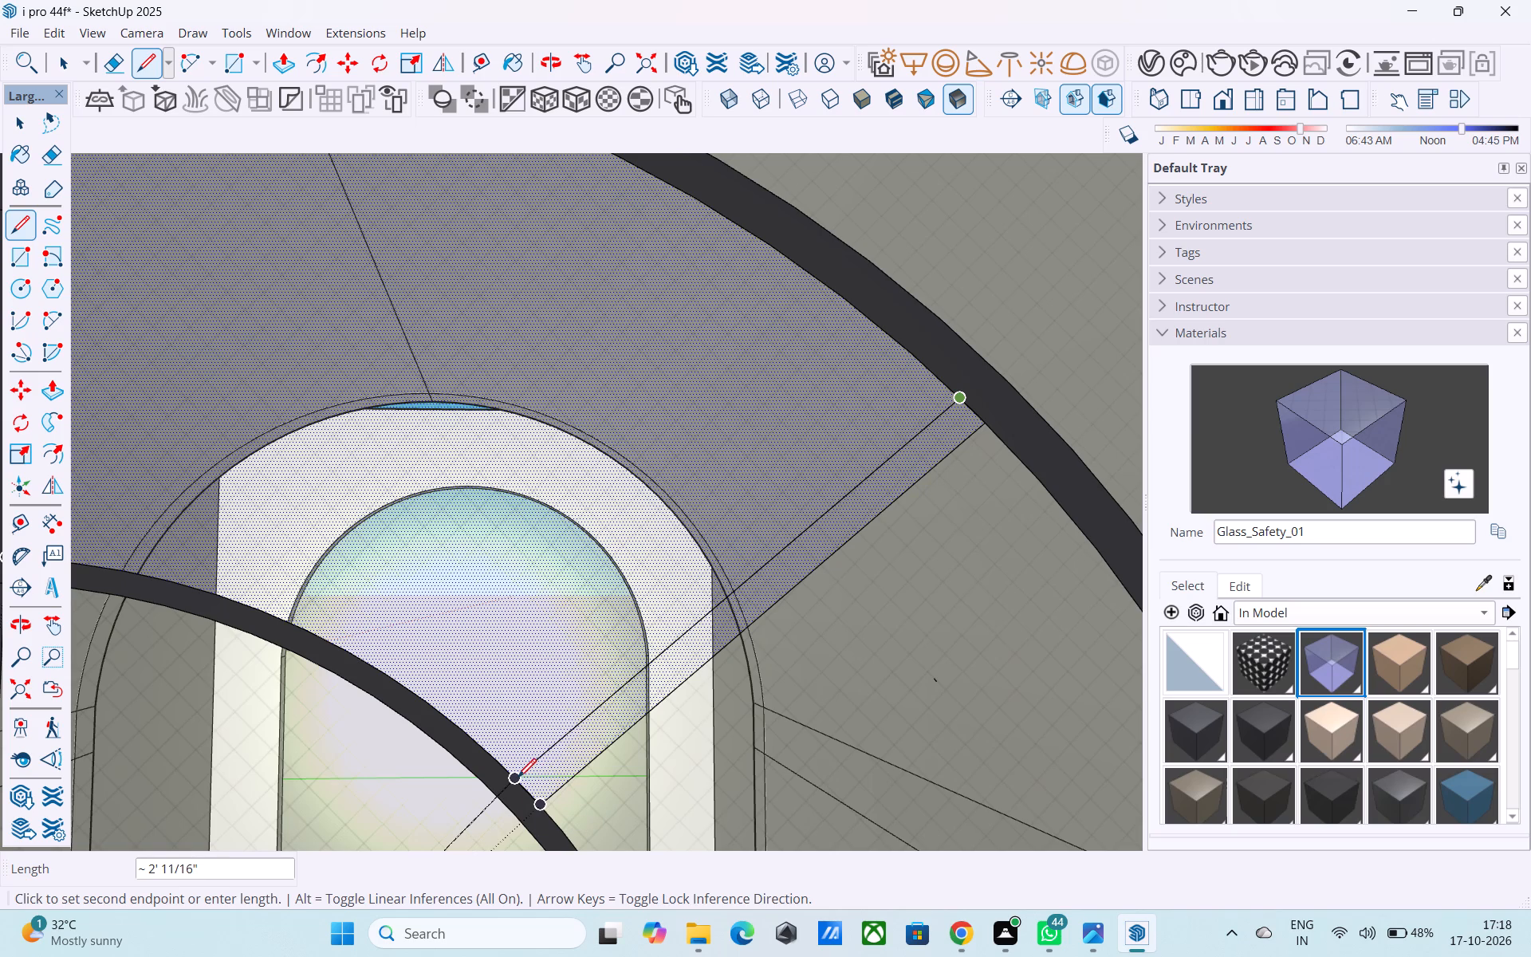
click(518, 779)
Draw a steeper diagonal line about 2' 1/16" long from the inner arch to the surrounding arch band, above the first diagonal bar.
scroll(581, 769, down, 20)
scroll(581, 769, down, 4)
scroll(666, 758, up, 3)
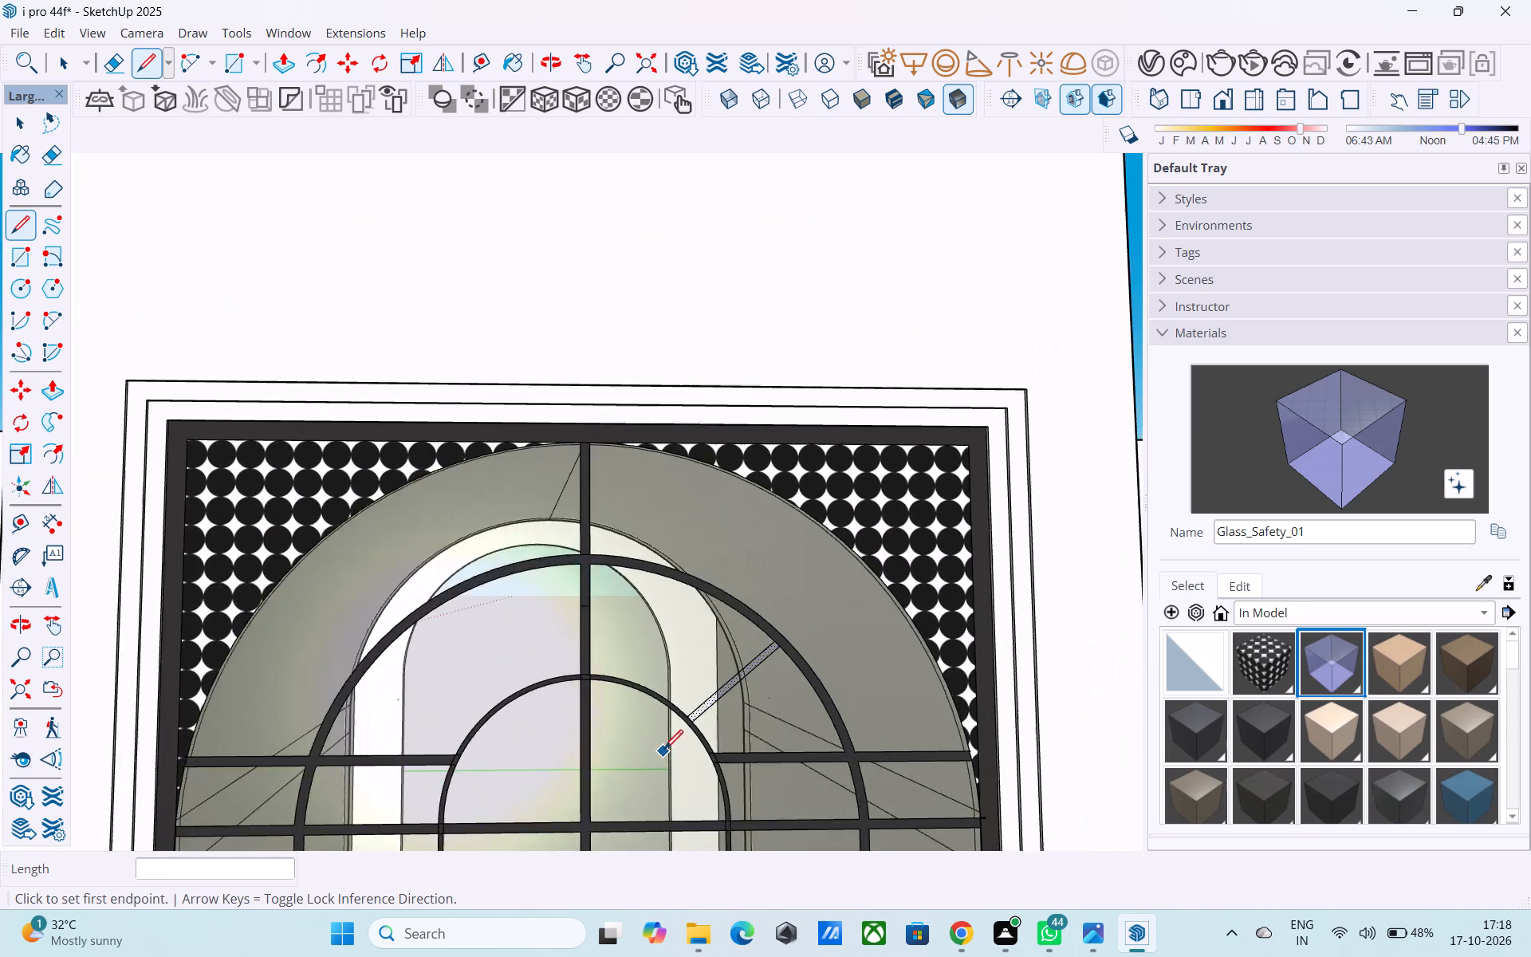
scroll(664, 750, up, 5)
key(space)
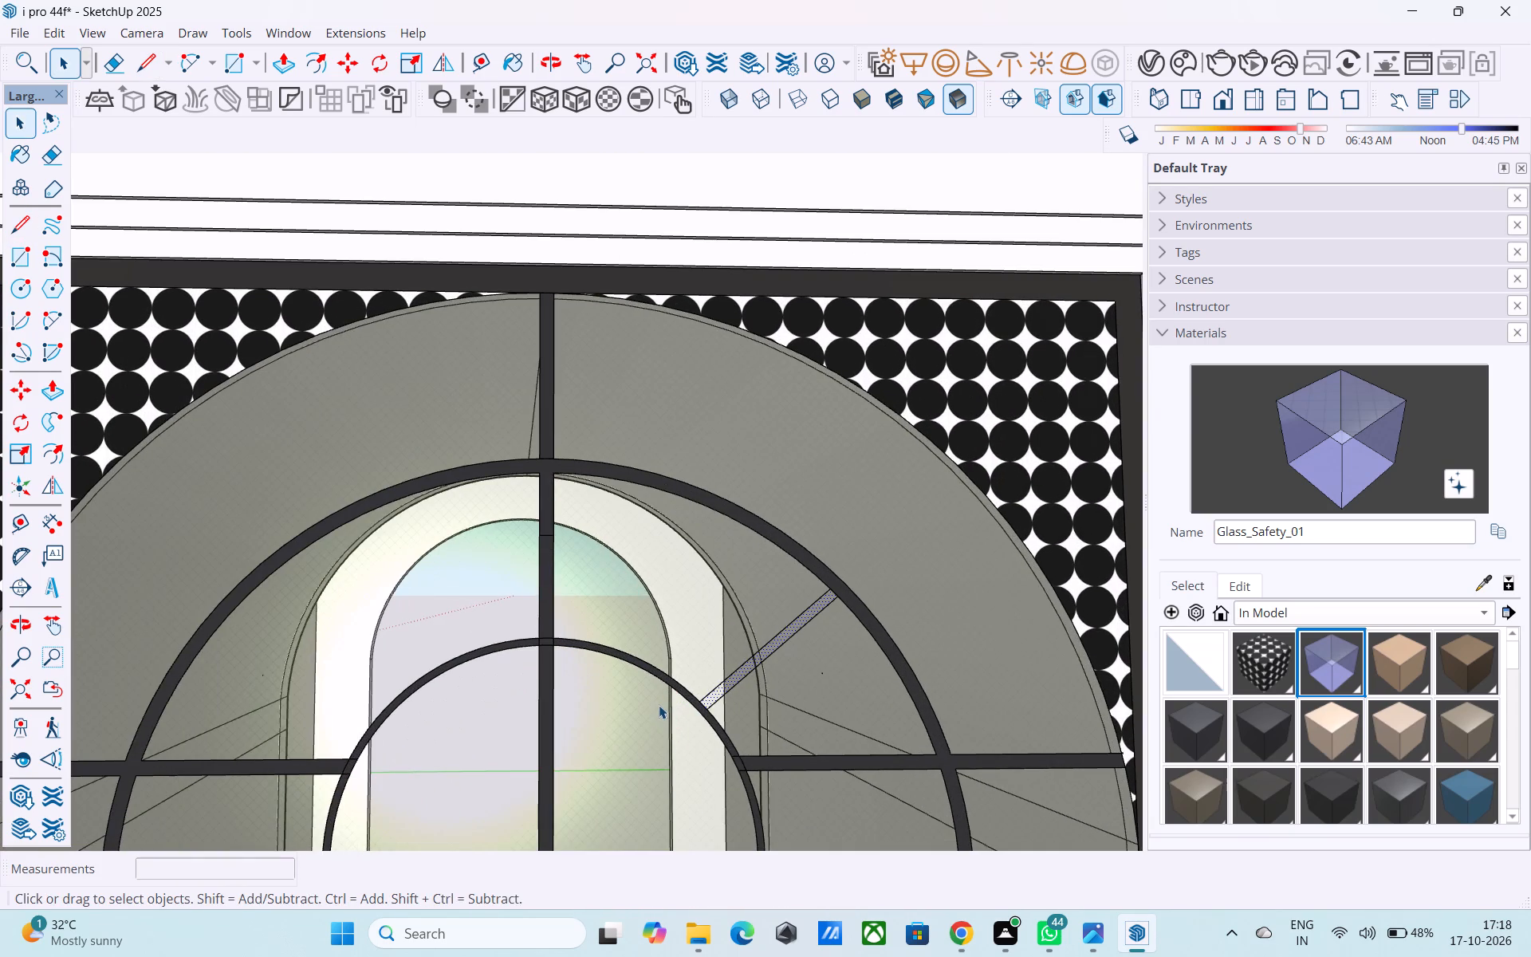
scroll(680, 660, up, 4)
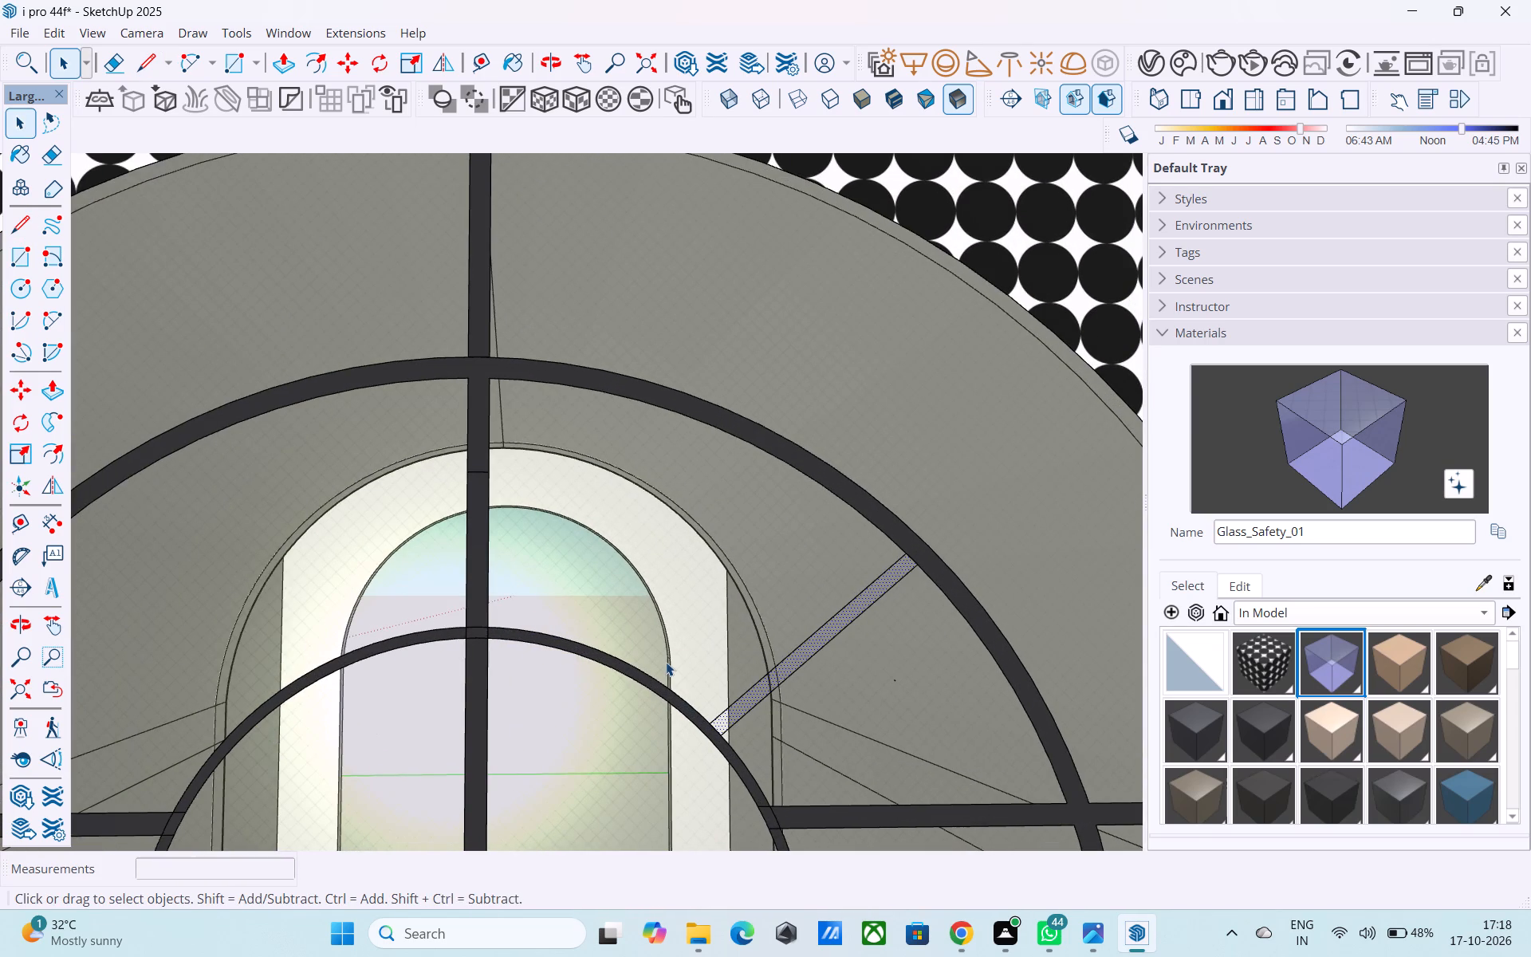
key(l)
click(638, 667)
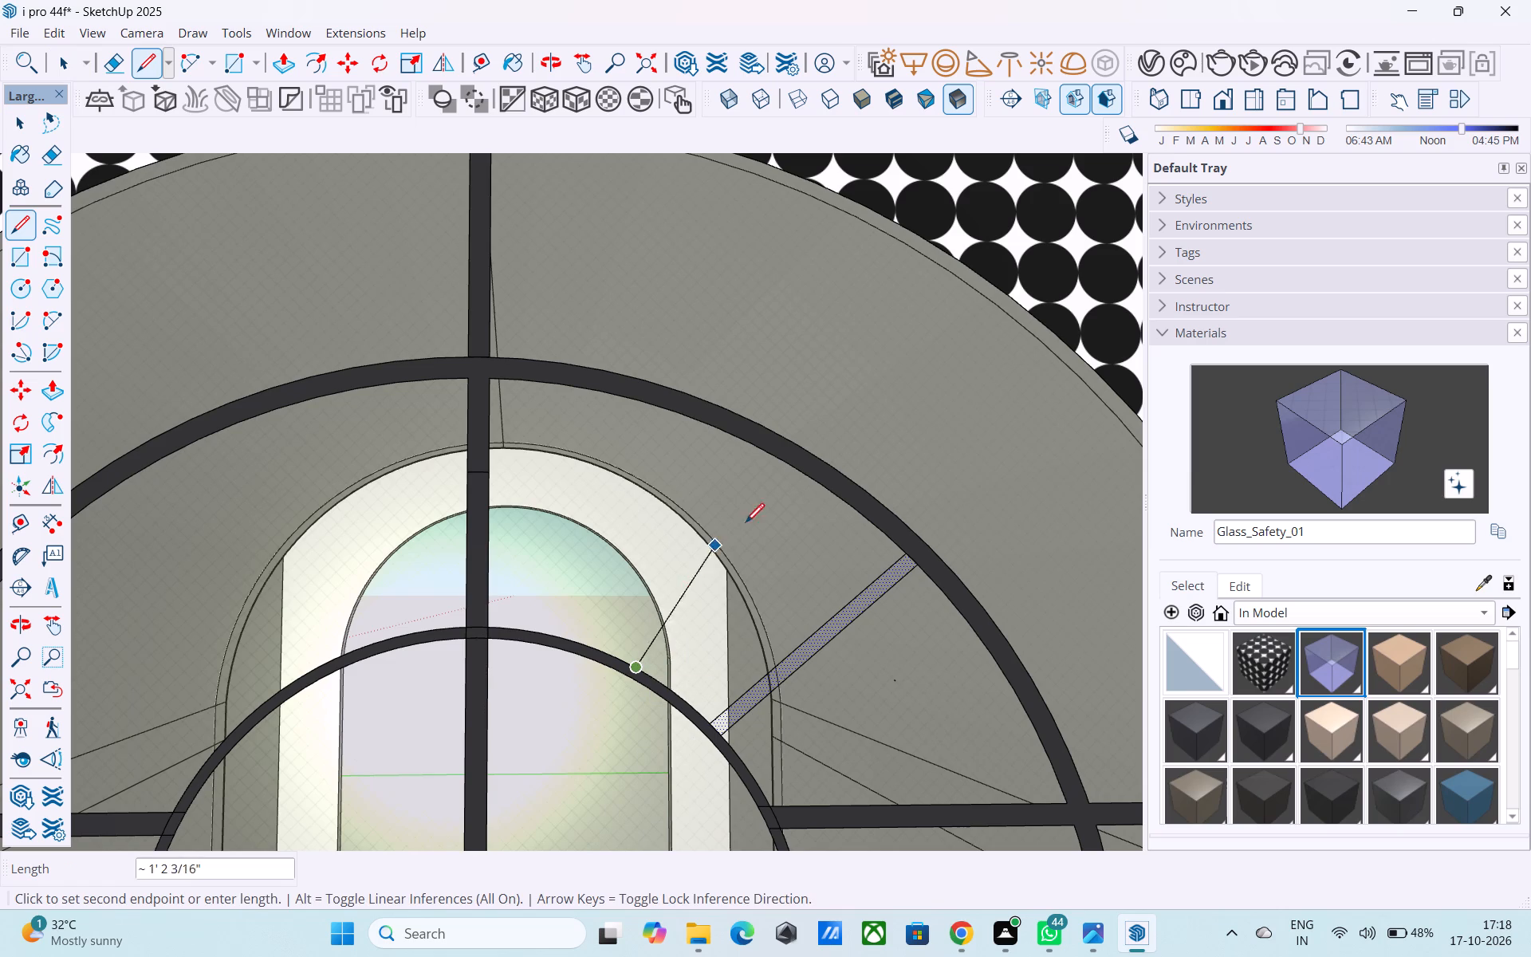
click(781, 467)
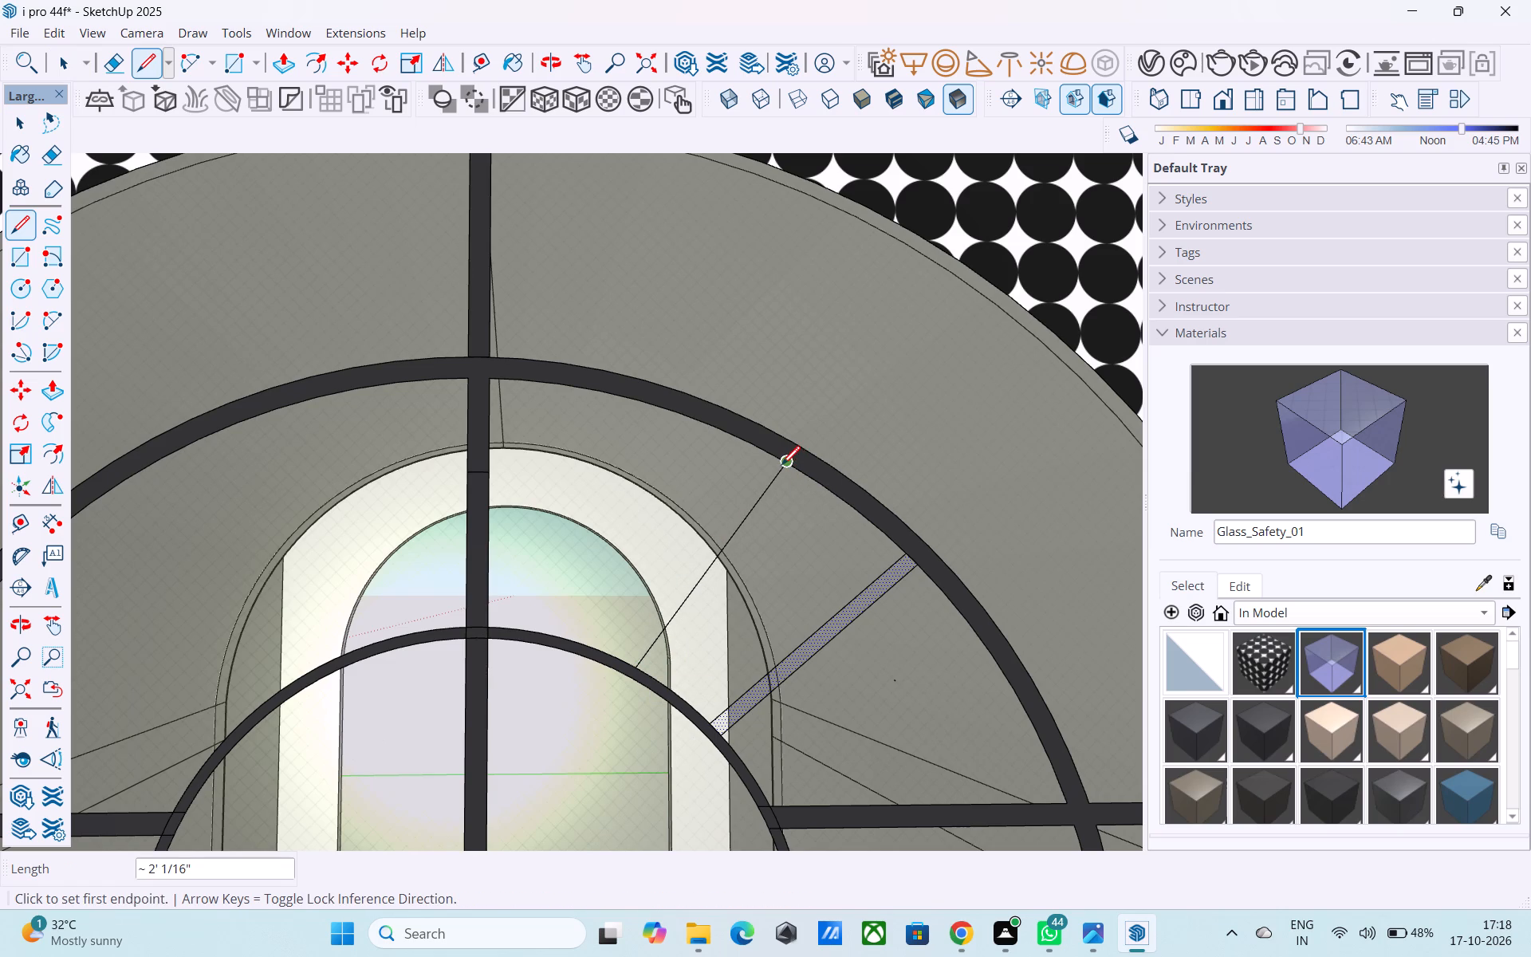
Mark about 1 15/16" along both arches from the steeper diagonal's ends and join the marks with a line about 2' 1/8" long.
click(781, 467)
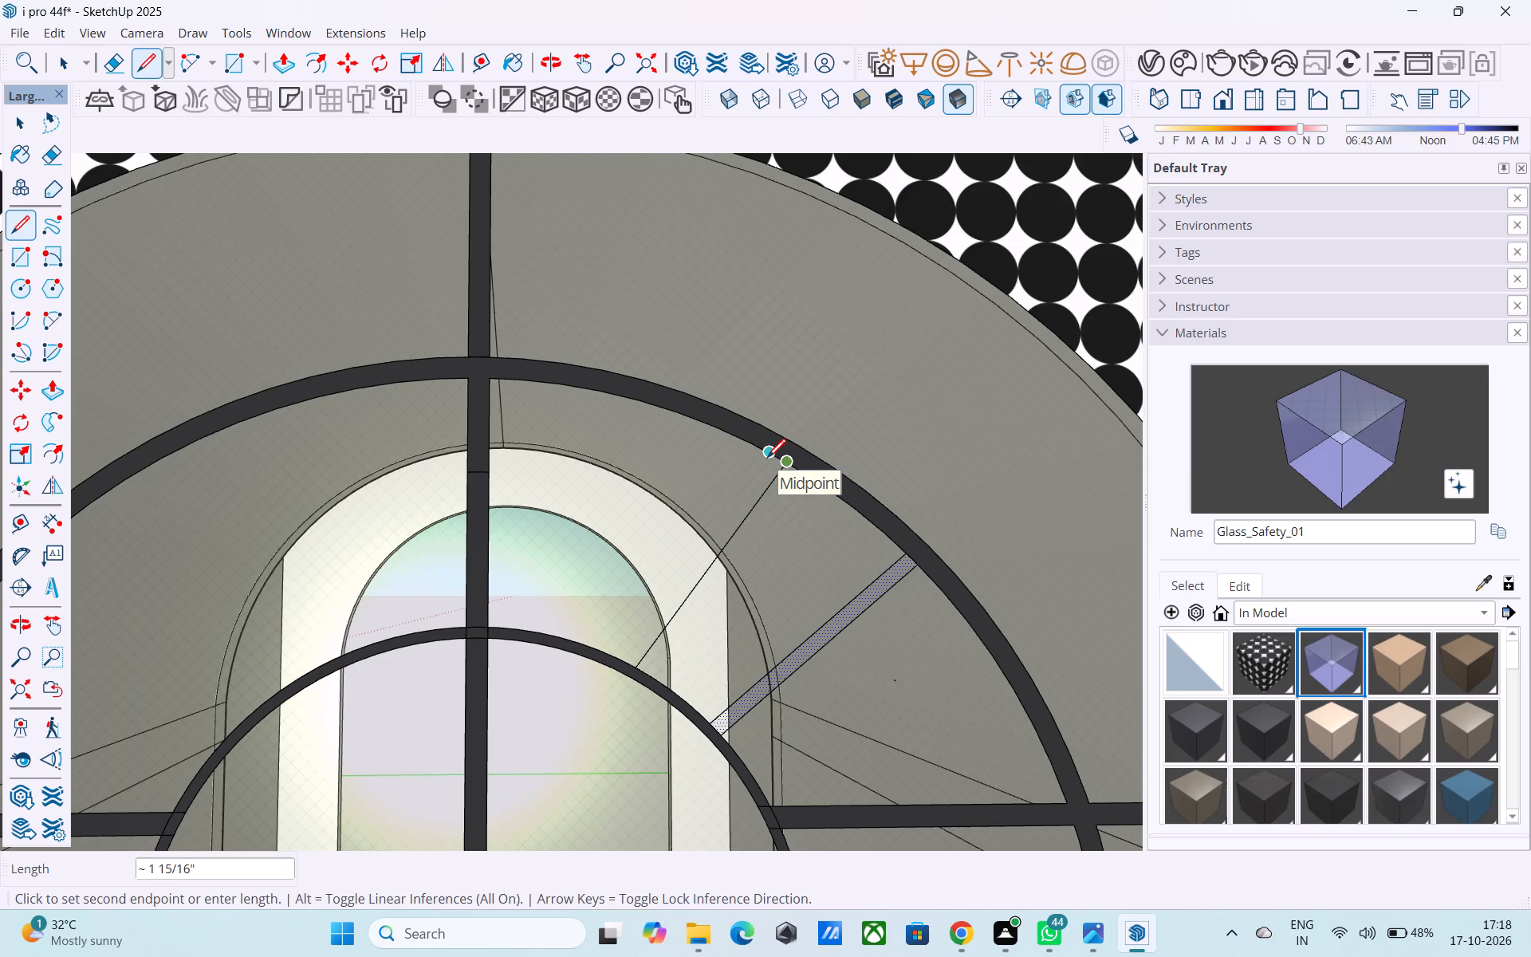
click(767, 459)
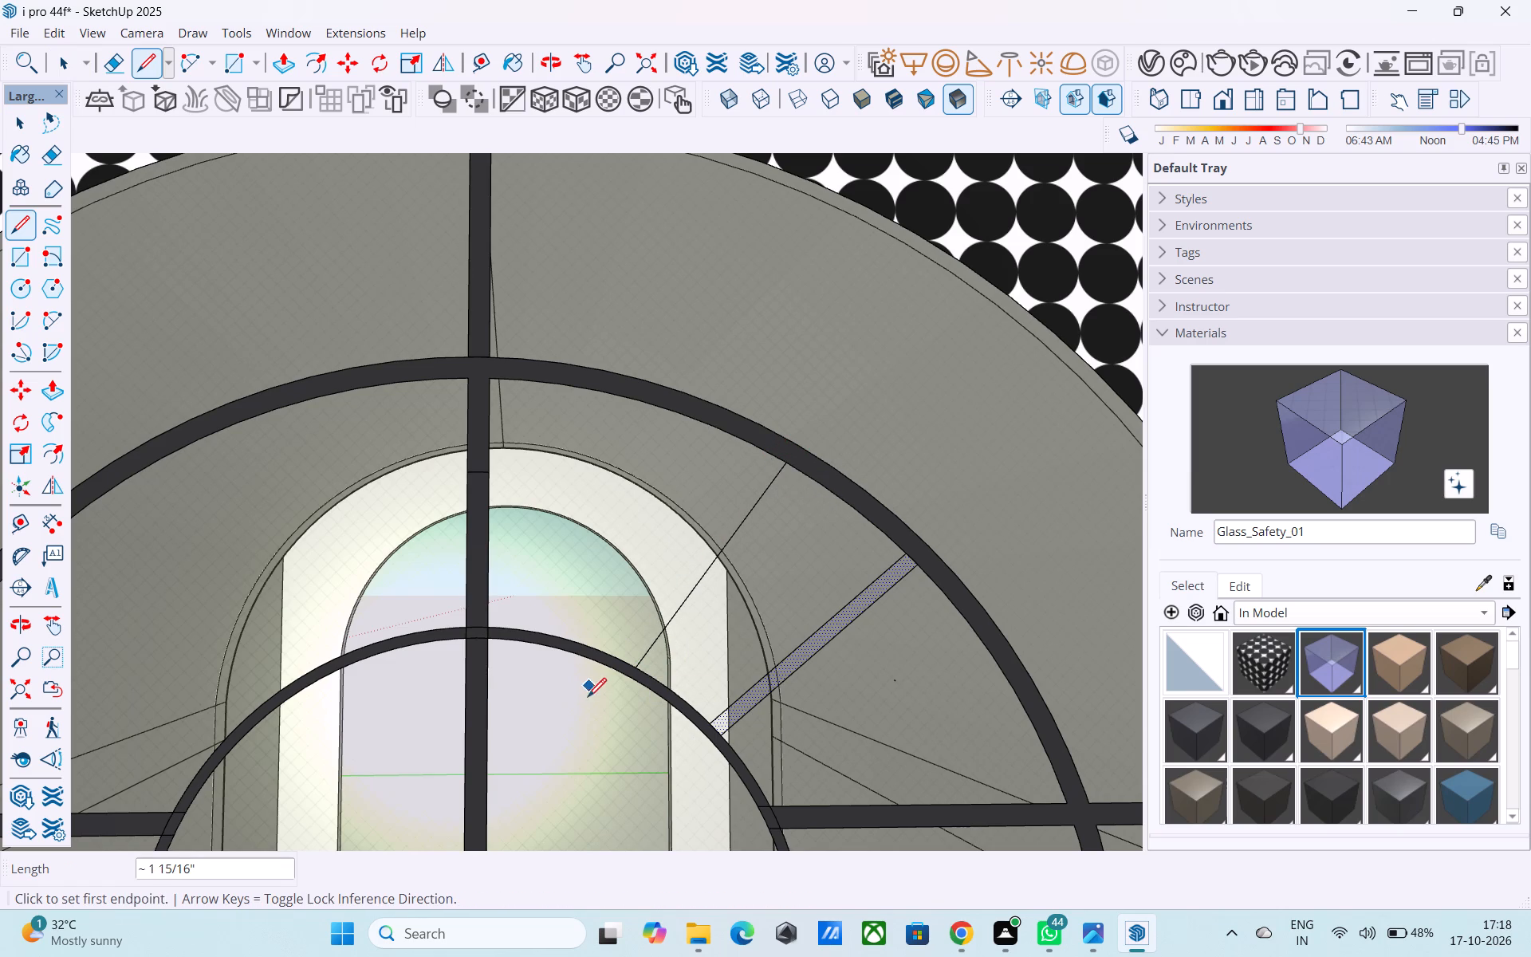
click(643, 664)
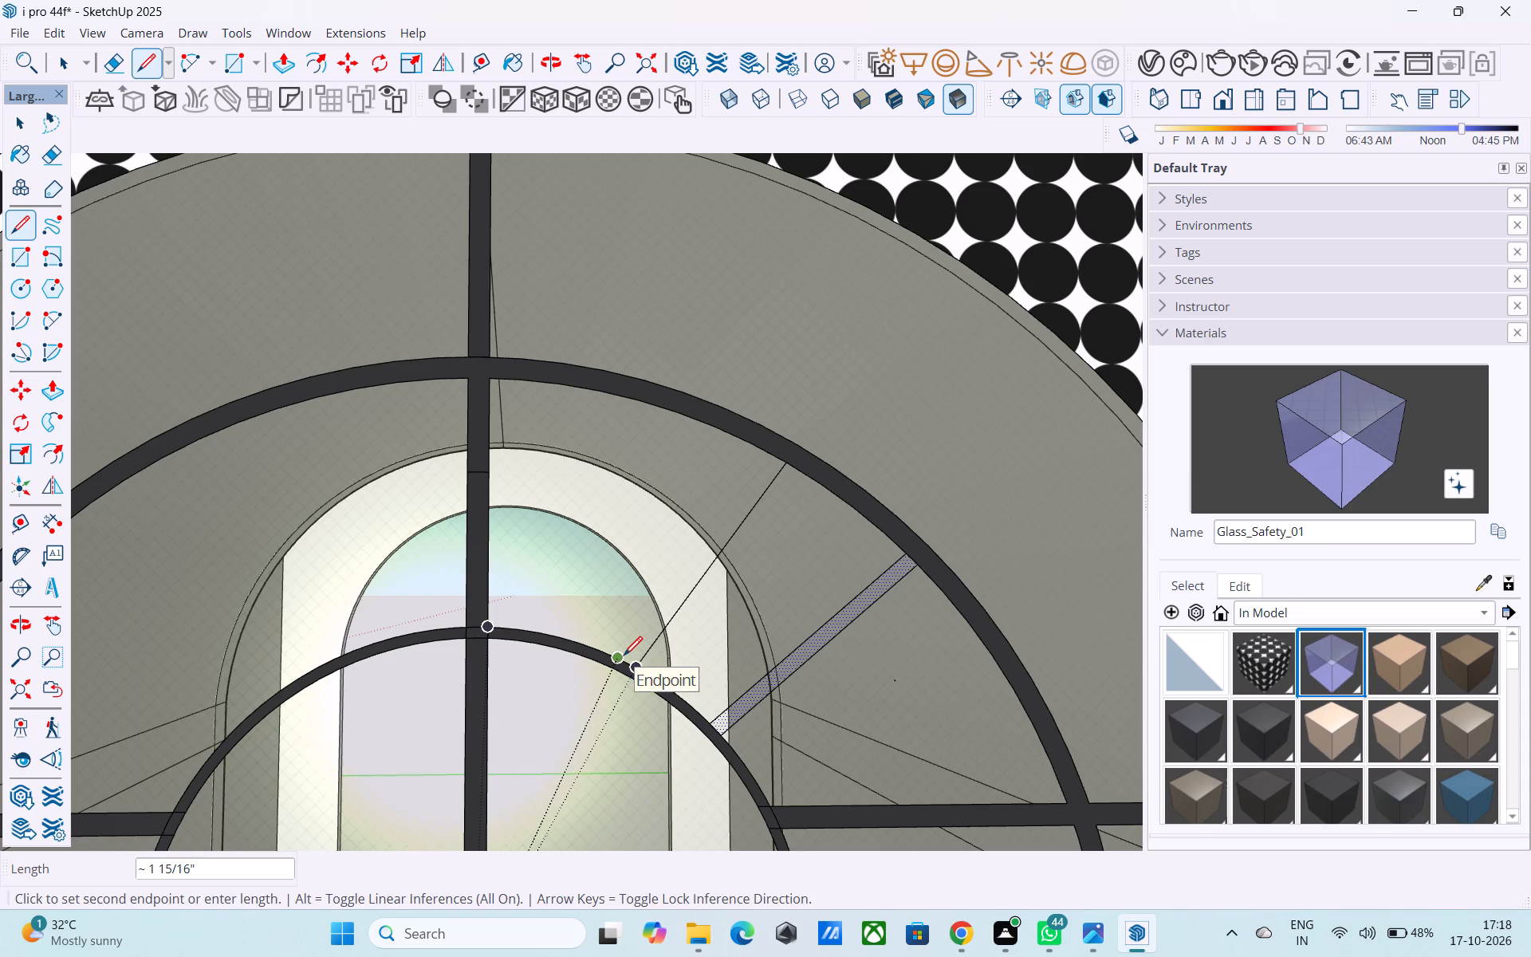
click(624, 657)
click(620, 658)
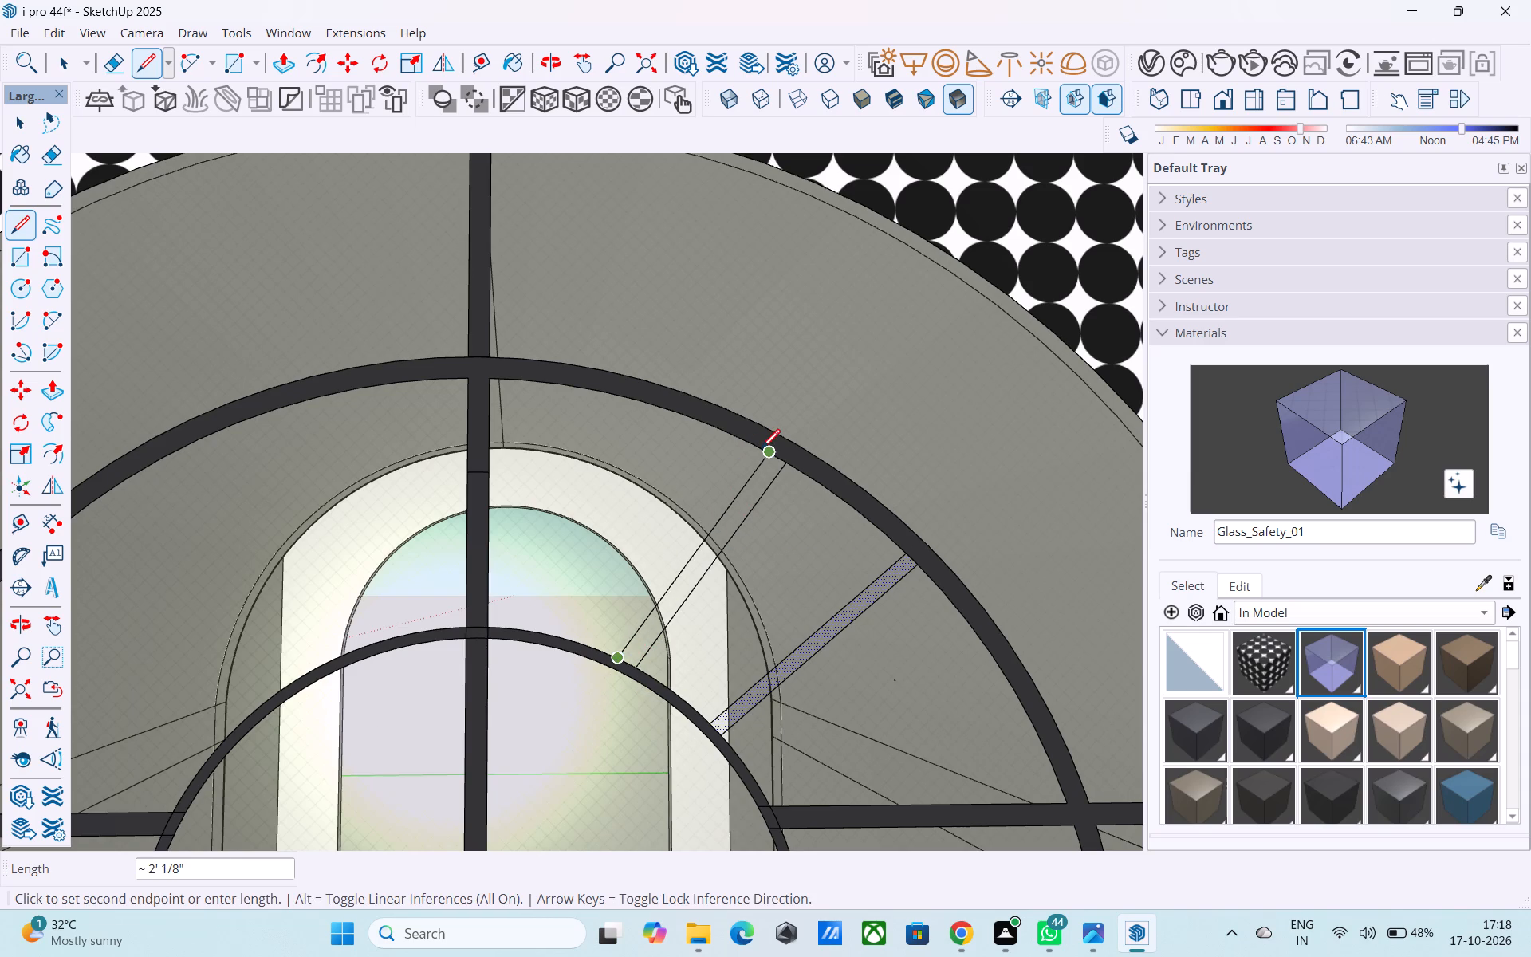
click(762, 450)
key(space)
Mirror a copy of the two diagonal bar faces across the central vertical bar to the arch's left half.
click(750, 498)
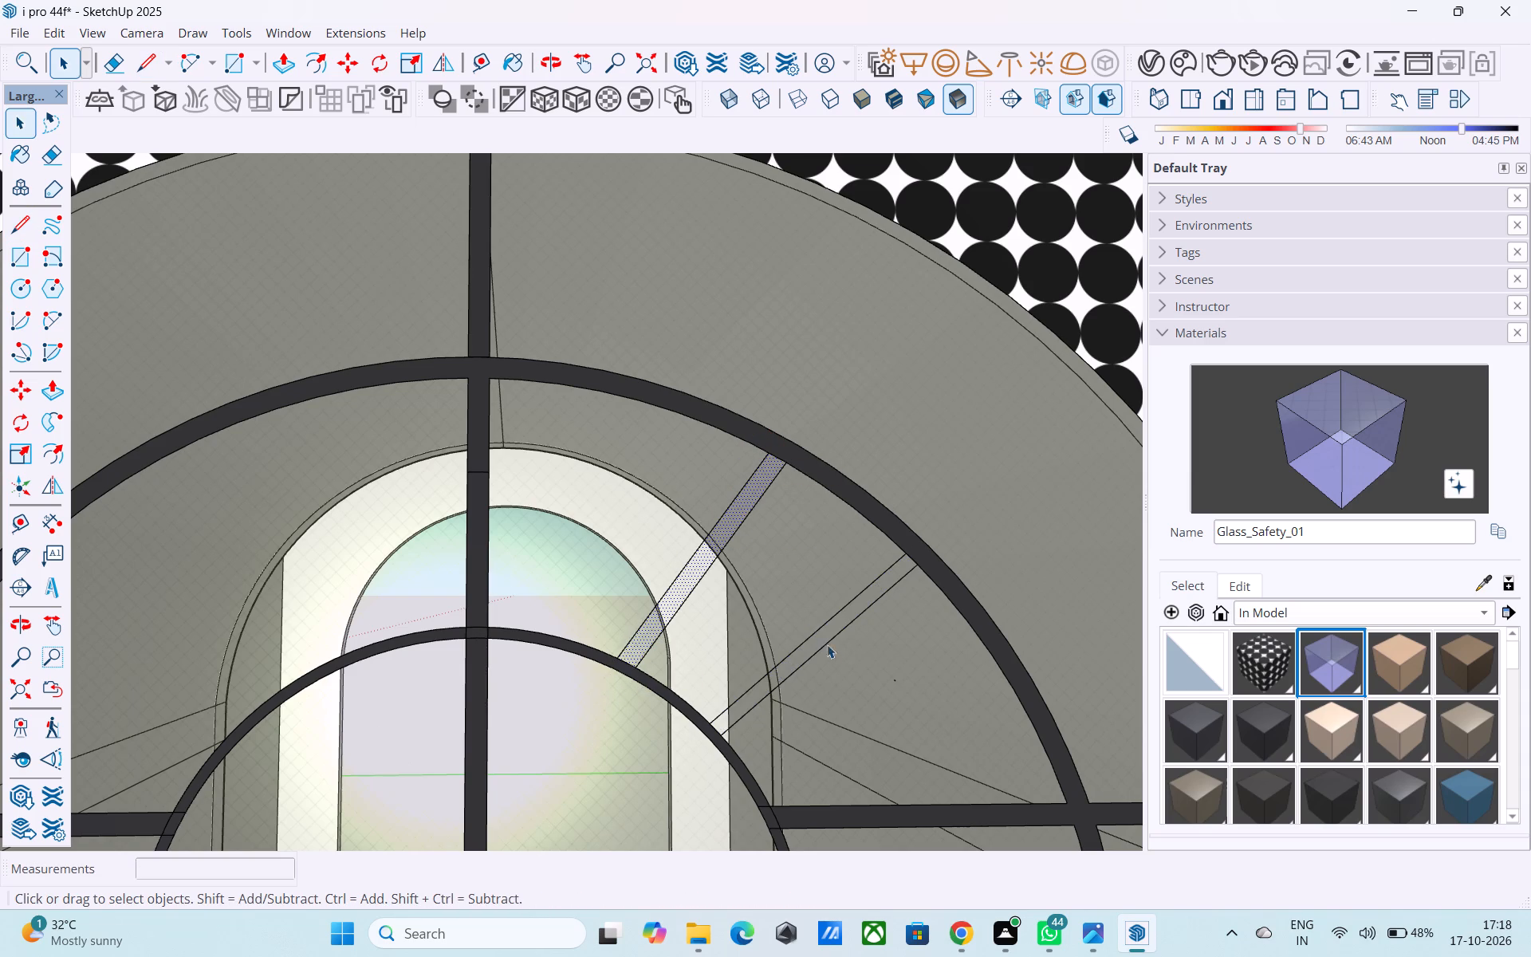
shift+click(820, 639)
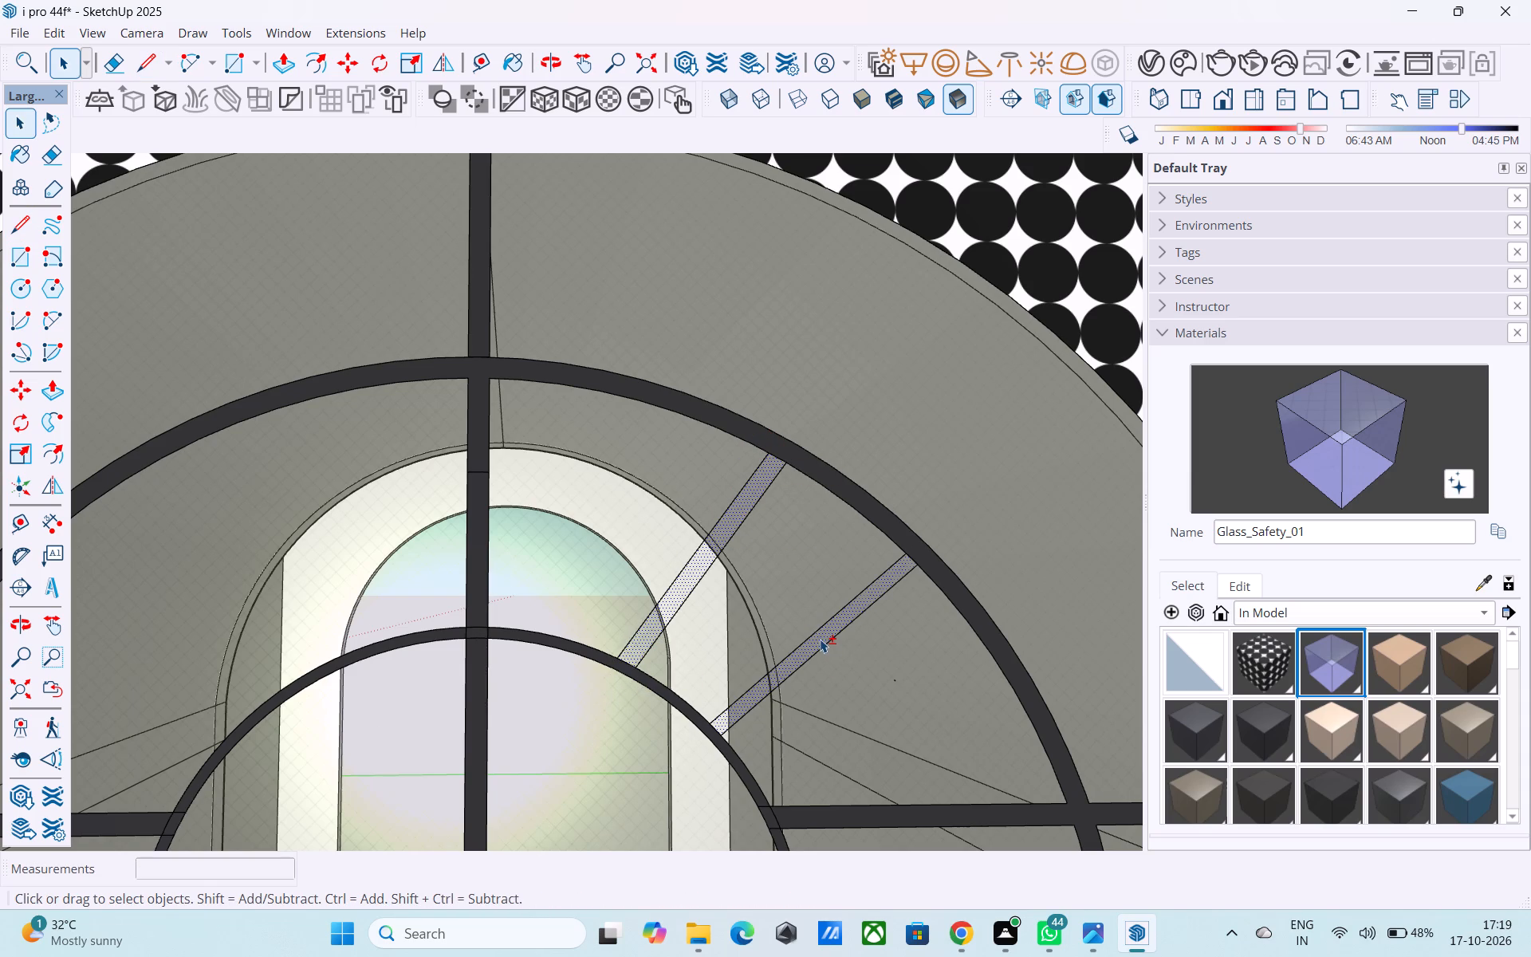
shift+middle_drag(485, 641, 504, 655)
scroll(494, 647, up, 12)
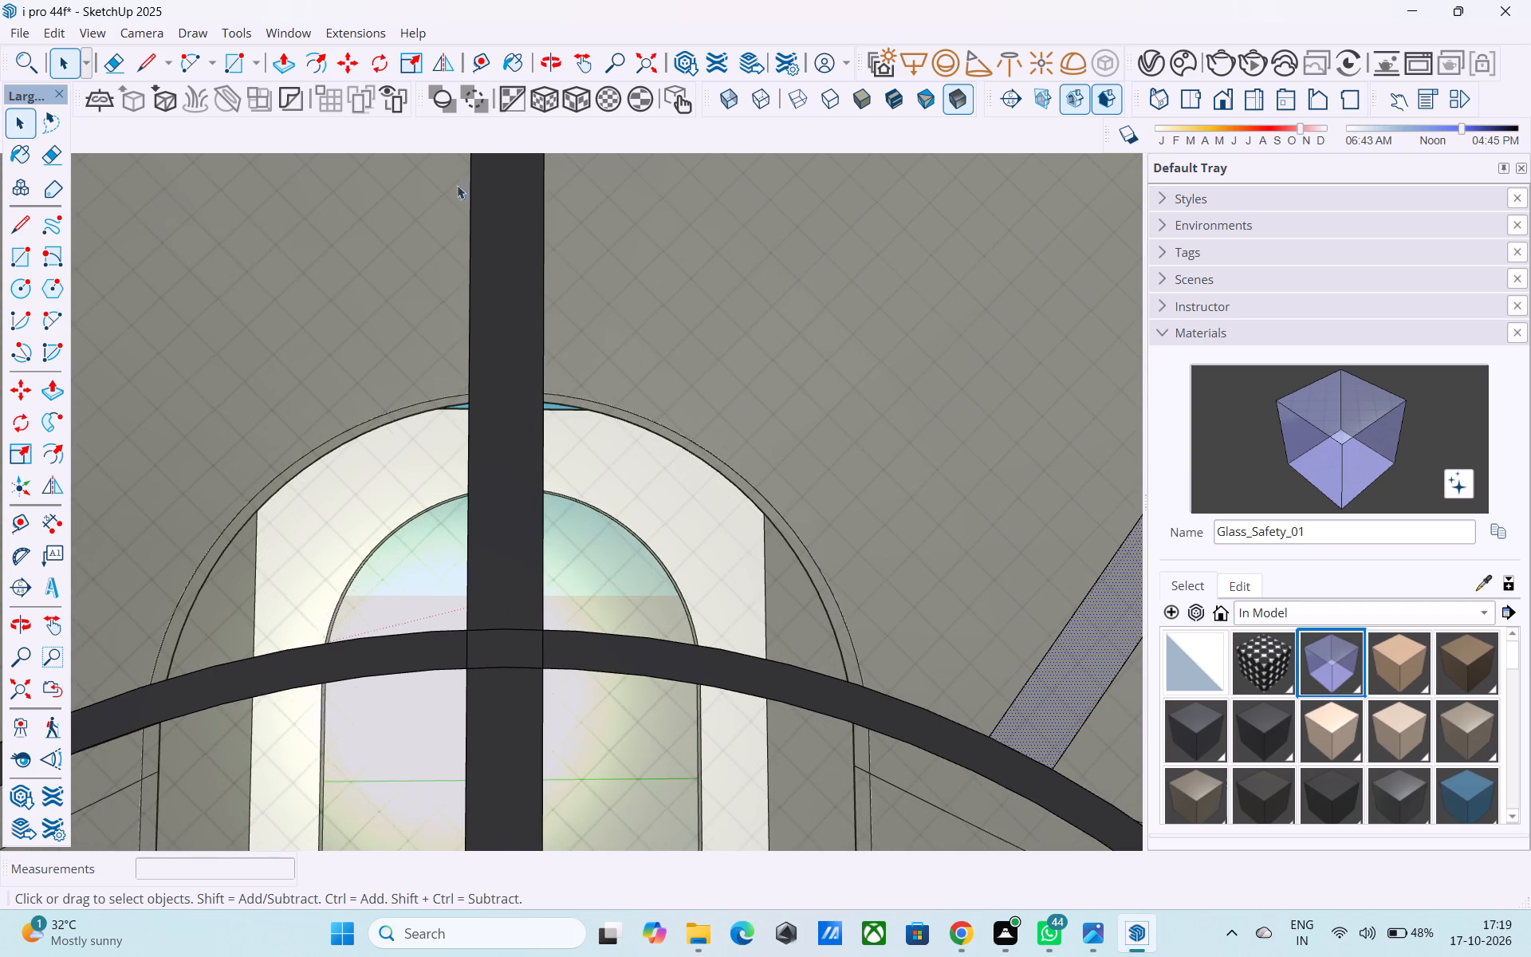
click(447, 70)
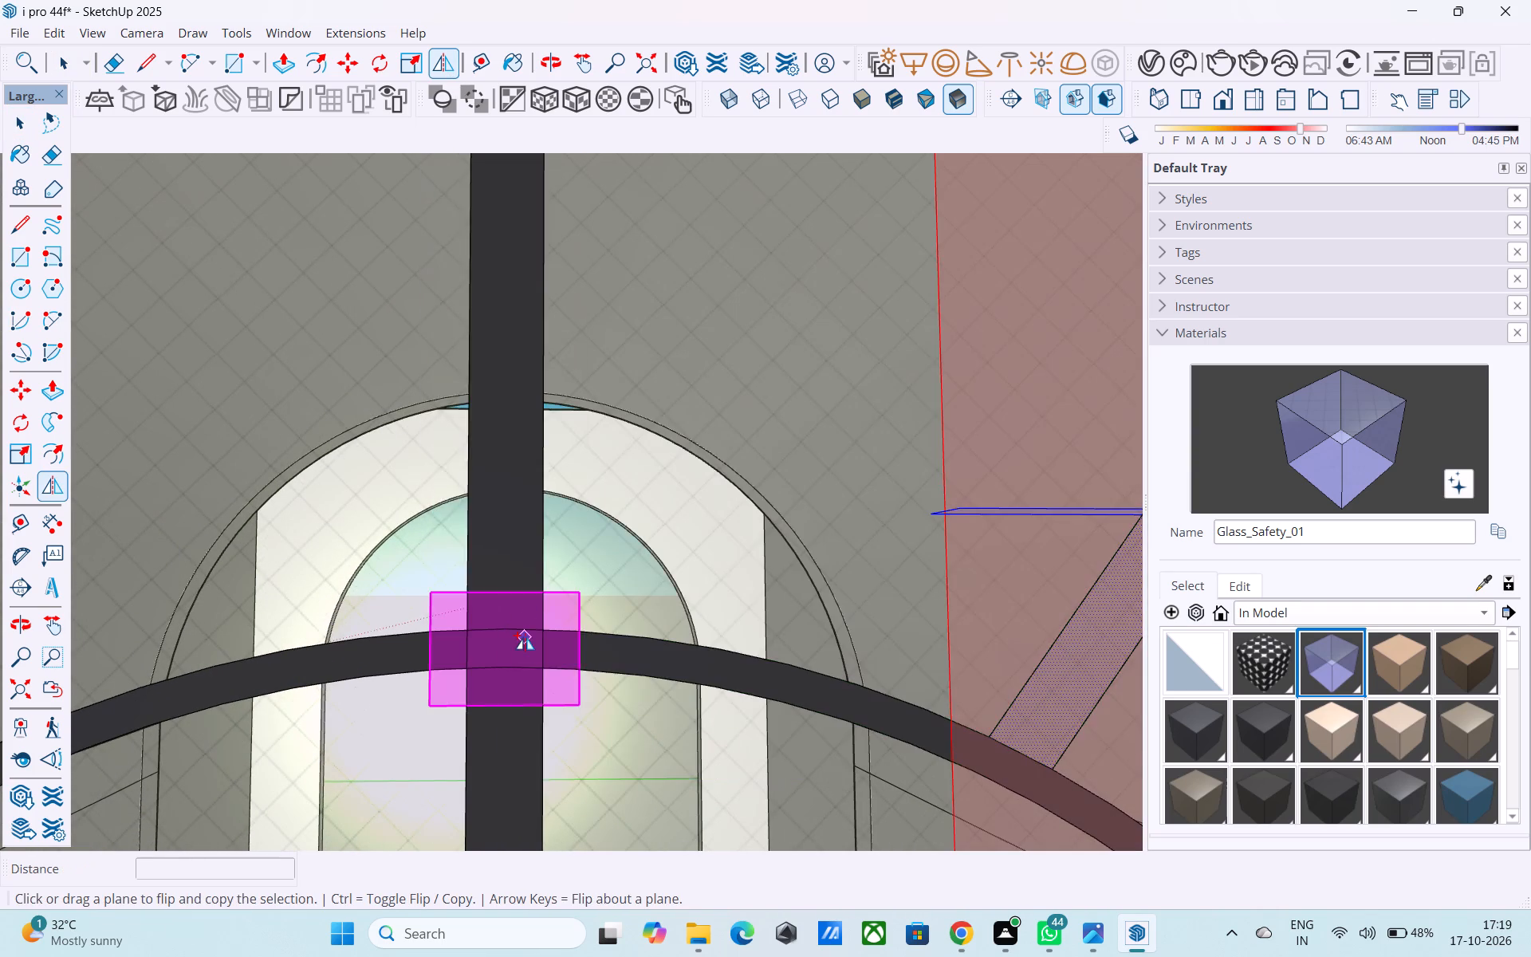
scroll(523, 637, down, 6)
scroll(875, 673, down, 4)
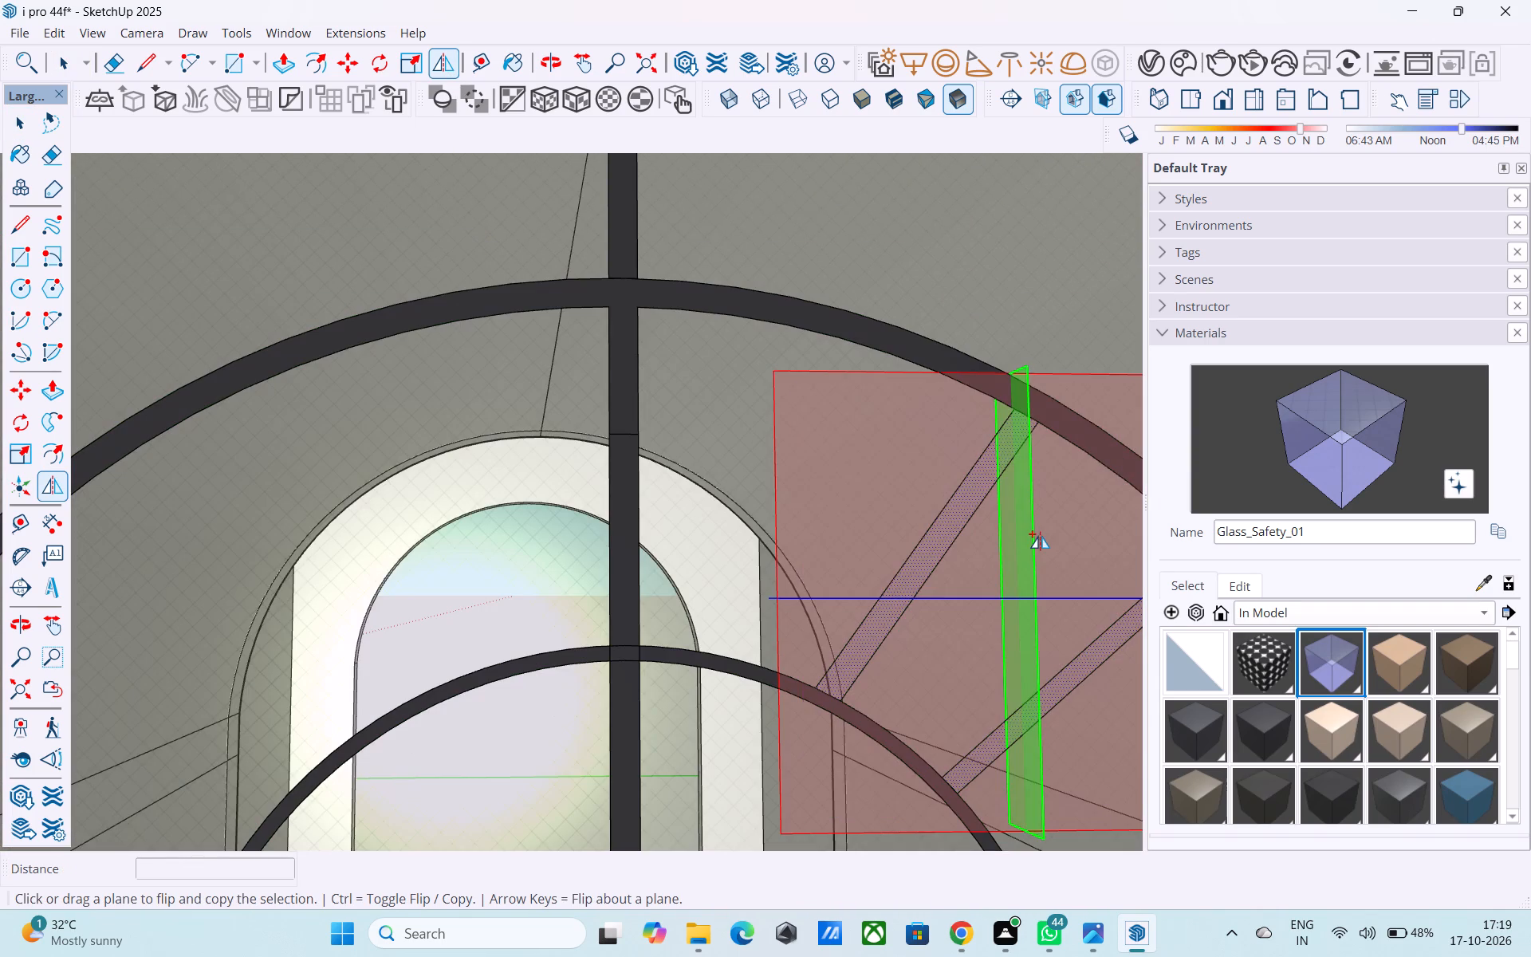
drag(1040, 536, 617, 517)
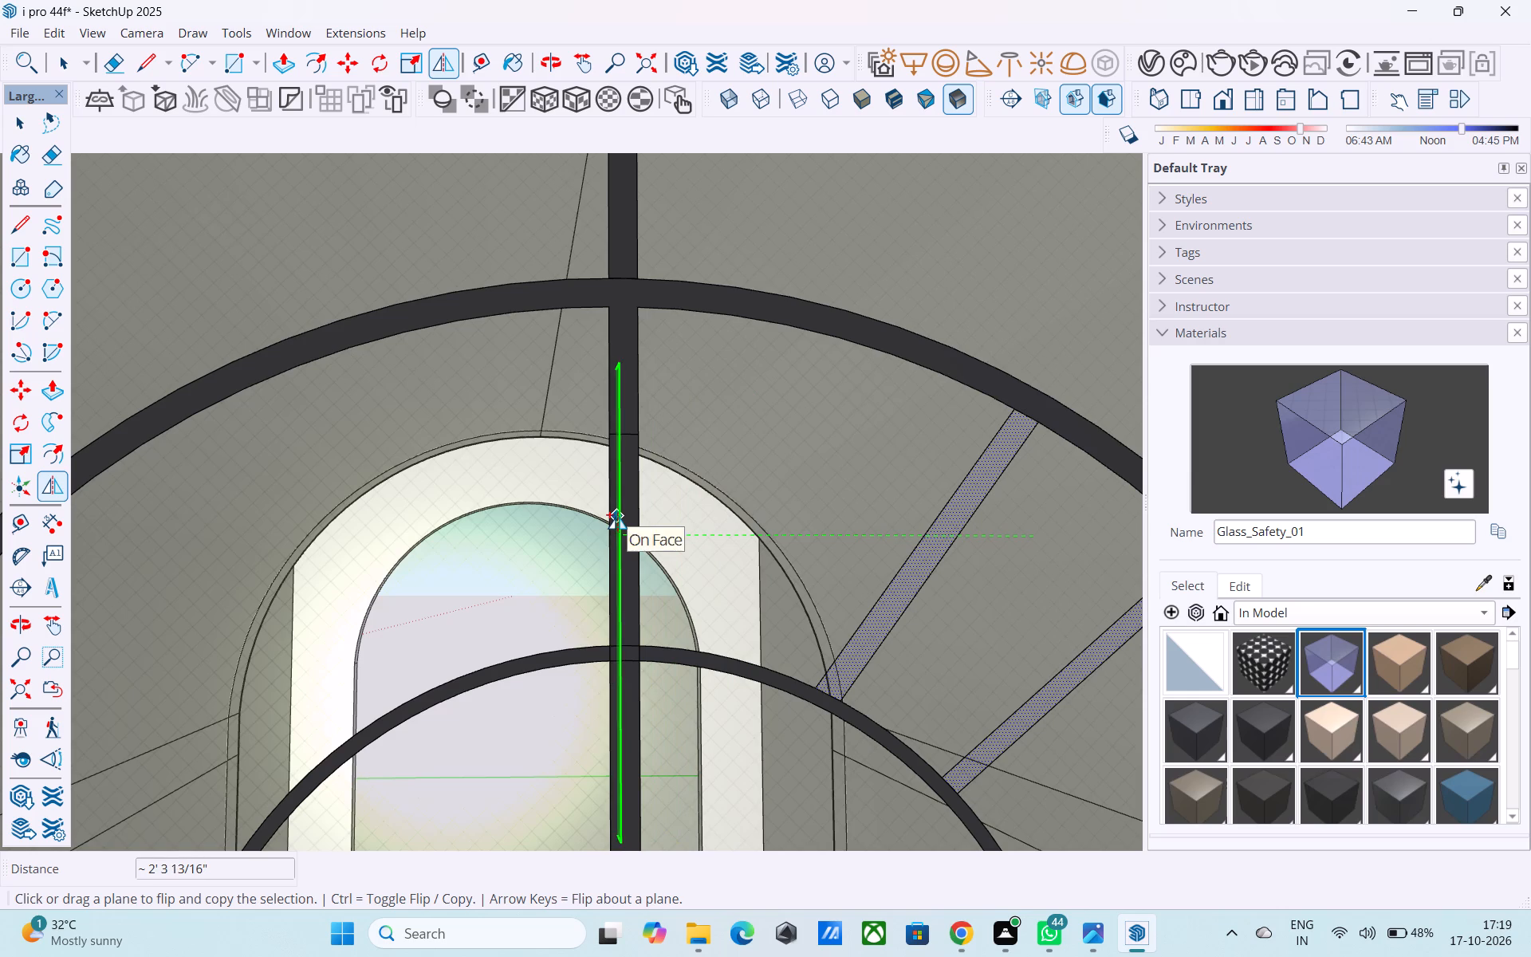
drag(617, 517, 621, 517)
scroll(621, 517, up, 2)
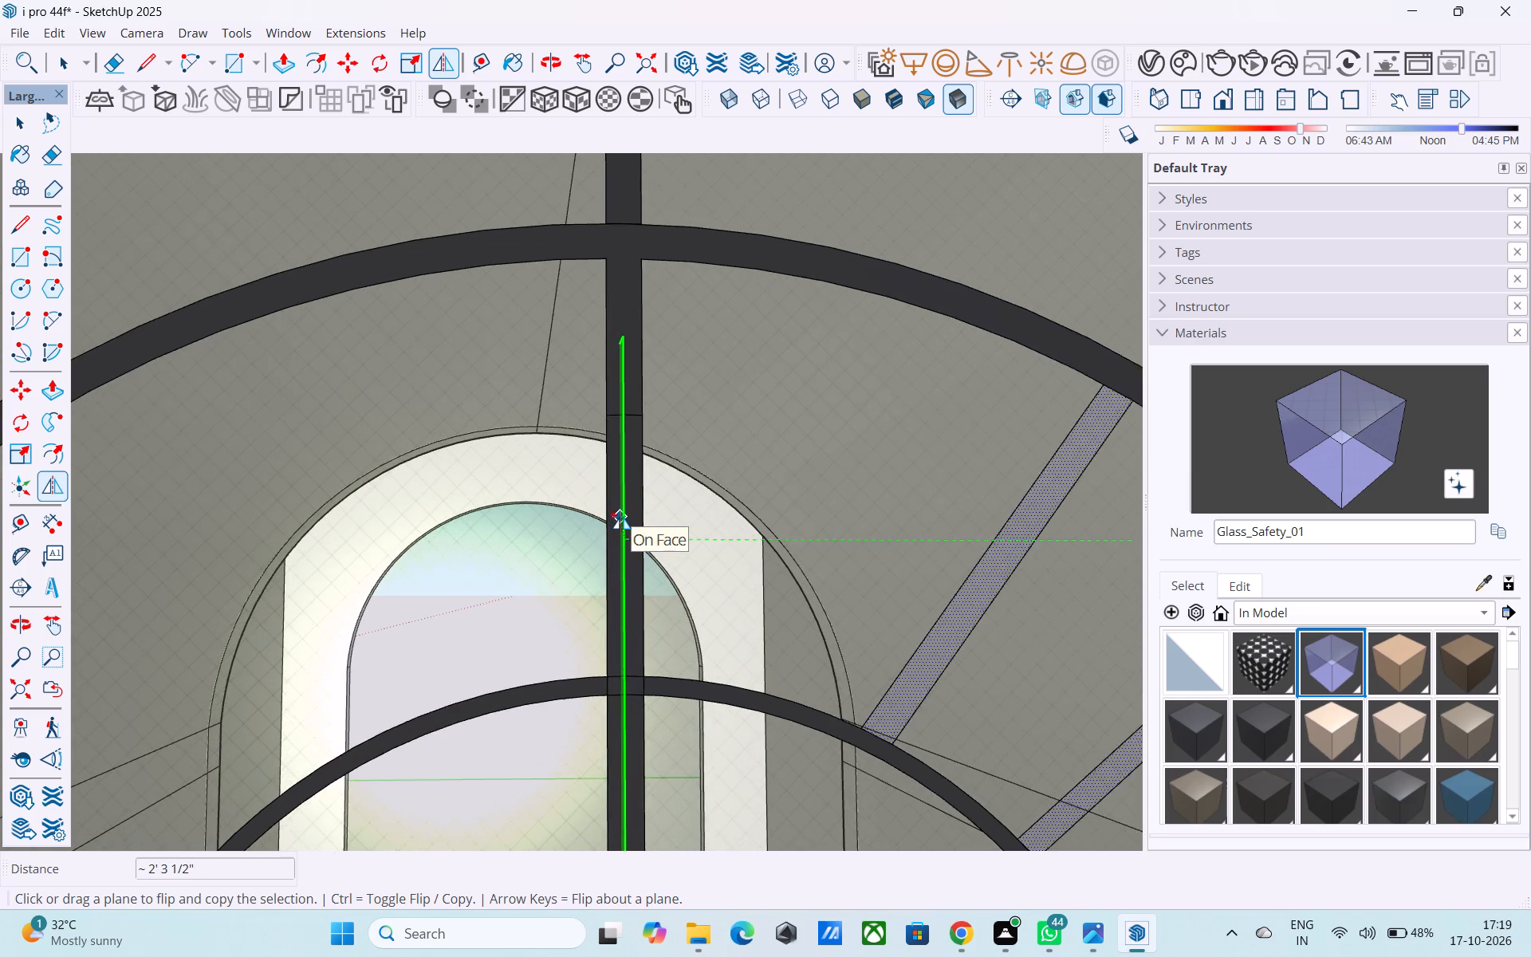
drag(621, 517, 623, 514)
scroll(621, 517, up, 2)
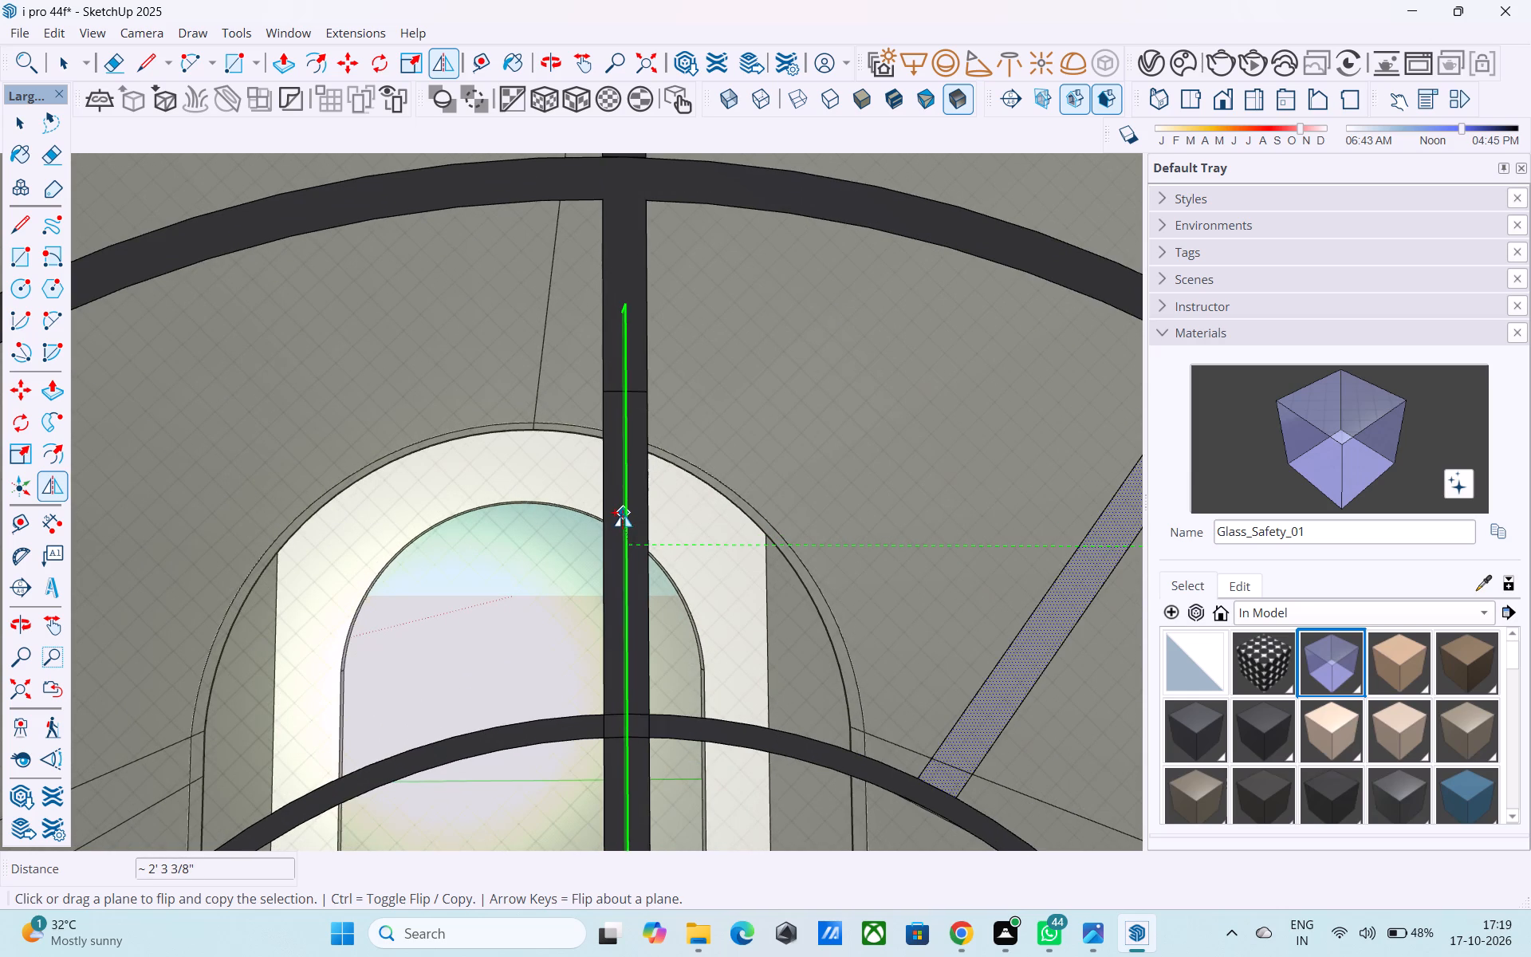
drag(623, 514, 624, 514)
scroll(627, 511, down, 6)
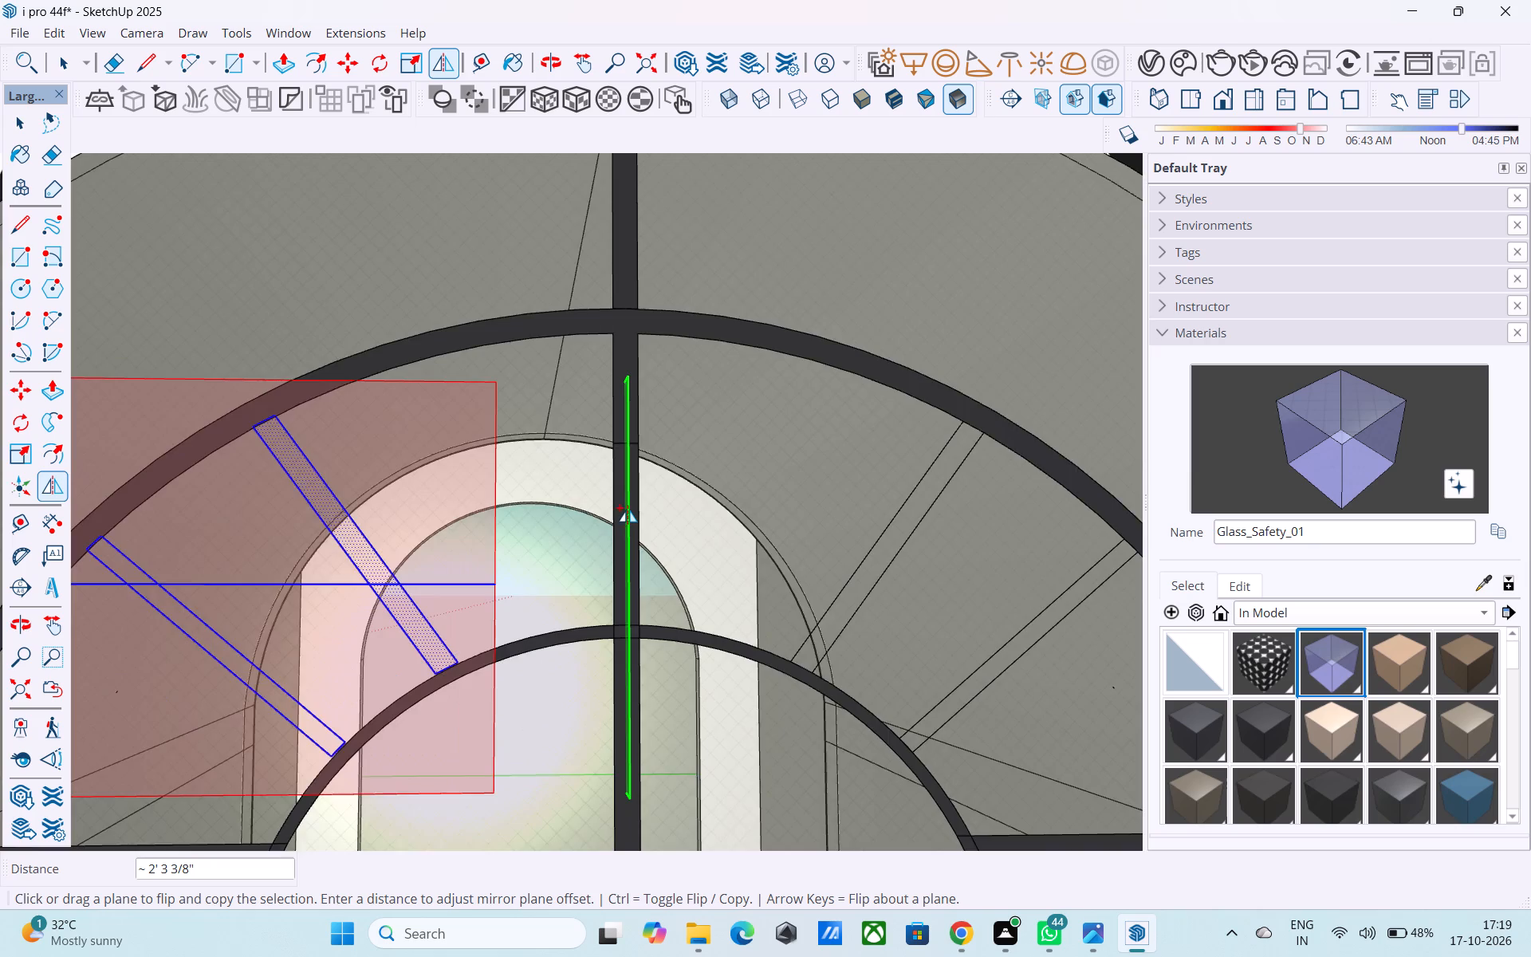
scroll(628, 510, down, 9)
key(space)
scroll(627, 510, down, 4)
Paint the two mirrored diagonal bars left of the central vertical bar with the dark ThomThom - Buttons1 material.
click(568, 447)
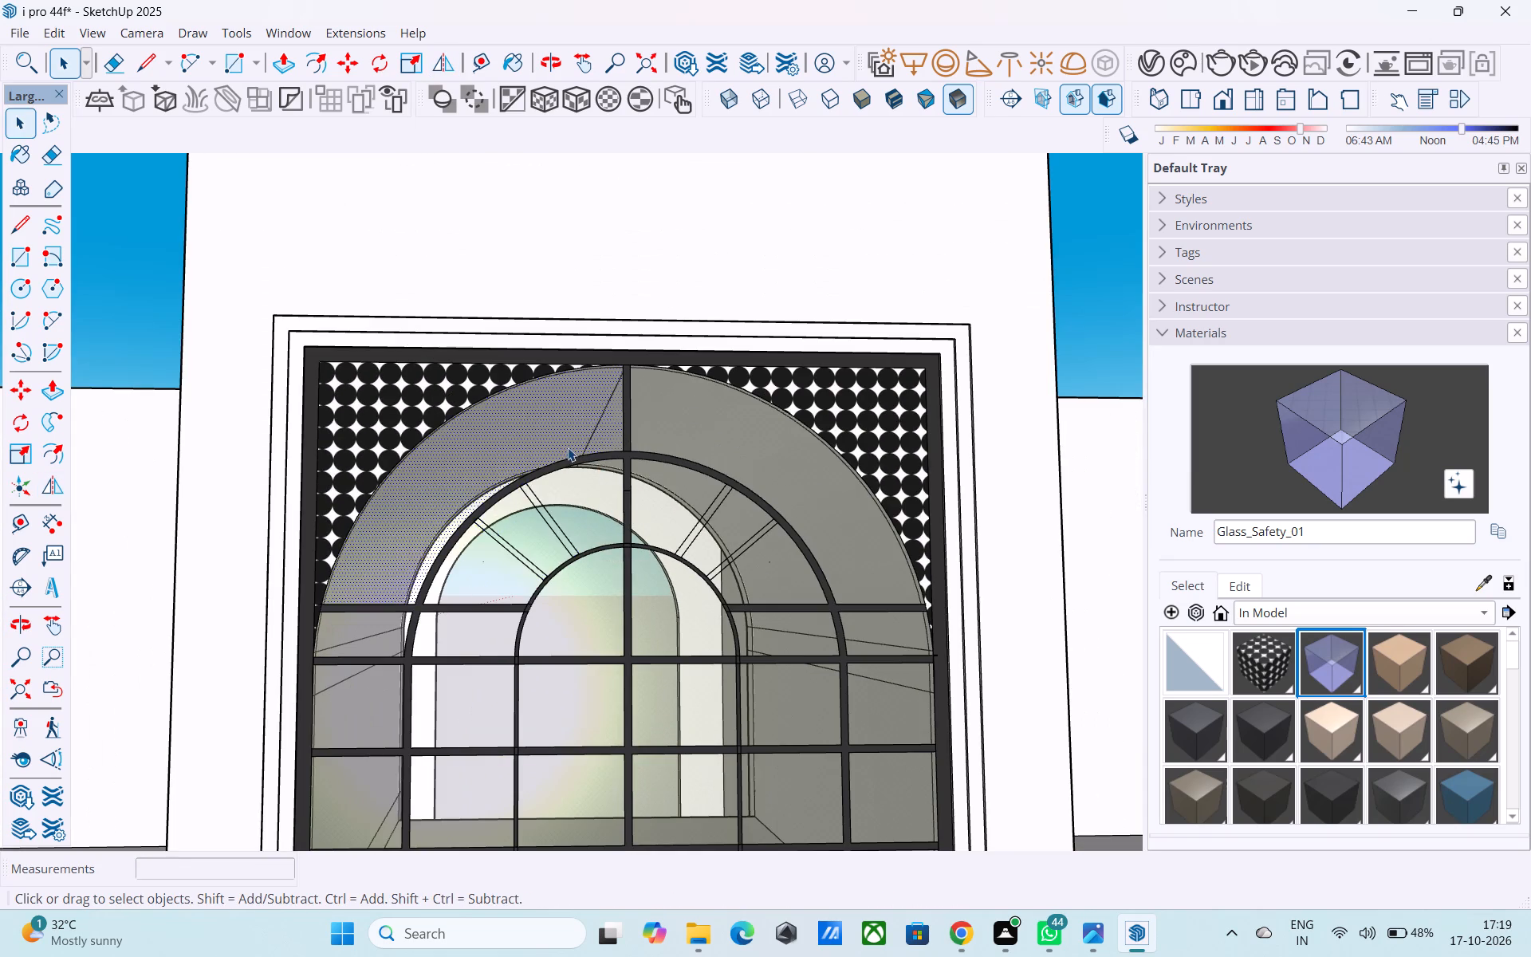
scroll(554, 497, up, 12)
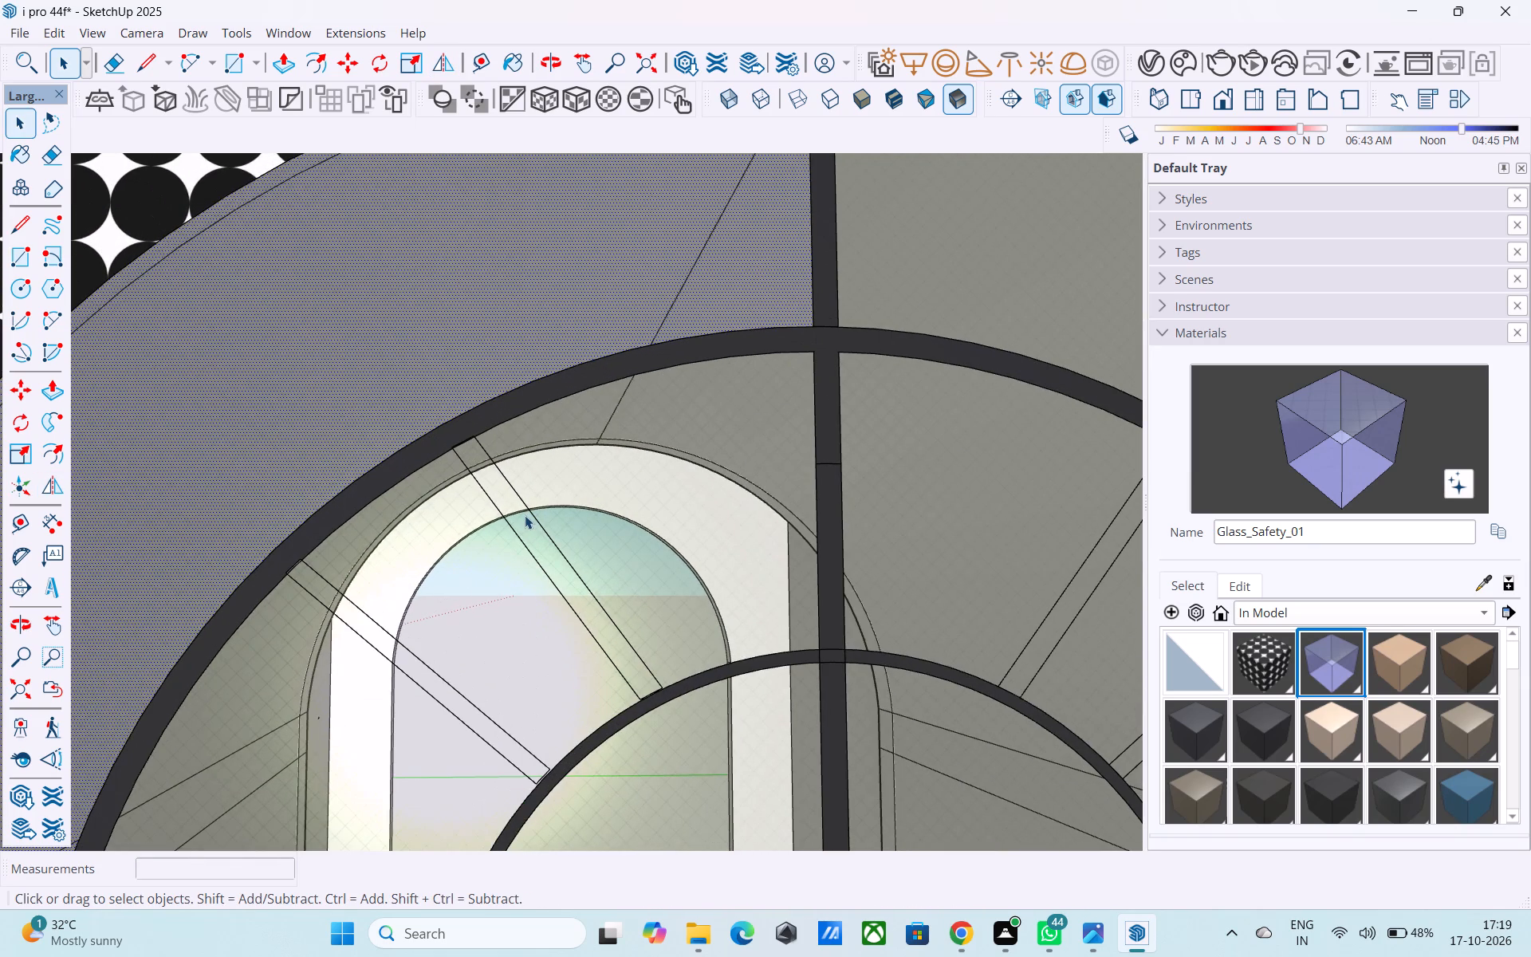
shift+middle_drag(524, 520, 521, 491)
scroll(321, 546, up, 8)
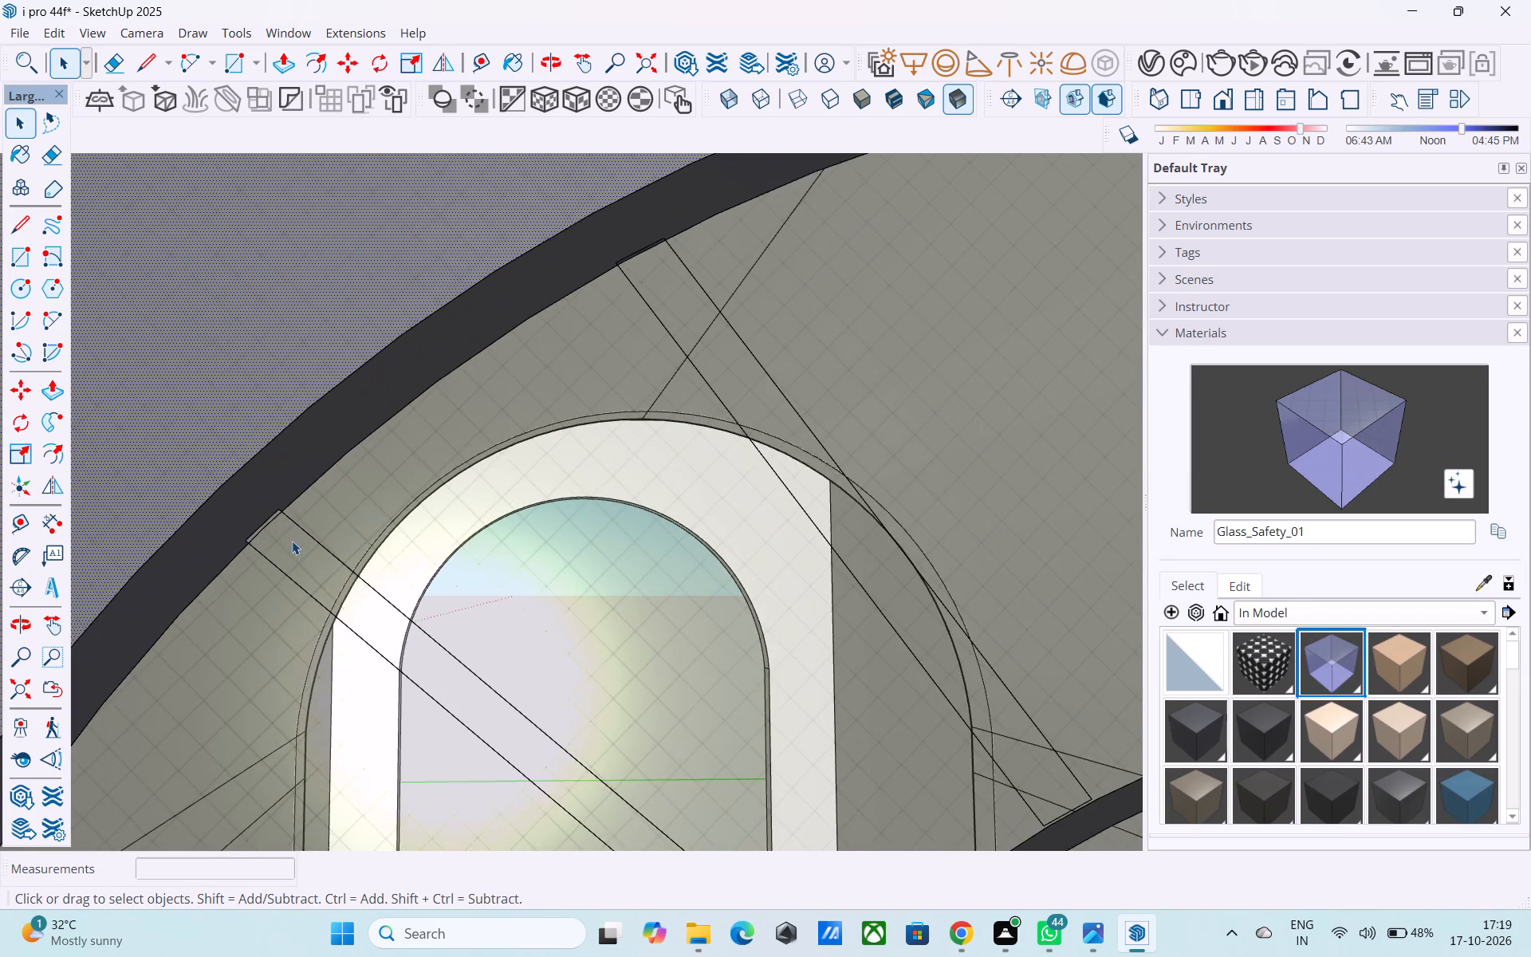
click(292, 540)
scroll(292, 540, down, 10)
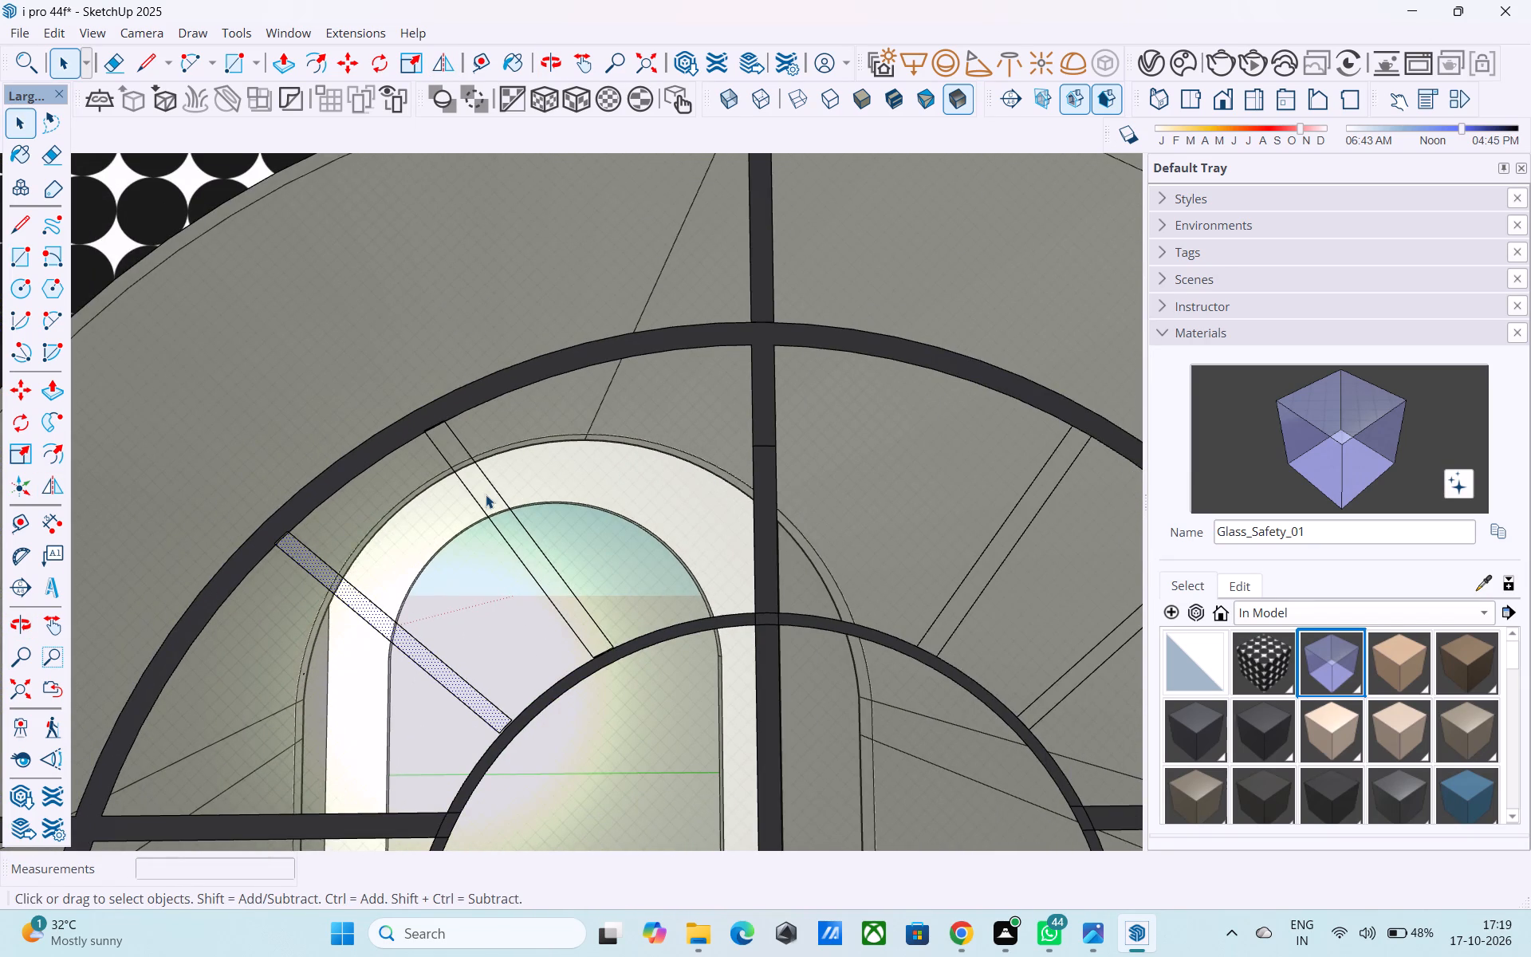
click(486, 494)
scroll(486, 494, down, 9)
scroll(480, 604, down, 1)
shift+middle_drag(481, 609, 424, 579)
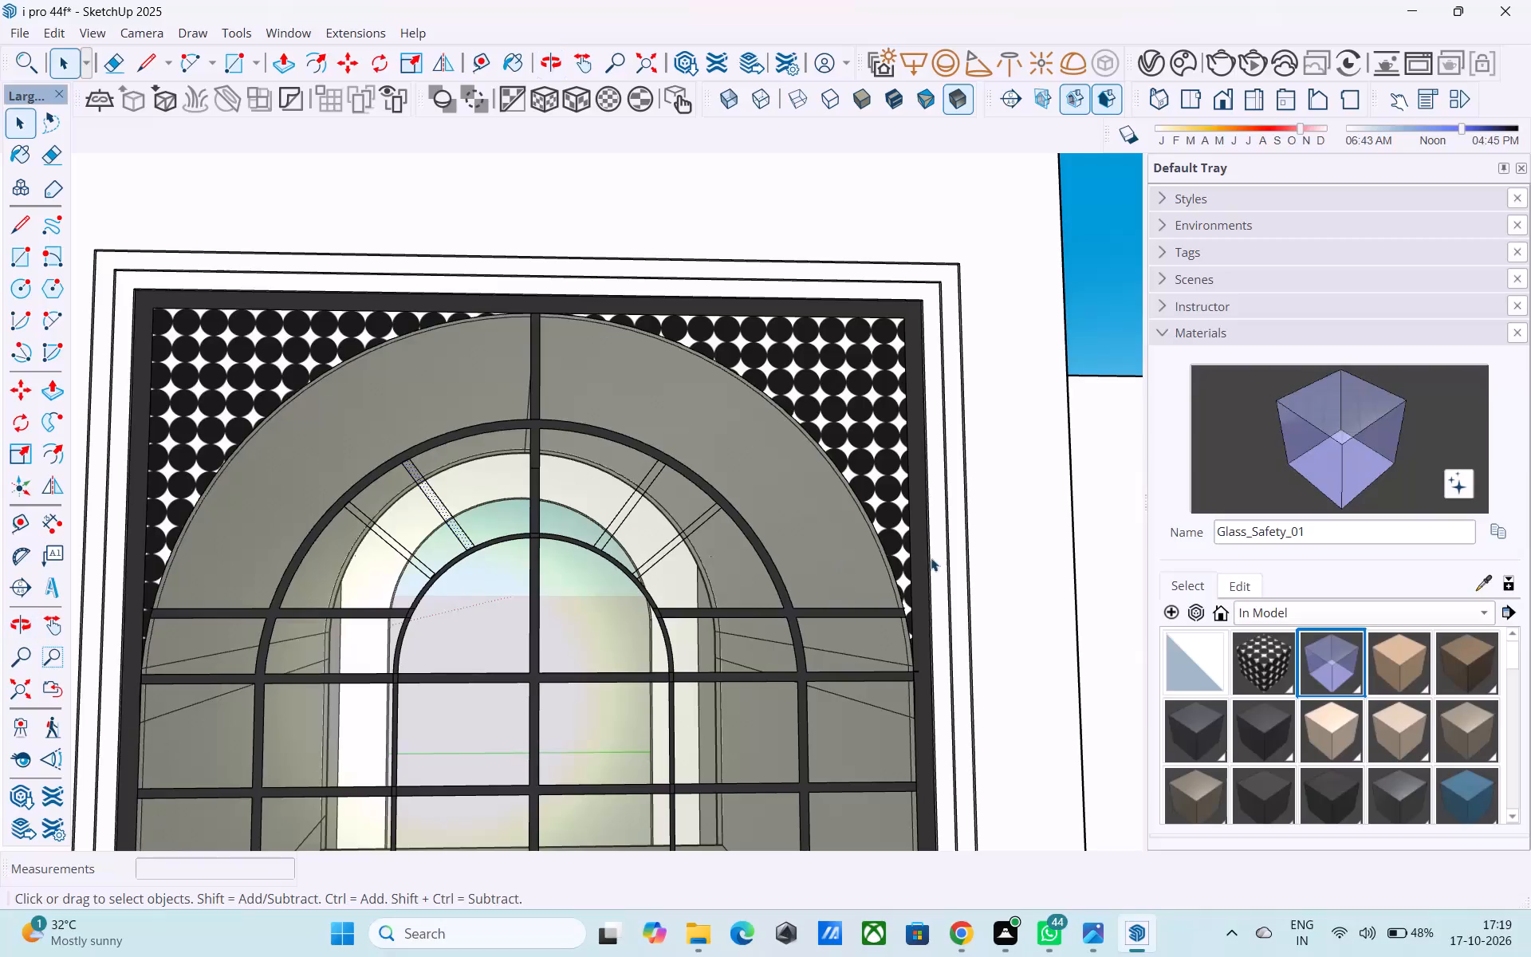
click(1209, 731)
scroll(574, 551, up, 7)
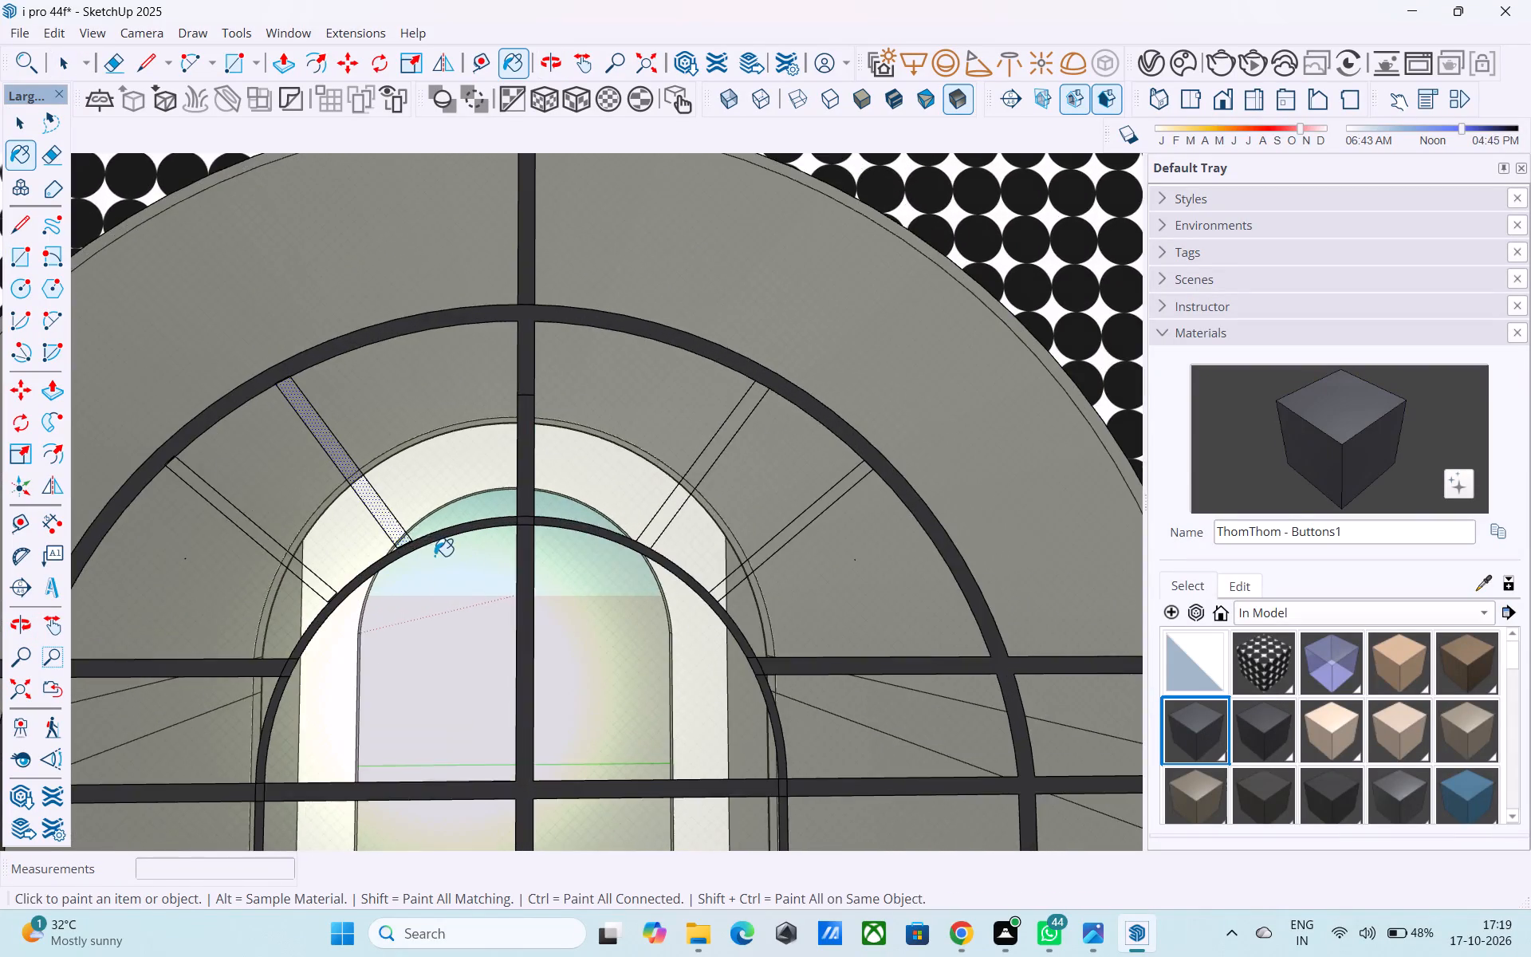
scroll(390, 531, up, 3)
click(386, 528)
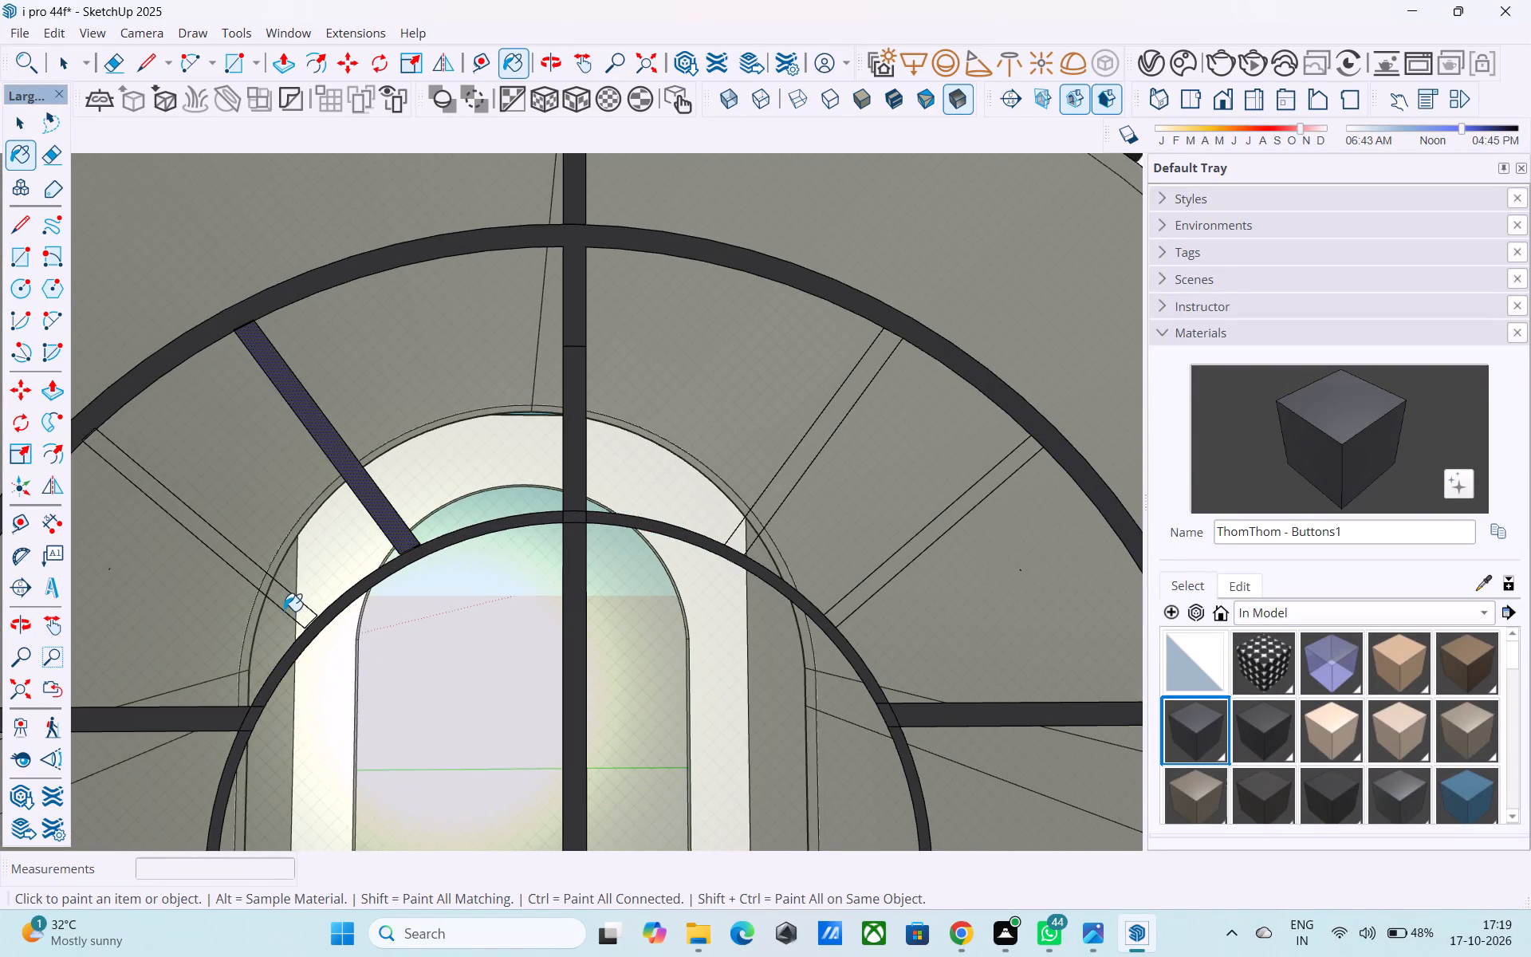
click(289, 602)
Paint the two diagonal bars right of the central vertical bar with the same dark material.
click(792, 472)
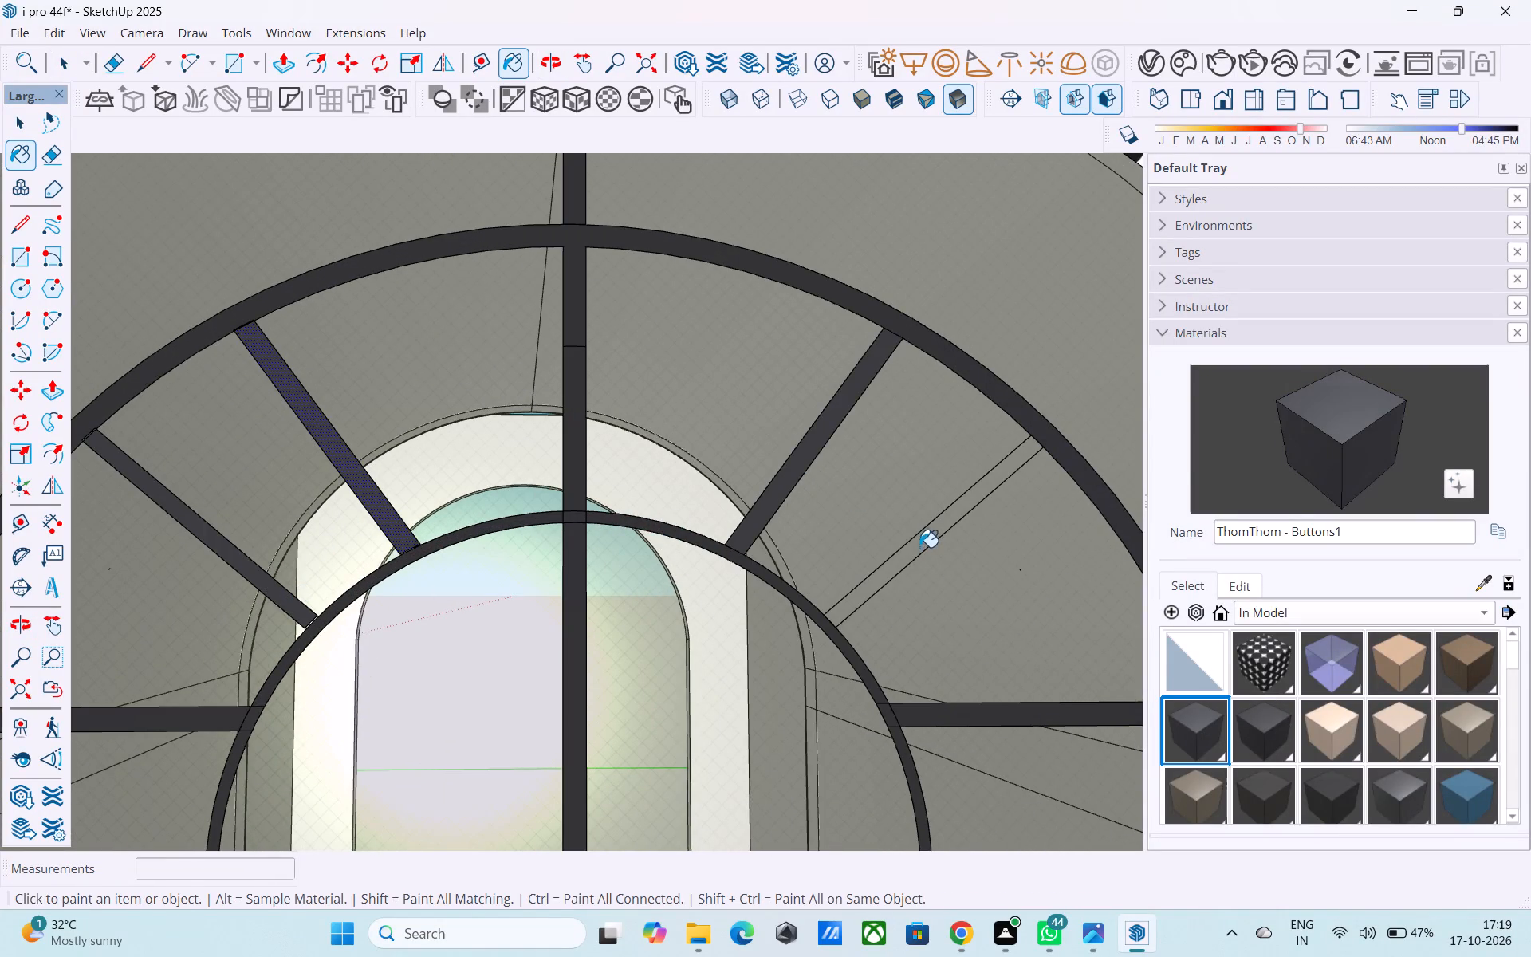
click(919, 547)
scroll(926, 545, down, 20)
scroll(926, 545, down, 10)
key(space)
click(799, 395)
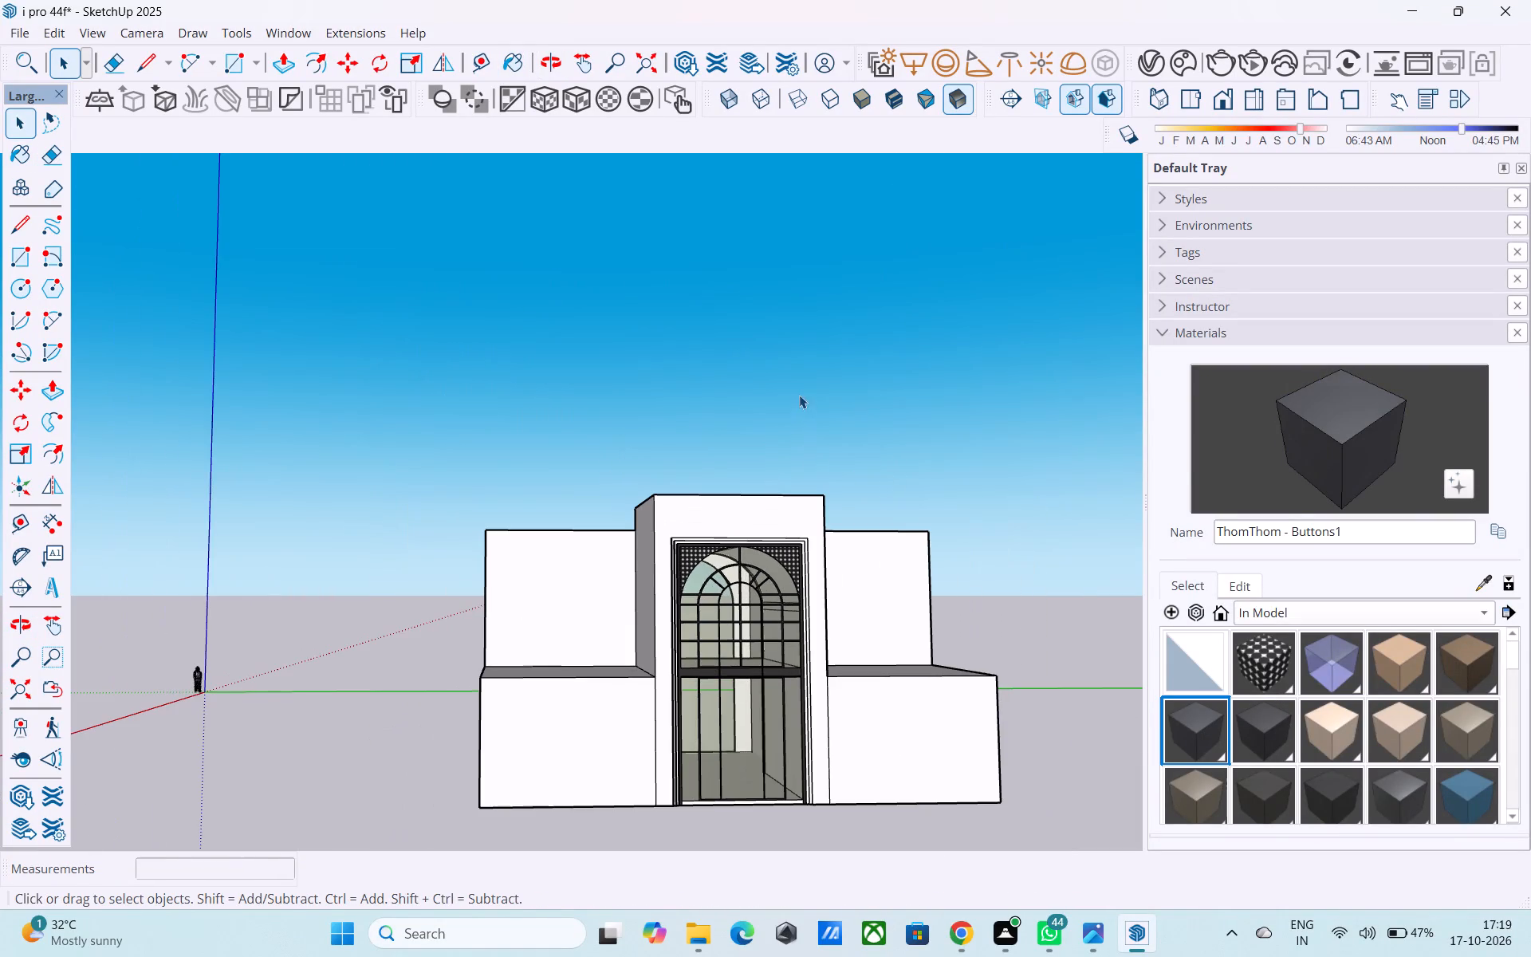
Save the model.
middle_drag(762, 553, 677, 586)
scroll(693, 590, up, 6)
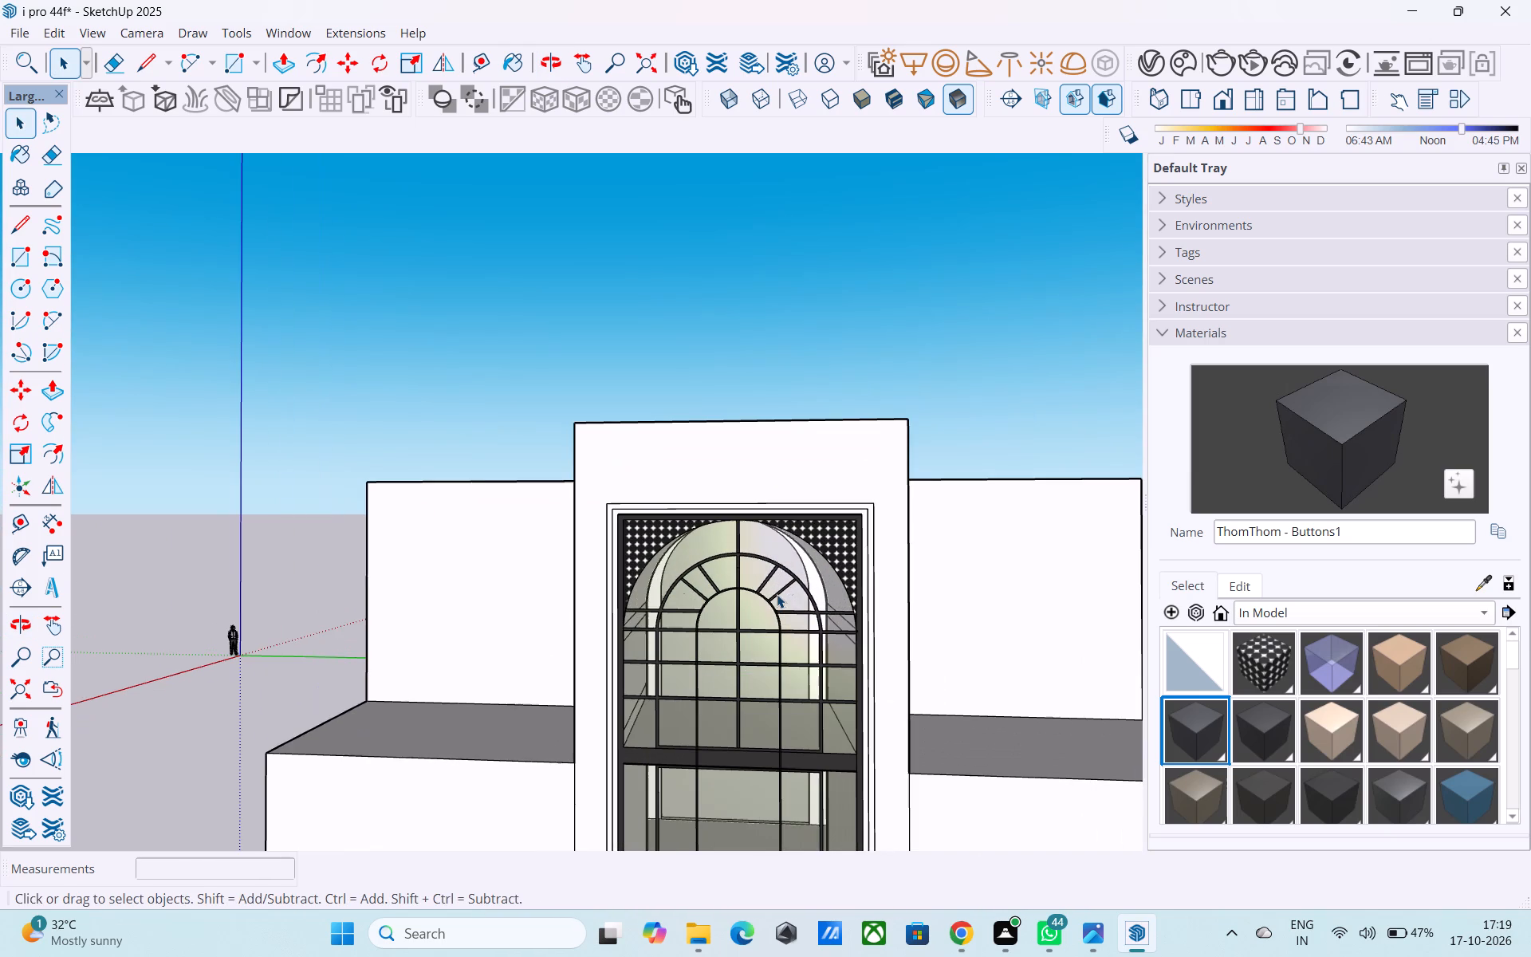
key(ctrl+s)
Extend the lower right diagonal bar to the outer arch with two side lines, about 2' 2 1/16" and 2' 2 1/8" long.
scroll(775, 590, up, 1)
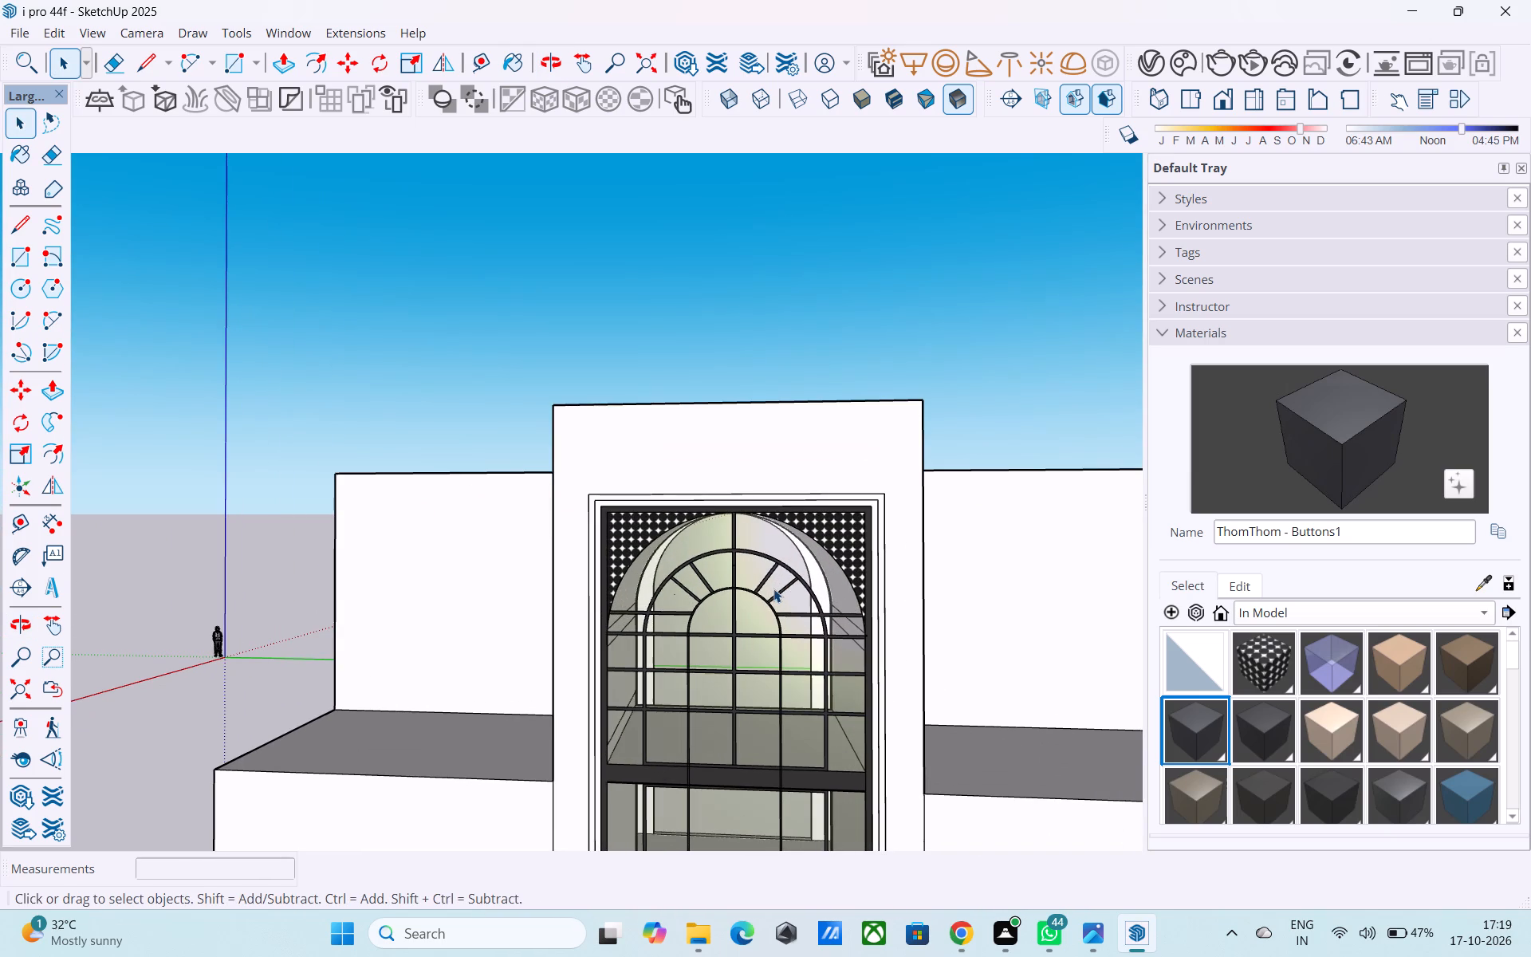
scroll(742, 619, up, 4)
scroll(787, 512, up, 5)
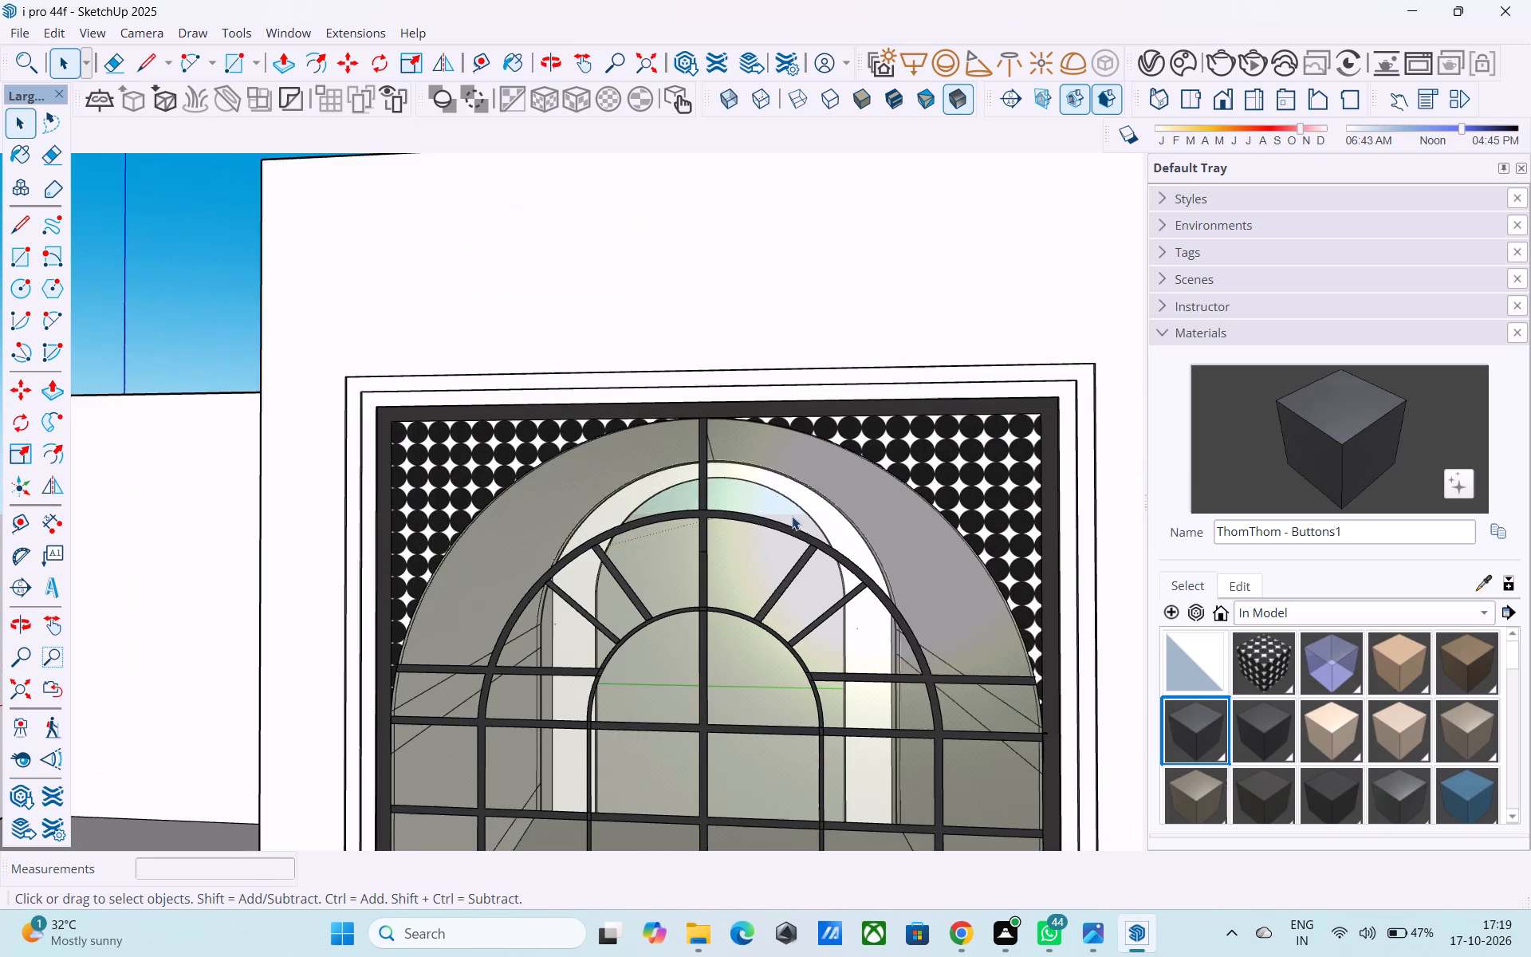
key(l)
middle_drag(892, 578, 803, 620)
scroll(805, 643, up, 9)
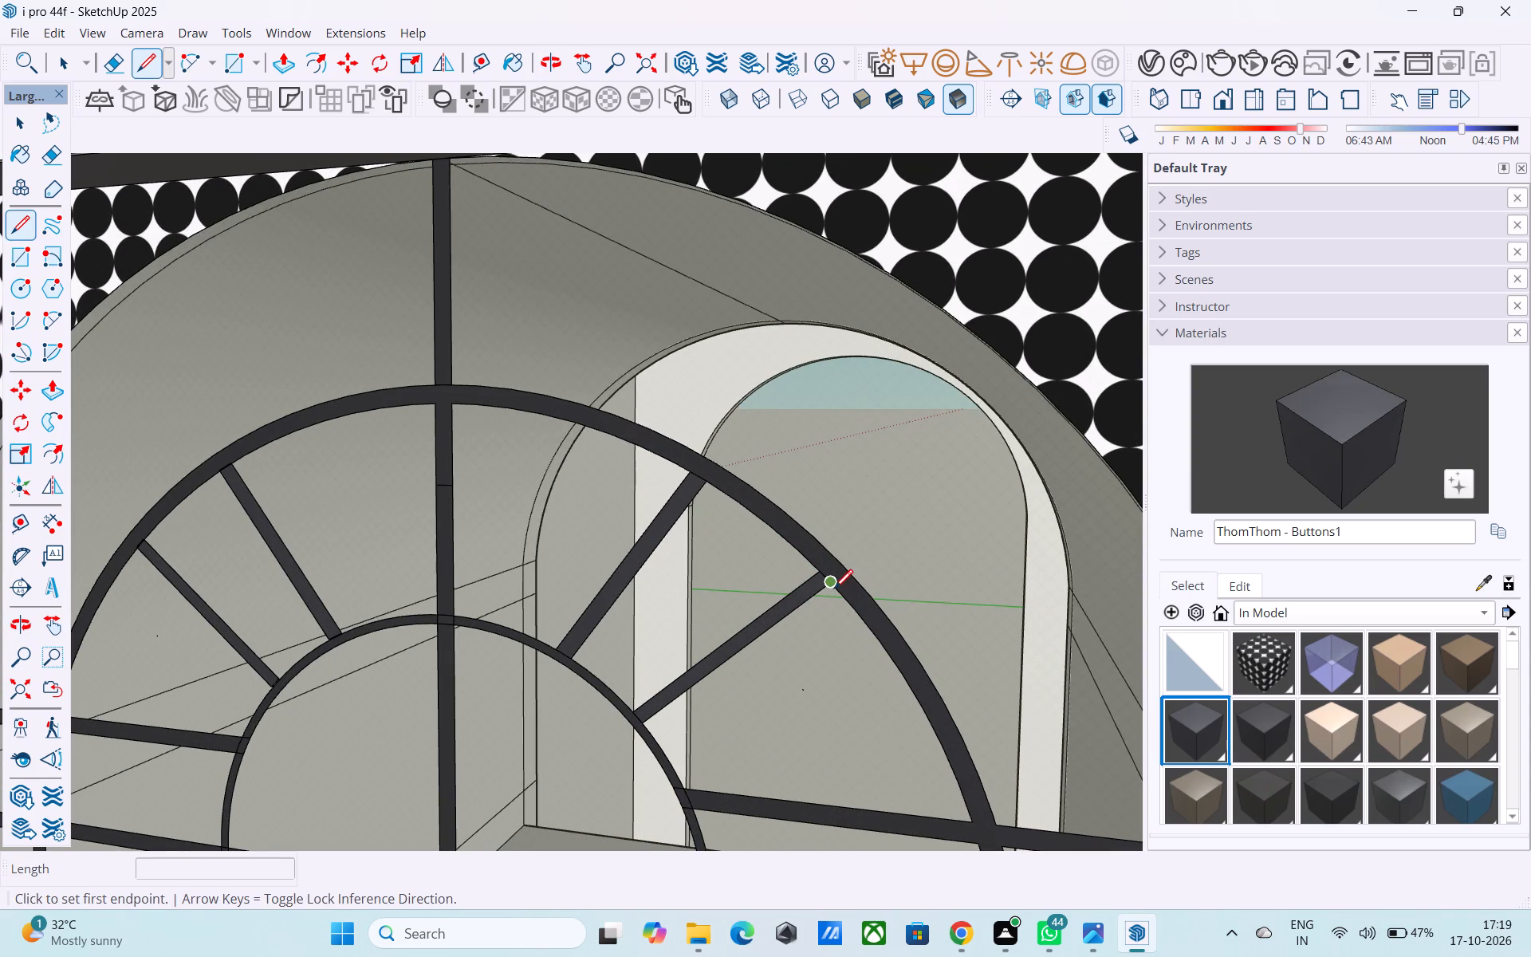
click(834, 589)
scroll(865, 573, down, 2)
middle_drag(865, 572, 910, 581)
scroll(903, 545, up, 2)
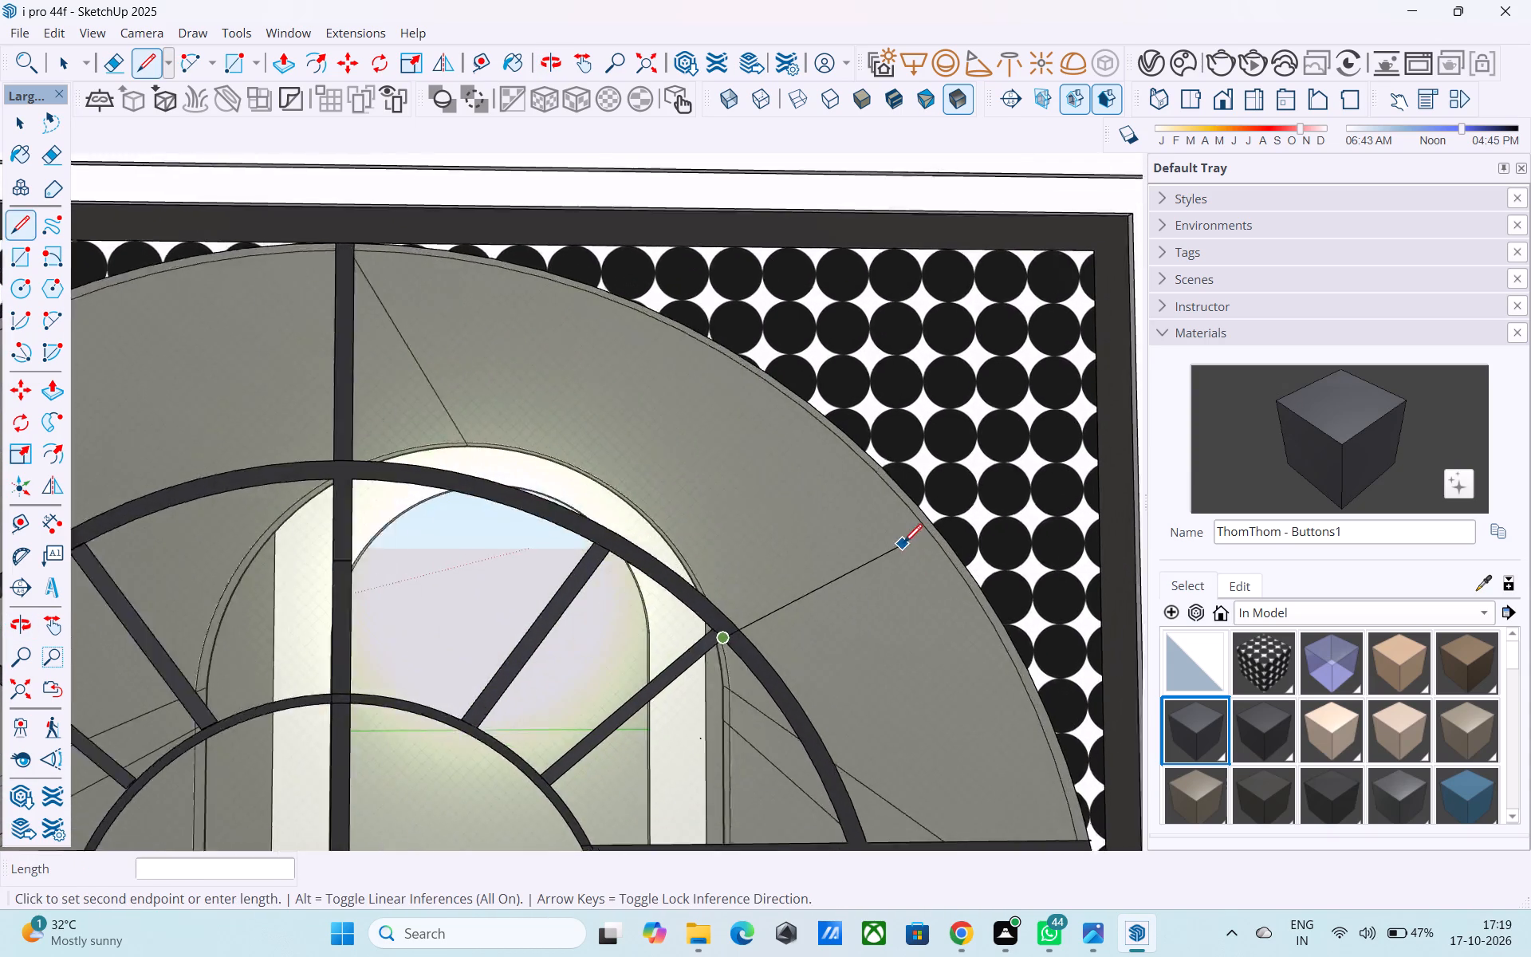
scroll(903, 545, up, 3)
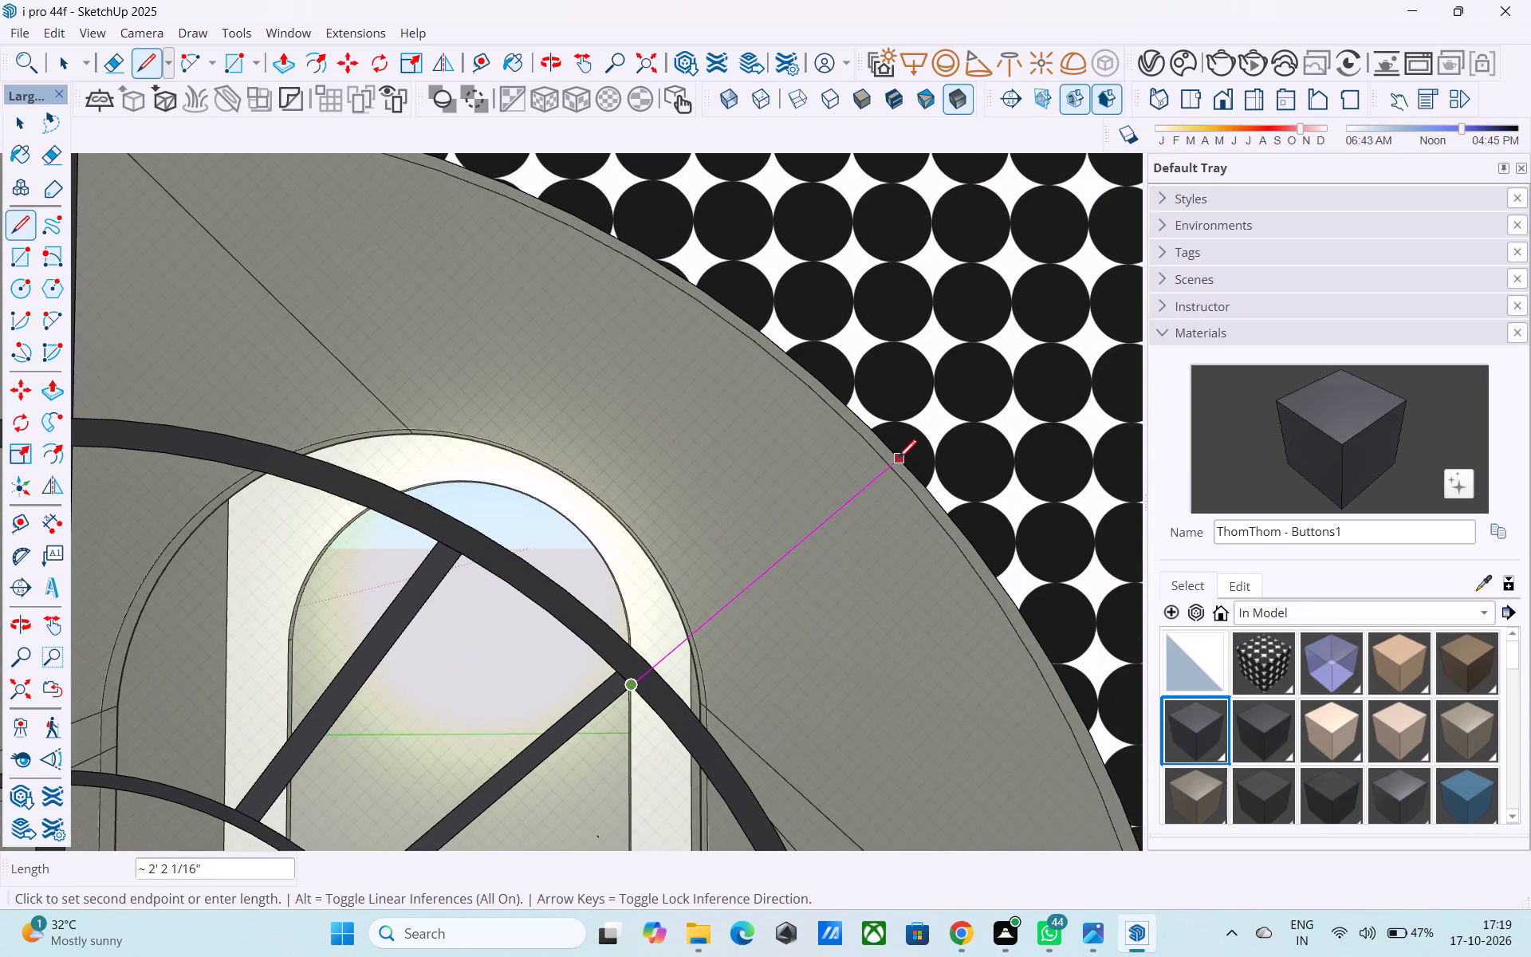
click(899, 460)
click(617, 671)
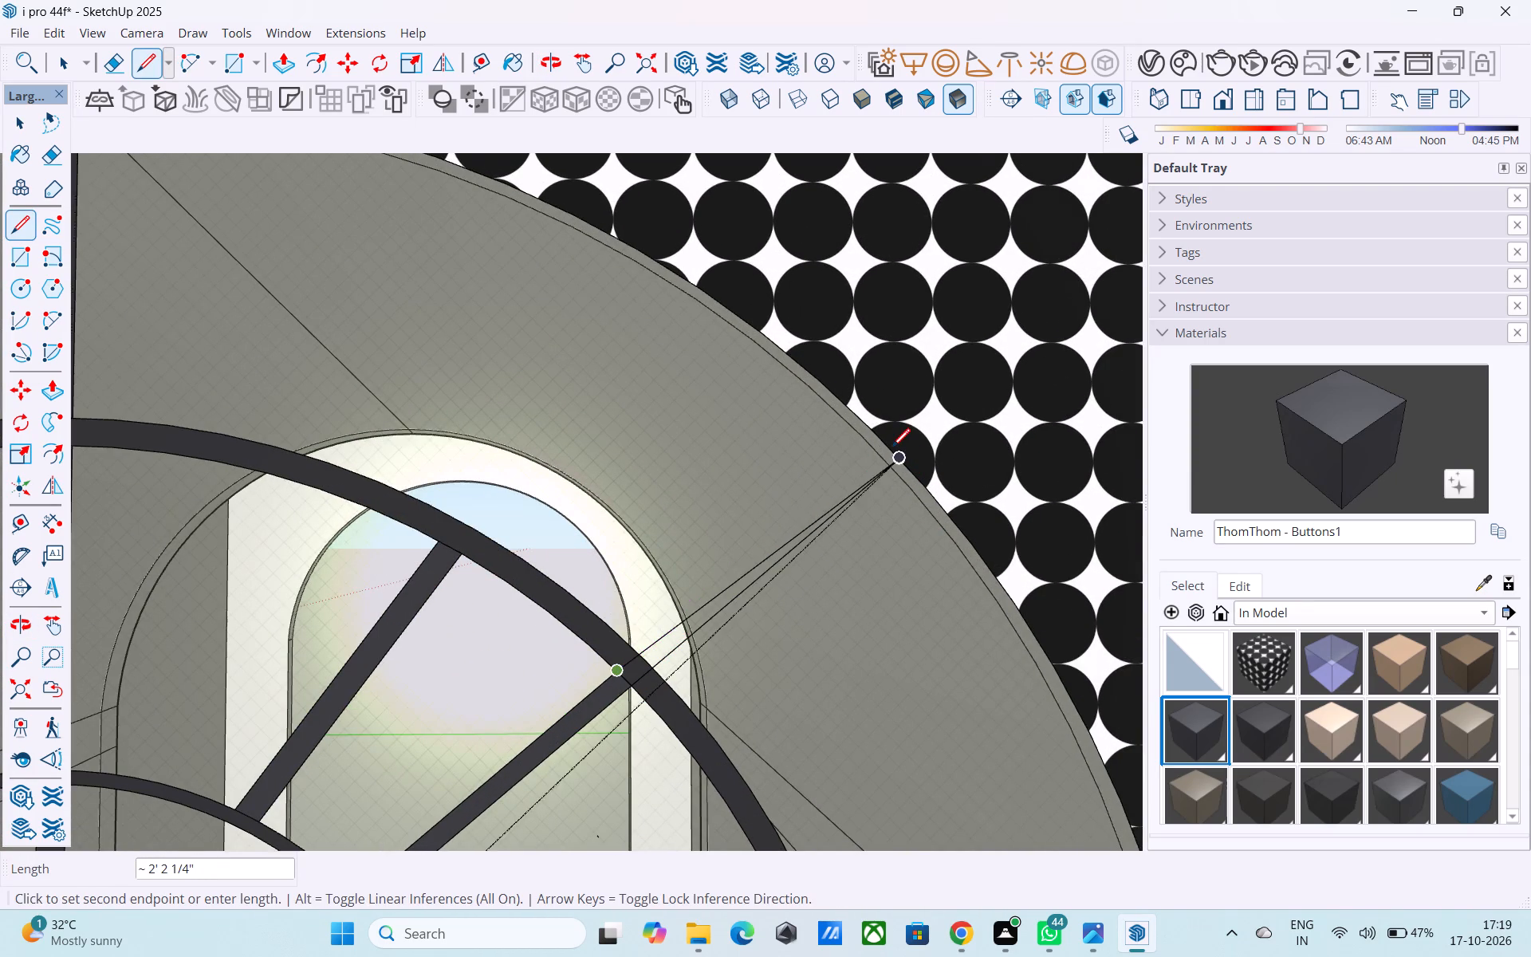
click(890, 445)
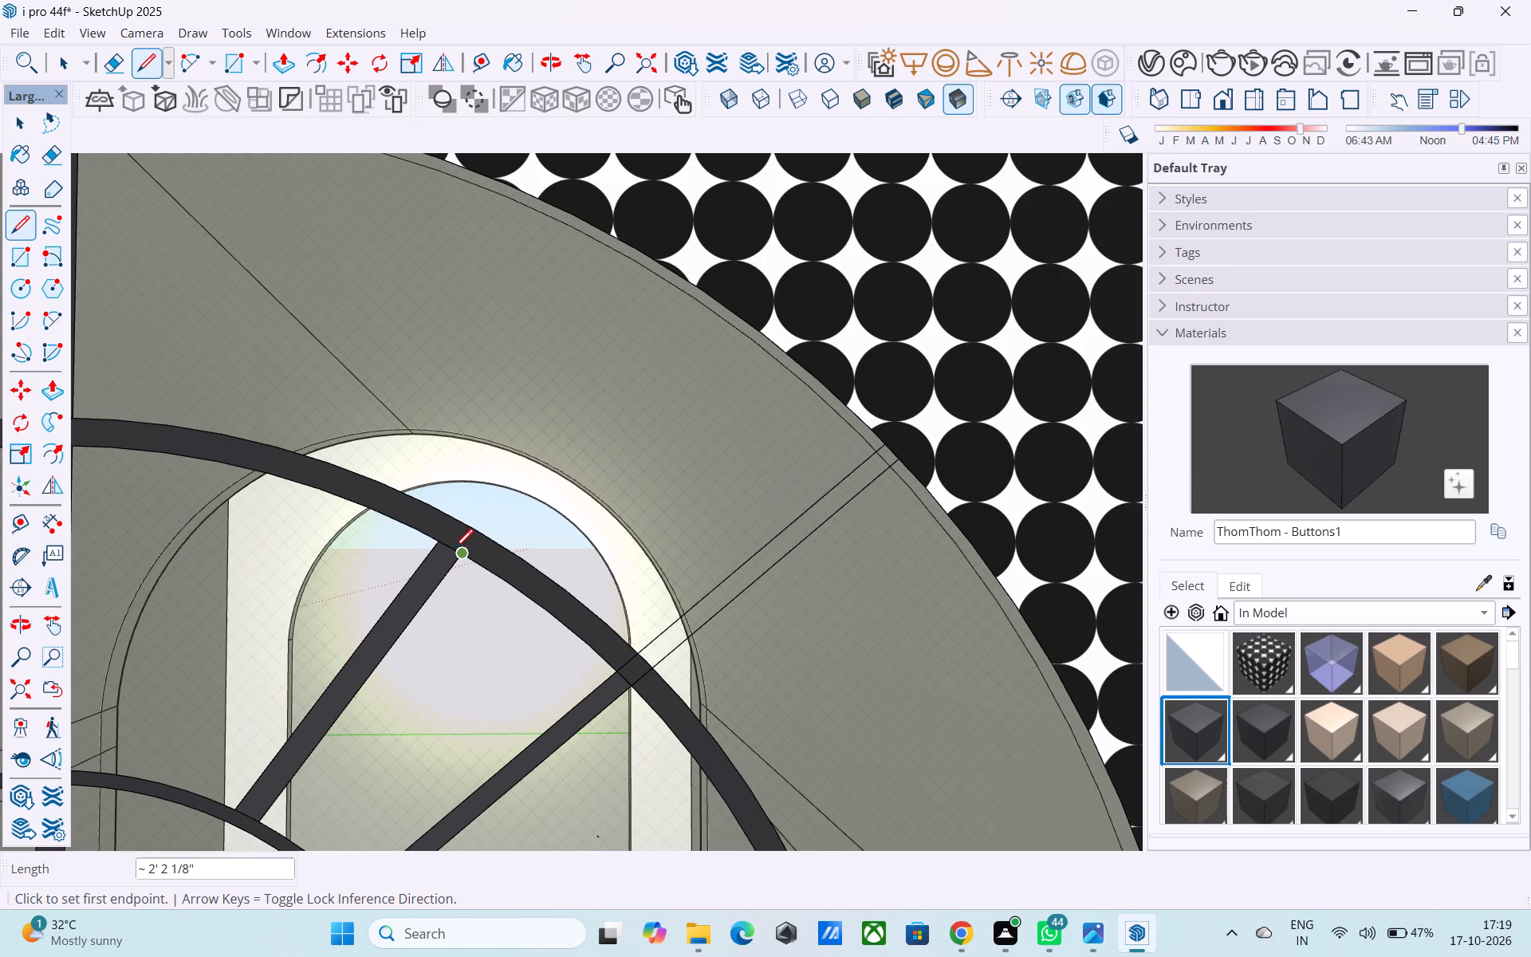
Extend the steeper right diagonal bar's sides, about 2' 1 3/16" and 2' 2 1/4" long, adding a short segment to reach the outer arch.
click(455, 549)
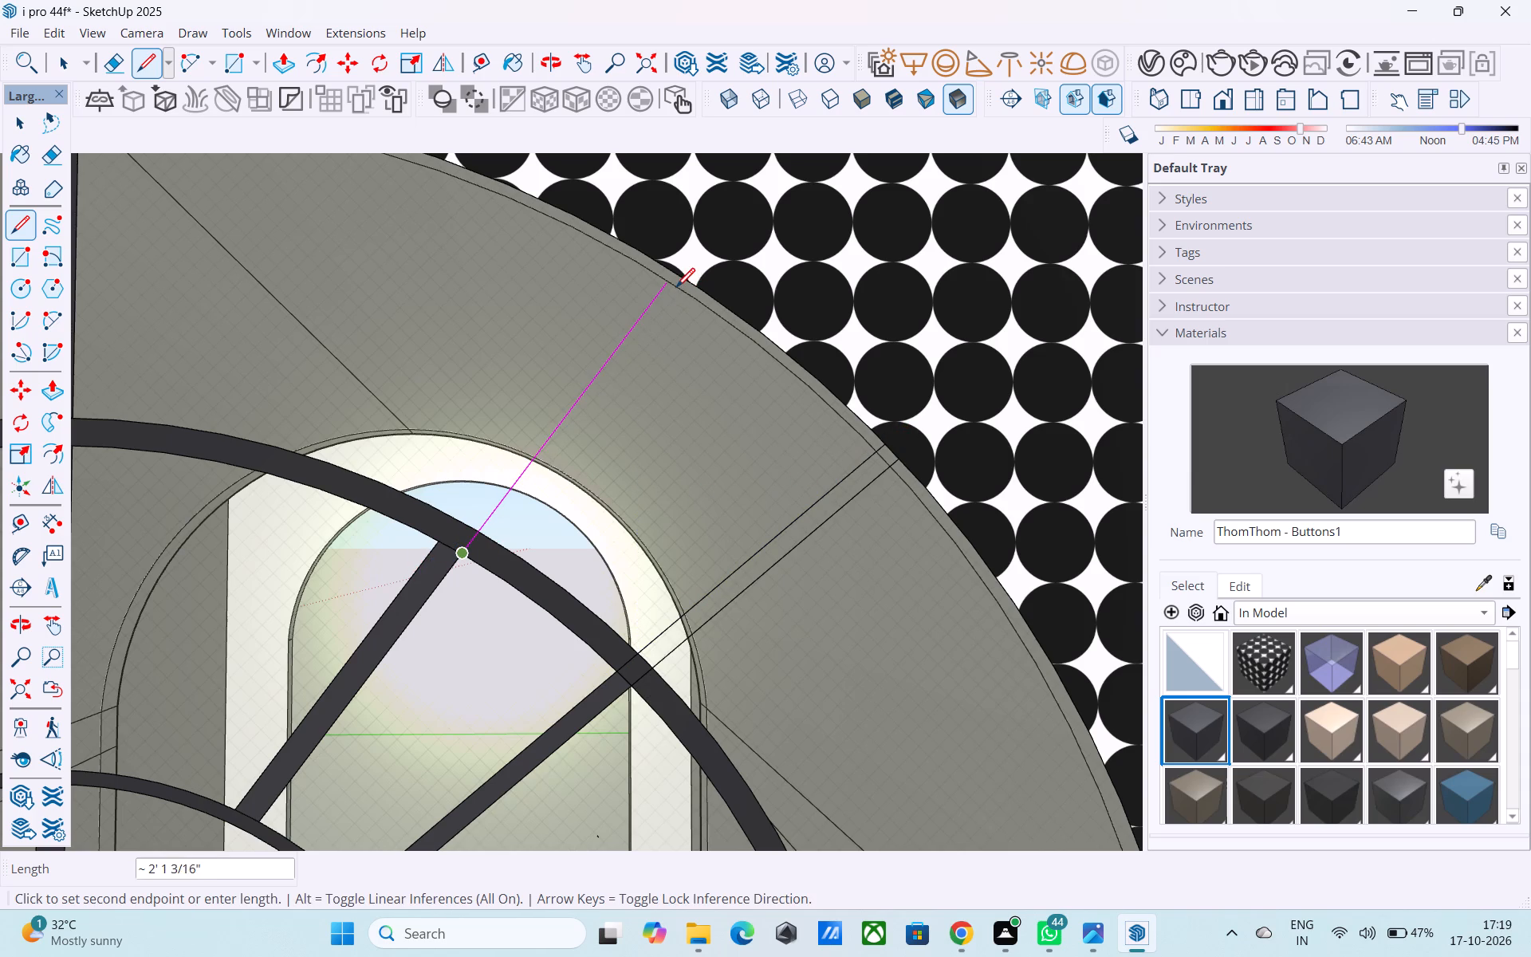
click(667, 284)
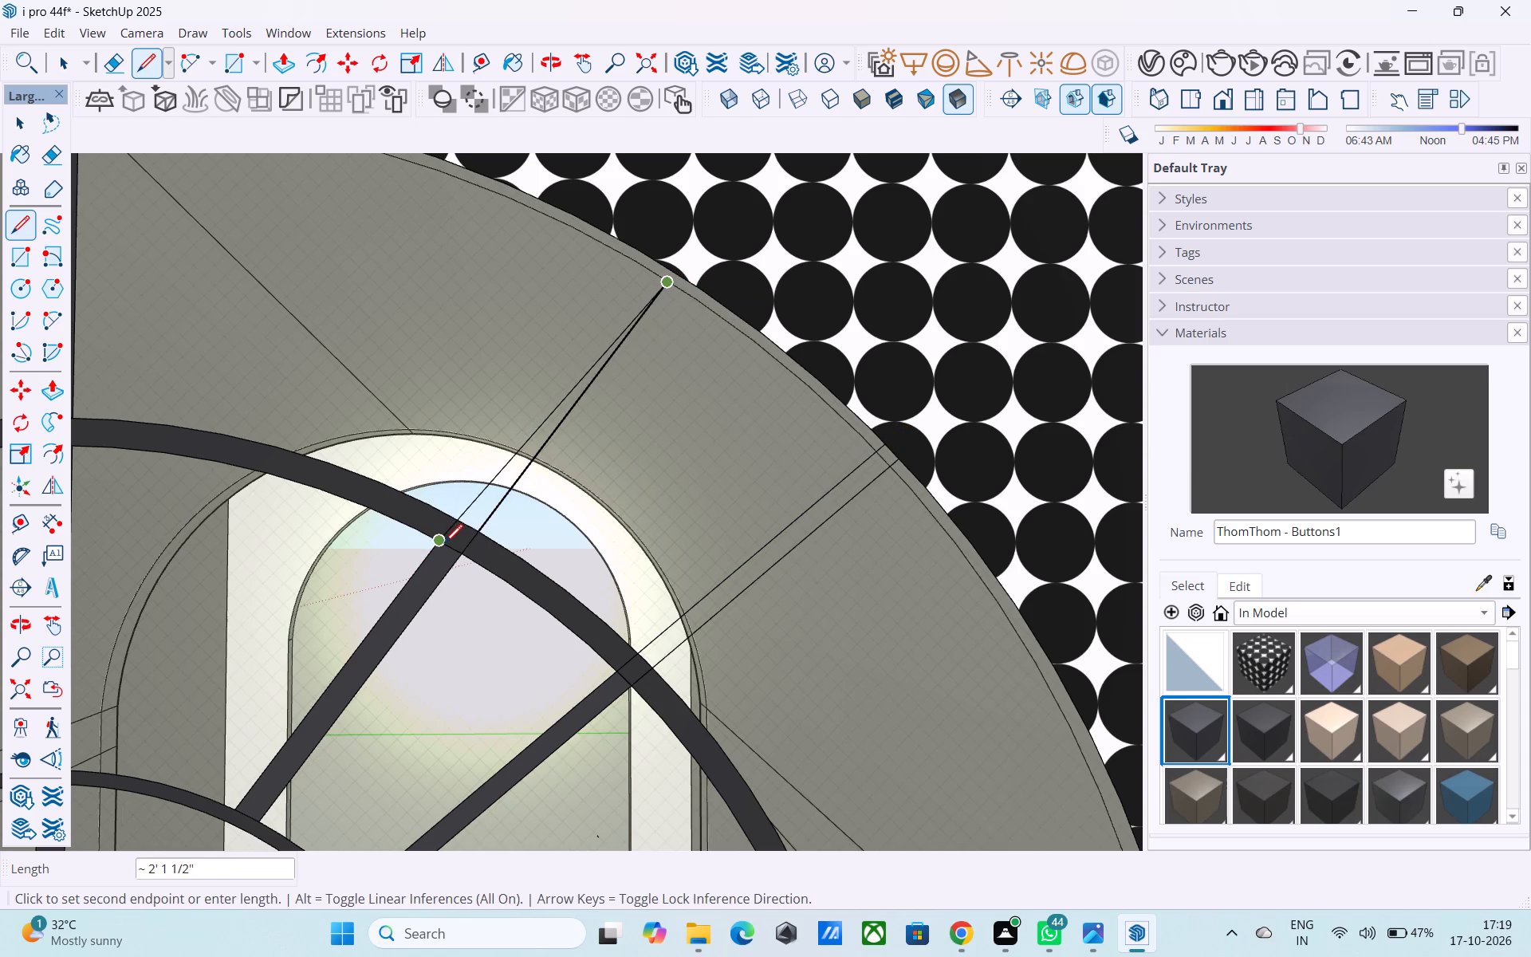
key(l)
click(445, 544)
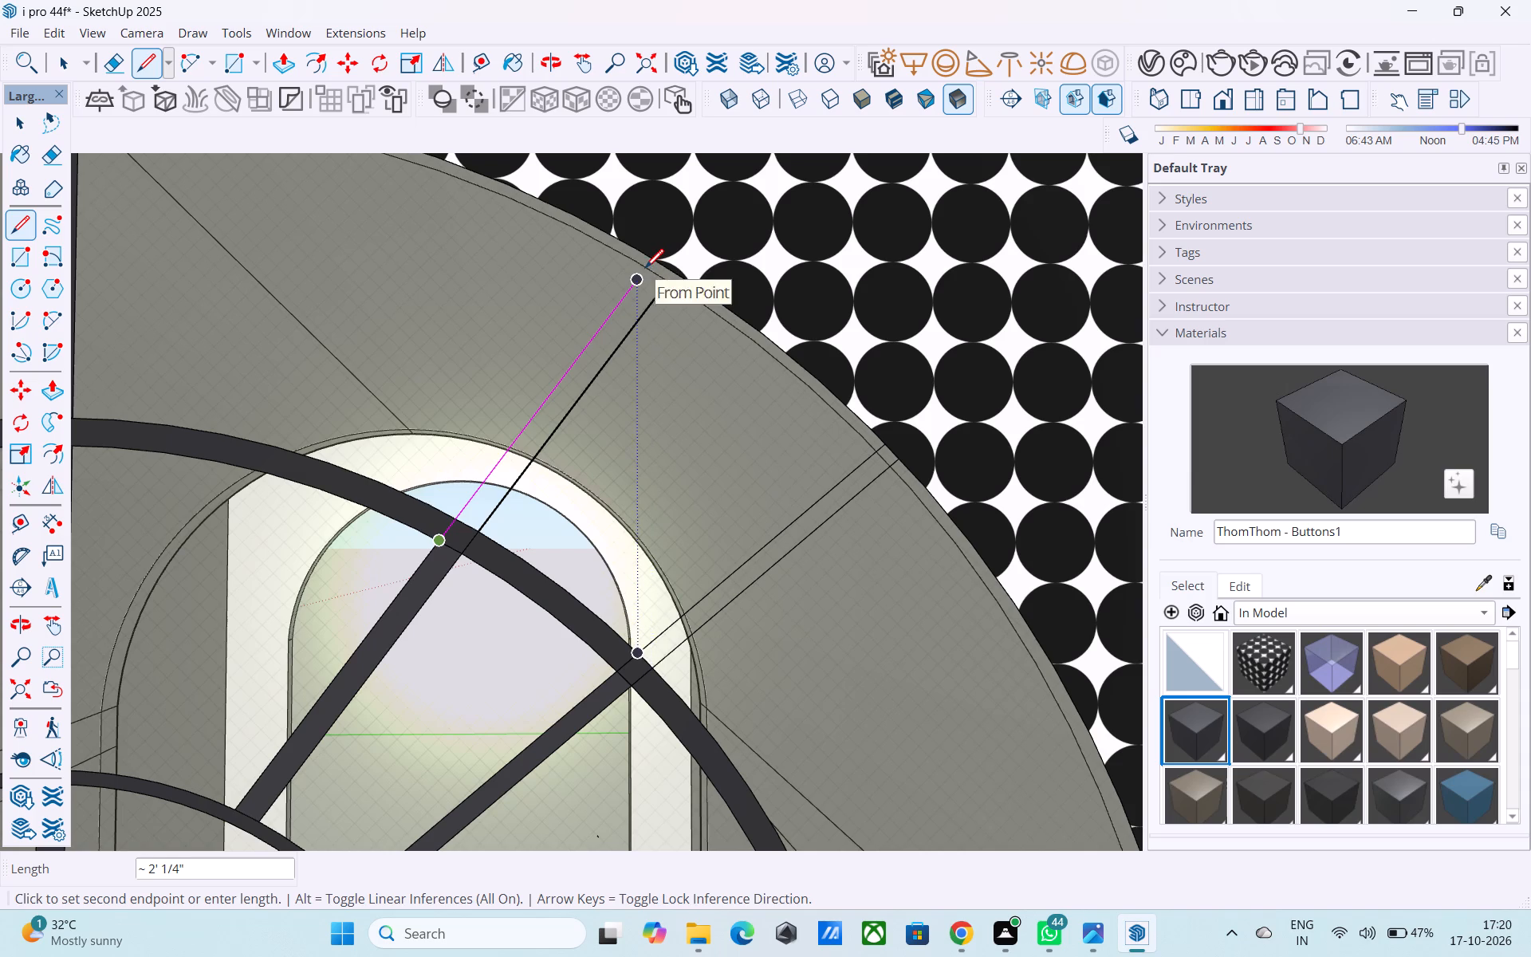
scroll(640, 273, up, 7)
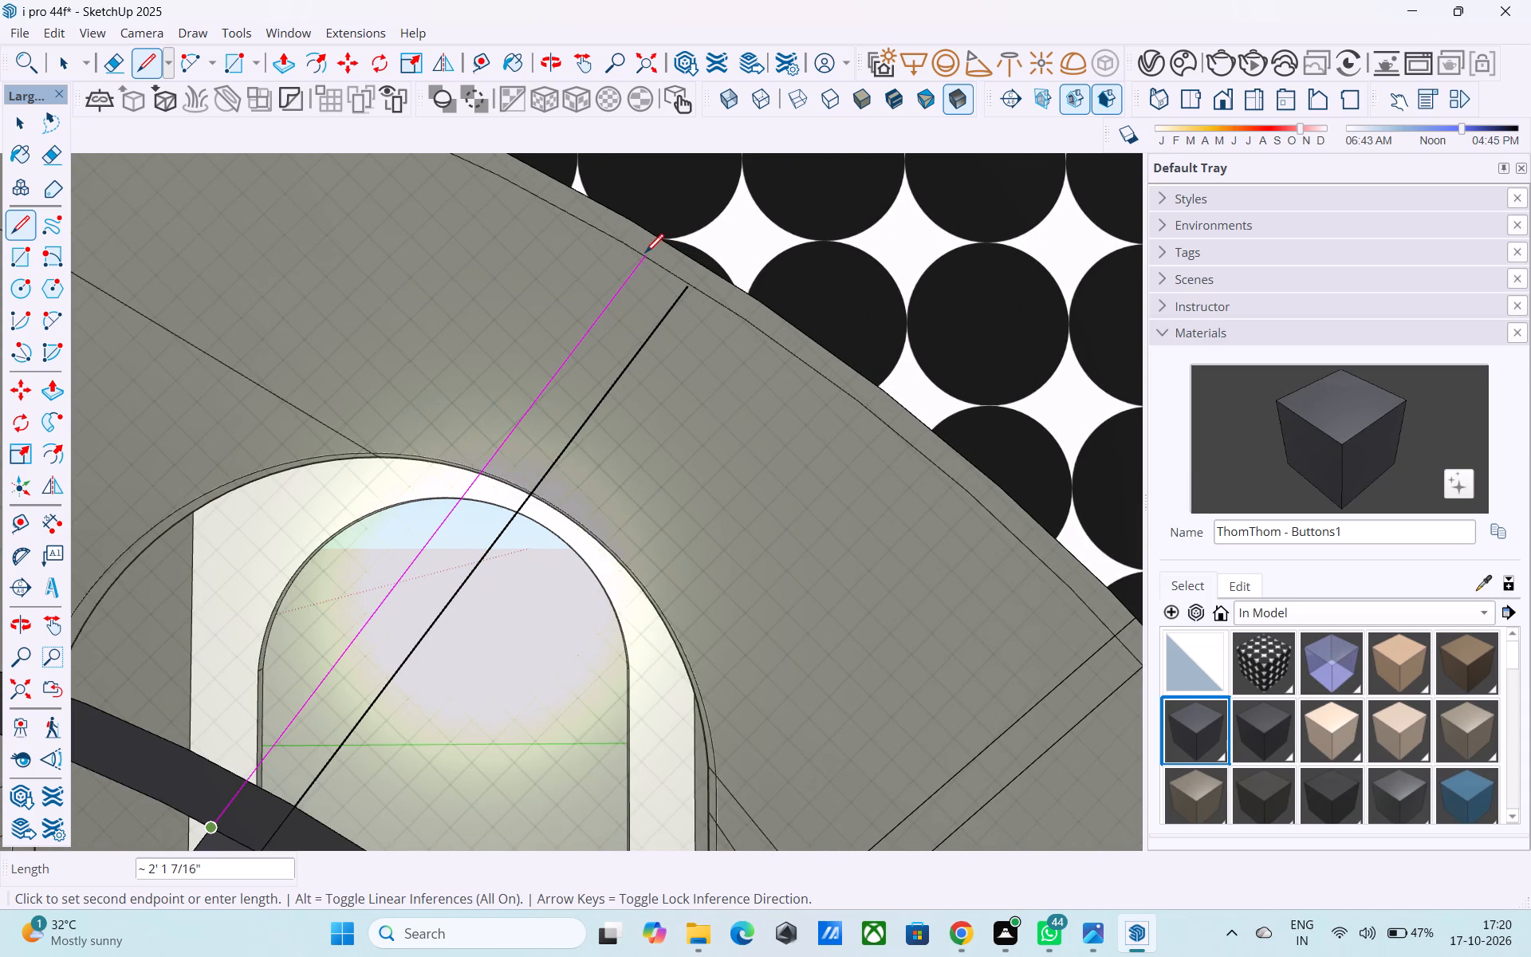
click(657, 238)
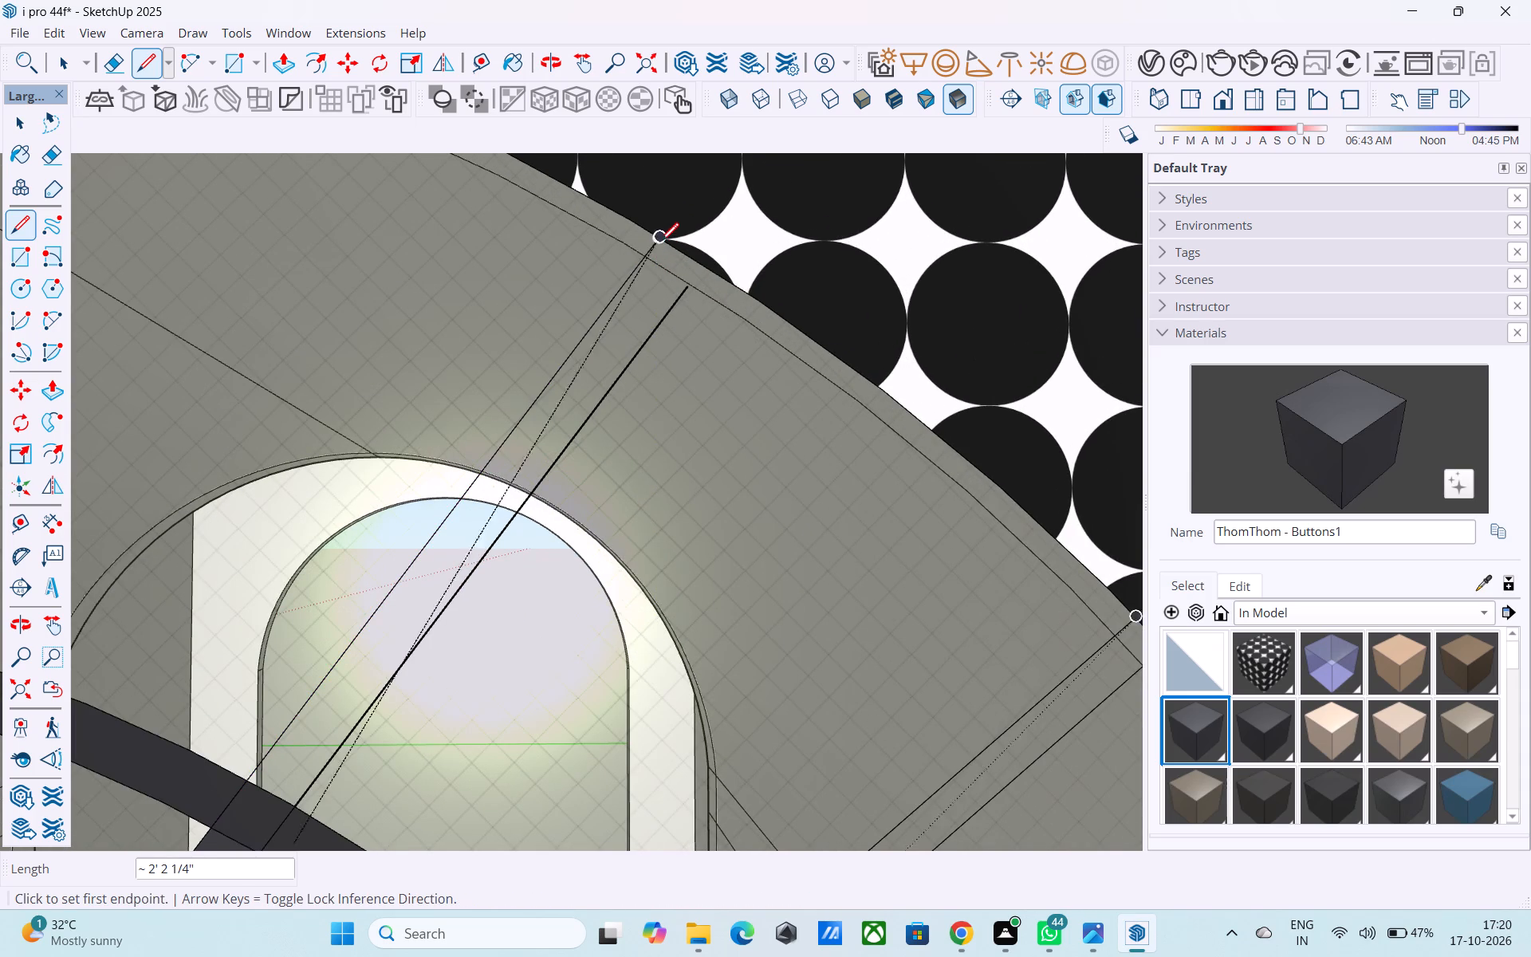
key(l)
click(688, 286)
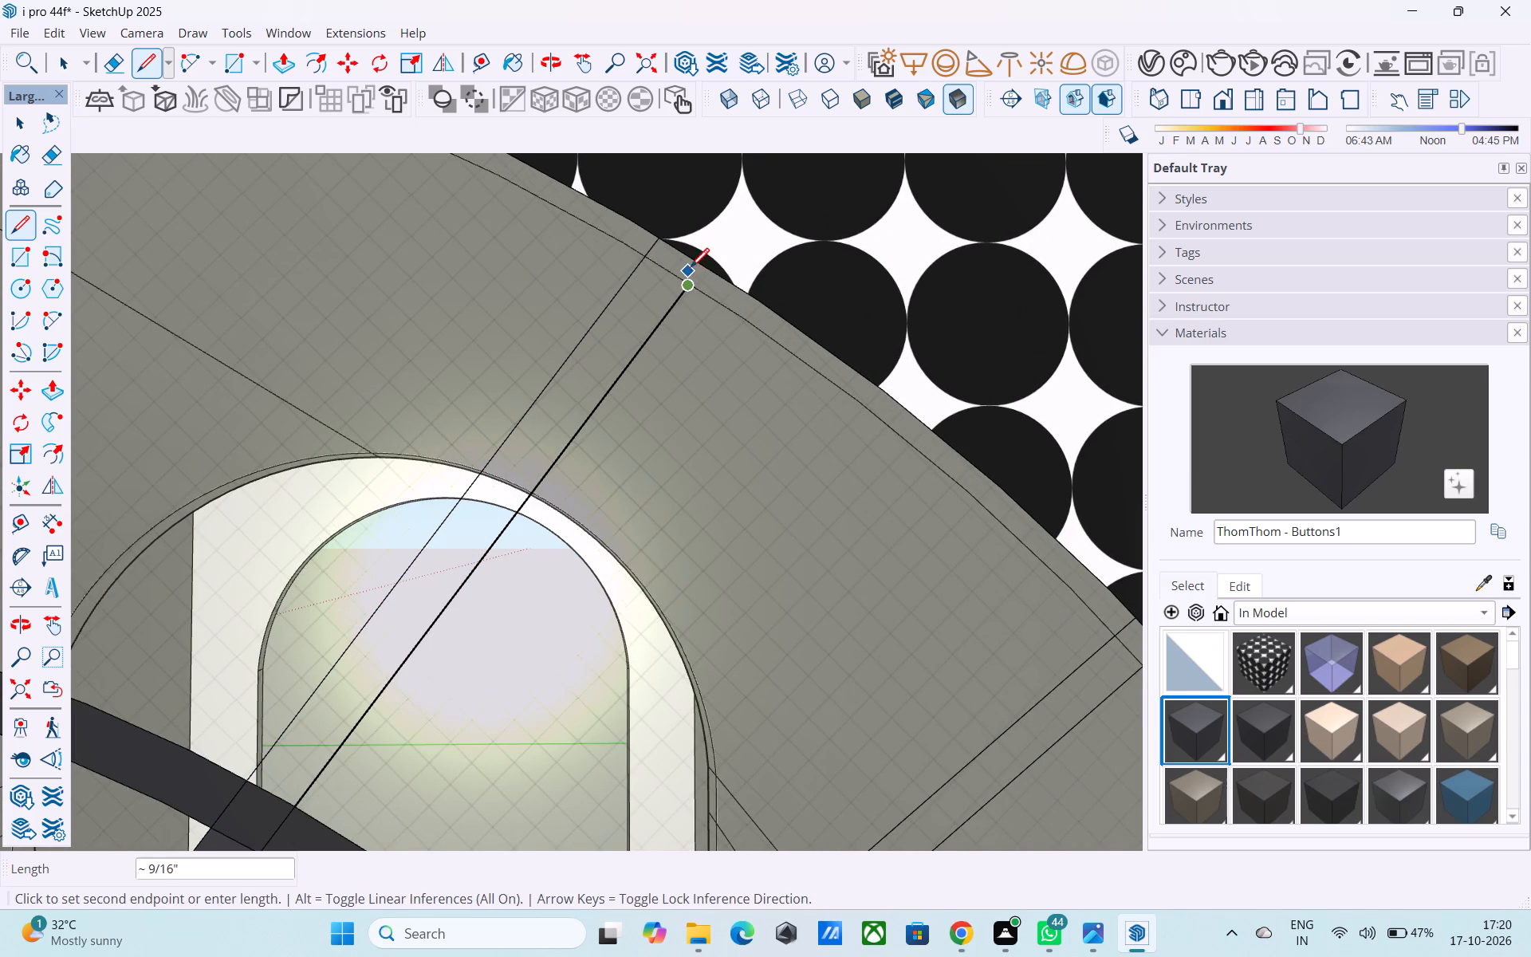
click(706, 267)
Extend the steeper left diagonal bar to the outer arch with two side lines, each about 2' 2 1/8" long.
scroll(715, 266, down, 15)
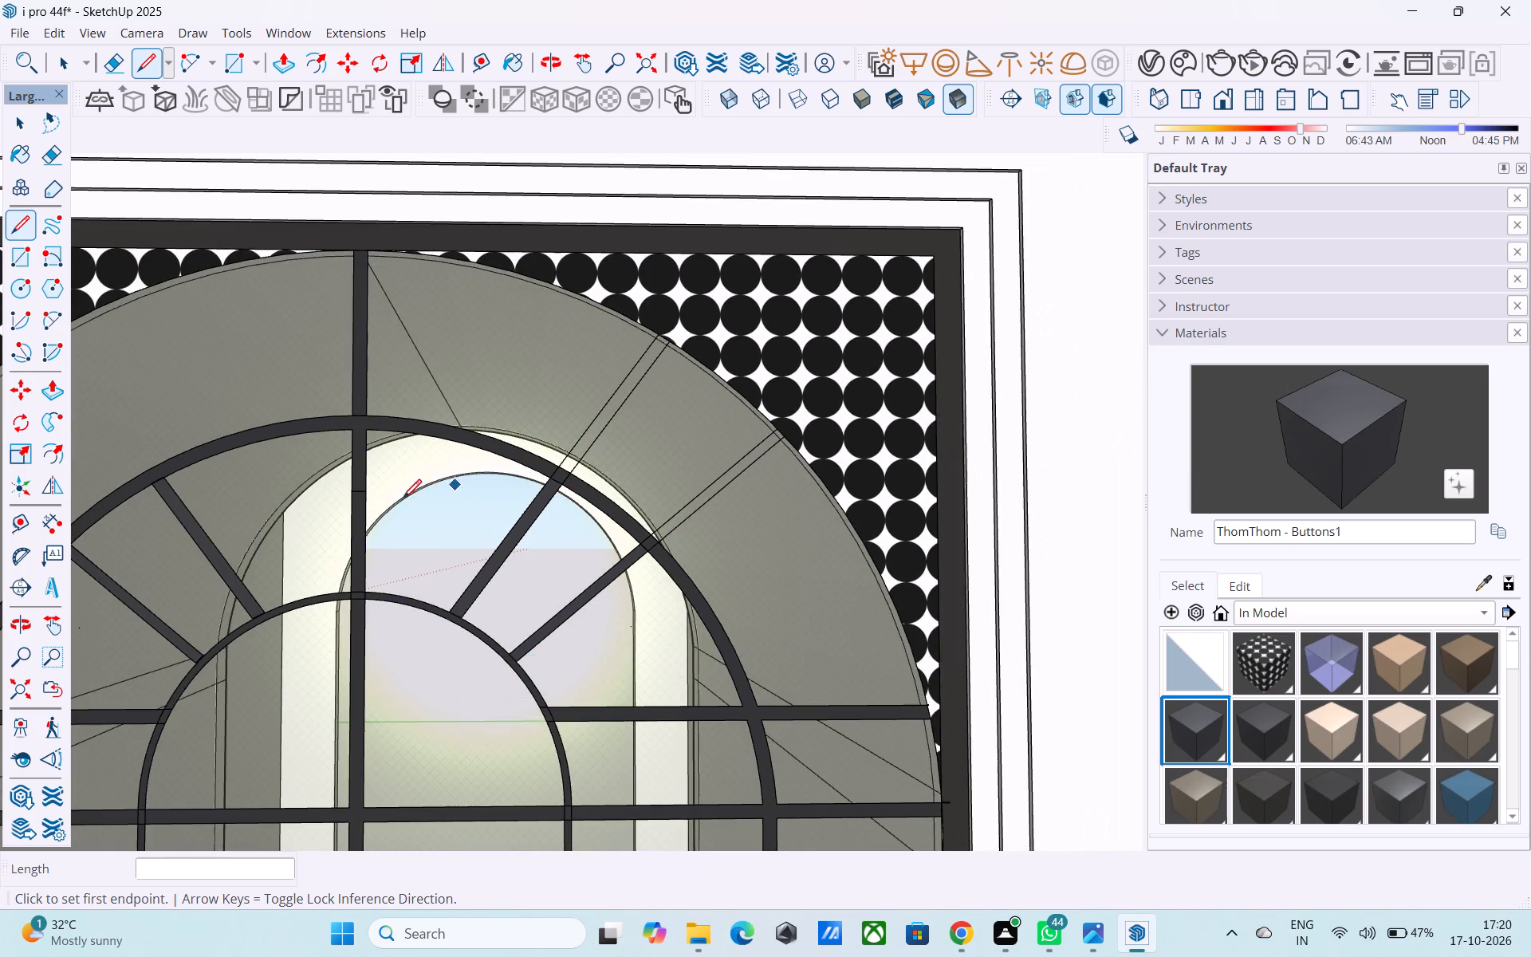
scroll(392, 506, down, 1)
middle_drag(392, 506, 864, 614)
scroll(710, 622, up, 4)
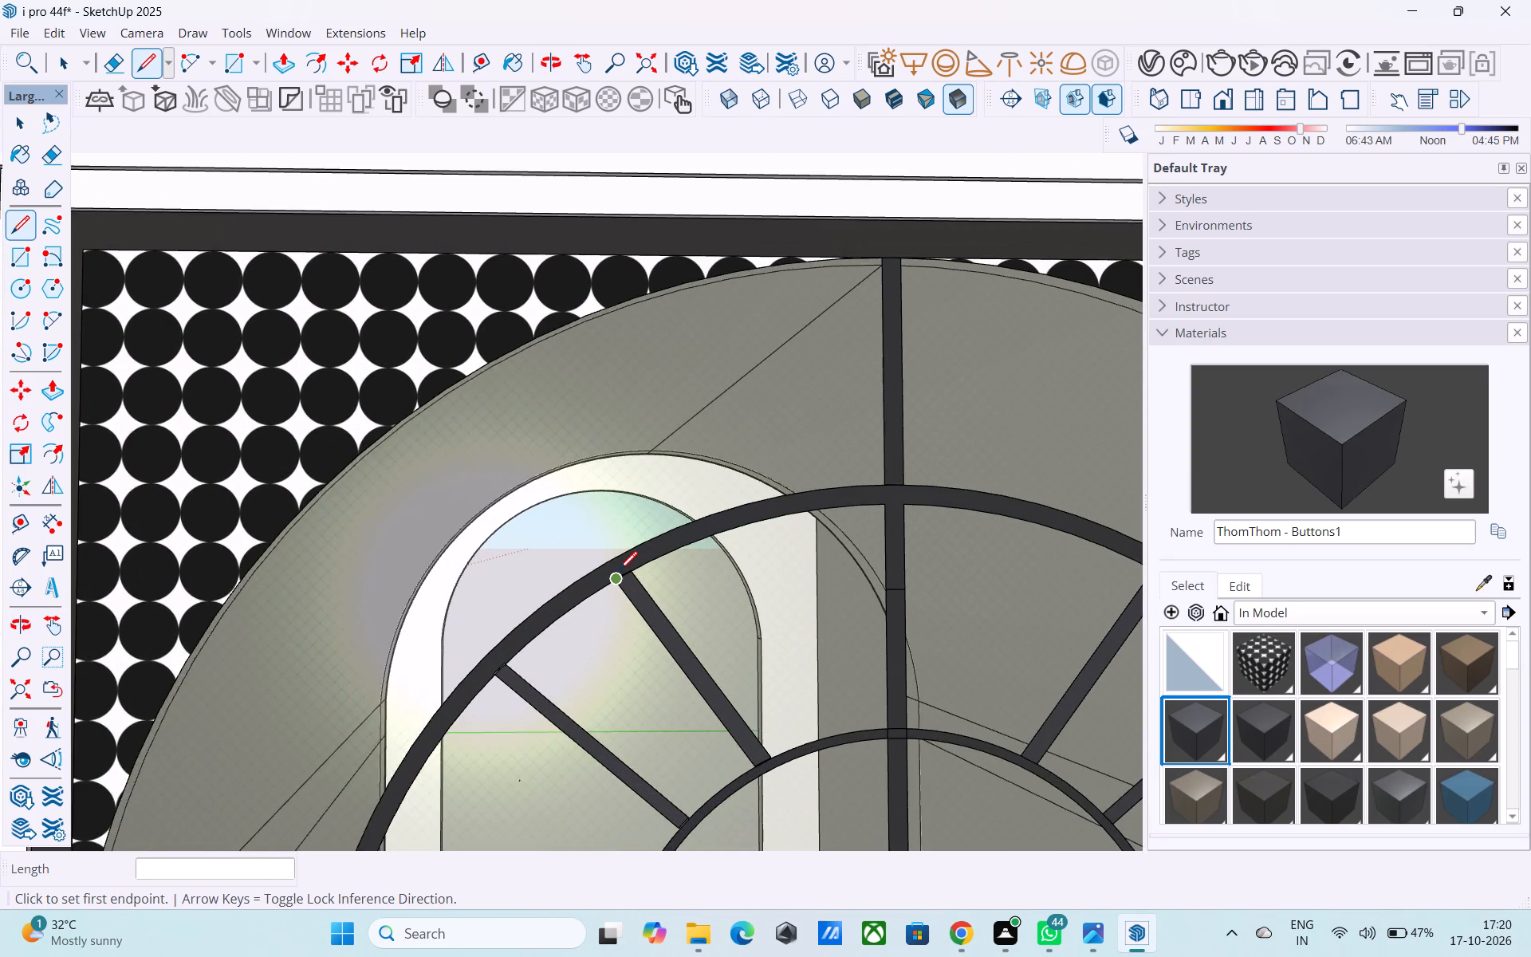
scroll(619, 572, up, 3)
click(618, 593)
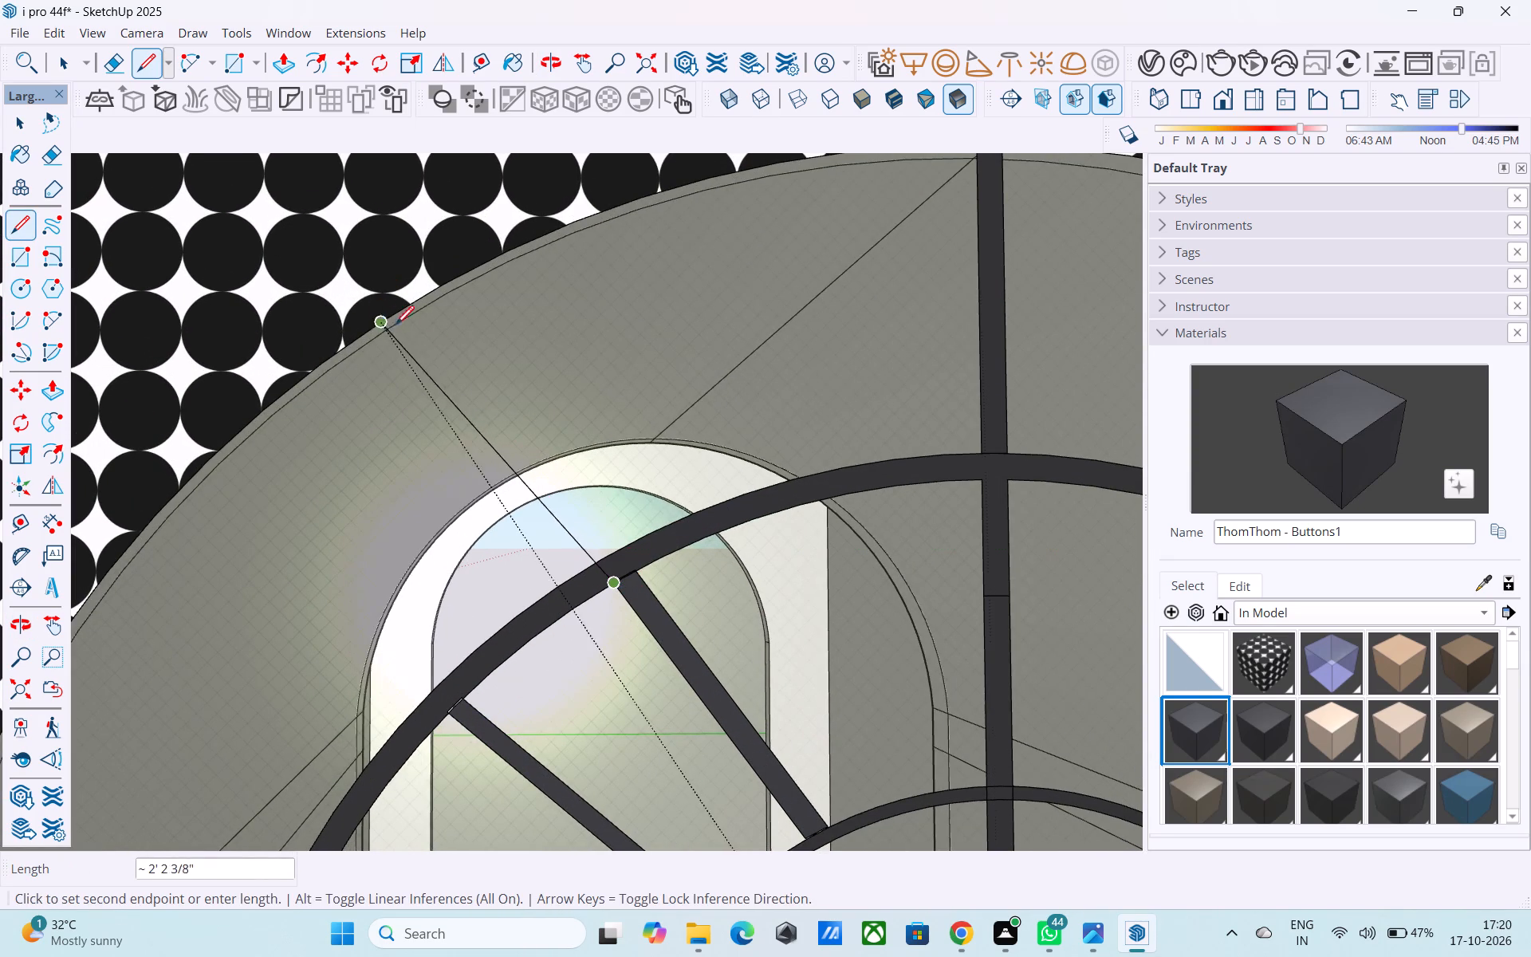
scroll(384, 318, up, 3)
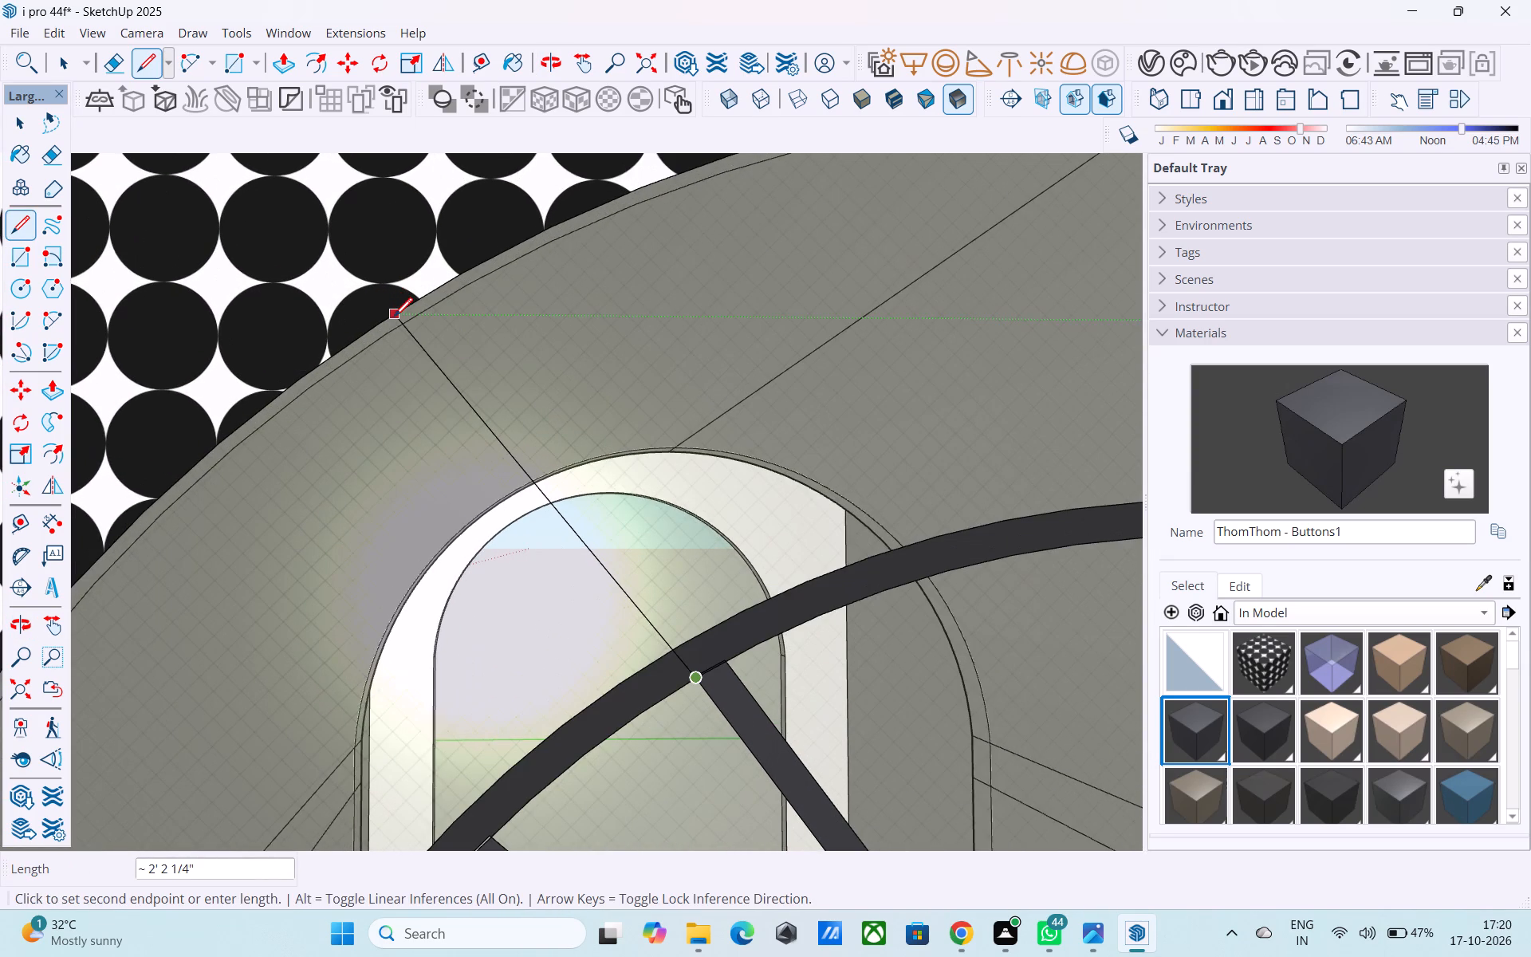
scroll(396, 317, up, 3)
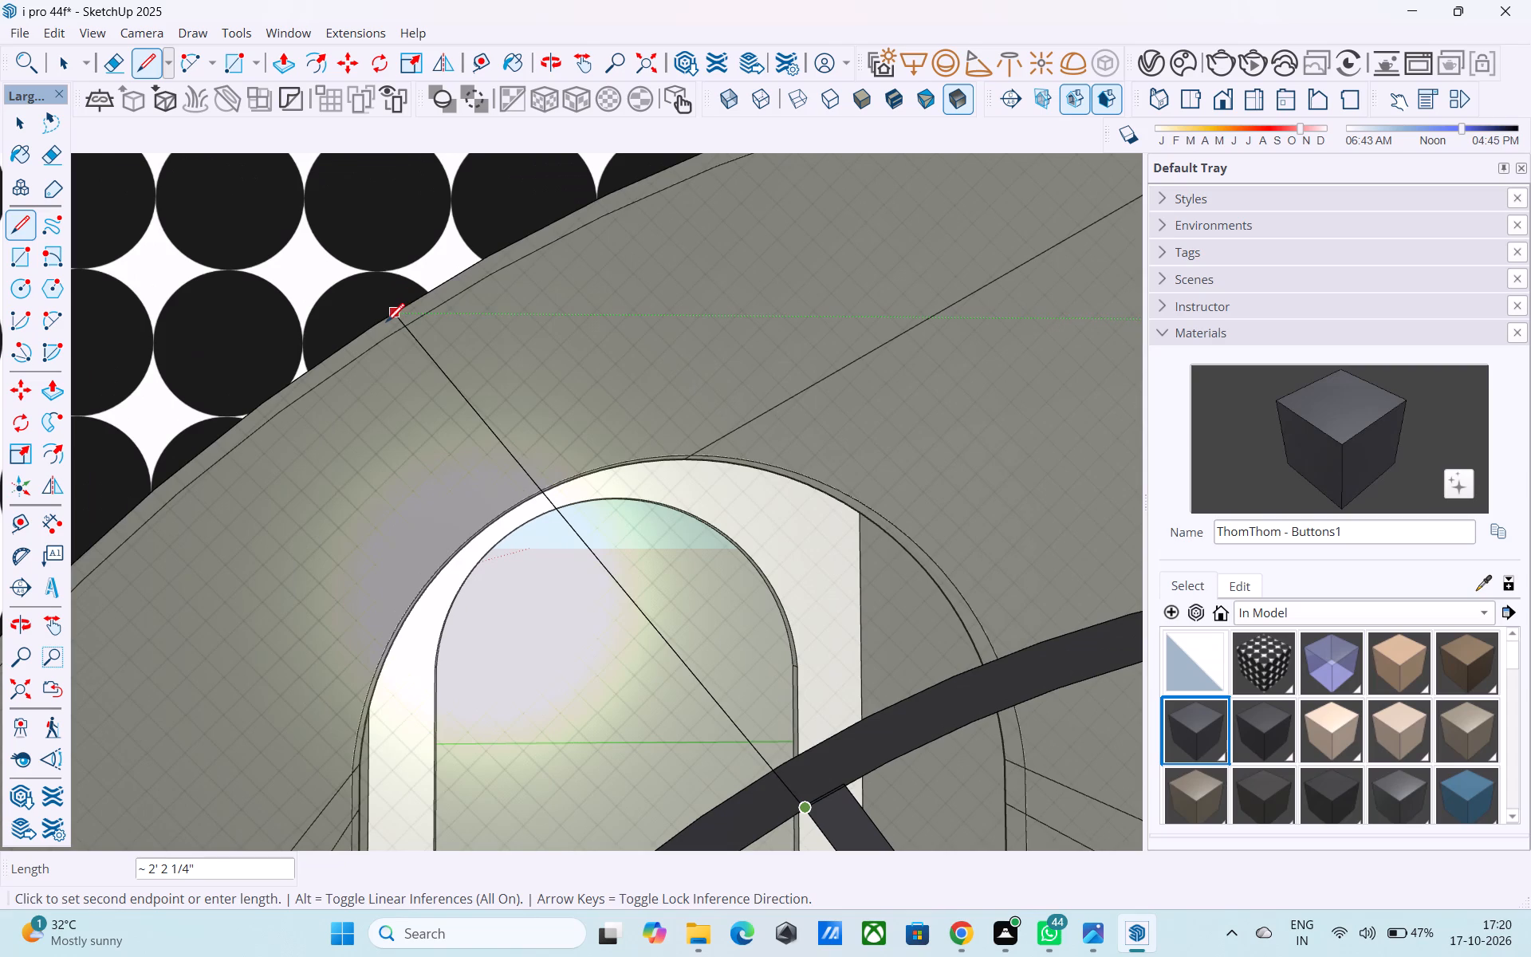
shift+middle_drag(390, 326, 414, 335)
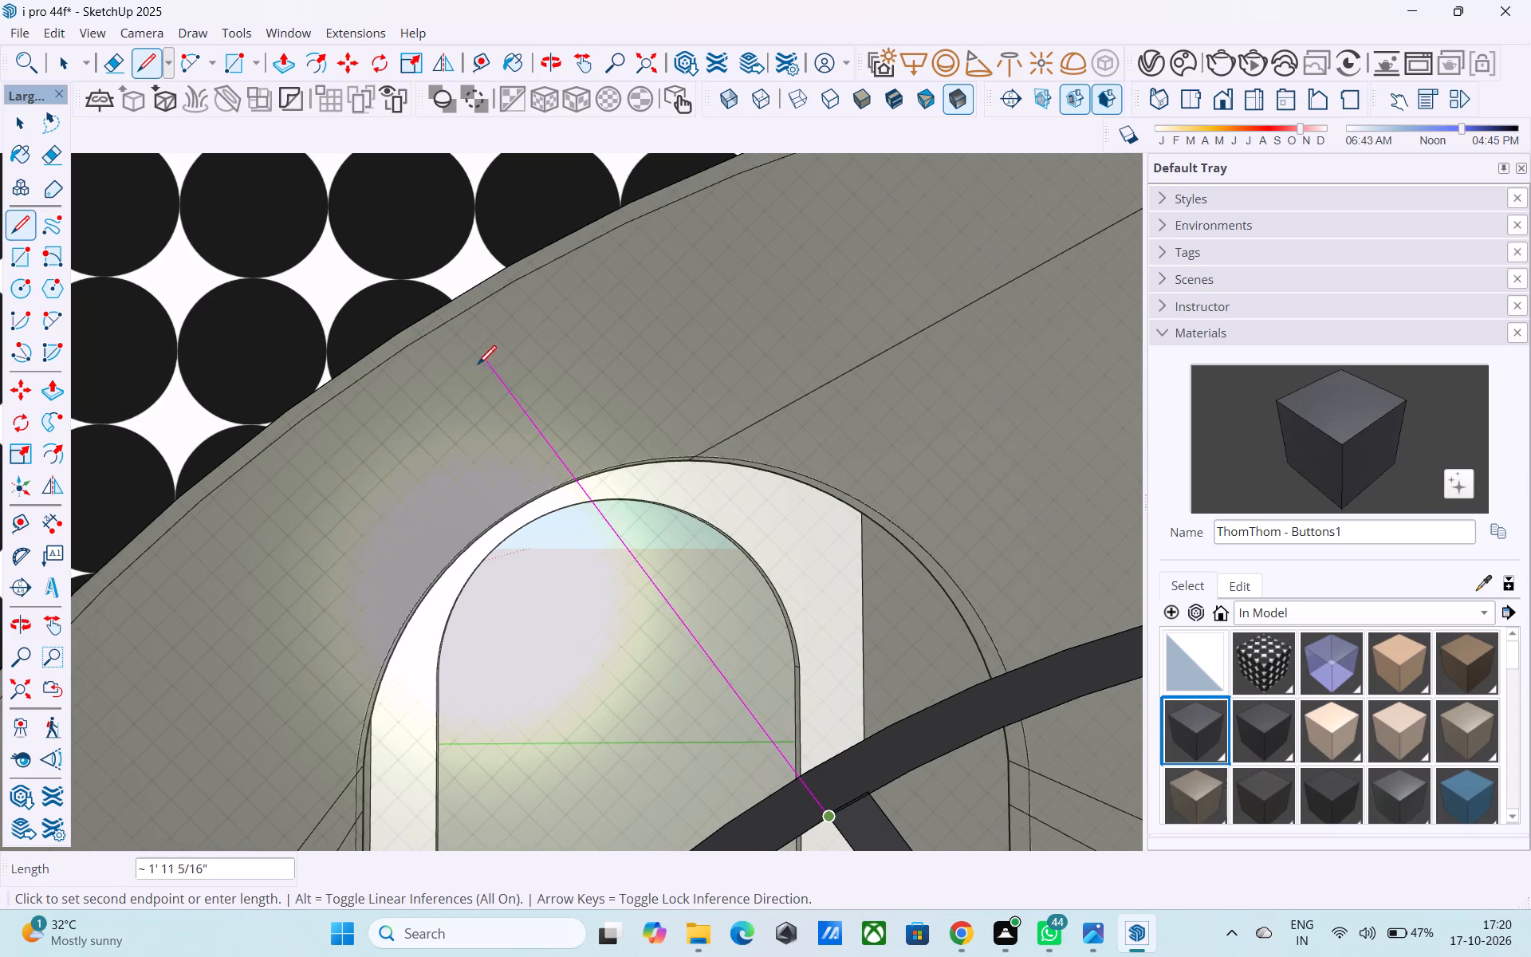
scroll(464, 322, up, 3)
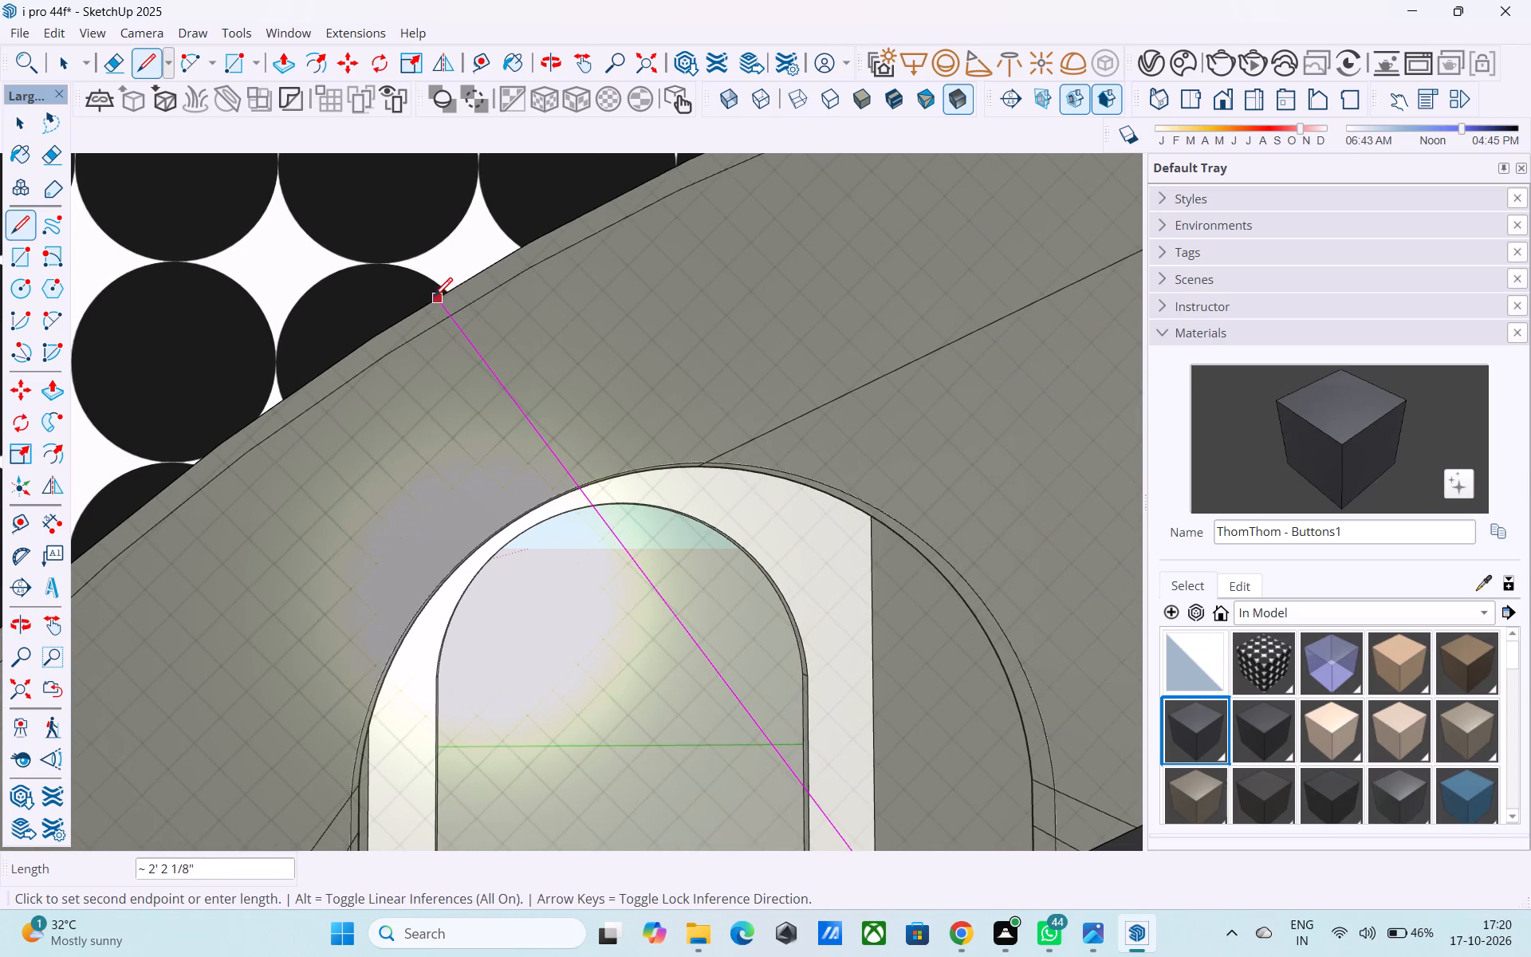
click(433, 297)
scroll(452, 305, down, 9)
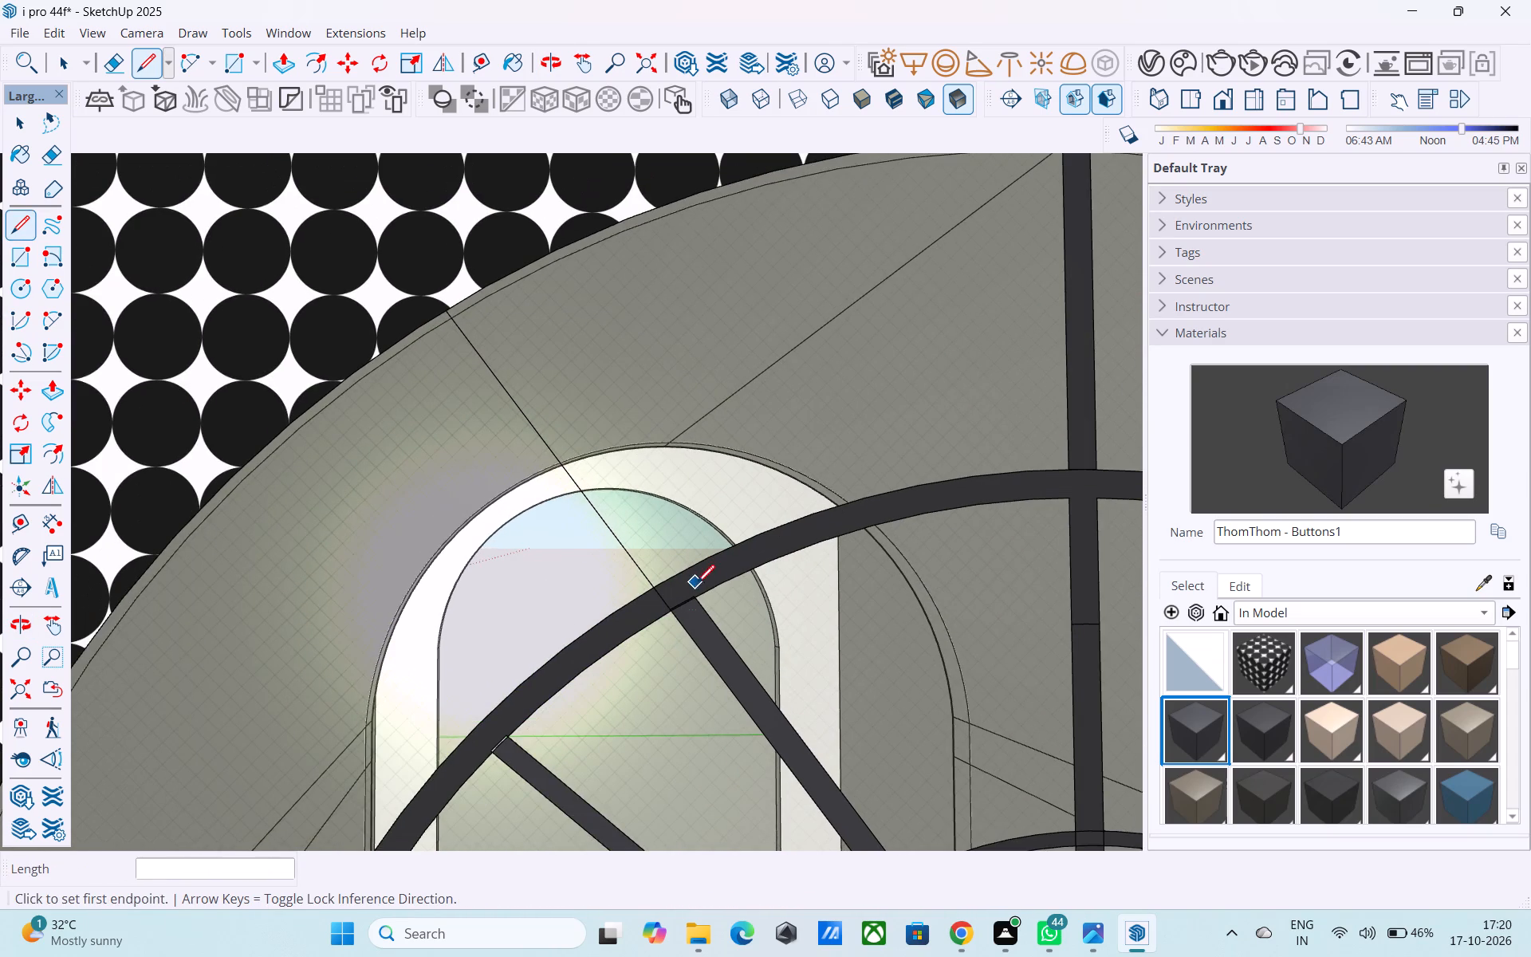
click(699, 595)
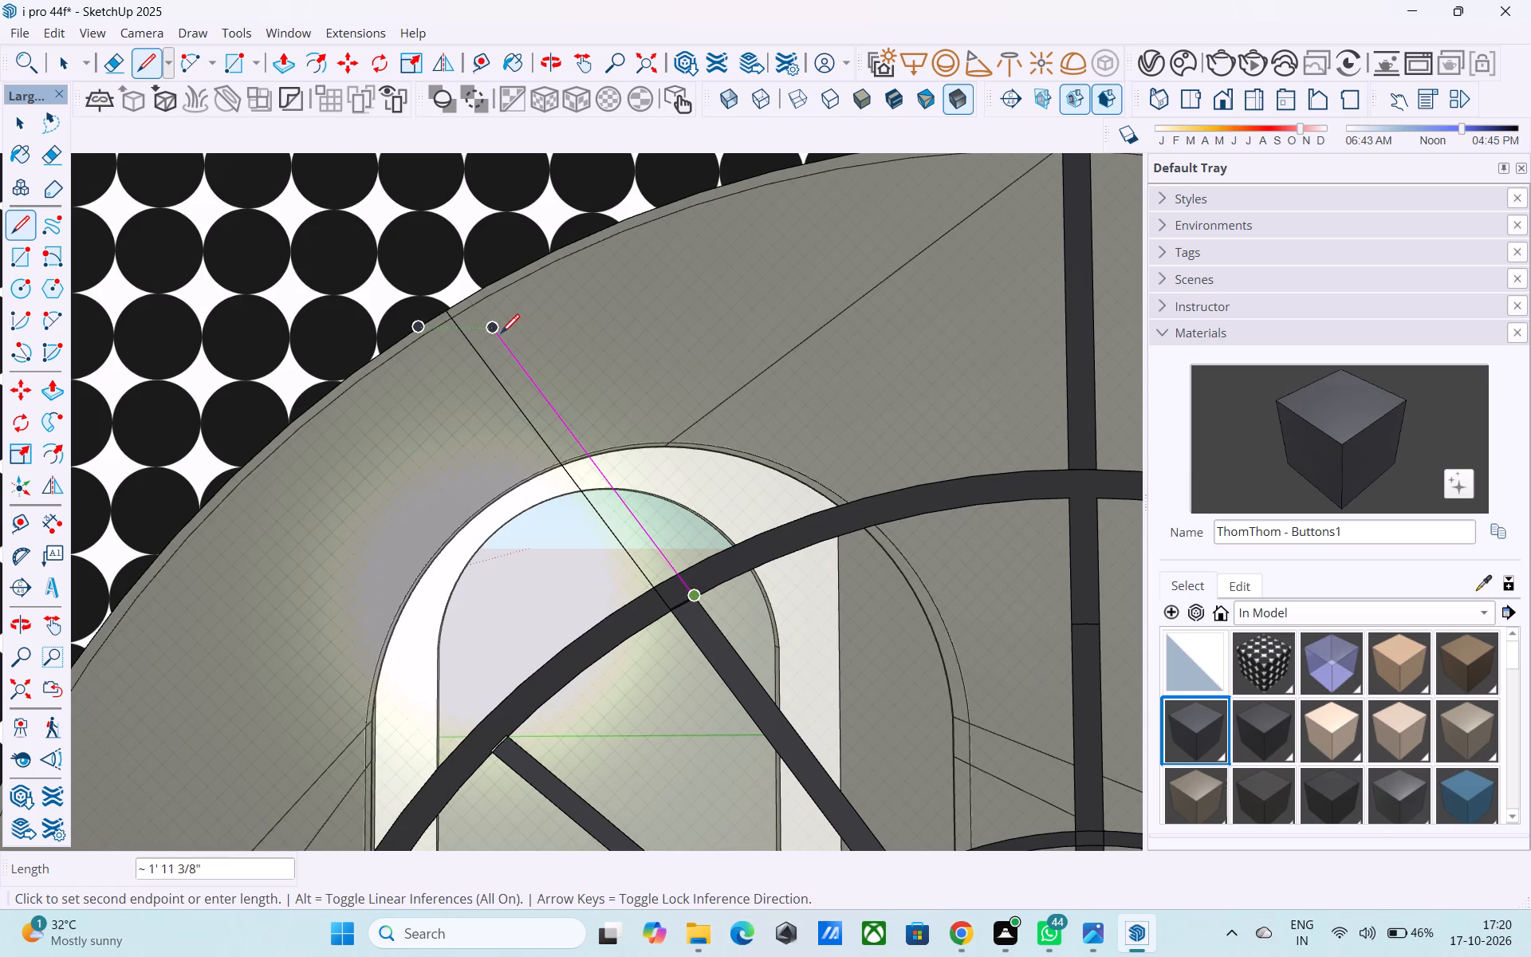
click(462, 300)
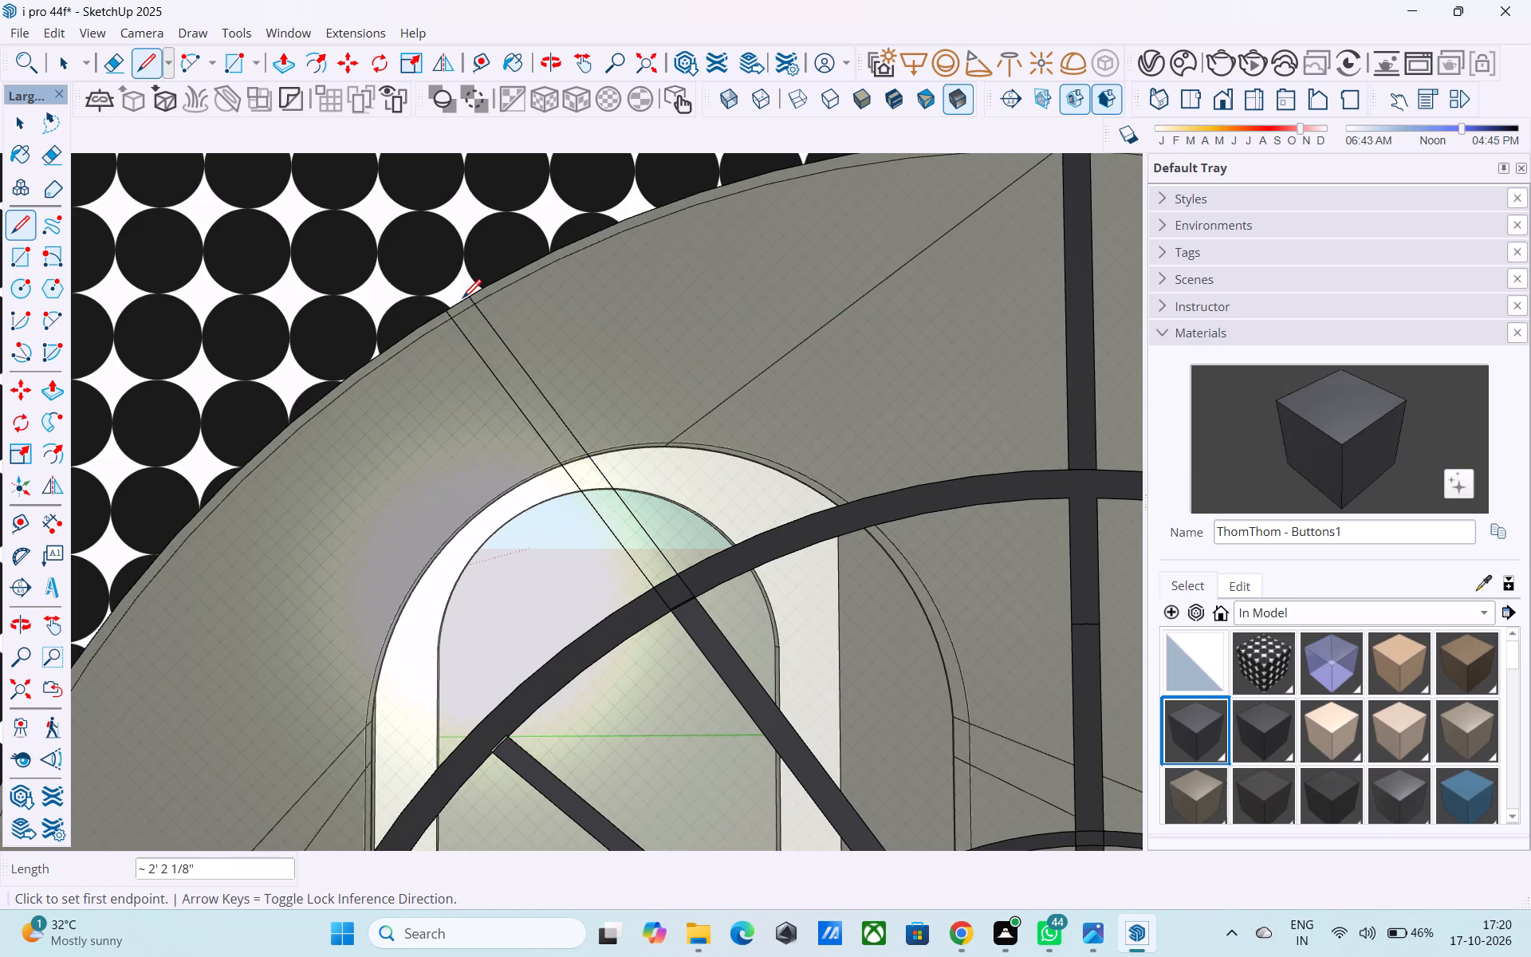
Extend the lower left diagonal bar to the outer arch with two side lines, about 2' 2 1/16" and 2' 2 1/8" long.
scroll(509, 522, down, 2)
shift+middle_drag(462, 582, 557, 476)
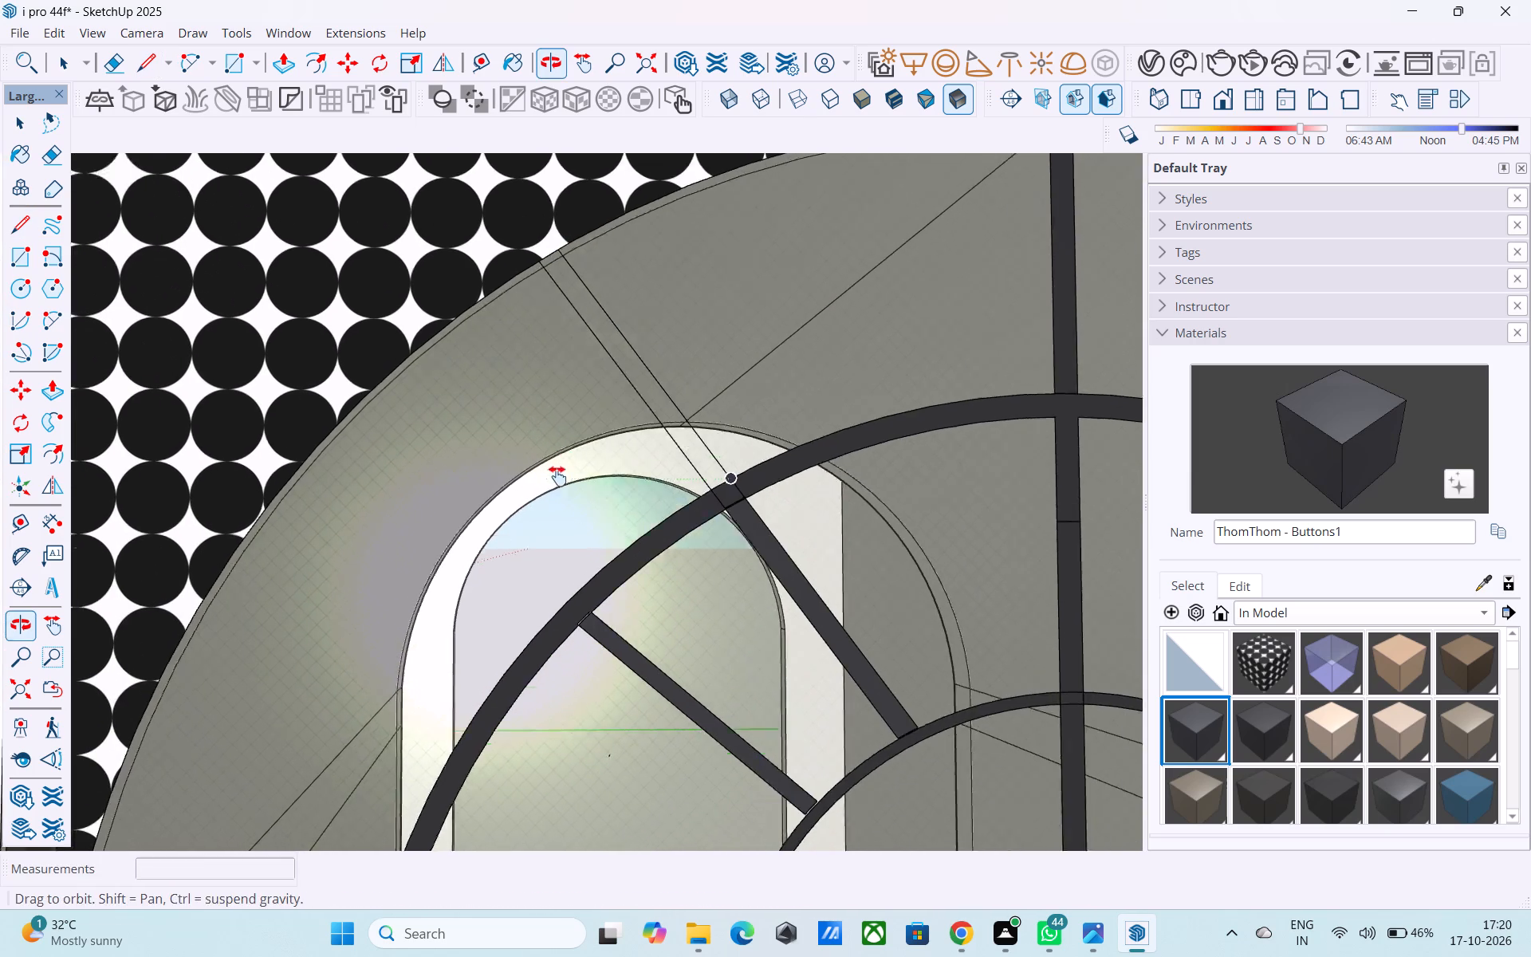
shift+middle_drag(557, 476, 566, 459)
scroll(575, 500, down, 2)
scroll(616, 664, up, 4)
scroll(579, 565, up, 6)
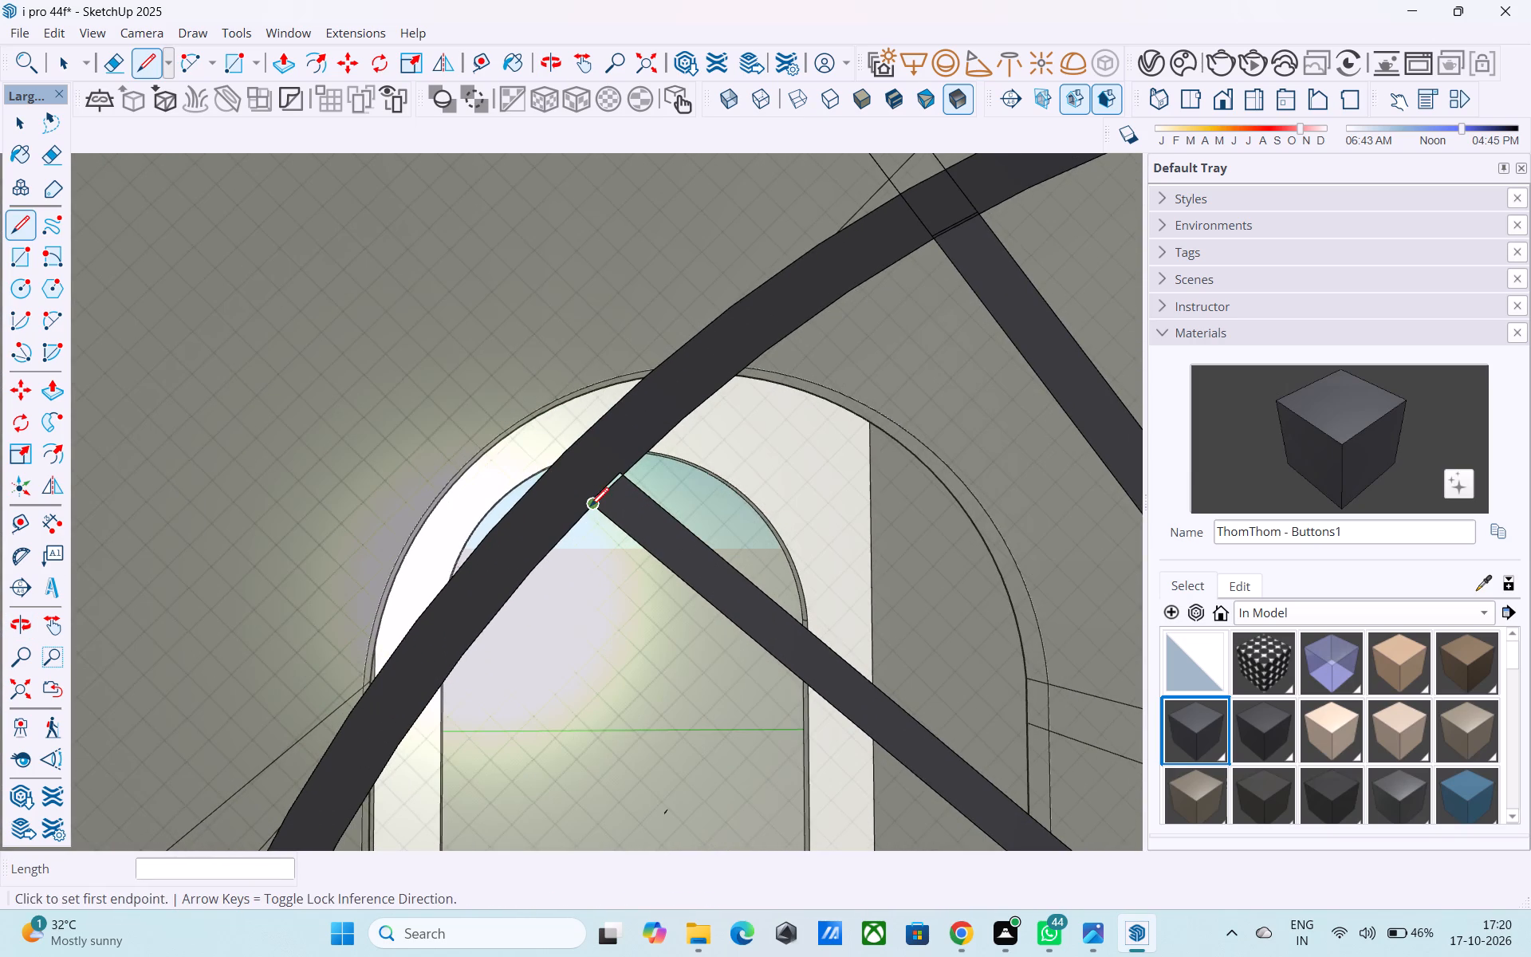
click(590, 507)
scroll(506, 415, down, 5)
shift+middle_drag(506, 415, 699, 666)
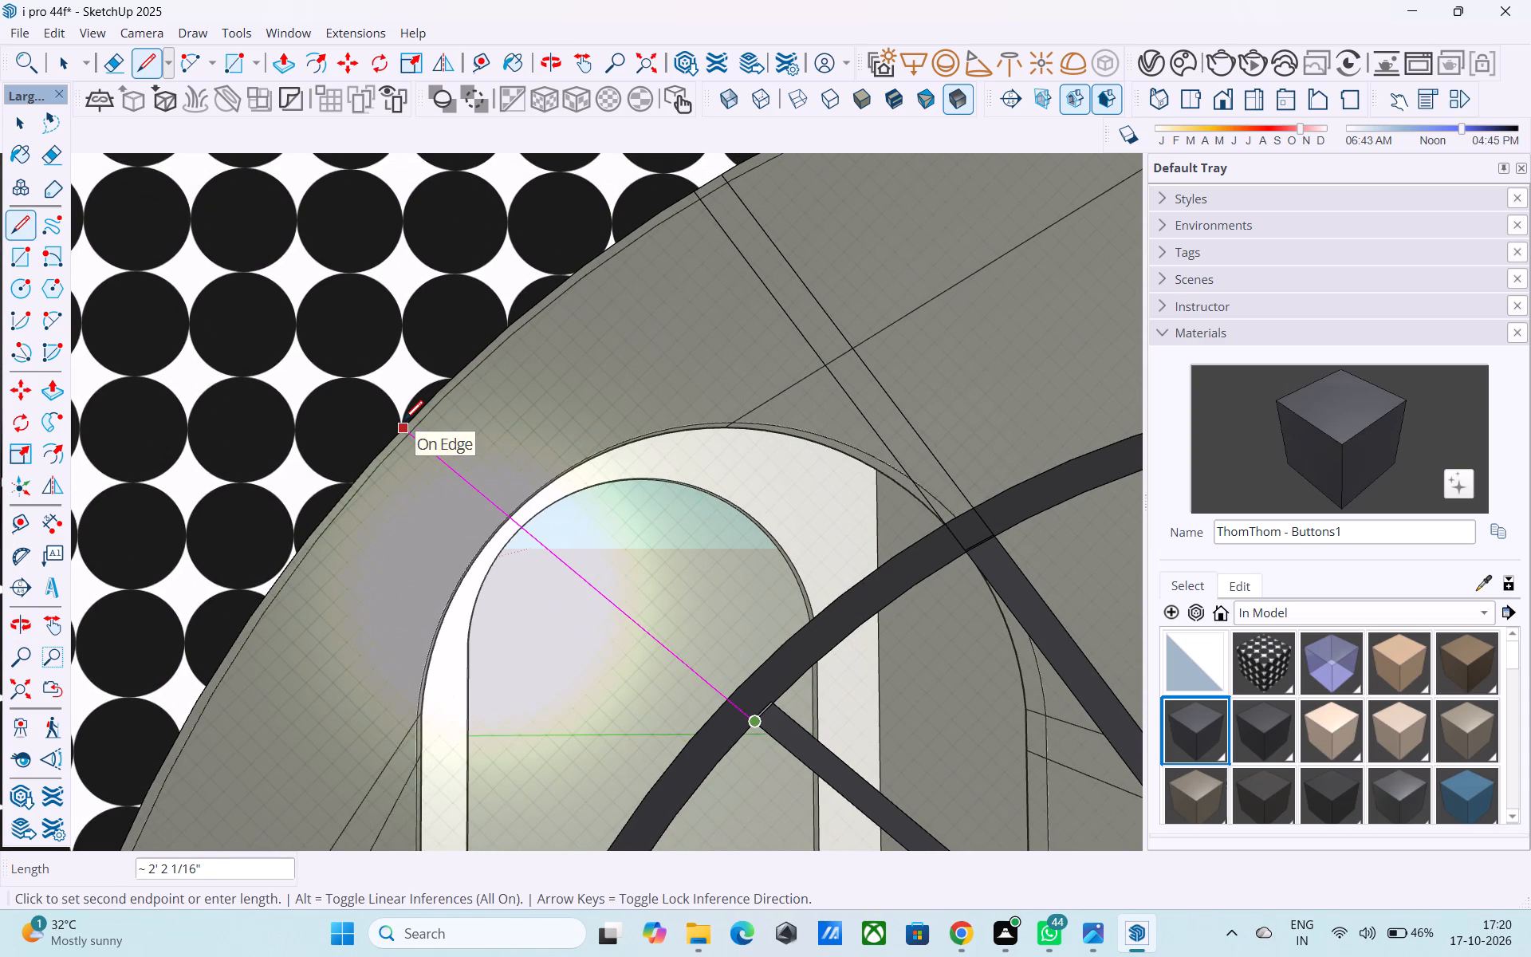
click(404, 421)
scroll(806, 710, up, 7)
click(760, 700)
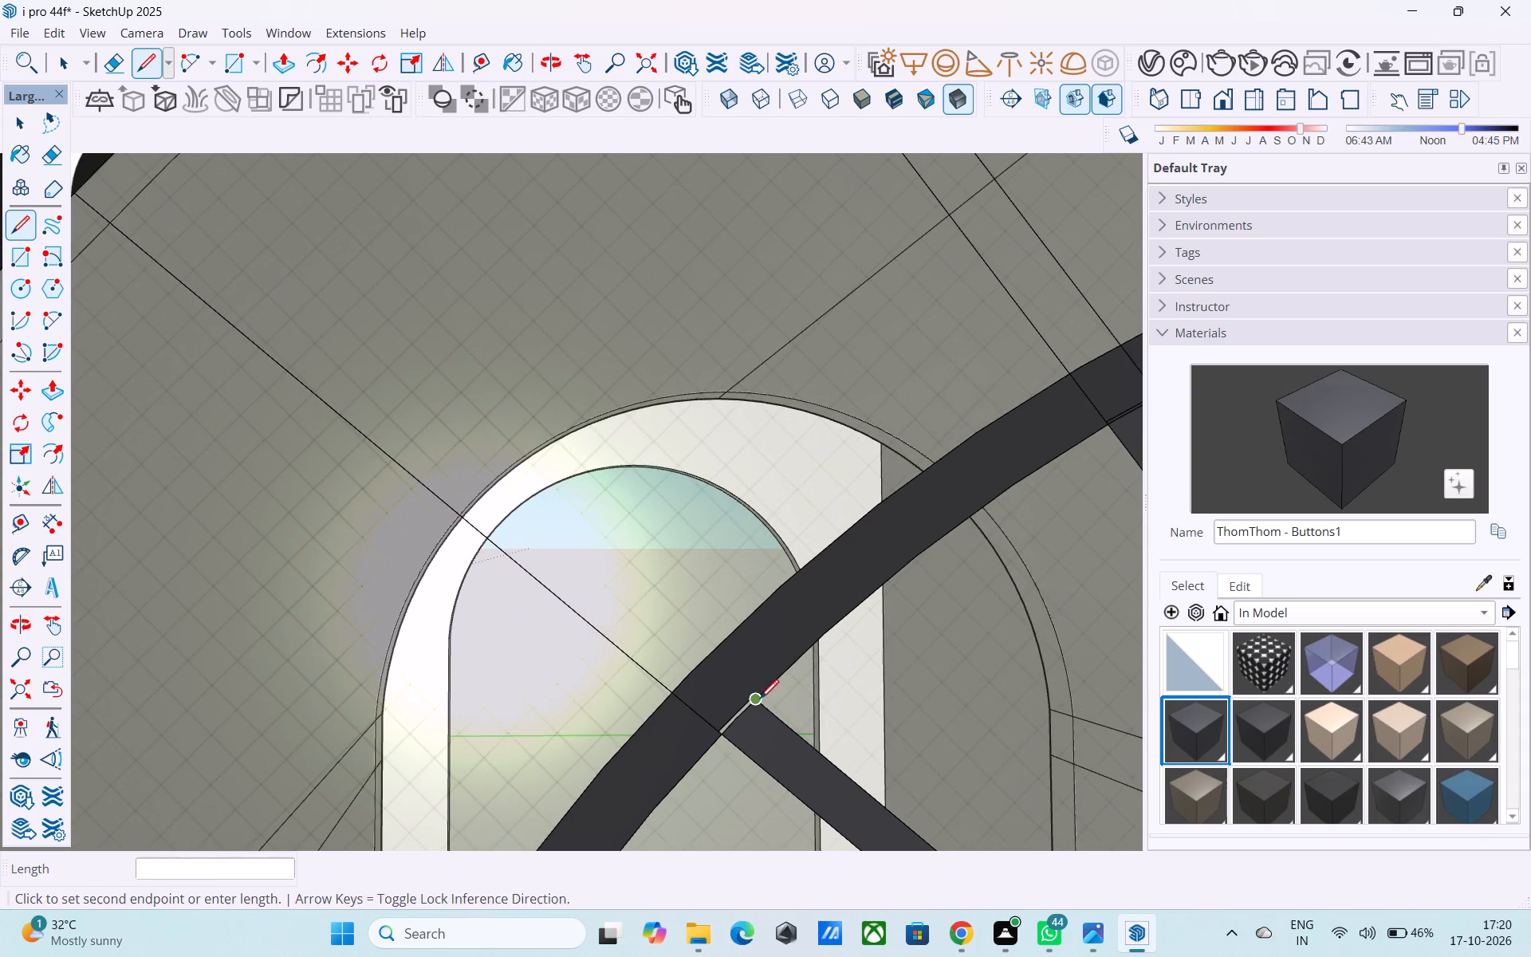
scroll(496, 447, down, 5)
middle_drag(500, 450, 672, 602)
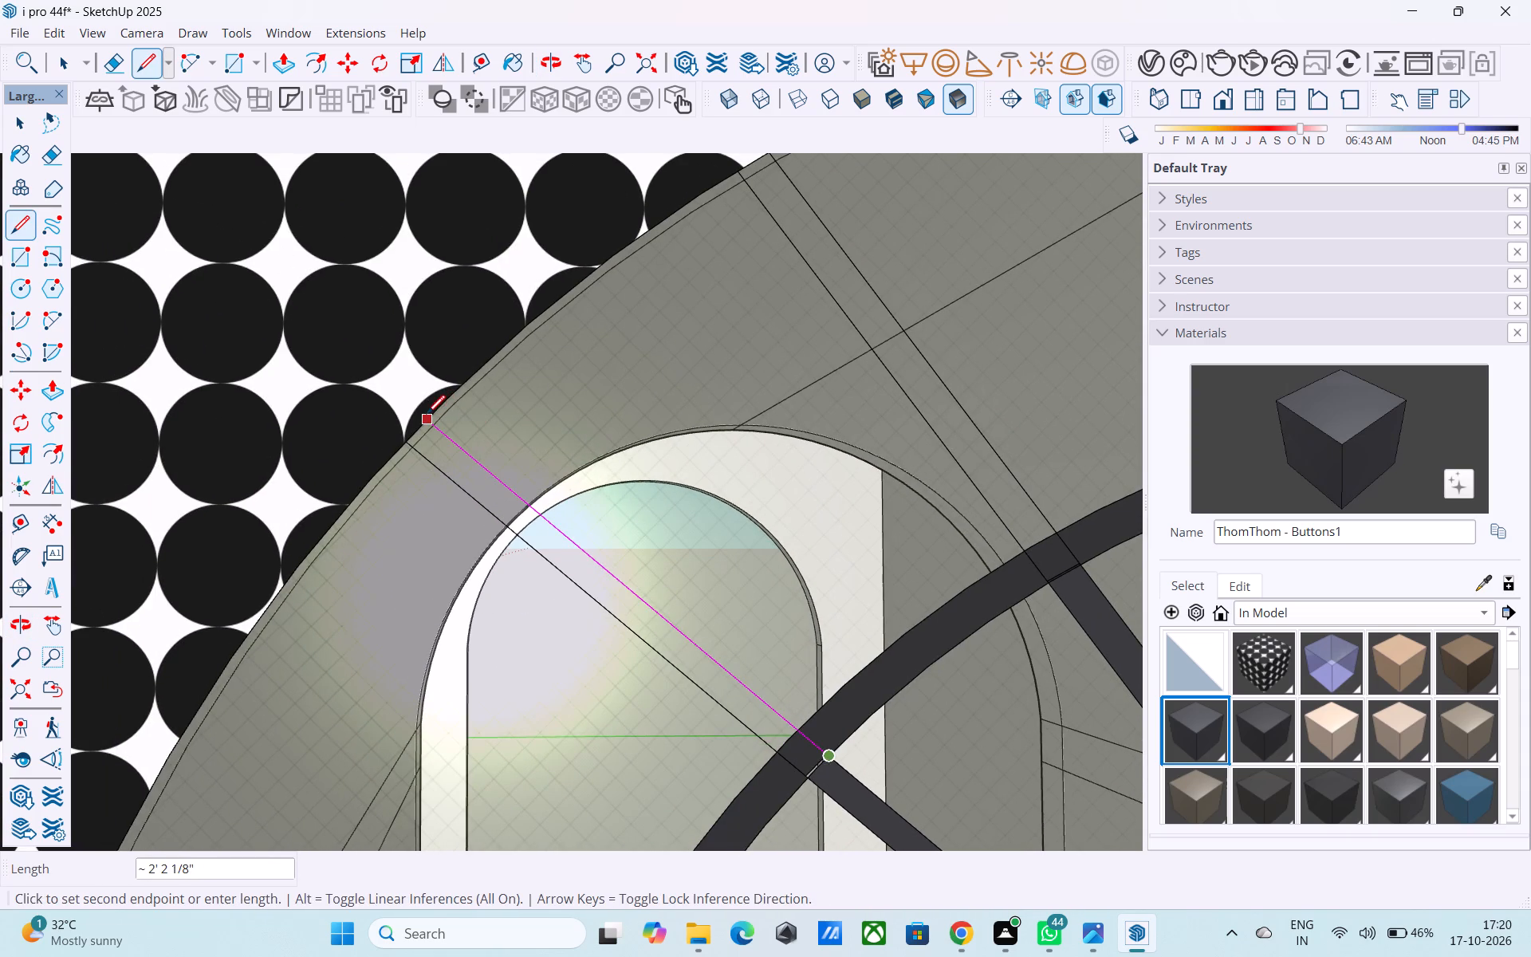
click(423, 415)
Paint both left diagonal bar extensions and the sliver at the lower bar's arch crossing with the dark ThomThom - Buttons1 material.
scroll(509, 464, down, 1)
click(1380, 432)
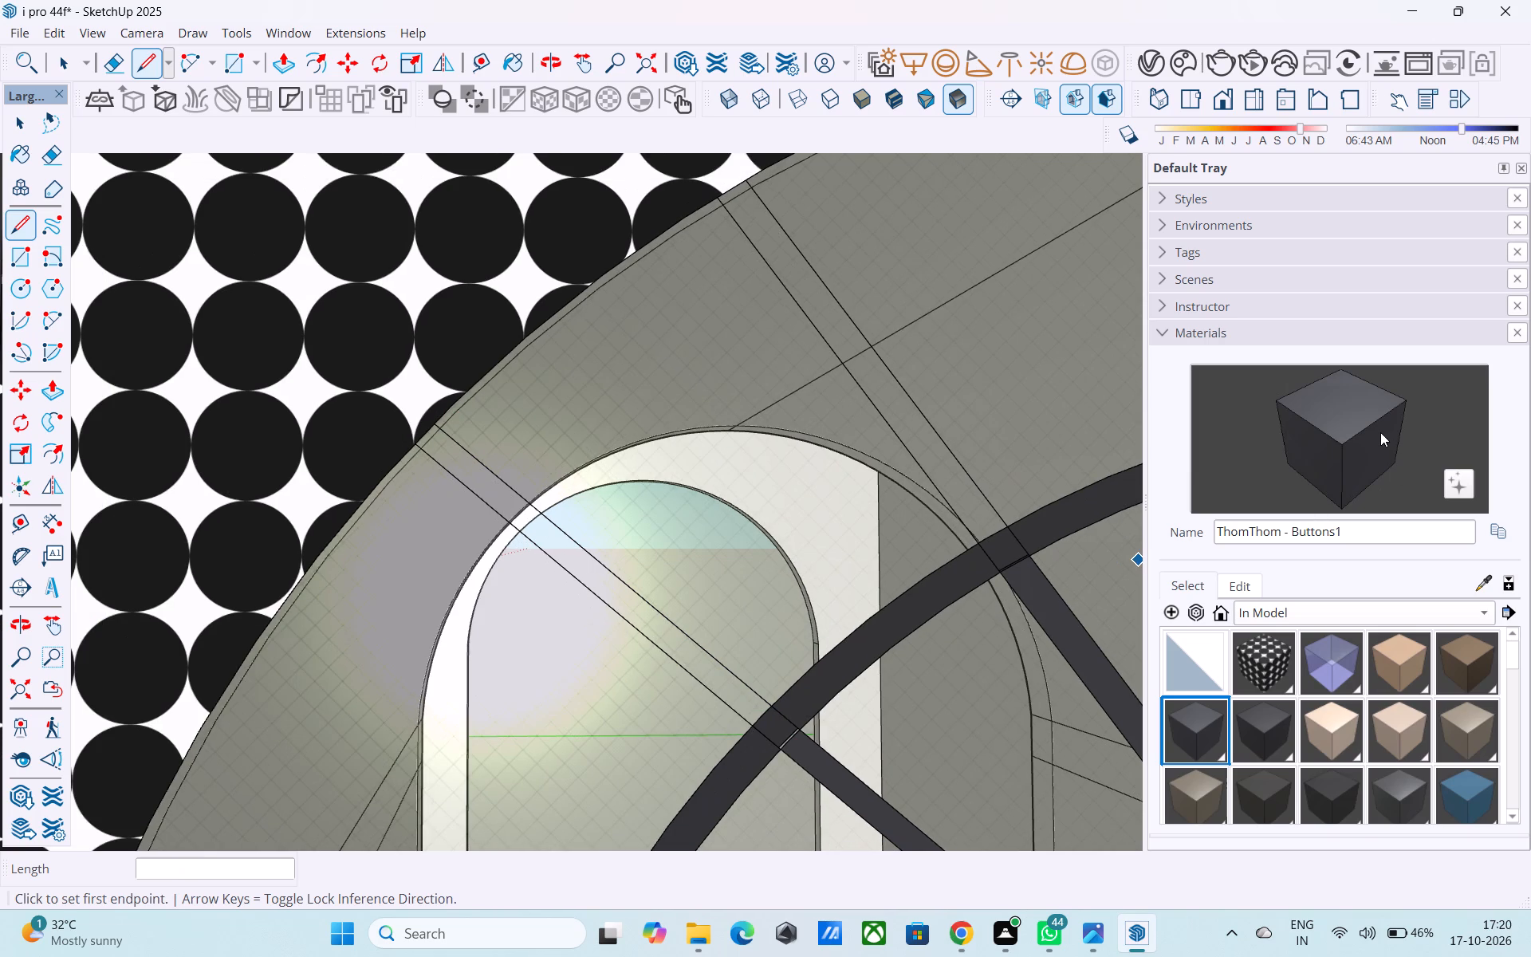
click(458, 463)
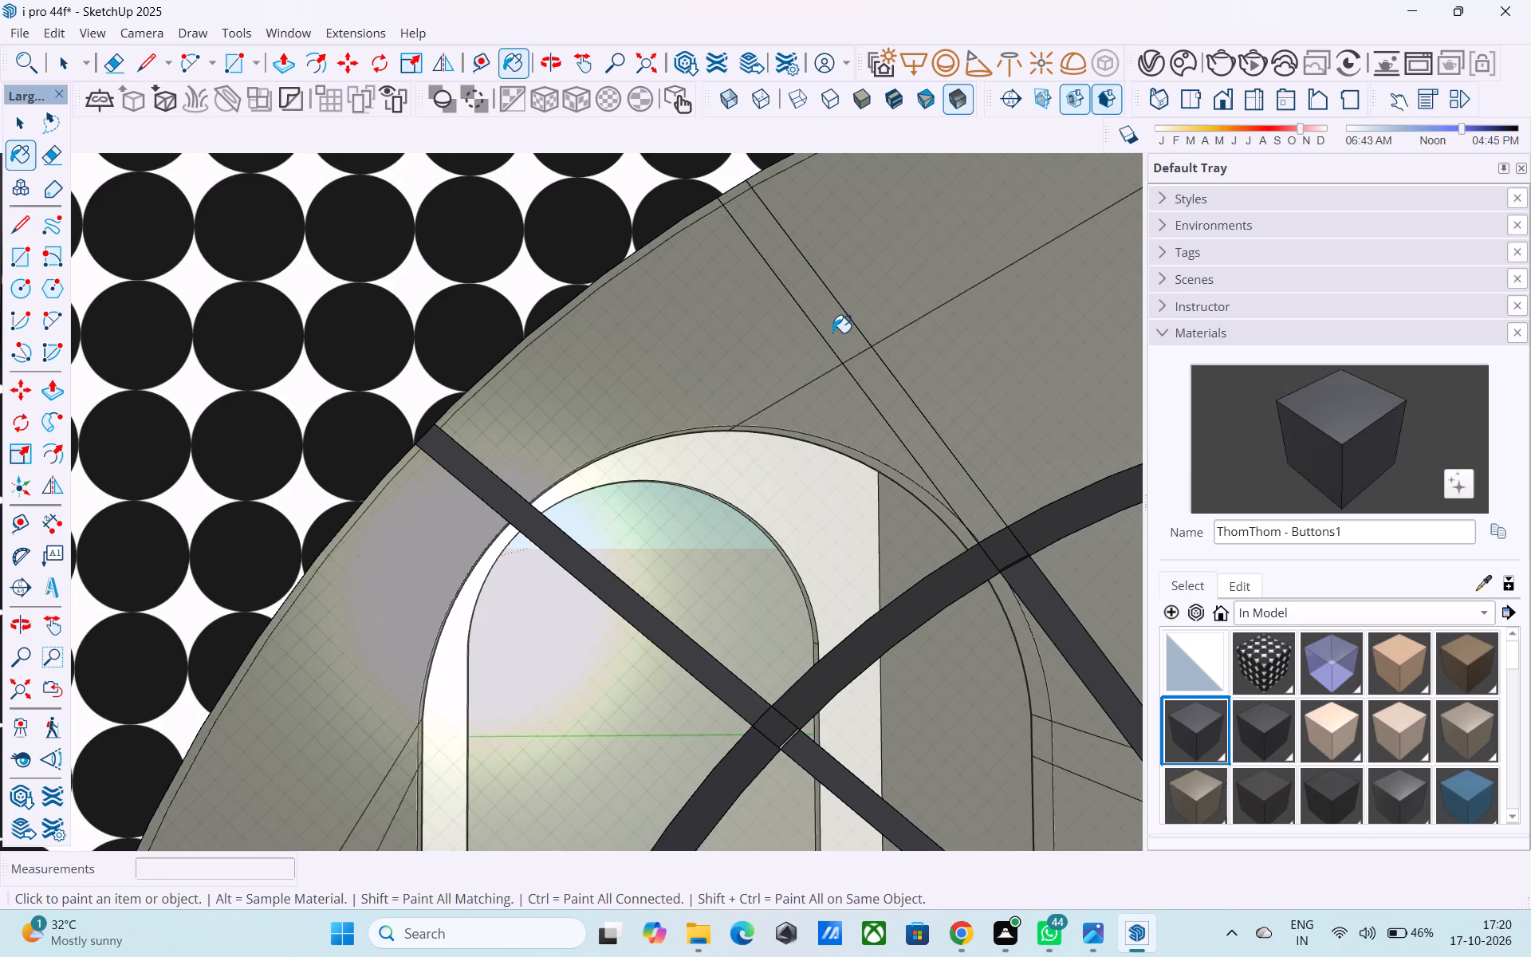
click(832, 331)
shift+middle_drag(889, 661, 795, 514)
scroll(651, 639, up, 17)
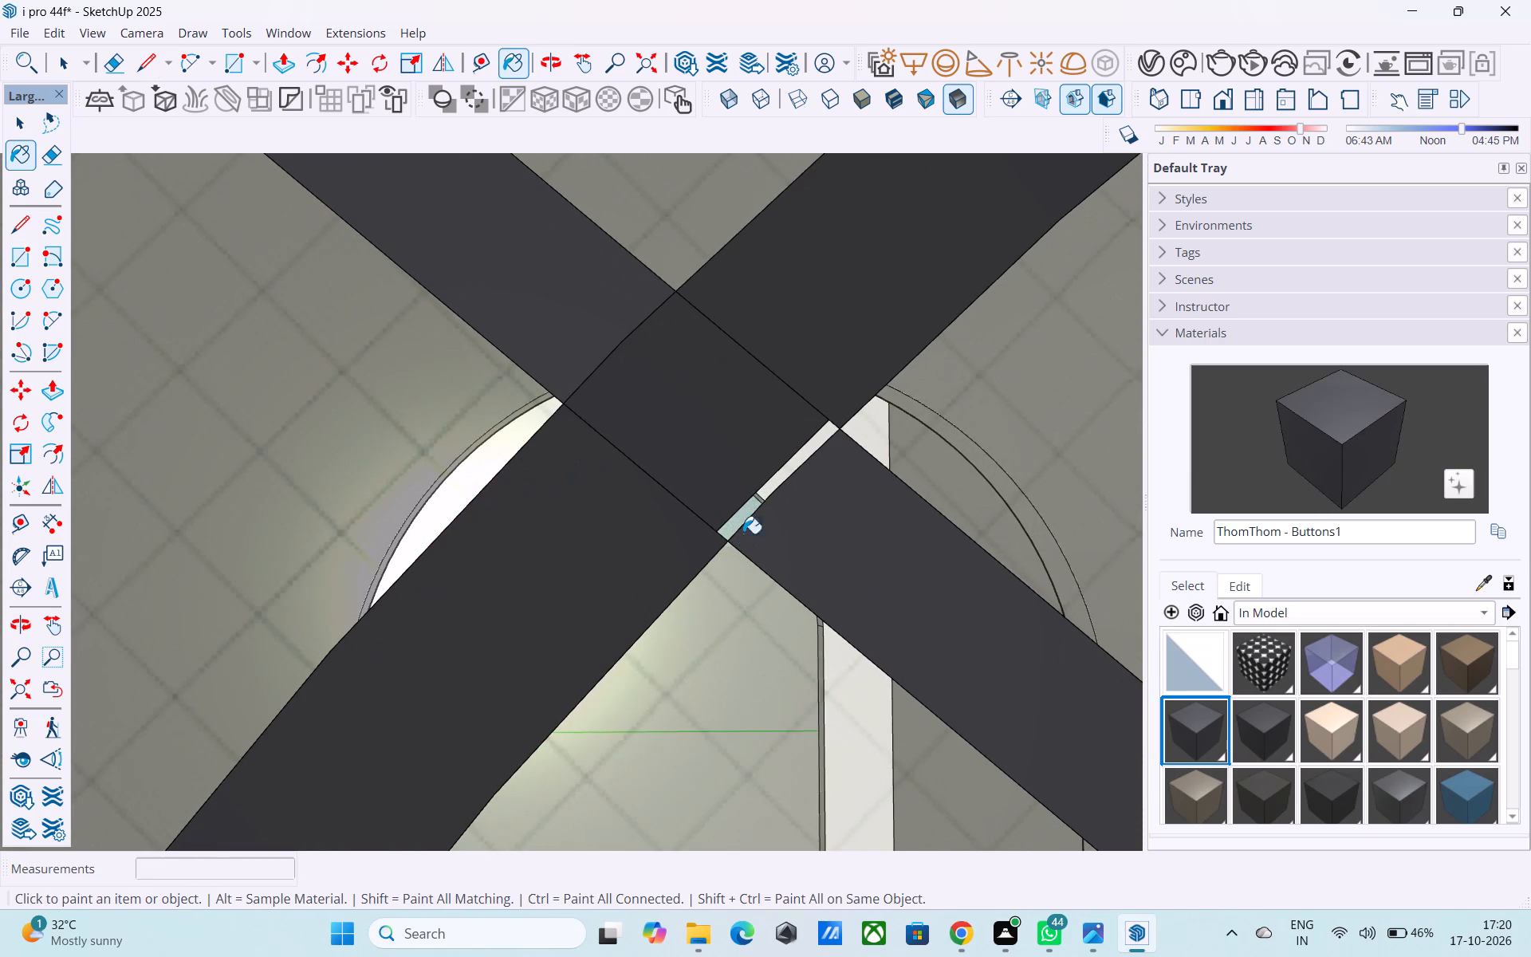
click(750, 506)
scroll(735, 511, down, 14)
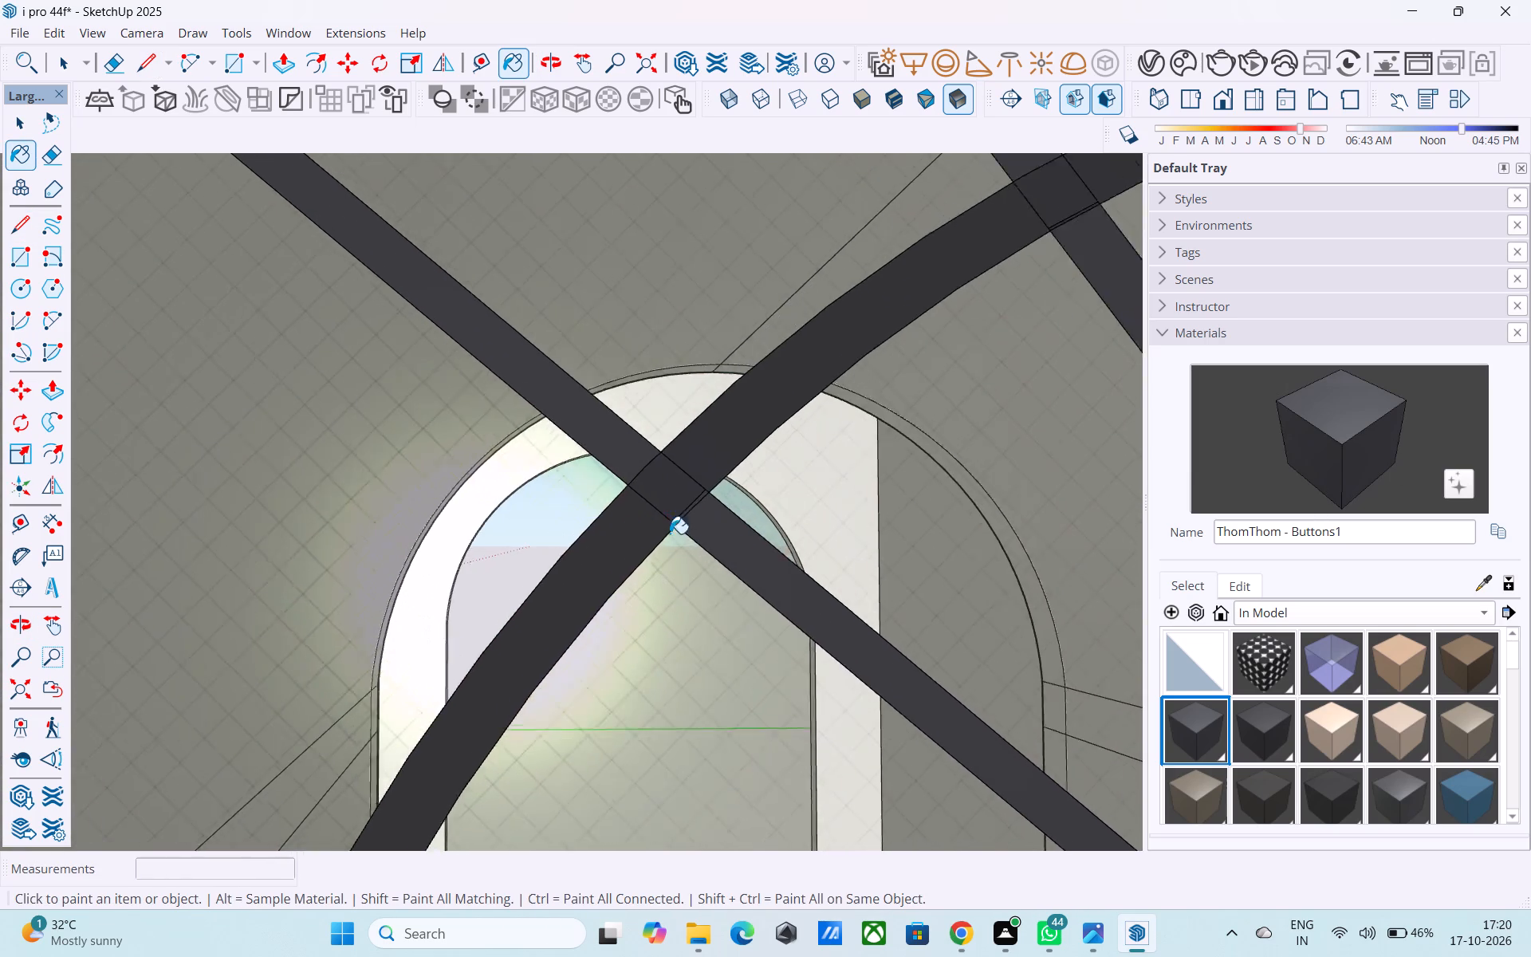
Paint the two right diagonal bar extensions between the middle and outer arches with the same dark material.
scroll(670, 534, down, 1)
shift+middle_drag(670, 534, 341, 672)
scroll(584, 527, up, 4)
scroll(732, 392, up, 11)
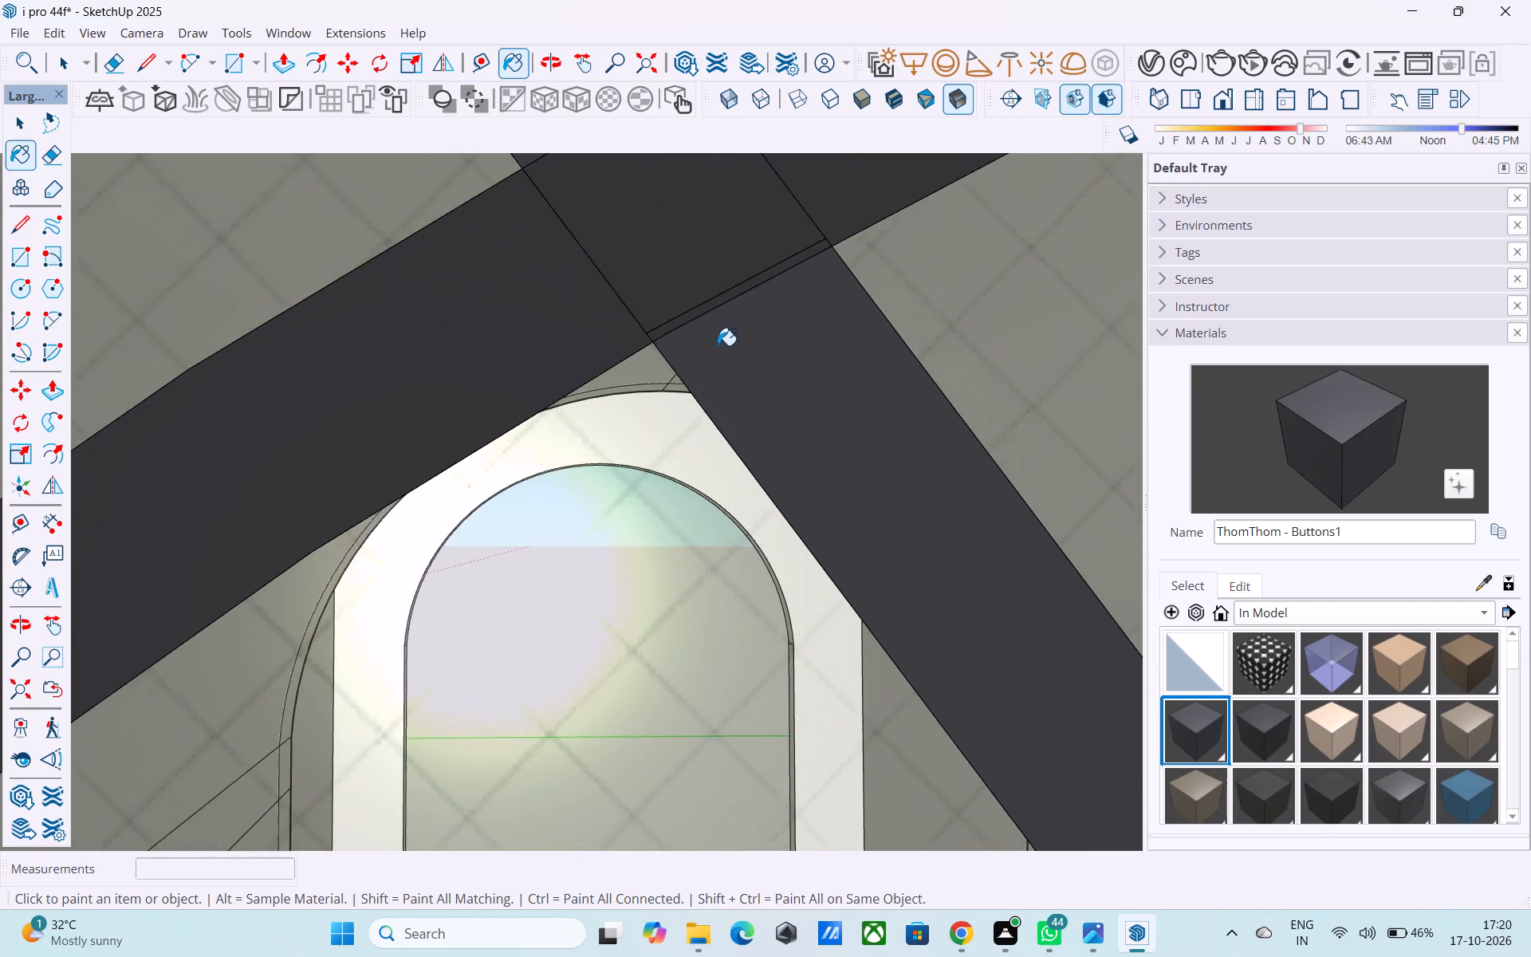
scroll(716, 345, down, 20)
scroll(716, 345, down, 16)
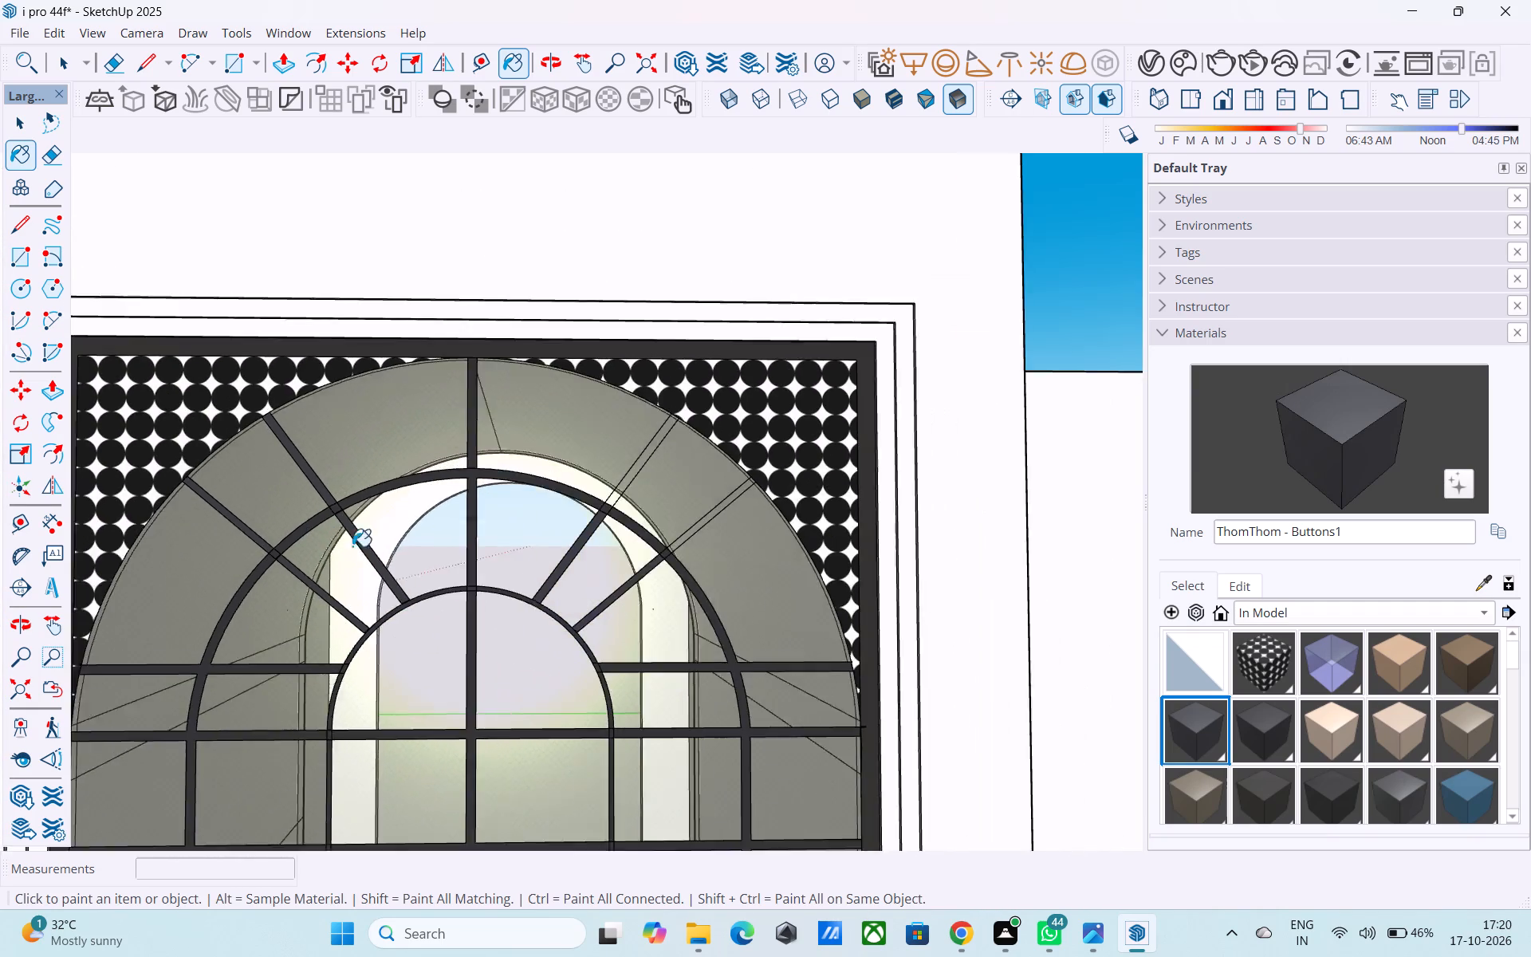
shift+middle_drag(446, 533, 424, 569)
scroll(513, 558, up, 13)
click(596, 515)
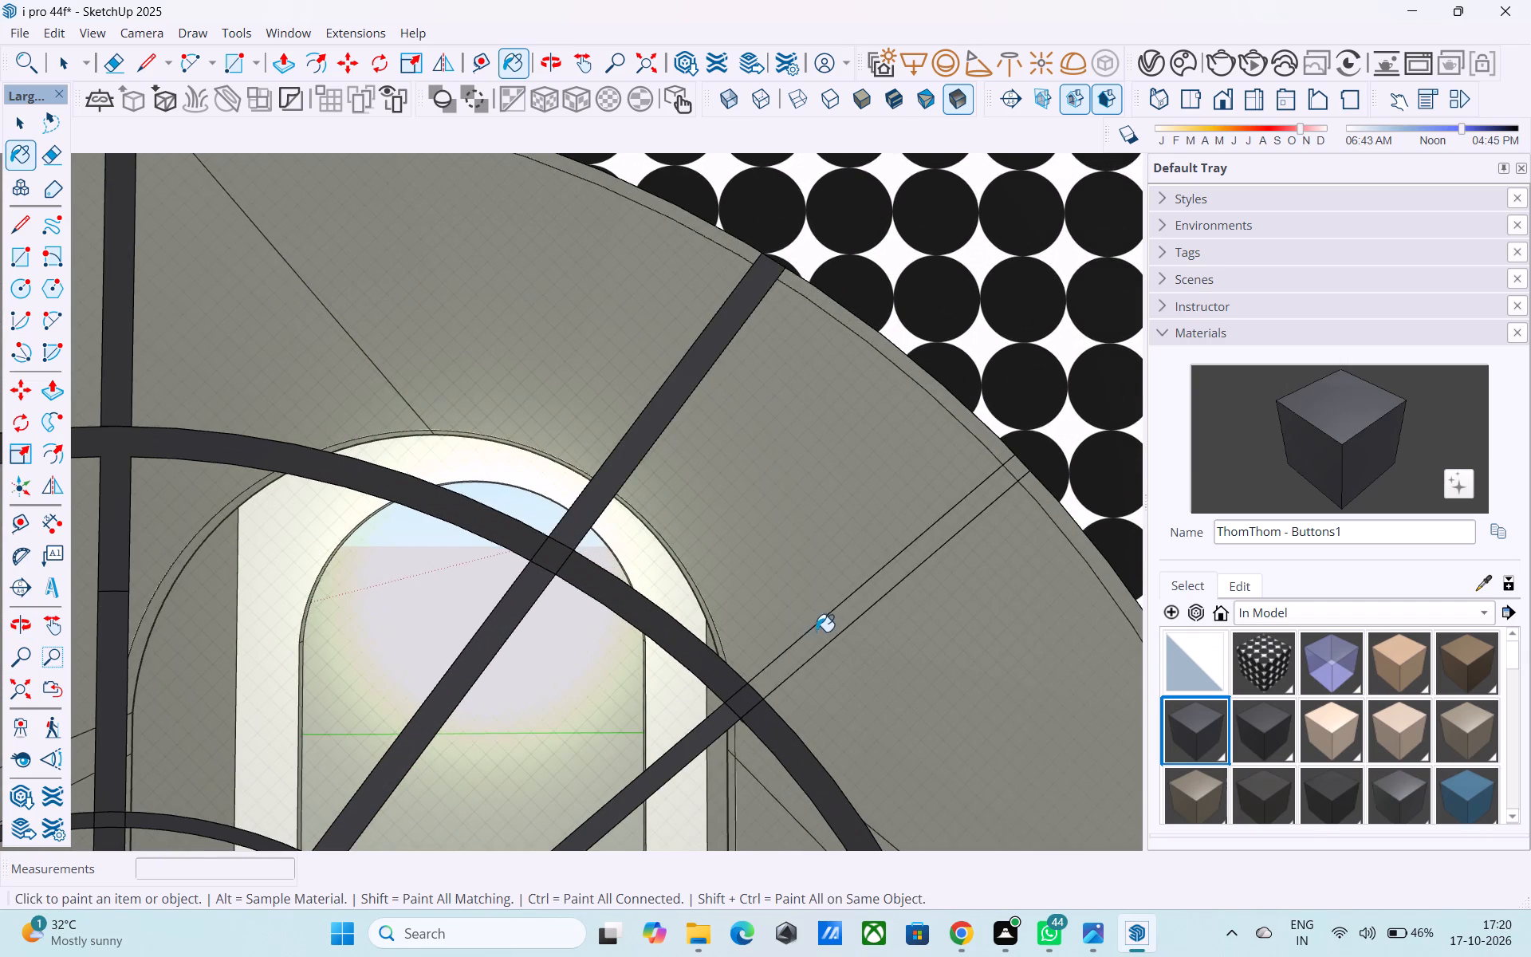
click(818, 632)
Draw a 14' horizontal line across the full width of the lower glazing, below the dark crossbeam.
scroll(819, 633, down, 19)
middle_drag(833, 625, 827, 553)
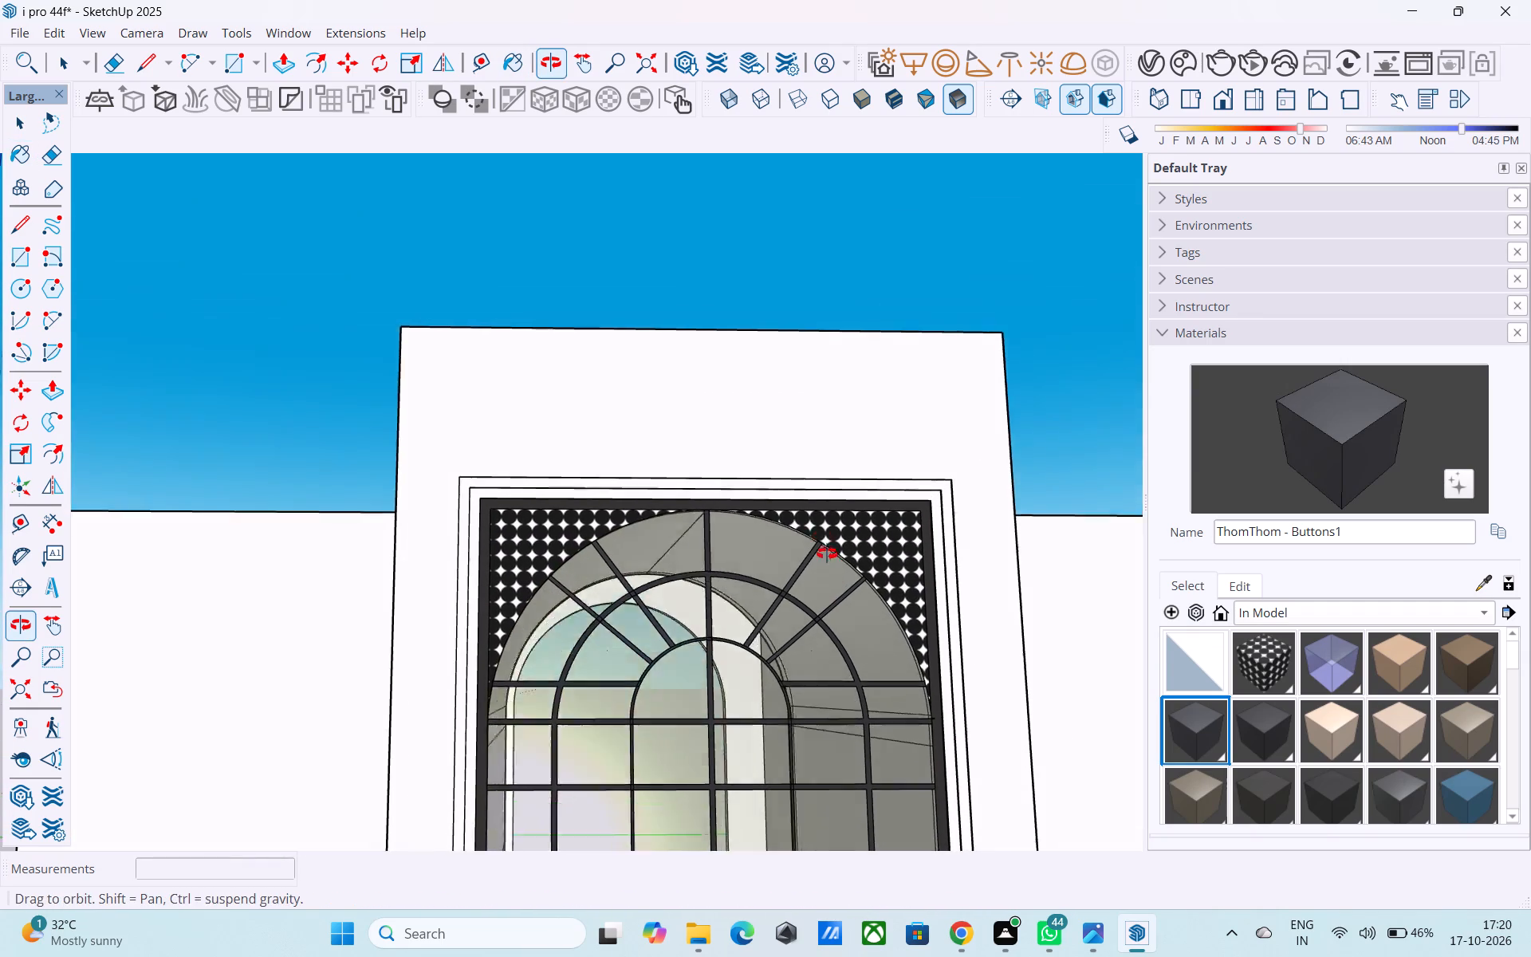
middle_drag(827, 553, 821, 512)
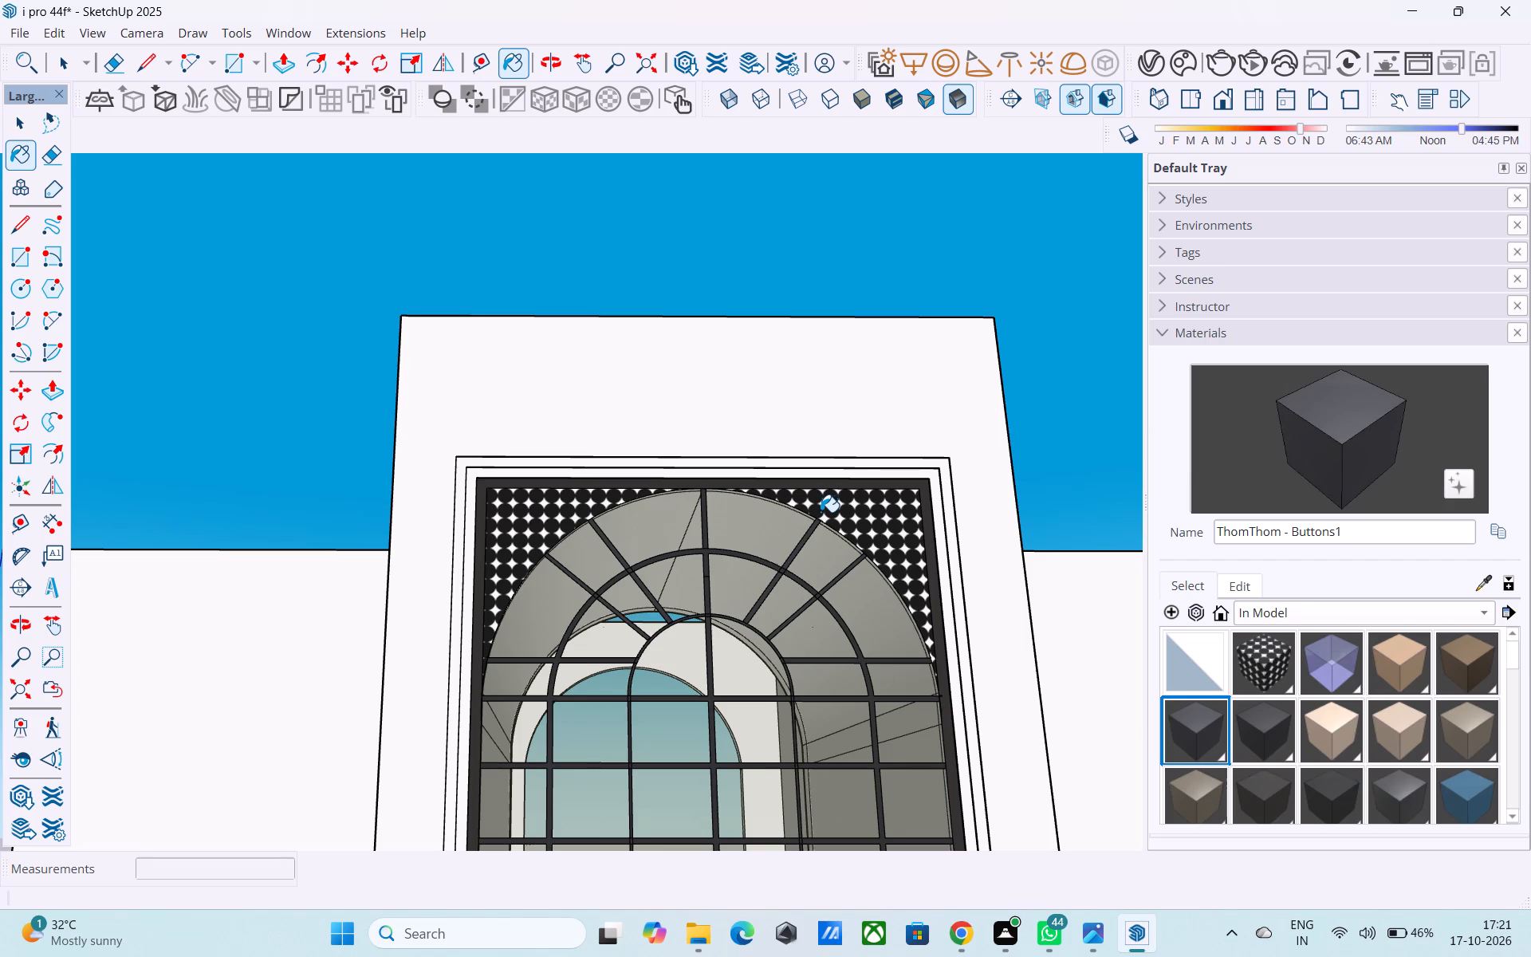
scroll(737, 451, down, 6)
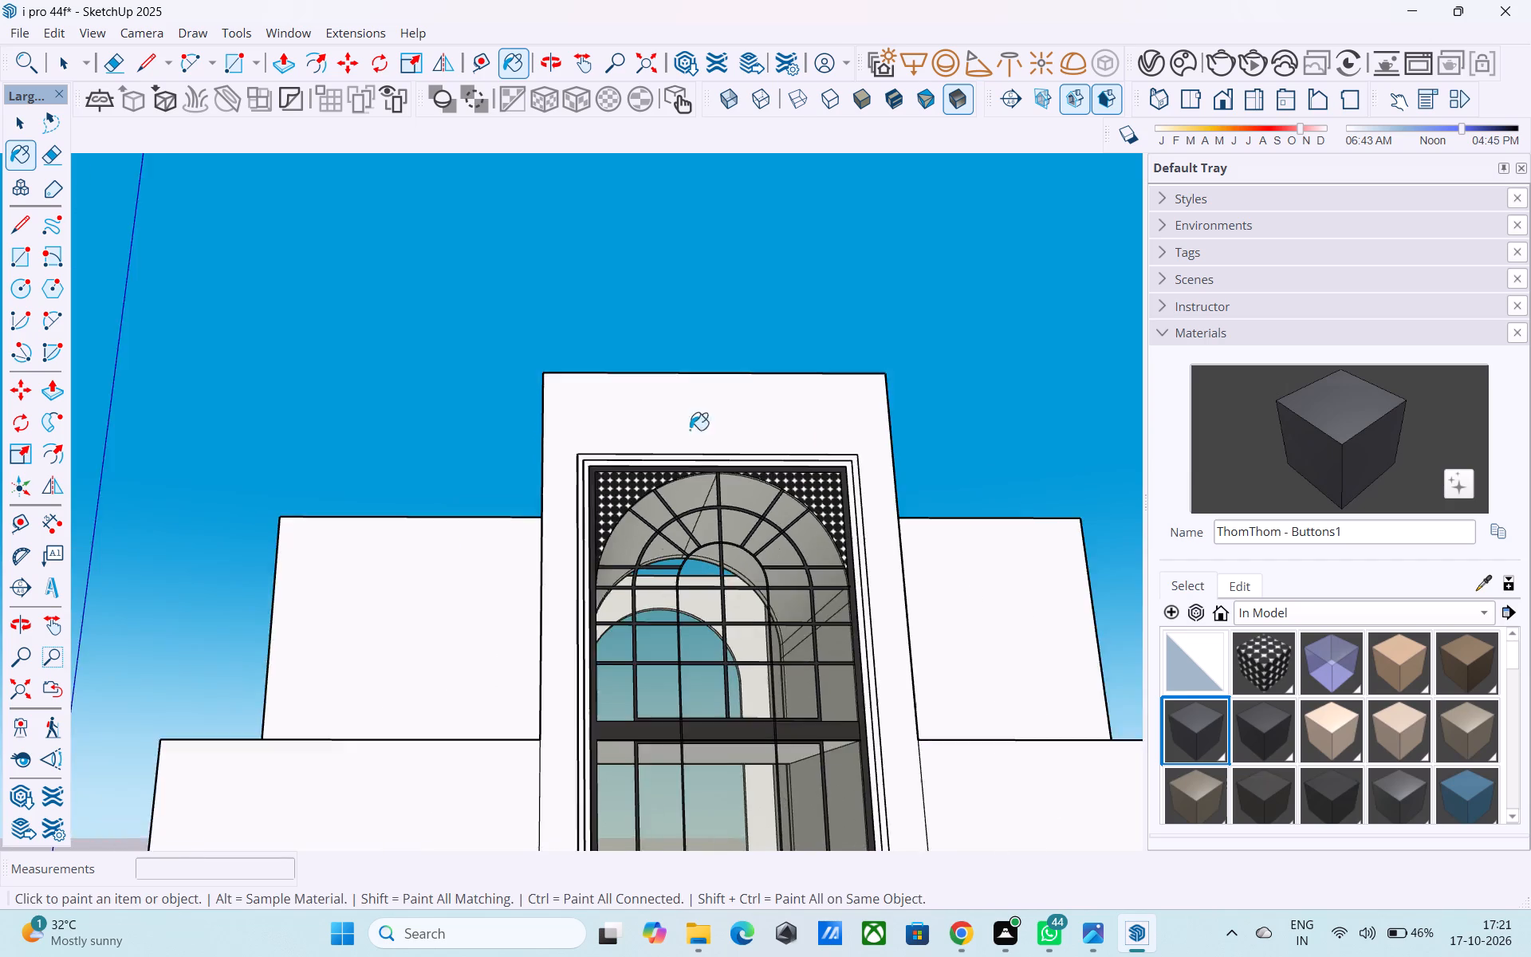
scroll(675, 423, down, 4)
middle_drag(665, 514, 613, 632)
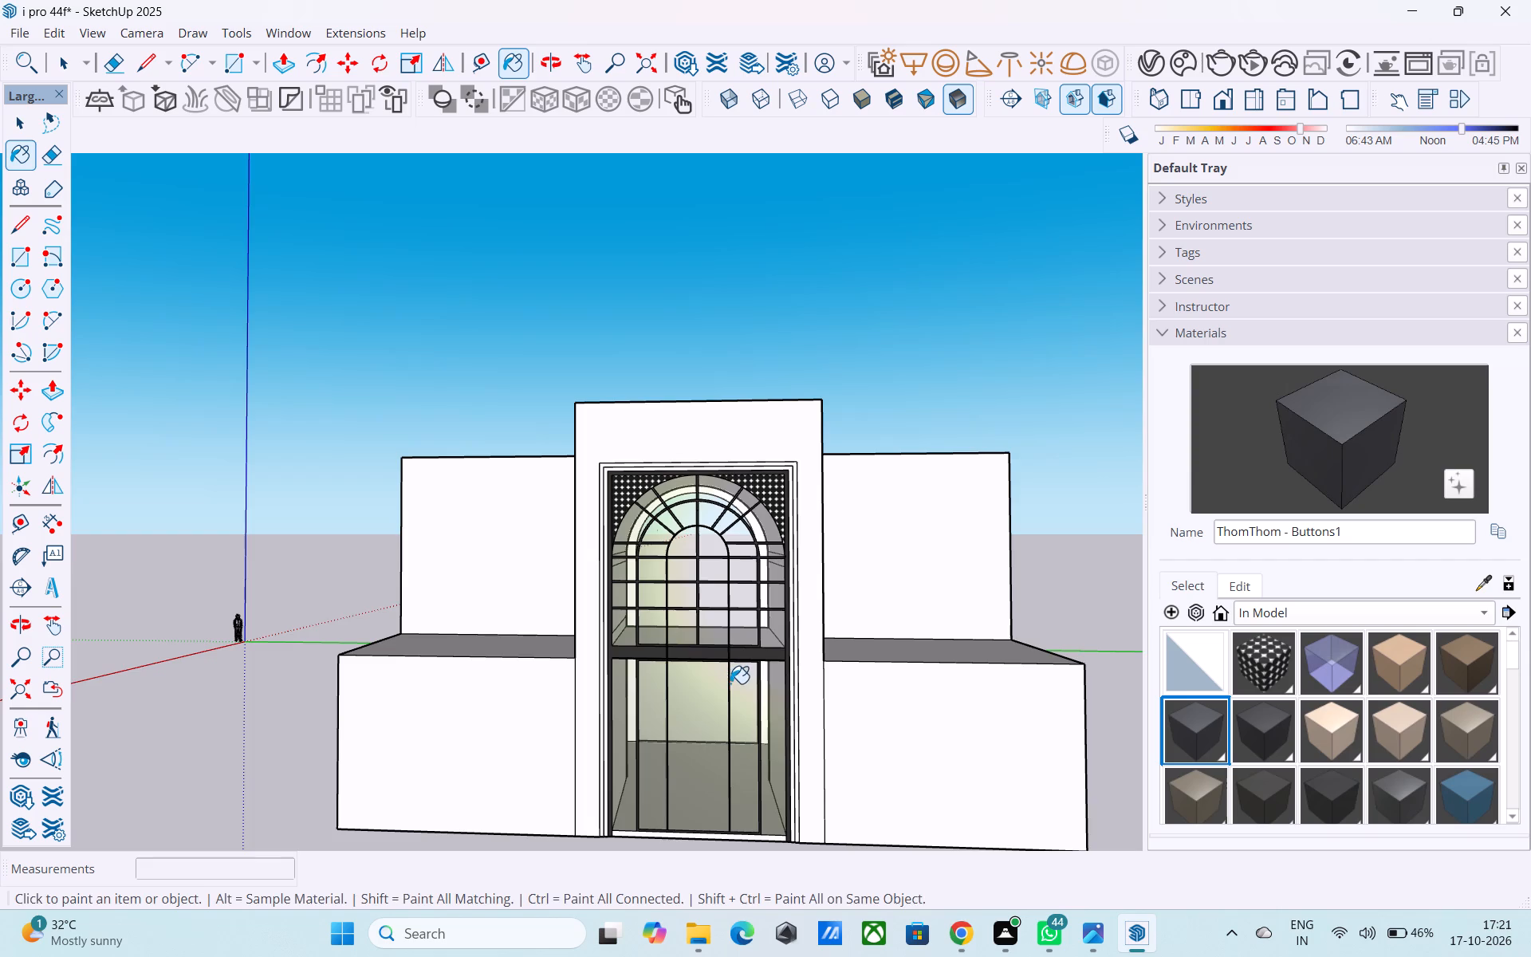
middle_drag(734, 687, 695, 589)
scroll(696, 721, up, 3)
scroll(580, 692, down, 1)
middle_drag(578, 692, 513, 708)
scroll(532, 688, up, 5)
key(l)
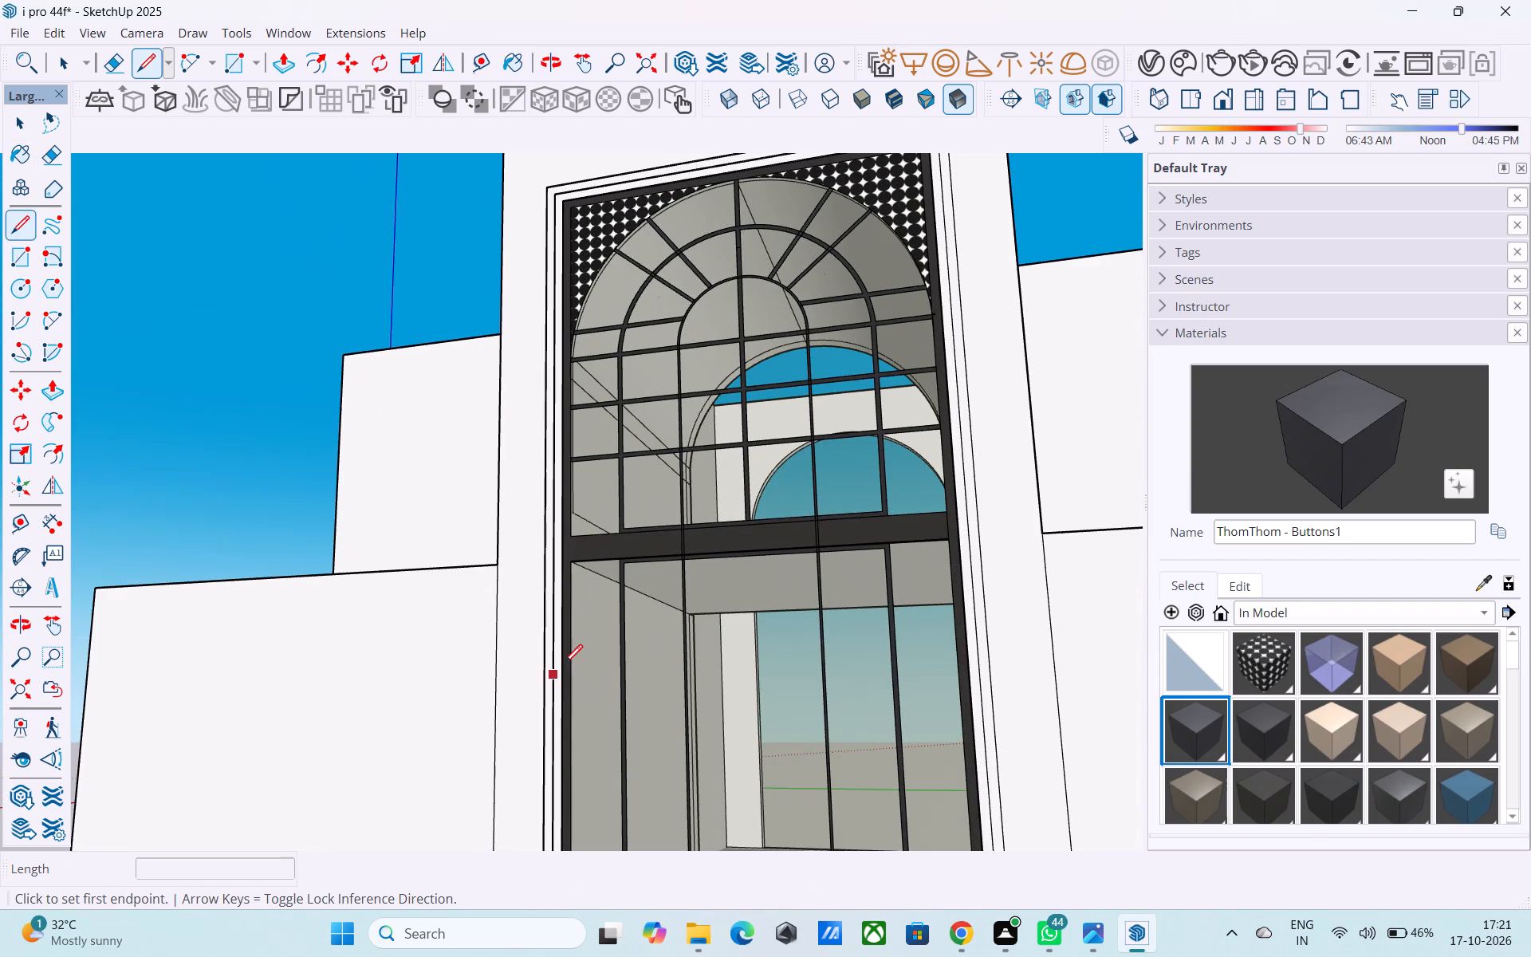
click(571, 642)
middle_drag(767, 646, 749, 654)
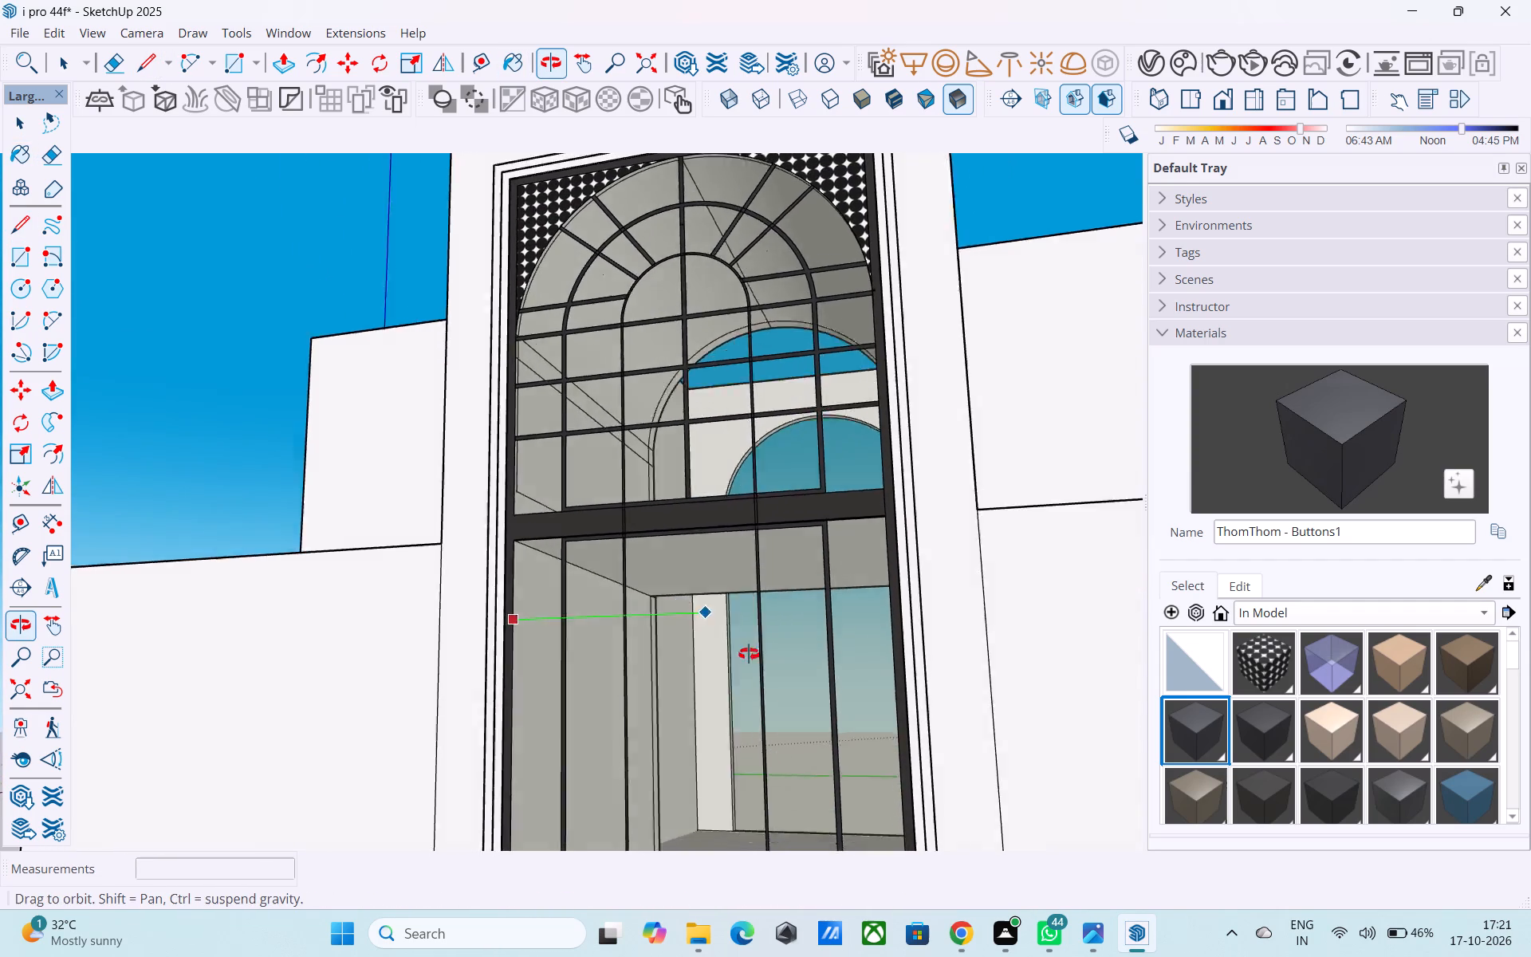
middle_drag(749, 654, 942, 687)
scroll(939, 663, up, 2)
click(919, 627)
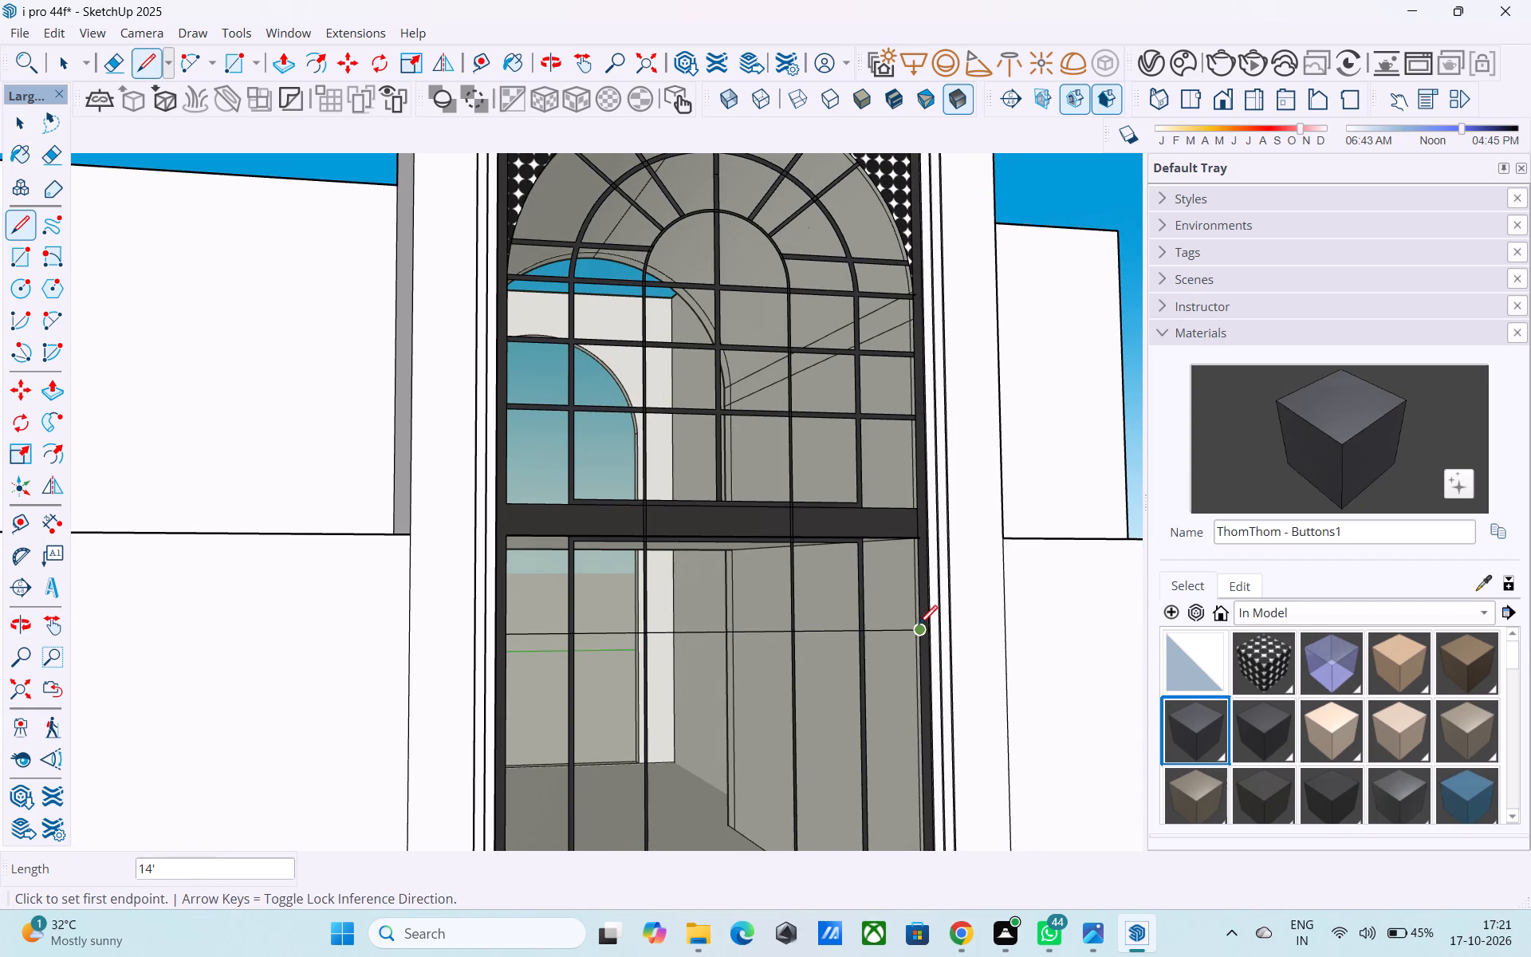
key(space)
Outline a thin horizontal bar by adding a 2" upward segment and a second line about 14' long across the lower glazing.
middle_drag(517, 656, 443, 683)
scroll(447, 663, up, 7)
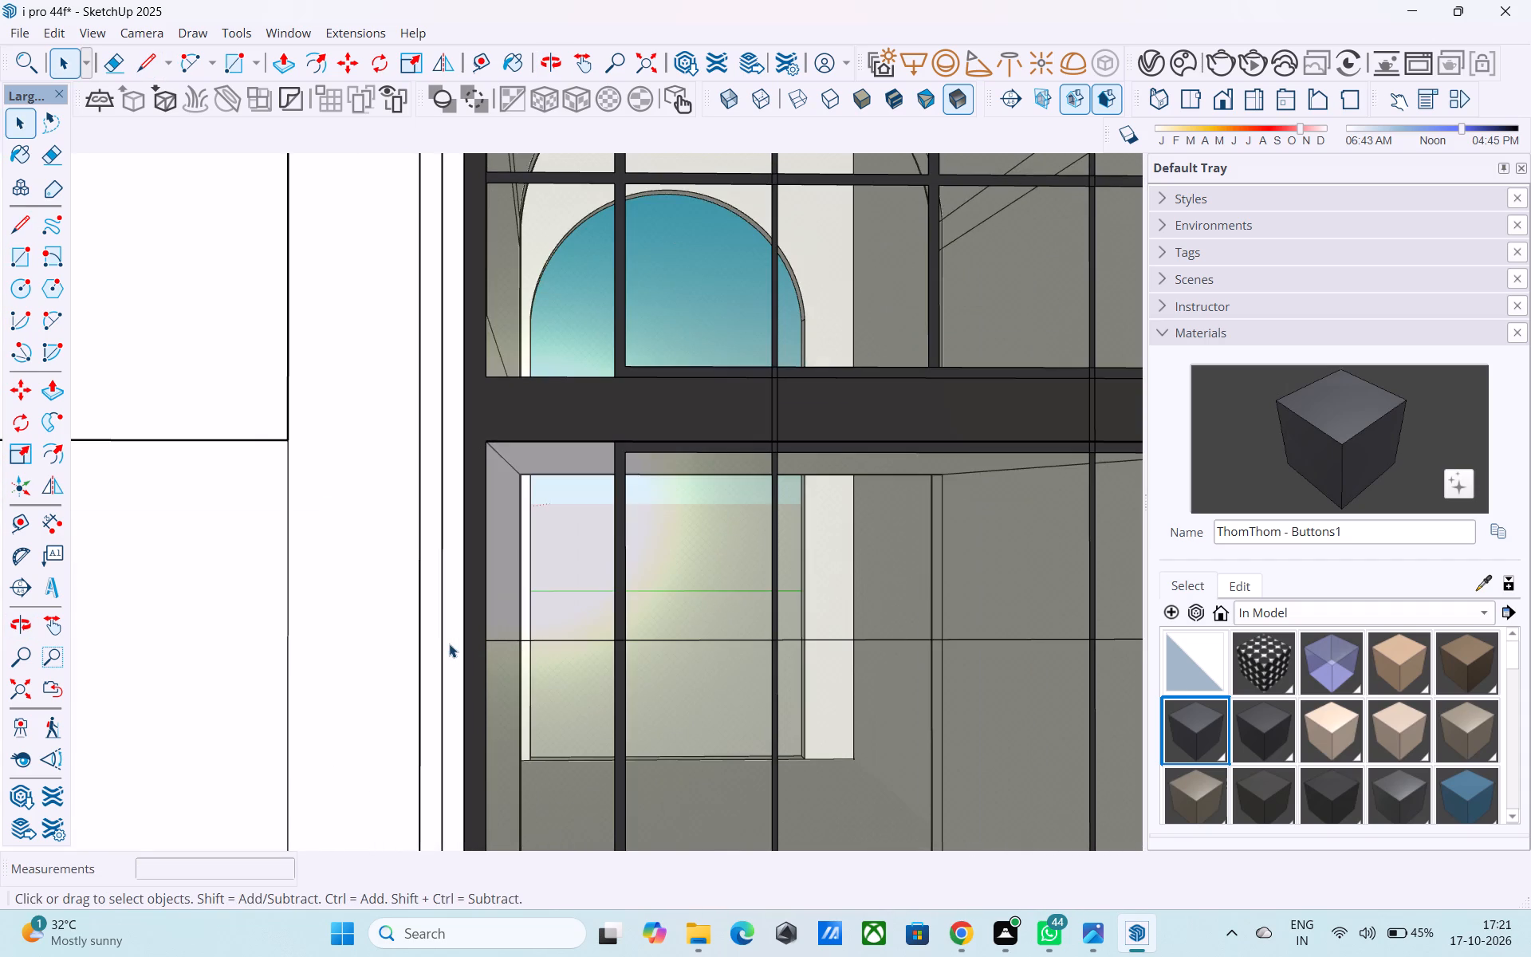
key(l)
middle_drag(449, 642, 374, 672)
scroll(490, 646, up, 7)
click(486, 633)
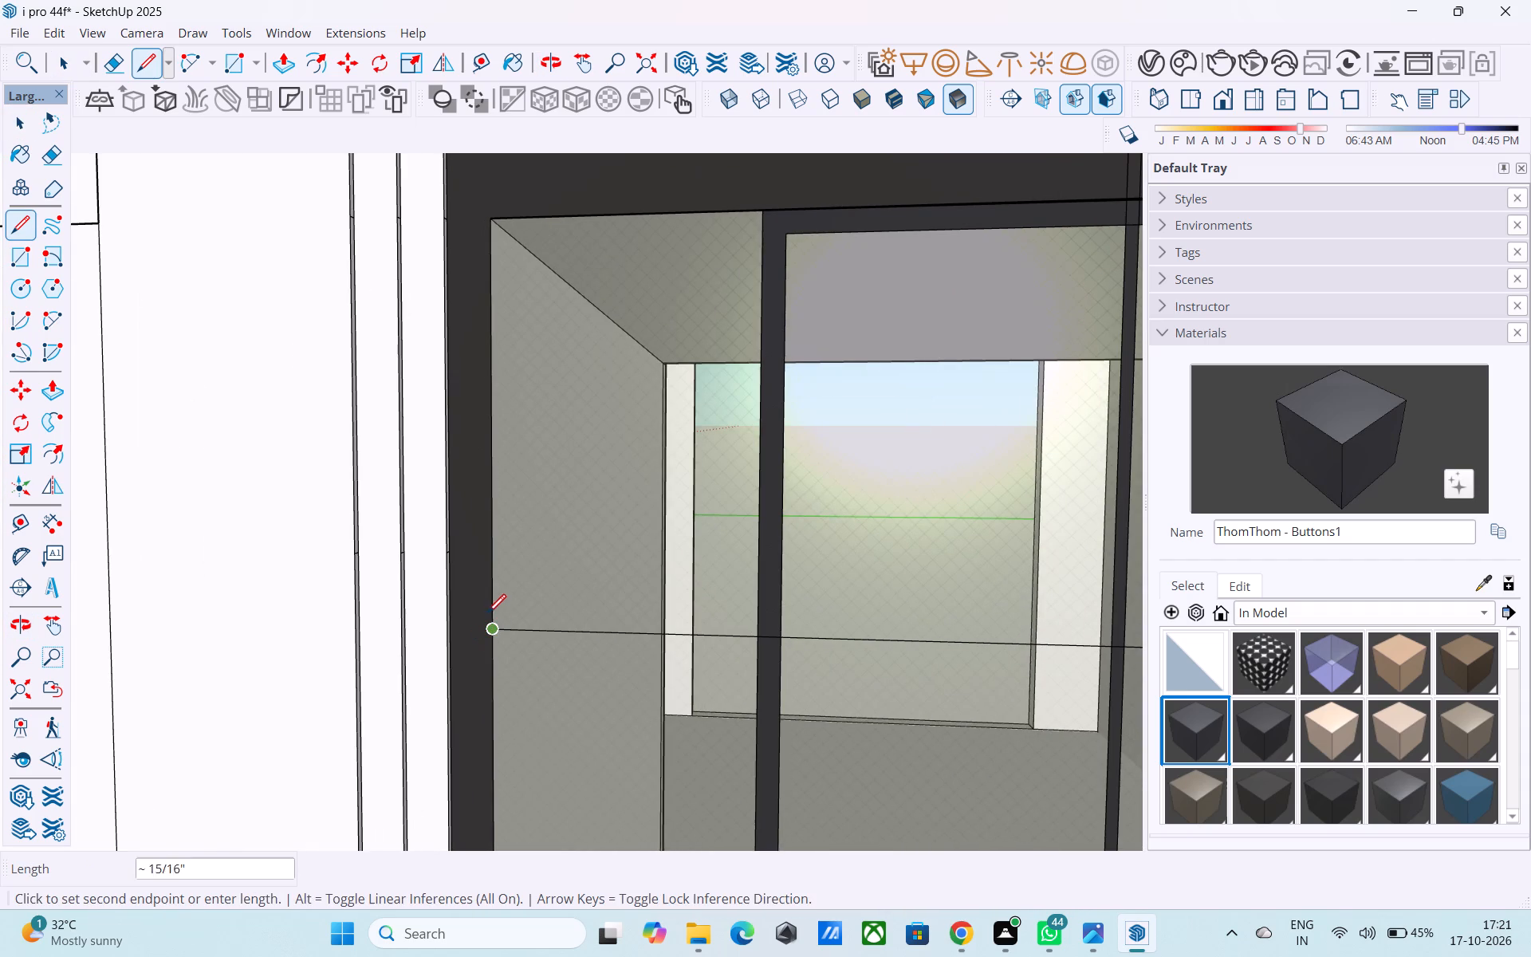
click(490, 603)
click(490, 611)
scroll(619, 616, down, 4)
middle_drag(628, 627, 809, 672)
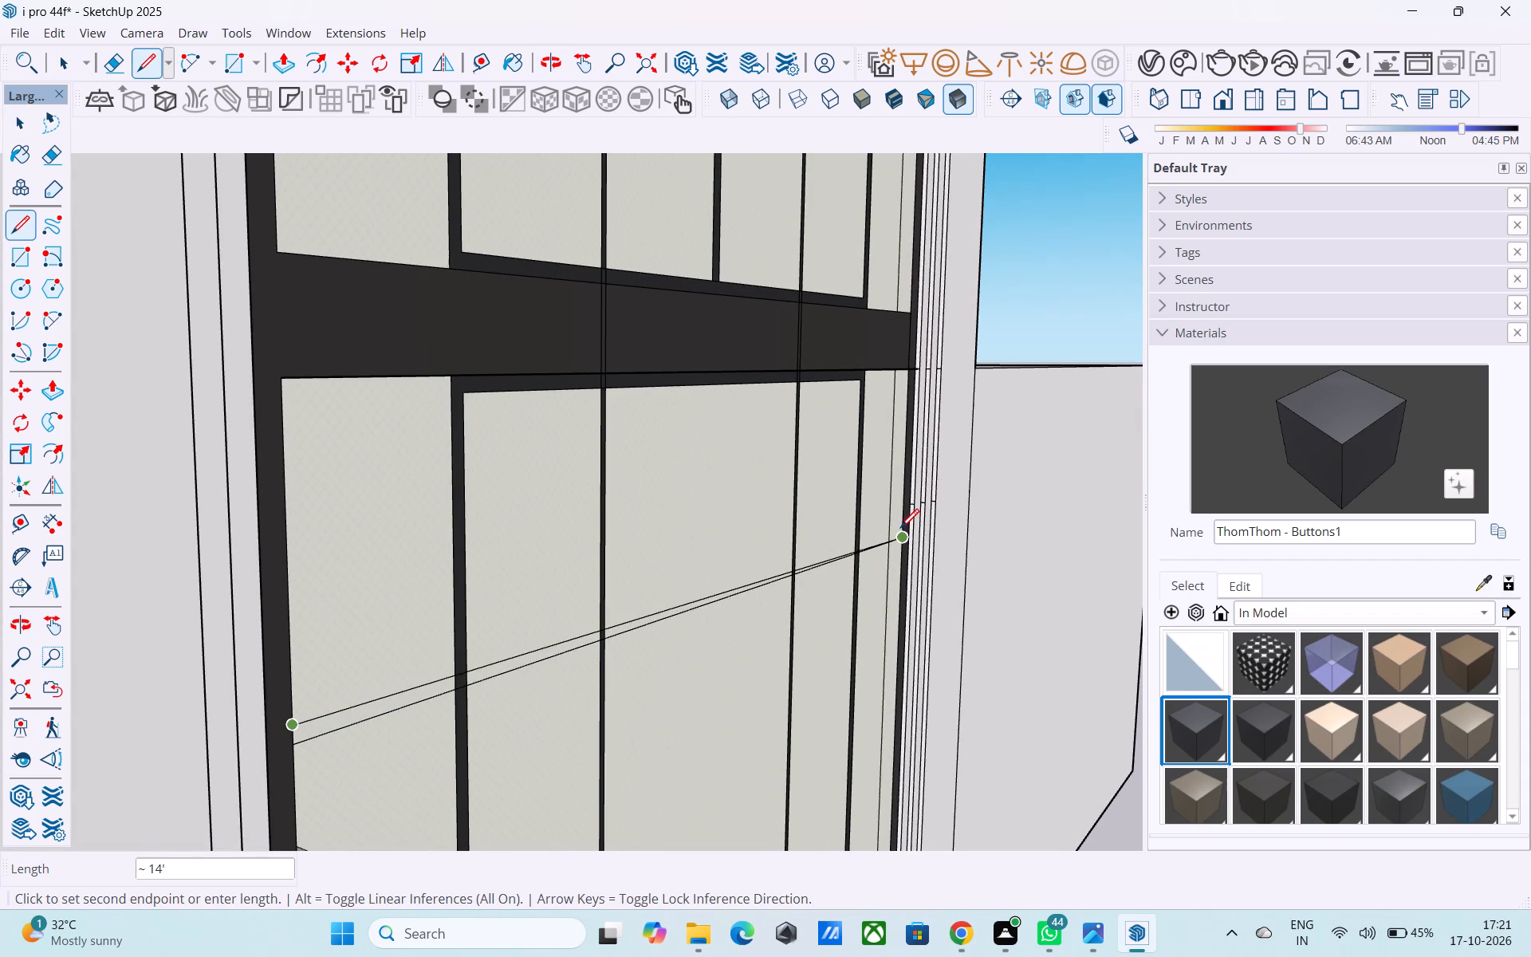
click(900, 525)
Paint the two outermost segments of the thin horizontal bar across the lower glazing with the dark ThomThom - Buttons1 material.
scroll(906, 566, down, 4)
middle_drag(905, 594, 873, 605)
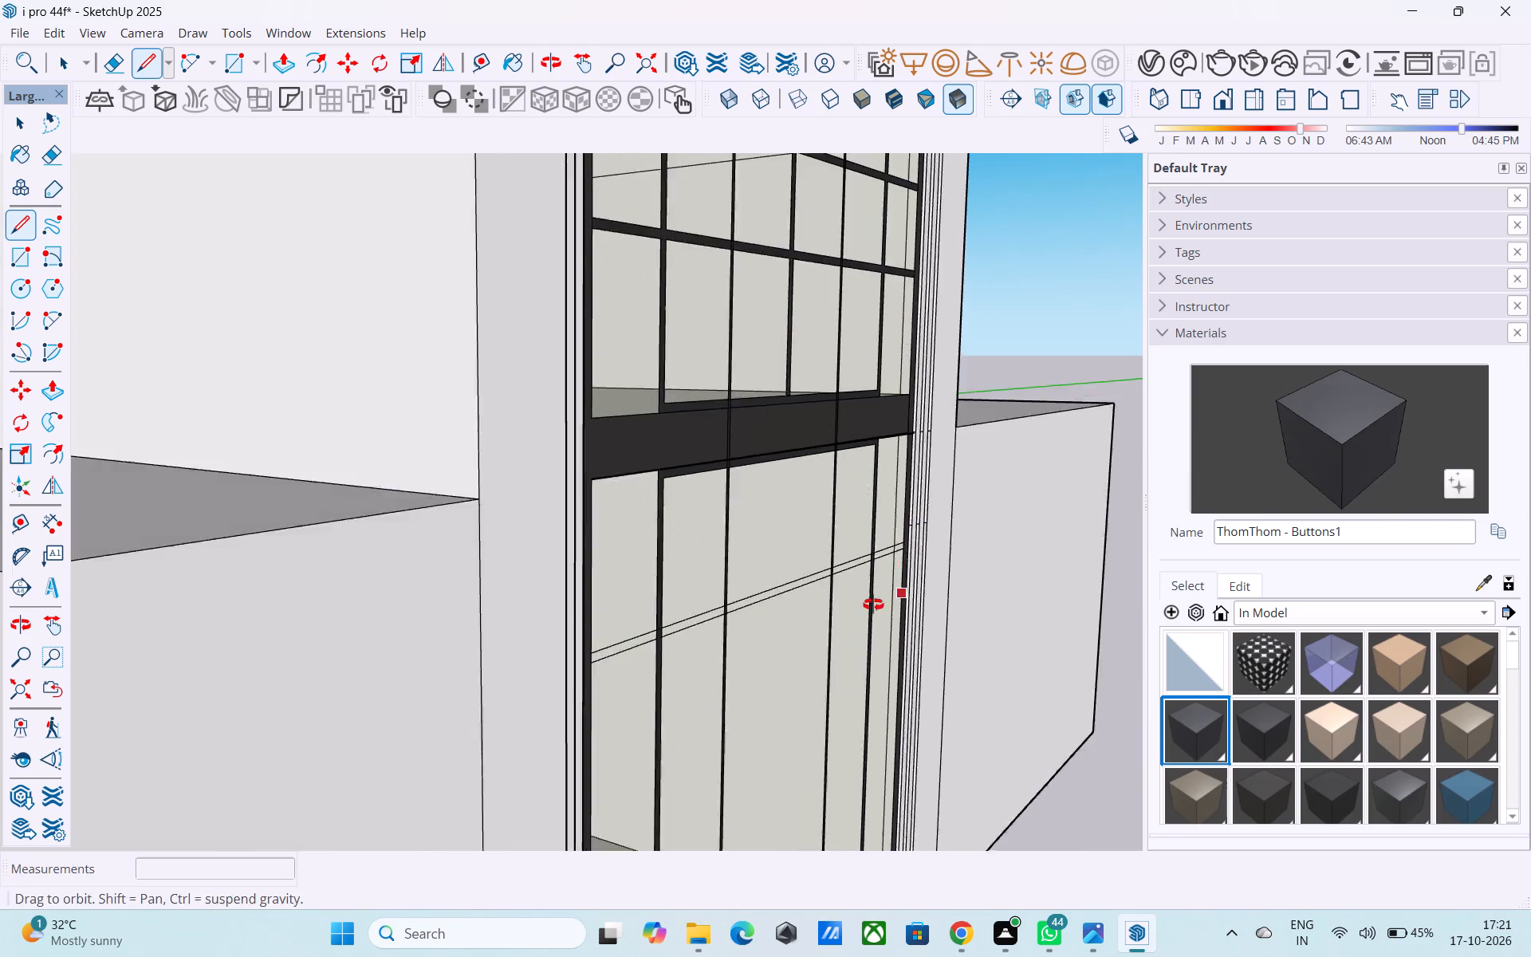
middle_drag(873, 605, 769, 616)
click(1356, 435)
middle_drag(274, 739, 378, 703)
scroll(502, 683, up, 5)
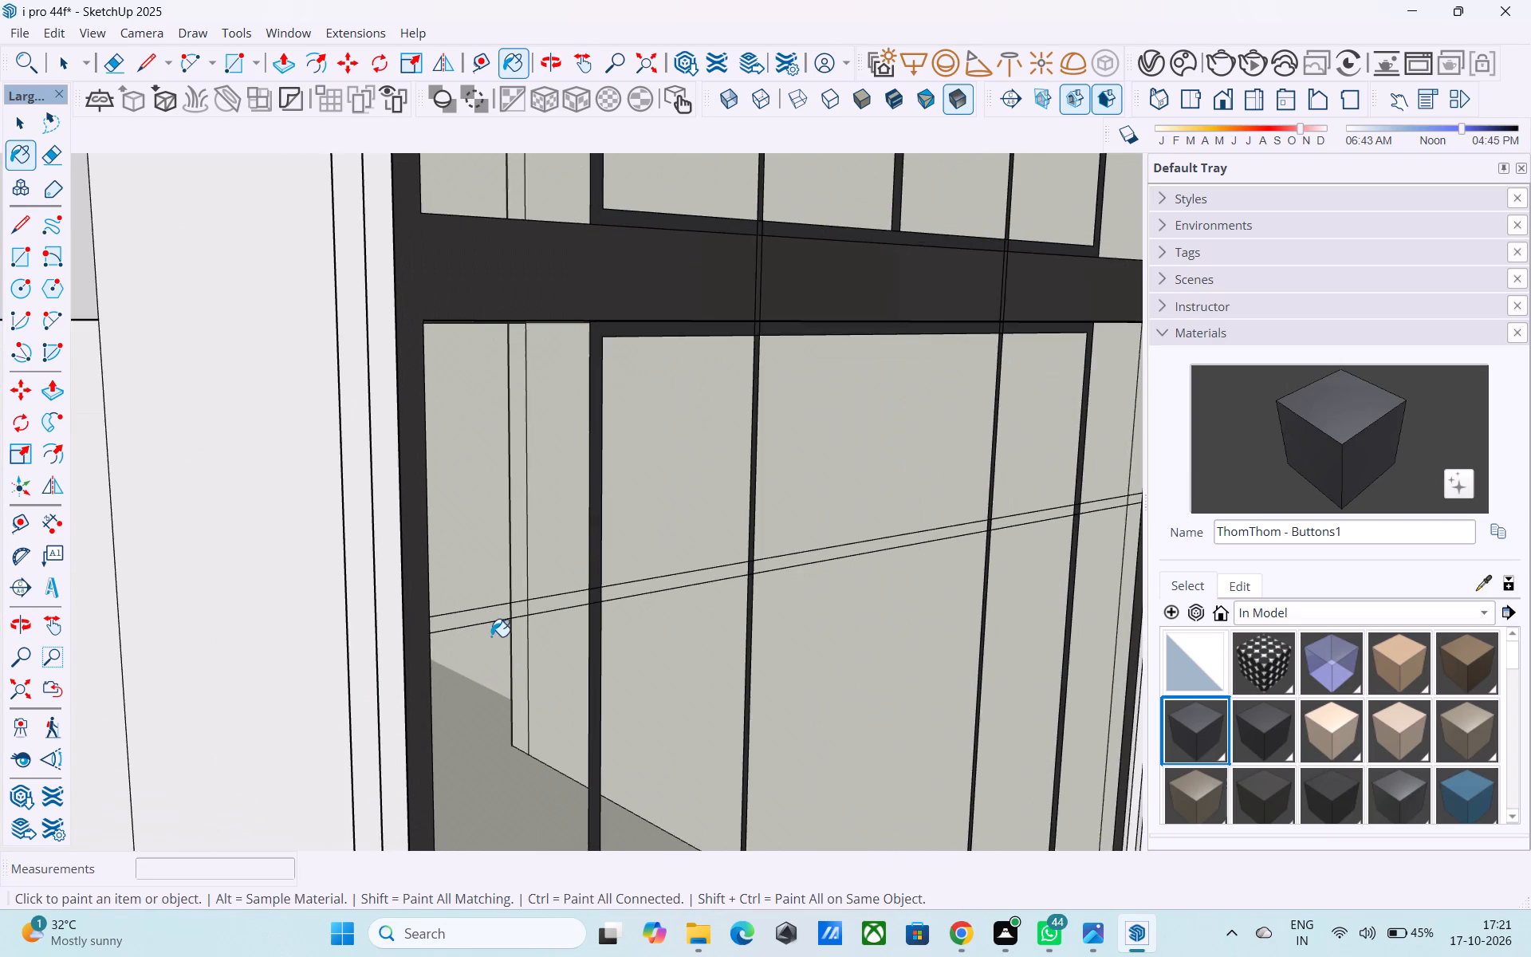
scroll(490, 636, up, 1)
click(506, 616)
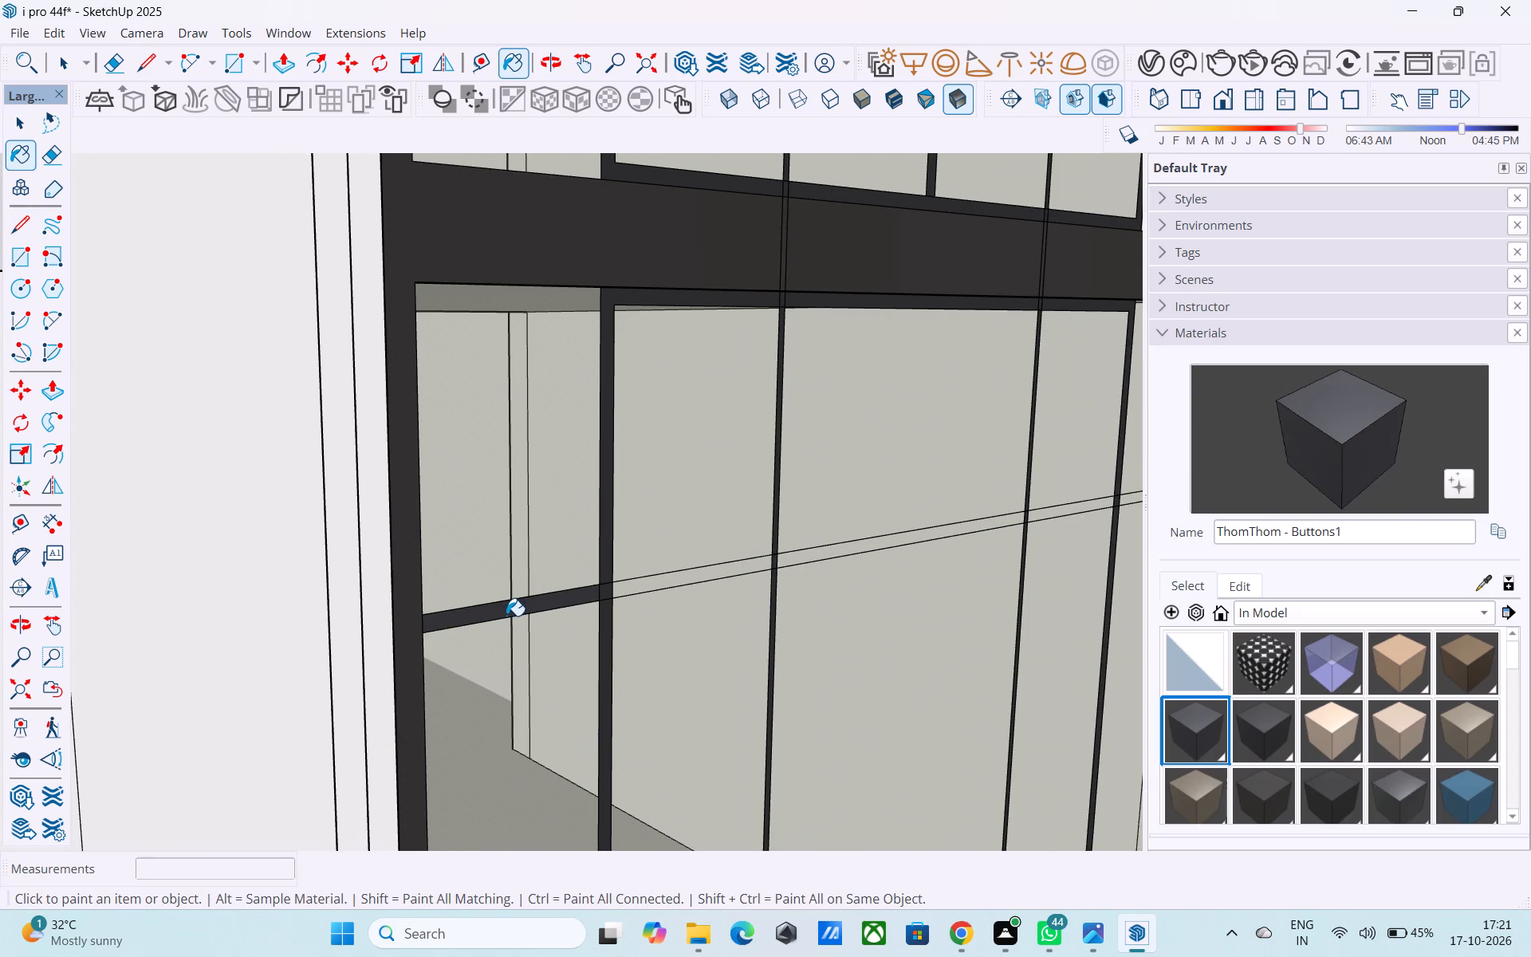
scroll(506, 616, down, 3)
shift+middle_drag(517, 623, 328, 573)
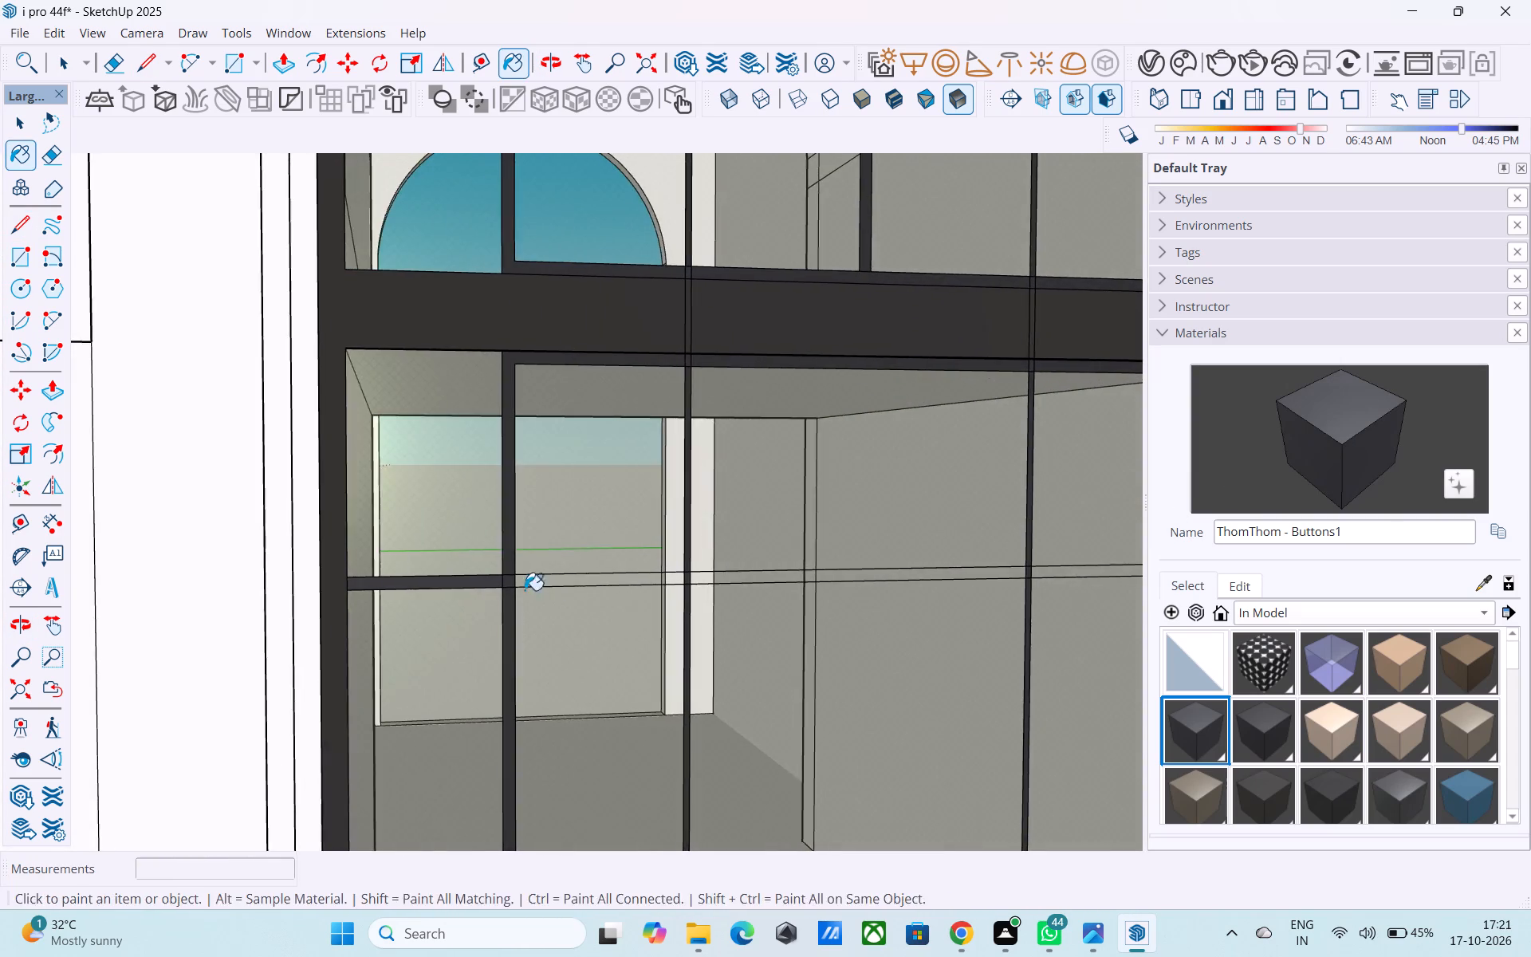
shift+middle_drag(564, 597, 501, 585)
shift+middle_drag(507, 591, 484, 572)
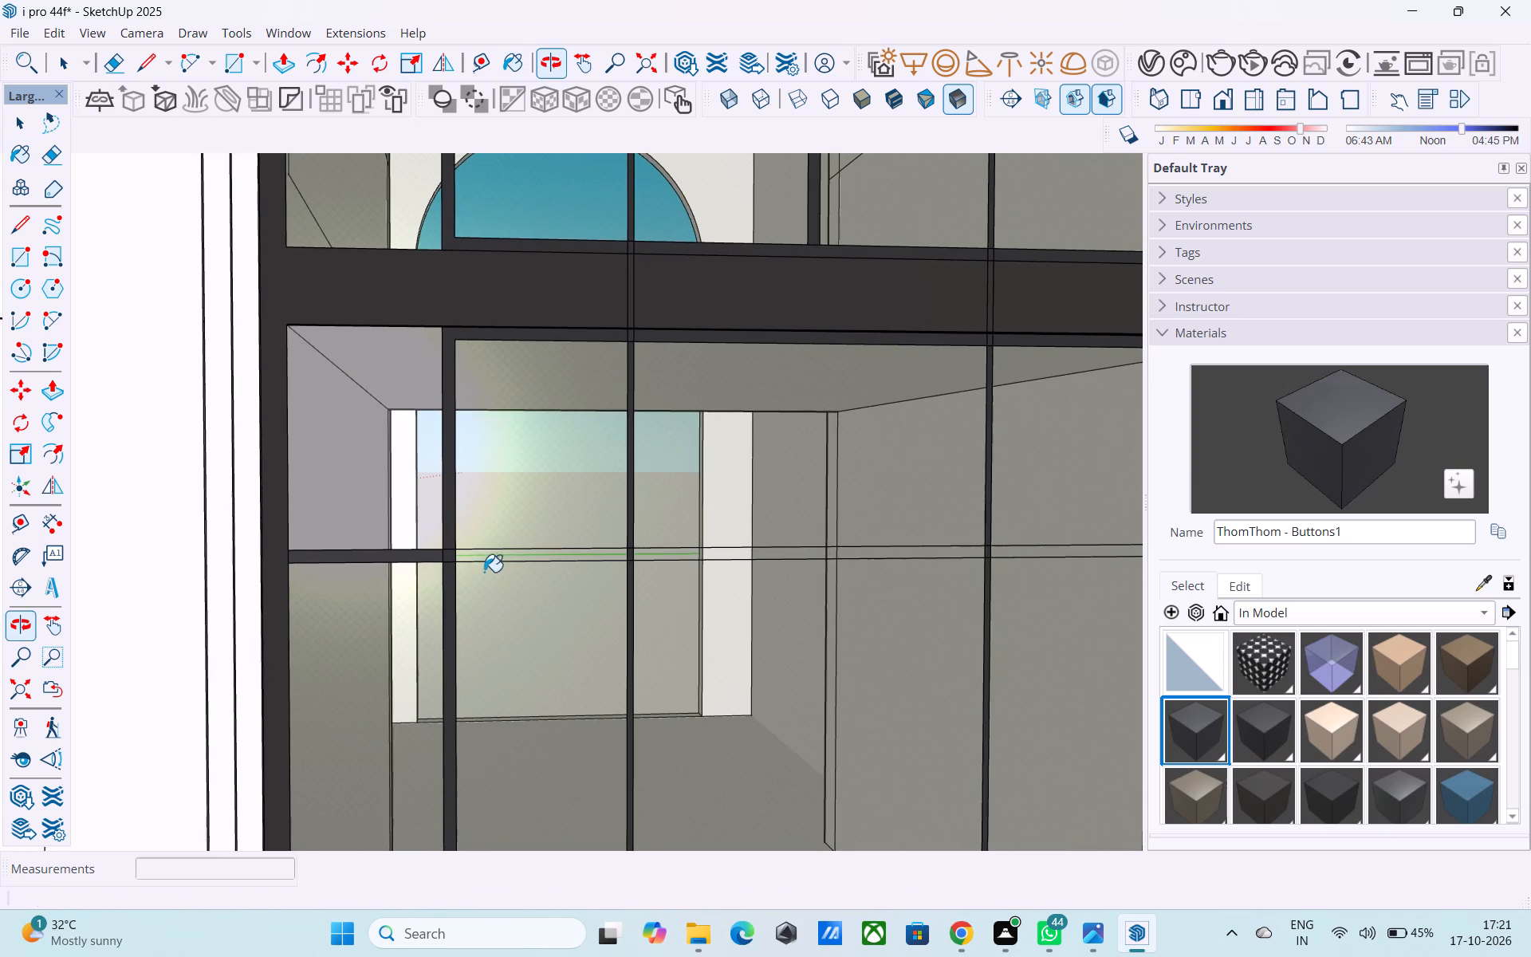
shift+middle_drag(484, 572, 483, 573)
scroll(463, 538, down, 10)
middle_drag(483, 578, 466, 586)
scroll(741, 573, up, 3)
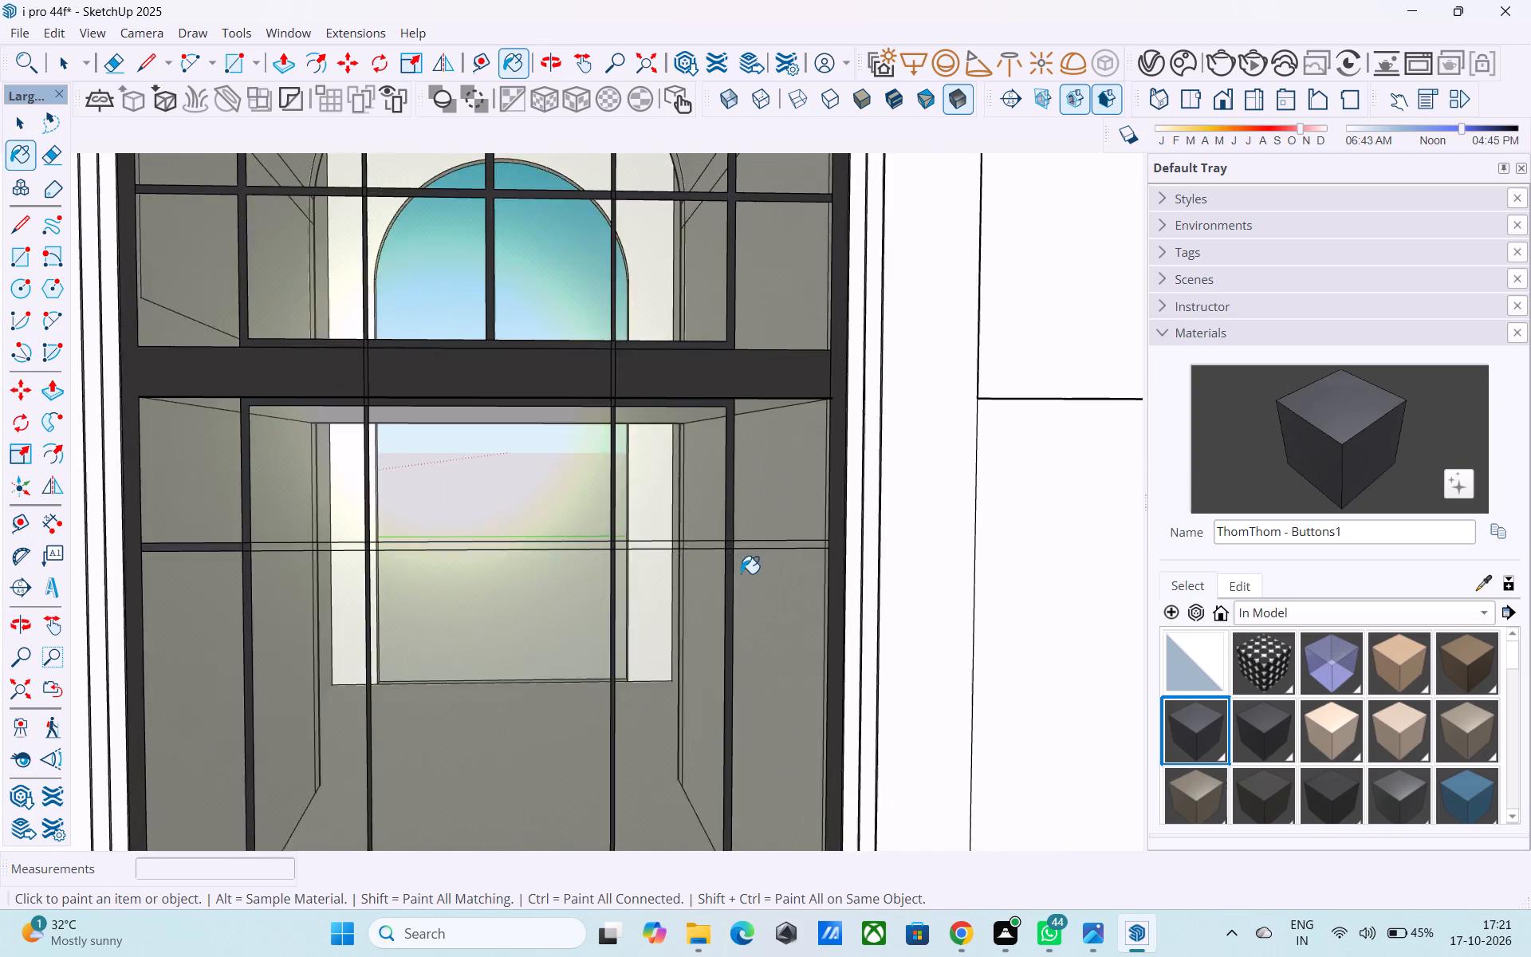
scroll(741, 573, up, 5)
click(756, 537)
scroll(802, 560, down, 13)
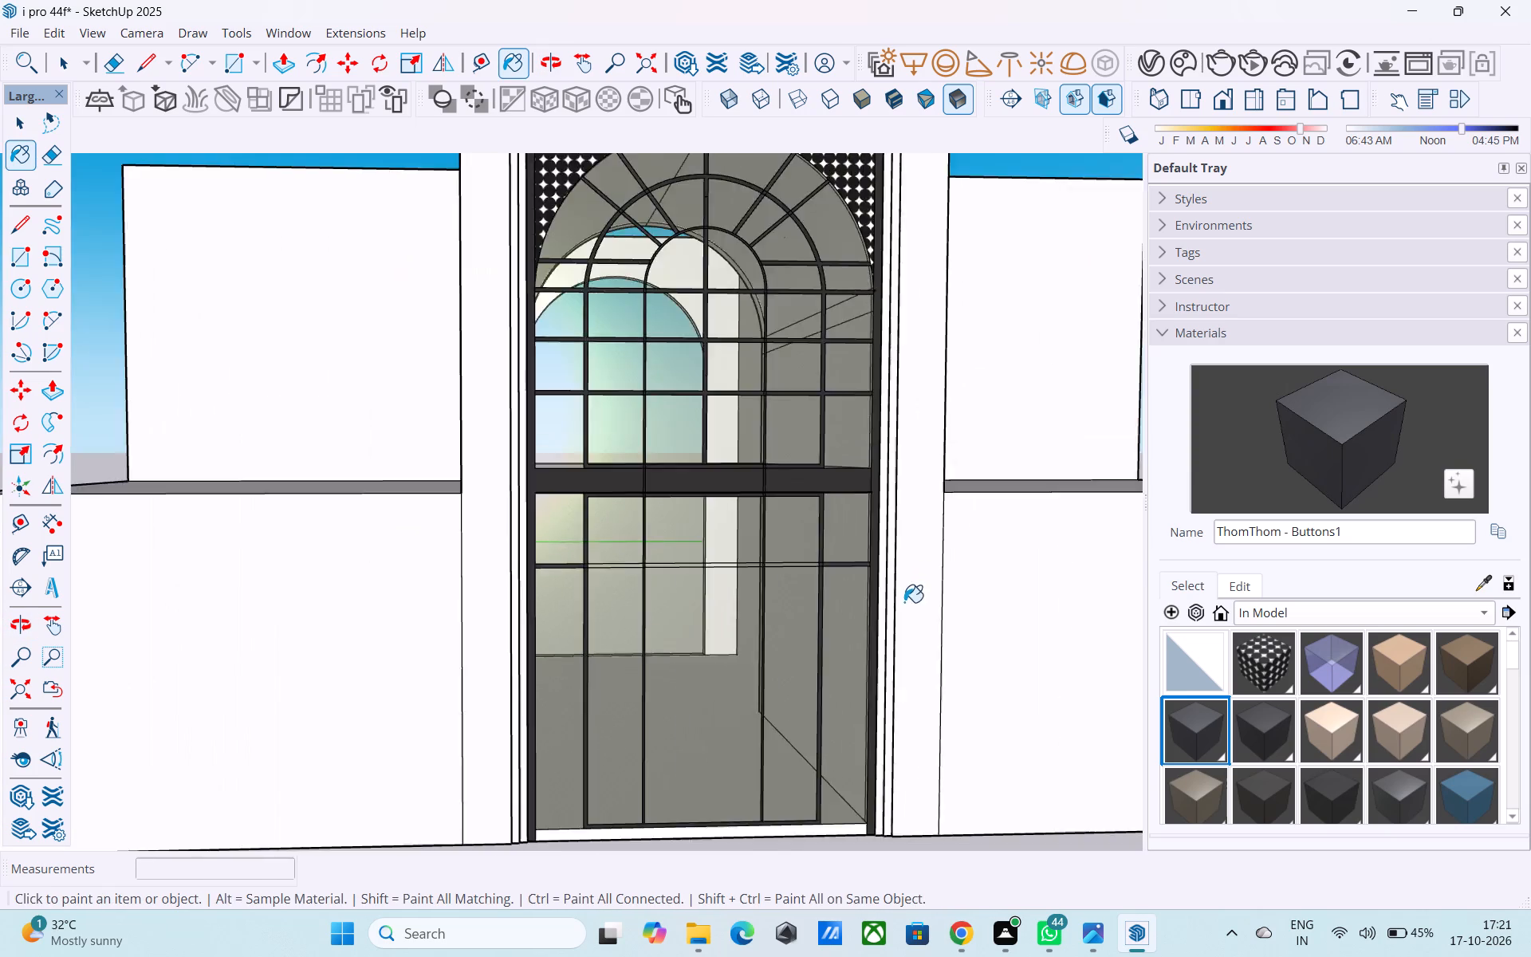
Paint the horizontal bar's segments just inside the outer vertical bars with the same dark material.
scroll(904, 602, down, 3)
middle_drag(868, 622, 722, 630)
scroll(706, 590, up, 5)
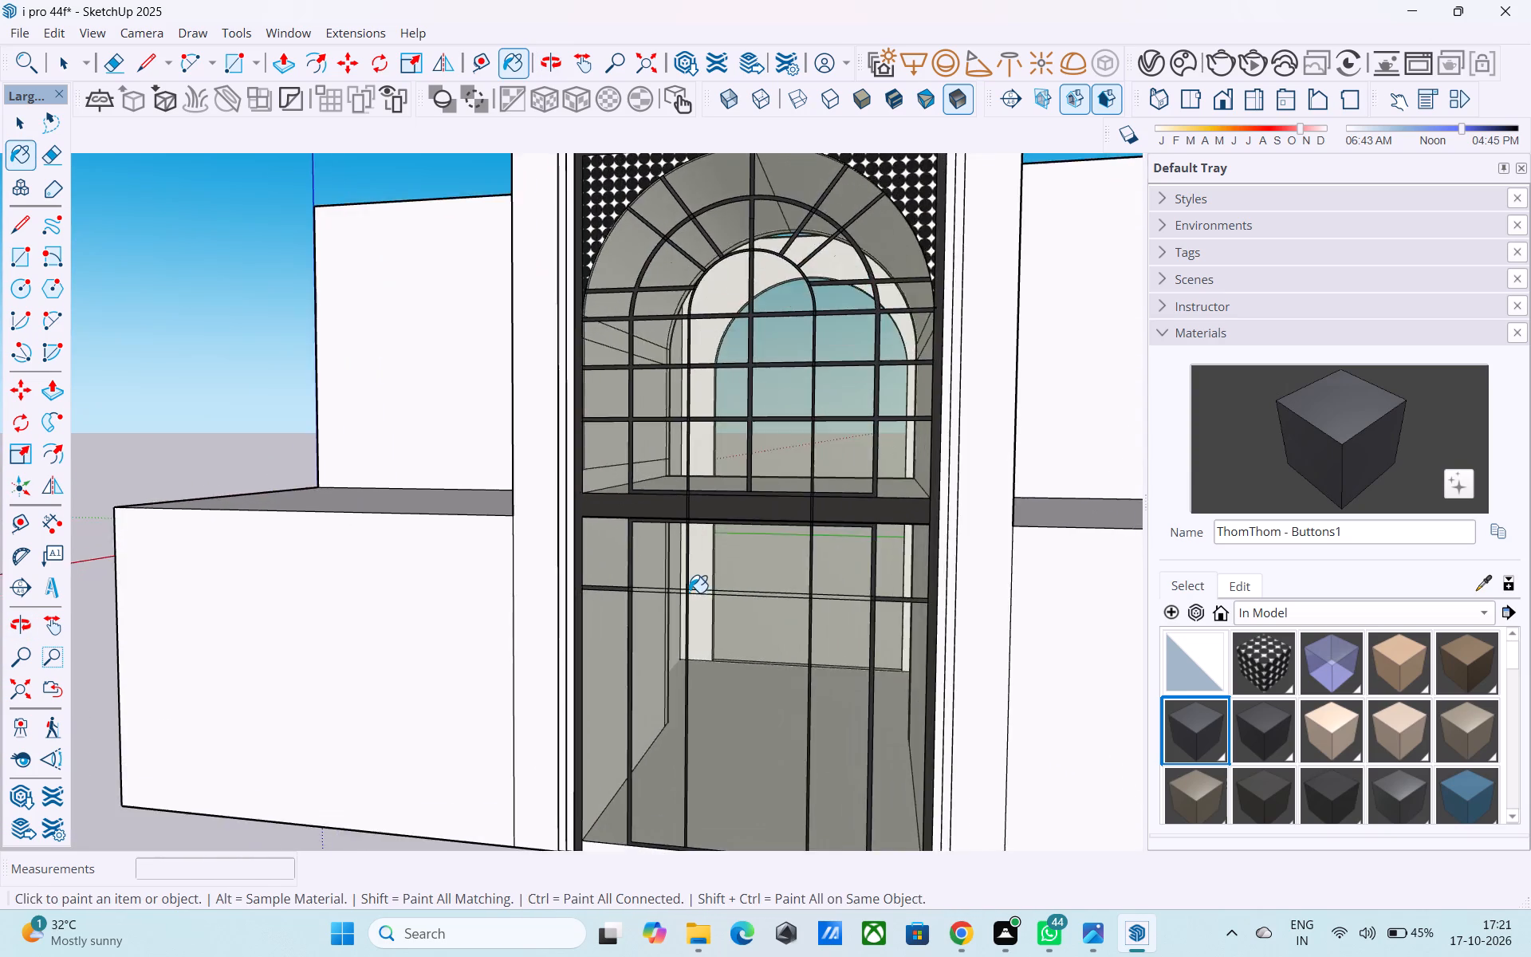
scroll(689, 593, up, 8)
click(673, 592)
scroll(531, 597, down, 11)
scroll(758, 624, up, 7)
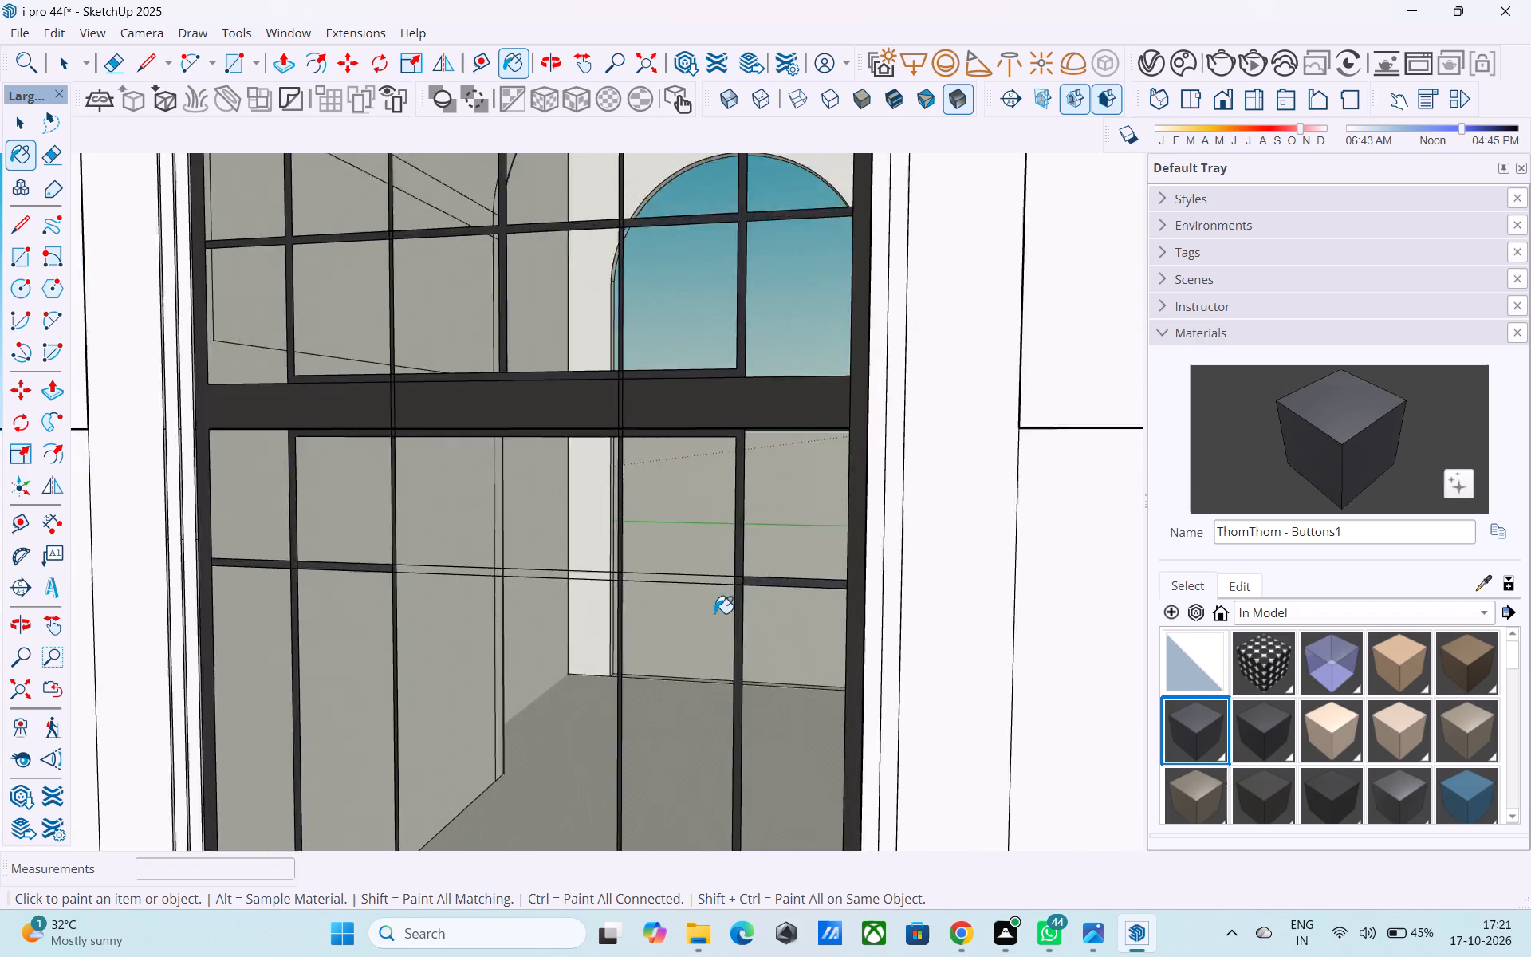
scroll(714, 613, up, 5)
click(678, 567)
scroll(731, 572, down, 17)
Draw a 15' vertical line from the left edge of the upper central bar down to the bottom bar of the lower glazing.
middle_drag(760, 662, 822, 675)
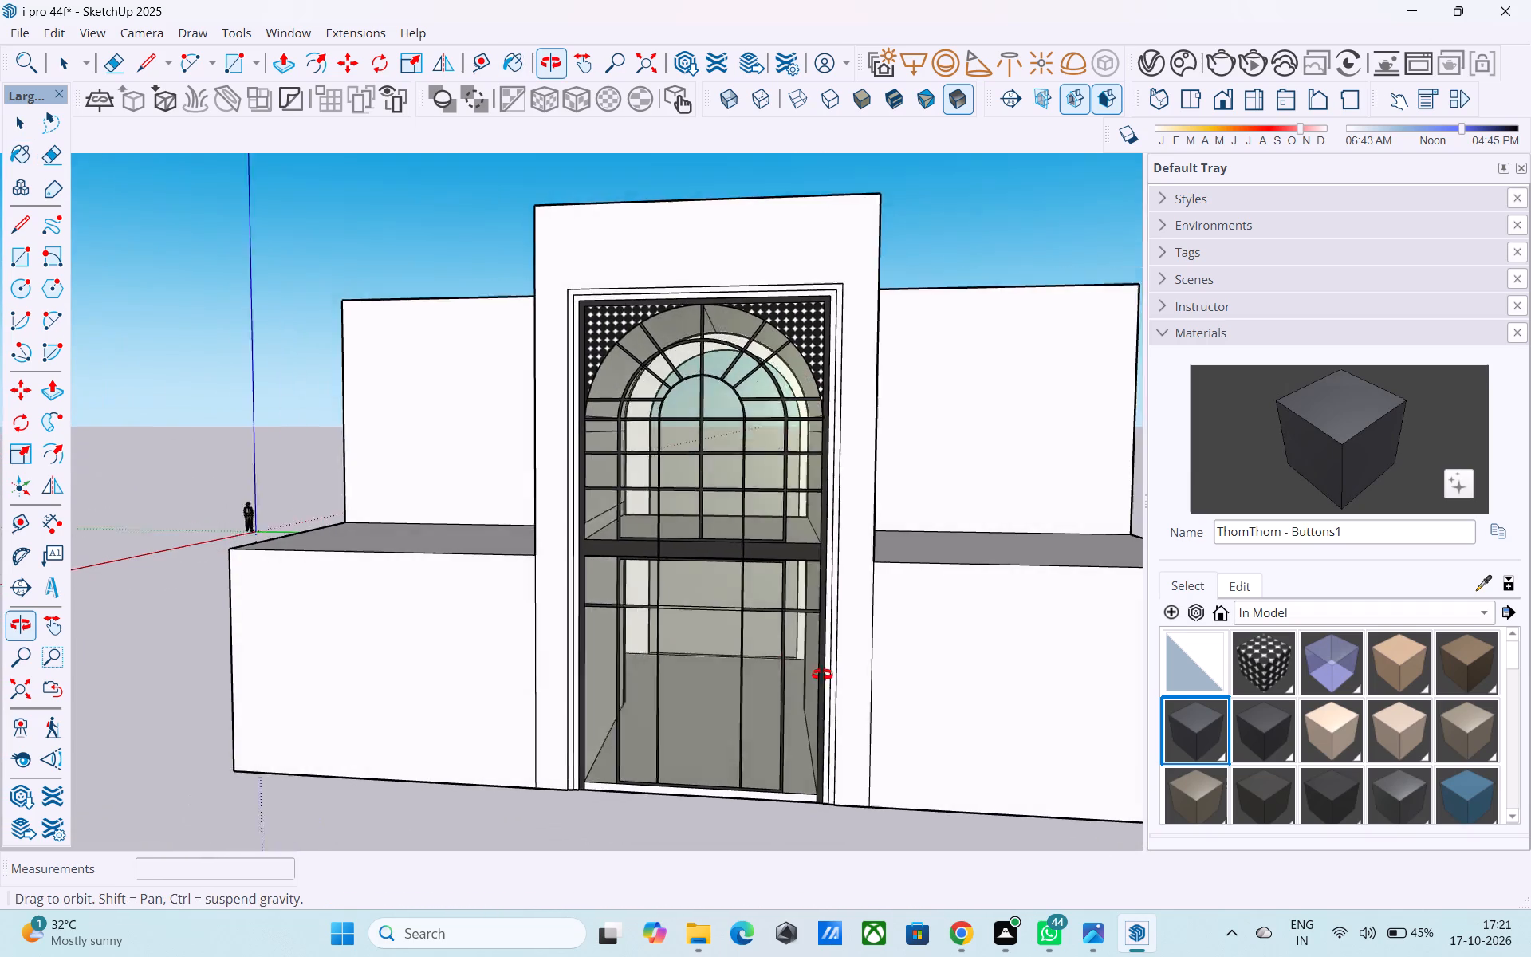
middle_drag(822, 675, 822, 685)
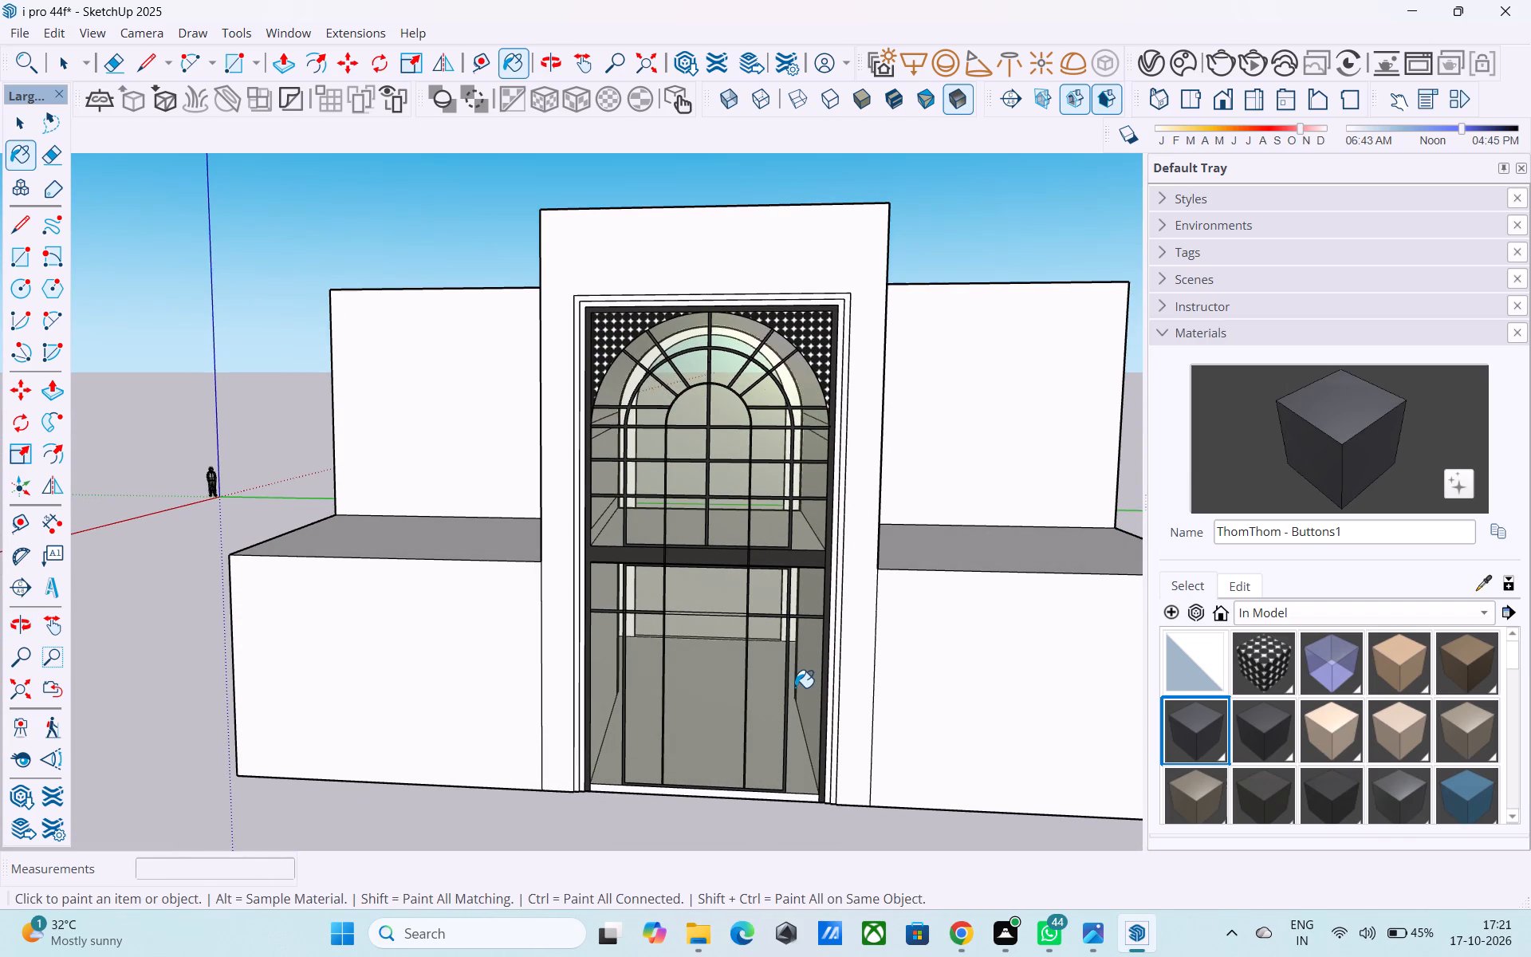
middle_drag(793, 691, 853, 570)
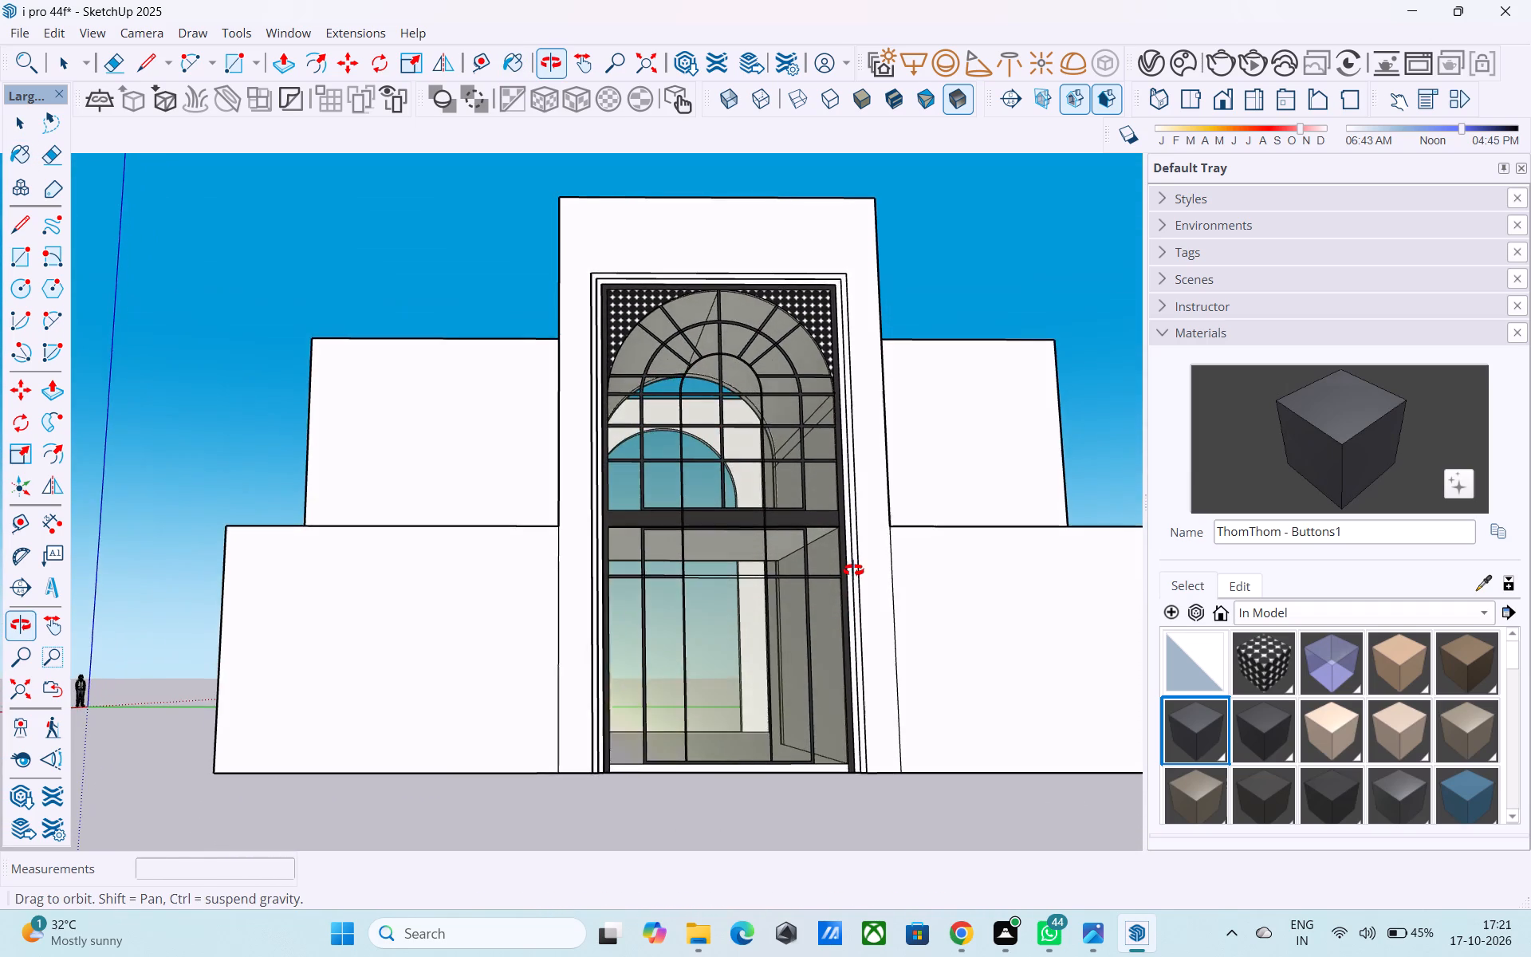
middle_drag(853, 570, 836, 703)
scroll(727, 605, up, 10)
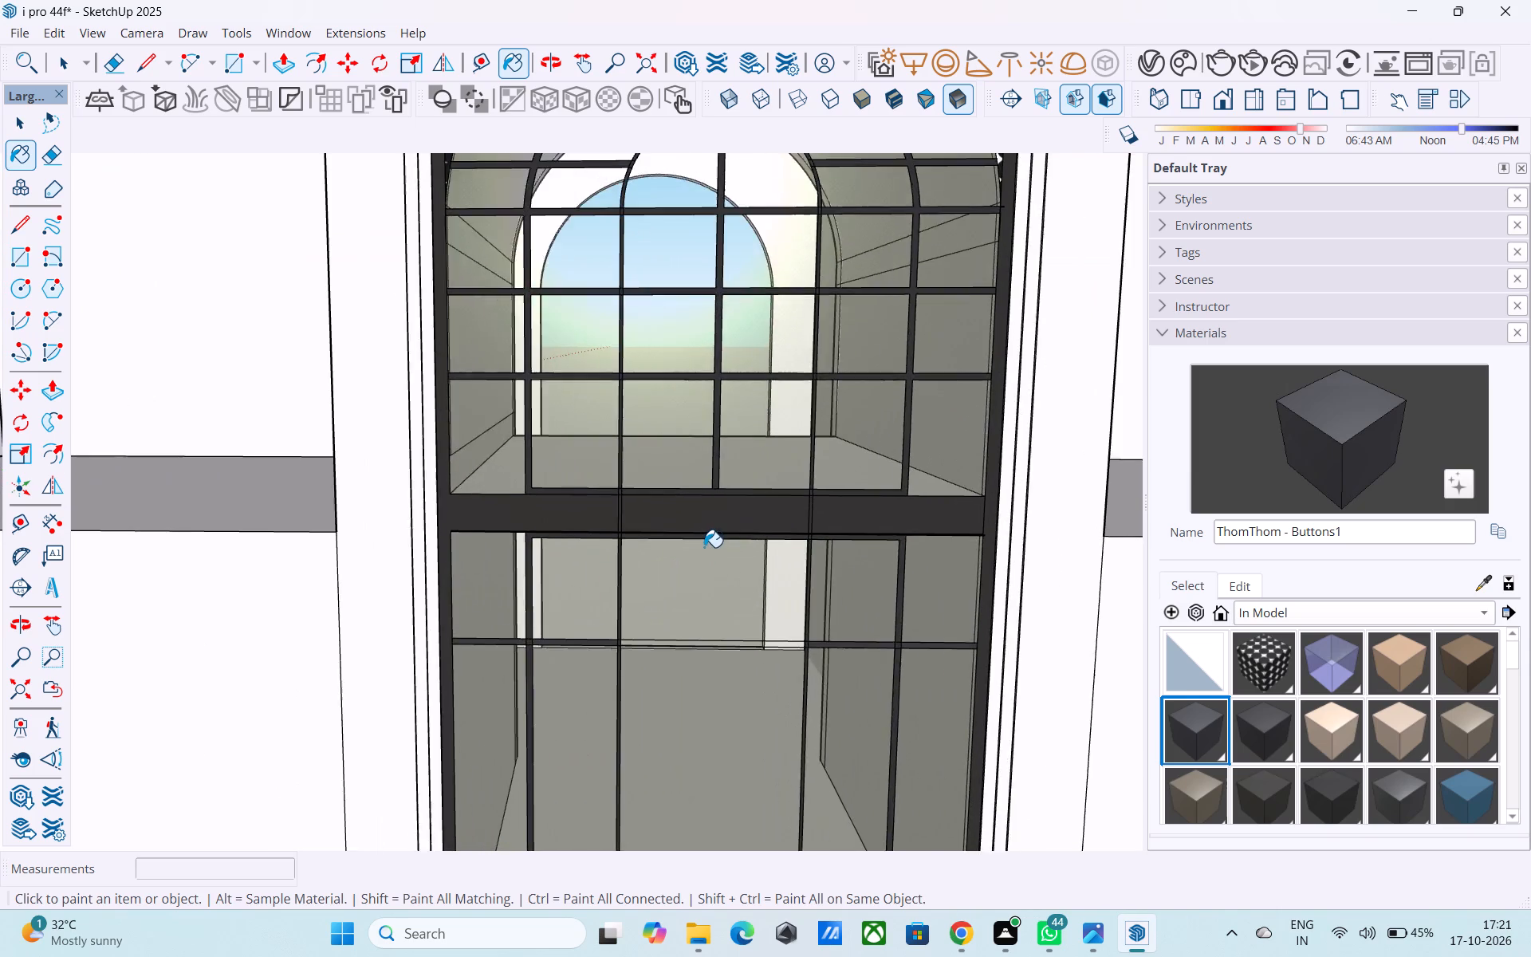
key(l)
click(716, 472)
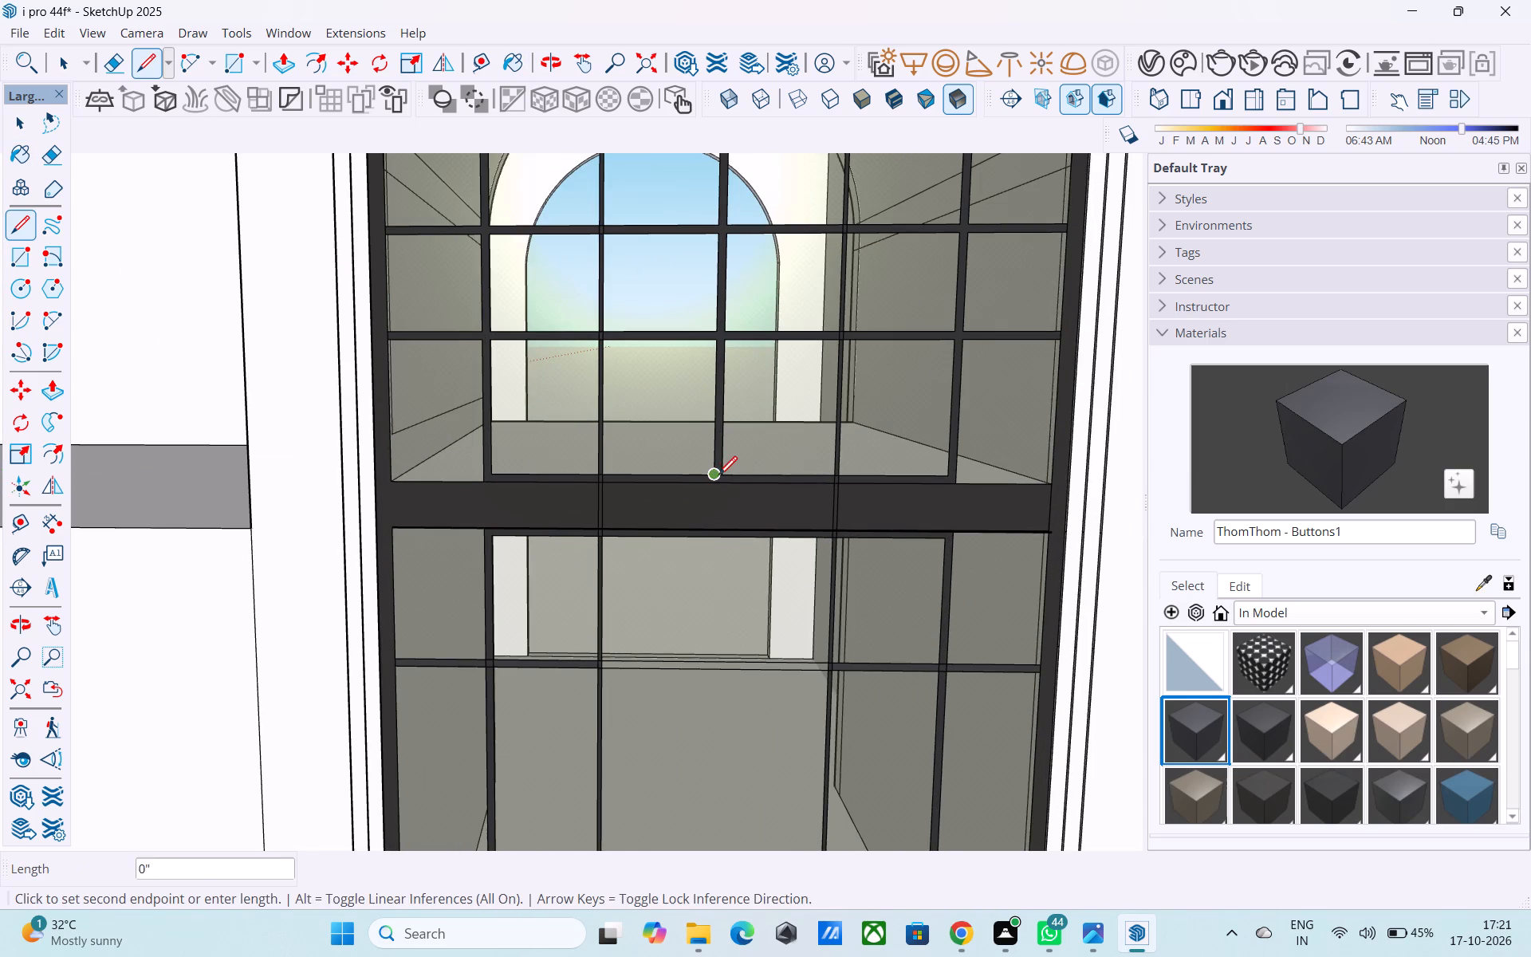
scroll(723, 494, down, 5)
shift+middle_drag(716, 778, 734, 514)
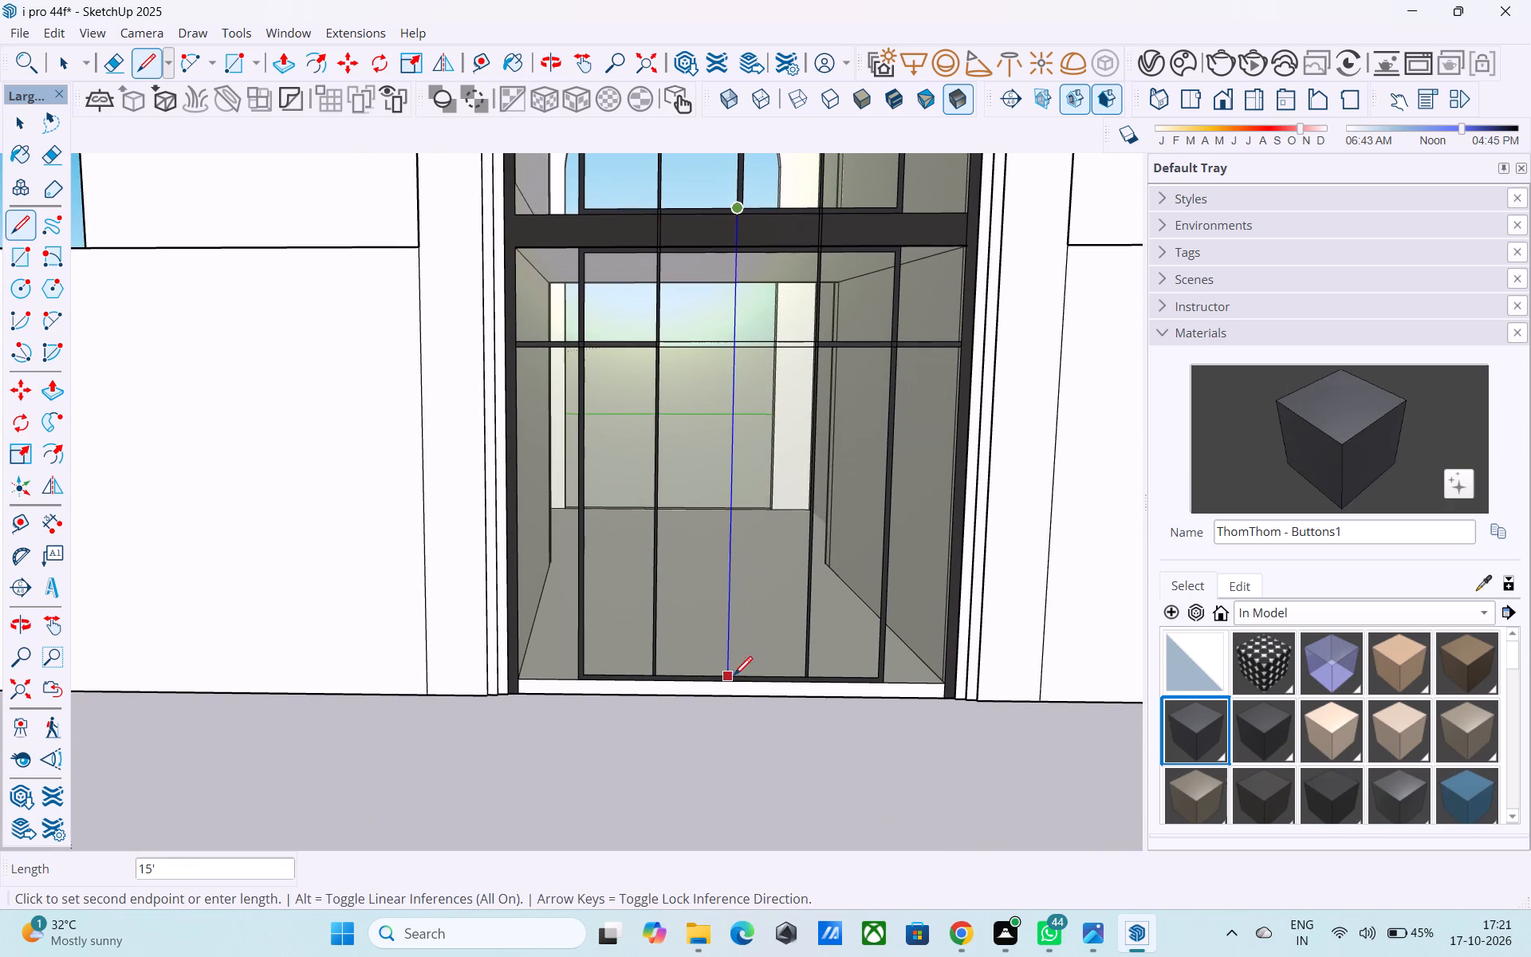
click(731, 676)
Complete the lower central bar's outline with a second 15' vertical line from the upper bar's right edge to the bottom bar.
shift+middle_drag(759, 494, 762, 813)
scroll(734, 569, up, 8)
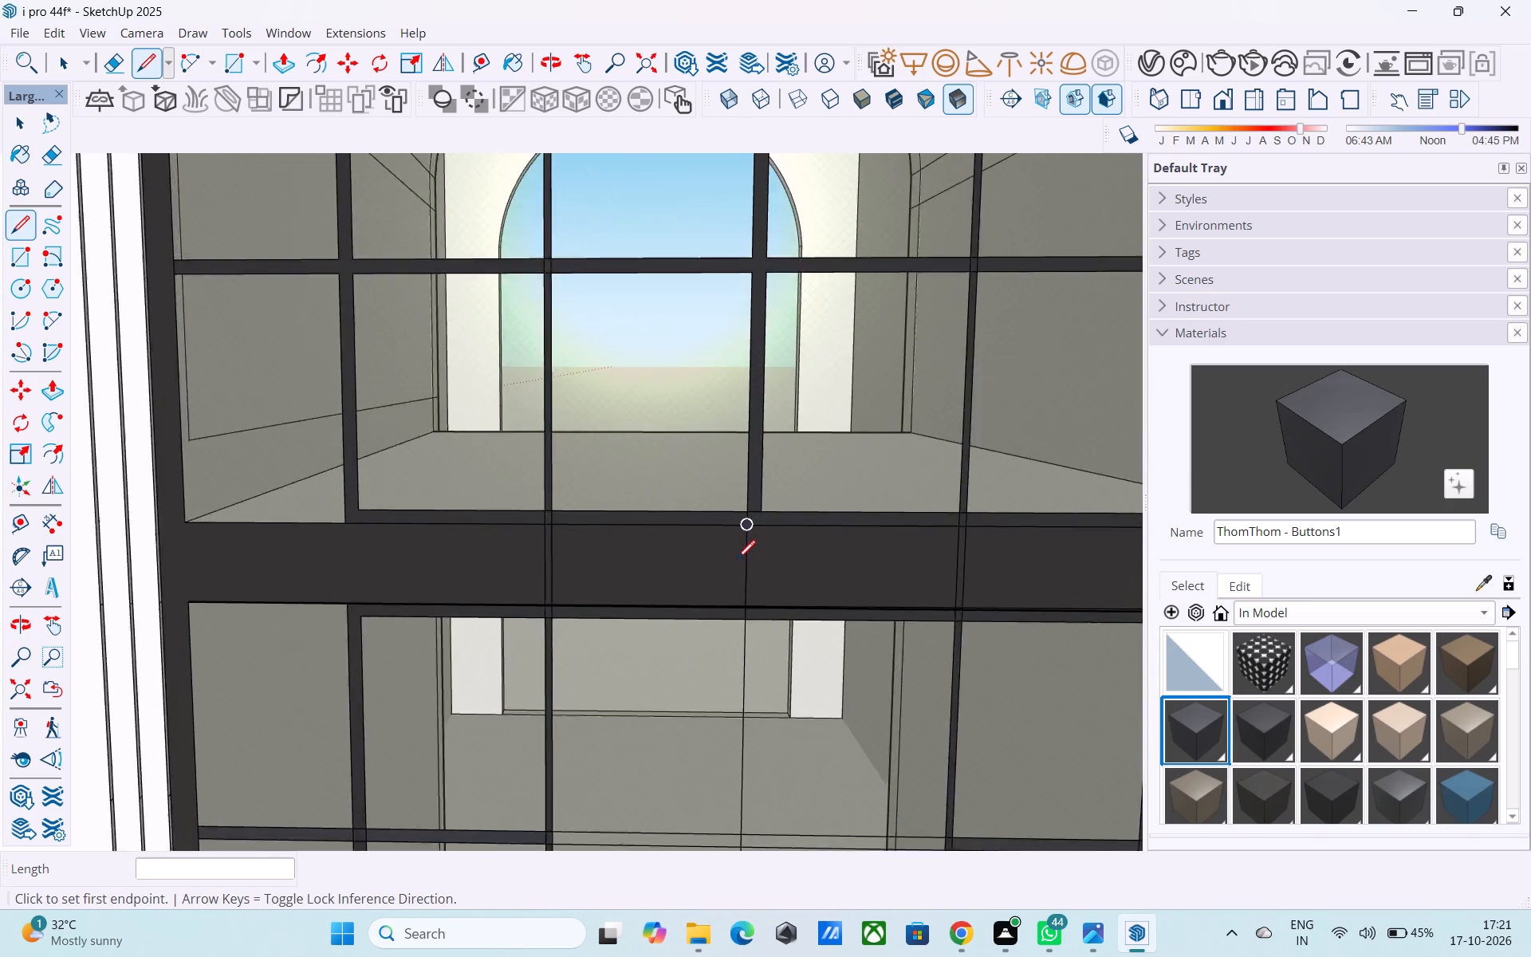
scroll(737, 561, up, 4)
click(772, 497)
scroll(768, 510, down, 11)
shift+middle_drag(817, 799, 793, 561)
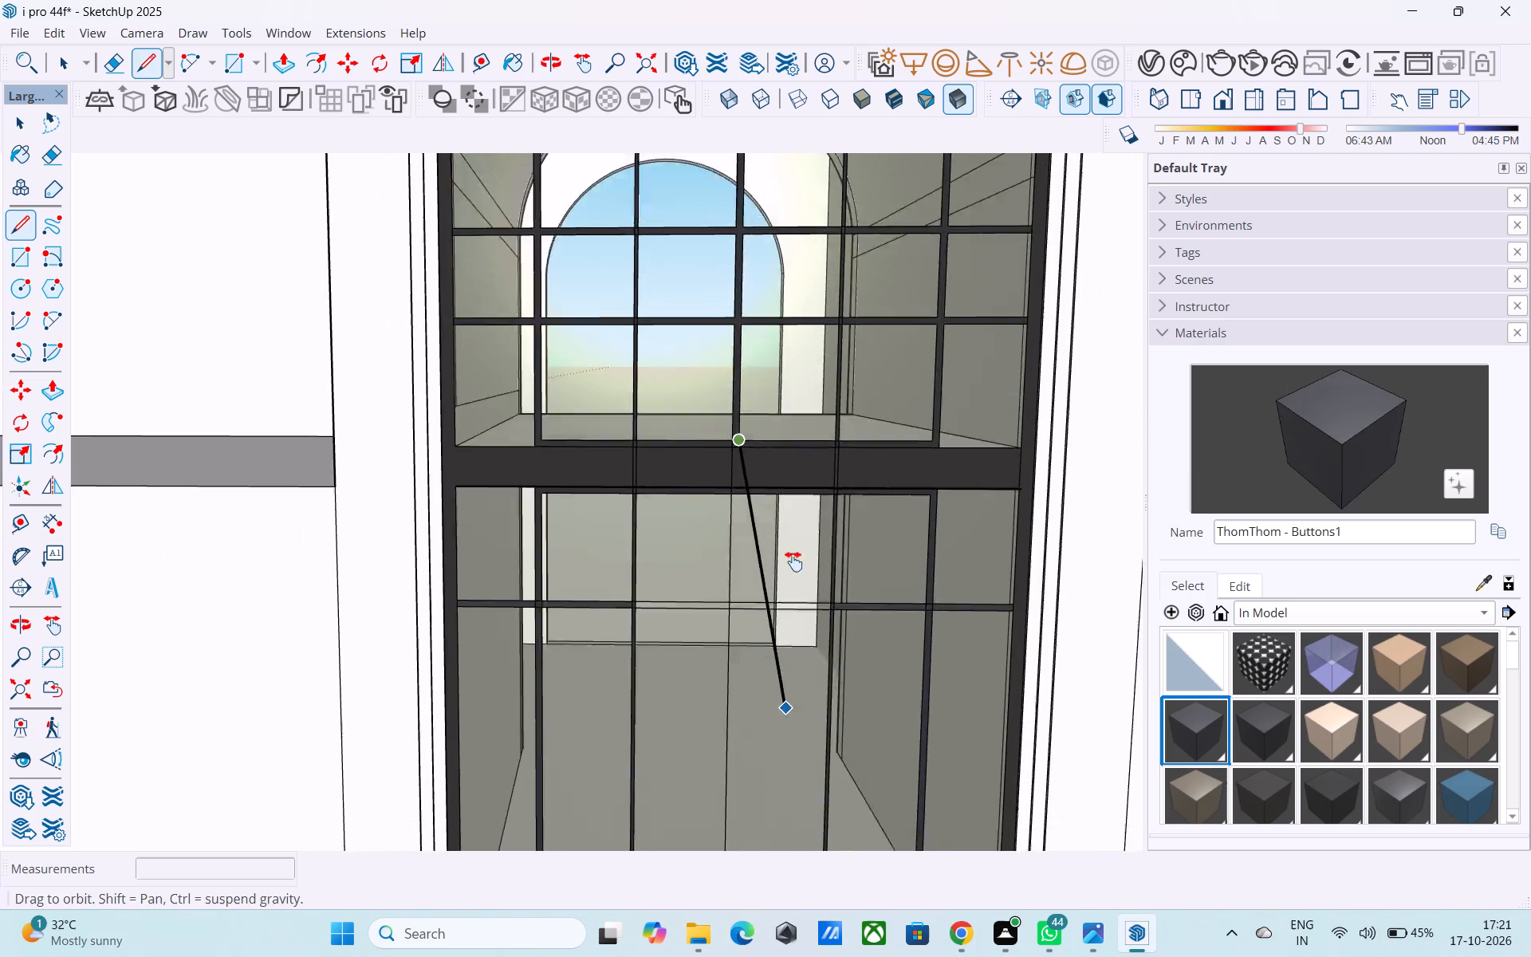
shift+middle_drag(793, 561, 799, 474)
shift+middle_drag(789, 695, 785, 476)
scroll(769, 520, up, 16)
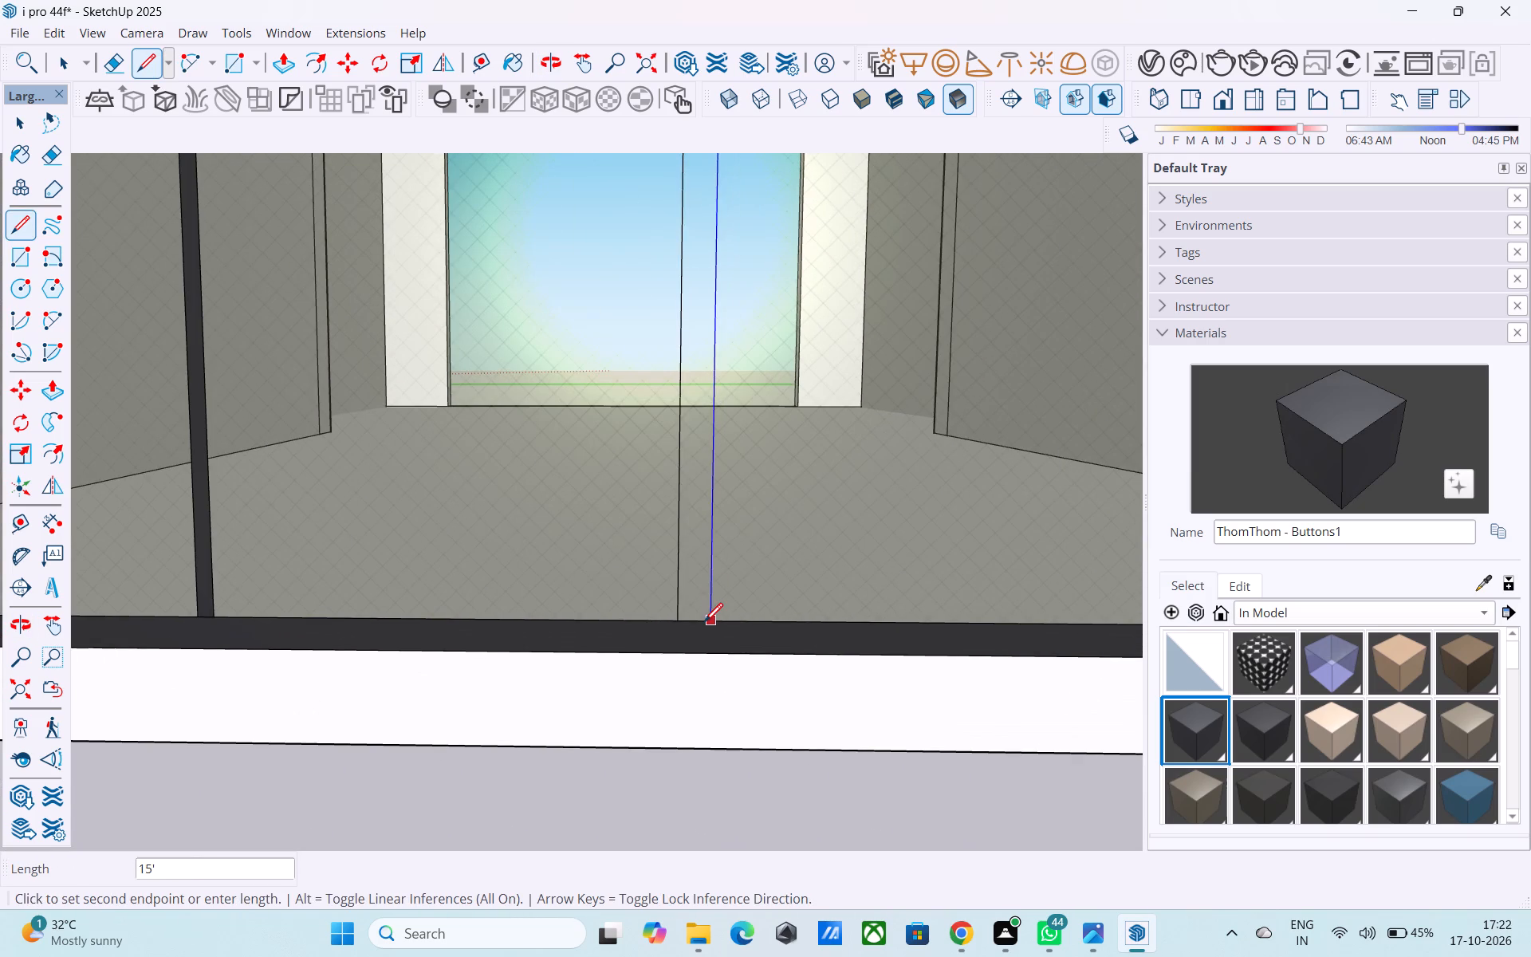
click(706, 624)
Paint the lower central vertical bar below and above the thin horizontal bar with the dark ThomThom - Buttons1 material.
scroll(707, 624, down, 5)
click(1321, 451)
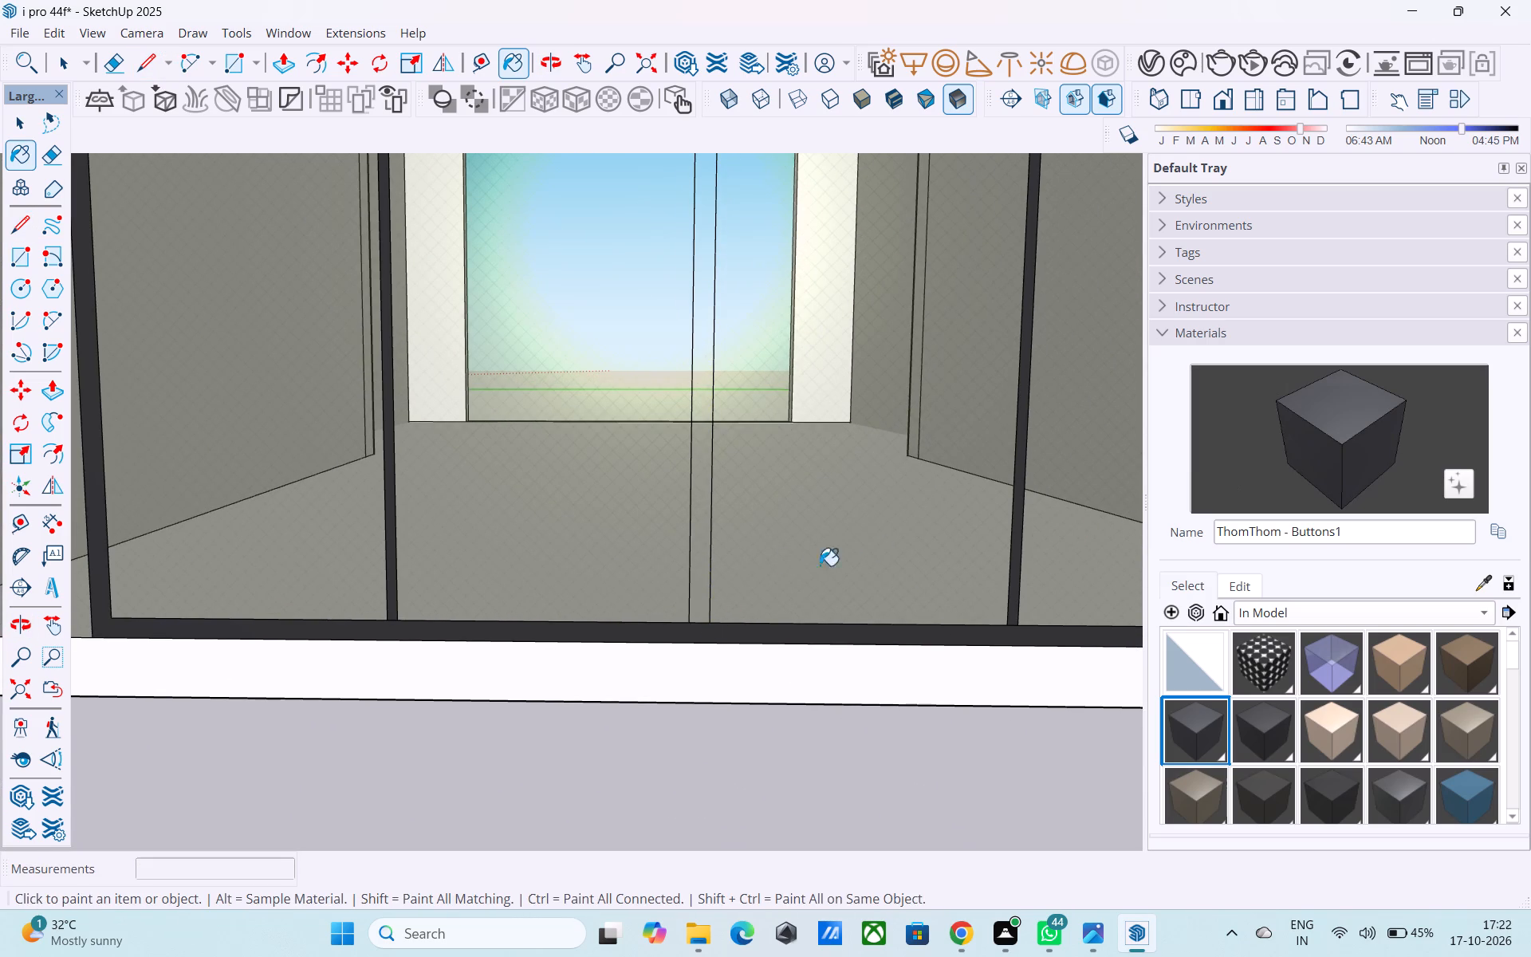
click(698, 549)
scroll(703, 545, down, 4)
middle_drag(706, 557, 639, 956)
scroll(681, 712, down, 7)
middle_drag(667, 624, 681, 920)
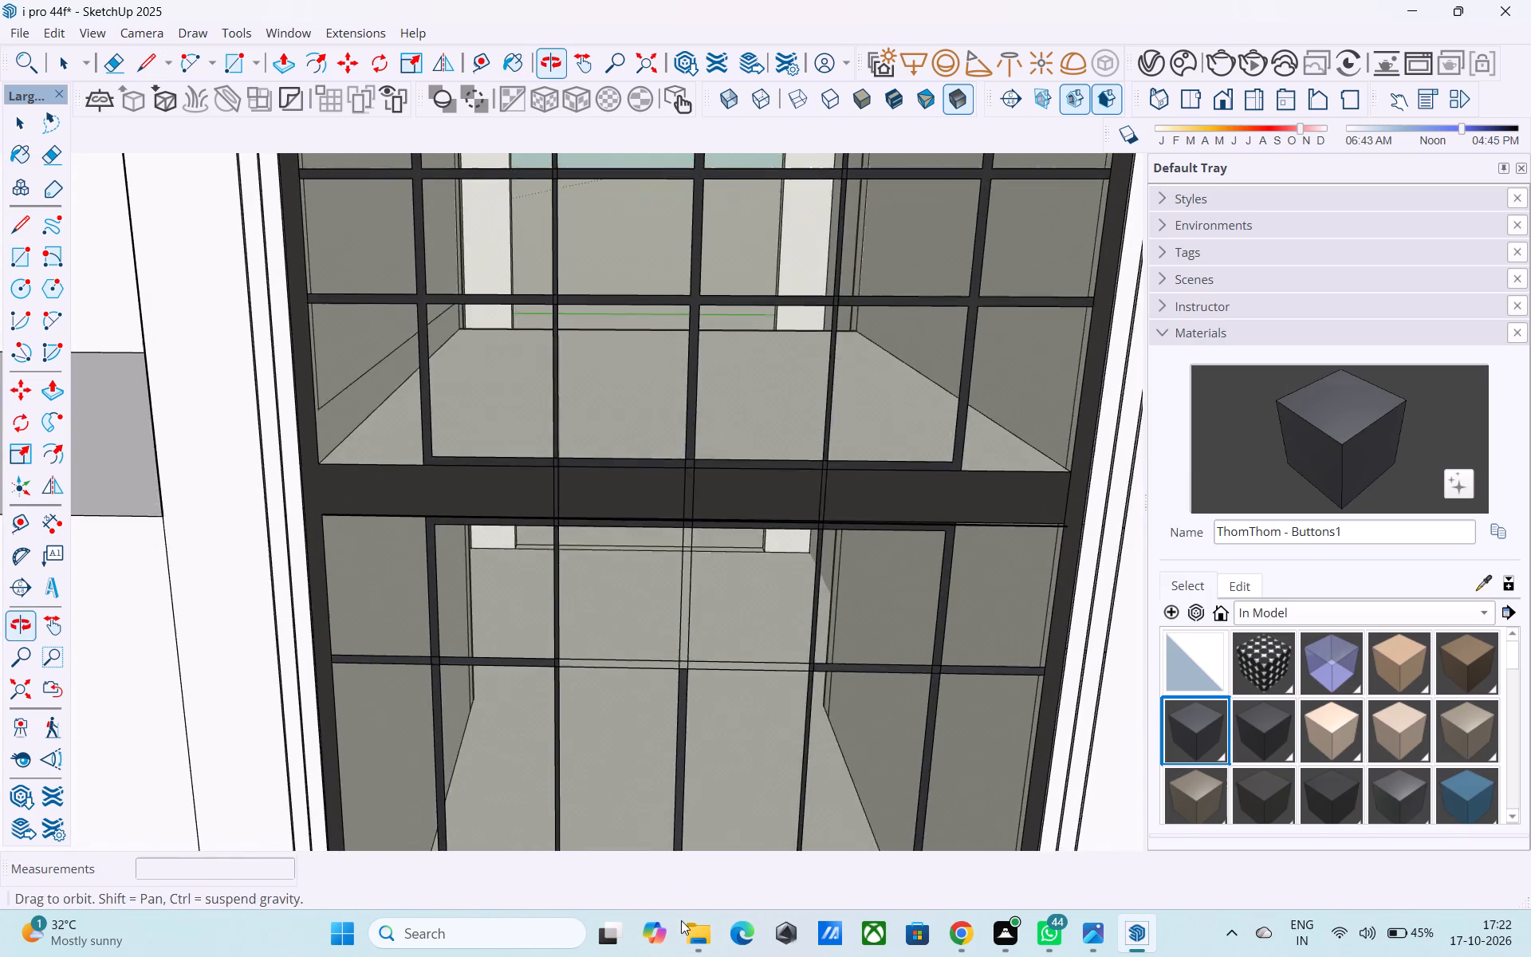
middle_drag(681, 920, 684, 938)
scroll(705, 666, up, 15)
click(659, 677)
click(648, 648)
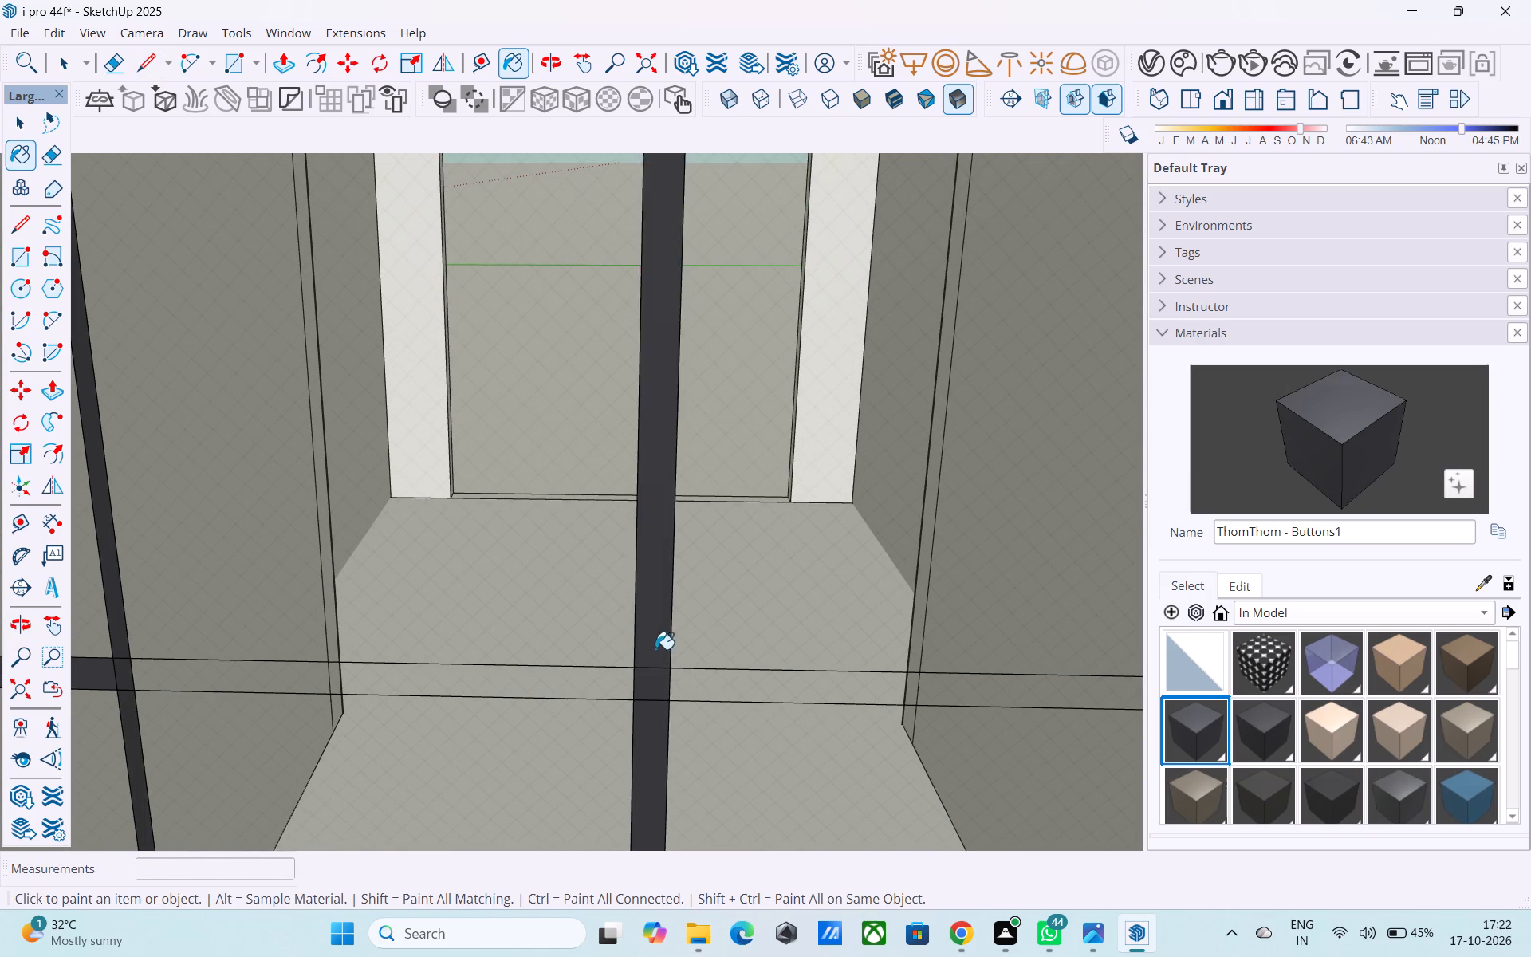
Save the building model.
scroll(665, 656, down, 18)
middle_drag(693, 755, 705, 676)
scroll(711, 664, down, 9)
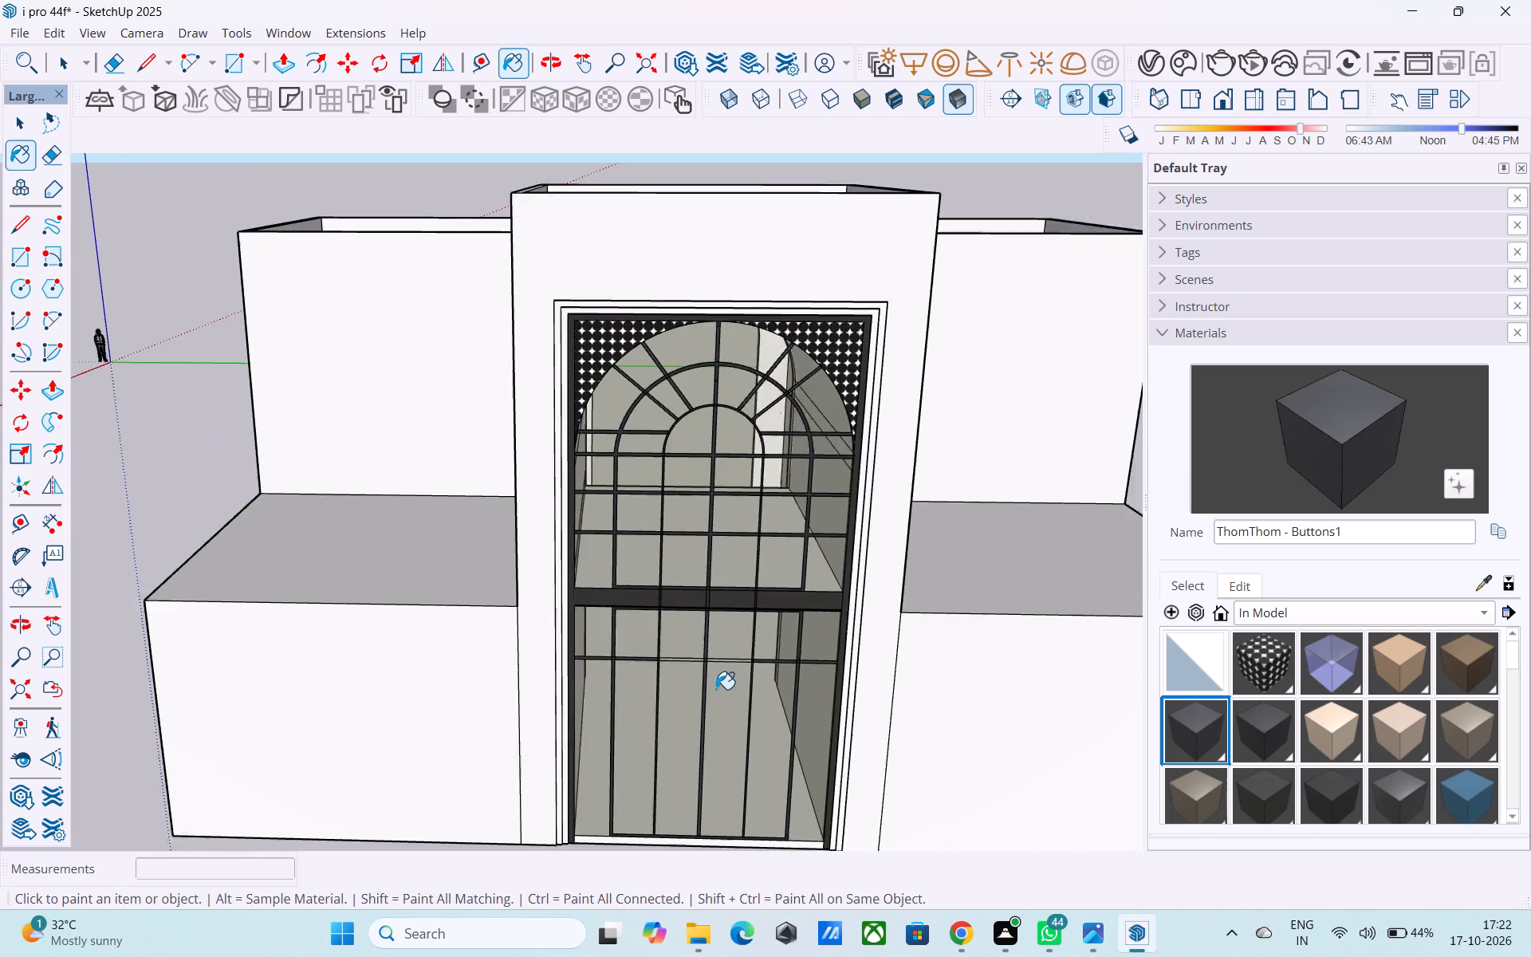
scroll(716, 689, down, 2)
key(space)
middle_drag(716, 690, 777, 574)
scroll(762, 589, down, 5)
middle_drag(734, 638, 806, 693)
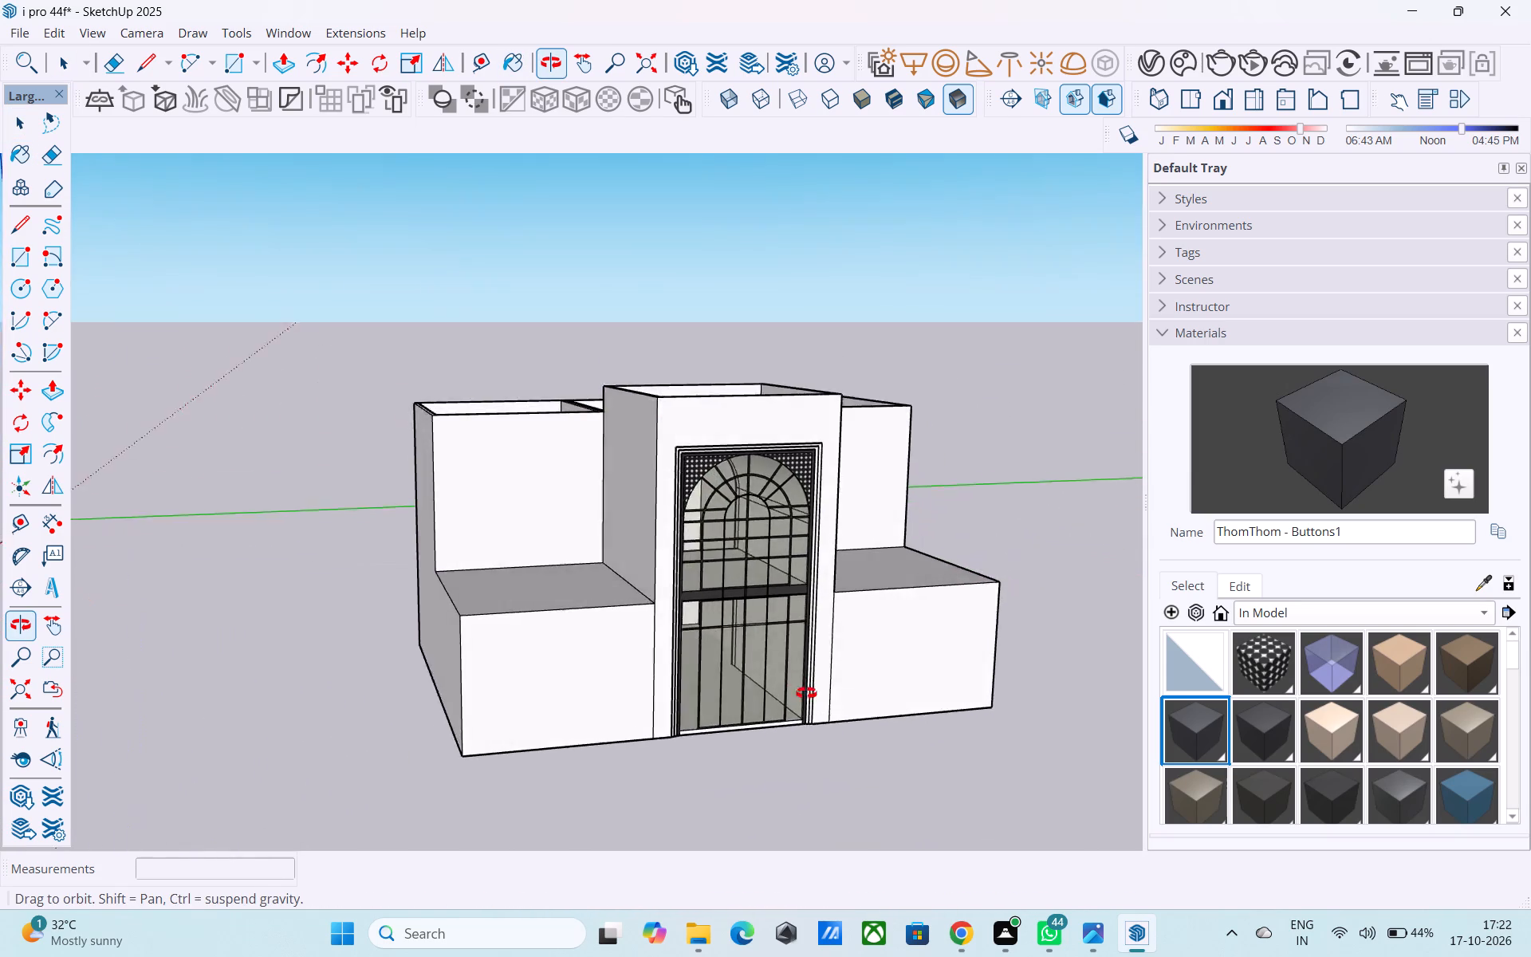
middle_drag(806, 693, 698, 595)
key(ctrl+s)
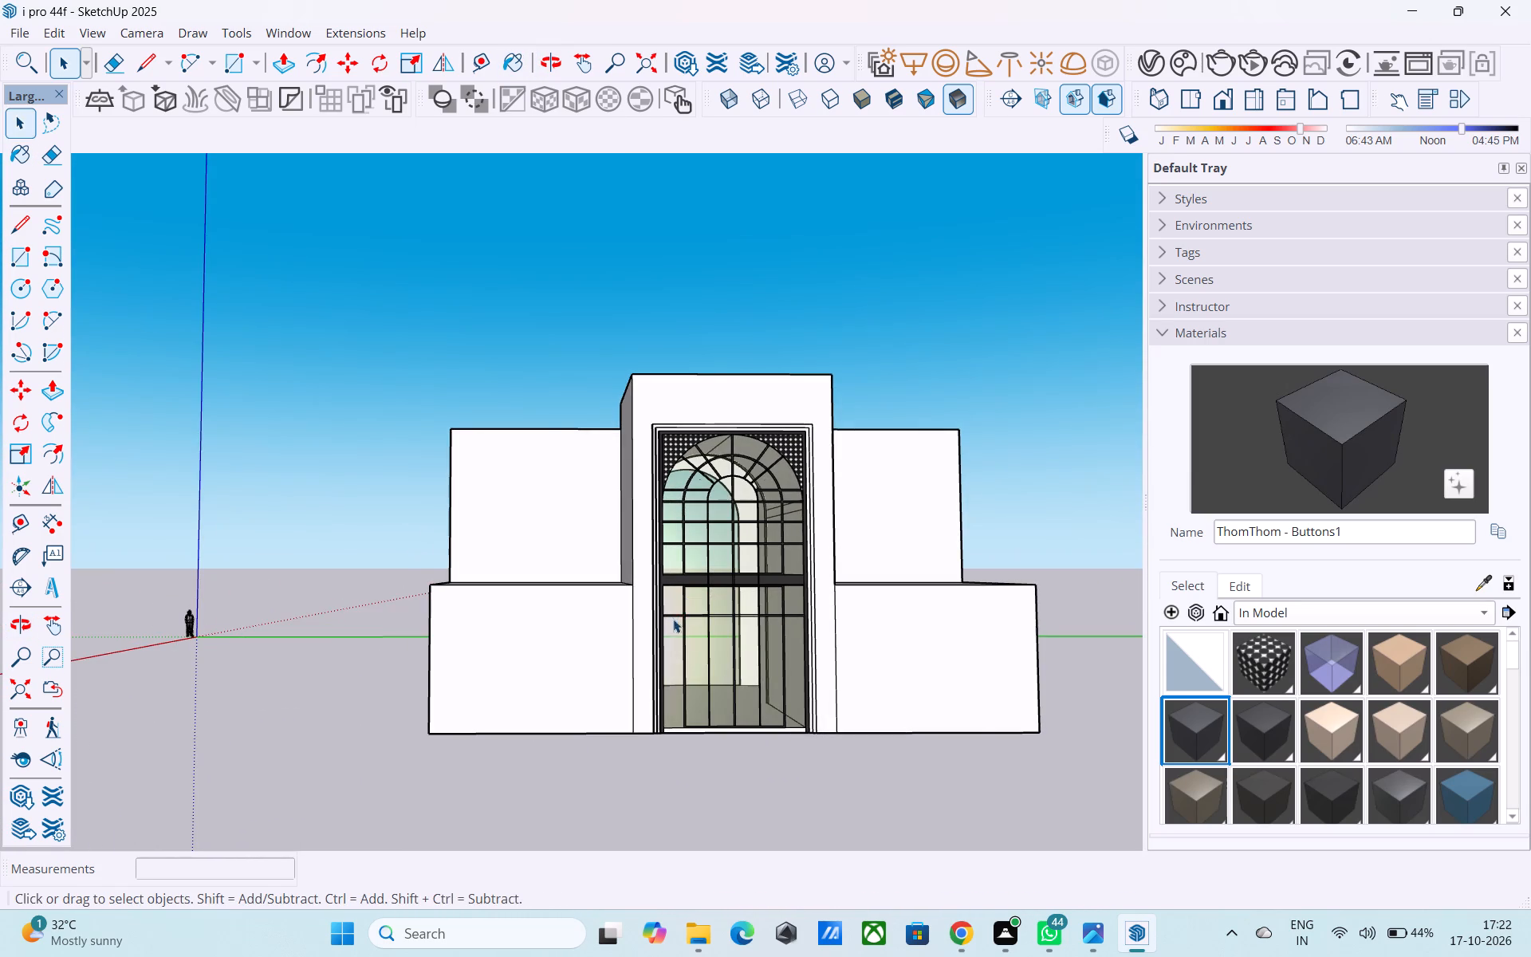
Examine the arched bay's glazing bars and patterned corner panels from several angles.
middle_drag(690, 628, 577, 682)
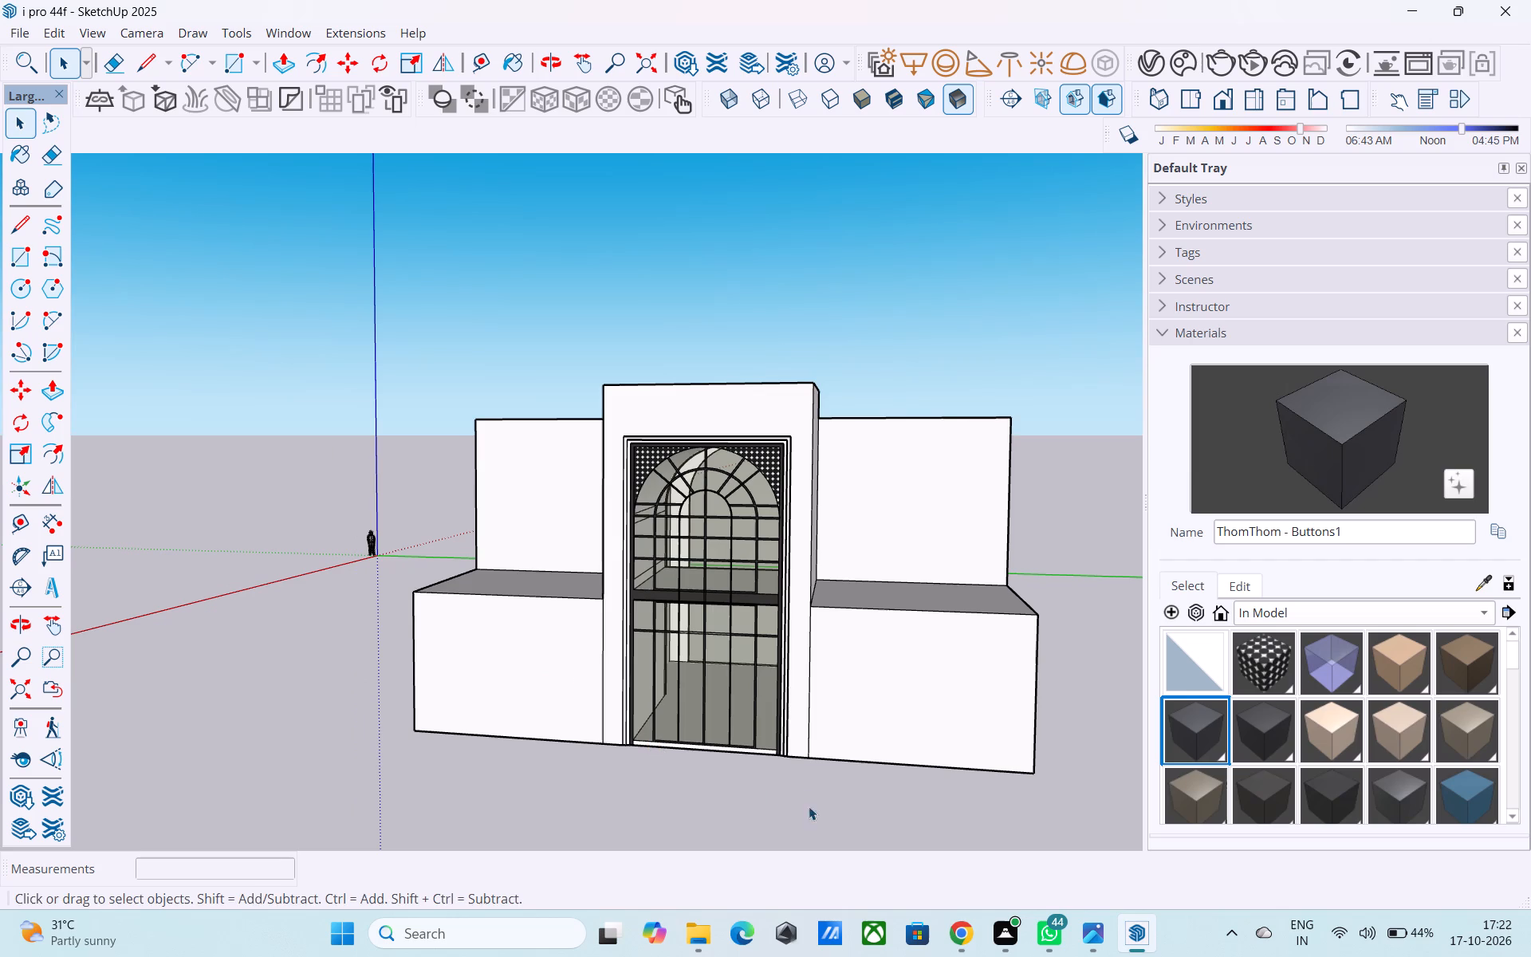
middle_drag(790, 767, 730, 457)
scroll(730, 457, up, 4)
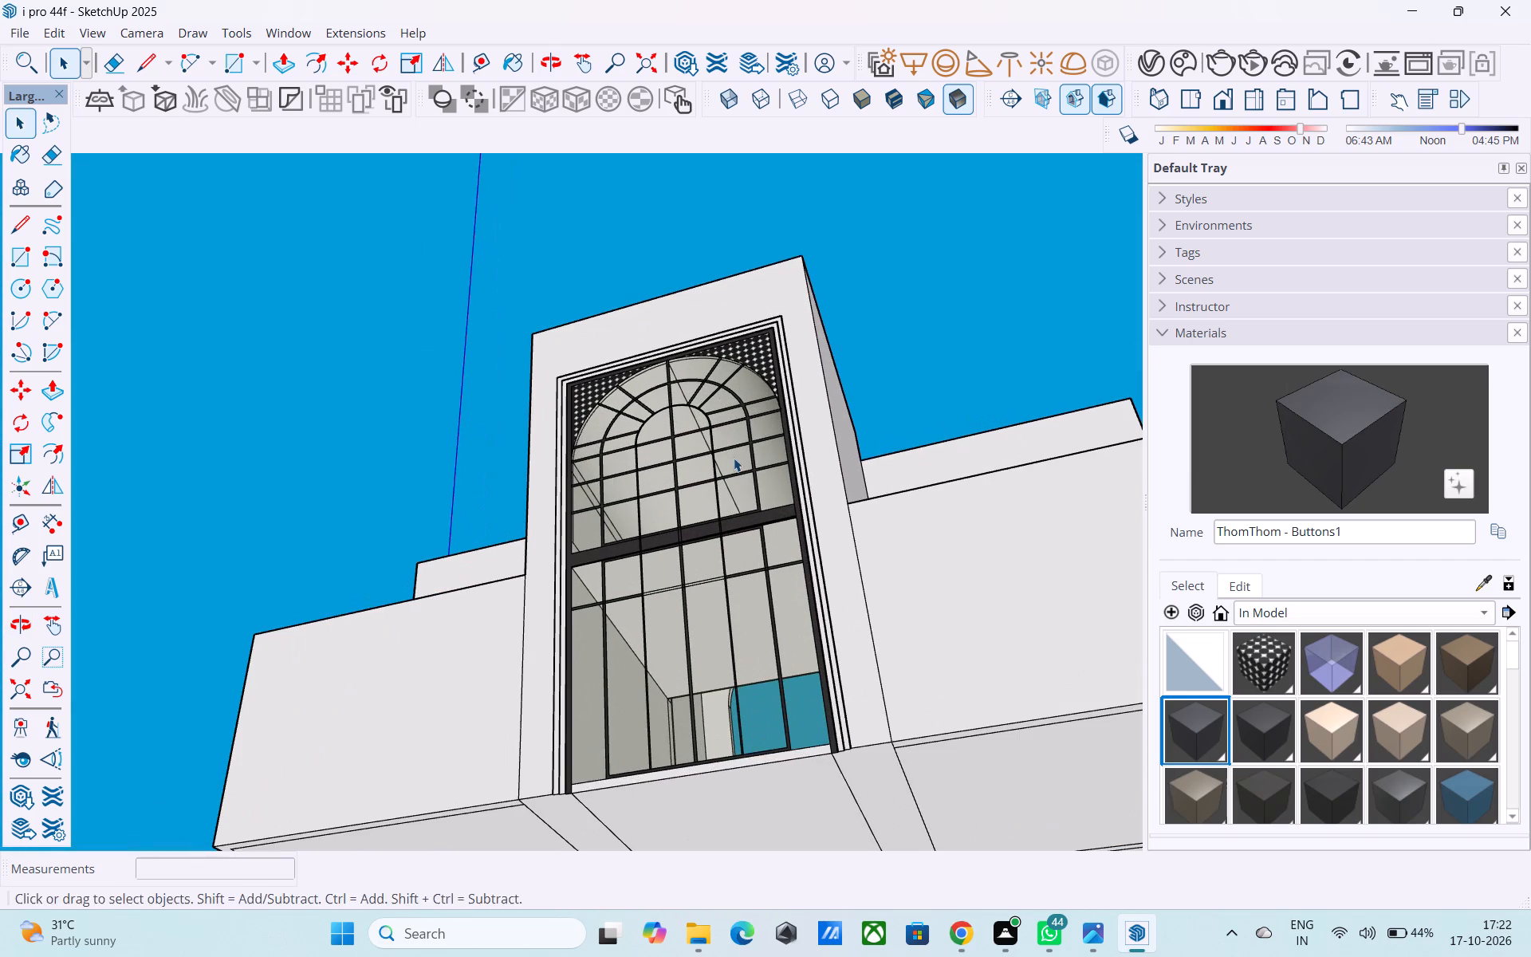
middle_drag(700, 396, 721, 762)
scroll(616, 380, up, 12)
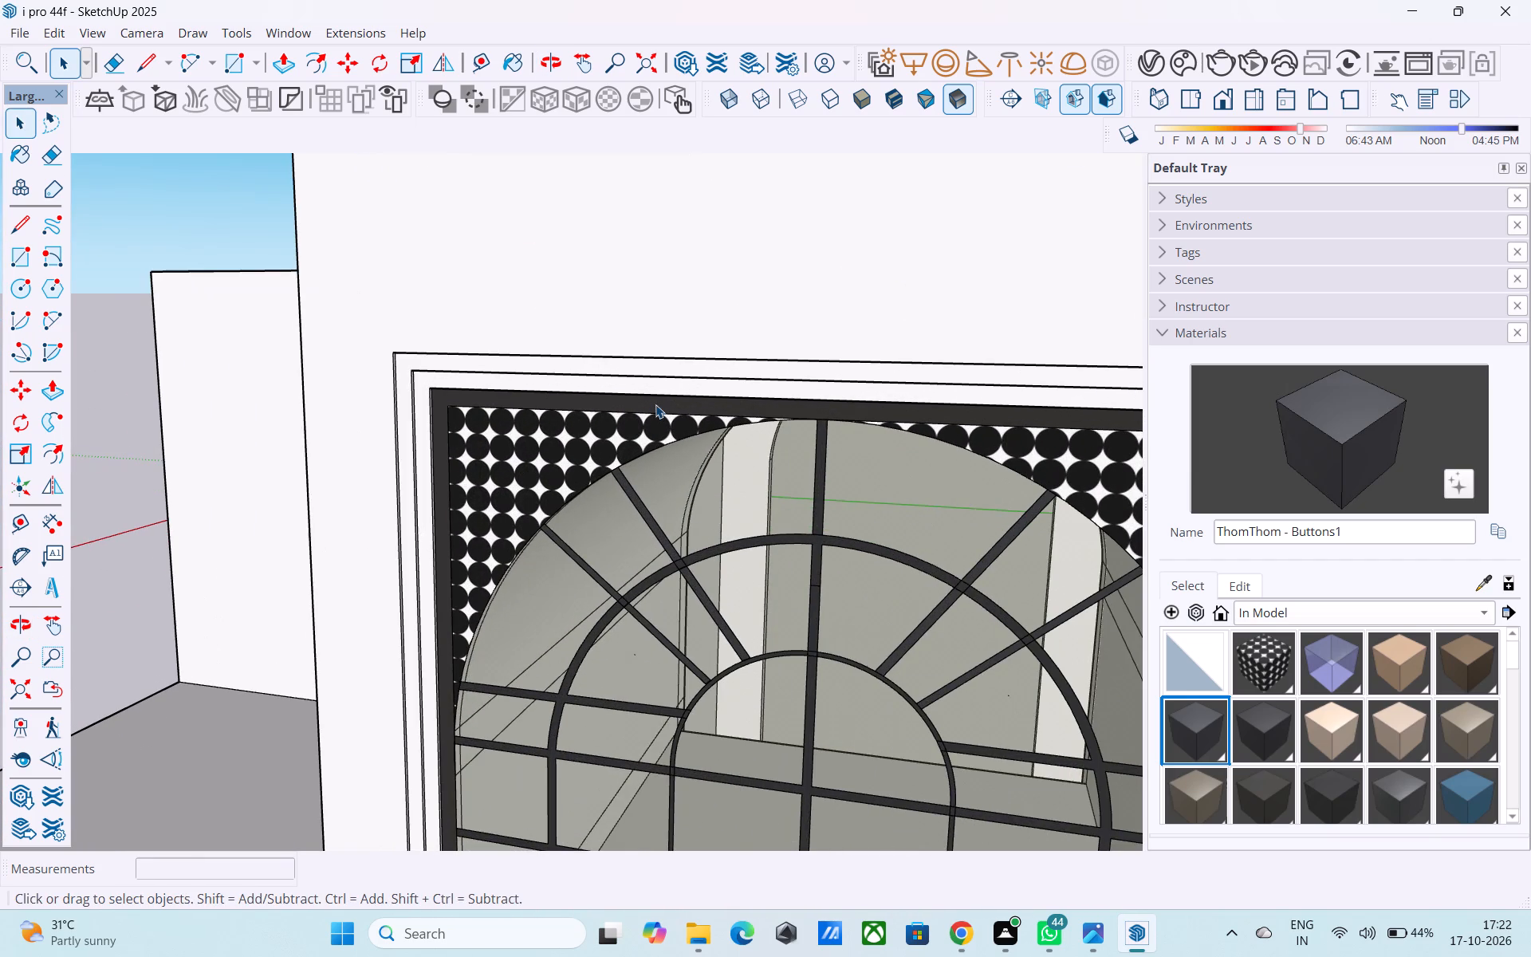
scroll(657, 406, down, 5)
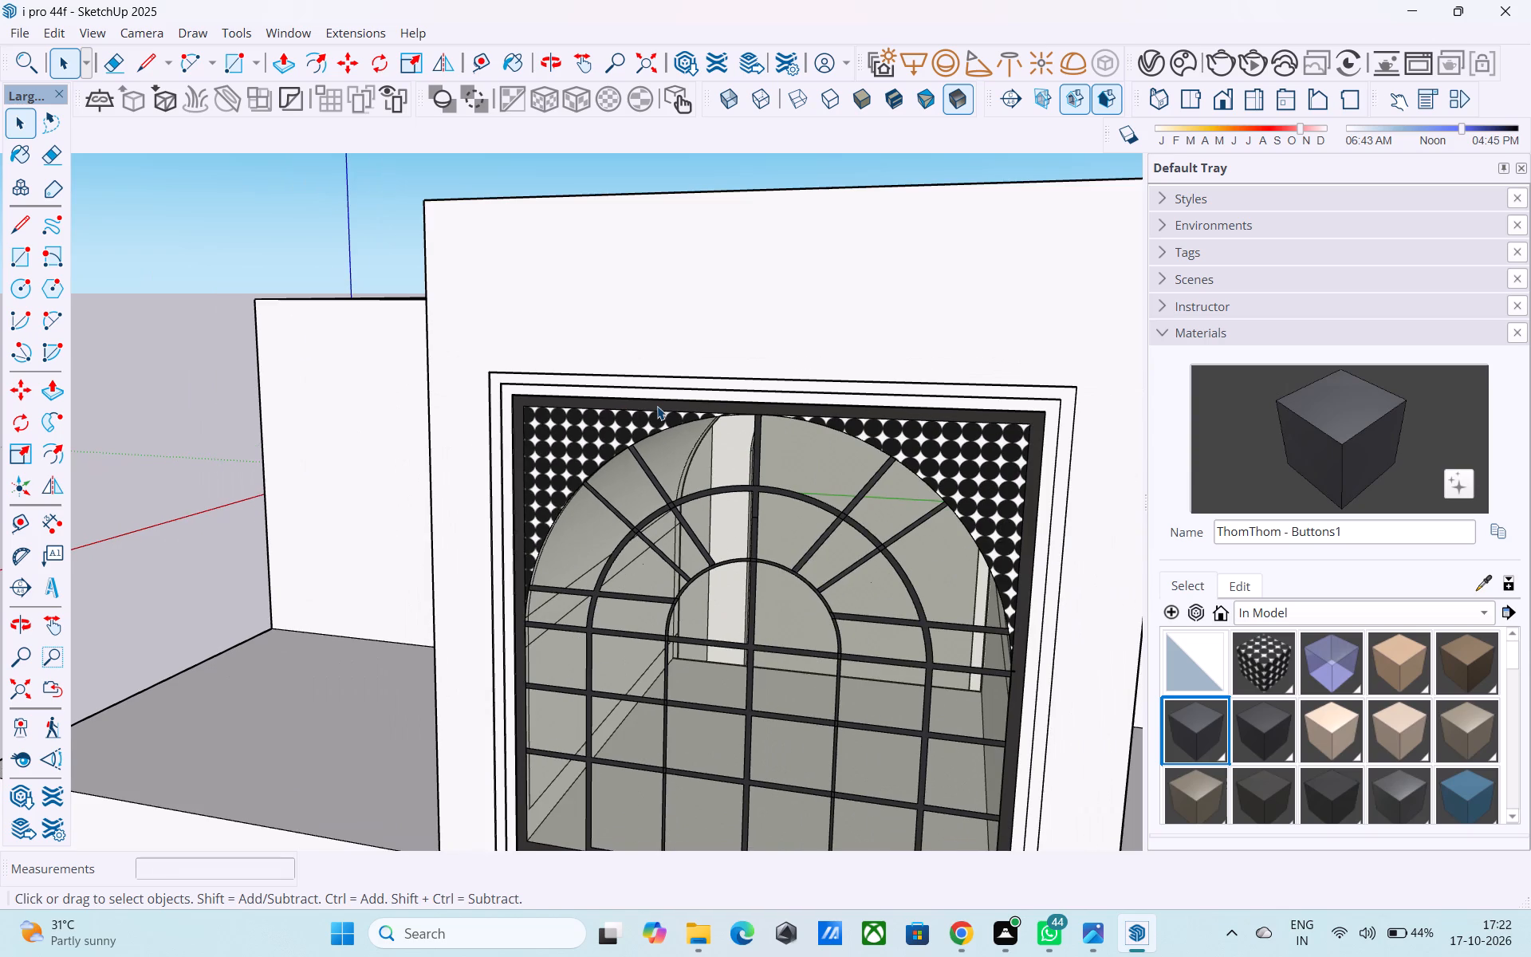
scroll(659, 406, down, 10)
middle_drag(671, 424, 573, 441)
middle_drag(628, 466, 792, 417)
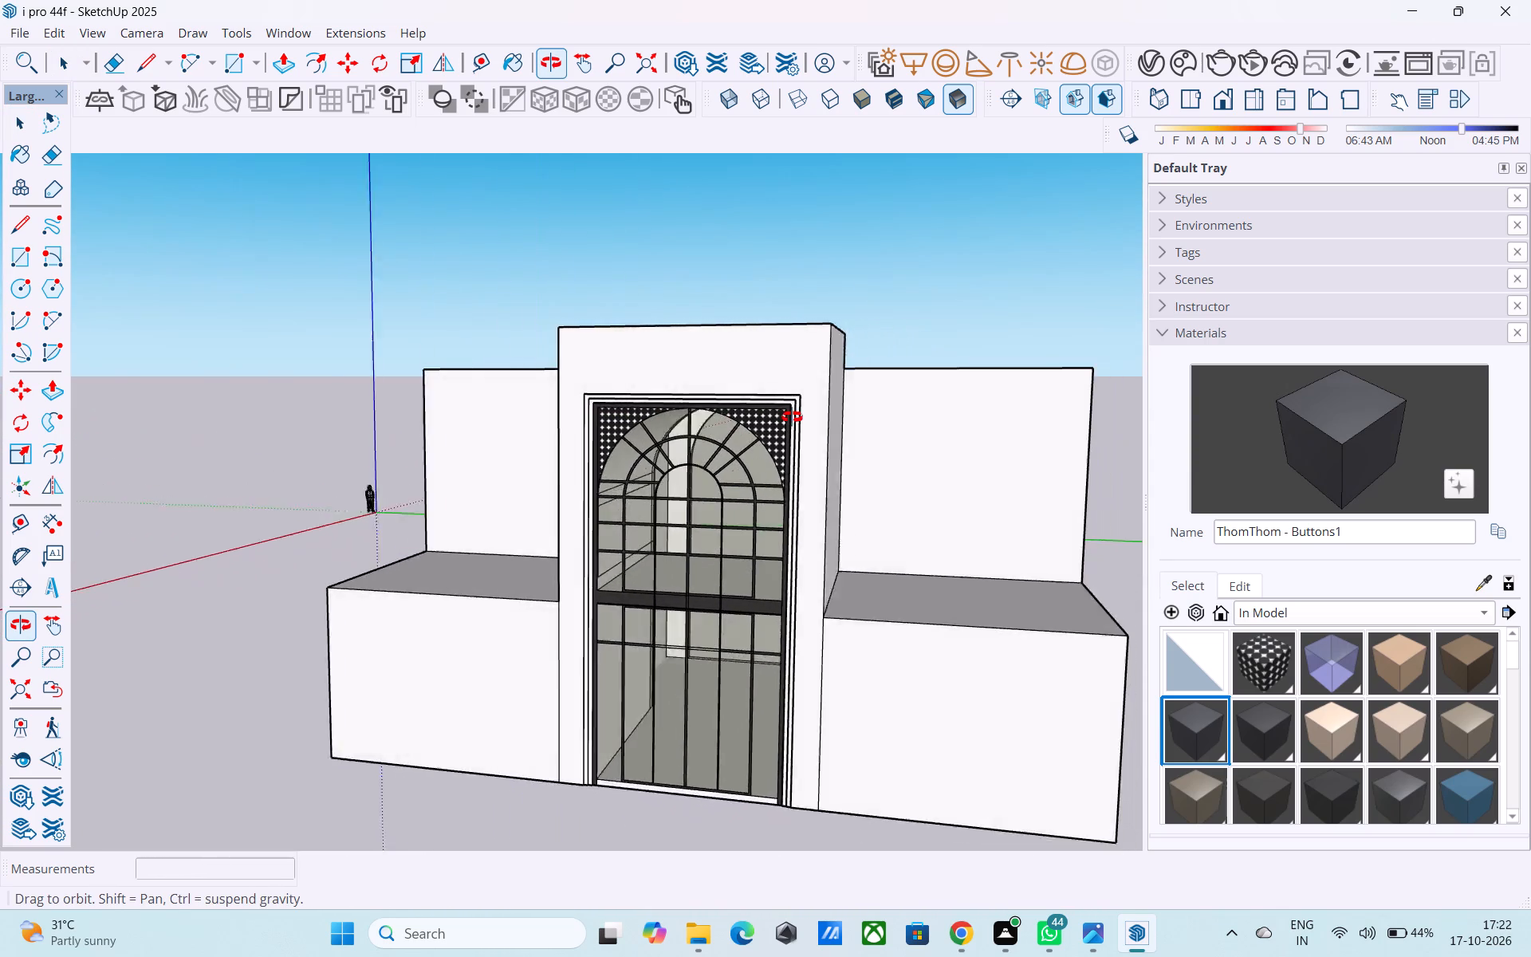
middle_drag(792, 417, 518, 393)
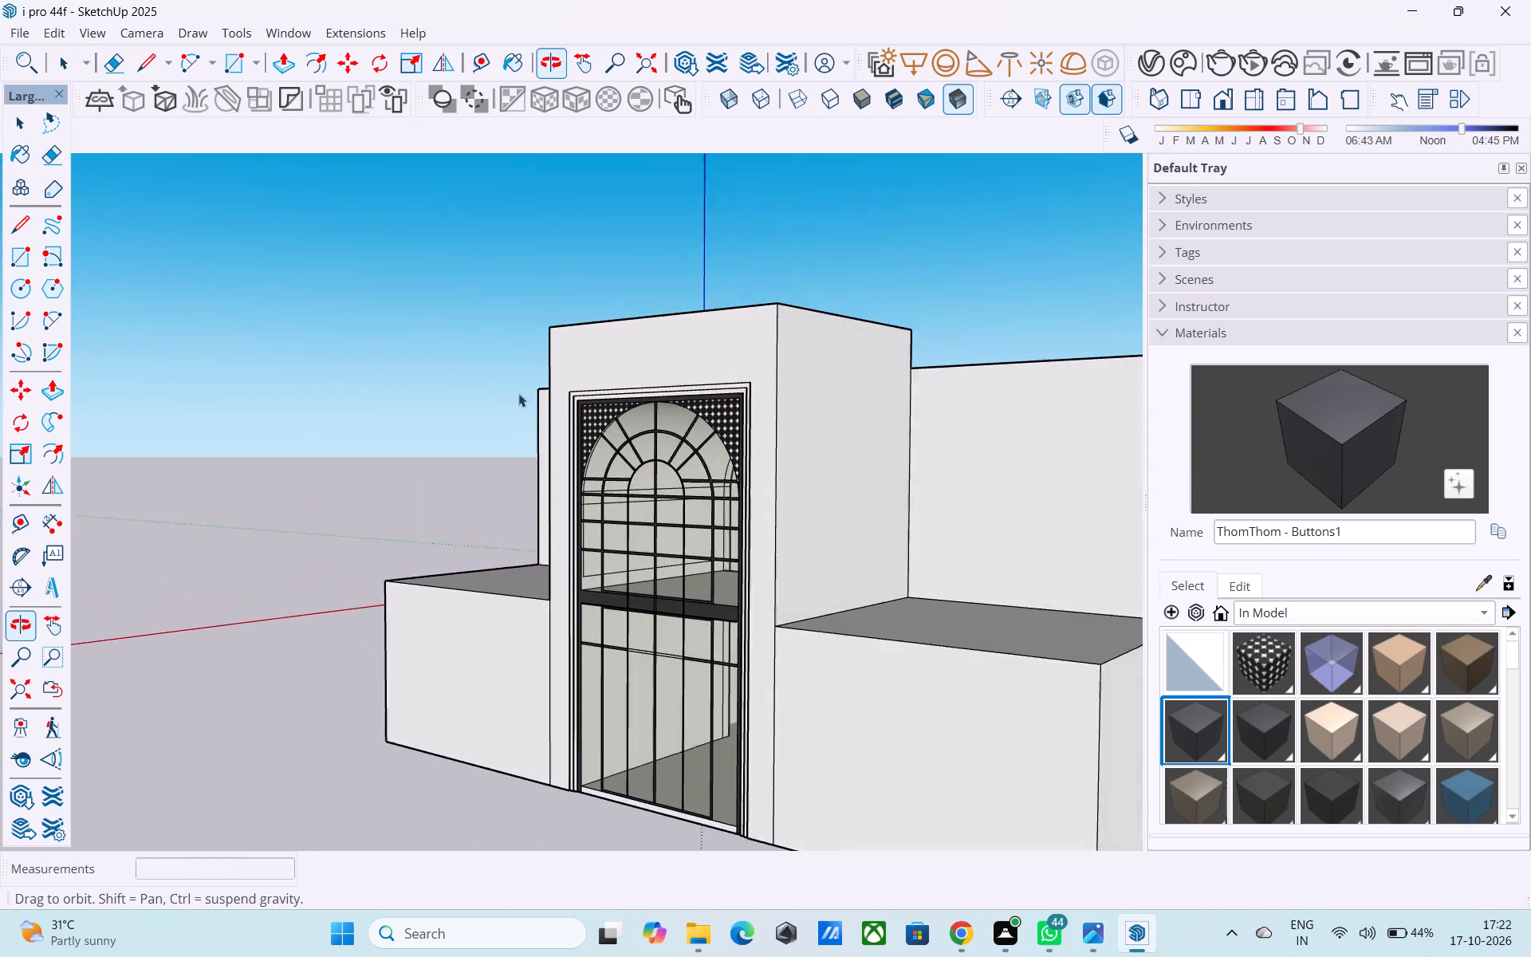
middle_drag(518, 393, 521, 392)
scroll(581, 439, up, 3)
click(624, 463)
scroll(626, 465, down, 5)
middle_drag(667, 484, 847, 542)
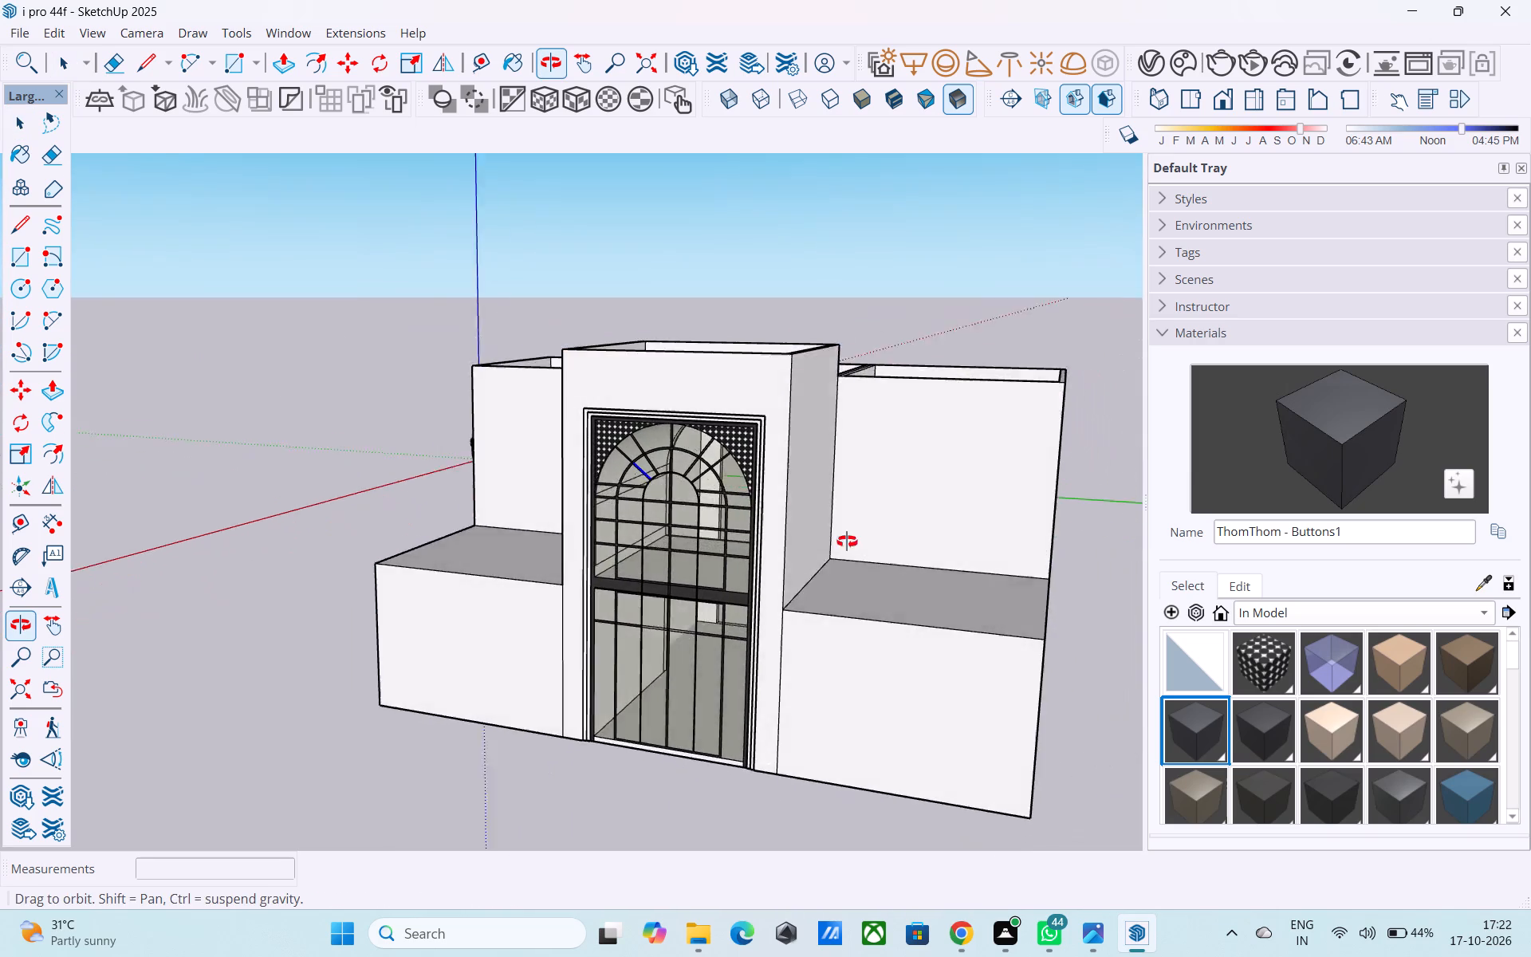
middle_drag(847, 542, 951, 534)
middle_drag(805, 522, 789, 419)
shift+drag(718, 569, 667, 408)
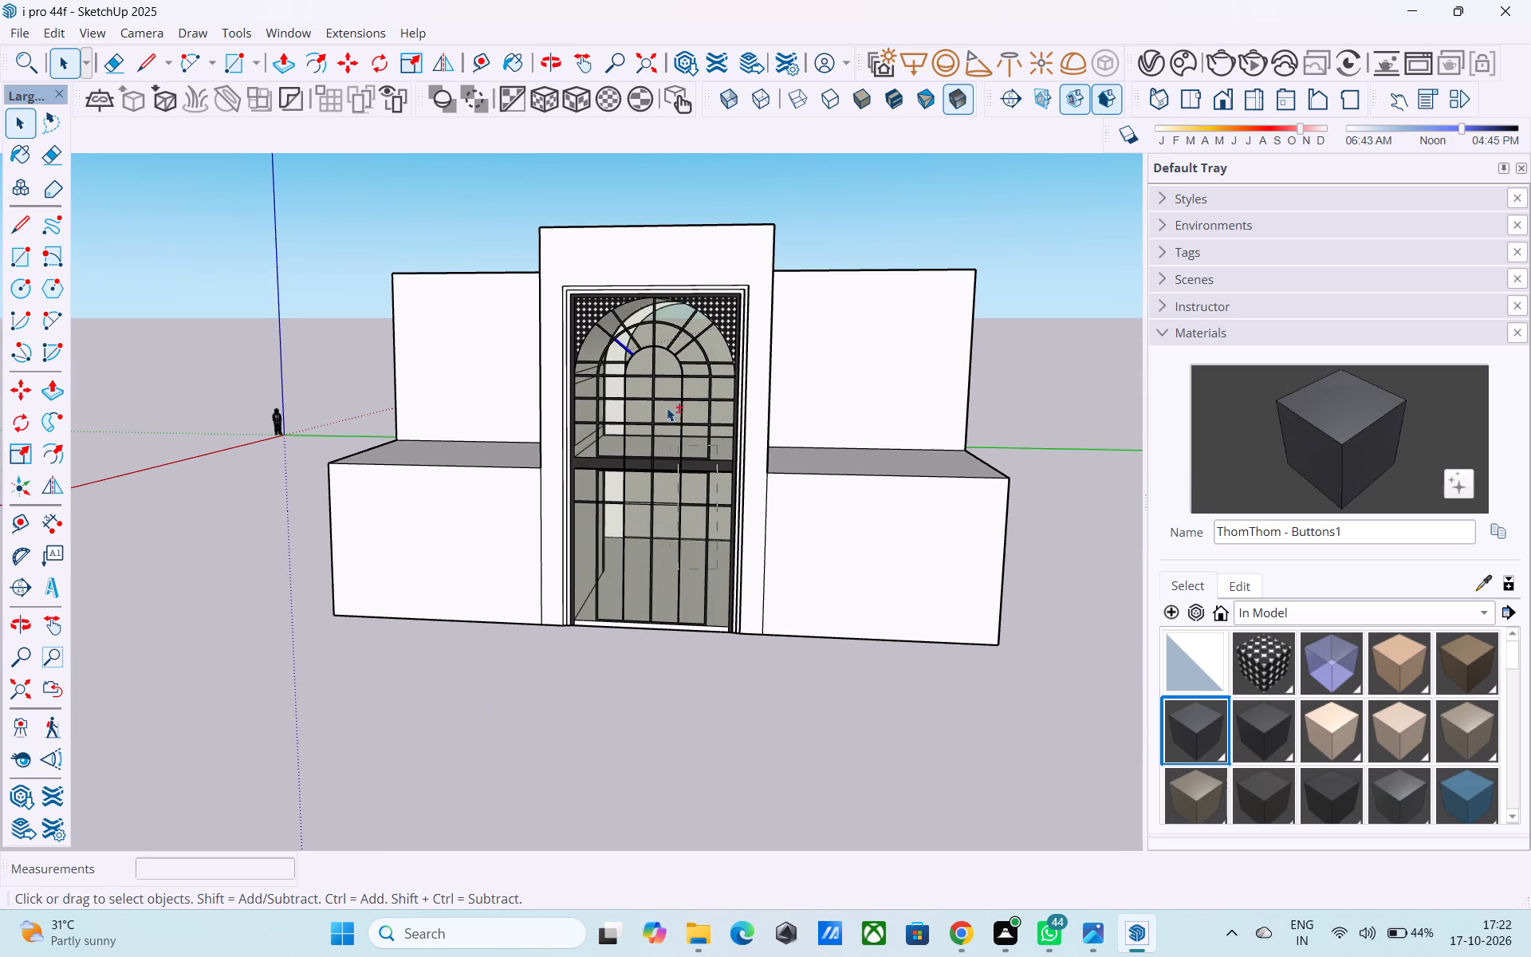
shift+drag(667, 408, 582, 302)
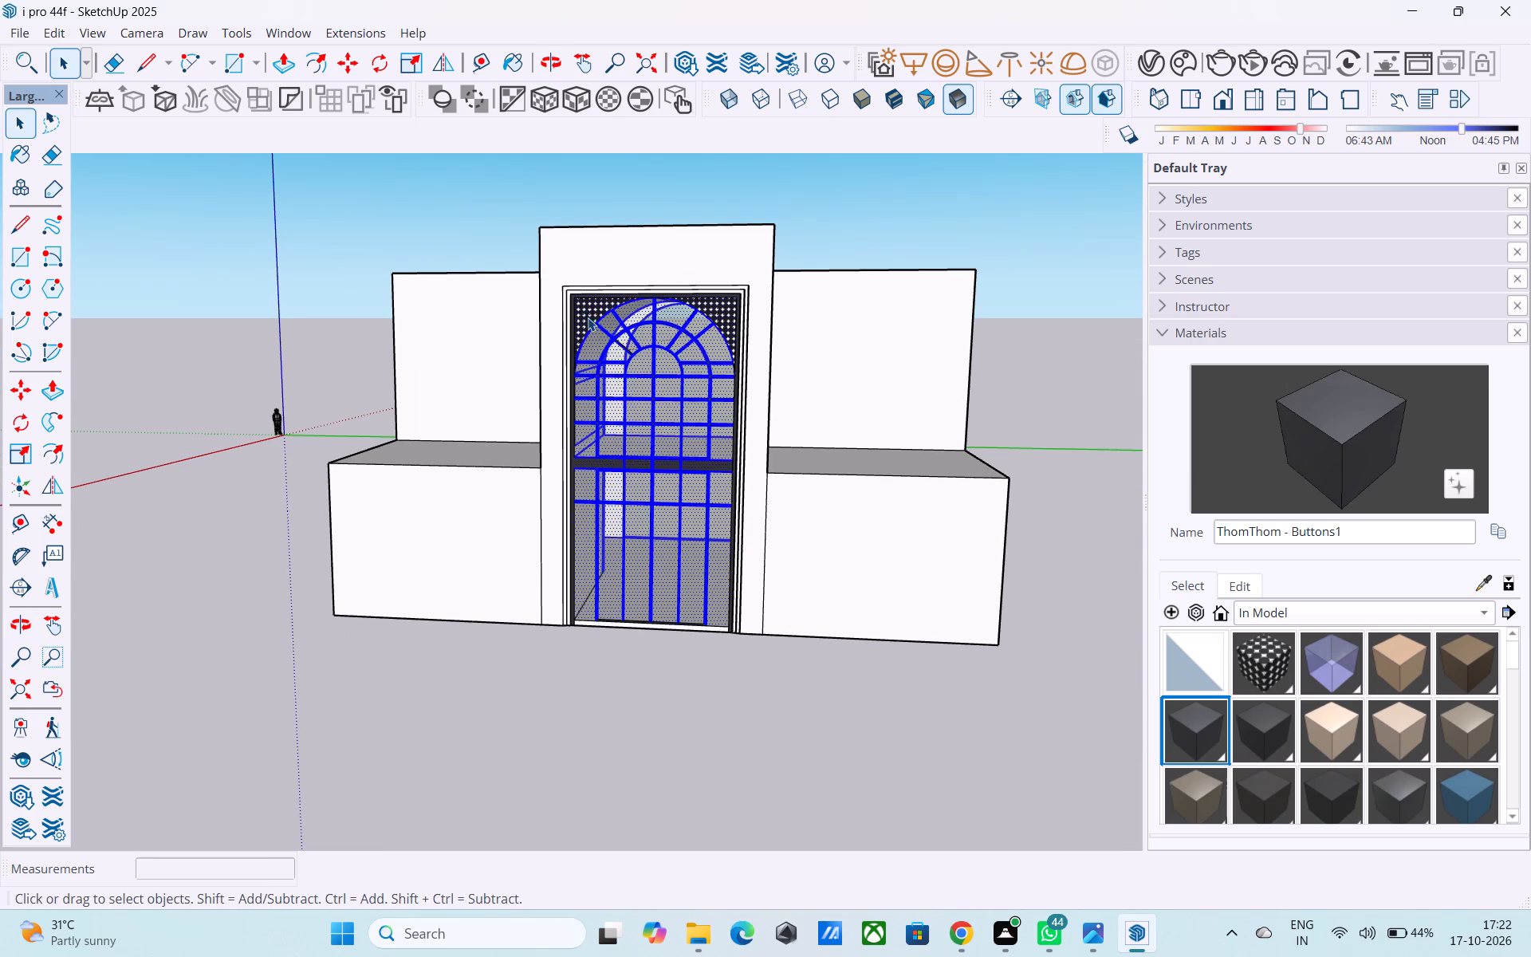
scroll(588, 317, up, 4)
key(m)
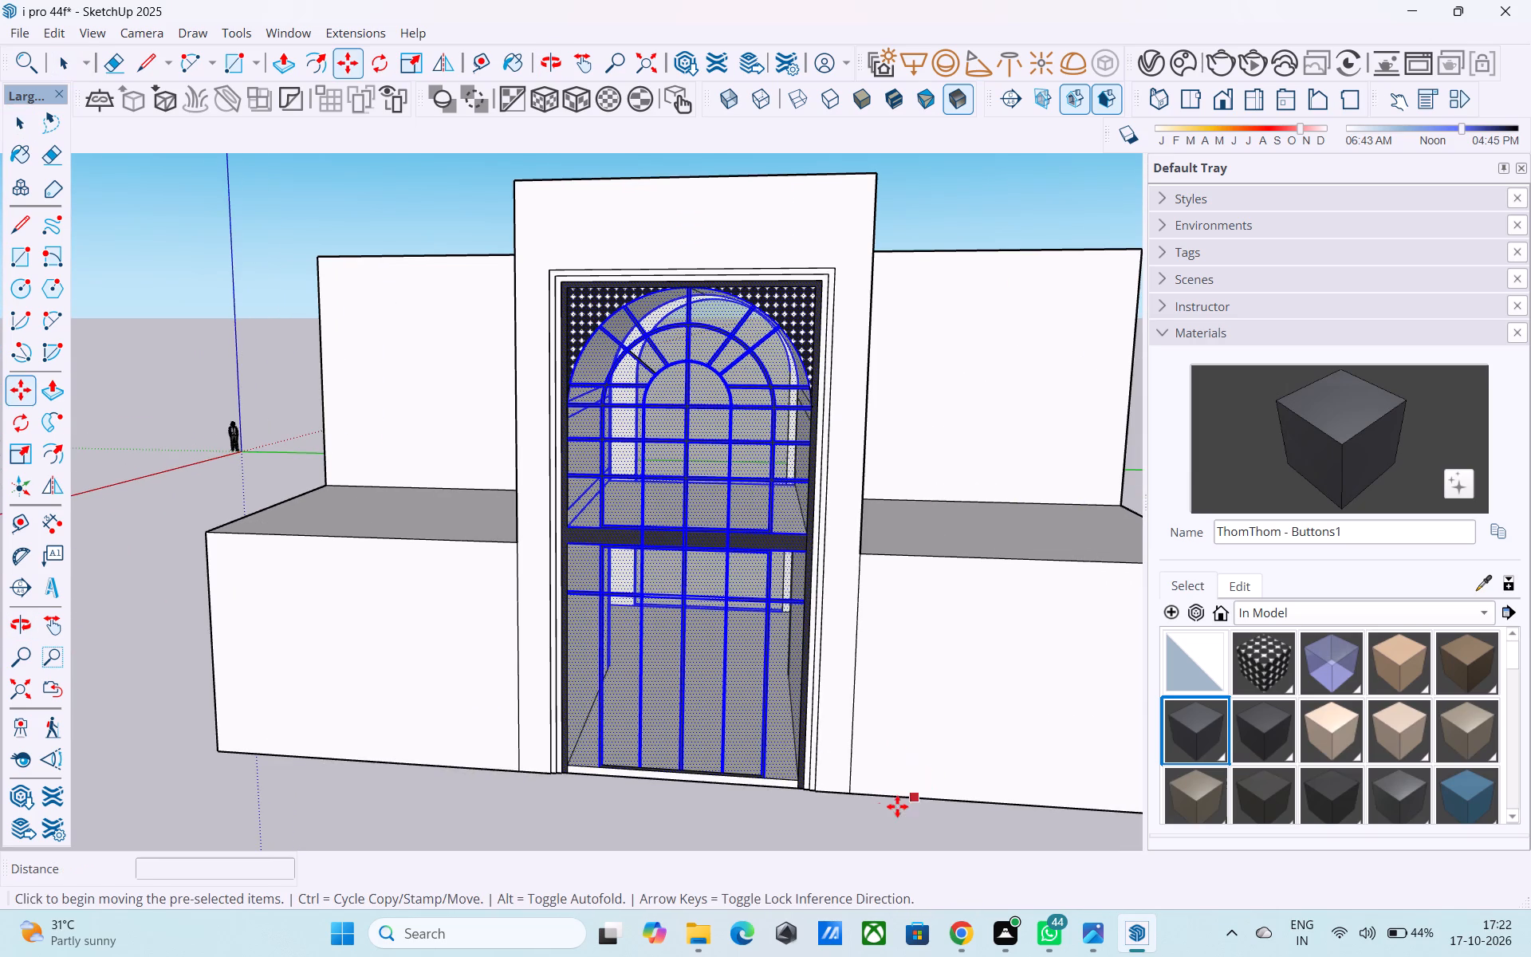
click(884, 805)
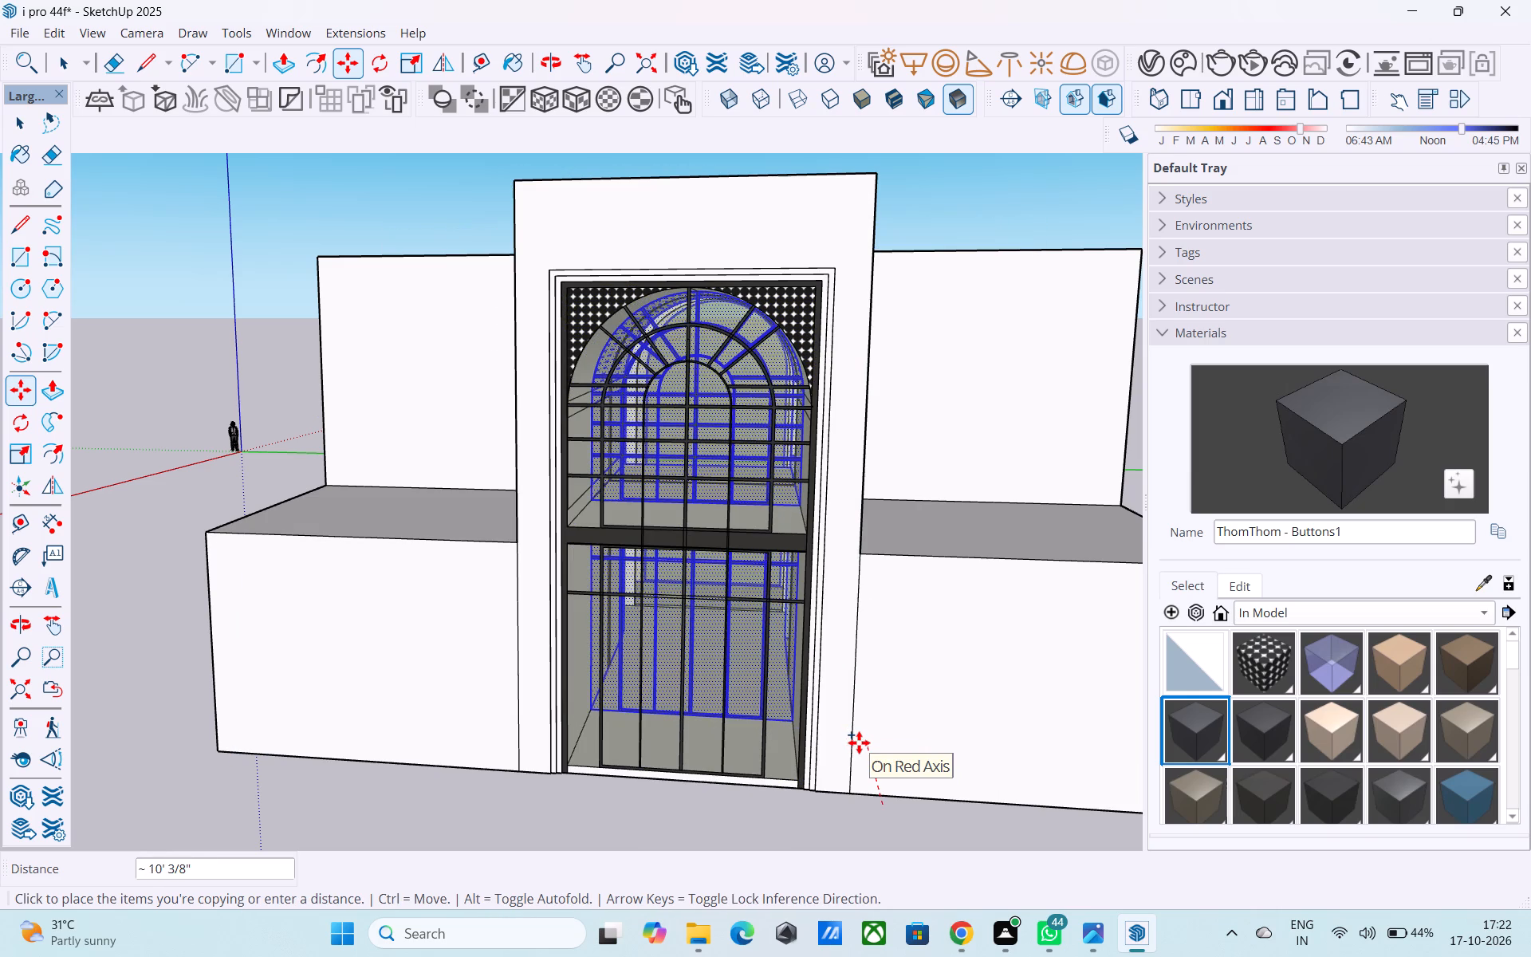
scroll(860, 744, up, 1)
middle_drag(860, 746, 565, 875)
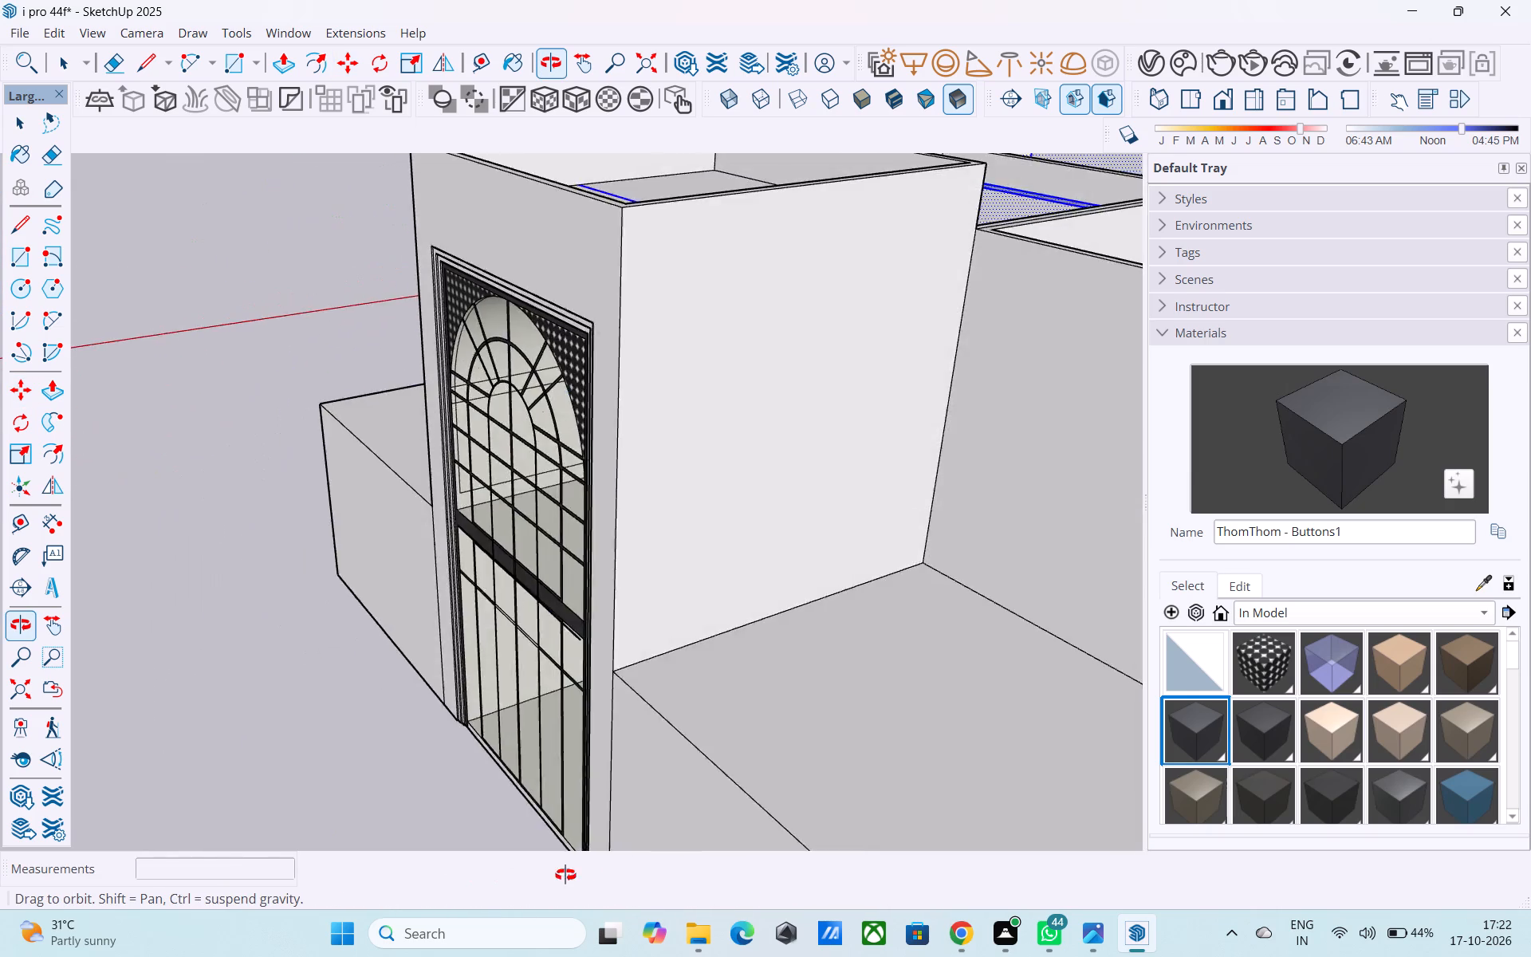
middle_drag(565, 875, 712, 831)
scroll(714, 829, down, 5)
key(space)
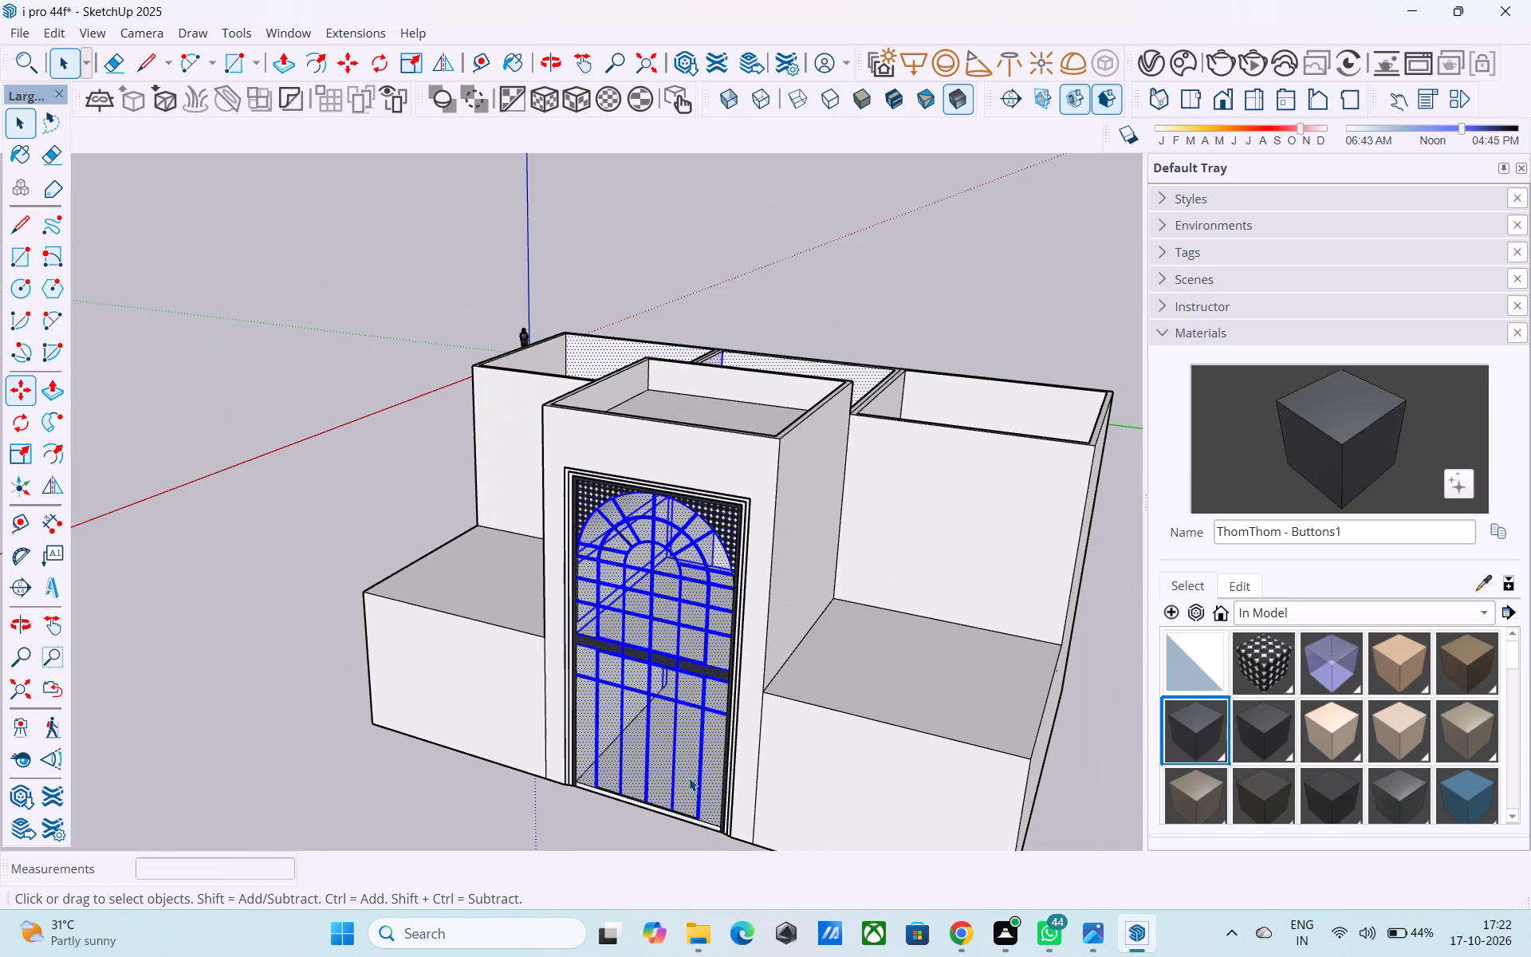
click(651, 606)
Examine the arched bay and its glazing from above, from below and from the front.
middle_drag(663, 644, 723, 632)
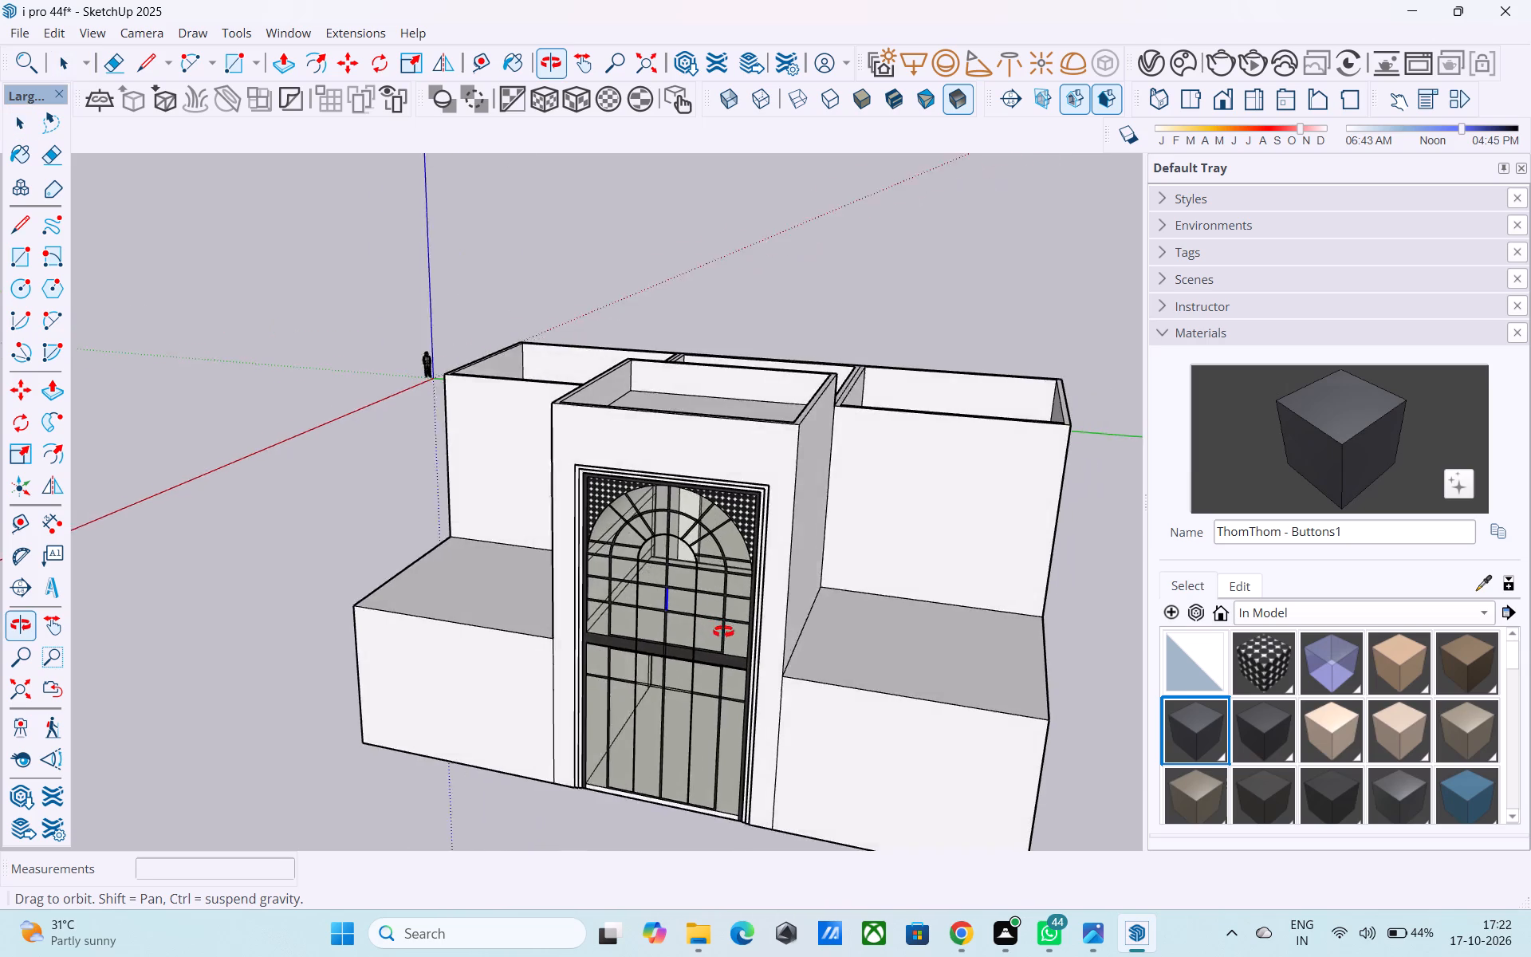
middle_drag(723, 632, 864, 194)
middle_drag(777, 537, 754, 416)
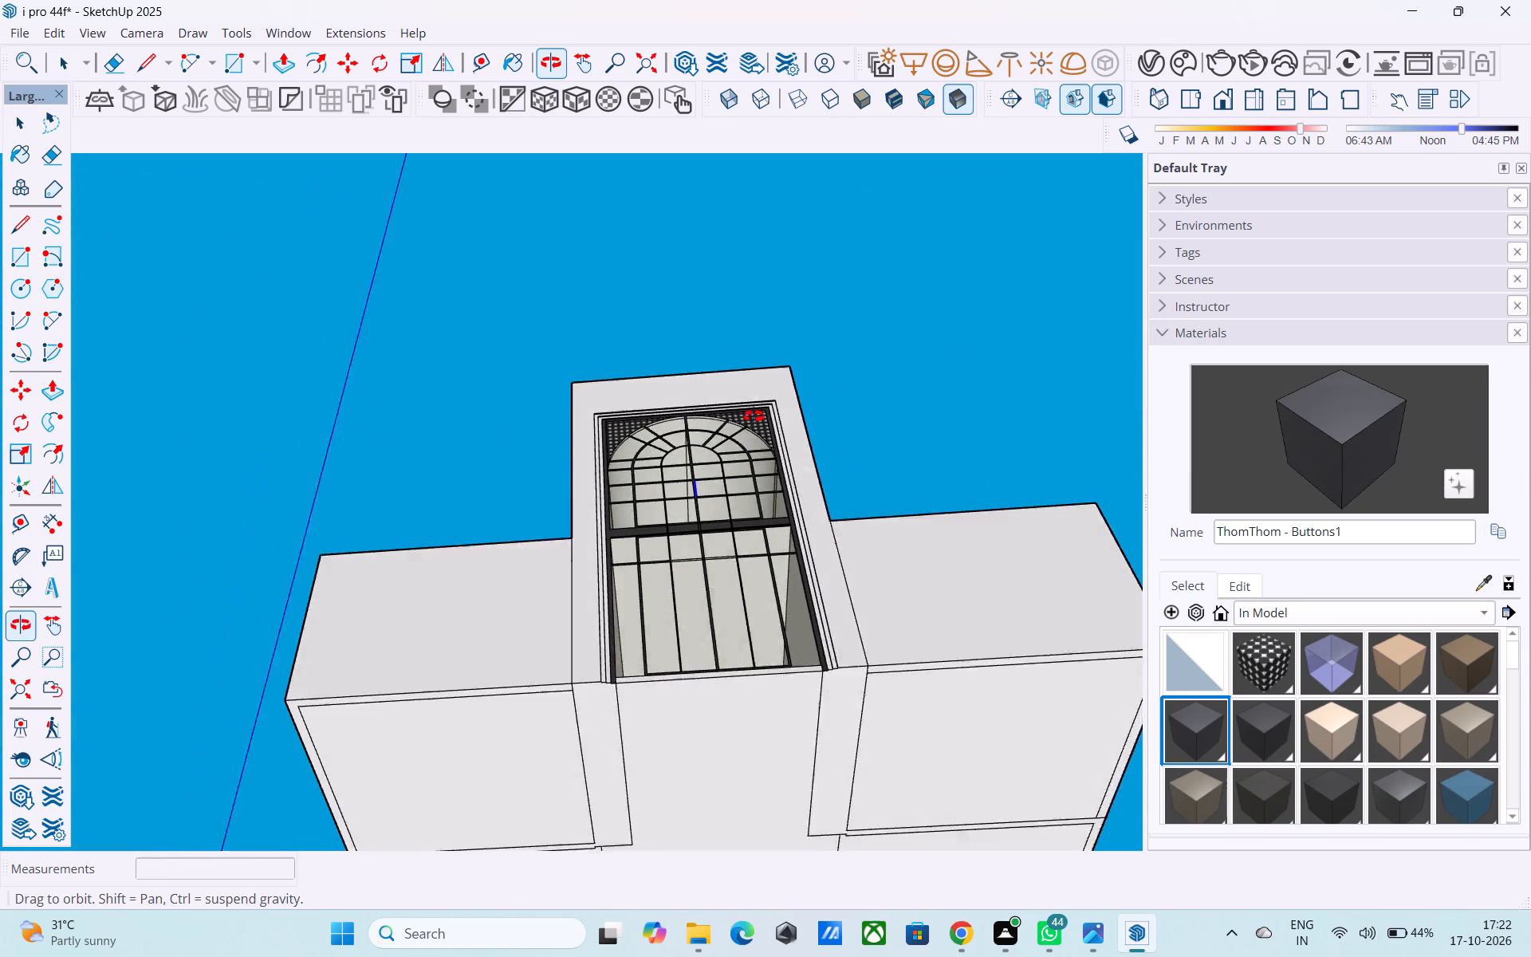
middle_drag(754, 416, 742, 818)
scroll(706, 683, down, 5)
middle_drag(703, 683, 712, 861)
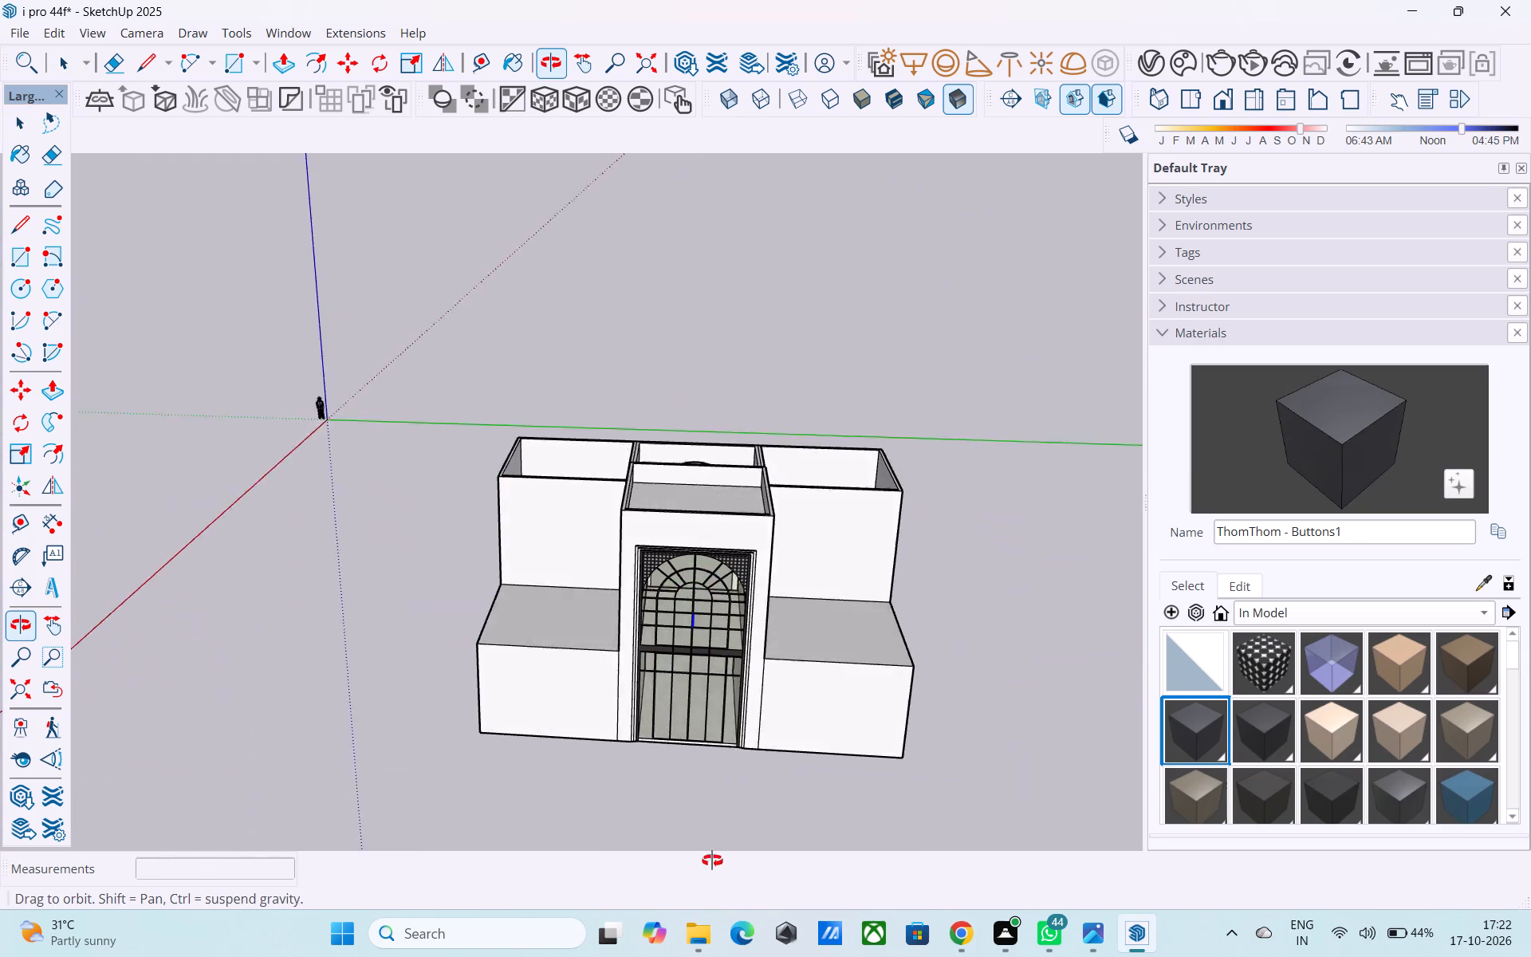
middle_drag(712, 861, 714, 548)
scroll(713, 545, up, 14)
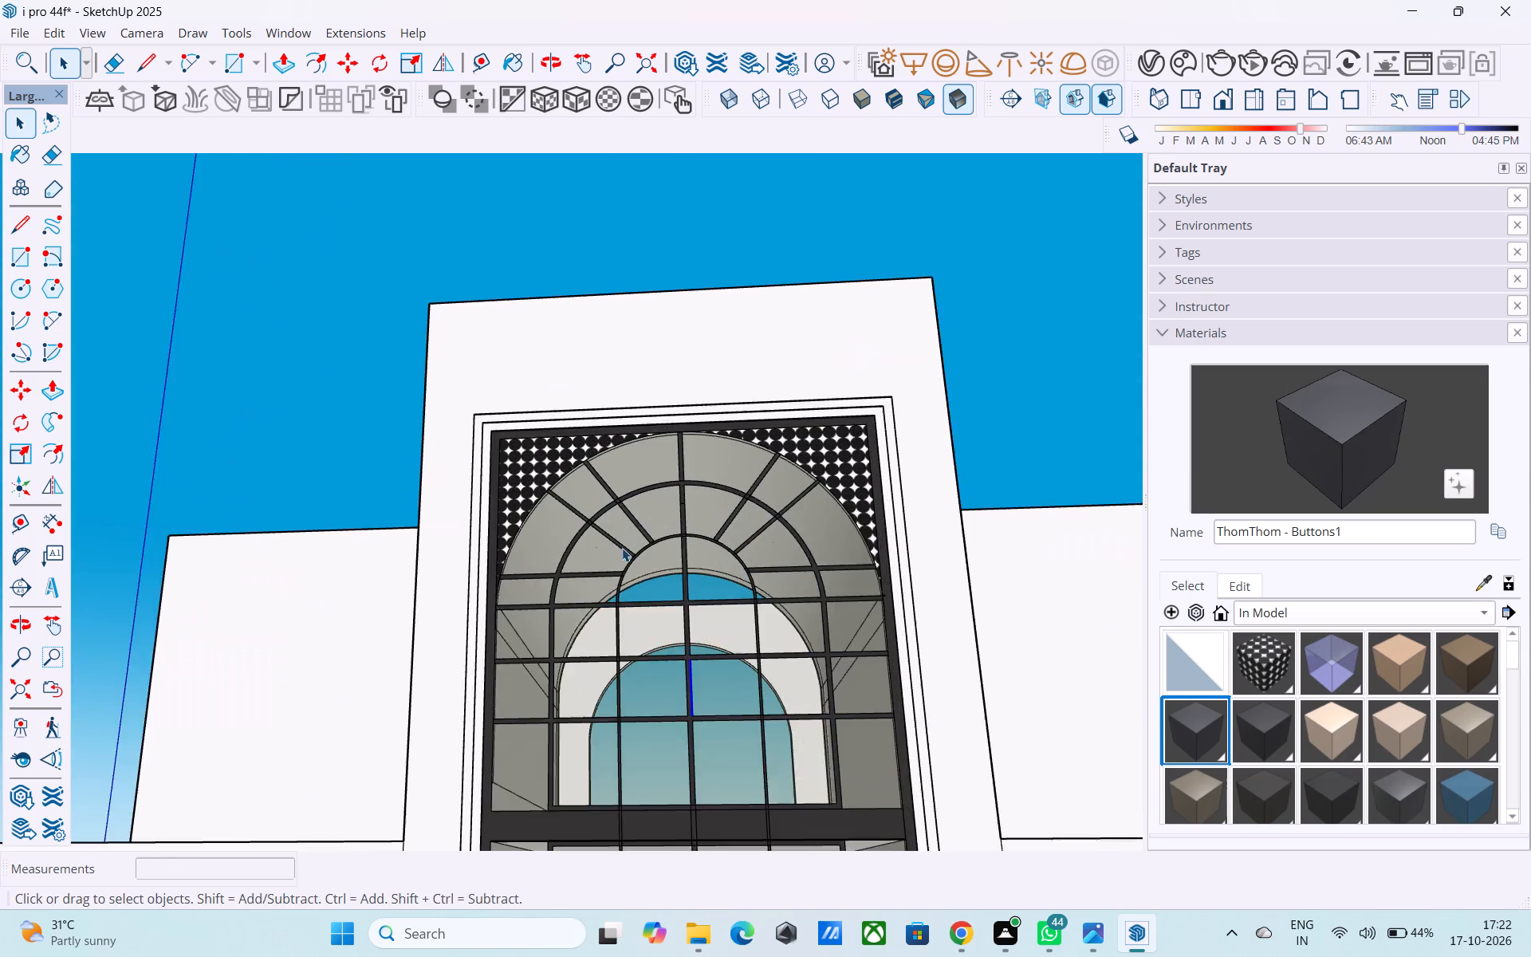
scroll(622, 548, up, 2)
scroll(603, 543, down, 3)
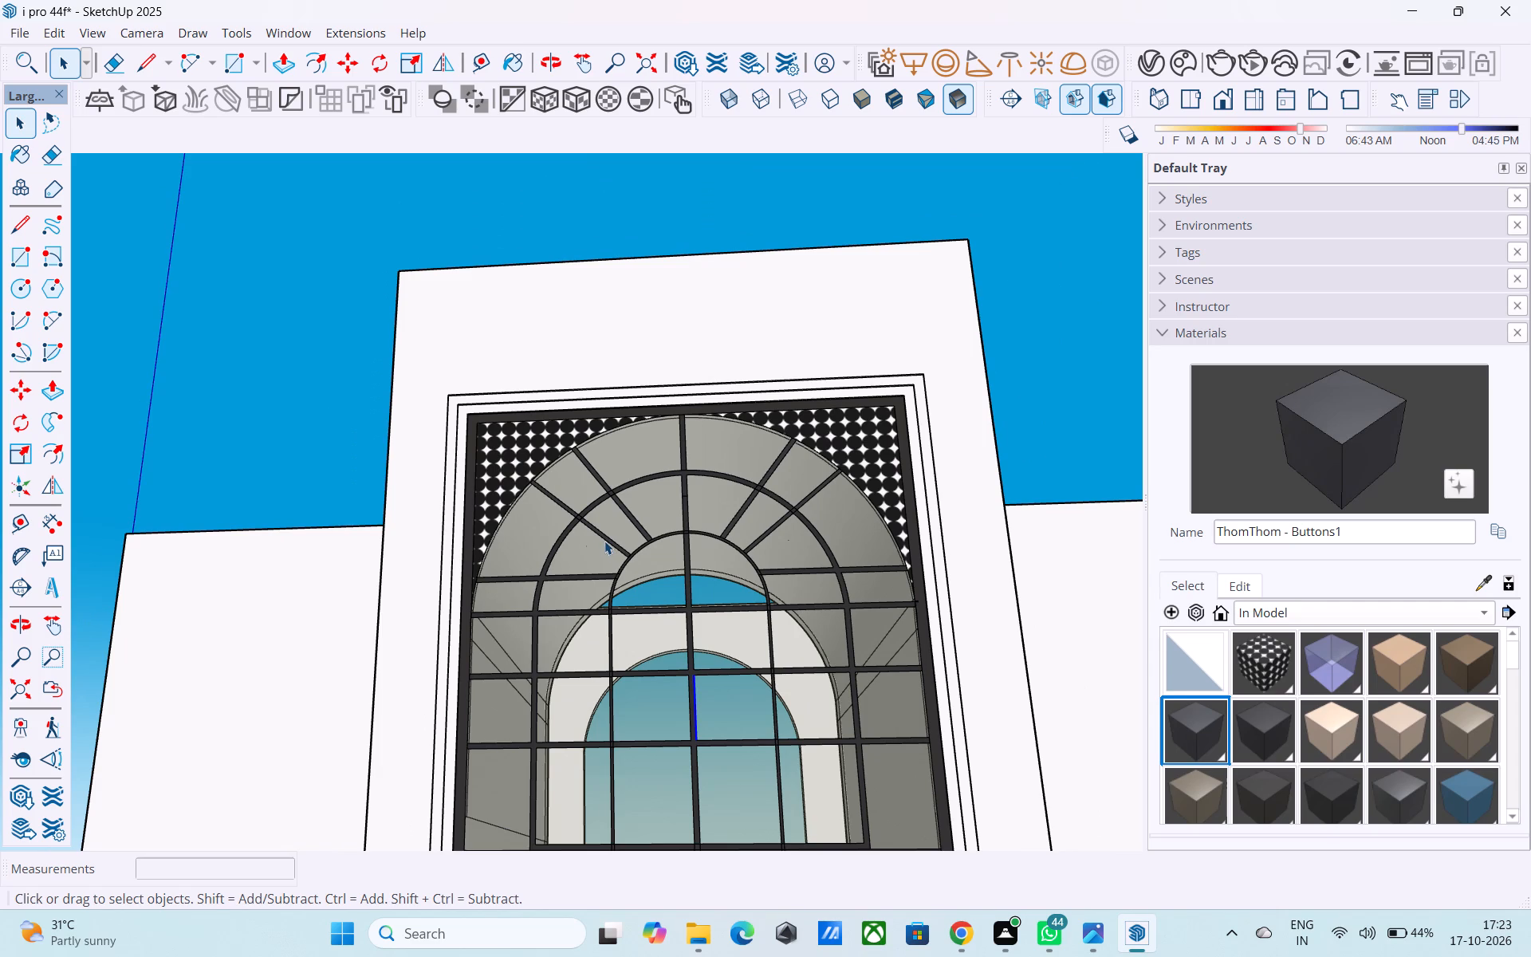
scroll(604, 539, down, 5)
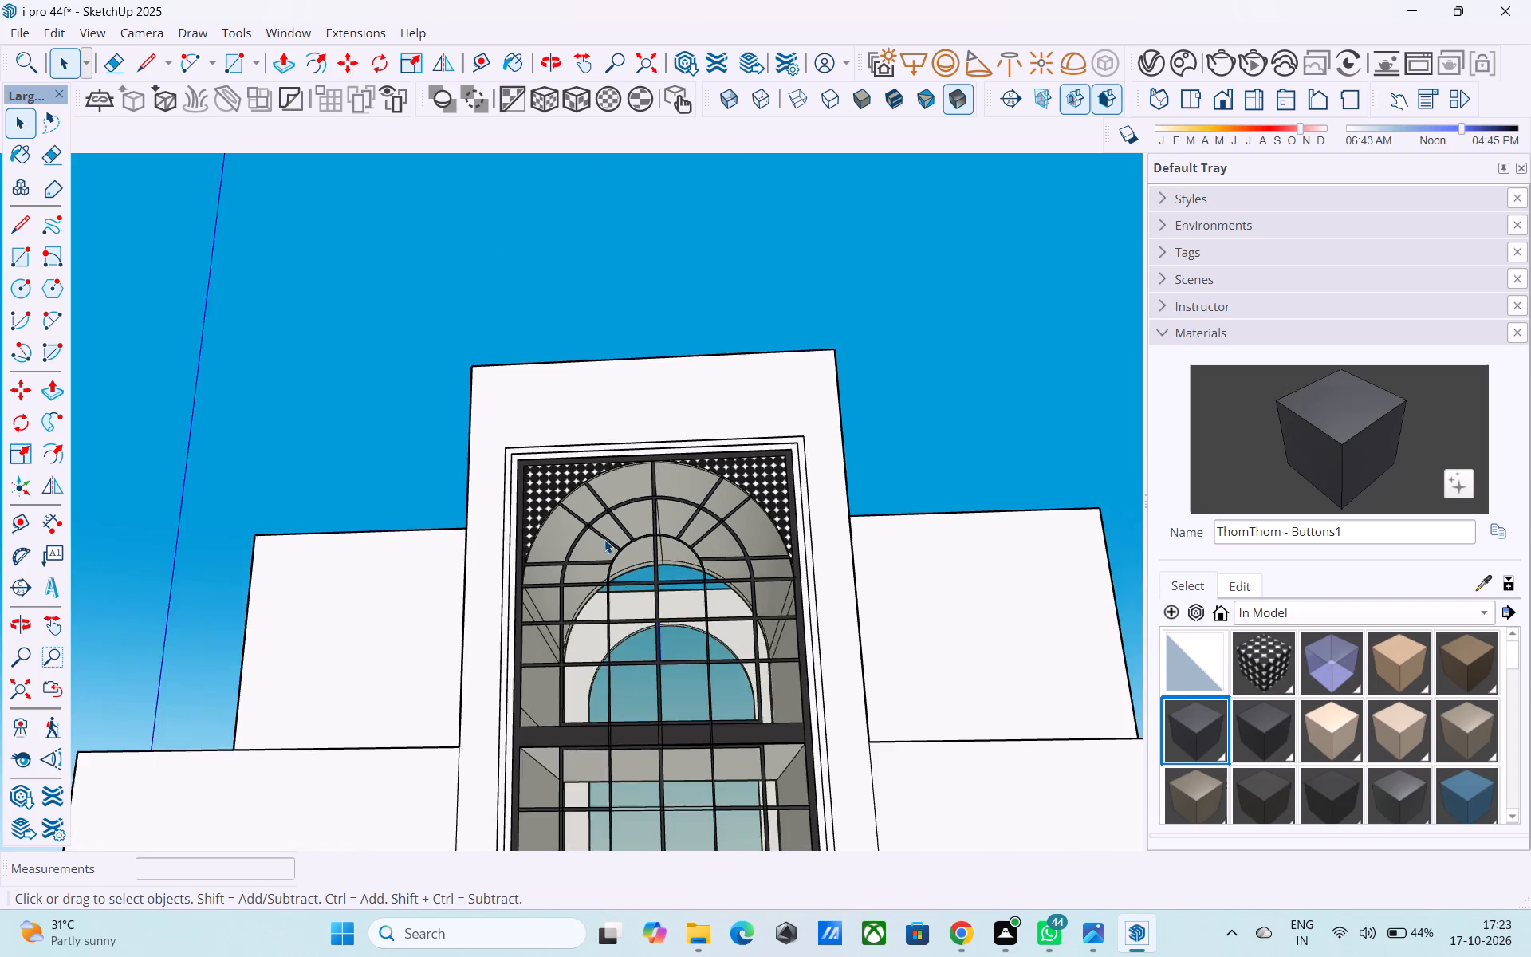
middle_drag(604, 539, 622, 647)
scroll(642, 610, down, 6)
middle_drag(655, 613, 710, 593)
scroll(700, 570, down, 2)
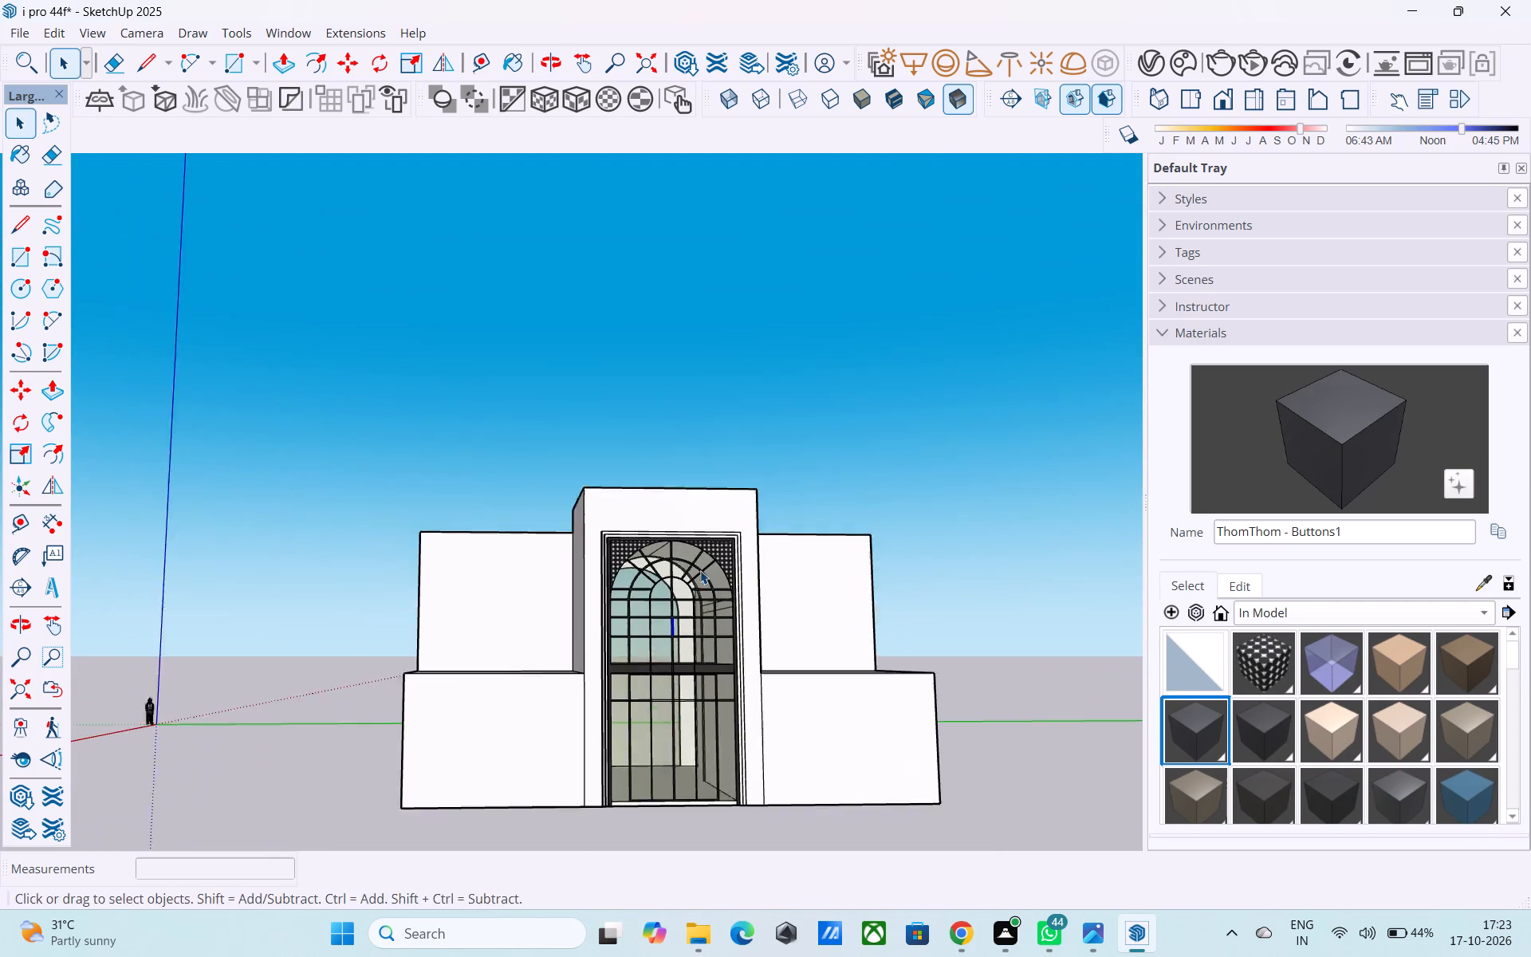
scroll(700, 570, down, 1)
middle_drag(700, 570, 660, 577)
scroll(694, 570, down, 5)
middle_drag(692, 586, 710, 750)
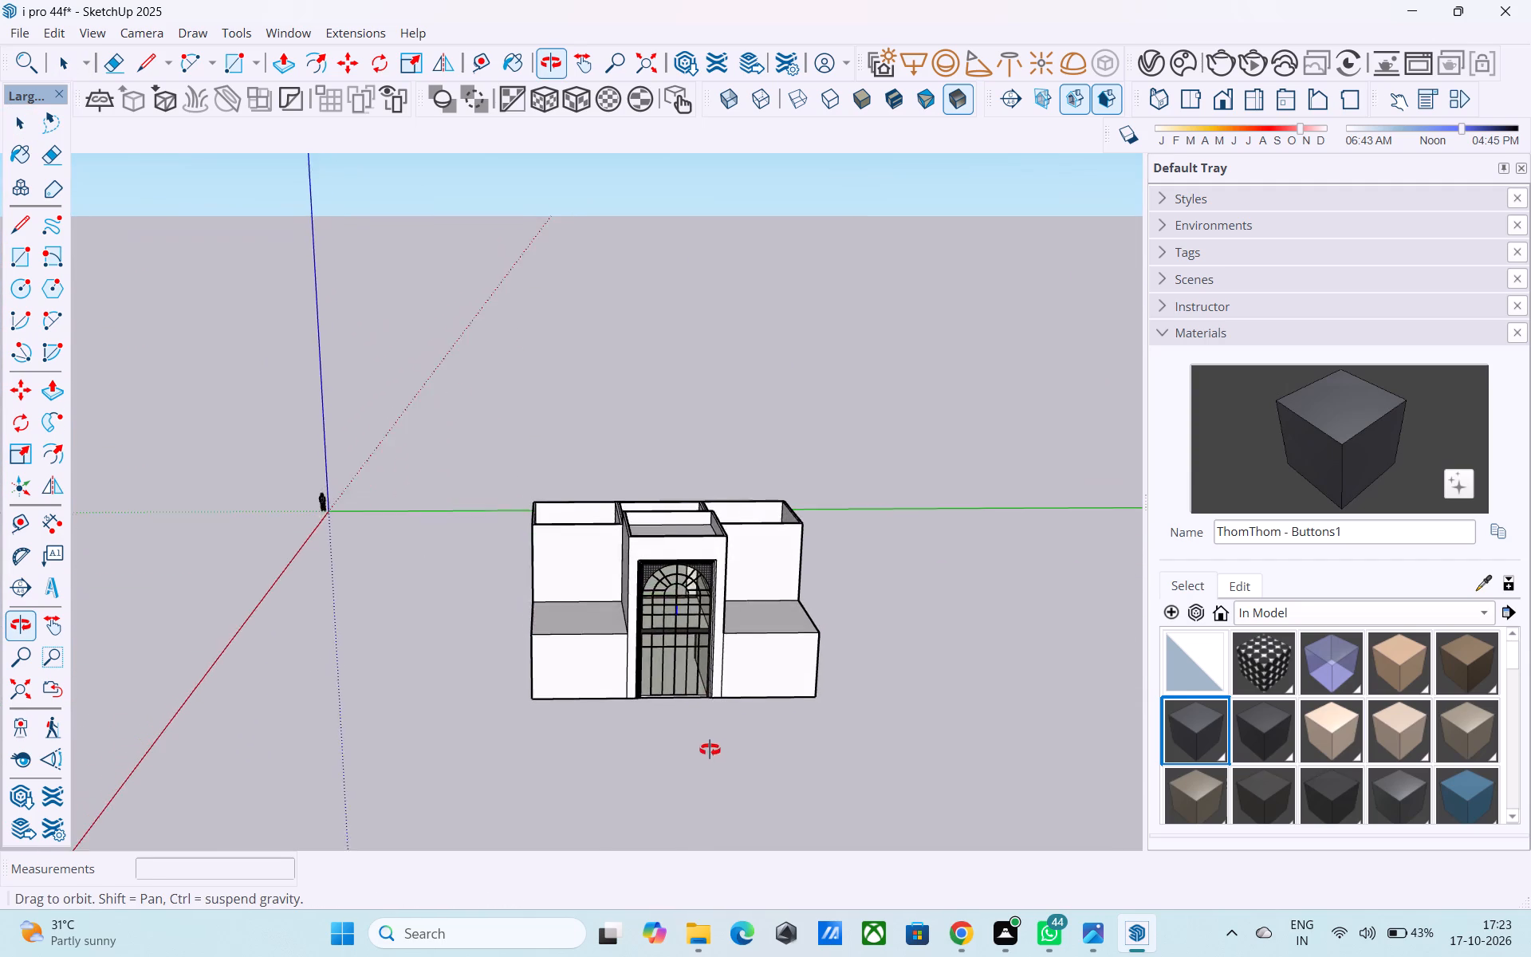
middle_drag(710, 750, 721, 702)
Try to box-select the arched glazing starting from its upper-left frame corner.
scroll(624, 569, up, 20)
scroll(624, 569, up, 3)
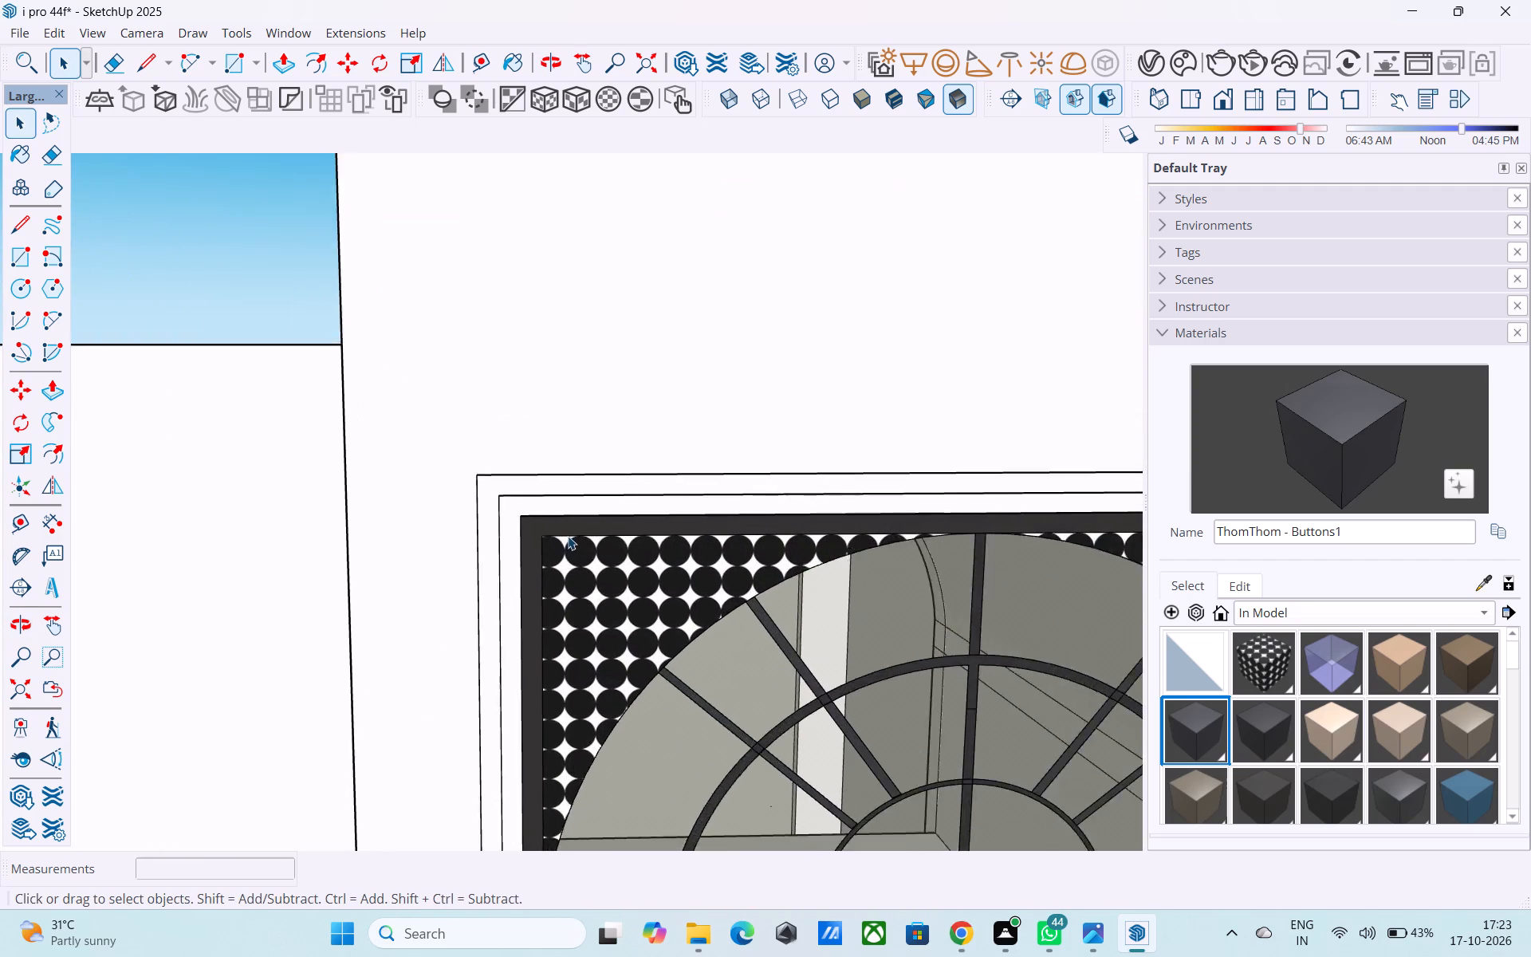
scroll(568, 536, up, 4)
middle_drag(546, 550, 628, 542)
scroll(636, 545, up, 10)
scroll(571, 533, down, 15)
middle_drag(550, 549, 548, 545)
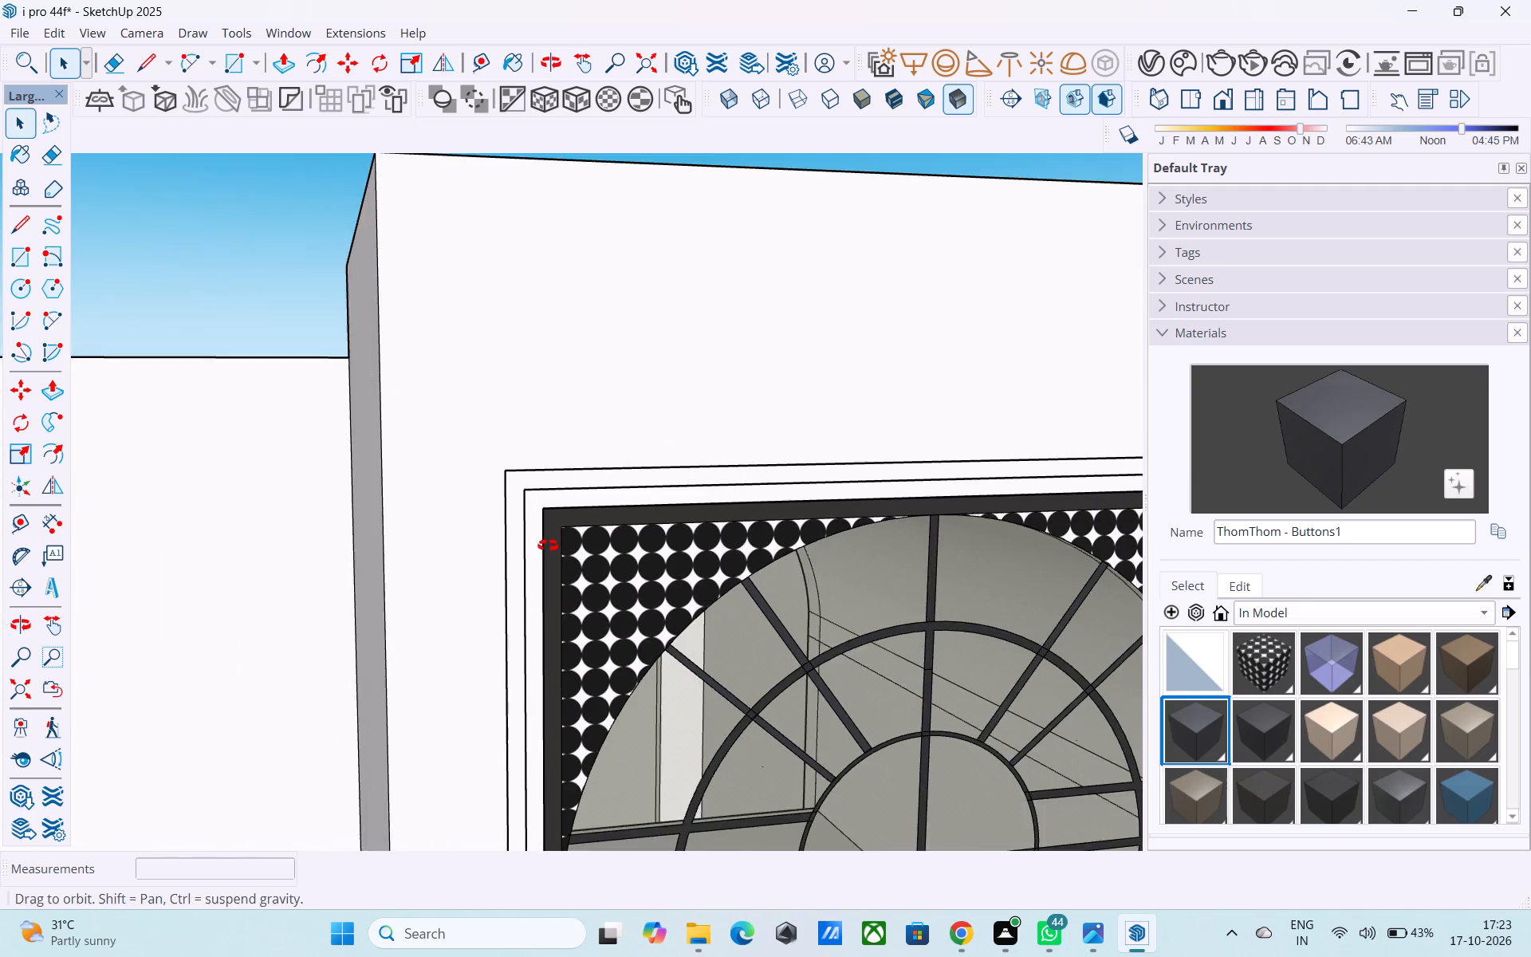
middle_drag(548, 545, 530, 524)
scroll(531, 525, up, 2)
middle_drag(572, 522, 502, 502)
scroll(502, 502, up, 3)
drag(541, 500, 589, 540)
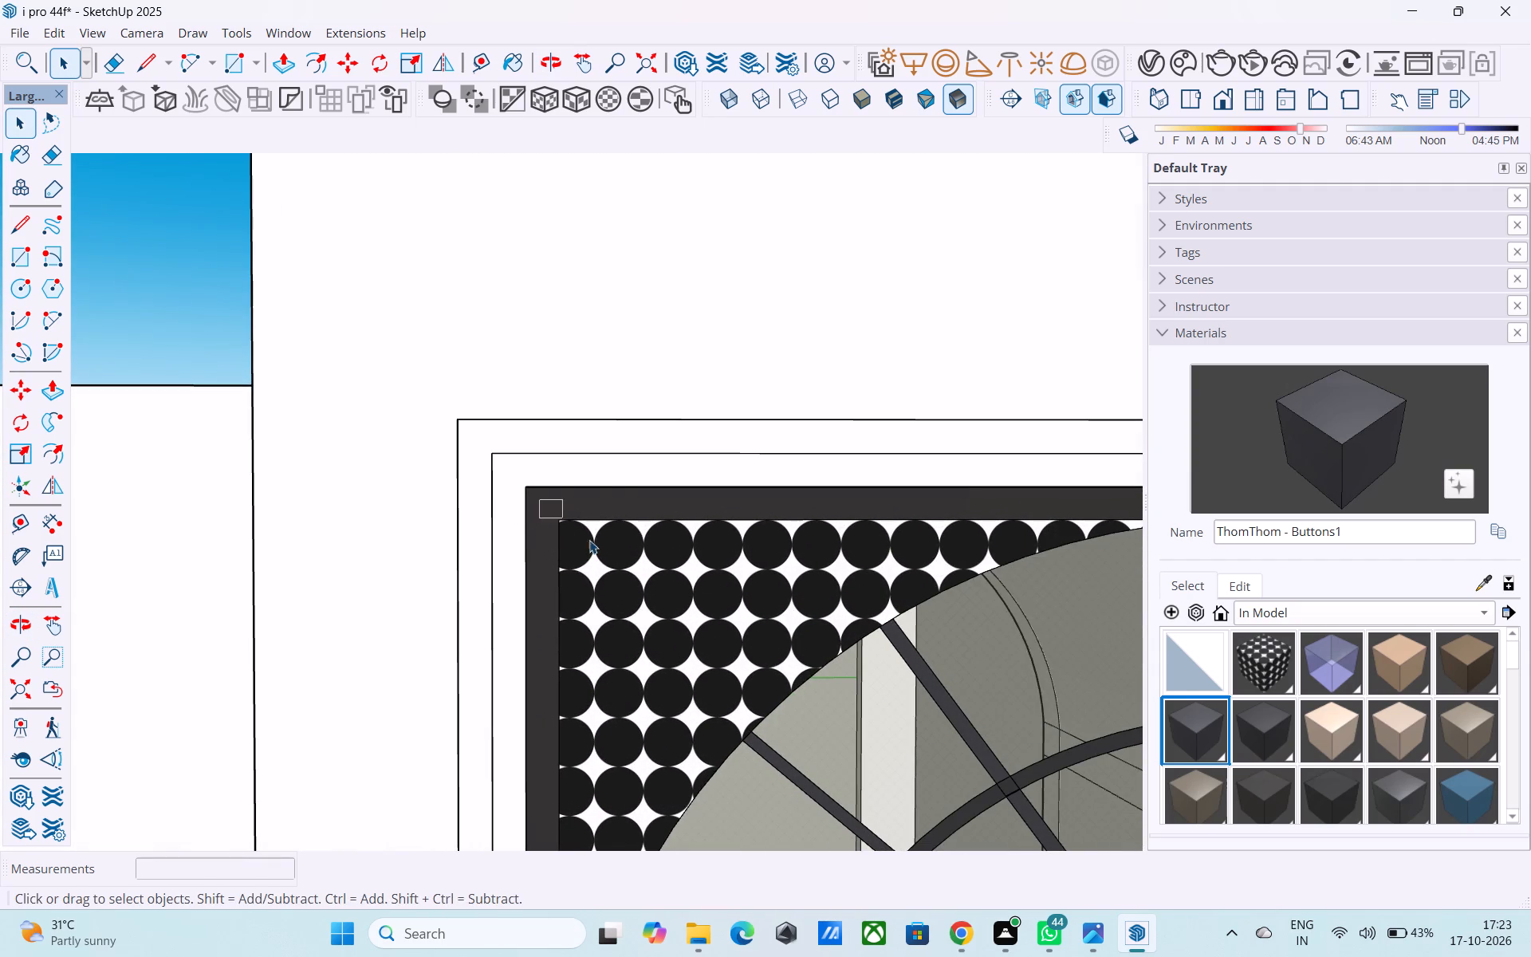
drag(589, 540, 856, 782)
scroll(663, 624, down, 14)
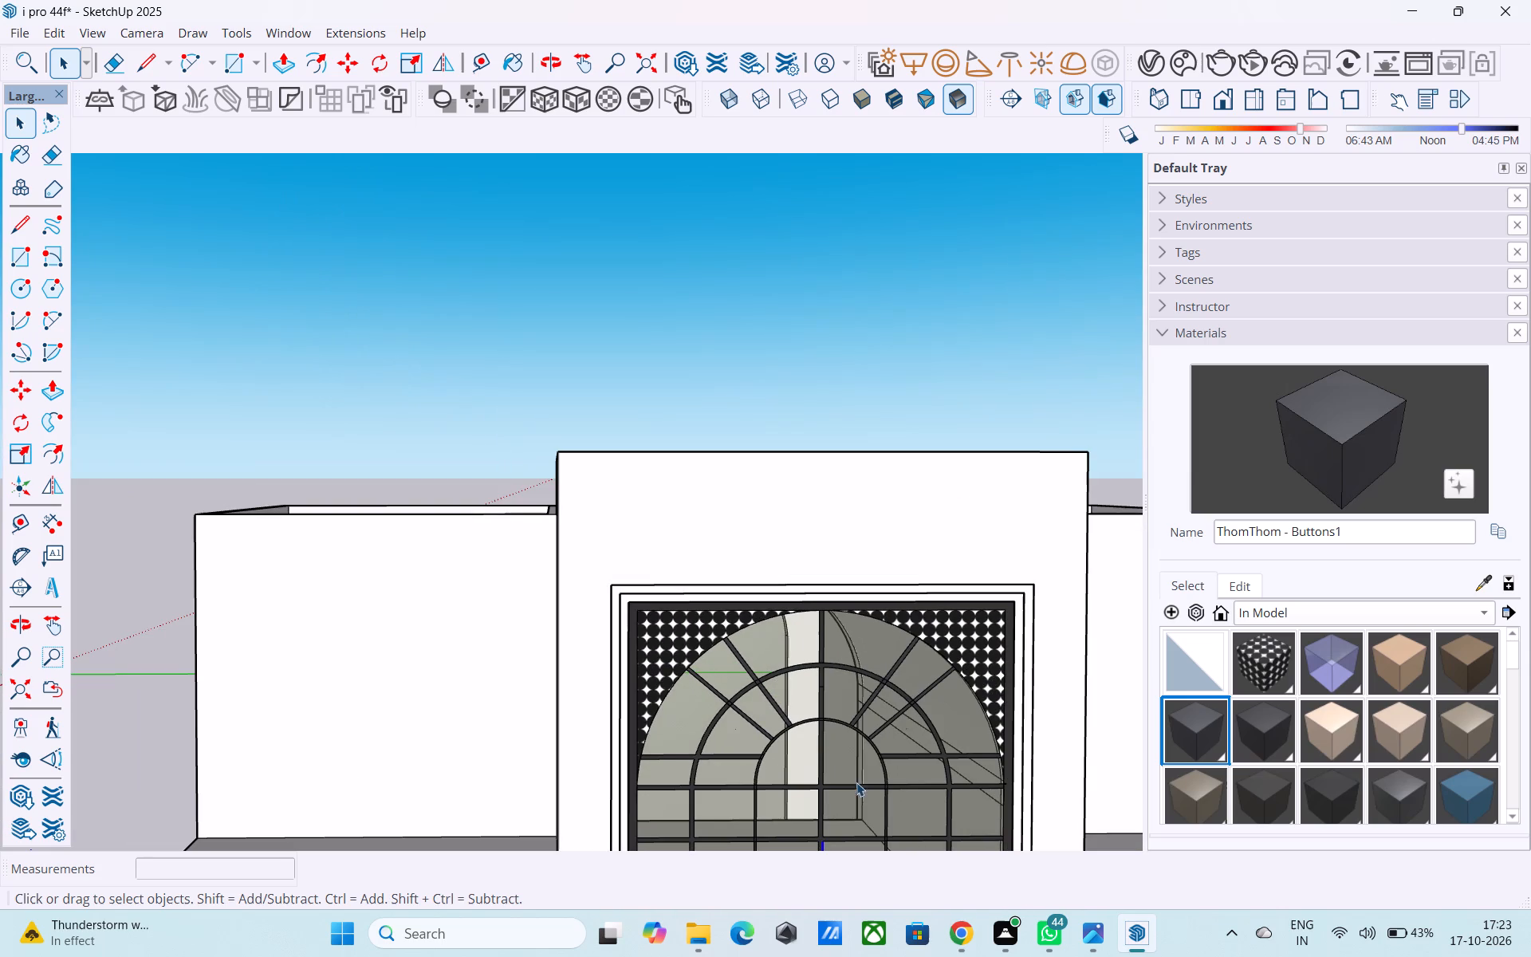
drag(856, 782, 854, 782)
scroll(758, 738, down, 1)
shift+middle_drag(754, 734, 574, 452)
Select a left radial bar, both patterned corner panels and the glass panes in the left half of the arch's fan.
click(590, 466)
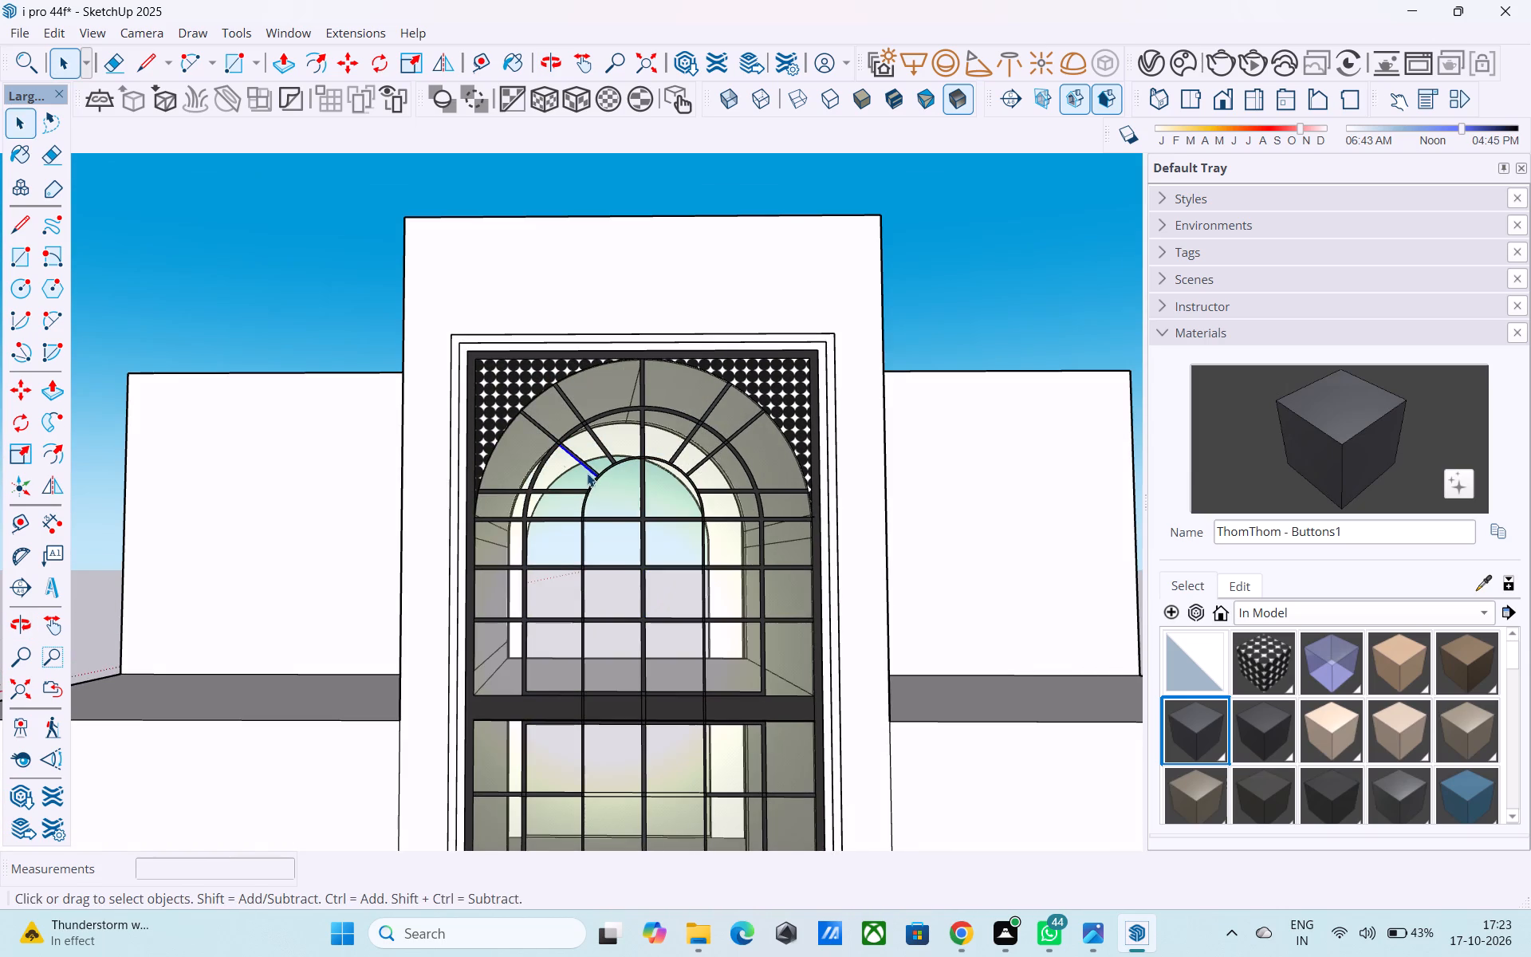
middle_drag(592, 475, 650, 530)
shift+scroll(516, 392, up, 4)
shift+click(537, 415)
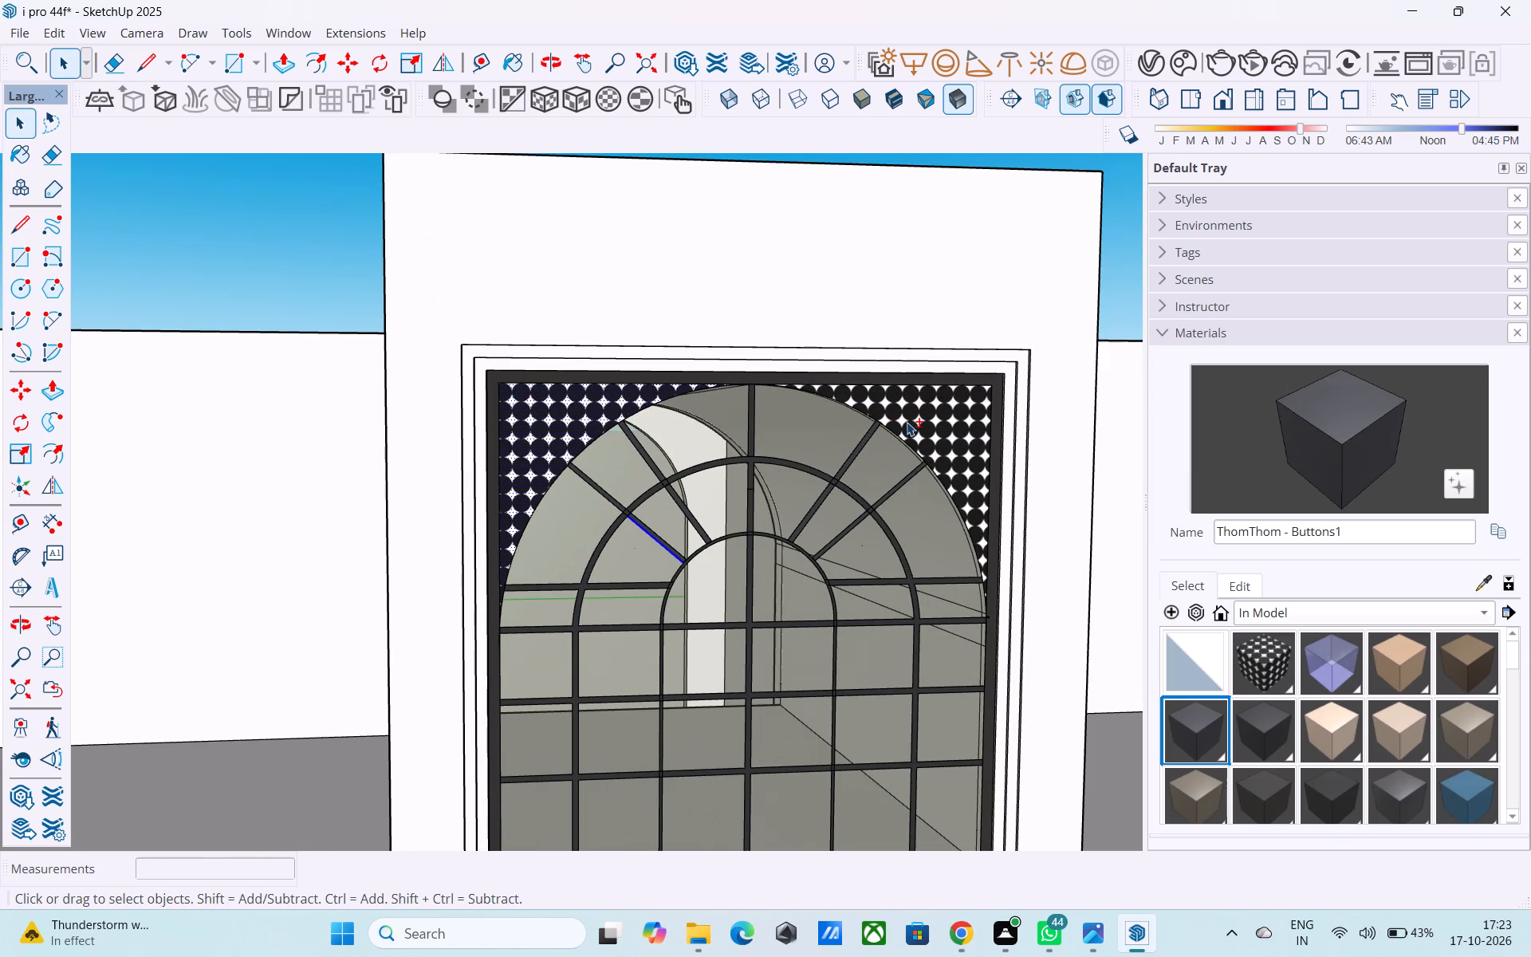
shift+click(907, 422)
shift+click(676, 439)
shift+click(628, 463)
shift+click(591, 508)
shift+click(631, 547)
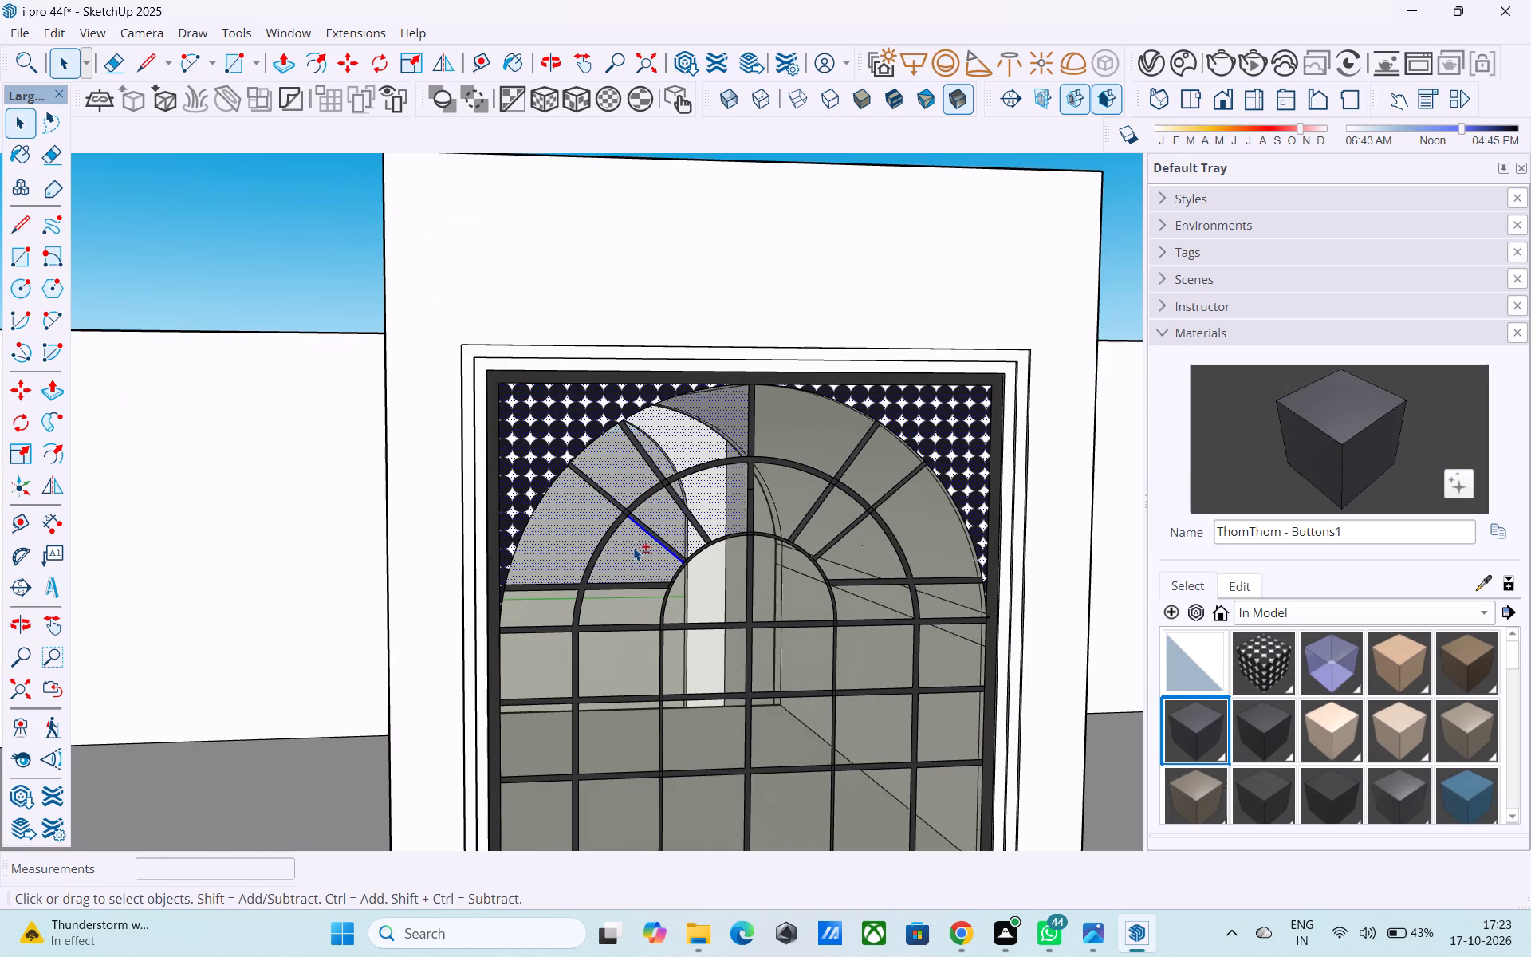
Add the glass panes in the right half of the arch's fan and the adjoining inner-arch pane to the selection.
shift+click(777, 510)
shift+click(817, 444)
shift+click(863, 481)
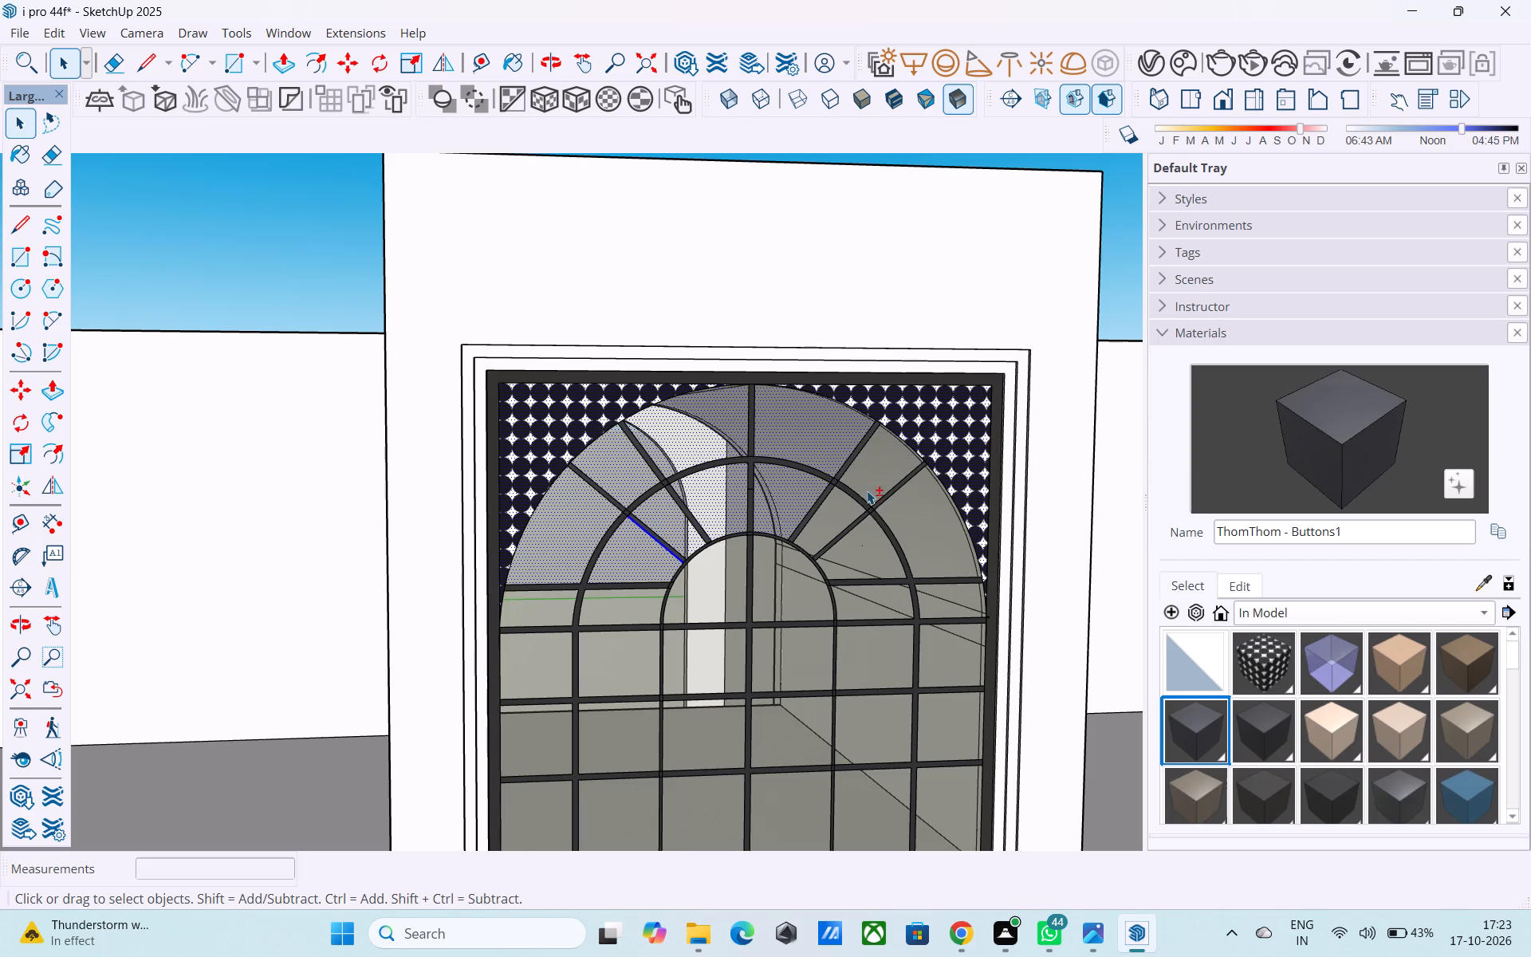
shift+click(845, 503)
shift+click(907, 512)
shift+click(876, 541)
shift+click(874, 605)
shift+click(775, 605)
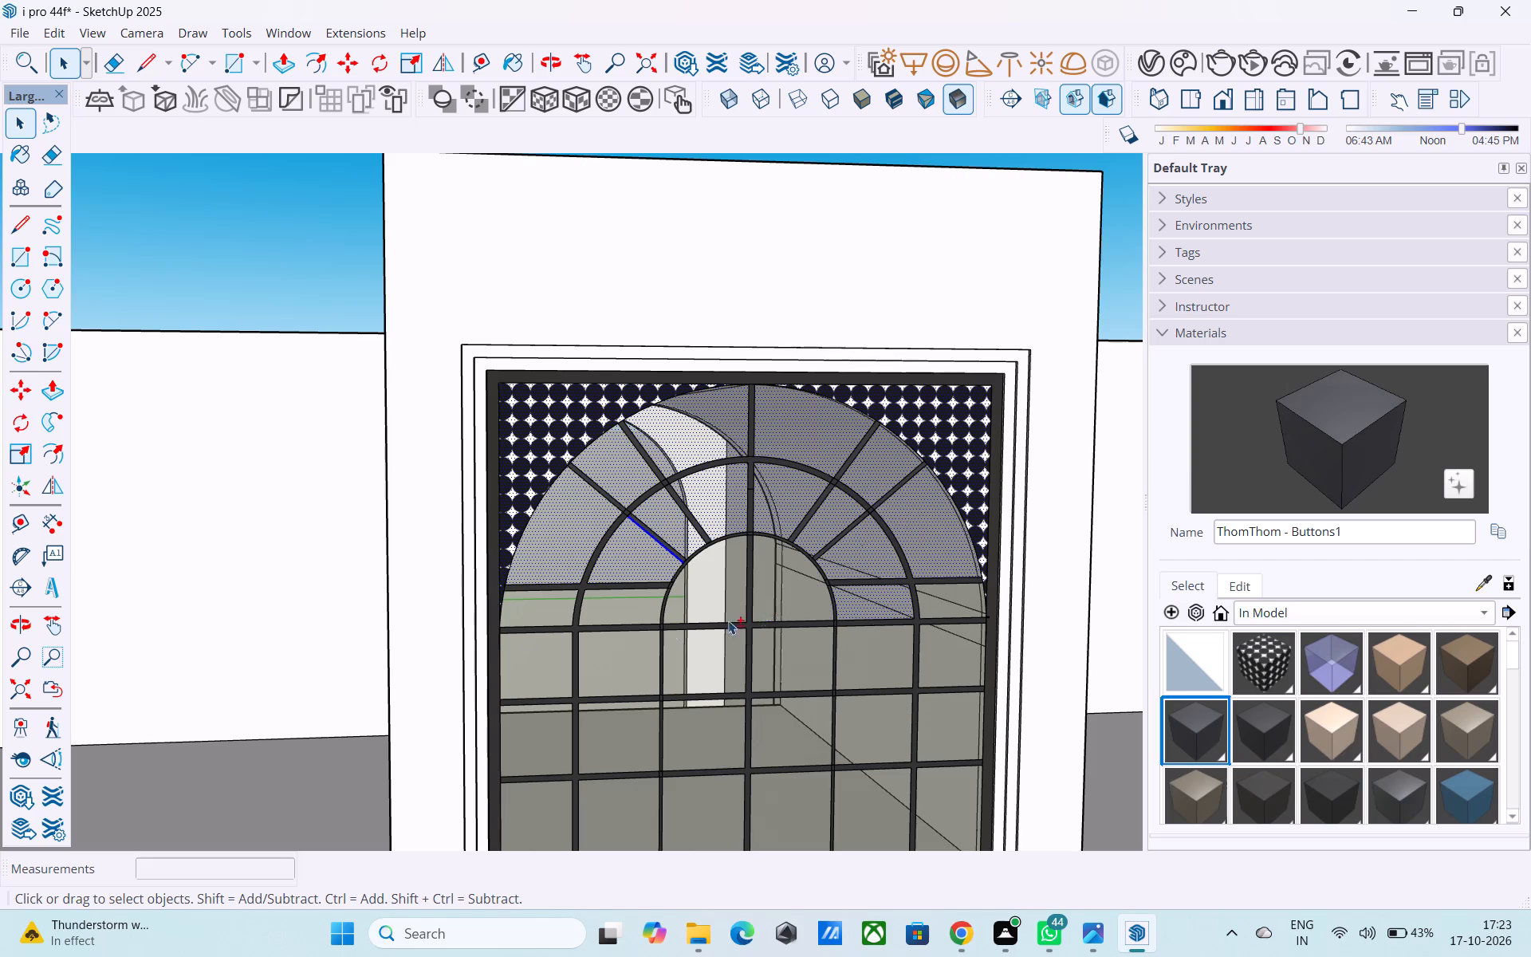
Add the left-hand panes below the fan and the panes around the central vertical bar to the selection.
shift+click(628, 604)
shift+click(548, 602)
shift+click(554, 654)
shift+click(624, 652)
shift+click(542, 722)
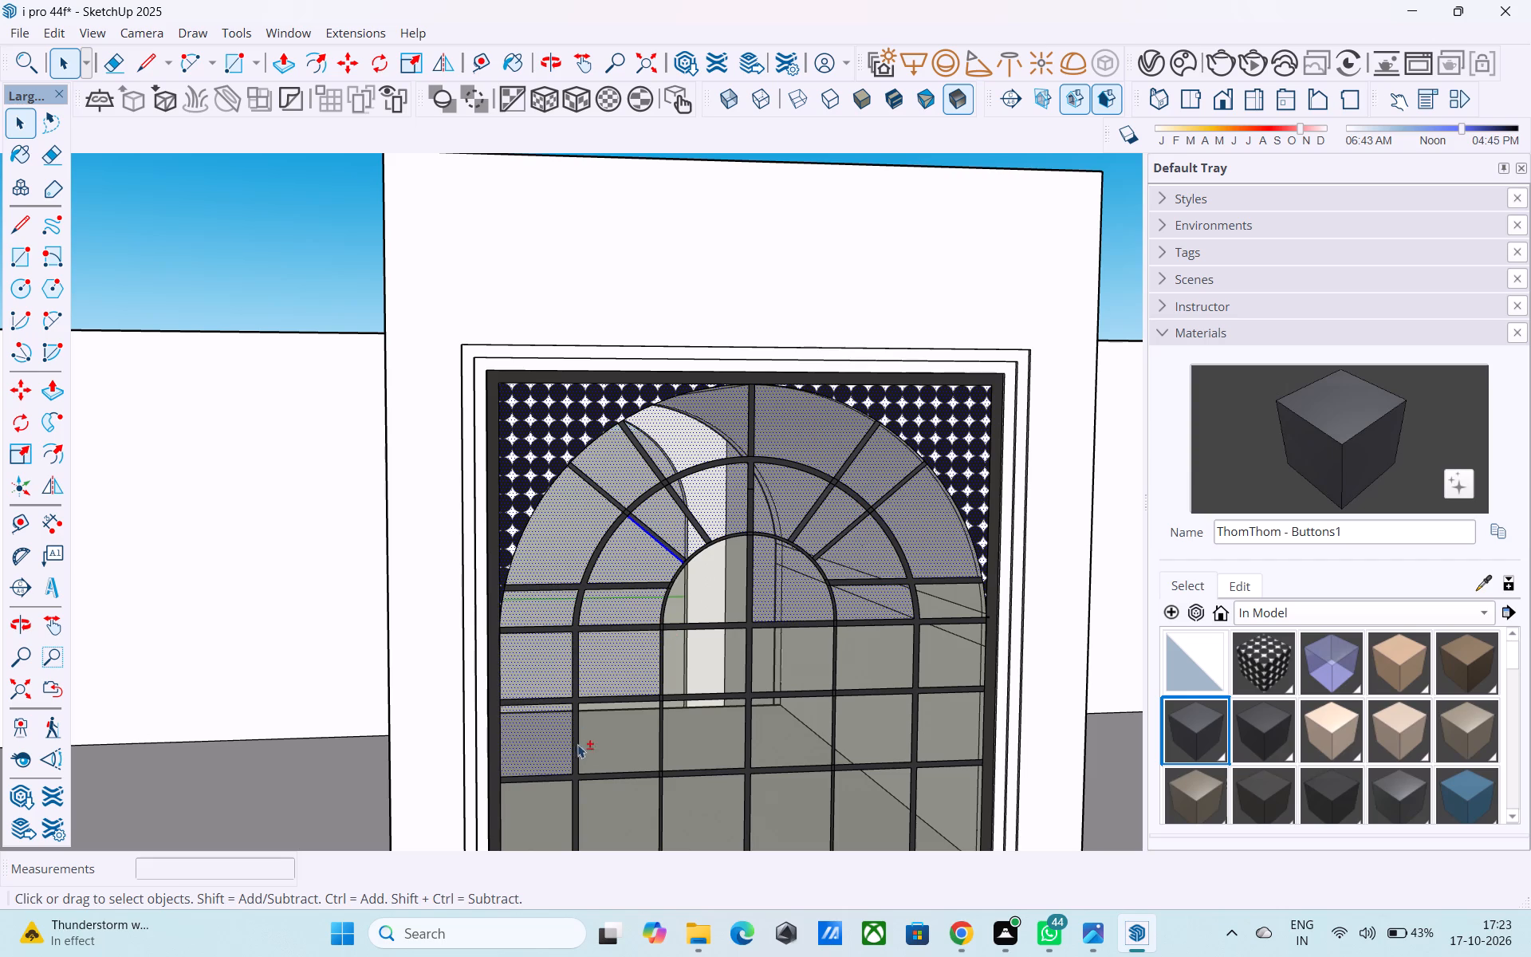
shift+click(610, 736)
shift+click(742, 655)
shift+click(720, 593)
shift+click(777, 640)
Add the right-hand panes just below the fan and their adjoining dark bar segments to the selection.
shift+scroll(659, 526, down, 5)
shift+middle_drag(681, 587, 616, 491)
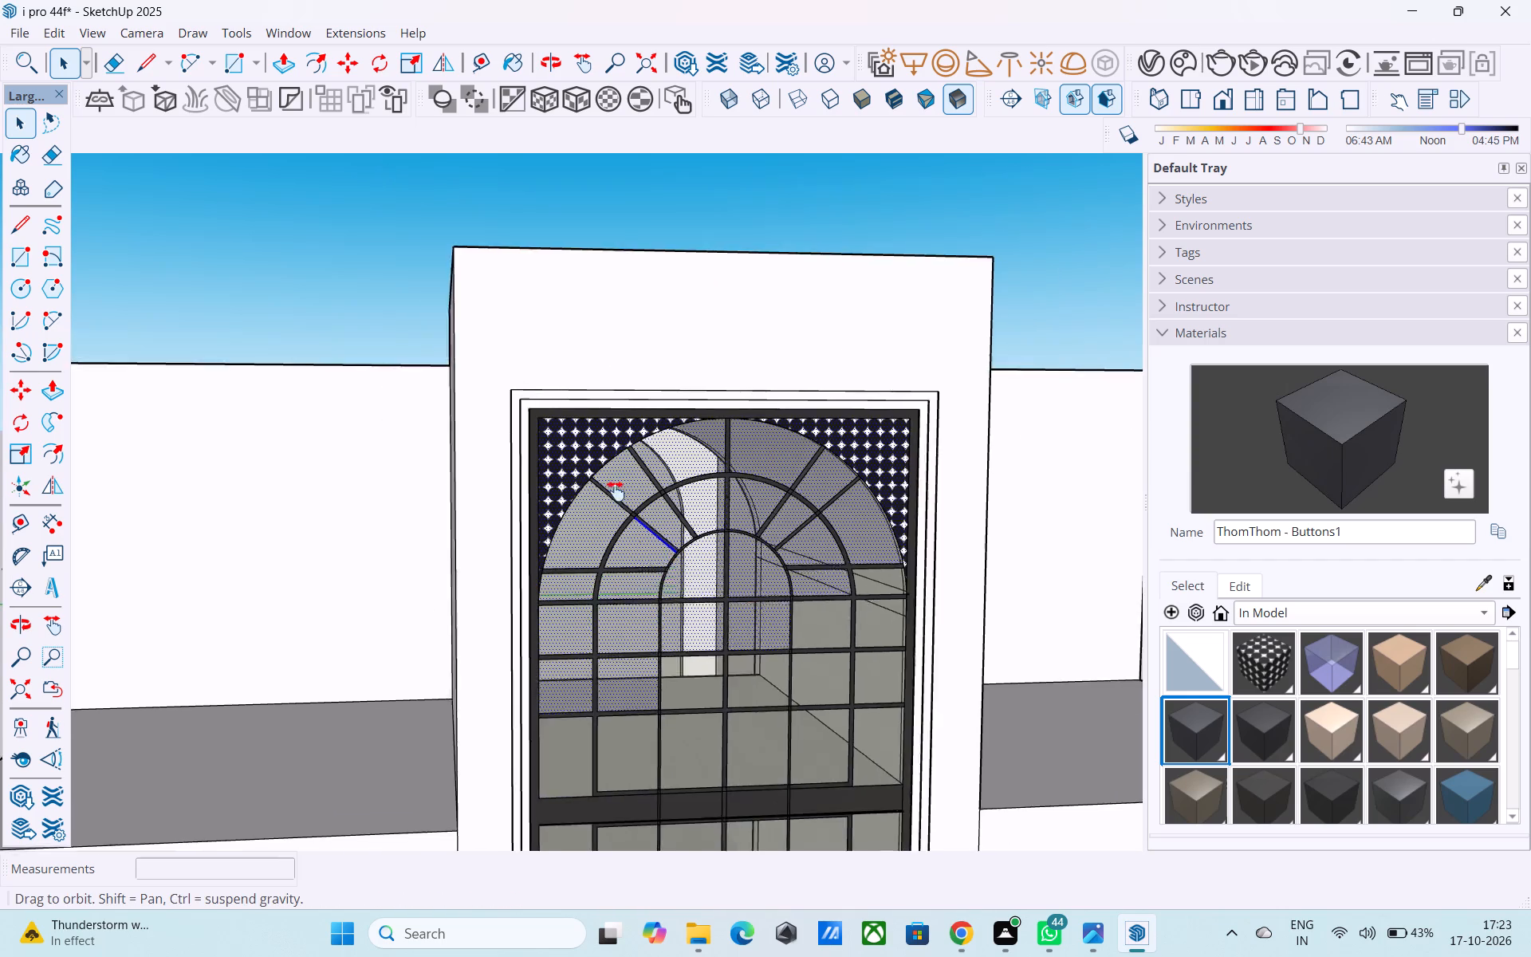
shift+middle_drag(616, 491, 561, 436)
shift+middle_drag(663, 560, 636, 511)
shift+click(713, 440)
shift+click(737, 376)
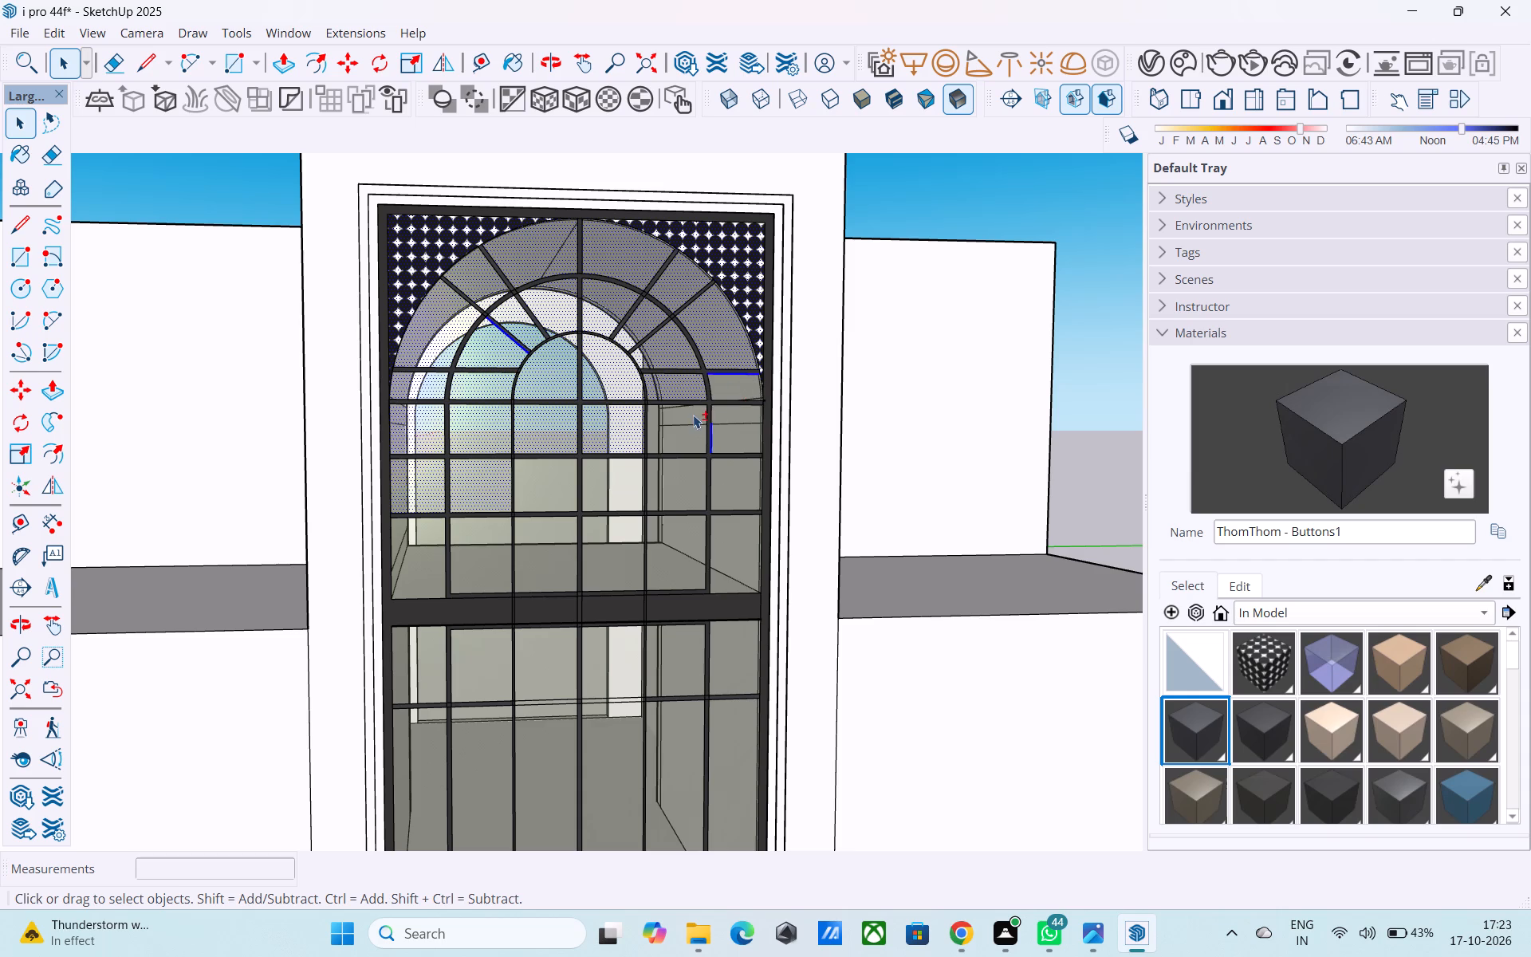
shift+click(692, 415)
shift+click(756, 446)
shift+click(742, 390)
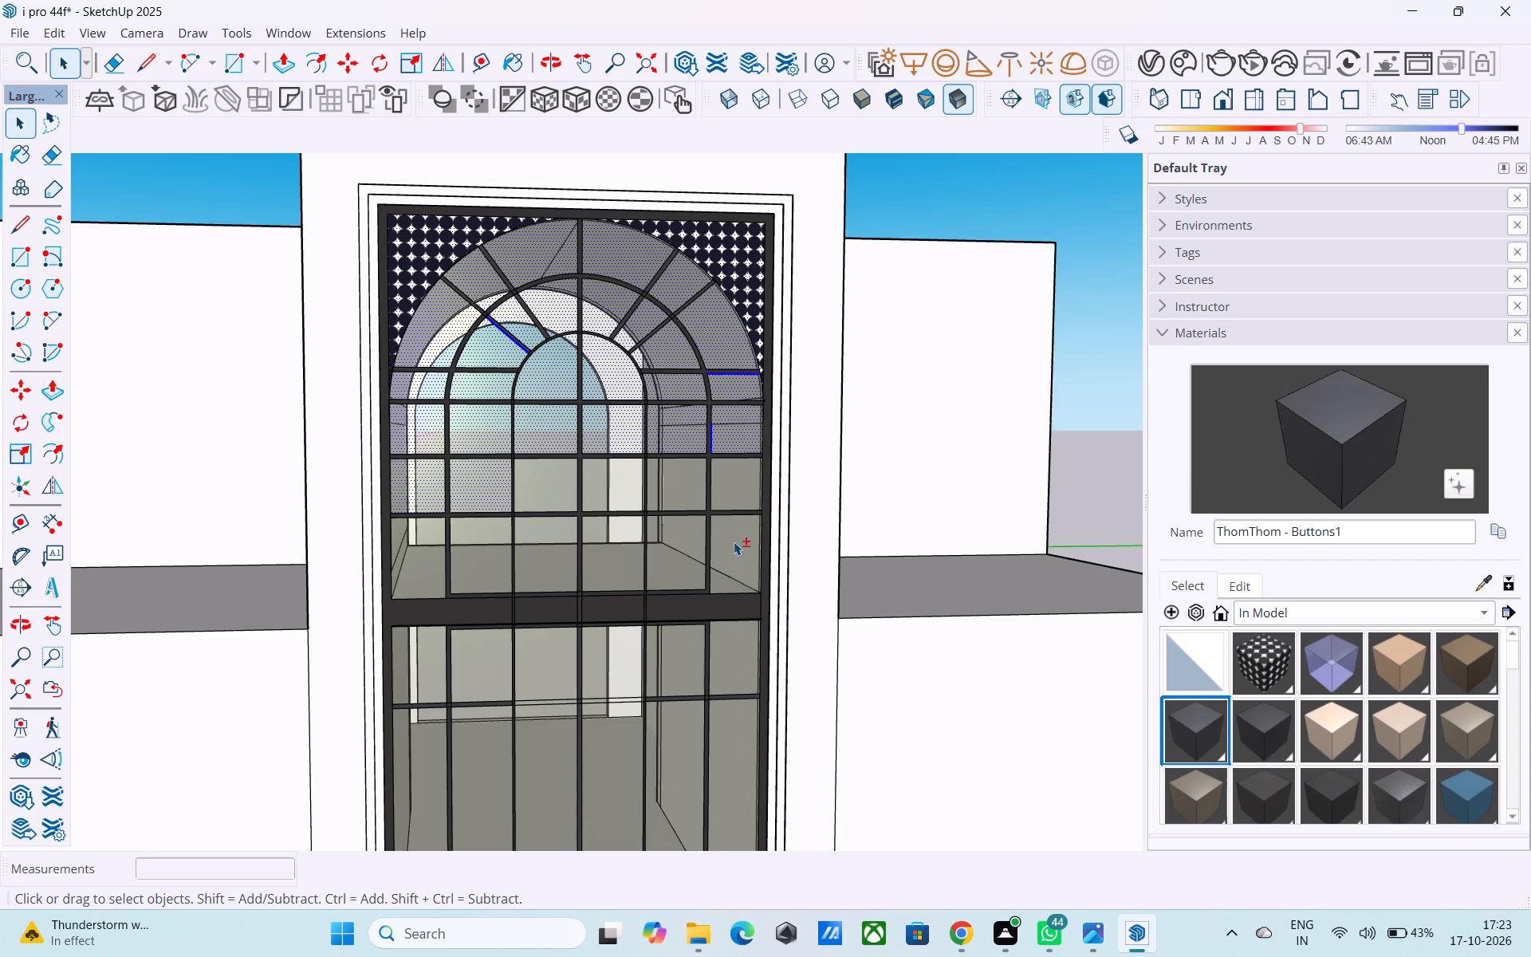
Add the remaining glass panes above the thick horizontal bar to the selection, from the right side across to the left.
shift+click(734, 541)
shift+click(686, 530)
shift+click(675, 478)
shift+click(727, 489)
shift+click(625, 542)
shift+click(615, 476)
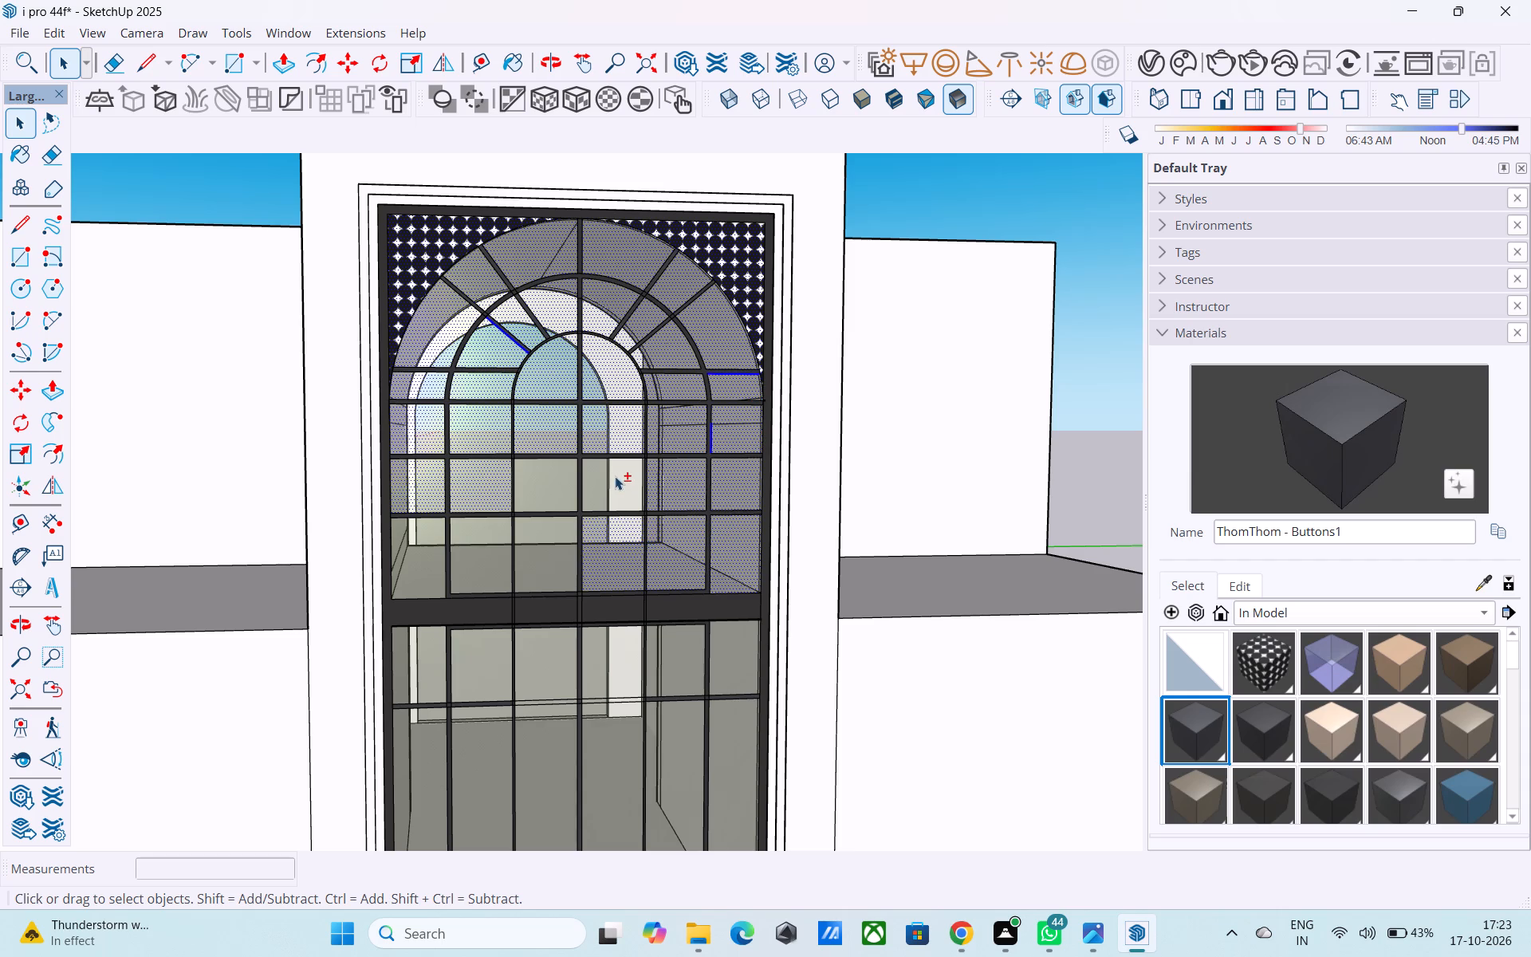
shift+click(540, 467)
shift+click(536, 542)
shift+click(490, 551)
shift+click(415, 546)
Add all glass panes below the thick horizontal bar, above and below the thin bar, to the selection.
shift+scroll(504, 554, down, 3)
shift+middle_drag(510, 558, 569, 367)
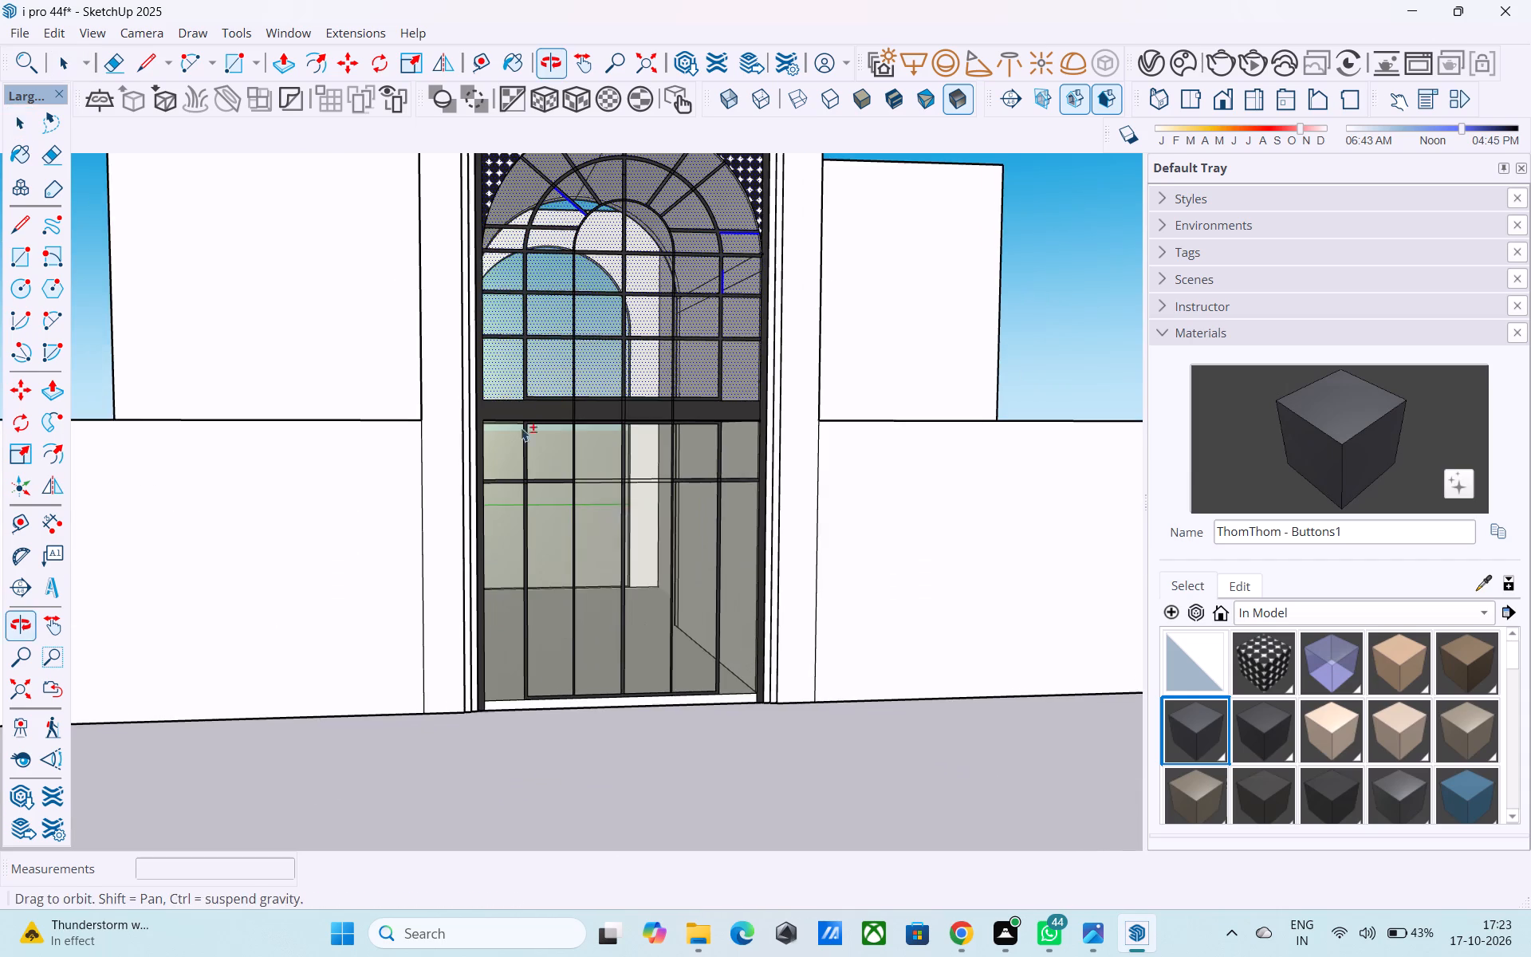
shift+click(500, 451)
shift+click(532, 451)
shift+click(517, 504)
shift+click(538, 514)
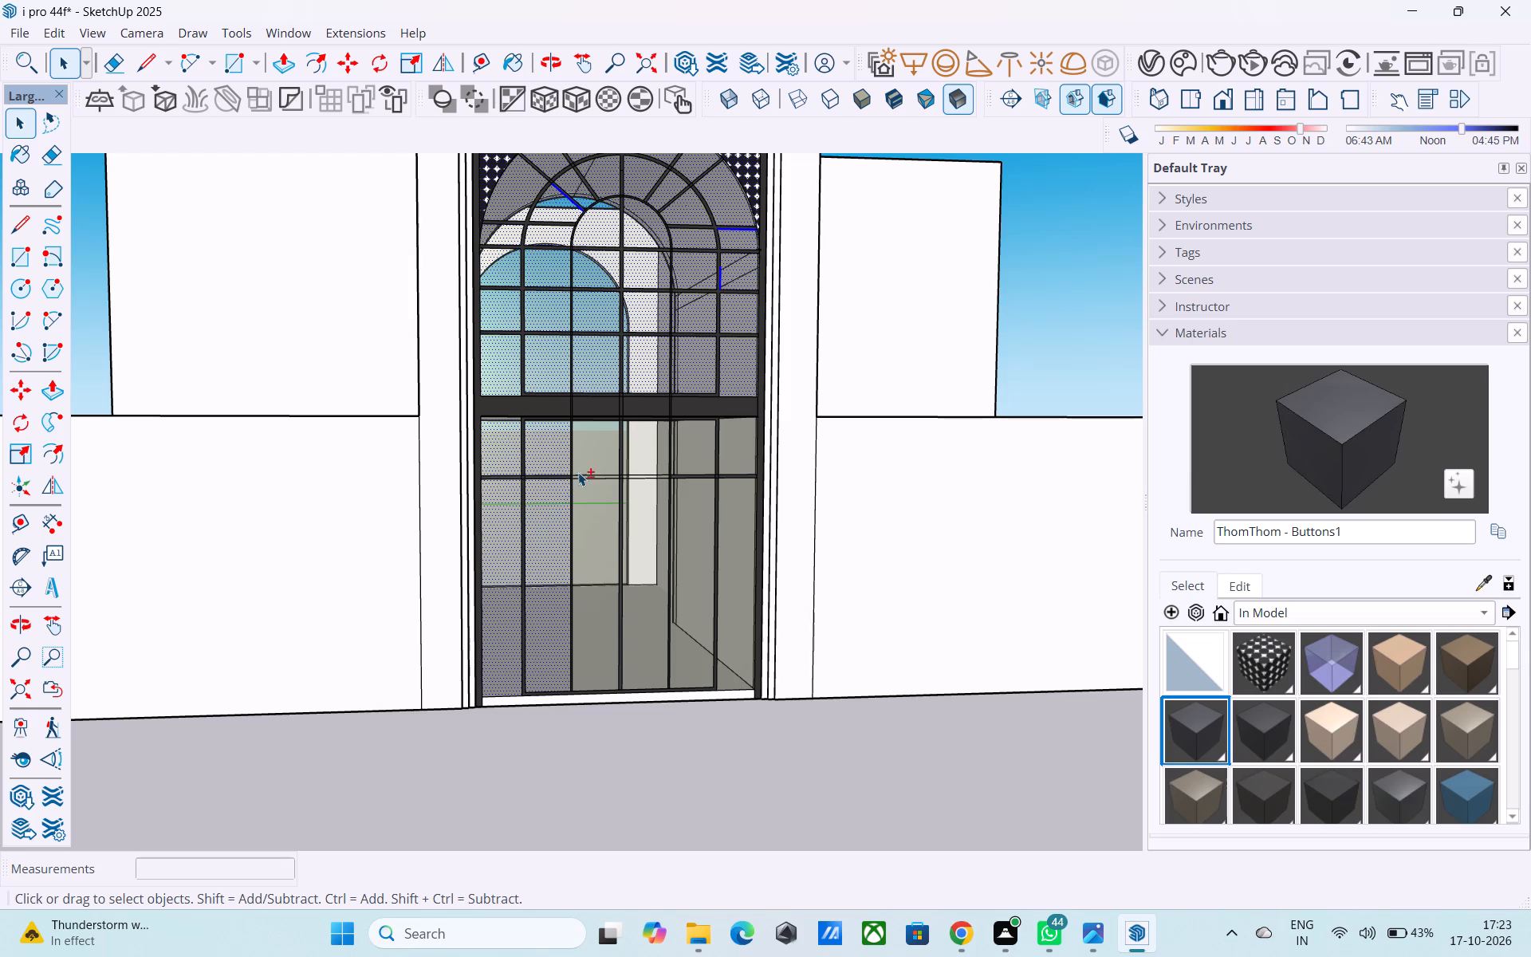
shift+click(582, 458)
shift+click(606, 544)
shift+click(632, 548)
shift+click(644, 457)
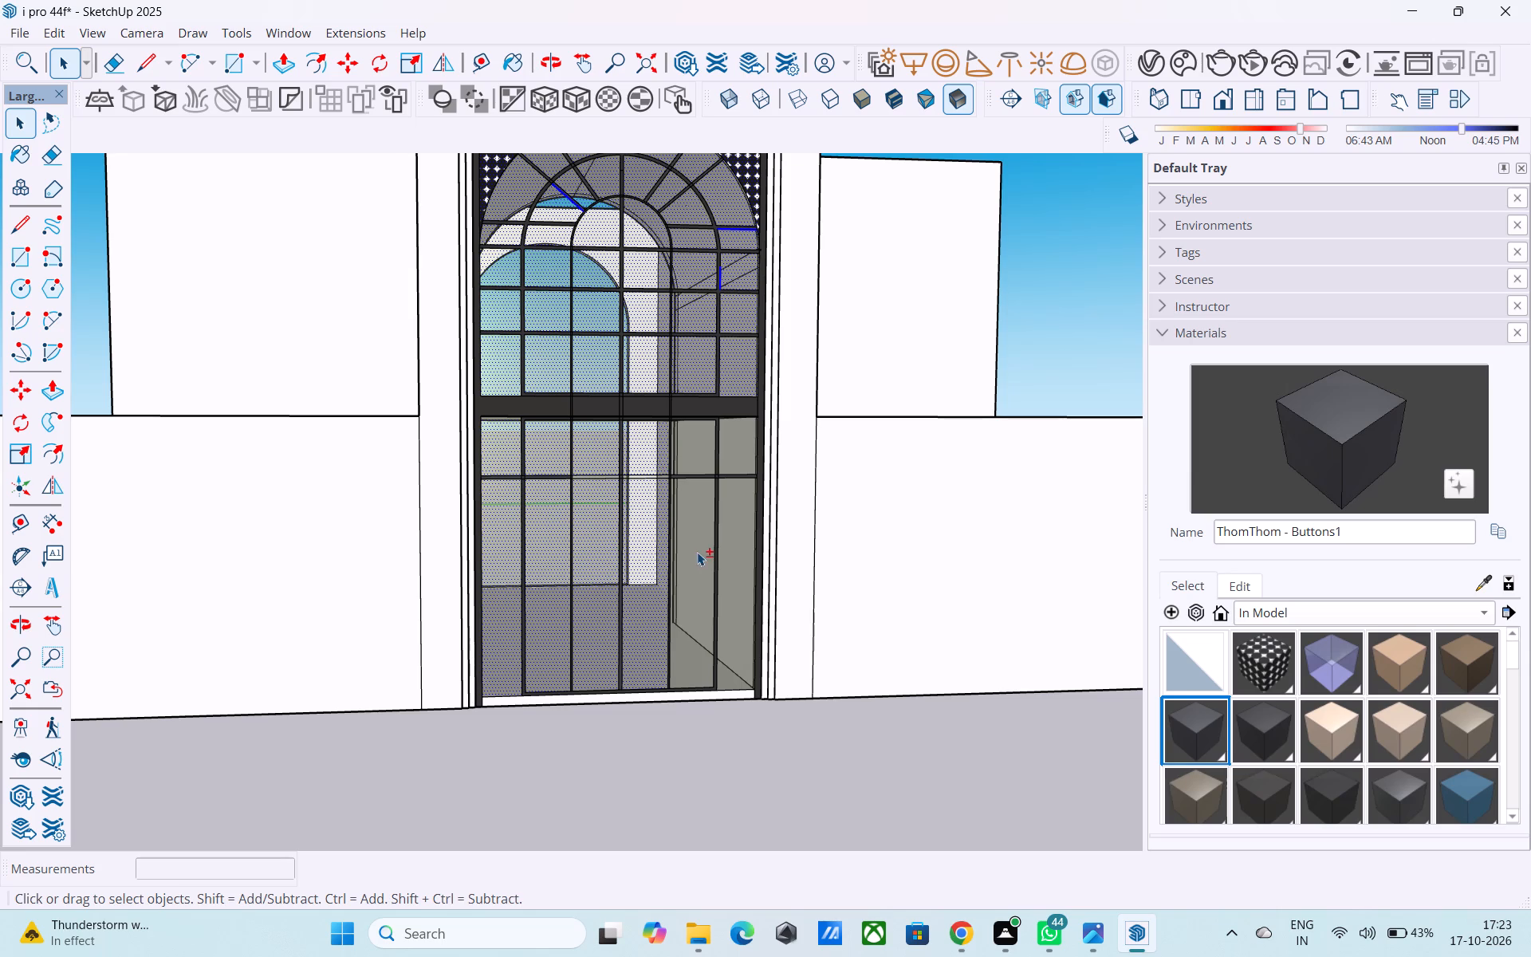
shift+click(697, 552)
shift+click(704, 443)
shift+click(750, 520)
shift+click(747, 445)
Add the dark bar segments around the two right-hand crossings of the thin horizontal bar, below the thick bar, to the selection.
shift+scroll(738, 466, up, 5)
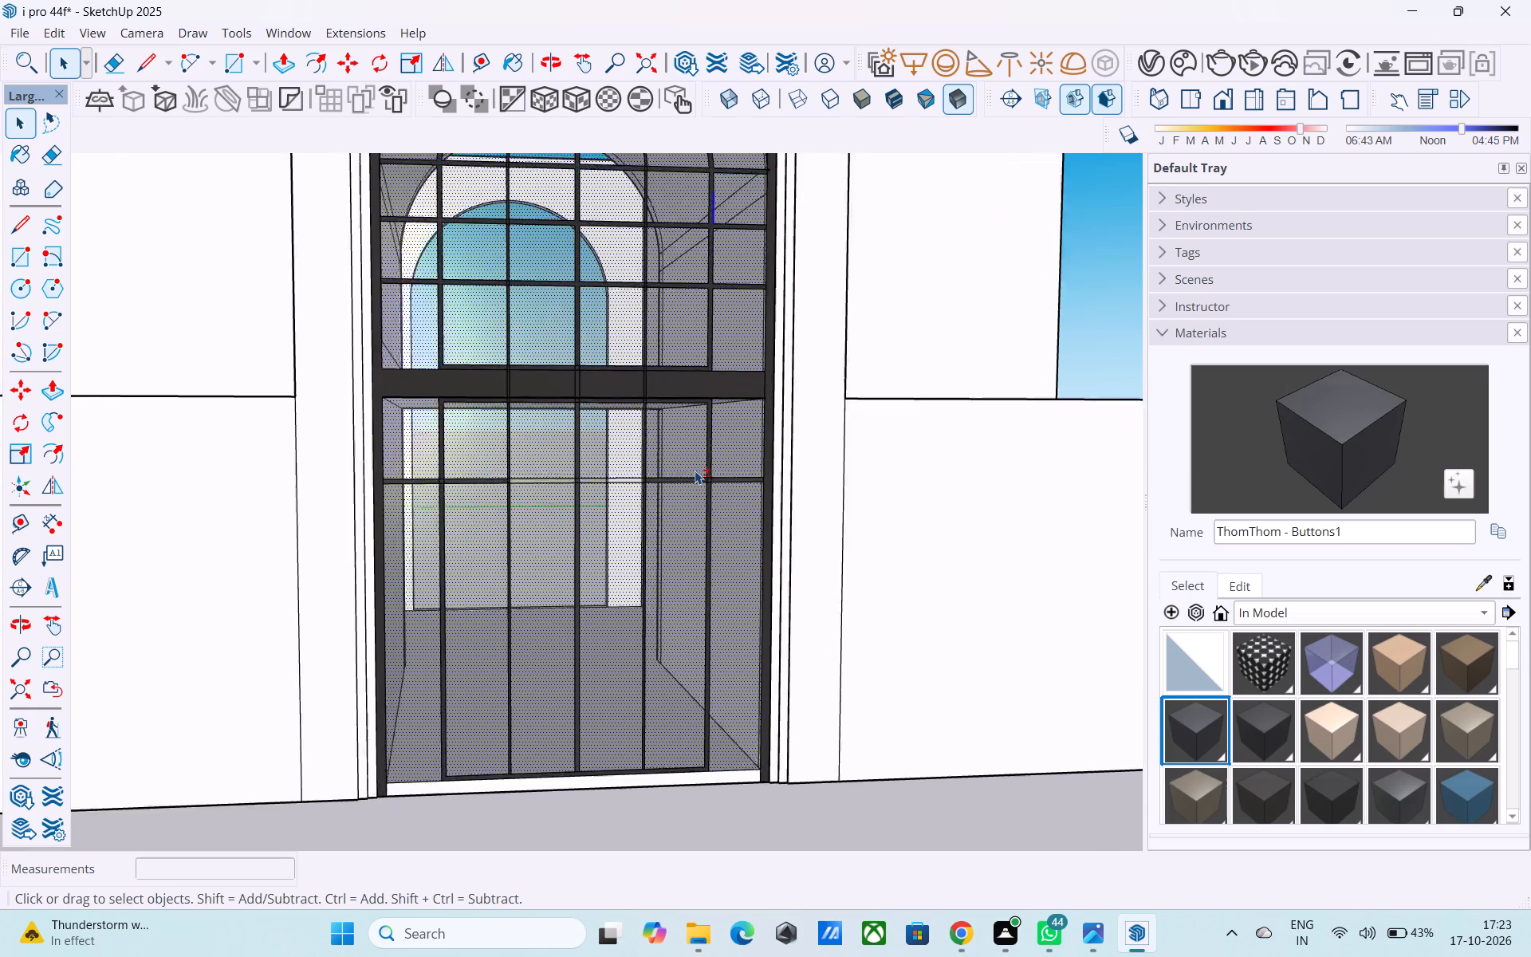
shift+scroll(695, 471, up, 20)
shift+scroll(695, 471, up, 4)
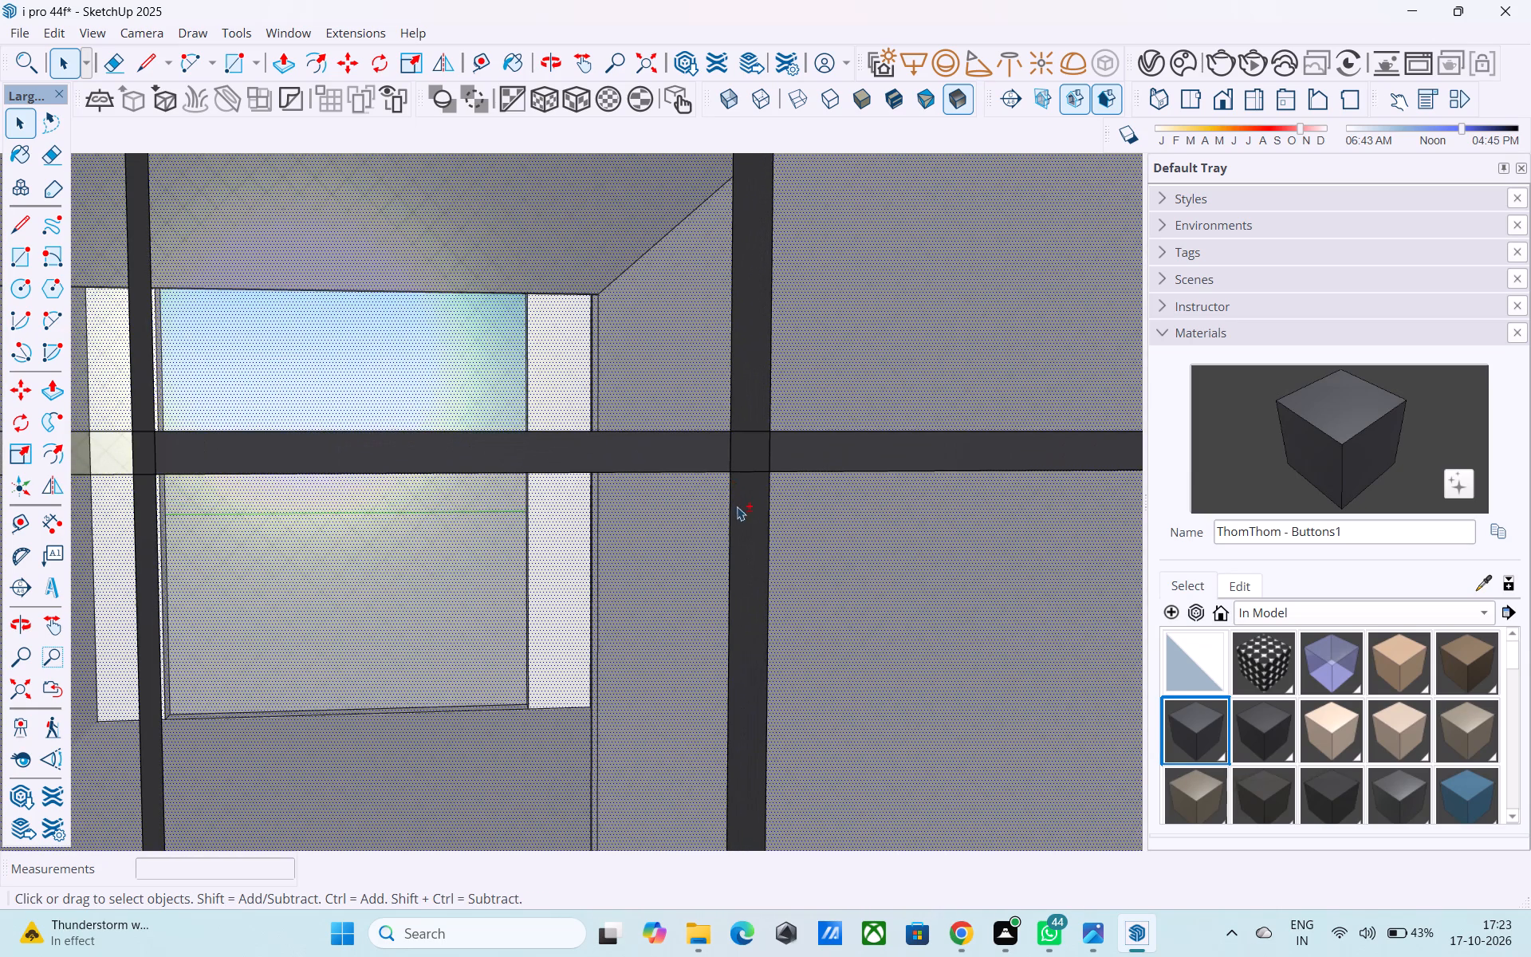
shift+click(738, 509)
shift+click(704, 463)
shift+click(733, 464)
shift+click(797, 462)
shift+click(760, 403)
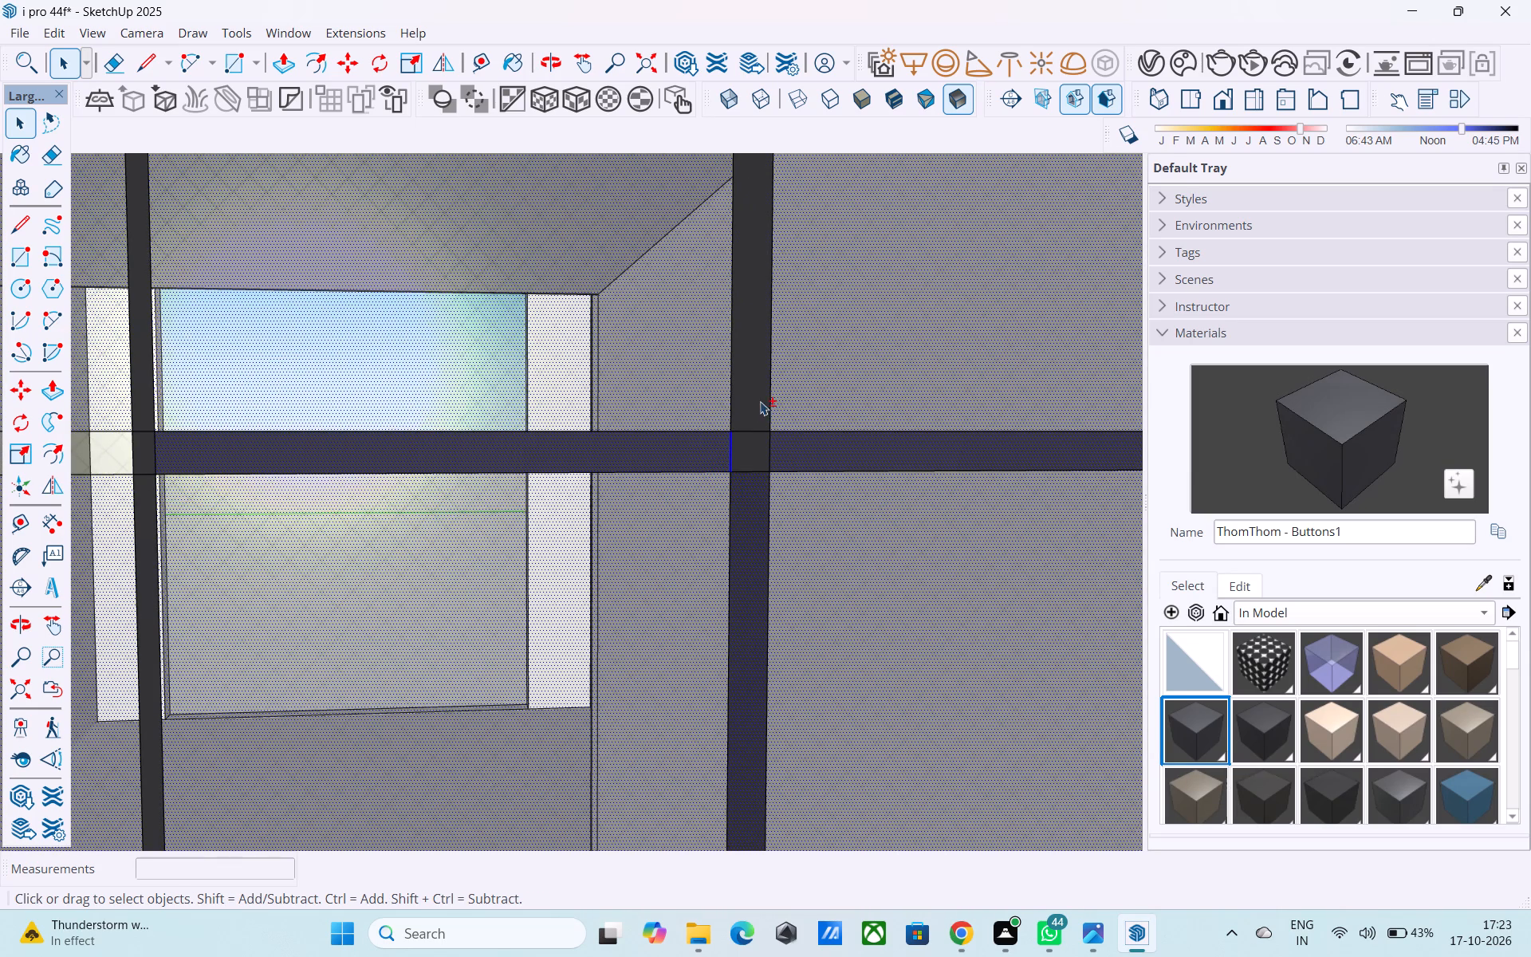
shift+click(763, 448)
shift+scroll(809, 498, down, 20)
shift+scroll(809, 498, down, 3)
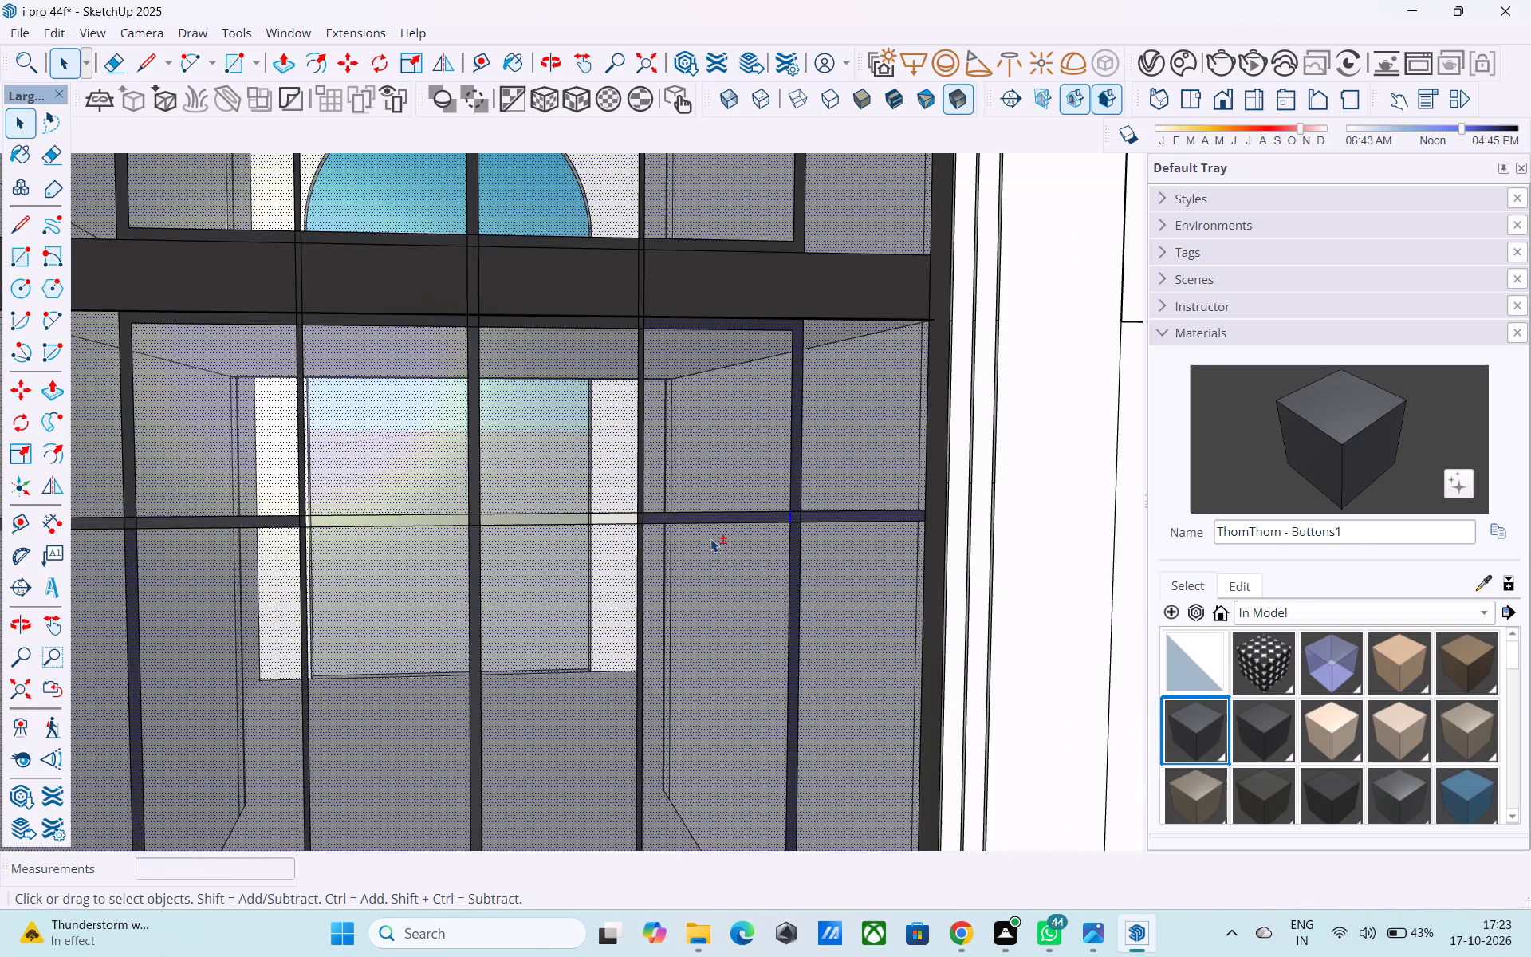
shift+scroll(675, 529, up, 8)
shift+scroll(608, 505, up, 4)
shift+click(596, 465)
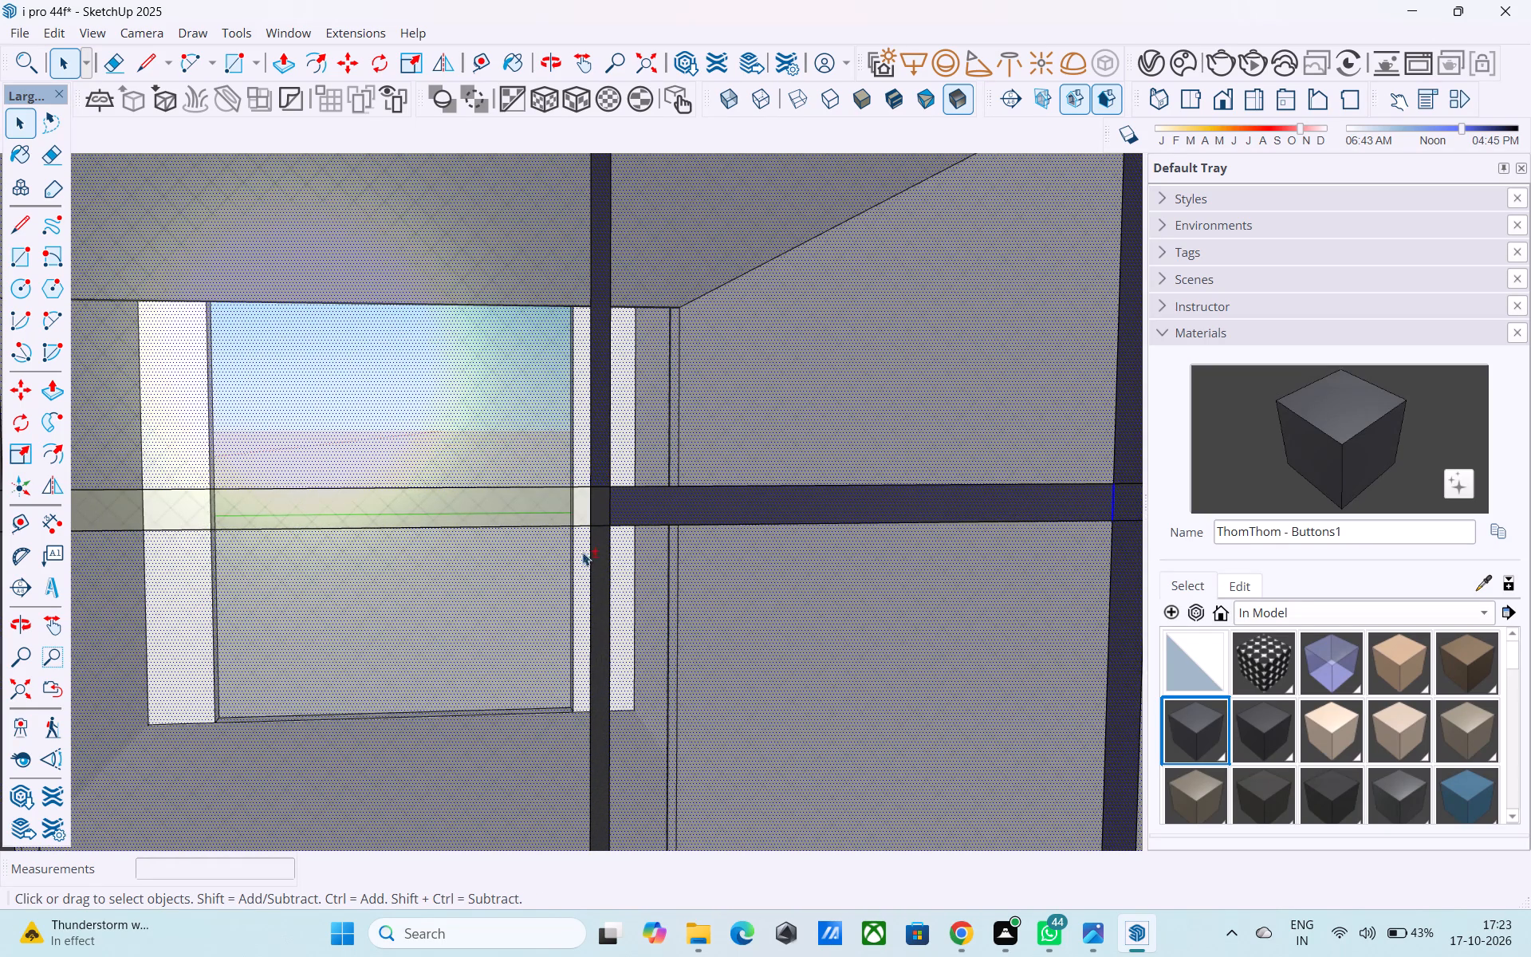
shift+click(596, 562)
shift+click(596, 510)
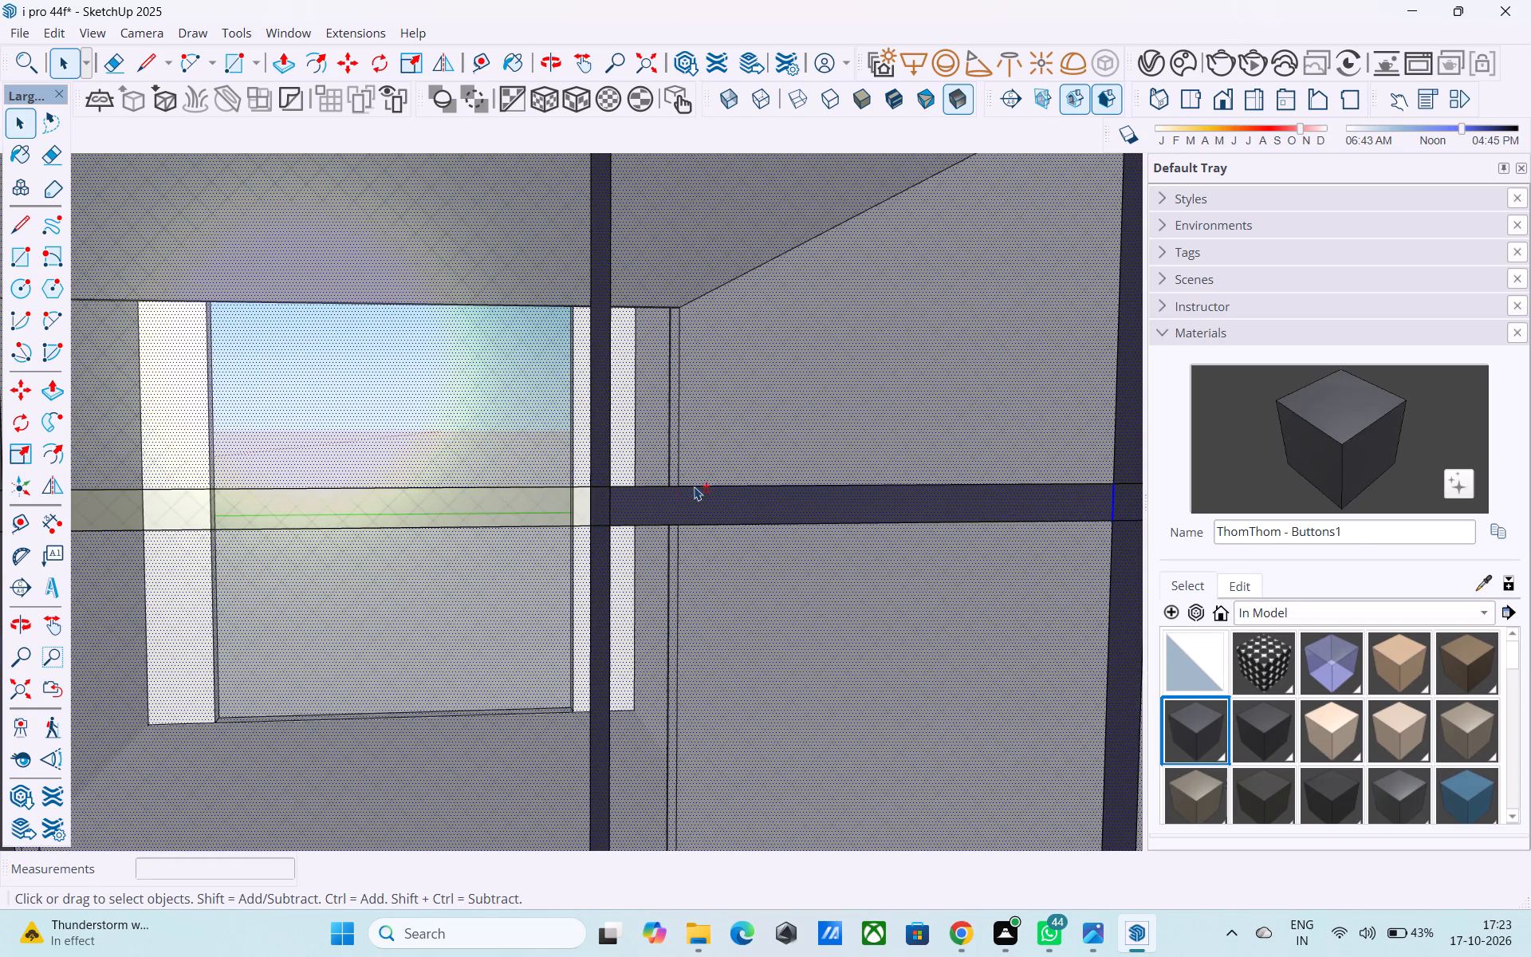
Add the central and left-of-centre vertical bars below the thin horizontal bar to the selection.
shift+scroll(694, 486, down, 20)
shift+scroll(694, 486, down, 1)
shift+middle_drag(667, 557, 710, 406)
shift+scroll(629, 537, up, 5)
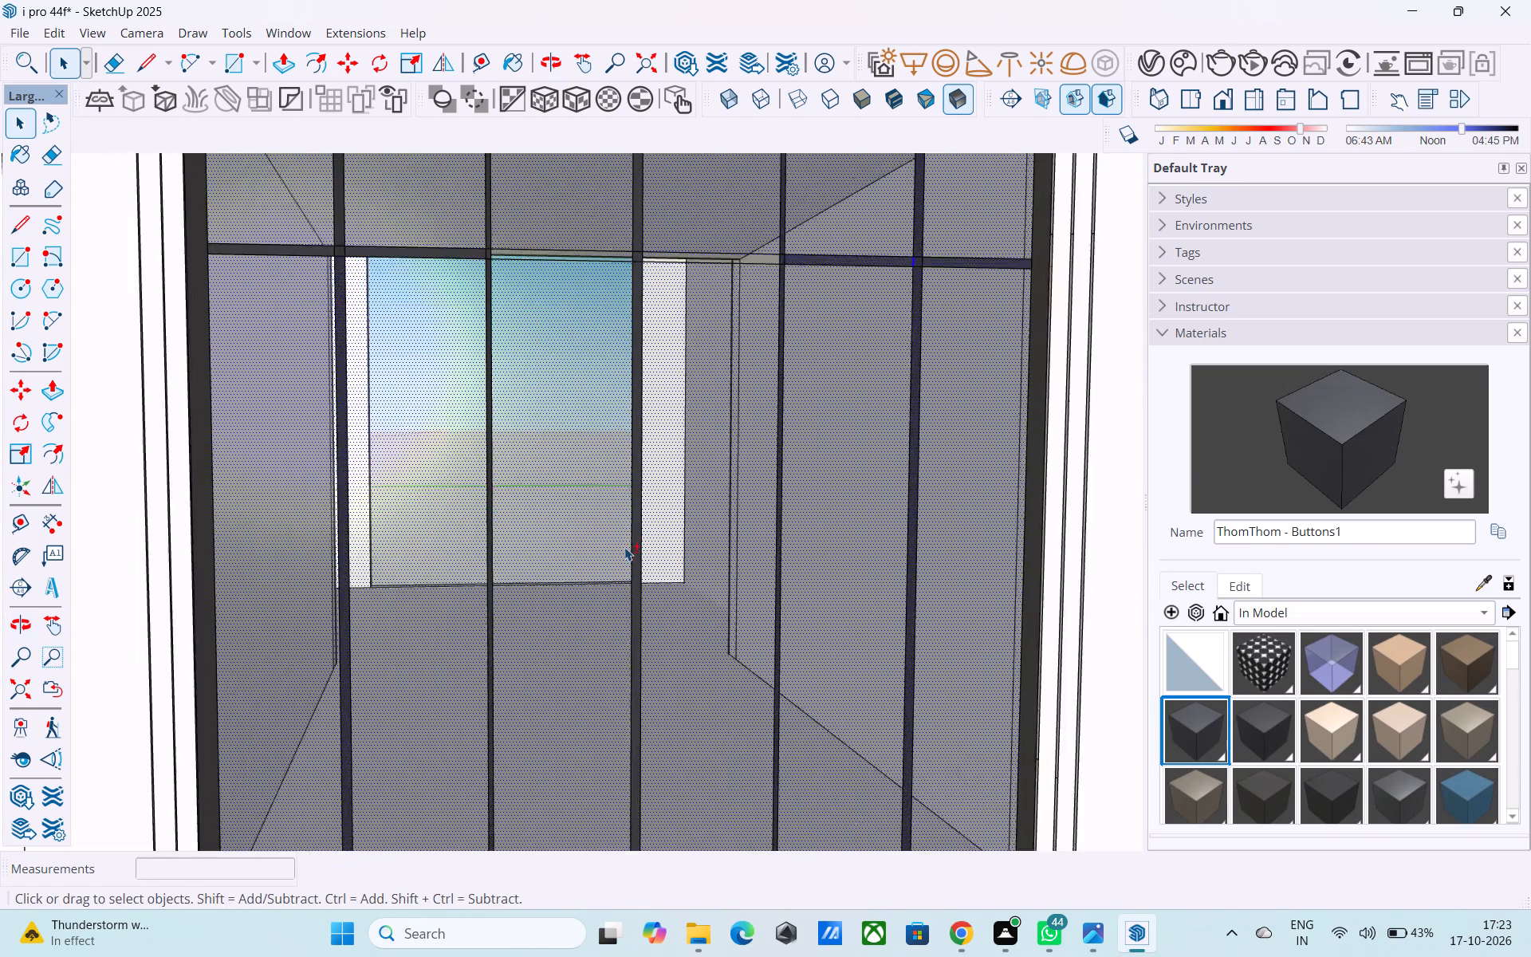
shift+scroll(624, 547, up, 8)
shift+click(644, 559)
shift+scroll(645, 559, down, 6)
shift+scroll(439, 574, up, 8)
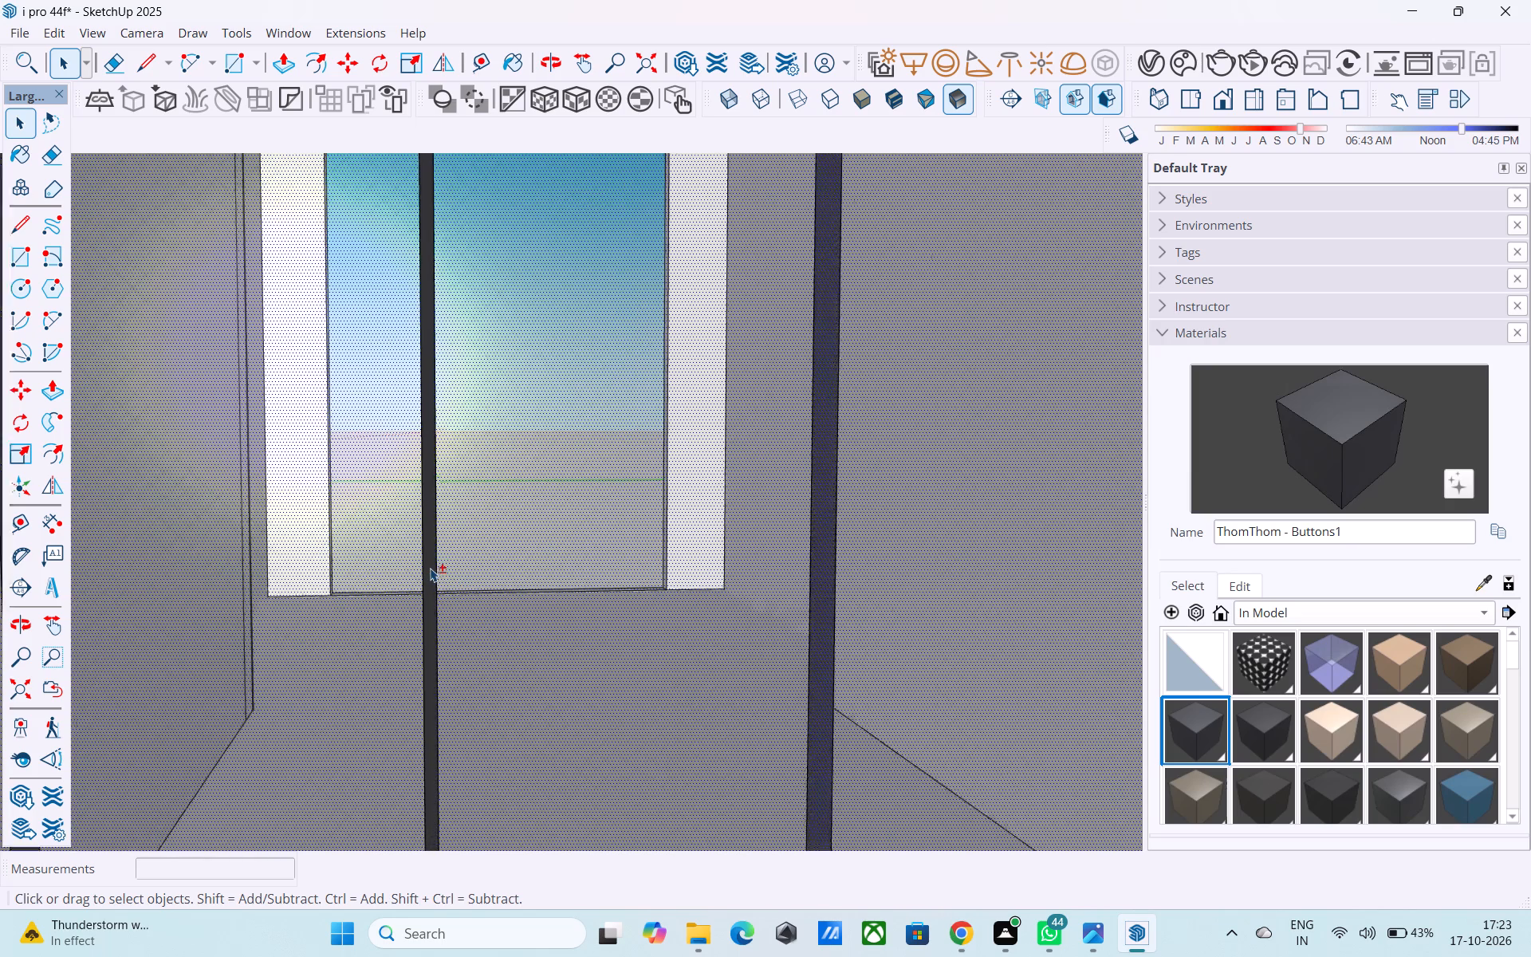
shift+scroll(430, 568, up, 1)
shift+click(430, 566)
shift+scroll(430, 567, down, 20)
shift+scroll(430, 567, down, 3)
Add the dark bar segments around the leftmost crossing of the thin horizontal bar to the selection.
shift+middle_drag(439, 581, 478, 671)
shift+scroll(445, 577, up, 4)
shift+scroll(408, 519, up, 13)
shift+click(361, 487)
shift+click(358, 467)
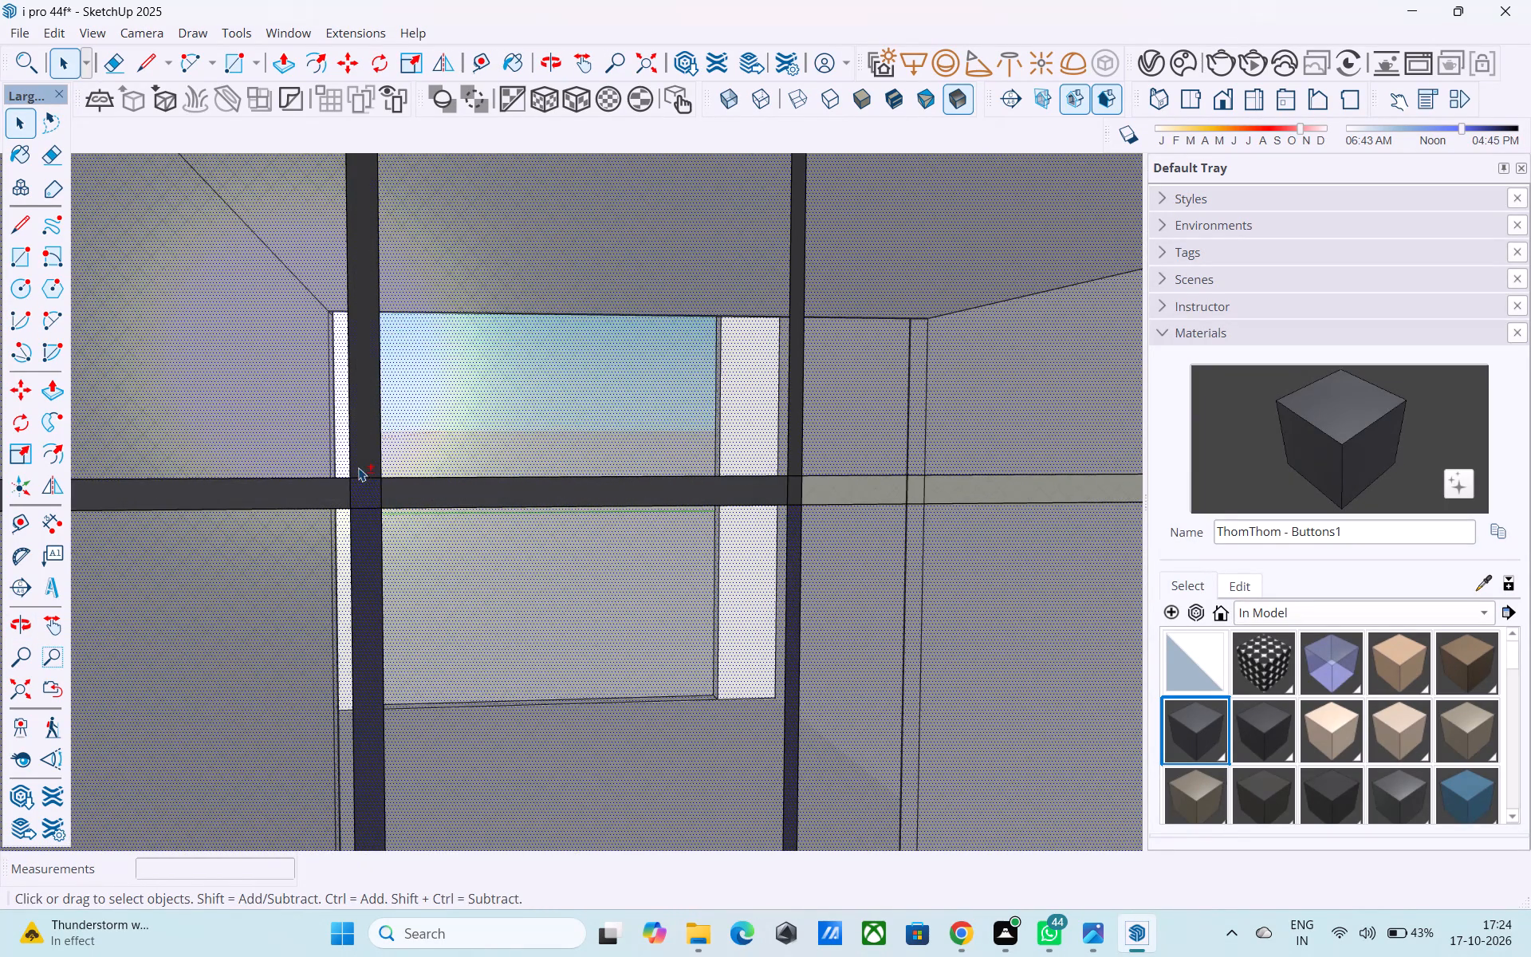
shift+click(388, 484)
shift+click(334, 484)
shift+scroll(396, 522, down, 12)
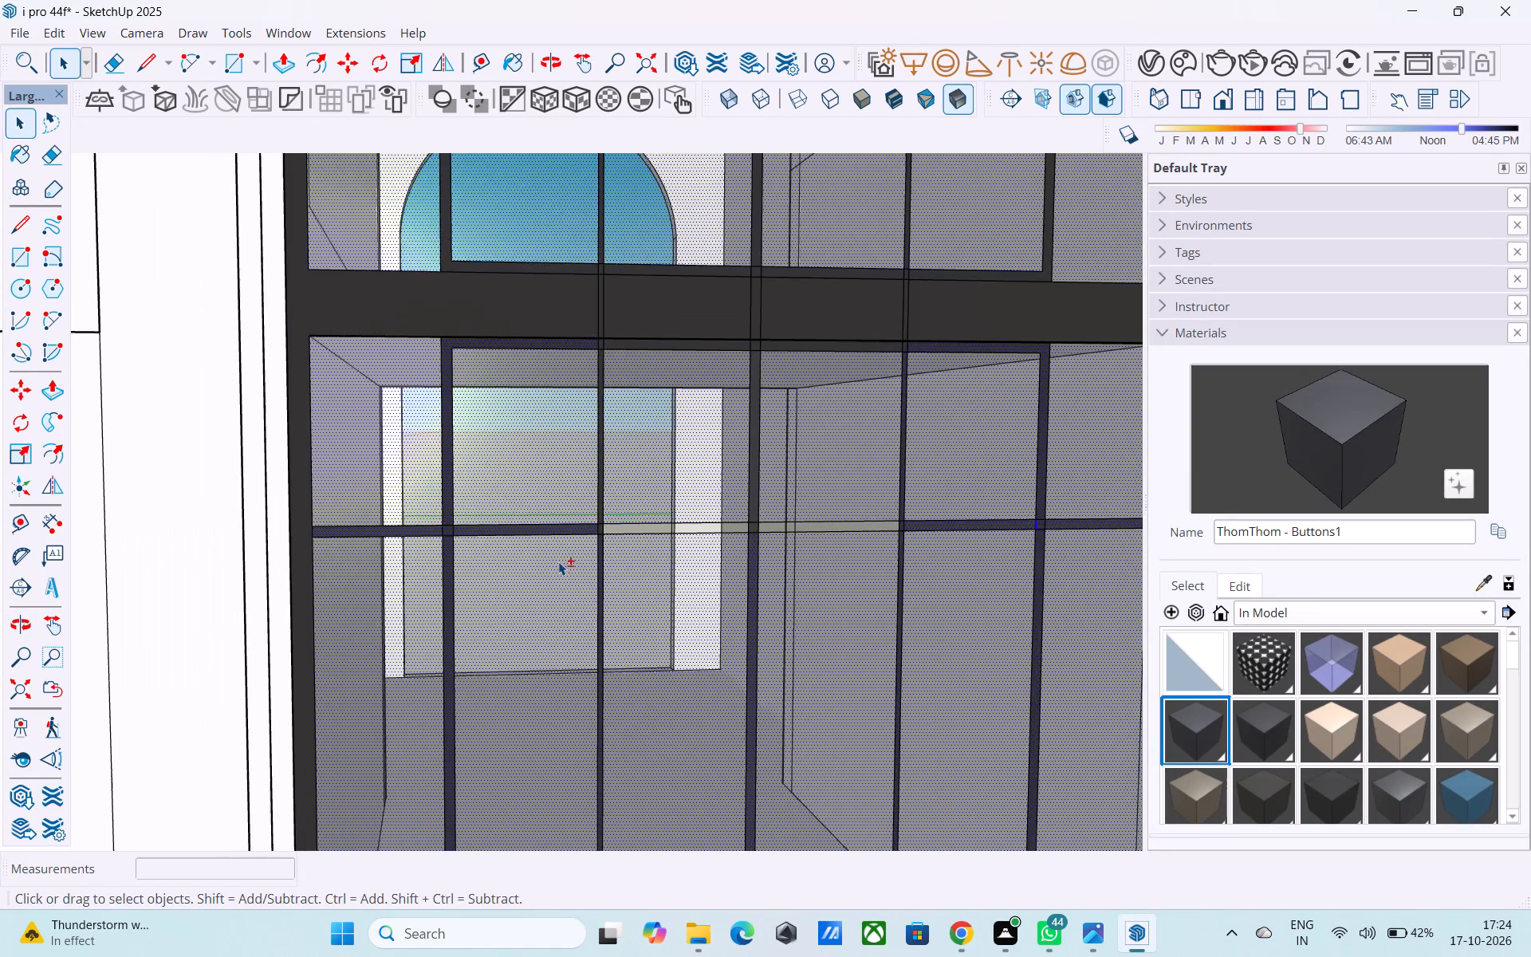
Add the vertical bar segments and junctions at the middle crossings of the thin horizontal bar to the selection.
shift+scroll(592, 514, up, 8)
shift+click(608, 506)
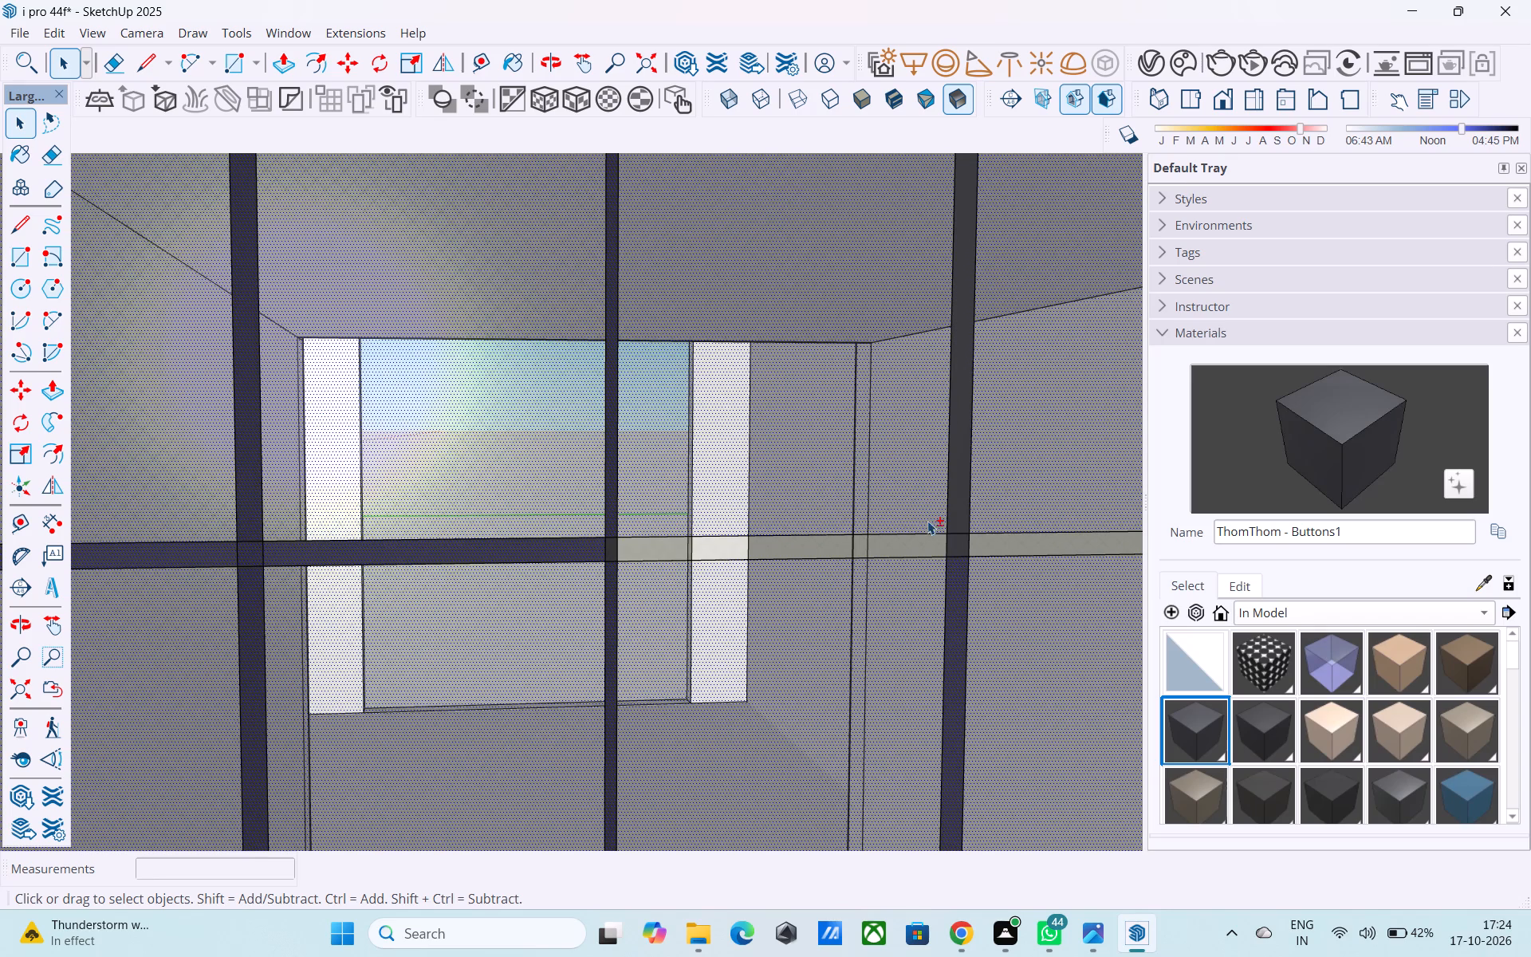
shift+click(951, 517)
shift+click(956, 535)
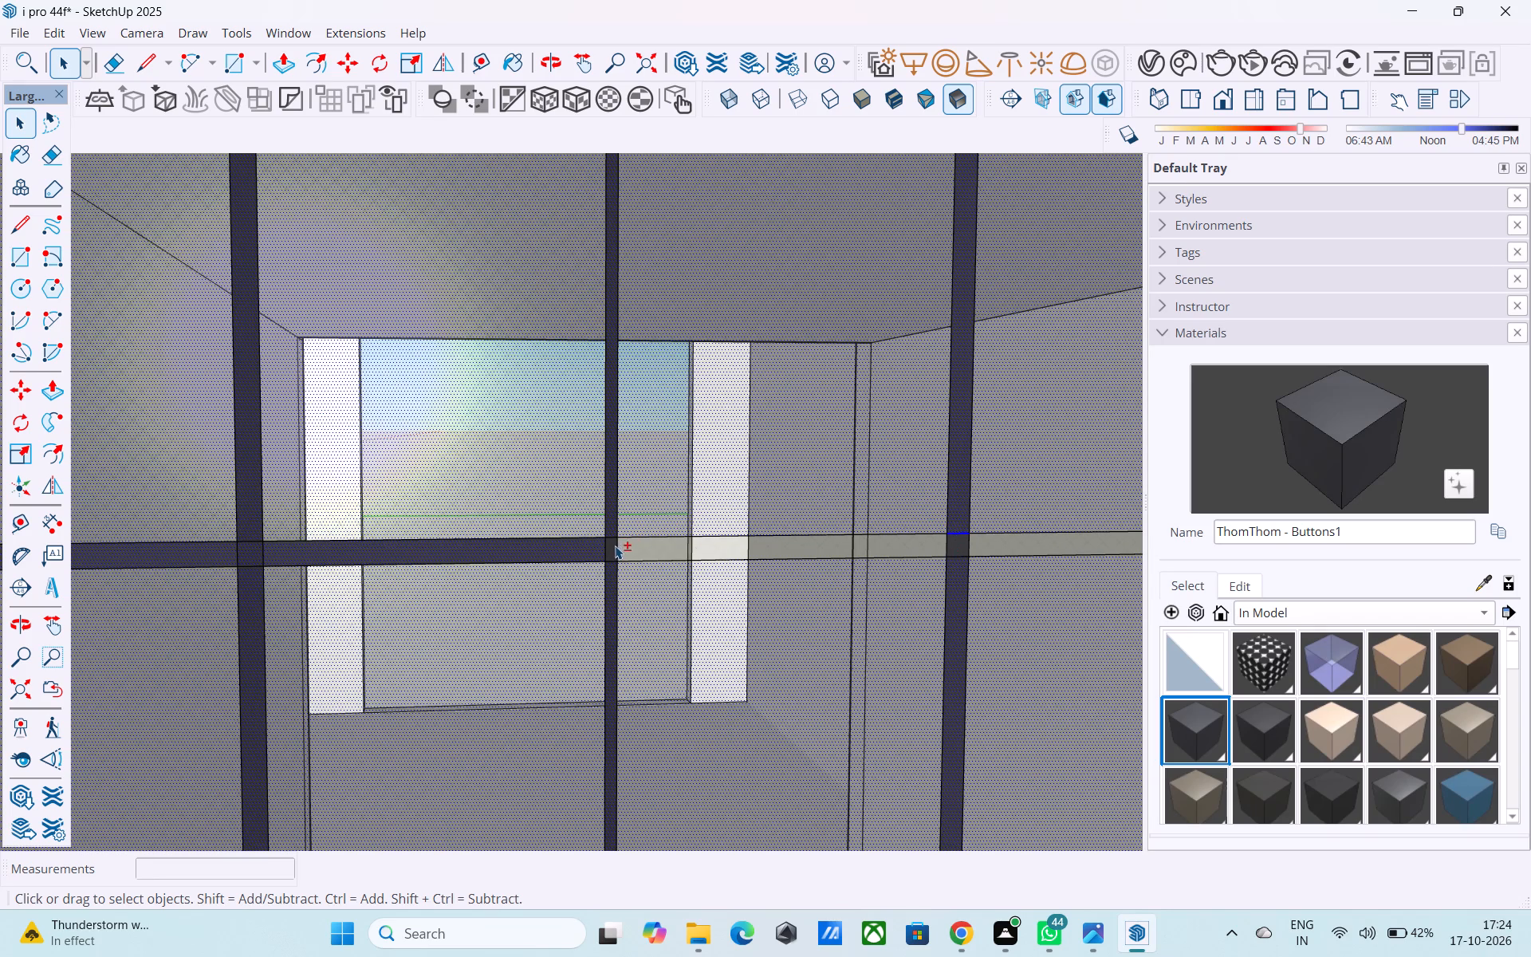
shift+click(613, 545)
shift+click(959, 541)
shift+scroll(716, 581, down, 6)
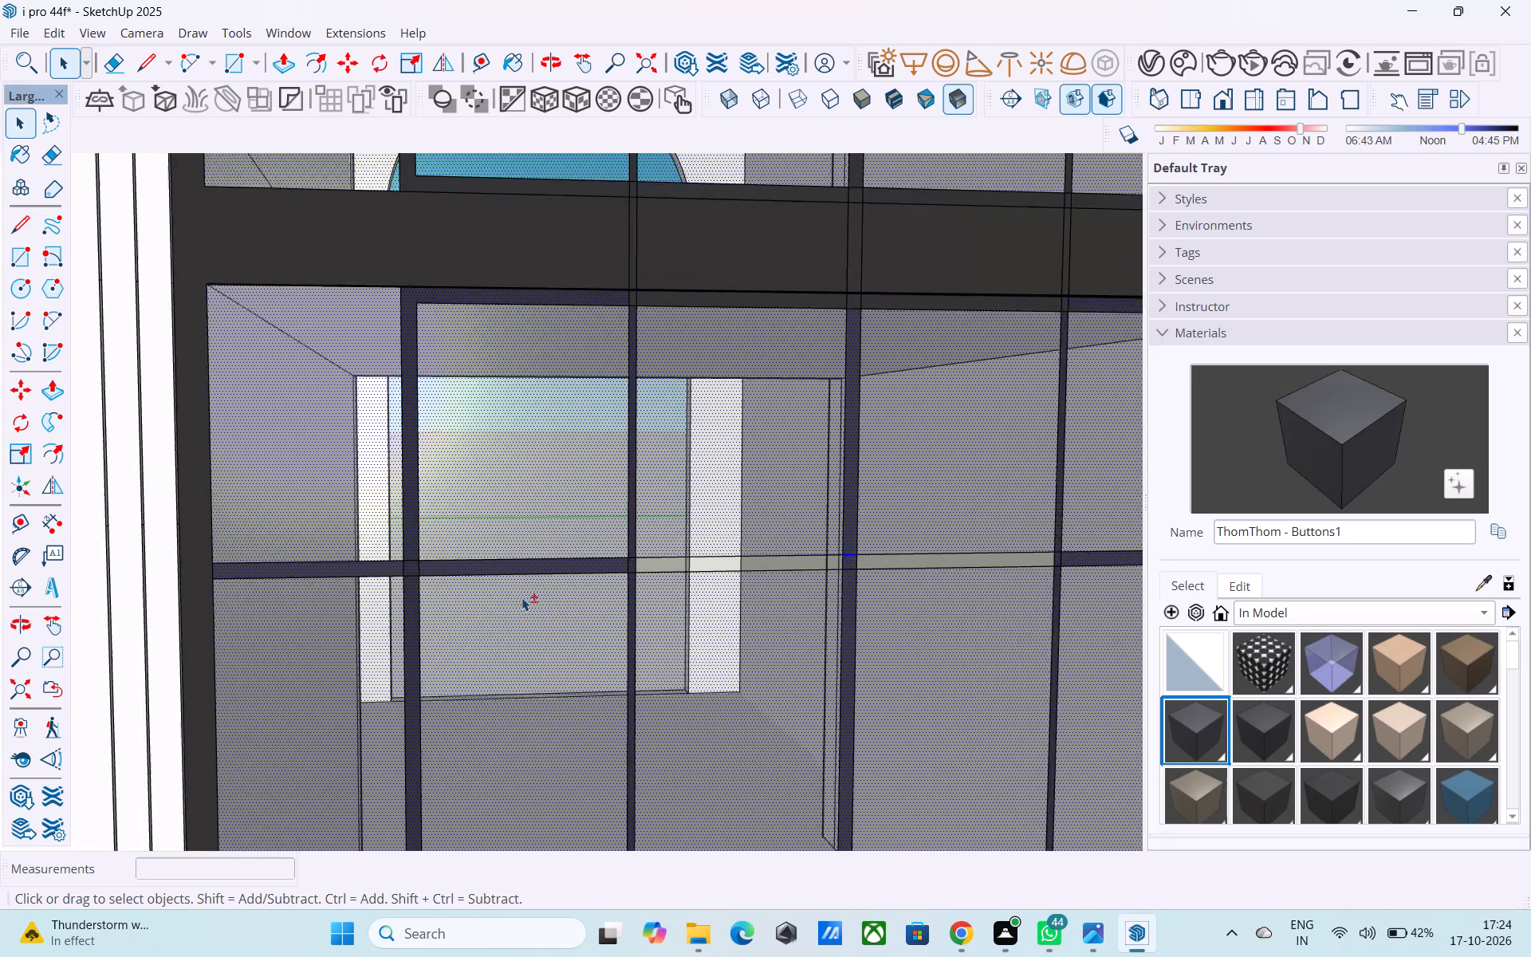
shift+scroll(521, 597, down, 5)
Add the outer dark frame and all segments of the thick horizontal bar to the selection.
shift+middle_drag(612, 612, 637, 707)
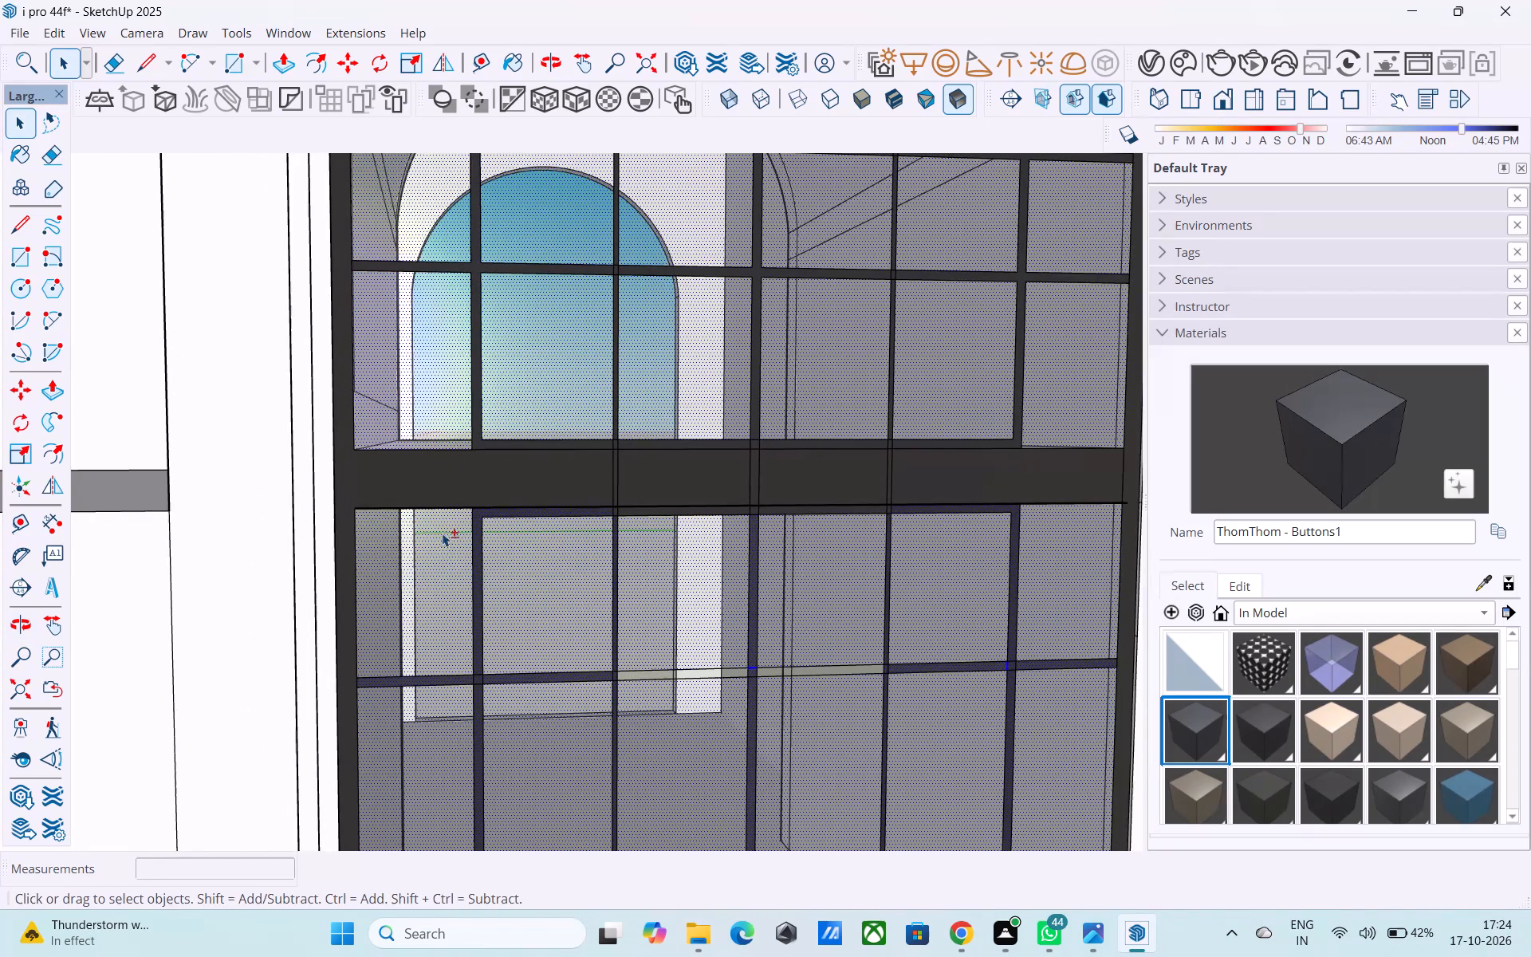
shift+click(413, 496)
shift+scroll(417, 503, down, 6)
shift+scroll(563, 497, up, 4)
shift+click(563, 494)
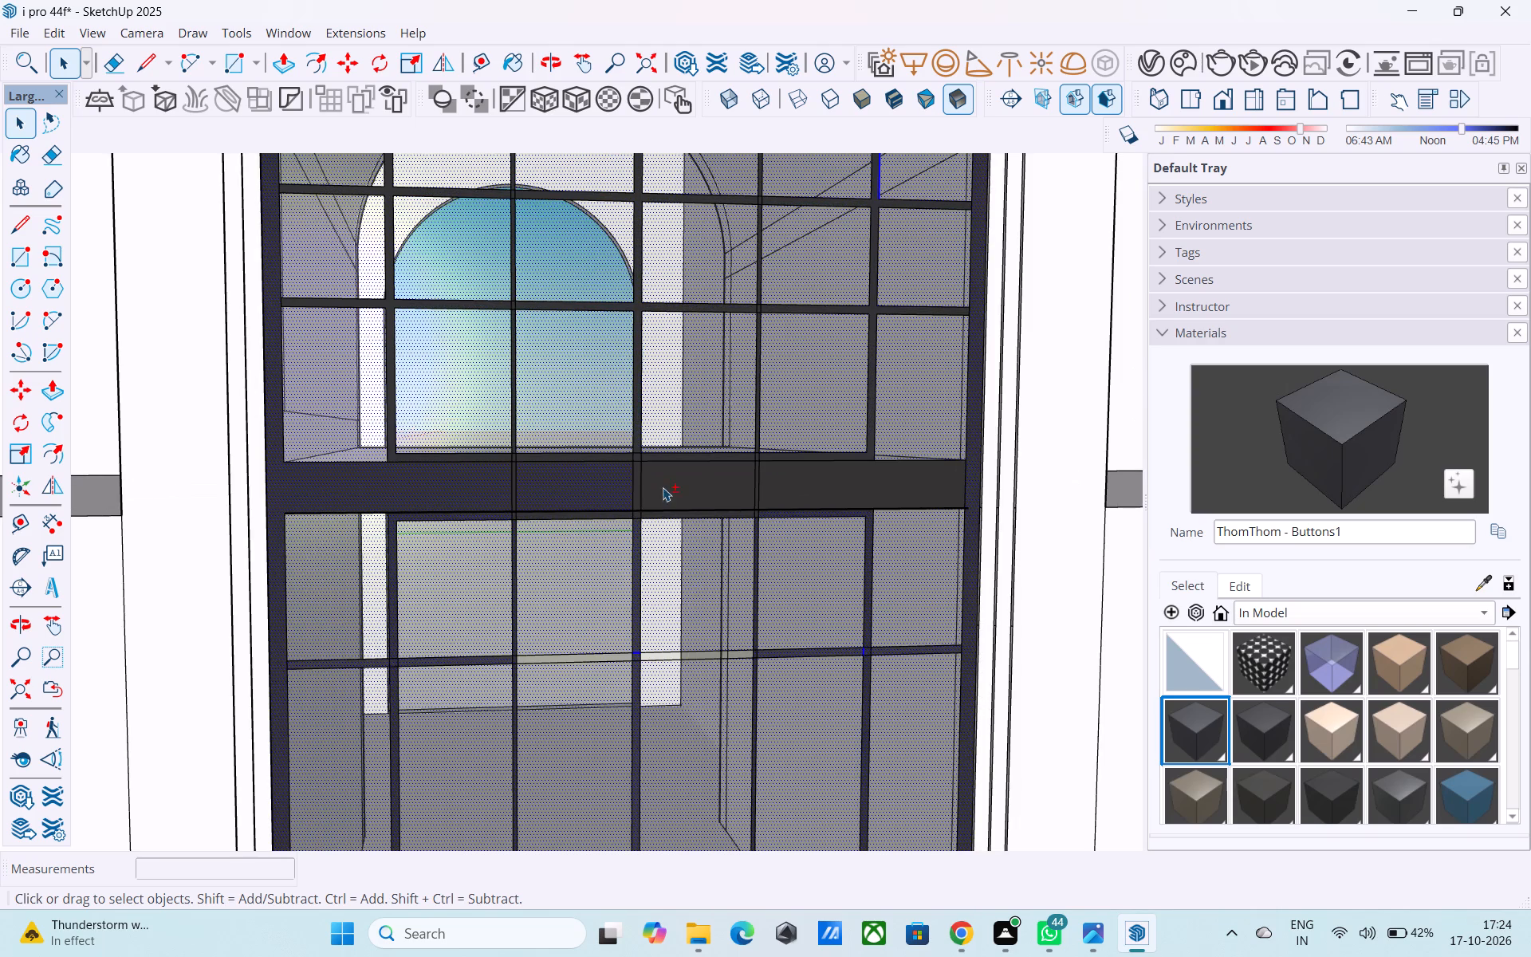
shift+click(663, 489)
shift+click(797, 494)
Add the vertical bars and the thin bottom rail directly above the thick horizontal bar to the selection.
shift+middle_drag(813, 494, 770, 650)
shift+scroll(642, 565, up, 8)
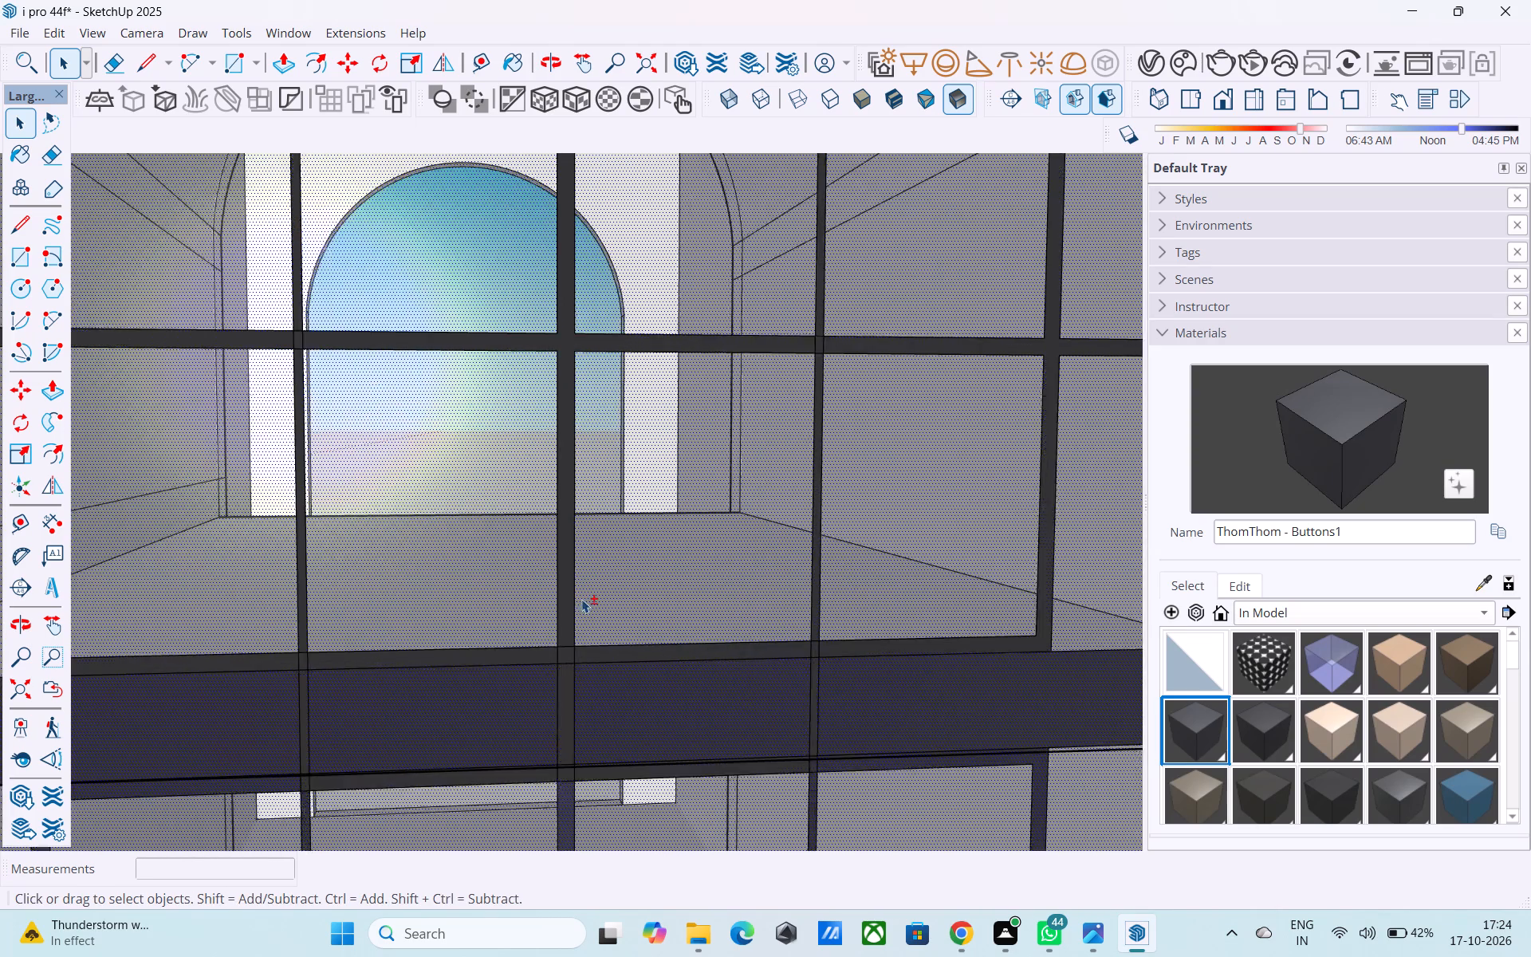
shift+click(567, 603)
shift+scroll(576, 624, down, 5)
shift+middle_drag(511, 622, 614, 635)
shift+scroll(313, 628, up, 4)
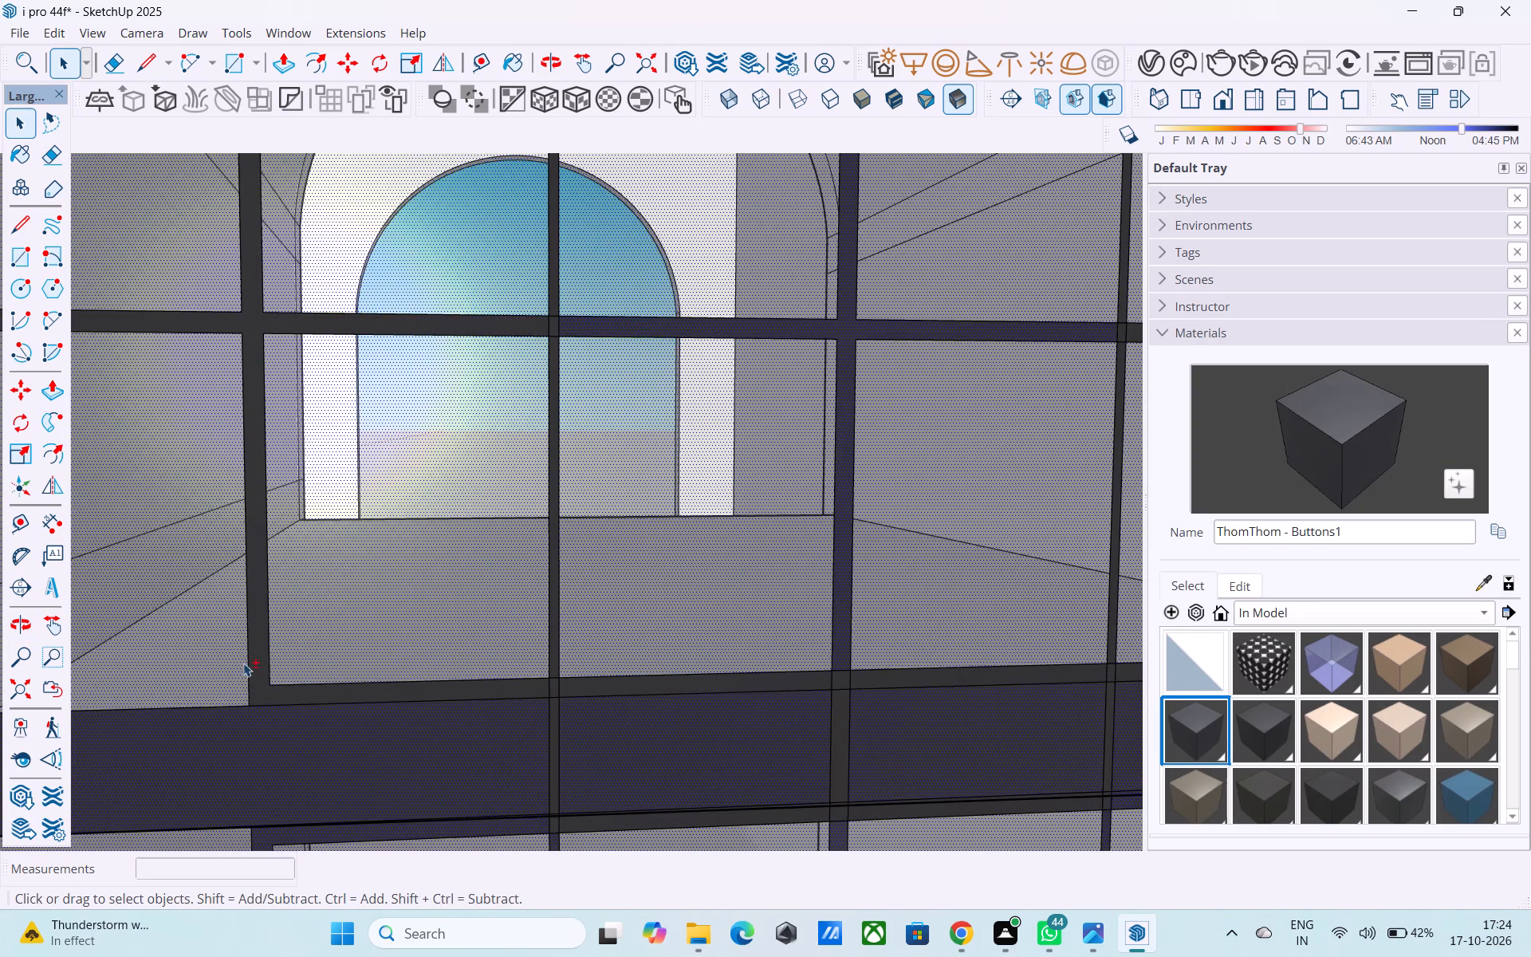
shift+click(258, 664)
shift+click(606, 688)
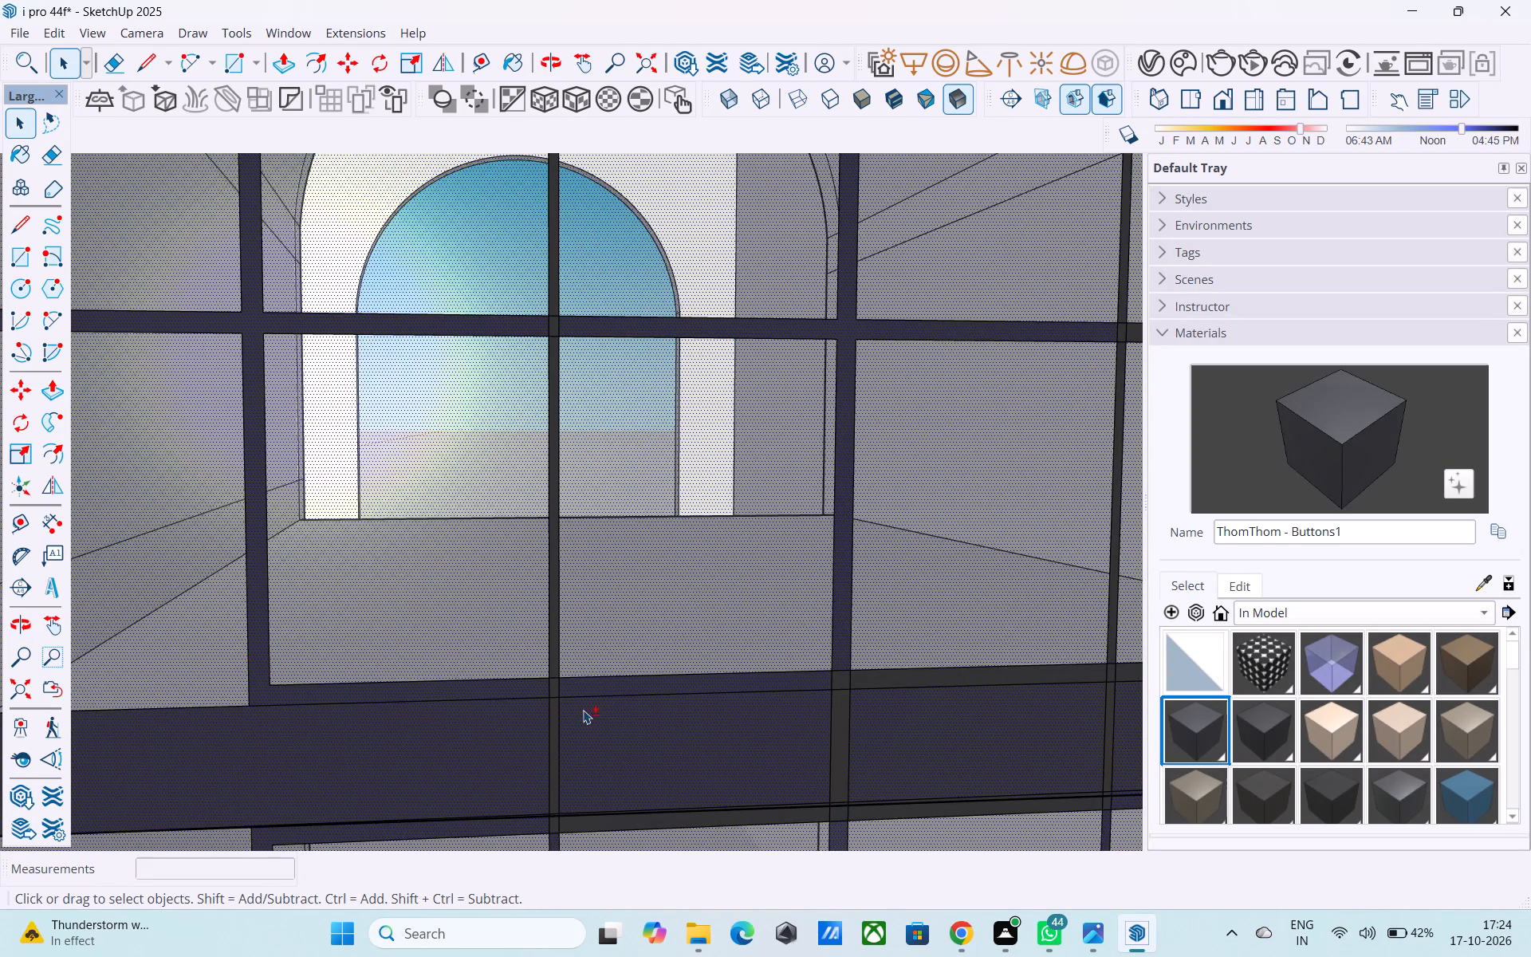
shift+click(553, 631)
Add the left-of-centre vertical bar segments above and below the lowest horizontal bar of the upper glazing to the selection.
shift+scroll(542, 639, down, 4)
shift+middle_drag(542, 641, 522, 738)
shift+scroll(592, 521, up, 15)
shift+click(444, 532)
shift+click(434, 478)
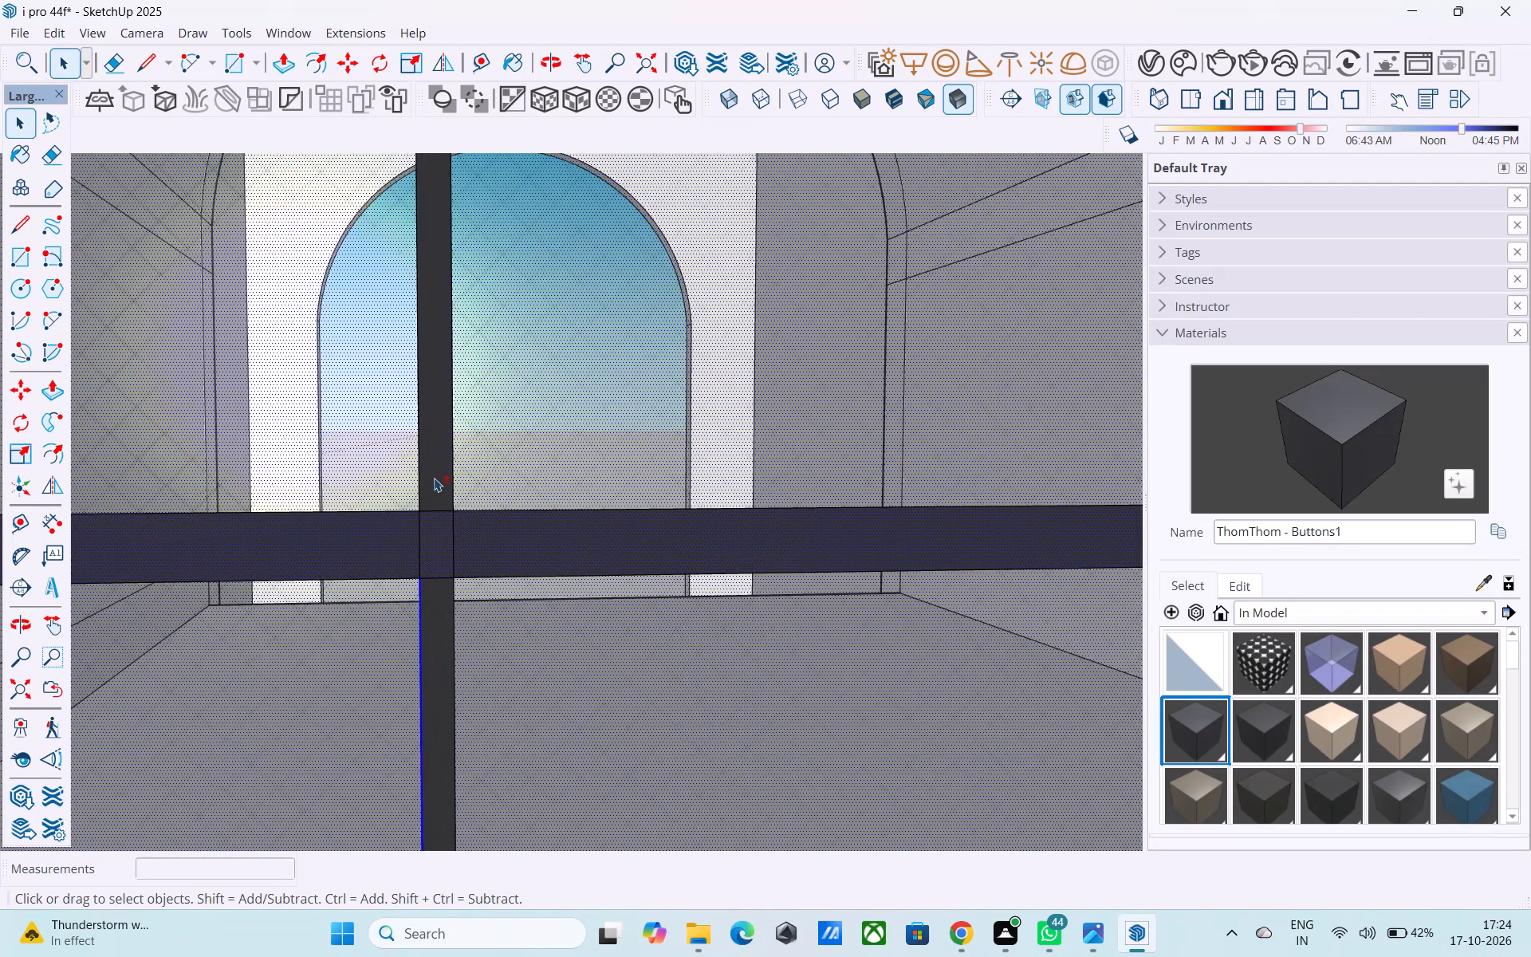
shift+click(439, 628)
shift+scroll(405, 624, down, 19)
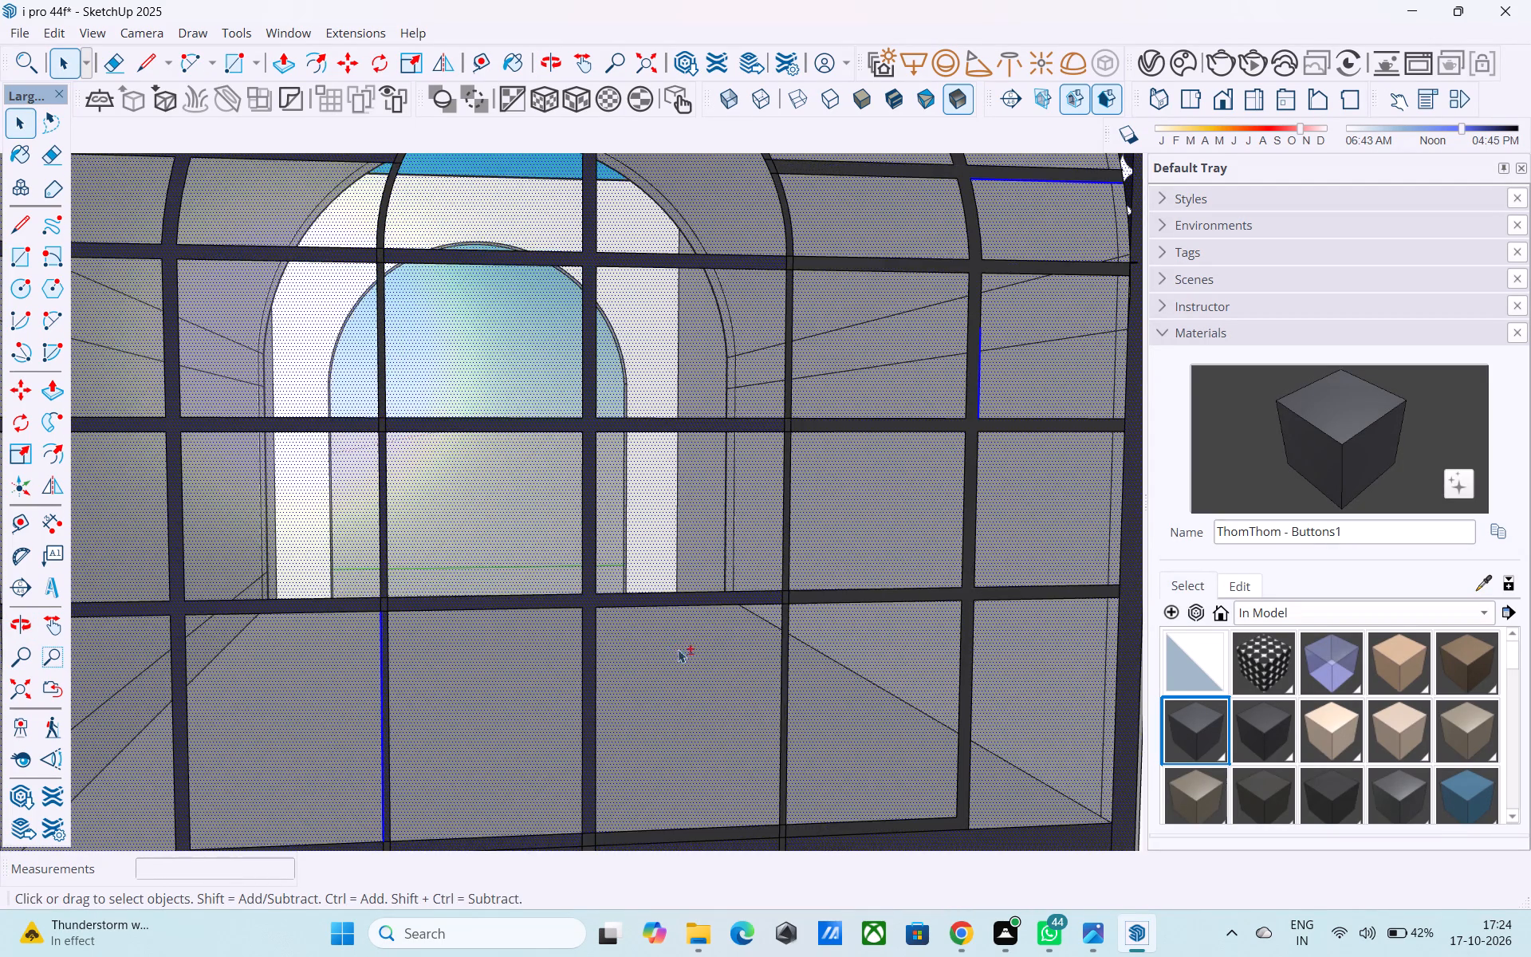
Add the right-hand horizontal and vertical bar segments and their crossing in the upper glazing to the selection.
shift+middle_drag(720, 665, 636, 652)
shift+scroll(841, 605, up, 4)
shift+click(873, 575)
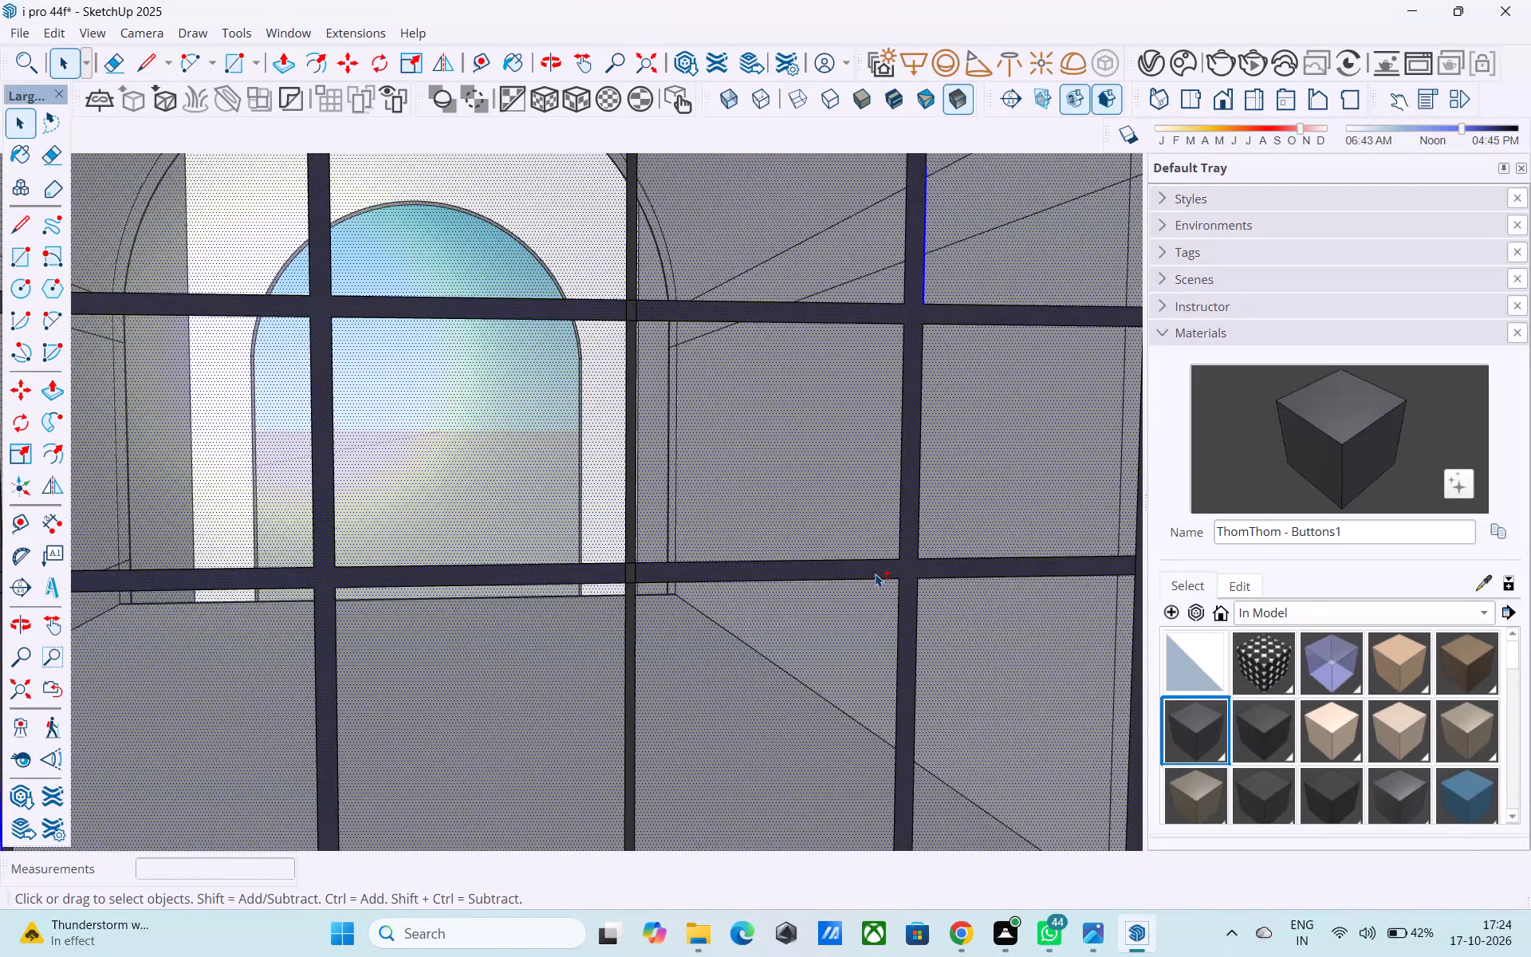
shift+scroll(877, 573, down, 6)
shift+scroll(781, 596, up, 8)
shift+click(688, 624)
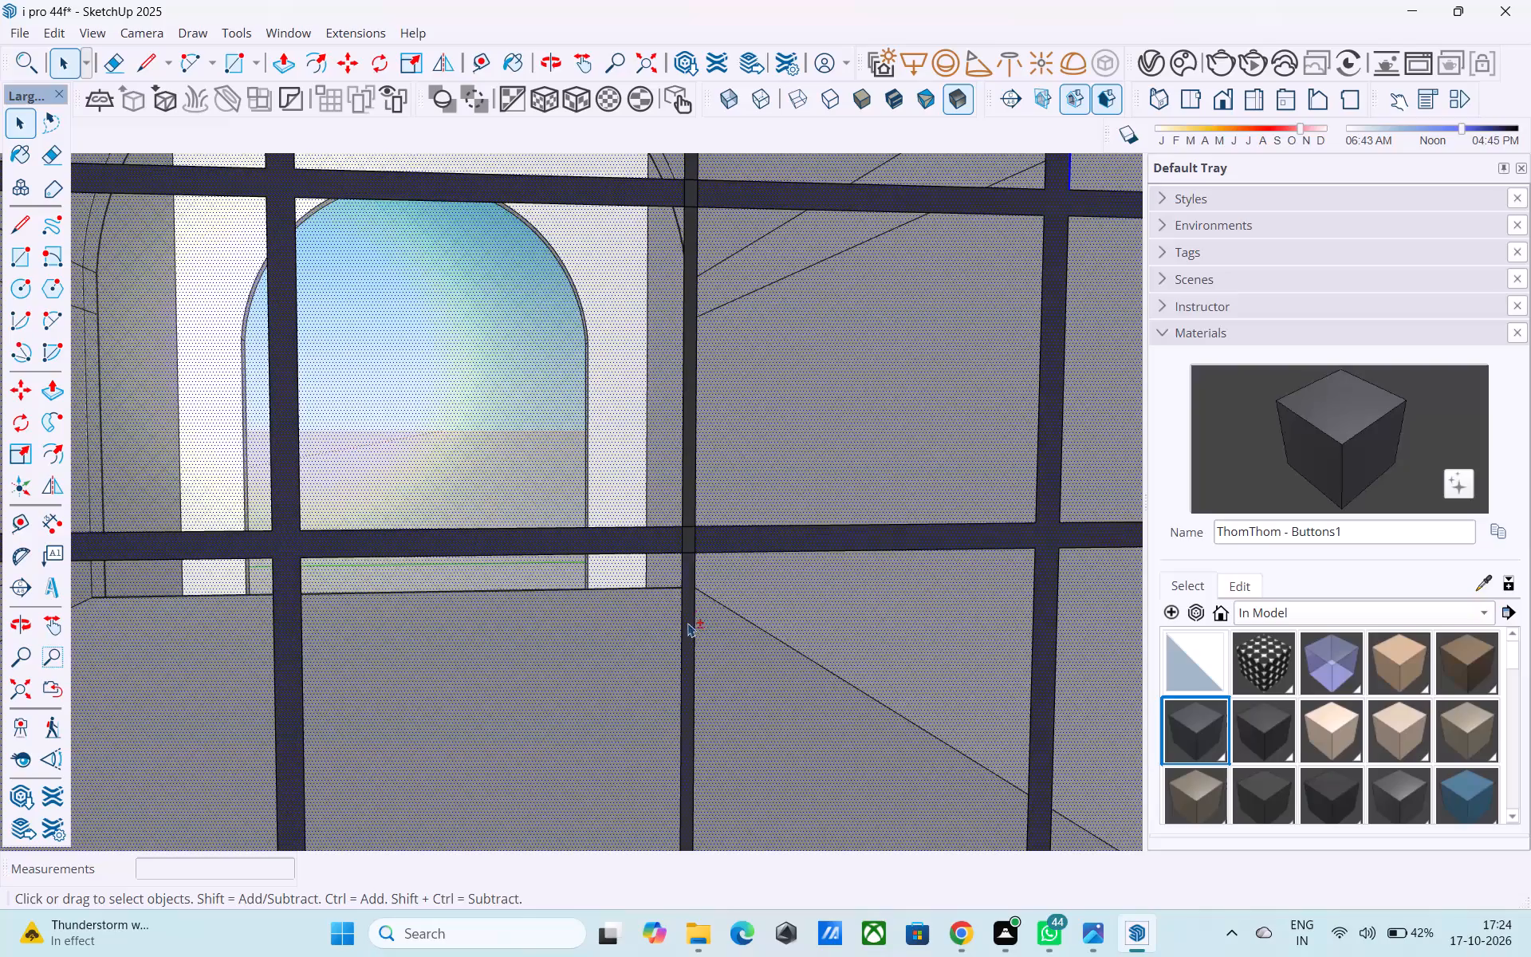
shift+click(690, 542)
shift+click(686, 506)
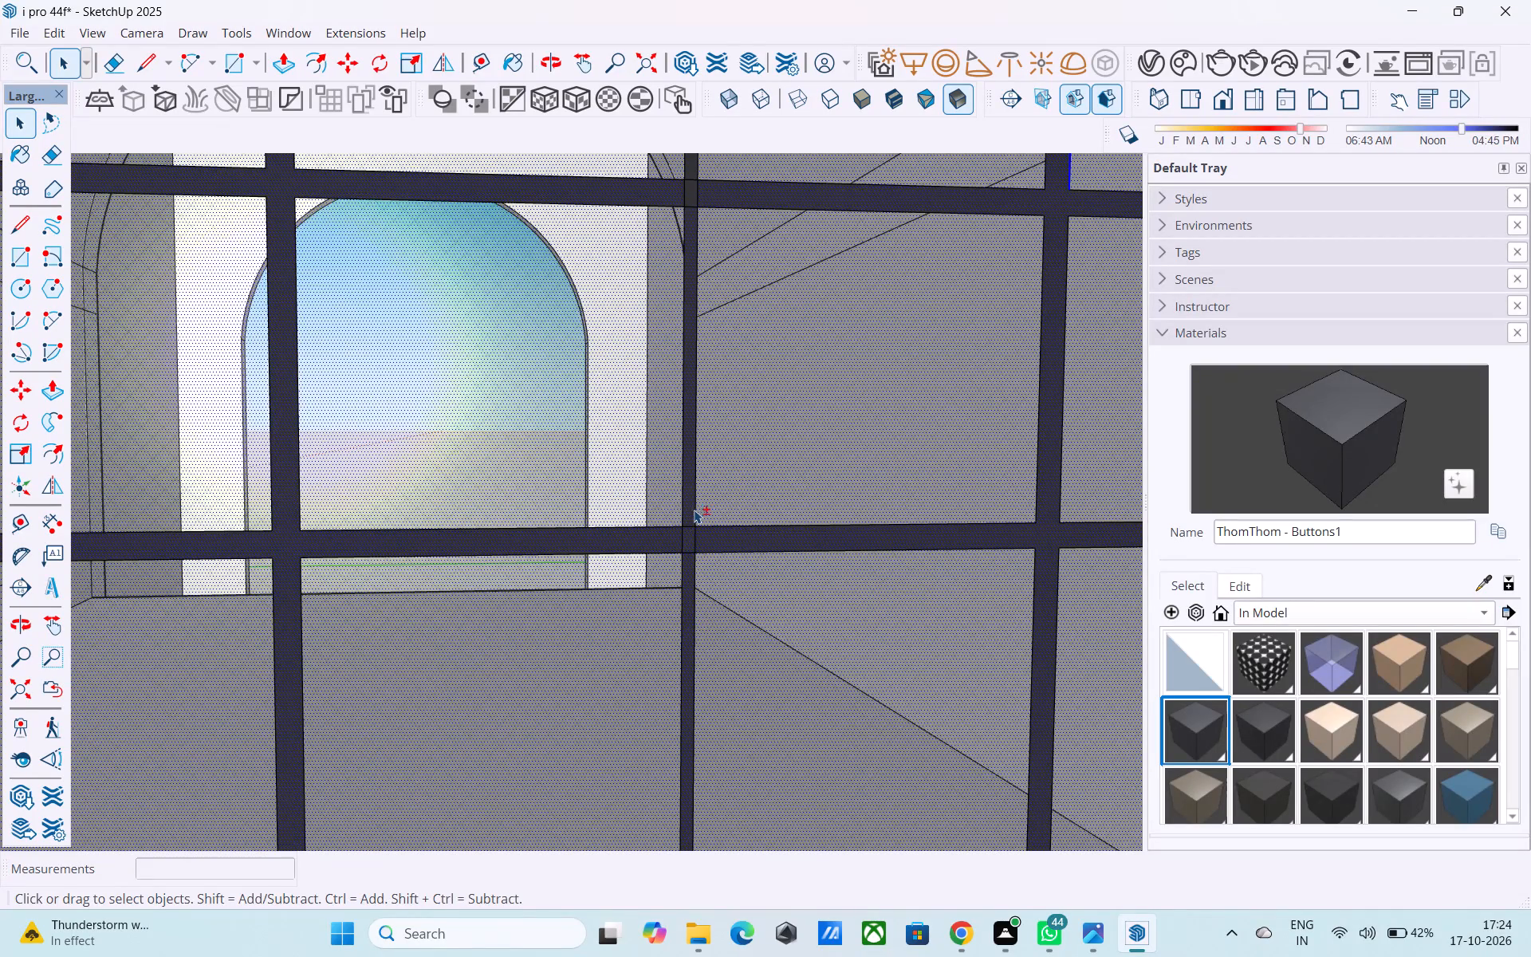
Add the vertical bar, its junction and the curved segment at the right springing of the inner arch to the selection.
shift+scroll(699, 519, down, 10)
shift+middle_drag(711, 553, 742, 841)
shift+scroll(691, 559, up, 3)
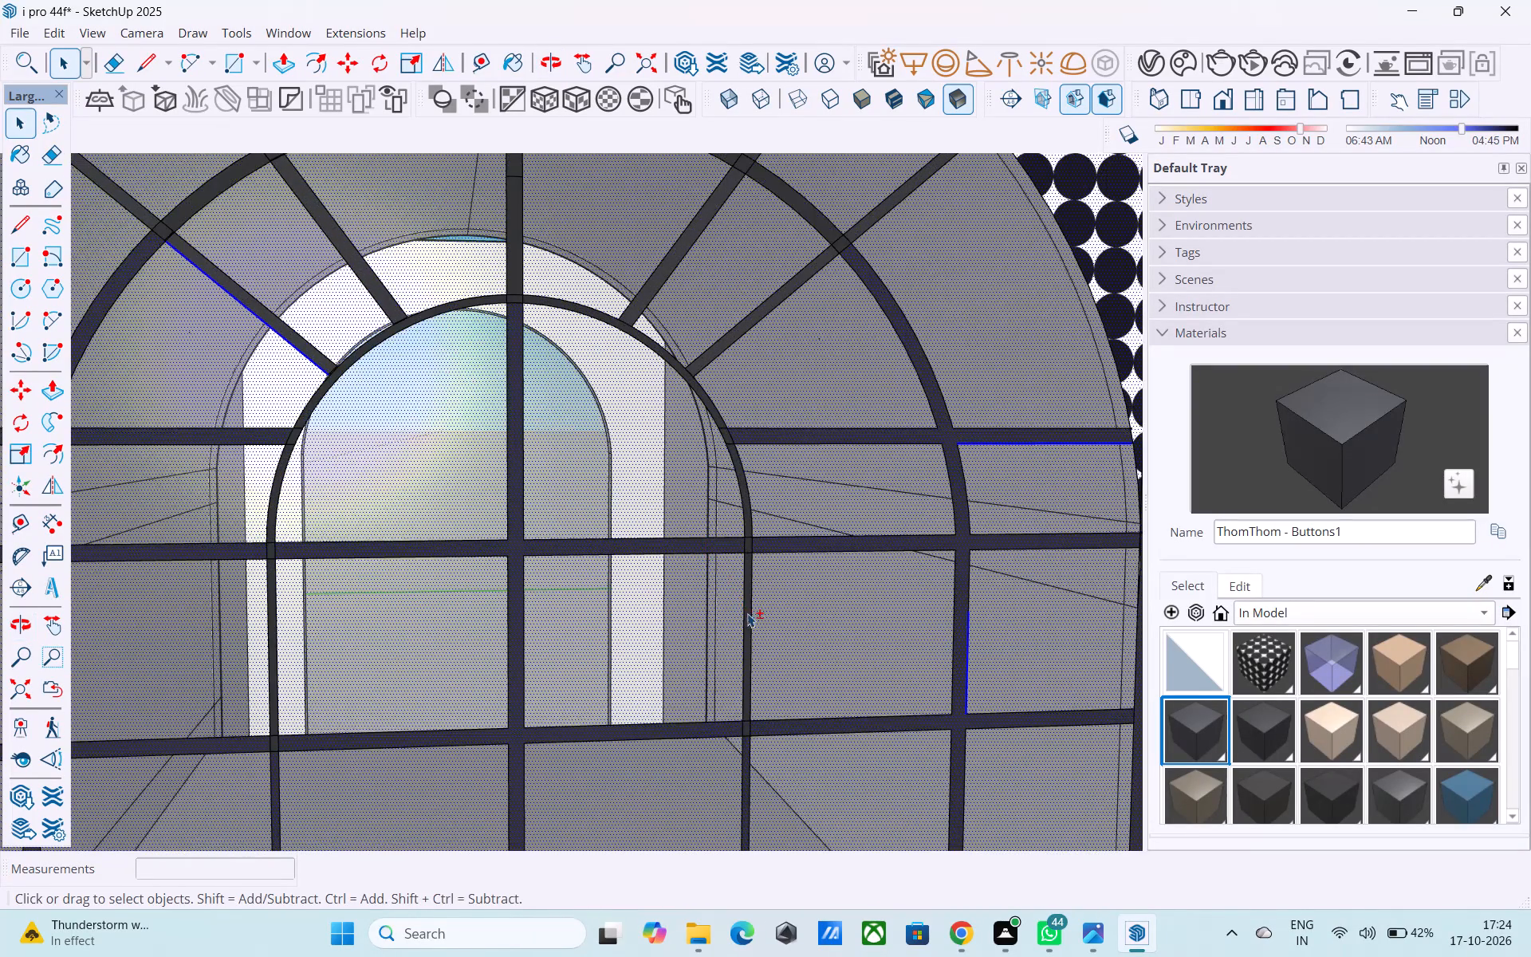
shift+scroll(750, 611, up, 6)
shift+click(747, 604)
shift+click(750, 484)
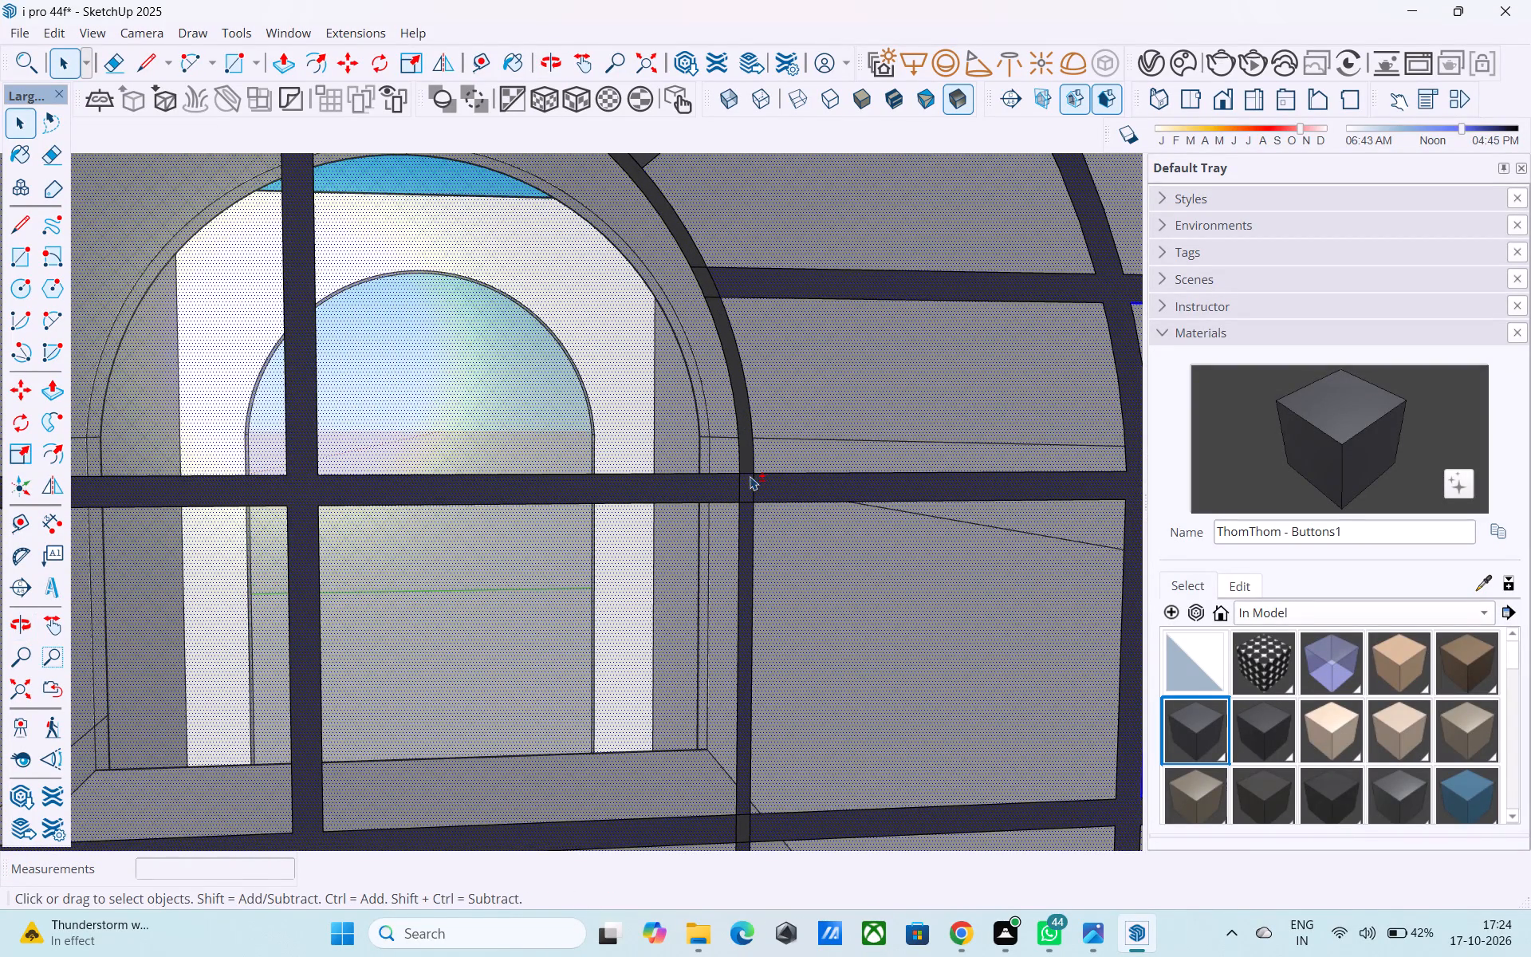
shift+click(752, 450)
shift+click(748, 448)
Add the inner arch's right-hand curved segments and their junction with the horizontal bar to the selection.
shift+middle_drag(746, 448, 746, 531)
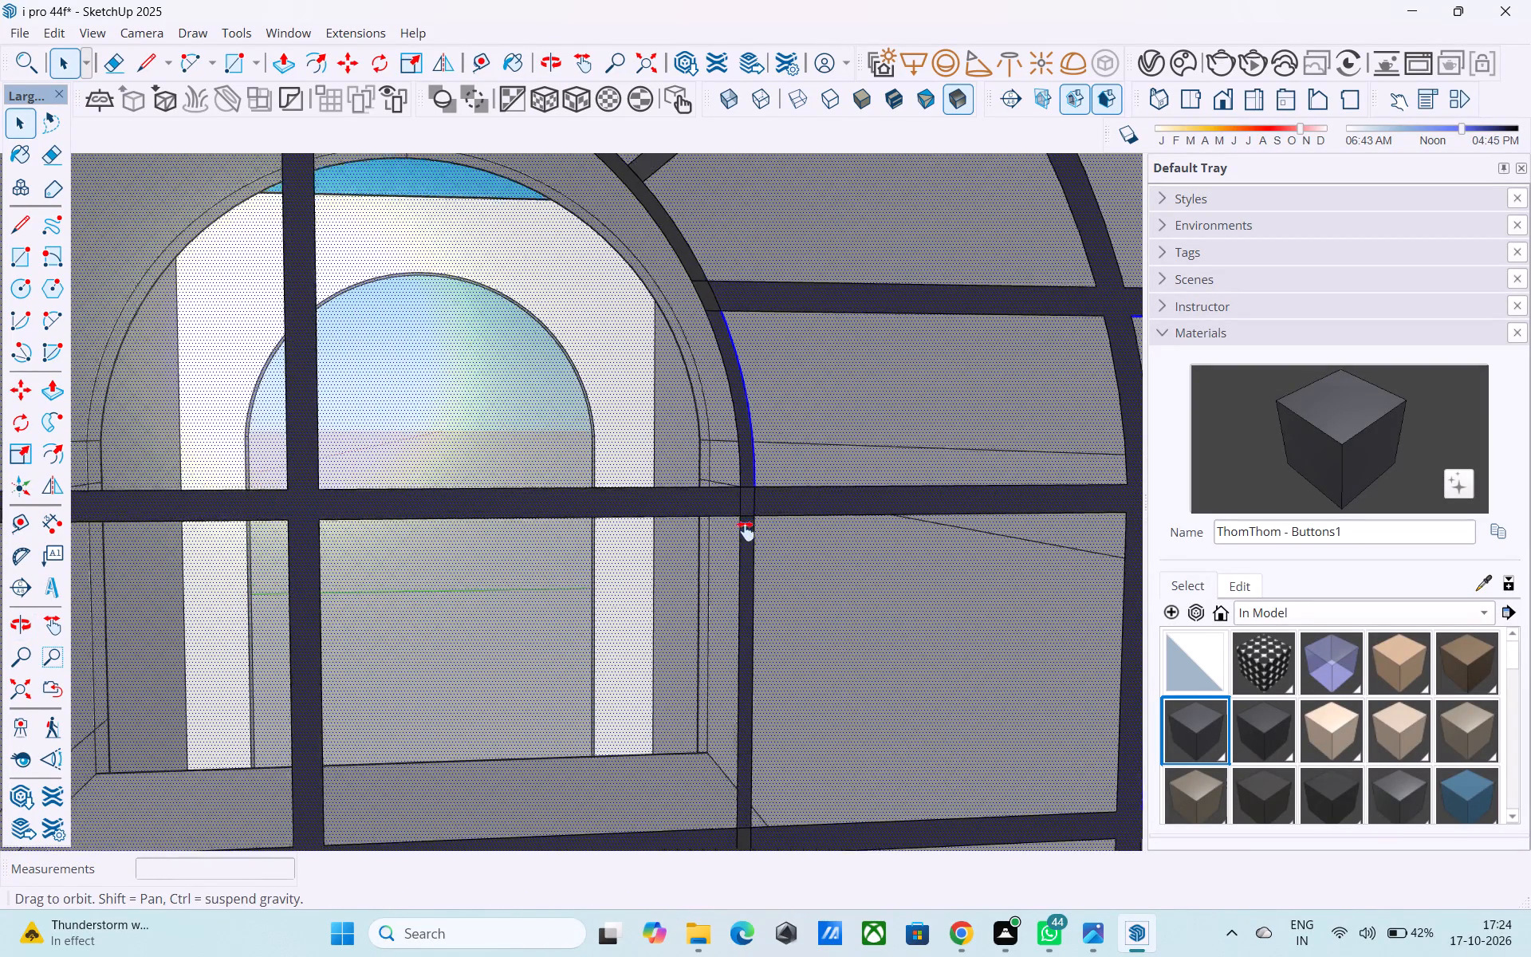
shift+middle_drag(746, 531, 765, 713)
shift+scroll(691, 483, up, 5)
shift+click(684, 477)
shift+click(636, 381)
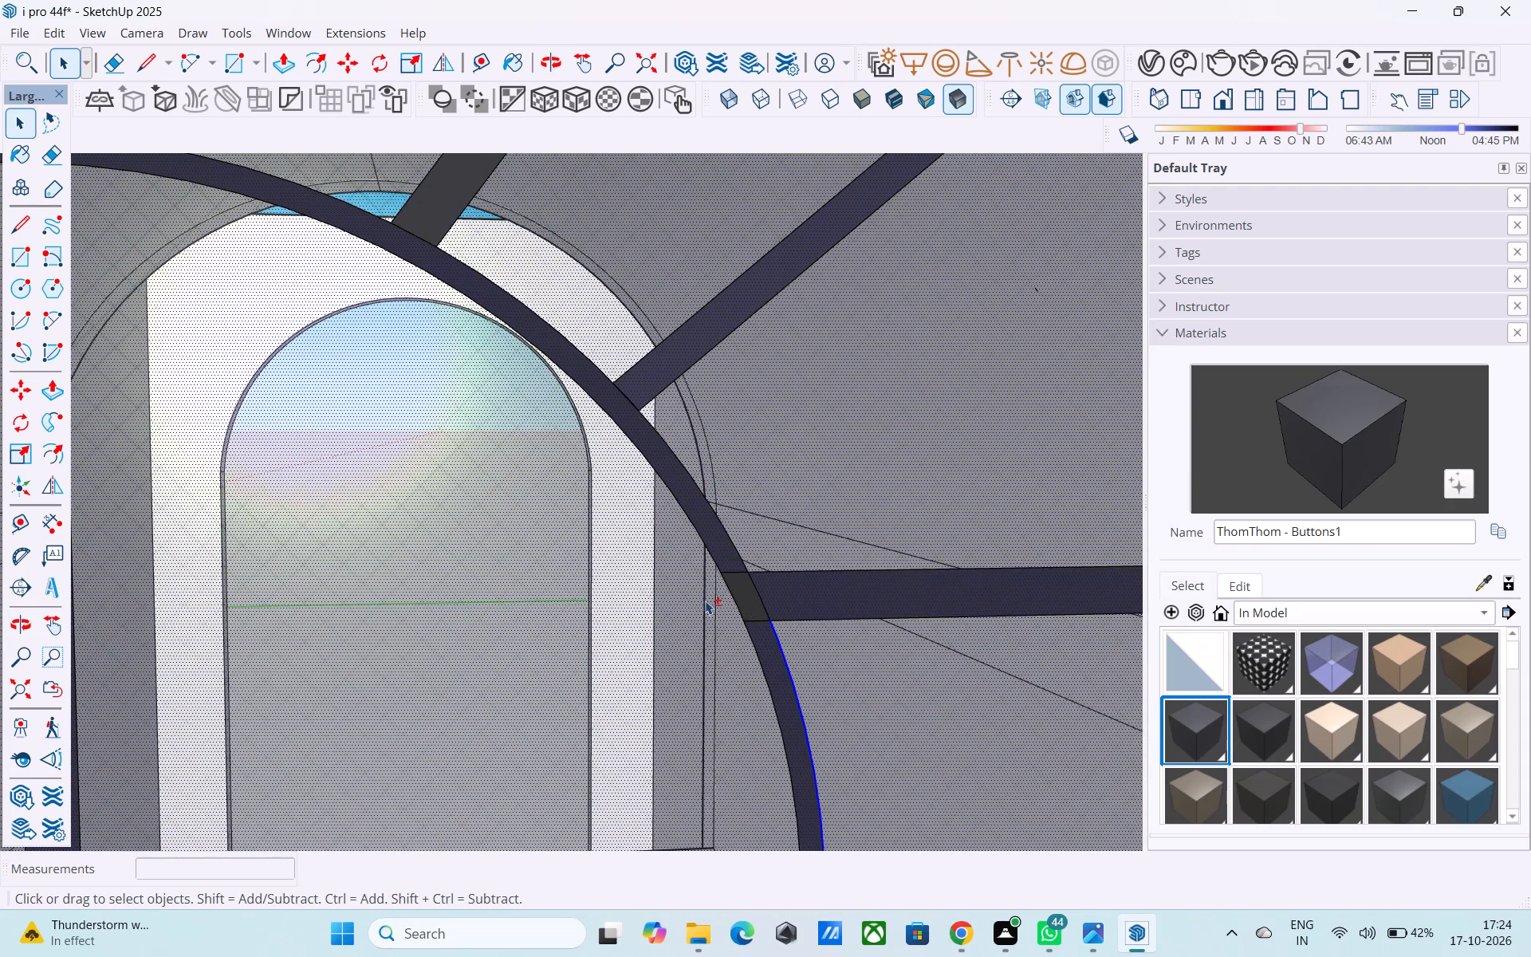
shift+click(744, 612)
shift+scroll(746, 611, down, 5)
shift+scroll(745, 606, up, 5)
shift+click(743, 602)
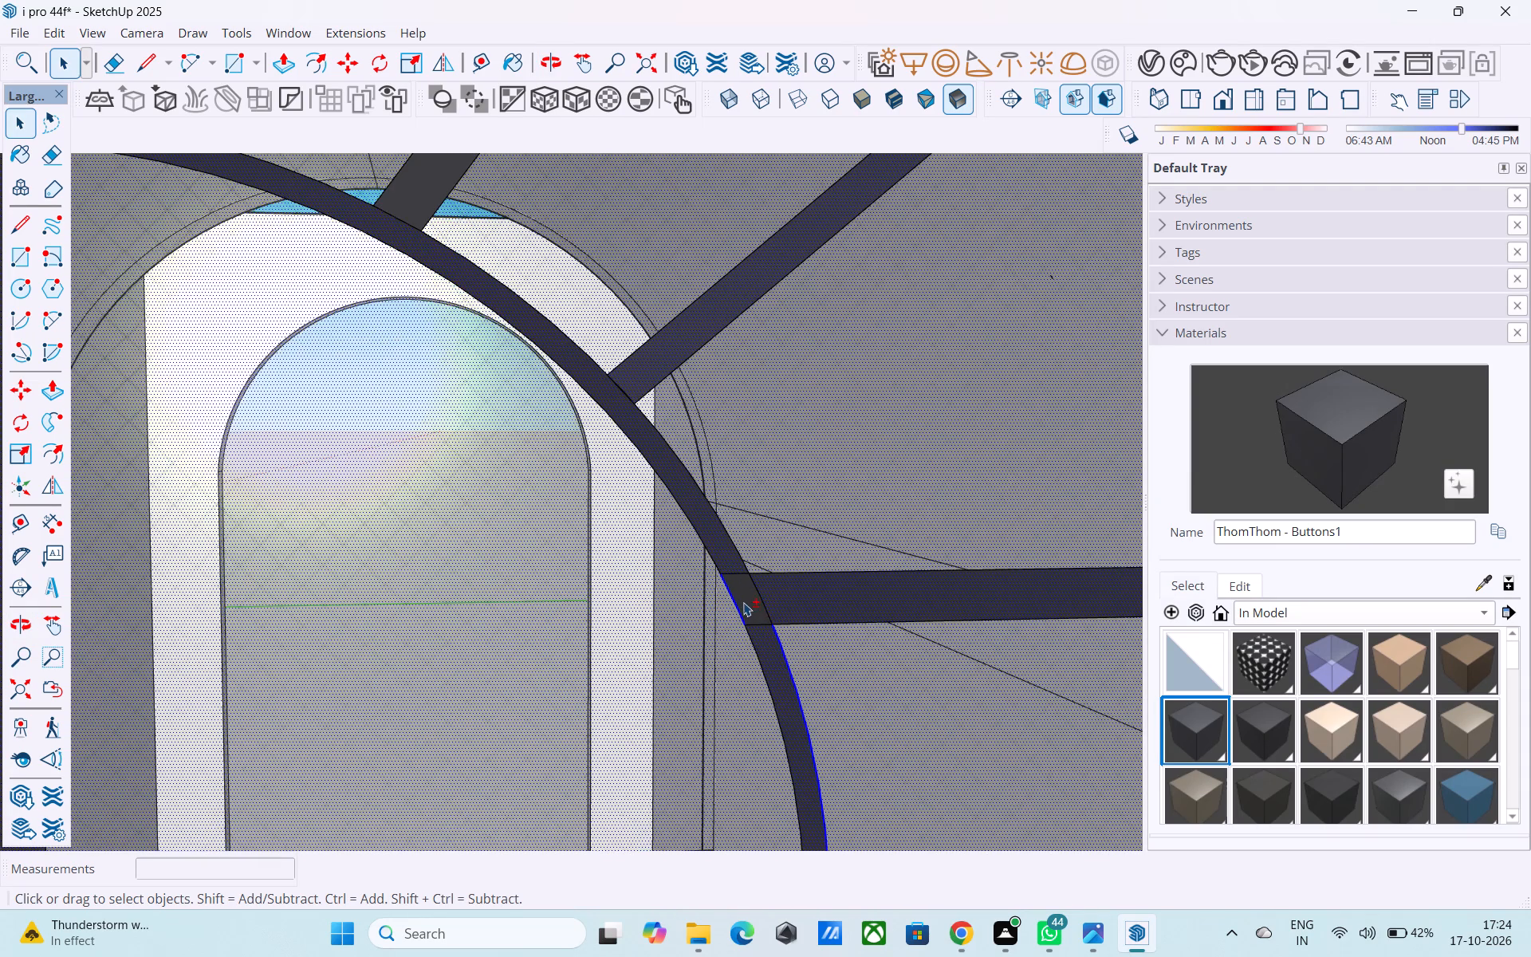
Add the fan's right-hand spokes, middle arch ring, central bar, upper-left spoke and adjoining inner arch segment to the selection.
shift+scroll(751, 594, down, 11)
shift+middle_drag(753, 597, 786, 728)
shift+scroll(802, 467, up, 4)
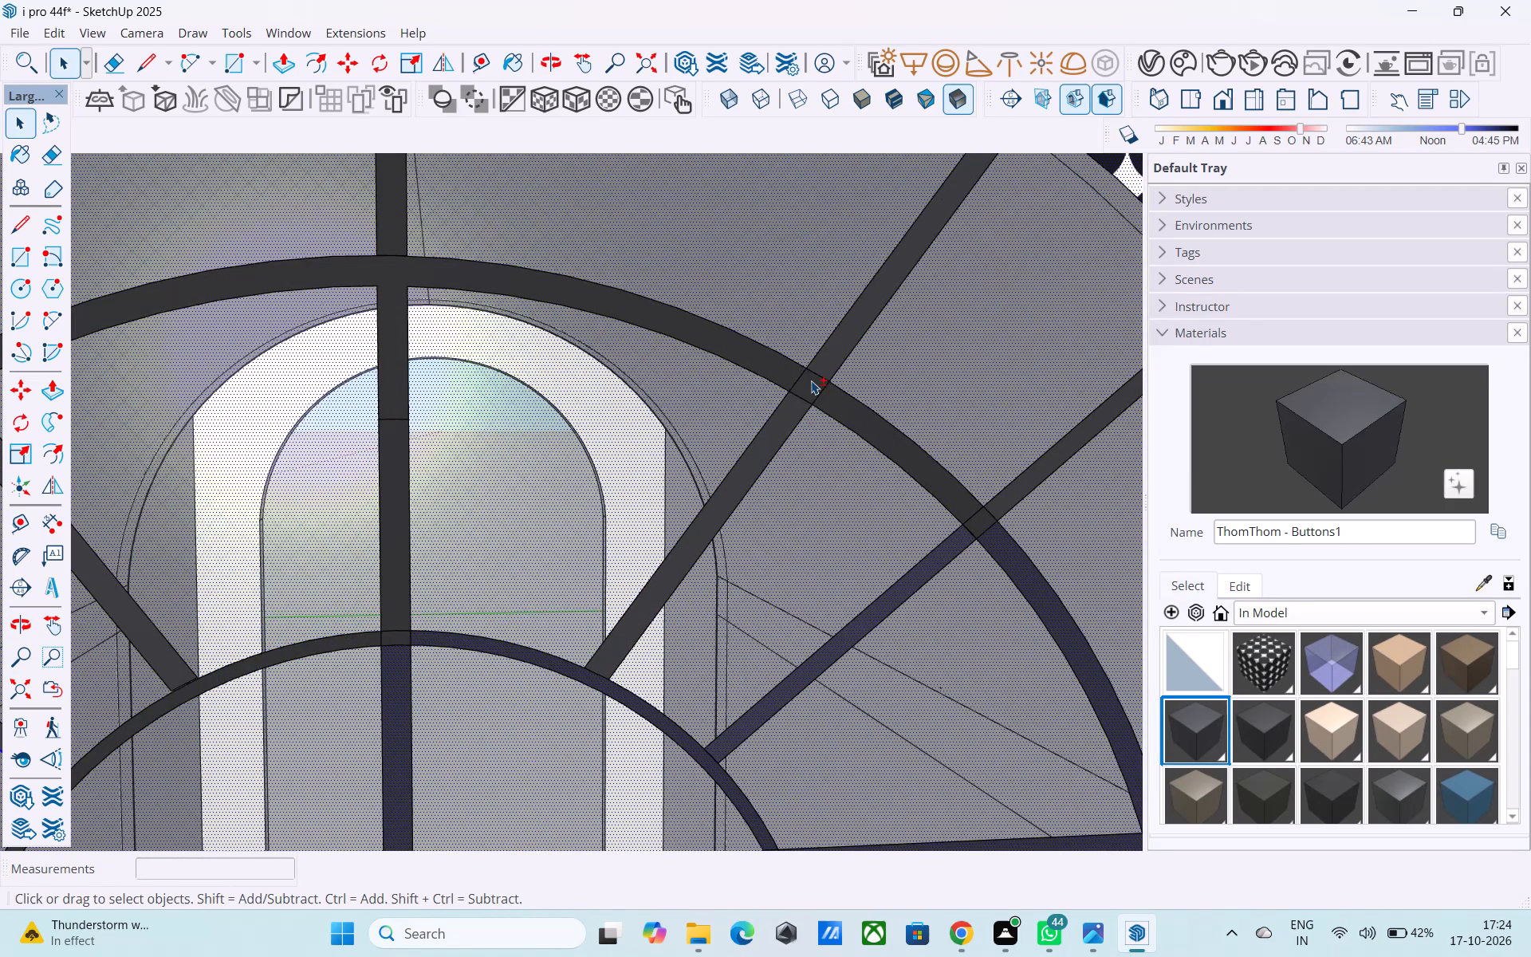
shift+click(811, 380)
shift+click(801, 404)
shift+click(836, 405)
shift+click(831, 362)
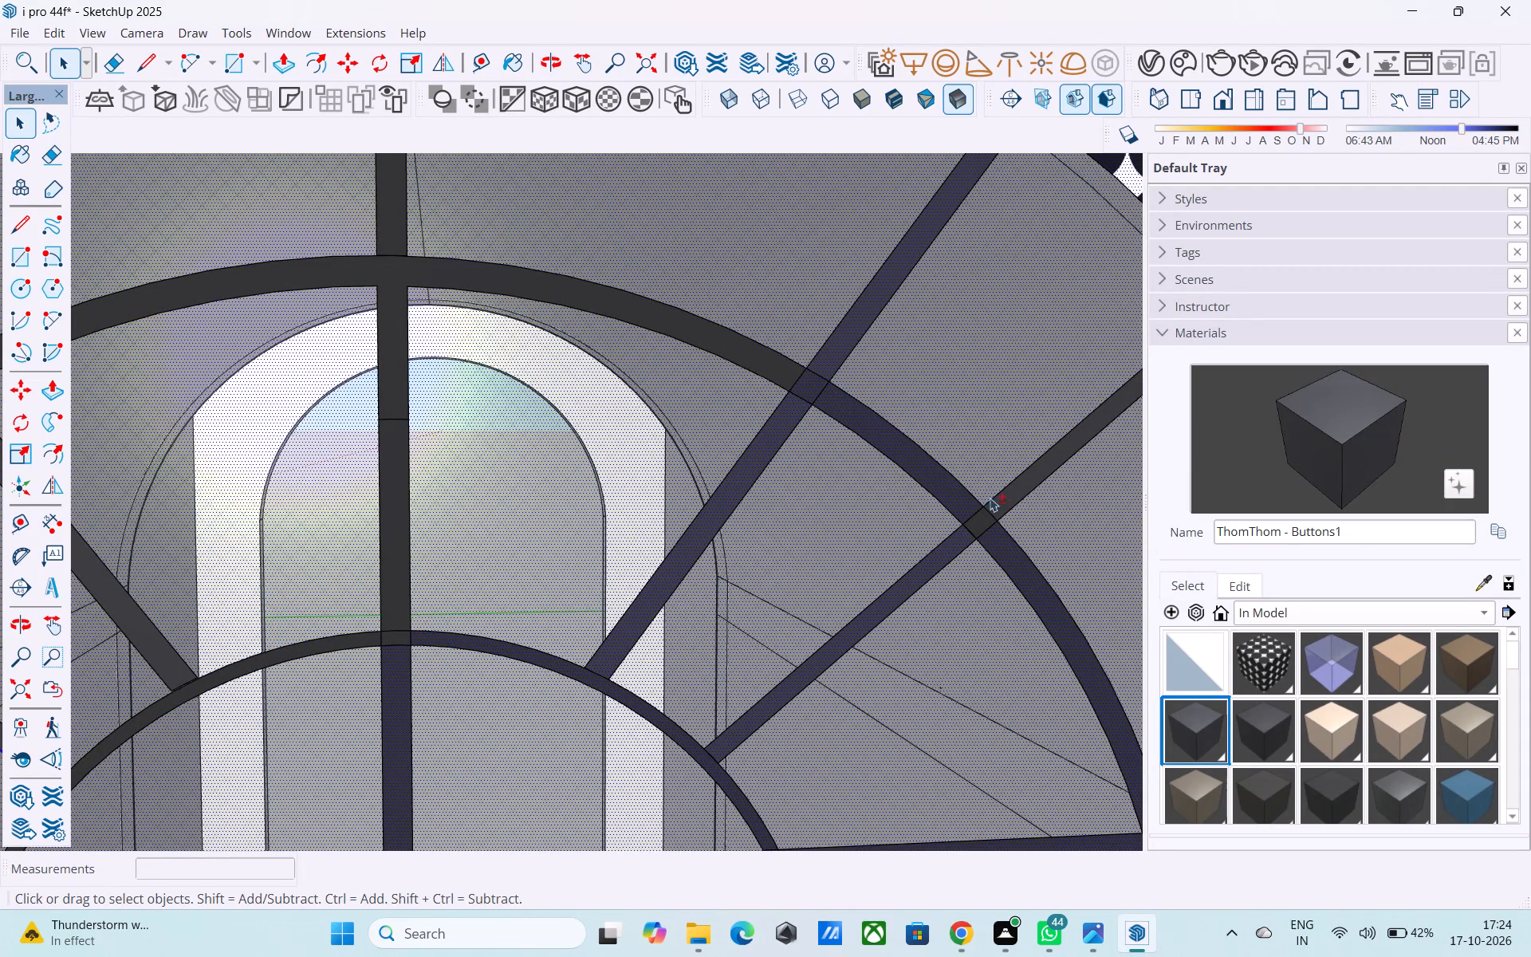
shift+click(1010, 498)
shift+click(990, 518)
shift+click(763, 365)
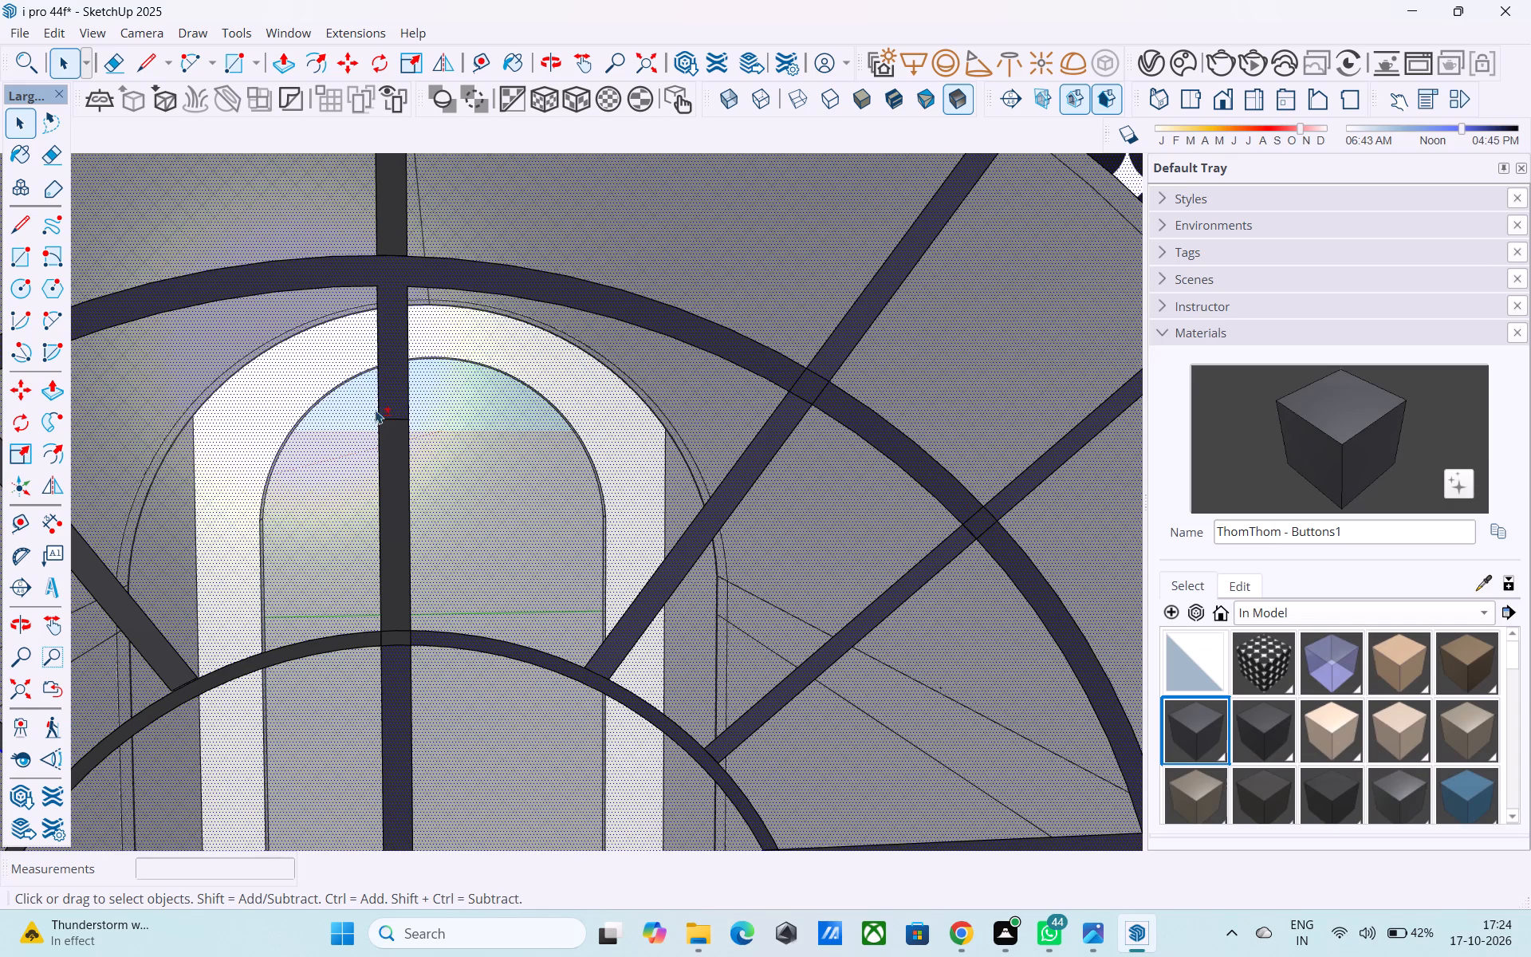
shift+click(388, 441)
shift+click(142, 634)
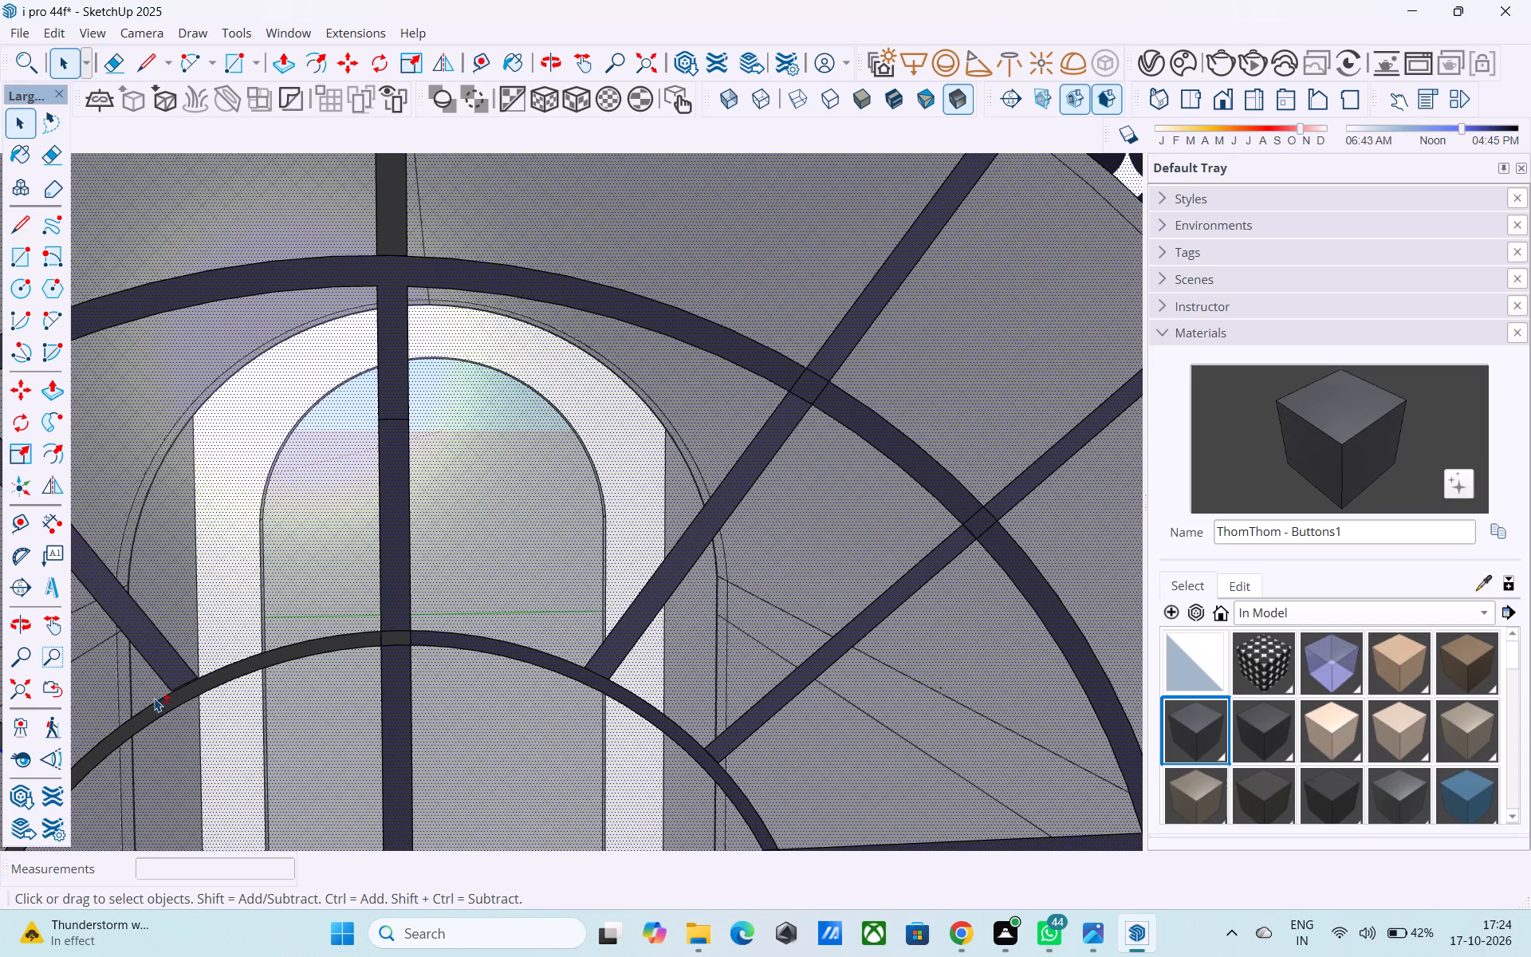
shift+click(162, 708)
Add the inner arch ring's crossing with the central bar and the fan's lower-left inner spoke to the selection.
shift+scroll(455, 625, down, 4)
shift+middle_drag(460, 625, 566, 550)
shift+scroll(514, 563, up, 5)
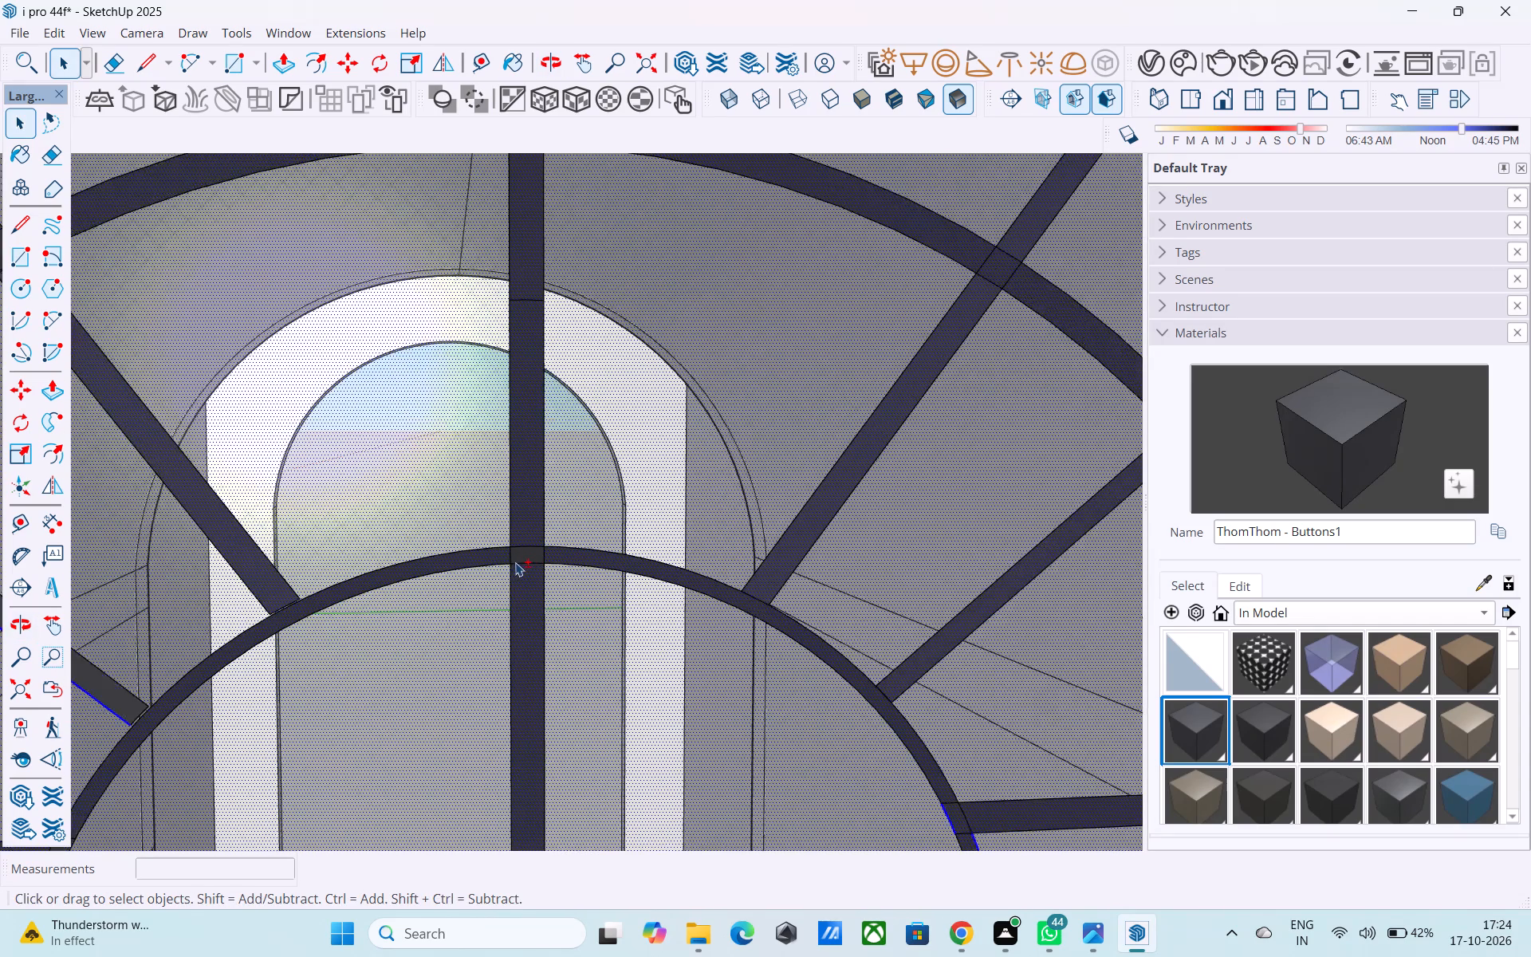
shift+scroll(515, 562, up, 3)
shift+click(525, 555)
shift+scroll(592, 545, down, 11)
shift+scroll(416, 605, up, 8)
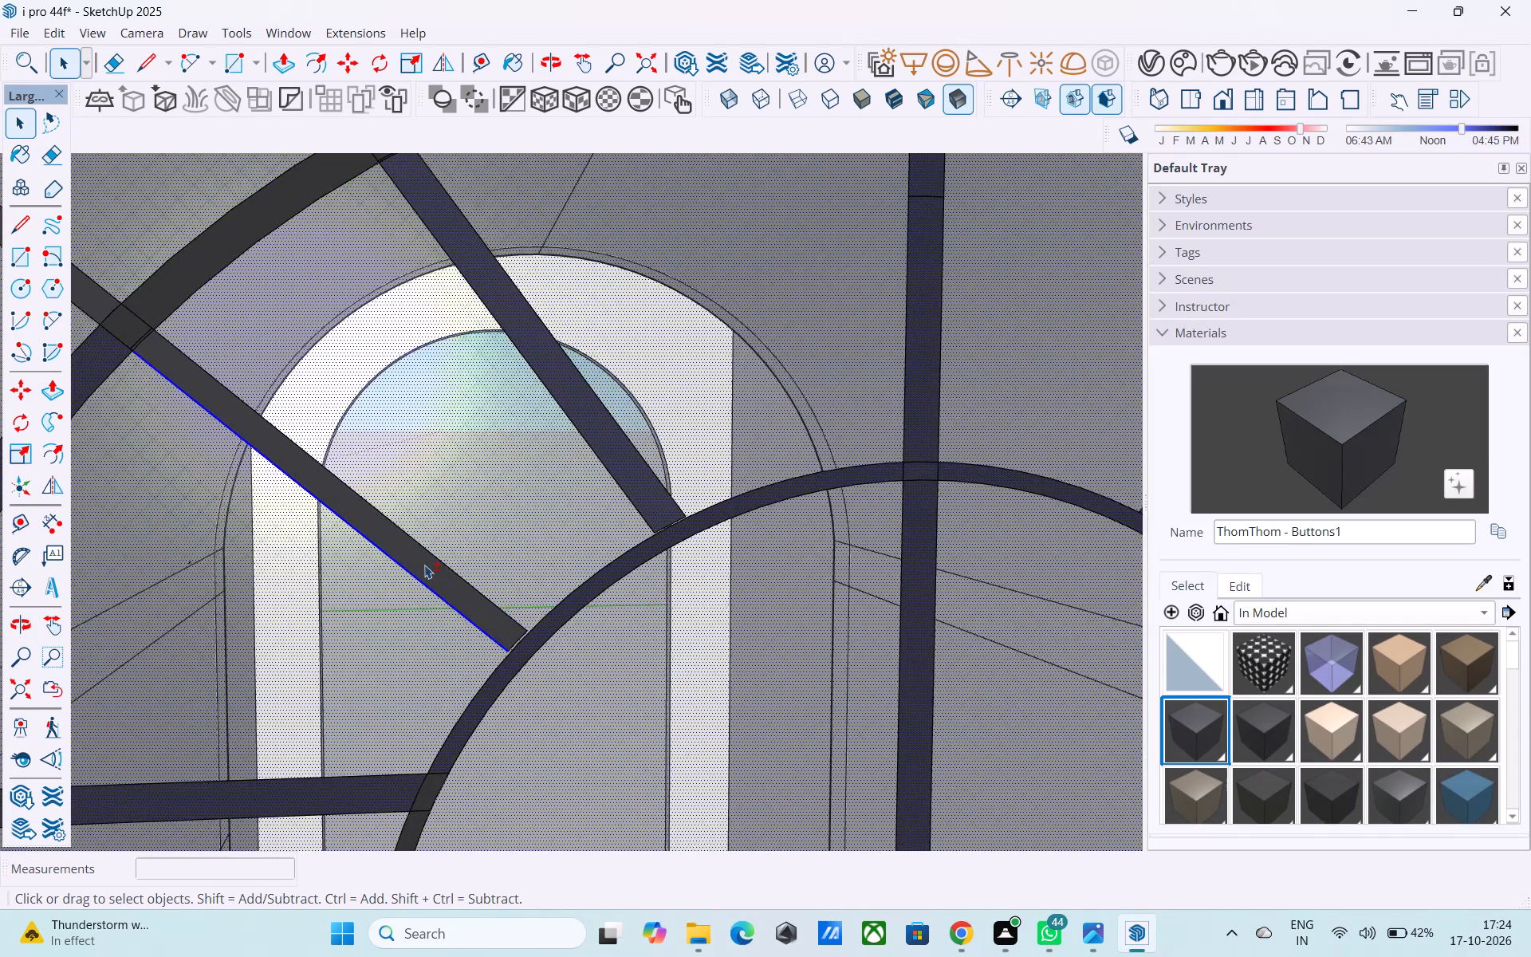
shift+click(424, 564)
Add the vertical bar segment below the inner arch's left springing and its crossing with the horizontal bar beneath to the selection.
shift+scroll(449, 564, down, 5)
shift+middle_drag(458, 566, 581, 433)
shift+middle_drag(559, 624, 577, 360)
shift+middle_drag(539, 620, 537, 579)
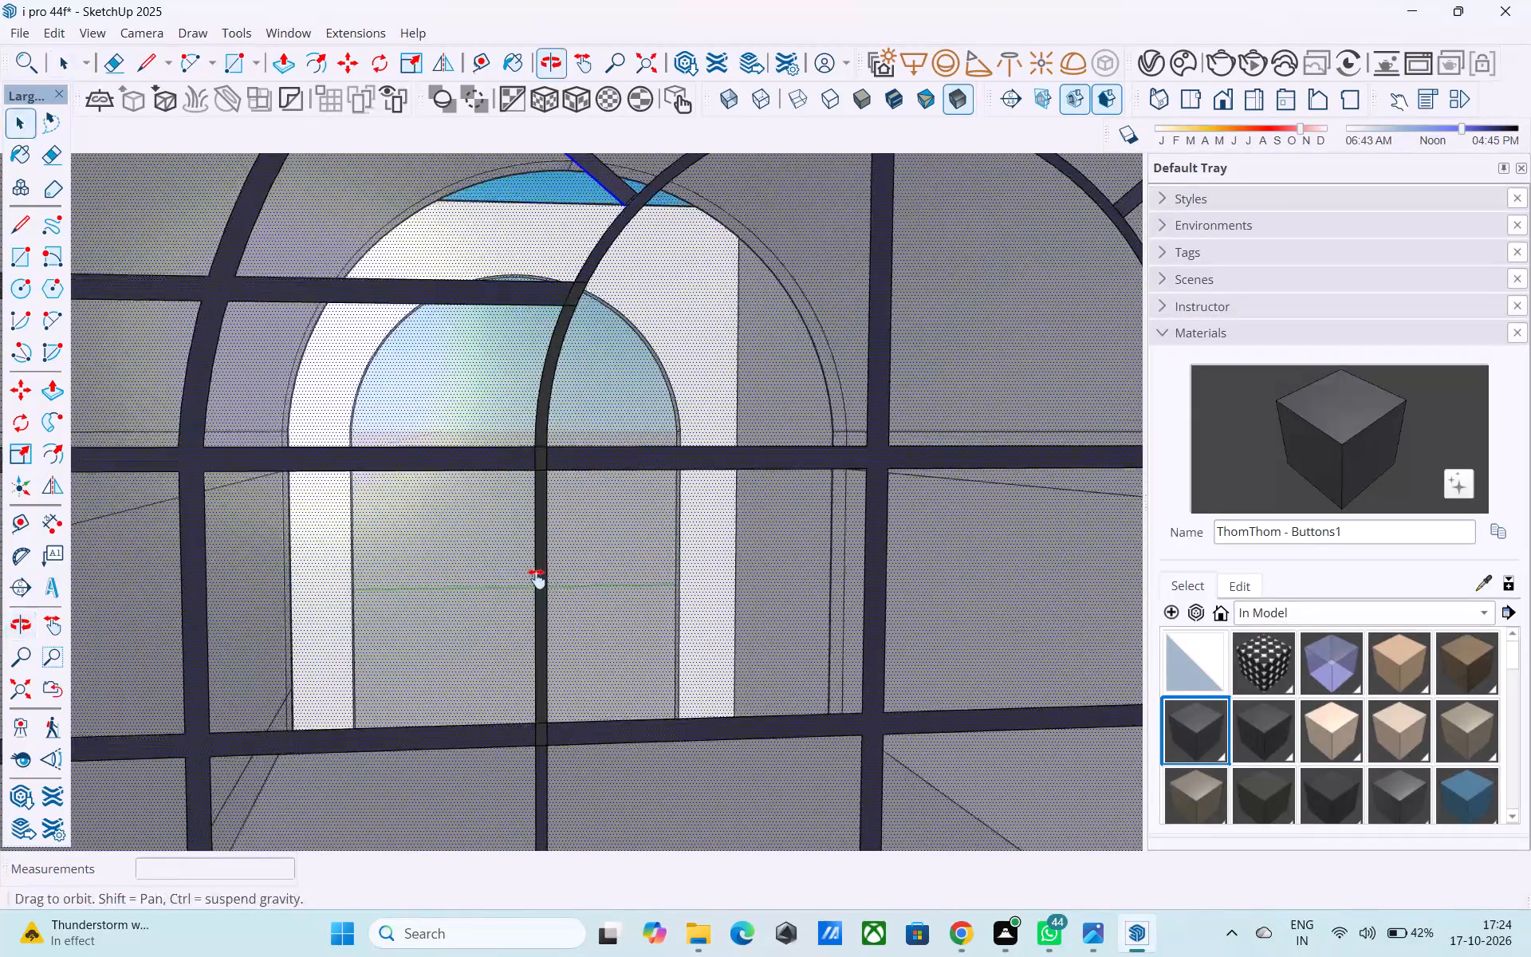
shift+middle_drag(537, 579, 536, 579)
shift+scroll(536, 579, up, 5)
shift+click(543, 577)
shift+click(545, 801)
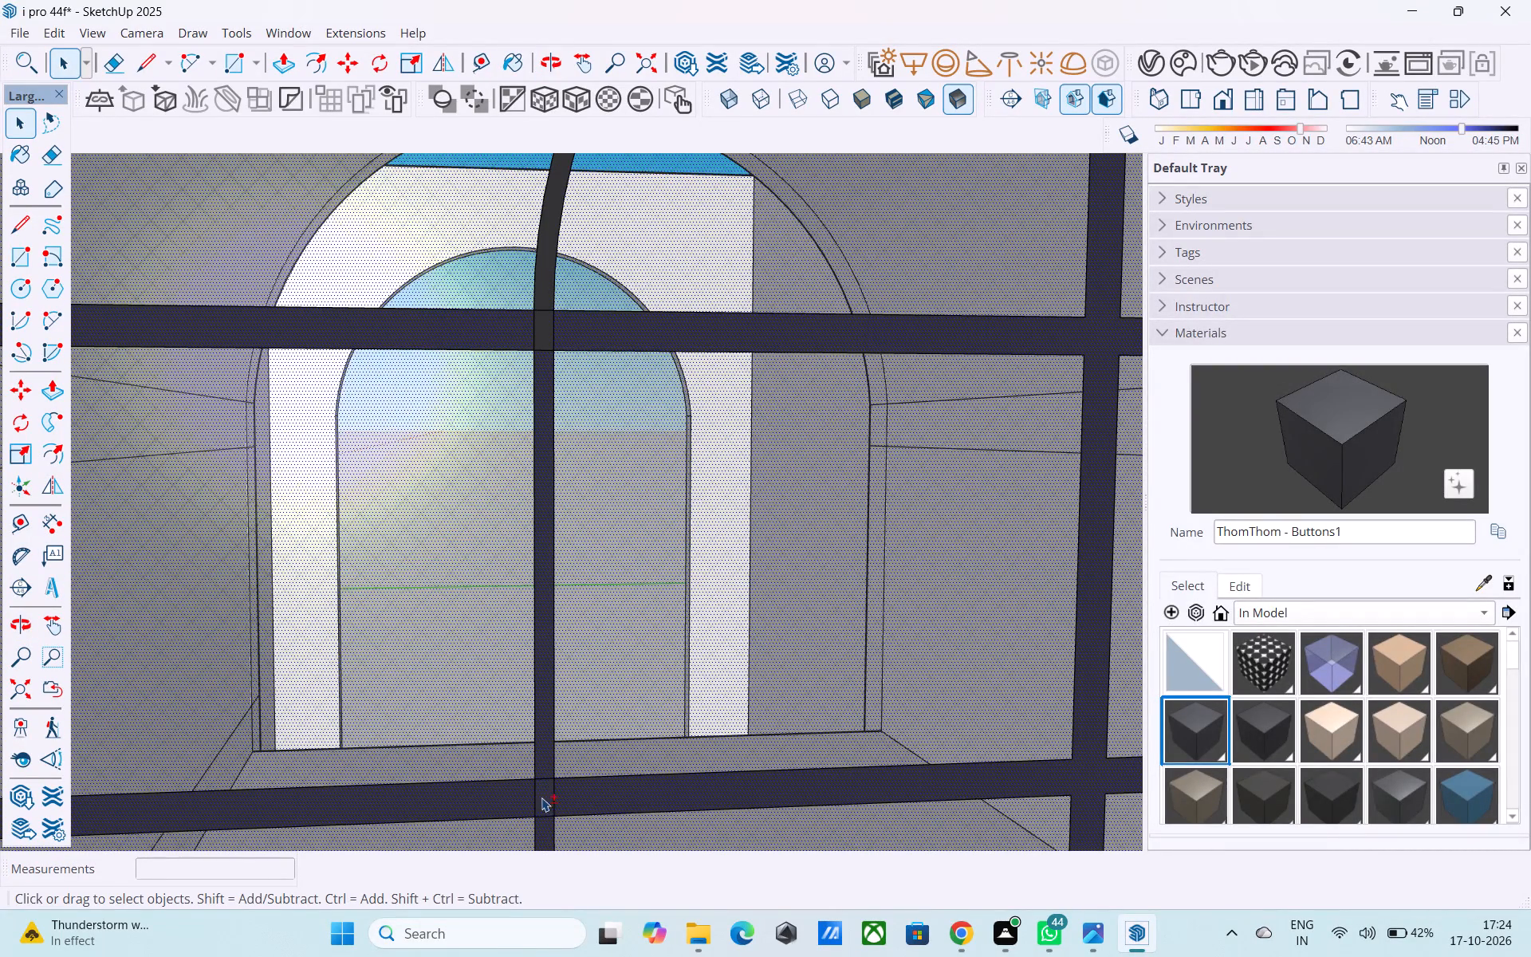
Add the inner arch's left springing junction, the curved segment above it and its junction with the horizontal spoke to the selection.
shift+scroll(563, 583, down, 2)
shift+middle_drag(560, 580, 552, 679)
shift+middle_drag(567, 469, 575, 524)
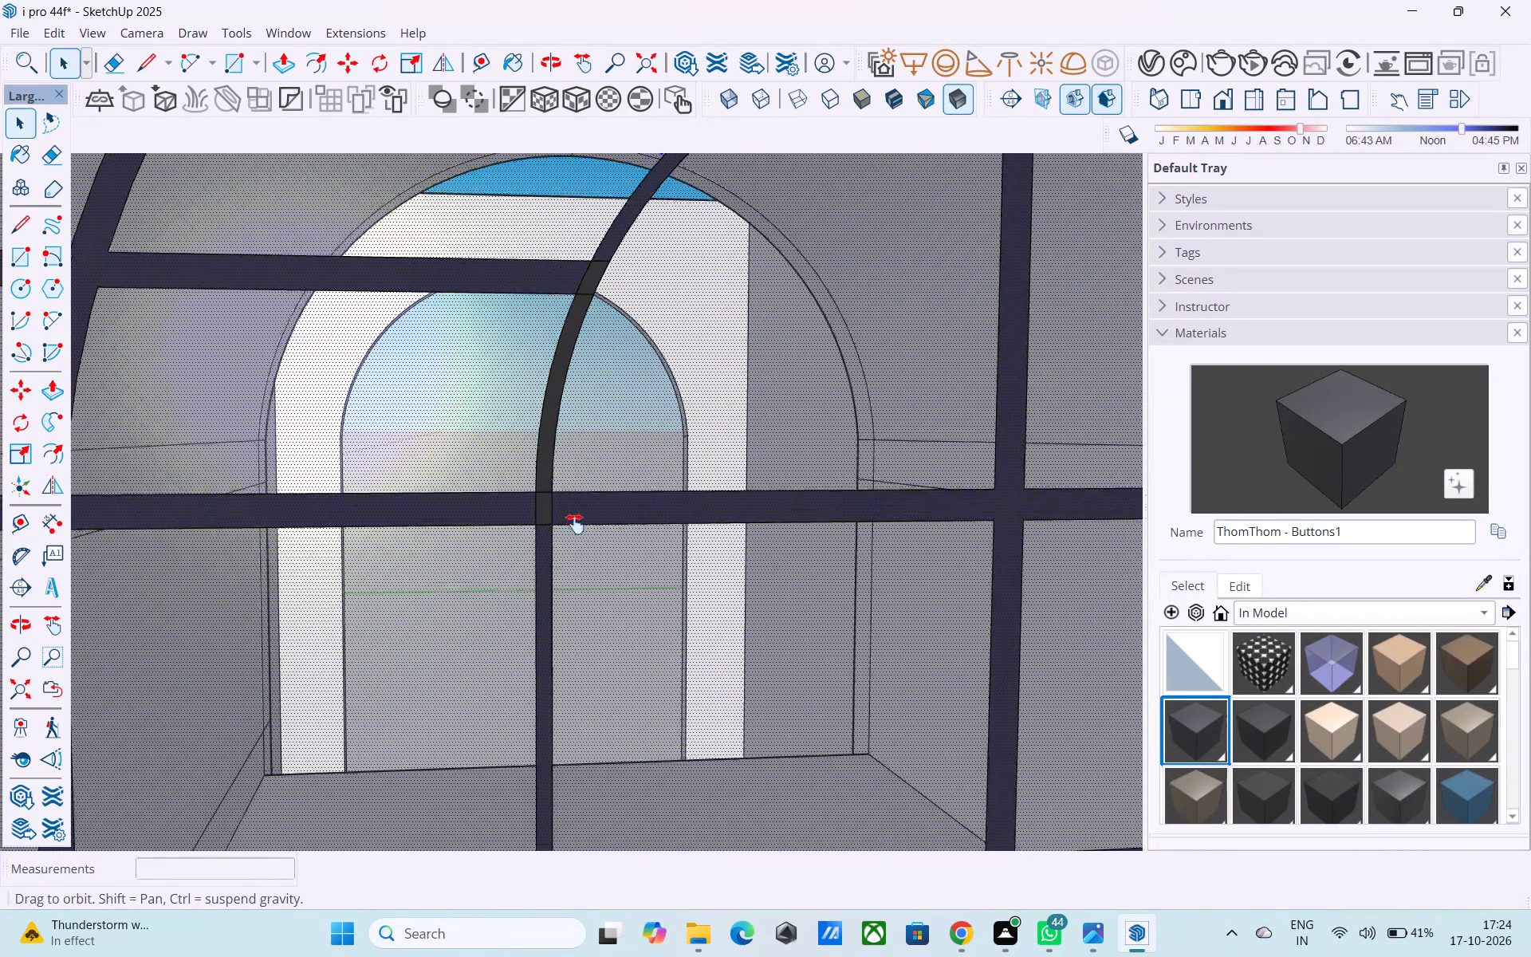
shift+middle_drag(575, 524, 566, 608)
shift+scroll(533, 599, up, 5)
shift+click(547, 627)
shift+click(558, 575)
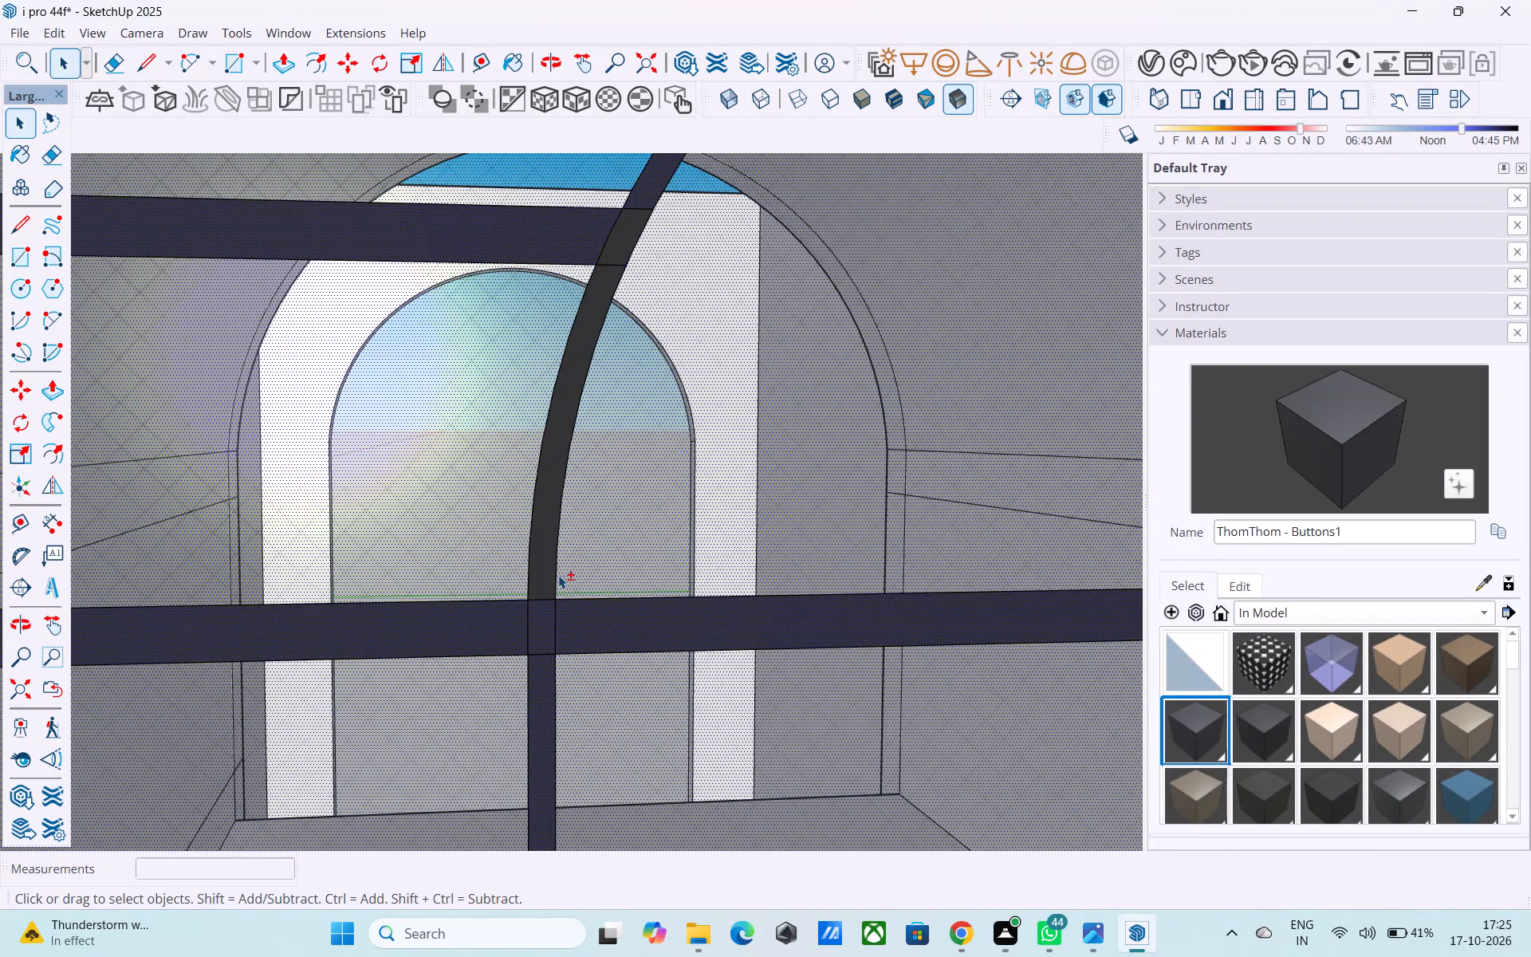
shift+click(548, 565)
shift+scroll(554, 557, down, 2)
shift+middle_drag(553, 560, 512, 735)
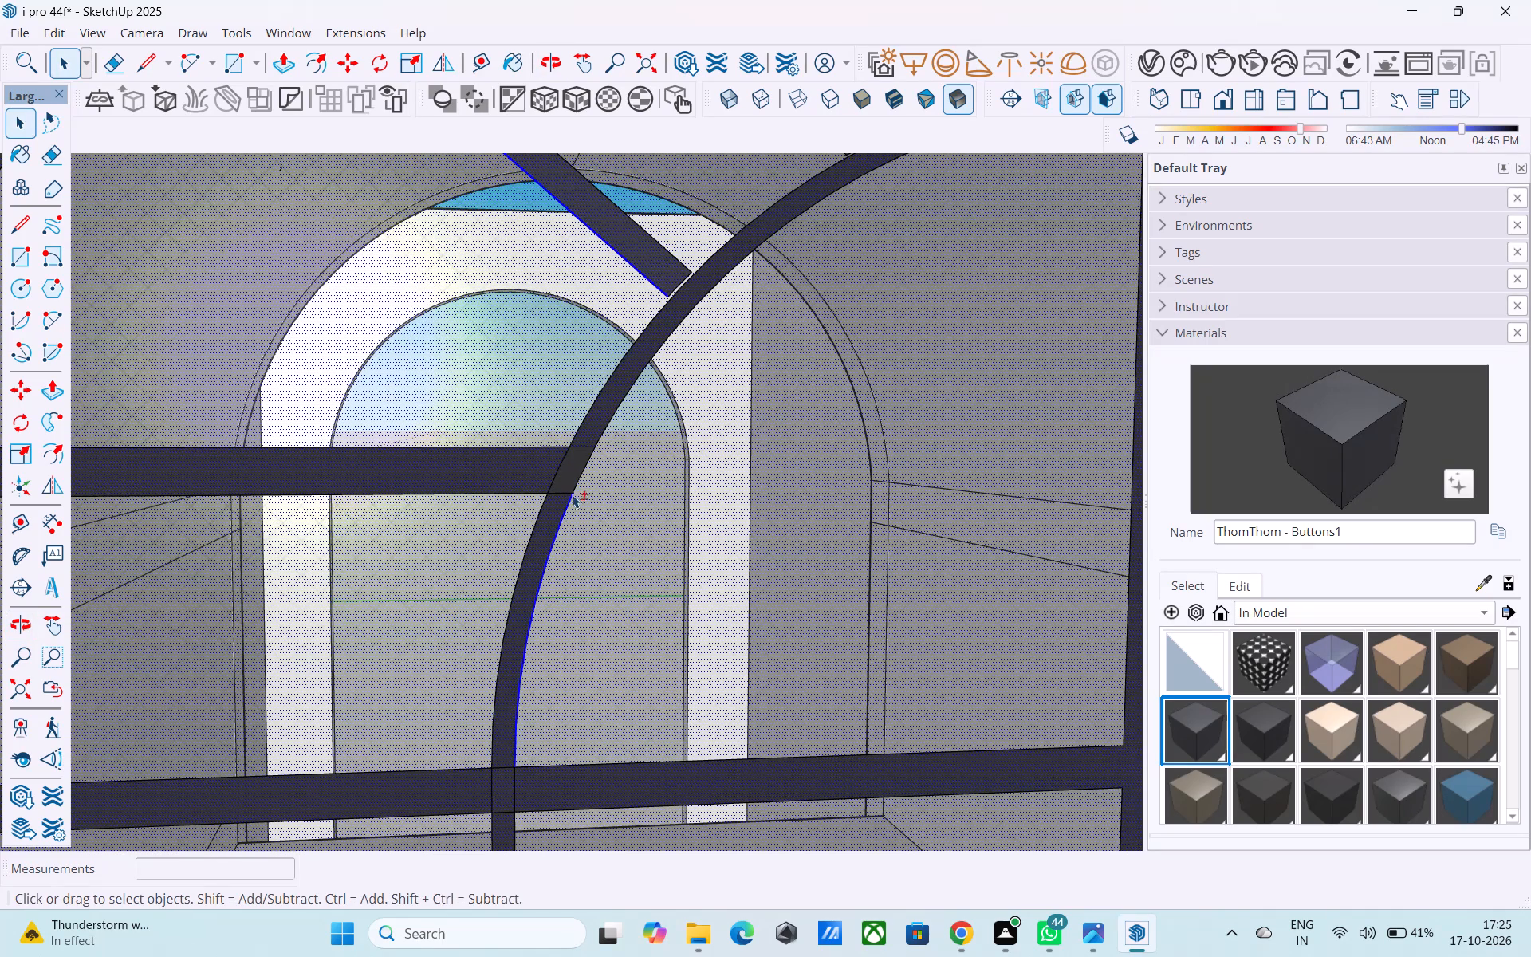
shift+click(577, 467)
Add the left spokes' crossings with the middle arch ring, their adjoining outer segments and the upper central bar to the selection.
shift+scroll(577, 467, down, 5)
shift+middle_drag(580, 501, 617, 781)
shift+middle_drag(465, 487, 492, 533)
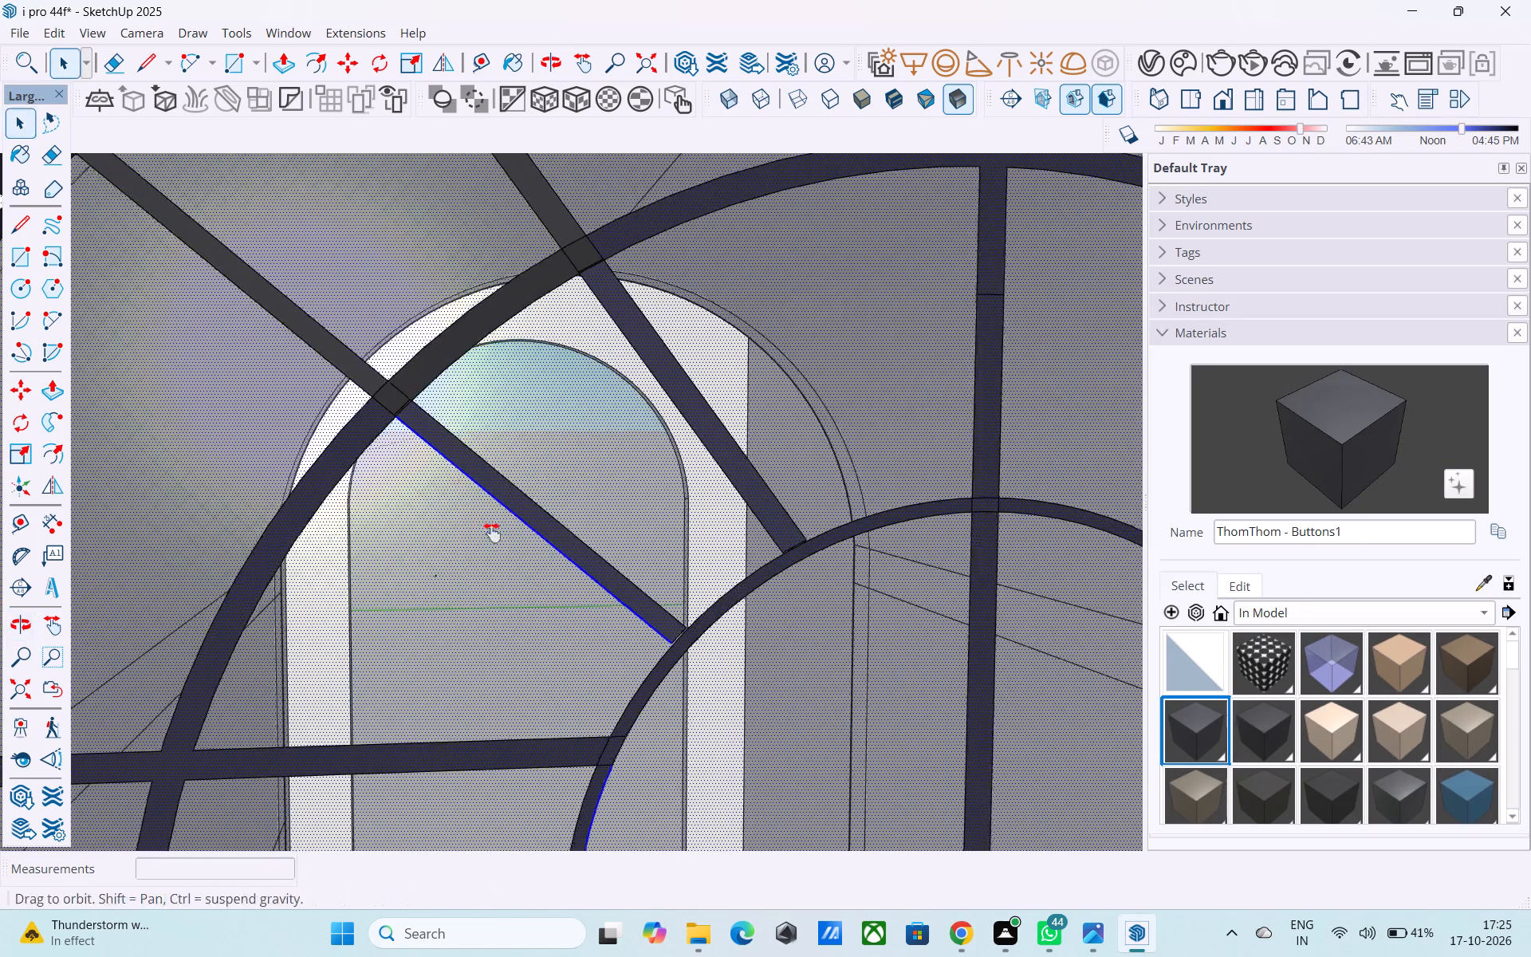
shift+middle_drag(492, 533, 516, 685)
shift+scroll(469, 640, up, 5)
shift+click(415, 572)
shift+click(384, 534)
shift+click(466, 543)
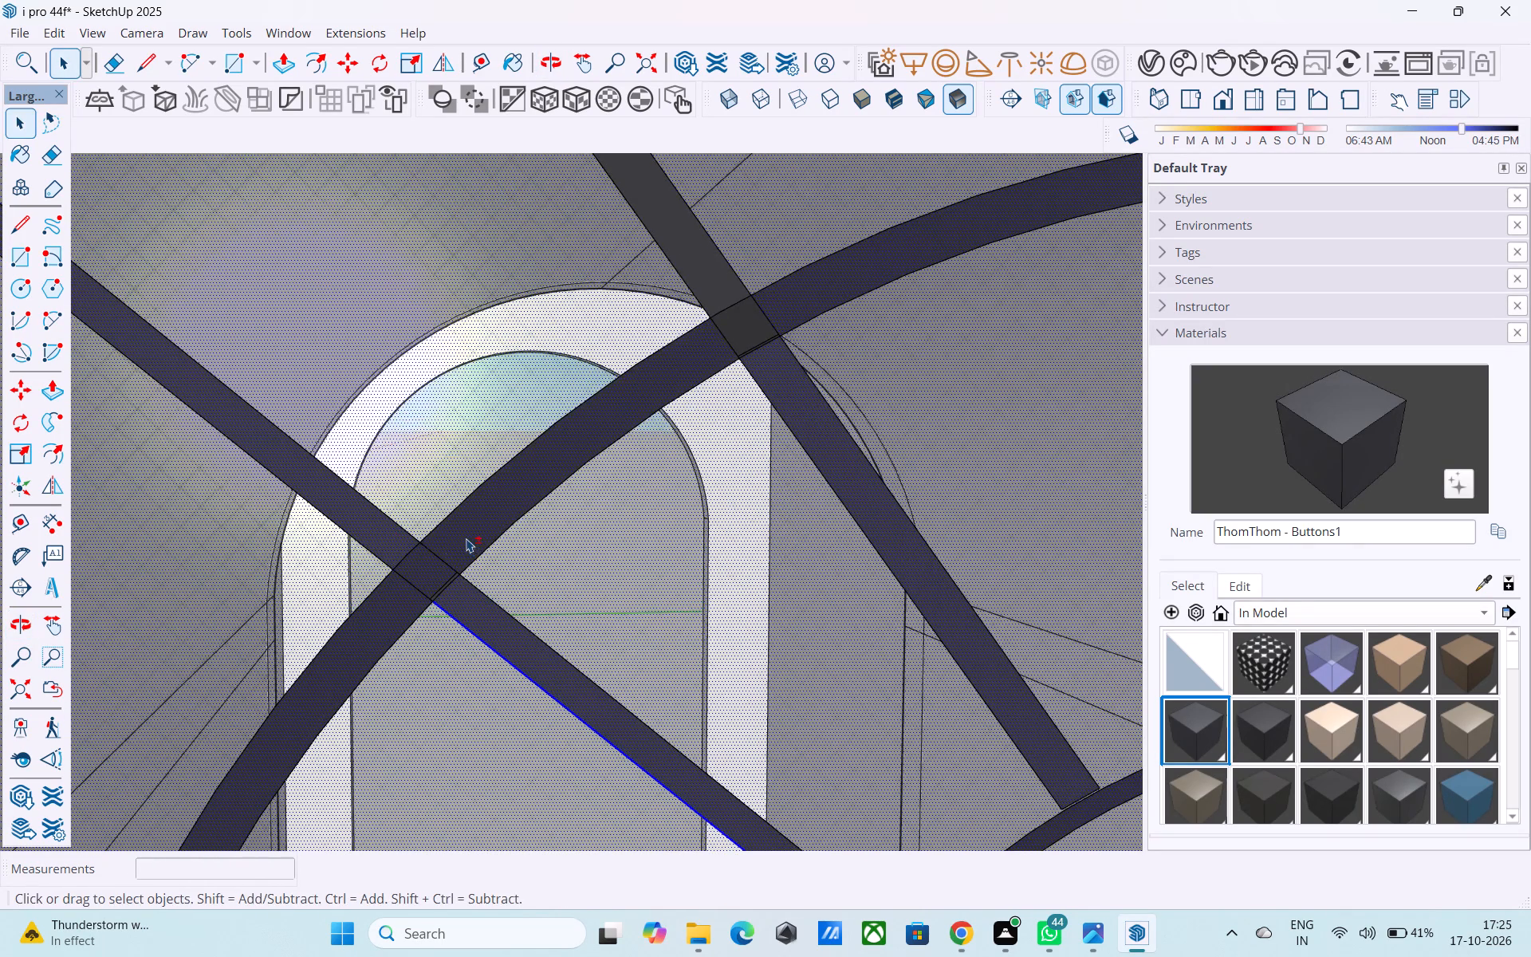
shift+middle_drag(462, 538, 317, 877)
shift+click(556, 596)
shift+click(596, 657)
shift+scroll(565, 654, down, 5)
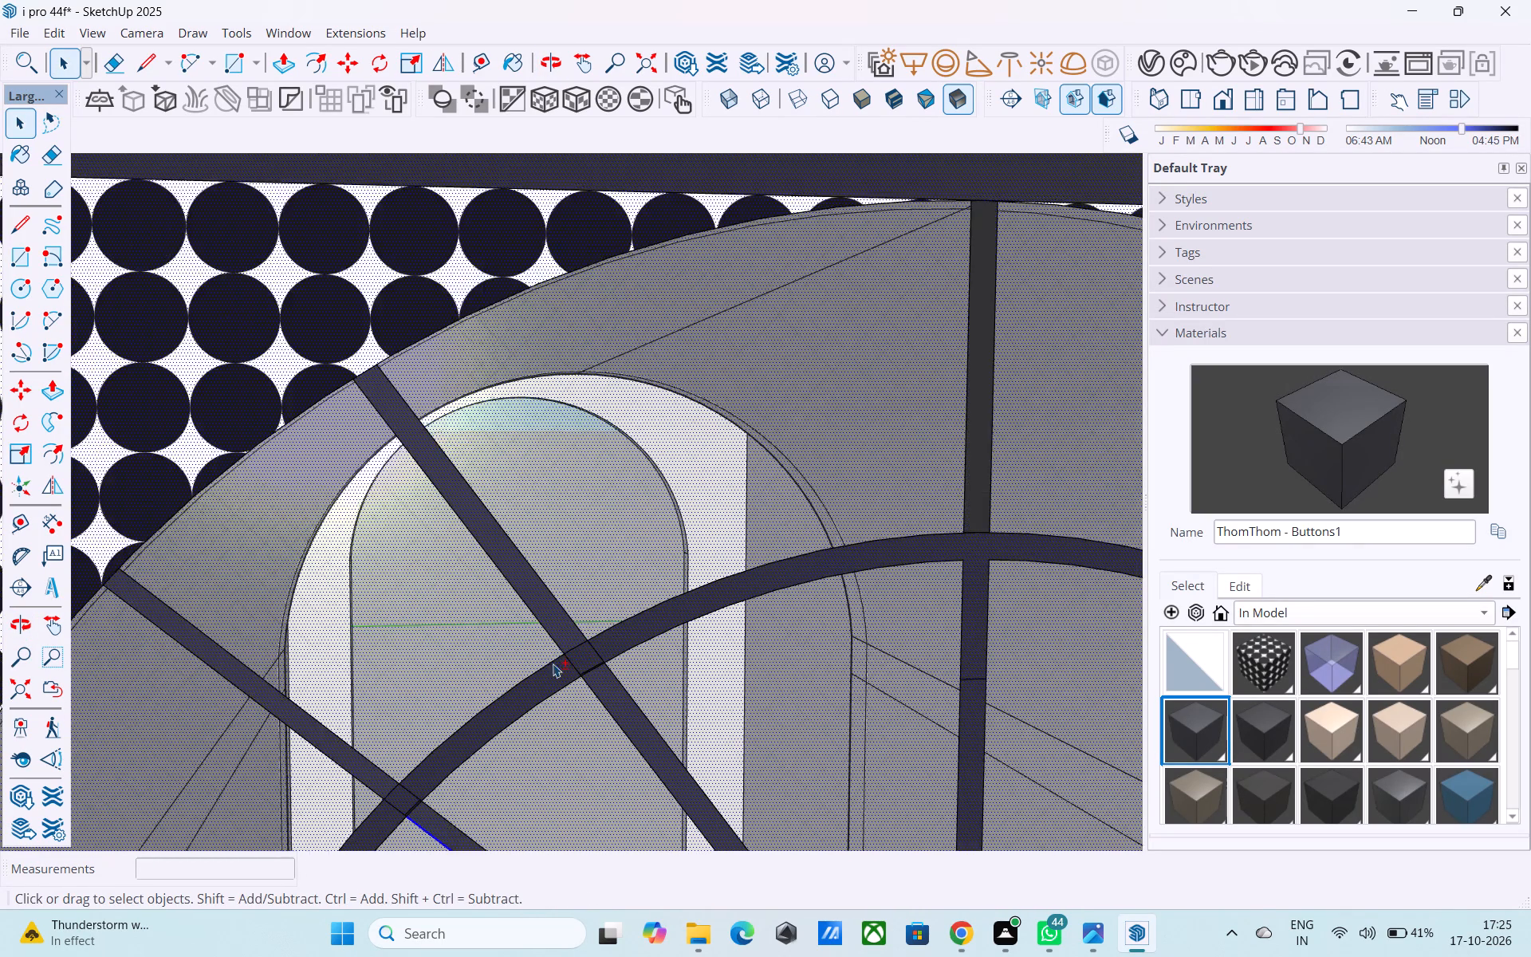
shift+scroll(553, 664, down, 11)
shift+middle_drag(659, 713, 614, 658)
shift+scroll(669, 603, up, 4)
shift+click(679, 516)
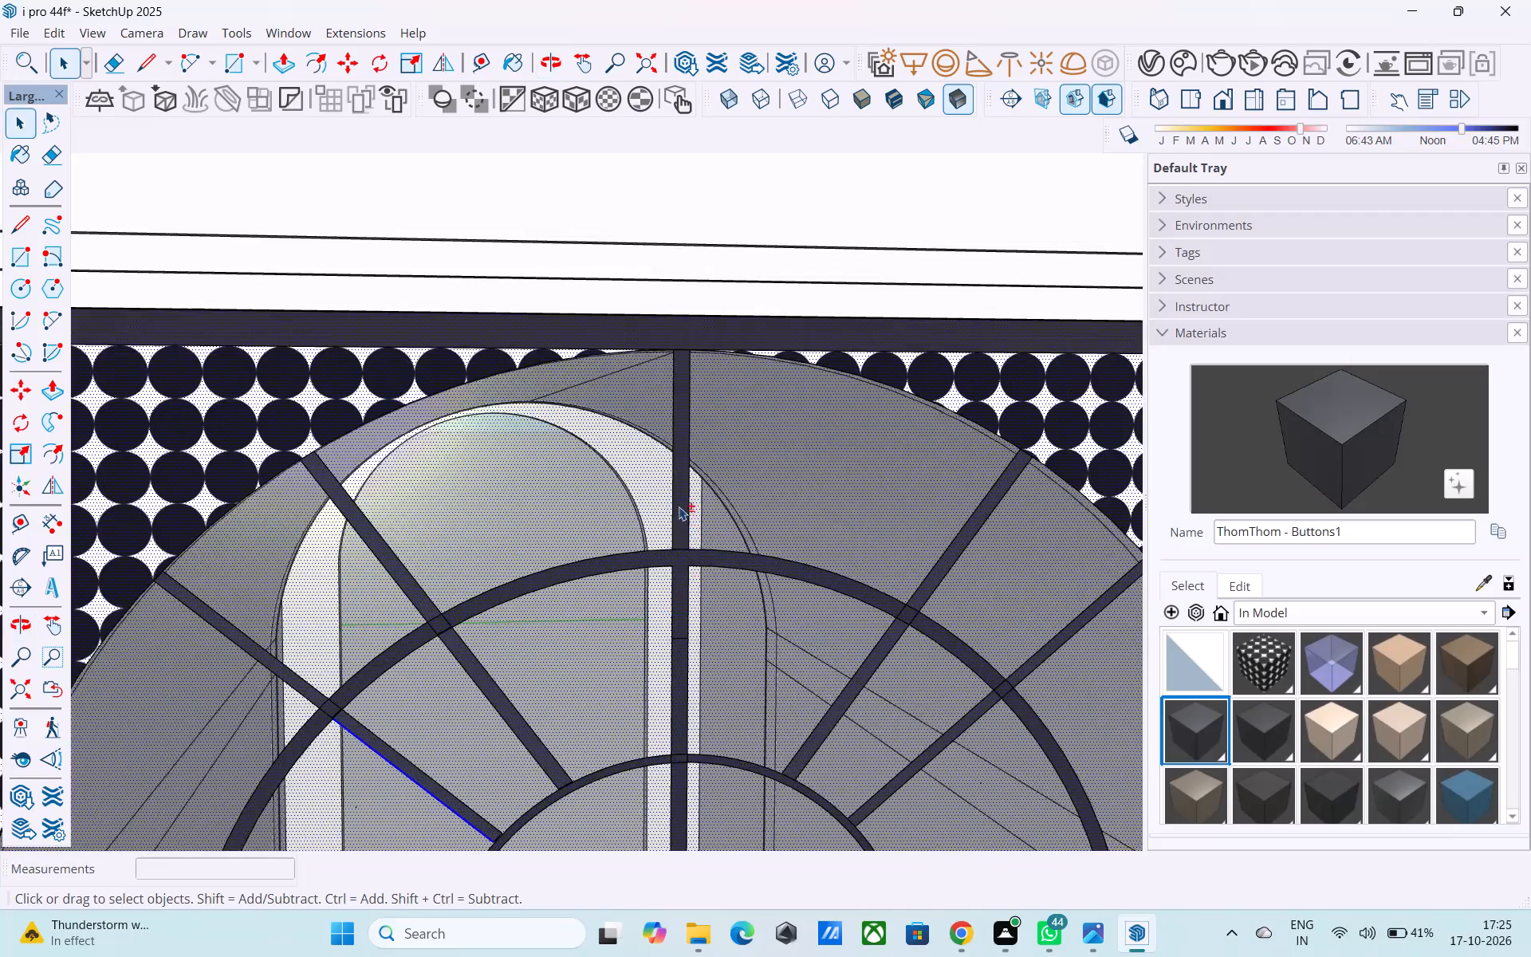
Add the central bar's segment across the thick transom, the adjoining upper and lower strips and their junctions to the selection.
shift+scroll(679, 508, down, 6)
shift+middle_drag(695, 824, 645, 536)
shift+scroll(589, 559, down, 6)
shift+middle_drag(620, 731, 612, 414)
shift+scroll(662, 527, up, 6)
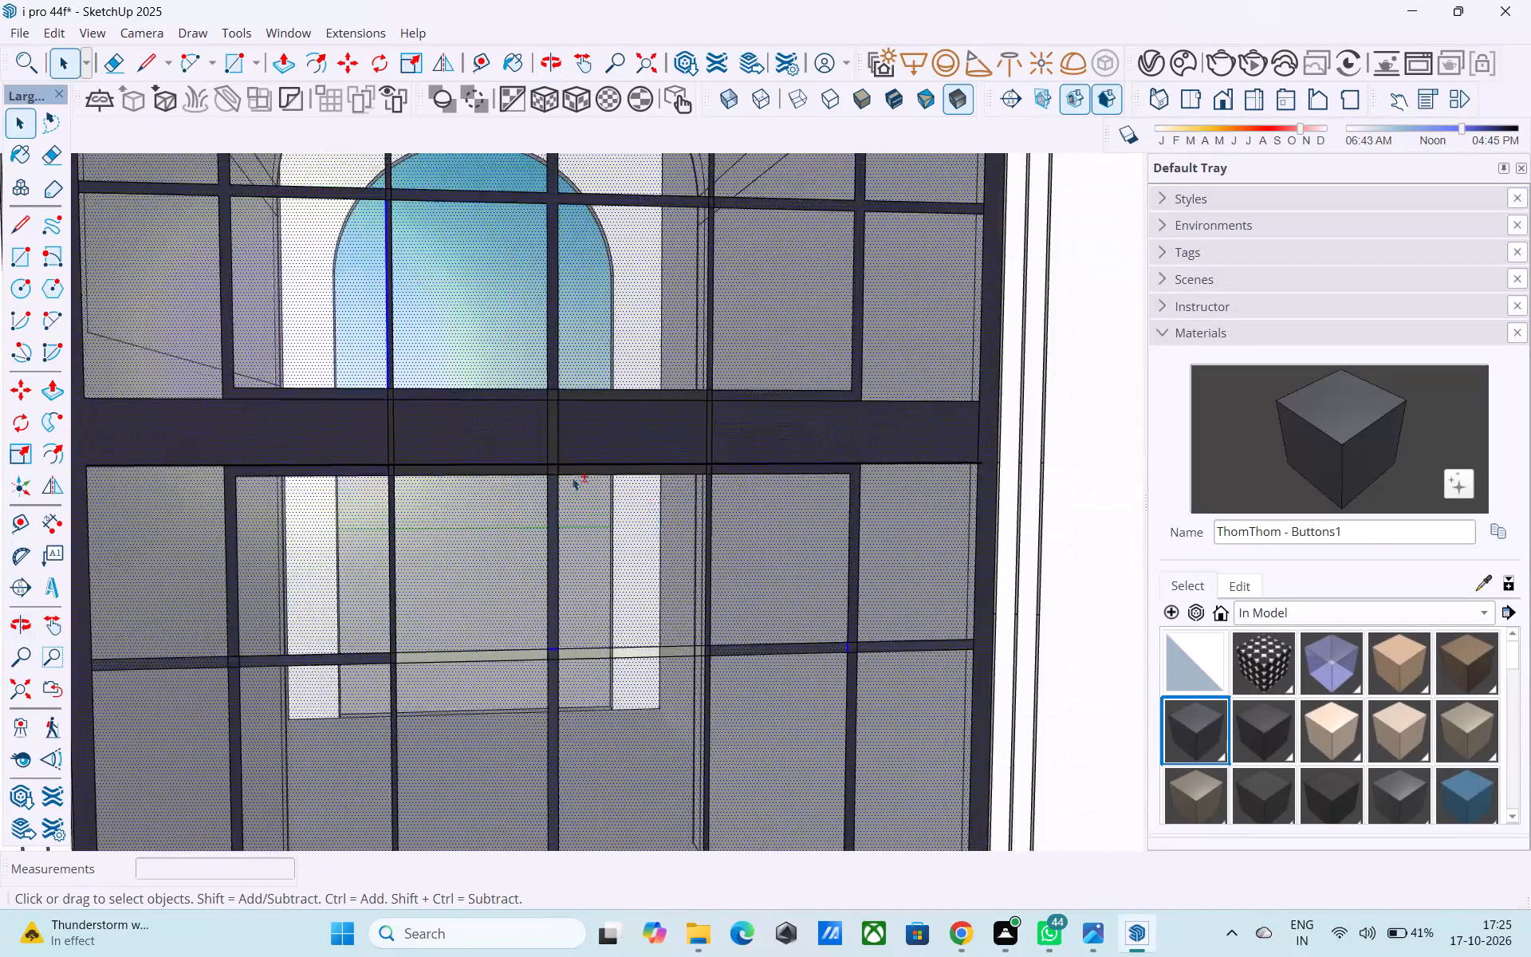
shift+scroll(520, 442, up, 8)
shift+click(572, 442)
shift+click(532, 506)
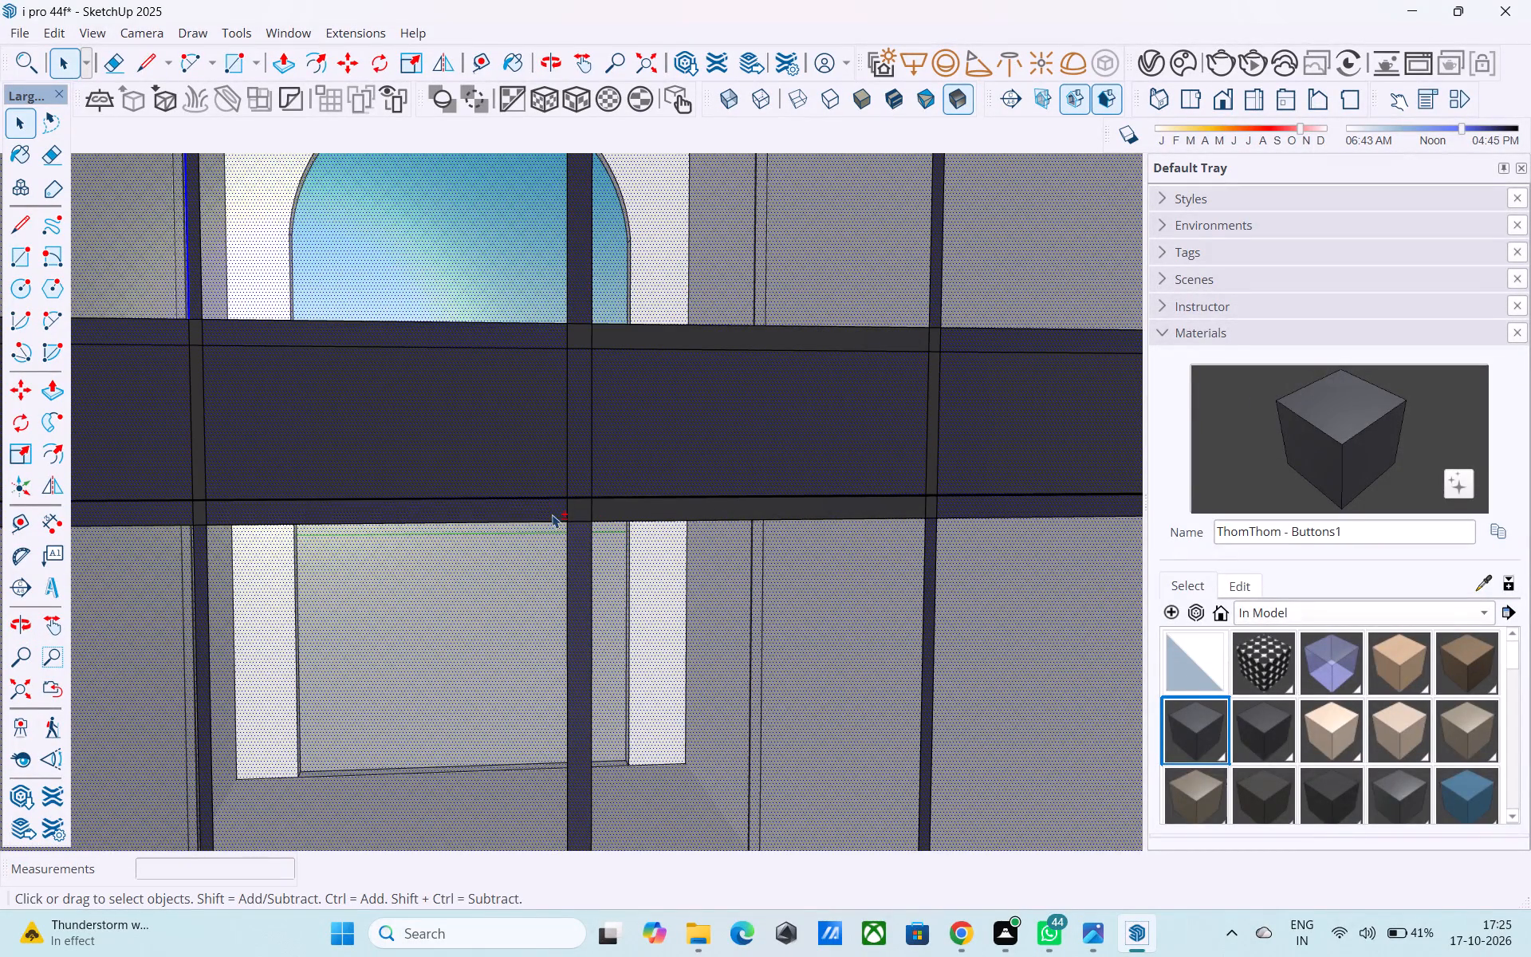
shift+click(586, 510)
shift+click(608, 518)
shift+click(666, 340)
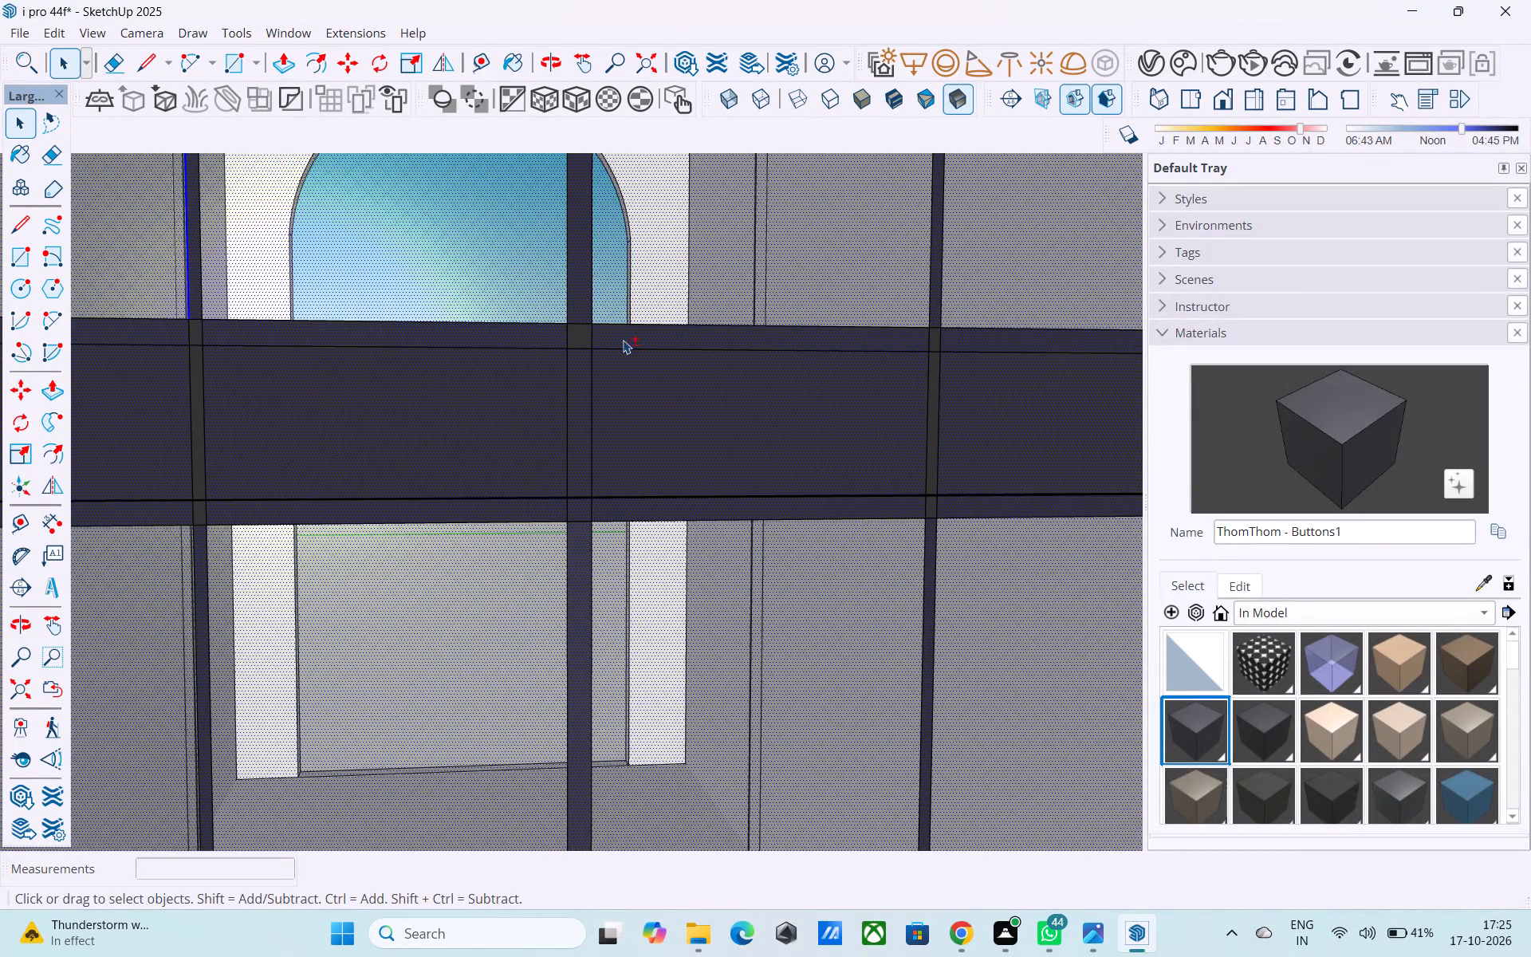
shift+click(585, 337)
Add the transom segments and edge-strip junctions of the vertical bars on both sides of the central bar to the selection.
shift+click(937, 418)
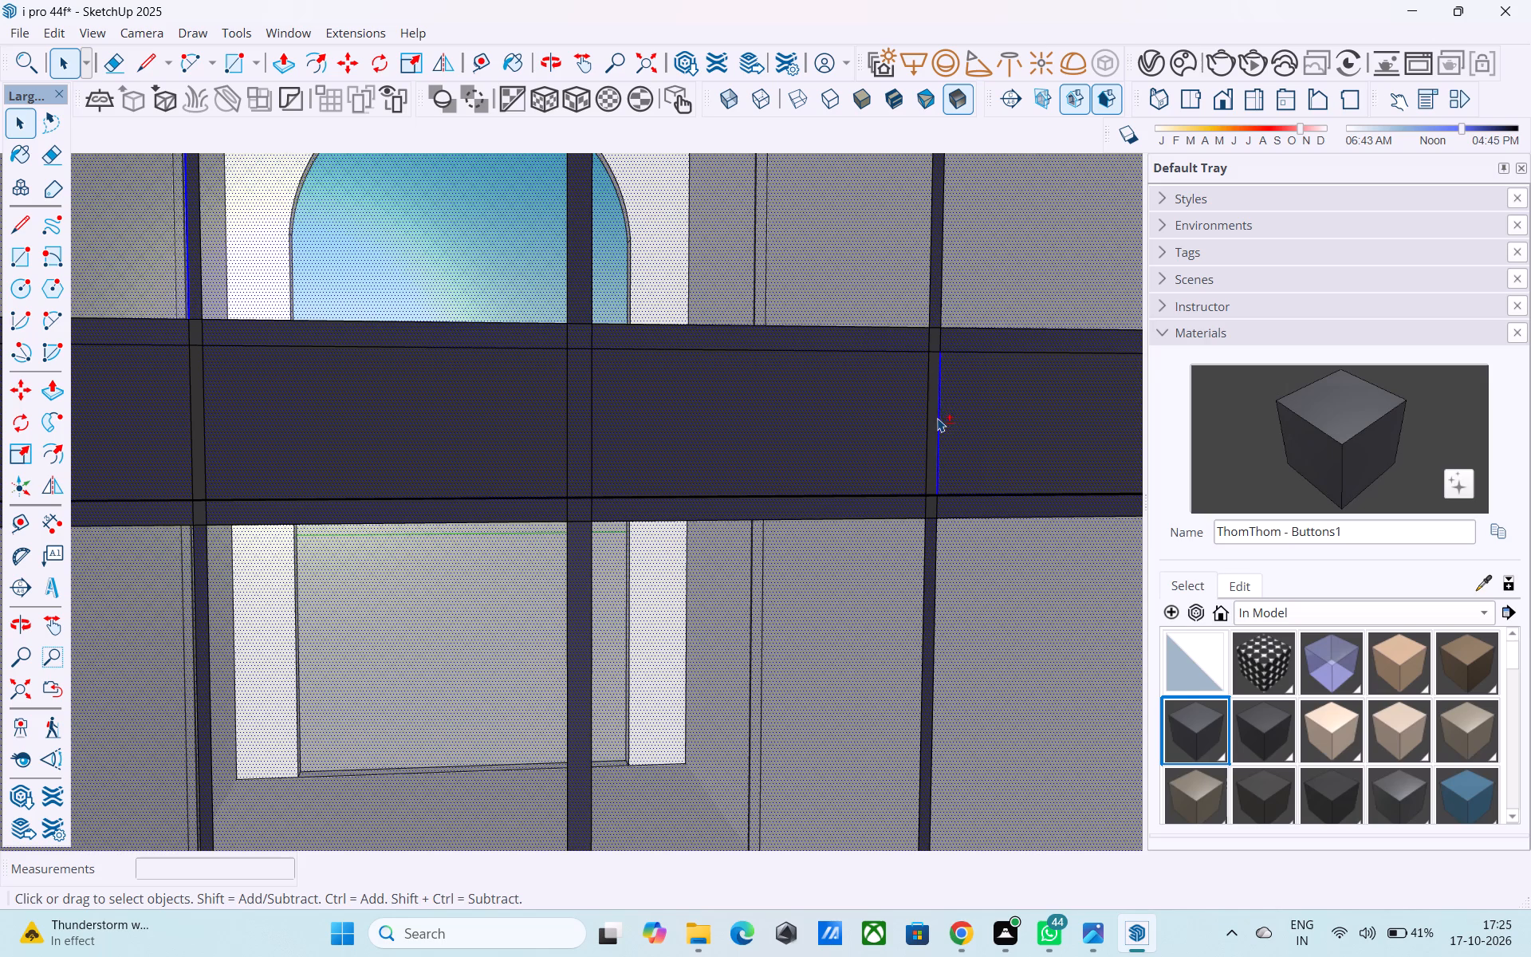
shift+click(936, 334)
shift+click(933, 443)
shift+click(932, 506)
shift+middle_drag(566, 477, 736, 494)
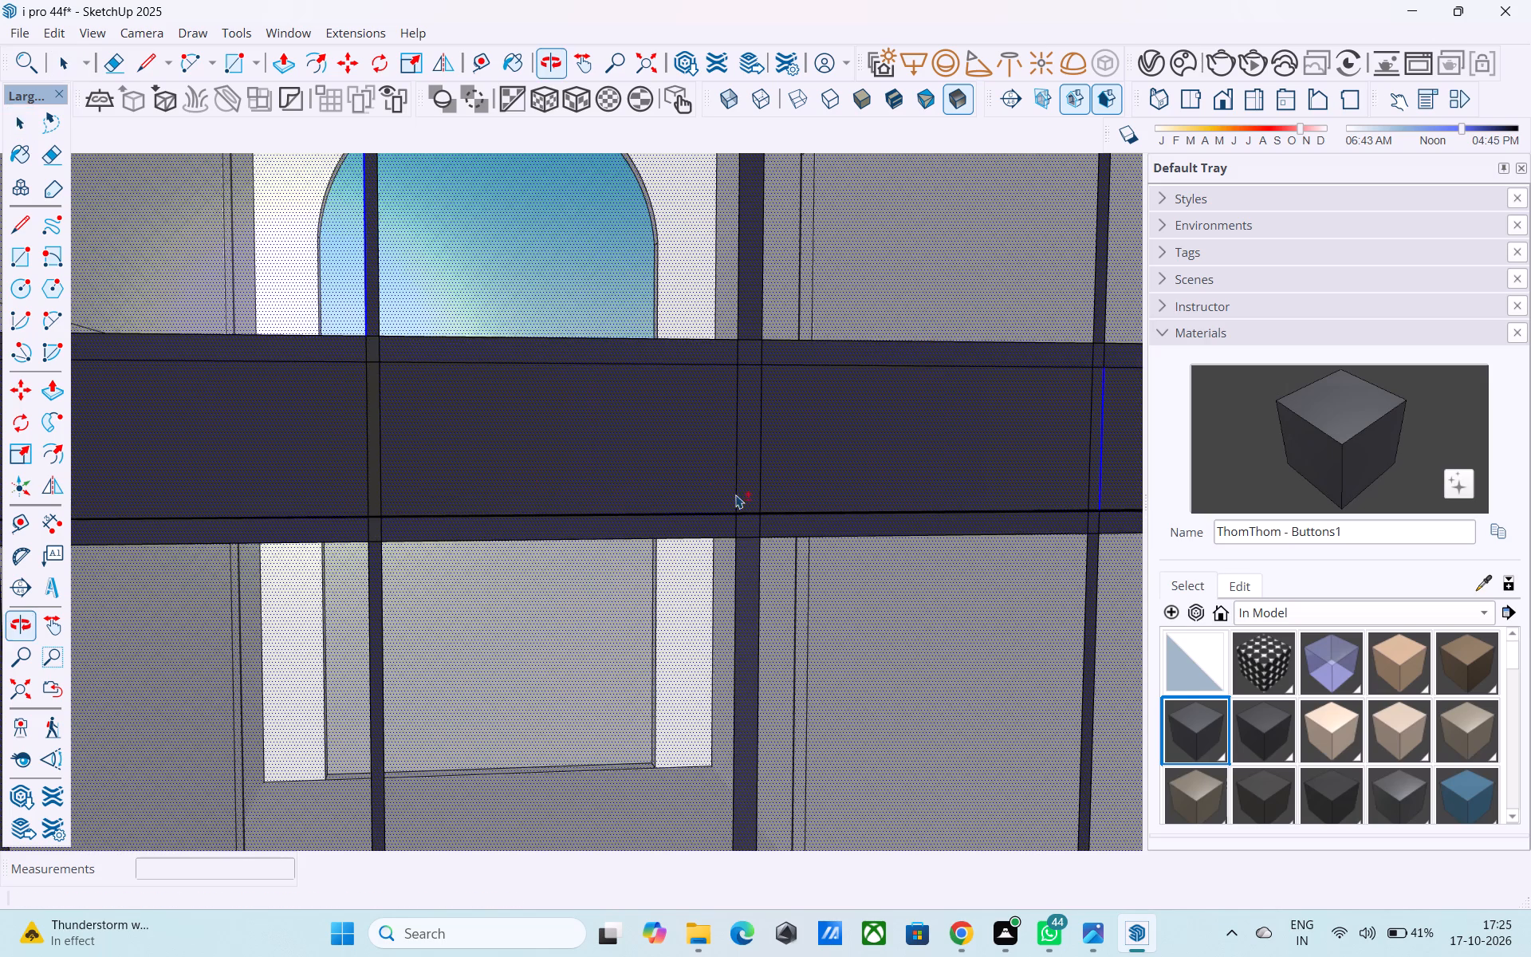
shift+scroll(394, 517, up, 7)
shift+click(364, 526)
shift+click(360, 483)
shift+scroll(420, 526, down, 2)
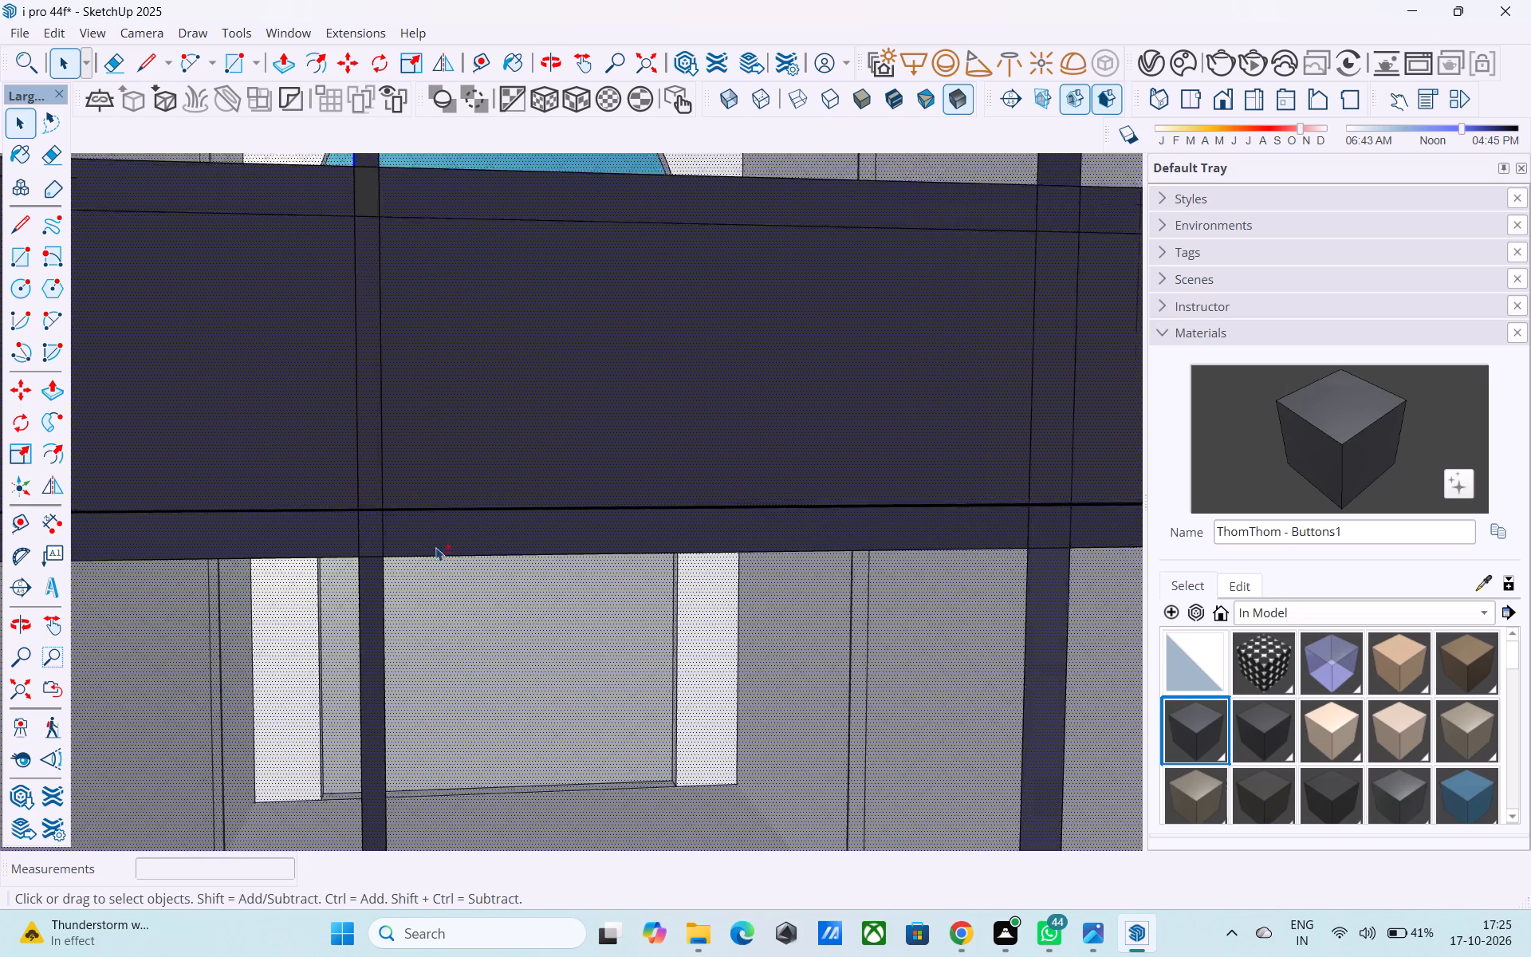
shift+scroll(435, 547, down, 7)
shift+scroll(412, 415, up, 3)
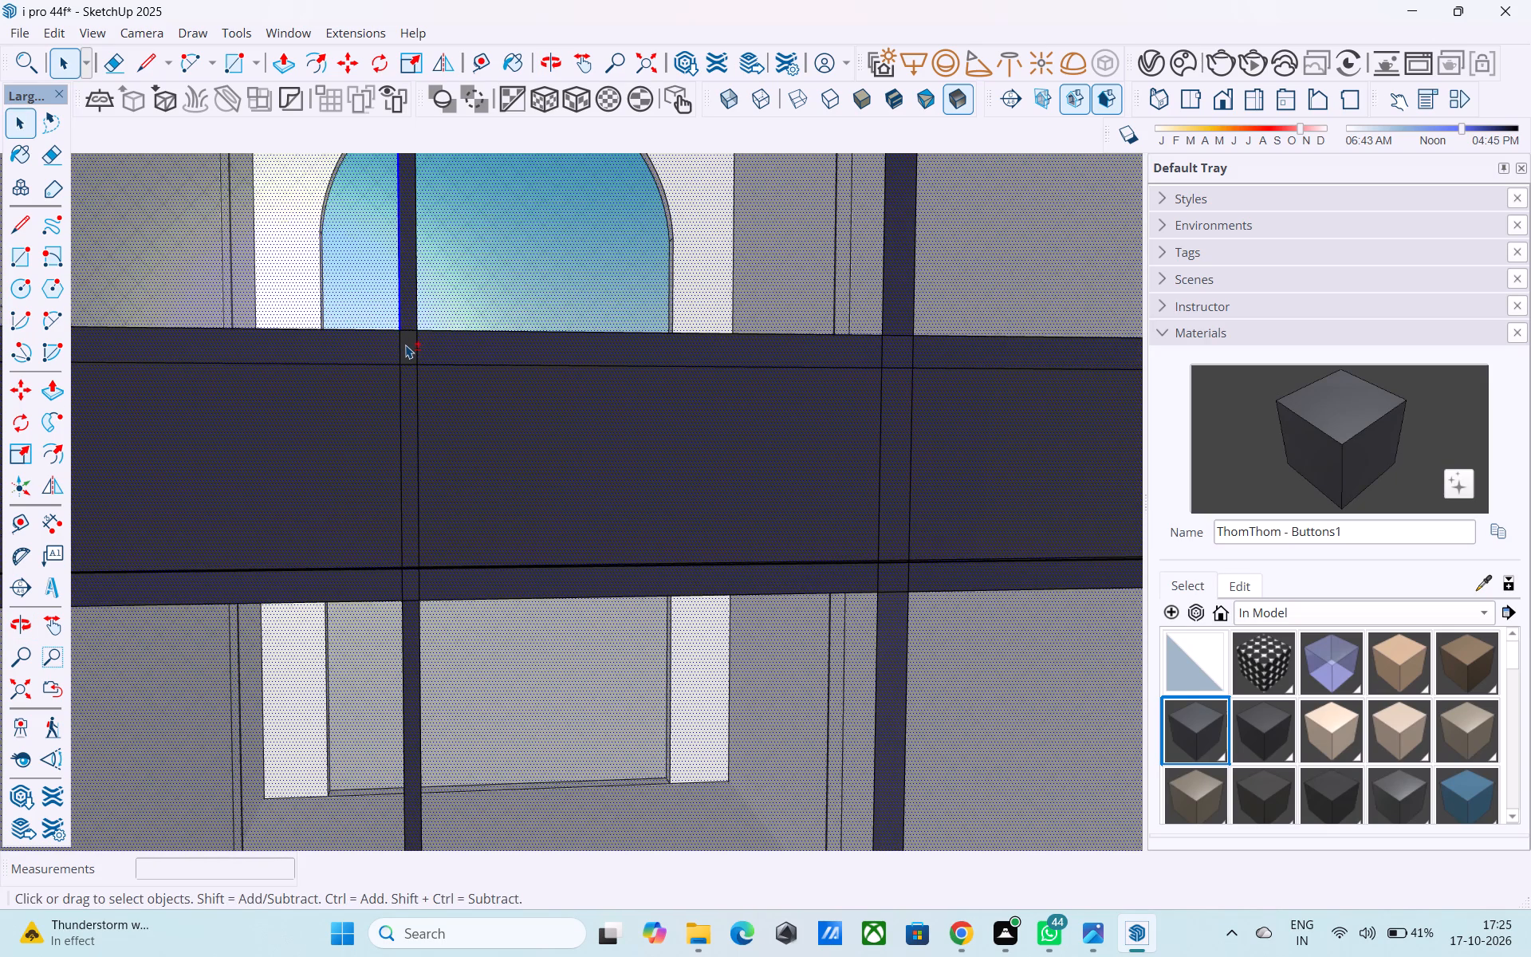
shift+click(405, 345)
Copy the selected glazing from its bottom-left corner to the open ground beside the building, about 56' 8" away.
shift+scroll(407, 343, down, 19)
shift+middle_drag(489, 475, 584, 274)
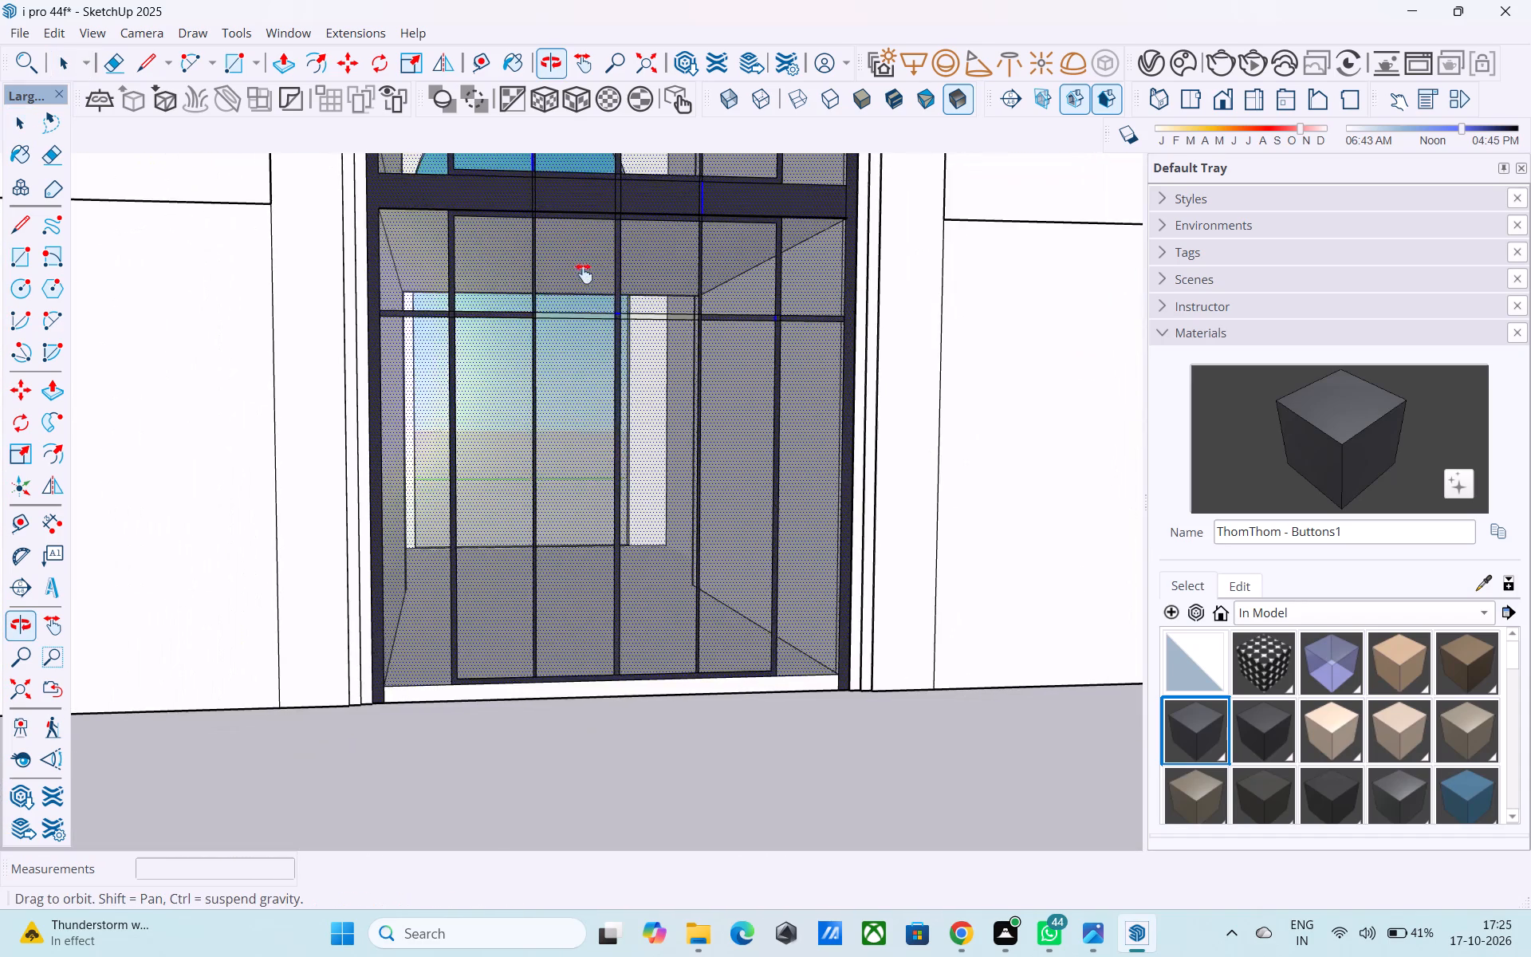
shift+middle_drag(584, 274, 541, 690)
shift+scroll(489, 636, up, 5)
shift+scroll(457, 612, down, 11)
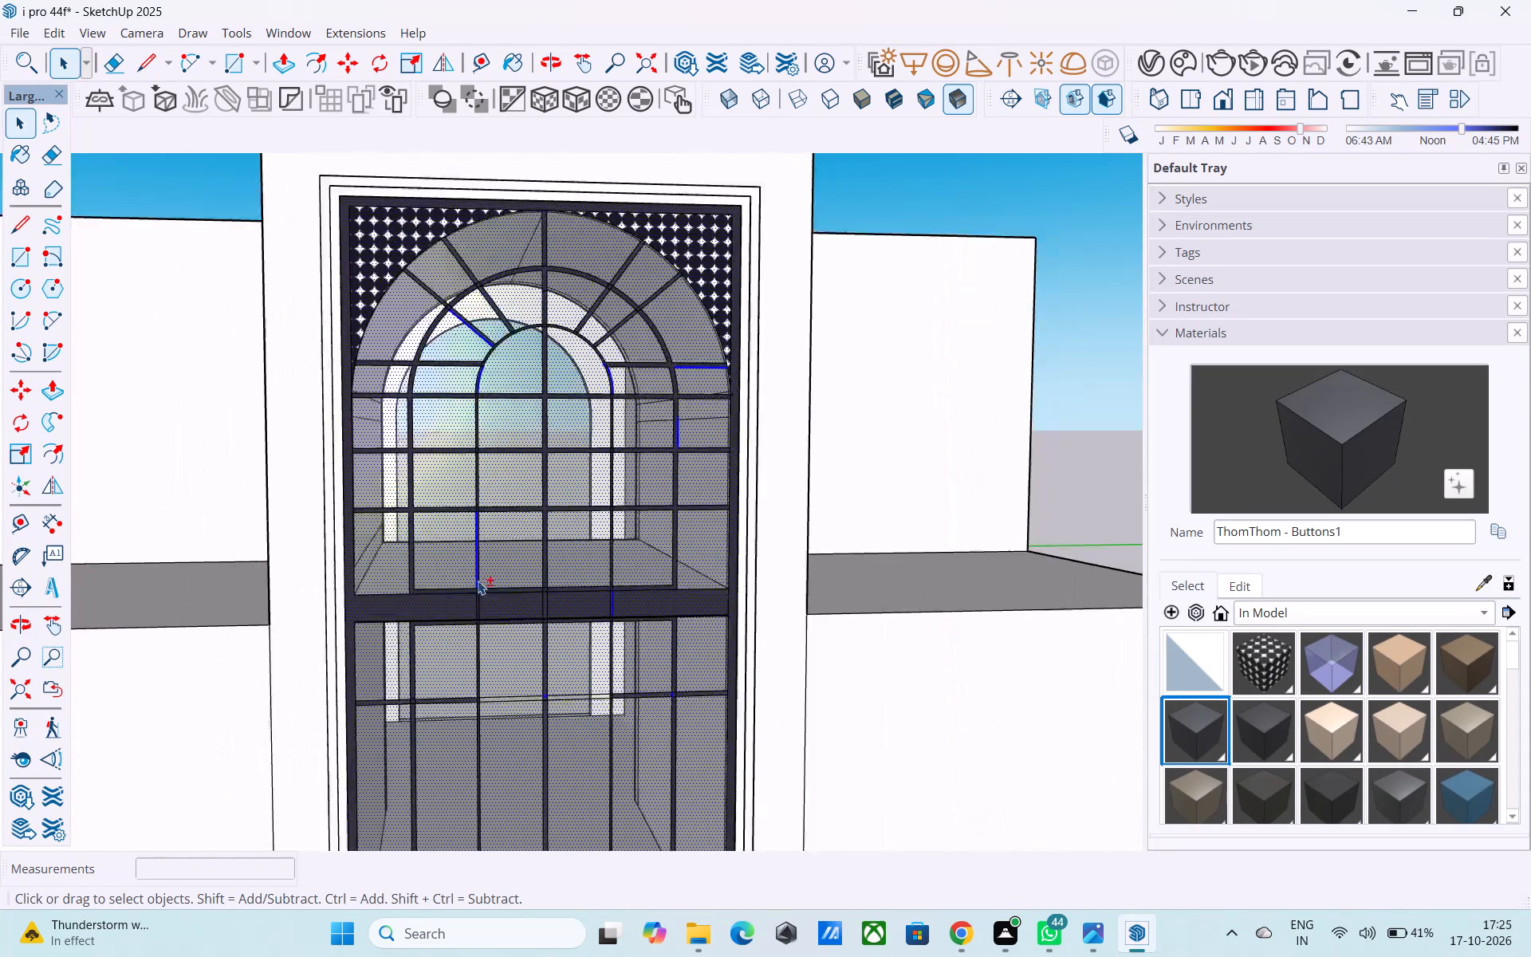
shift+scroll(478, 581, down, 2)
shift+middle_drag(503, 593, 508, 450)
shift+middle_drag(531, 513, 520, 482)
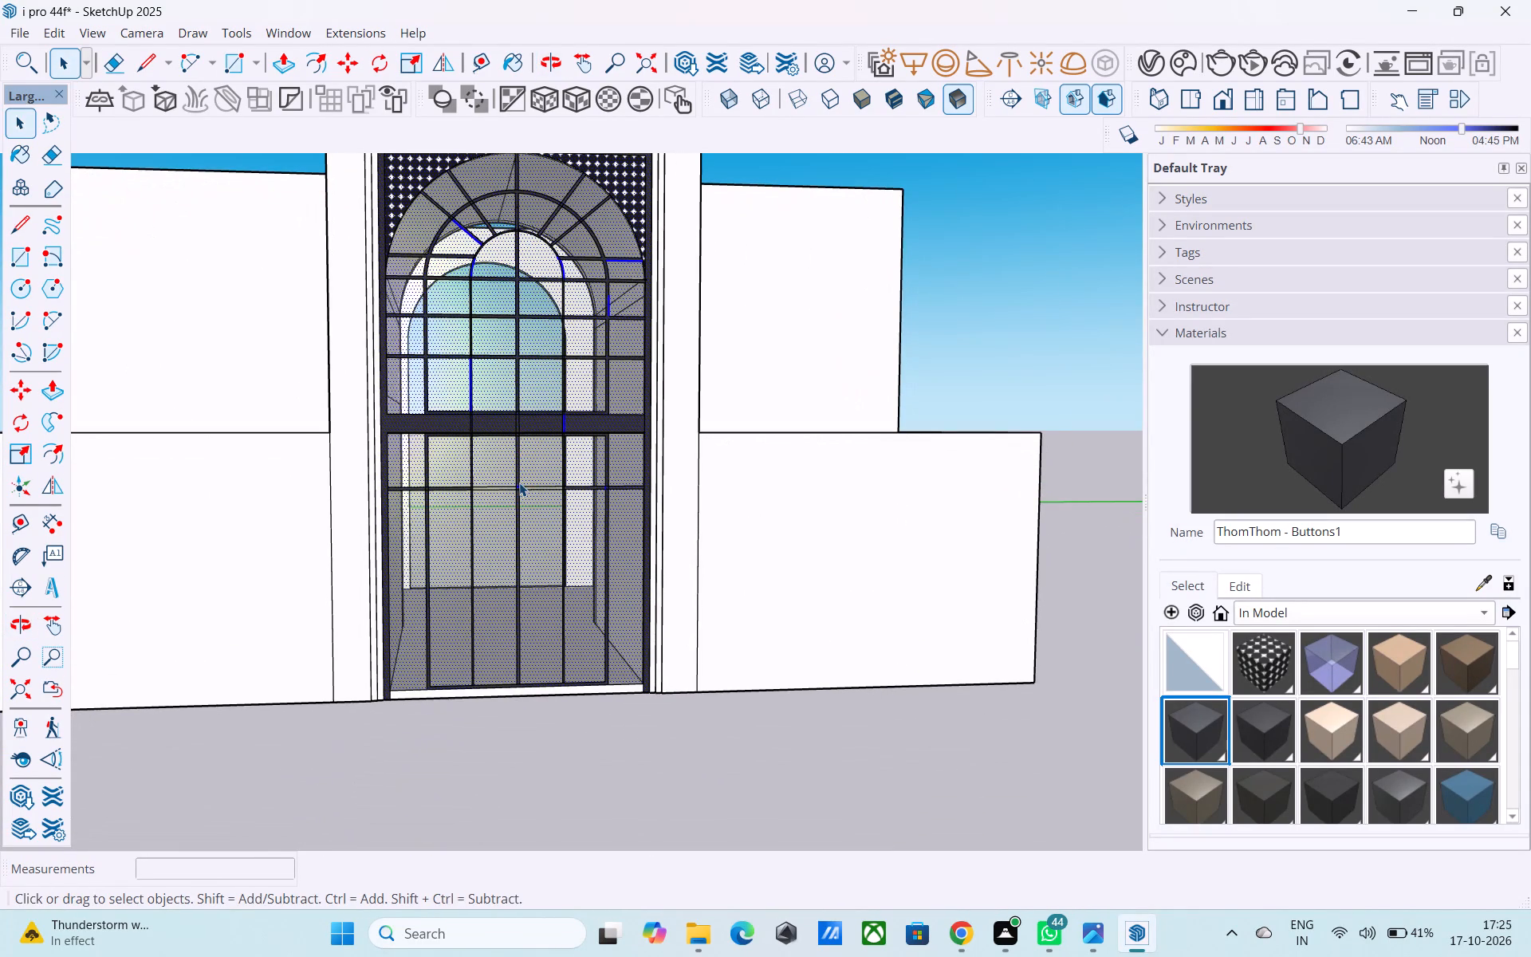
key(m)
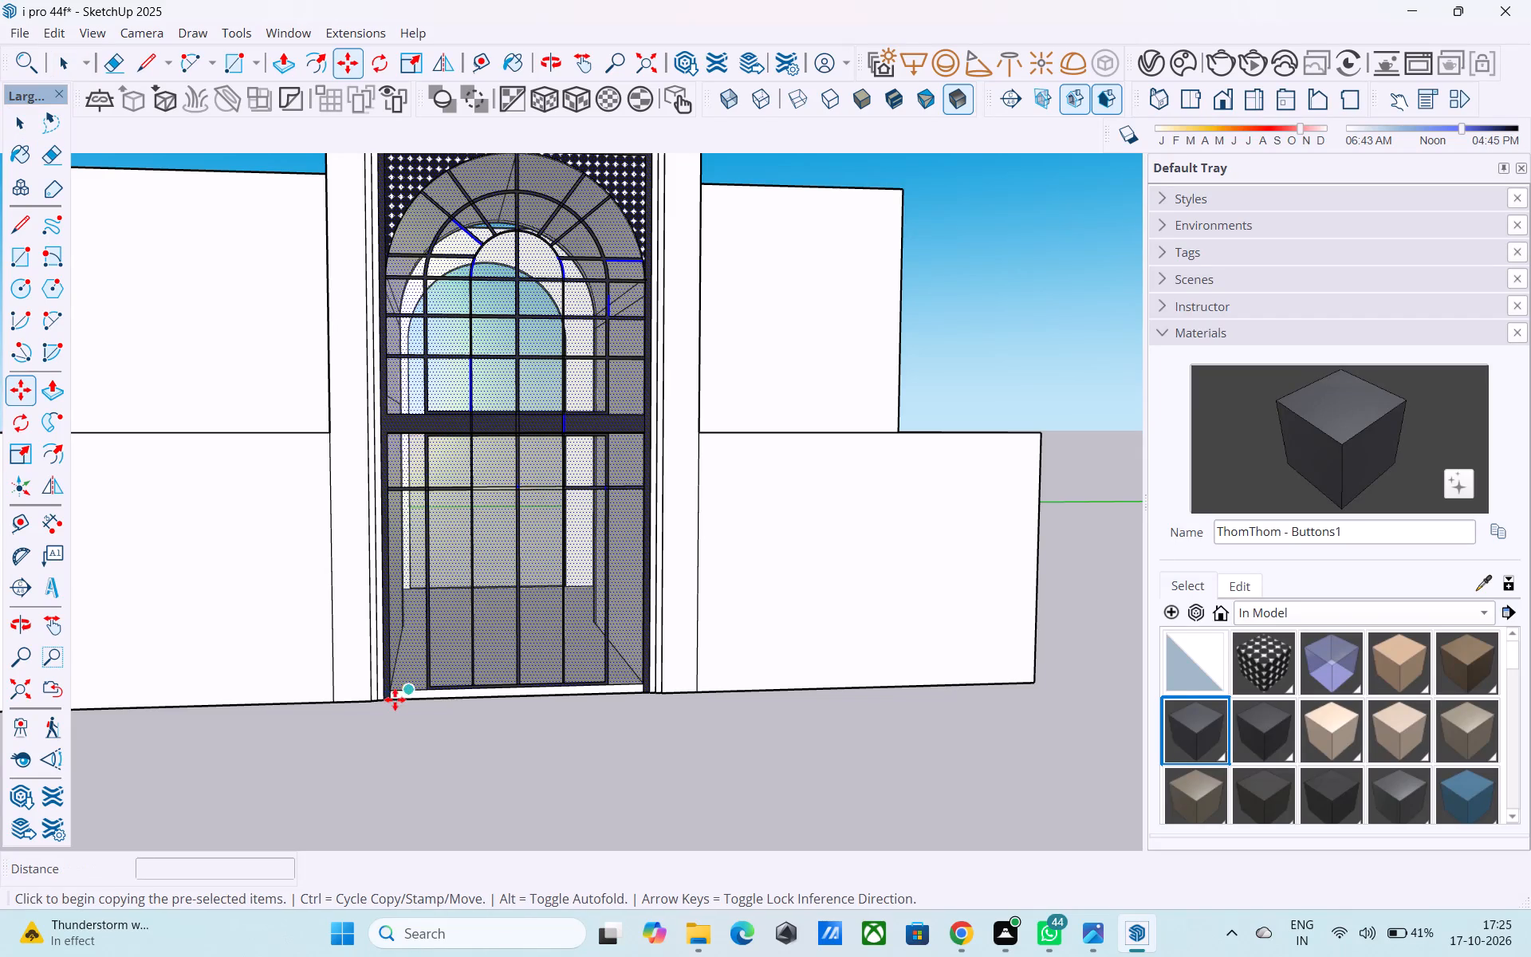
click(388, 704)
scroll(427, 715, down, 5)
scroll(561, 735, down, 6)
click(850, 758)
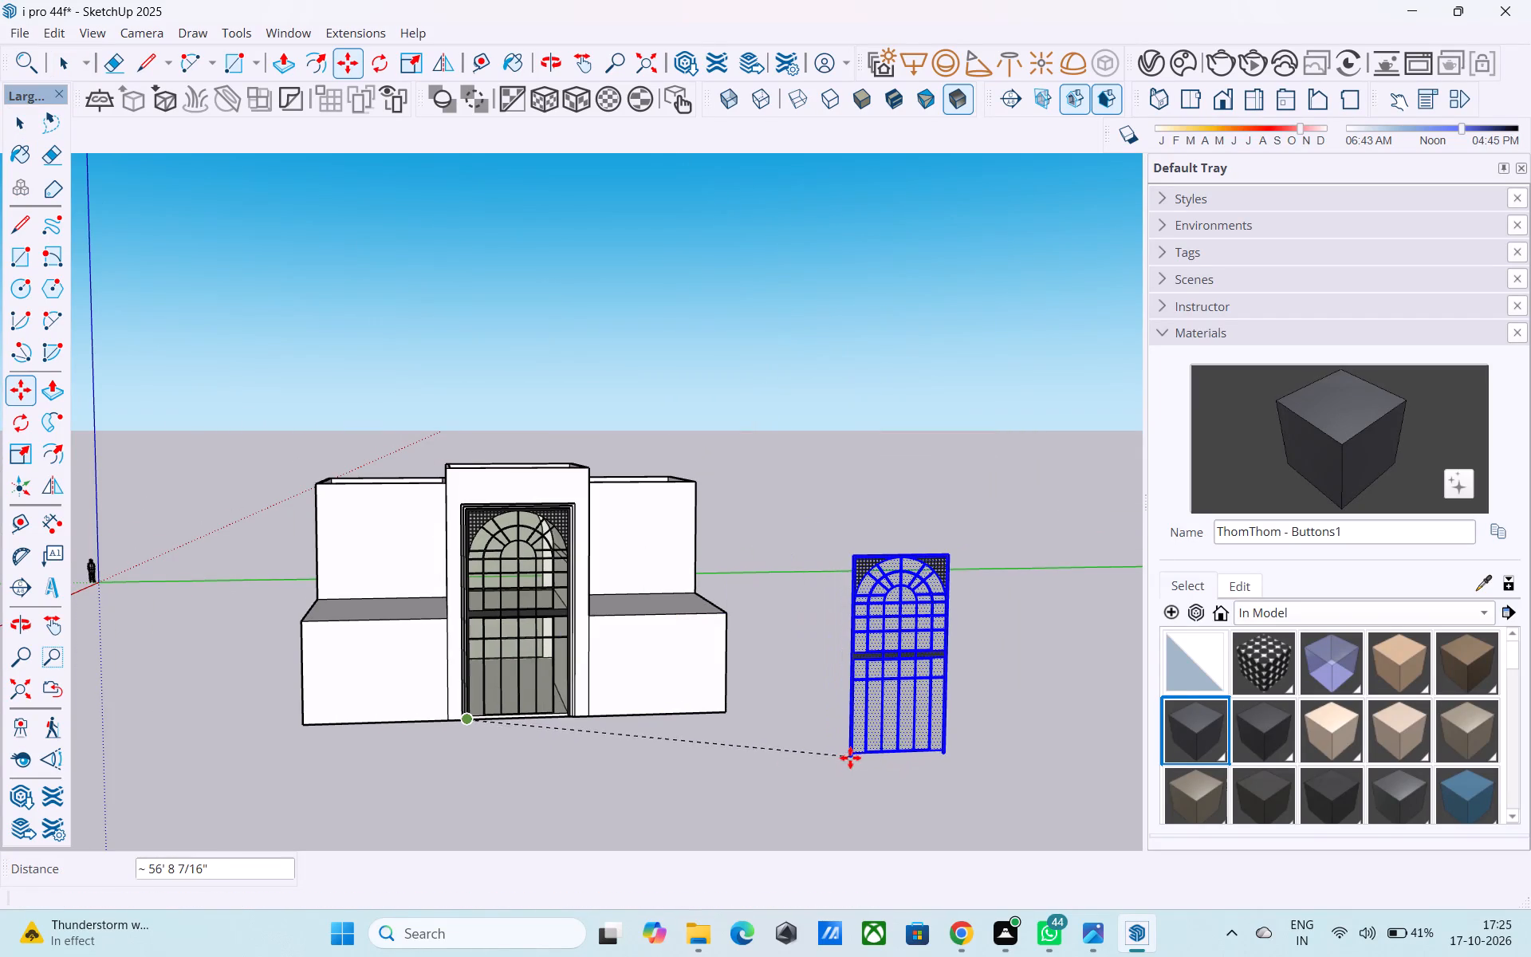
scroll(914, 679, up, 10)
key(space)
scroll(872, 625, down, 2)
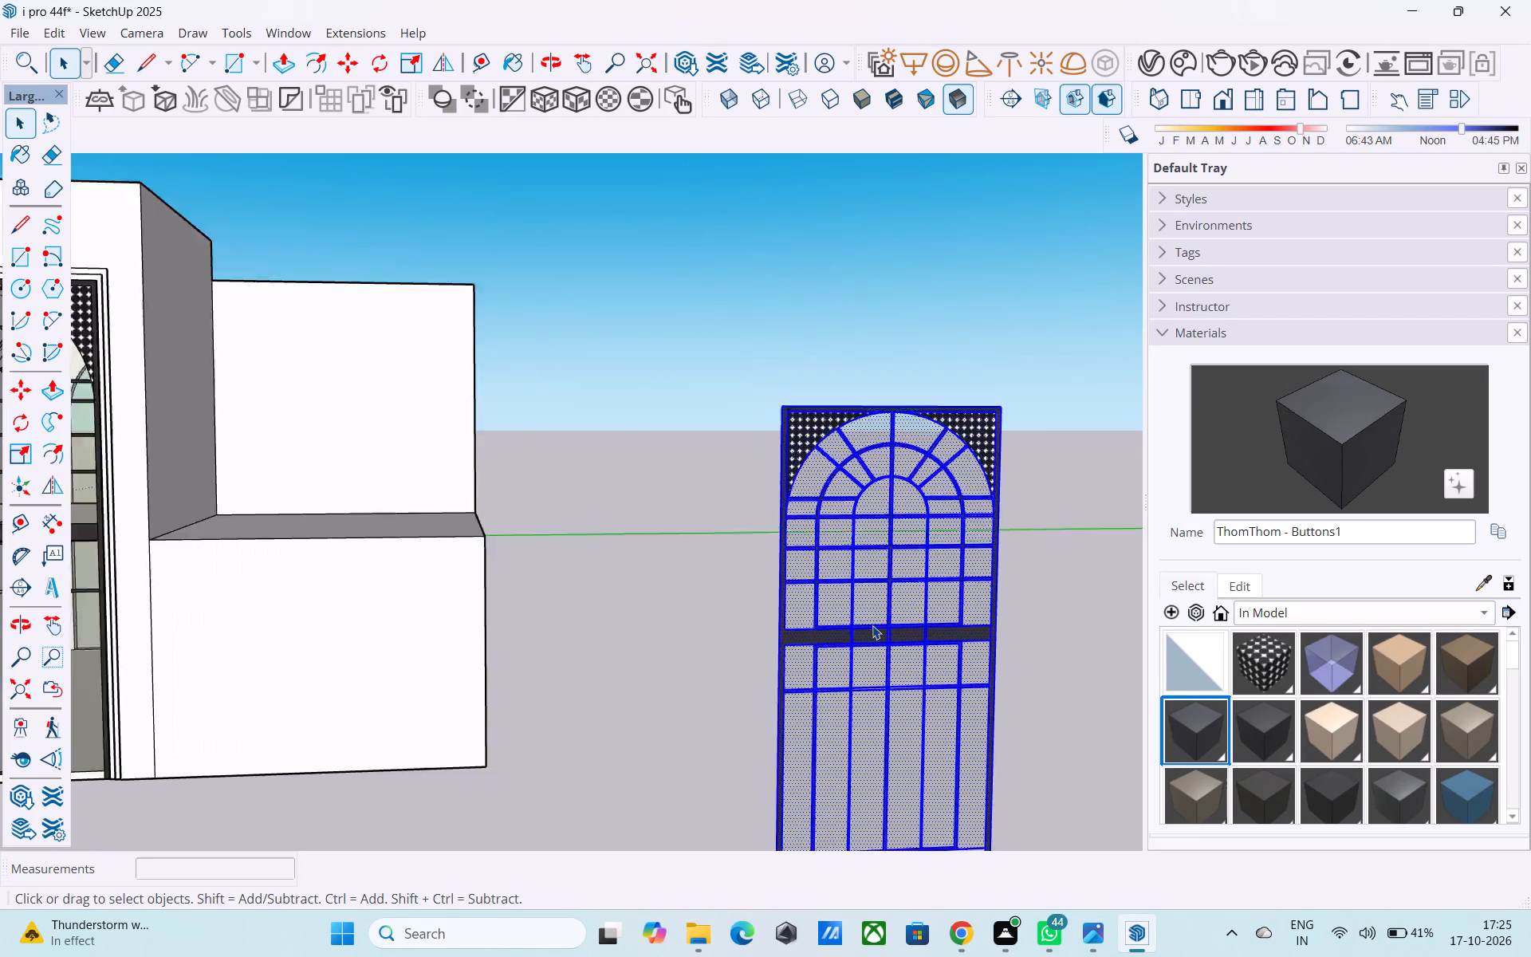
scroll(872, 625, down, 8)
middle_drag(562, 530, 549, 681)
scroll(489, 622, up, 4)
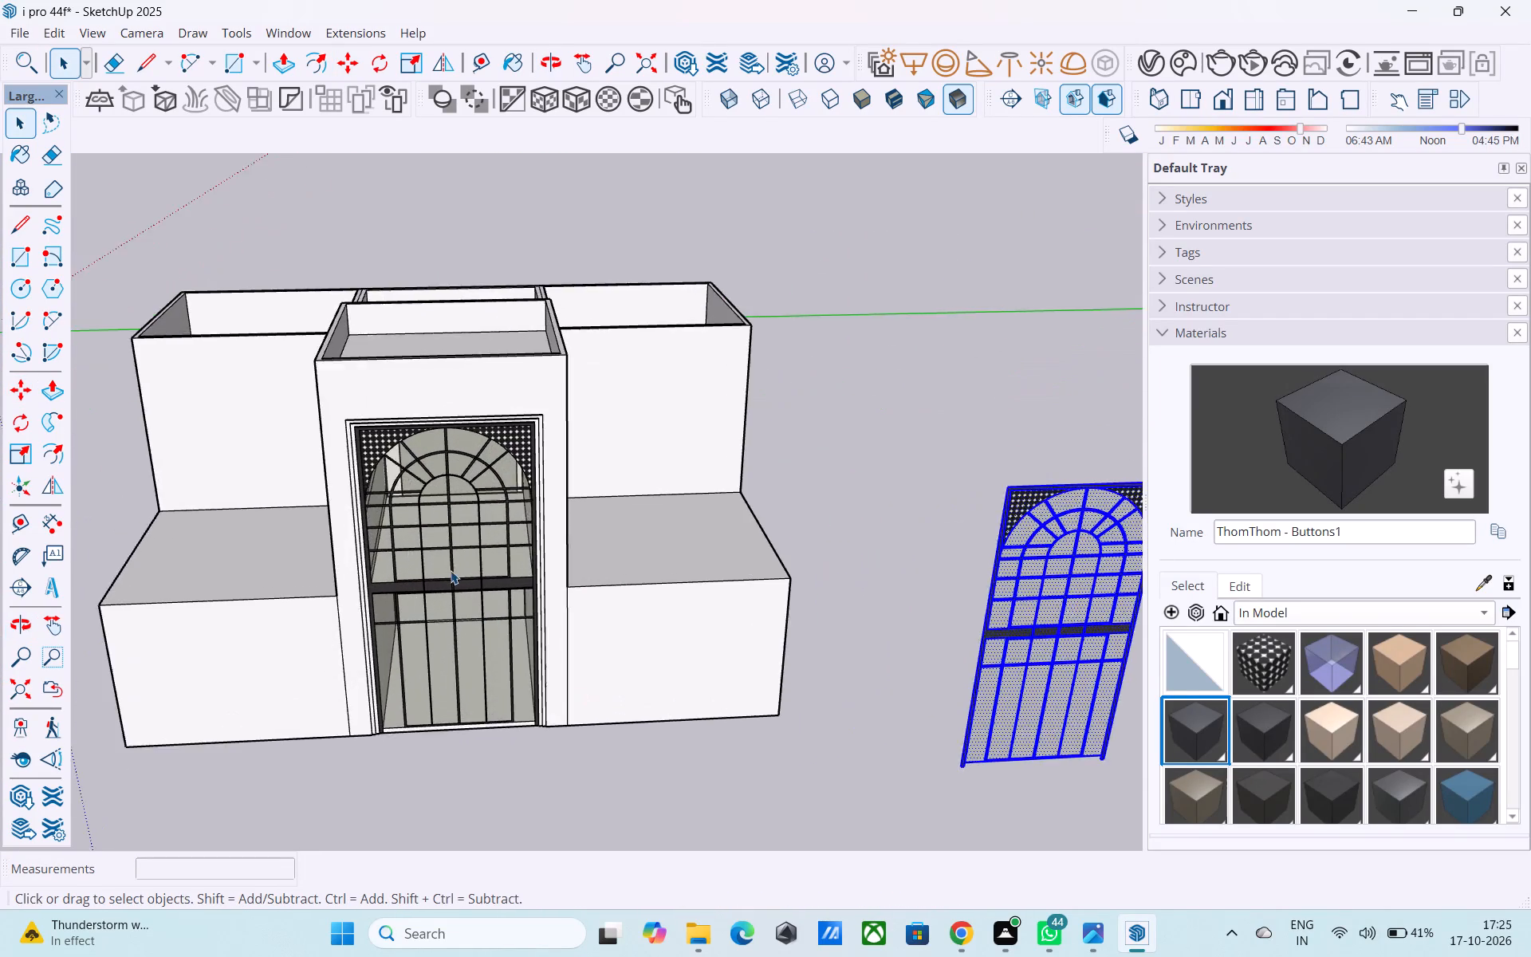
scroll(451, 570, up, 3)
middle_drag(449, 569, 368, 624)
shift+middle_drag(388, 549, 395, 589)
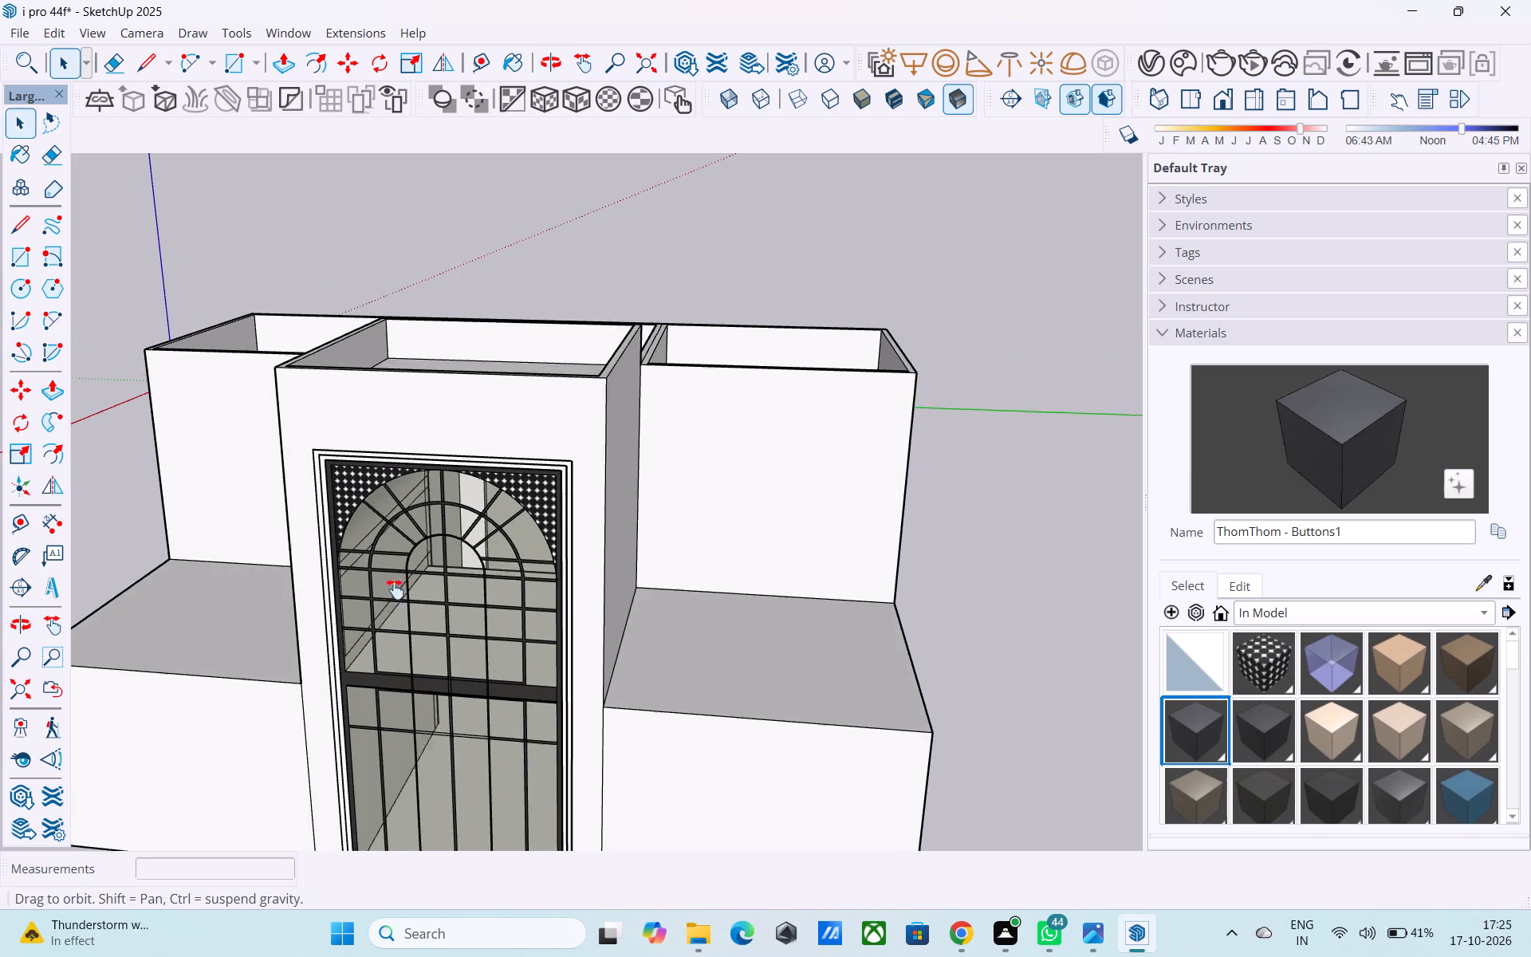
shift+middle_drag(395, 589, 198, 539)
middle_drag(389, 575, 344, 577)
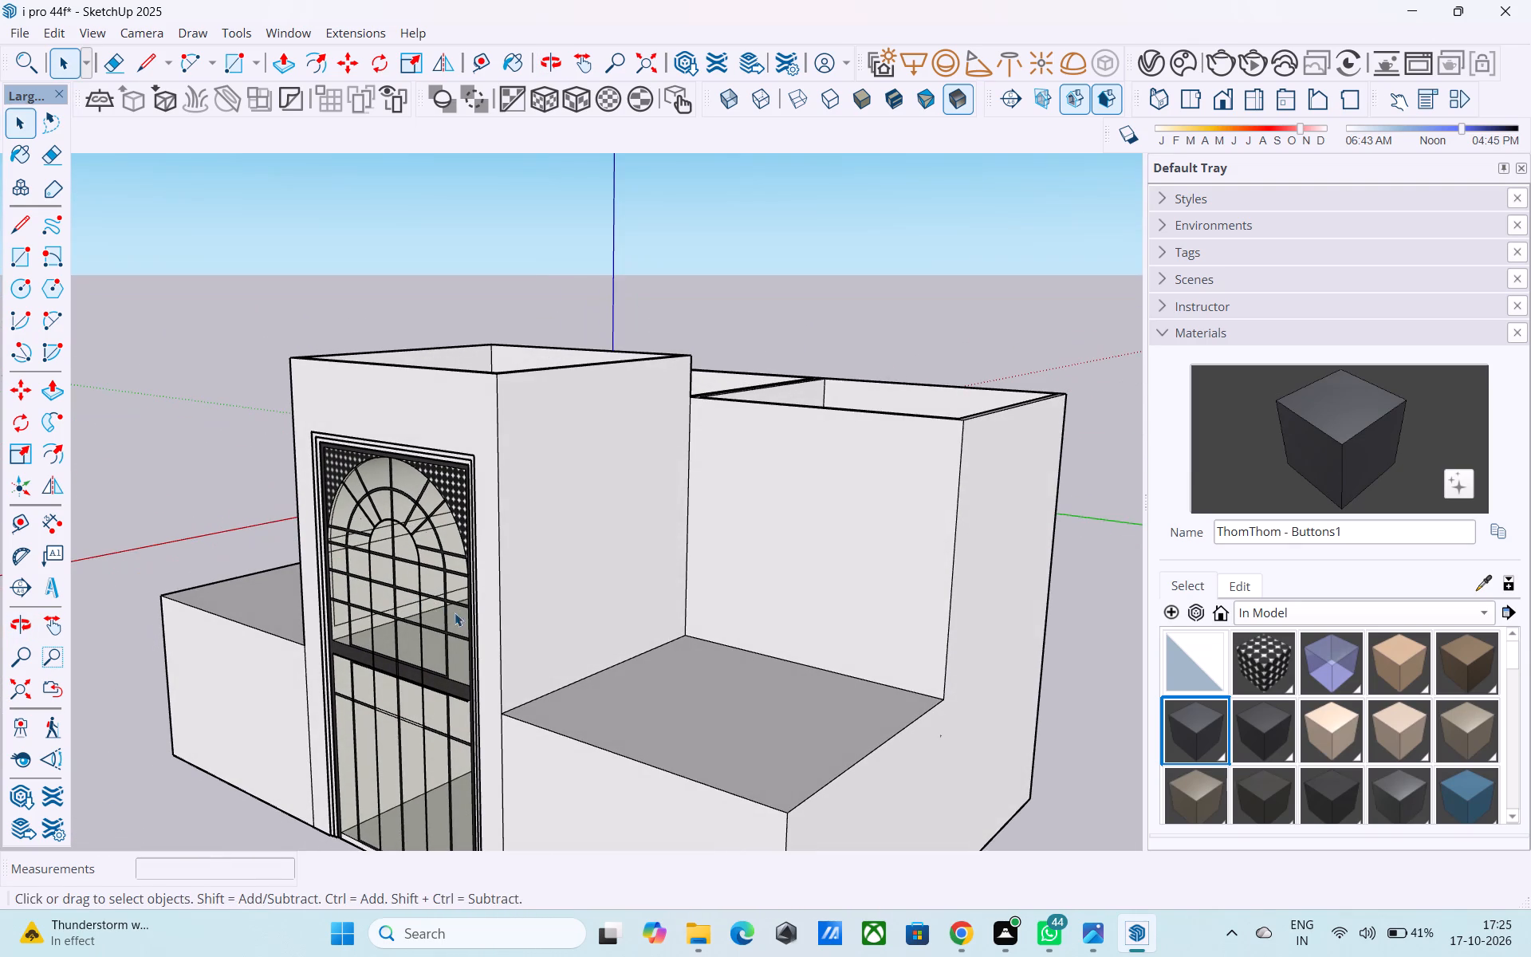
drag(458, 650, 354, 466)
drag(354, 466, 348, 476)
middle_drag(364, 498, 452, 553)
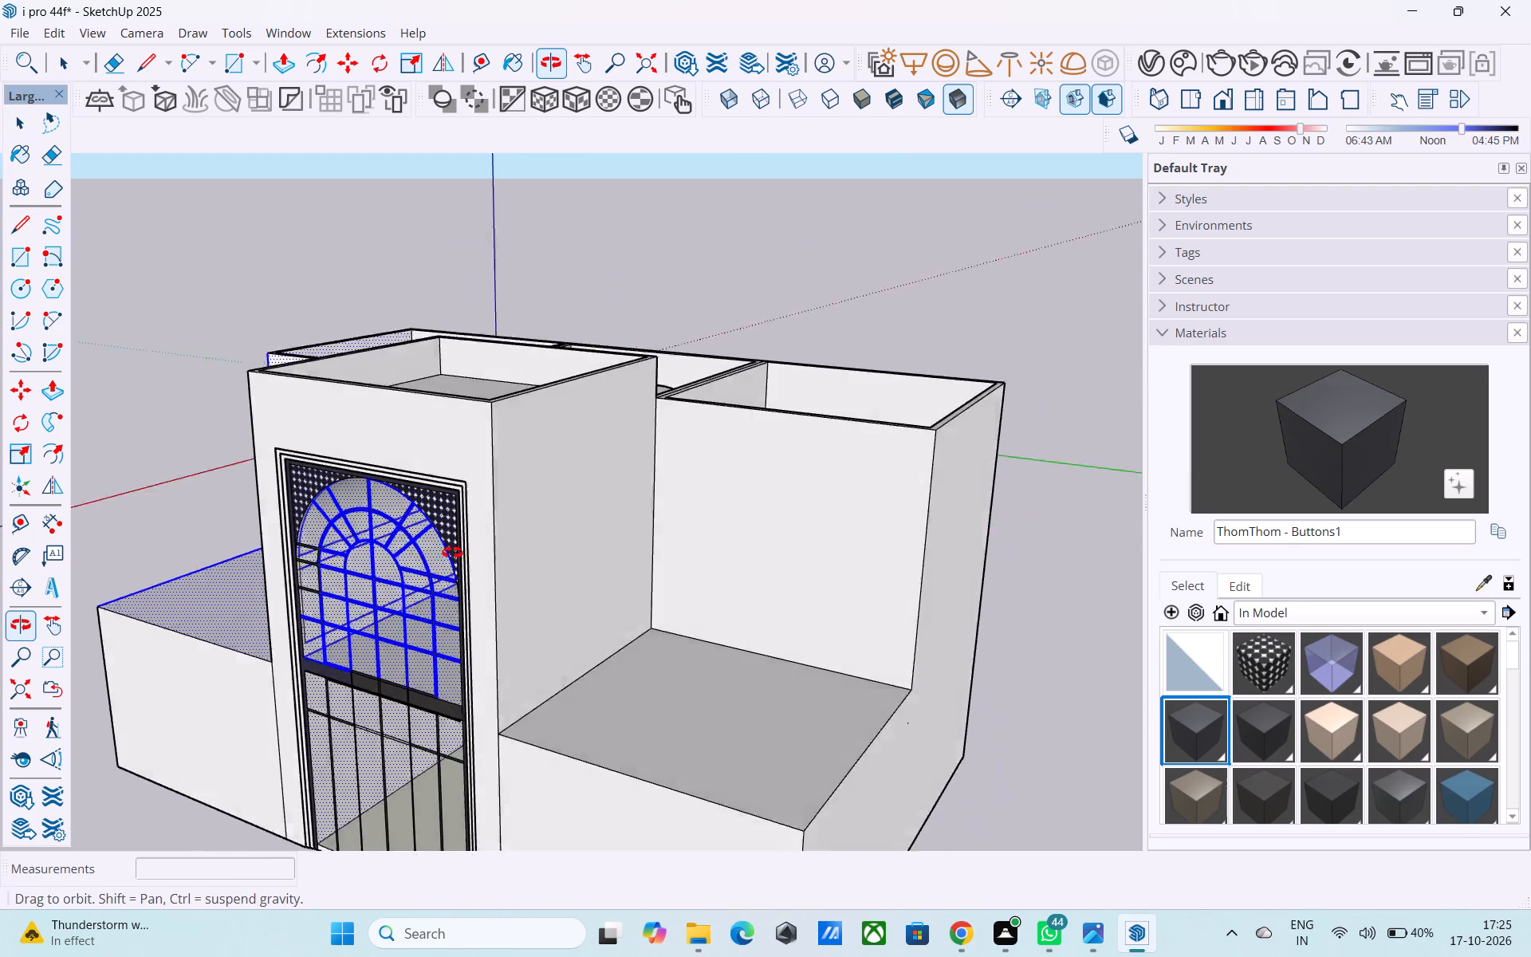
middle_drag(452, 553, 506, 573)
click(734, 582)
Select the whole detached glazing copy beside the building and make it a group.
scroll(531, 637, down, 3)
middle_drag(523, 639, 577, 475)
scroll(577, 475, down, 6)
middle_drag(850, 655, 738, 635)
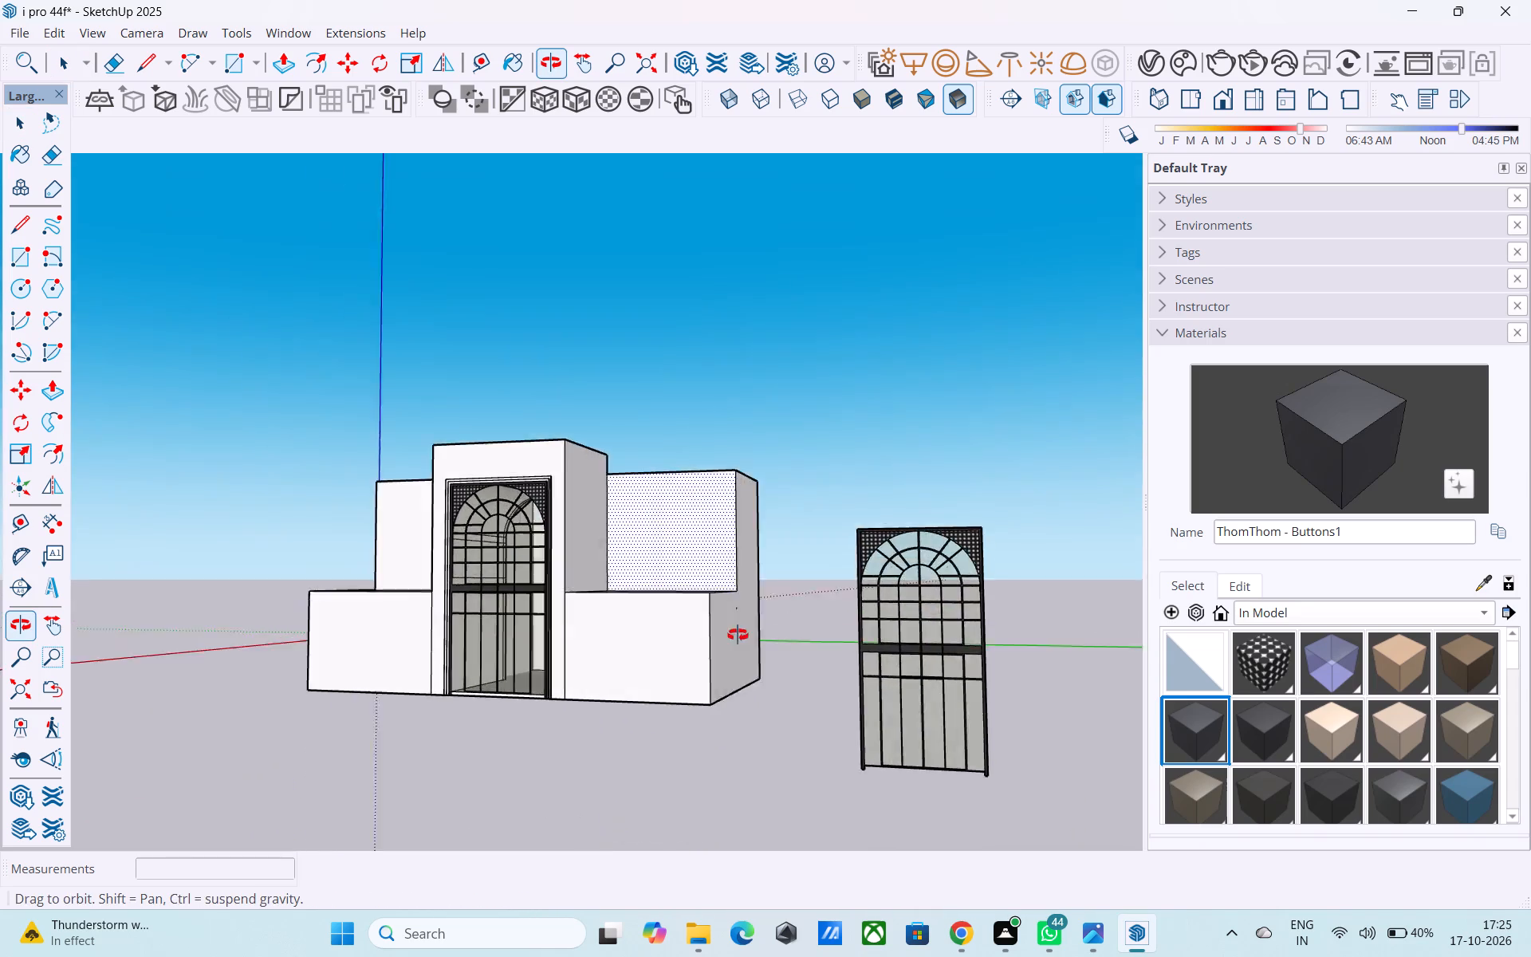
middle_drag(738, 635, 309, 563)
middle_drag(515, 607, 262, 590)
scroll(420, 633, up, 10)
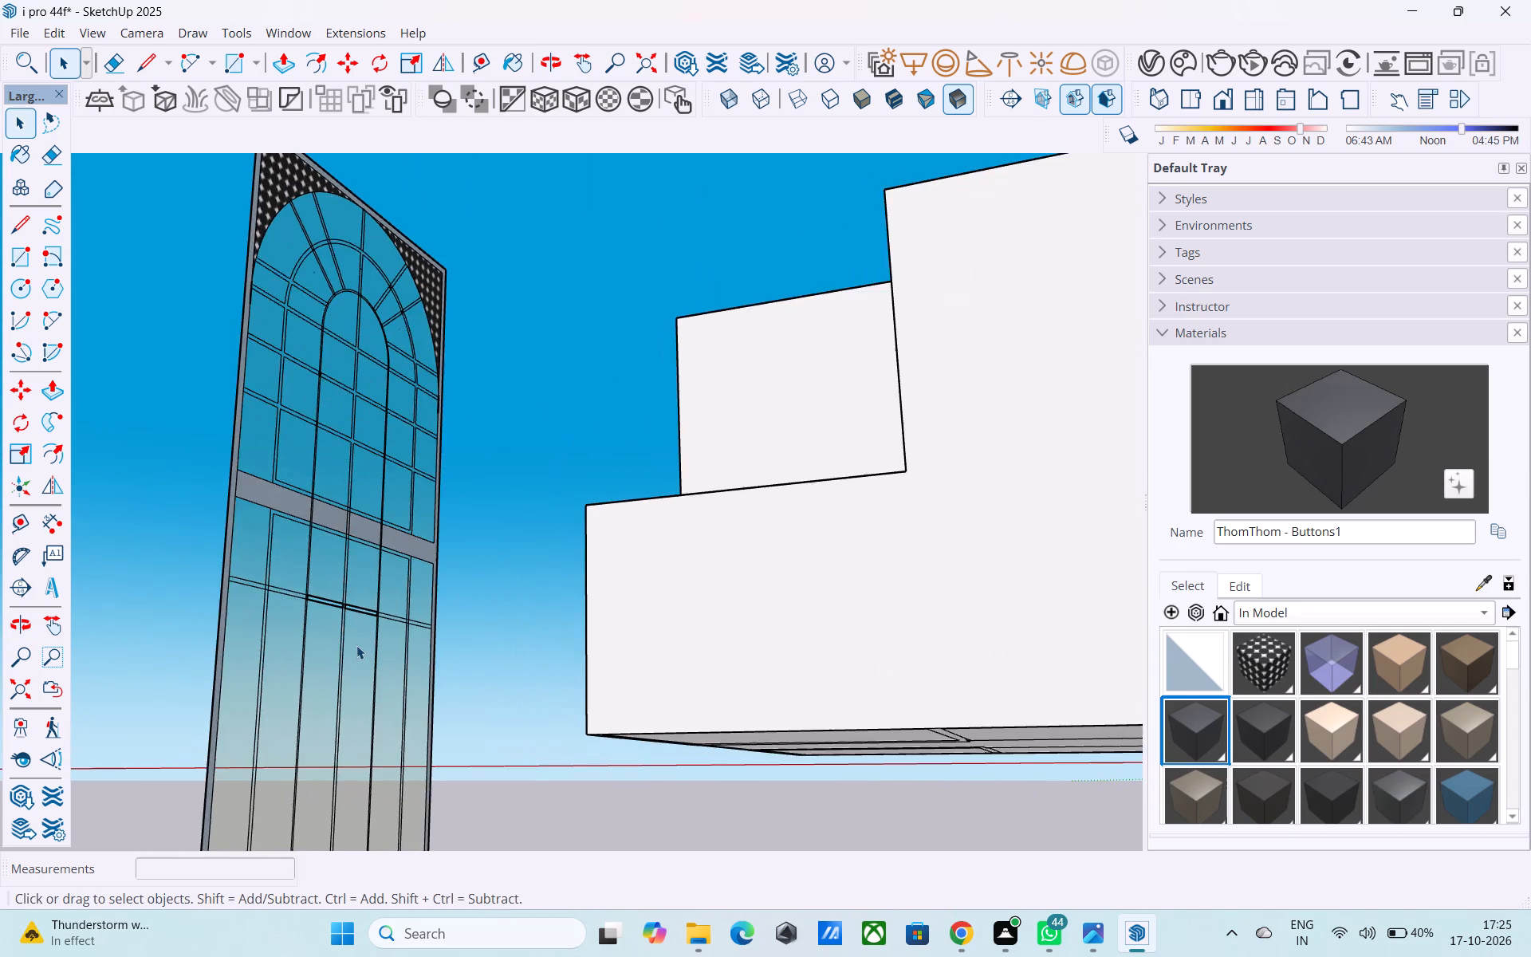
scroll(352, 645, down, 15)
middle_drag(337, 641, 268, 692)
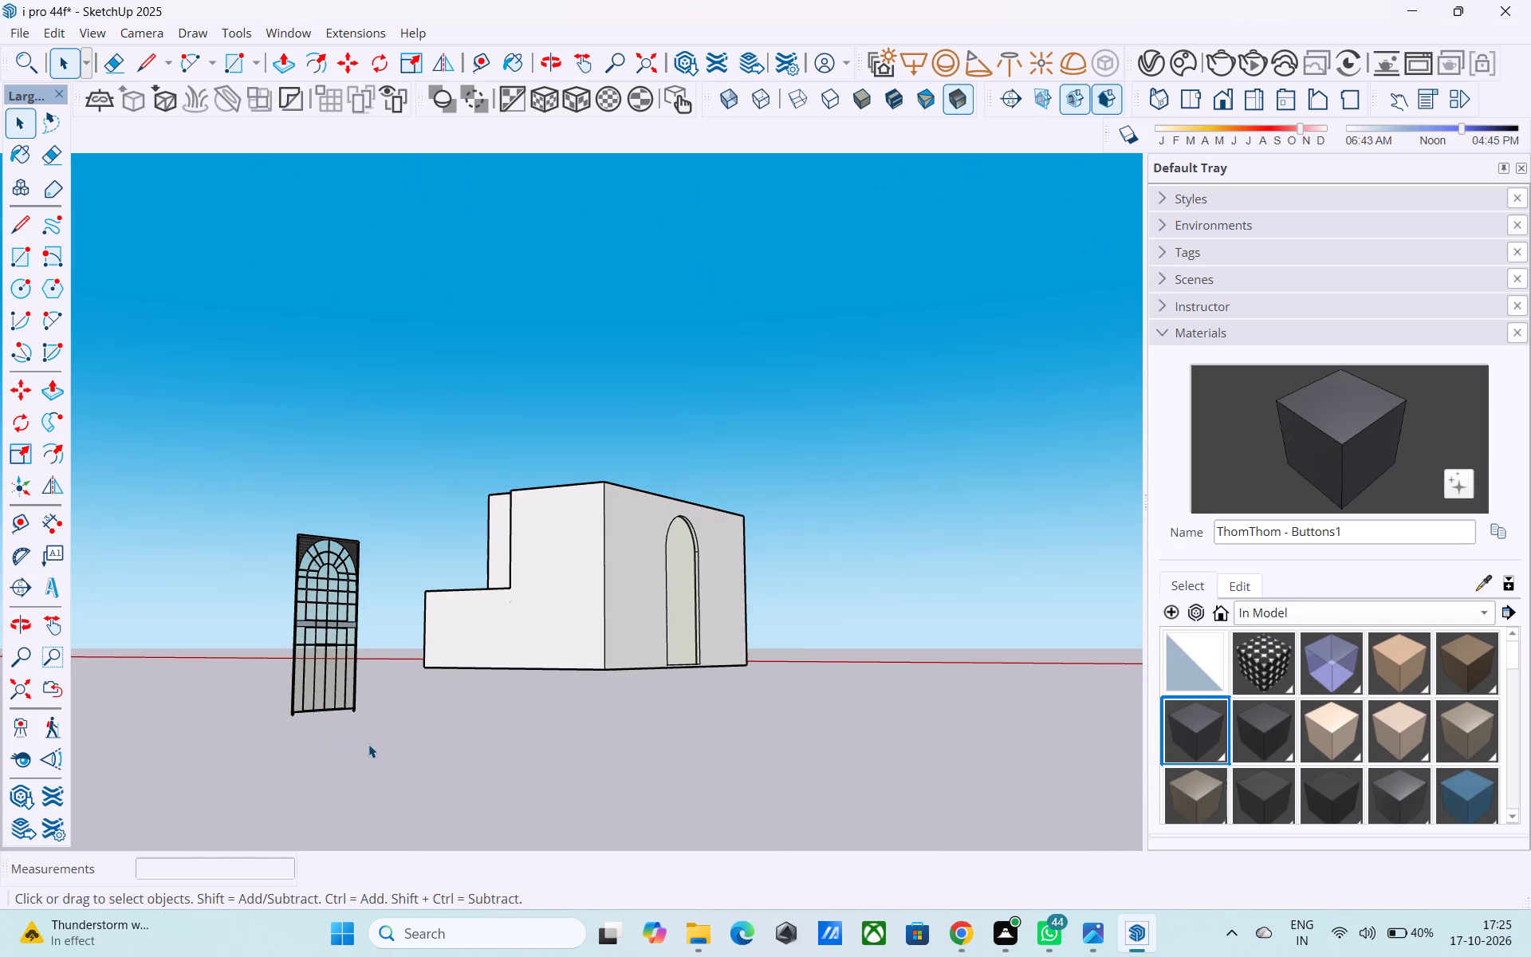
drag(379, 746, 275, 453)
right_click(290, 453)
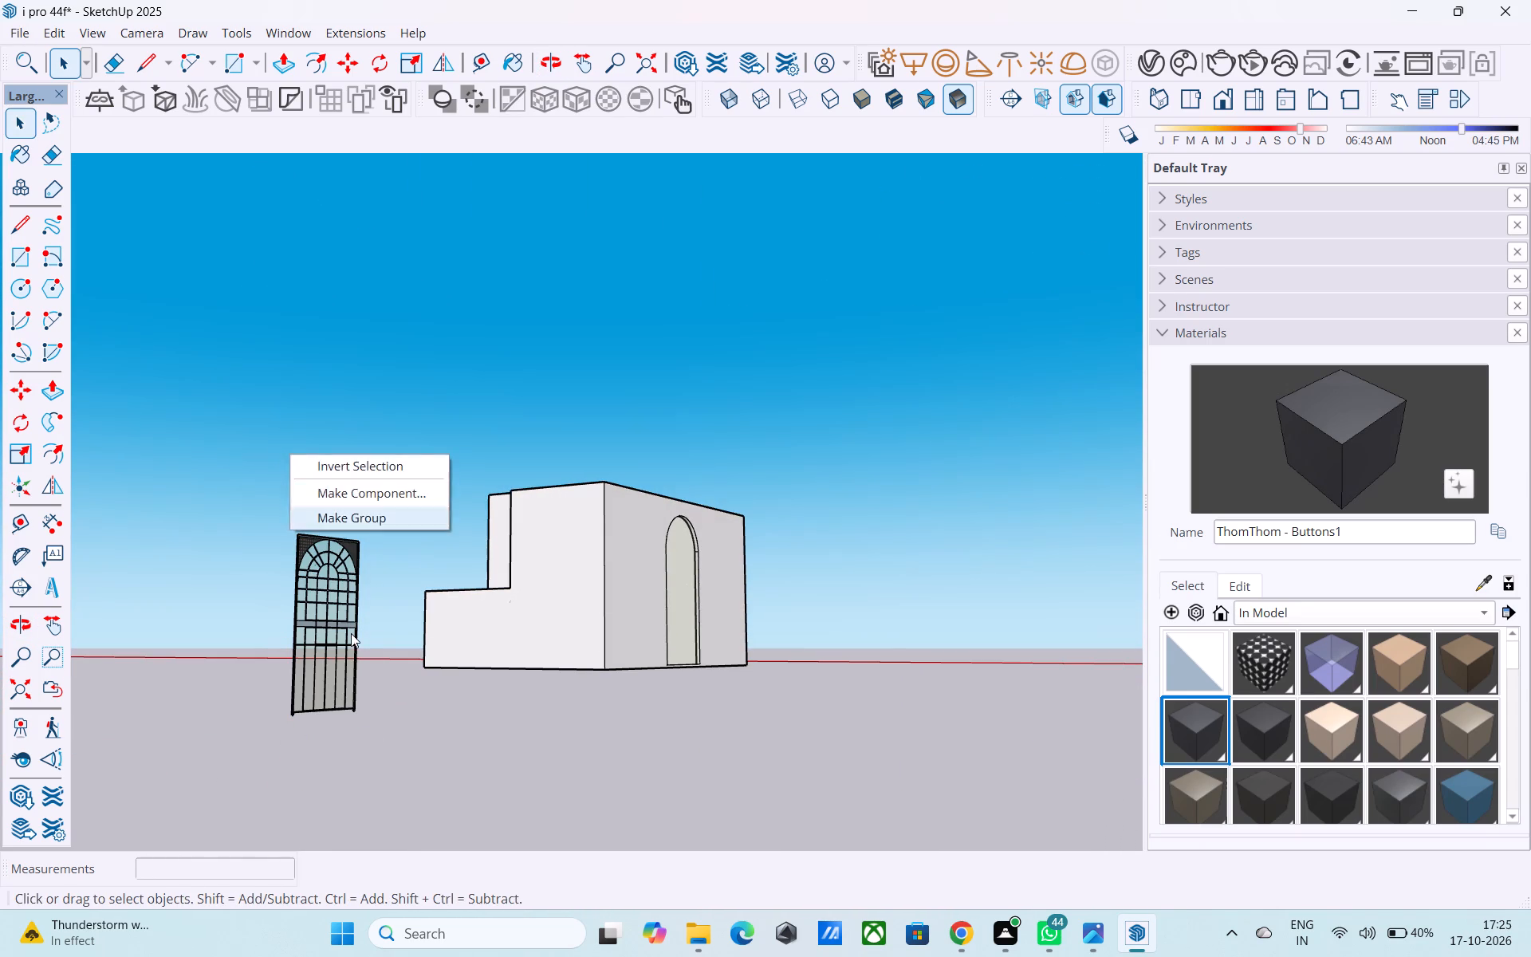
click(352, 648)
triple_click(327, 640)
right_click(321, 629)
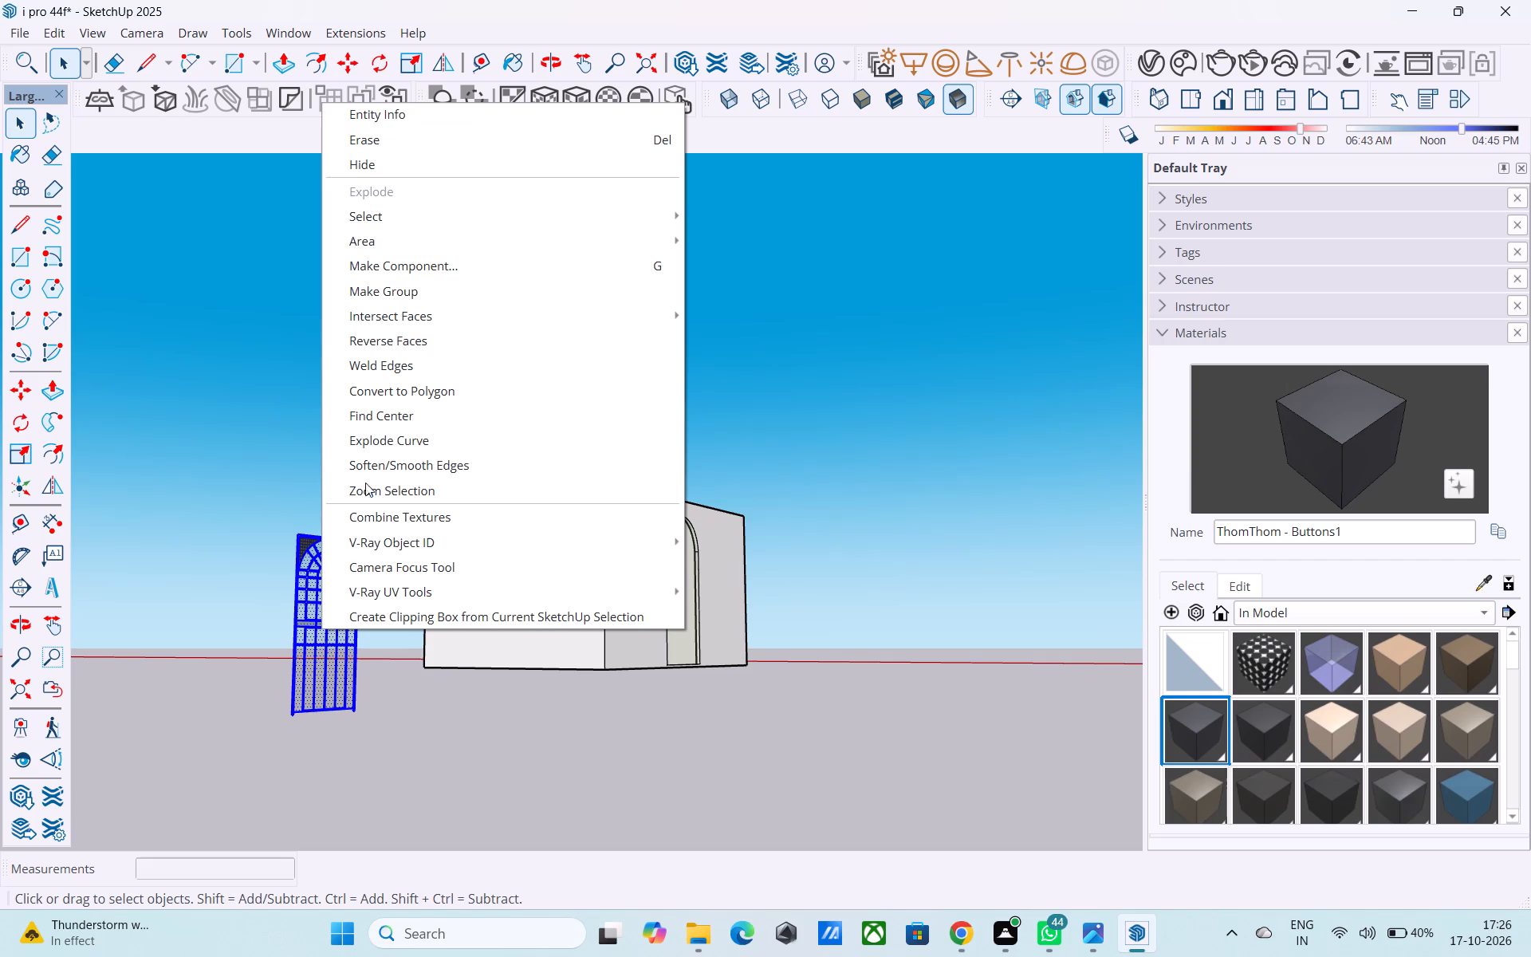
click(403, 292)
Examine the building's arched bay and the detached glazing copy from the front, from below and up close.
middle_drag(349, 633, 888, 742)
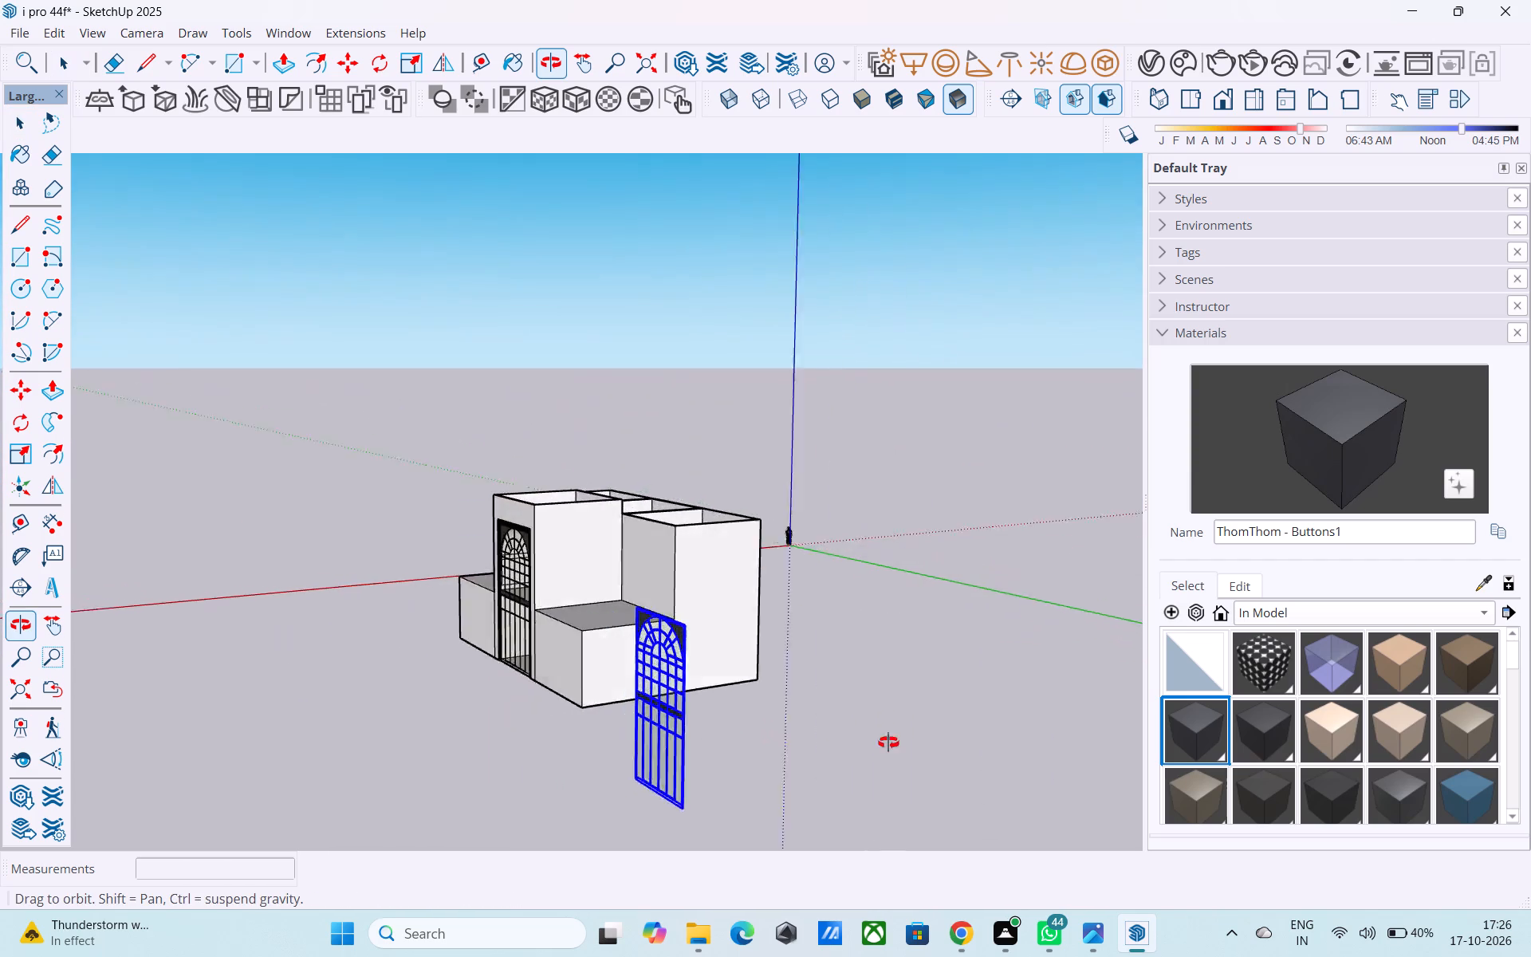
middle_drag(888, 742, 1133, 736)
shift+middle_drag(703, 642, 720, 640)
scroll(602, 618, up, 1)
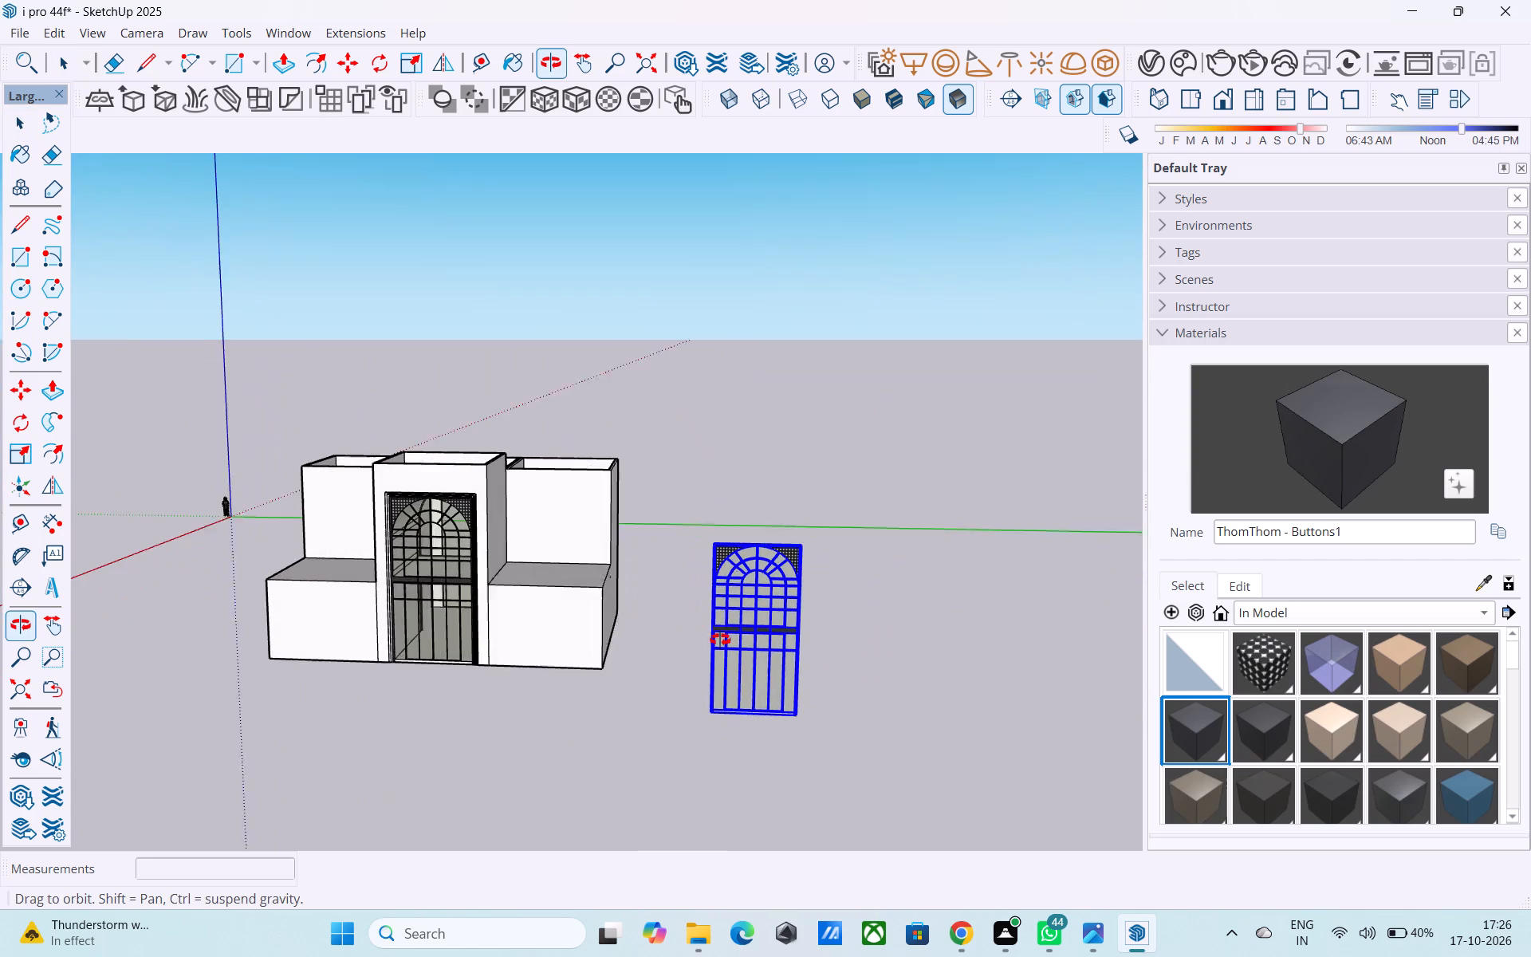
shift+middle_drag(720, 640, 723, 640)
click(656, 469)
scroll(438, 553, up, 4)
click(436, 553)
middle_drag(436, 553, 466, 572)
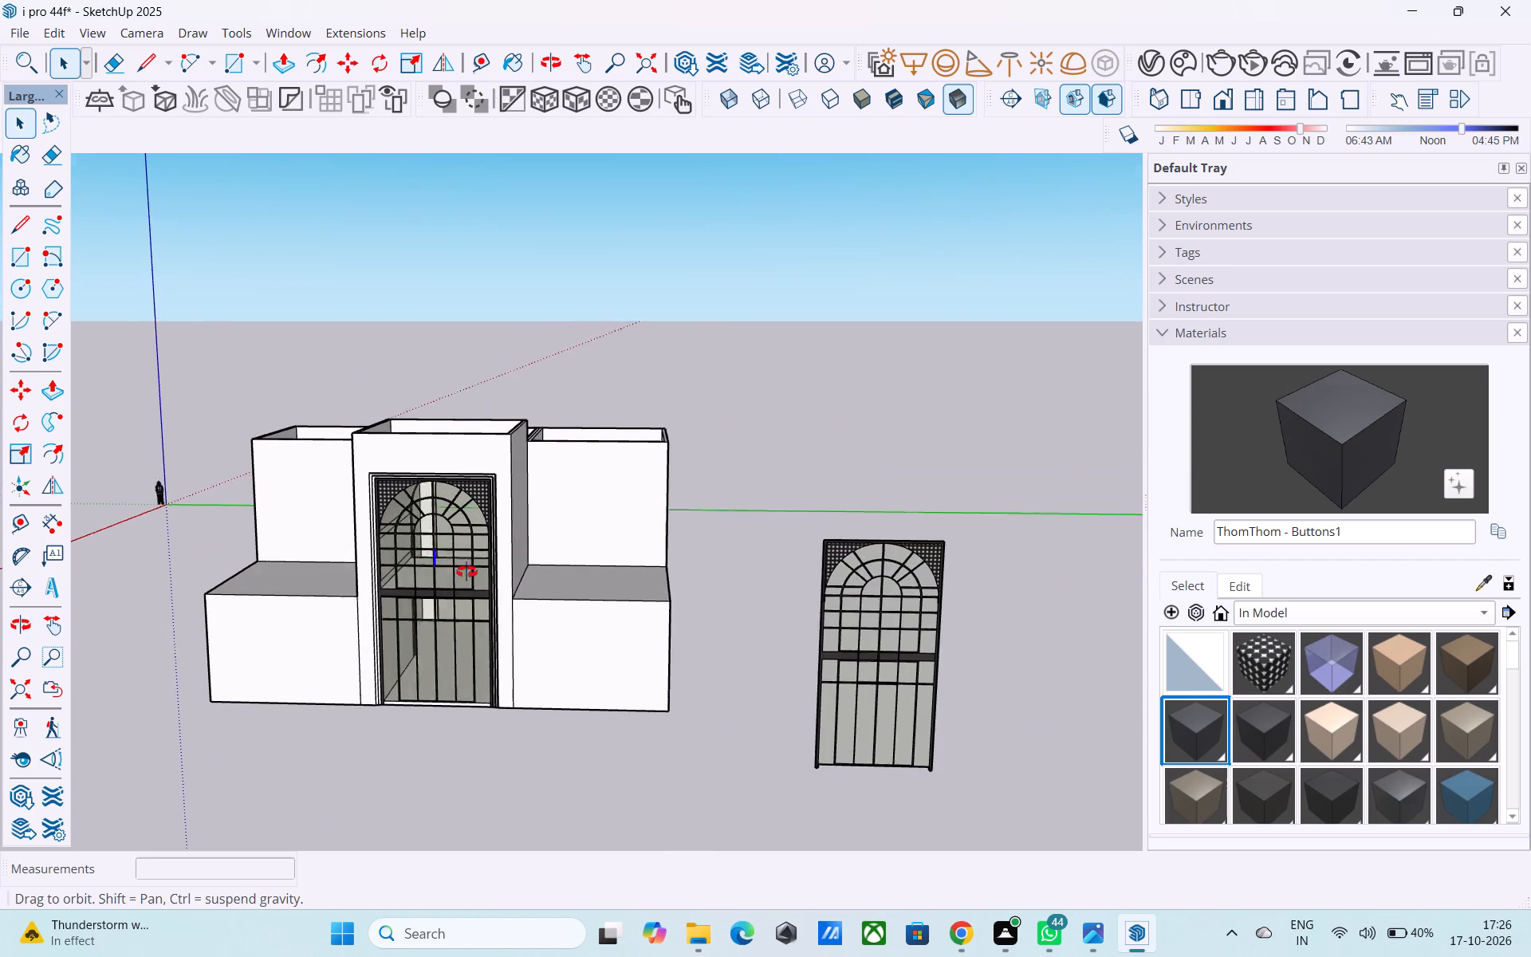
middle_drag(466, 572, 604, 510)
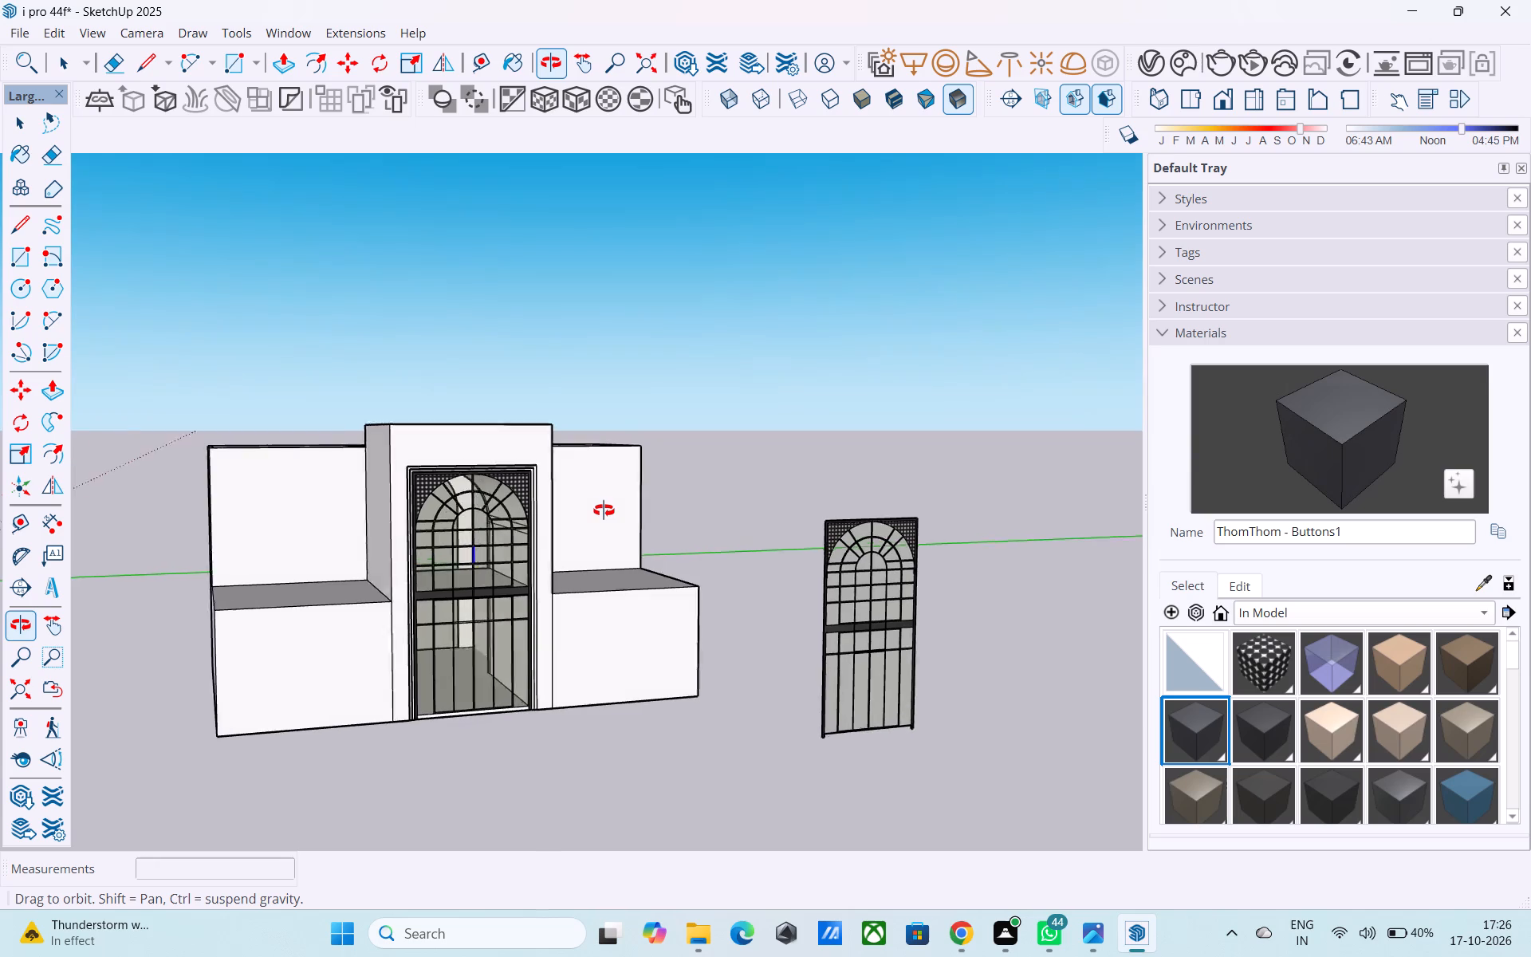
middle_drag(604, 510, 528, 467)
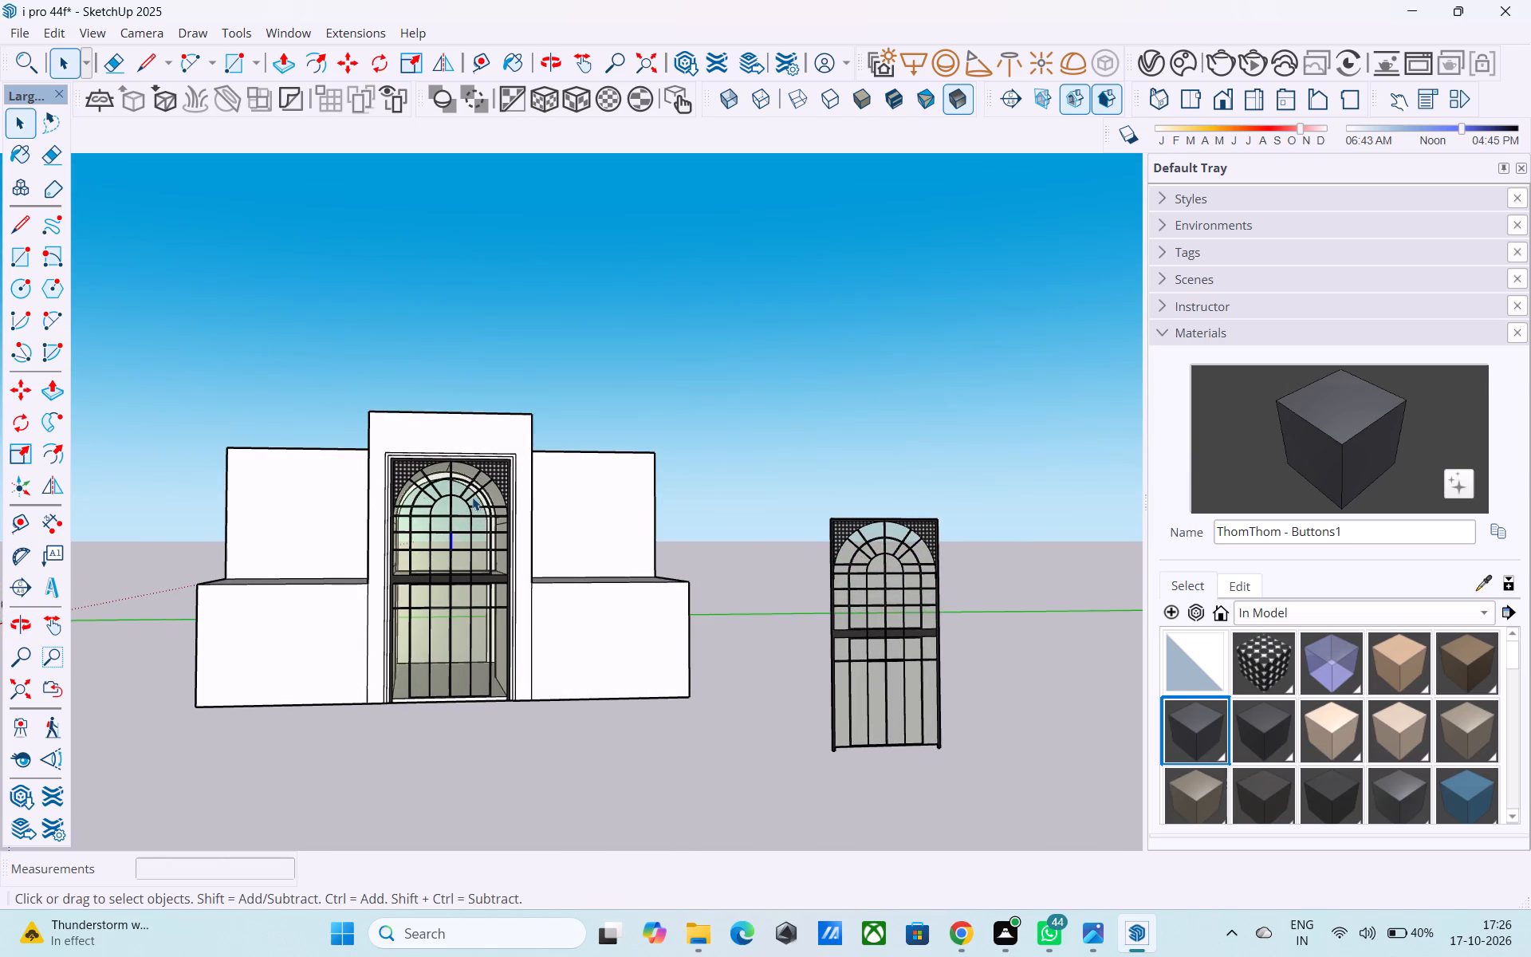
shift+middle_drag(472, 497, 524, 361)
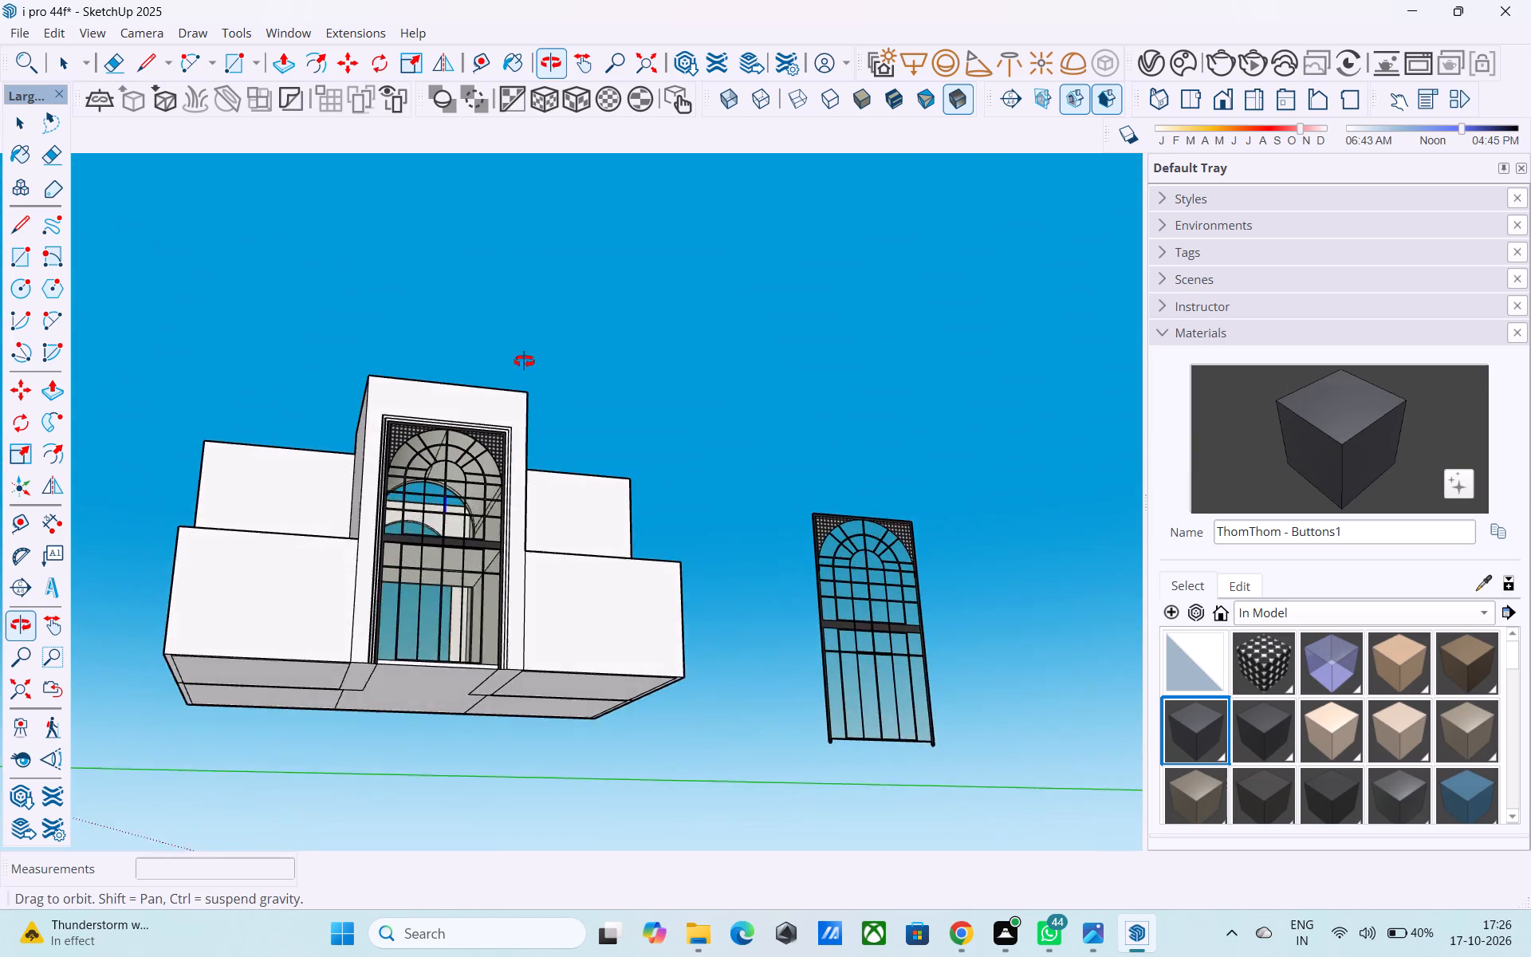
shift+middle_drag(524, 361, 324, 455)
scroll(926, 643, up, 7)
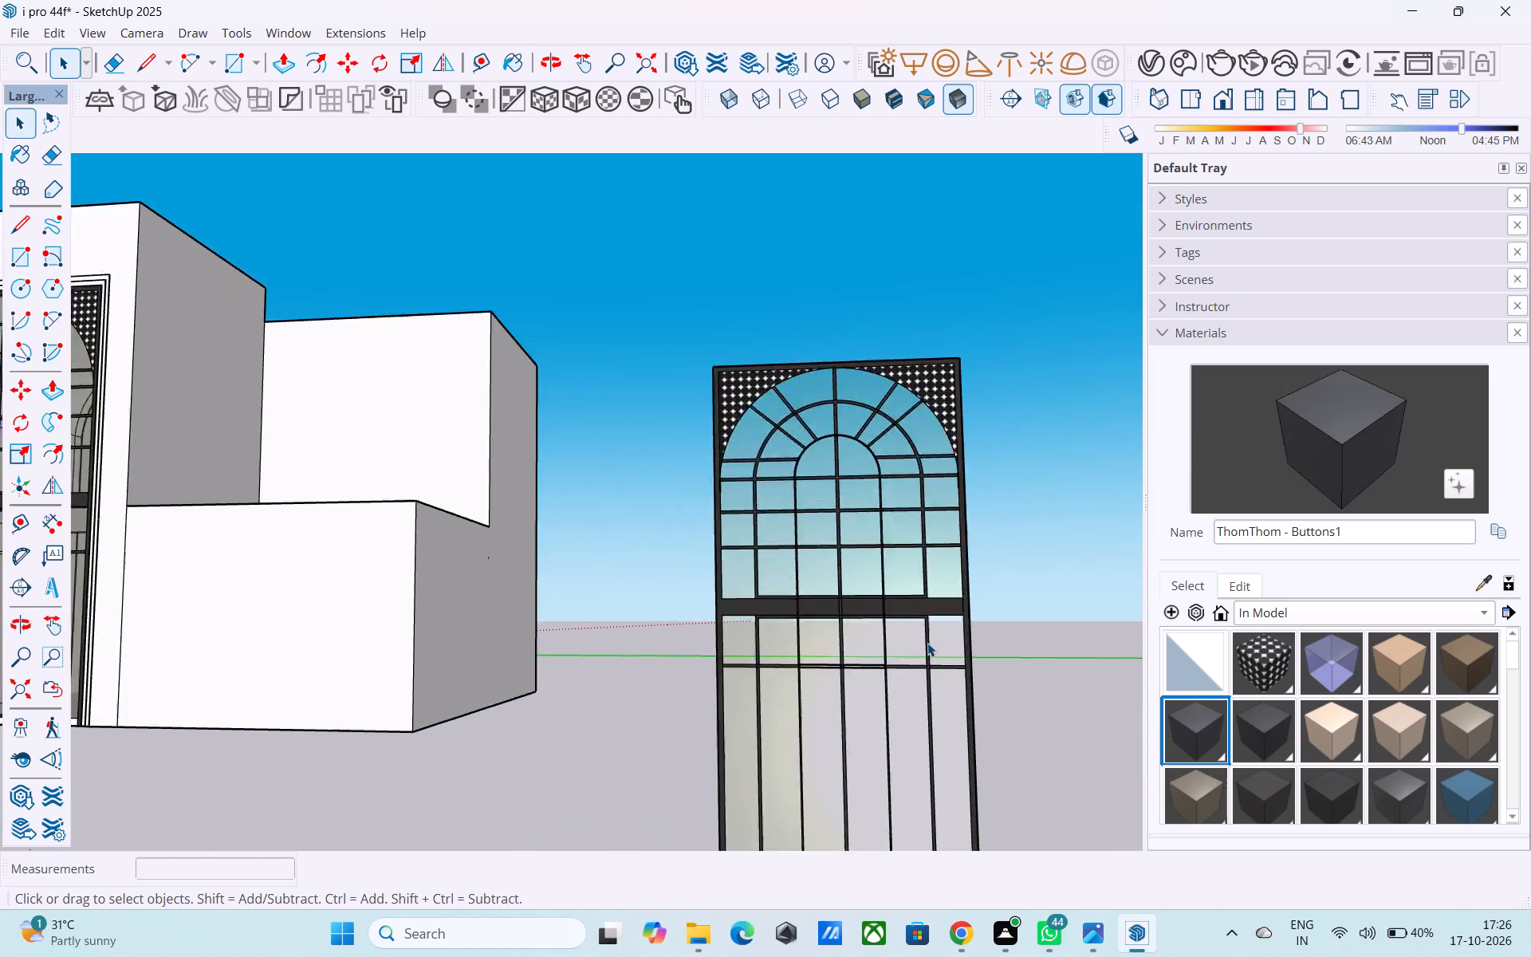
scroll(927, 643, up, 5)
scroll(923, 638, down, 1)
middle_drag(923, 638, 923, 596)
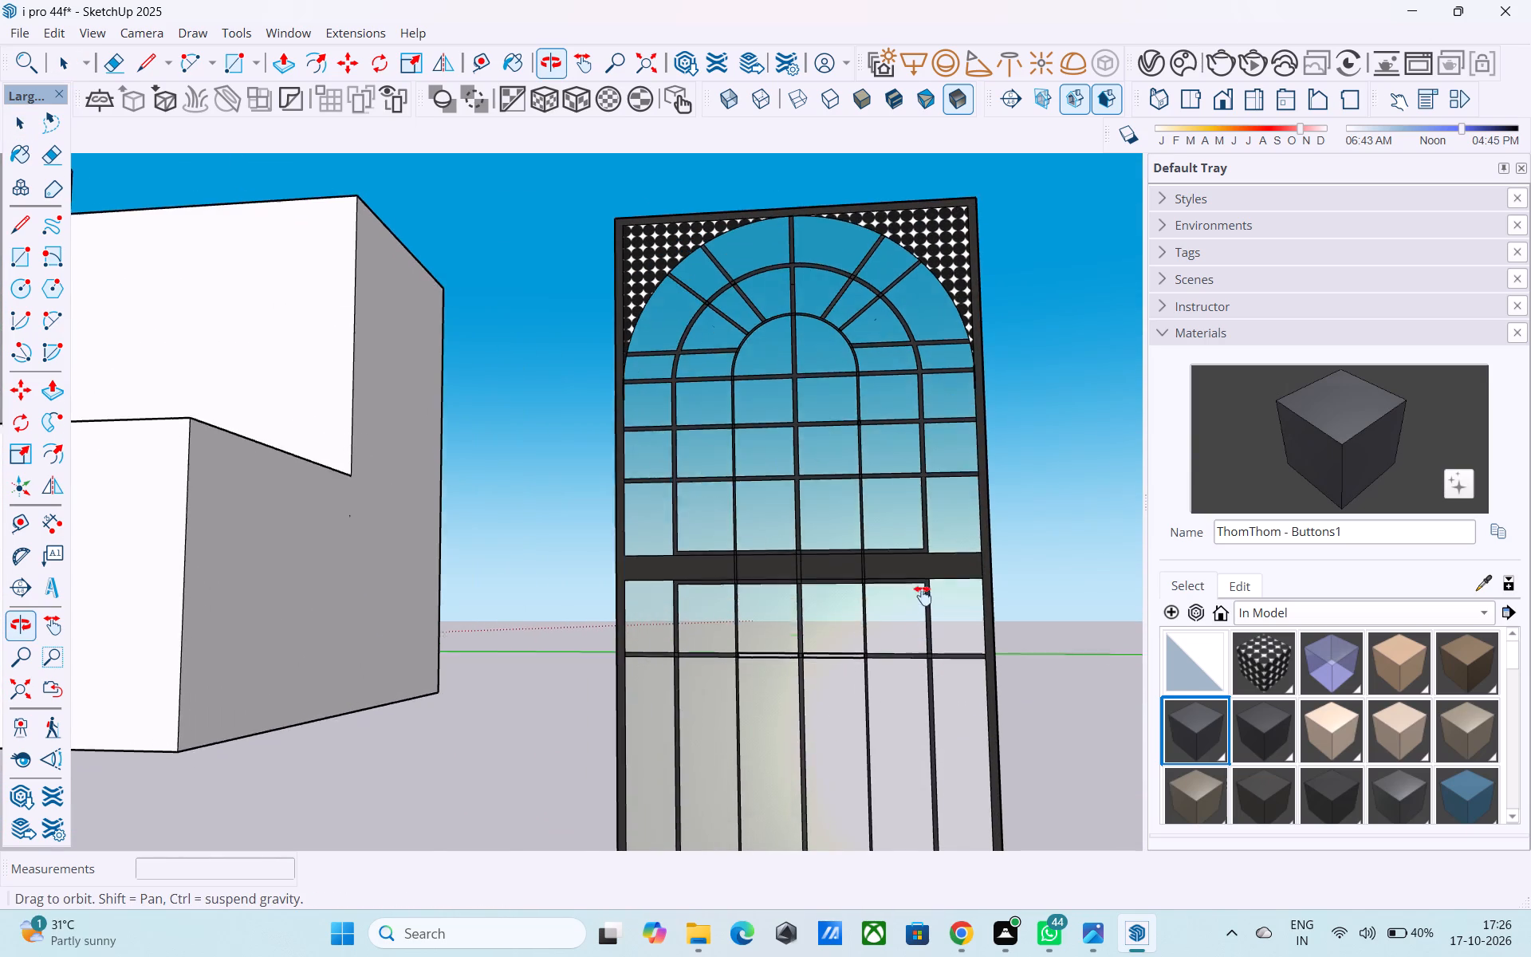
middle_drag(923, 596, 922, 488)
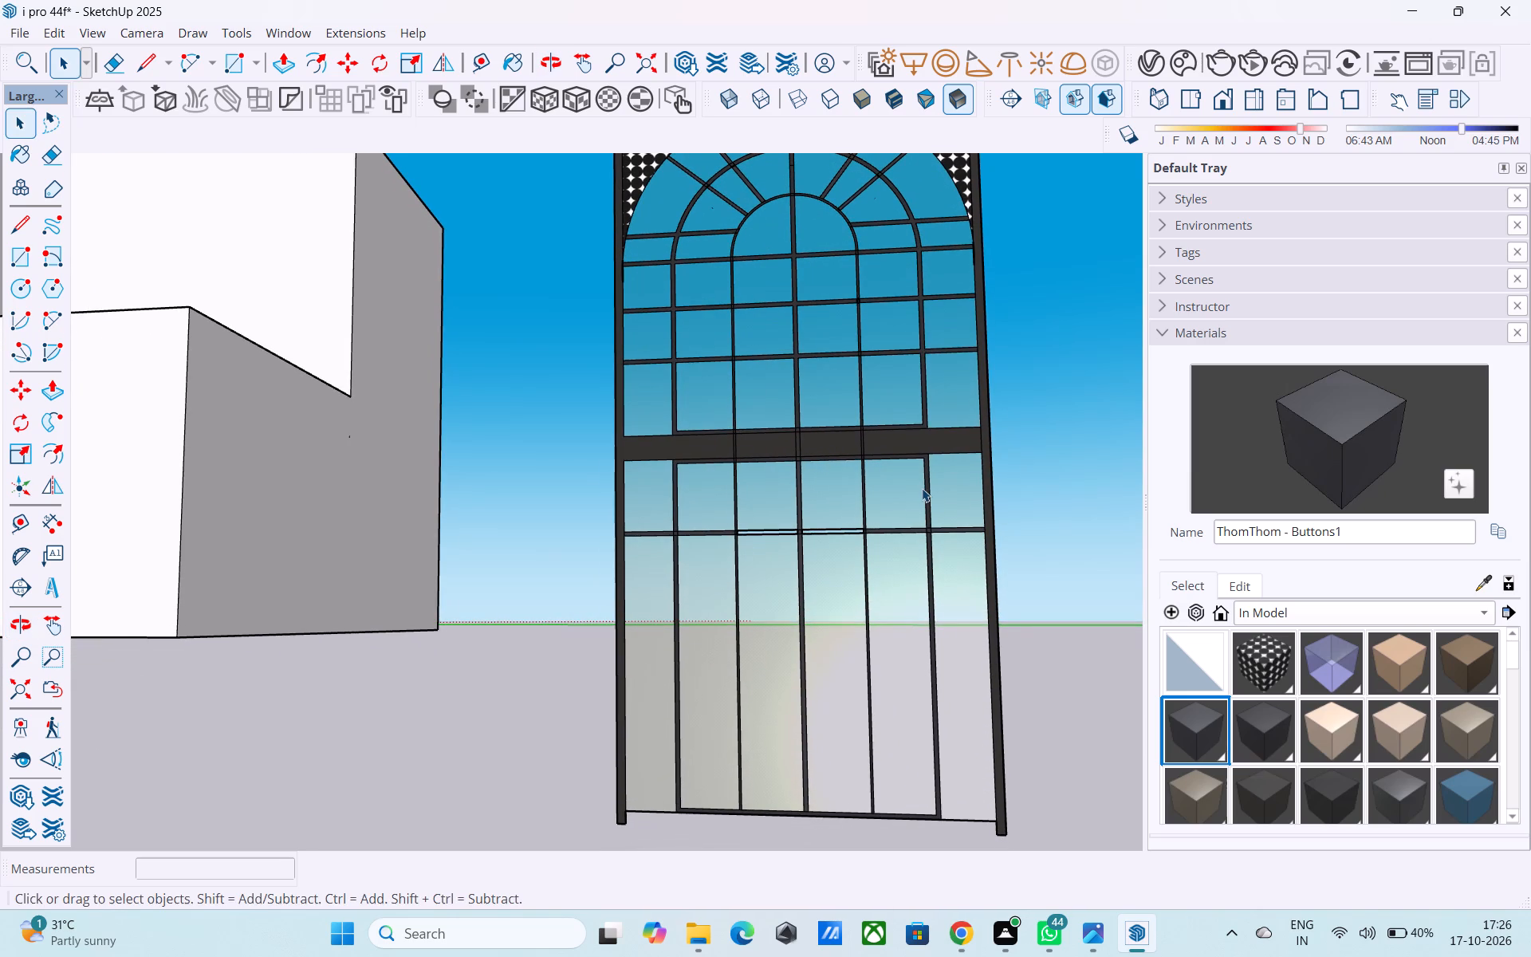
scroll(922, 488, down, 9)
Erase the bars below the thick transom in the arched bay's original glazing, and undo the last erasing stroke.
middle_drag(454, 612, 615, 723)
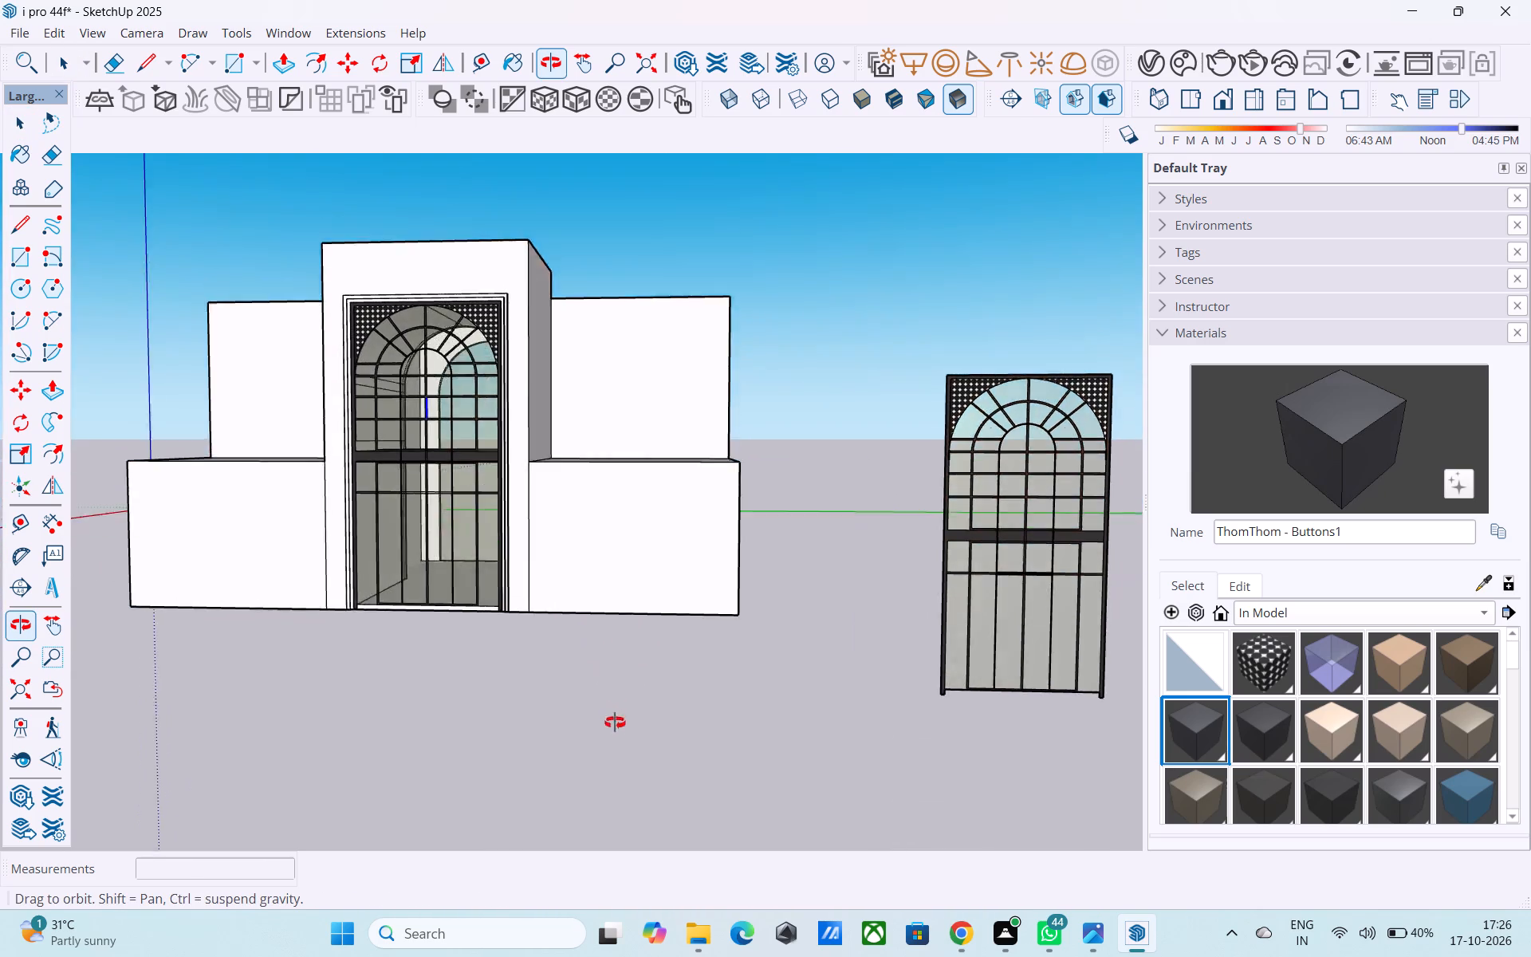
middle_drag(615, 723, 643, 815)
shift+middle_drag(475, 675, 504, 743)
scroll(474, 631, up, 1)
middle_drag(473, 631, 537, 622)
key(e)
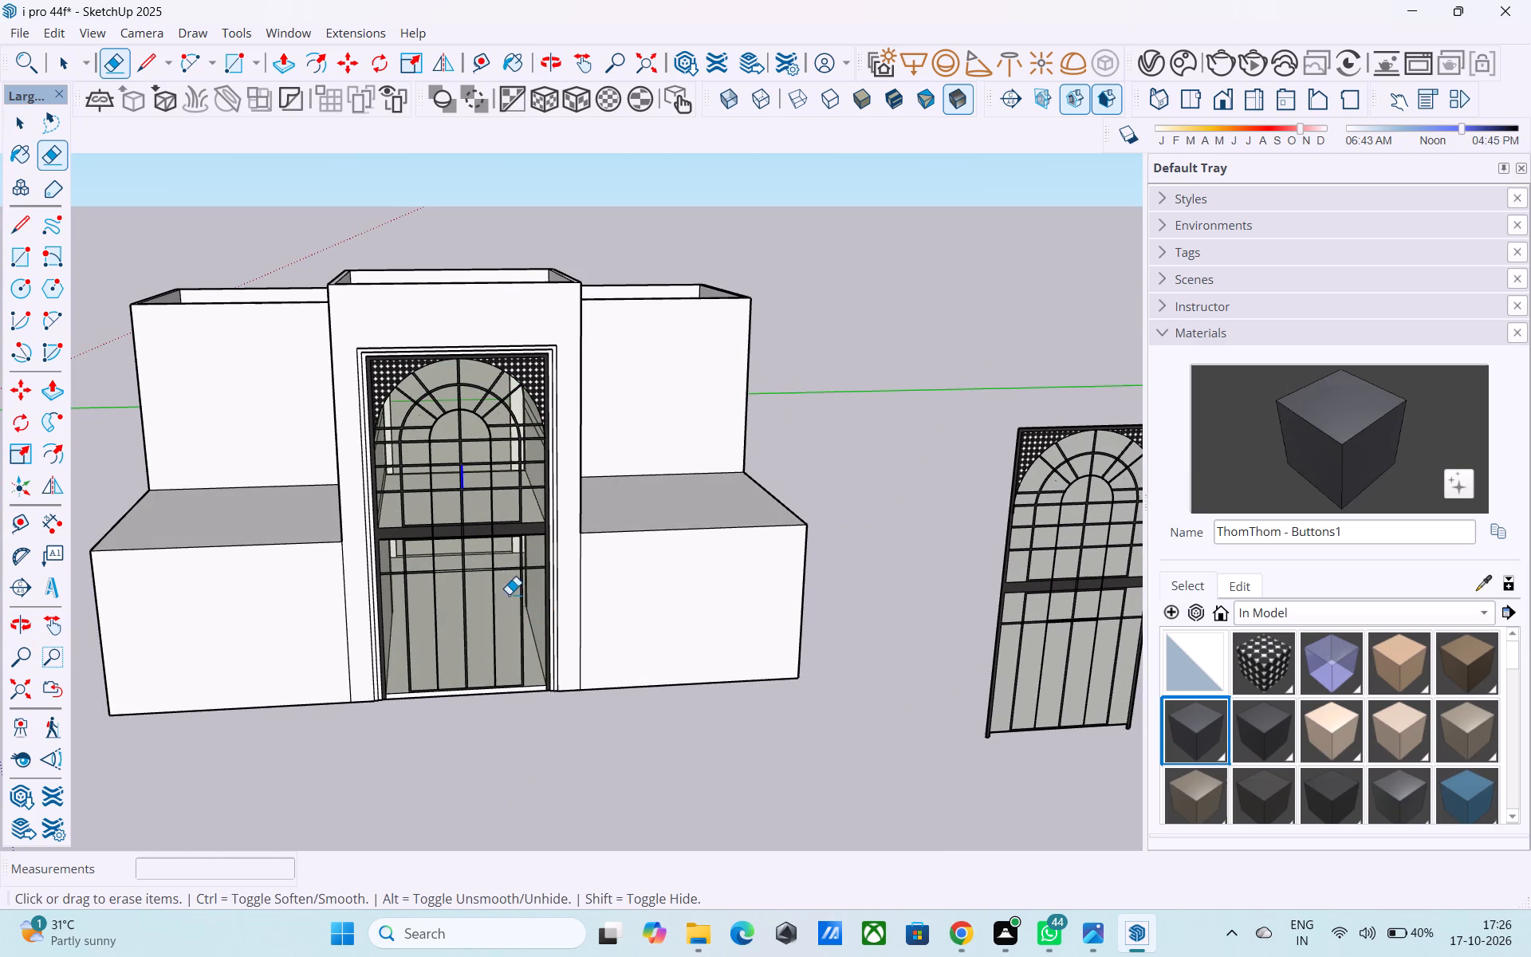
drag(502, 581, 461, 645)
drag(462, 584, 453, 587)
drag(461, 571, 446, 590)
drag(435, 569, 410, 597)
drag(401, 577, 401, 584)
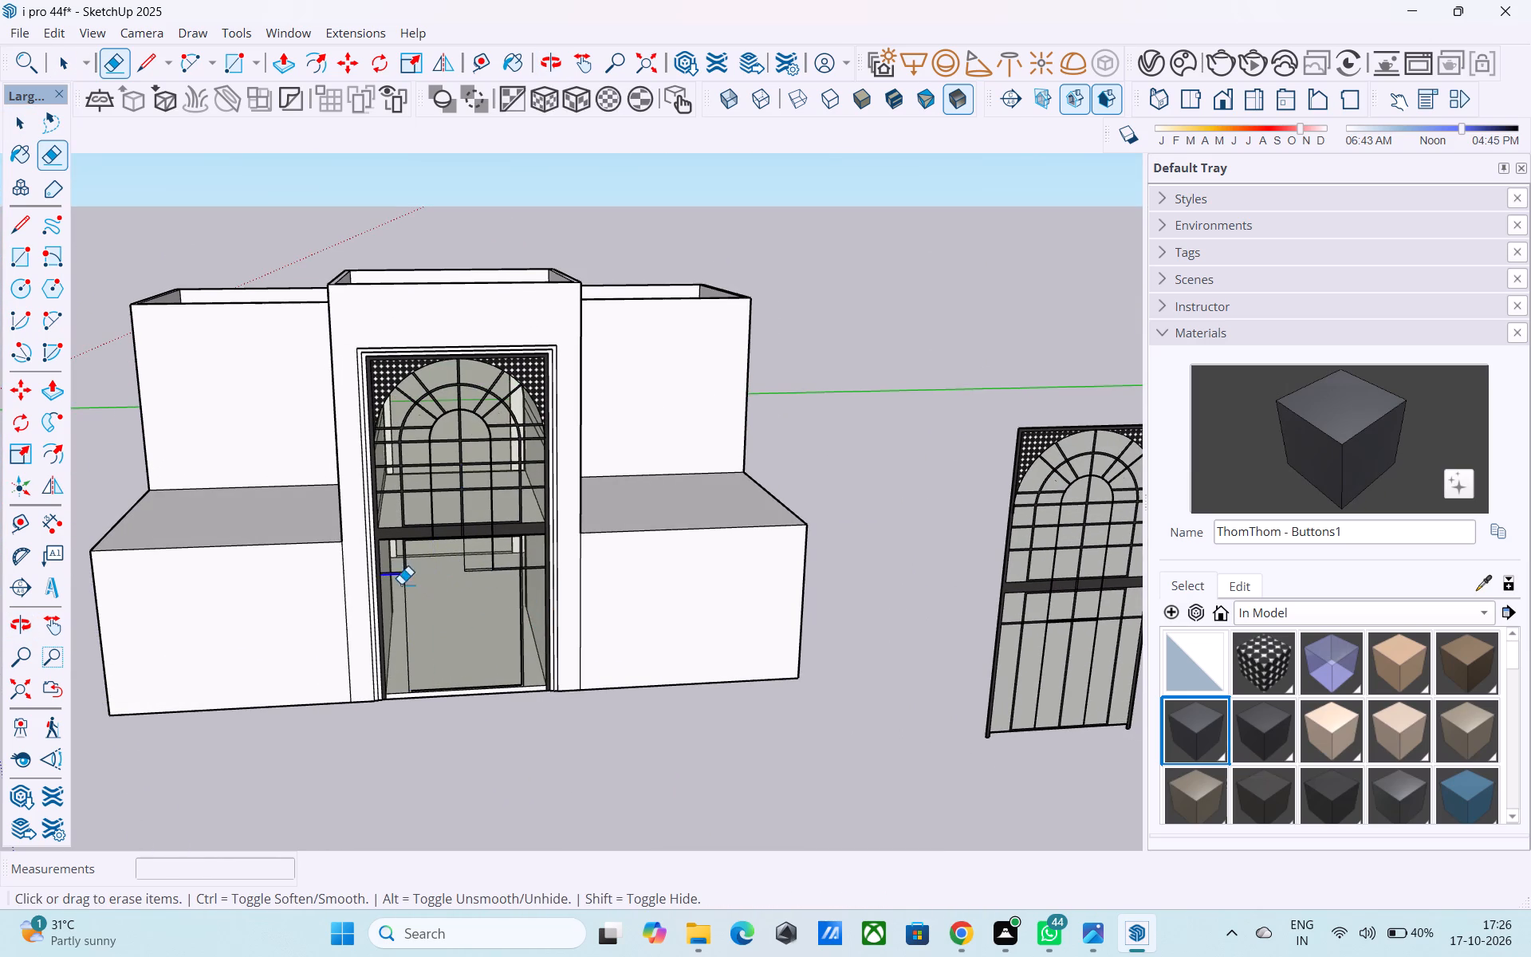
drag(399, 569, 415, 623)
drag(539, 577, 478, 669)
drag(553, 545, 482, 630)
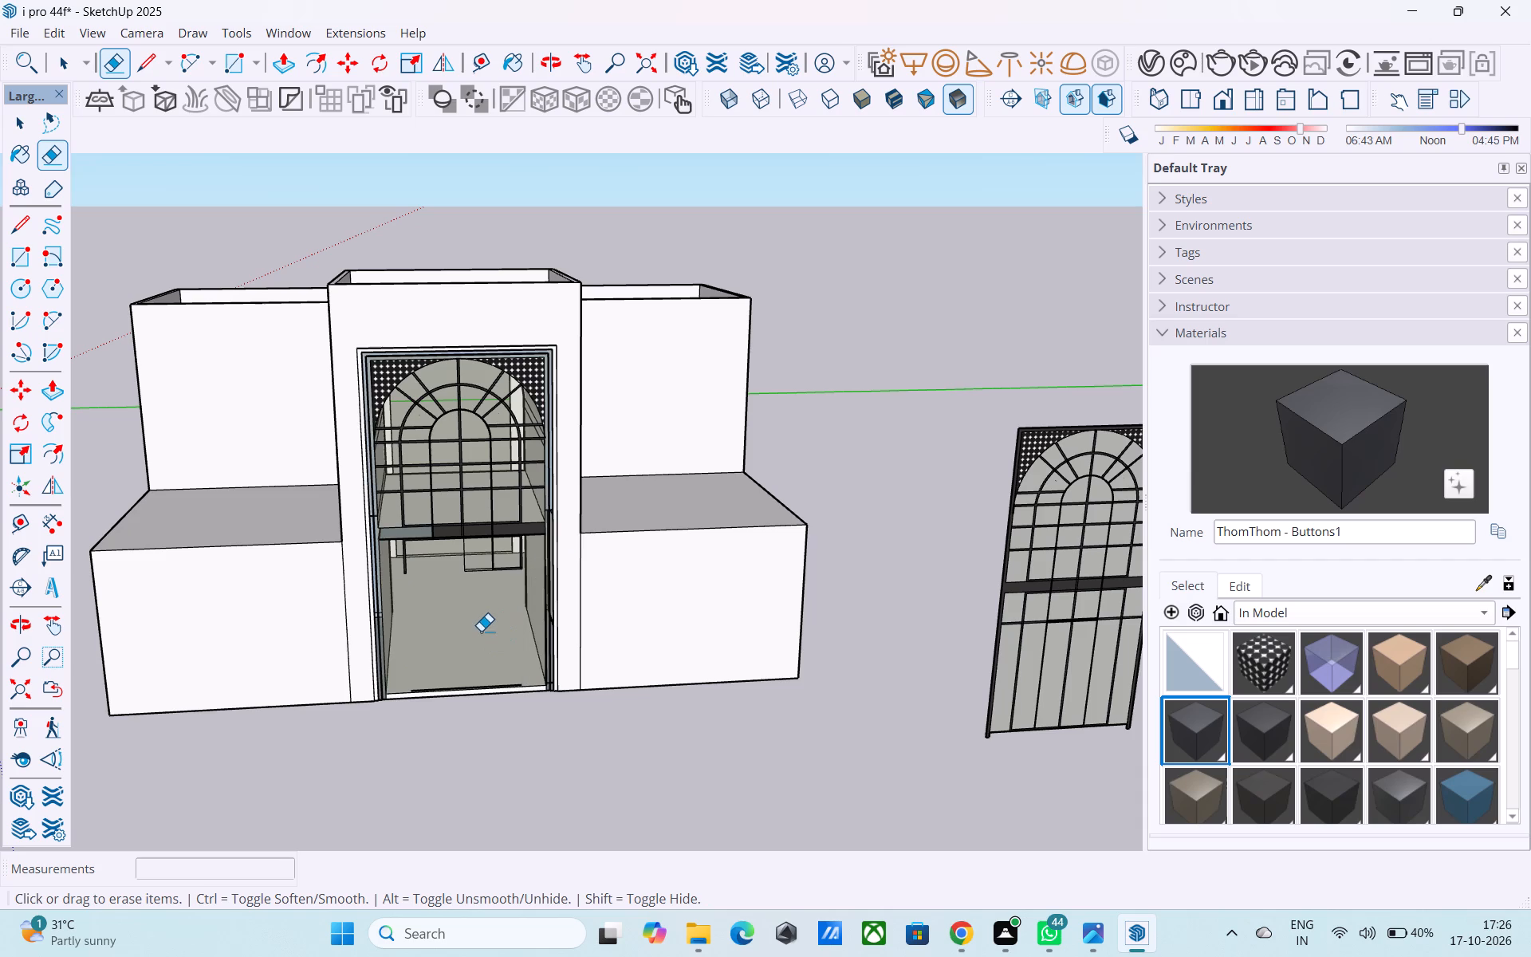
key(ctrl+z)
Erase the bar grid, radial spokes and arch rings above the thick transom in the bay's original glazing.
shift+middle_drag(482, 620, 490, 606)
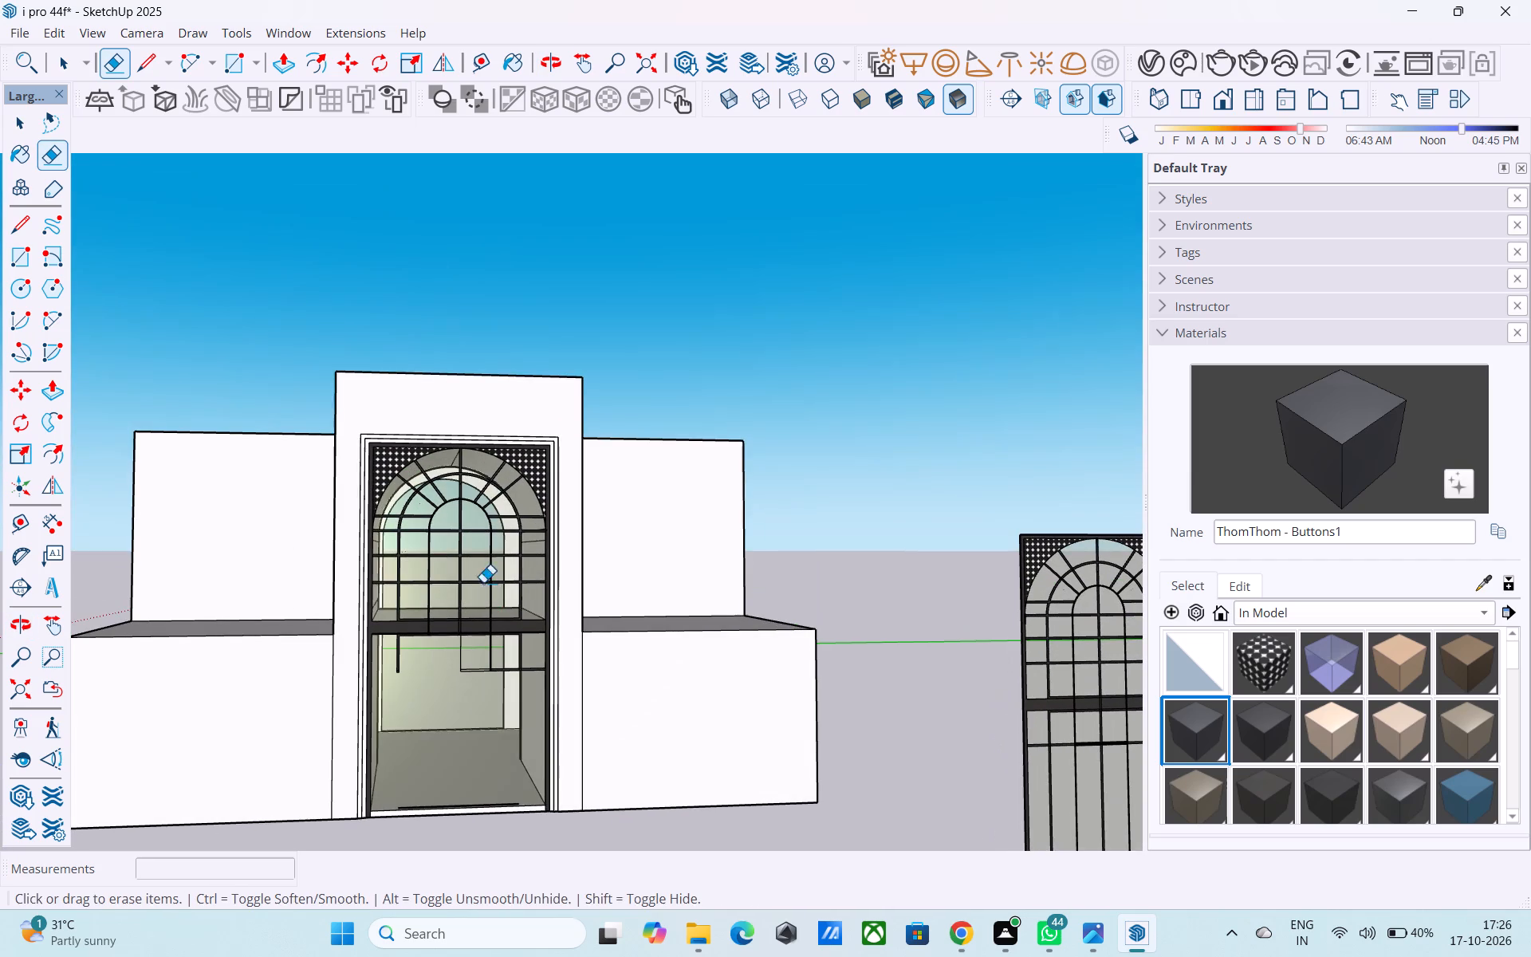
drag(494, 593, 446, 513)
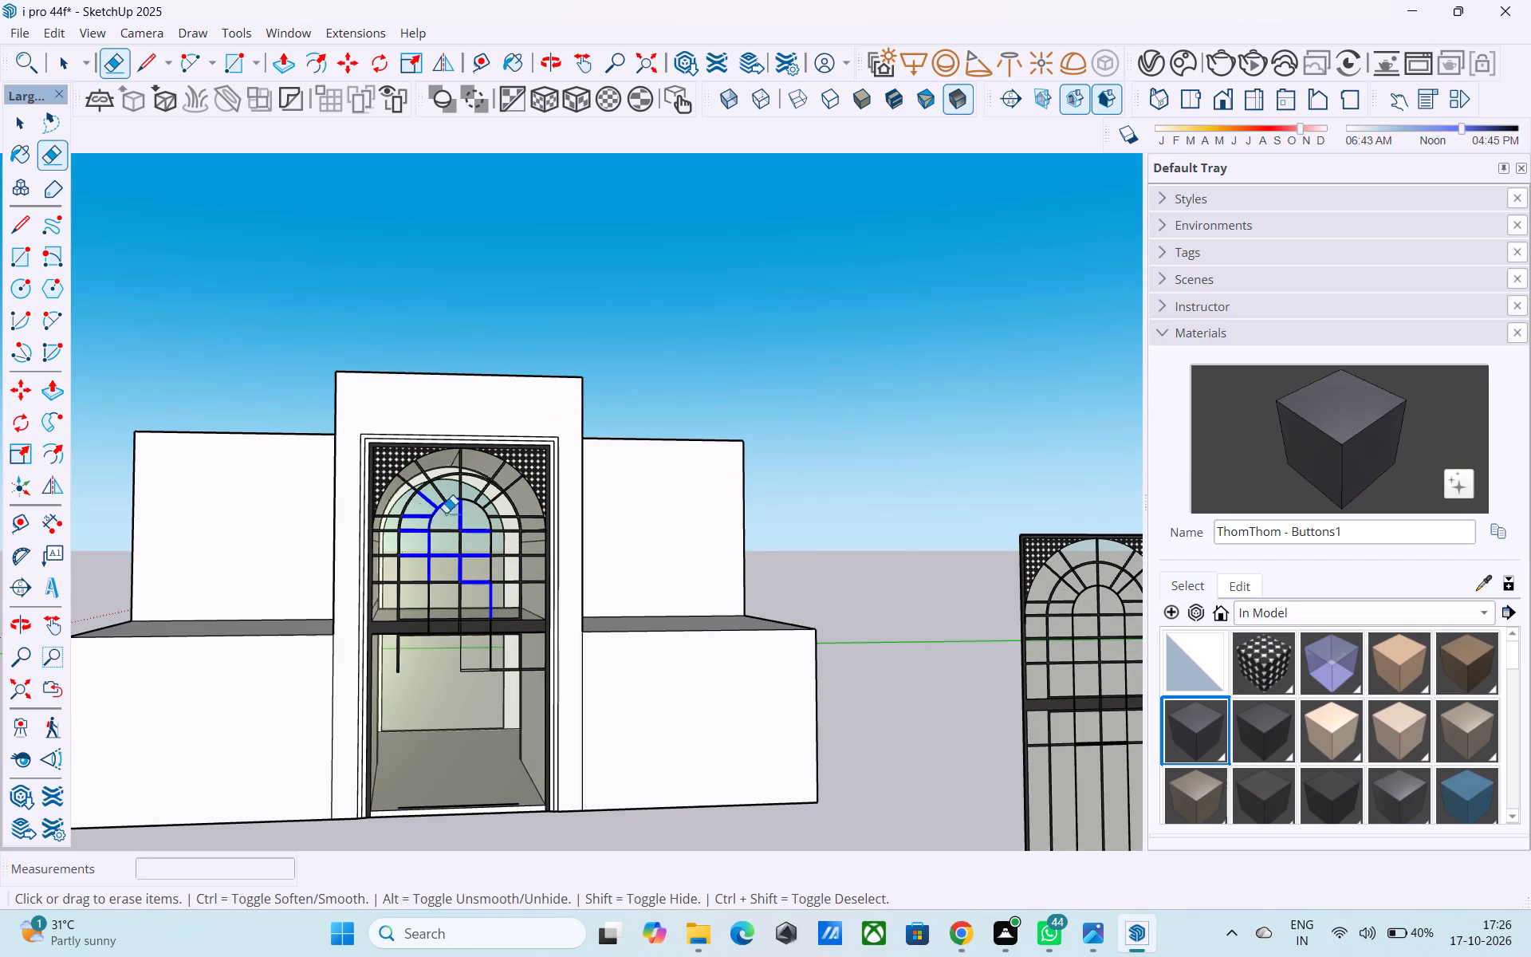
drag(446, 513, 396, 475)
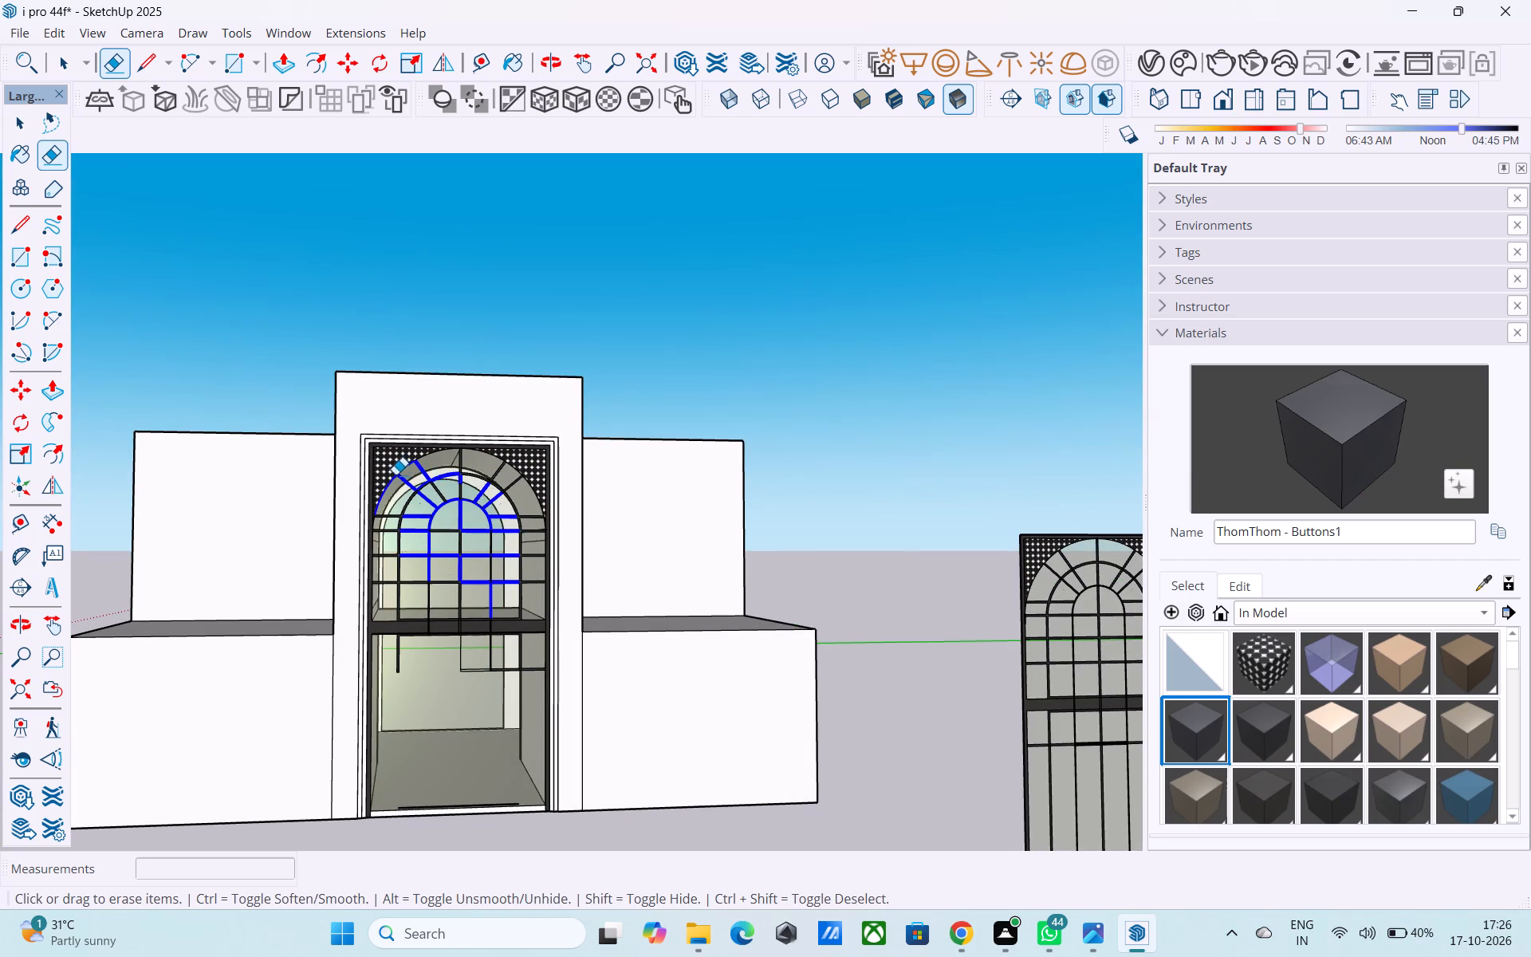
drag(396, 475, 507, 591)
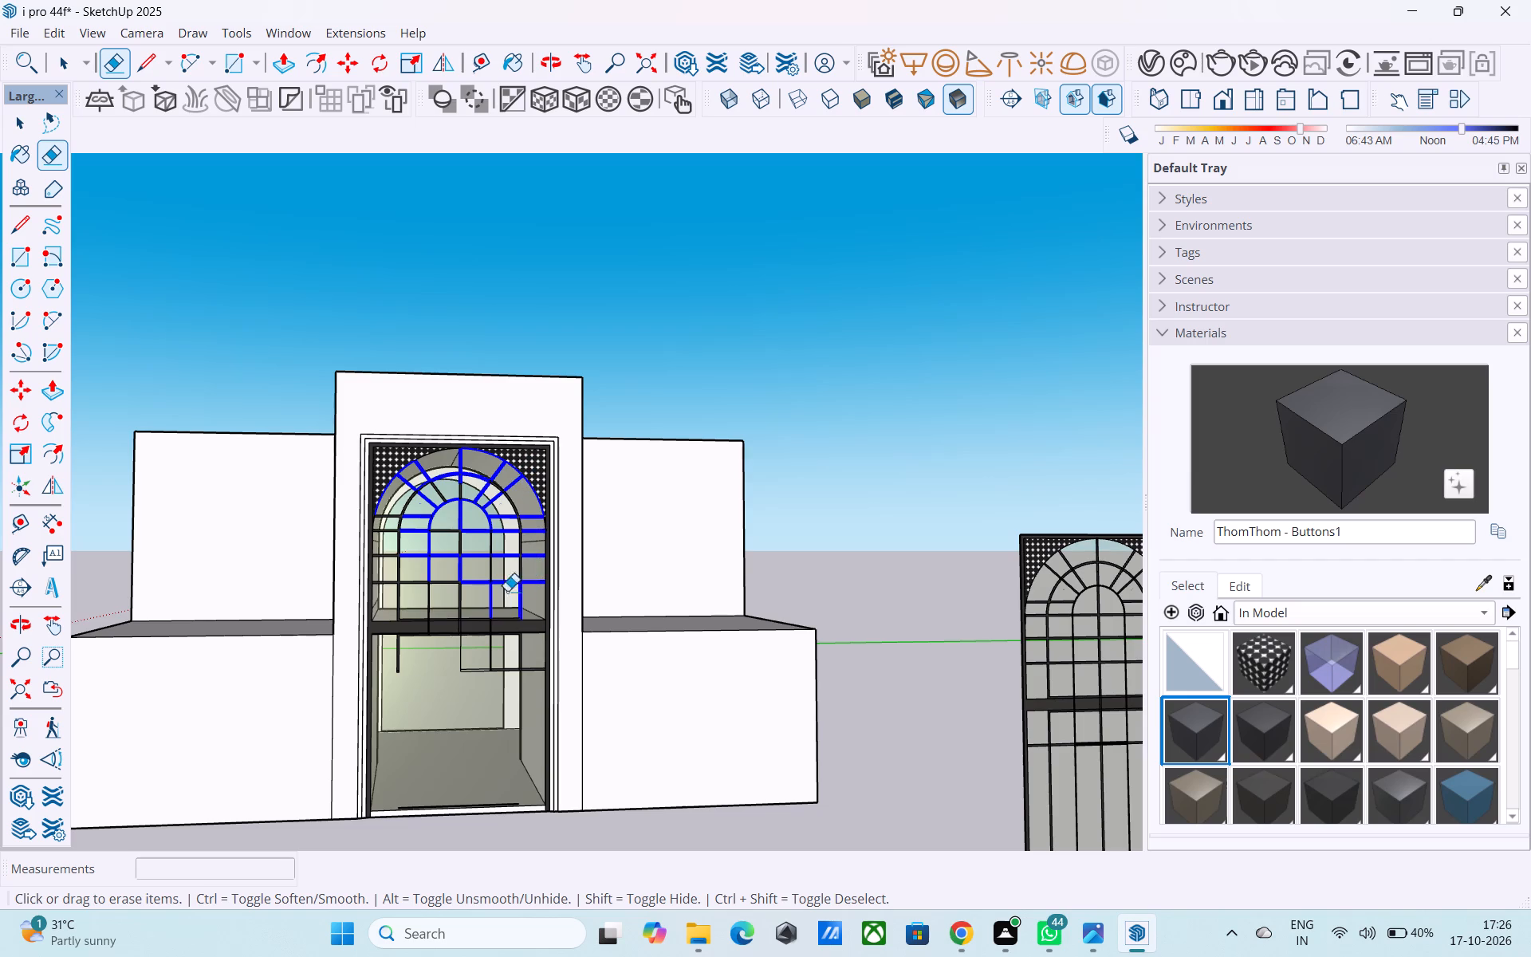
drag(507, 591, 379, 486)
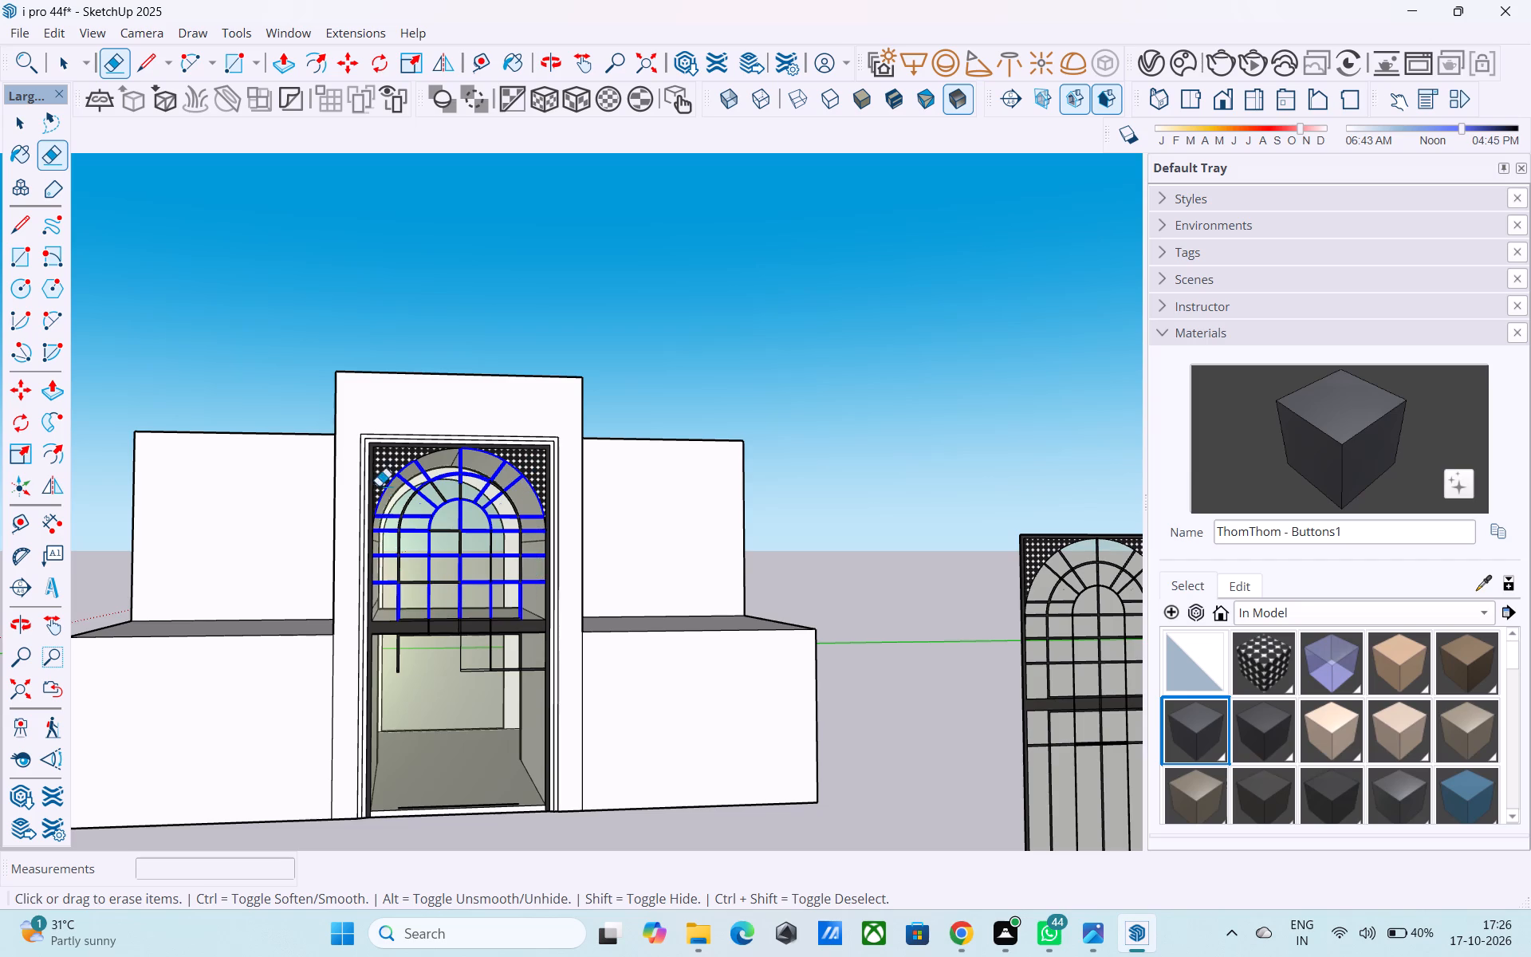
drag(379, 486, 401, 466)
Erase the leftover bar, spoke and ring fragments in the left and central parts of the arched opening.
drag(424, 601, 399, 561)
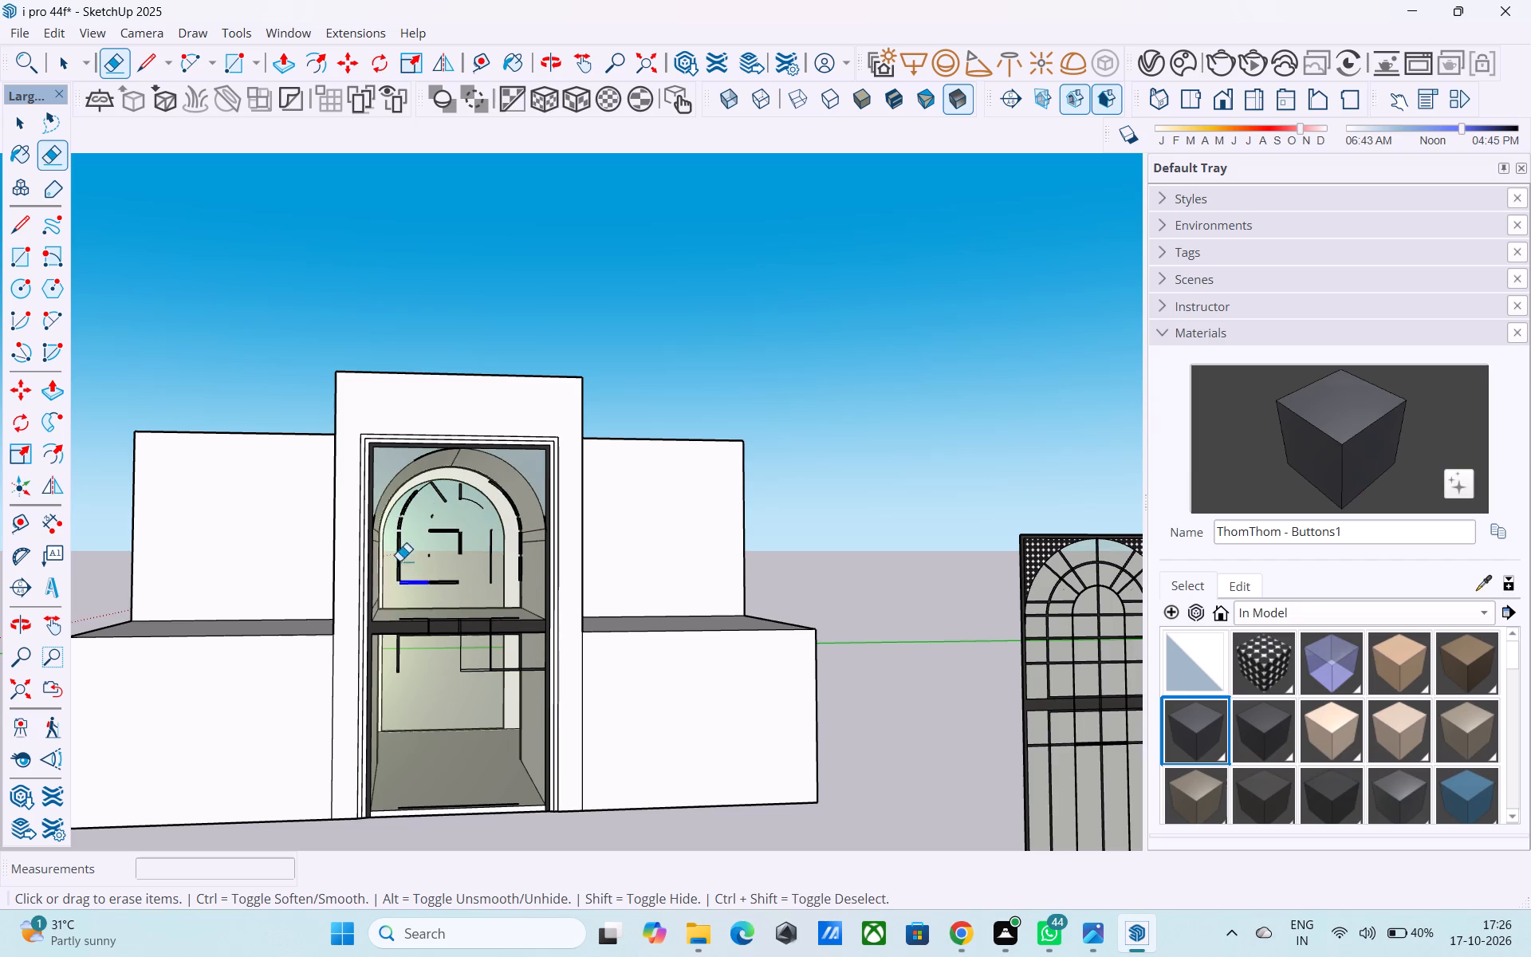
drag(399, 561, 418, 499)
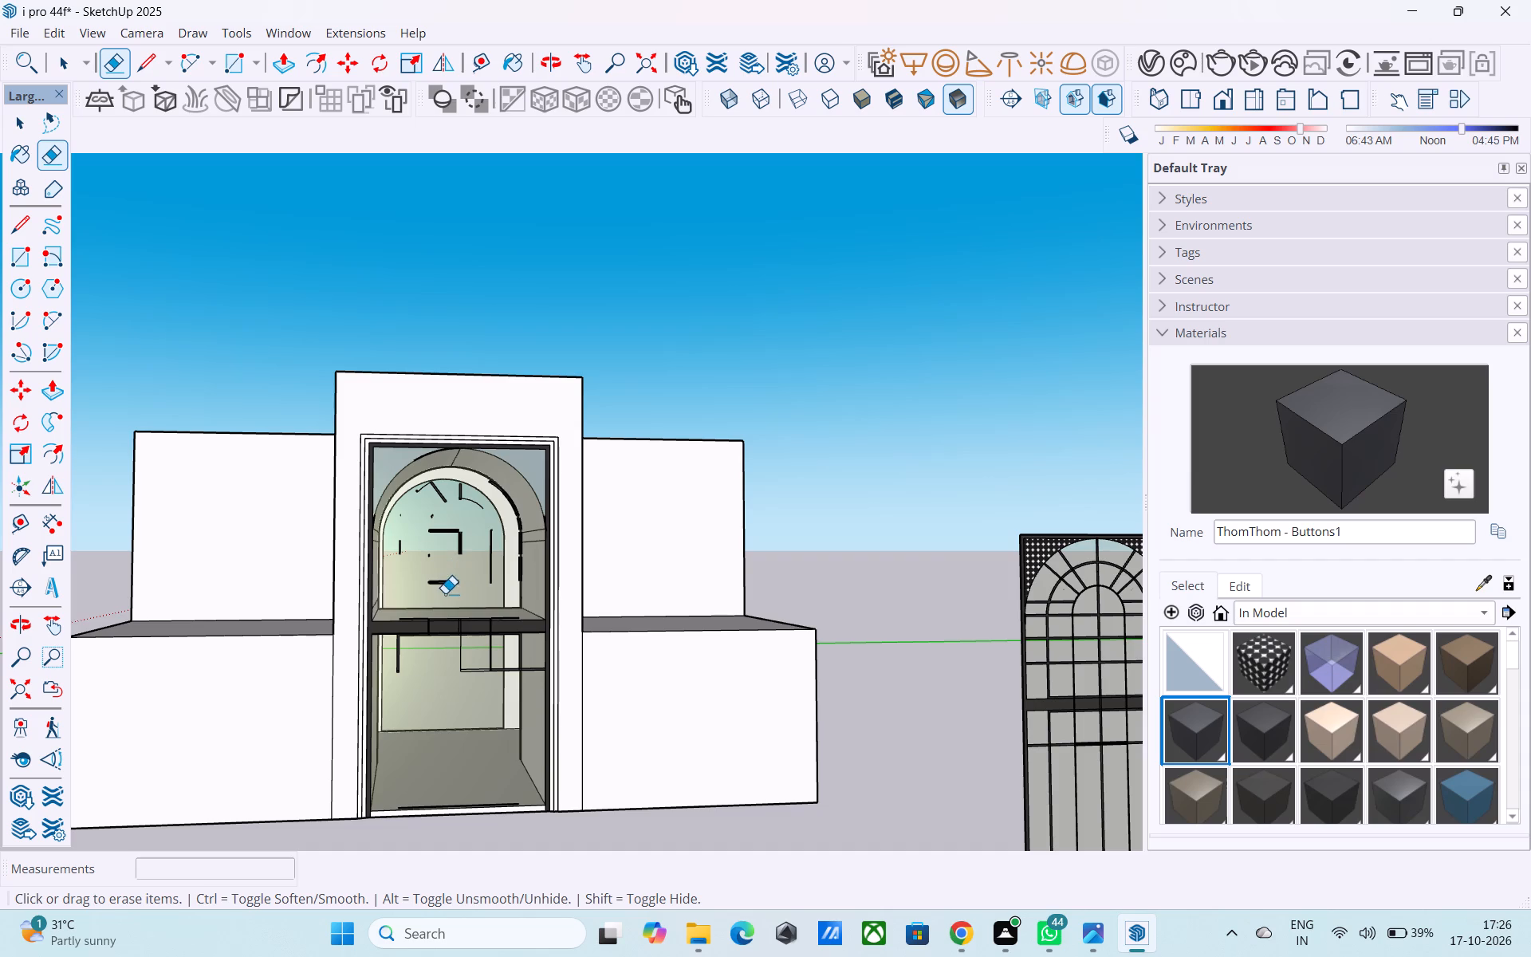
drag(444, 594, 459, 517)
drag(461, 536, 461, 549)
drag(453, 501, 424, 551)
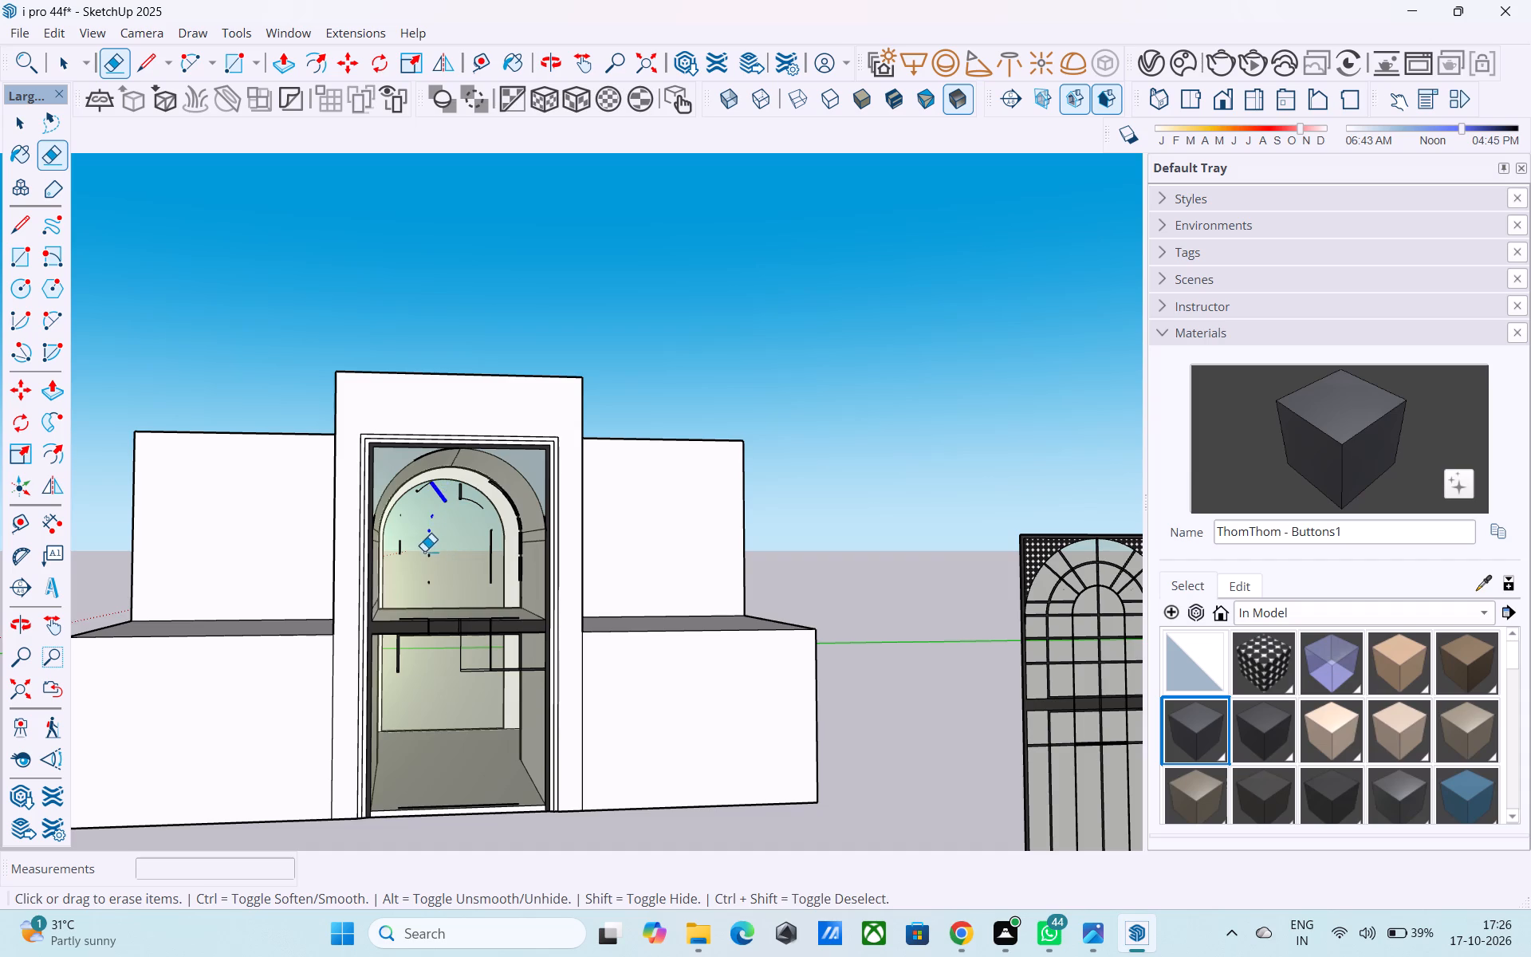
drag(424, 551, 423, 585)
drag(406, 549, 401, 512)
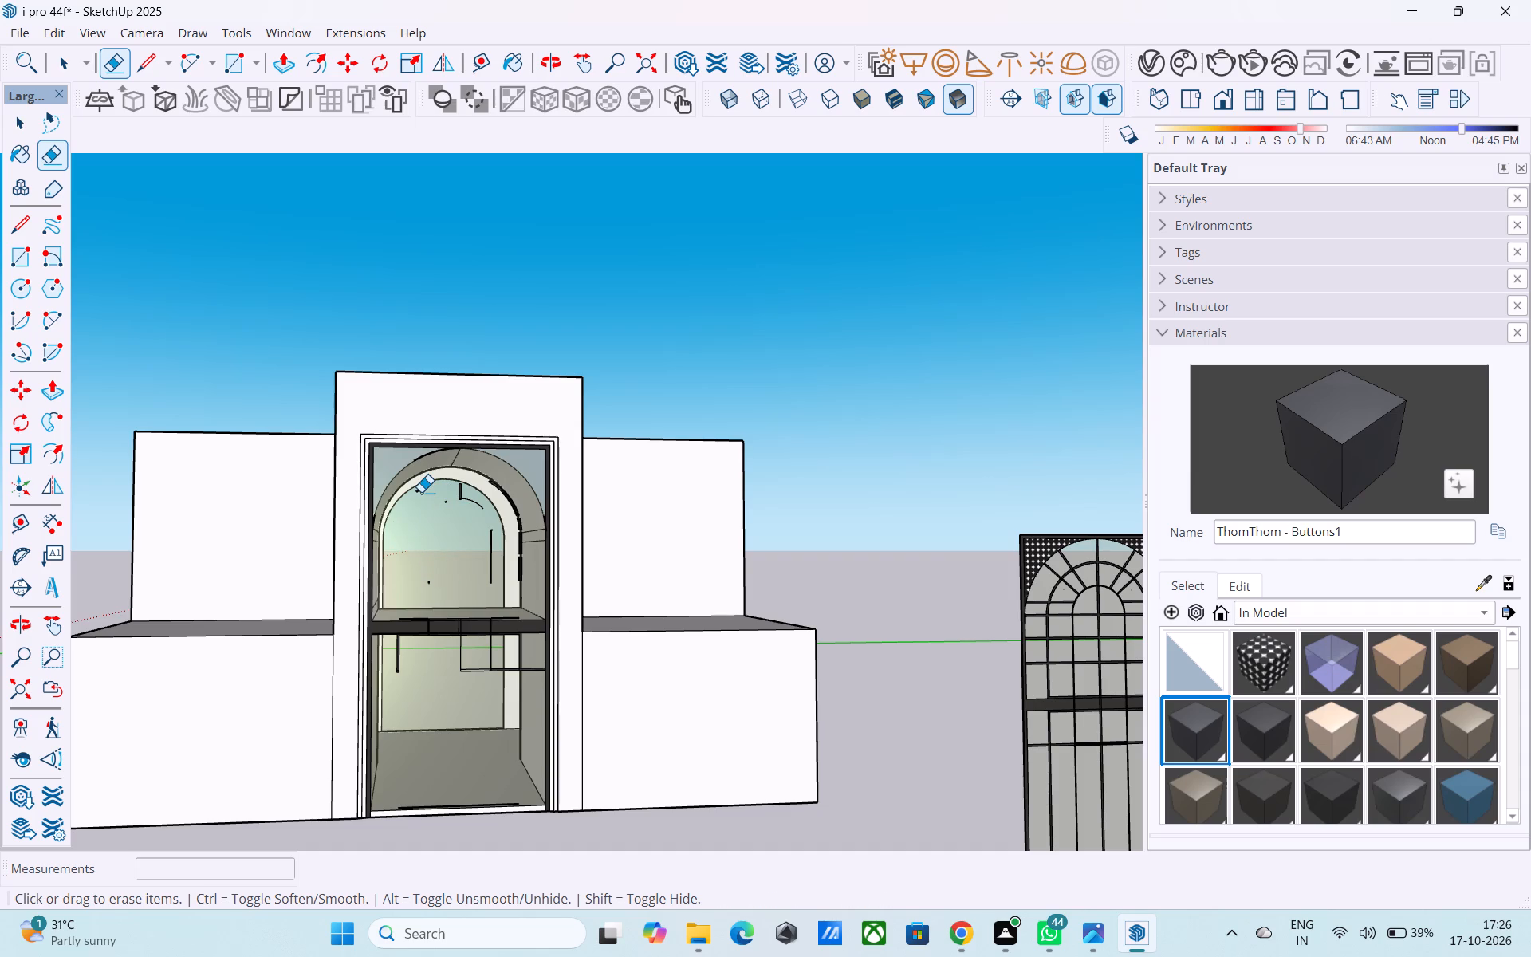
drag(421, 492, 415, 502)
Erase the leftover fragments of the upper central bar, inner arch, right vertical bars and right side of the rings.
drag(426, 590, 478, 558)
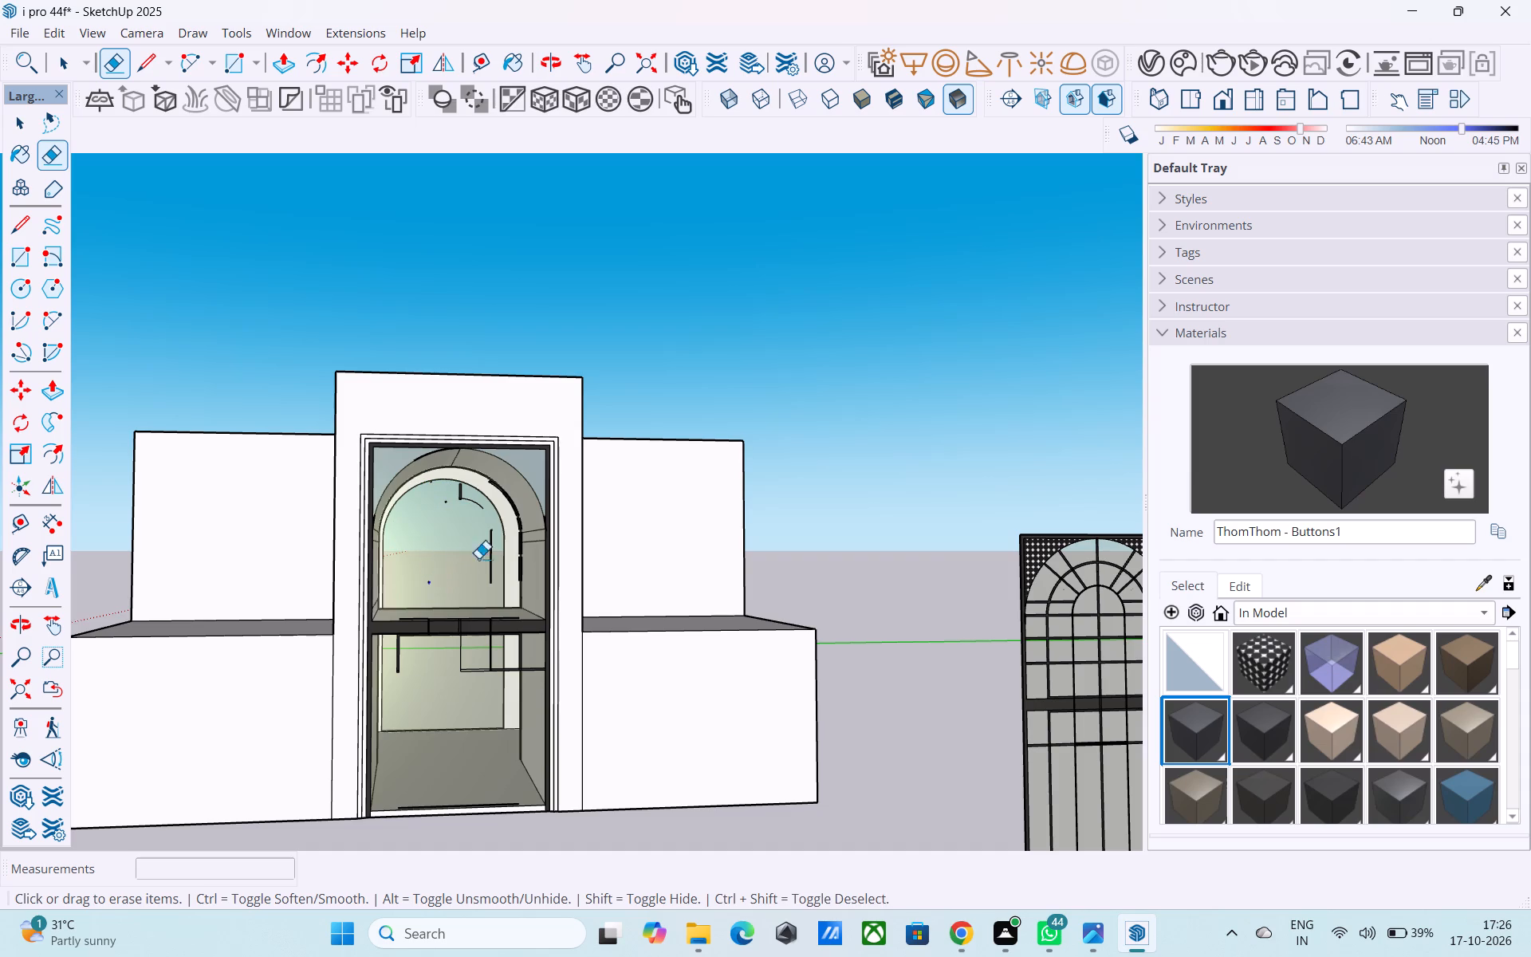
drag(478, 558, 484, 514)
drag(462, 485, 461, 496)
drag(462, 498, 448, 502)
drag(462, 502, 478, 512)
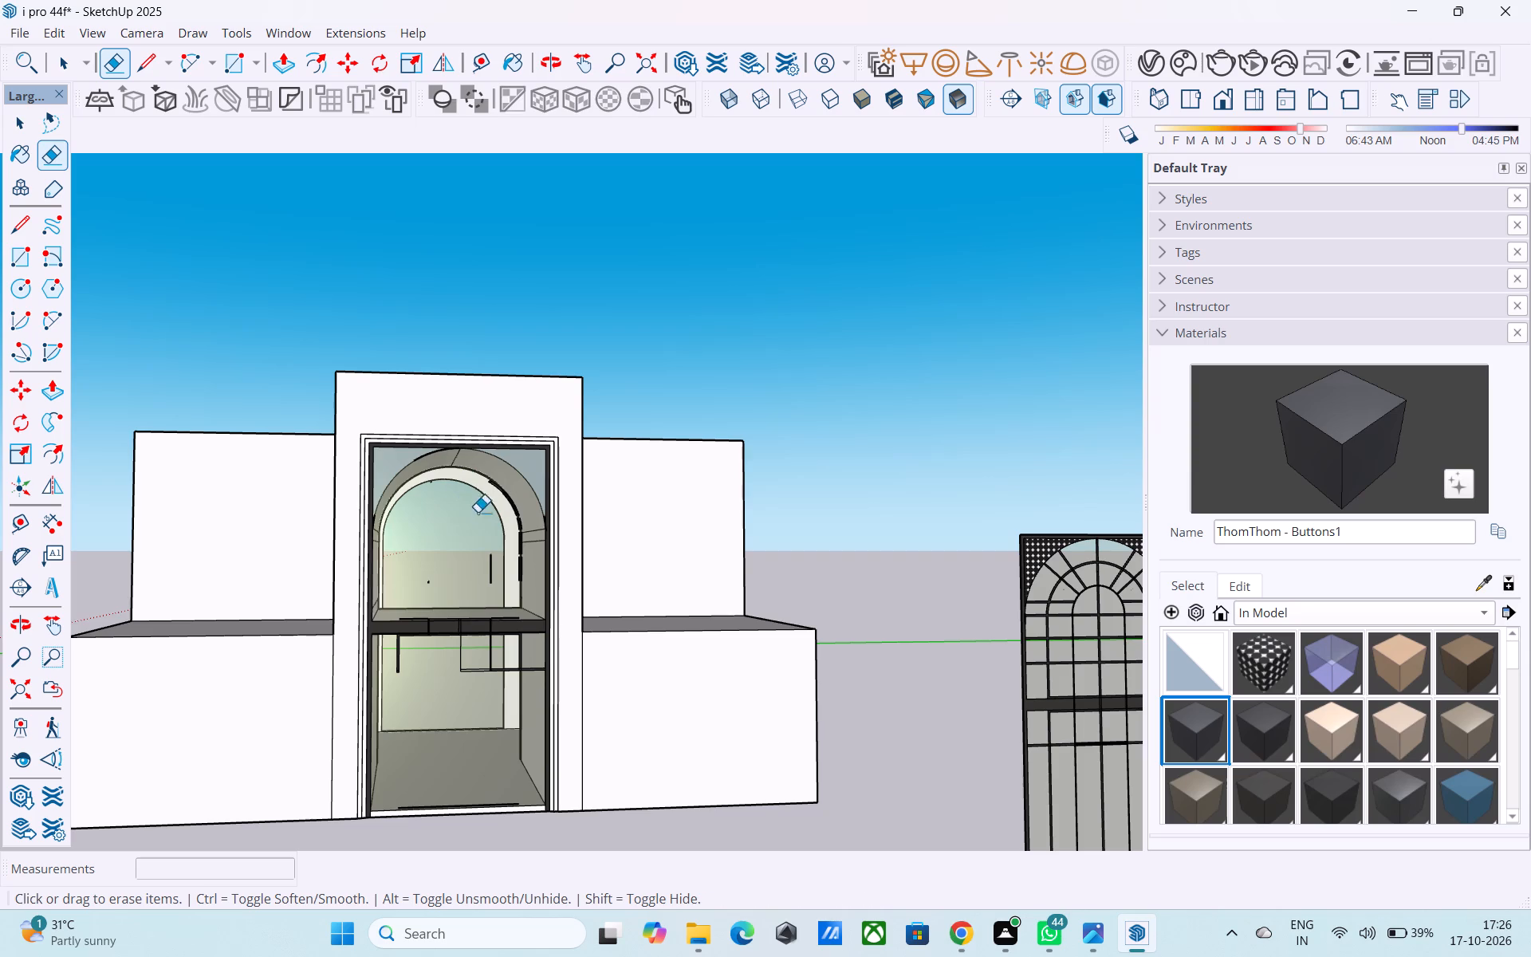
drag(478, 512, 498, 573)
drag(479, 574, 496, 582)
drag(514, 577, 508, 501)
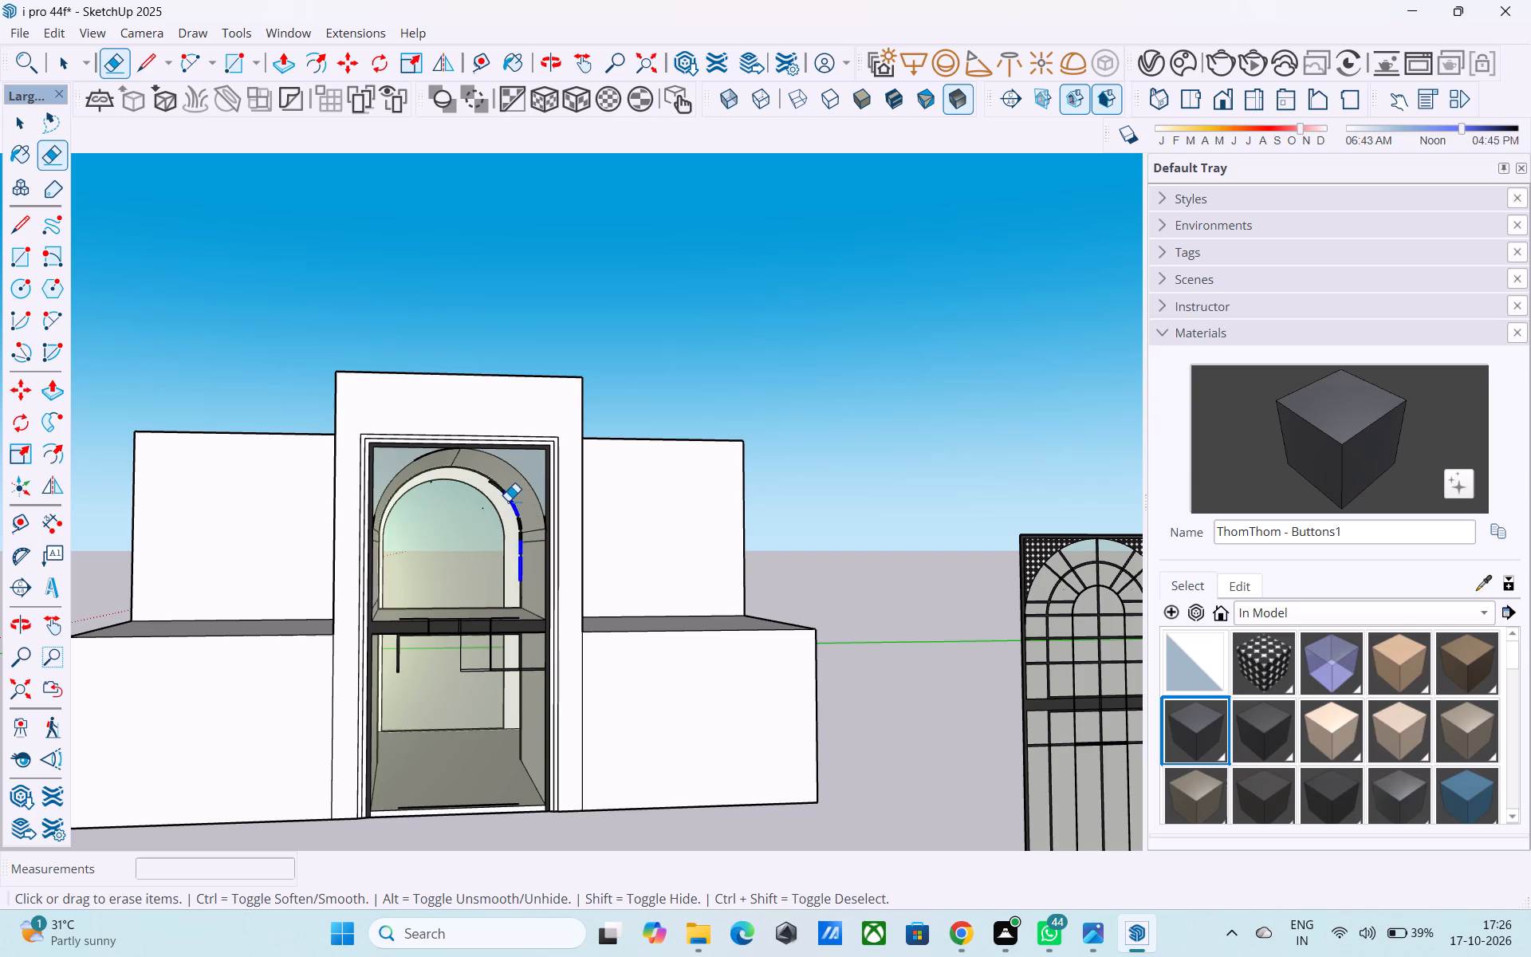
drag(508, 501, 482, 478)
drag(513, 509, 523, 545)
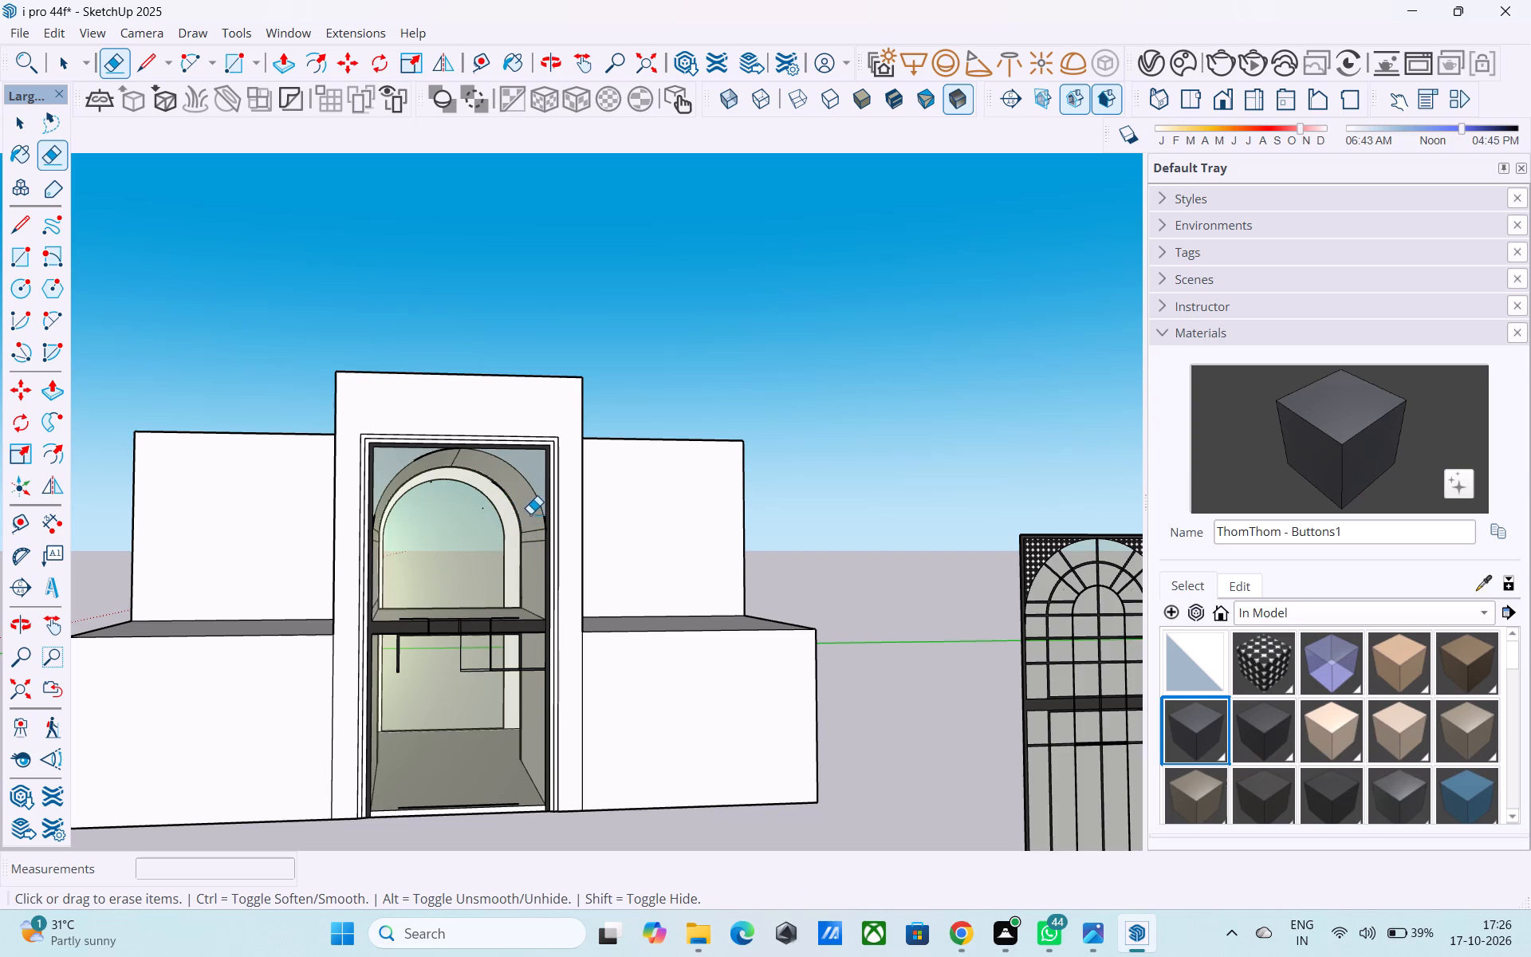
drag(530, 514, 544, 550)
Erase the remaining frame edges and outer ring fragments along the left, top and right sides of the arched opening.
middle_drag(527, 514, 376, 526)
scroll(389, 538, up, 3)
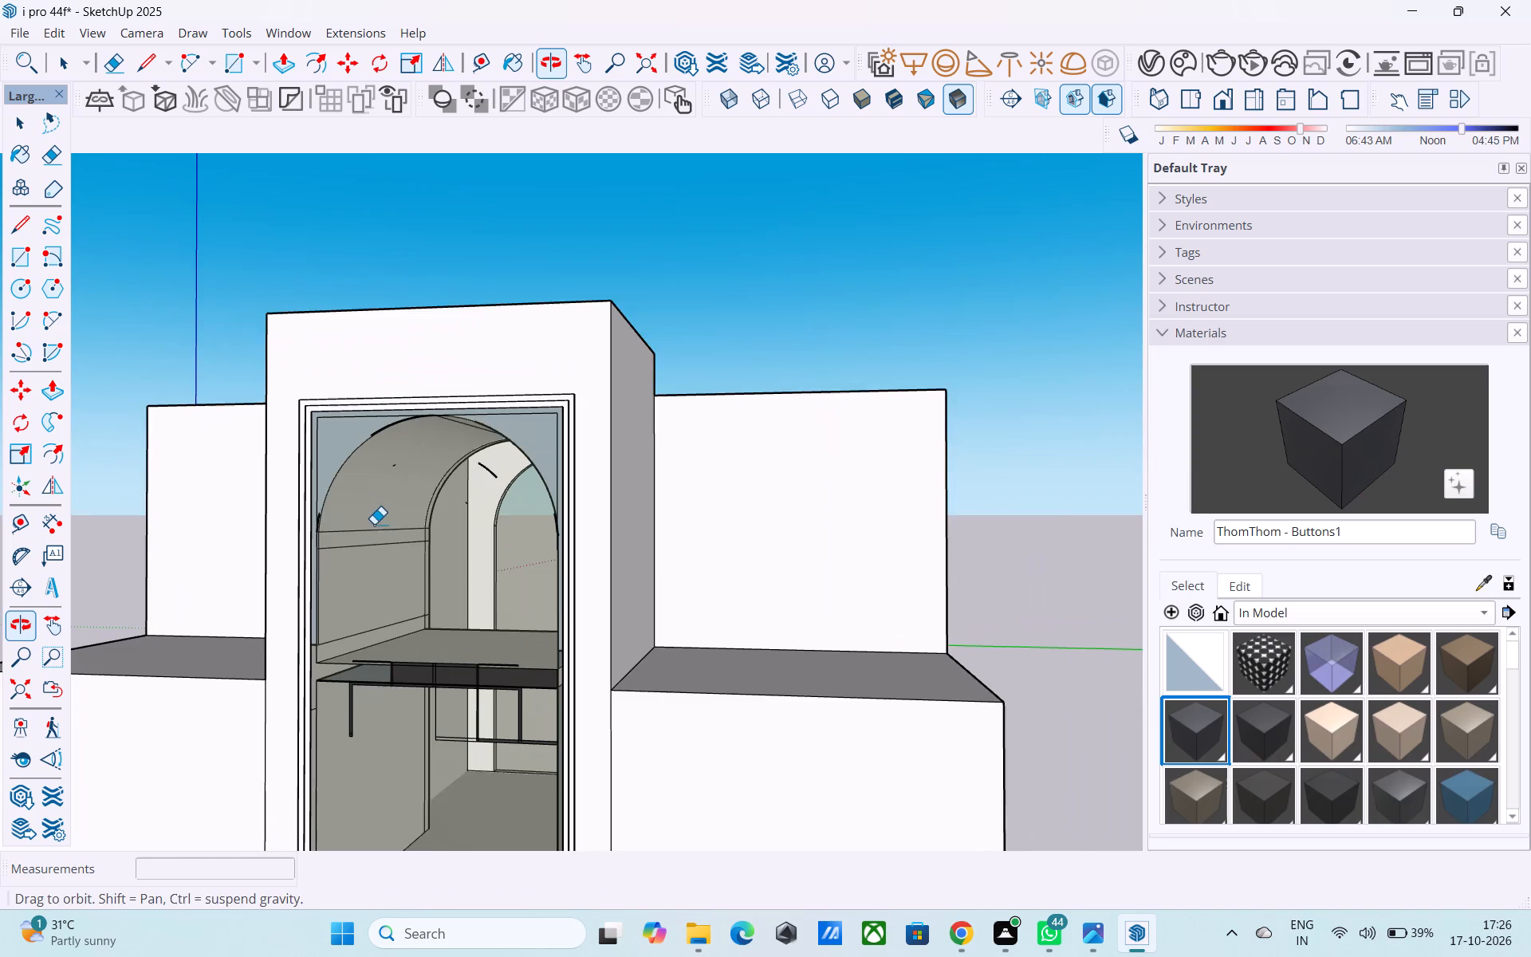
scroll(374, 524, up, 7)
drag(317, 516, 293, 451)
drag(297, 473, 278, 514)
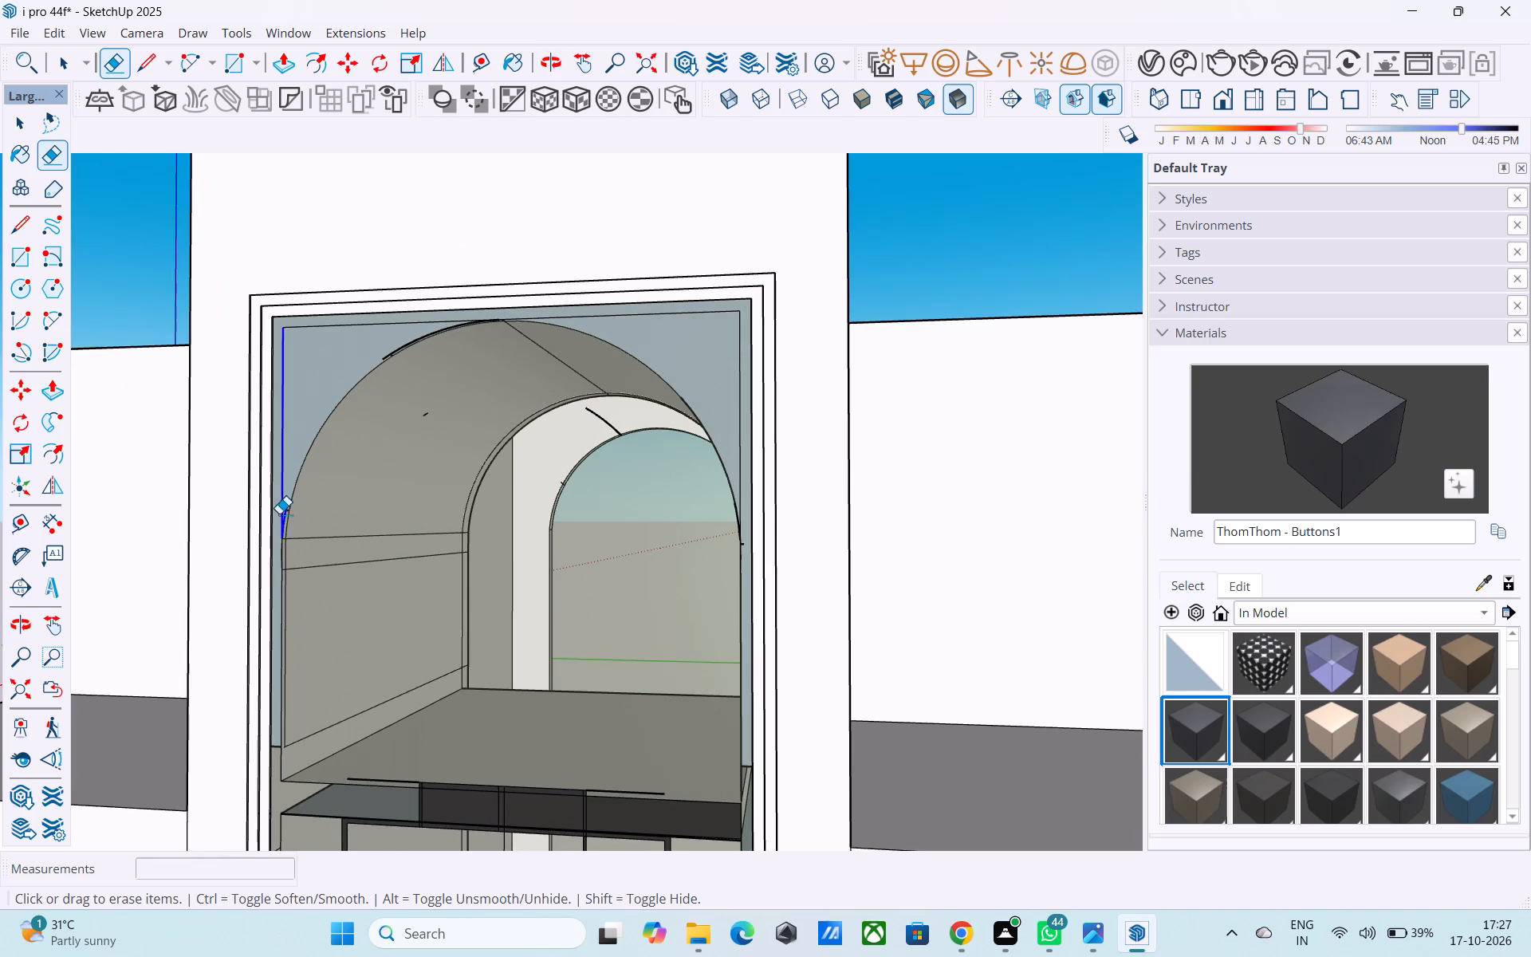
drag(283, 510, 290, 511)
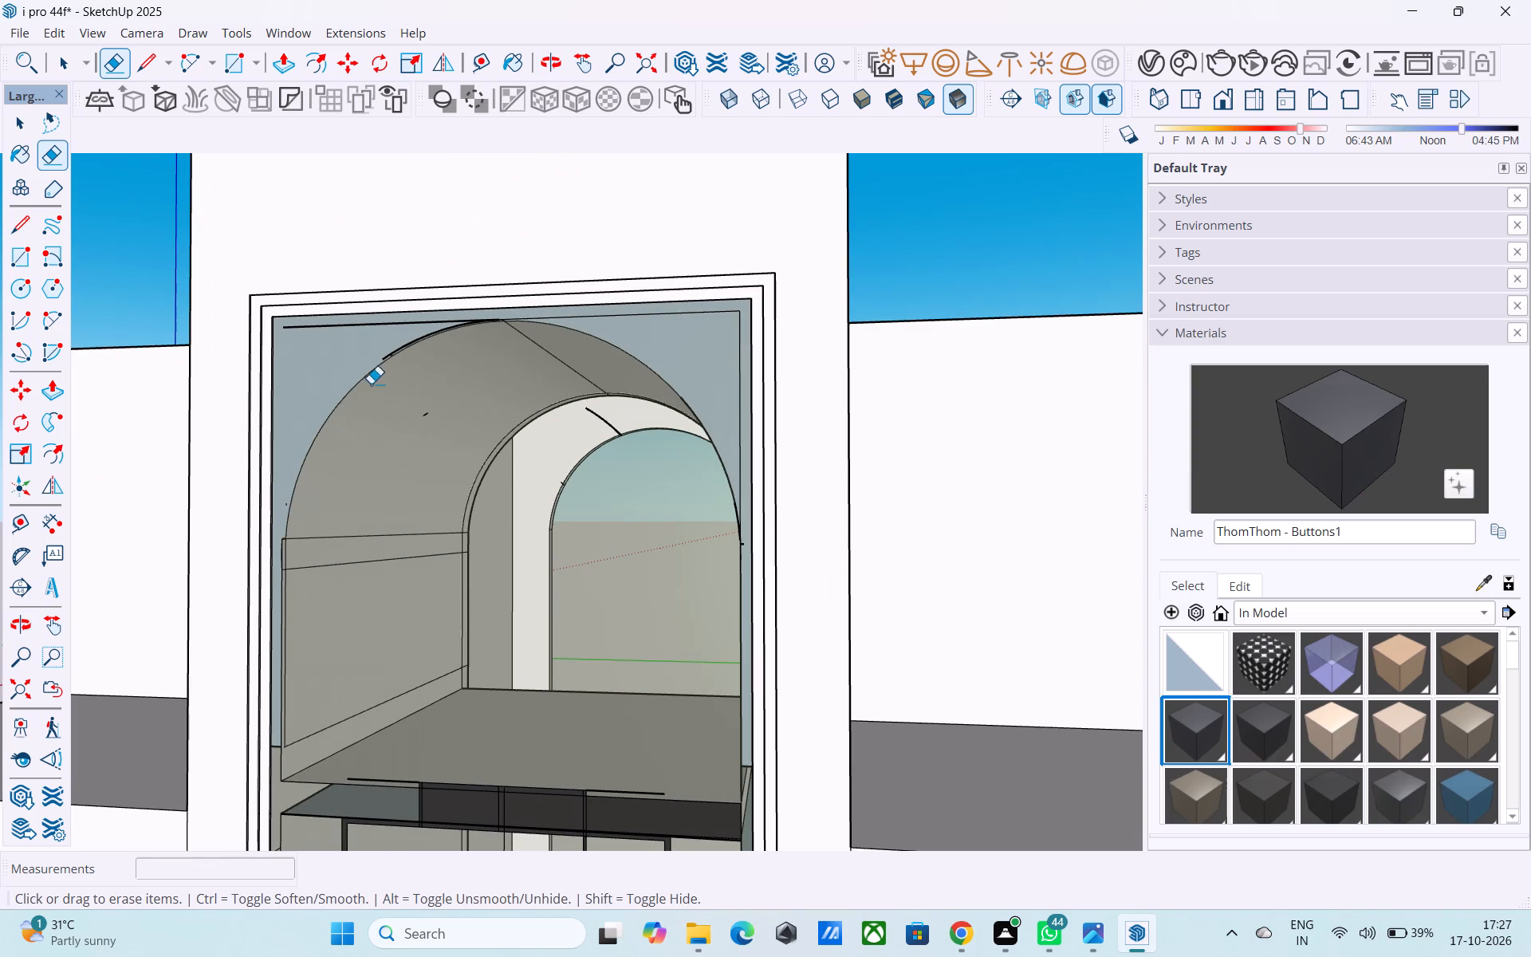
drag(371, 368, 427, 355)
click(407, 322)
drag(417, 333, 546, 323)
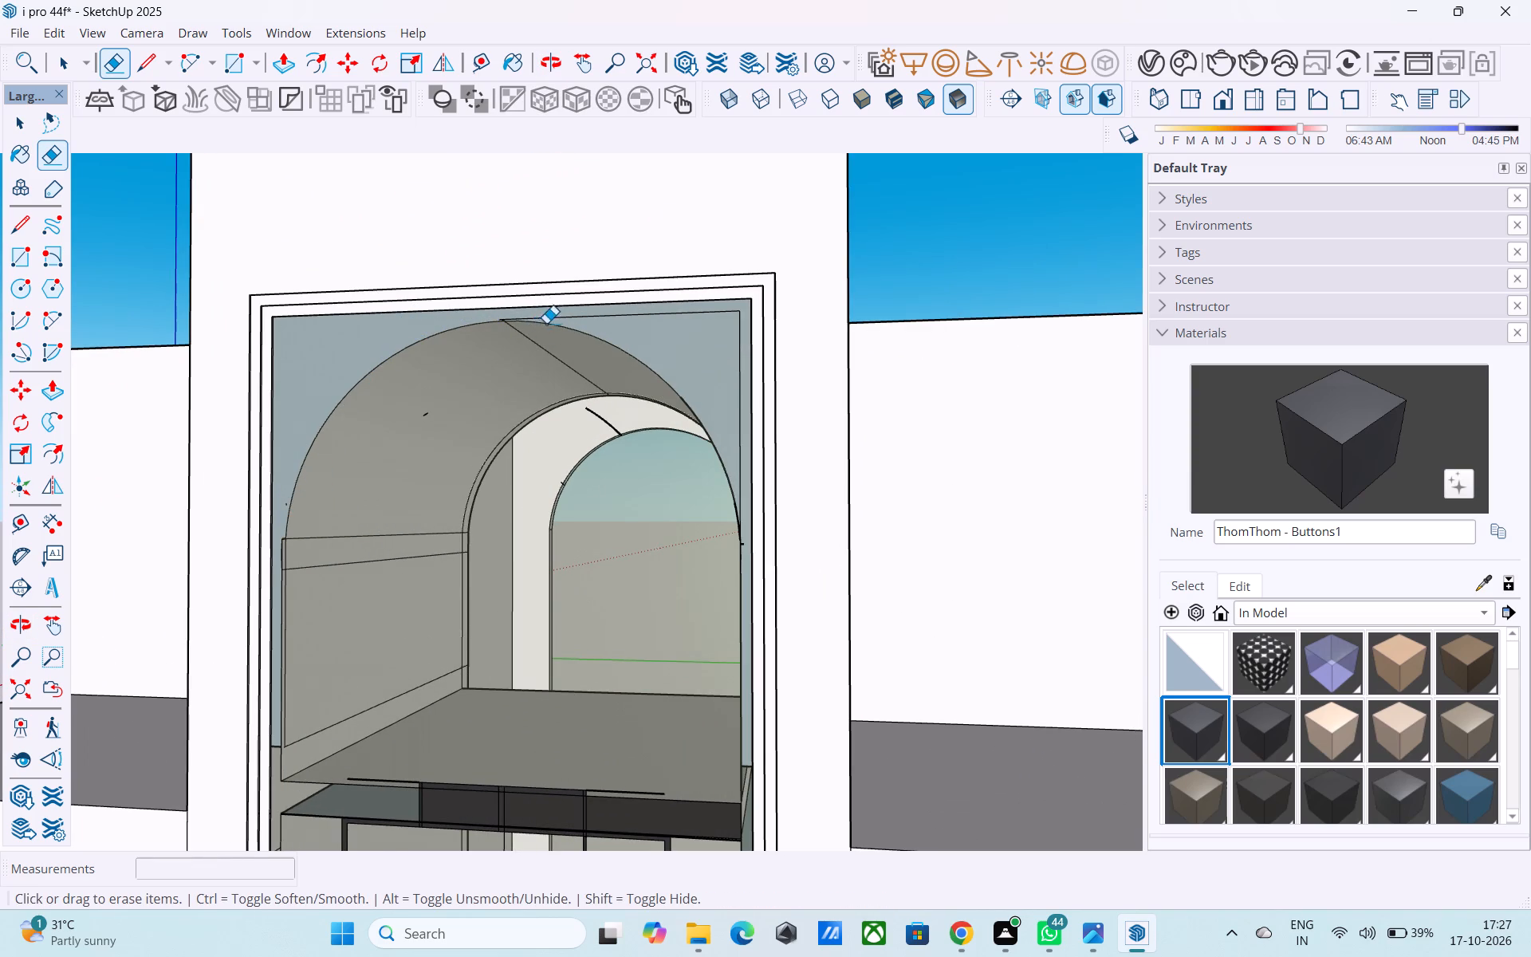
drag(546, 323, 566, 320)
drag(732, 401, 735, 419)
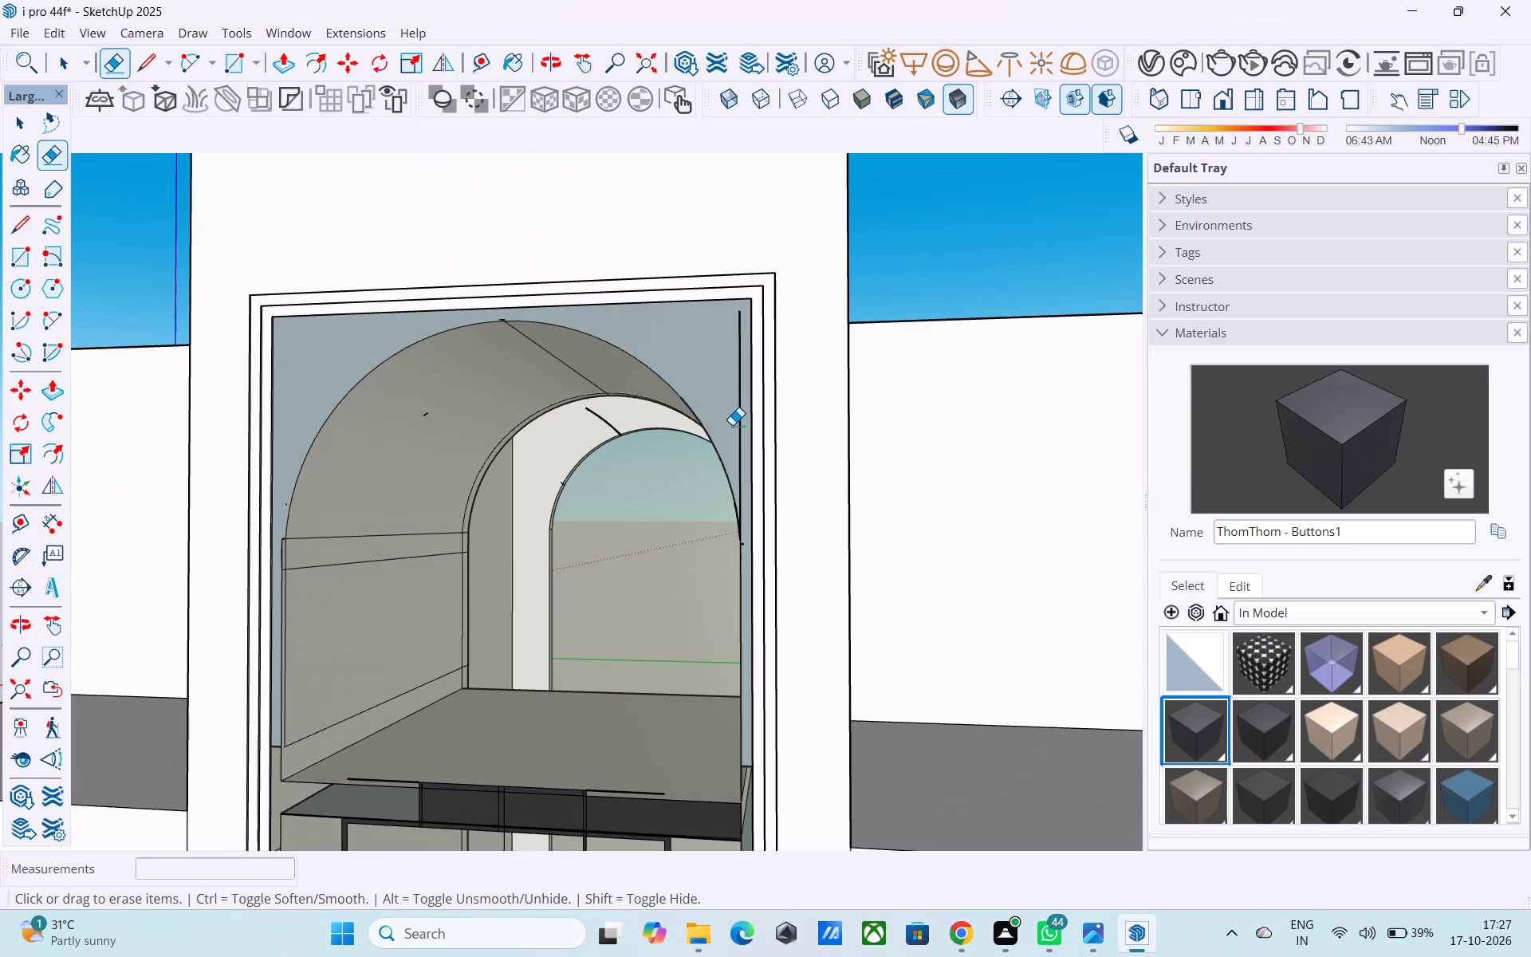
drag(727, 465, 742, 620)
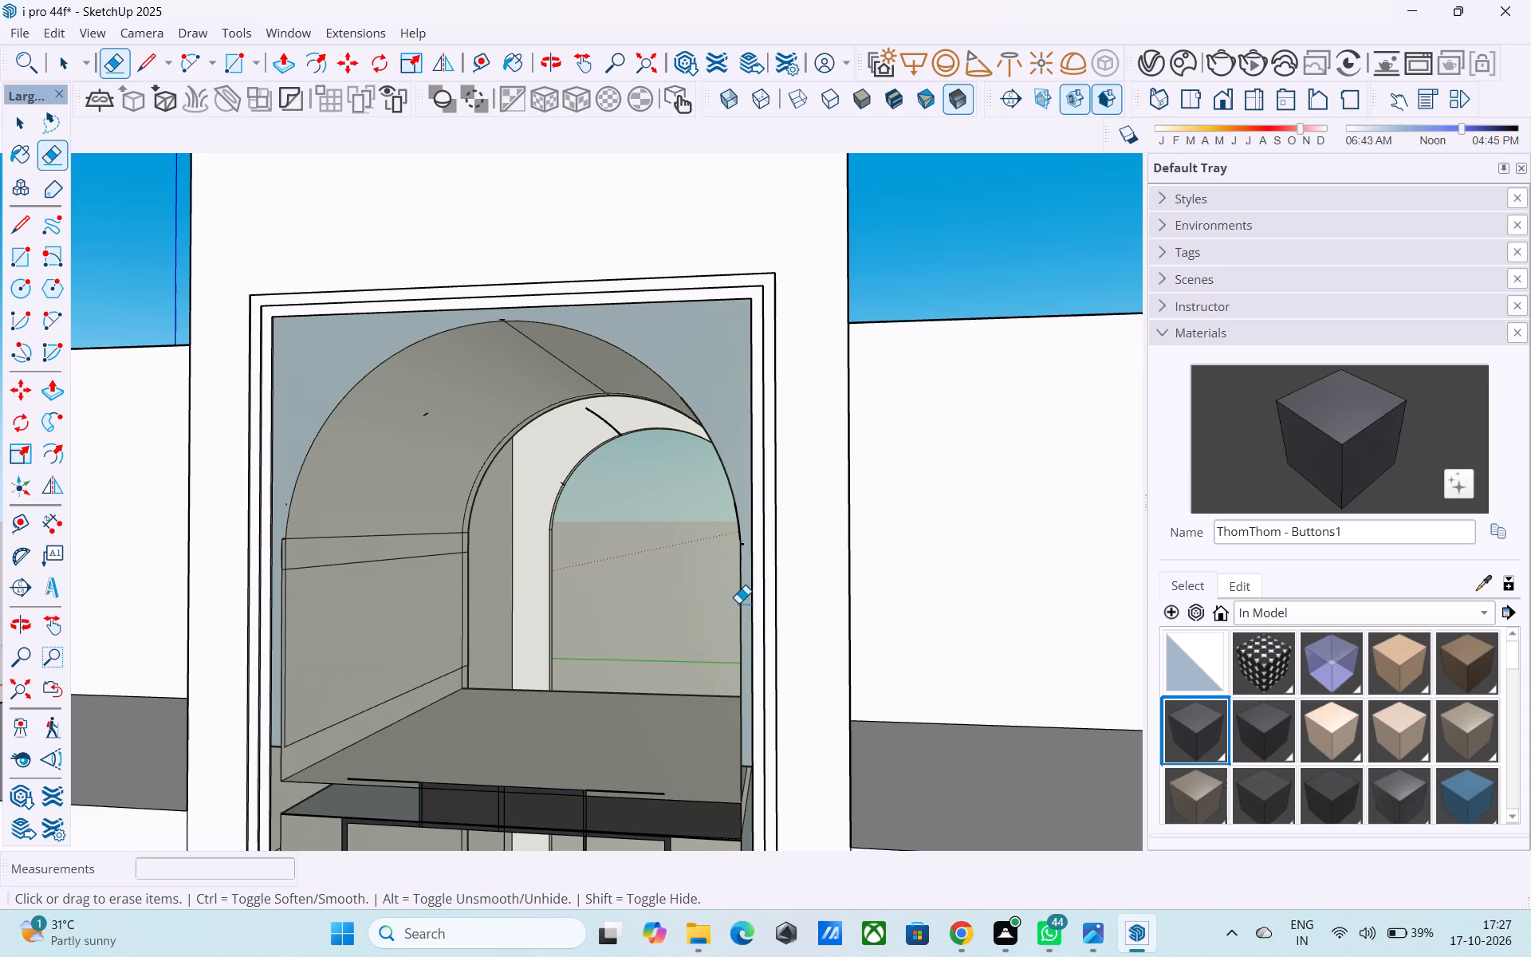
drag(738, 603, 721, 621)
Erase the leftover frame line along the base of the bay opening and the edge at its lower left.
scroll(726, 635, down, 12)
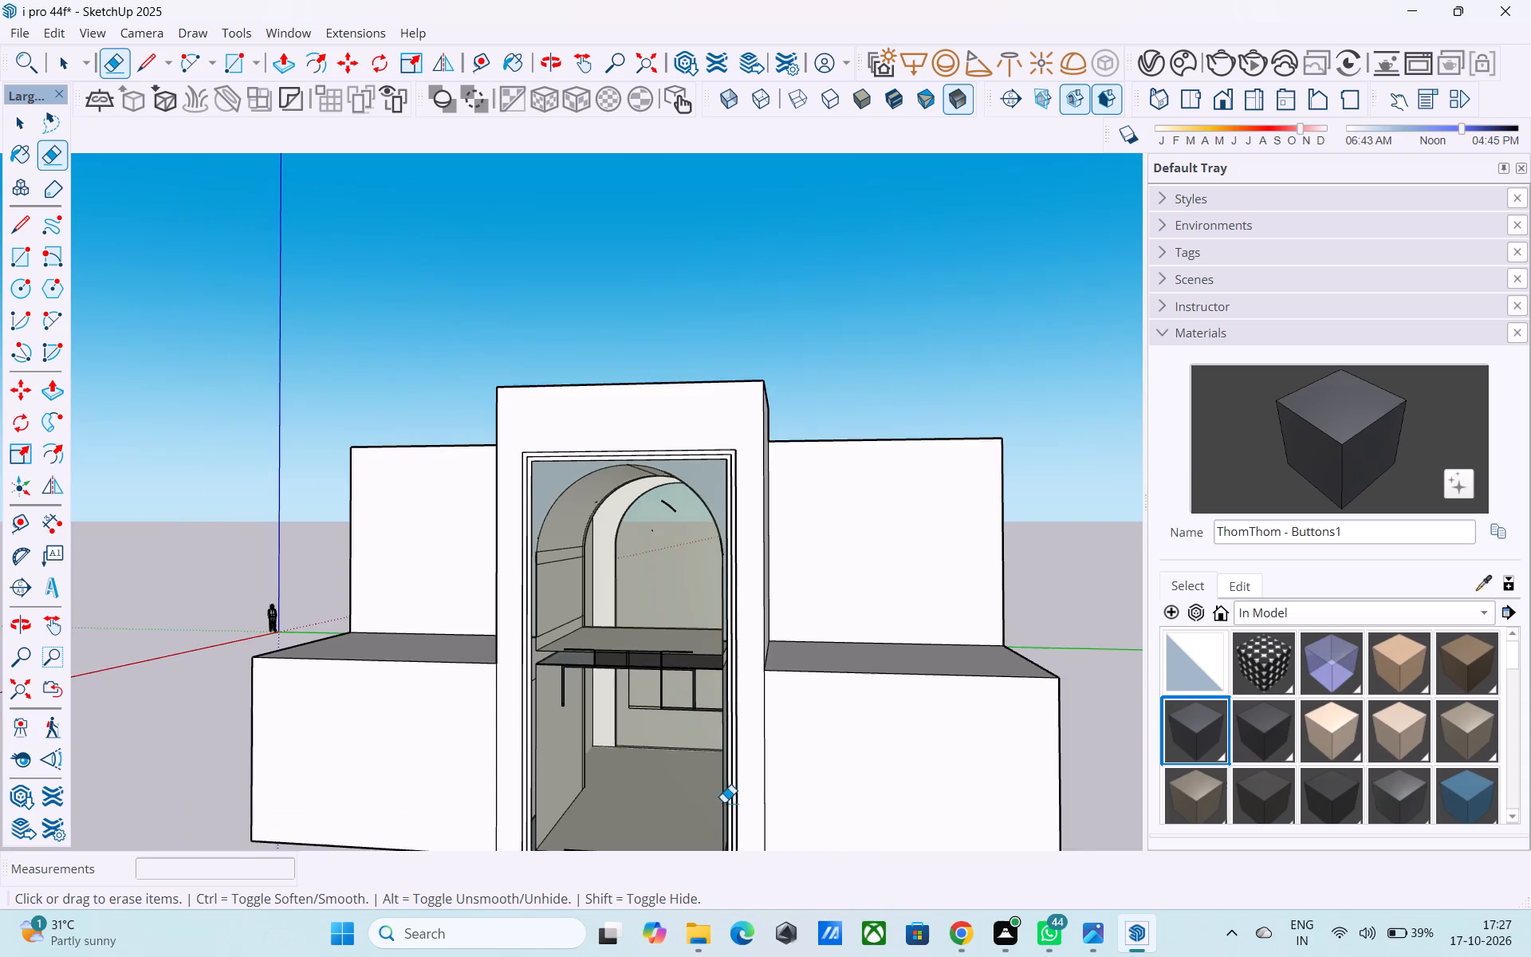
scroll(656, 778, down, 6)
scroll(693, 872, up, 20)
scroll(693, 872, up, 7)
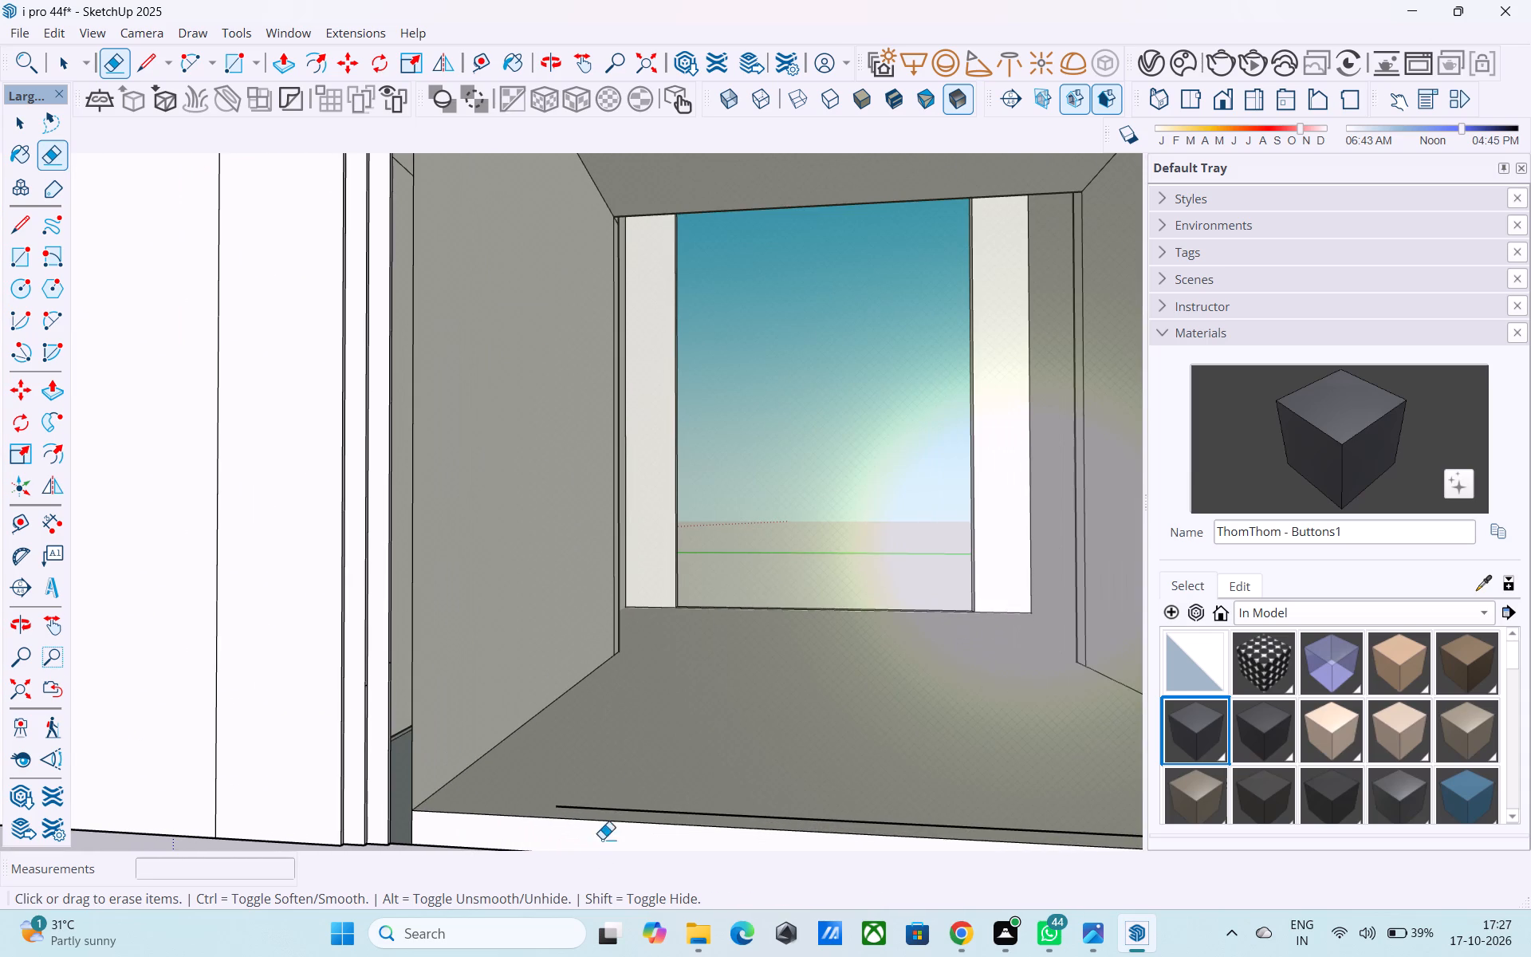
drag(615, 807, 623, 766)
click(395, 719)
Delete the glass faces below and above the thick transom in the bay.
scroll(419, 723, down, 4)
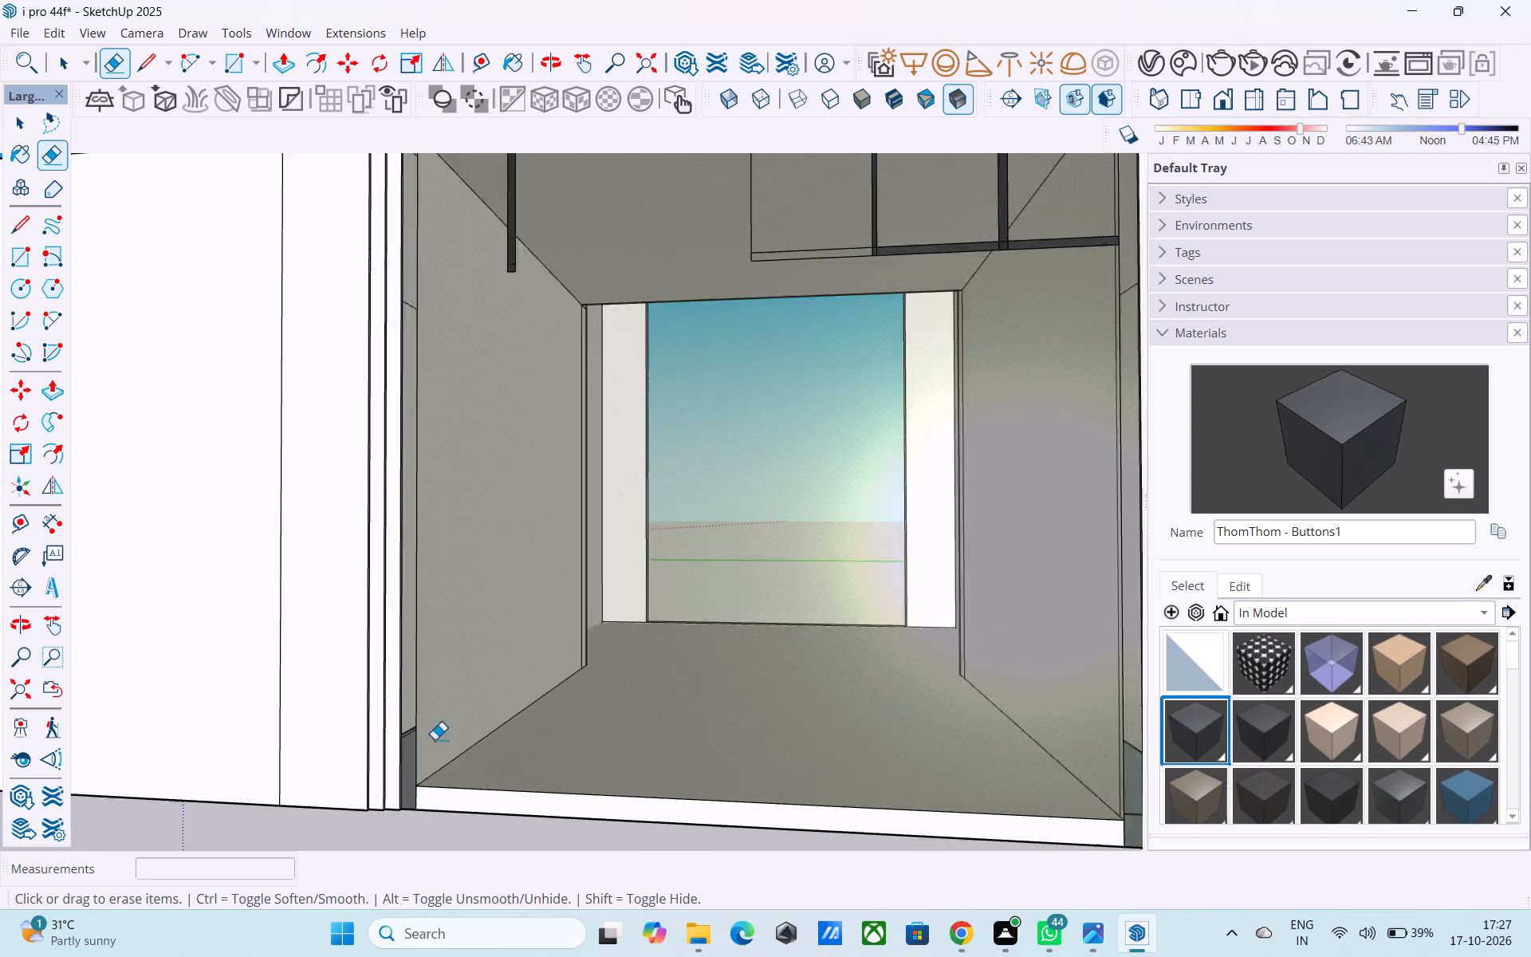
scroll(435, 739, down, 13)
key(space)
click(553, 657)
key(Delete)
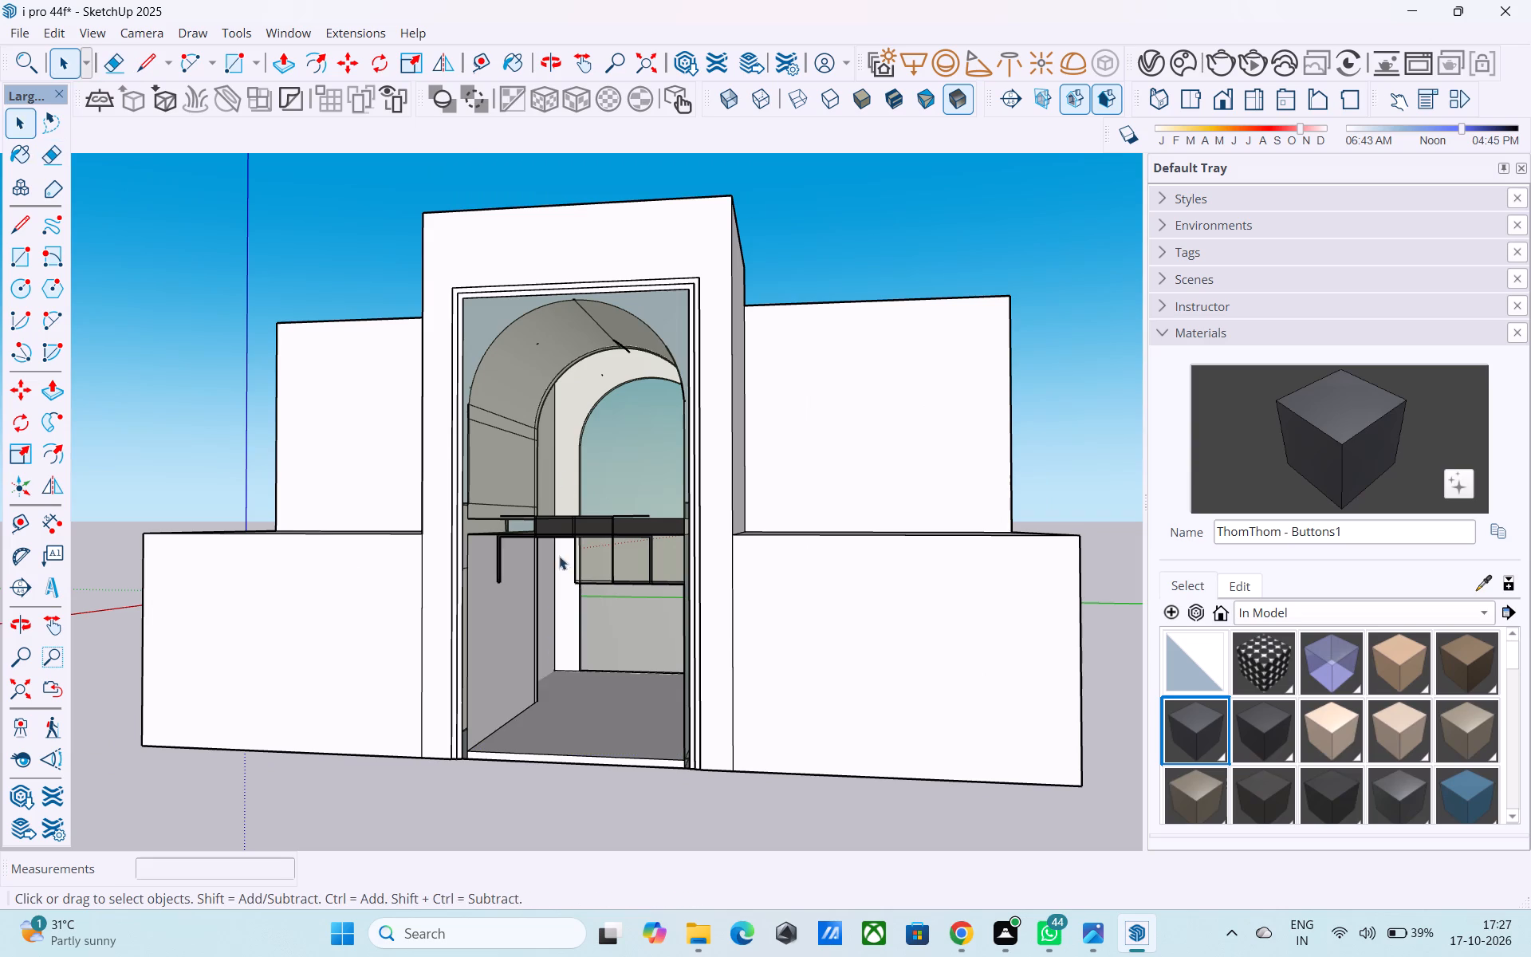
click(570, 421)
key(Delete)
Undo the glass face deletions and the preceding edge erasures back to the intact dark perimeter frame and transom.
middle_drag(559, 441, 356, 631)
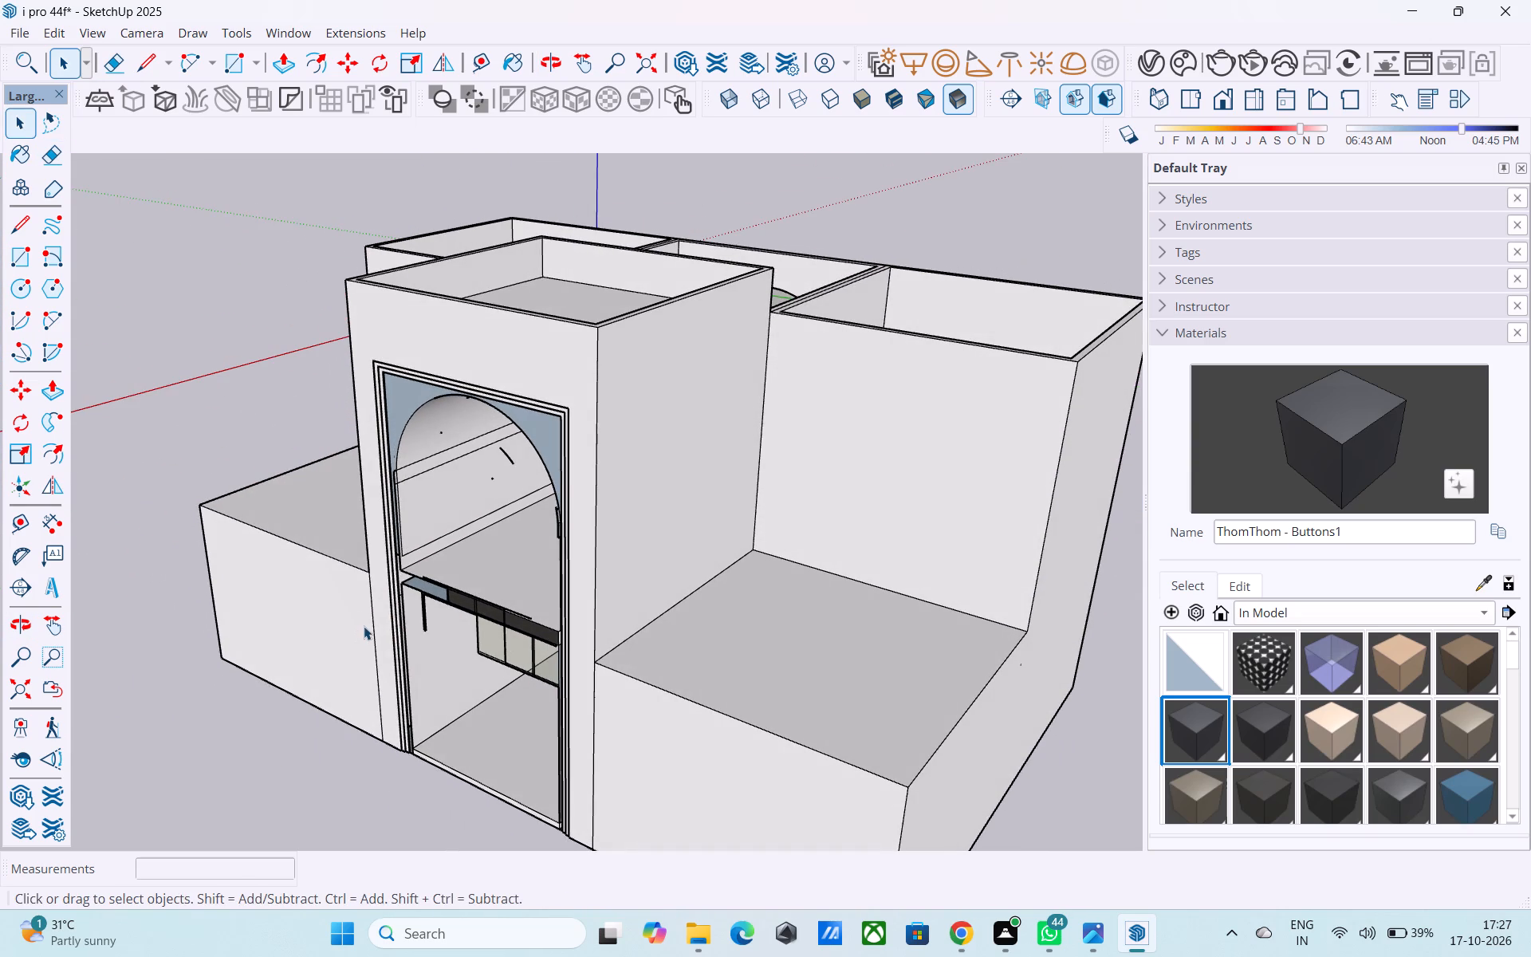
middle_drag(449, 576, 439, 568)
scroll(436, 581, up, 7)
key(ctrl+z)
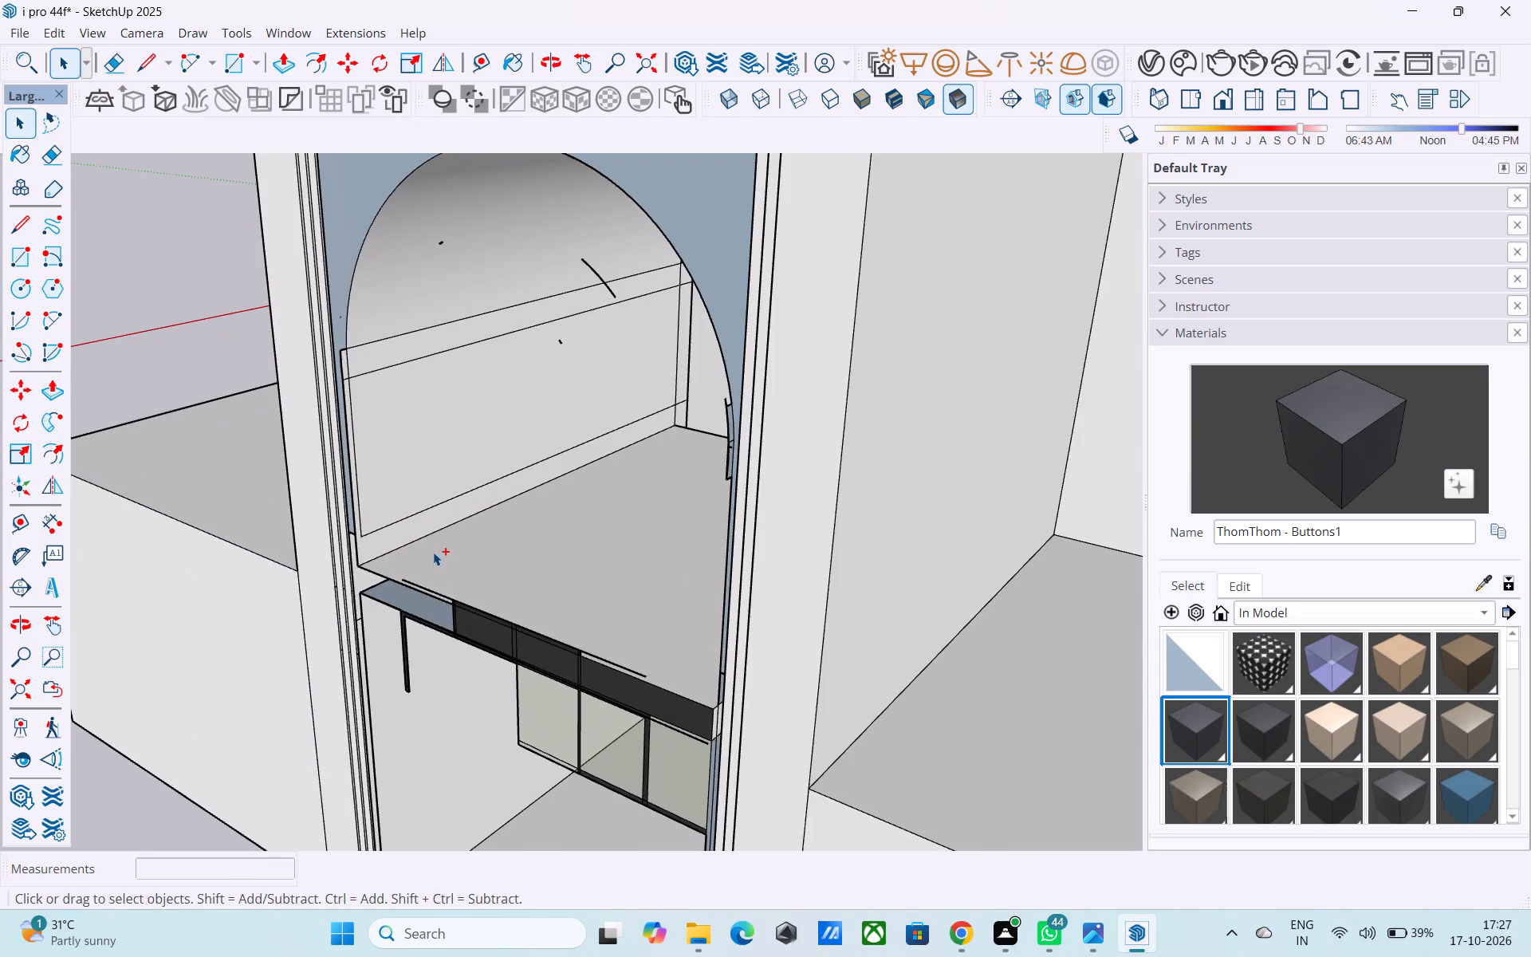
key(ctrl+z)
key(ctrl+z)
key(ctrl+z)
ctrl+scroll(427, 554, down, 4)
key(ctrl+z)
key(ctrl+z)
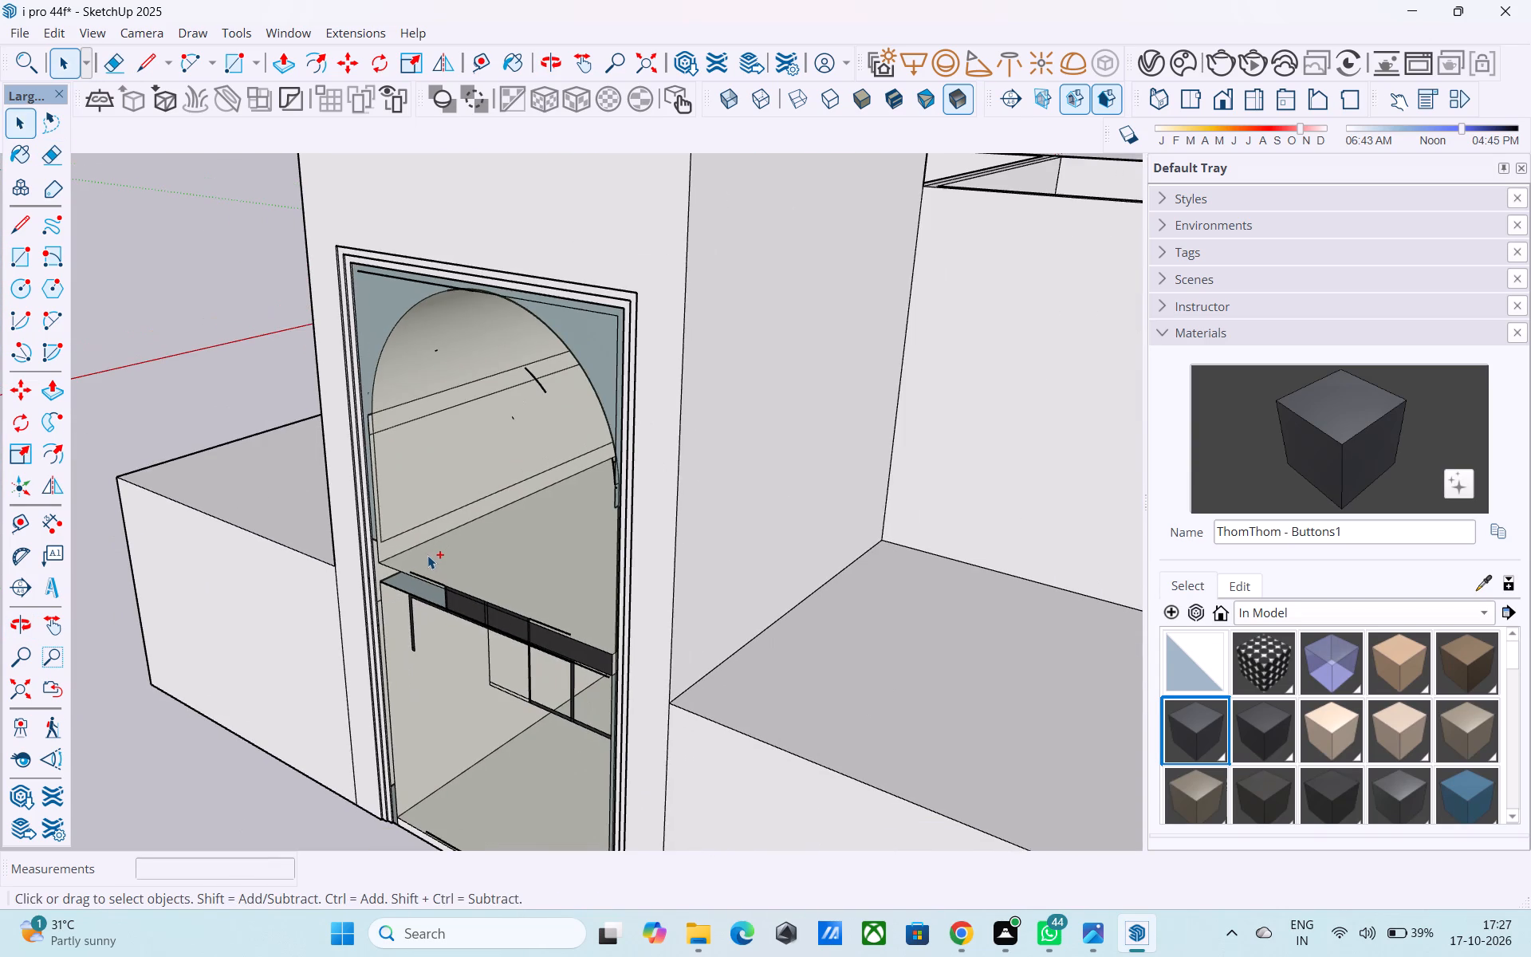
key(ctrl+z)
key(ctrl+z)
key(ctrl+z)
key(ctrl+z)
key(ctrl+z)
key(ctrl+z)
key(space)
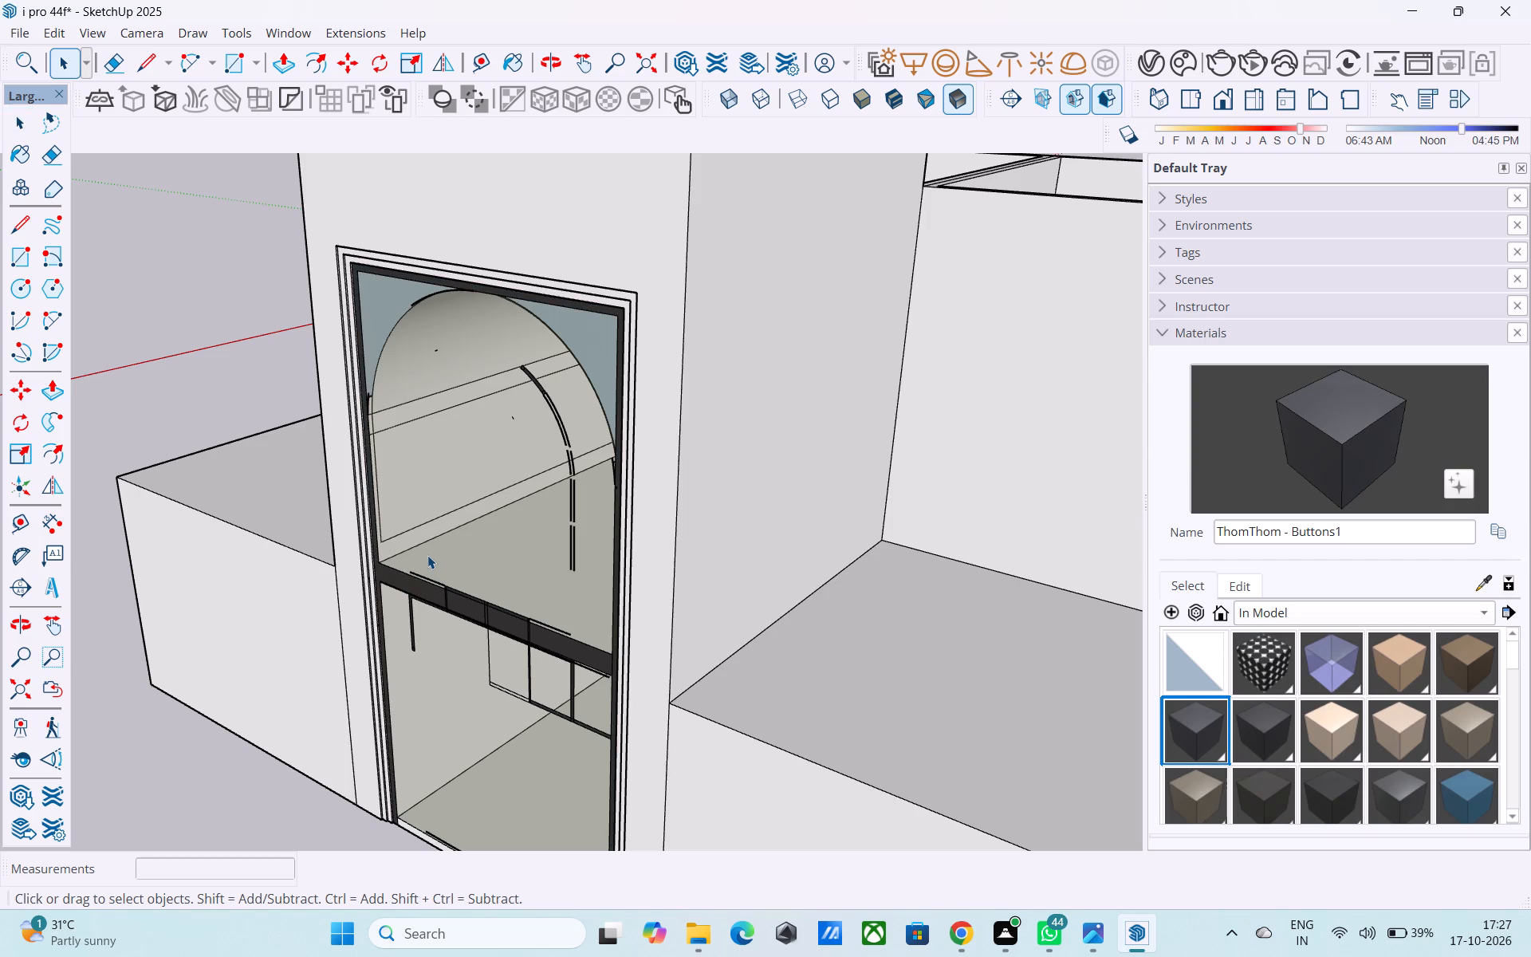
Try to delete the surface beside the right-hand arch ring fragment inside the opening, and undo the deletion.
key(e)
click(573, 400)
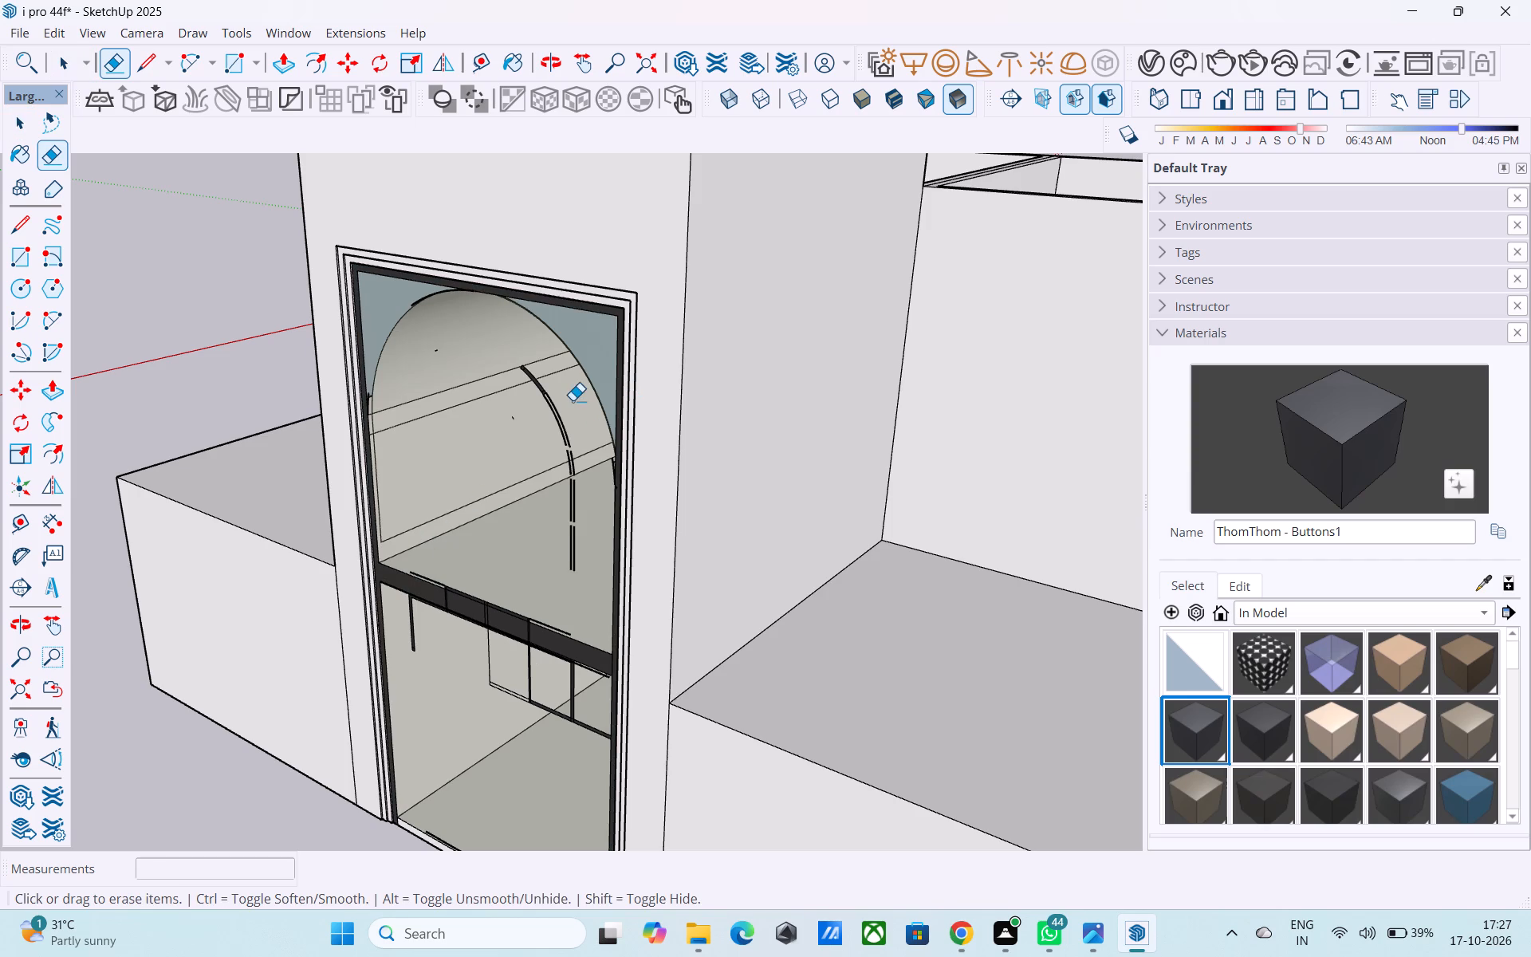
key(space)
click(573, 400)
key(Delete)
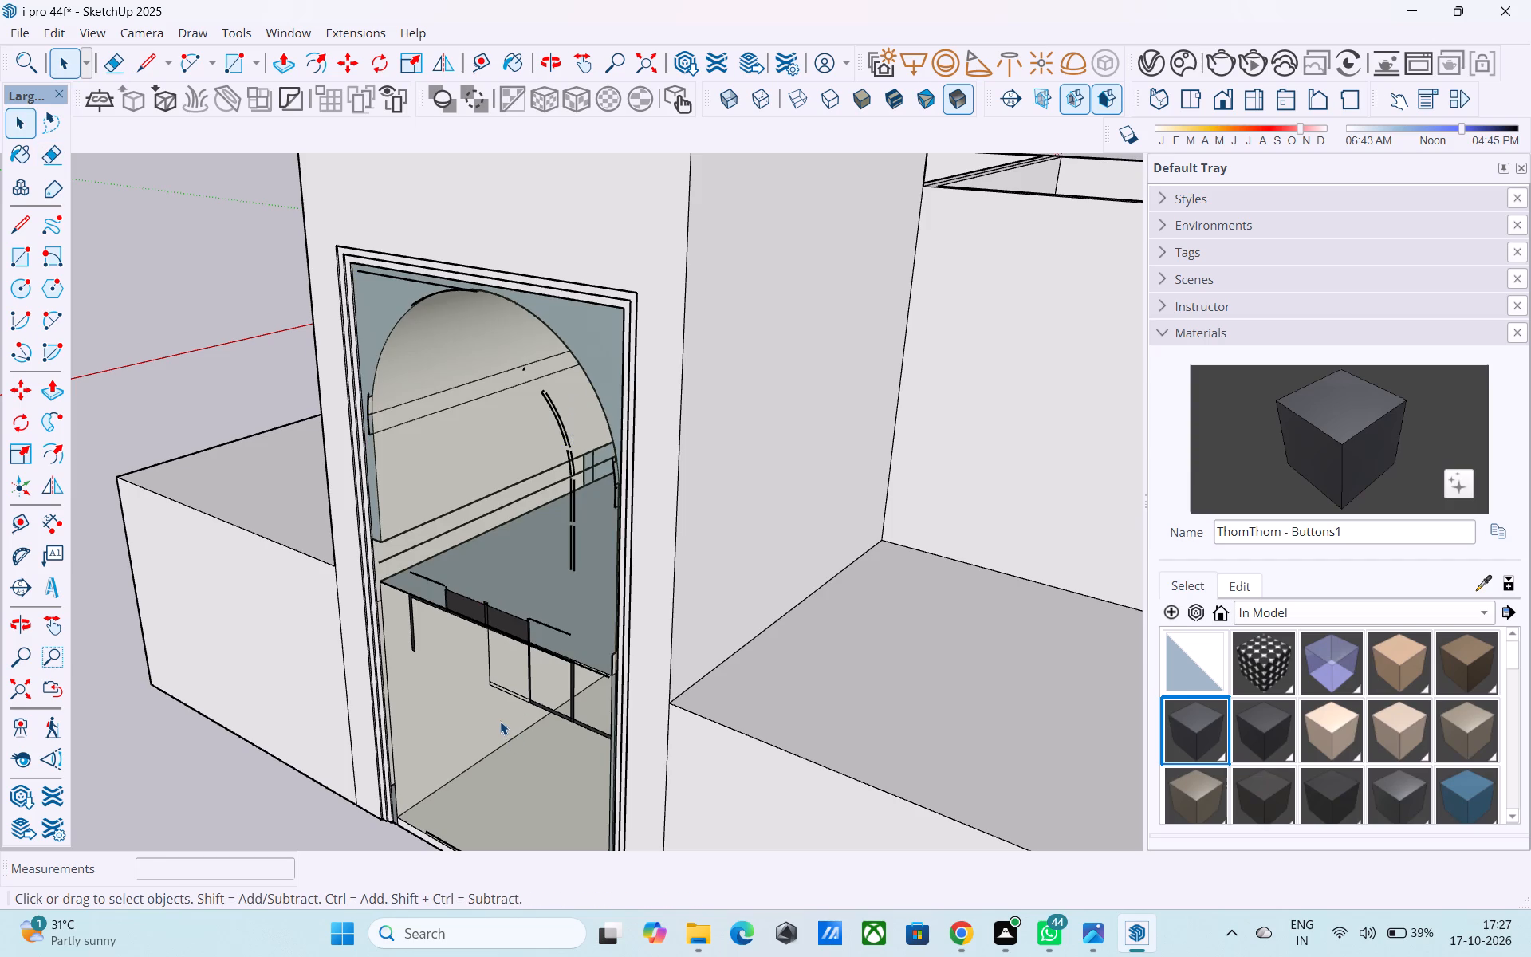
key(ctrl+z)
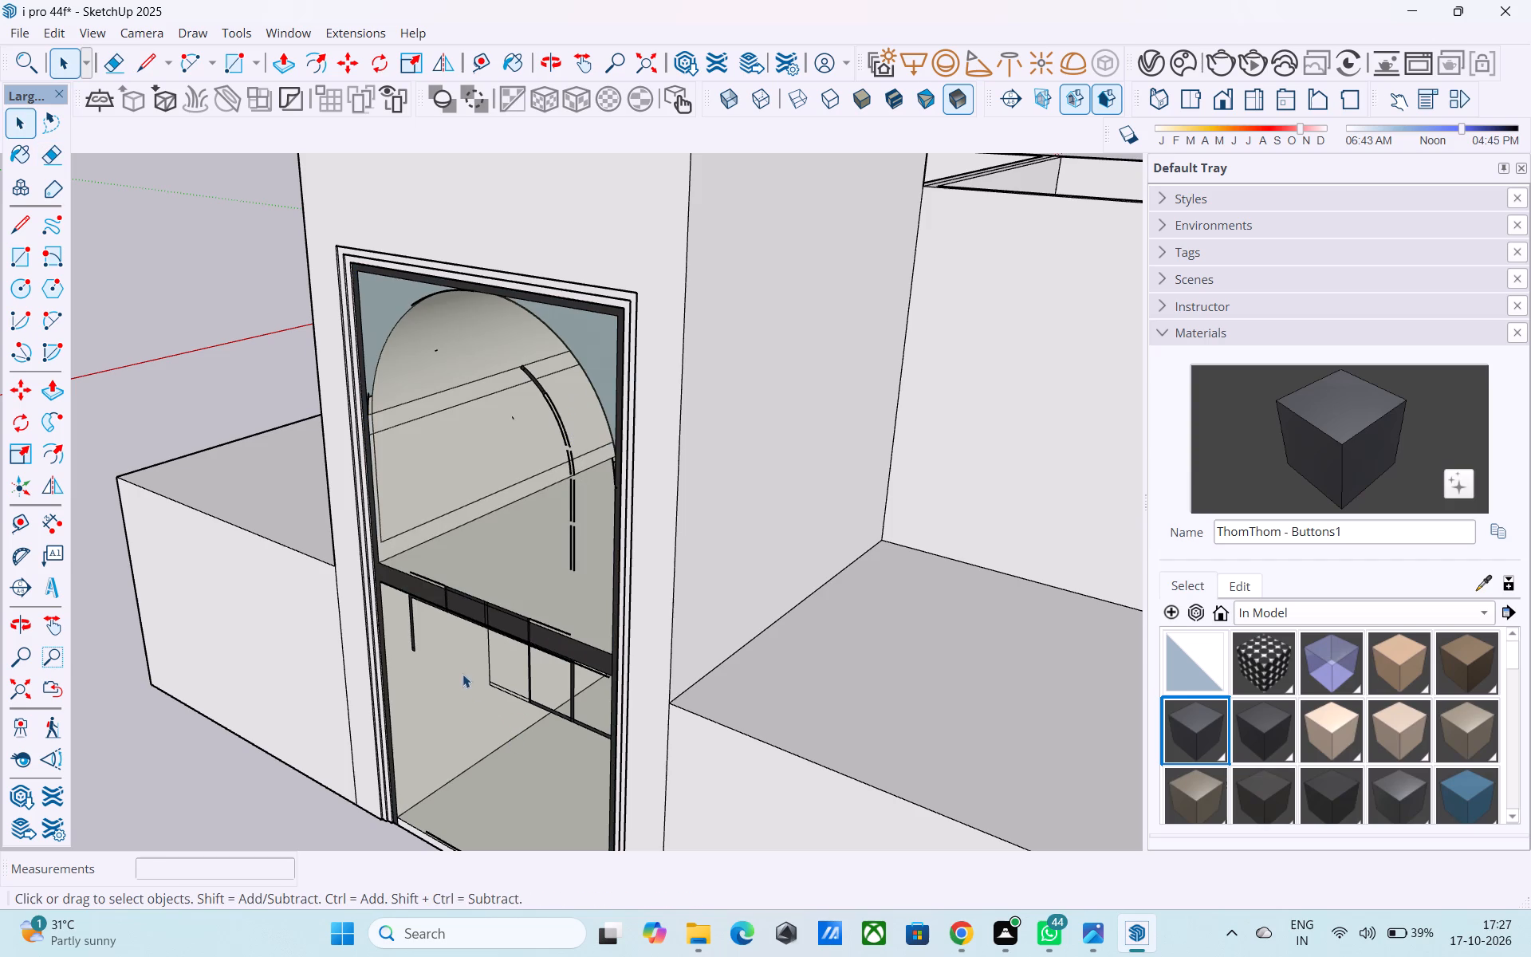
Delete the glass face above the thick transom and the separate glass faces below it.
click(491, 545)
key(Delete)
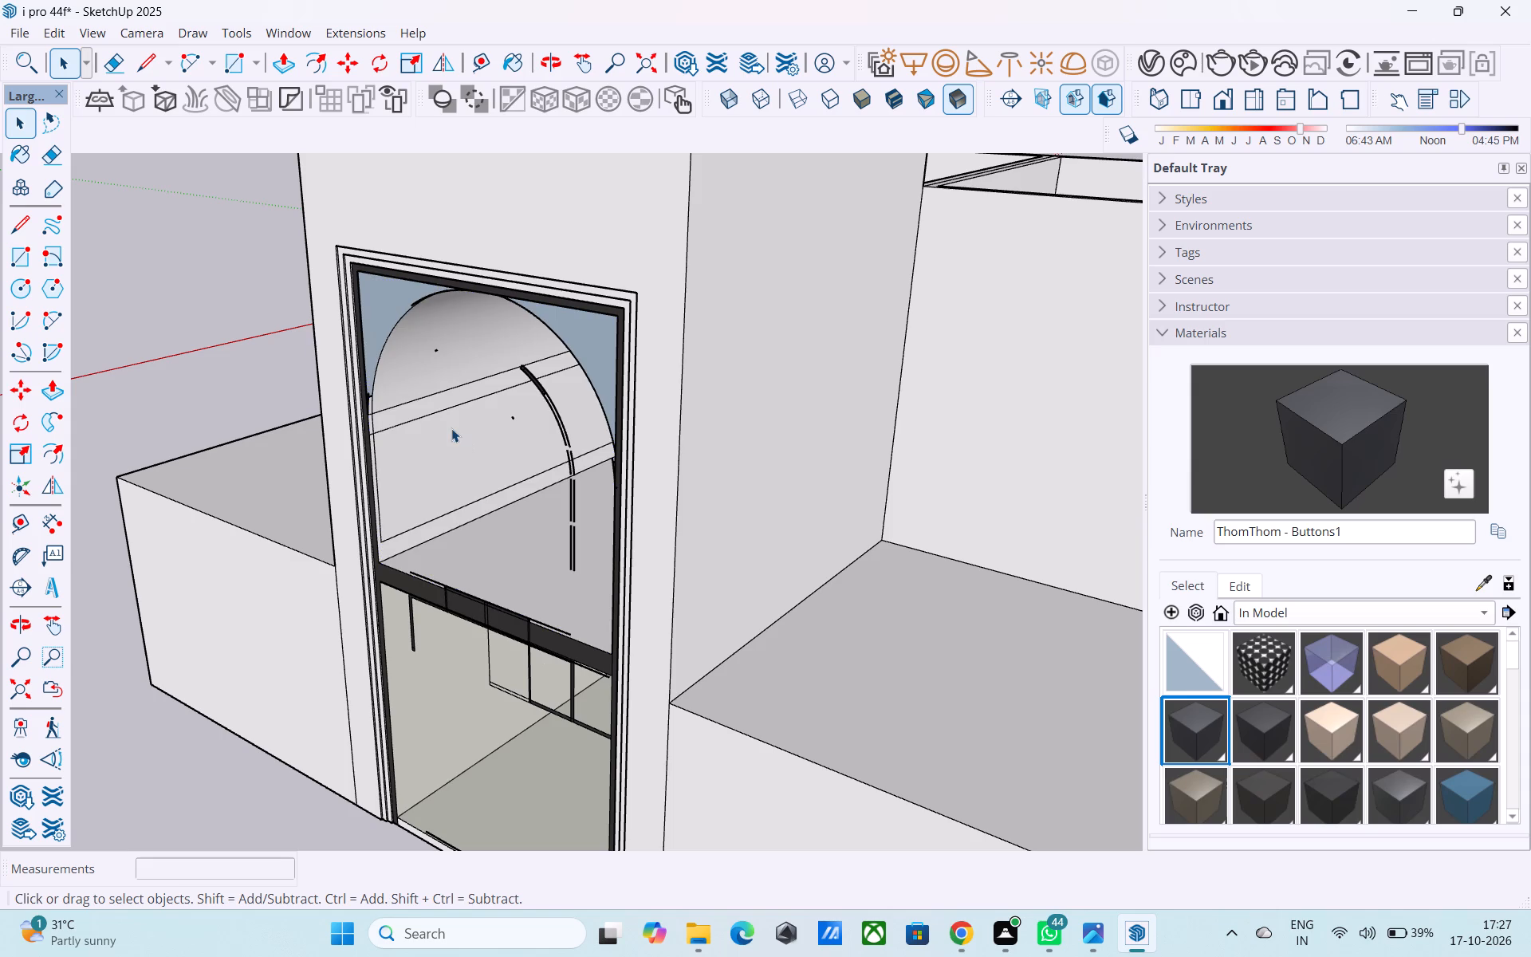
middle_drag(407, 653, 404, 545)
scroll(426, 611, up, 4)
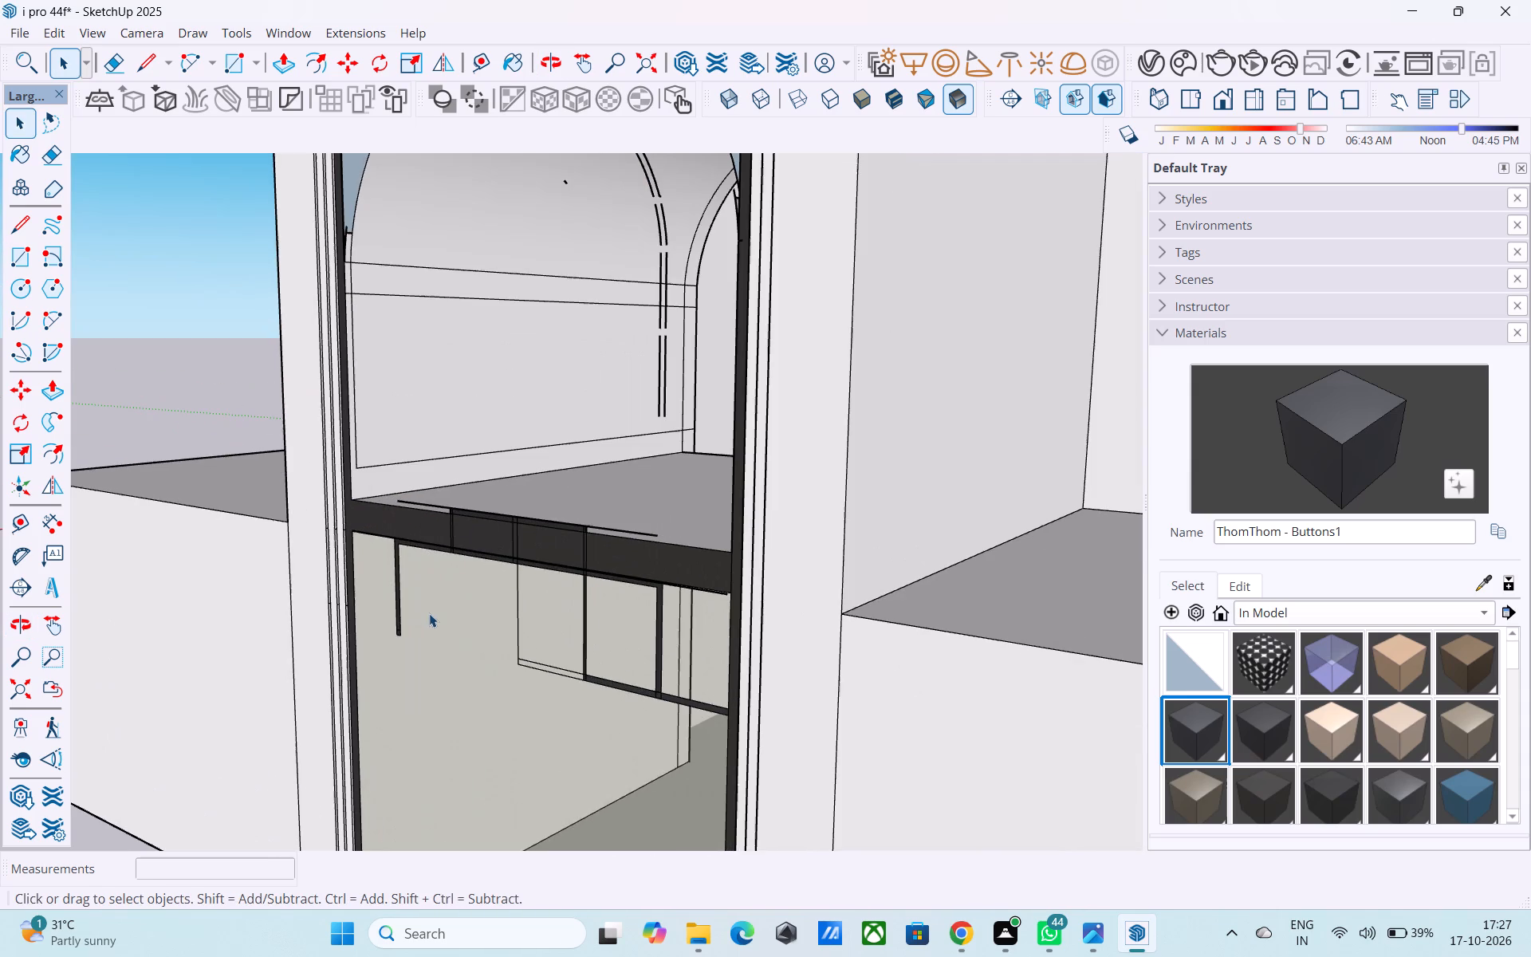
click(429, 614)
key(Delete)
middle_drag(429, 614, 607, 604)
click(726, 619)
key(Delete)
click(845, 606)
key(Delete)
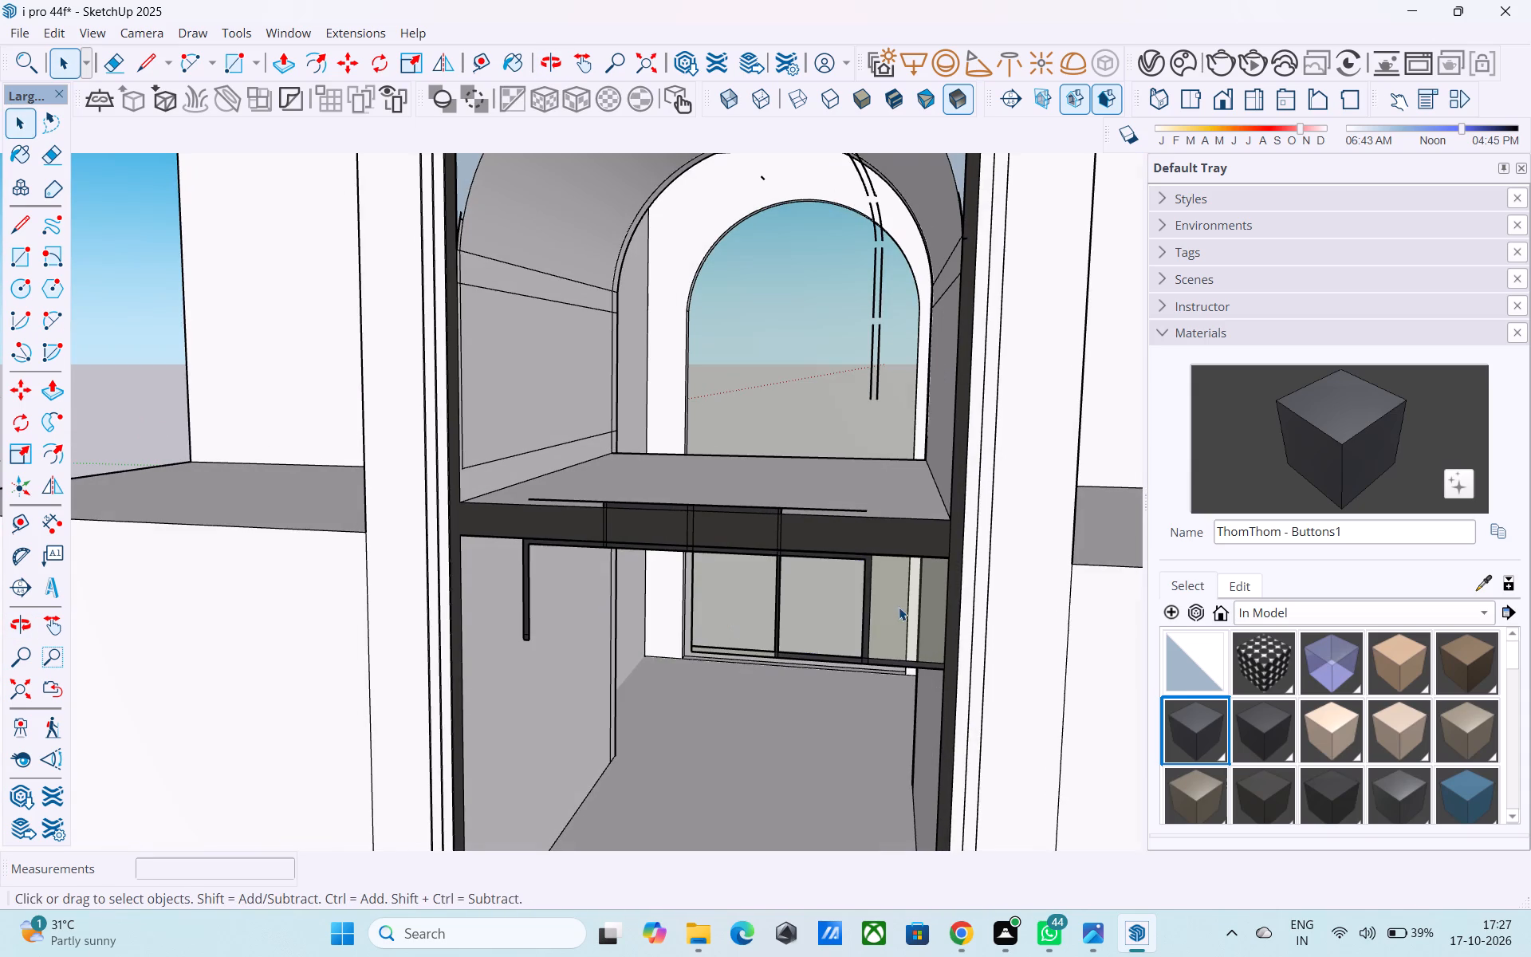
click(899, 607)
key(Delete)
Erase the leftover vertical and horizontal bar fragments hanging below the transom in the central and right parts of the bay.
middle_drag(870, 617, 842, 591)
key(e)
drag(870, 604, 804, 622)
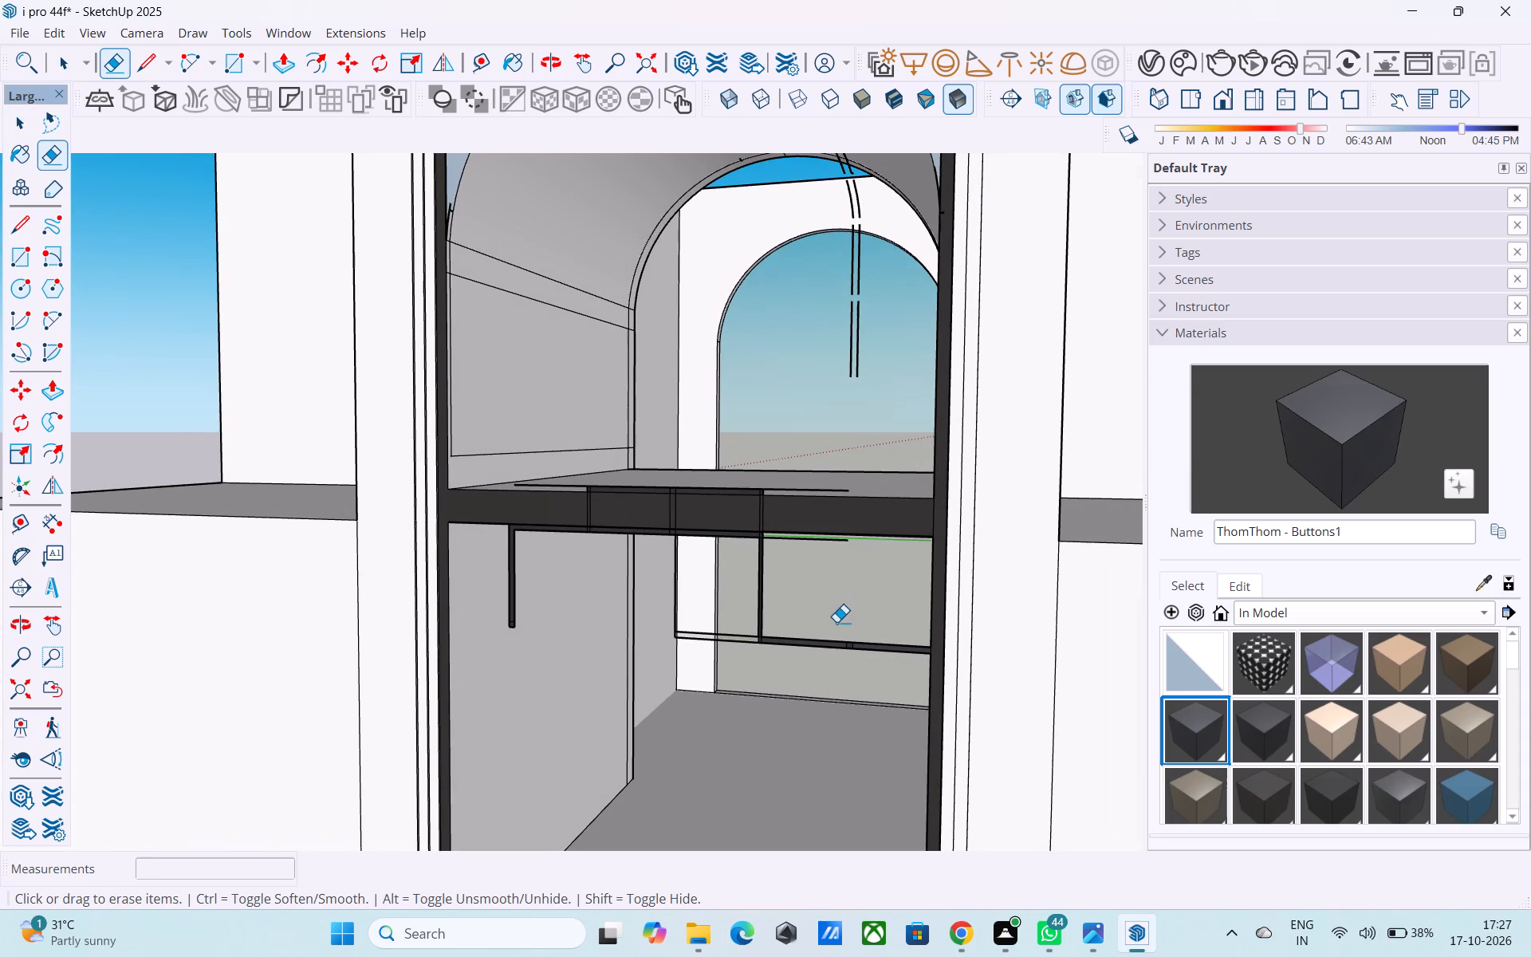
drag(836, 622, 821, 690)
drag(793, 617, 710, 614)
drag(726, 632, 722, 671)
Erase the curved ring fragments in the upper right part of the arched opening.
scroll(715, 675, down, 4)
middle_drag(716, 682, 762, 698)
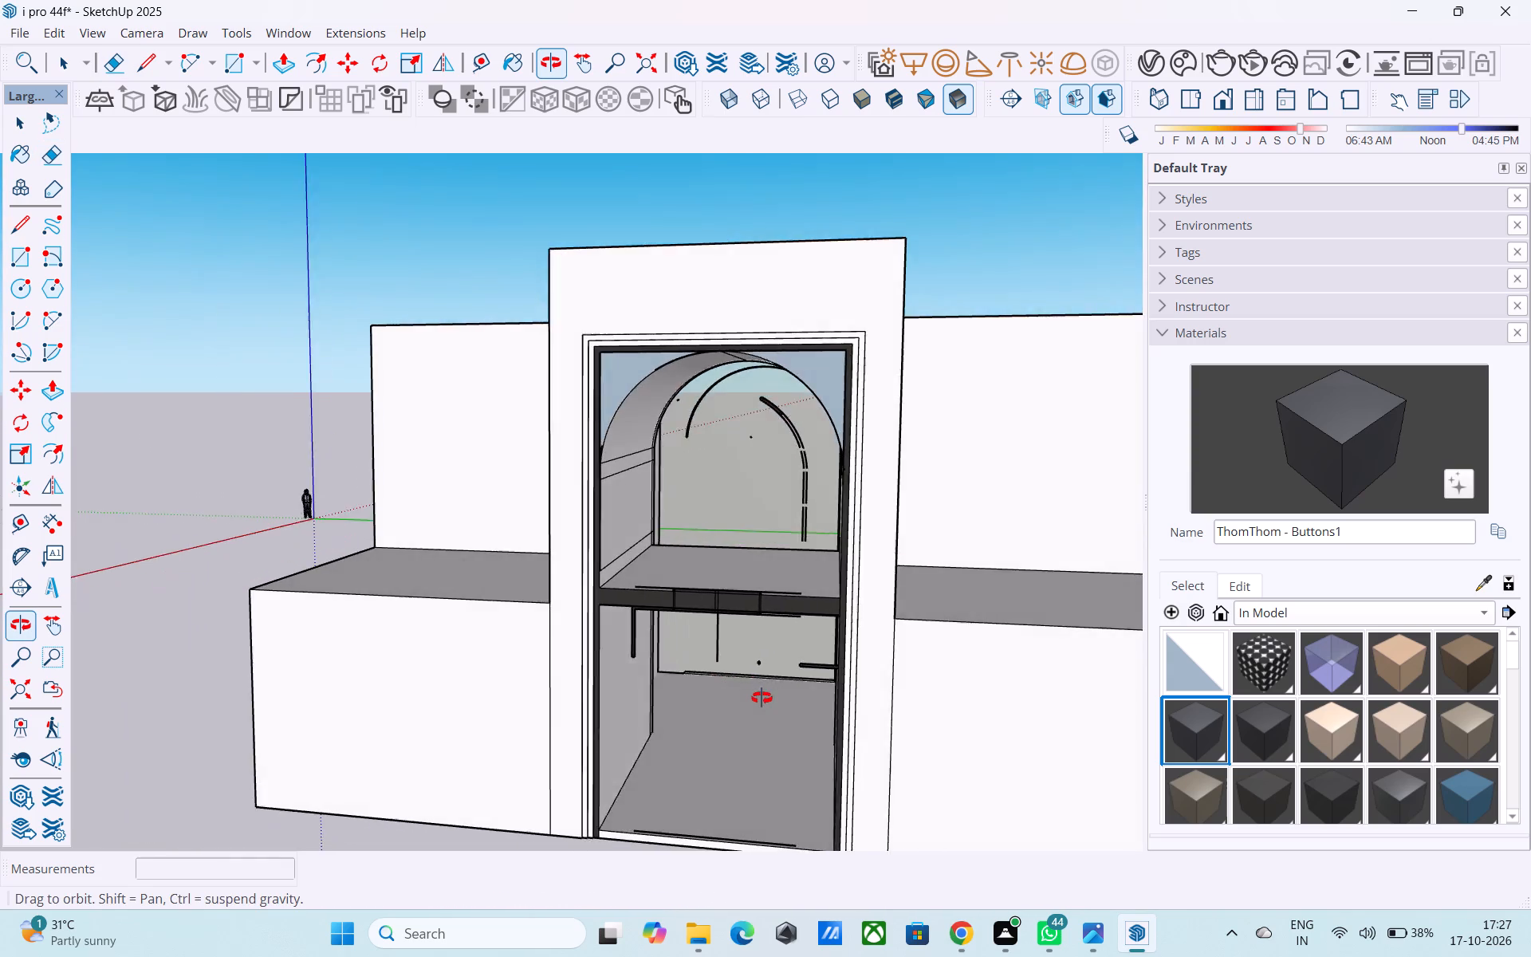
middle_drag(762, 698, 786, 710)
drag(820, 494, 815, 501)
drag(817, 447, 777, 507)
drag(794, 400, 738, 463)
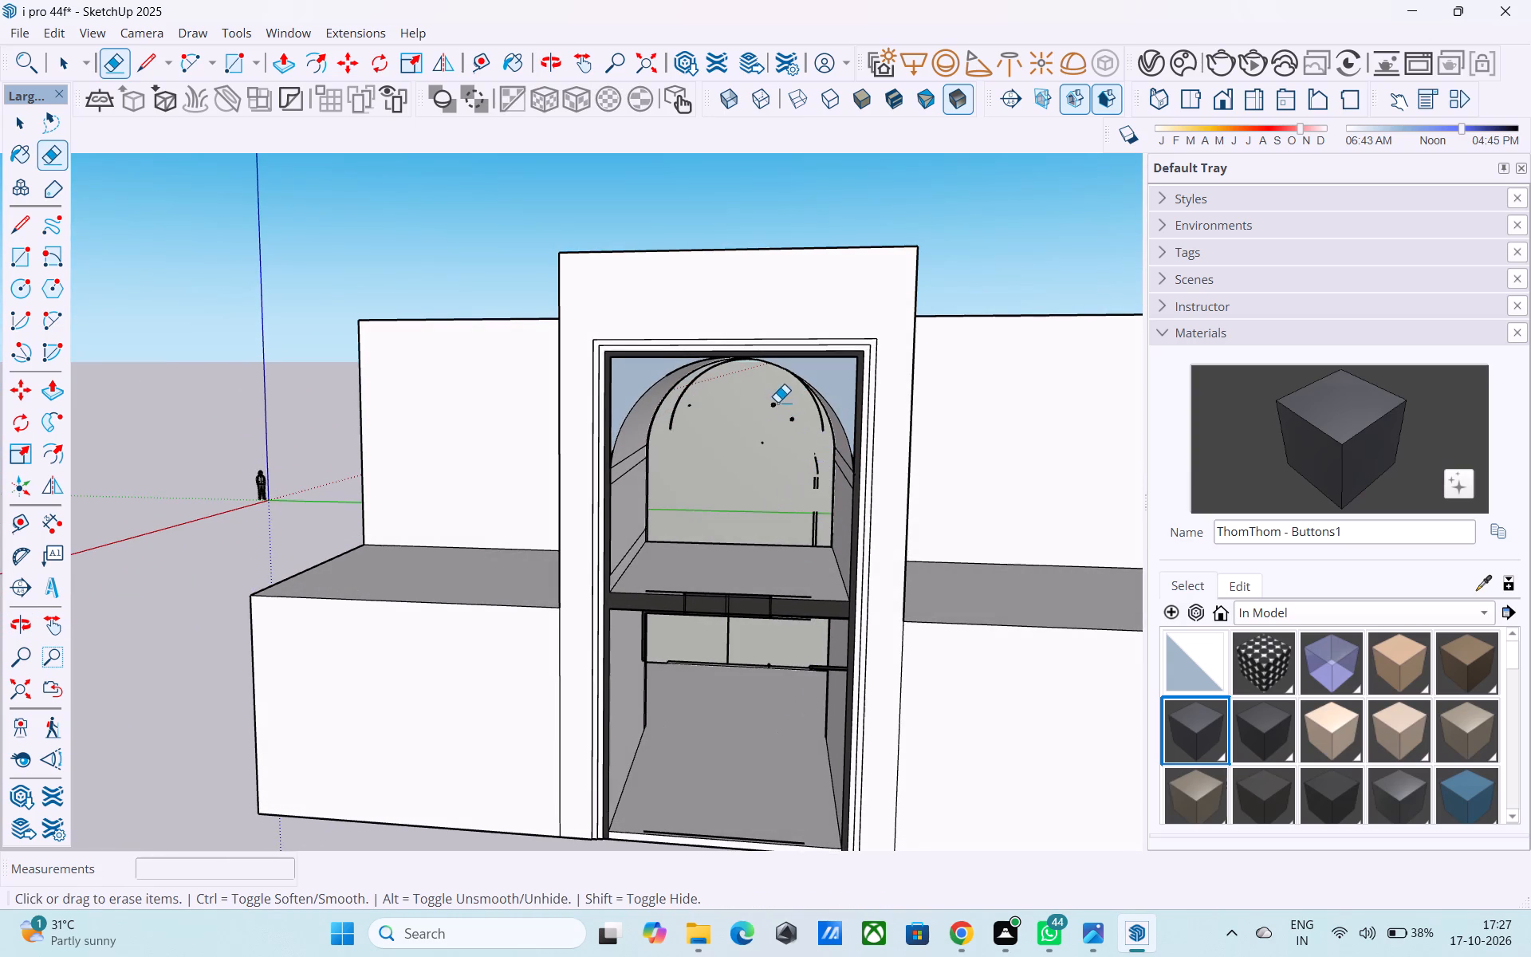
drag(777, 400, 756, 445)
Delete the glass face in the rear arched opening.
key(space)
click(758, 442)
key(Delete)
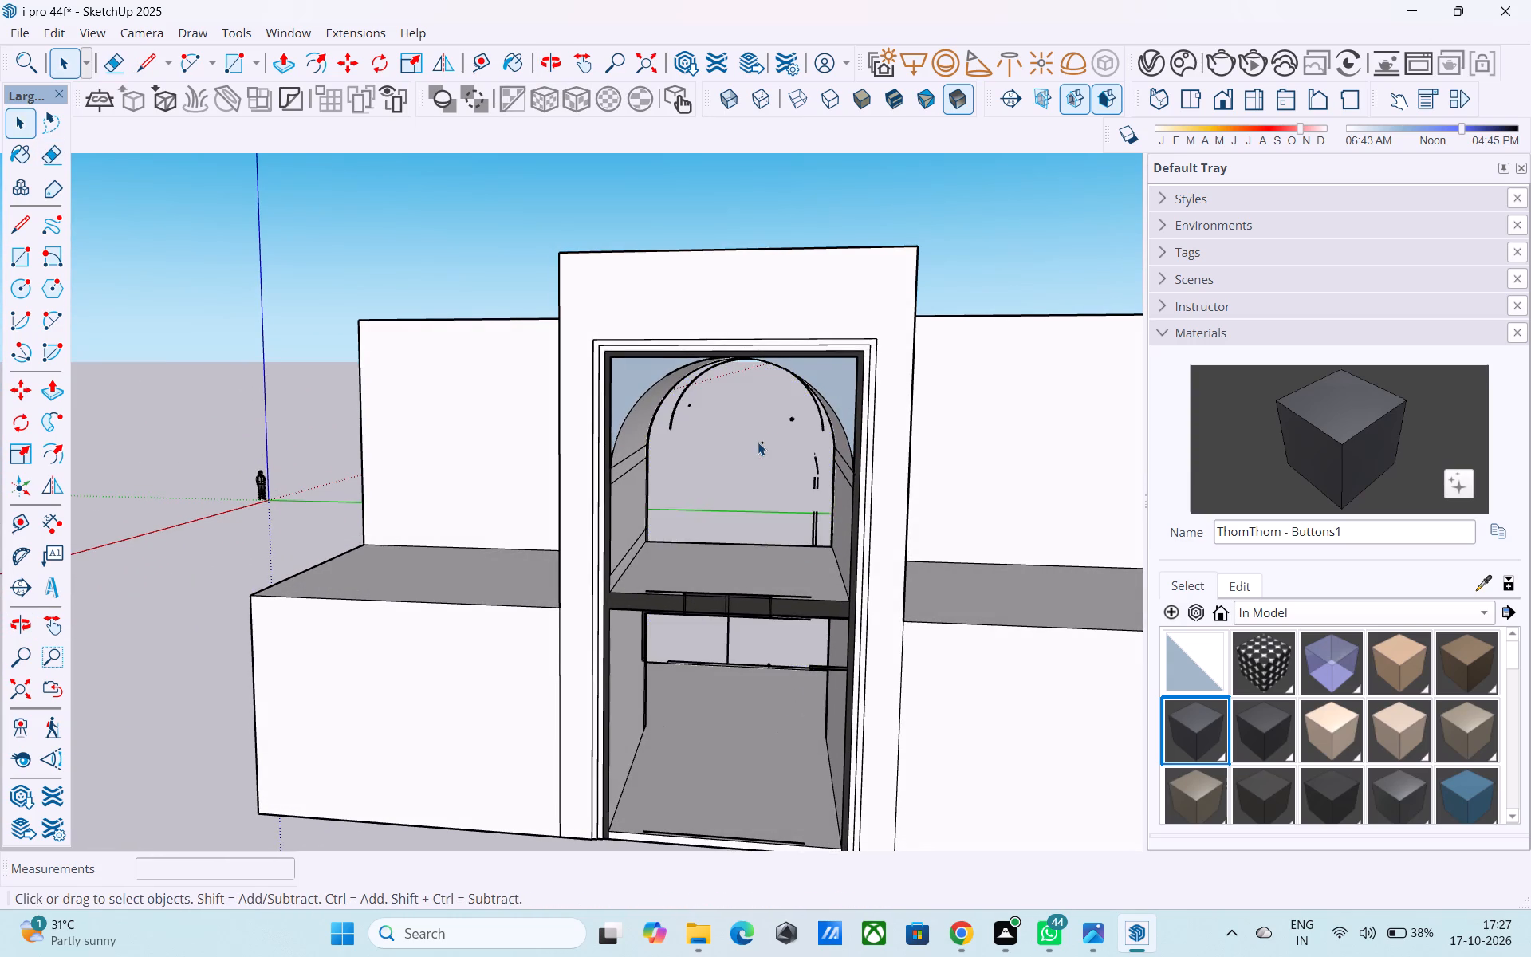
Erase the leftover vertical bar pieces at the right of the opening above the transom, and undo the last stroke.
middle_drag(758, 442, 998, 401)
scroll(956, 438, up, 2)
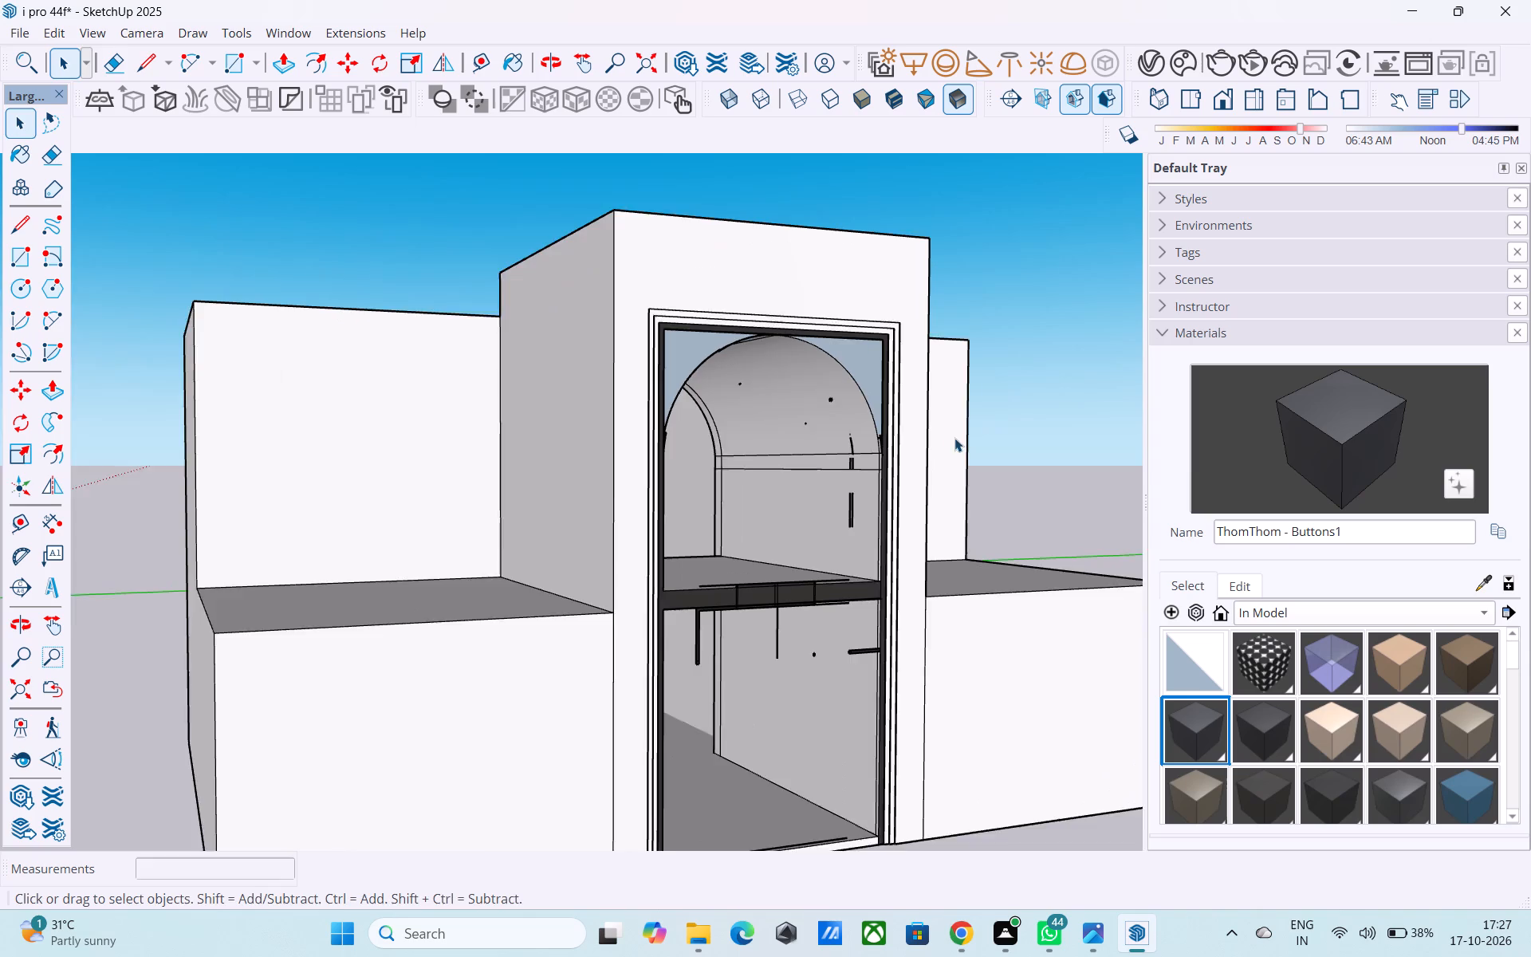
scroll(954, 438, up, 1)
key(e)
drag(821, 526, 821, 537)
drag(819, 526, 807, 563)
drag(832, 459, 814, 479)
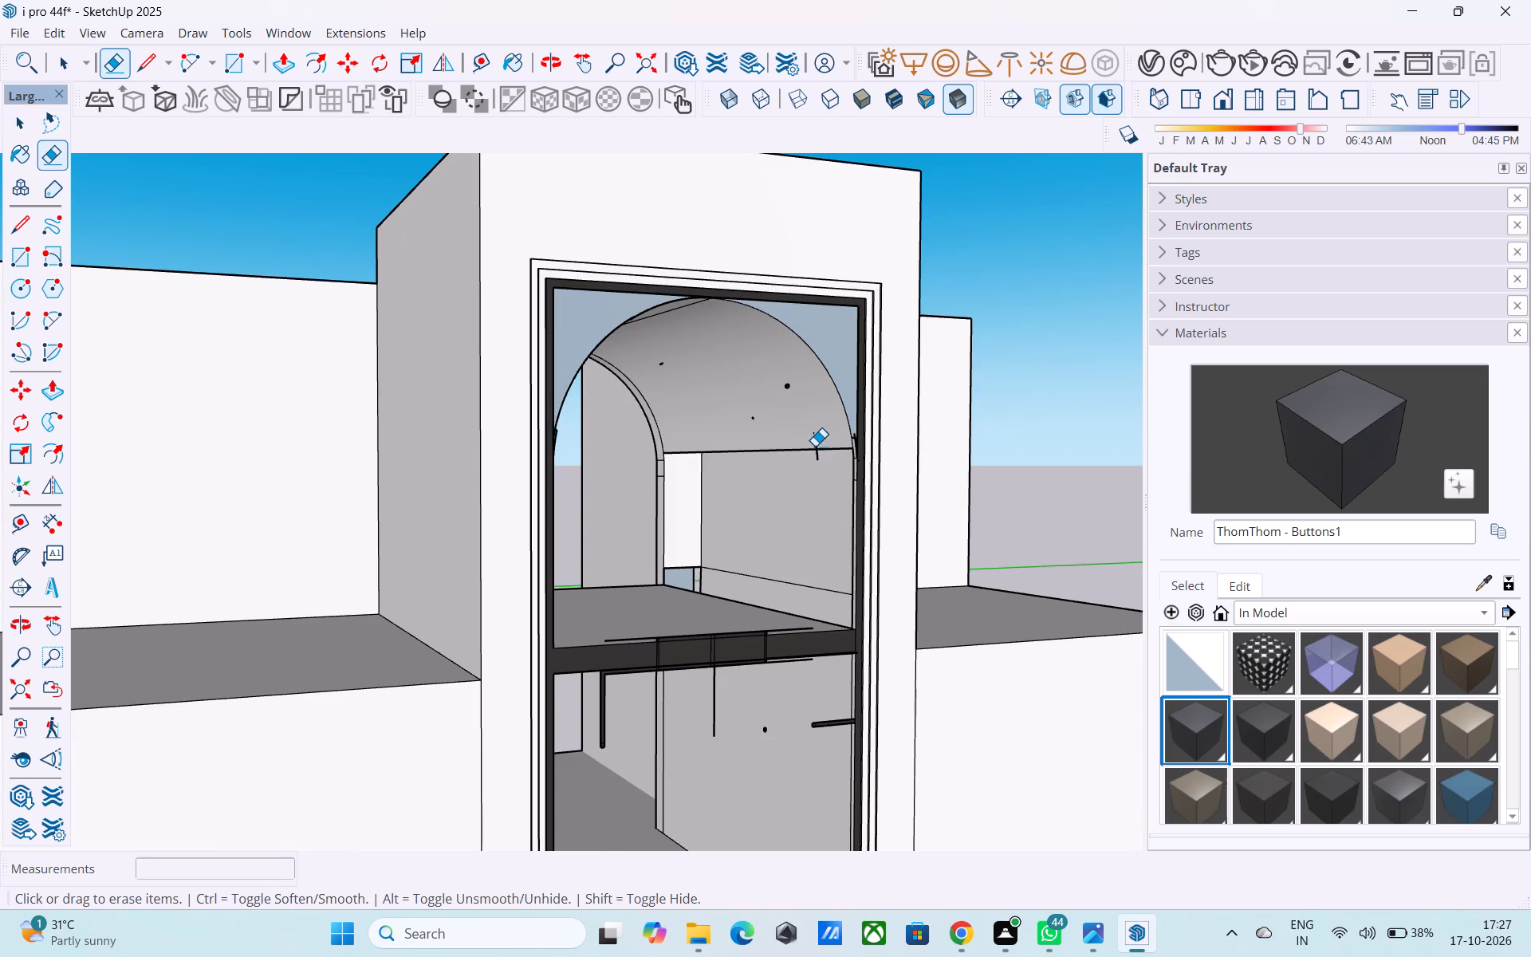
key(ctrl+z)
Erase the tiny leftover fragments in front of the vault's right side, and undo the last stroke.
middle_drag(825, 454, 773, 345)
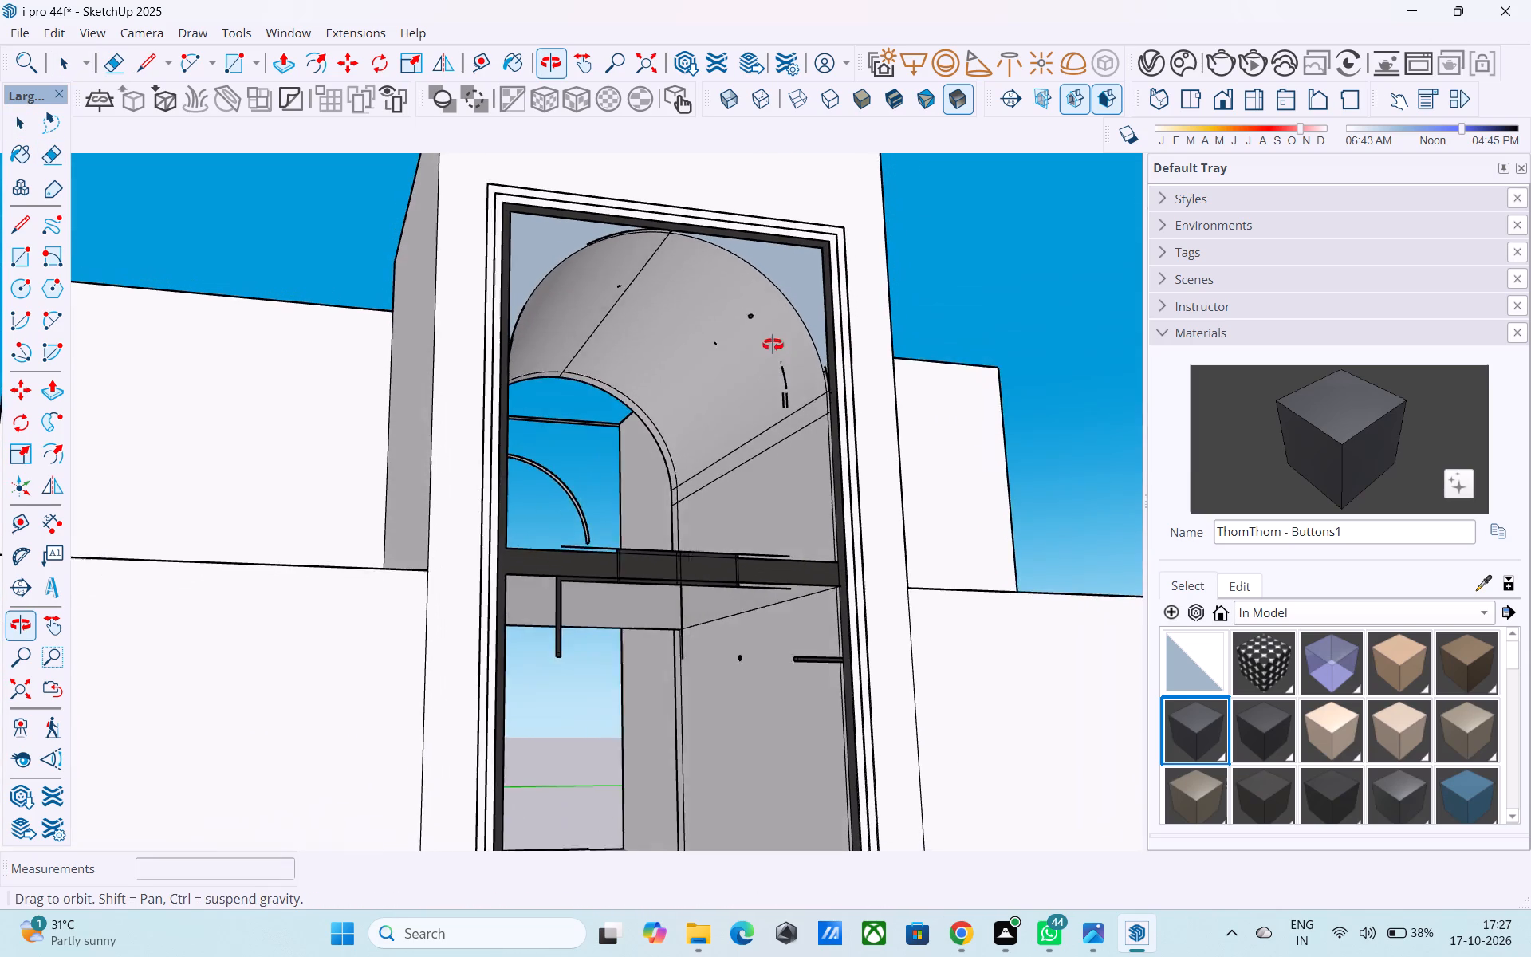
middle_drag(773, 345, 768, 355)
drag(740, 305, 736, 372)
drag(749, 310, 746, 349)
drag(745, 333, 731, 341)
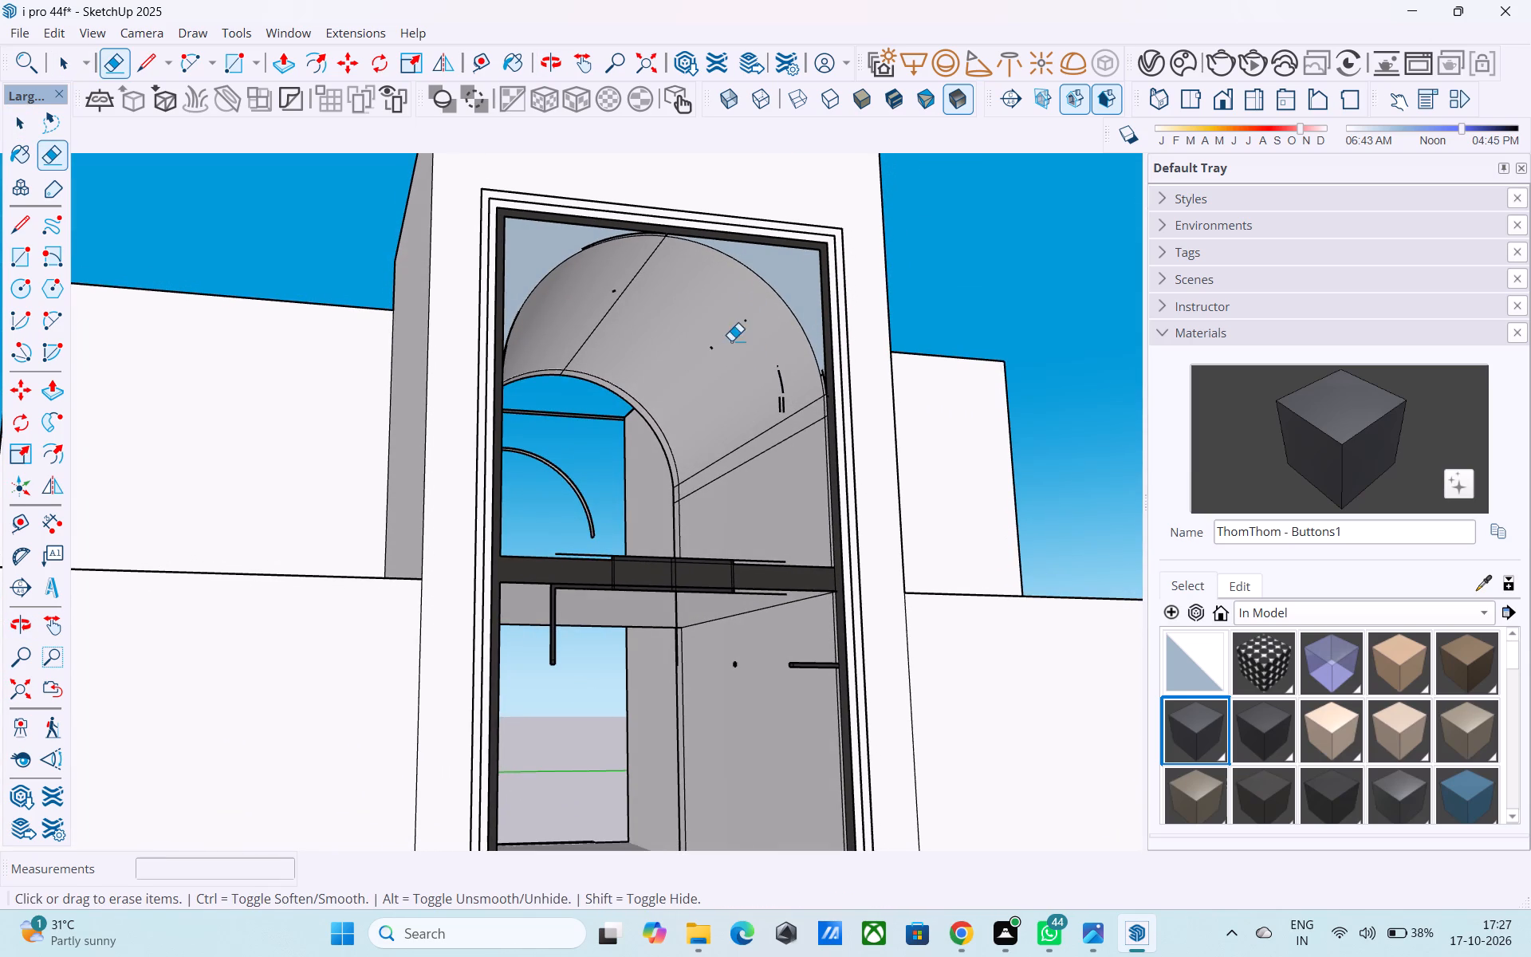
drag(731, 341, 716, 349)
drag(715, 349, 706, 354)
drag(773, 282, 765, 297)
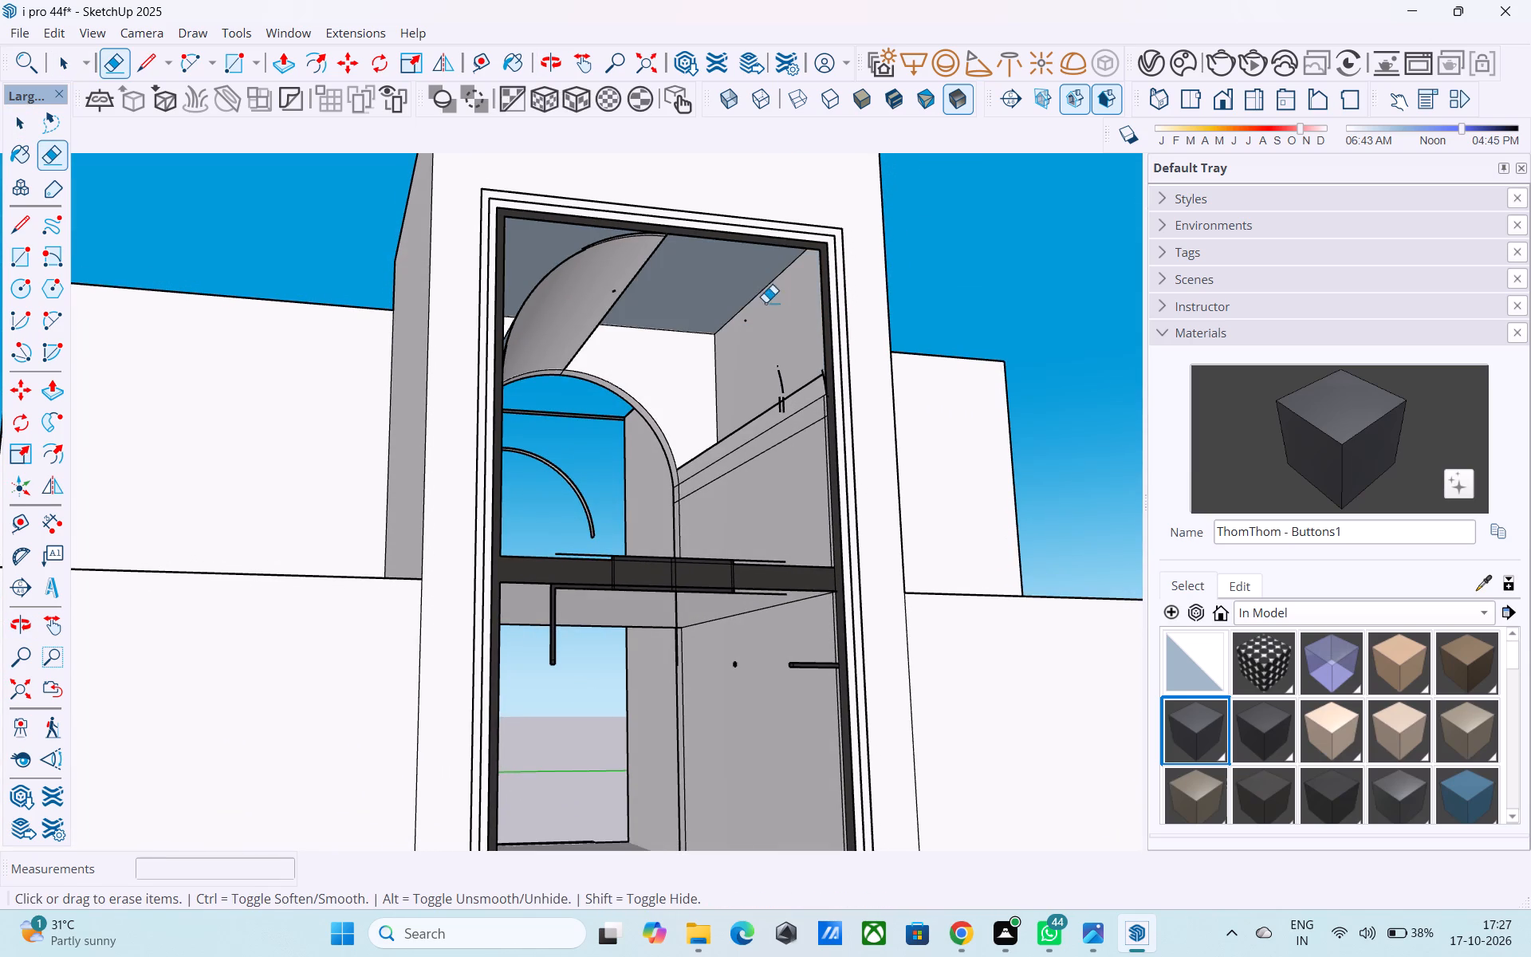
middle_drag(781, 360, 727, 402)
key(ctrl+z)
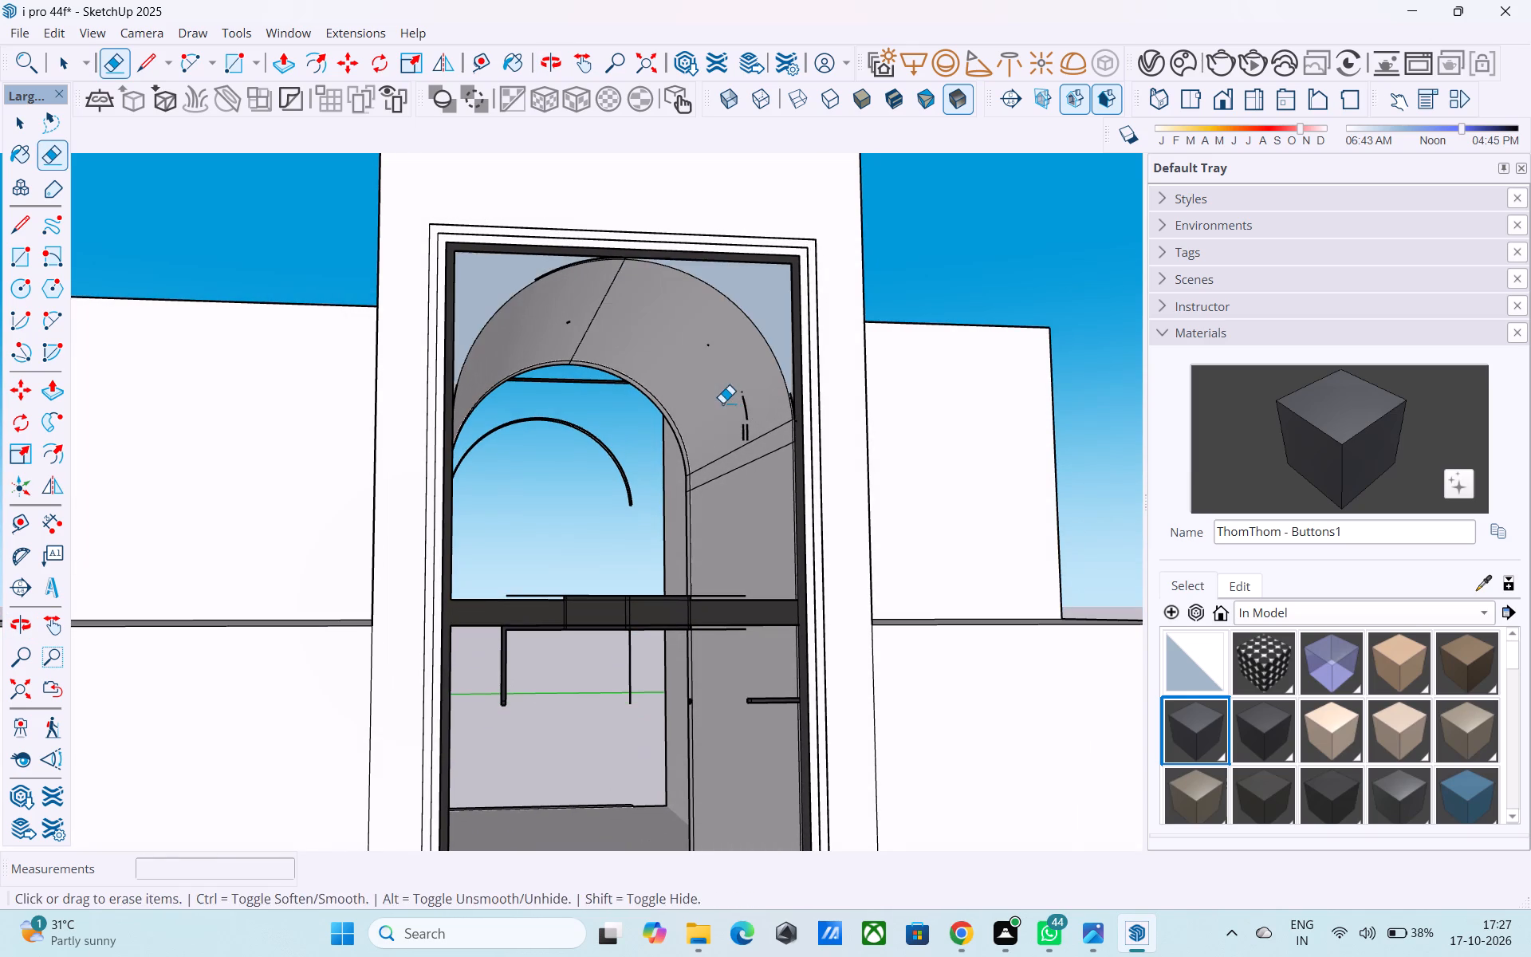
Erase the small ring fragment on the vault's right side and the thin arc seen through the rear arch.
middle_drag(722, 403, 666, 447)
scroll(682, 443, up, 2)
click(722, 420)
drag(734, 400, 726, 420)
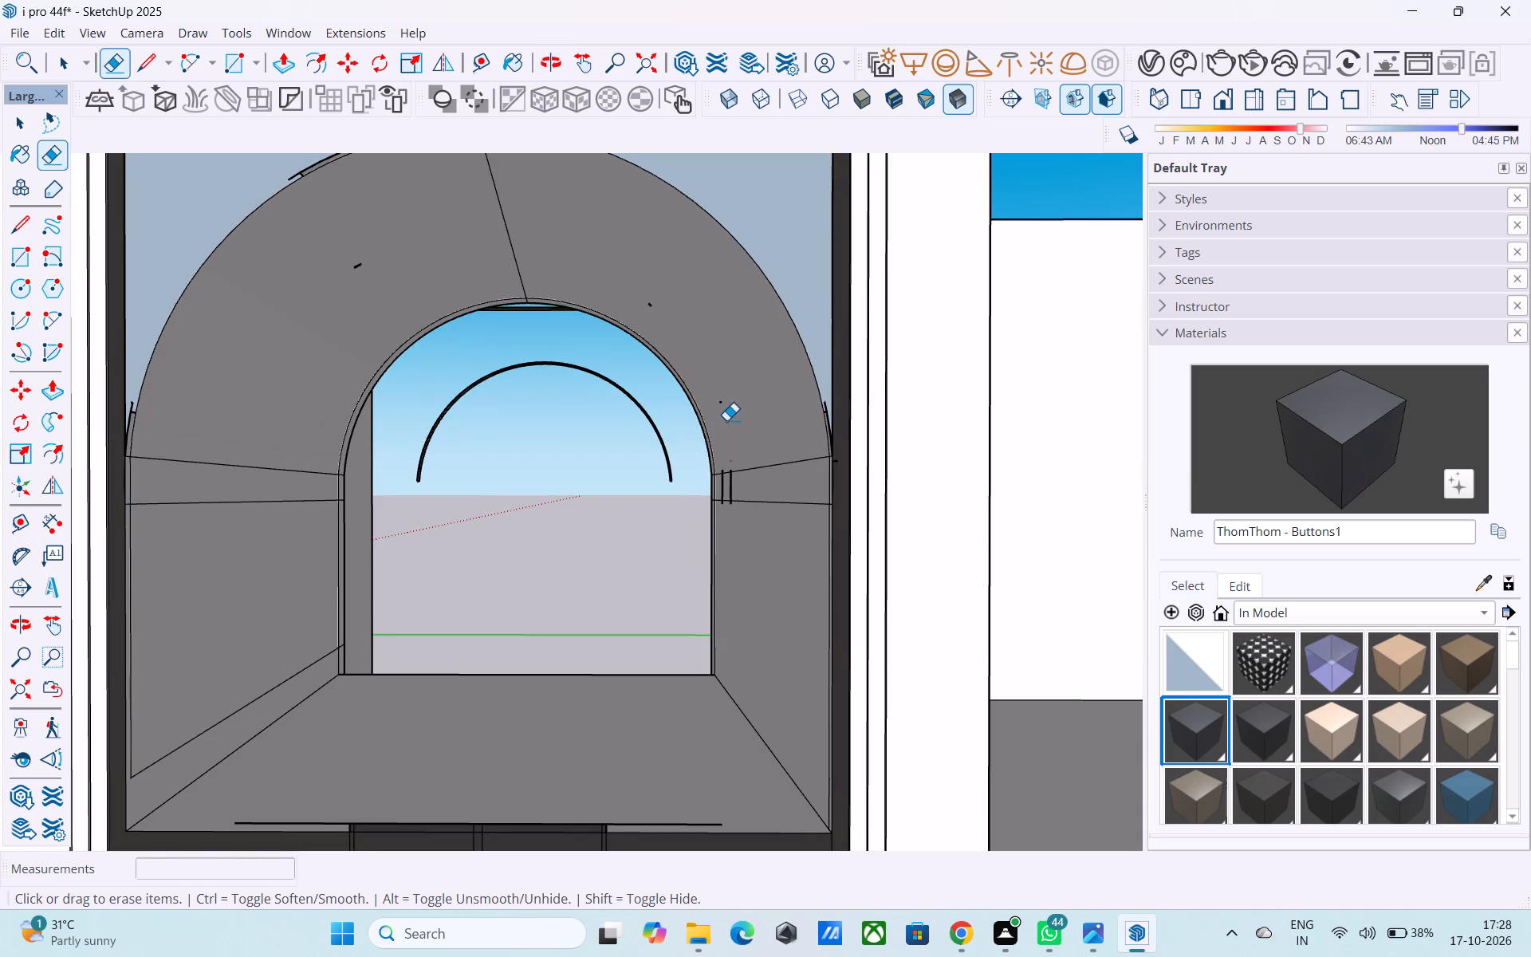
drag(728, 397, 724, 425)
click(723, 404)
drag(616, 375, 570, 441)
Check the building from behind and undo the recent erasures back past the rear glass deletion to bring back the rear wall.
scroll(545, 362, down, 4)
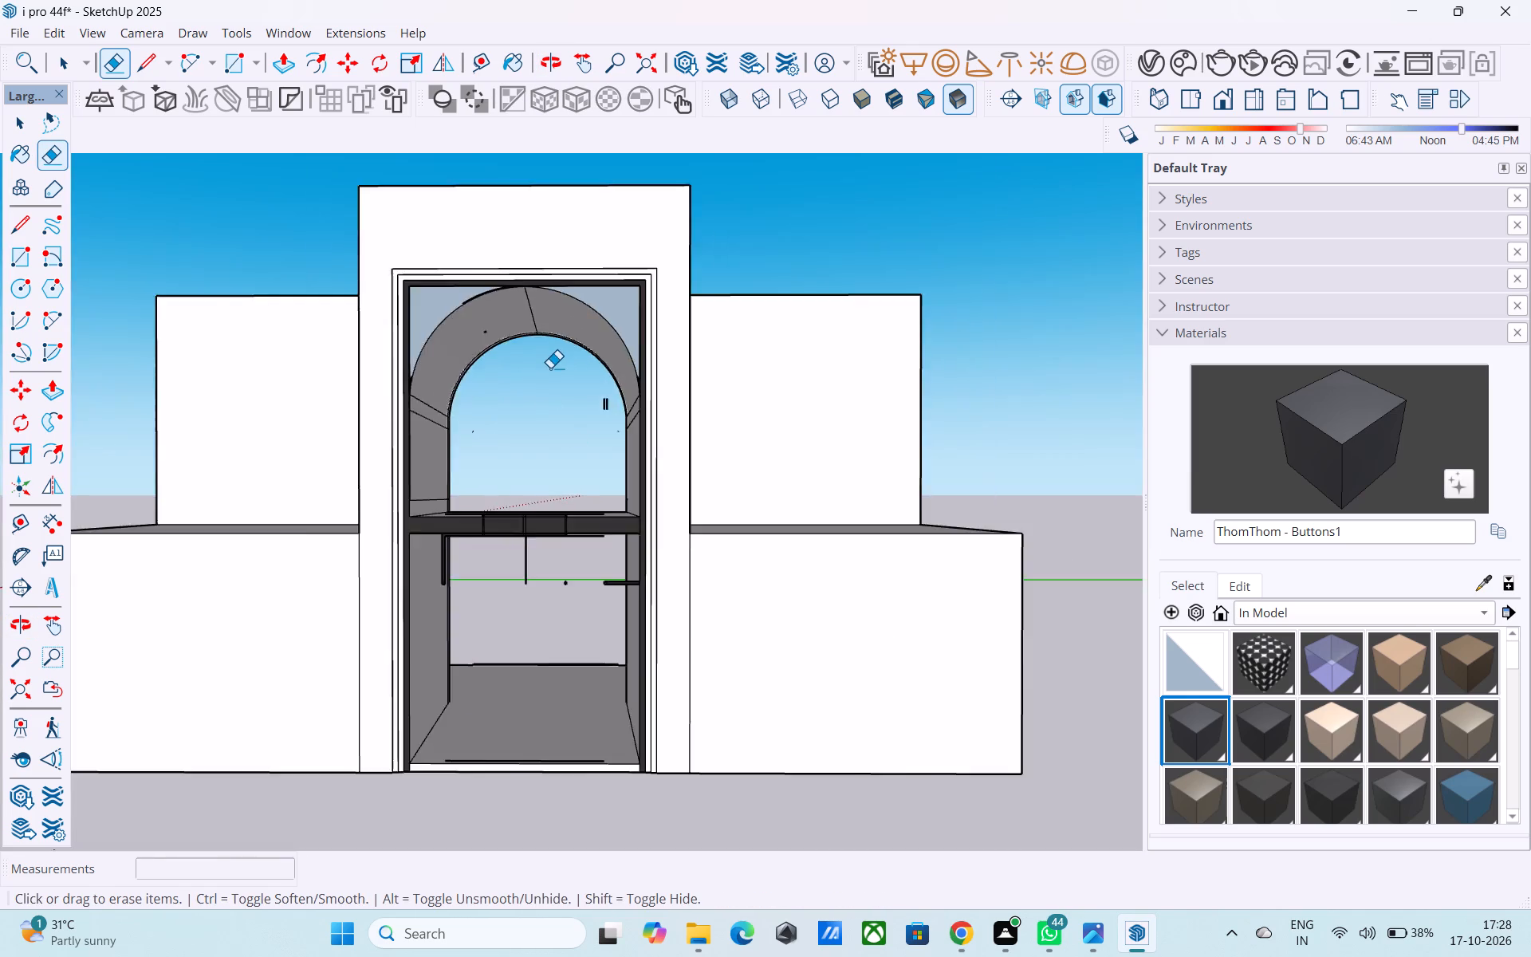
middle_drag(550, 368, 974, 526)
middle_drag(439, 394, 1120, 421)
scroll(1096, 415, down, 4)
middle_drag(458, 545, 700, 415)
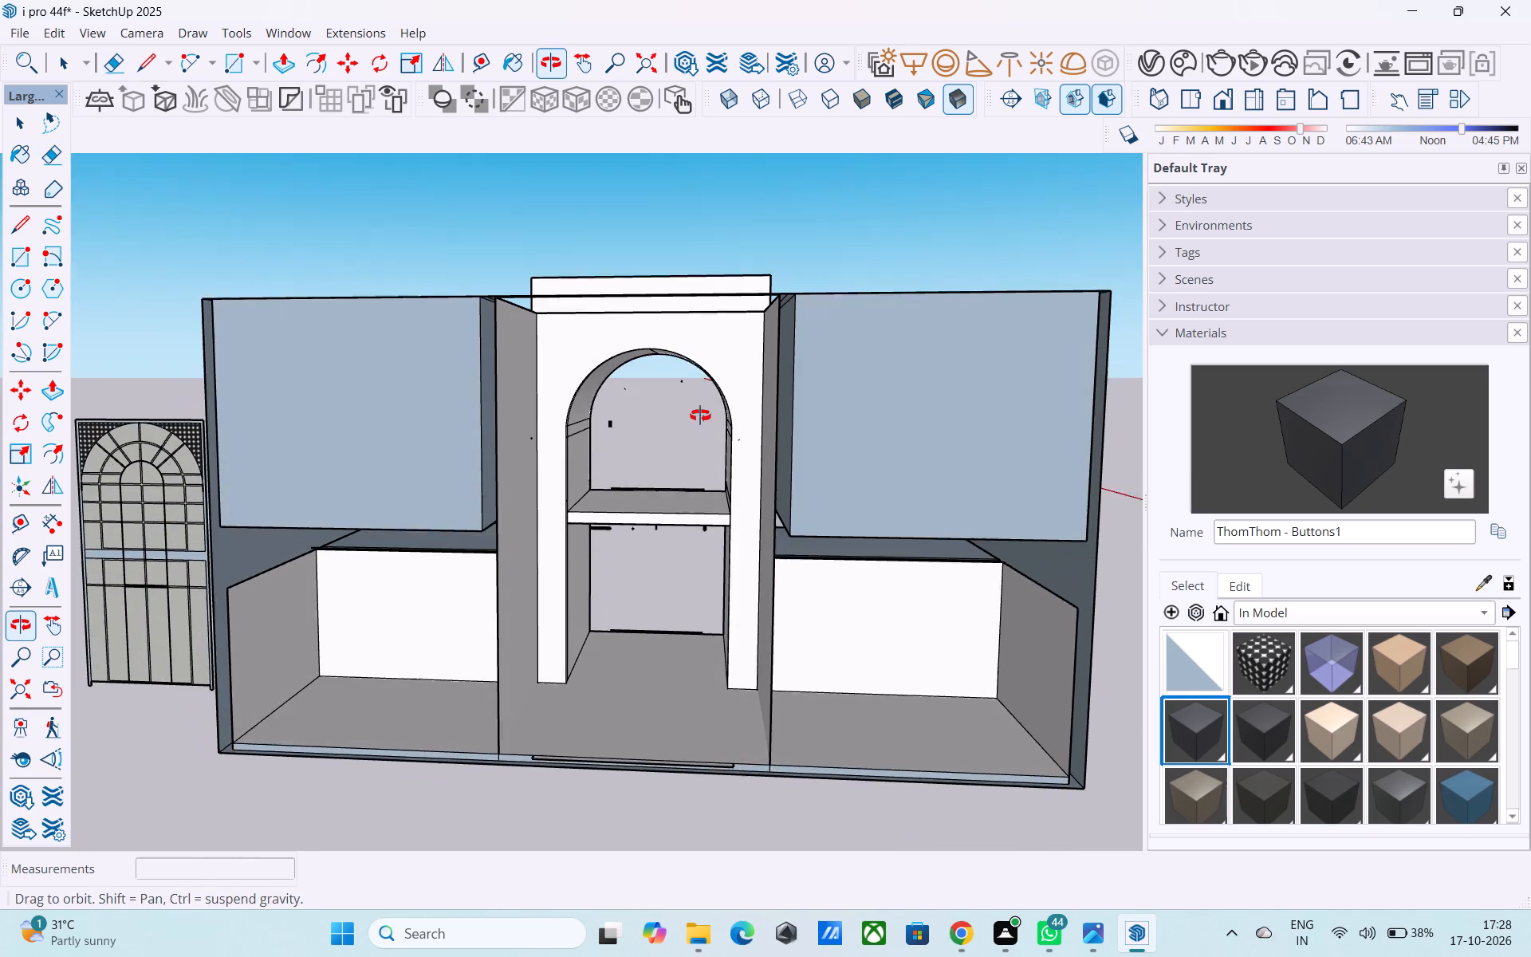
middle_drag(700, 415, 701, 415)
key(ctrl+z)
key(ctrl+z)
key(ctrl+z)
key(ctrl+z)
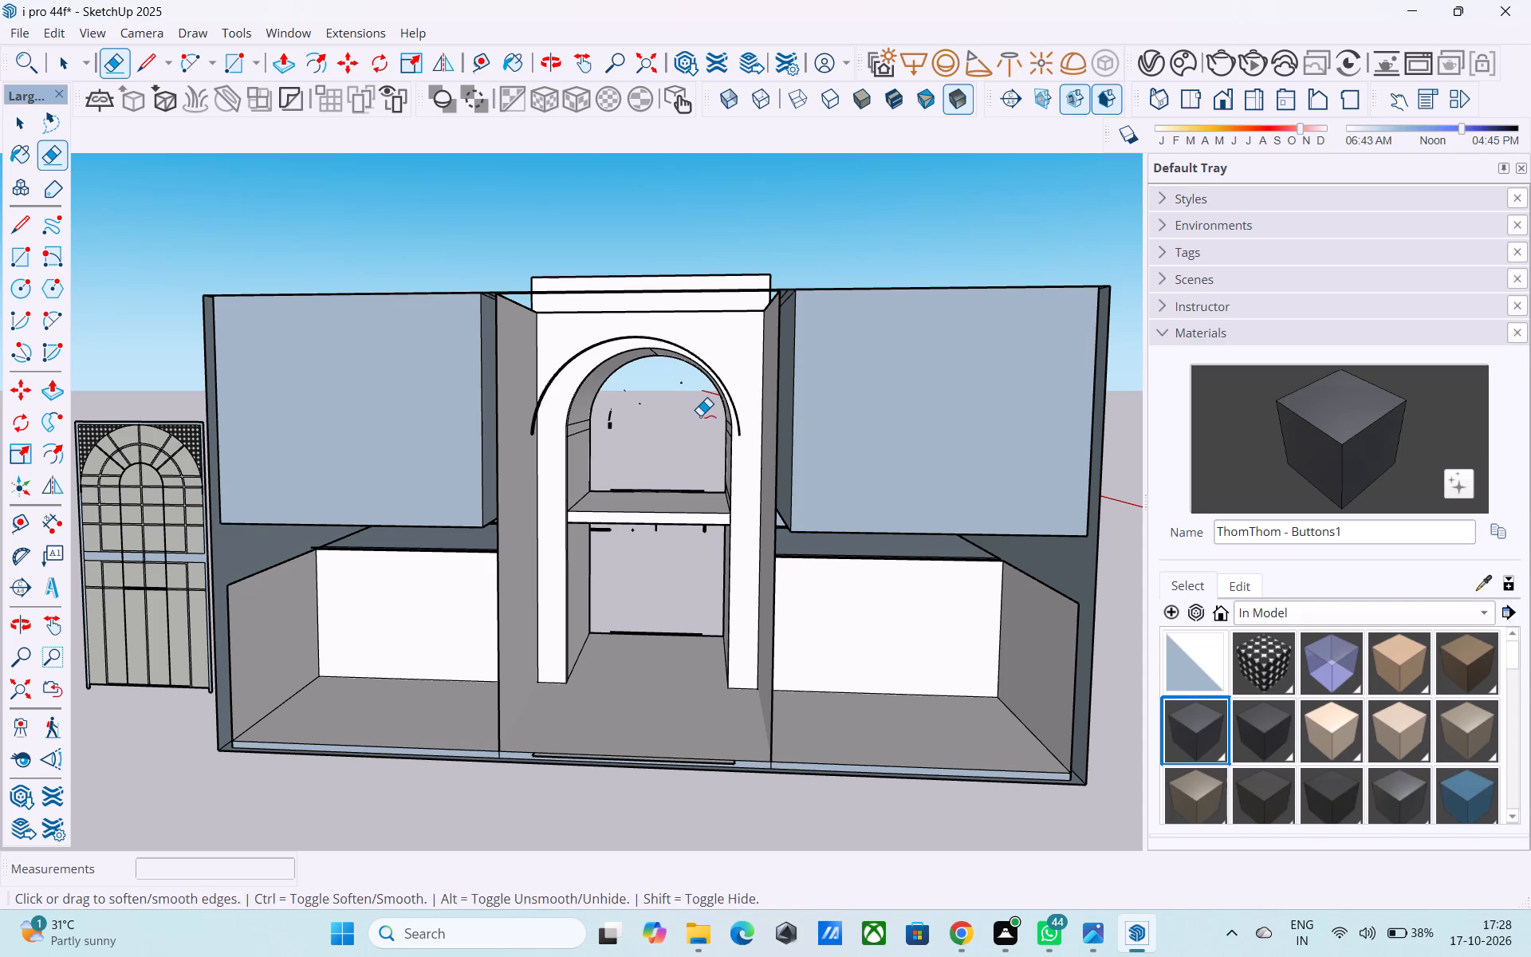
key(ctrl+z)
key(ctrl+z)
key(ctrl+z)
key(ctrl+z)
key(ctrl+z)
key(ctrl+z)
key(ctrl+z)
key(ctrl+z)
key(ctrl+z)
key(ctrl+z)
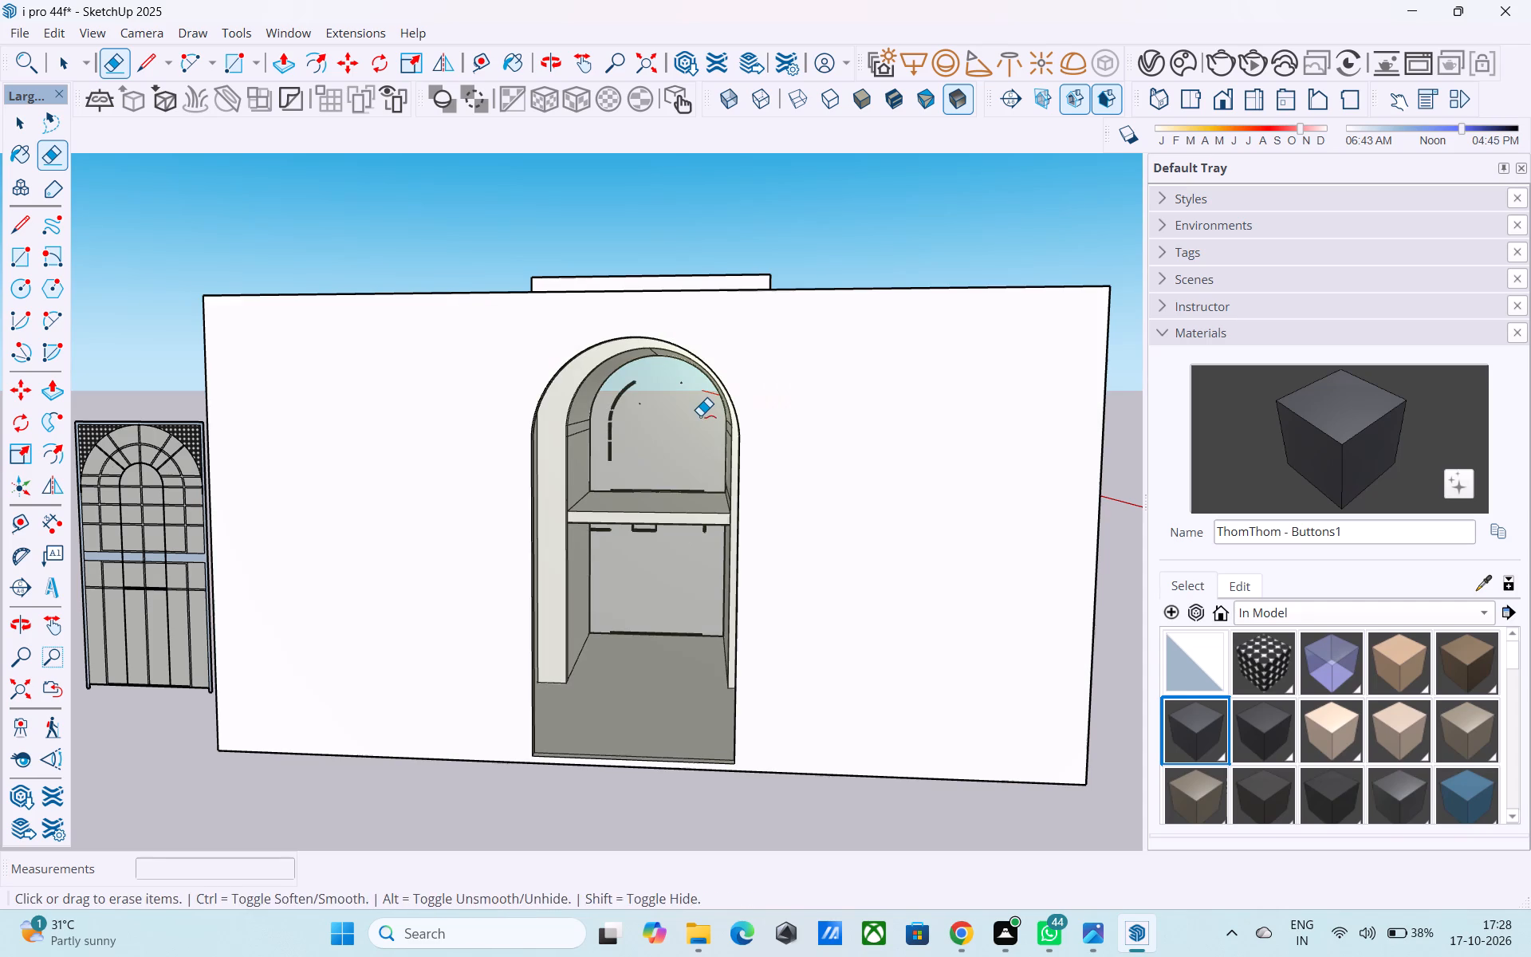
Delete the glass pane face still filling the arched opening.
key(space)
middle_drag(677, 431, 405, 572)
key(space)
click(405, 572)
key(Delete)
Erase the curved bar pieces, vertical bar remnant and stray specks left in the arched opening above the transom.
middle_drag(405, 572, 682, 411)
scroll(638, 428, up, 4)
key(e)
drag(620, 386, 609, 396)
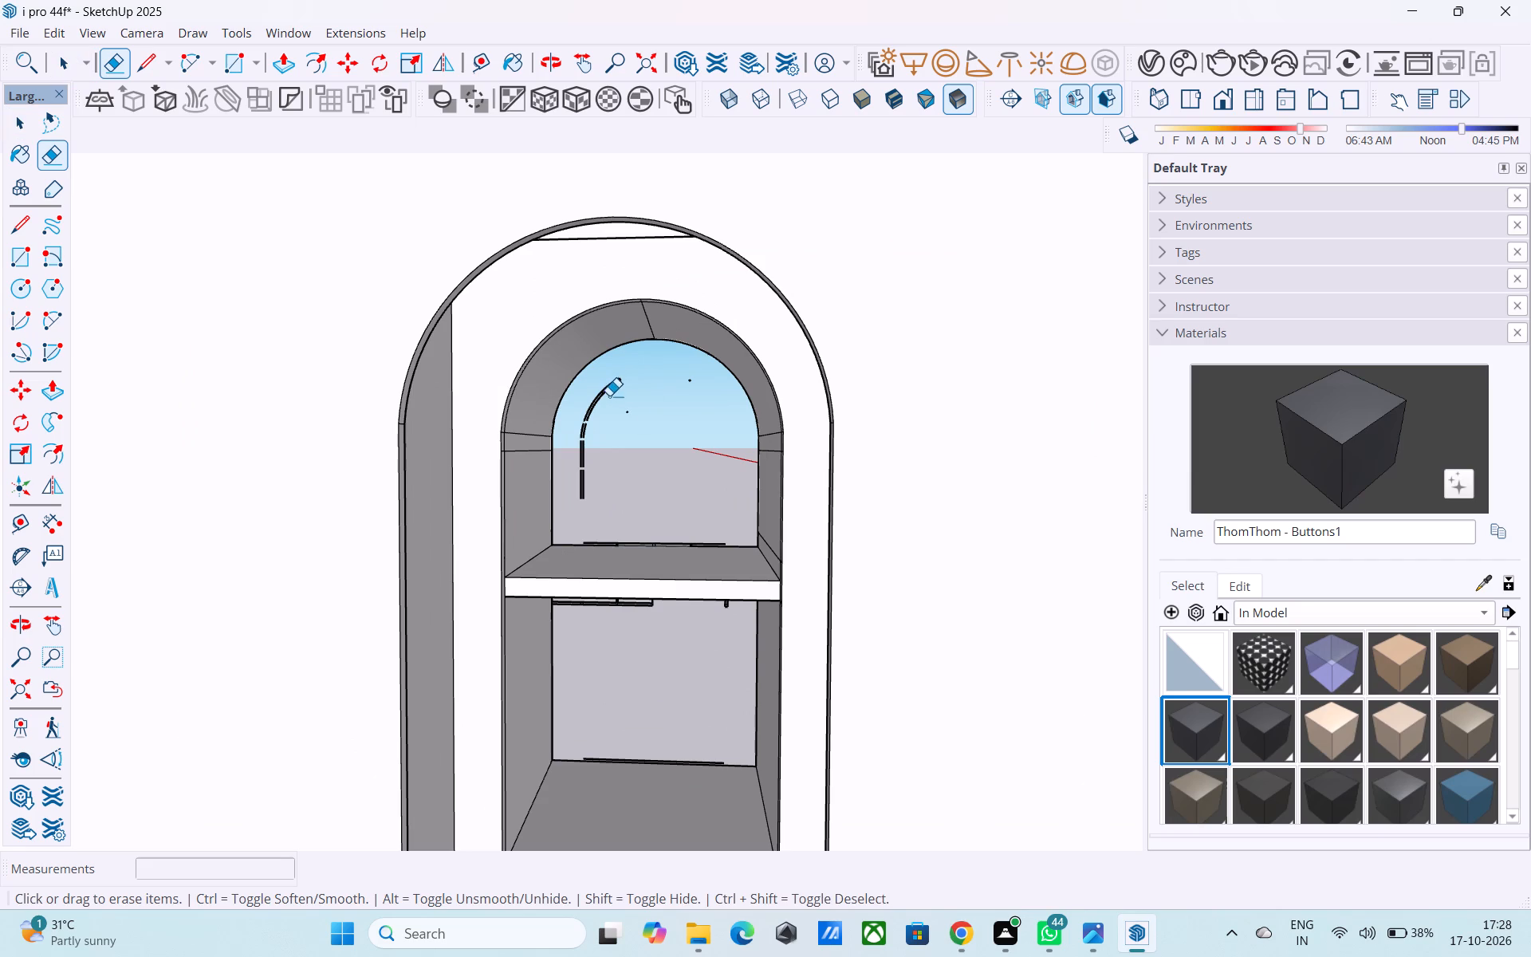
drag(609, 396, 591, 463)
drag(596, 408, 580, 444)
drag(595, 419, 598, 510)
drag(589, 452, 586, 471)
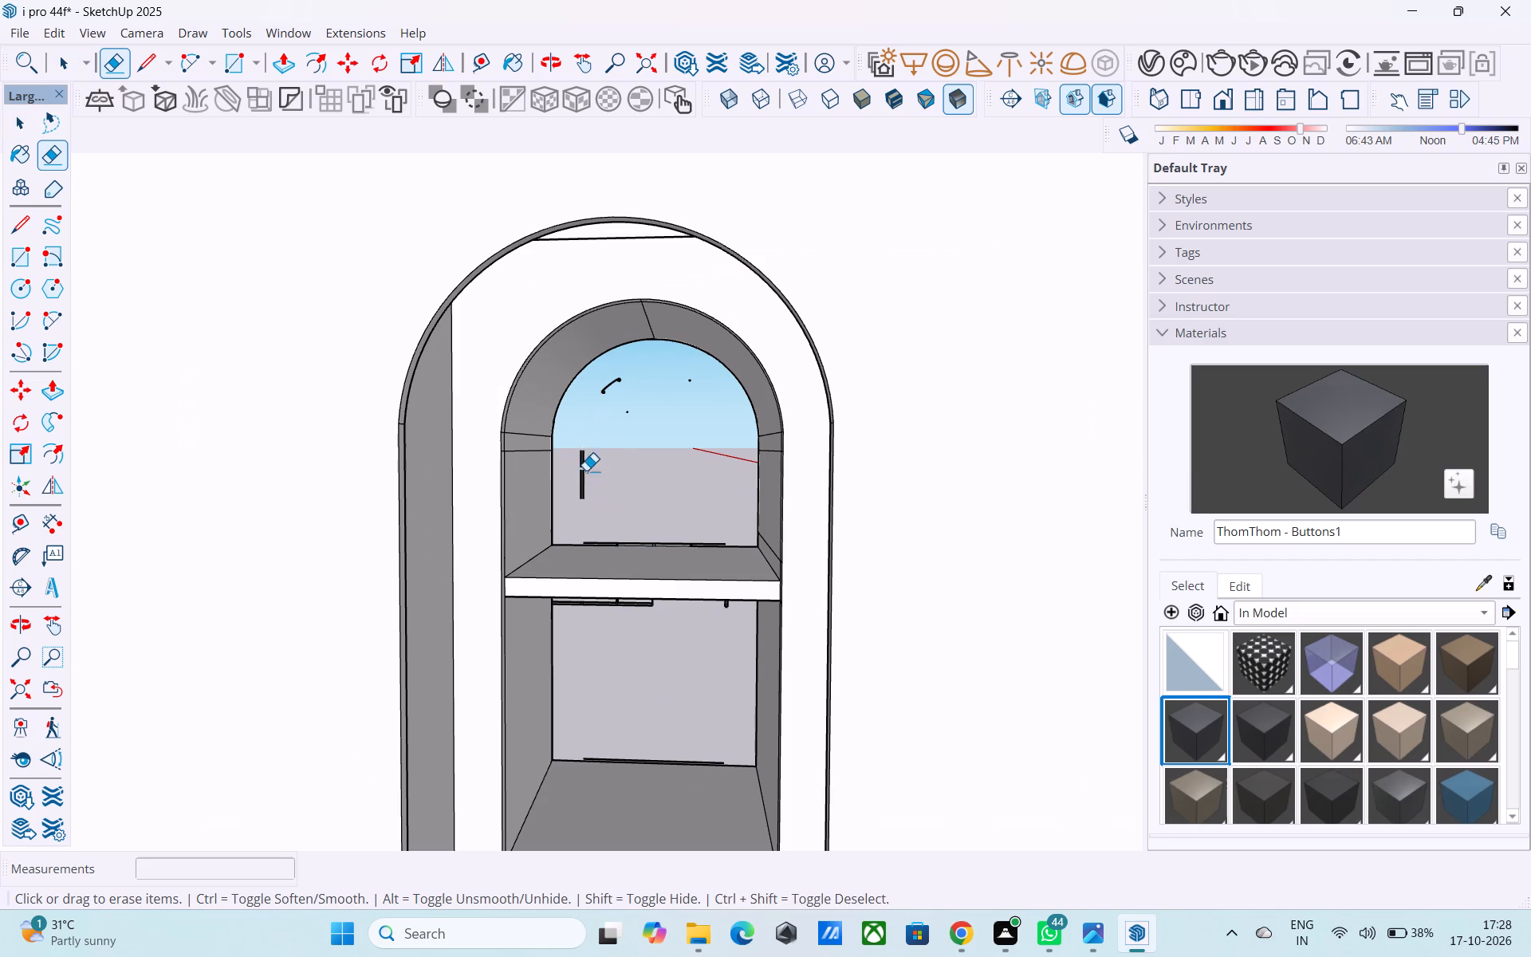
drag(586, 471, 584, 475)
drag(577, 462, 584, 486)
drag(581, 456, 584, 469)
drag(612, 392, 604, 400)
click(608, 385)
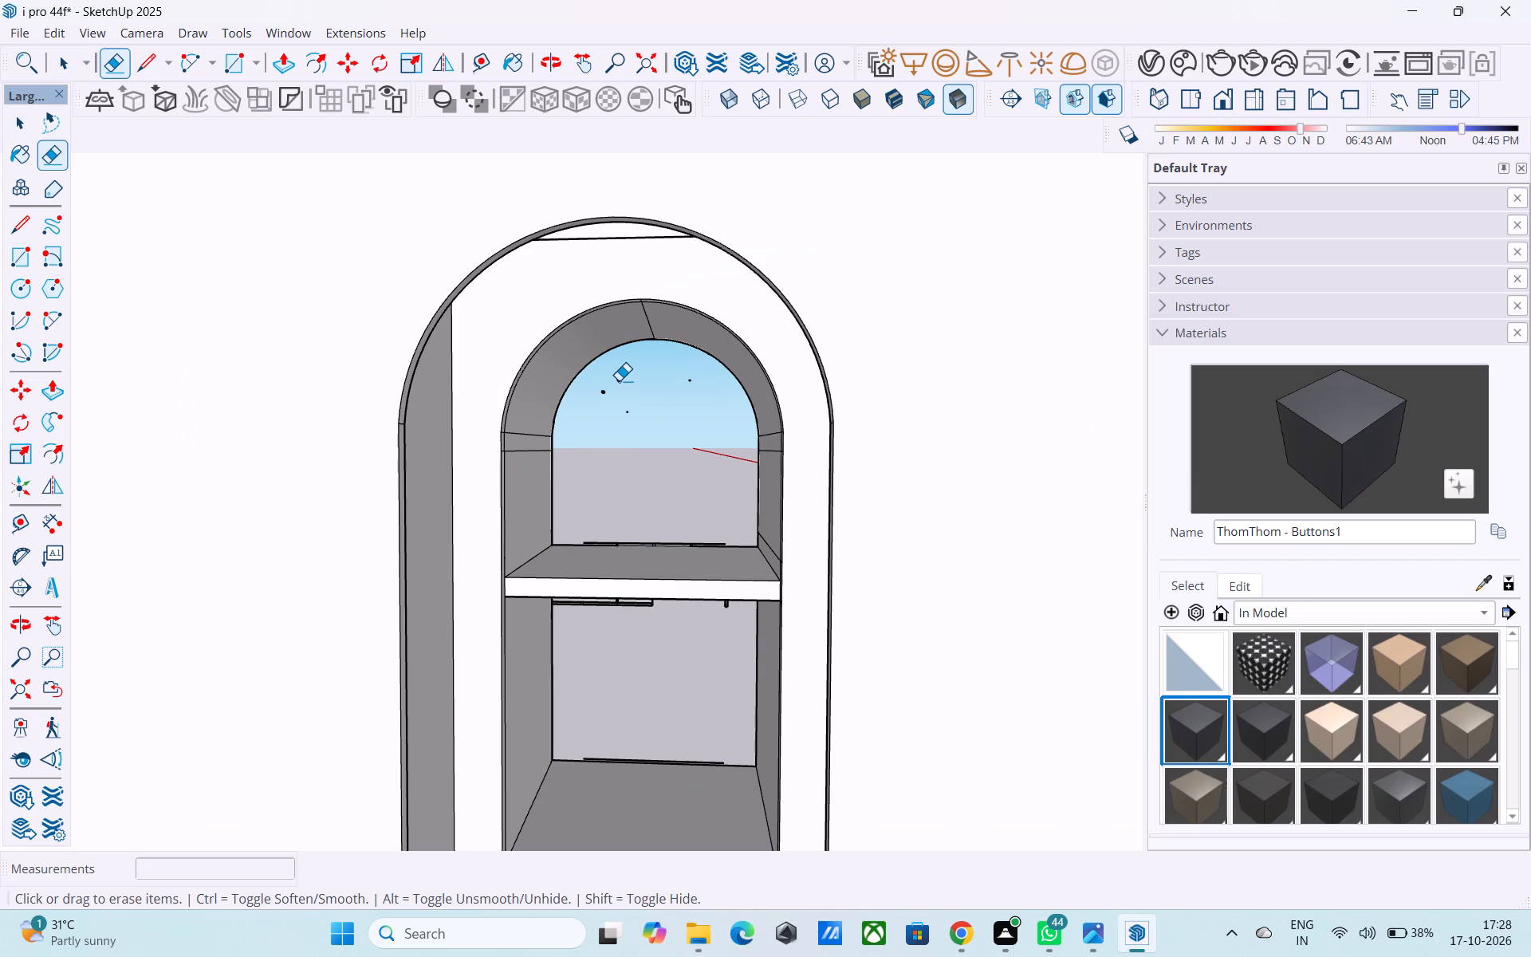
drag(619, 380, 614, 389)
drag(621, 380, 597, 407)
drag(647, 388, 611, 437)
drag(691, 378, 676, 403)
Erase the leftover horizontal and vertical bar fragments hanging in the opening below the transom.
middle_drag(701, 672, 719, 594)
drag(679, 633, 604, 629)
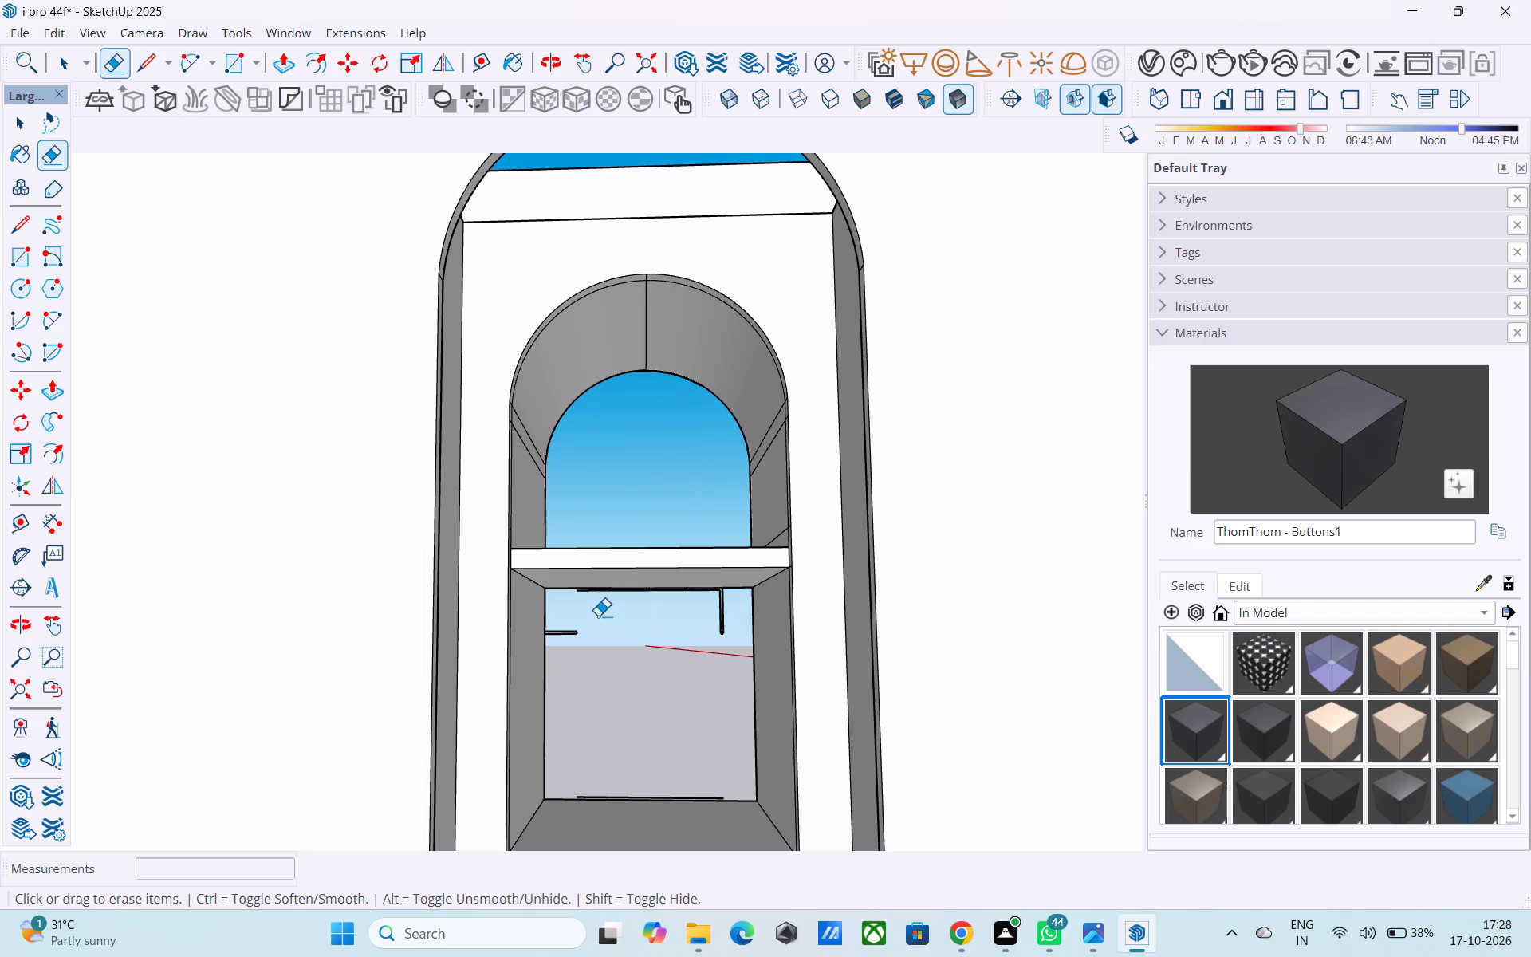
drag(576, 640, 559, 632)
click(571, 636)
drag(736, 620, 710, 620)
drag(741, 619, 711, 644)
click(577, 632)
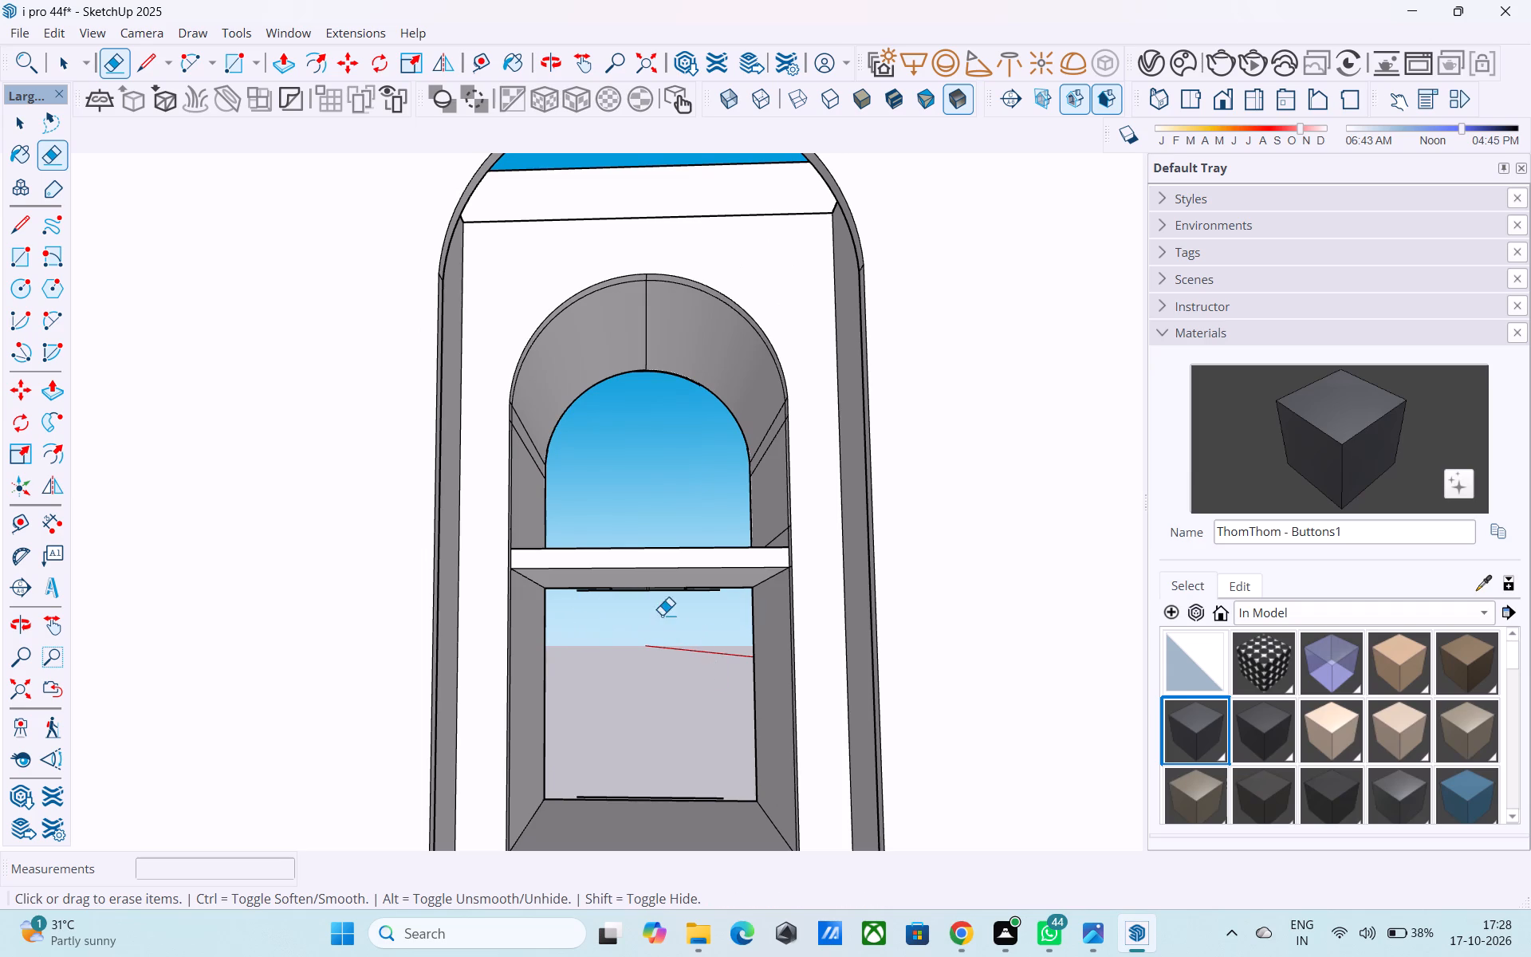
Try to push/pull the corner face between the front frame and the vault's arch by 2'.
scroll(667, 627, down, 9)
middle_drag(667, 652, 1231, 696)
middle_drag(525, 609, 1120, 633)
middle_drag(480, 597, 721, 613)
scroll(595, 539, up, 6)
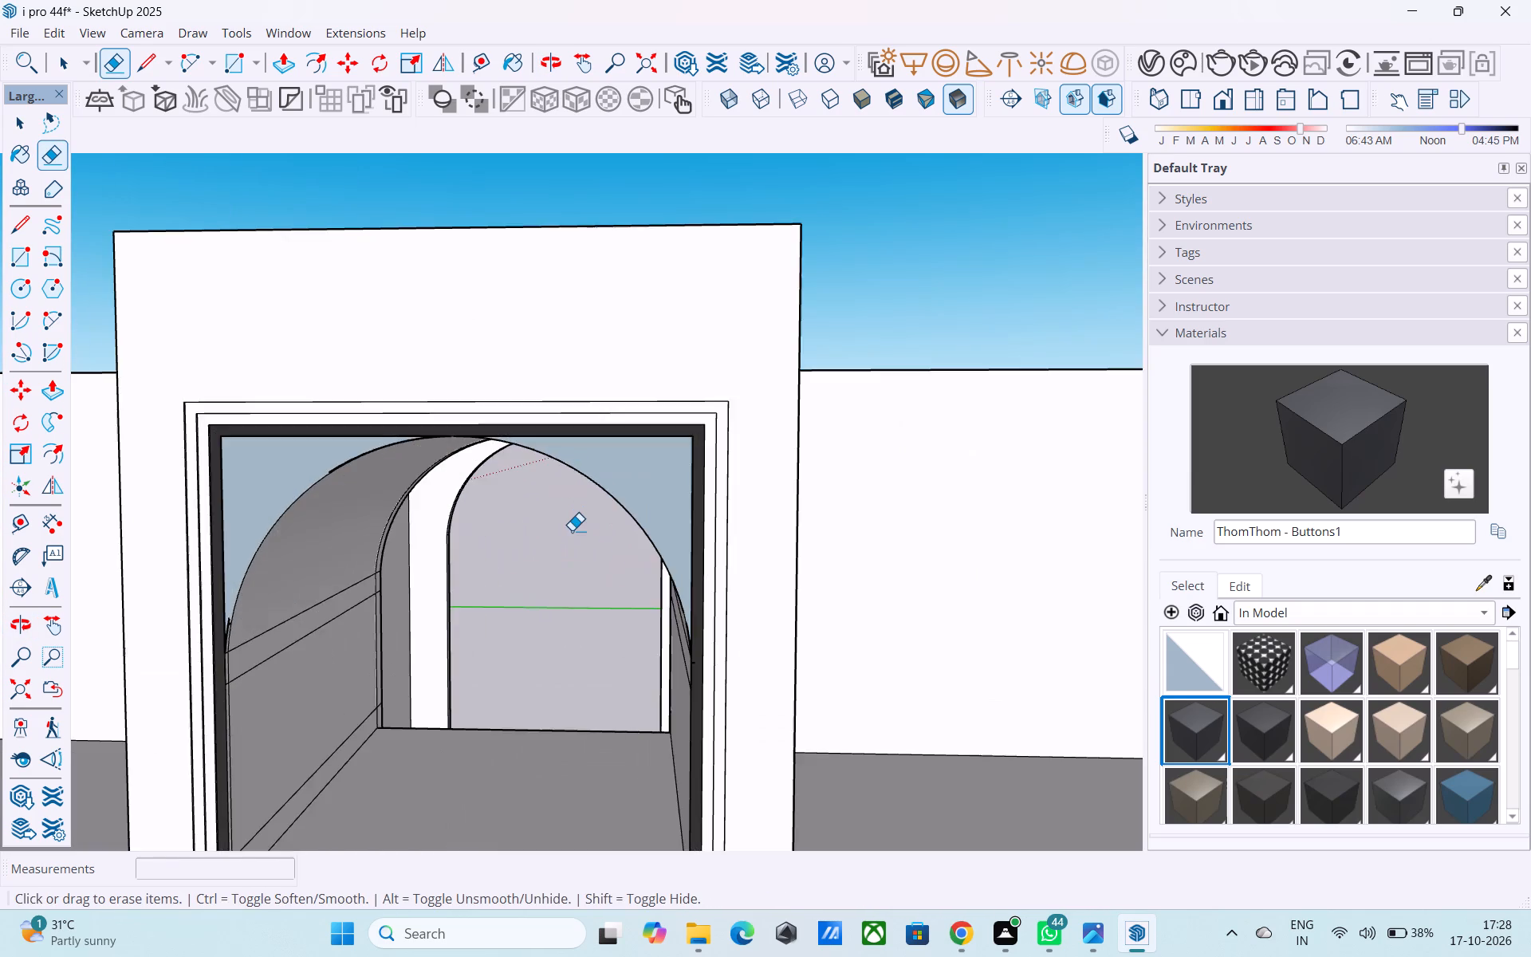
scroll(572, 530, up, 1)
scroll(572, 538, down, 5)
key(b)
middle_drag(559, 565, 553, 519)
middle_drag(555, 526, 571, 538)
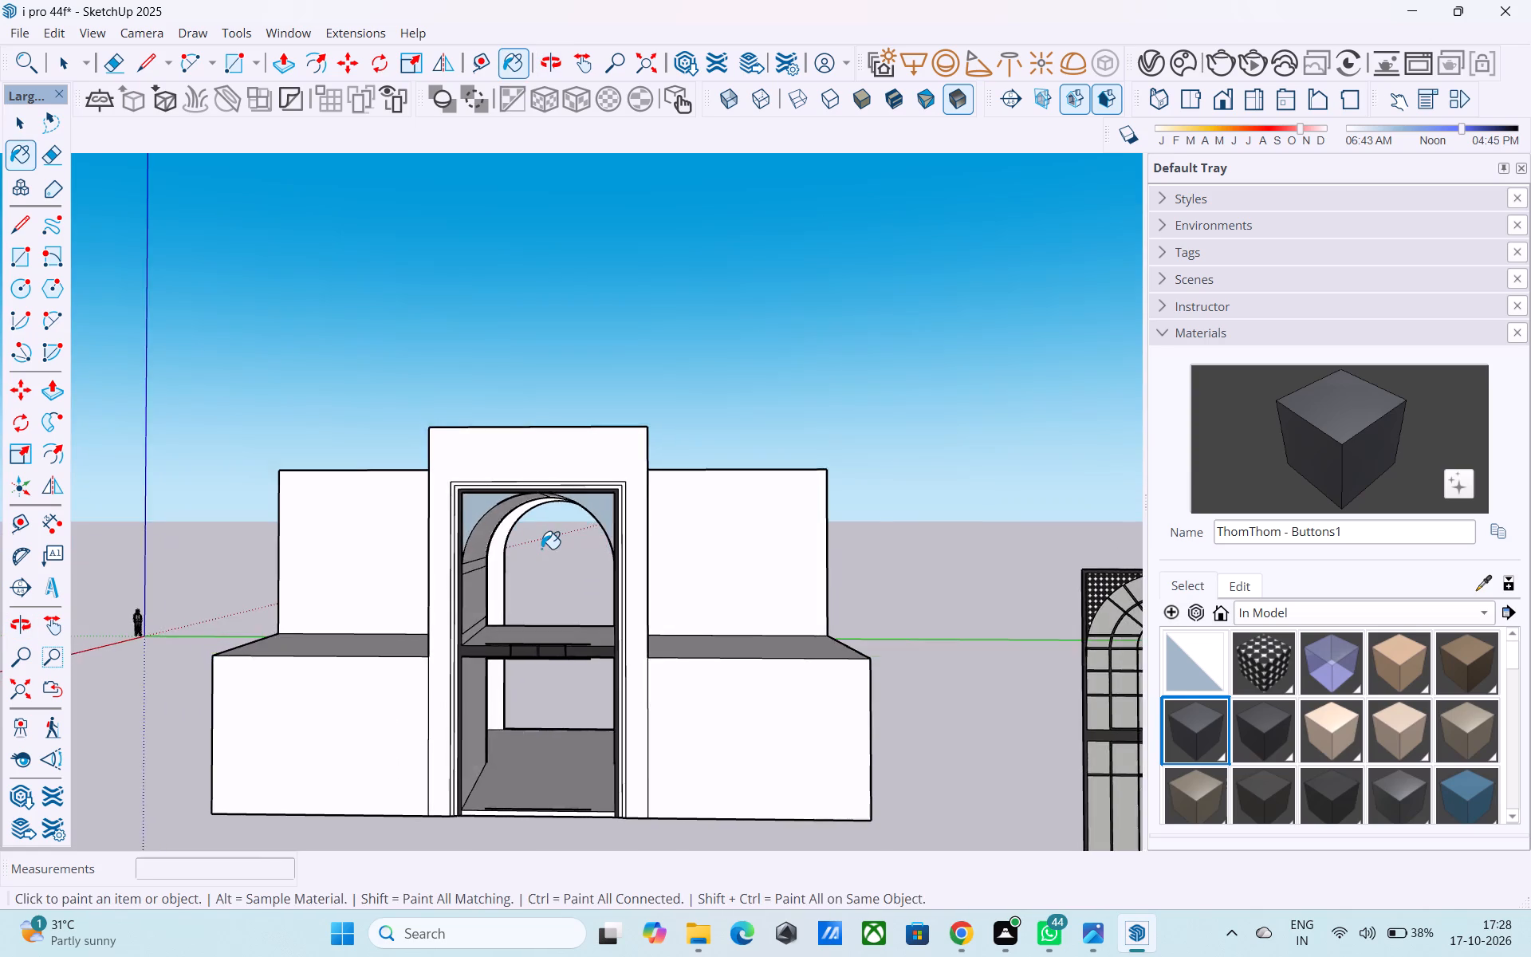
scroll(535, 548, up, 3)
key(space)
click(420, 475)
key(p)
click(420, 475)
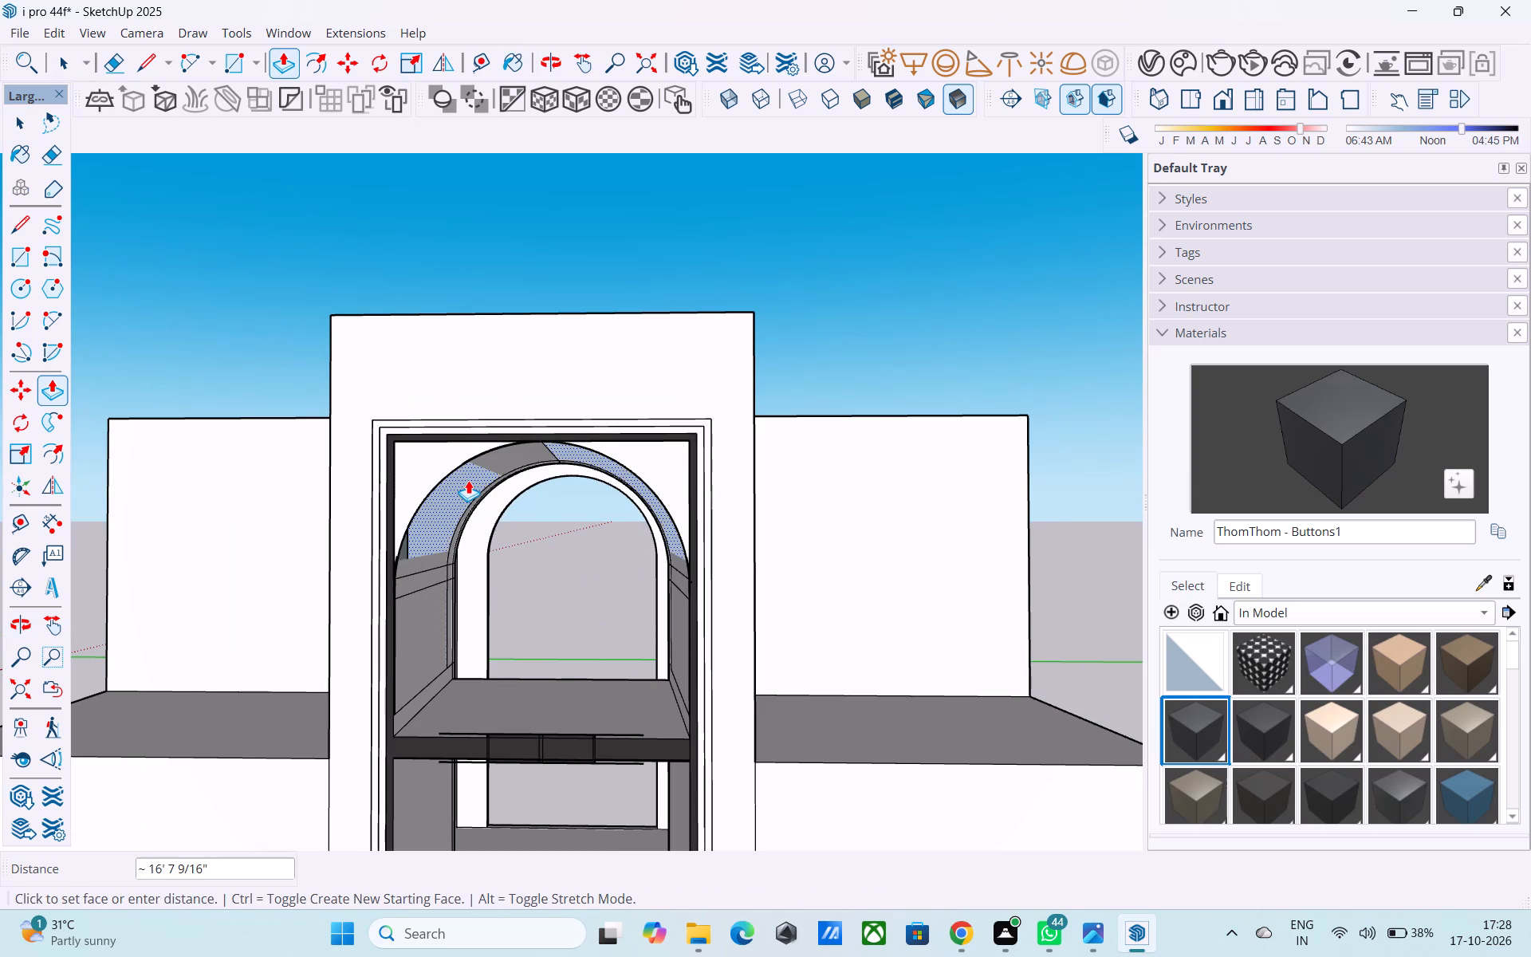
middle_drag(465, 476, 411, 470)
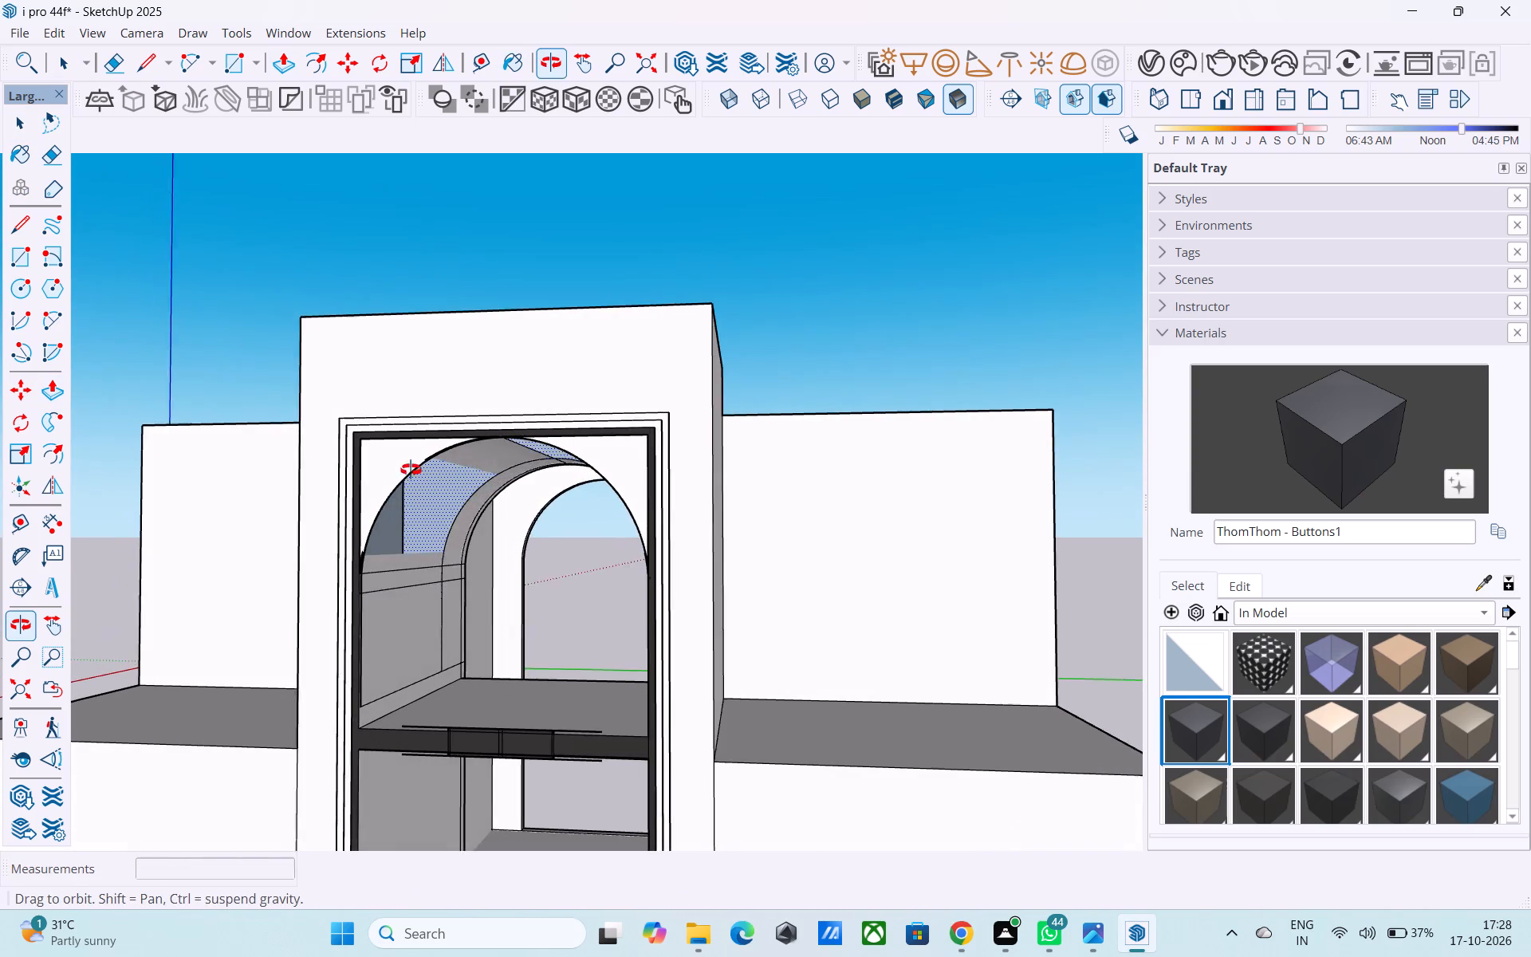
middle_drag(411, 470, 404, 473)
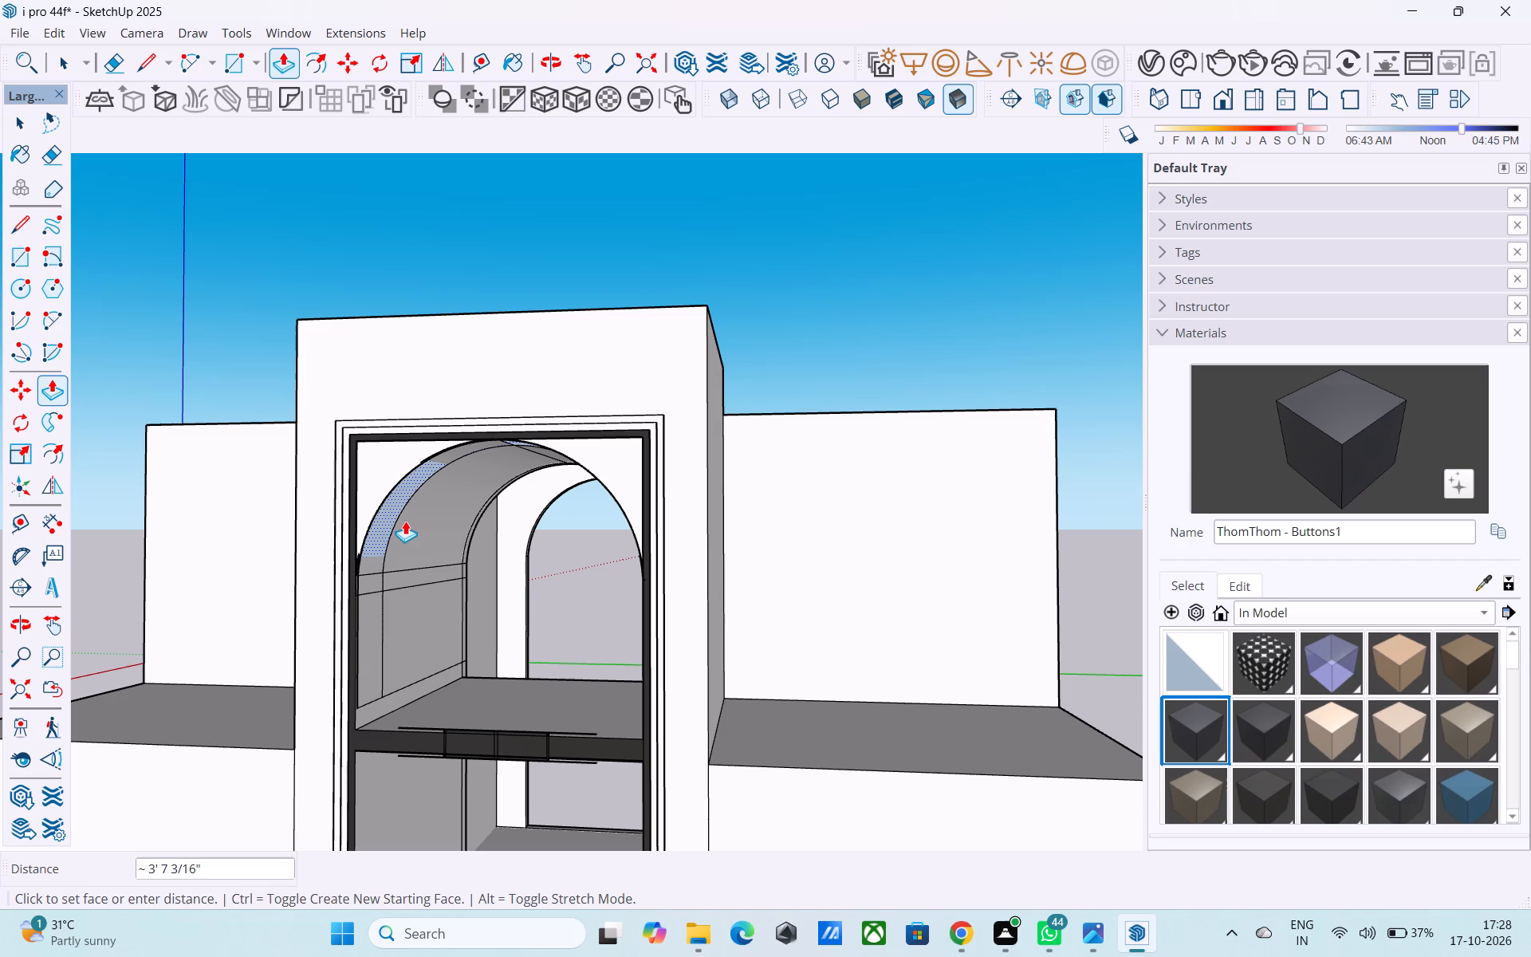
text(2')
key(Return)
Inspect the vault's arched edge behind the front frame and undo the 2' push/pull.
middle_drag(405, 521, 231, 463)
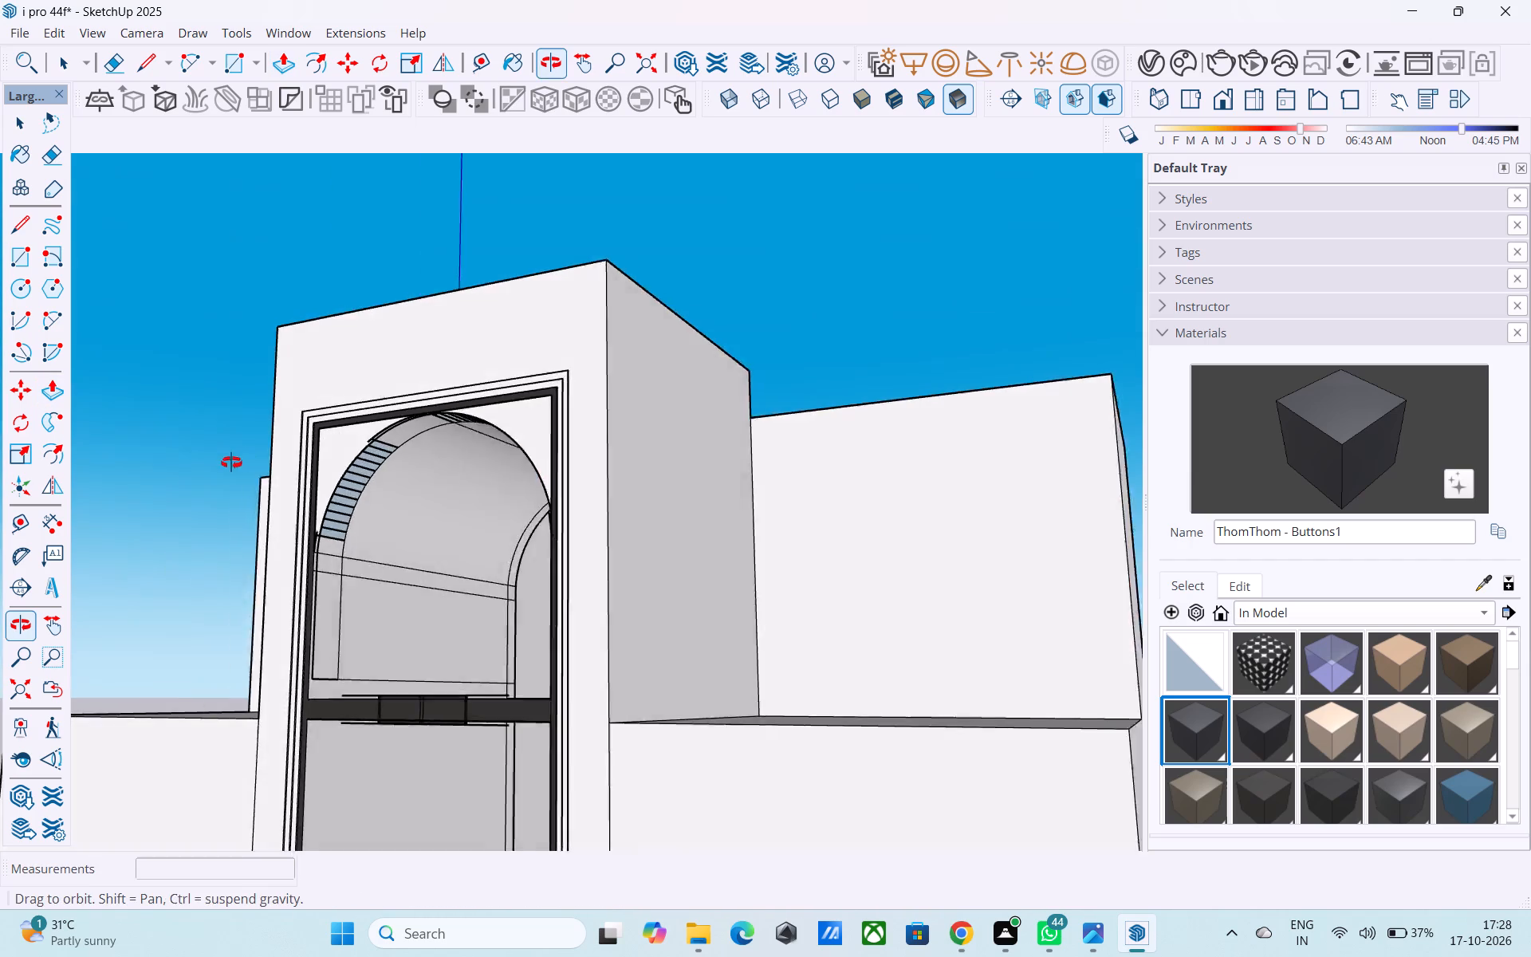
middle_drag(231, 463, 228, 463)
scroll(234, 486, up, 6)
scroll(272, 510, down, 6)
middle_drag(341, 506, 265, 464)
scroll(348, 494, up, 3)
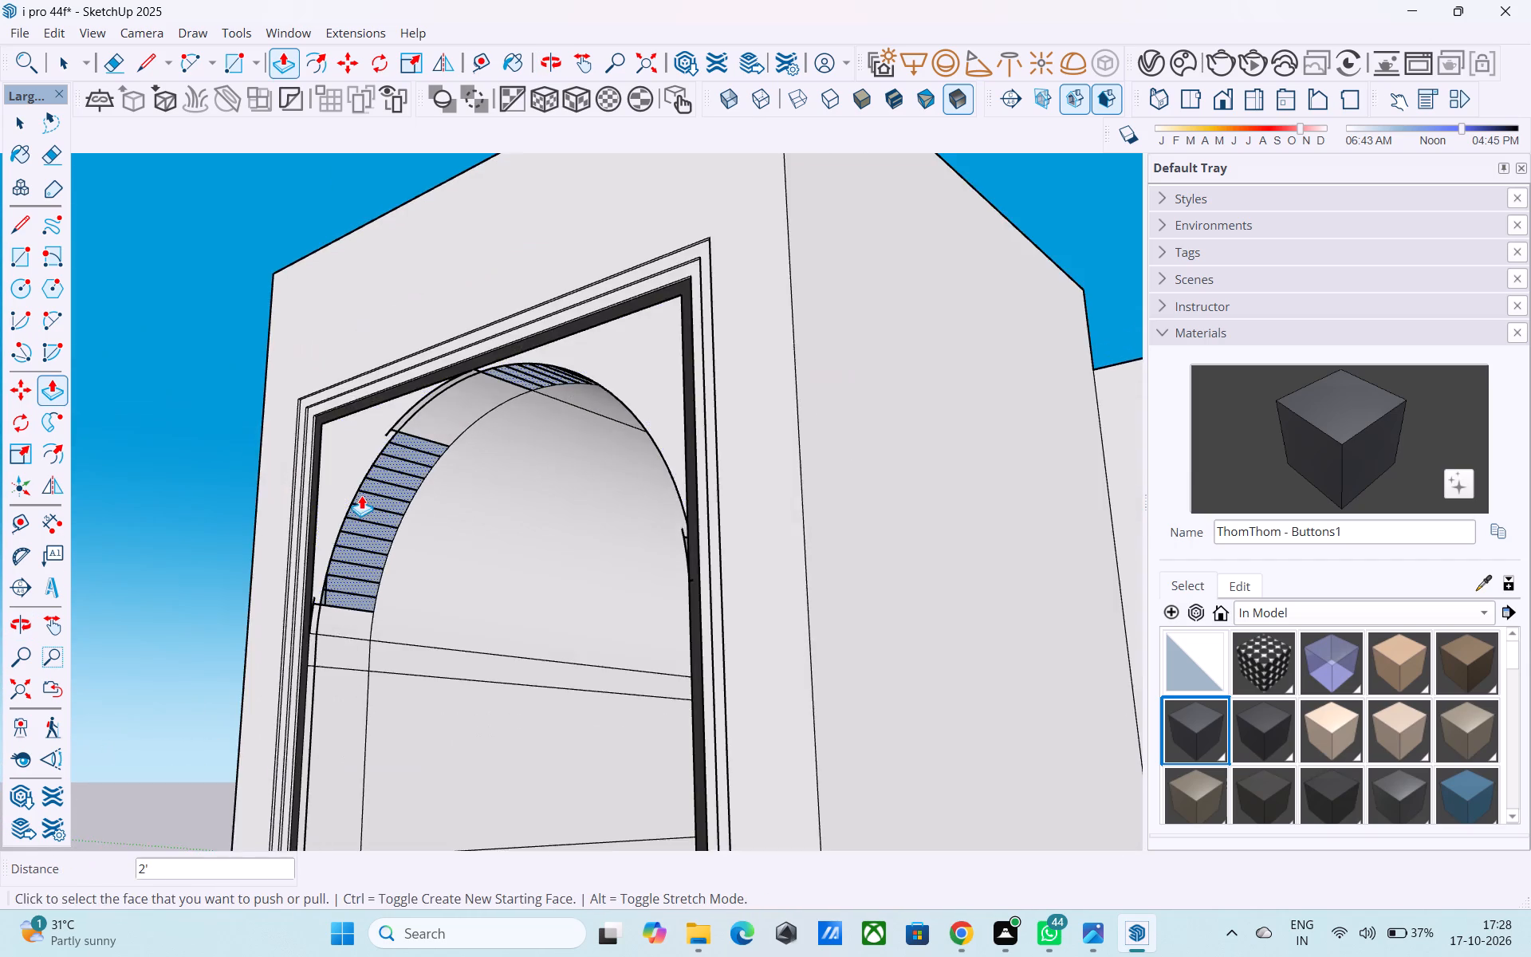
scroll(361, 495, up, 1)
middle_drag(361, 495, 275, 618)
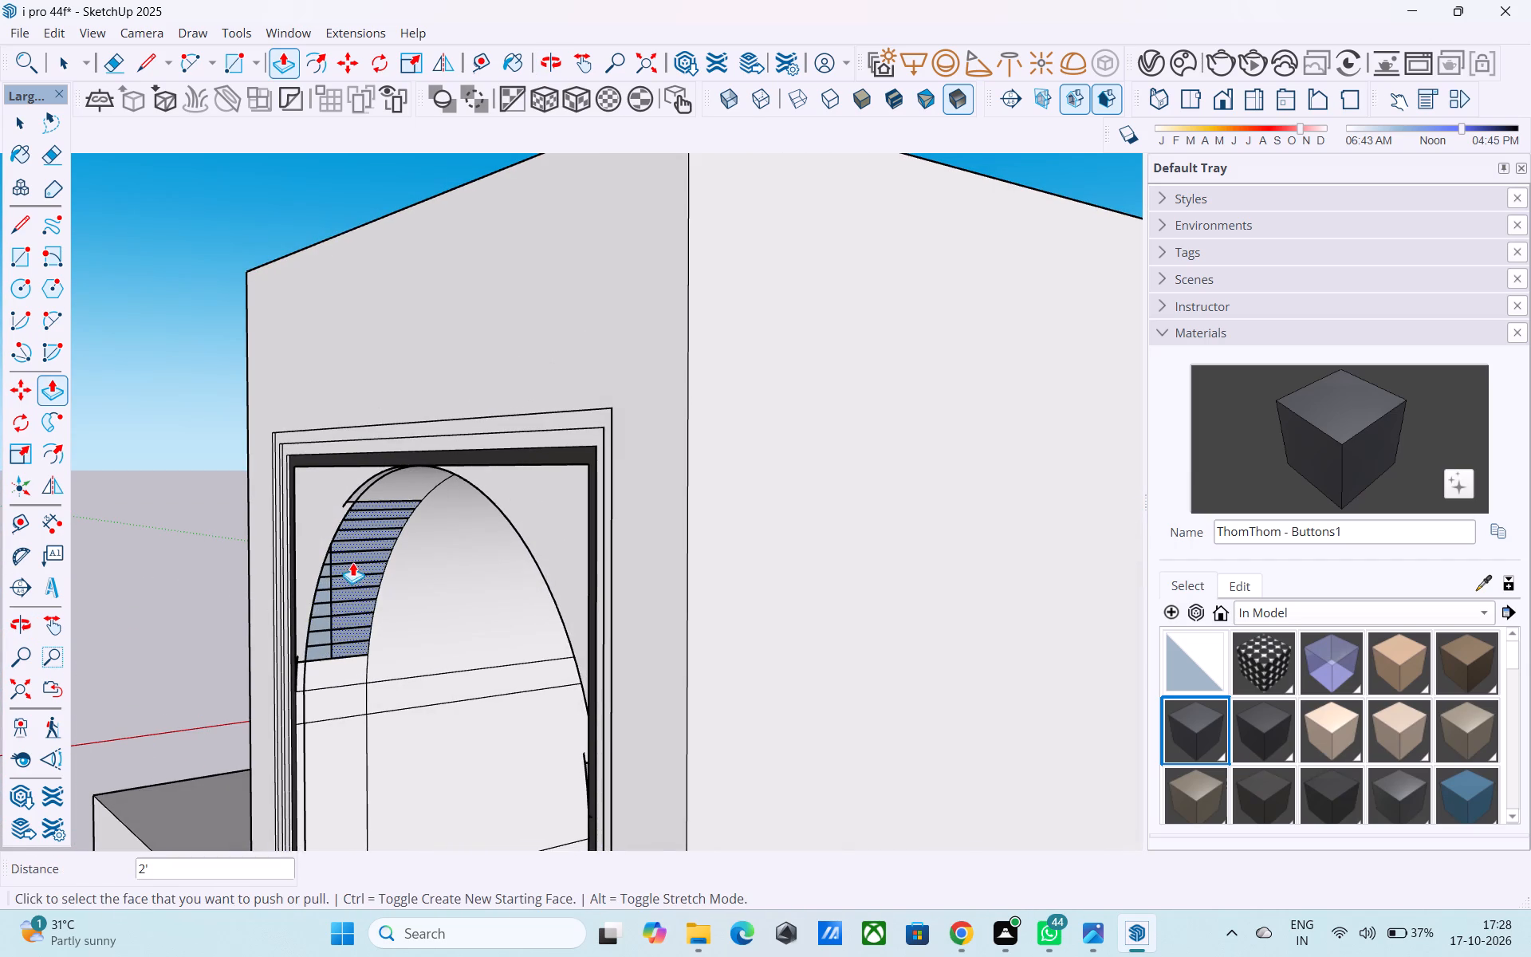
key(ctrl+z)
Examine the stepped edge on the arch near the front frame's upper corner, and undo the last two edits.
key(space)
middle_drag(352, 561, 413, 734)
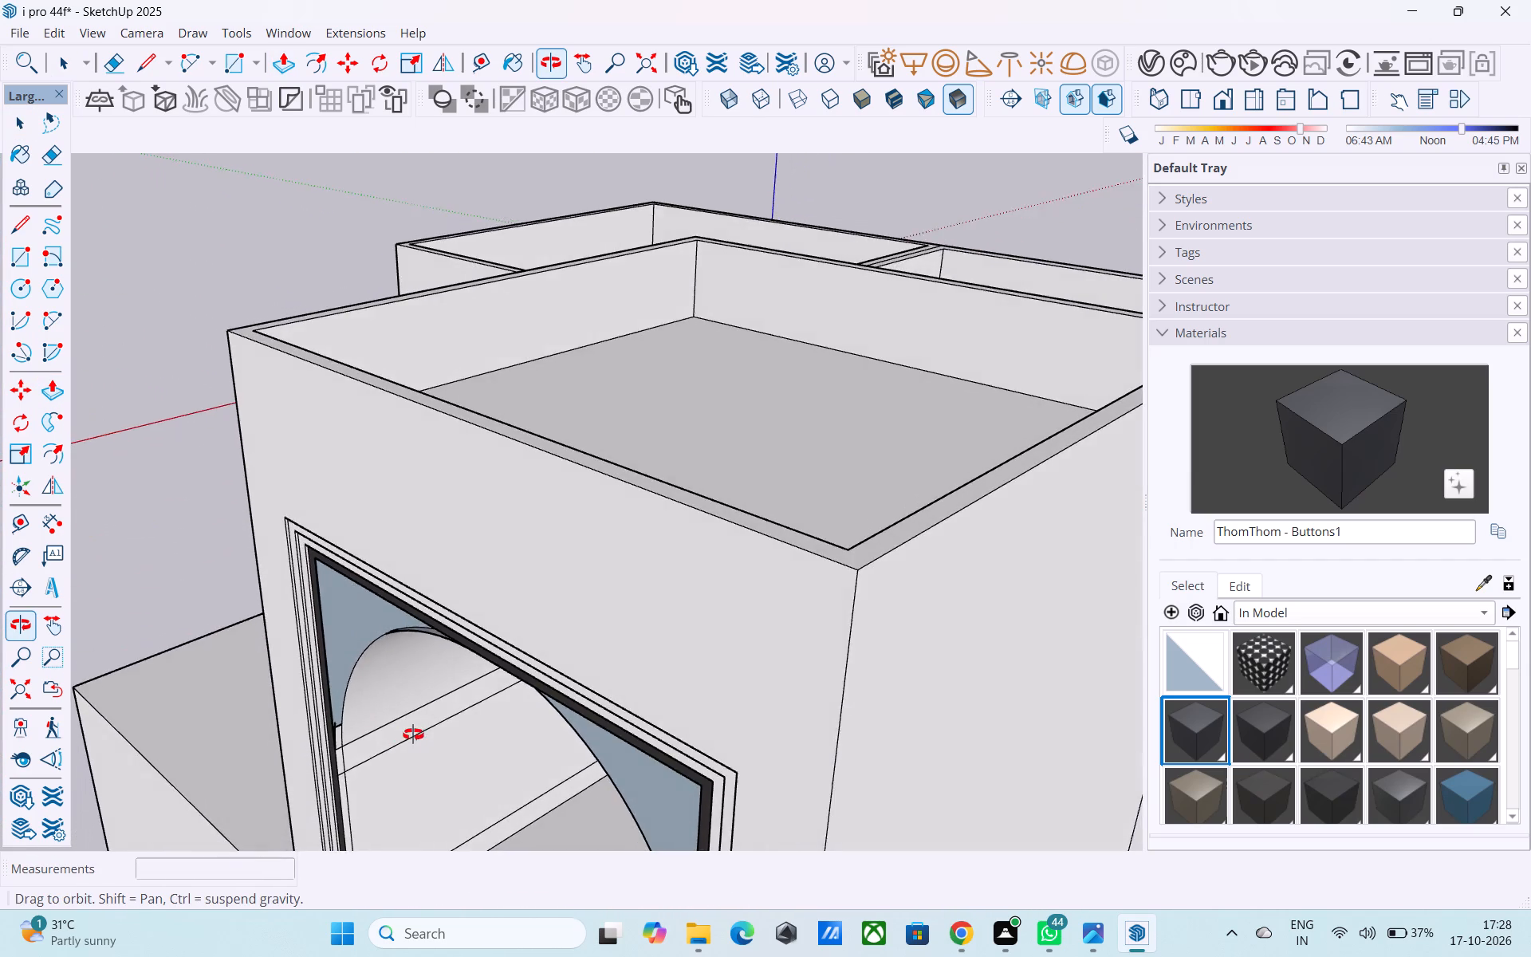
middle_drag(413, 734, 333, 444)
scroll(342, 450, up, 13)
middle_drag(298, 459, 255, 458)
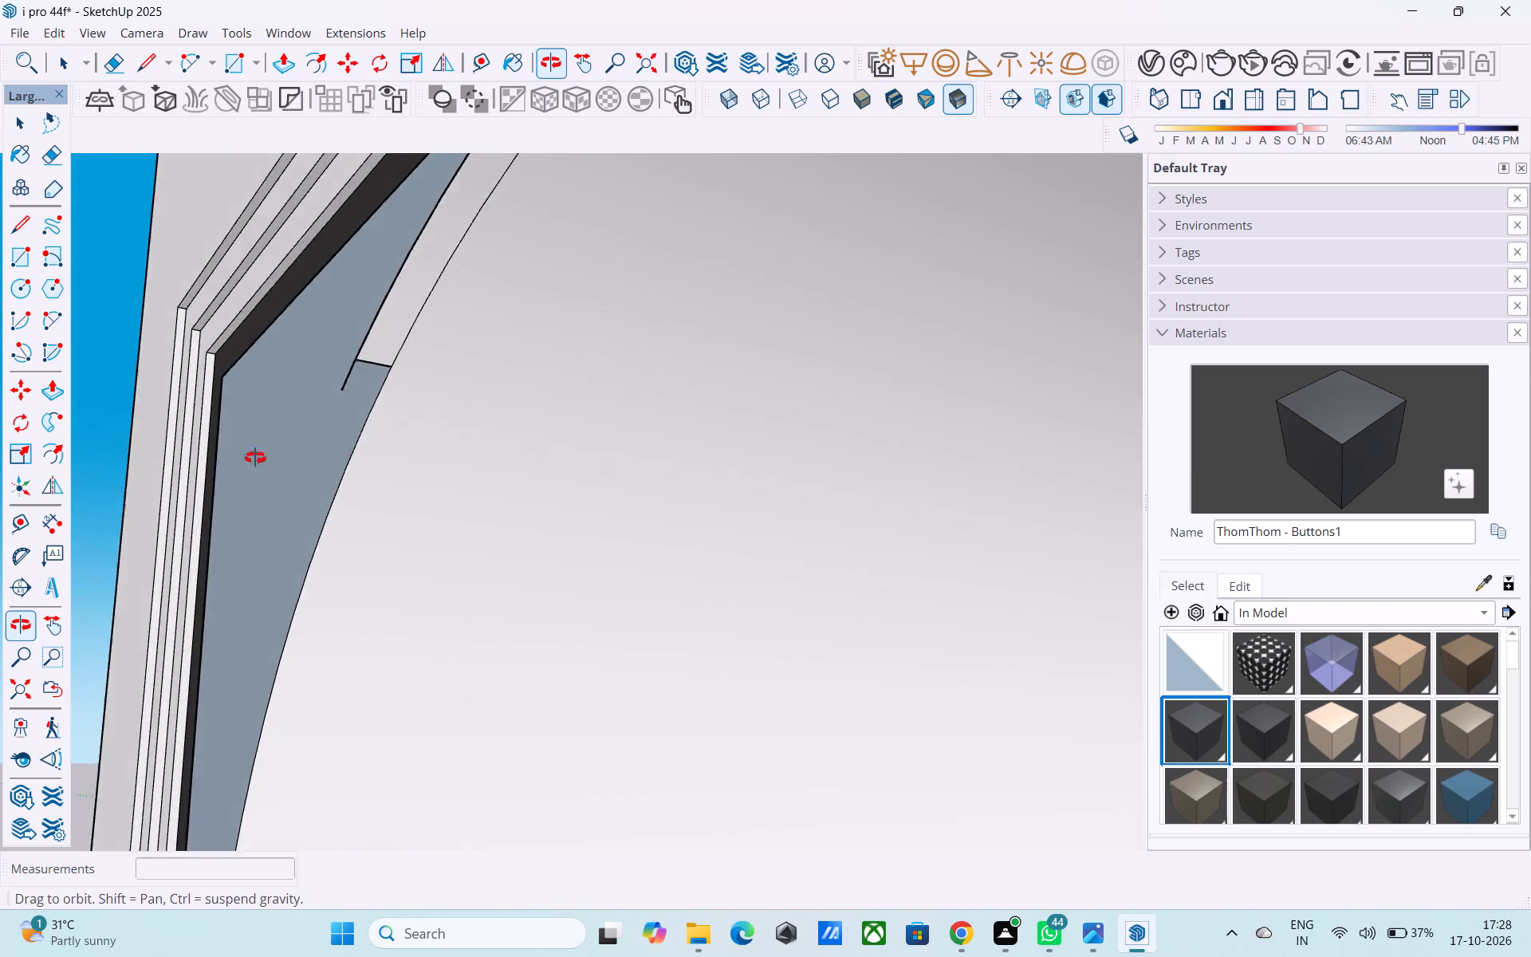
middle_drag(255, 458, 265, 573)
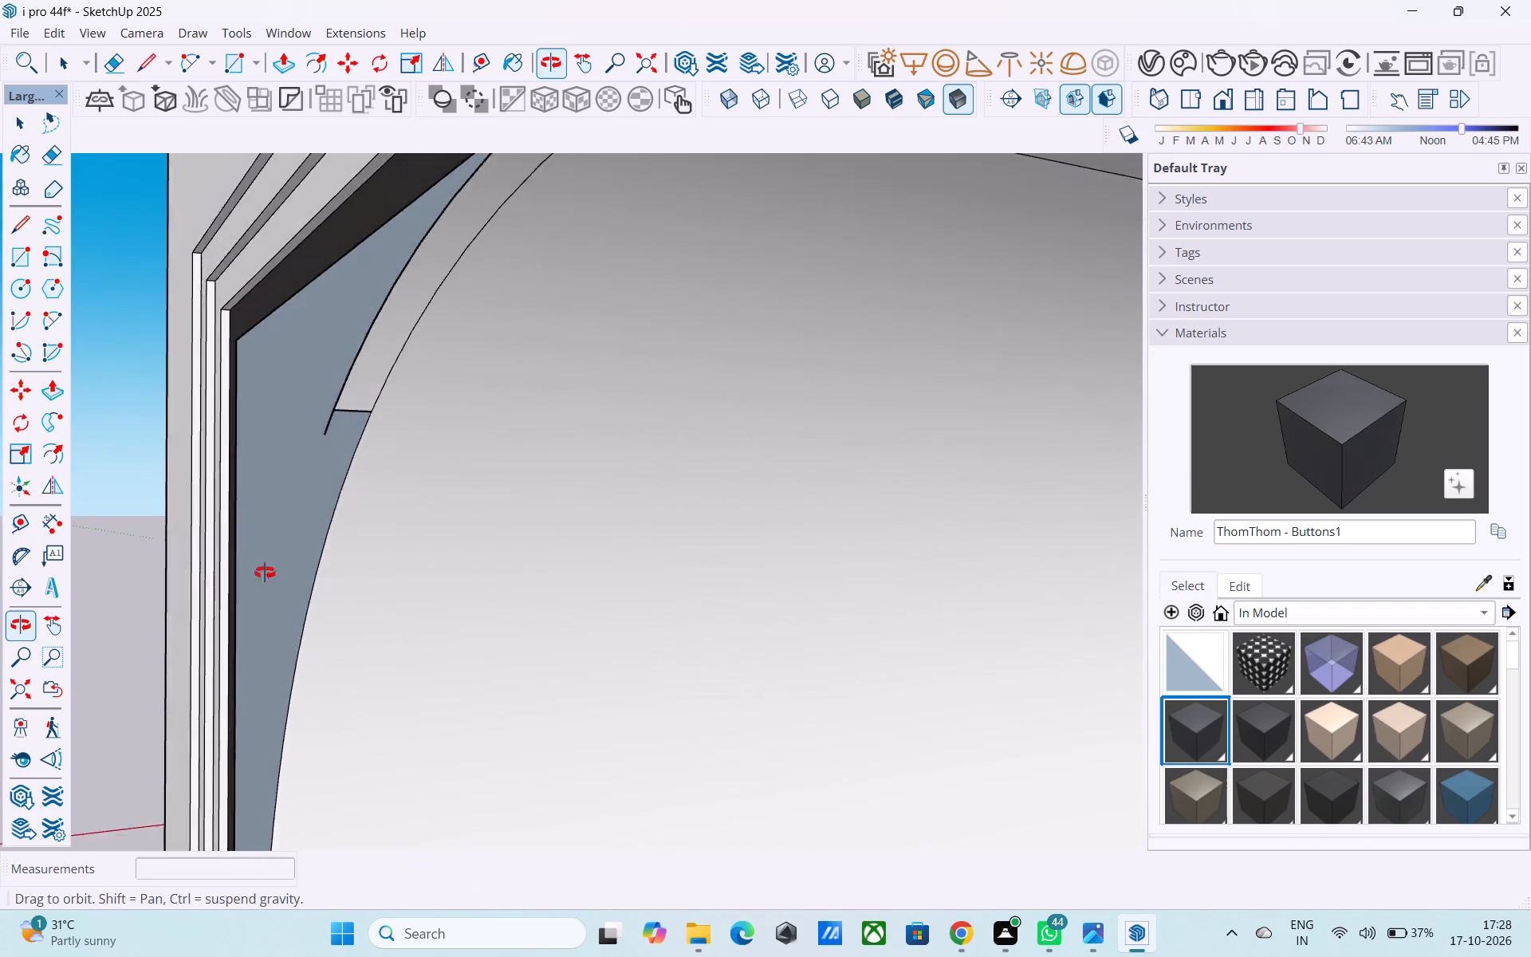
middle_drag(265, 573, 293, 596)
key(e)
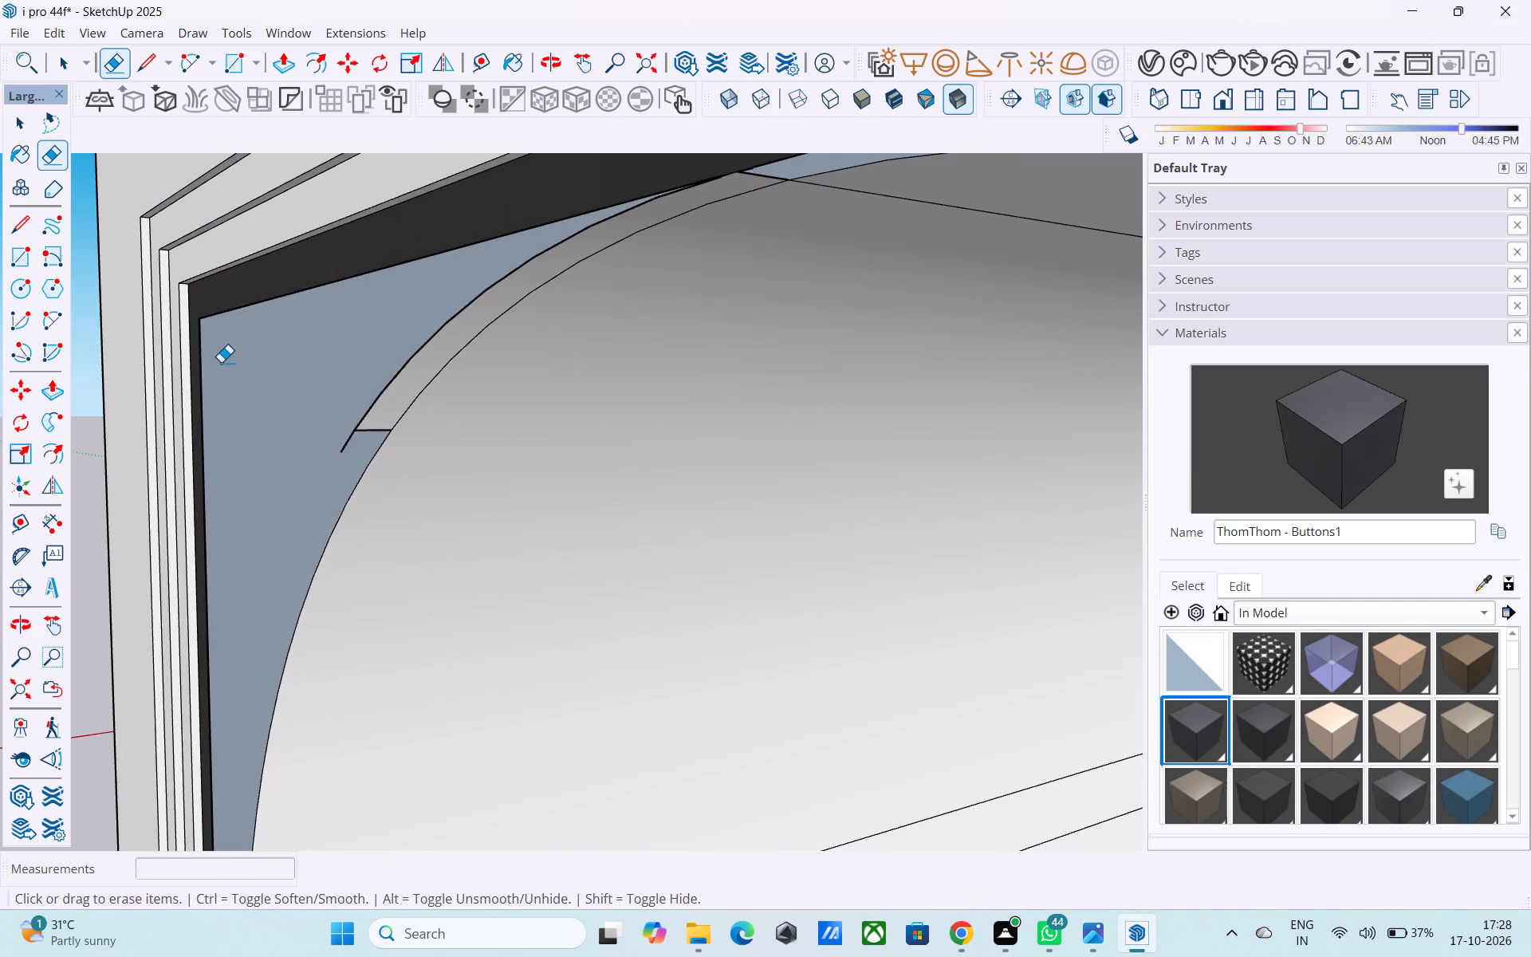
key(ctrl+z)
key(ctrl+z)
scroll(257, 398, down, 7)
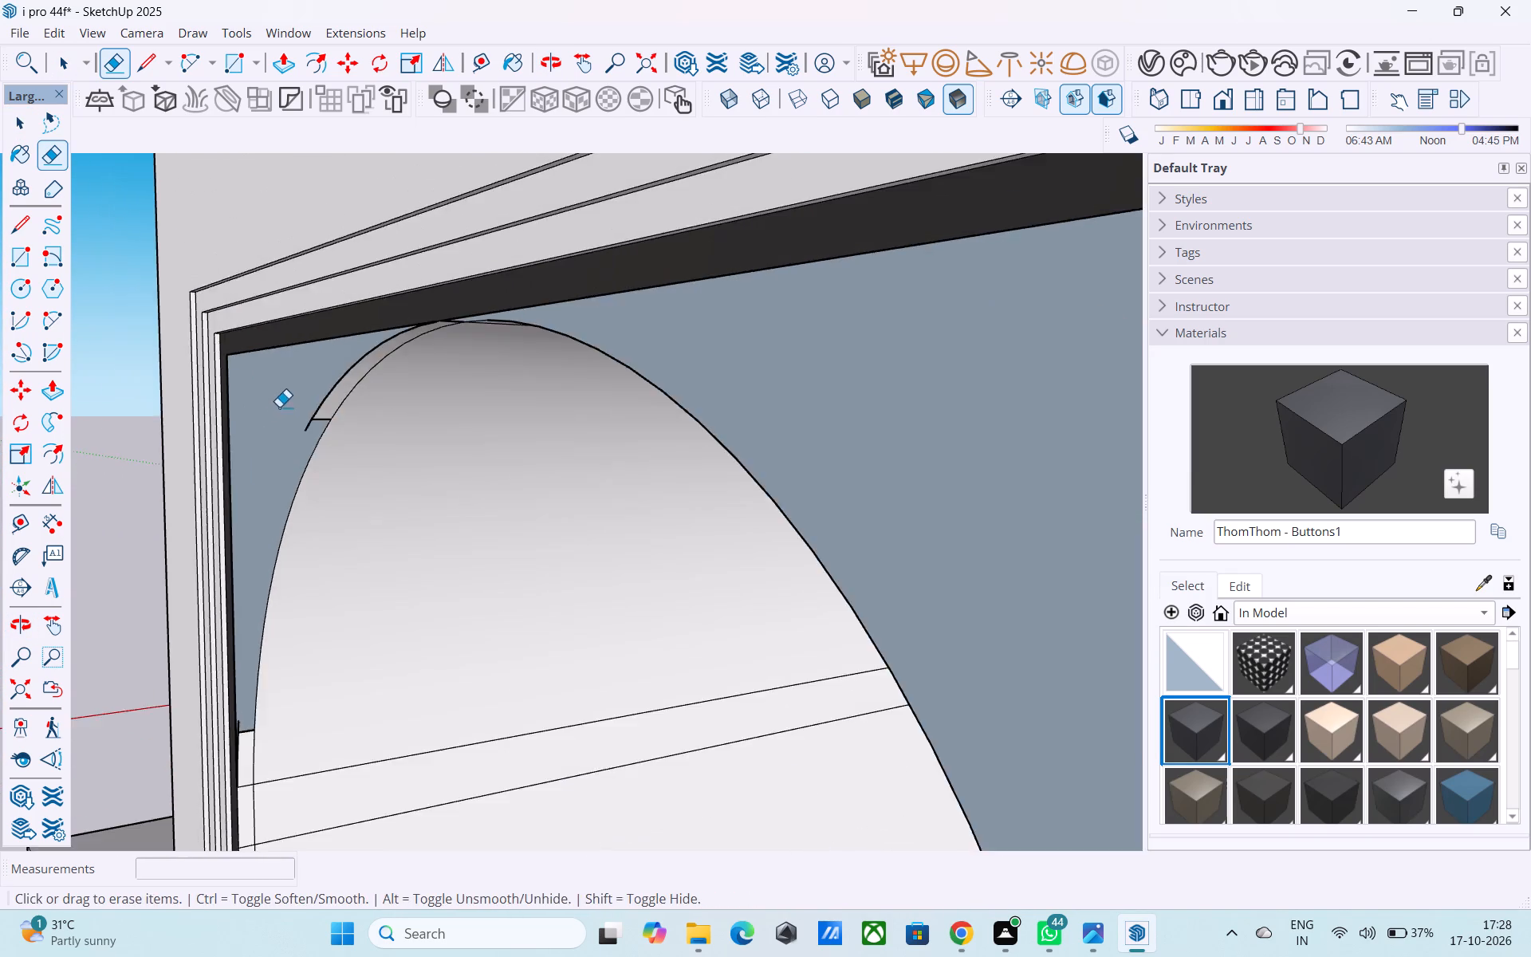
scroll(279, 407, down, 4)
key(space)
middle_drag(293, 417, 427, 437)
scroll(383, 446, down, 5)
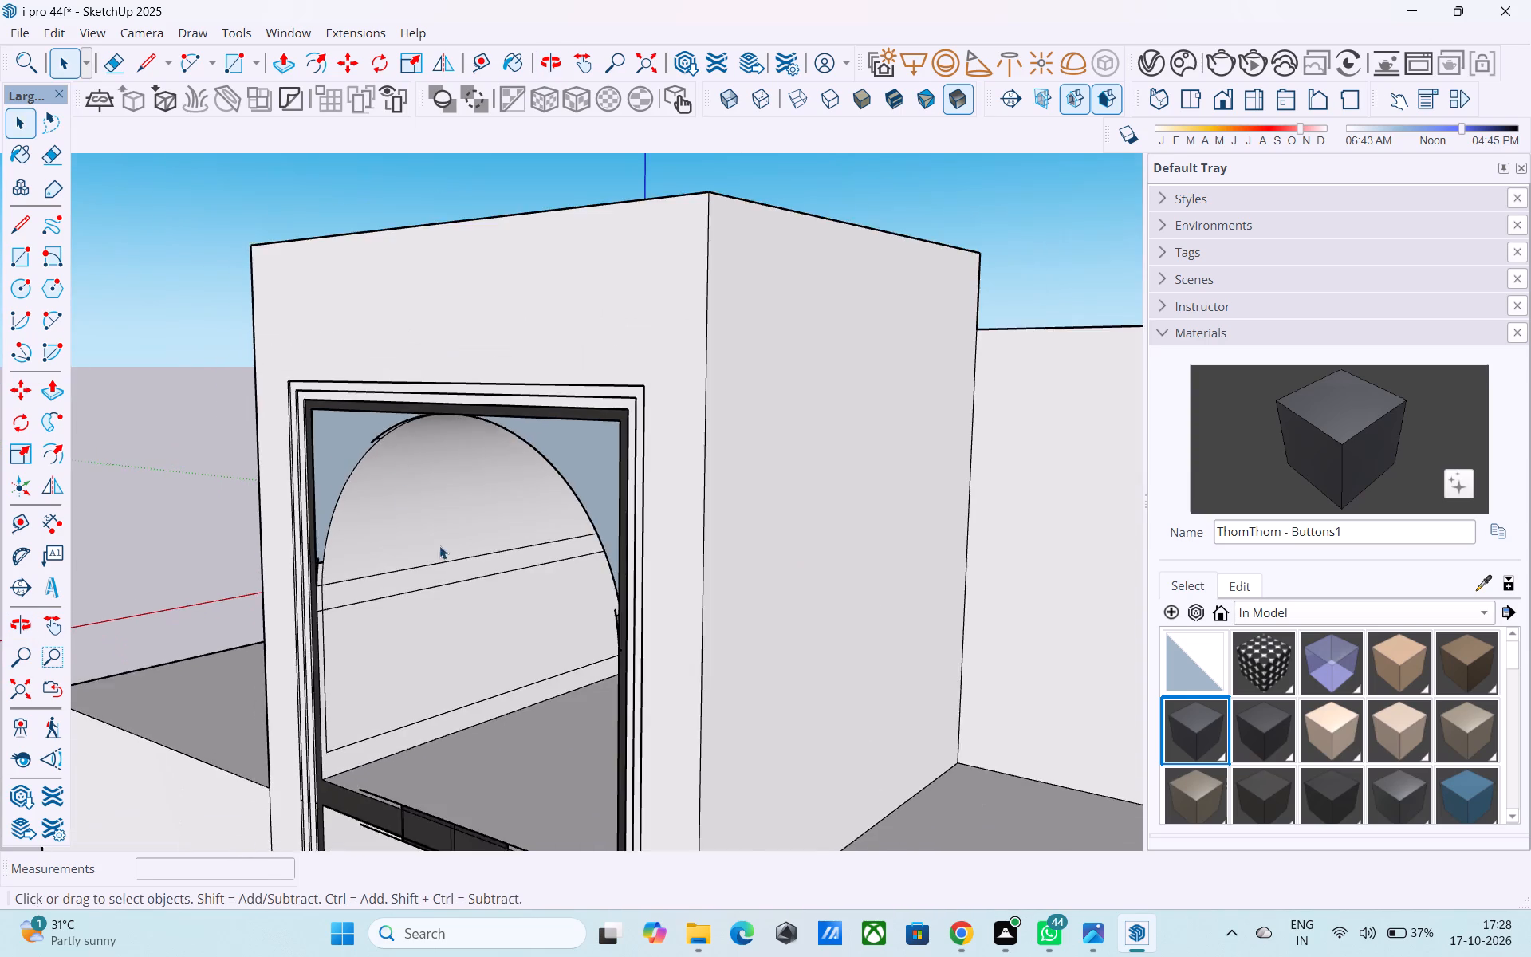
middle_drag(443, 548, 675, 561)
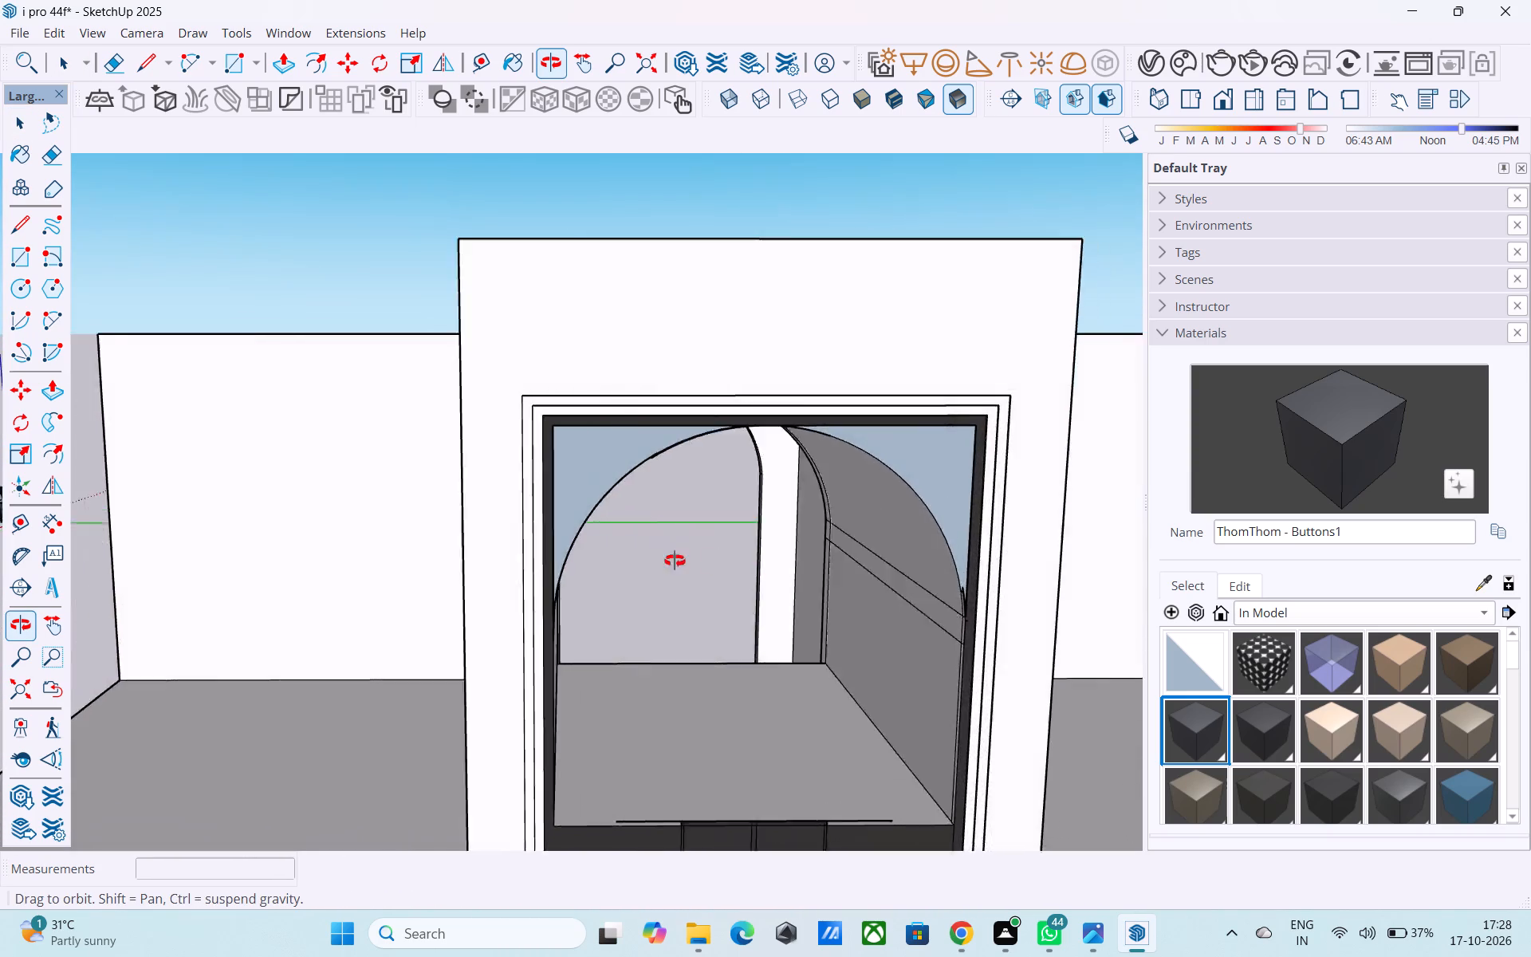
Undo the long run of recent edits until the front window's arched grille and glazing are back.
middle_drag(675, 561, 329, 492)
key(ctrl+z)
ctrl+scroll(305, 439, up, 4)
key(ctrl+z)
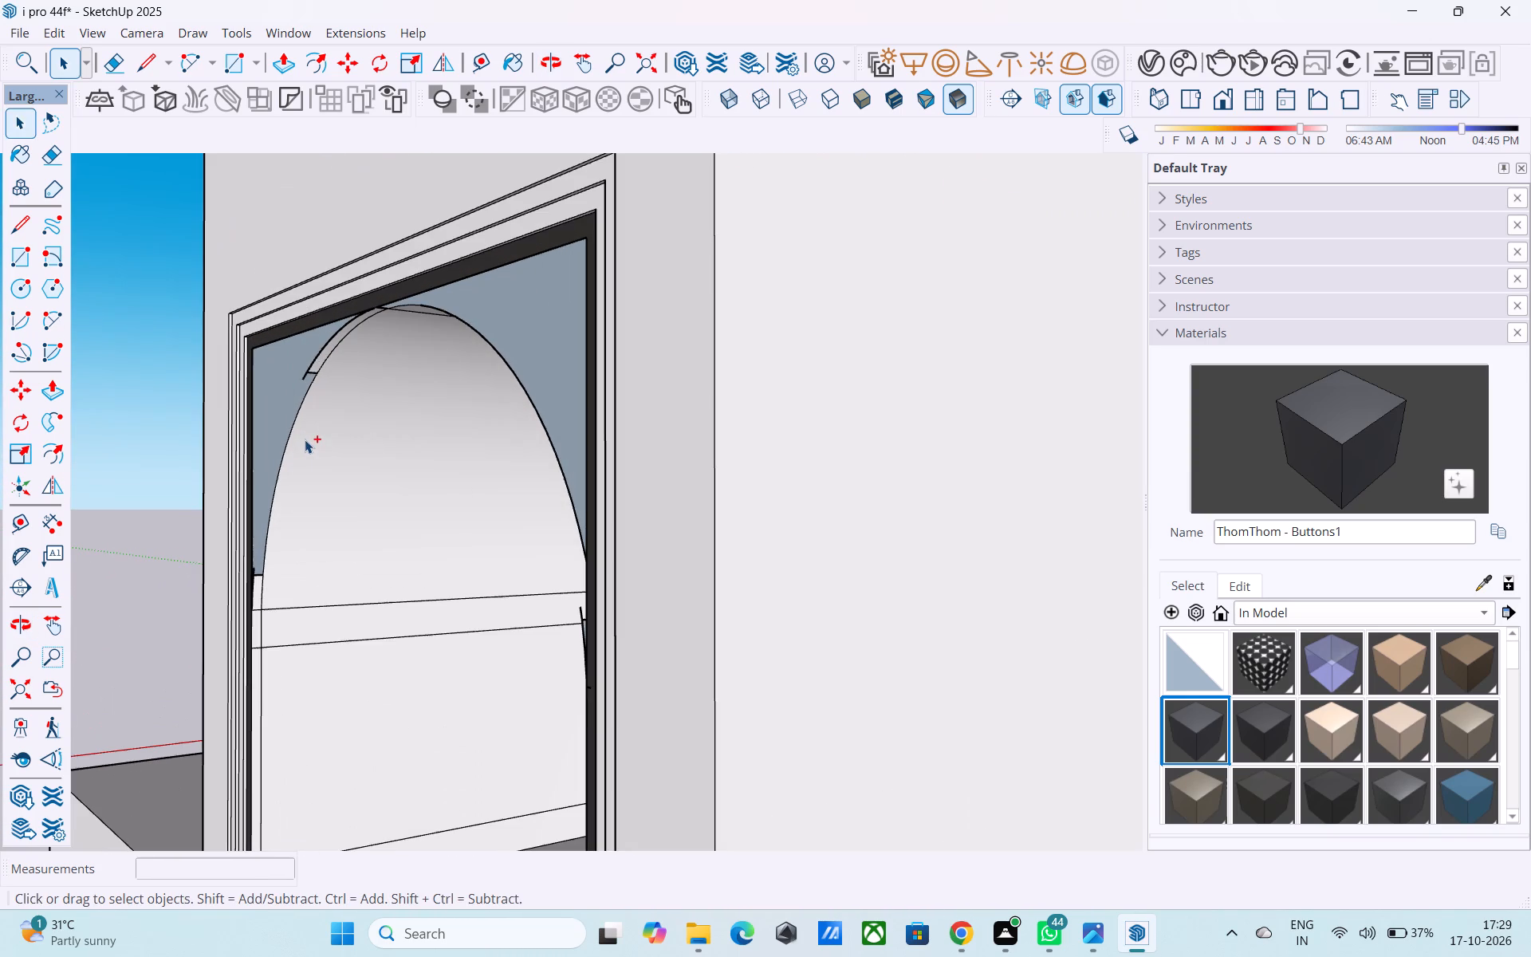
key(ctrl+z)
key(ctrl+z)
key(ctrl+z)
key(ctrl+z)
key(ctrl+z)
key(ctrl+z)
key(ctrl+z)
key(ctrl+z)
key(ctrl+z)
key(ctrl+z)
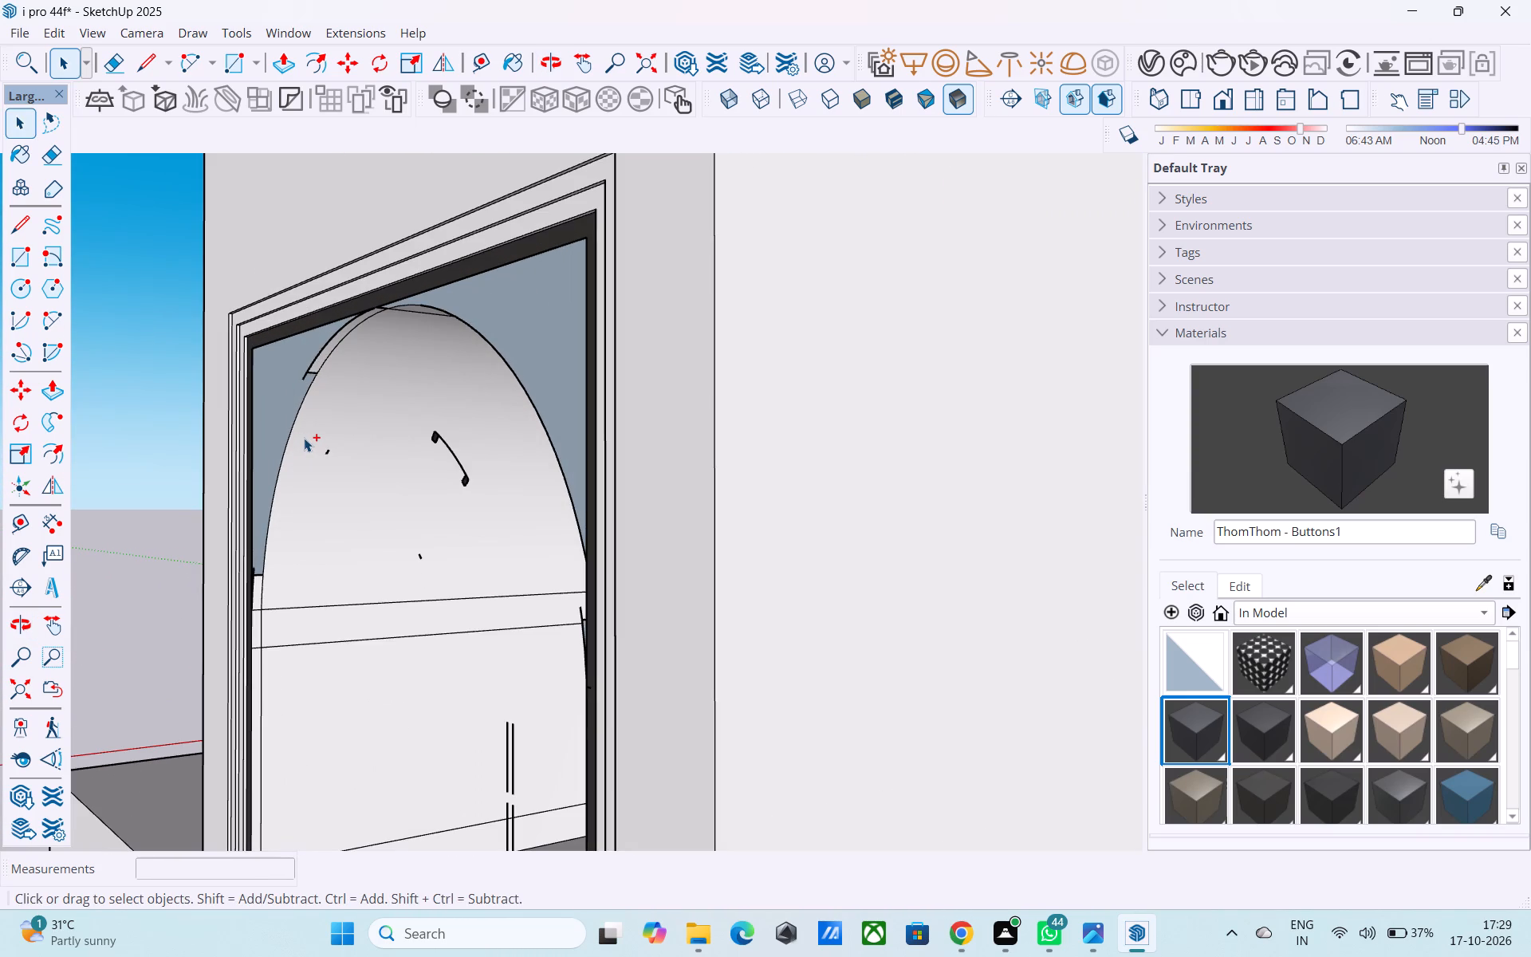
key(ctrl+z)
key(ctrl+z)
key(ctrl+z)
key(ctrl+z)
key(ctrl+z)
key(ctrl+z)
key(ctrl+z)
key(ctrl+z)
key(ctrl+z)
key(ctrl+z)
key(ctrl+z)
key(ctrl+z)
key(ctrl+z)
key(ctrl+z)
key(ctrl+z)
key(ctrl+z)
key(ctrl+z)
key(ctrl+z)
key(ctrl+z)
key(ctrl+z)
key(ctrl+z)
key(ctrl+z)
key(ctrl+z)
key(ctrl+z)
key(ctrl+z)
key(ctrl+z)
key(ctrl+z)
key(ctrl+z)
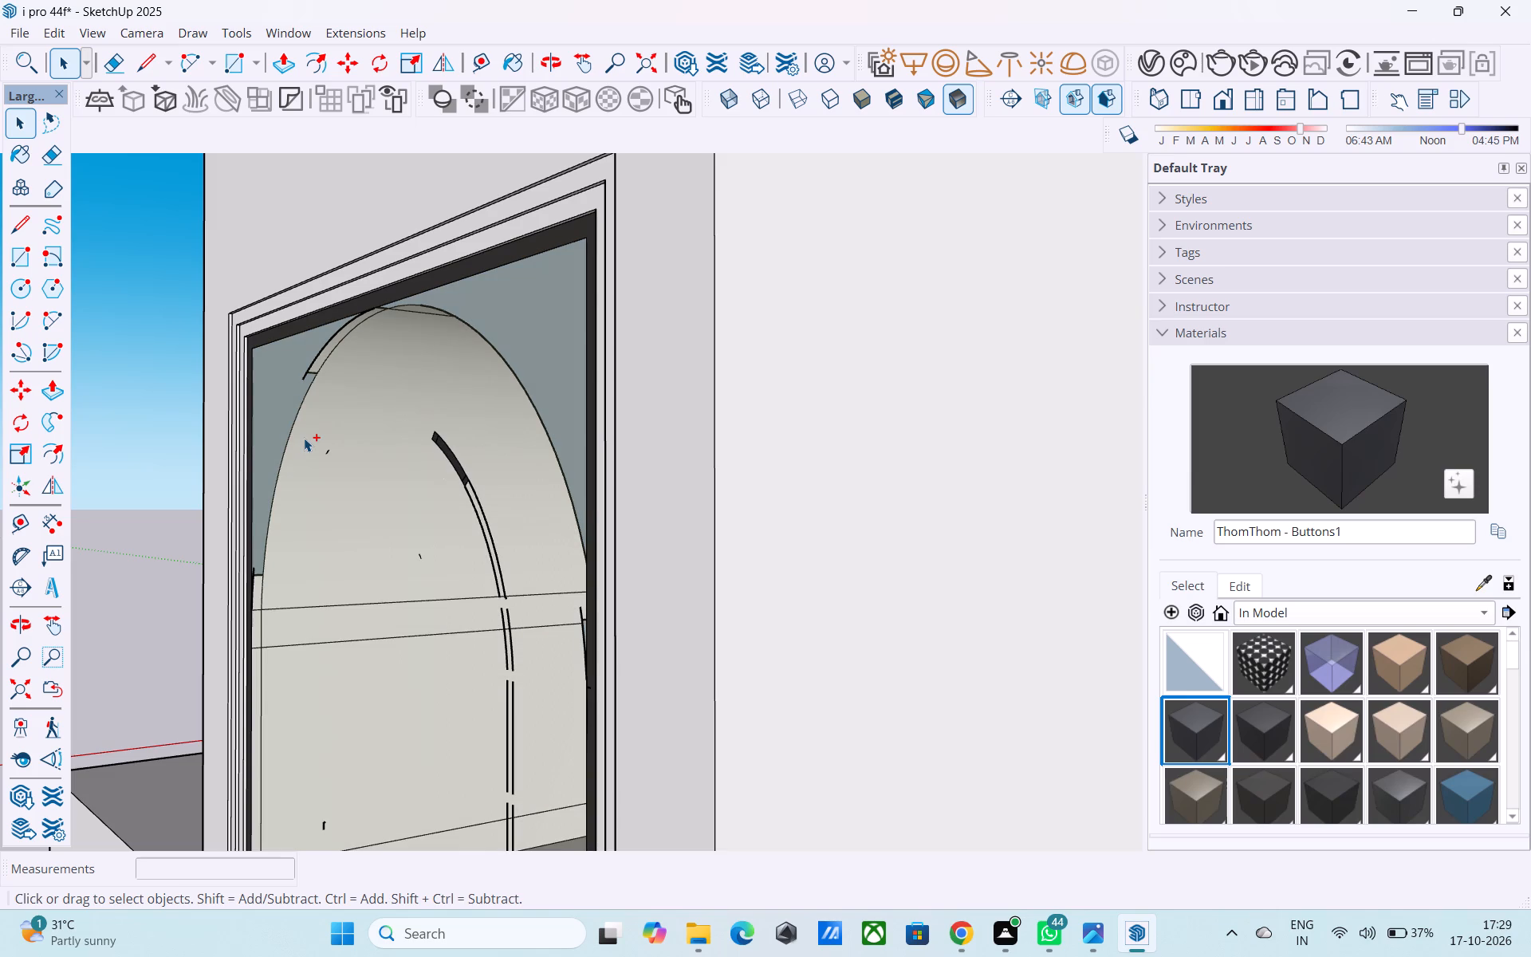
Delete the face filling the arched opening in the rear wall.
scroll(304, 435, down, 16)
middle_drag(514, 478, 51, 530)
middle_drag(848, 545, 399, 542)
click(616, 552)
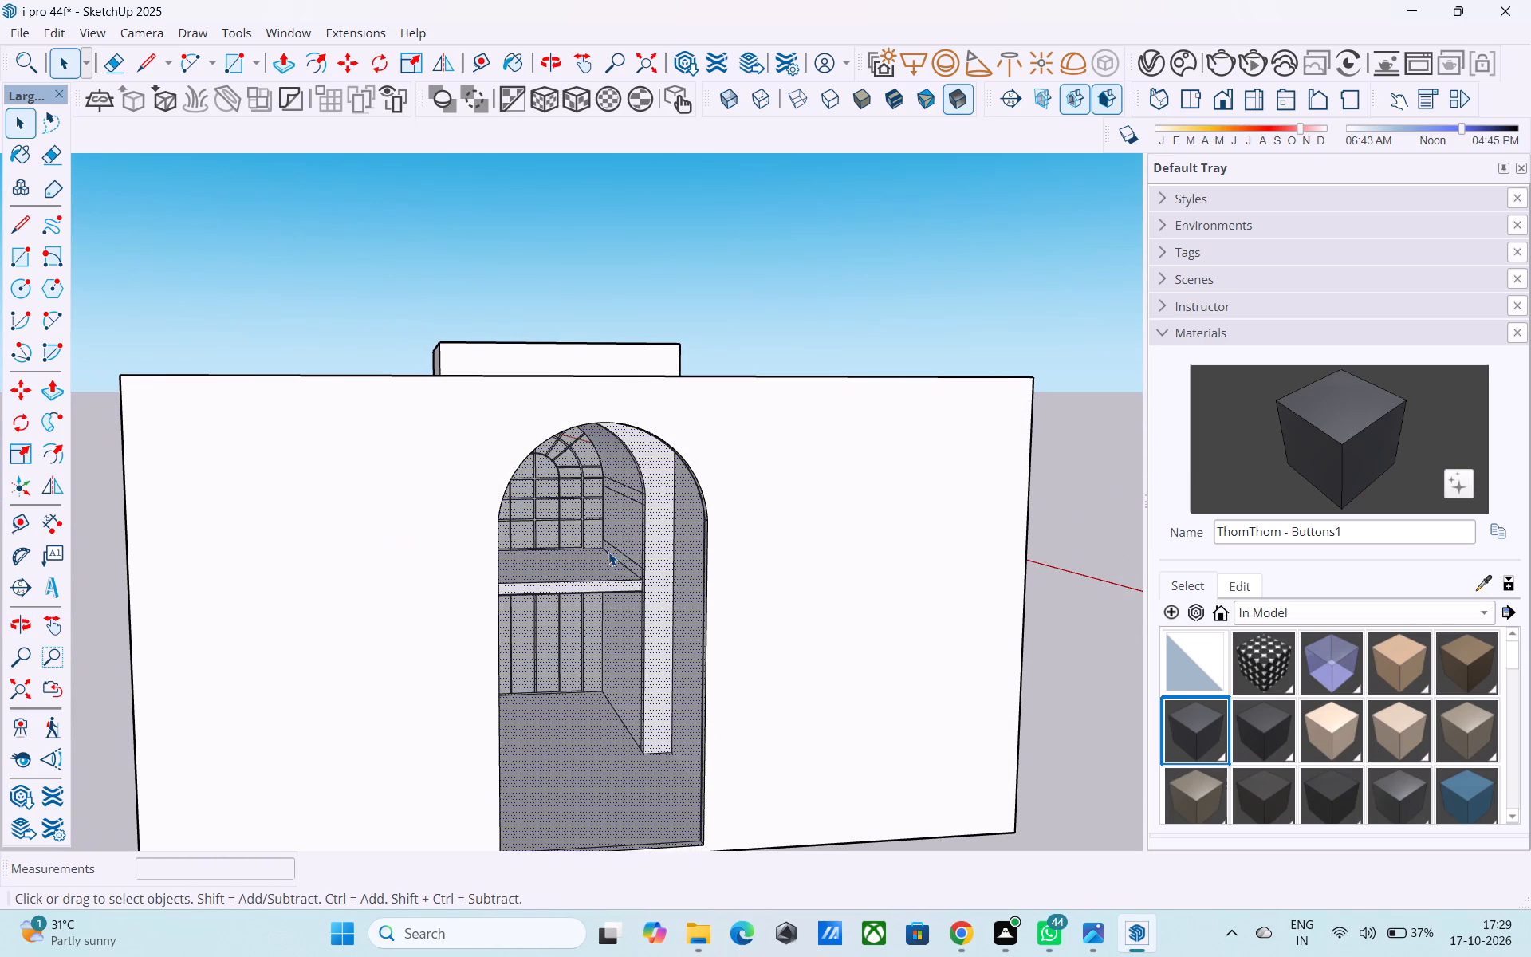
key(Delete)
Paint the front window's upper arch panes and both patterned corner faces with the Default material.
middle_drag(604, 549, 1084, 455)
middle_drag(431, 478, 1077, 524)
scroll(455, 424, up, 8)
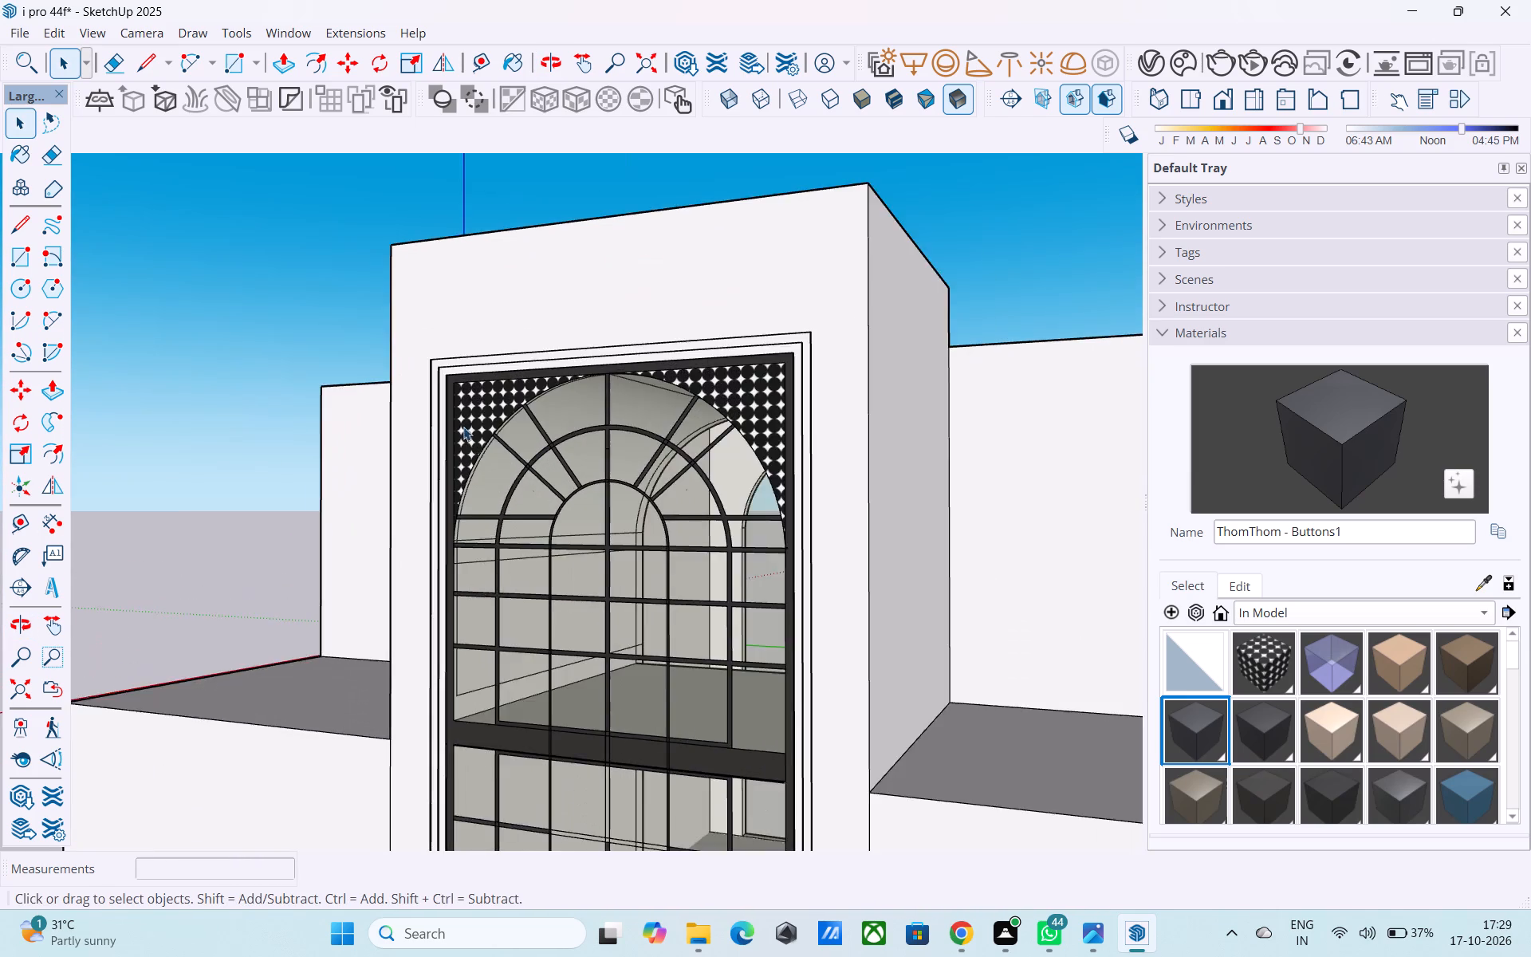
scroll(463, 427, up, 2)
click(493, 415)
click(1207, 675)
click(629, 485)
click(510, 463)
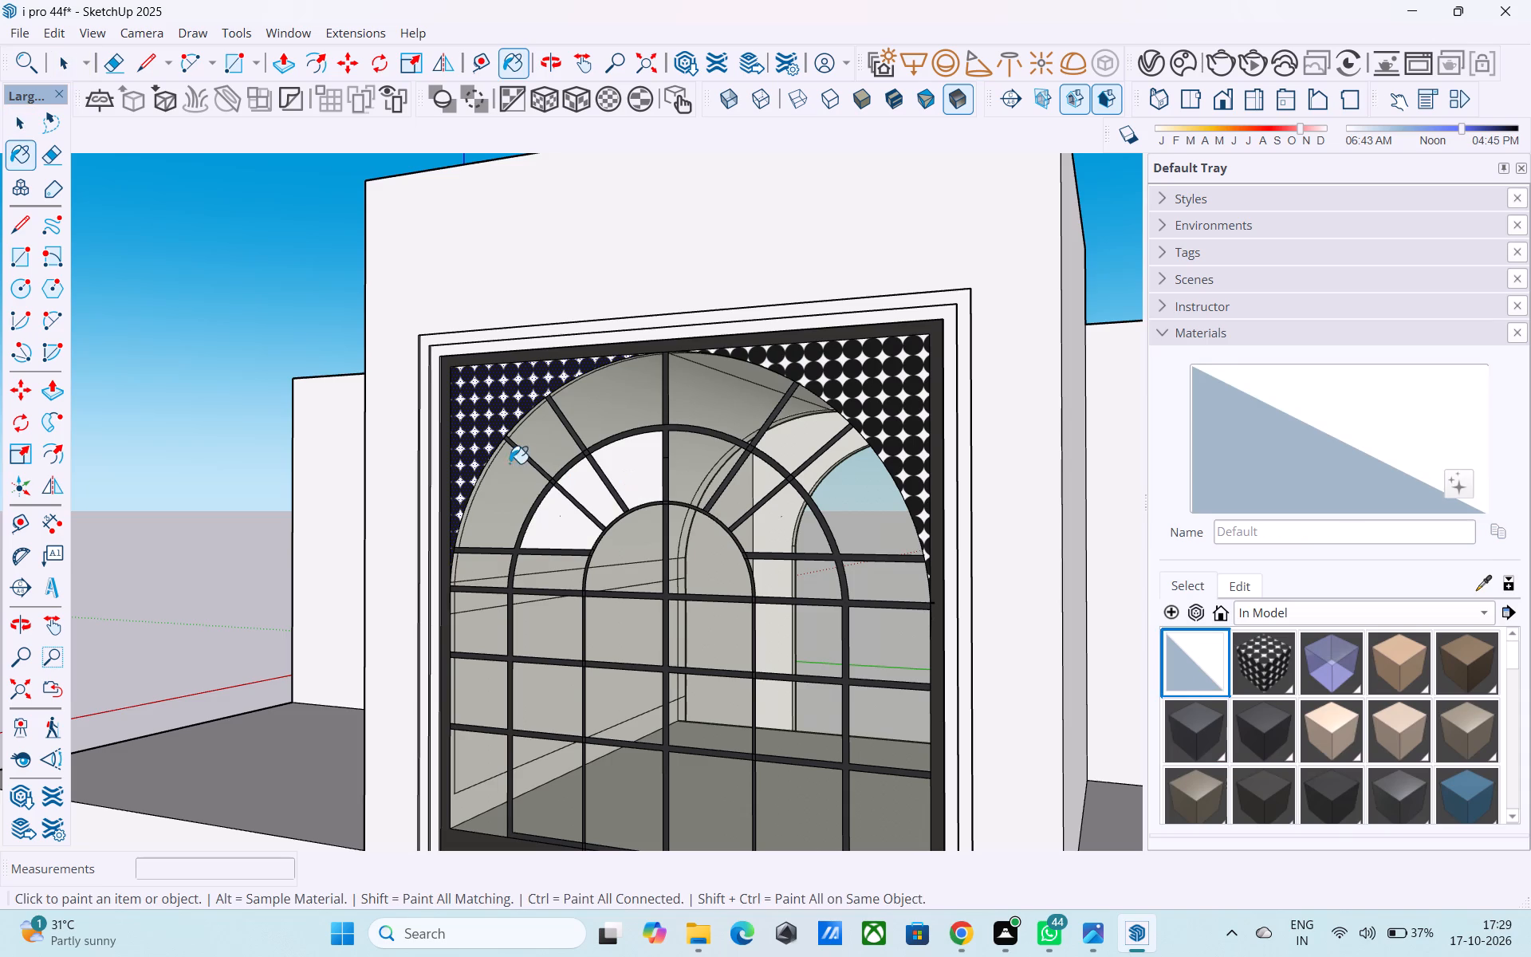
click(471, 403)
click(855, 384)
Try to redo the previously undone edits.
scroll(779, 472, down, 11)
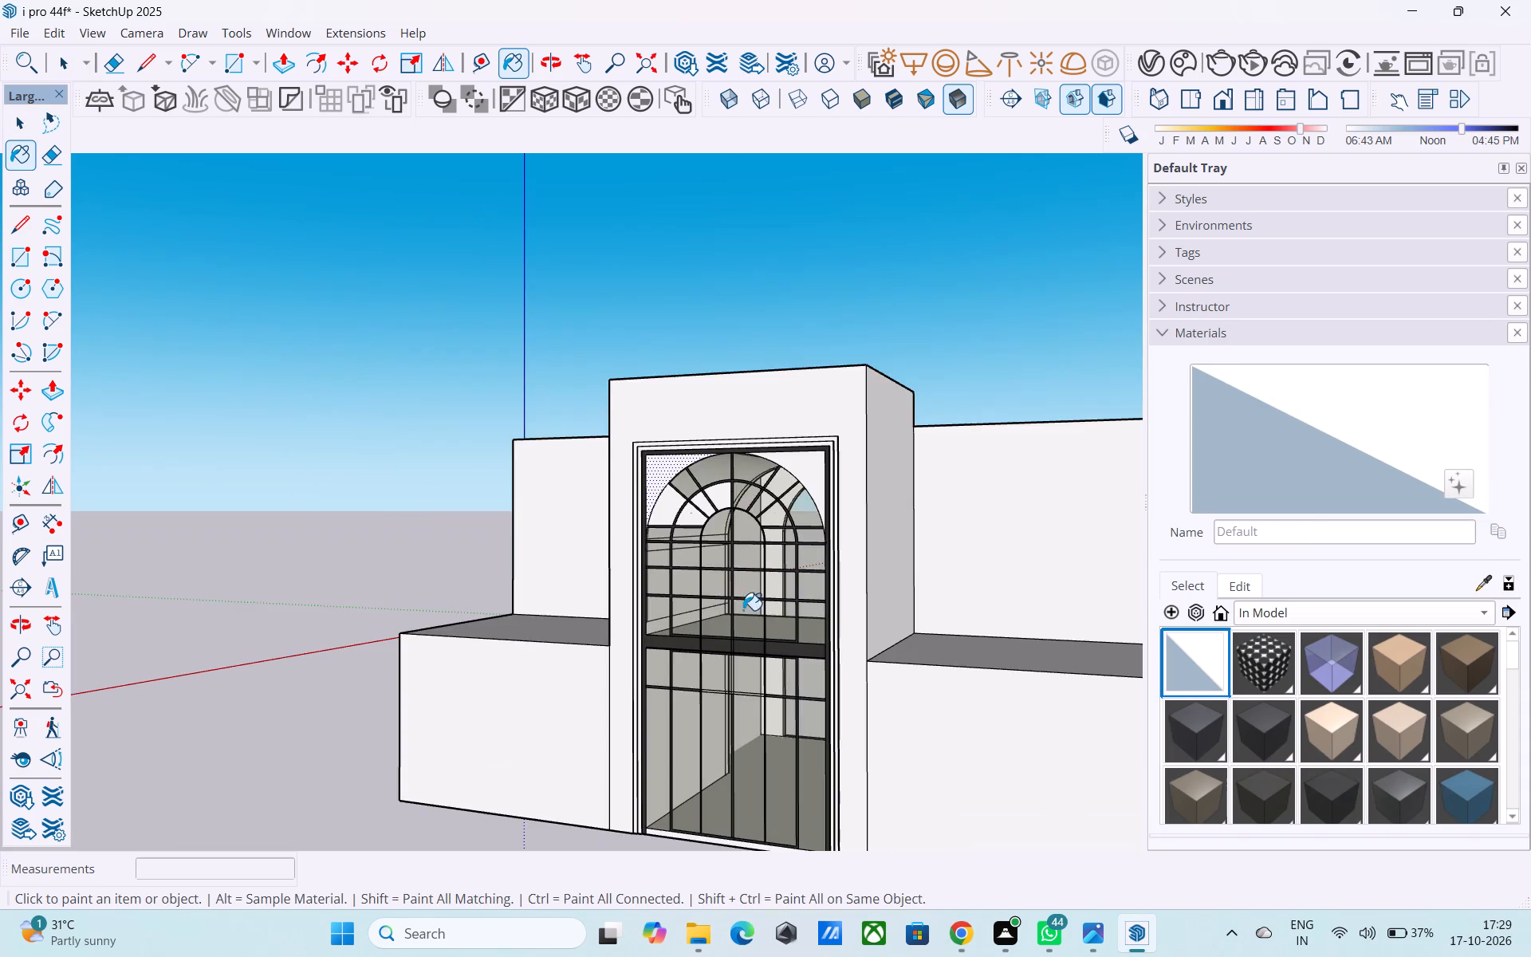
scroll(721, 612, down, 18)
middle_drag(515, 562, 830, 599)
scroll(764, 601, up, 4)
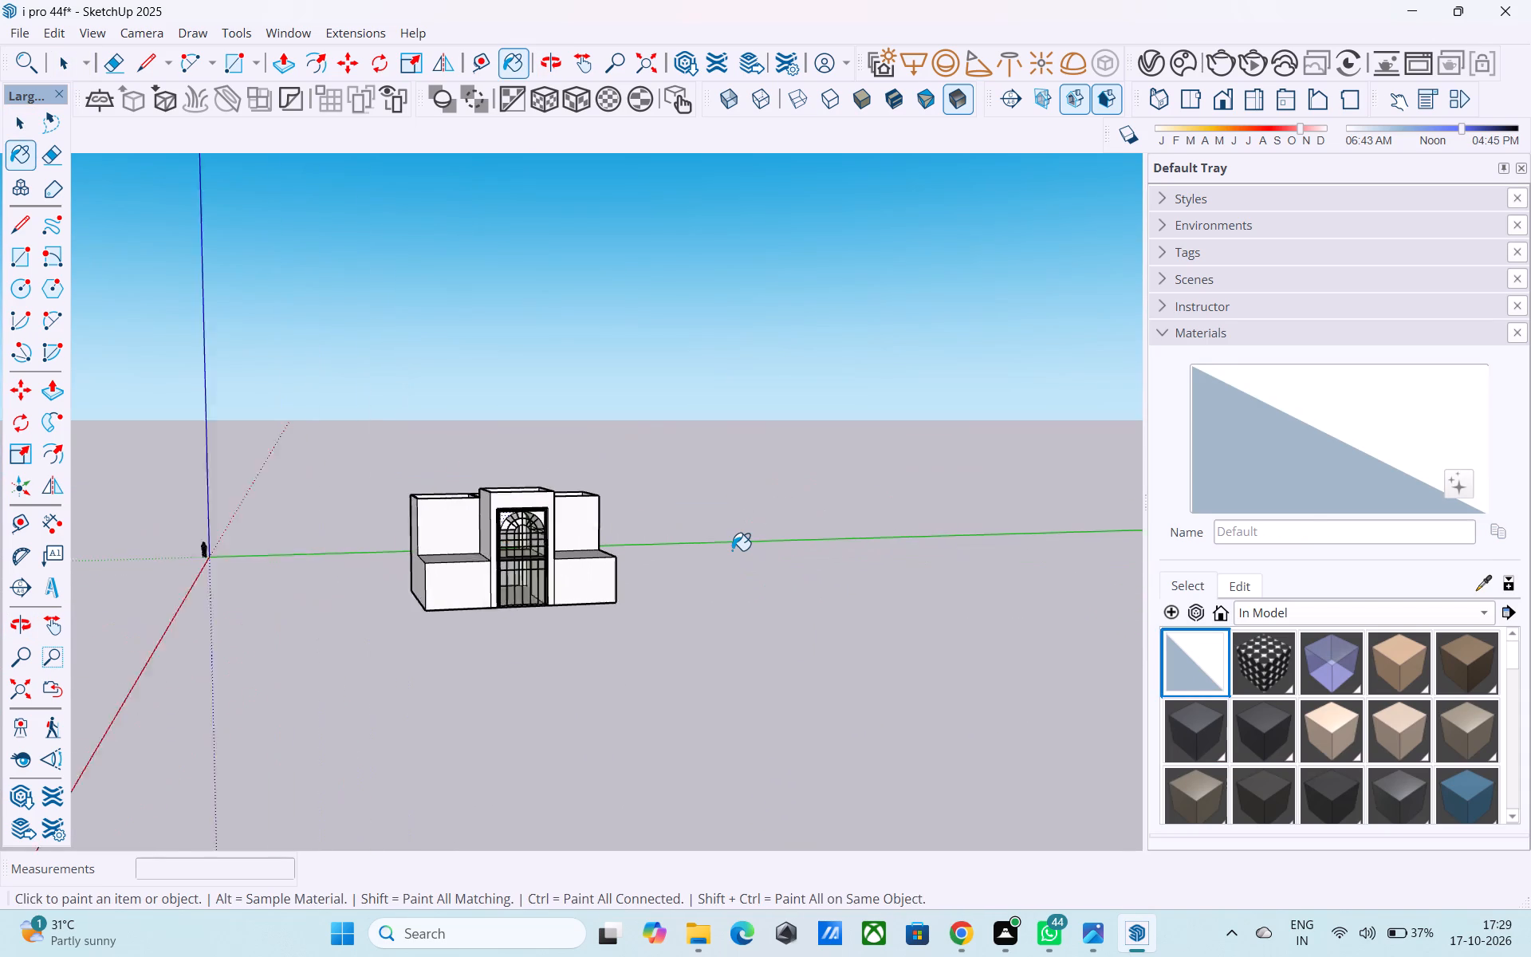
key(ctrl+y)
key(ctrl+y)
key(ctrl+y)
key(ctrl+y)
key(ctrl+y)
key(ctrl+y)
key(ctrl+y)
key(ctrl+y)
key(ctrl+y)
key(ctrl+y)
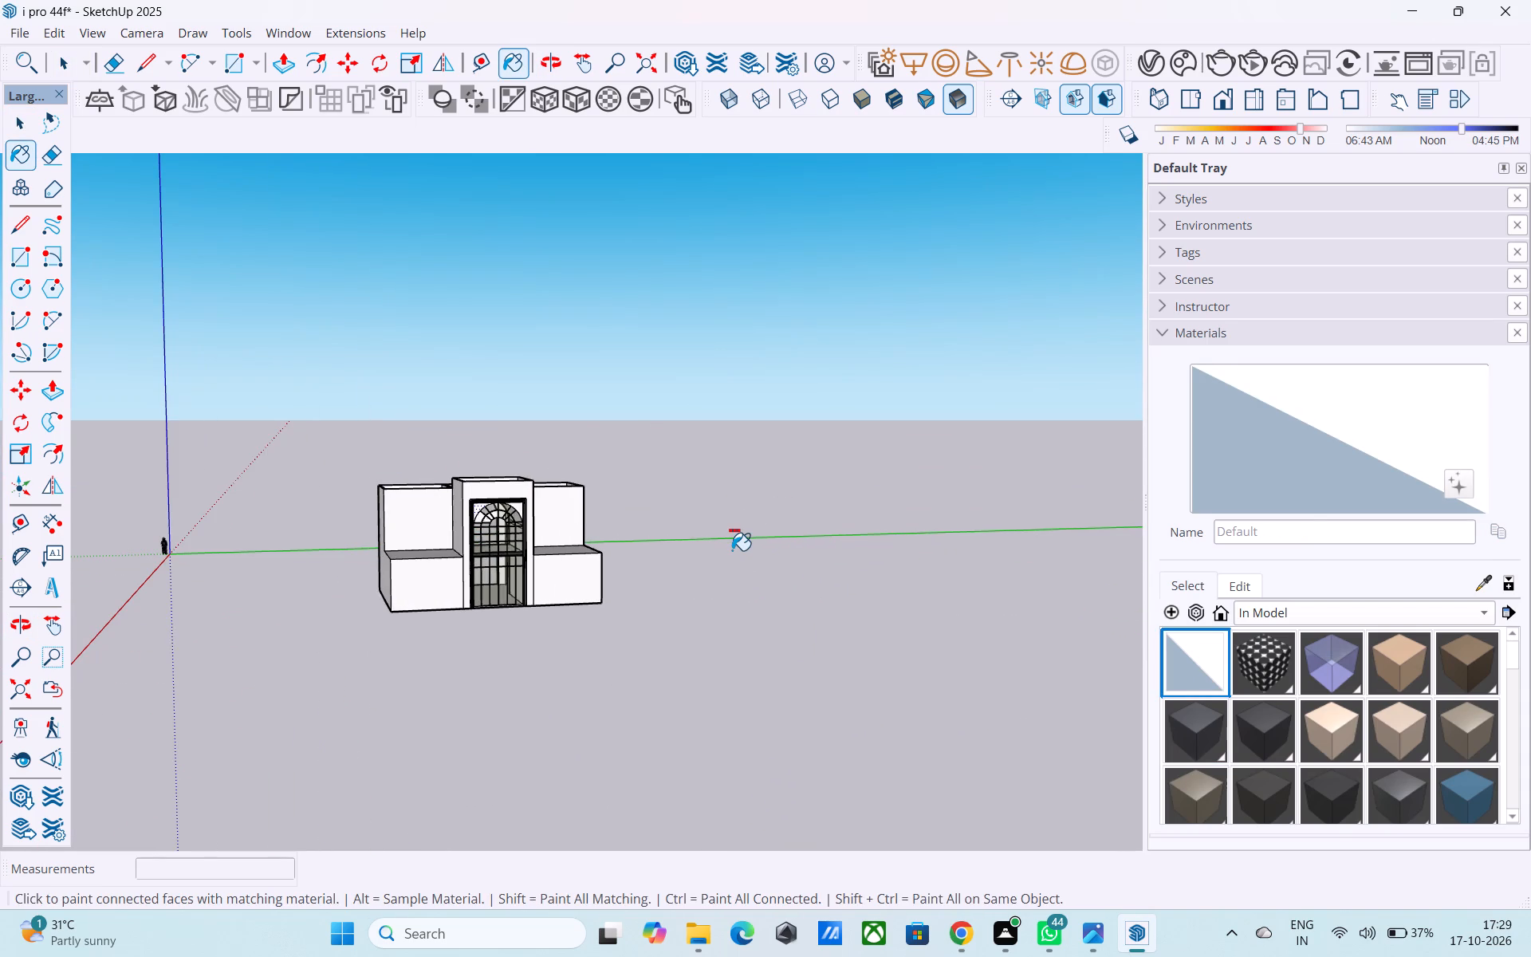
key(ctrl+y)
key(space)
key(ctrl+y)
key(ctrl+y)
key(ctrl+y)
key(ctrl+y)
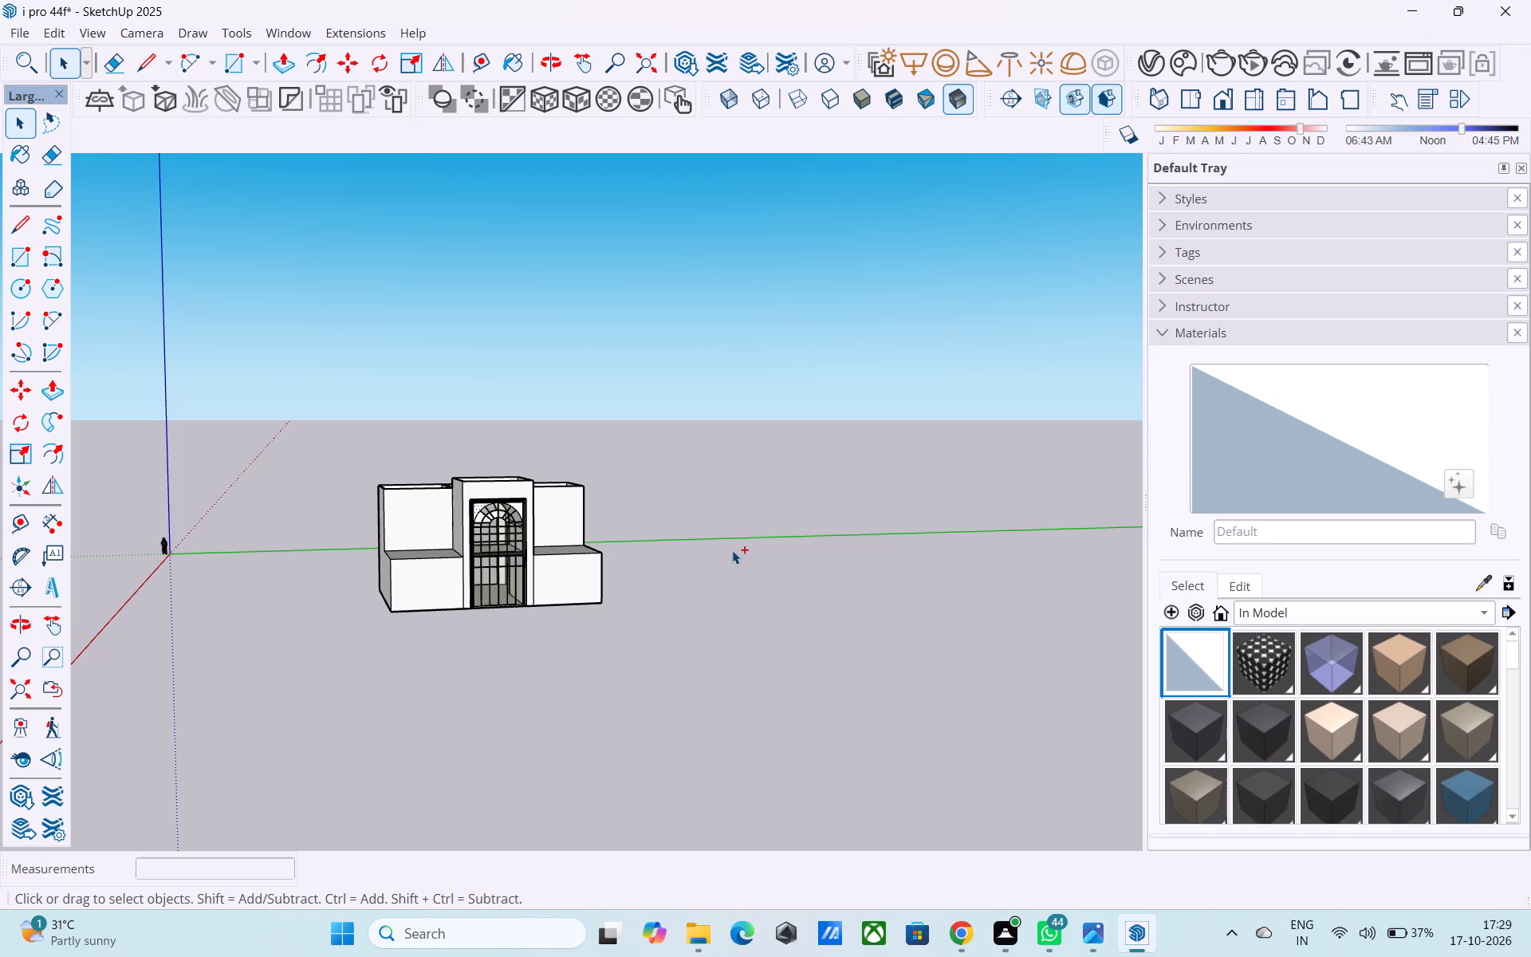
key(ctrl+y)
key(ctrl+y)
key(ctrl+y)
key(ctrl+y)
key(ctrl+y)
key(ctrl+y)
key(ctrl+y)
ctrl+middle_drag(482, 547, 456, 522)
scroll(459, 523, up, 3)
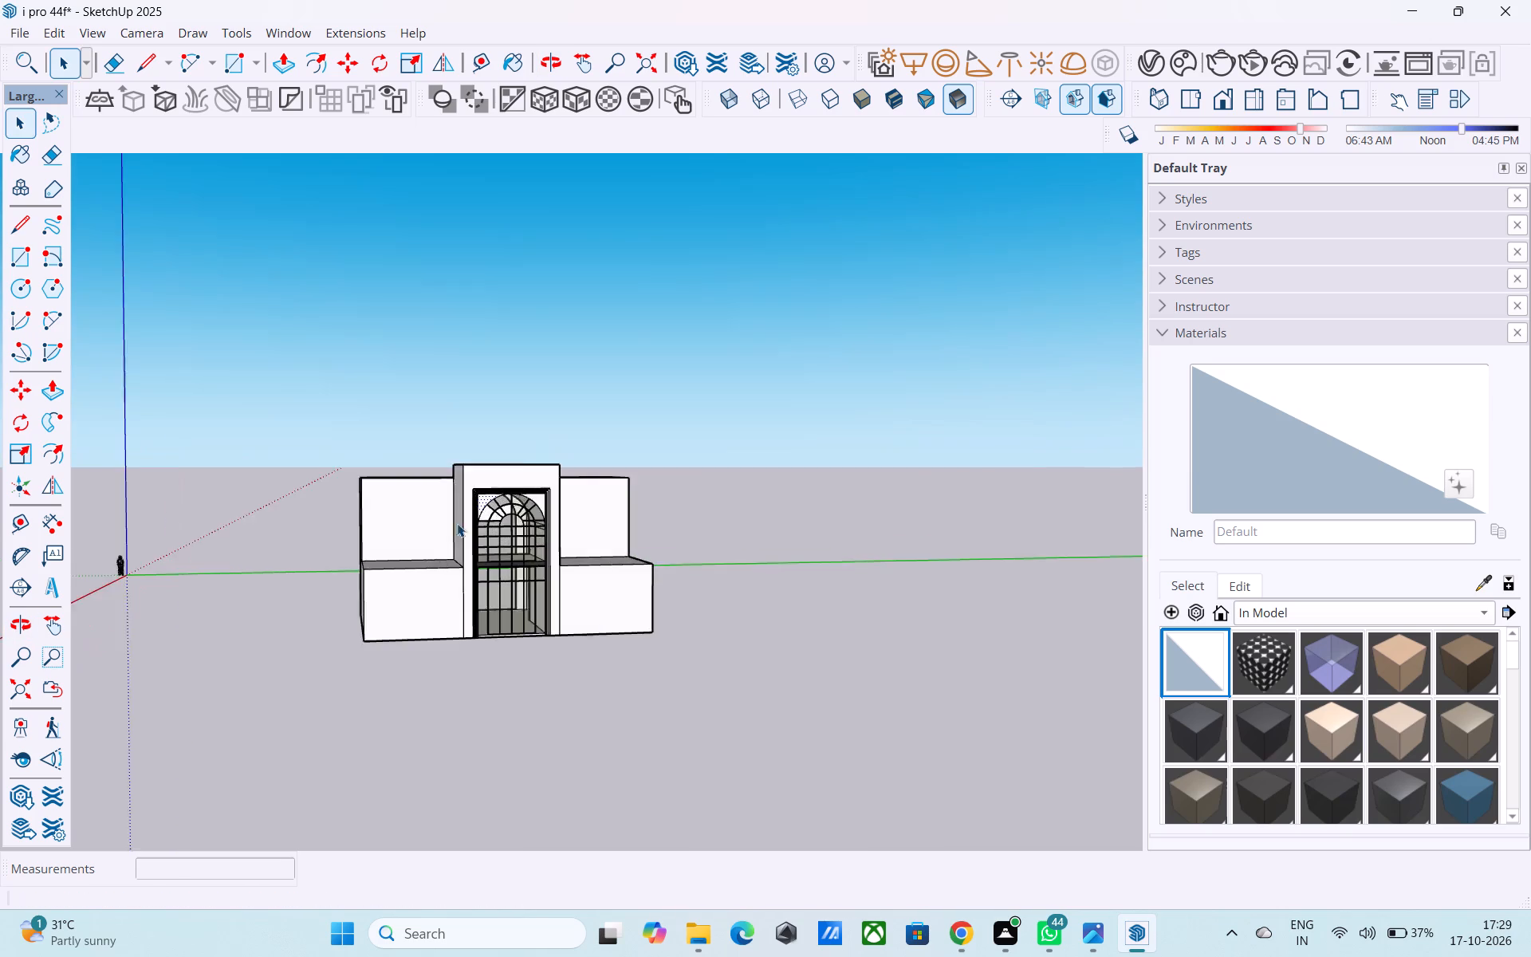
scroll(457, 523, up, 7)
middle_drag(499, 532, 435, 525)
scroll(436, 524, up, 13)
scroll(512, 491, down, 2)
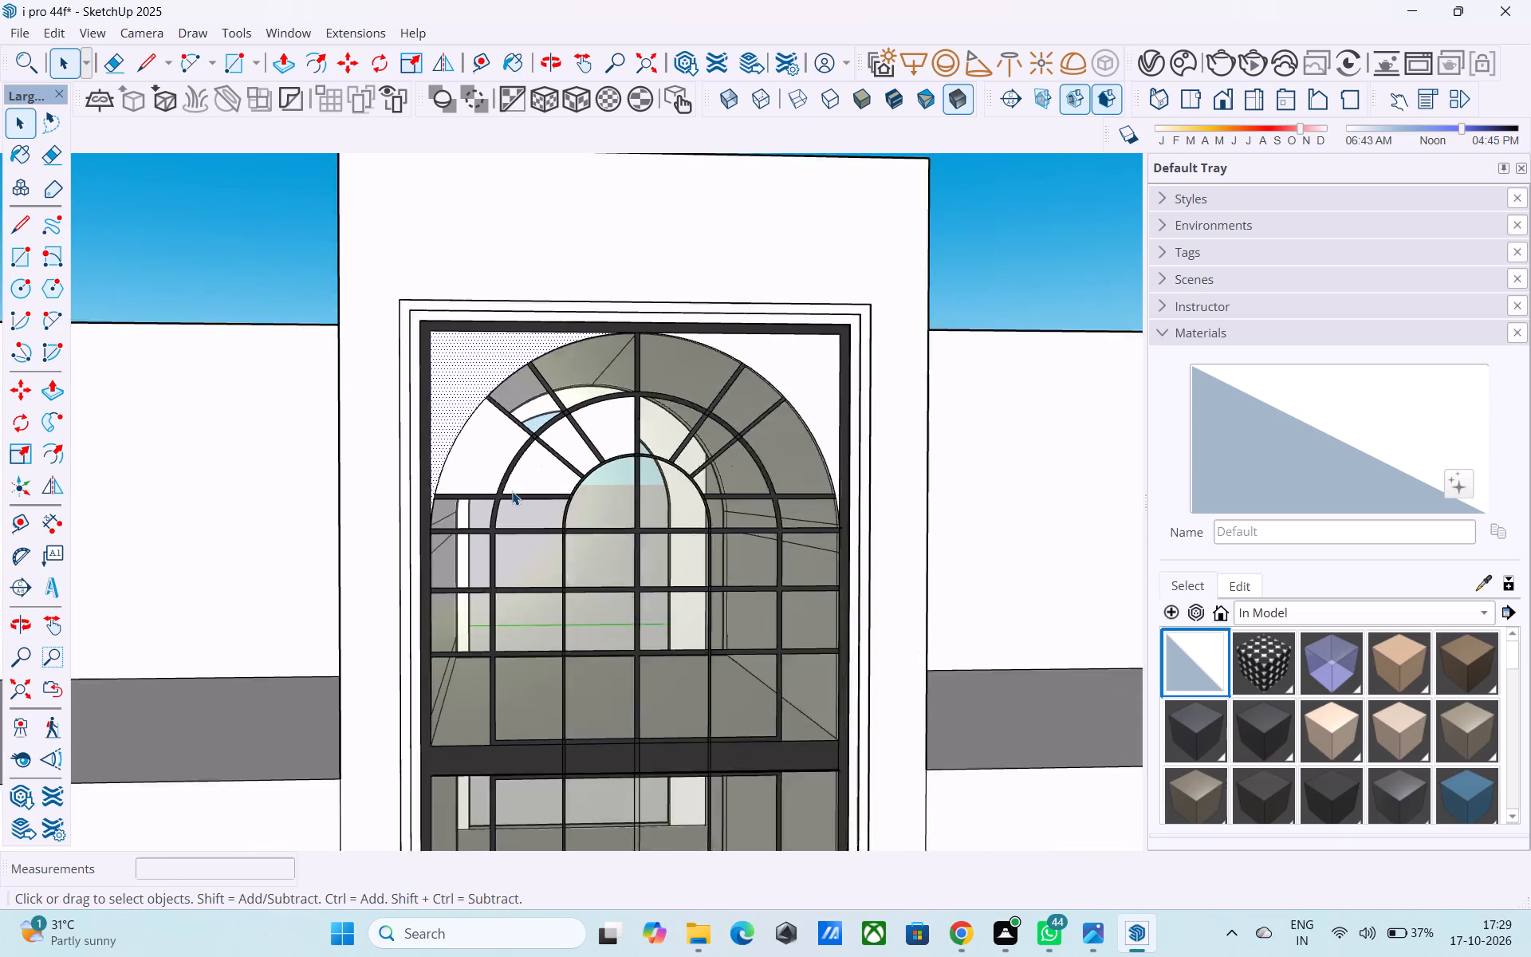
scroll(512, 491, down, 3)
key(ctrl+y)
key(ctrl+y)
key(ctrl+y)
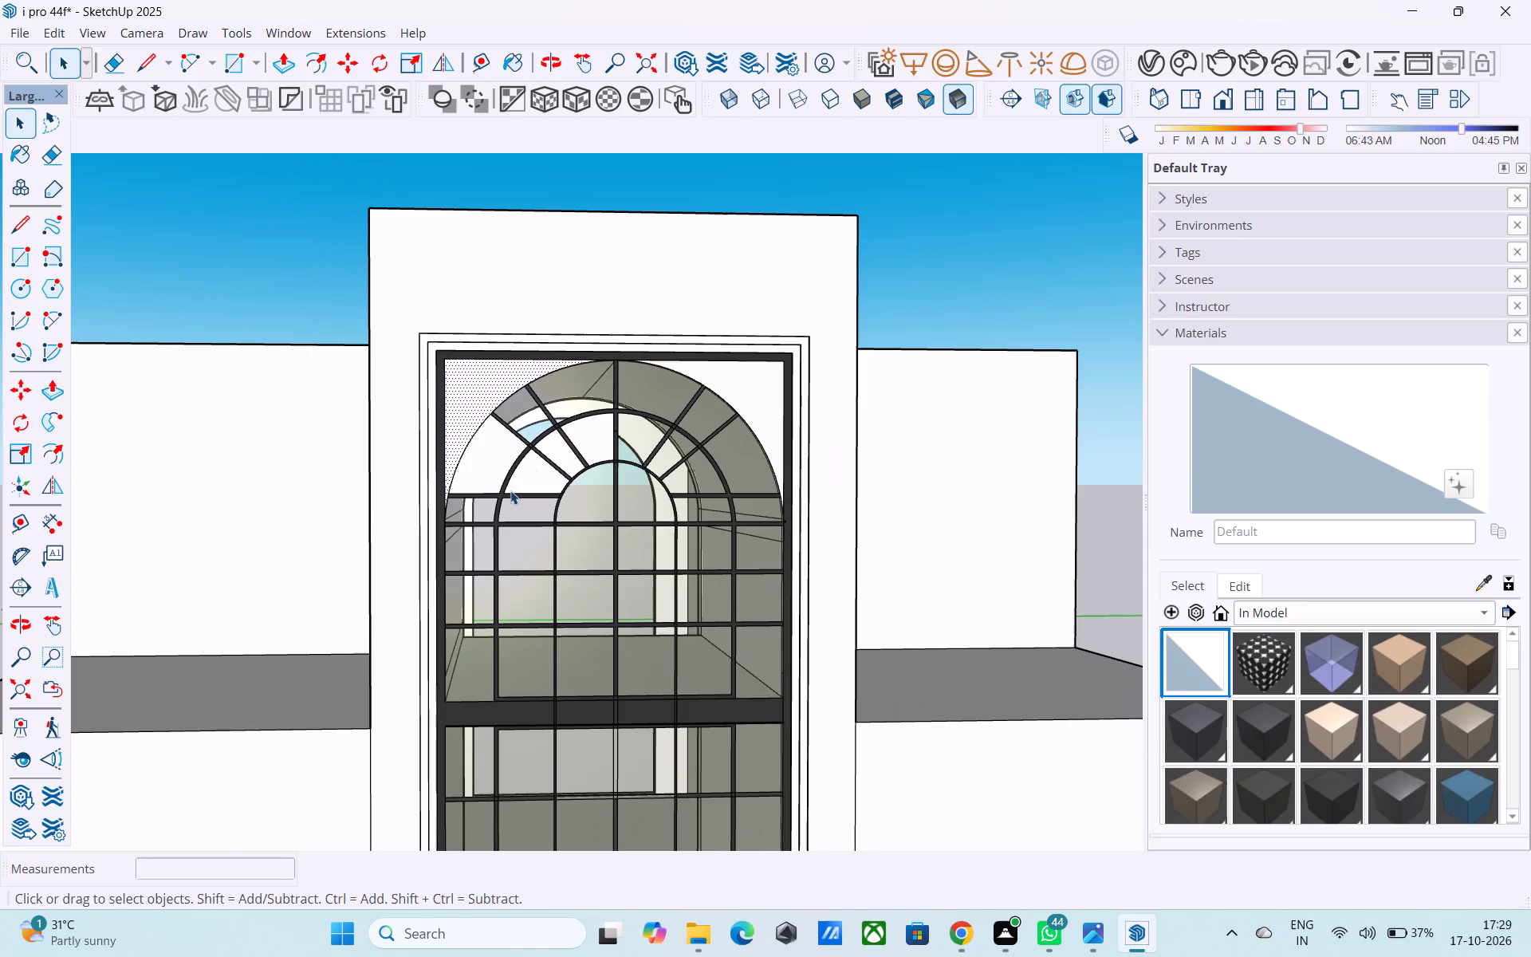
Paint both corner faces above the front window's arch with the Circles_Solid_Black_1K material.
scroll(461, 413, up, 4)
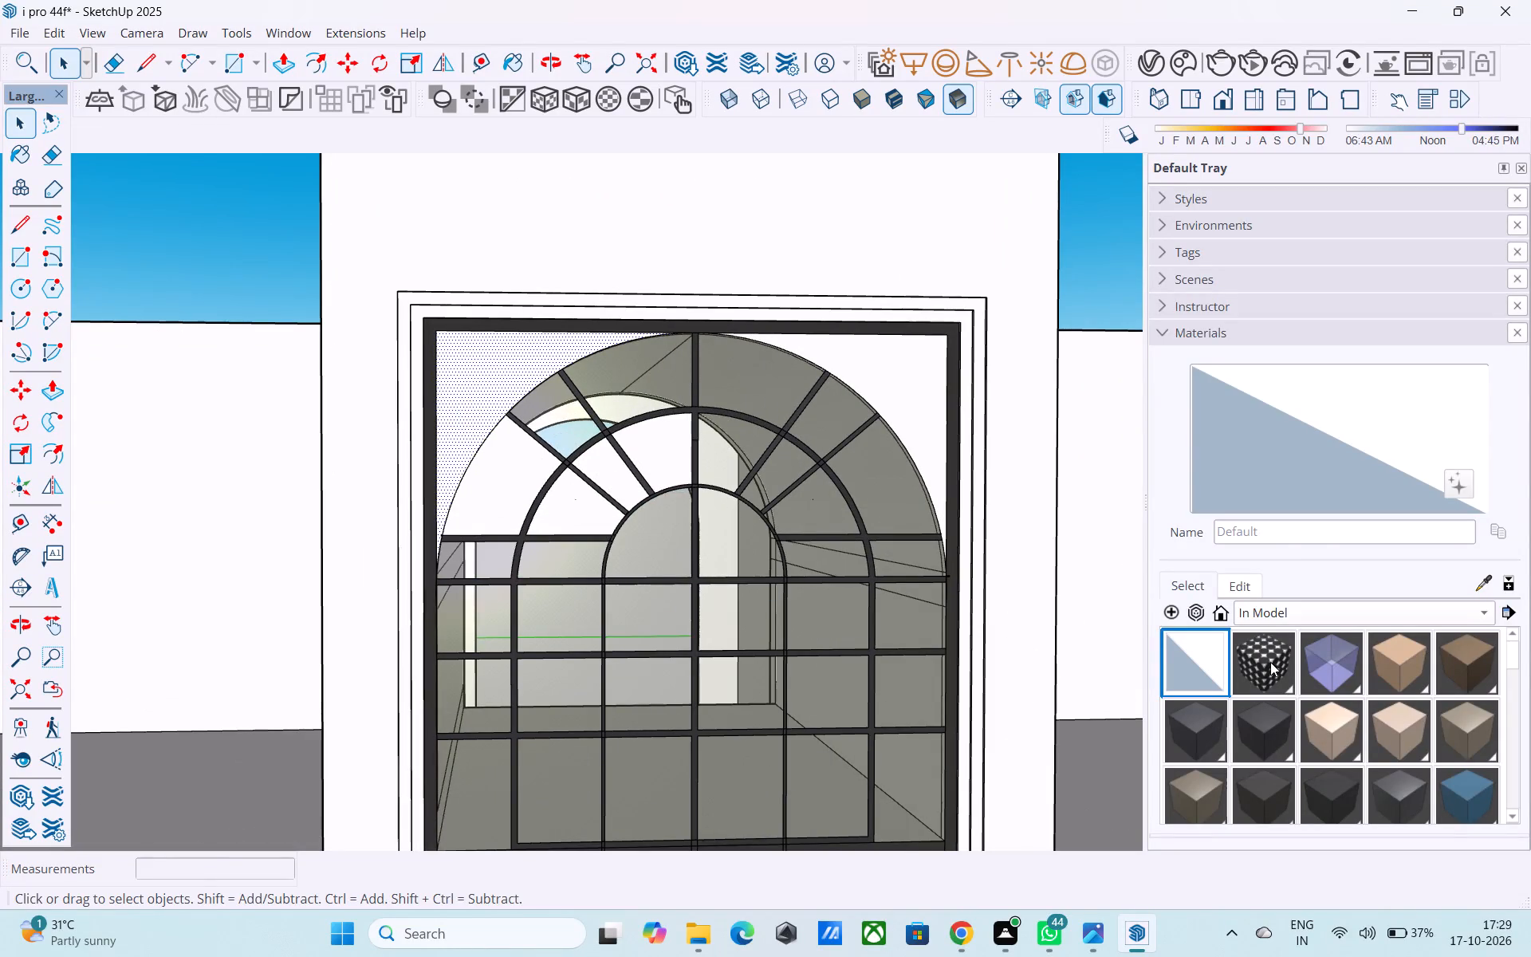
click(1270, 662)
click(474, 390)
click(937, 364)
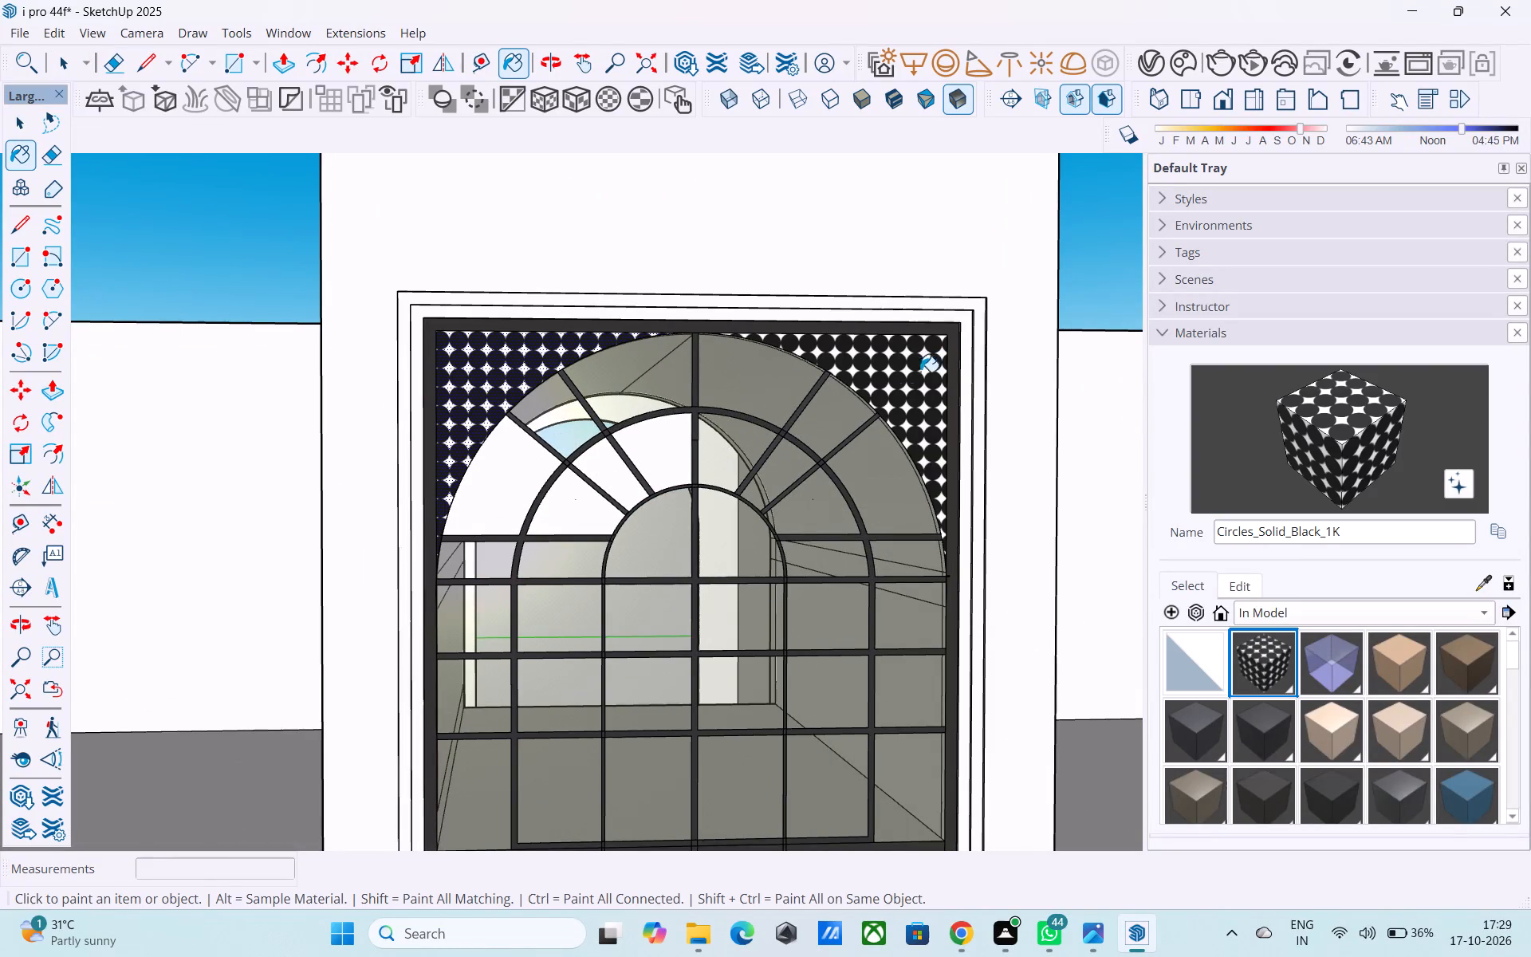
Paint the white panes in the front window's arch with the Glass_Safety_01 material.
middle_drag(620, 502, 566, 514)
click(1330, 660)
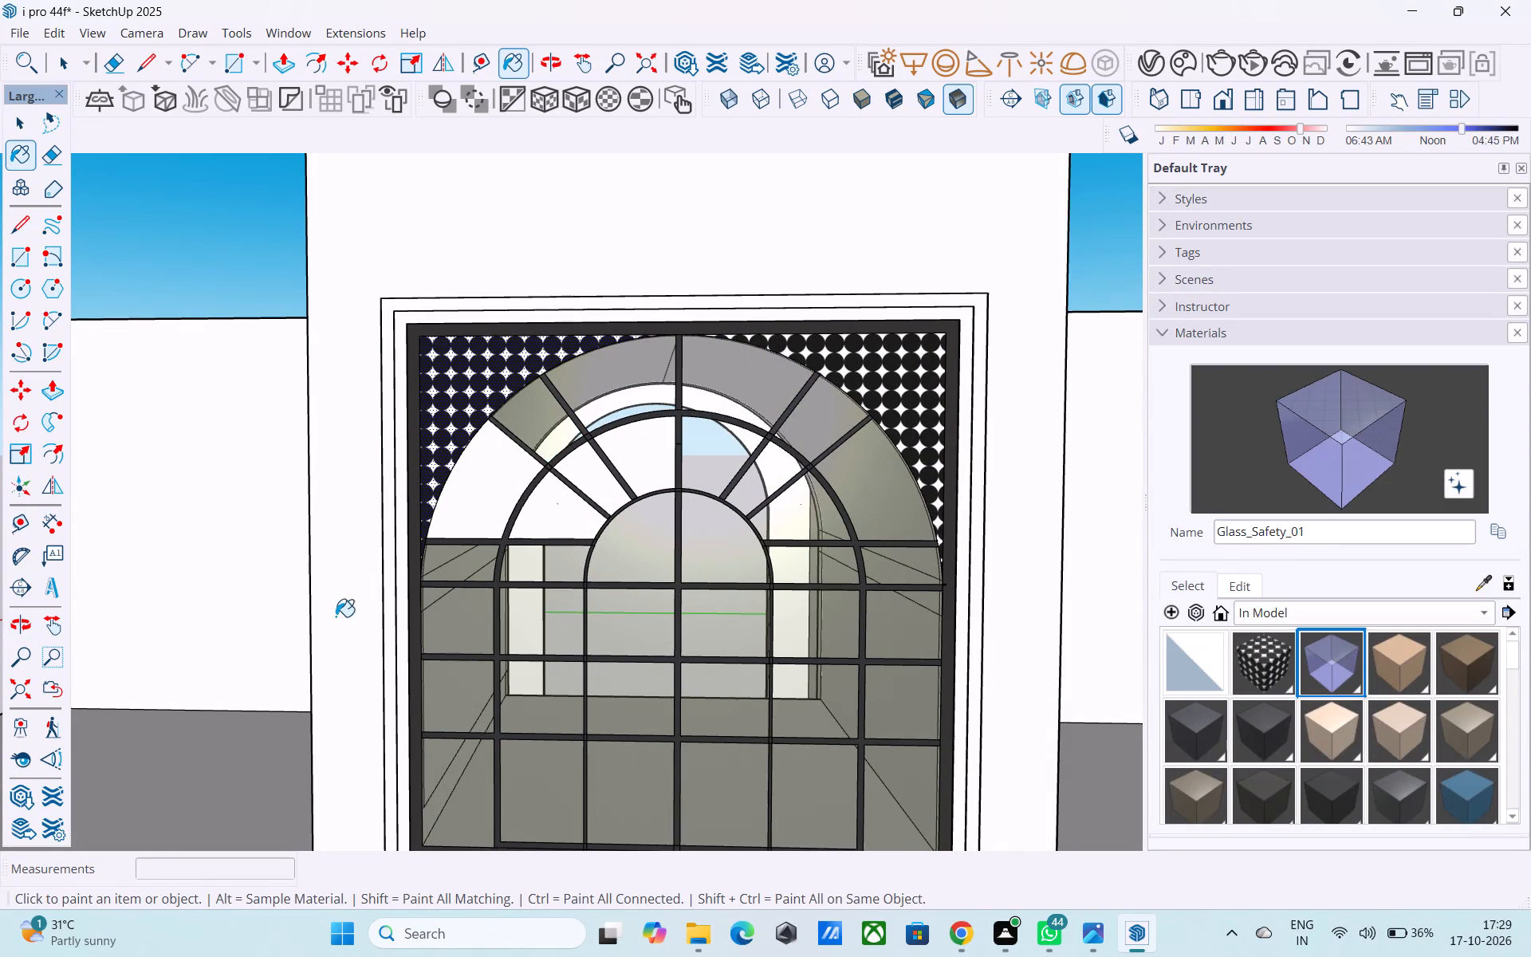
click(490, 521)
click(539, 517)
scroll(719, 494, down, 2)
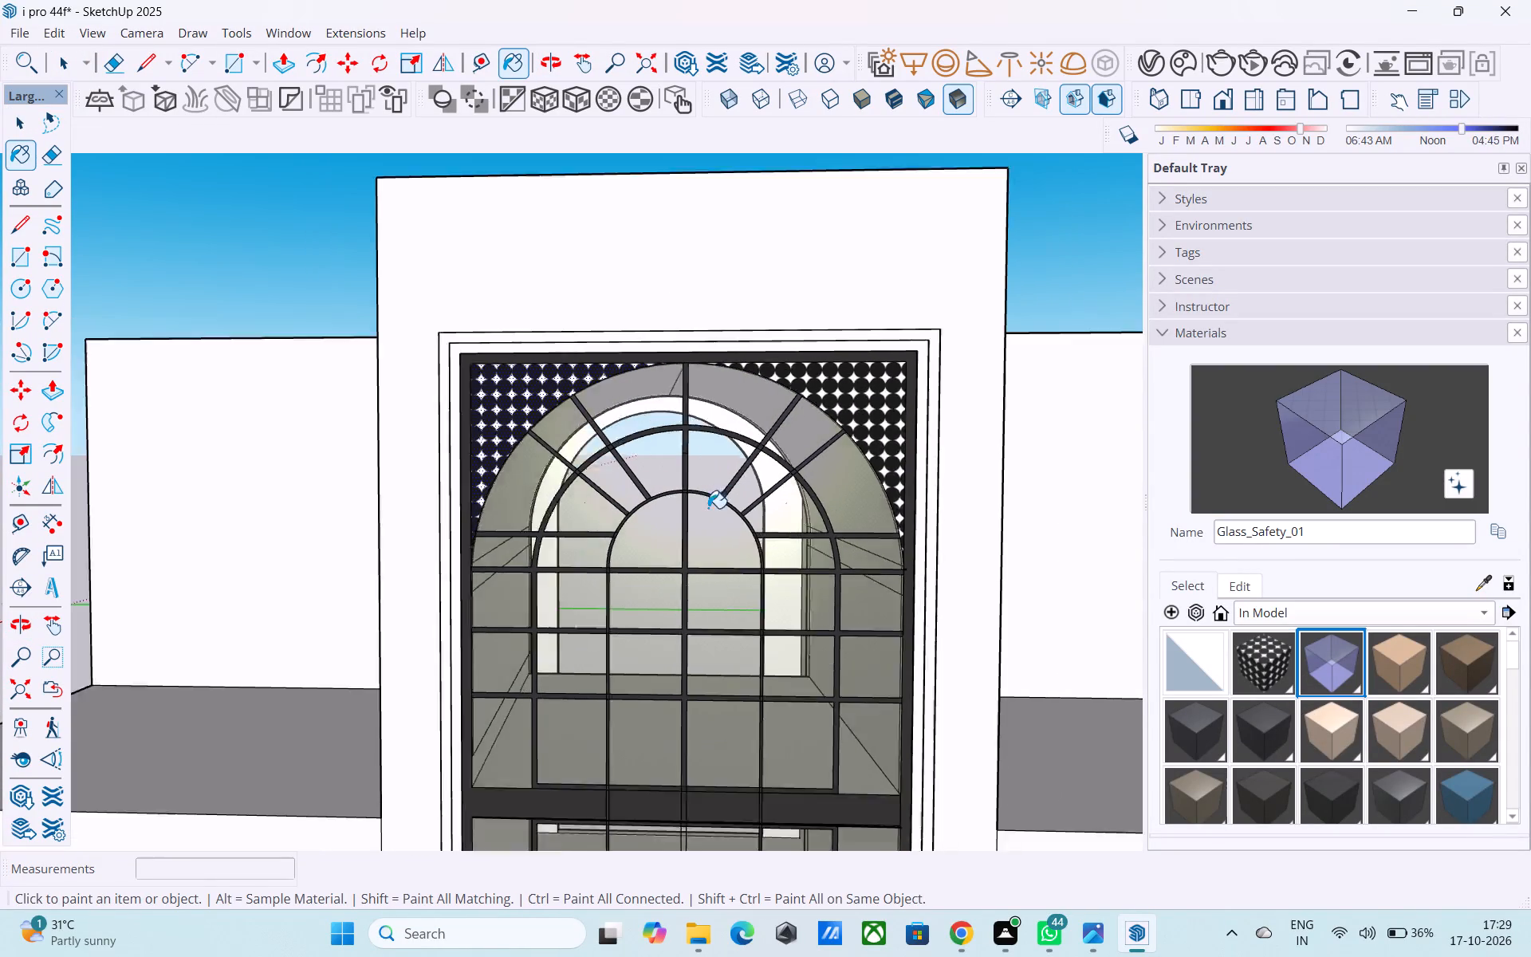
scroll(708, 508, down, 7)
middle_drag(657, 657, 560, 569)
scroll(530, 546, down, 6)
middle_drag(539, 579, 580, 644)
key(space)
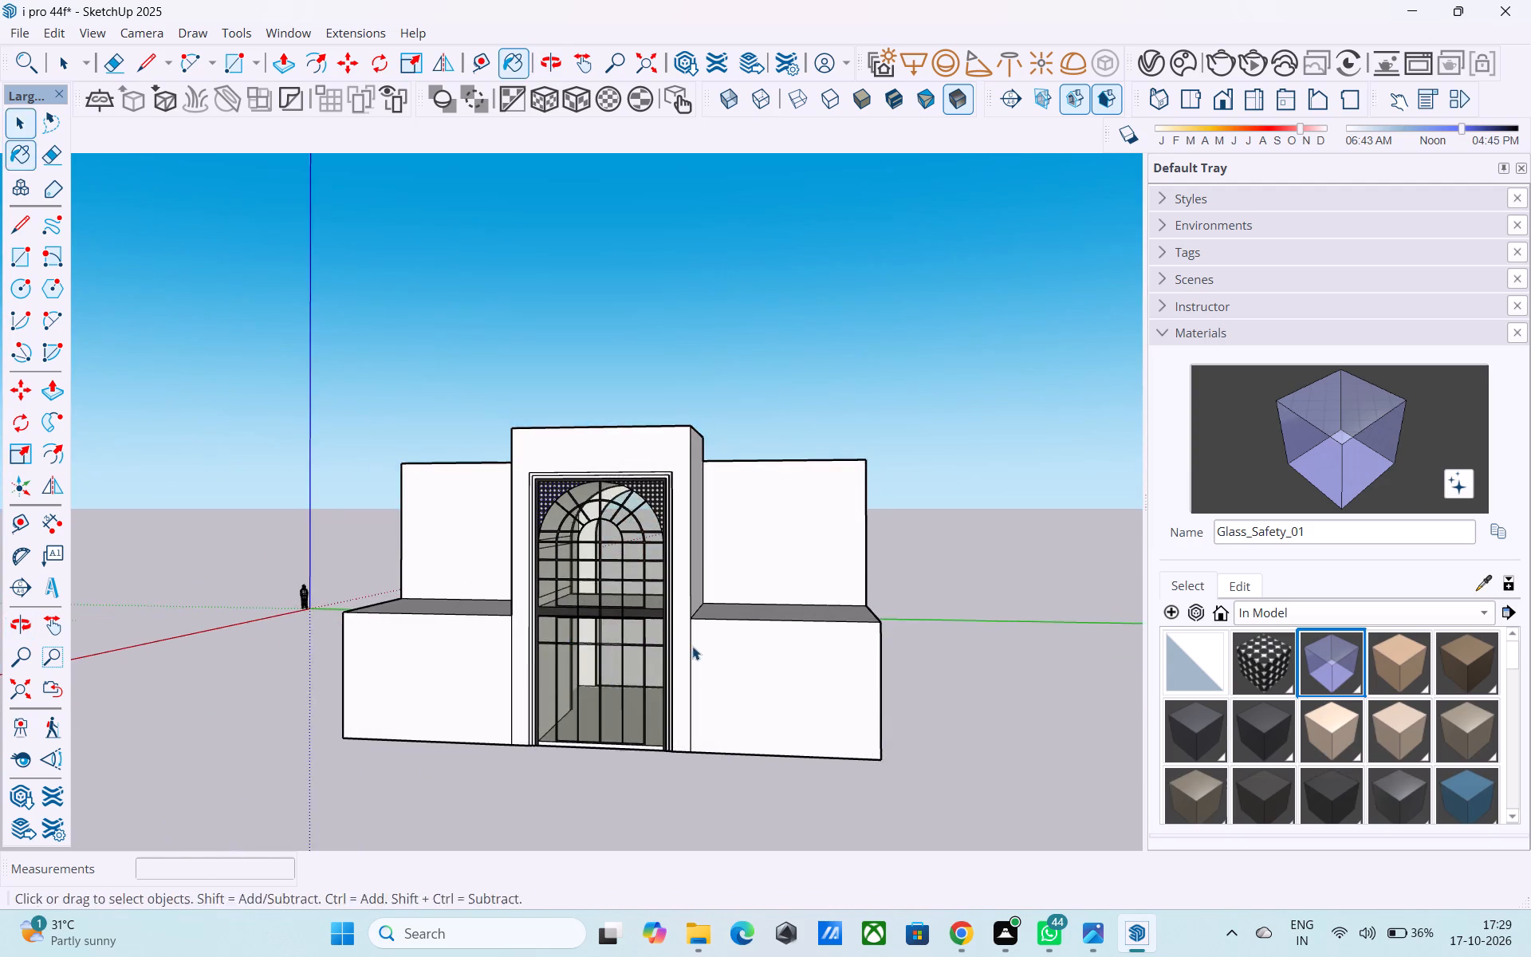
Save the model.
middle_drag(692, 642, 0, 741)
middle_drag(840, 691, 255, 612)
middle_drag(477, 575, 261, 590)
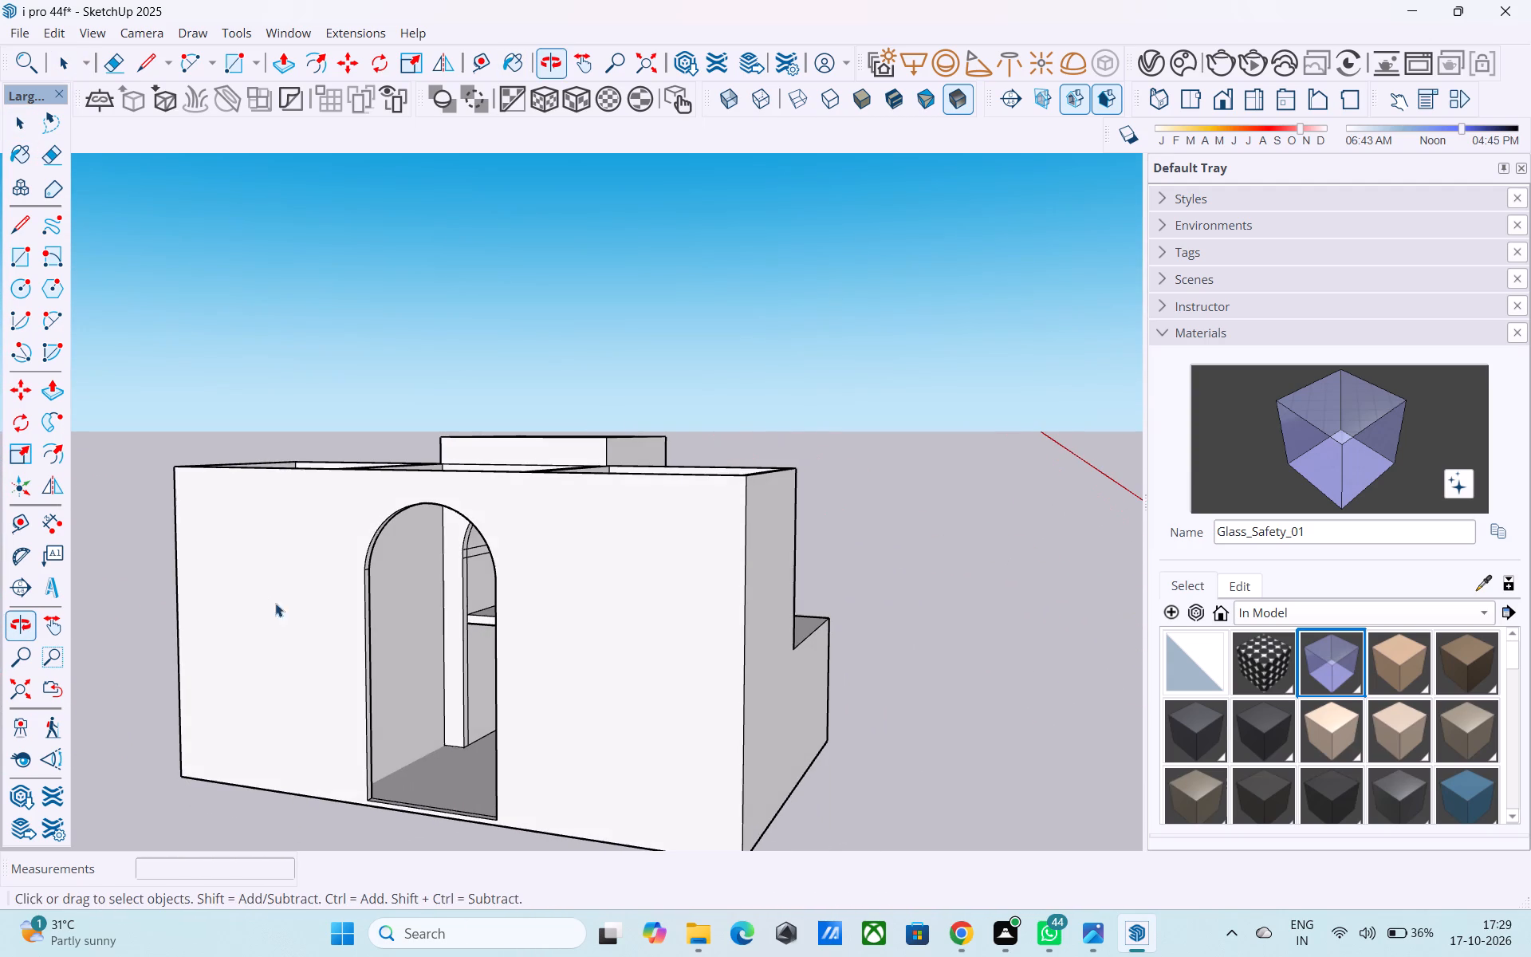
key(ctrl+s)
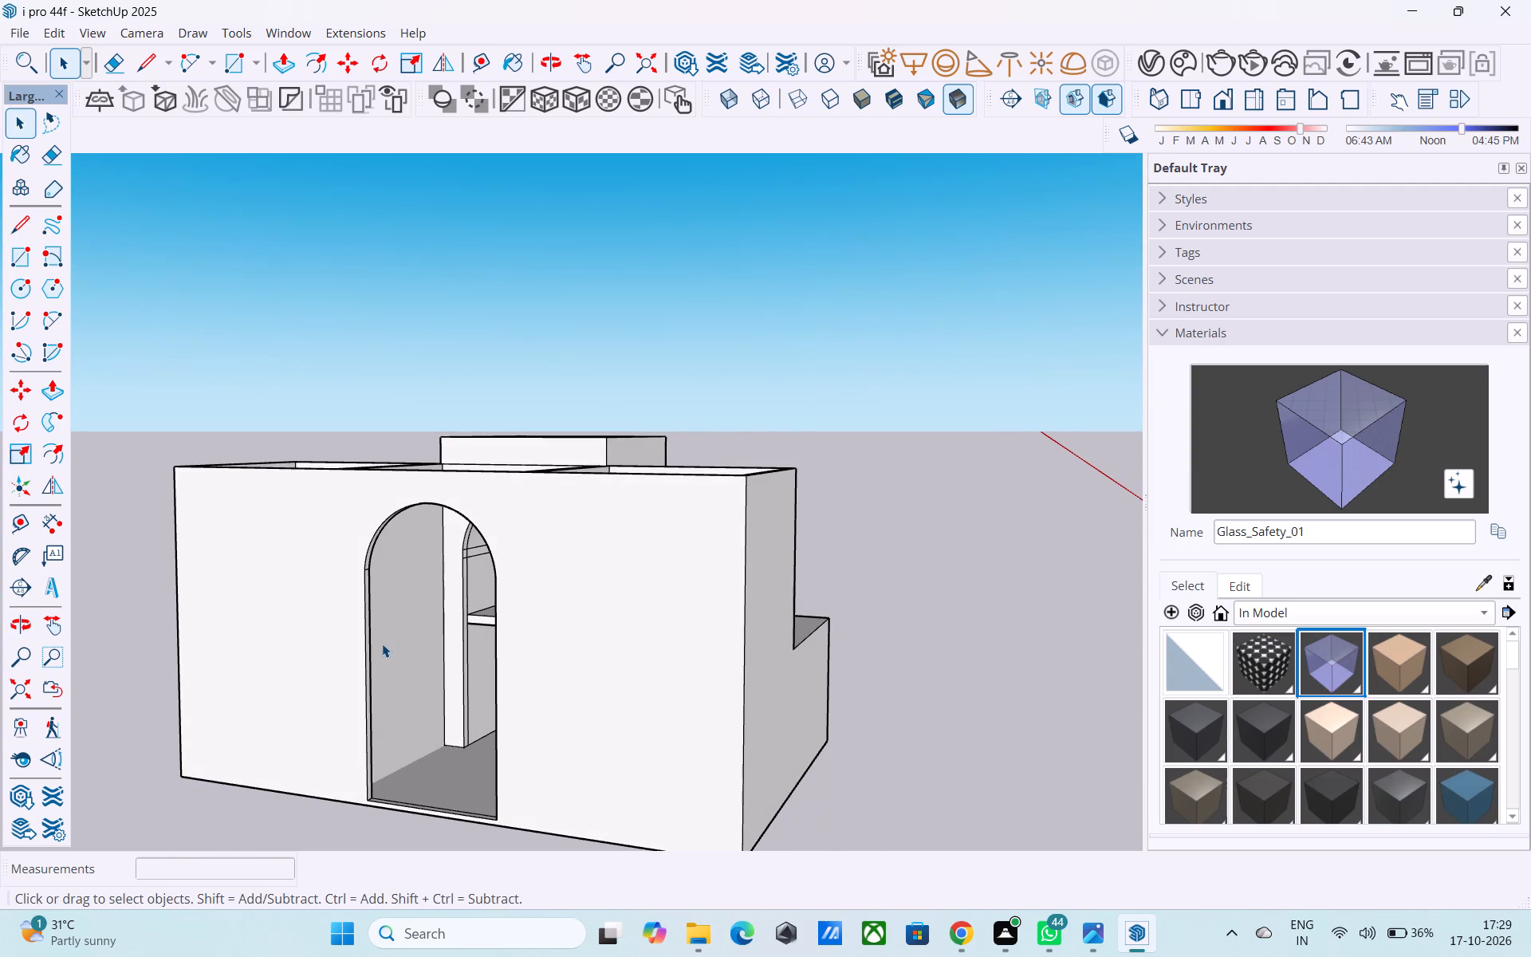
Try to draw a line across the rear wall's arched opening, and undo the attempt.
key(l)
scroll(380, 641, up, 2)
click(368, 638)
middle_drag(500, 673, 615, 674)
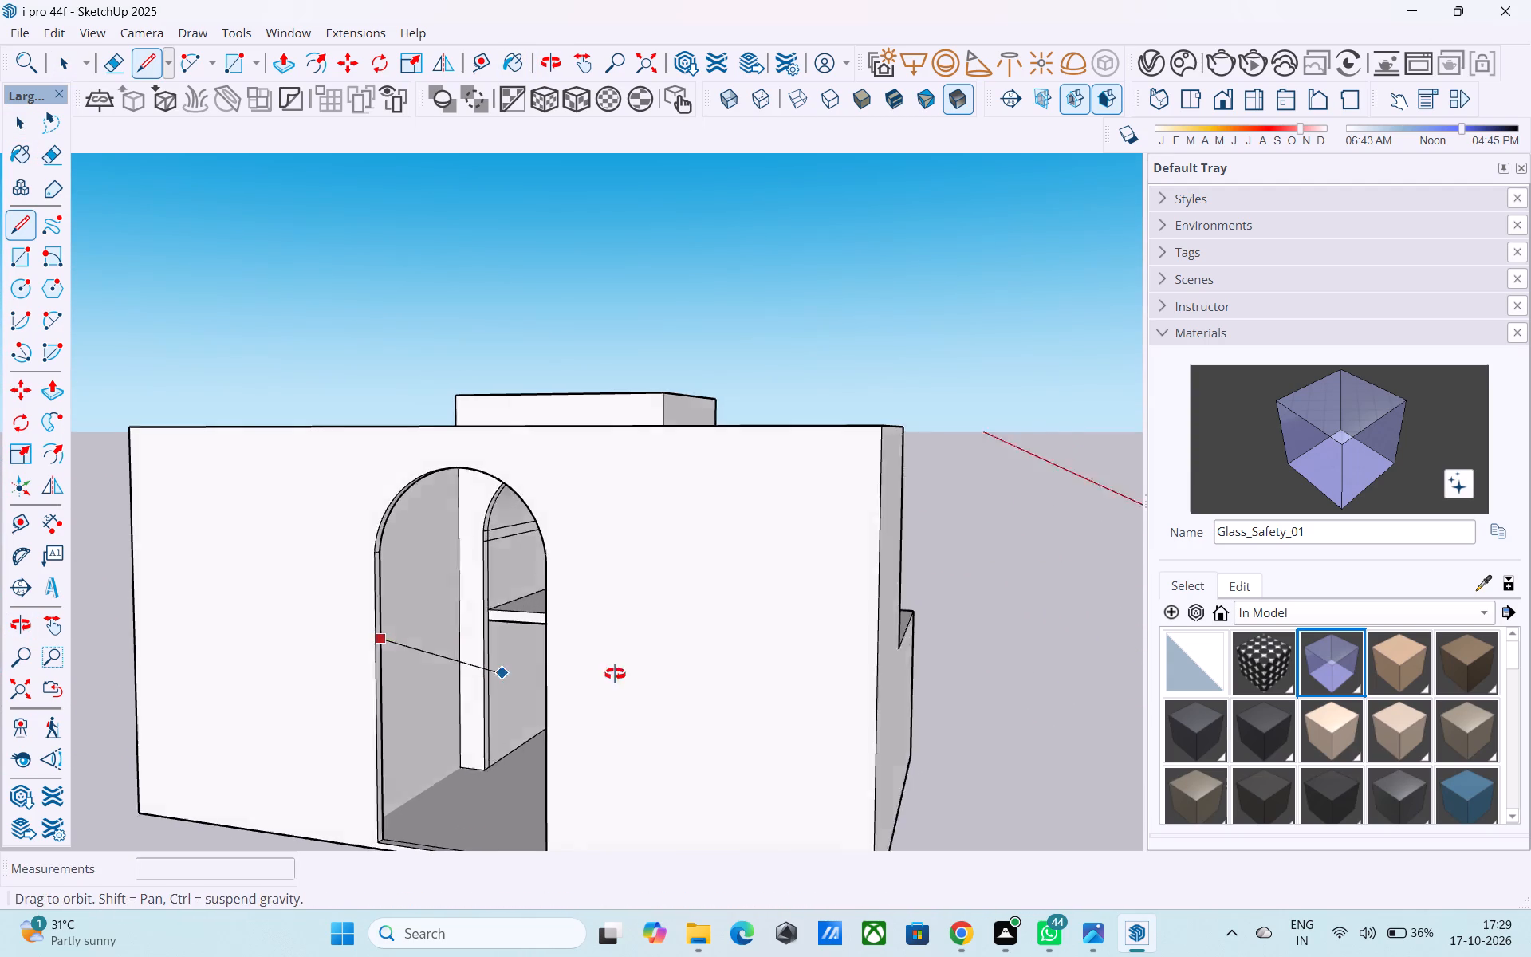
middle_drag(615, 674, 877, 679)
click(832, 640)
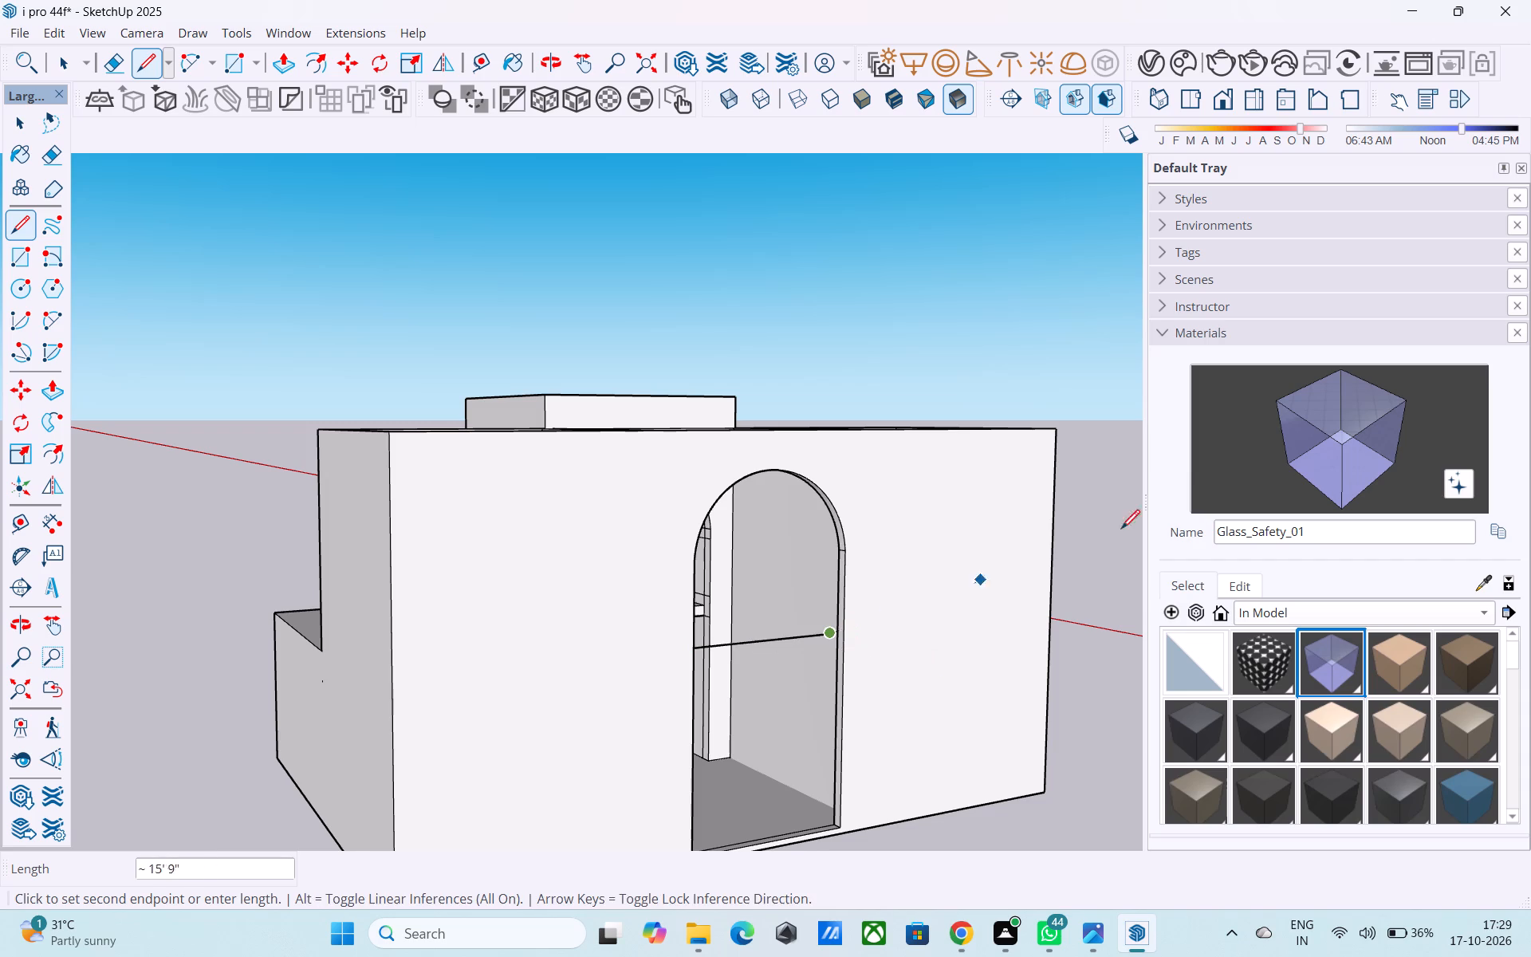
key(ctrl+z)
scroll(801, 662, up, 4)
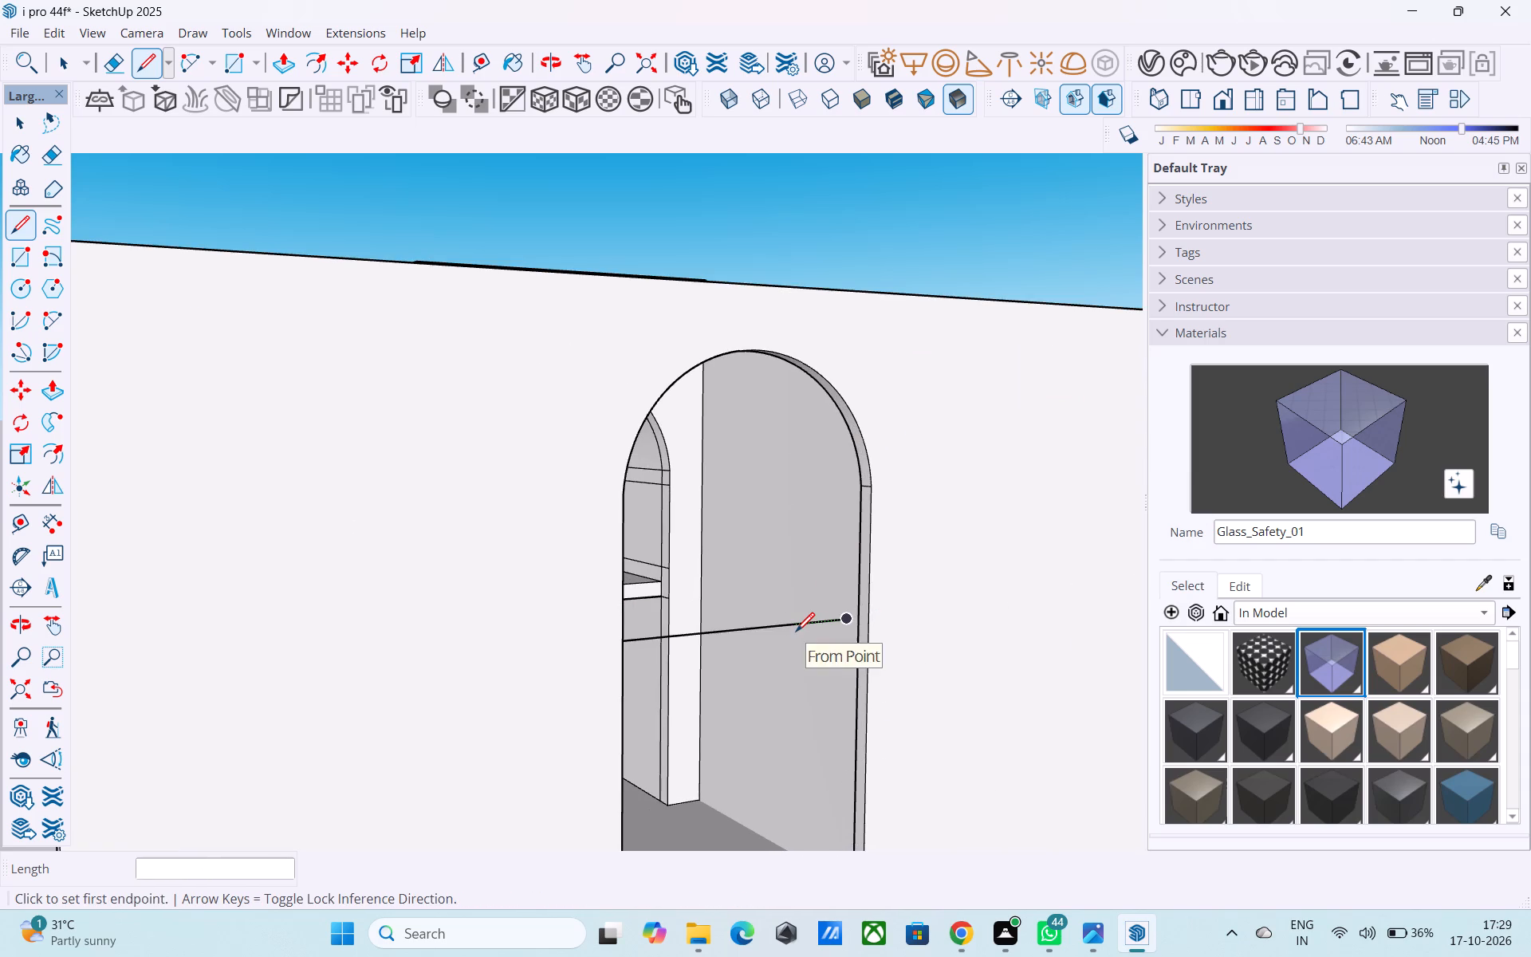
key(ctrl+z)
Draw a 14' line between the two side edges of the rear arched opening to fill it with a face.
click(861, 613)
middle_drag(861, 613, 440, 665)
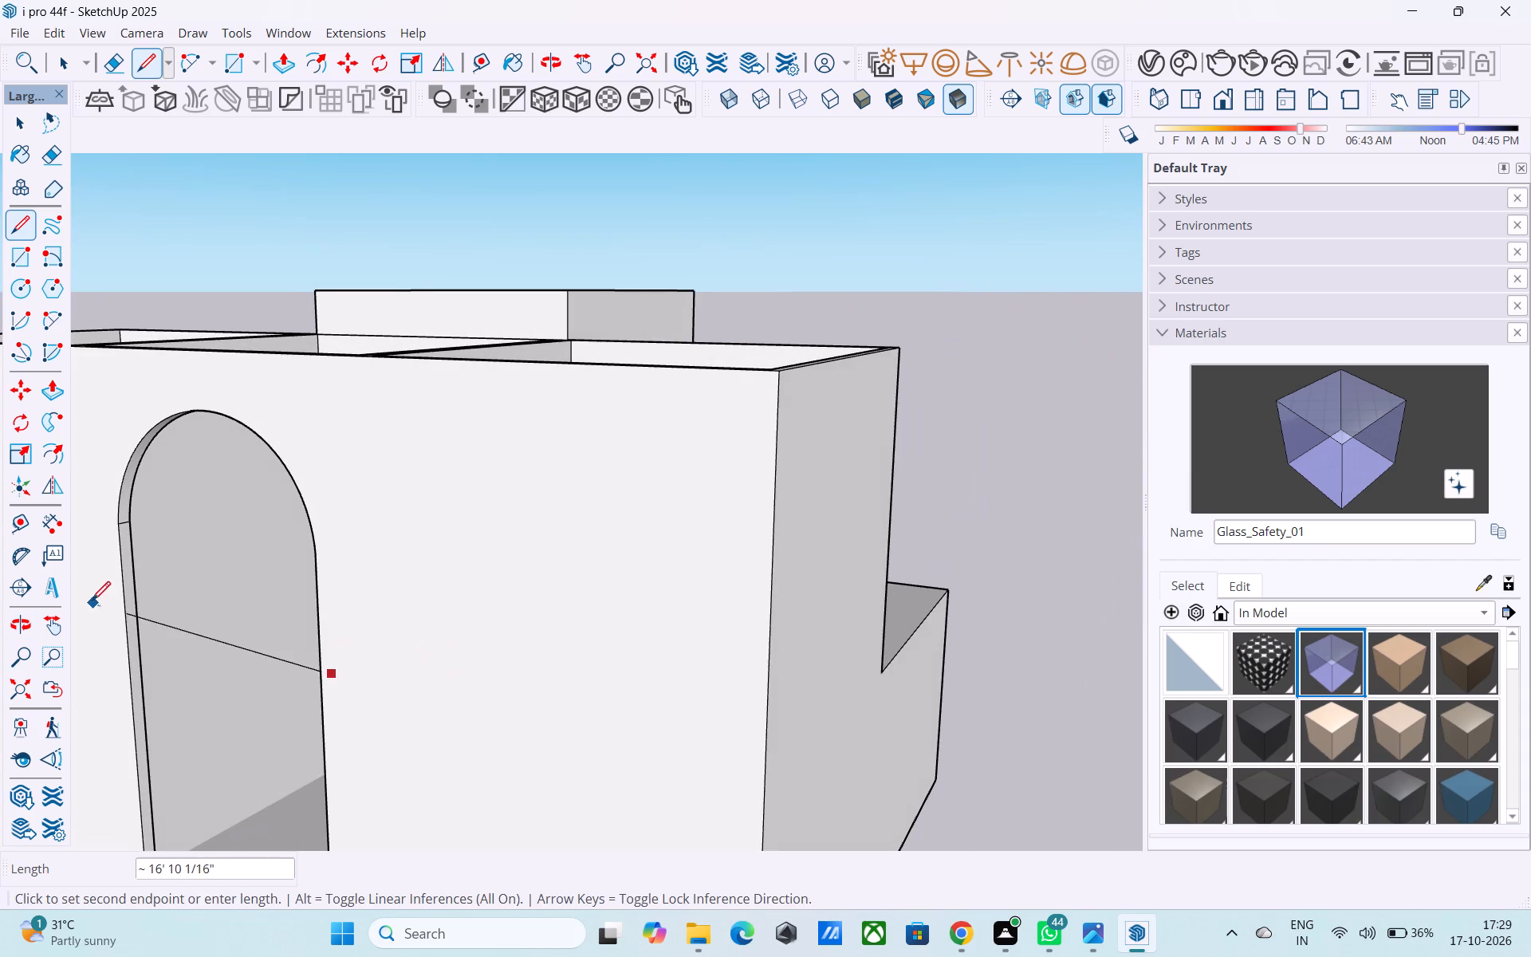
click(134, 636)
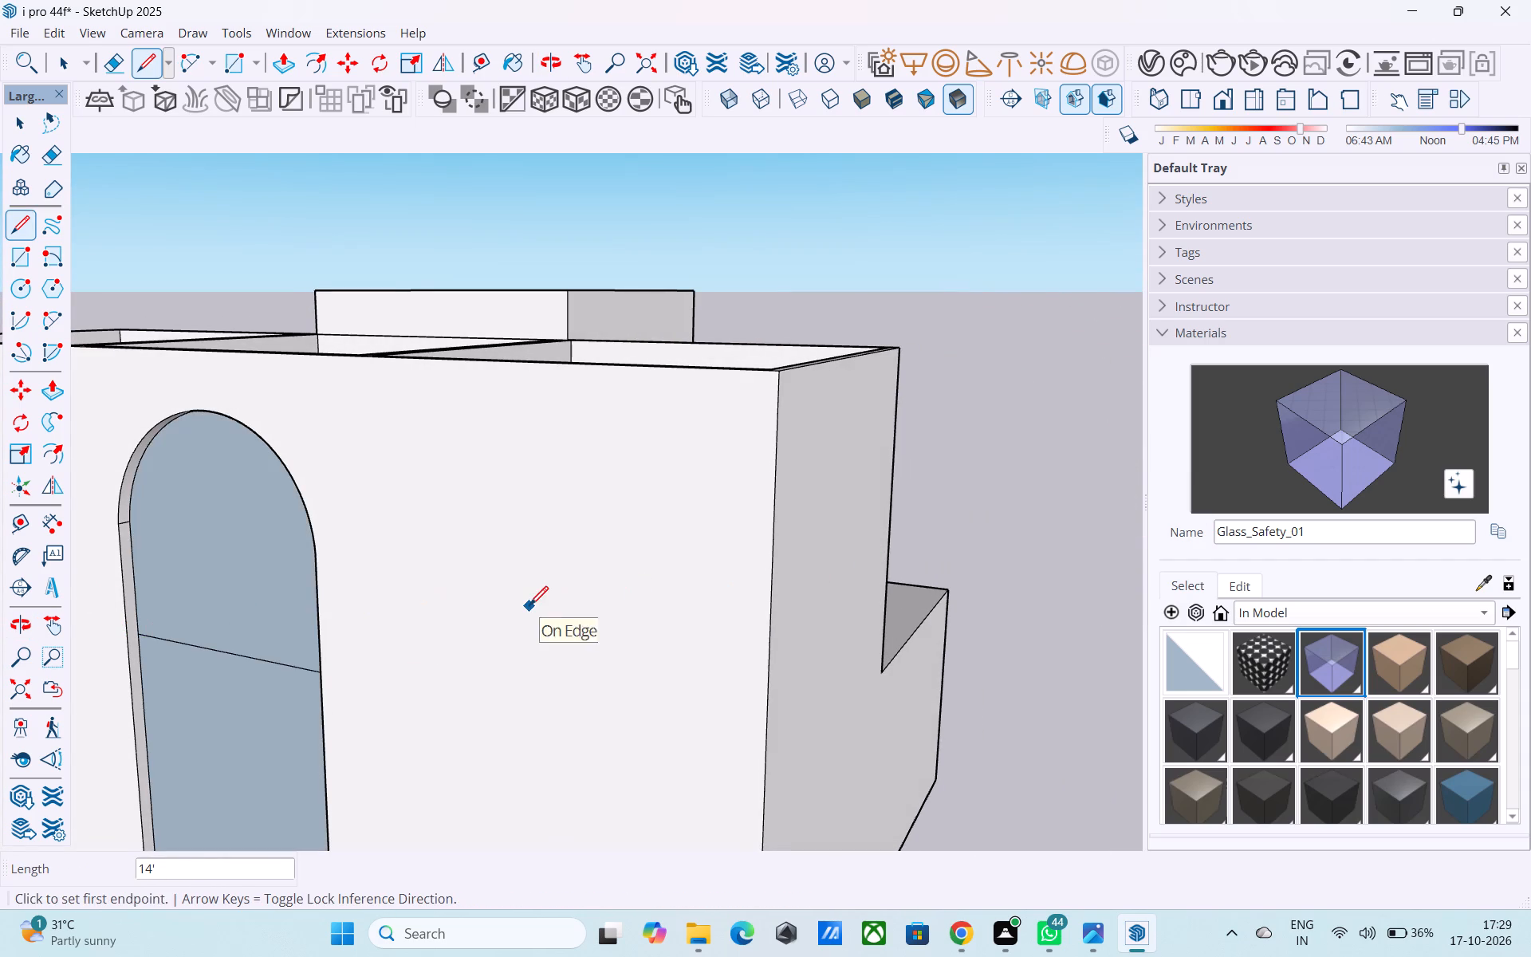
Erase the line dividing the new face in the rear arched opening.
key(space)
click(1409, 400)
key(e)
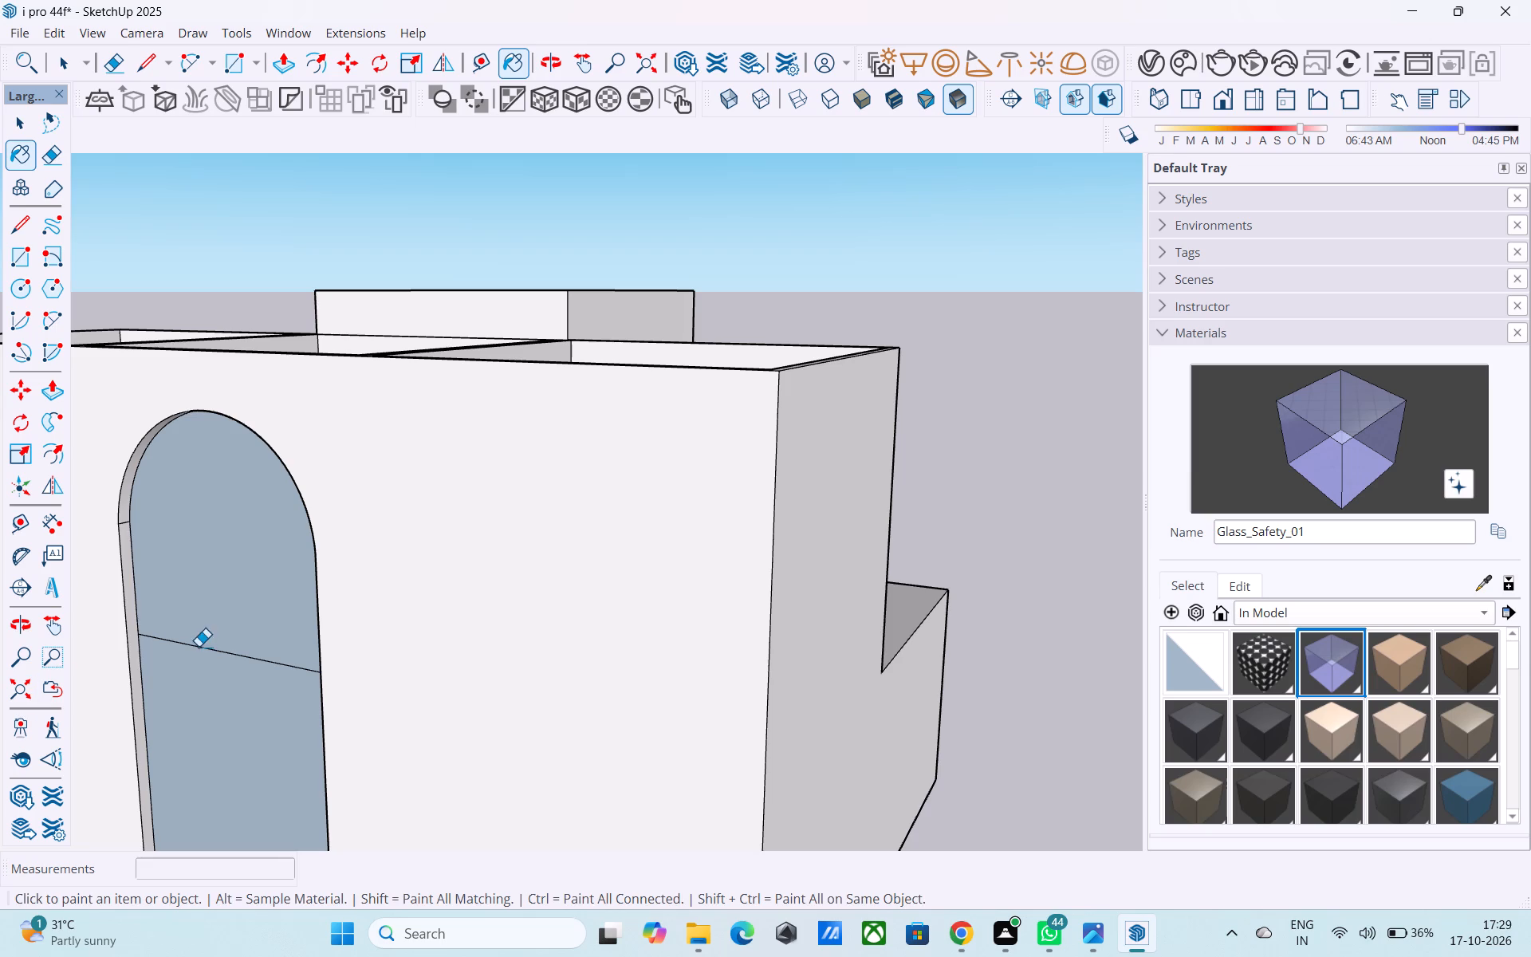
drag(199, 645, 214, 668)
Paint the rear arched opening's face with the Glass_Safety_01 material.
click(1332, 438)
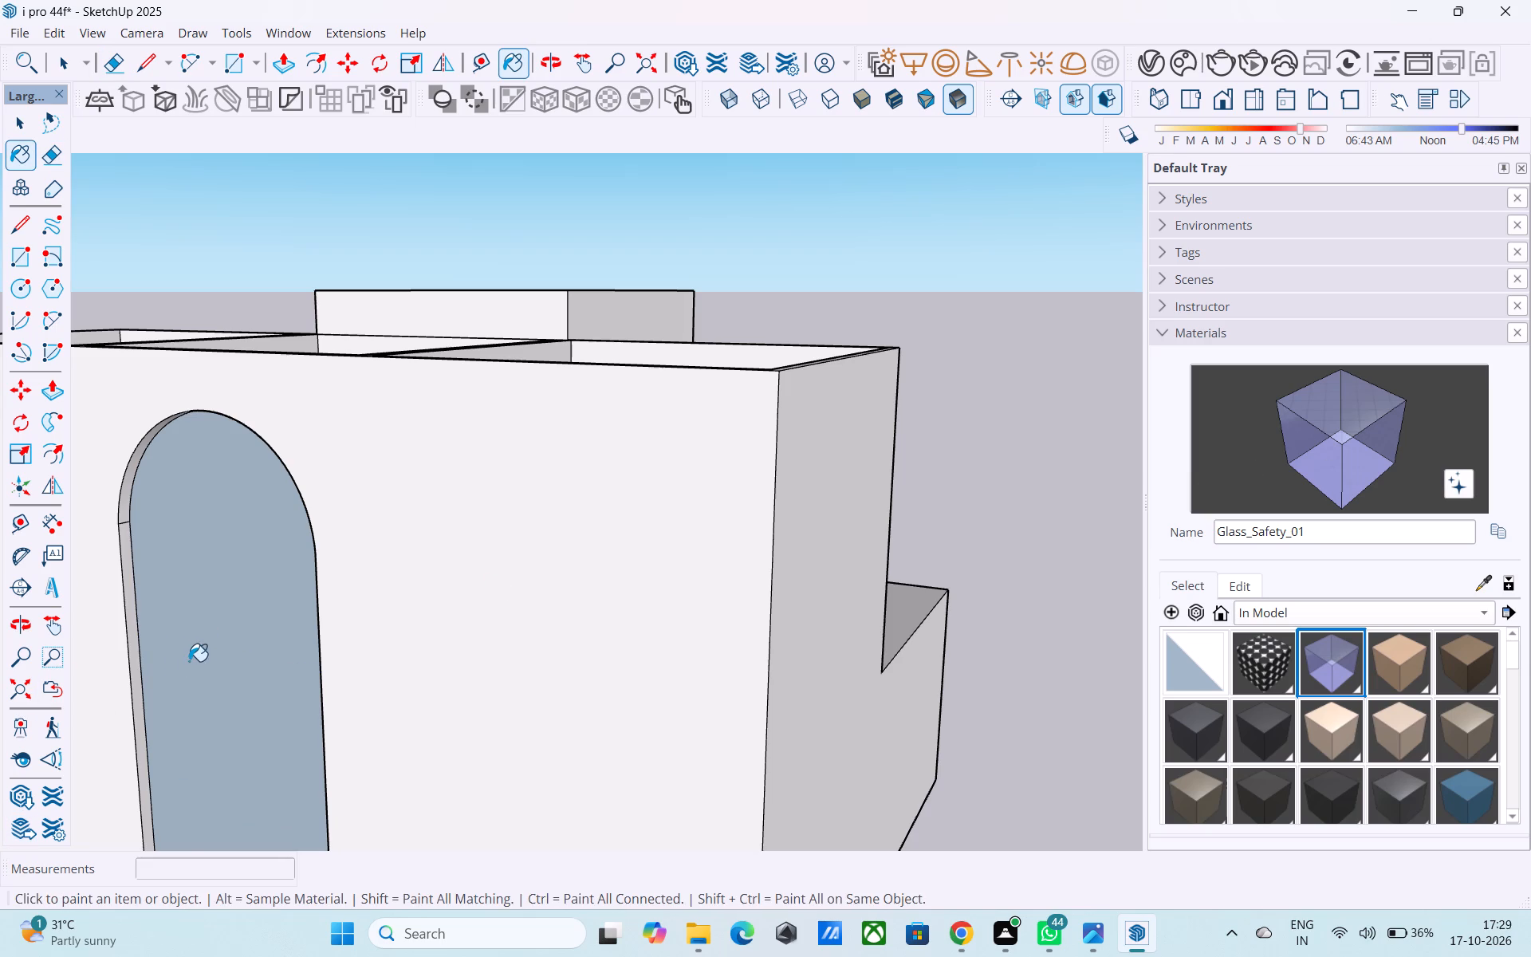
click(188, 661)
Examine the building's front facade, arched window and open roof from several angles.
middle_drag(211, 679, 600, 669)
scroll(600, 668, down, 8)
middle_drag(282, 737, 910, 738)
middle_drag(247, 727, 925, 614)
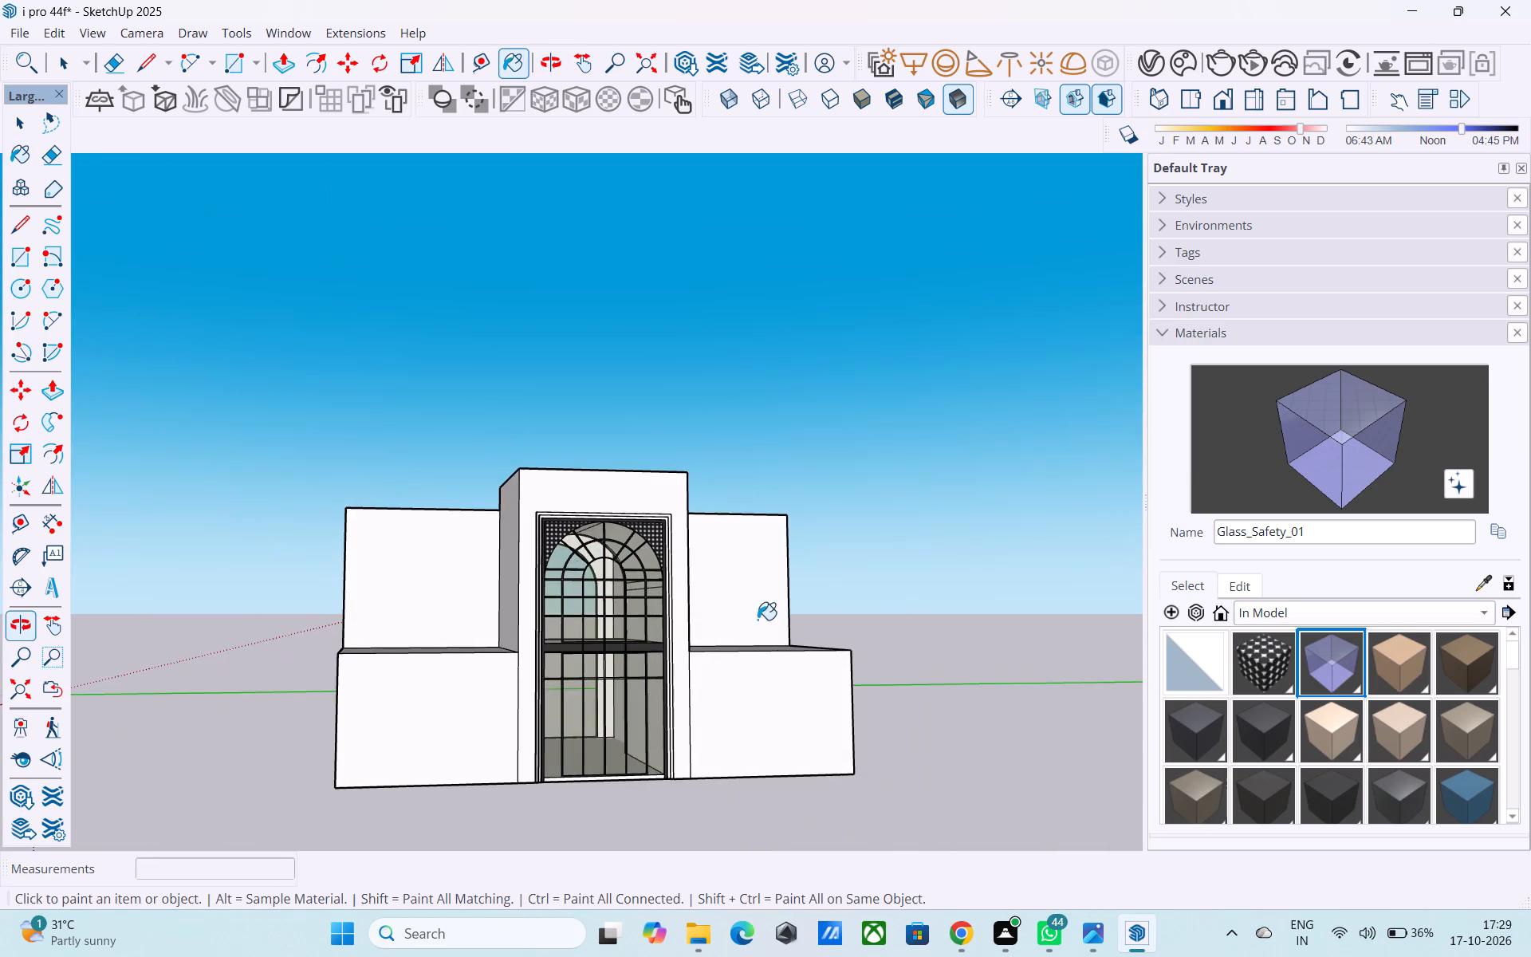
scroll(628, 615, up, 7)
scroll(617, 638, down, 7)
middle_drag(594, 679, 499, 574)
scroll(499, 574, up, 6)
scroll(495, 566, down, 5)
middle_drag(495, 566, 492, 868)
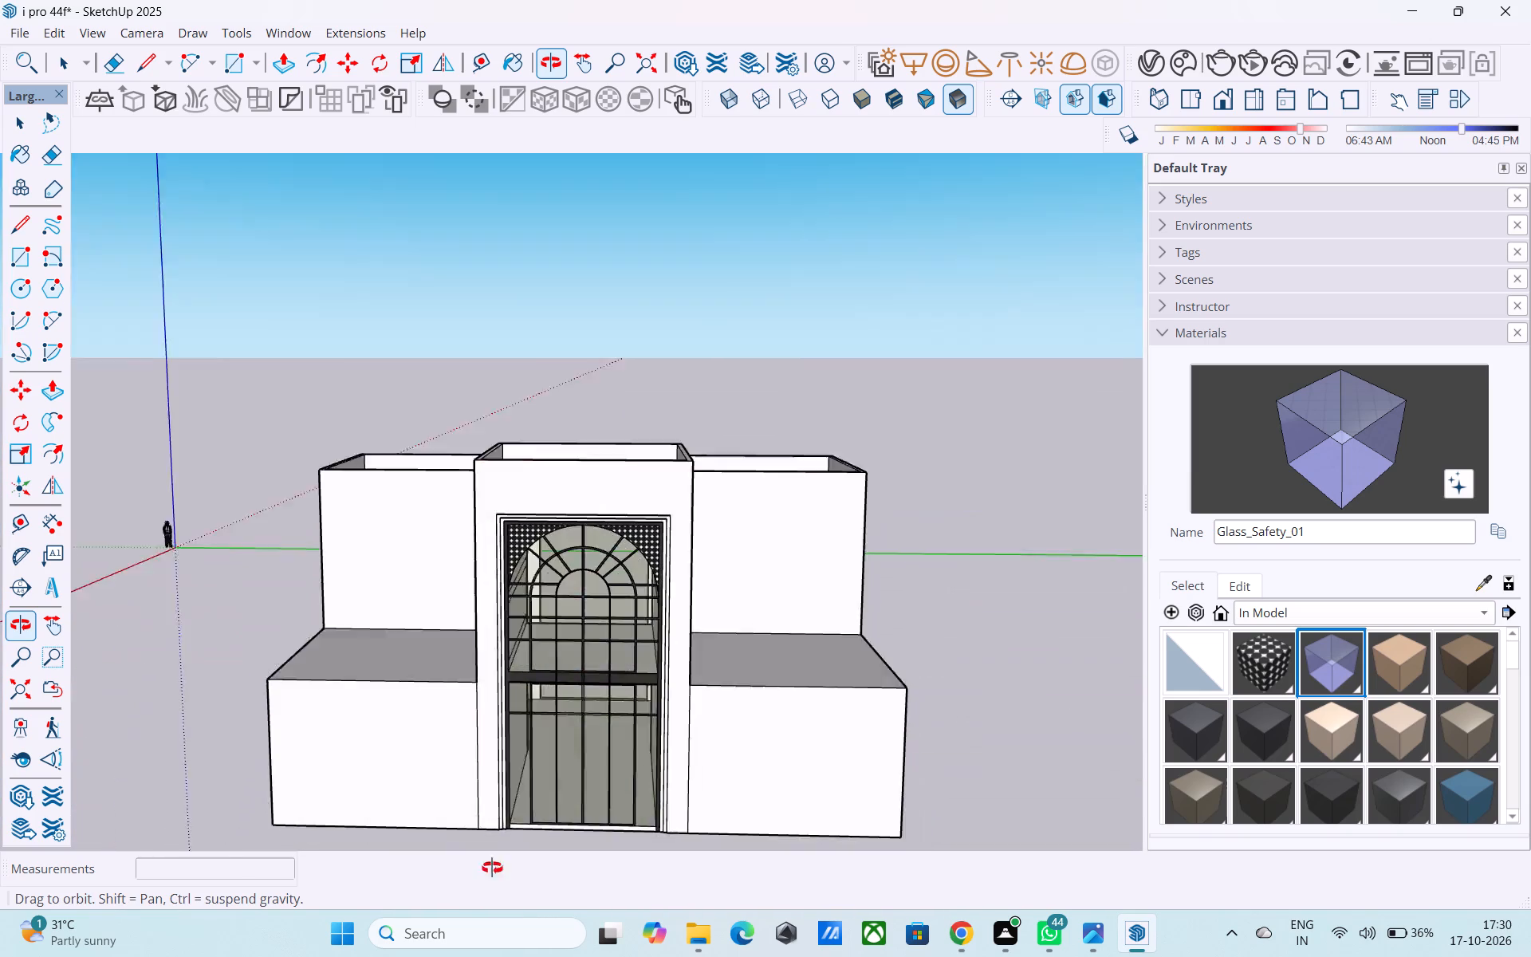
middle_drag(492, 868, 530, 908)
scroll(477, 580, up, 1)
scroll(462, 559, down, 1)
middle_drag(443, 574, 450, 614)
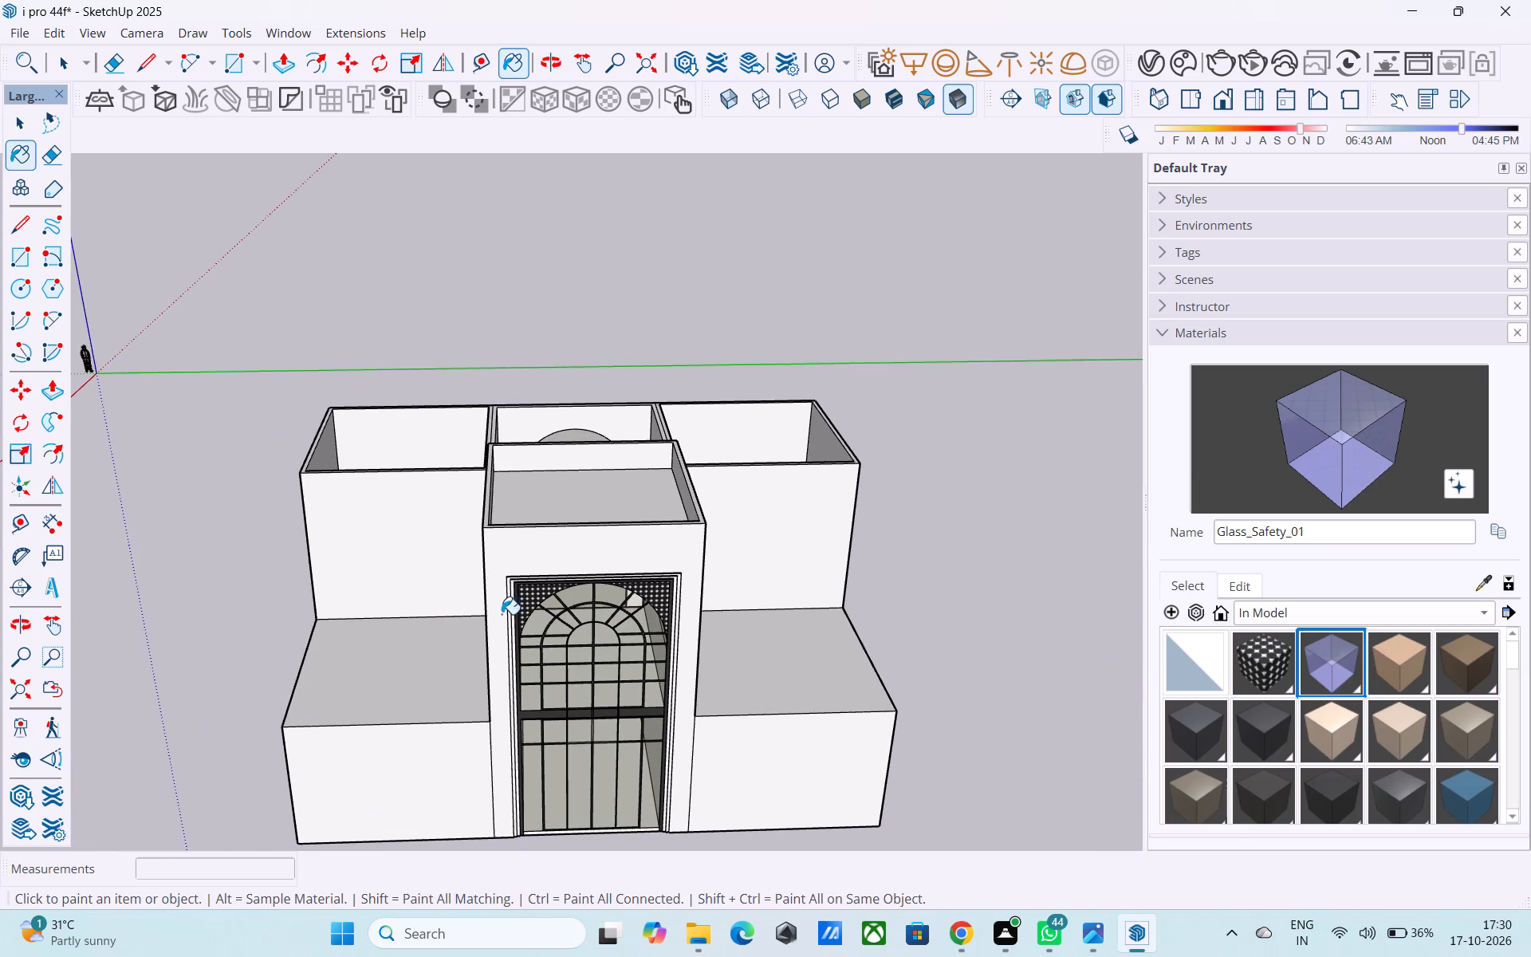
middle_drag(502, 614, 514, 471)
scroll(514, 471, down, 5)
key(space)
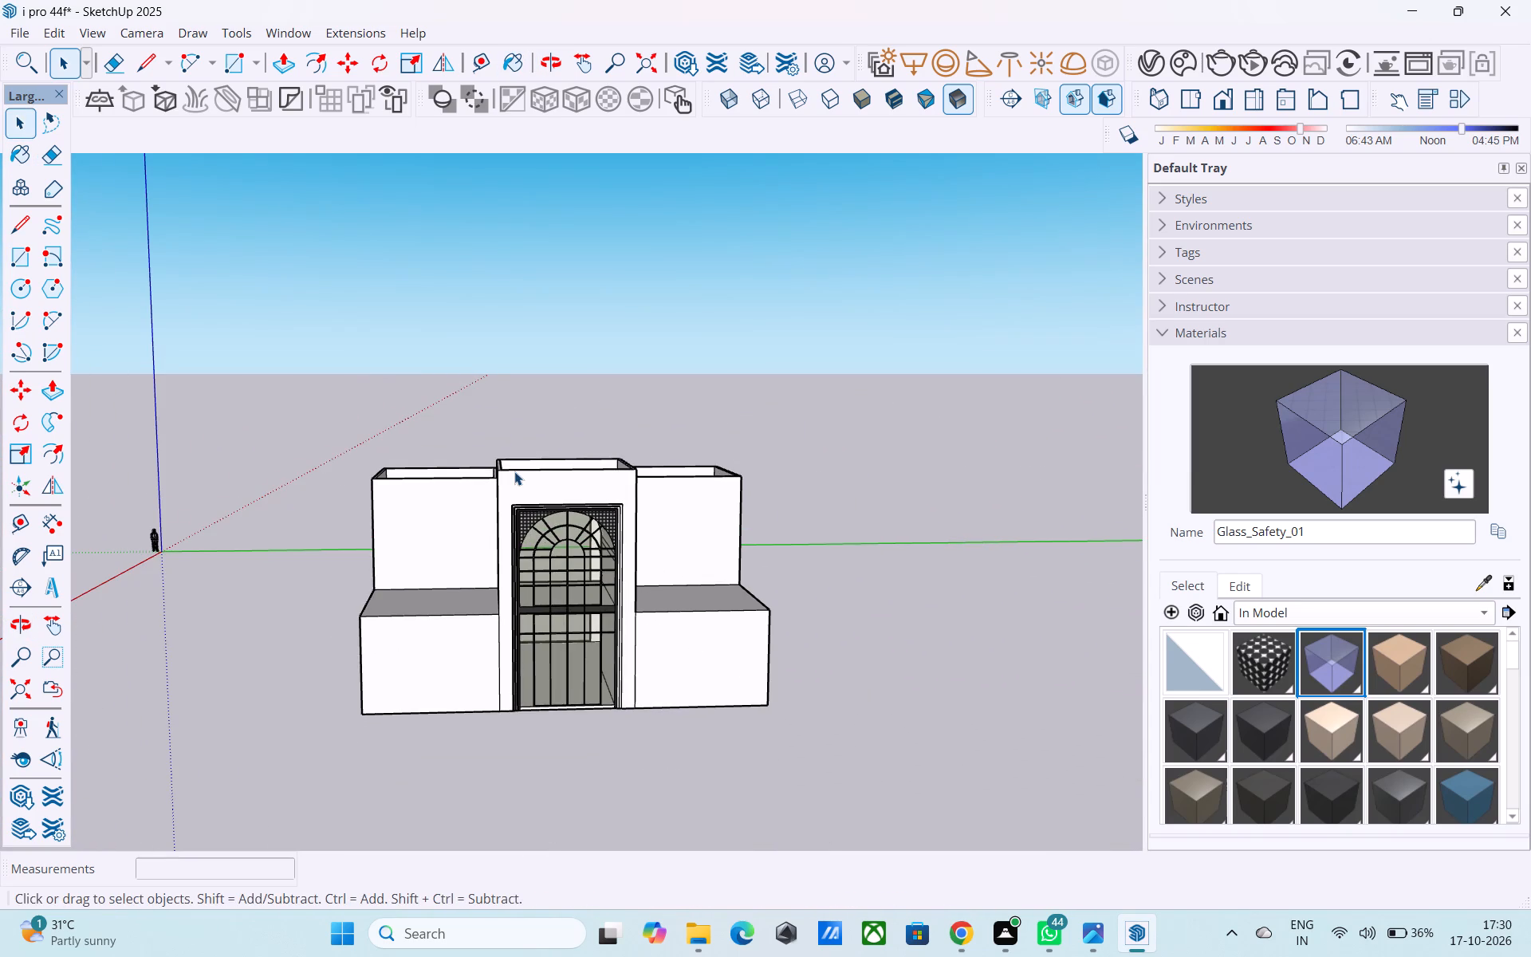
scroll(714, 472, down, 2)
middle_drag(710, 471, 679, 421)
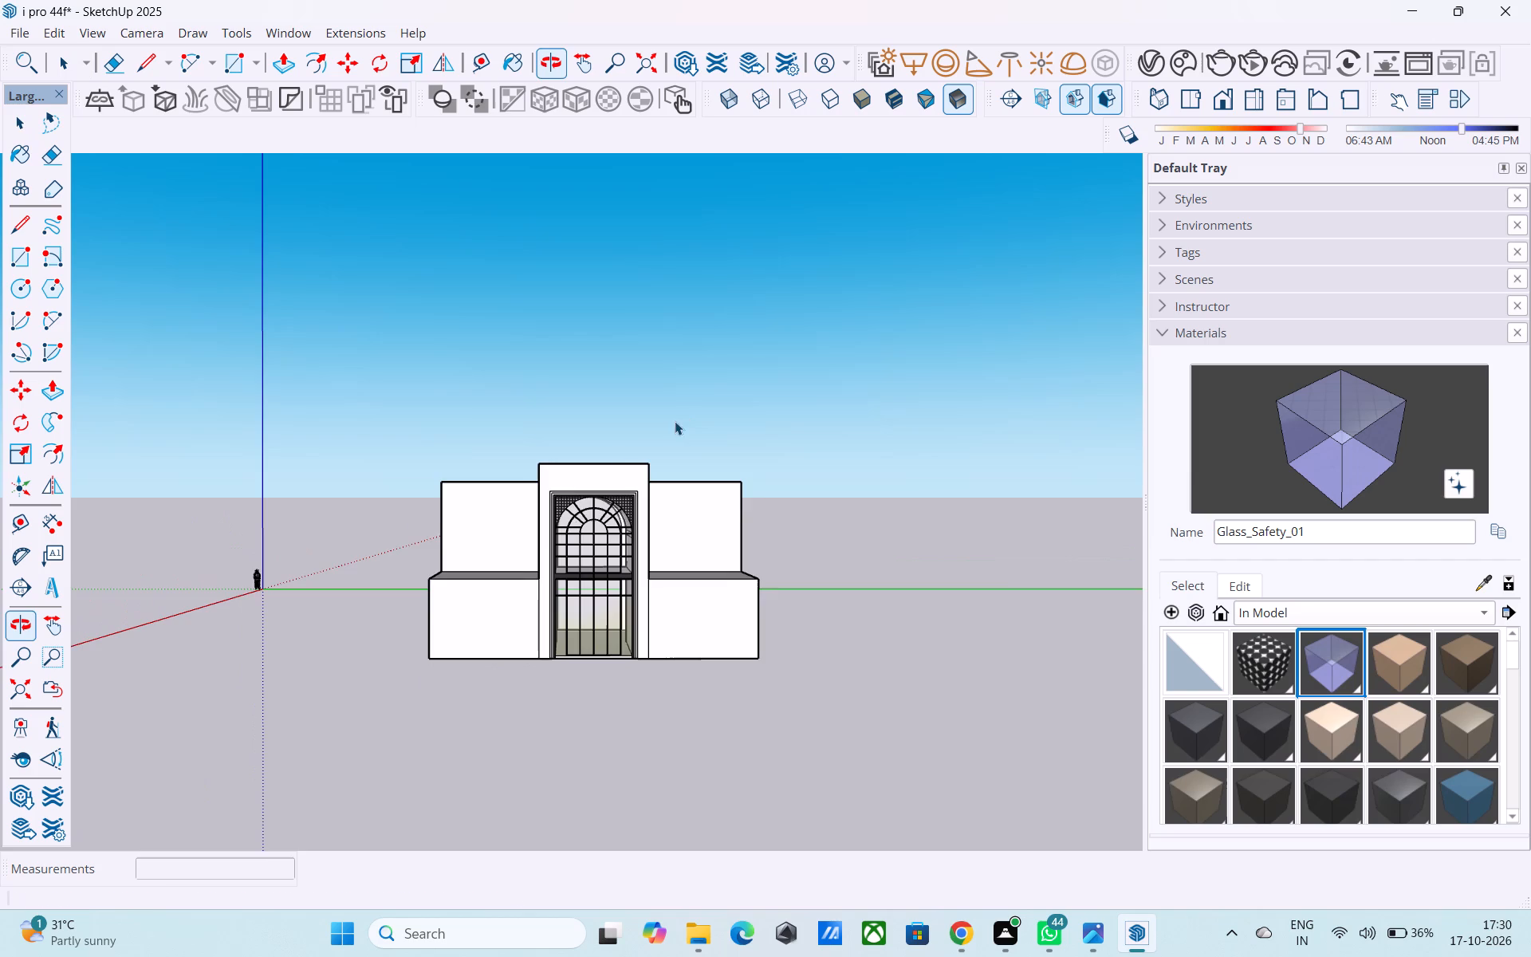
scroll(564, 477, up, 6)
scroll(559, 475, down, 1)
middle_drag(558, 475, 242, 544)
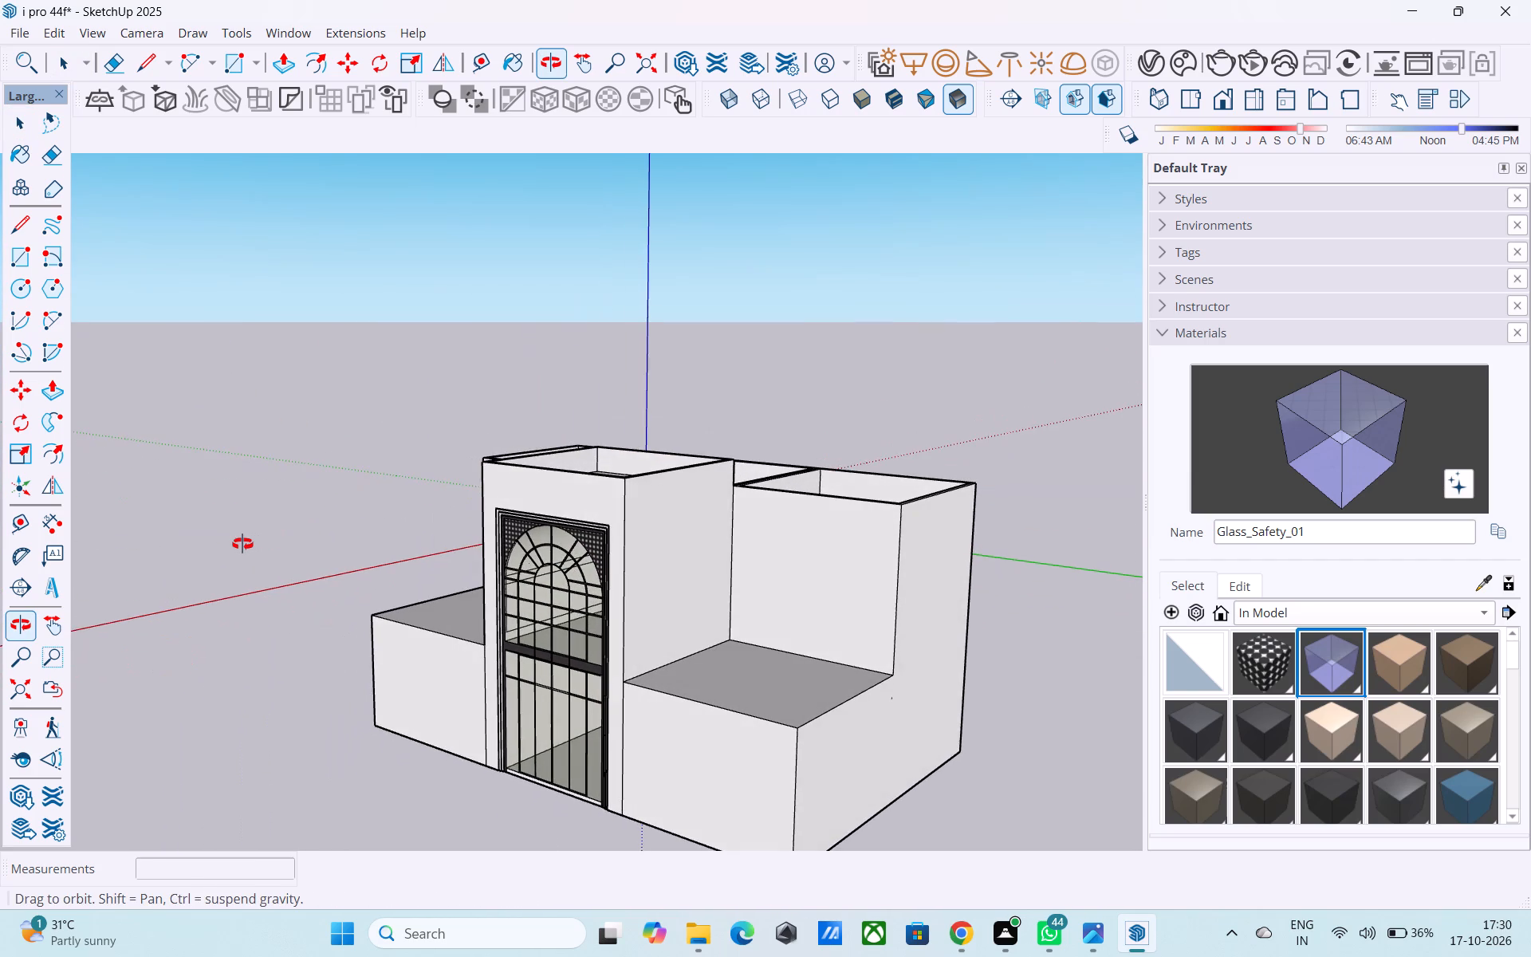
middle_drag(242, 544, 687, 601)
scroll(690, 561, up, 5)
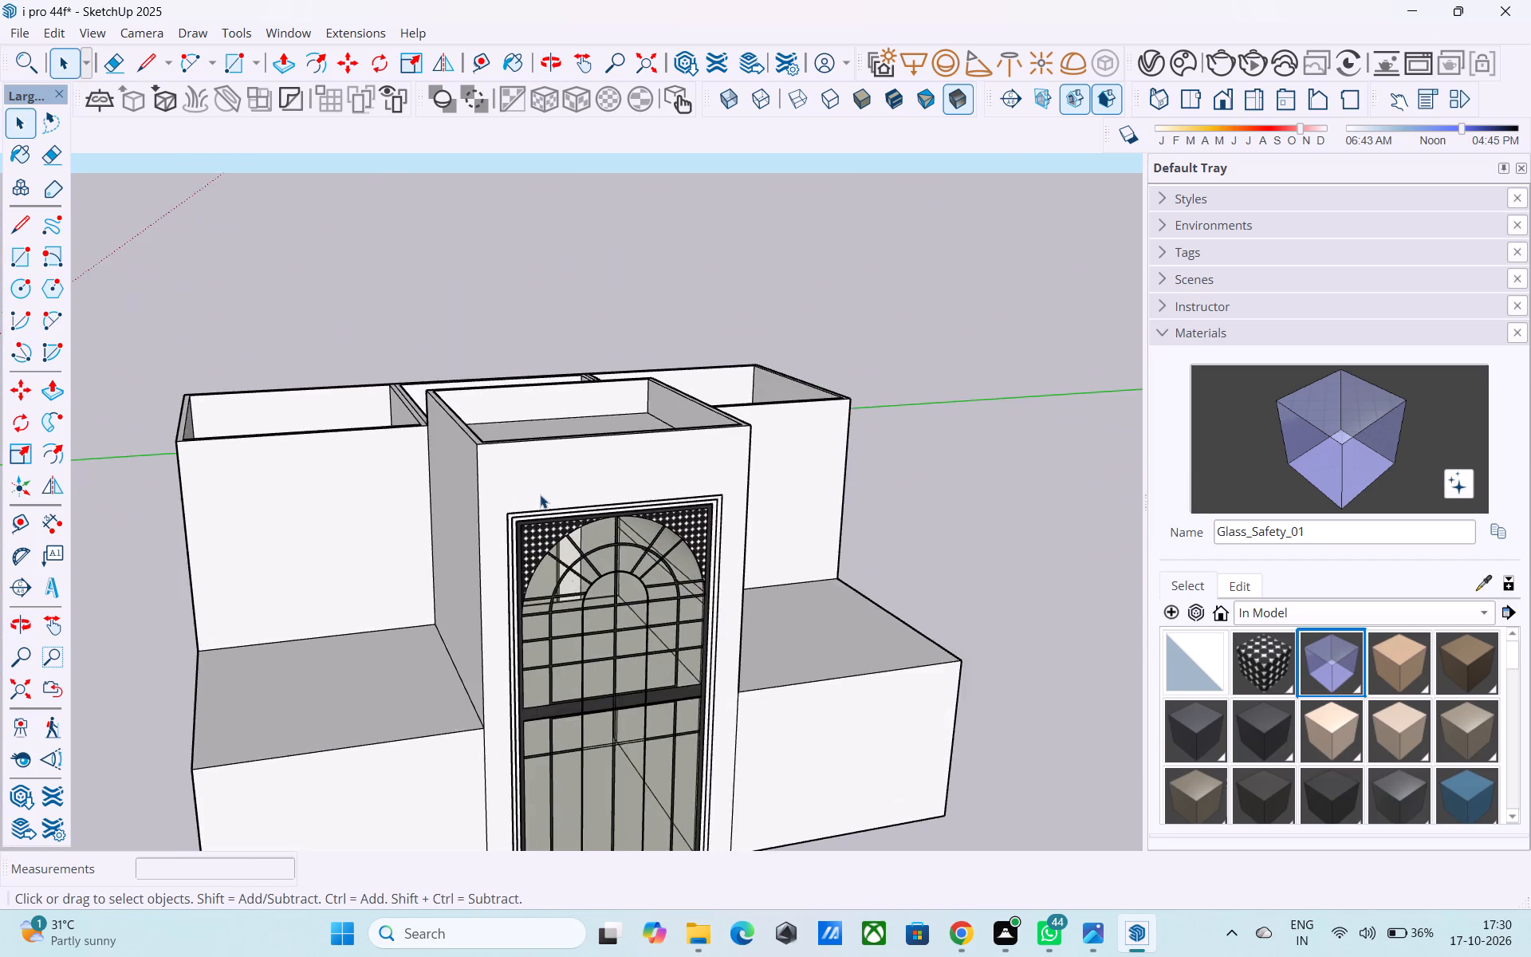
Push/Pull the front facade face surrounding the arched window outward by 2'.
scroll(540, 494, up, 2)
click(539, 494)
key(p)
click(538, 493)
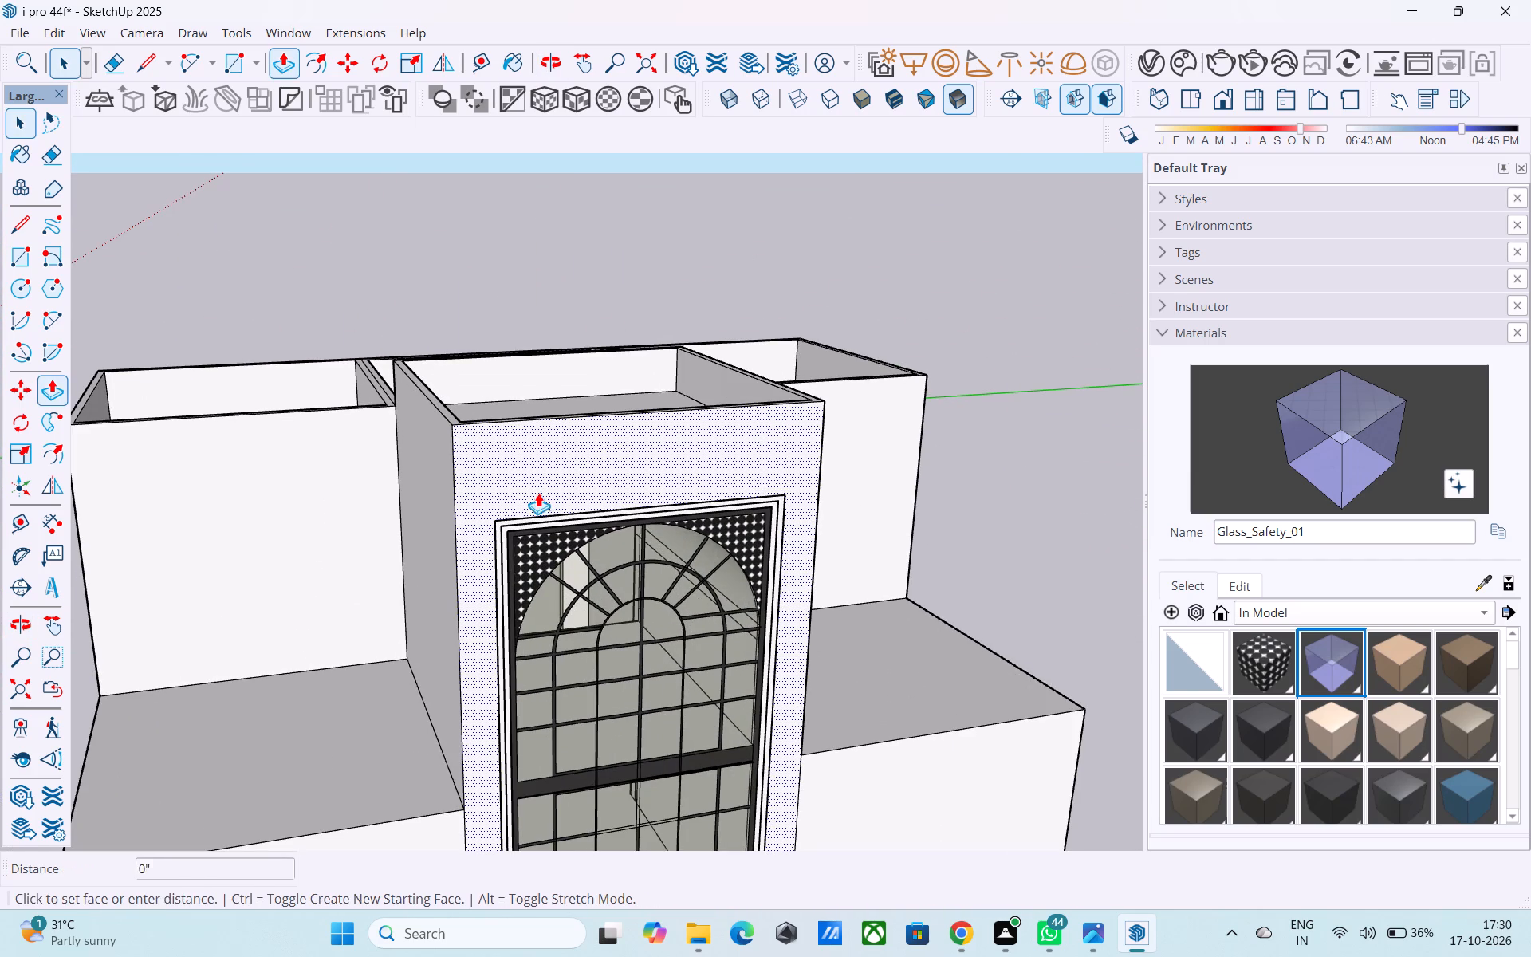
text(1")
key(Return)
text(1')
key(Return)
text(2')
key(Return)
Examine the projecting front frame around the arched window from several angles.
scroll(549, 500, down, 3)
middle_drag(549, 500, 456, 302)
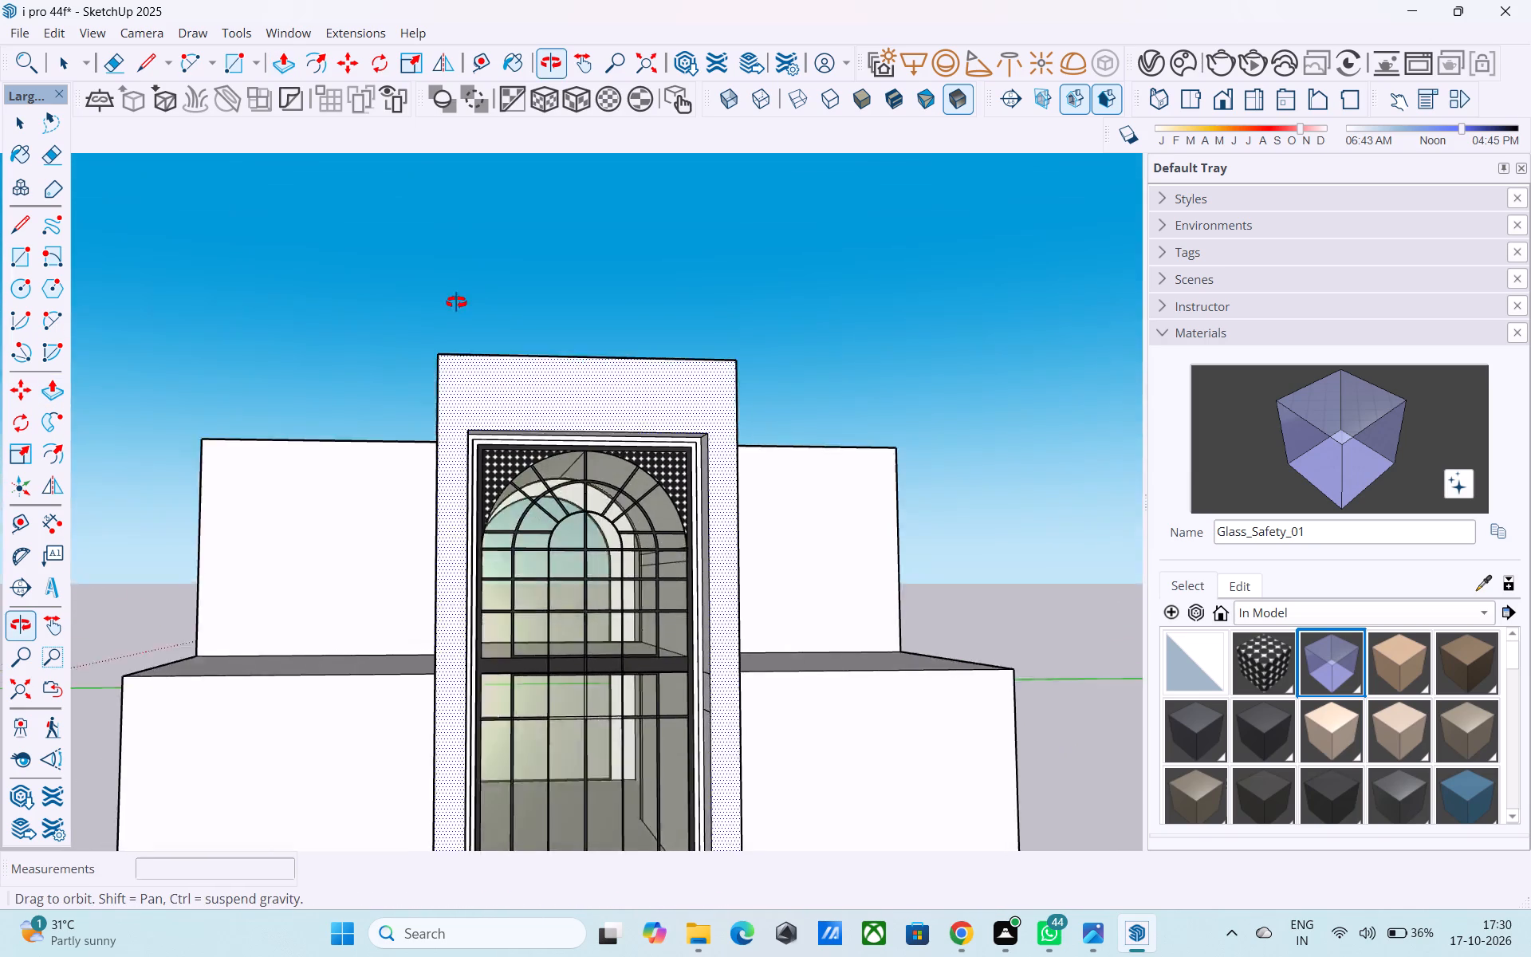
middle_drag(456, 302, 455, 301)
scroll(469, 321, down, 7)
middle_drag(481, 334, 571, 463)
scroll(571, 463, up, 1)
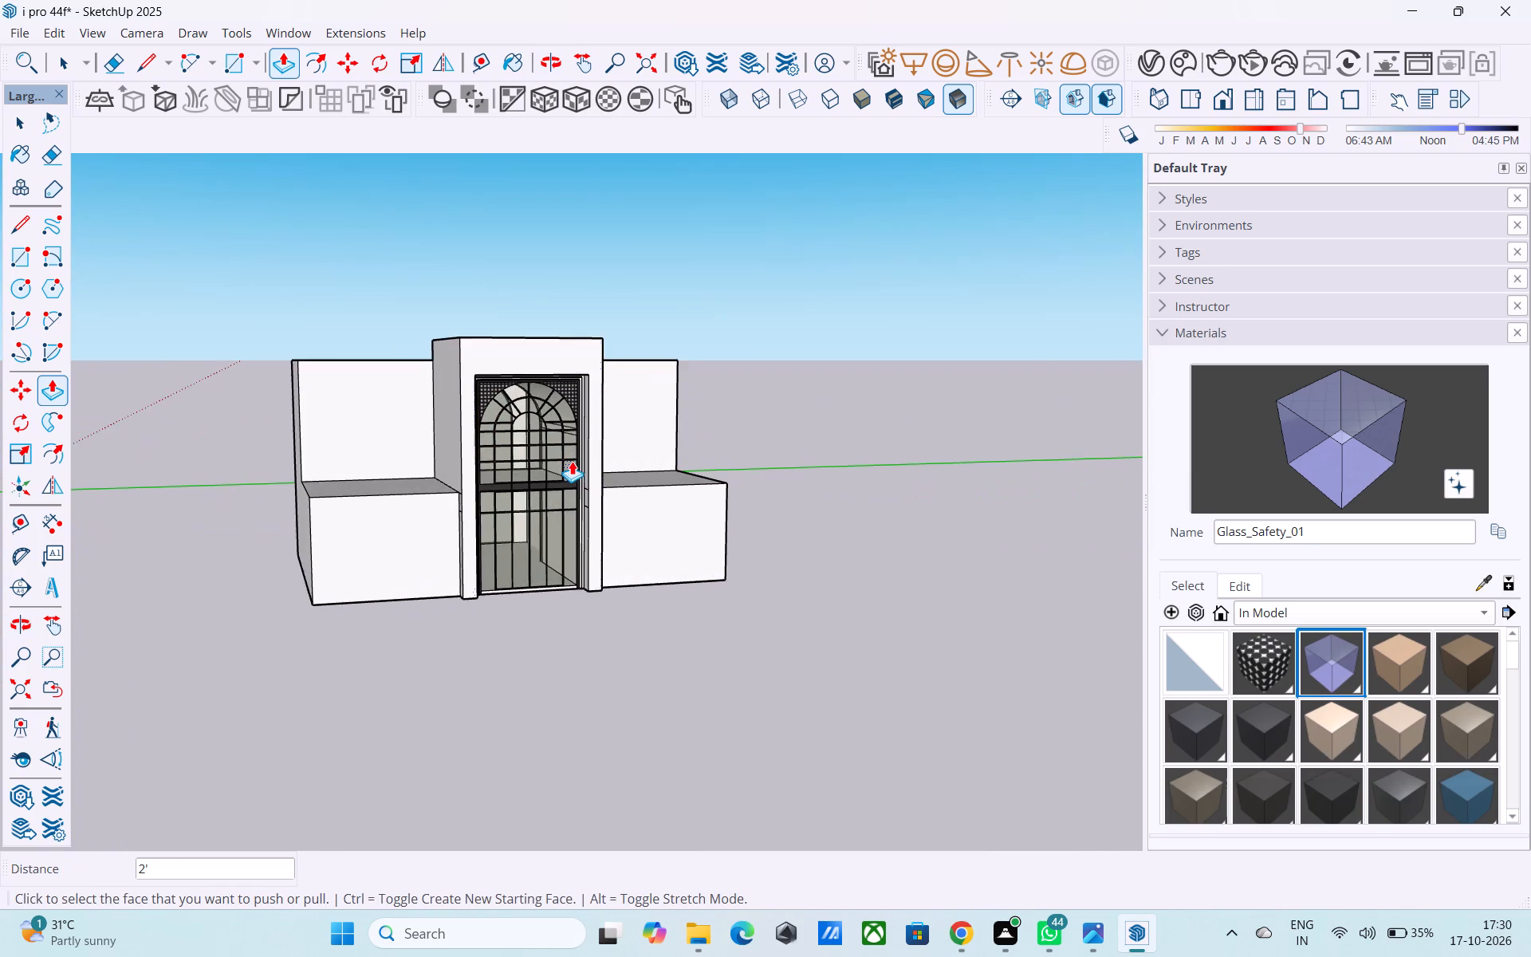
scroll(572, 461, up, 2)
middle_drag(574, 459, 523, 457)
scroll(447, 352, up, 7)
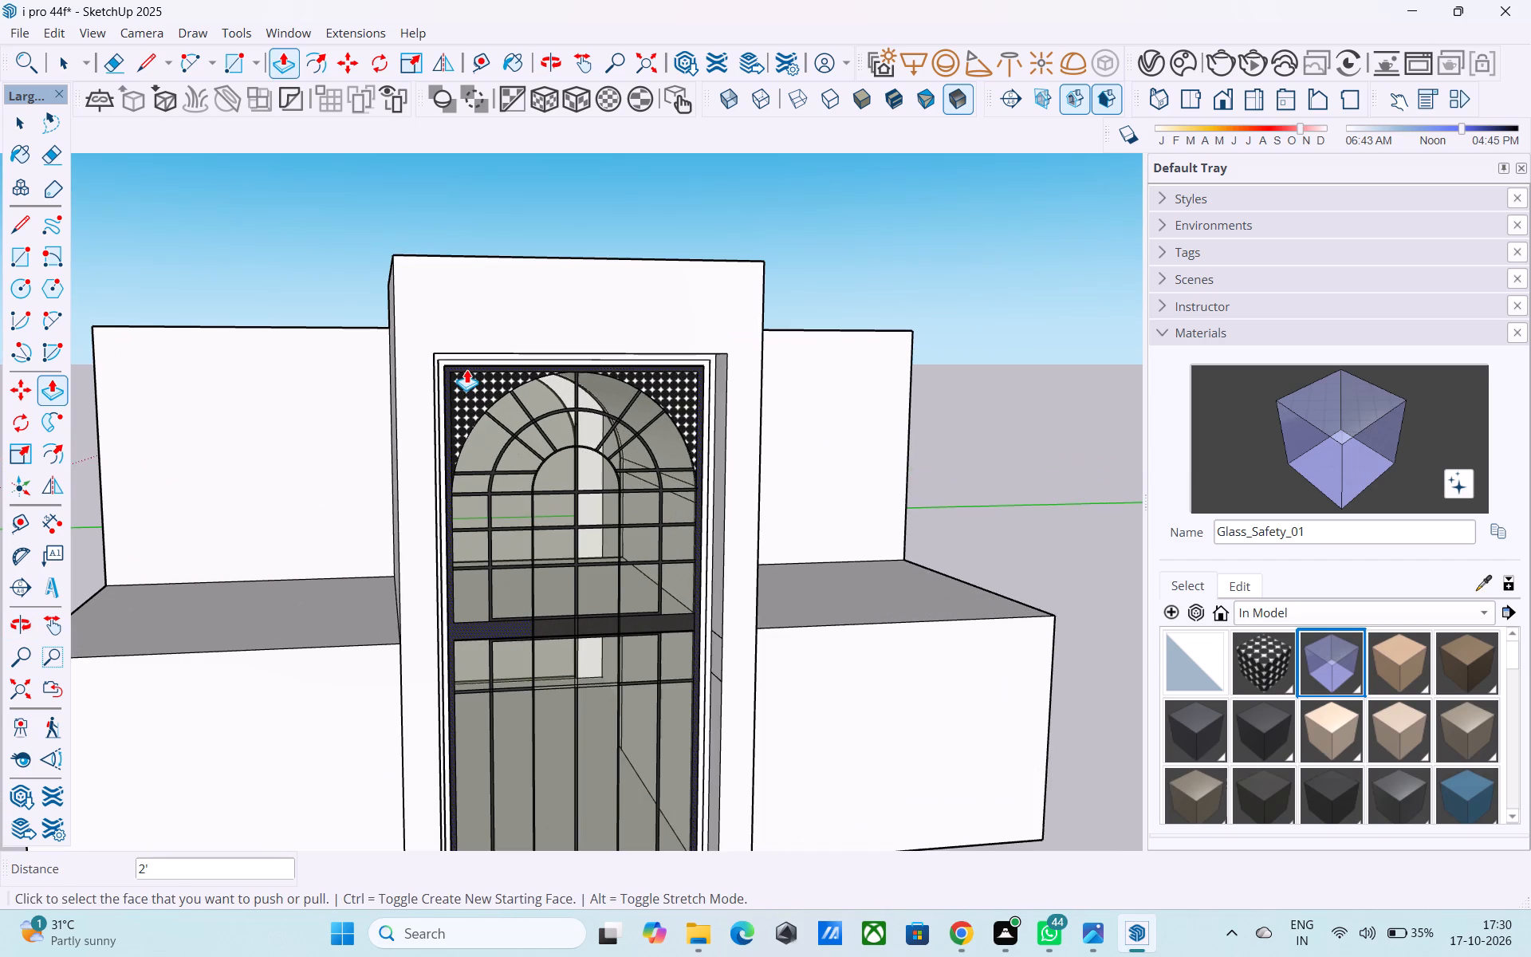
key(space)
scroll(468, 374, down, 4)
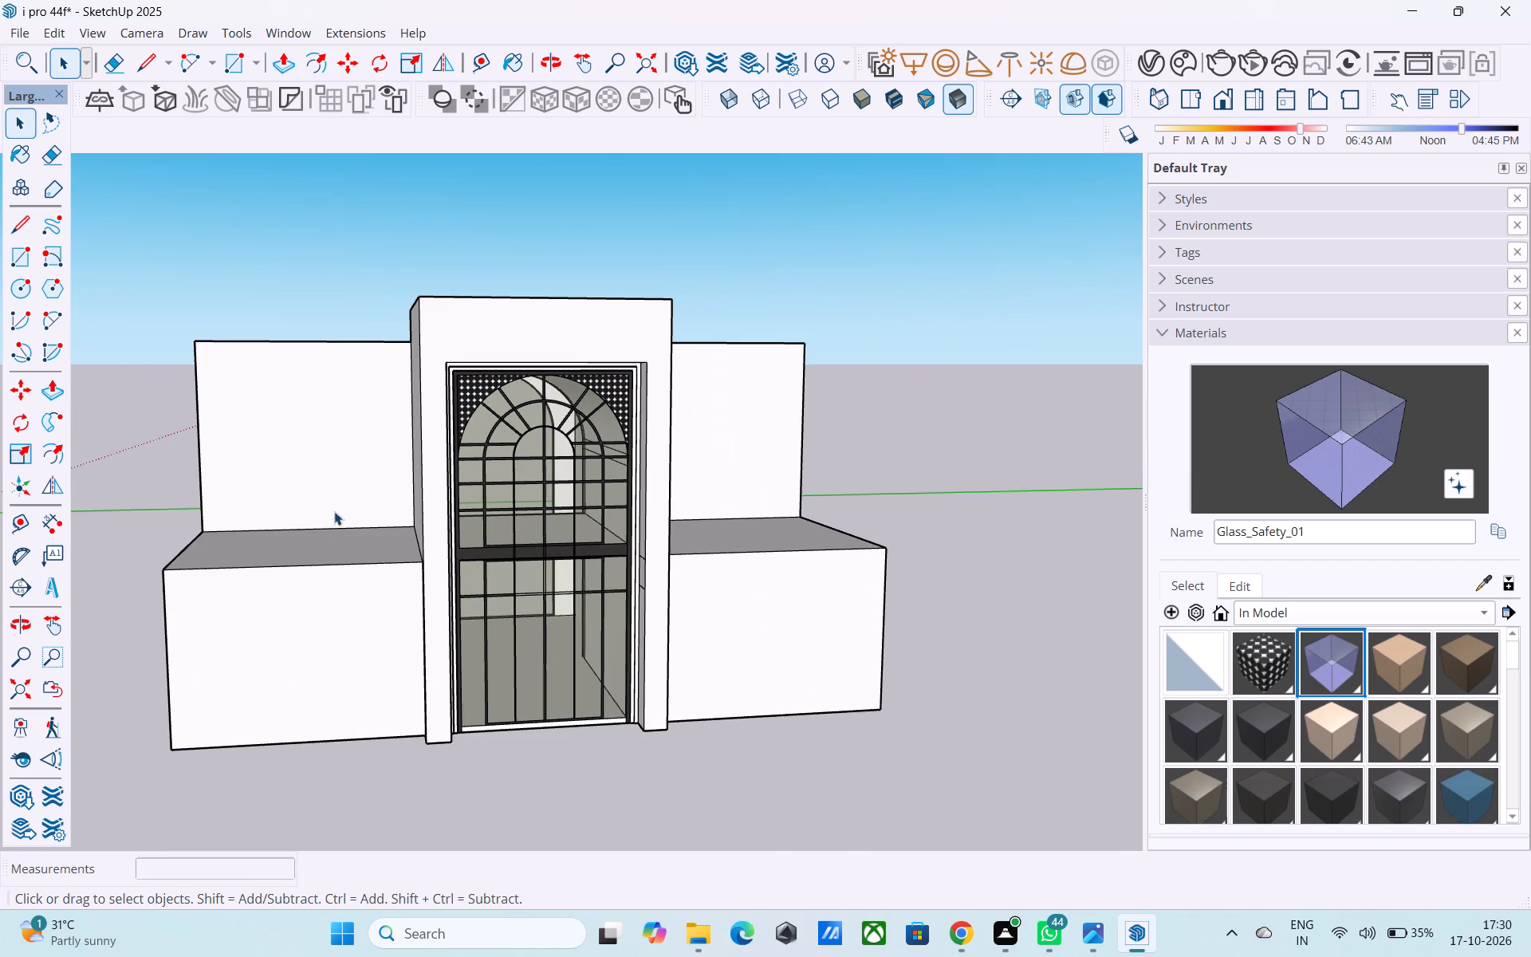
Offset the outline of the low front wing's flat roof, left of the arched entrance, inward by 6".
middle_drag(285, 527, 431, 577)
scroll(428, 577, up, 4)
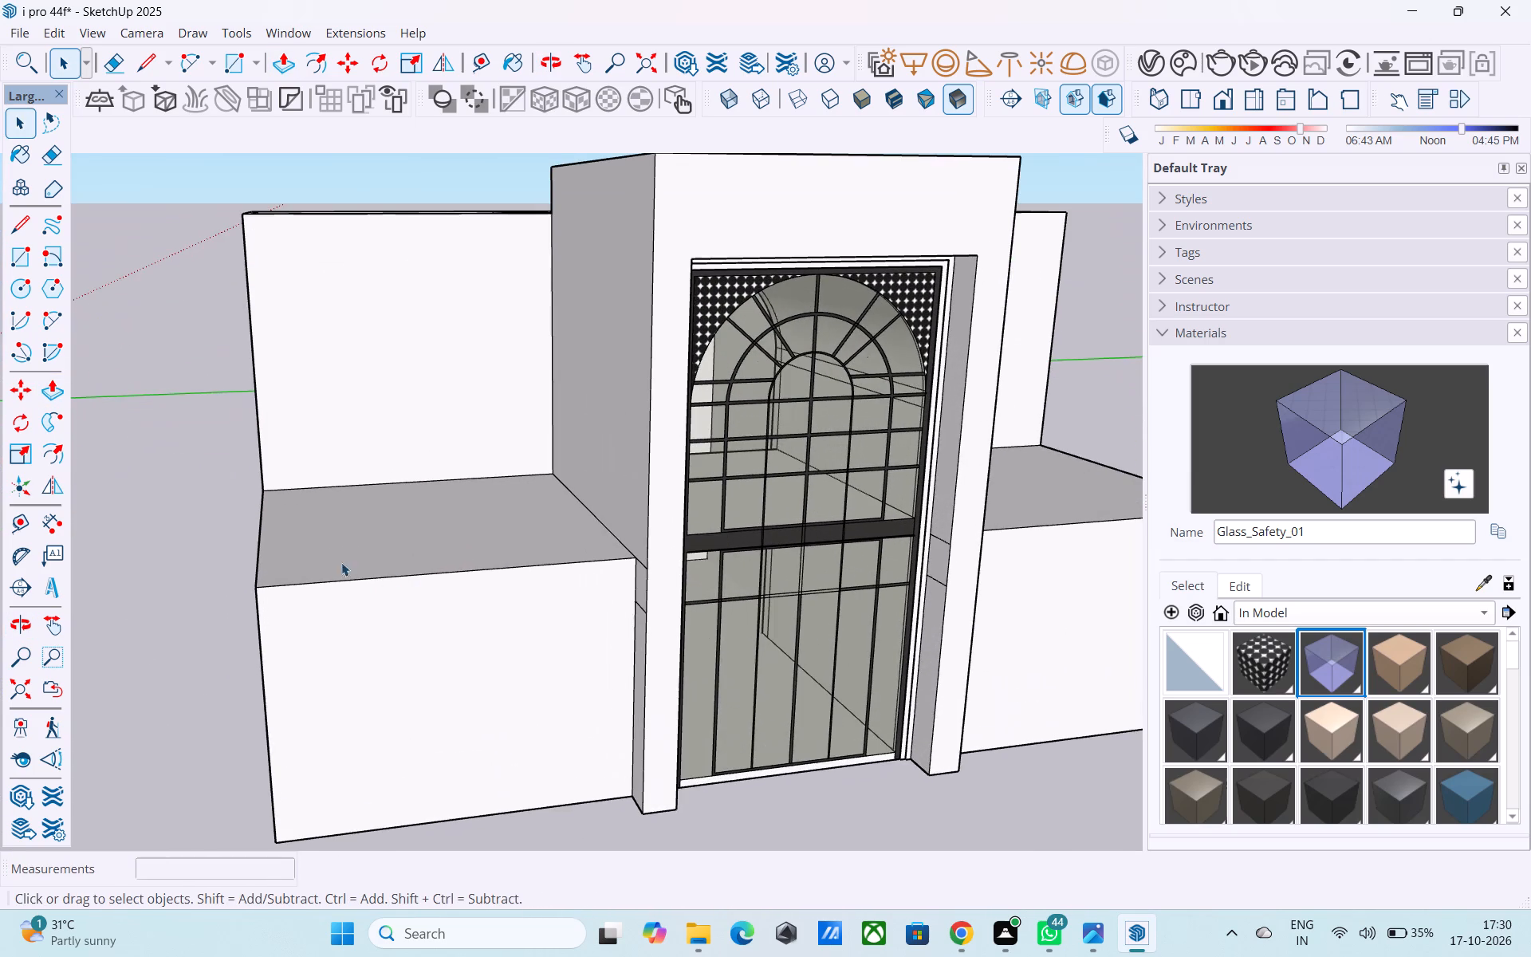
middle_drag(240, 608, 350, 614)
key(l)
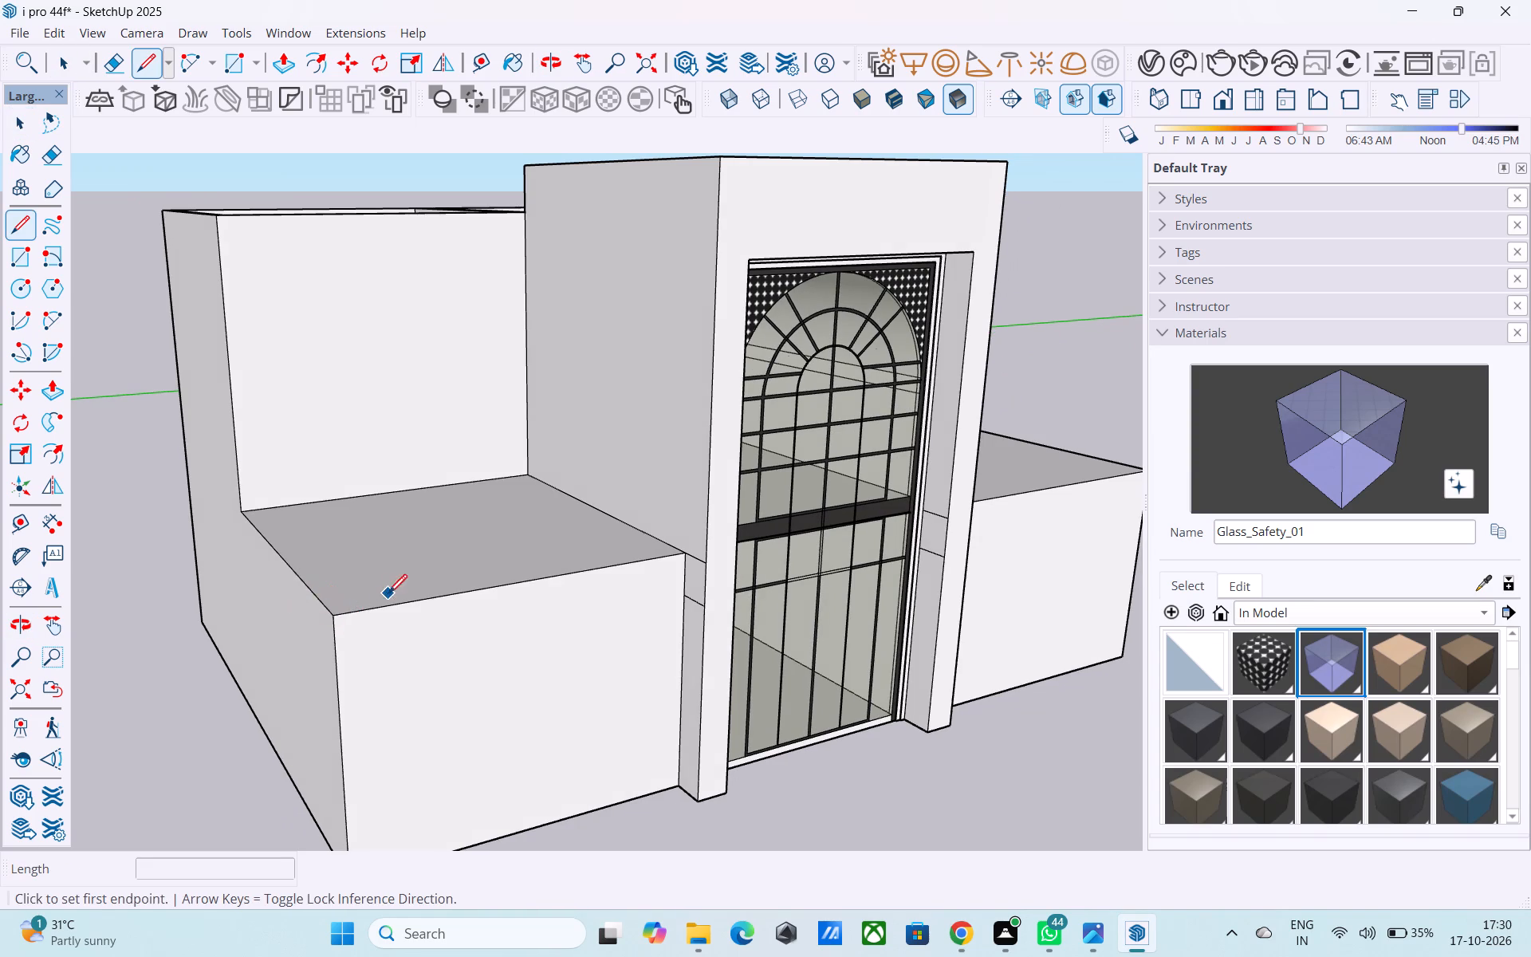
key(space)
middle_drag(385, 589, 321, 805)
click(376, 676)
key(f)
click(376, 676)
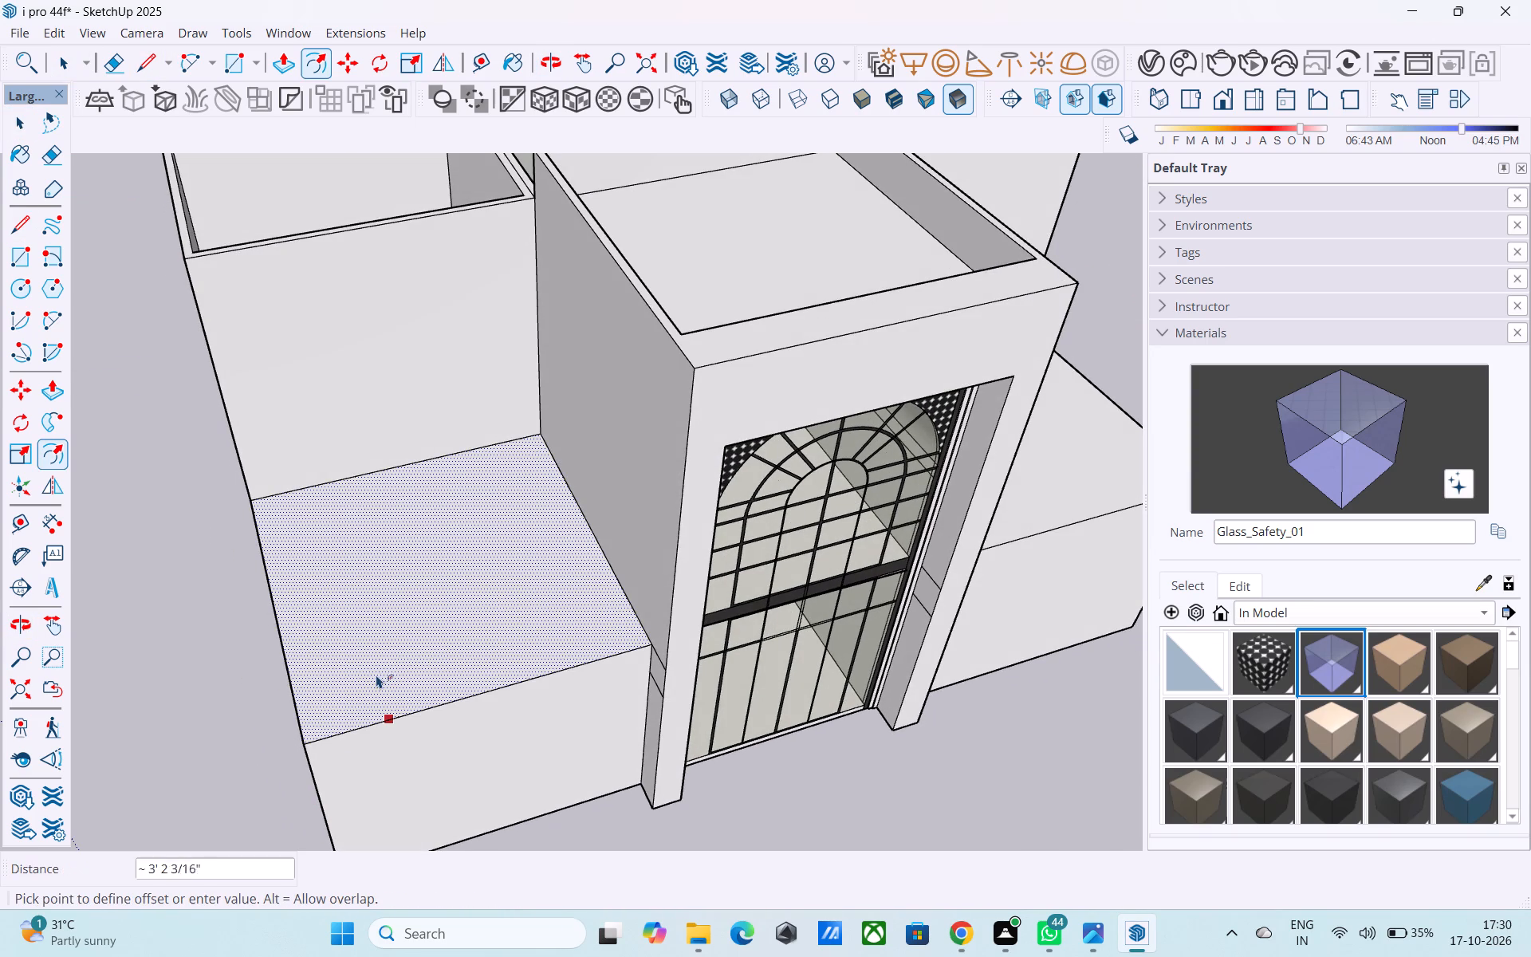
text(6")
key(Return)
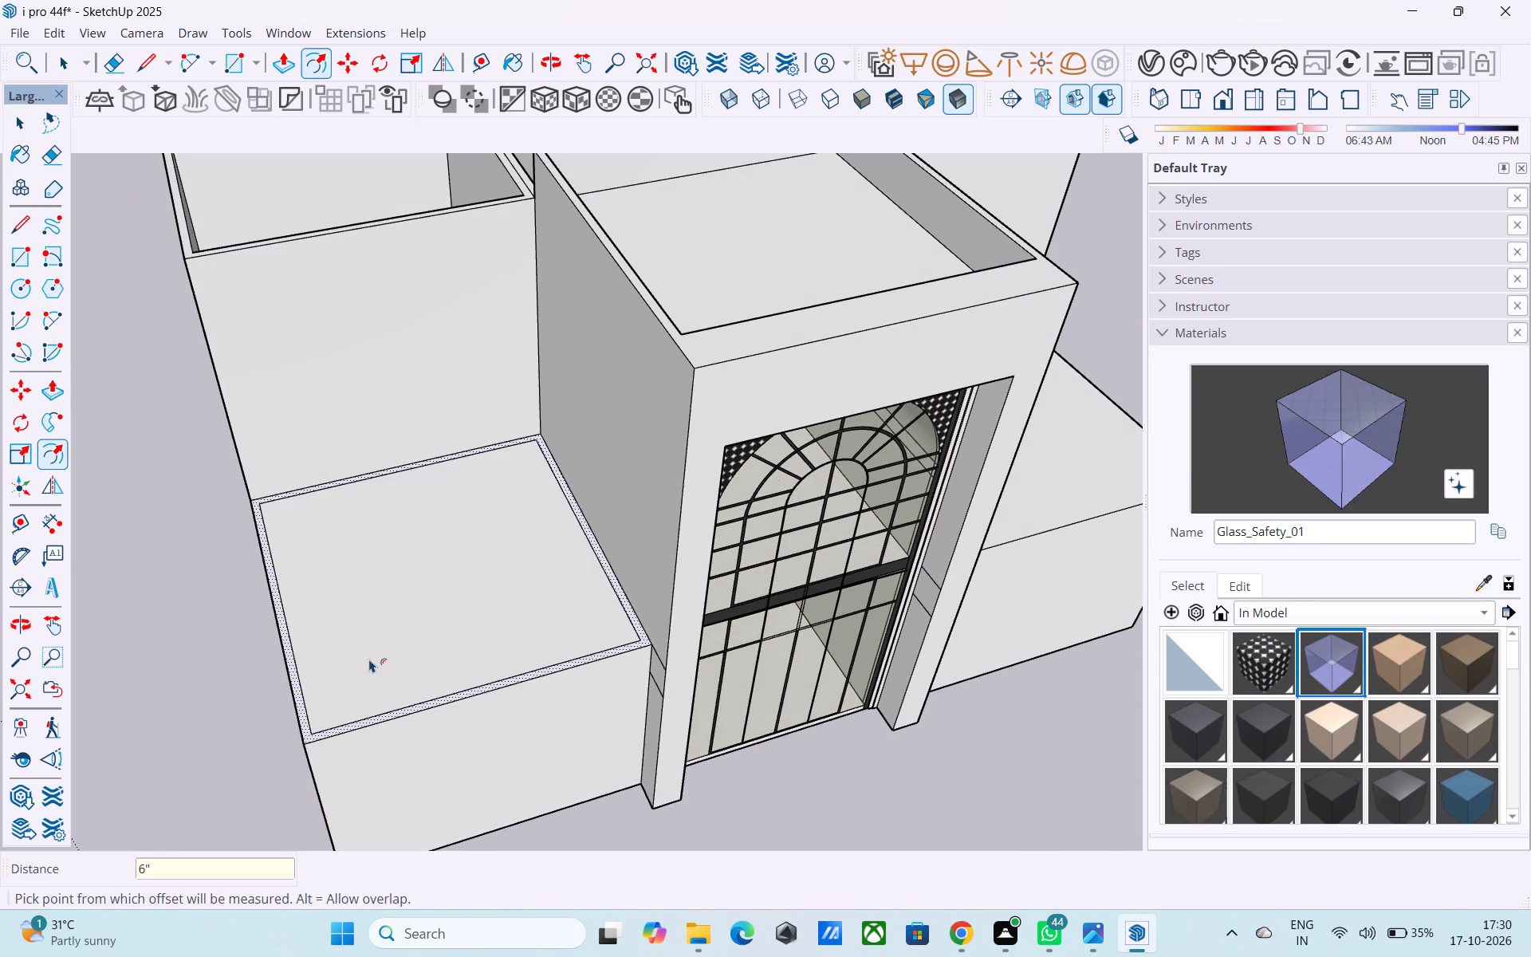
key(space)
Draw two 6" lines across the left wing's roof border, separating the outer L-shaped strip from the strips along the walls.
key(l)
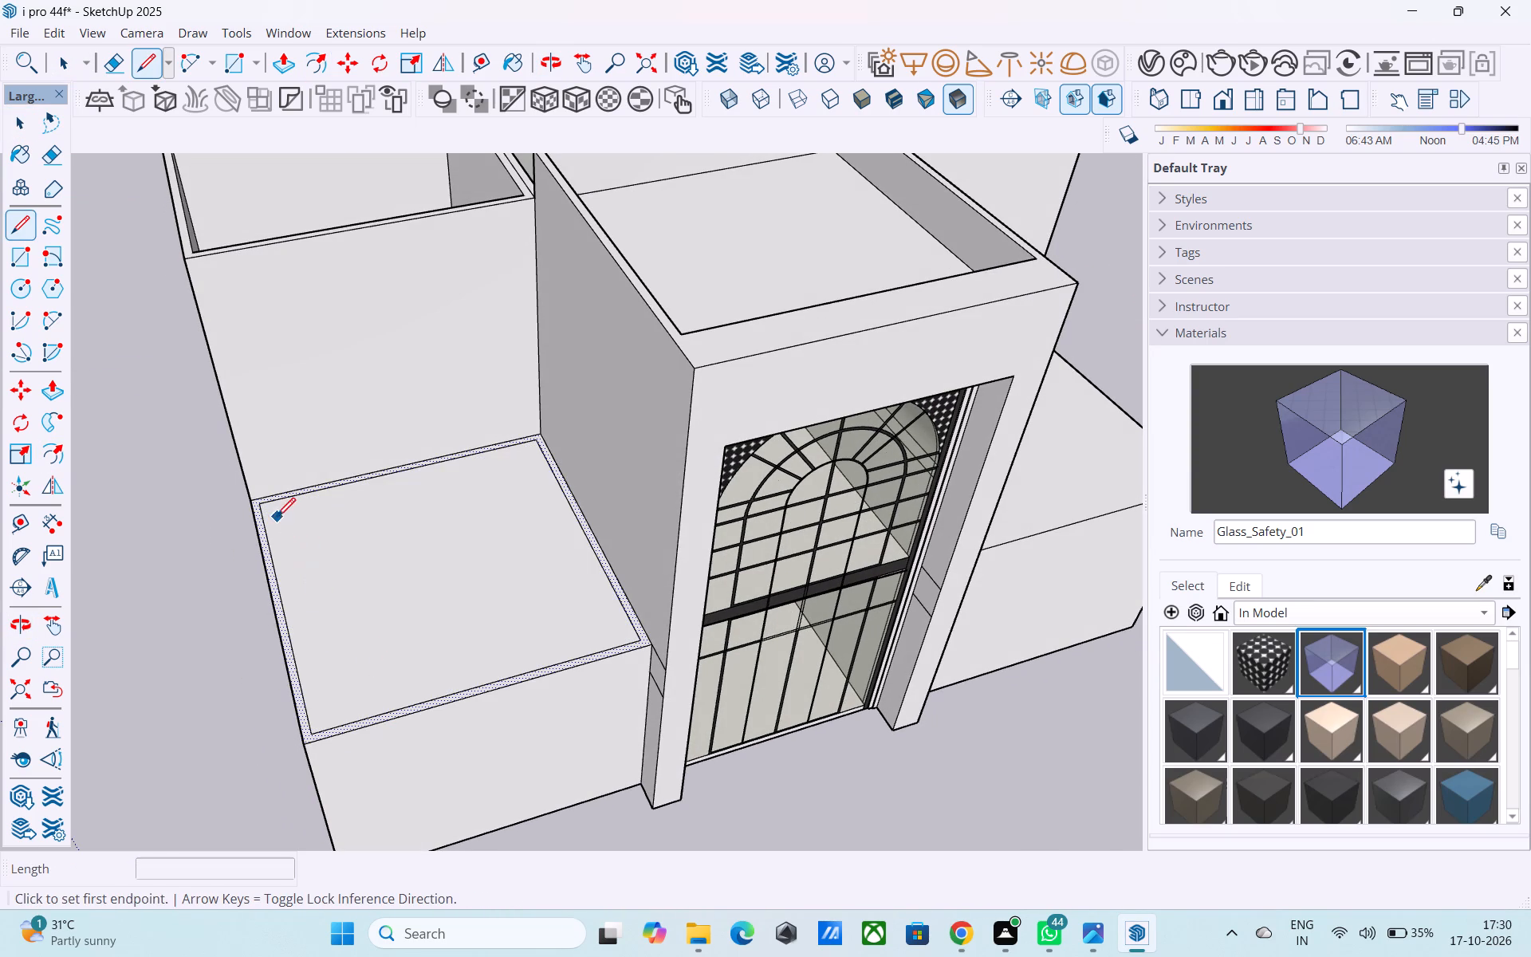
scroll(275, 516, up, 13)
click(246, 486)
click(239, 458)
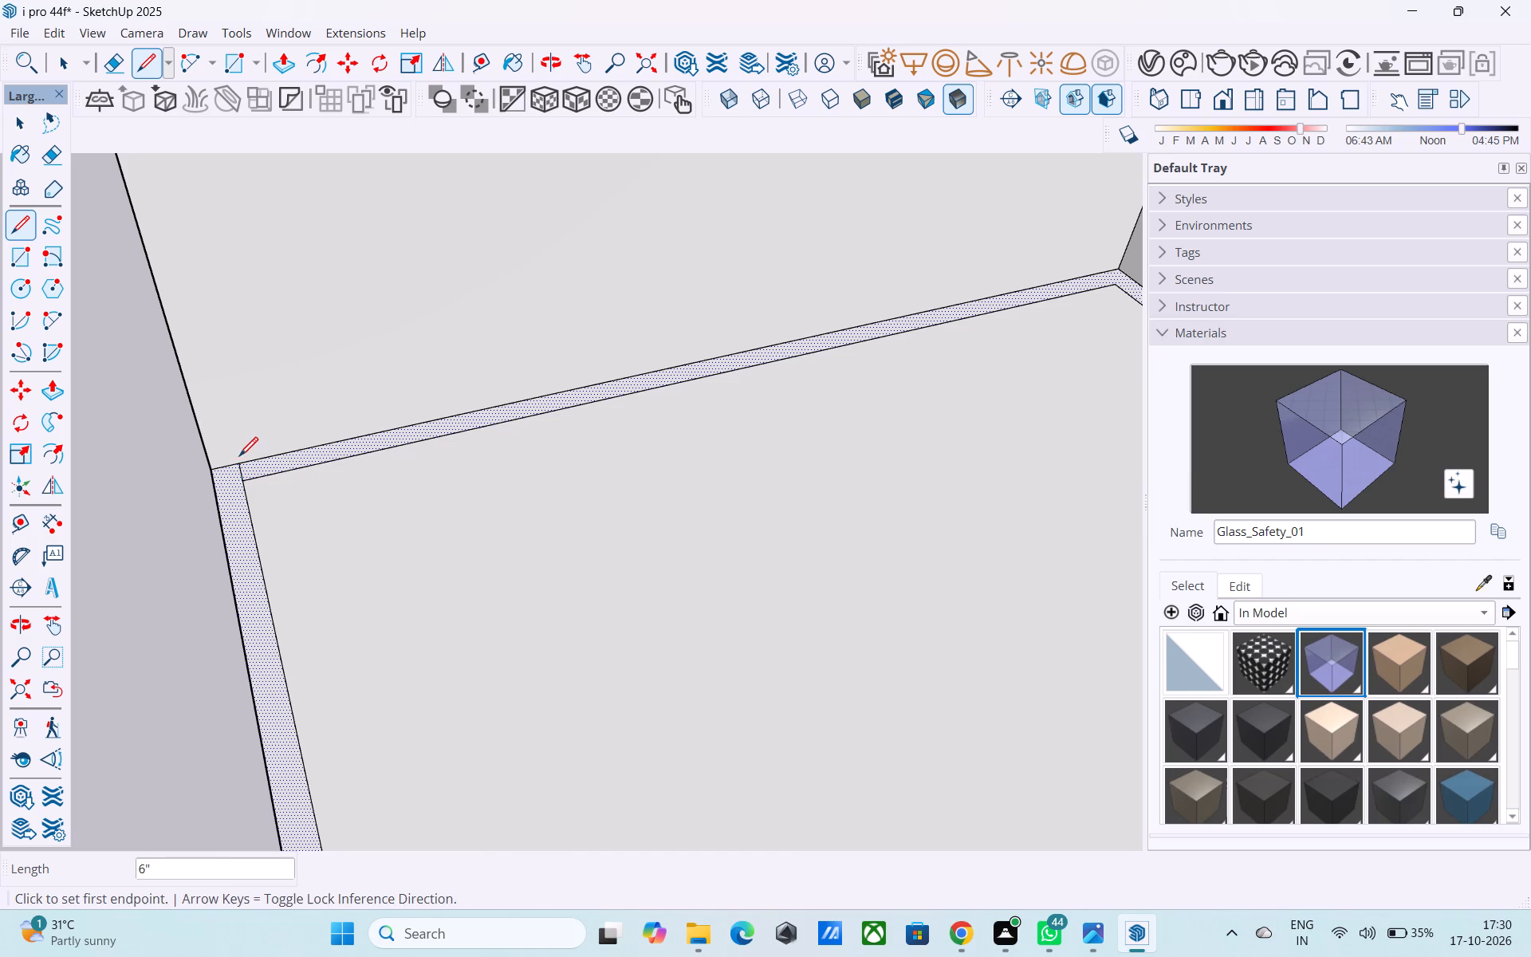
scroll(239, 457, down, 18)
scroll(478, 601, up, 13)
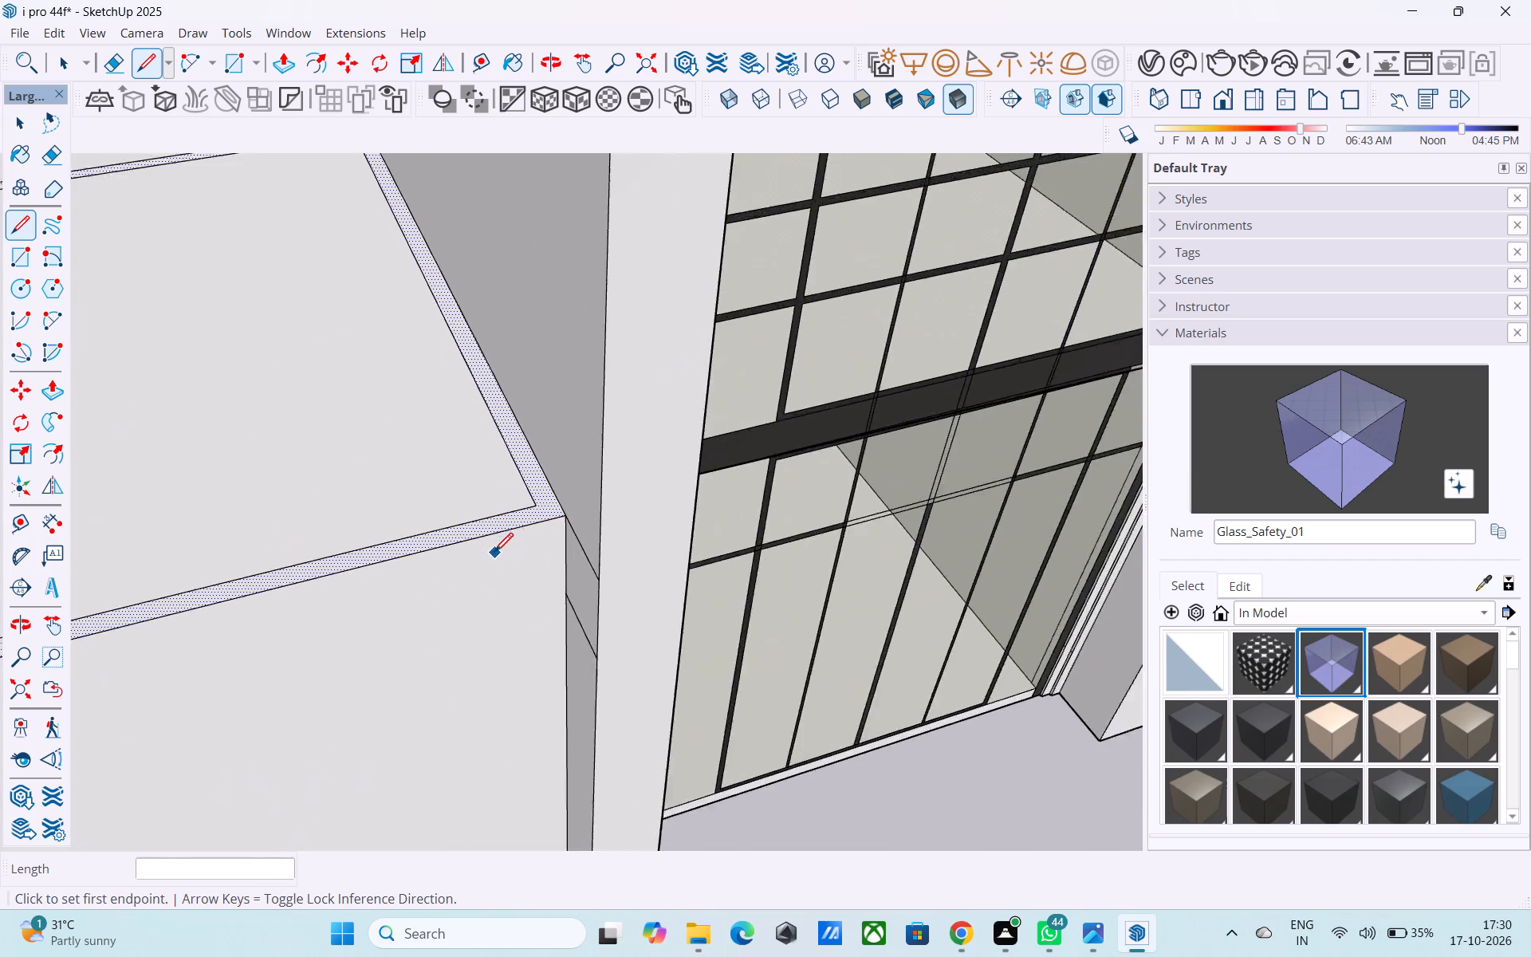
scroll(494, 553, up, 5)
click(553, 482)
click(594, 471)
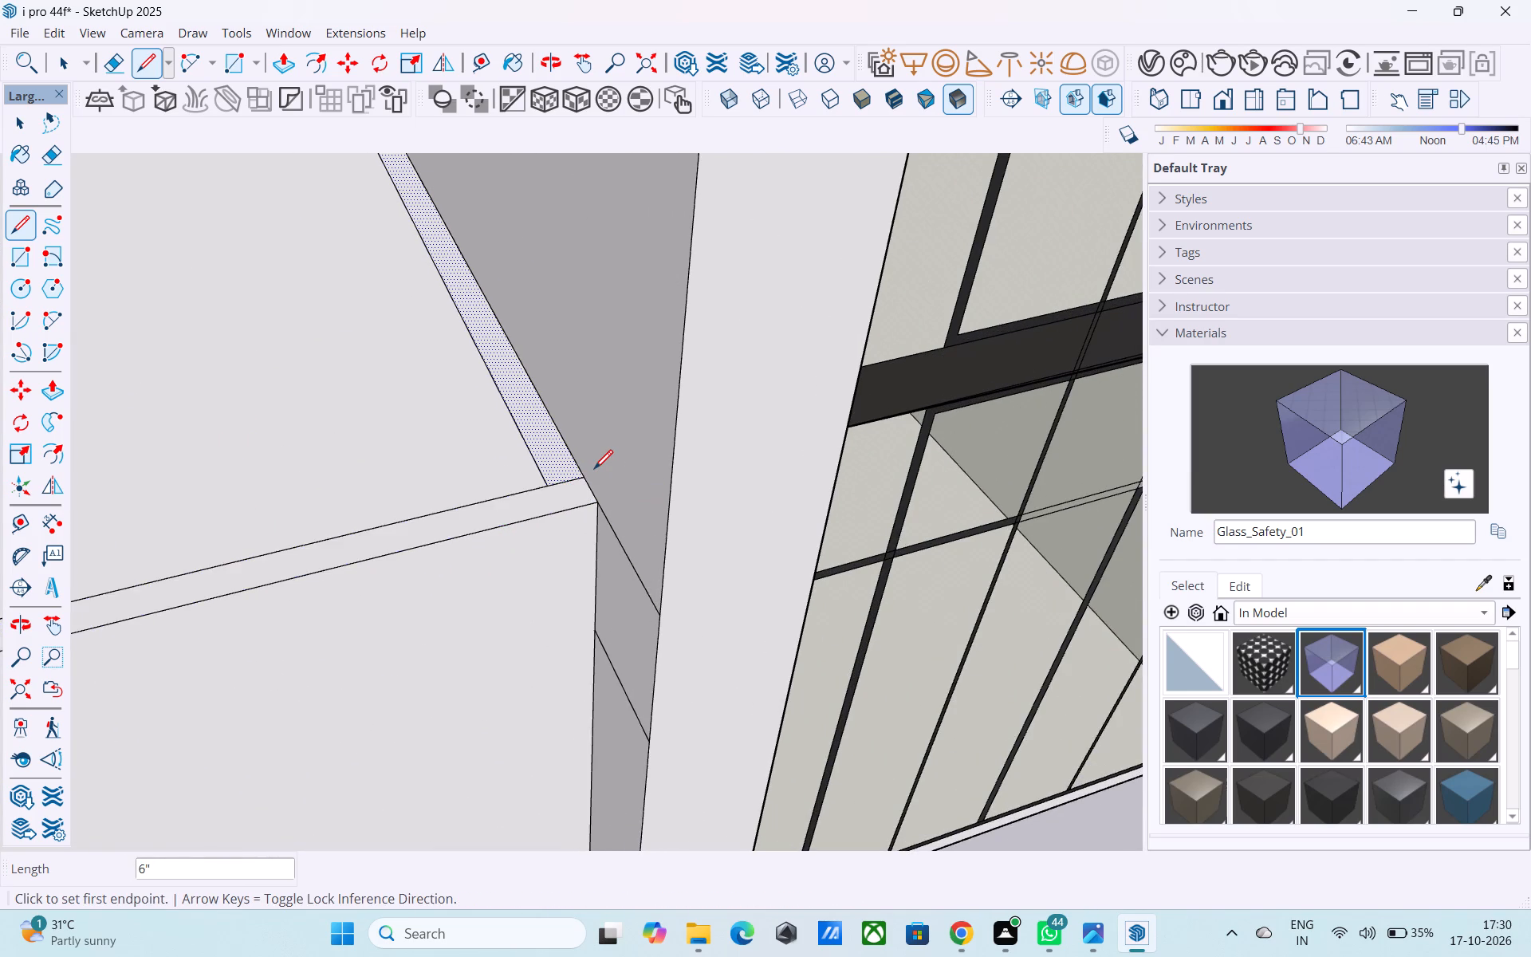
scroll(594, 471, down, 12)
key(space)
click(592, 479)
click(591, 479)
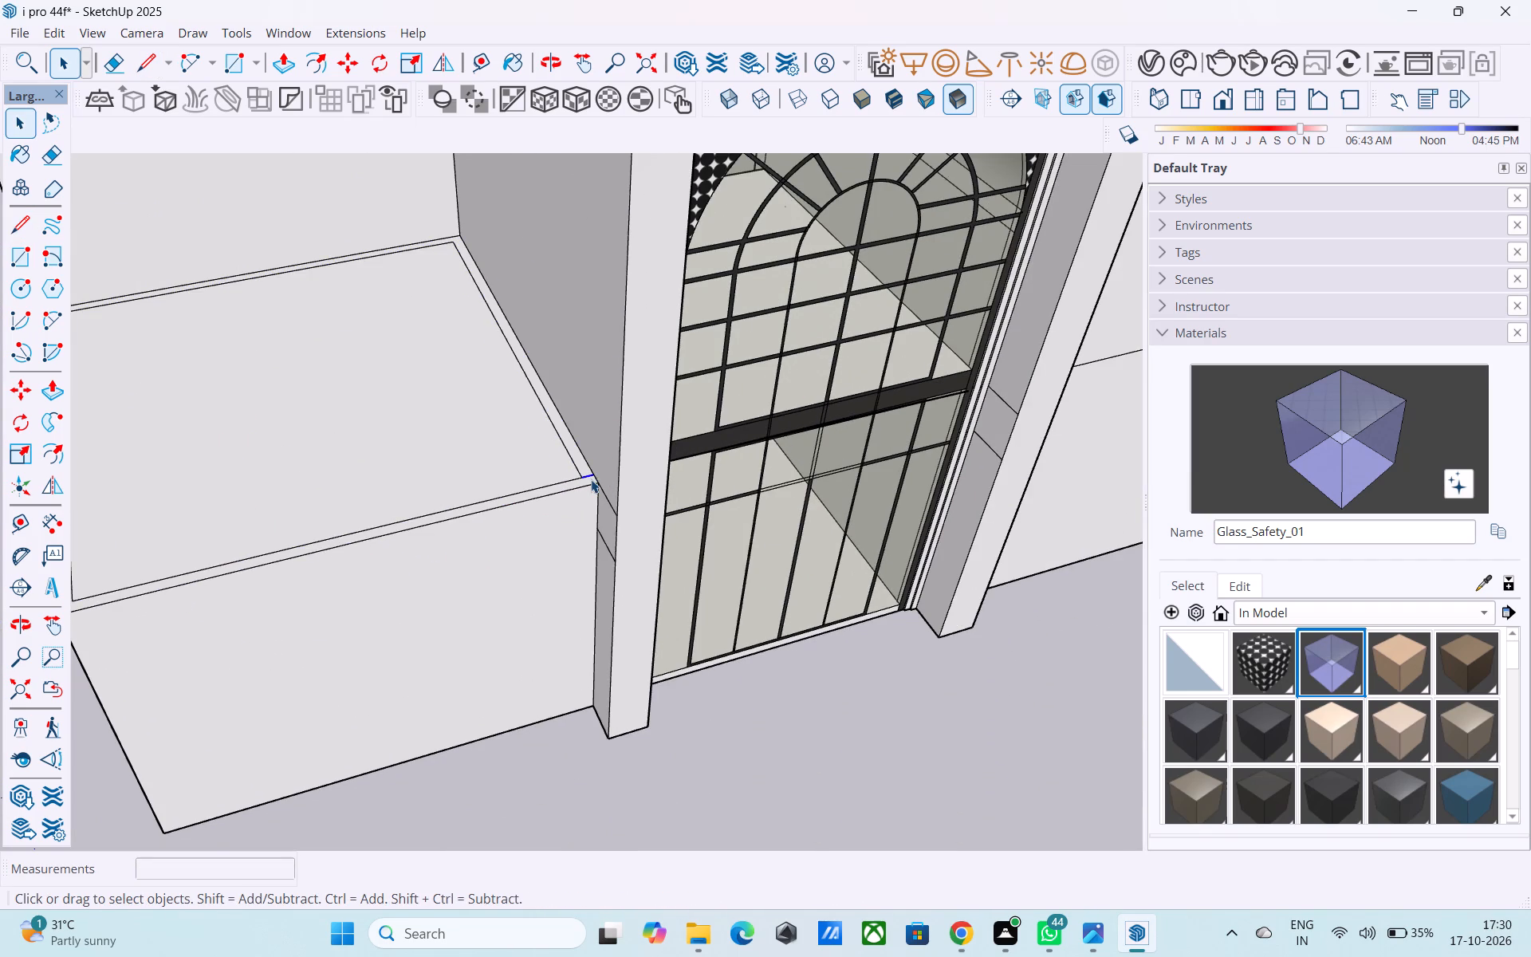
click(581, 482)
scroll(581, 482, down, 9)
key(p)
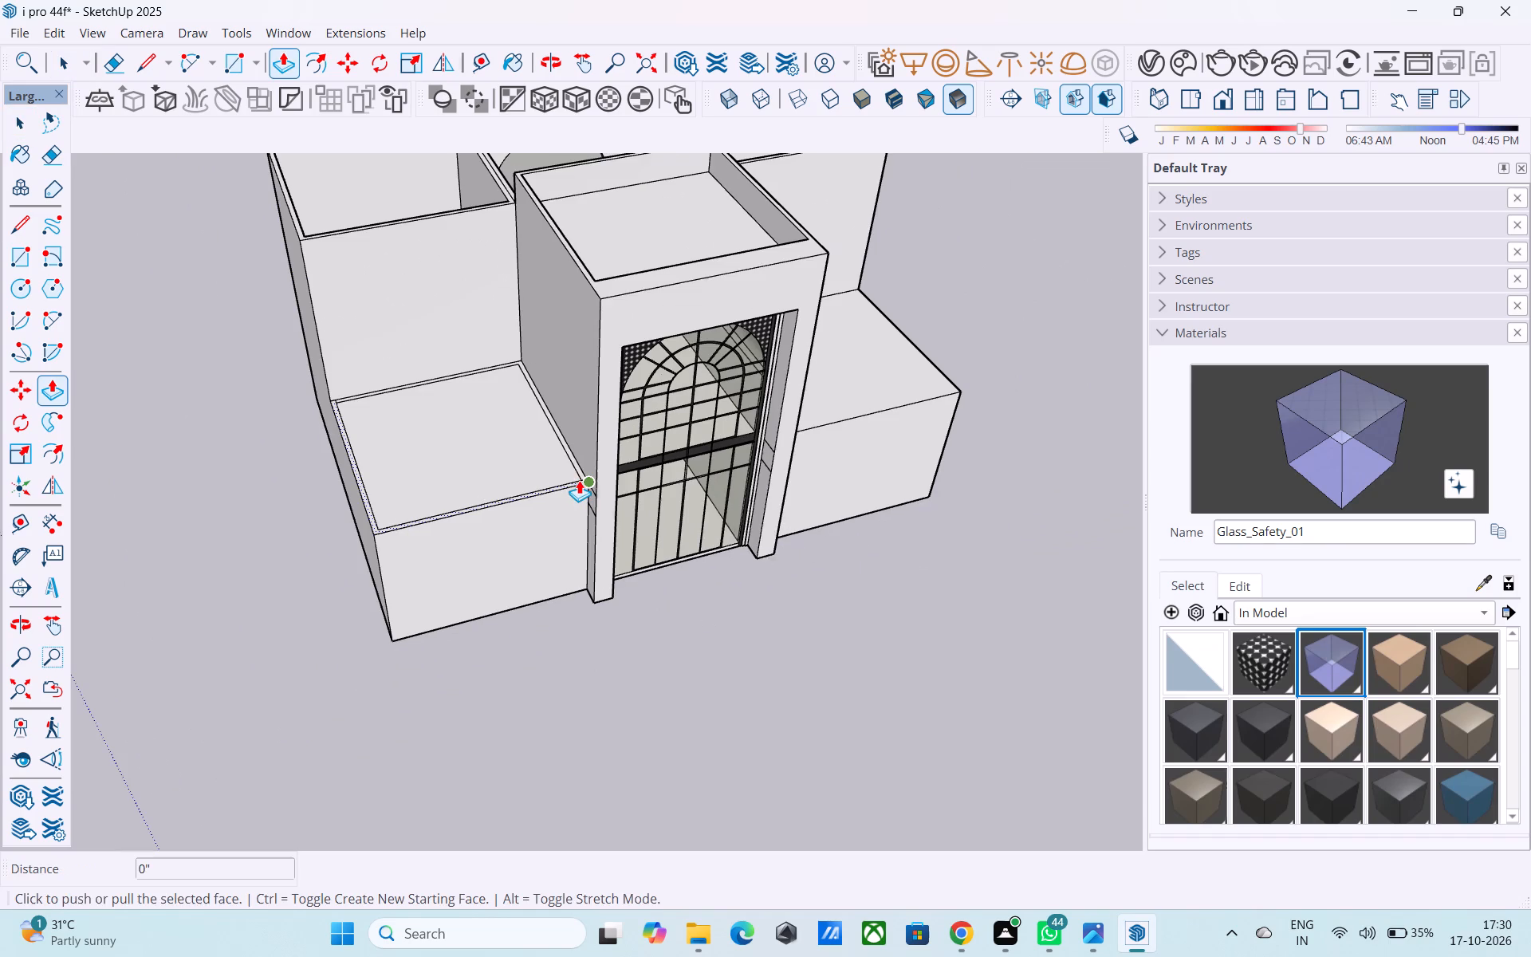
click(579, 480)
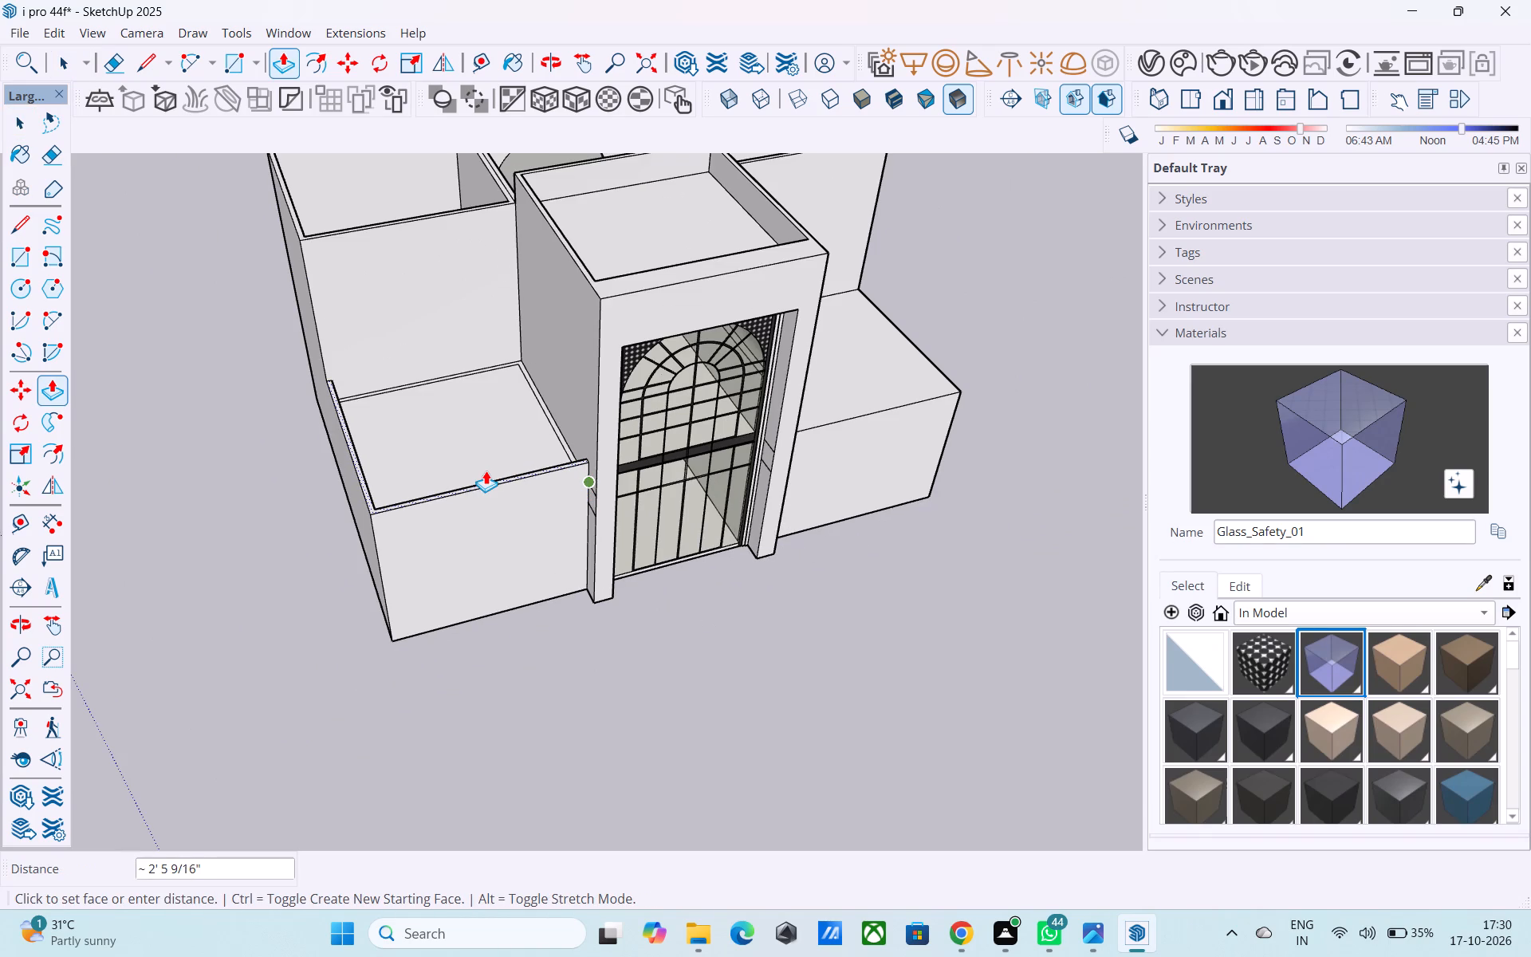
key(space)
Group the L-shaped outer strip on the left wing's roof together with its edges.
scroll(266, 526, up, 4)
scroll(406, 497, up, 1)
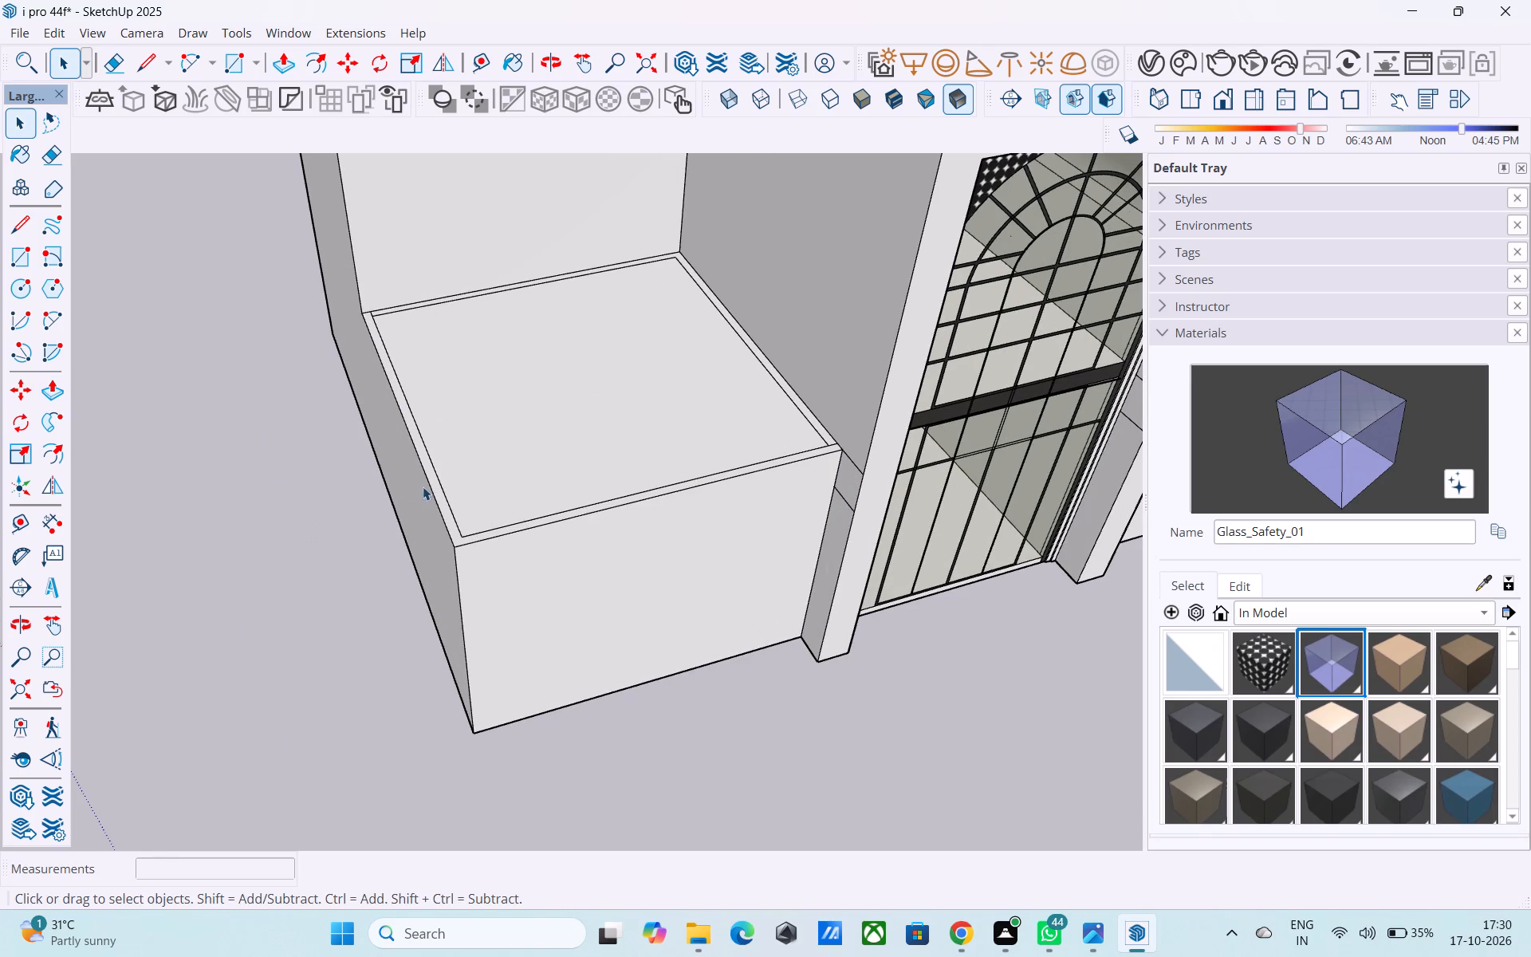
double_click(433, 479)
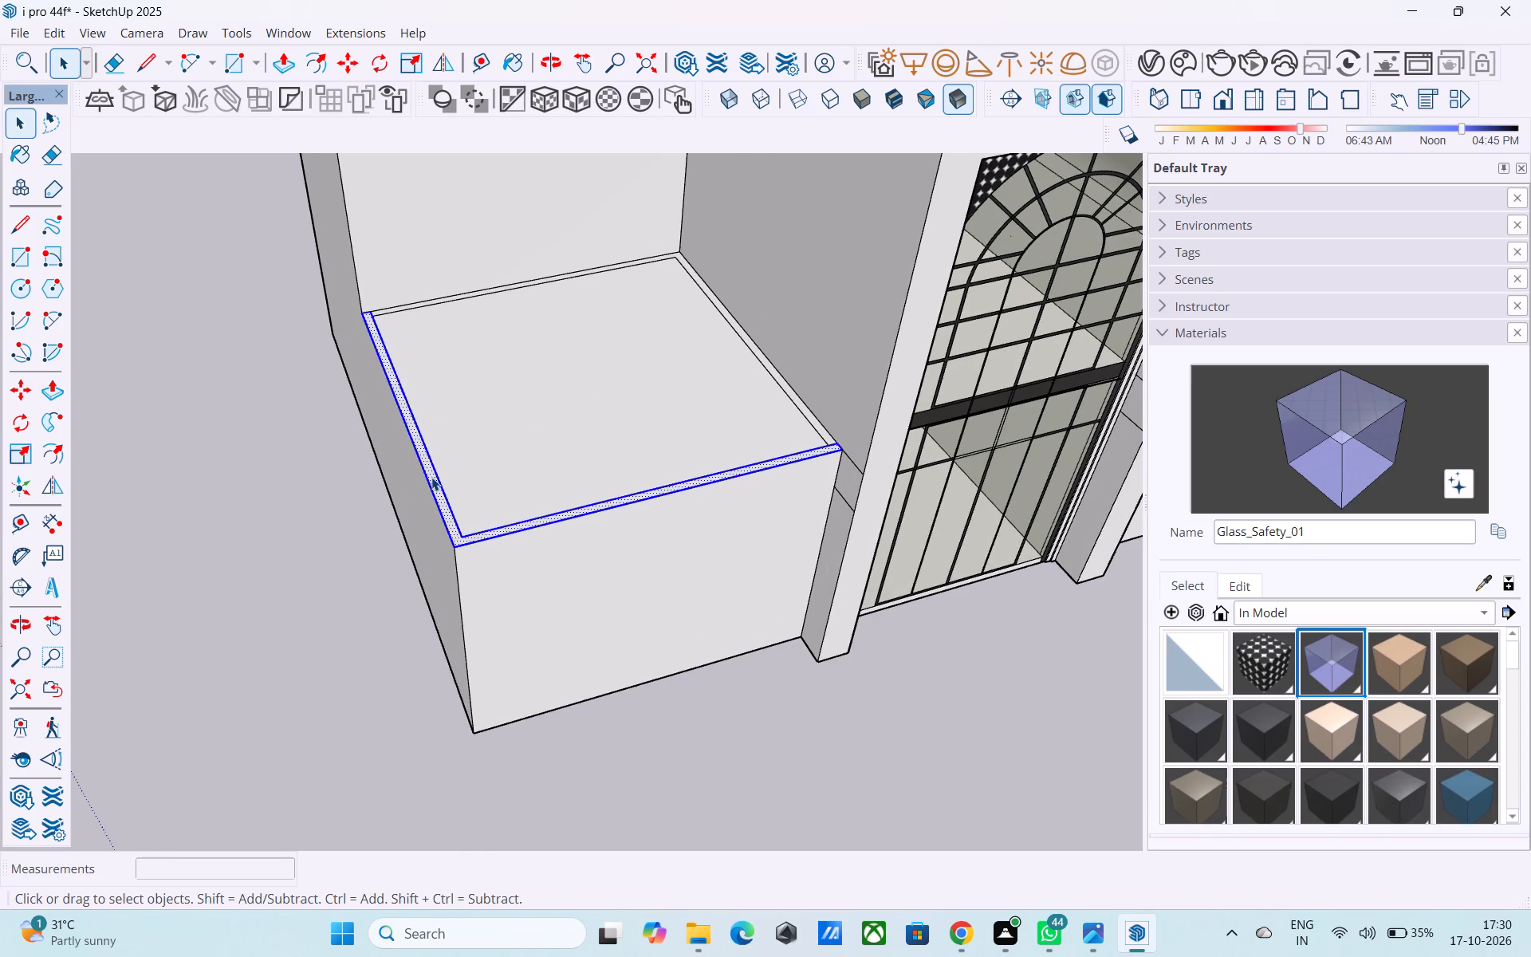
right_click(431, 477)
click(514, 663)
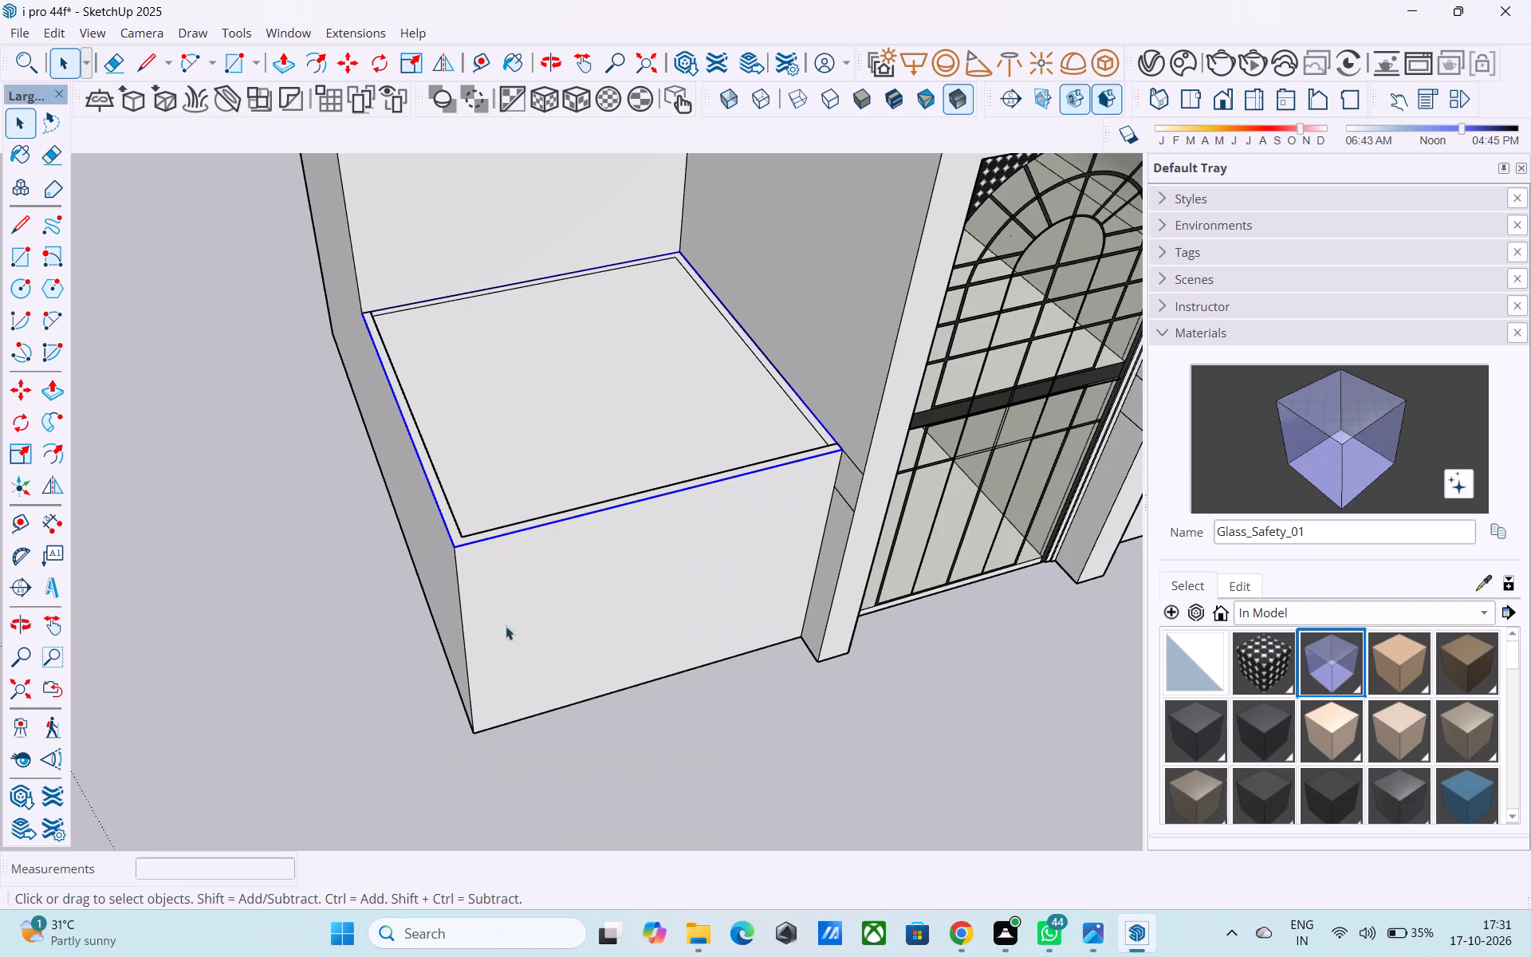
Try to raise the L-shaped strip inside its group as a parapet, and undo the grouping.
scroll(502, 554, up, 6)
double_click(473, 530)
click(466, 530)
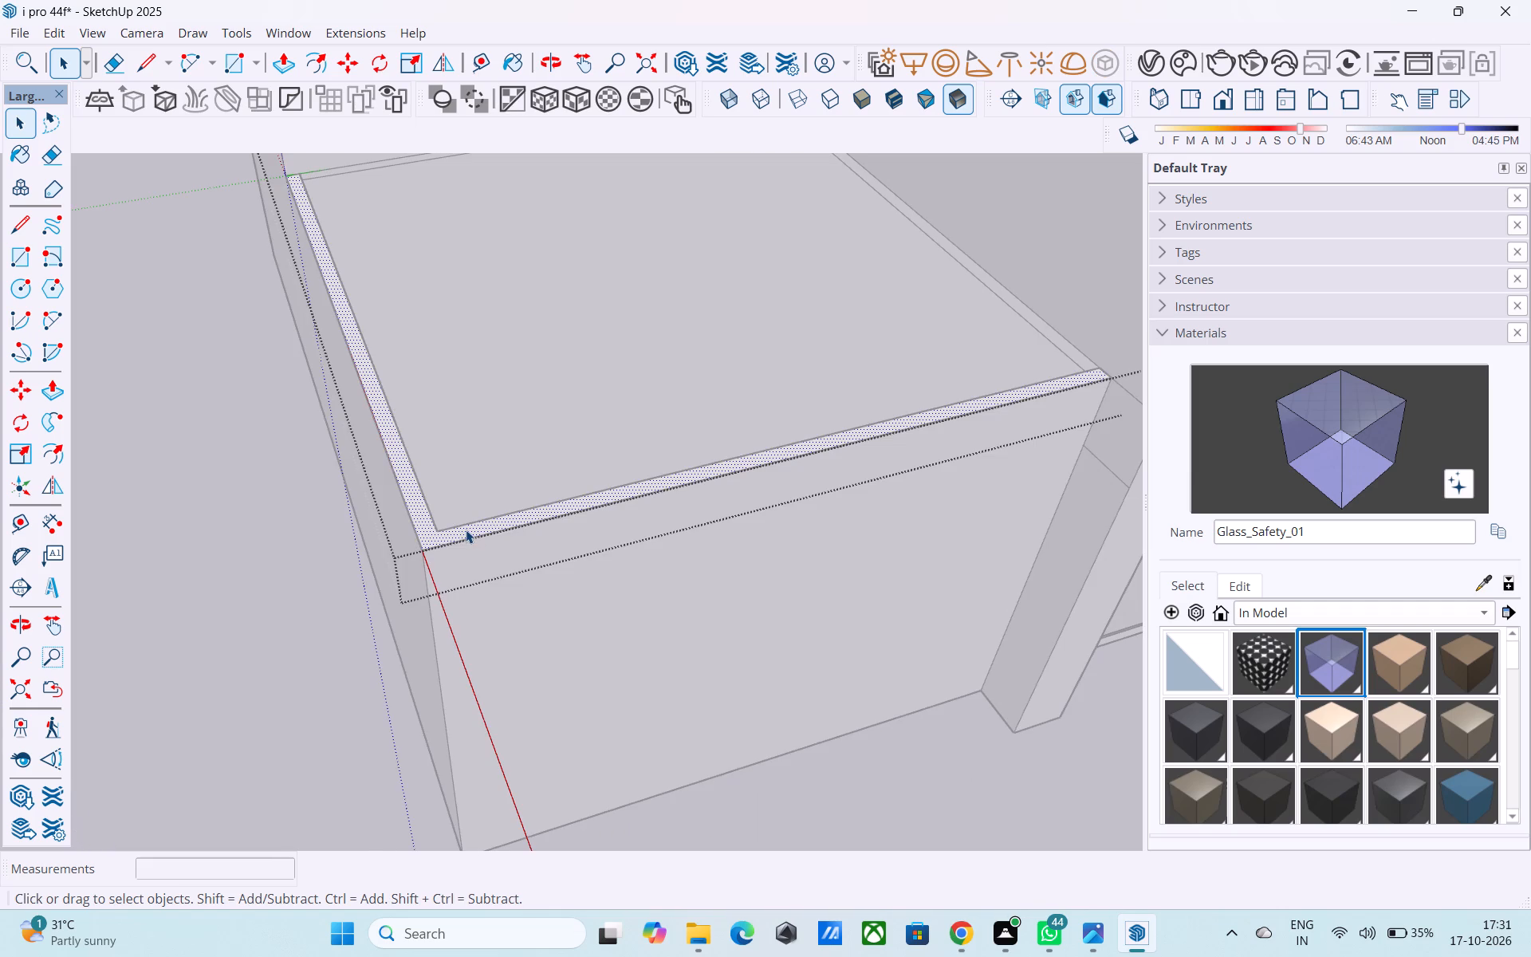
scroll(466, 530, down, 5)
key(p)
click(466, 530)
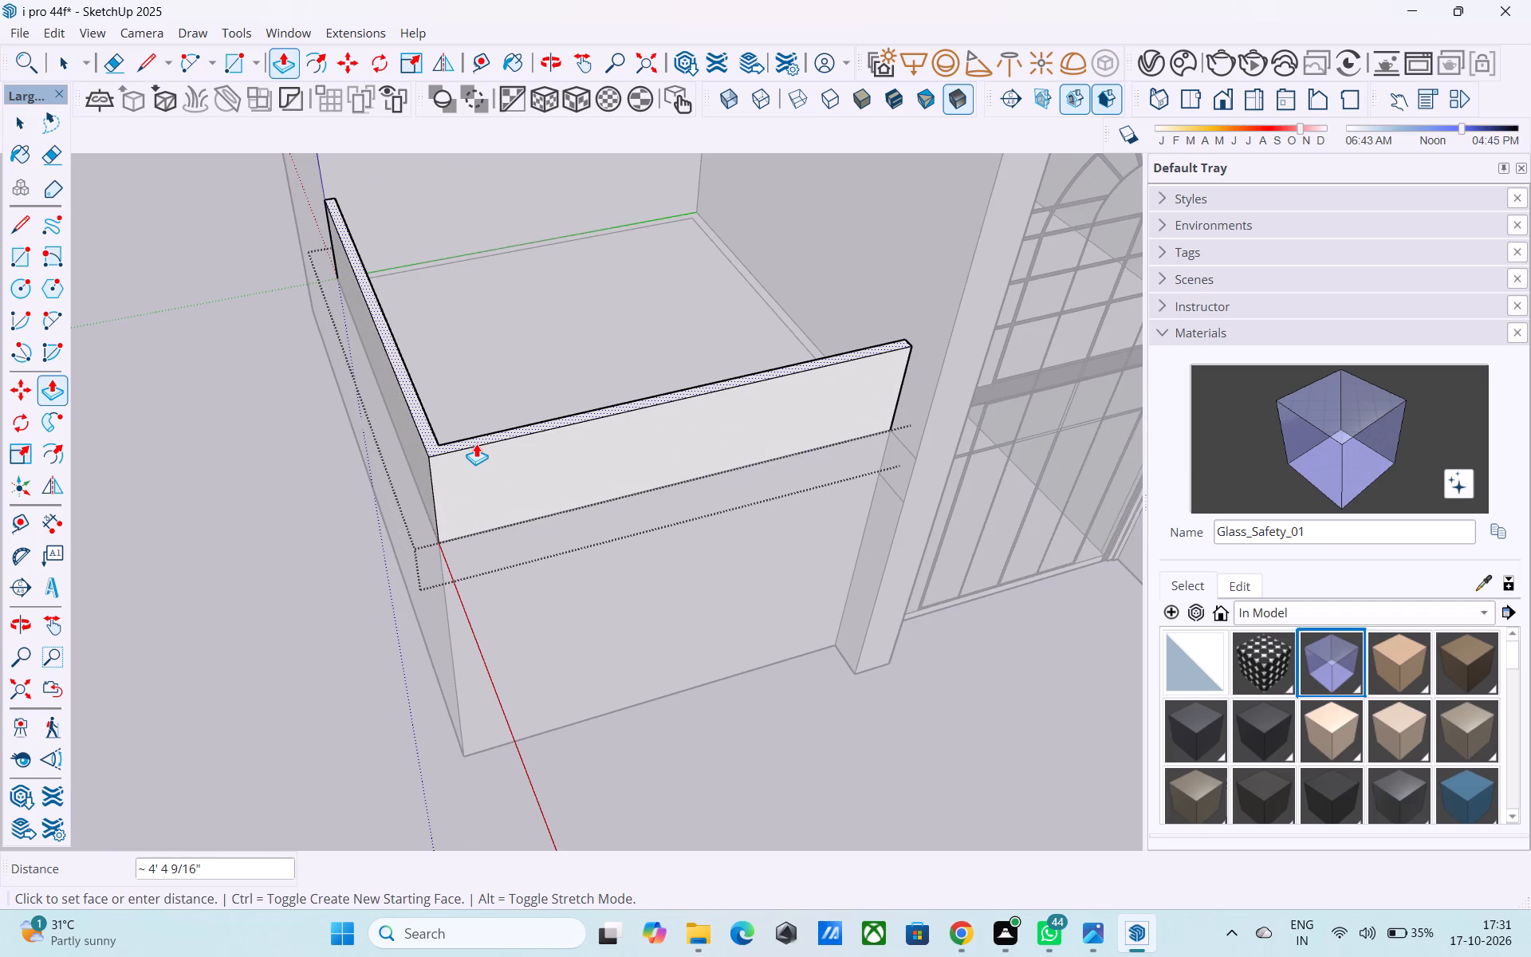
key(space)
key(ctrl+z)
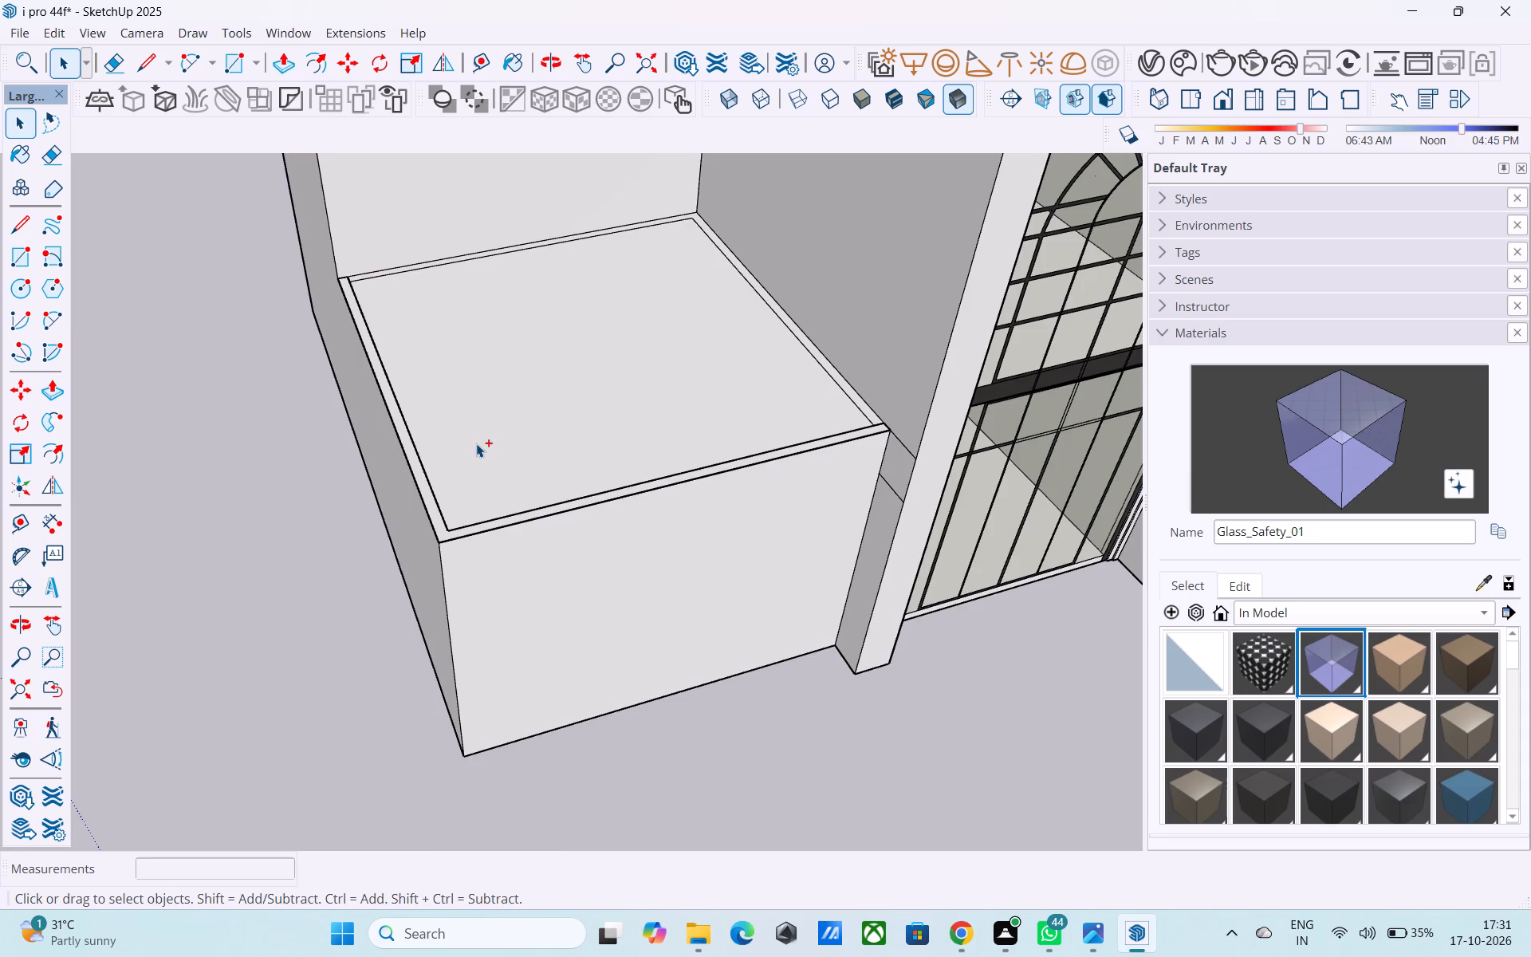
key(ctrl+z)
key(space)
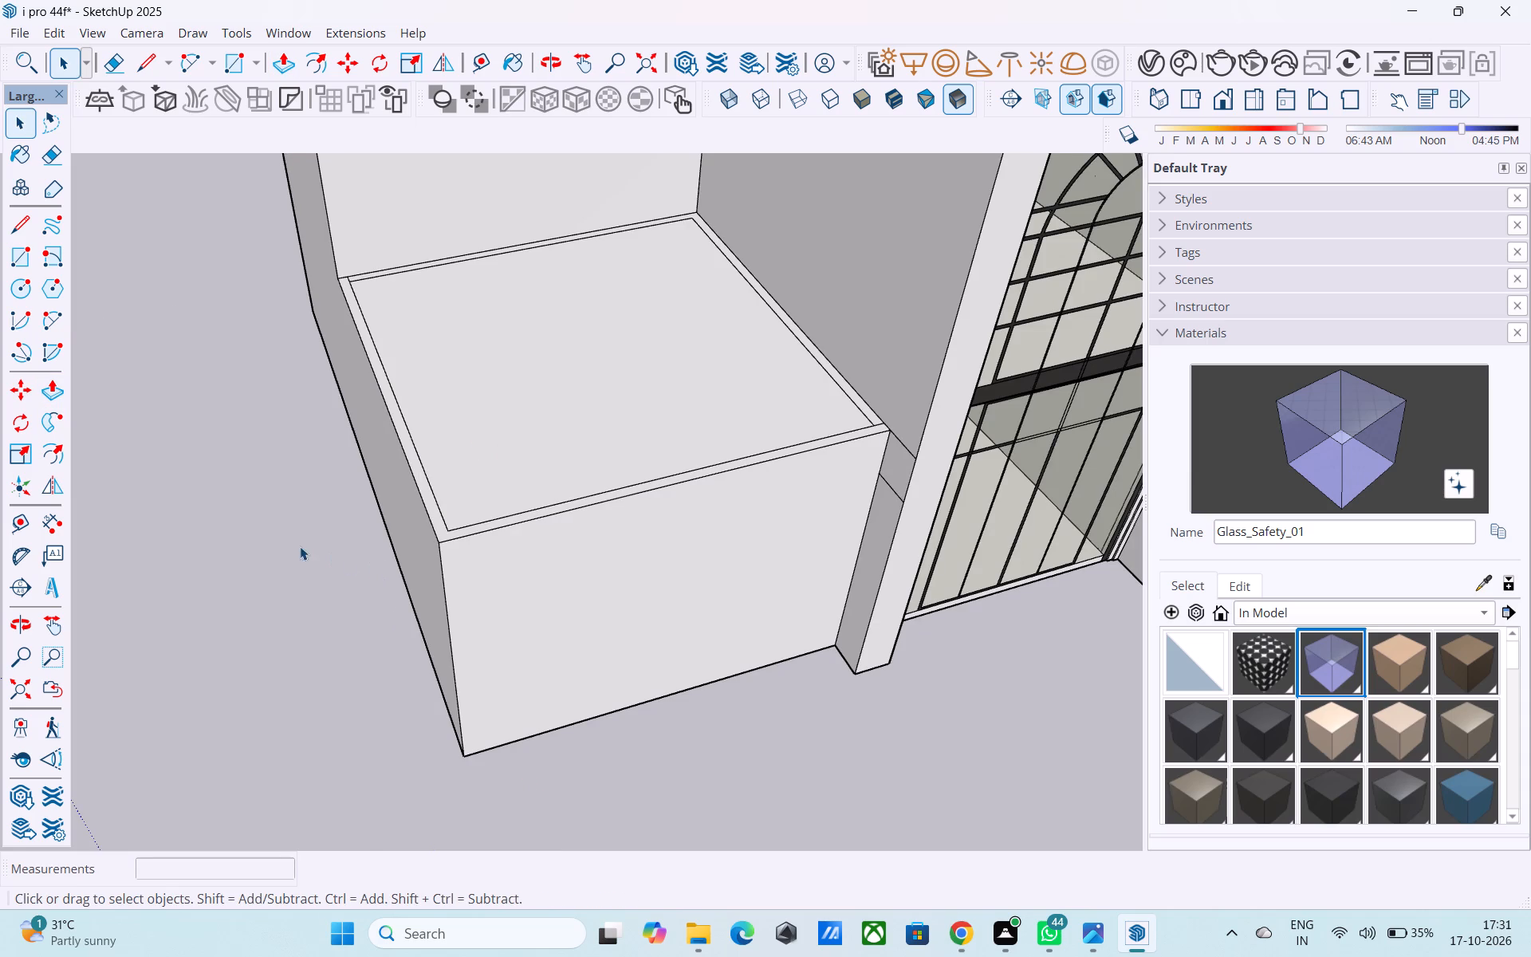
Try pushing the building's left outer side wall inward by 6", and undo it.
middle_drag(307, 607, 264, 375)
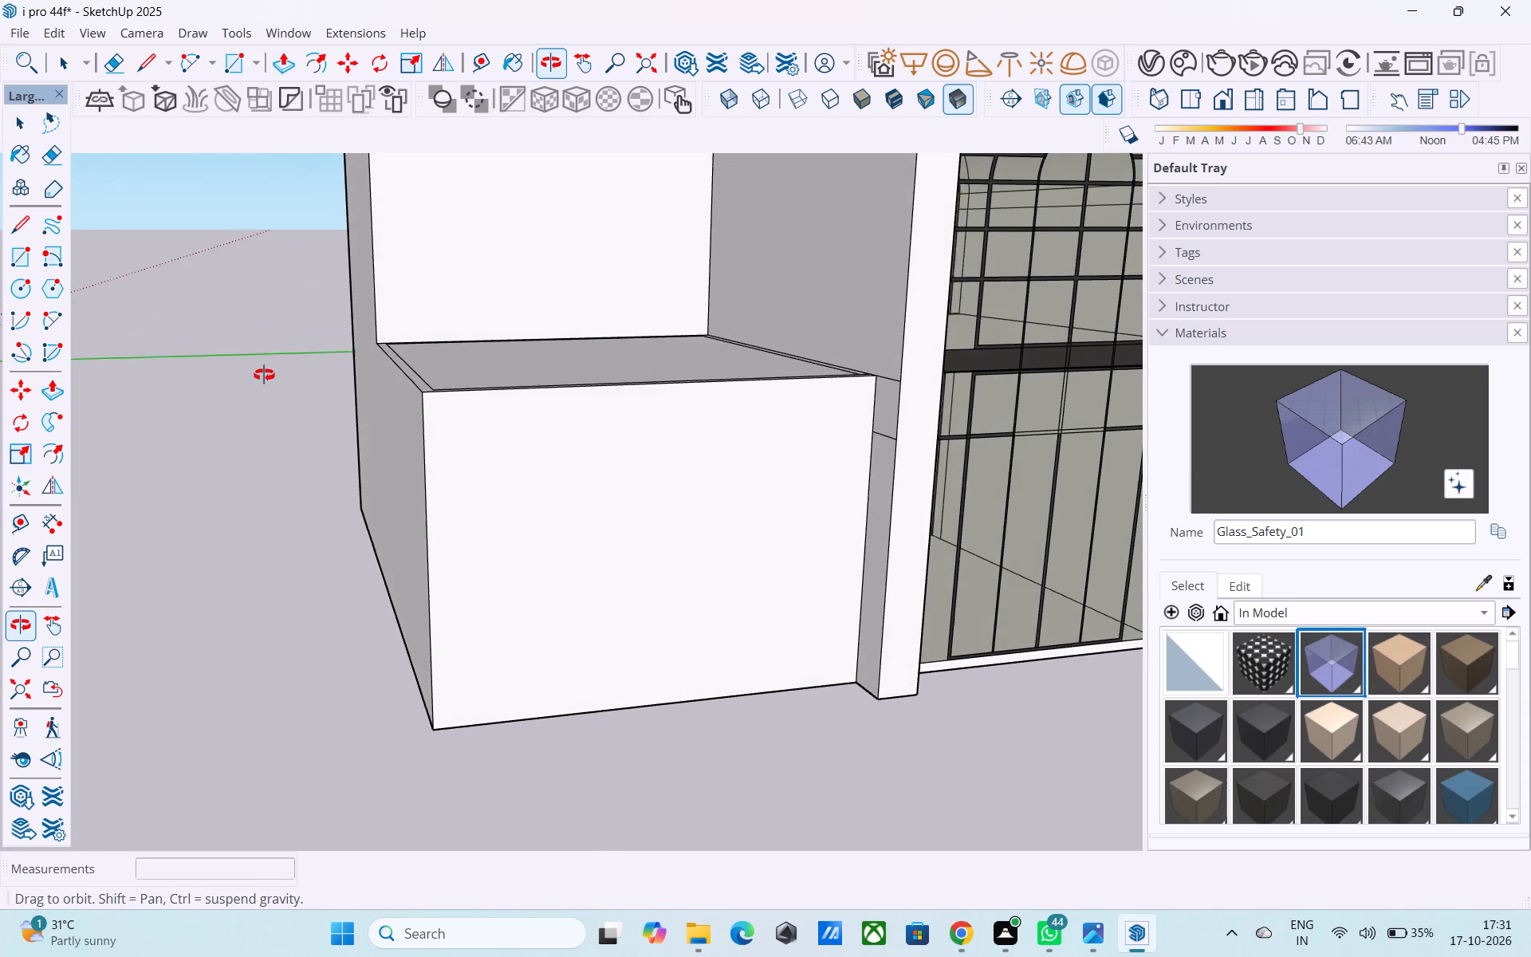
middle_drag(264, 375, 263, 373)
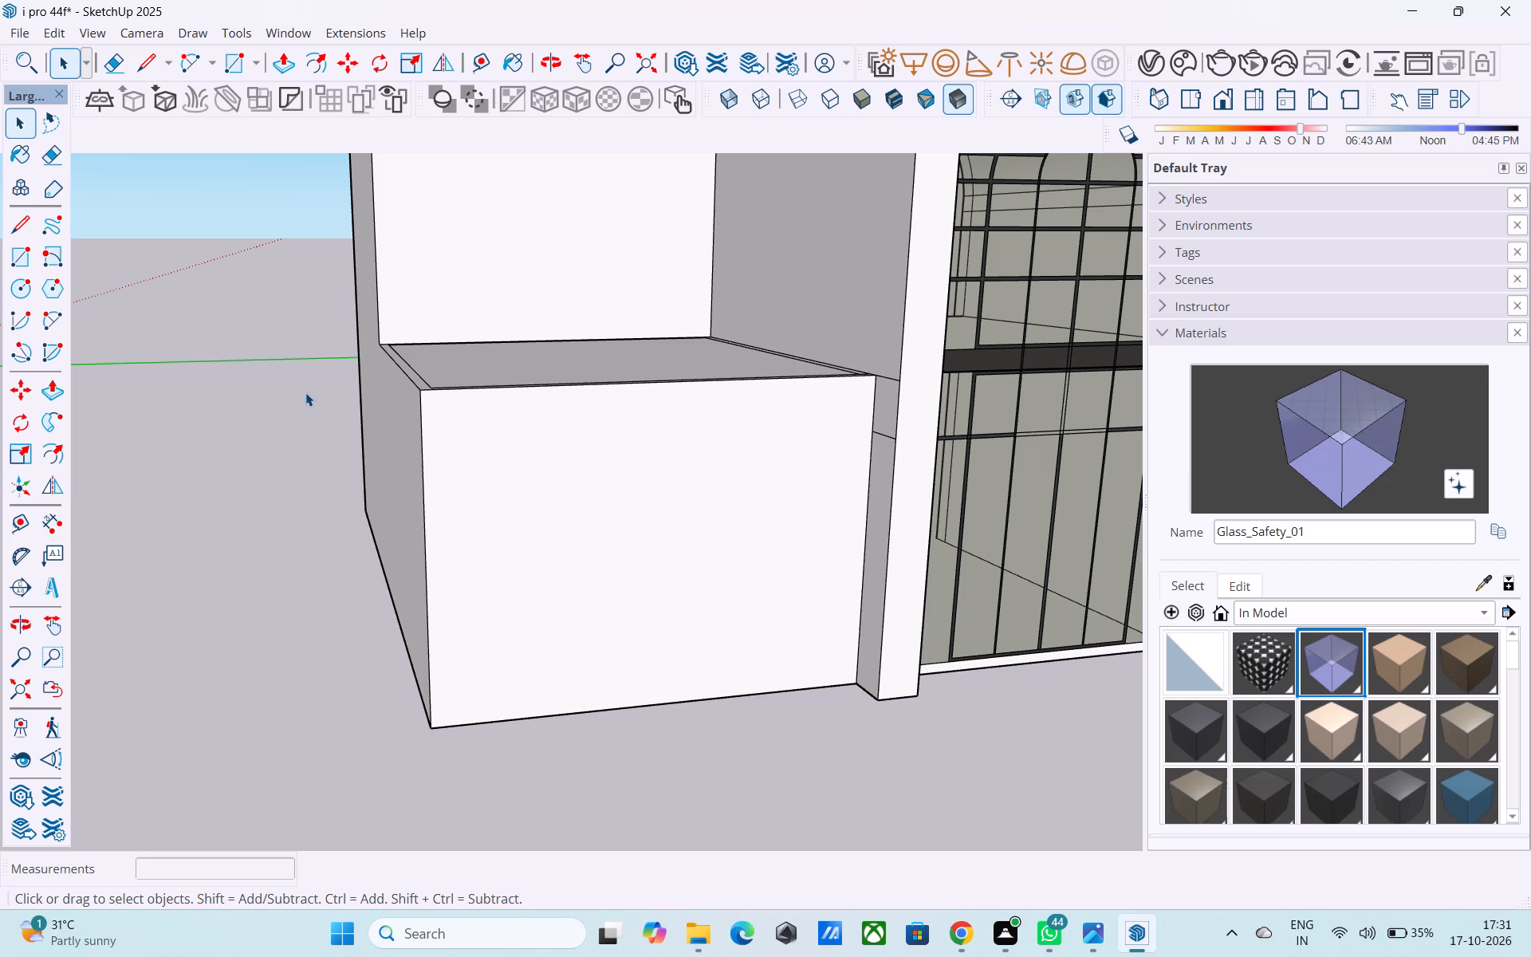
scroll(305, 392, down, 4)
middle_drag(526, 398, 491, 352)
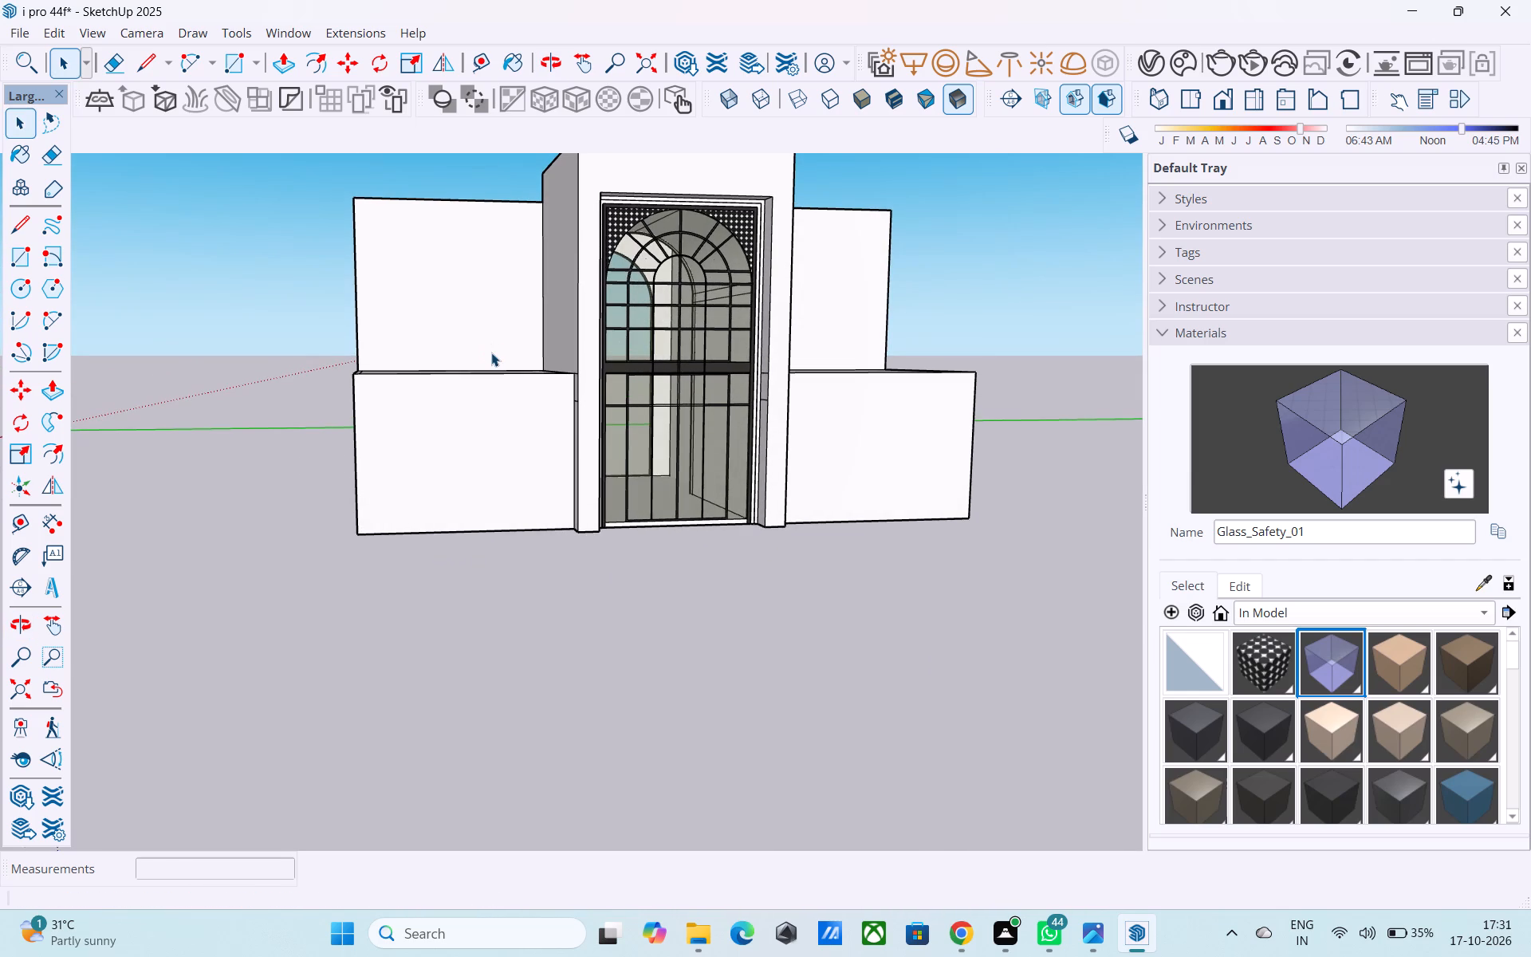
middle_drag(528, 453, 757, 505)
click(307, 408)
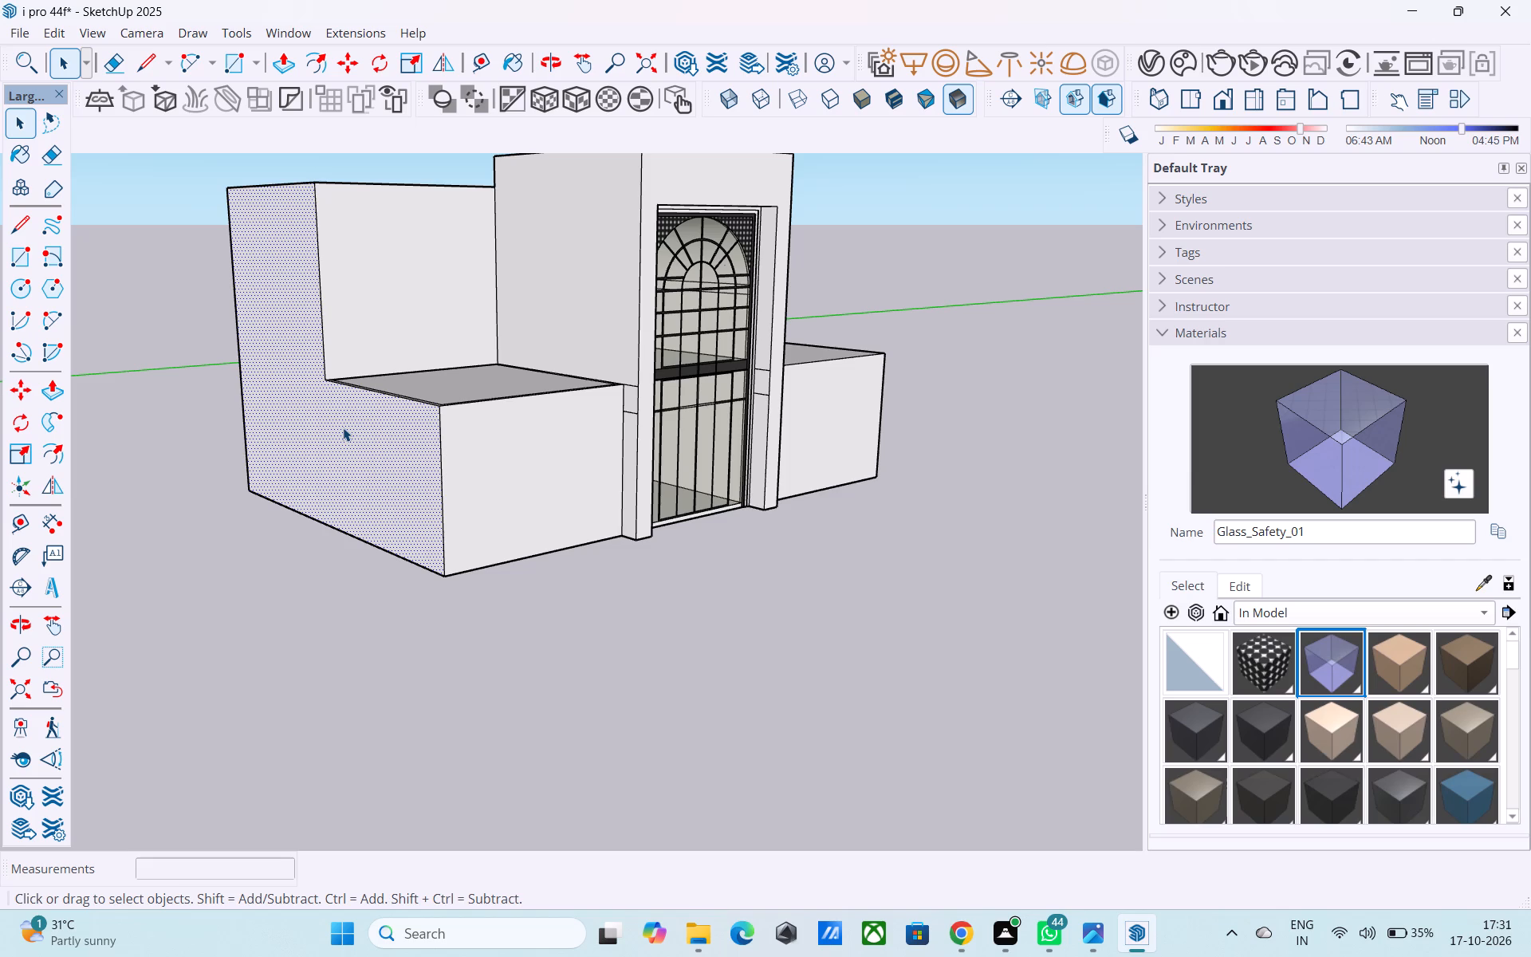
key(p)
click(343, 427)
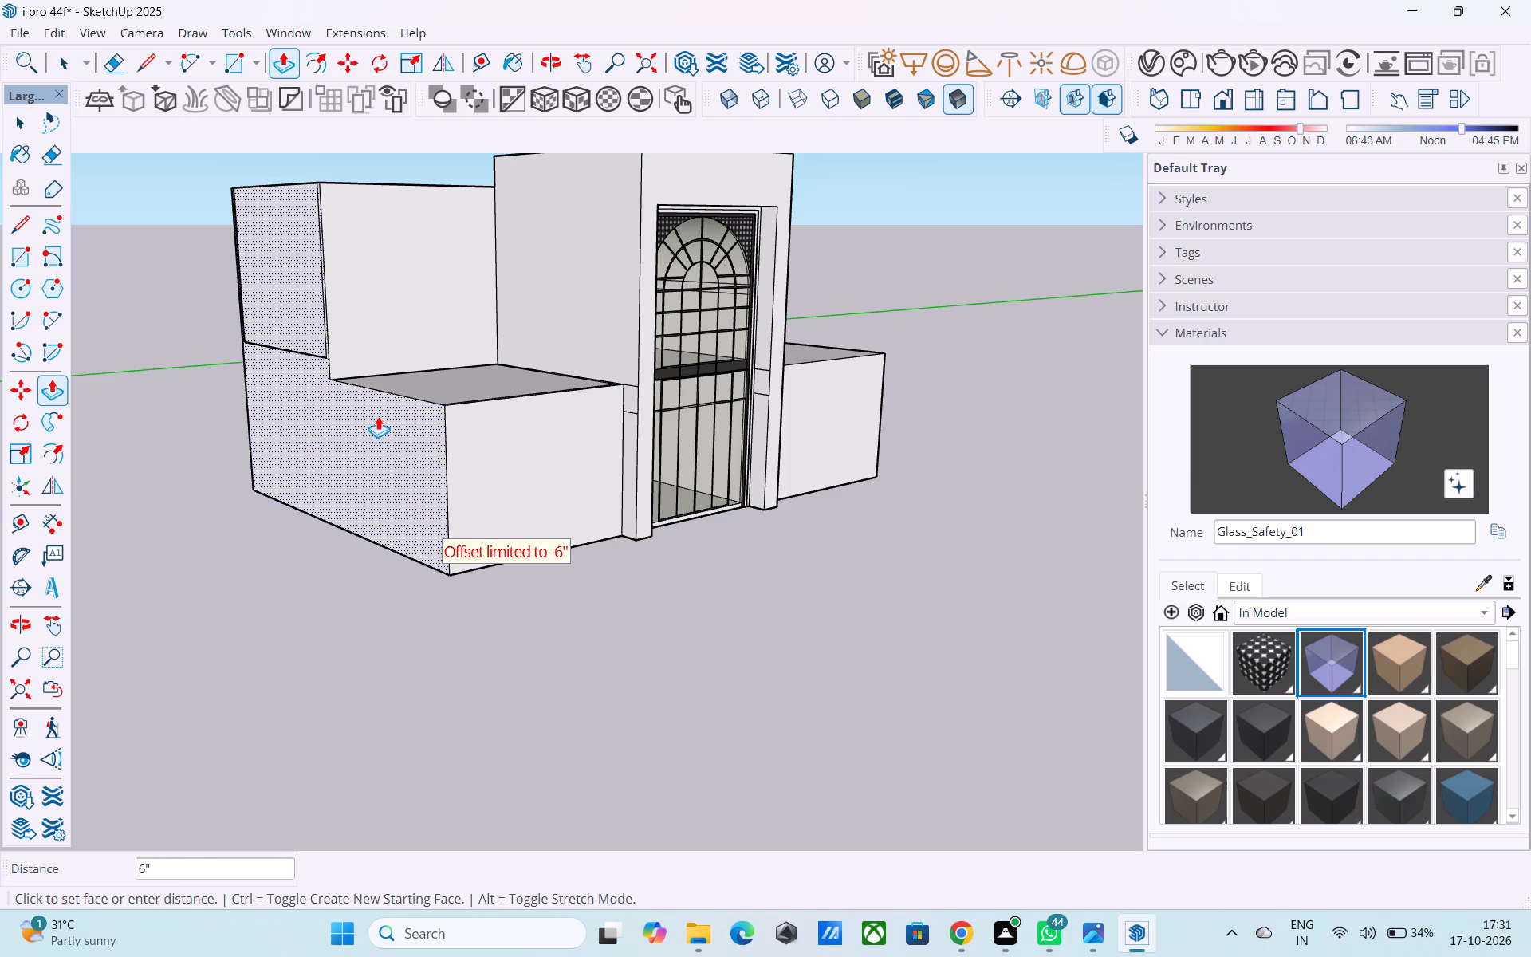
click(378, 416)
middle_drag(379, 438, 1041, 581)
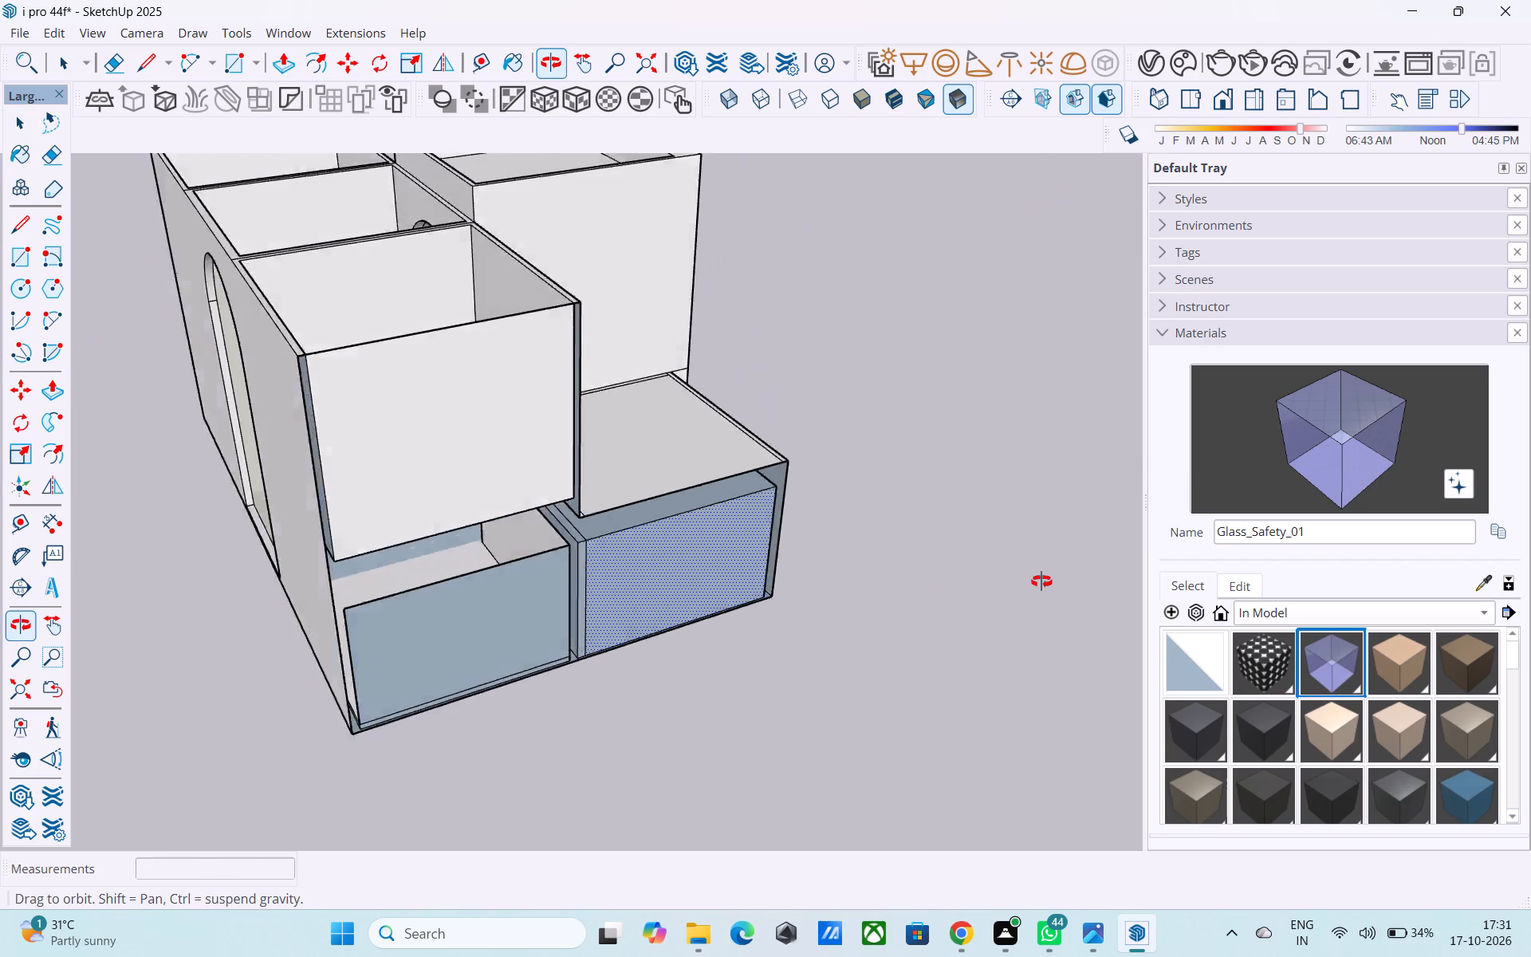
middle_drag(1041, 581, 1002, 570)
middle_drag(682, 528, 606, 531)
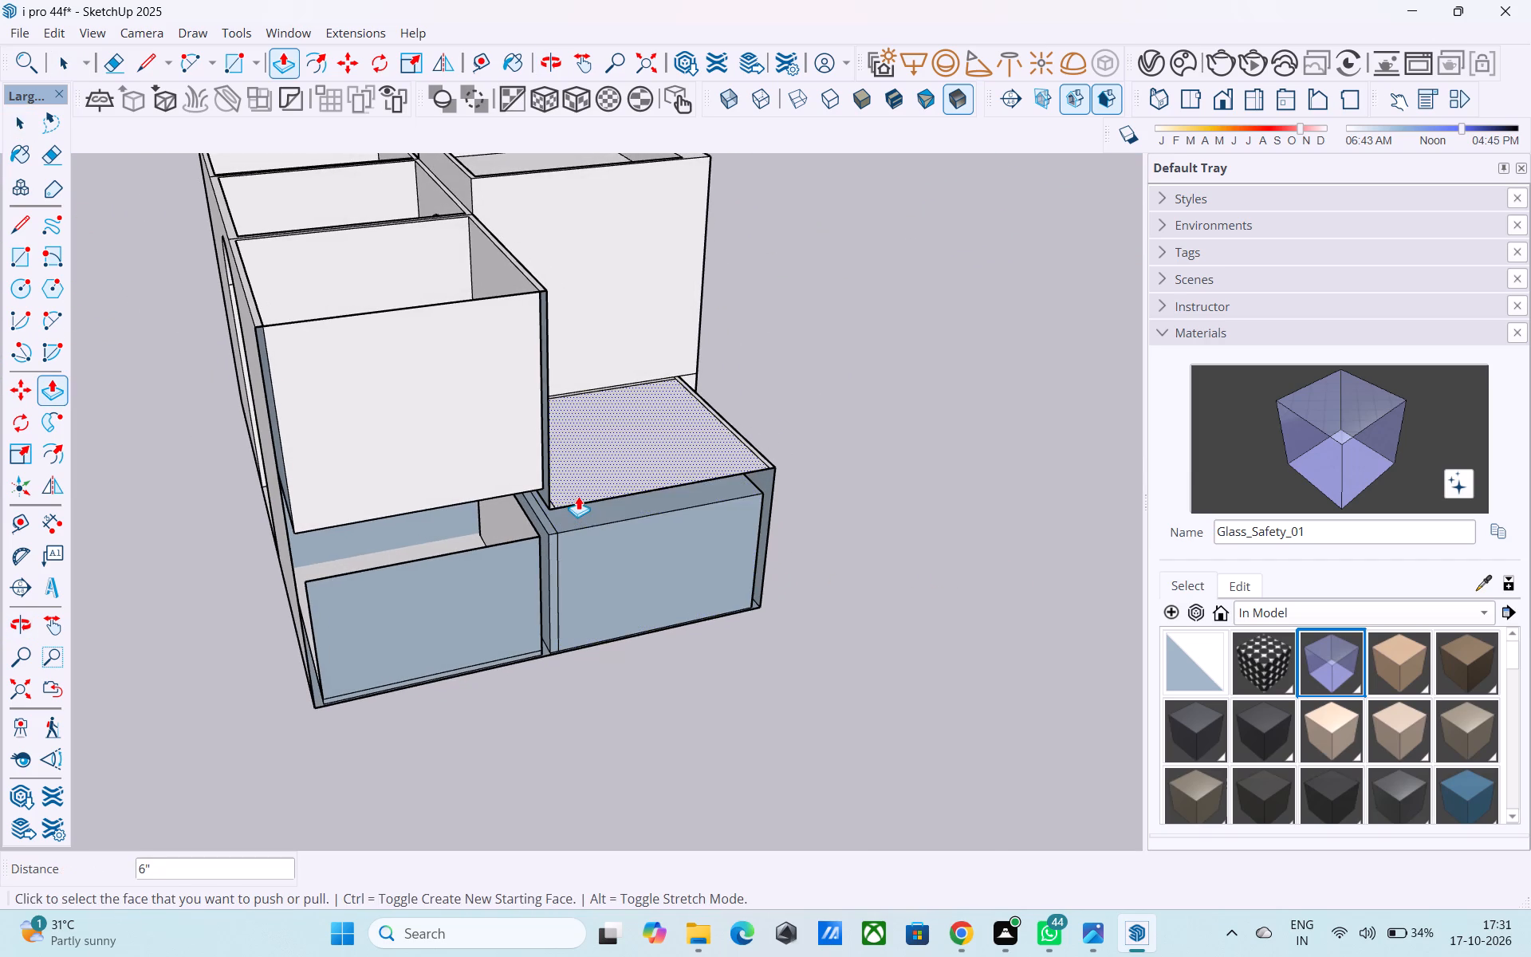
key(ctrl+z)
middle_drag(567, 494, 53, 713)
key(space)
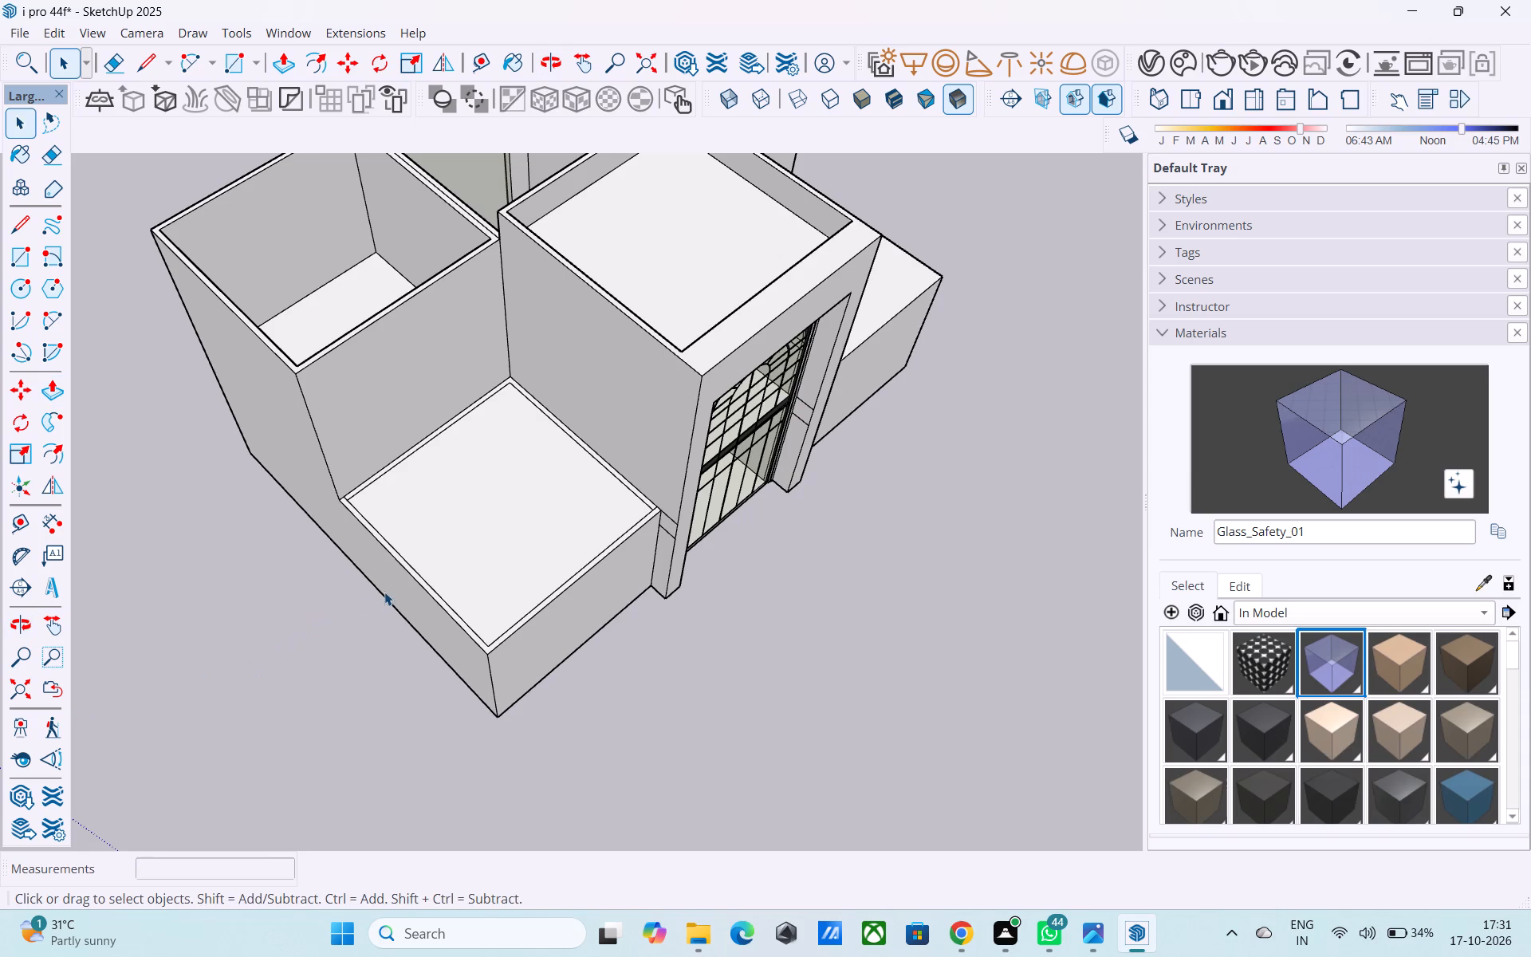
Offset the outline of the right wing's roof face inward by 6".
middle_drag(384, 592, 271, 487)
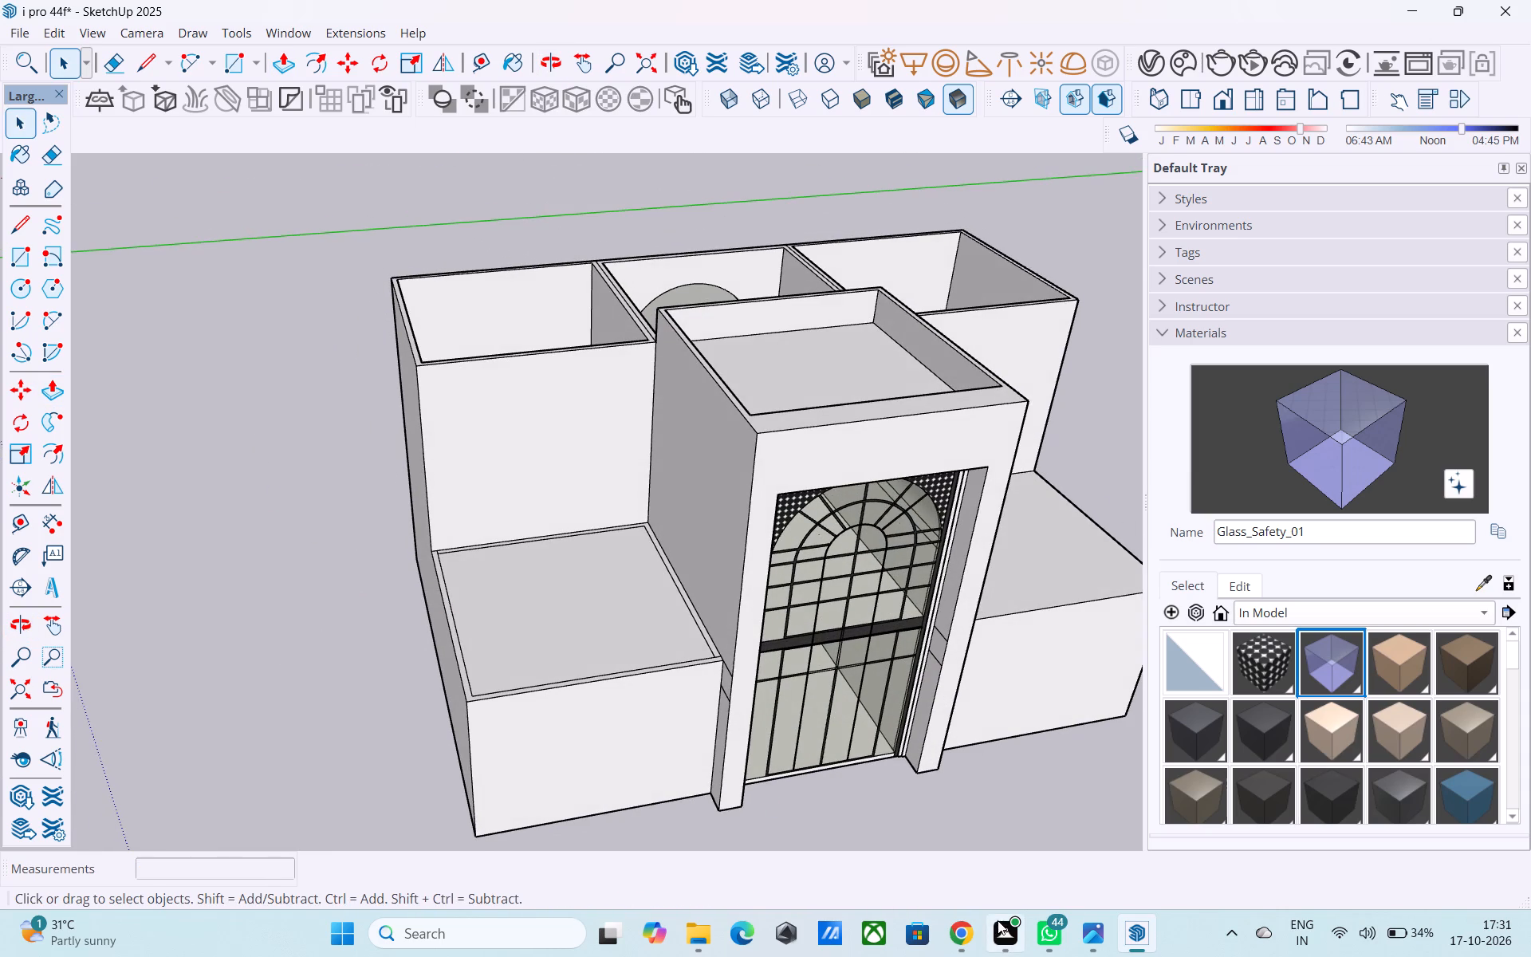
scroll(702, 615, down, 4)
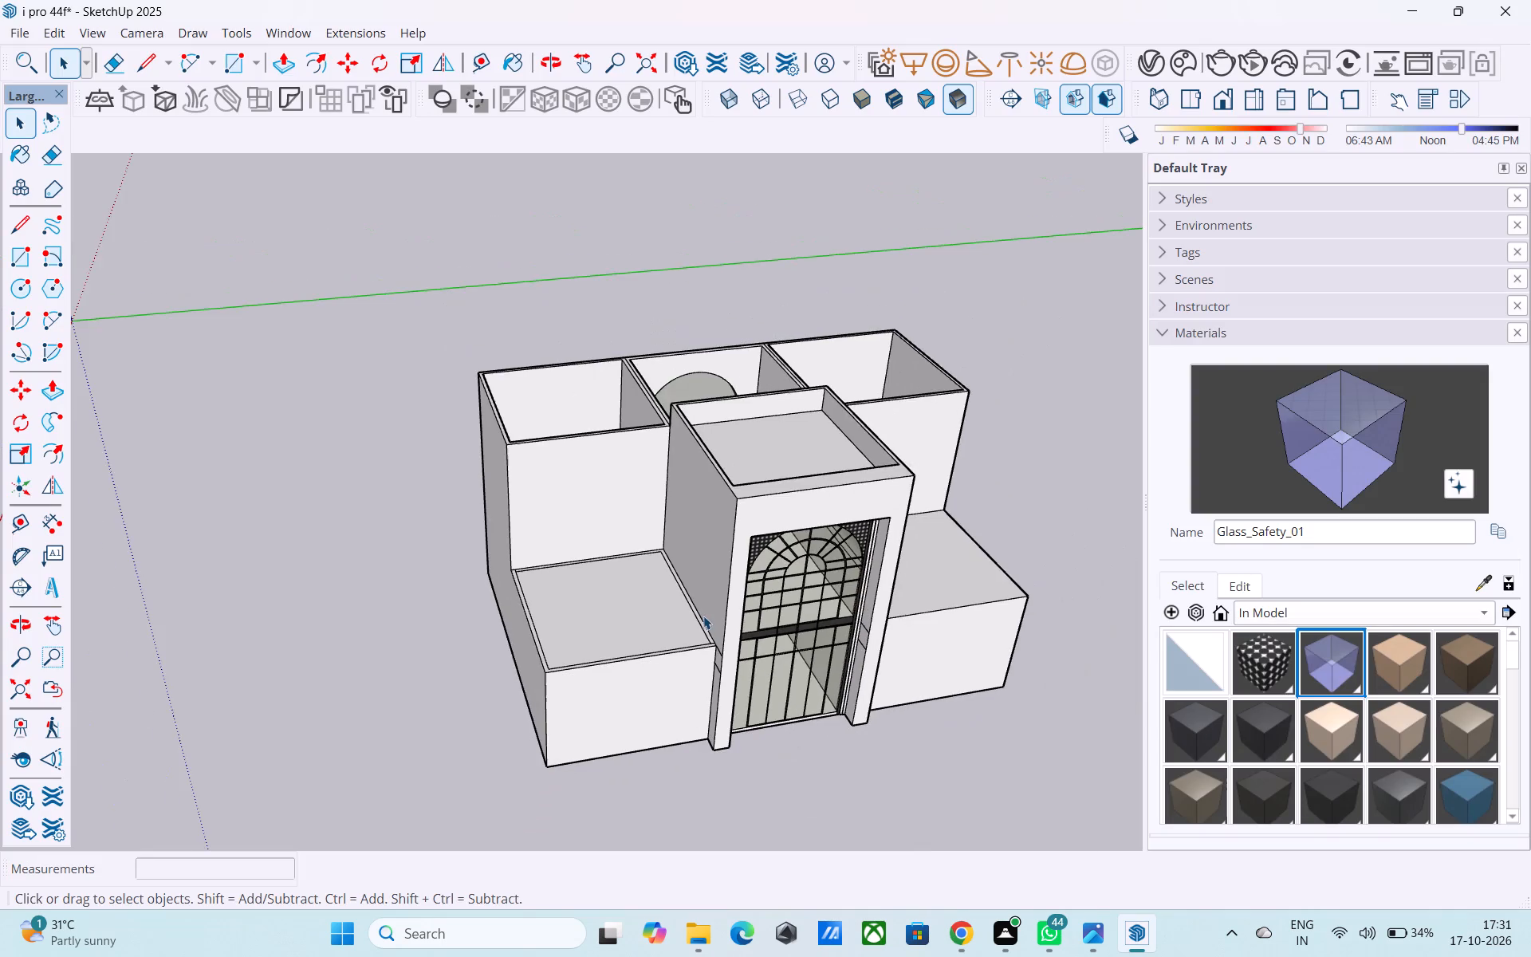
middle_drag(769, 640, 399, 512)
shift+middle_drag(765, 662, 666, 753)
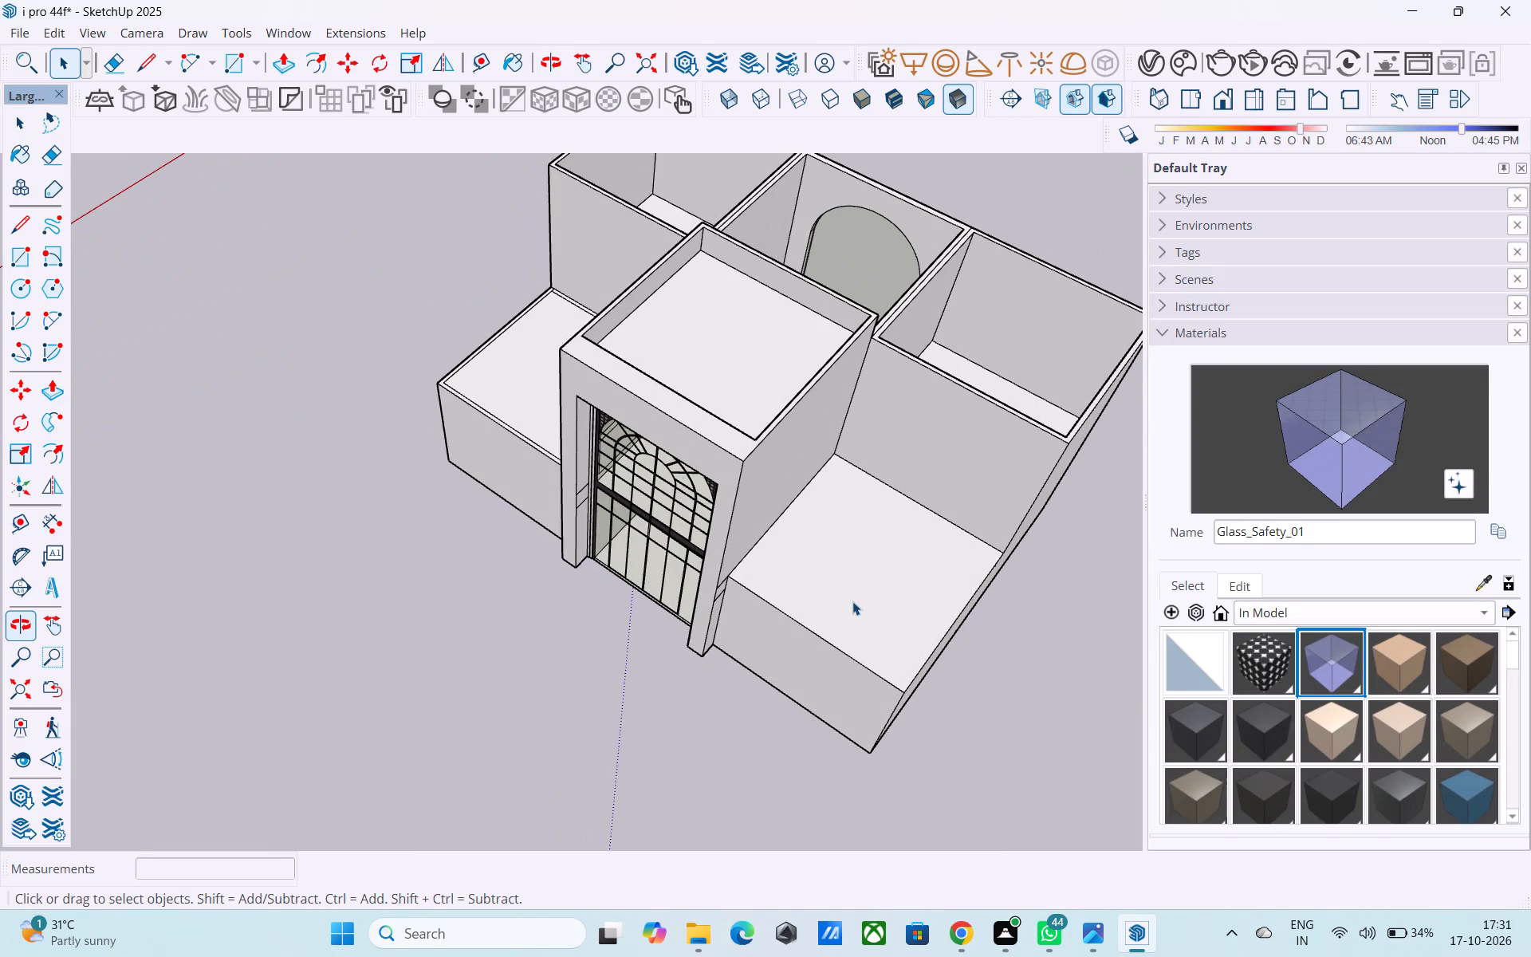
click(852, 601)
key(f)
click(852, 601)
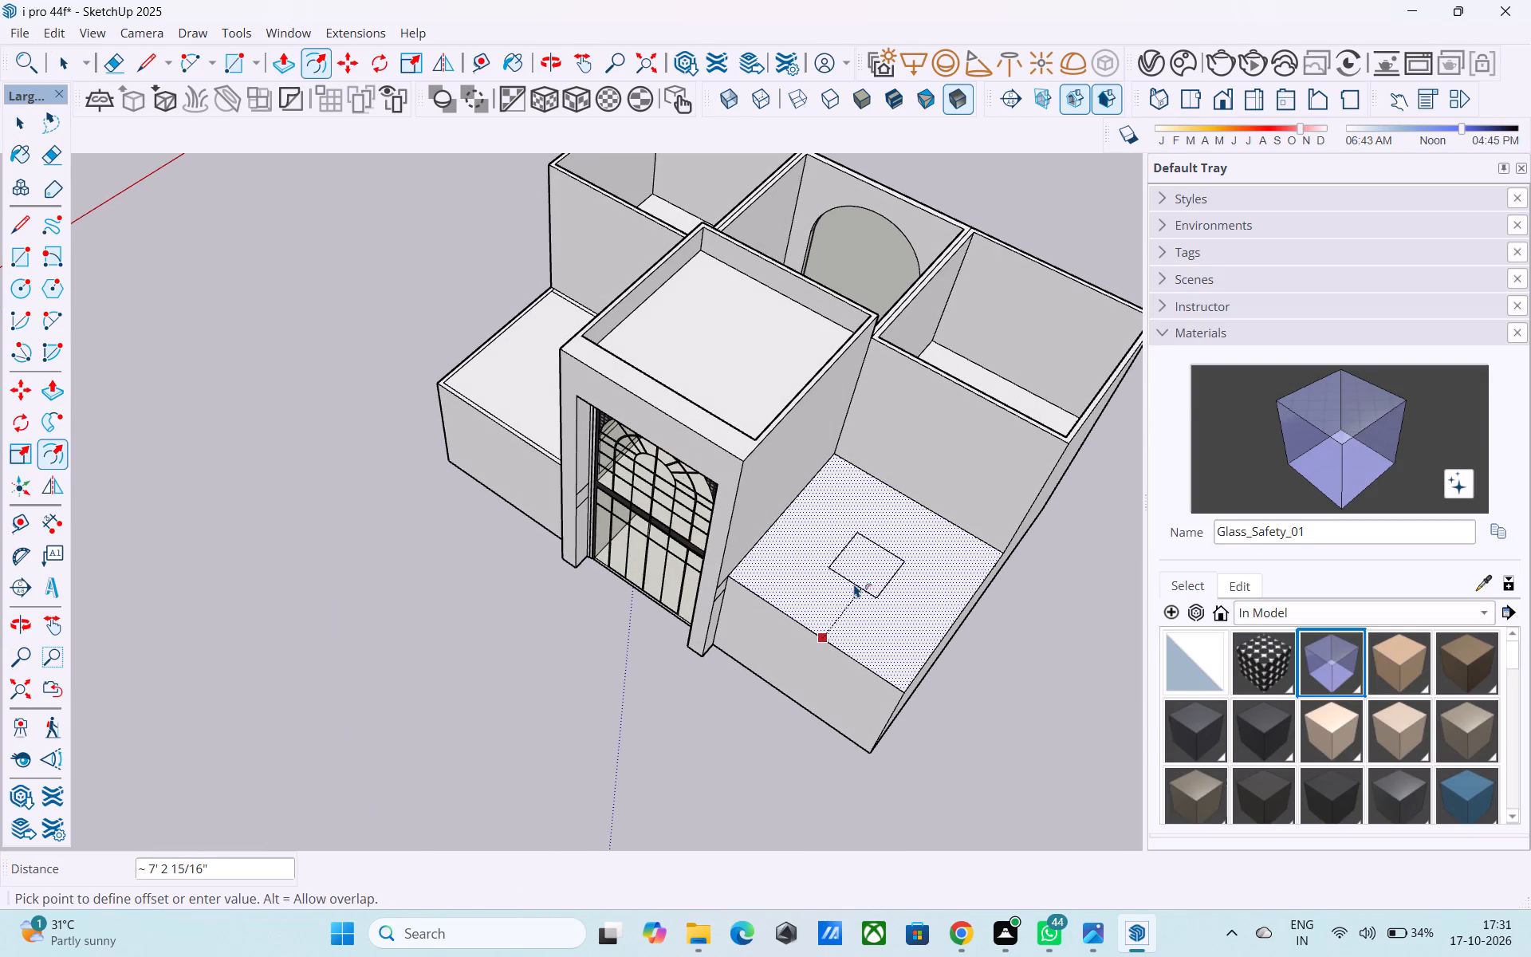
text(6")
key(Return)
key(space)
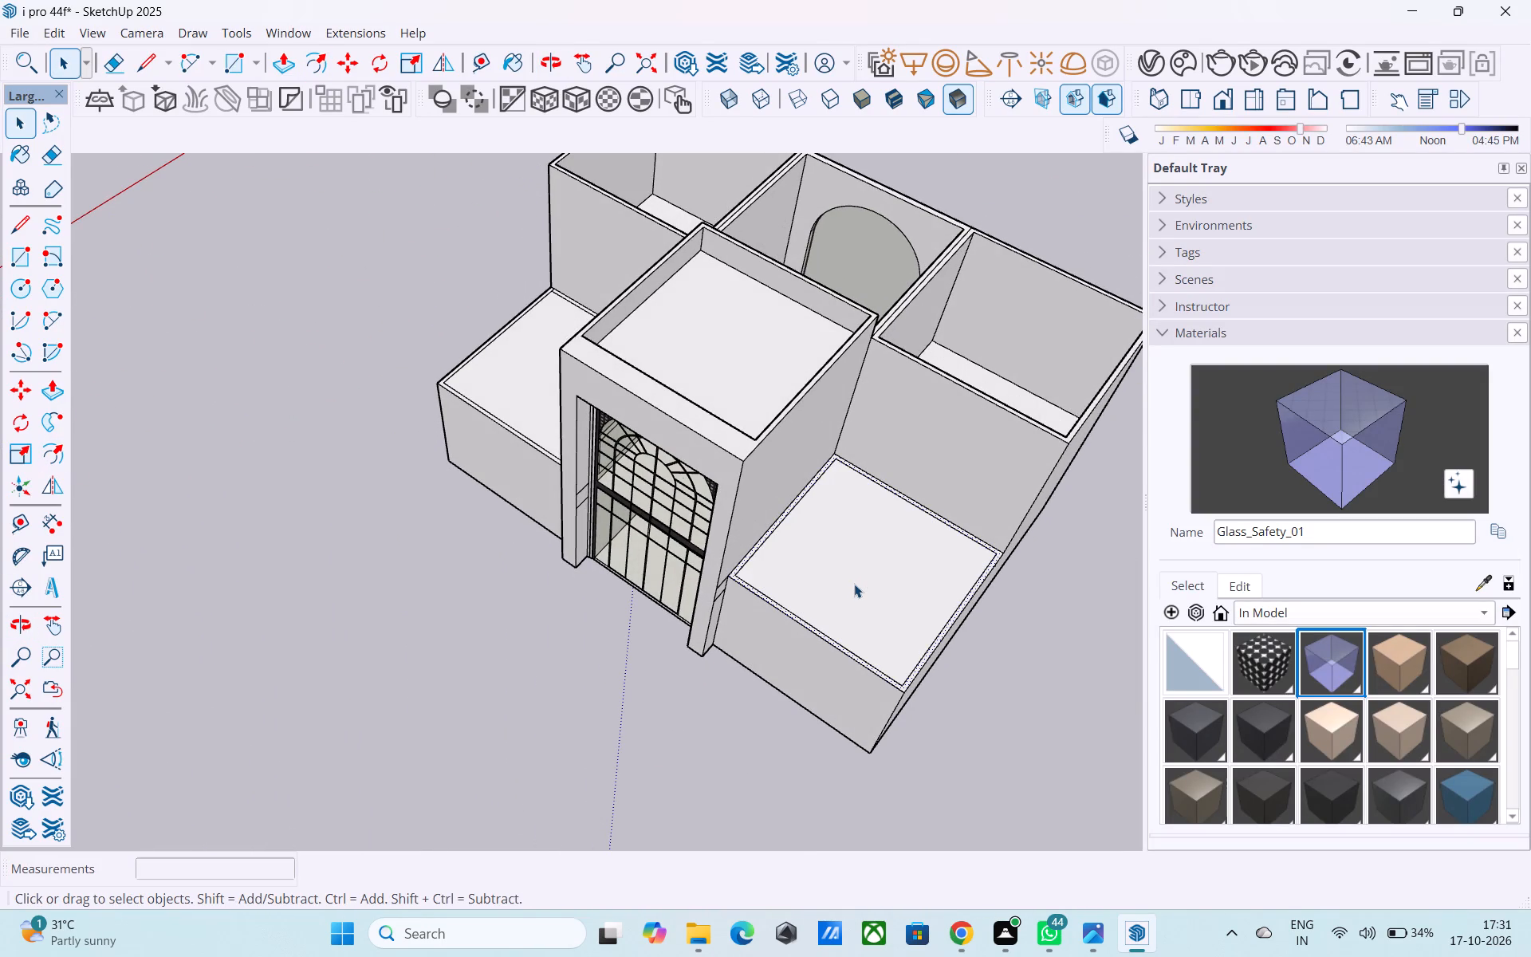
Draw two 6" lines across the right wing's roof border, separating the outer L-shaped strip from the strips along the walls.
scroll(961, 552, up, 4)
key(l)
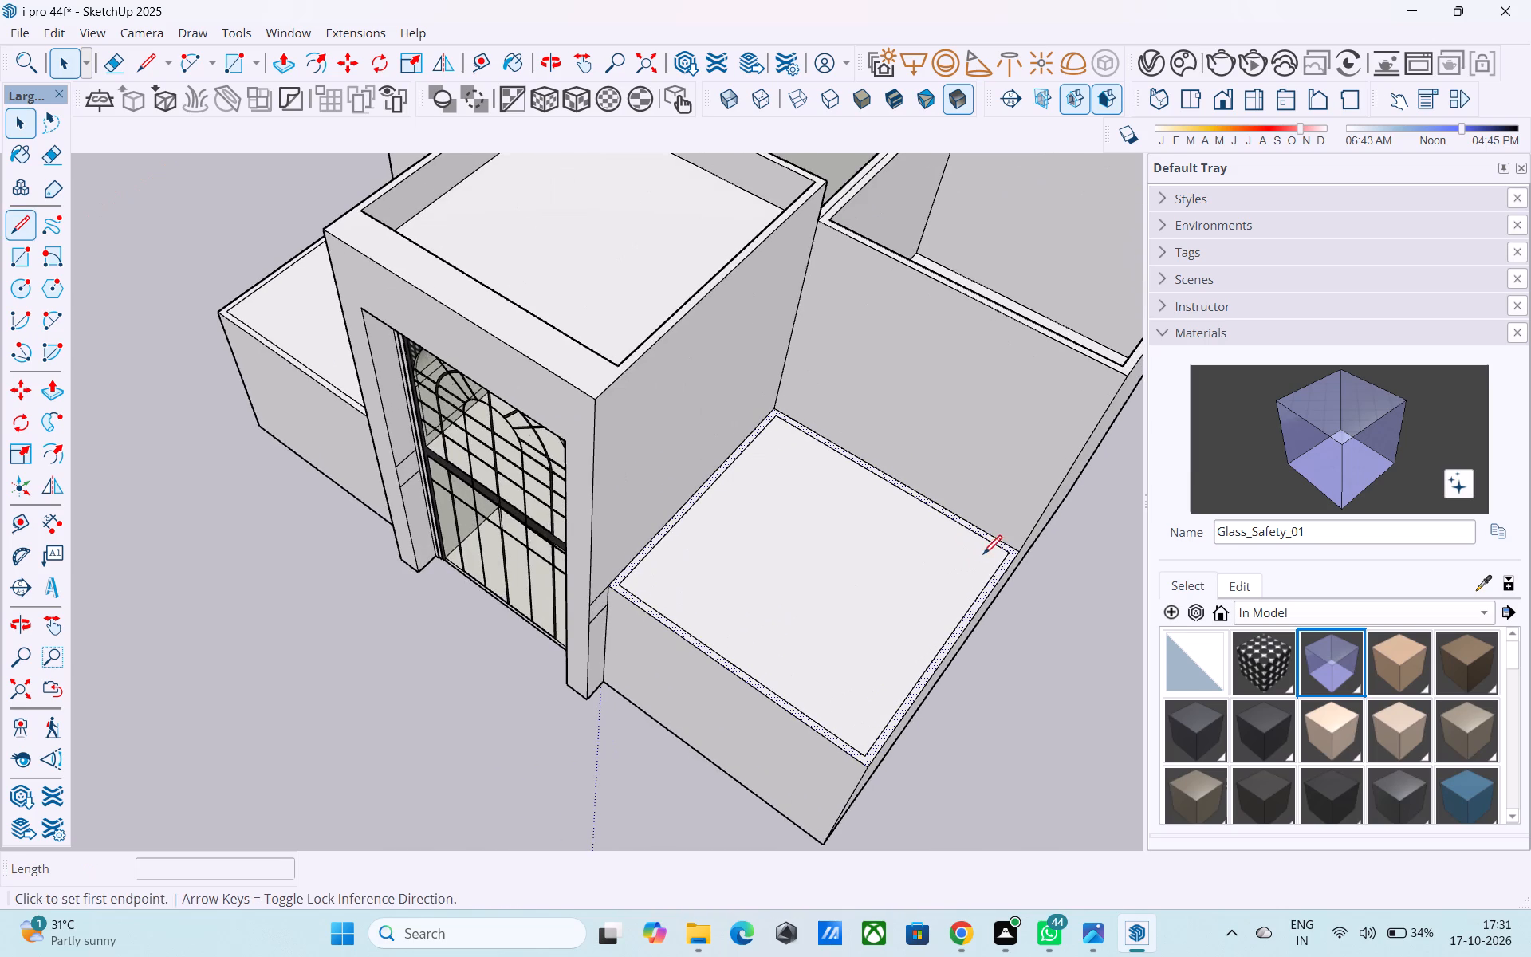
scroll(998, 557, up, 8)
click(1012, 526)
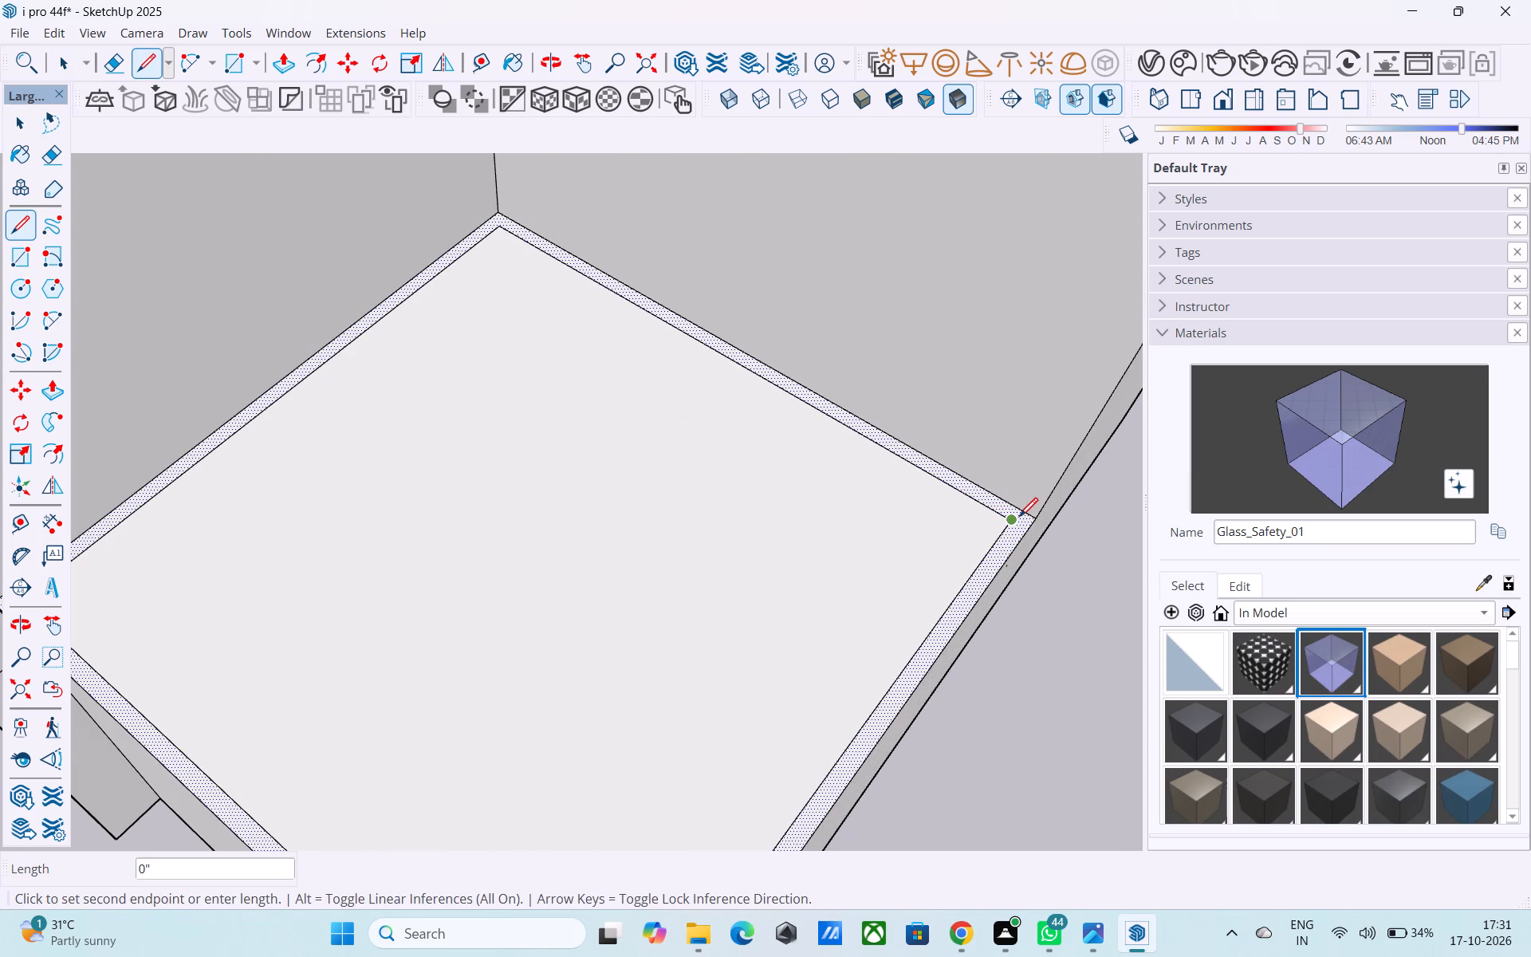
scroll(1014, 511, up, 7)
click(1025, 506)
scroll(1033, 508, down, 4)
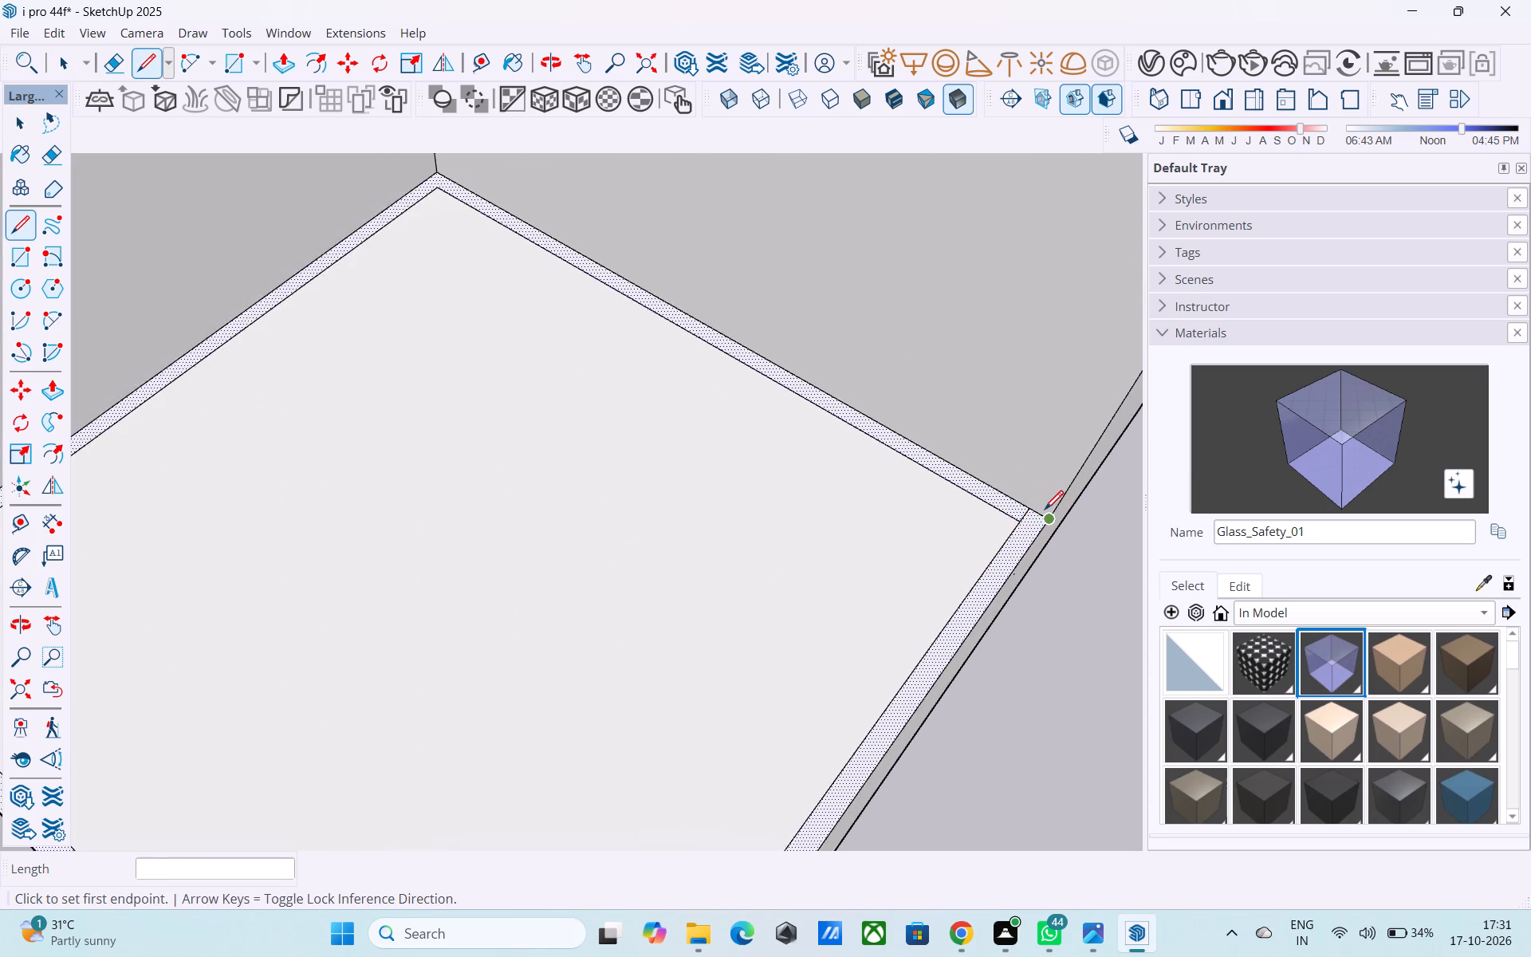
scroll(1045, 511, down, 15)
middle_drag(881, 572, 750, 581)
scroll(740, 584, up, 19)
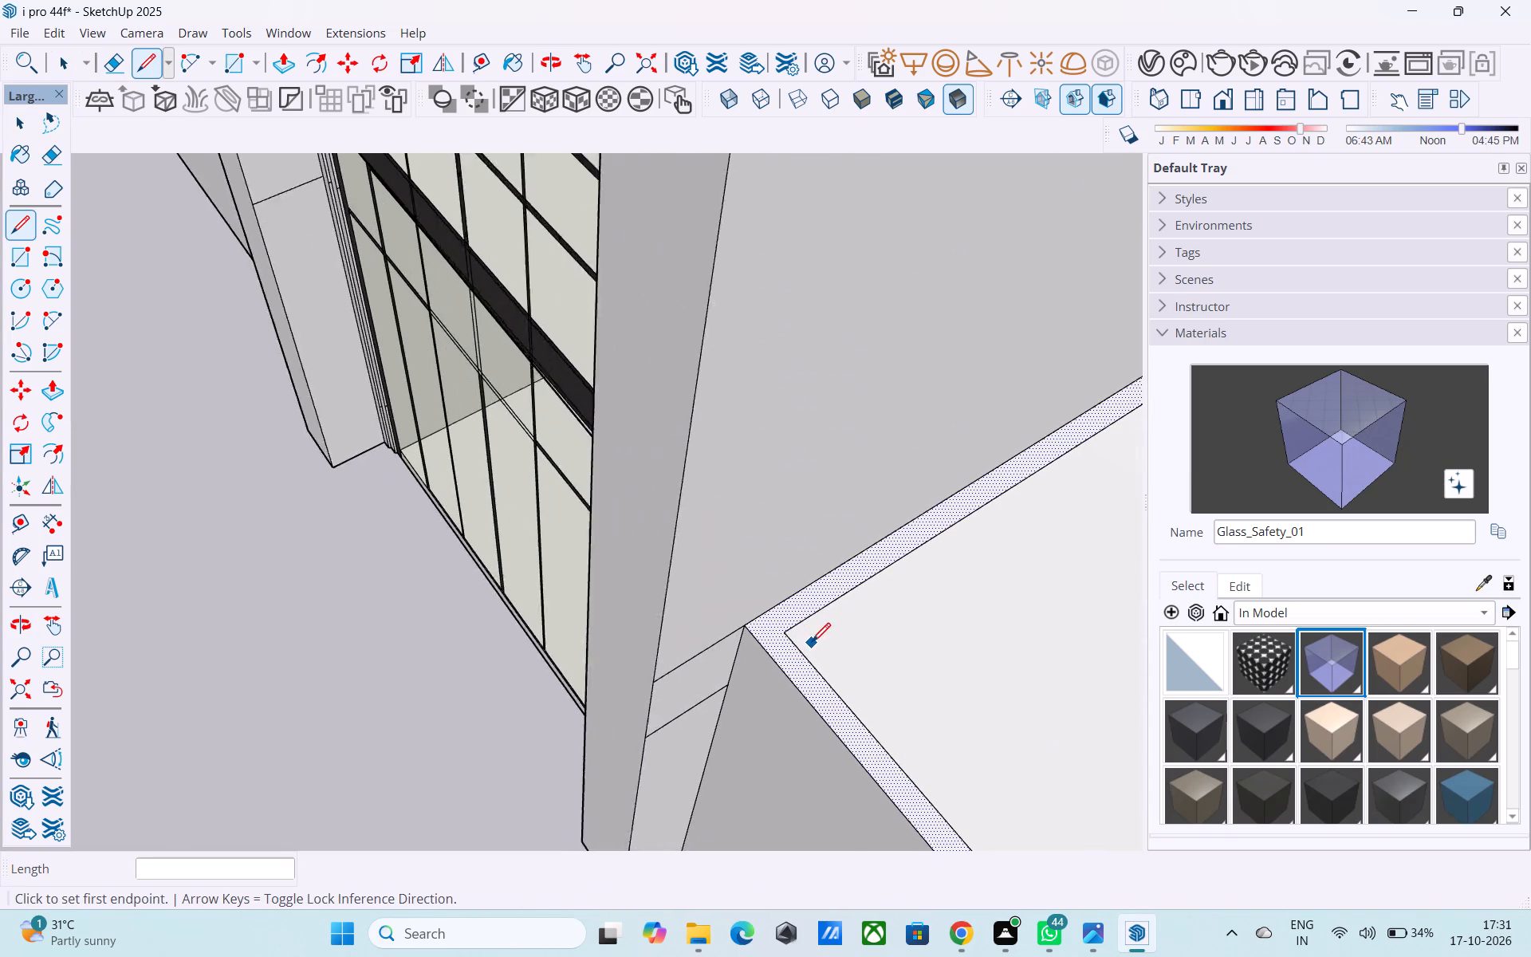
scroll(812, 644, up, 2)
click(781, 626)
click(740, 596)
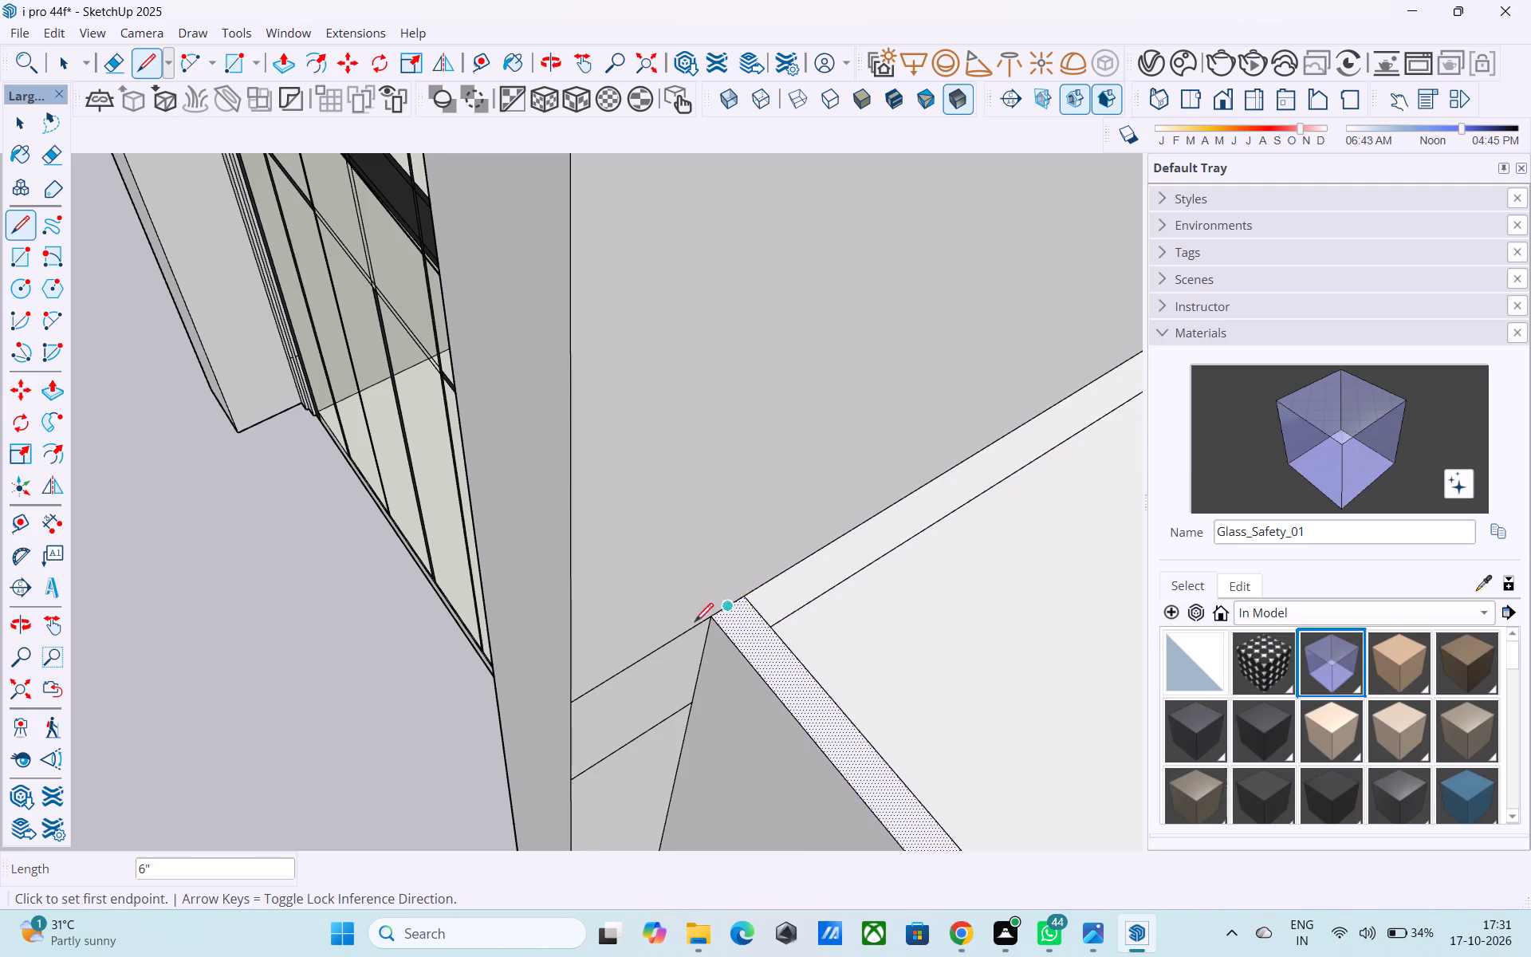
Erase the two short horizontal edges on the side of the entrance block's pier beside the right wing.
scroll(699, 620, down, 6)
middle_drag(656, 675, 614, 645)
key(e)
drag(611, 625, 624, 668)
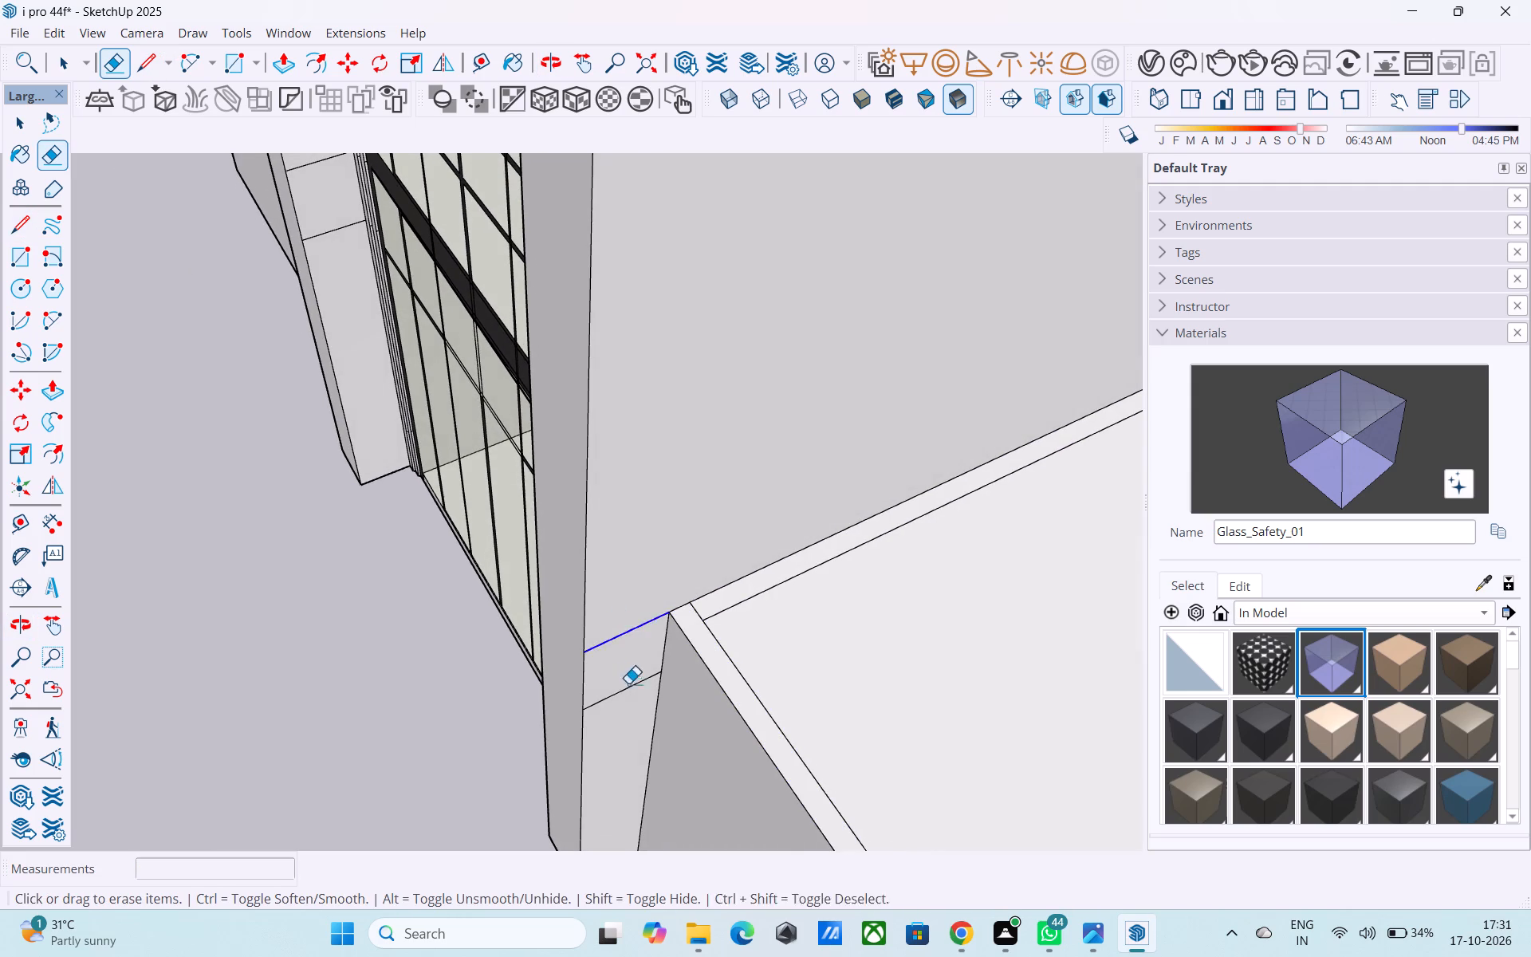
shift+middle_drag(634, 728, 616, 599)
drag(599, 538, 598, 605)
Erase the two inner border lines along the building walls on the right wing's roof, keeping the outer L-shaped strip.
scroll(603, 664, down, 8)
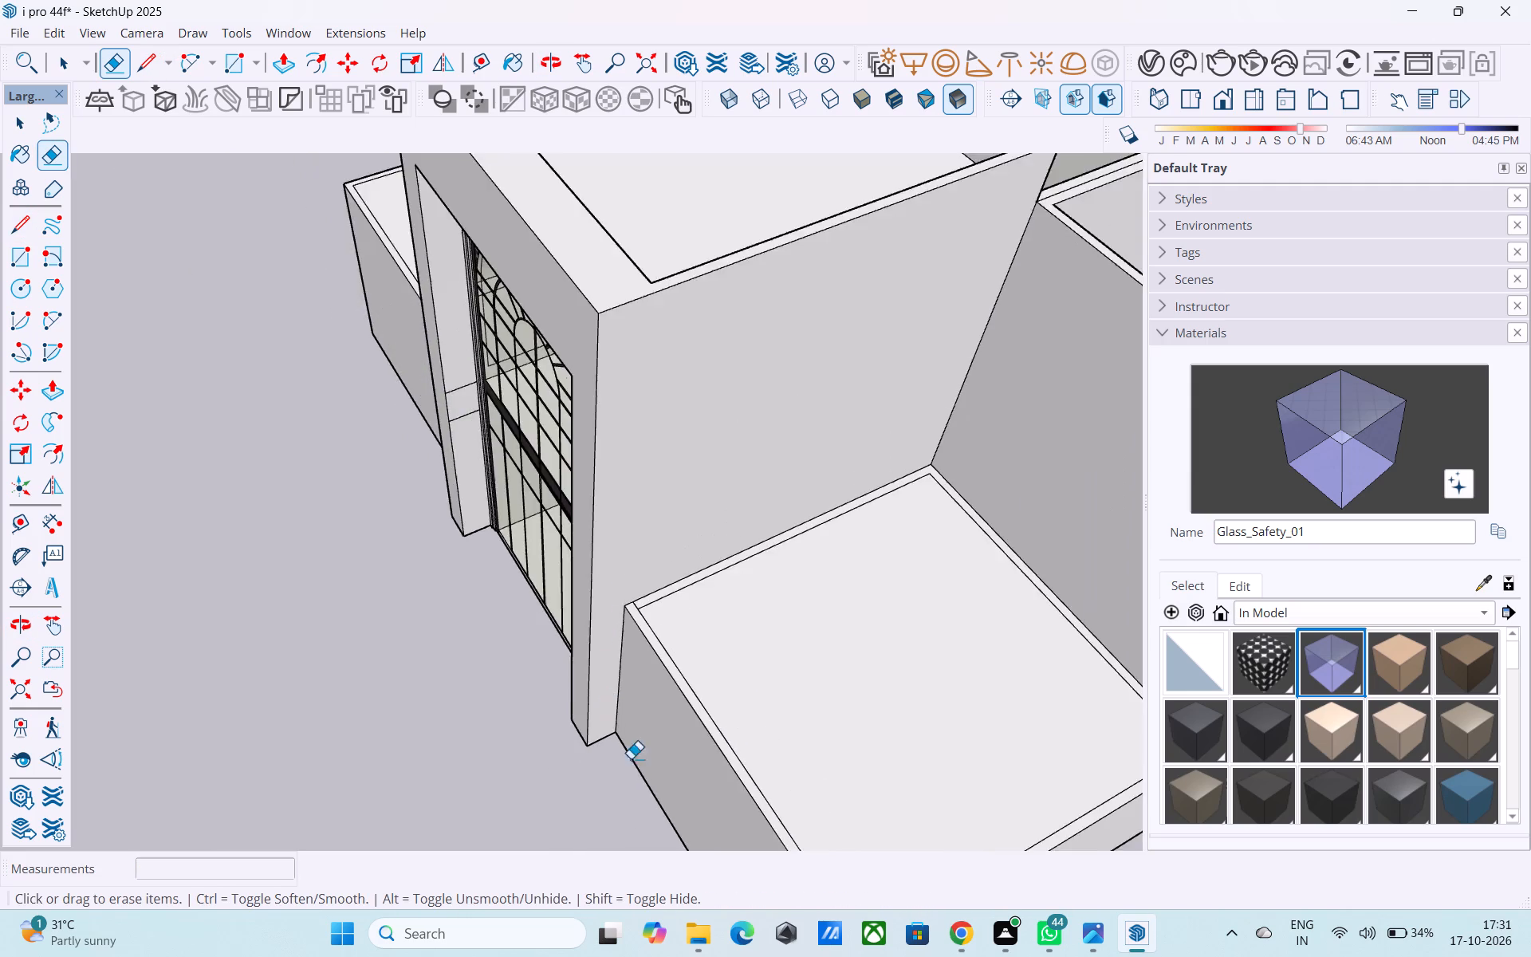
shift+middle_drag(637, 771, 514, 453)
shift+middle_drag(825, 573, 612, 880)
scroll(757, 641, up, 3)
click(752, 628)
click(524, 368)
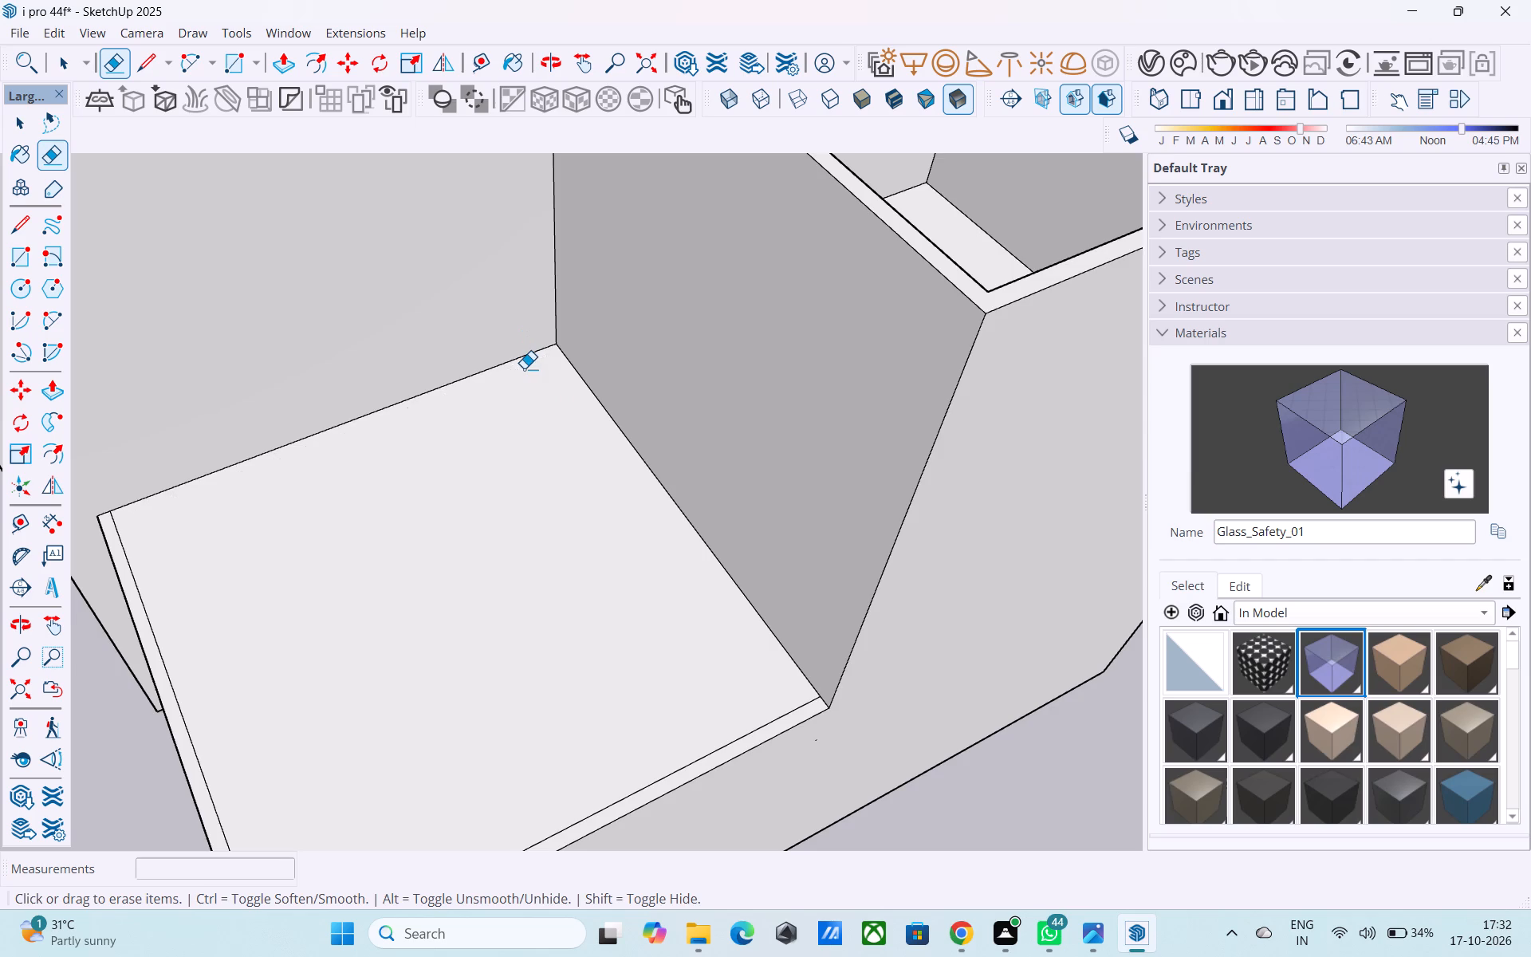
Erase the two inner border lines along the building walls on the left wing's roof, keeping the outer L-shaped strip.
scroll(523, 378, down, 3)
middle_drag(455, 494, 690, 440)
scroll(729, 450, down, 5)
shift+middle_drag(385, 538, 1268, 428)
shift+middle_drag(718, 299, 726, 325)
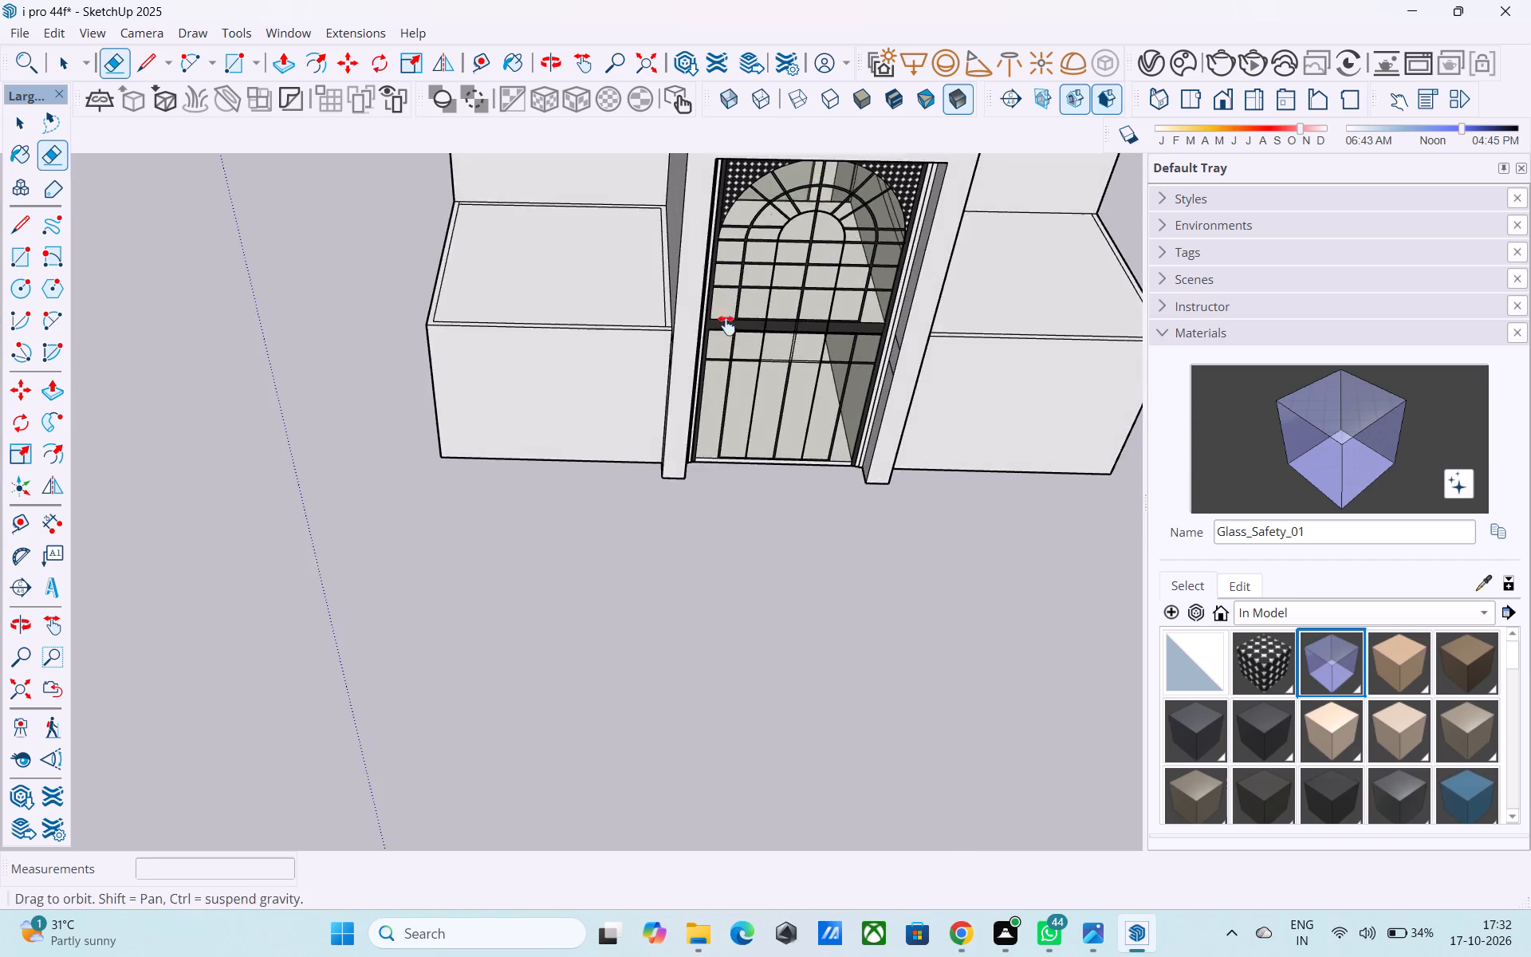
shift+middle_drag(726, 325, 786, 552)
scroll(663, 468, up, 4)
scroll(494, 413, up, 8)
drag(487, 384, 486, 379)
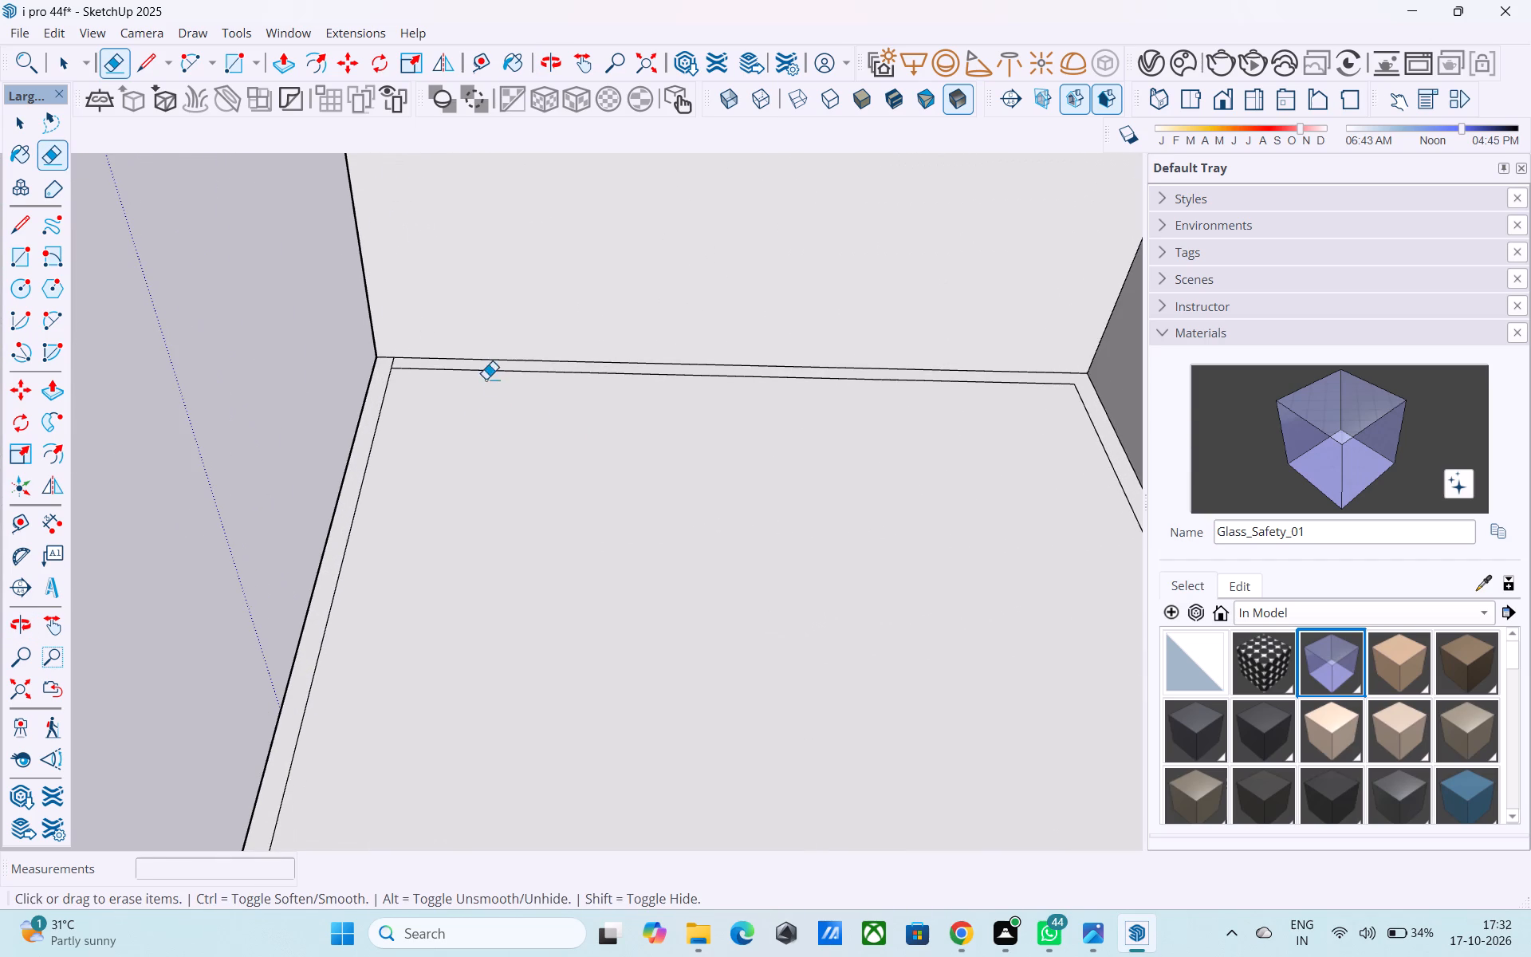
drag(486, 379, 474, 370)
scroll(467, 374, down, 5)
drag(904, 468, 890, 472)
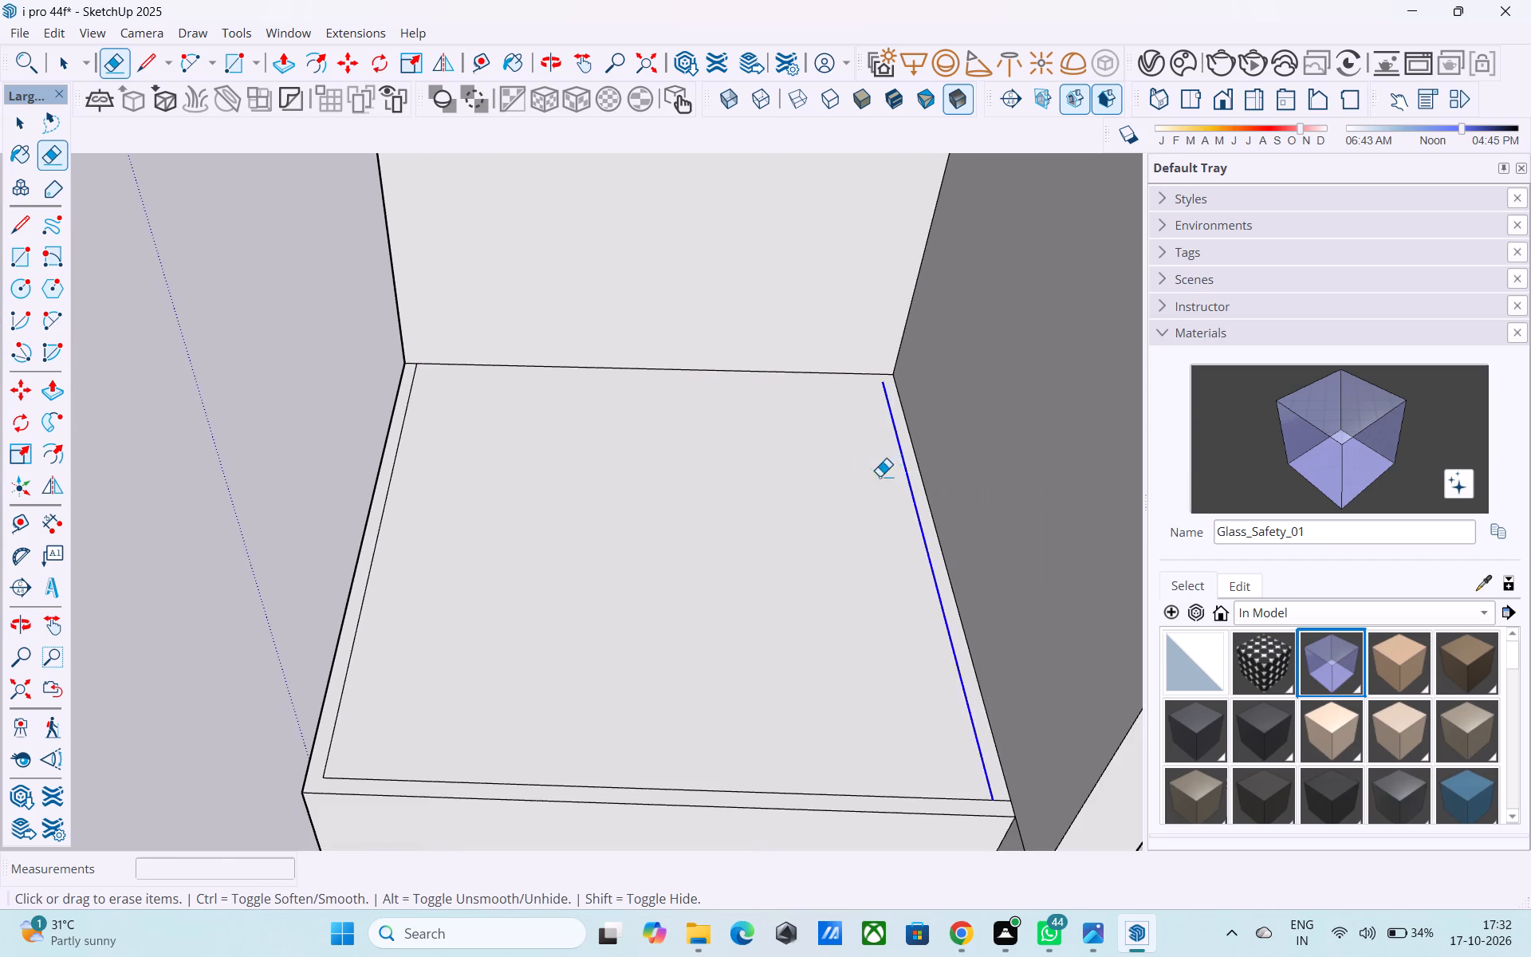
Place a horizontal guide 1' above the bottom edge of the left wing's front wall.
scroll(776, 505, down, 9)
shift+middle_drag(701, 518, 285, 488)
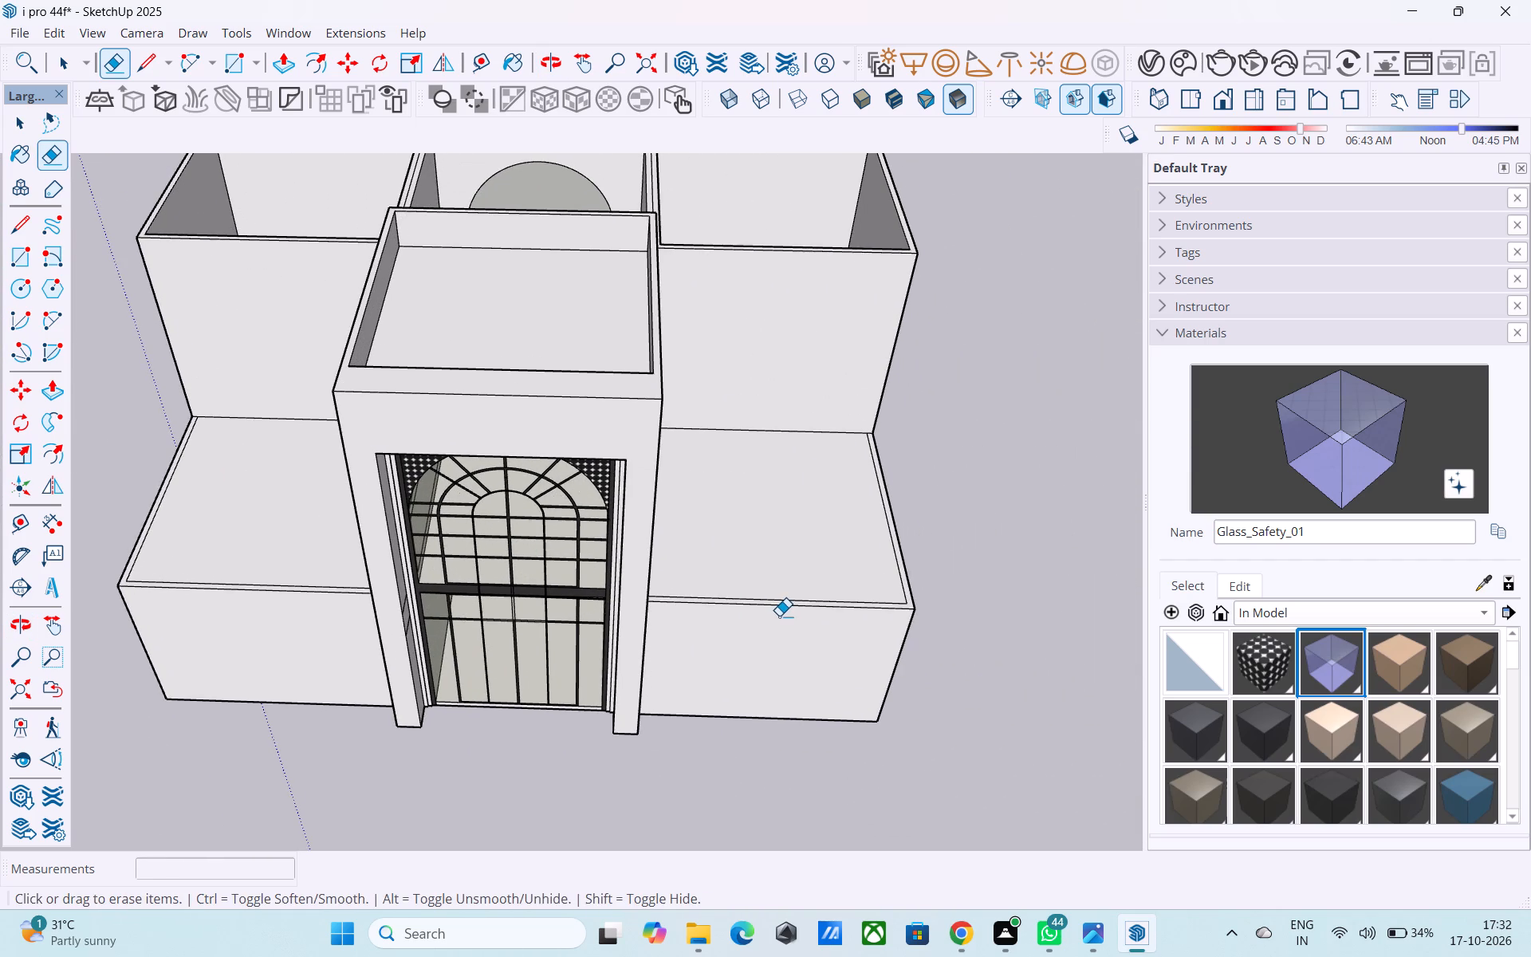
middle_drag(779, 616, 888, 392)
shift+middle_drag(469, 608, 722, 485)
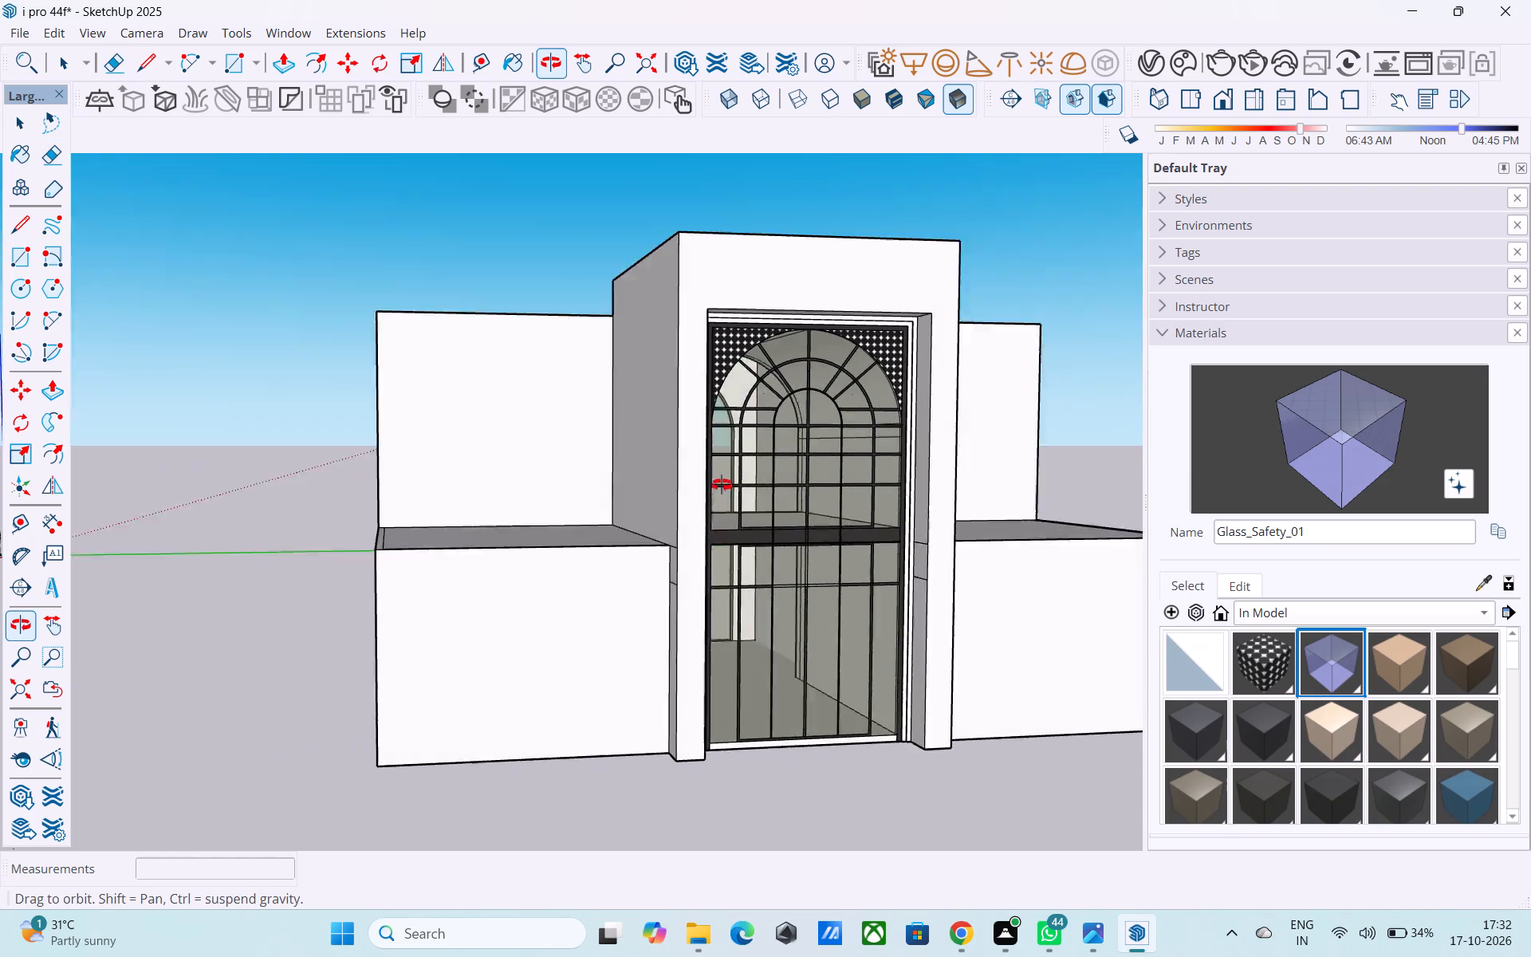
shift+middle_drag(722, 485, 720, 453)
shift+middle_drag(568, 682, 600, 654)
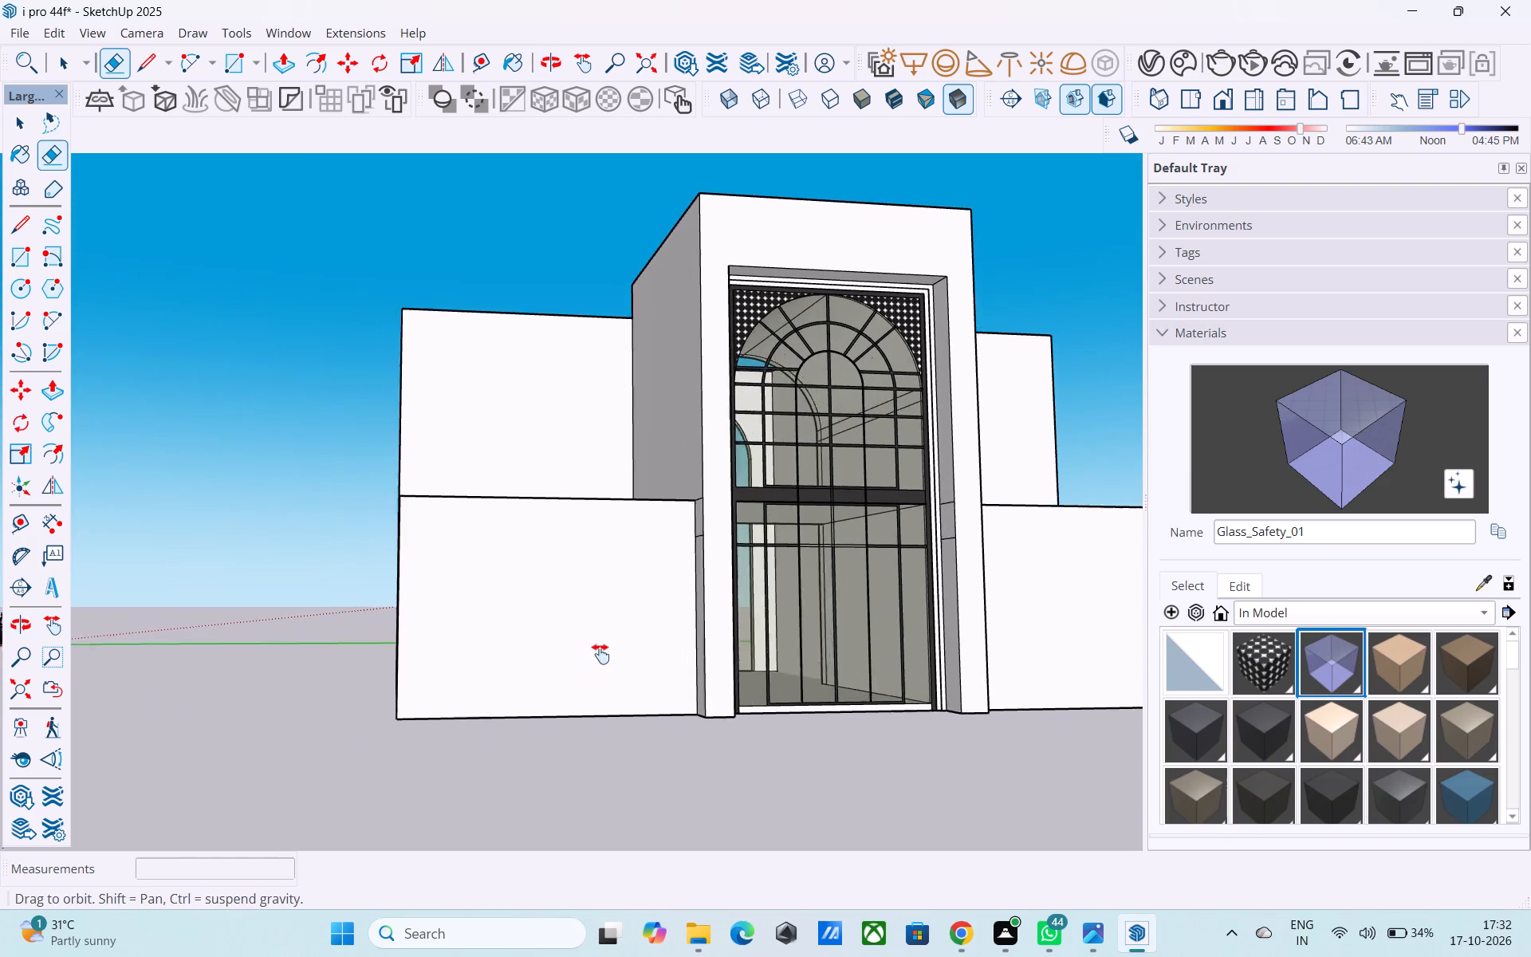
shift+middle_drag(600, 654, 582, 681)
key(space)
click(559, 647)
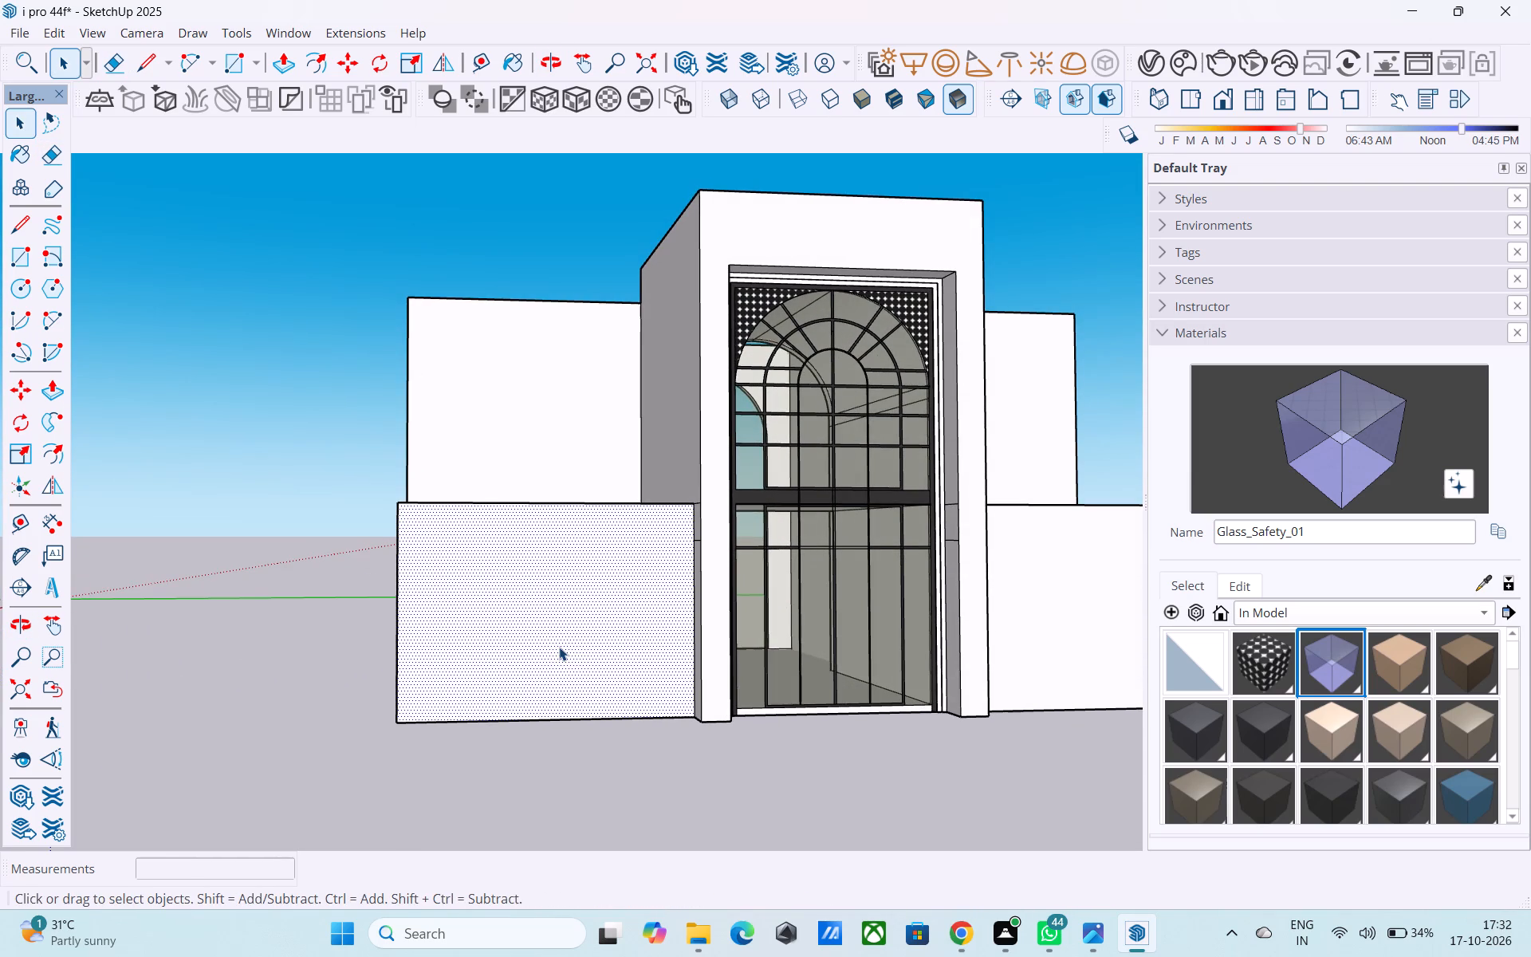
text(r)
key(space)
middle_drag(553, 656, 558, 733)
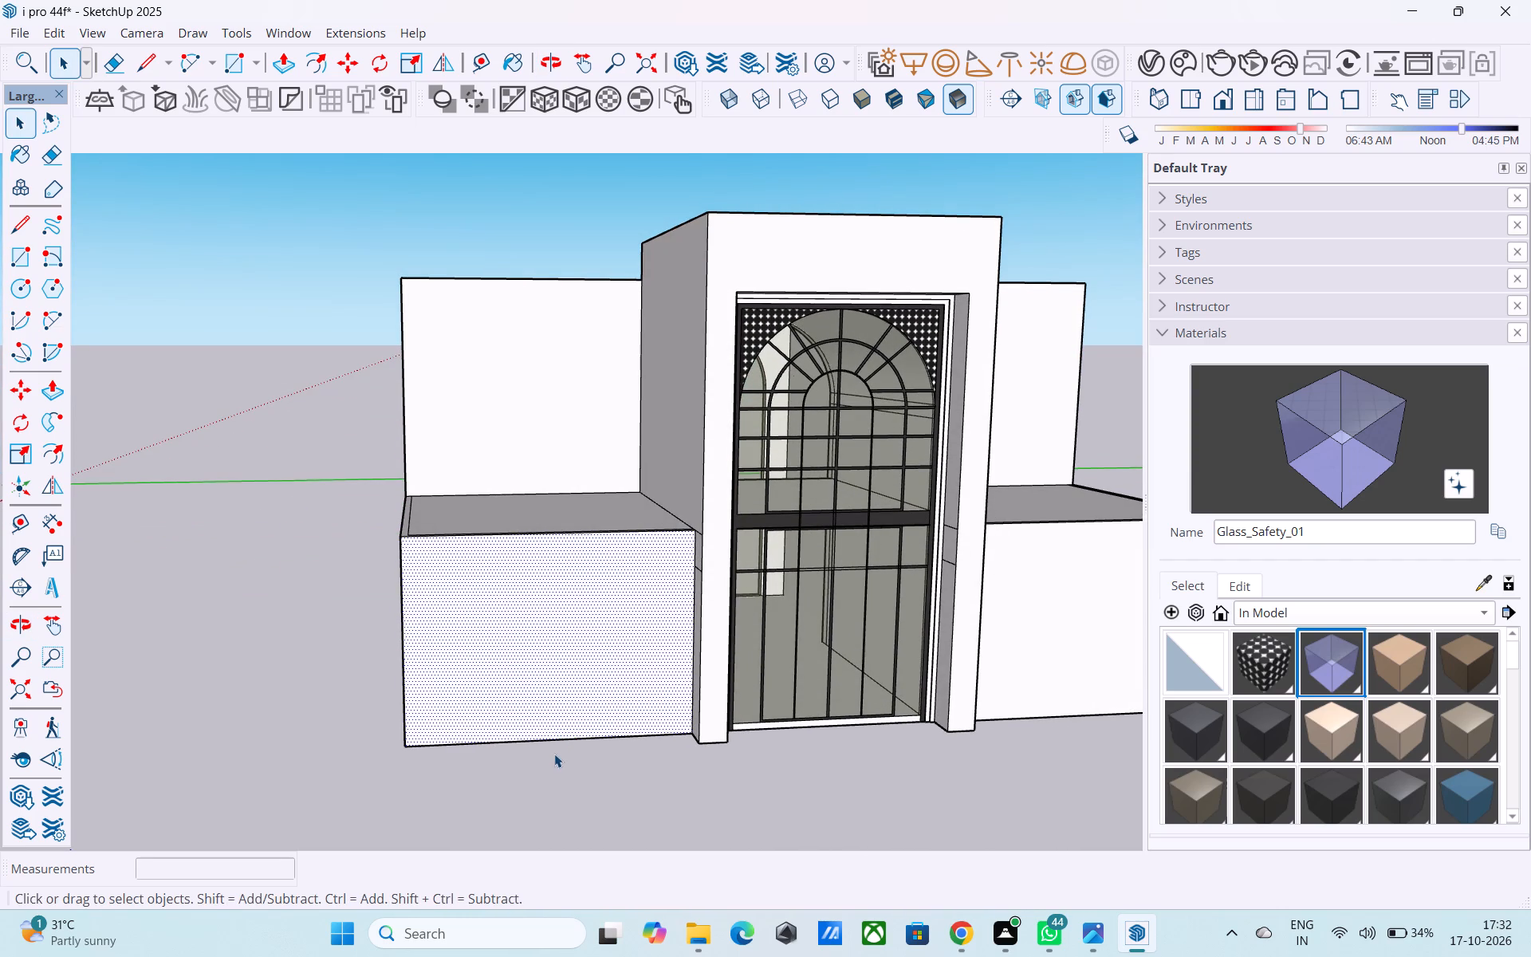
key(t)
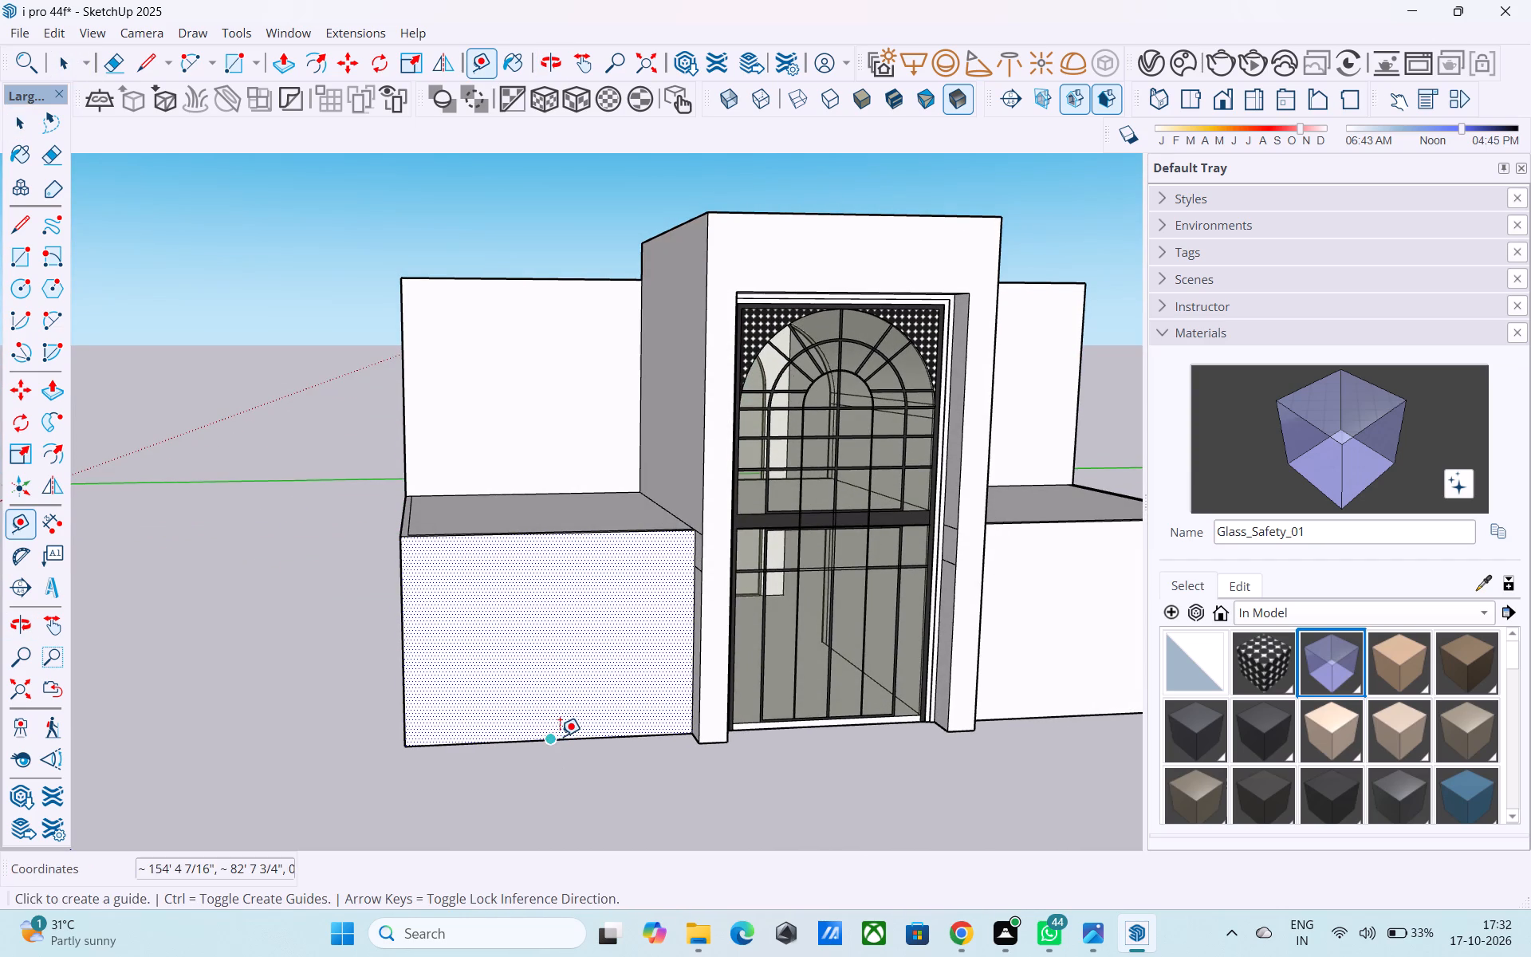
click(560, 736)
text(1')
key(Return)
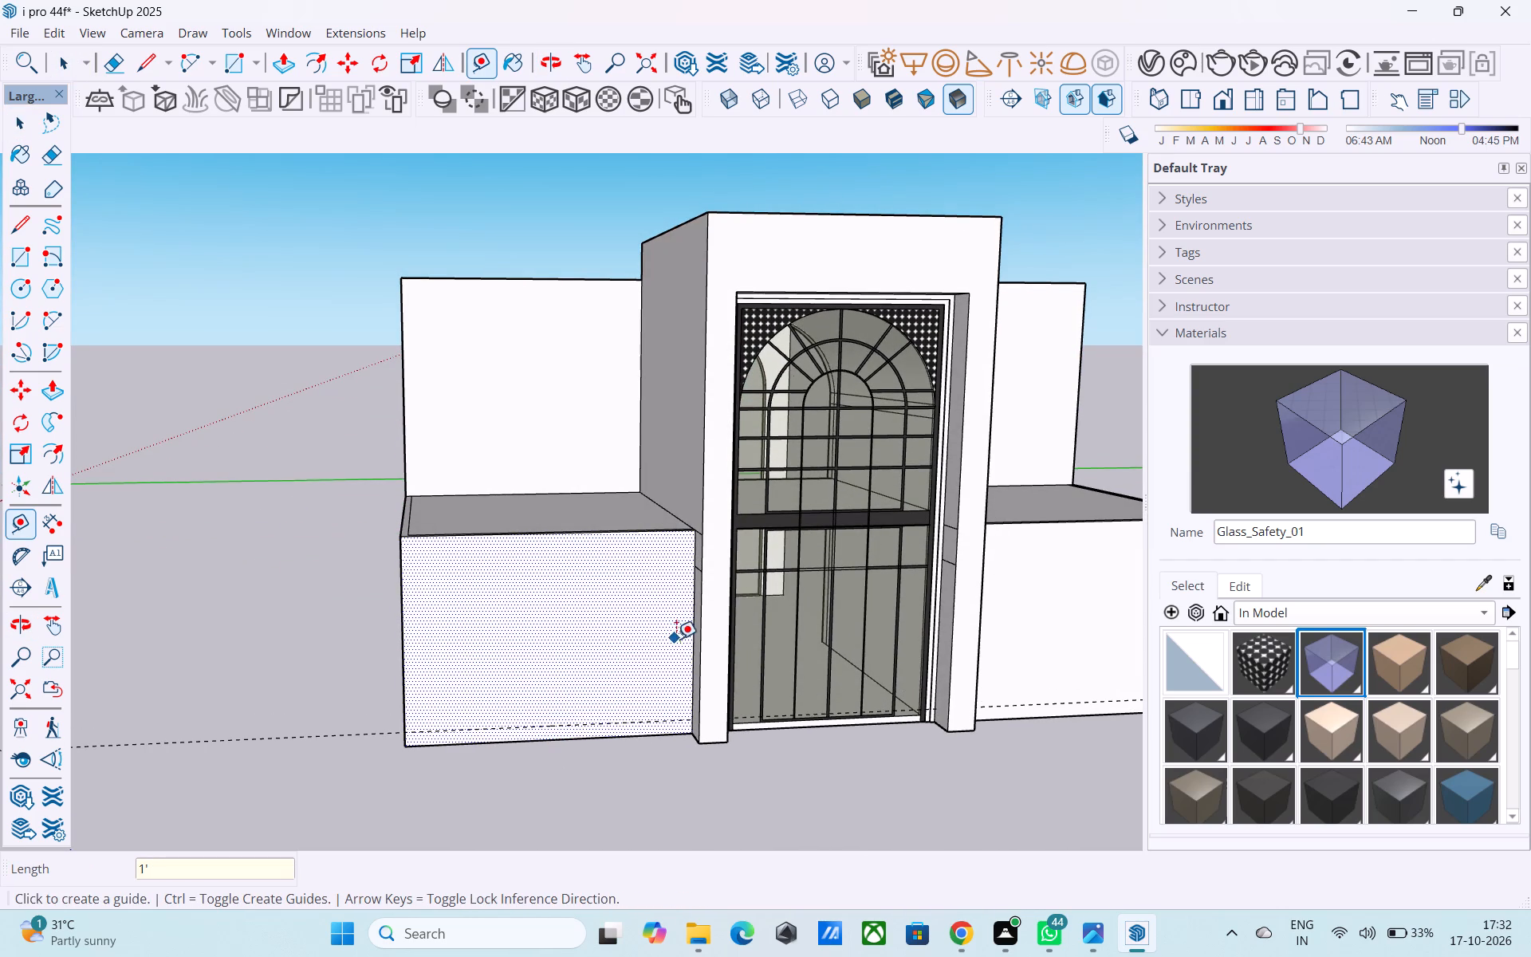
Place a vertical guide on the left wing's front wall, 2' from its edge beside the entrance pier.
middle_drag(680, 638, 742, 647)
scroll(742, 647, up, 3)
click(700, 605)
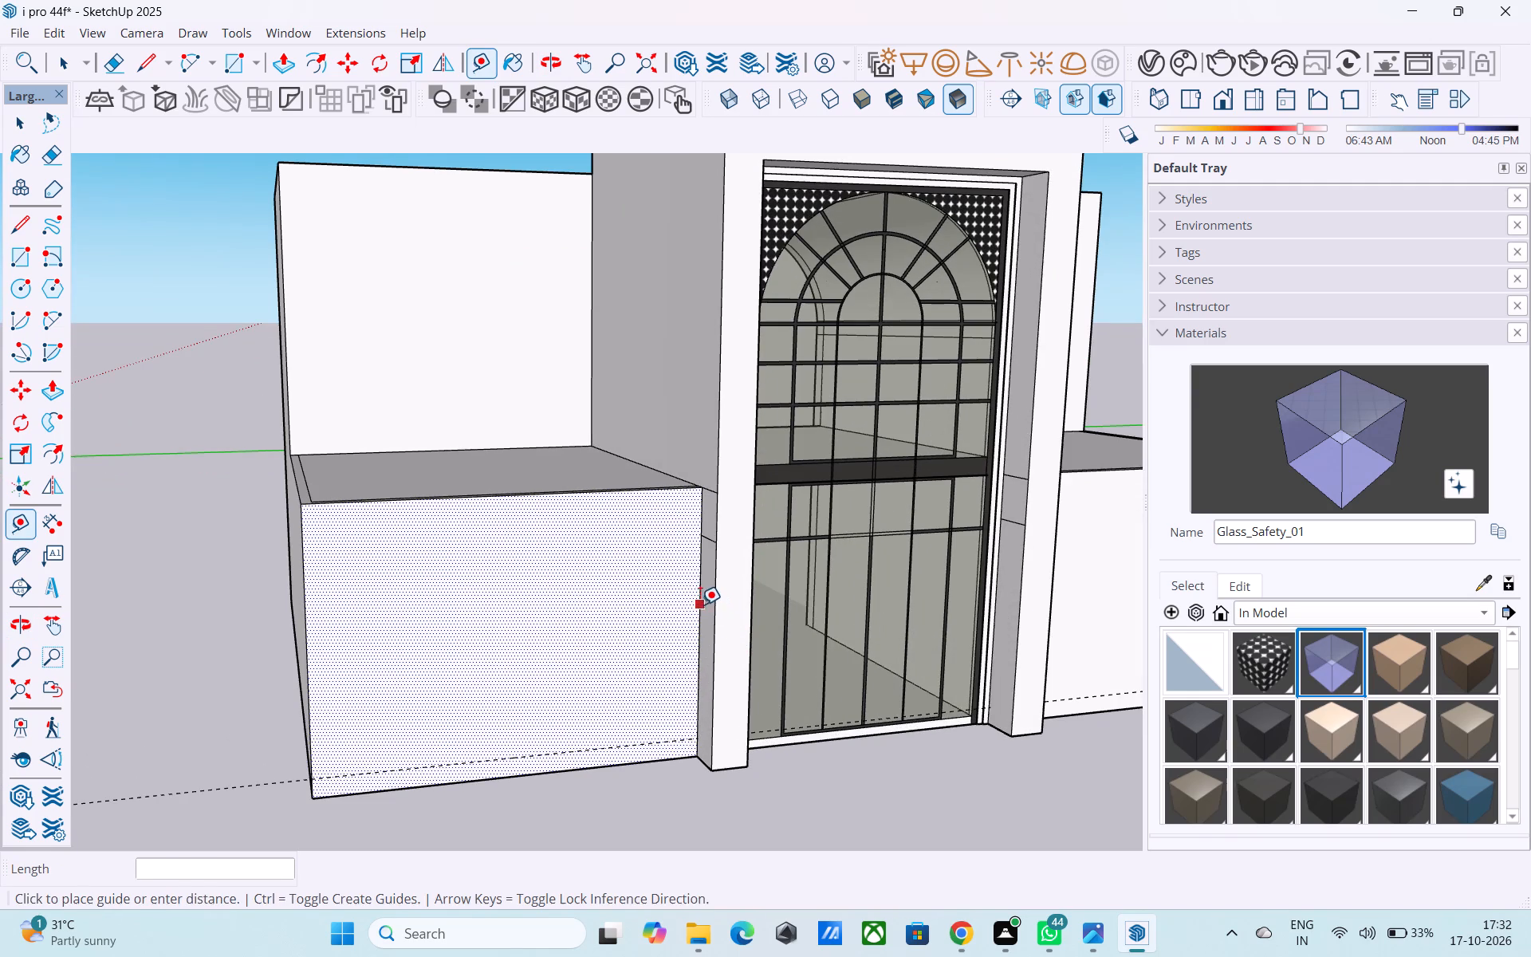
text(2')
key(Return)
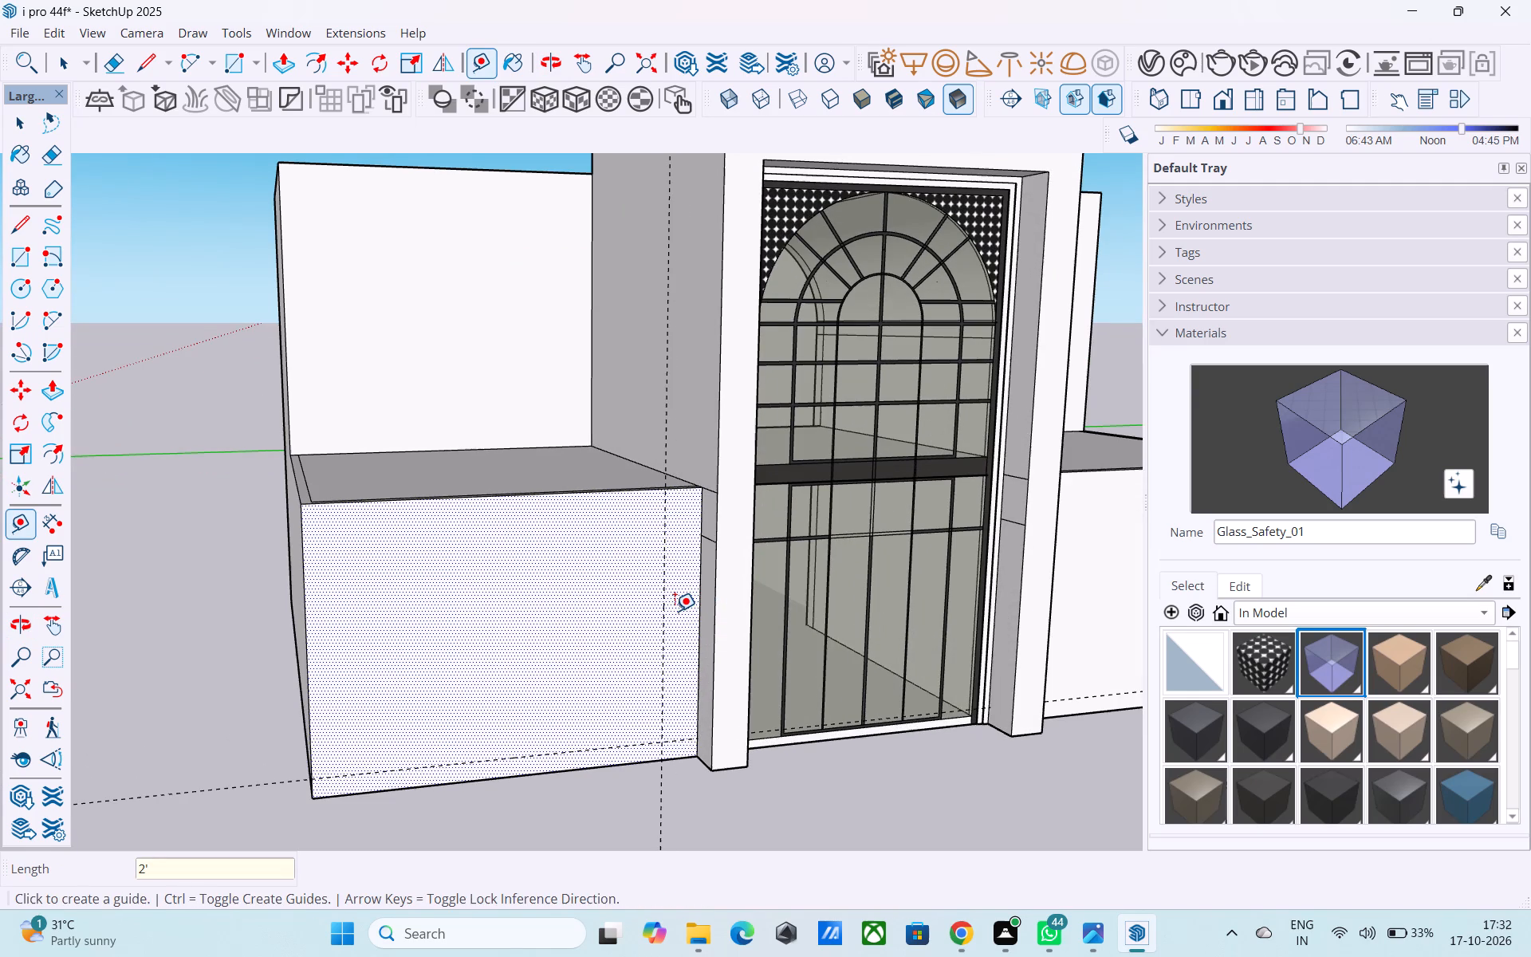
Draw an 11' by 16' rectangle on the left wing's front wall, starting from the intersection of the two guides.
key(r)
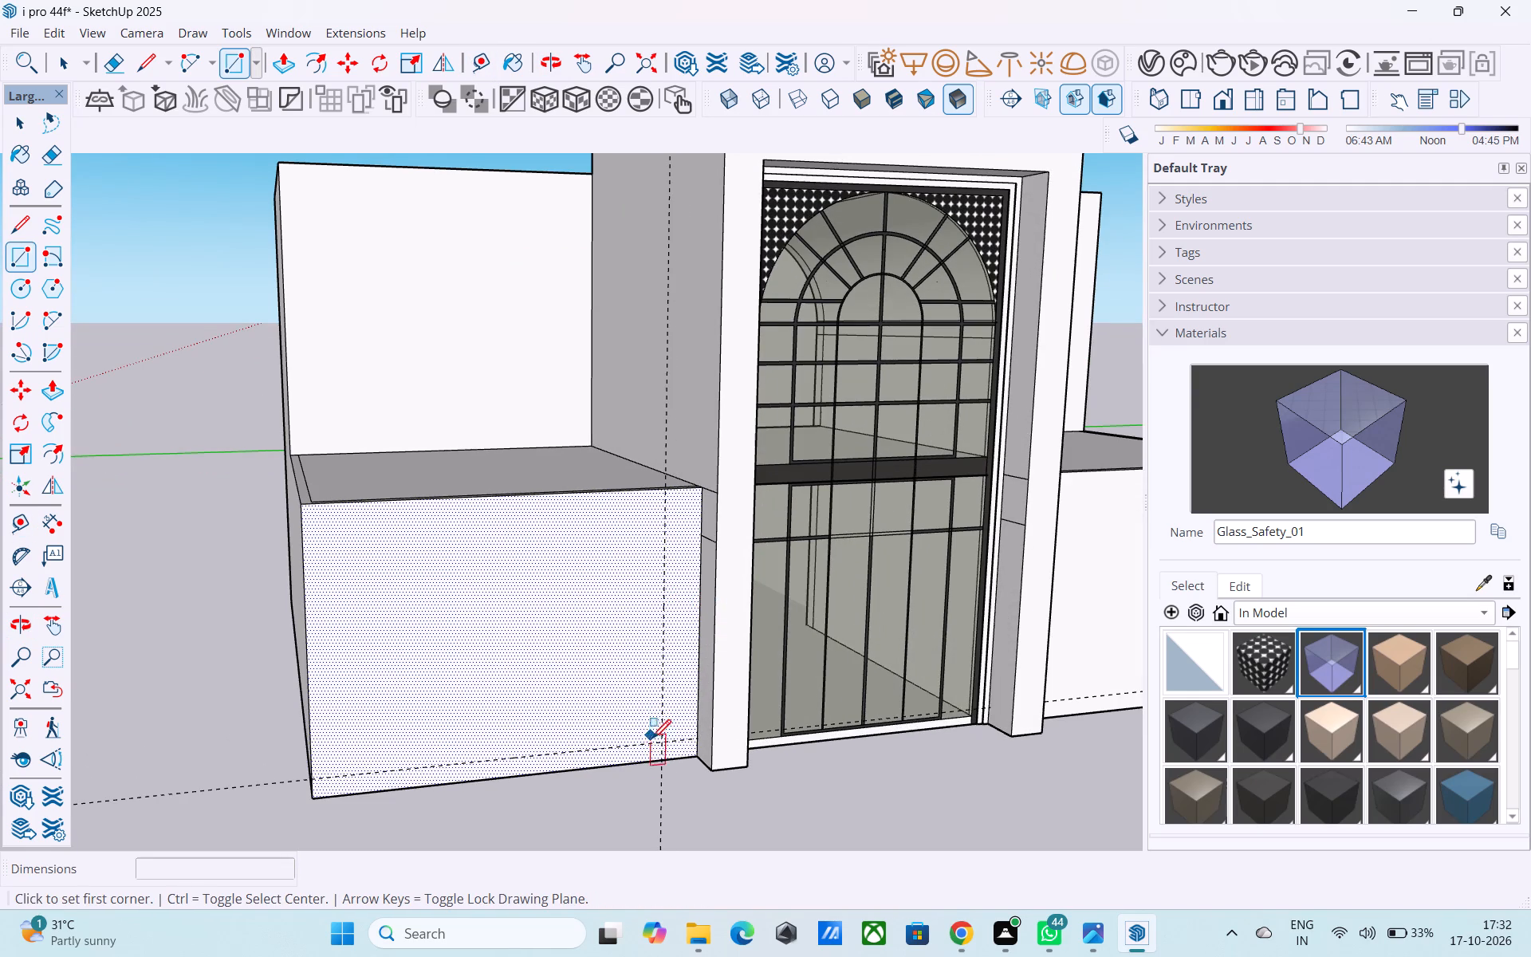
click(660, 740)
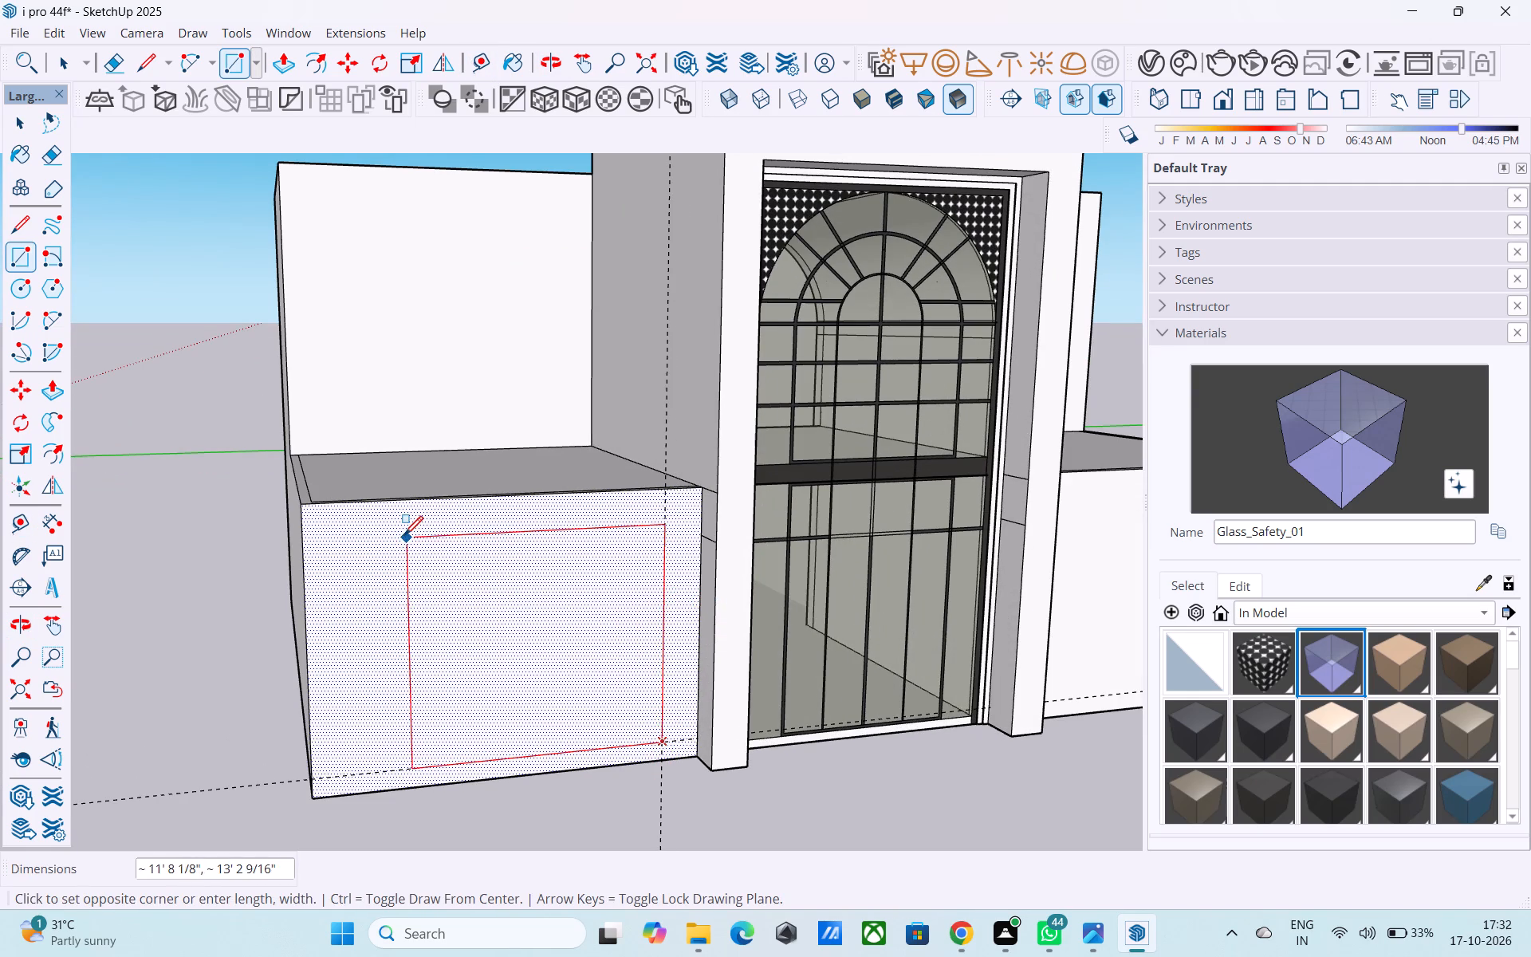
middle_drag(404, 537, 309, 535)
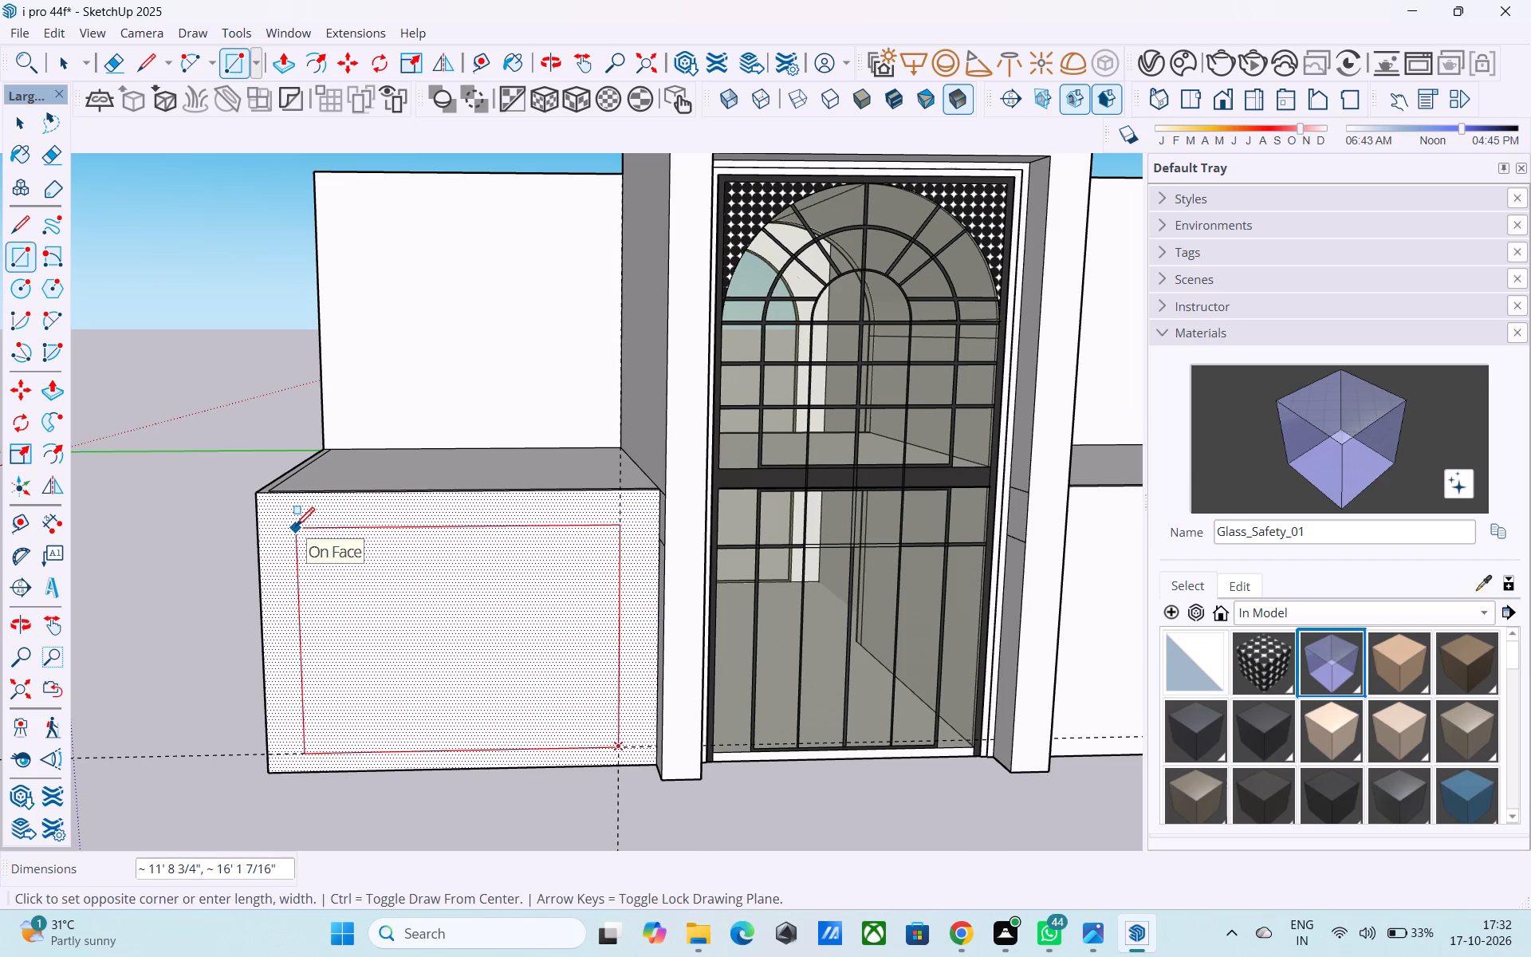
text(11)
text(;,16')
key(Return)
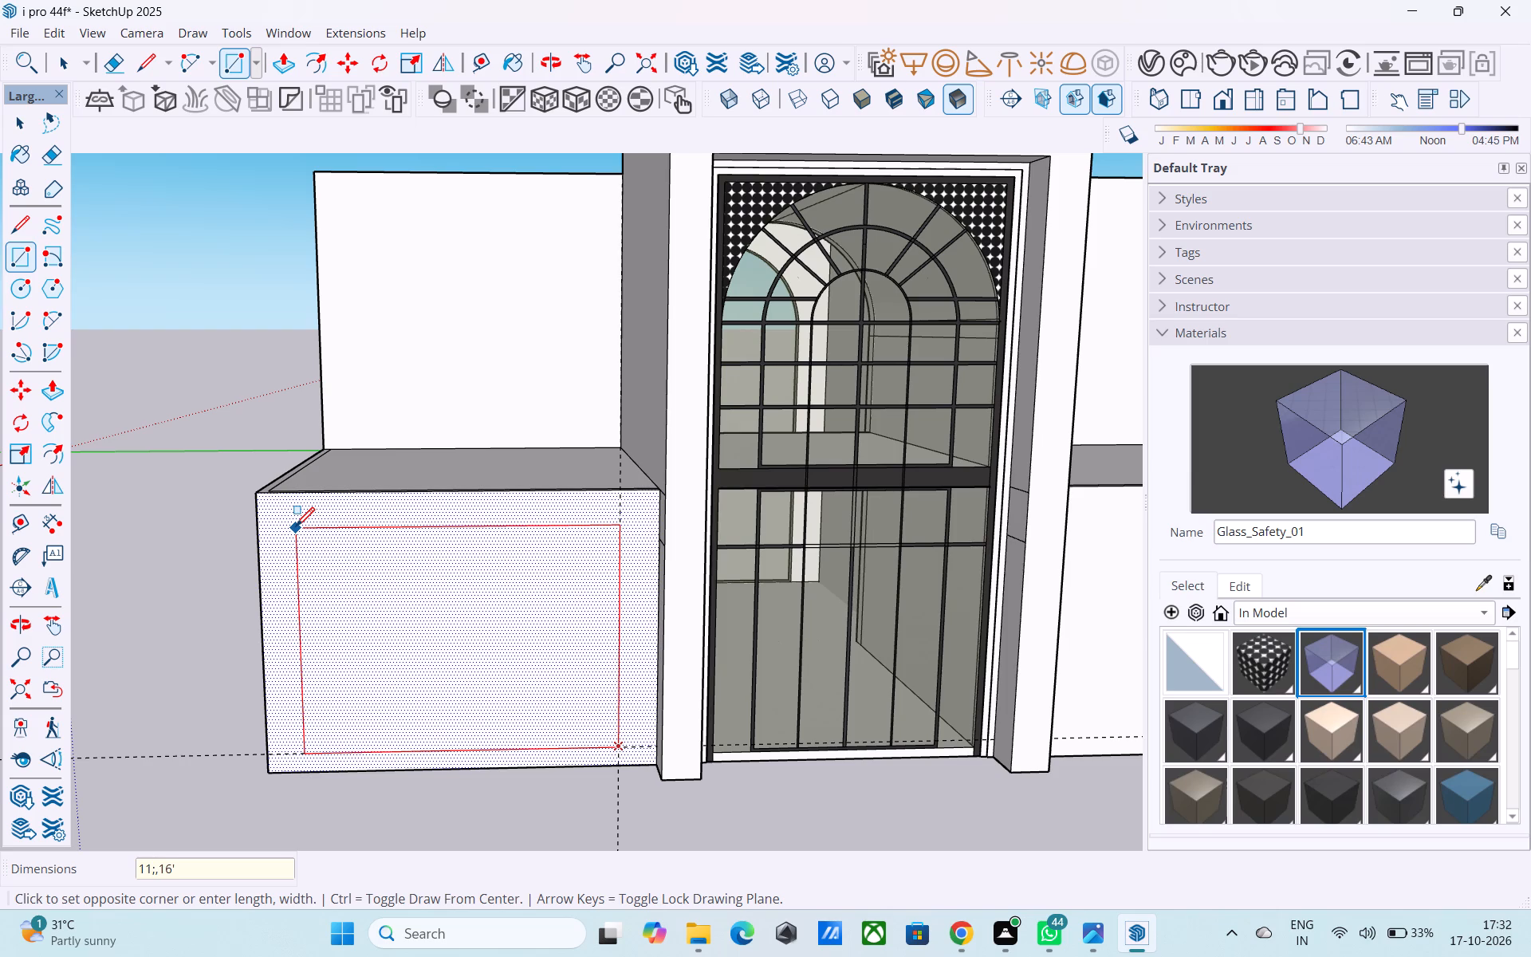
key(BackSpace)
key(BackSpace)
text(11',16')
key(Return)
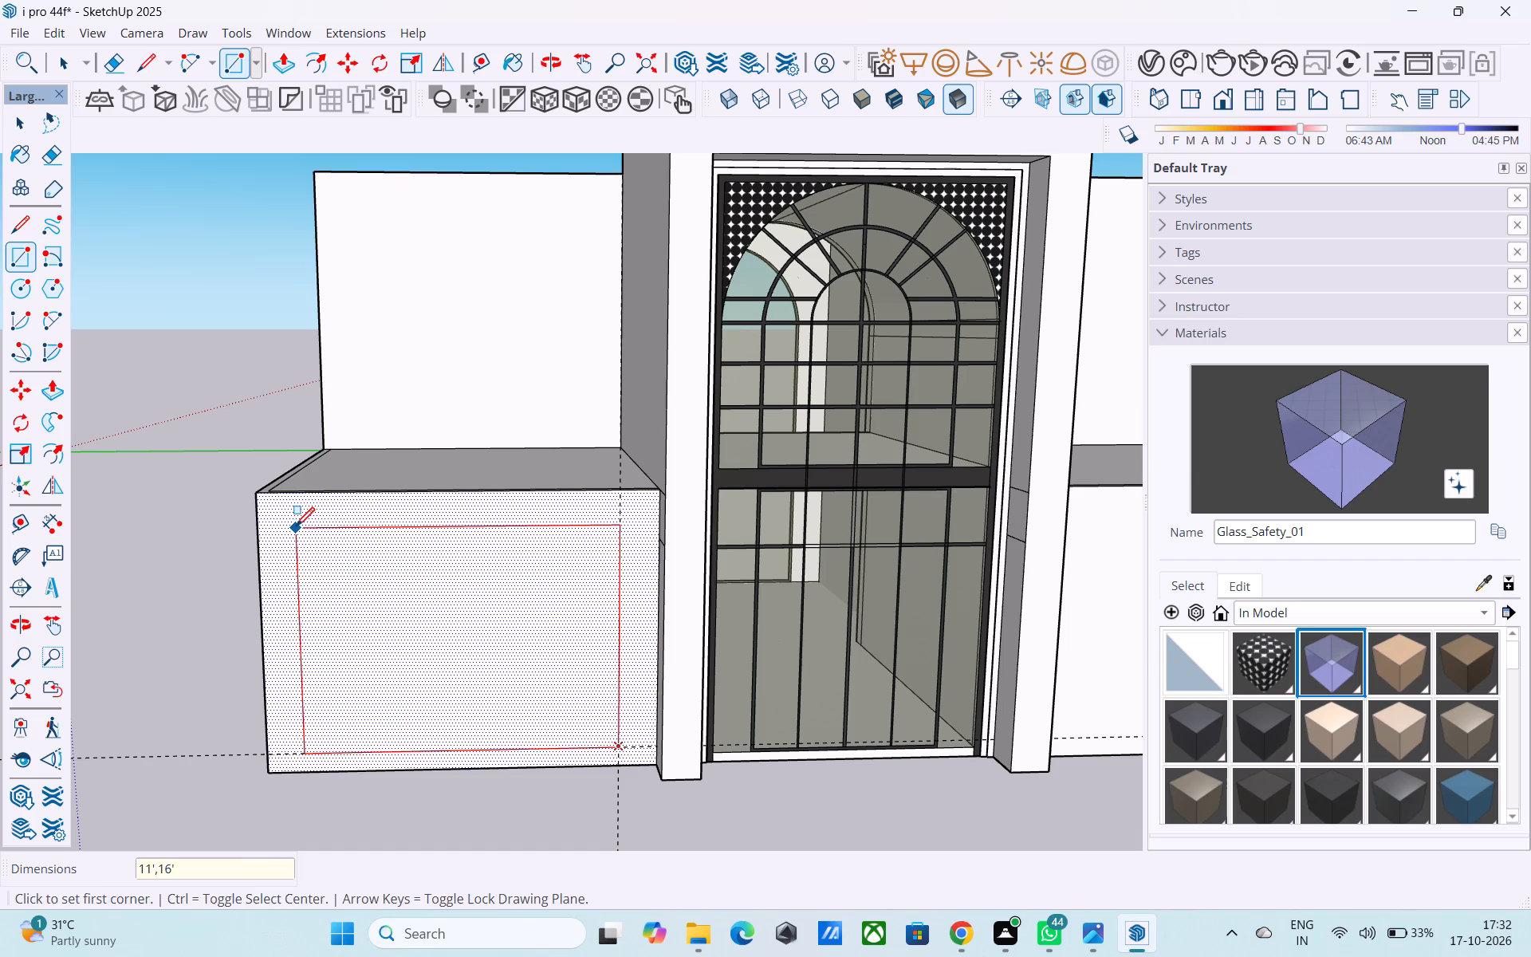
Copy the left wing's front-wall rectangle 39' 3" onto the right wing, from the left wing's outer bottom corner to the right wing's corner beside the pier.
scroll(269, 541, down, 4)
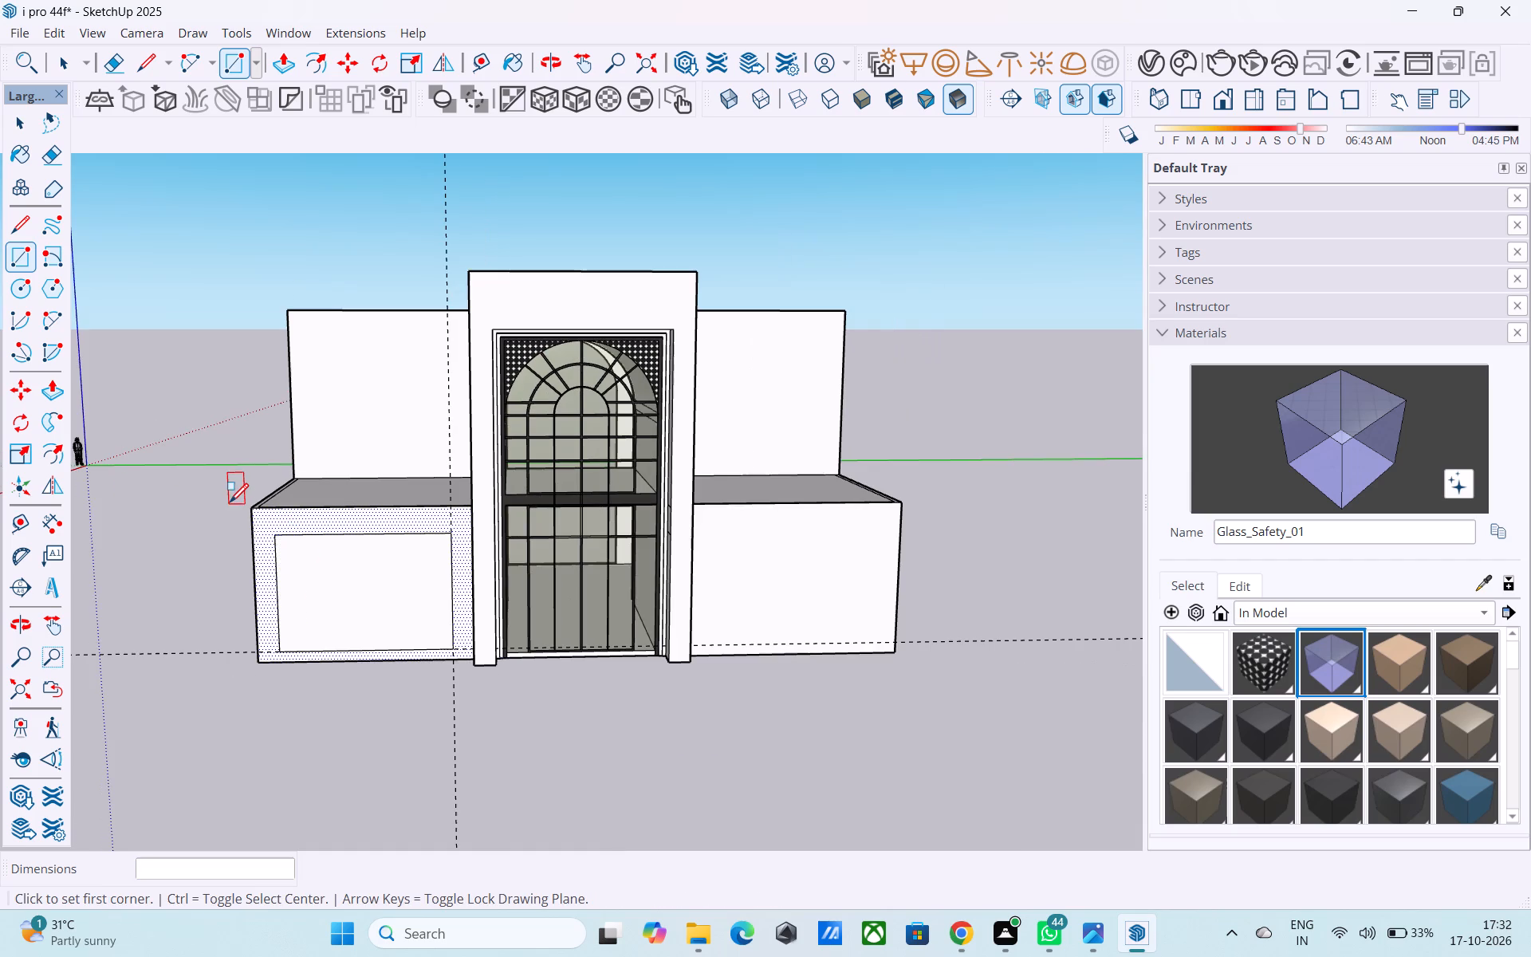
key(space)
click(315, 569)
key(m)
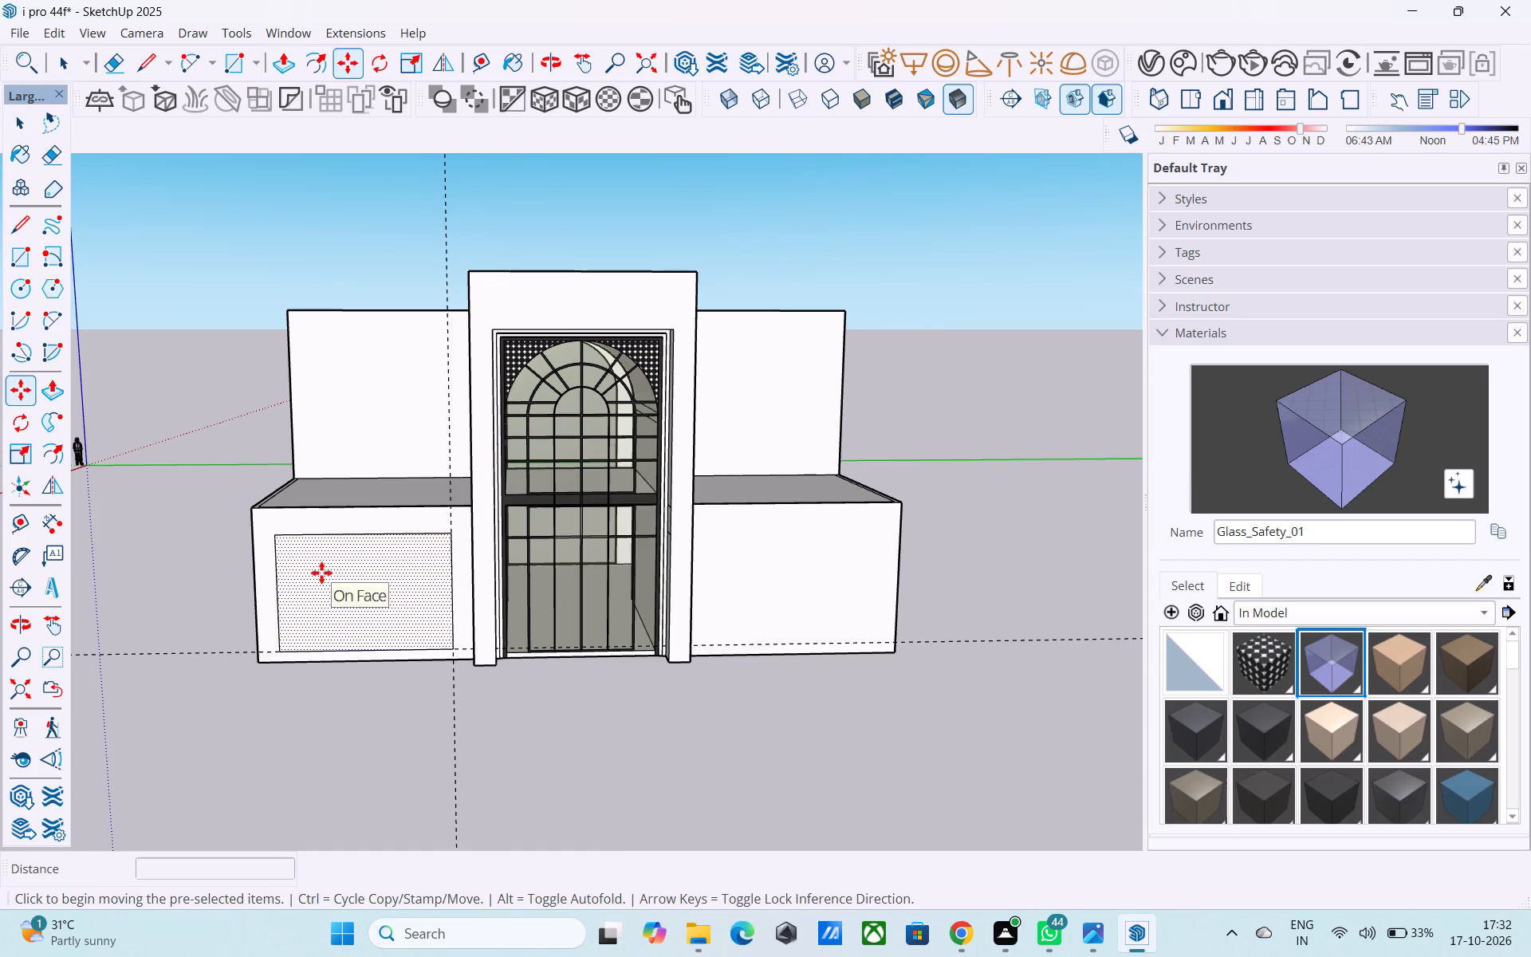
click(264, 662)
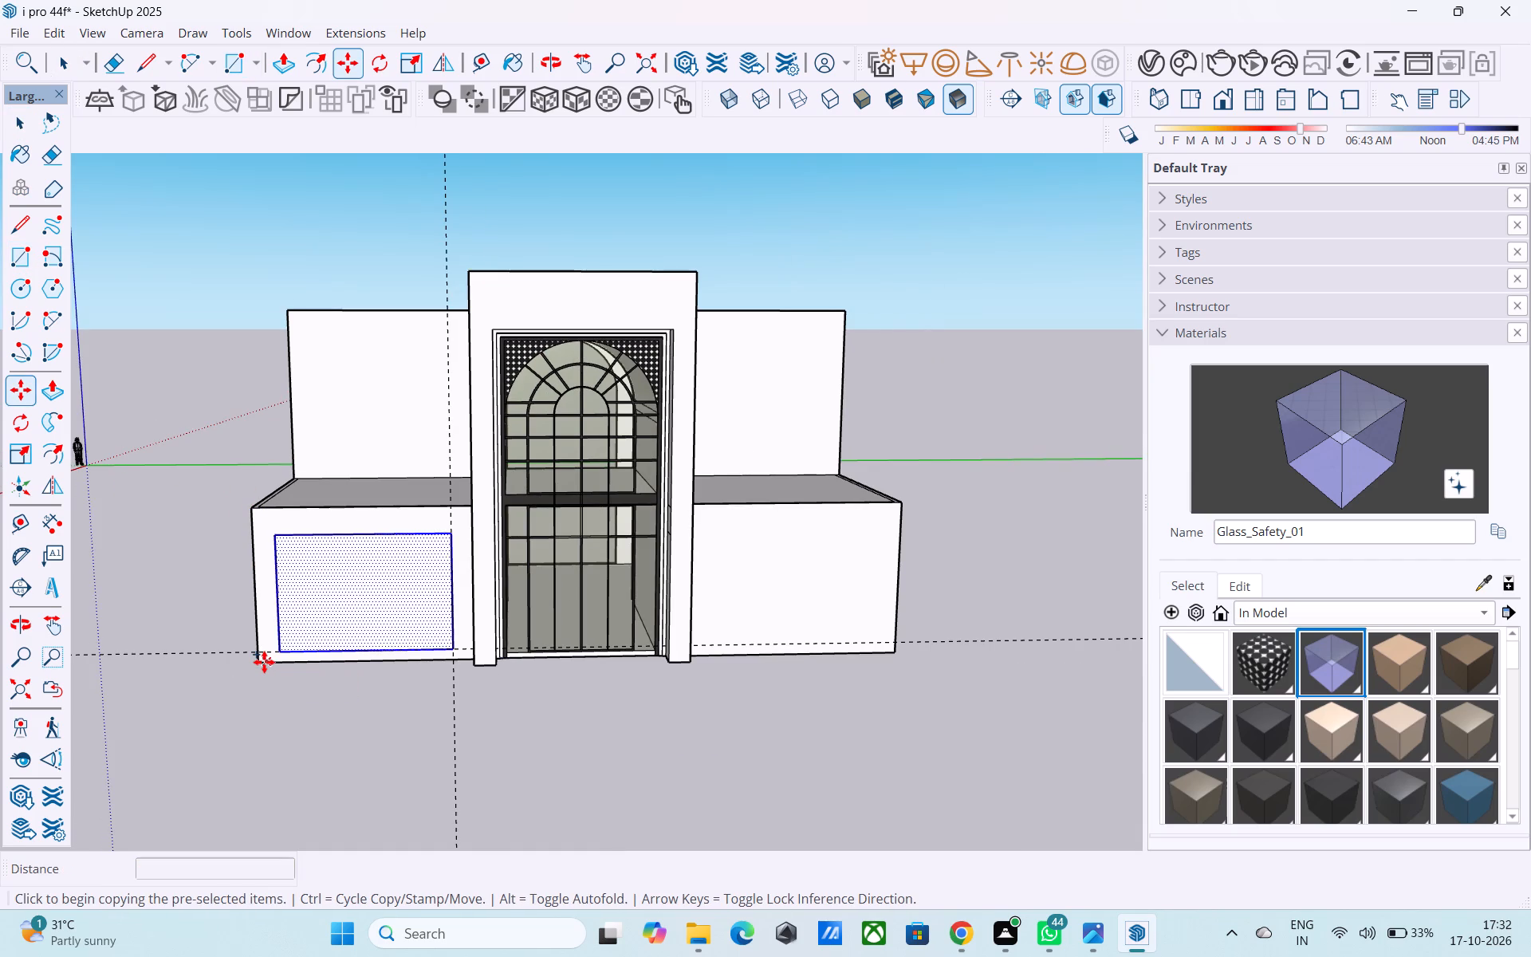
middle_drag(740, 675, 573, 669)
scroll(720, 636, up, 8)
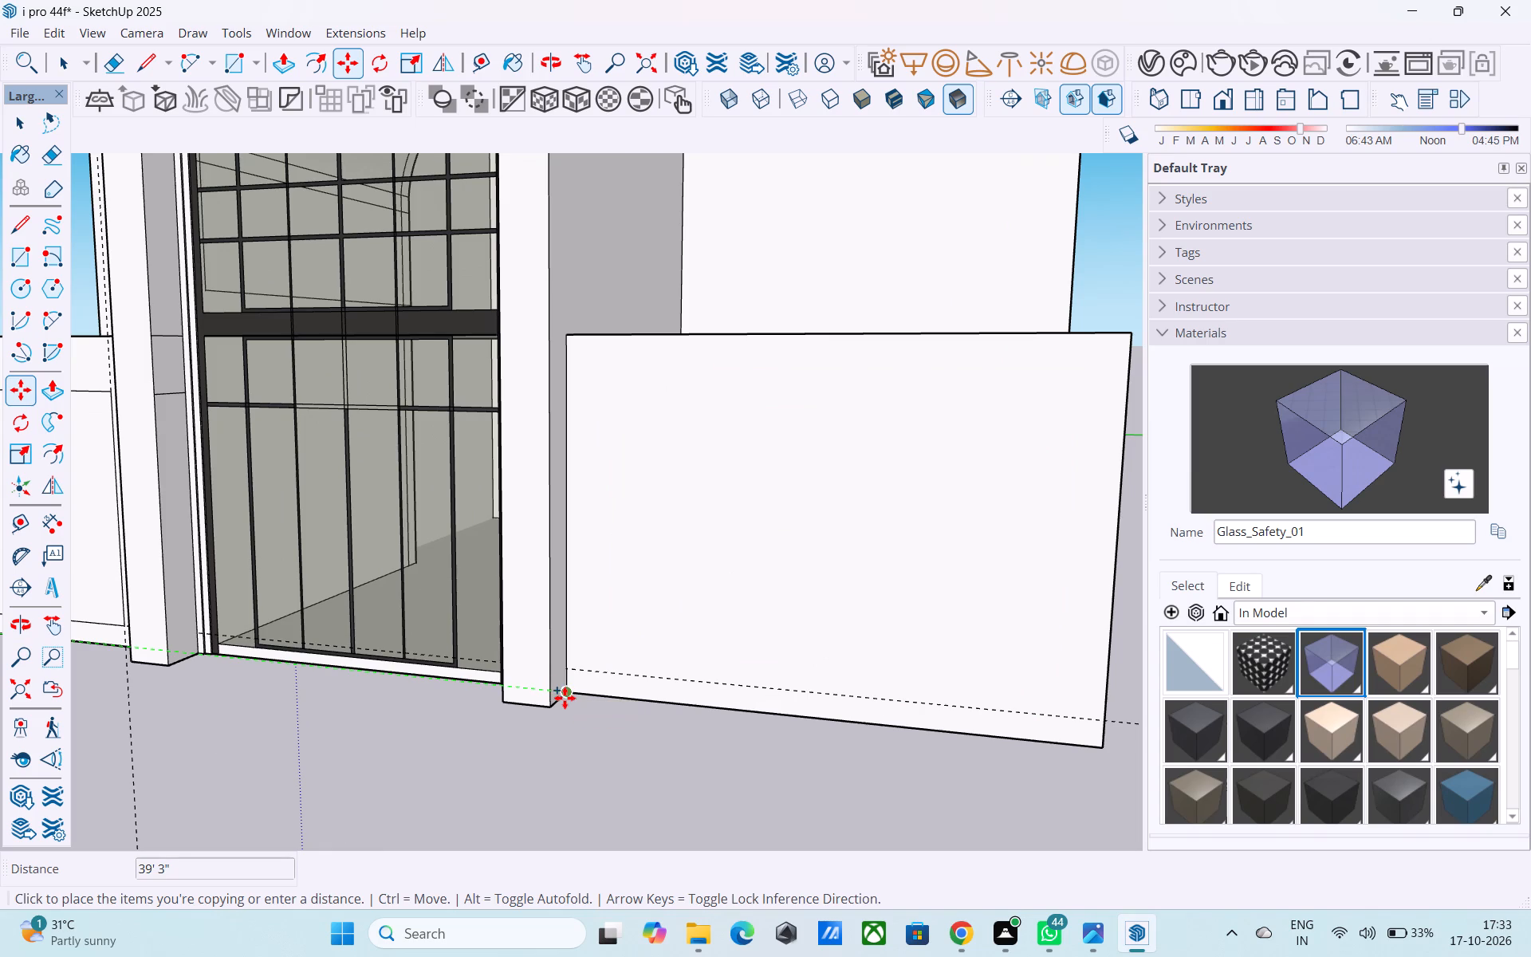
middle_drag(561, 690, 699, 677)
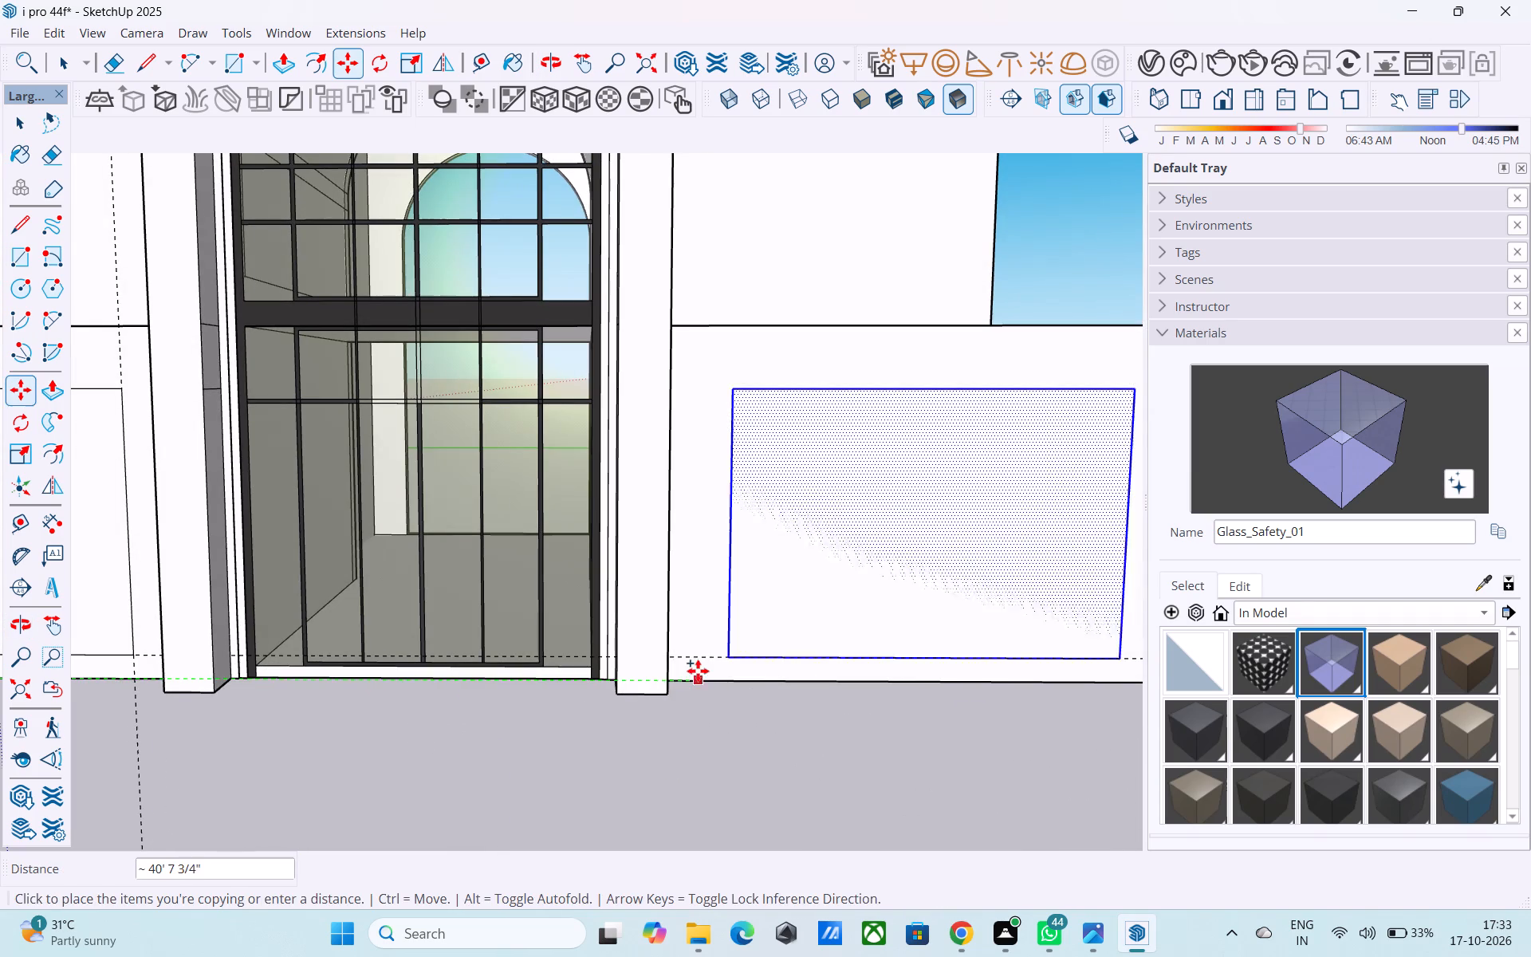
middle_drag(685, 675, 613, 669)
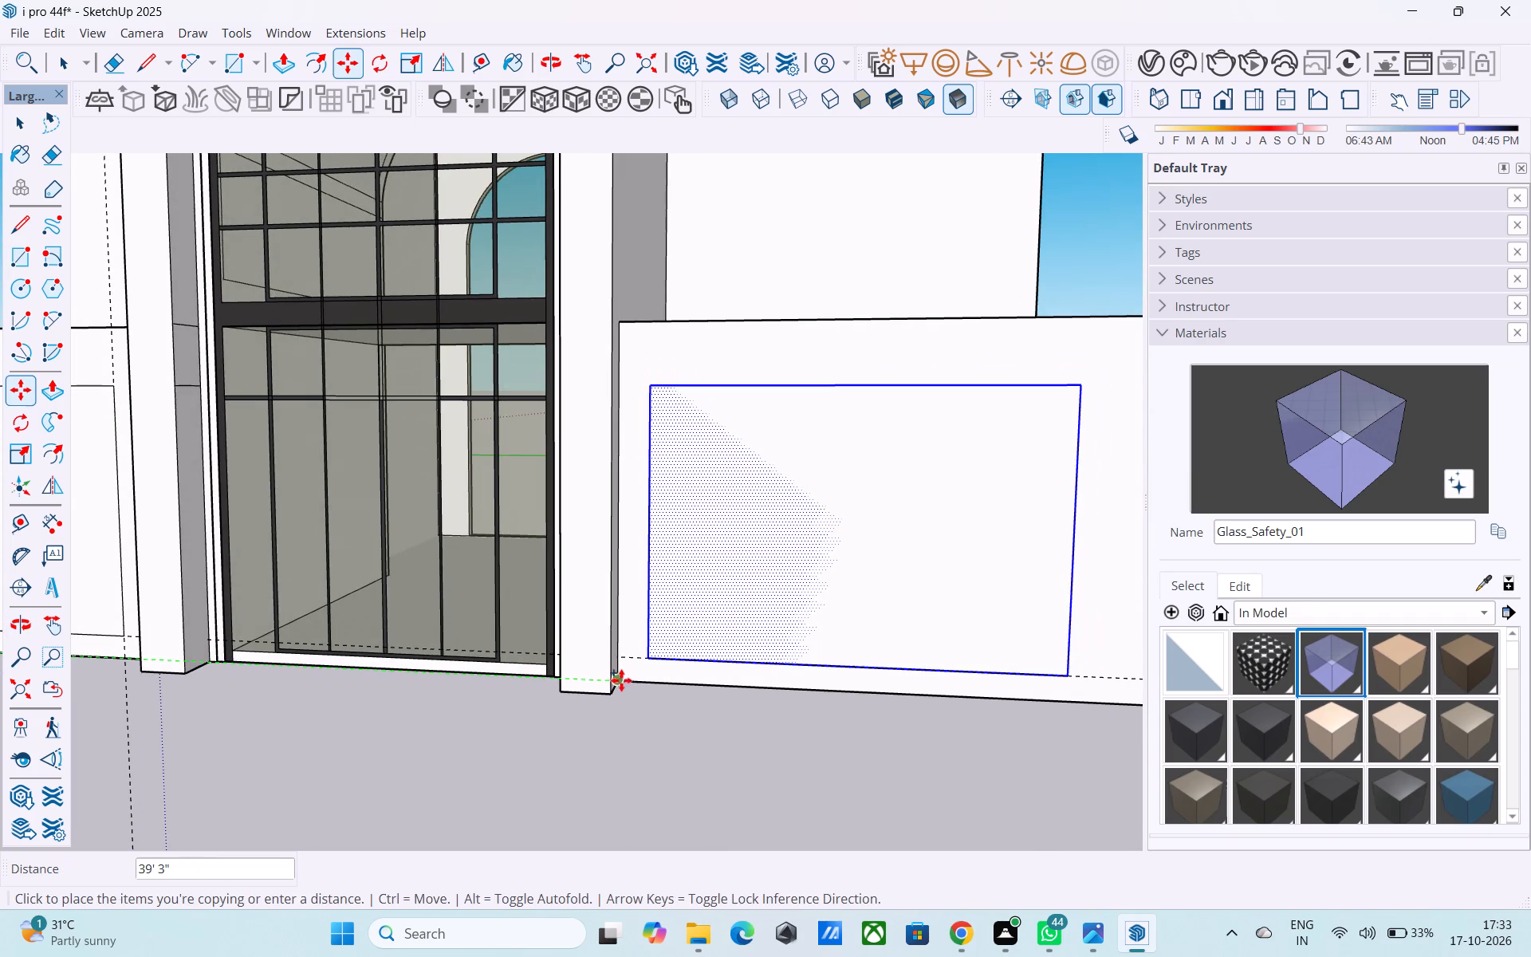
click(621, 683)
scroll(622, 682, down, 4)
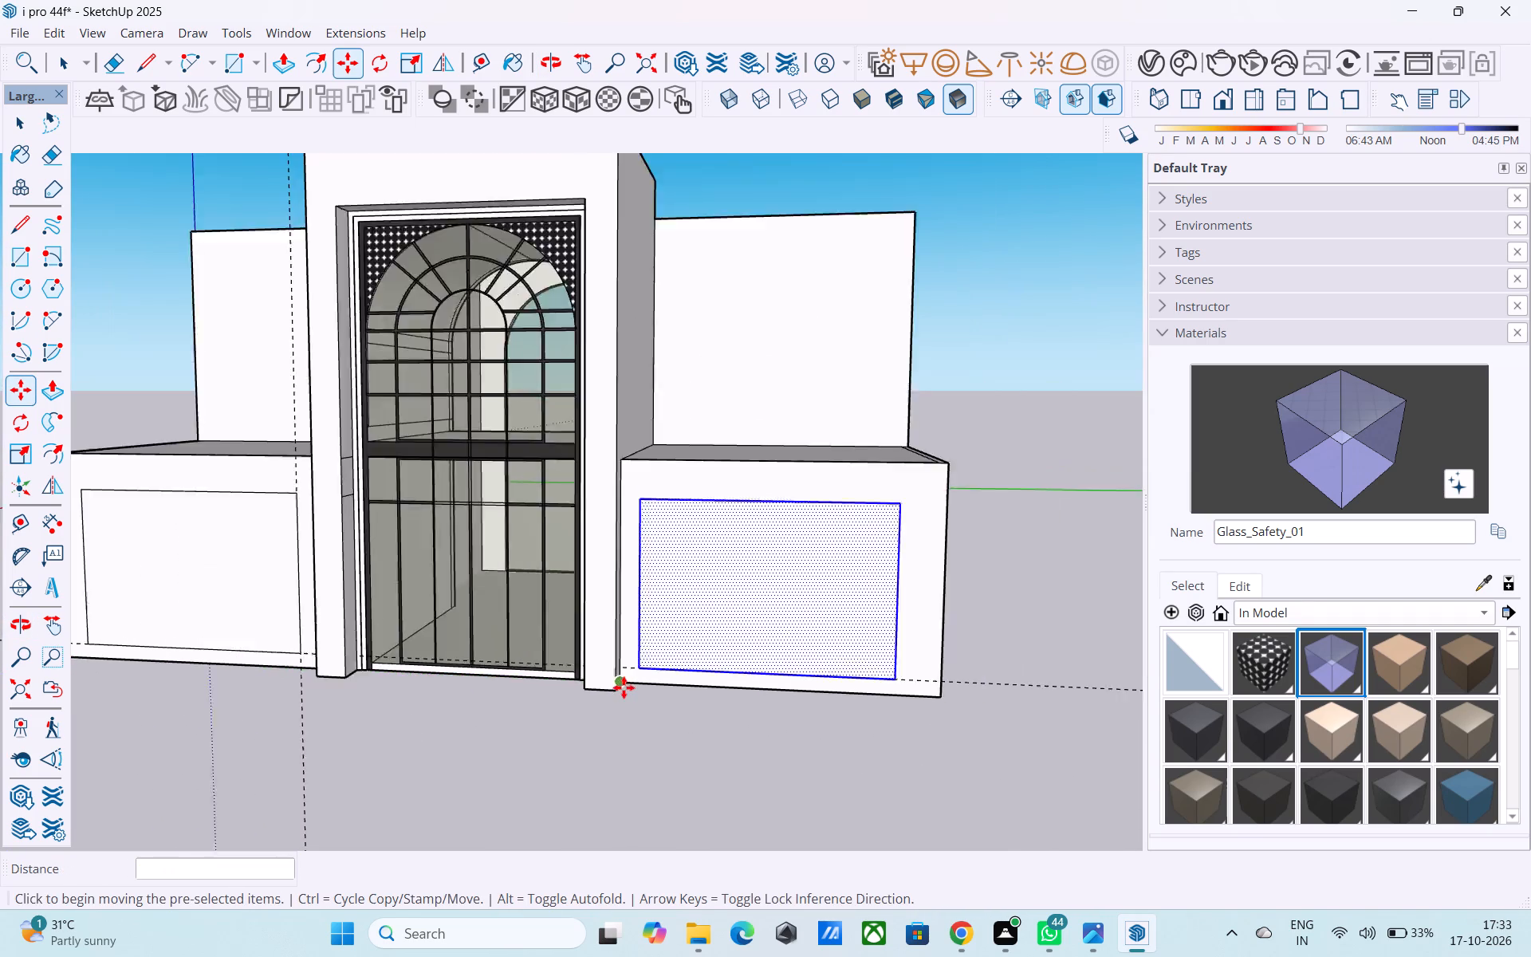
scroll(624, 687, down, 8)
key(space)
click(862, 675)
Push the rectangle on the left wing's front wall 9" inward to cut an opening, and repeat on the right wing's rectangle.
middle_drag(655, 650, 989, 651)
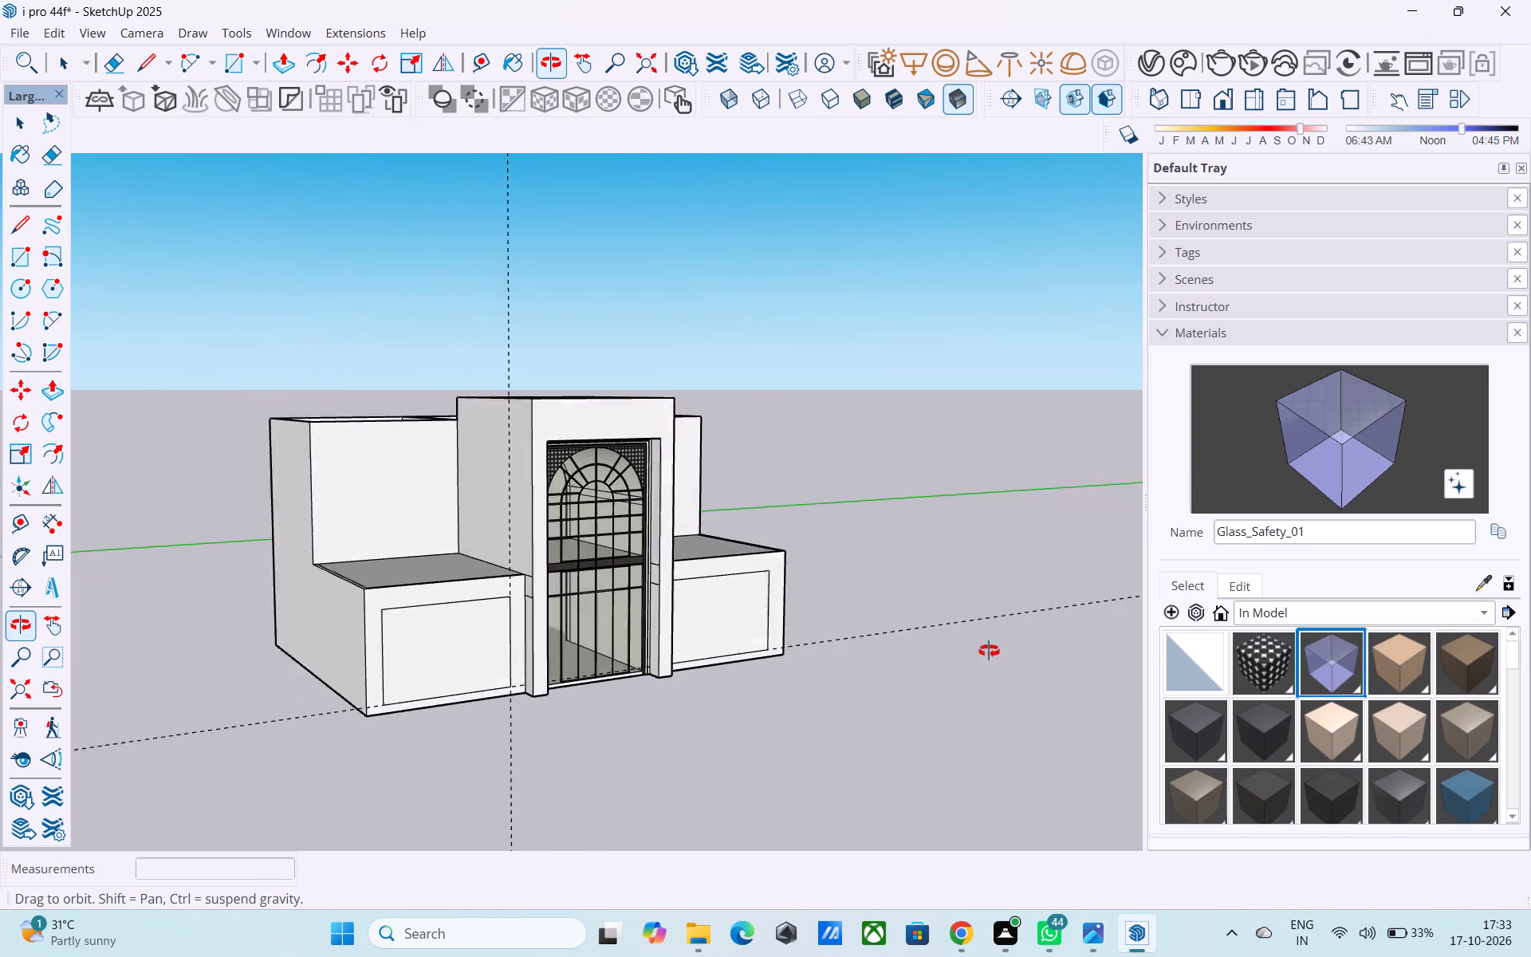
middle_drag(989, 651, 736, 653)
scroll(632, 625, up, 2)
click(333, 620)
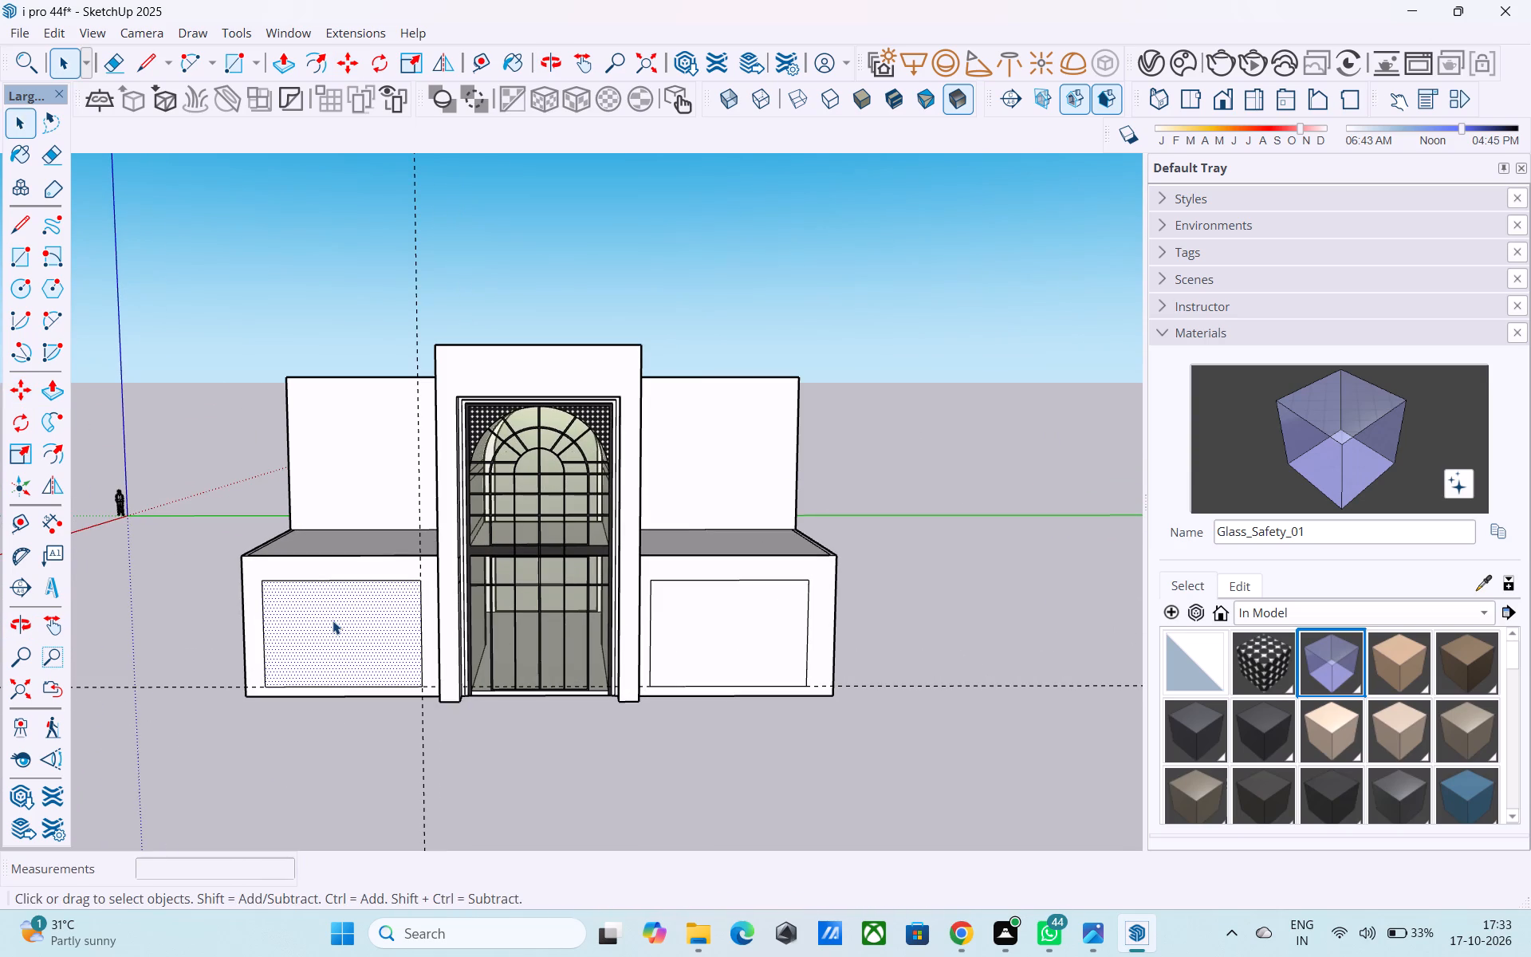
key(p)
click(333, 620)
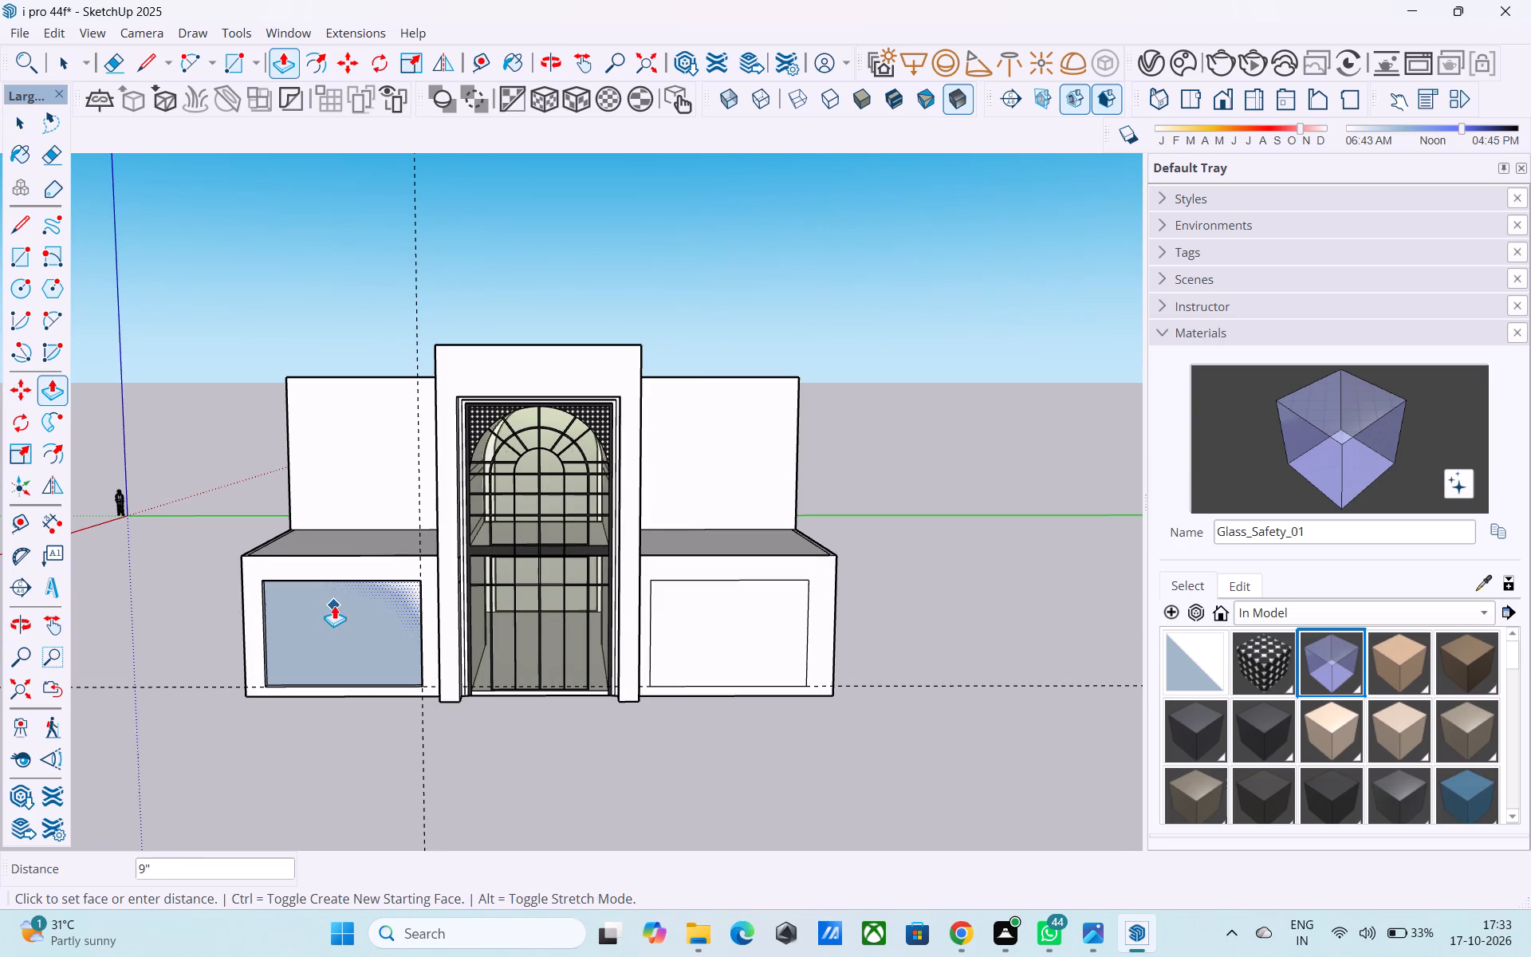
middle_click(334, 605)
click(334, 605)
double_click(707, 644)
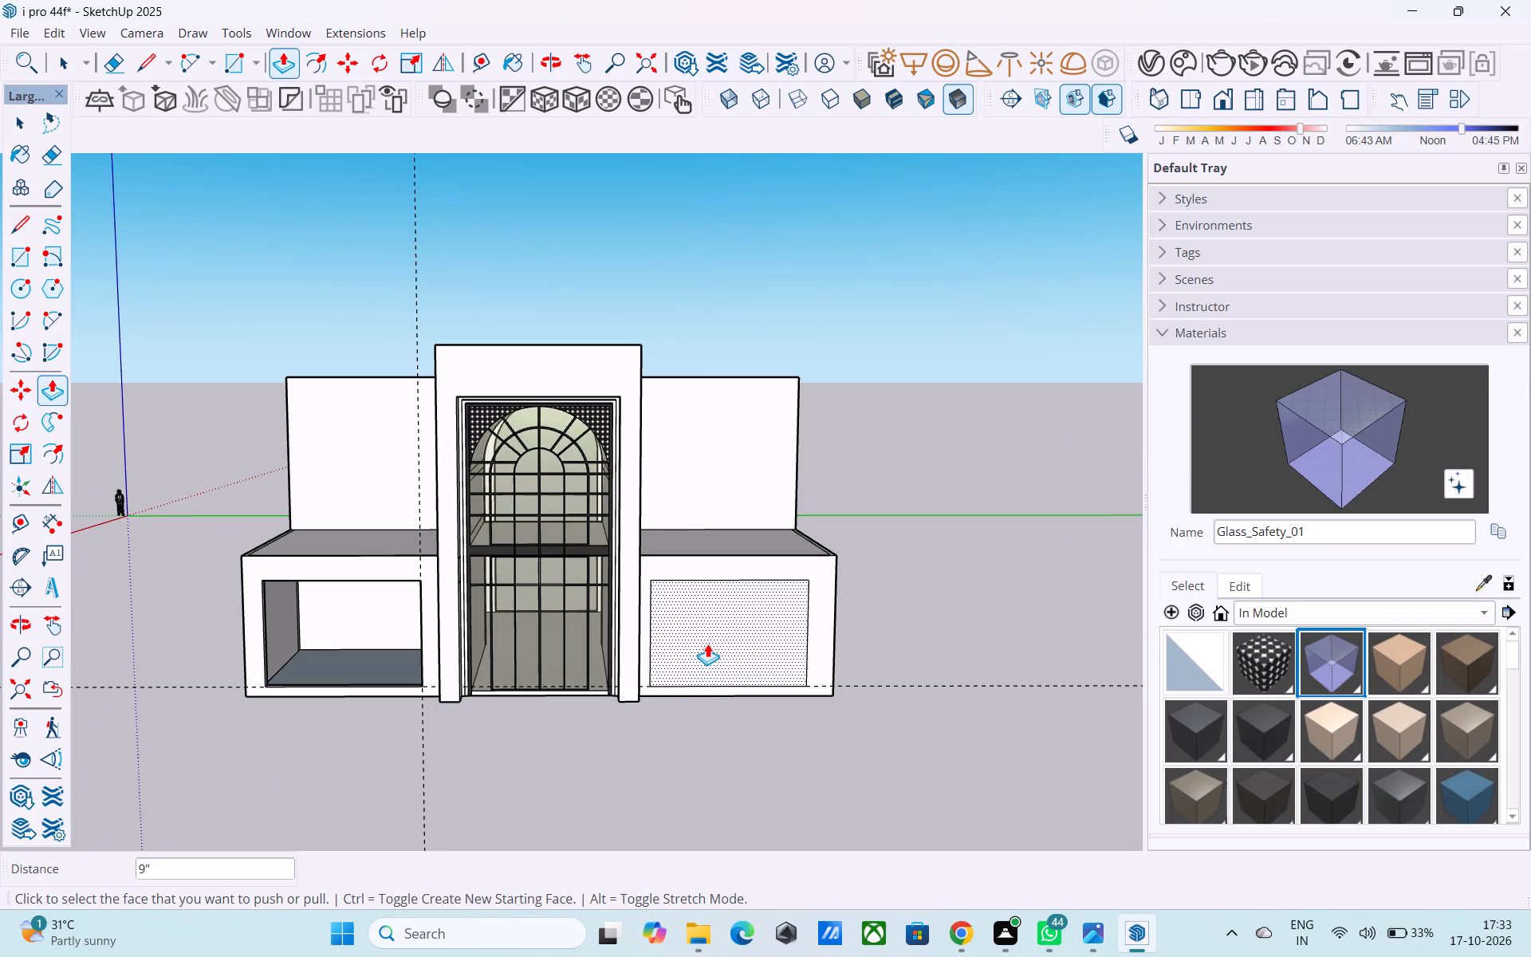
Reverse the blue back-facing floor faces inside the right and left wings' openings.
scroll(707, 644, down, 2)
shift+middle_drag(604, 853, 629, 878)
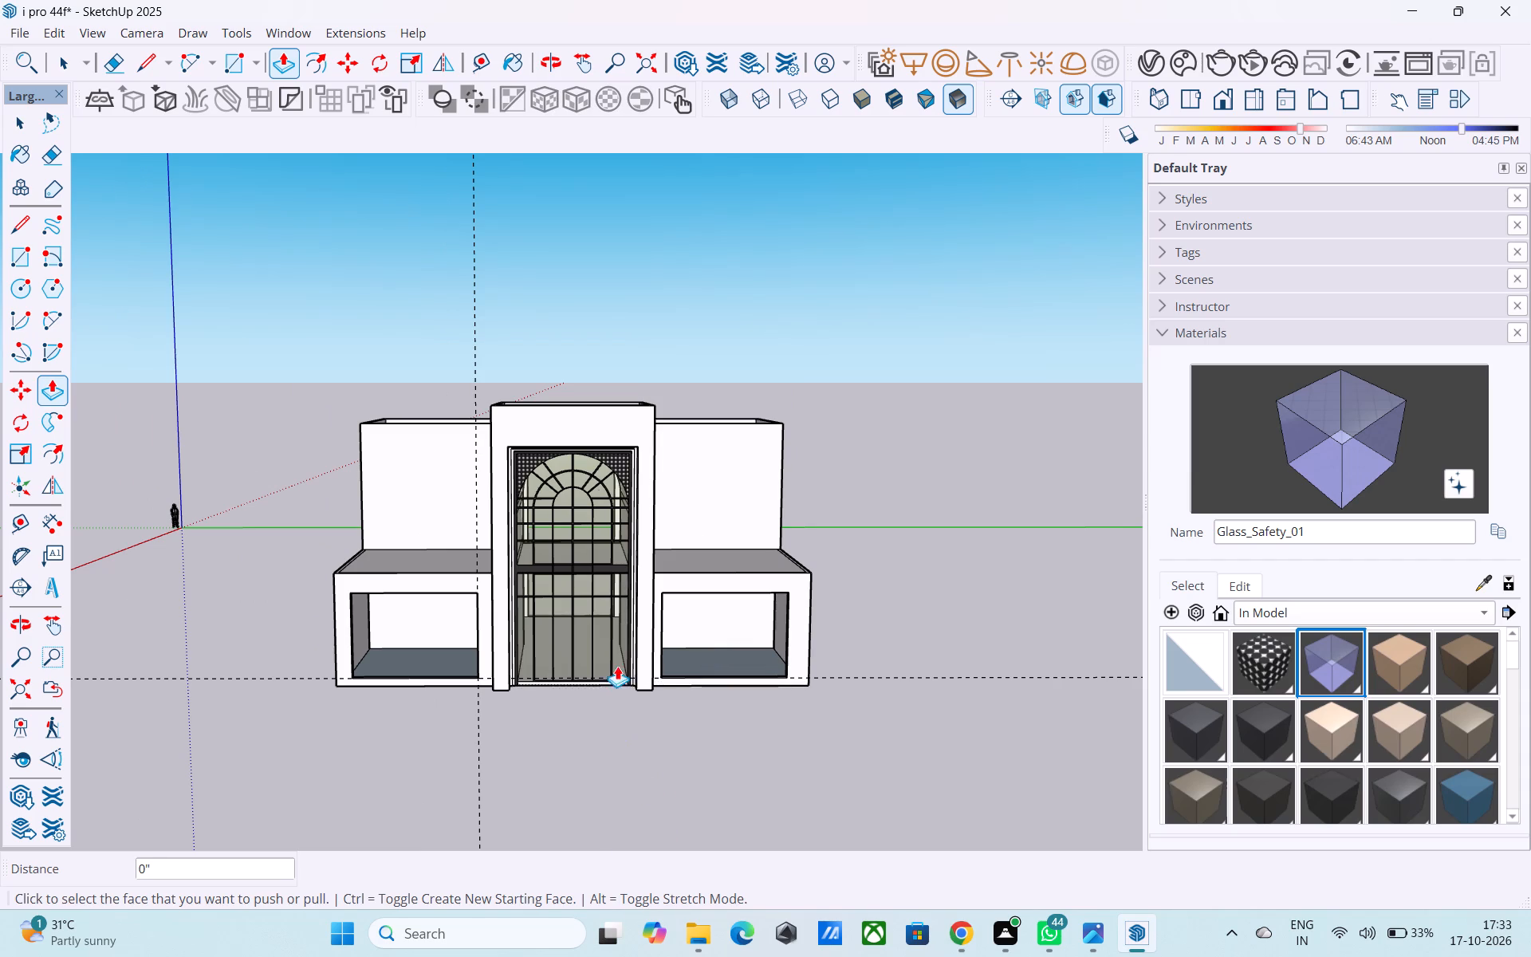
middle_drag(614, 664, 595, 845)
scroll(788, 652, up, 9)
key(space)
click(695, 653)
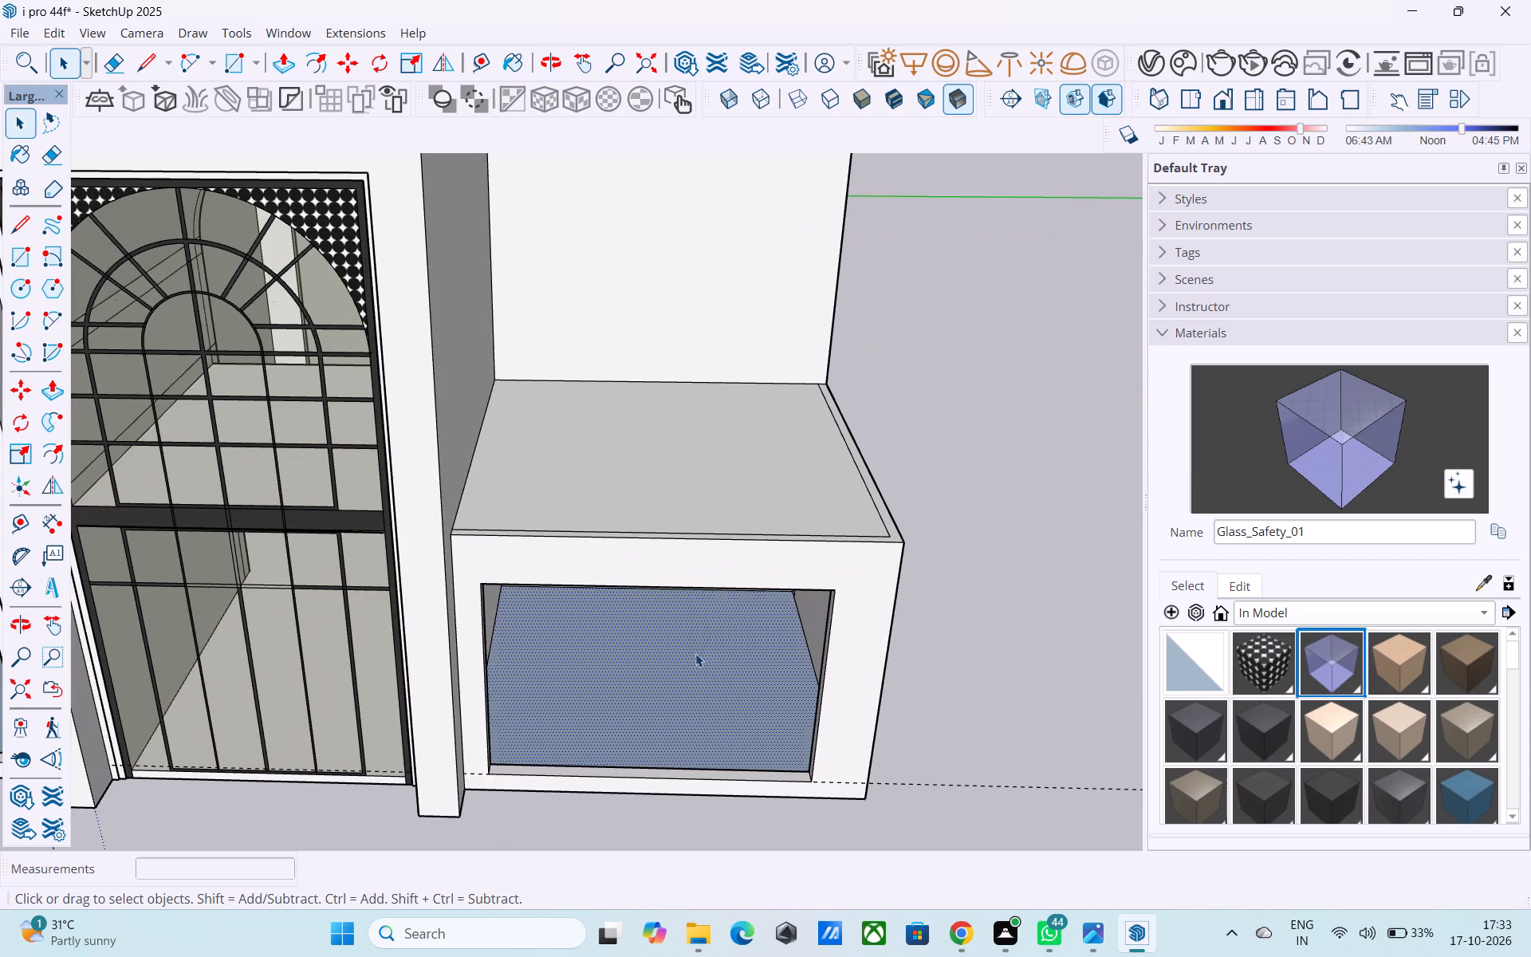
right_click(695, 653)
click(755, 463)
scroll(907, 582, down, 9)
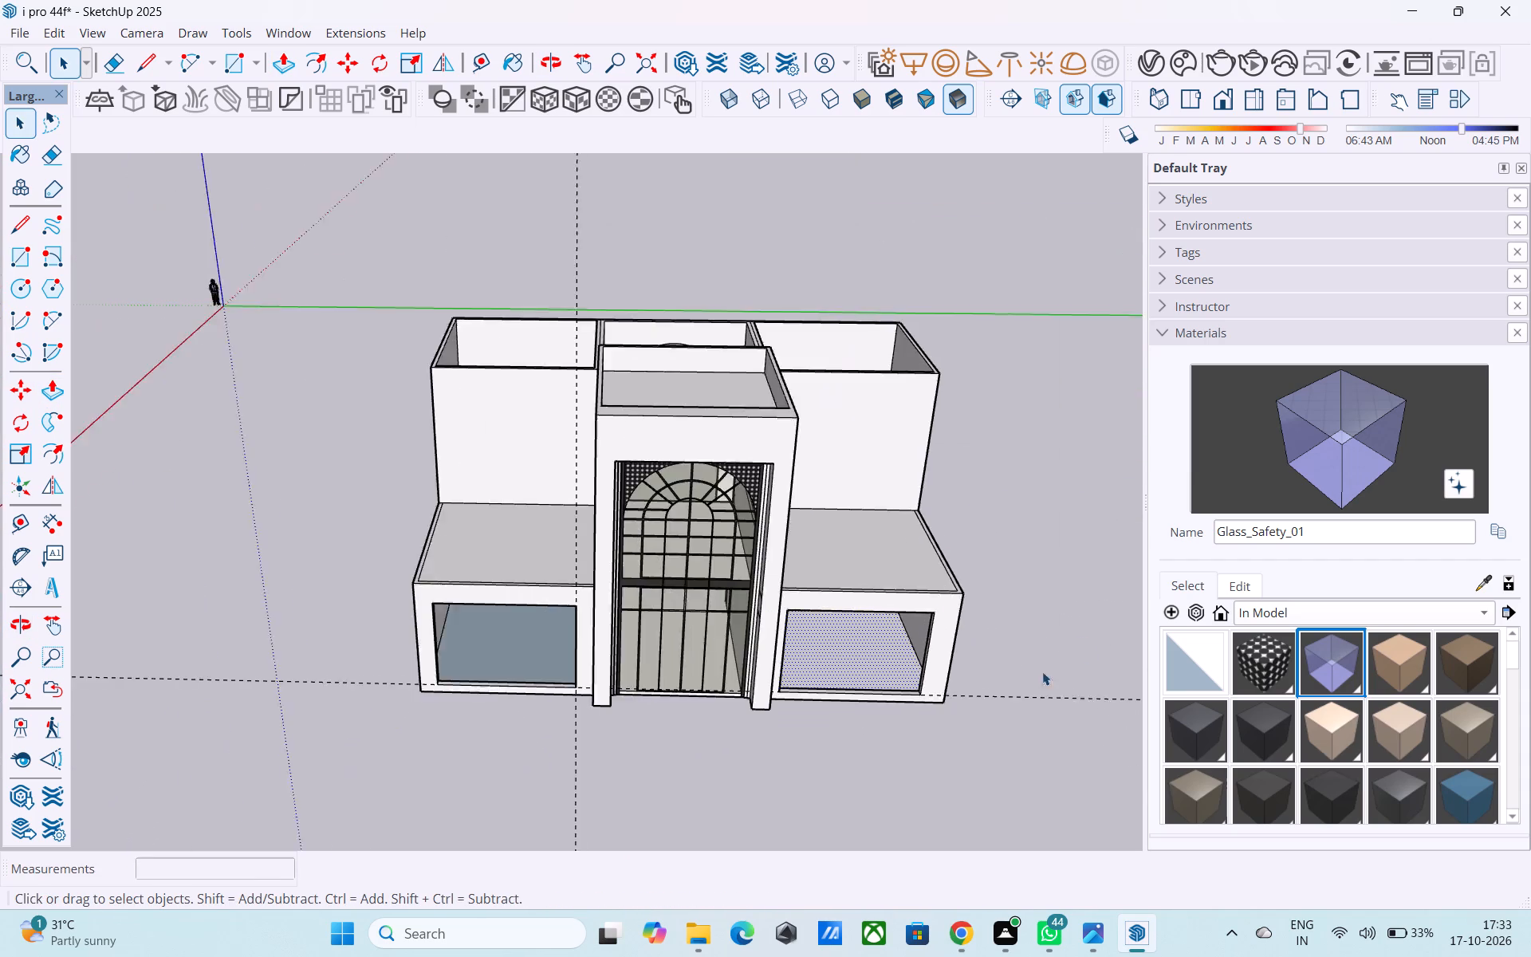
middle_drag(559, 745, 566, 670)
scroll(566, 670, up, 4)
click(563, 668)
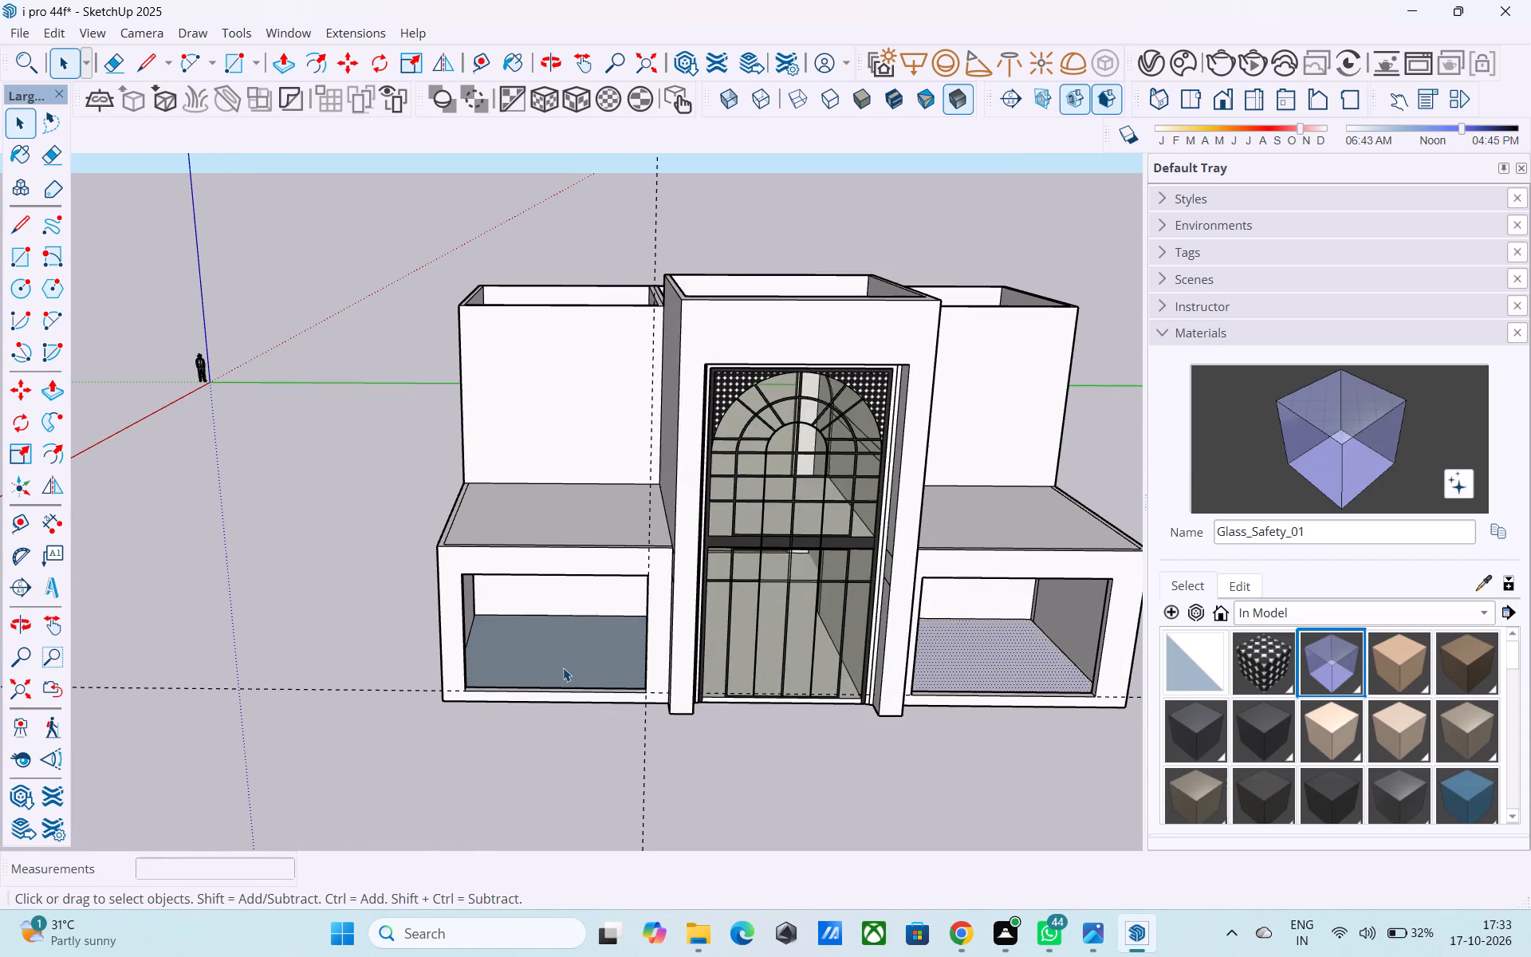
right_click(563, 666)
click(636, 472)
Save the model.
scroll(625, 506, down, 2)
scroll(620, 526, up, 1)
scroll(619, 532, down, 2)
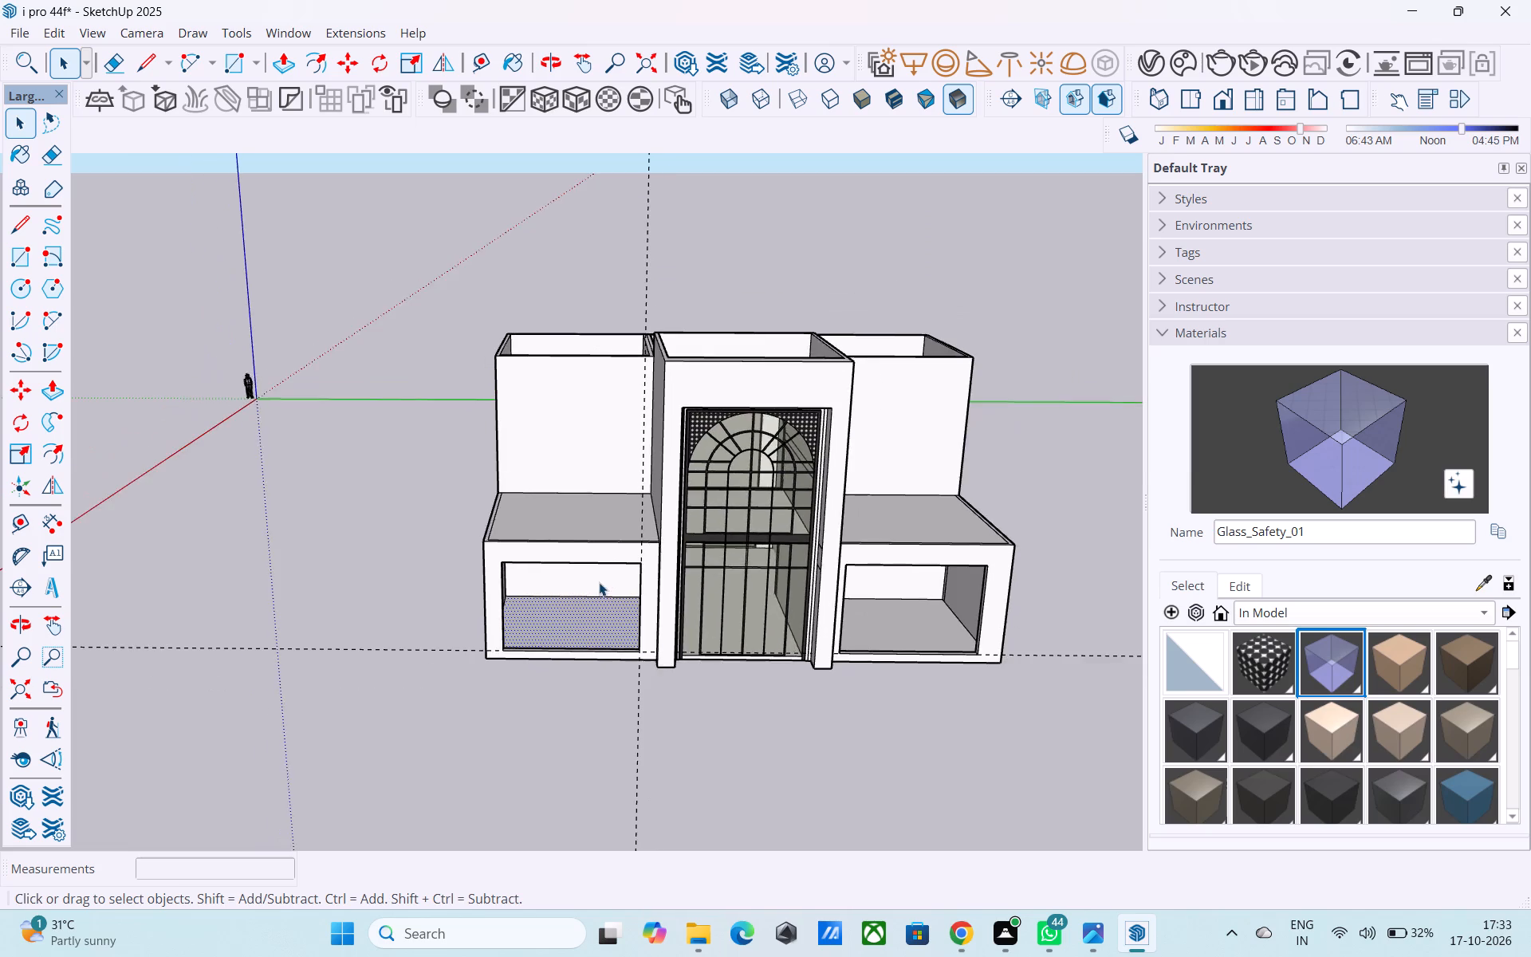
scroll(577, 595, down, 4)
key(ctrl+s)
Examine the whole building and its new wing openings from several angles.
shift+middle_drag(631, 625, 569, 434)
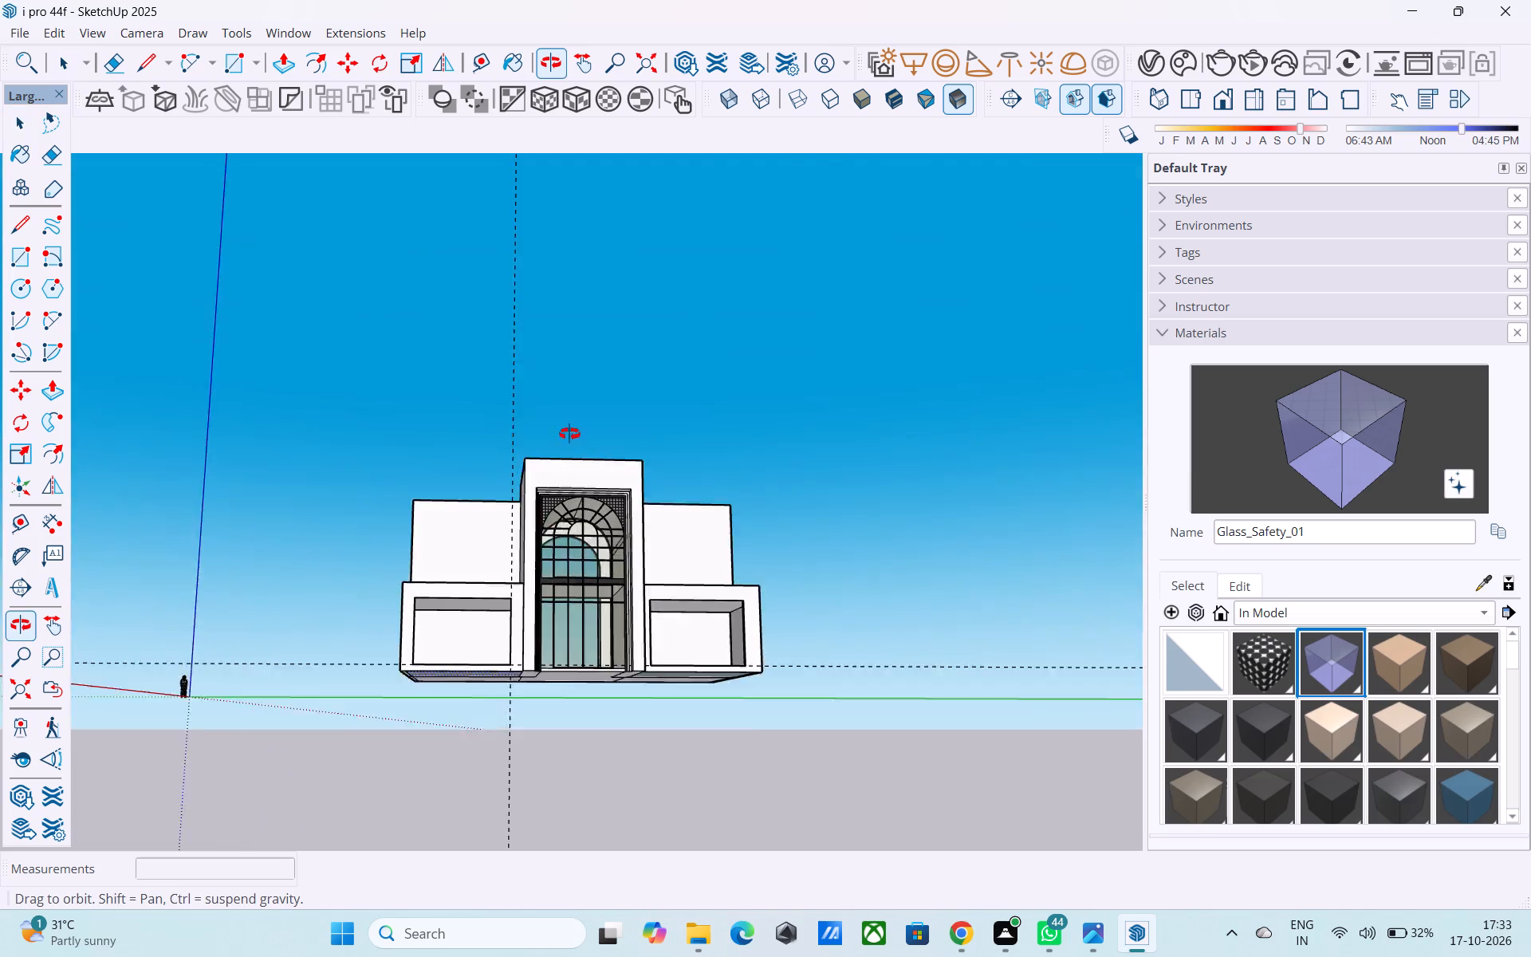
shift+middle_drag(569, 434, 672, 649)
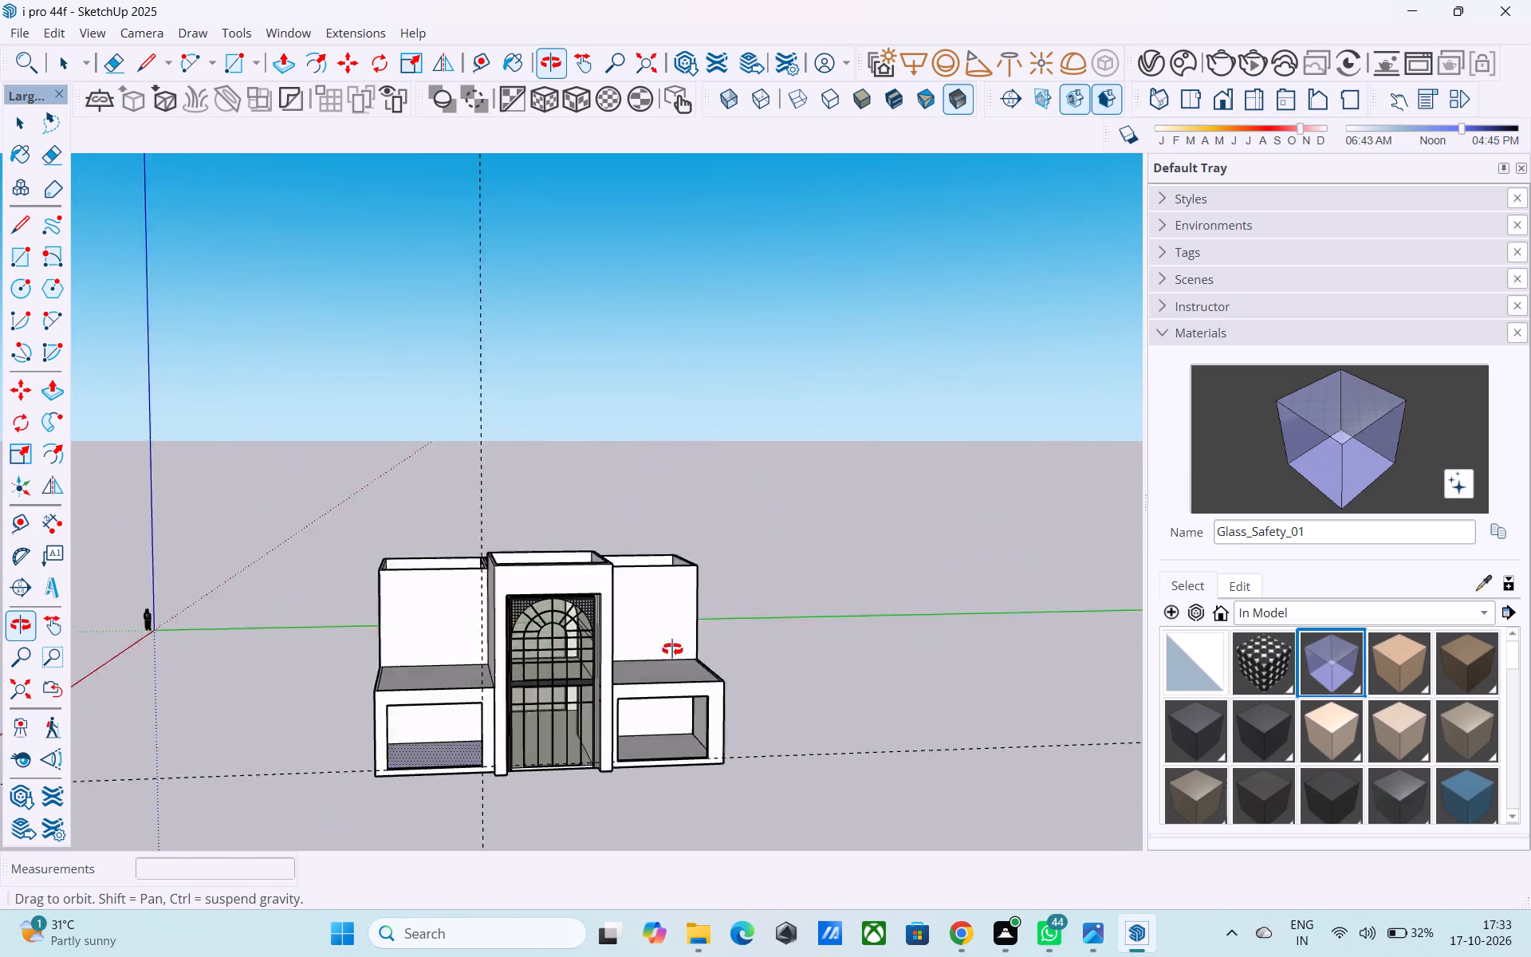
shift+middle_drag(672, 649, 356, 669)
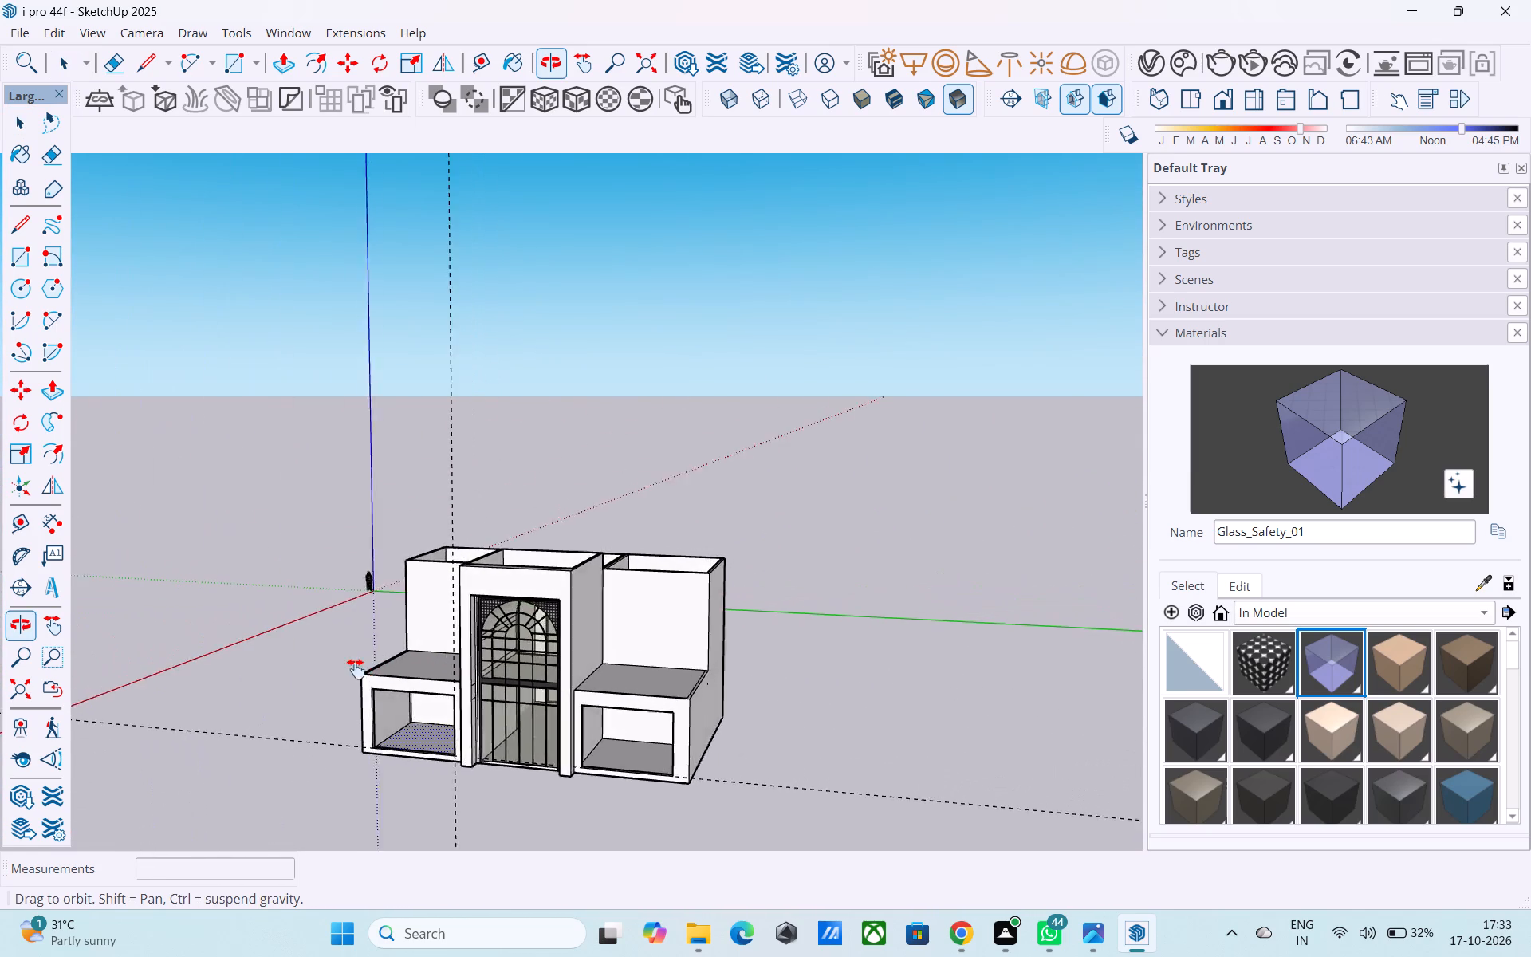
shift+middle_drag(356, 669, 1423, 622)
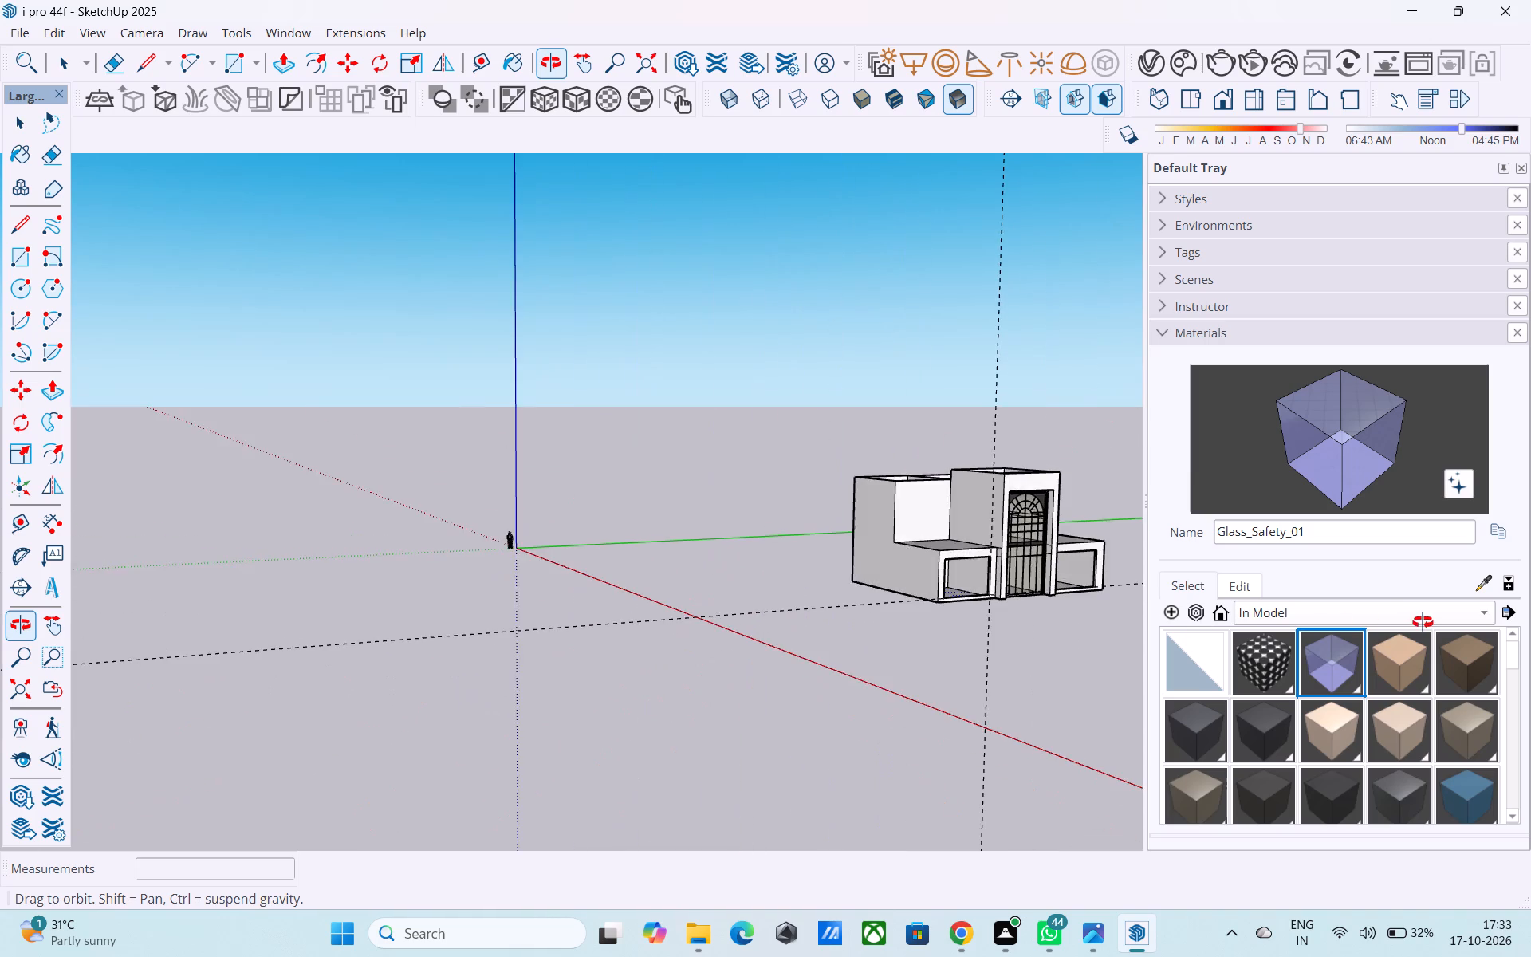
shift+middle_drag(1423, 622, 447, 650)
scroll(660, 597, up, 8)
shift+middle_drag(659, 595, 635, 644)
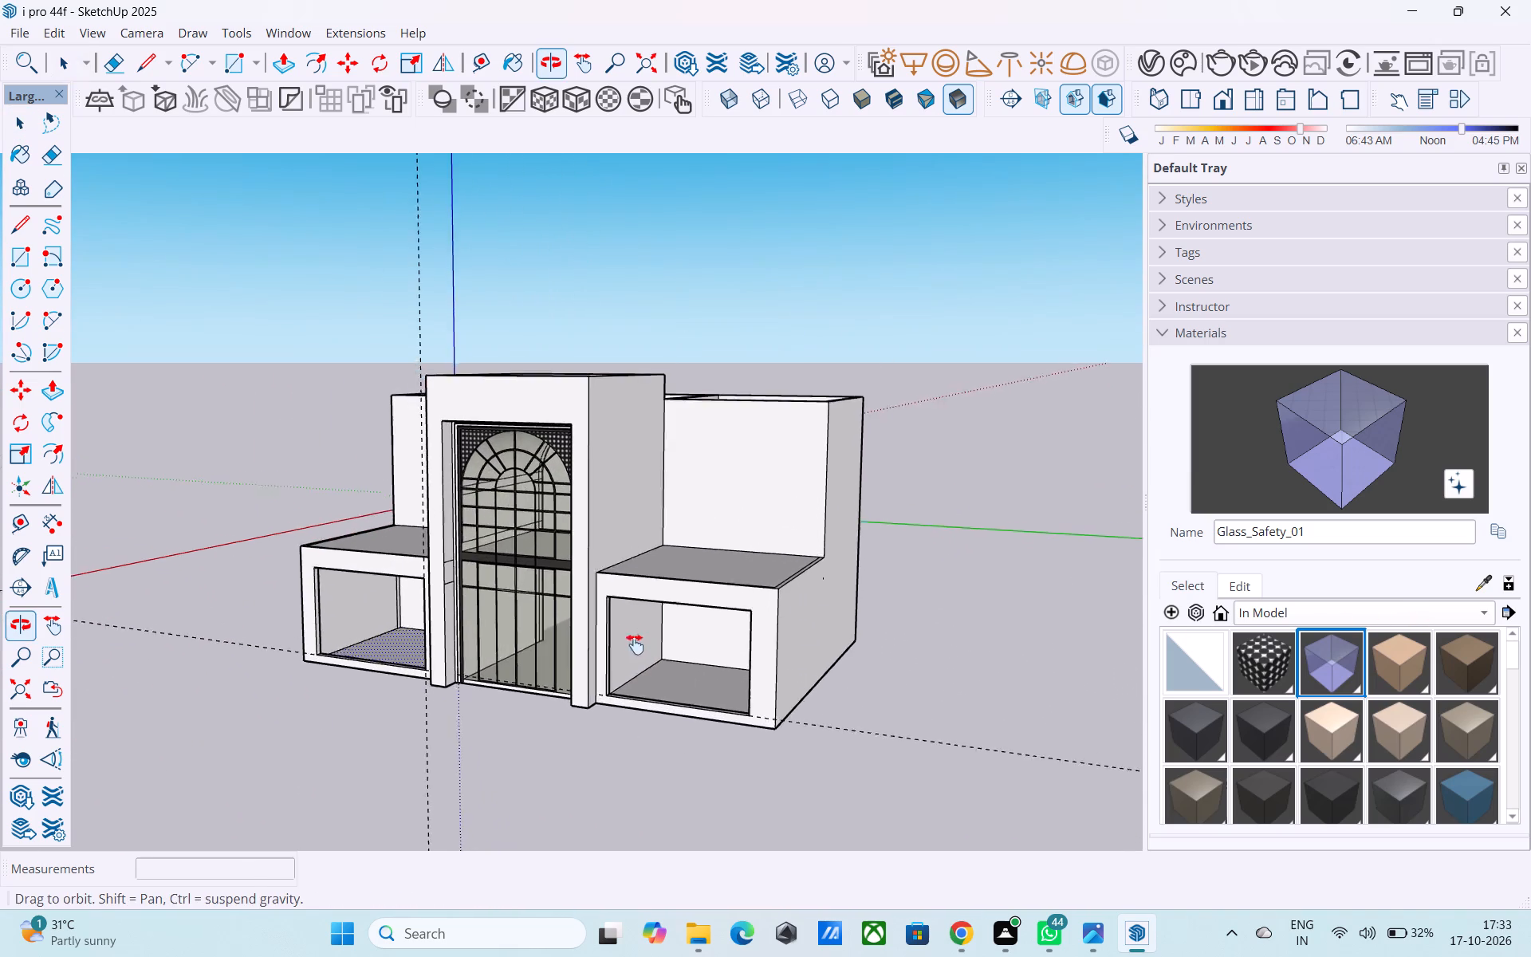
shift+middle_drag(635, 644, 819, 777)
scroll(738, 714, up, 1)
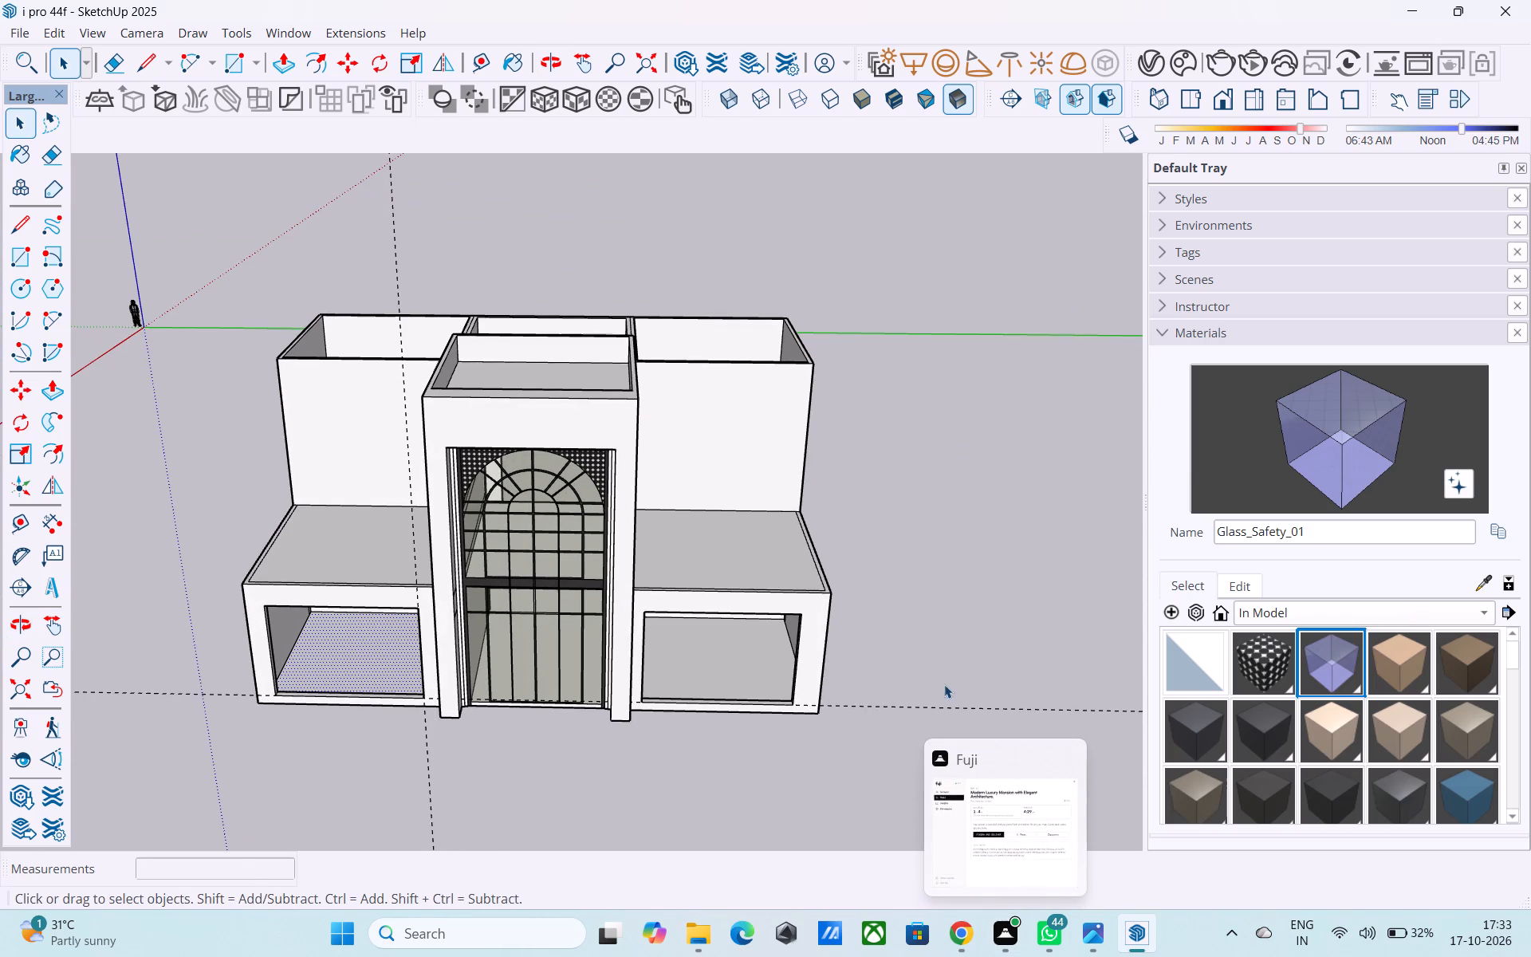
middle_drag(891, 638, 839, 538)
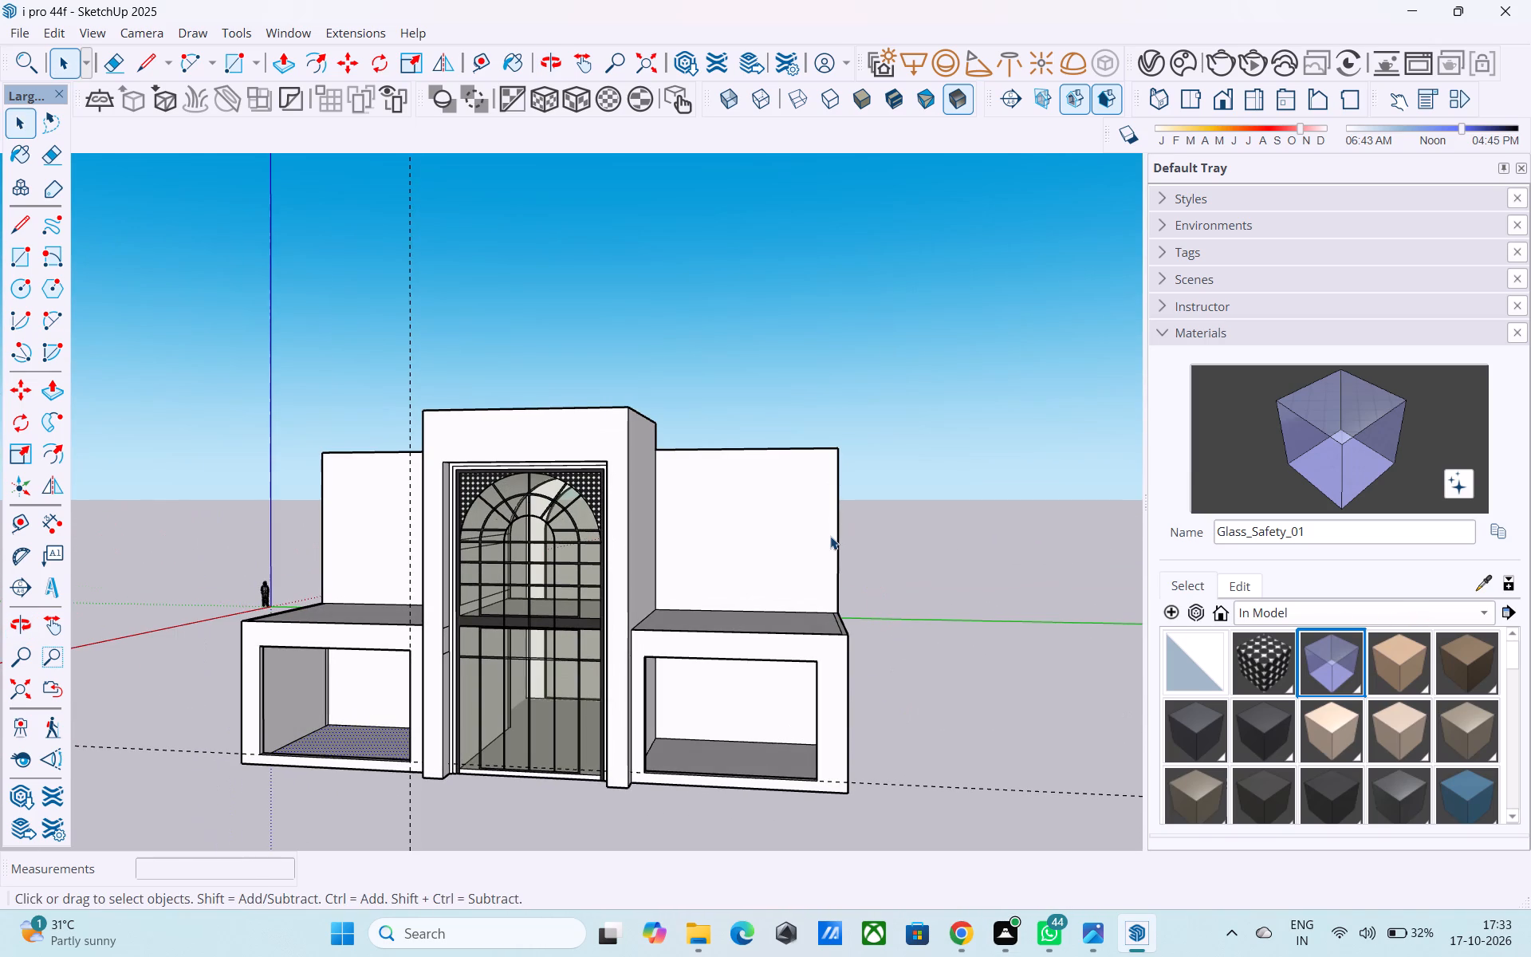
scroll(809, 589, down, 1)
middle_drag(638, 629, 703, 595)
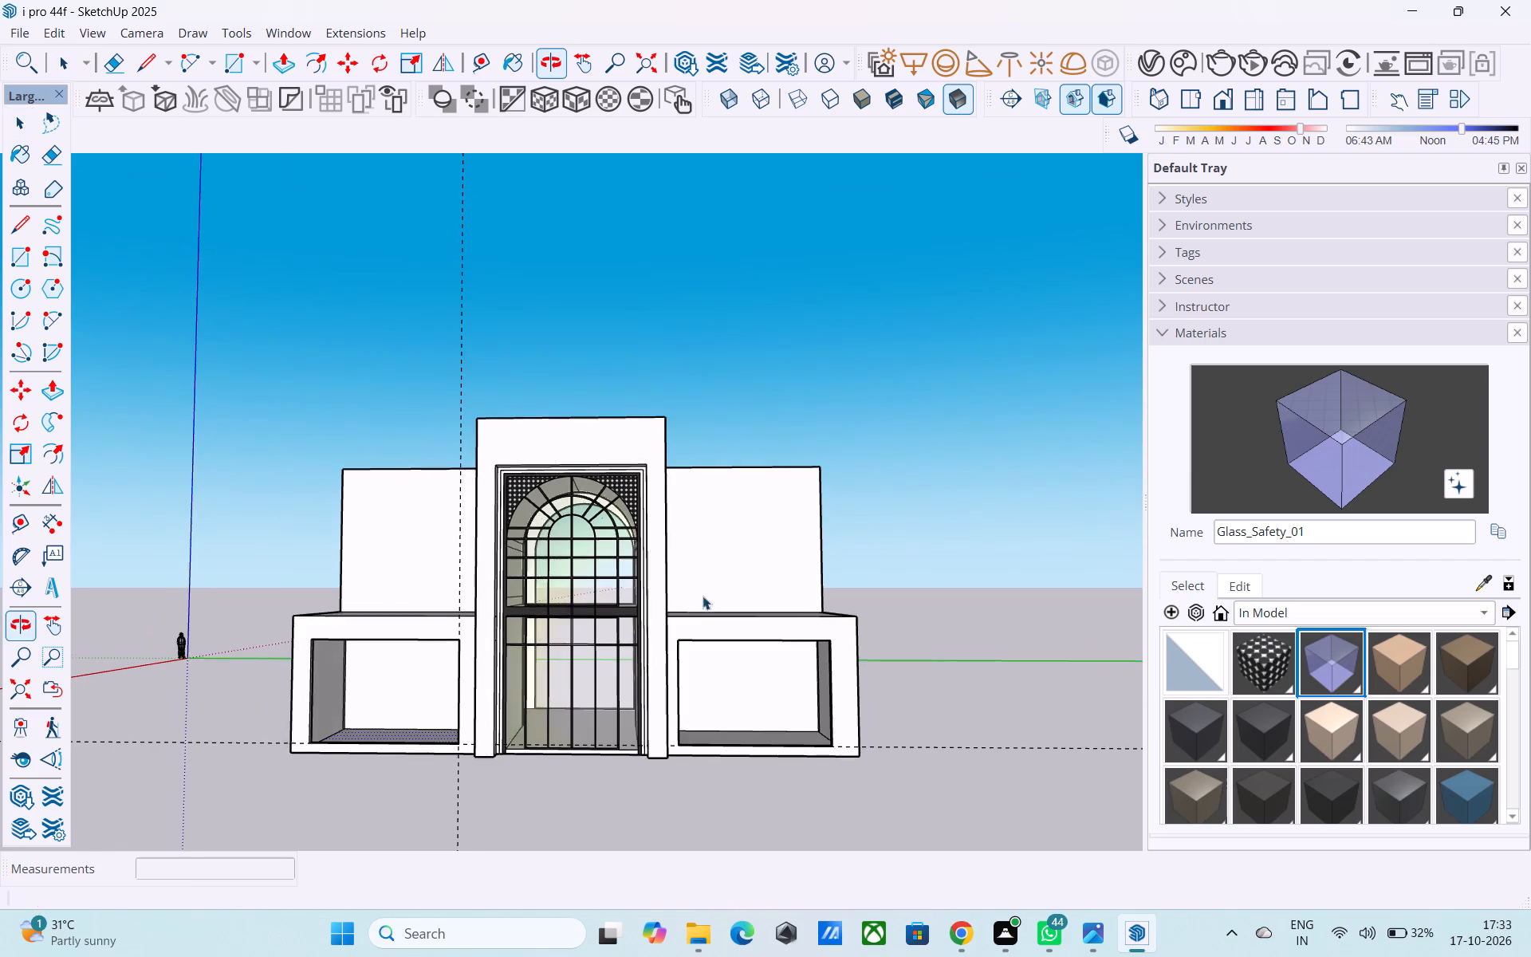
Erase the vertical guide line beside the left wing's opening.
scroll(703, 596, down, 1)
middle_drag(548, 562, 561, 589)
scroll(560, 589, up, 1)
key(e)
drag(521, 381, 479, 370)
key(space)
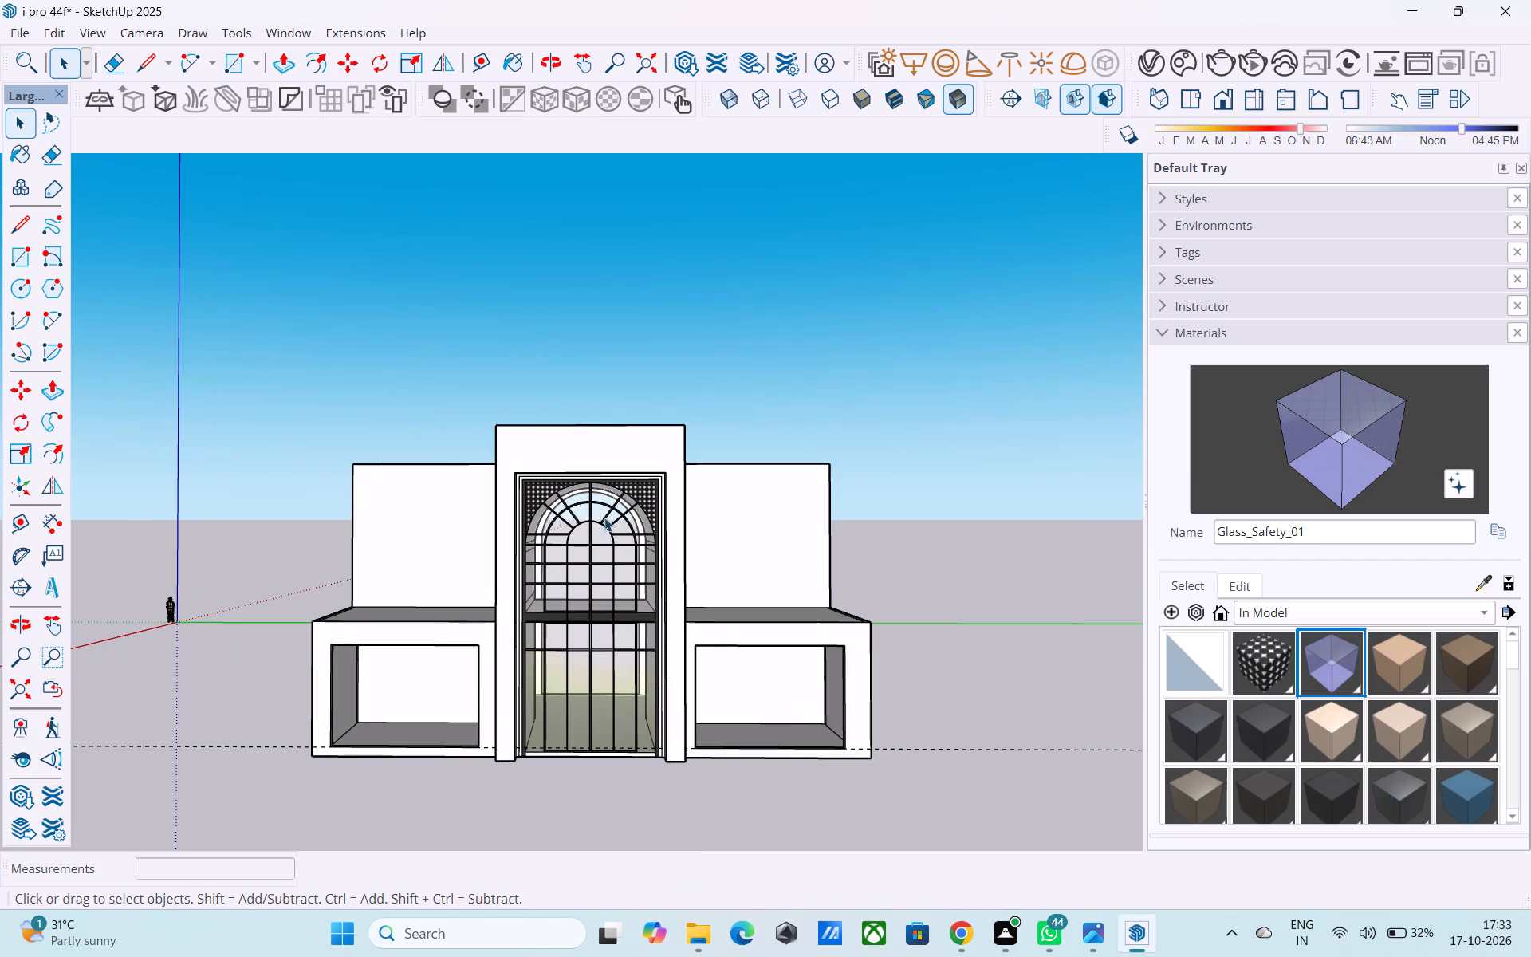
Offset the outline of the left upper wall's front face inward, trying 1', 2' and 3' before settling on 4'.
scroll(651, 534, down, 2)
middle_drag(654, 535, 660, 576)
middle_drag(453, 496, 491, 510)
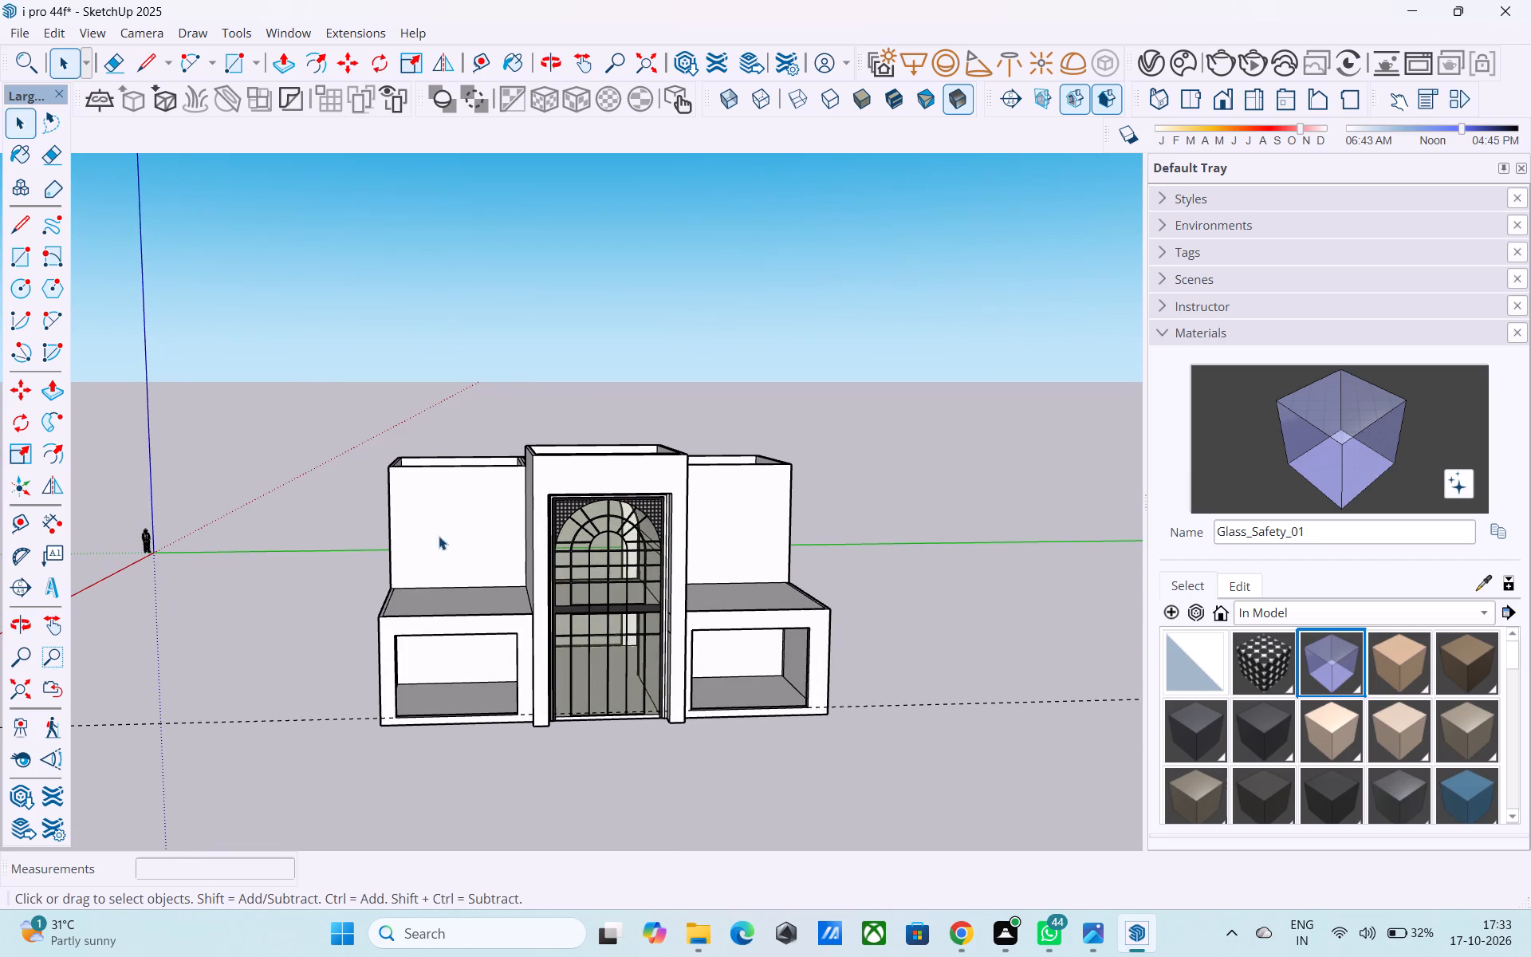
click(448, 547)
scroll(448, 547, up, 3)
key(f)
click(448, 546)
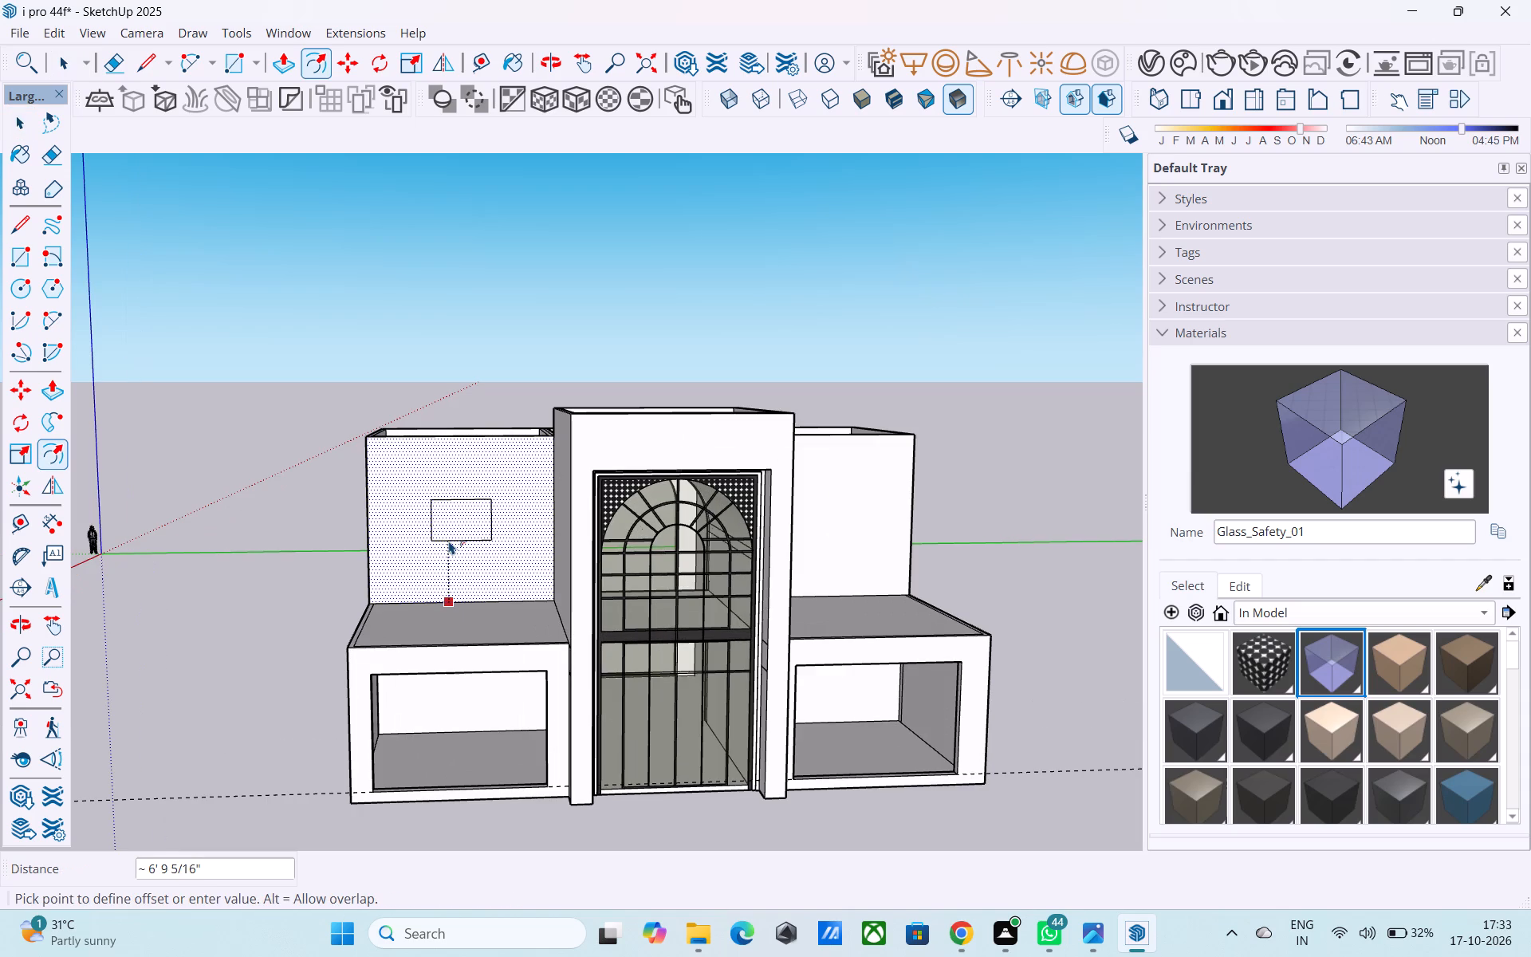
text(1')
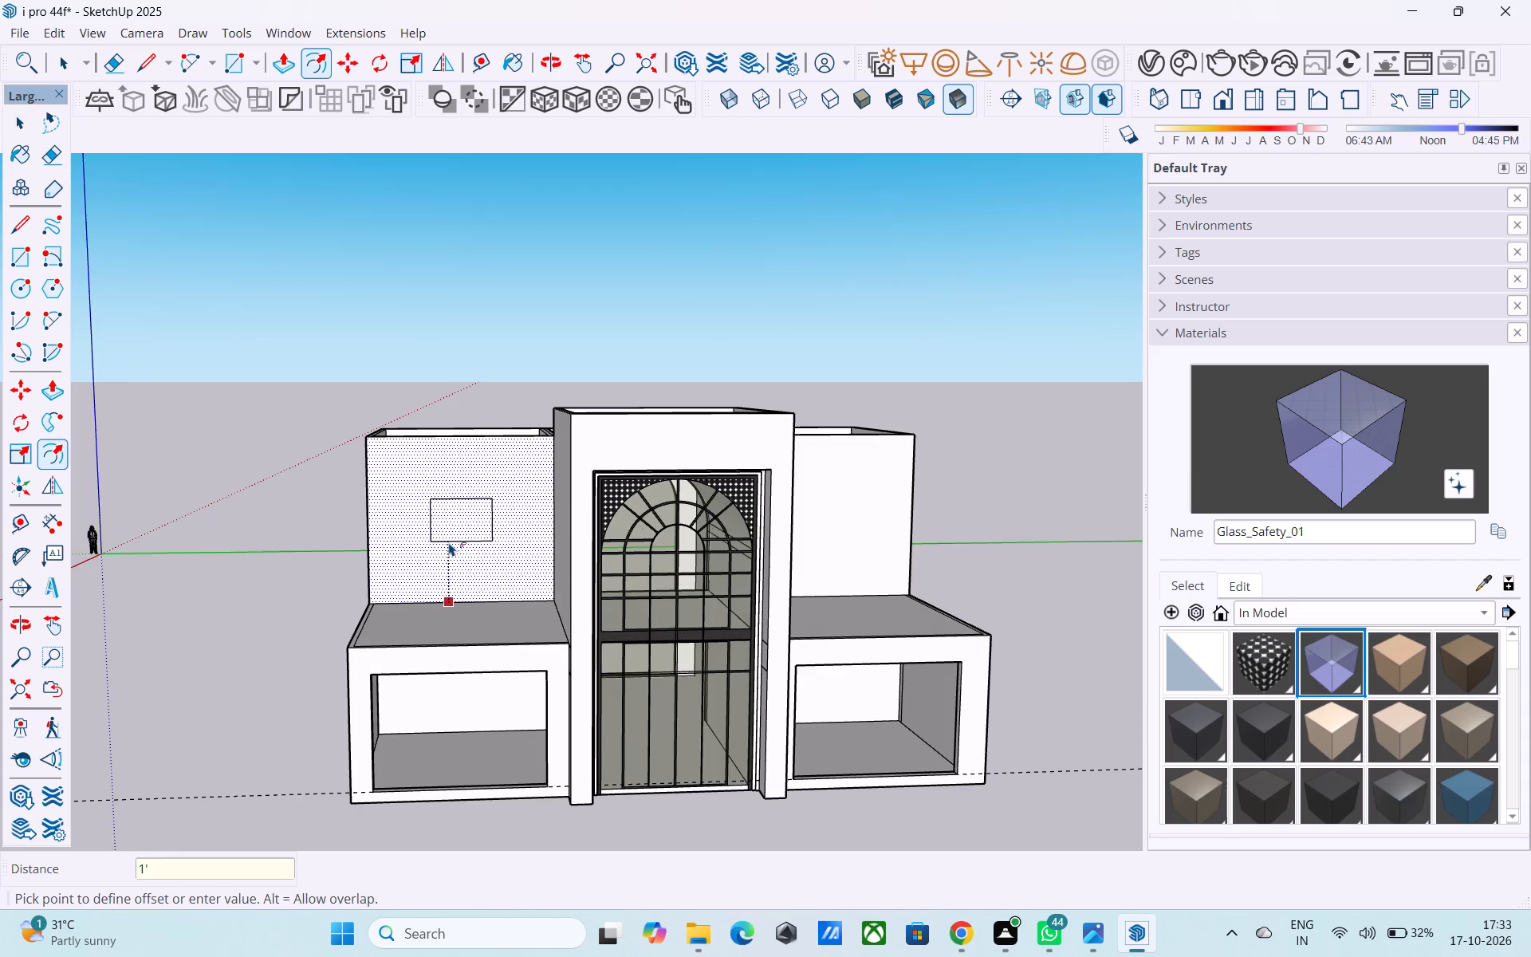
key(Return)
text(2')
key(Return)
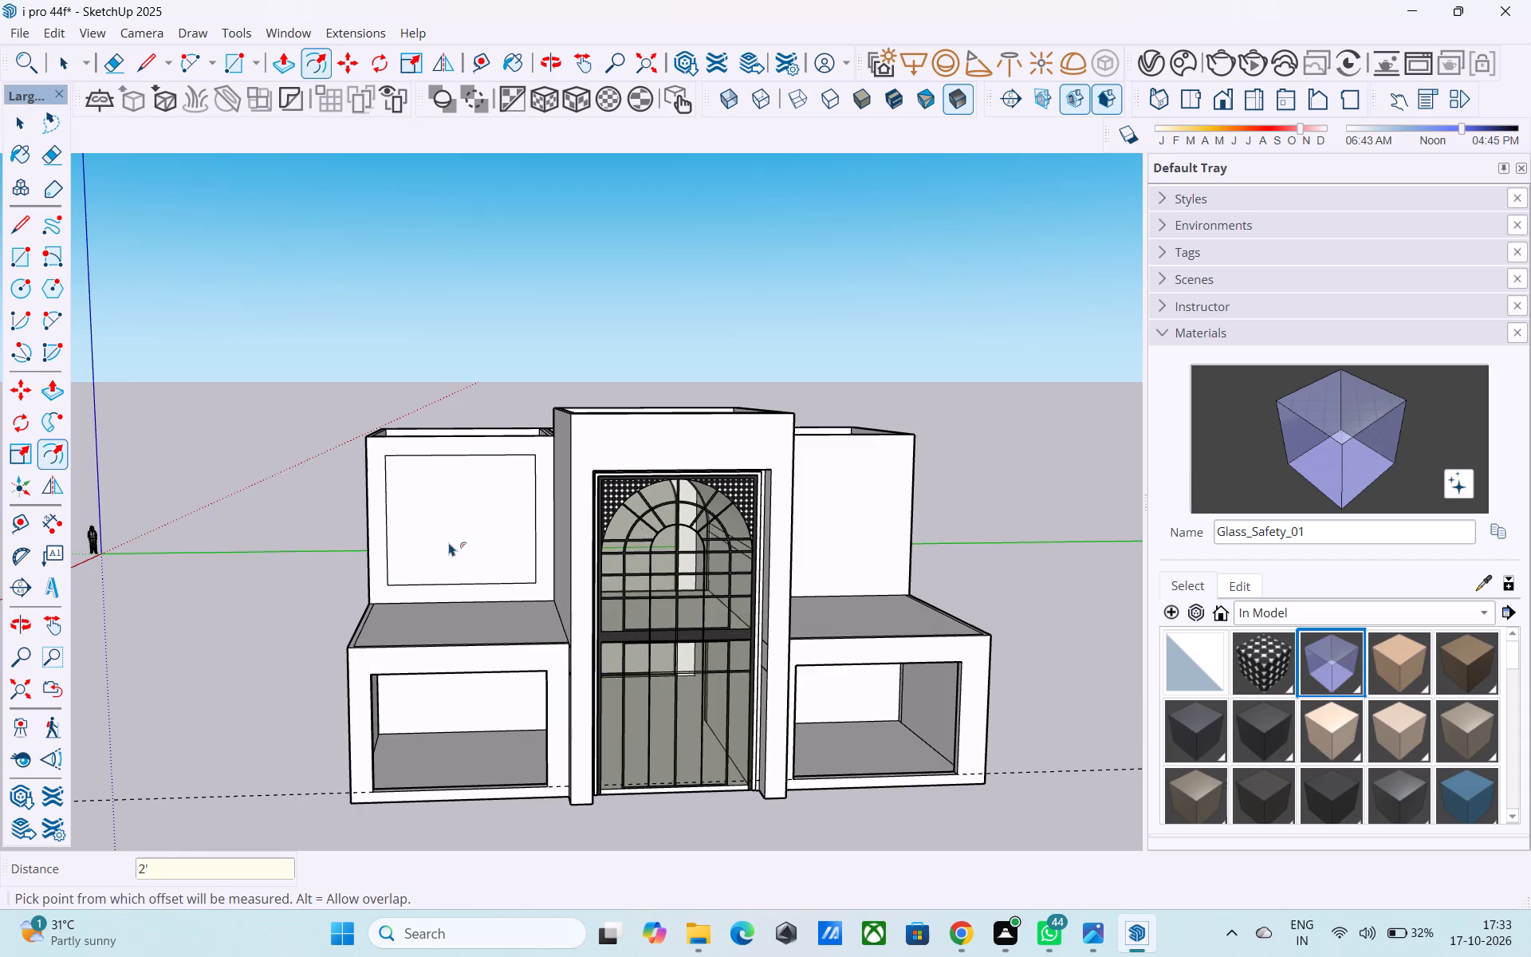
text(3')
key(Return)
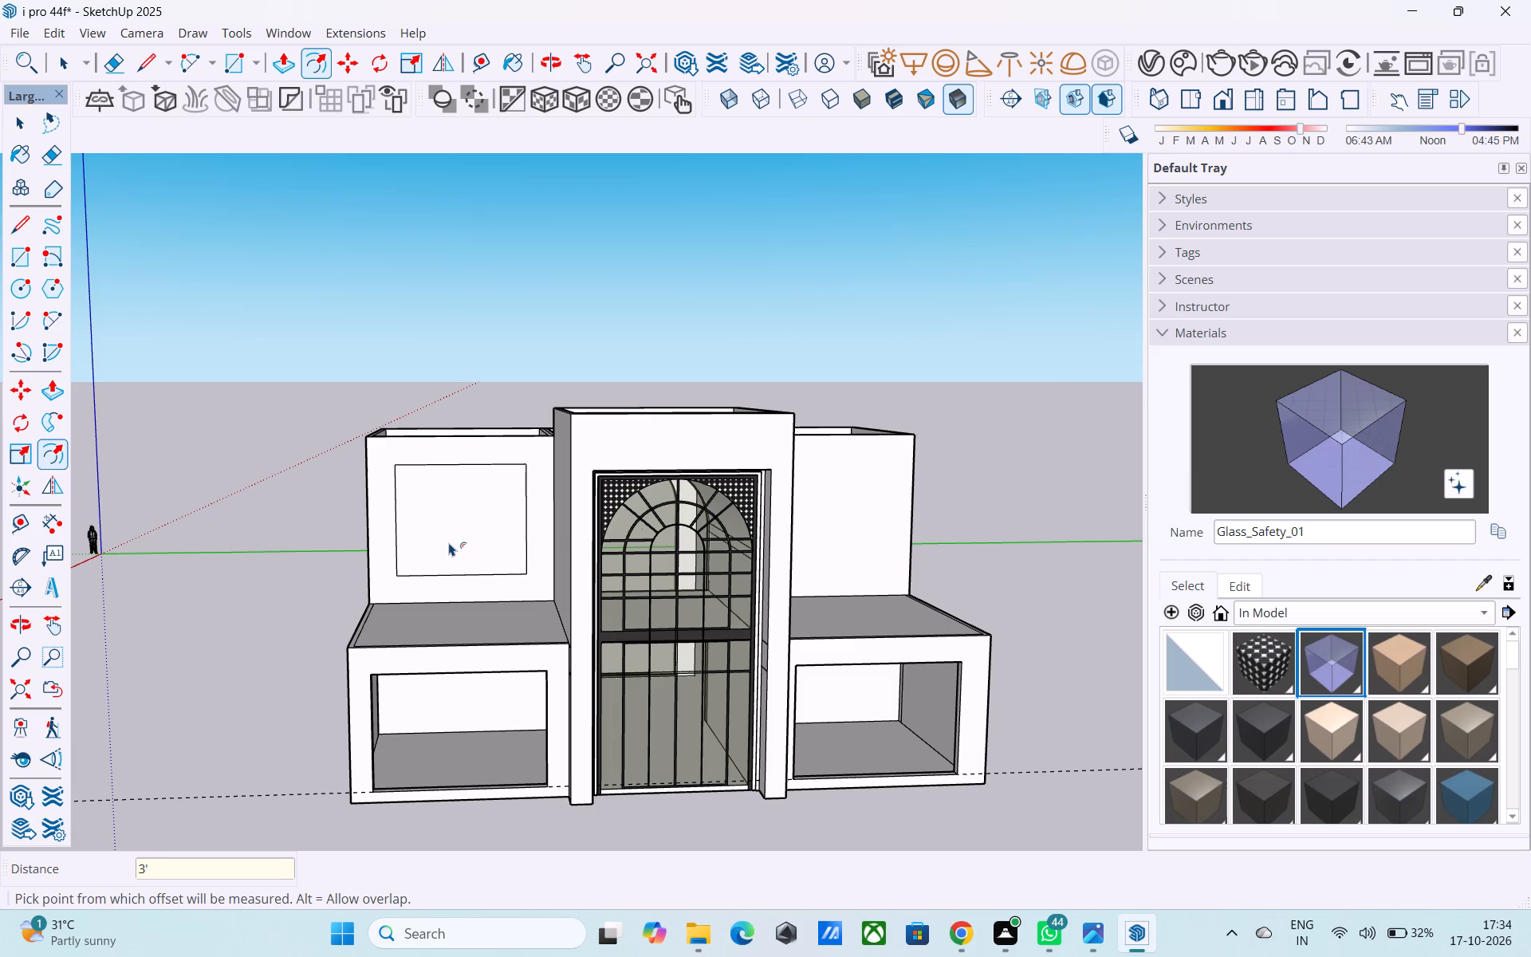
text(4')
key(Return)
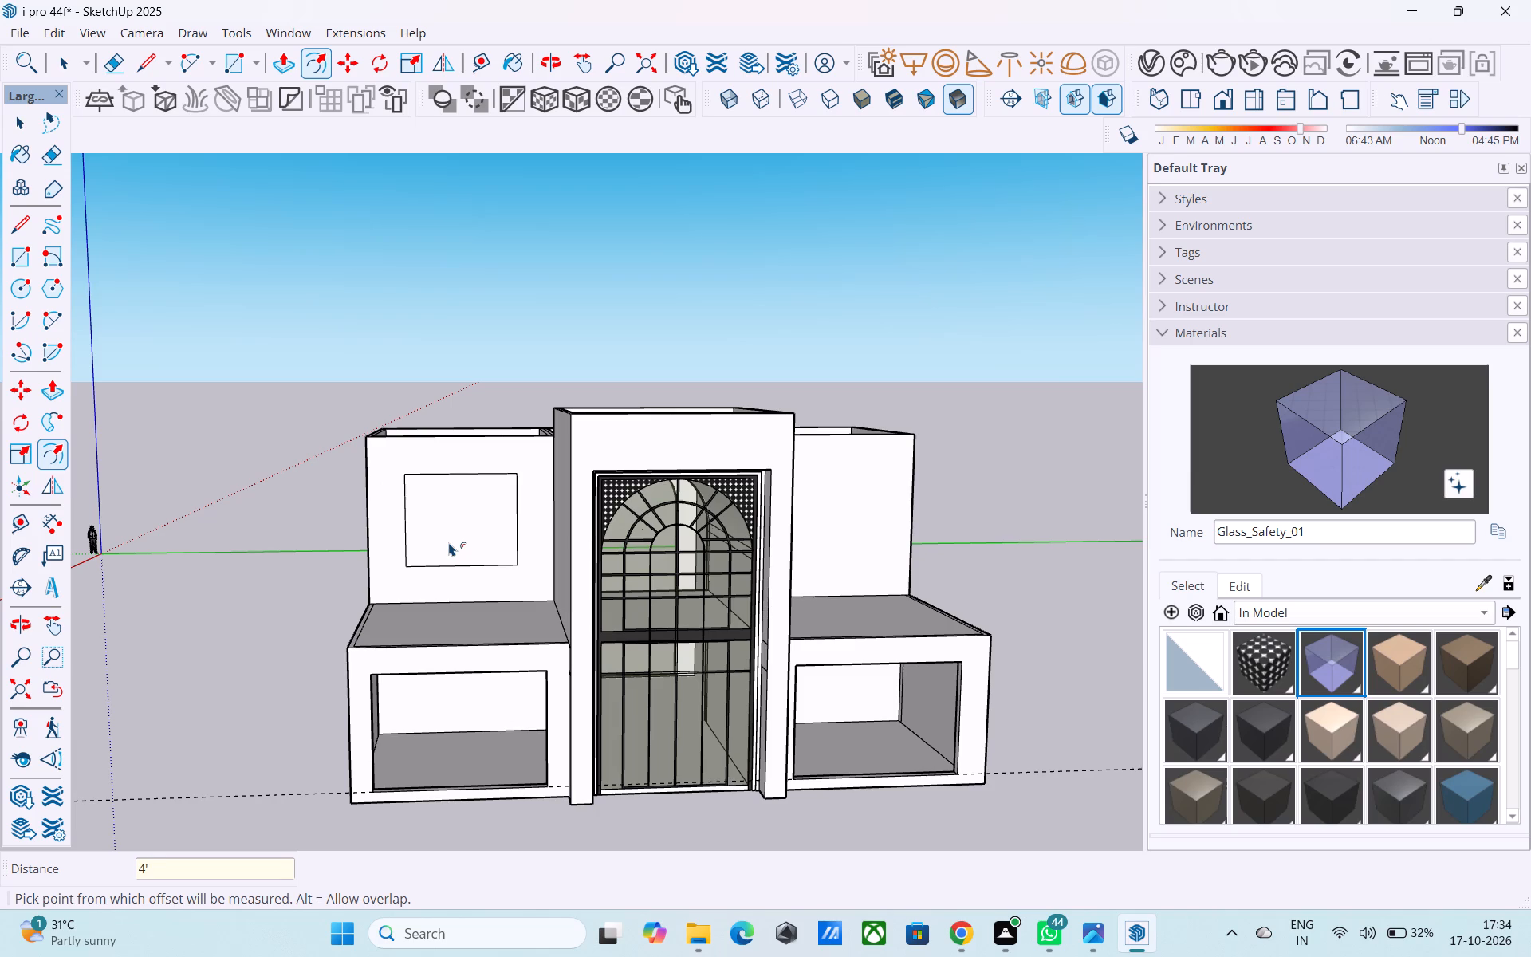
Offset the outline of the right upper wall's front face inward by 4'.
middle_drag(446, 540, 368, 560)
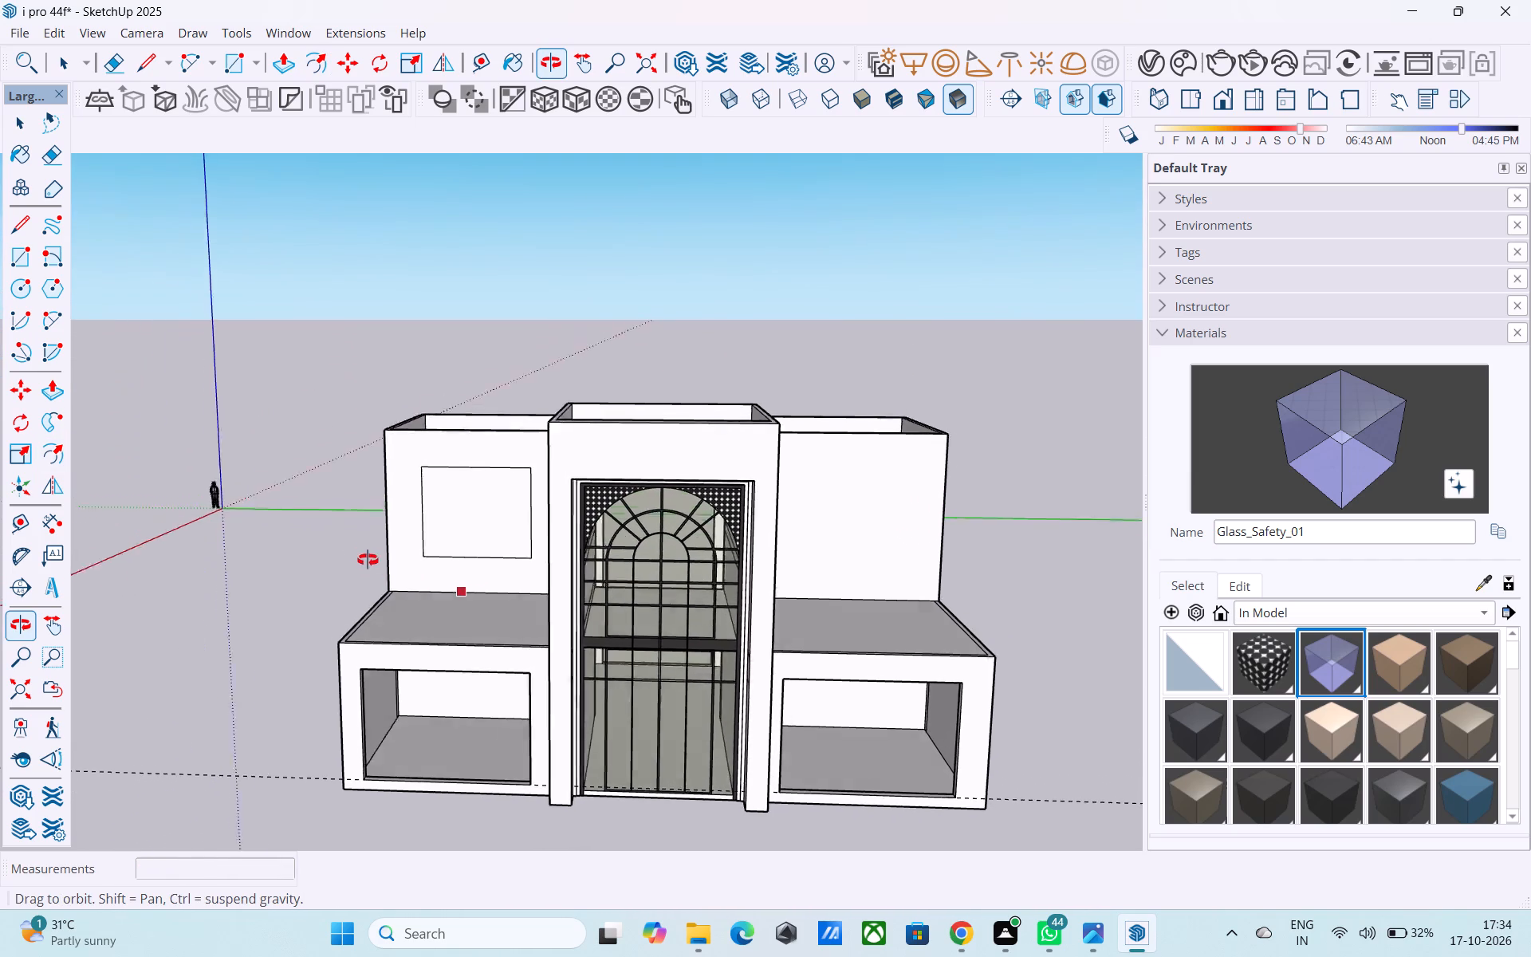
middle_drag(368, 560, 356, 552)
key(space)
click(836, 539)
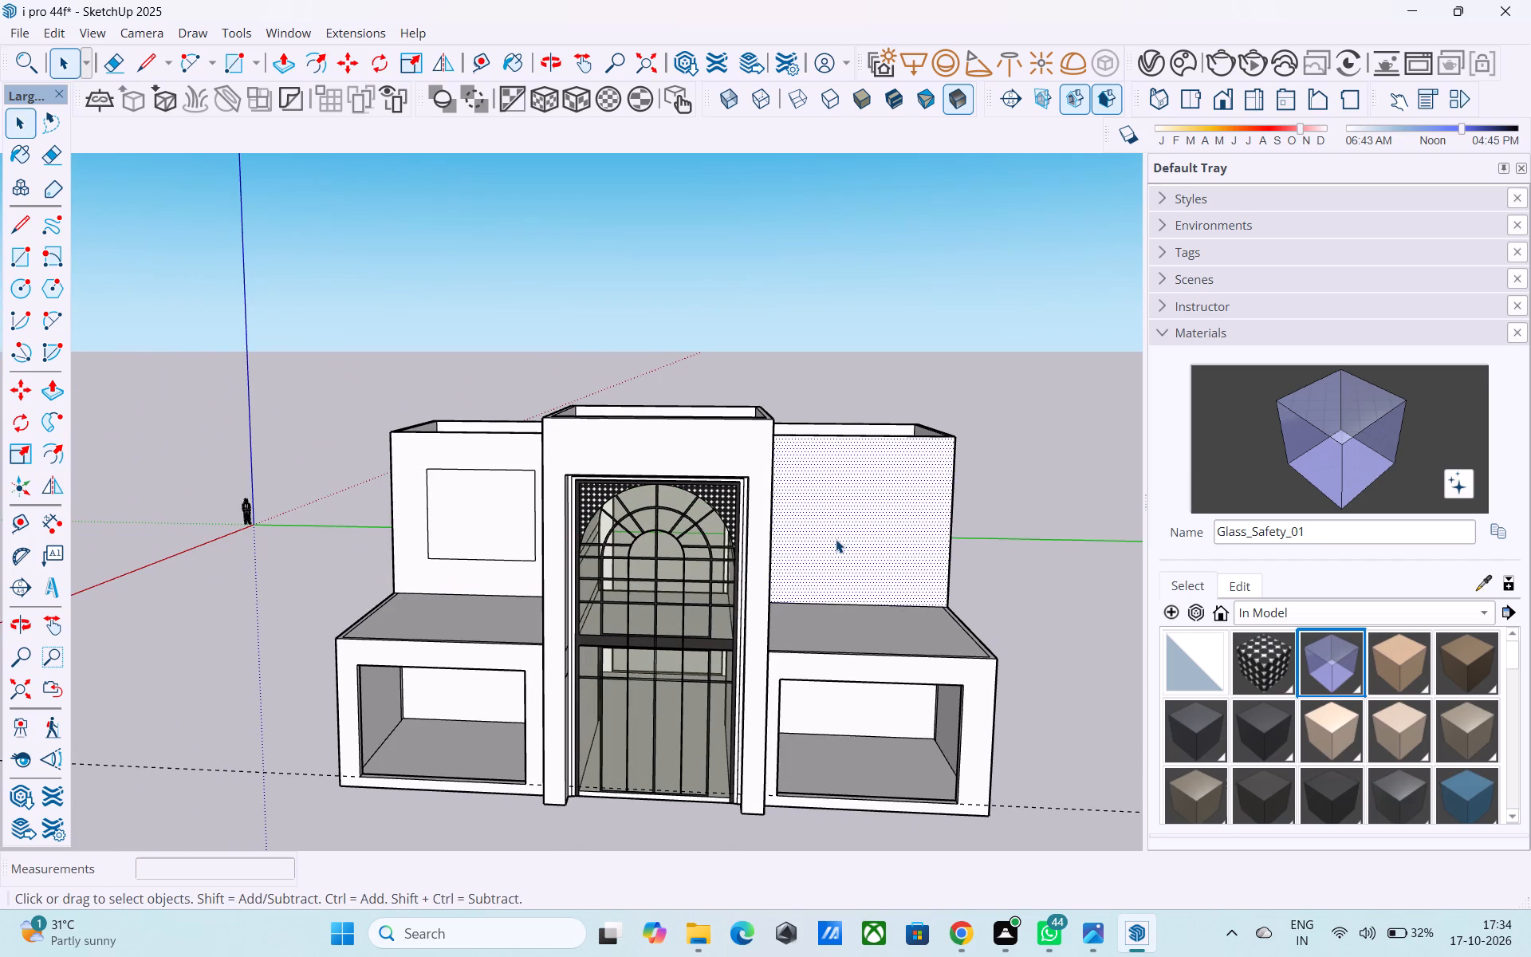
key(f)
click(836, 539)
text(4')
key(Return)
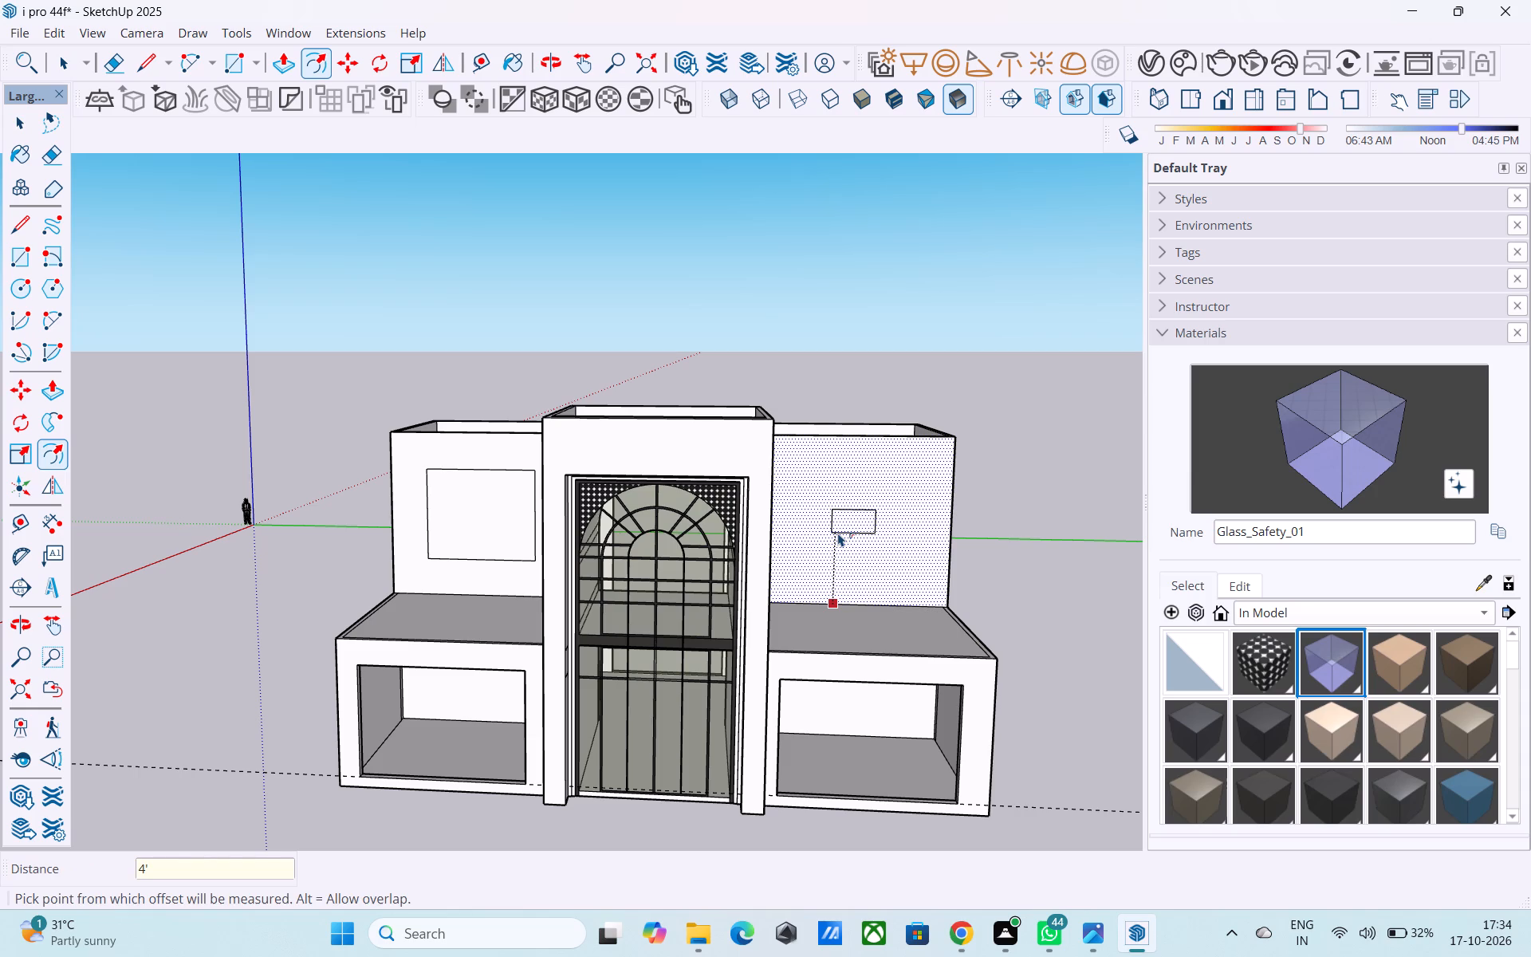
key(space)
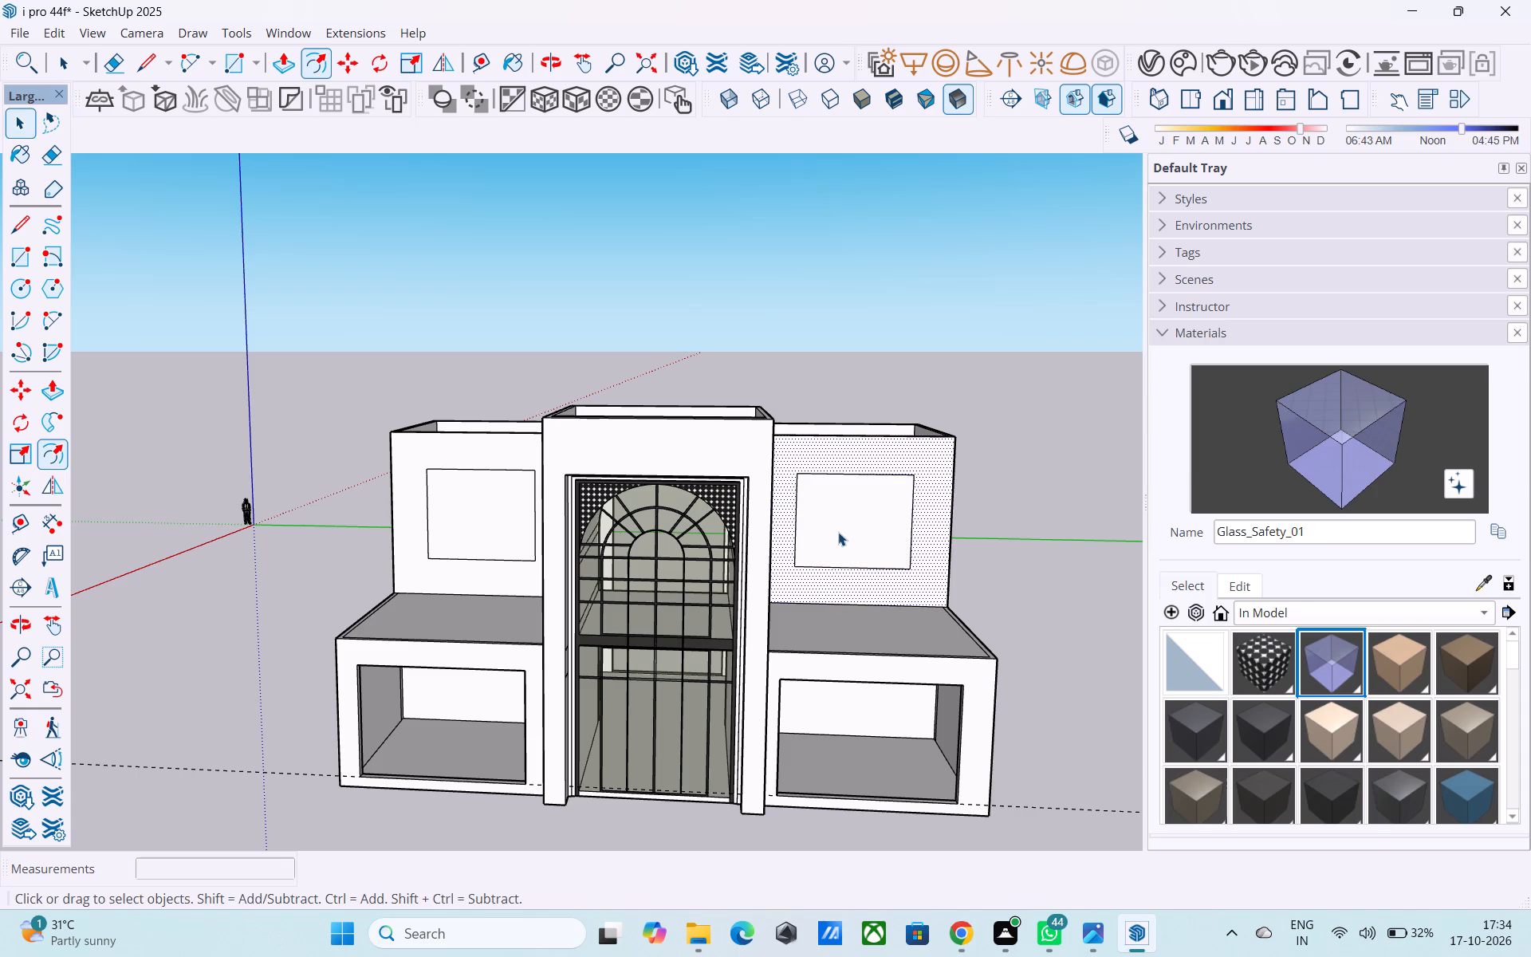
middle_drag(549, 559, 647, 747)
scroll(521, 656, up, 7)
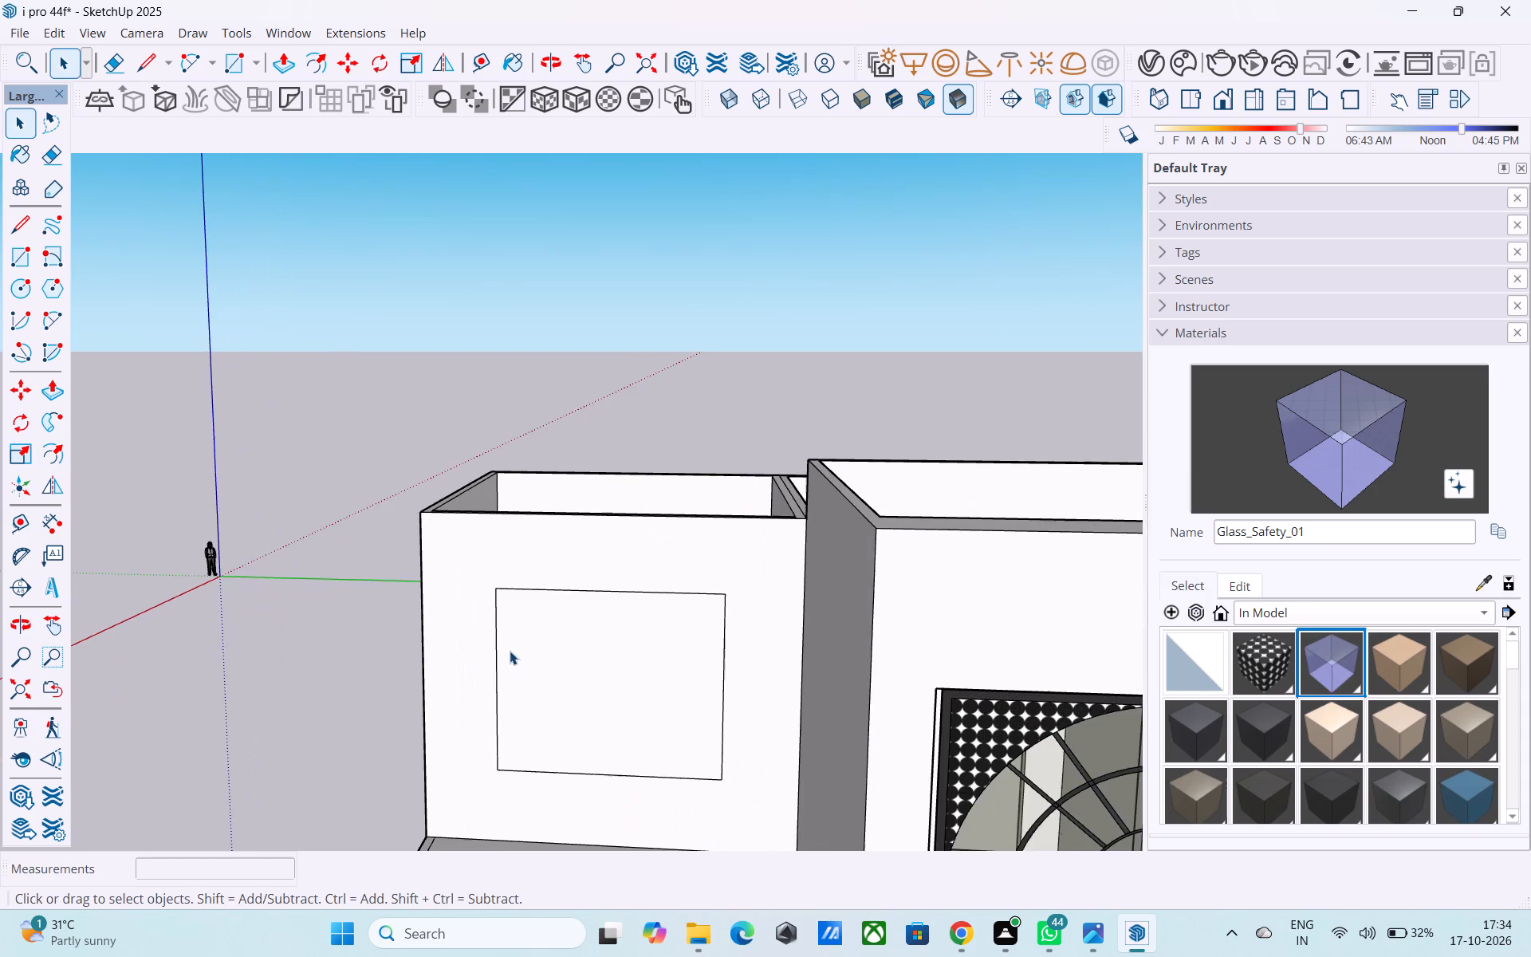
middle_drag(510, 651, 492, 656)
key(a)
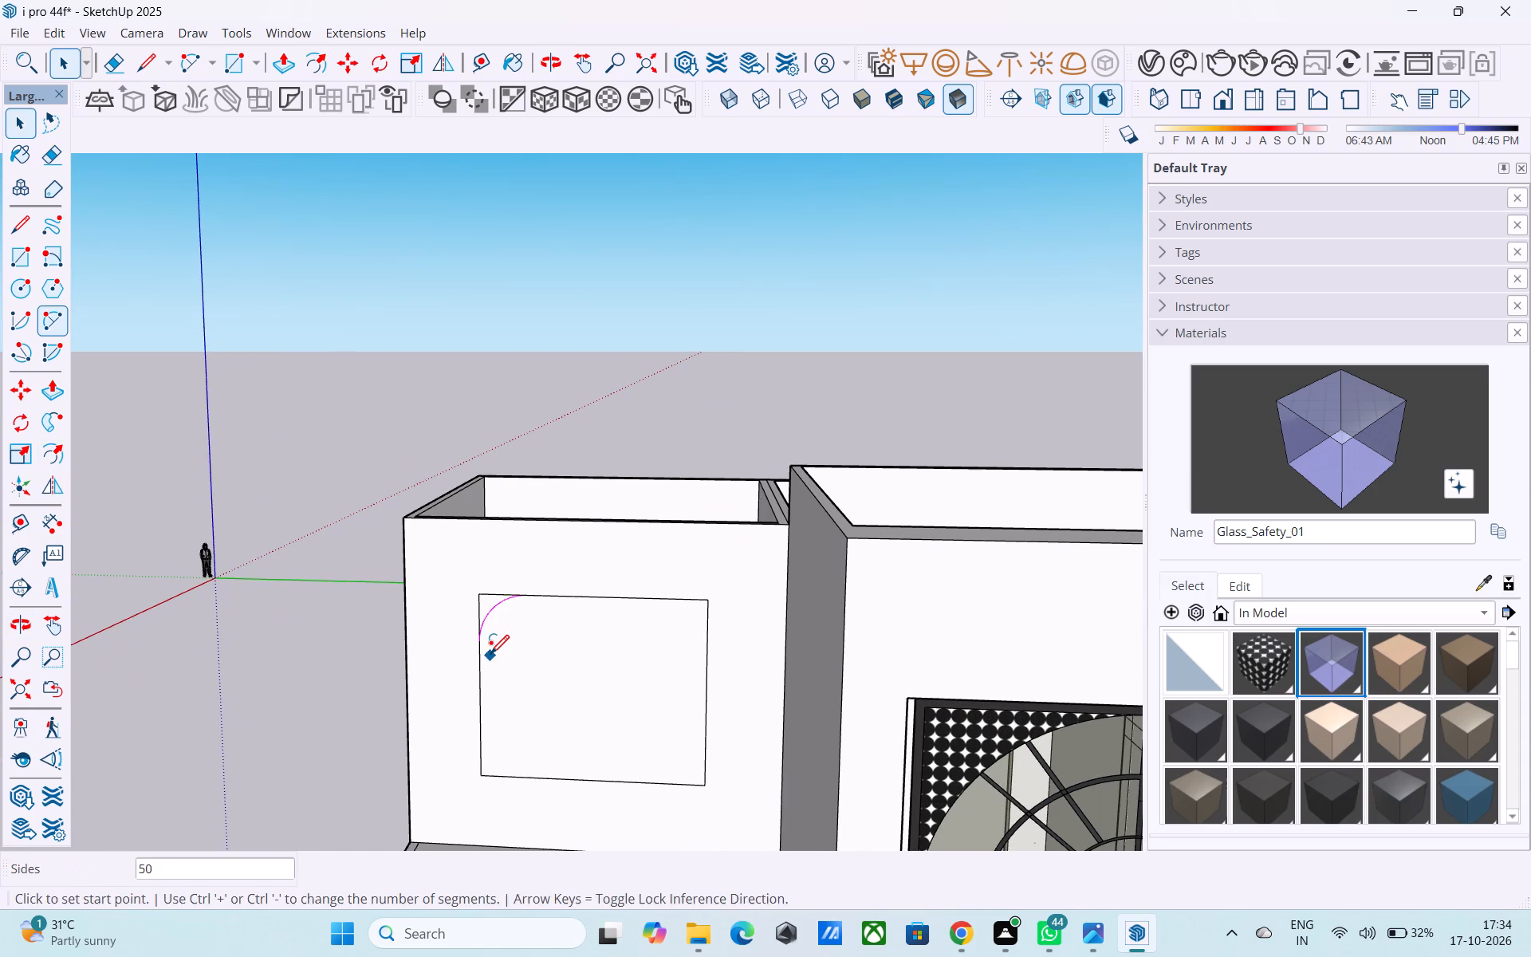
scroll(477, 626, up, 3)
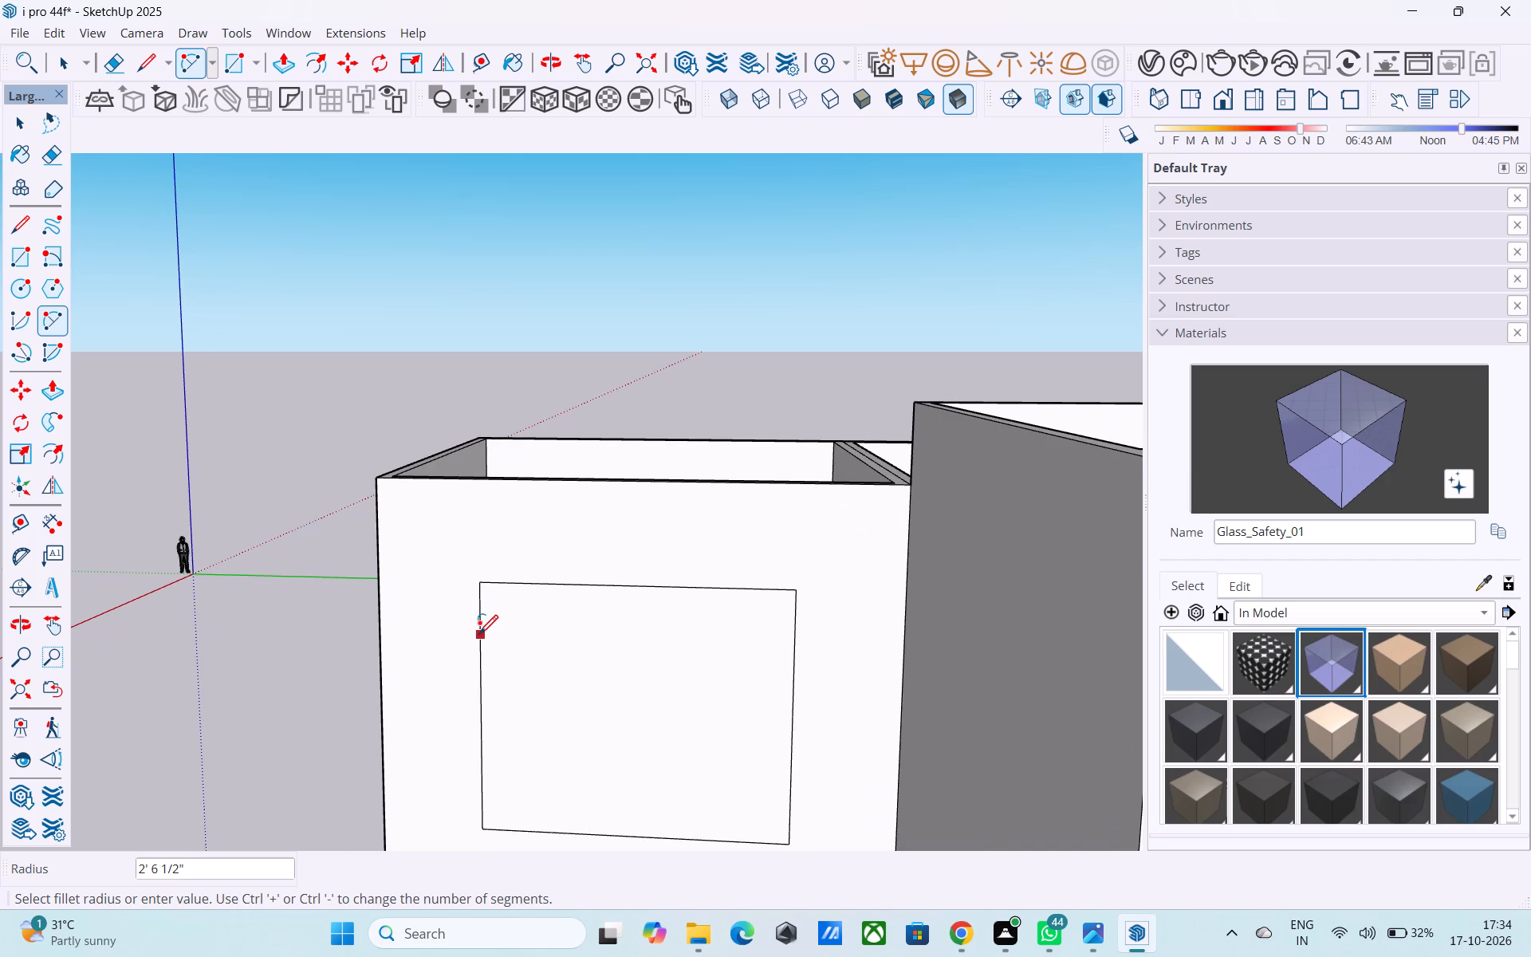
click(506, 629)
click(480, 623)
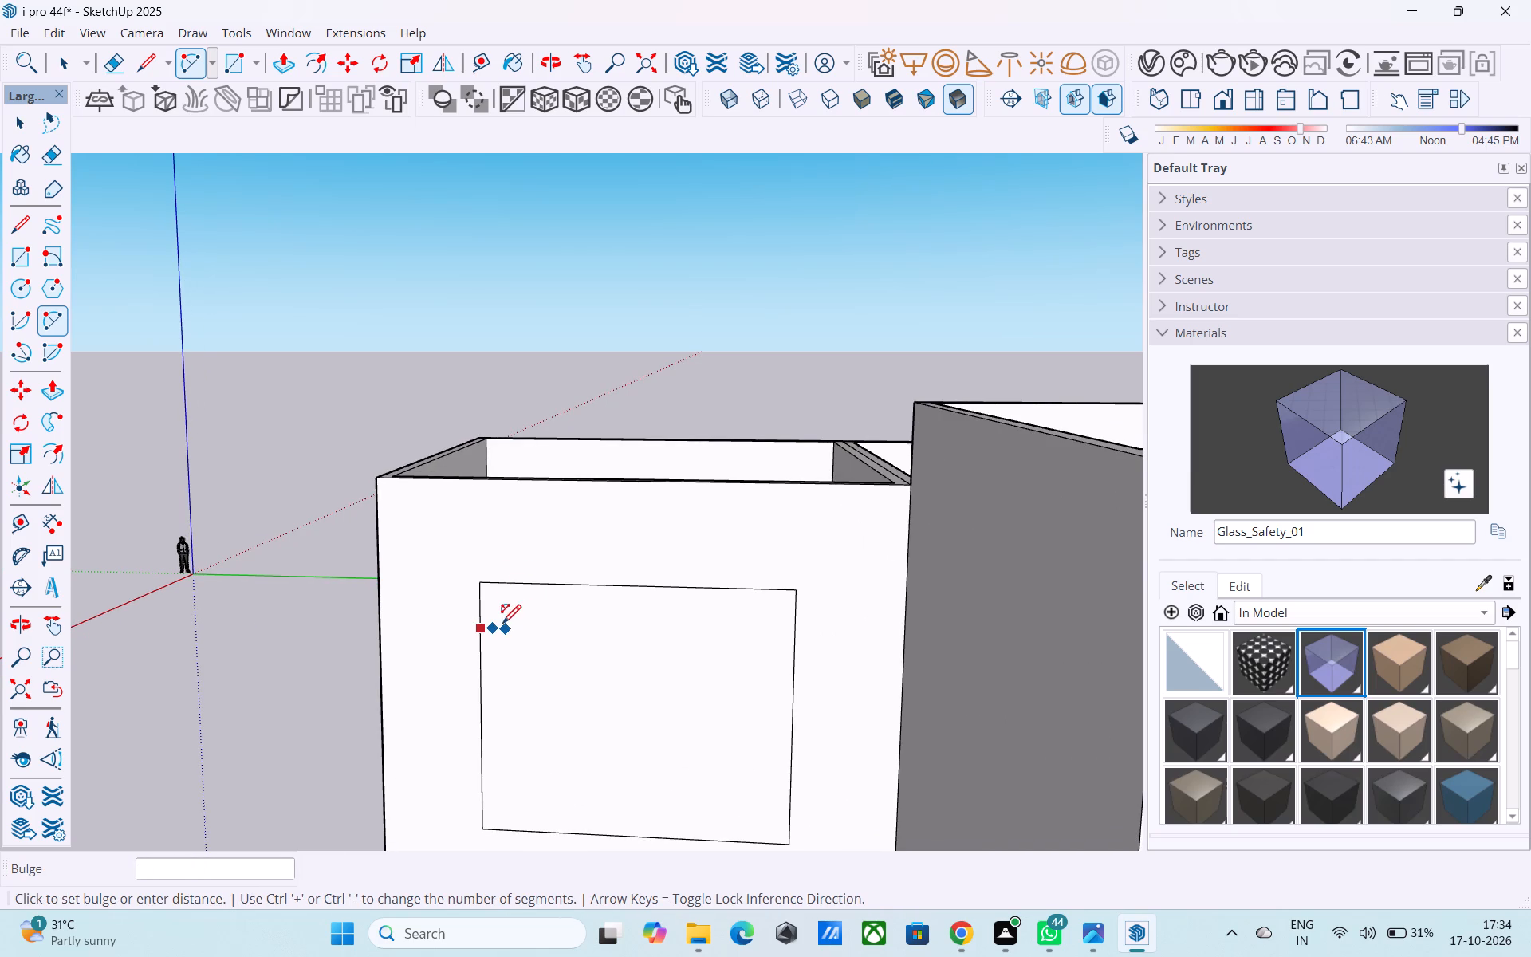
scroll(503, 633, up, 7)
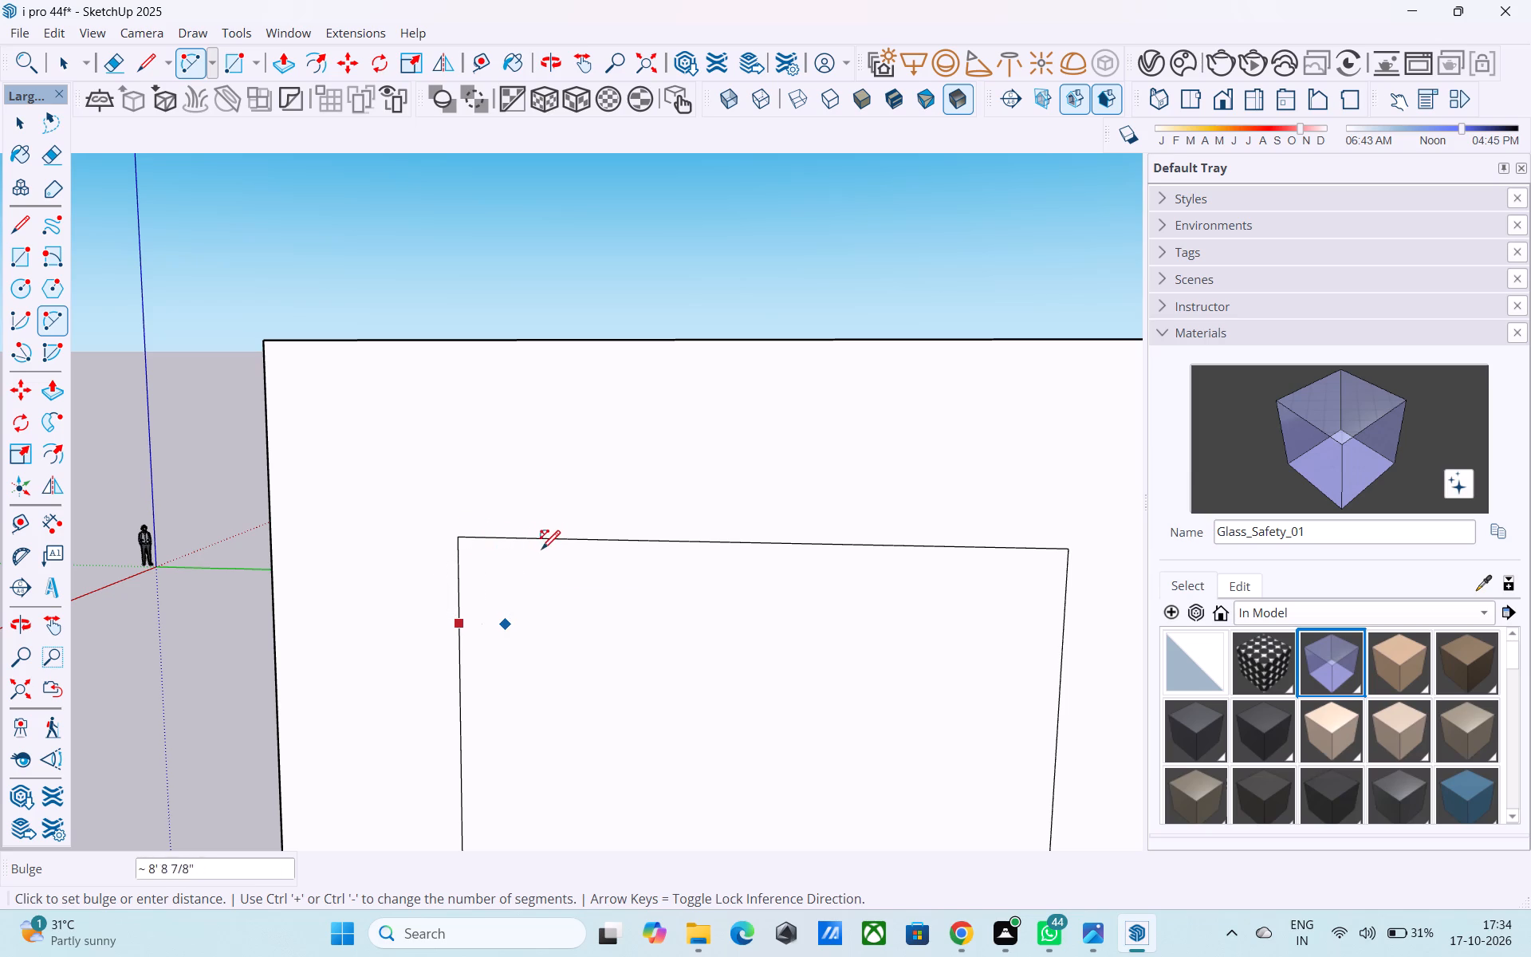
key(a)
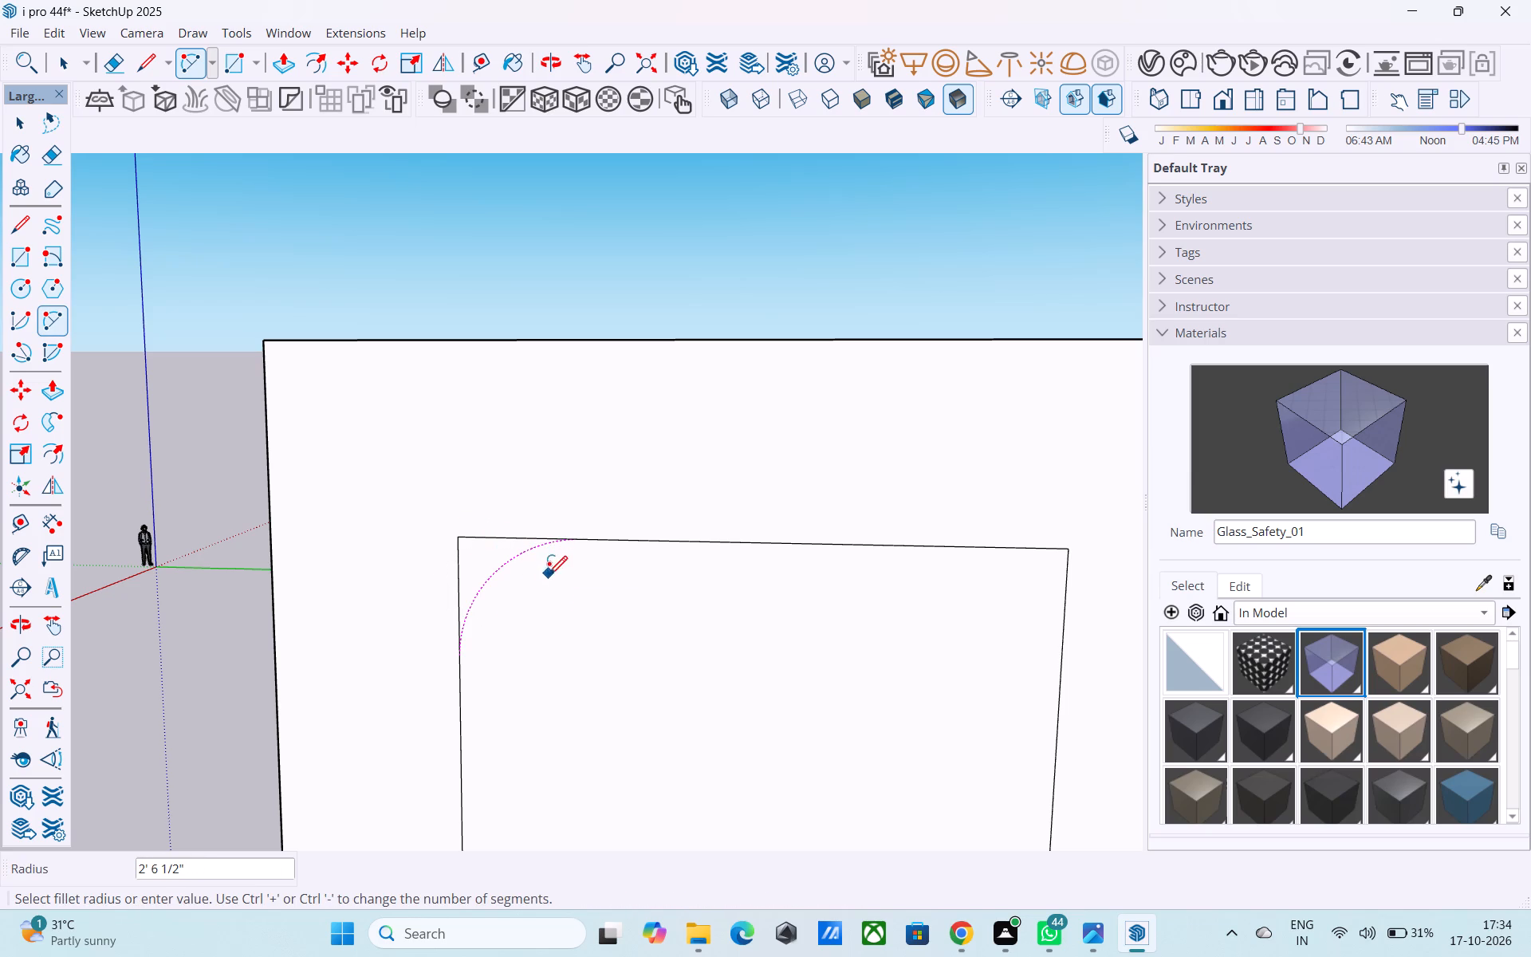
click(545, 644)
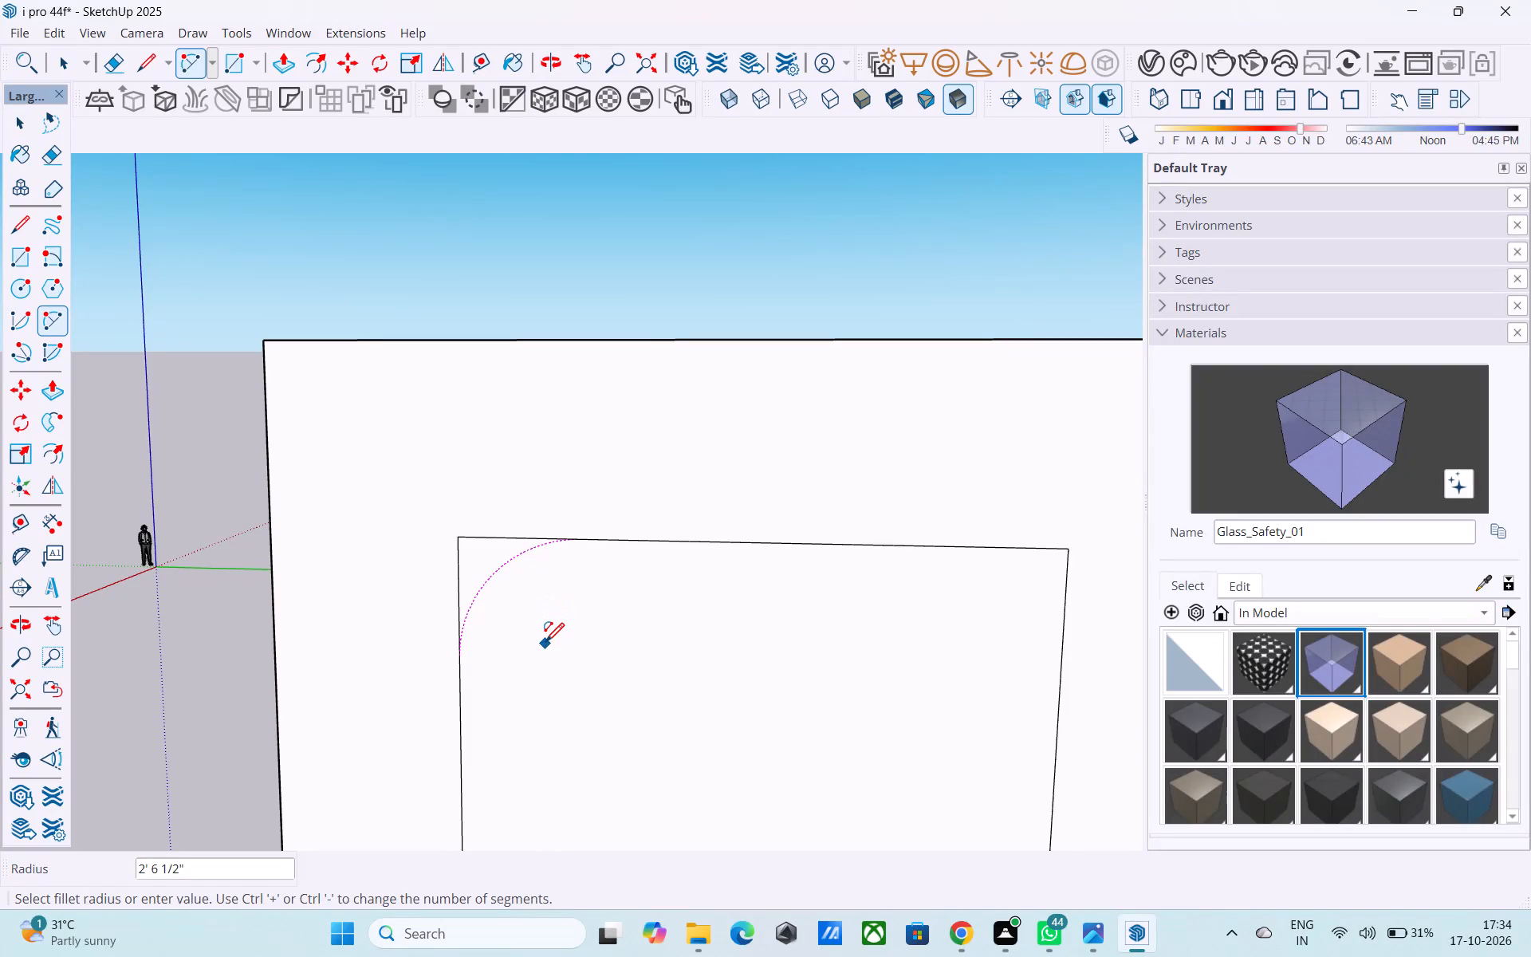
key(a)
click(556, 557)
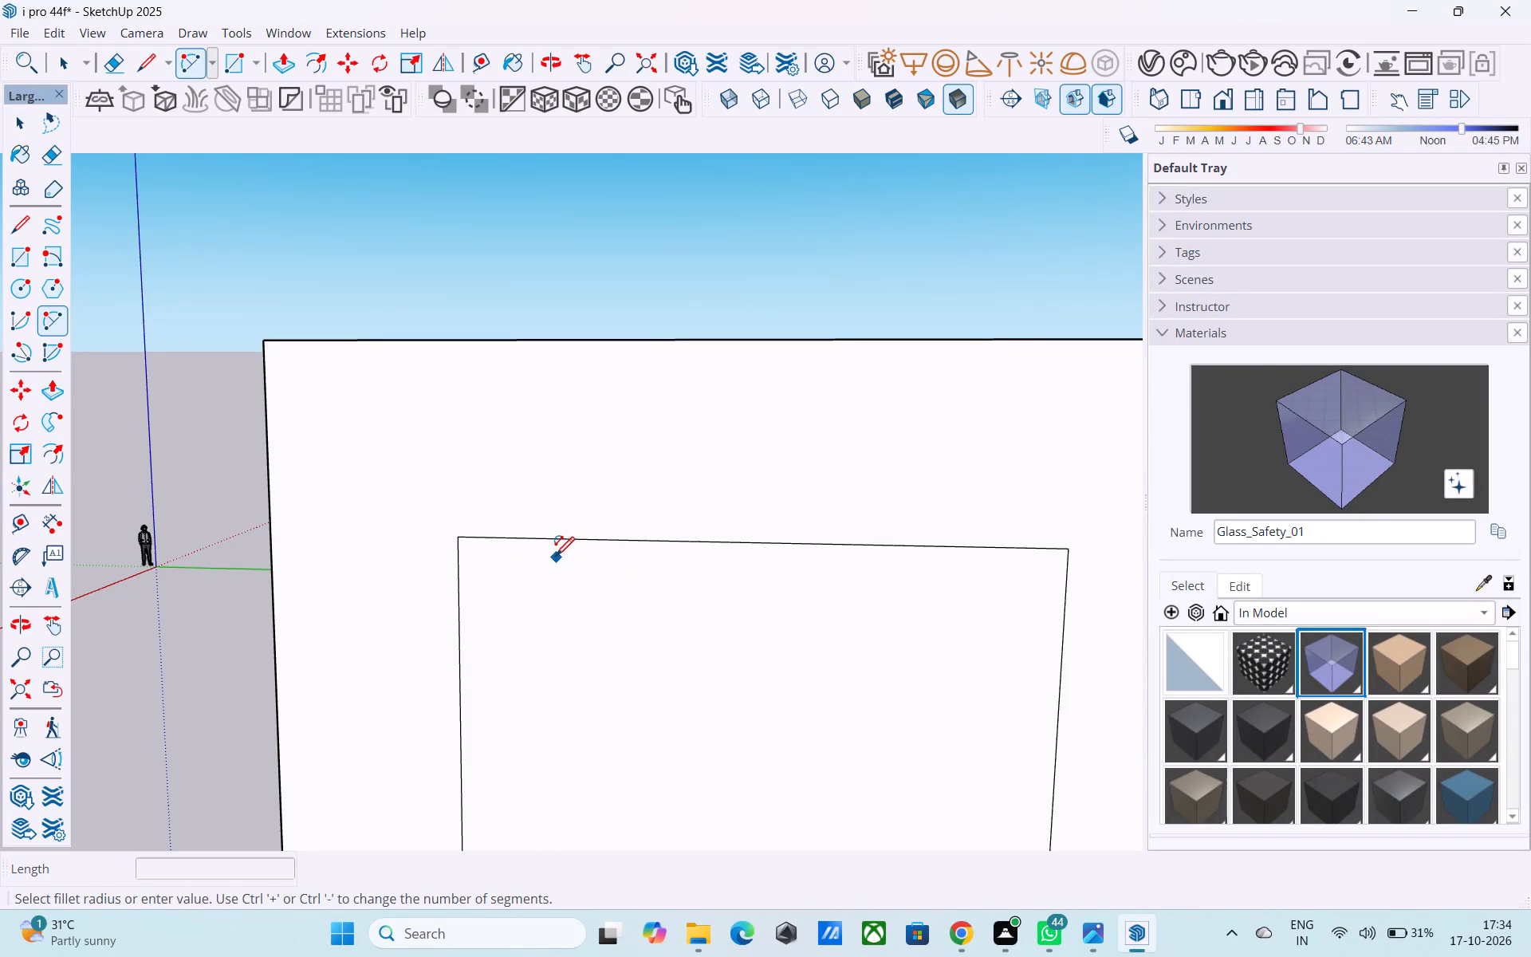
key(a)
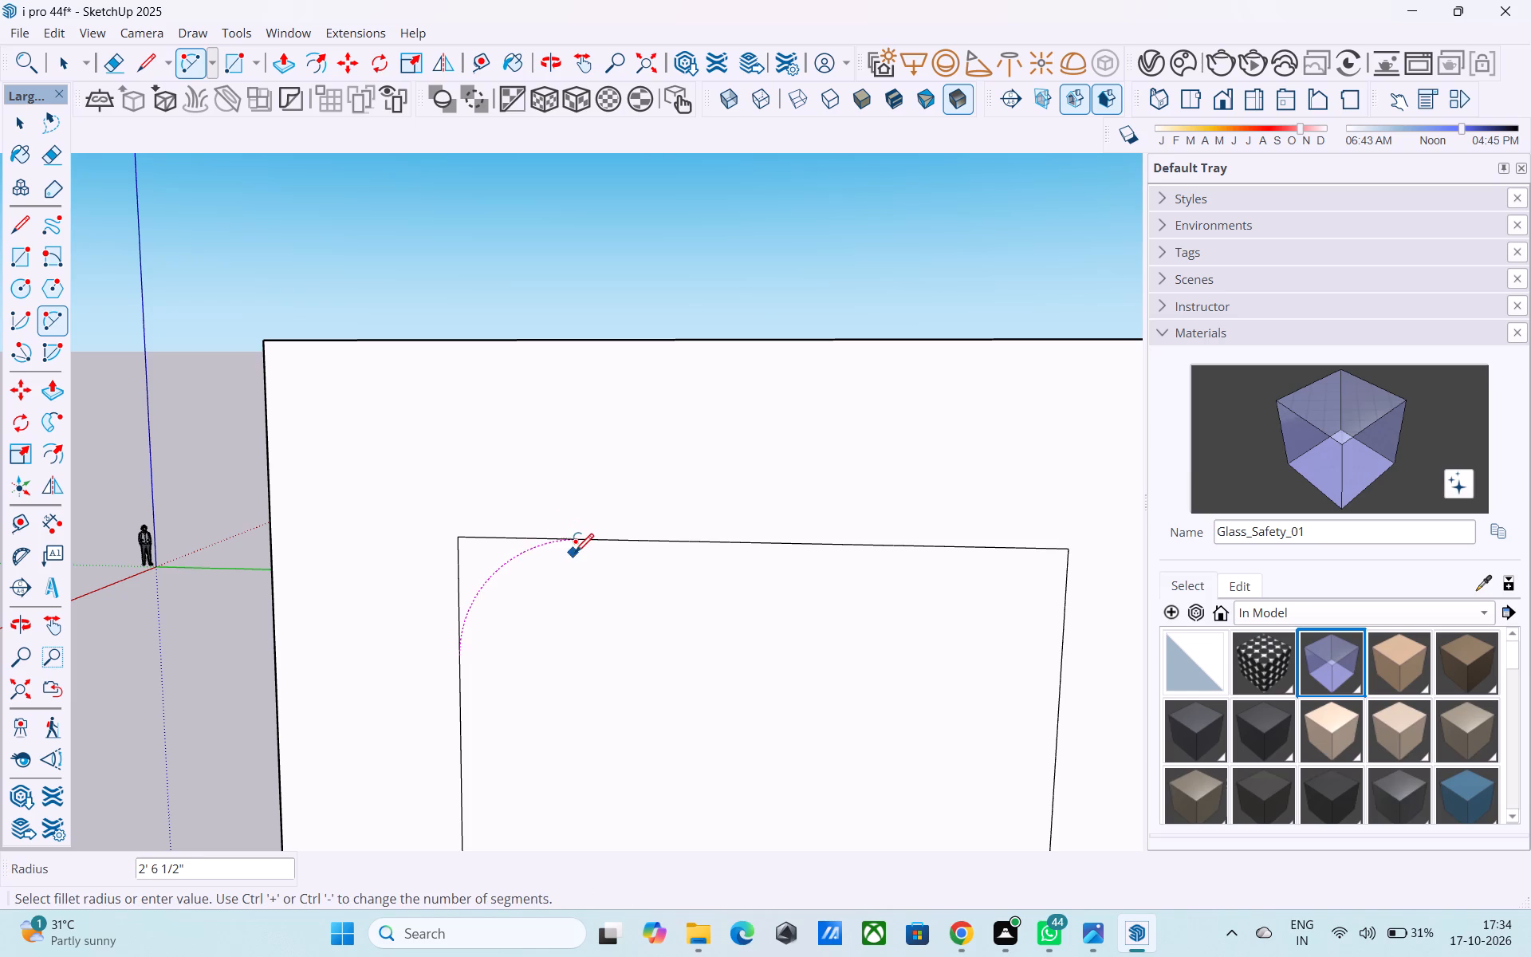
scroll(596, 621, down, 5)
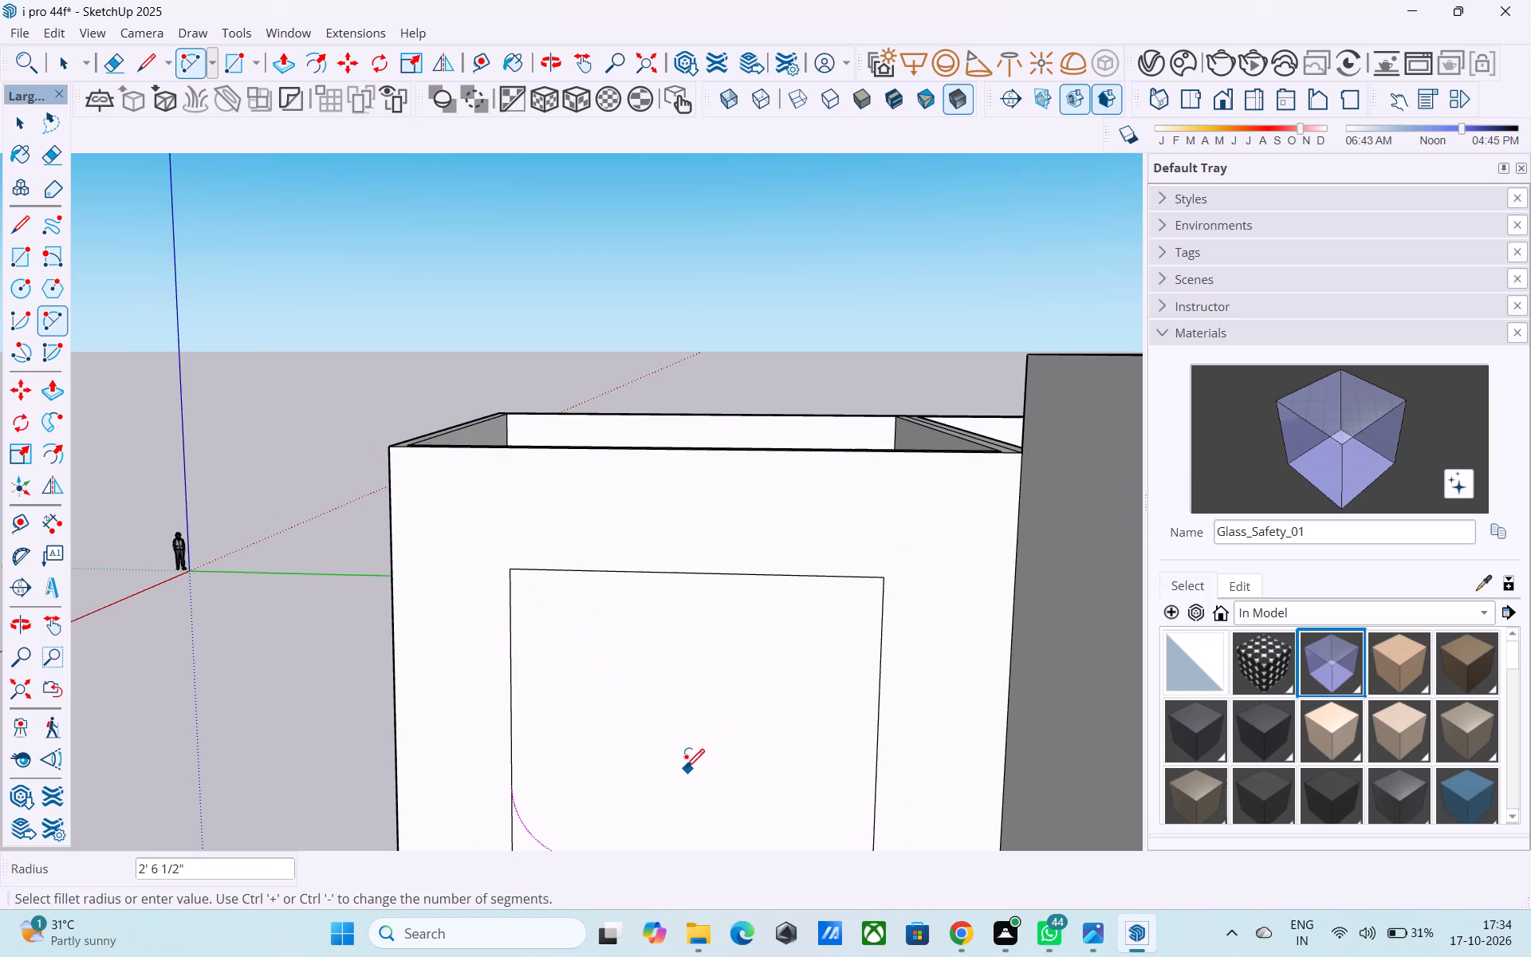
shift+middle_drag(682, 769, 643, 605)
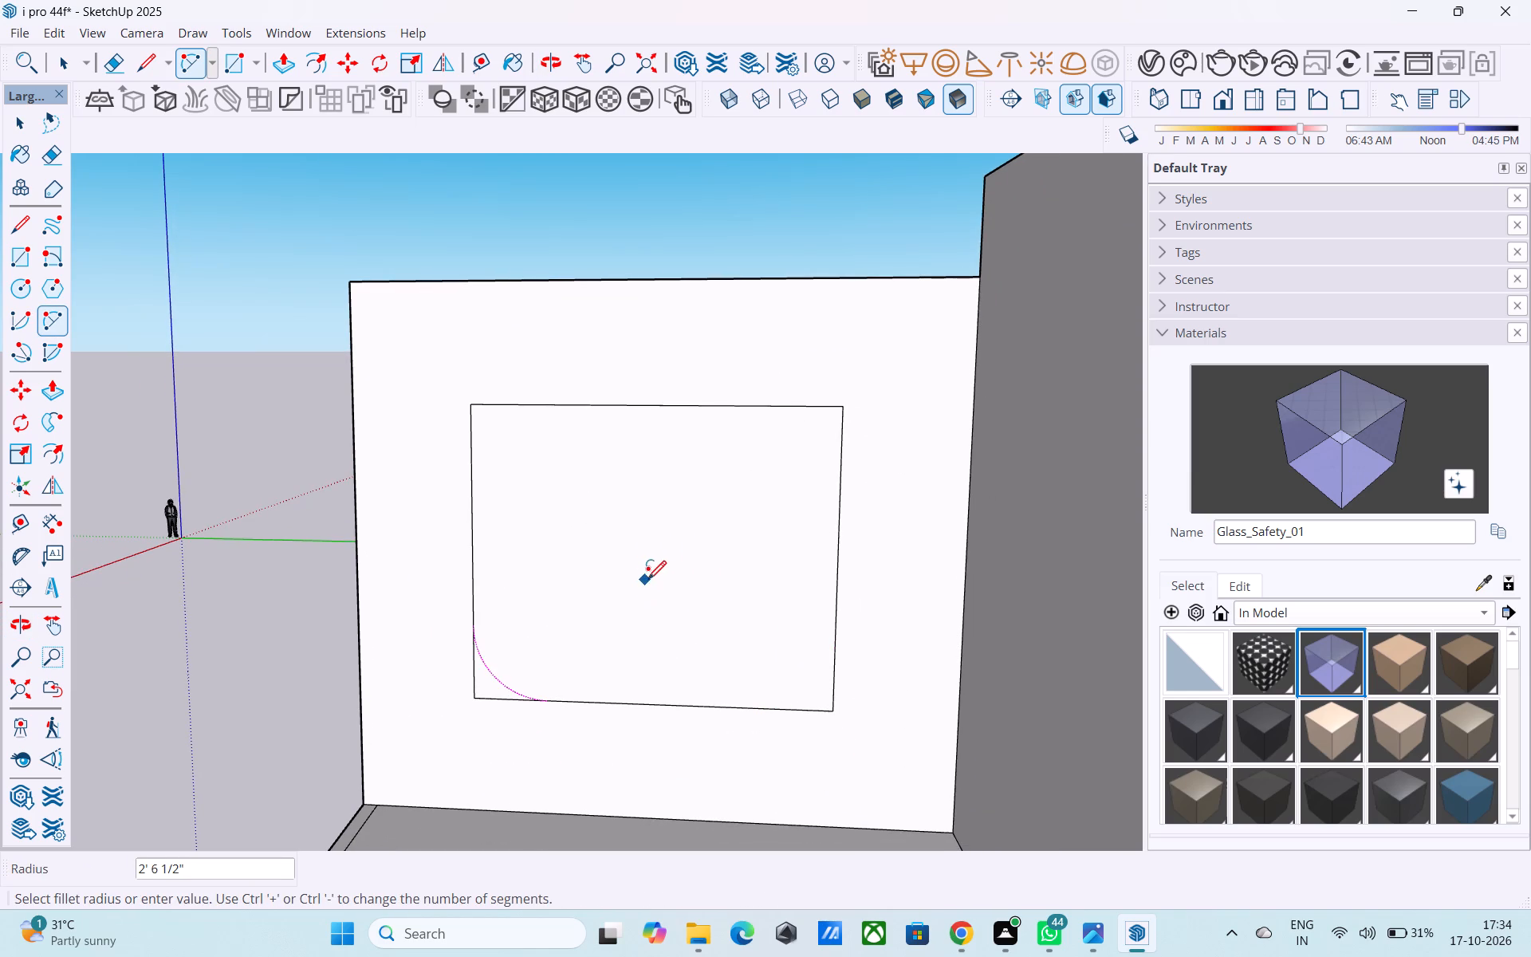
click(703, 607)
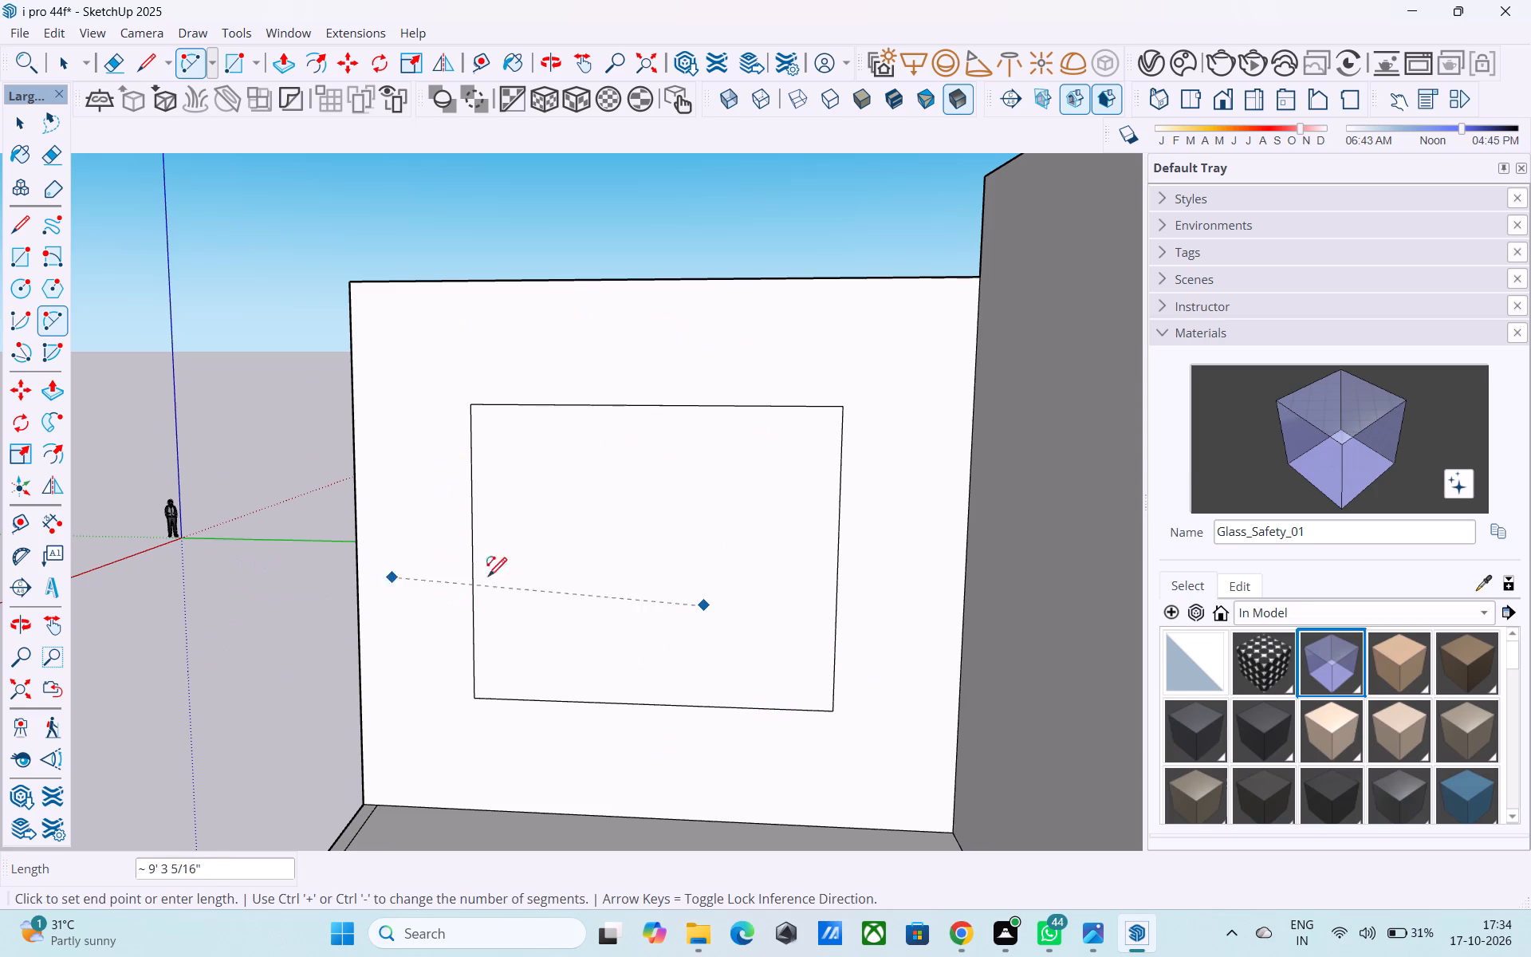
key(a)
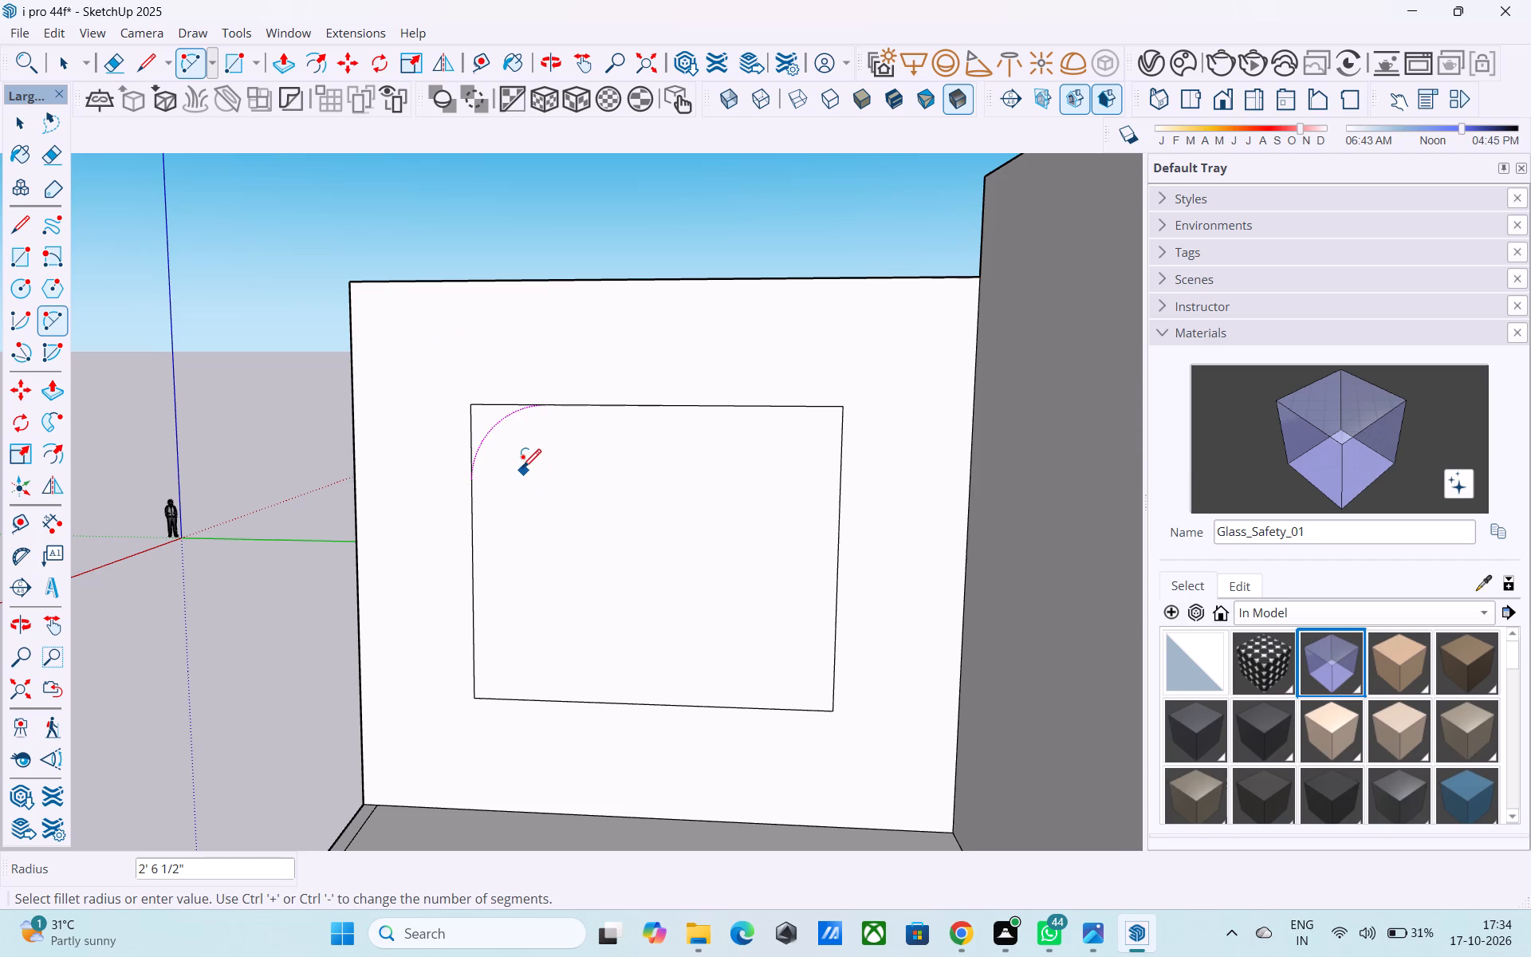
Draw a 2' square with lines in the upper-left corner of the left upper wall's window rectangle.
scroll(521, 467, up, 3)
key(l)
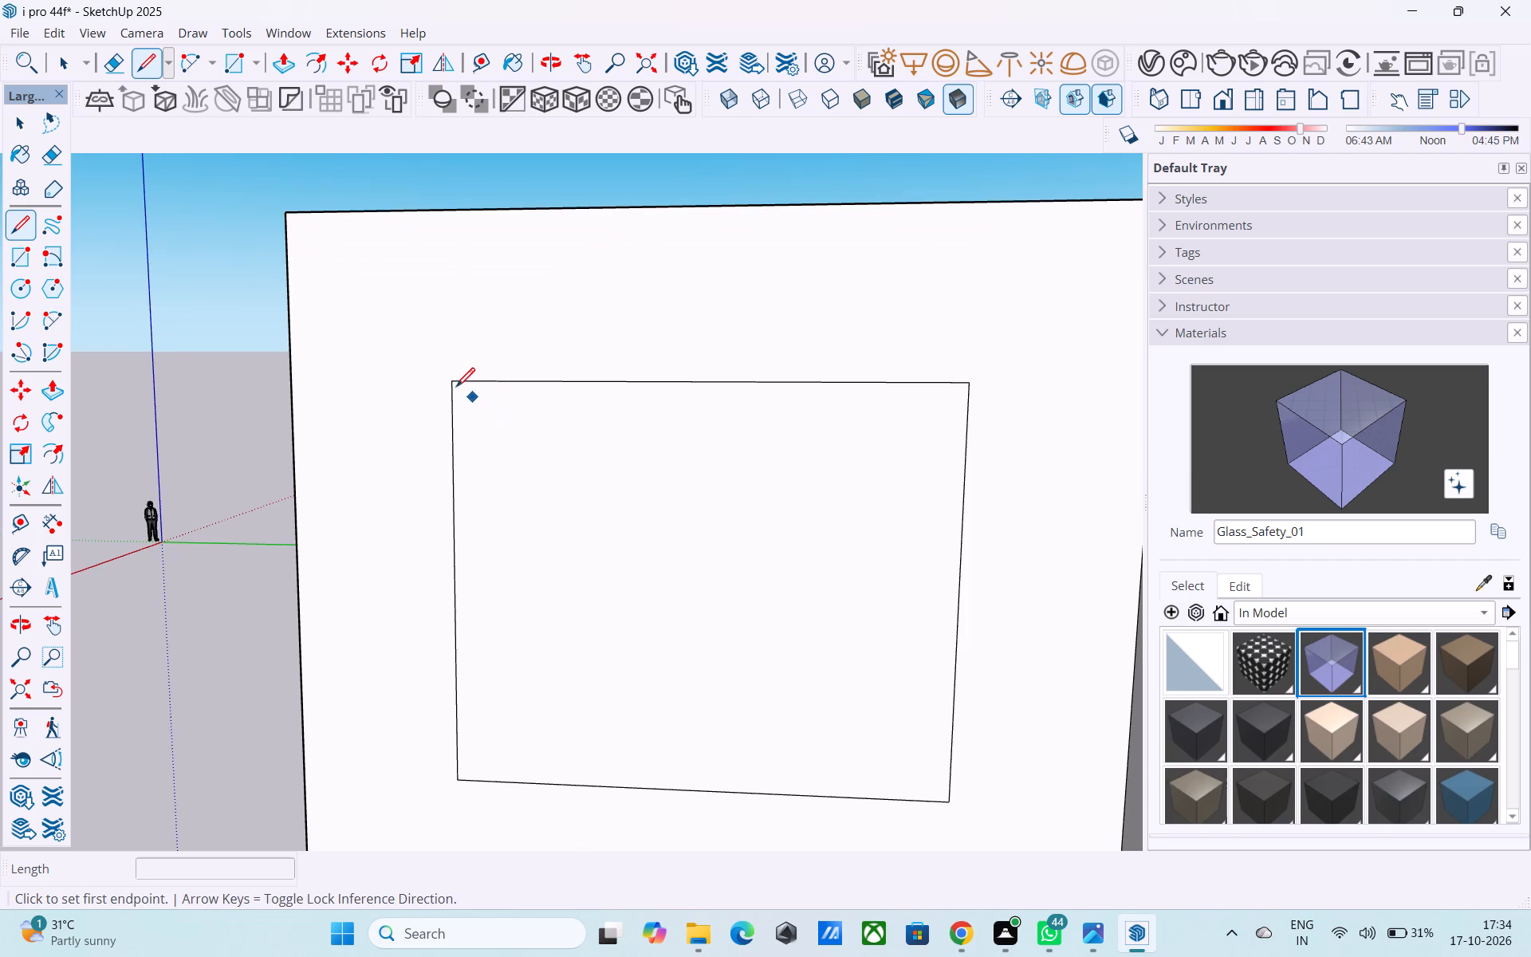
click(455, 386)
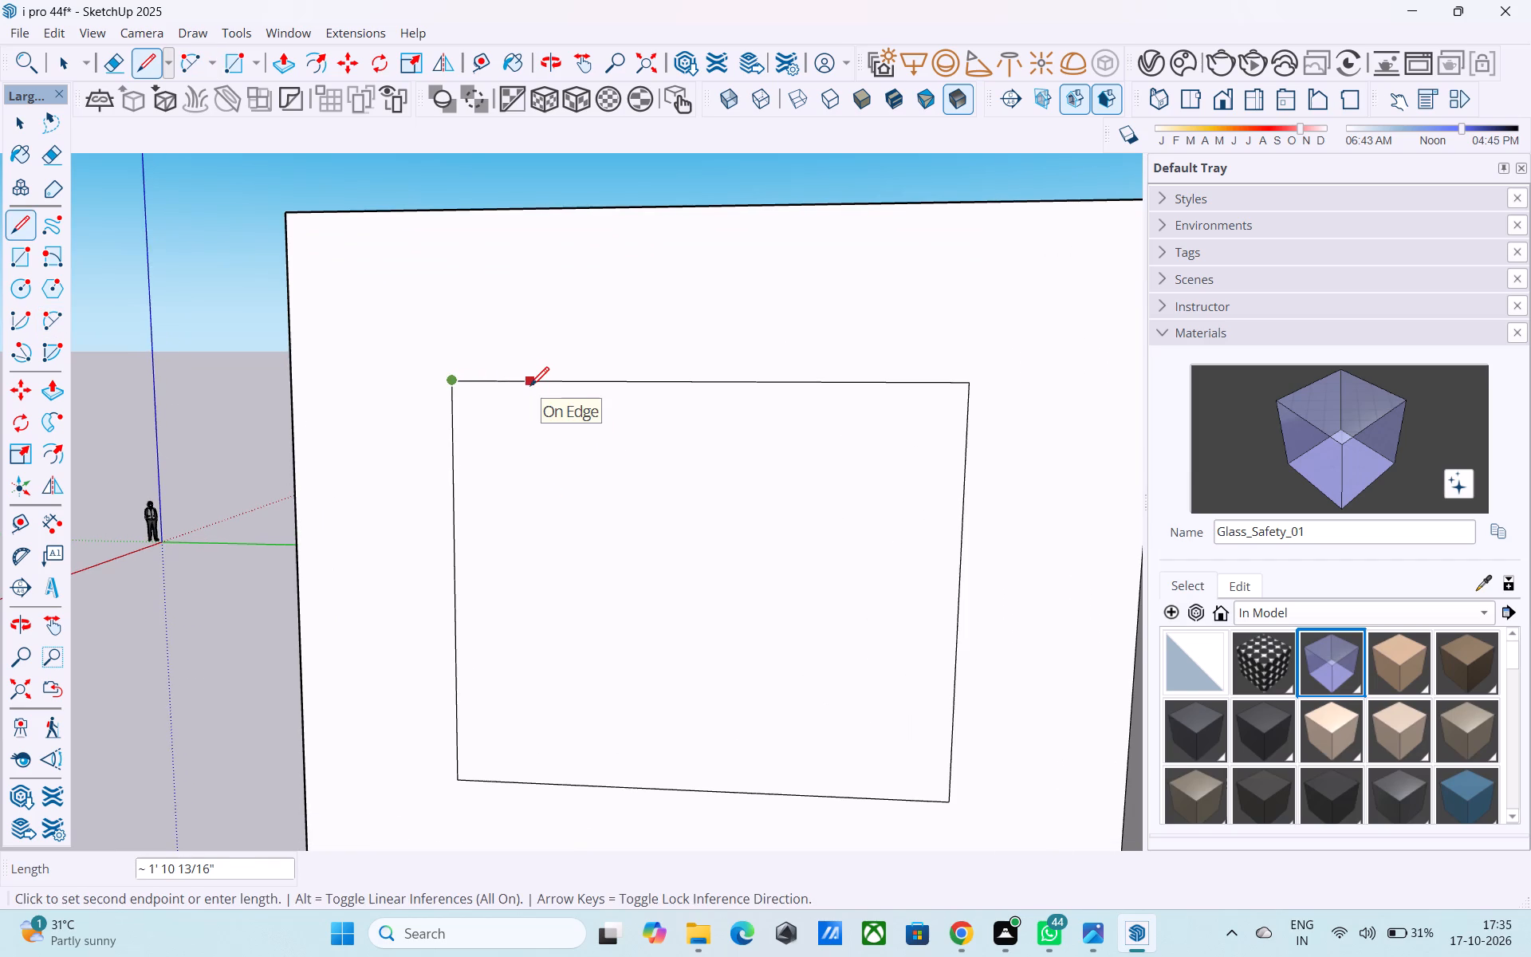
text(1')
key(Return)
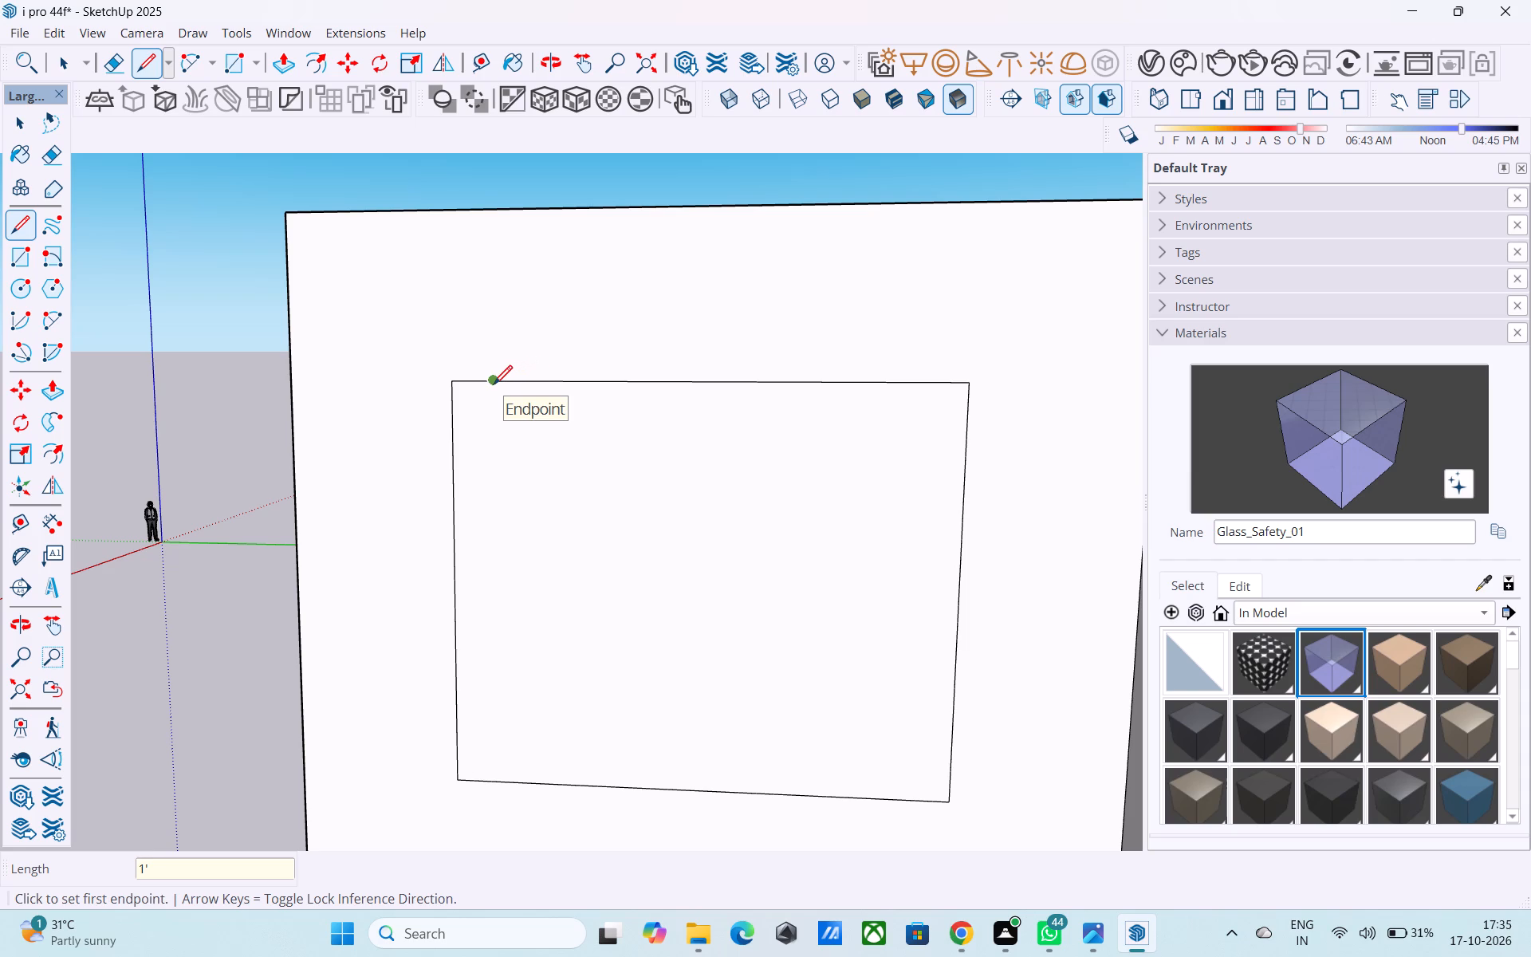
click(455, 372)
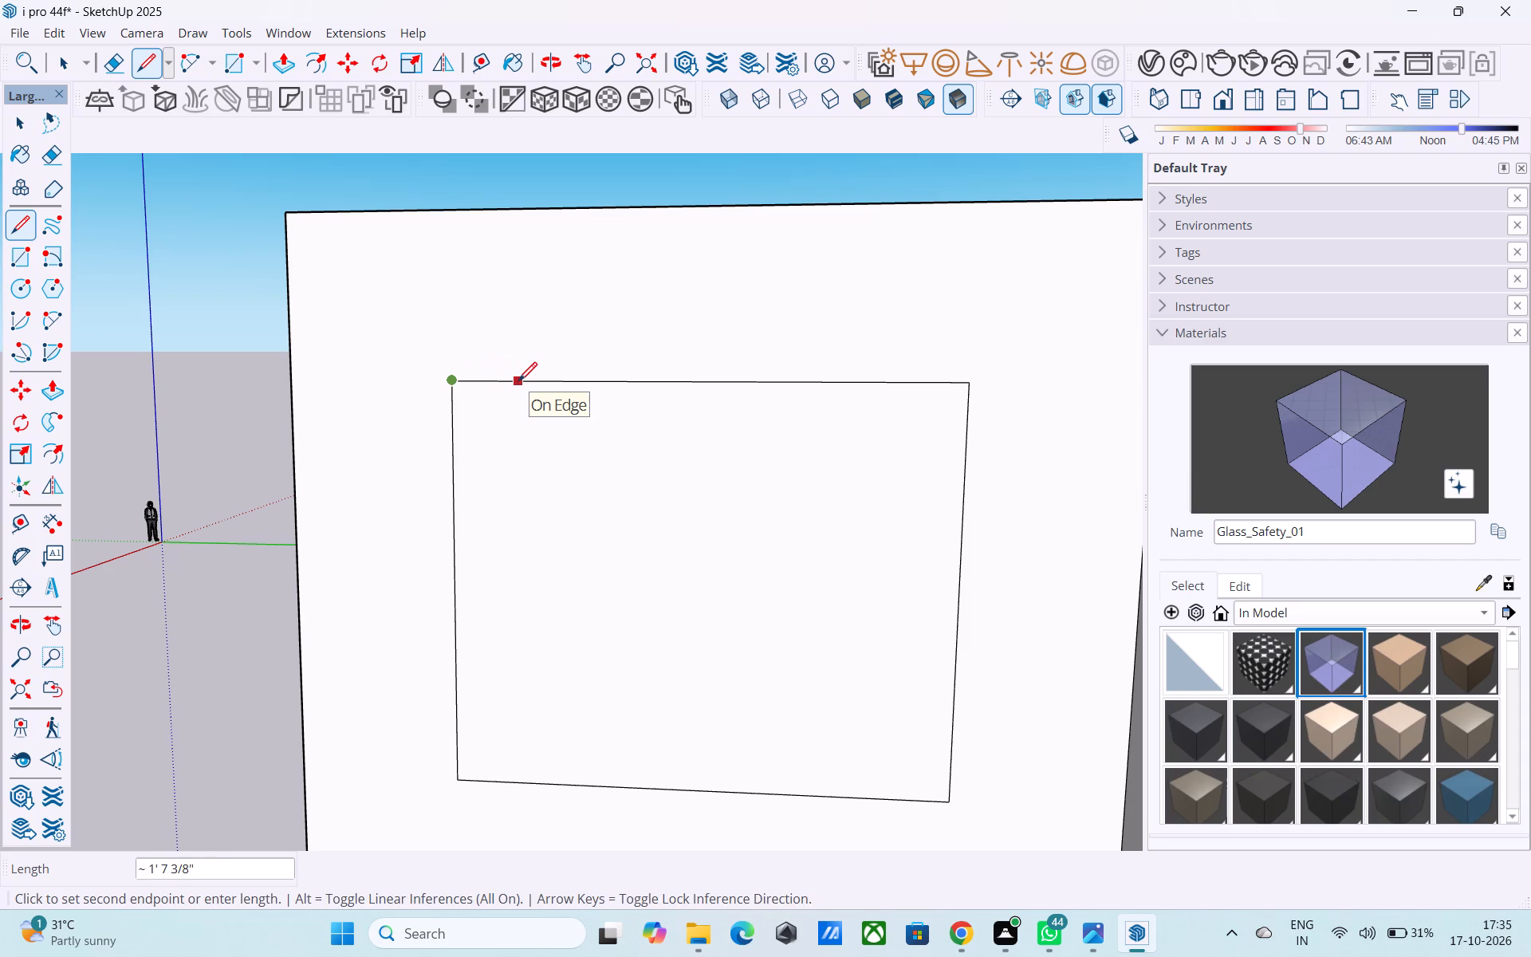
text(2')
key(Return)
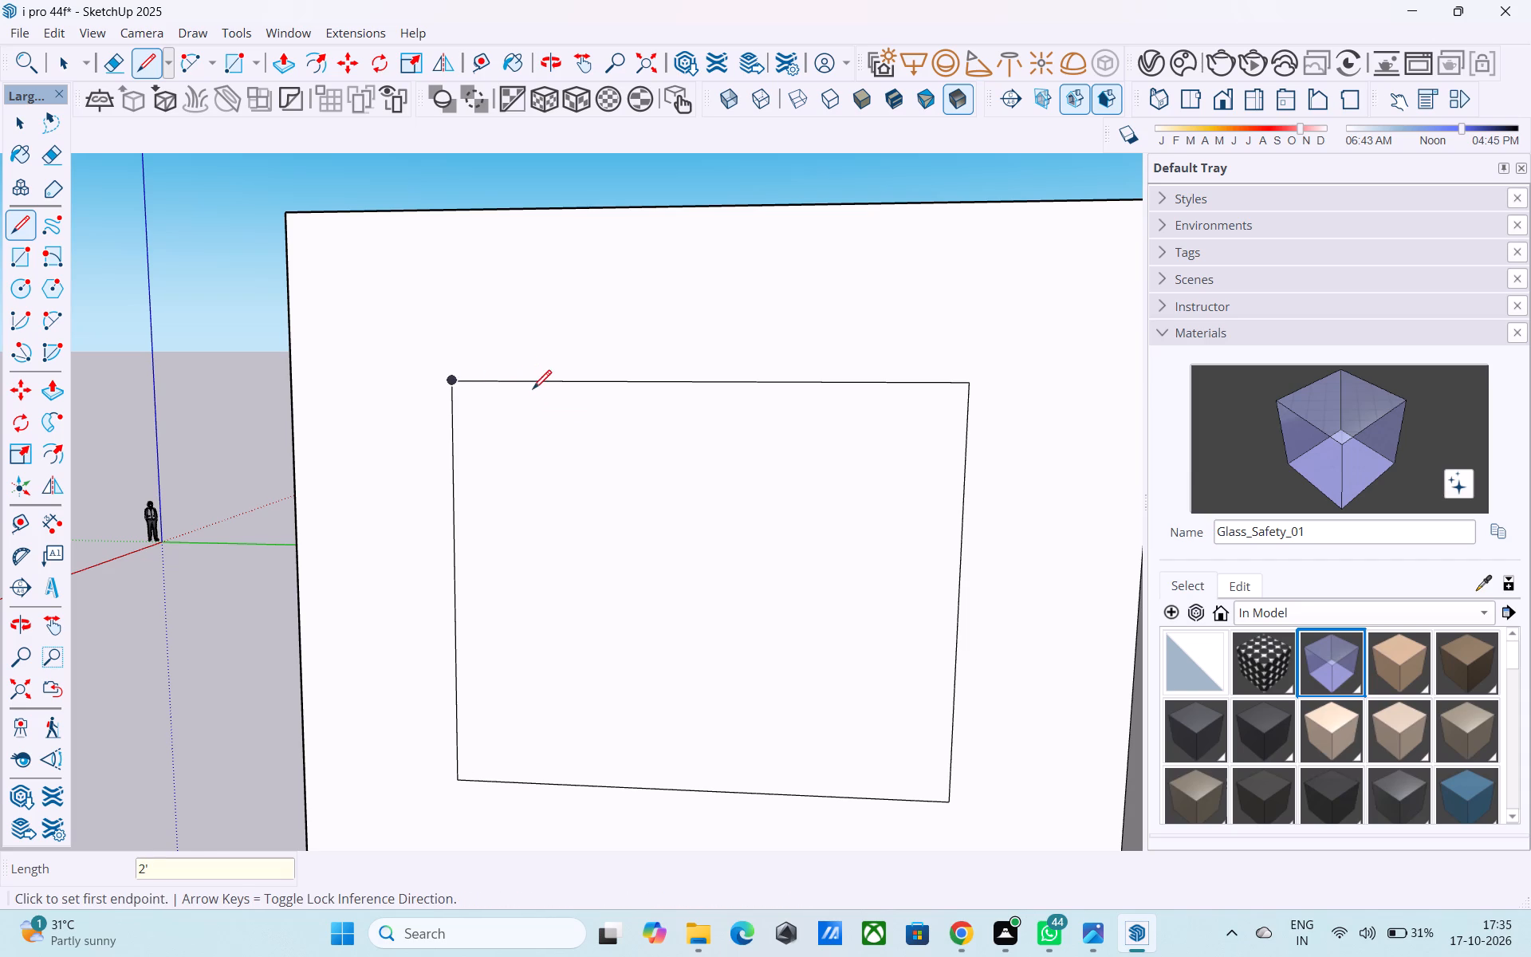
click(532, 380)
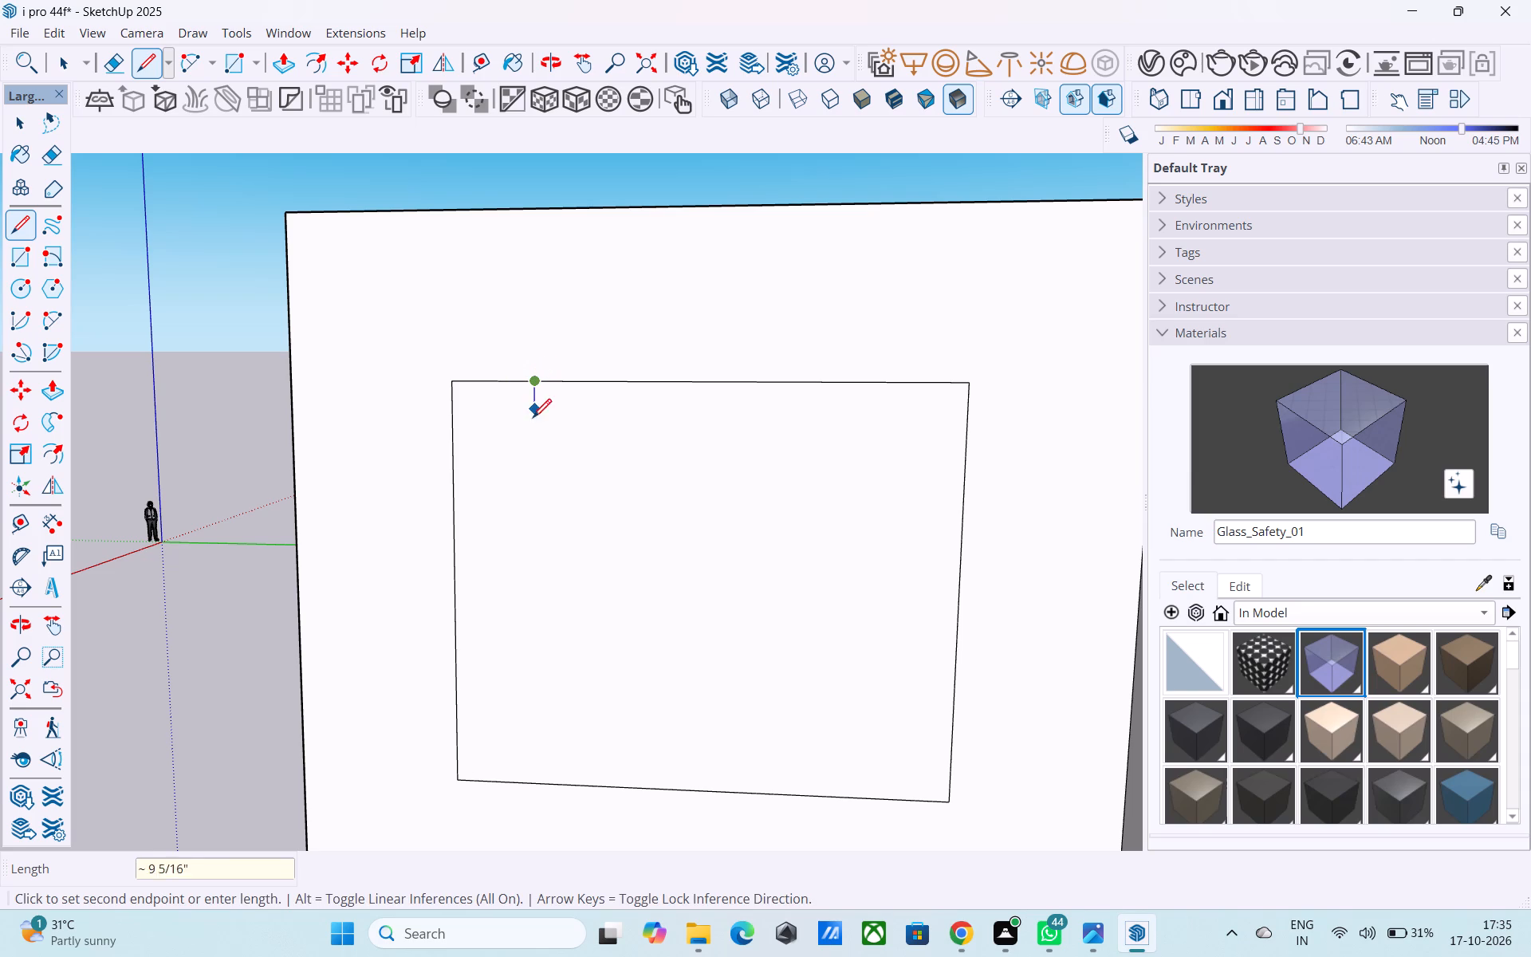
click(529, 471)
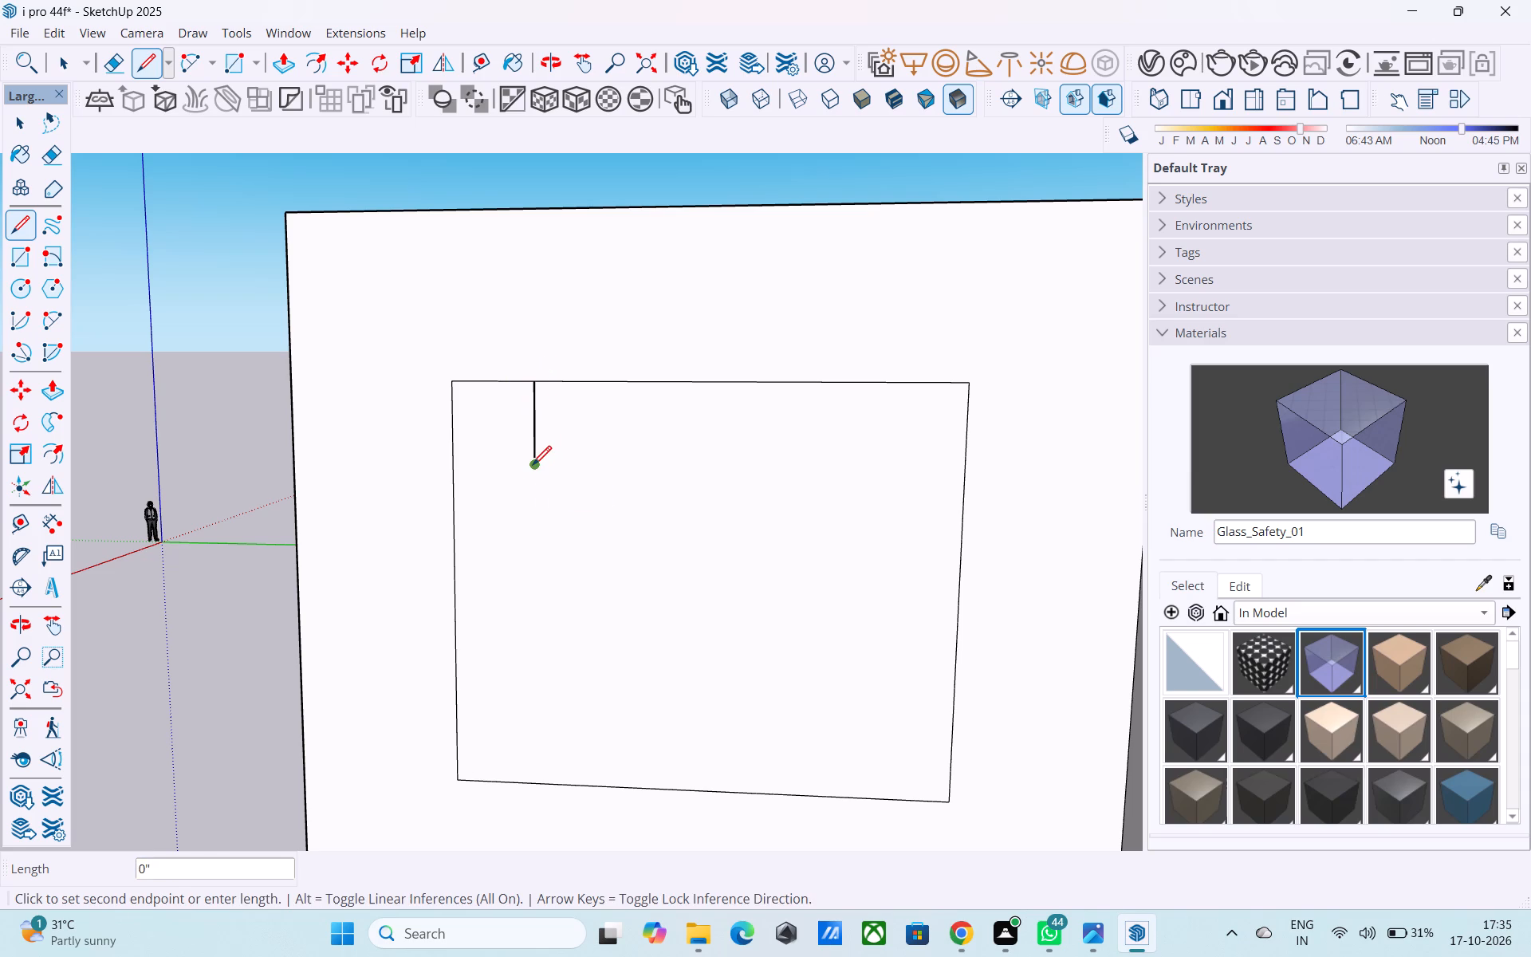
click(533, 467)
click(450, 467)
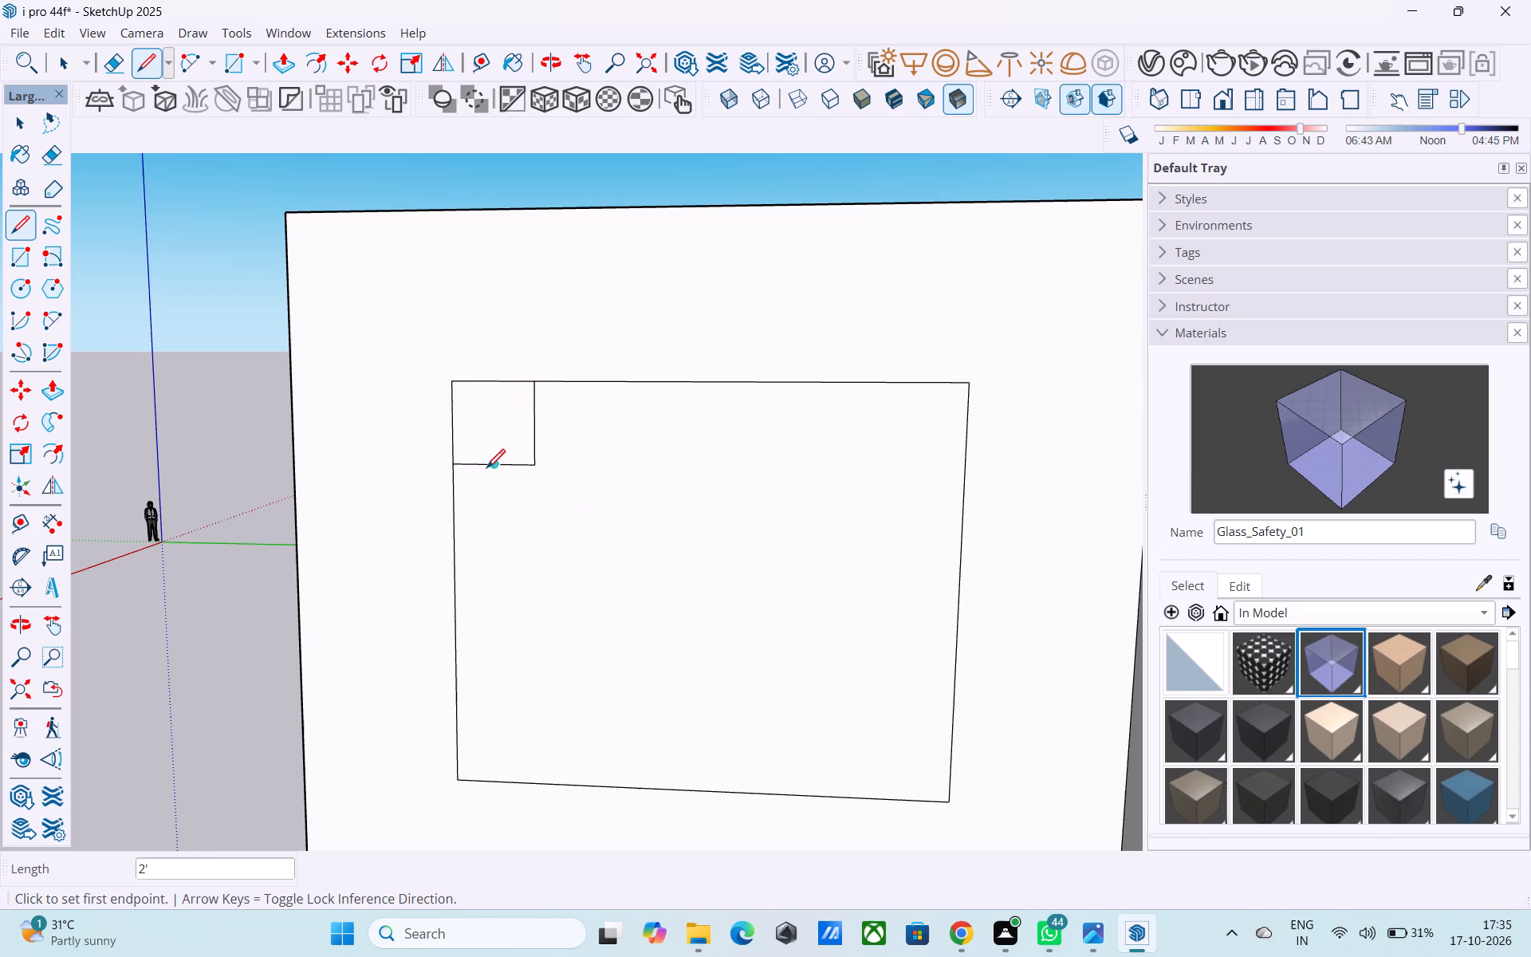
Copy the corner square 10' along the window rectangle's top edge into its upper-right corner.
key(space)
click(489, 451)
key(m)
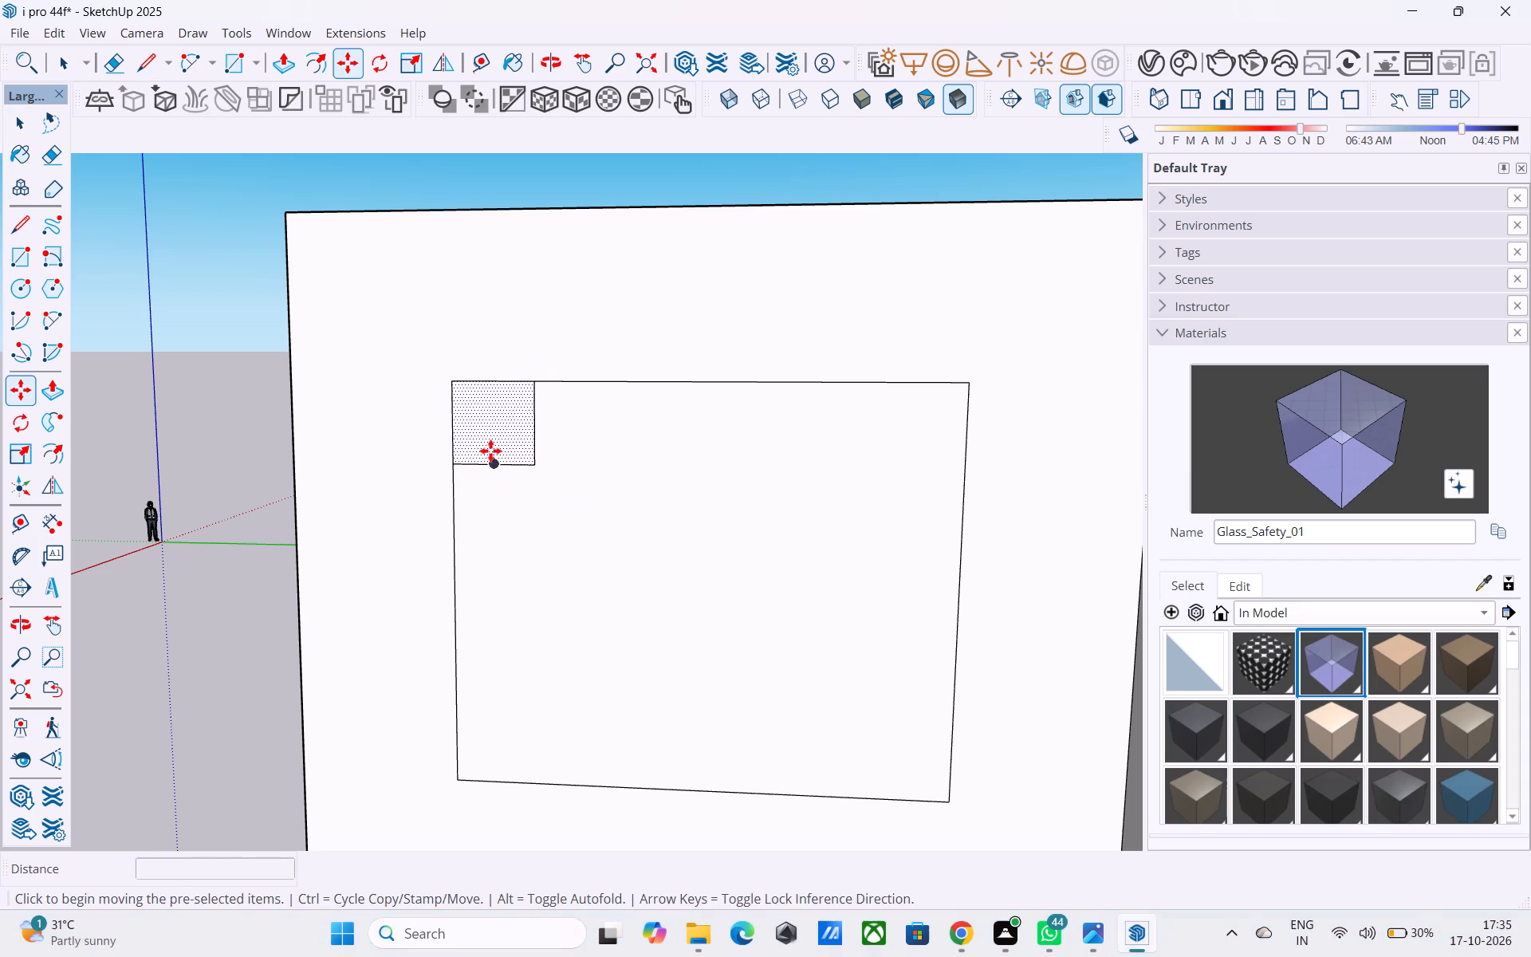
click(536, 380)
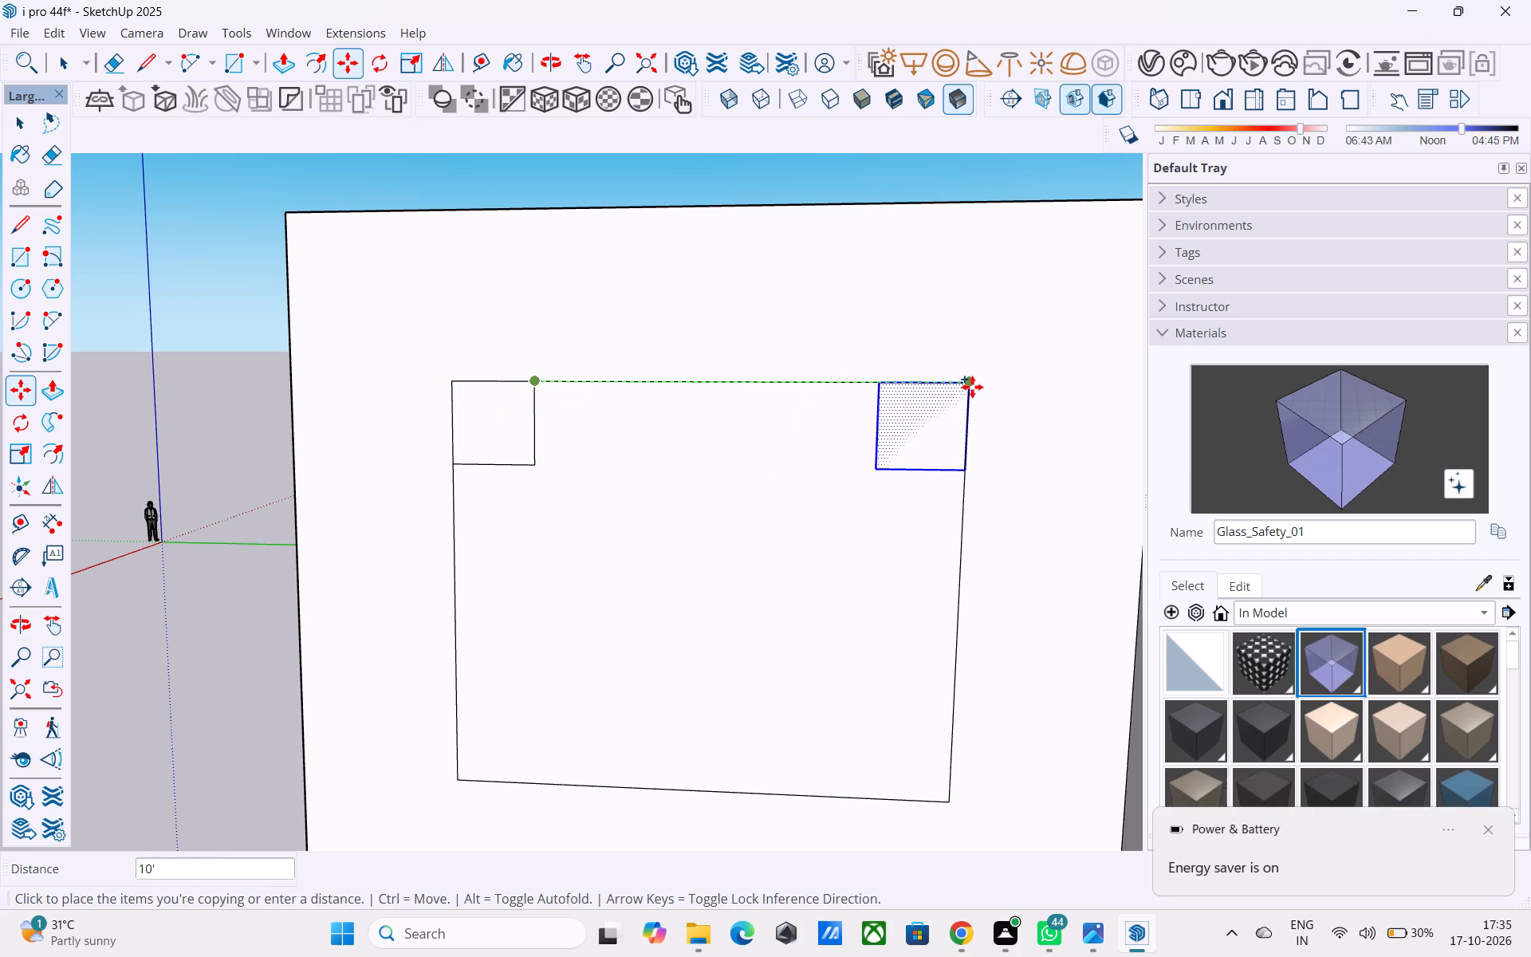
click(972, 387)
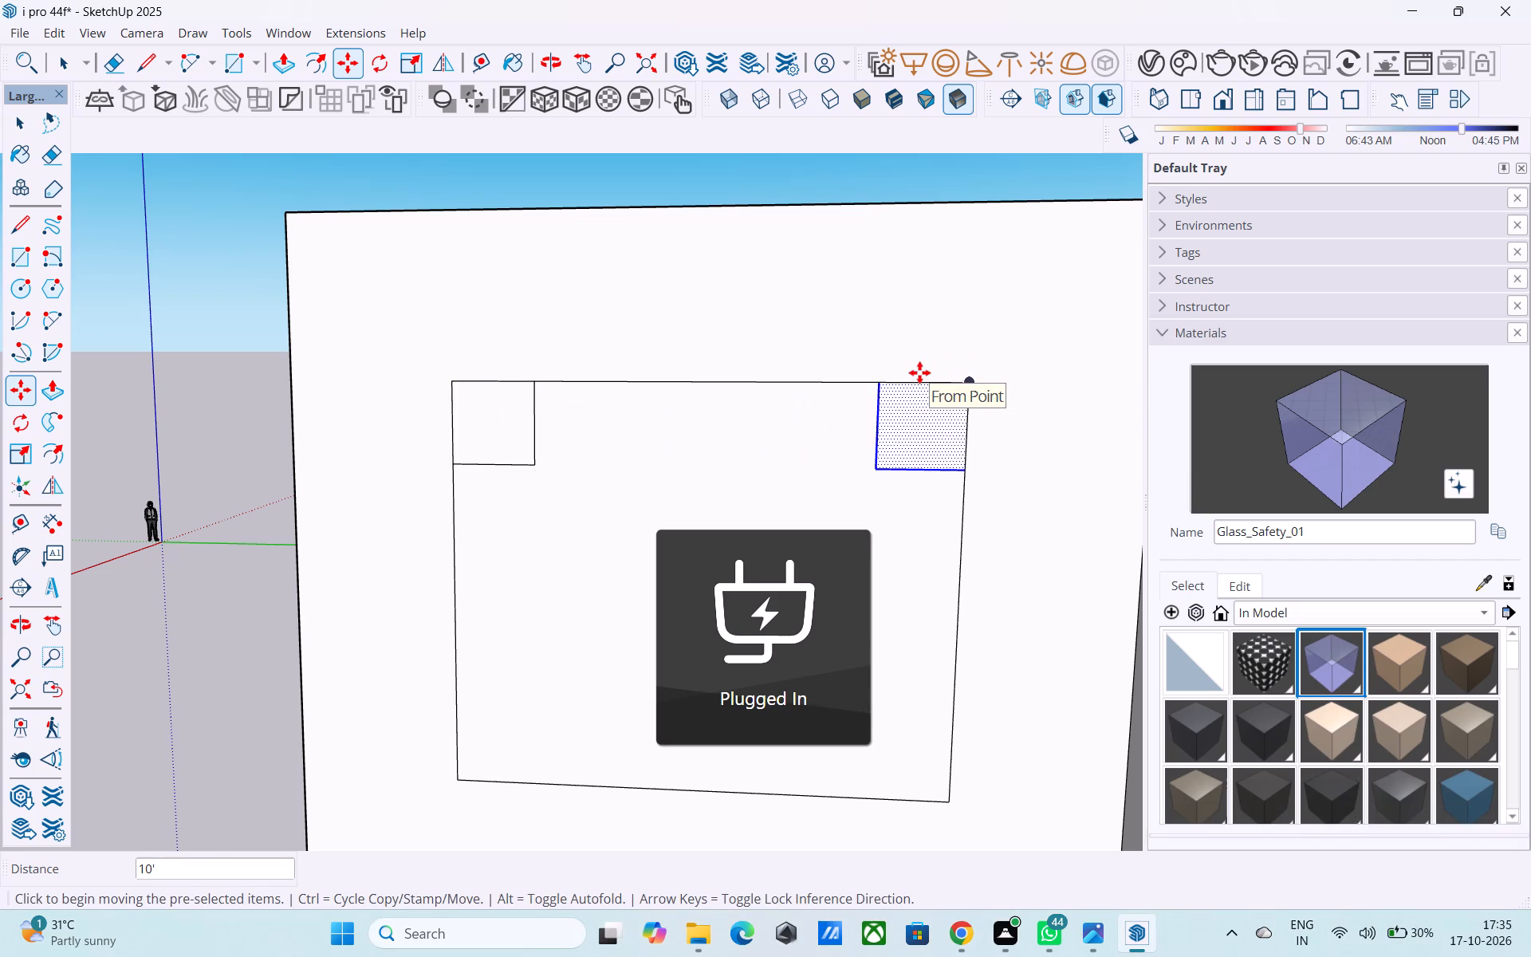
Draw a rounding arc between the upper-left square's opposite corners, with a bulge of about 7 7/16".
scroll(530, 455, down, 3)
scroll(530, 455, up, 4)
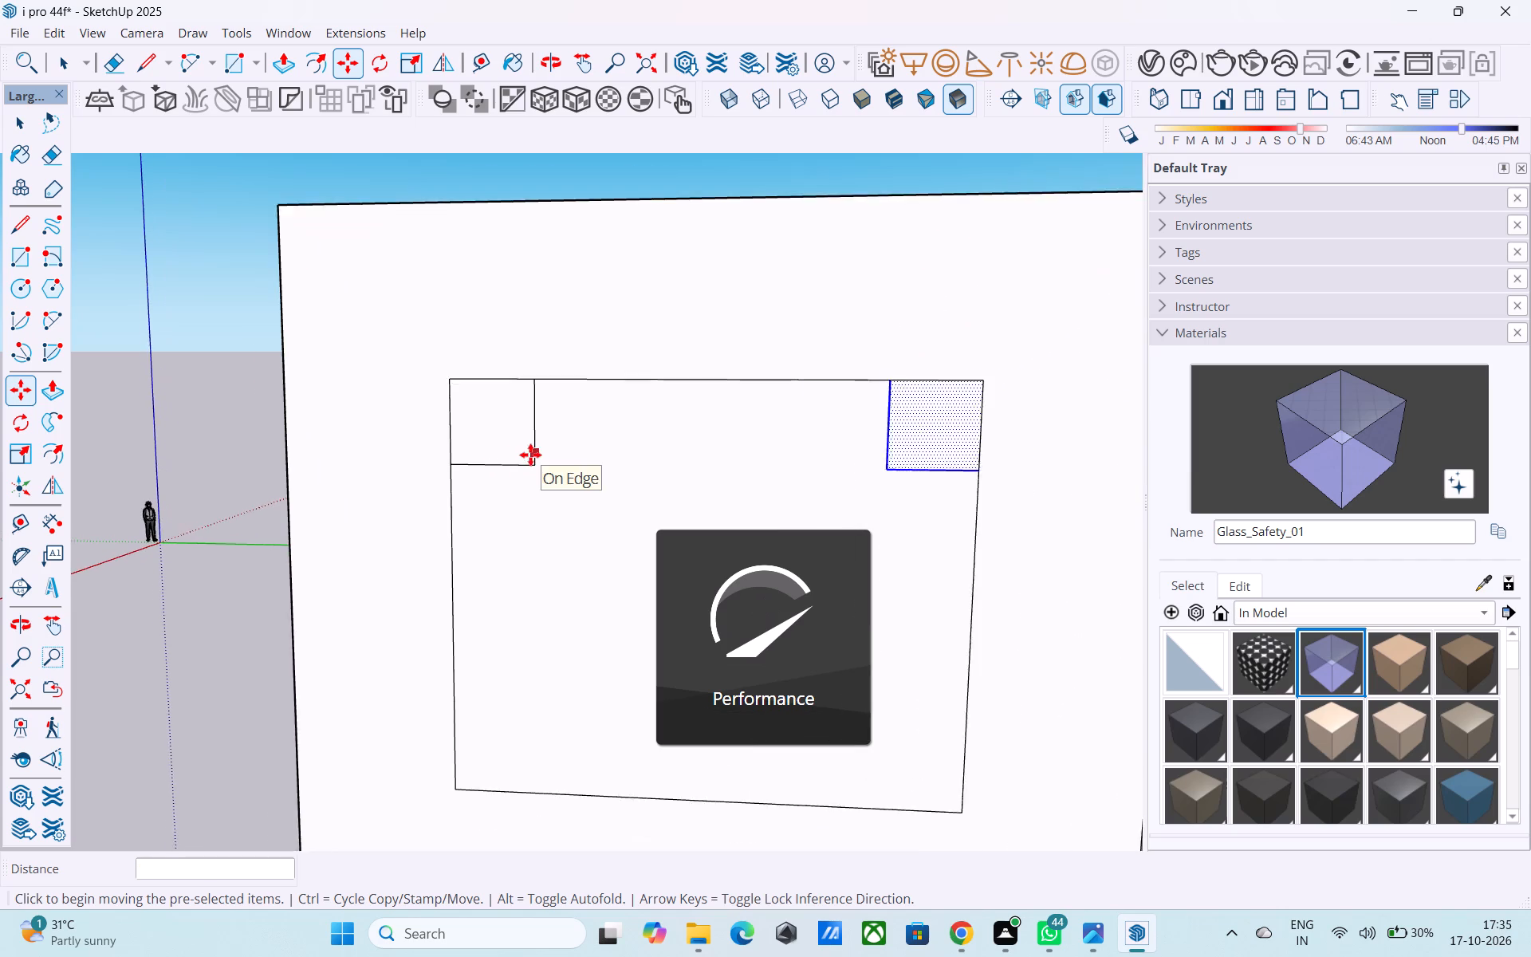
key(space)
text(a)
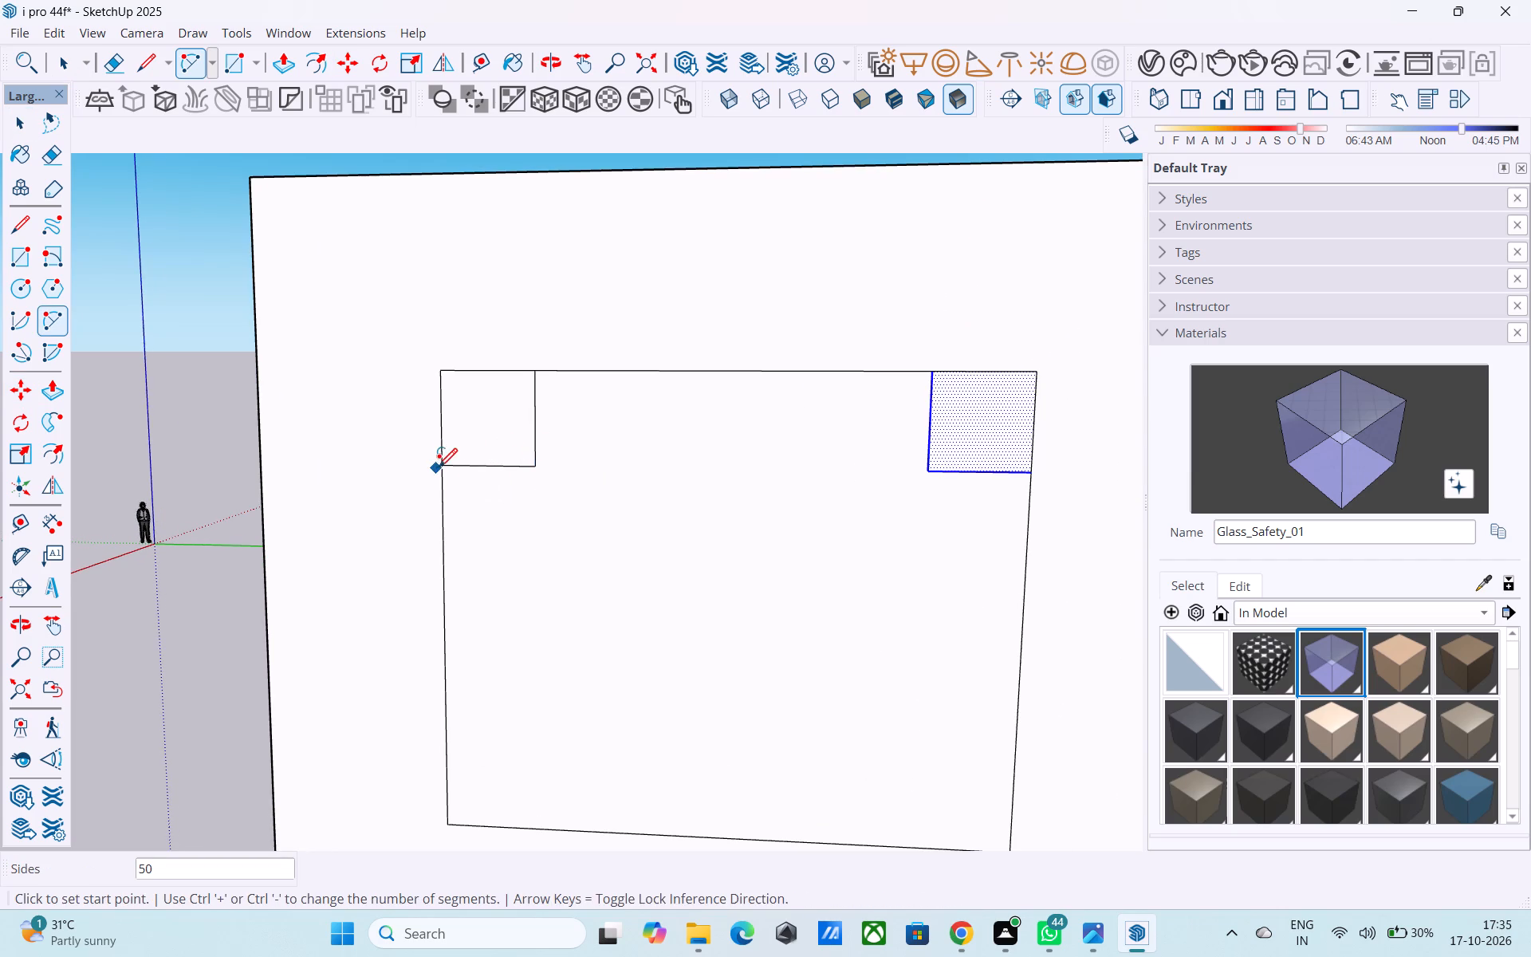
click(441, 467)
click(537, 371)
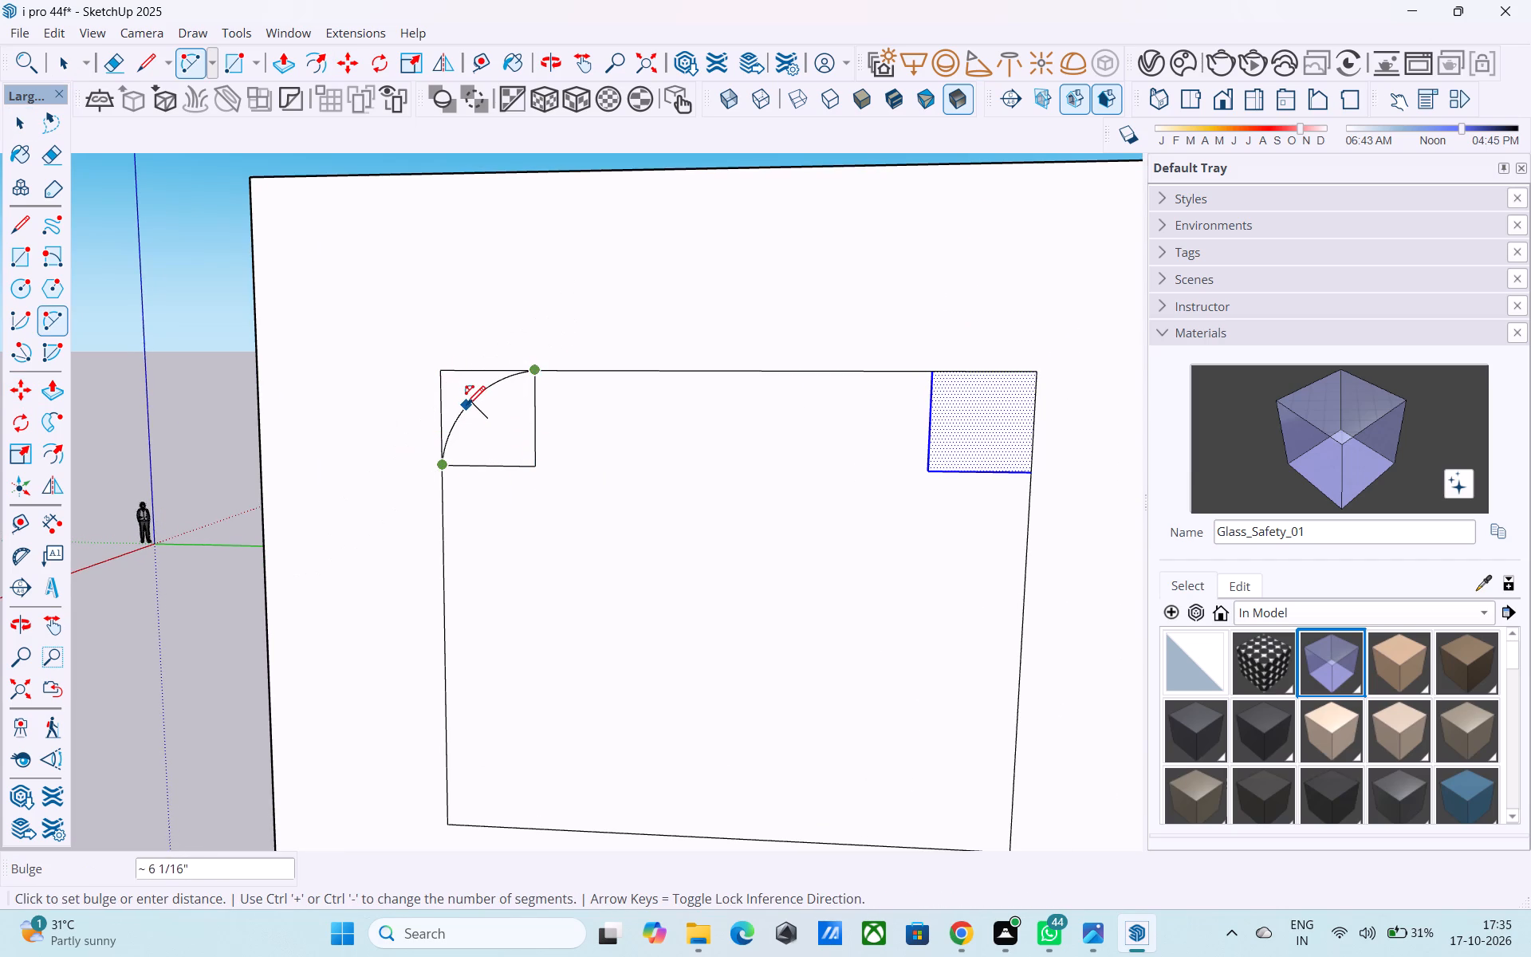
scroll(466, 407, up, 7)
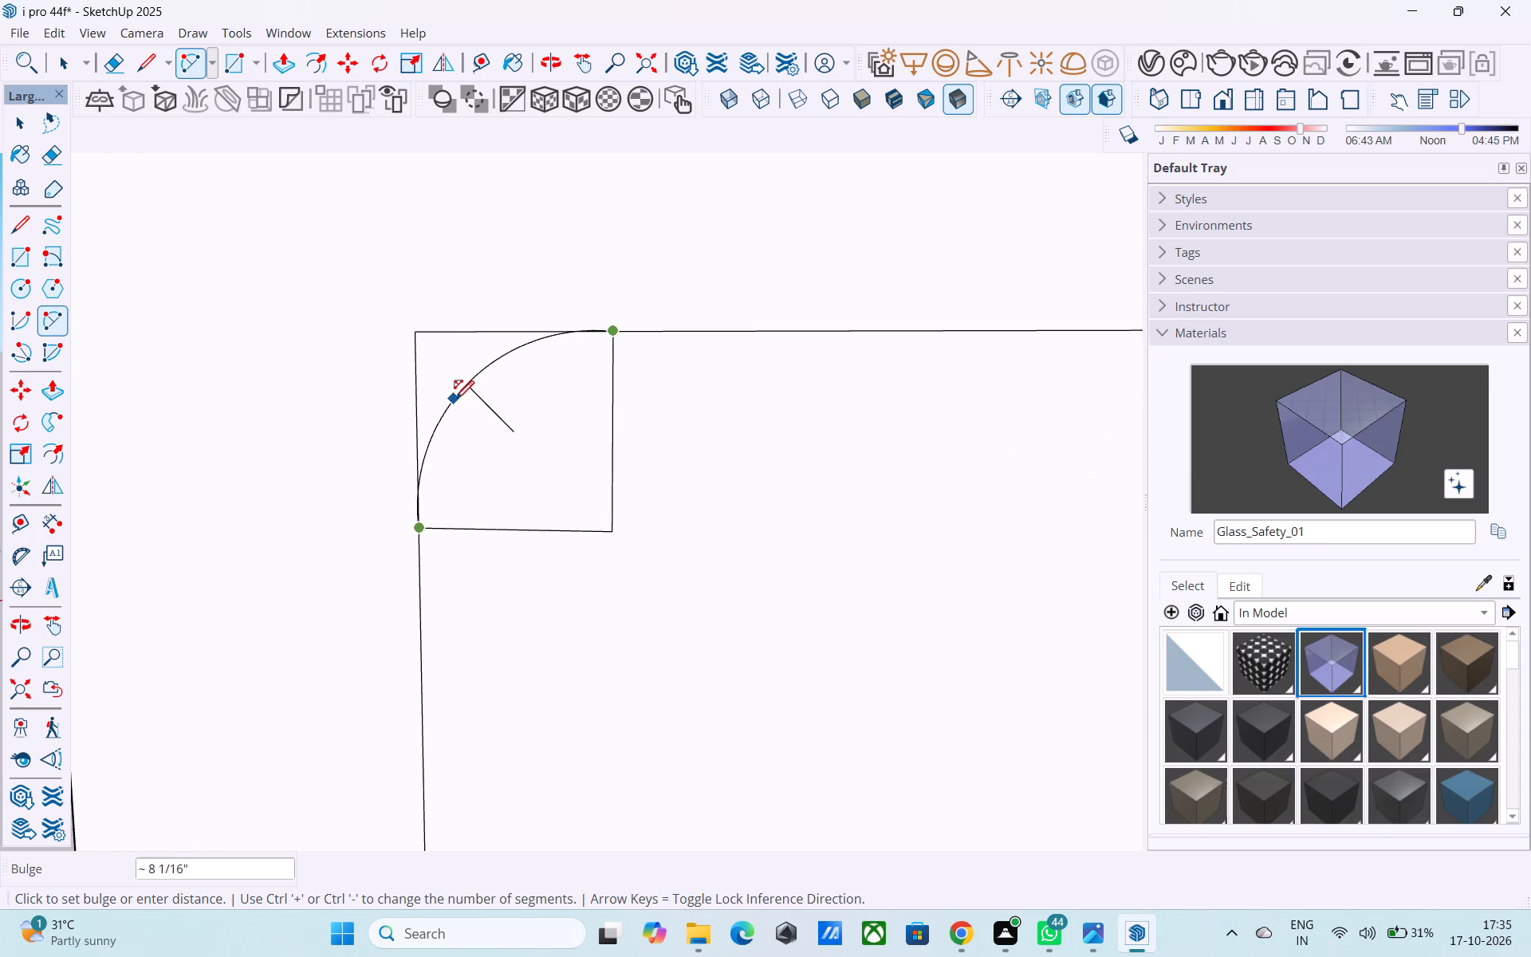
click(458, 403)
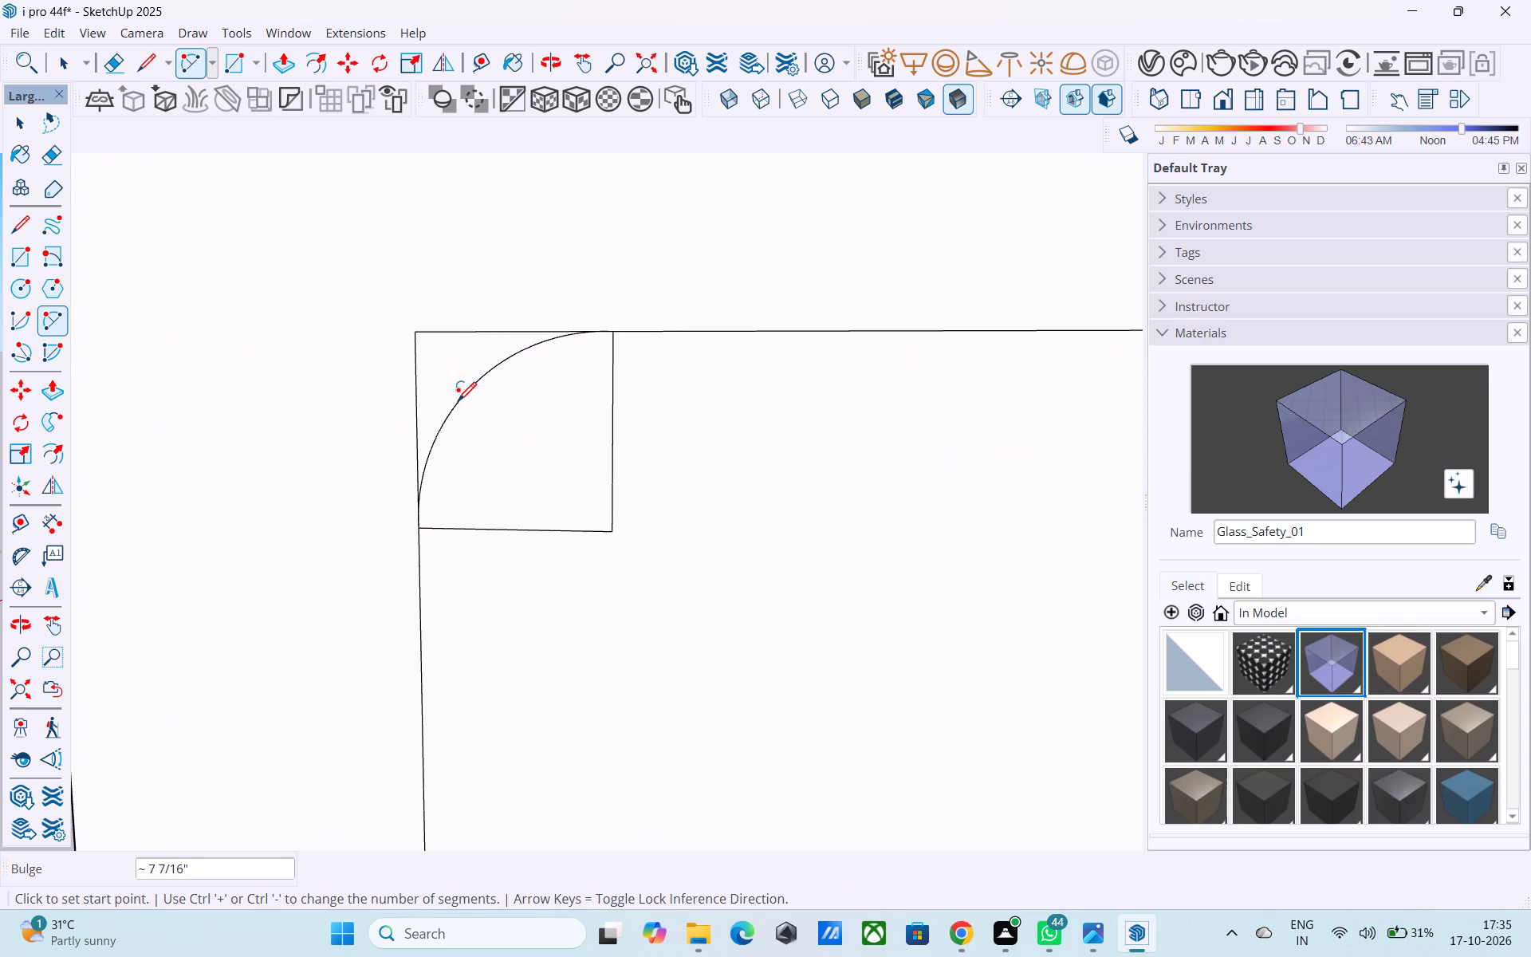
scroll(458, 402, down, 10)
key(space)
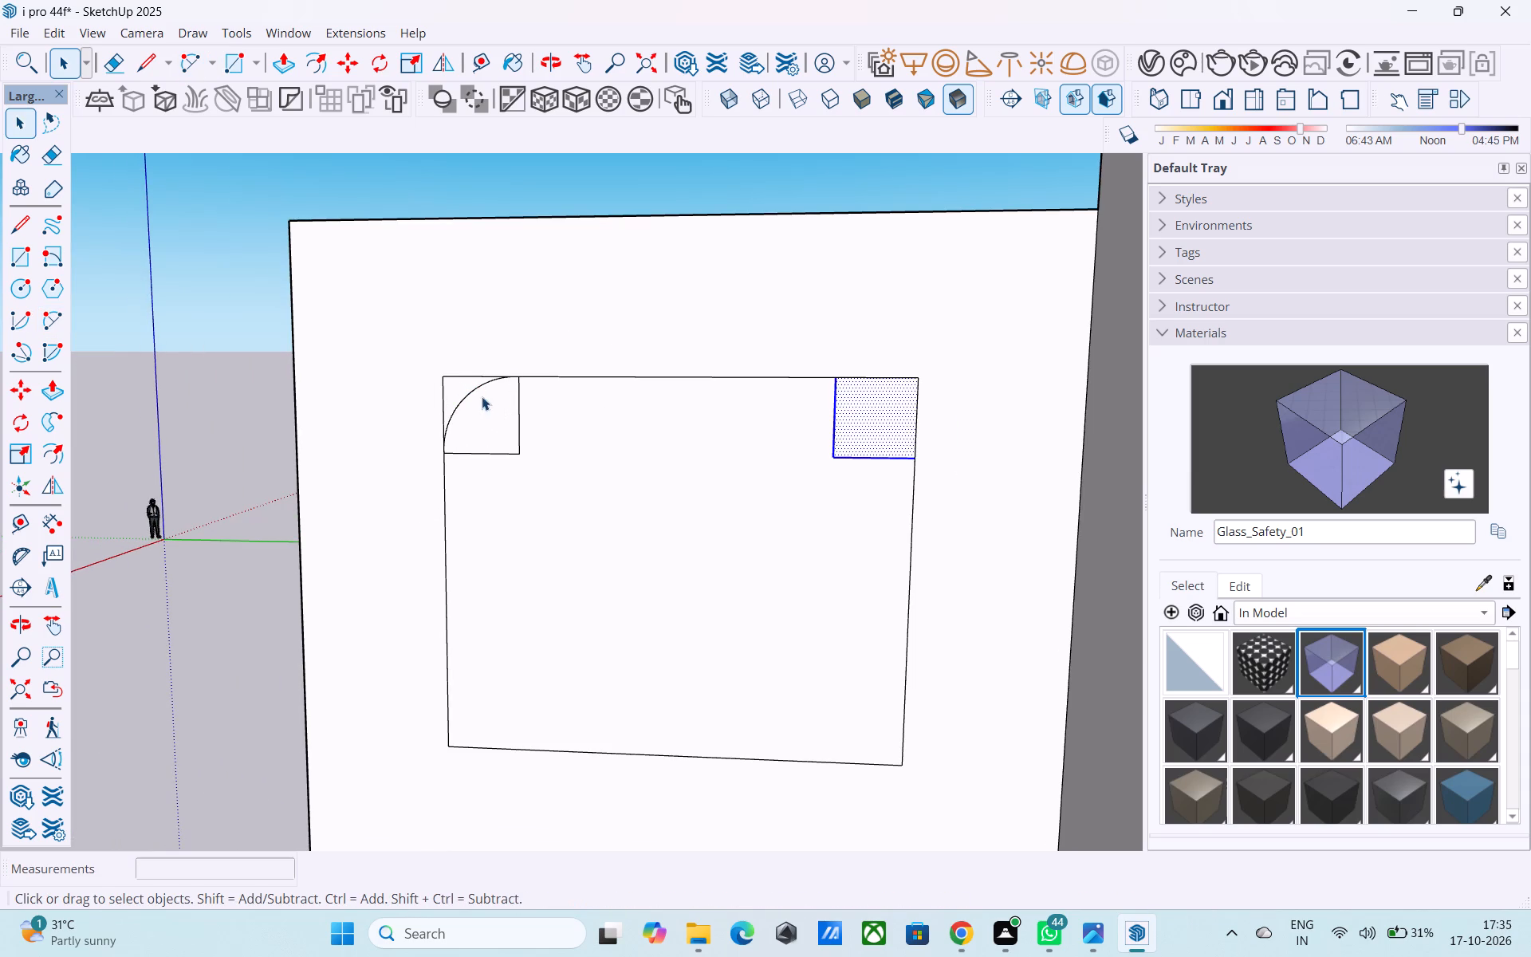
Mirror a copy of the corner arc about a vertical plane near the window rectangle's middle, onto the upper-right square.
click(474, 391)
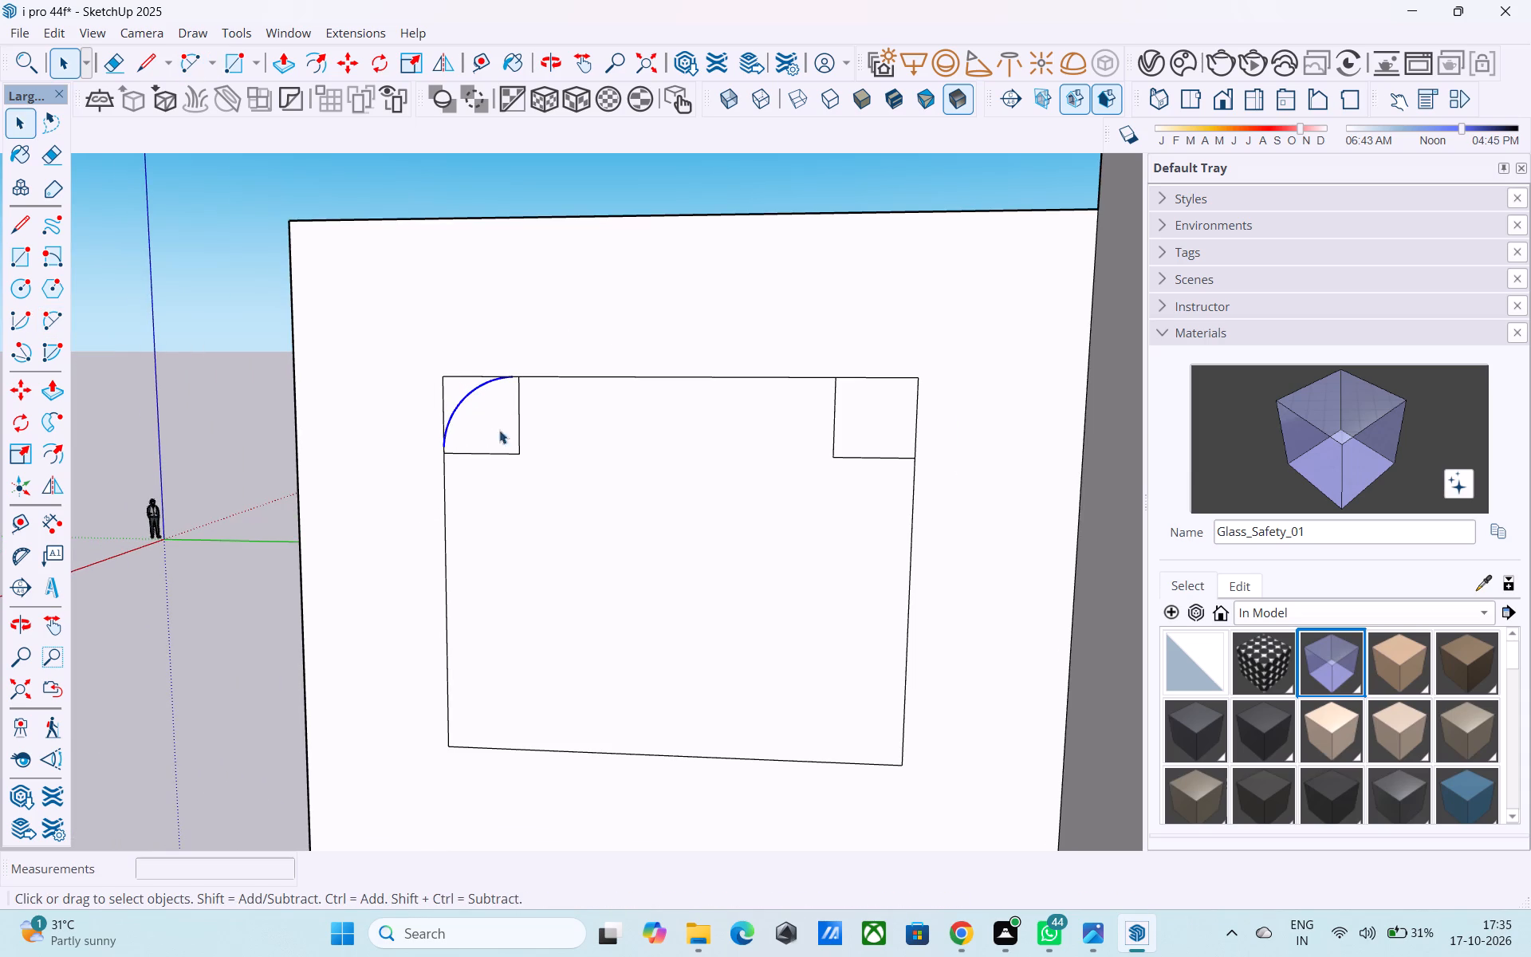
click(448, 65)
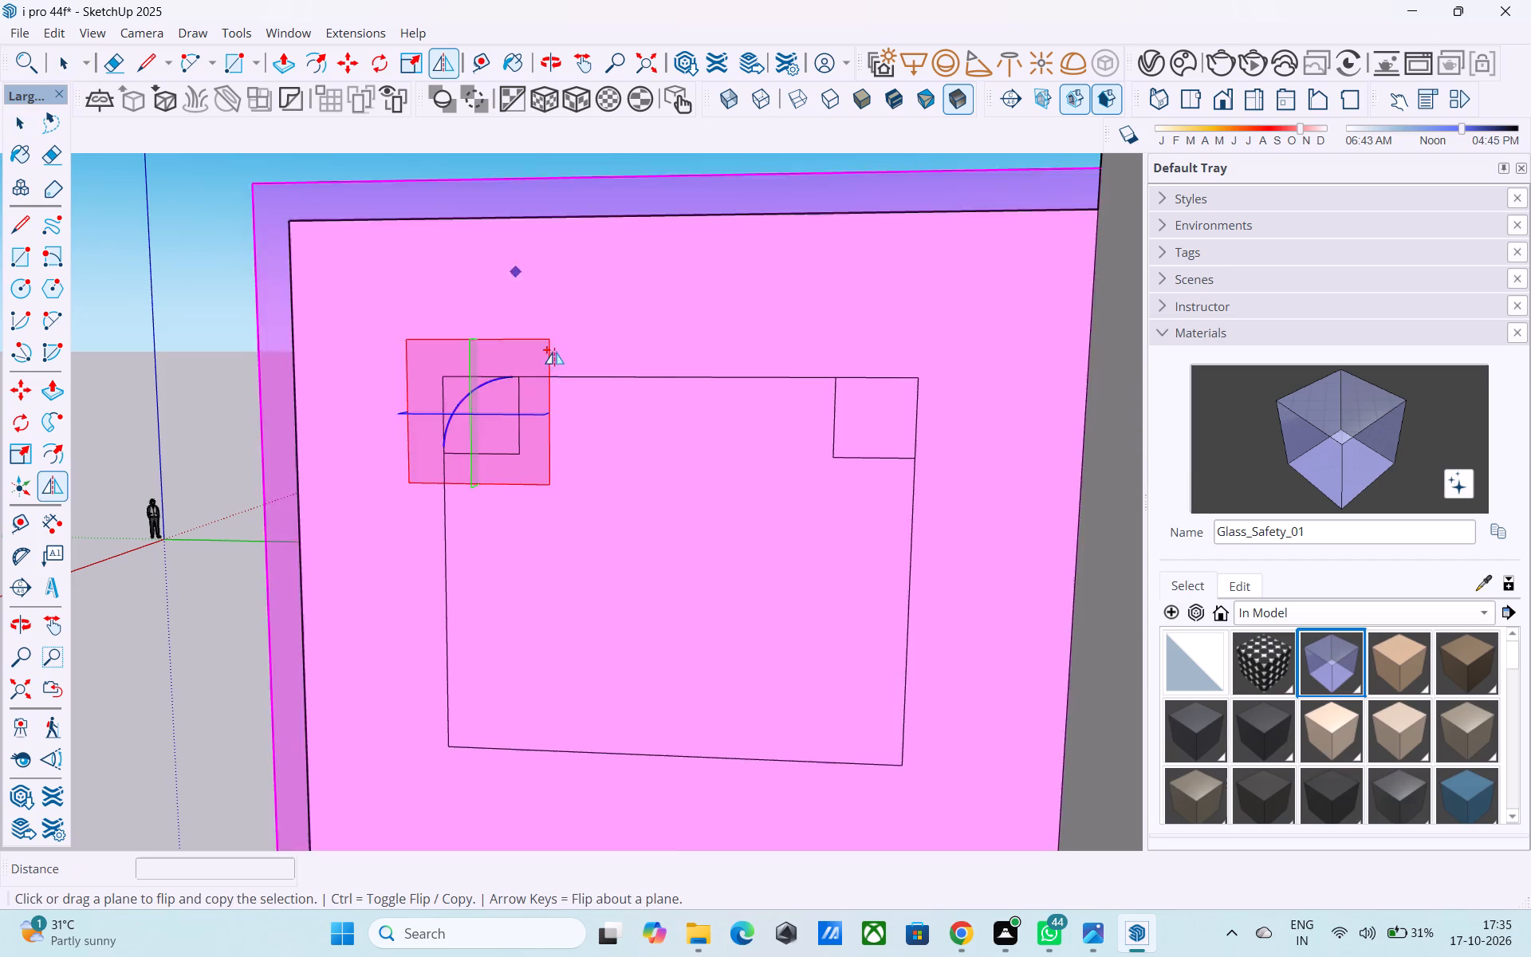
drag(472, 364, 684, 403)
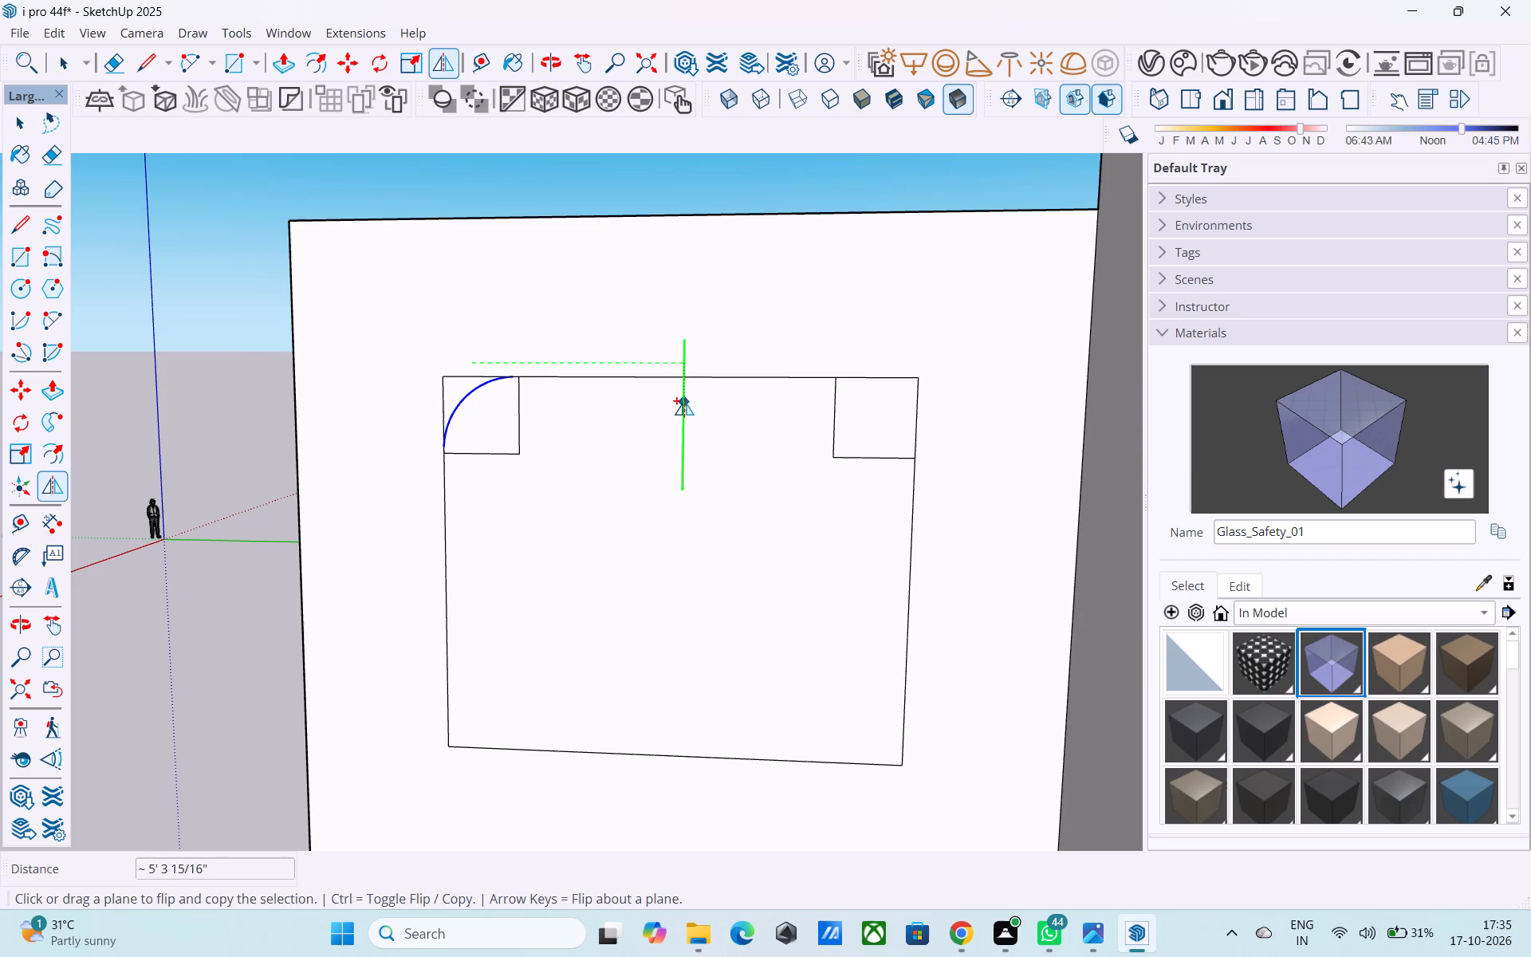
drag(684, 403, 683, 403)
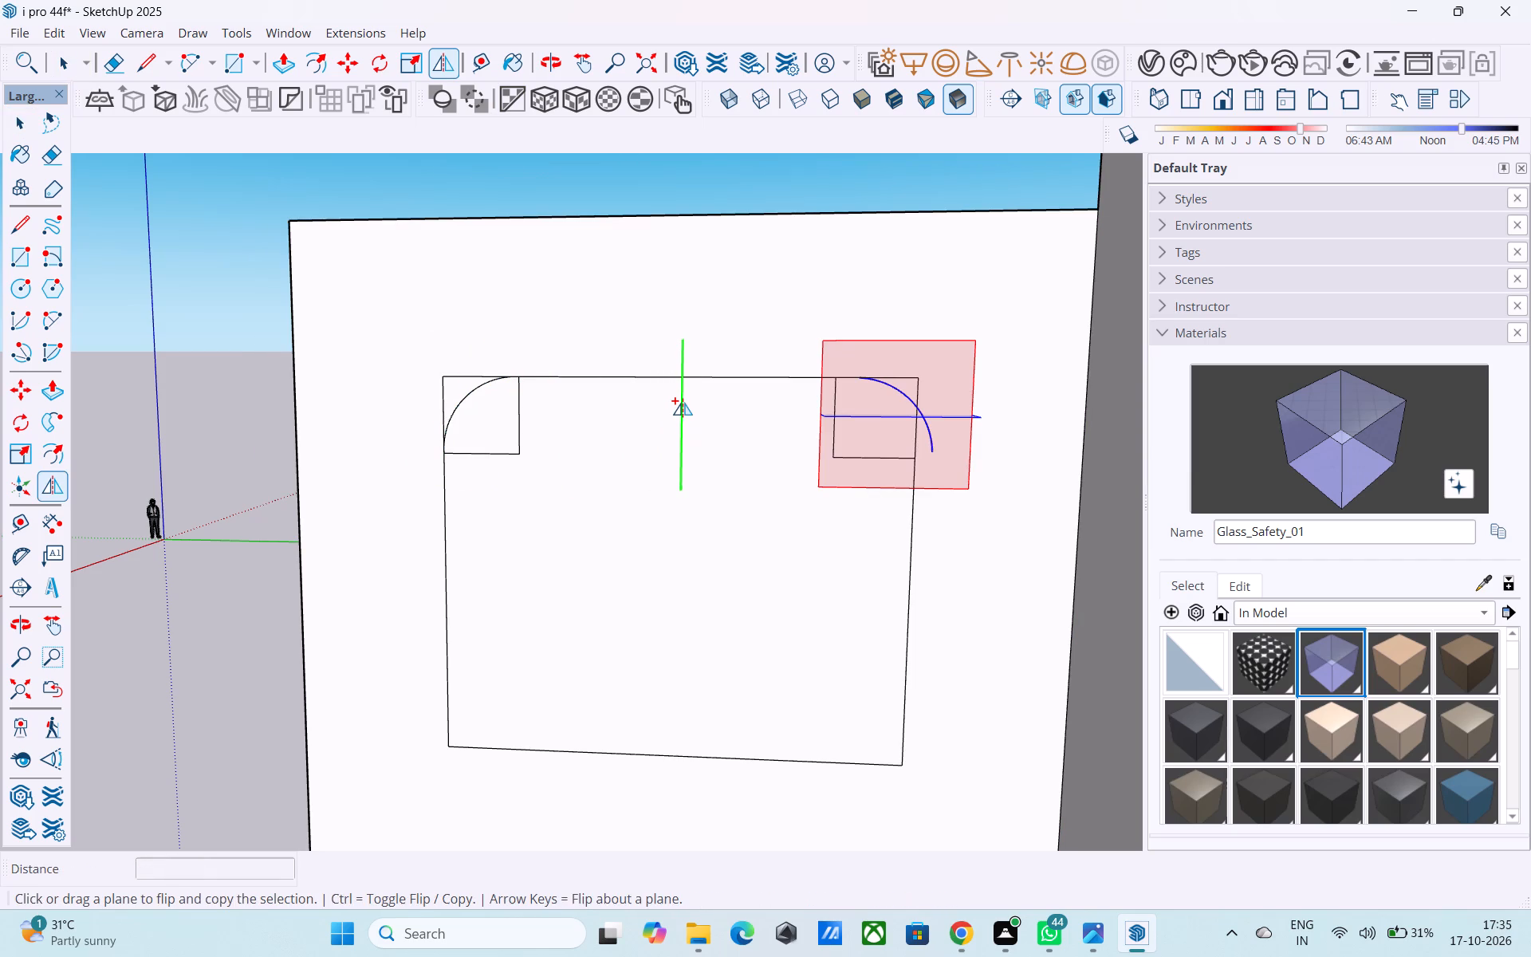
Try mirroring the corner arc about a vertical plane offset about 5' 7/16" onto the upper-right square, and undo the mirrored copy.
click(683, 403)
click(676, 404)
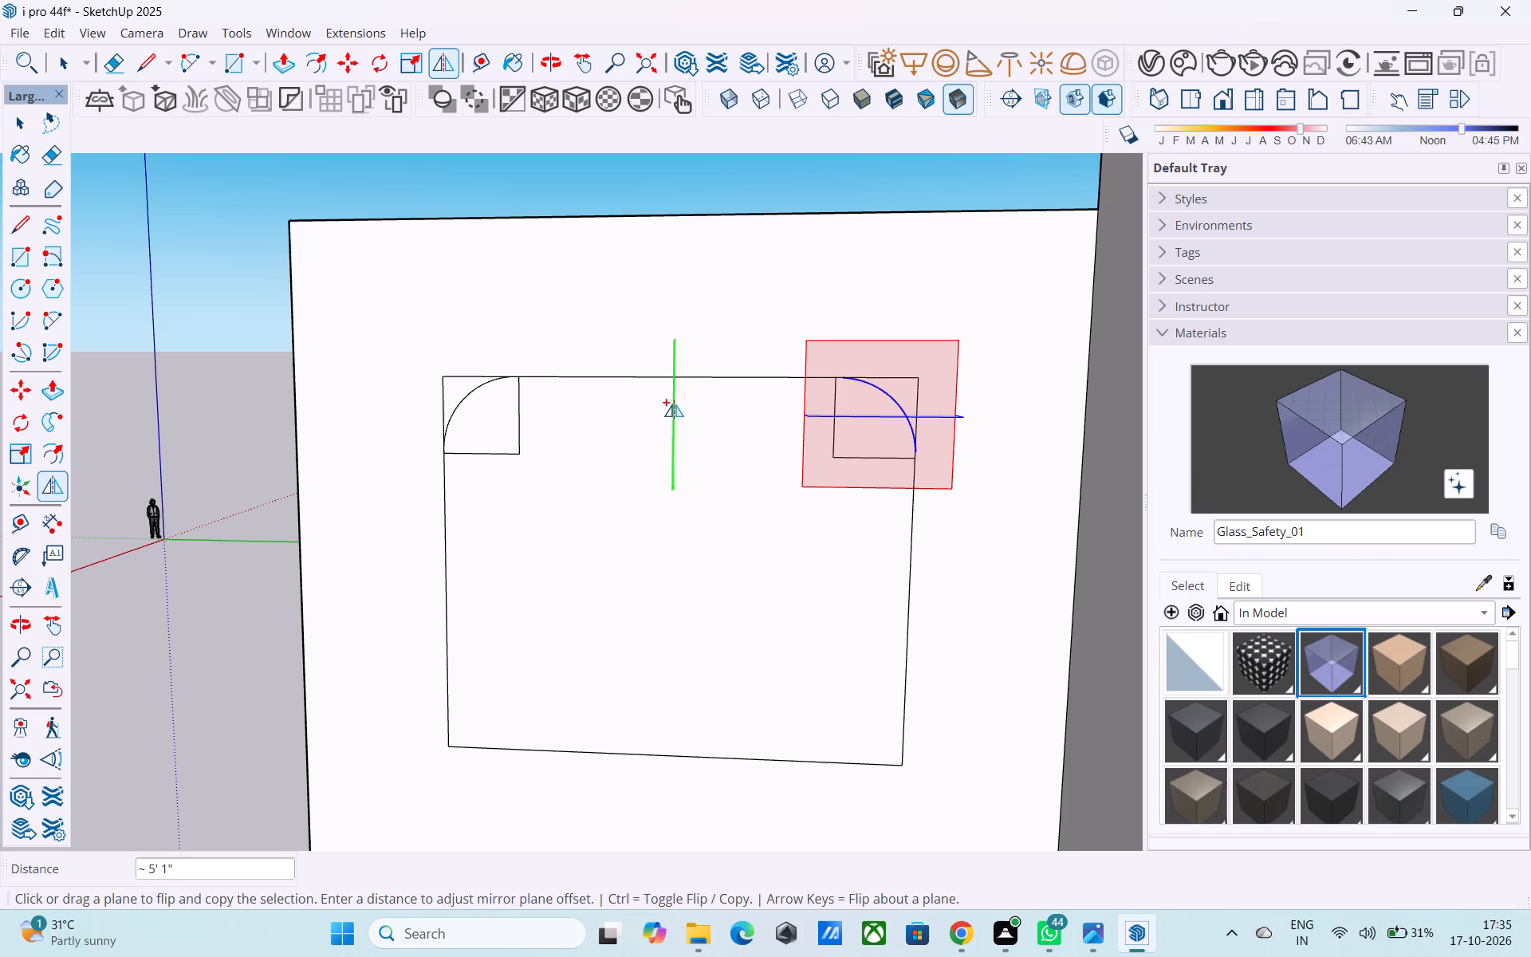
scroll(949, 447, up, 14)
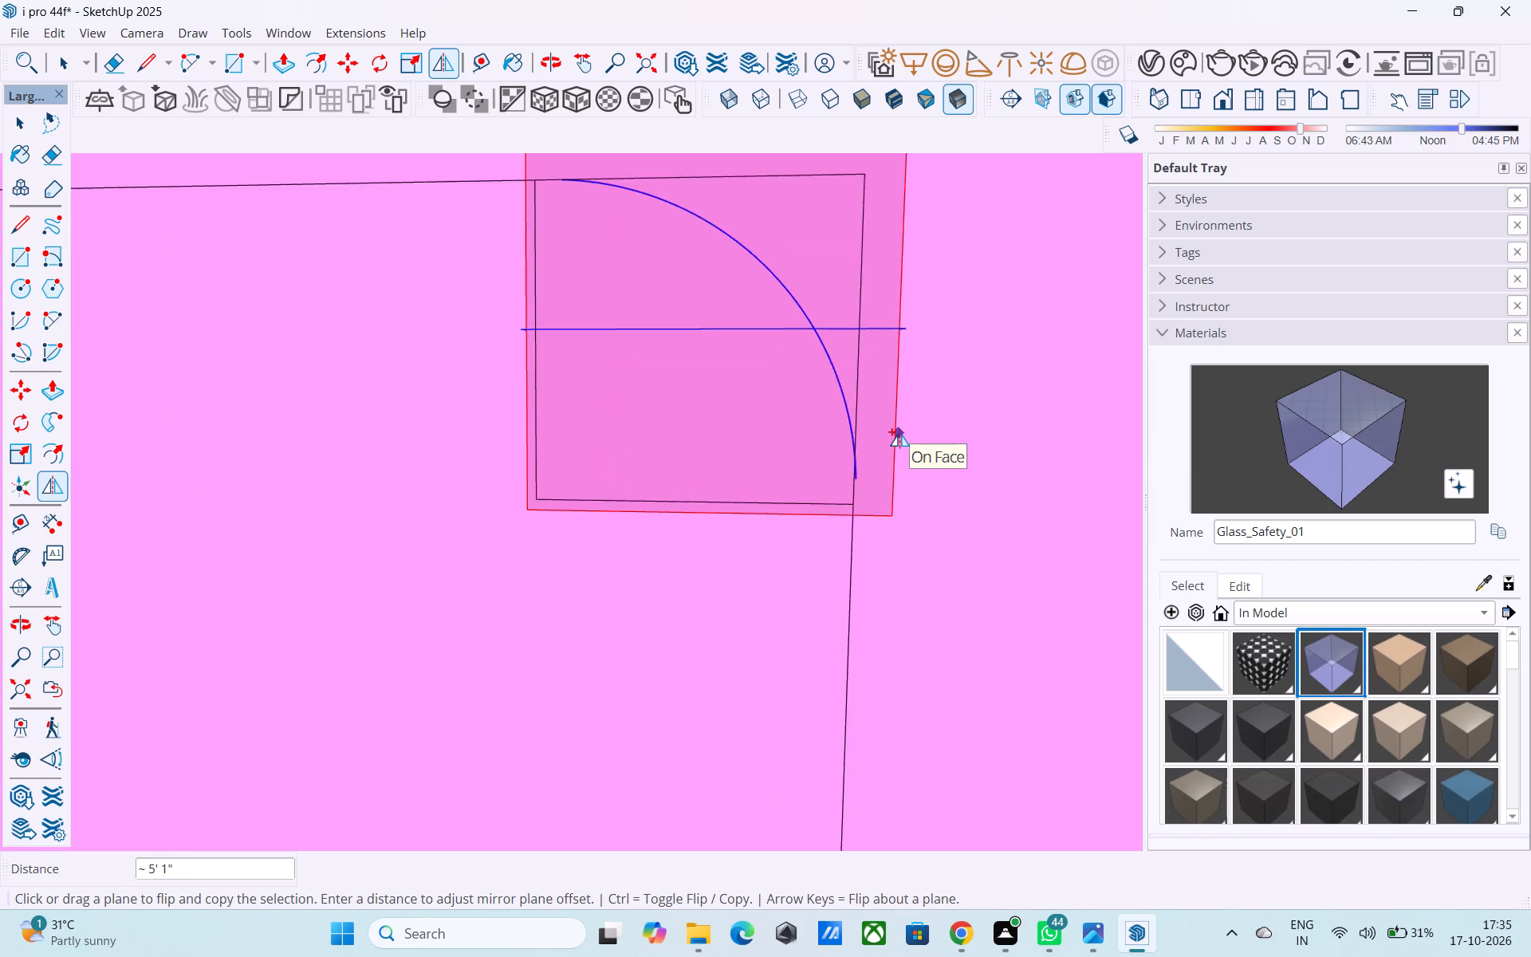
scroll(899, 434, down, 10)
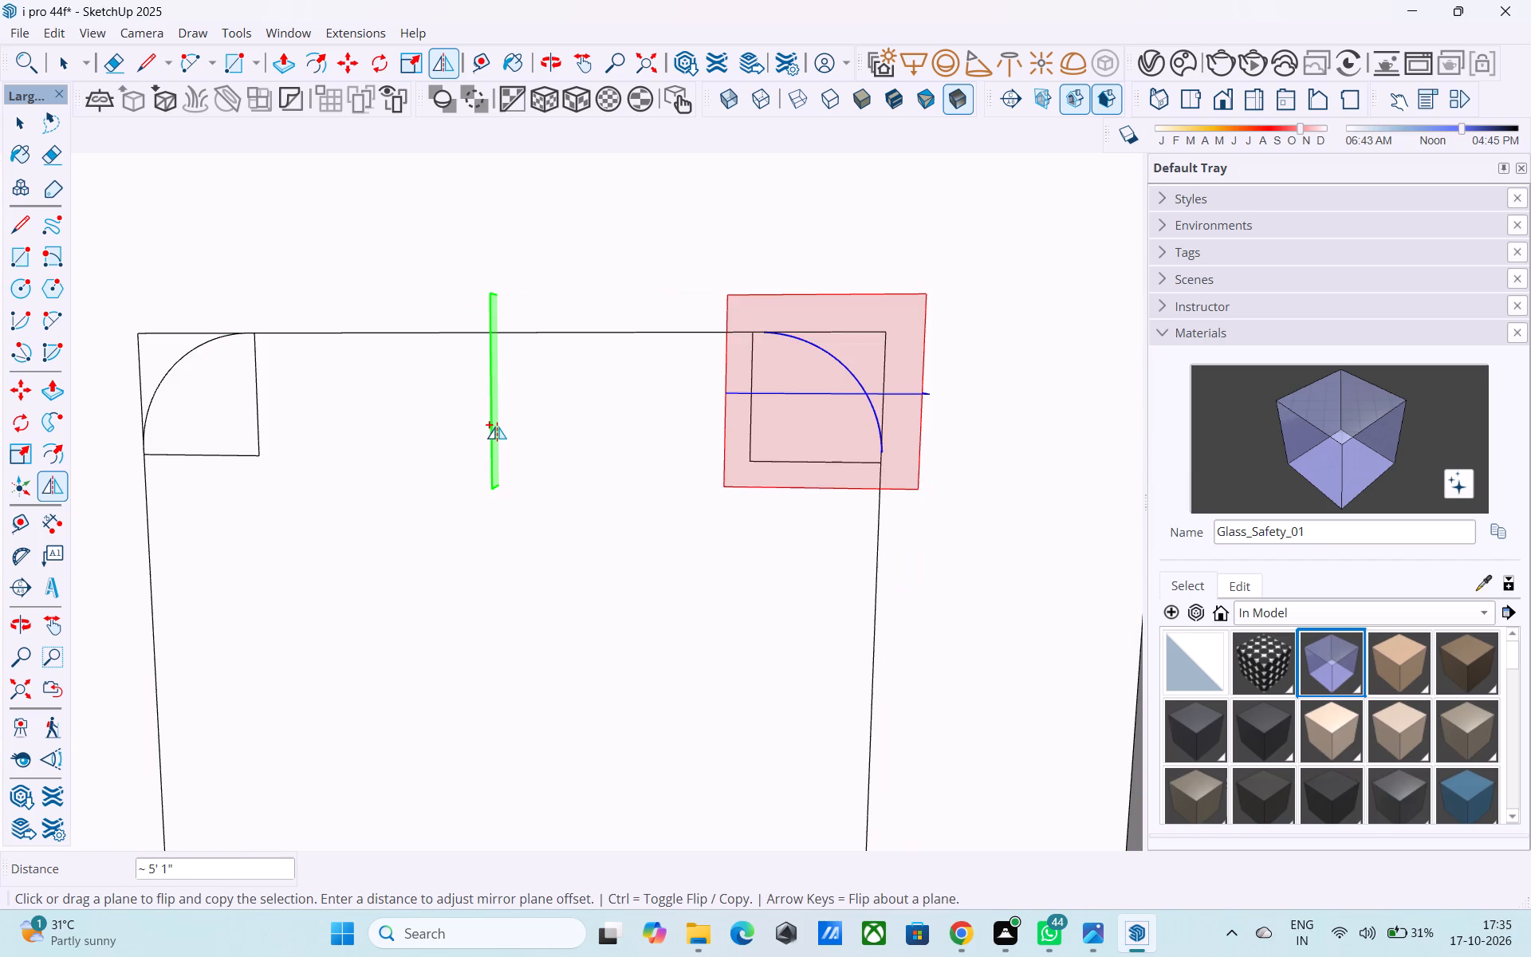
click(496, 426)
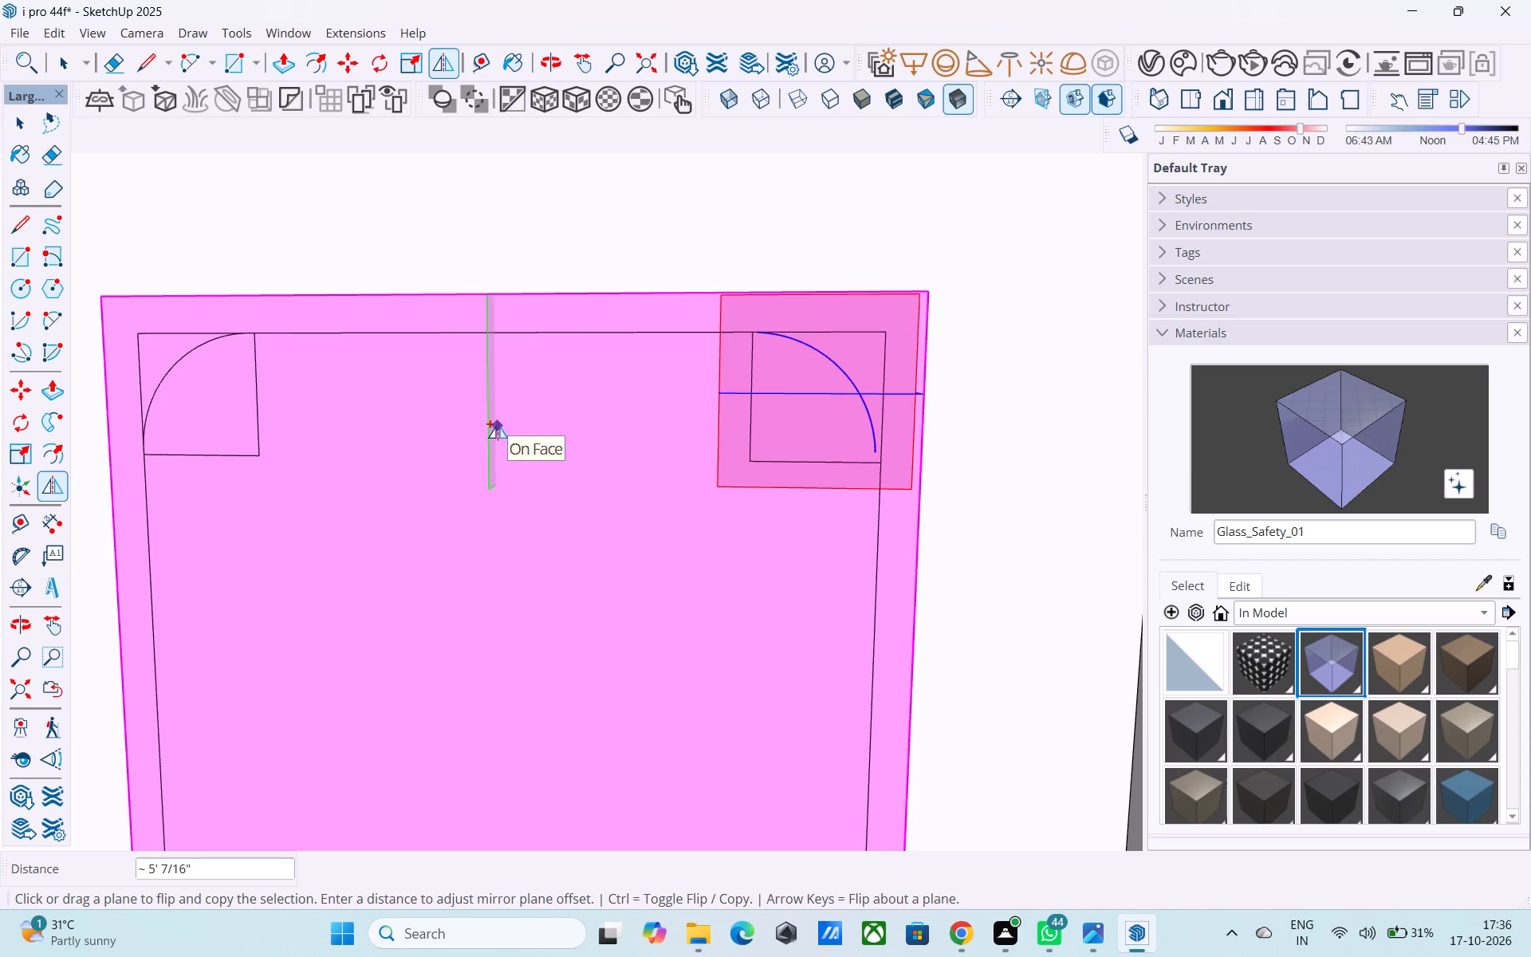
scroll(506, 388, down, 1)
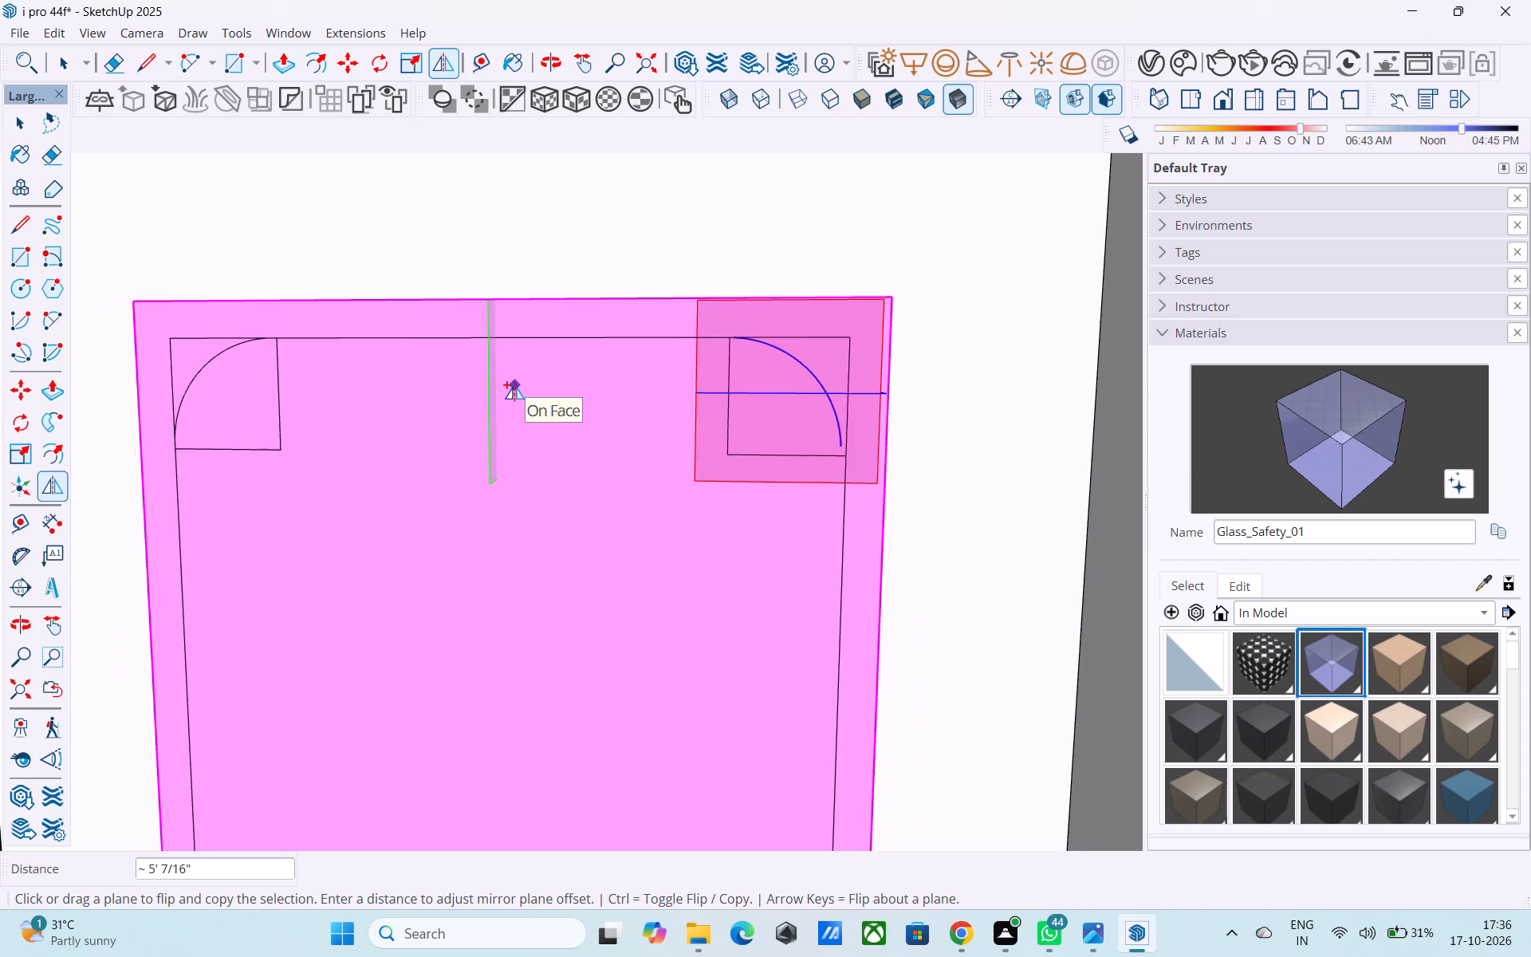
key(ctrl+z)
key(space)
Draw a rounding arc between the upper-right square's opposite corners on the left upper wall, with a bulge of about 7 5/16".
scroll(518, 368, down, 3)
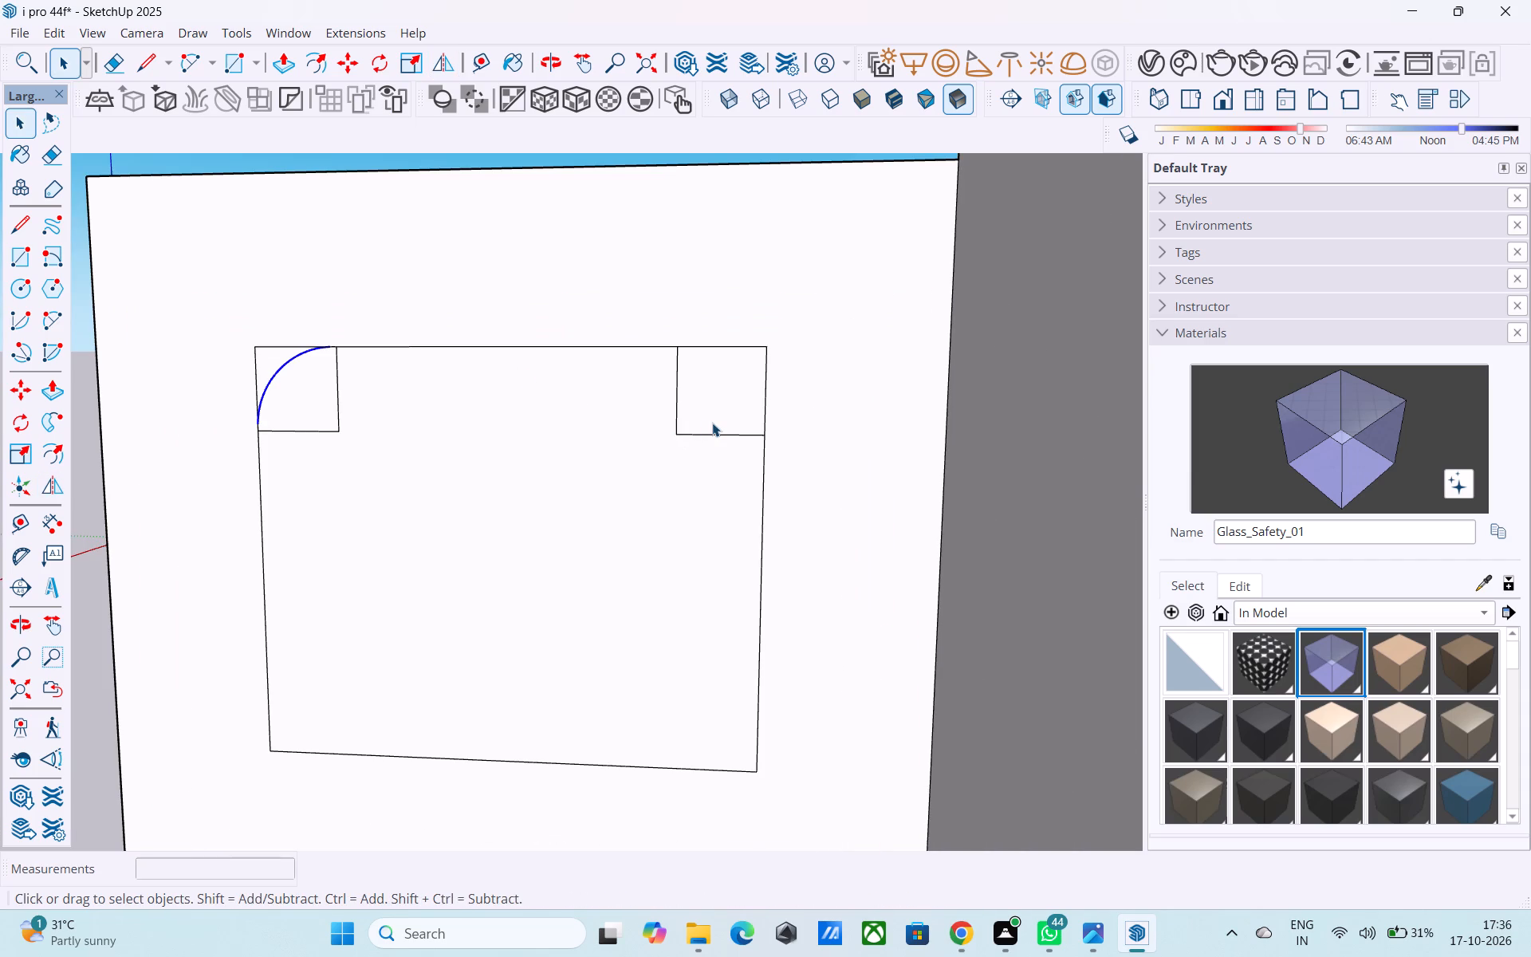
key(a)
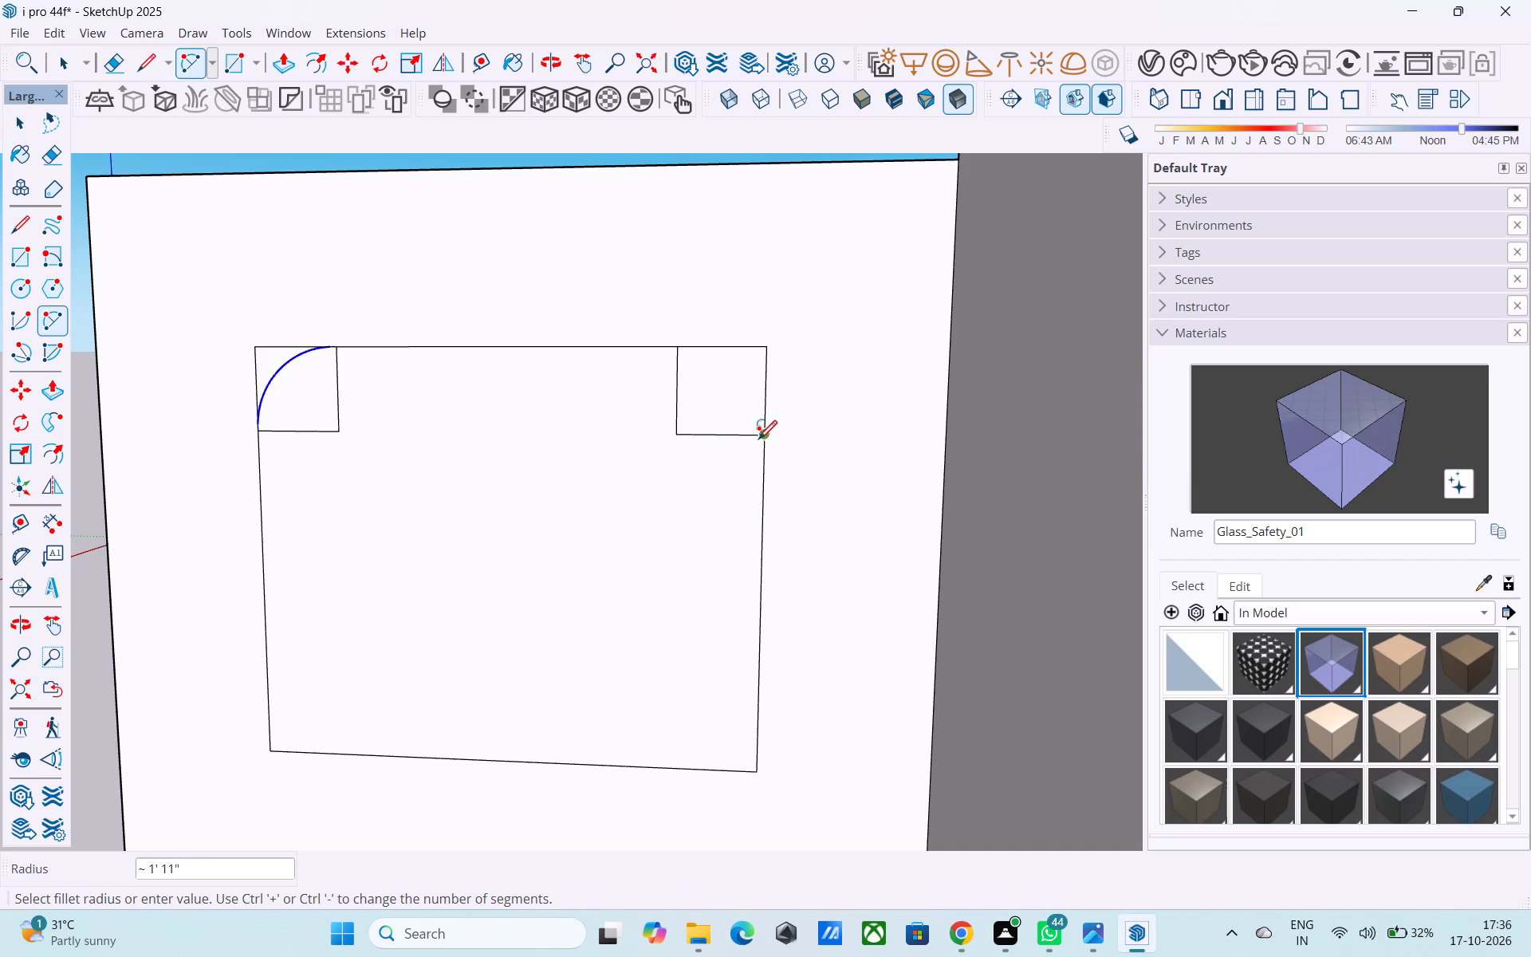
click(765, 442)
click(677, 350)
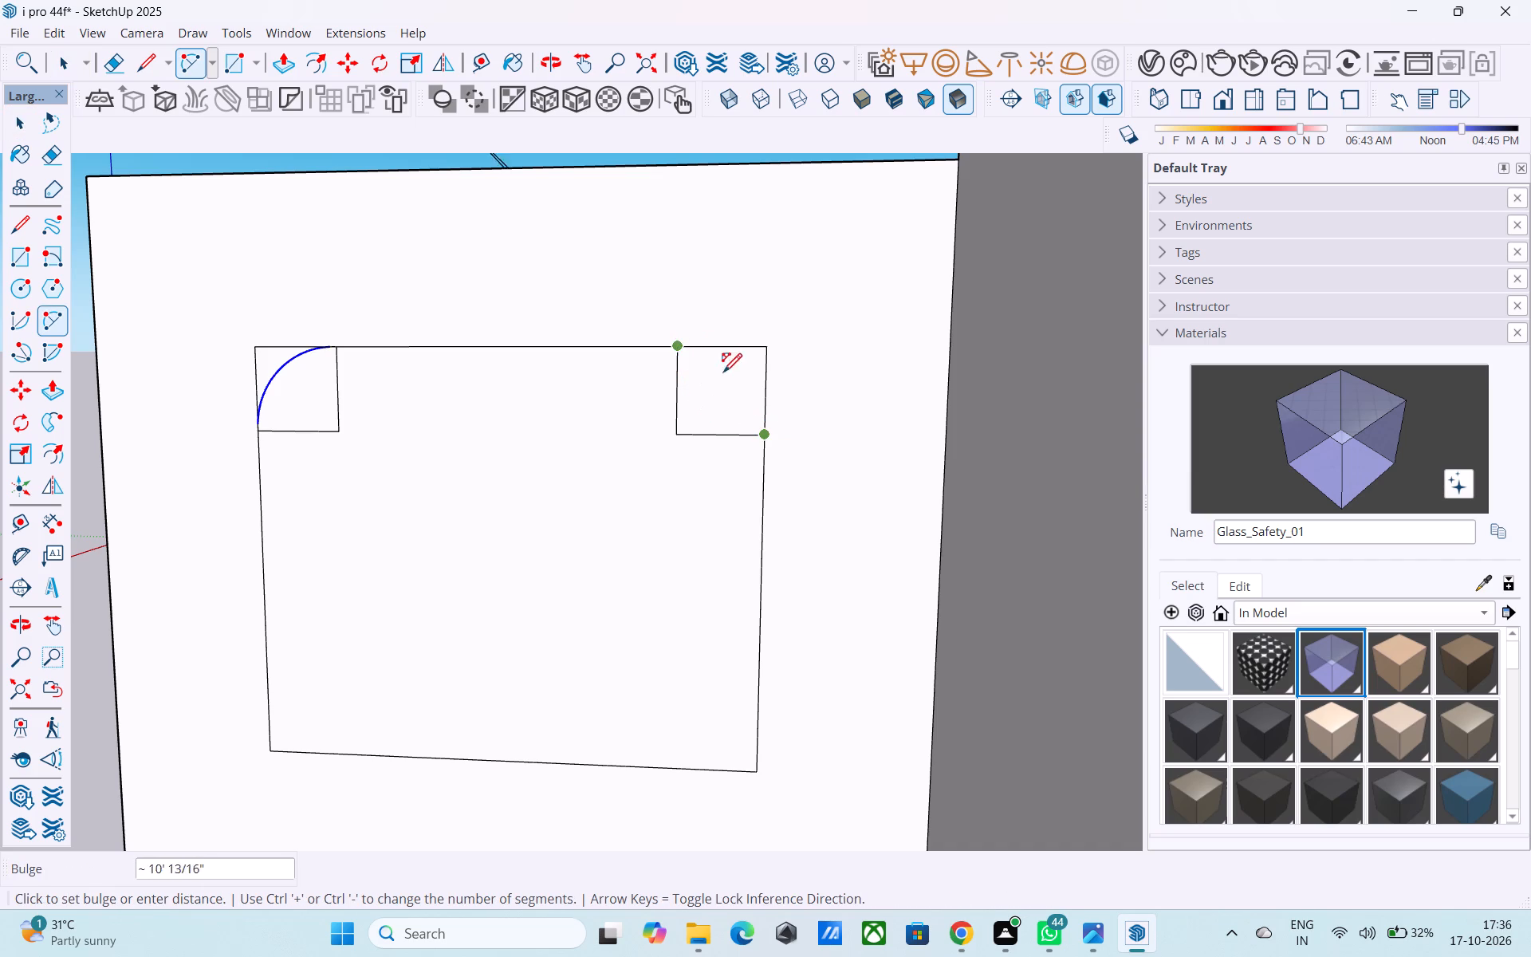
scroll(750, 363, up, 6)
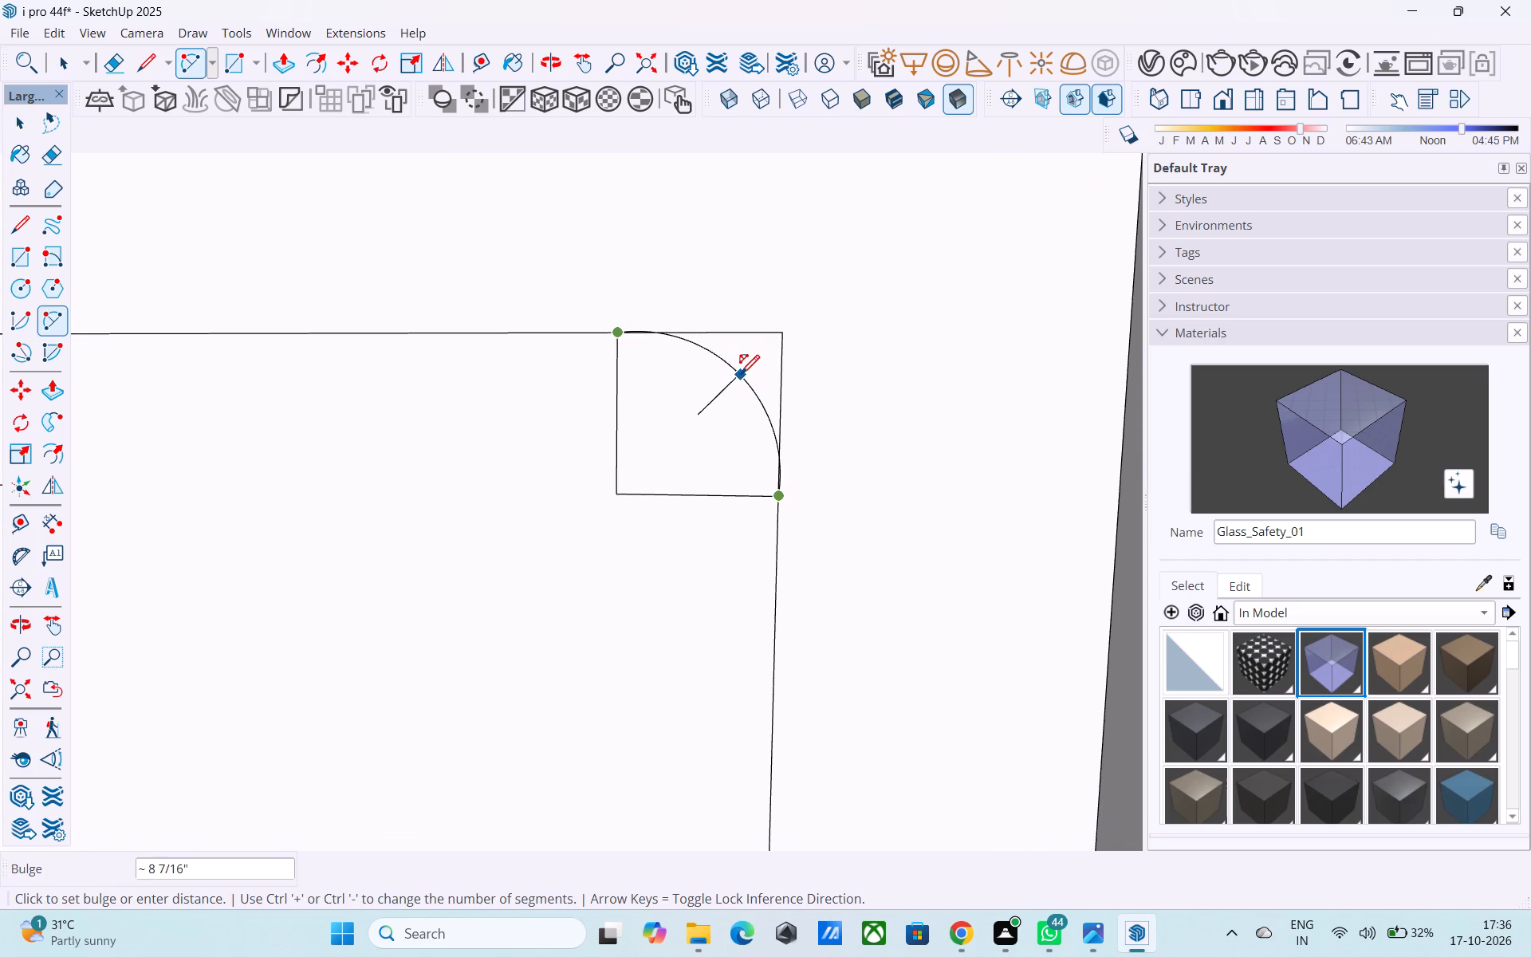
middle_drag(742, 380, 861, 364)
scroll(852, 365, down, 3)
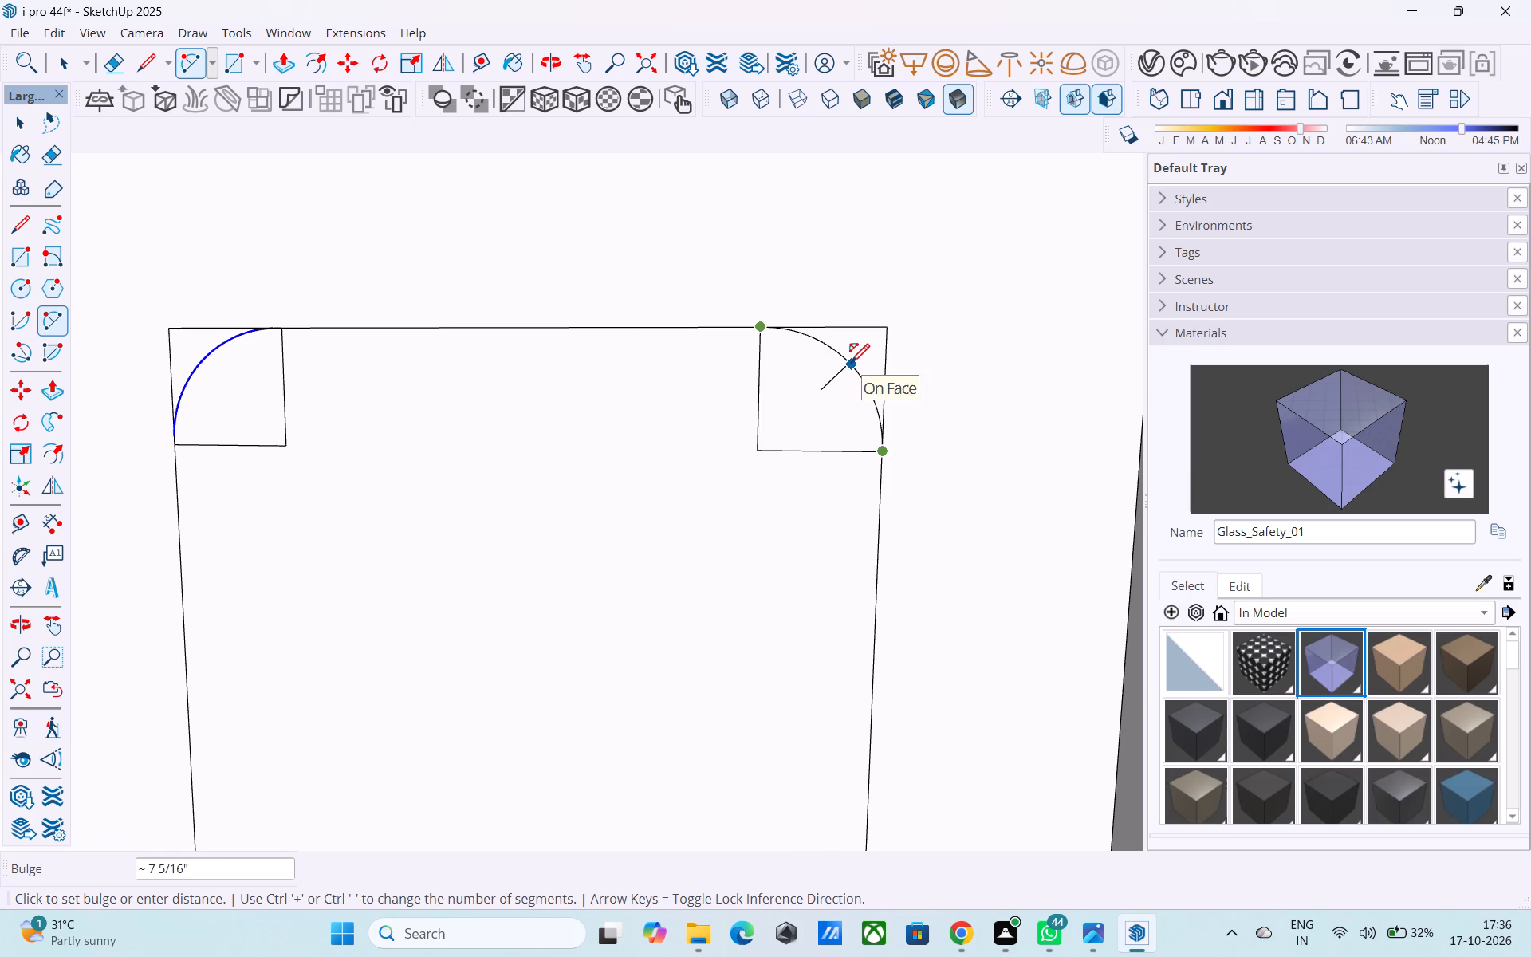
click(851, 364)
Erase the inner lines of both corner squares, leaving the rounding arcs within the left upper wall's window rectangle.
key(e)
drag(789, 415, 772, 439)
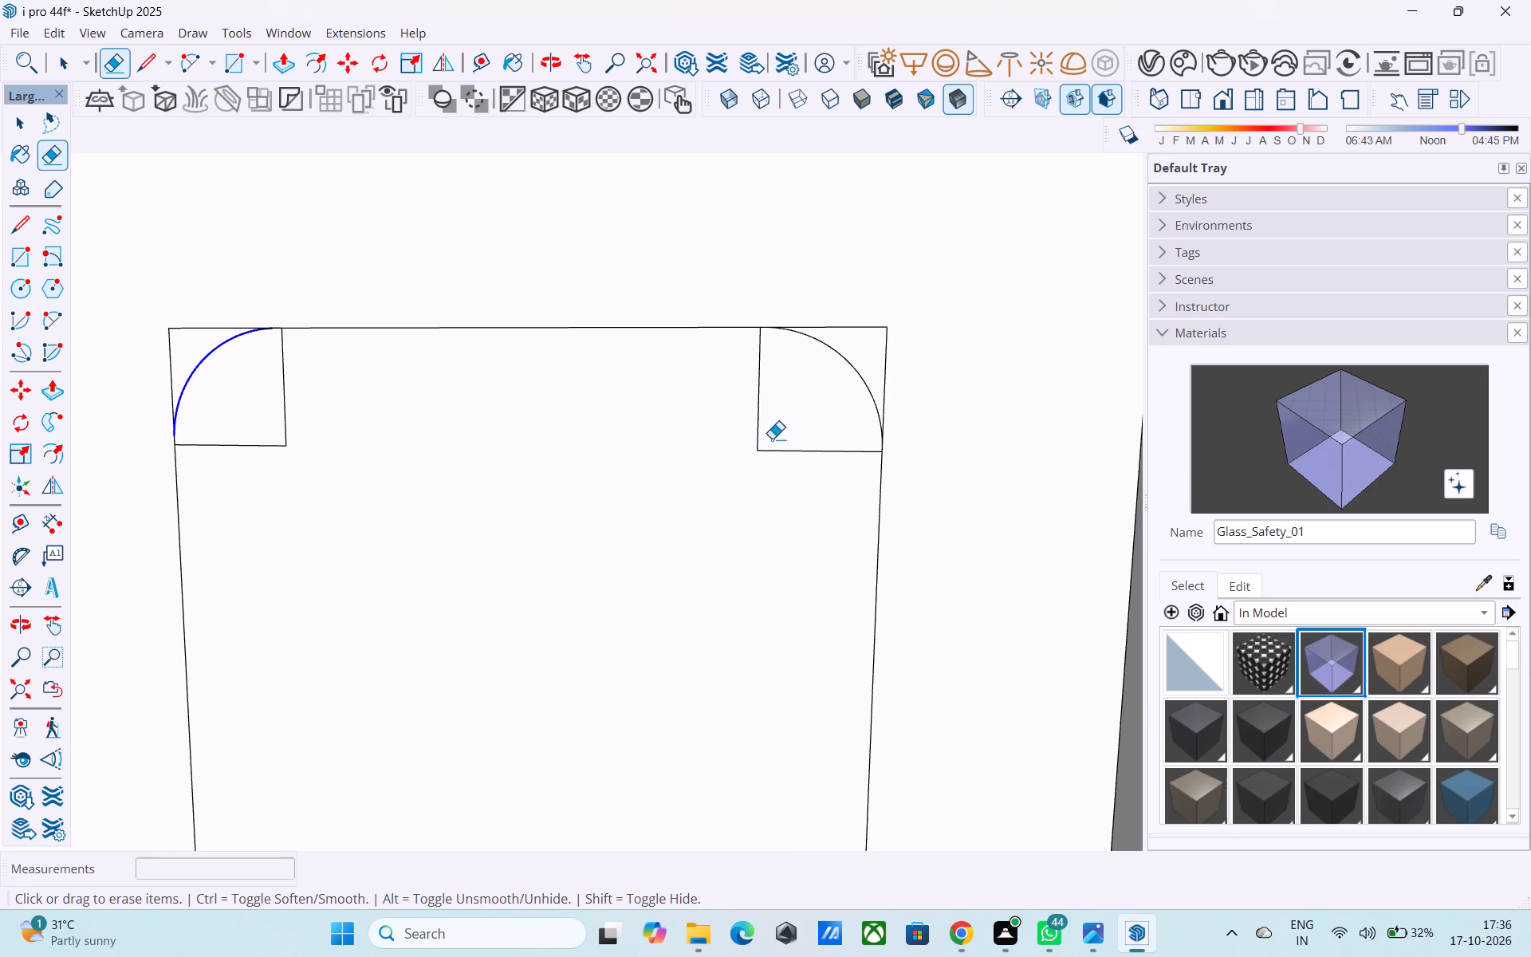
drag(772, 439, 749, 452)
drag(384, 449, 266, 444)
Push the round-cornered window face 6" through the left upper wall to cut the opening.
scroll(285, 461, down, 12)
middle_drag(334, 492, 398, 528)
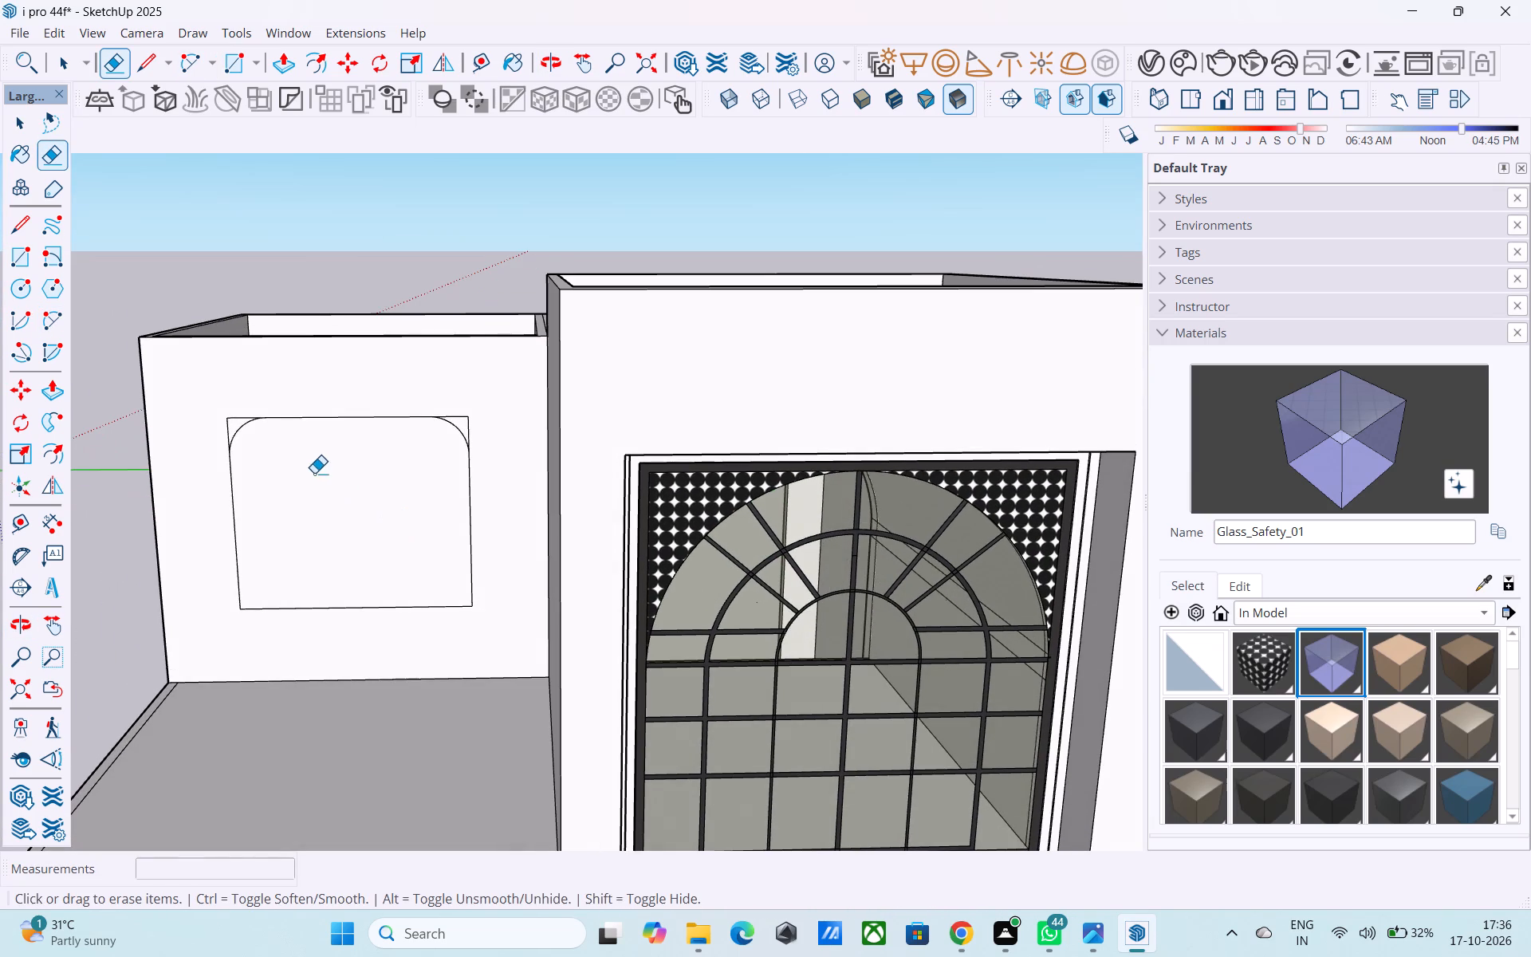
scroll(256, 446, up, 3)
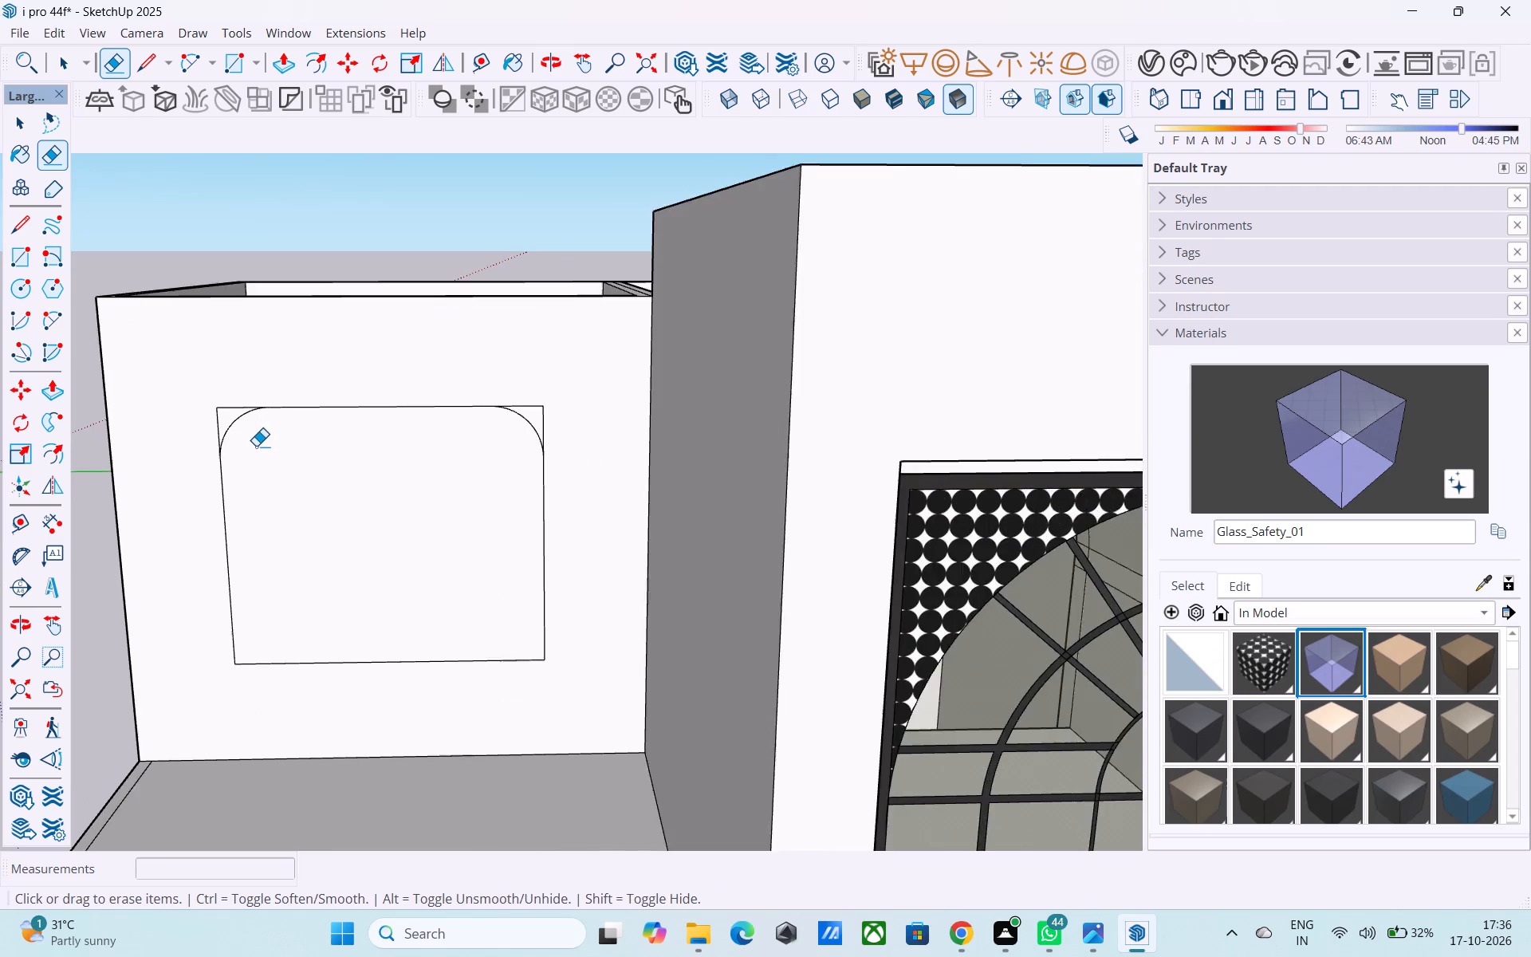
scroll(256, 446, up, 3)
key(space)
click(258, 448)
key(p)
click(332, 553)
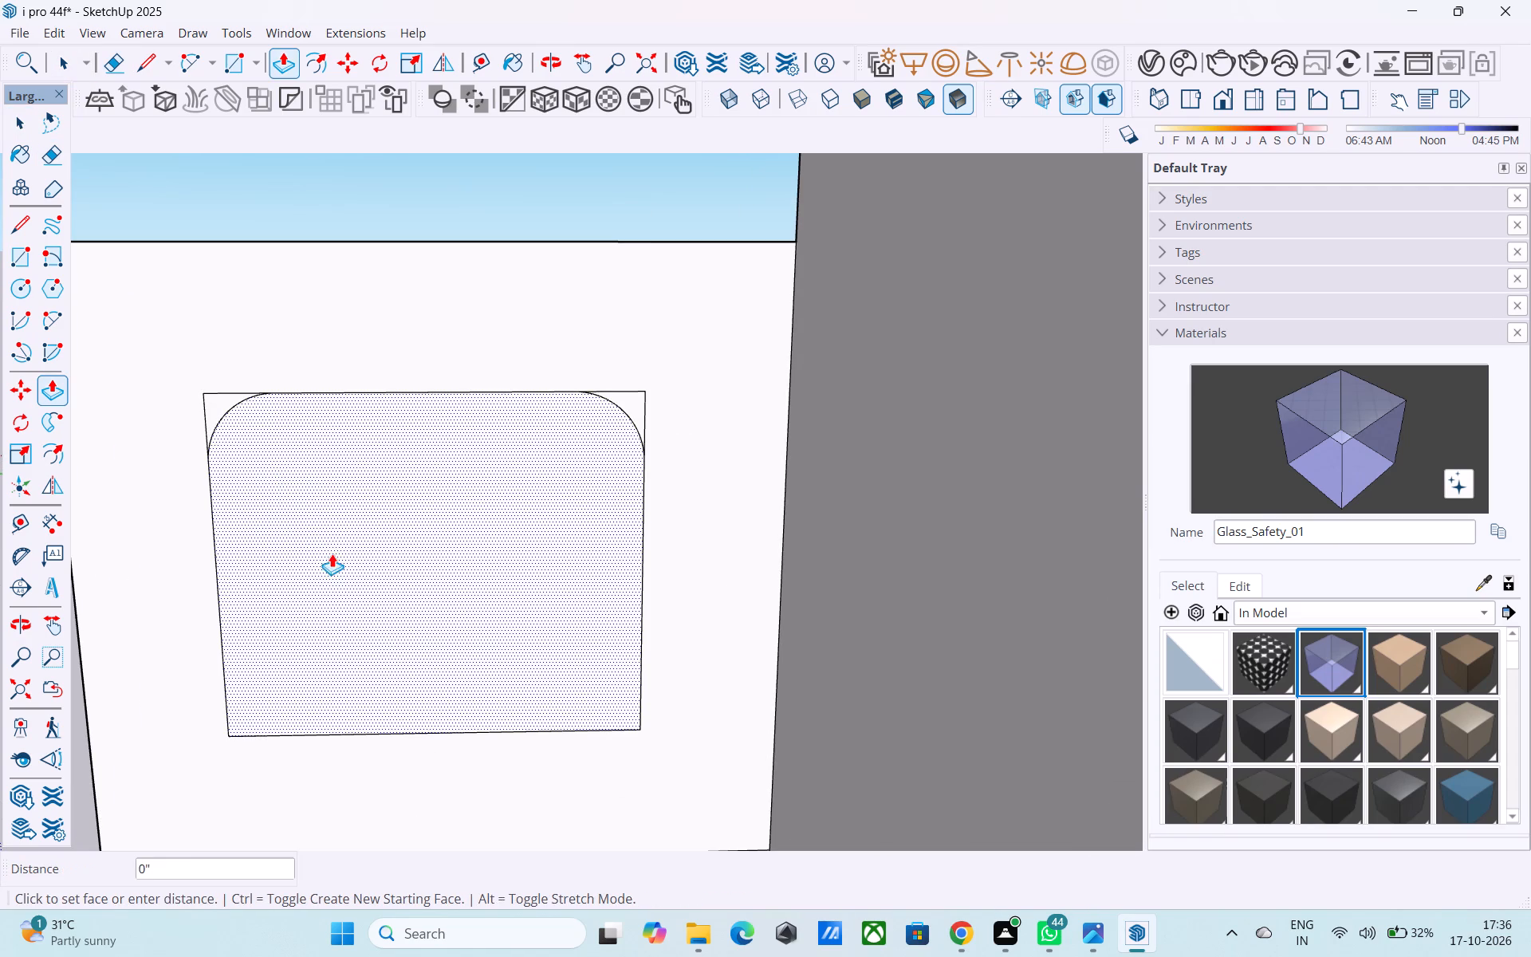
click(333, 515)
Erase the leftover straight corner edges outside the rounded top corners of the left upper wall's window opening.
middle_drag(360, 525, 623, 451)
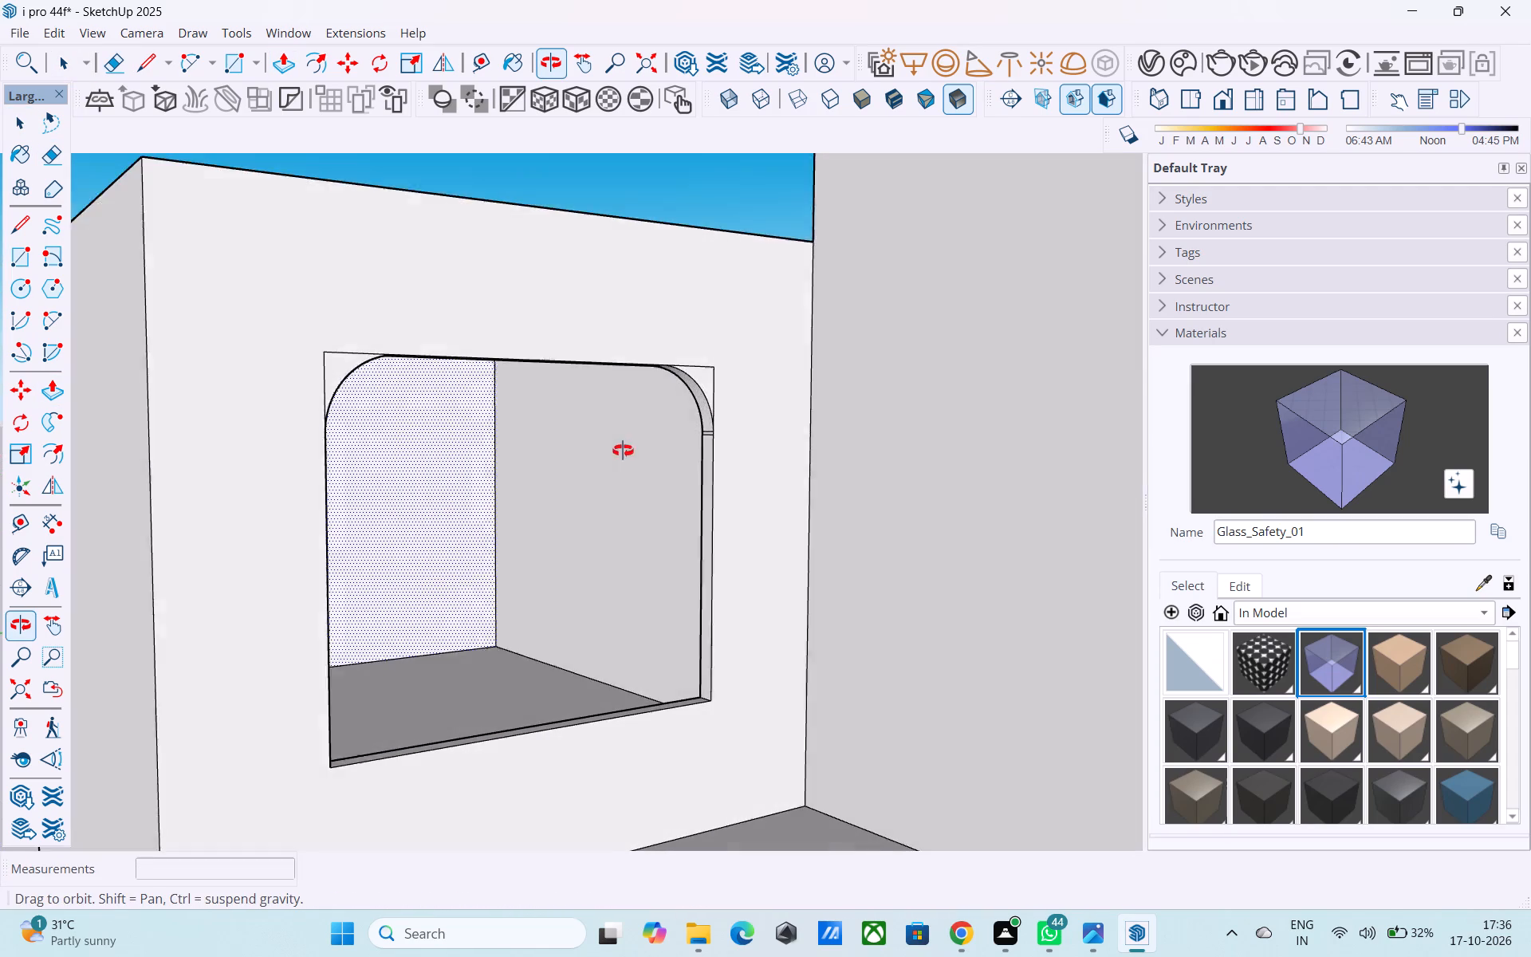
middle_drag(623, 451, 685, 437)
scroll(696, 424, down, 3)
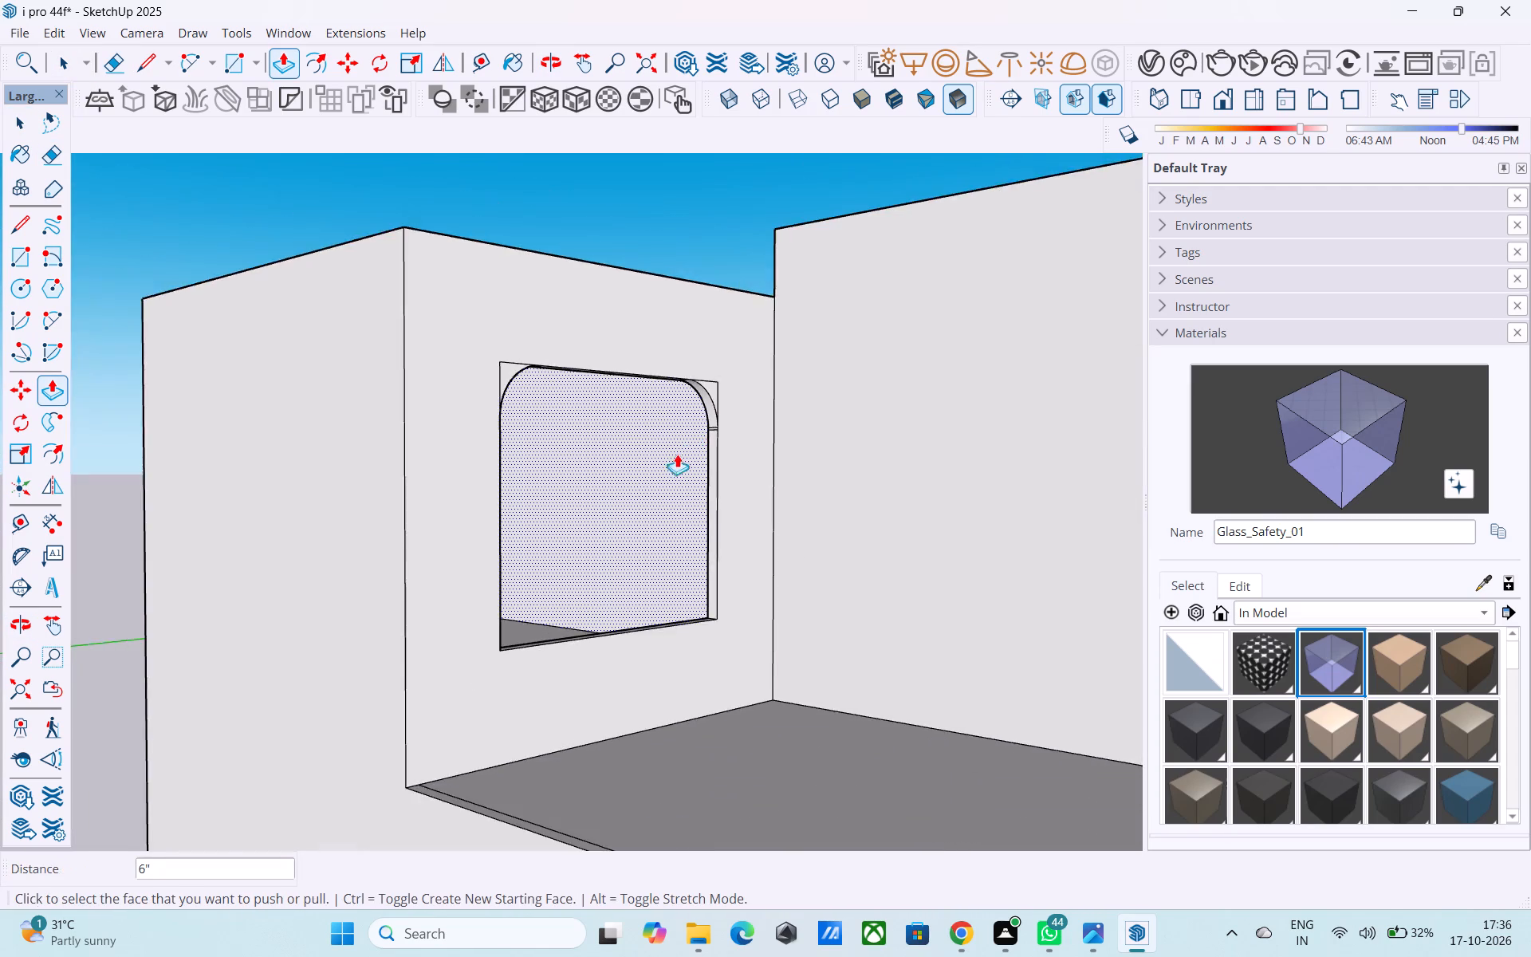
middle_drag(675, 455, 624, 495)
key(e)
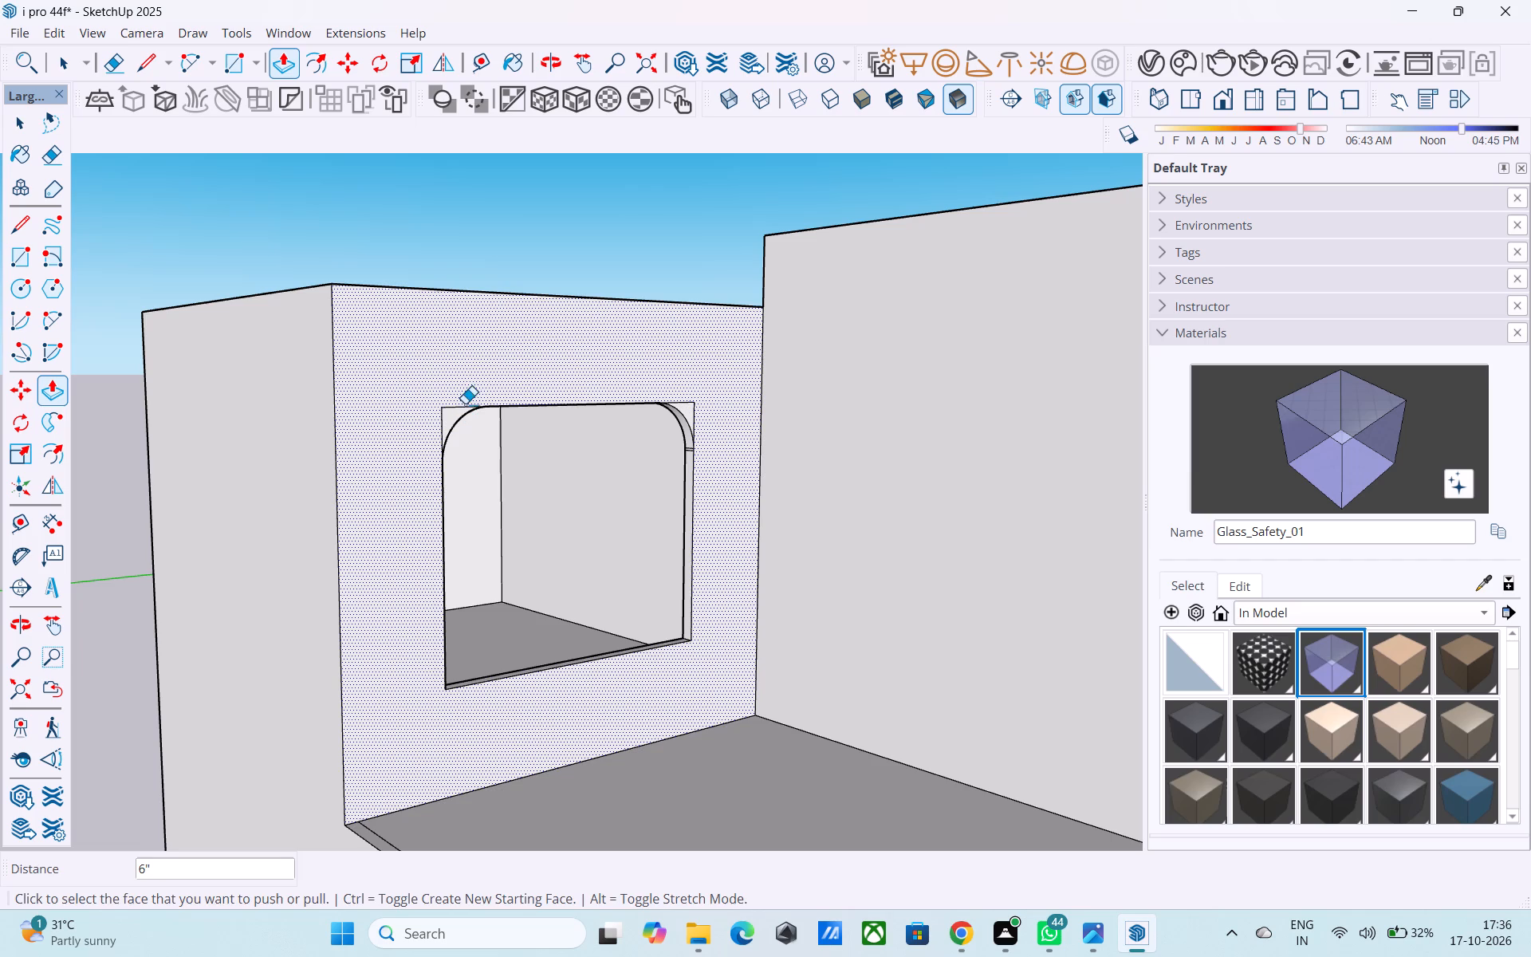
drag(463, 400, 442, 421)
drag(680, 398, 699, 415)
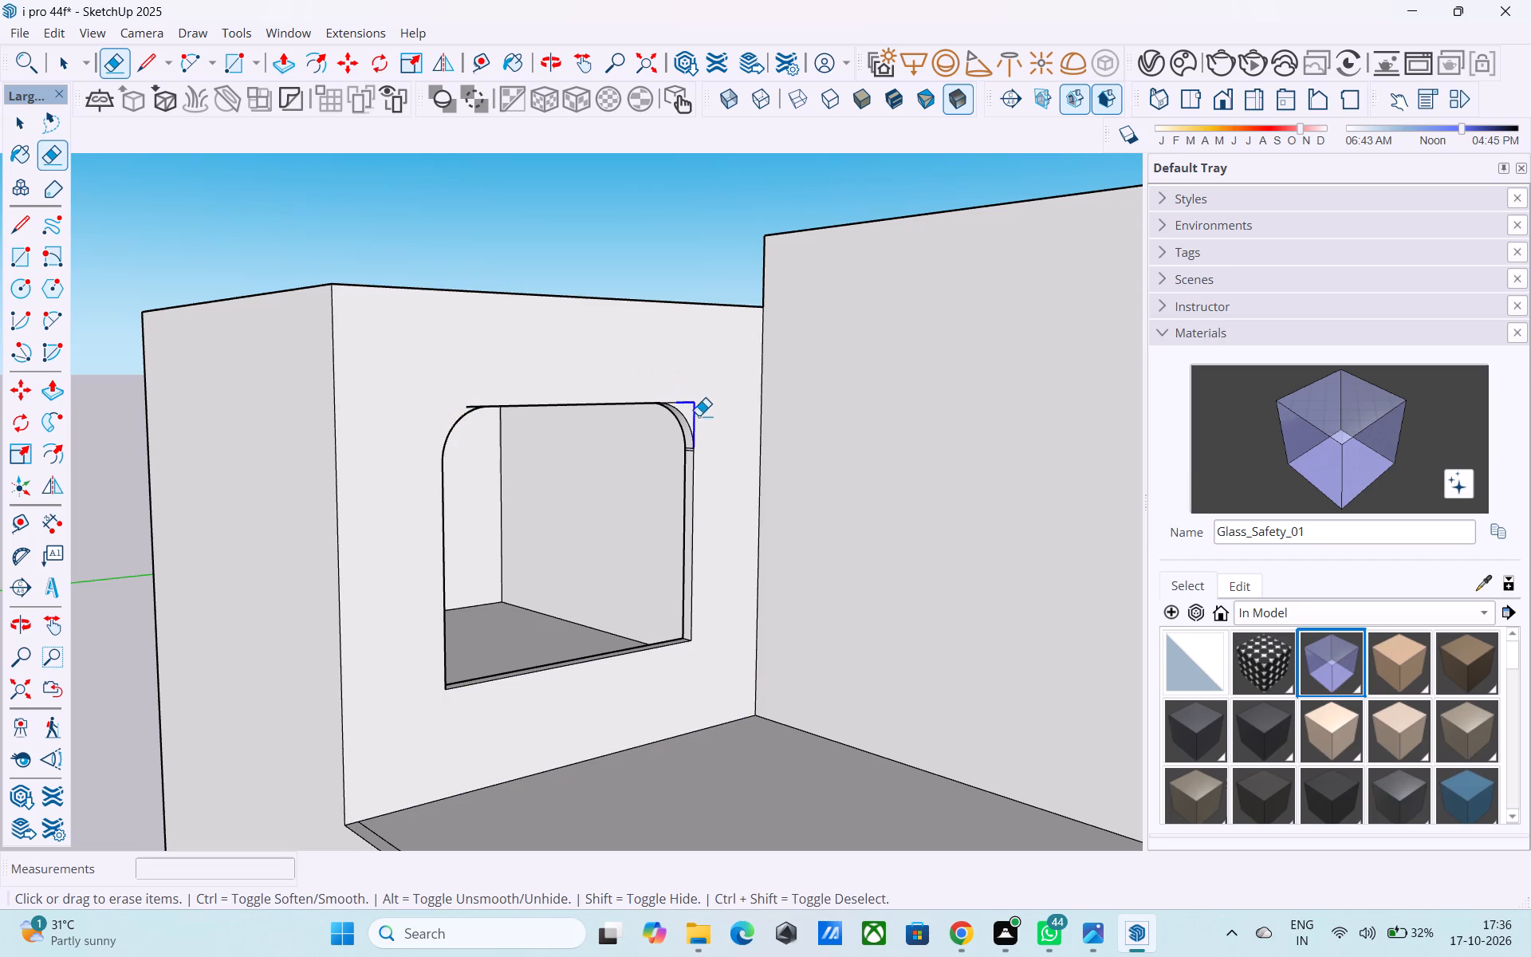
drag(699, 415, 703, 418)
drag(482, 400, 464, 410)
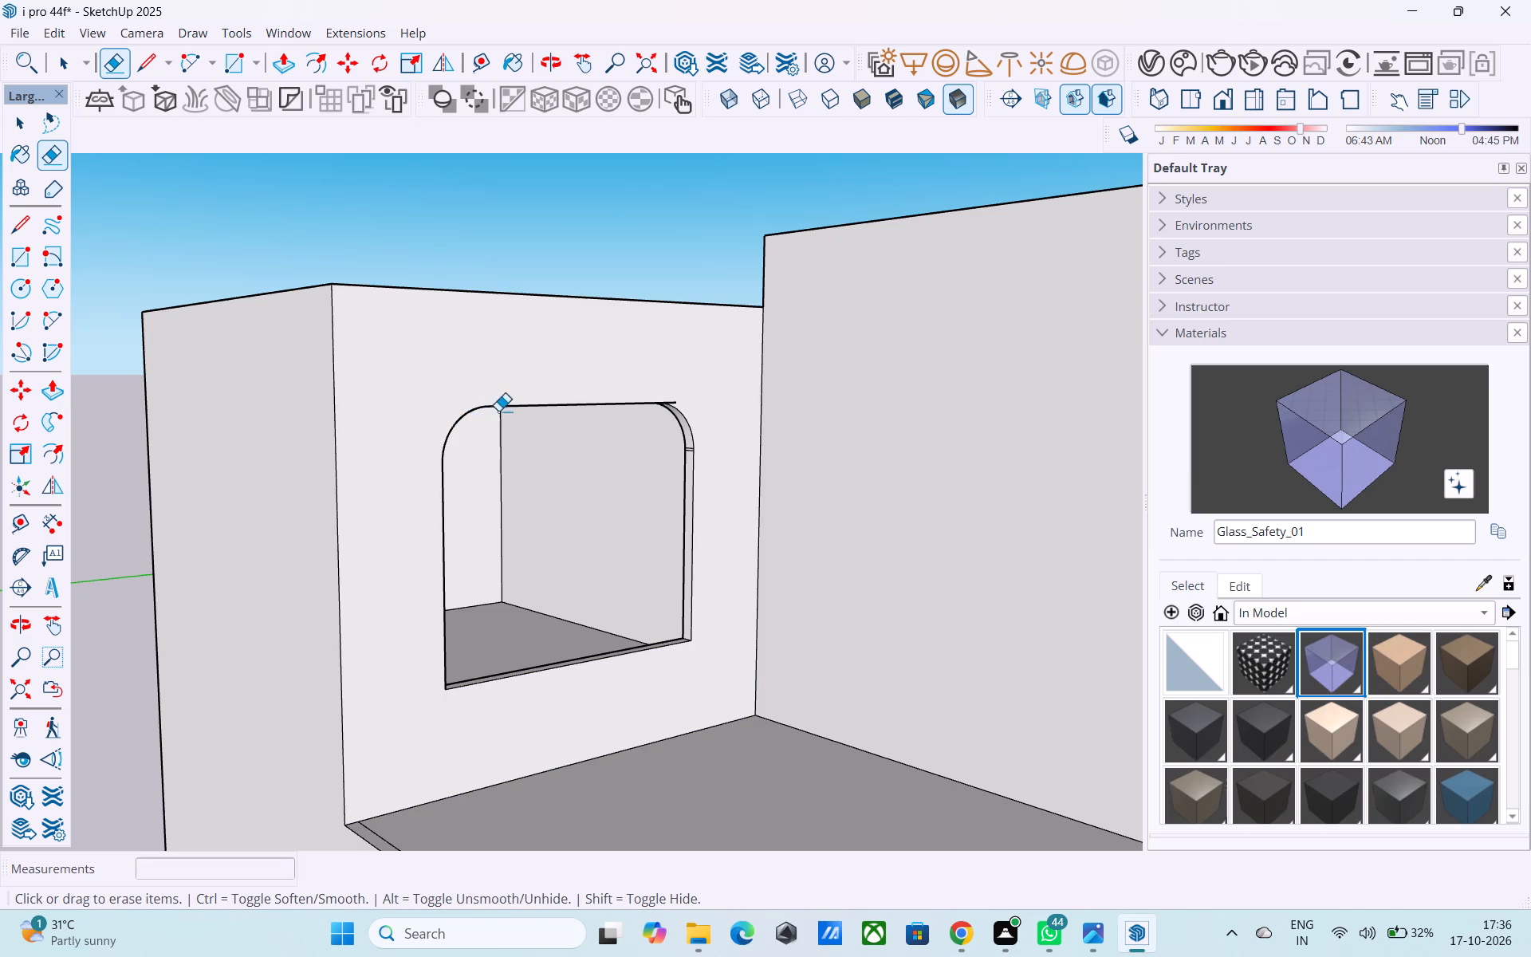
middle_drag(615, 397, 553, 392)
scroll(568, 396, up, 9)
drag(717, 411, 729, 411)
key(ctrl+z)
click(715, 407)
scroll(718, 406, down, 3)
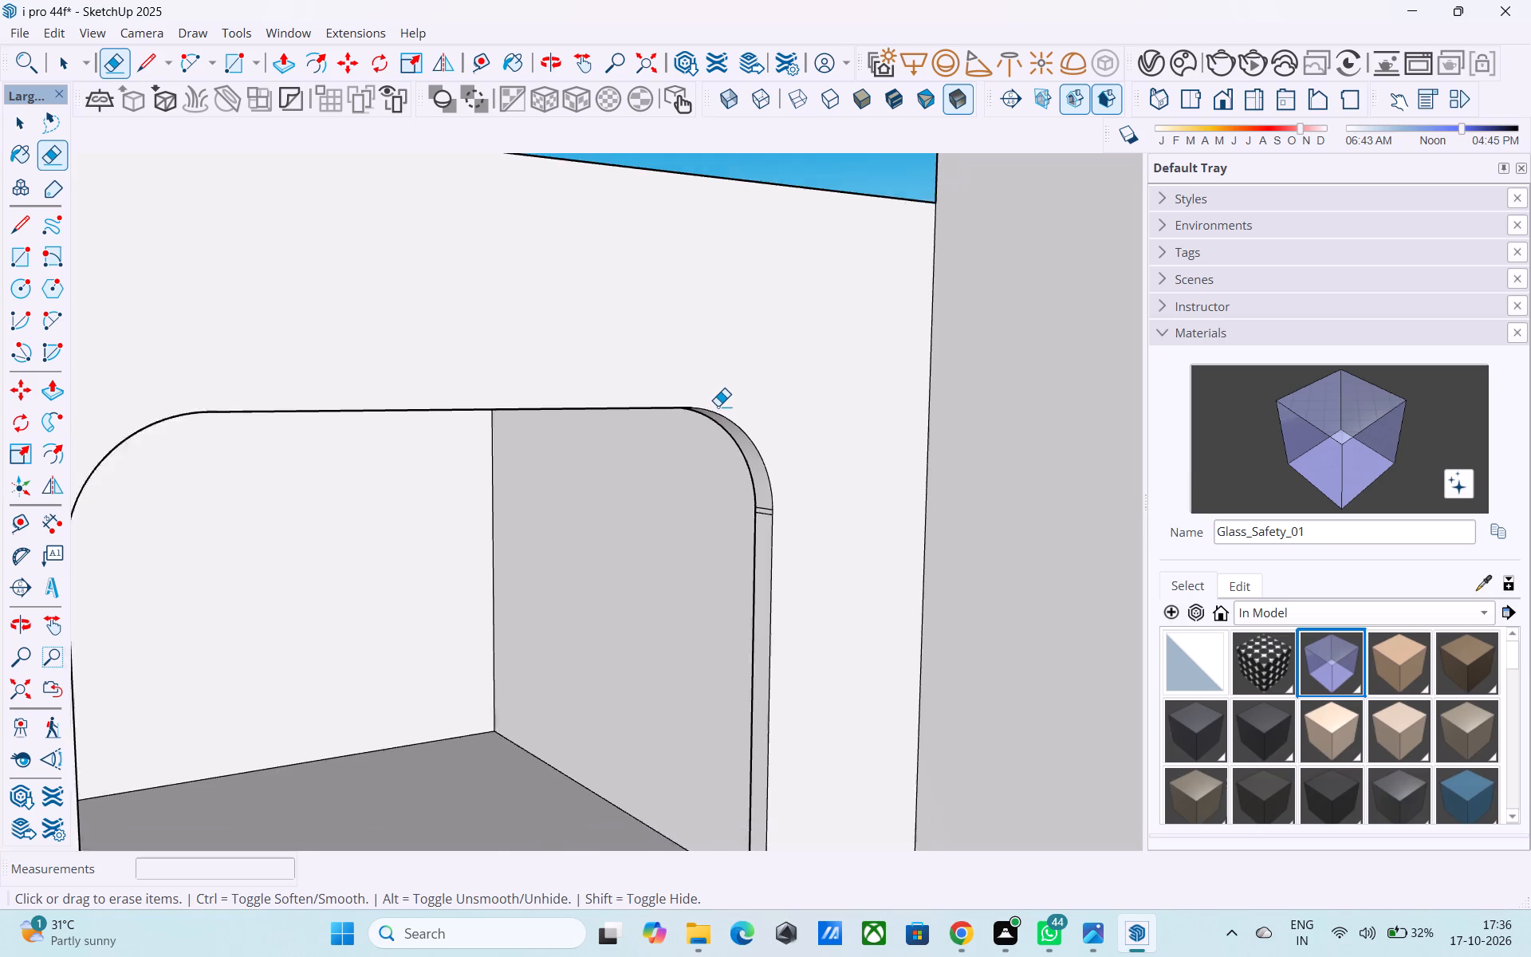
Draw a 2' square with lines in the upper-left corner of the right upper wall's window rectangle.
scroll(718, 406, down, 9)
middle_drag(723, 439, 556, 585)
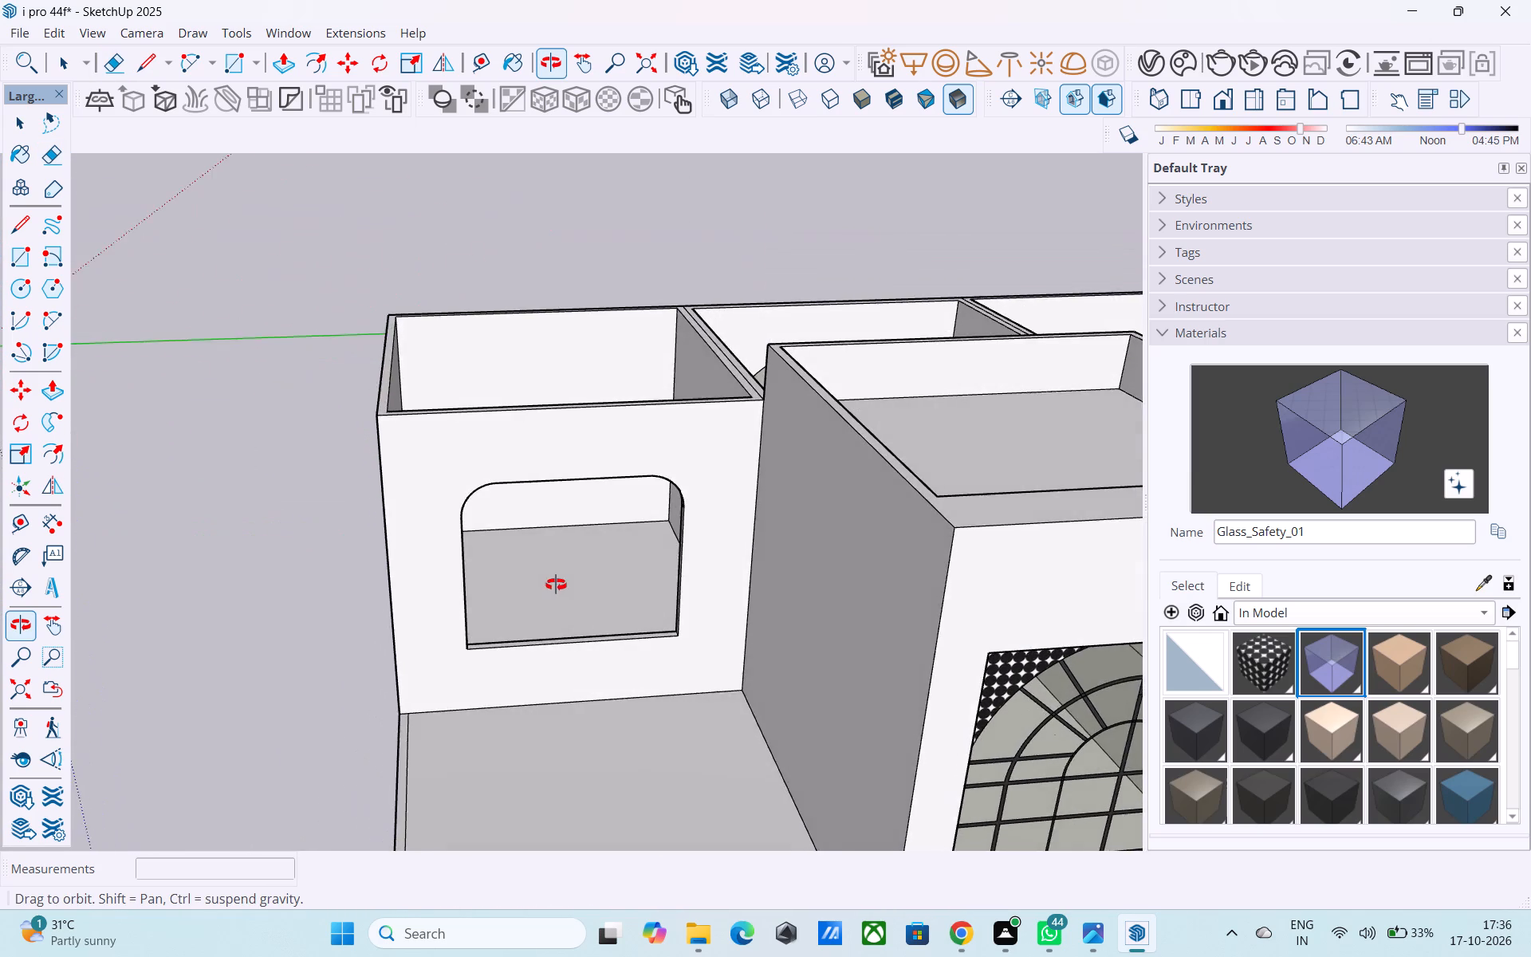
middle_drag(556, 585, 636, 569)
middle_drag(668, 601, 461, 543)
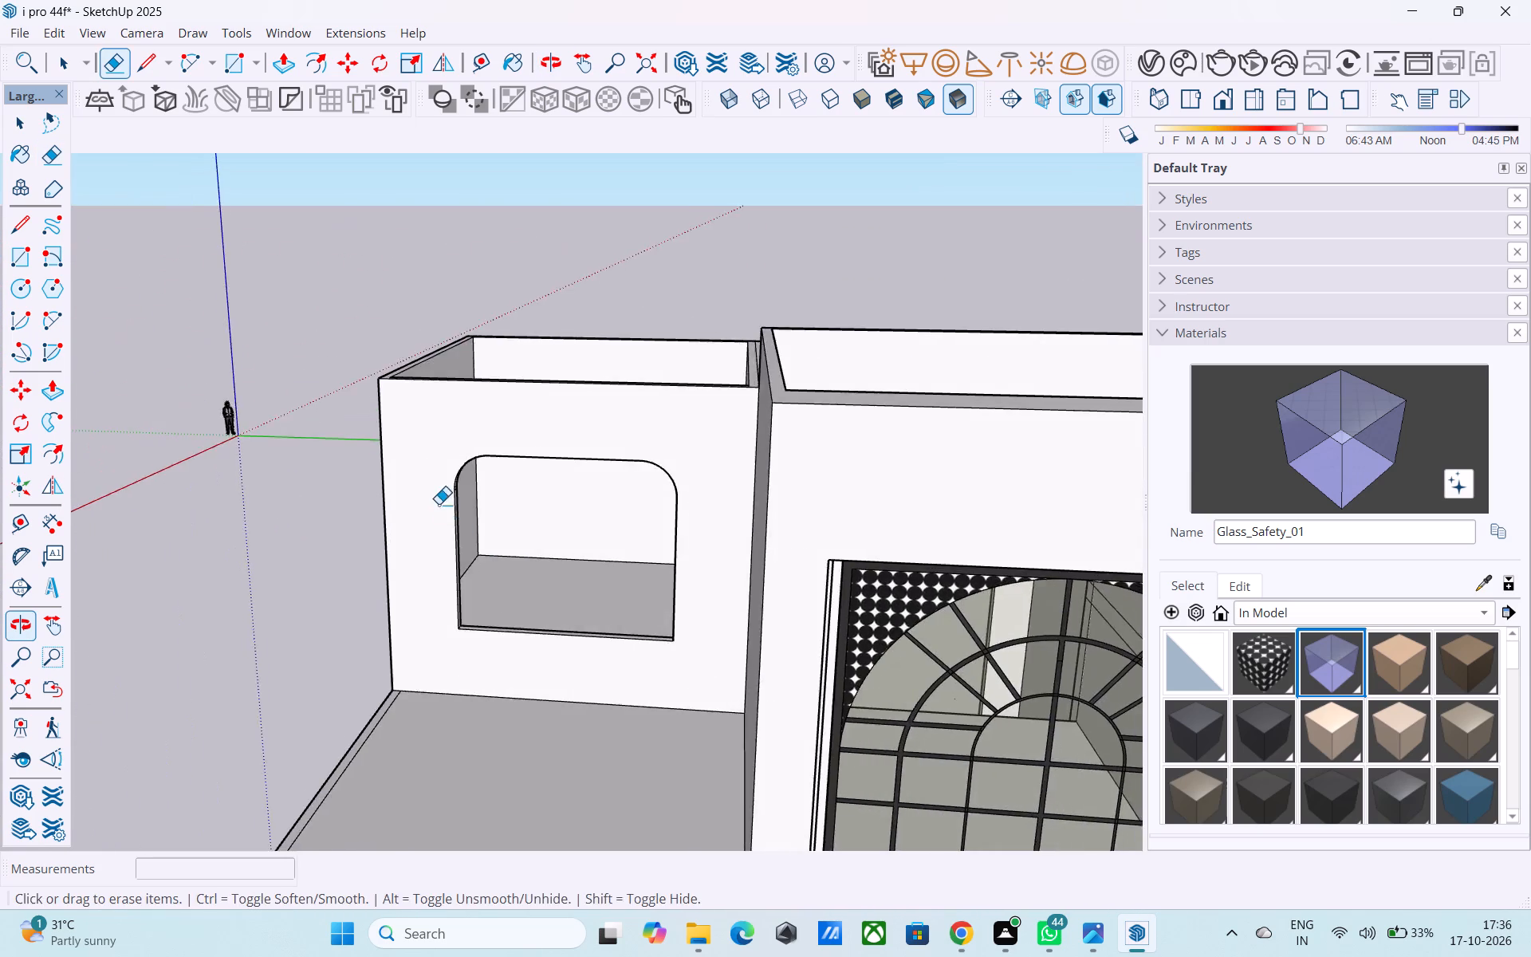
scroll(439, 504, down, 5)
middle_drag(510, 569, 561, 485)
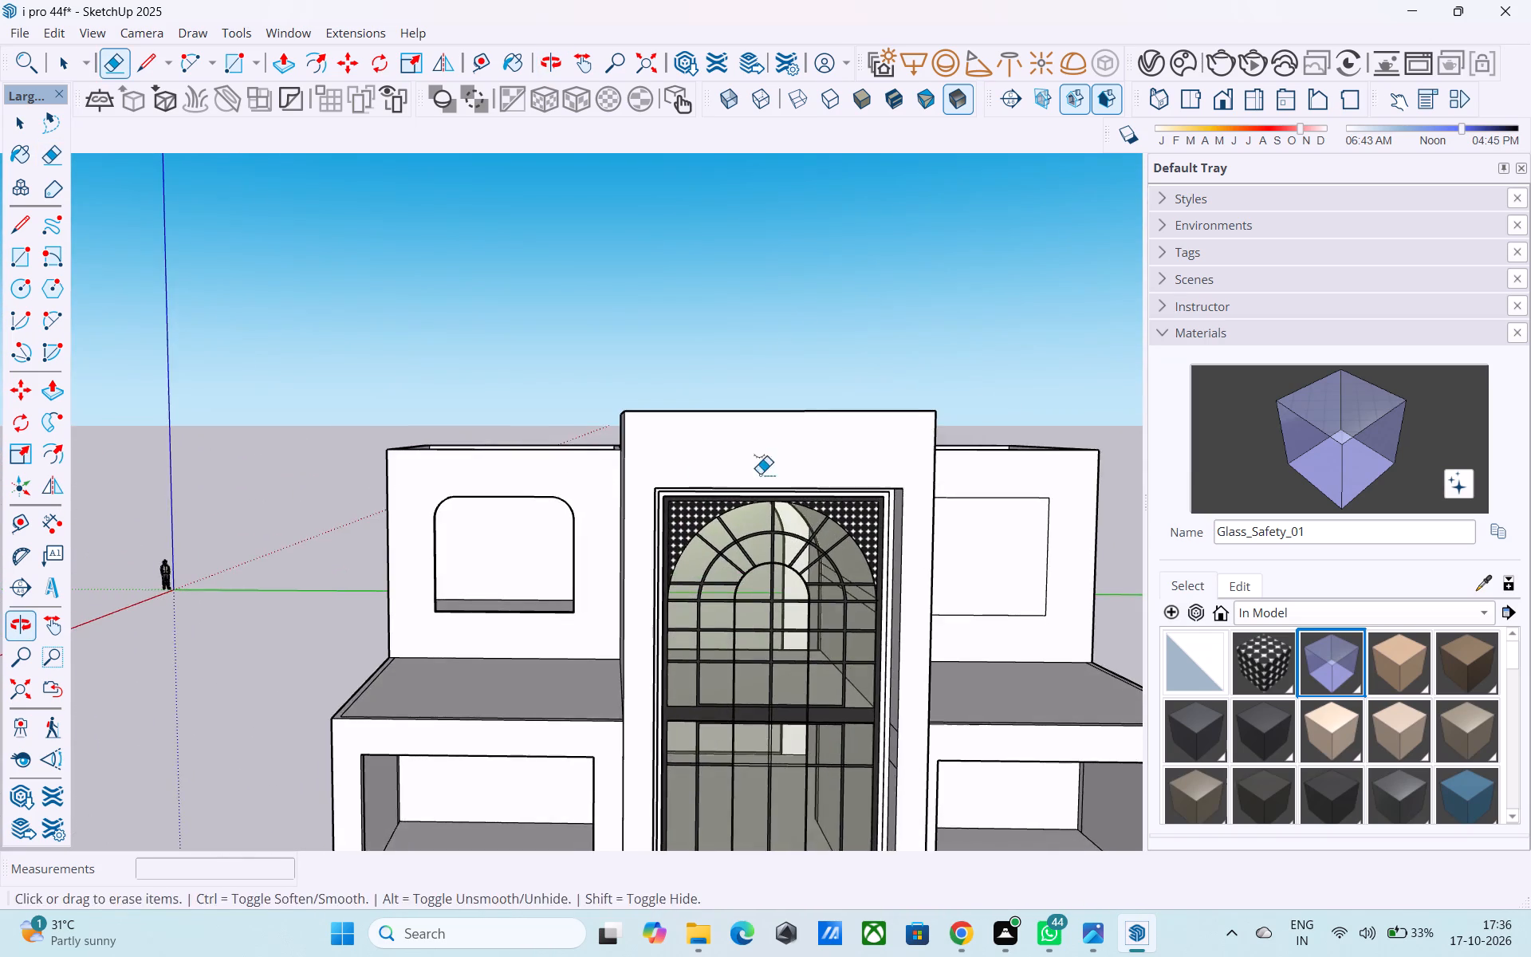
shift+middle_drag(760, 474, 582, 499)
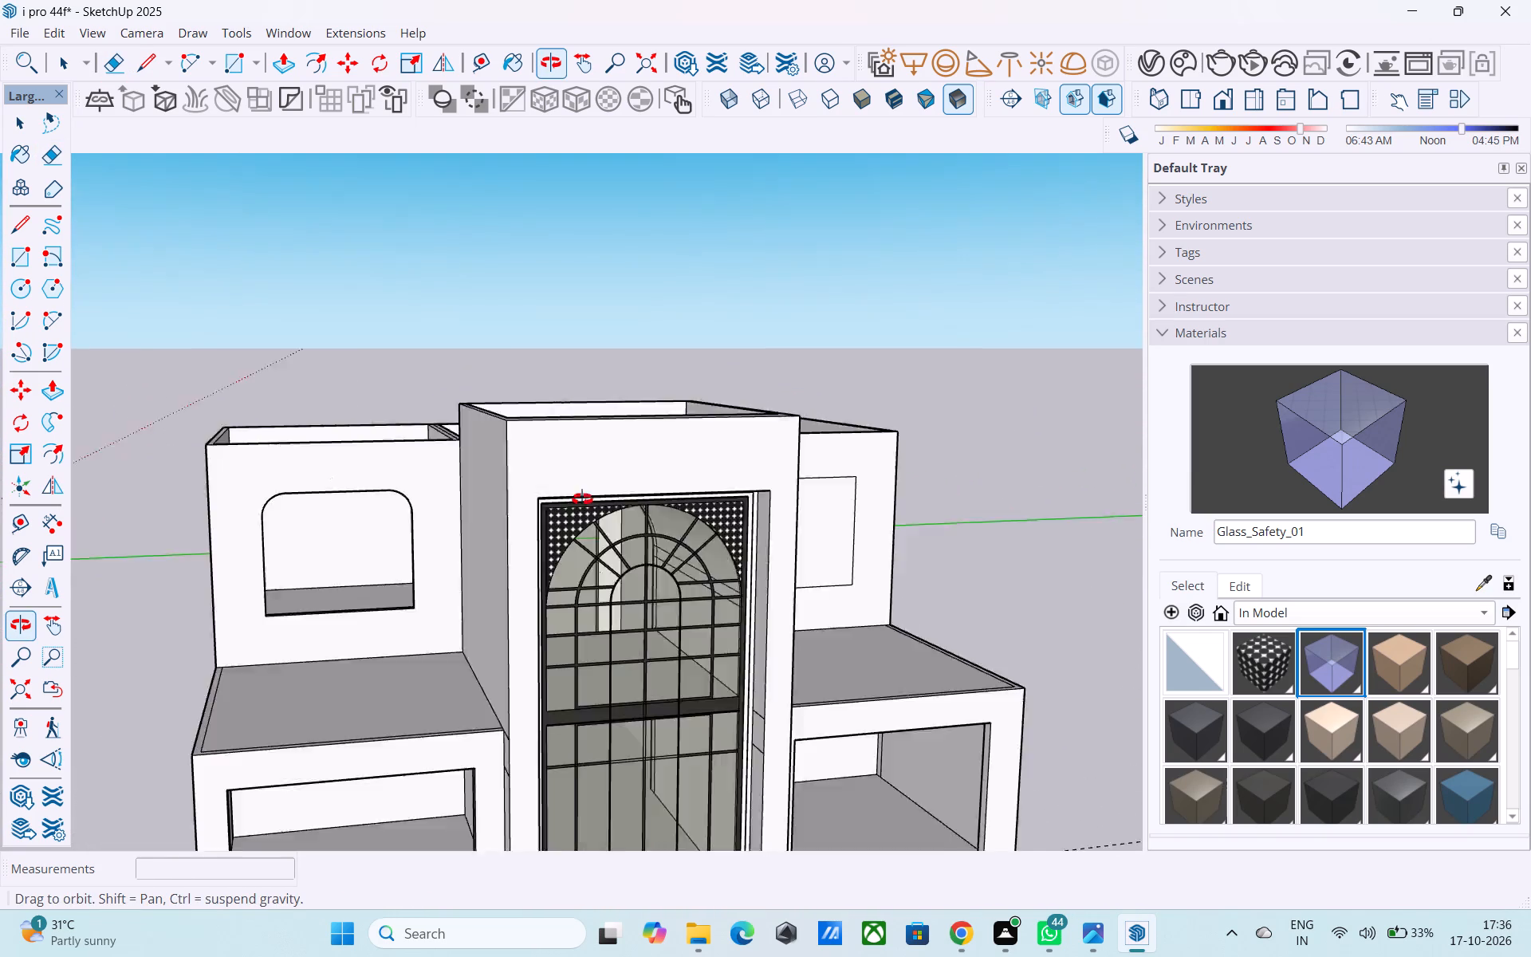
shift+middle_drag(582, 499, 328, 502)
shift+middle_drag(590, 510, 651, 502)
scroll(640, 498, up, 3)
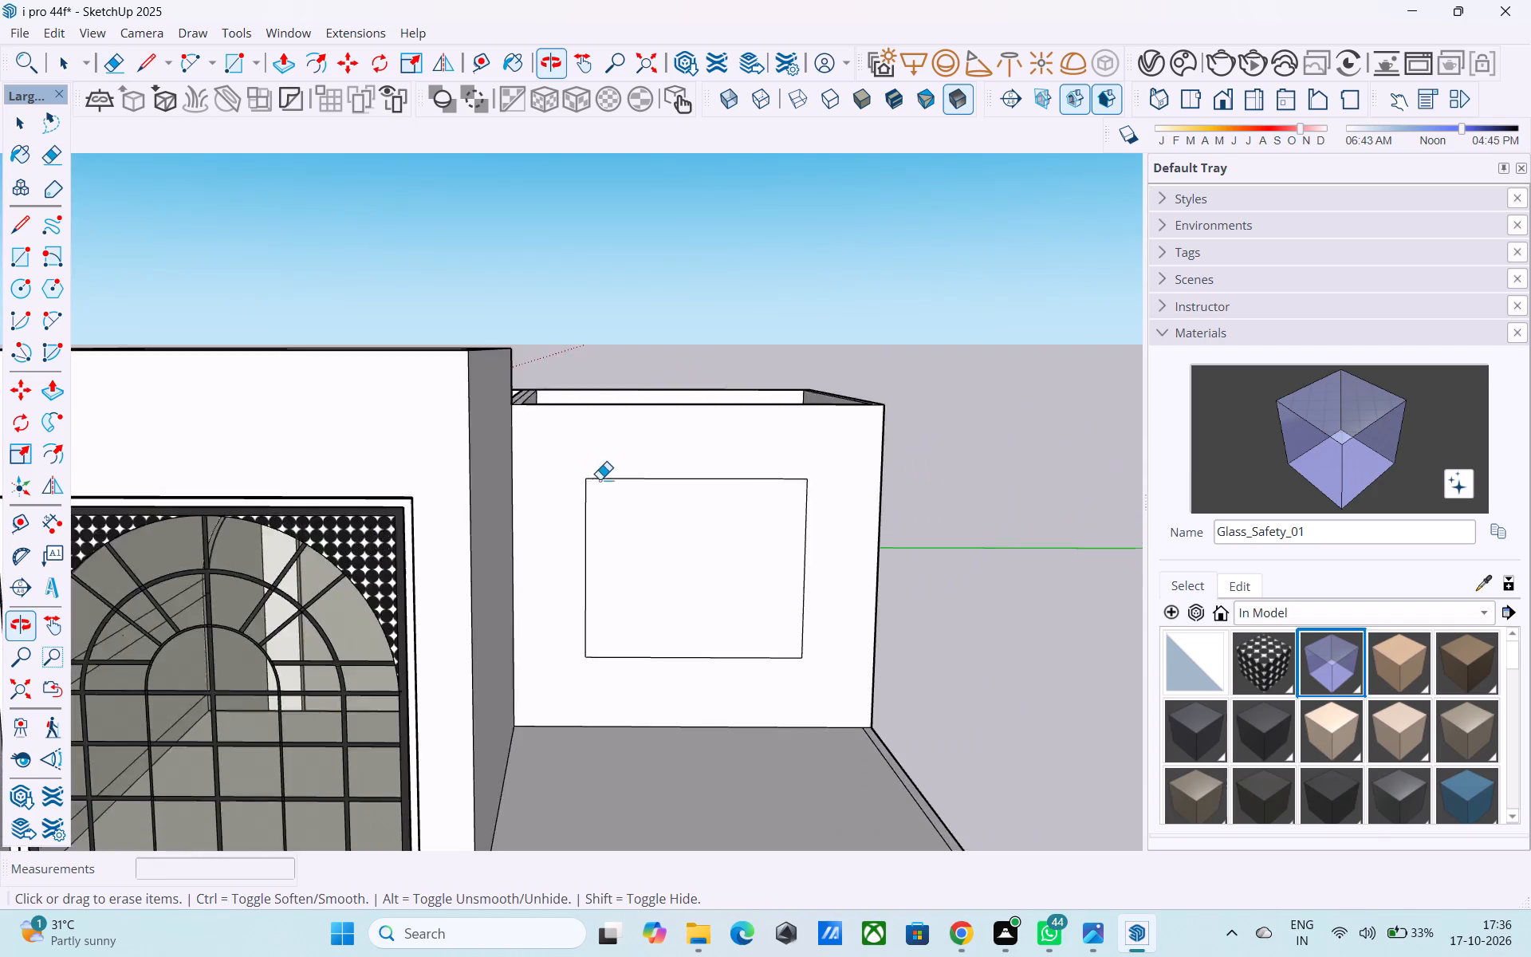
scroll(600, 479, up, 5)
key(l)
click(586, 469)
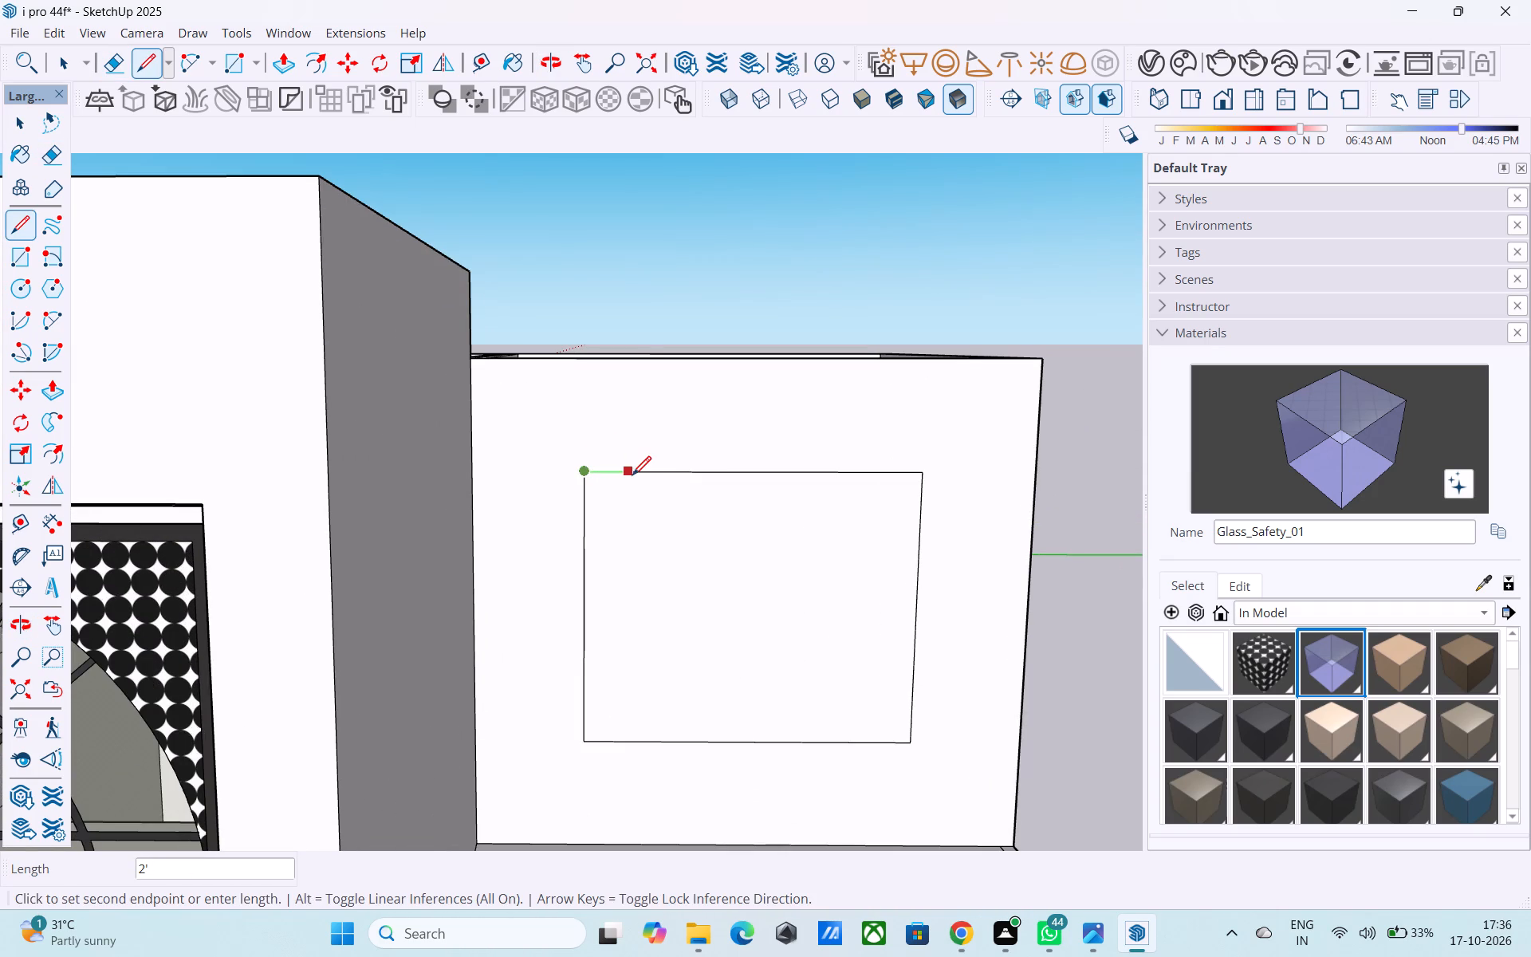
click(648, 475)
click(643, 476)
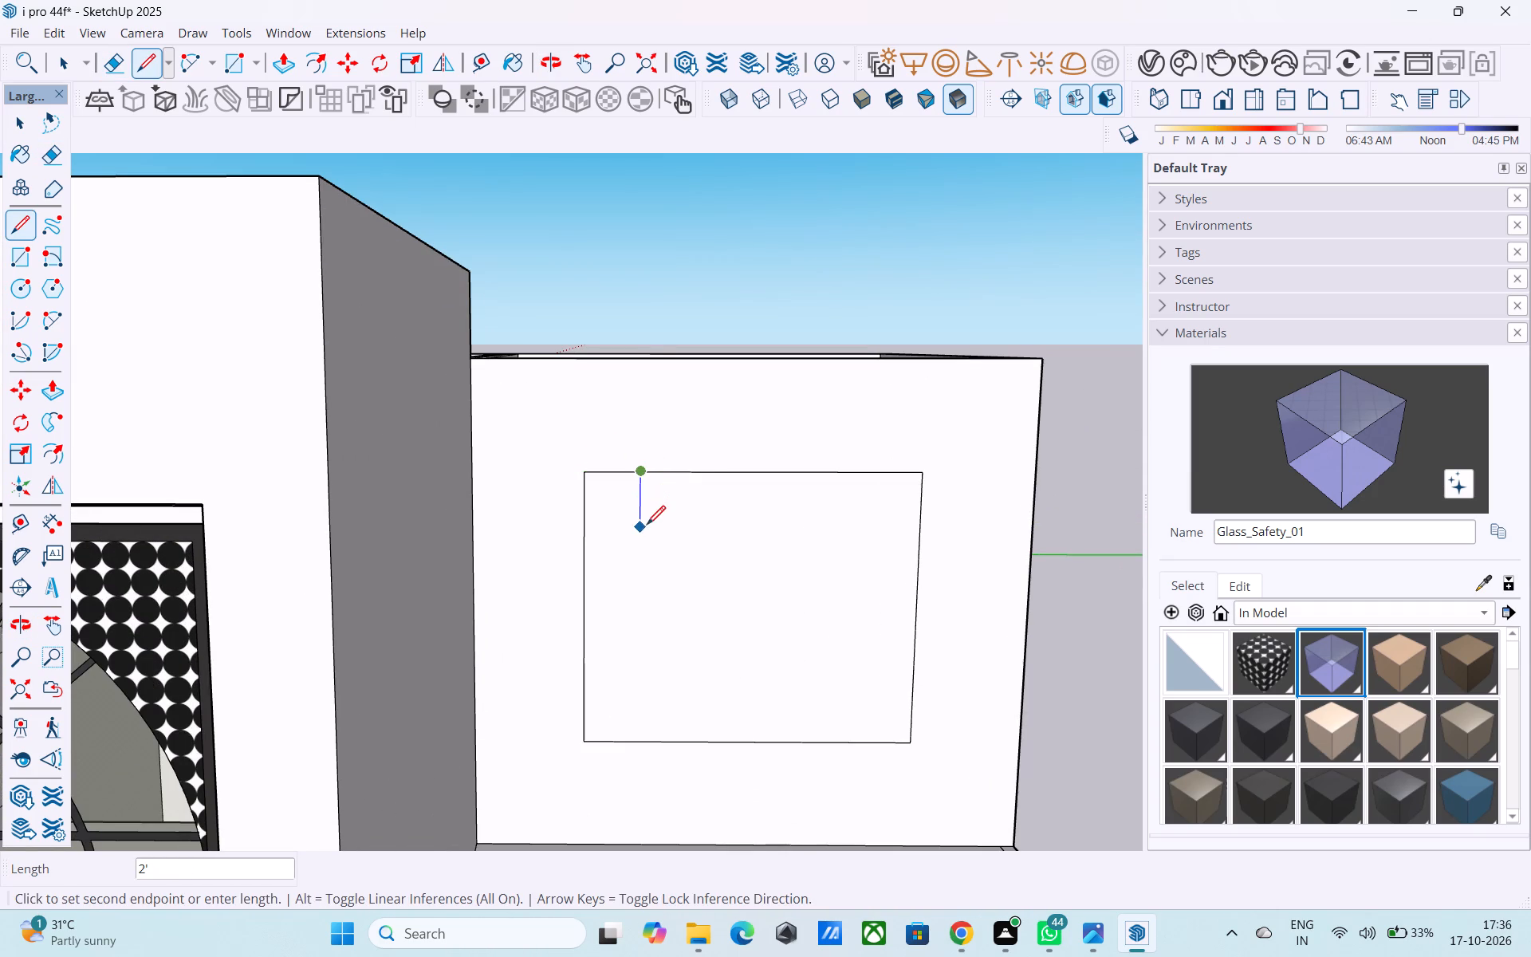
click(642, 526)
click(637, 526)
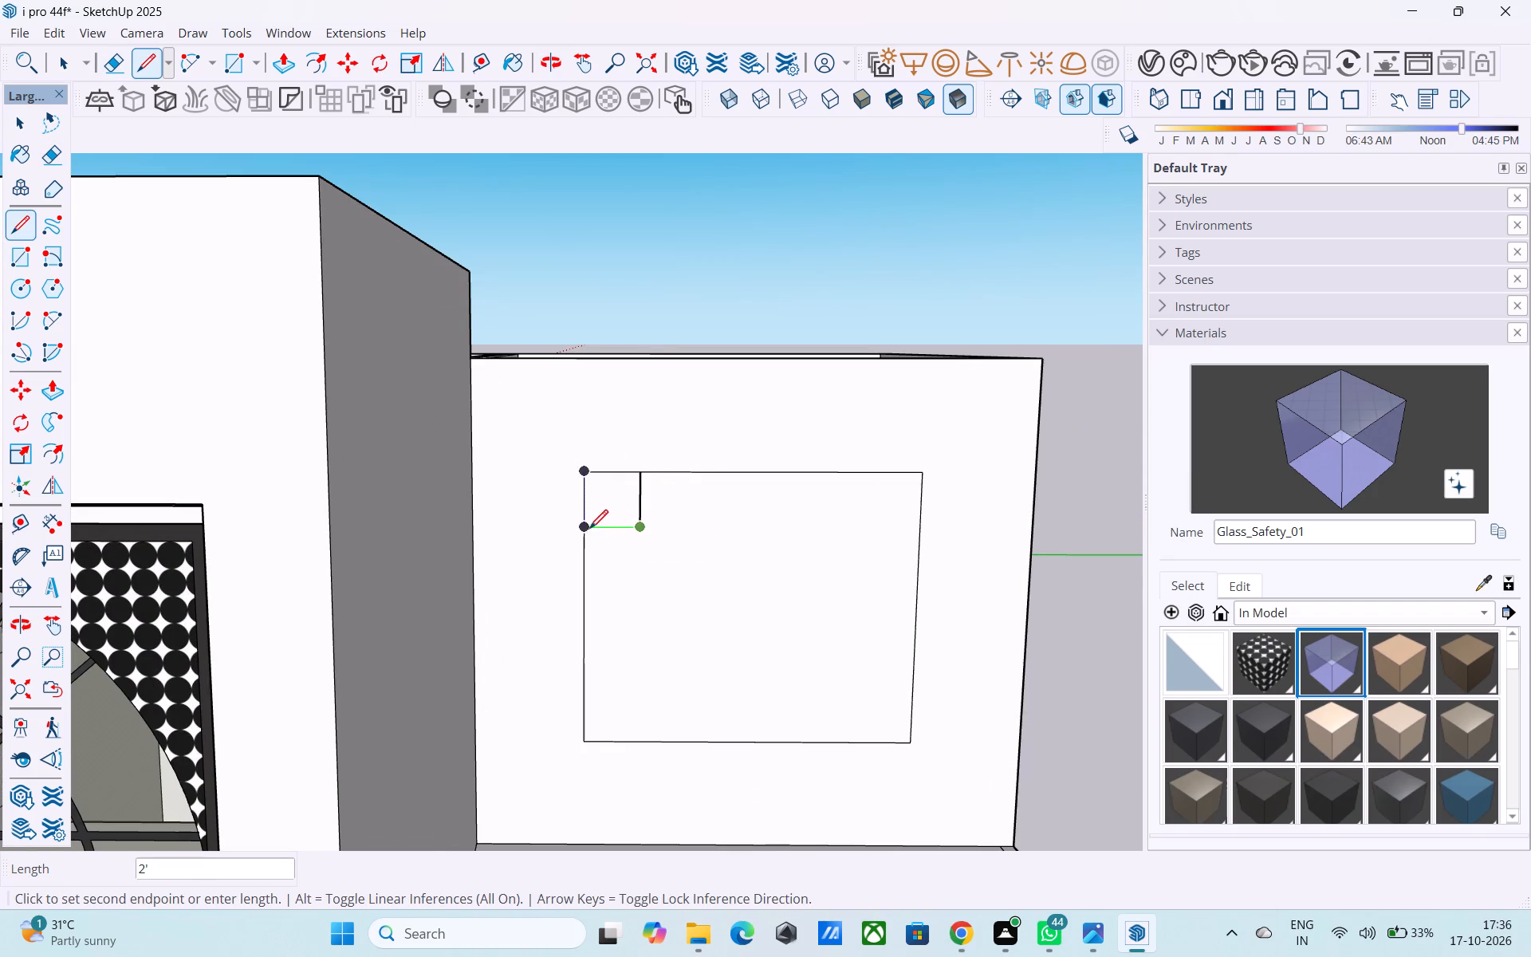
click(588, 530)
Draw a rounding arc between the new square's opposite corners, with a bulge of about 7 5/8".
key(a)
click(584, 528)
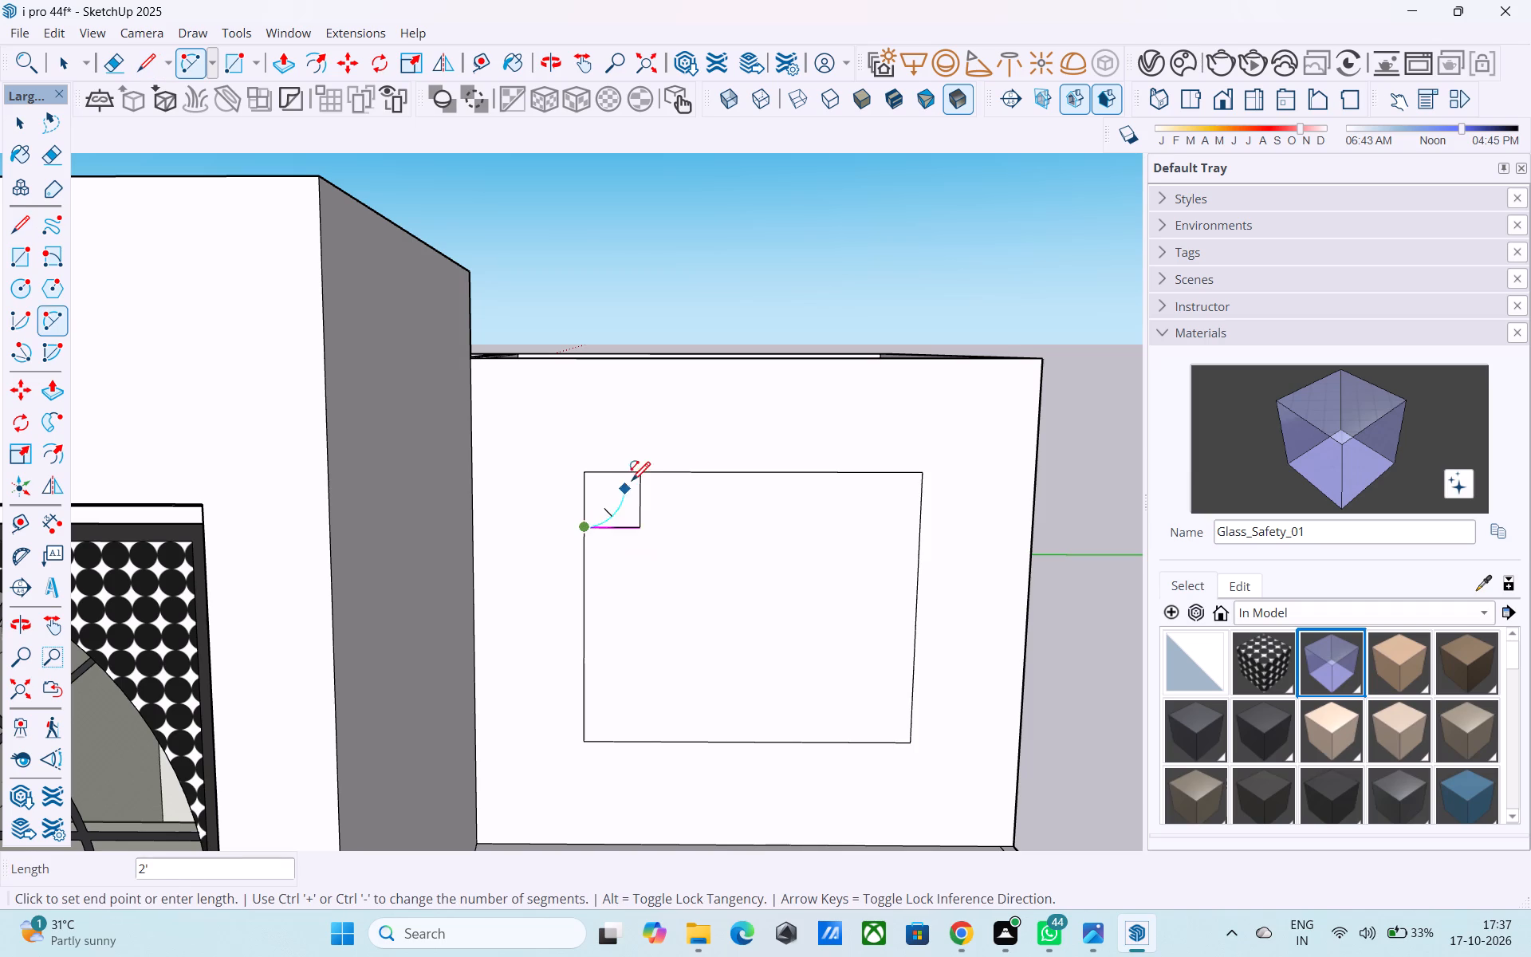
click(634, 478)
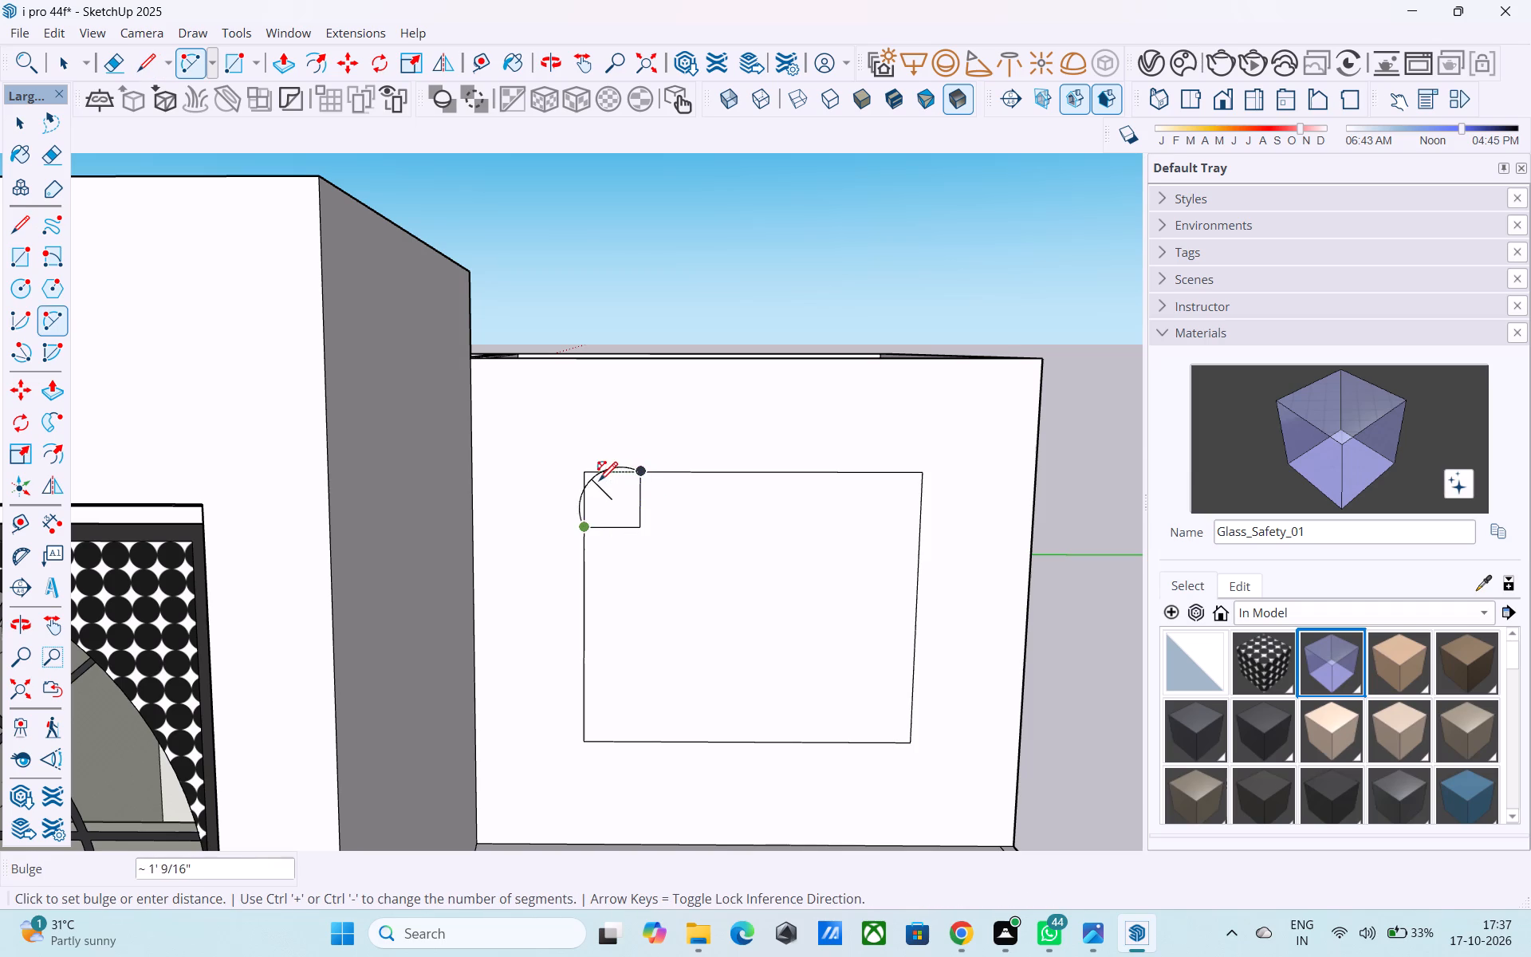
scroll(598, 481, up, 10)
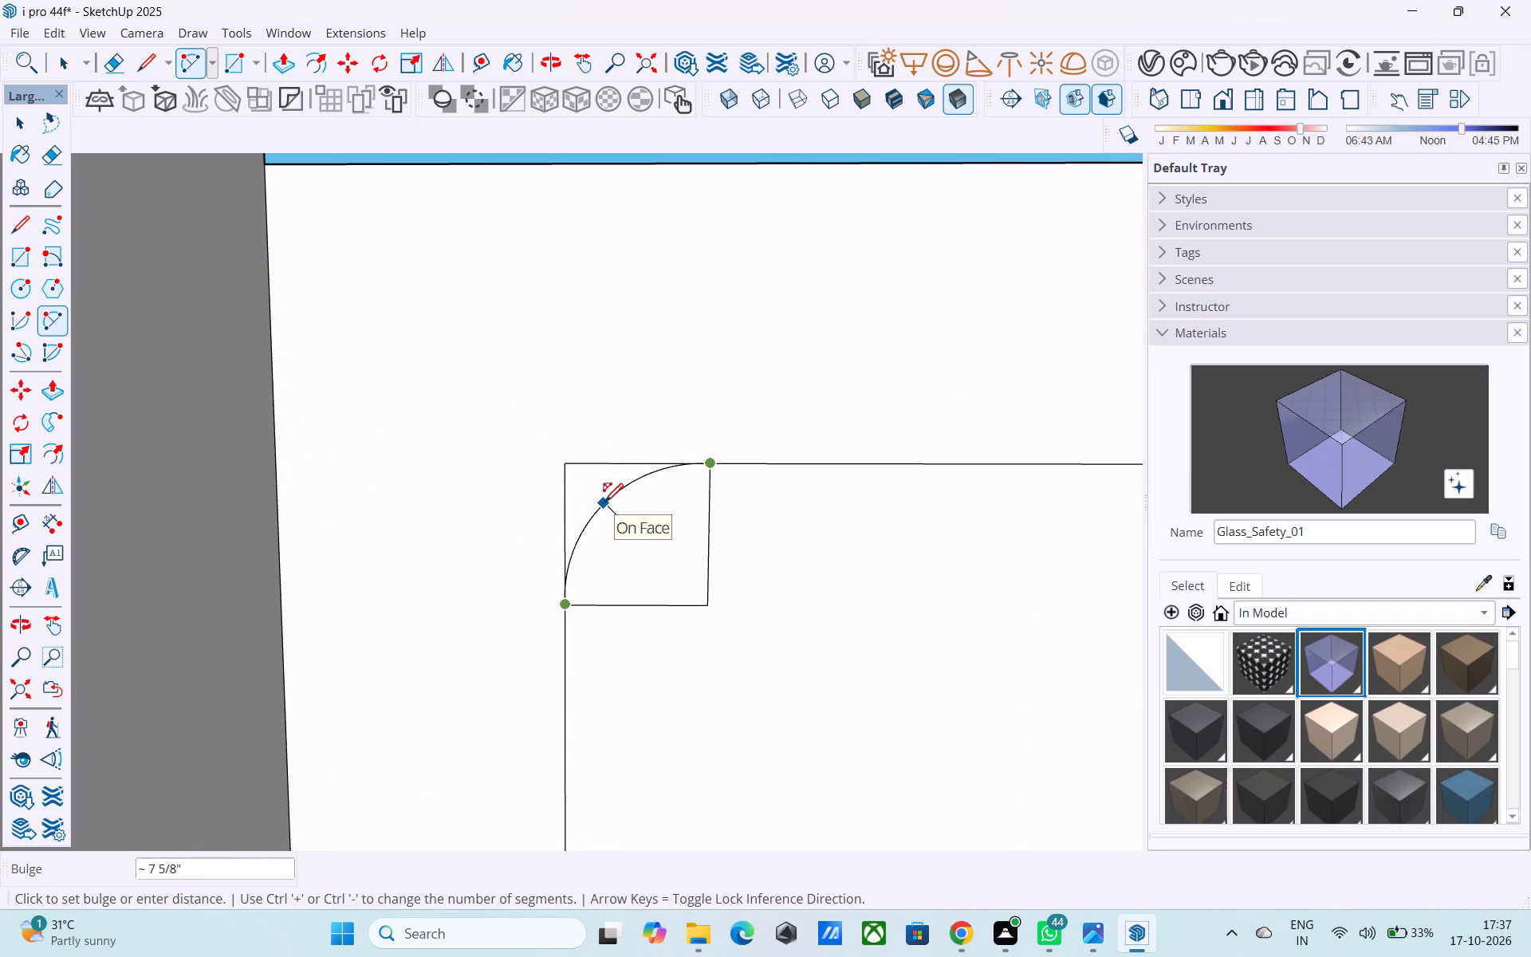
click(604, 504)
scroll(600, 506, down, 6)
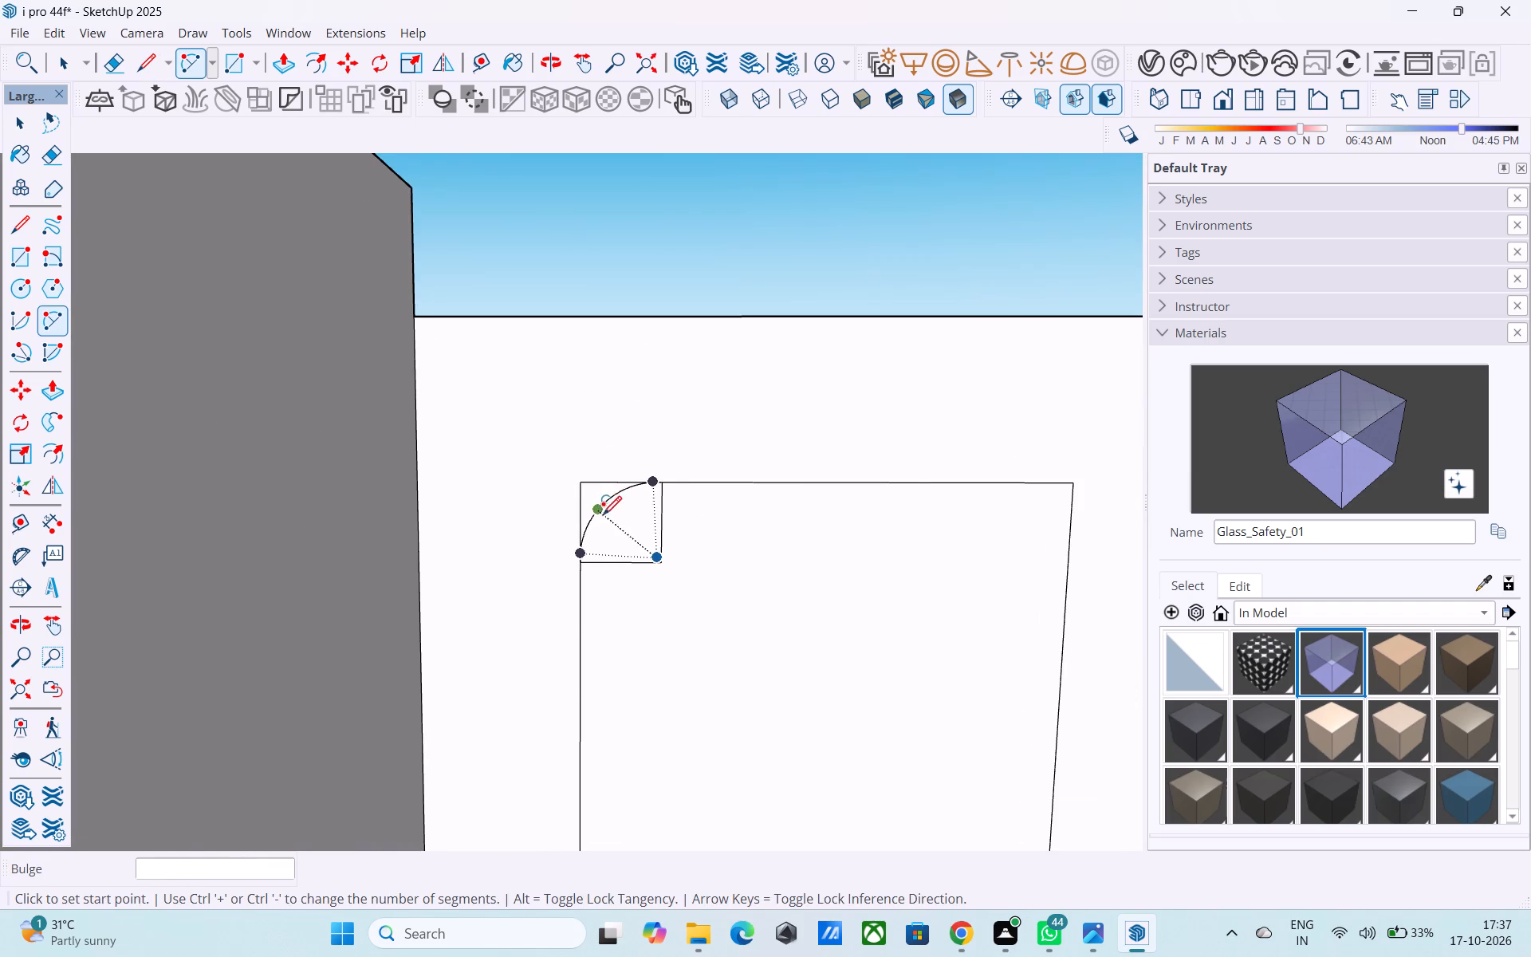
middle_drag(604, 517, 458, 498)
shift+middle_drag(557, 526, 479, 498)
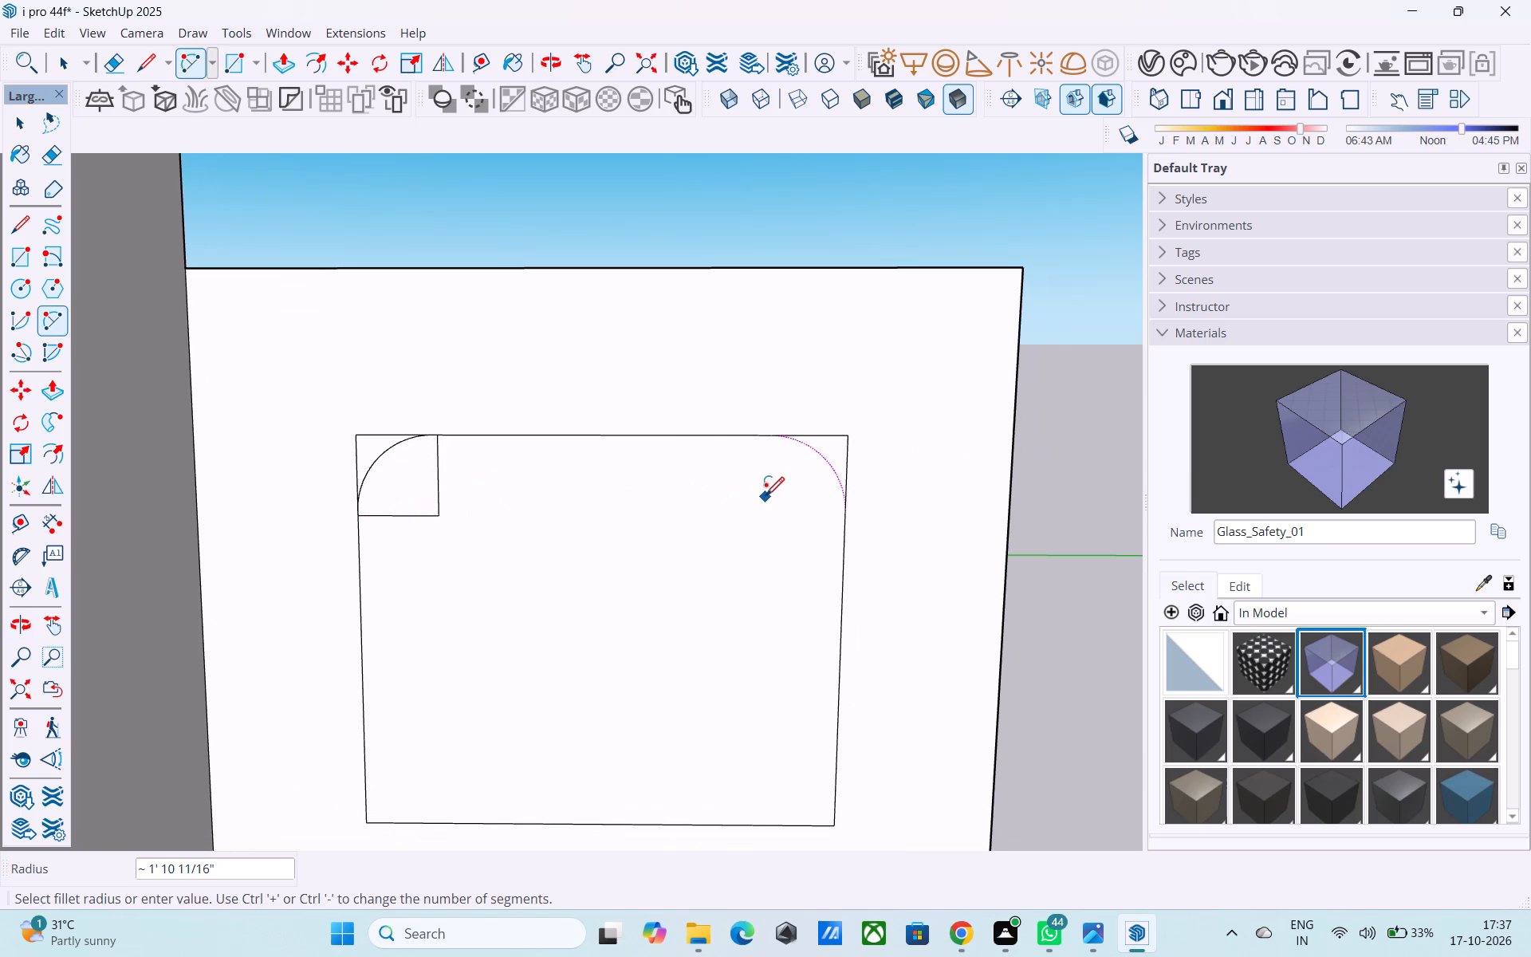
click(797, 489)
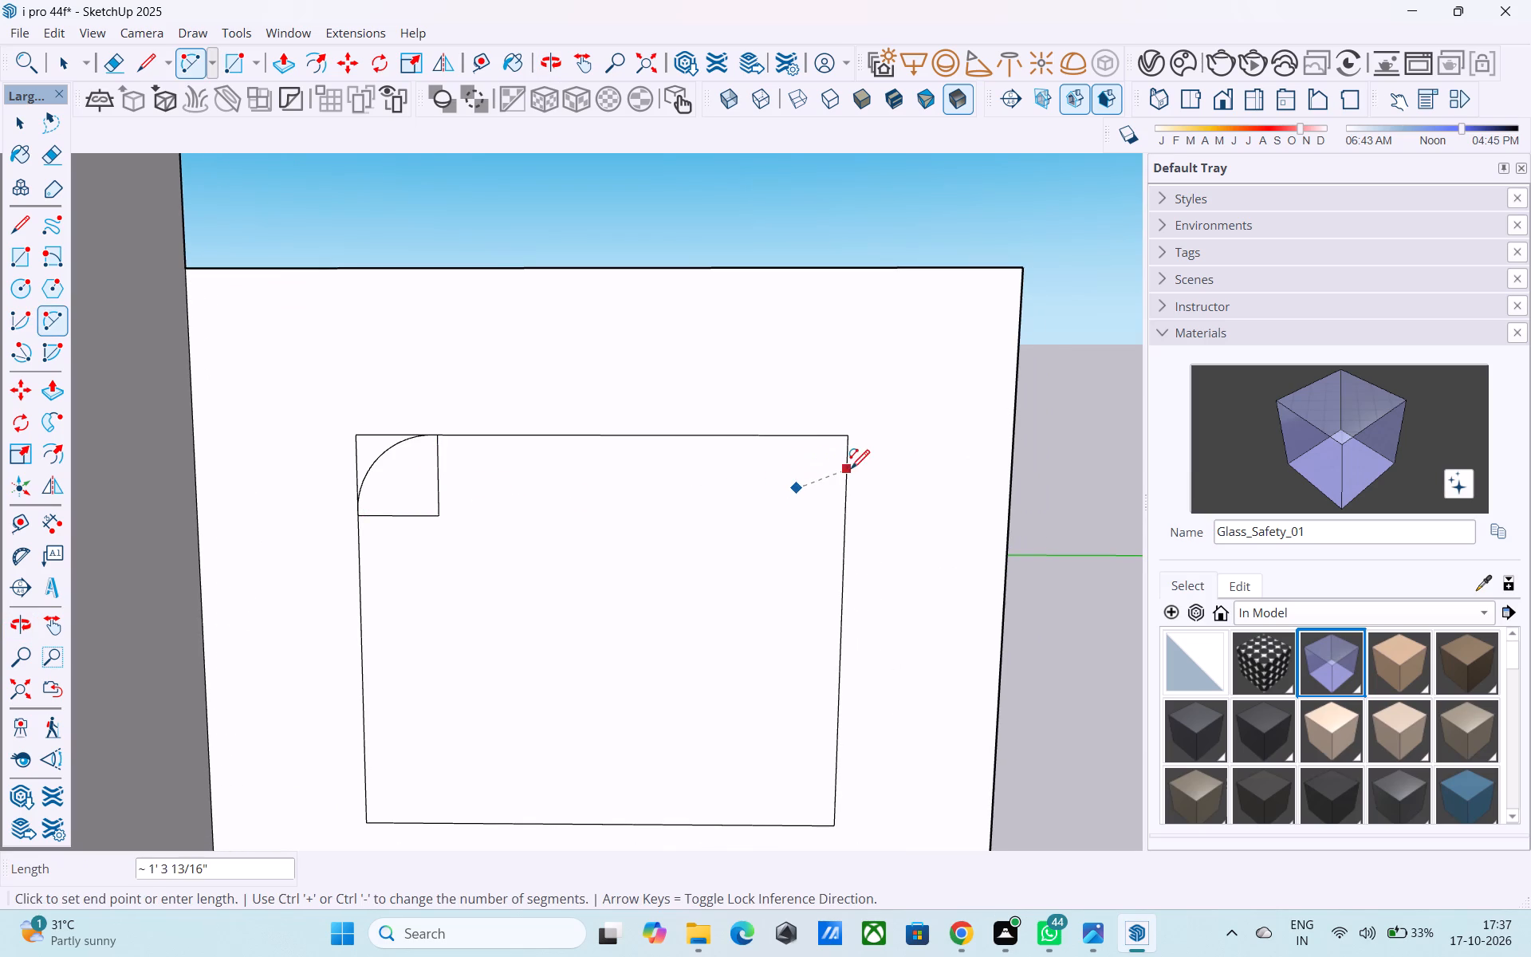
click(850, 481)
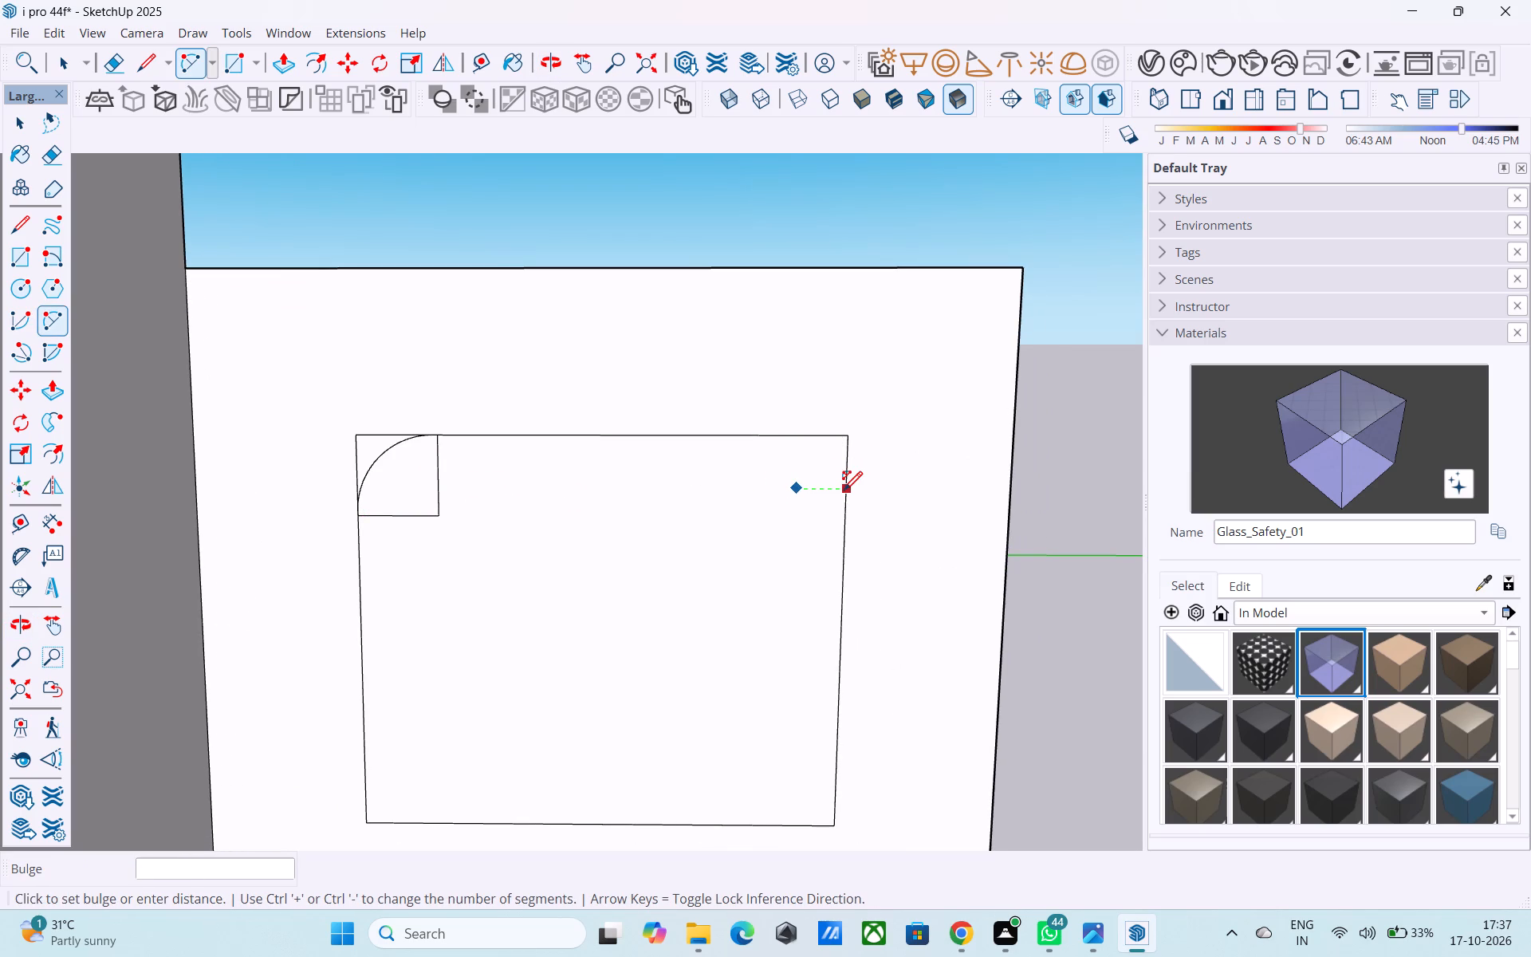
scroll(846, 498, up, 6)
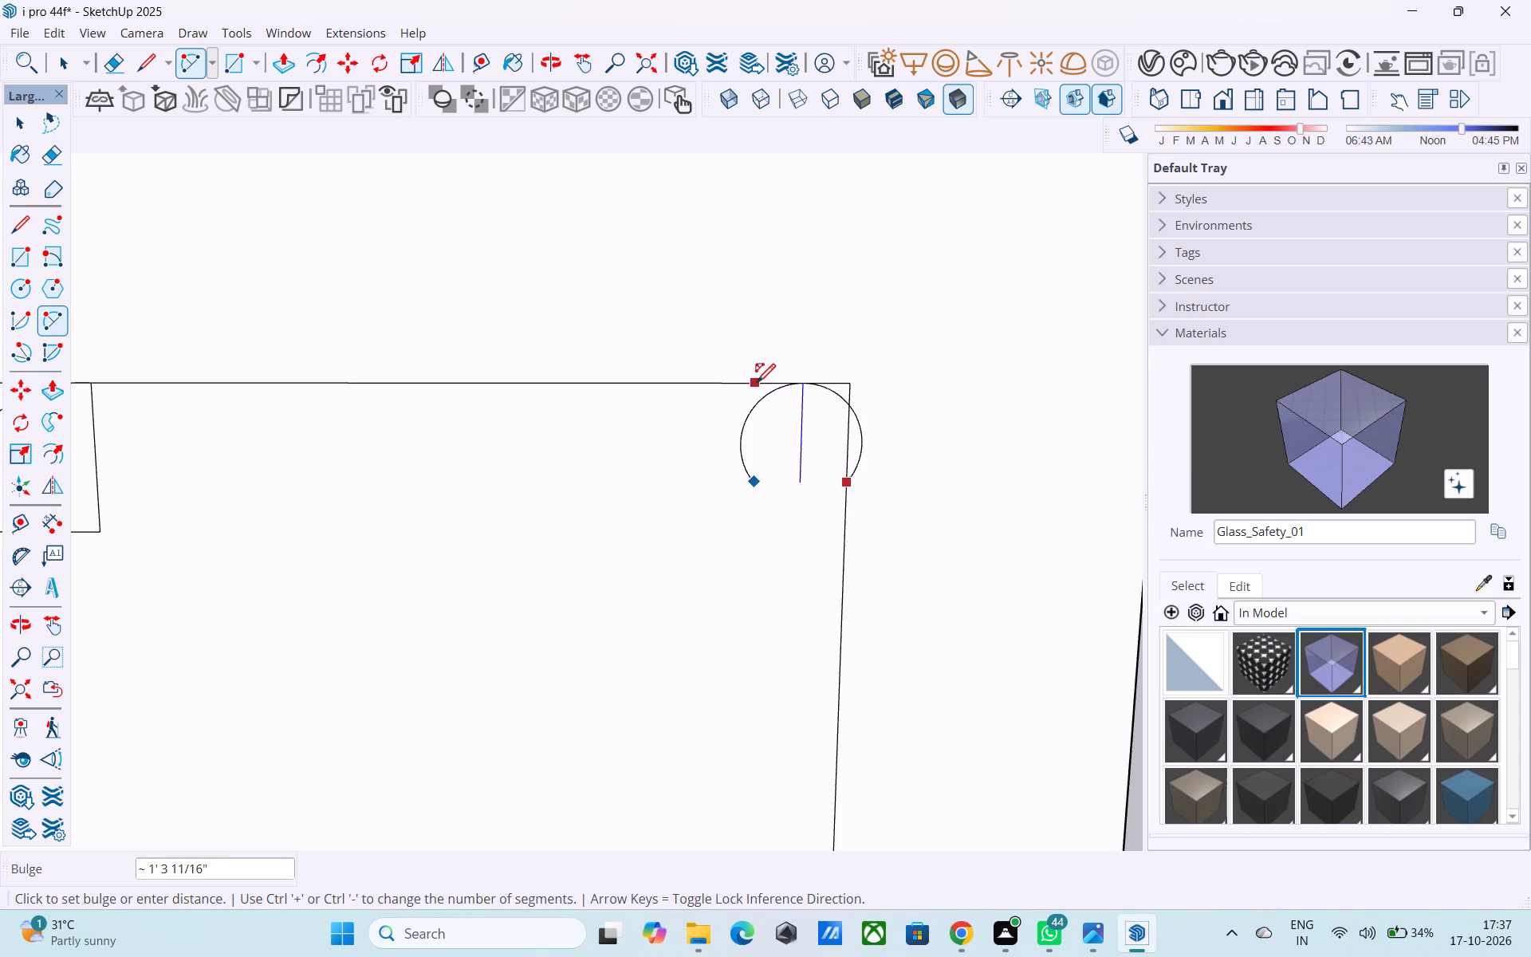
Draw a 2' square with lines in the upper-right corner of the right upper wall's window rectangle.
key(l)
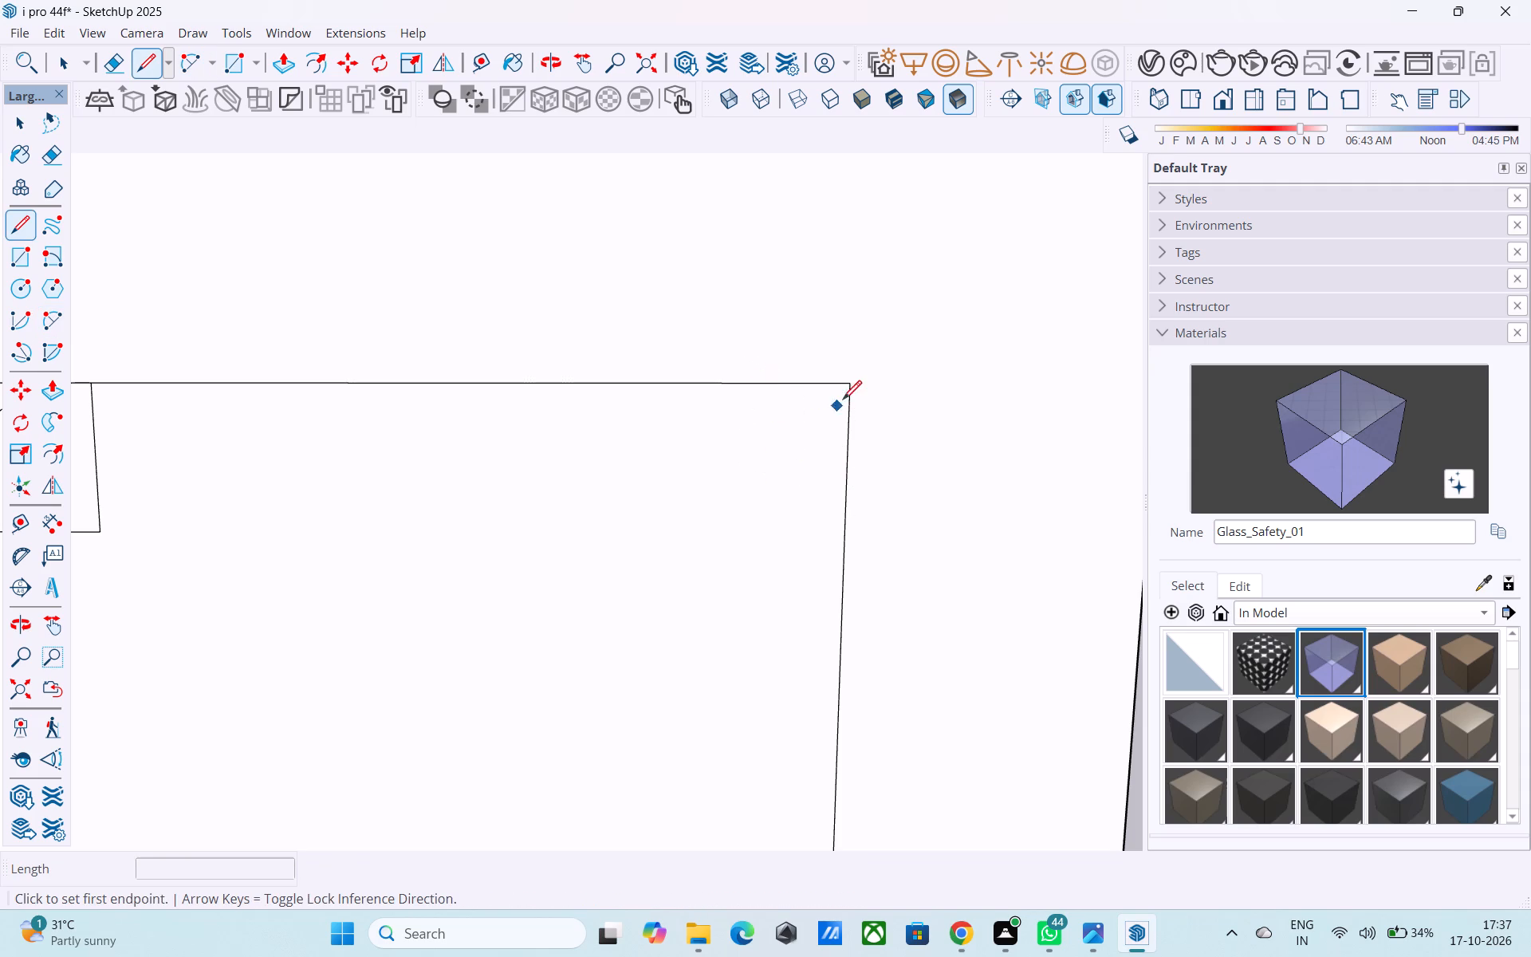
click(846, 388)
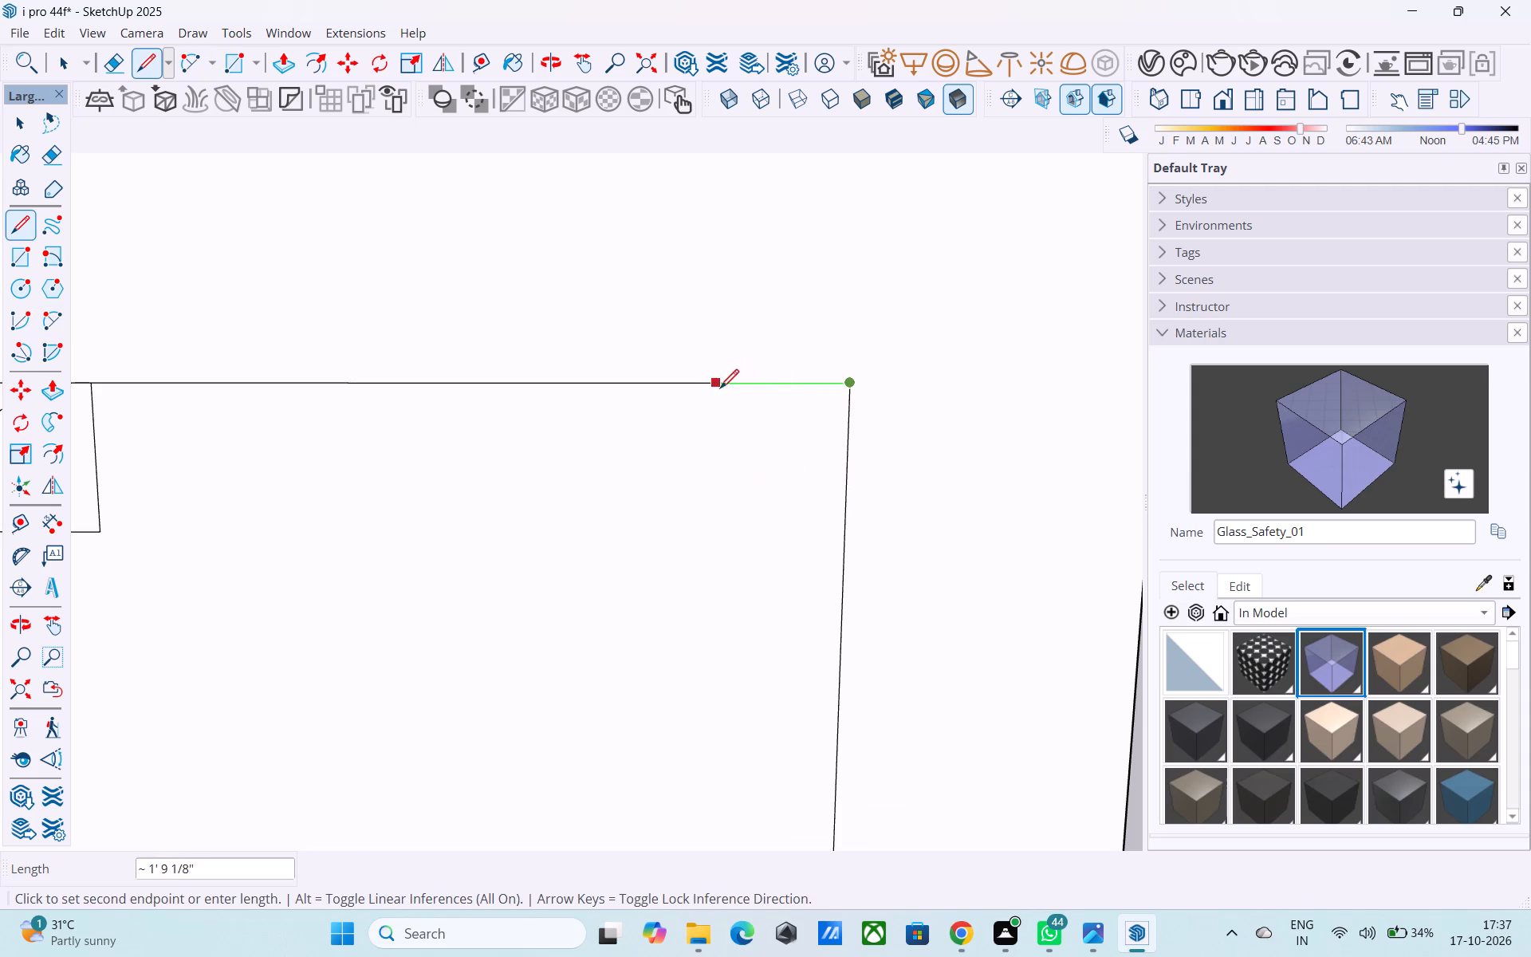
text(2')
key(Return)
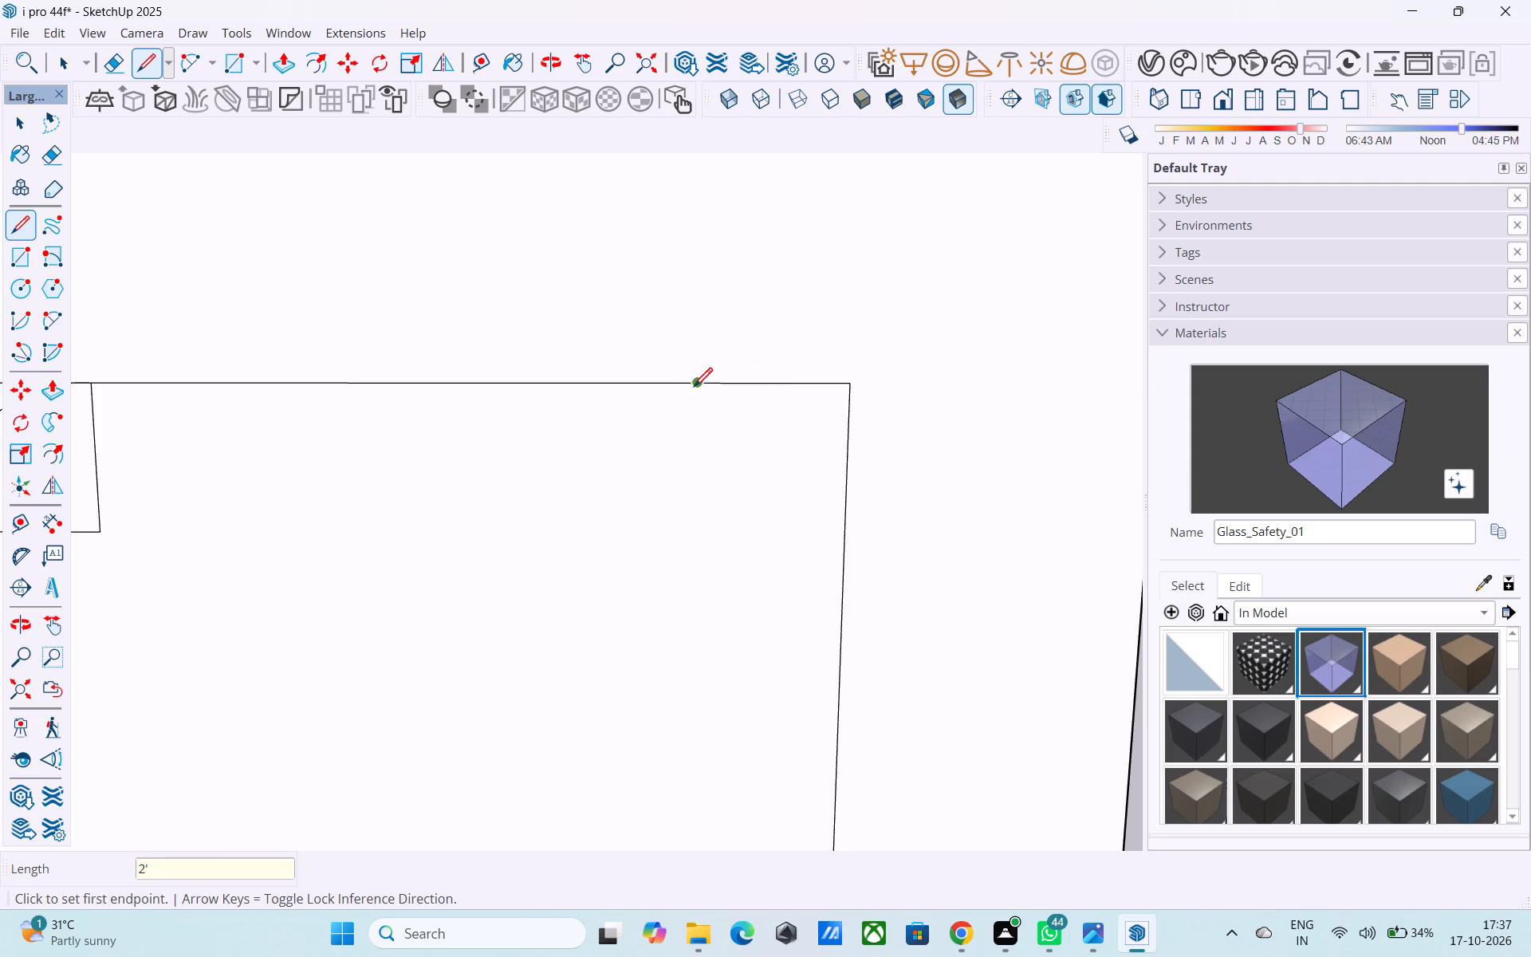
click(693, 388)
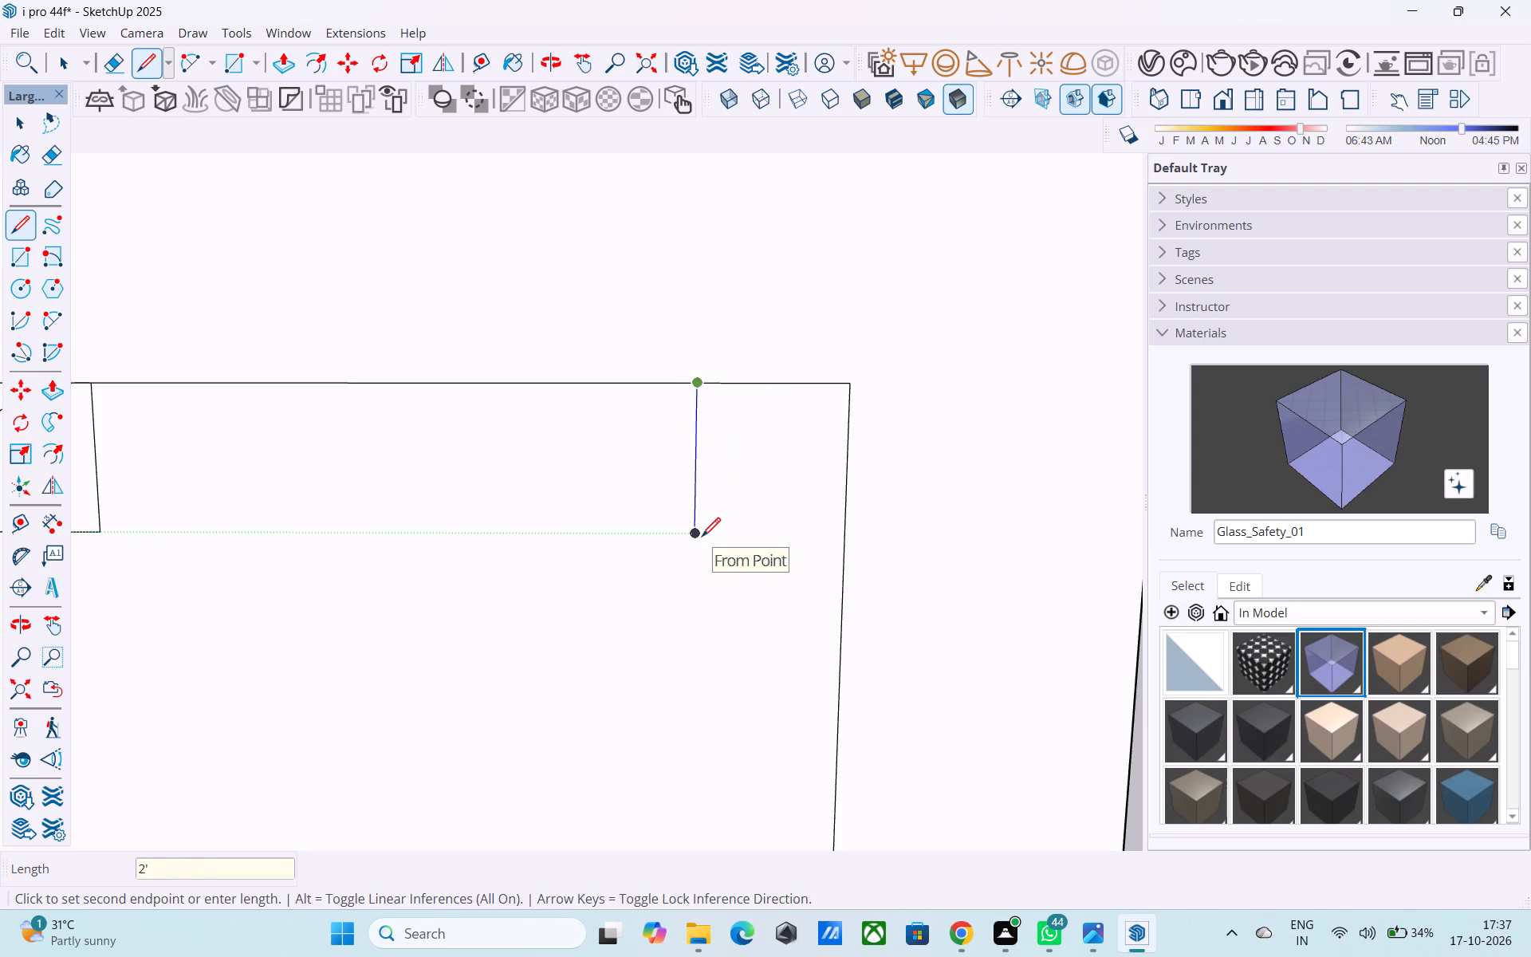
click(702, 538)
click(840, 543)
Draw a rounding arc between the new square's opposite corners, with a radius of about 1' 11".
key(a)
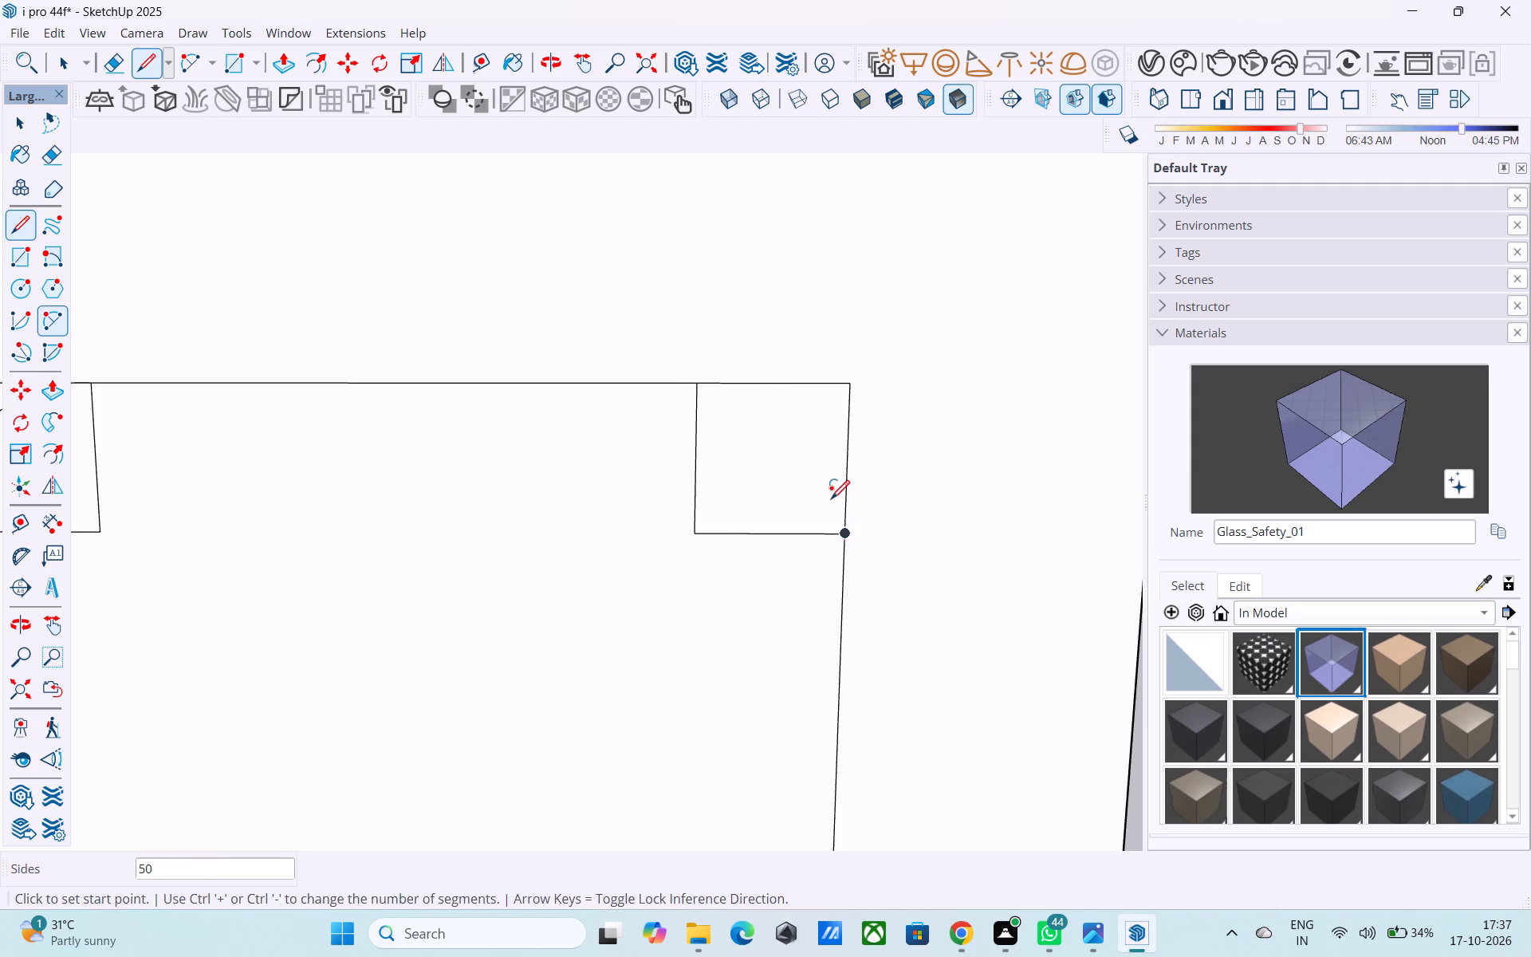
click(696, 383)
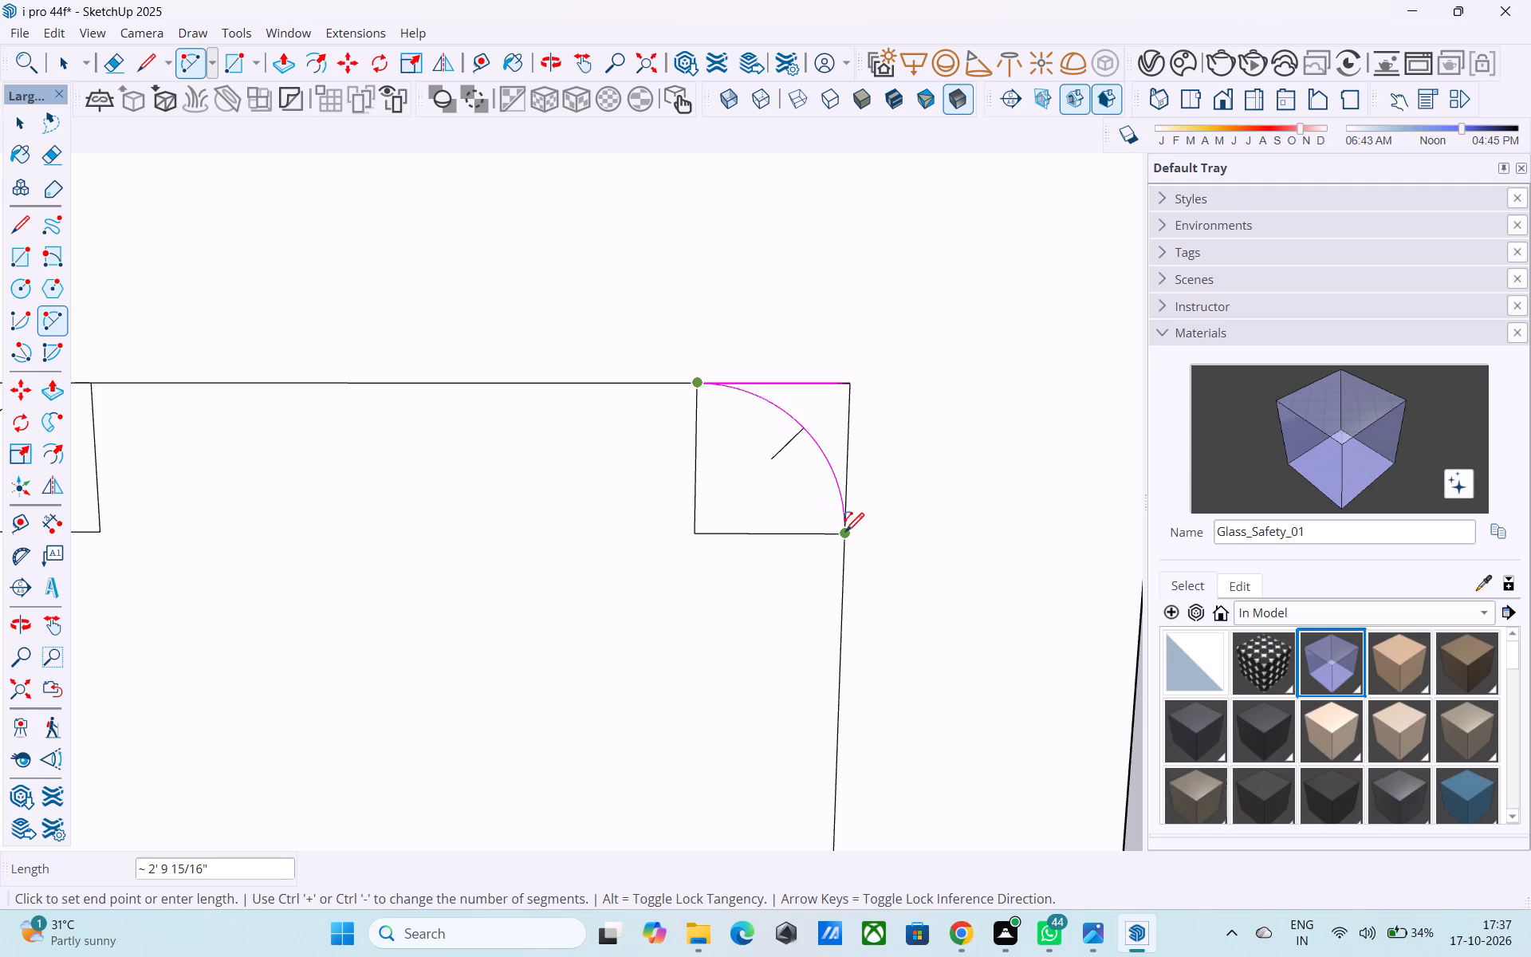
click(845, 534)
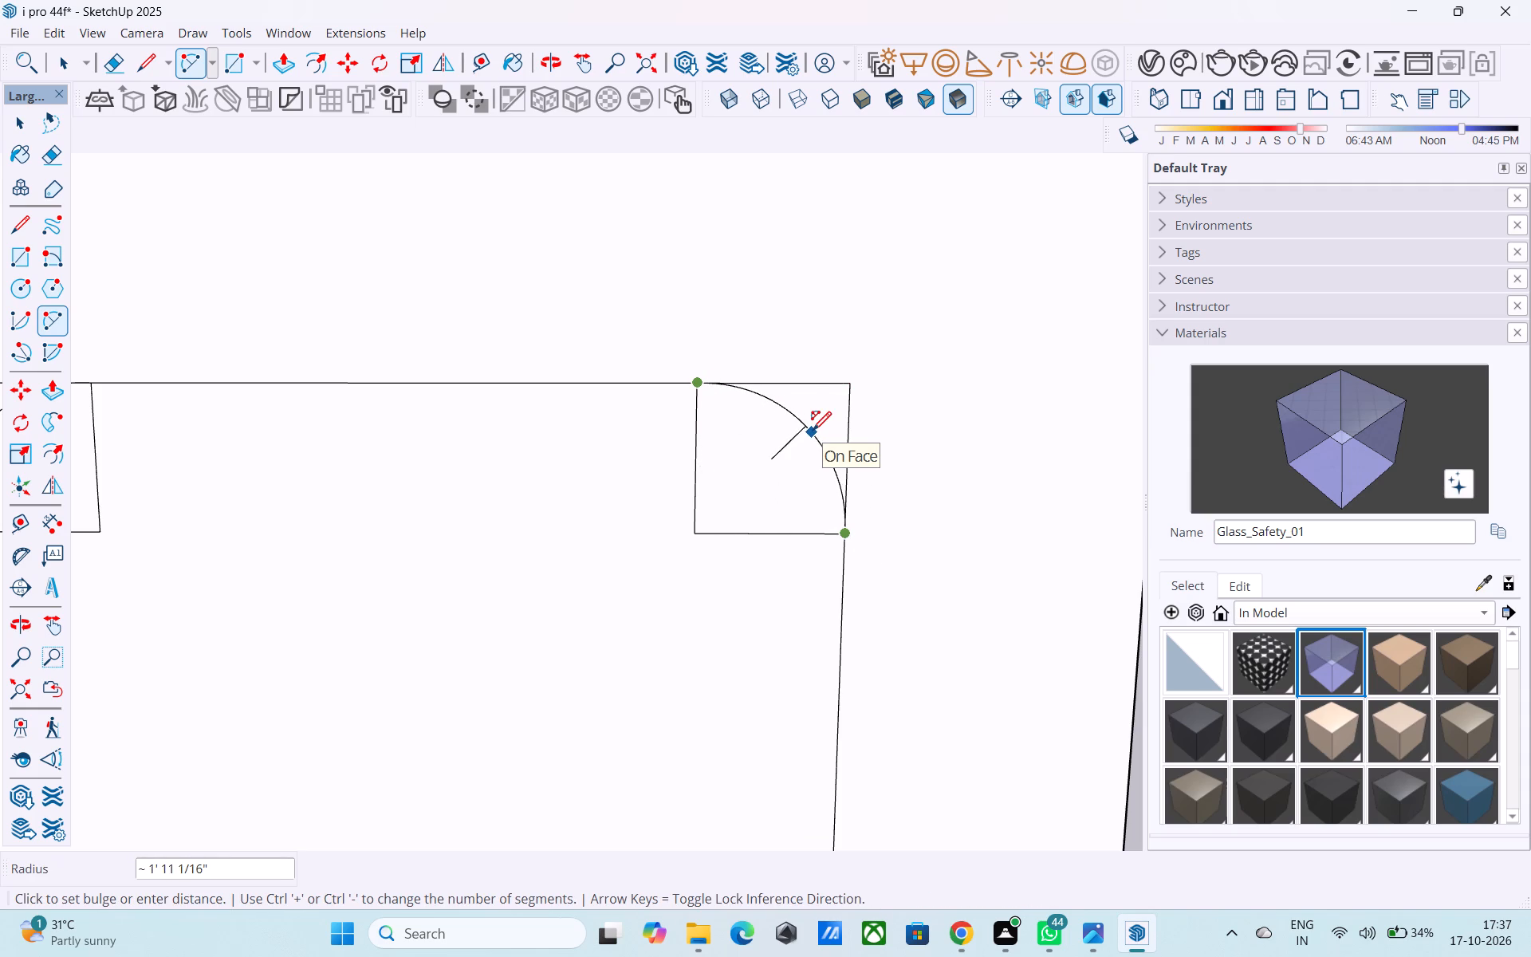
click(813, 432)
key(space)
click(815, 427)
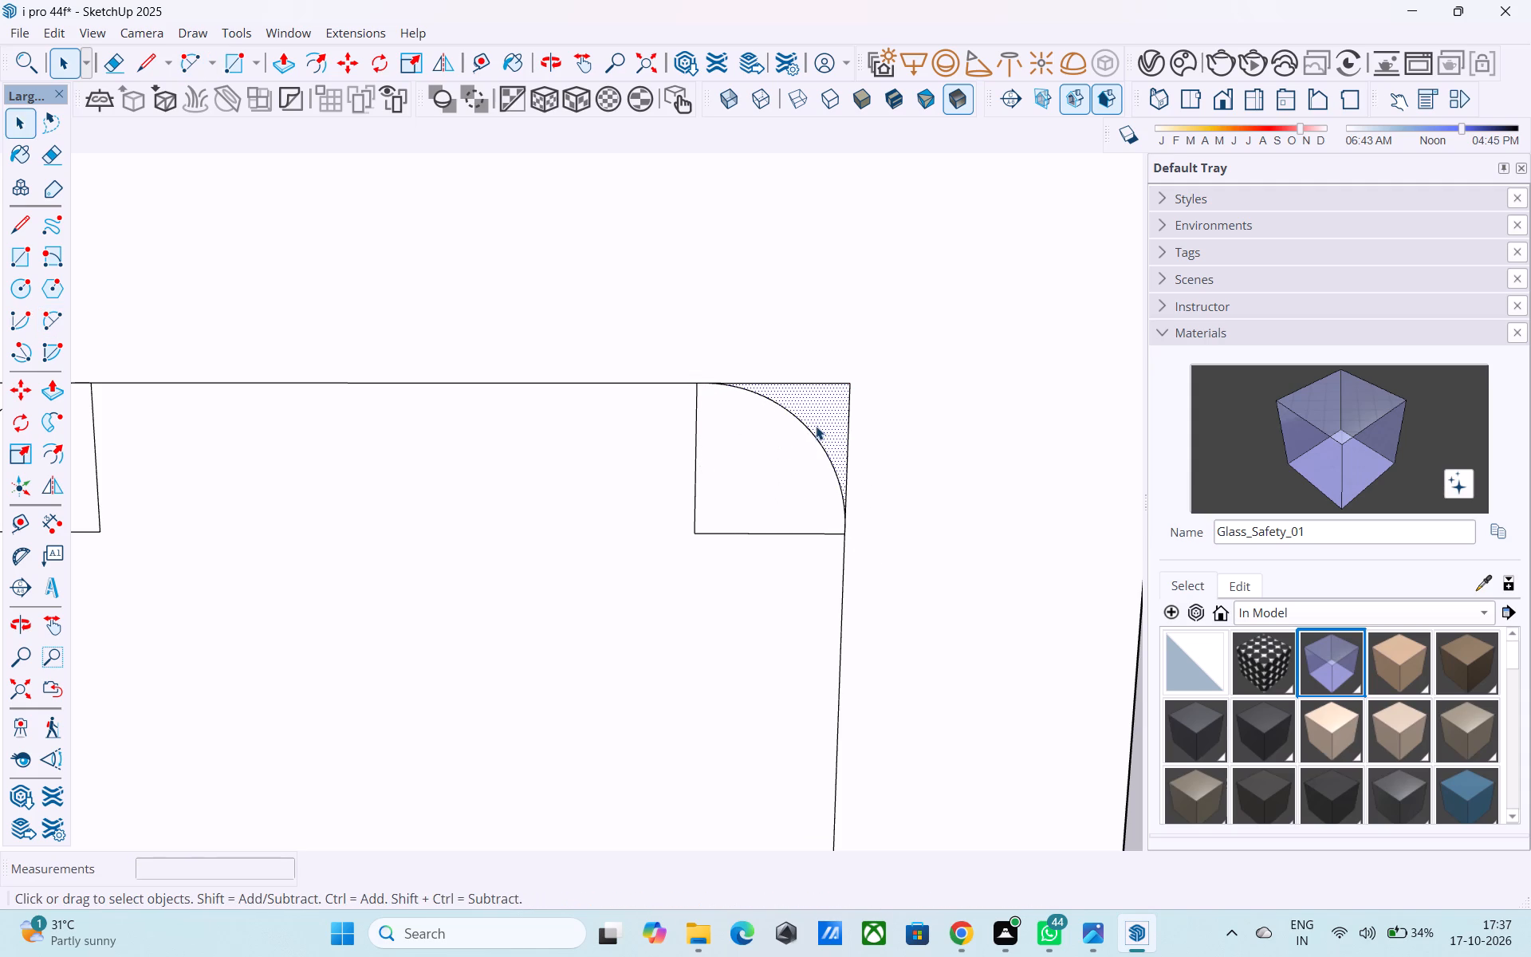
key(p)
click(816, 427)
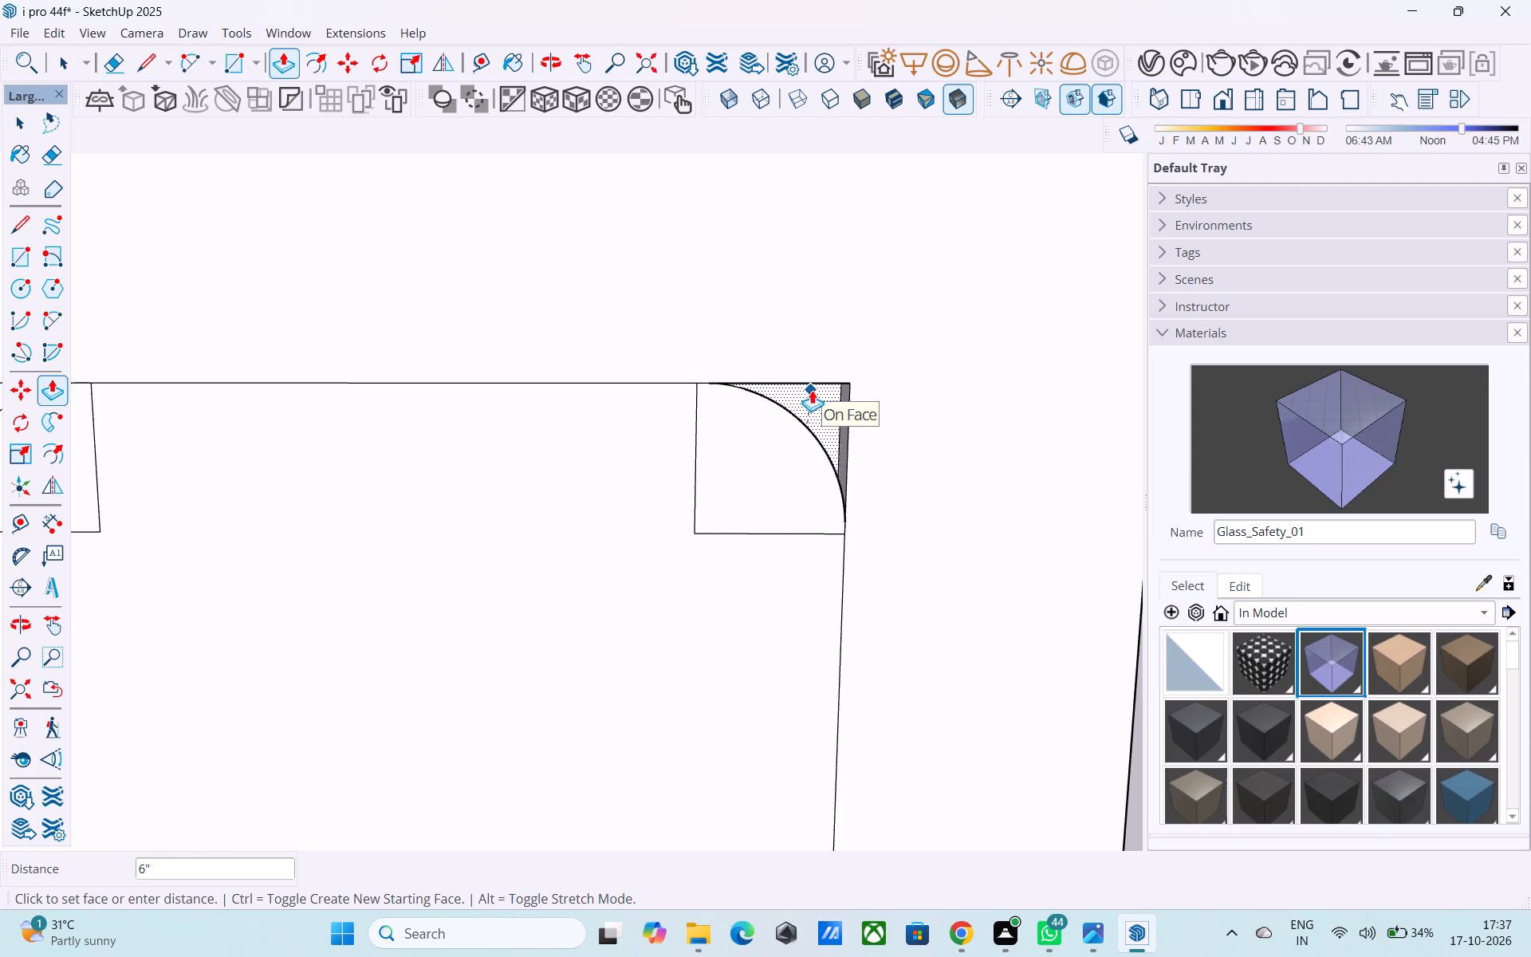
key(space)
Erase the inner lines of the 2' squares beneath both rounding arcs in the right upper wall's window outline.
key(e)
drag(776, 486, 712, 544)
drag(703, 493, 679, 503)
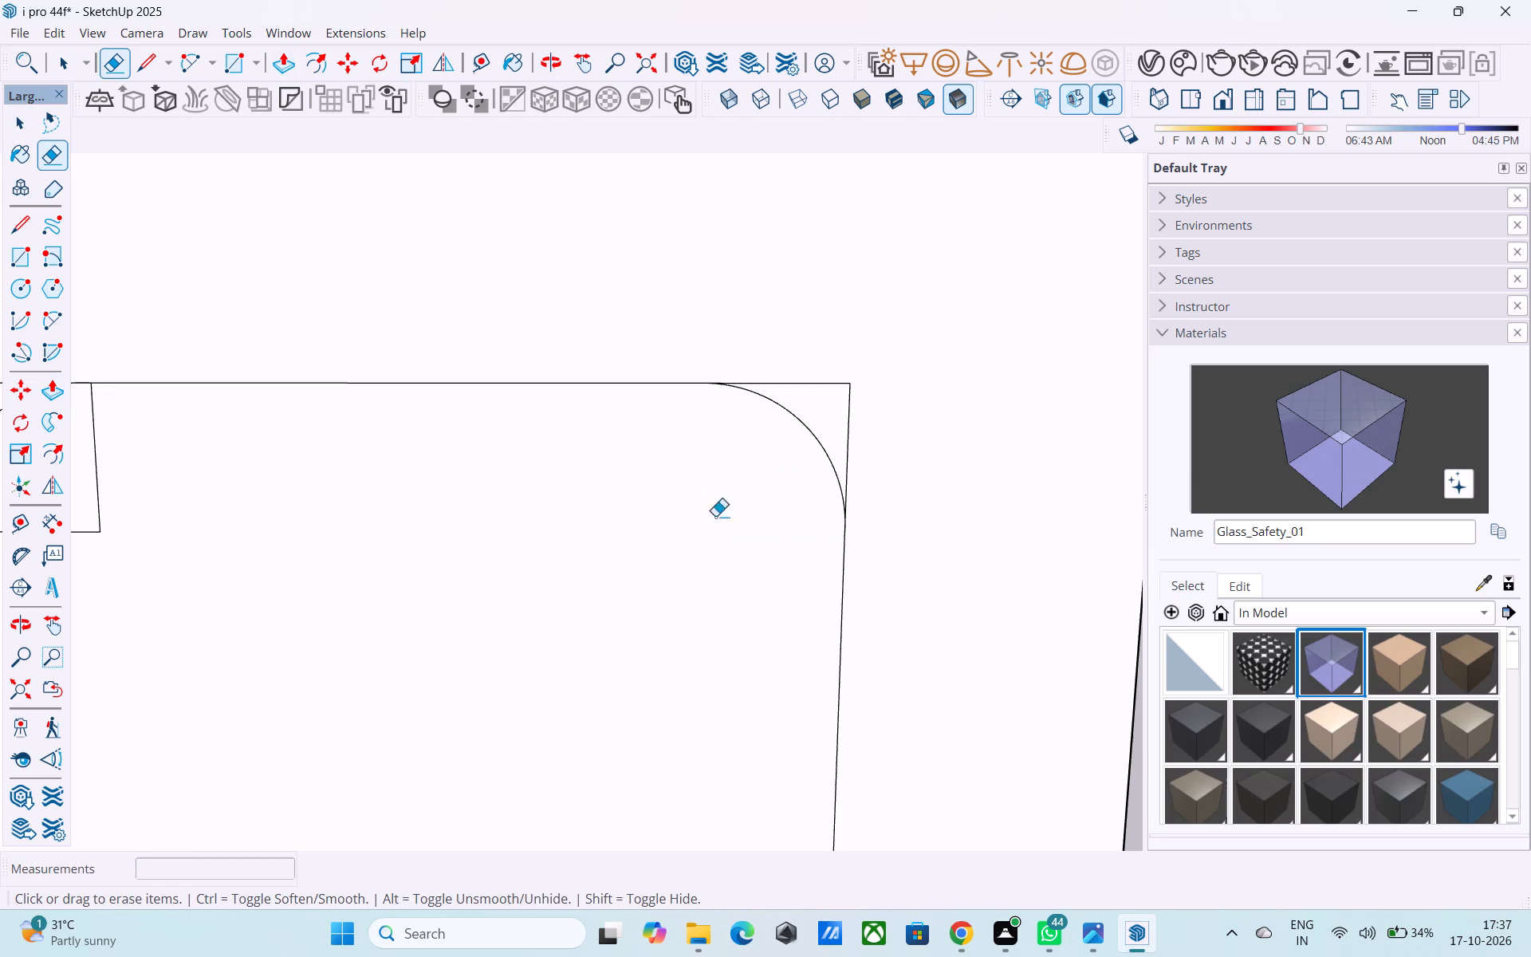
scroll(724, 525, down, 8)
scroll(515, 574, up, 3)
drag(449, 513, 405, 550)
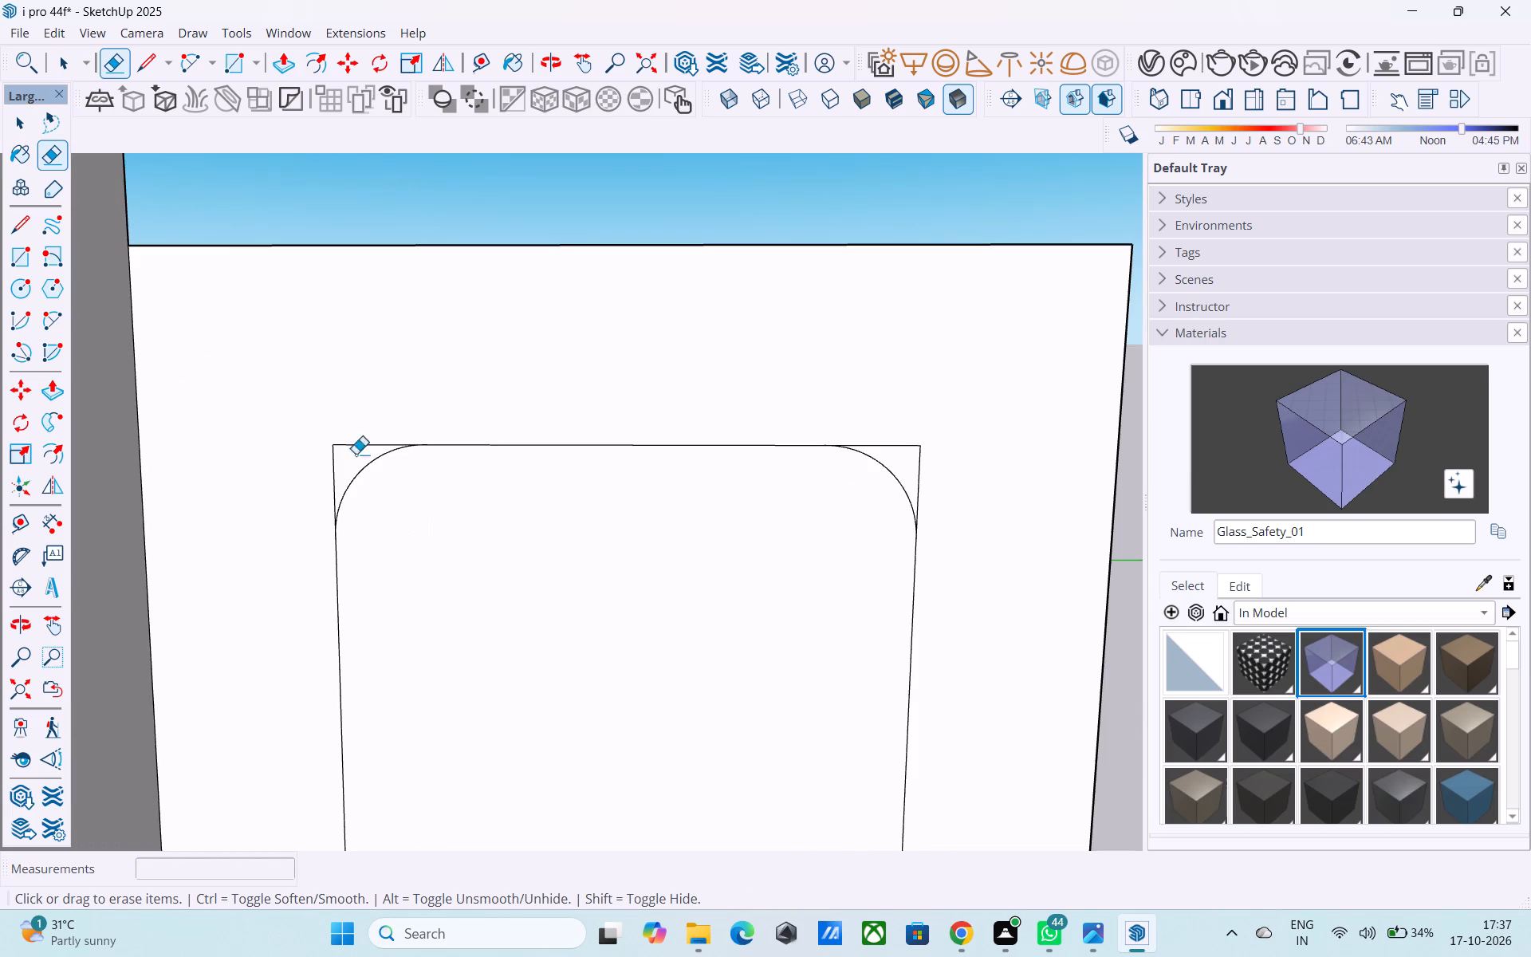
Erase the straight corner edges outside both rounded top corners of the right upper wall's window outline.
drag(344, 421, 258, 519)
drag(345, 452, 321, 483)
drag(380, 431, 346, 448)
drag(887, 428, 998, 545)
scroll(850, 565, down, 4)
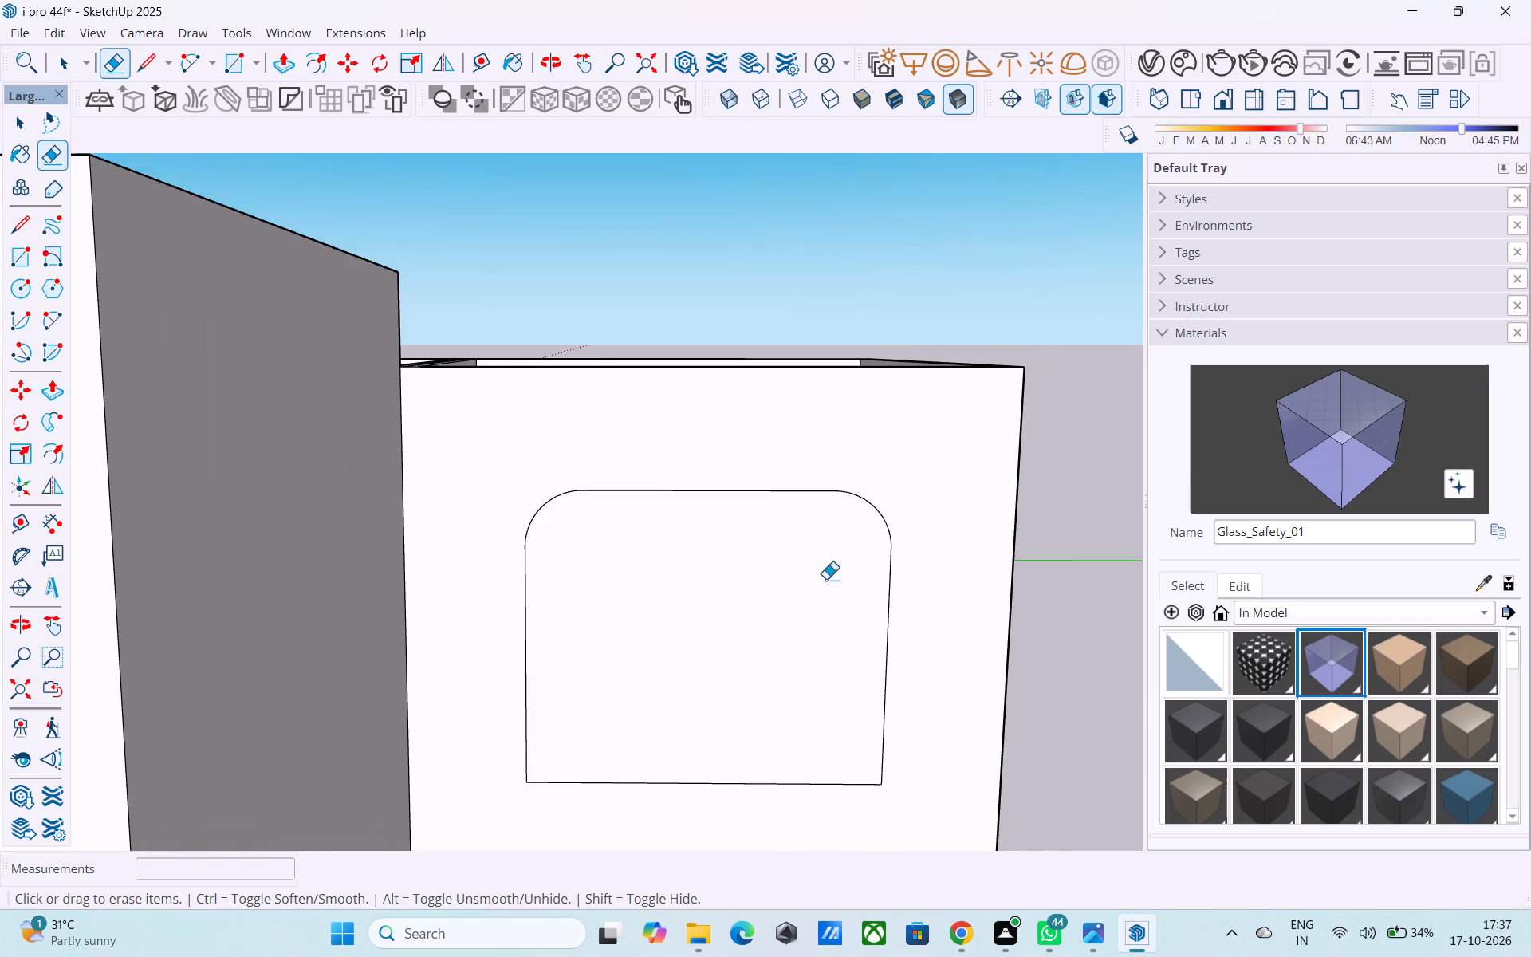
Push the round-cornered window face 6" through the right upper wall to cut the opening.
scroll(826, 579, down, 4)
key(space)
click(797, 597)
scroll(797, 600, up, 4)
key(p)
click(797, 599)
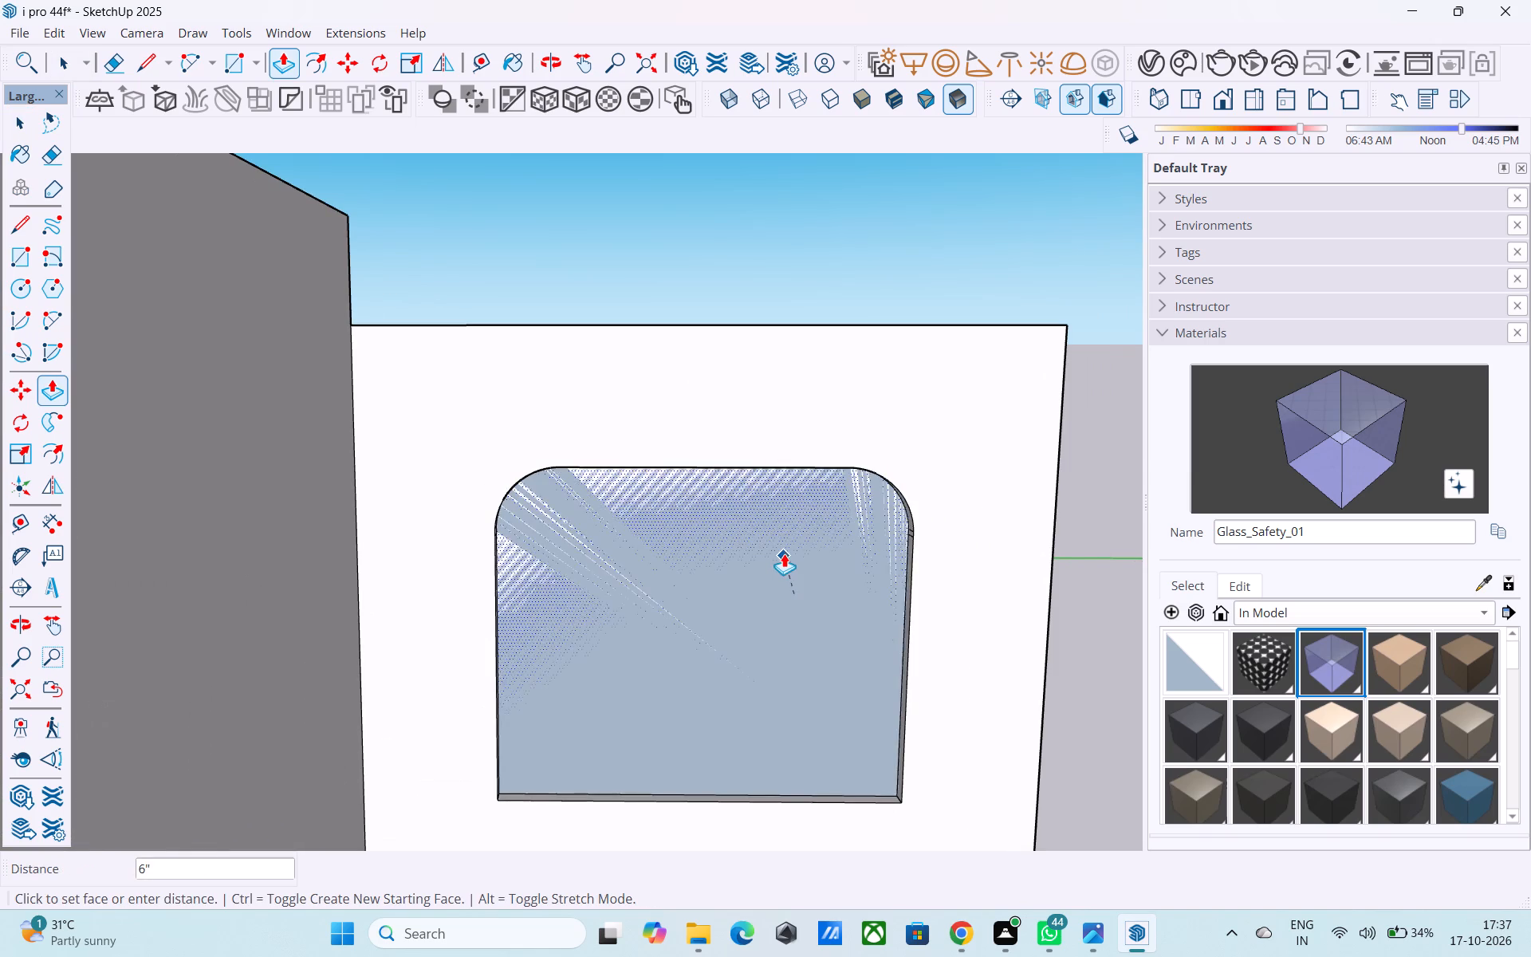
click(784, 553)
Examine the whole front facade and the lower left block with its opening from several angles.
scroll(784, 553, down, 11)
middle_drag(790, 566, 828, 558)
scroll(828, 558, down, 4)
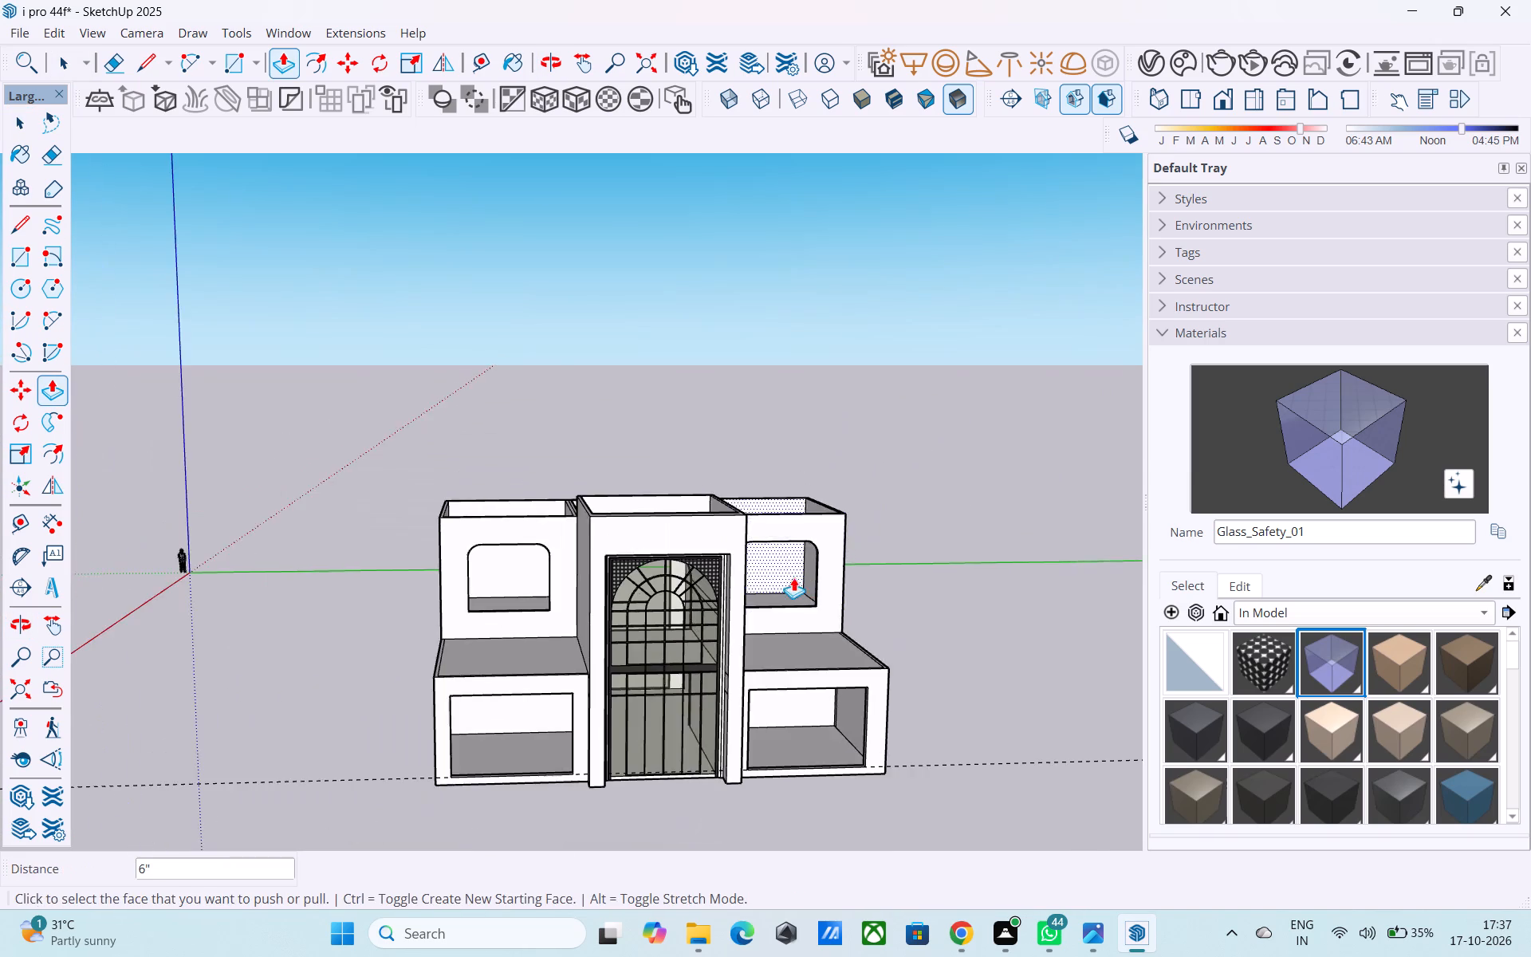
shift+middle_drag(793, 577, 778, 473)
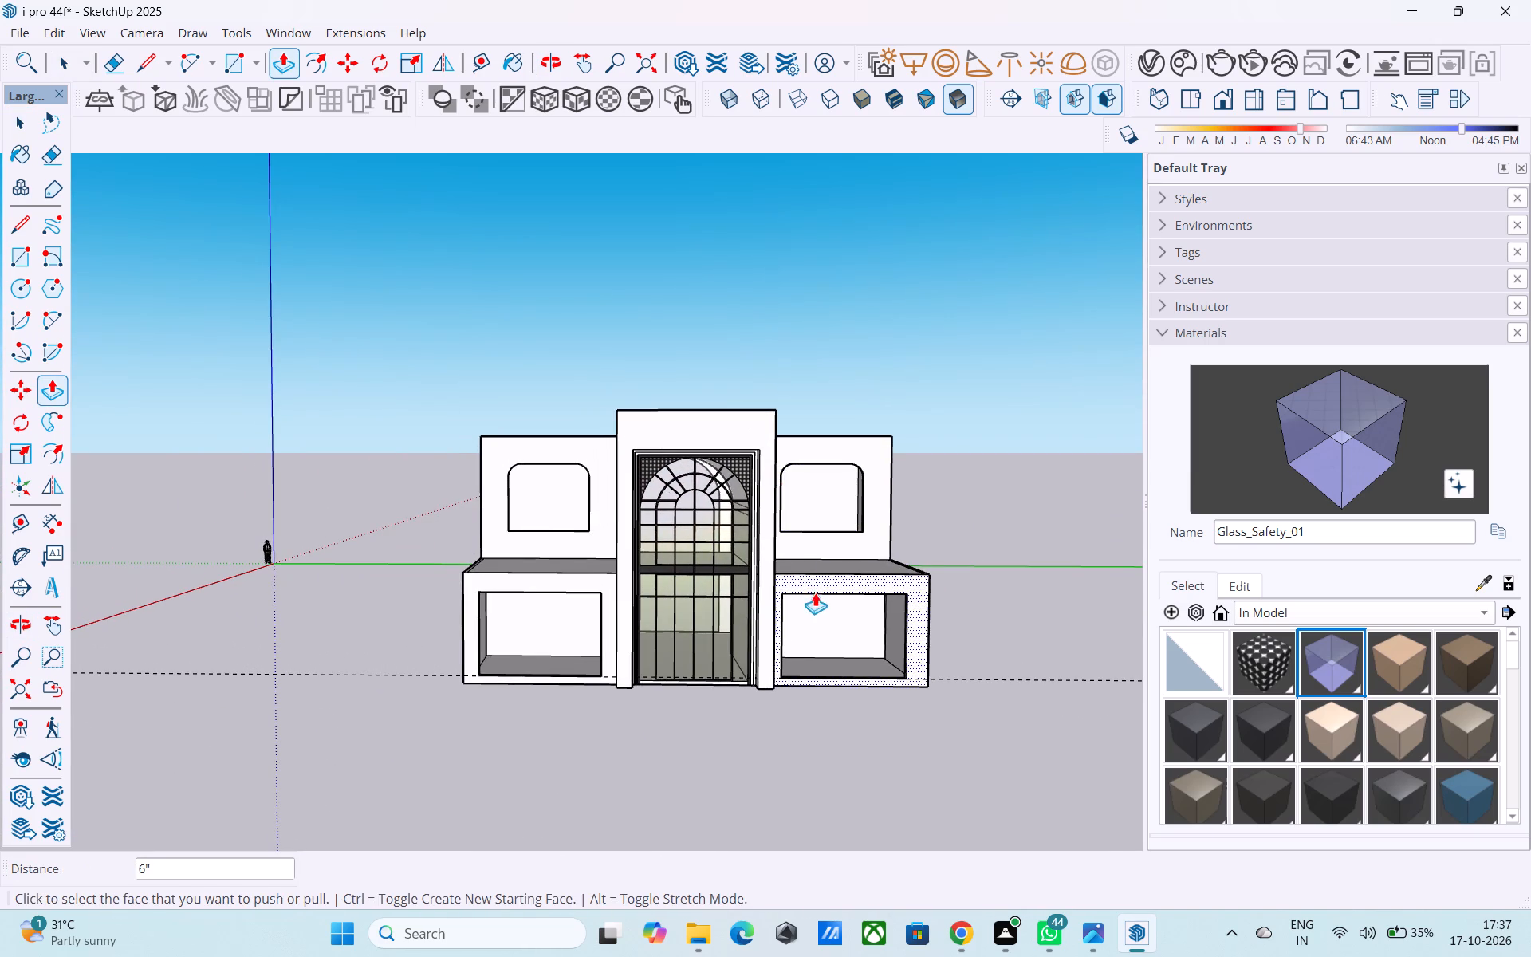
shift+middle_drag(818, 615, 868, 508)
scroll(716, 578, up, 7)
middle_drag(557, 541, 337, 577)
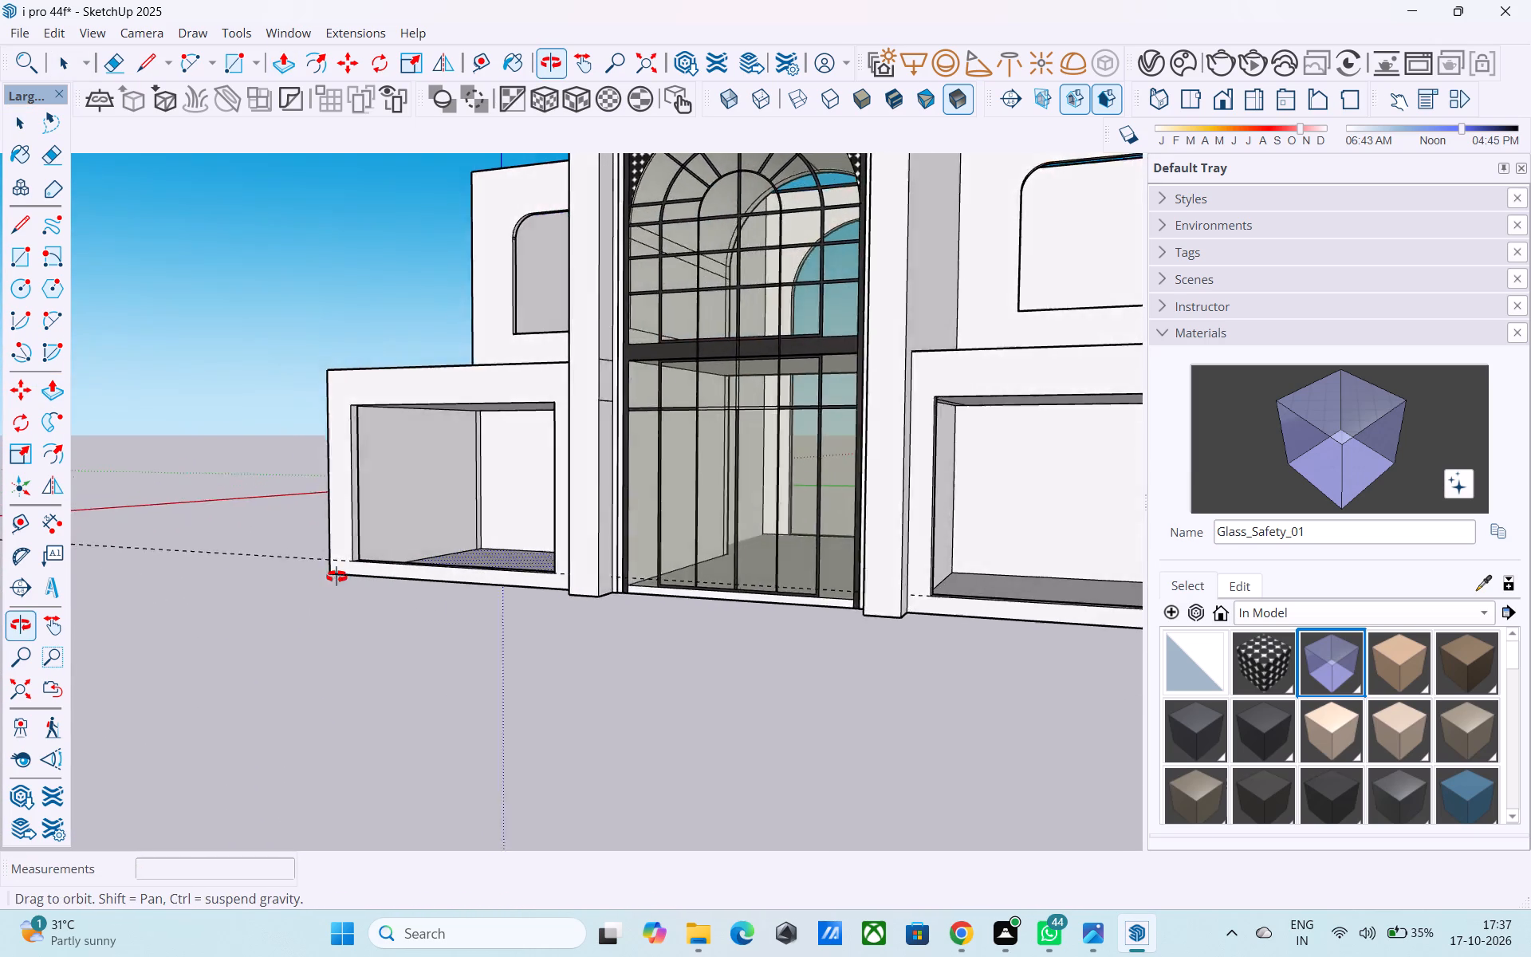
middle_drag(337, 577, 318, 581)
scroll(328, 545, up, 4)
scroll(328, 545, down, 1)
shift+middle_drag(328, 545, 281, 566)
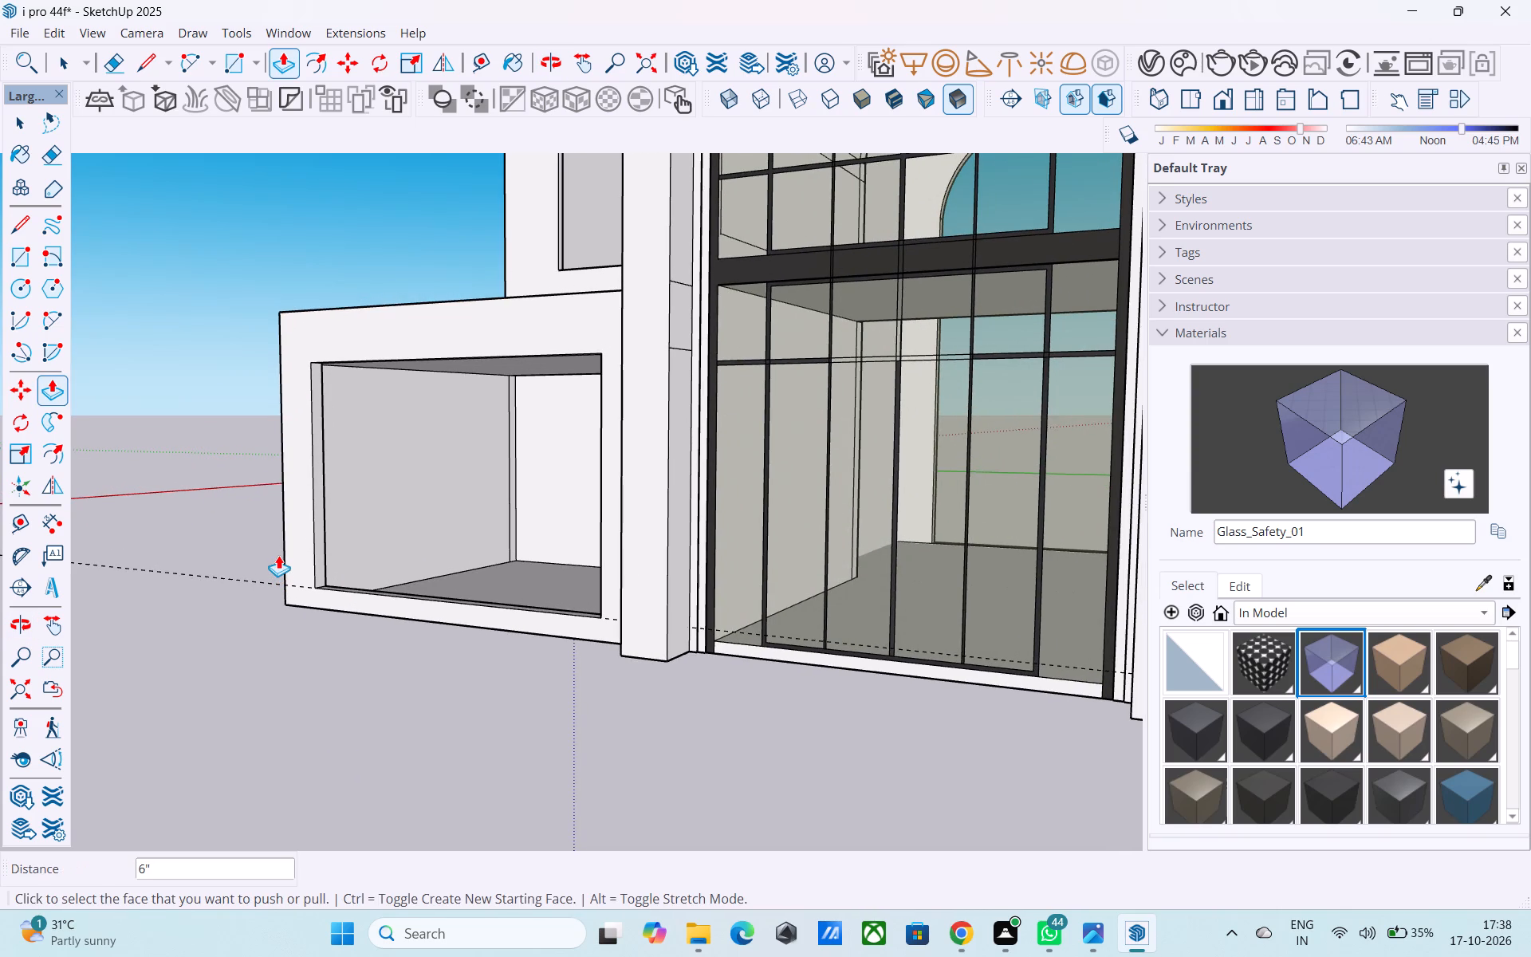
scroll(251, 518, down, 2)
middle_drag(251, 518, 466, 497)
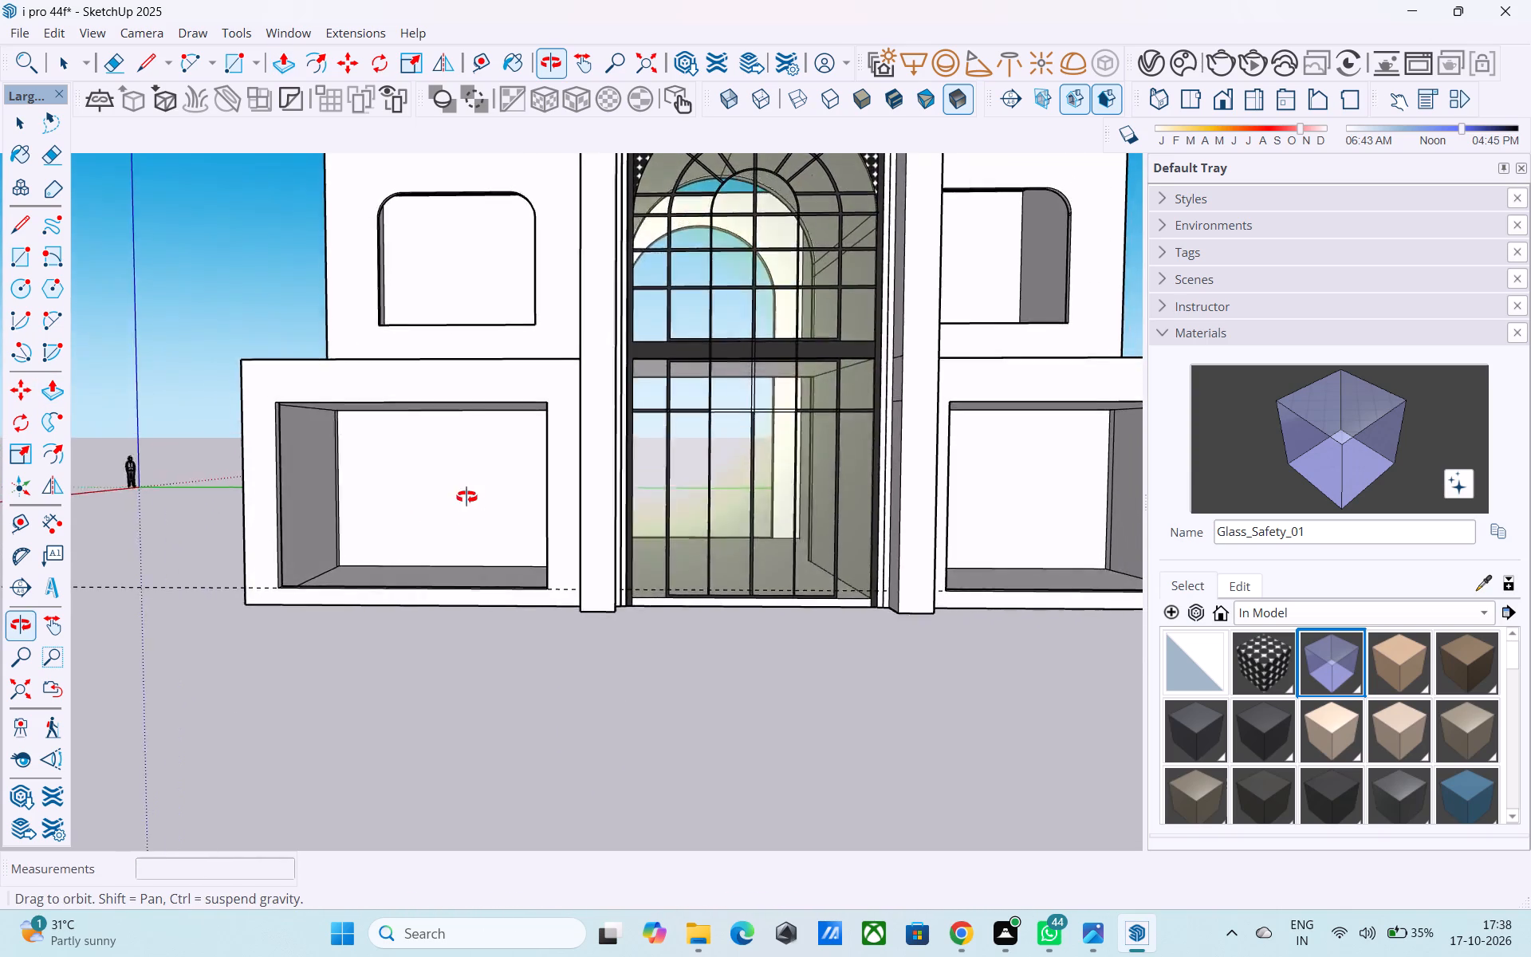
middle_drag(466, 497, 462, 485)
scroll(460, 479, up, 2)
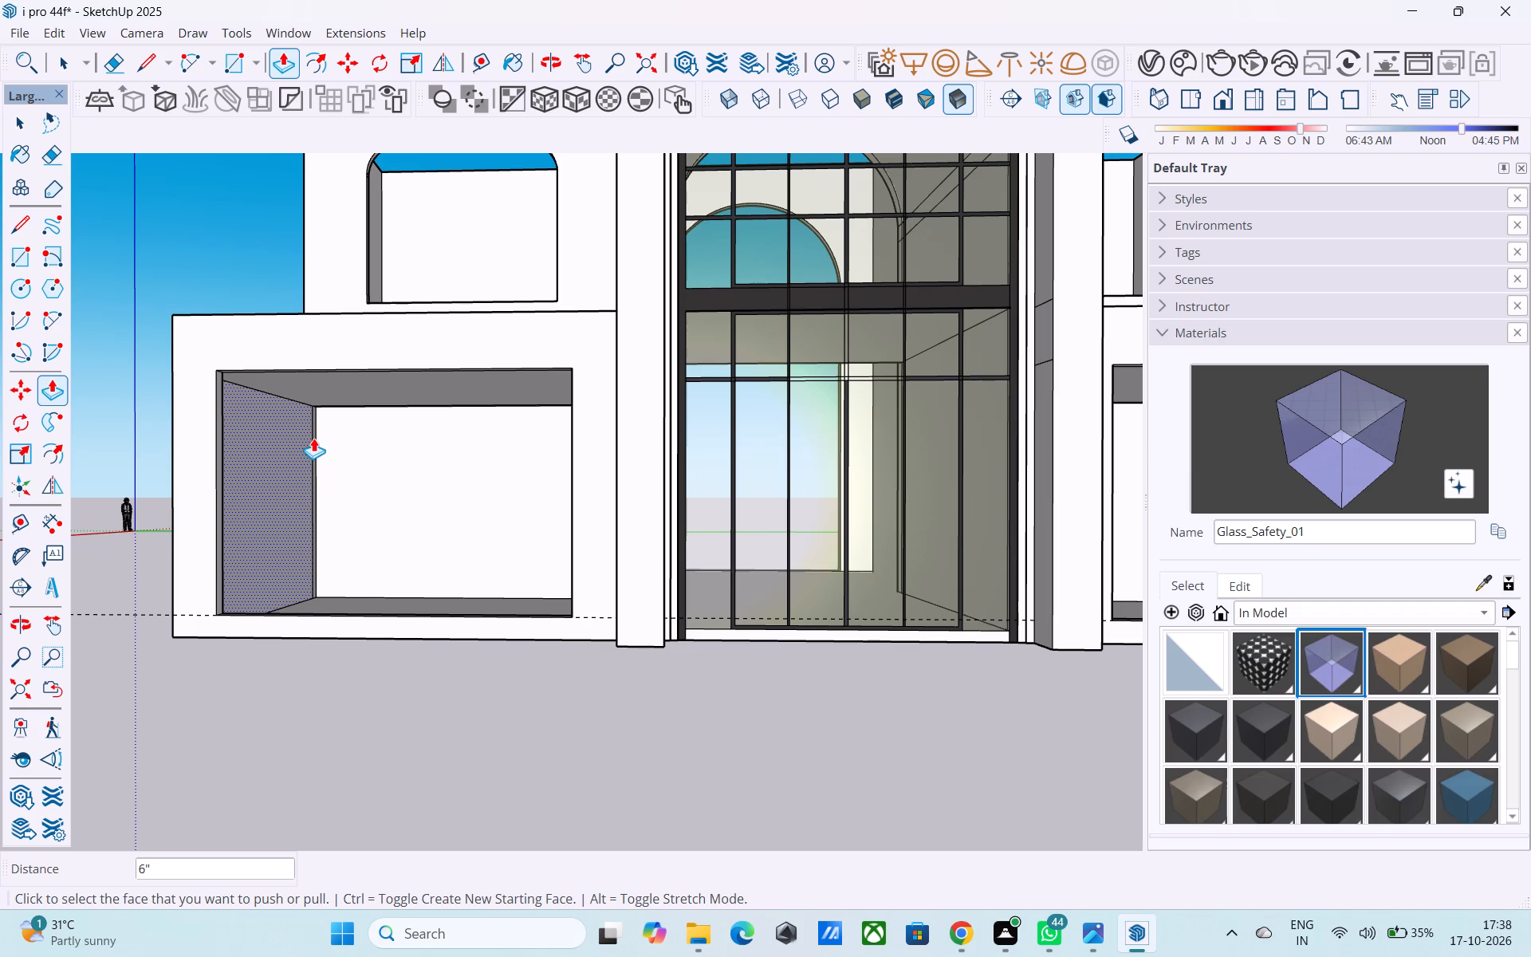
scroll(292, 412, down, 4)
middle_drag(258, 318, 305, 358)
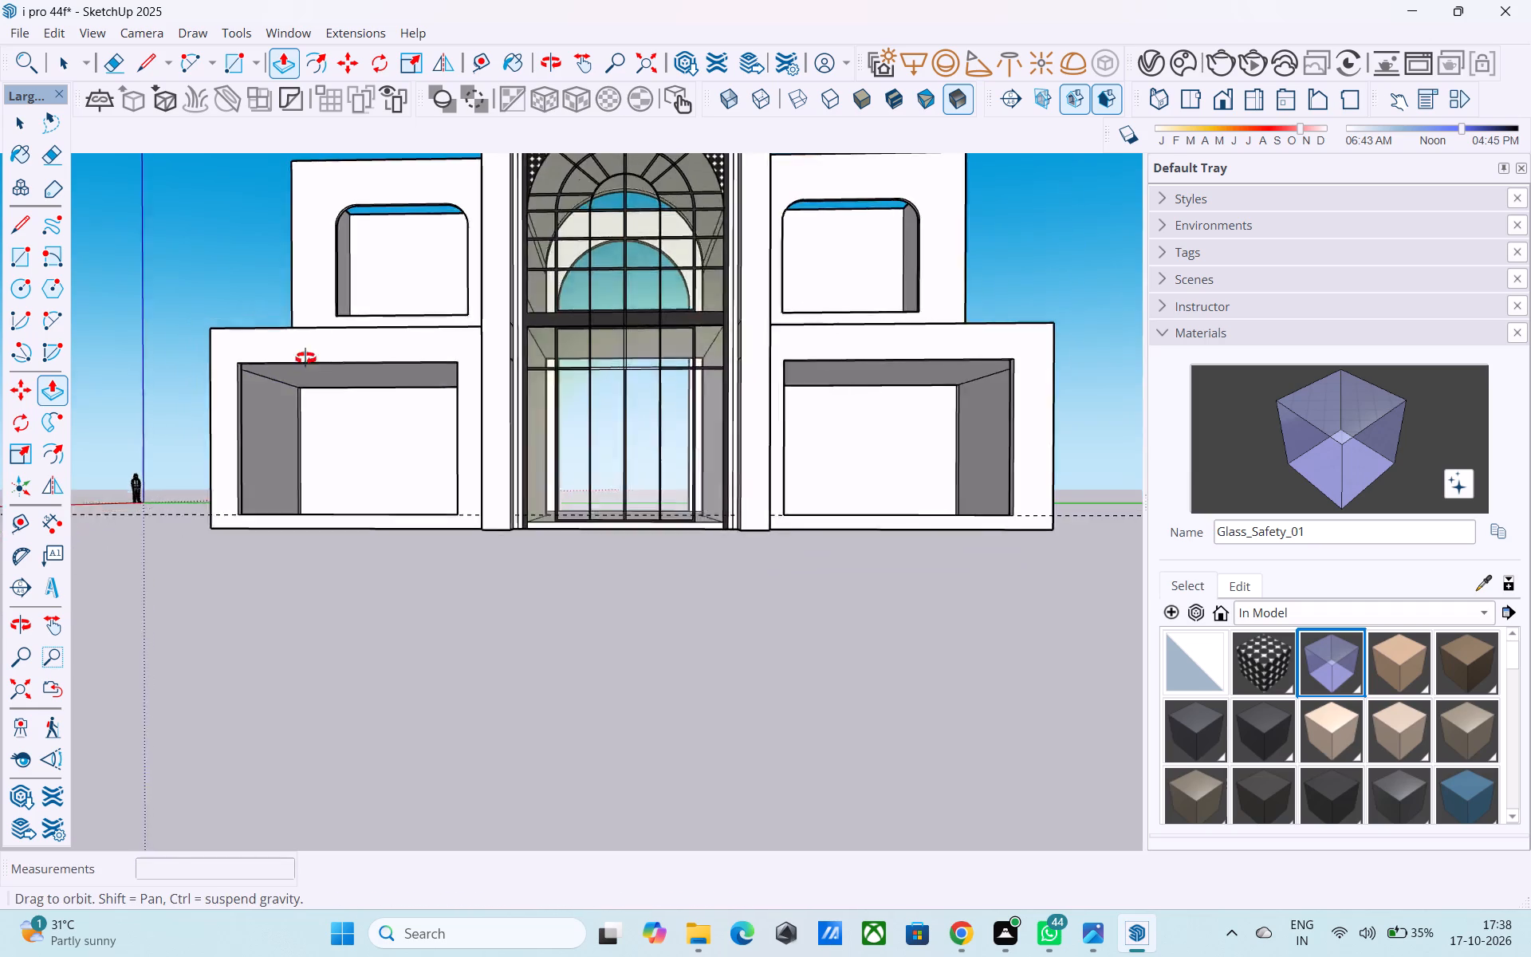
middle_drag(305, 358, 427, 451)
scroll(407, 399, up, 4)
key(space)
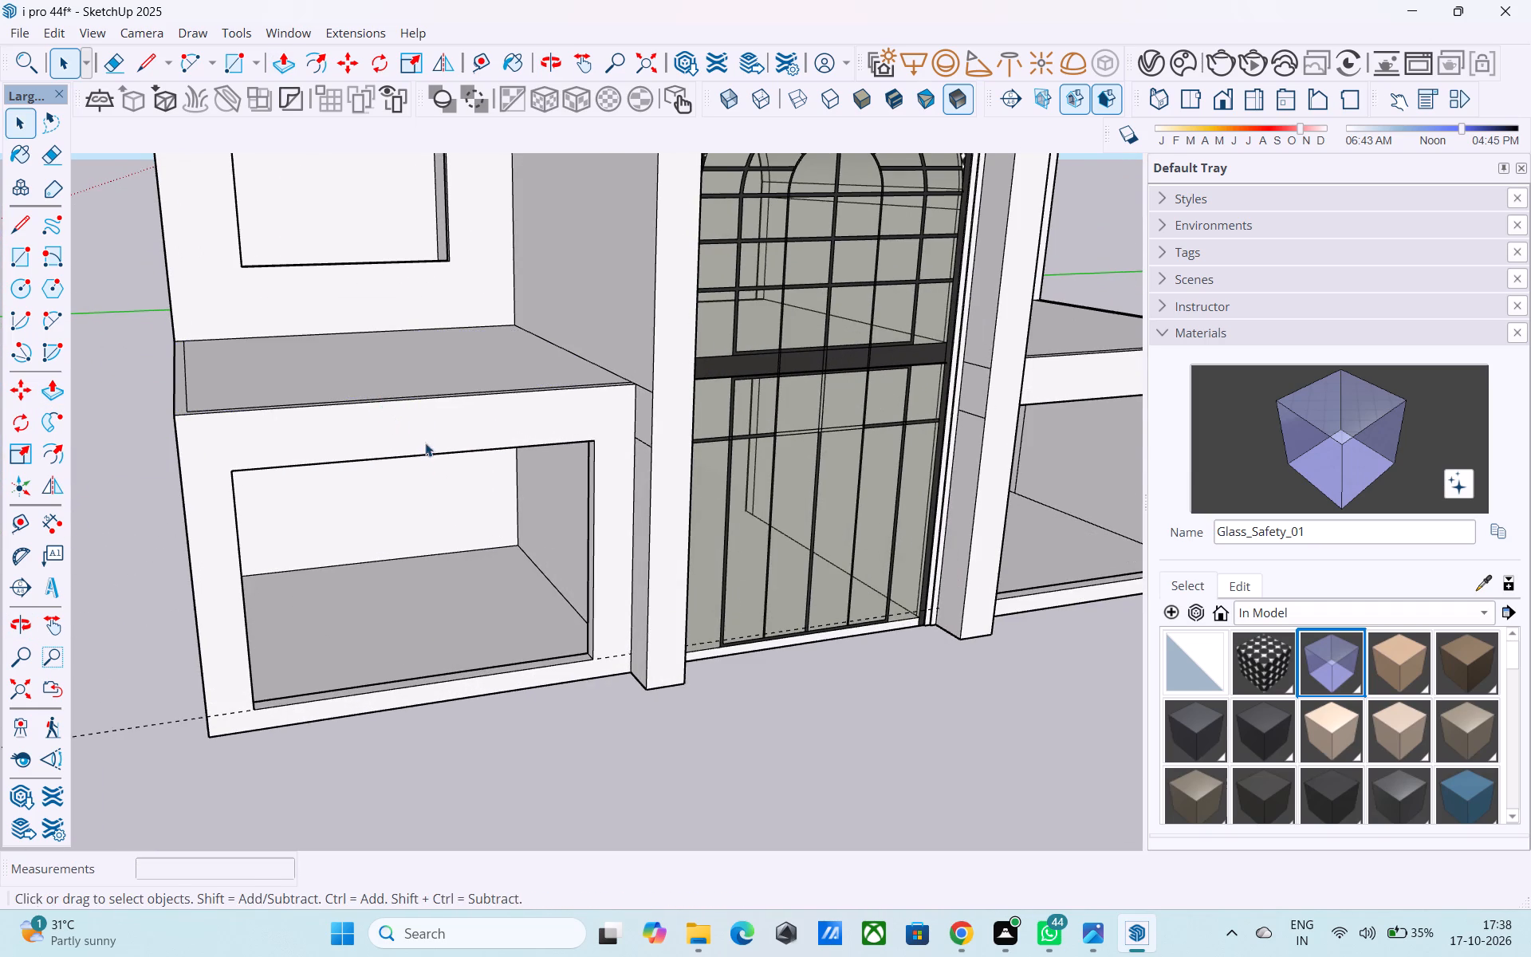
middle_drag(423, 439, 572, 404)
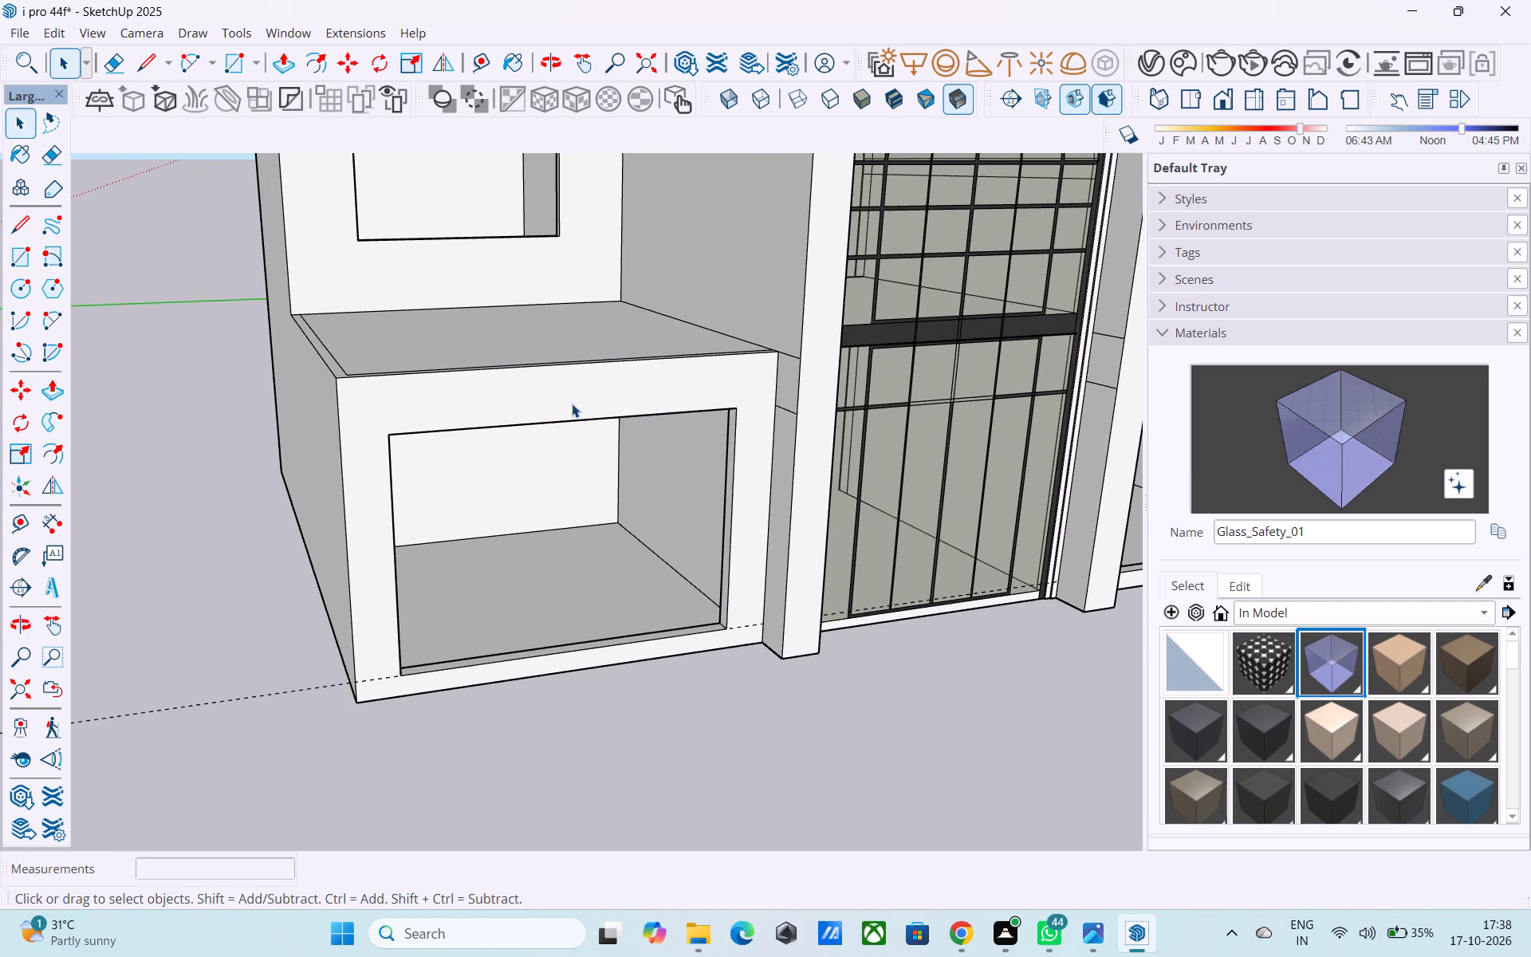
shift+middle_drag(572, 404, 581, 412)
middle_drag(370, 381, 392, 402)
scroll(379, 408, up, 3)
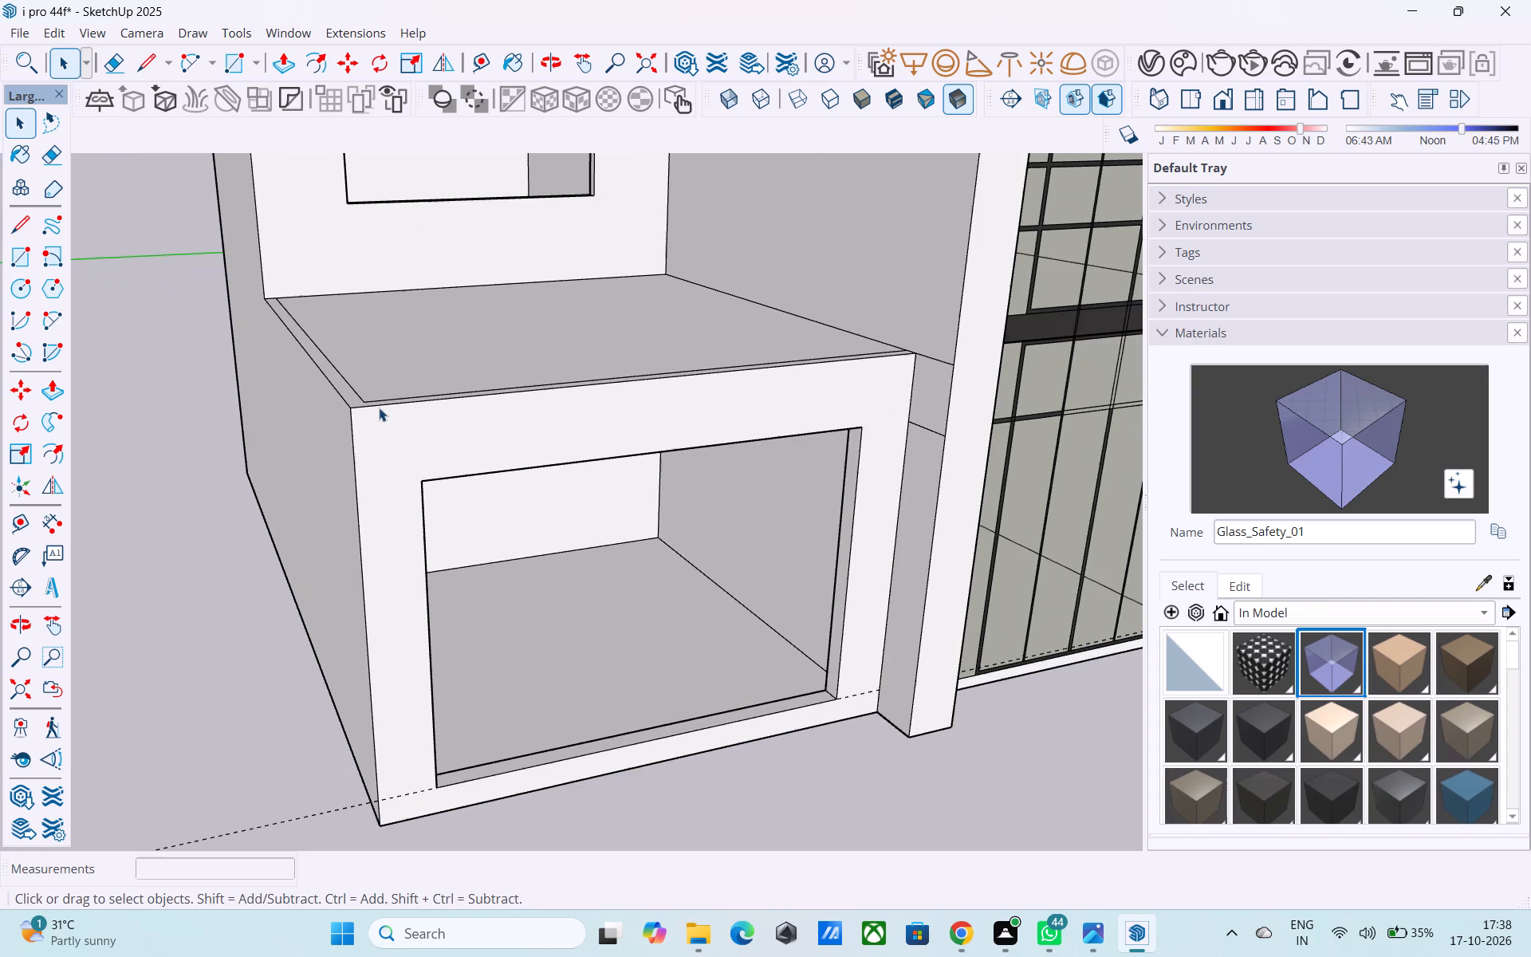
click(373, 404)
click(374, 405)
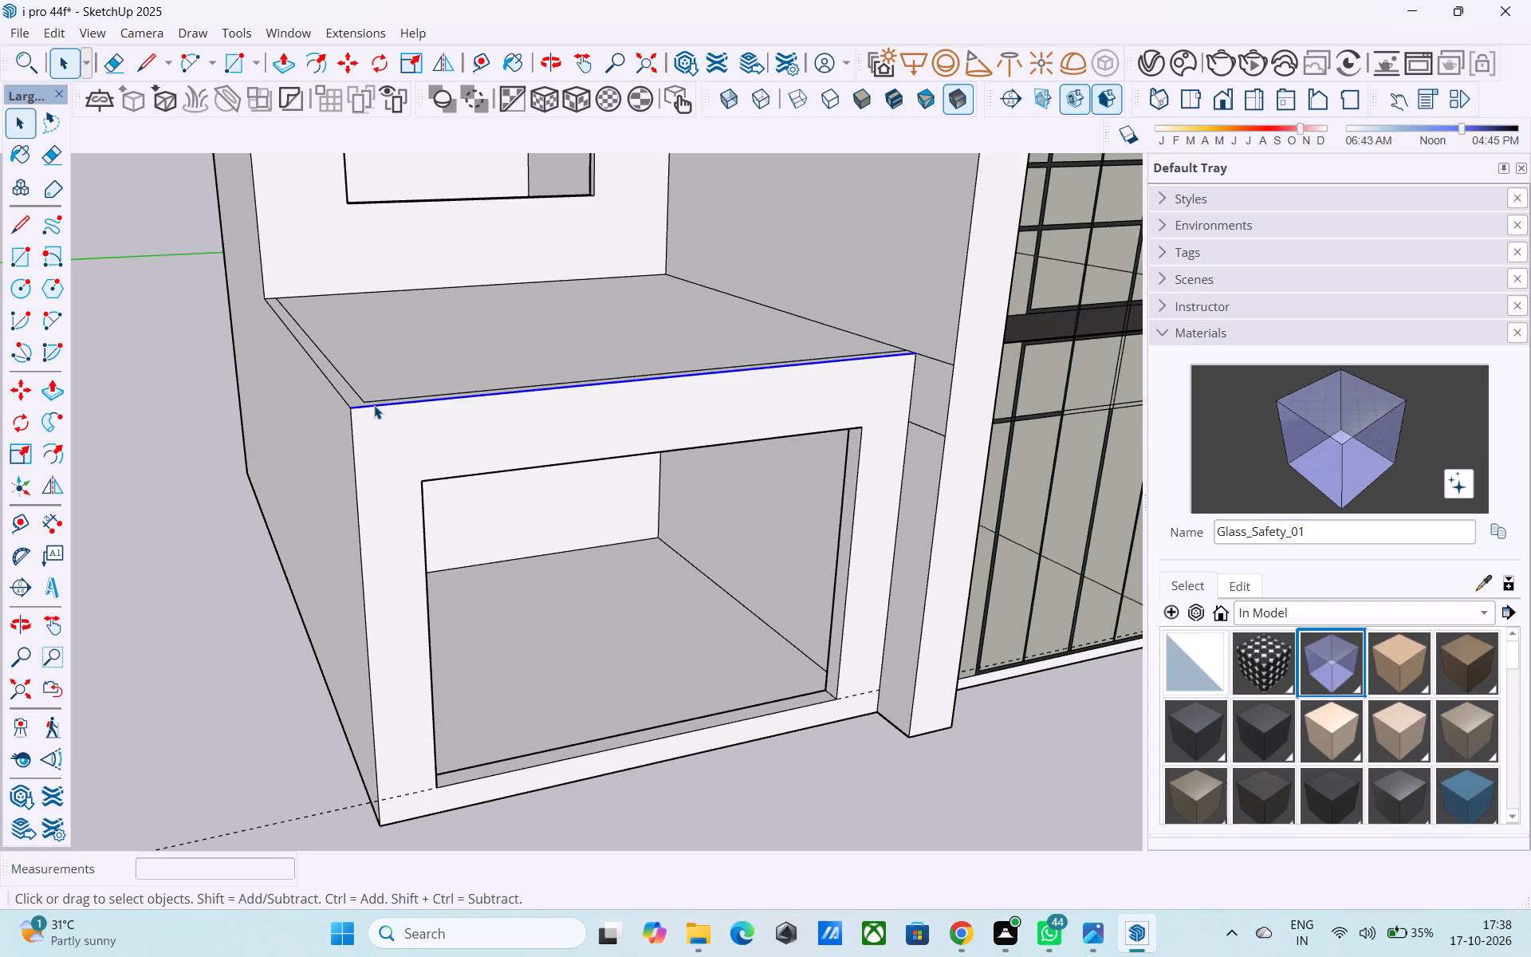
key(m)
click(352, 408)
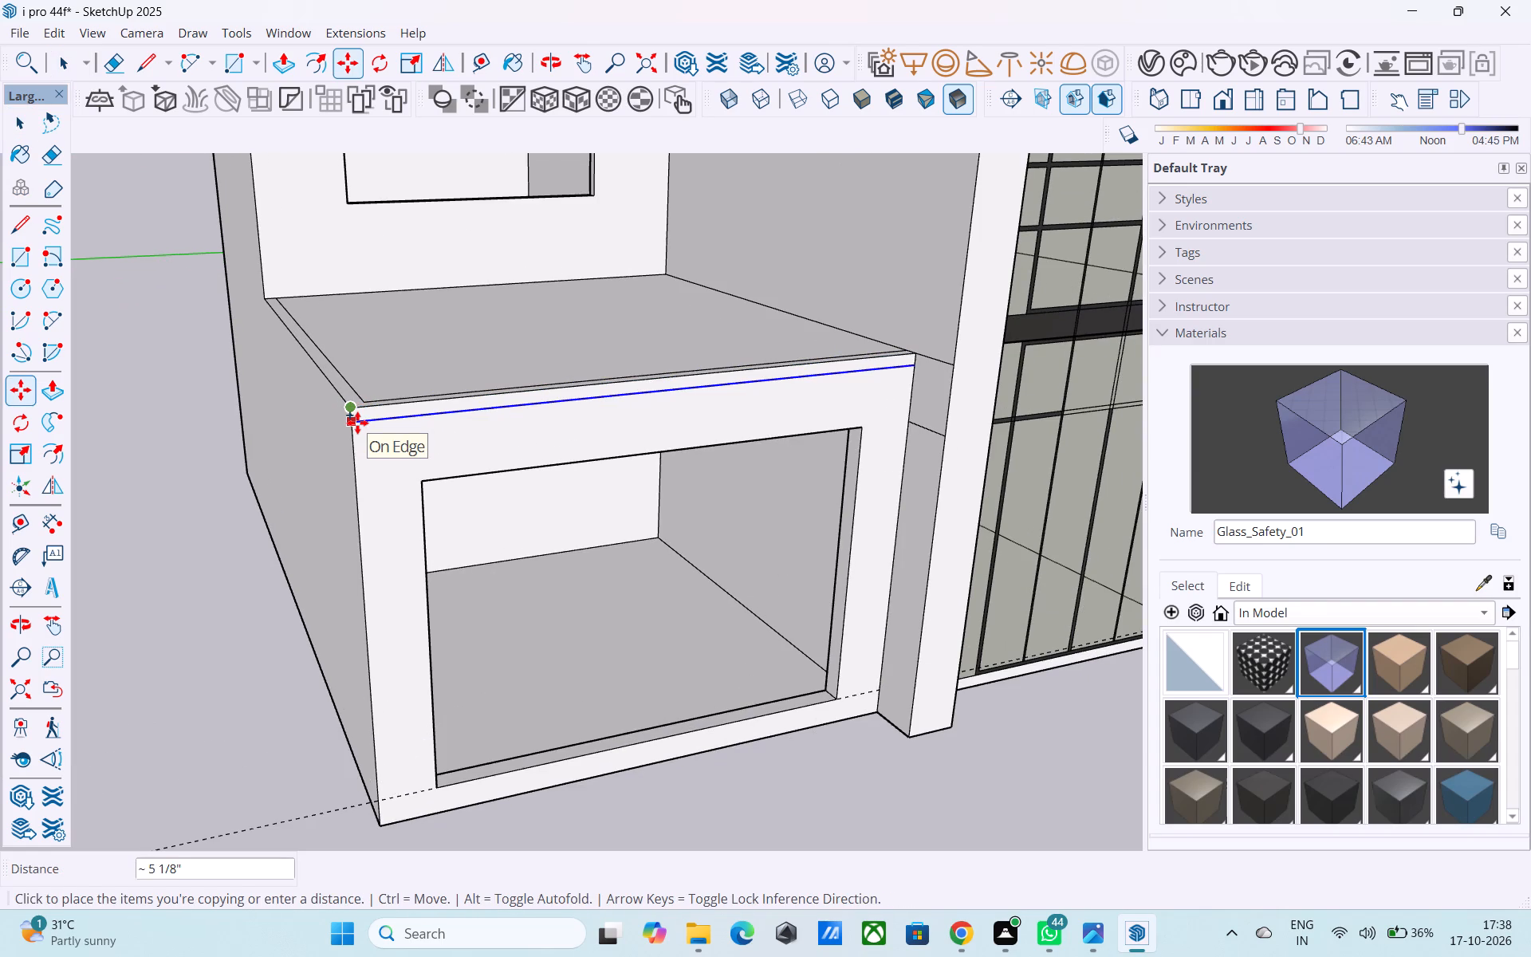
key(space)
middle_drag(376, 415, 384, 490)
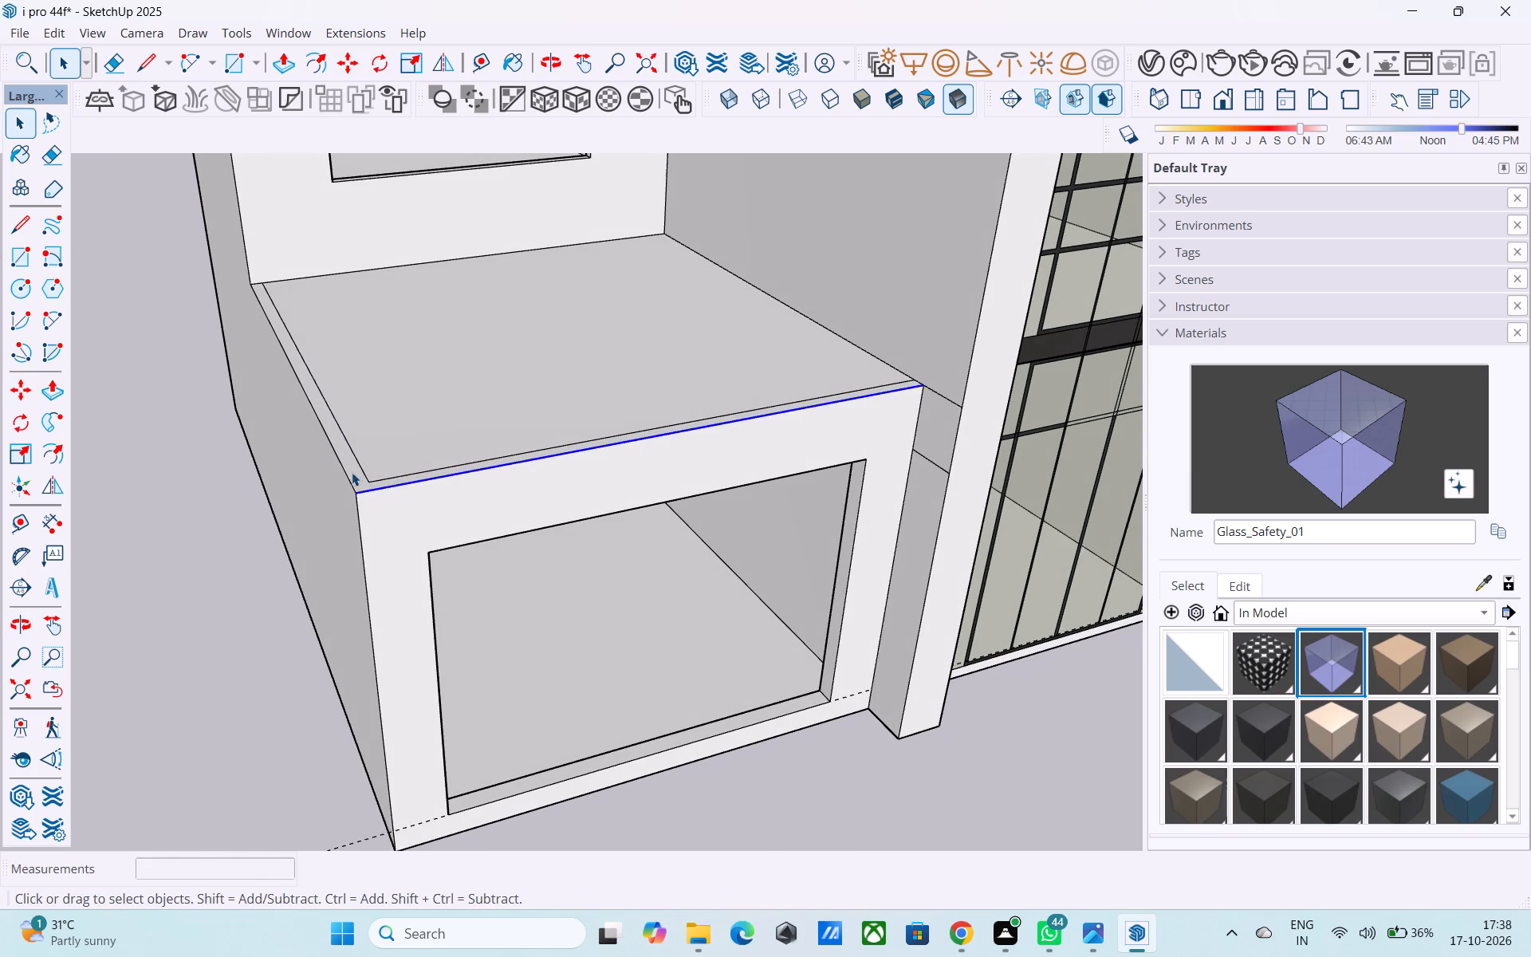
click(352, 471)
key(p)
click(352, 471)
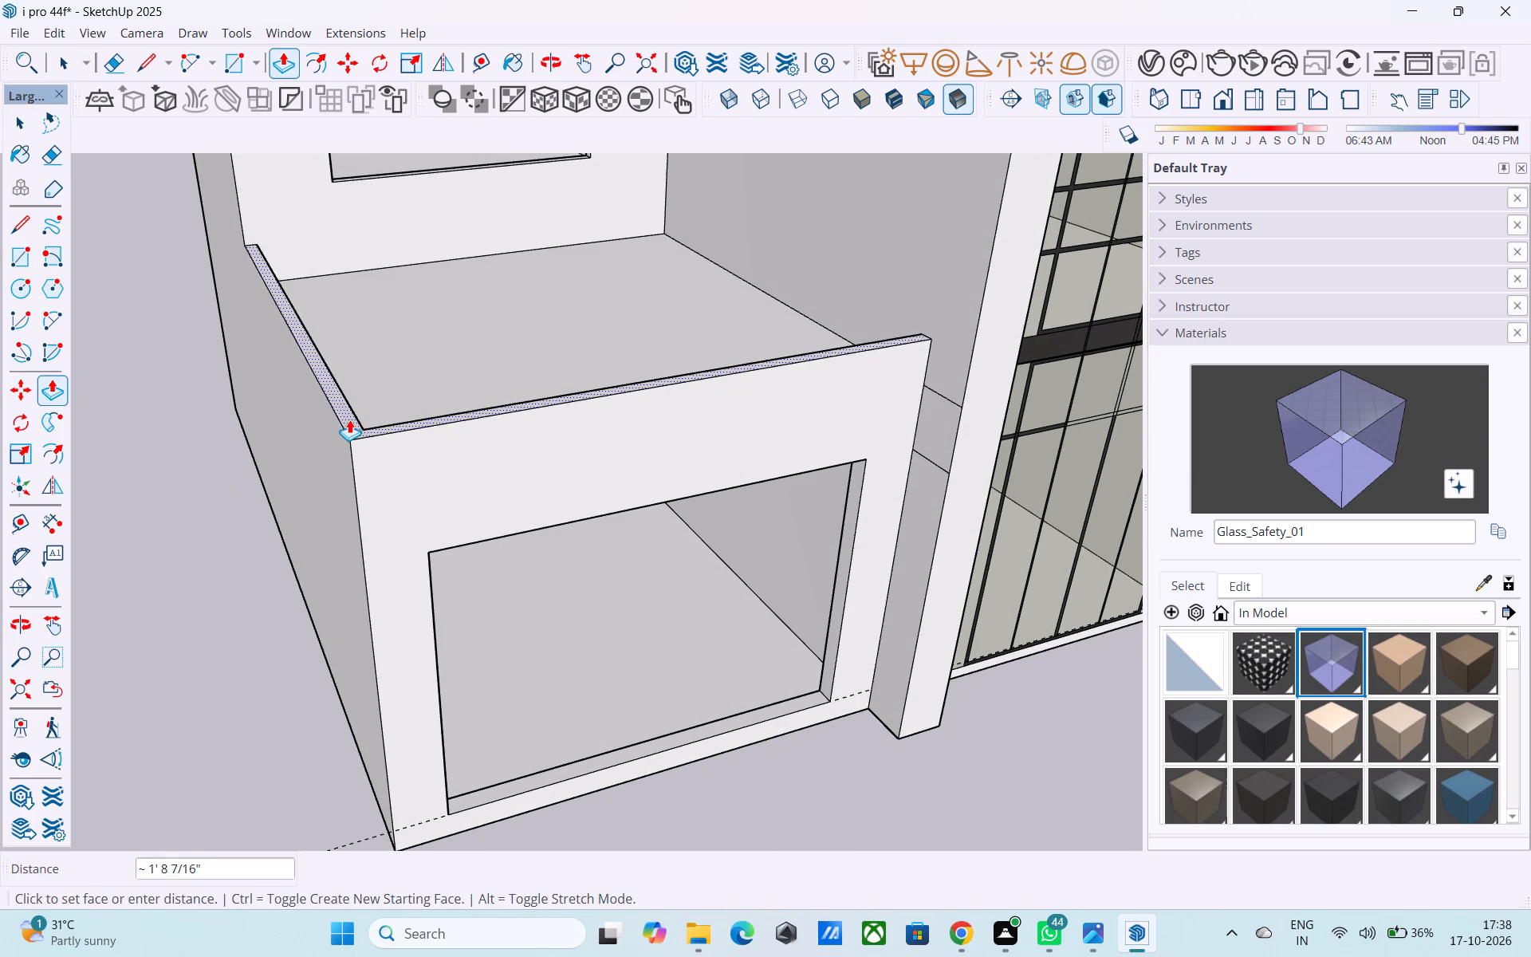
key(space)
Draw a diagonal line from the lower left block's outer top front corner to its opening's nearest upper corner.
key(l)
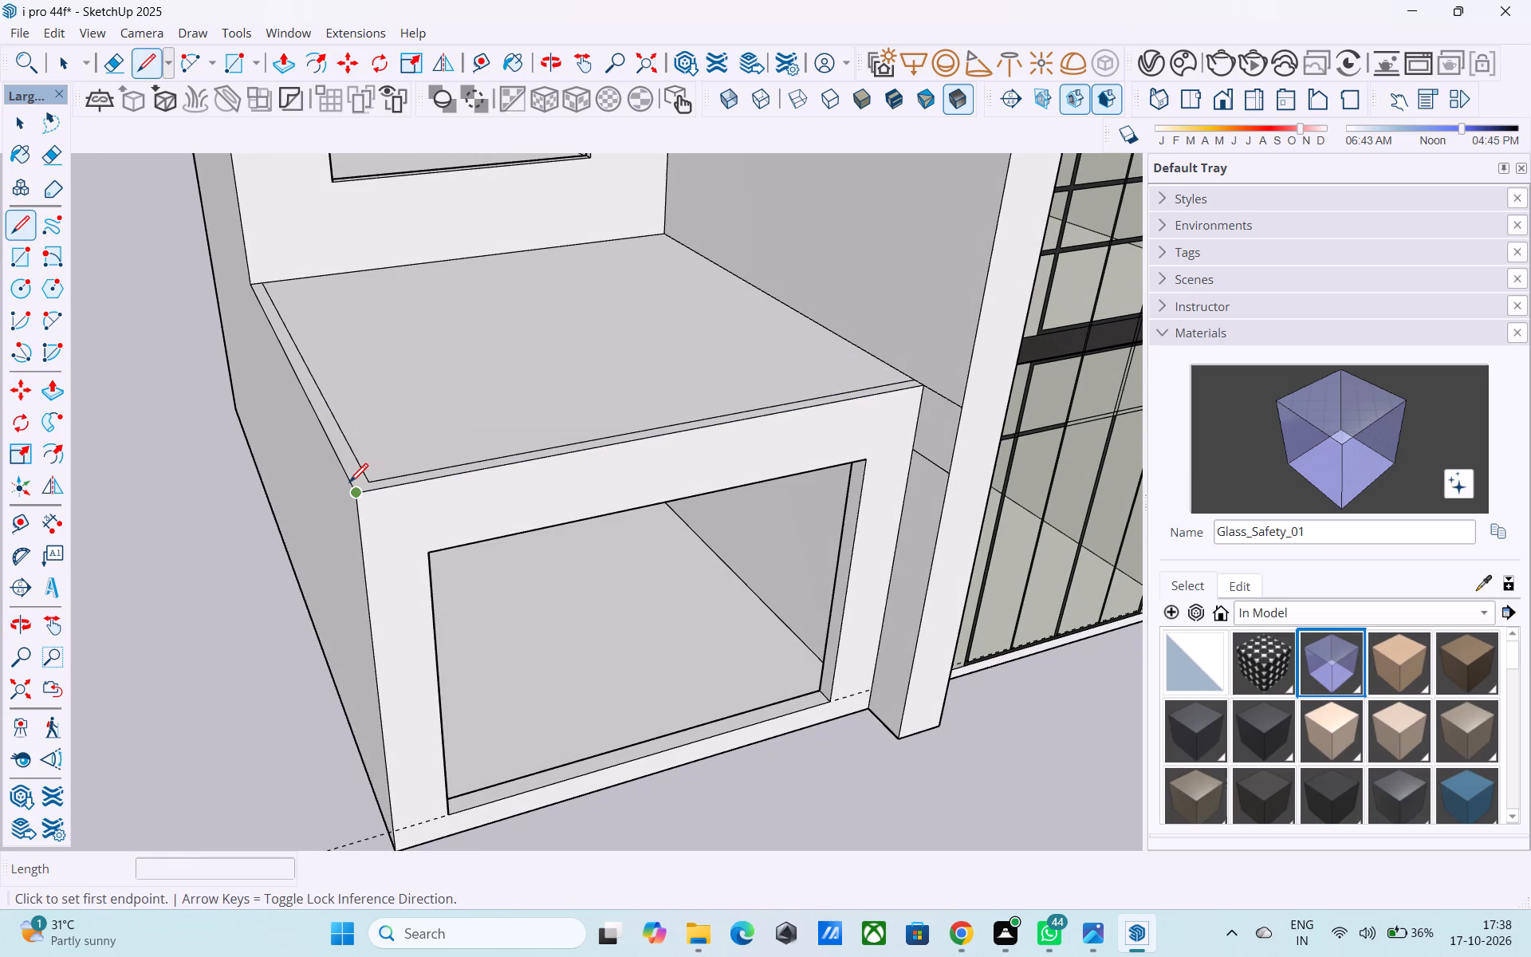
click(349, 484)
click(429, 553)
Raise the rim face around the lower left block's roof by 3' to form a parapet.
key(space)
click(360, 478)
key(p)
click(360, 478)
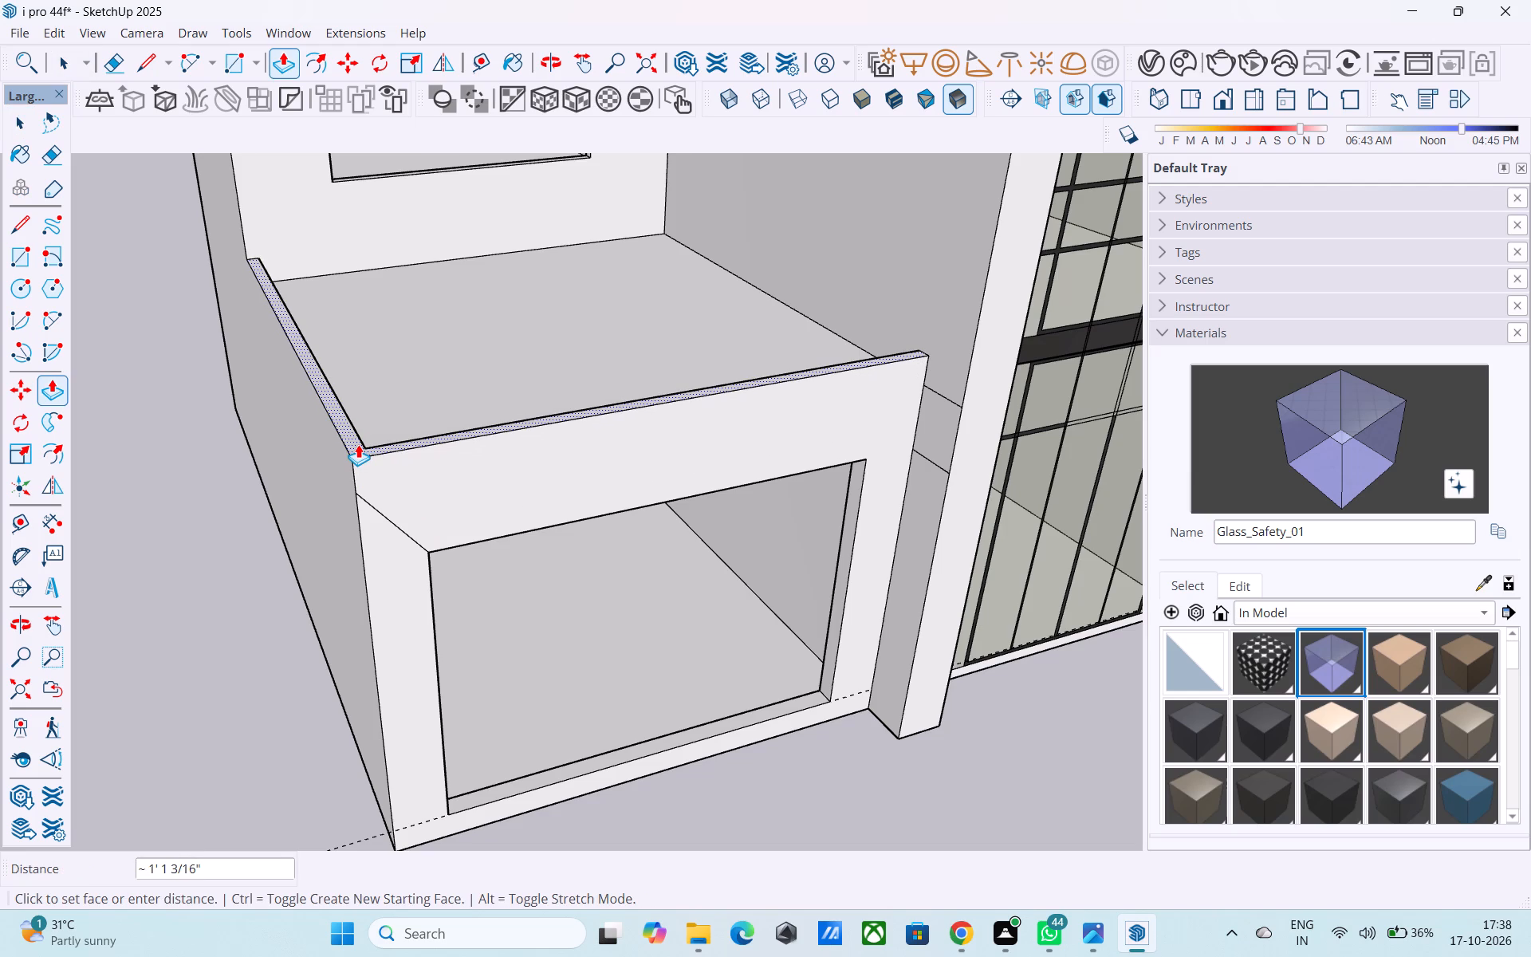
text(3')
key(Return)
Draw a 20' horizontal line across the lower left block's front at the parapet's base.
key(l)
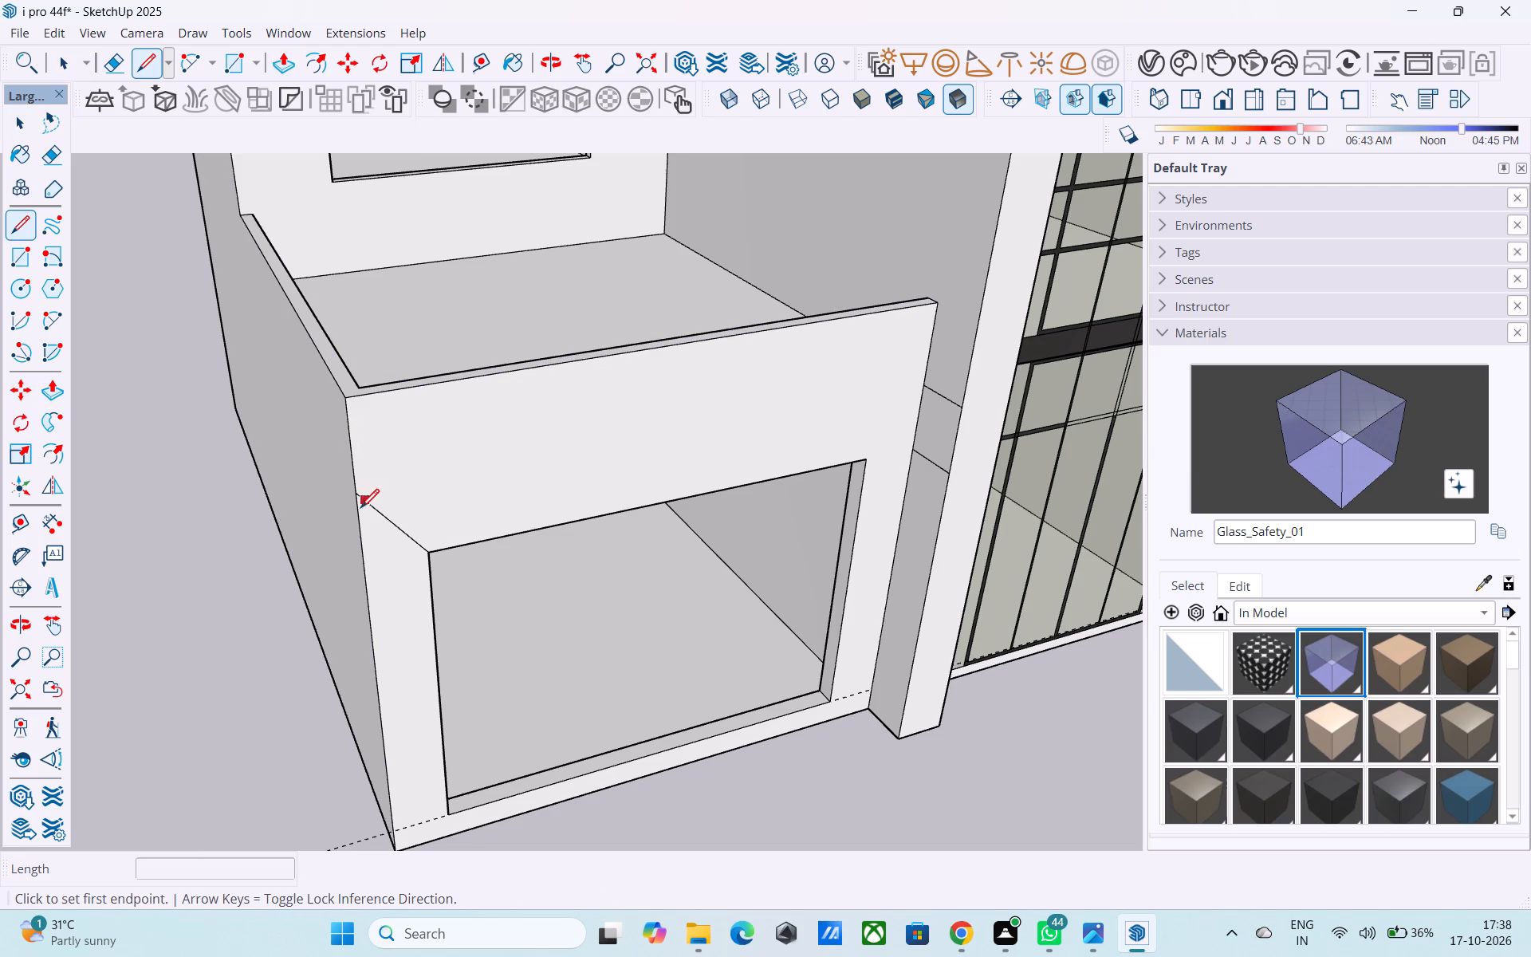
click(356, 493)
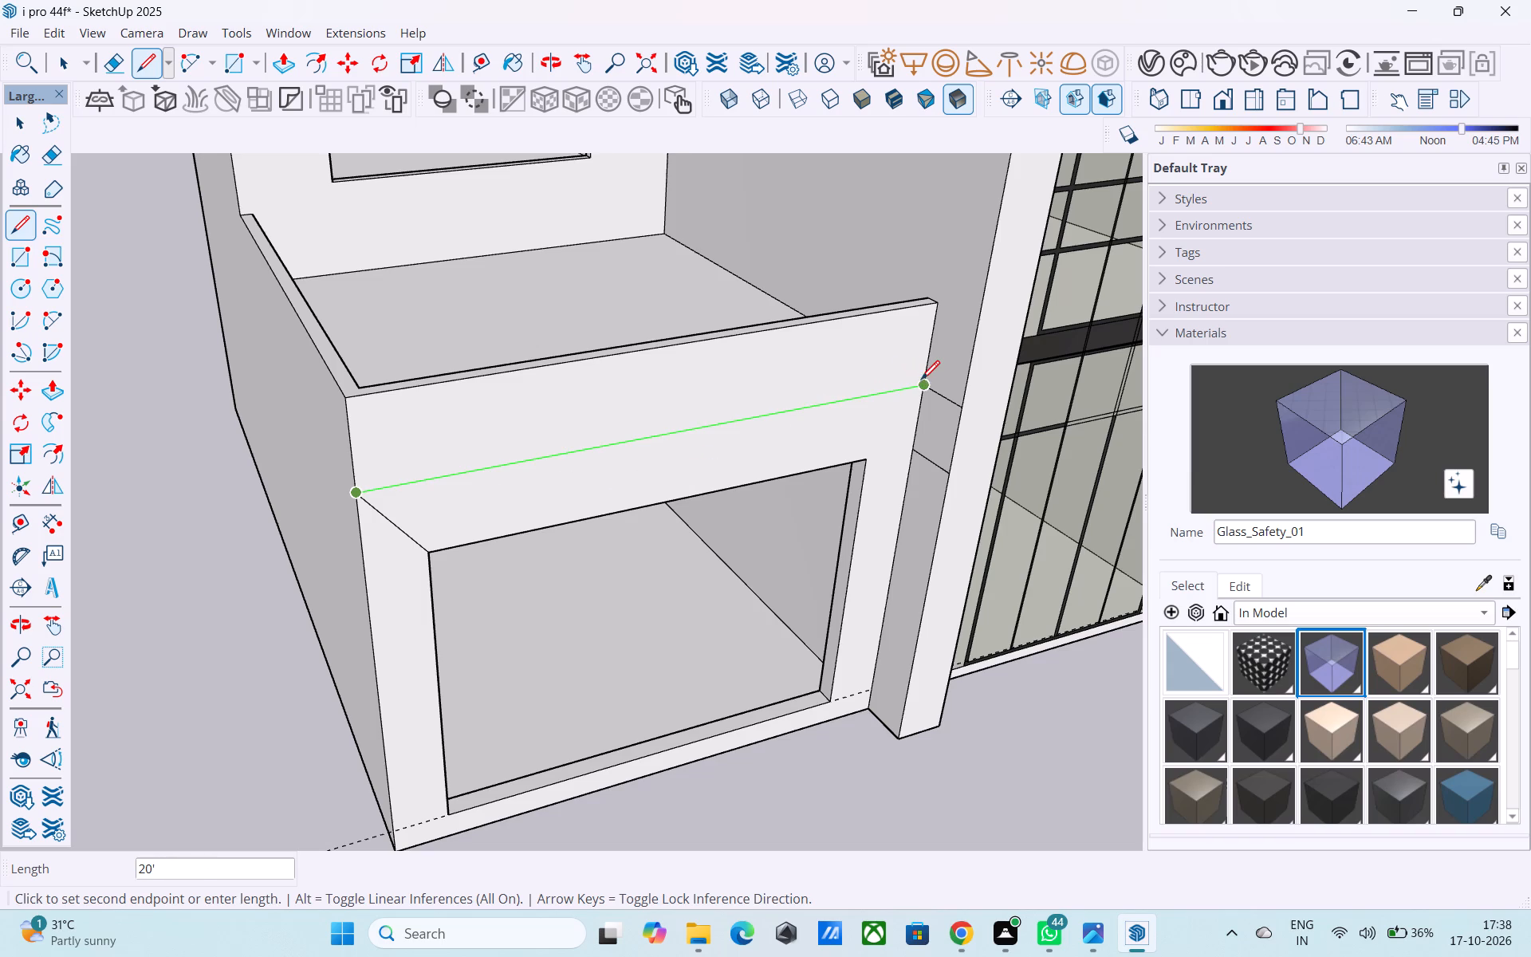
click(923, 381)
Draw a diagonal line from the lower right block's inner top front corner to its opening's nearest upper corner.
middle_drag(907, 389, 252, 357)
middle_drag(696, 417, 281, 480)
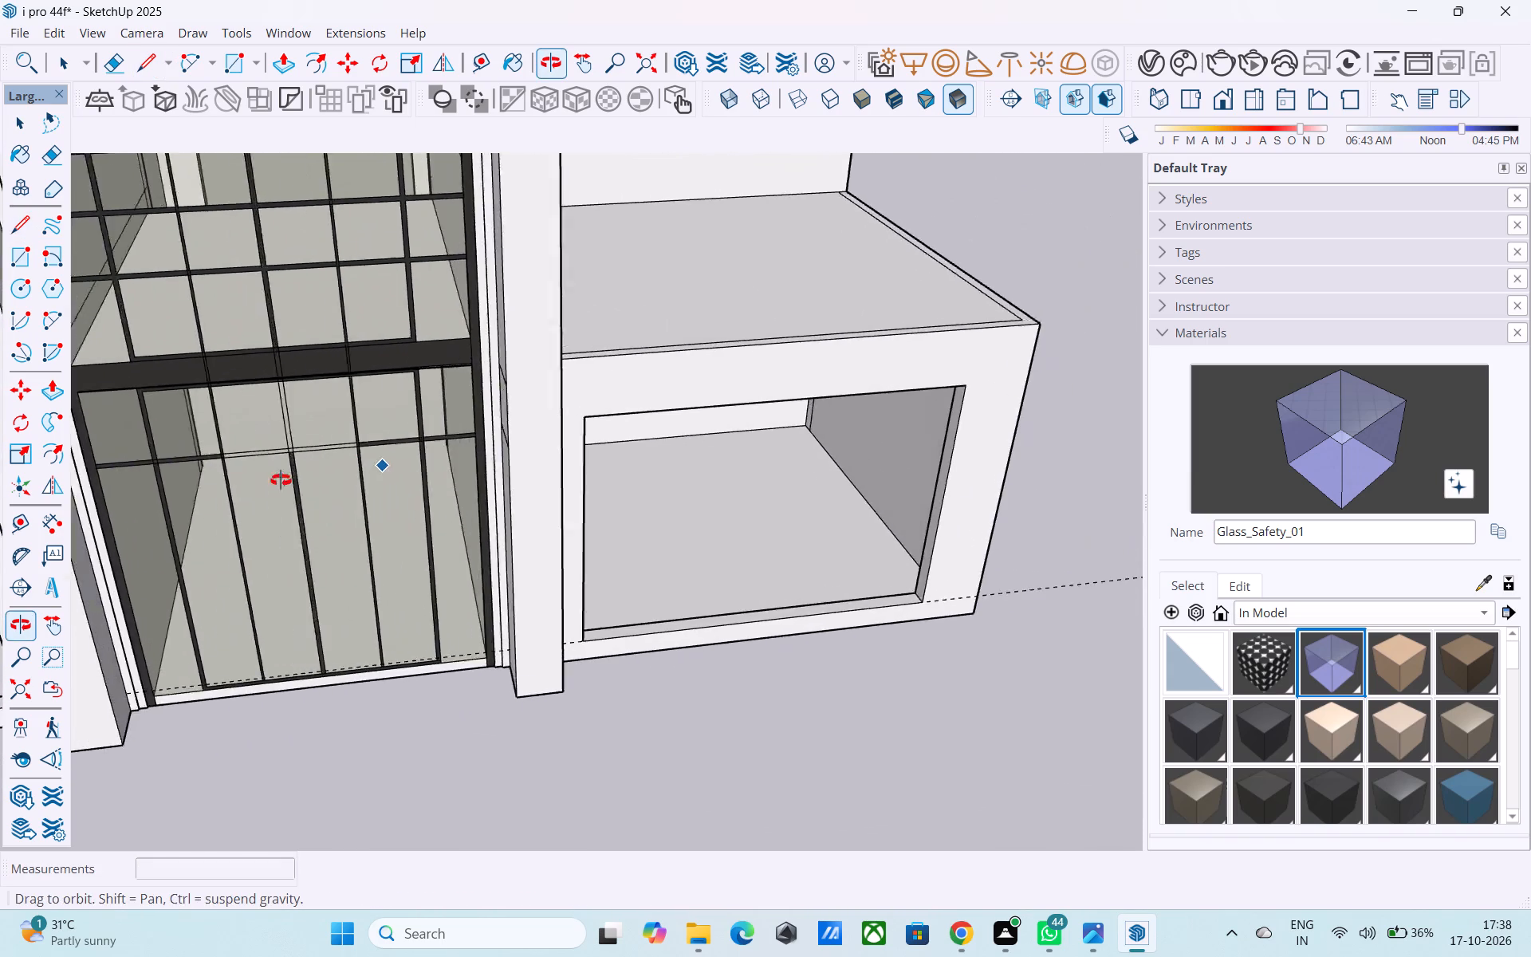
middle_drag(281, 480, 208, 482)
middle_drag(617, 520, 500, 492)
scroll(400, 360, up, 3)
click(351, 319)
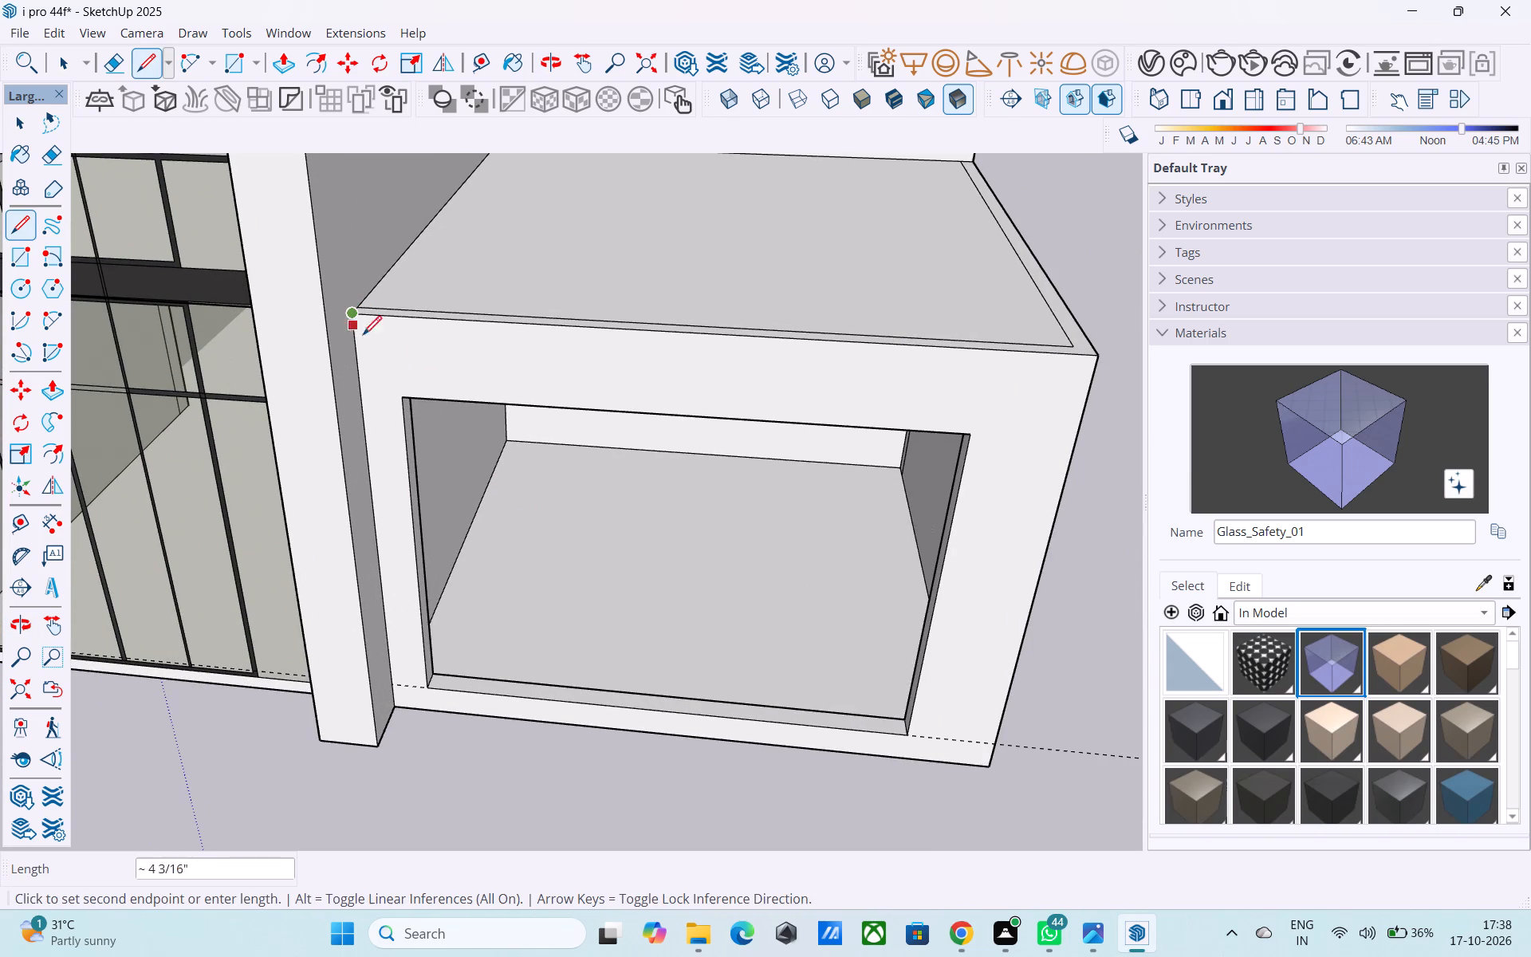
click(407, 402)
key(space)
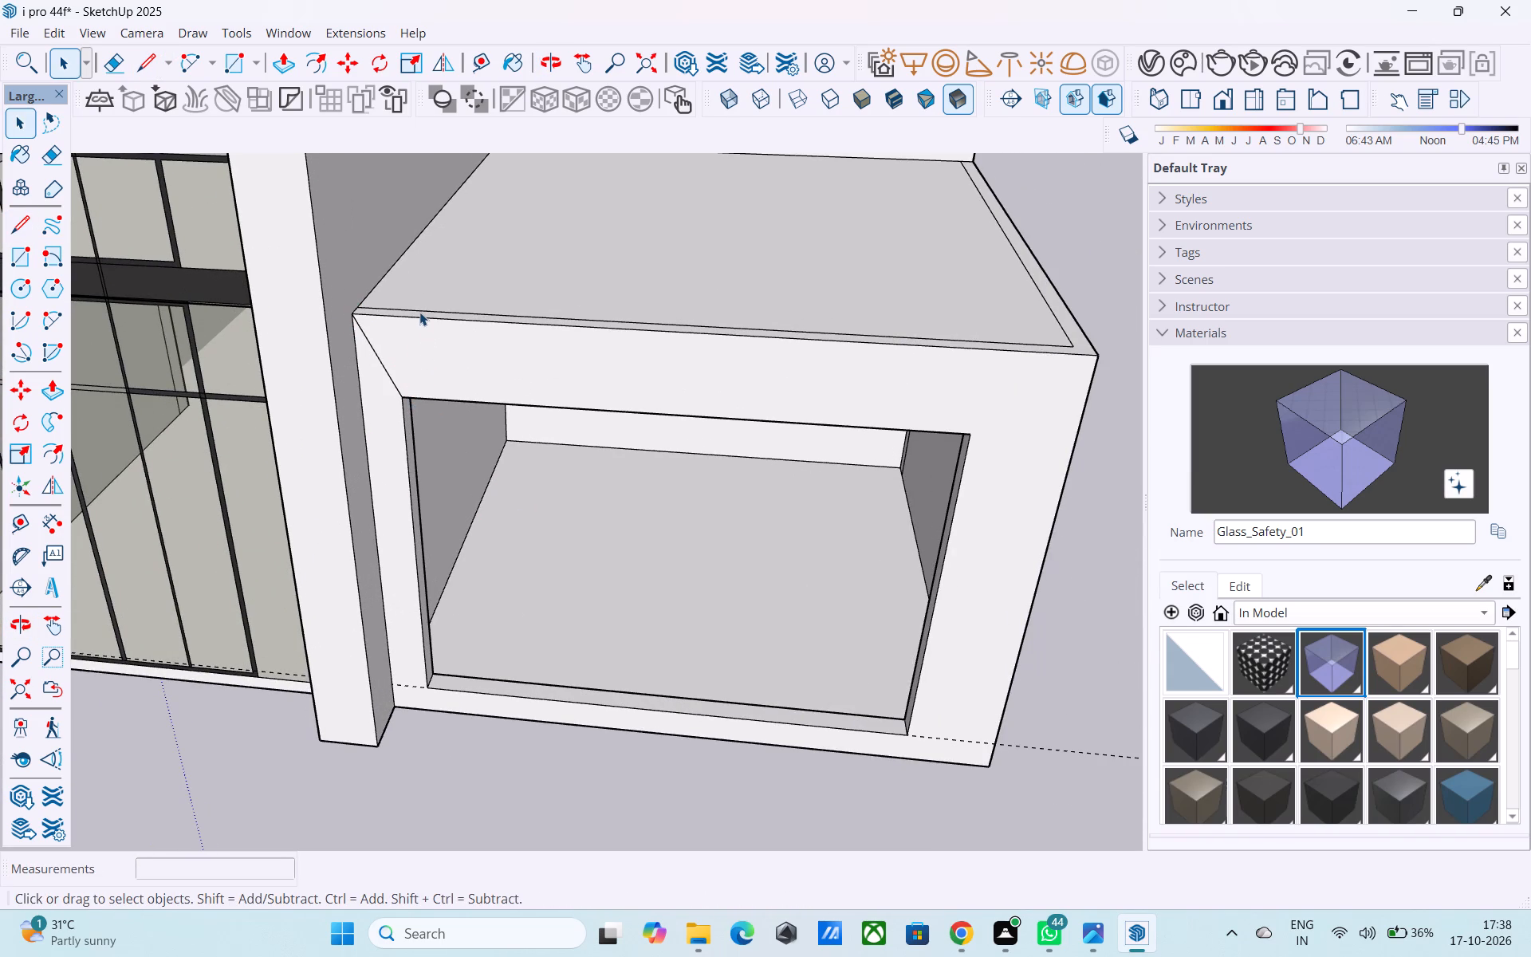
Raise the rim face around the lower right block's roof by 2' to form a parapet.
click(419, 312)
click(420, 313)
click(420, 313)
click(421, 314)
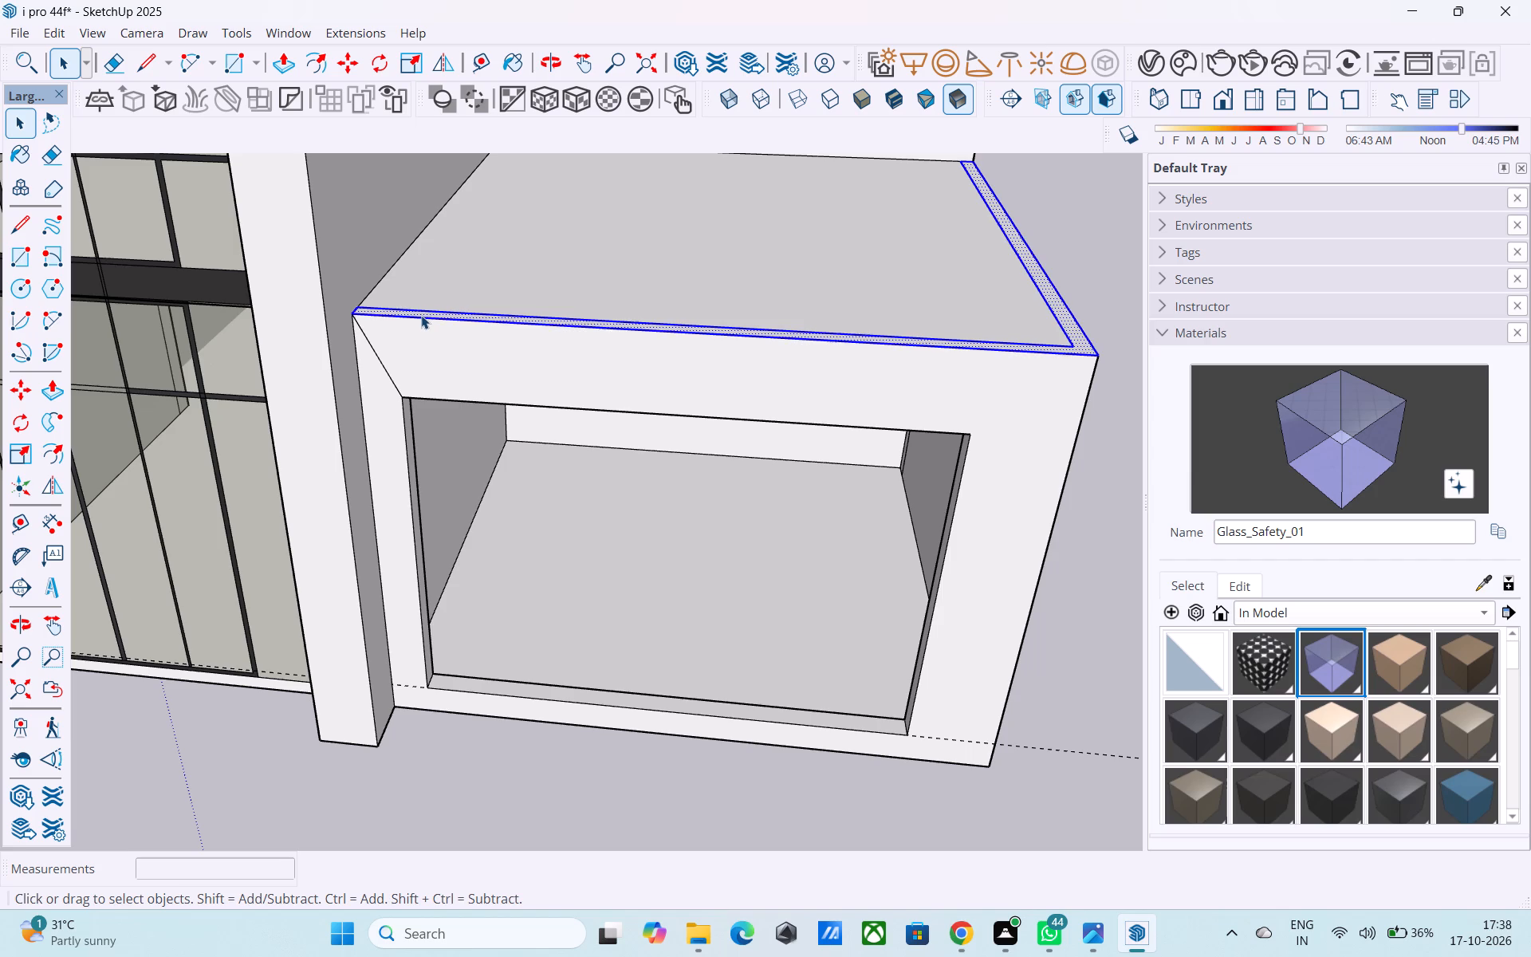
scroll(421, 318, up, 3)
middle_drag(421, 318, 424, 386)
click(415, 358)
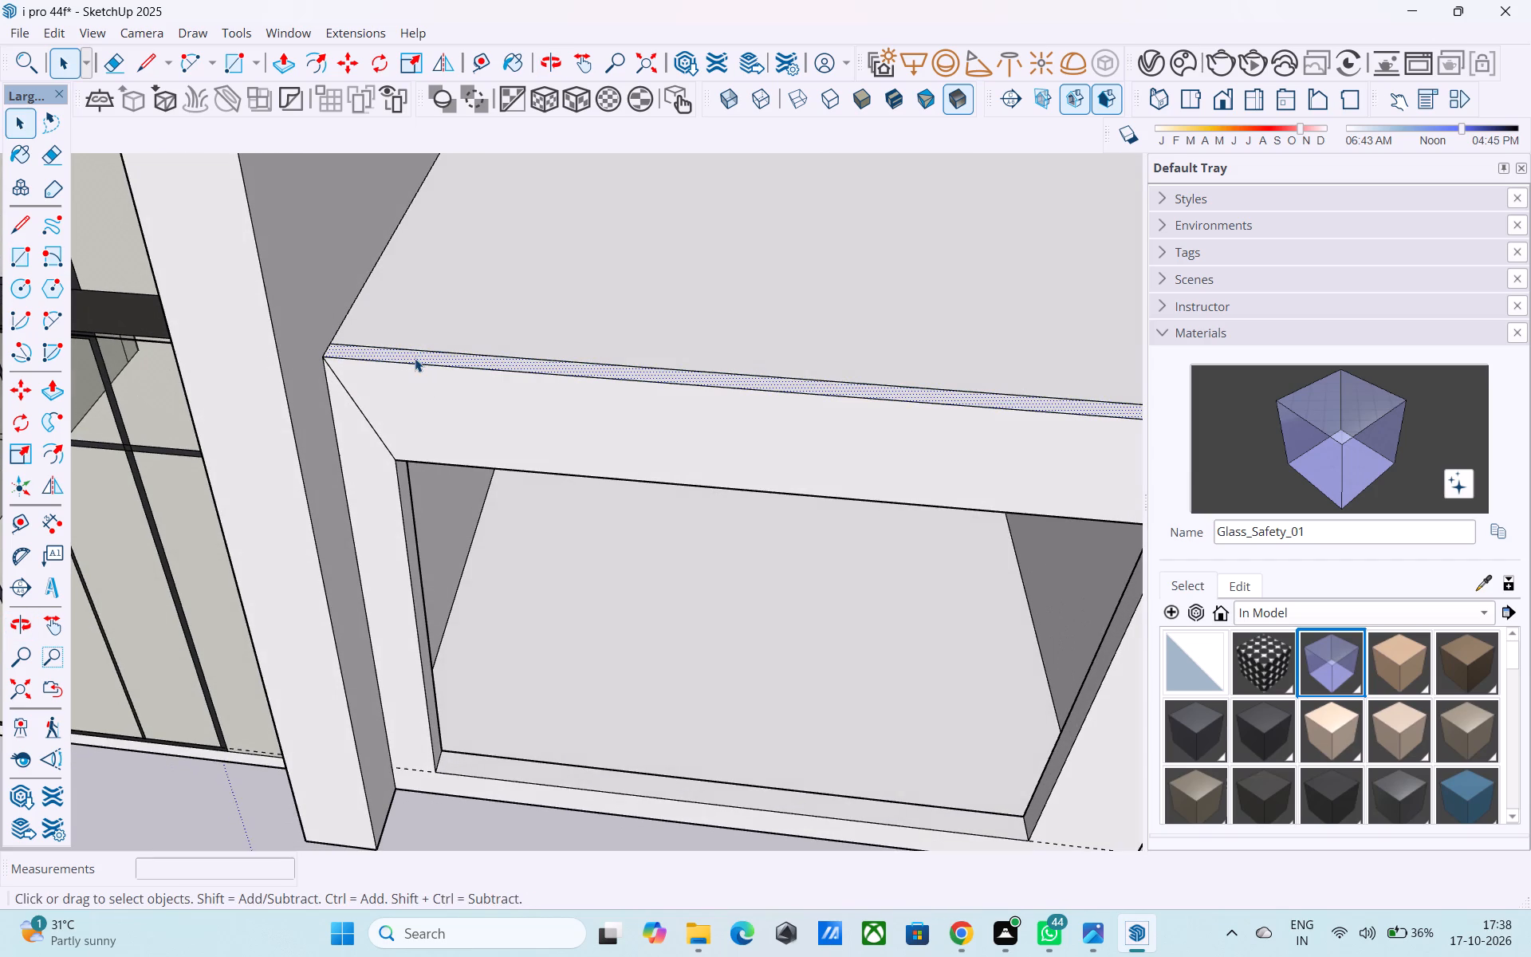
key(p)
click(415, 358)
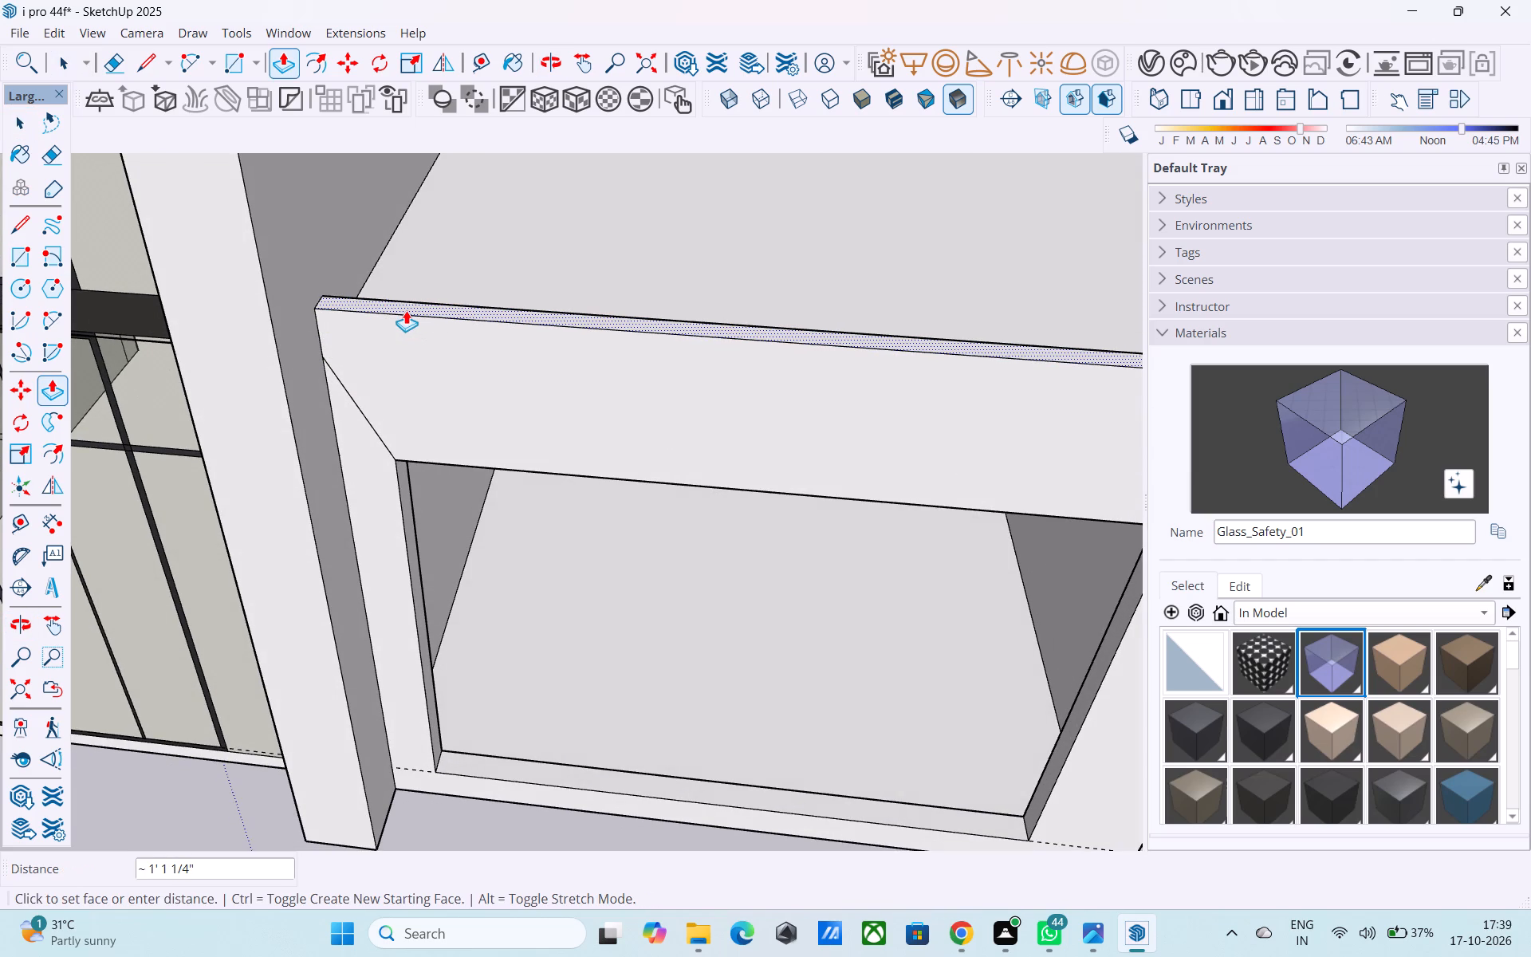
text(2')
key(Return)
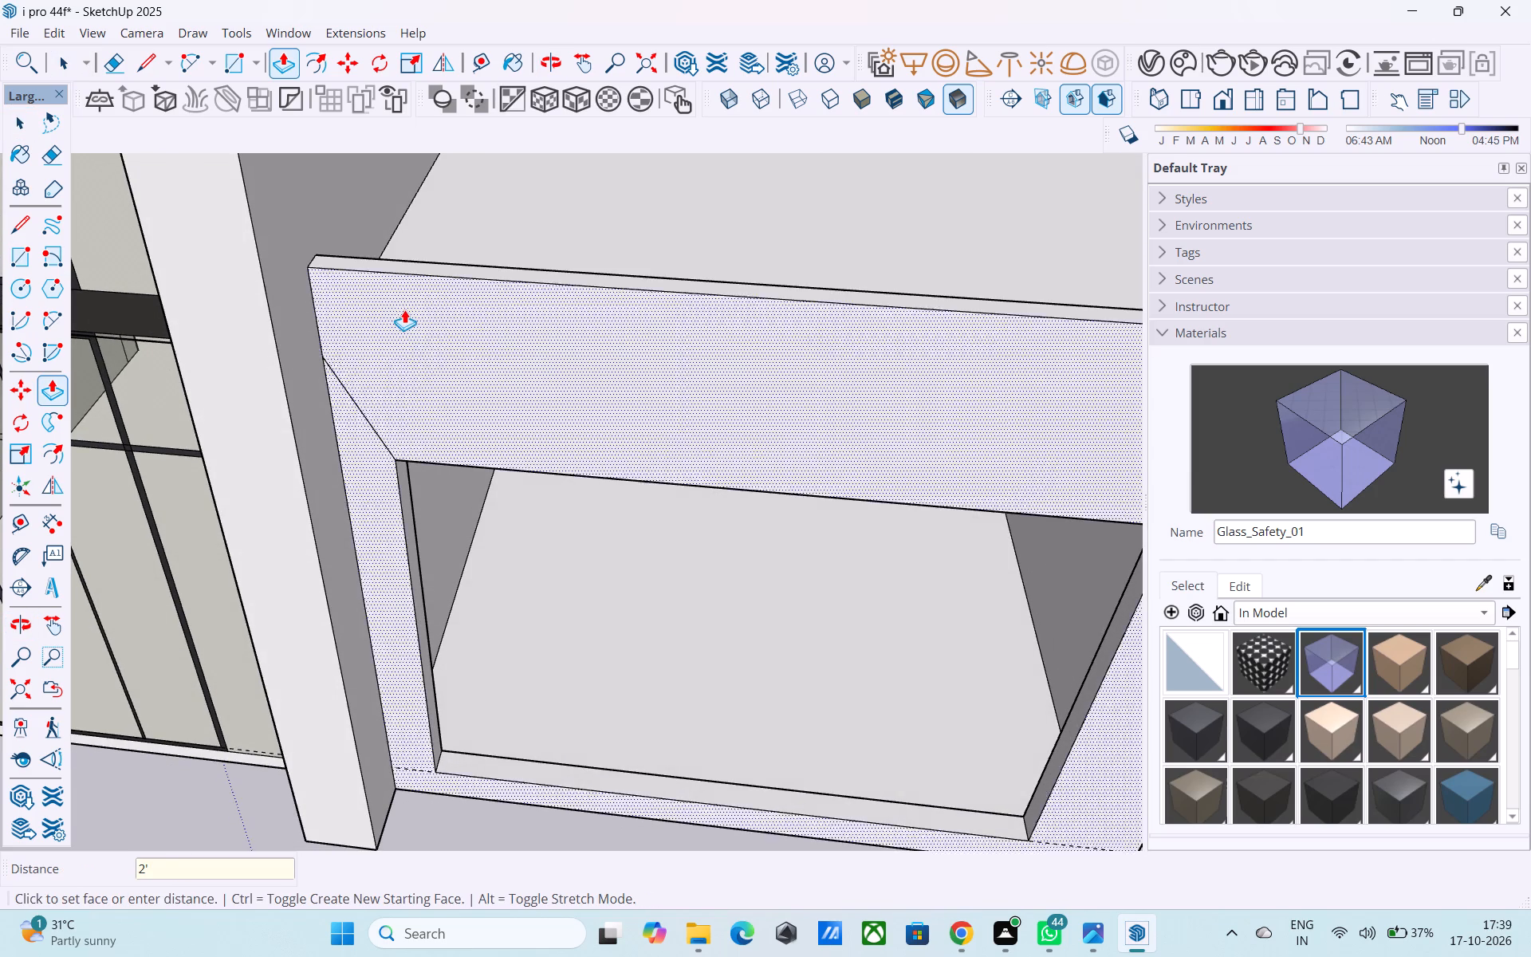
Draw a 20' horizontal line across the lower right block's front at the parapet's base.
scroll(404, 309, down, 11)
middle_drag(460, 338, 724, 200)
scroll(667, 249, down, 4)
middle_drag(436, 270, 751, 256)
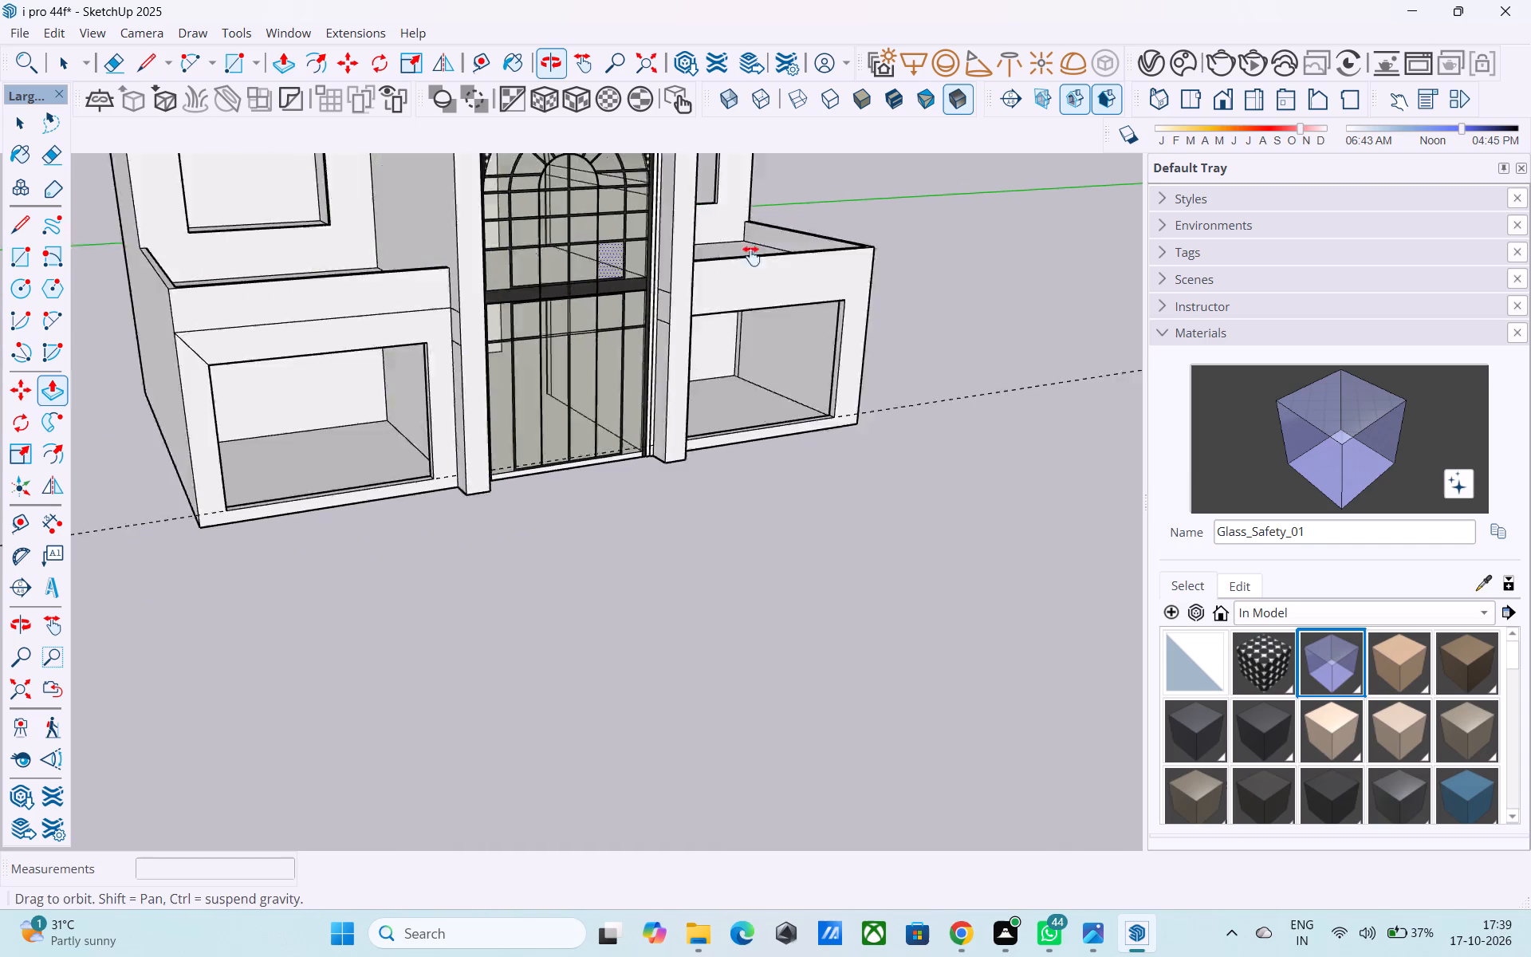
middle_drag(751, 256, 112, 278)
shift+middle_drag(530, 363, 293, 255)
key(l)
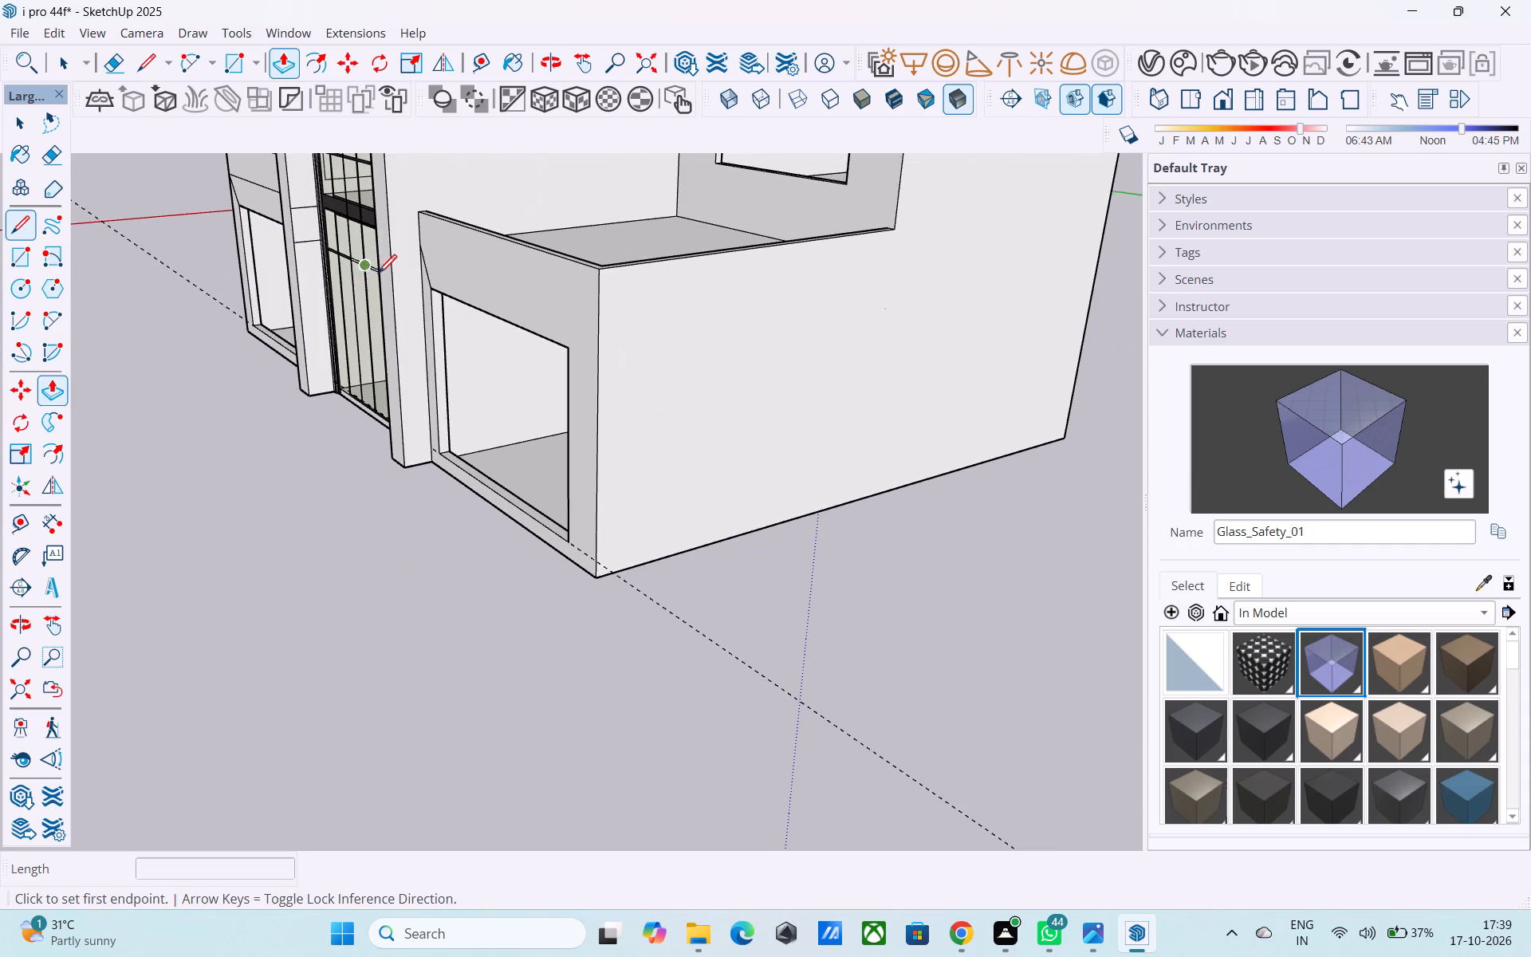
middle_drag(438, 264, 497, 259)
scroll(475, 254, up, 9)
click(420, 250)
scroll(420, 250, down, 6)
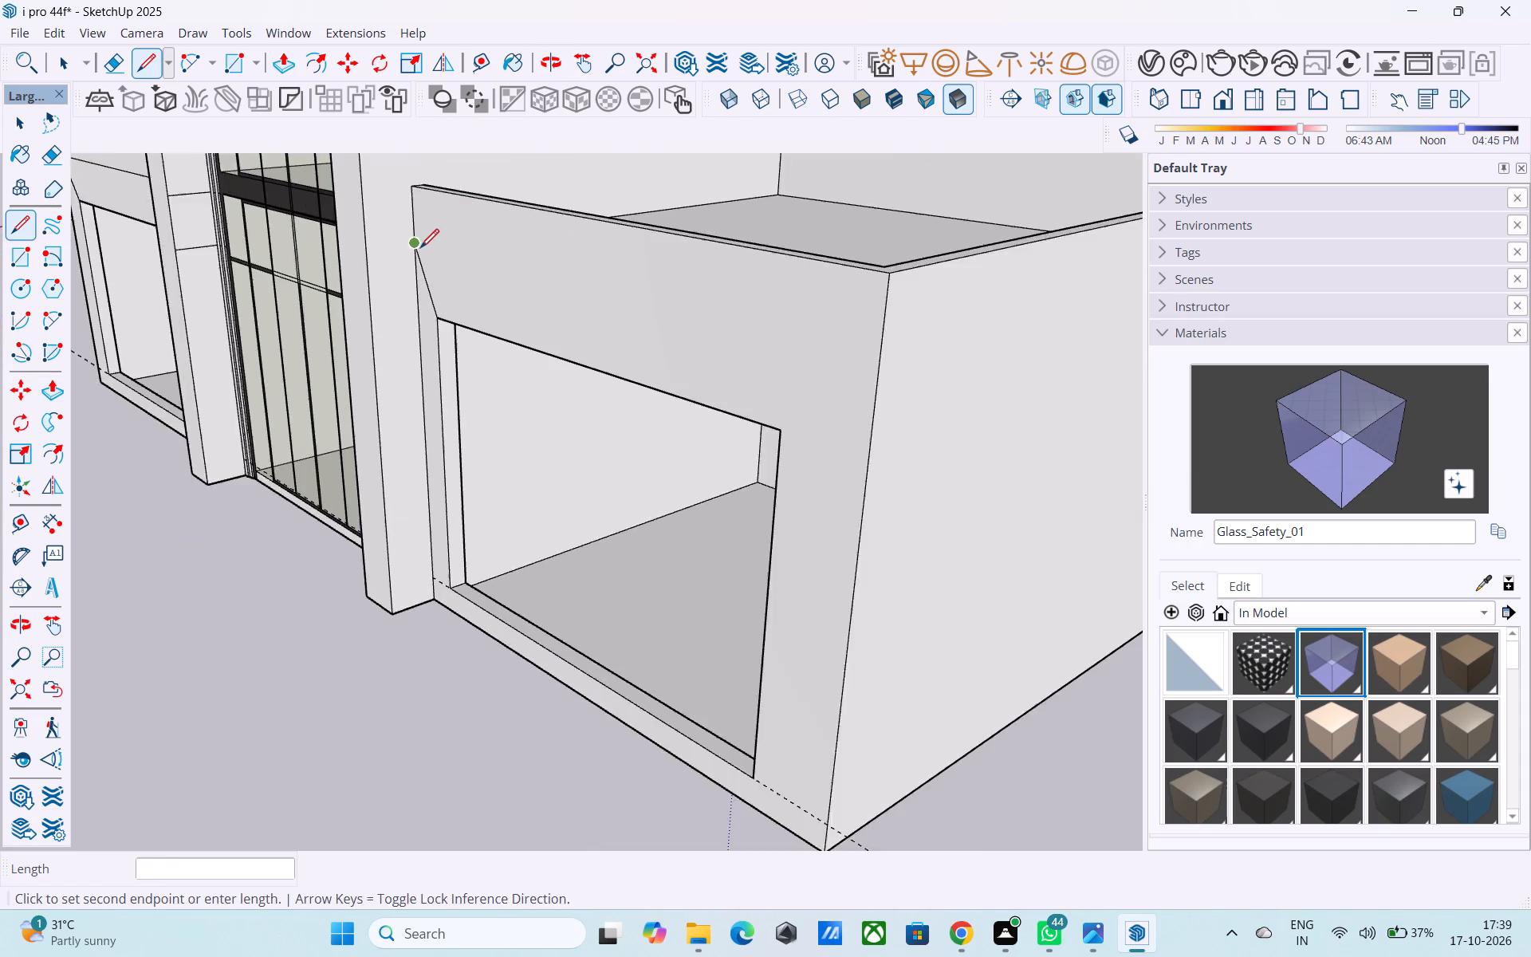
click(769, 333)
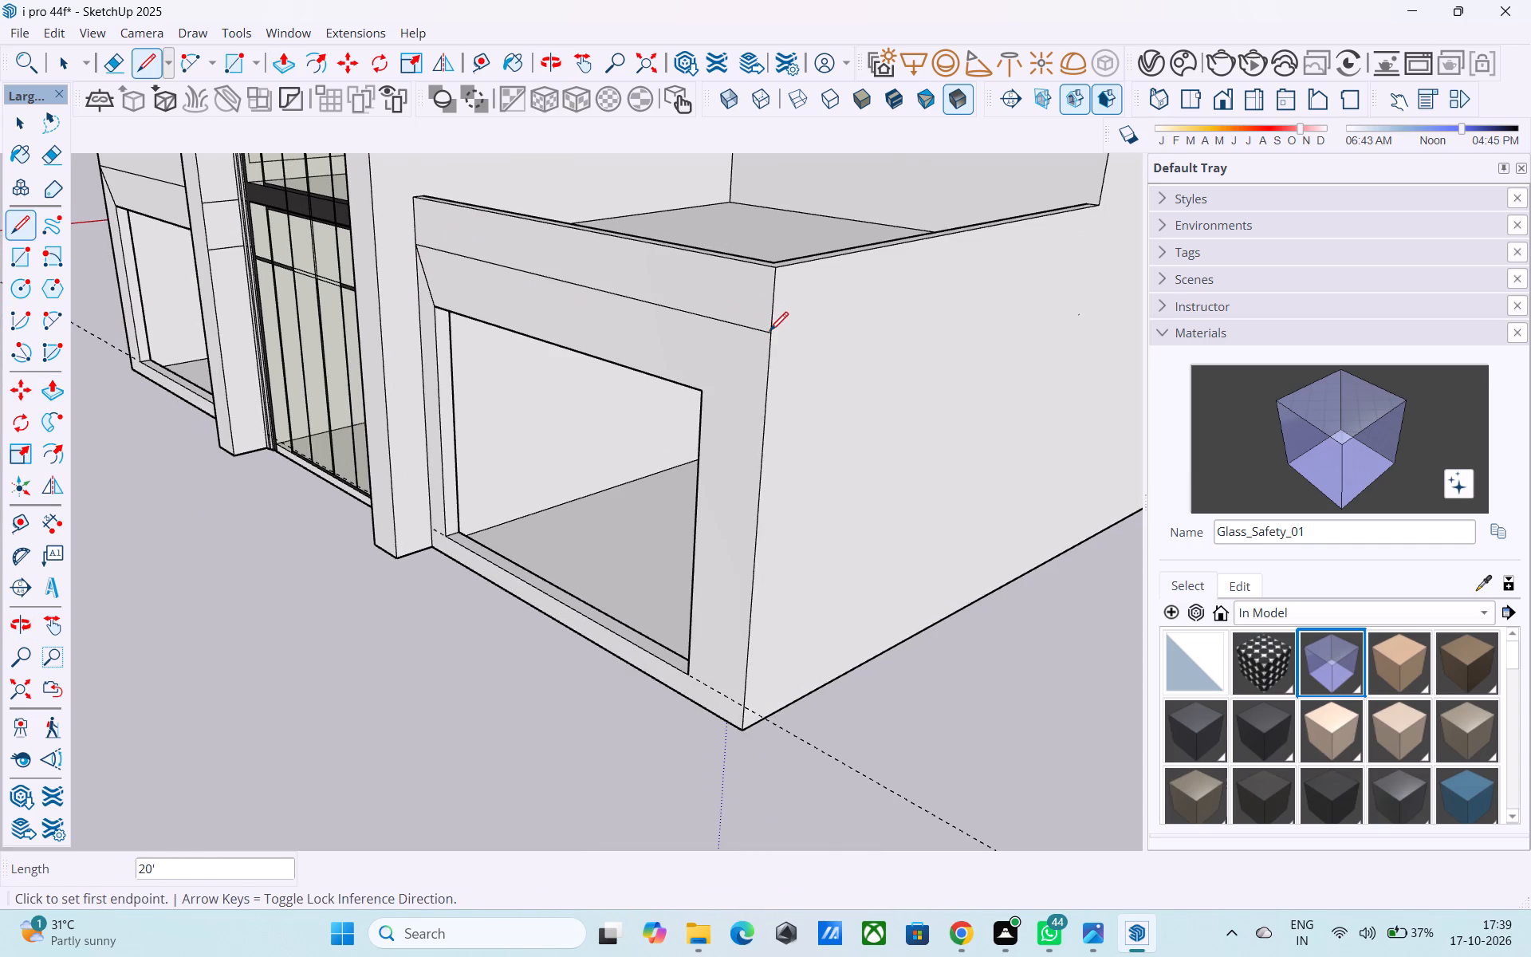
Outline the parapet base on the lower right block's outer side wall, with a 2' vertical line at the parapet's rear end.
scroll(769, 333, down, 2)
middle_drag(769, 333, 688, 322)
click(688, 331)
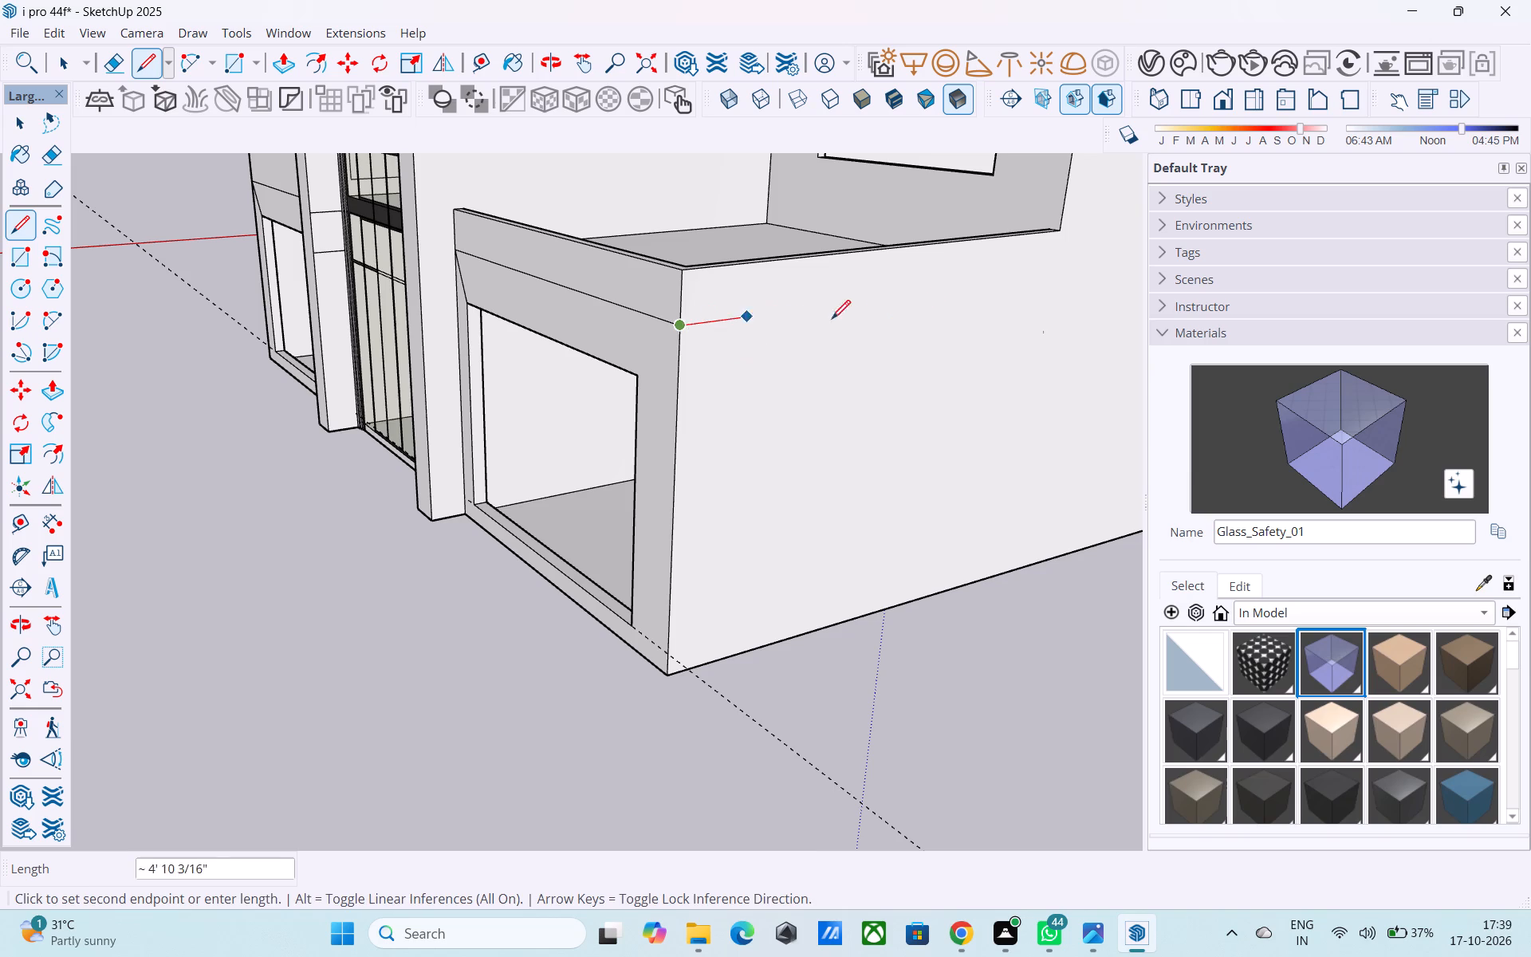
click(1108, 266)
click(1060, 230)
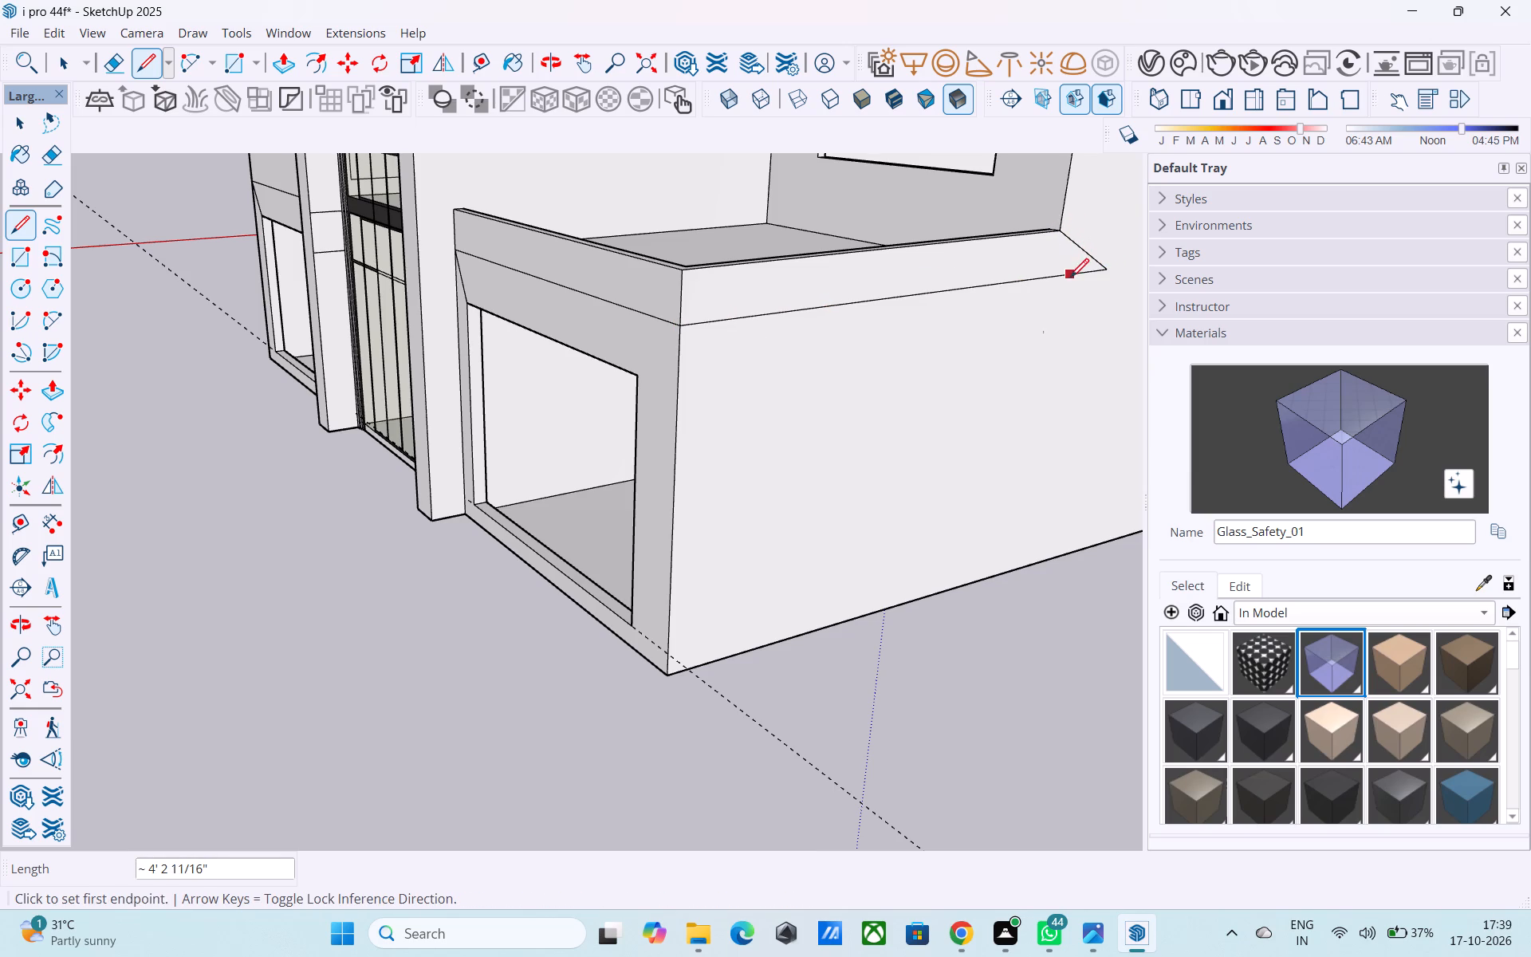
click(1059, 234)
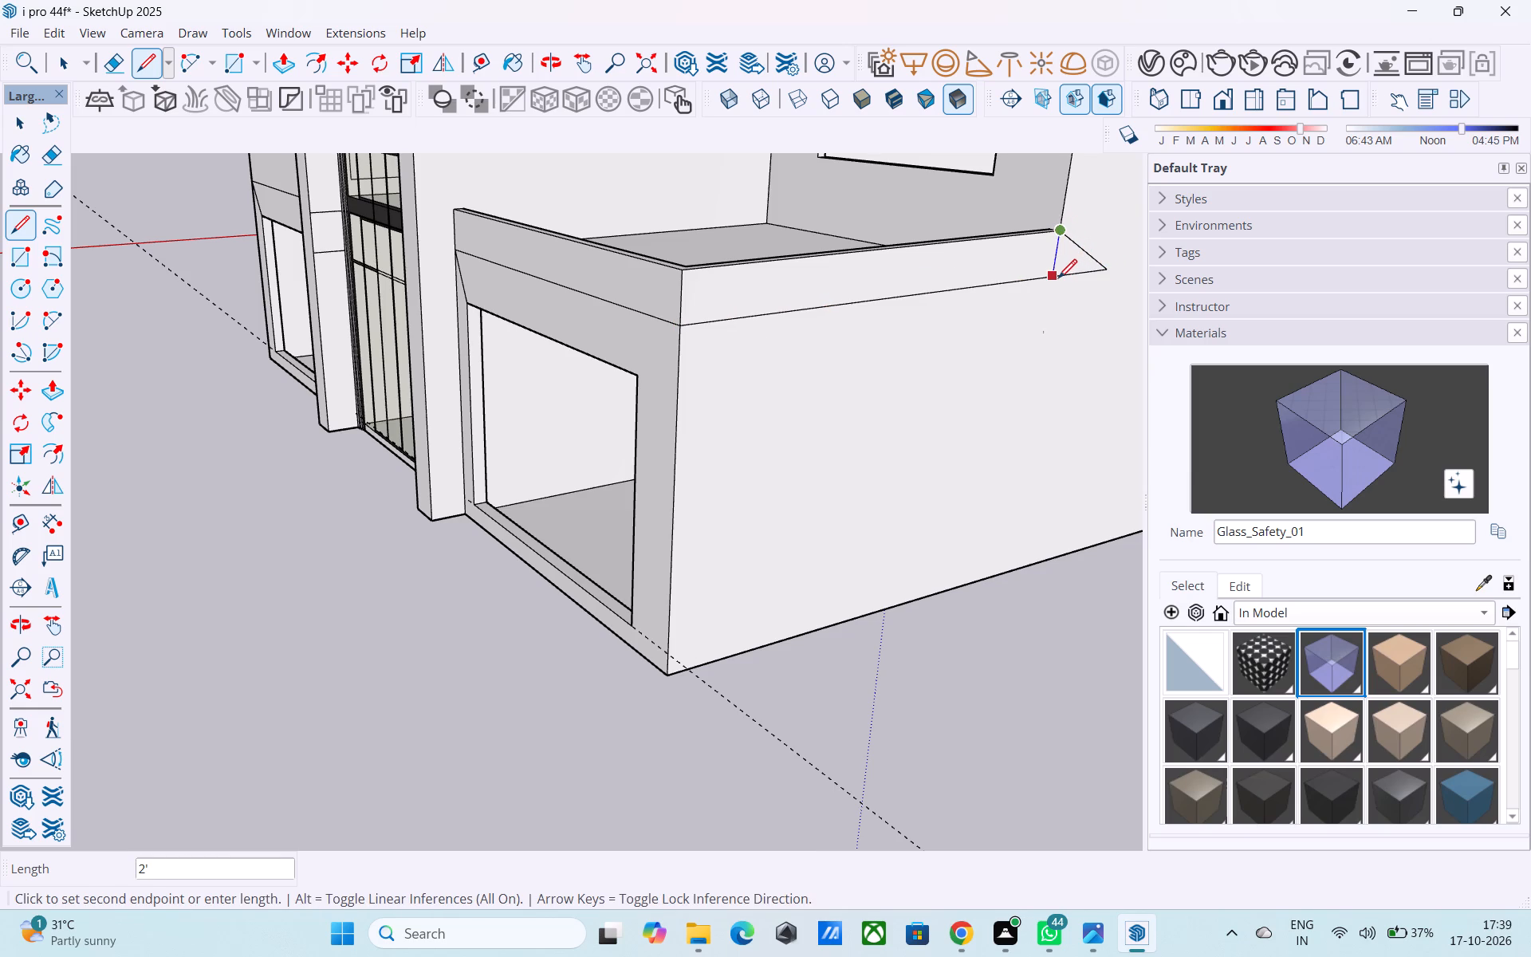
click(1058, 280)
Erase the stray diagonal and the overrunning base line beyond the rear end of the right block's parapet.
middle_drag(1053, 277, 746, 271)
scroll(753, 274, up, 5)
middle_drag(838, 315, 802, 296)
key(e)
drag(864, 237, 871, 350)
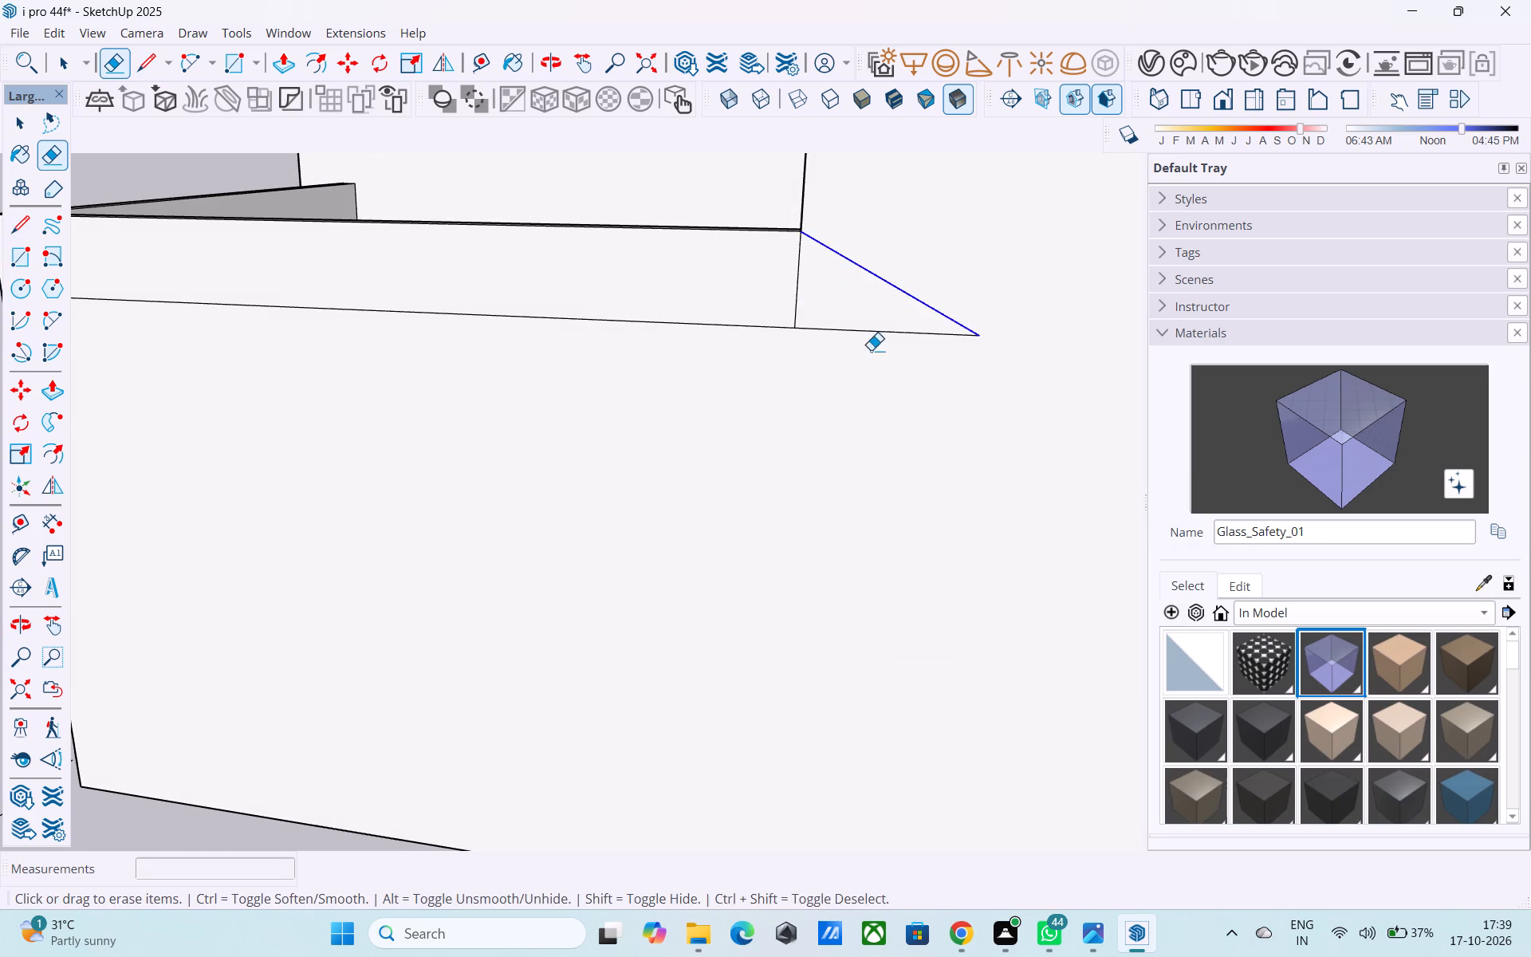
drag(871, 350, 853, 397)
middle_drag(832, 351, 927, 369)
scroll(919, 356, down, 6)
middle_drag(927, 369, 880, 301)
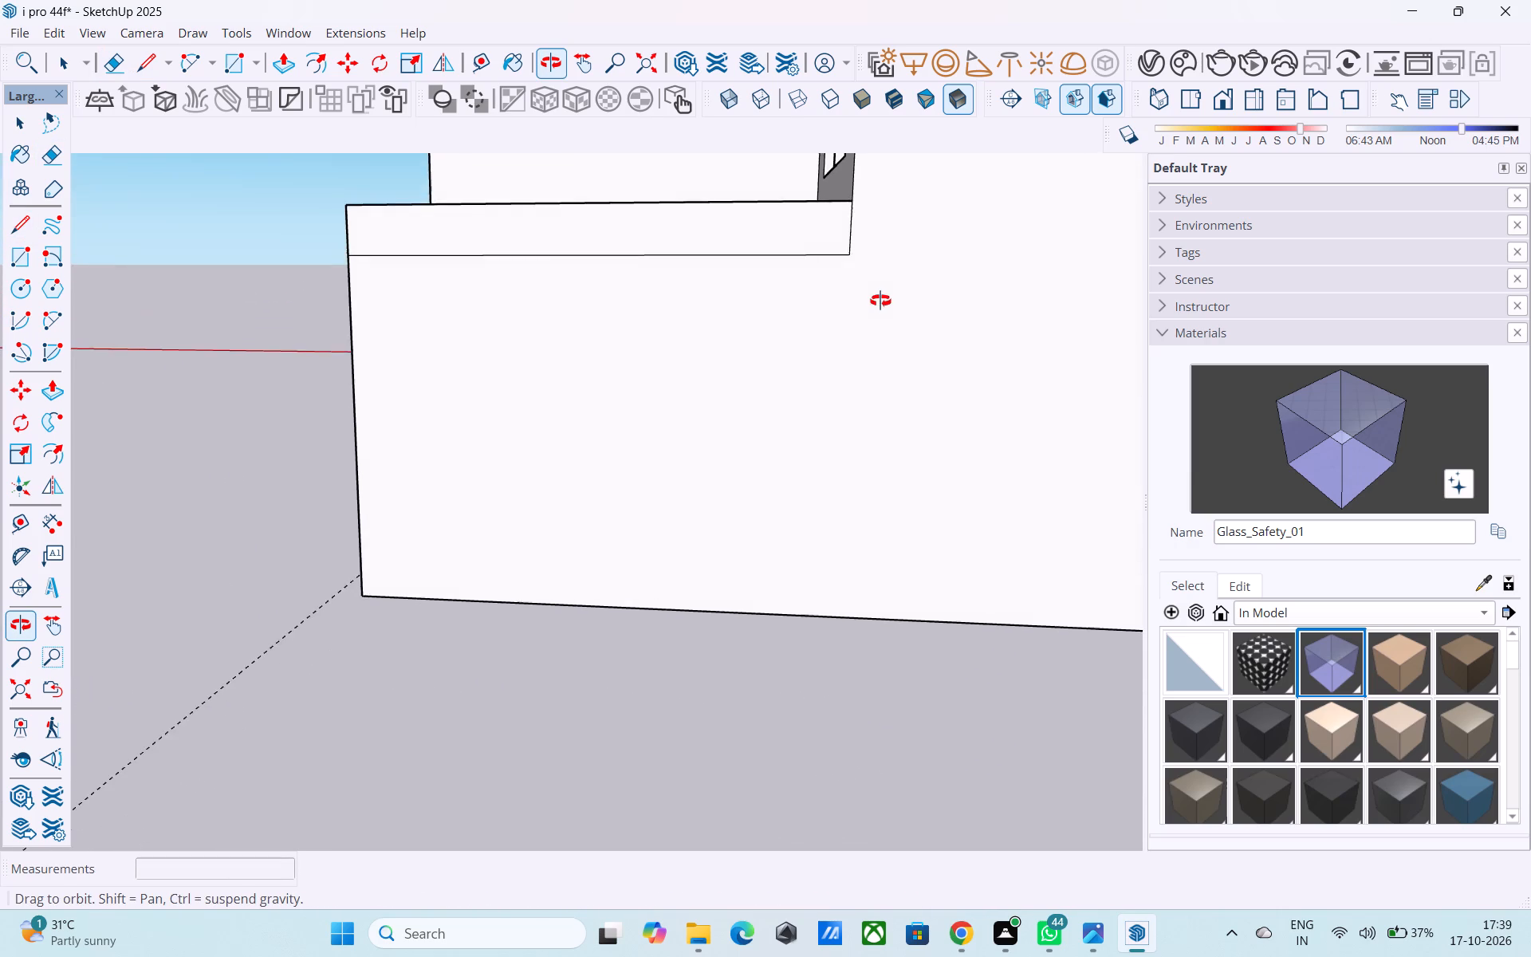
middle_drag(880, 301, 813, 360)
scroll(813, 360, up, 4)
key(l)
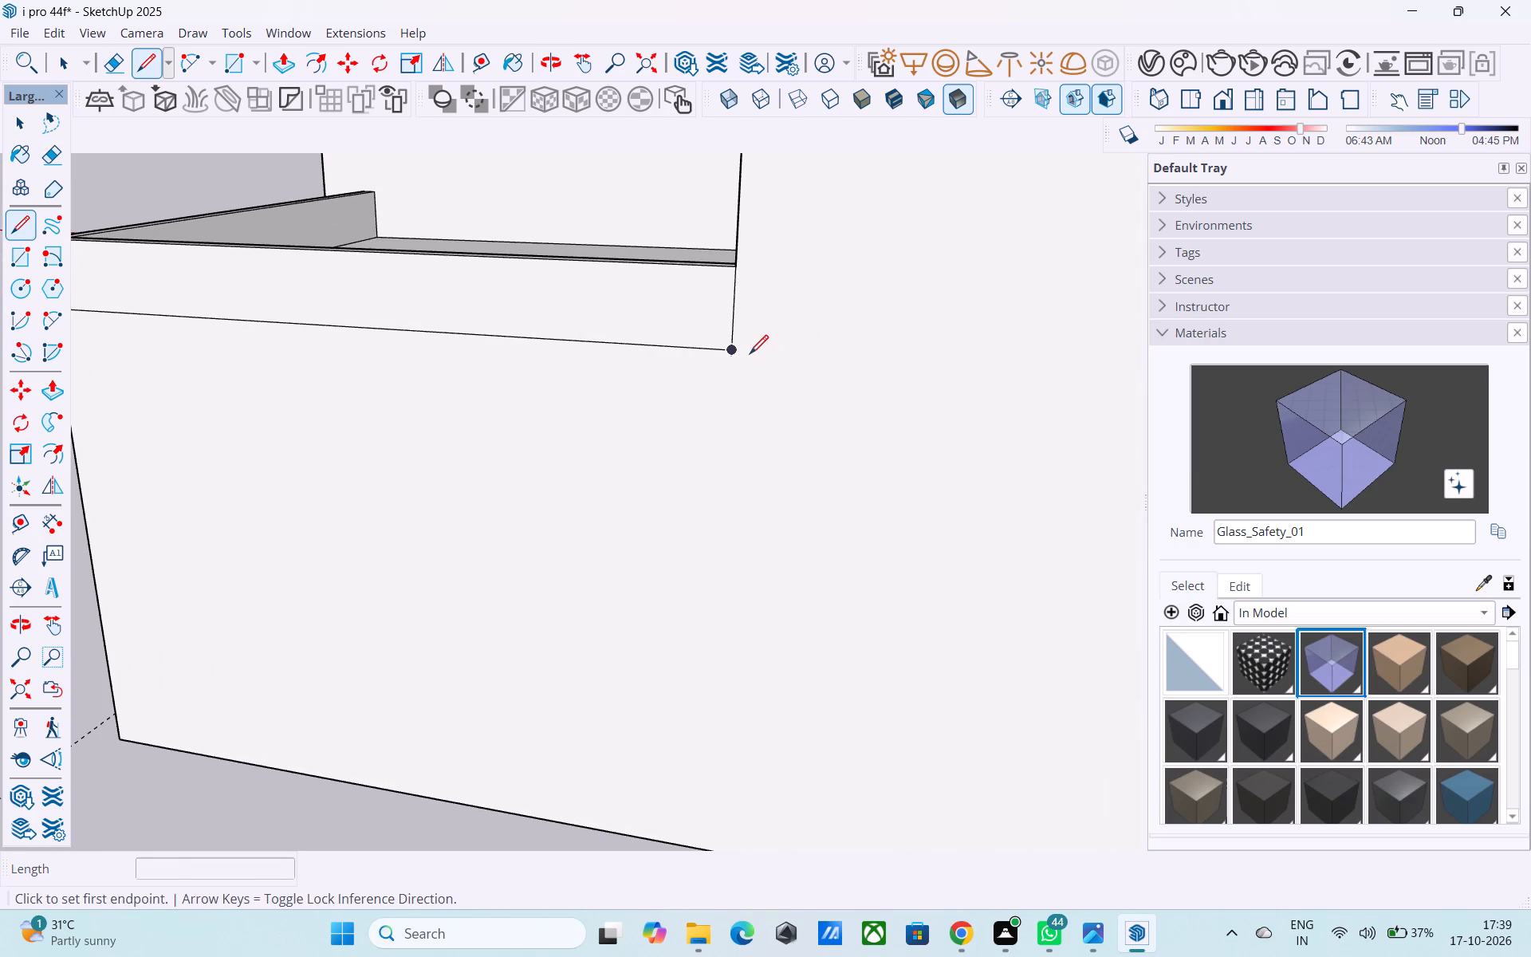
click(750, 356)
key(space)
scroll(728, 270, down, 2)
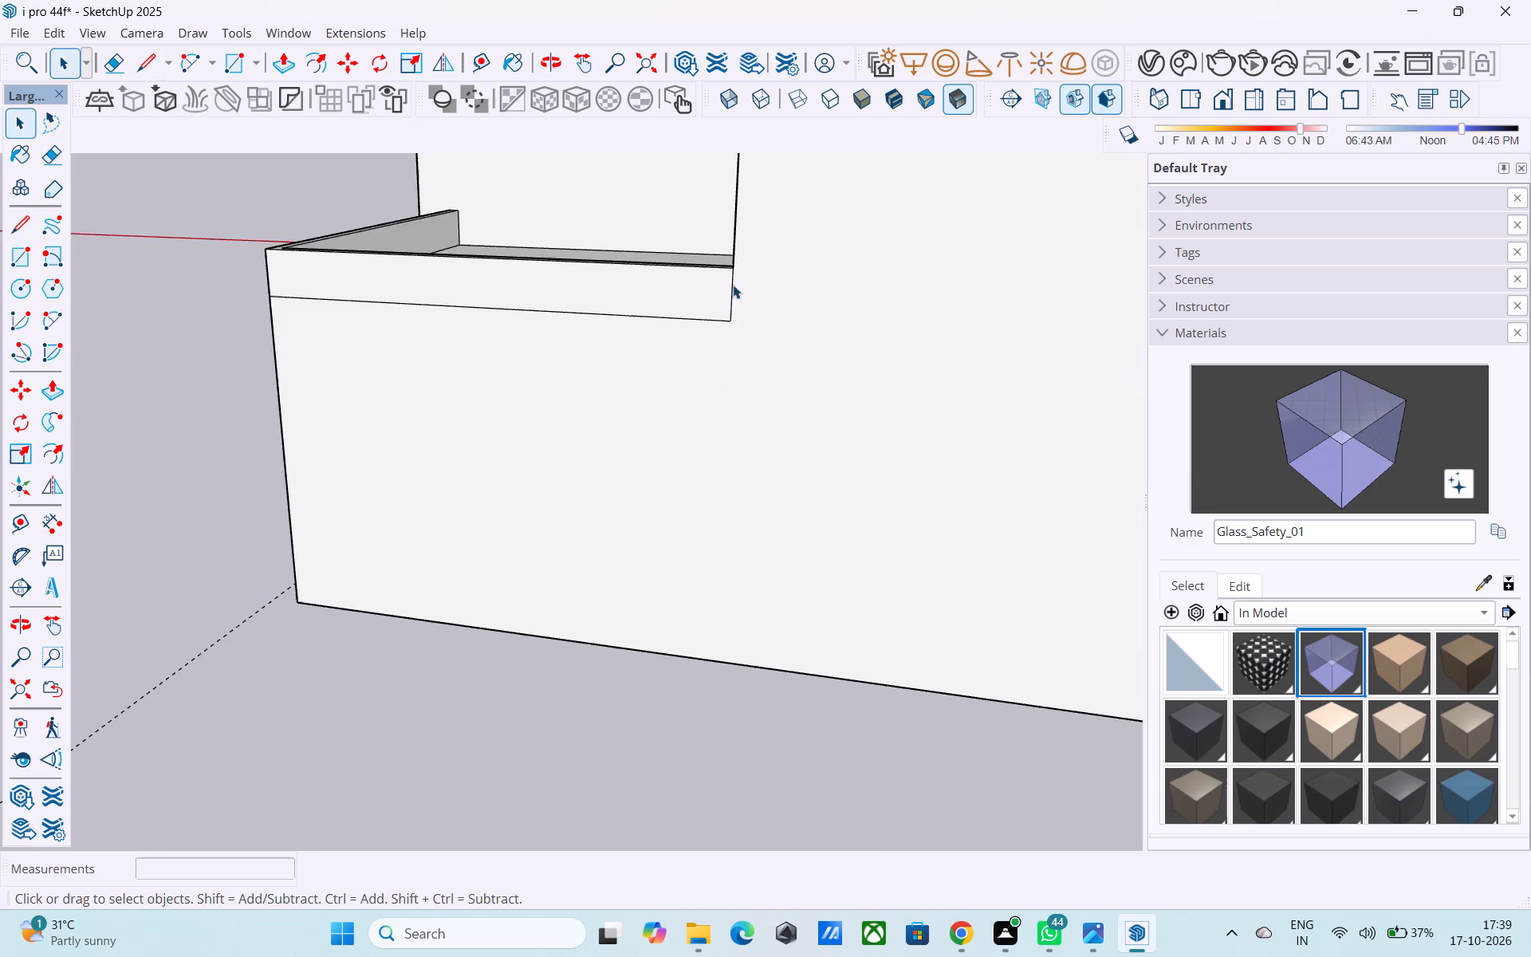
Outline the parapet base on the lower left block's outer side wall, closing it with a vertical line at the parapet's rear end.
scroll(733, 285, down, 5)
middle_drag(513, 358, 976, 371)
scroll(986, 367, down, 2)
middle_drag(733, 376, 1225, 355)
shift+middle_drag(569, 349, 622, 363)
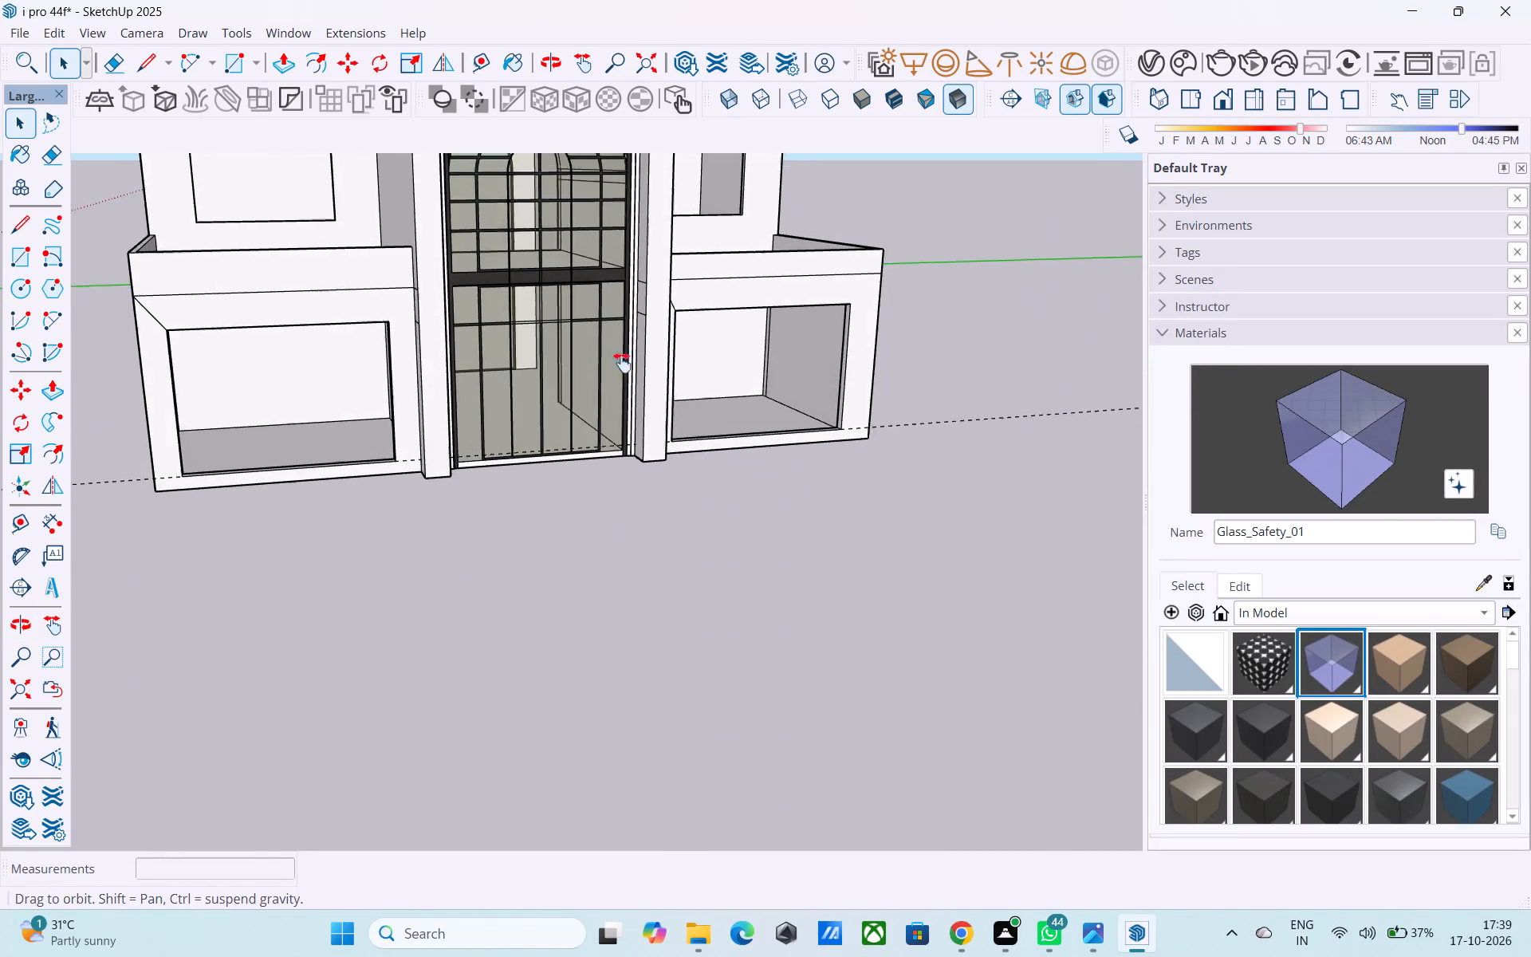
shift+middle_drag(622, 363, 970, 368)
scroll(567, 278, up, 3)
middle_drag(592, 303, 830, 366)
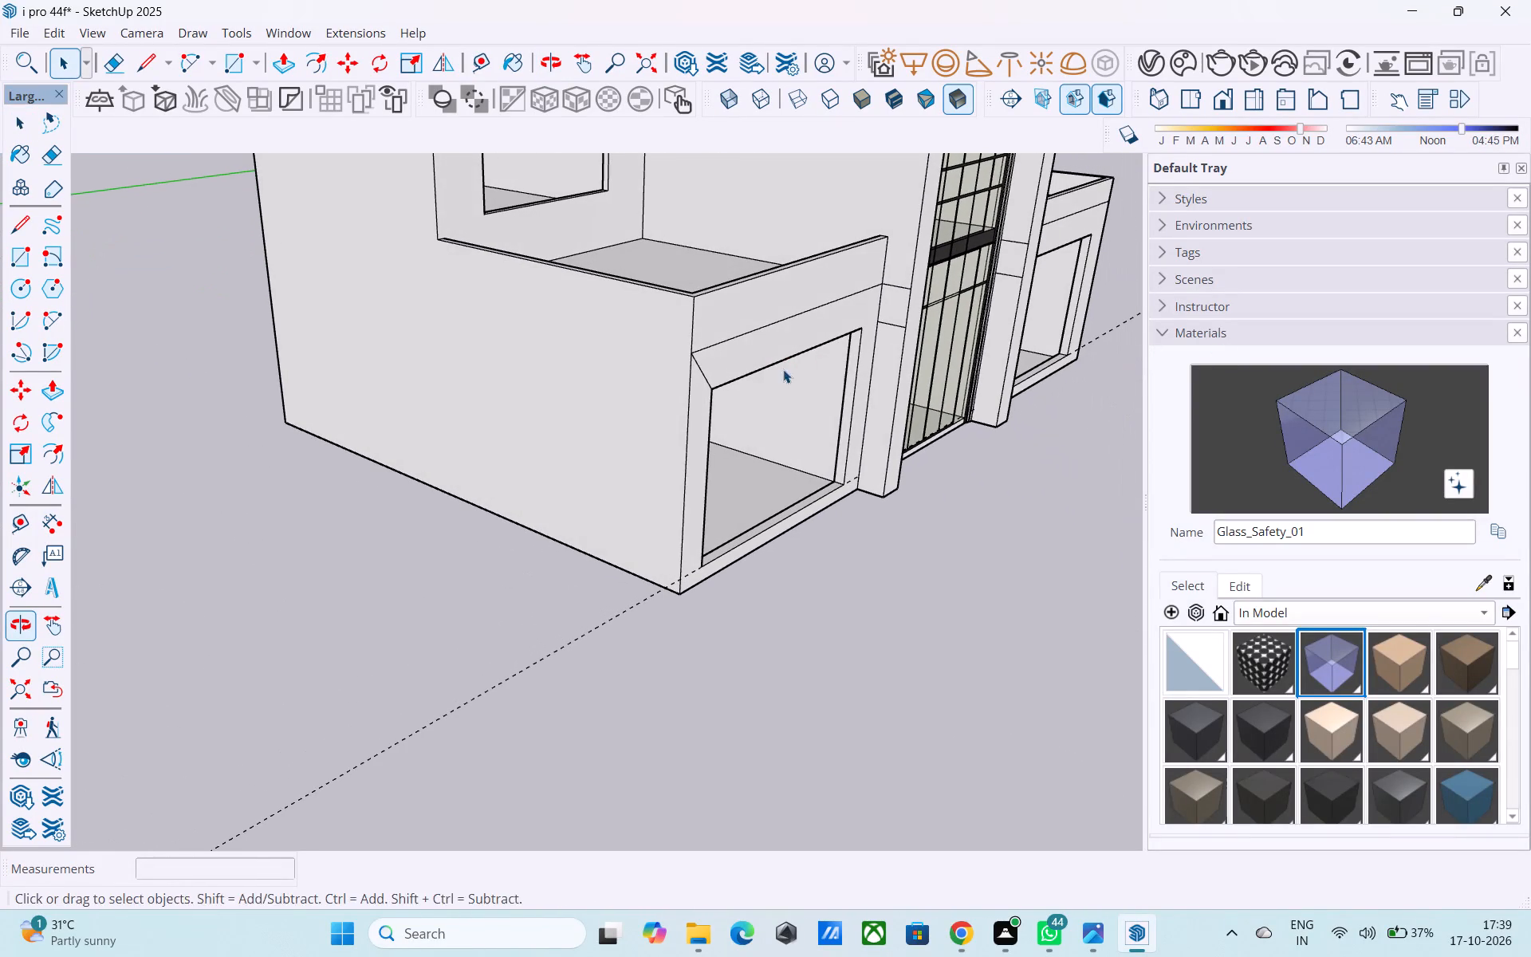
key(l)
click(691, 359)
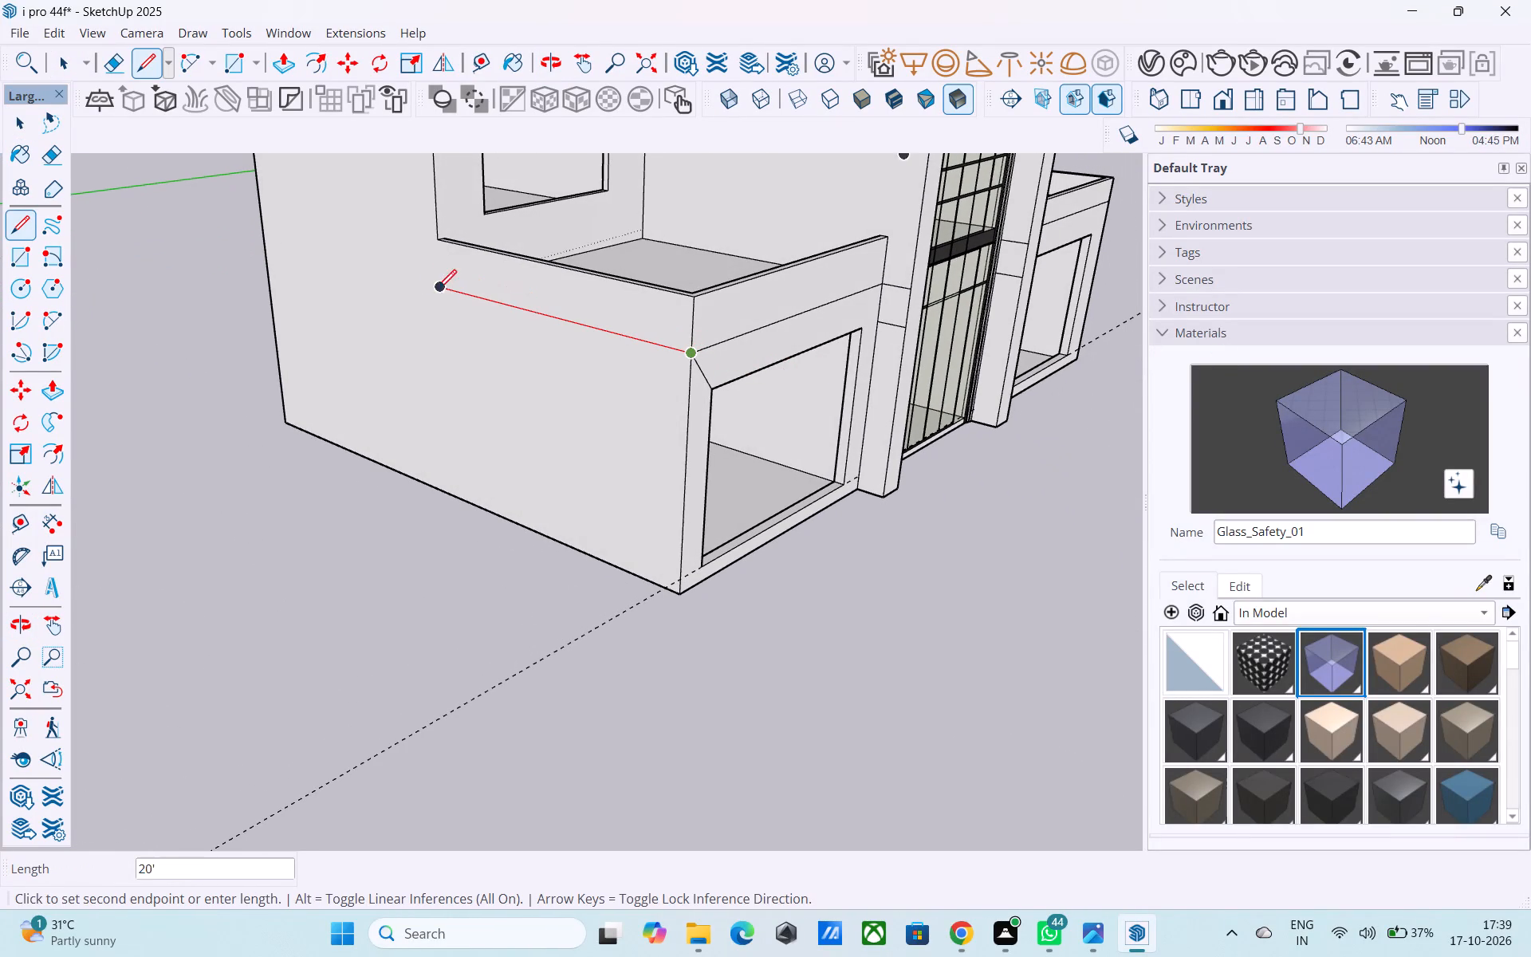
click(432, 291)
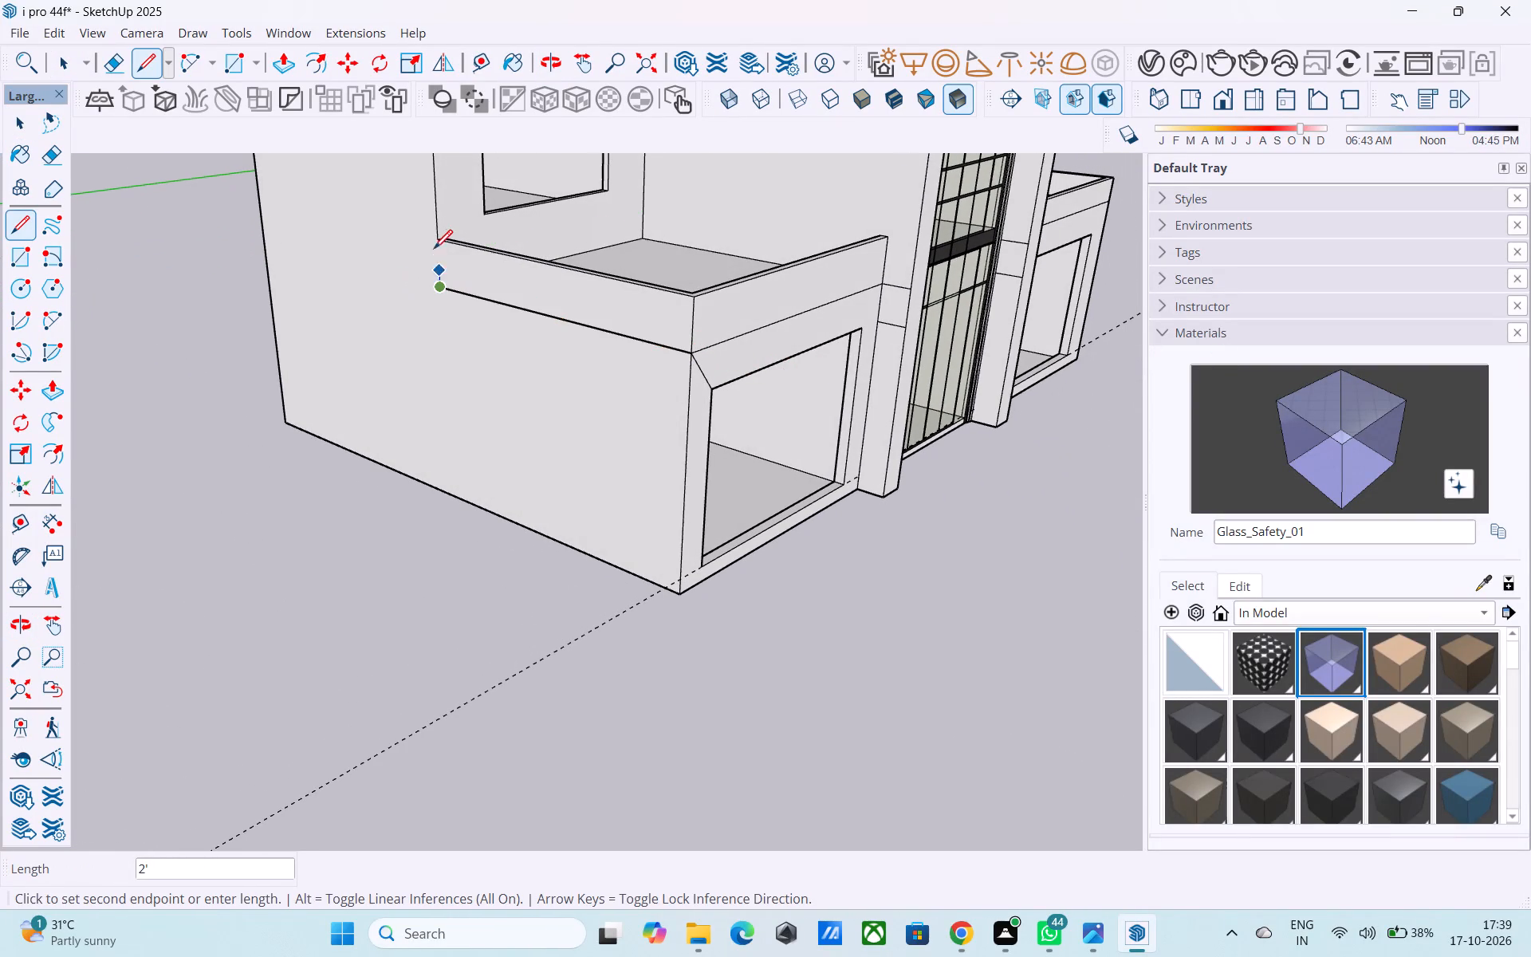
click(433, 238)
Save the model.
scroll(433, 238, down, 6)
middle_drag(588, 305, 427, 326)
scroll(405, 325, down, 5)
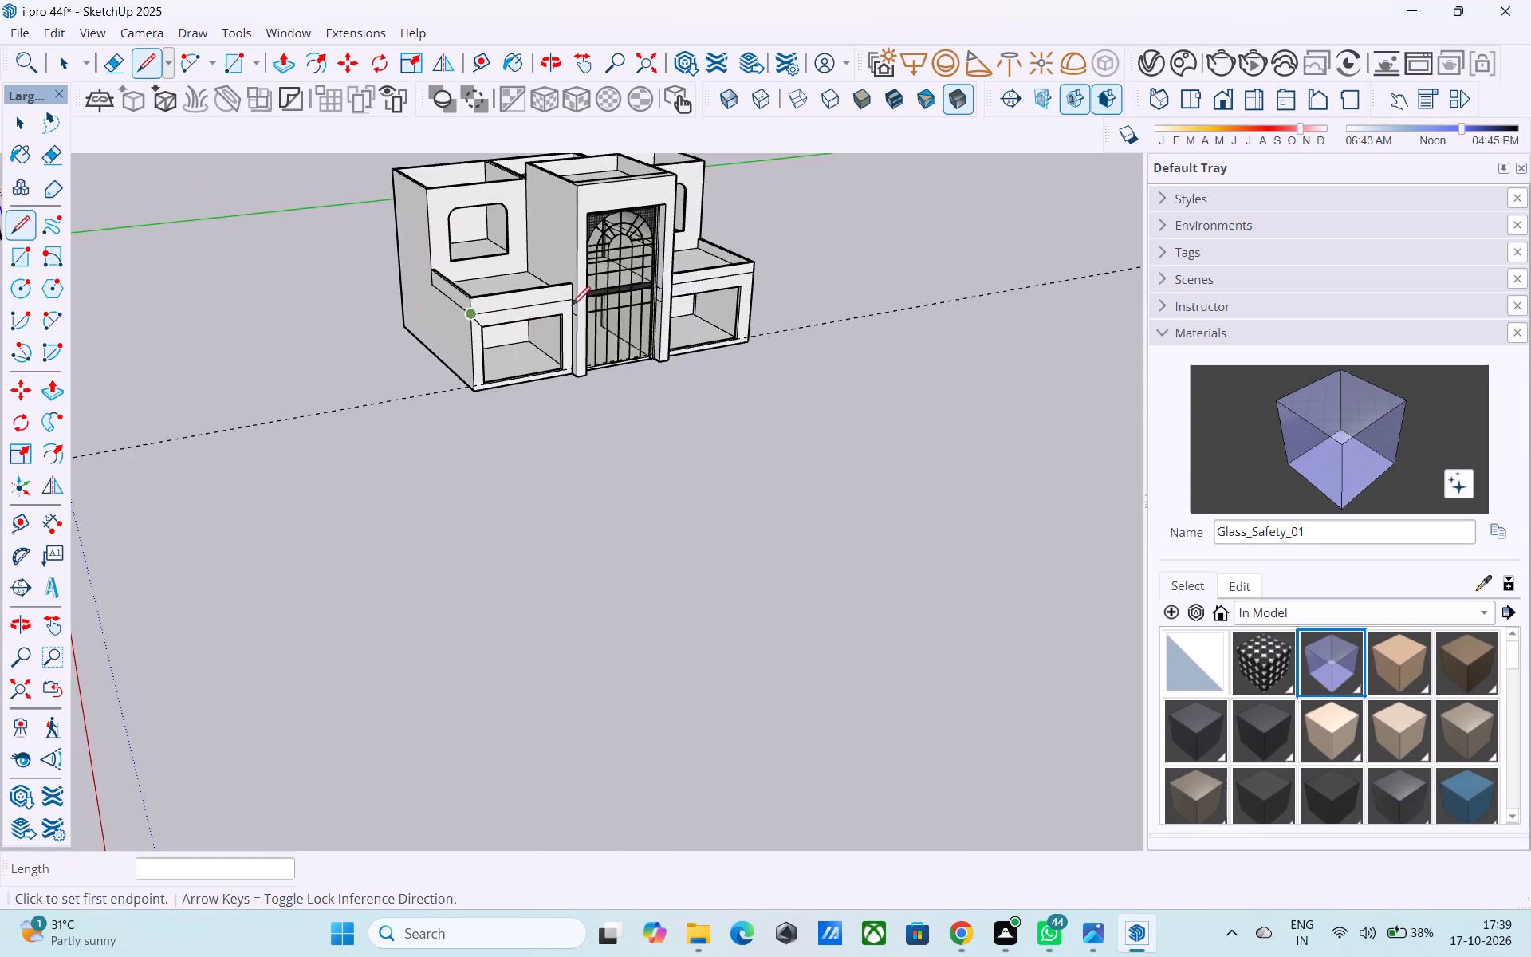
middle_drag(608, 297, 287, 333)
scroll(439, 337, down, 4)
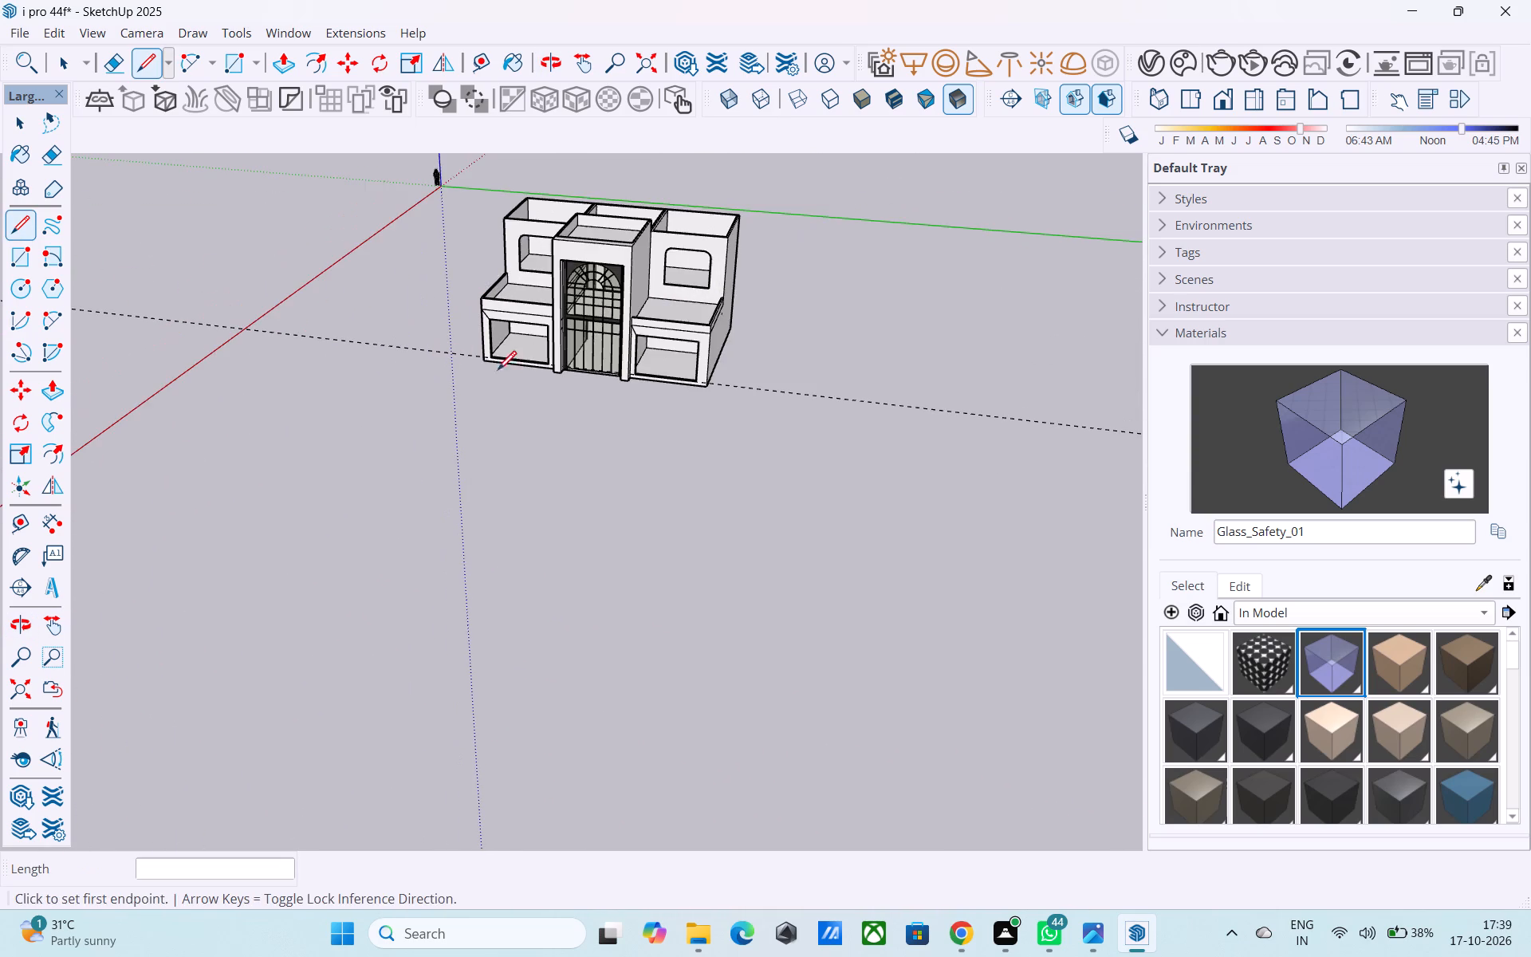
middle_drag(718, 231, 840, 379)
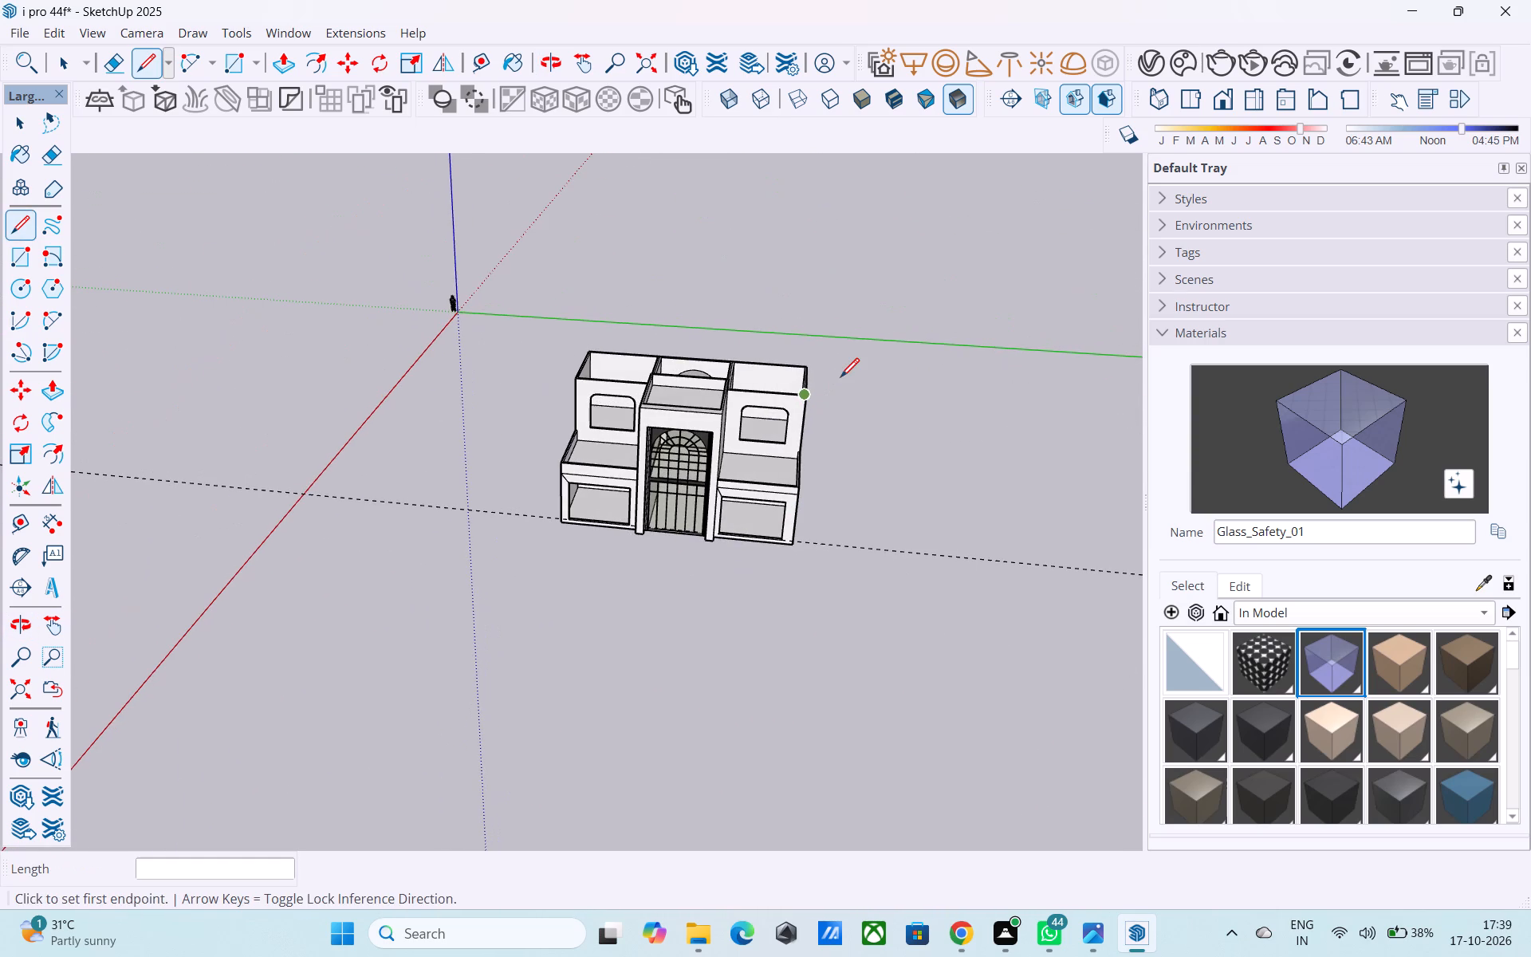
key(ctrl+s)
key(space)
Push/Pull the bottom sill face of the left upper window opening by 1'.
middle_drag(692, 406, 948, 230)
middle_drag(714, 422, 728, 337)
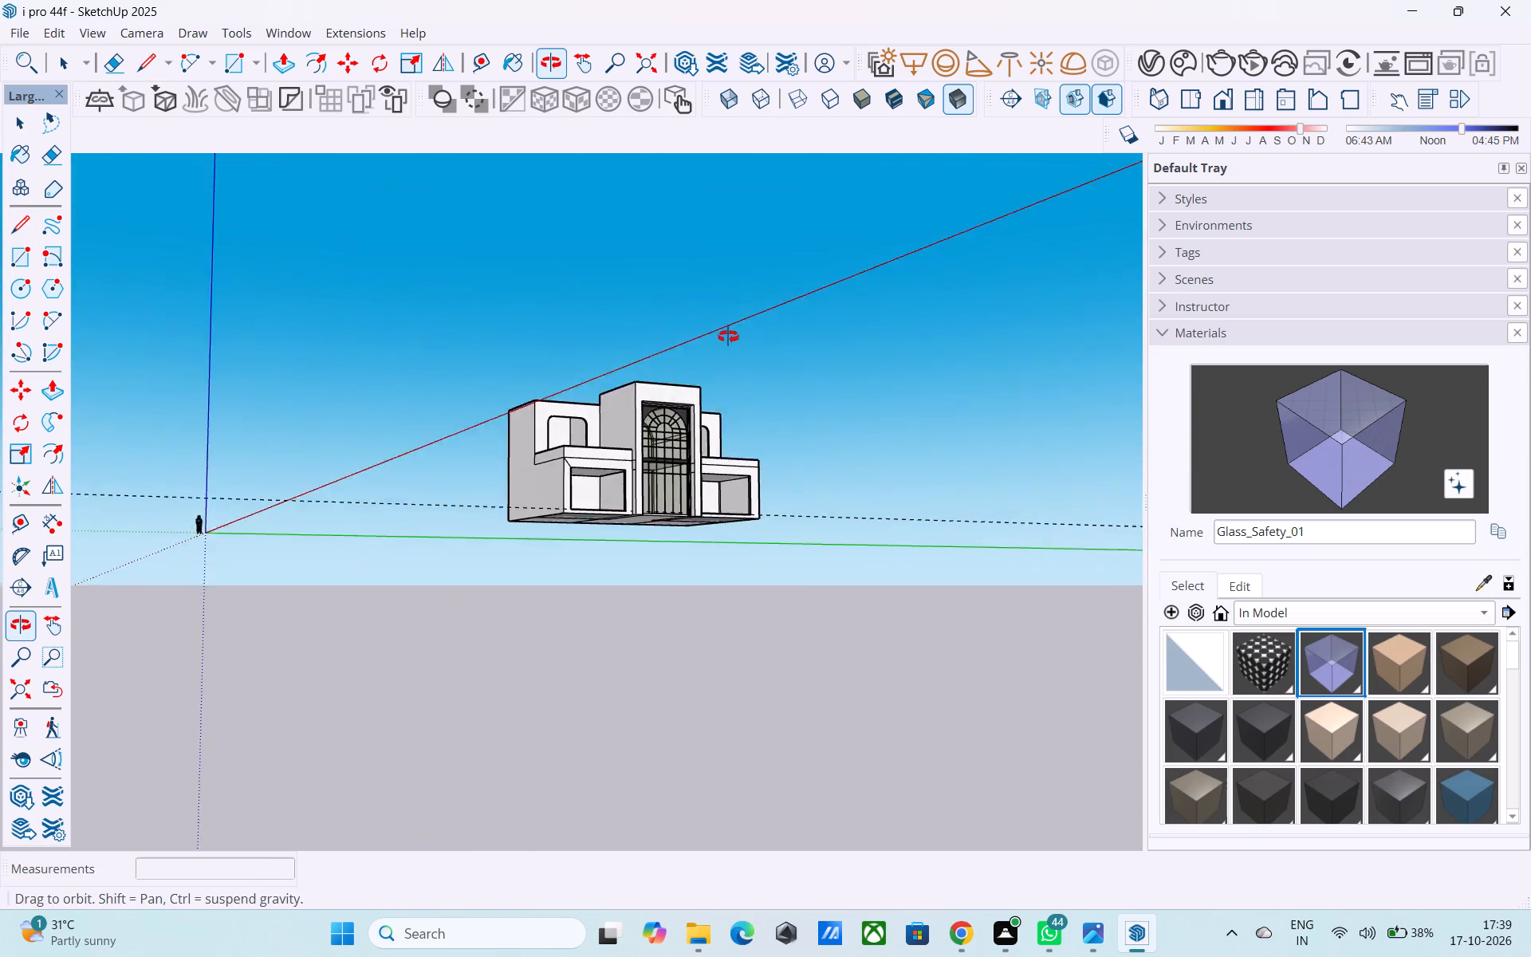
middle_drag(728, 337, 596, 384)
middle_drag(632, 356, 634, 411)
middle_drag(632, 413, 637, 481)
scroll(640, 479, up, 4)
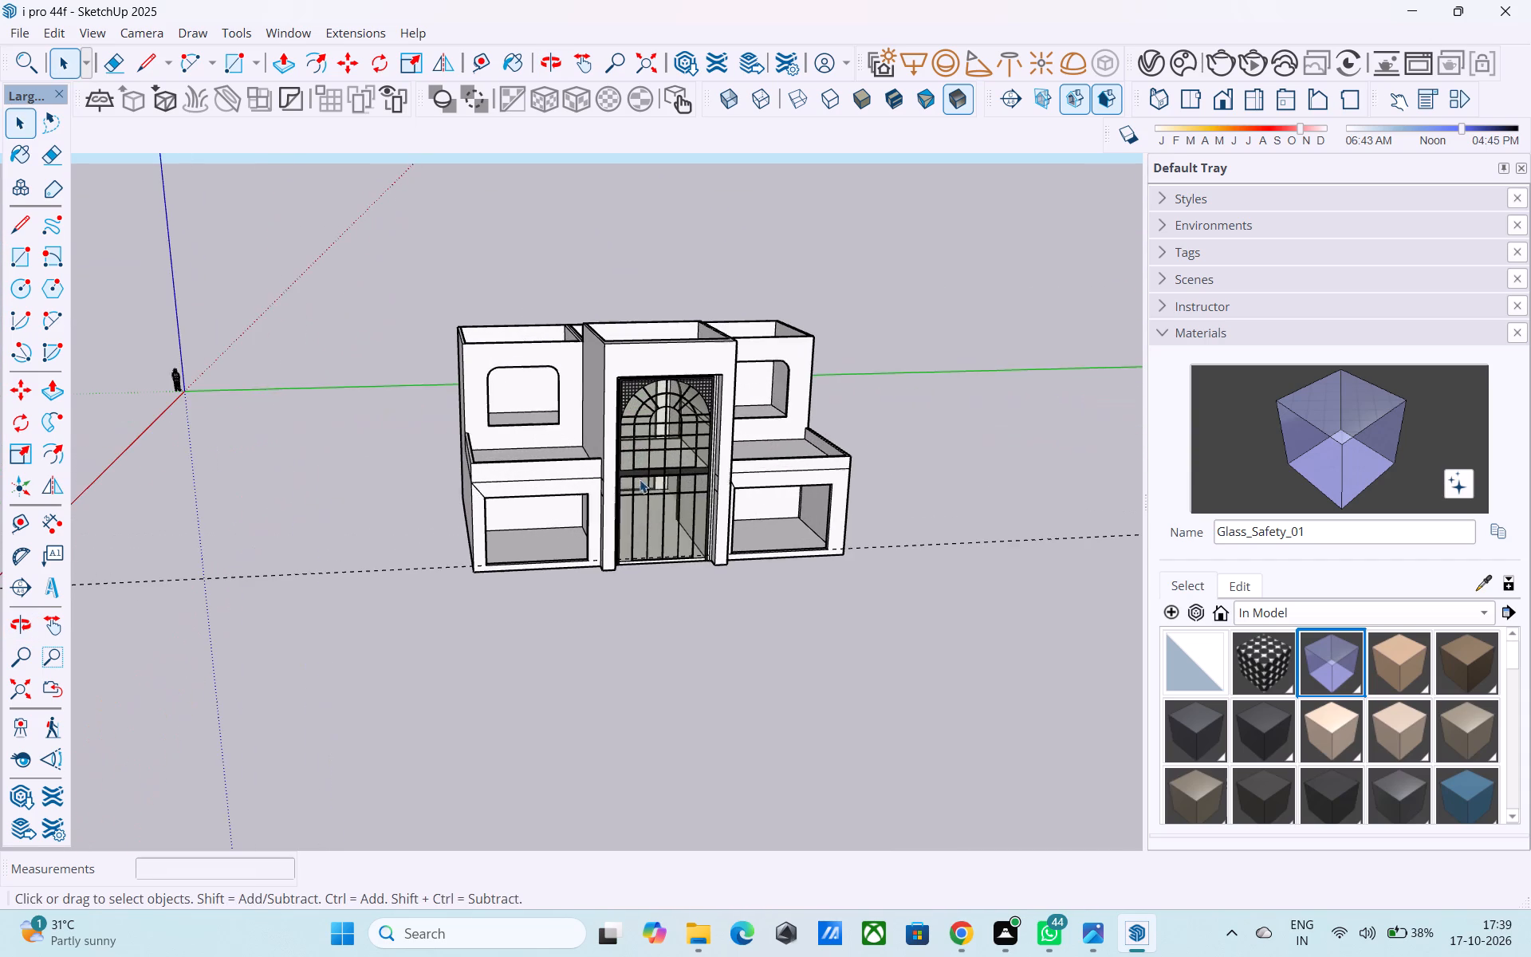
scroll(640, 479, up, 1)
shift+middle_drag(661, 461, 692, 546)
scroll(530, 498, up, 10)
middle_drag(530, 502, 553, 611)
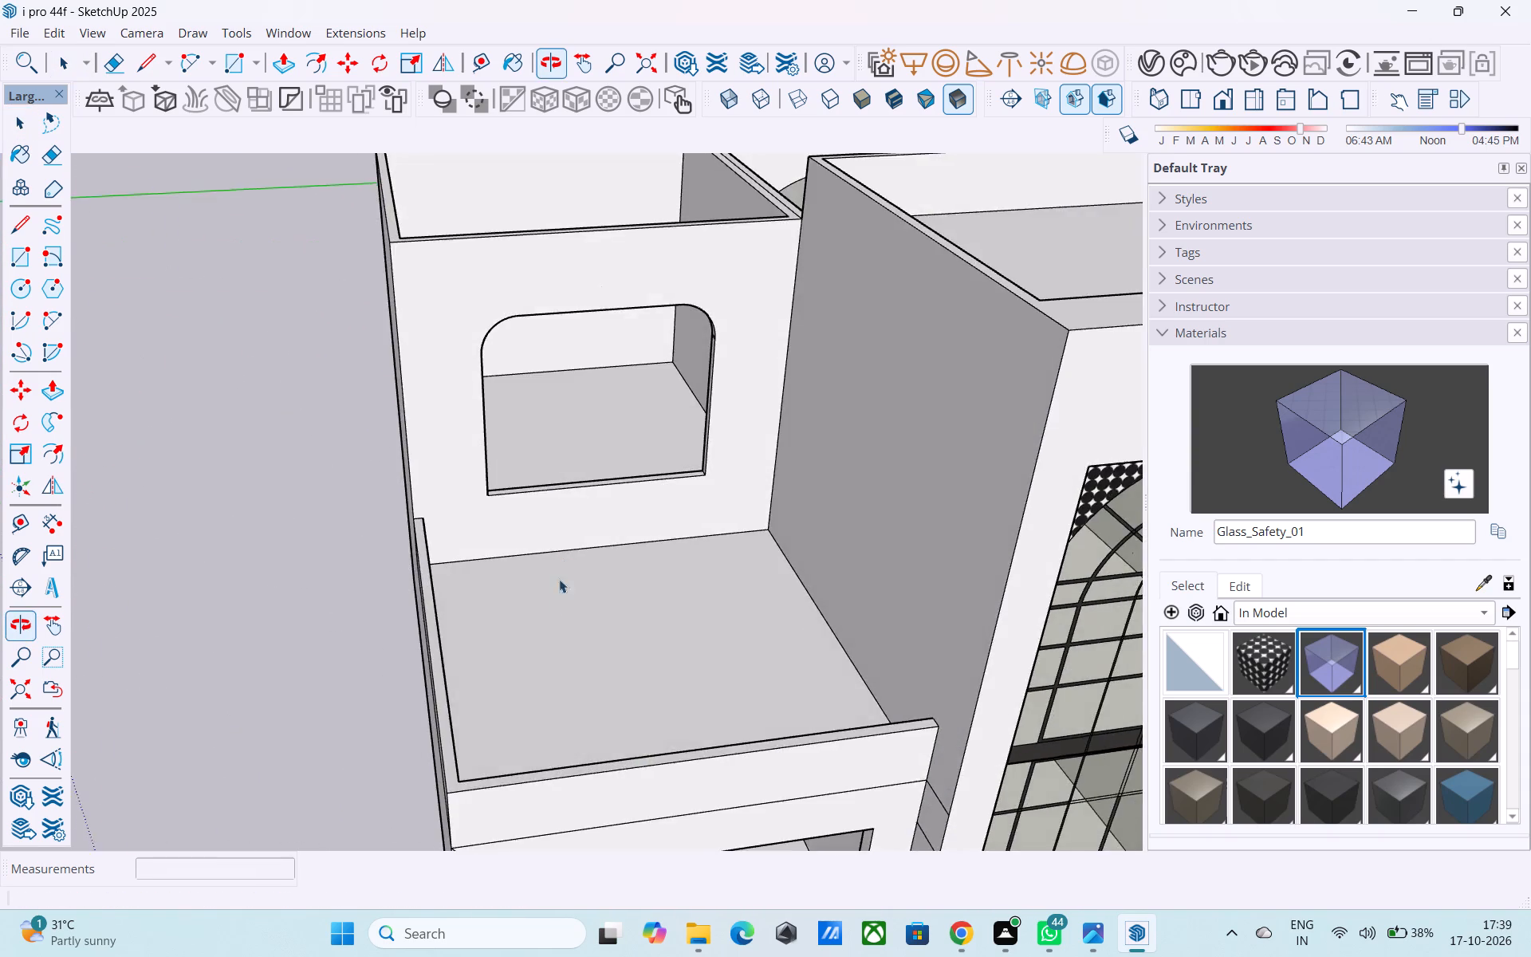
scroll(565, 561, up, 7)
click(553, 424)
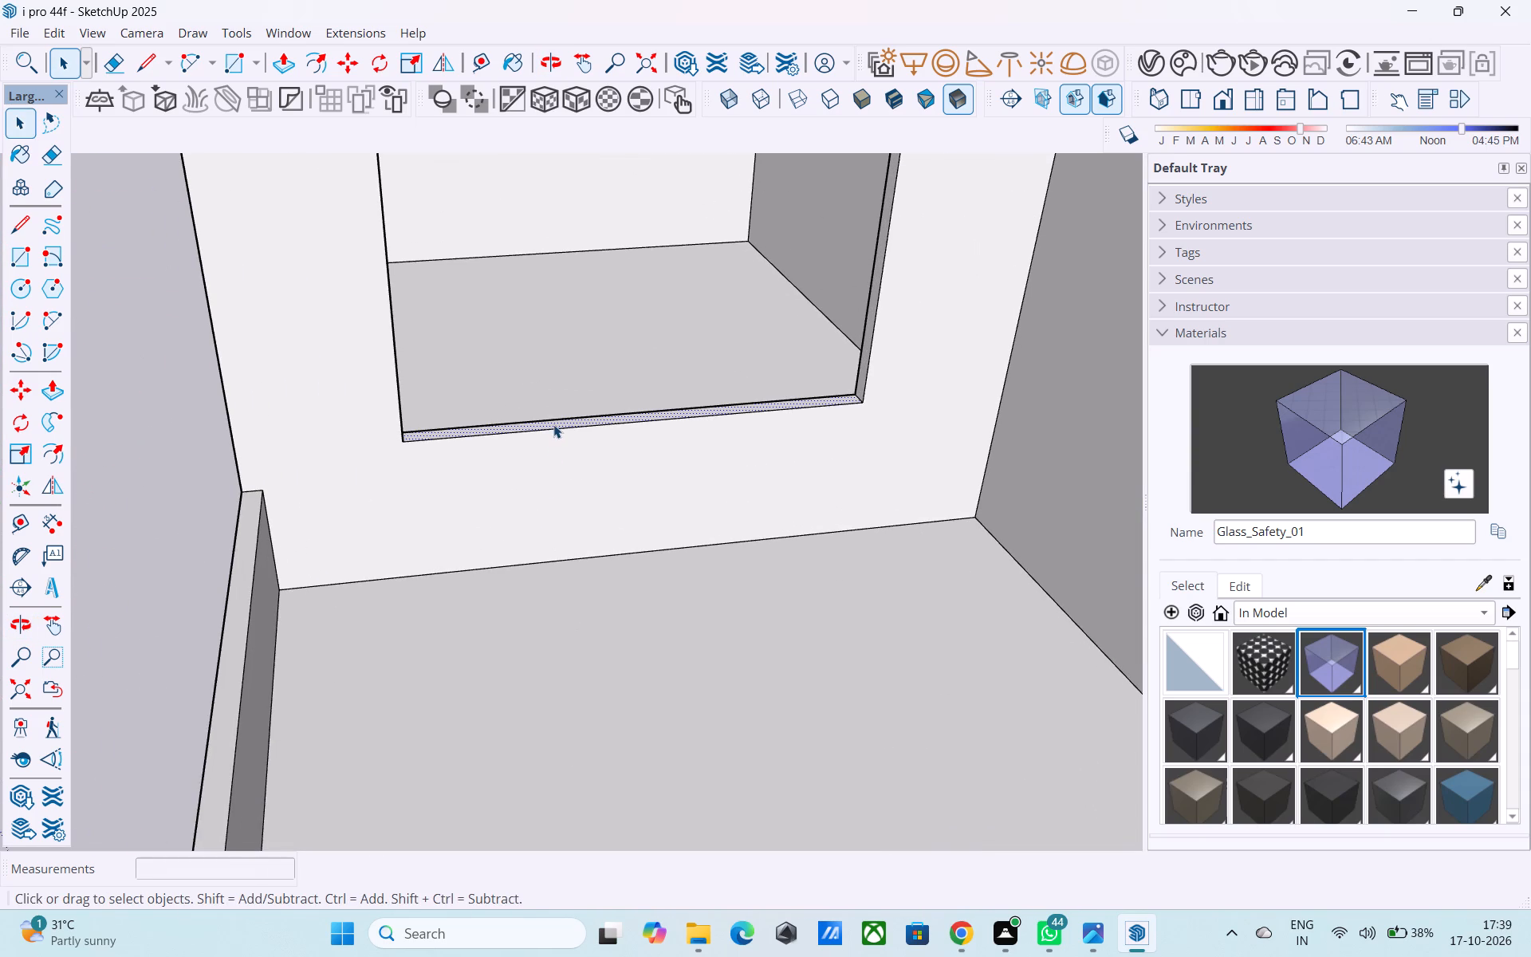
key(p)
click(553, 424)
text(1')
key(Return)
key(space)
Repeat the 1' Push/Pull on the bottom sill face of the right upper window opening.
scroll(431, 466, down, 12)
middle_drag(542, 439, 275, 469)
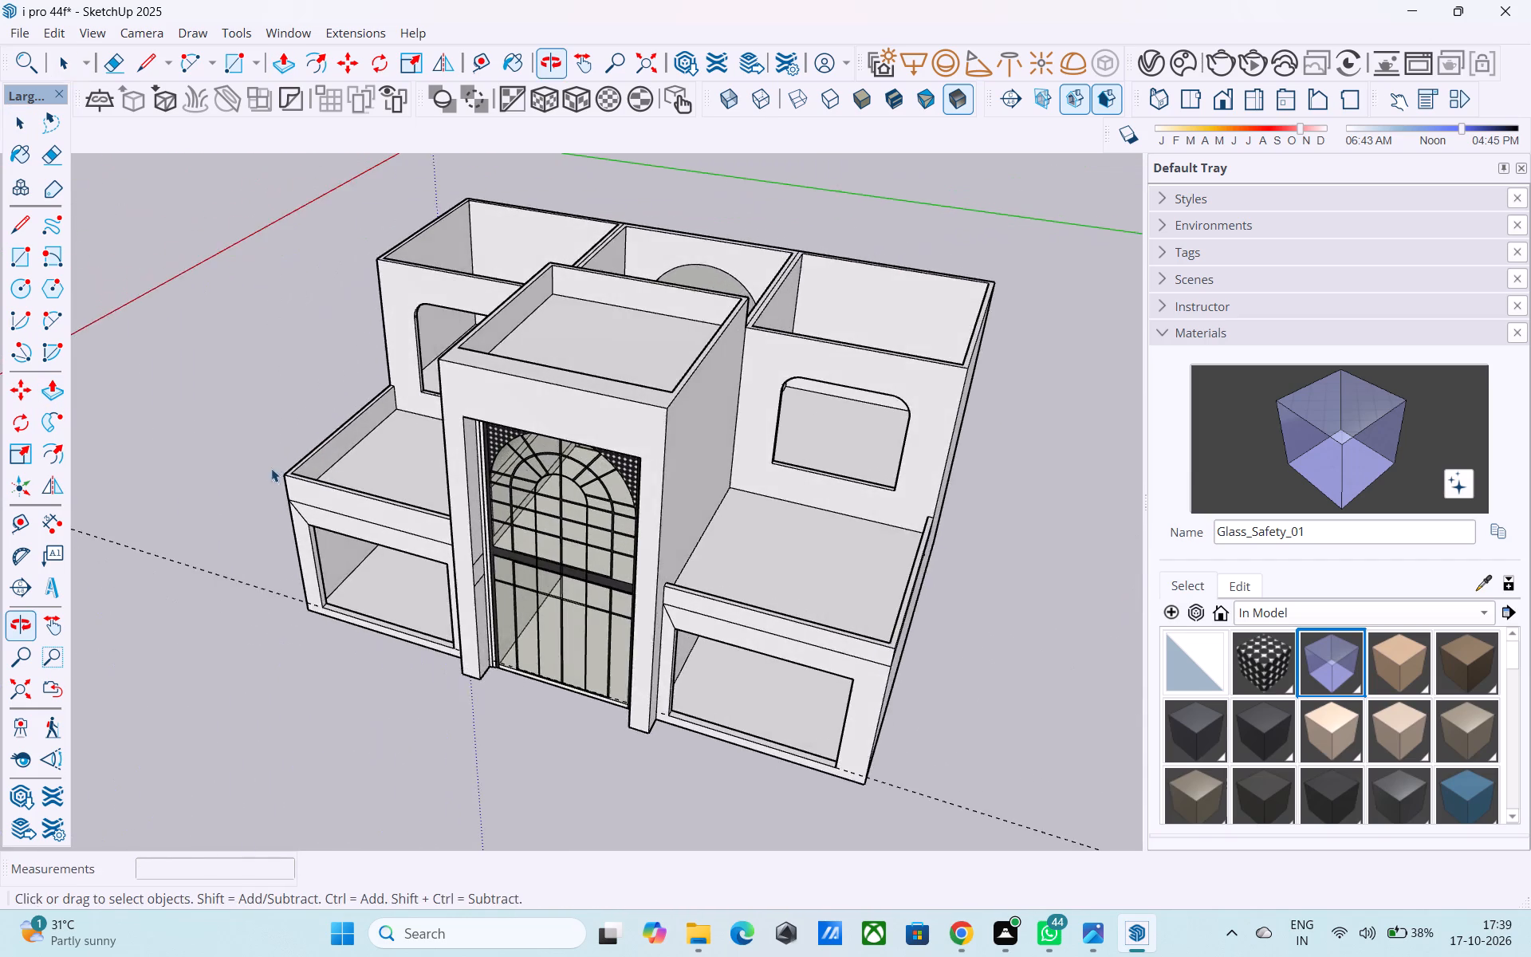
scroll(693, 465, up, 14)
click(876, 482)
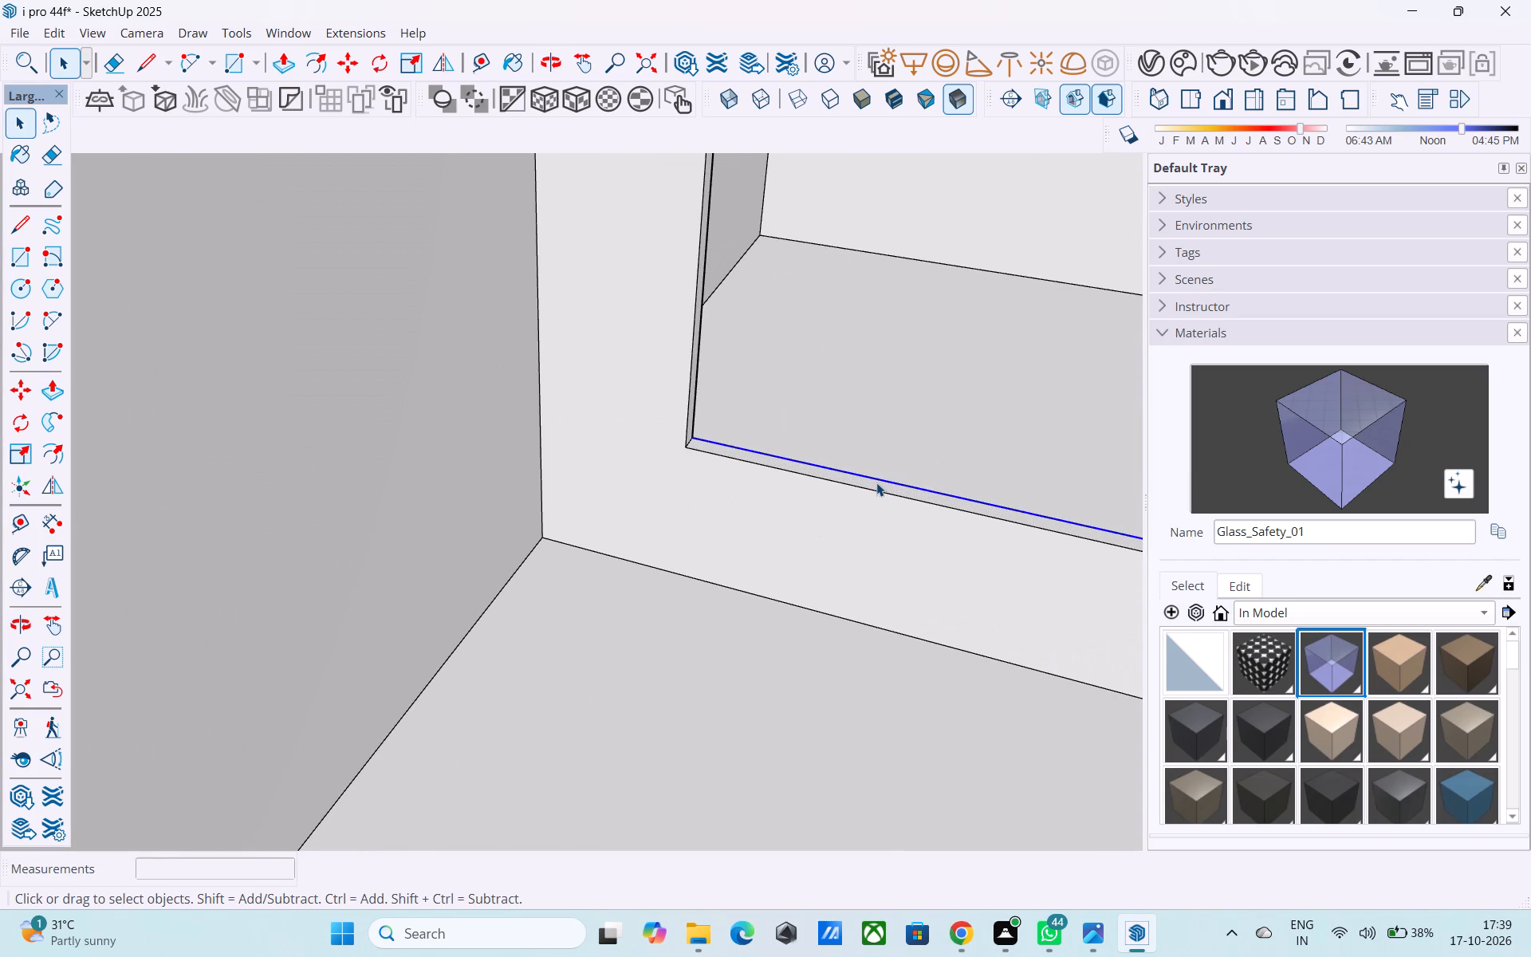
click(880, 486)
click(879, 486)
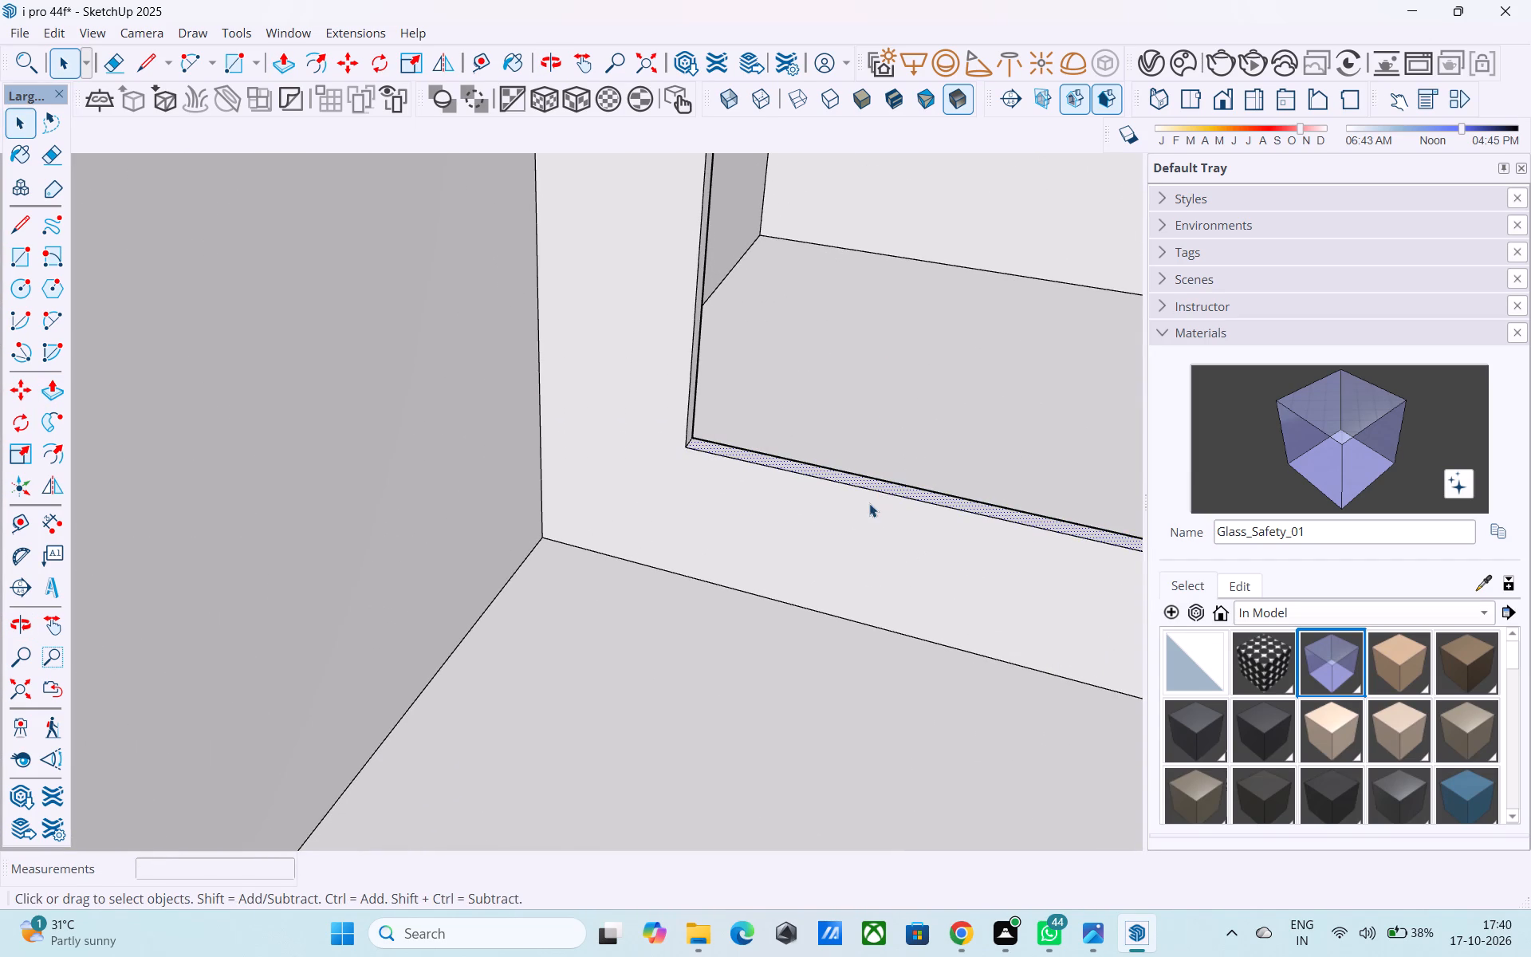
key(p)
double_click(847, 471)
key(space)
scroll(847, 470, down, 7)
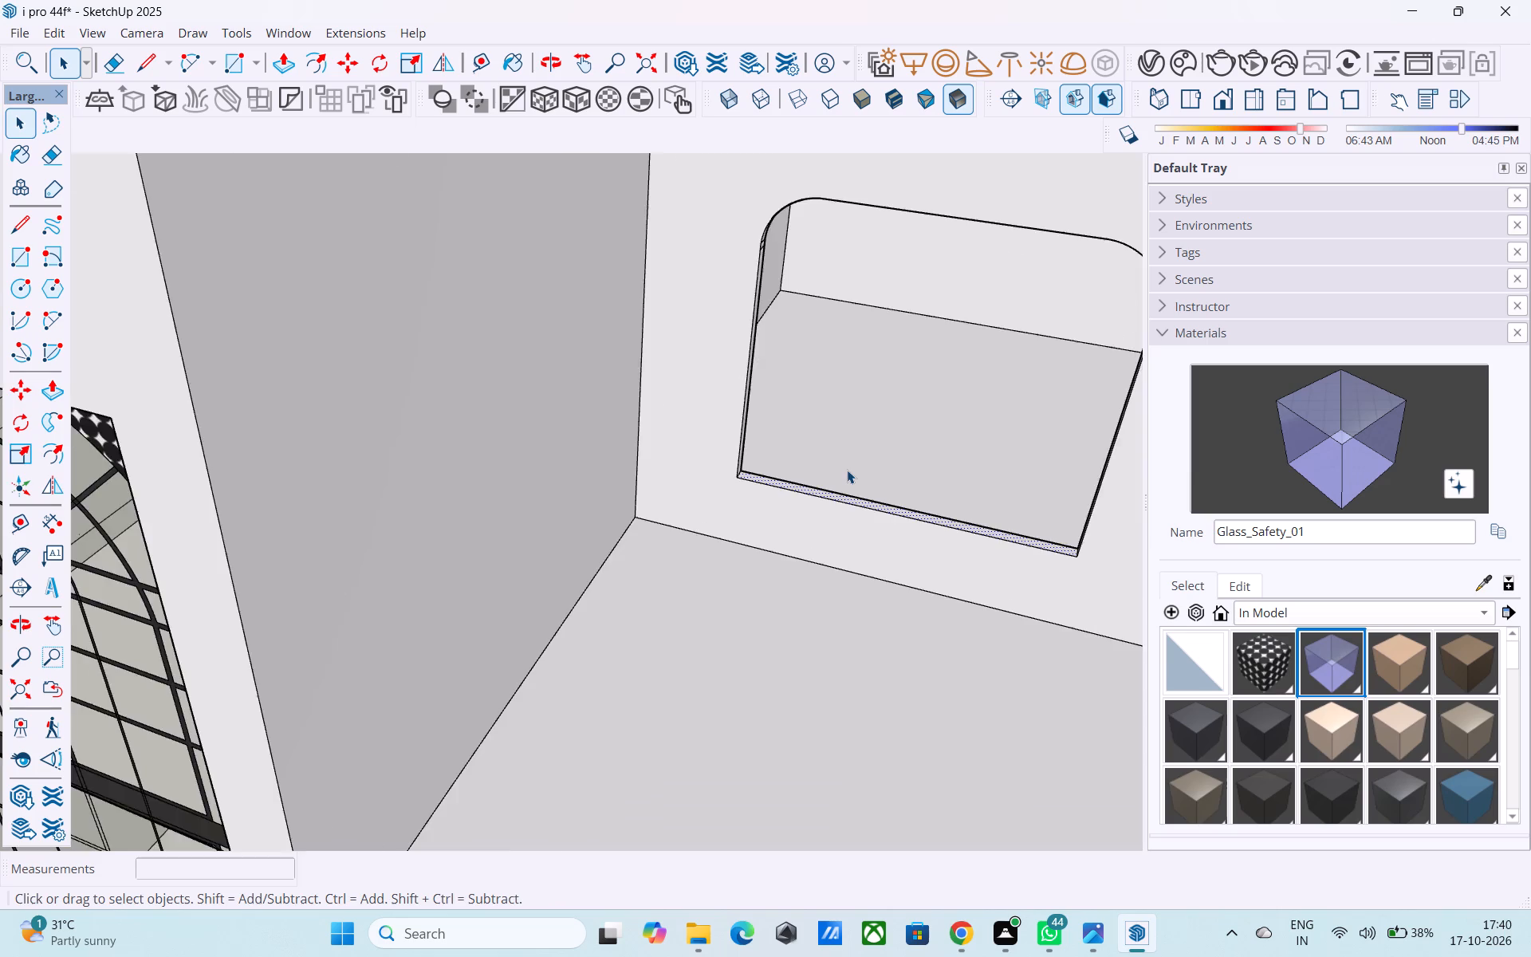
Save the model.
scroll(847, 470, down, 8)
middle_drag(815, 580, 894, 410)
key(ctrl+s)
key(space)
Copy the top front edge of the lower left block's parapet 2" downward on its front face.
middle_drag(726, 509, 860, 487)
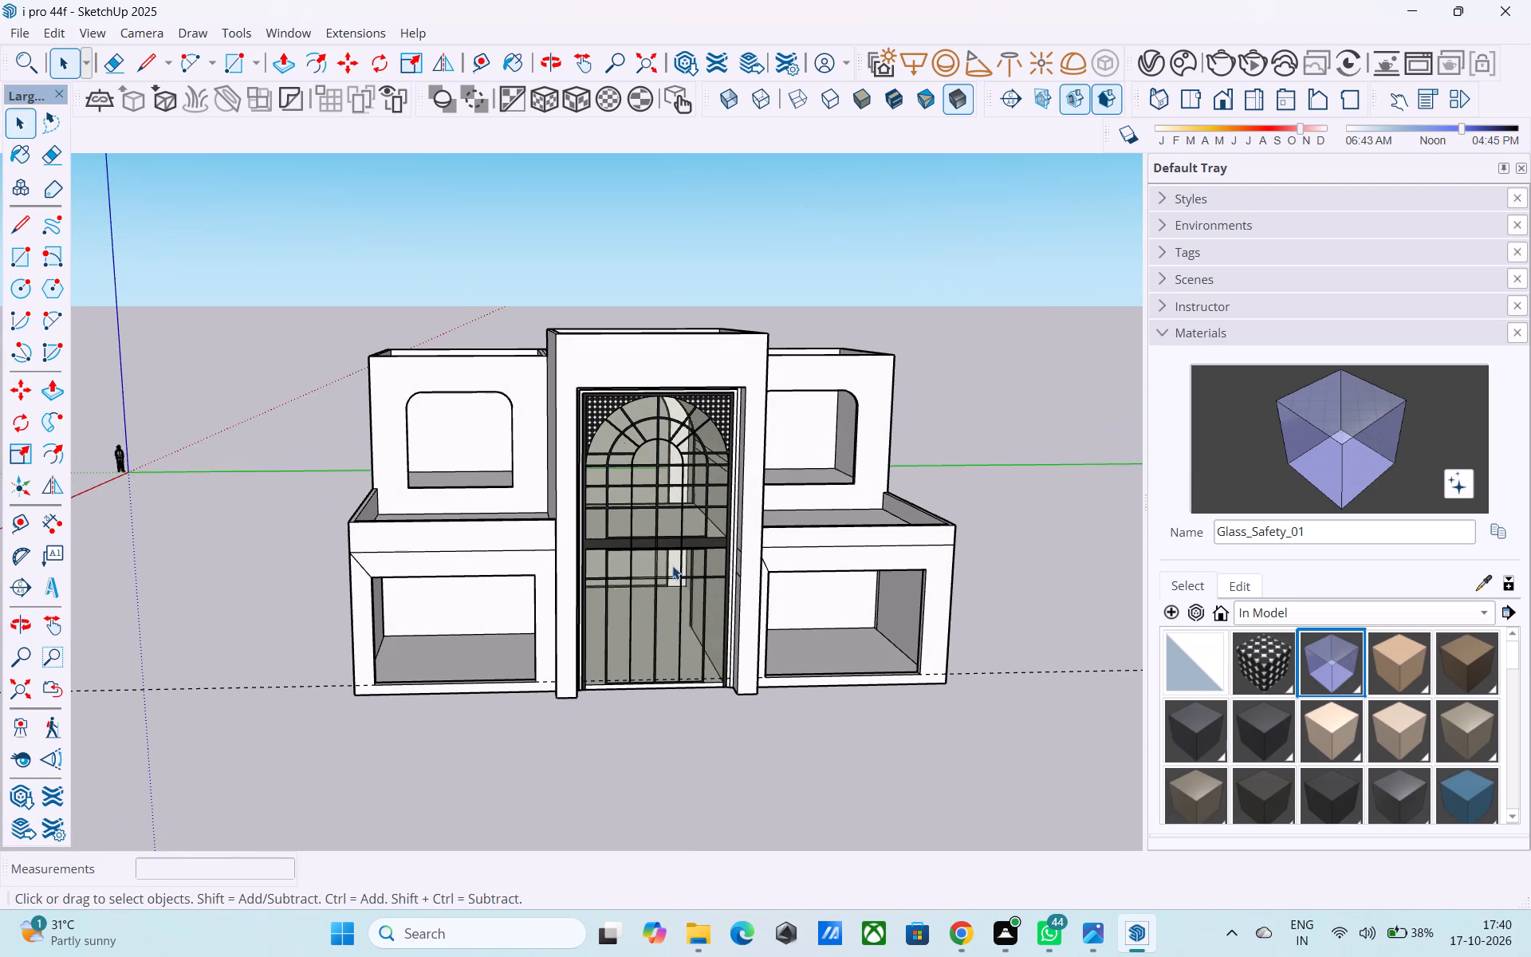
shift+middle_drag(671, 559, 683, 485)
middle_drag(660, 555, 702, 473)
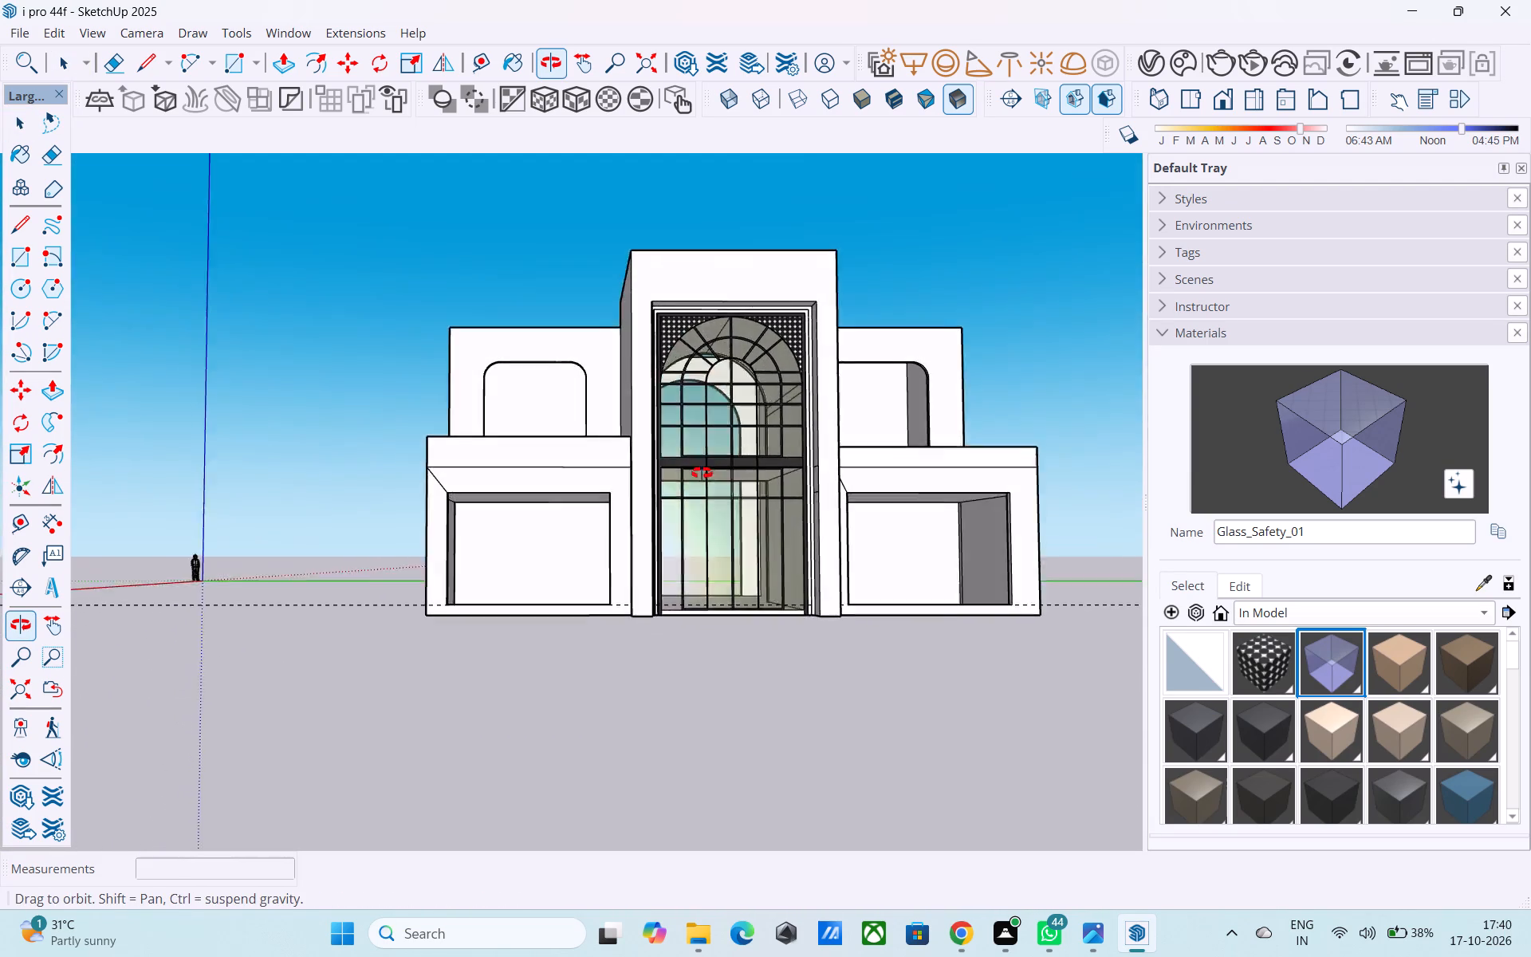
middle_drag(702, 473, 699, 467)
scroll(529, 497, up, 5)
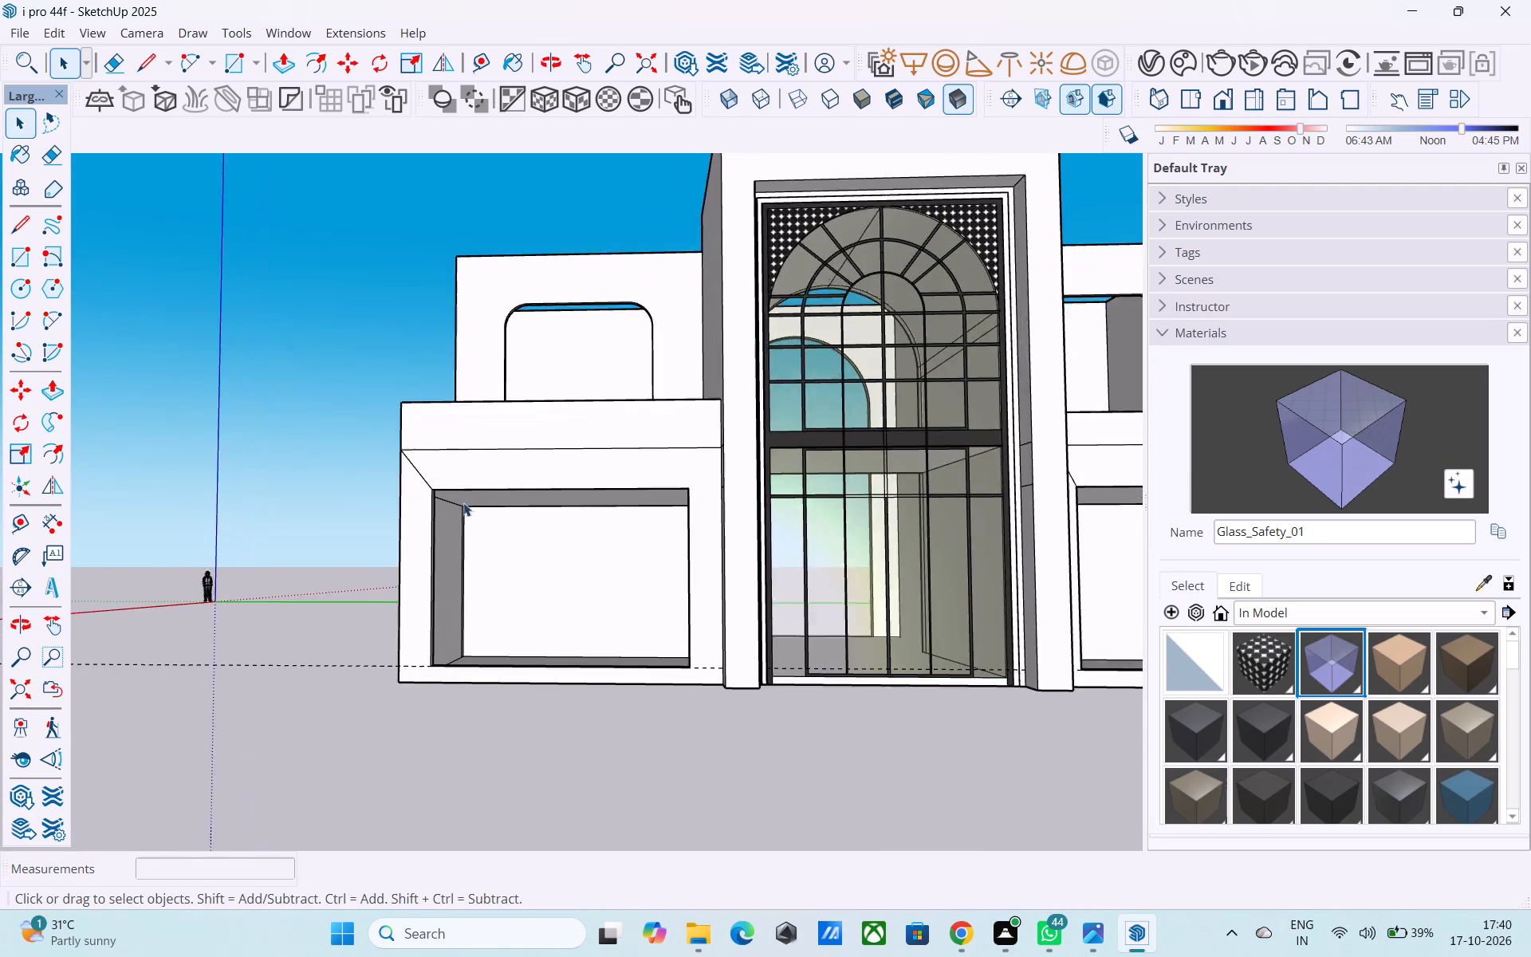
scroll(463, 502, up, 2)
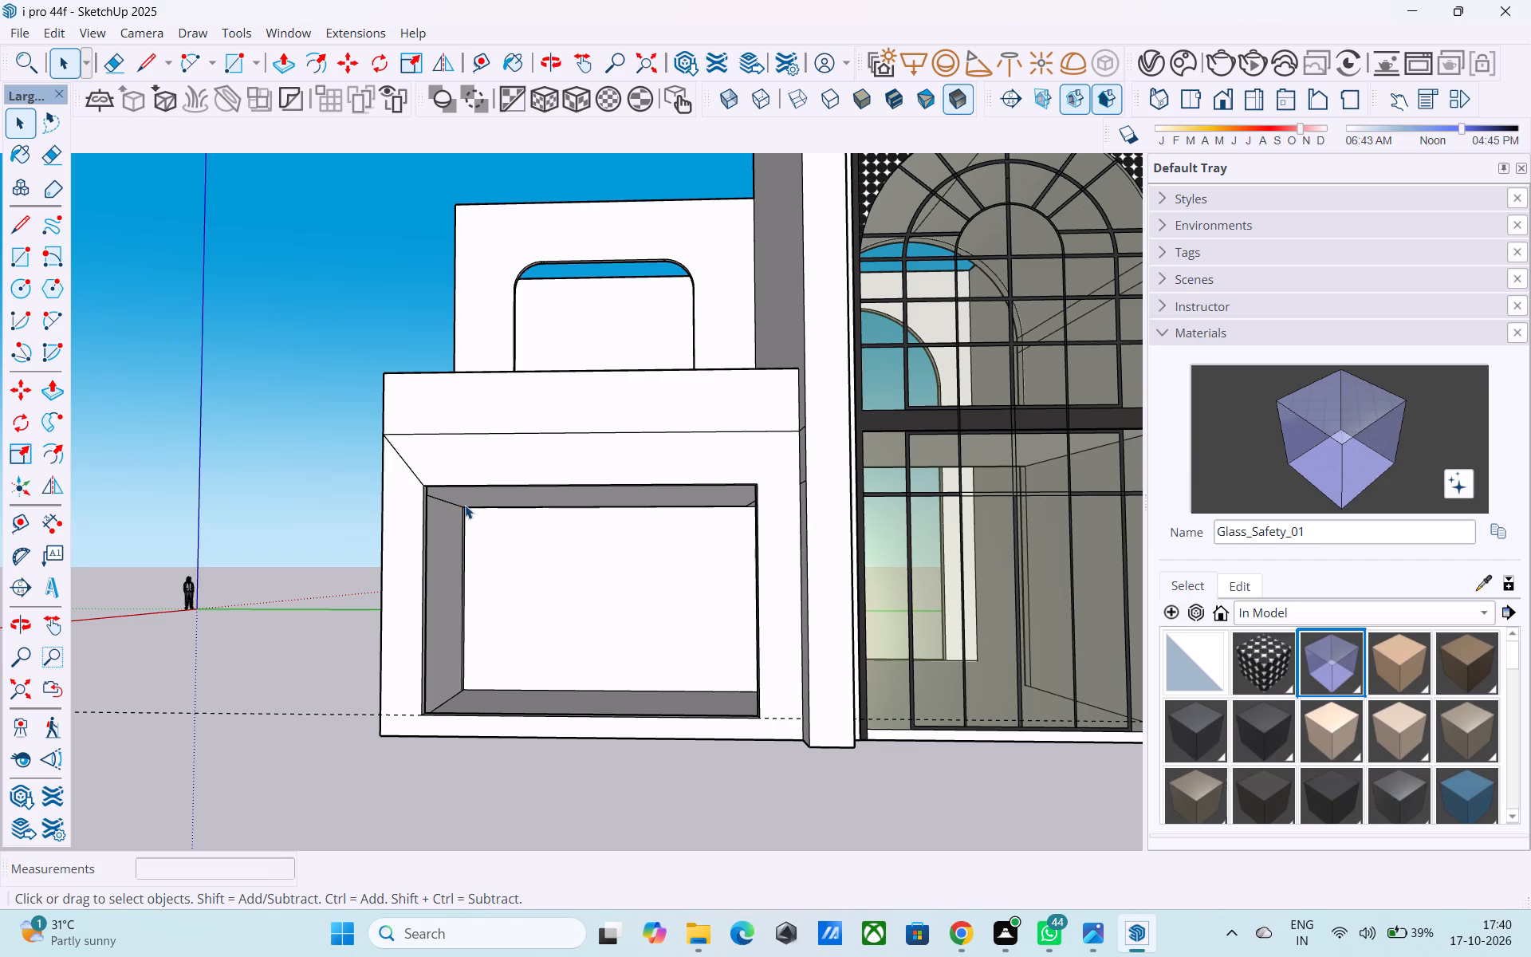
middle_drag(462, 501, 496, 668)
shift+middle_drag(471, 526, 466, 567)
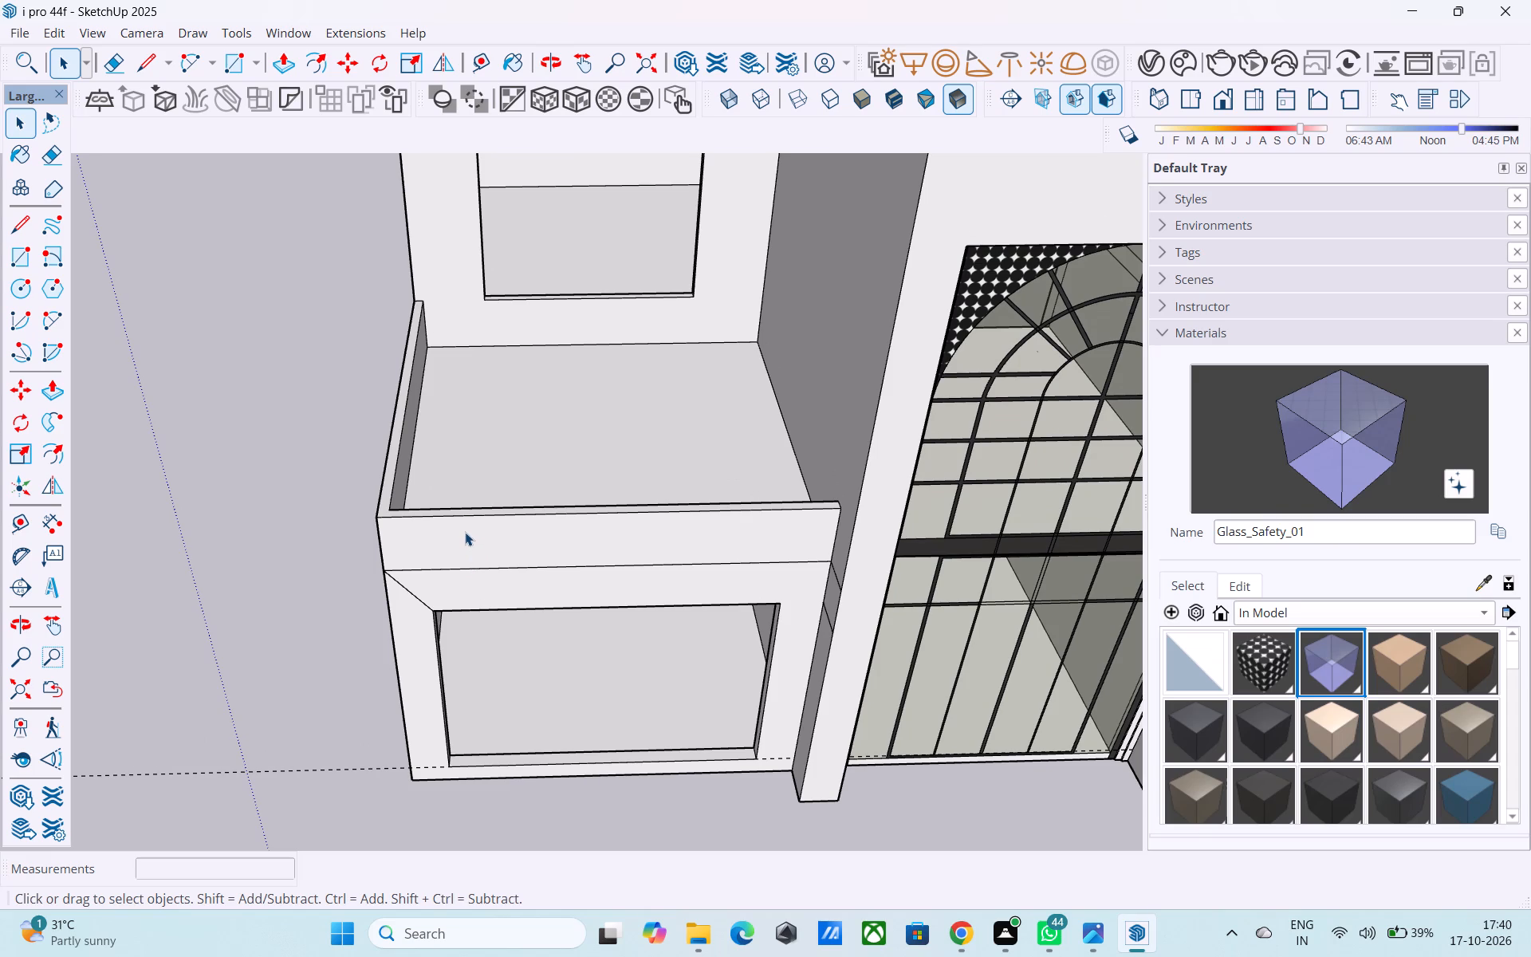
shift+middle_drag(464, 531, 478, 518)
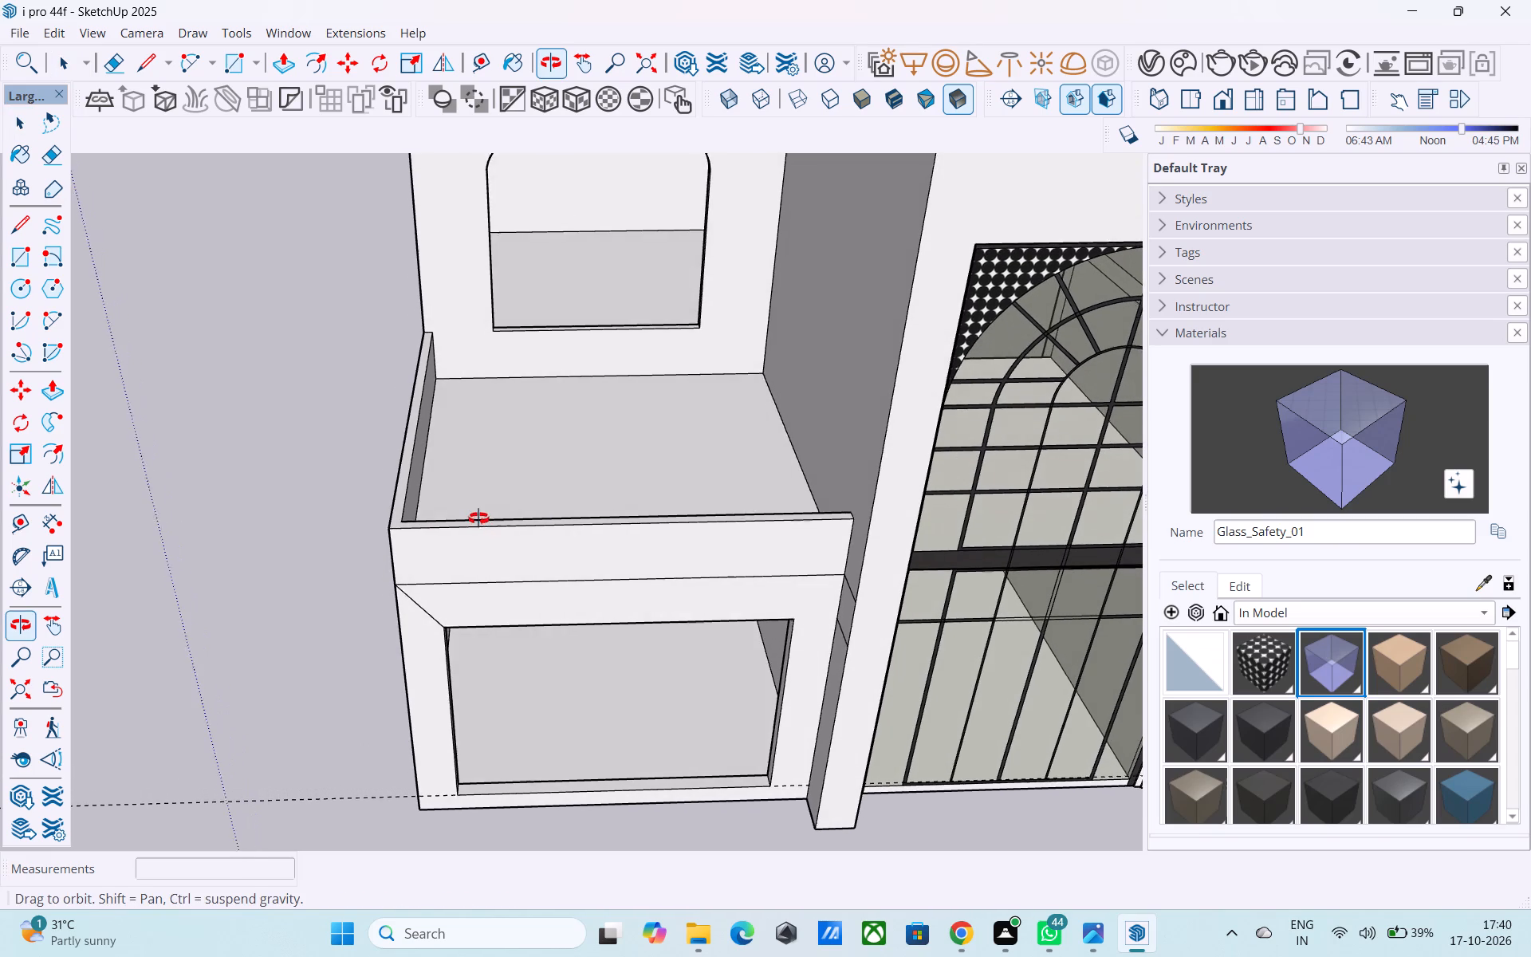
shift+middle_drag(478, 518, 478, 516)
scroll(478, 516, up, 2)
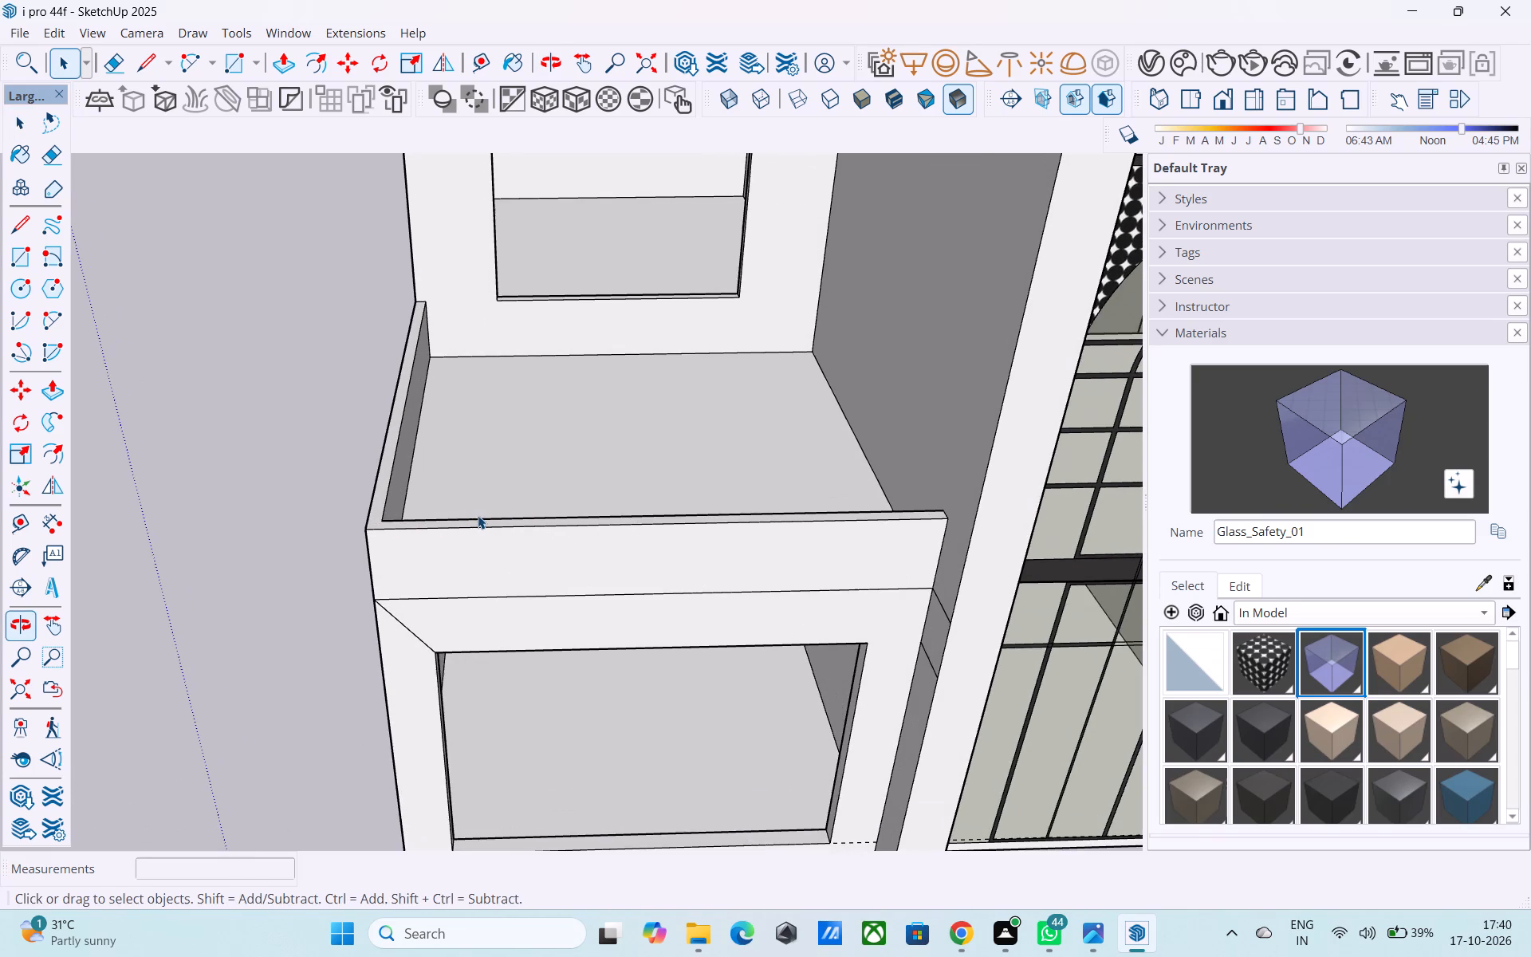
click(429, 528)
key(m)
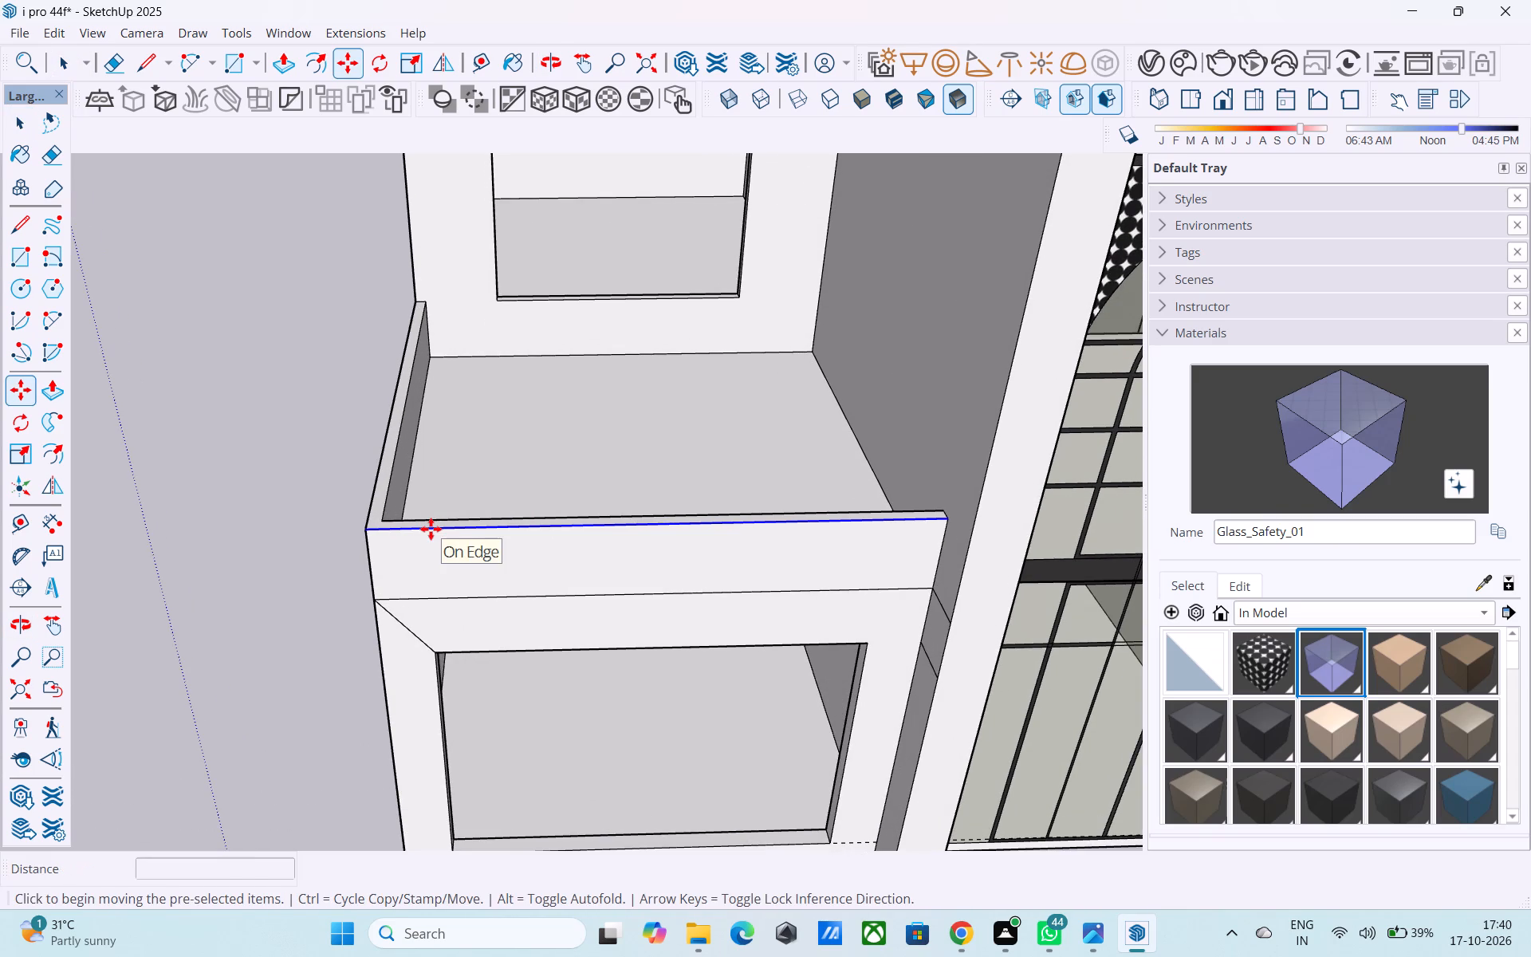
click(372, 527)
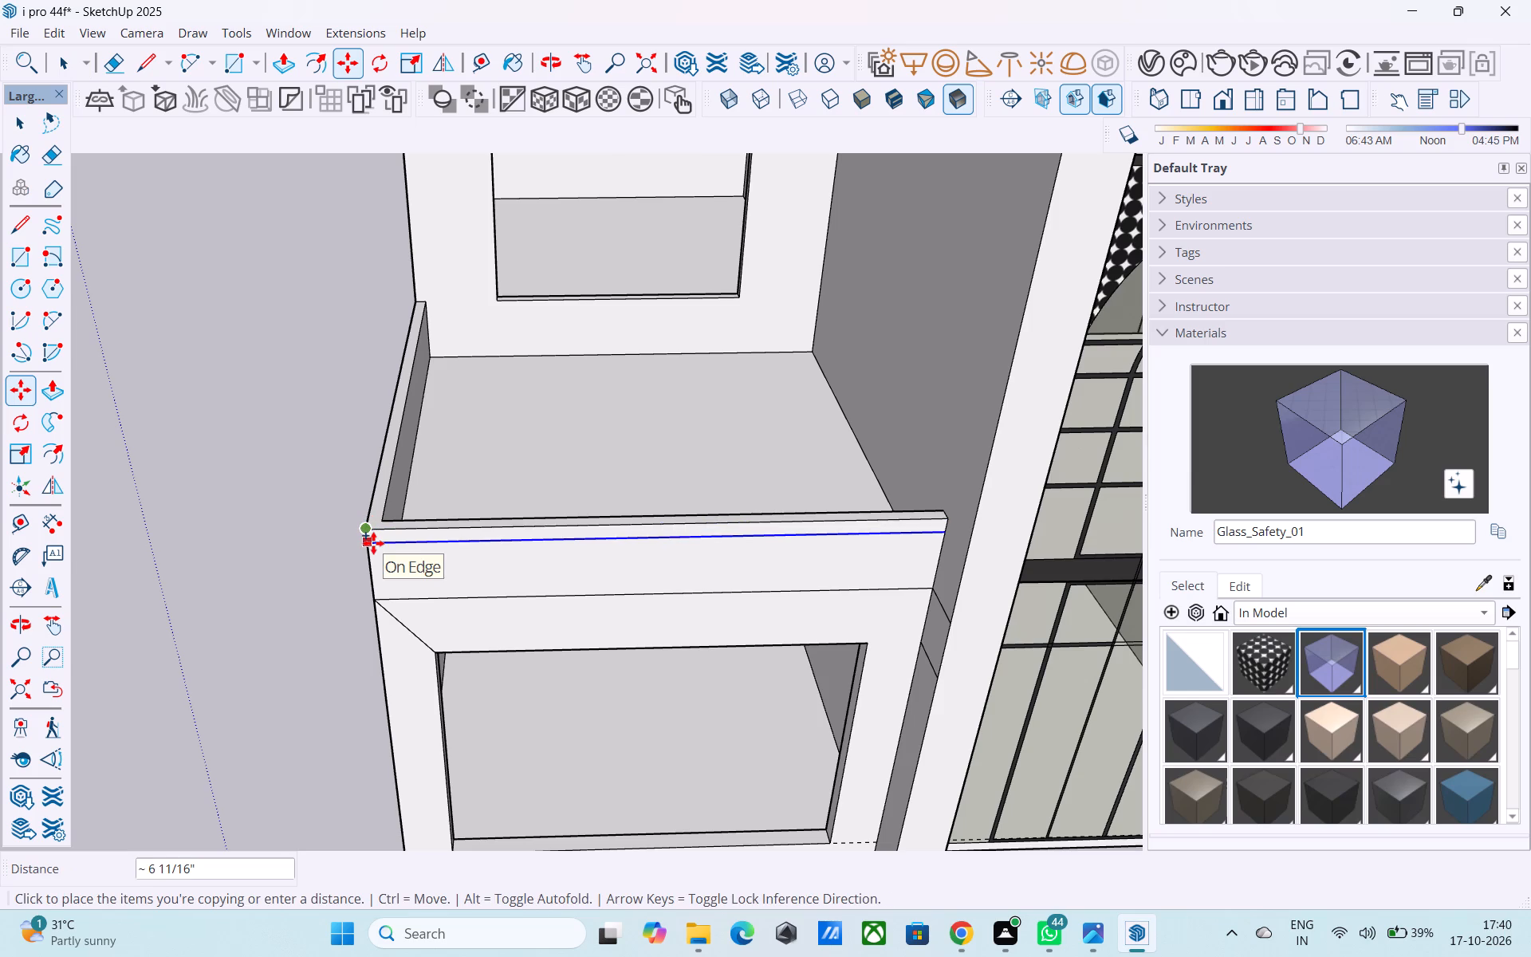
scroll(373, 543, down, 11)
middle_drag(408, 561, 429, 359)
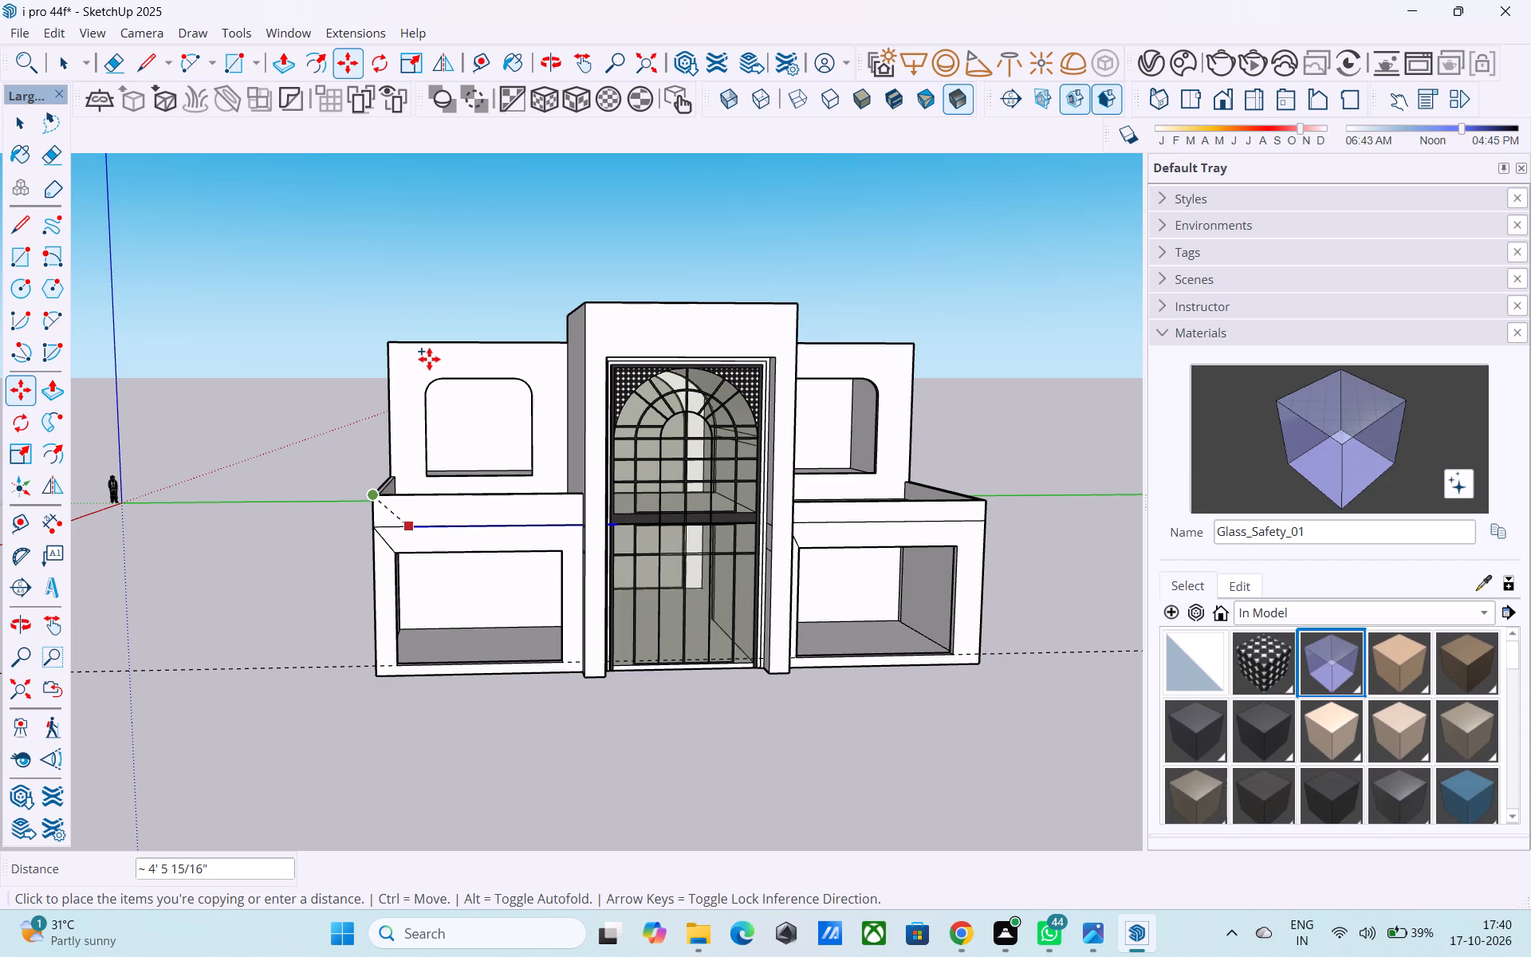
scroll(404, 507, up, 11)
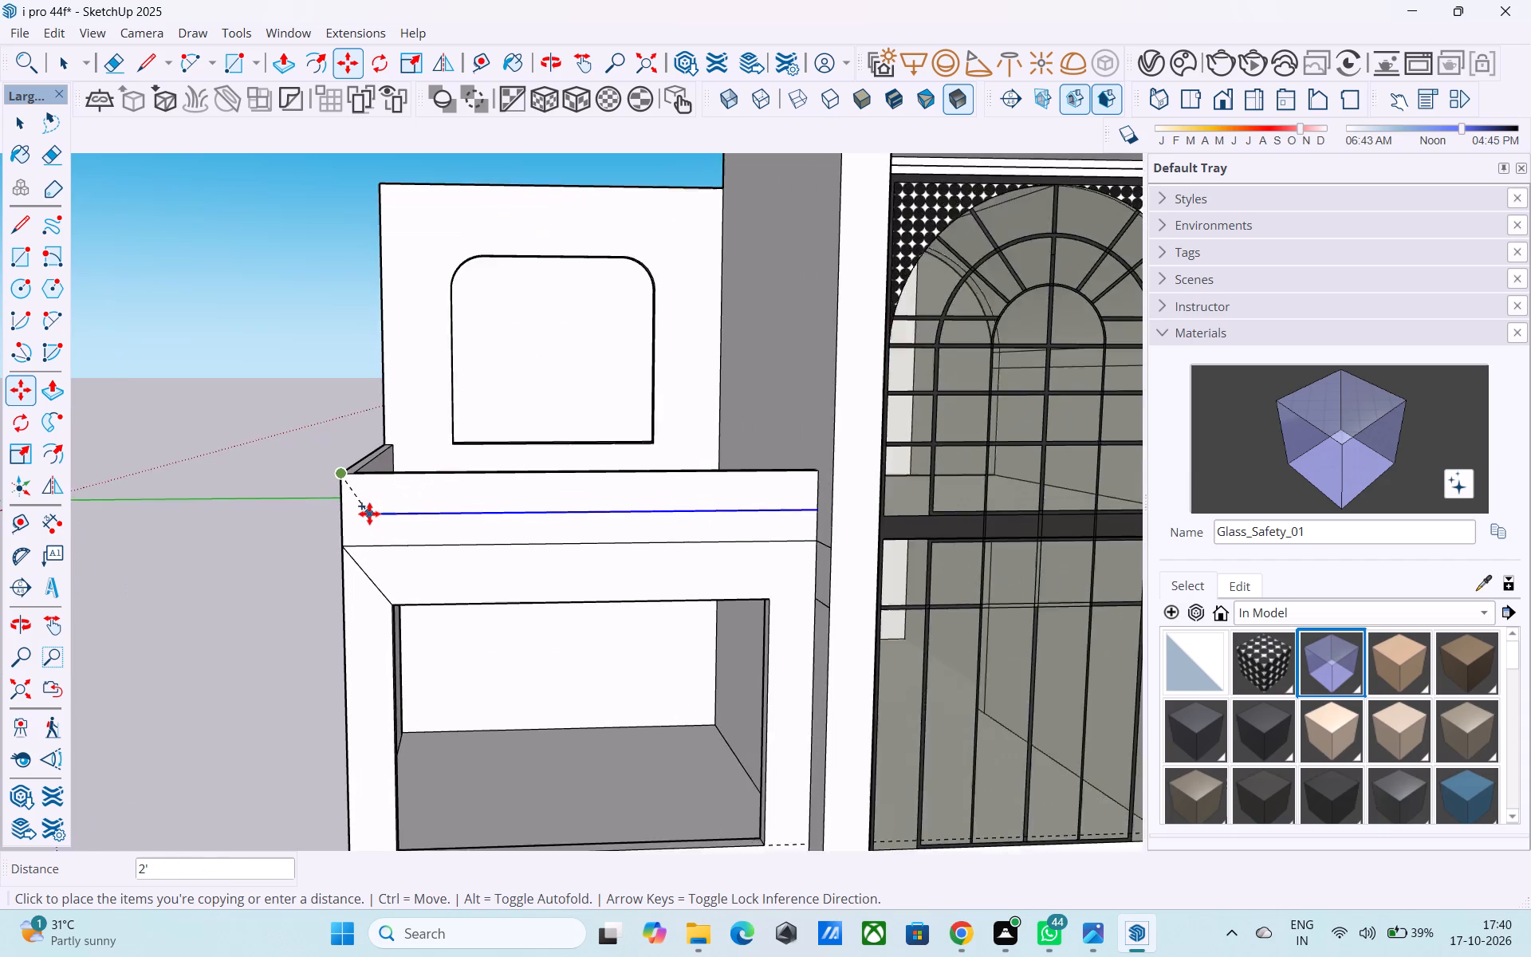
text(2")
key(Return)
key(space)
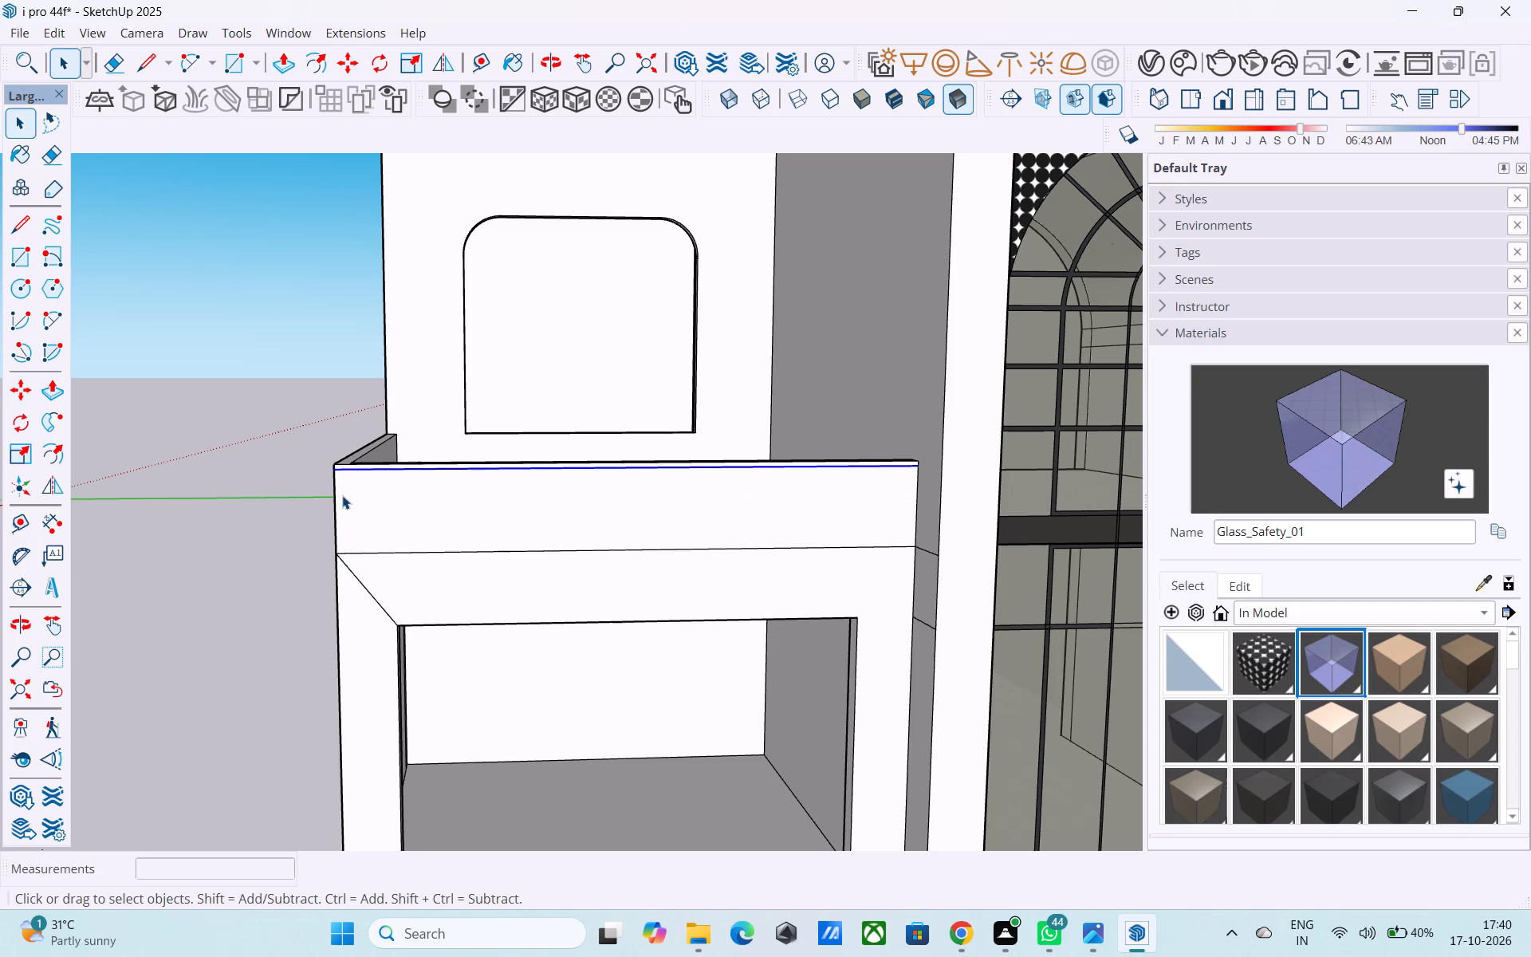
text(3")
key(Return)
key(space)
Continue the band line along the left parapet's outer side wall, from the front corner to its rear end.
middle_drag(342, 494, 359, 498)
scroll(356, 498, up, 4)
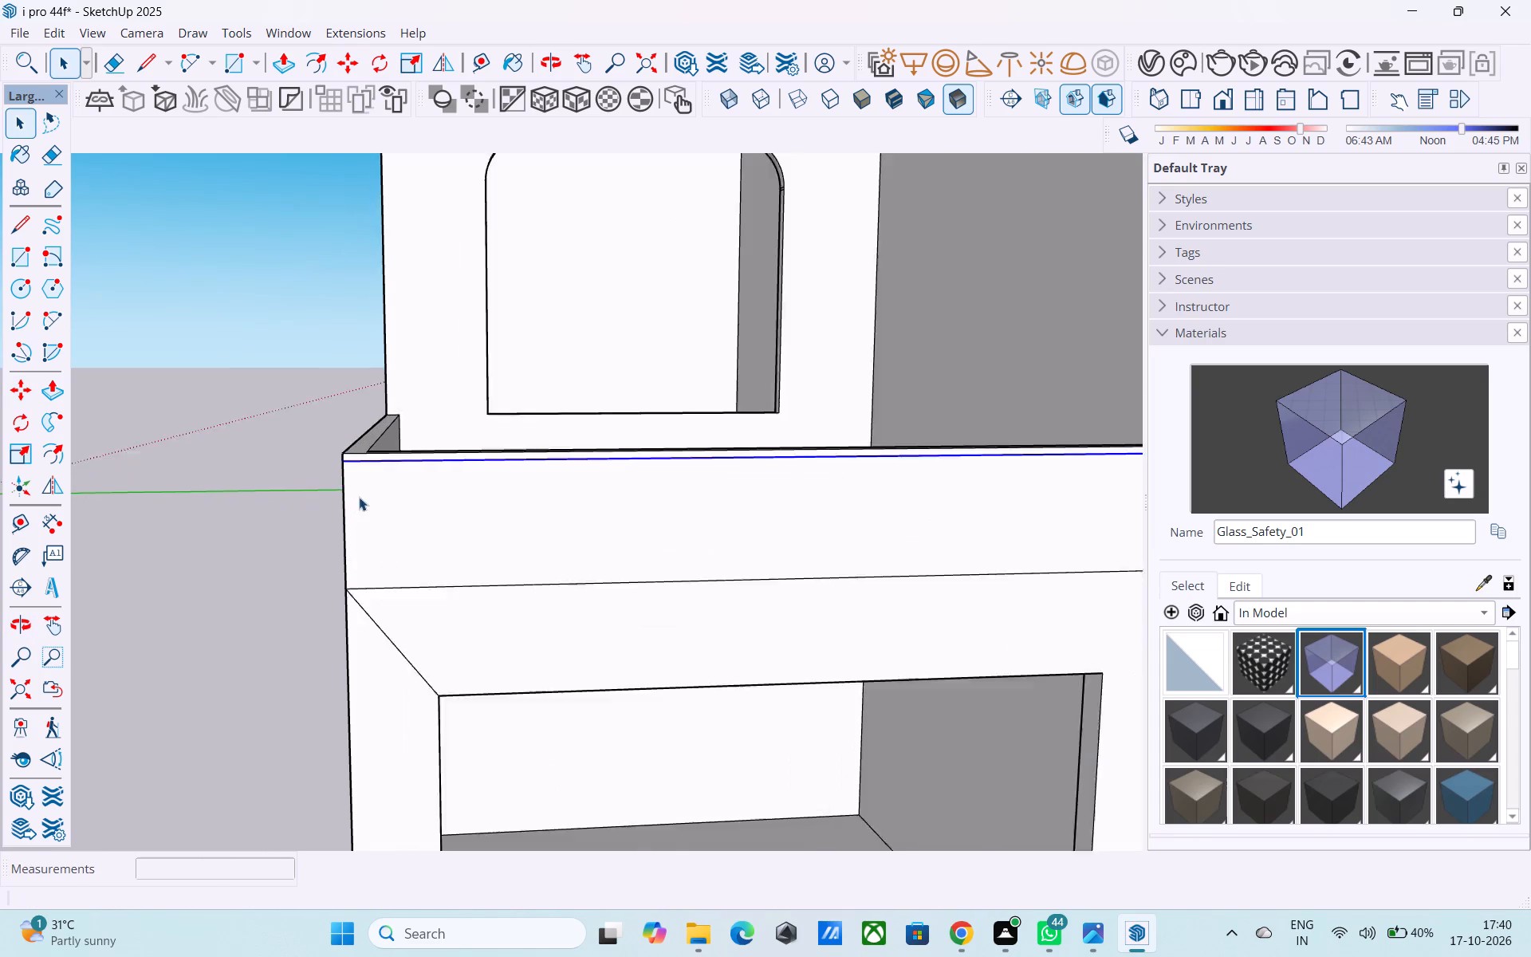
scroll(359, 497, up, 8)
click(354, 418)
scroll(353, 418, up, 1)
middle_drag(353, 418, 670, 513)
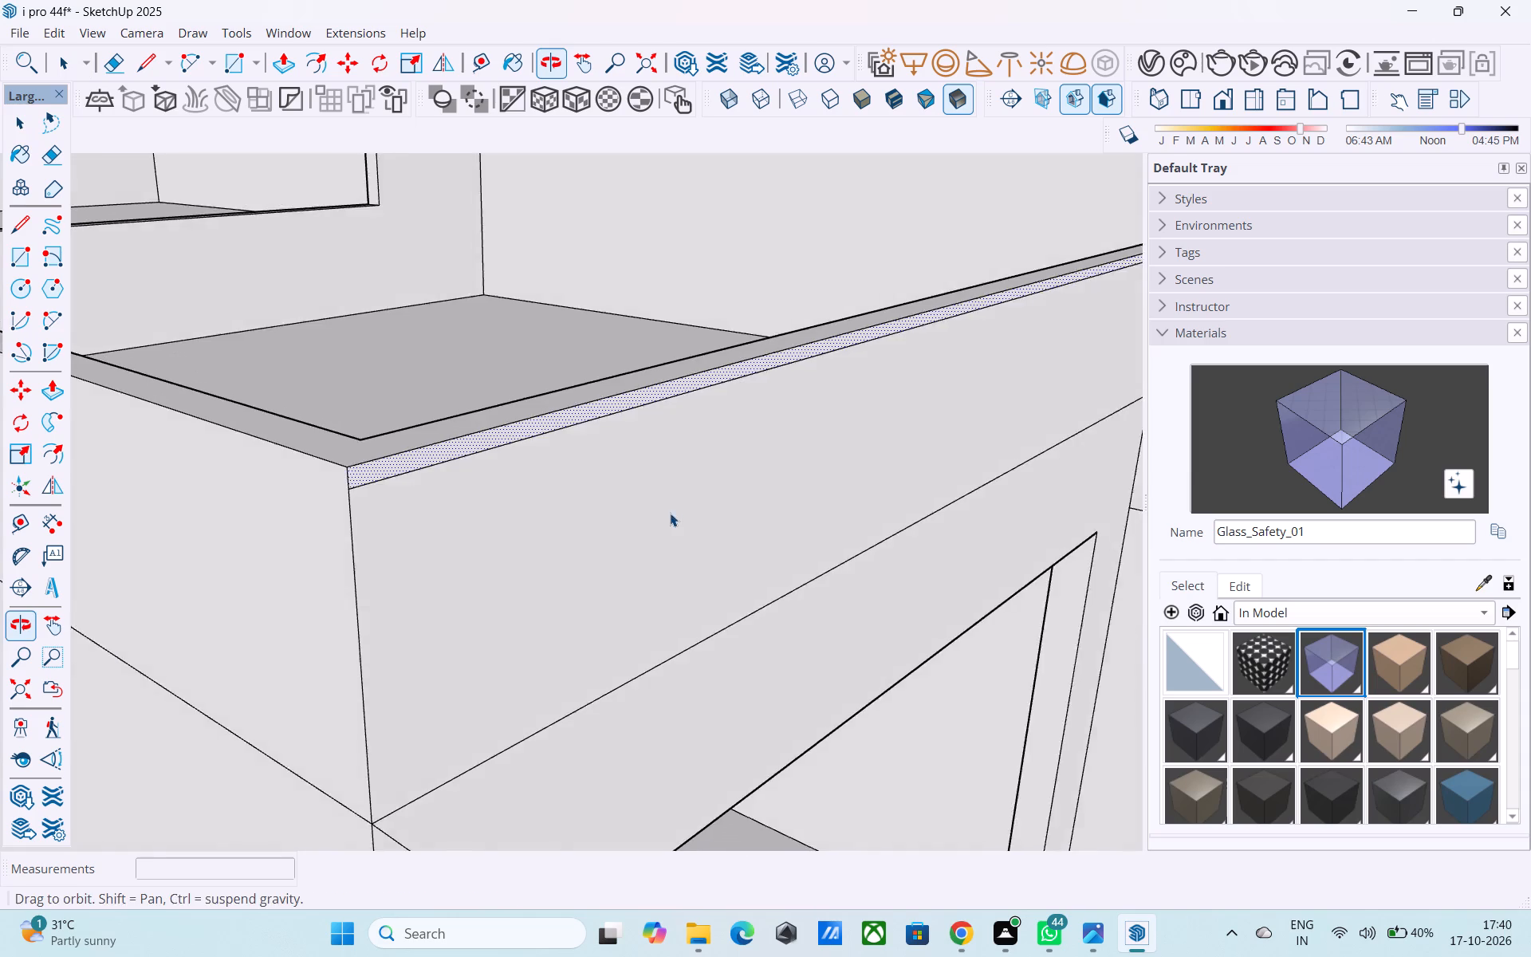
scroll(671, 511, up, 1)
scroll(691, 510, down, 9)
key(l)
scroll(554, 512, up, 3)
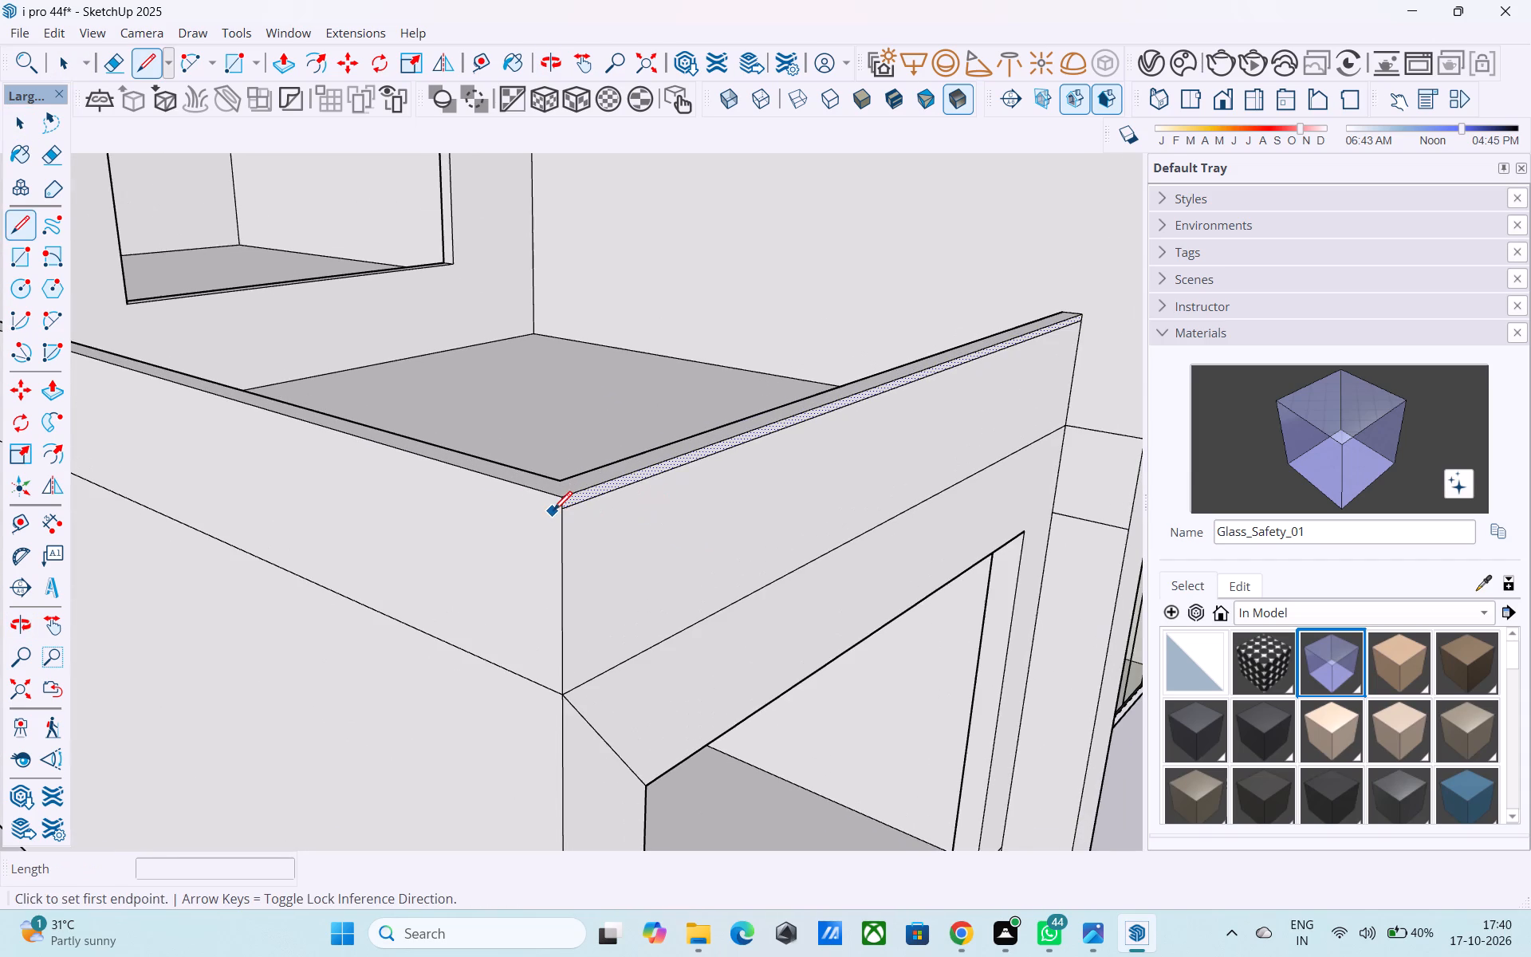
click(563, 510)
scroll(544, 506, down, 4)
shift+middle_drag(424, 490, 779, 522)
scroll(370, 445, up, 3)
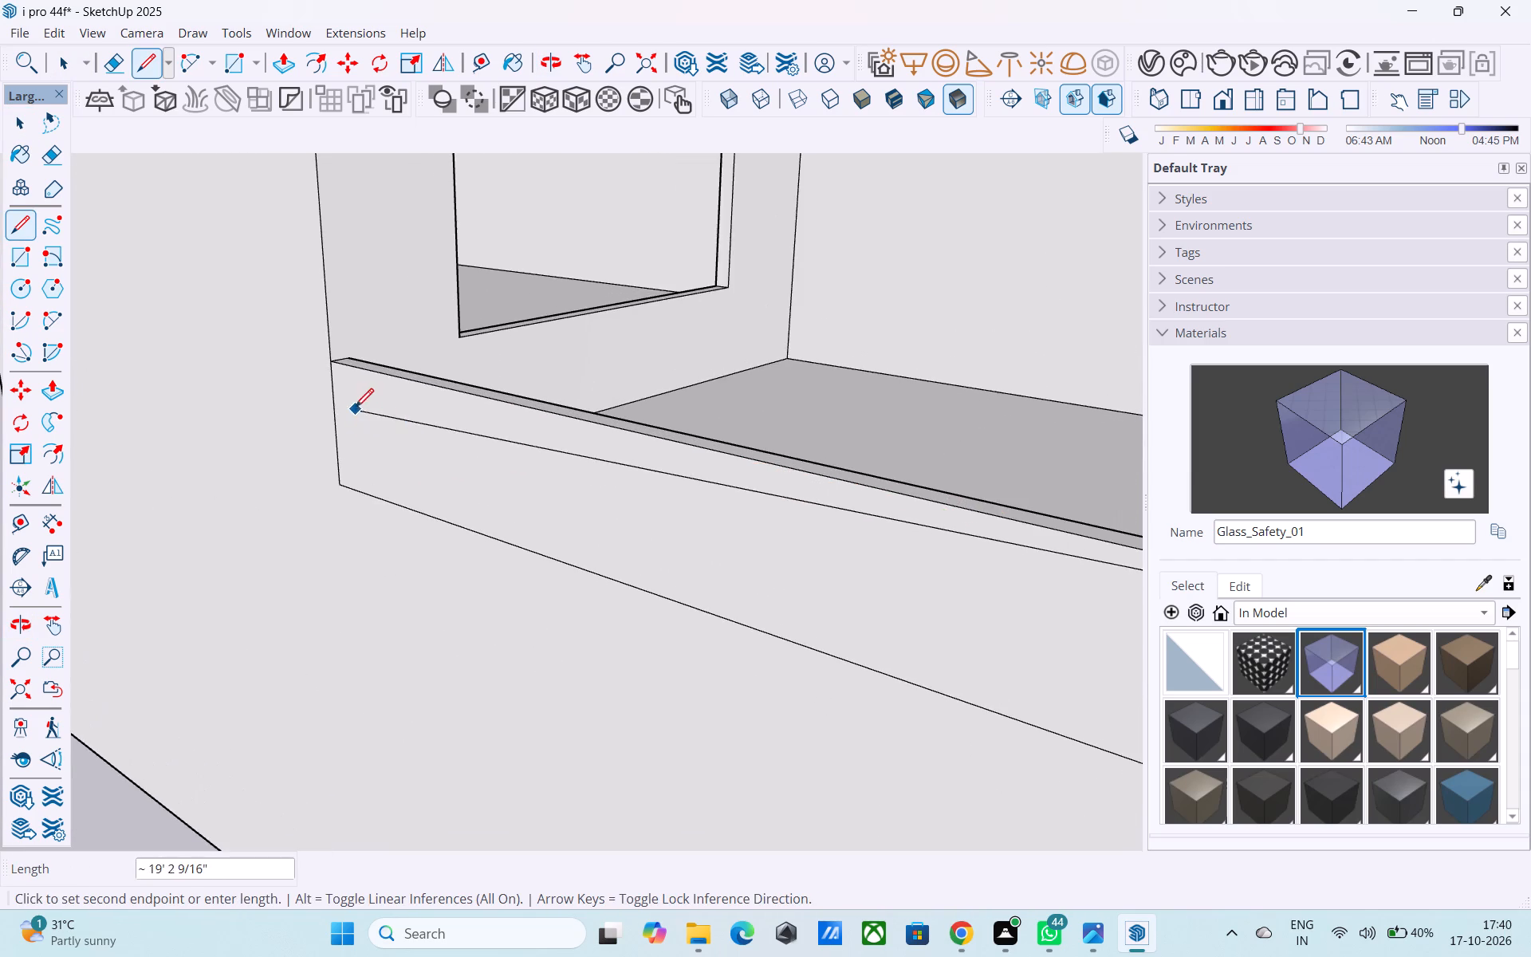
scroll(340, 391, up, 3)
click(325, 366)
scroll(323, 366, down, 6)
middle_drag(550, 482, 384, 457)
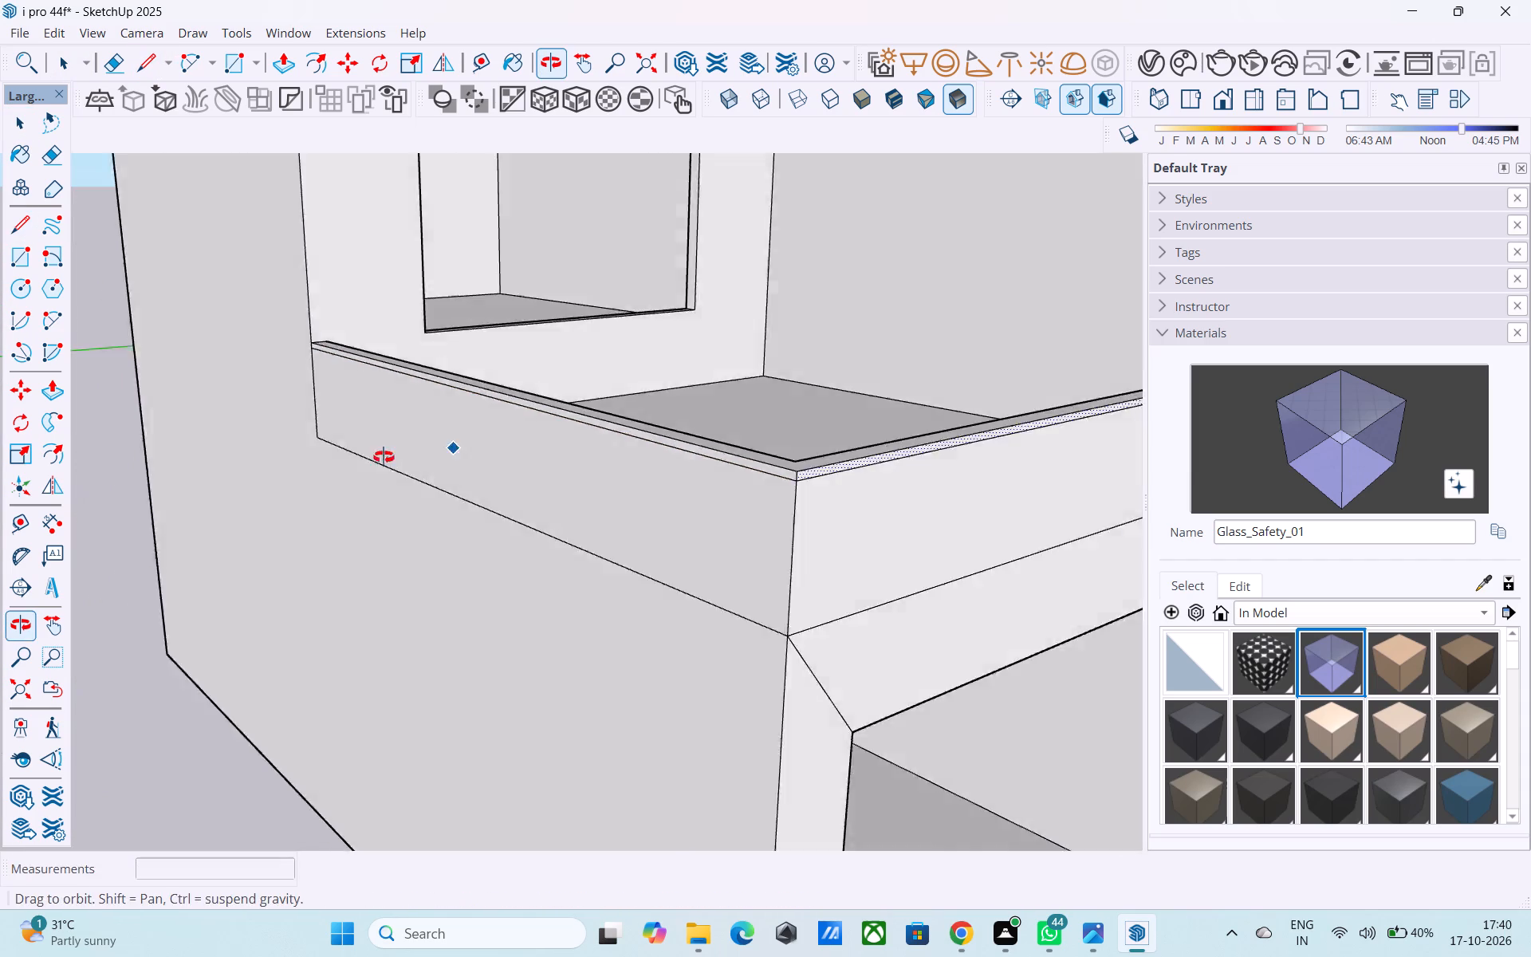
middle_drag(384, 457, 343, 457)
scroll(281, 439, down, 5)
scroll(346, 450, up, 5)
key(space)
Push/Pull the thin front band at the top of the left parapet outward by 1'.
scroll(372, 467, up, 4)
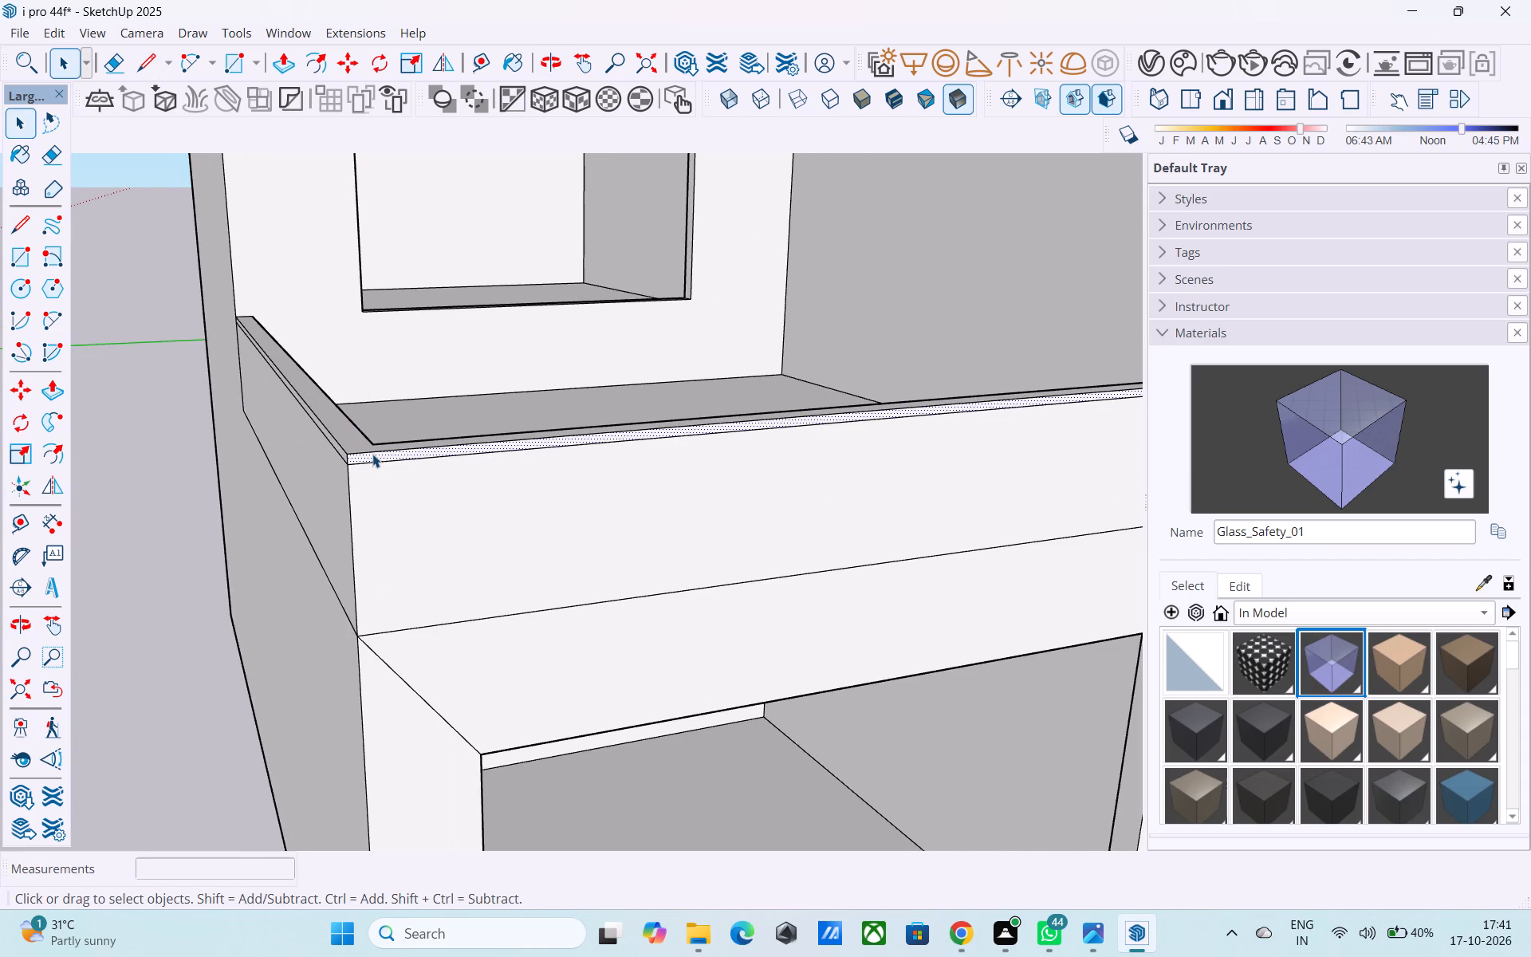
key(p)
click(372, 454)
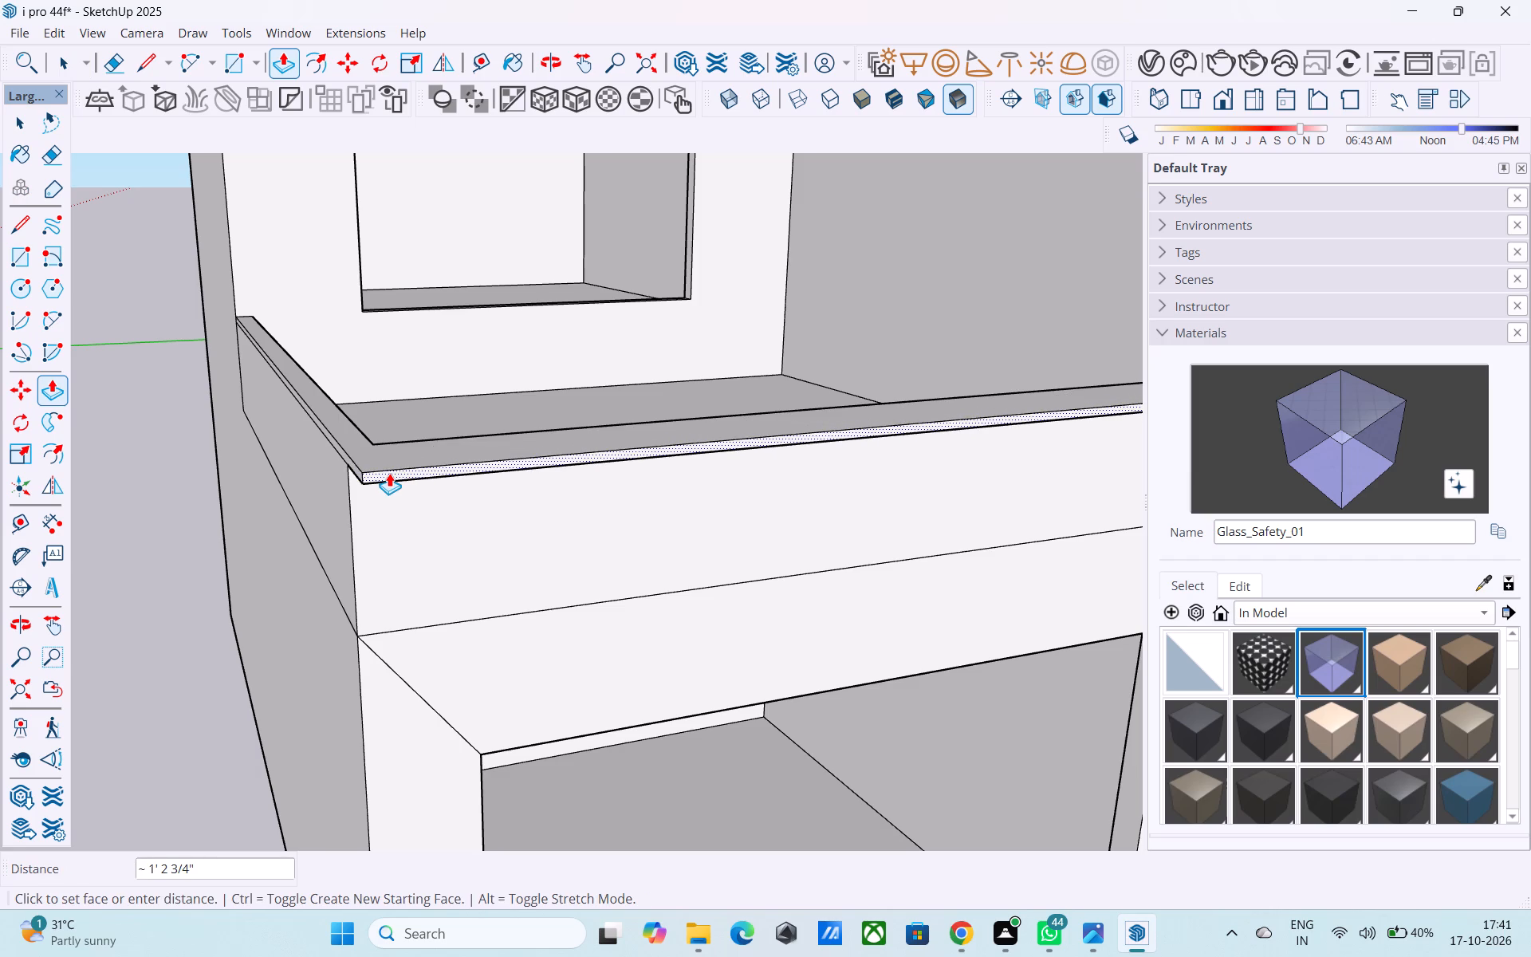
text(1')
key(Return)
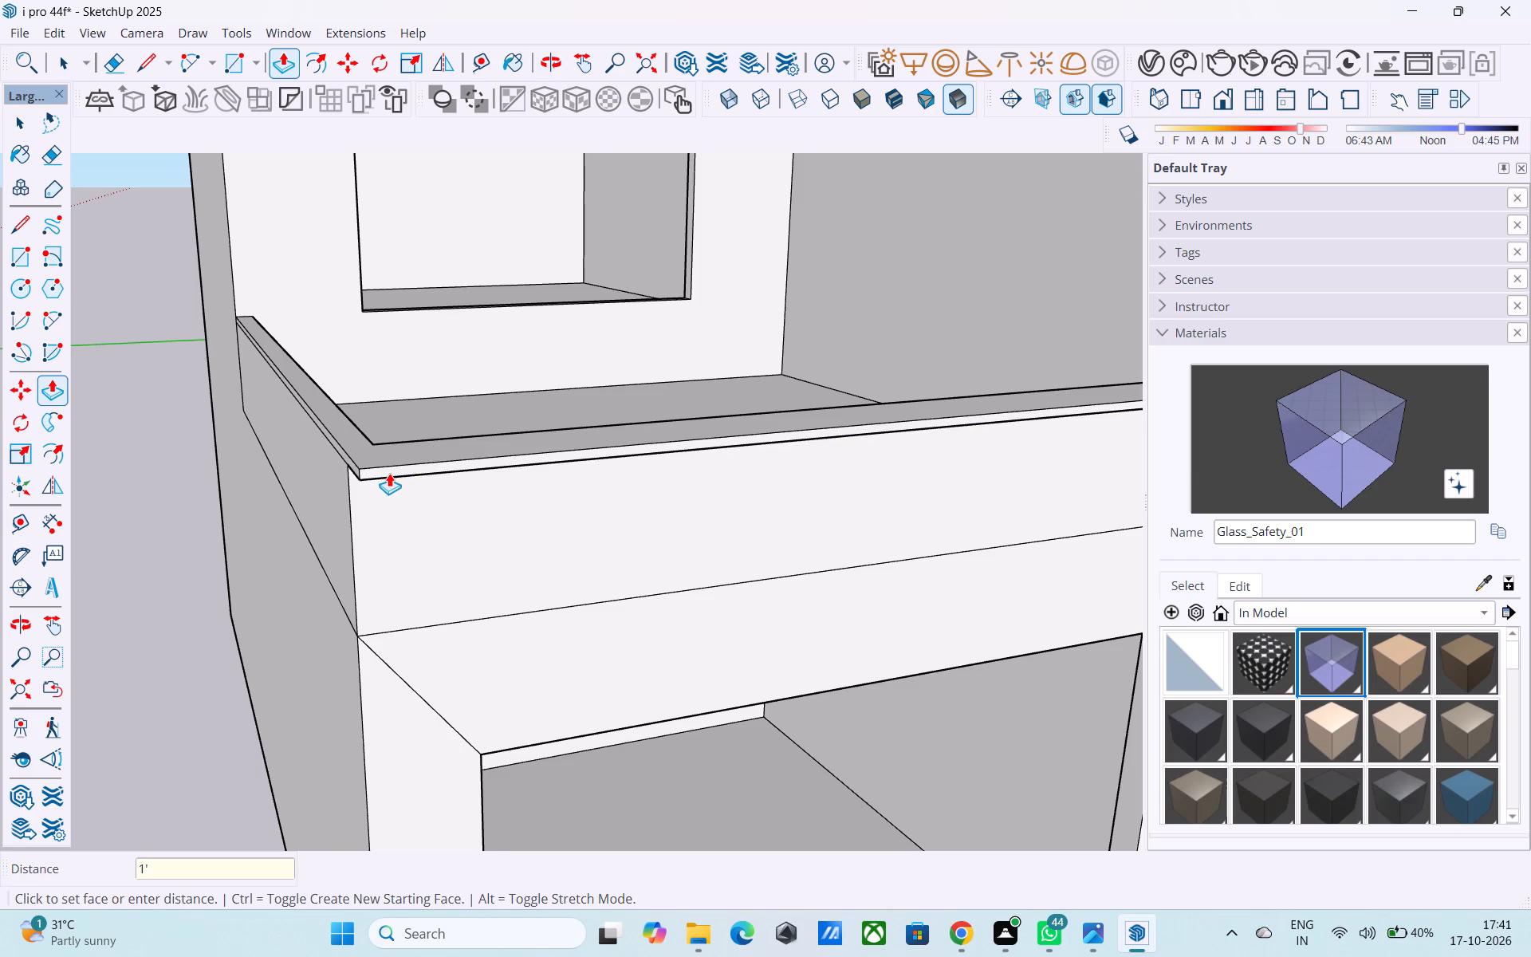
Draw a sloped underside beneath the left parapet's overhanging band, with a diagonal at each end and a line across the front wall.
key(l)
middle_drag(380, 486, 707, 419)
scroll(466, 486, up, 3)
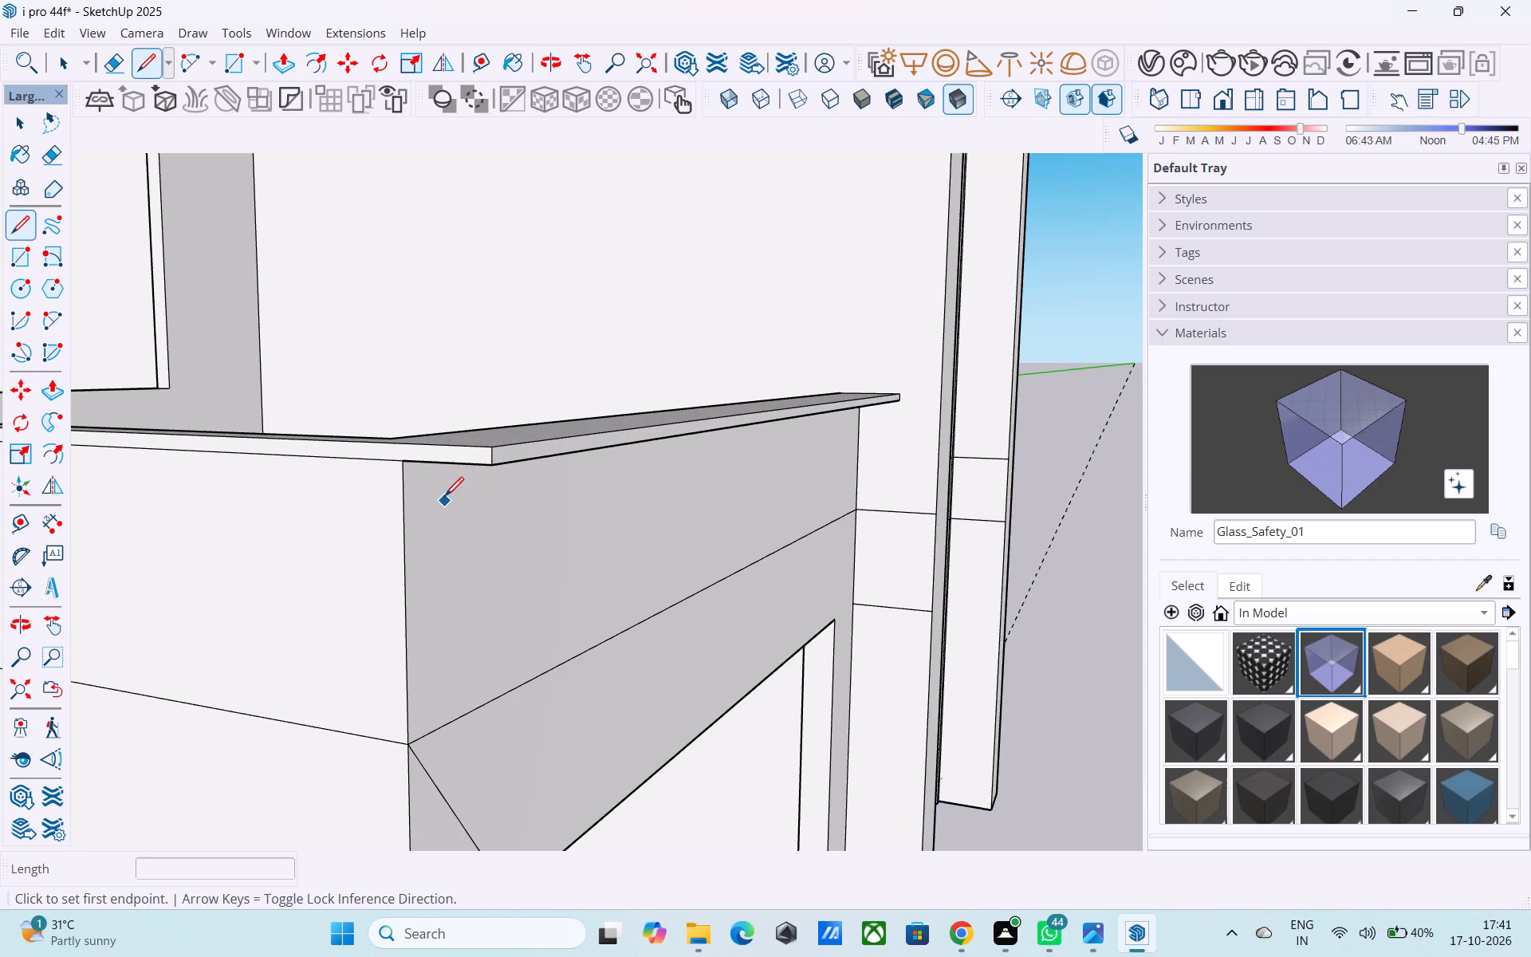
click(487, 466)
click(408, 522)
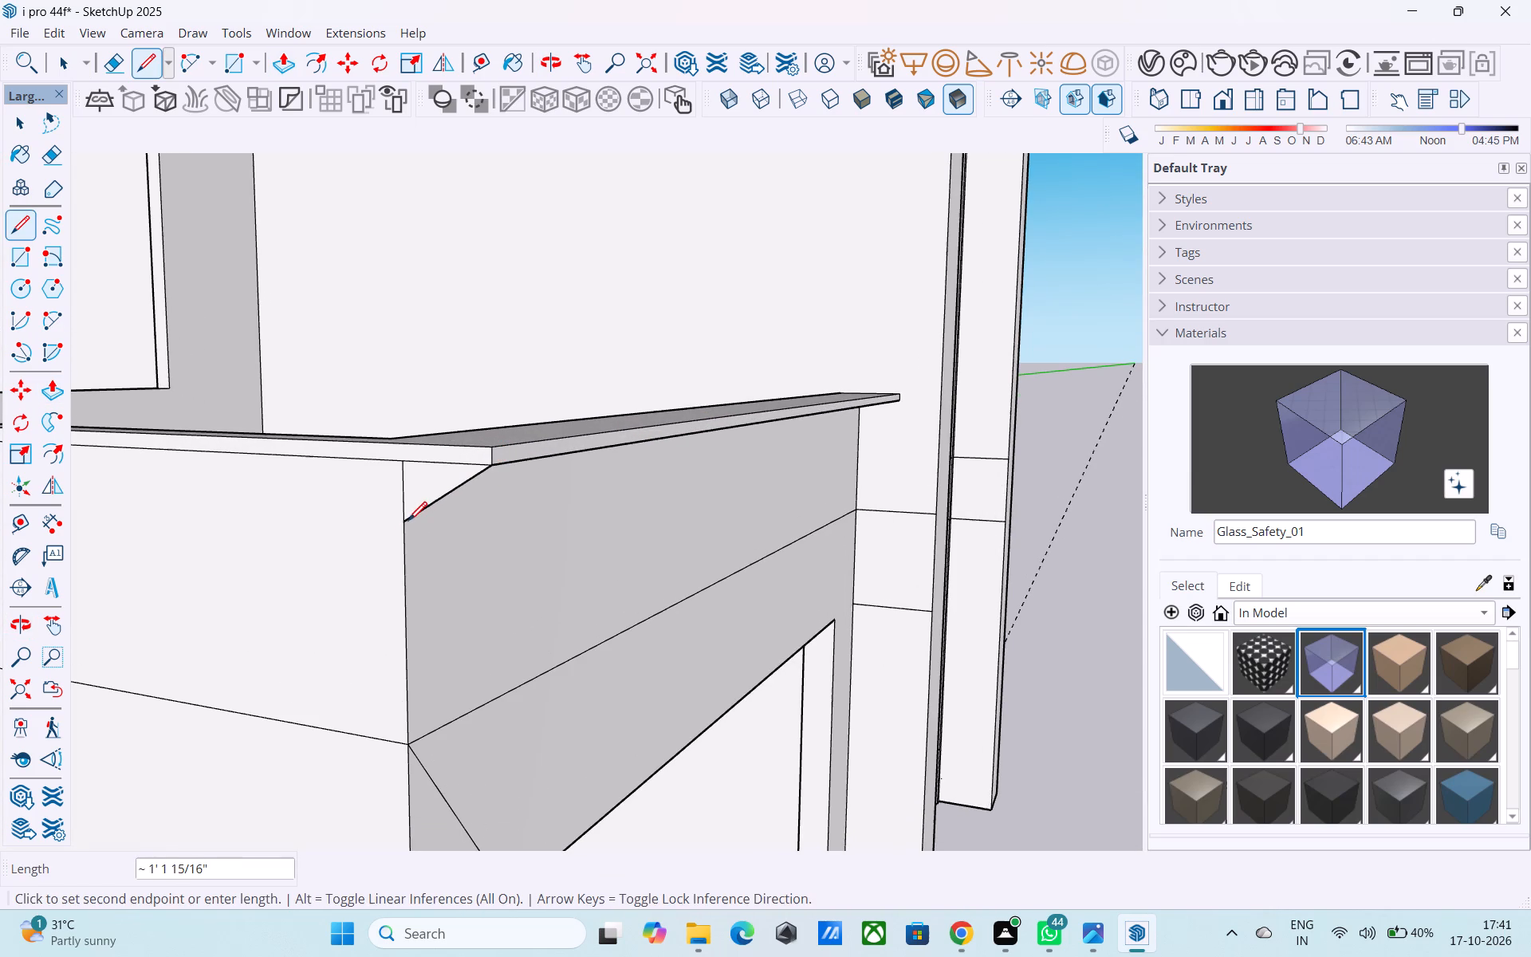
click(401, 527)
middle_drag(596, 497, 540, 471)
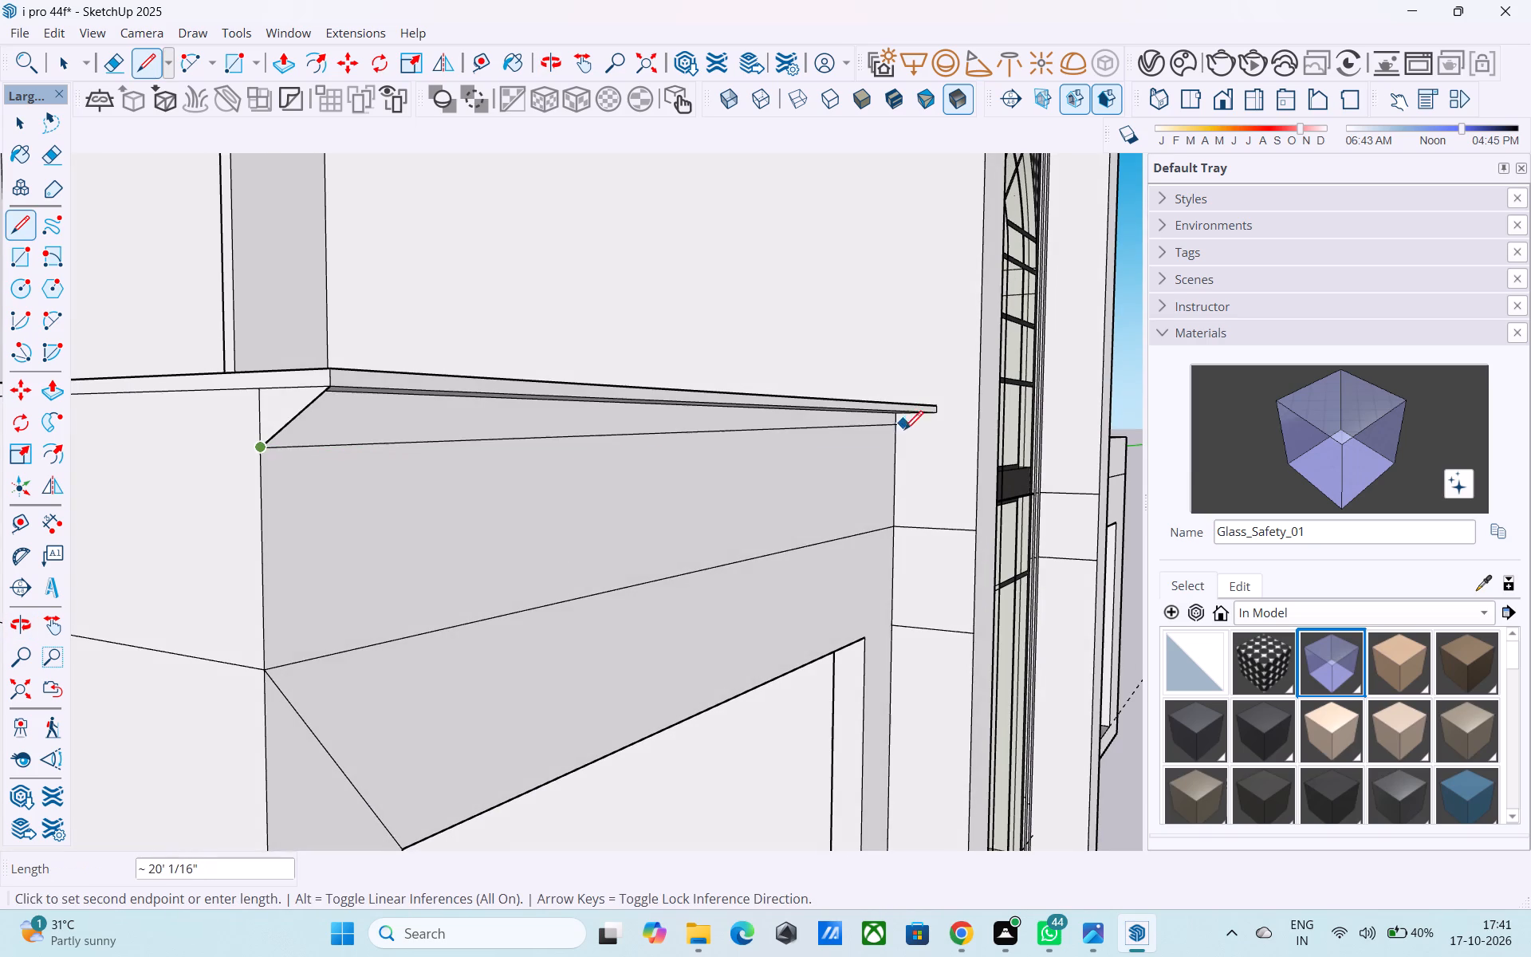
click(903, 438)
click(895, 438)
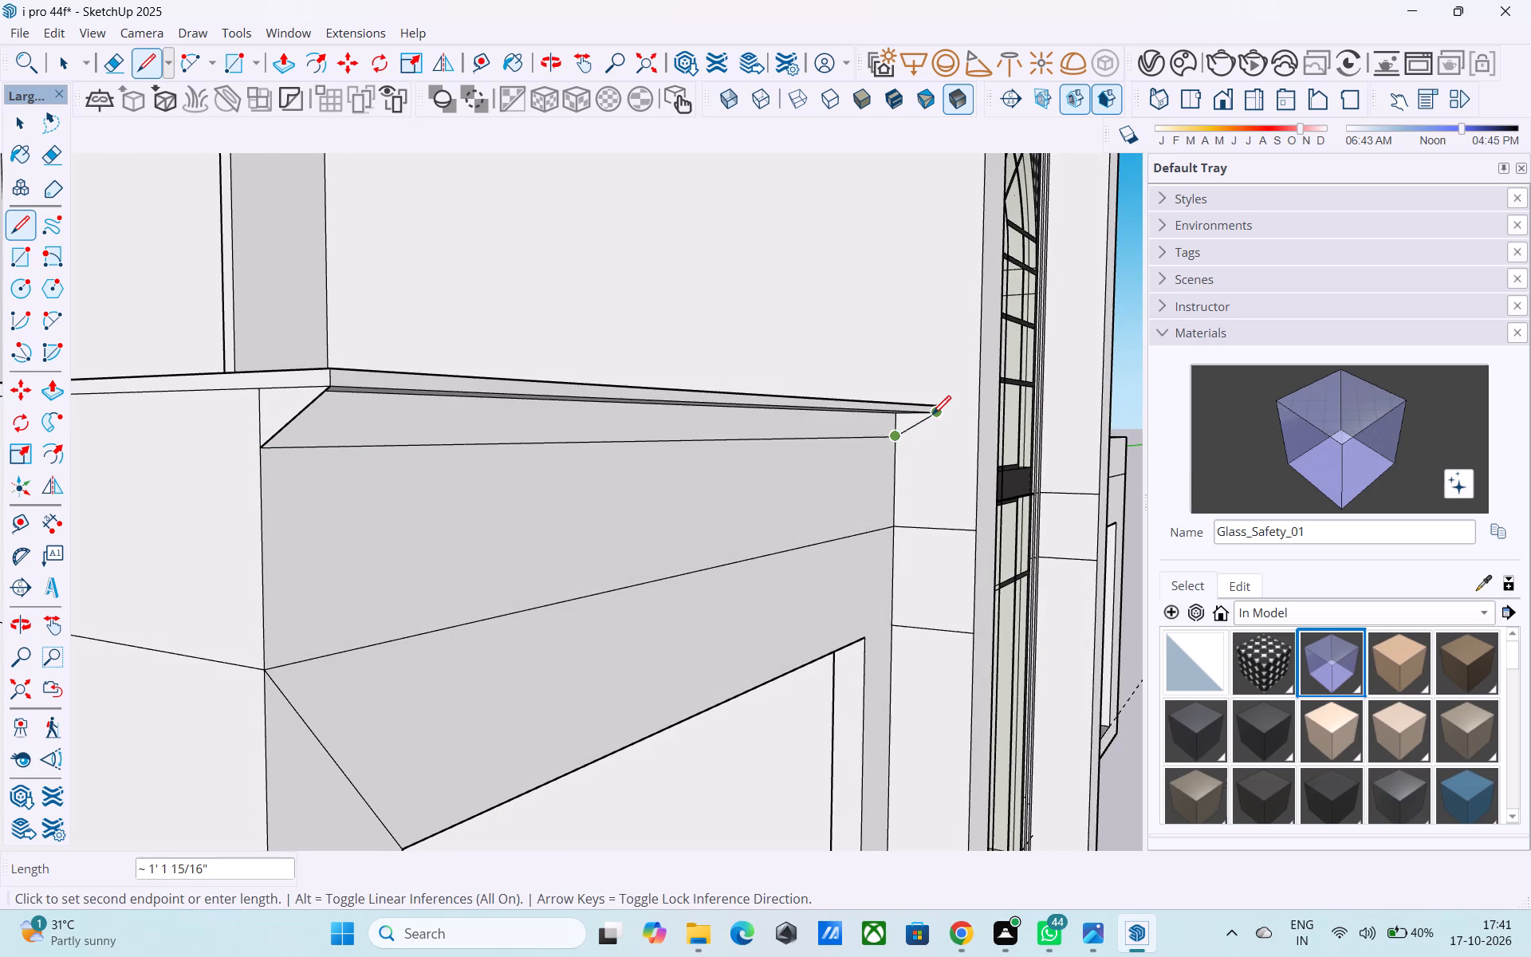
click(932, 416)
Examine the sloped underside beneath the left parapet's overhang from the front, the side and the corner.
middle_drag(656, 464, 384, 423)
scroll(384, 419, down, 4)
middle_drag(435, 456, 833, 511)
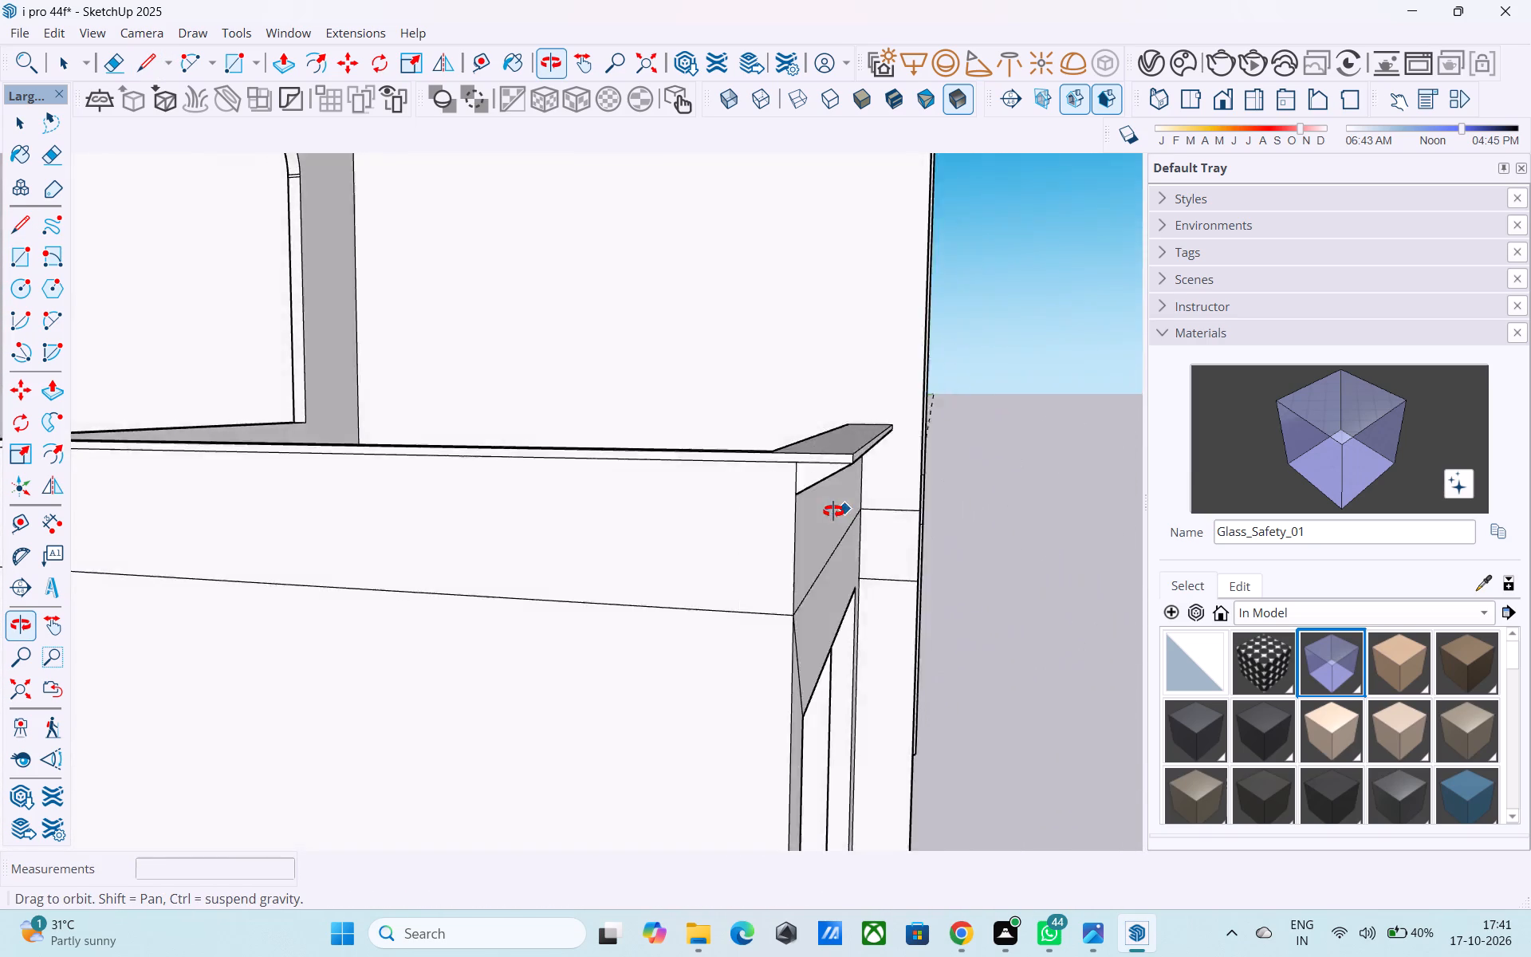
middle_drag(833, 511, 814, 506)
shift+middle_drag(768, 548, 813, 499)
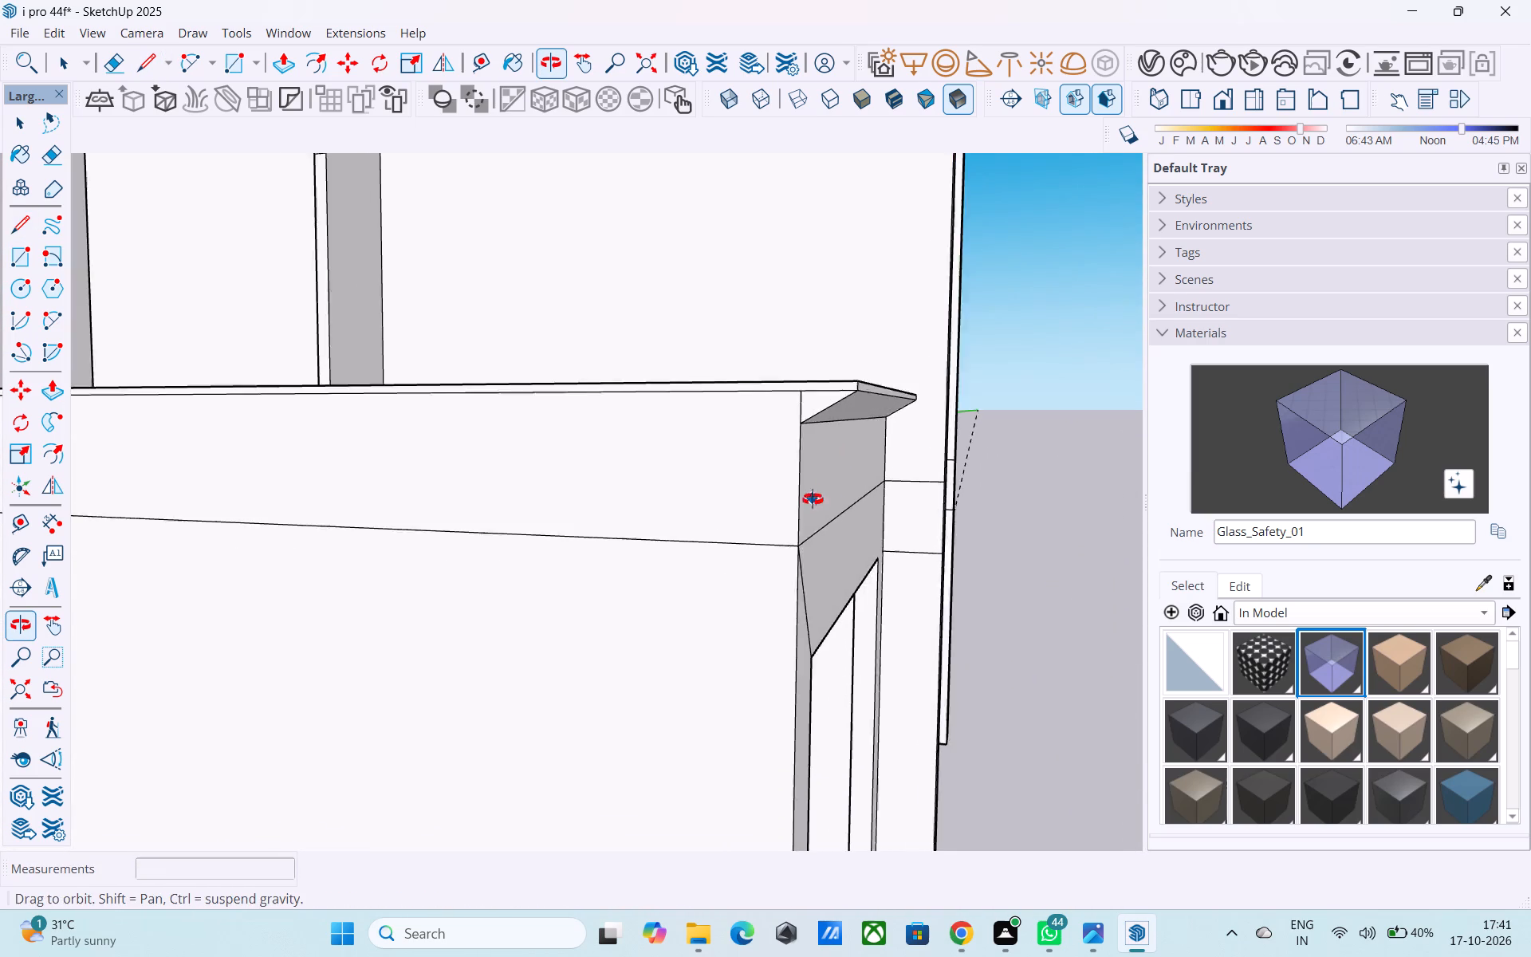
shift+middle_drag(813, 499, 757, 570)
scroll(771, 559, down, 1)
shift+middle_drag(805, 547, 728, 422)
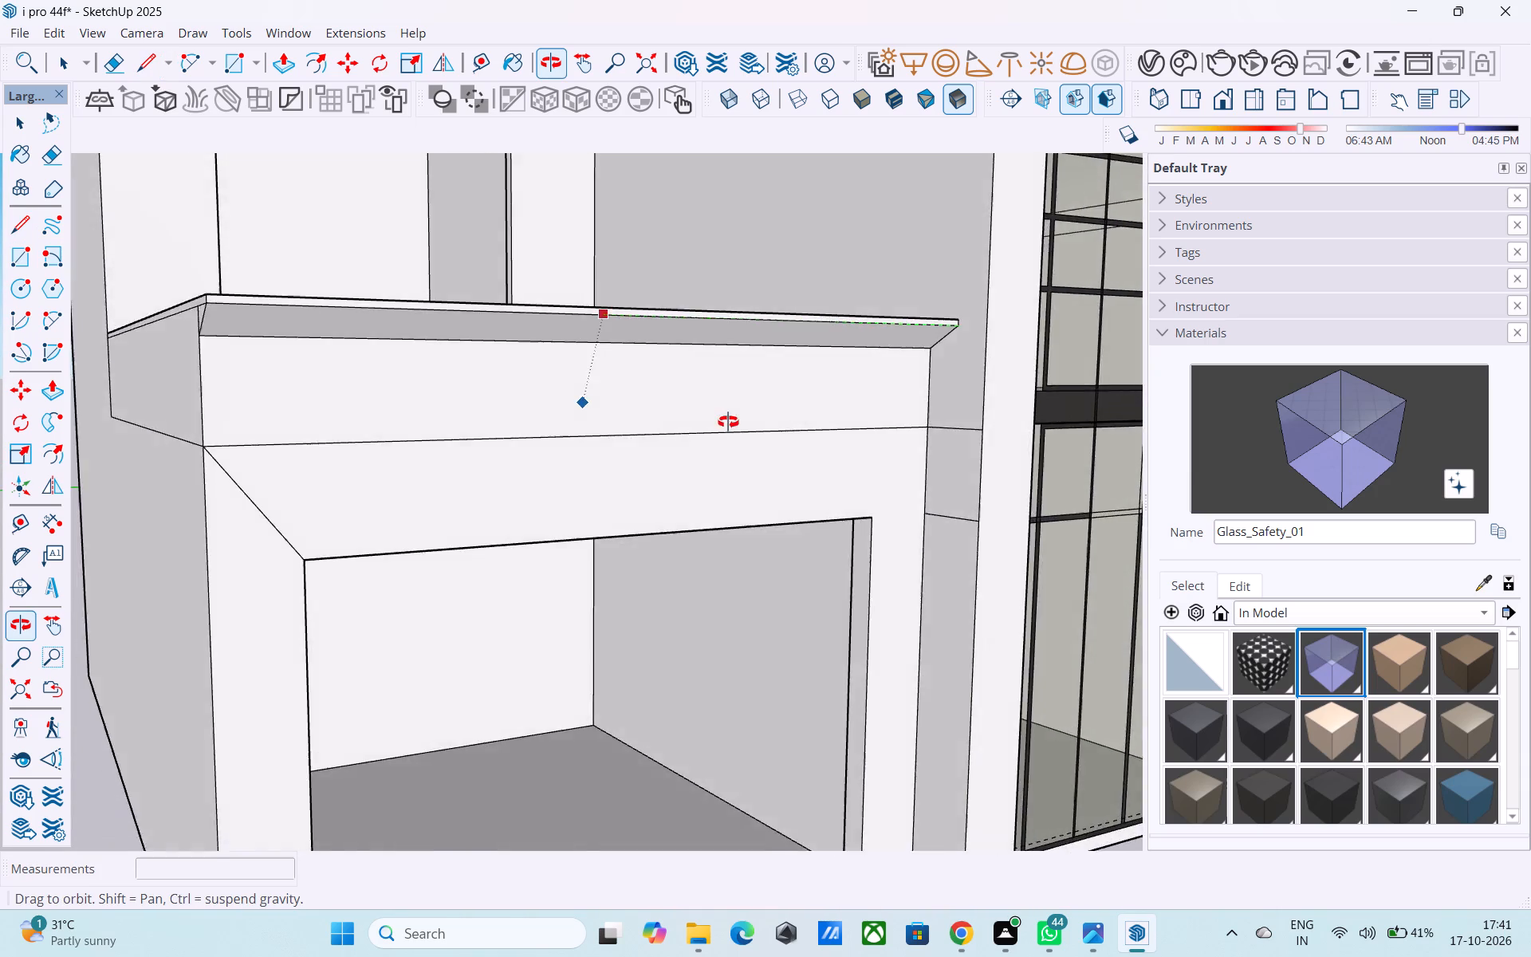
shift+middle_drag(728, 422, 938, 498)
scroll(895, 490, down, 4)
shift+middle_drag(848, 511, 768, 513)
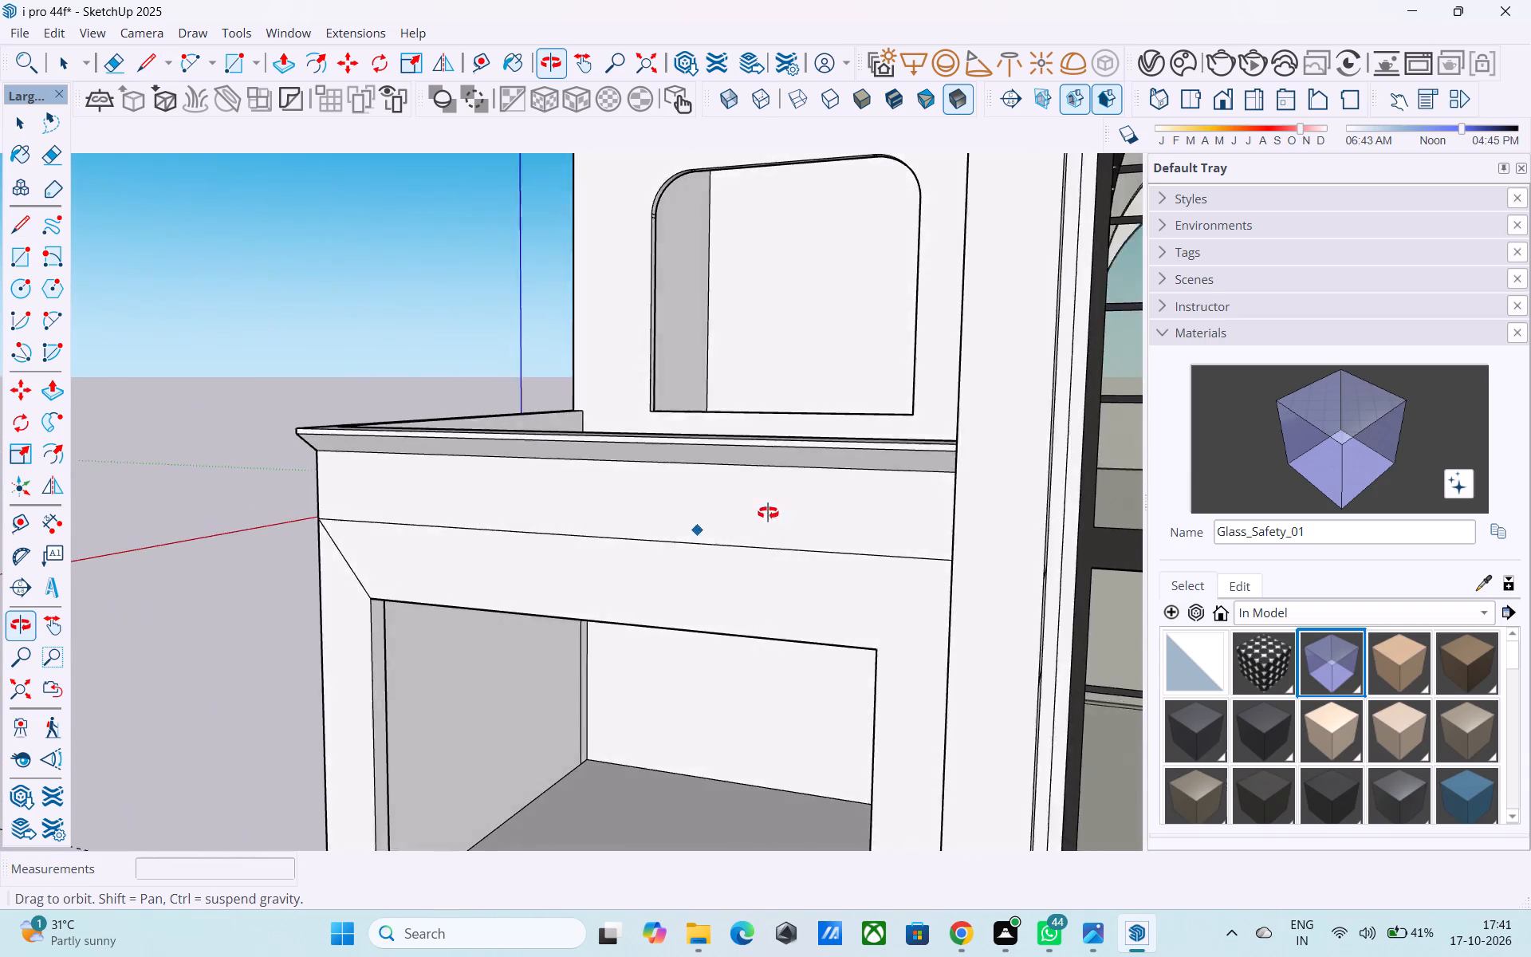
shift+middle_drag(768, 513, 1019, 523)
middle_drag(664, 516, 988, 486)
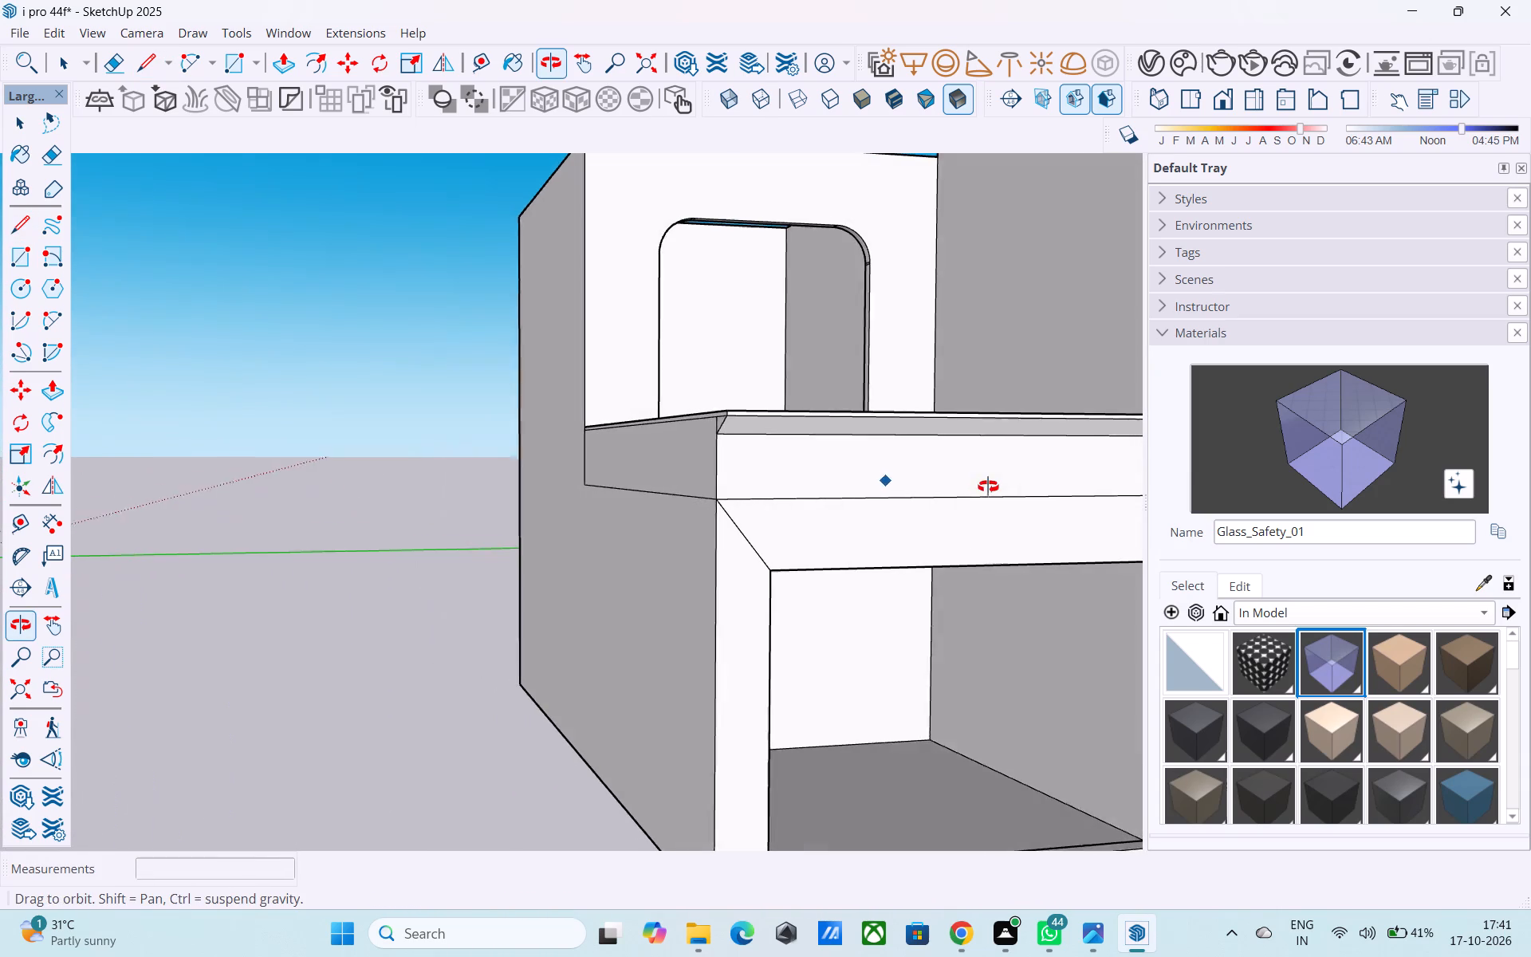
middle_drag(988, 486, 984, 486)
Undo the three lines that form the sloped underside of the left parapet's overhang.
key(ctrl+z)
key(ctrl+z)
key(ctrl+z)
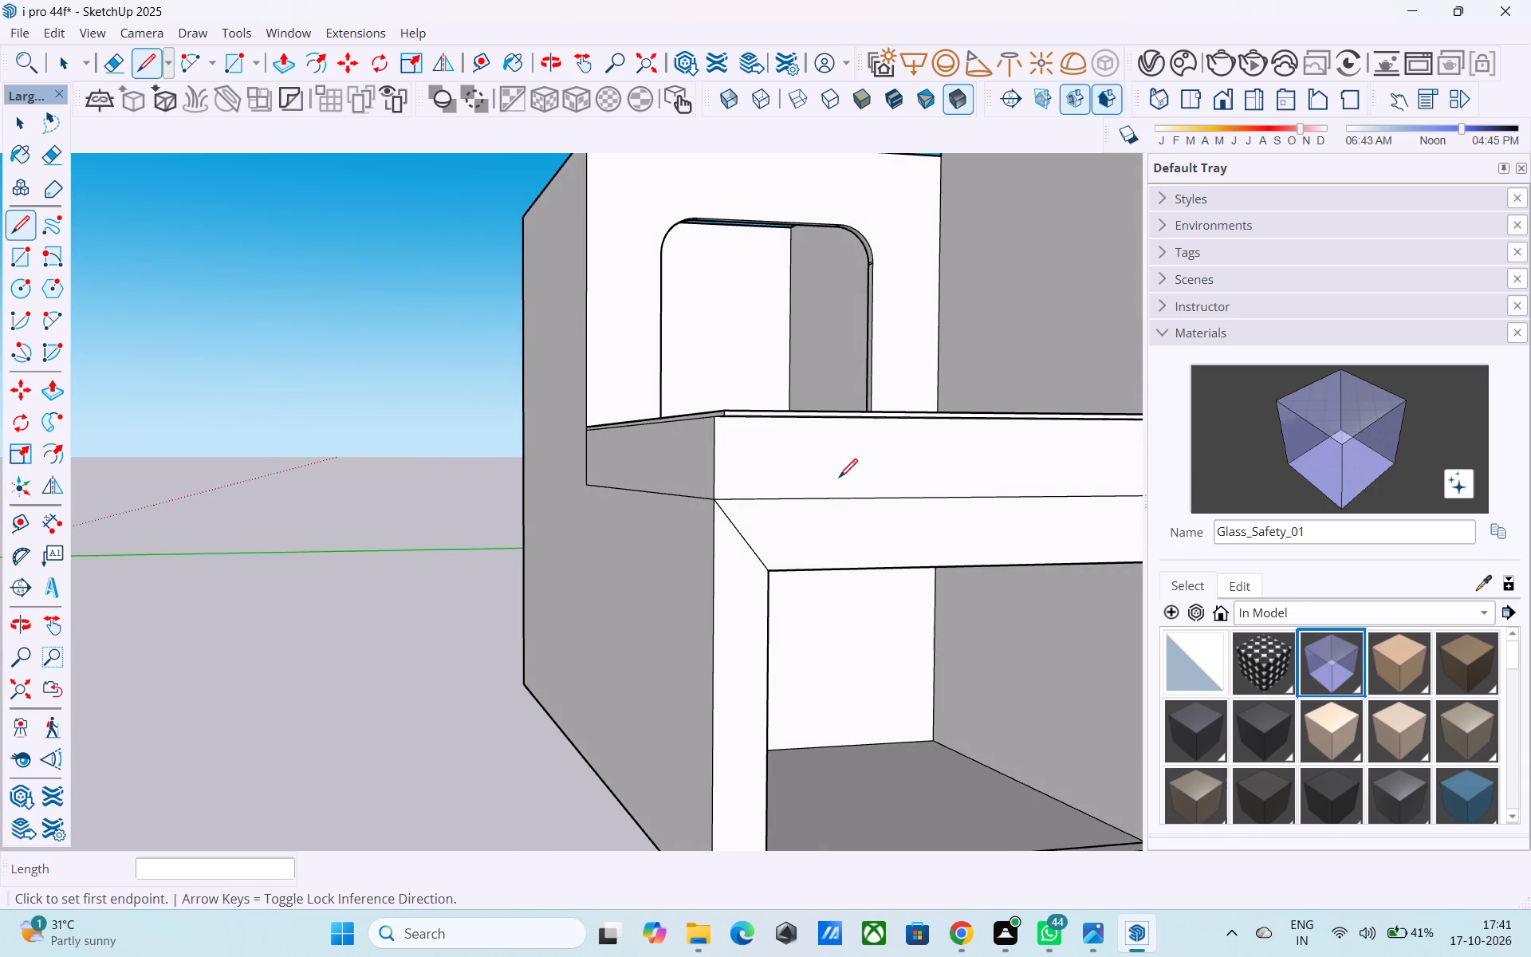
Examine the whole building from the front and around the left side, including the lower window openings and left parapet.
shift+middle_drag(839, 478, 755, 464)
key(space)
scroll(718, 482, down, 3)
middle_drag(718, 482, 526, 516)
middle_drag(745, 577, 713, 625)
shift+middle_drag(713, 625, 642, 628)
scroll(631, 604, down, 5)
shift+middle_drag(777, 610, 669, 630)
middle_drag(761, 620, 708, 632)
middle_drag(718, 627, 693, 612)
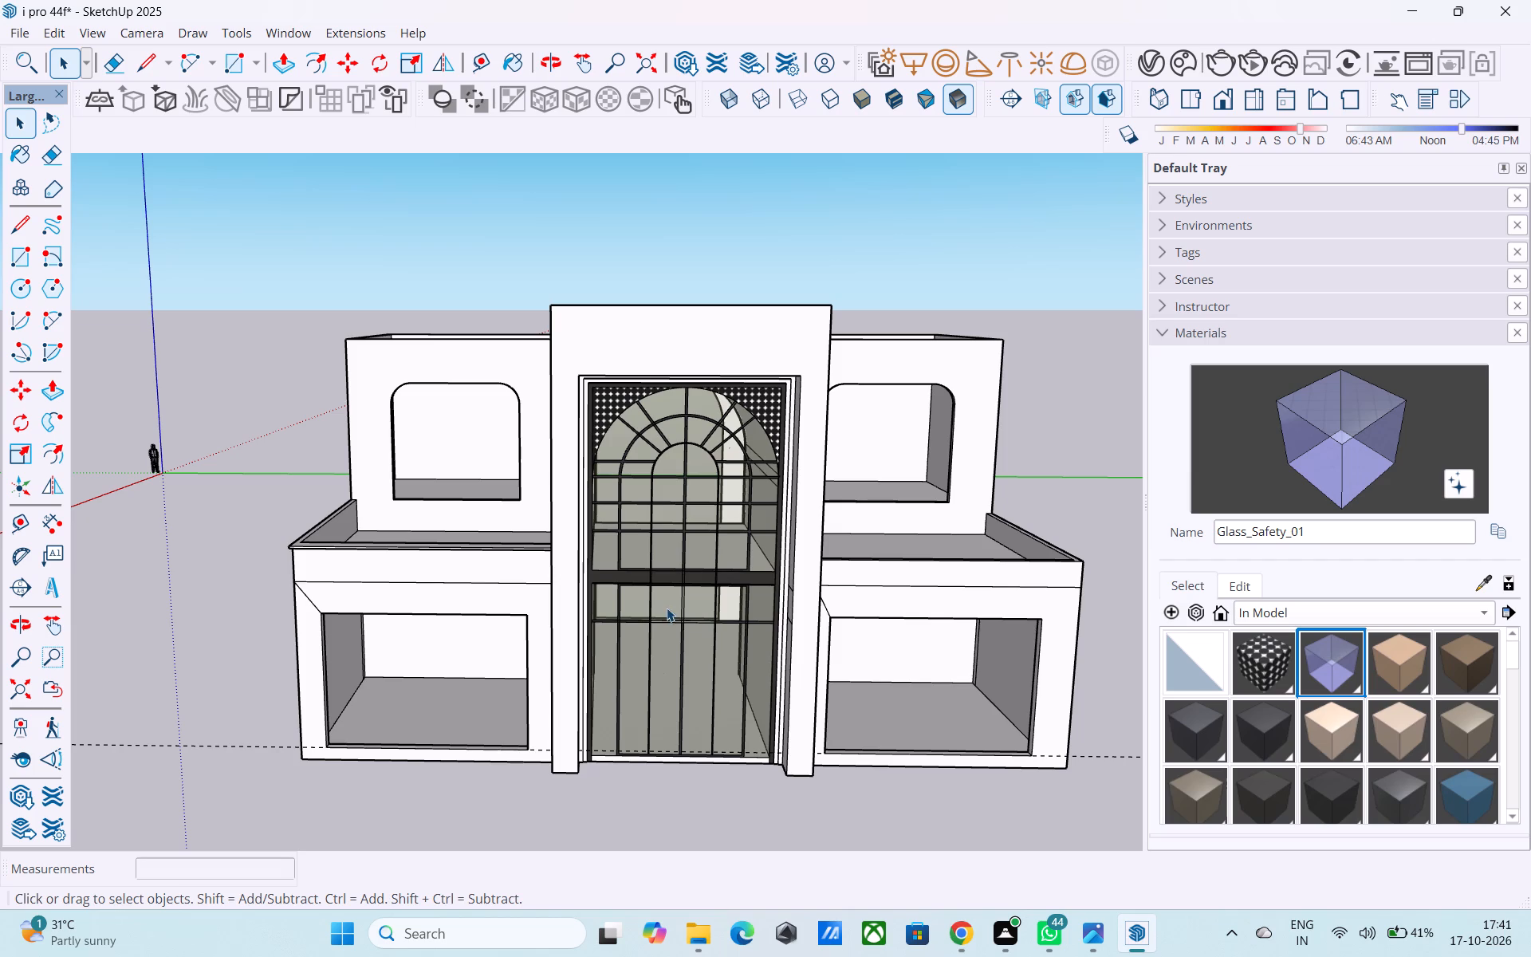
scroll(662, 593, down, 2)
middle_drag(642, 615, 608, 591)
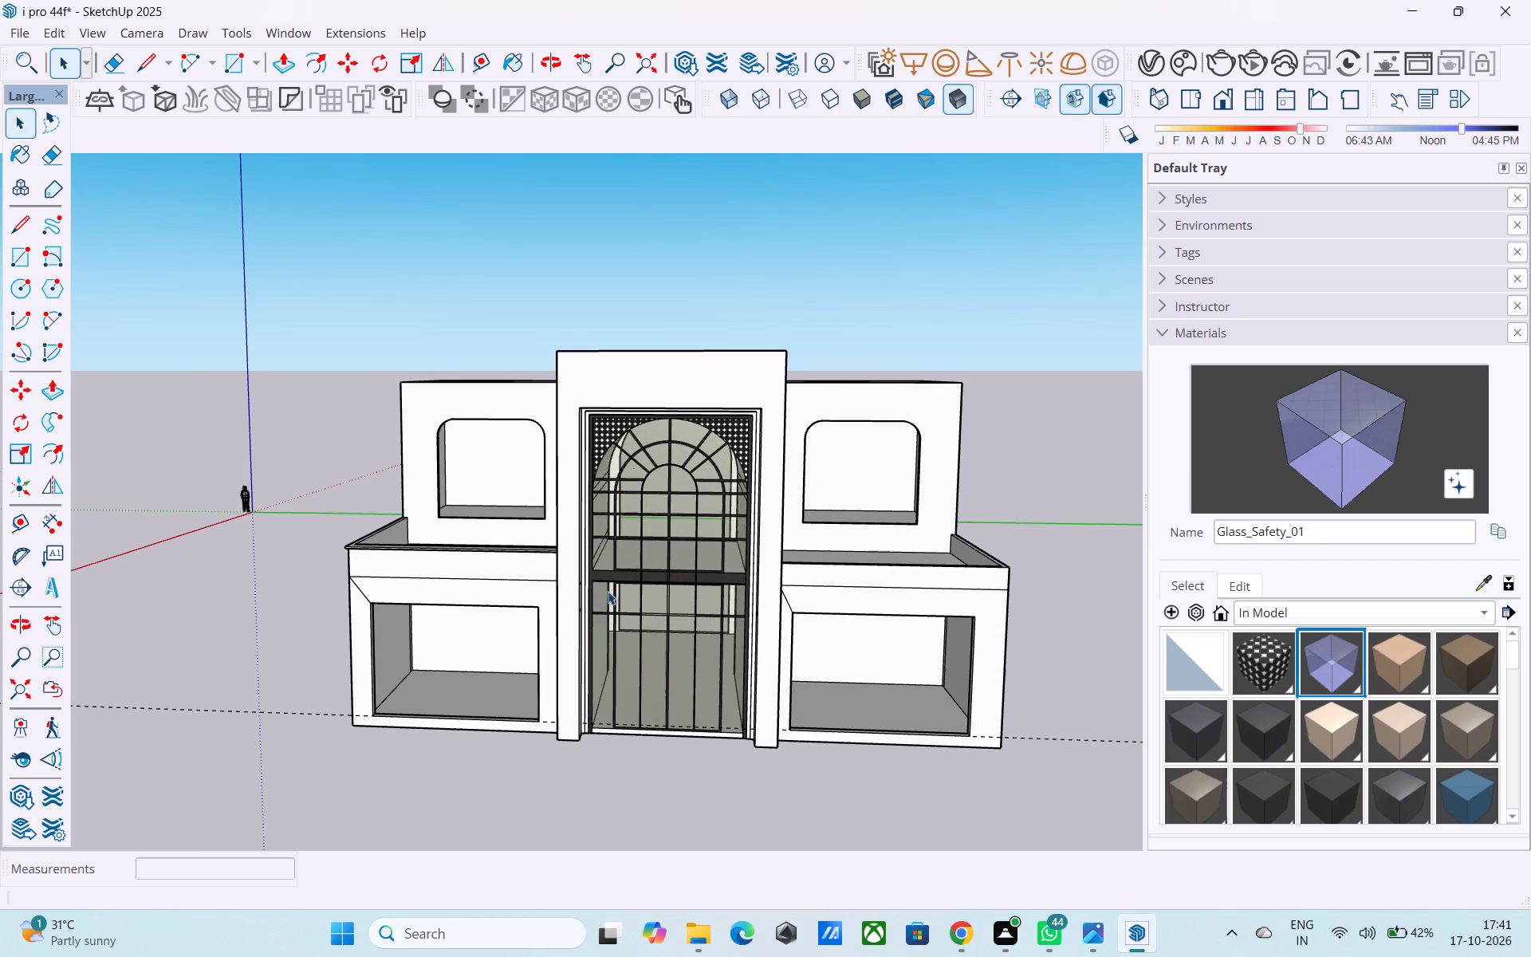
middle_drag(608, 591, 645, 568)
middle_drag(647, 568, 1007, 646)
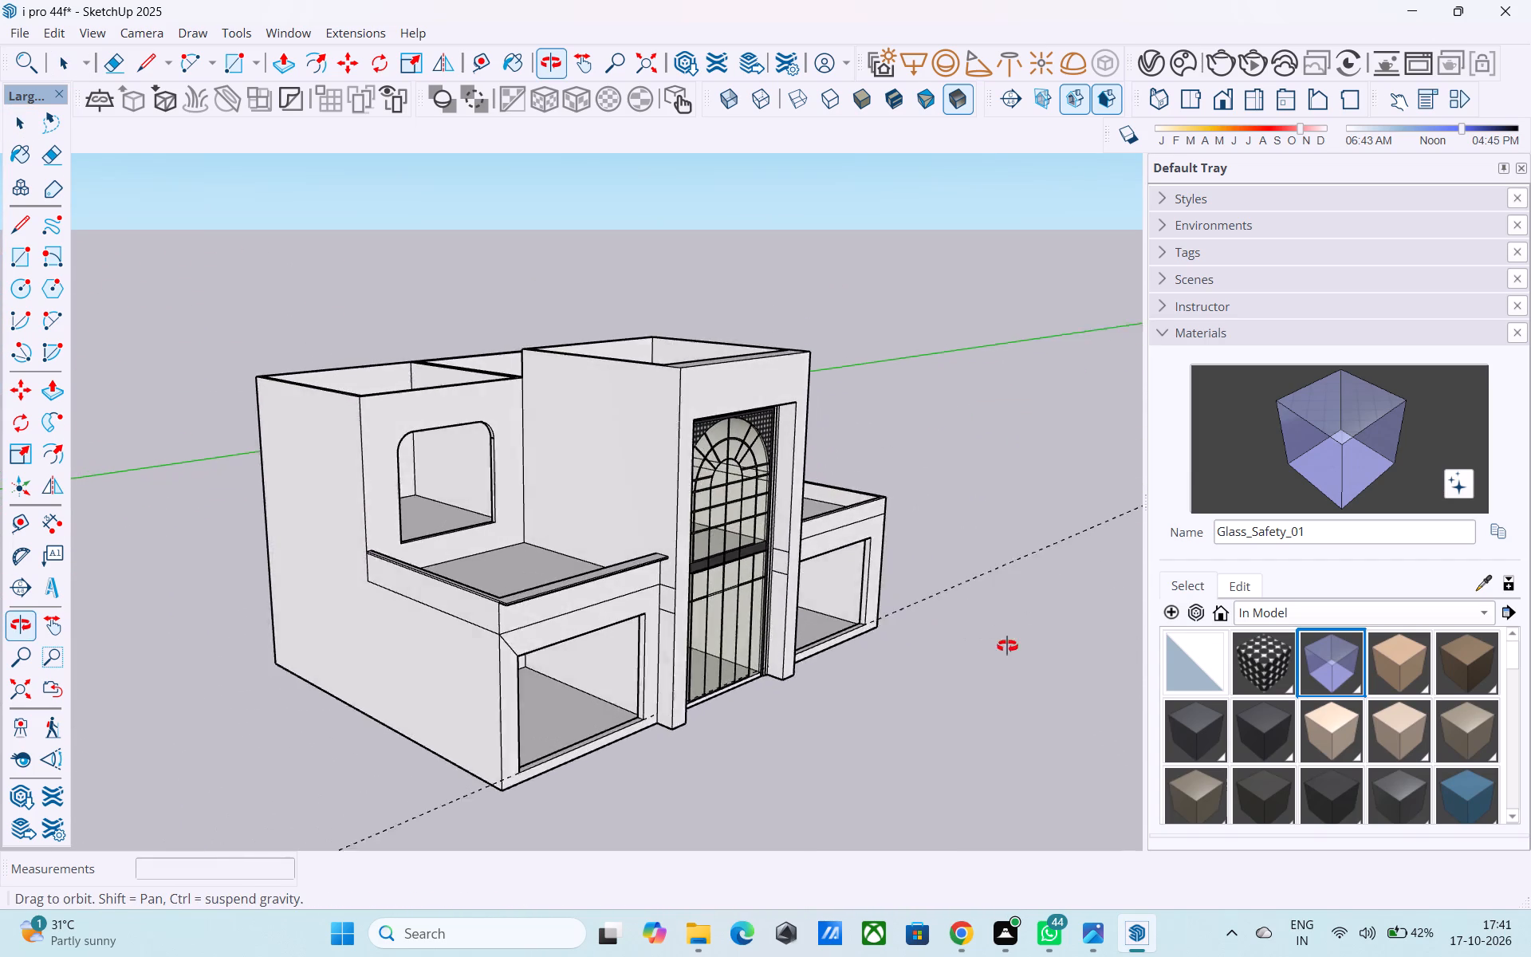
middle_drag(1007, 646, 1080, 654)
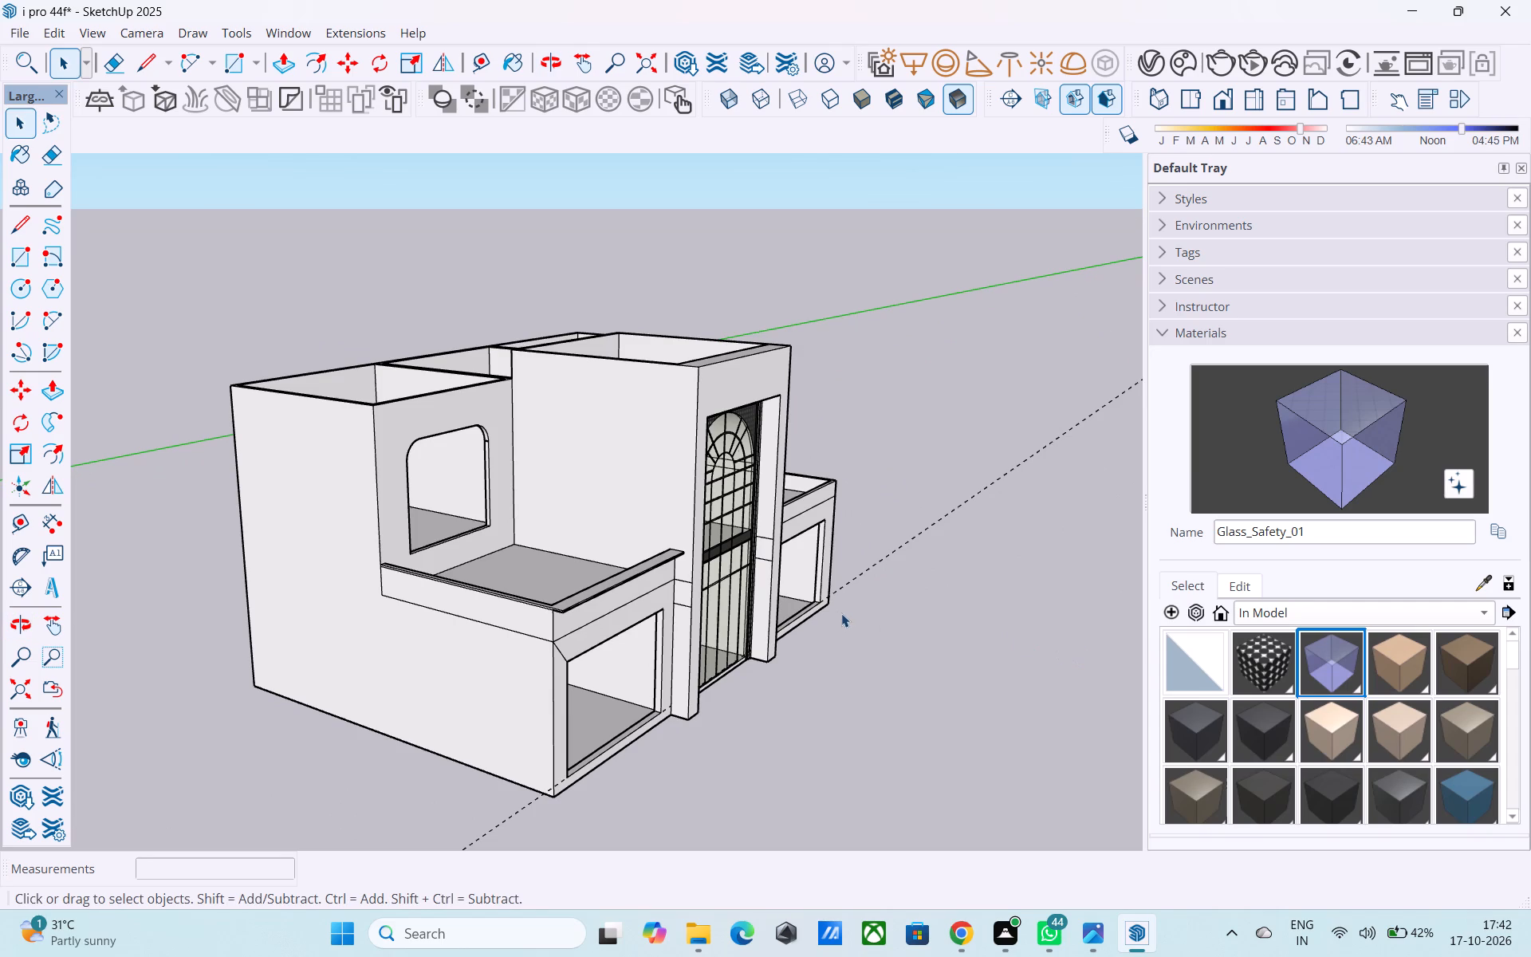
middle_drag(752, 591, 629, 577)
middle_drag(628, 576, 536, 520)
scroll(380, 609, up, 4)
middle_drag(399, 627, 348, 591)
middle_drag(407, 625, 405, 622)
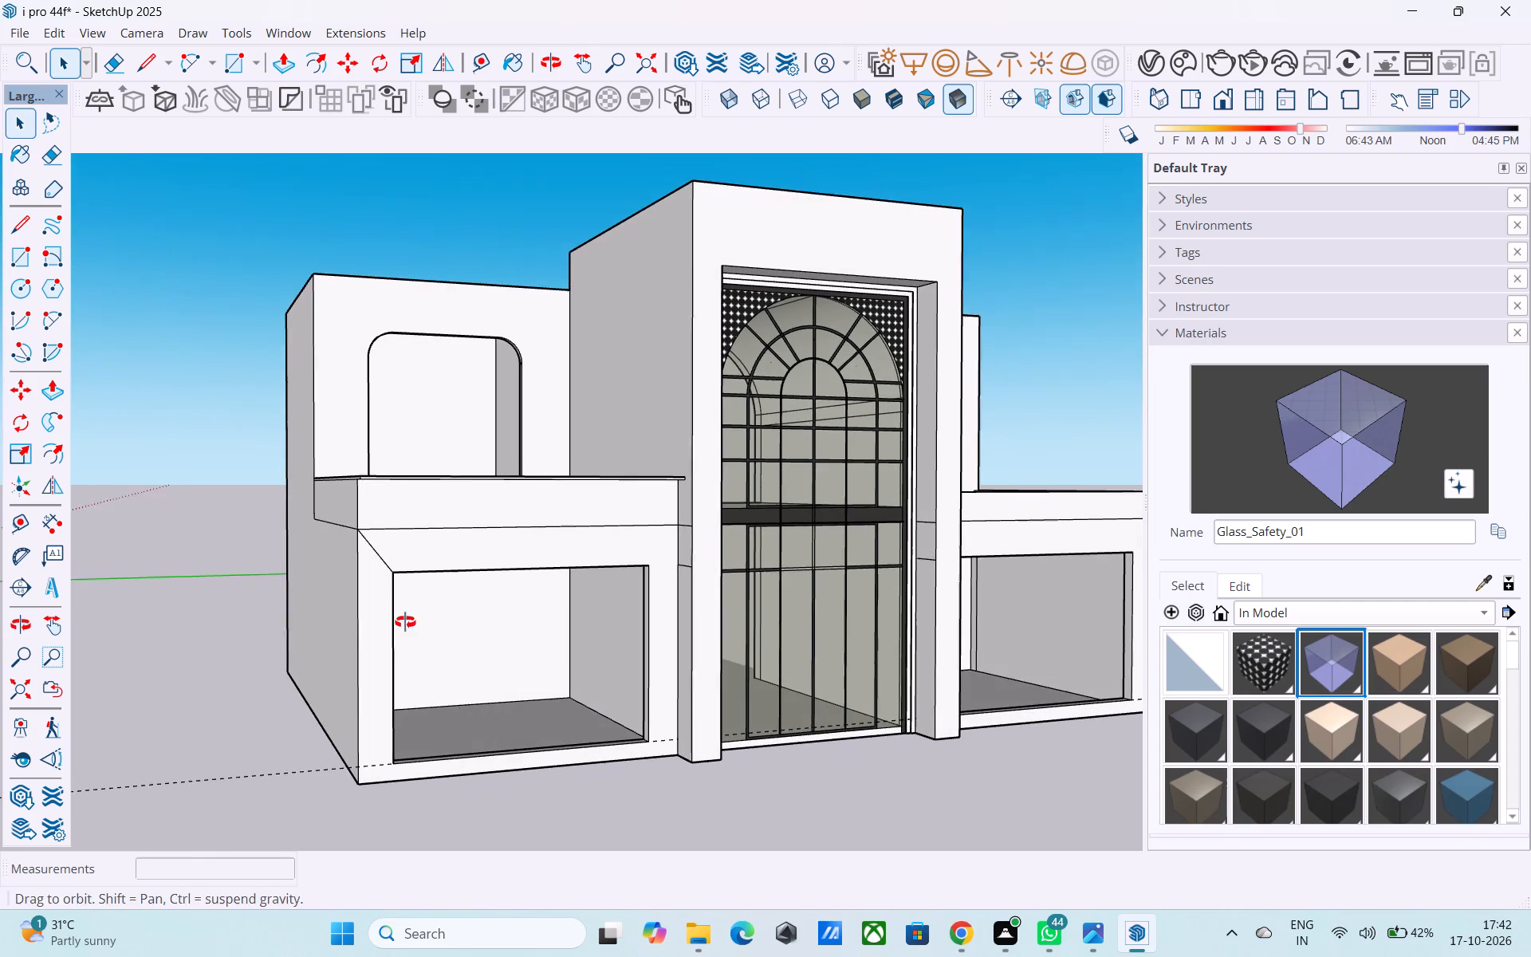
middle_drag(405, 622, 402, 614)
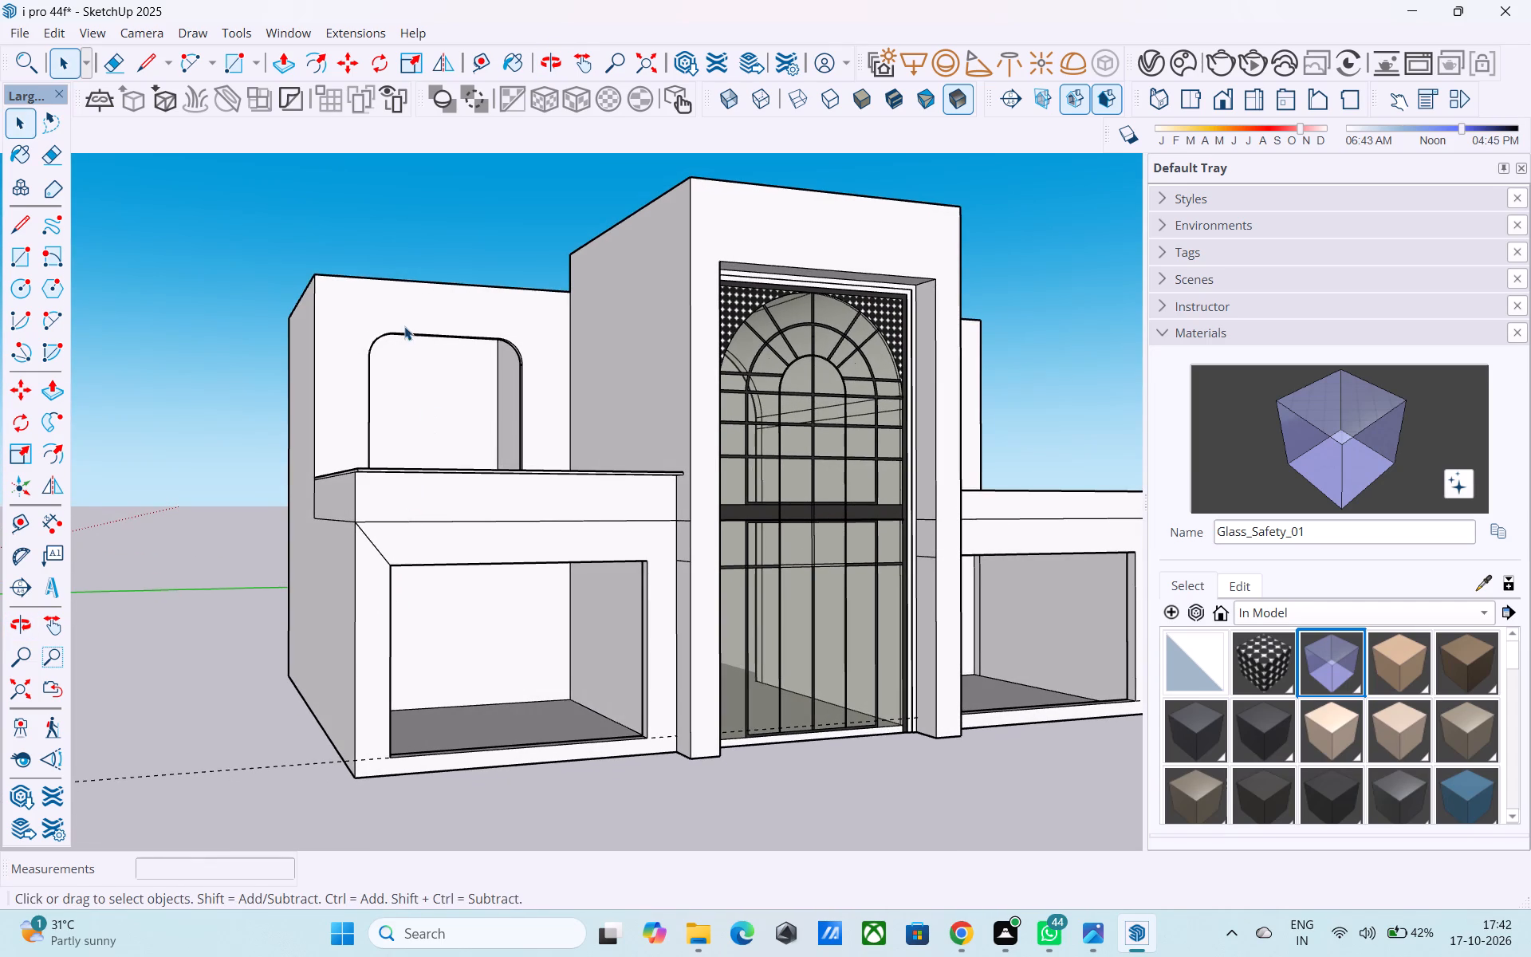
Draw a rectangle about 16' by 11' across the left lower block's front opening, corner to corner, to fill it with a face.
click(243, 58)
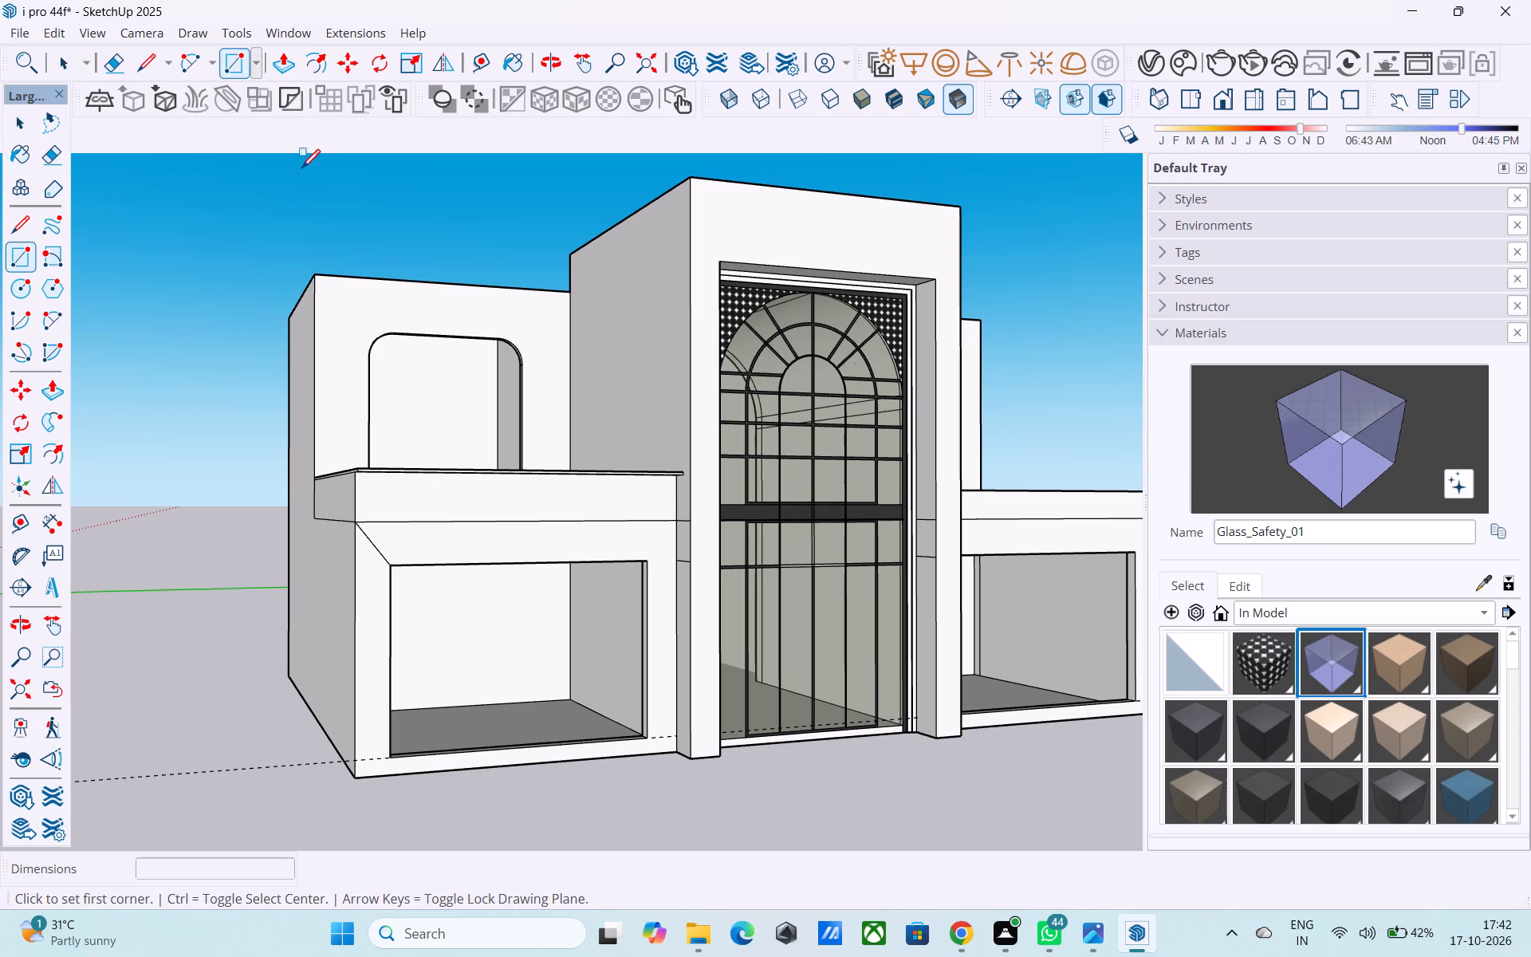
middle_drag(408, 328, 221, 158)
middle_drag(359, 393, 313, 341)
scroll(351, 345, down, 7)
middle_drag(377, 354, 392, 380)
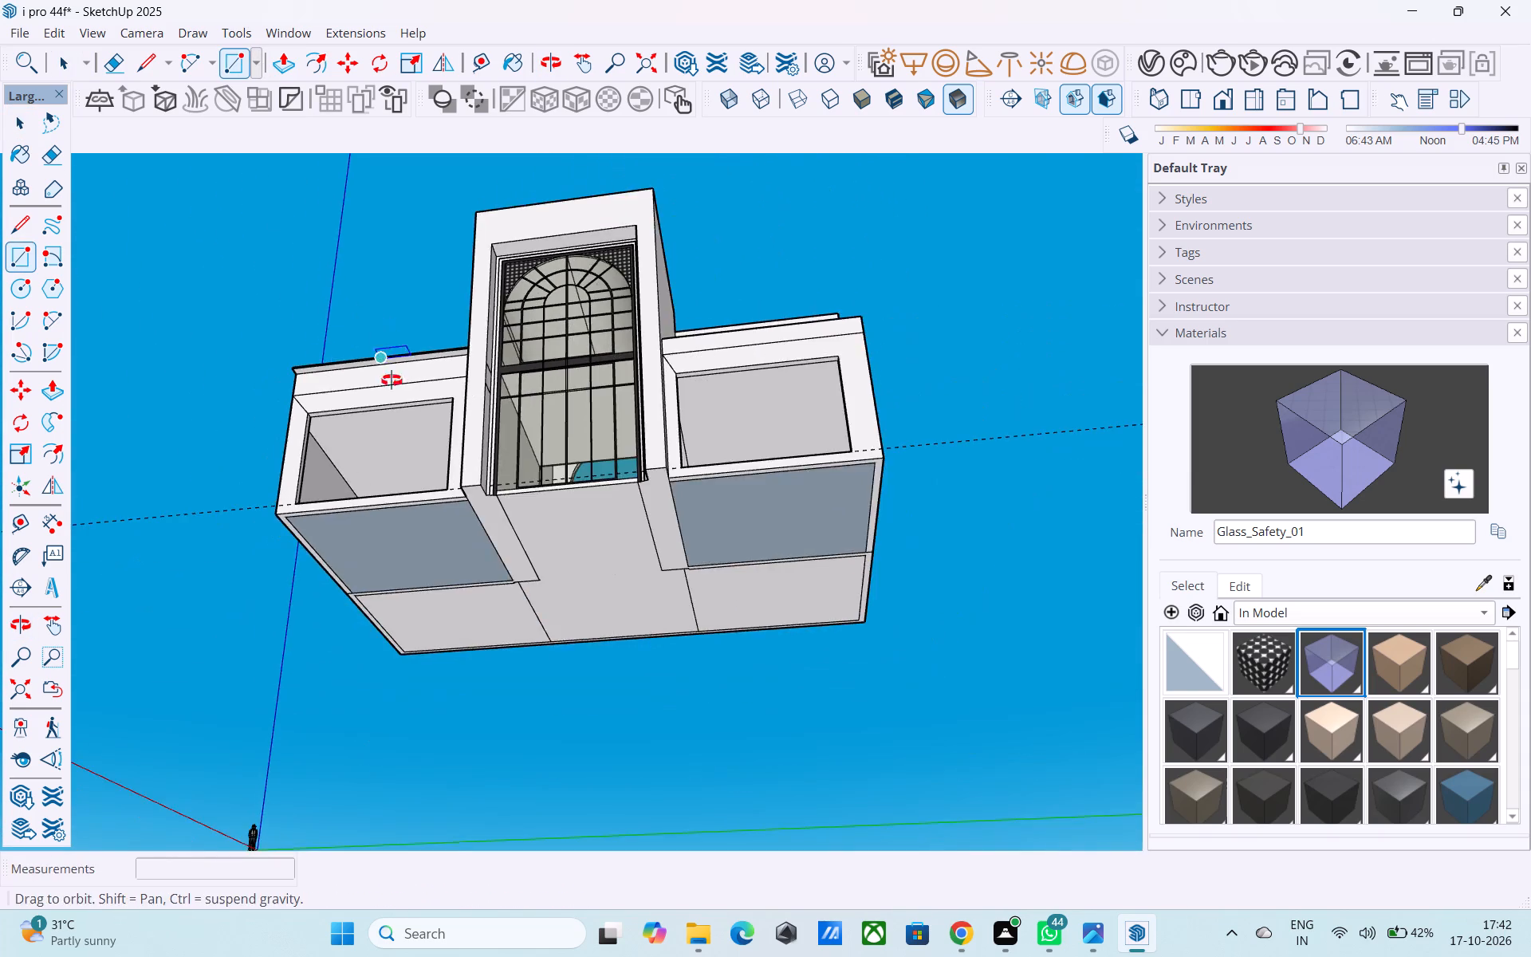
middle_drag(392, 380, 427, 472)
scroll(348, 485, up, 9)
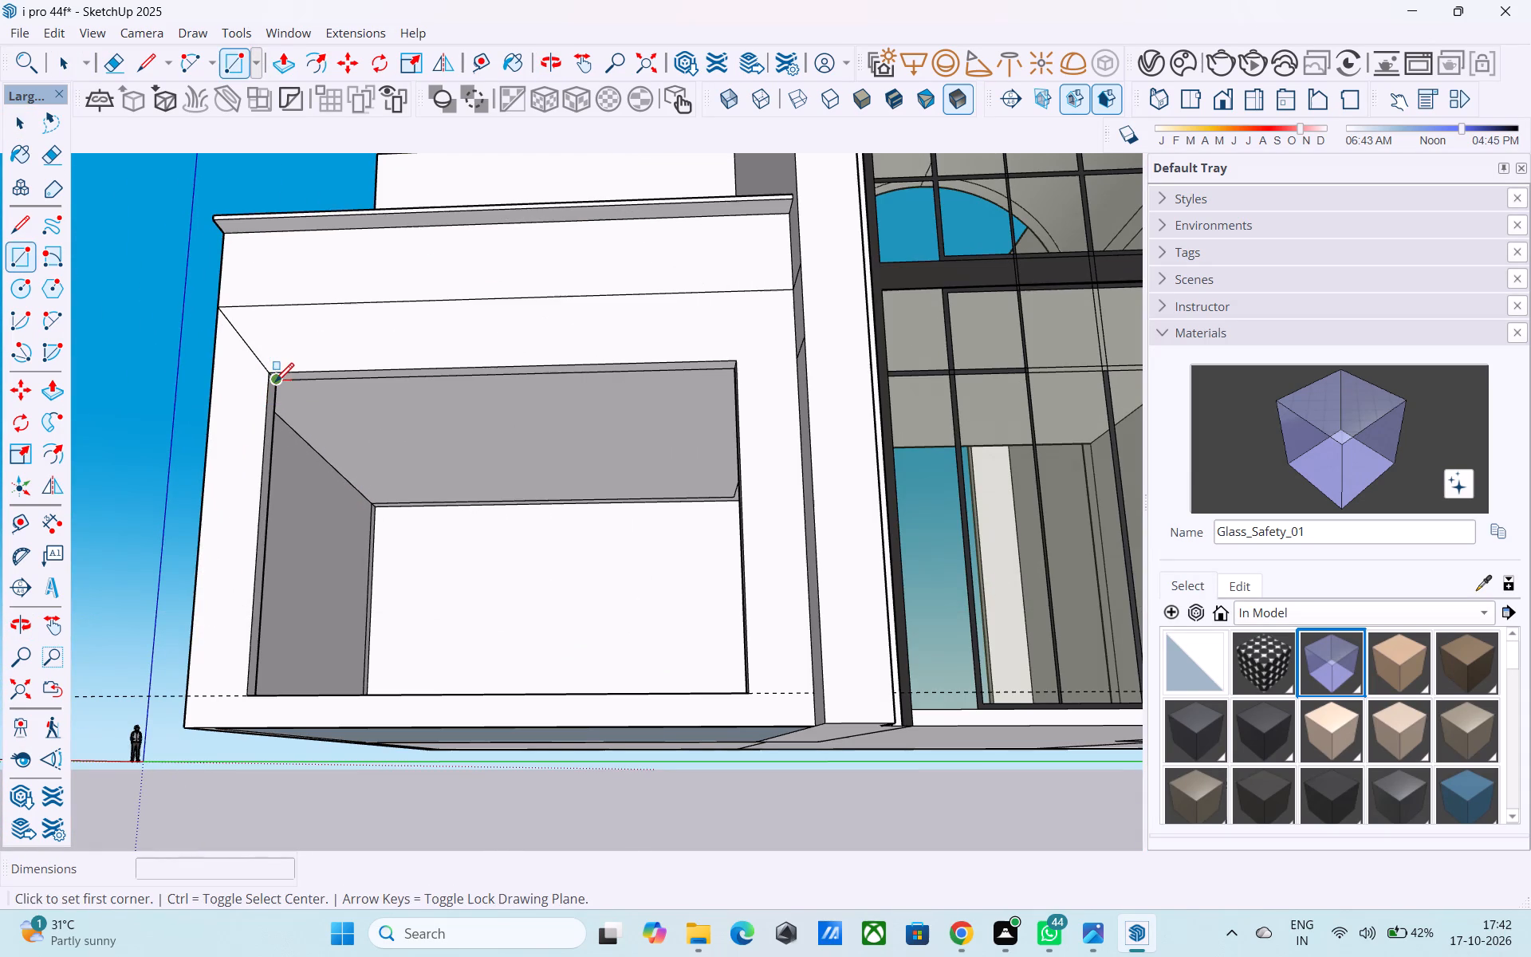
click(276, 383)
scroll(289, 381, down, 5)
middle_drag(313, 398, 680, 693)
scroll(744, 691, up, 4)
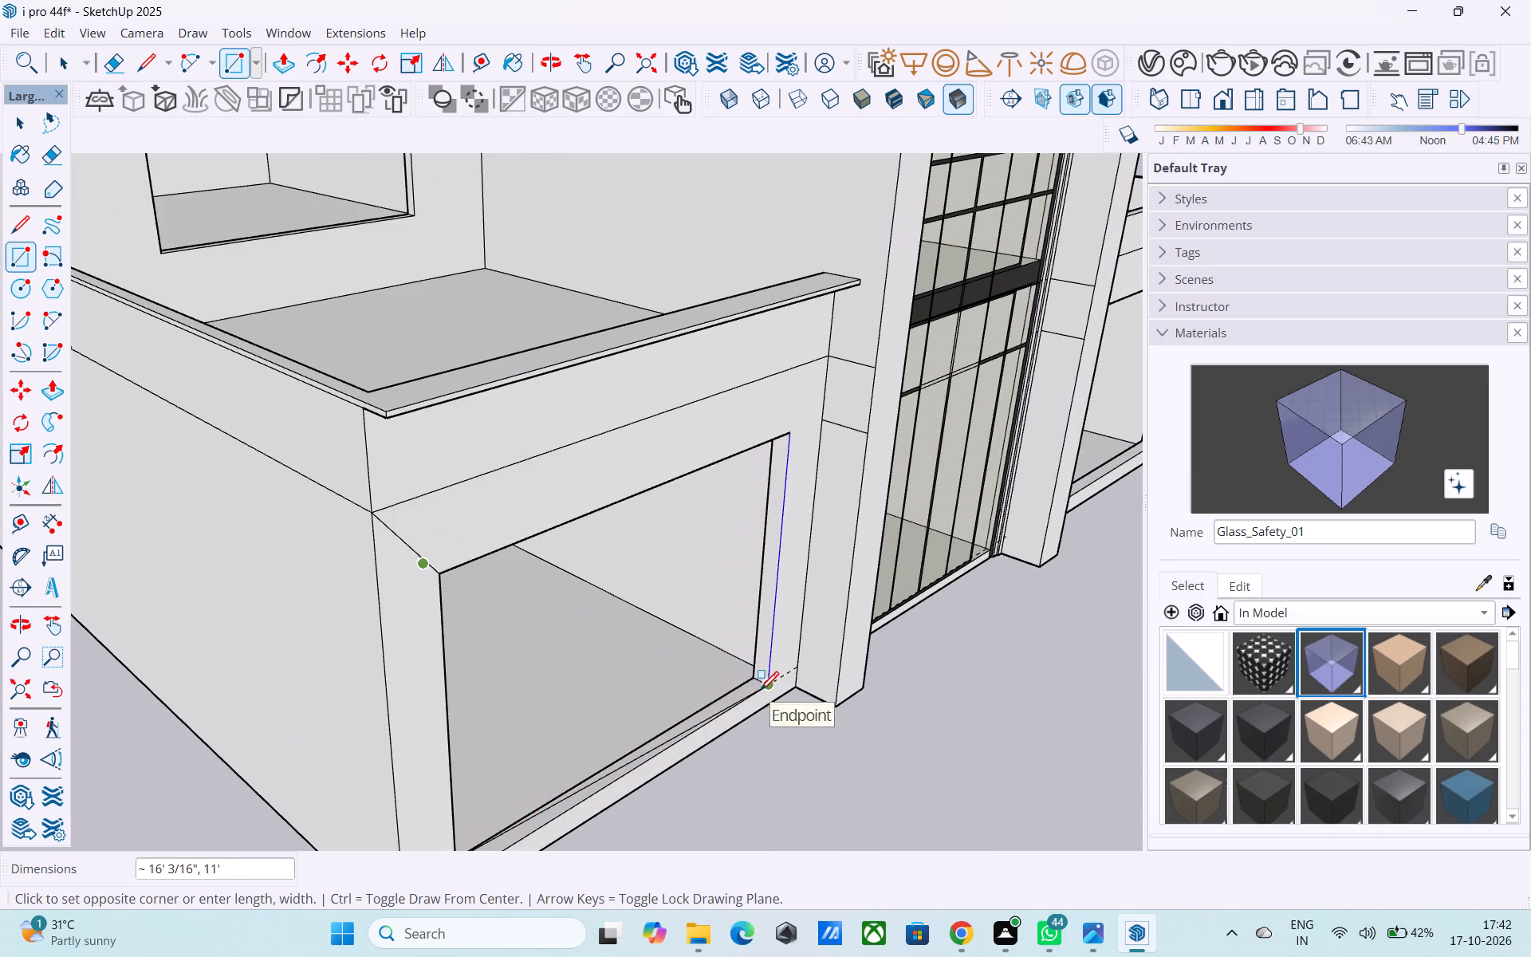
click(751, 680)
Draw a 16' by 11' rectangle across the right lower block's front opening, corner to corner, to fill it with a face.
scroll(545, 663, down, 8)
middle_drag(834, 562, 348, 453)
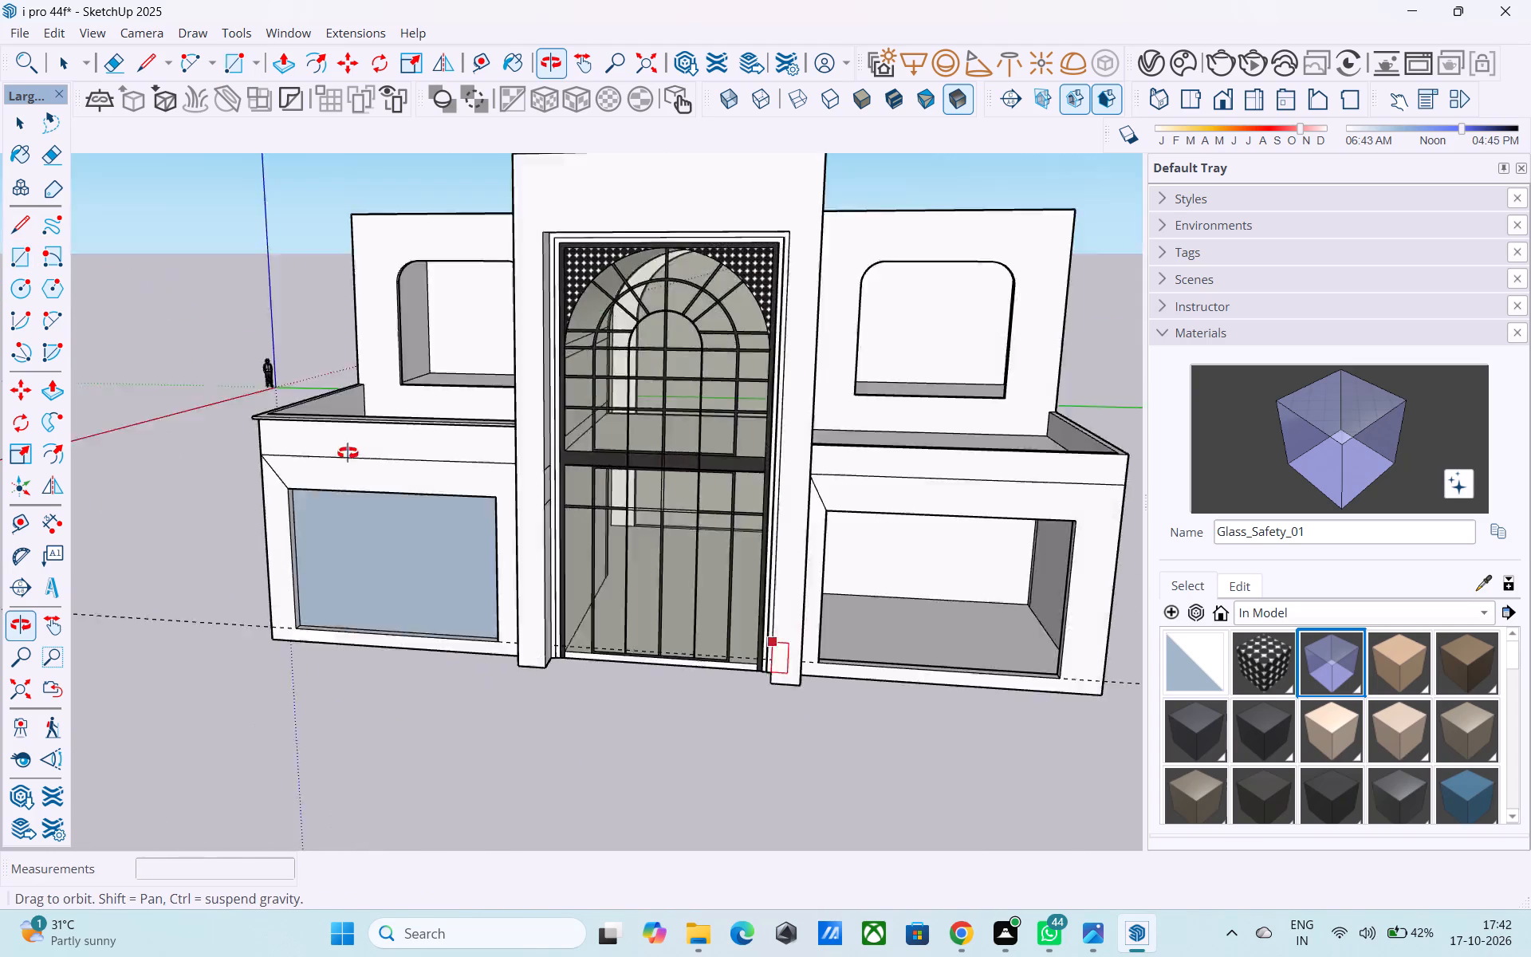
middle_drag(348, 453, 198, 413)
scroll(165, 392, down, 5)
scroll(399, 501, up, 9)
middle_drag(472, 424, 486, 334)
scroll(451, 324, up, 5)
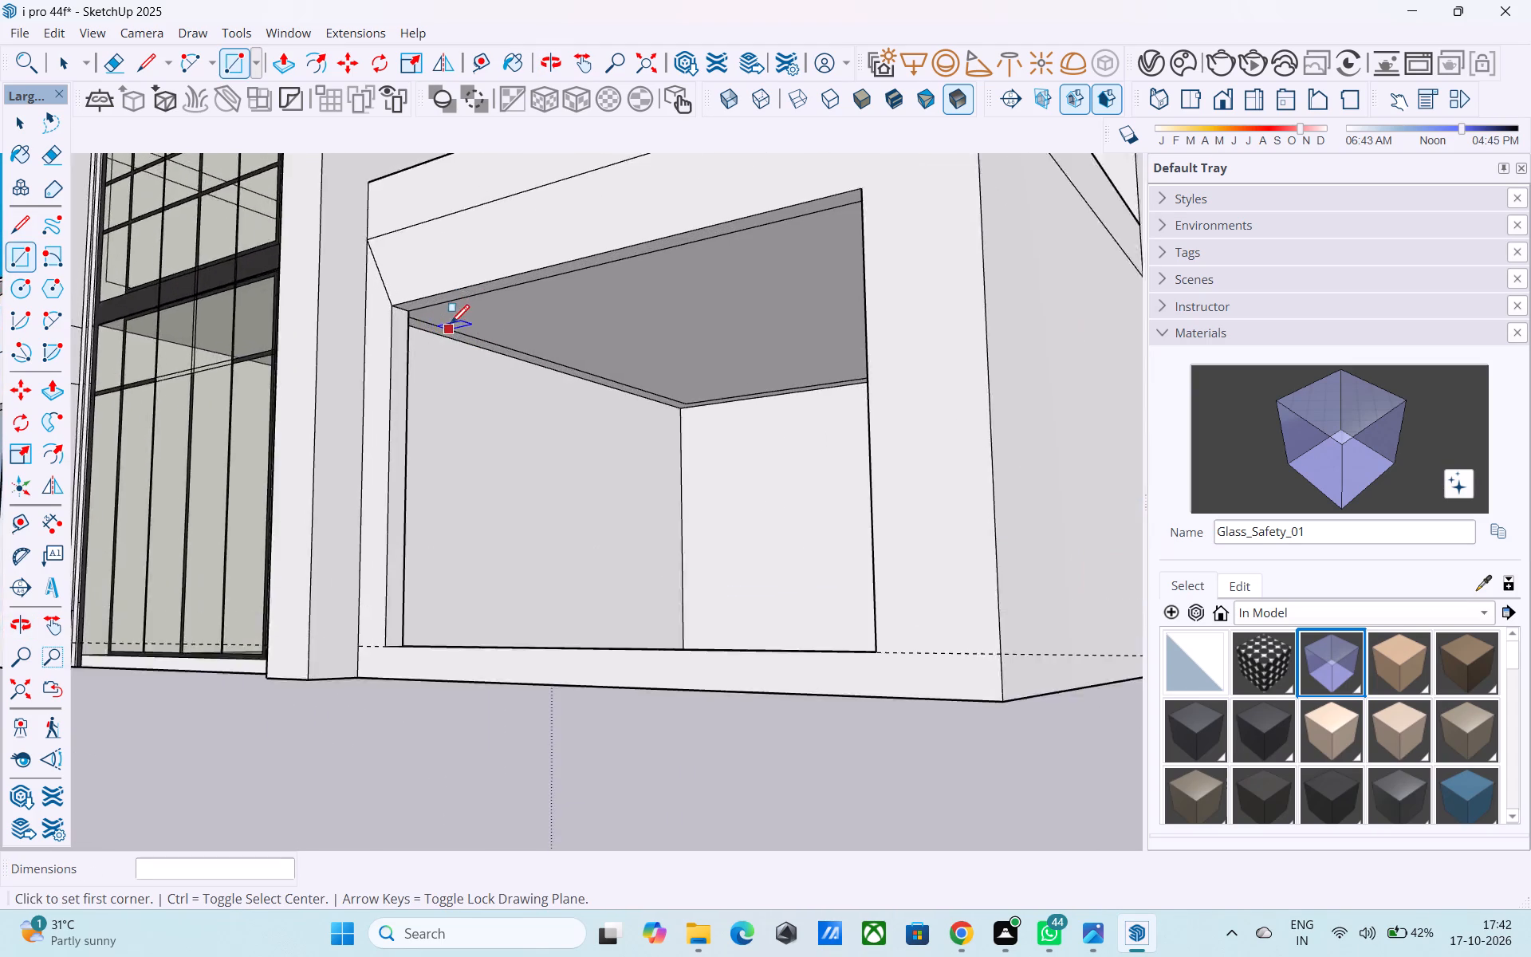
scroll(451, 325, up, 3)
click(386, 300)
scroll(392, 297, down, 11)
middle_drag(460, 382, 785, 565)
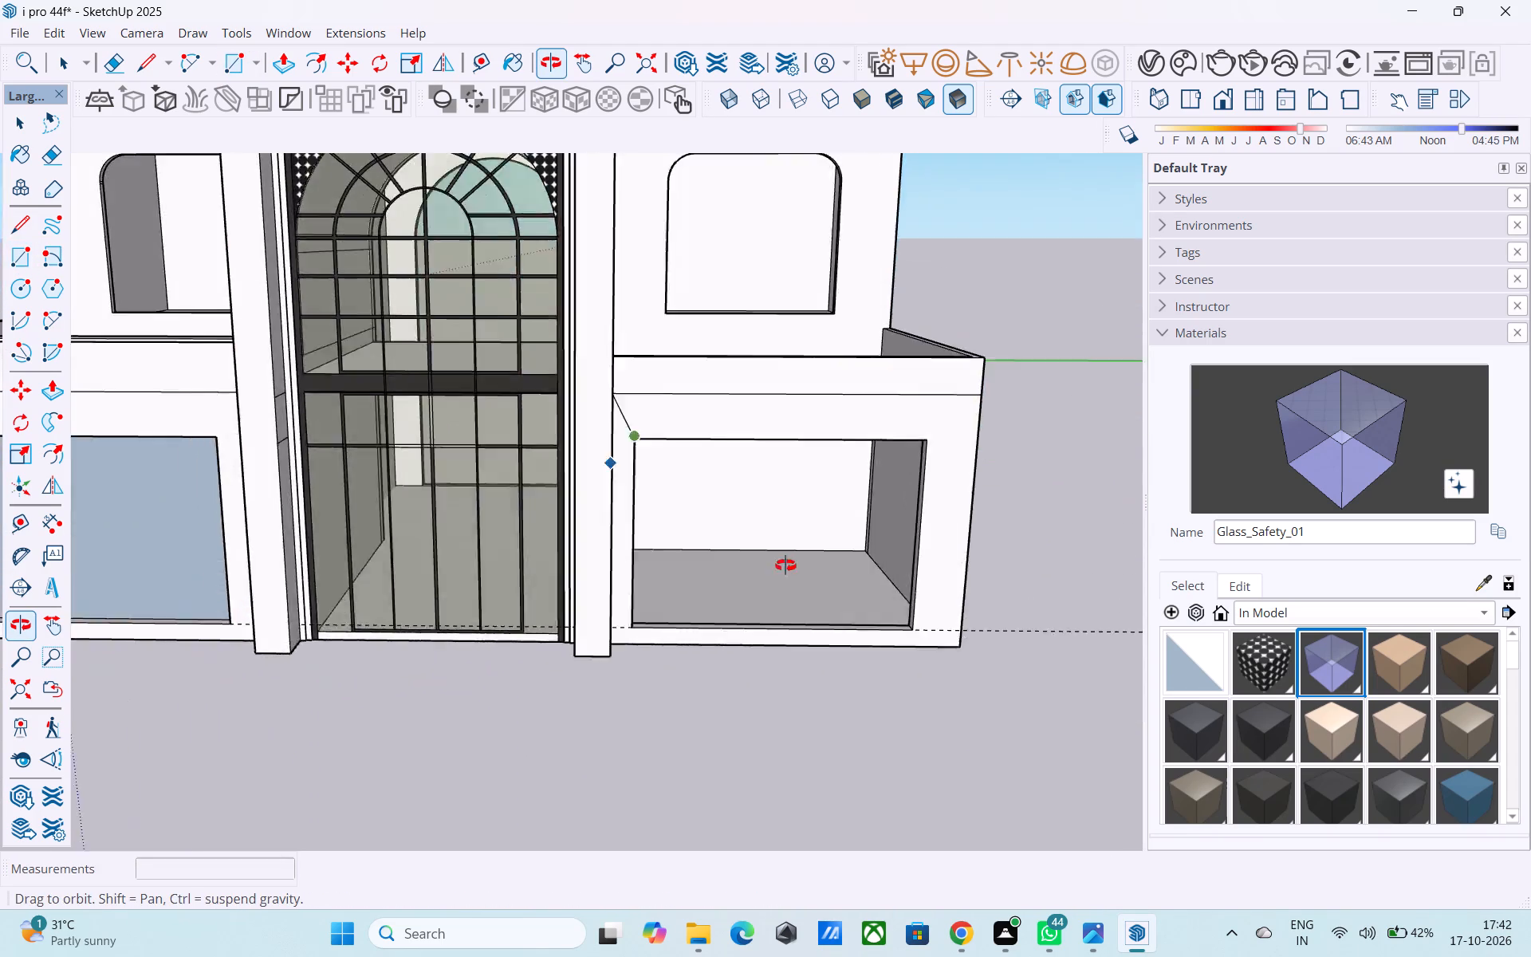
middle_drag(785, 565, 882, 623)
scroll(996, 649, up, 4)
click(955, 614)
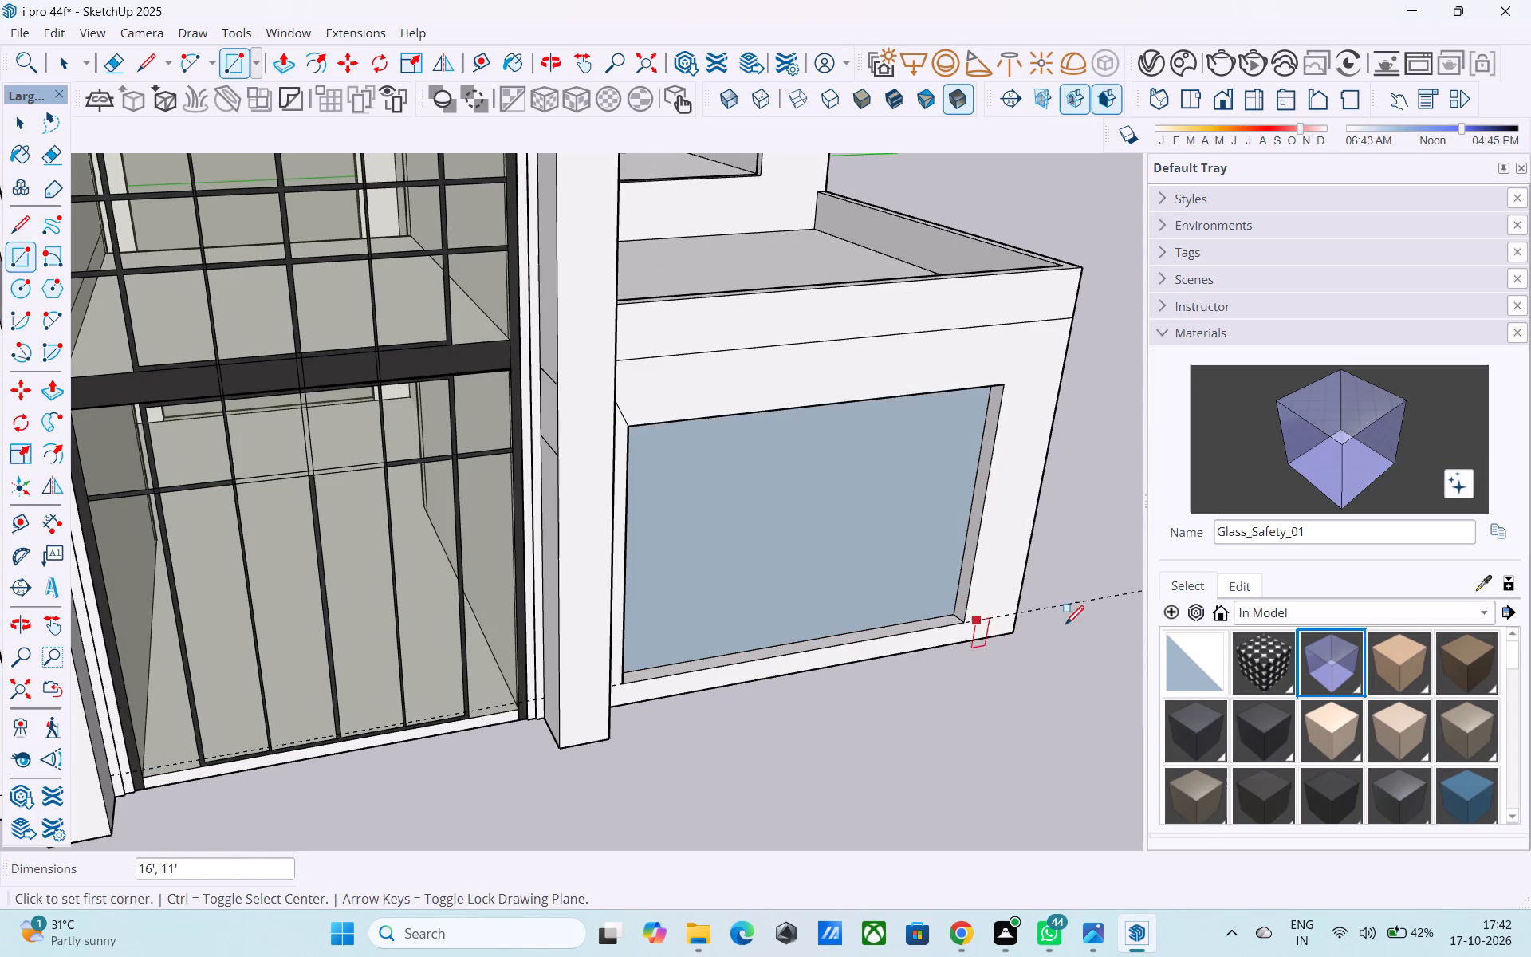
Paint the new faces in the right and left lower openings with the Glass_Safety_01 material.
click(1329, 656)
click(897, 540)
scroll(1041, 504, down, 5)
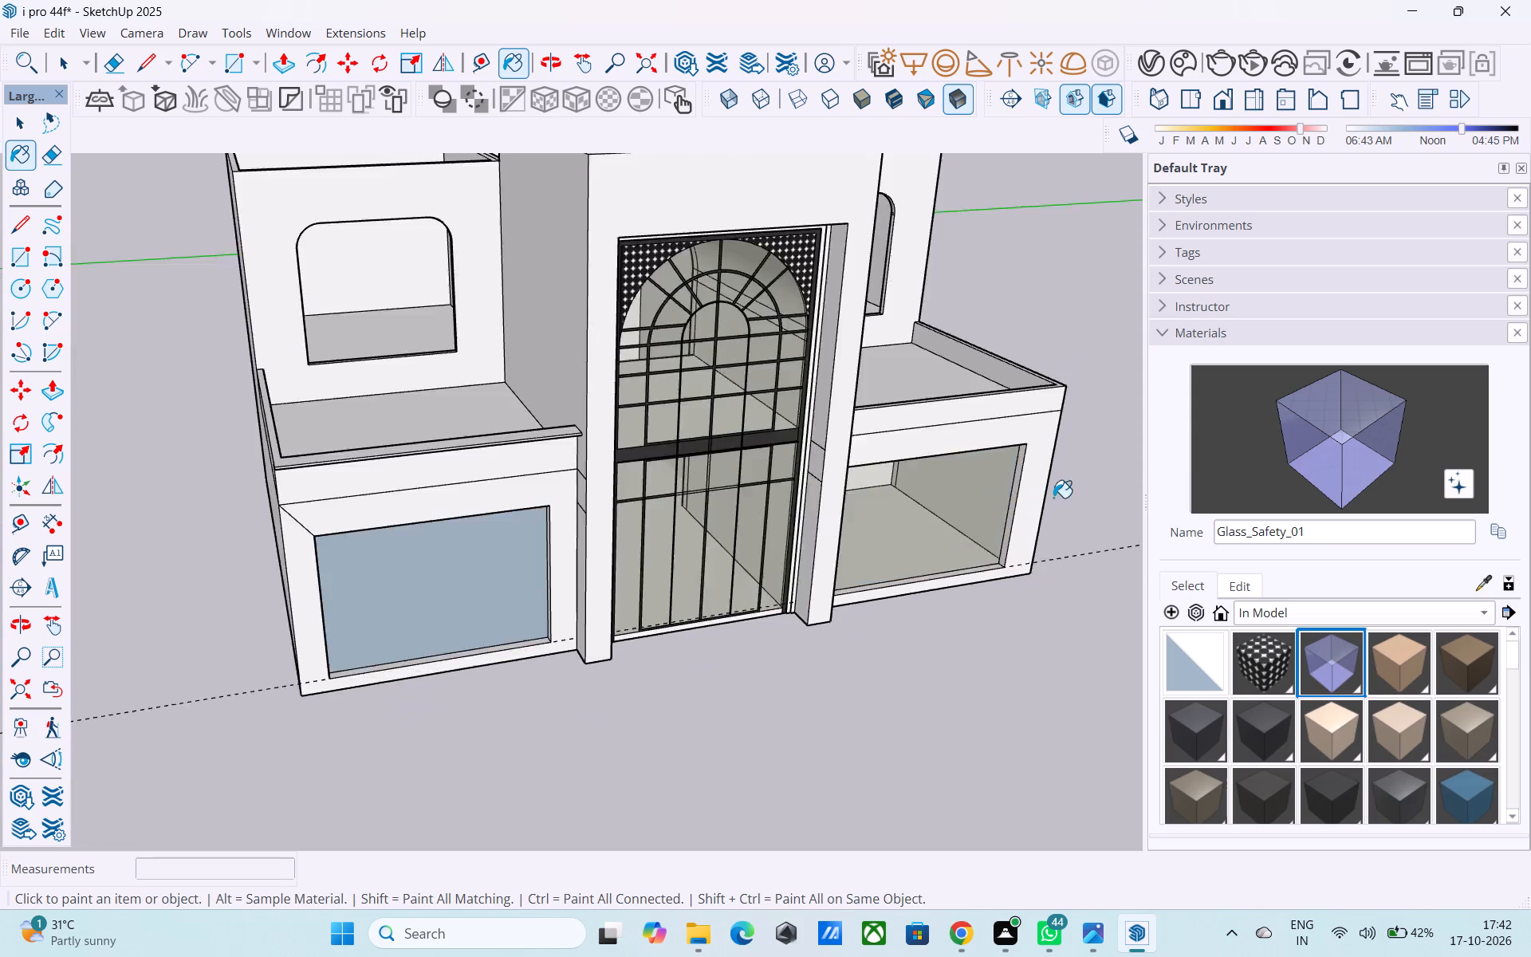
scroll(1053, 498, down, 5)
middle_drag(735, 510, 678, 499)
scroll(624, 530, up, 4)
click(625, 532)
Examine the glazed lower openings and the overall facade from the front, both sides, above and below.
middle_drag(635, 548, 512, 345)
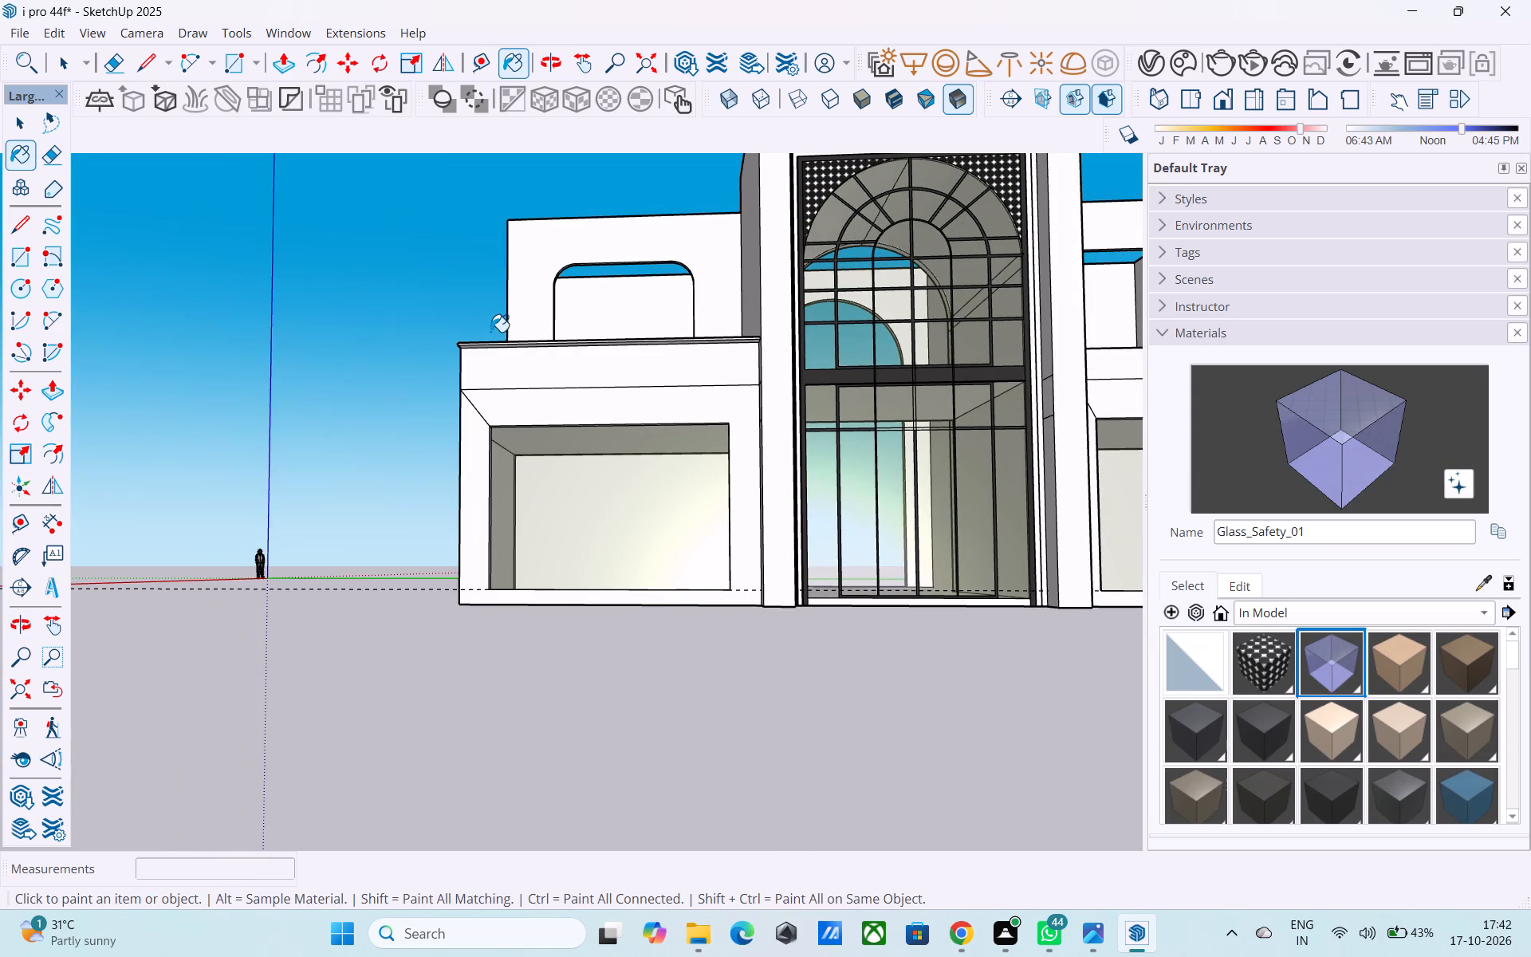
scroll(441, 408, down, 2)
middle_drag(429, 408, 423, 490)
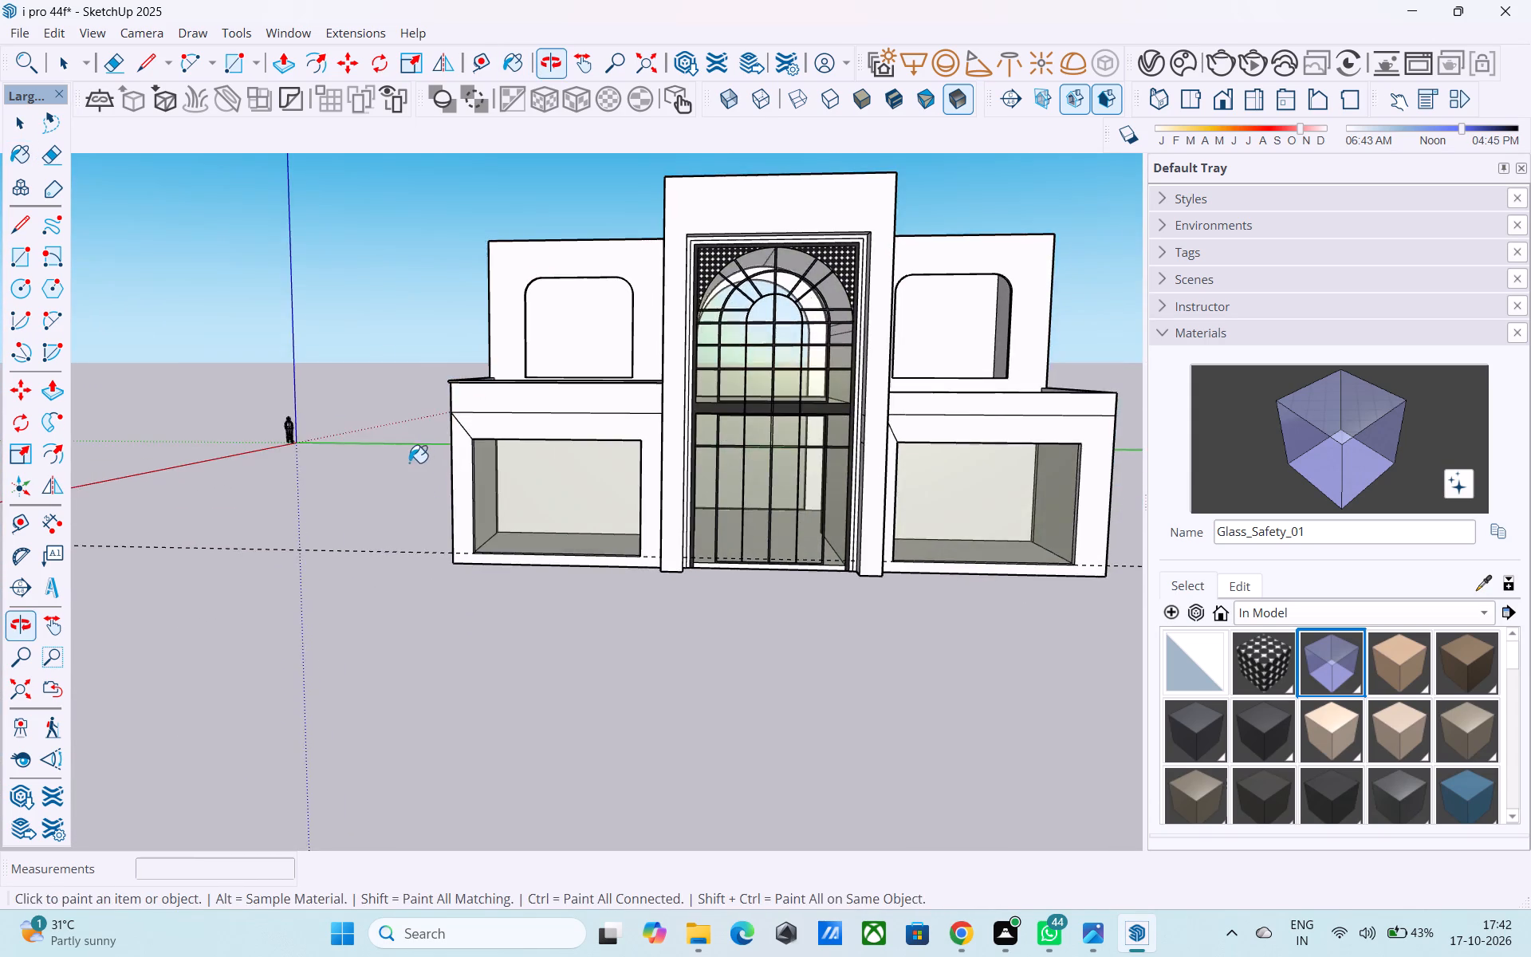
scroll(407, 462, down, 3)
middle_drag(302, 364, 344, 527)
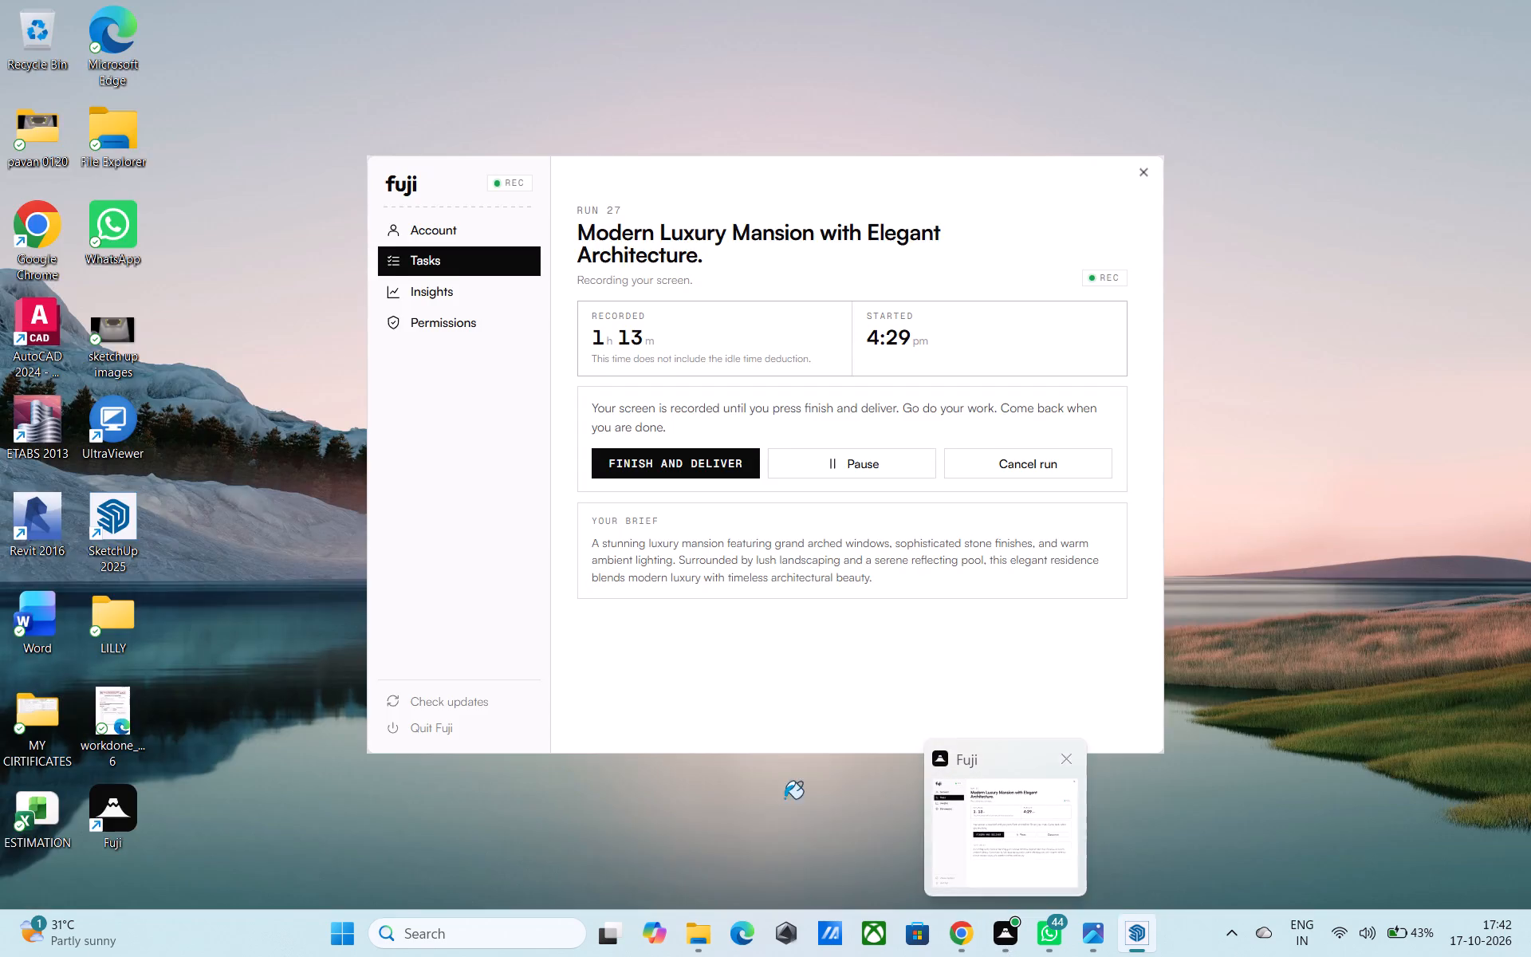
middle_drag(757, 660, 689, 434)
scroll(577, 428, up, 12)
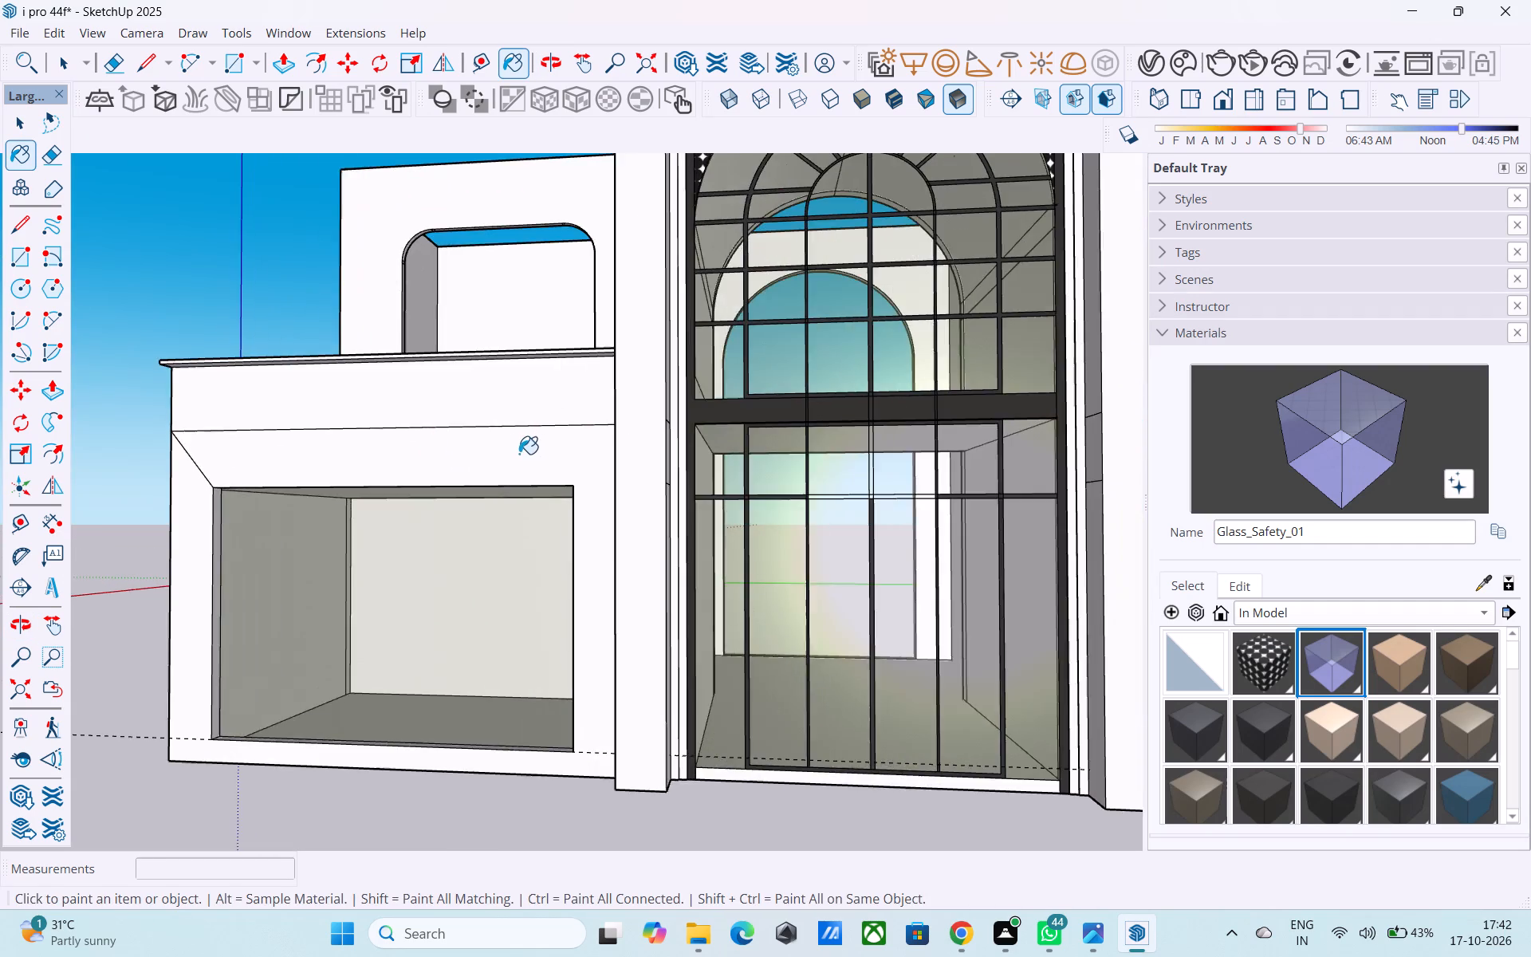
middle_drag(600, 511, 777, 591)
scroll(777, 591, down, 8)
middle_drag(568, 536, 607, 473)
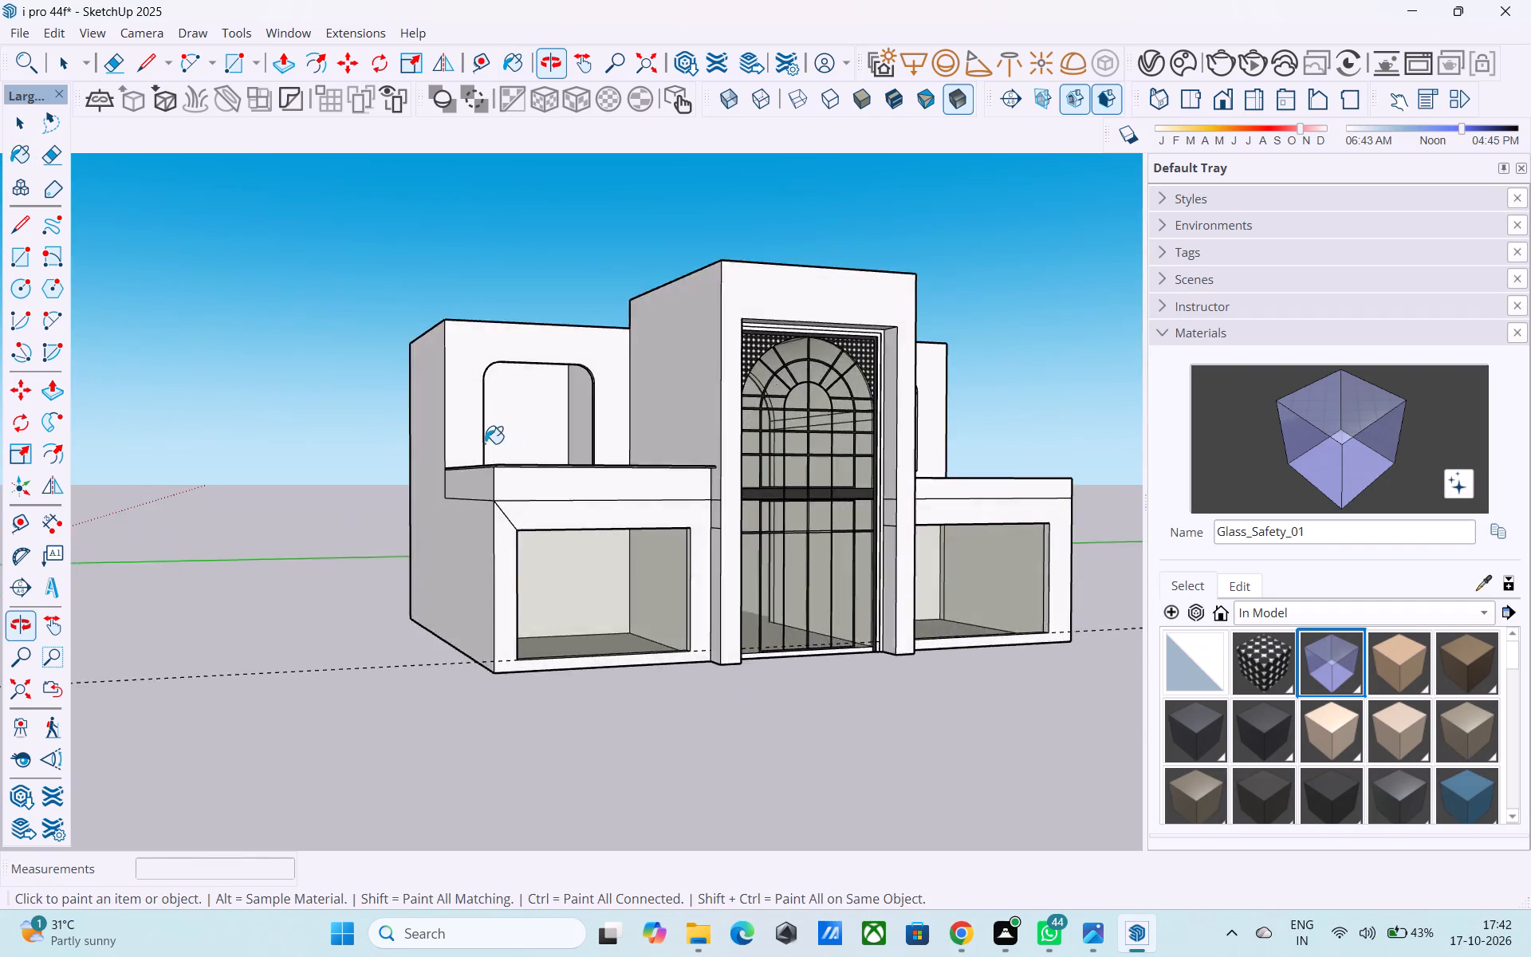
scroll(473, 447, down, 3)
middle_click(567, 419)
scroll(569, 415, up, 3)
middle_drag(804, 470, 355, 509)
middle_drag(372, 507, 821, 518)
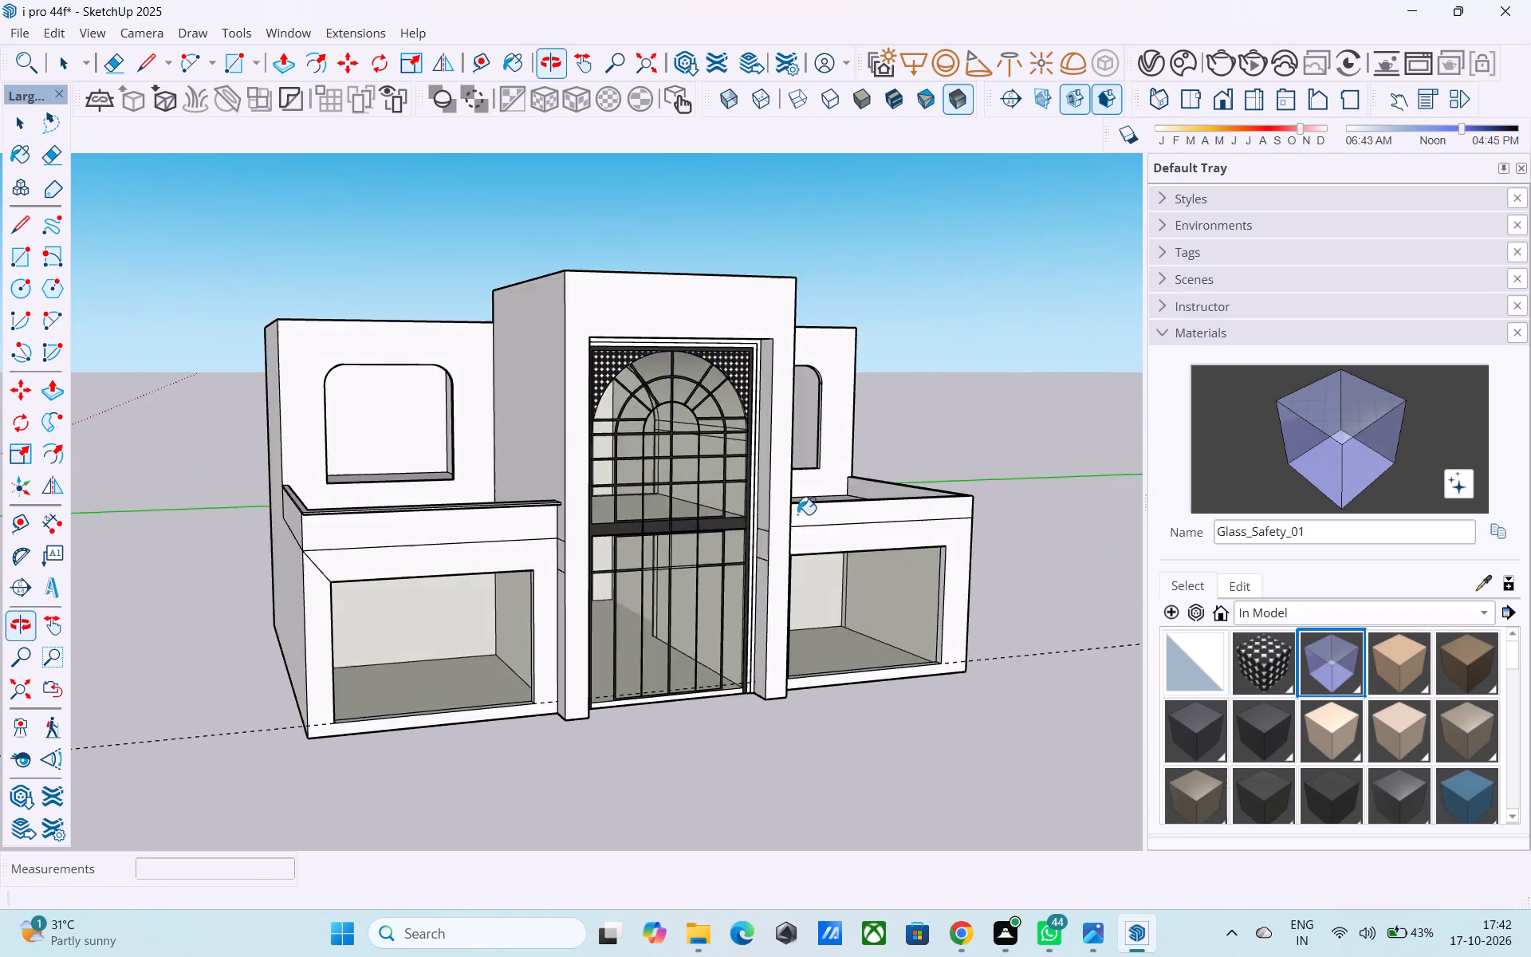
scroll(443, 453, down, 3)
middle_drag(710, 471, 339, 652)
middle_drag(459, 573, 758, 494)
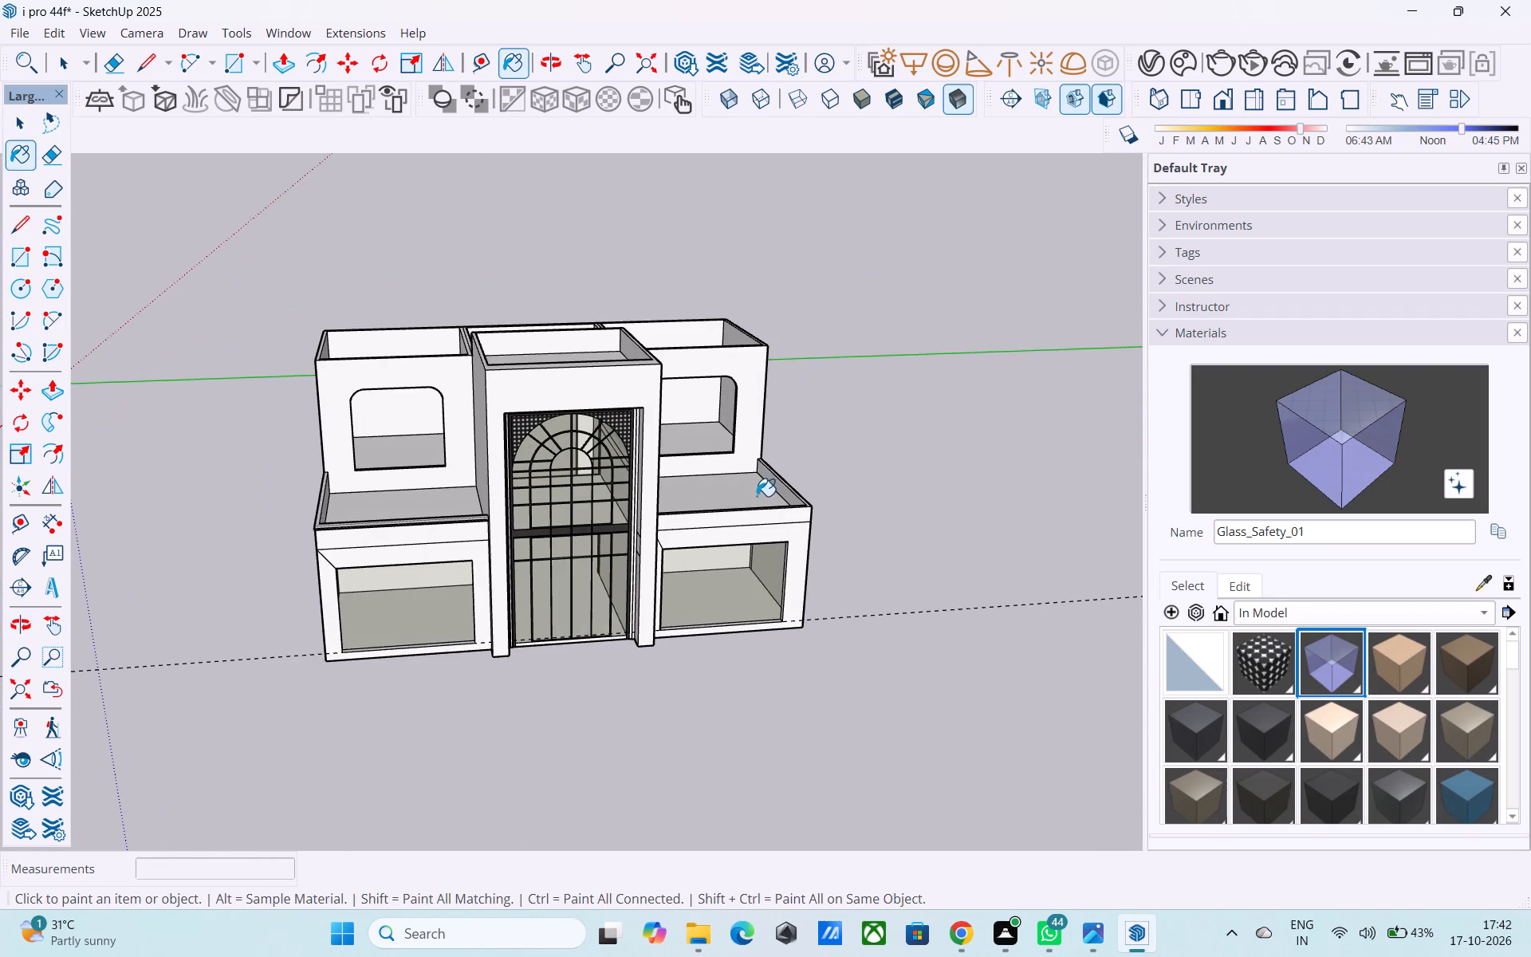
key(space)
middle_drag(725, 487, 751, 415)
scroll(769, 412, down, 5)
middle_drag(579, 499, 375, 445)
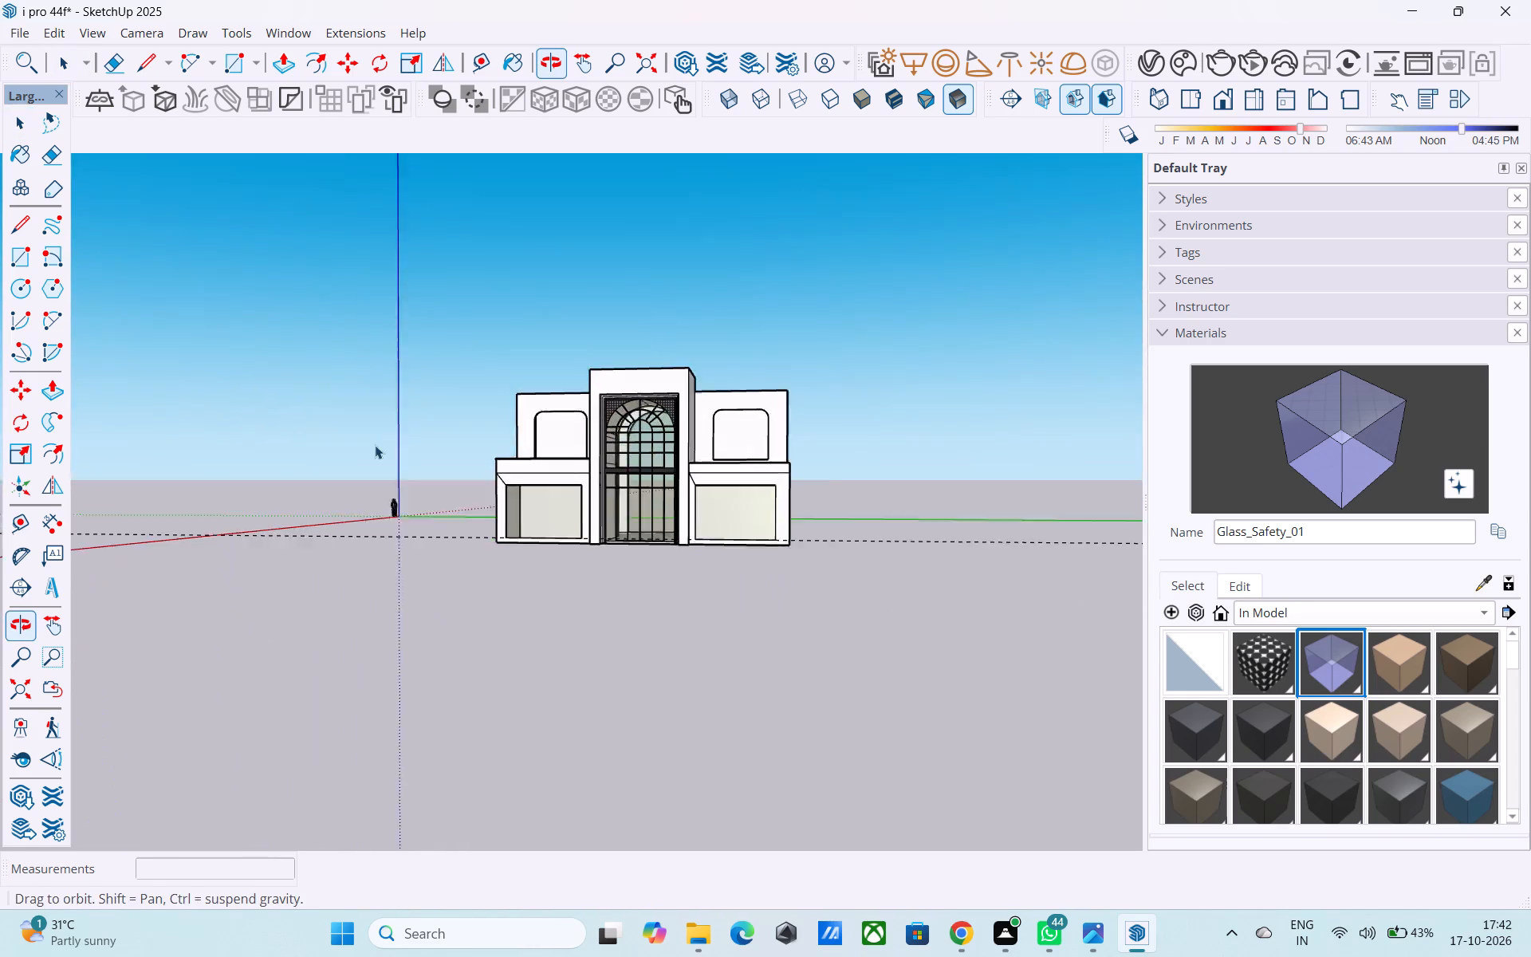
middle_drag(375, 445, 376, 445)
scroll(459, 376, up, 5)
middle_drag(569, 421, 659, 622)
scroll(465, 434, down, 4)
middle_drag(645, 451, 648, 771)
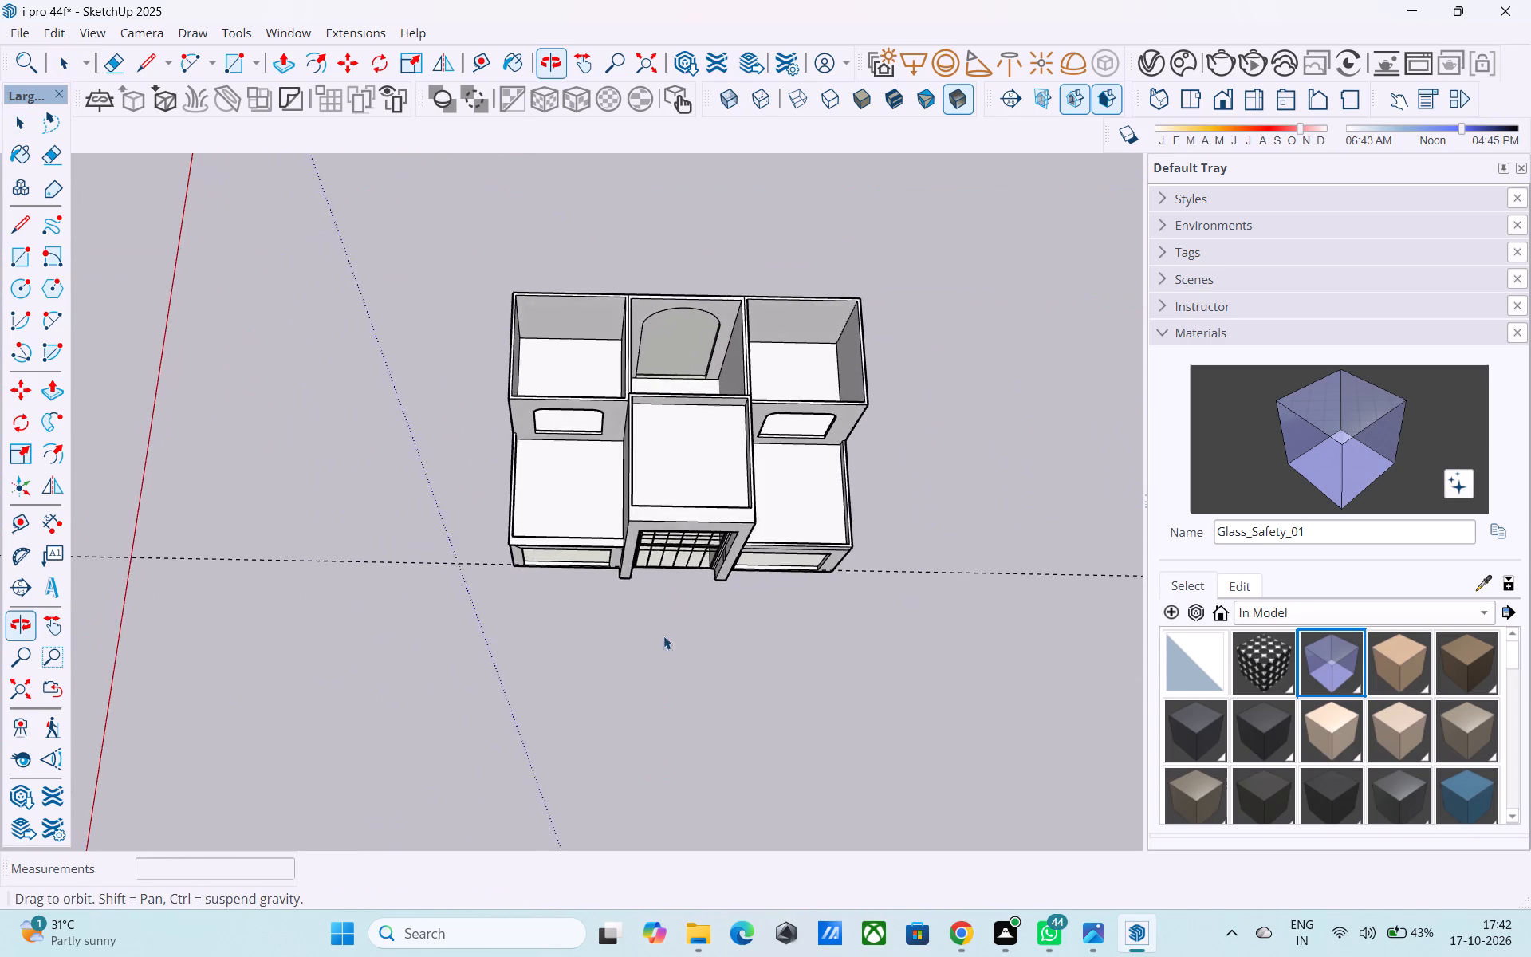
scroll(702, 333, up, 9)
middle_drag(627, 385, 1044, 274)
middle_drag(340, 418, 1127, 278)
middle_drag(448, 503, 1076, 353)
middle_drag(538, 436, 1324, 431)
middle_drag(459, 471, 969, 428)
middle_drag(544, 460, 687, 475)
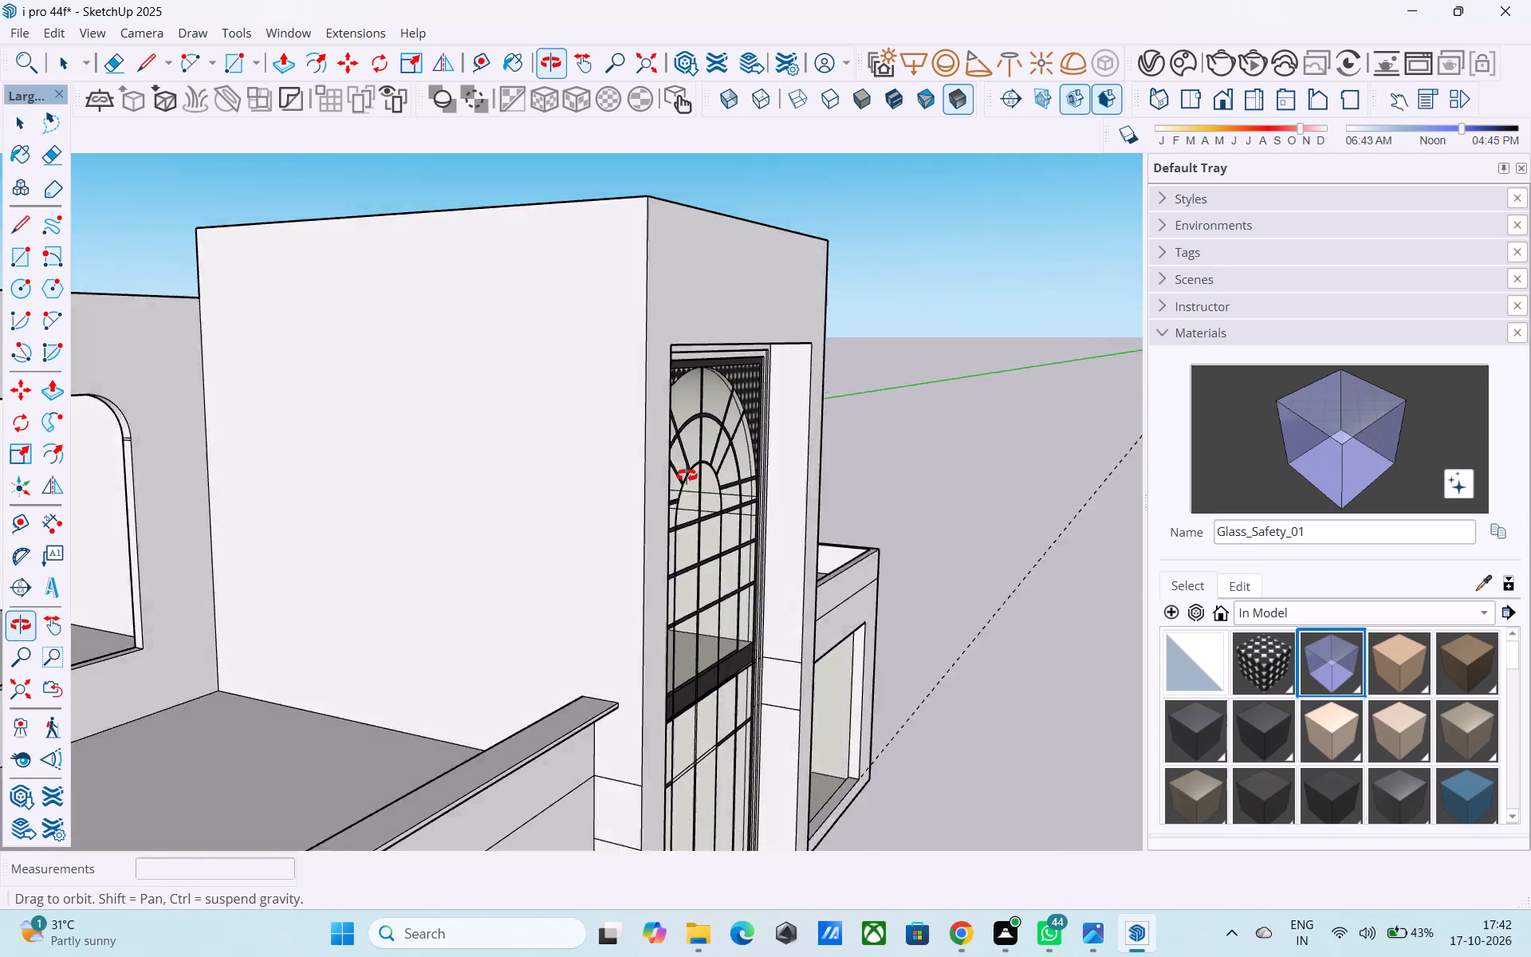
middle_drag(687, 475, 620, 484)
scroll(836, 450, down, 3)
middle_drag(903, 466, 852, 457)
scroll(525, 443, up, 4)
scroll(722, 460, down, 5)
middle_drag(838, 497, 387, 538)
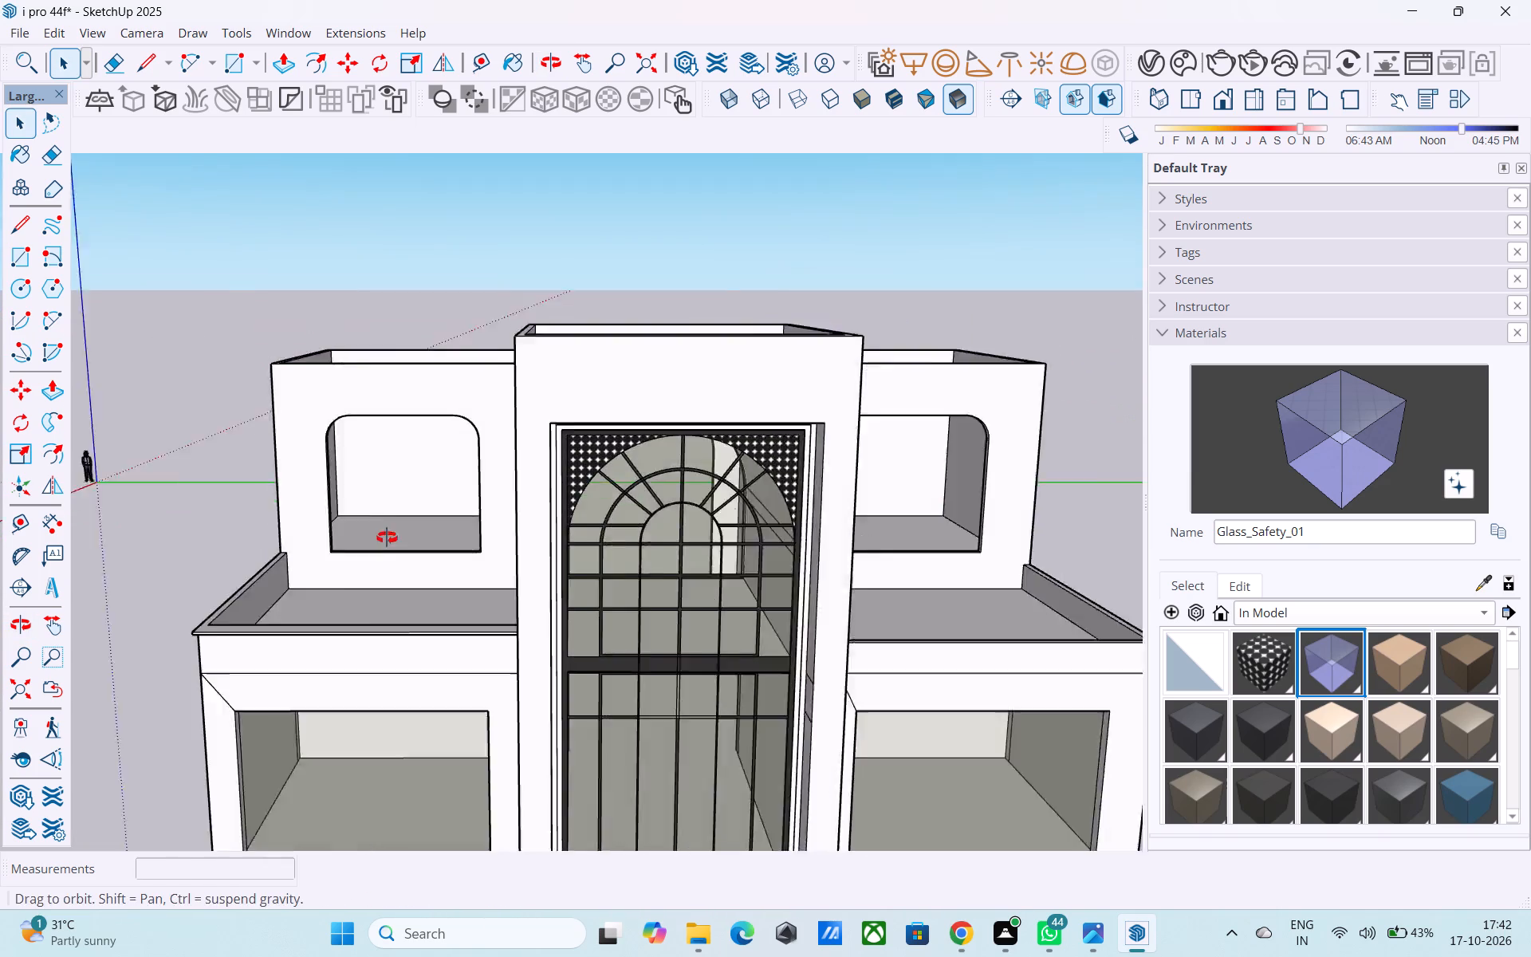
middle_drag(387, 538, 328, 548)
middle_drag(712, 538, 572, 508)
scroll(564, 499, down, 5)
middle_drag(530, 530, 954, 376)
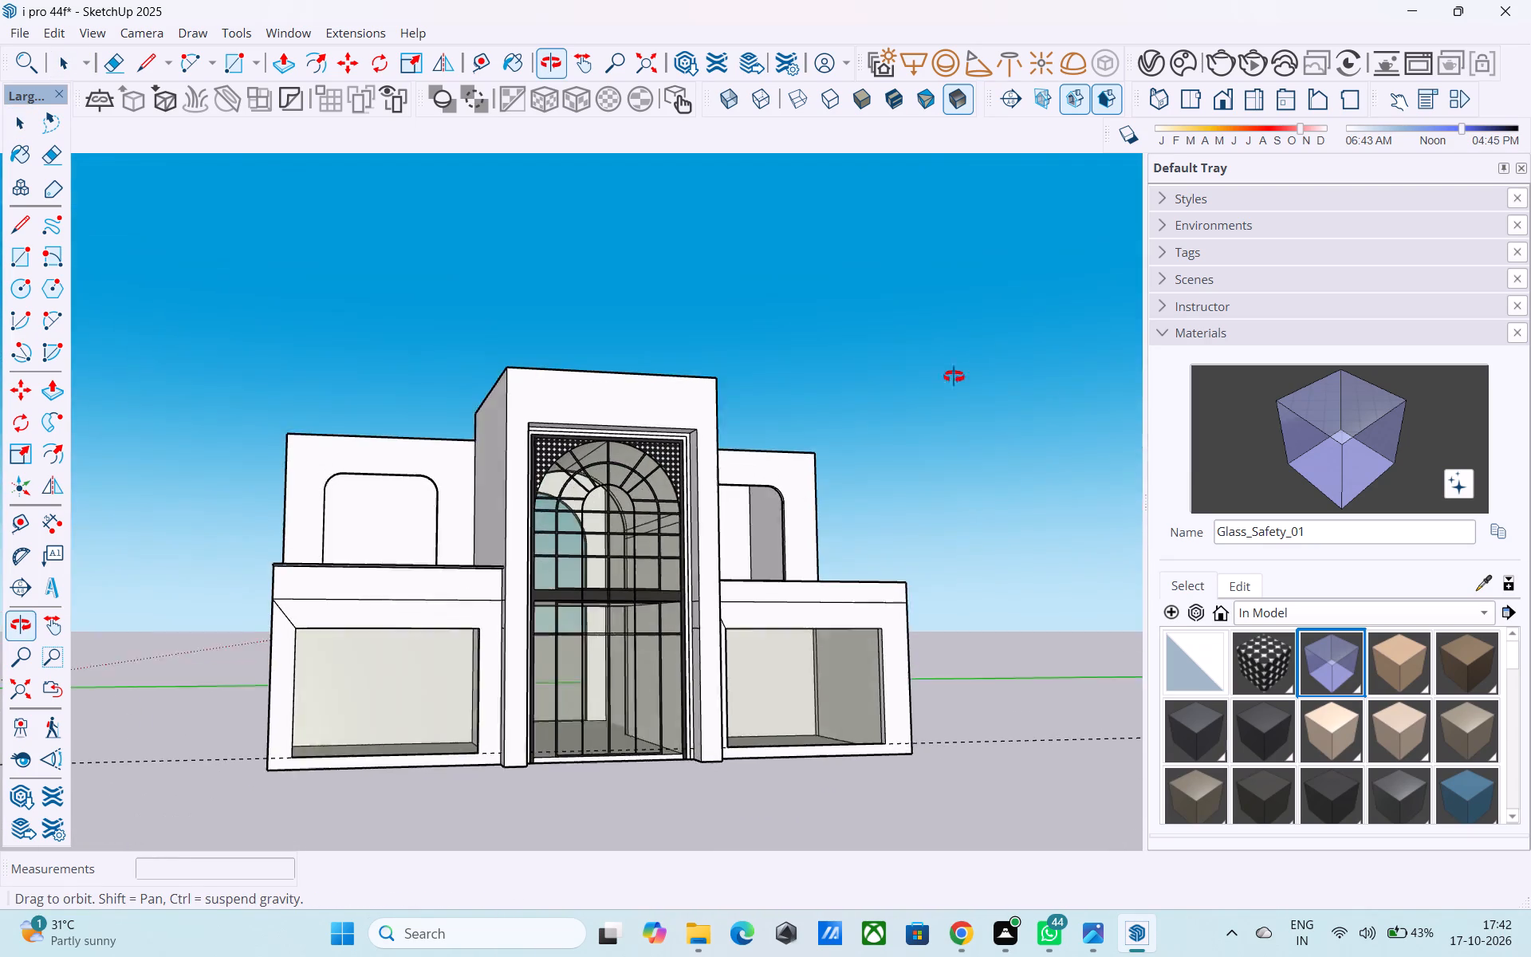
middle_drag(954, 376, 951, 376)
middle_drag(452, 632, 277, 589)
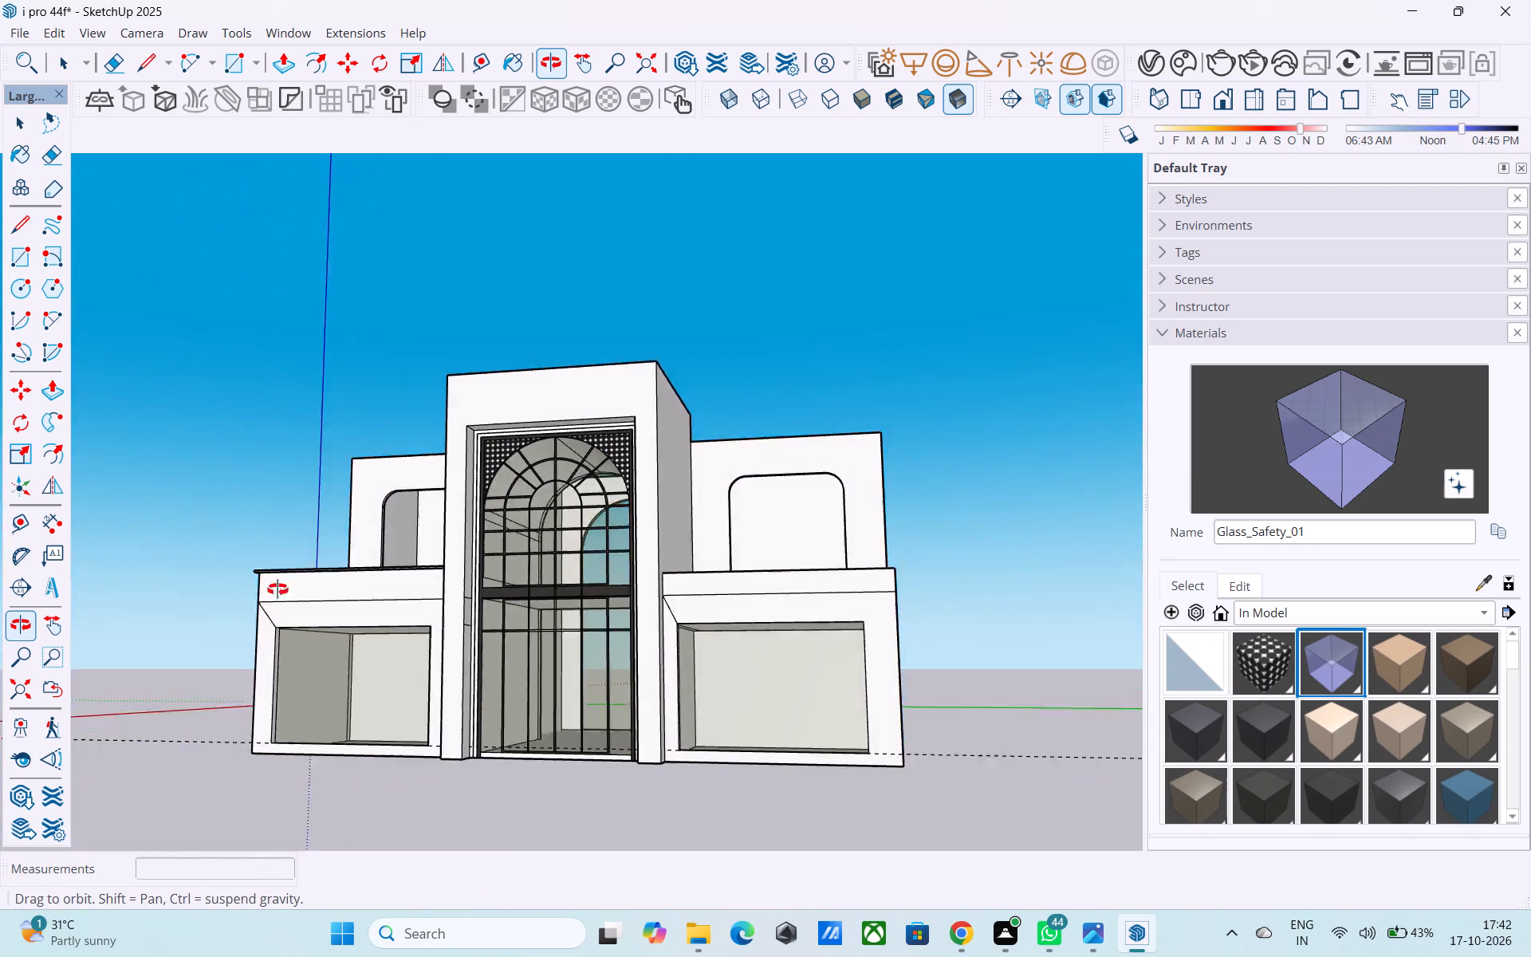
middle_drag(277, 589, 443, 466)
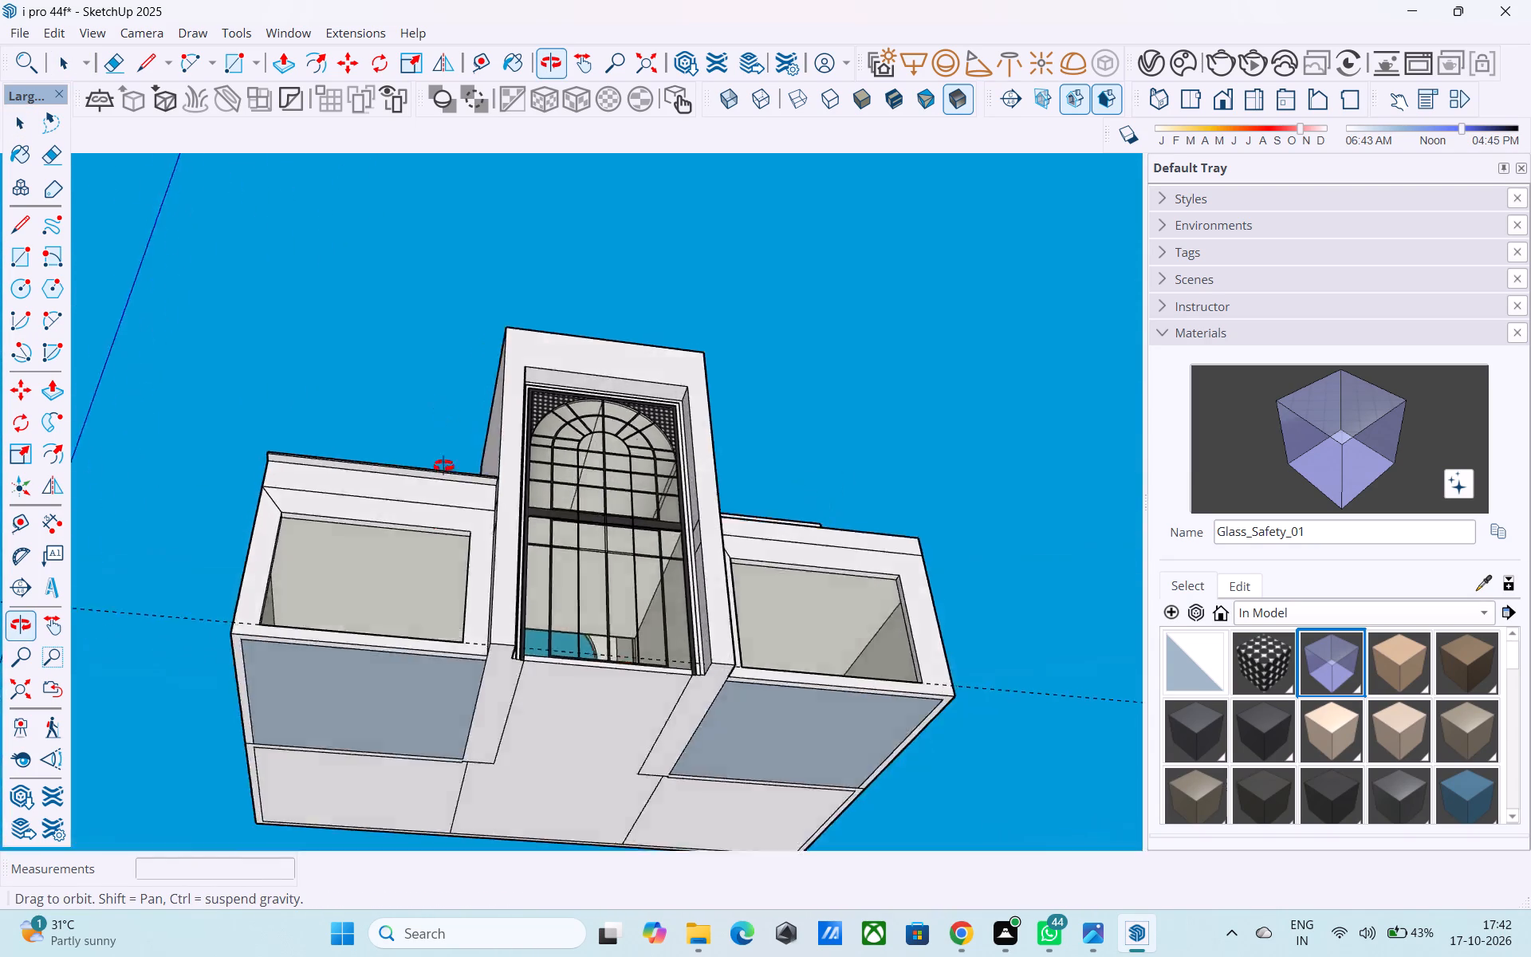
middle_drag(443, 466, 280, 744)
scroll(431, 369, up, 1)
scroll(450, 616, down, 6)
middle_drag(468, 615, 561, 567)
scroll(562, 568, up, 7)
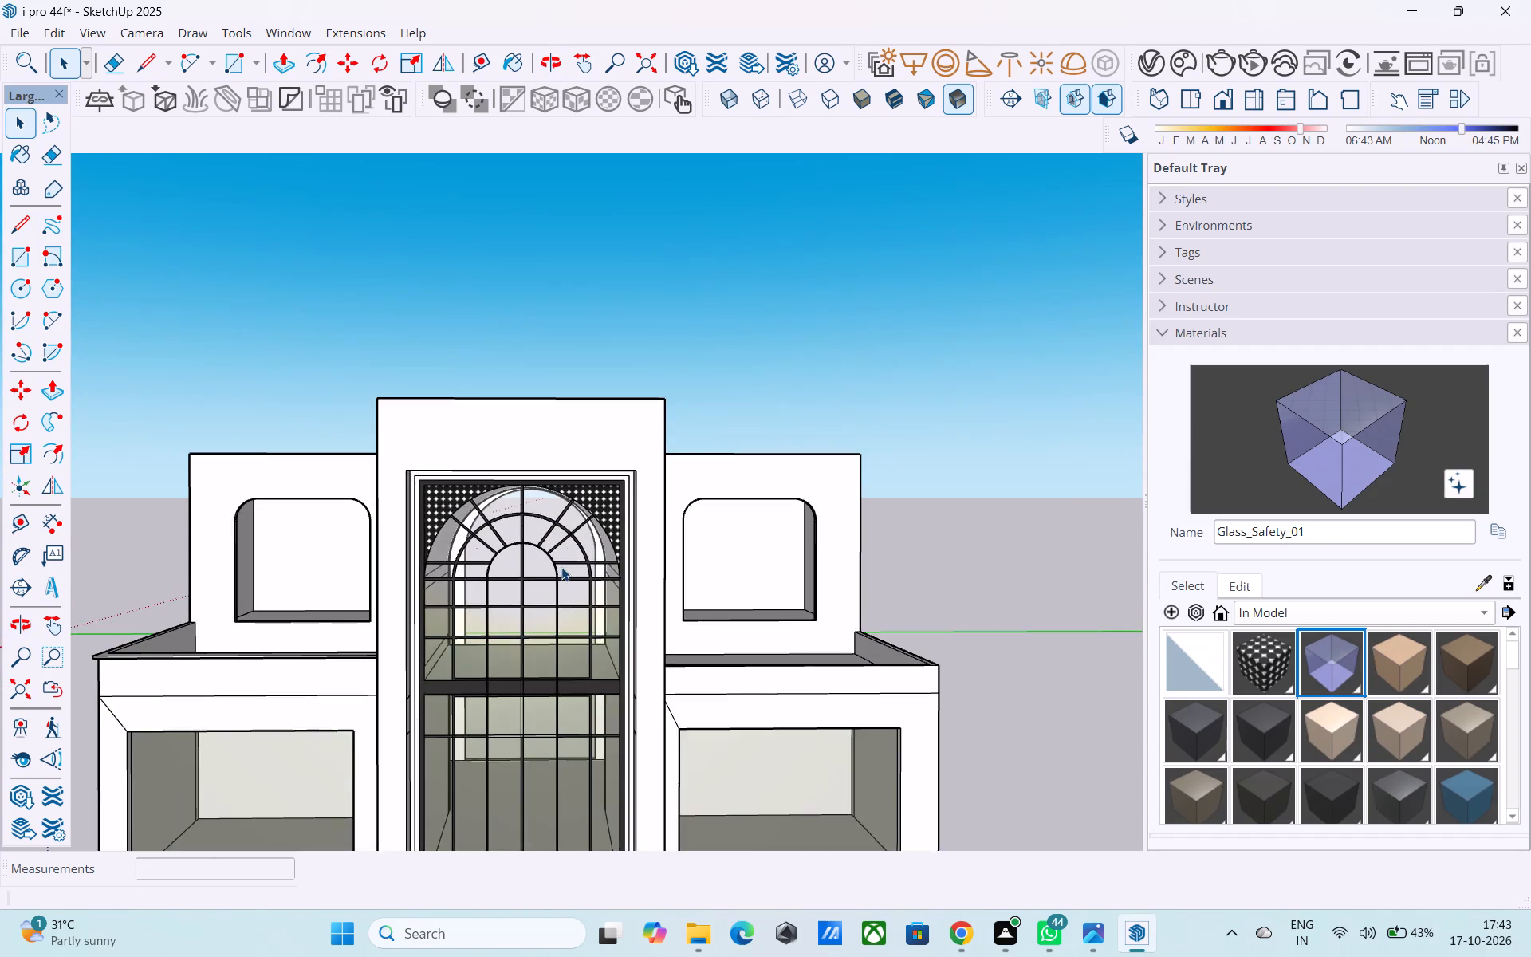
scroll(561, 566, down, 6)
middle_drag(557, 566, 637, 508)
scroll(615, 506, up, 5)
middle_drag(650, 498, 584, 538)
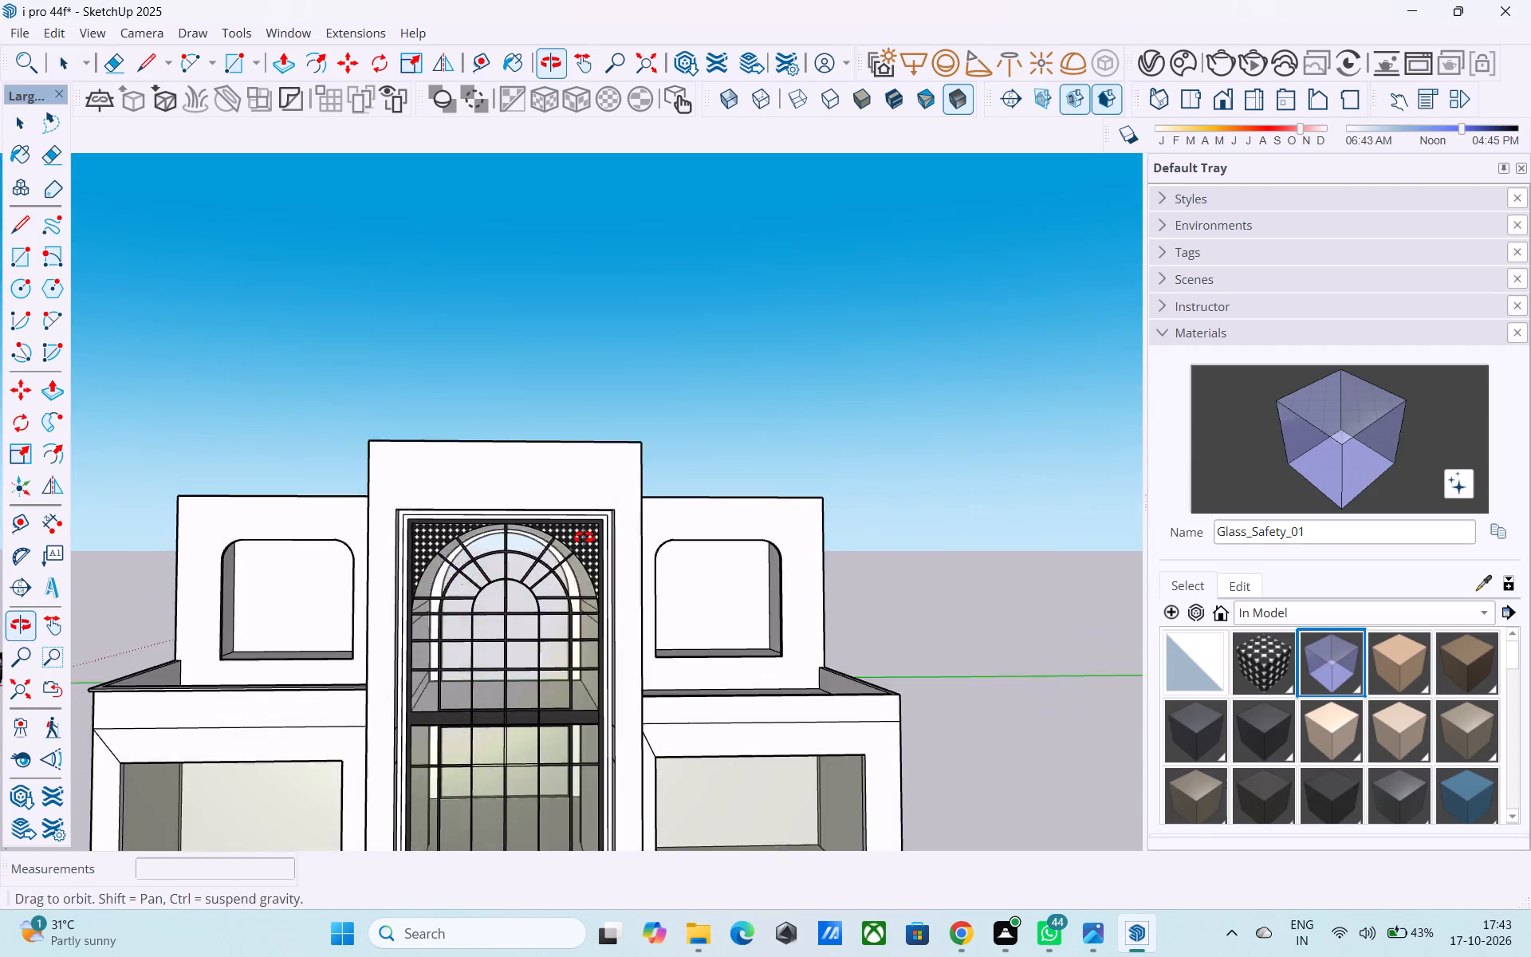
middle_drag(584, 538, 413, 585)
middle_drag(408, 611, 500, 538)
middle_drag(494, 597, 516, 548)
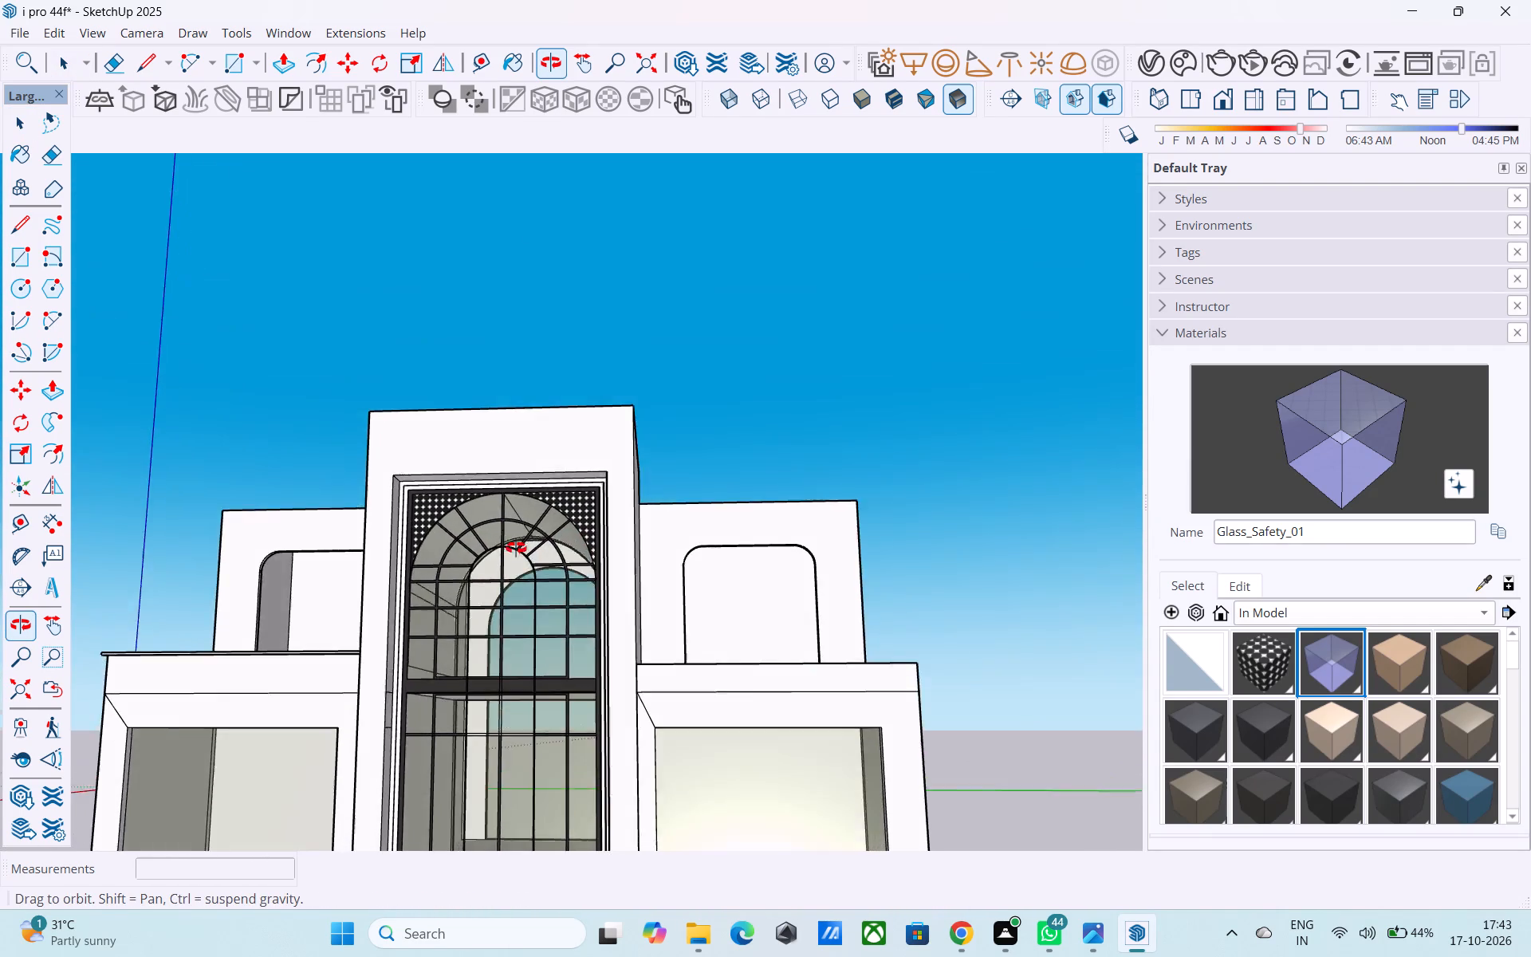
middle_drag(516, 548, 569, 644)
scroll(565, 590, down, 3)
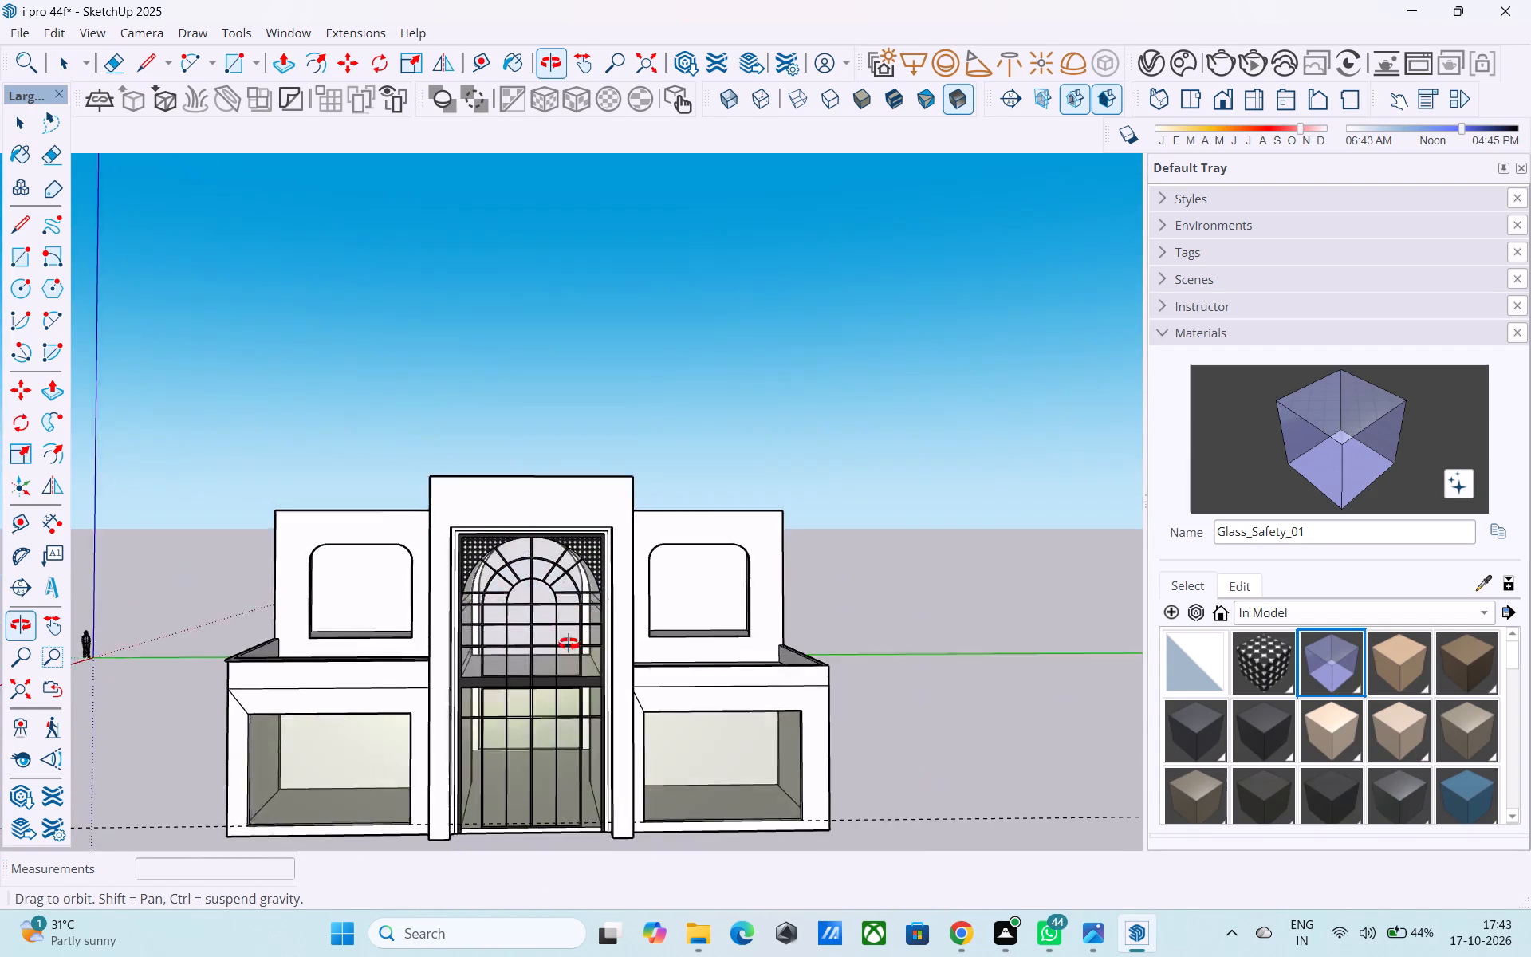
middle_drag(569, 644, 560, 766)
middle_drag(479, 653, 626, 560)
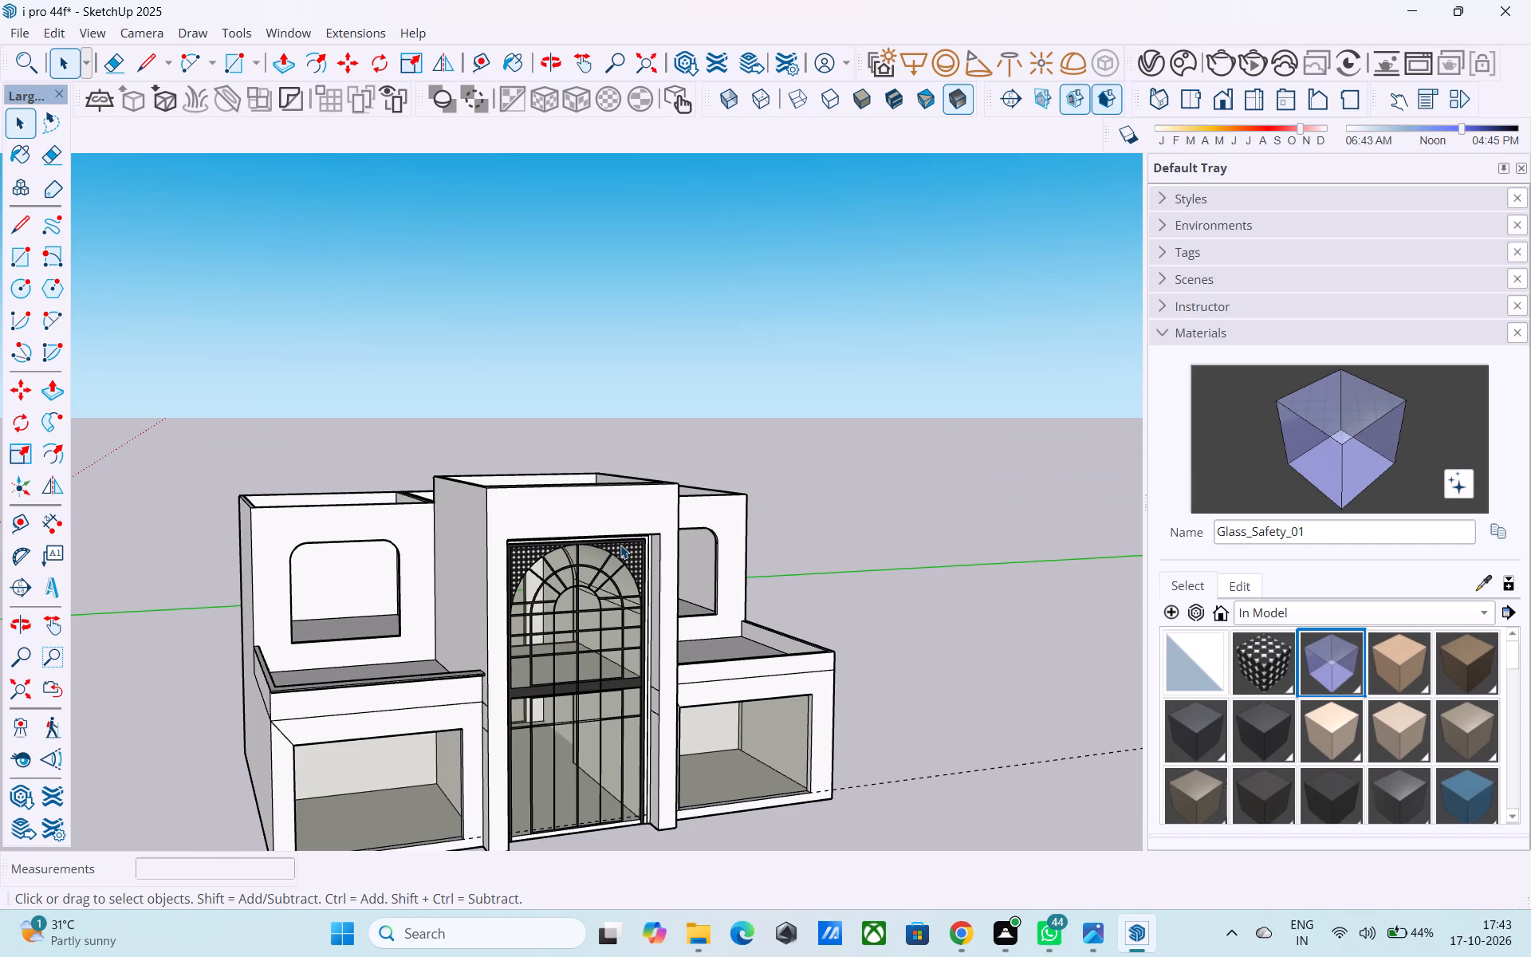
Save the model.
key(ctrl+s)
scroll(624, 538, down, 1)
middle_drag(621, 550, 644, 496)
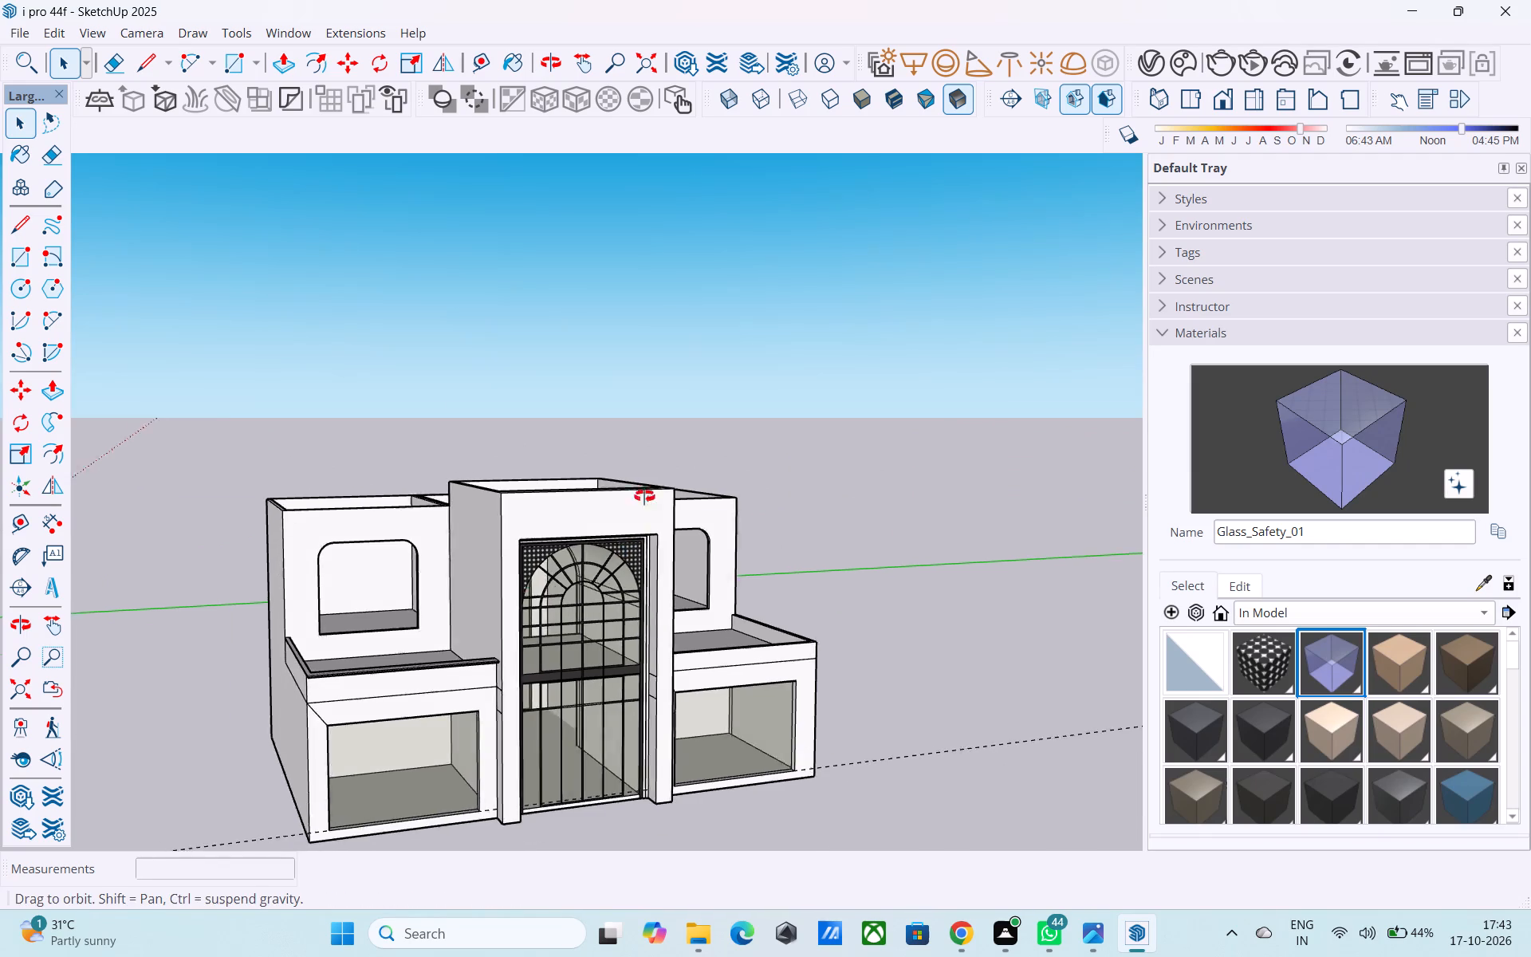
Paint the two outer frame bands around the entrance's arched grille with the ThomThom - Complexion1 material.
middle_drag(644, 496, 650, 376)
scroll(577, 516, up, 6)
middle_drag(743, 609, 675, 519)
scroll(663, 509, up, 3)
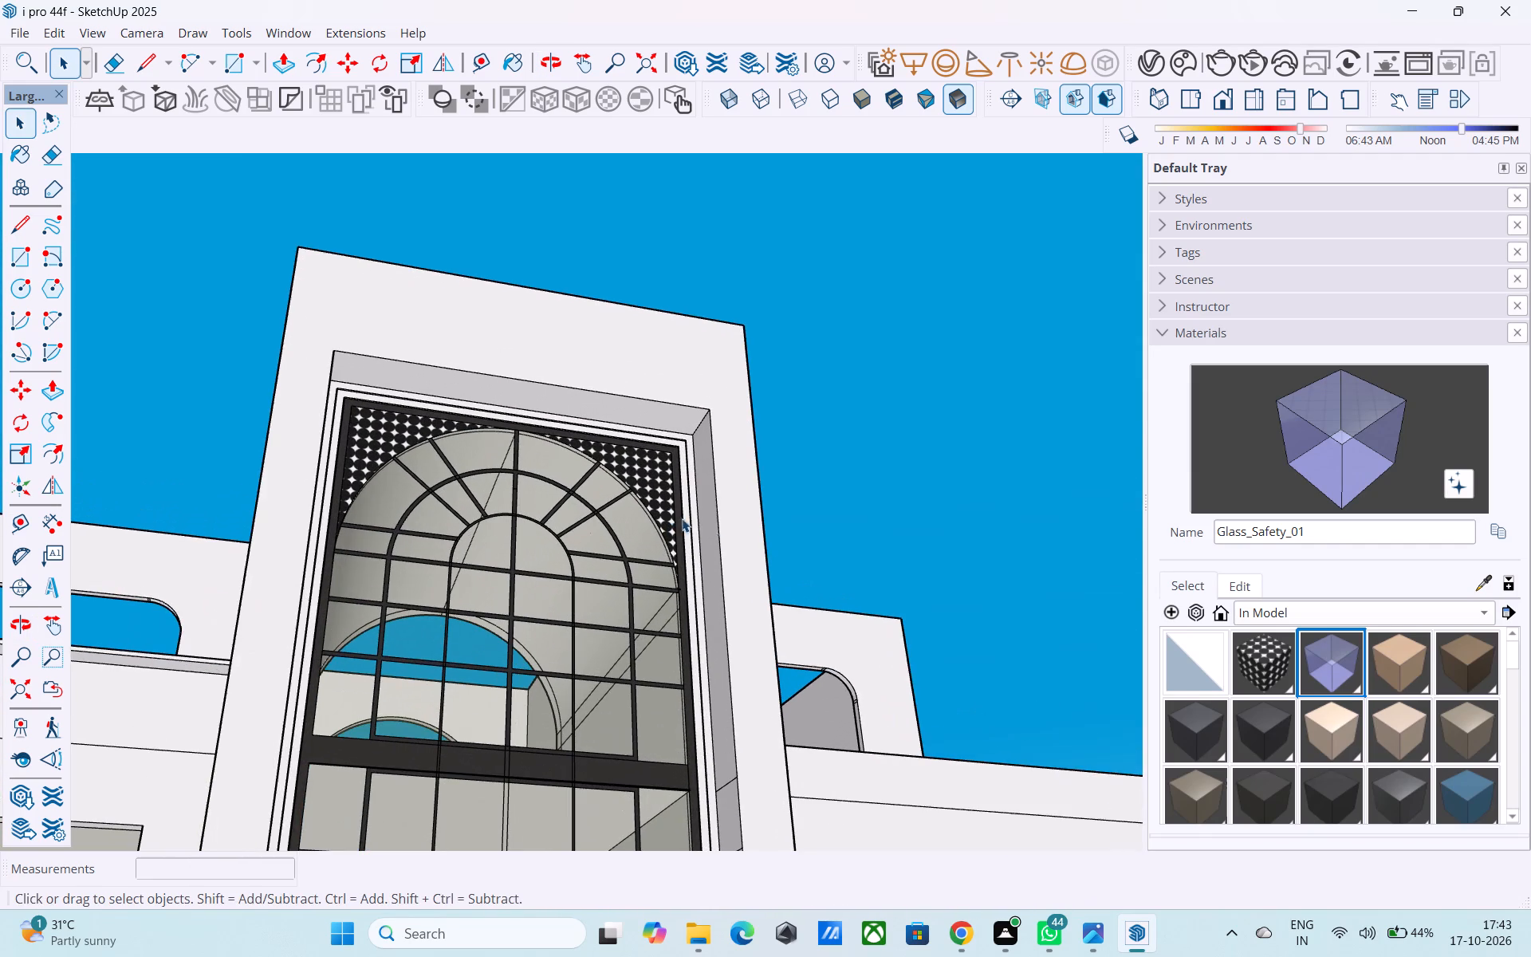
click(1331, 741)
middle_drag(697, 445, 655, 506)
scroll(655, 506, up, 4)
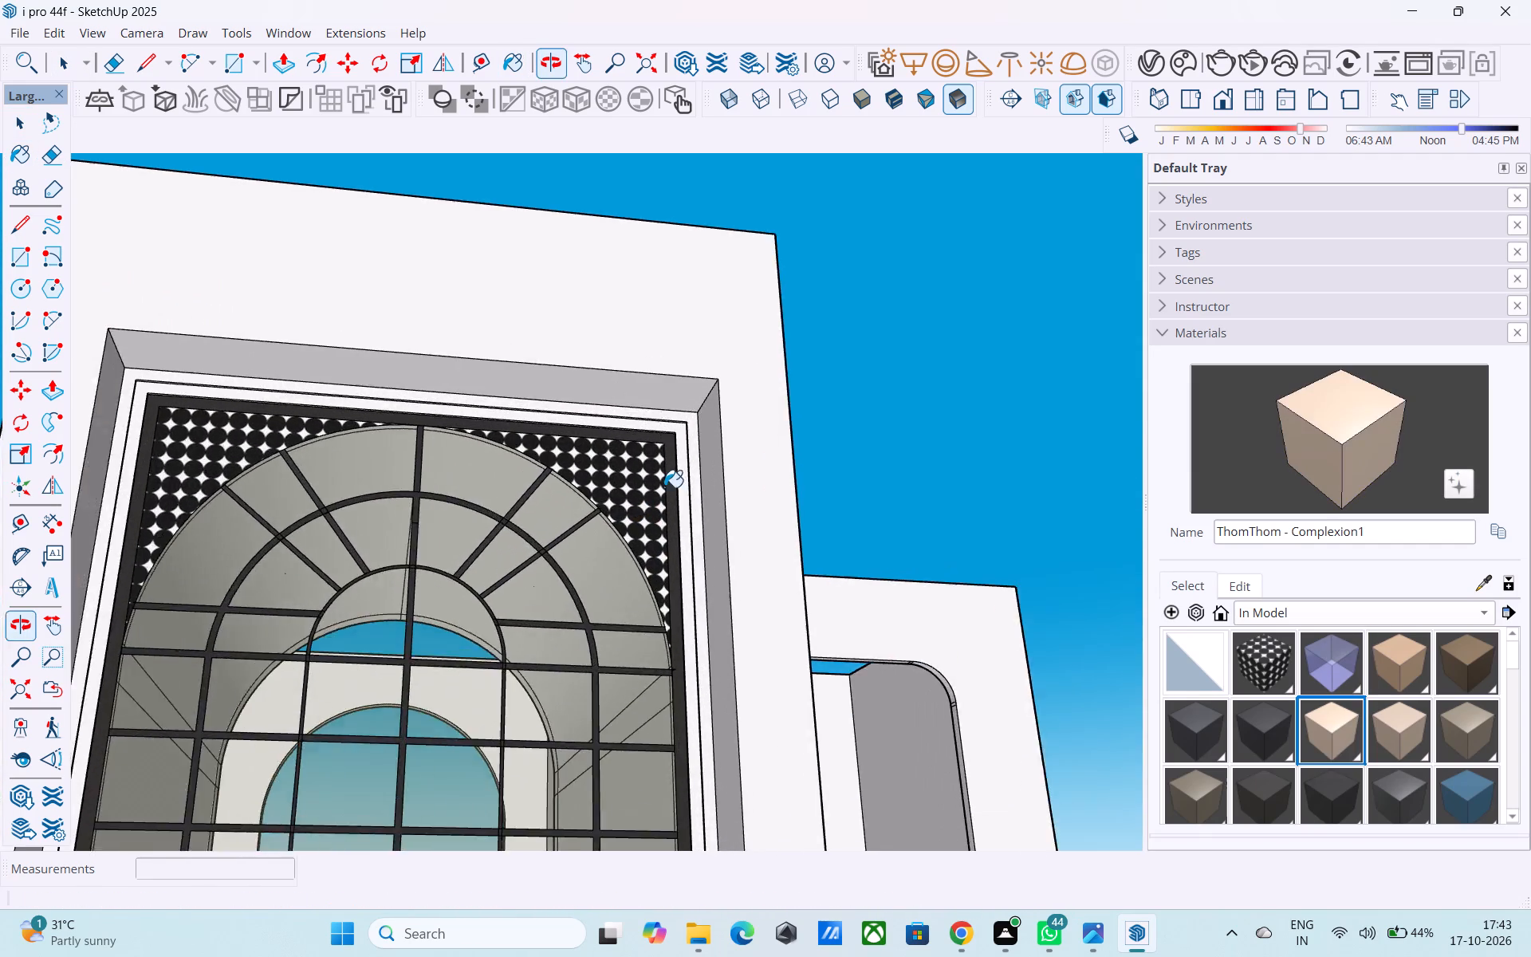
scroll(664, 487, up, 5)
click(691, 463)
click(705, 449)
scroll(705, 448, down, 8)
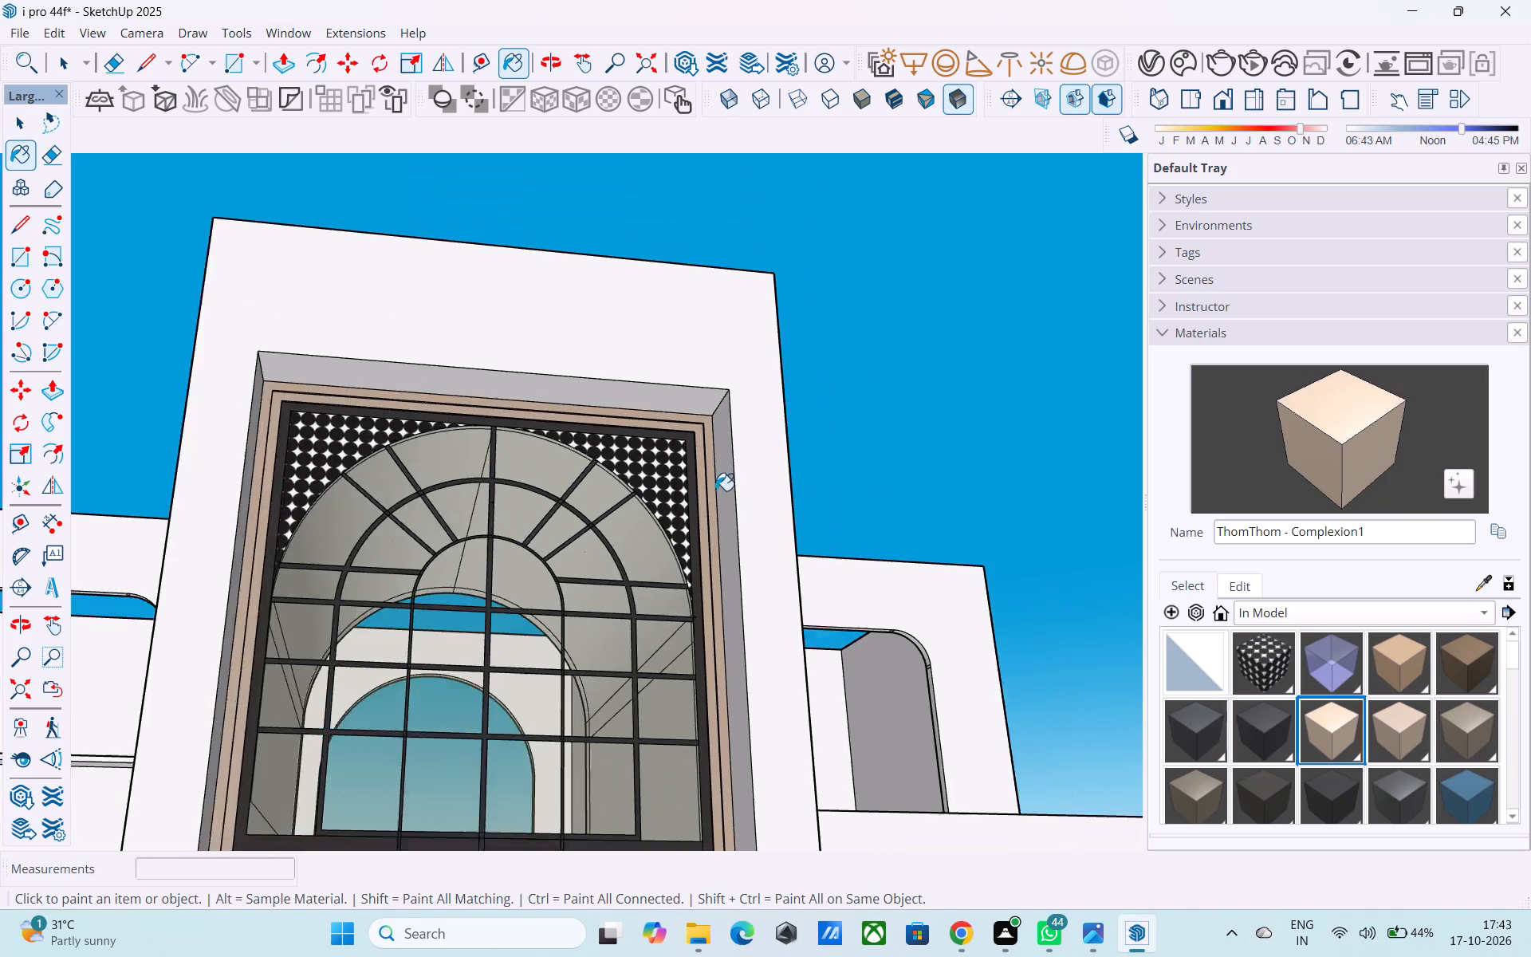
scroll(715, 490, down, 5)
Paint both outer frame bands around the arched grille with D01_Frost_White from the Solid Colors library.
middle_drag(704, 522, 813, 544)
scroll(796, 538, up, 3)
scroll(1270, 699, down, 2)
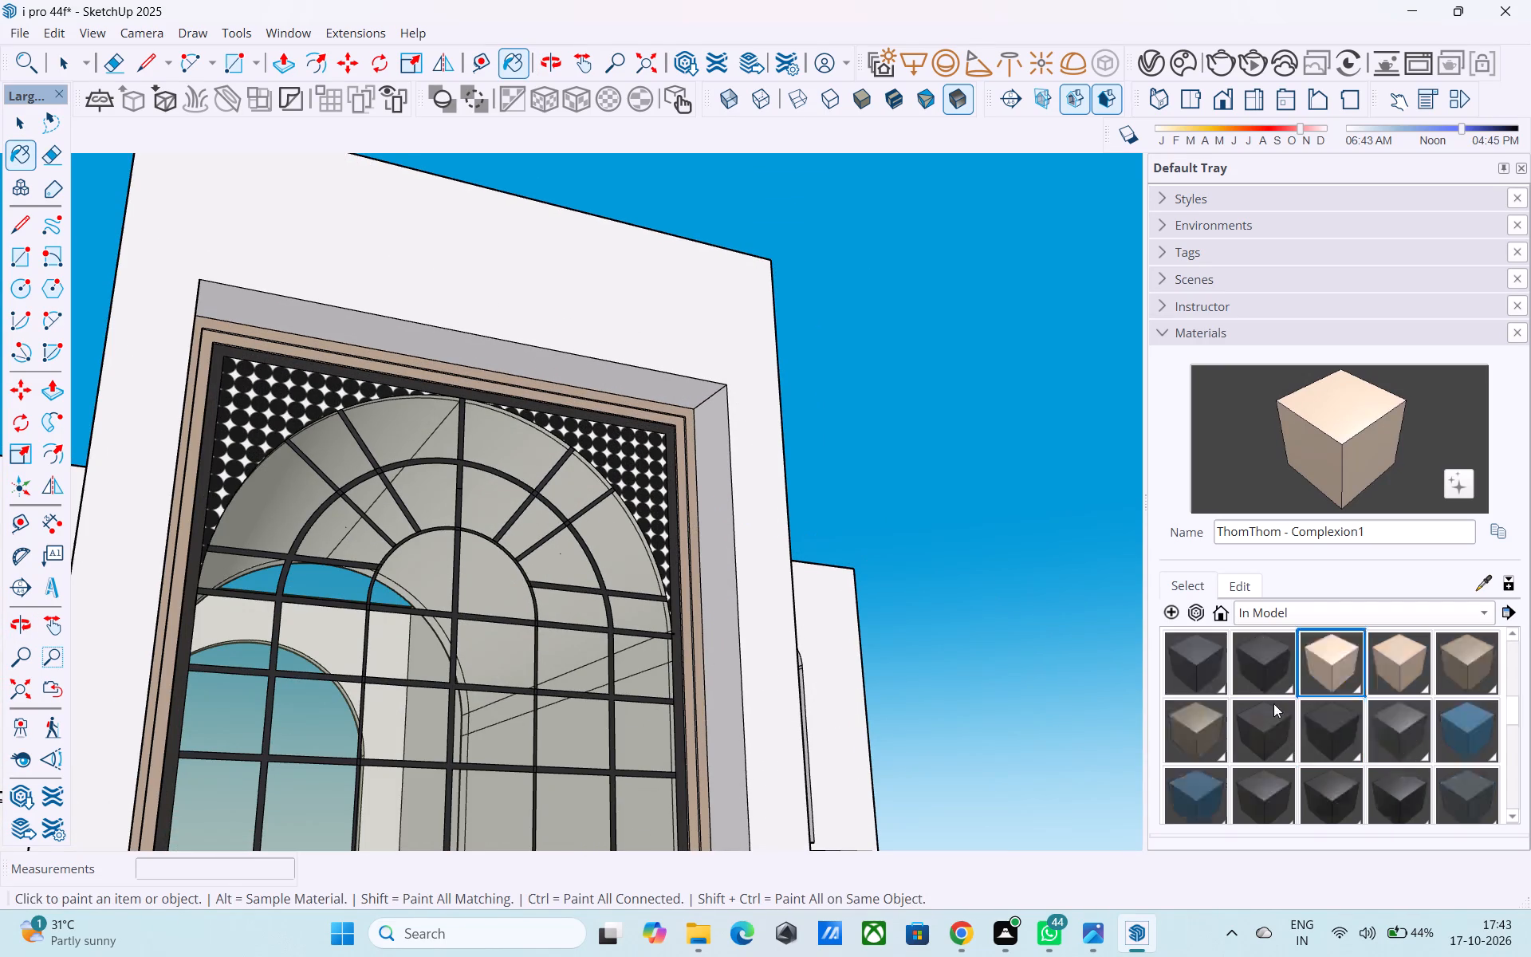
scroll(1273, 703, down, 3)
scroll(1286, 710, up, 5)
click(1261, 616)
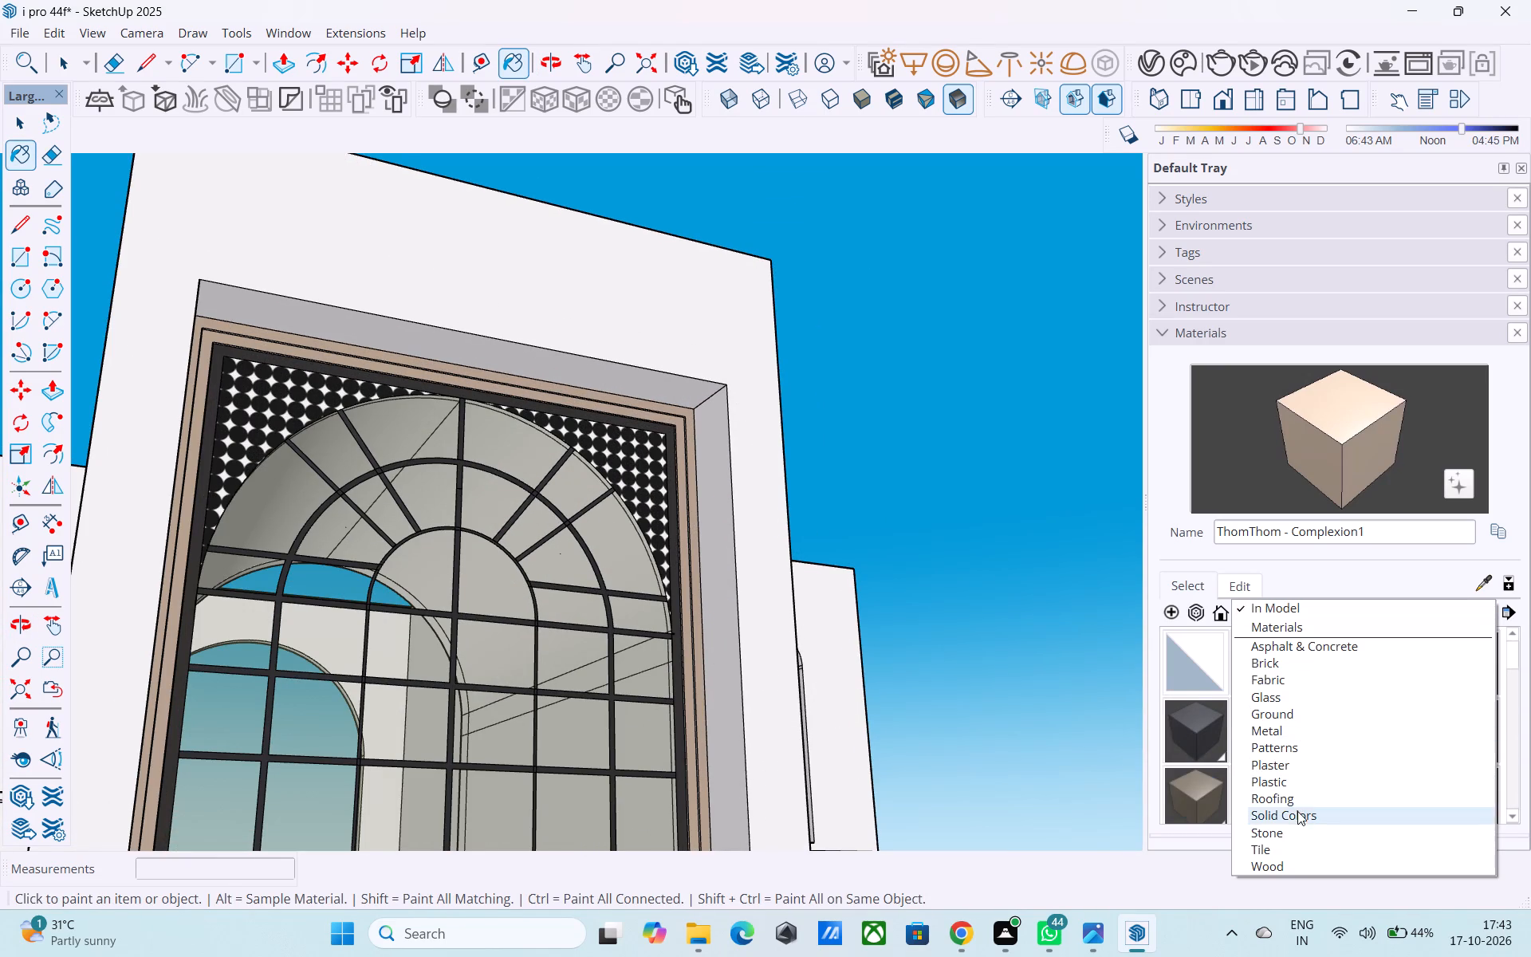
click(1297, 811)
scroll(1352, 773, down, 7)
scroll(1352, 773, up, 1)
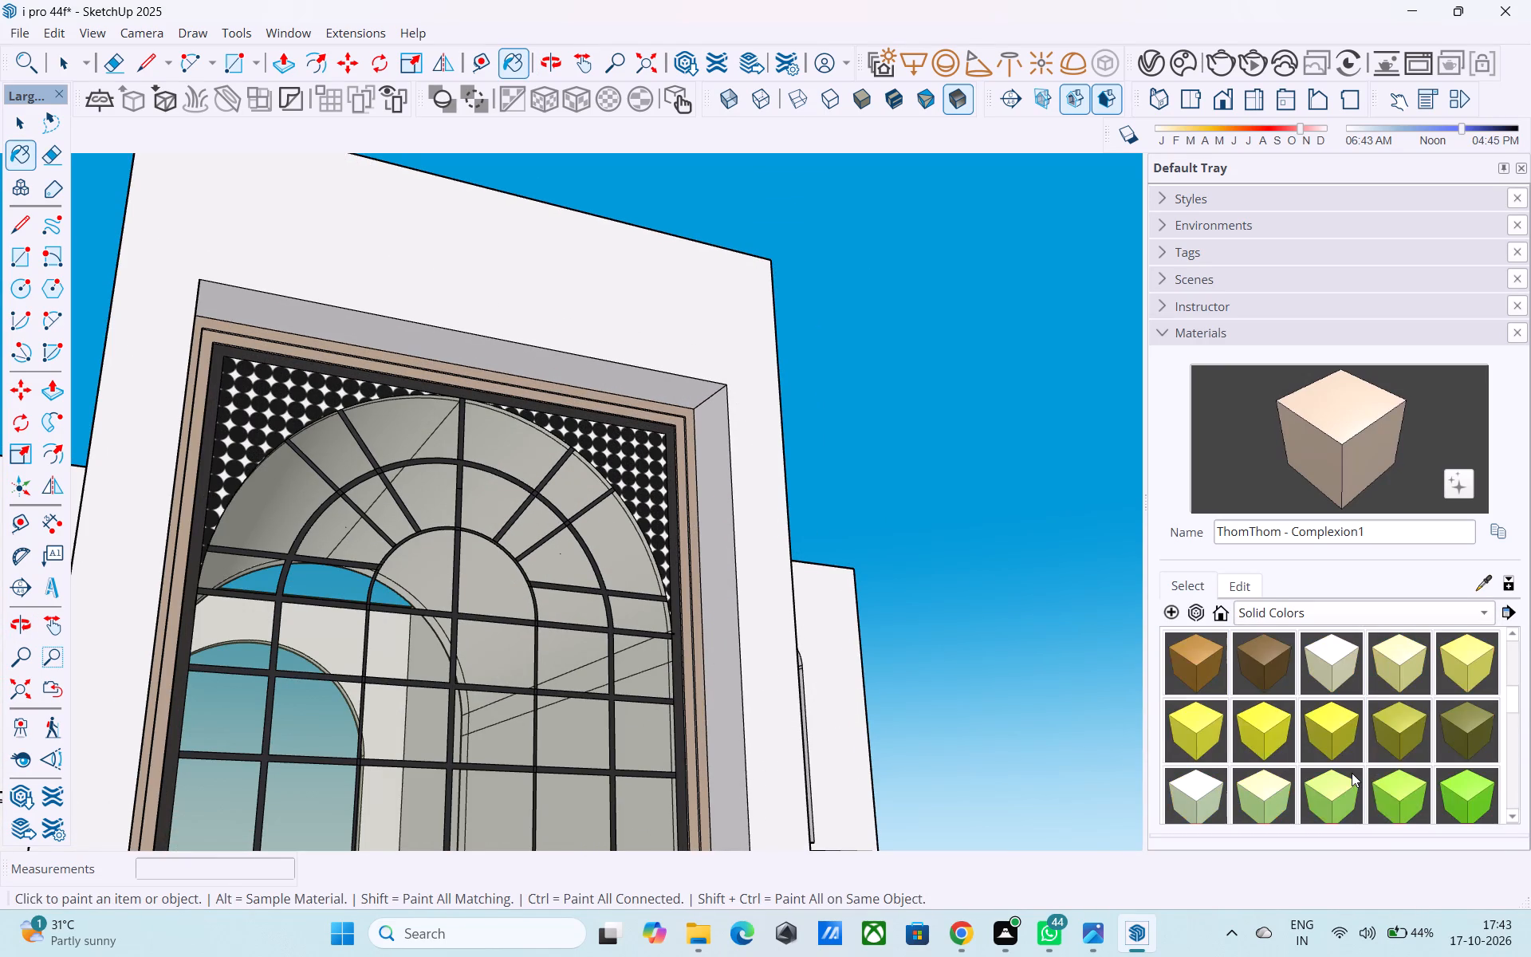
scroll(1348, 774, up, 2)
click(1476, 735)
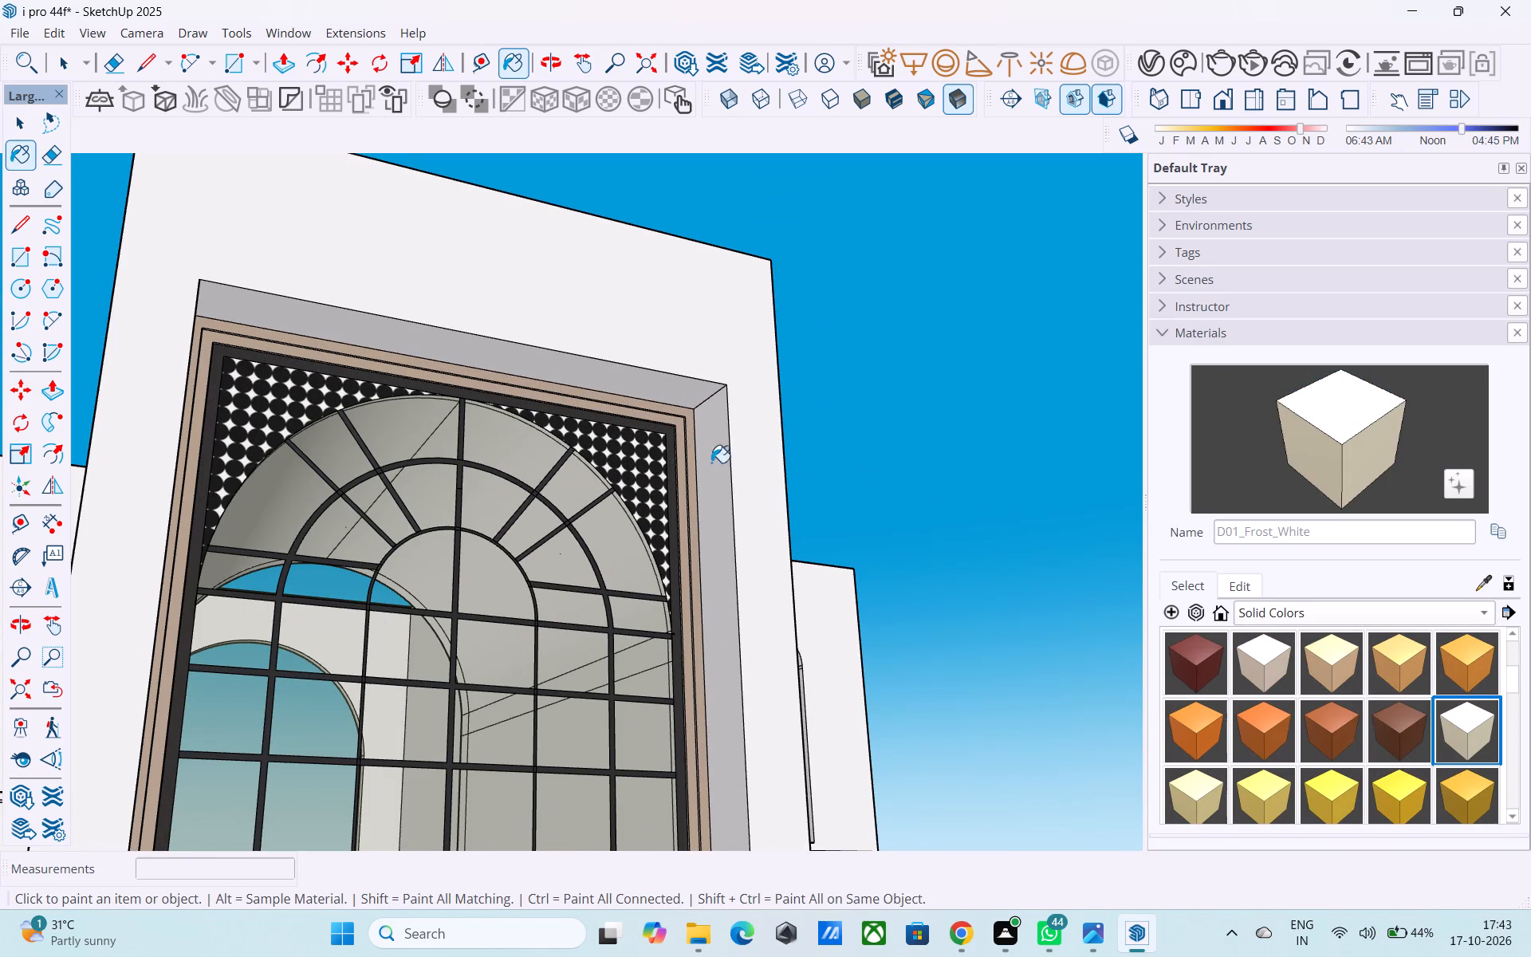
scroll(667, 459, up, 7)
click(690, 421)
click(708, 404)
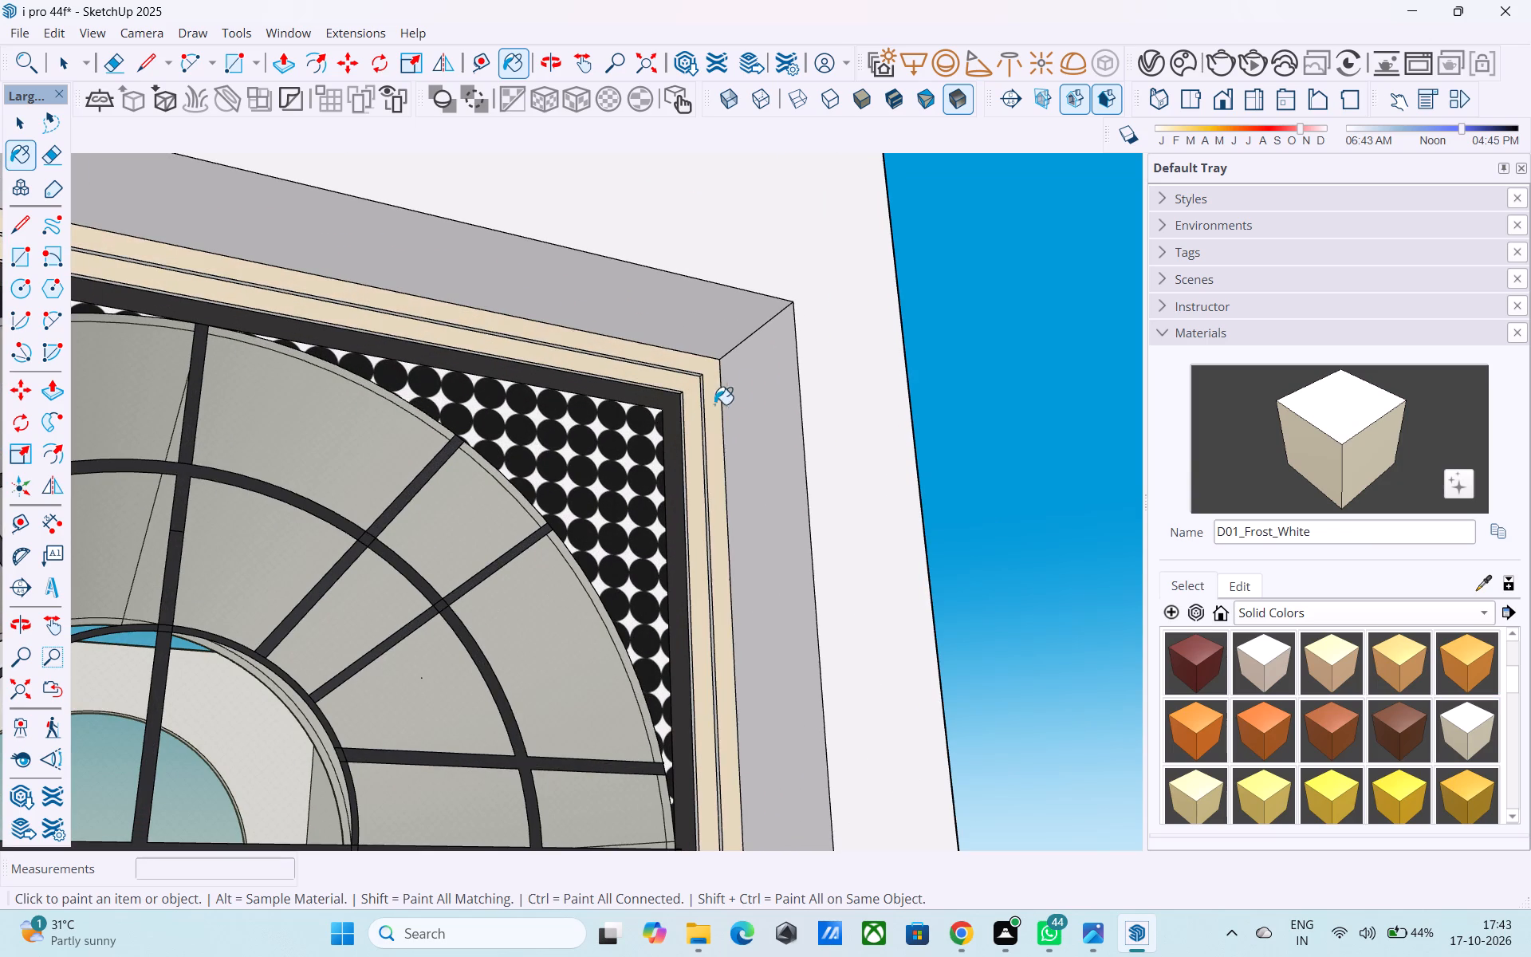
Paint the entrance recess's soffit and the upper faces of its two side reveals with D01_Frost_White.
click(749, 394)
scroll(749, 396, down, 6)
click(734, 358)
middle_drag(755, 431, 385, 458)
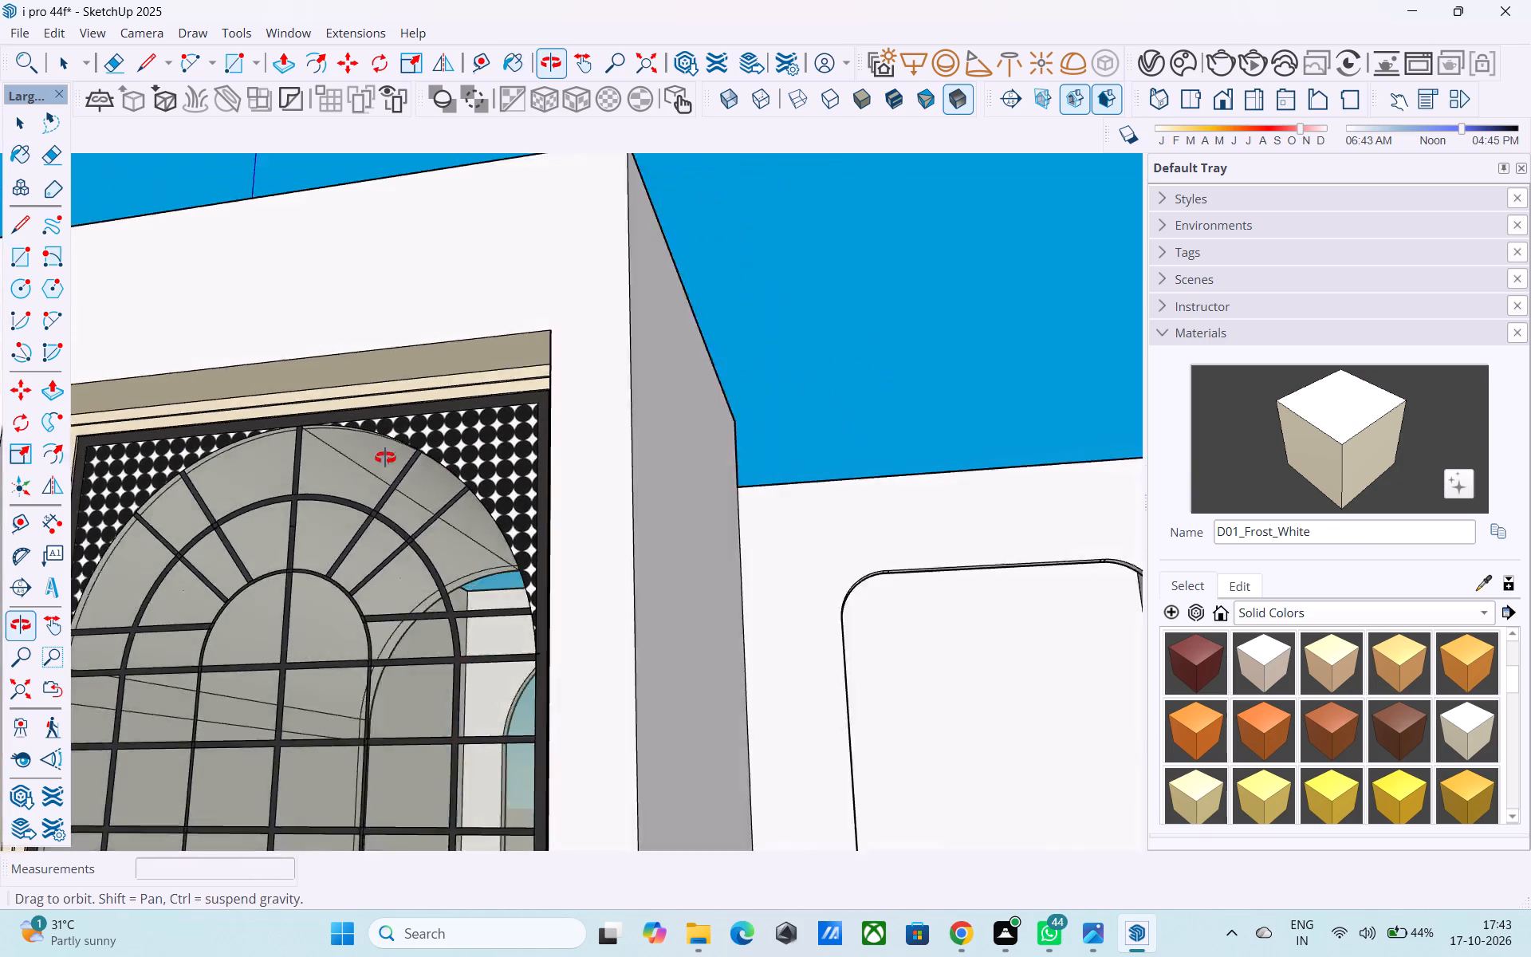
middle_drag(385, 458, 381, 459)
scroll(378, 460, down, 7)
scroll(703, 462, up, 16)
click(597, 449)
Paint the remaining lower segments of the entrance recess's right and left side reveals with D01_Frost_White.
scroll(596, 445, down, 17)
middle_drag(613, 548, 962, 844)
scroll(811, 725, up, 2)
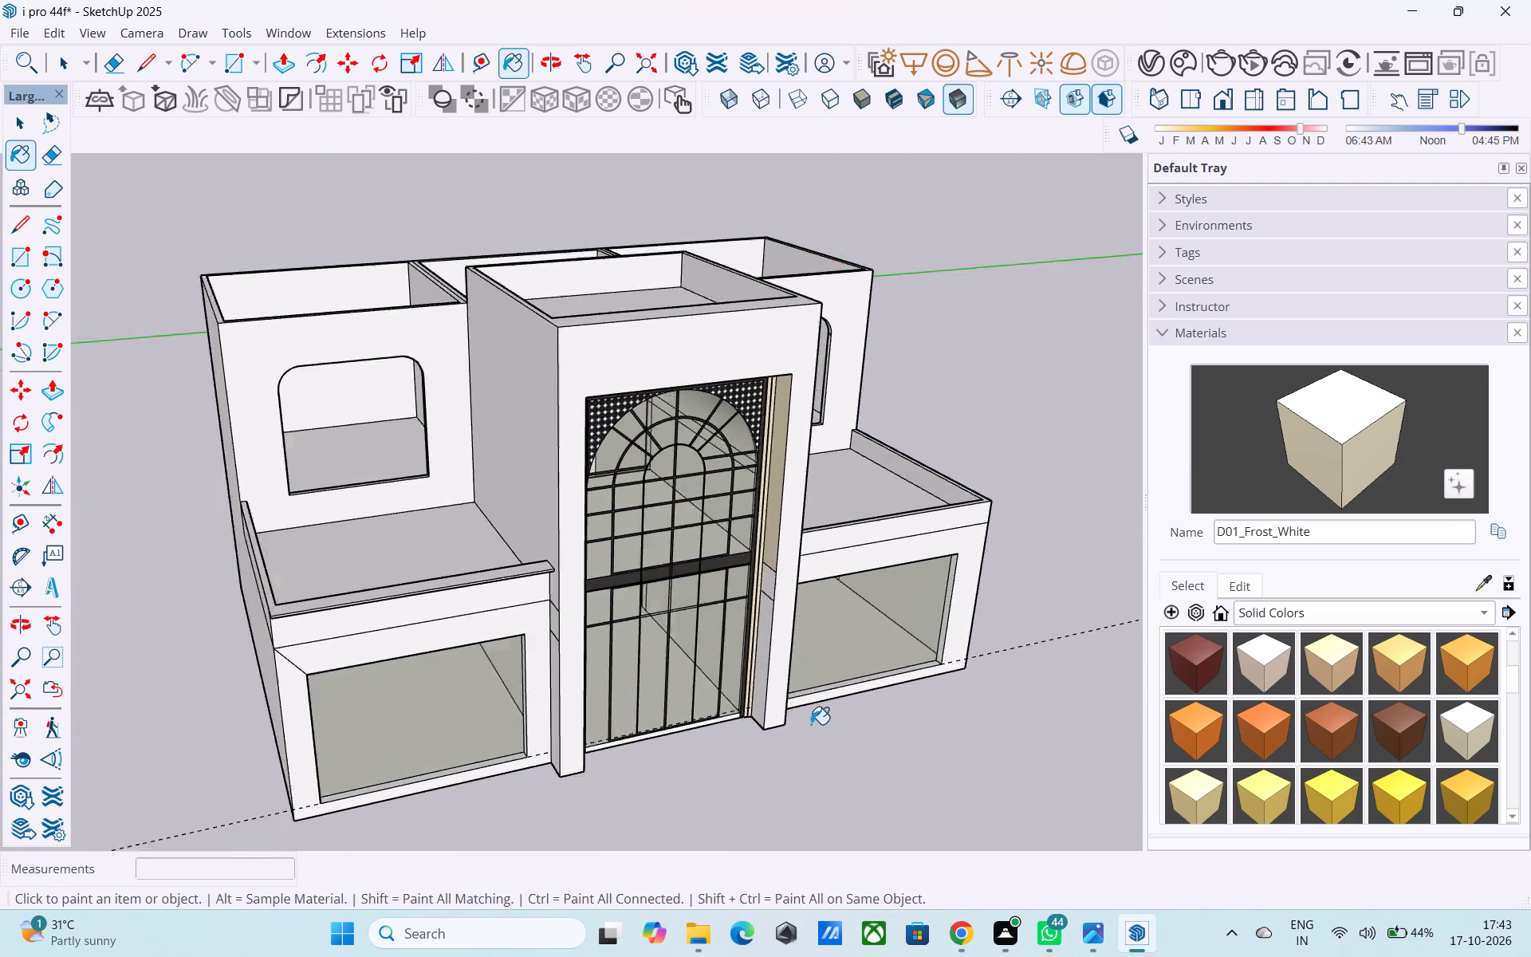
scroll(811, 724, up, 11)
click(743, 491)
click(726, 549)
scroll(845, 566, down, 6)
middle_drag(887, 610, 832, 610)
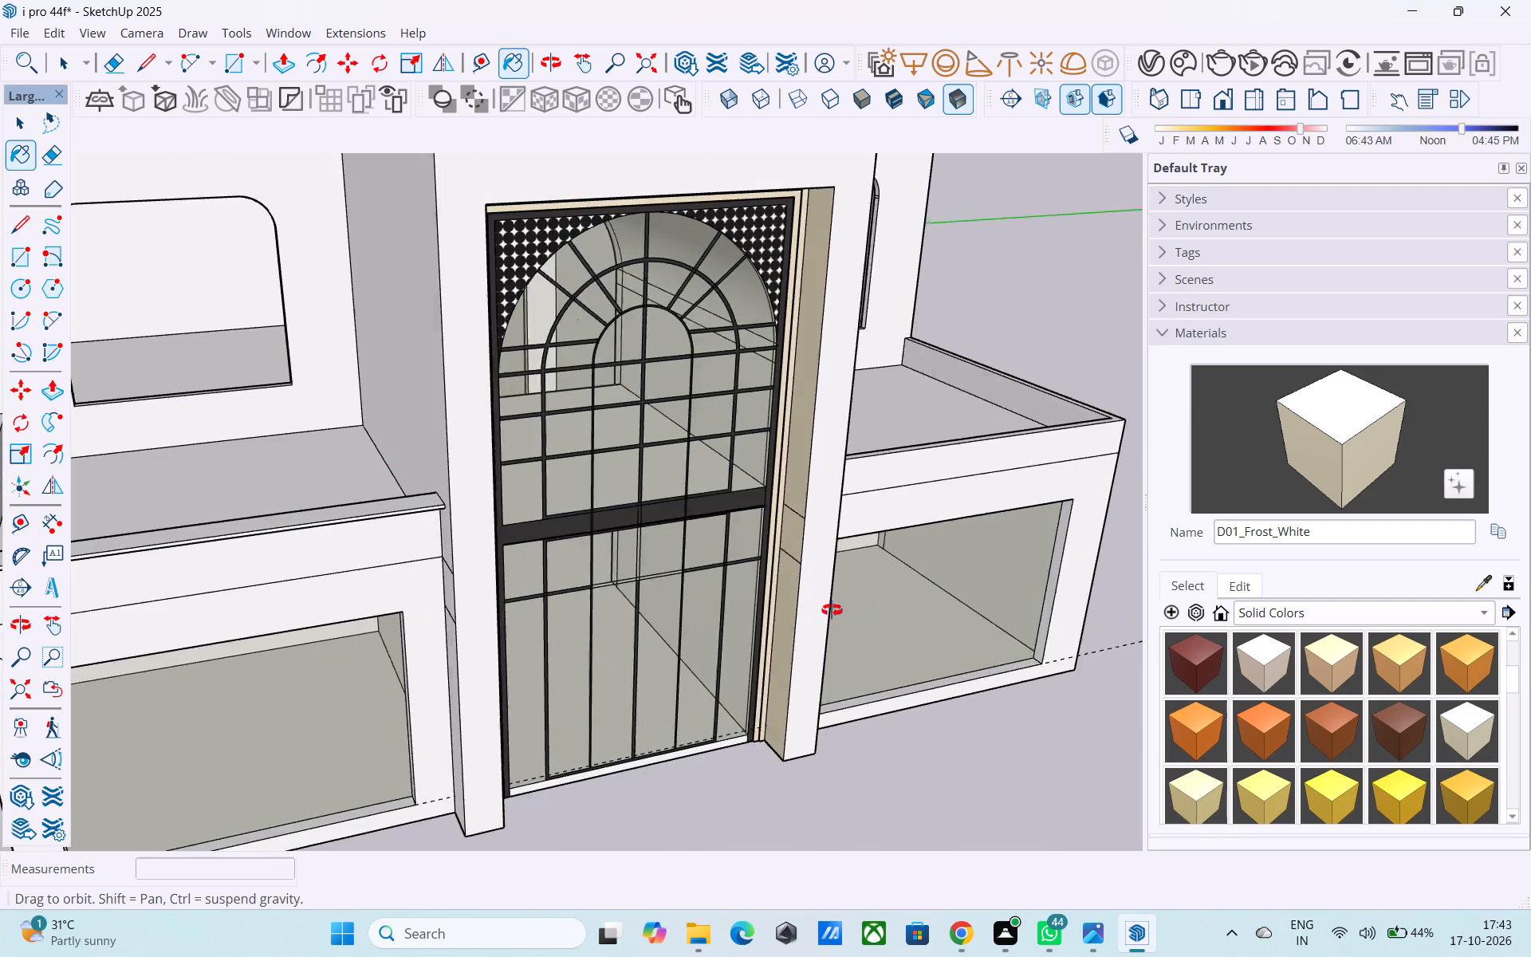
middle_drag(832, 610, 441, 558)
scroll(432, 551, up, 5)
click(309, 481)
click(305, 534)
Examine the painted entrance recess and compare the left and right lower blocks' parapets from several angles.
scroll(423, 558, down, 4)
middle_drag(420, 578, 453, 599)
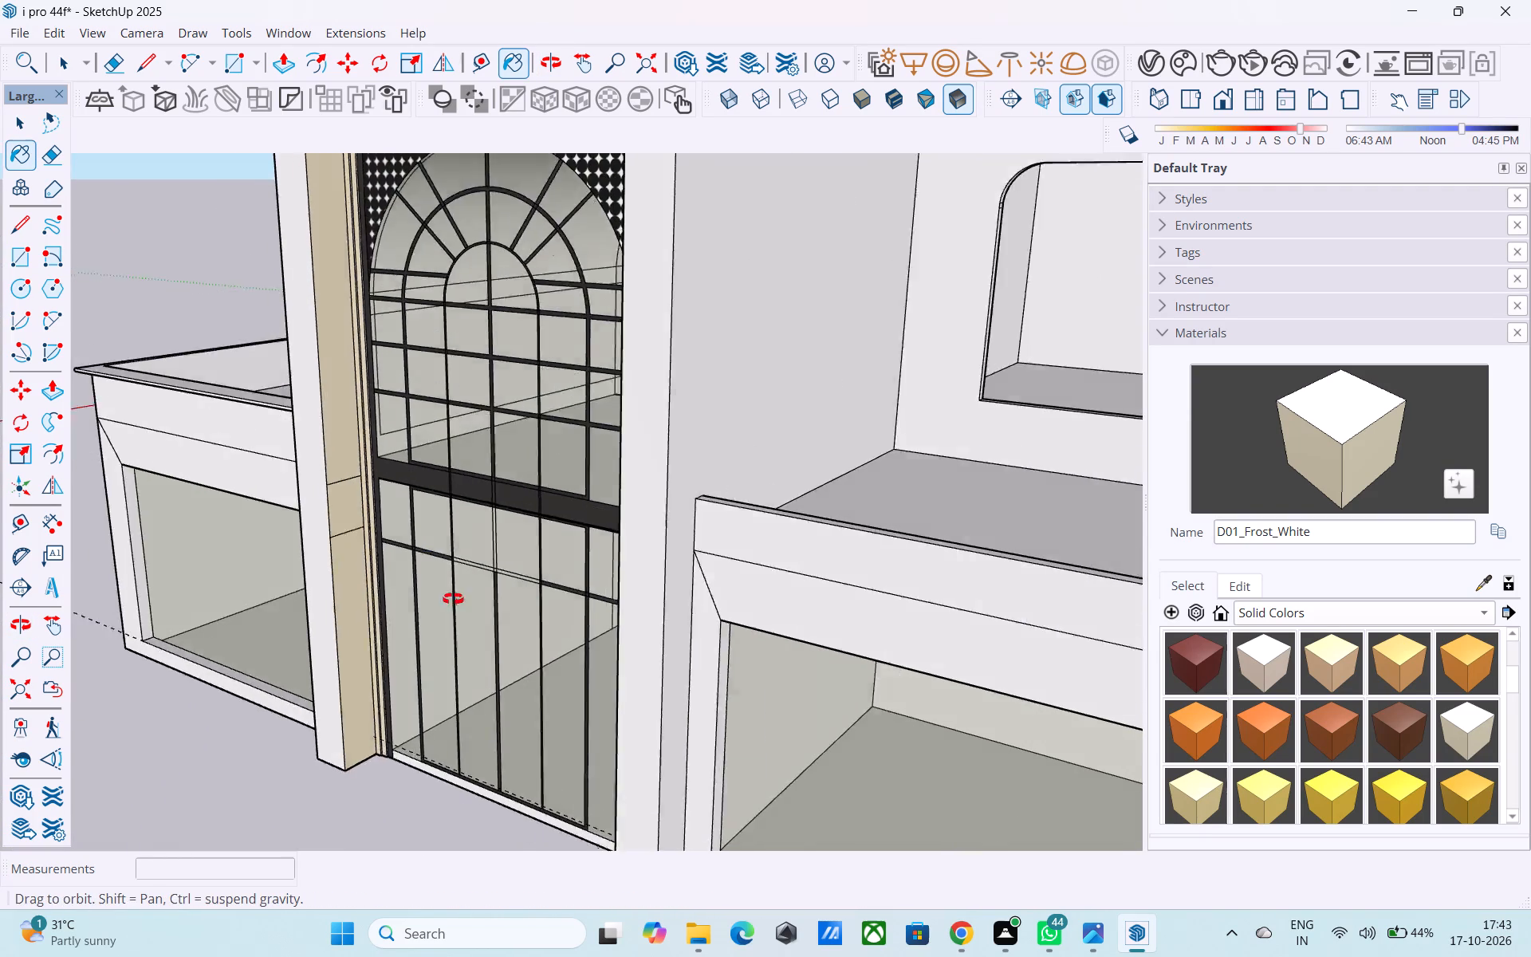
middle_drag(453, 599, 586, 622)
scroll(588, 618, down, 7)
middle_drag(592, 618, 830, 610)
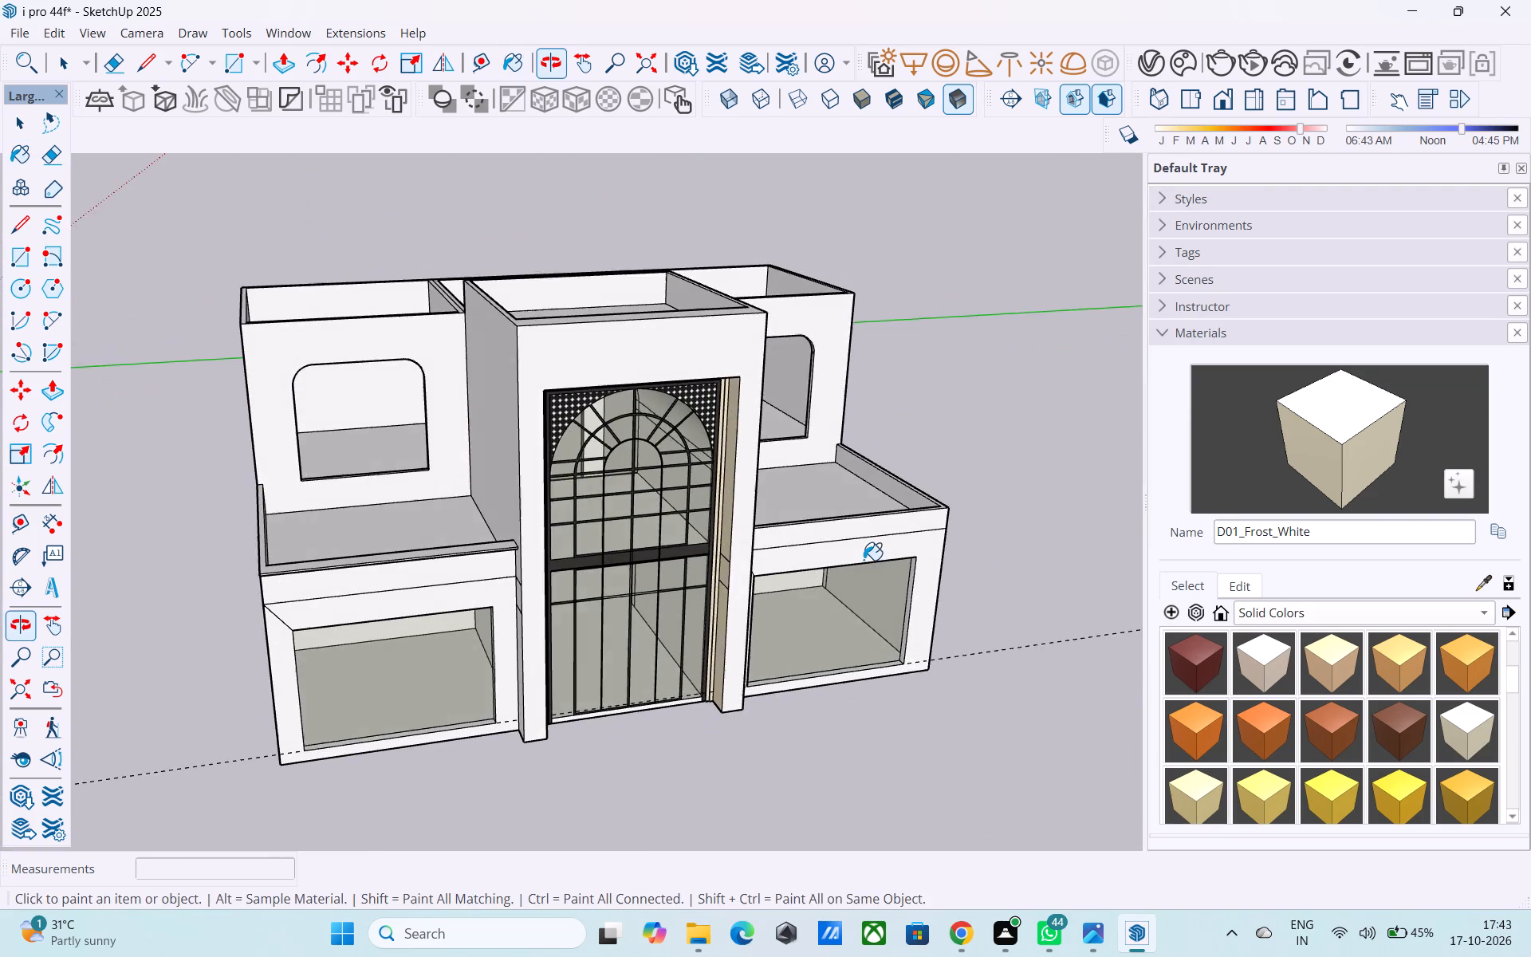
scroll(864, 560, down, 4)
middle_drag(813, 573, 1171, 561)
middle_drag(711, 584, 513, 616)
scroll(478, 621, up, 3)
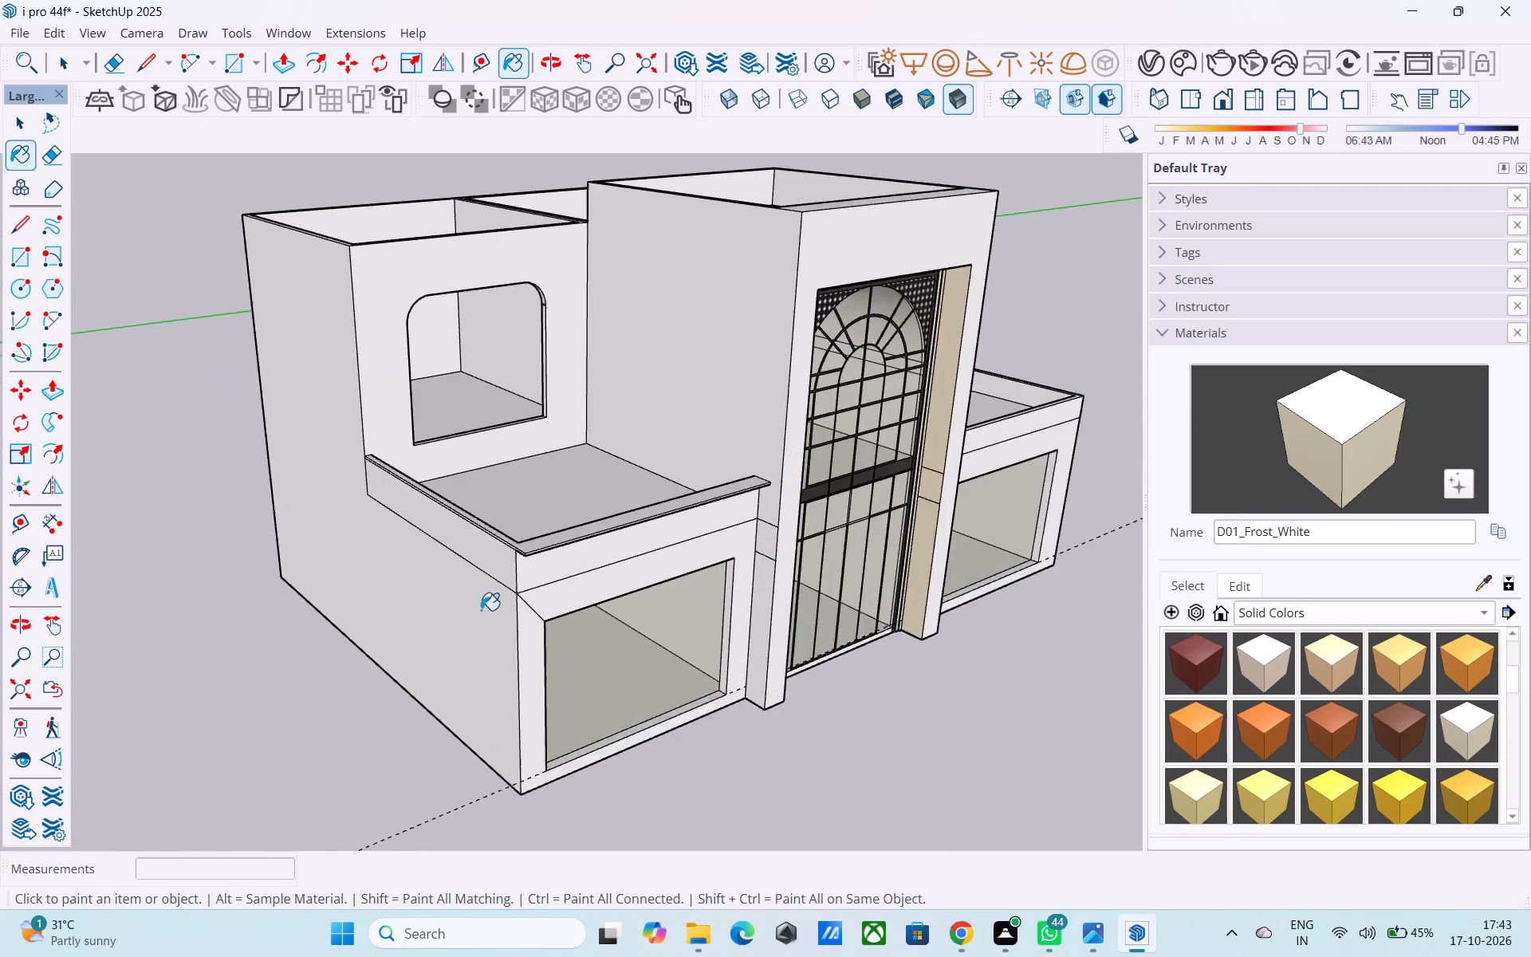
scroll(481, 610, up, 12)
middle_drag(509, 558, 369, 660)
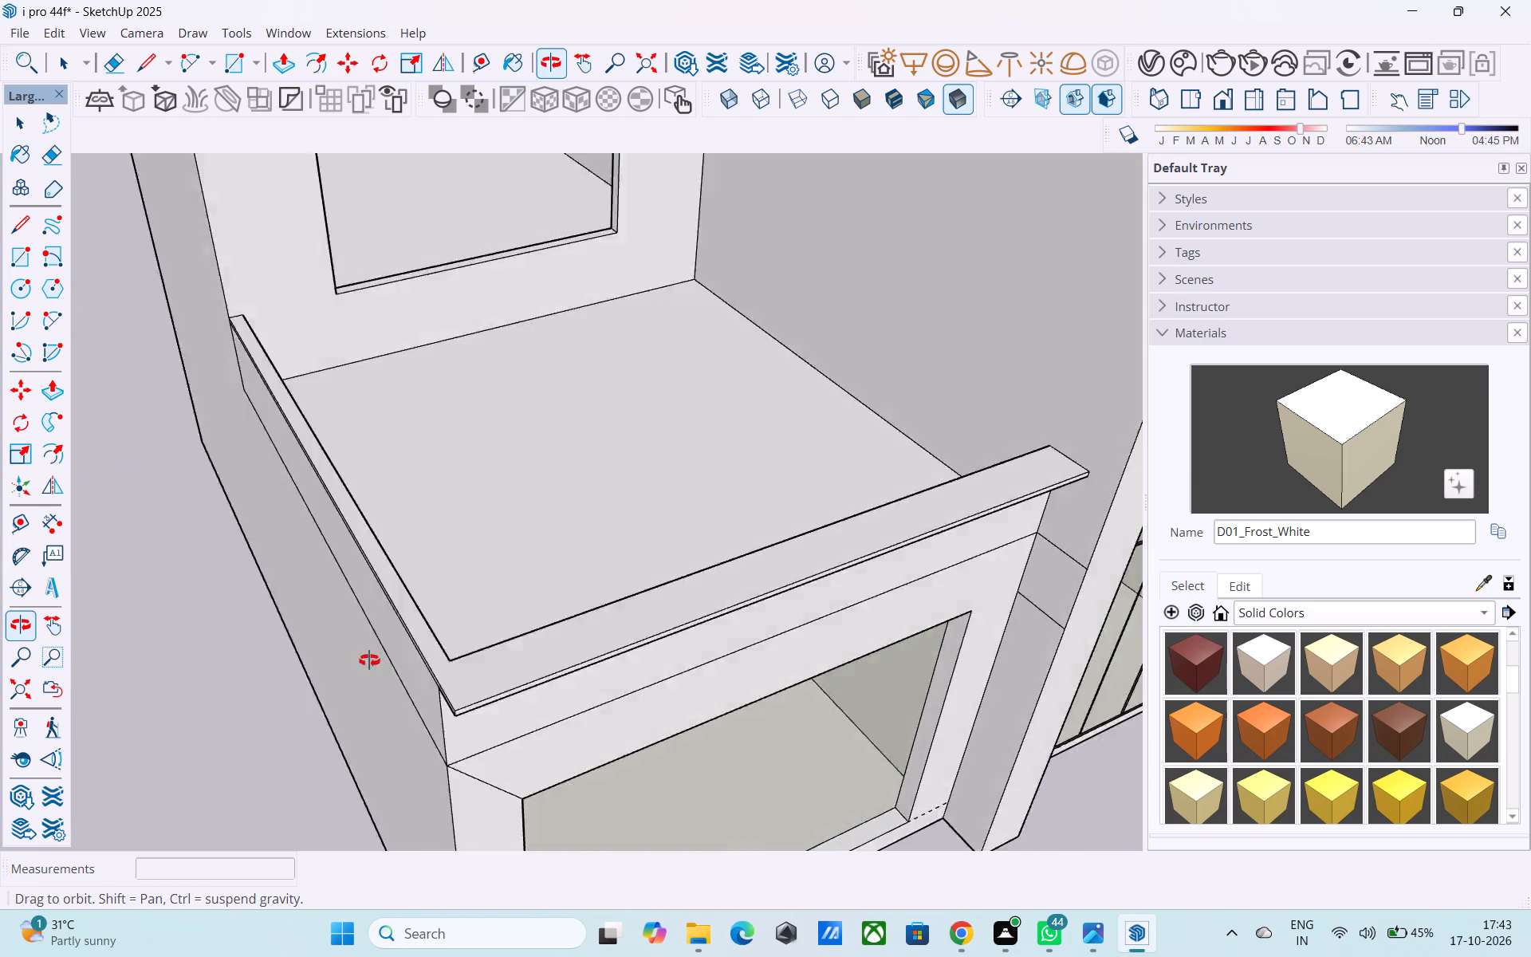
middle_drag(369, 660, 325, 636)
scroll(301, 618, down, 5)
middle_drag(425, 615, 427, 439)
scroll(439, 463, down, 3)
middle_drag(978, 512, 883, 511)
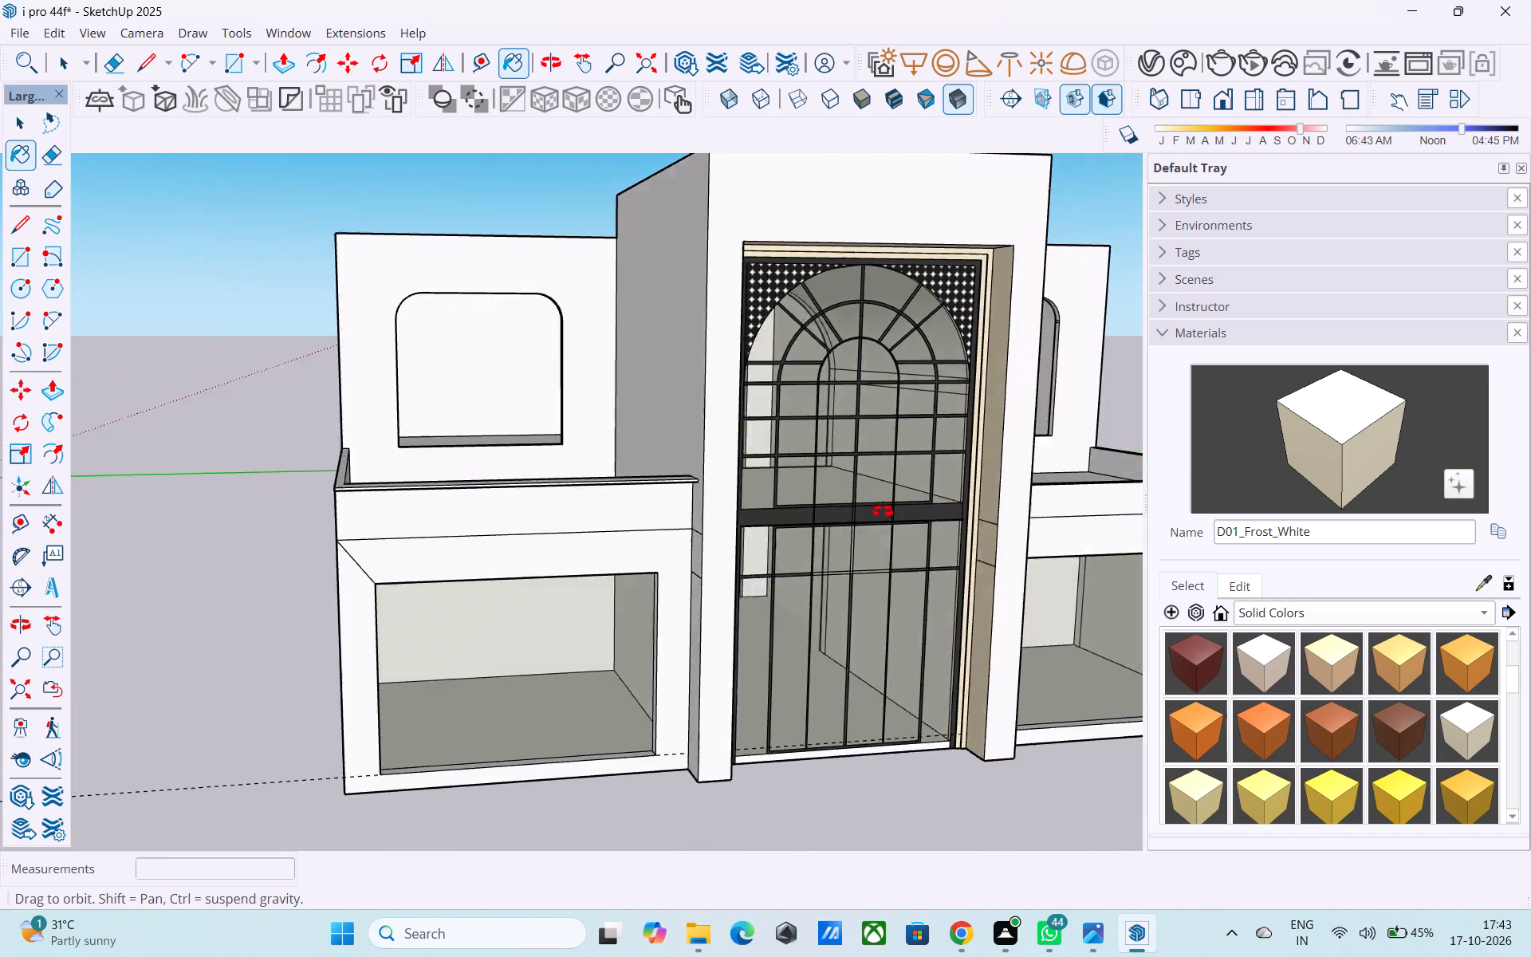
middle_drag(883, 511, 346, 490)
scroll(388, 532, down, 1)
middle_drag(437, 565, 852, 573)
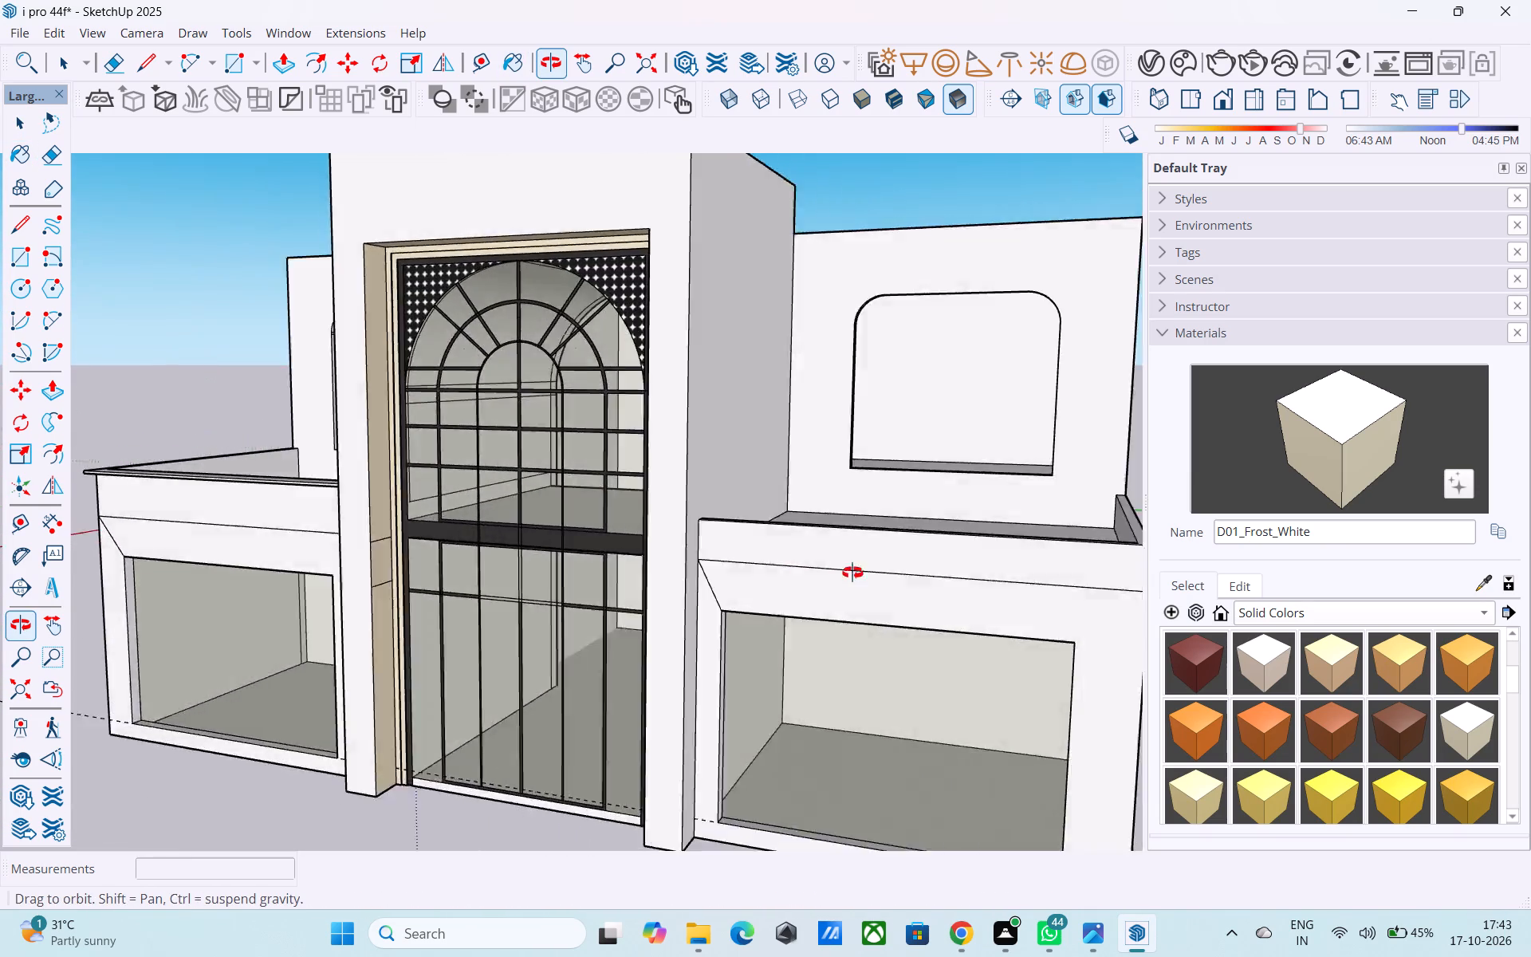
middle_drag(852, 573, 977, 573)
scroll(993, 552, down, 2)
middle_drag(437, 568, 858, 356)
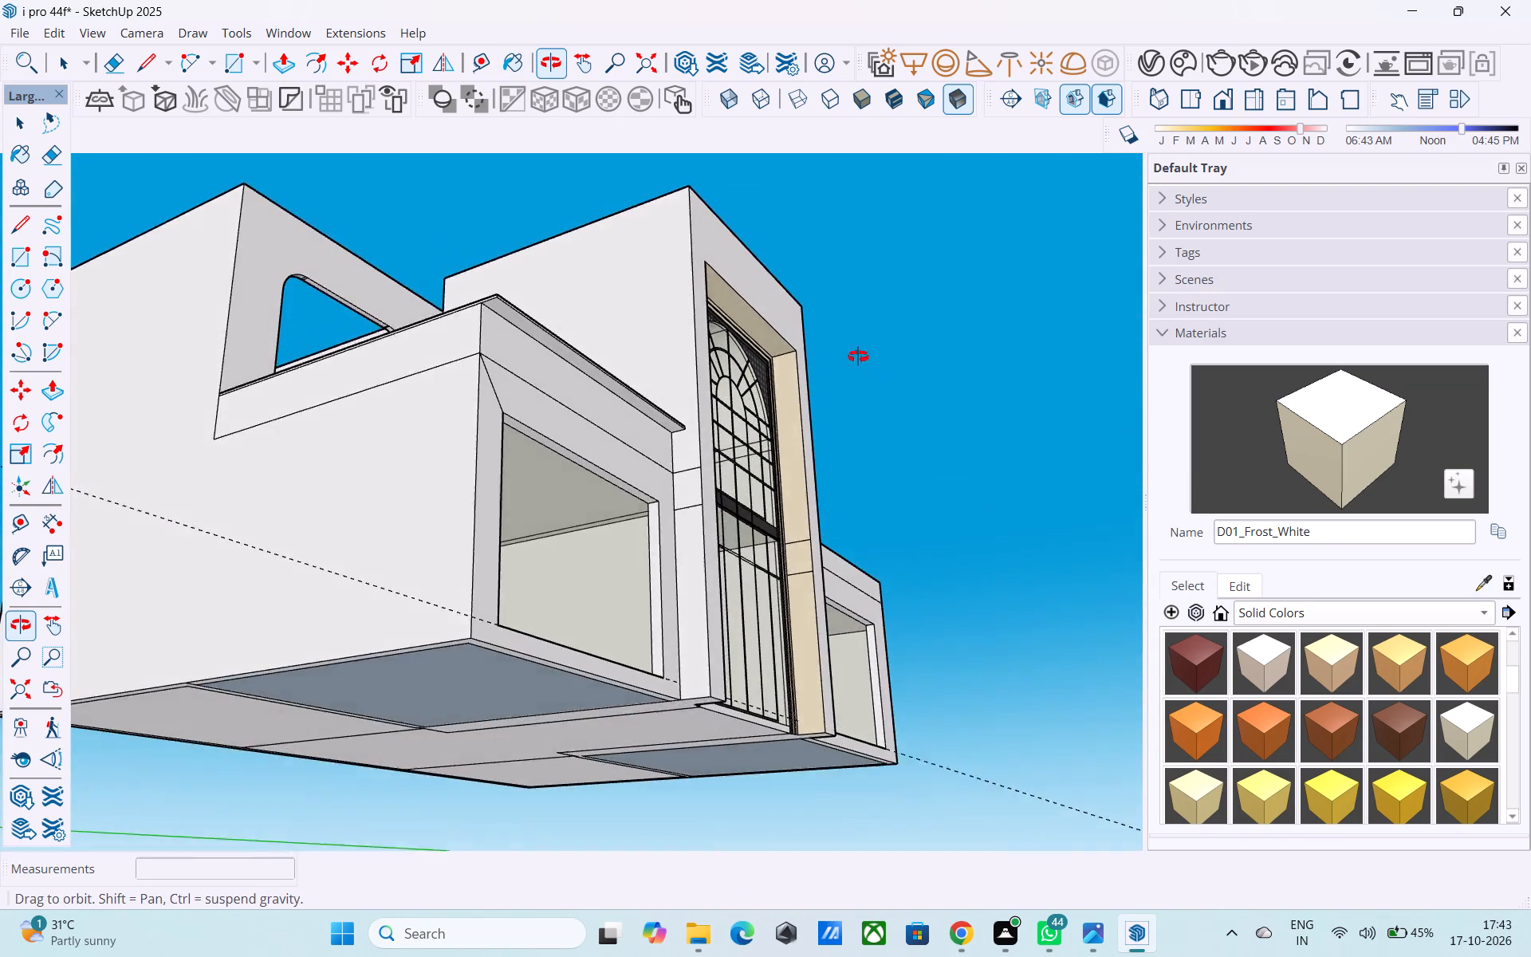
middle_drag(858, 356, 1036, 524)
scroll(604, 483, up, 4)
middle_drag(618, 506, 604, 631)
scroll(652, 533, down, 6)
middle_drag(385, 664, 337, 683)
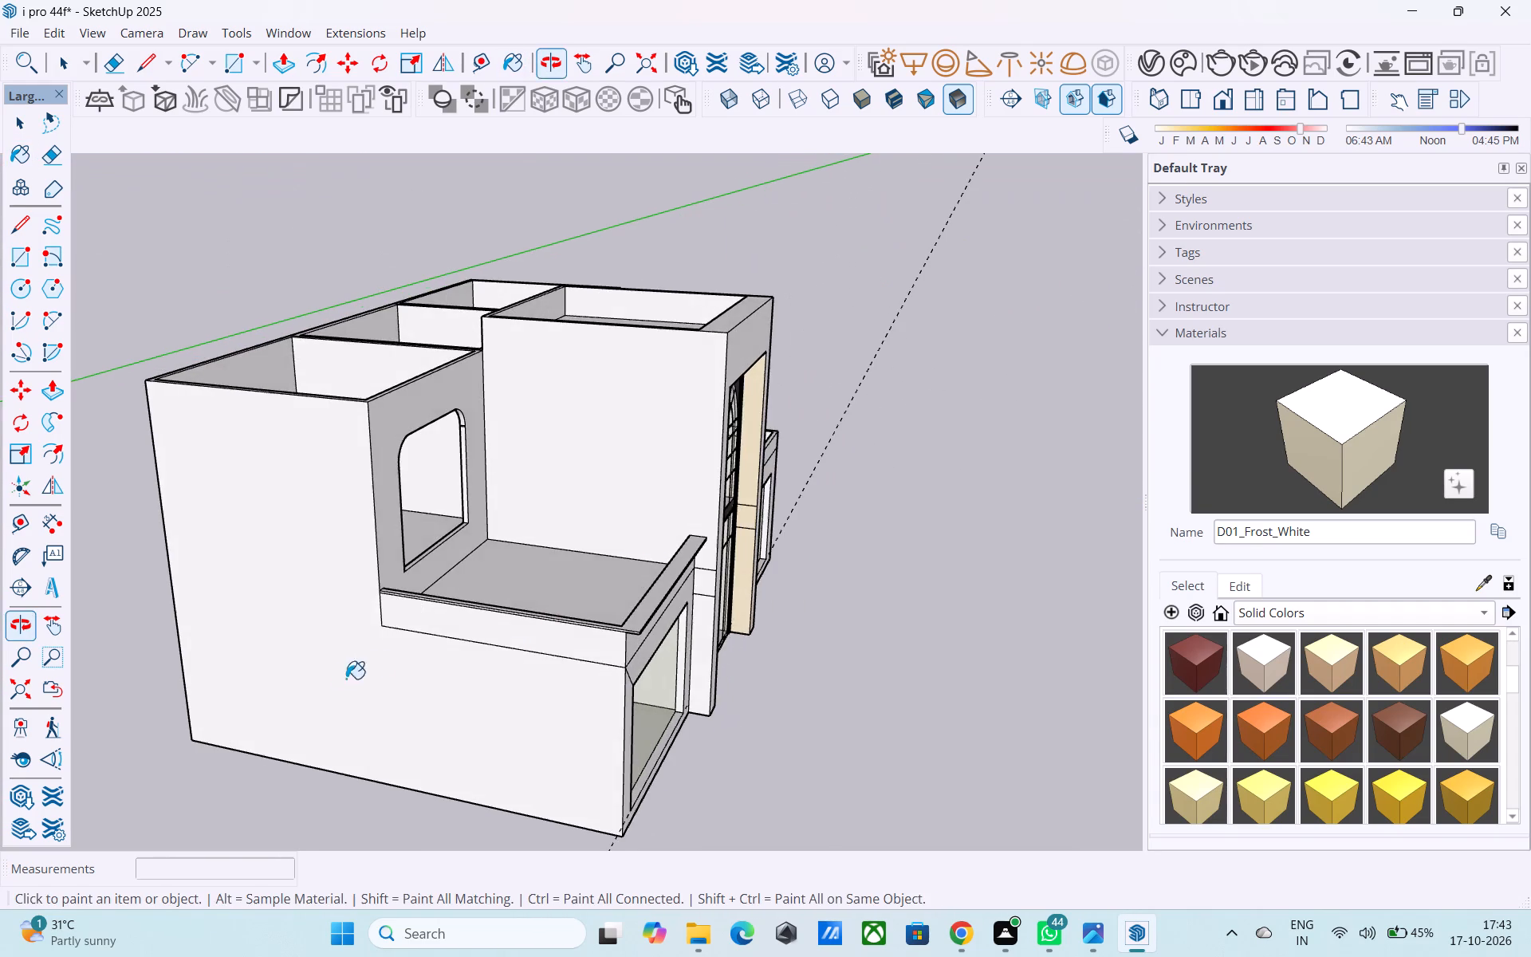
scroll(734, 651, down, 3)
middle_drag(772, 671, 189, 760)
middle_drag(755, 632, 587, 567)
scroll(798, 666, up, 3)
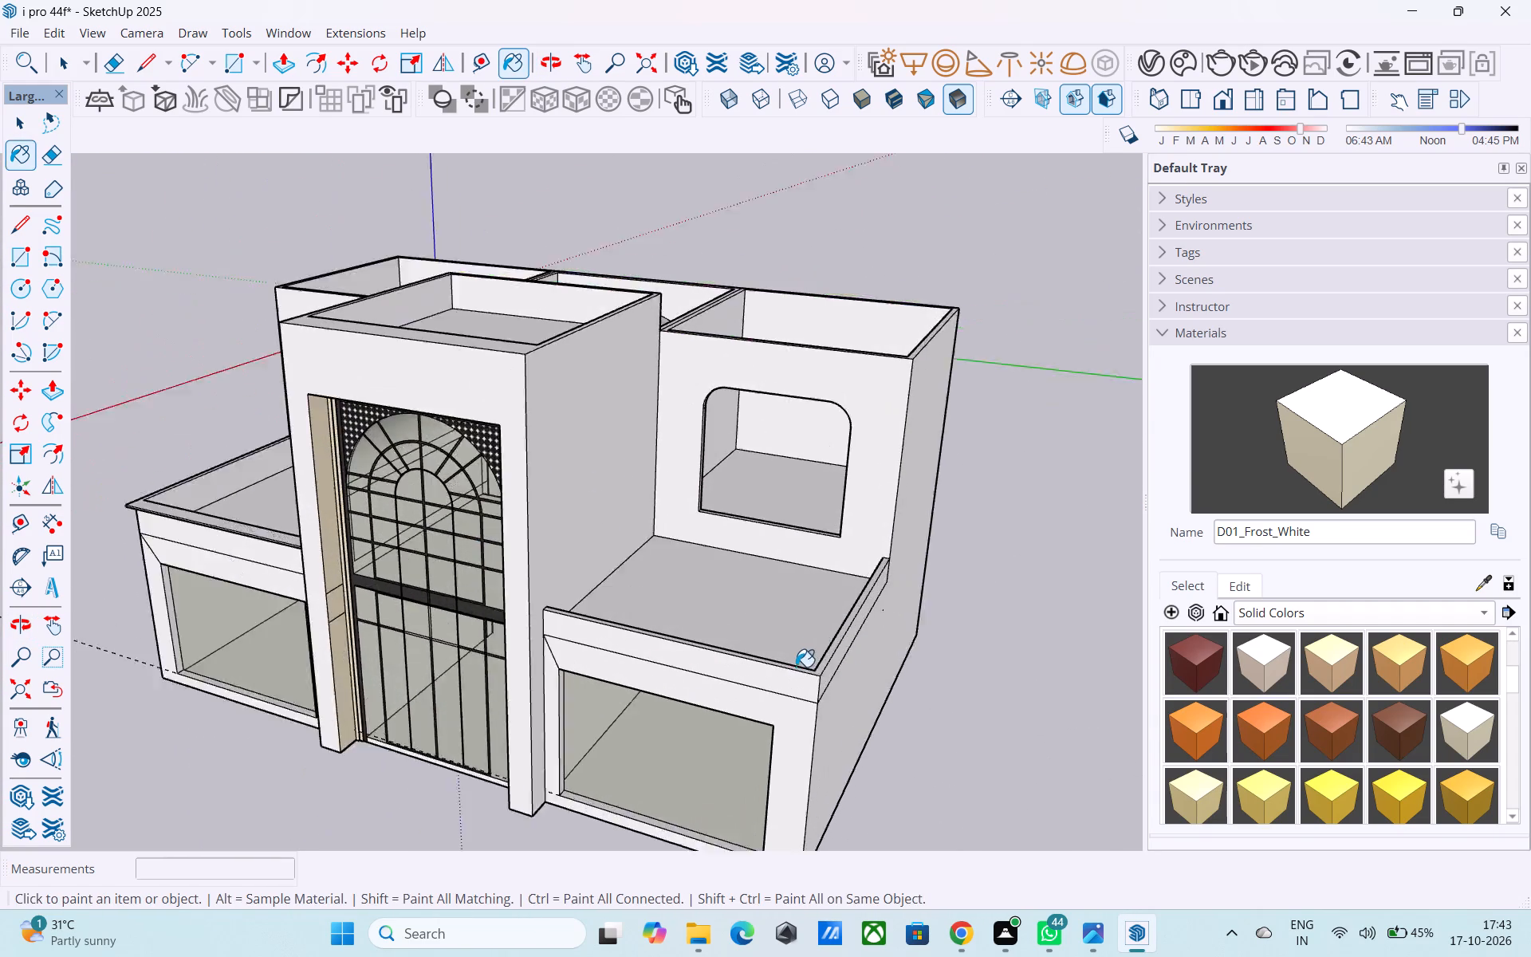
scroll(796, 667, up, 16)
middle_drag(802, 682, 788, 629)
scroll(791, 624, down, 5)
middle_drag(805, 629, 776, 624)
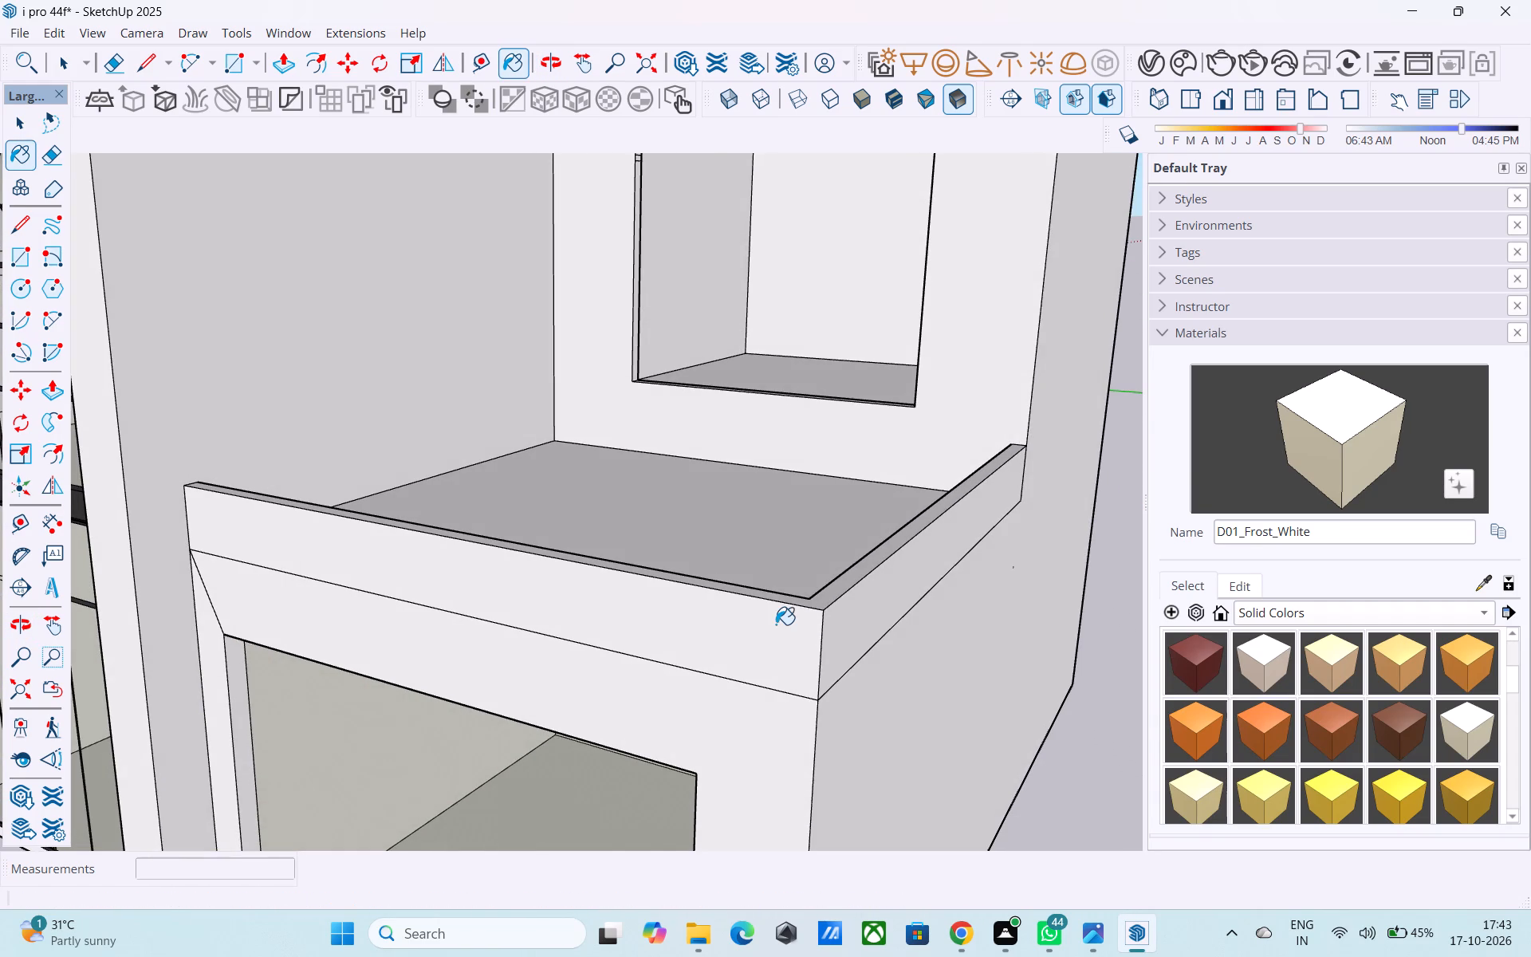
Copy the top front edge of the right lower block's parapet 2" down its face.
key(space)
scroll(817, 626, down, 4)
middle_drag(817, 626, 880, 633)
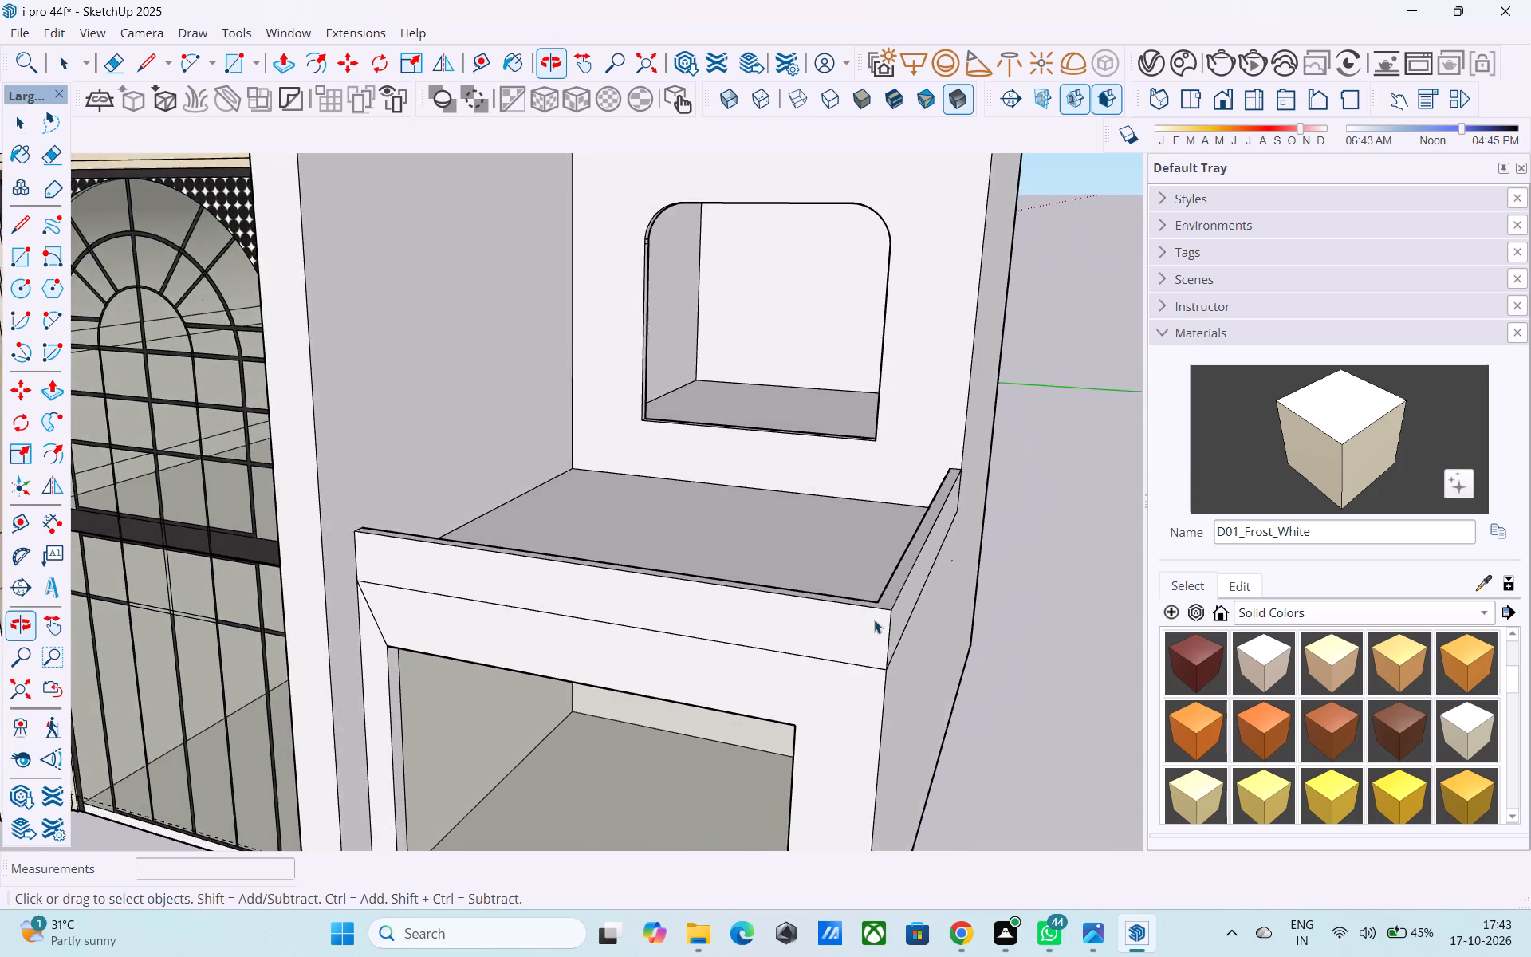
scroll(872, 612, up, 4)
click(868, 604)
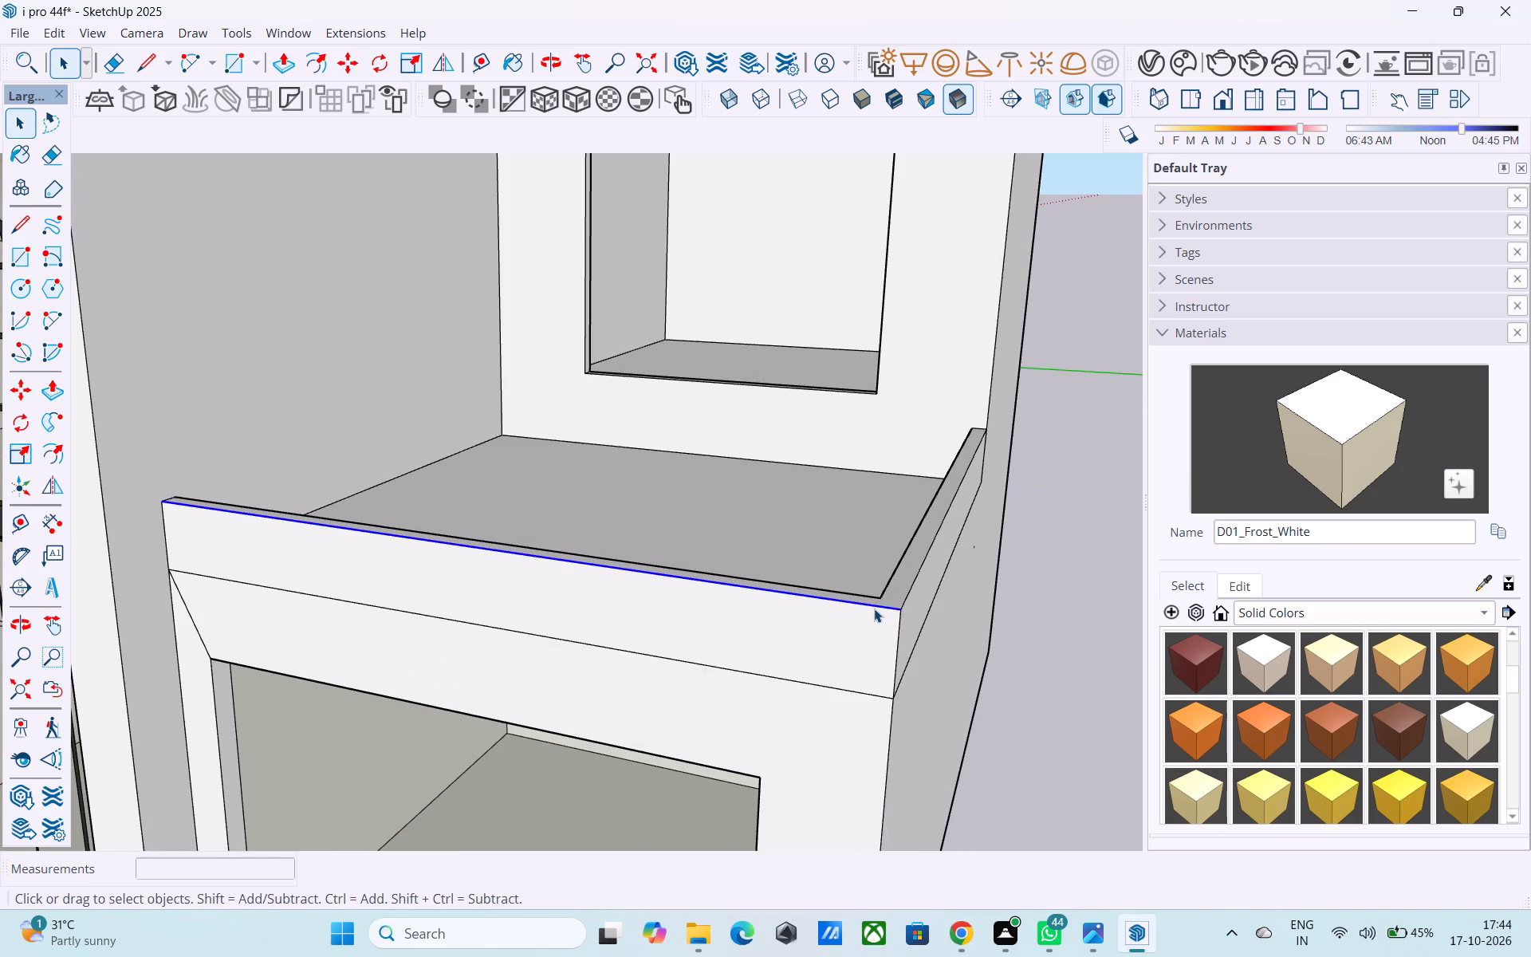
key(m)
scroll(881, 608, up, 5)
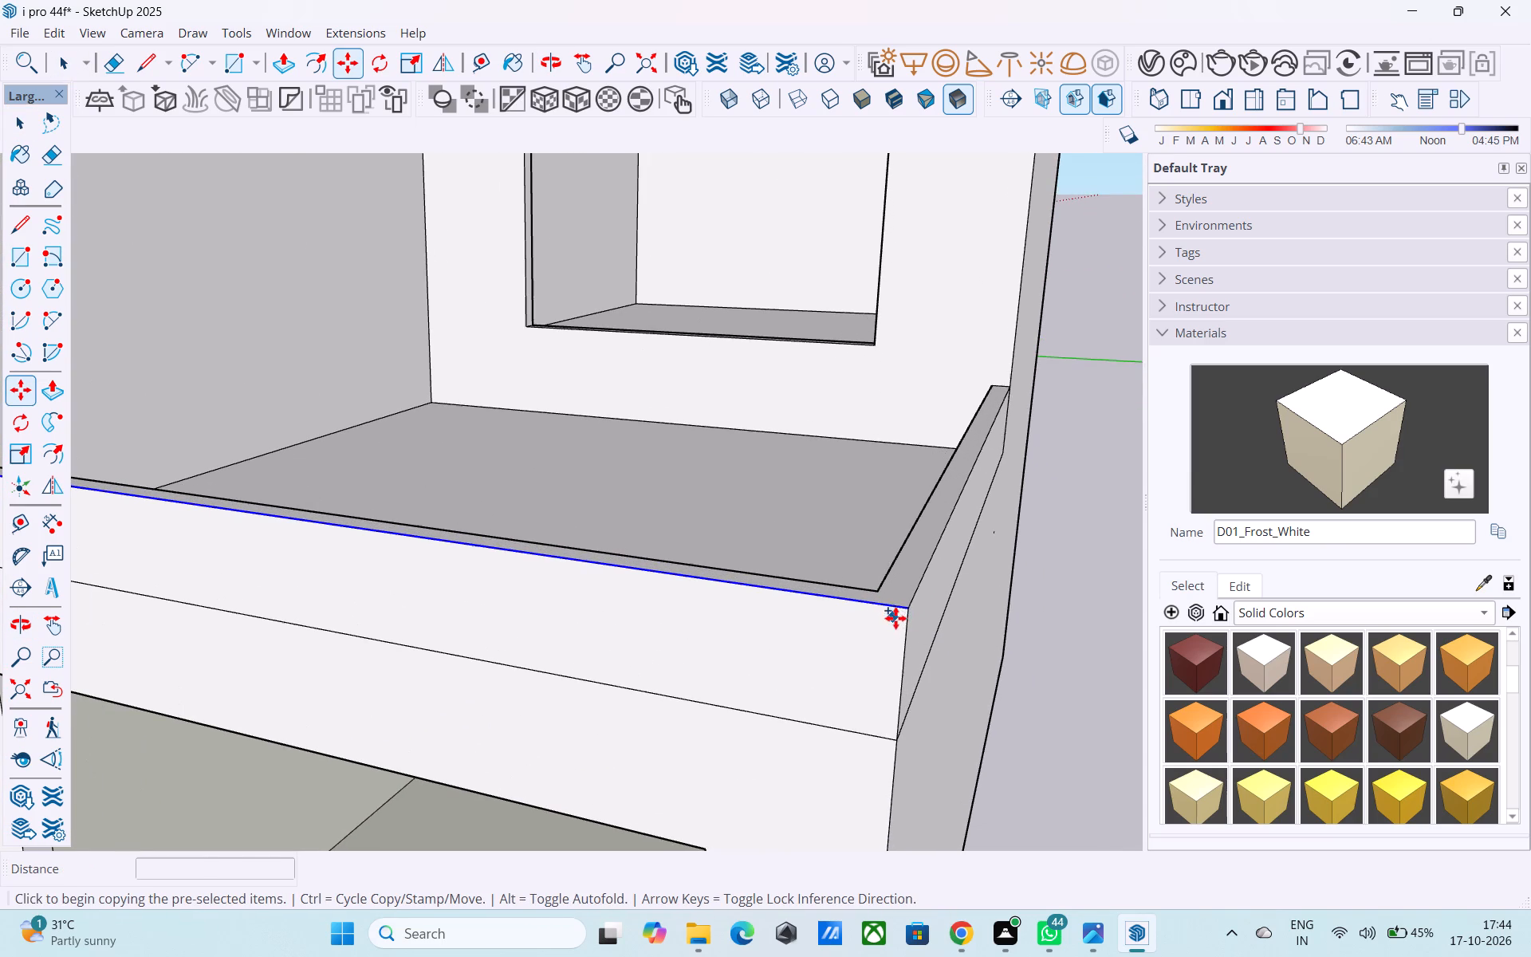
click(907, 612)
click(907, 622)
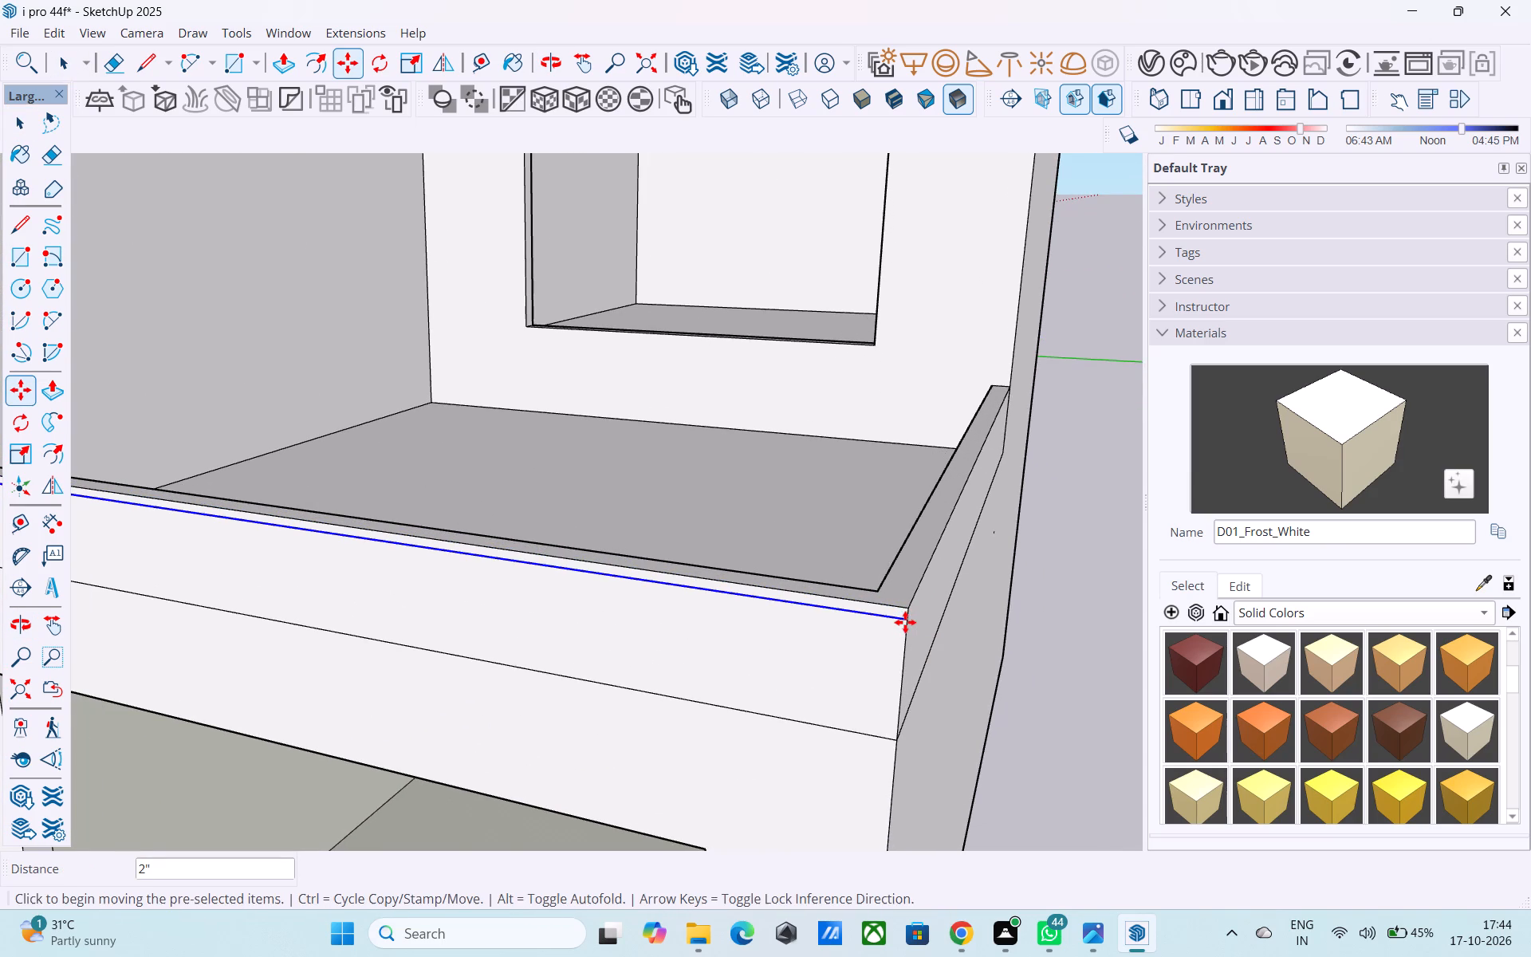
Draw a 20' line along the right parapet's outer side face, from the copied edge's corner back to the upper block wall.
key(l)
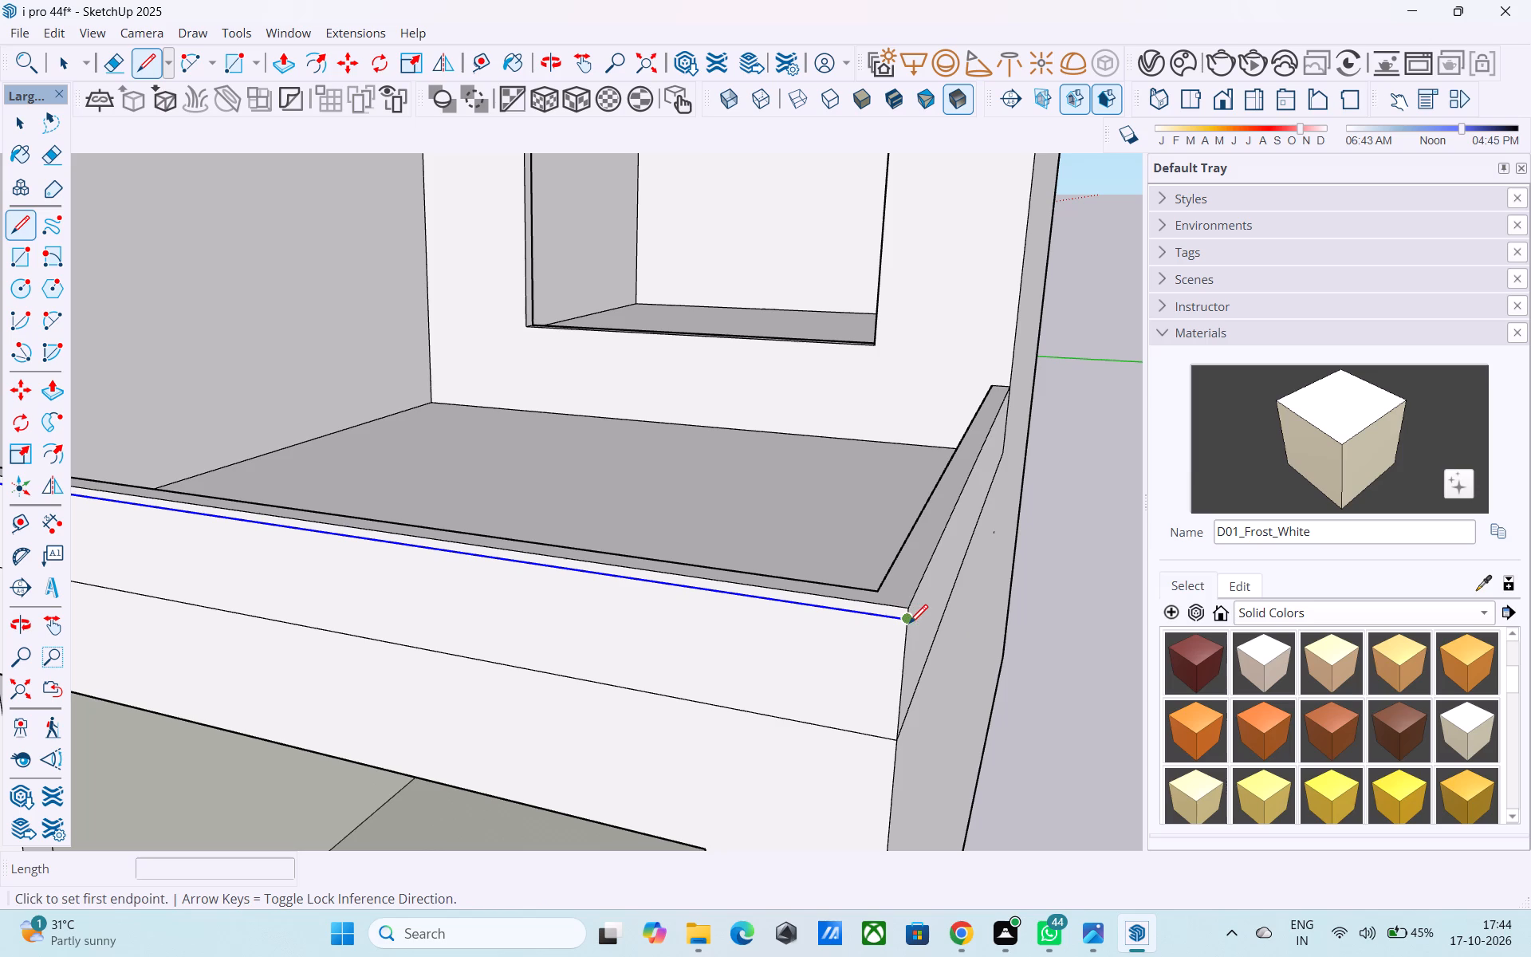
click(914, 620)
scroll(636, 648, down, 5)
middle_drag(598, 651, 435, 628)
scroll(840, 547, up, 4)
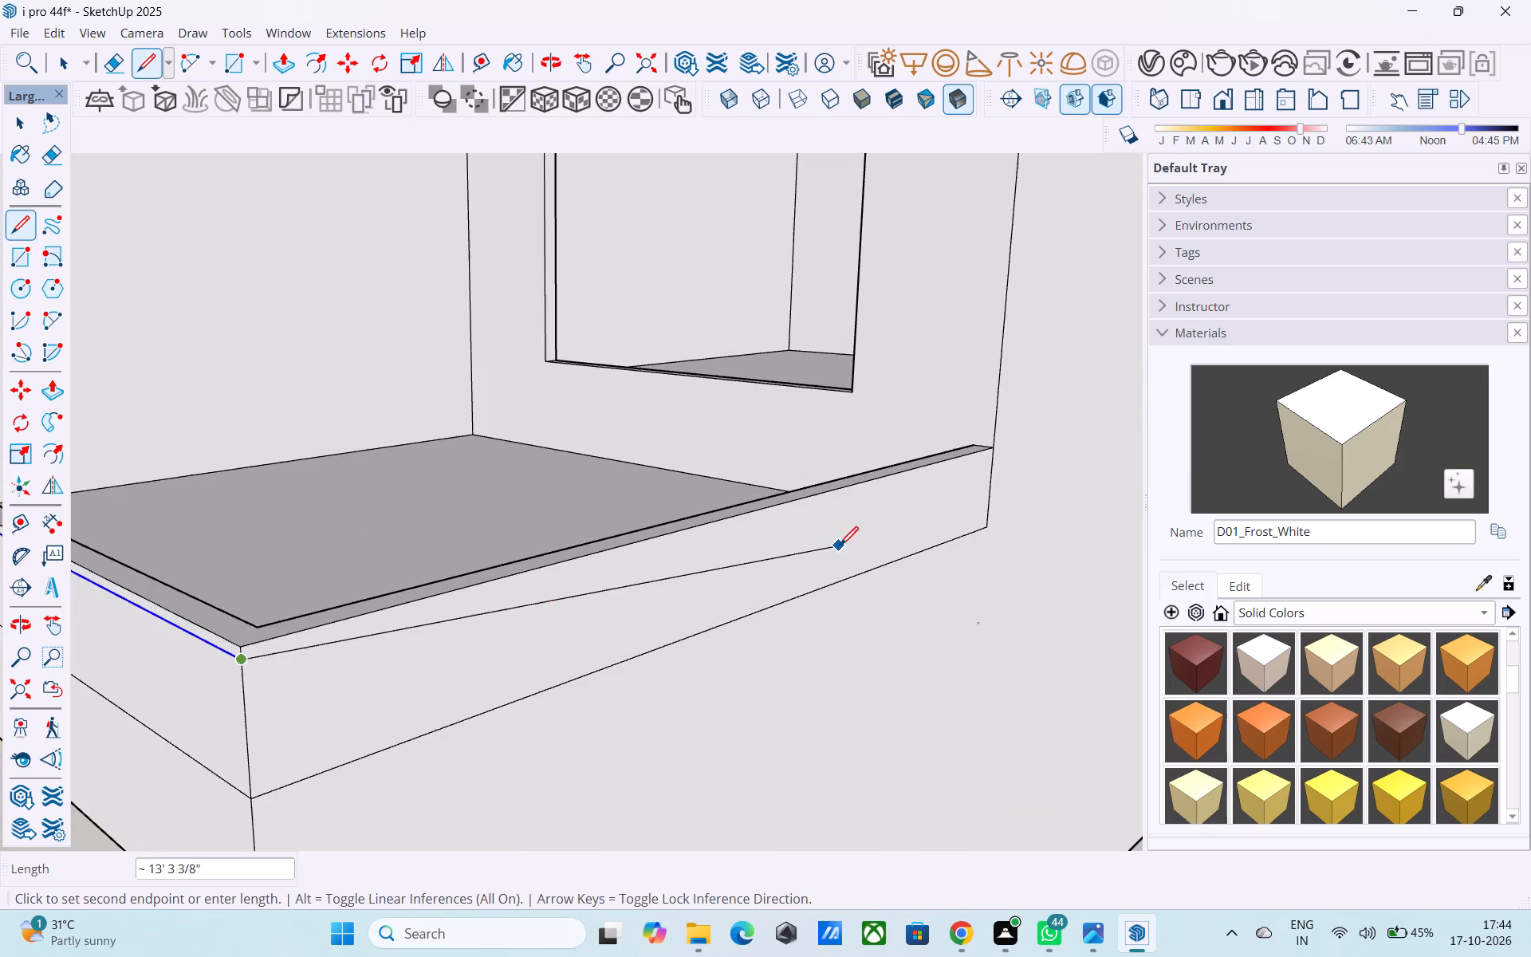
scroll(879, 516, up, 4)
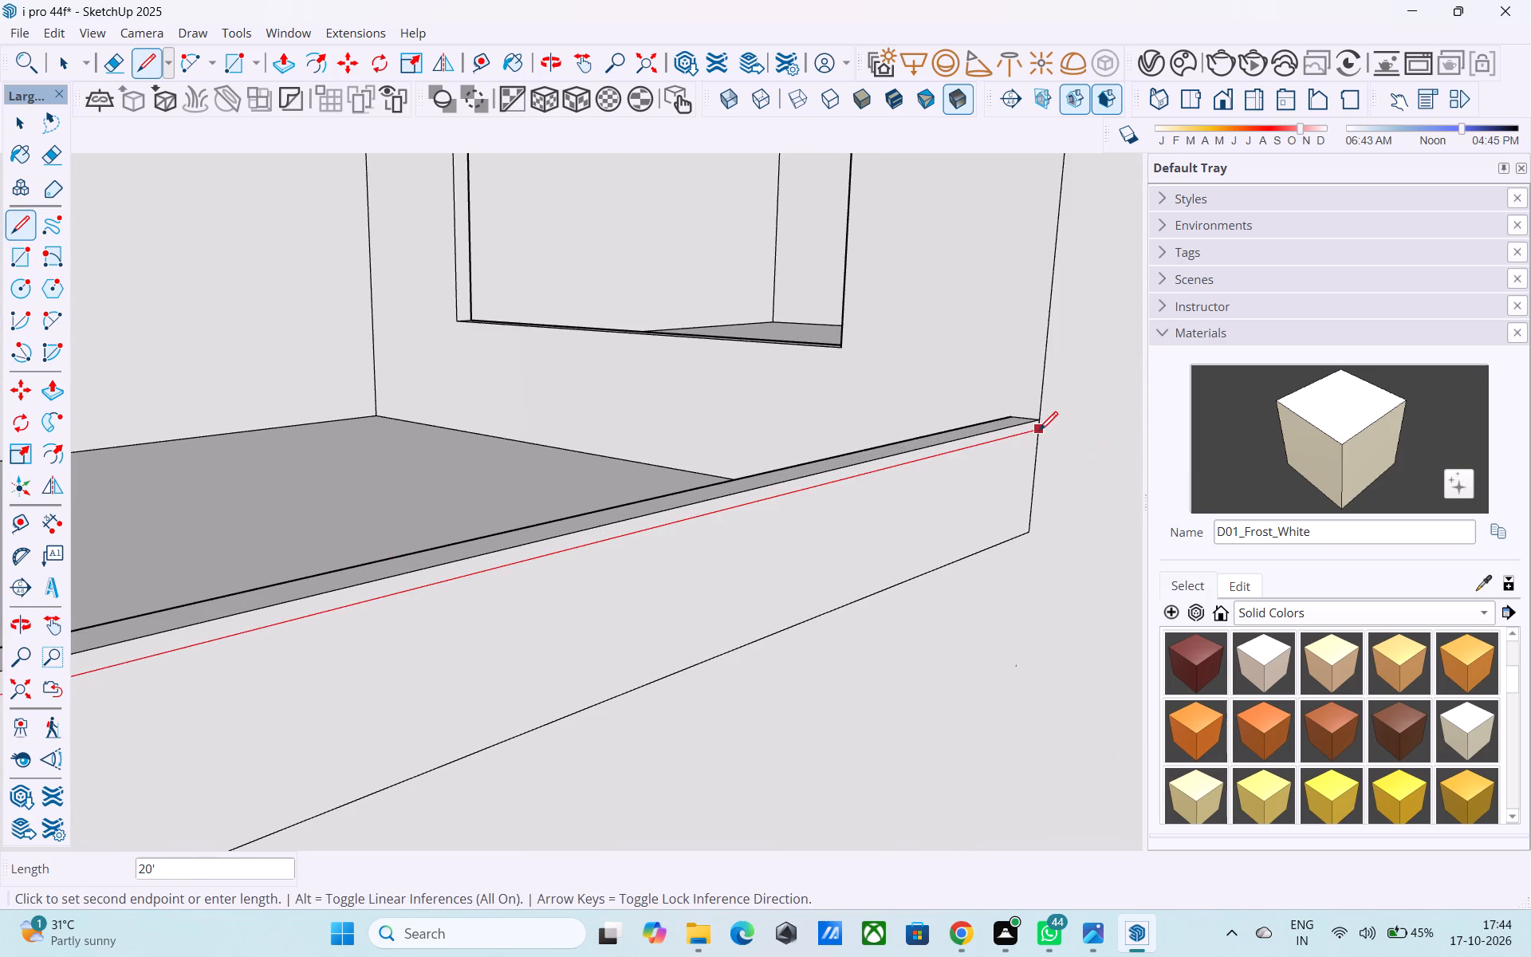
click(1039, 432)
scroll(1040, 442, down, 14)
scroll(774, 518, up, 5)
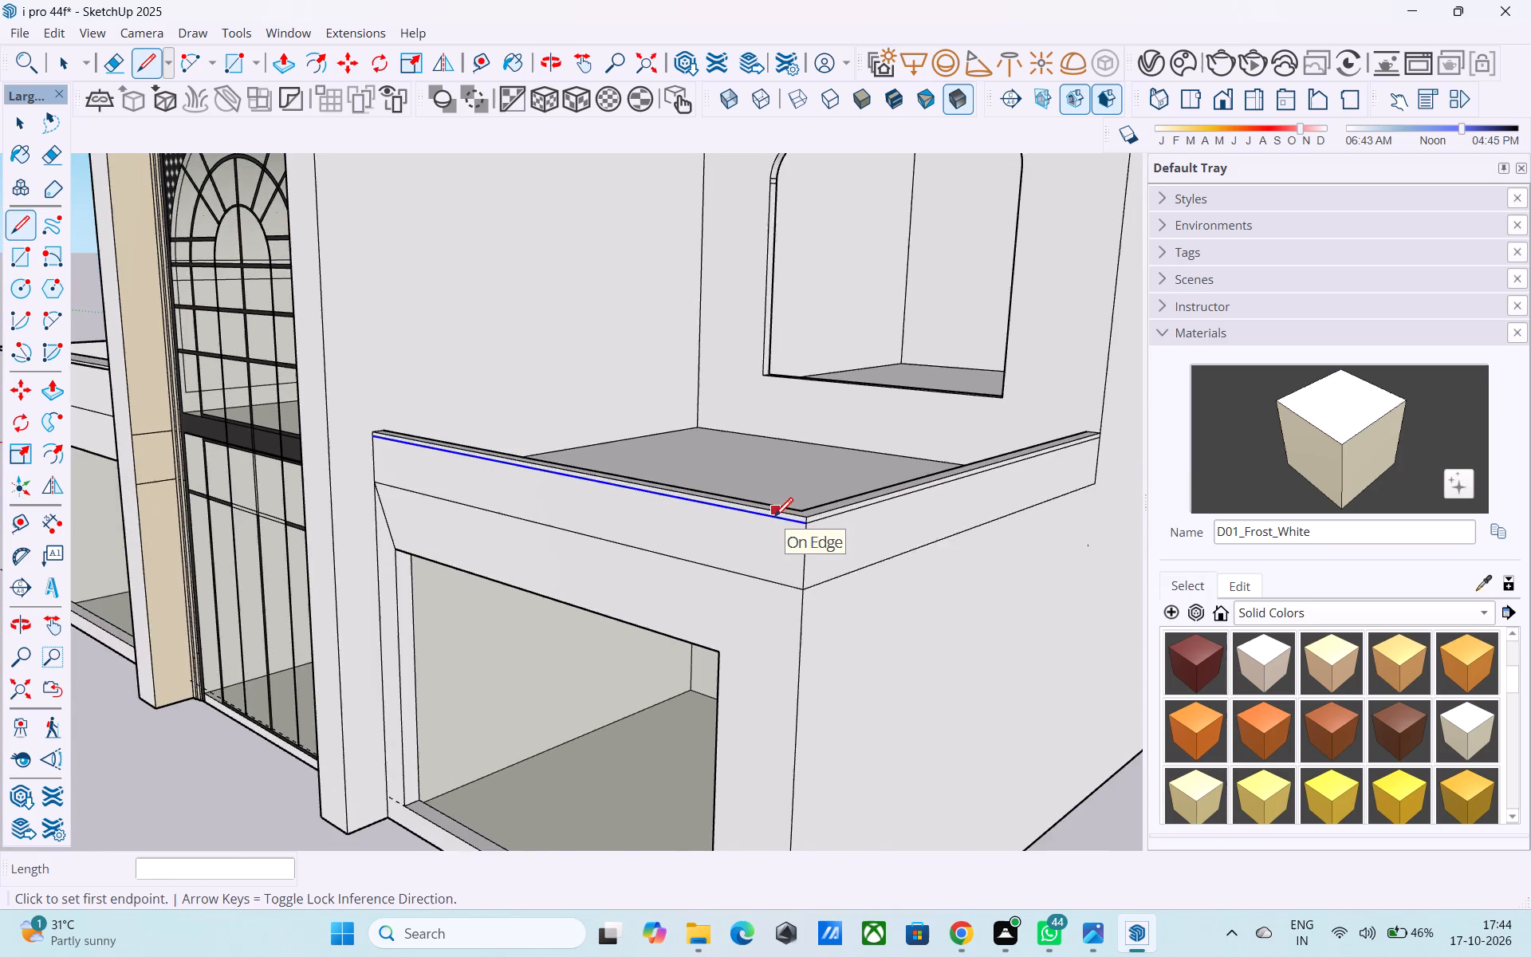
scroll(774, 518, down, 4)
Push/Pull the 2" strip on the right parapet's front face 1' outward.
key(space)
scroll(767, 513, up, 3)
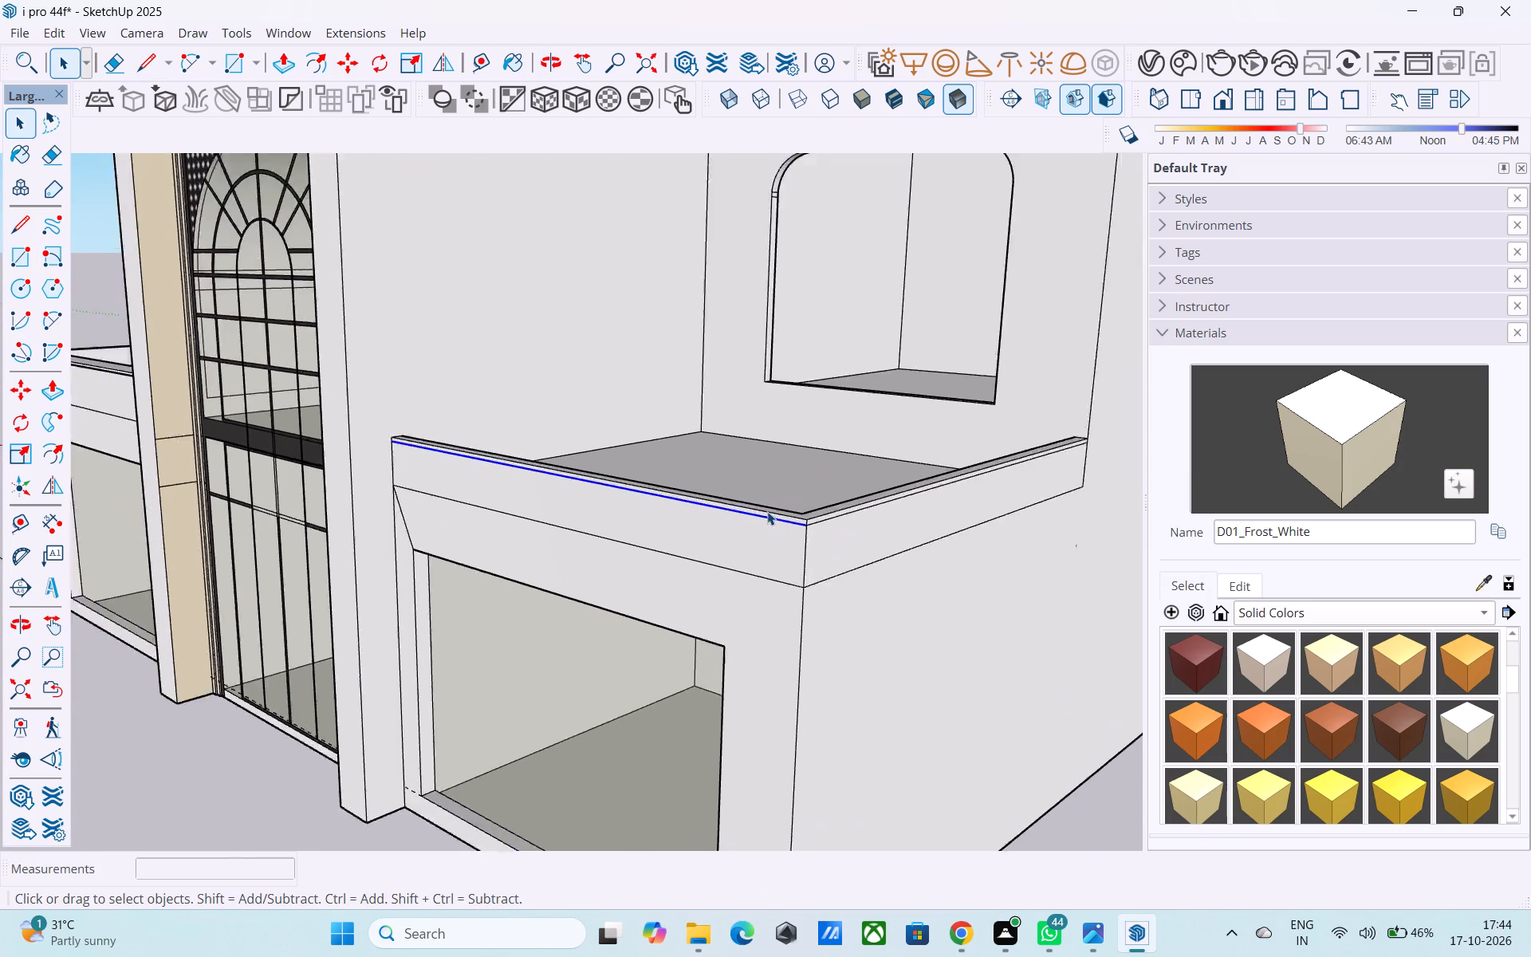
scroll(767, 511, up, 11)
click(765, 523)
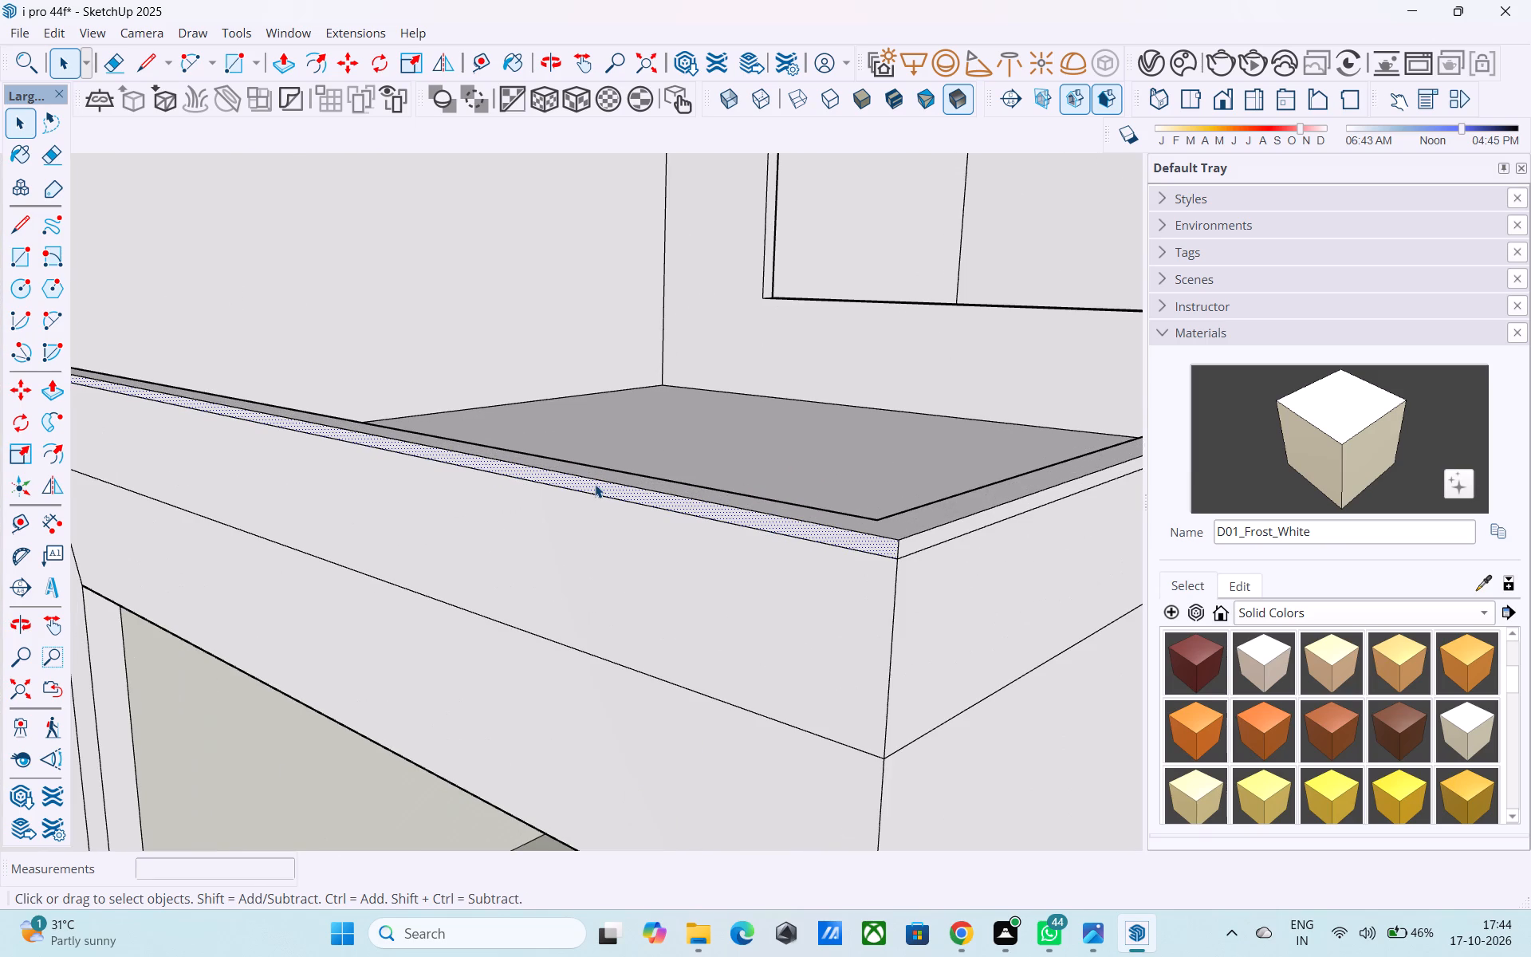
key(p)
click(595, 482)
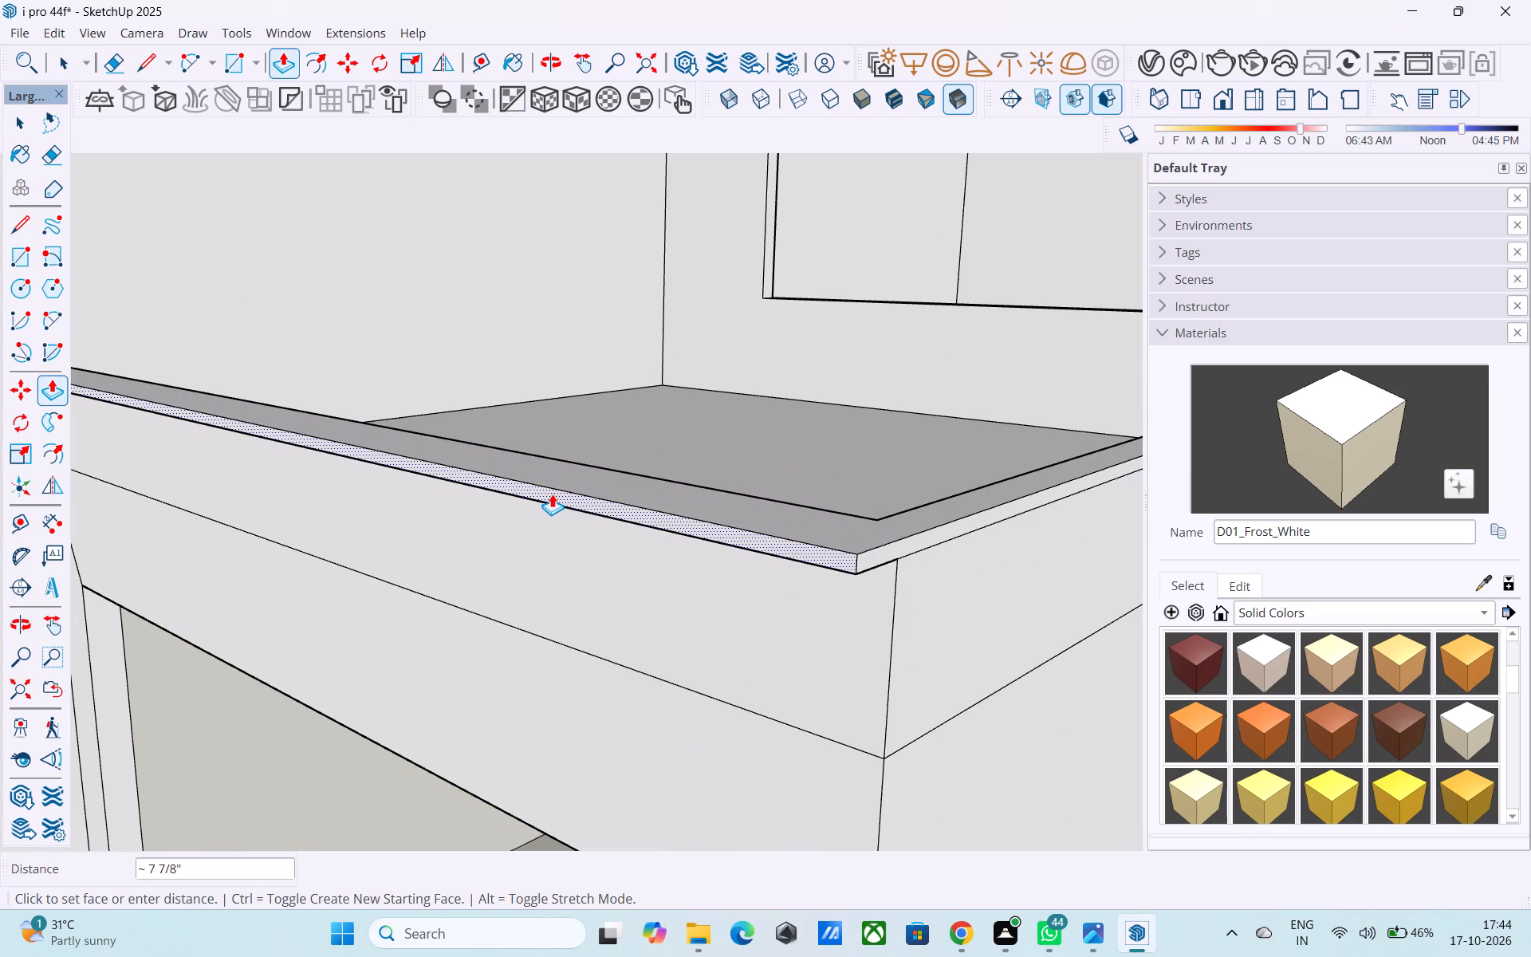
text(1')
key(Return)
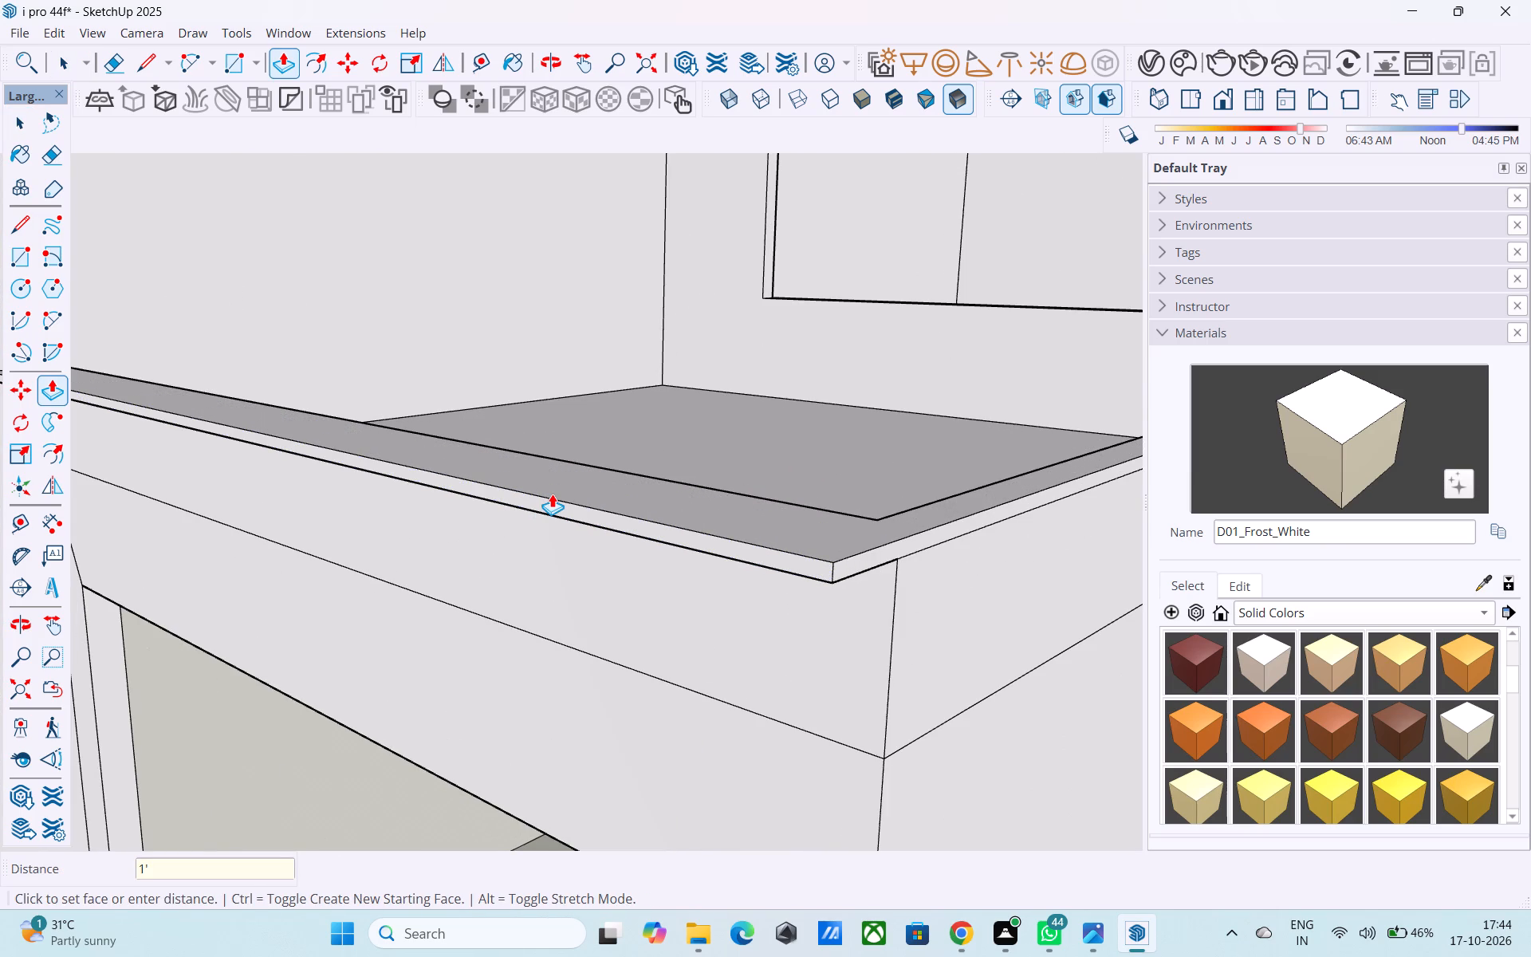
Repeat the 1' outward Push/Pull on the thin strip along the right parapet's side face.
scroll(552, 494, down, 5)
scroll(805, 530, up, 8)
double_click(792, 511)
scroll(792, 511, down, 3)
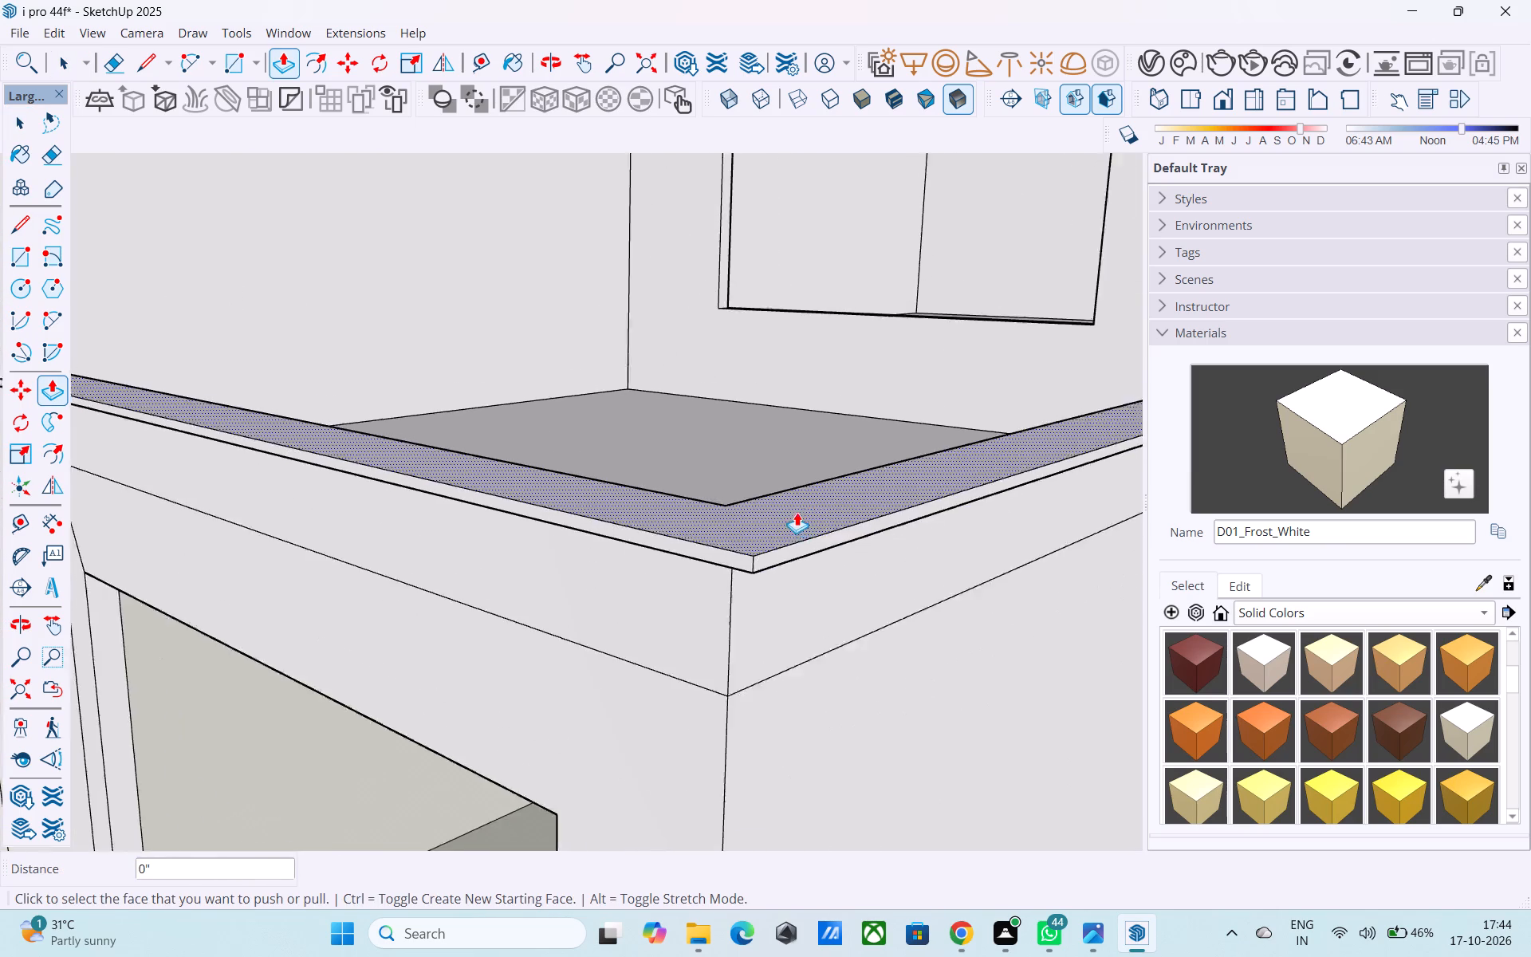
scroll(797, 512, down, 20)
scroll(797, 512, down, 1)
middle_drag(367, 444, 1083, 619)
scroll(333, 692, up, 3)
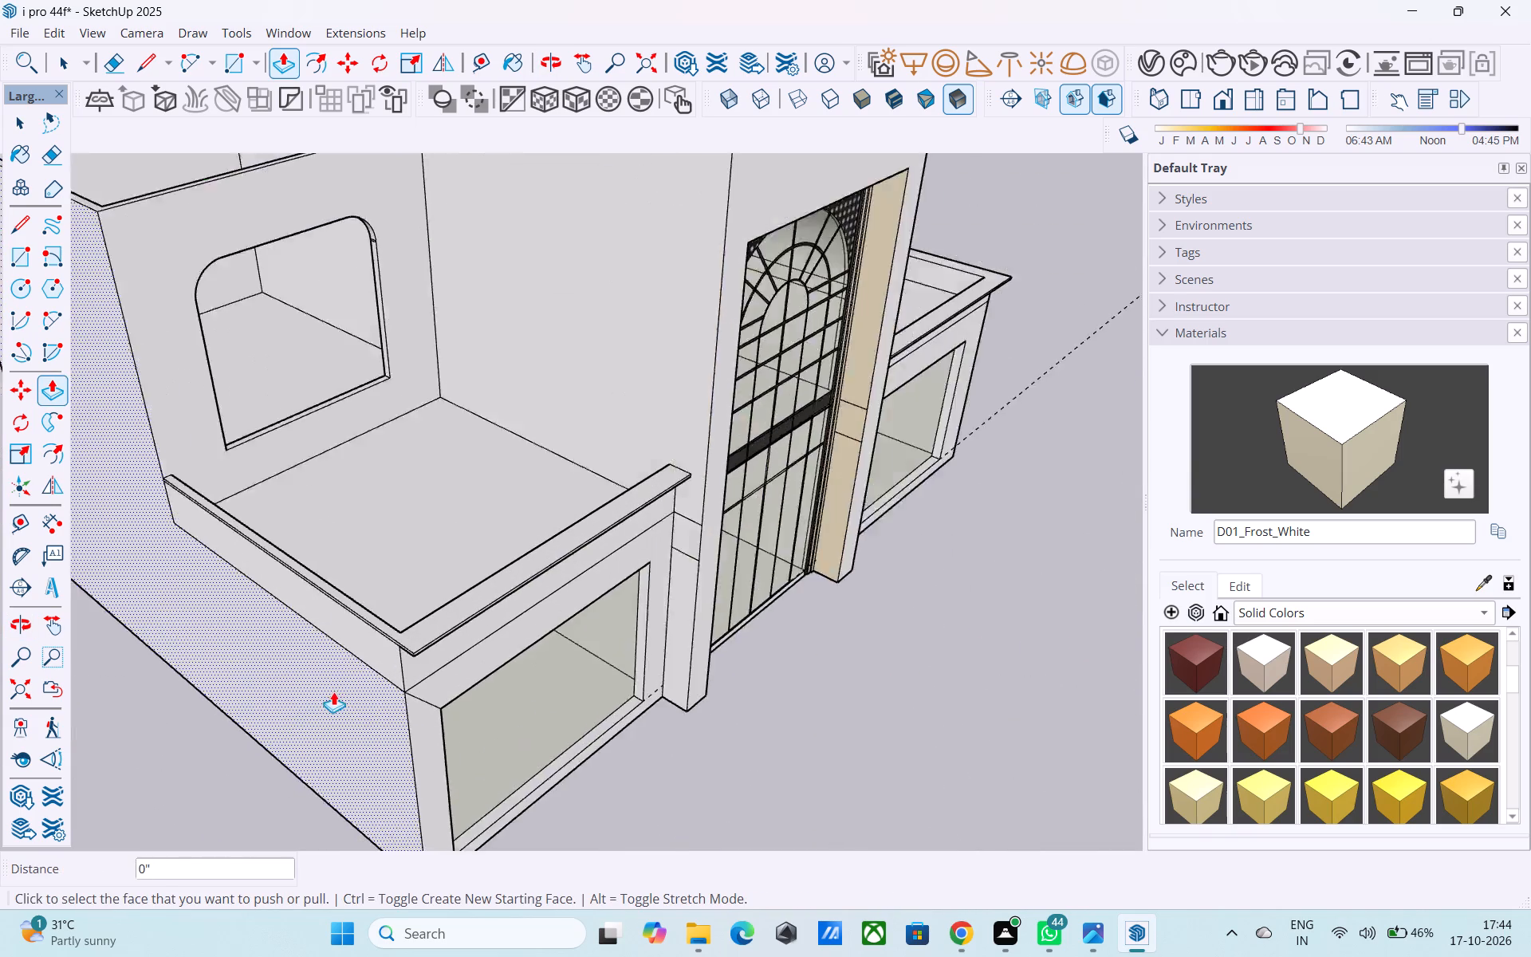
Repeat the 1' outward Push/Pull on the thin strip along the left parapet's outer side face.
scroll(333, 691, up, 18)
middle_drag(407, 616, 407, 569)
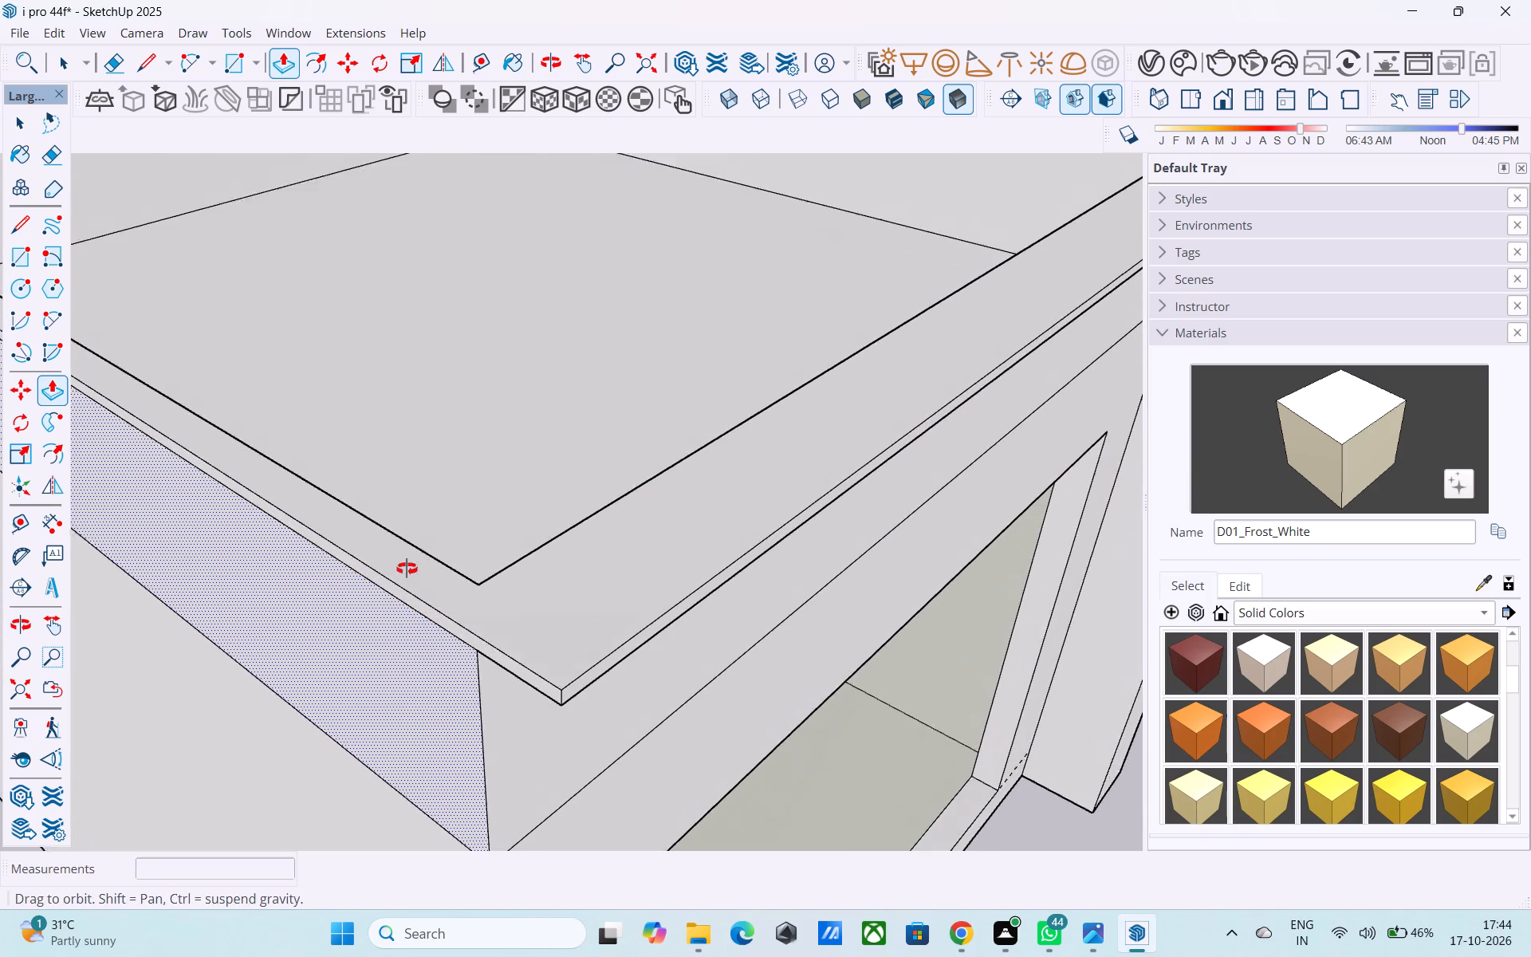
middle_drag(407, 569, 270, 436)
scroll(364, 553, up, 5)
double_click(387, 568)
scroll(388, 566, down, 5)
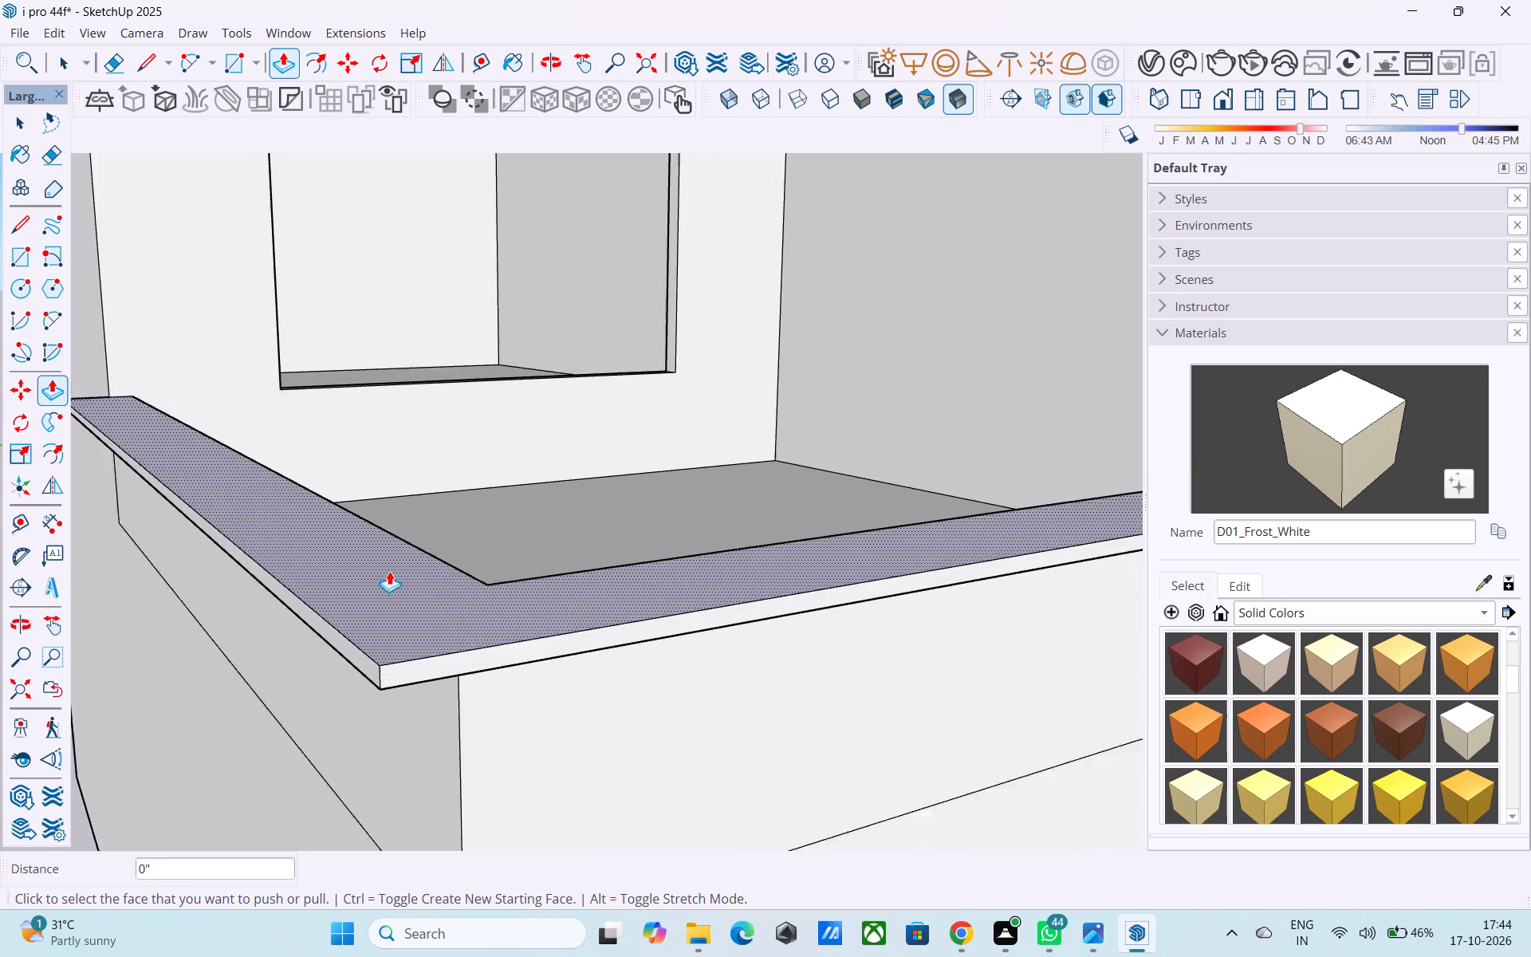
Inspect the projecting parapet bands on both lower side blocks from below, from the sides and from the front.
scroll(389, 571, down, 6)
middle_drag(427, 628, 401, 269)
middle_drag(413, 541, 695, 303)
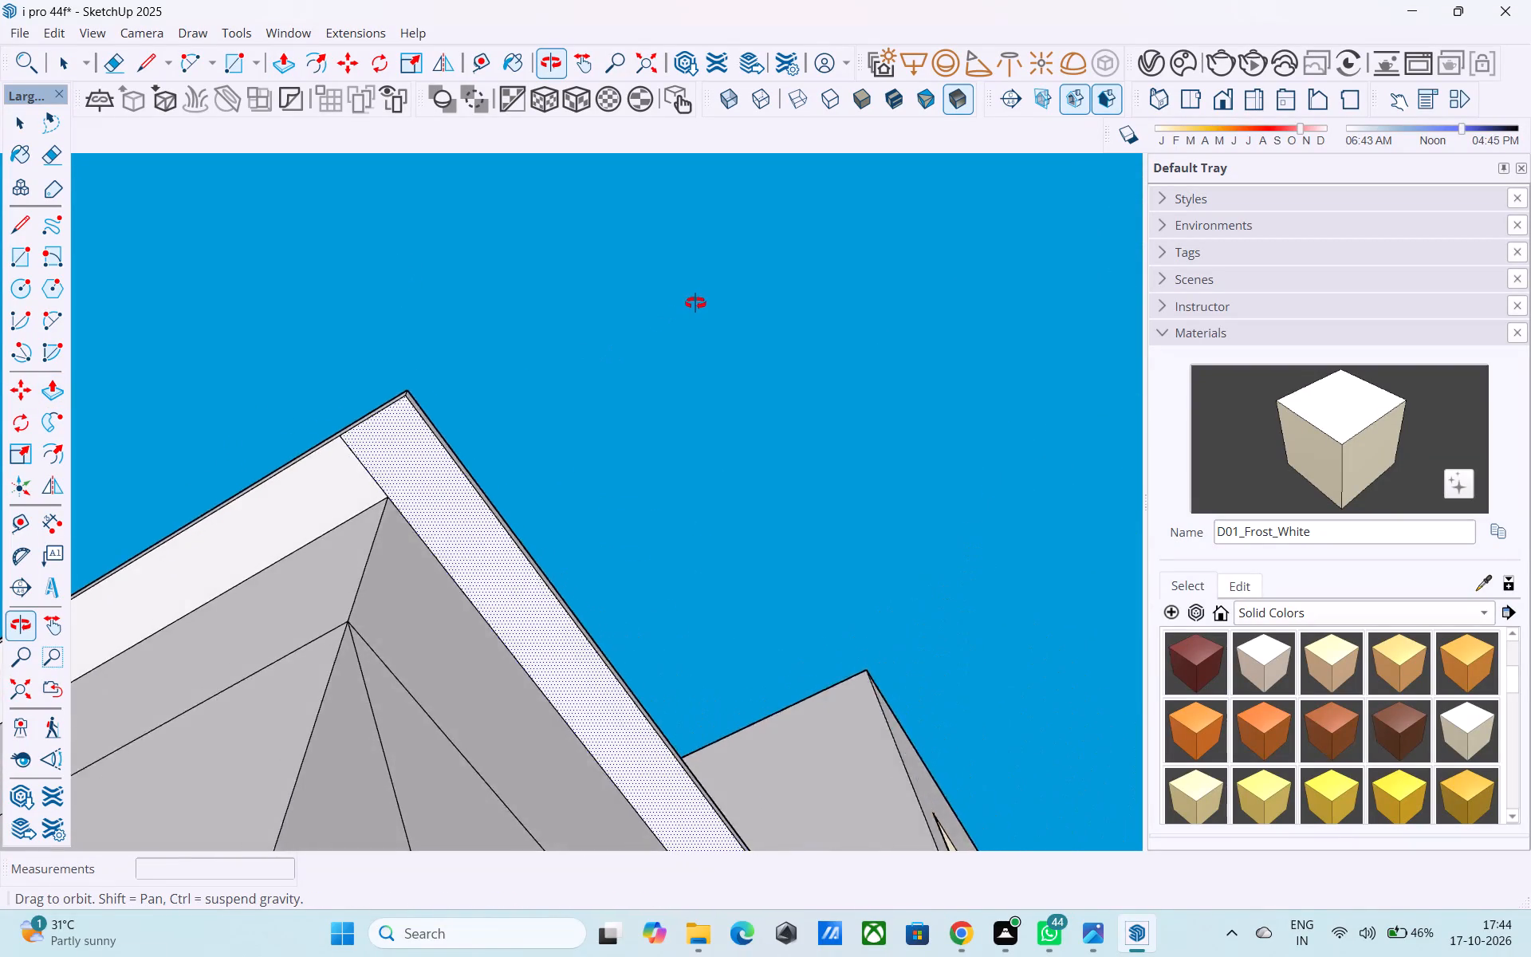
middle_drag(695, 303, 342, 748)
scroll(325, 720, down, 14)
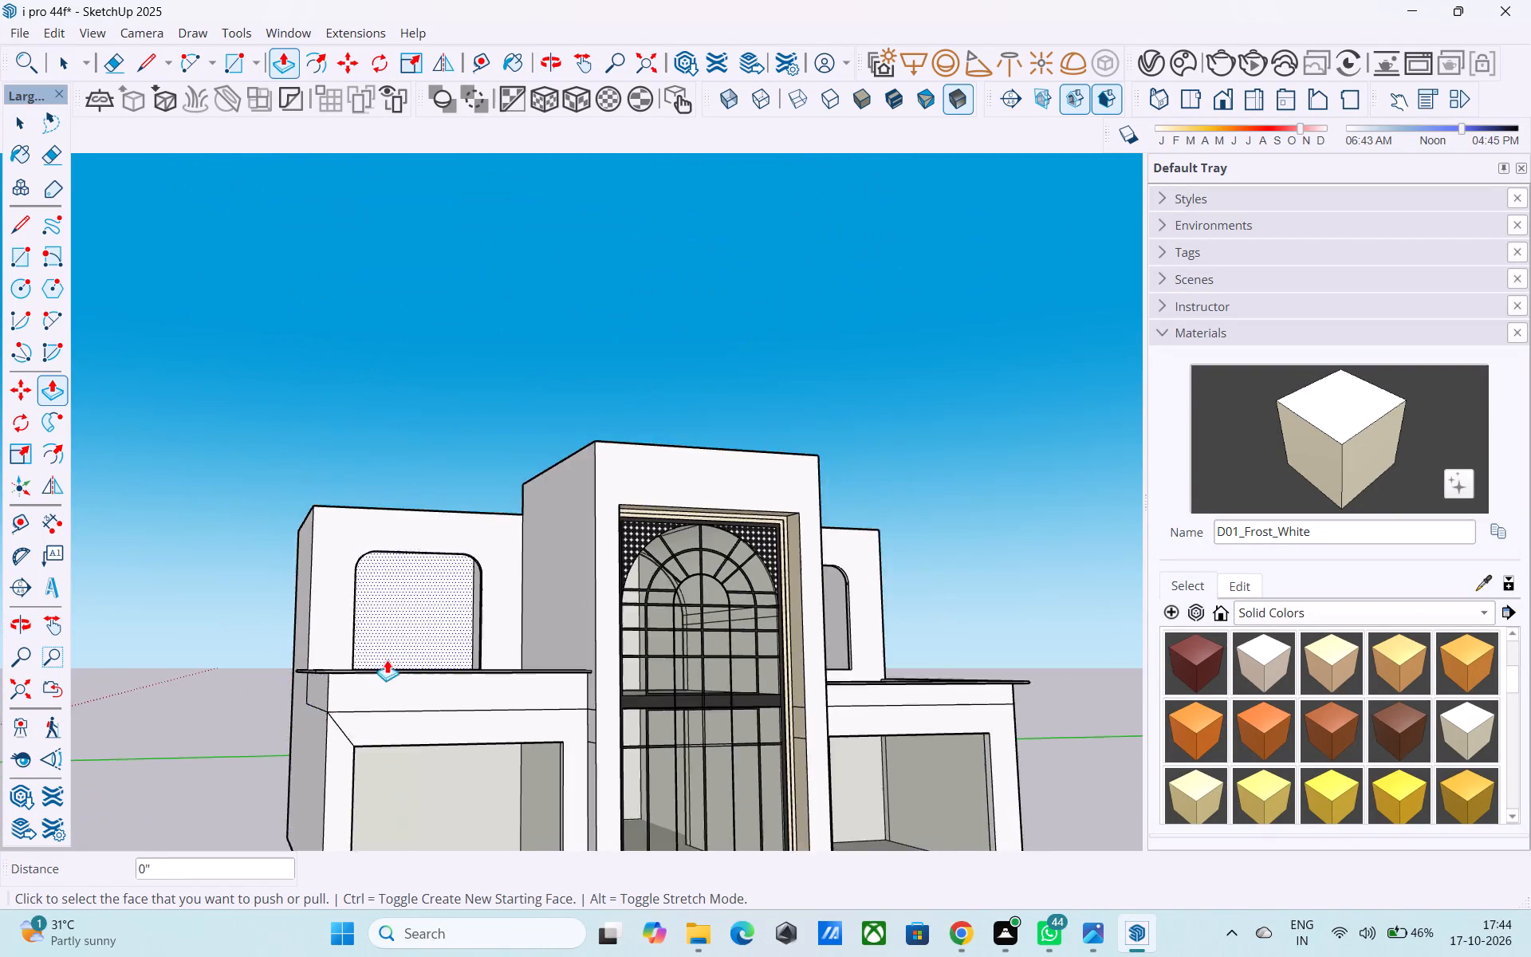
scroll(387, 660, down, 2)
middle_drag(705, 679, 517, 800)
scroll(581, 784, up, 1)
scroll(687, 713, up, 5)
middle_drag(733, 714, 471, 539)
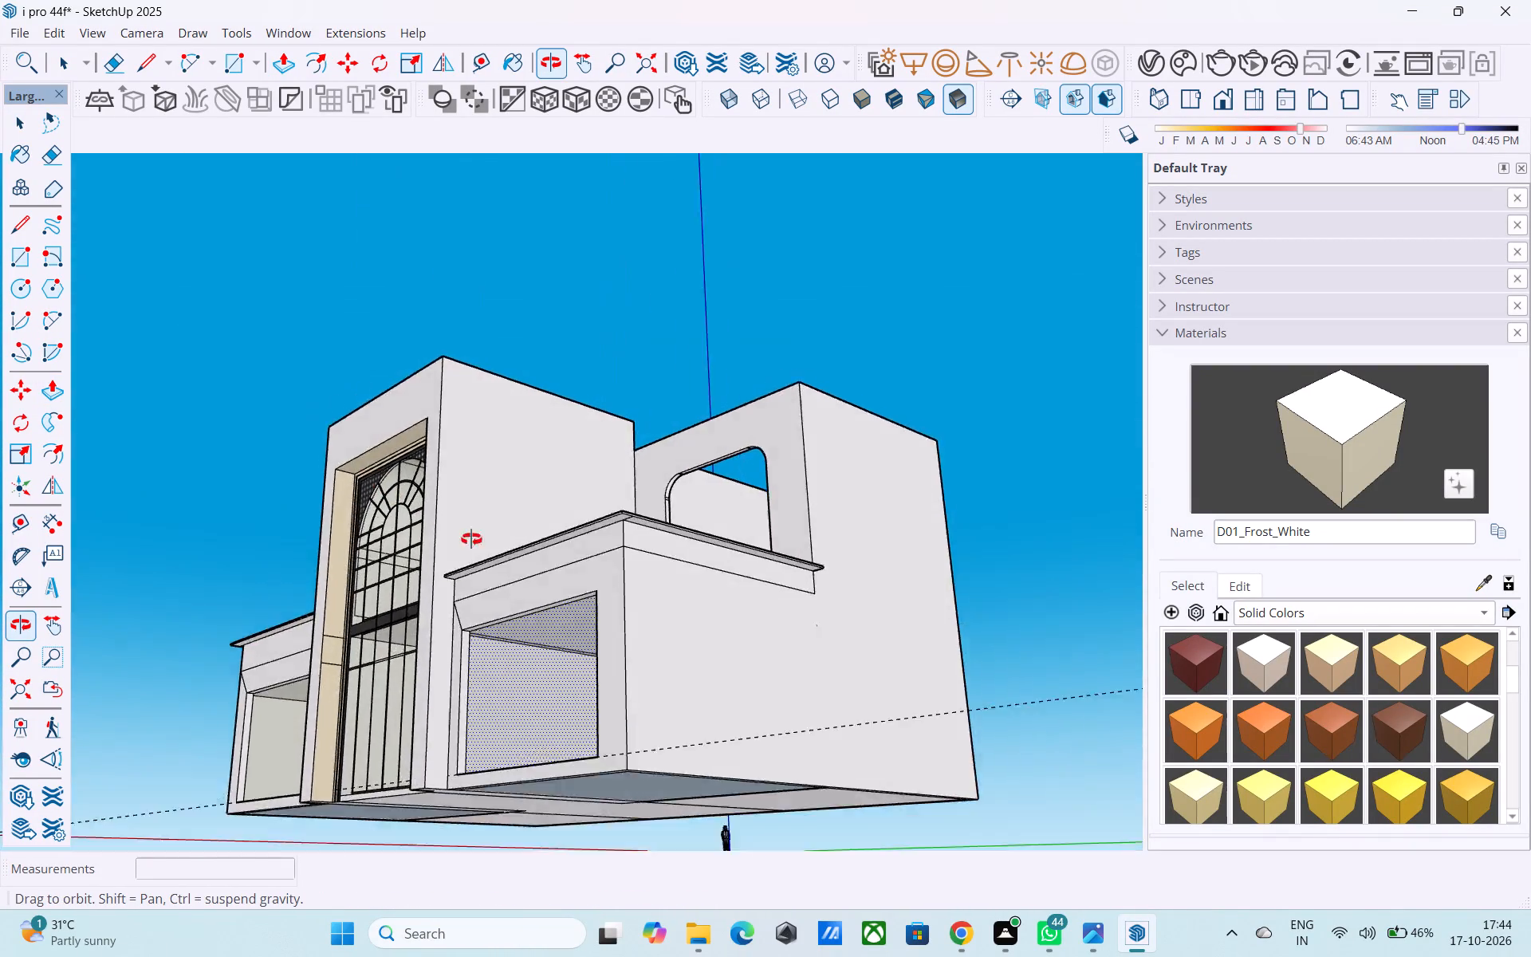
middle_drag(471, 539, 824, 360)
scroll(821, 359, down, 7)
middle_drag(779, 415, 724, 543)
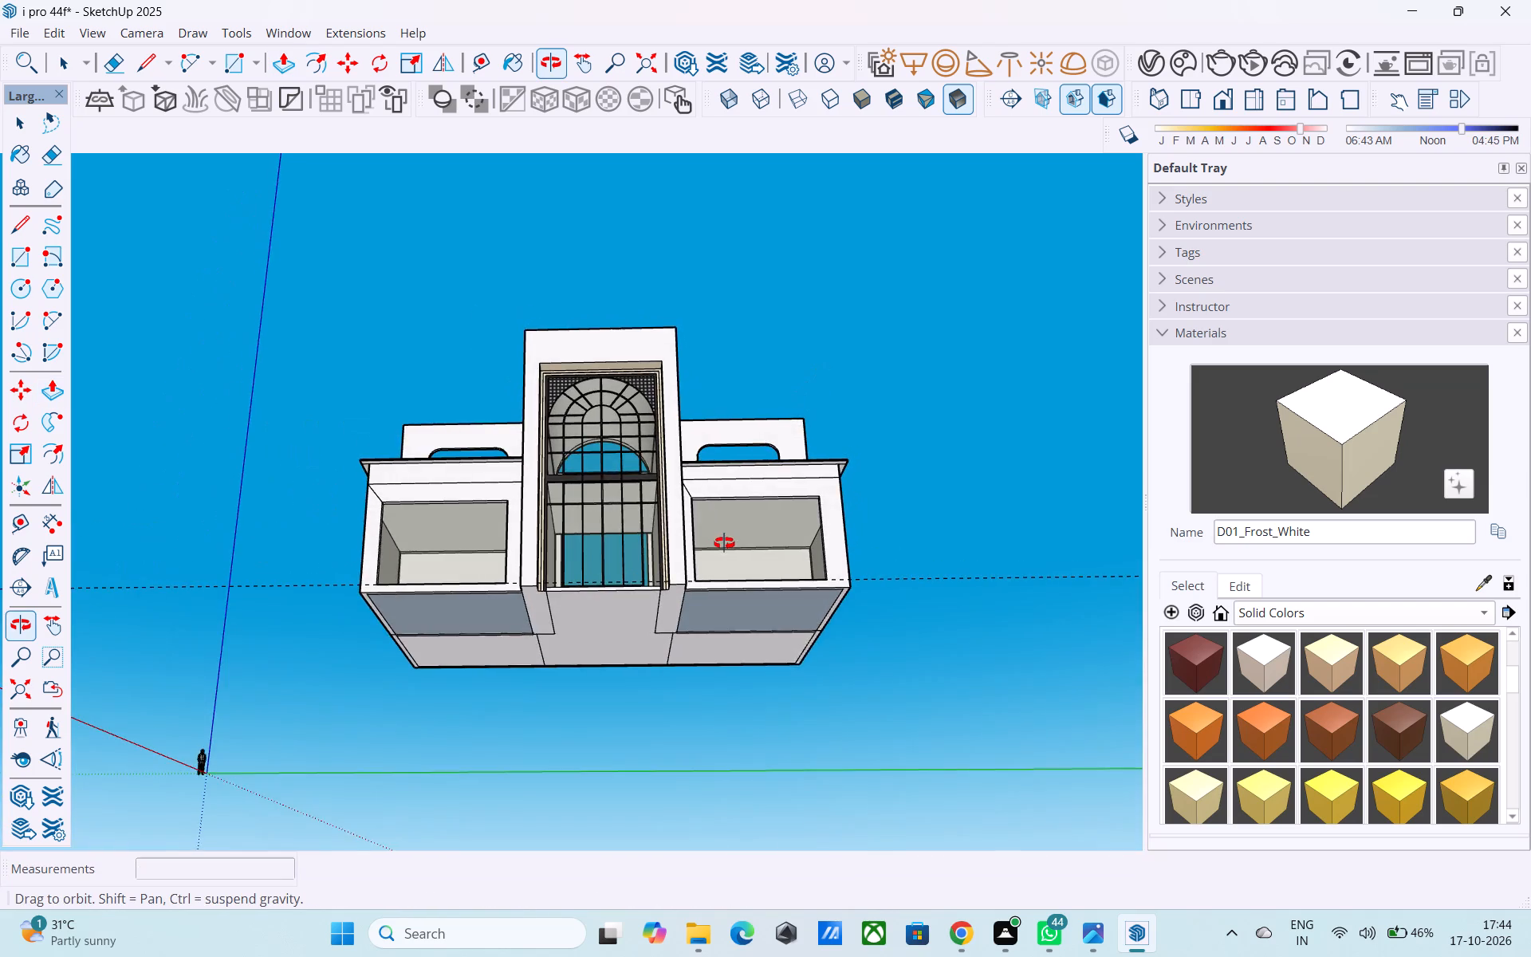
middle_drag(724, 543, 683, 877)
middle_drag(640, 573, 844, 672)
scroll(703, 534, up, 5)
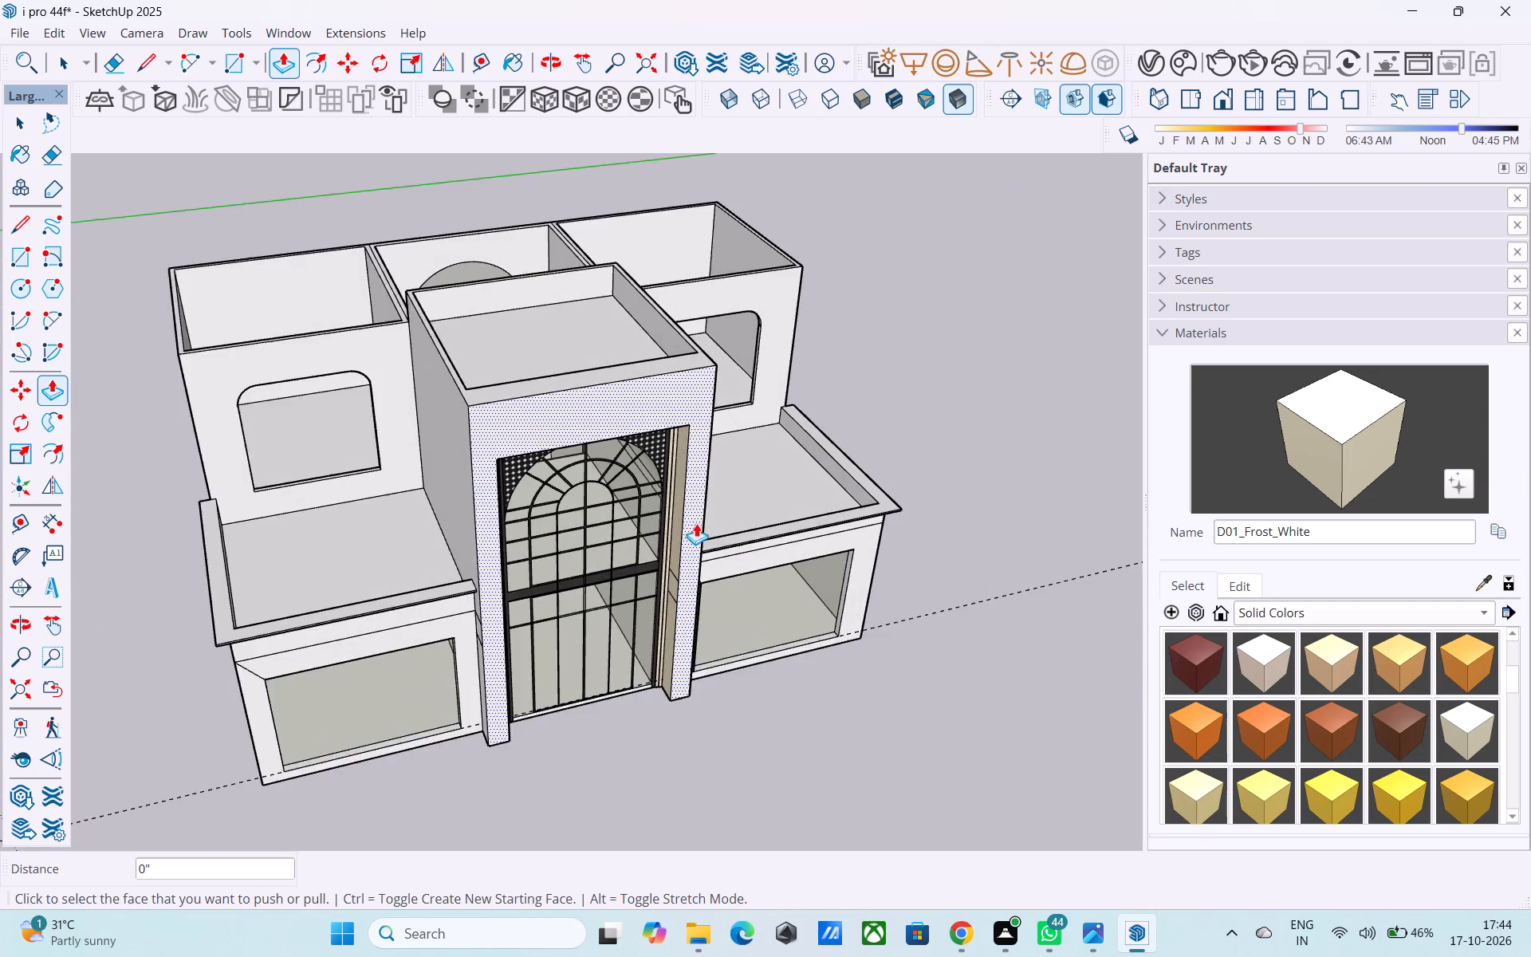
scroll(699, 514, down, 6)
middle_drag(677, 562, 664, 526)
scroll(664, 526, up, 3)
Draw a 12' horizontal line across the left upper block's rounded window opening to close it with a face.
key(space)
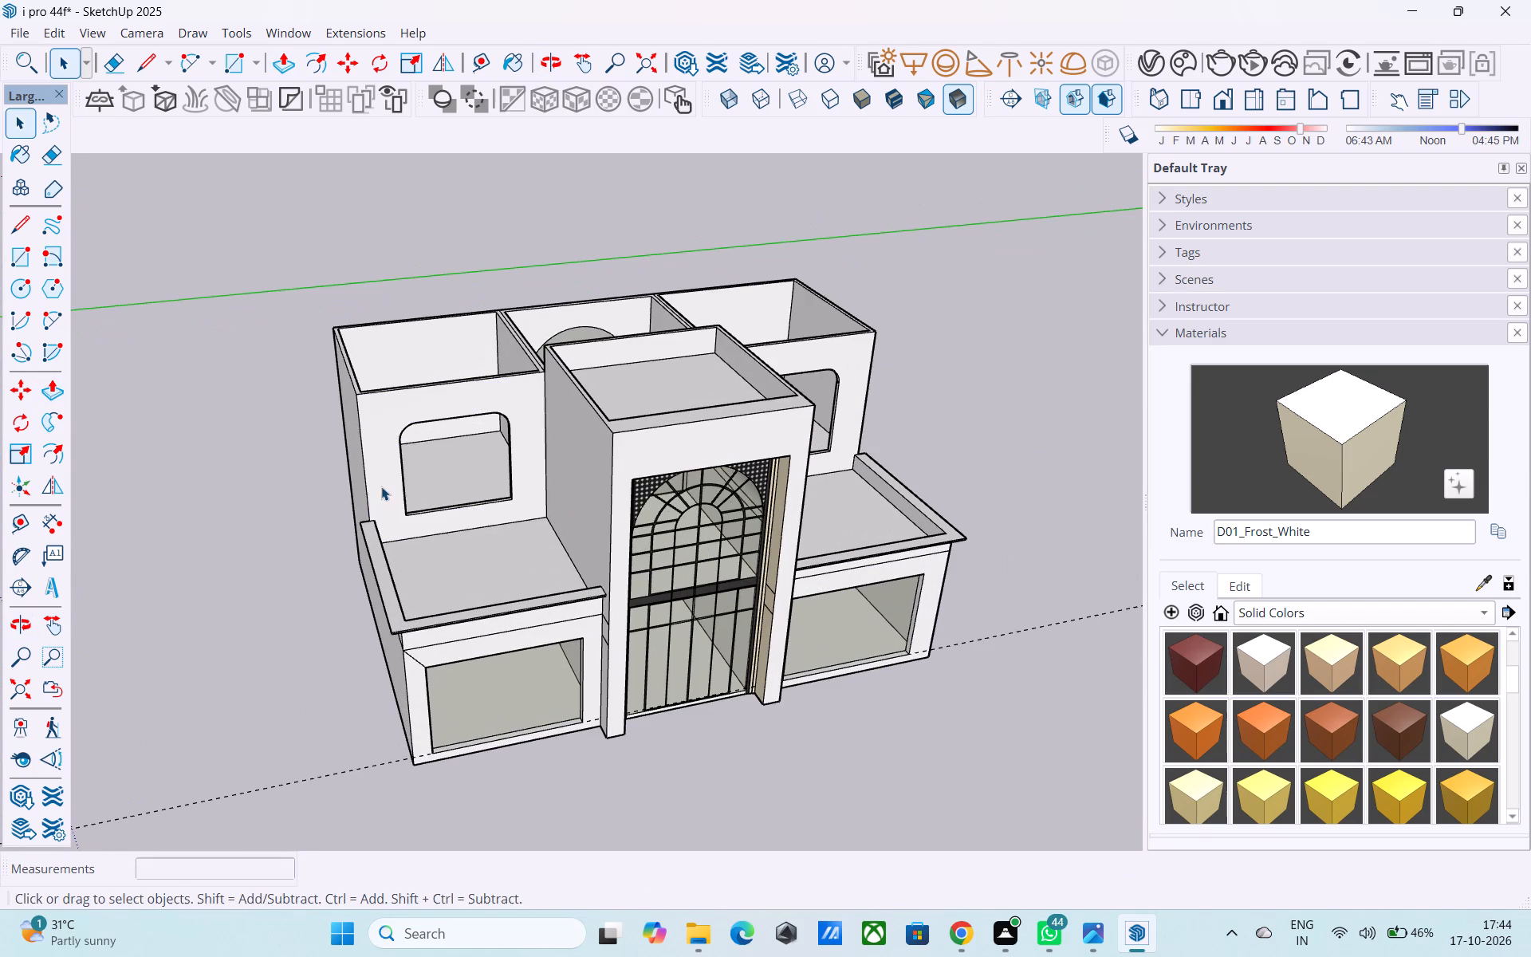
text(l)
middle_drag(381, 486, 311, 470)
scroll(432, 444, up, 6)
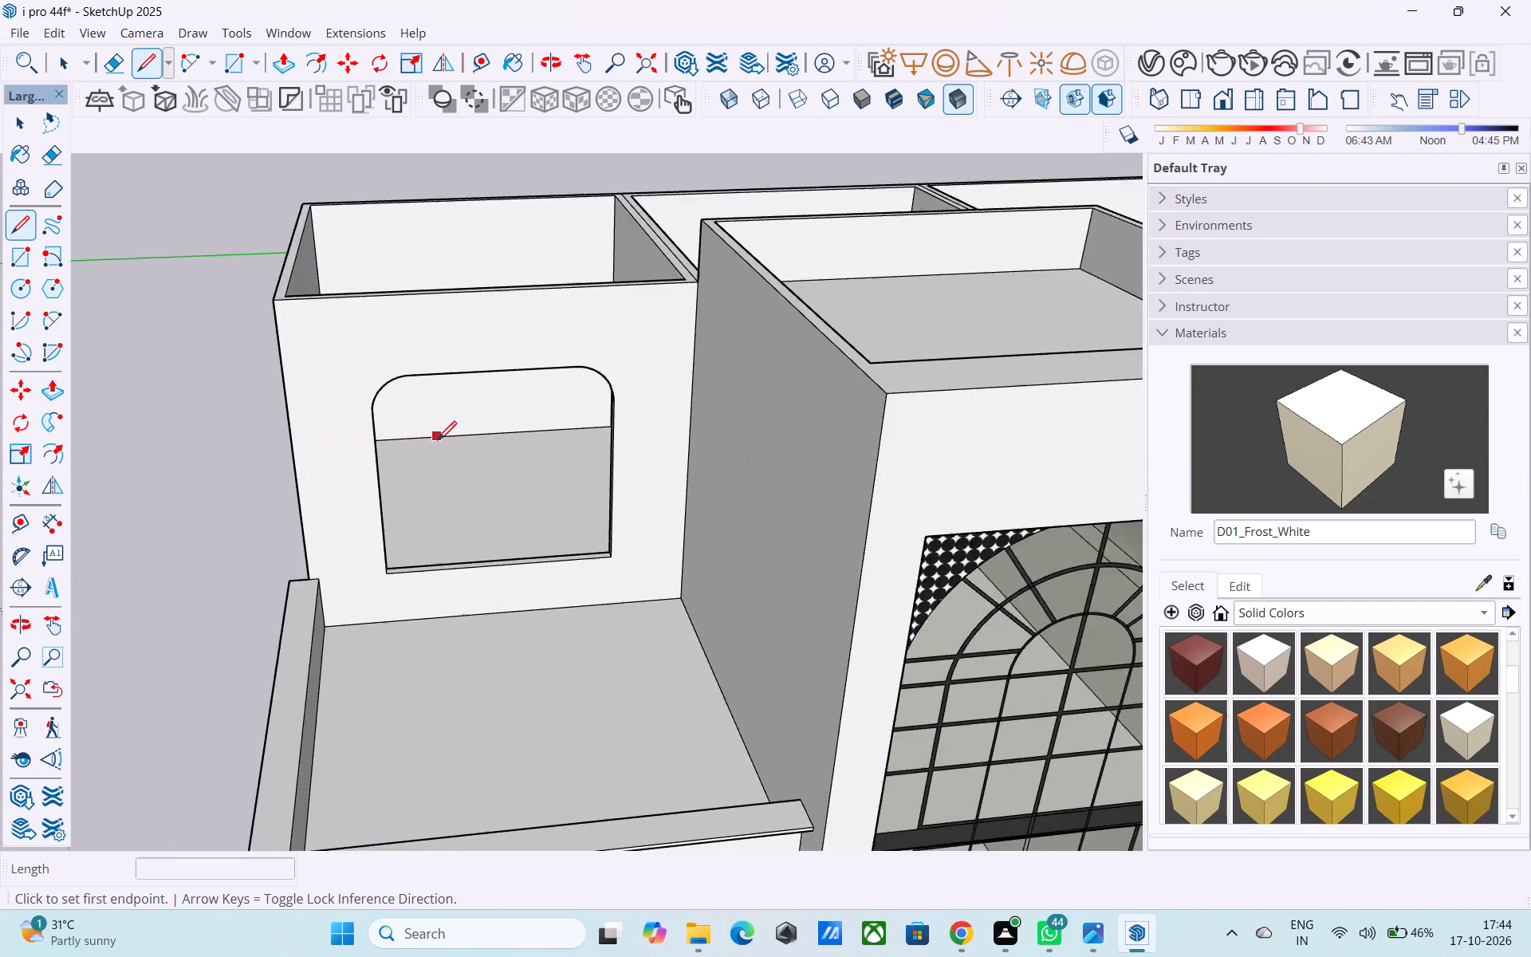
scroll(438, 442, up, 5)
middle_drag(372, 491, 301, 511)
scroll(315, 498, up, 2)
click(292, 504)
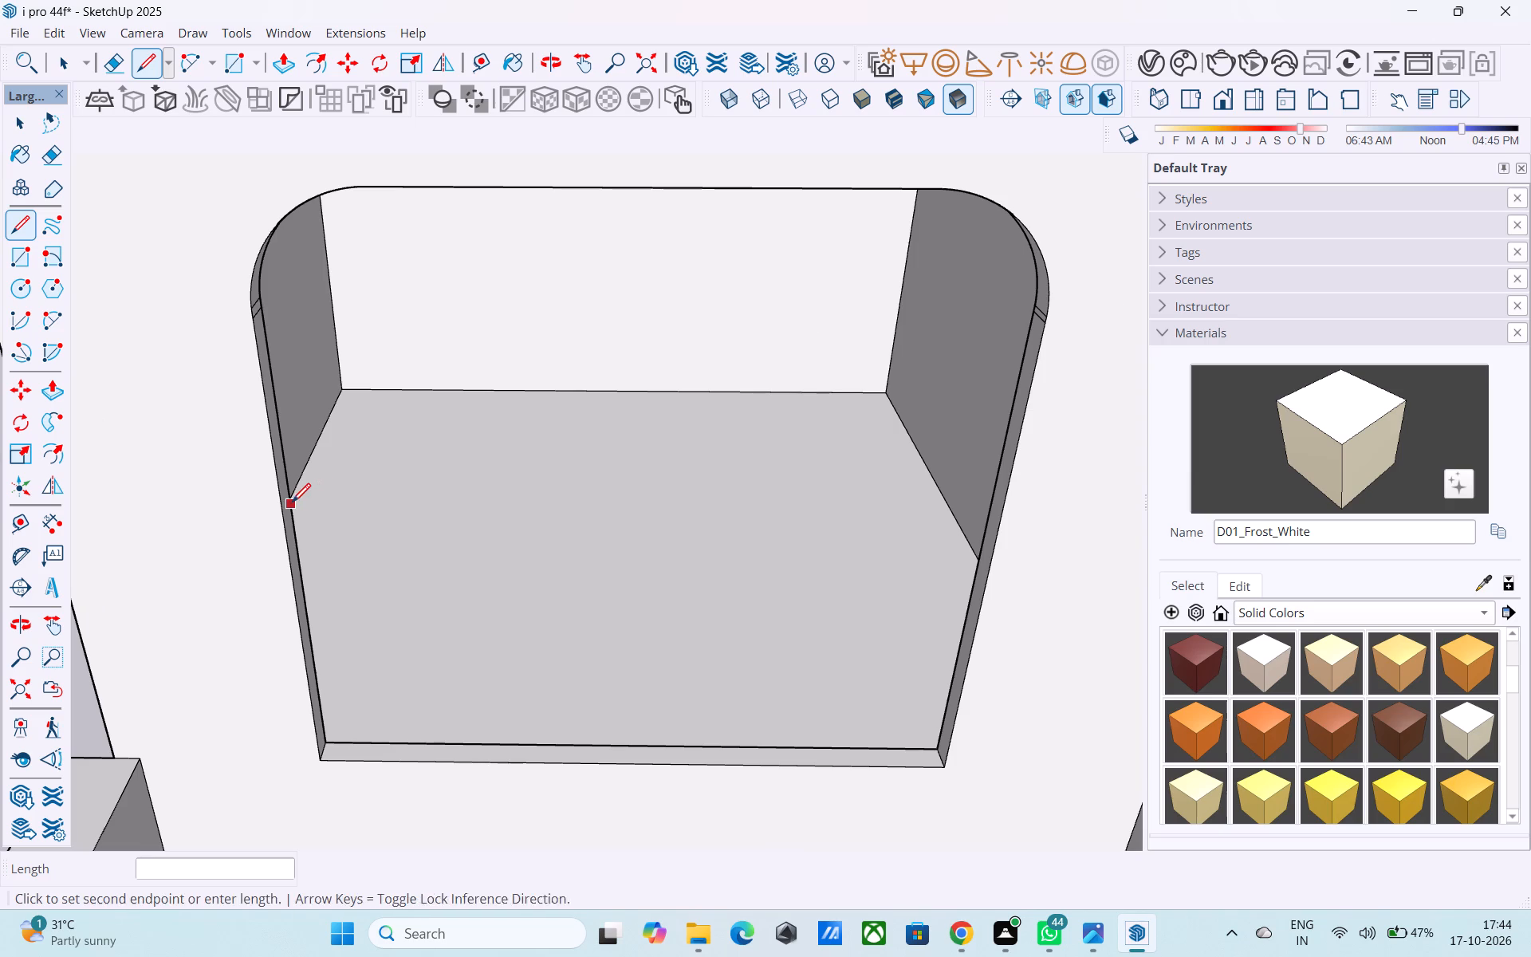
middle_drag(292, 505, 479, 498)
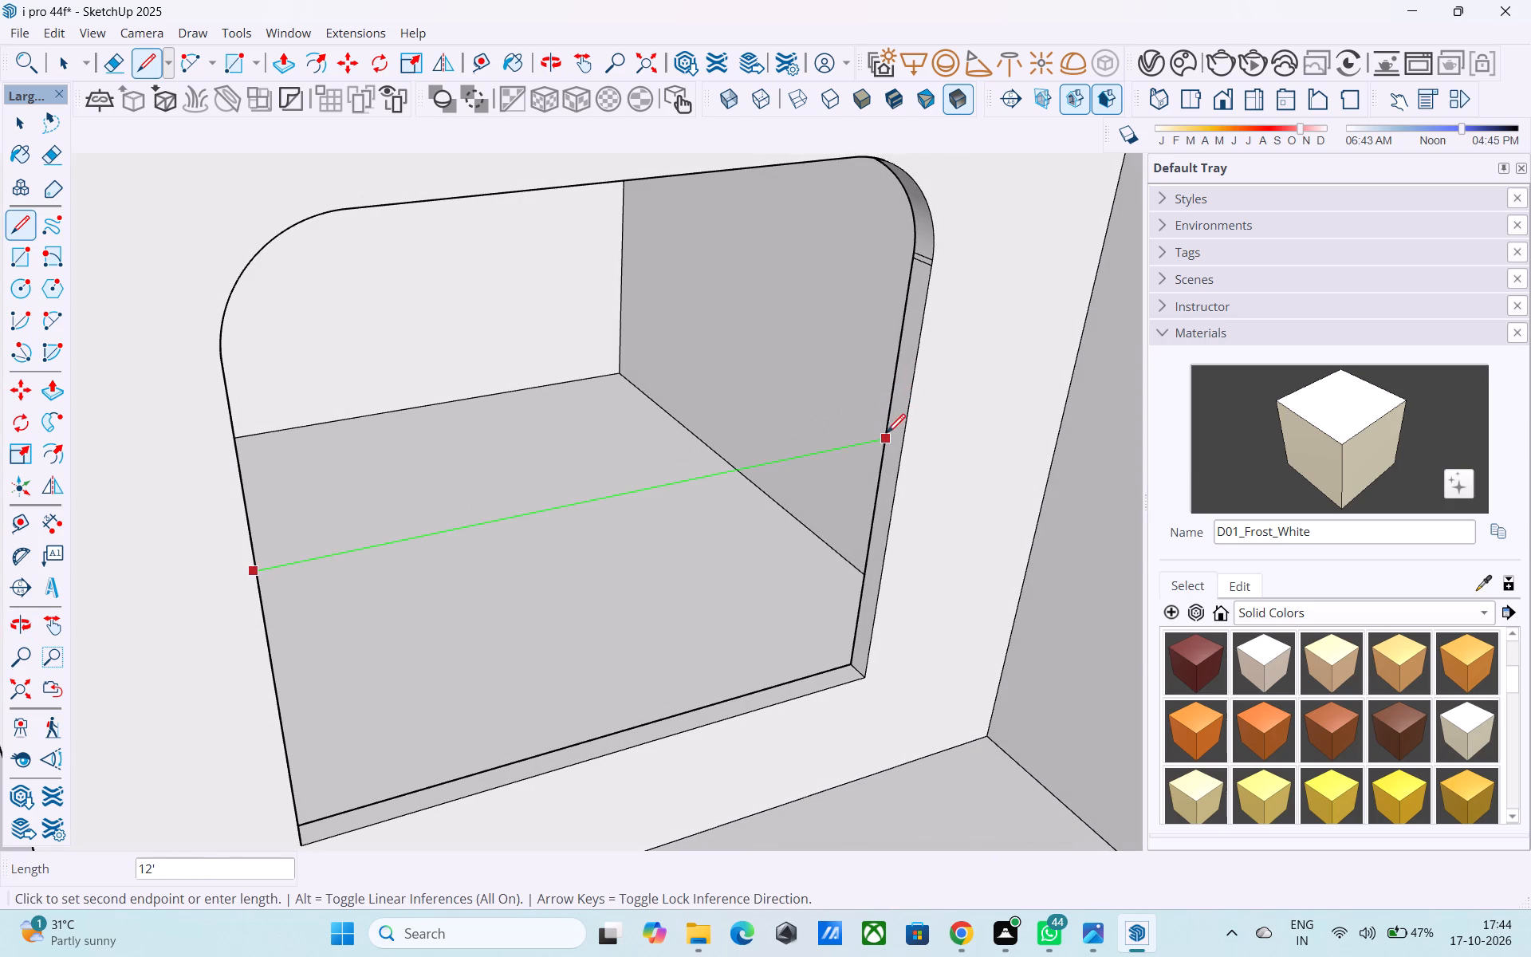
click(887, 441)
scroll(875, 452, down, 10)
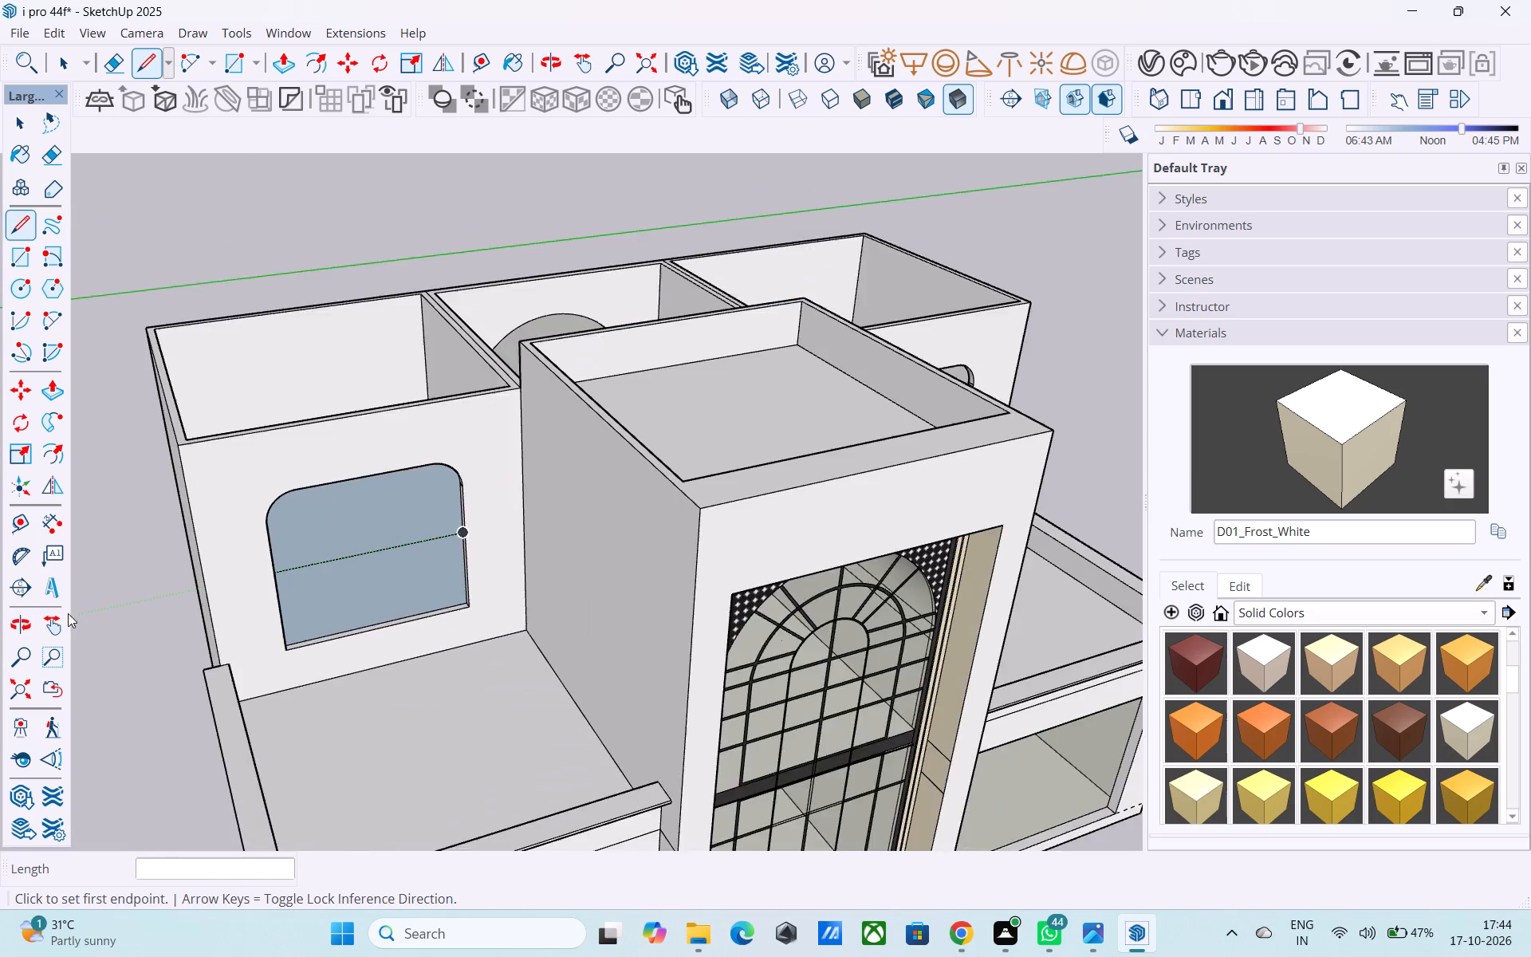
Draw a 12' horizontal line across the right upper block's rounded window opening to close it with a face.
scroll(68, 613, down, 4)
middle_drag(749, 472, 184, 480)
scroll(905, 659, up, 6)
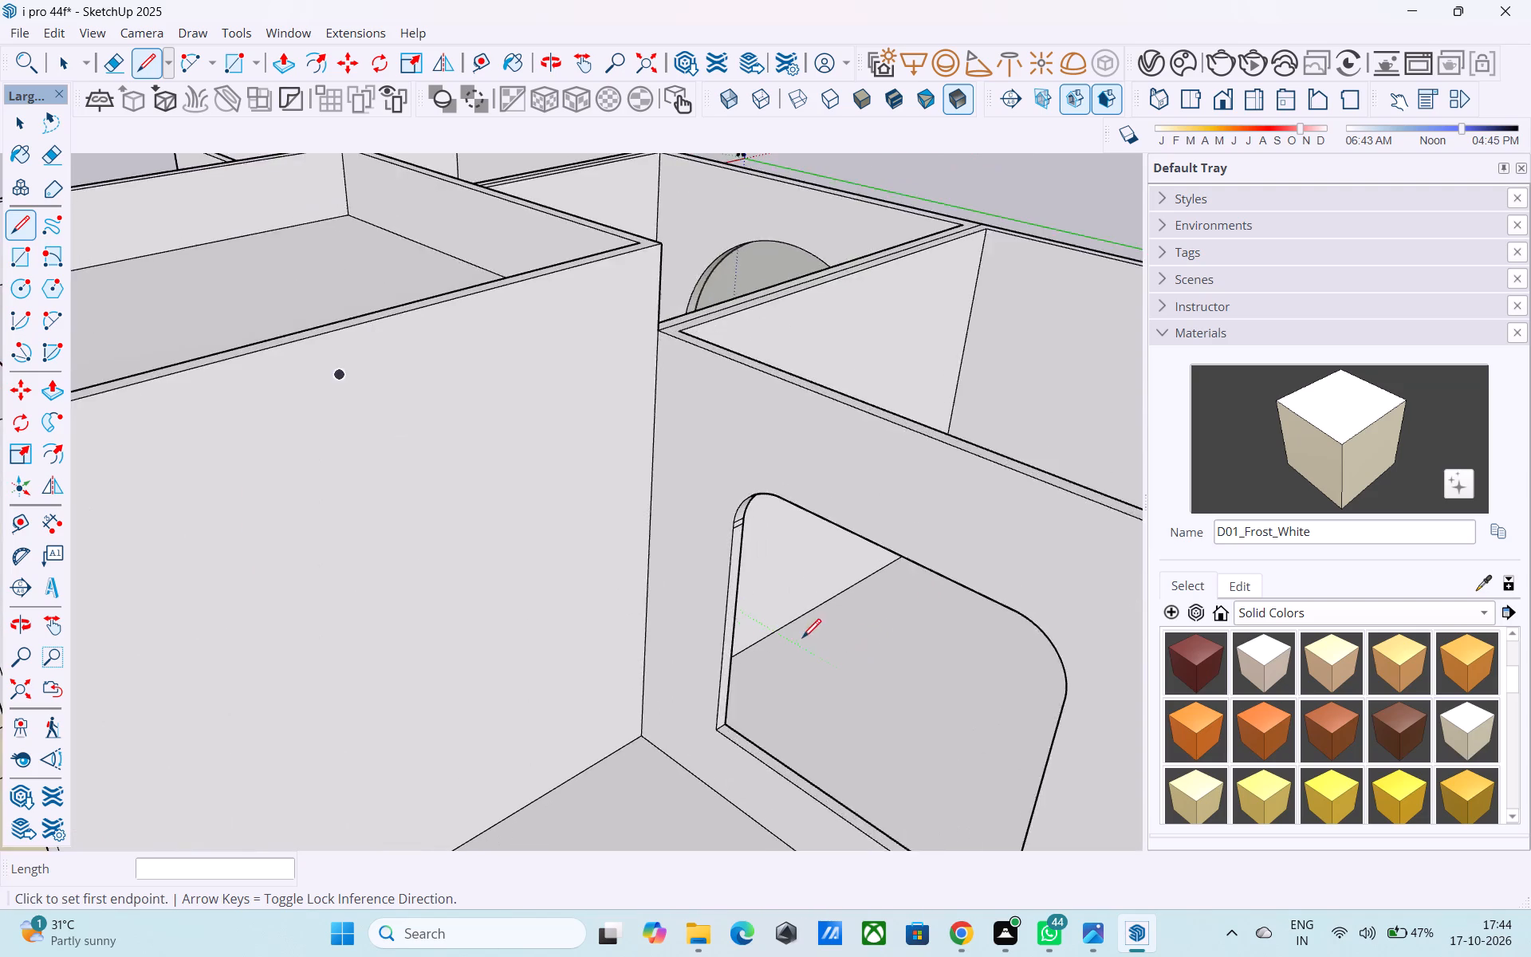
scroll(802, 640, up, 2)
click(700, 593)
scroll(703, 588, down, 12)
middle_drag(709, 615, 868, 641)
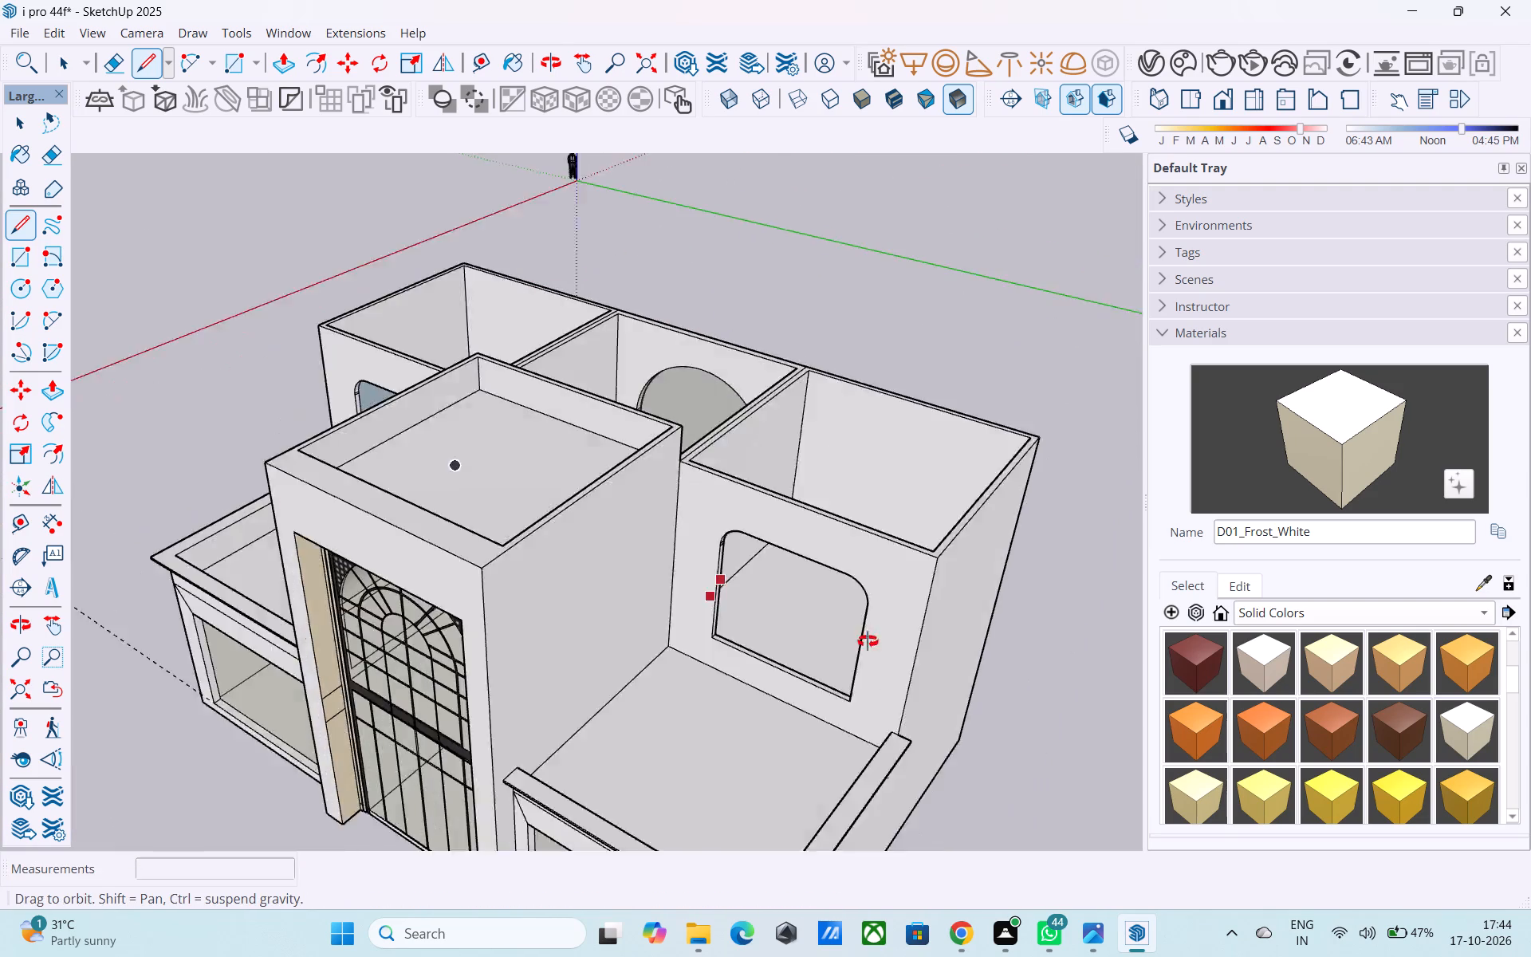
middle_drag(868, 641, 1049, 612)
scroll(872, 562, up, 9)
middle_drag(847, 540, 886, 530)
scroll(897, 502, up, 4)
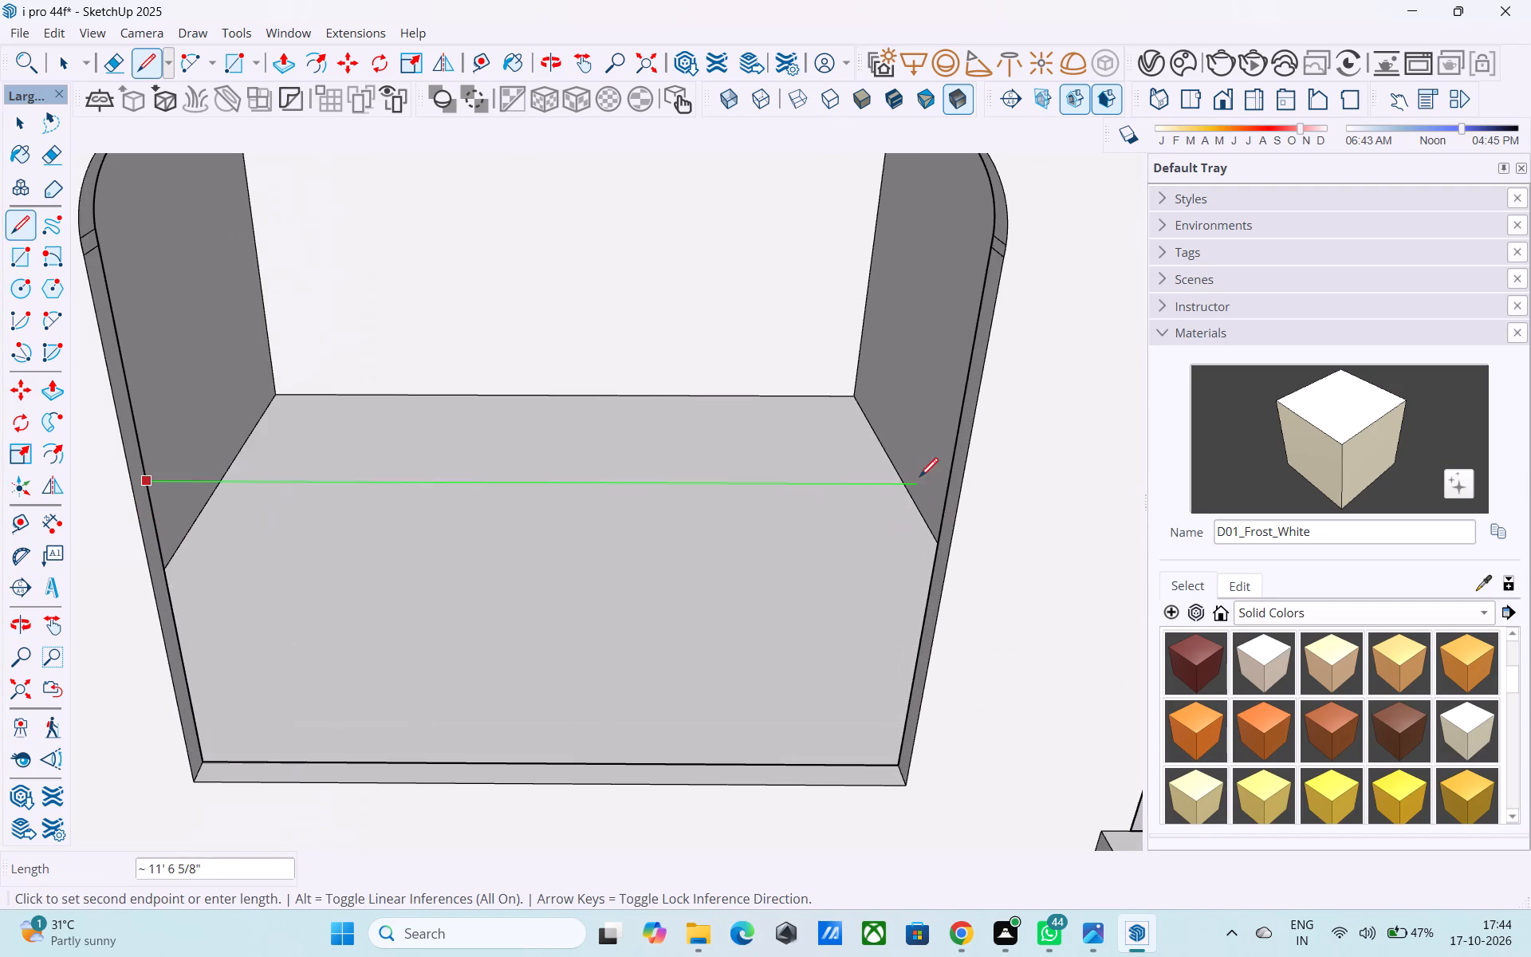
click(945, 474)
Paint the upper and lower panes of both rounded upper windows with Glass_Safety_01 from the in-model materials.
scroll(1287, 664, down, 5)
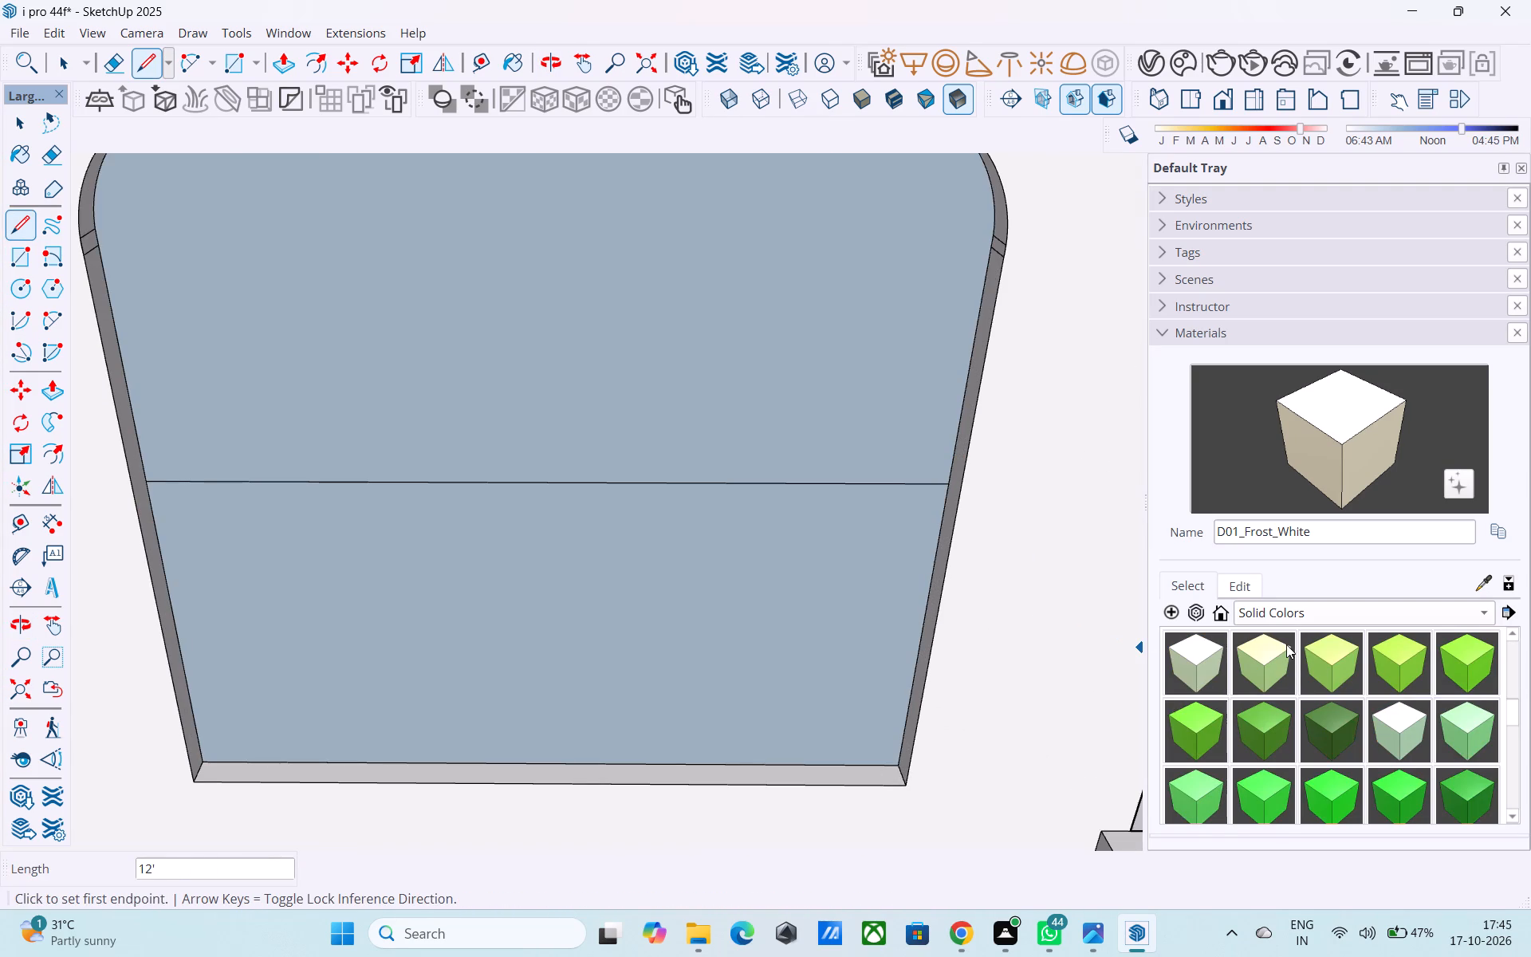
click(1288, 616)
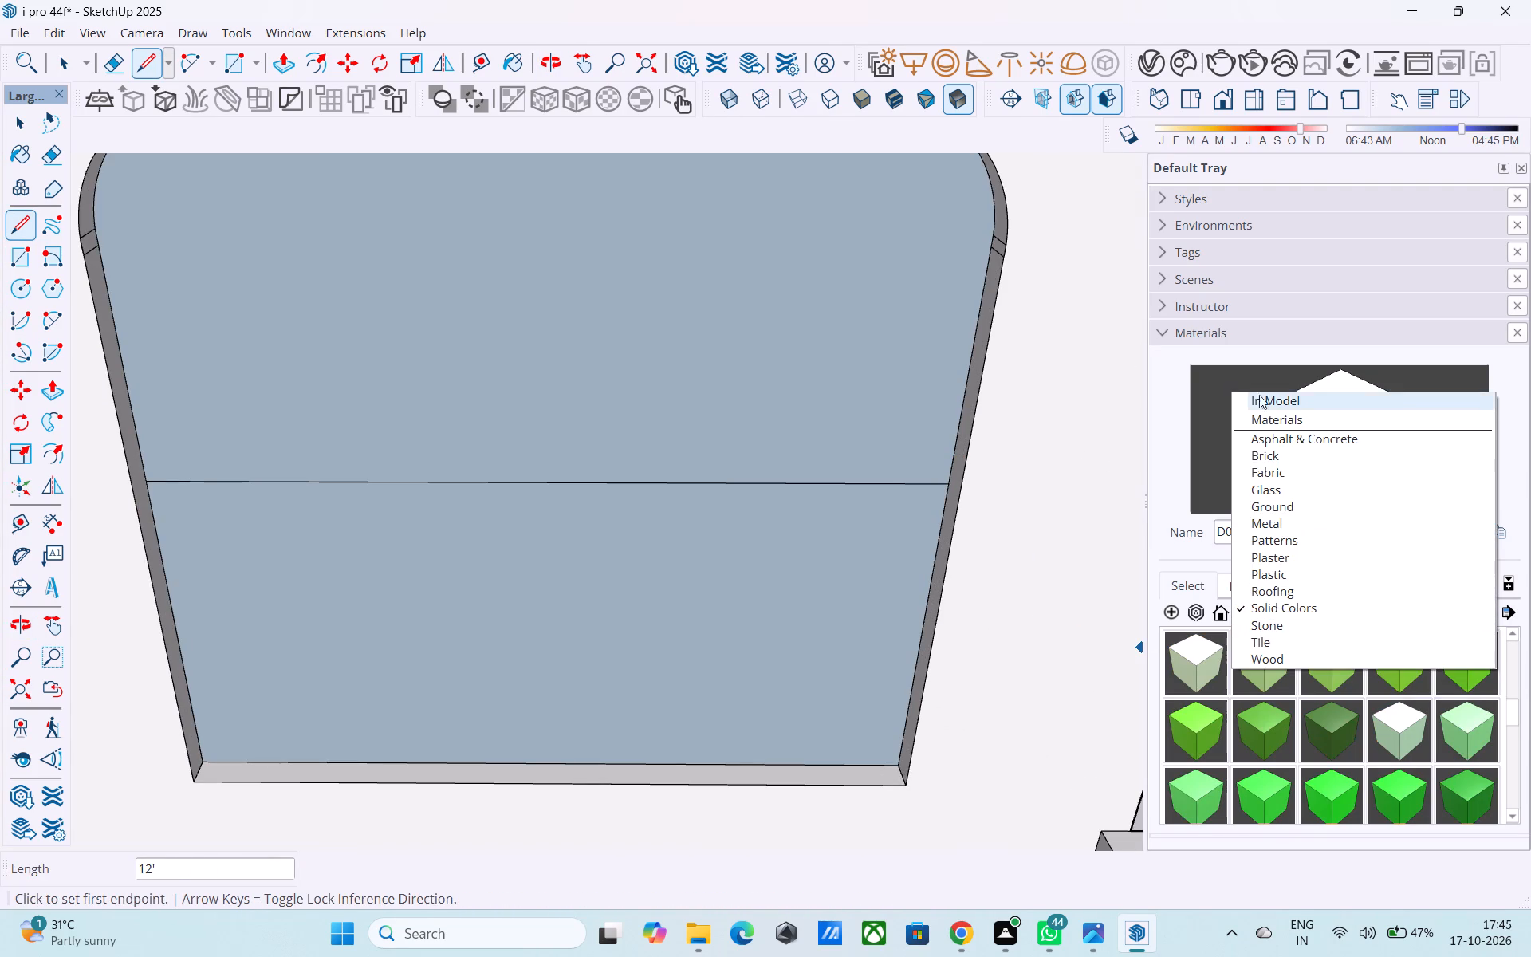
click(1259, 395)
click(1391, 650)
drag(551, 384, 558, 480)
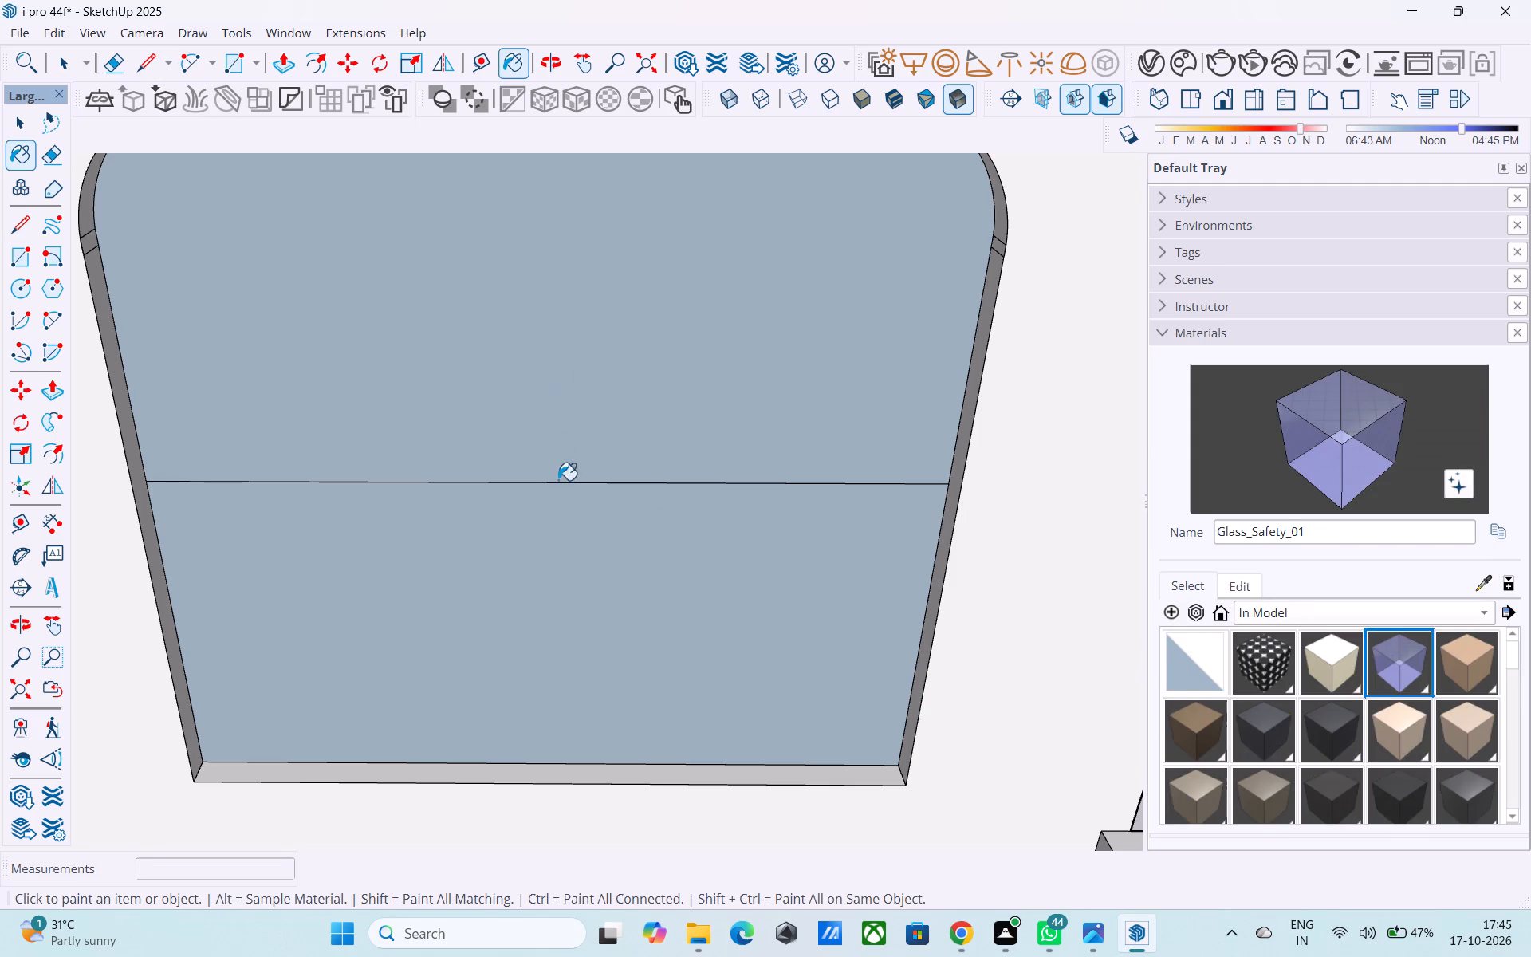
drag(558, 480, 553, 395)
drag(577, 571, 584, 570)
scroll(911, 494, down, 18)
scroll(213, 493, up, 3)
click(424, 431)
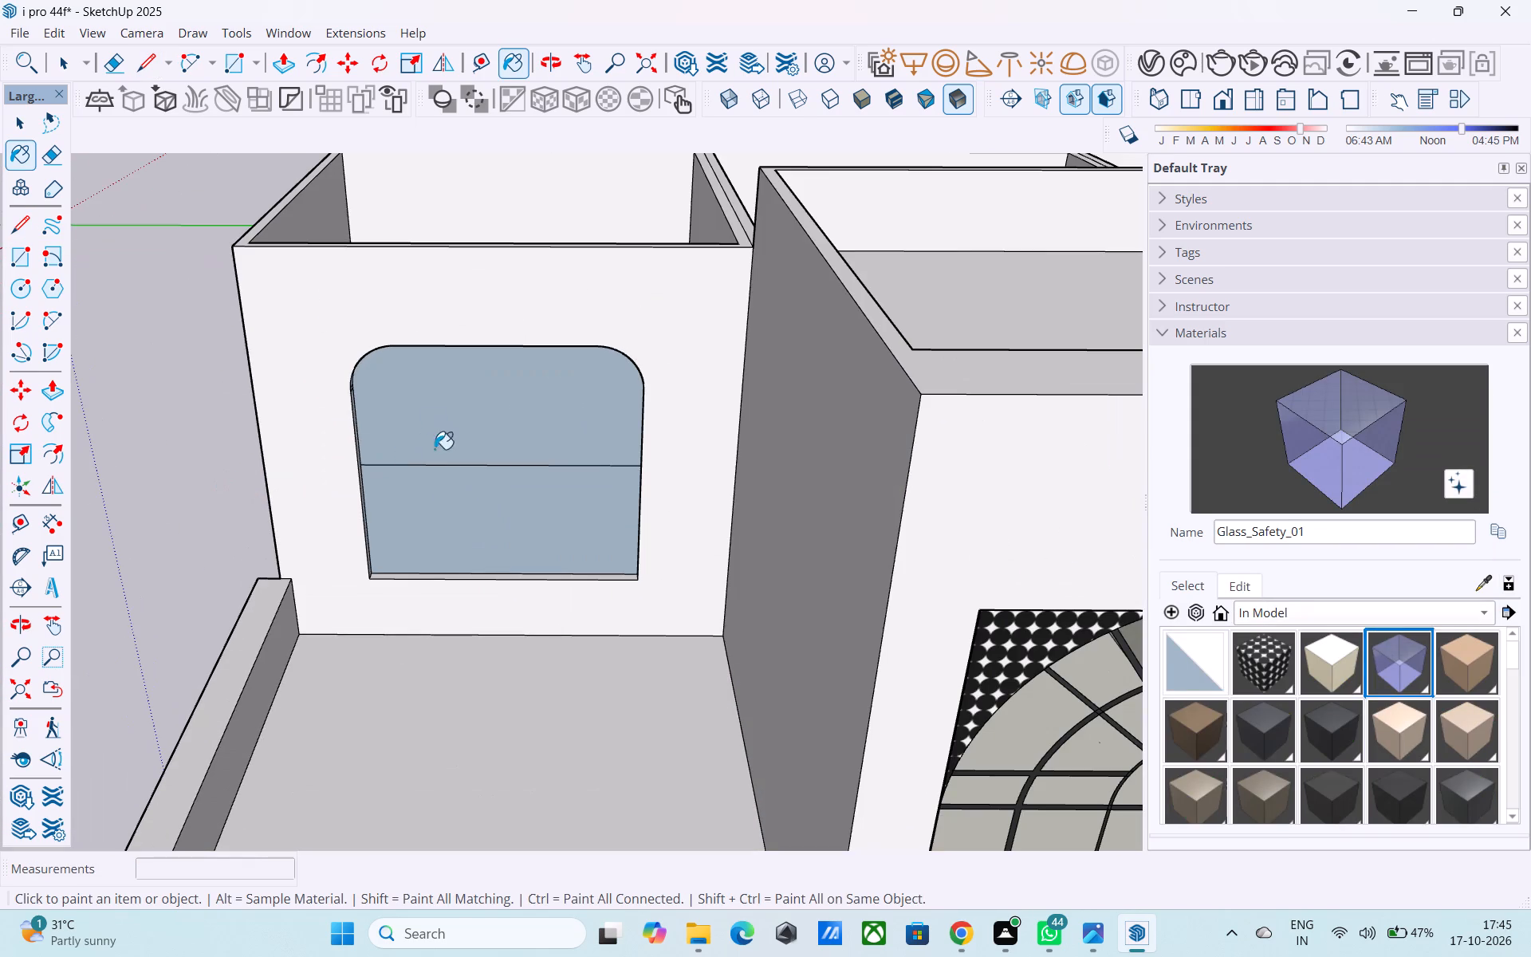
click(462, 503)
Examine the front facade with its glazed upper windows at eye level from slightly different angles.
scroll(336, 482, down, 10)
middle_drag(440, 523, 417, 333)
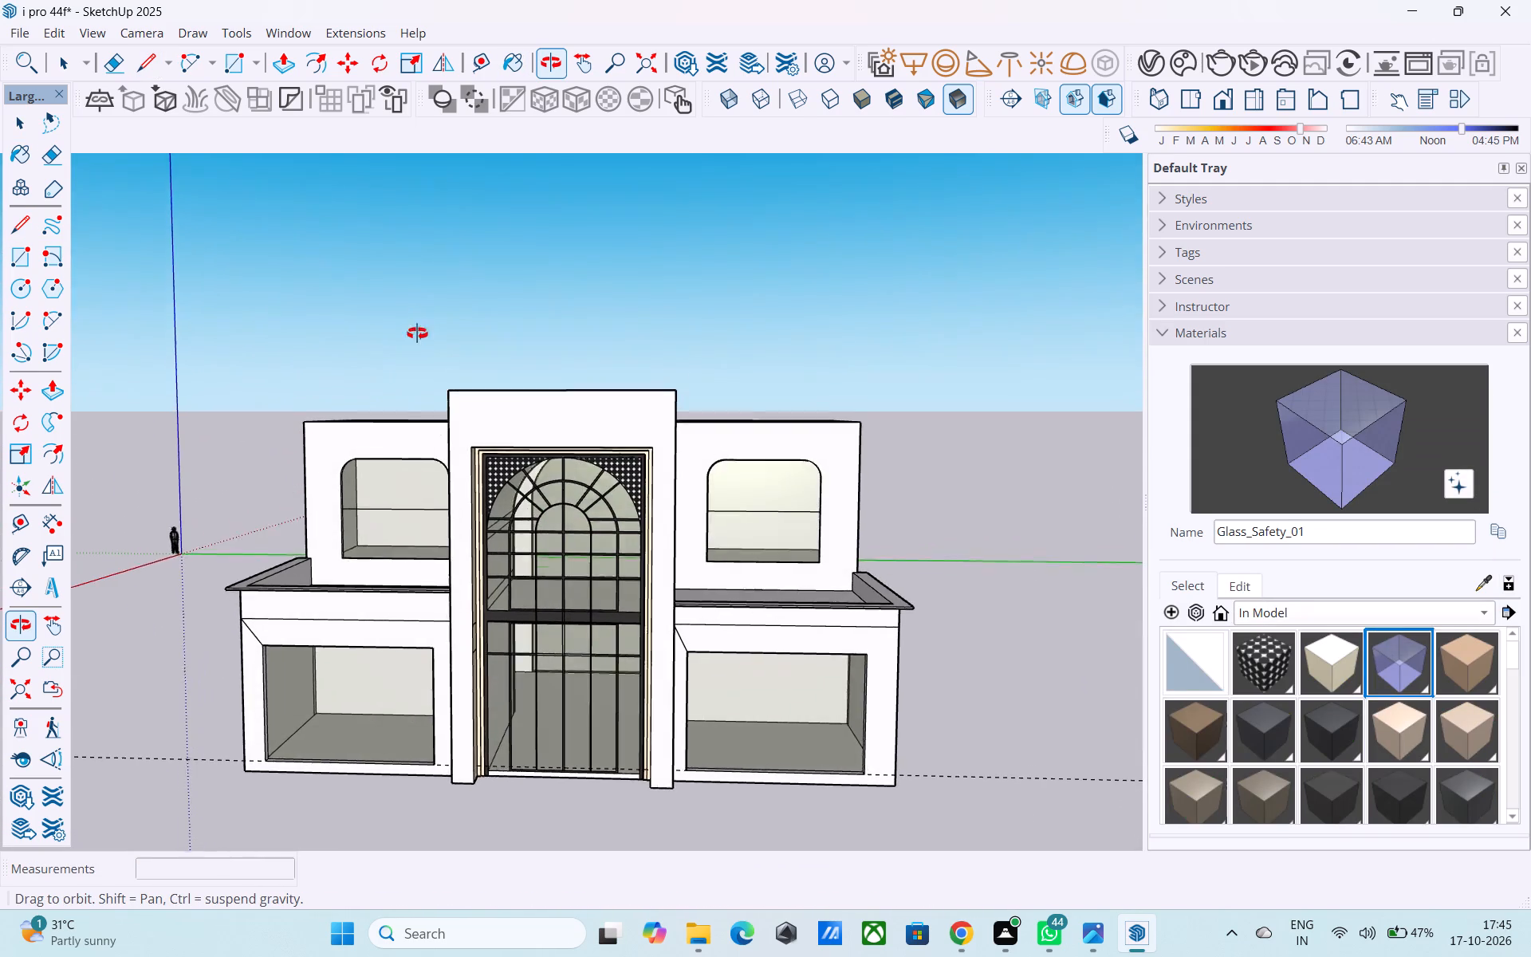
middle_drag(417, 333, 420, 337)
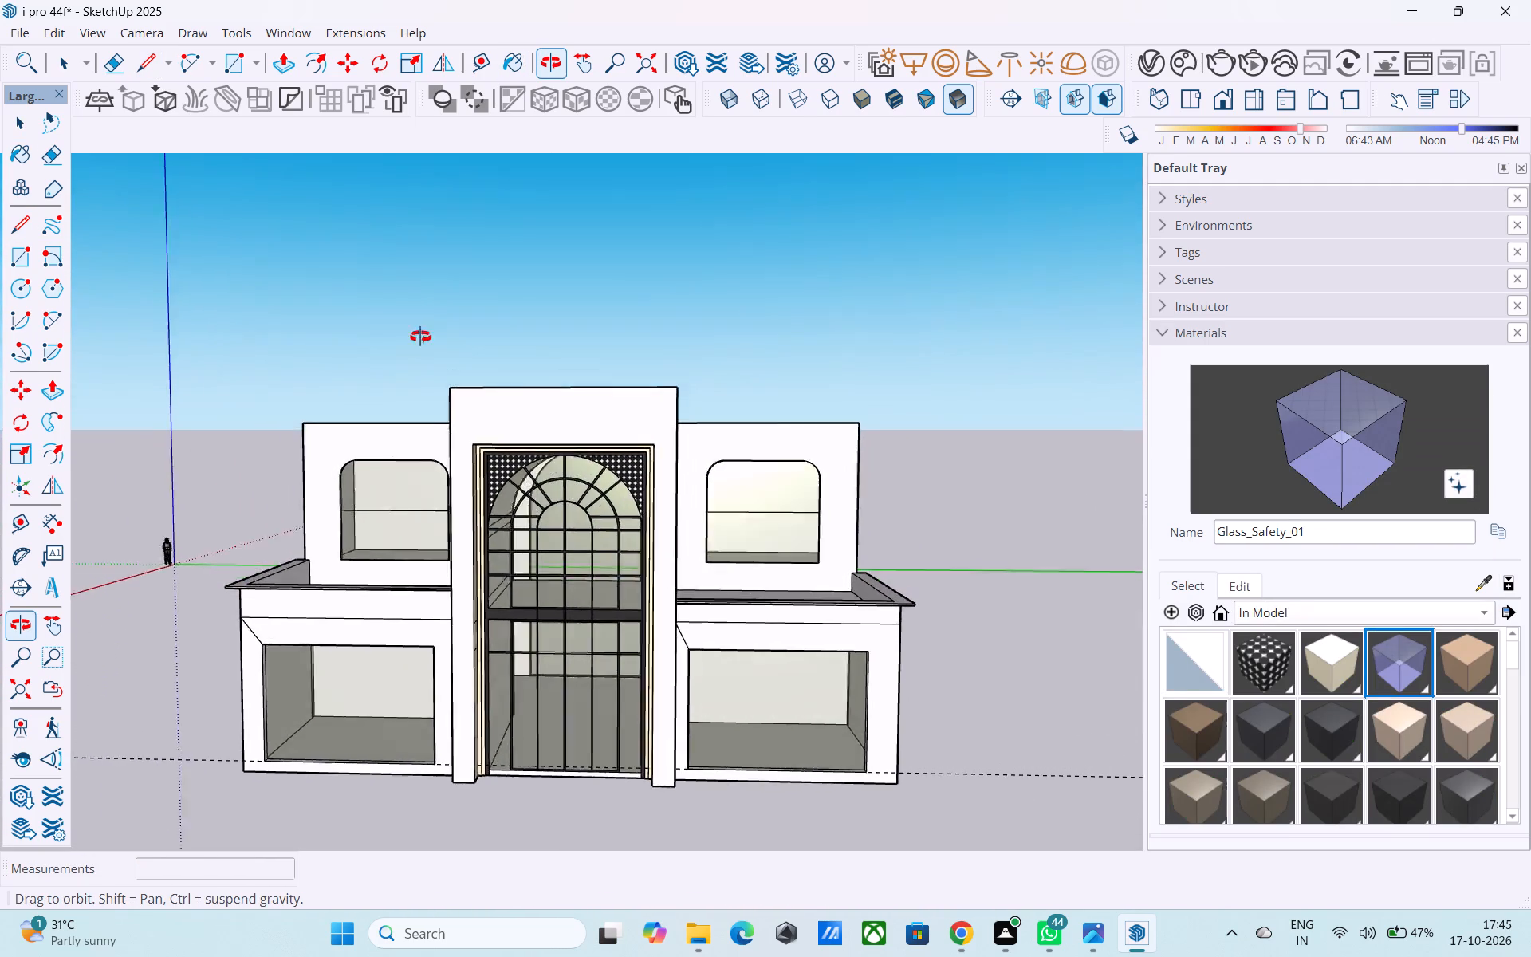
middle_drag(420, 337, 475, 301)
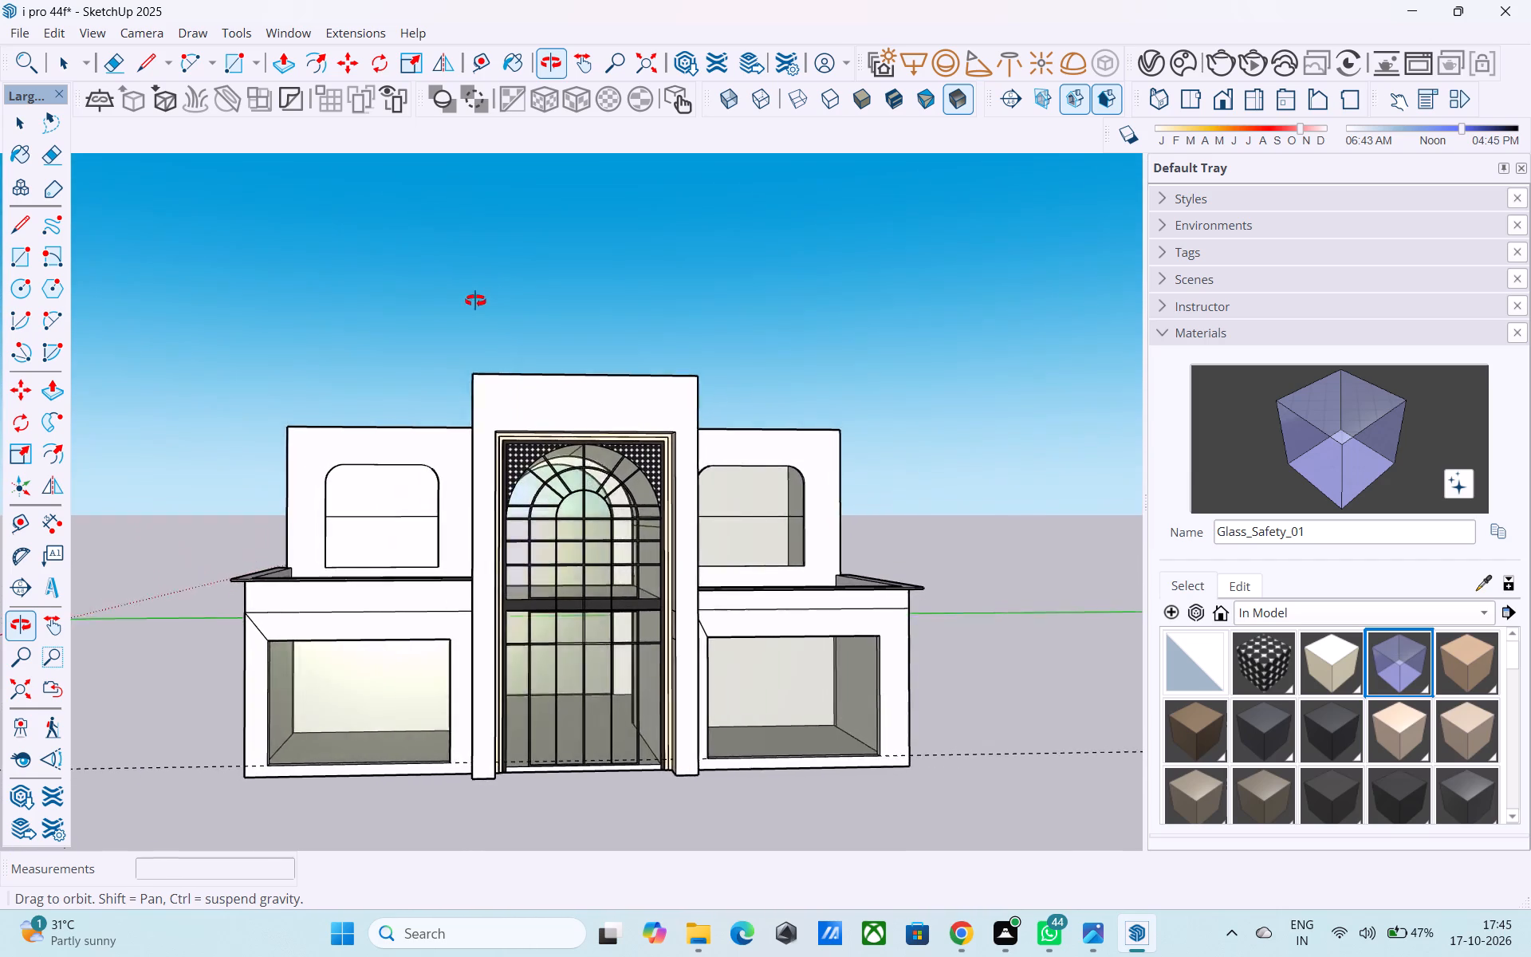
middle_drag(475, 301, 380, 309)
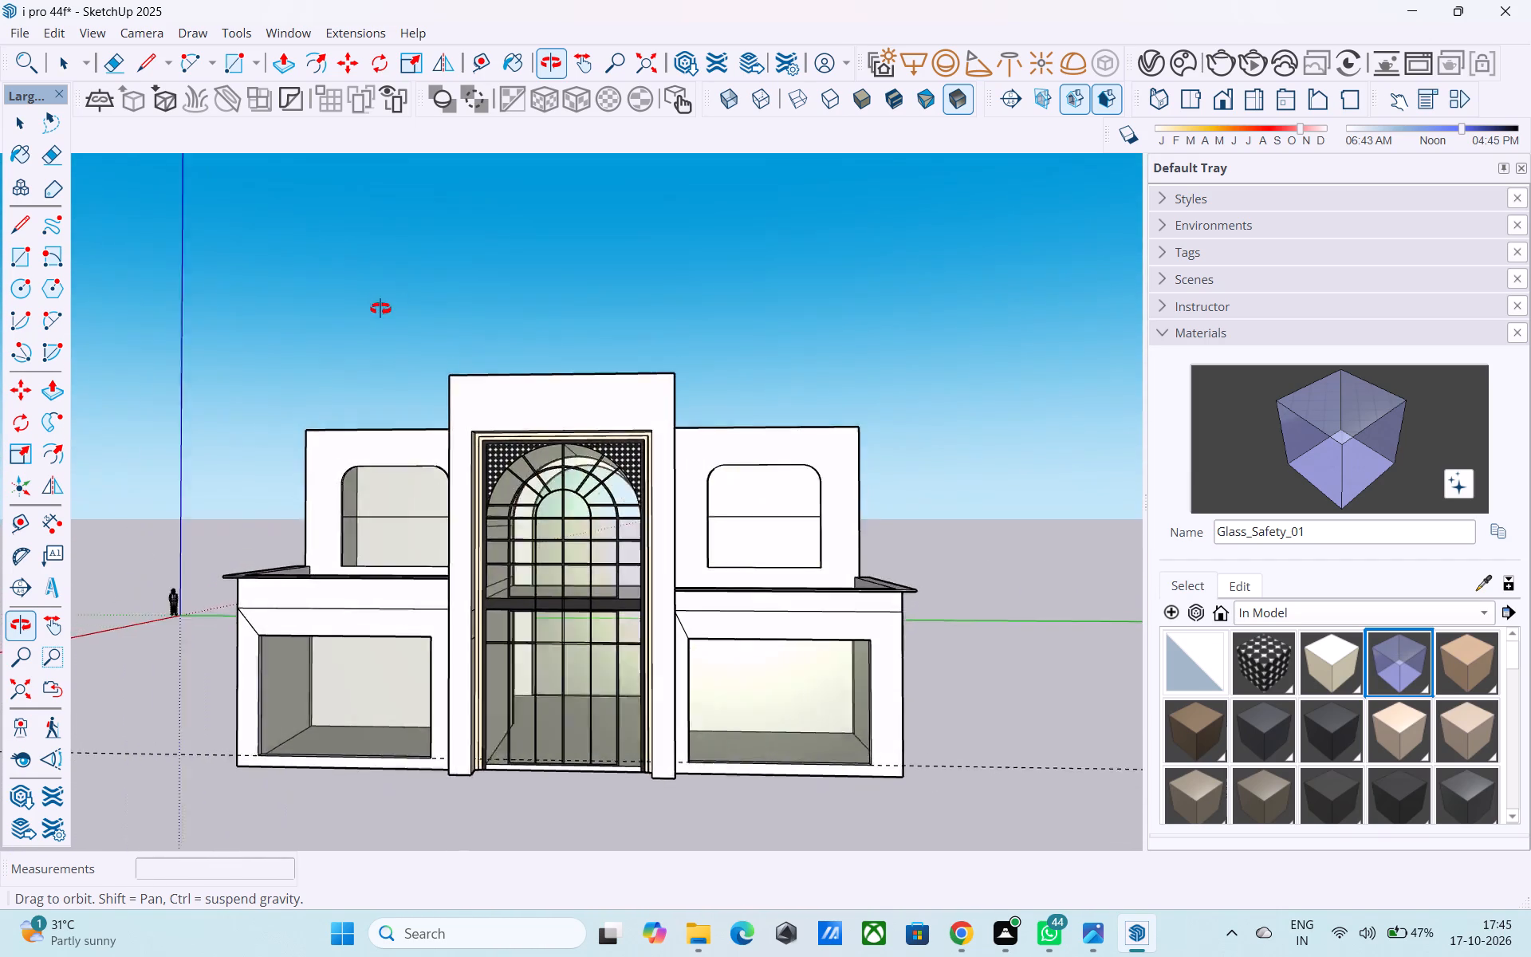
middle_drag(380, 309, 593, 501)
Examine the building's side and rear, looking through the rear arched opening at the interior and the entrance grille.
scroll(568, 510, down, 6)
middle_drag(516, 581, 902, 465)
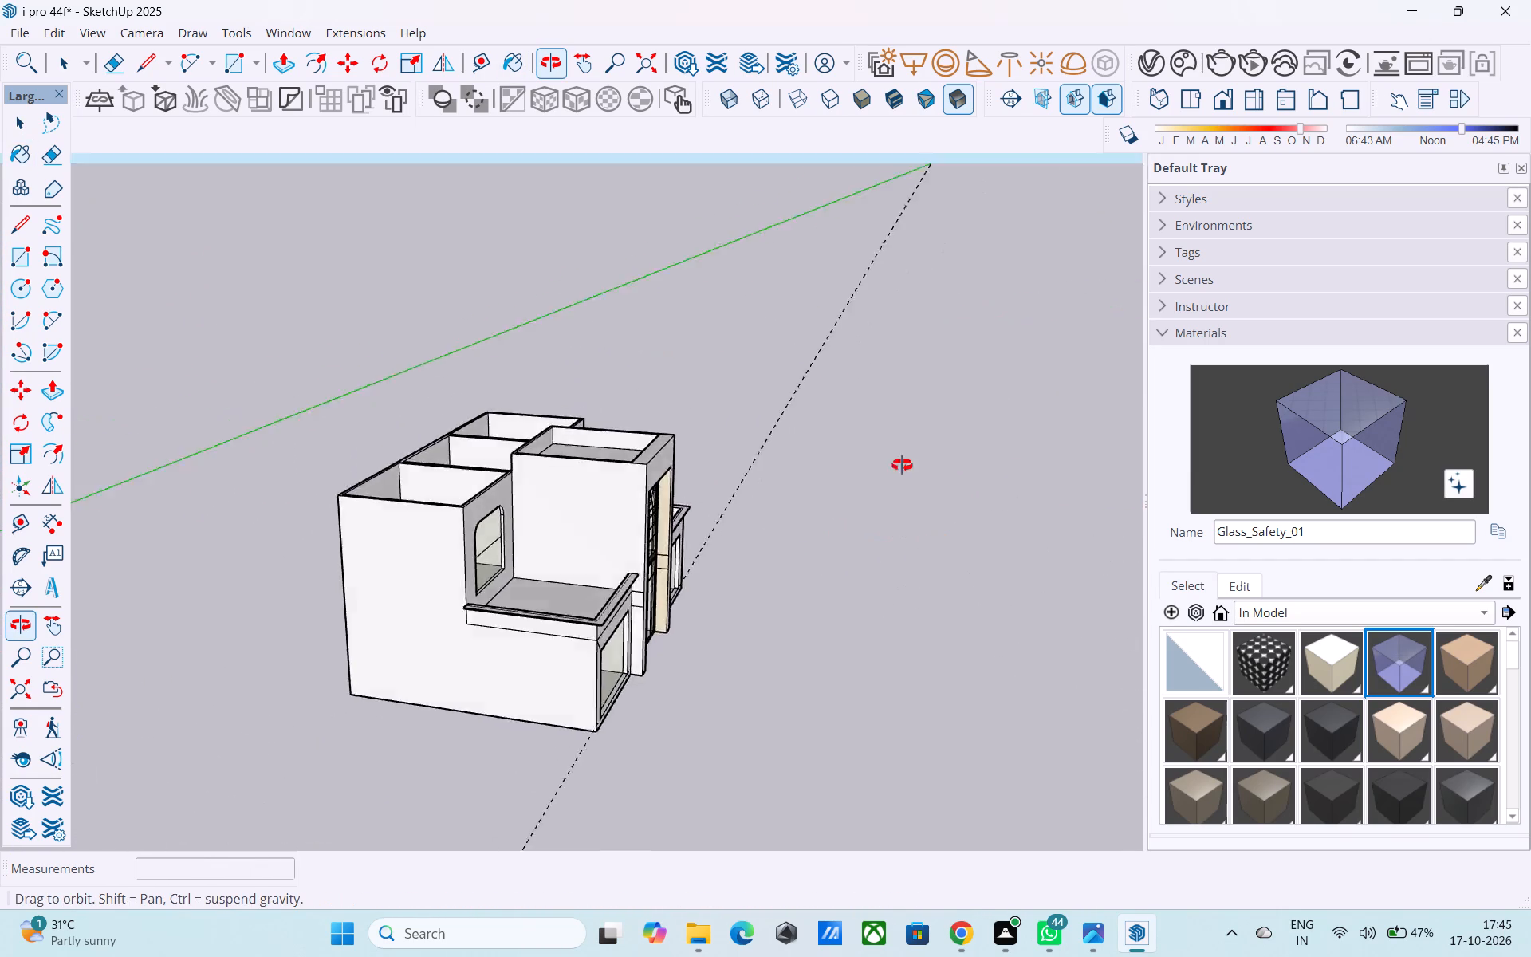
middle_drag(902, 465, 1178, 564)
middle_drag(546, 539, 0, 489)
middle_drag(258, 508, 1010, 514)
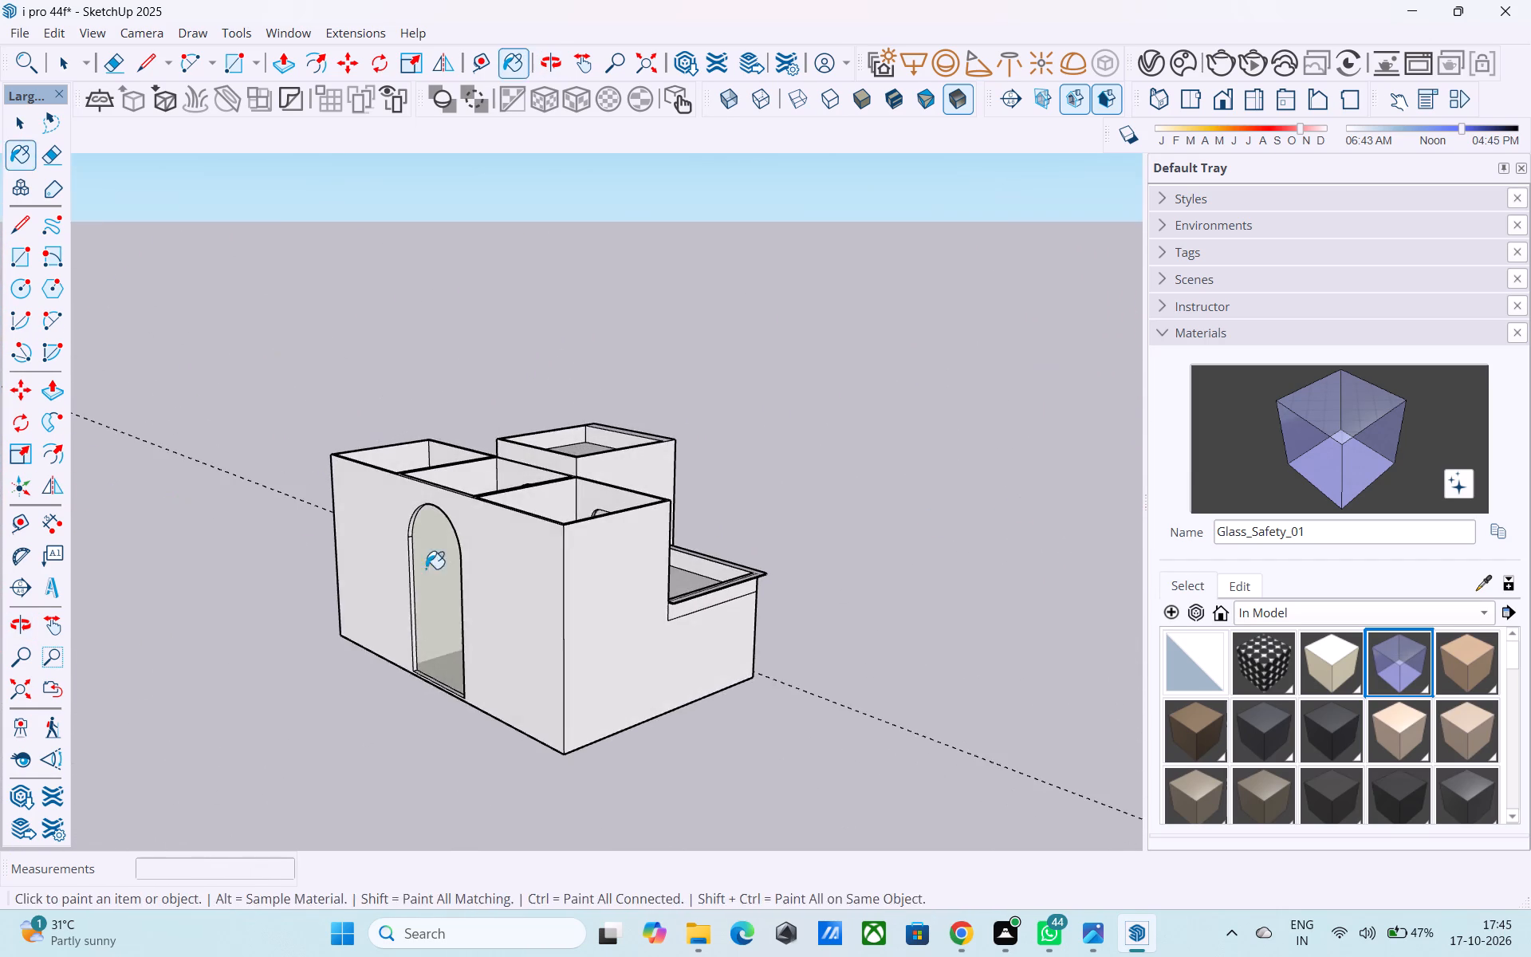
middle_drag(428, 572, 901, 467)
scroll(659, 448, up, 6)
middle_drag(582, 466, 473, 514)
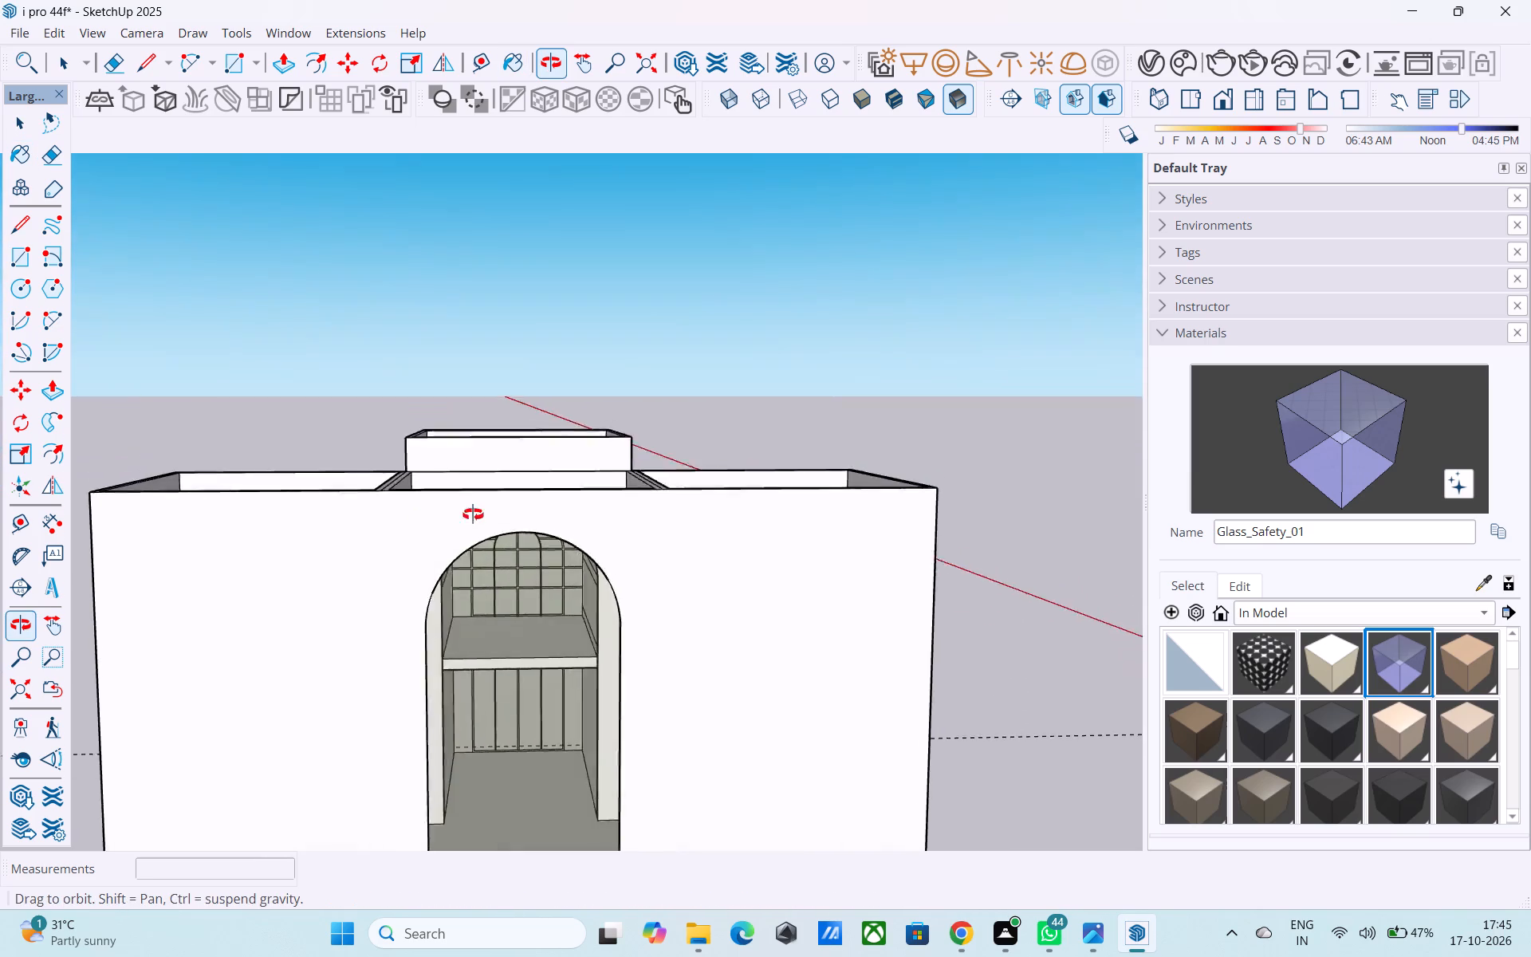
middle_drag(473, 514, 373, 527)
scroll(373, 527, down, 5)
middle_drag(436, 509, 587, 465)
middle_drag(466, 569, 487, 460)
scroll(476, 479, up, 7)
scroll(461, 564, down, 2)
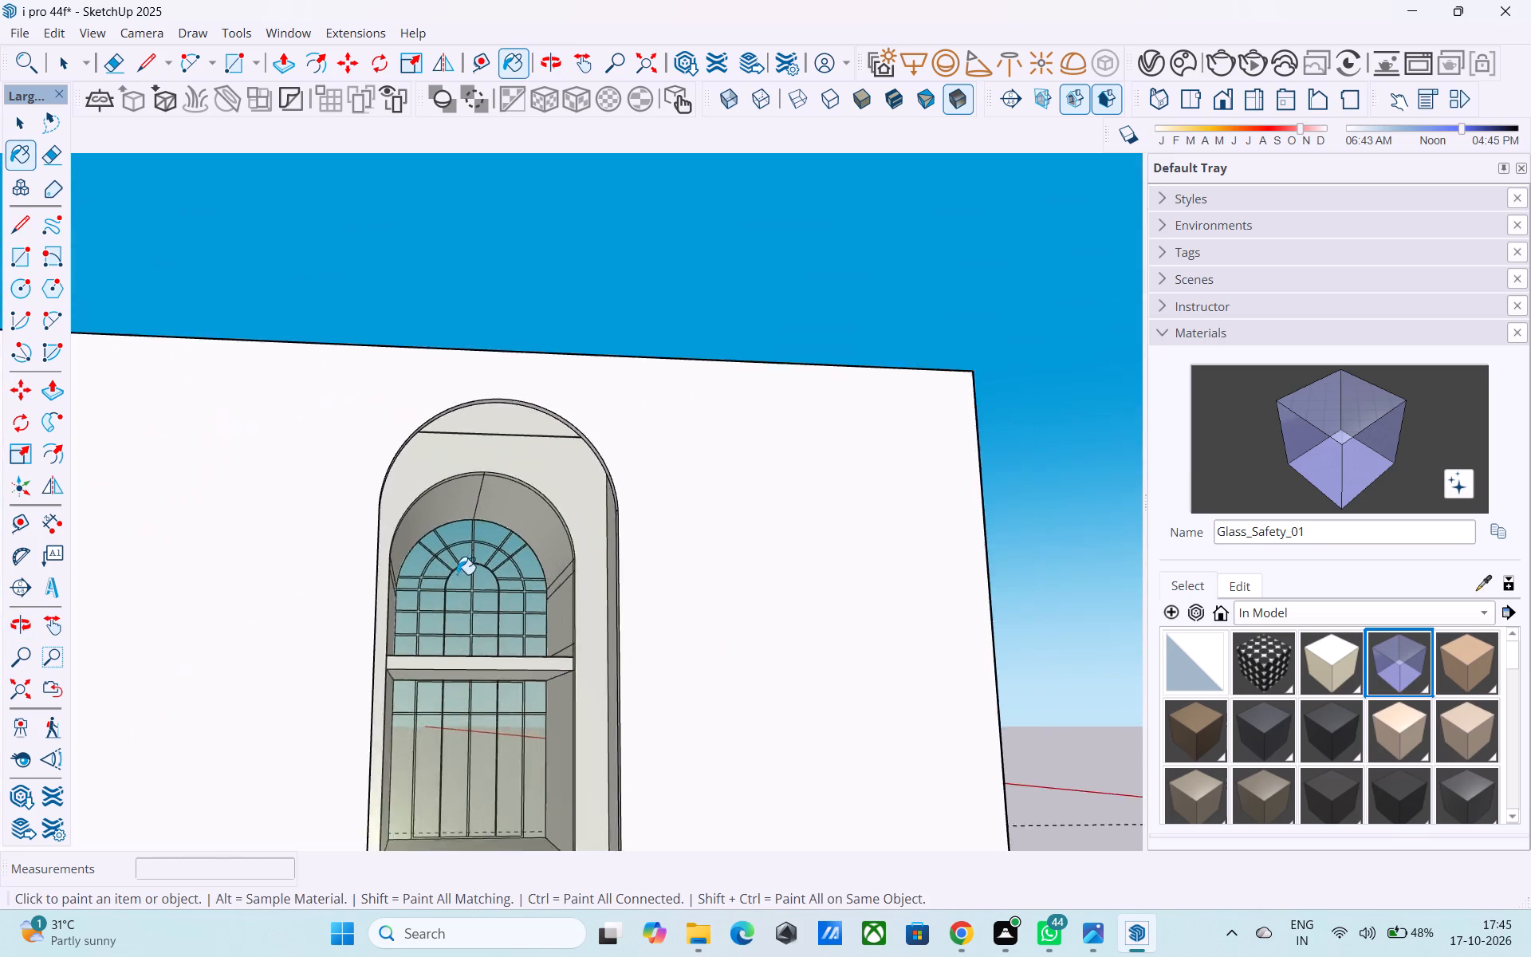
scroll(457, 574, down, 3)
middle_drag(439, 596, 407, 786)
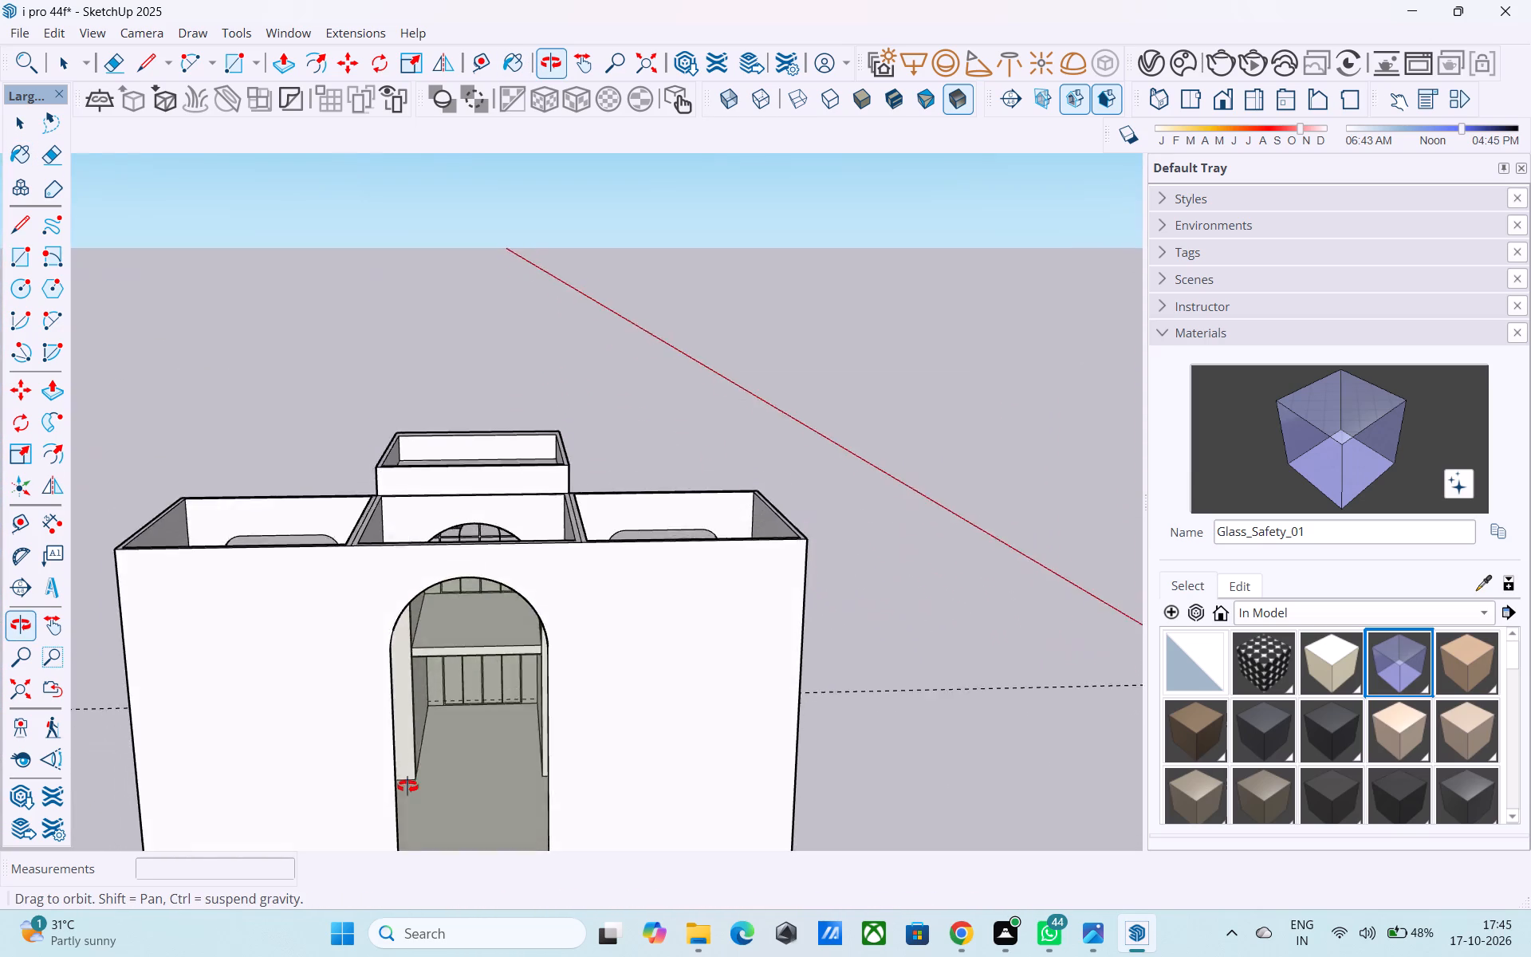
middle_drag(407, 786, 390, 662)
scroll(391, 658, up, 6)
scroll(523, 592, up, 9)
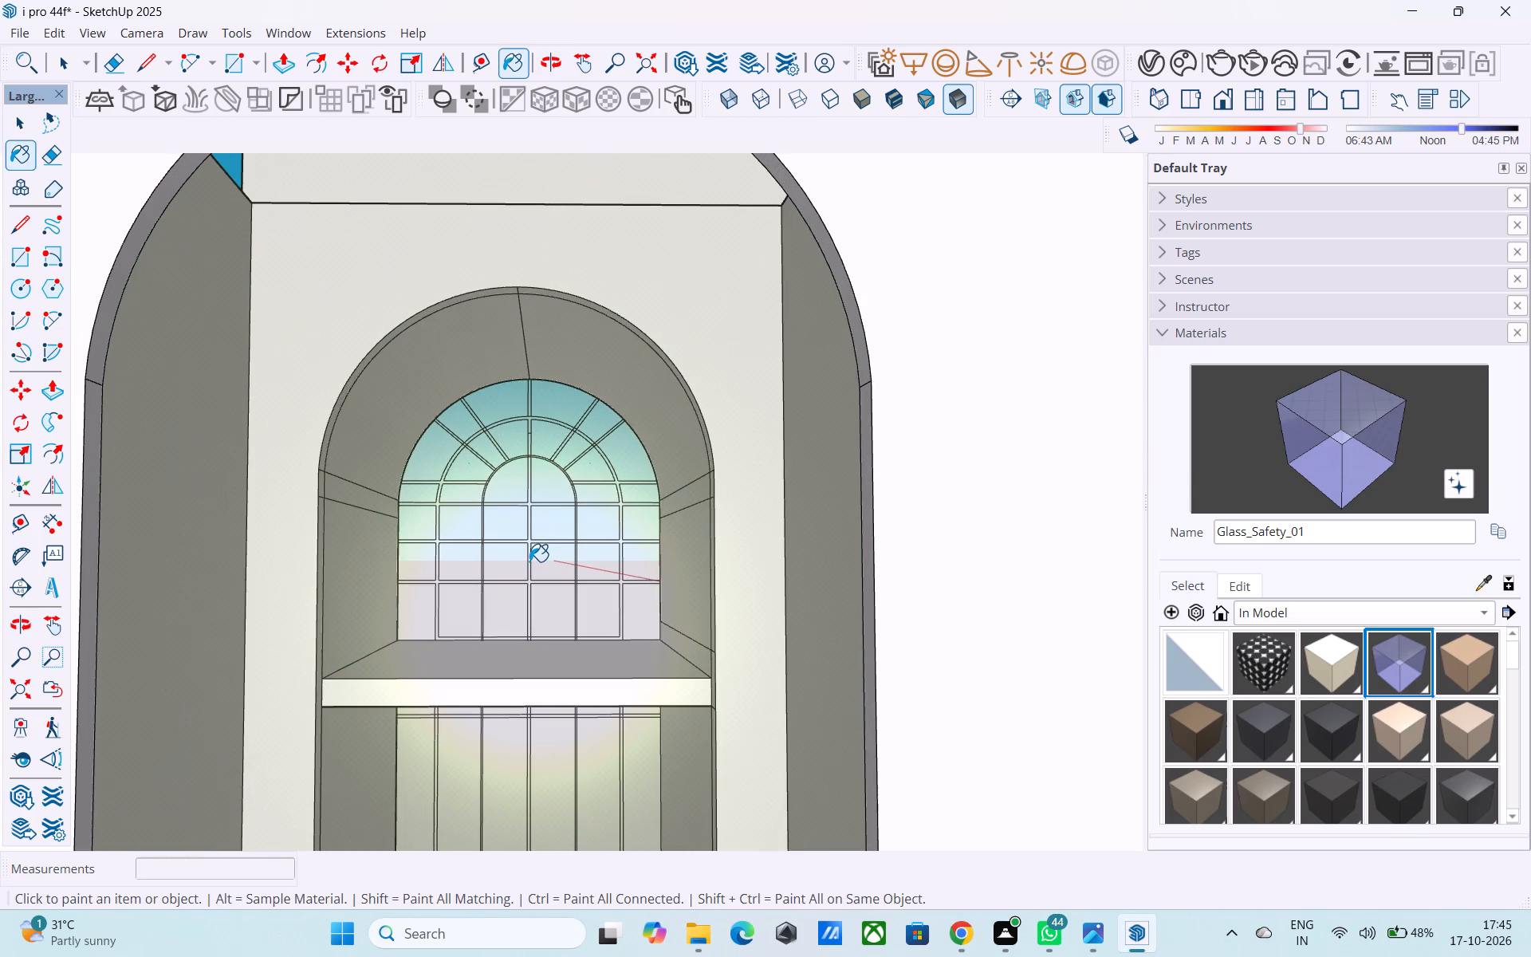
middle_drag(546, 606, 542, 543)
scroll(543, 538, down, 6)
middle_drag(472, 565, 592, 584)
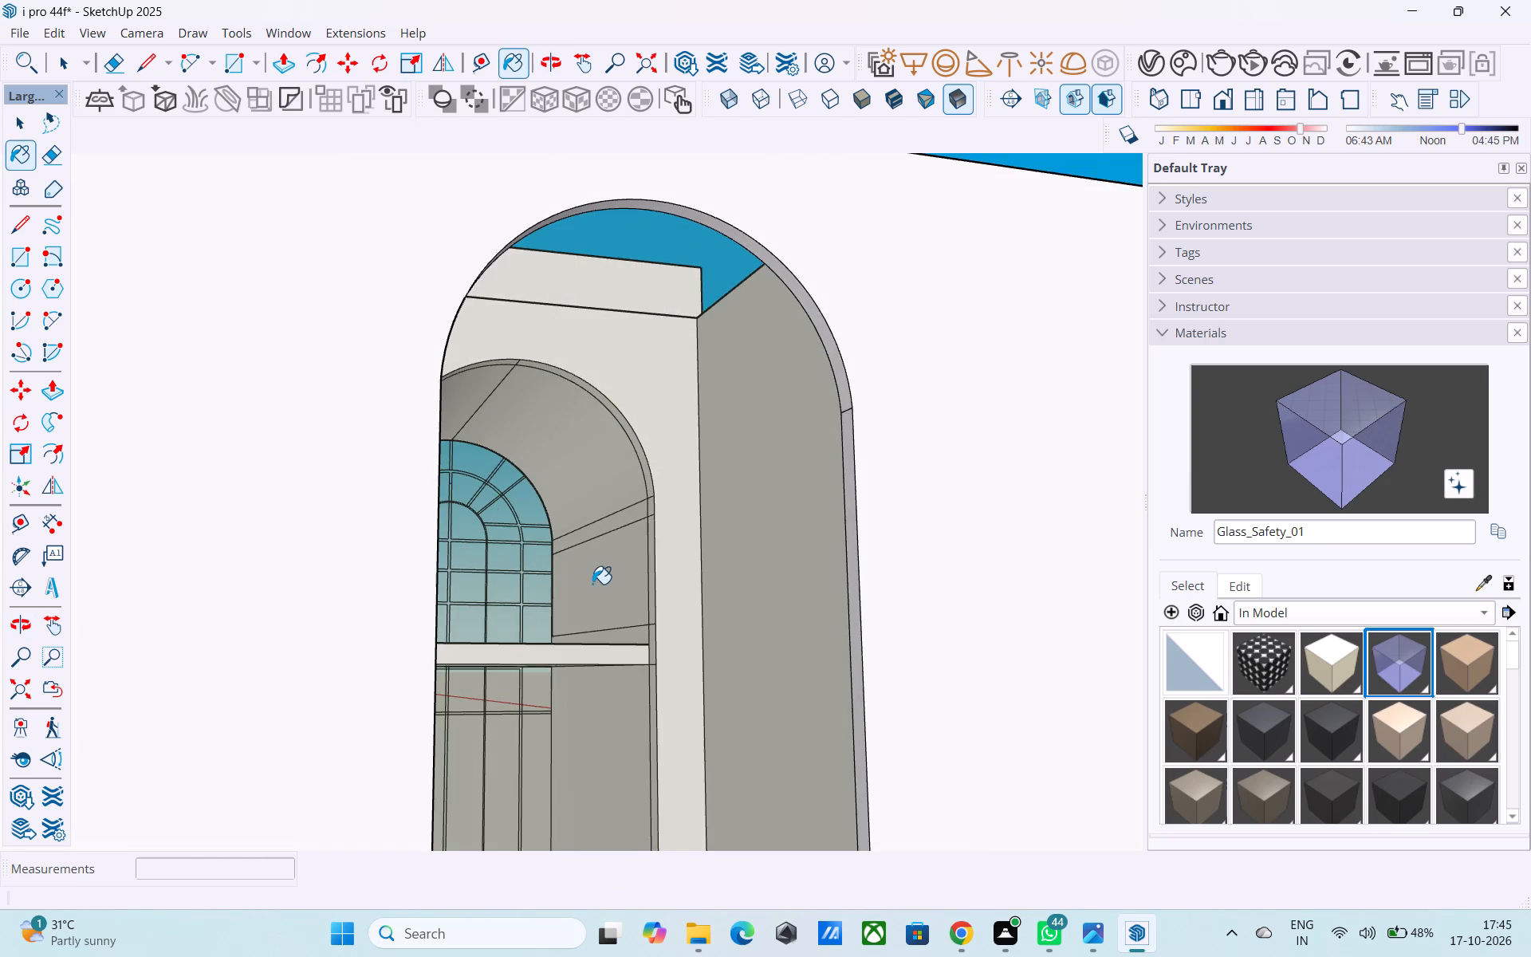
scroll(592, 584, down, 2)
middle_drag(591, 584, 723, 604)
scroll(722, 593, down, 4)
middle_drag(541, 613, 1009, 596)
Review the front facade from above and at eye level, ending on the central entrance and its glazed grille.
middle_drag(549, 636, 1025, 607)
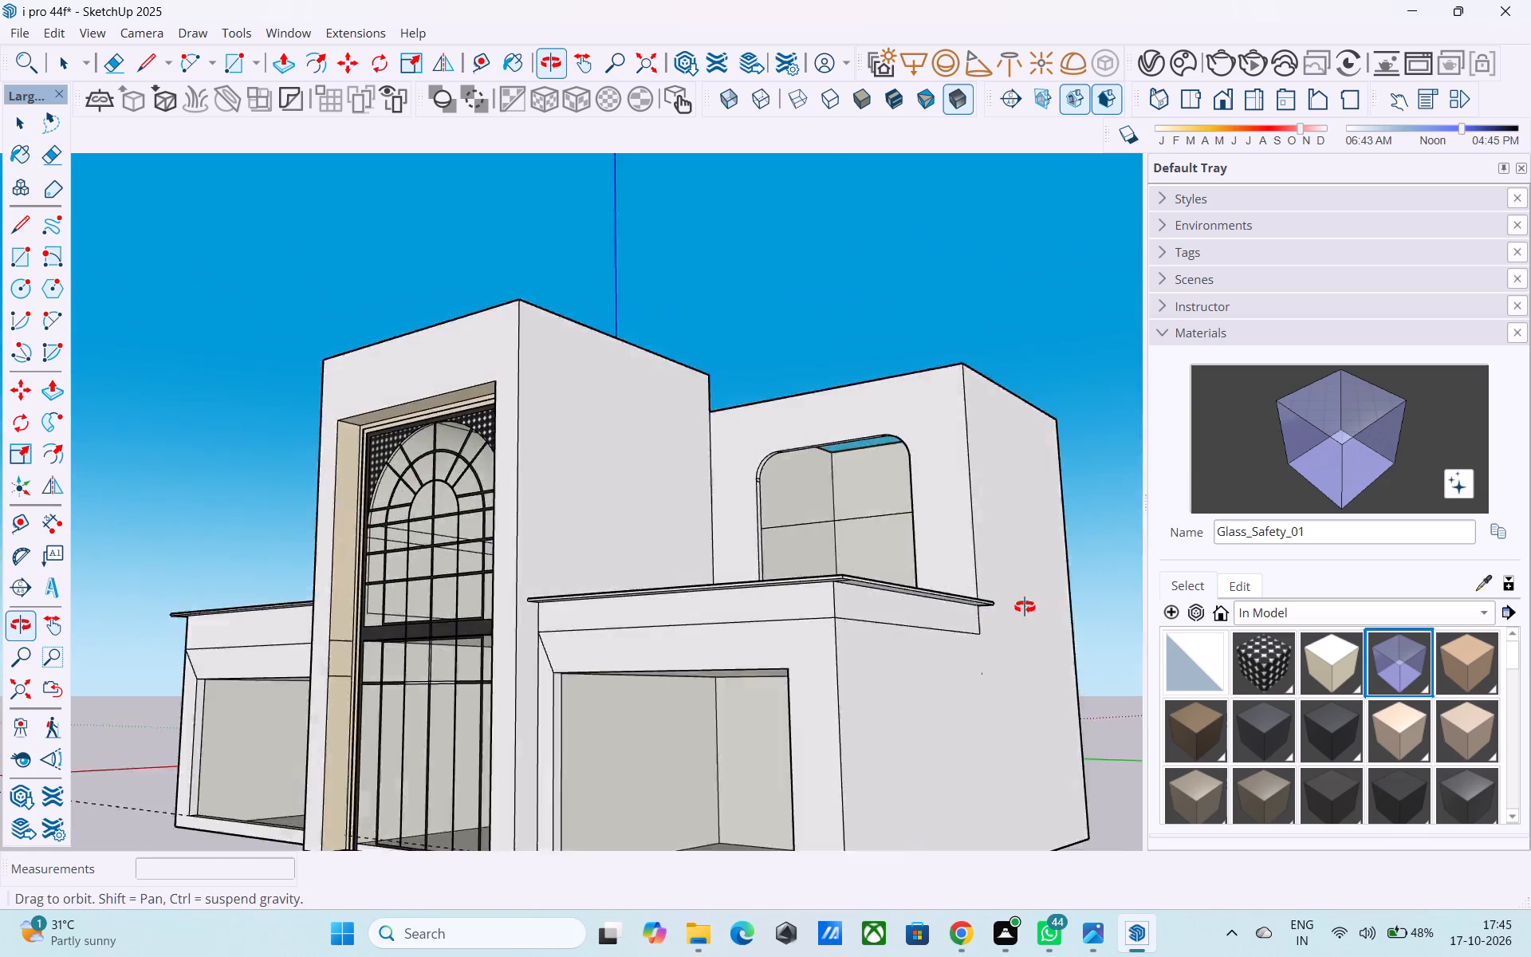
middle_drag(1025, 607, 1121, 588)
middle_drag(410, 635, 627, 711)
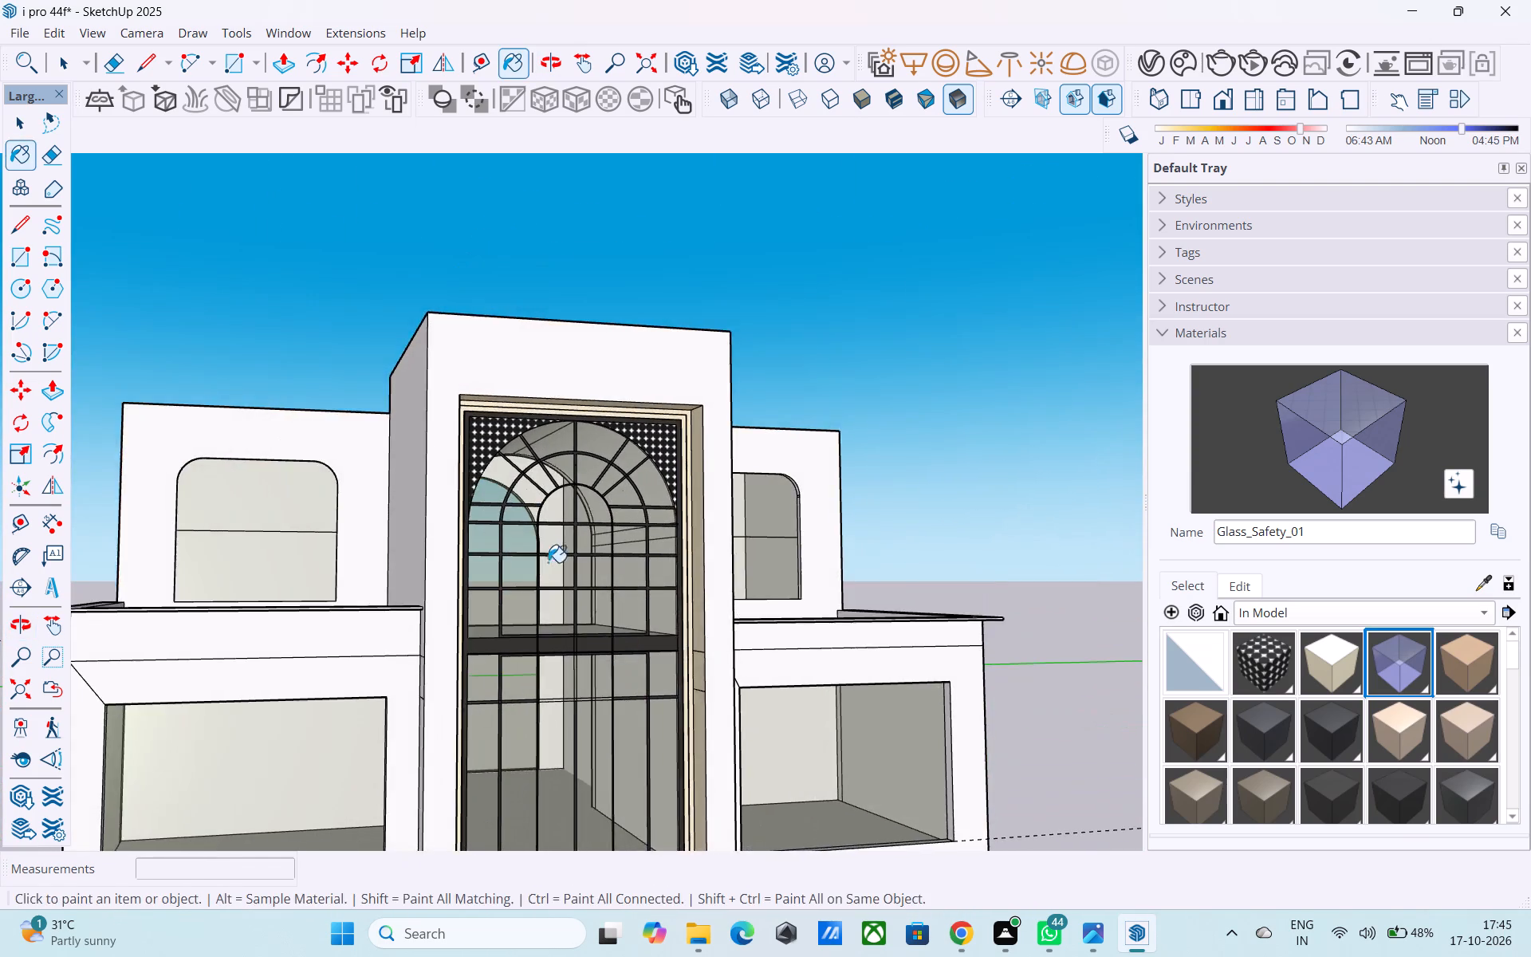
scroll(545, 558, down, 2)
middle_drag(534, 669, 527, 729)
middle_drag(562, 539, 523, 673)
middle_drag(634, 533, 579, 577)
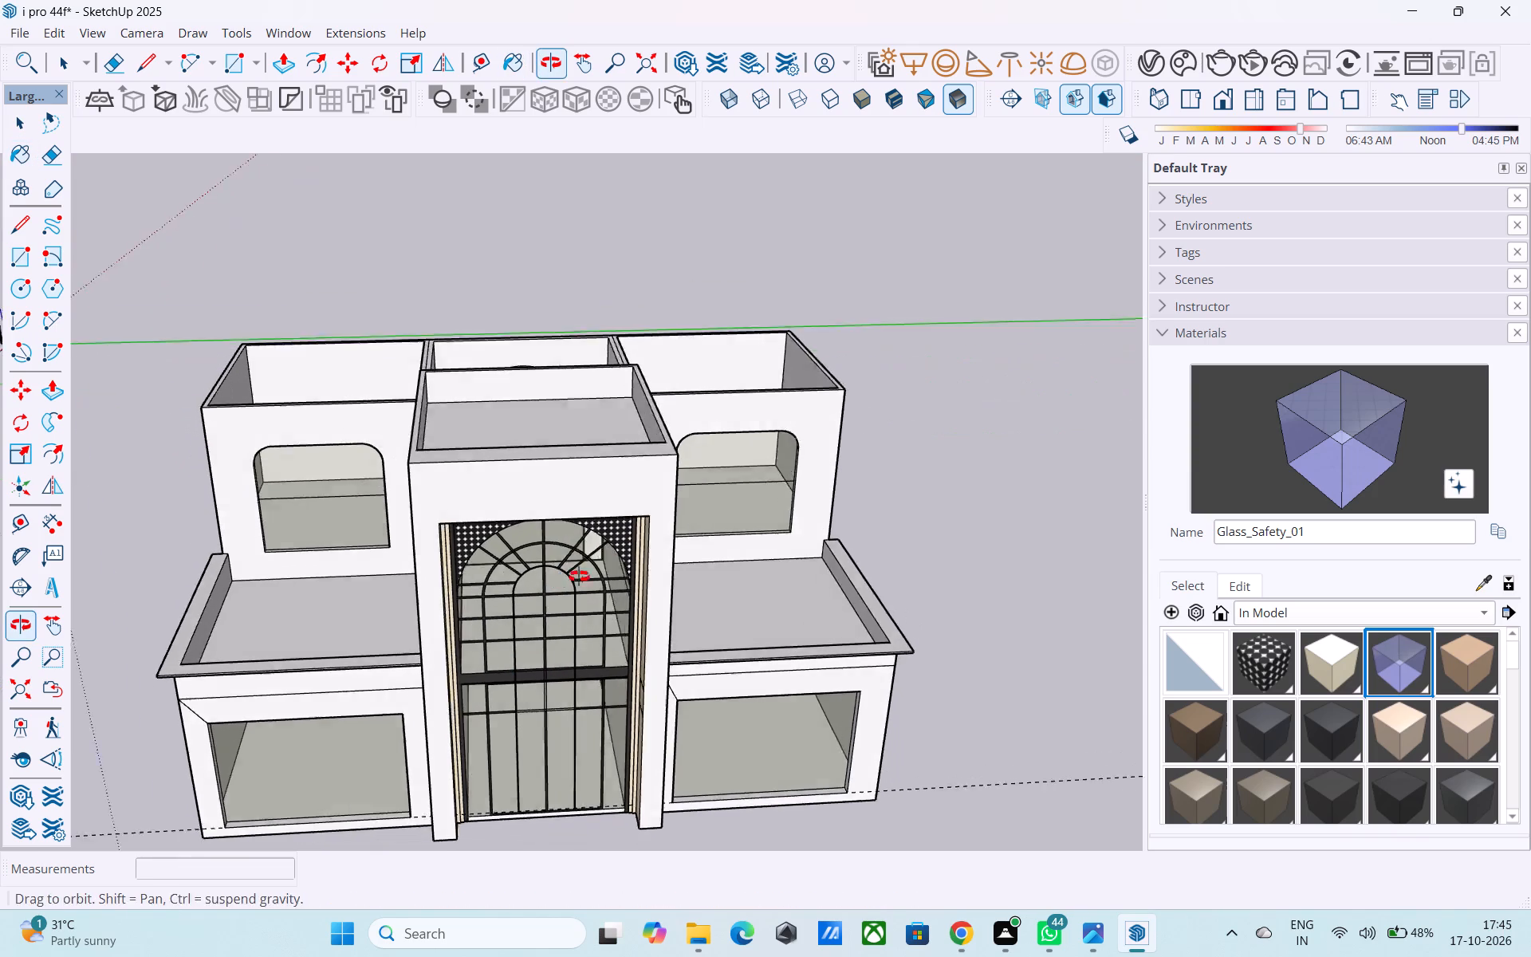
middle_drag(579, 577, 554, 589)
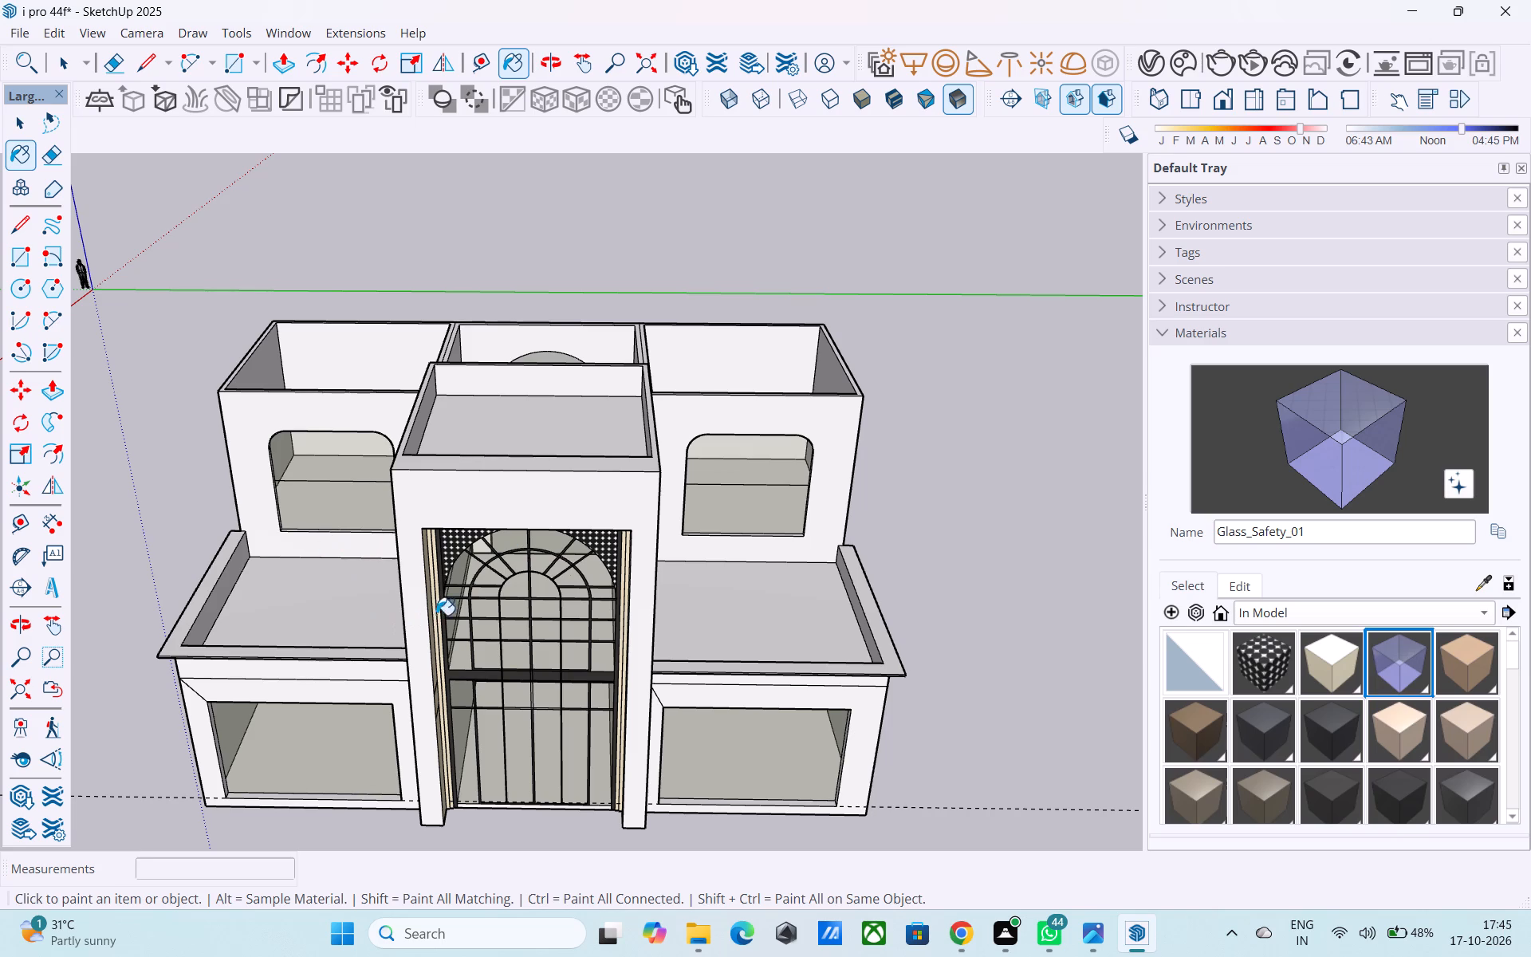
middle_drag(432, 632, 411, 542)
middle_drag(486, 665, 500, 581)
scroll(494, 543, down, 6)
middle_click(524, 682)
scroll(524, 681, up, 11)
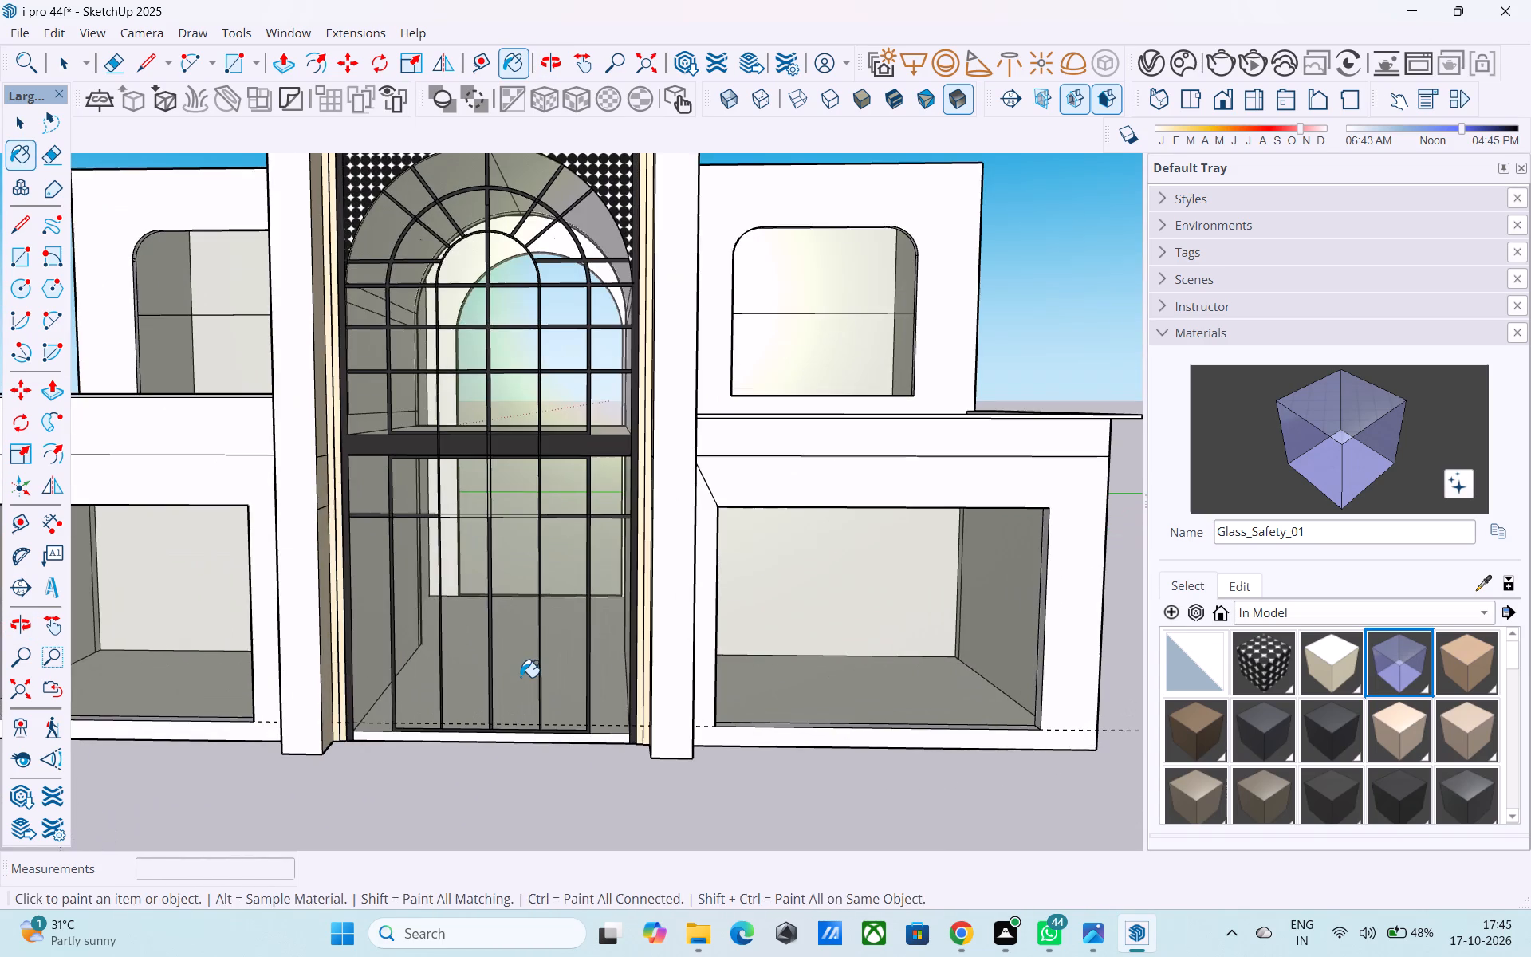
Review the complete front facade from farther away, at eye level and from above.
middle_drag(521, 677, 542, 674)
scroll(885, 636, down, 7)
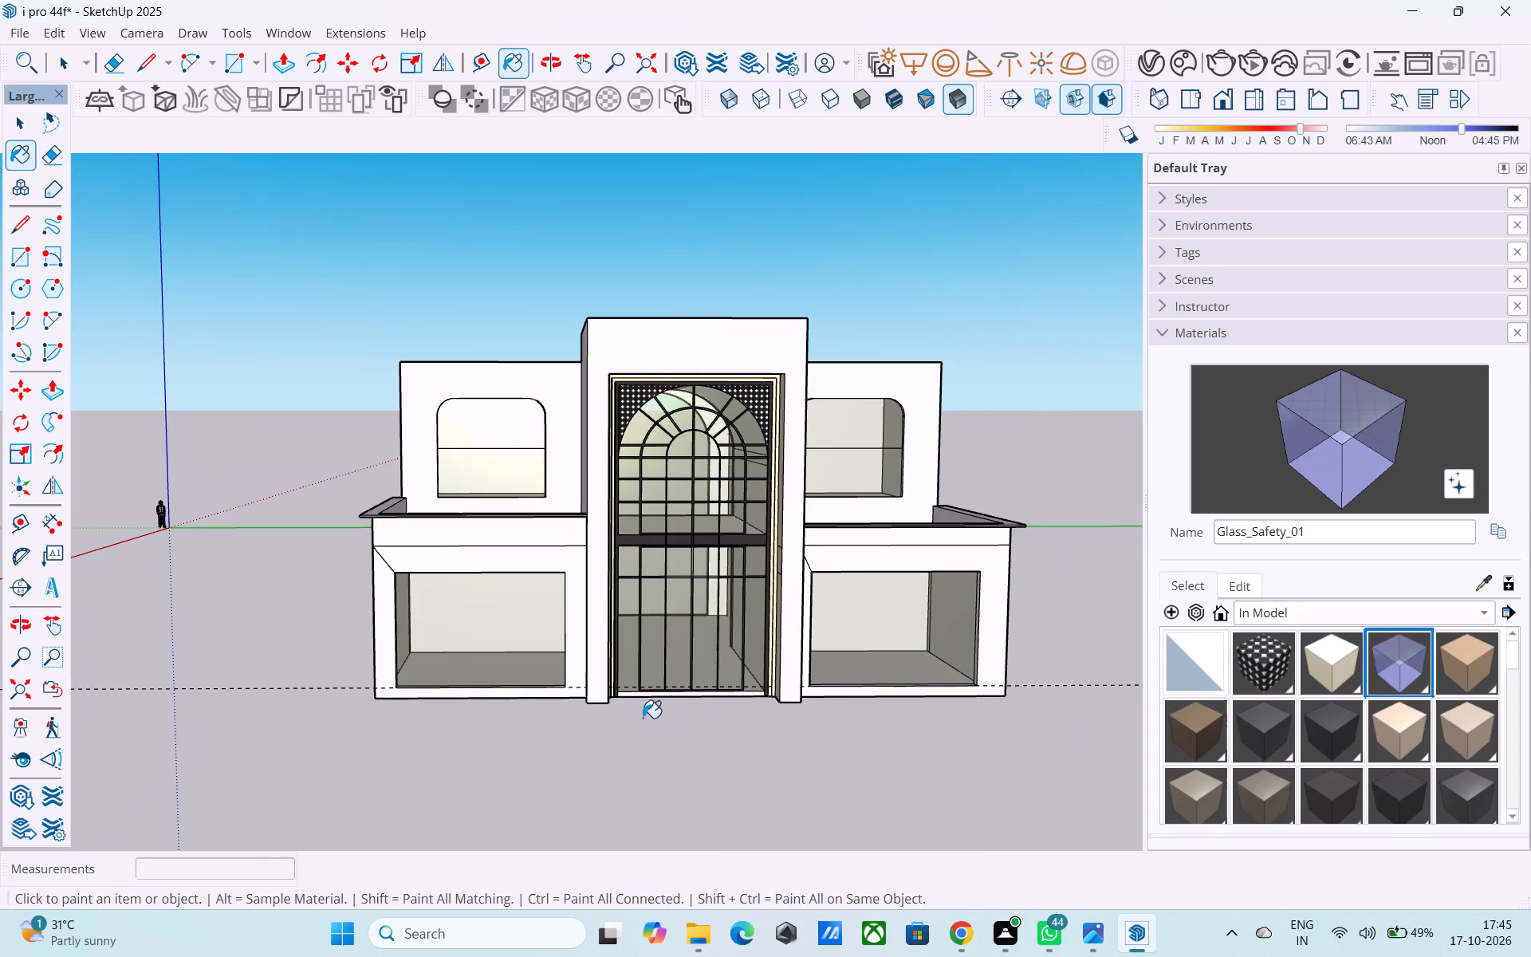
scroll(632, 698, down, 1)
middle_drag(655, 675, 610, 709)
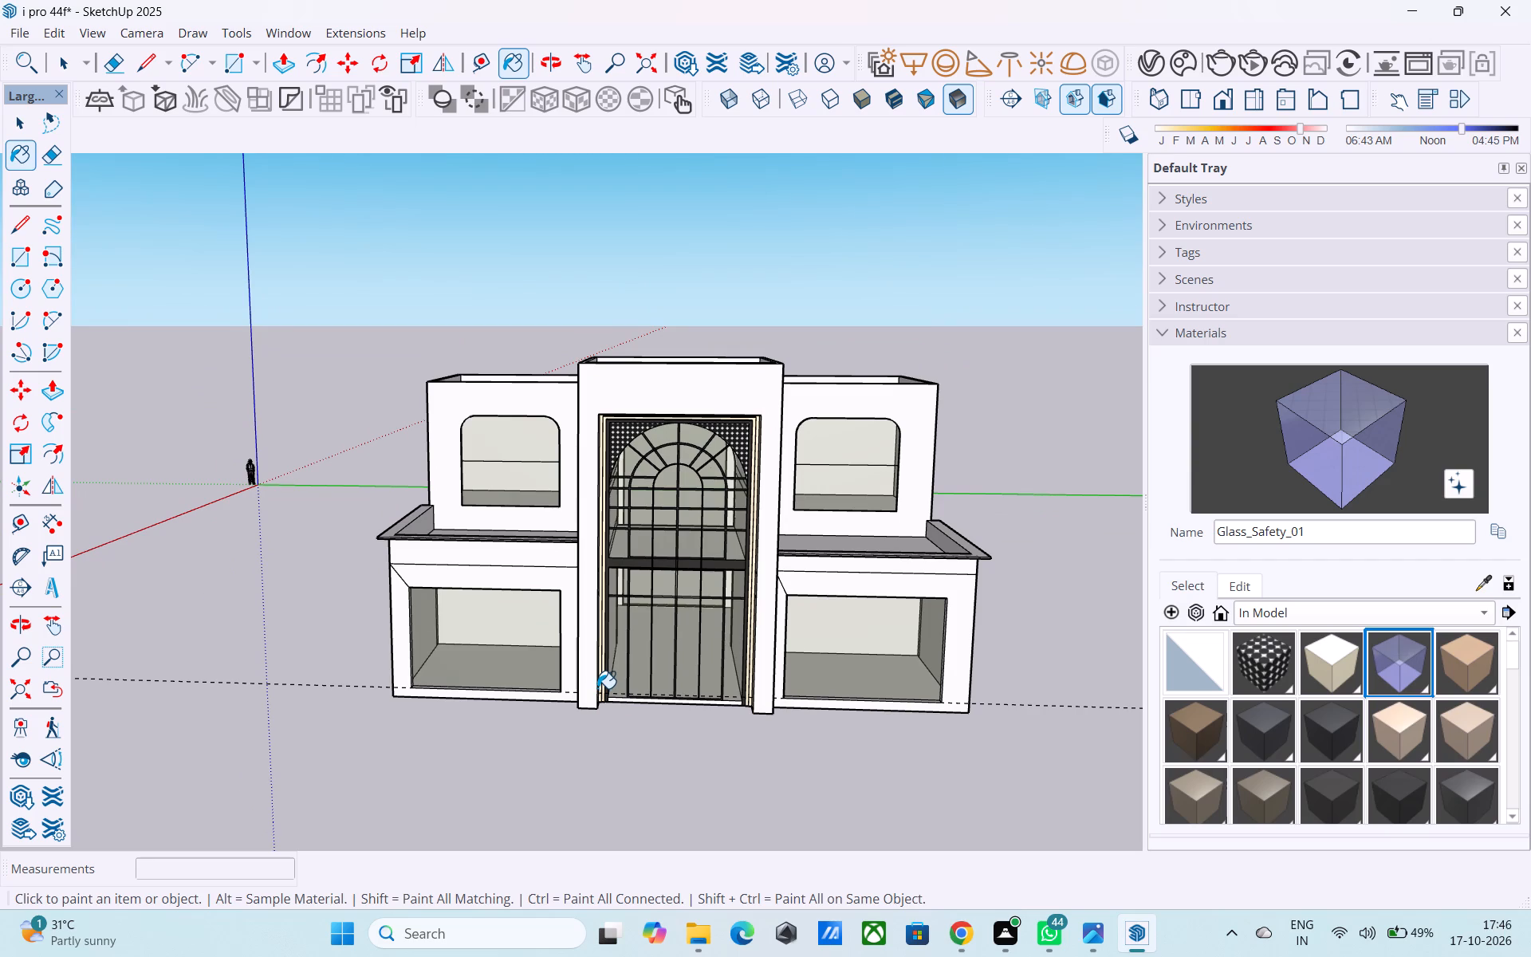
scroll(597, 688, down, 4)
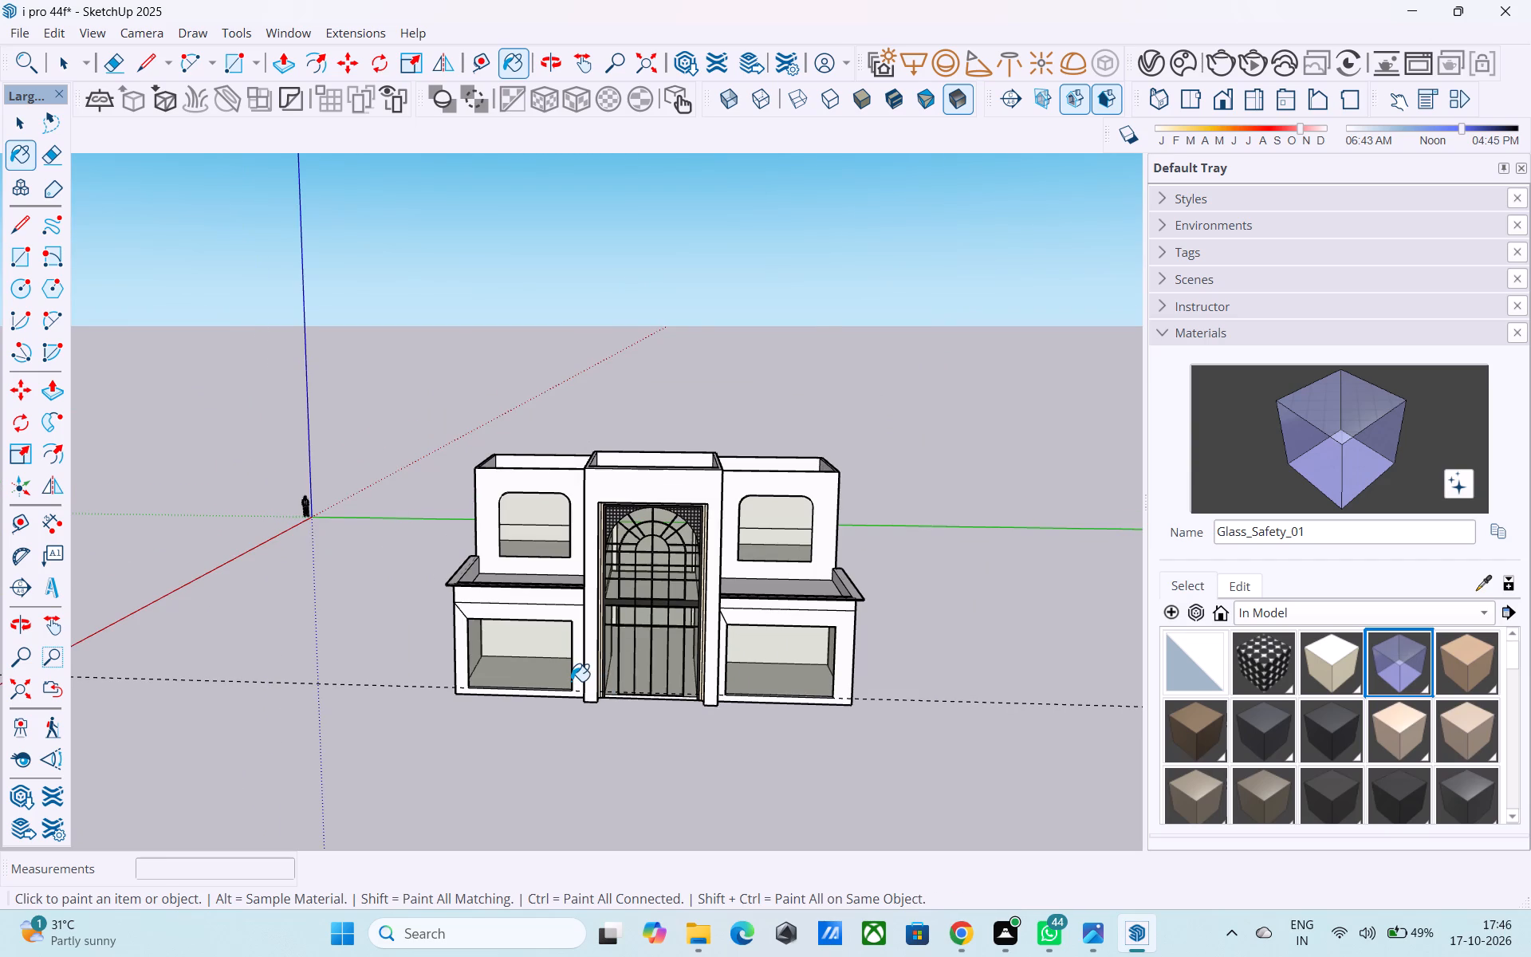
scroll(571, 679, down, 1)
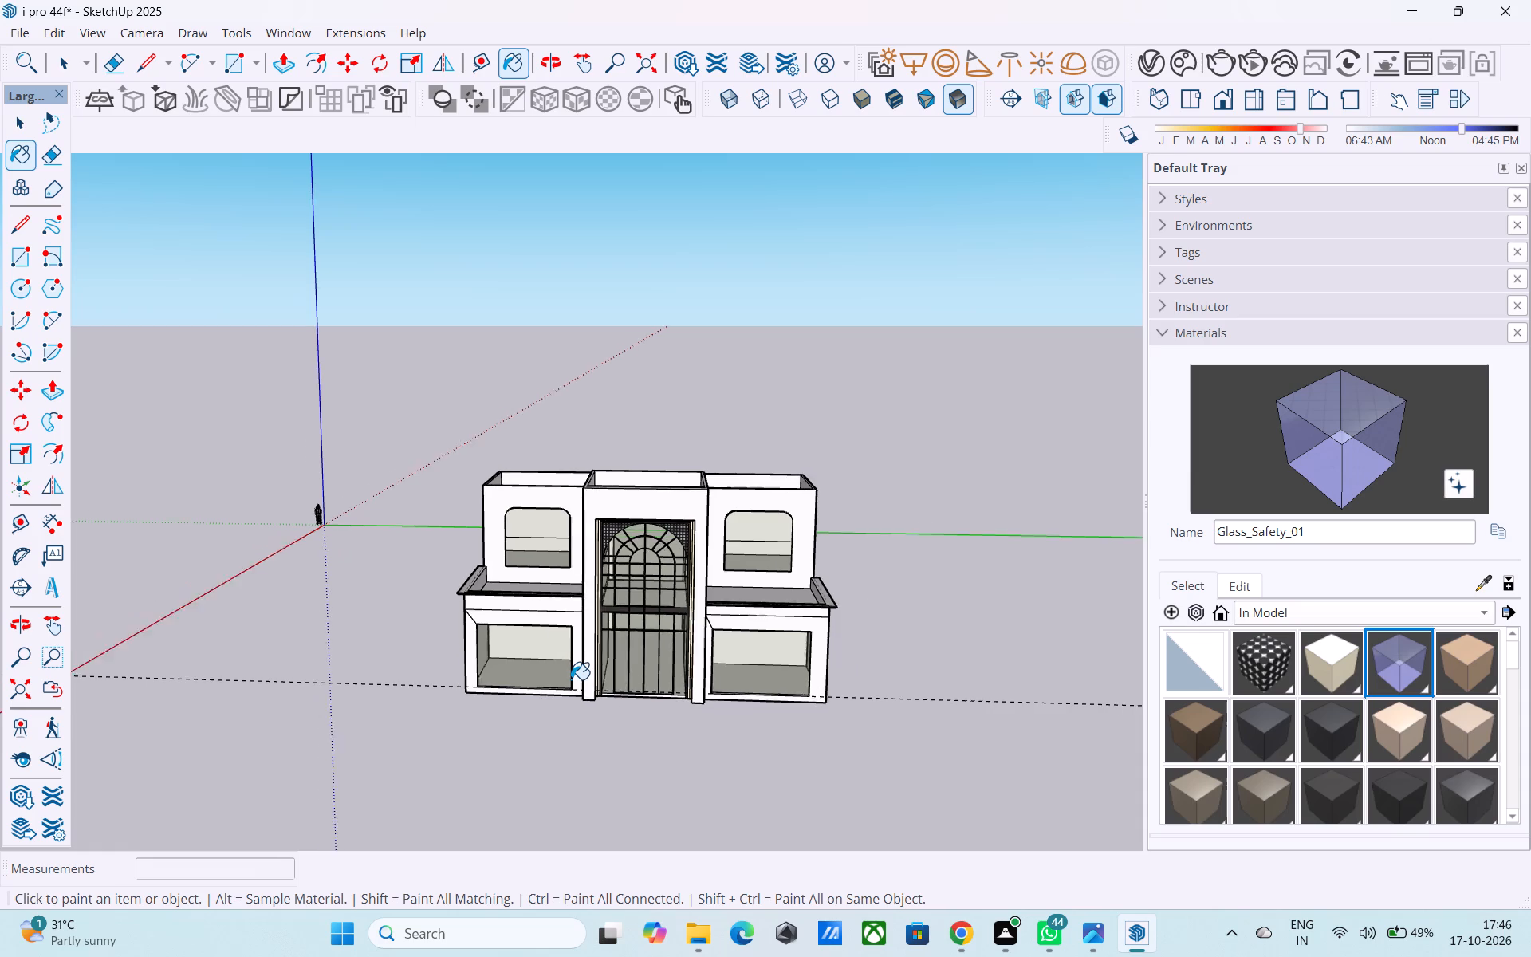
scroll(571, 679, down, 1)
middle_drag(571, 679, 587, 734)
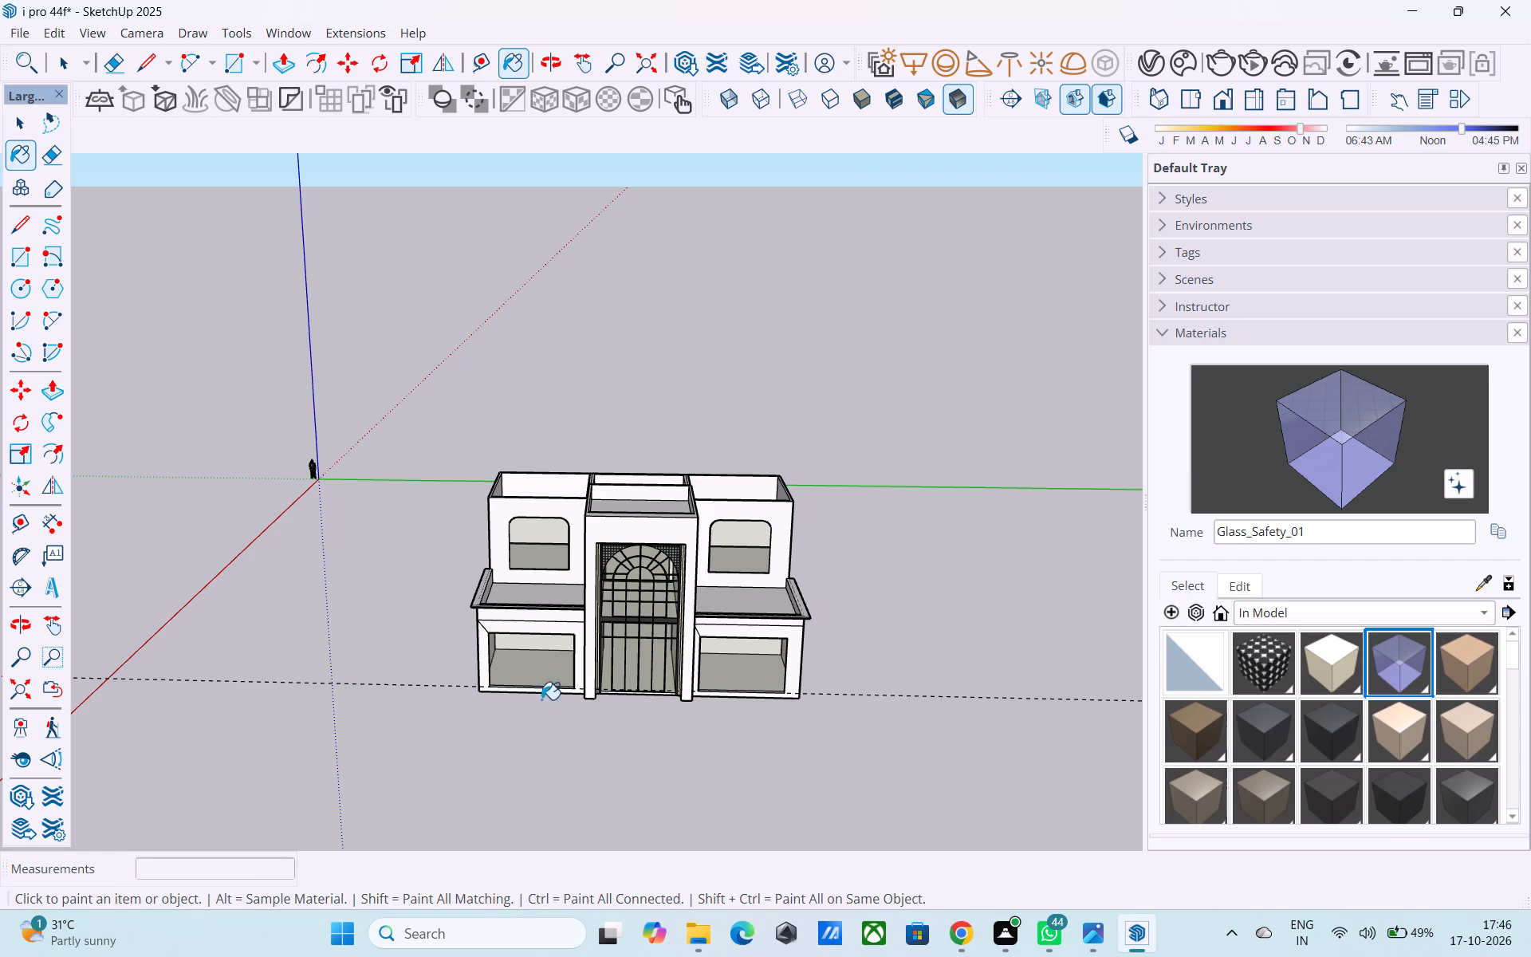
middle_drag(572, 717, 591, 642)
scroll(609, 655, up, 11)
Erase the horizontal band line below the parapet on the left lower block's outer side face.
key(space)
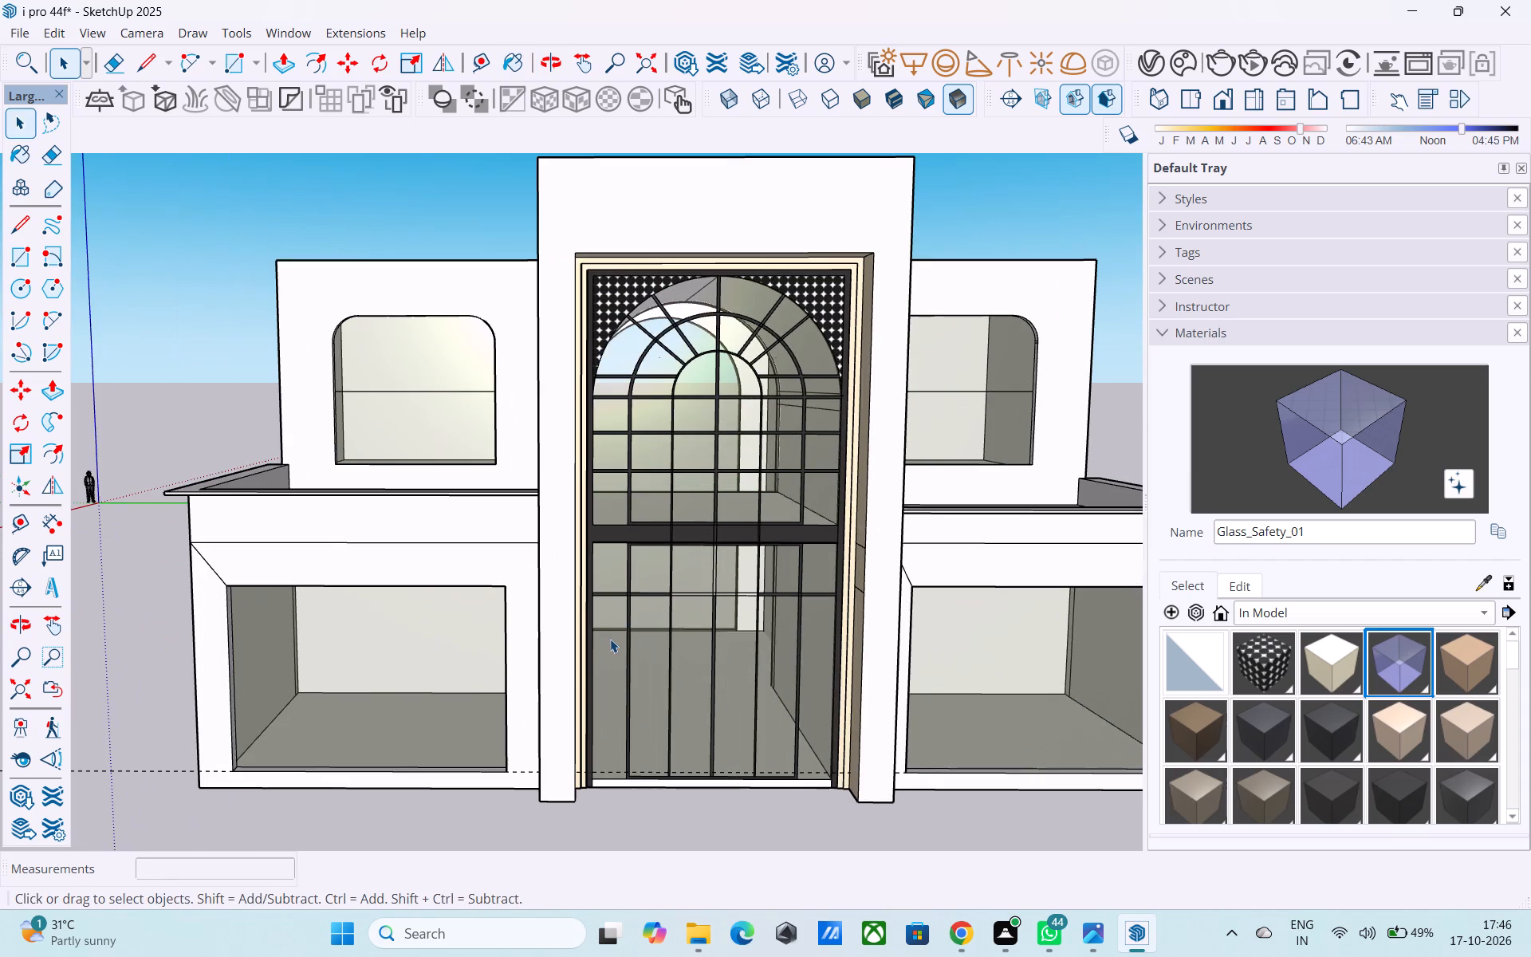
middle_drag(584, 681, 384, 721)
middle_drag(534, 679, 768, 710)
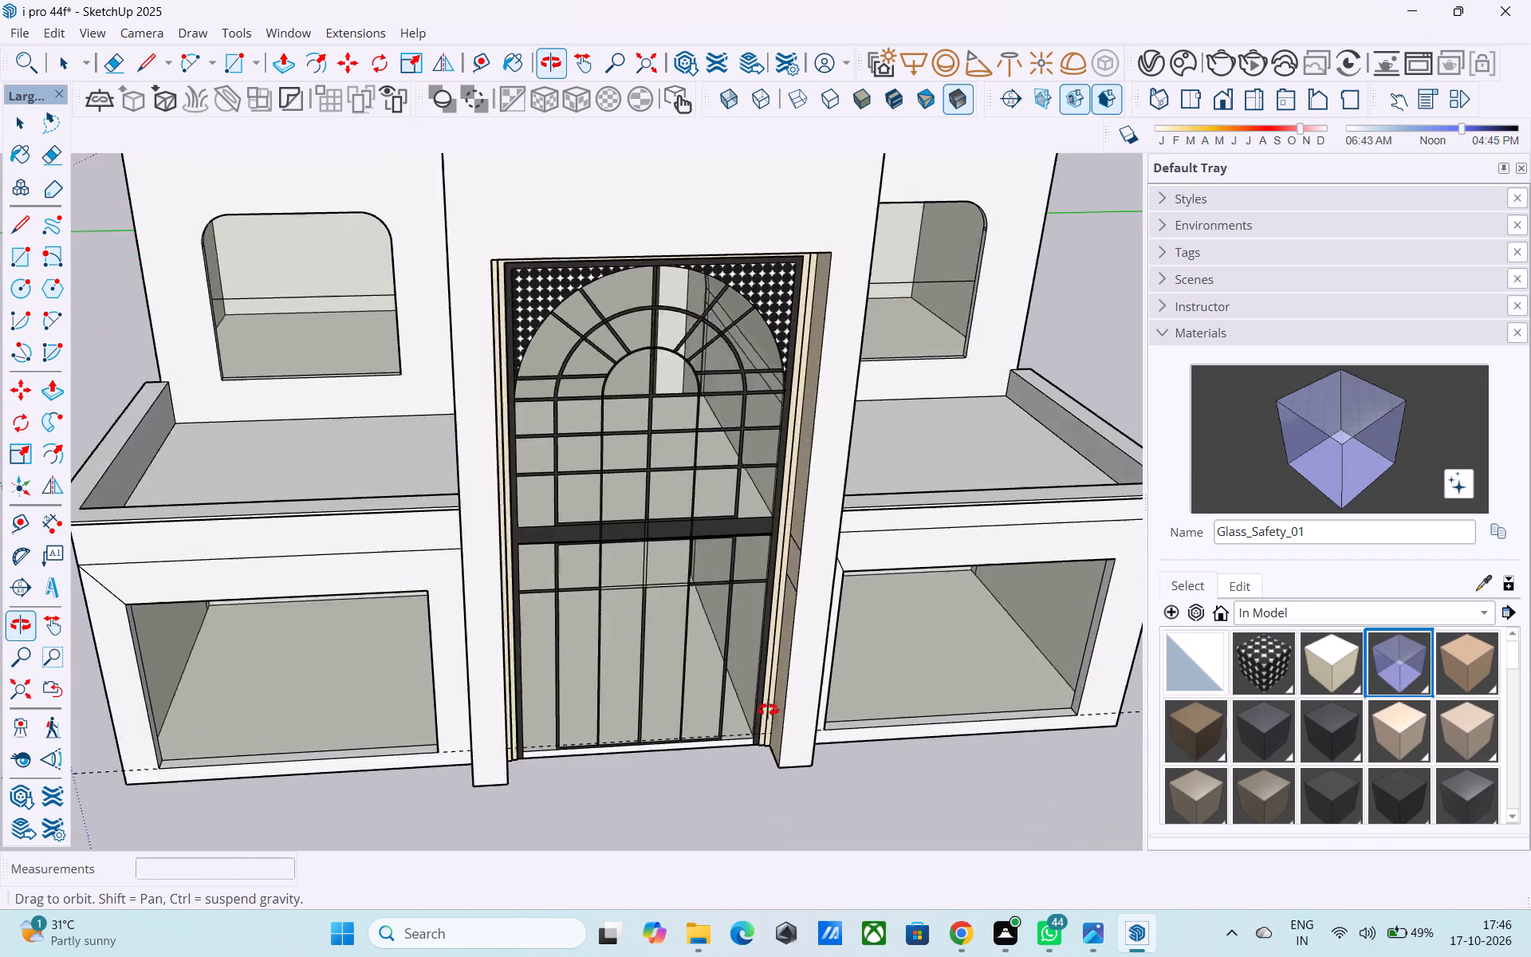
middle_drag(768, 710, 843, 597)
shift+middle_drag(745, 585, 973, 544)
shift+middle_drag(769, 600, 1024, 583)
key(e)
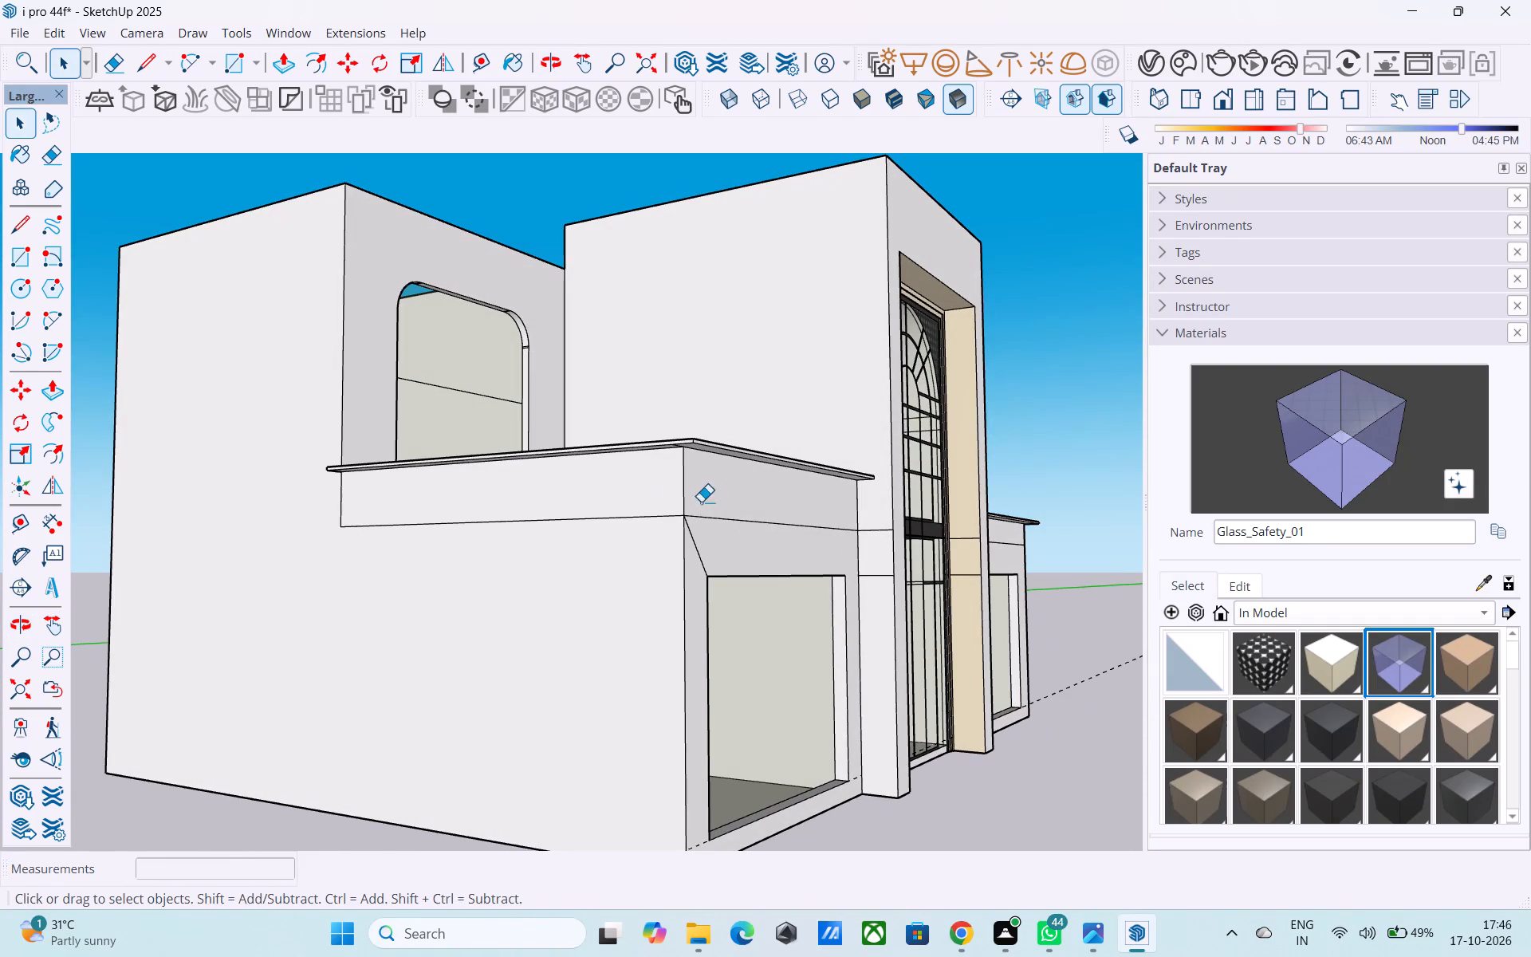
drag(662, 501, 642, 535)
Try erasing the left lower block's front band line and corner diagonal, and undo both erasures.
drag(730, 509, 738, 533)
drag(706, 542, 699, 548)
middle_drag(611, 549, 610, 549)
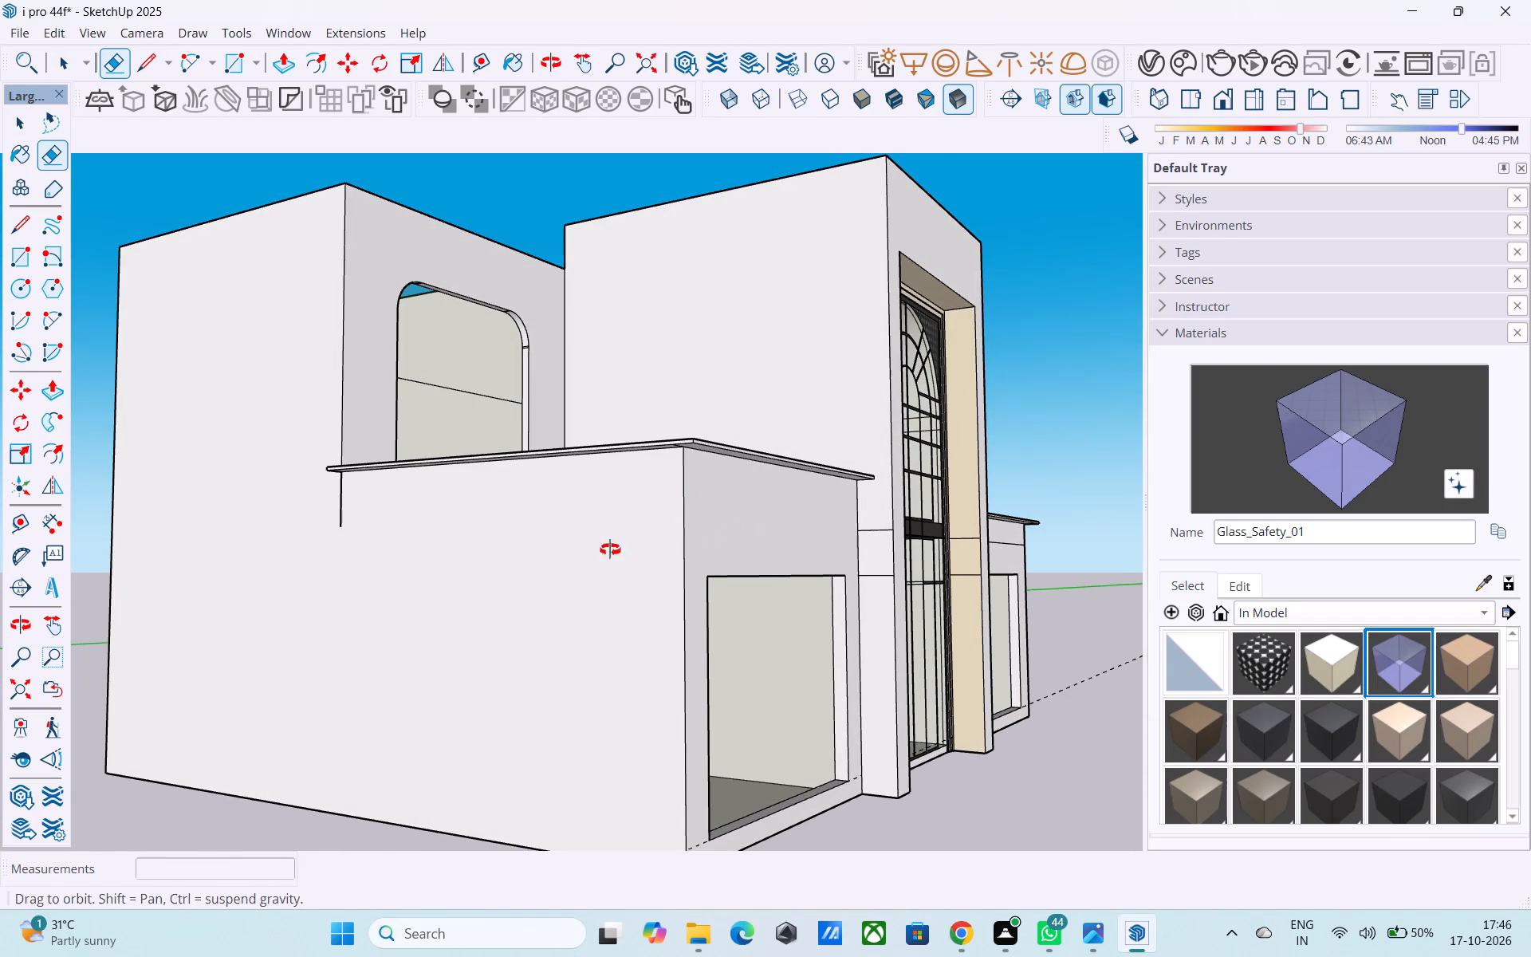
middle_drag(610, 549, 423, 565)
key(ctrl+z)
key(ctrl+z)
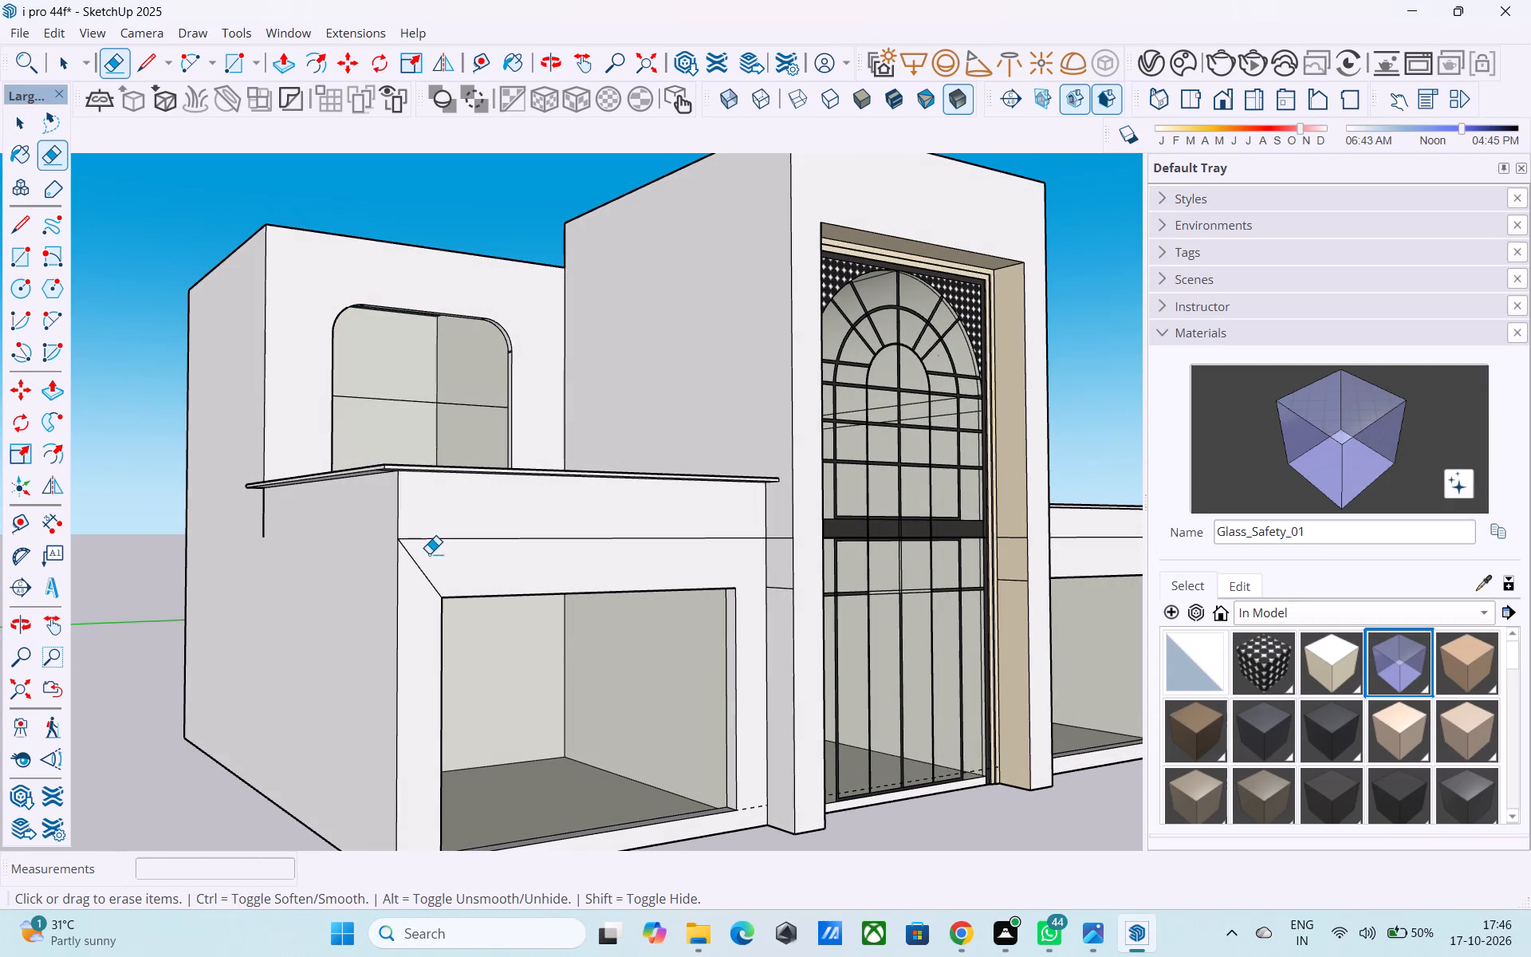
Erase the diagonal corner lines above the lower openings on the fronts of the left and right blocks.
drag(429, 553, 422, 574)
scroll(208, 644, down, 6)
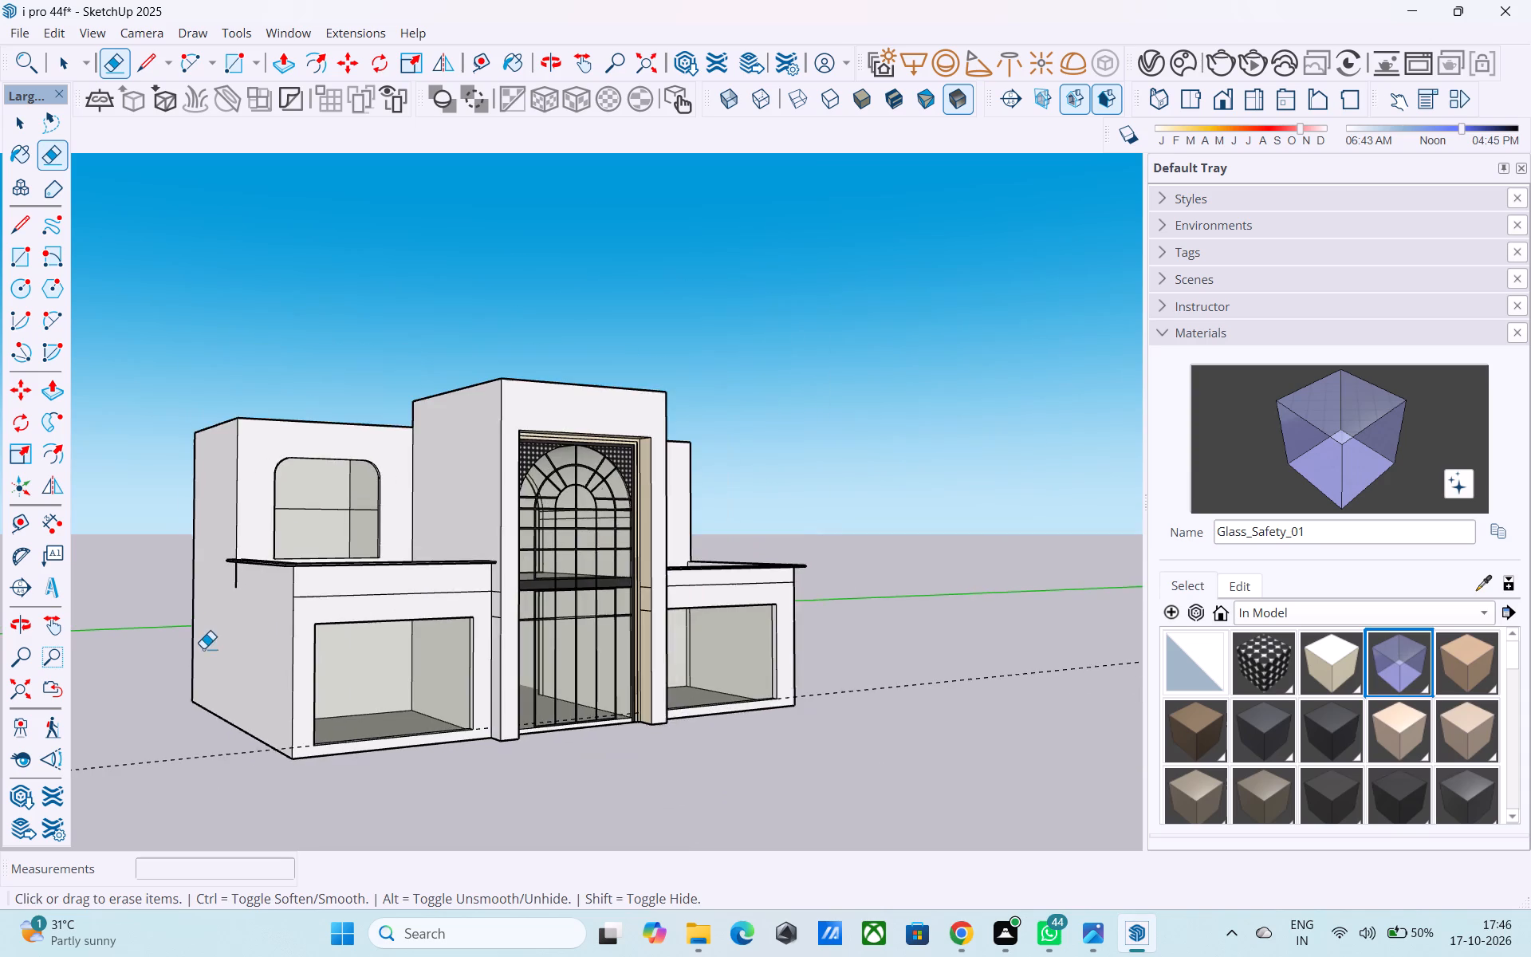
middle_drag(565, 612, 286, 632)
scroll(586, 644, up, 13)
drag(634, 565, 624, 566)
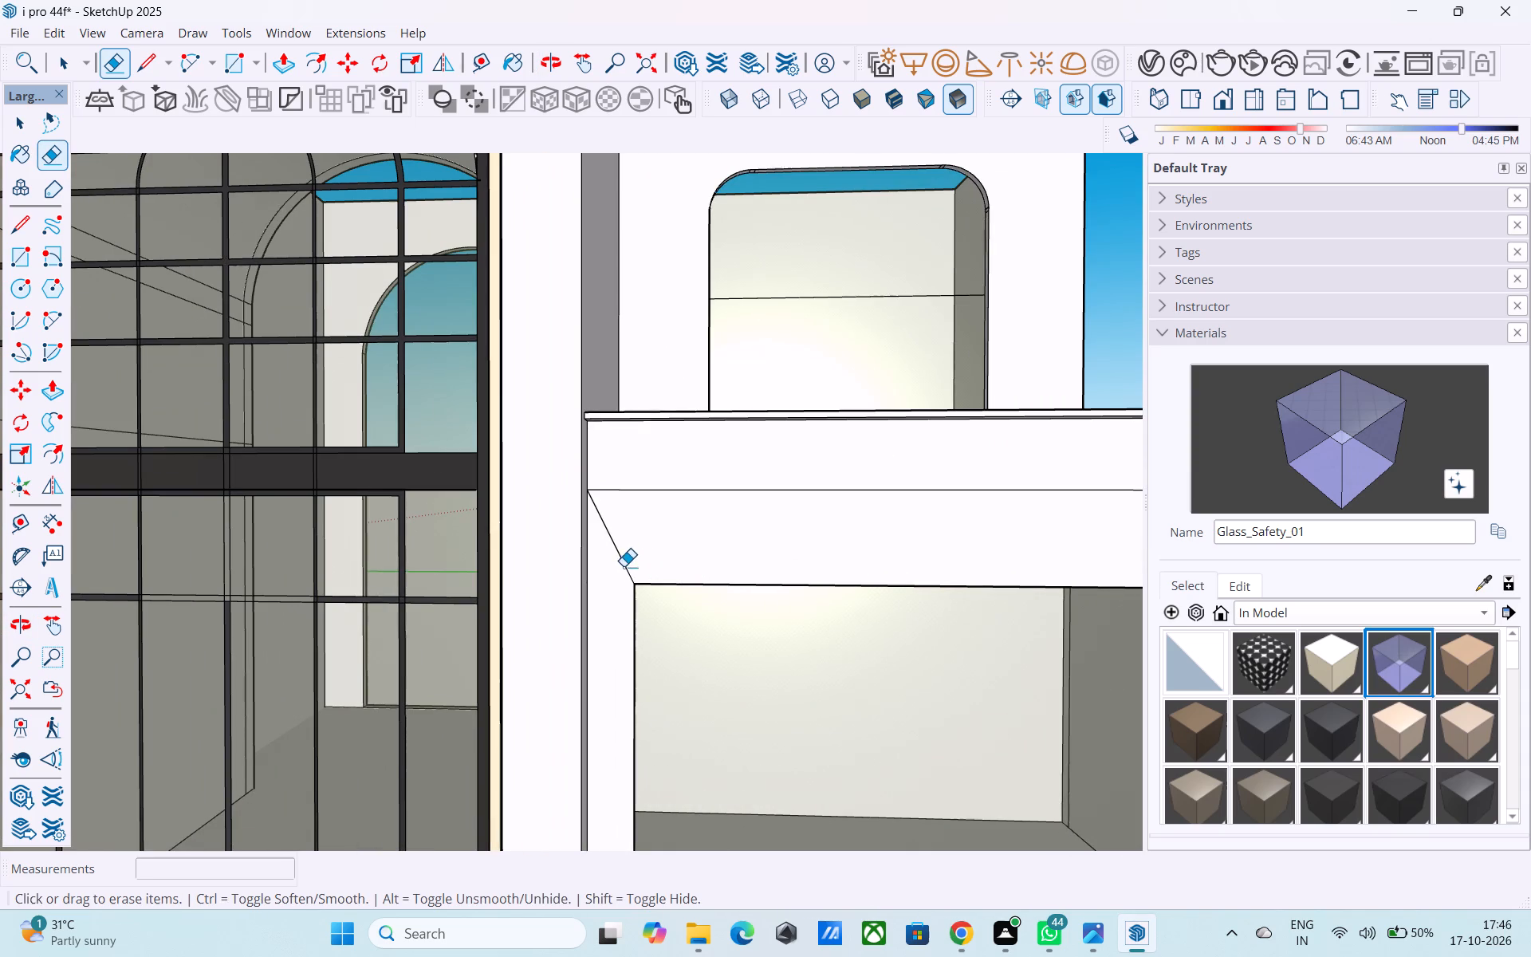
drag(624, 566, 624, 565)
scroll(643, 567, down, 6)
key(space)
scroll(633, 585, down, 1)
Draw an arc with a bulge of about 4 3/4" from the band line to the ledge tip at the right block's outer front corner.
middle_drag(650, 592, 759, 605)
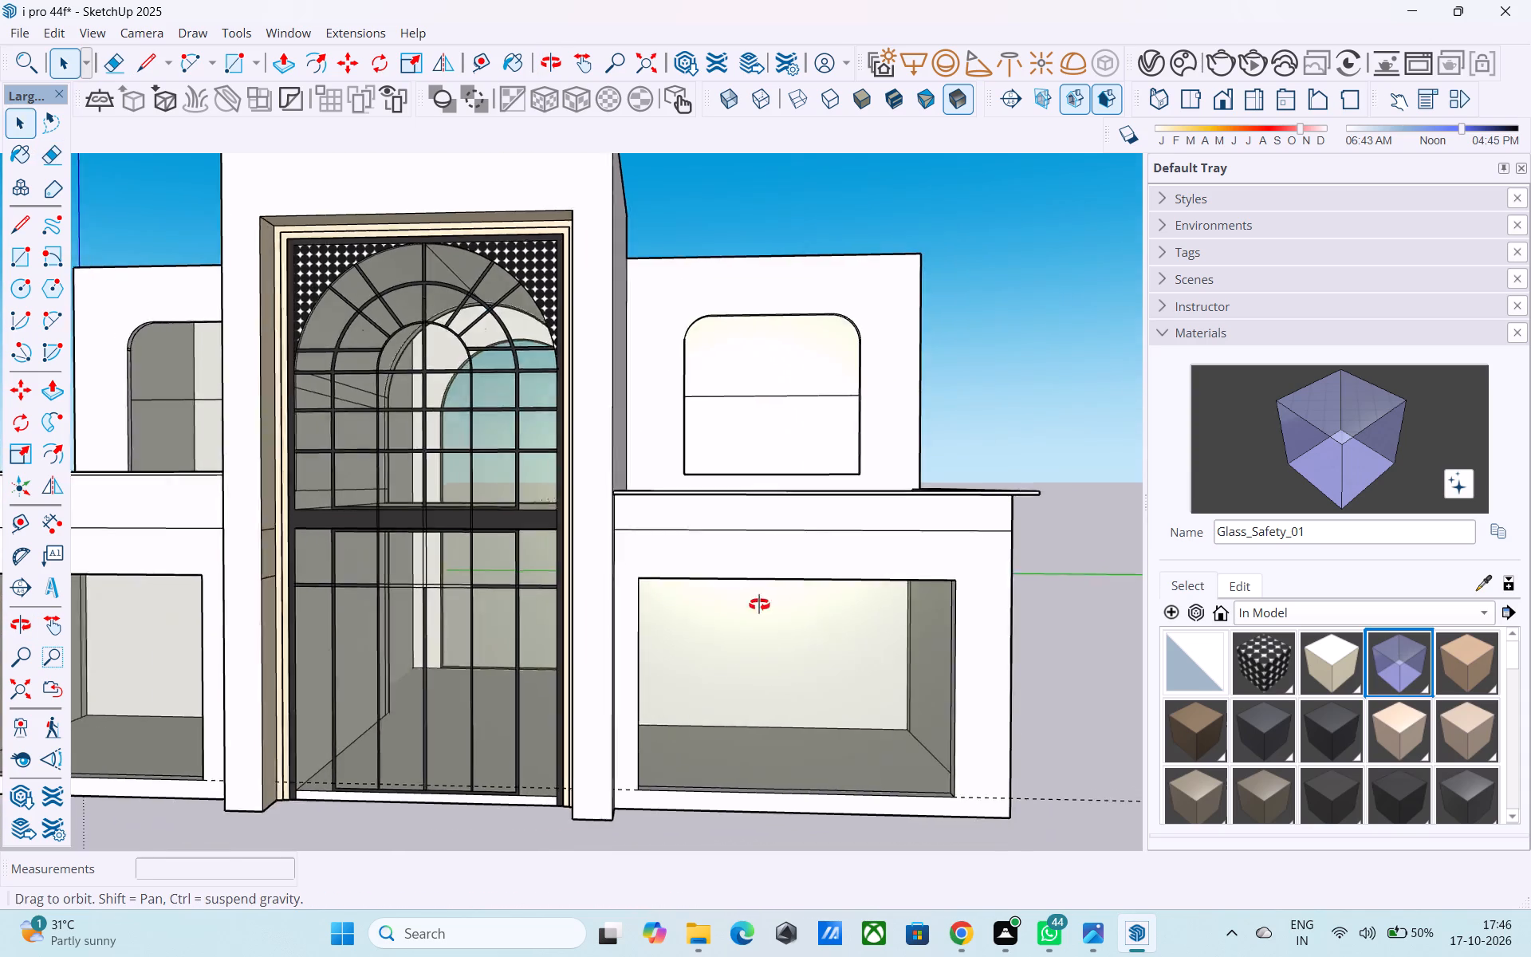
middle_drag(759, 605, 796, 565)
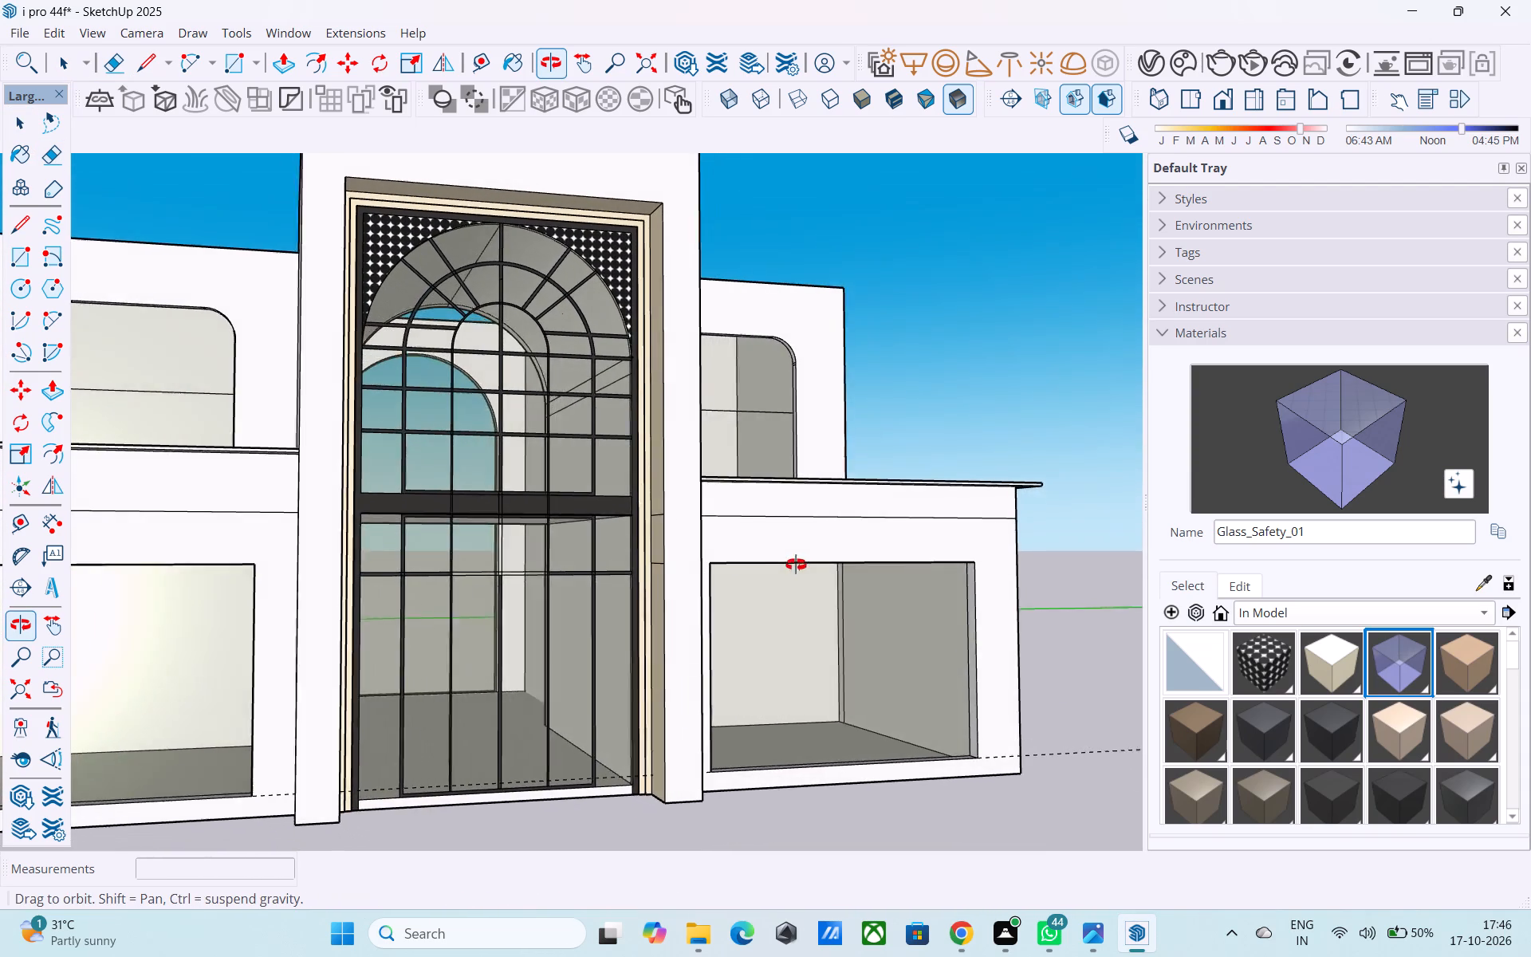
middle_drag(796, 565, 775, 560)
shift+middle_drag(887, 581, 694, 566)
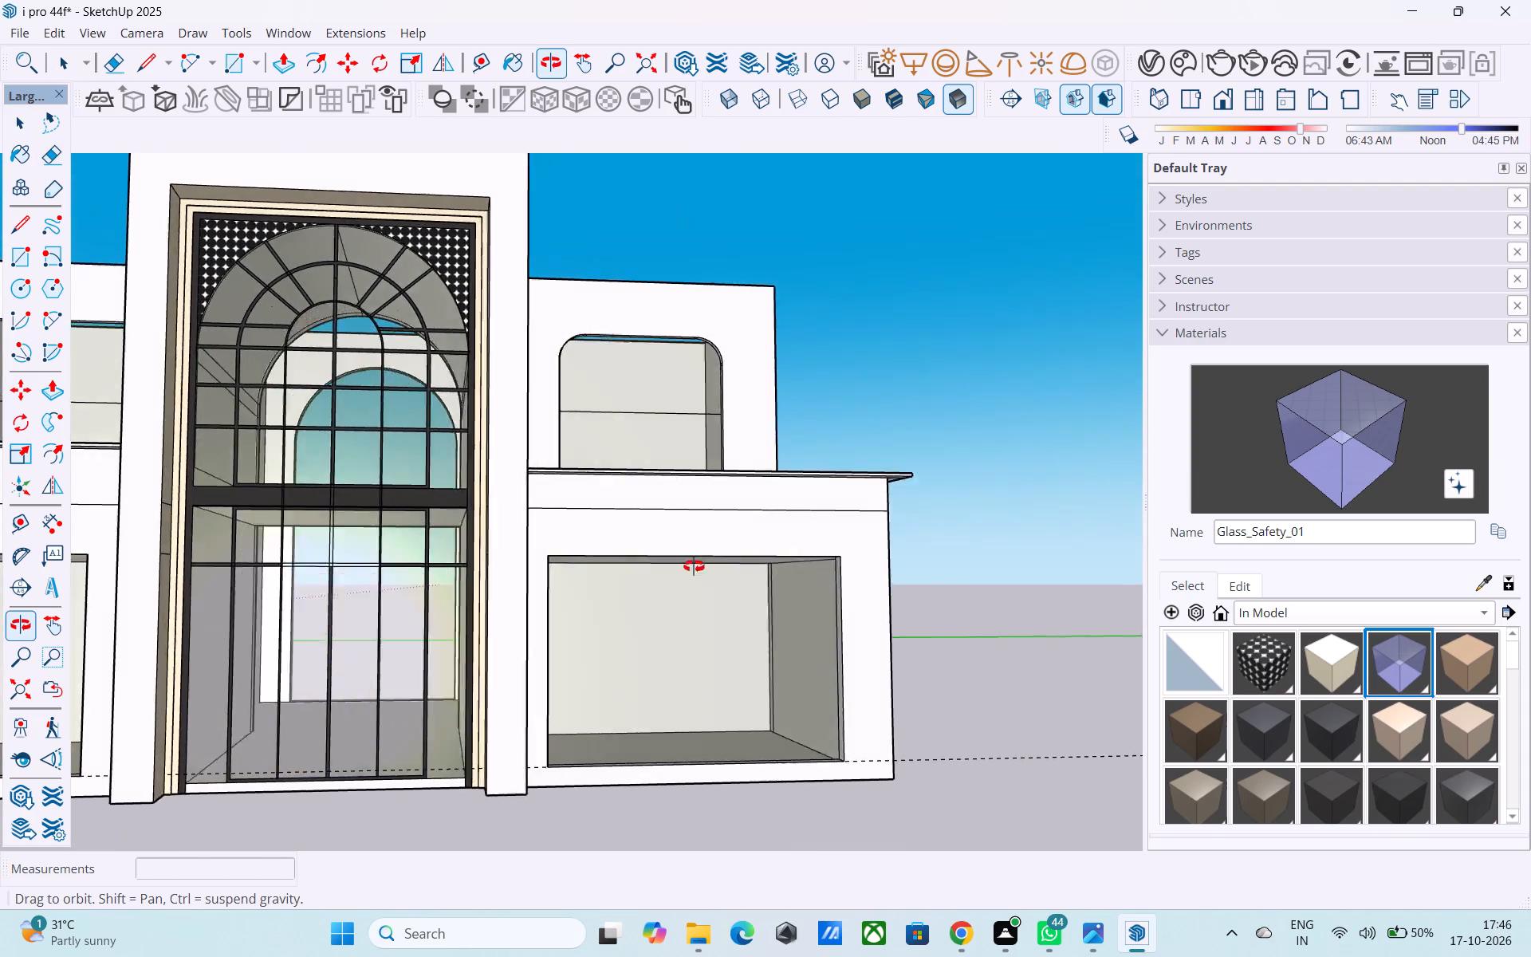
shift+middle_drag(694, 566, 403, 582)
shift+middle_drag(708, 620, 519, 580)
middle_drag(519, 580, 701, 699)
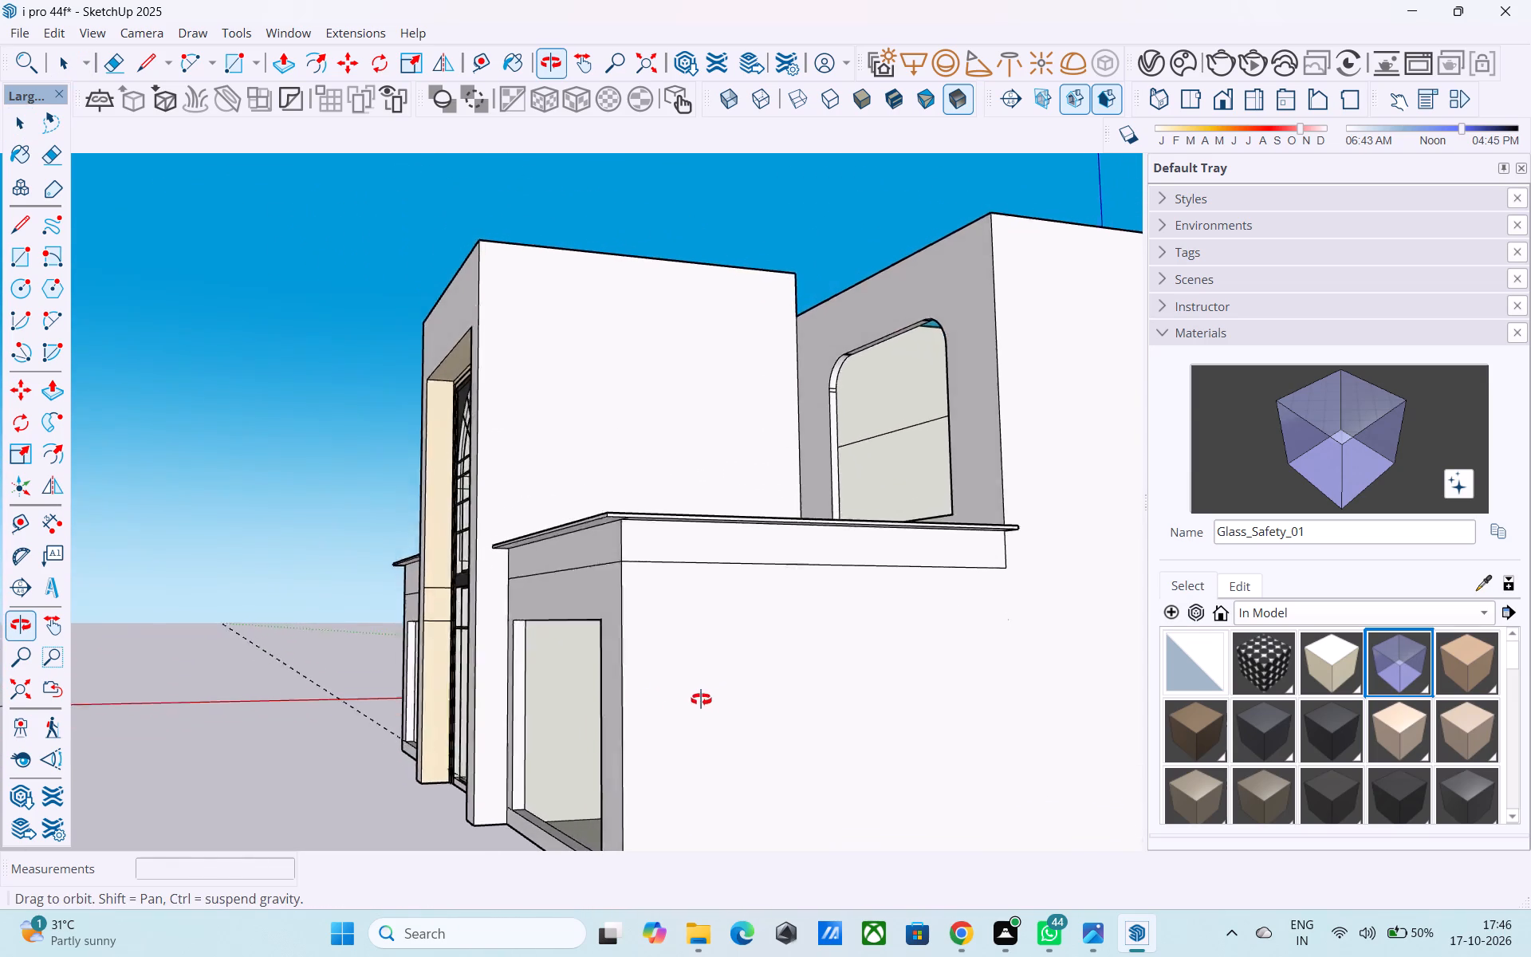
middle_drag(701, 699, 776, 800)
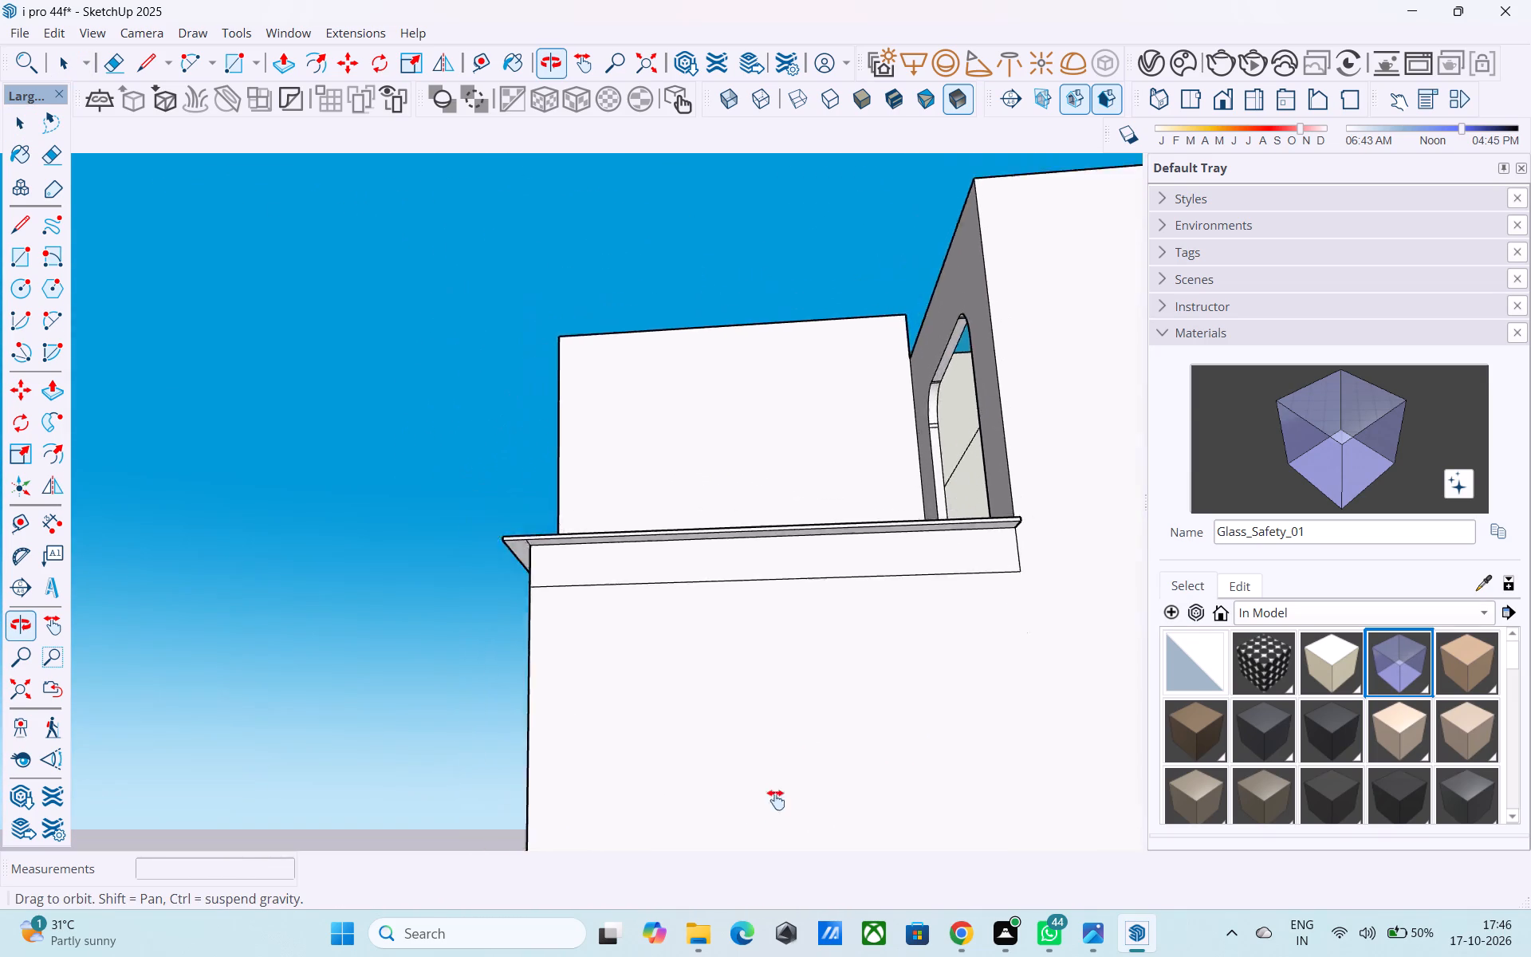
middle_drag(776, 800, 857, 870)
key(a)
scroll(673, 688, up, 3)
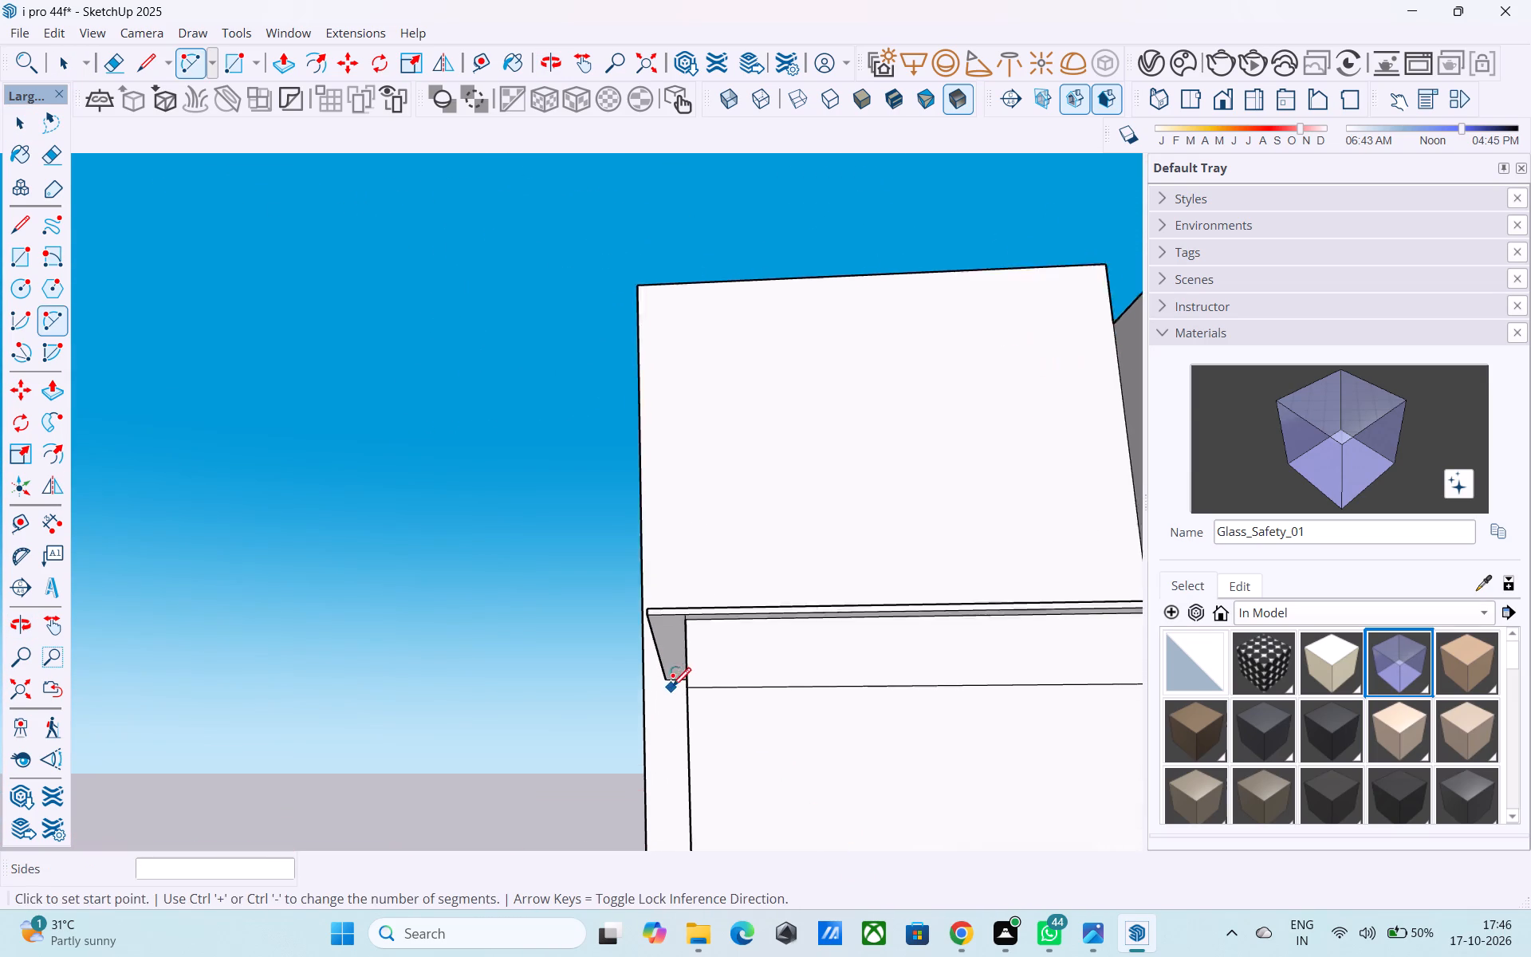
scroll(672, 688, up, 4)
click(703, 686)
click(619, 524)
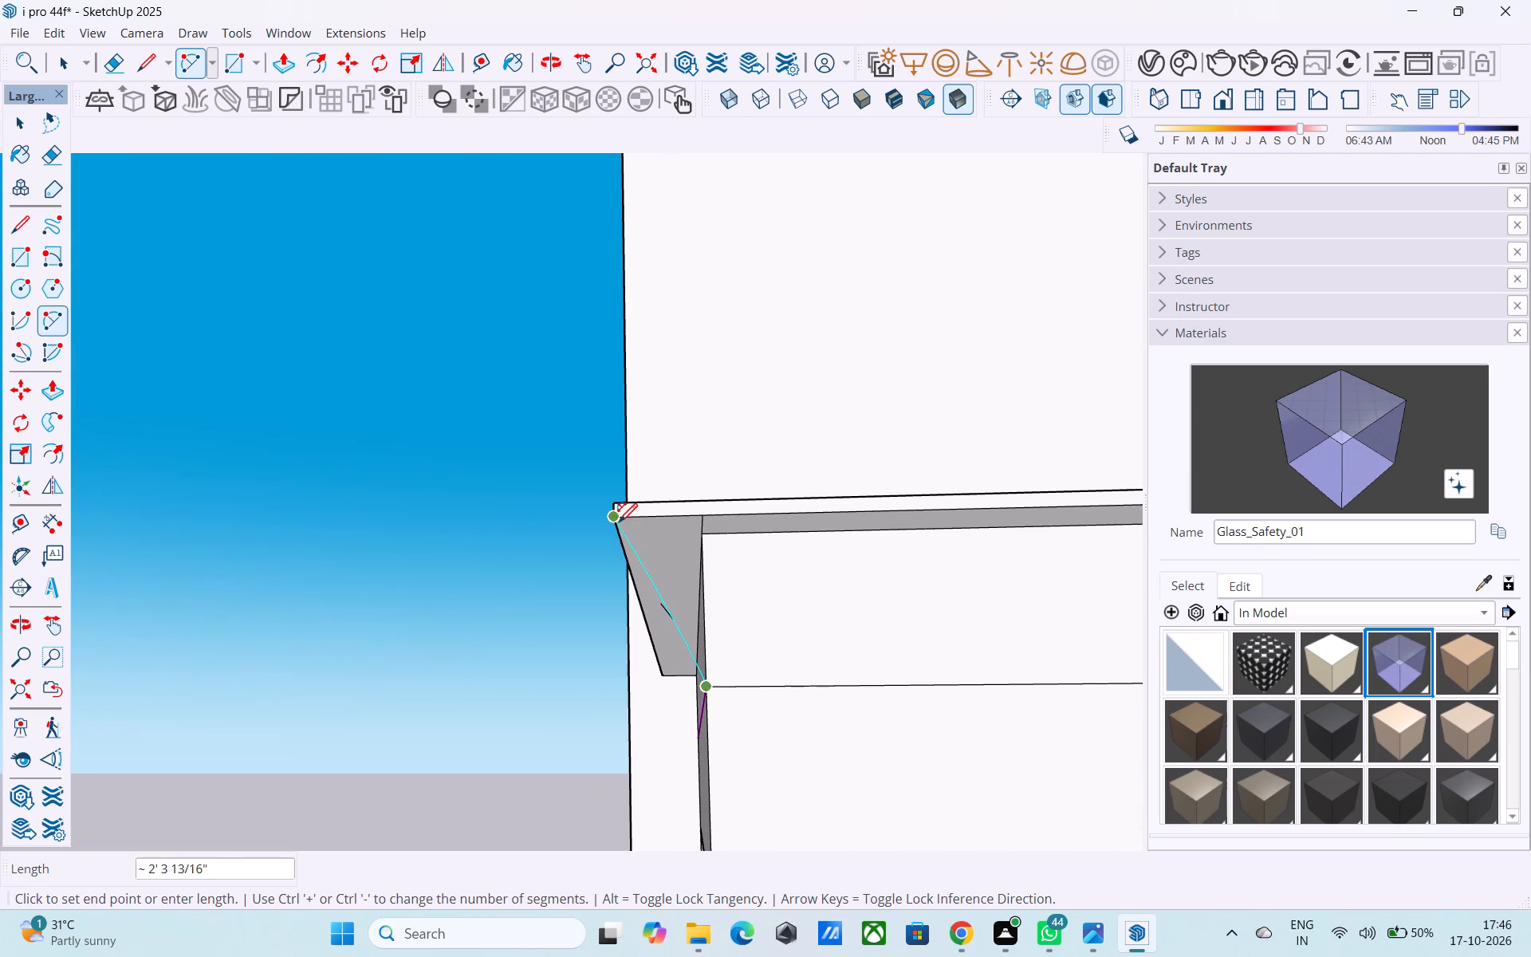
click(668, 547)
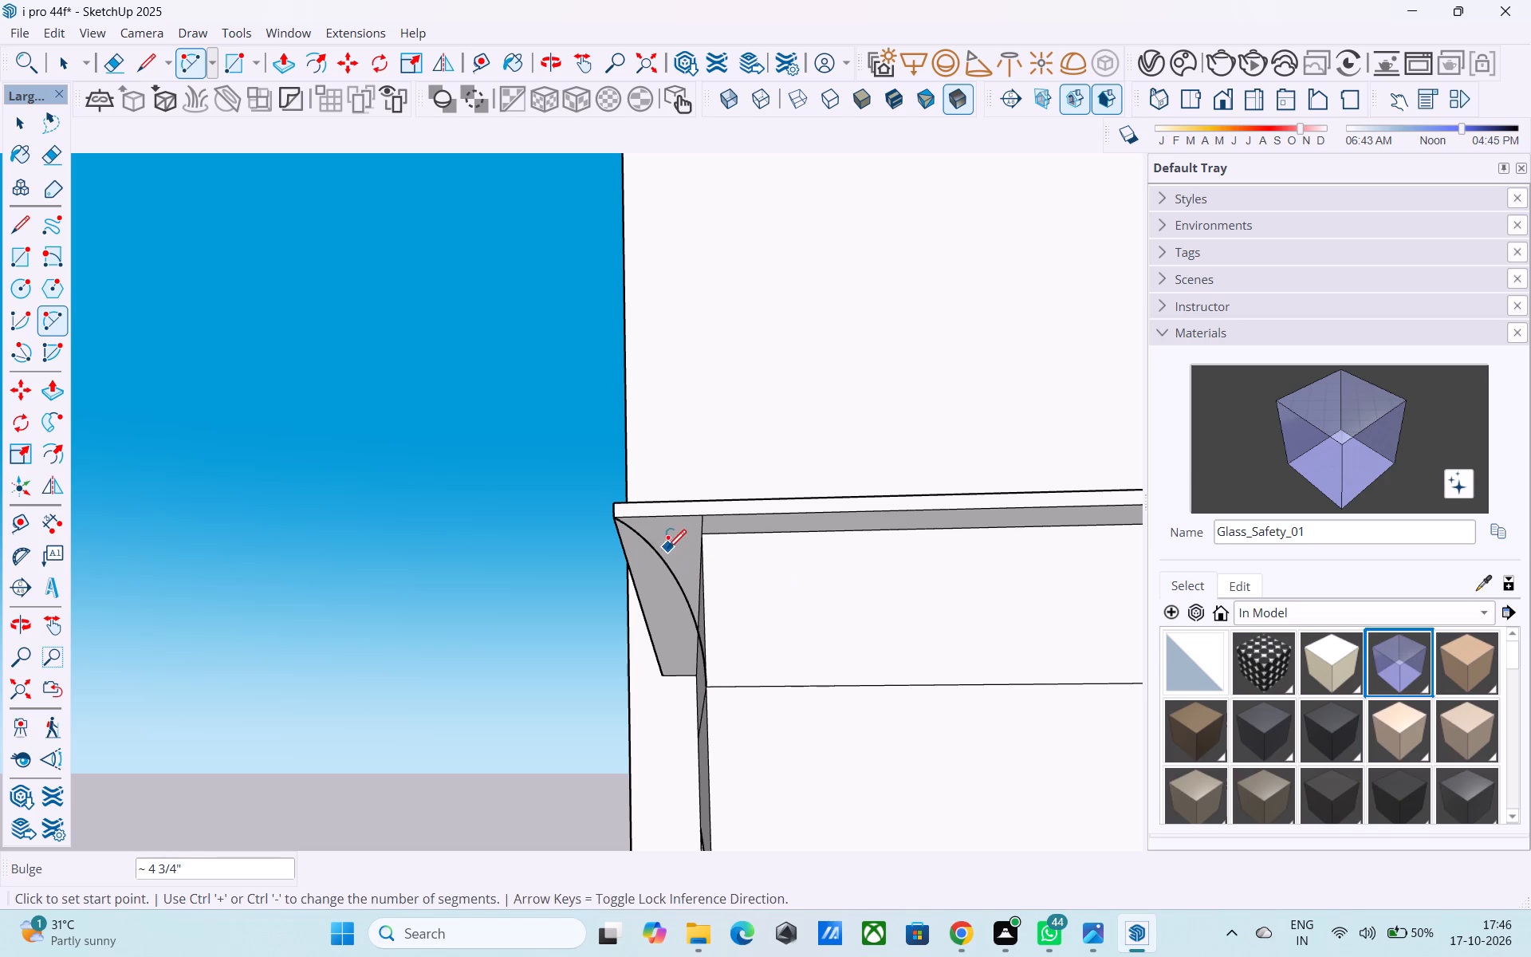
Draw an arc with a bulge of about 3 3/16" under the ledge at the rear end of the right block's side parapet.
middle_drag(671, 558, 1067, 744)
middle_drag(812, 659, 1009, 628)
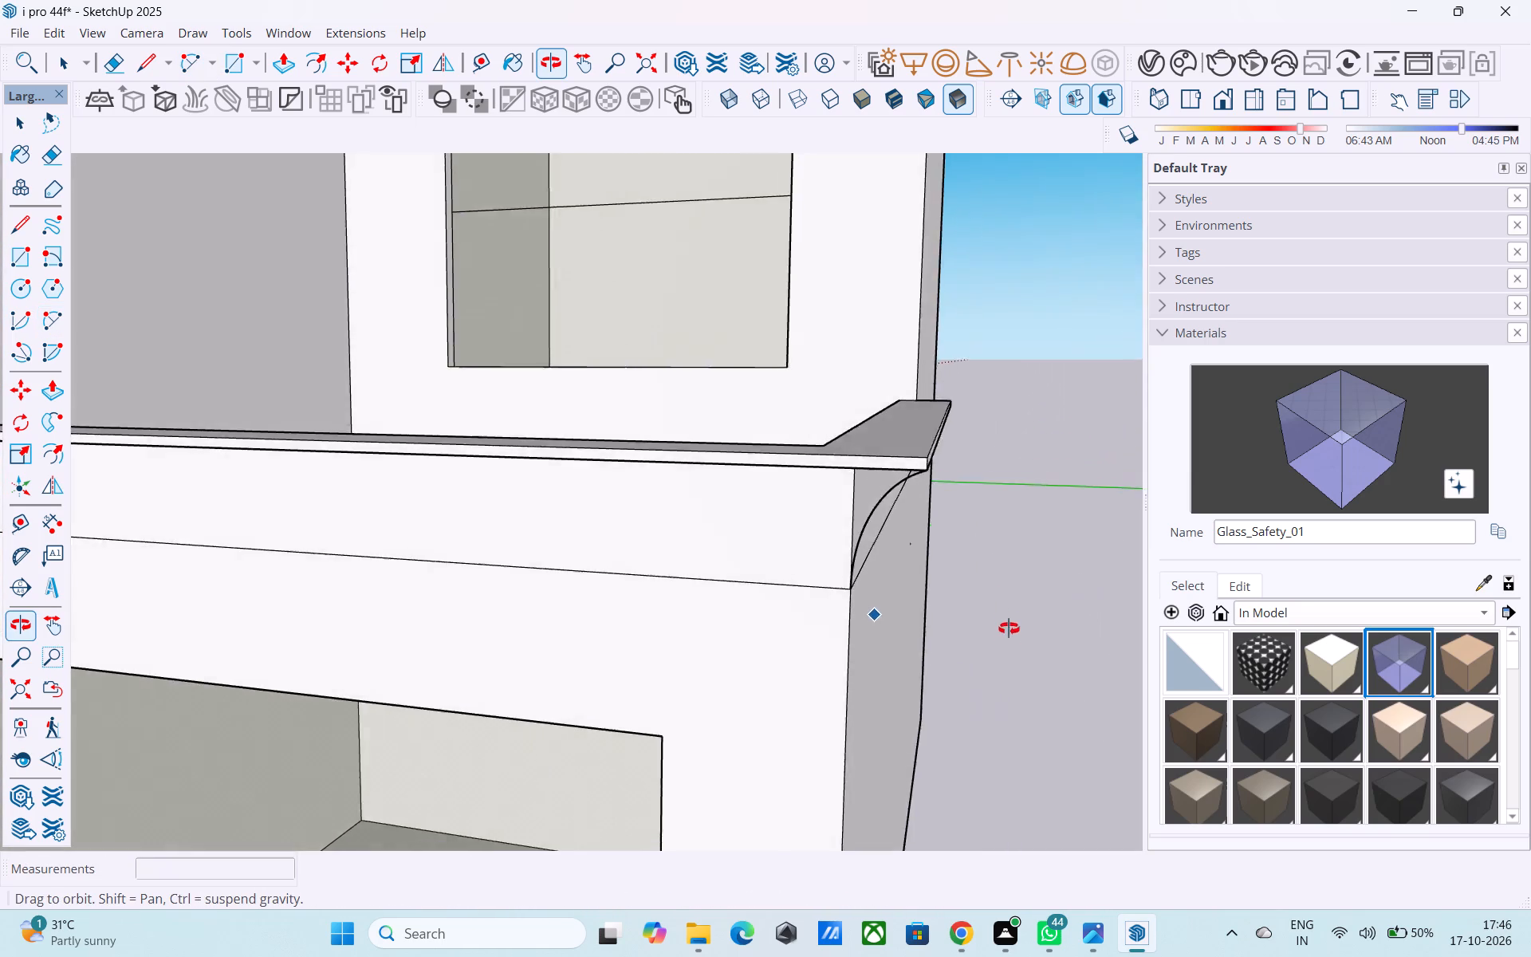
middle_drag(1009, 628, 423, 571)
scroll(489, 581, down, 4)
middle_drag(856, 692, 510, 716)
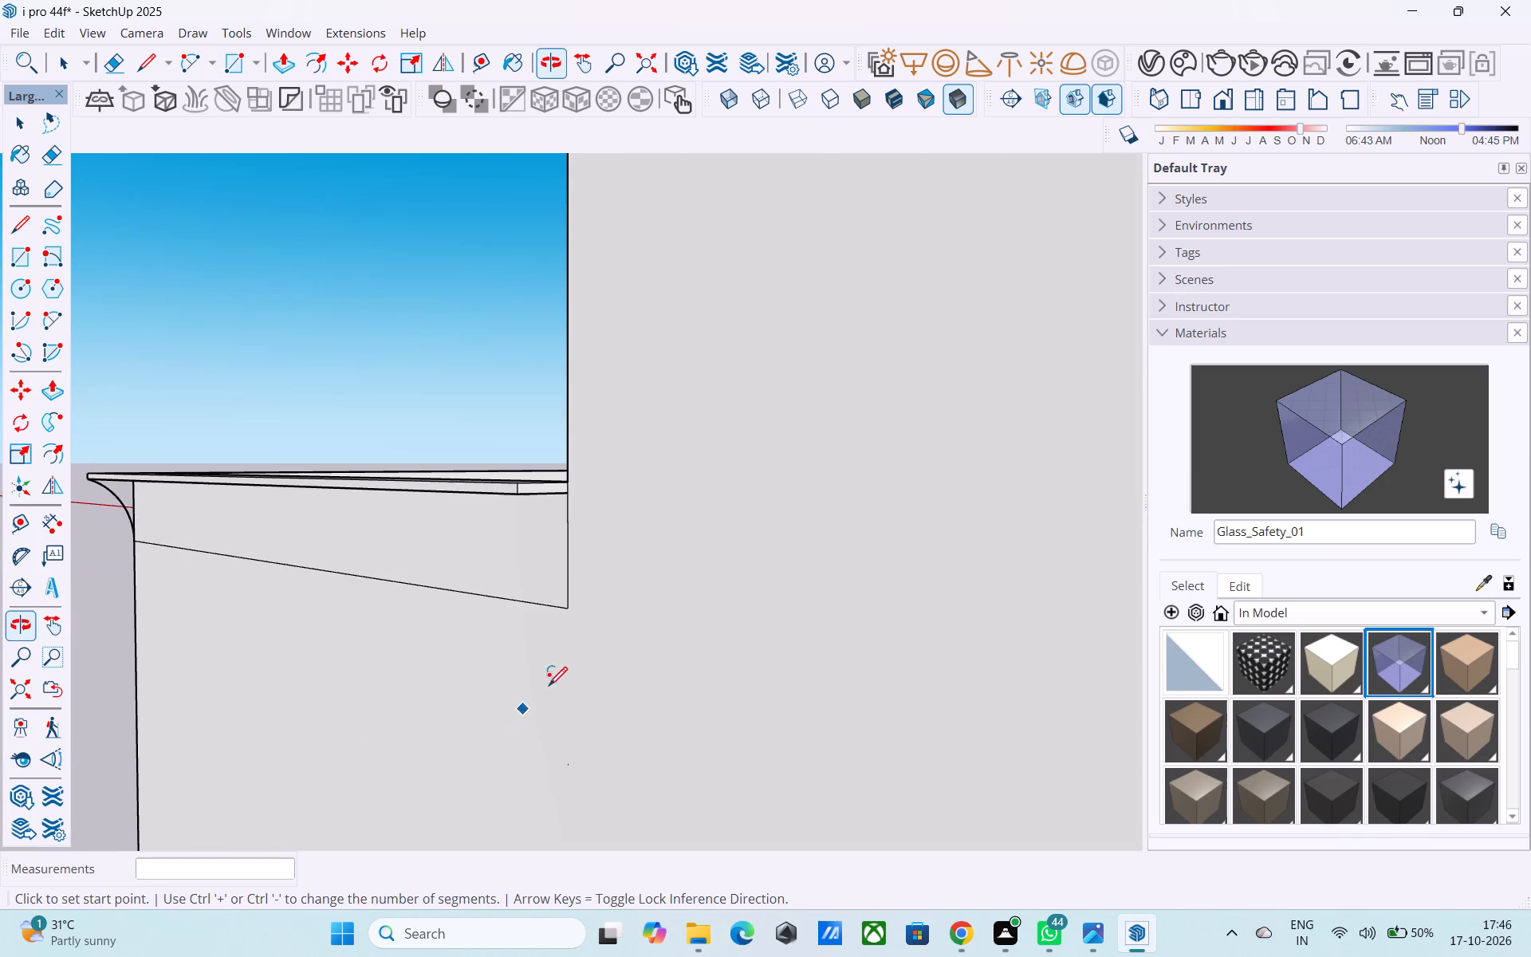
click(566, 609)
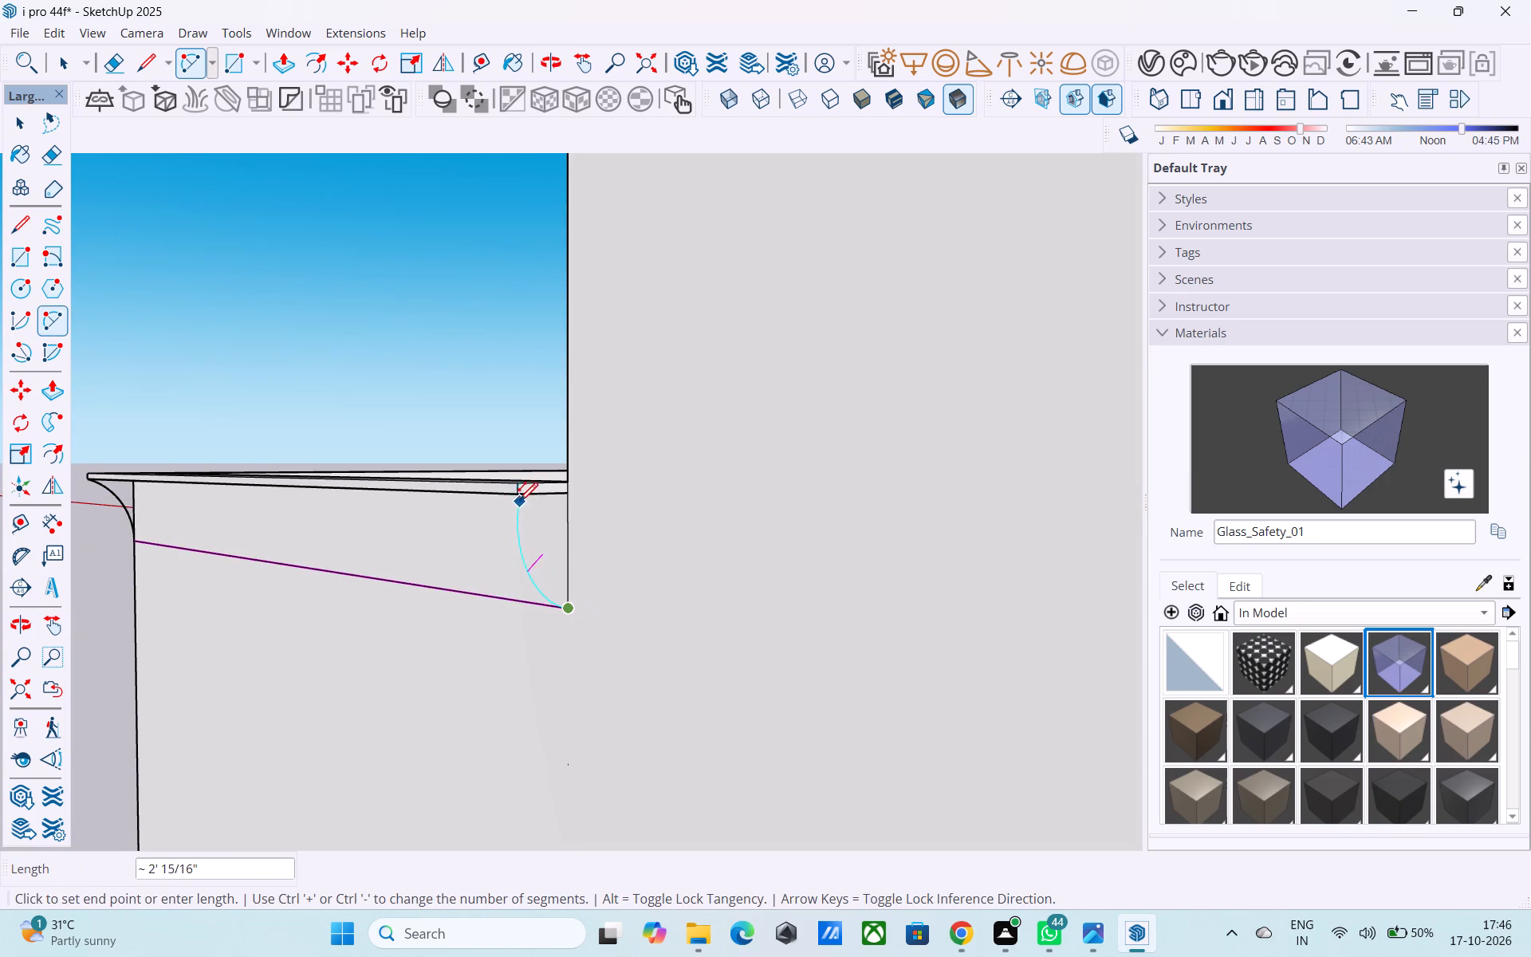
click(521, 498)
click(544, 513)
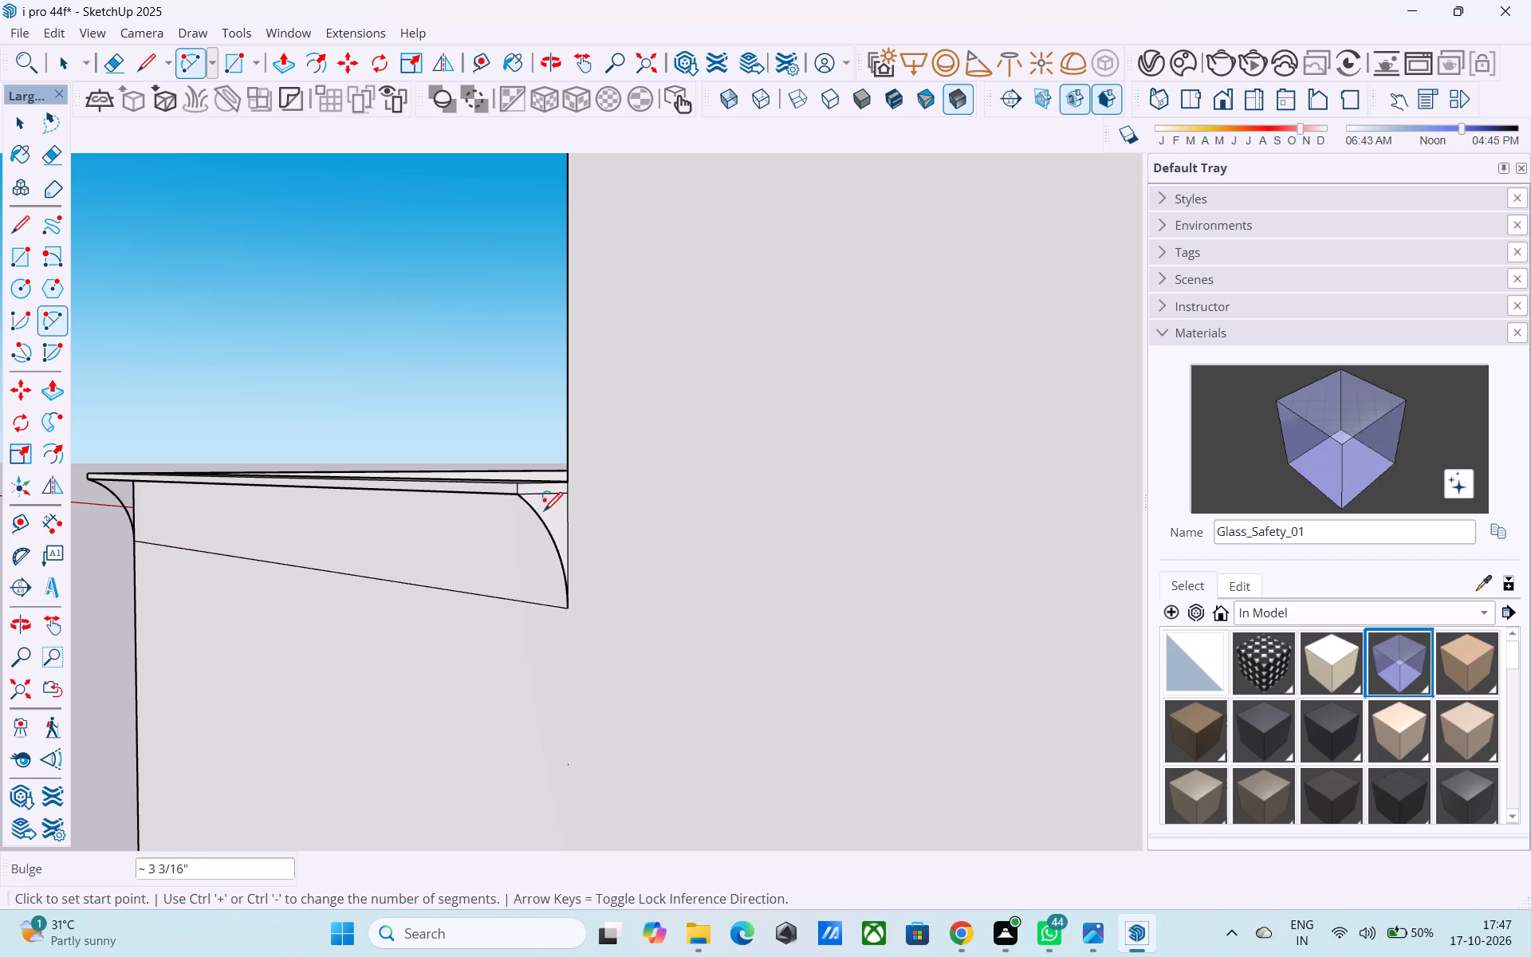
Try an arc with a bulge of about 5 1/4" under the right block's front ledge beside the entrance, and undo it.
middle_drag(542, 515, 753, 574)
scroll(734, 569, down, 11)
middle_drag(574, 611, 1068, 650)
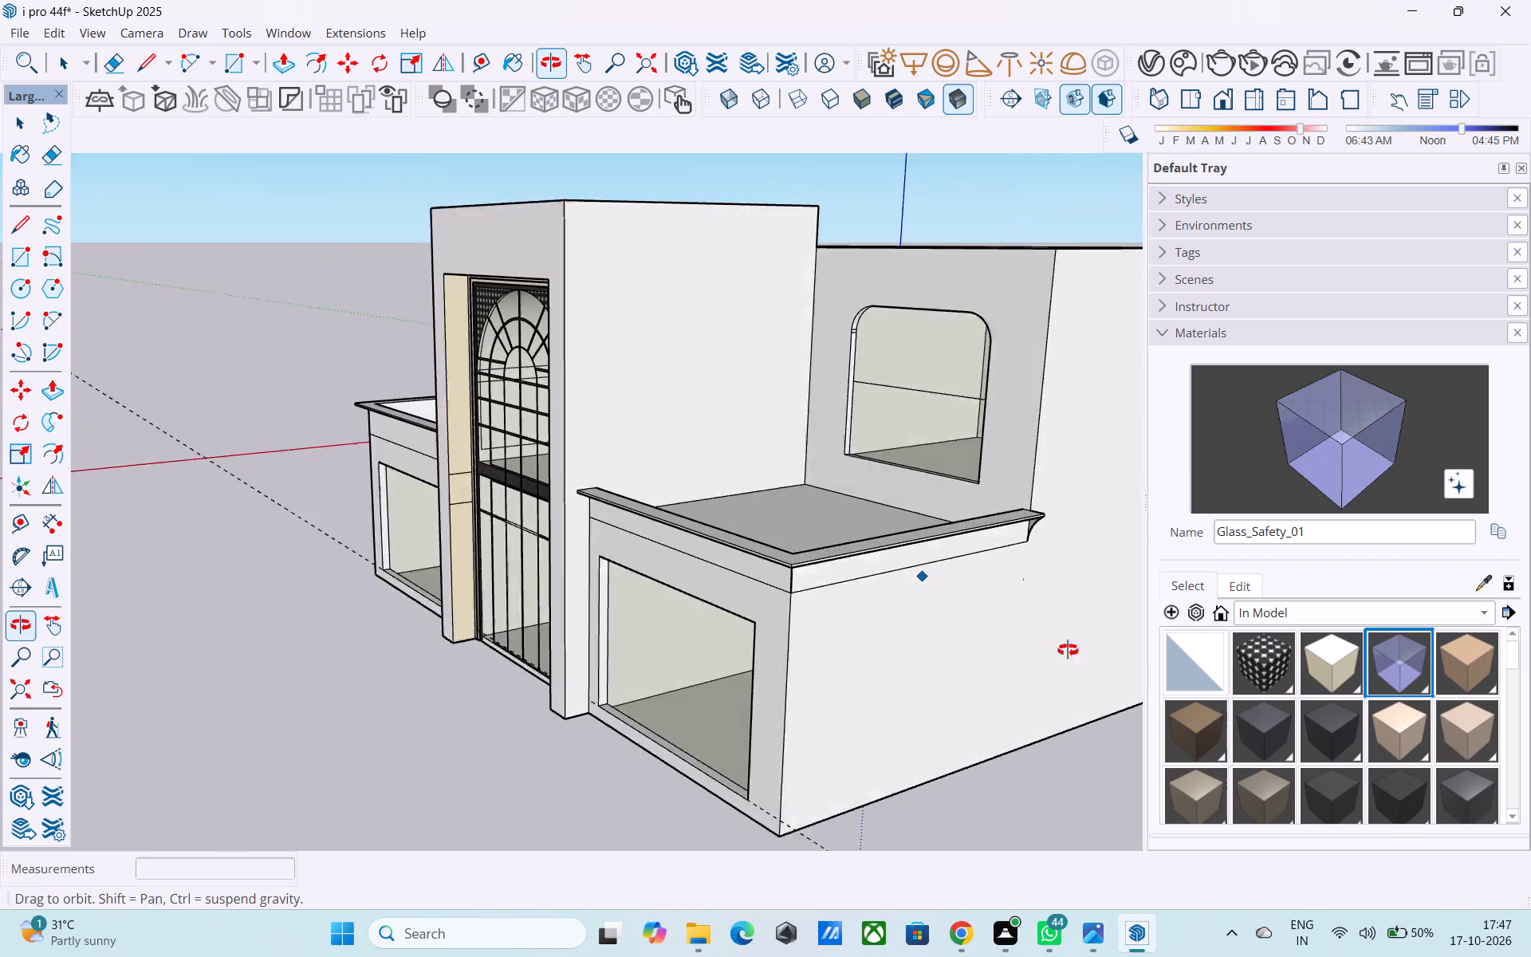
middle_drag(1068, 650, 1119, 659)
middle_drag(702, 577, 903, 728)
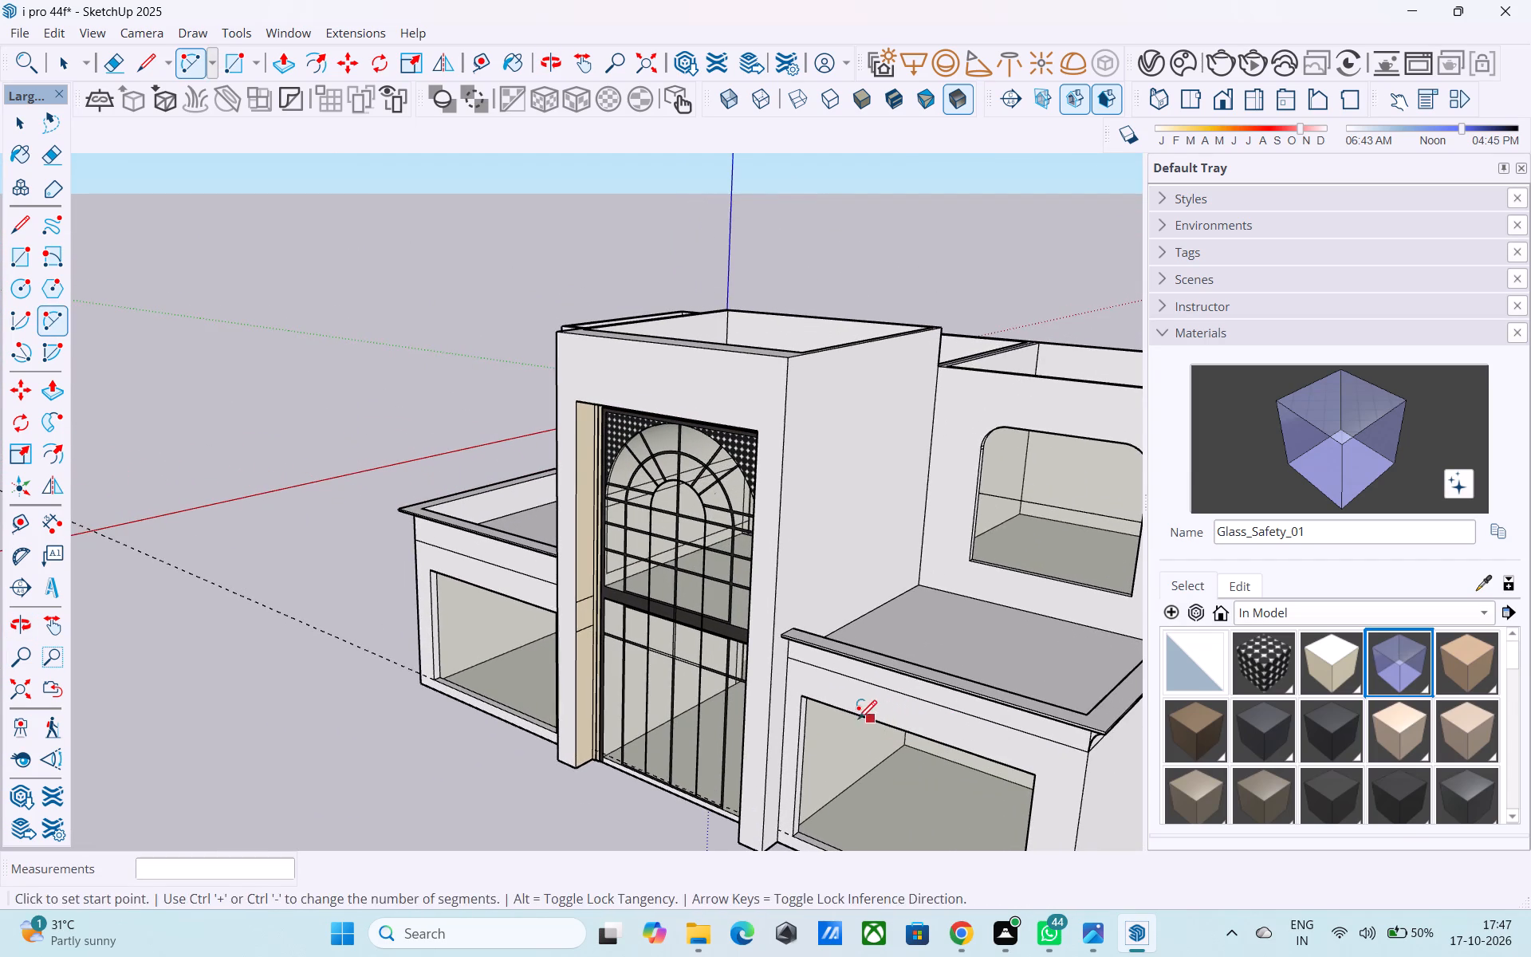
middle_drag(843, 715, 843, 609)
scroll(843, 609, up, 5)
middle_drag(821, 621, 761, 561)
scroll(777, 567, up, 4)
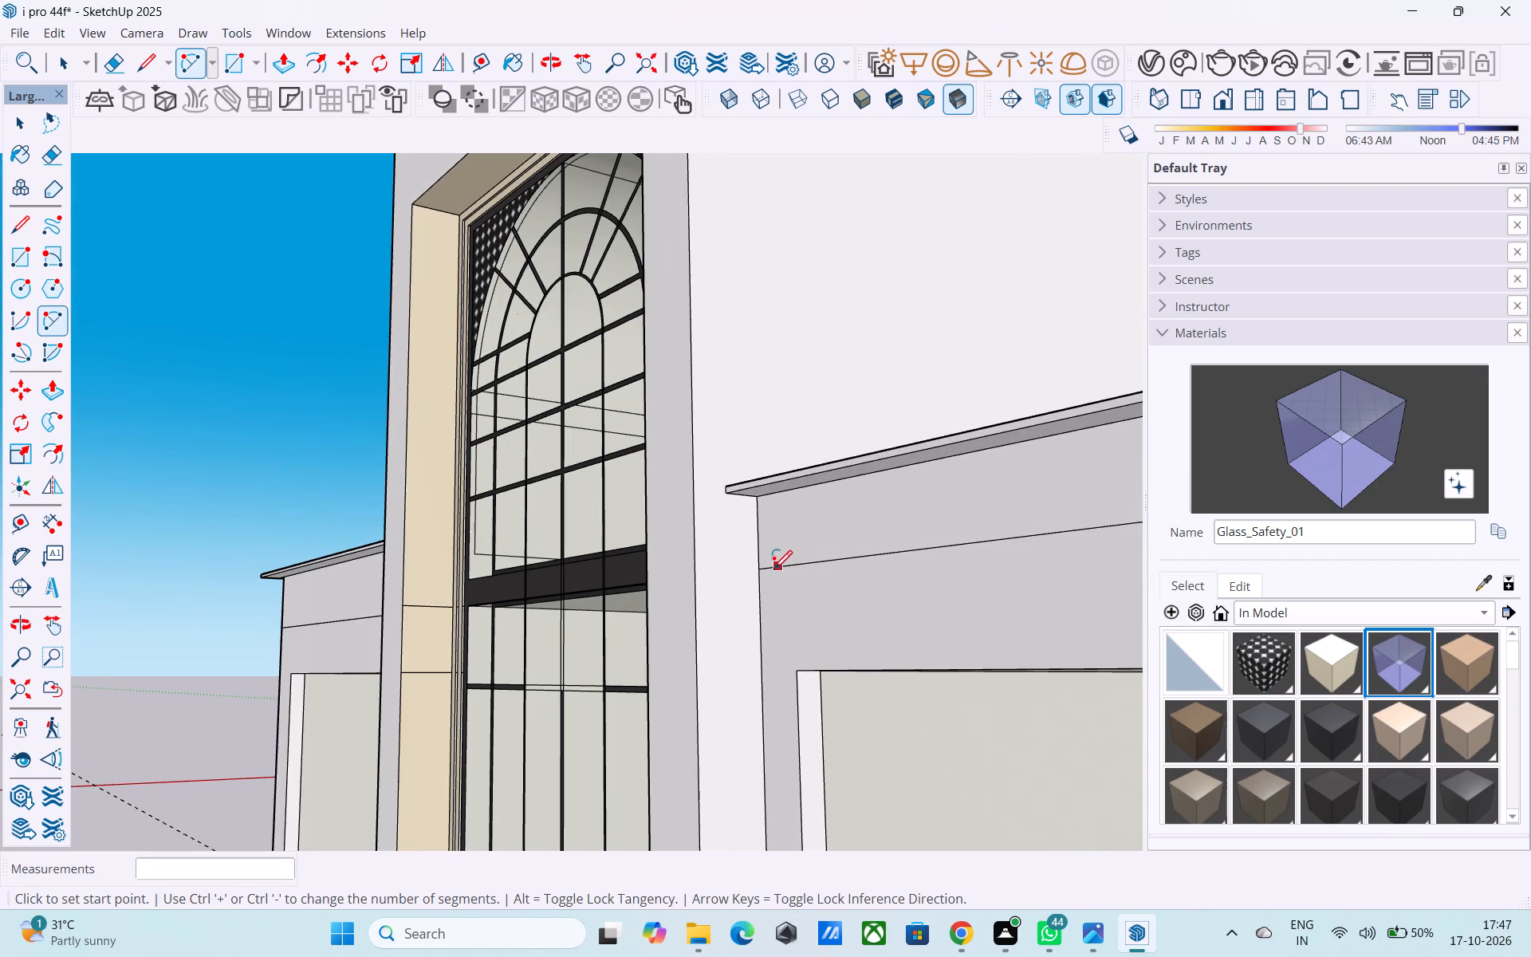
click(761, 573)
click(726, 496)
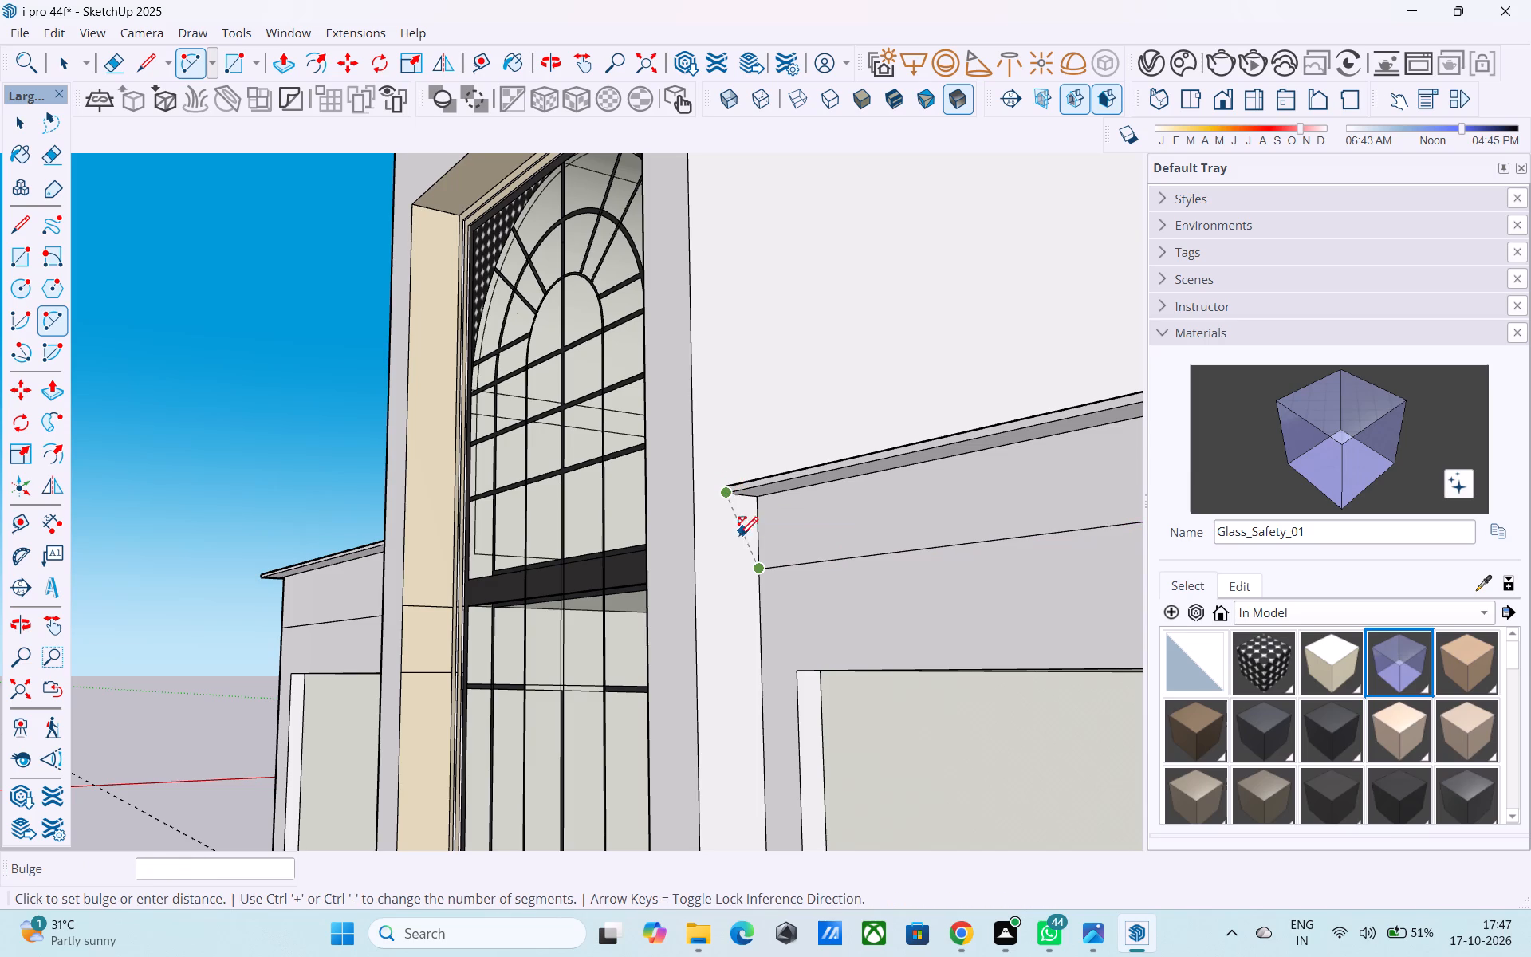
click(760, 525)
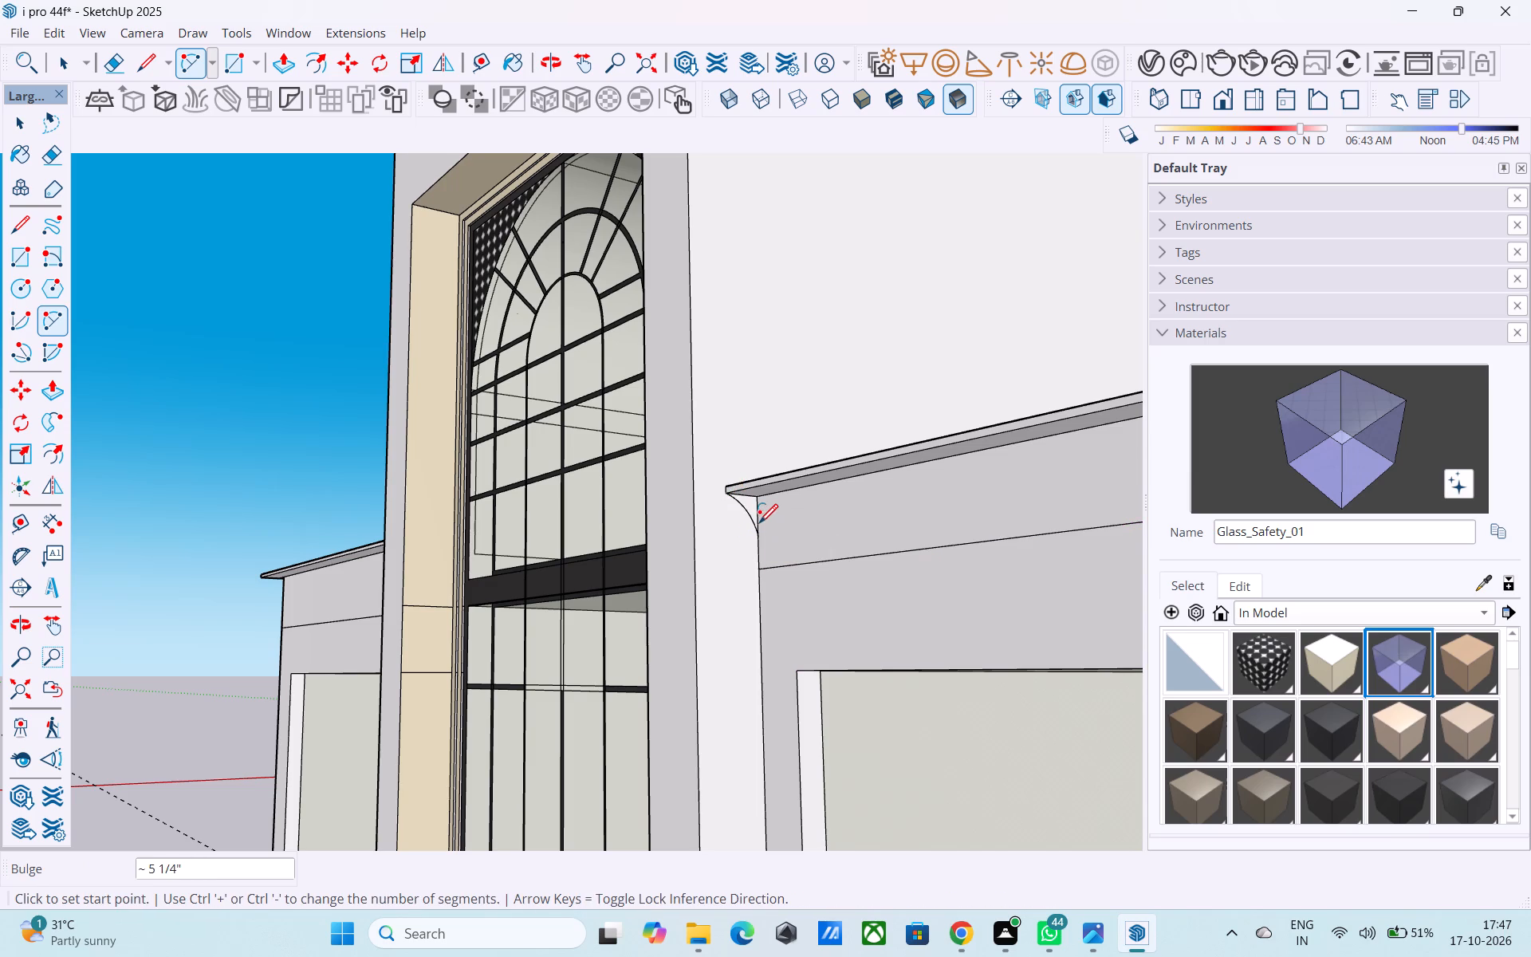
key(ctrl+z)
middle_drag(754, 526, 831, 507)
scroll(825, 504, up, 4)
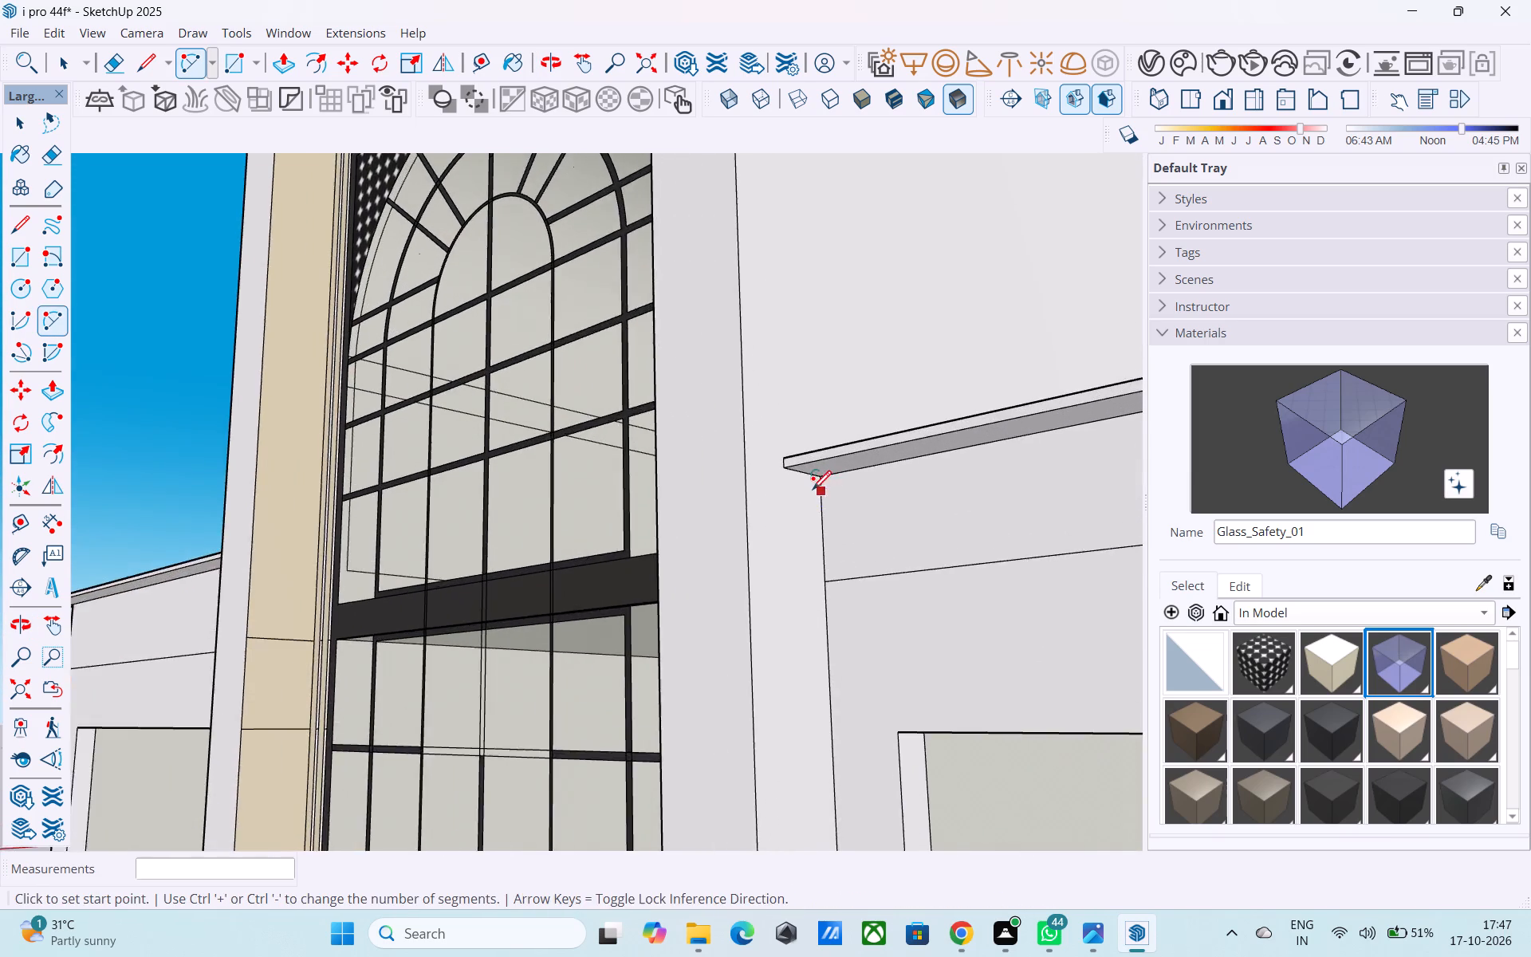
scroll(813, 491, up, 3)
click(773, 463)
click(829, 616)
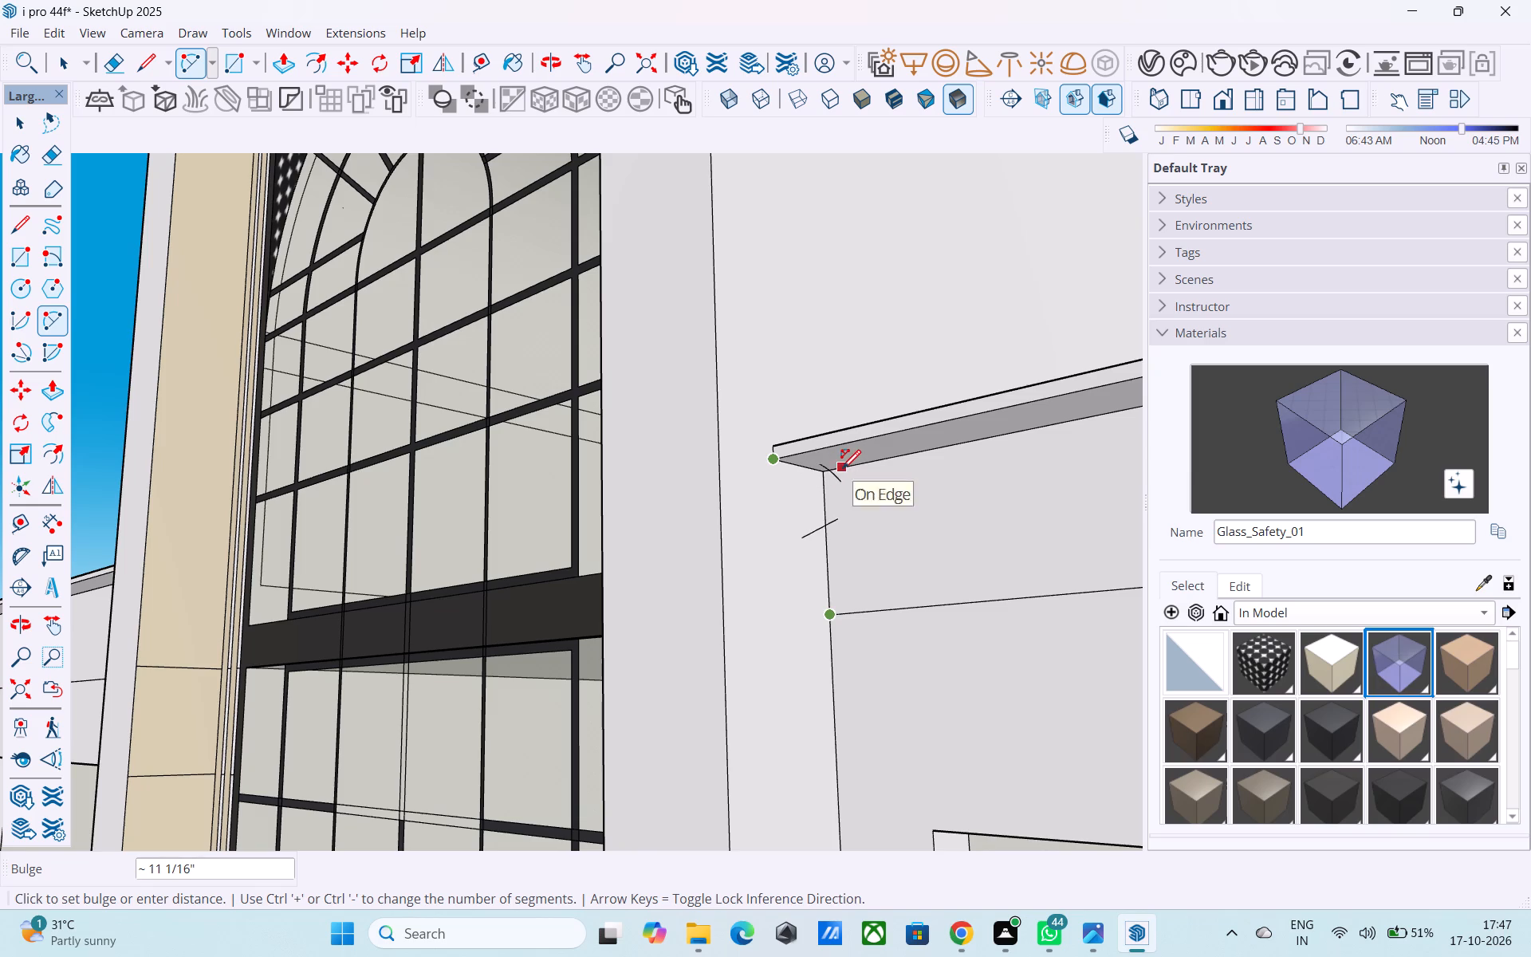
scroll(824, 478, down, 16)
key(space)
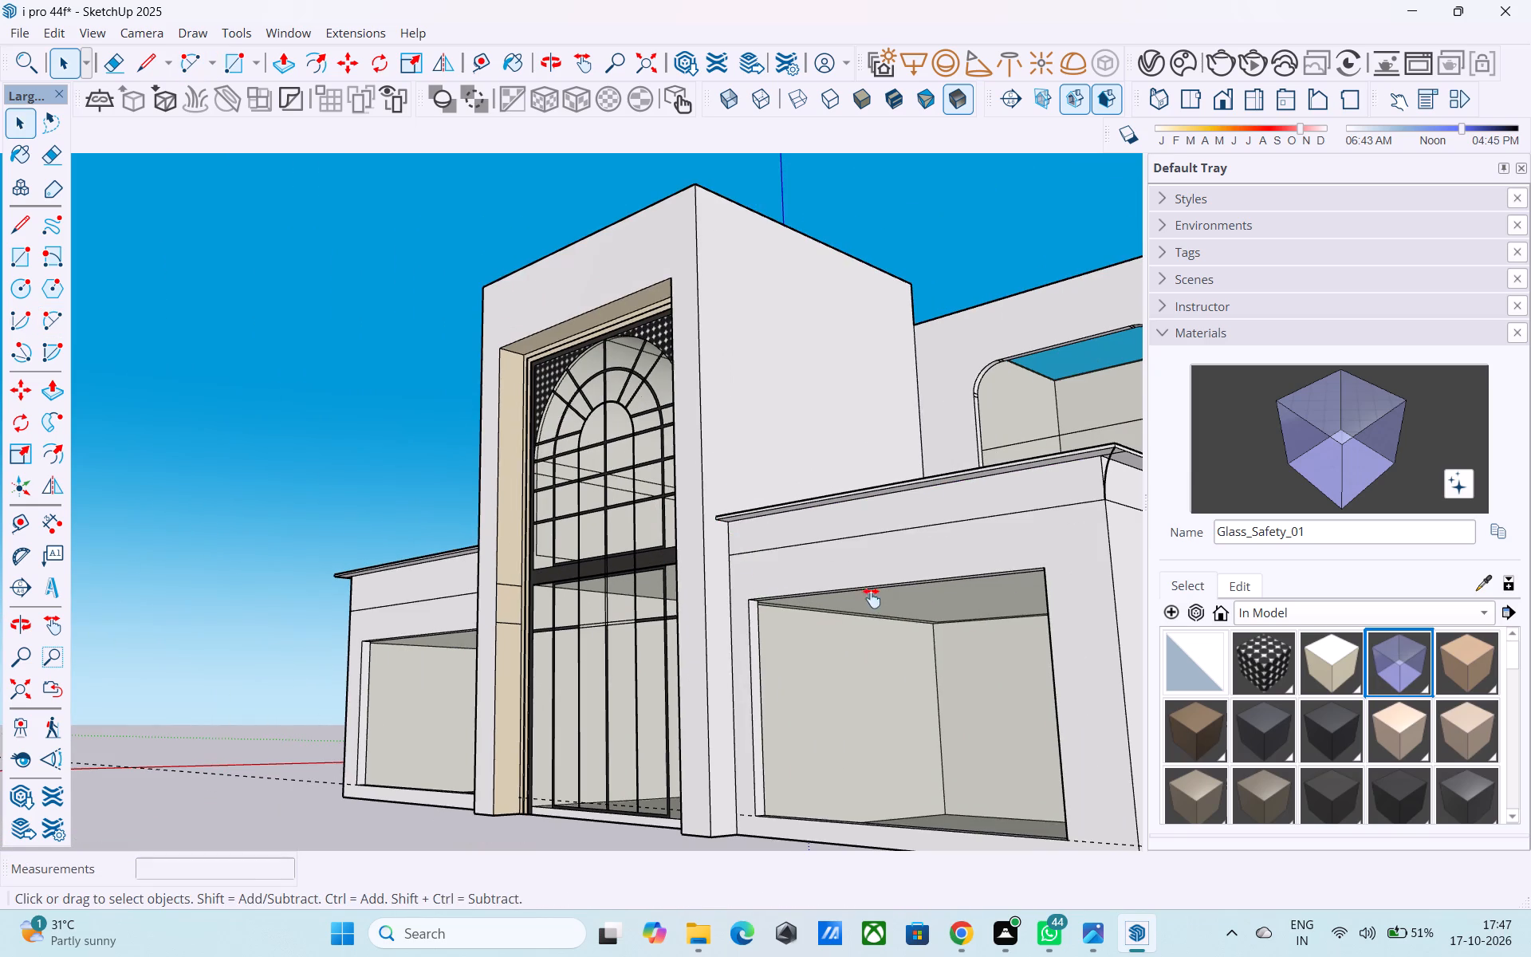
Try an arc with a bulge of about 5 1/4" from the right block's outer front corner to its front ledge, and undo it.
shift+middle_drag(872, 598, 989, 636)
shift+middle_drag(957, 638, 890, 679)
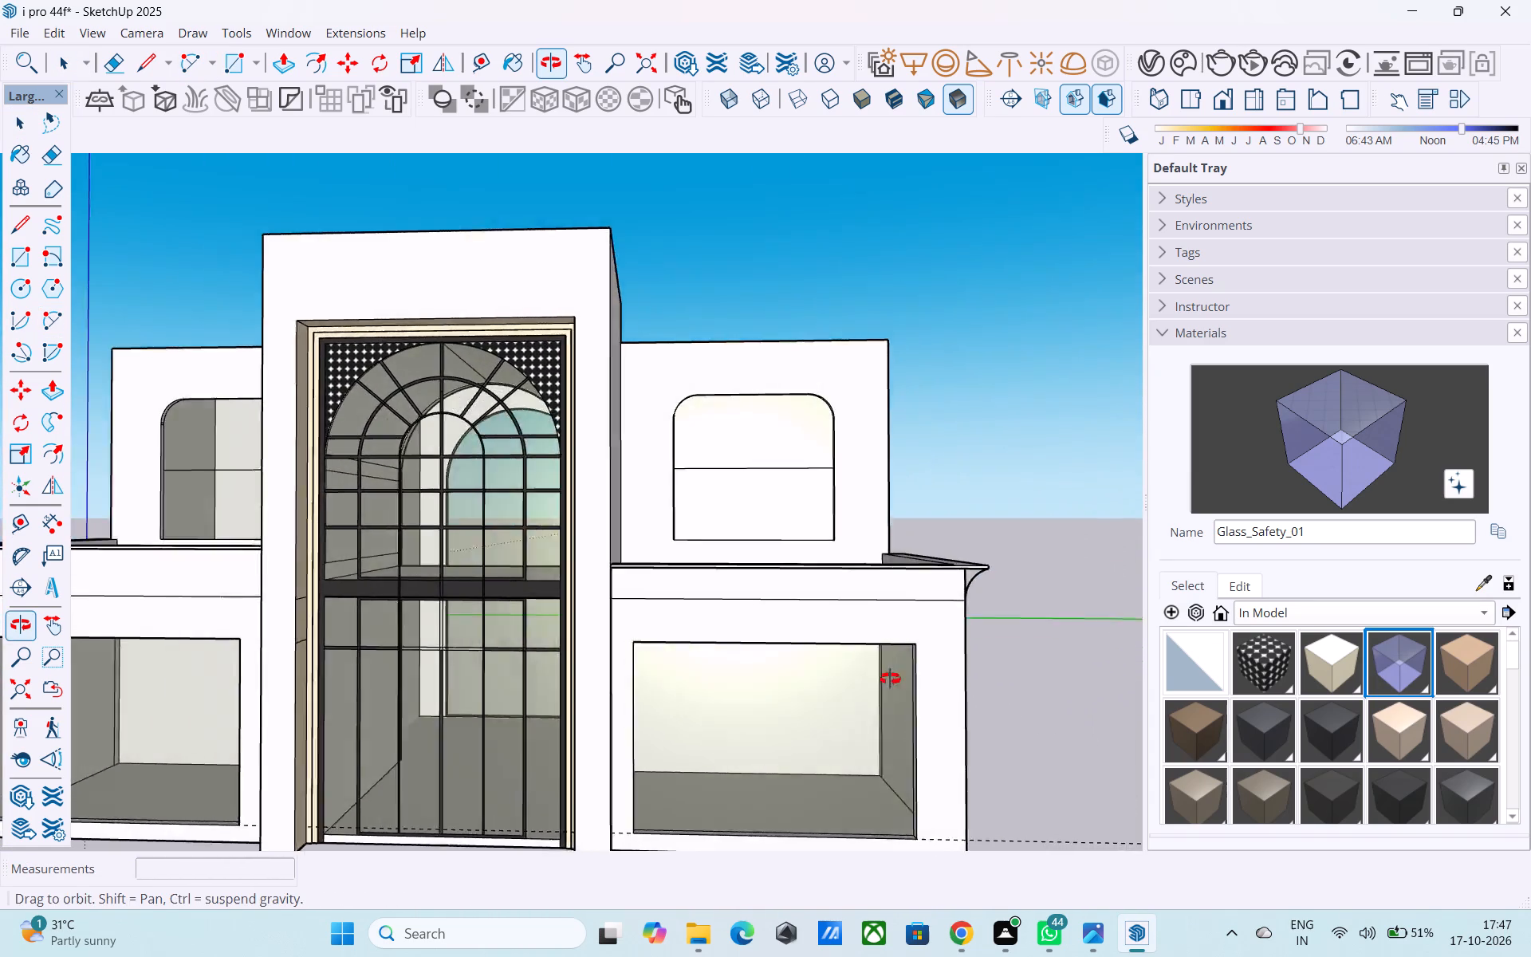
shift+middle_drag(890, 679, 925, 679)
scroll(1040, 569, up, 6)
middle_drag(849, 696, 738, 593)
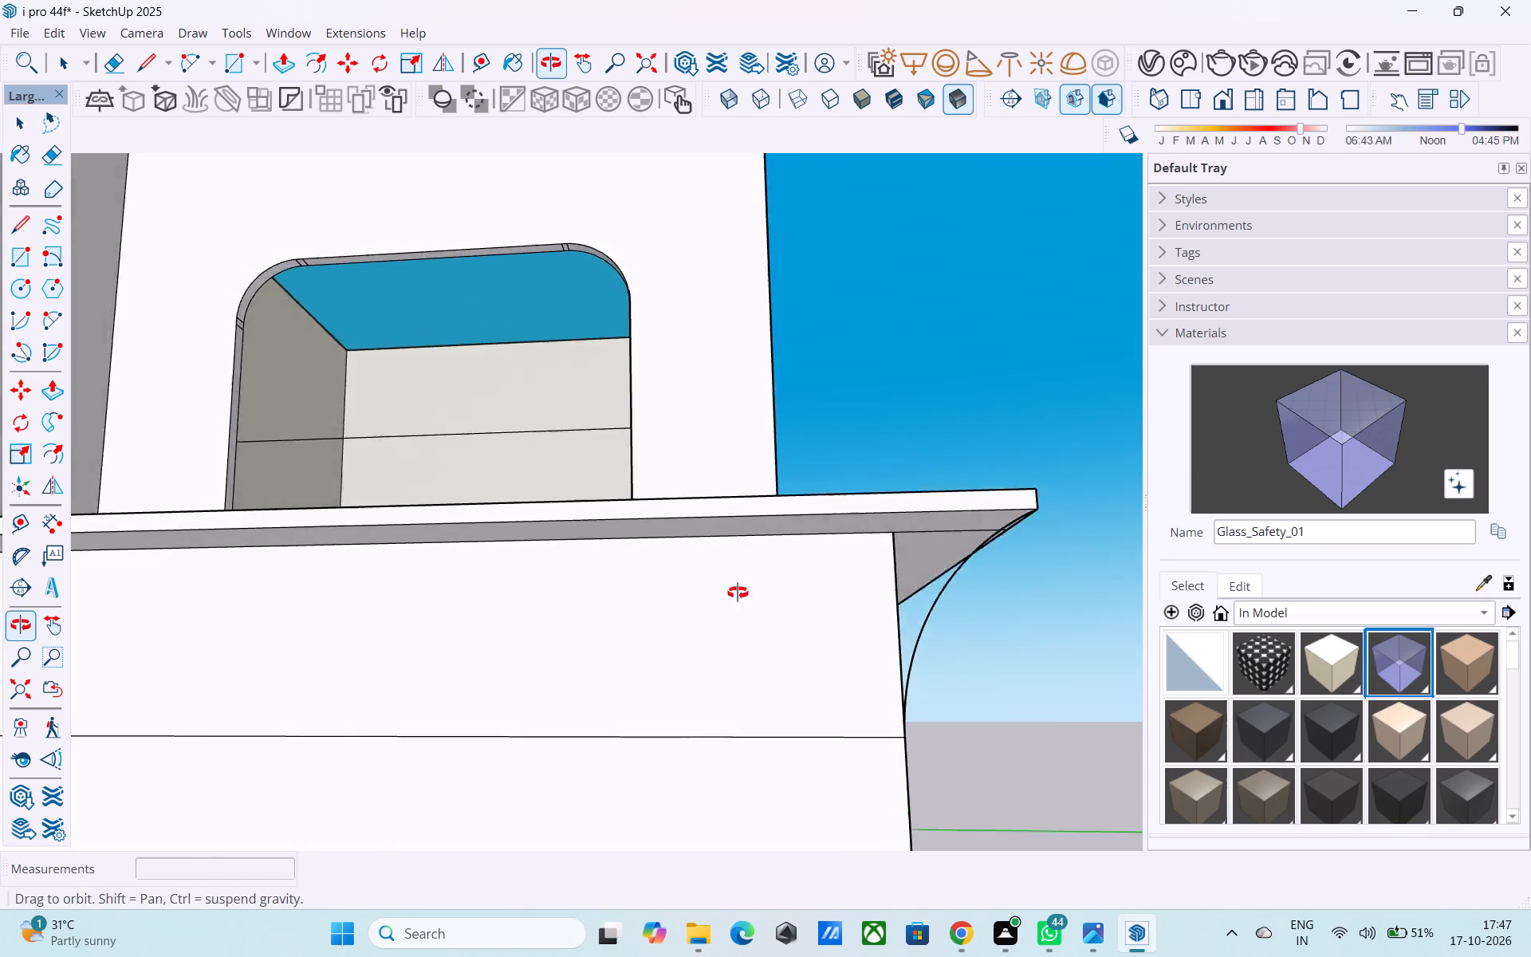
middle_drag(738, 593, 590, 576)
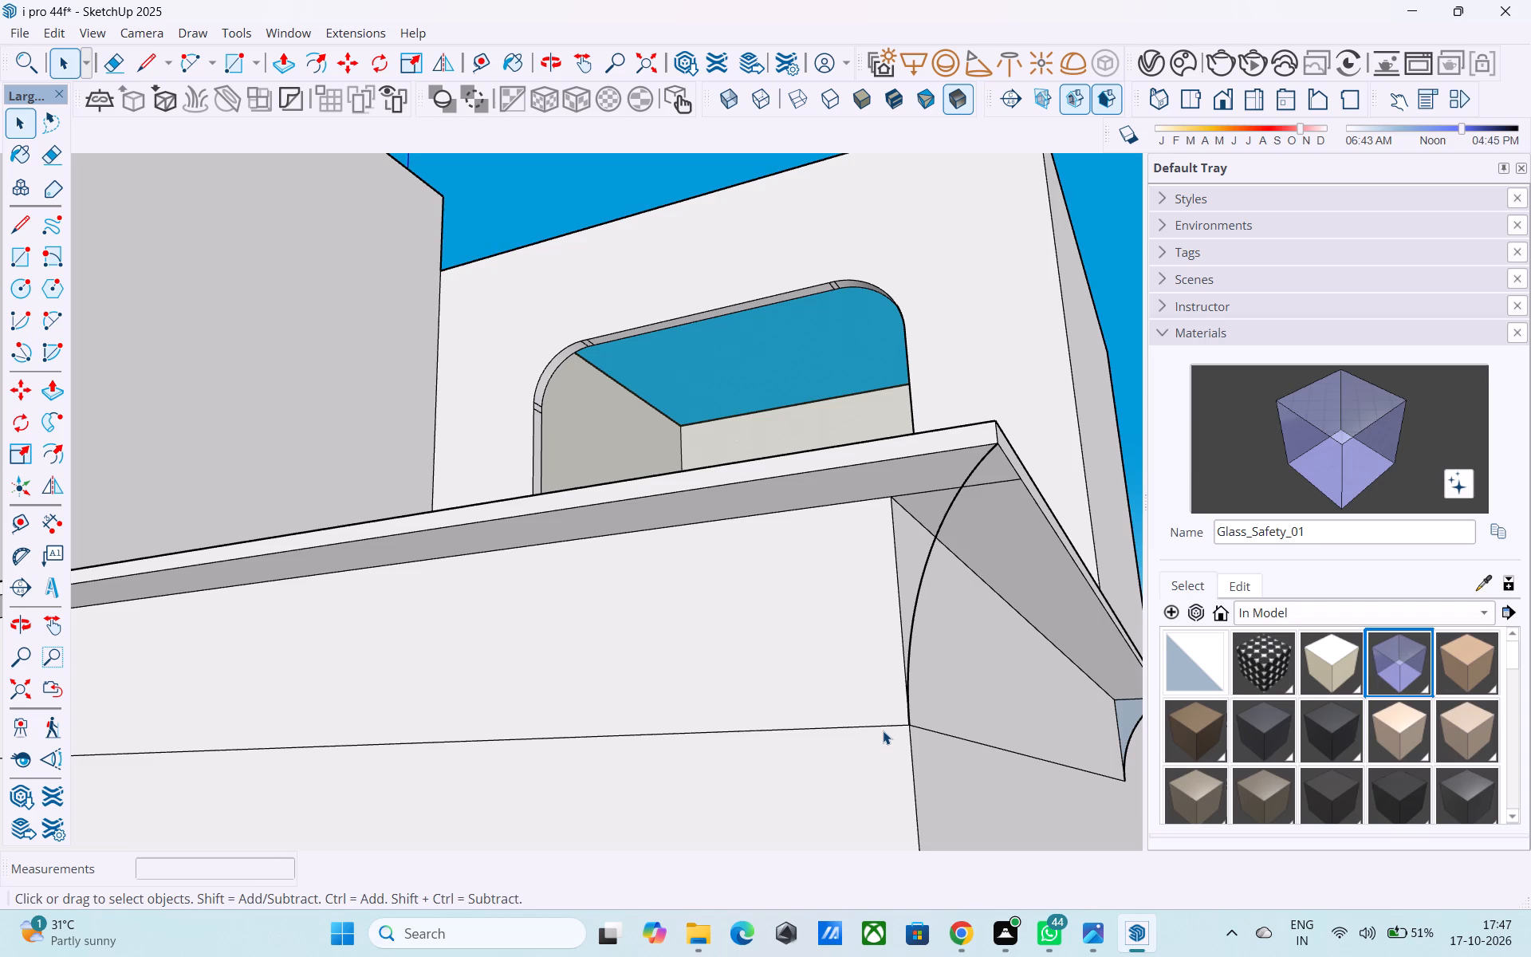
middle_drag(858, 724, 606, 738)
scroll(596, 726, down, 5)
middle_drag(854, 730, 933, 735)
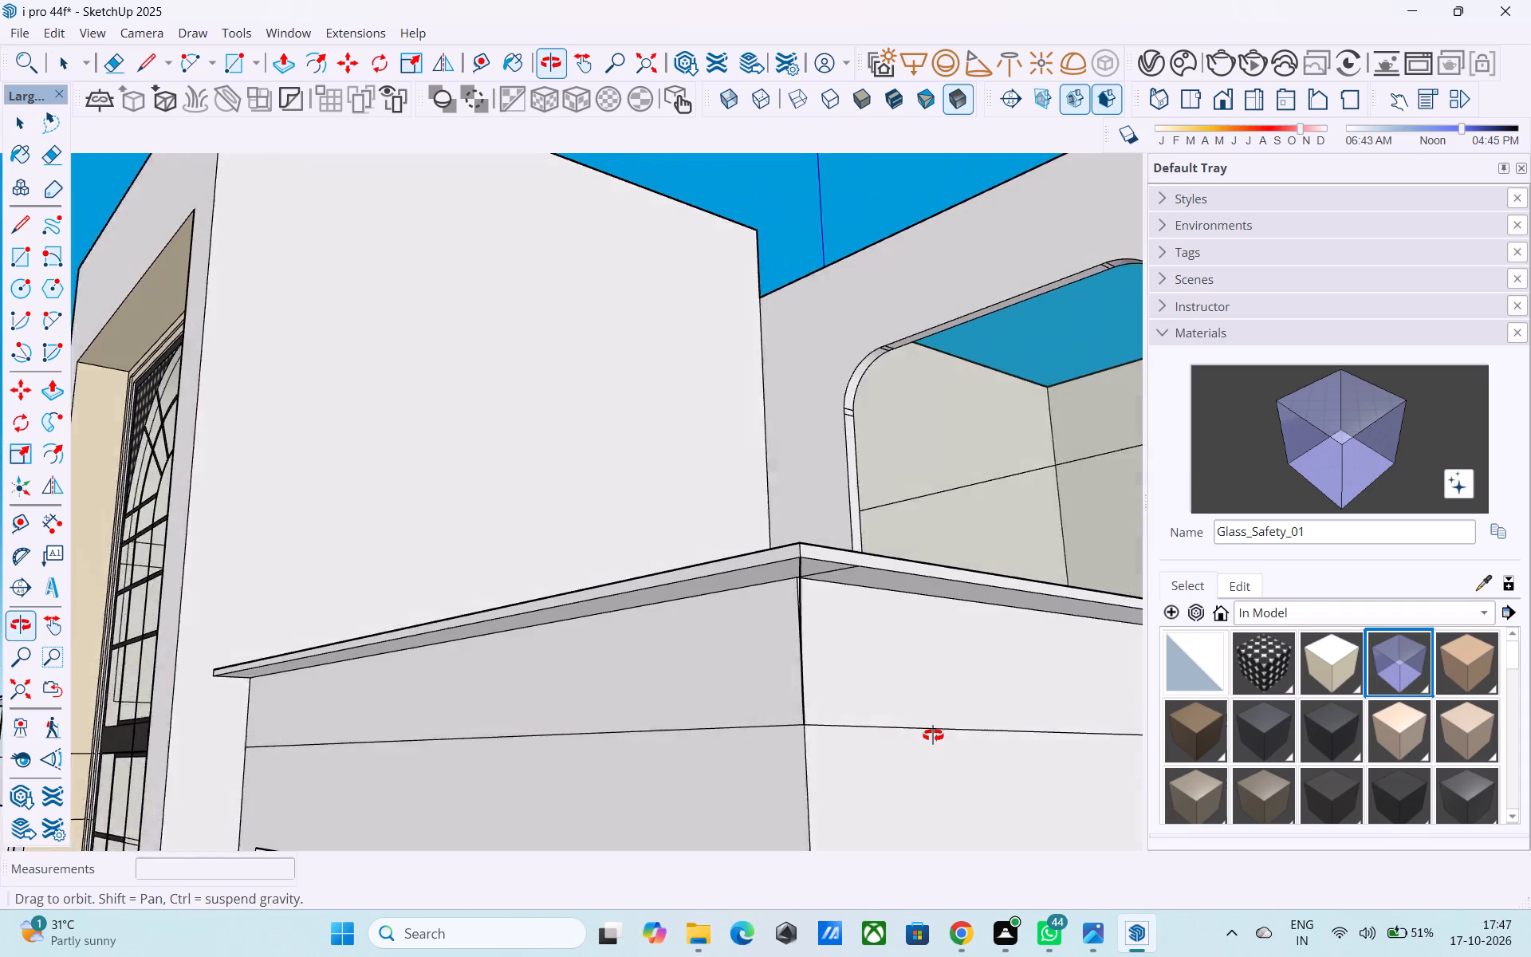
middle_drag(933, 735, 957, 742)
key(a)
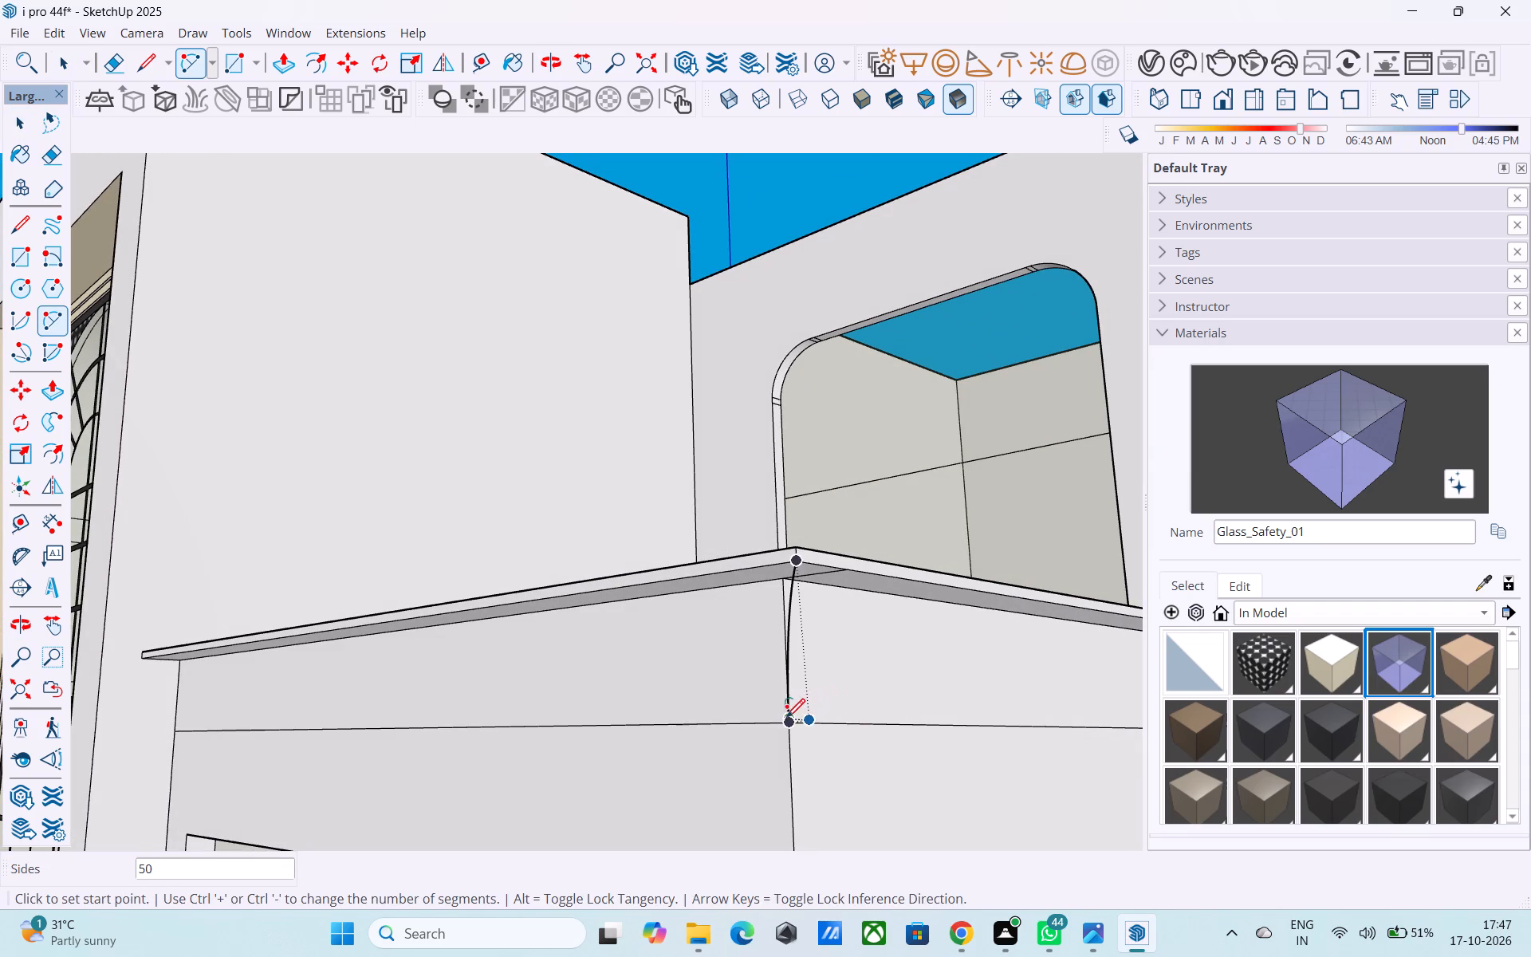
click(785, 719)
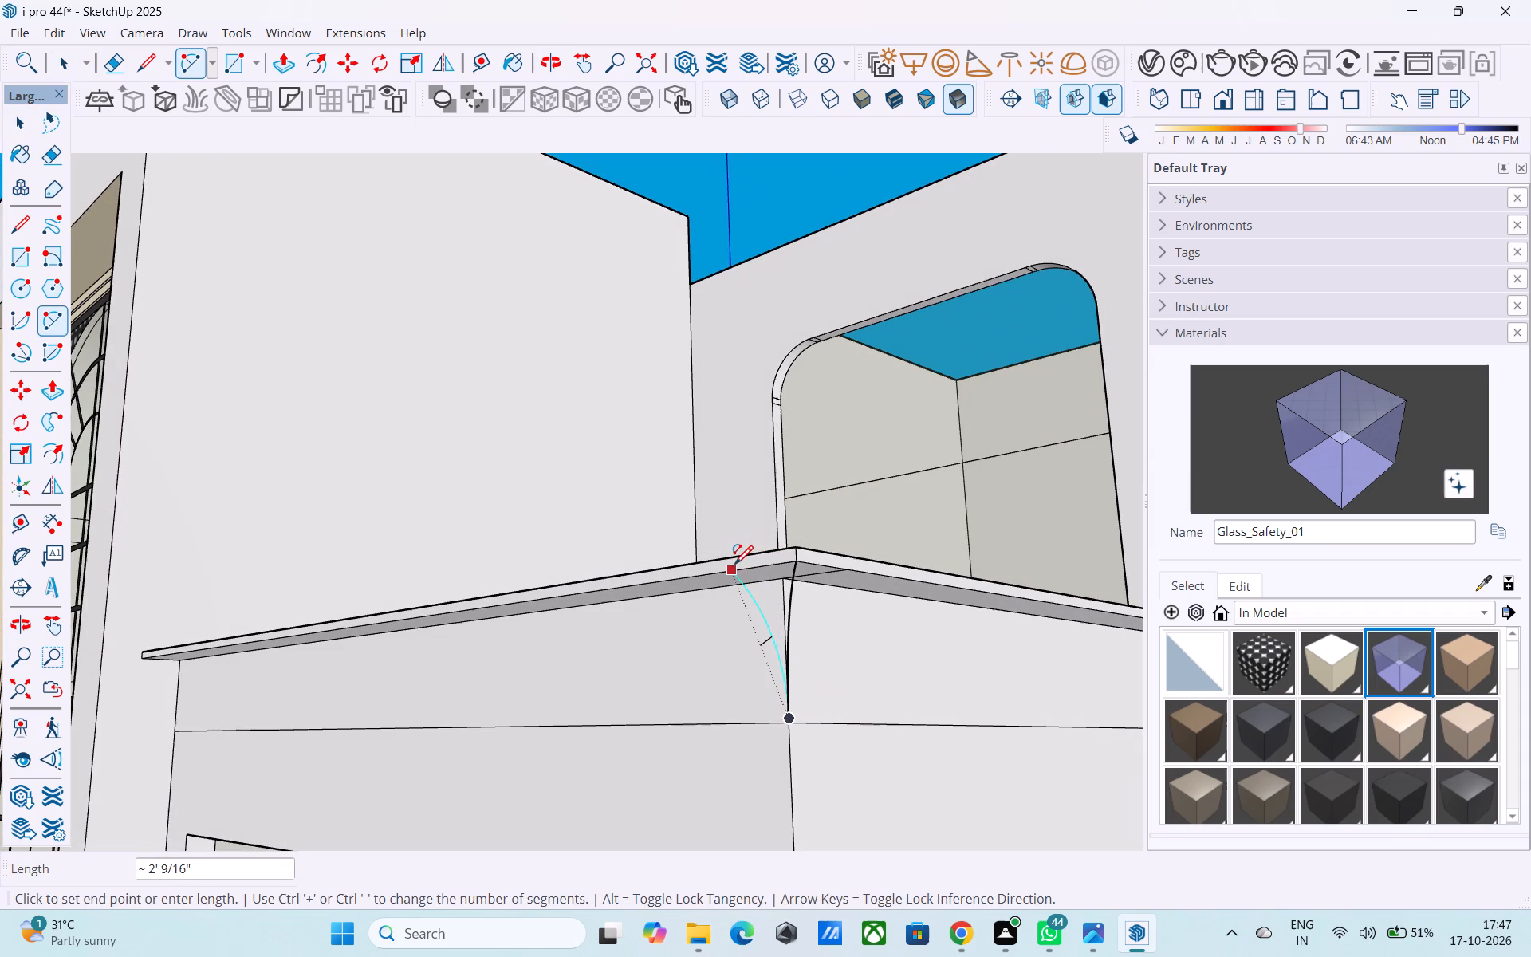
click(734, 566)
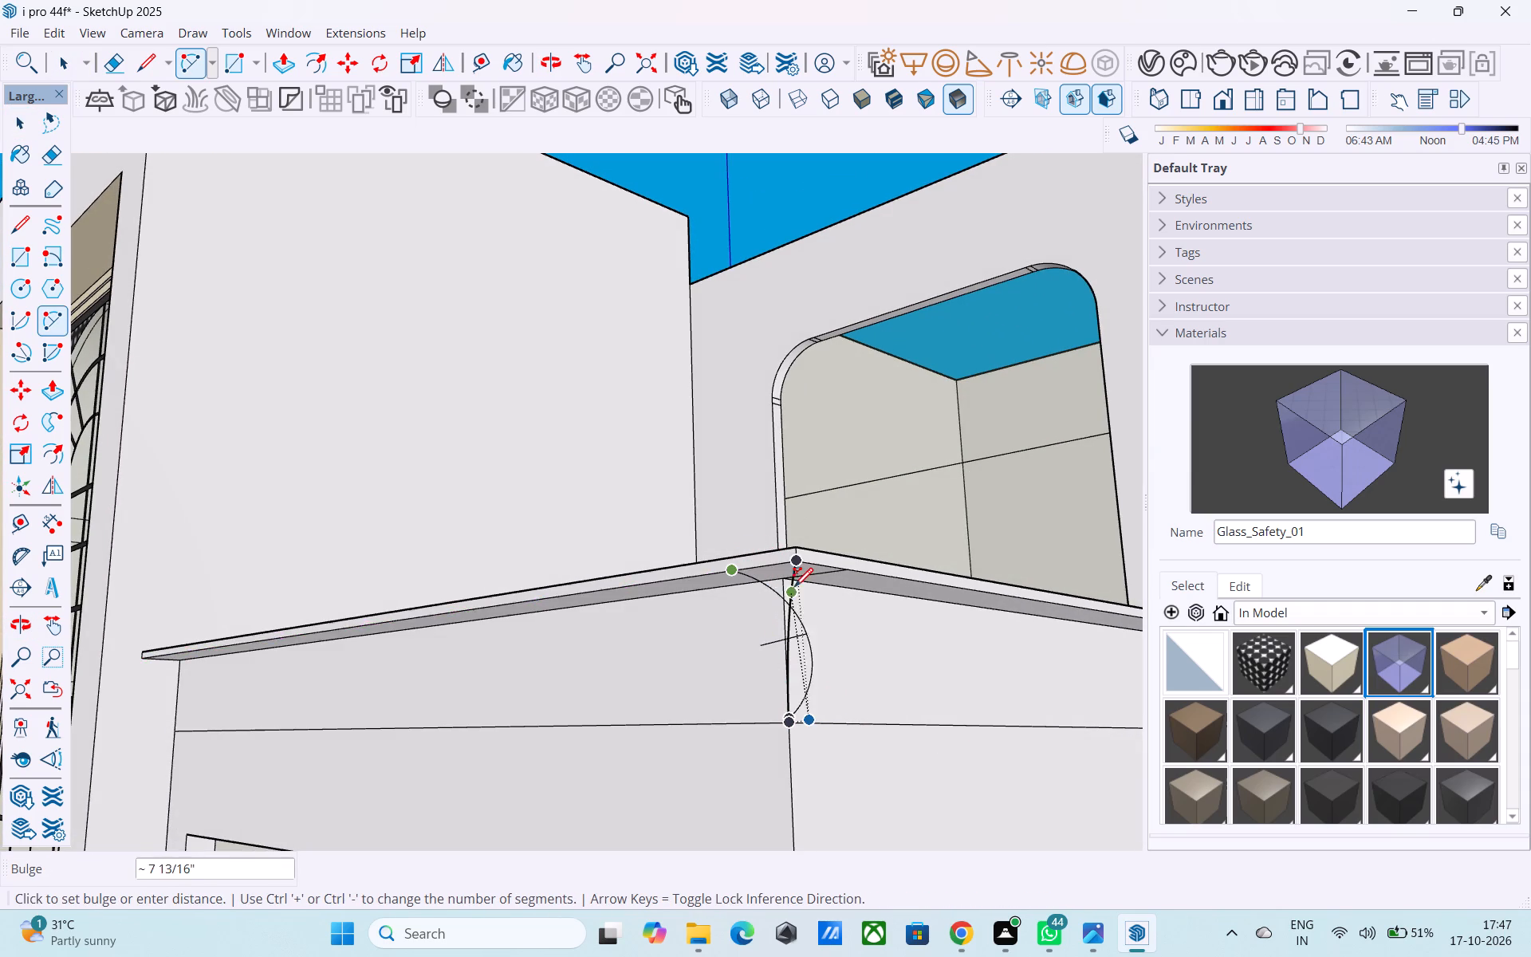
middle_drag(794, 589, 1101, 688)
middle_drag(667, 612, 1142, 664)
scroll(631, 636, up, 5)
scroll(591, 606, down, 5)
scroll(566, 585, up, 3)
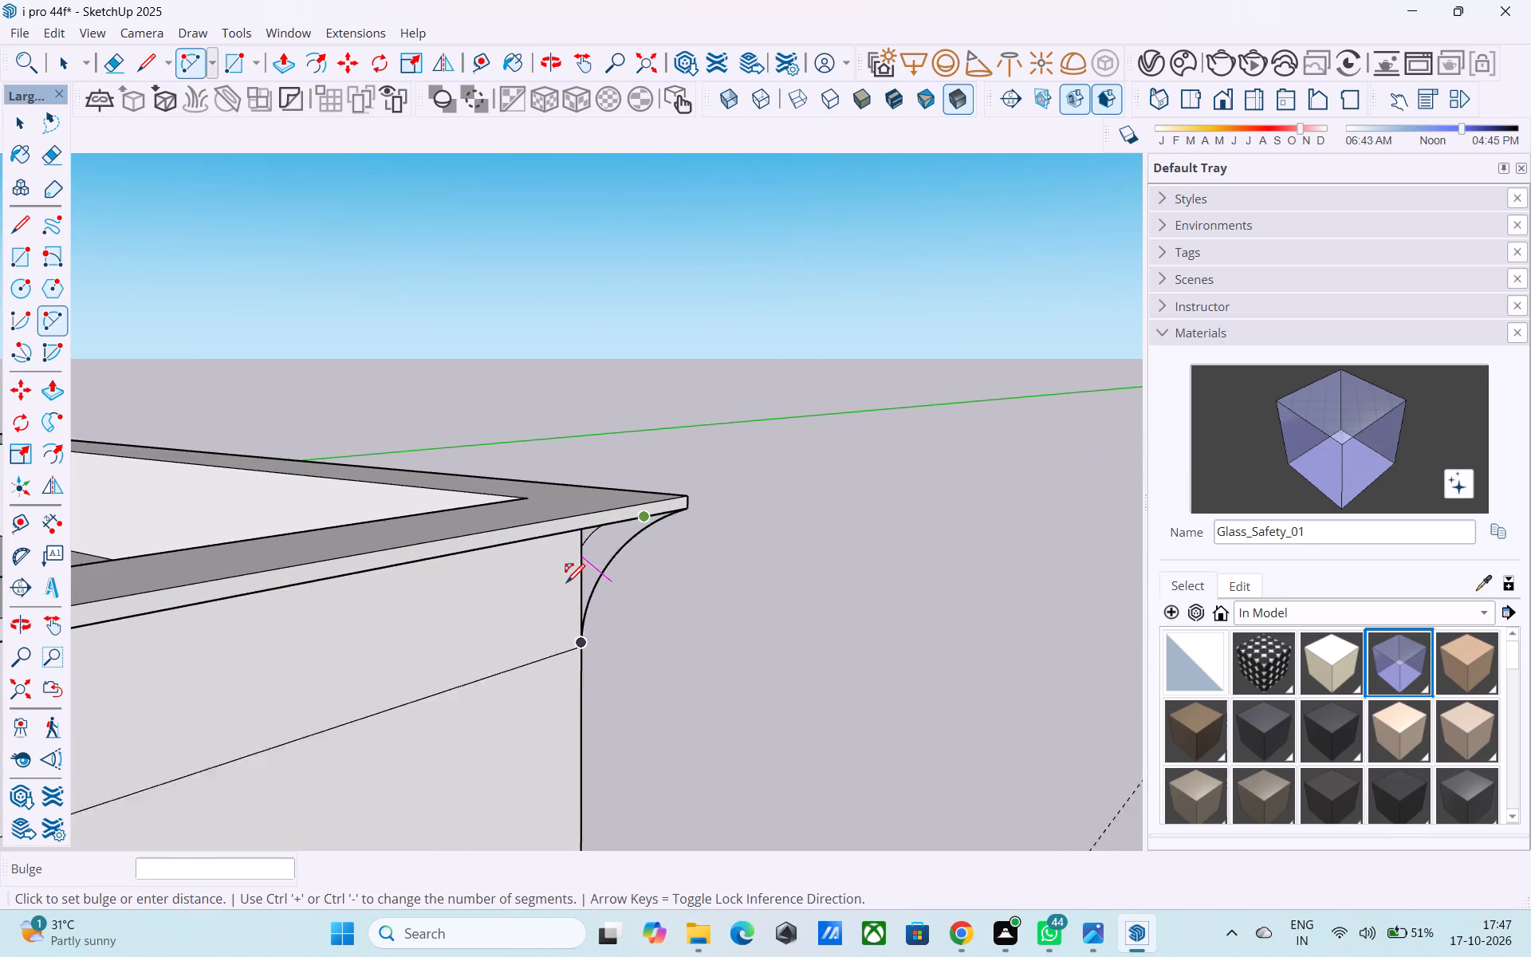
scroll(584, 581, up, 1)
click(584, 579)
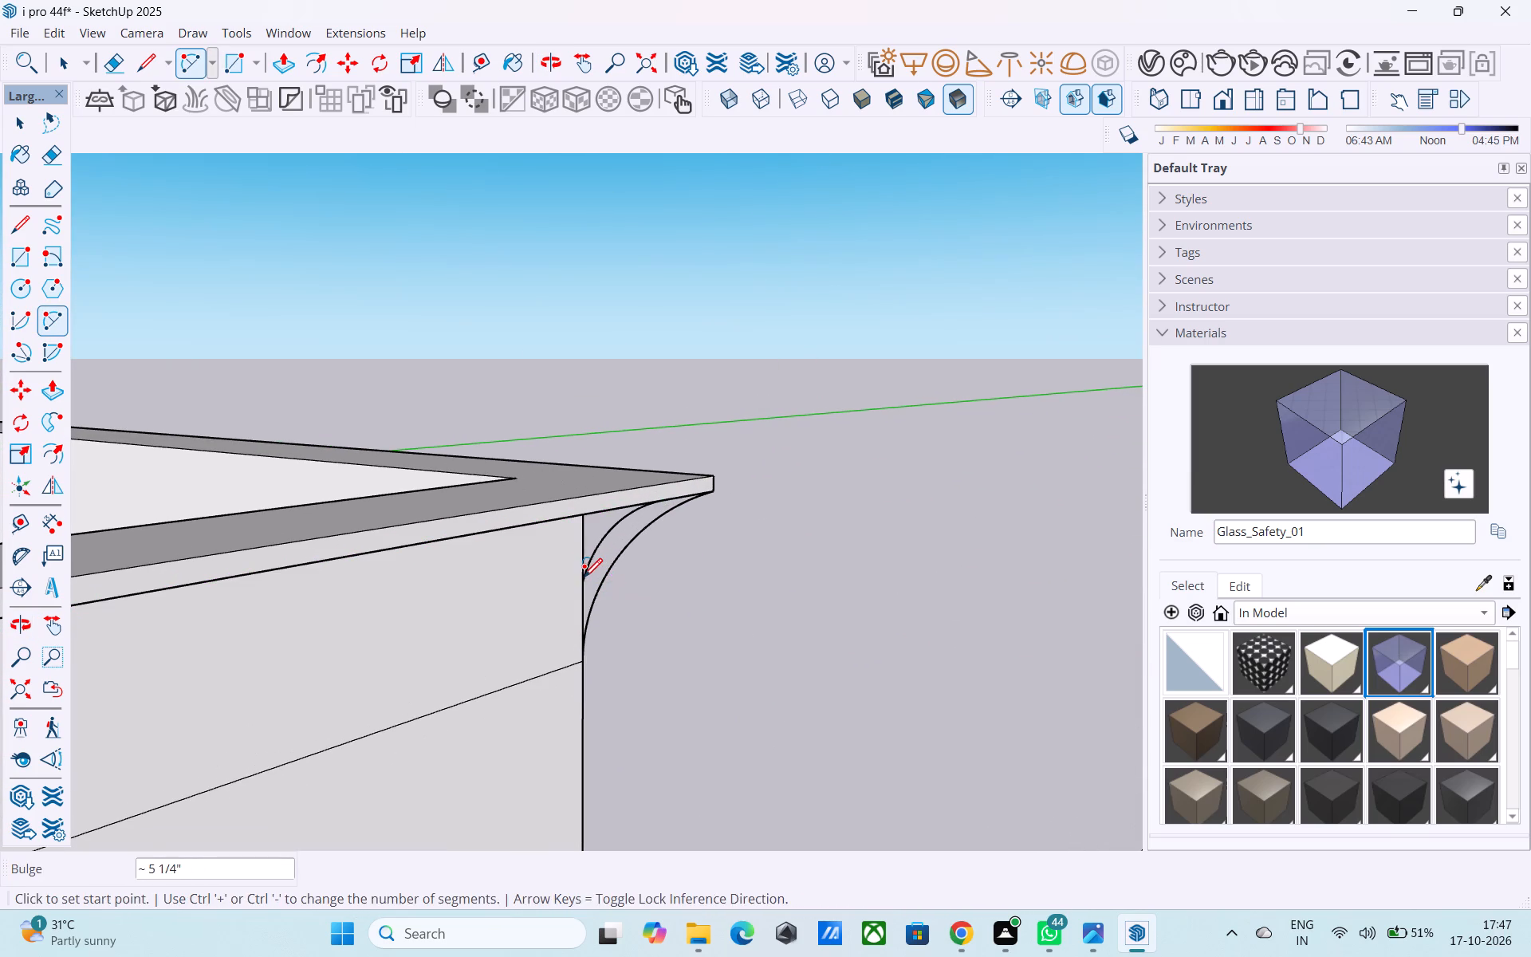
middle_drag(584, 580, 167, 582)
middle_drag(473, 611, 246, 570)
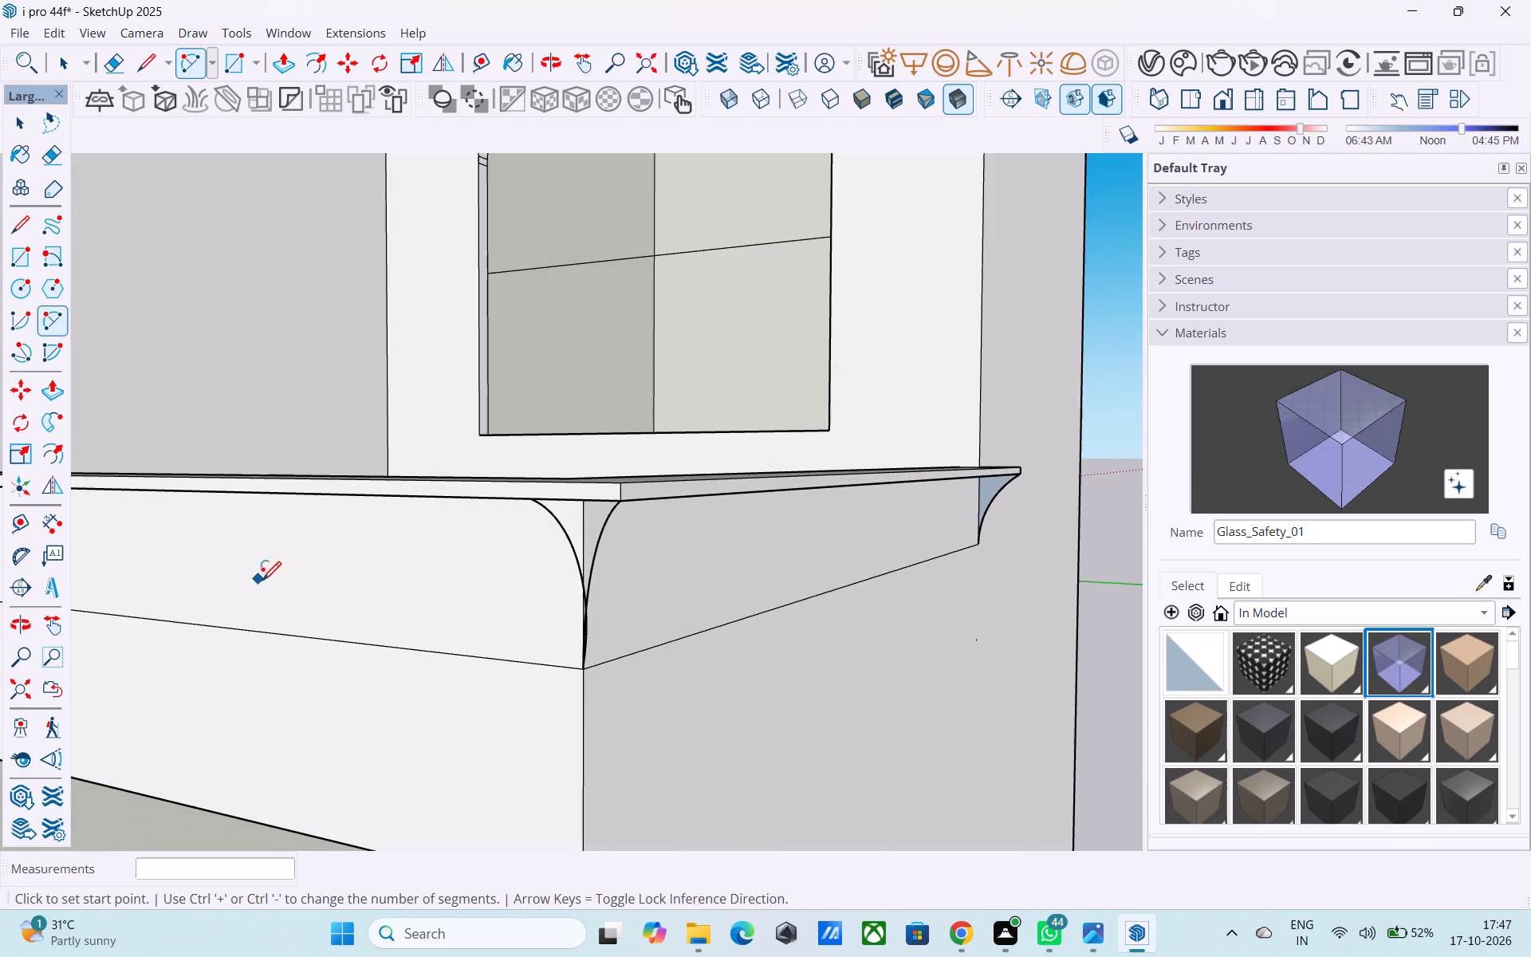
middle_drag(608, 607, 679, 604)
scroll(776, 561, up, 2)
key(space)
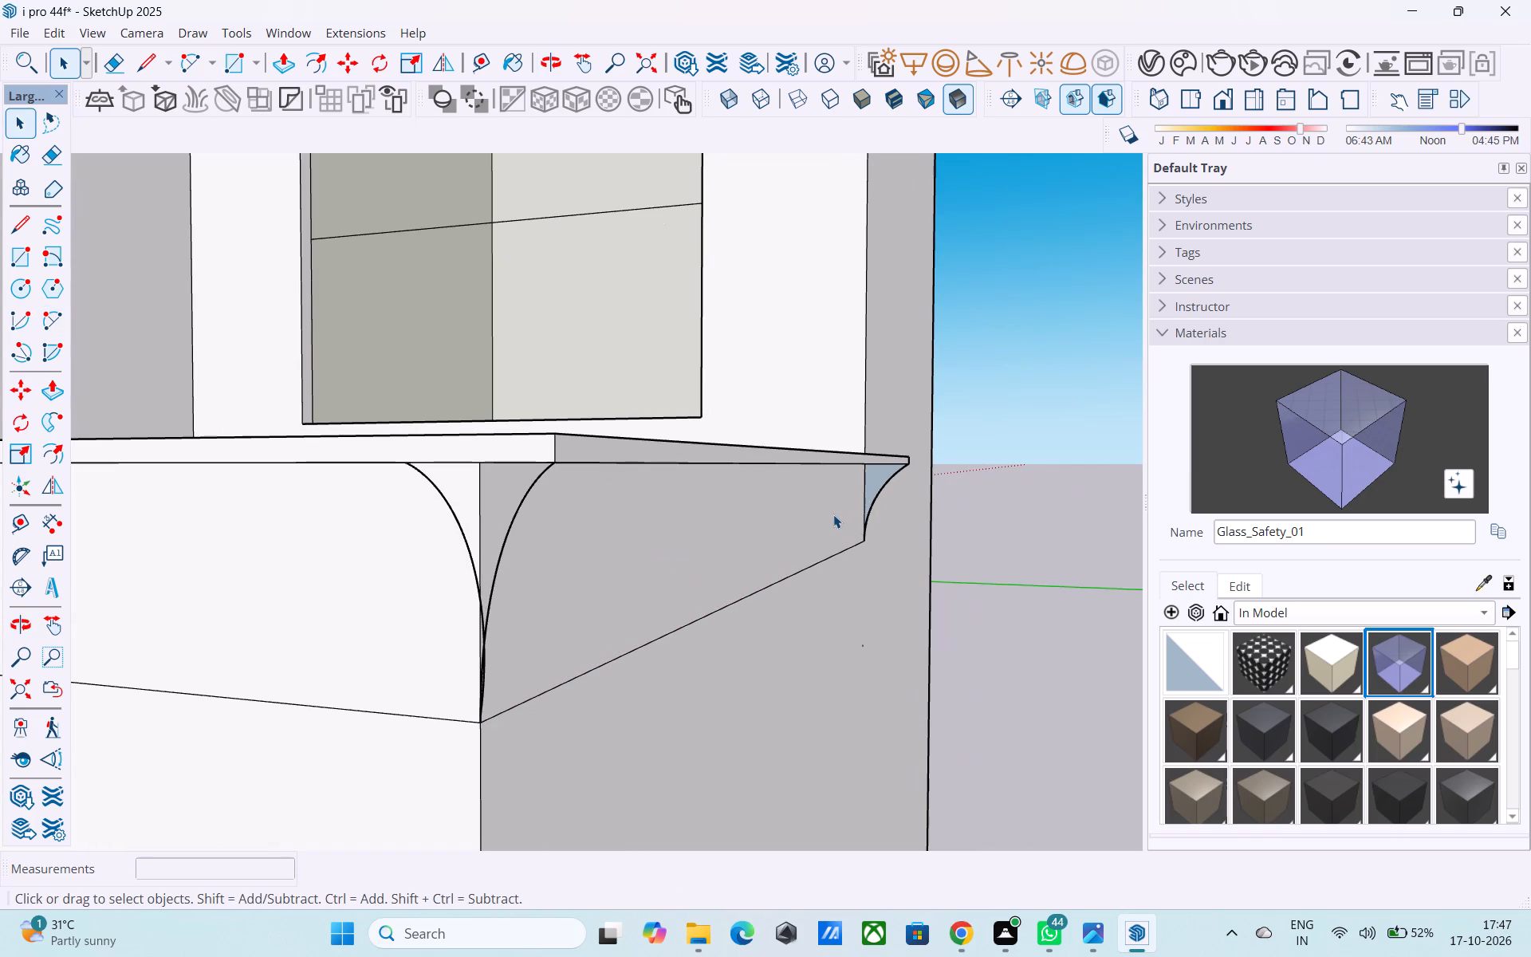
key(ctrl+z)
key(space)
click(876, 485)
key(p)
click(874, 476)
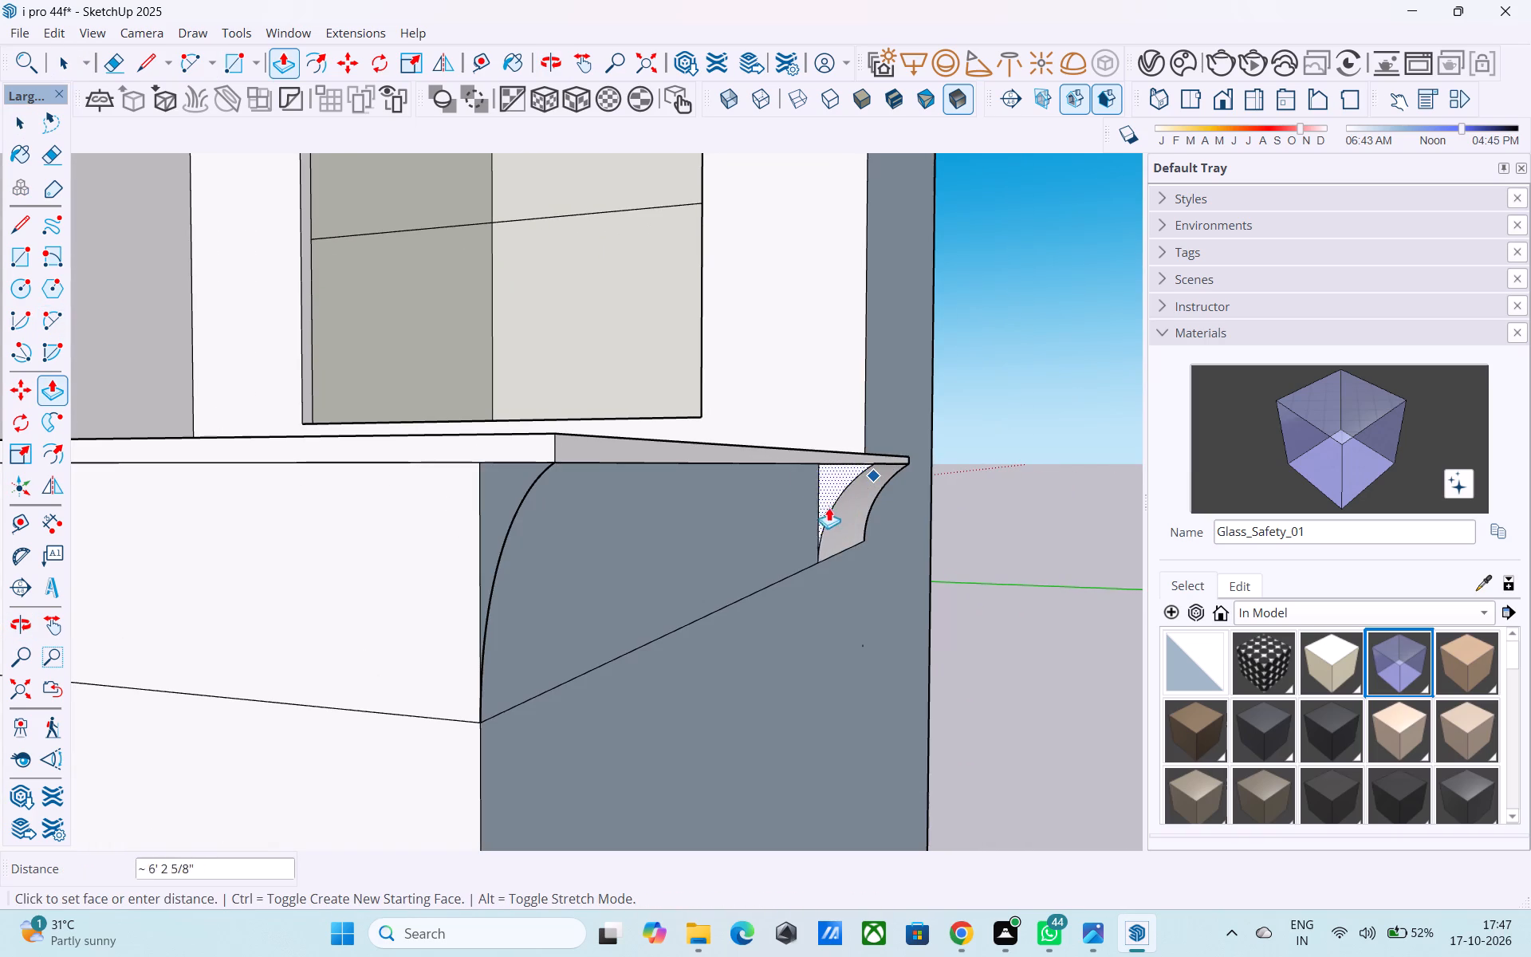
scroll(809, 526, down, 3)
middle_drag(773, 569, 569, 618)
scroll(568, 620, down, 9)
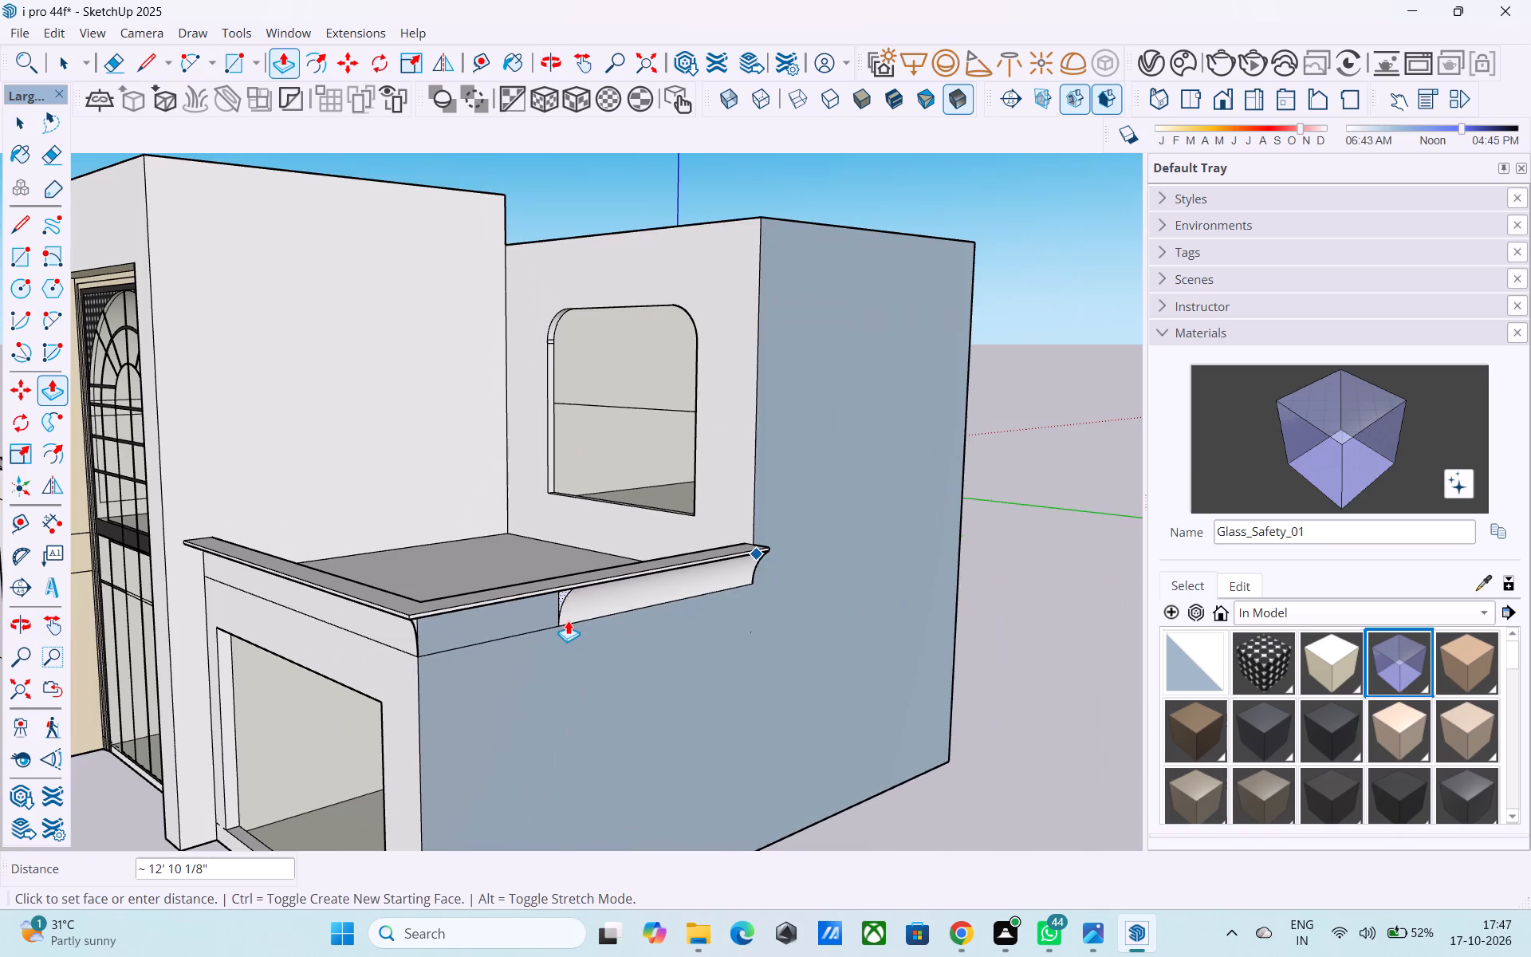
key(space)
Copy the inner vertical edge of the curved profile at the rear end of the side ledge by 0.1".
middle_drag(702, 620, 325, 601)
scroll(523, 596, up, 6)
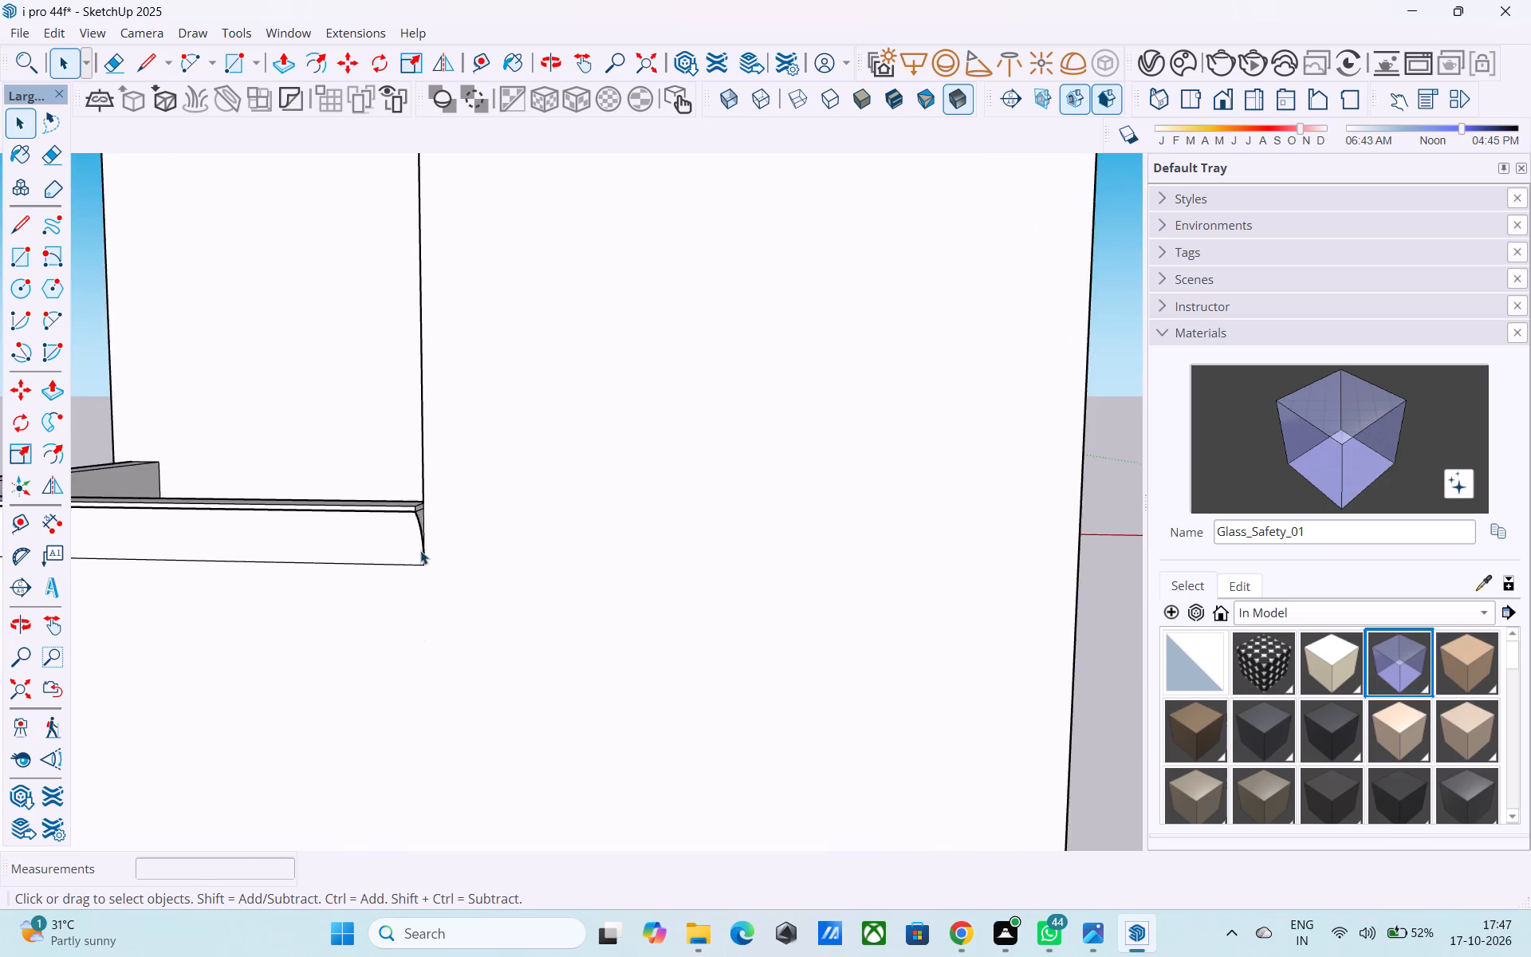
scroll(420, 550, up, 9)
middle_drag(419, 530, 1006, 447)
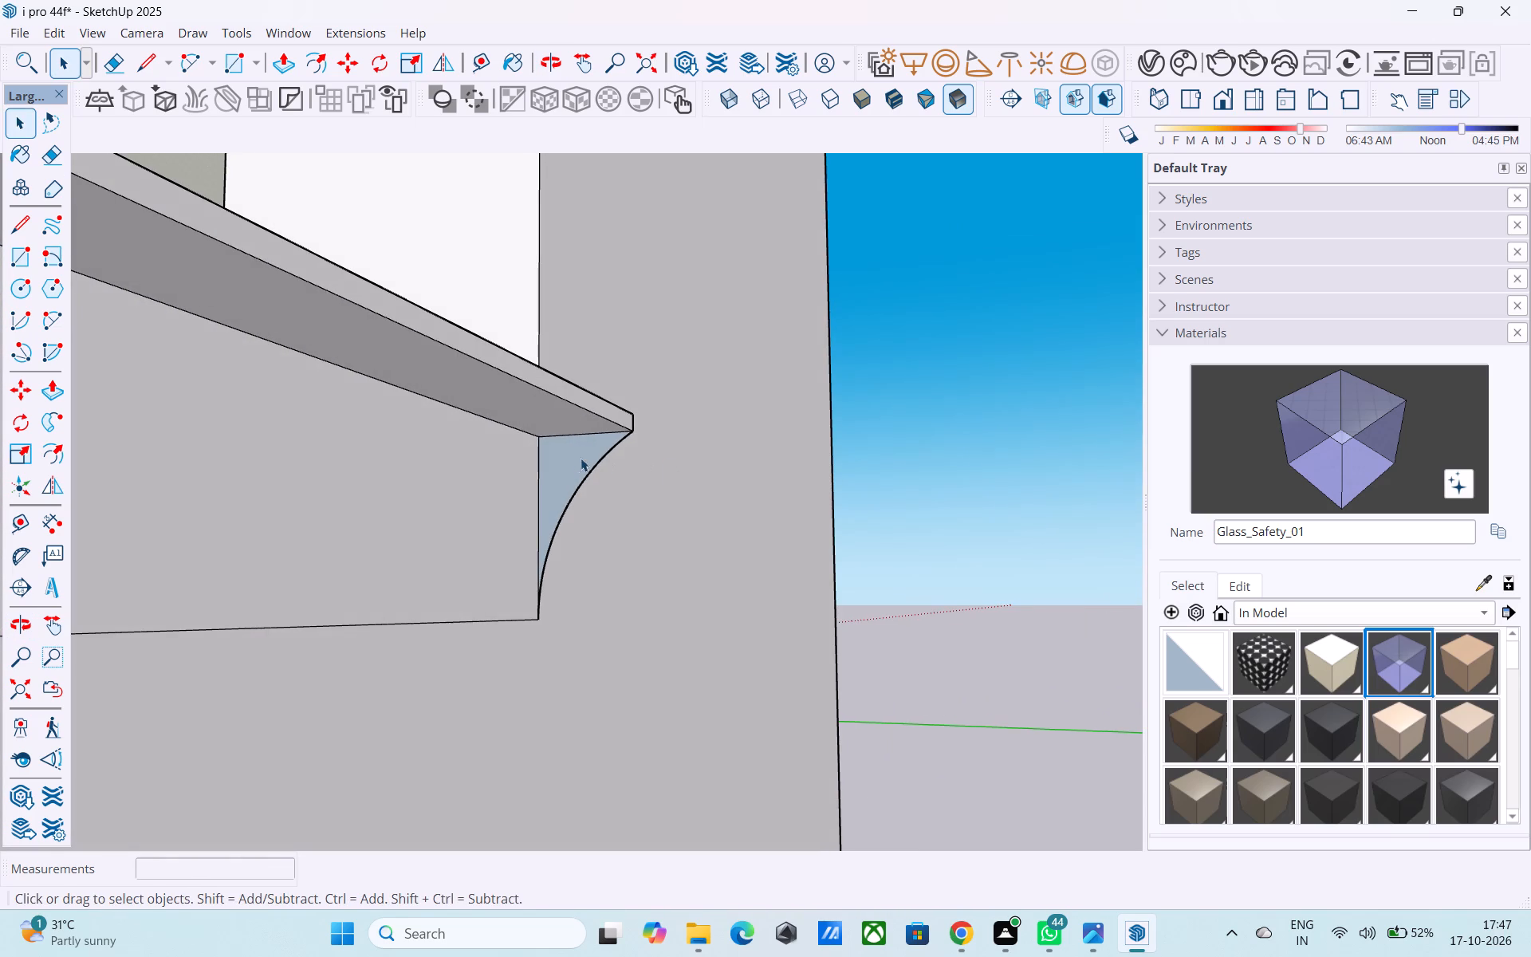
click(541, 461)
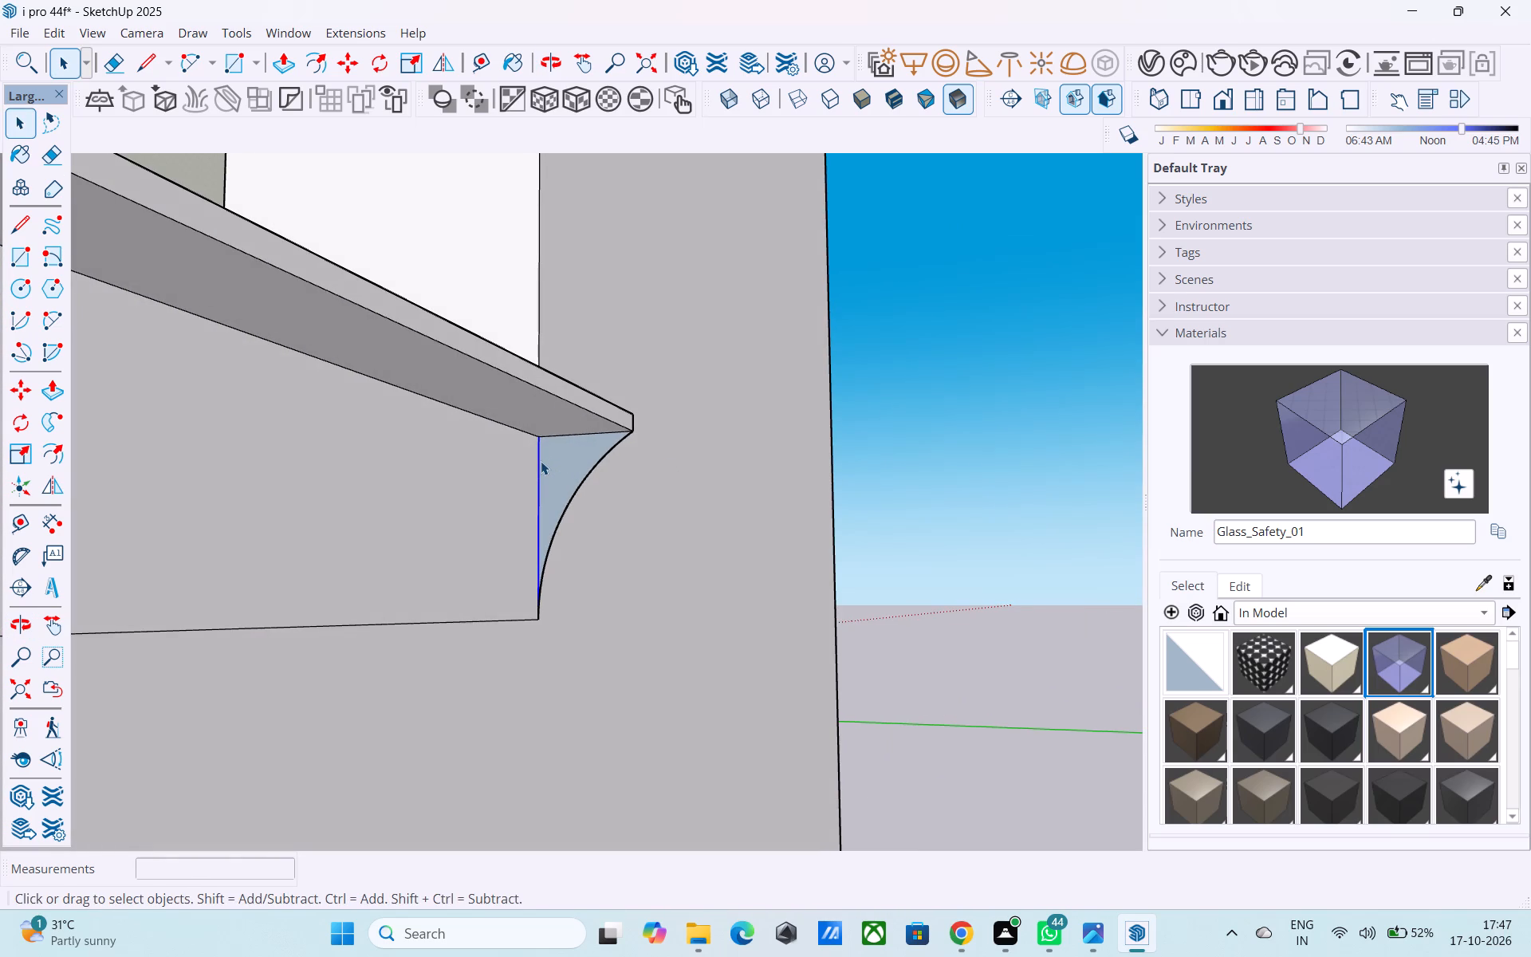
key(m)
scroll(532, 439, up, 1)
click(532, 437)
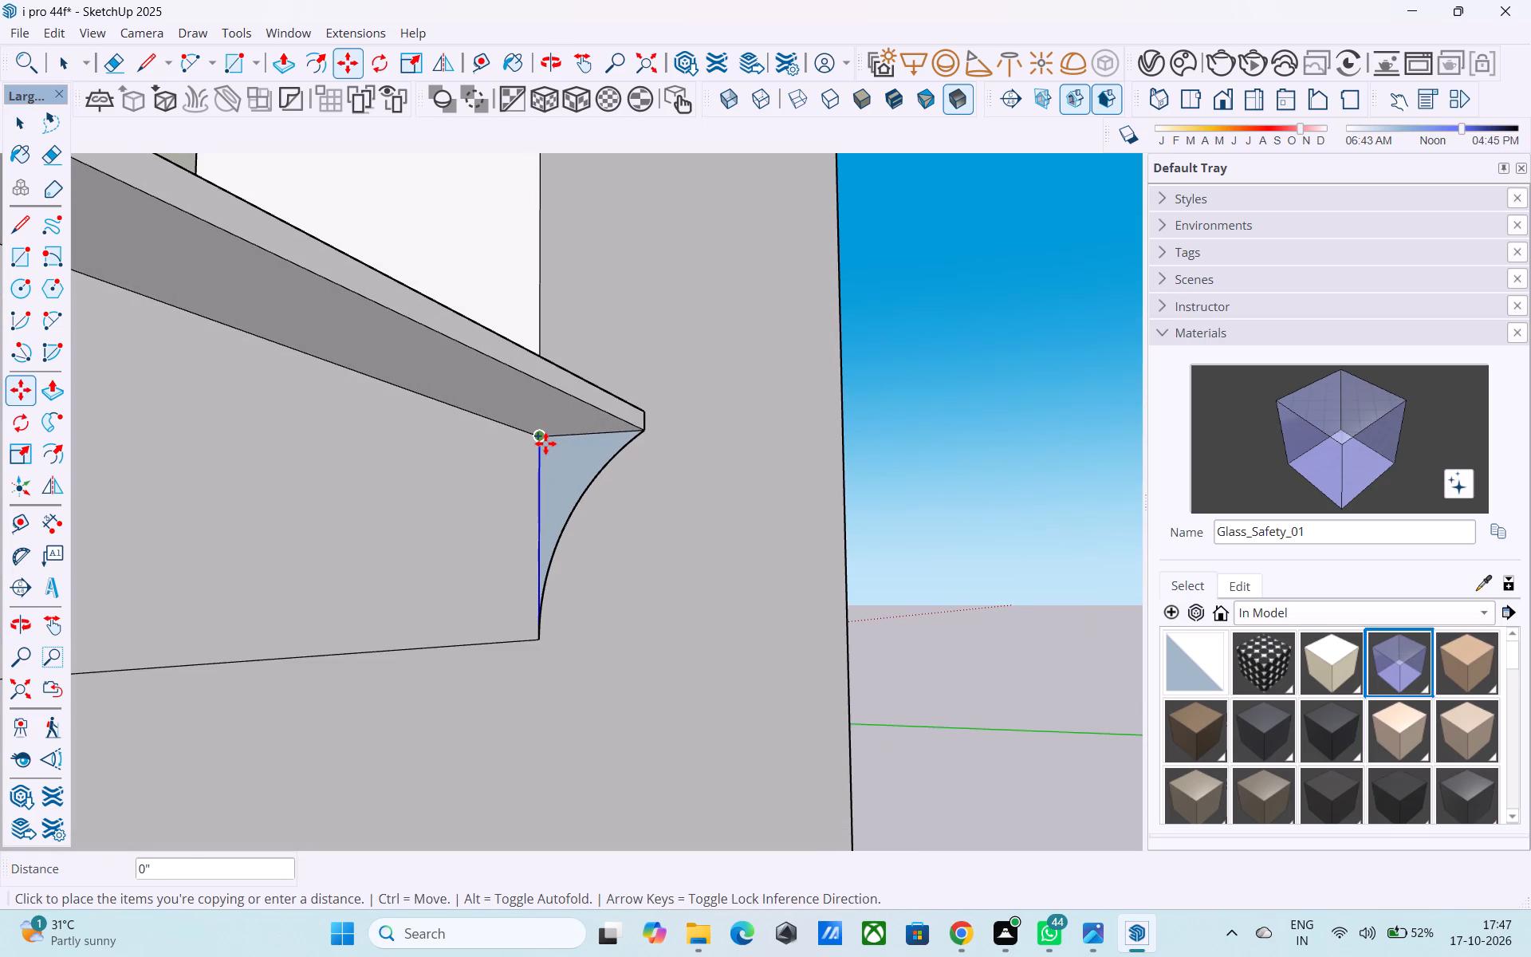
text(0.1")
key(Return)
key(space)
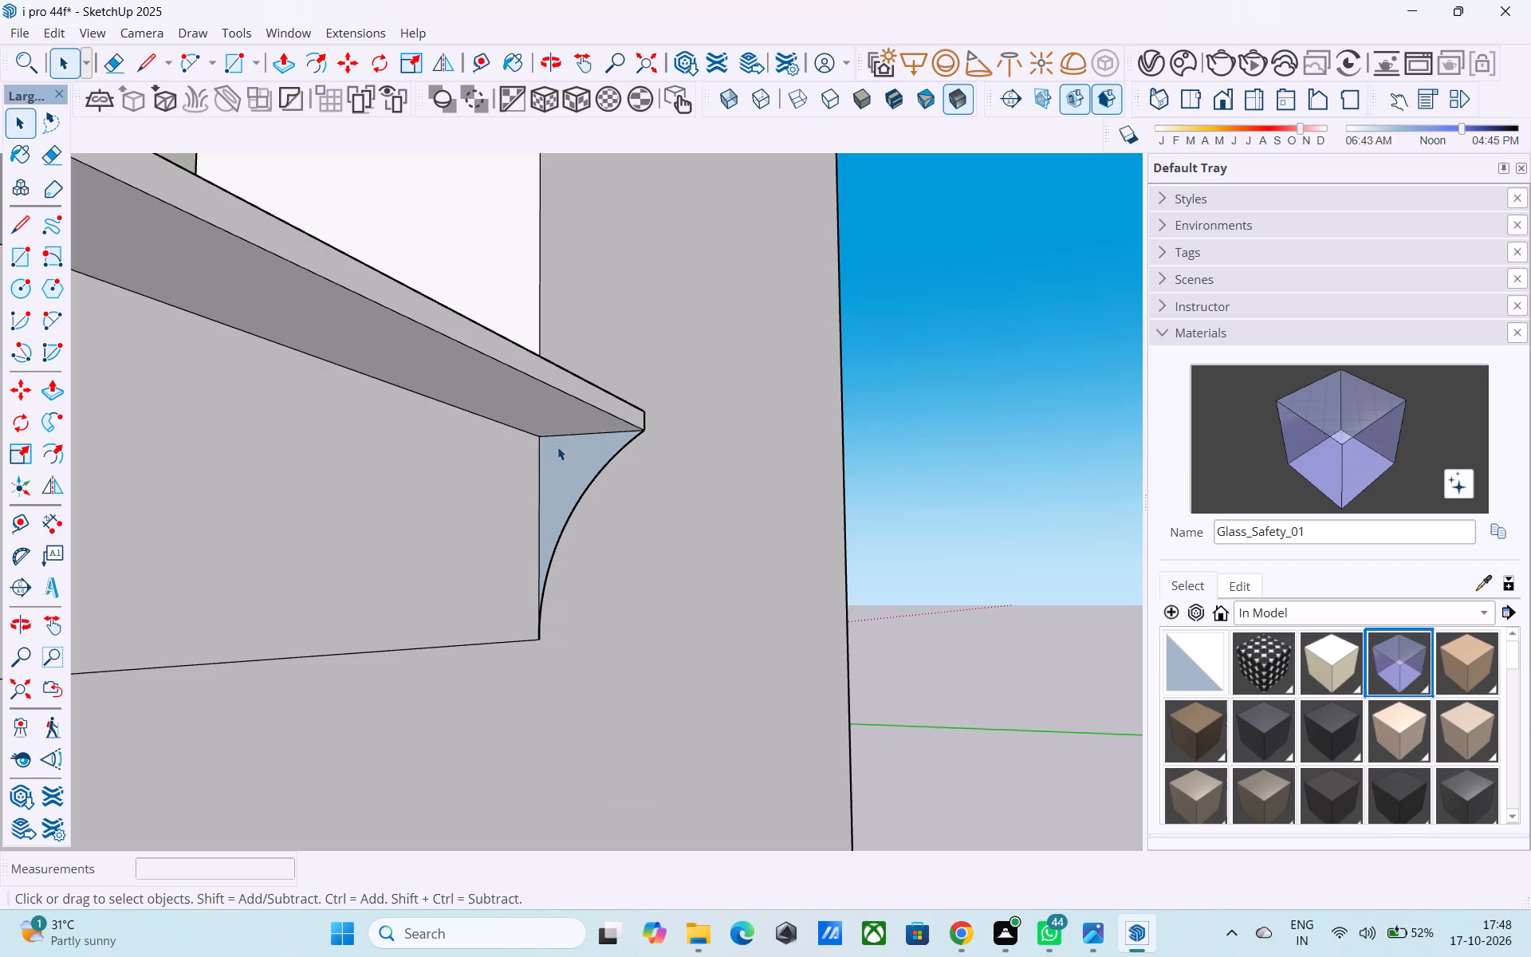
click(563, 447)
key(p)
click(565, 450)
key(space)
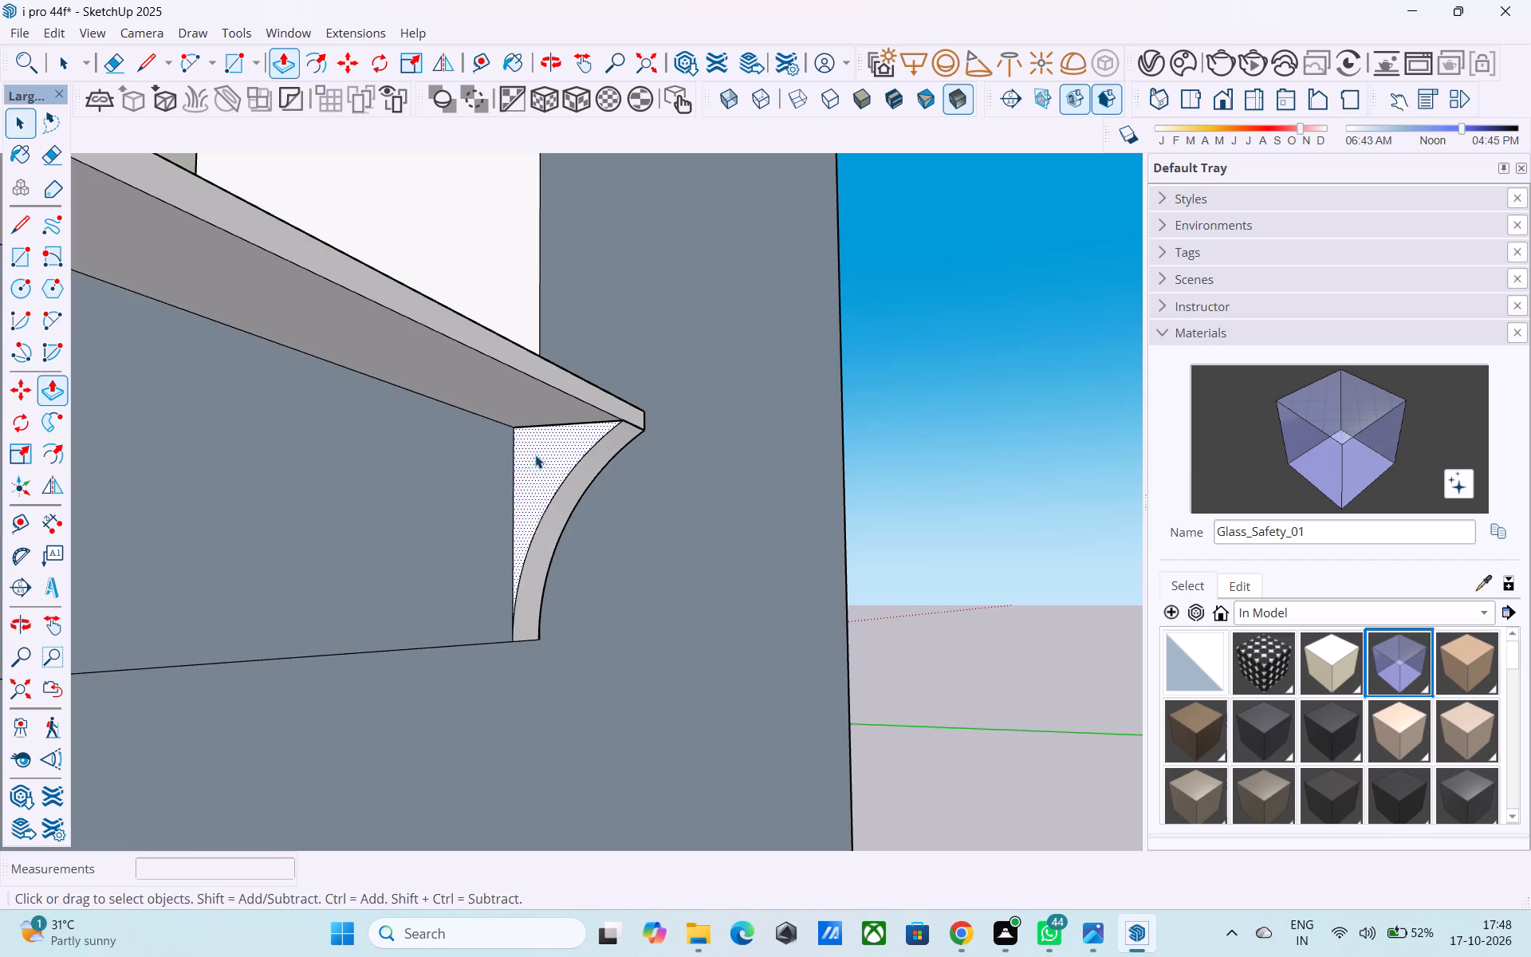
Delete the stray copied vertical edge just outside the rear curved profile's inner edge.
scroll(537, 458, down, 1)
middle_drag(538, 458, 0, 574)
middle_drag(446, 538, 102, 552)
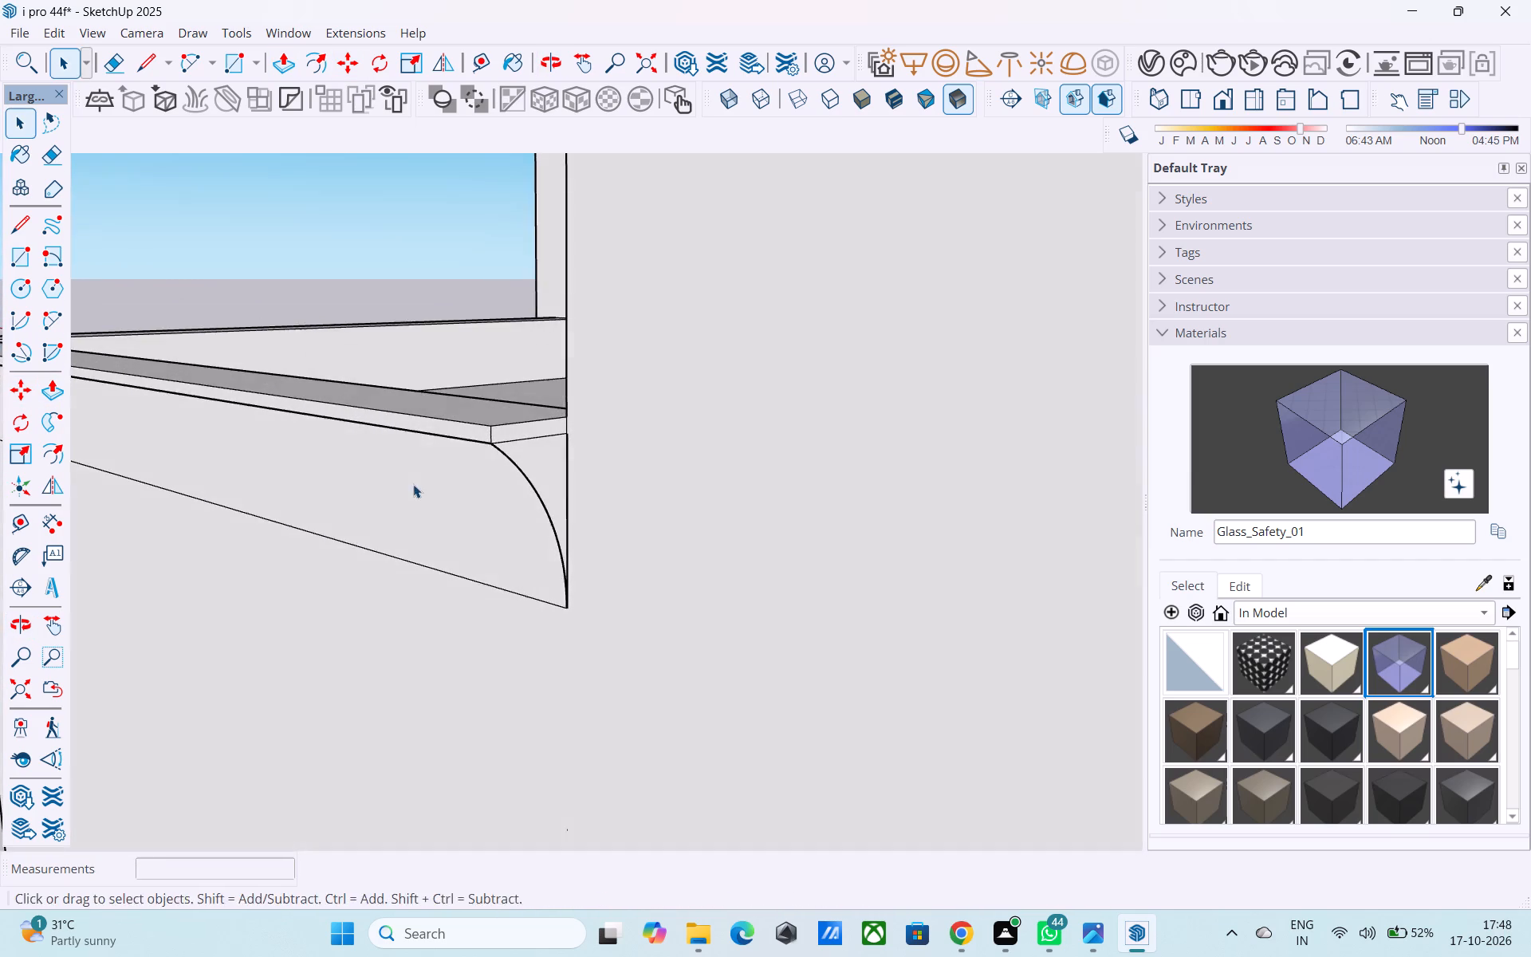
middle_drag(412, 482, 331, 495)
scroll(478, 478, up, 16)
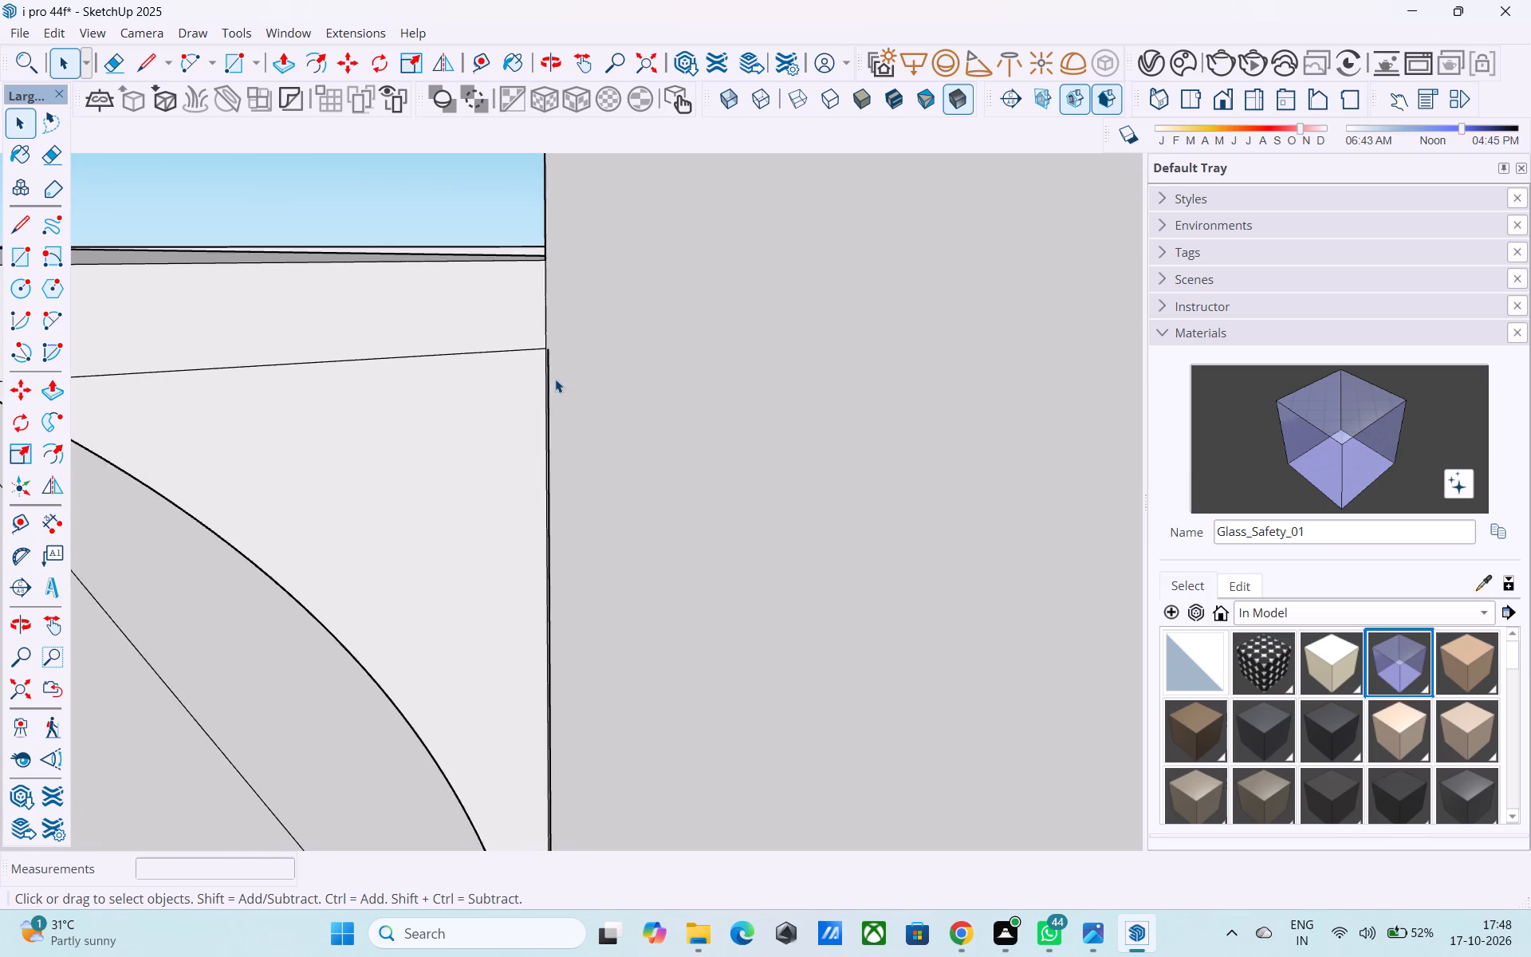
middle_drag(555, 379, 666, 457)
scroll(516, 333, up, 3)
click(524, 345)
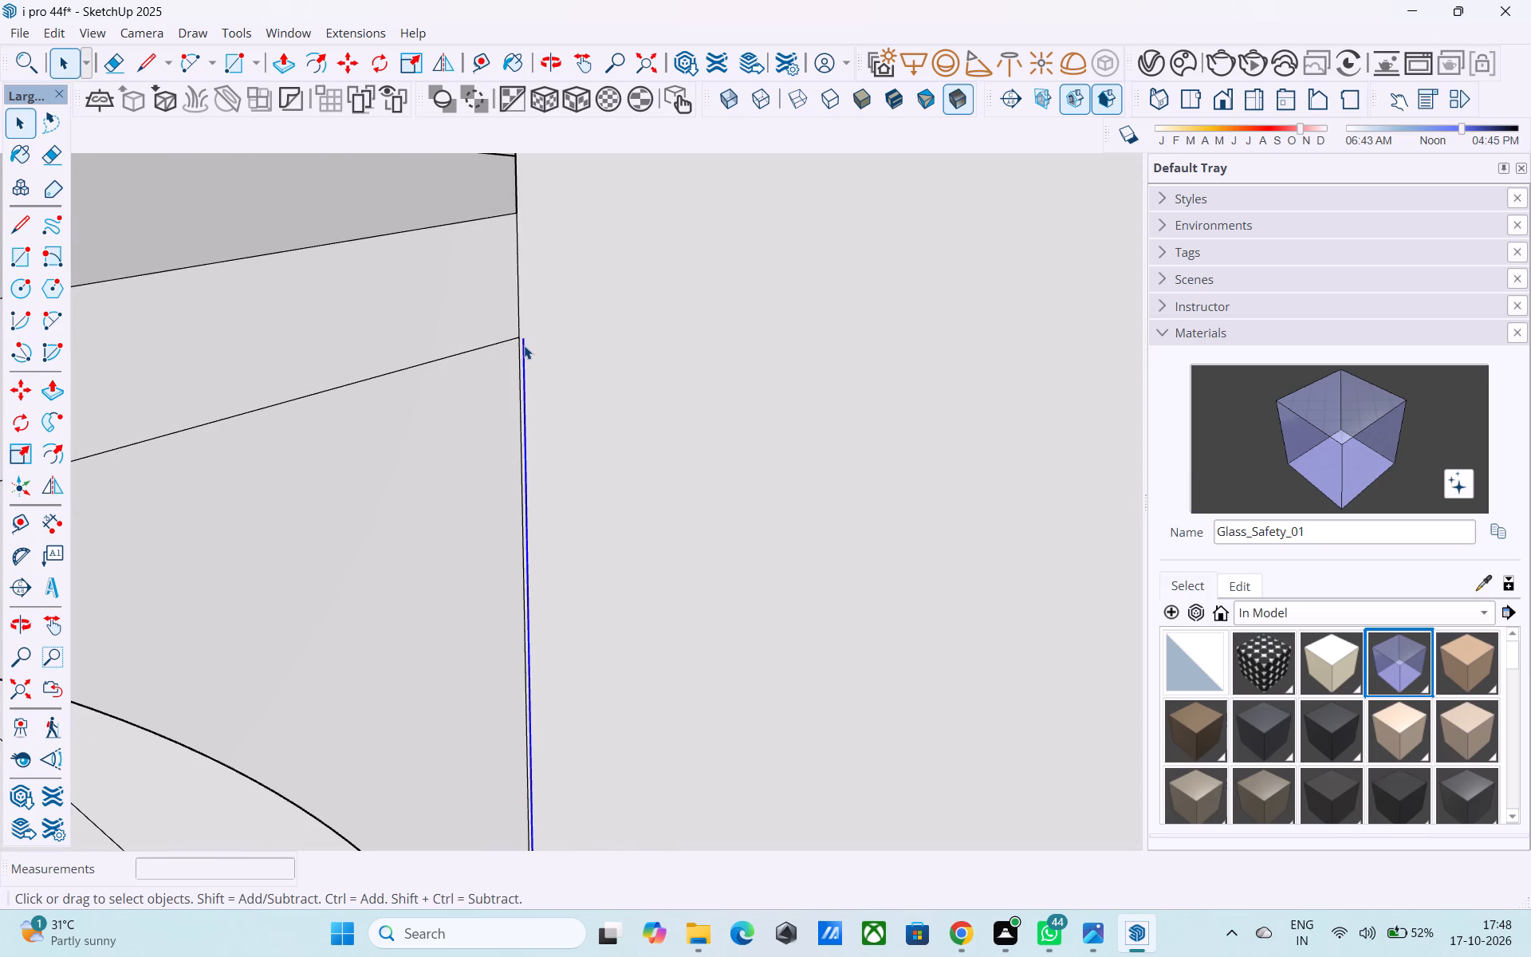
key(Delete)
Copy the rear curved profile's inner vertical edge a short distance inward along the line under the ledge.
click(514, 345)
click(520, 348)
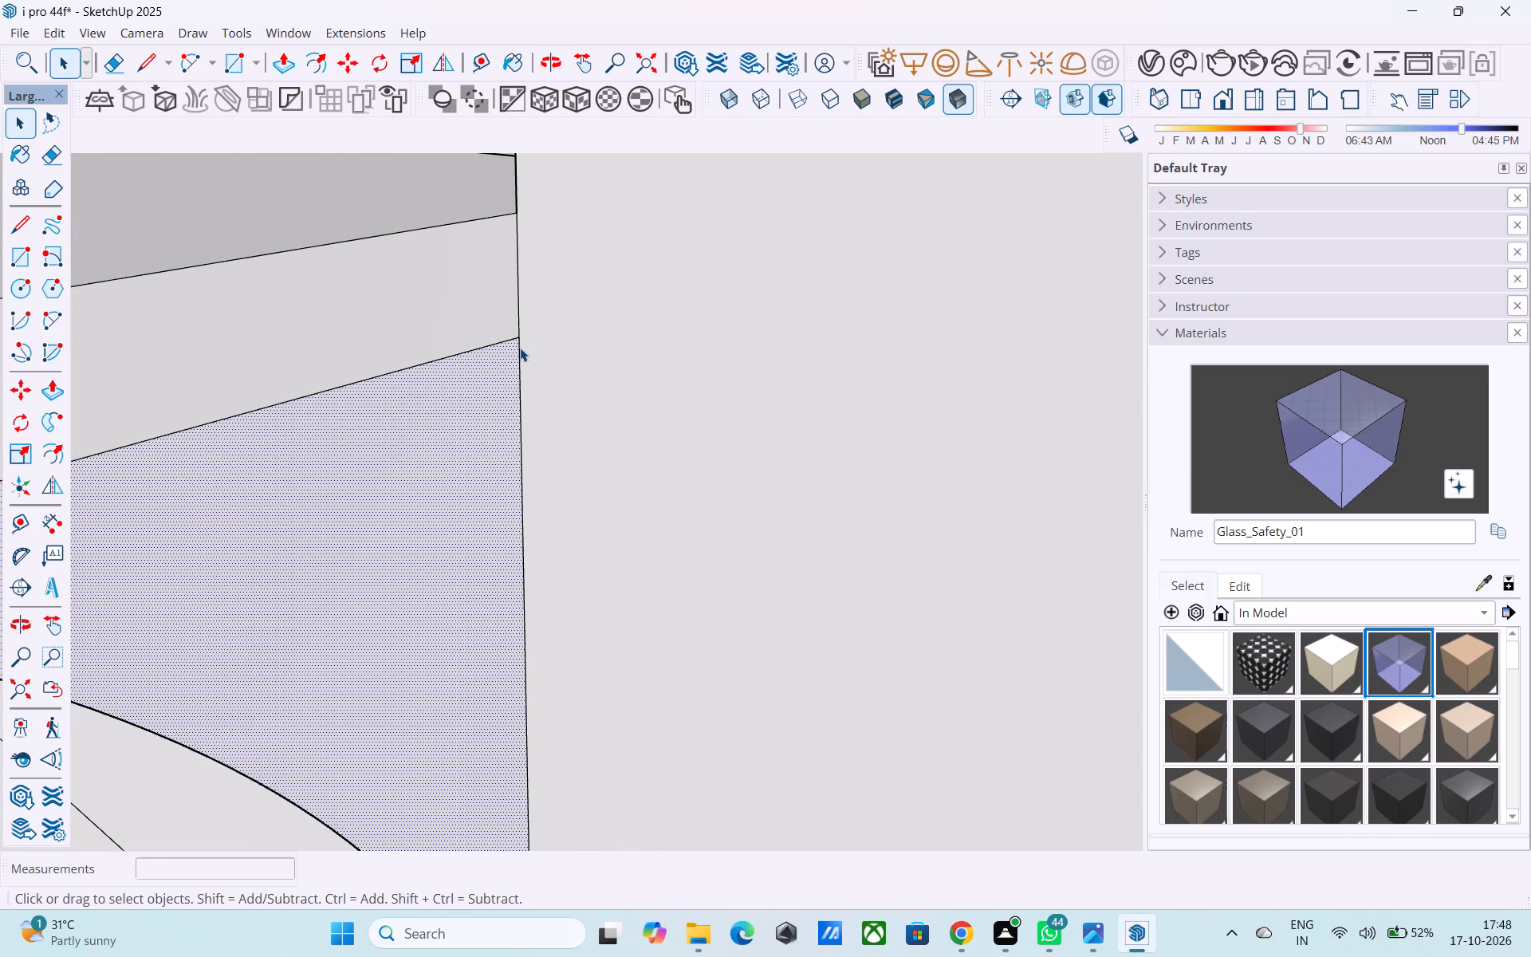
key(m)
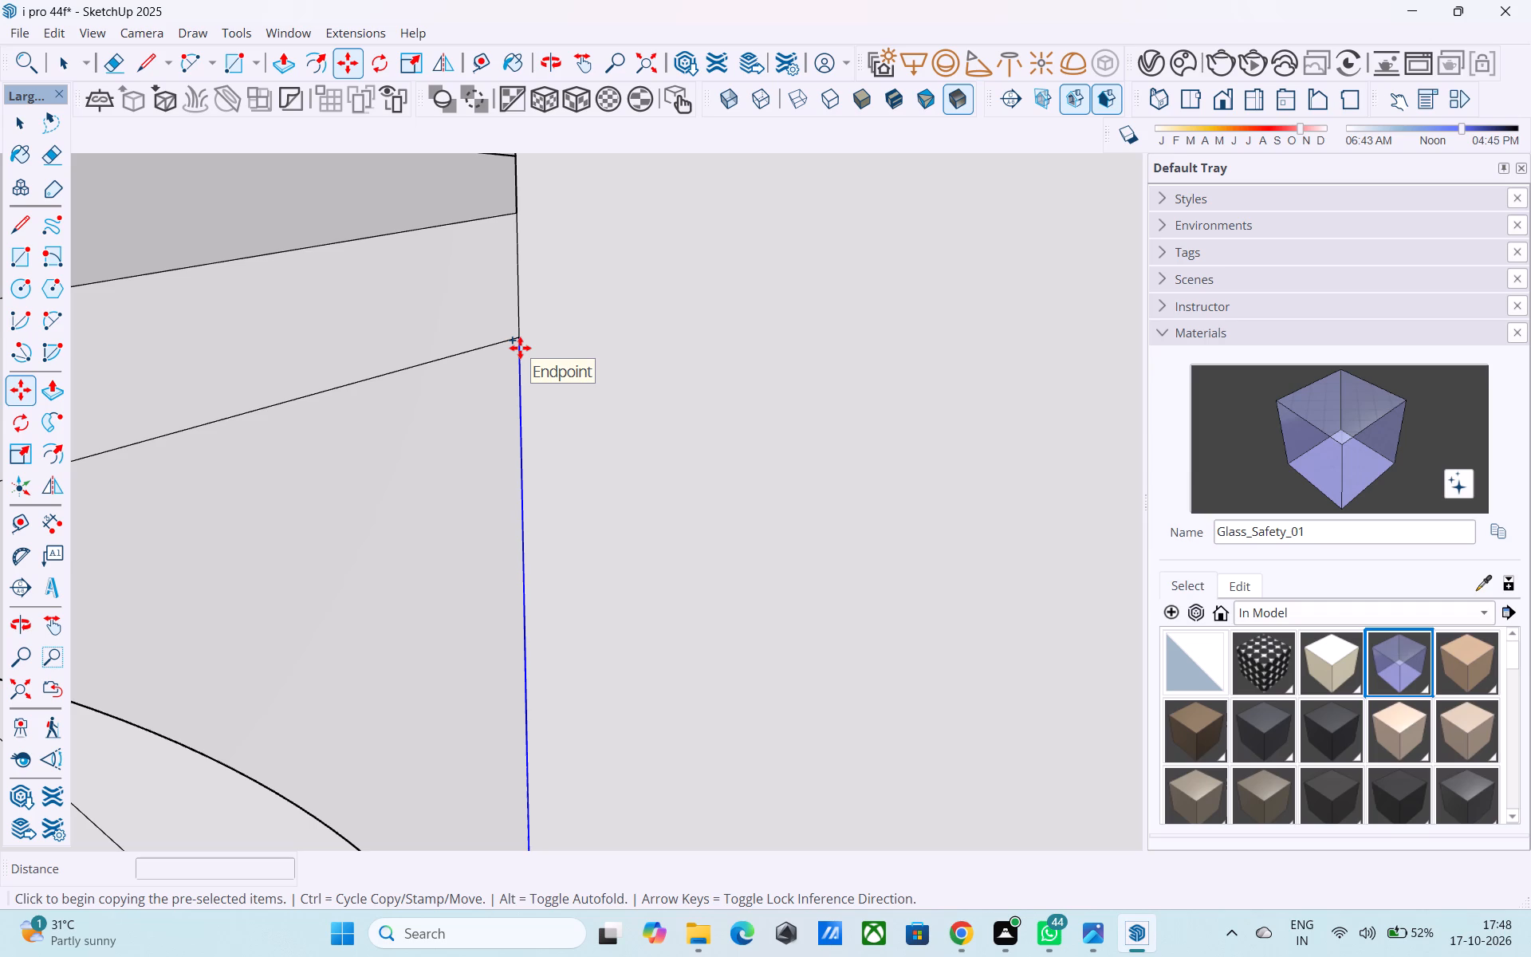
middle_drag(516, 348, 501, 345)
scroll(501, 345, up, 2)
click(527, 341)
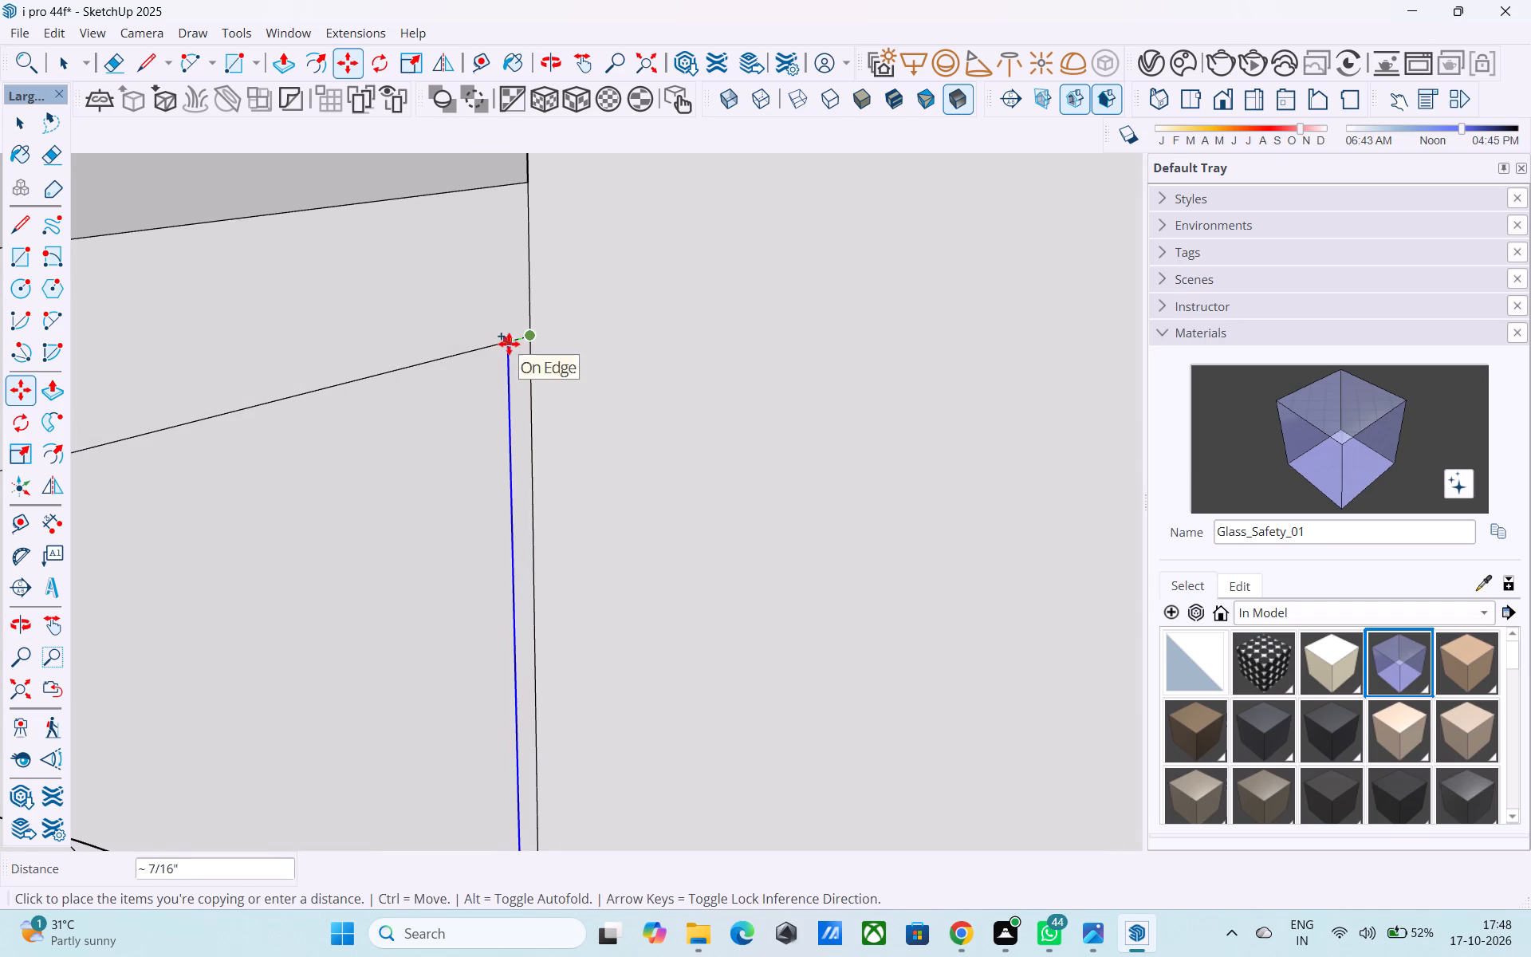
click(516, 342)
Push/Pull the rear curved profile about 21' 1/16" forward beneath the right block's side ledge, up to its outer front corner.
scroll(520, 341, down, 11)
middle_drag(531, 385, 931, 324)
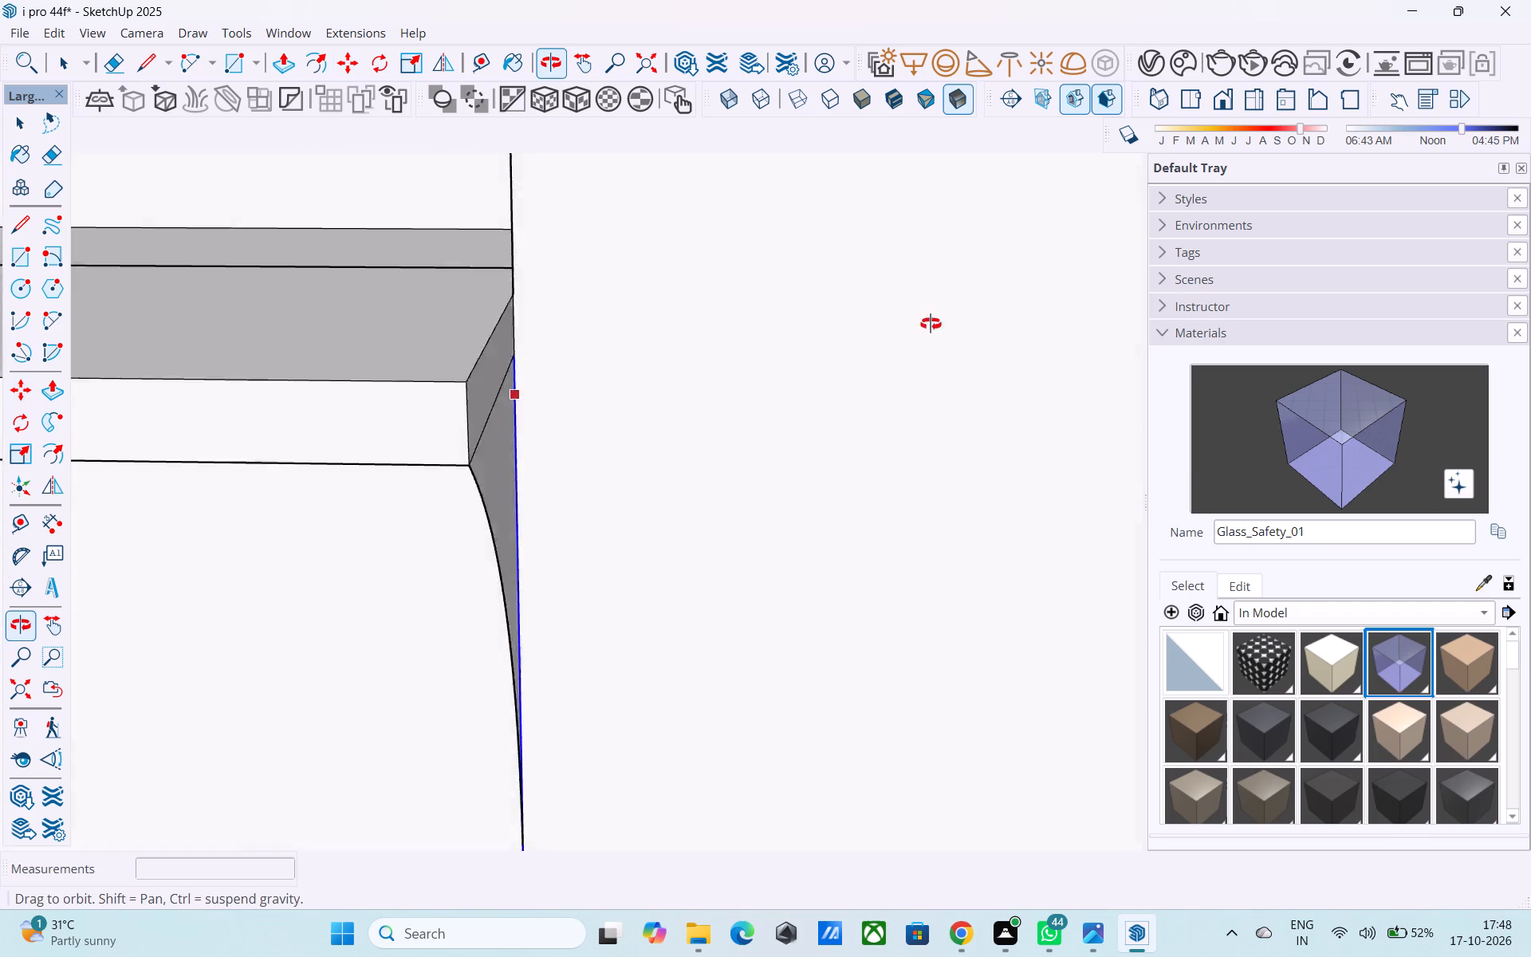
middle_drag(931, 324, 1099, 300)
key(space)
click(622, 459)
key(p)
click(622, 459)
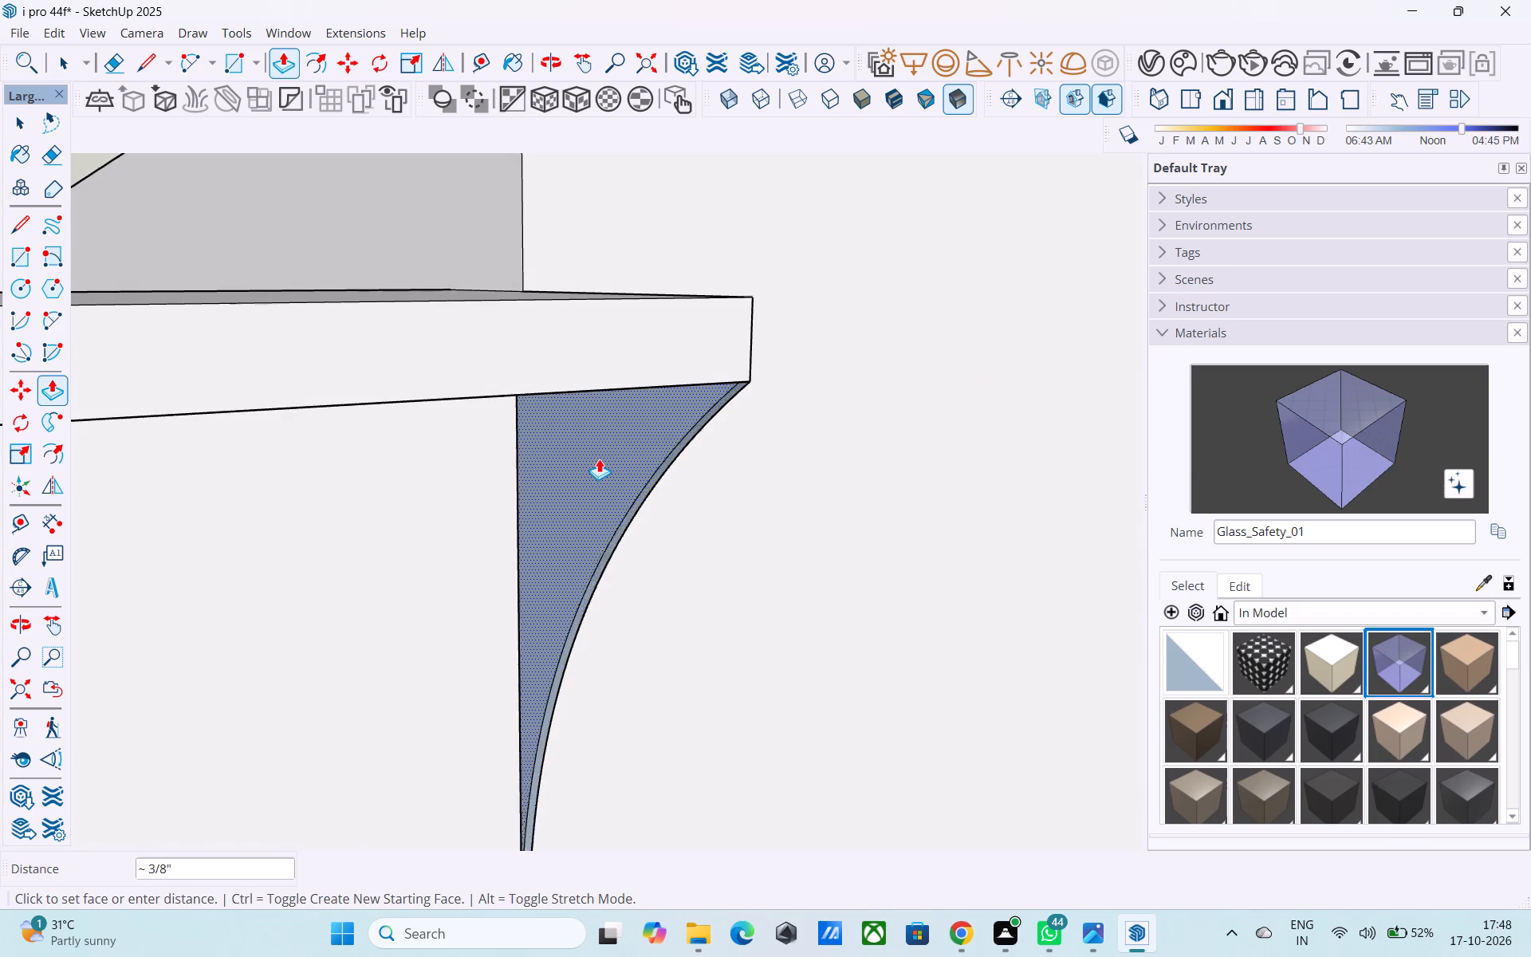
scroll(596, 459, down, 8)
scroll(435, 504, down, 1)
middle_drag(435, 504, 262, 529)
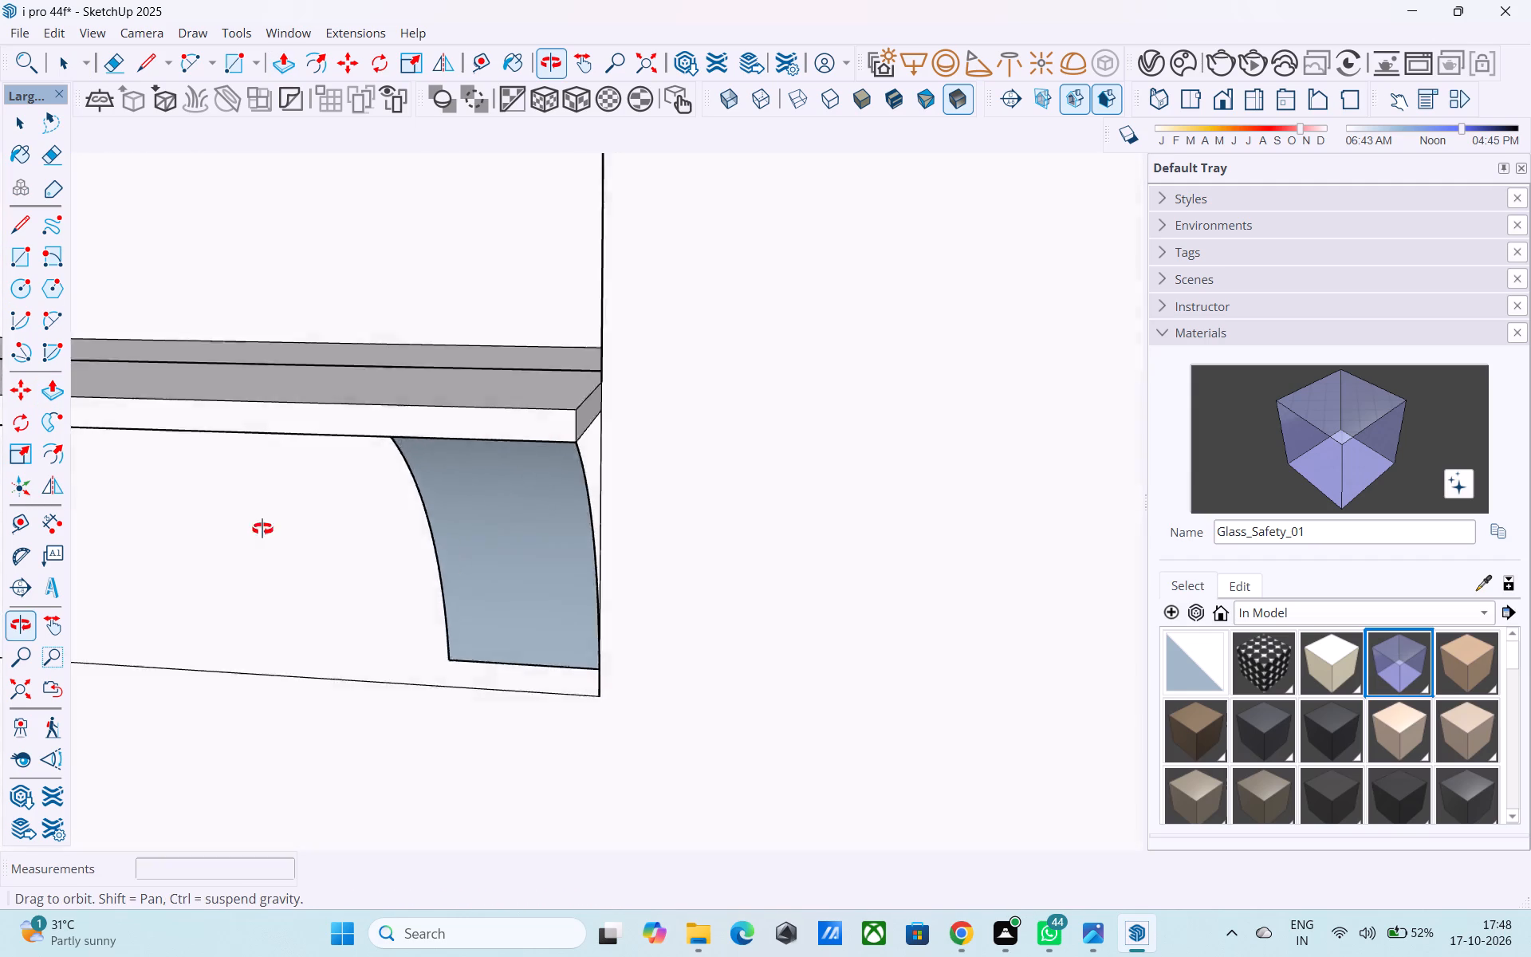
middle_drag(262, 529, 919, 499)
scroll(919, 499, down, 9)
middle_drag(606, 574, 1075, 456)
scroll(863, 501, down, 2)
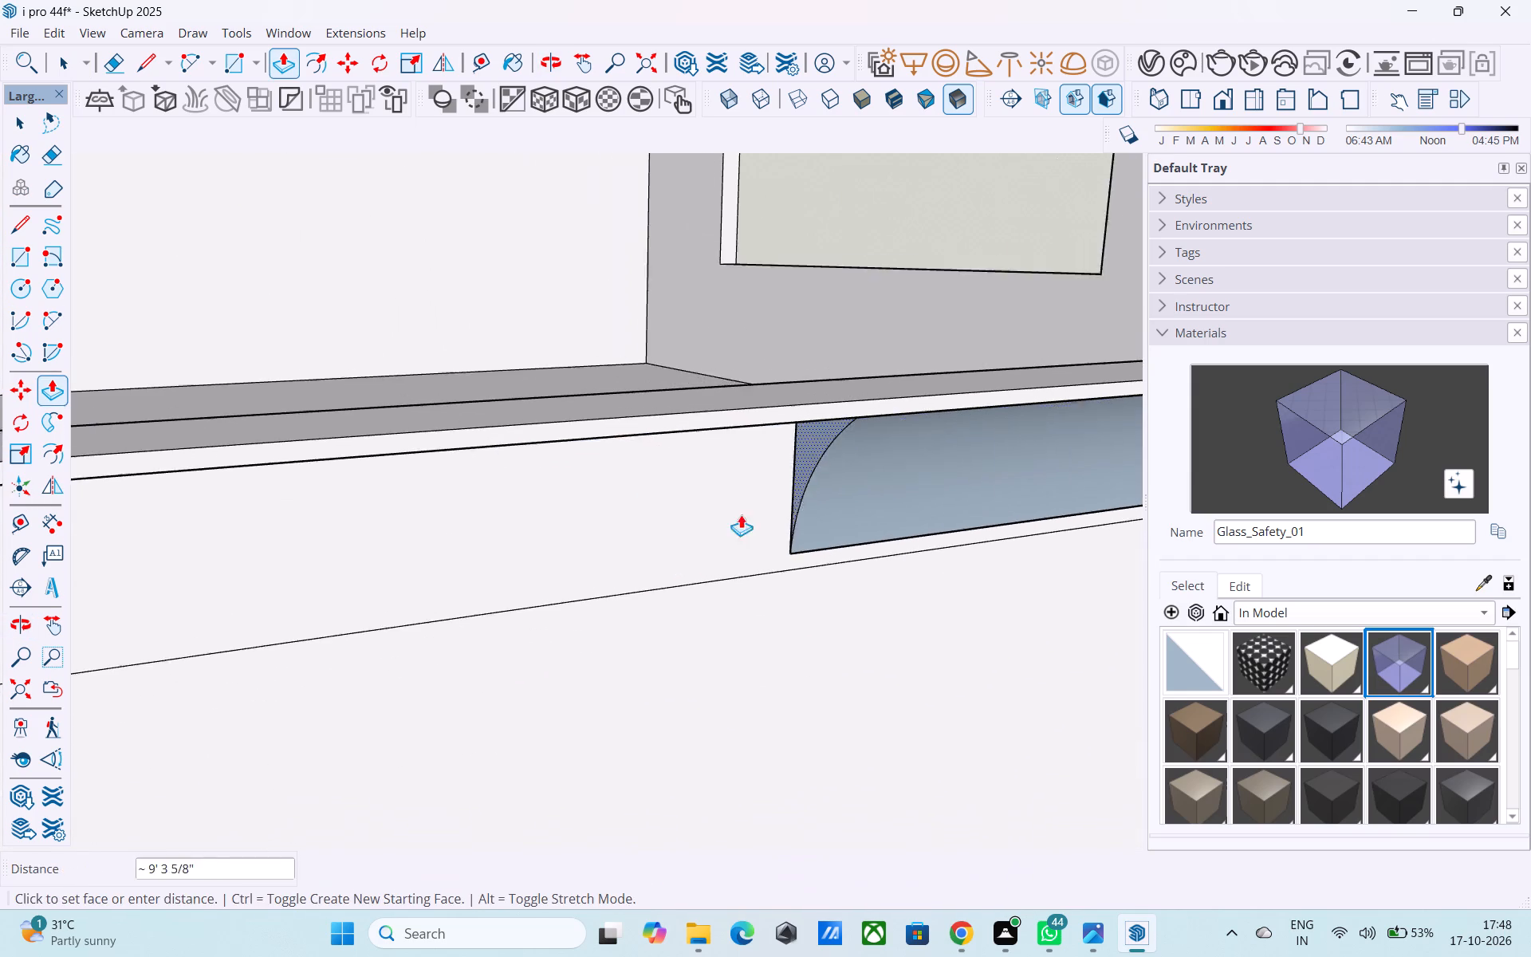
scroll(741, 514, down, 2)
shift+middle_drag(575, 515, 1000, 509)
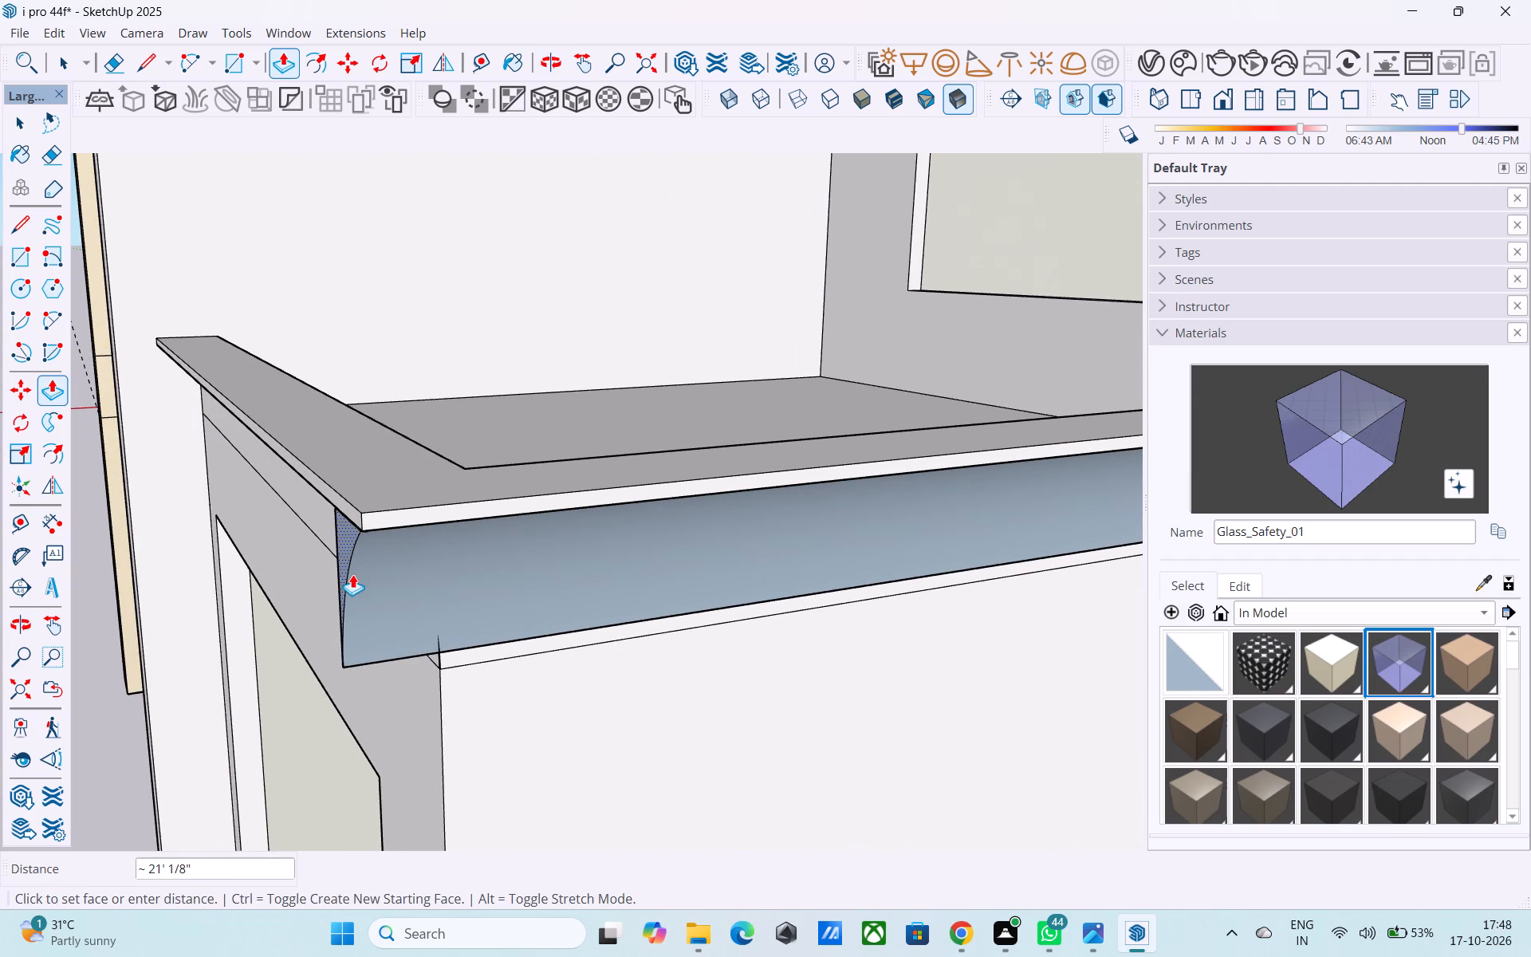
click(354, 575)
Examine the front end of the extruded curved molding where it meets the right block's outer front corner.
middle_drag(360, 576, 1190, 409)
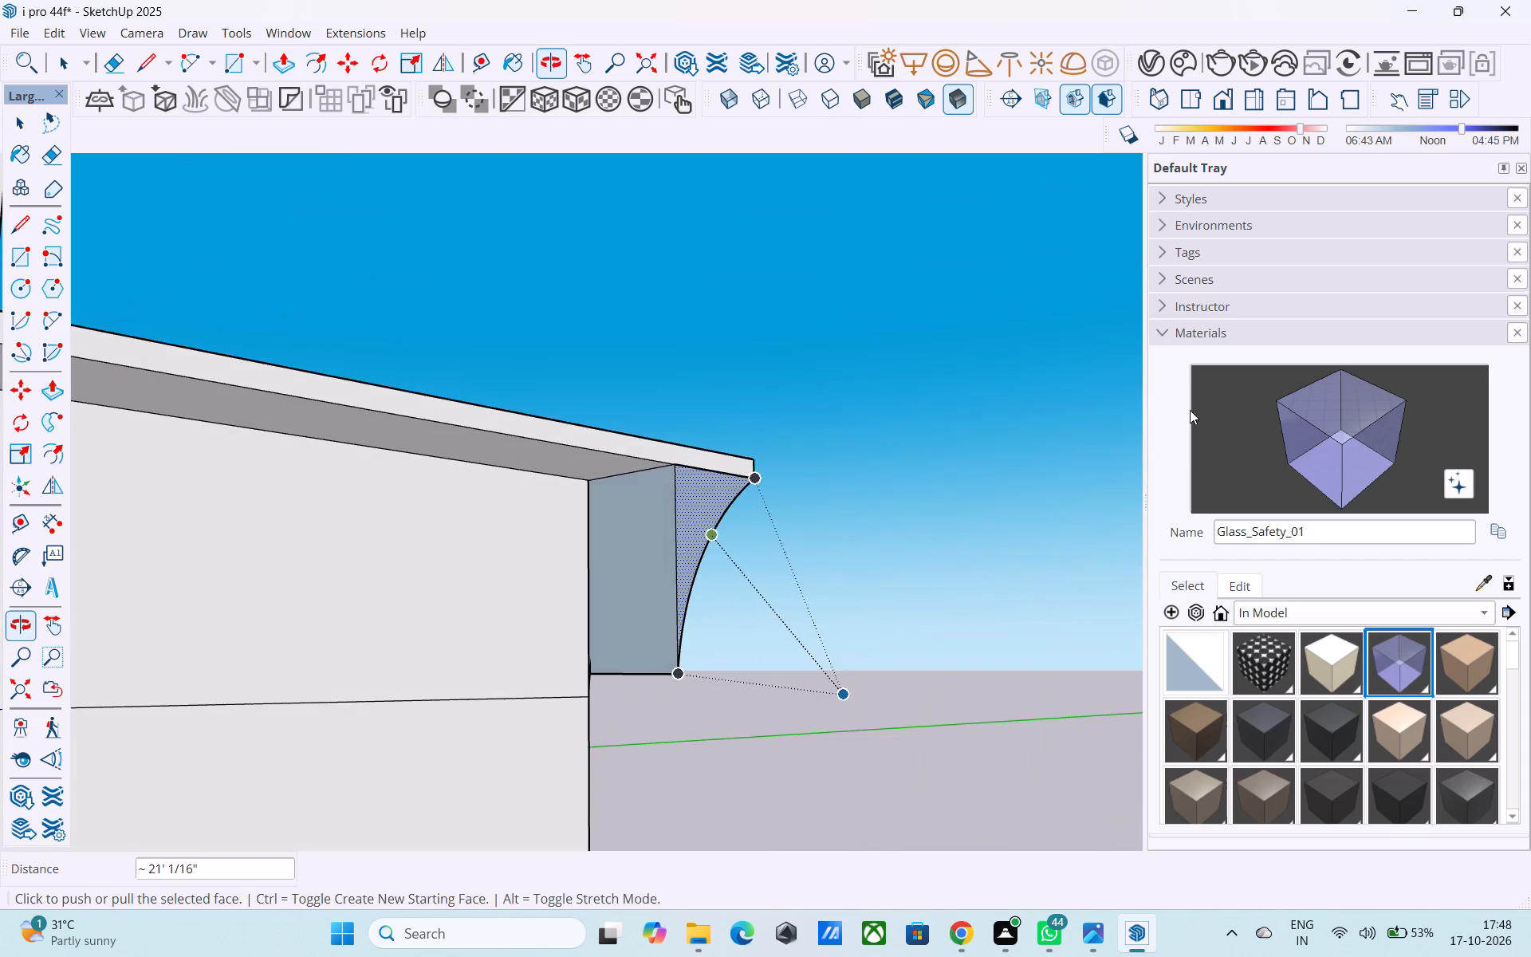
middle_drag(852, 471, 1104, 575)
middle_drag(970, 554, 1017, 421)
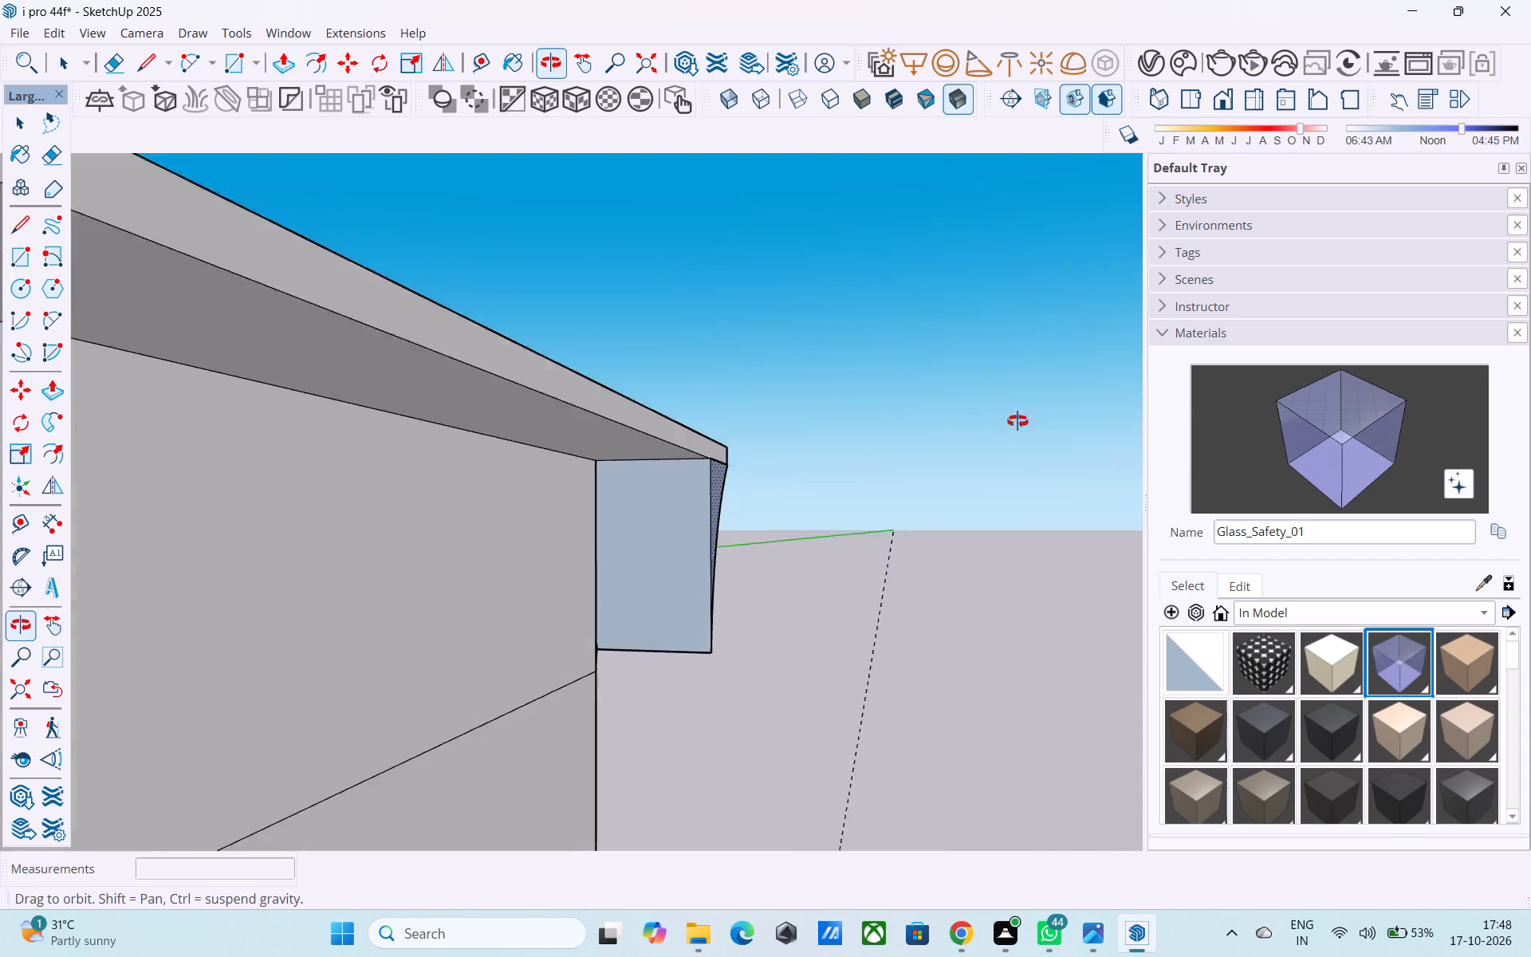
middle_drag(1017, 421, 1013, 413)
middle_drag(828, 522, 713, 590)
middle_drag(713, 590, 695, 579)
scroll(772, 576, down, 4)
middle_drag(785, 590, 175, 644)
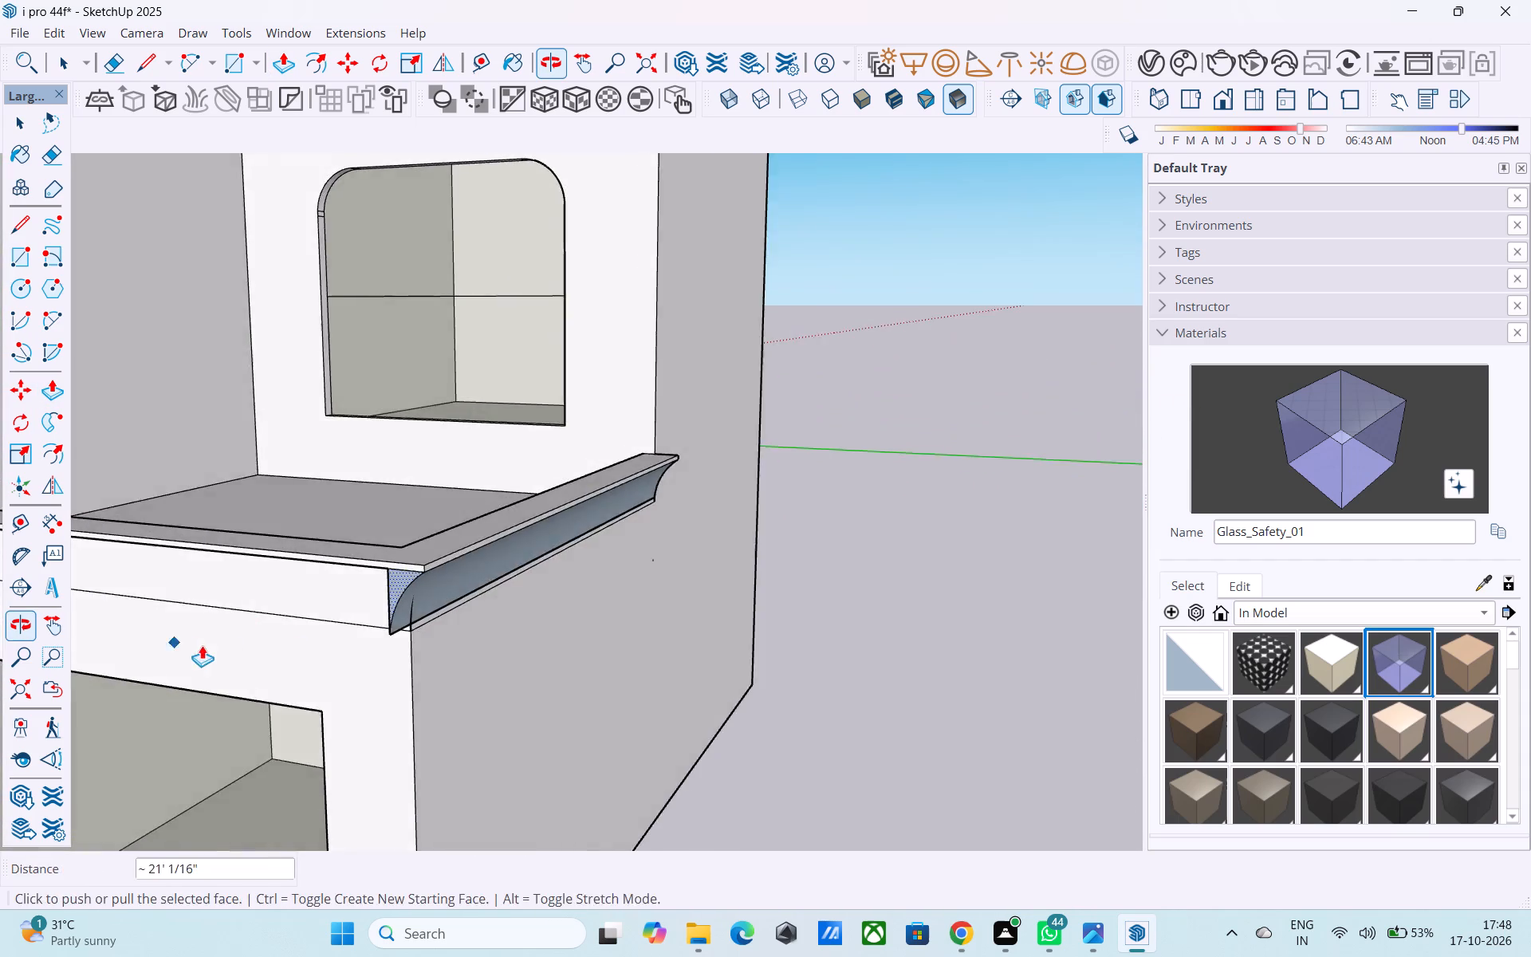
shift+middle_drag(287, 638, 947, 630)
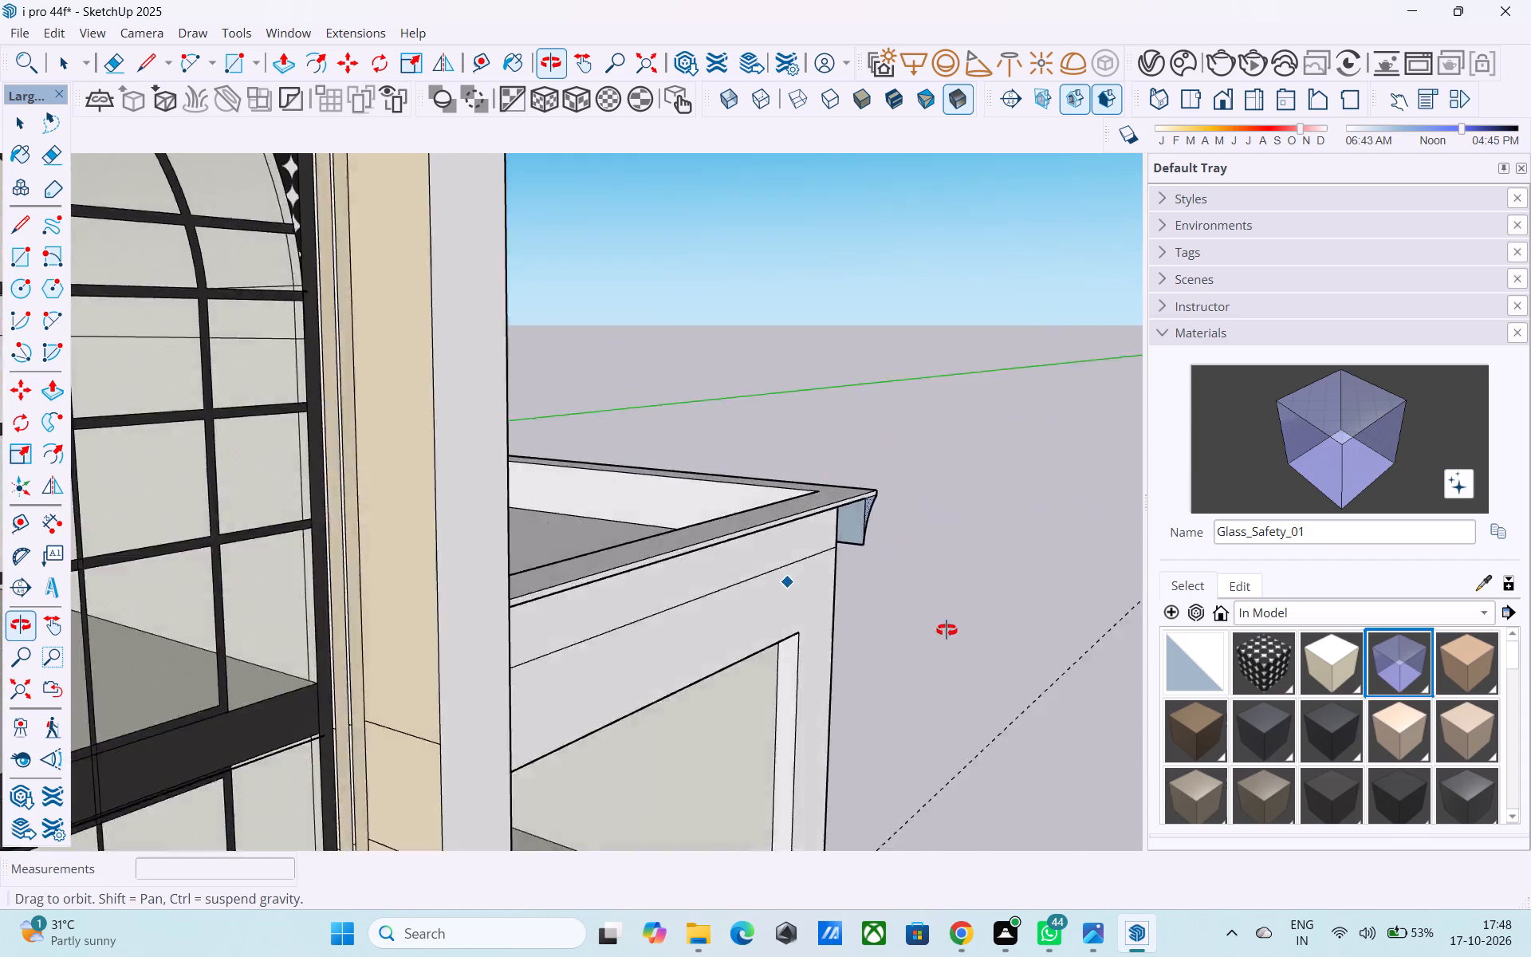
Examine the curved molding's front end and its flat inner side face under the right block's ledge corner.
shift+middle_drag(947, 630, 248, 634)
middle_drag(762, 544, 141, 554)
middle_drag(356, 502, 60, 556)
middle_drag(322, 492, 490, 492)
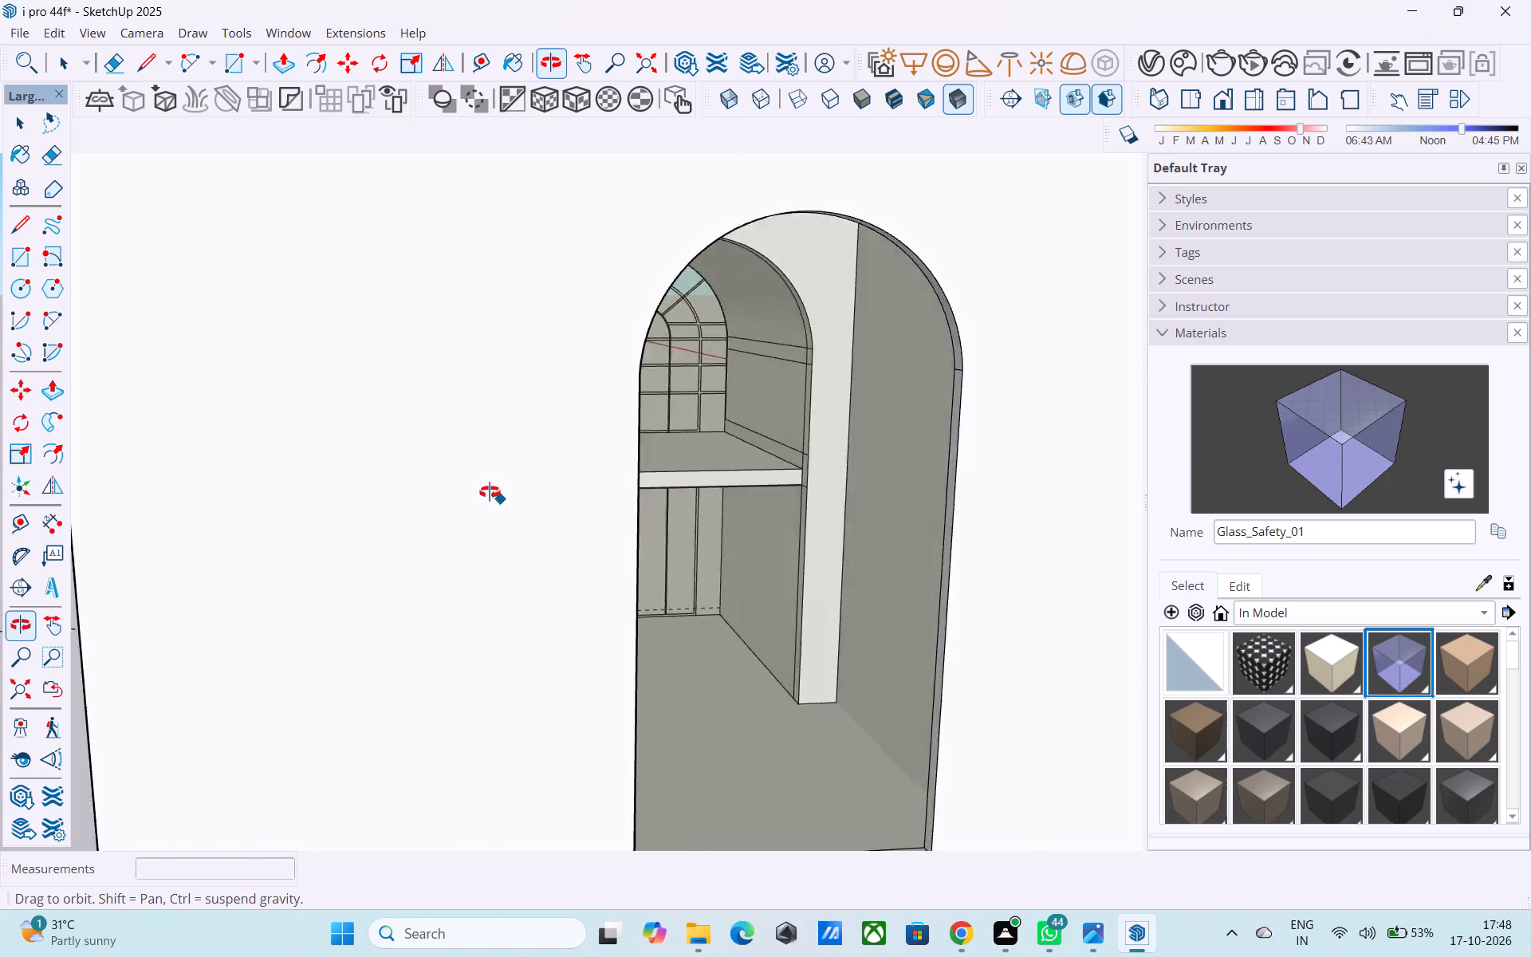
middle_drag(490, 492, 777, 478)
scroll(443, 480, up, 20)
scroll(443, 480, up, 2)
middle_drag(281, 503, 222, 522)
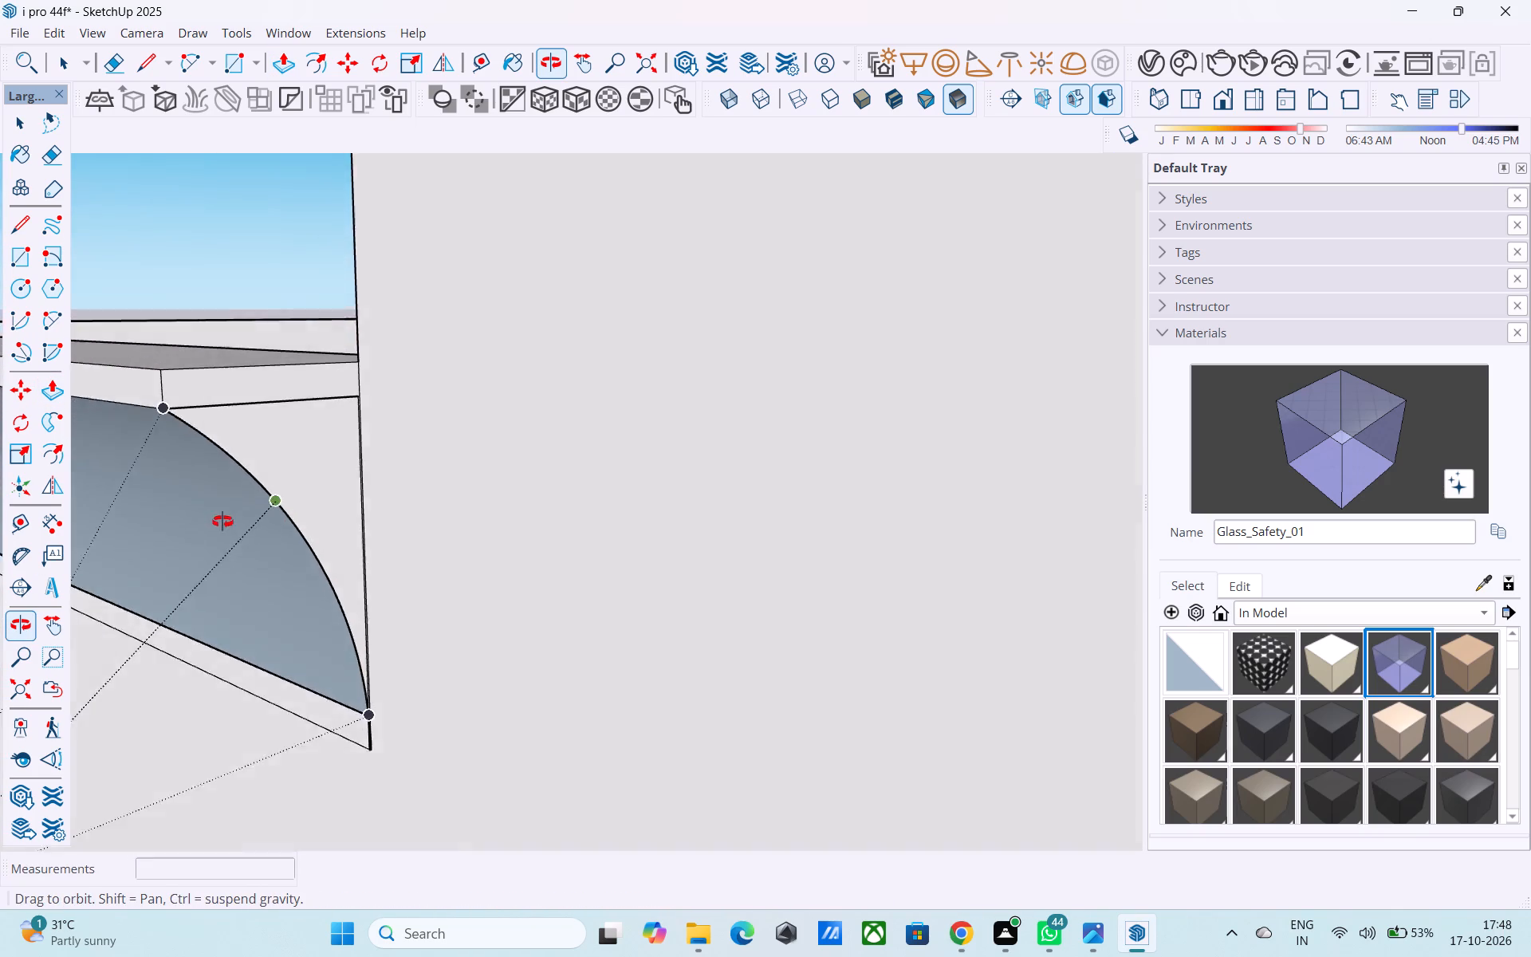
middle_drag(222, 522, 109, 474)
scroll(176, 516, up, 1)
middle_drag(340, 445, 380, 445)
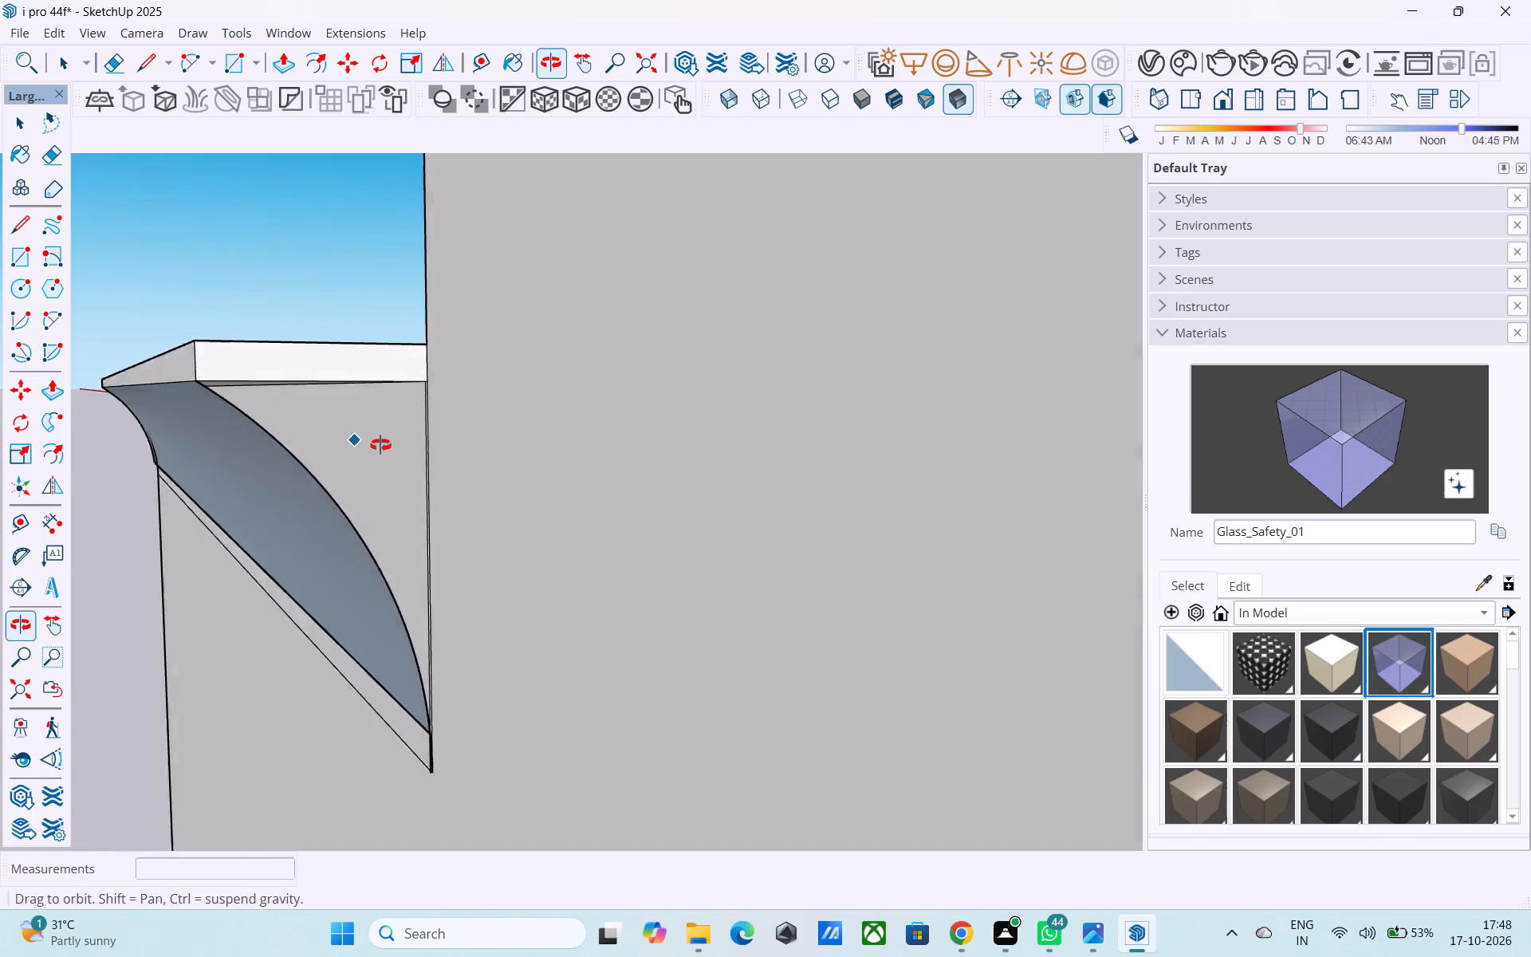
middle_drag(380, 445, 944, 474)
scroll(919, 462, down, 9)
middle_drag(596, 497, 918, 541)
scroll(918, 541, down, 5)
middle_drag(660, 645, 799, 555)
scroll(801, 517, down, 5)
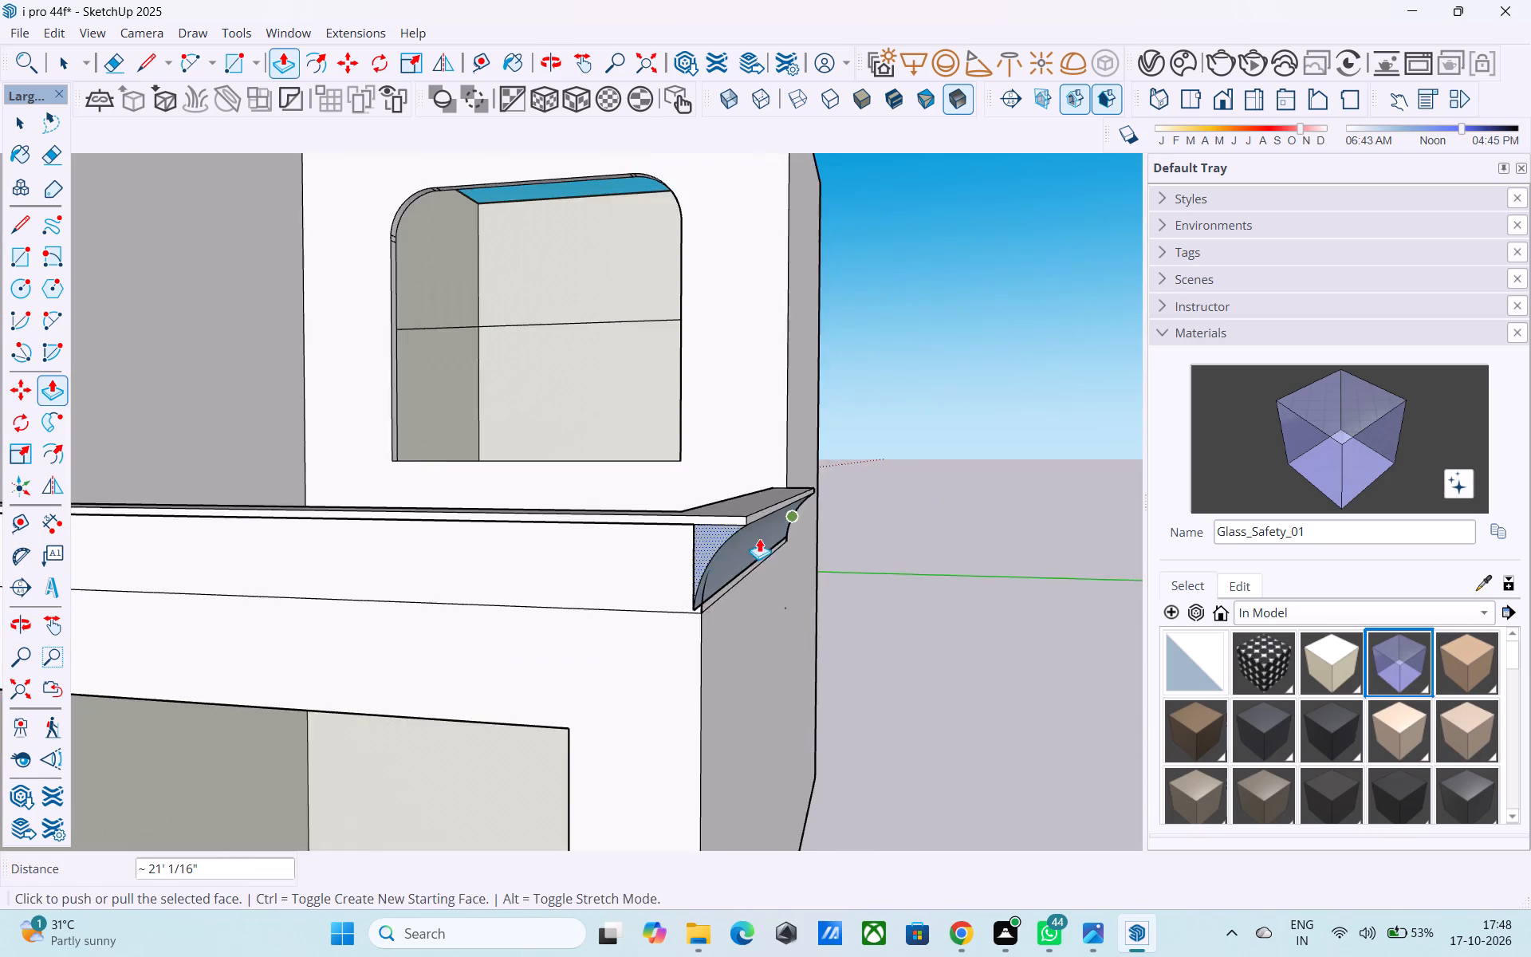
middle_drag(688, 554, 865, 478)
scroll(865, 478, up, 5)
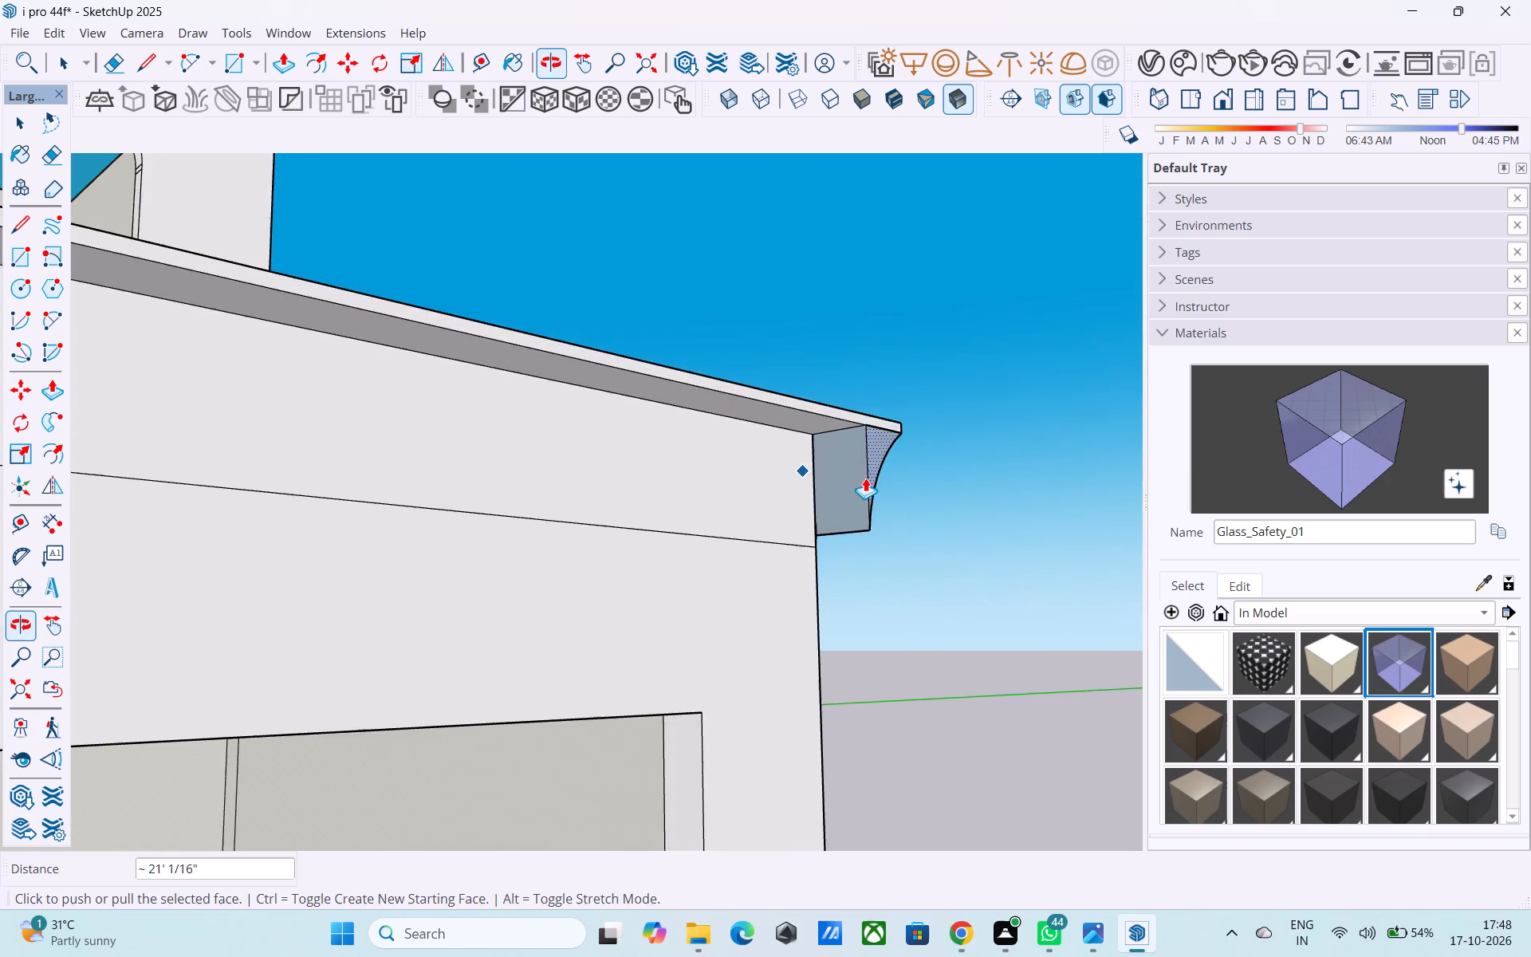
middle_drag(854, 502, 482, 529)
middle_drag(482, 529, 437, 534)
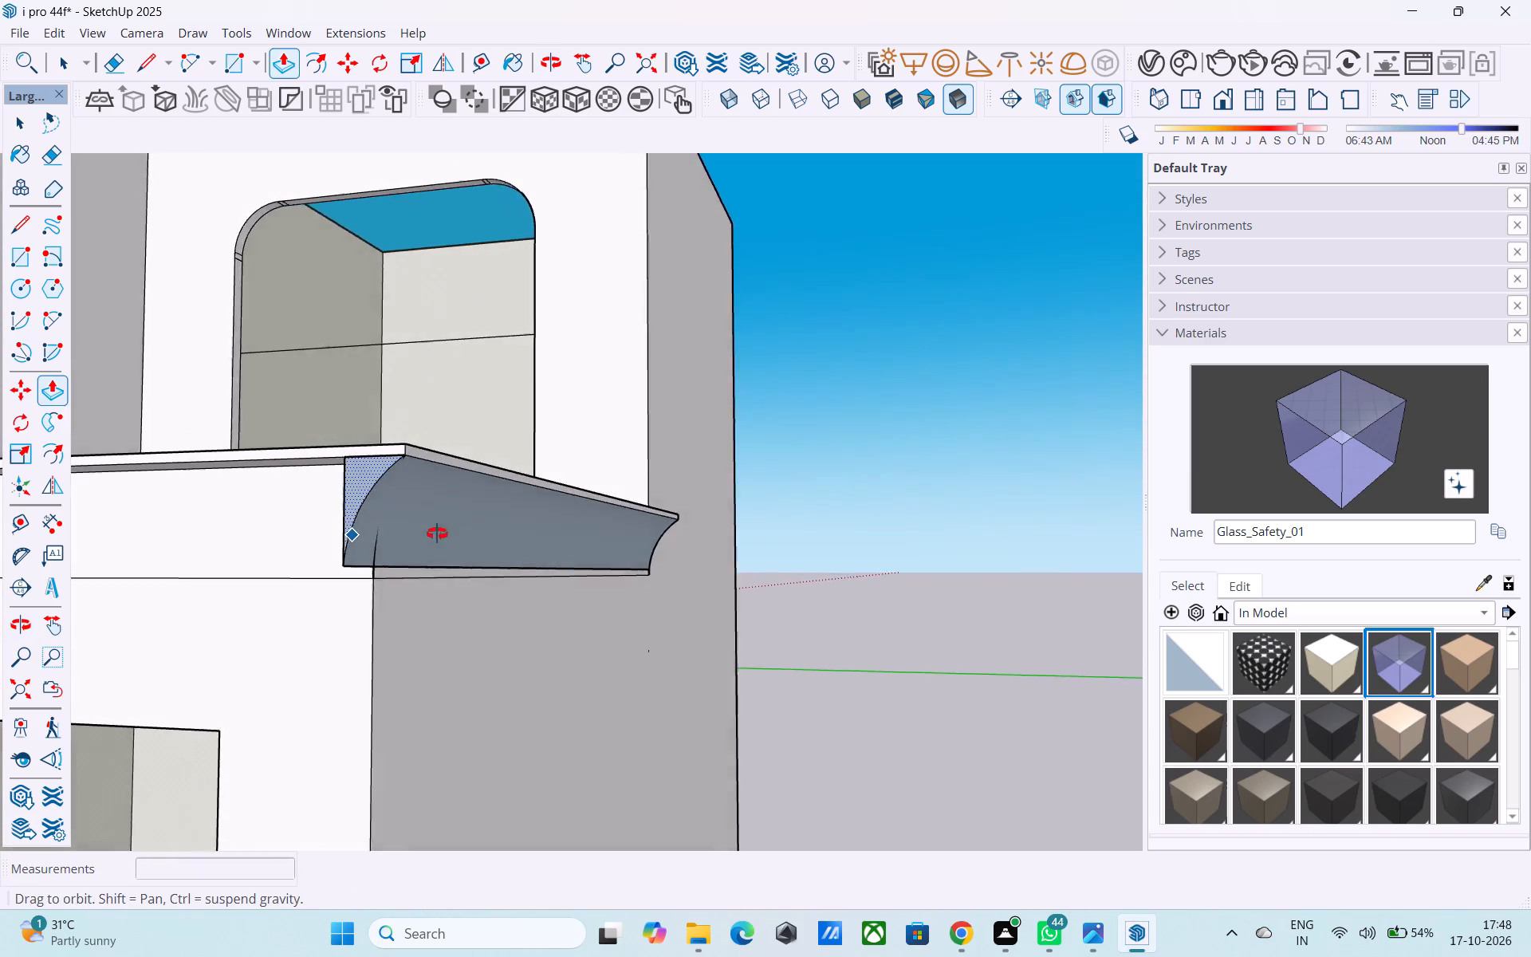
middle_drag(437, 534, 292, 544)
shift+middle_drag(600, 539, 735, 549)
middle_drag(470, 549, 848, 545)
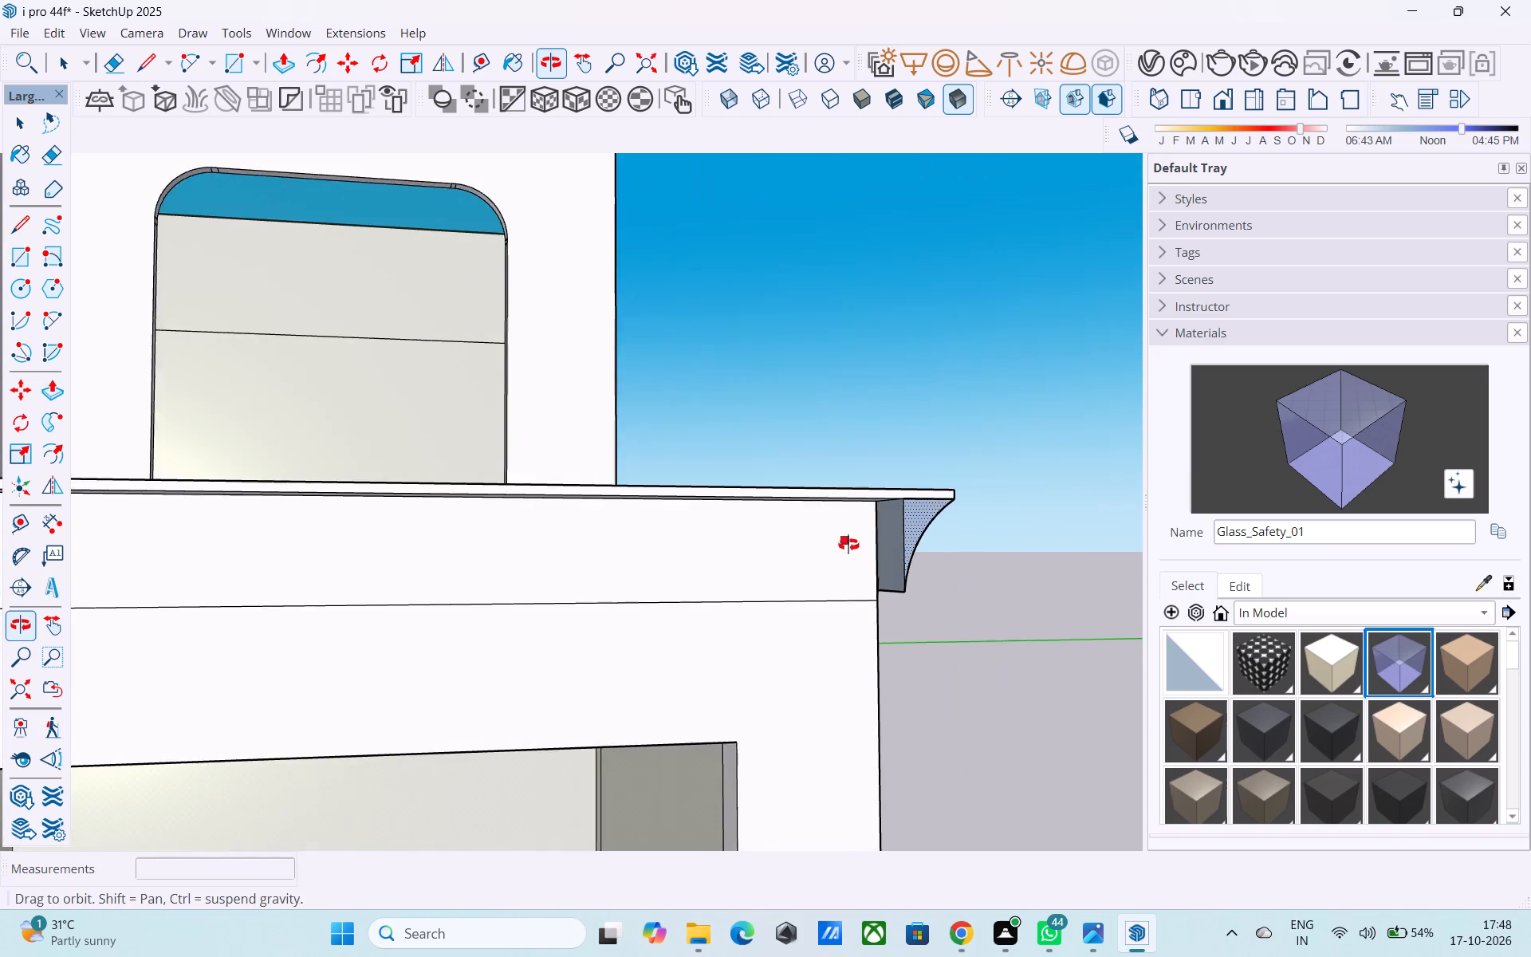
middle_drag(848, 545, 919, 561)
shift+middle_drag(1062, 552, 991, 549)
scroll(991, 549, up, 4)
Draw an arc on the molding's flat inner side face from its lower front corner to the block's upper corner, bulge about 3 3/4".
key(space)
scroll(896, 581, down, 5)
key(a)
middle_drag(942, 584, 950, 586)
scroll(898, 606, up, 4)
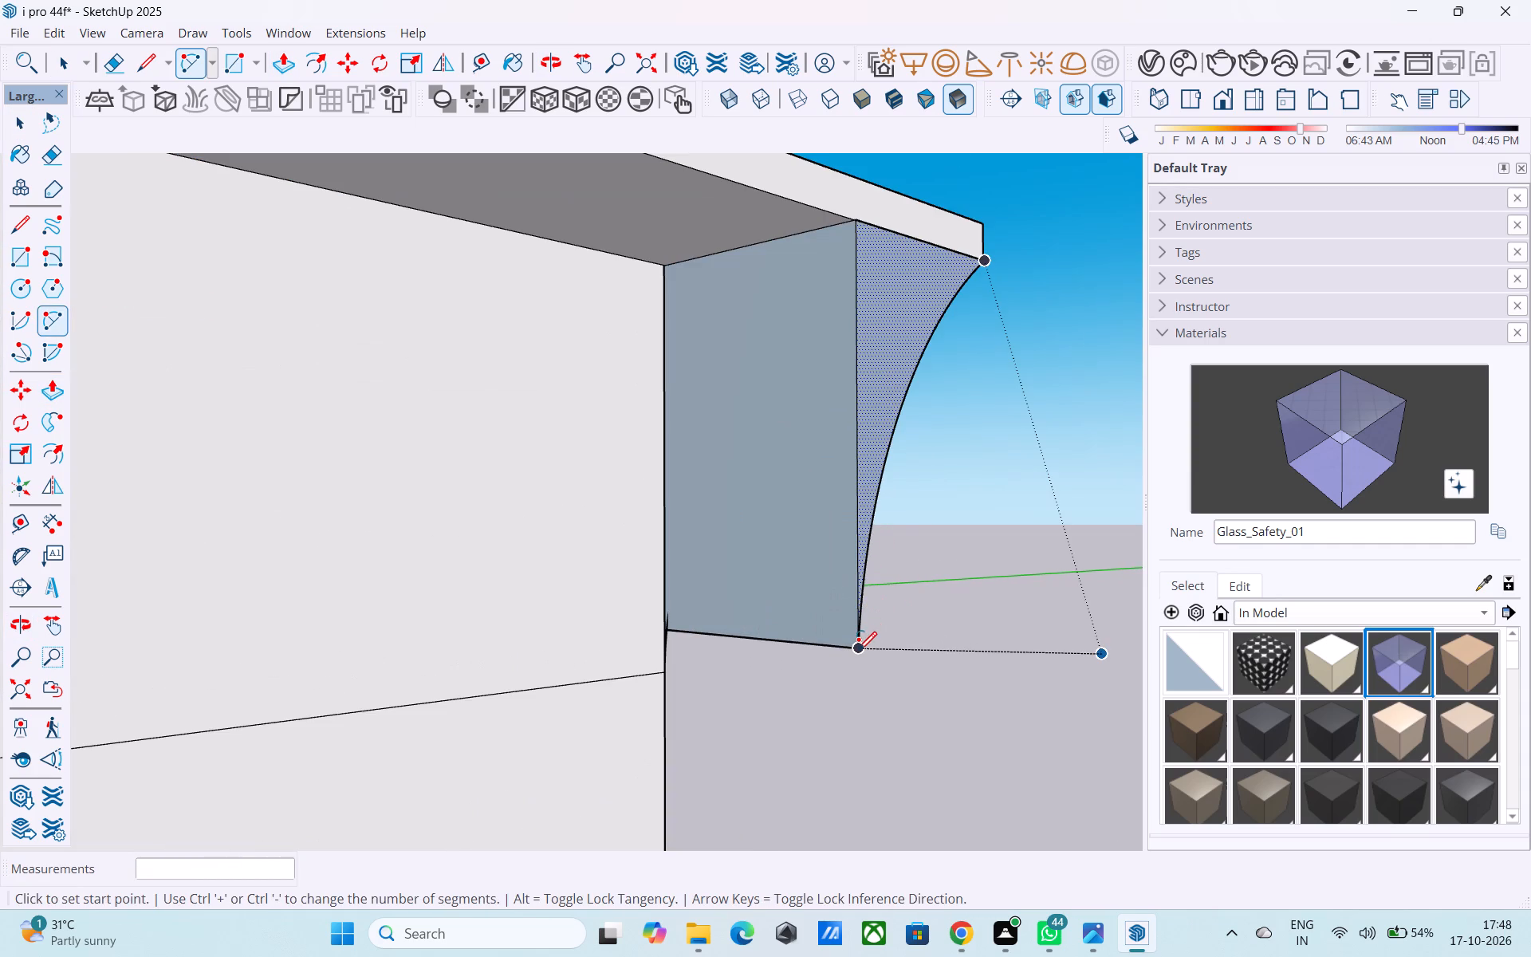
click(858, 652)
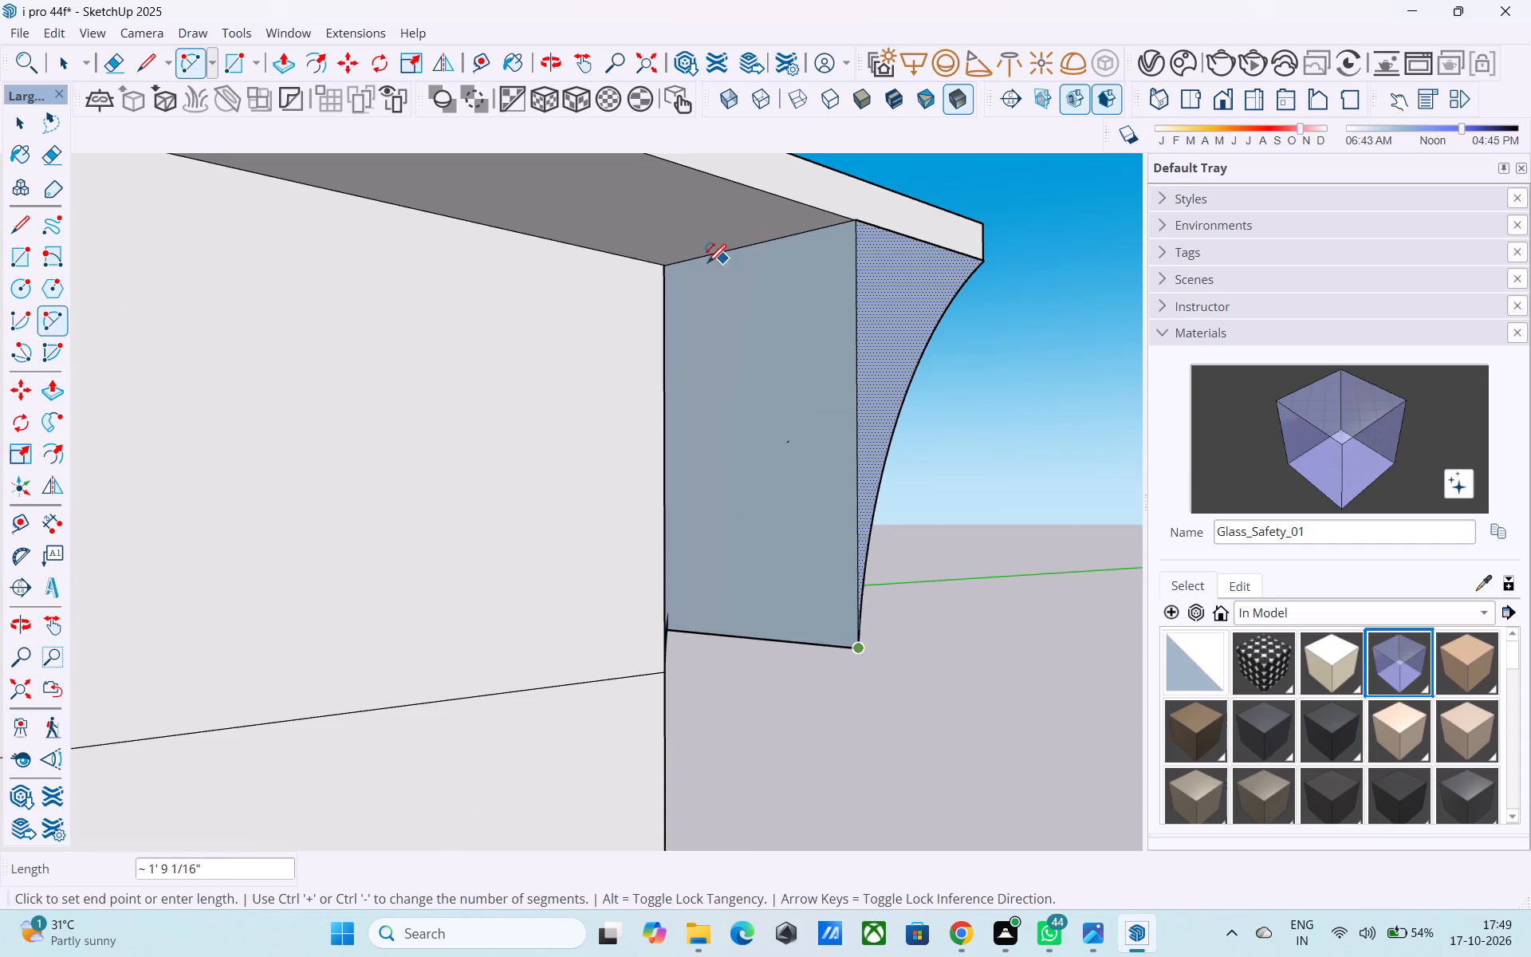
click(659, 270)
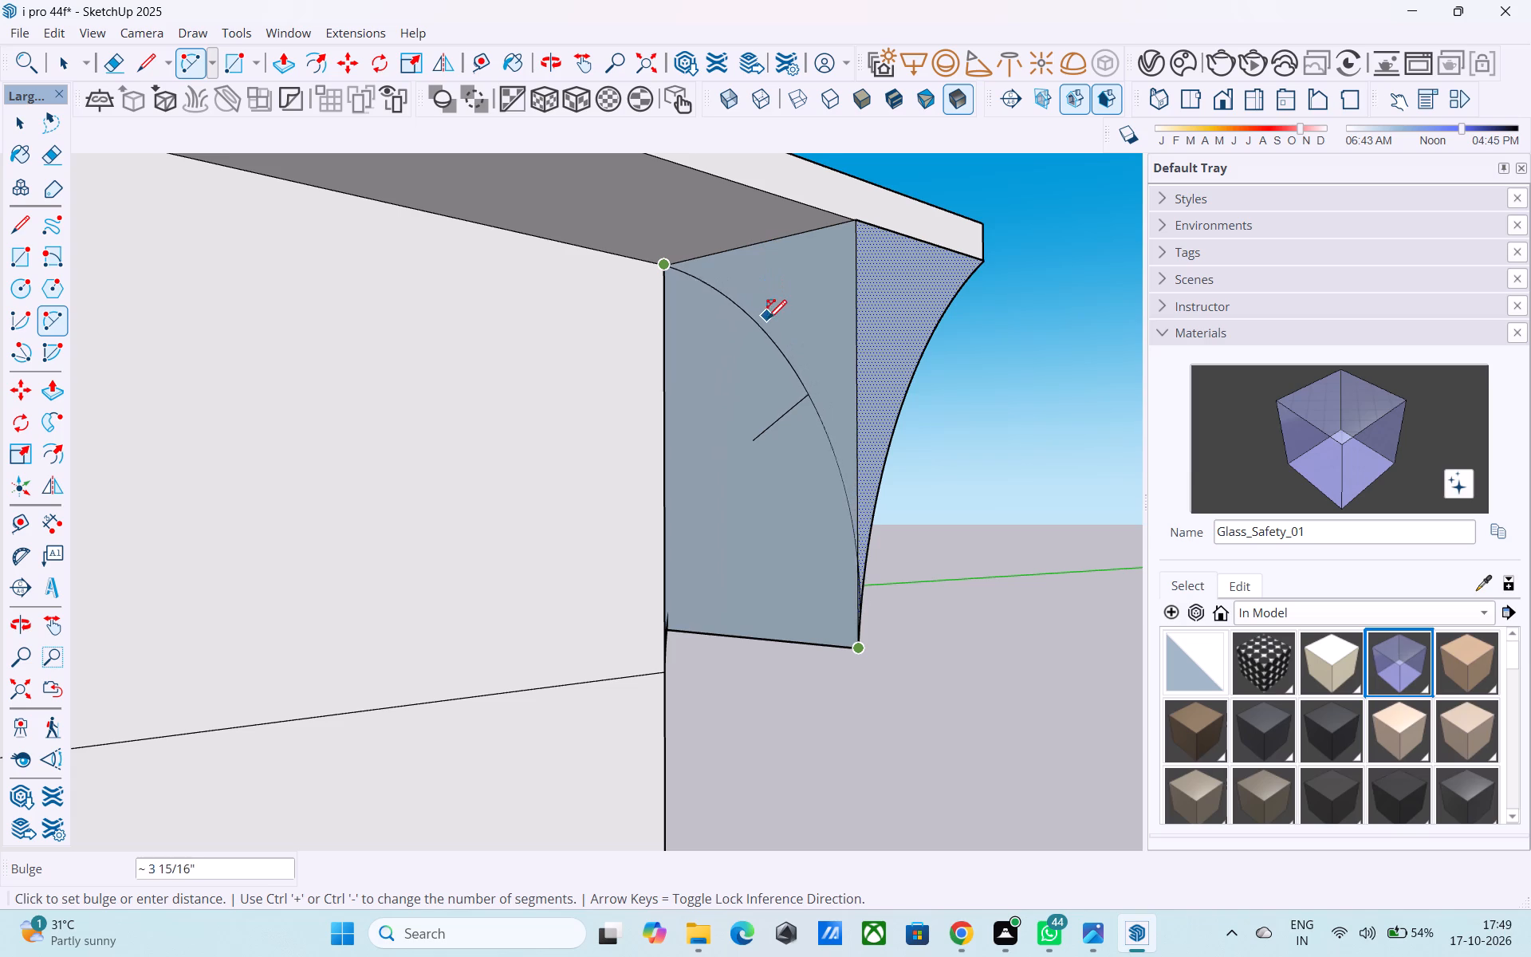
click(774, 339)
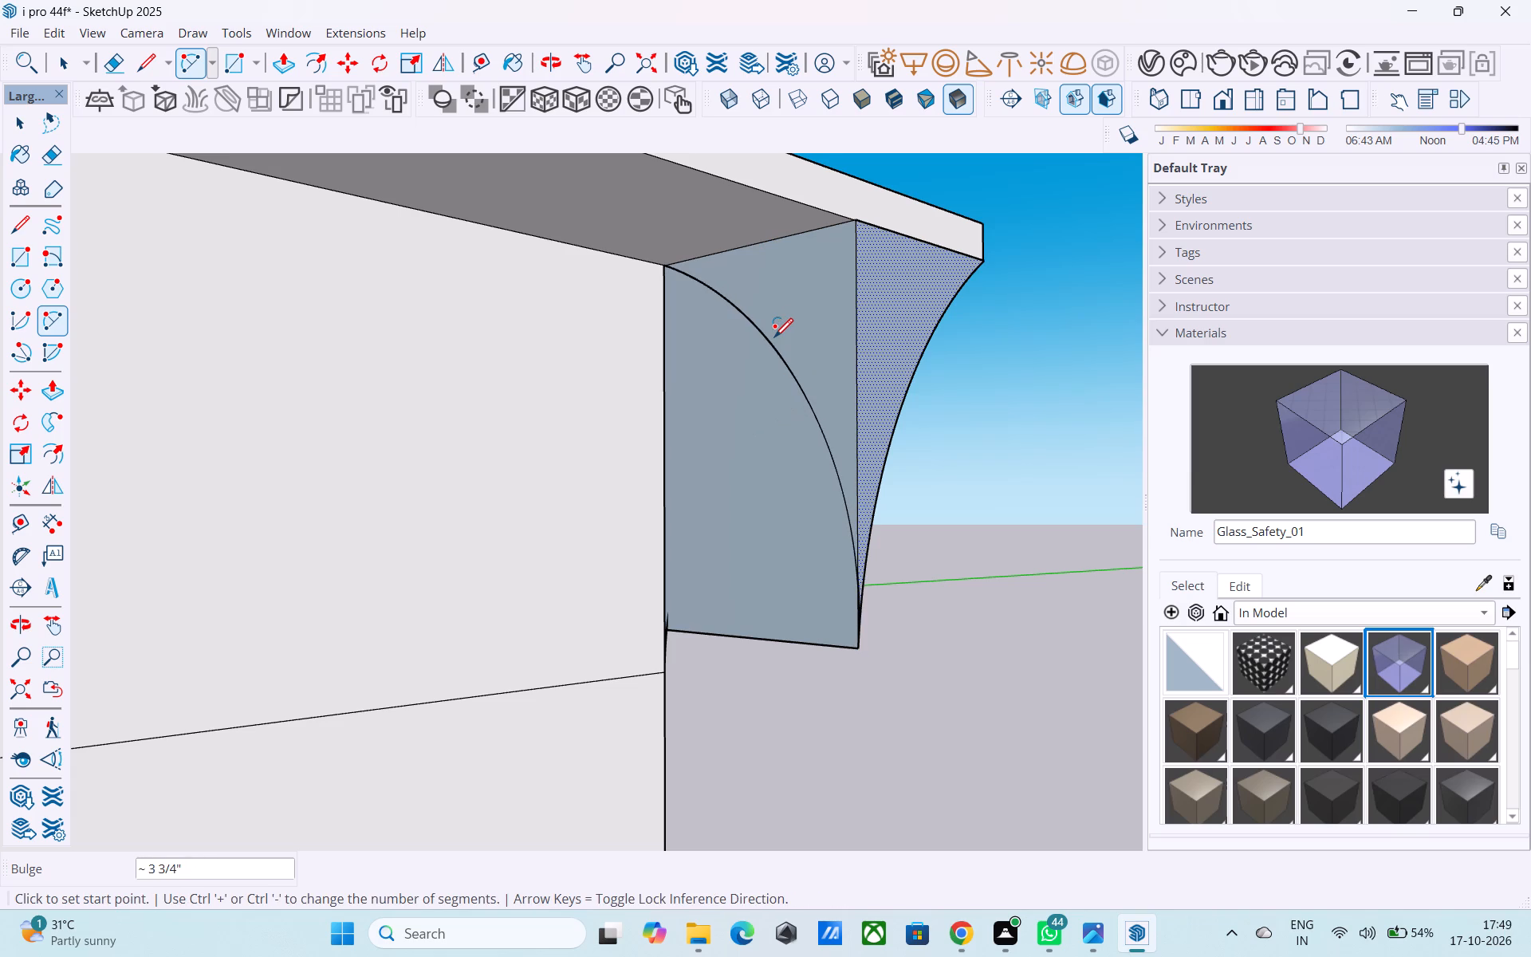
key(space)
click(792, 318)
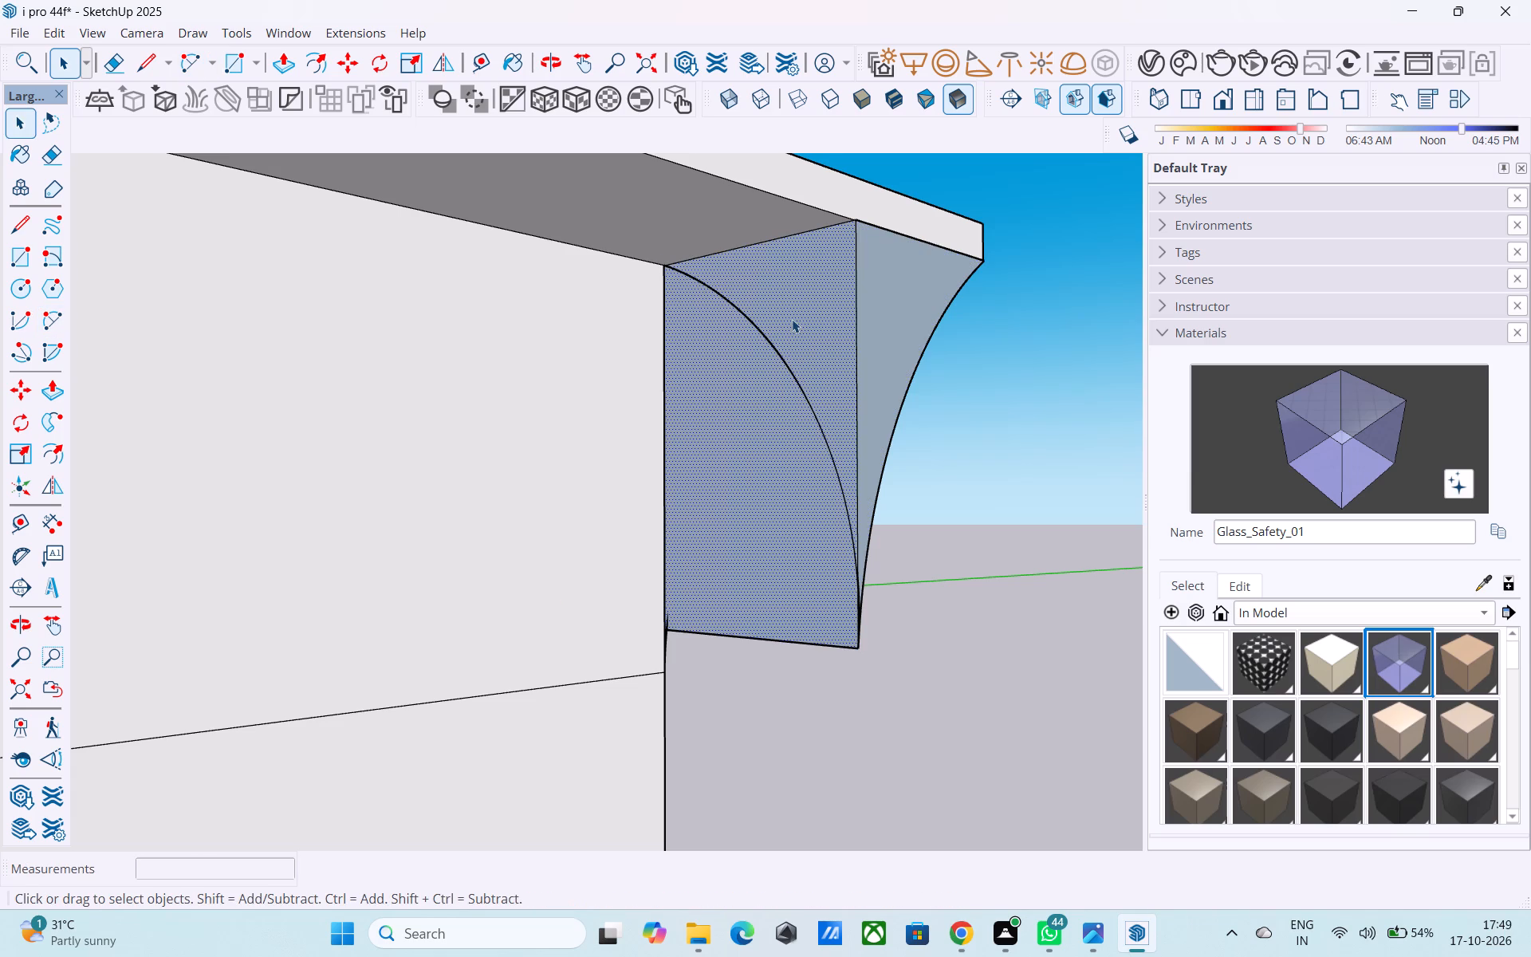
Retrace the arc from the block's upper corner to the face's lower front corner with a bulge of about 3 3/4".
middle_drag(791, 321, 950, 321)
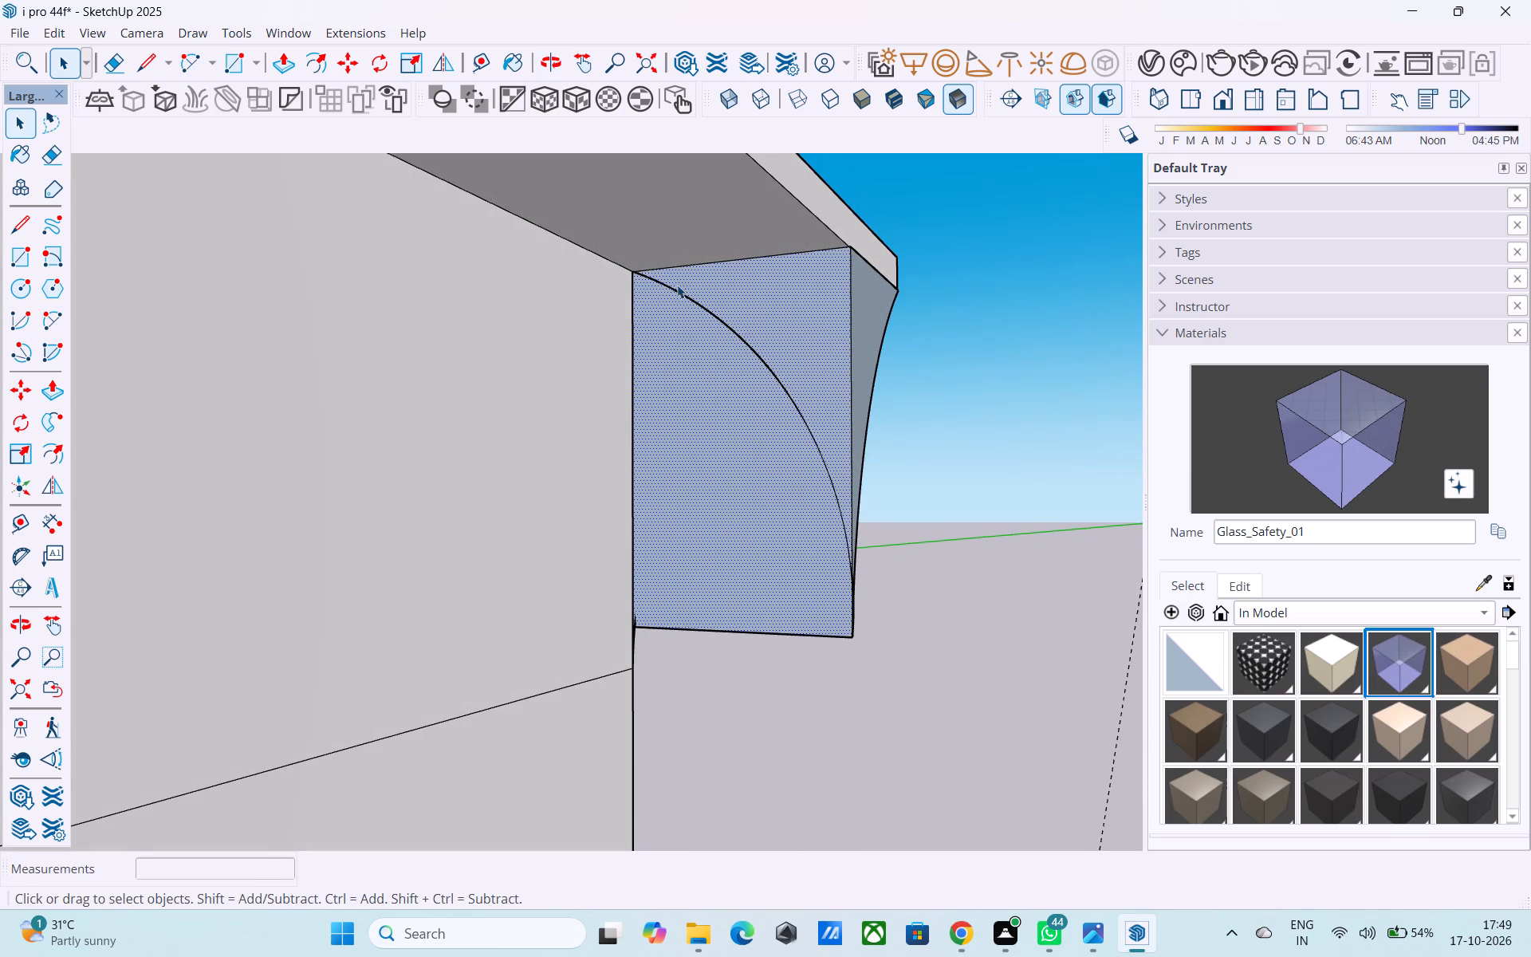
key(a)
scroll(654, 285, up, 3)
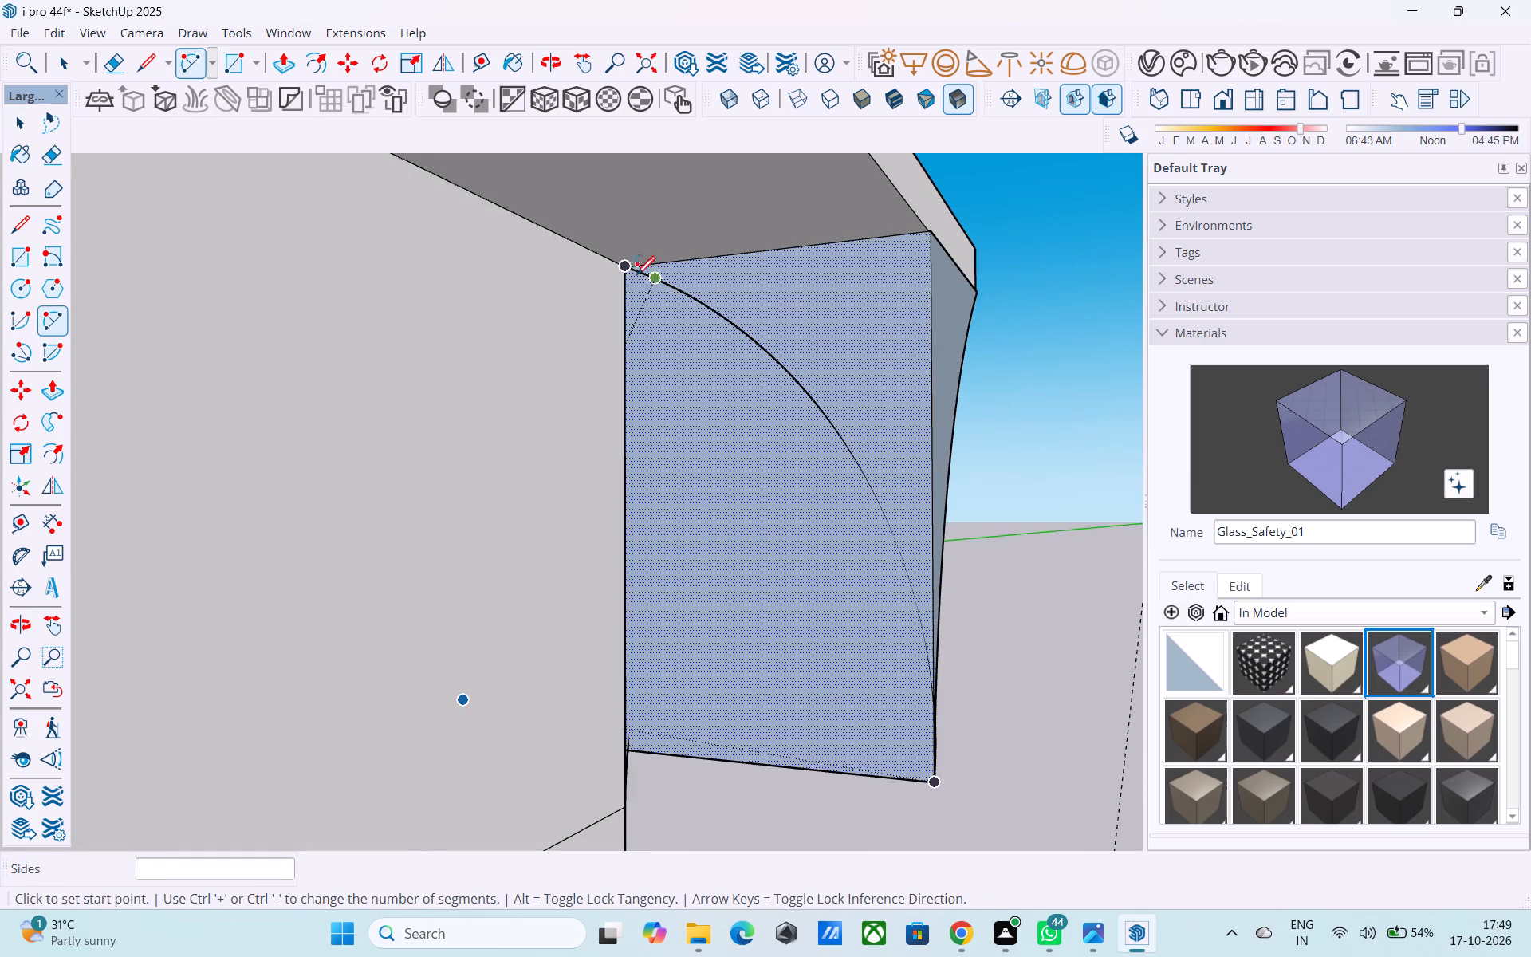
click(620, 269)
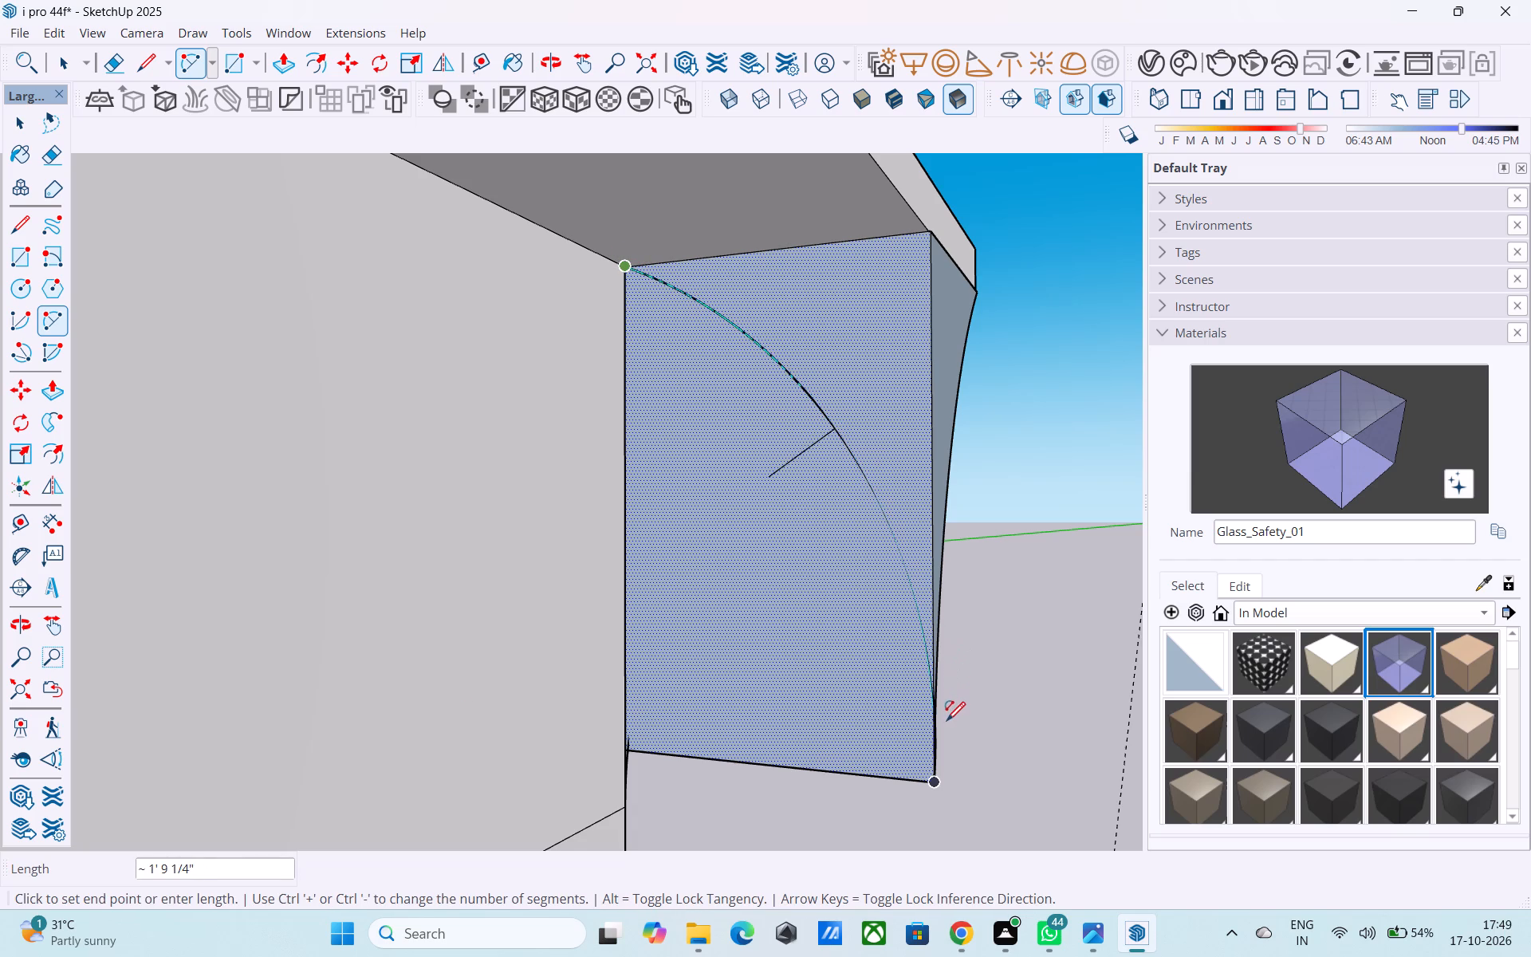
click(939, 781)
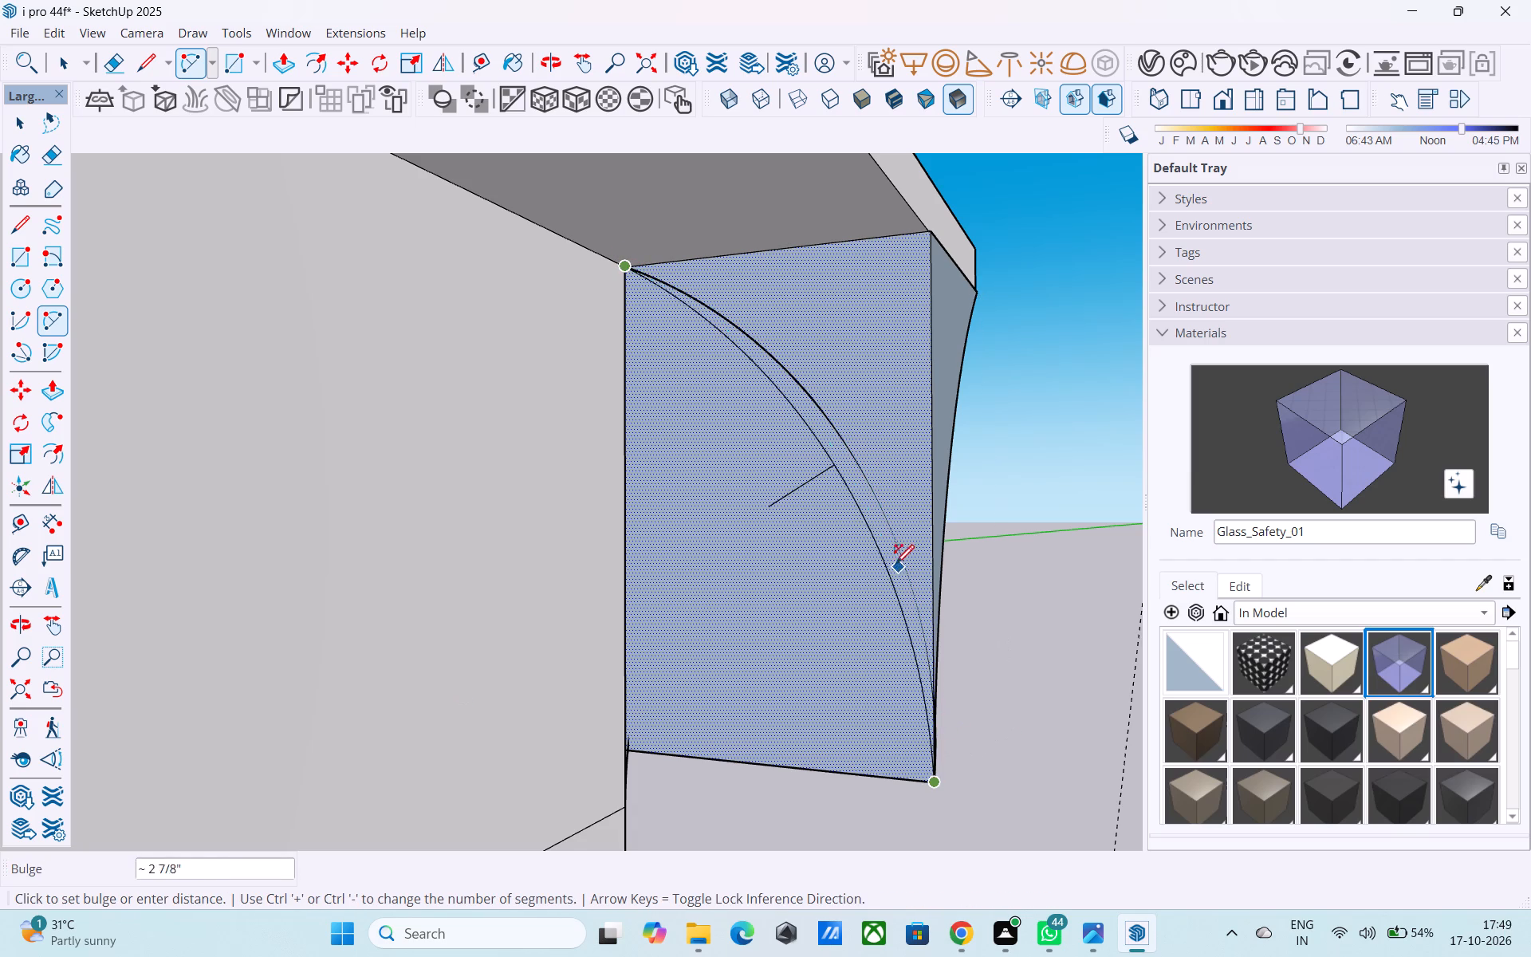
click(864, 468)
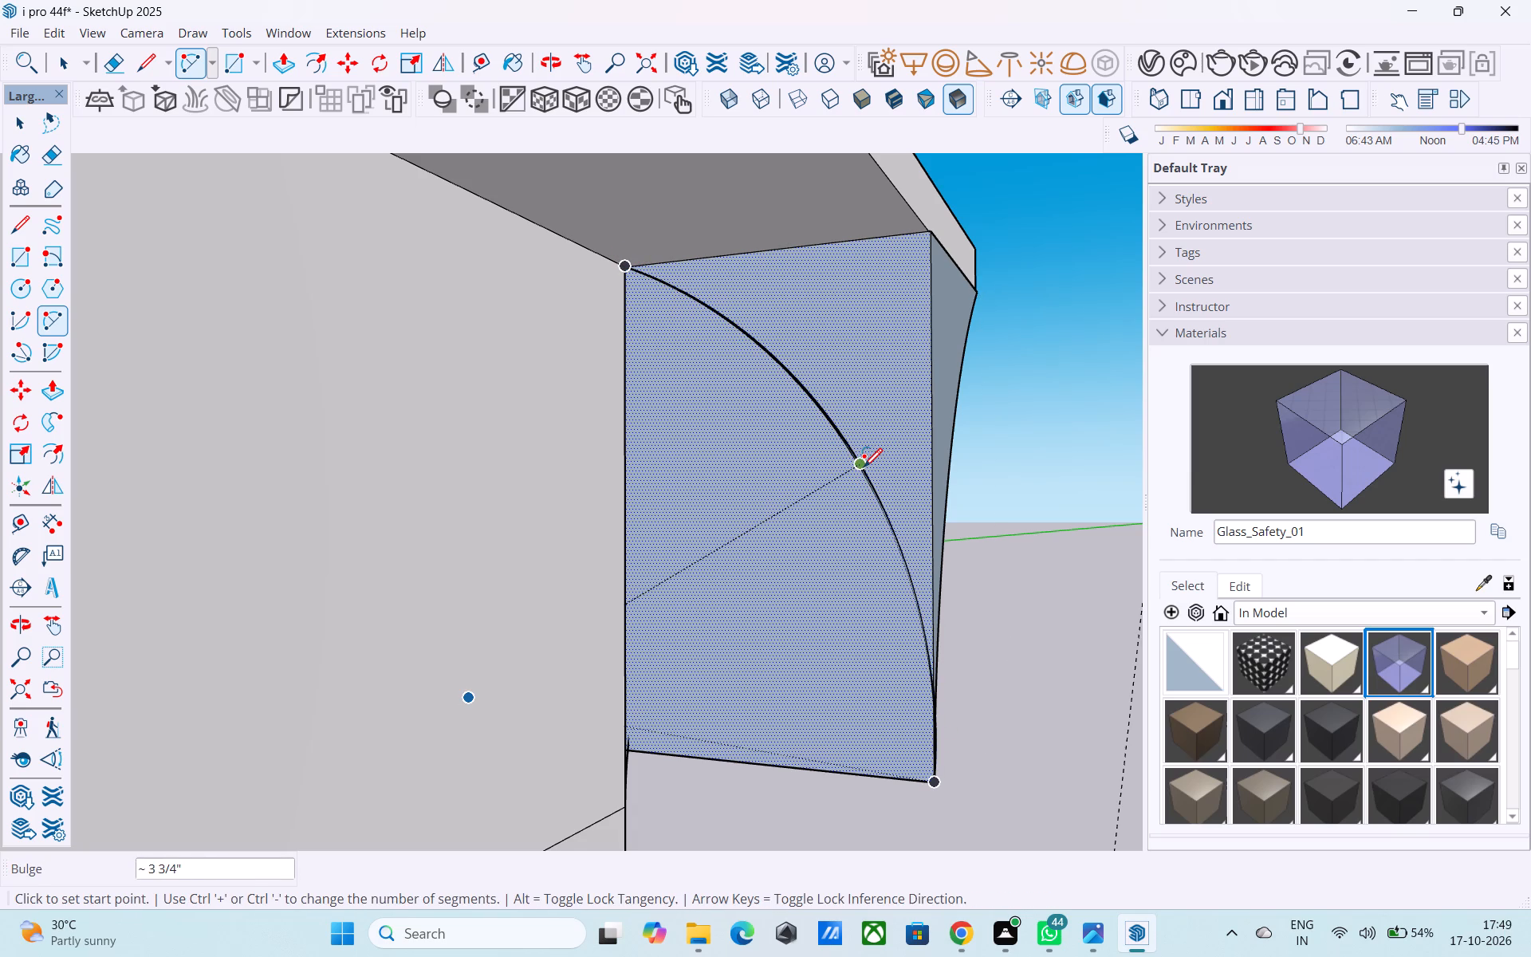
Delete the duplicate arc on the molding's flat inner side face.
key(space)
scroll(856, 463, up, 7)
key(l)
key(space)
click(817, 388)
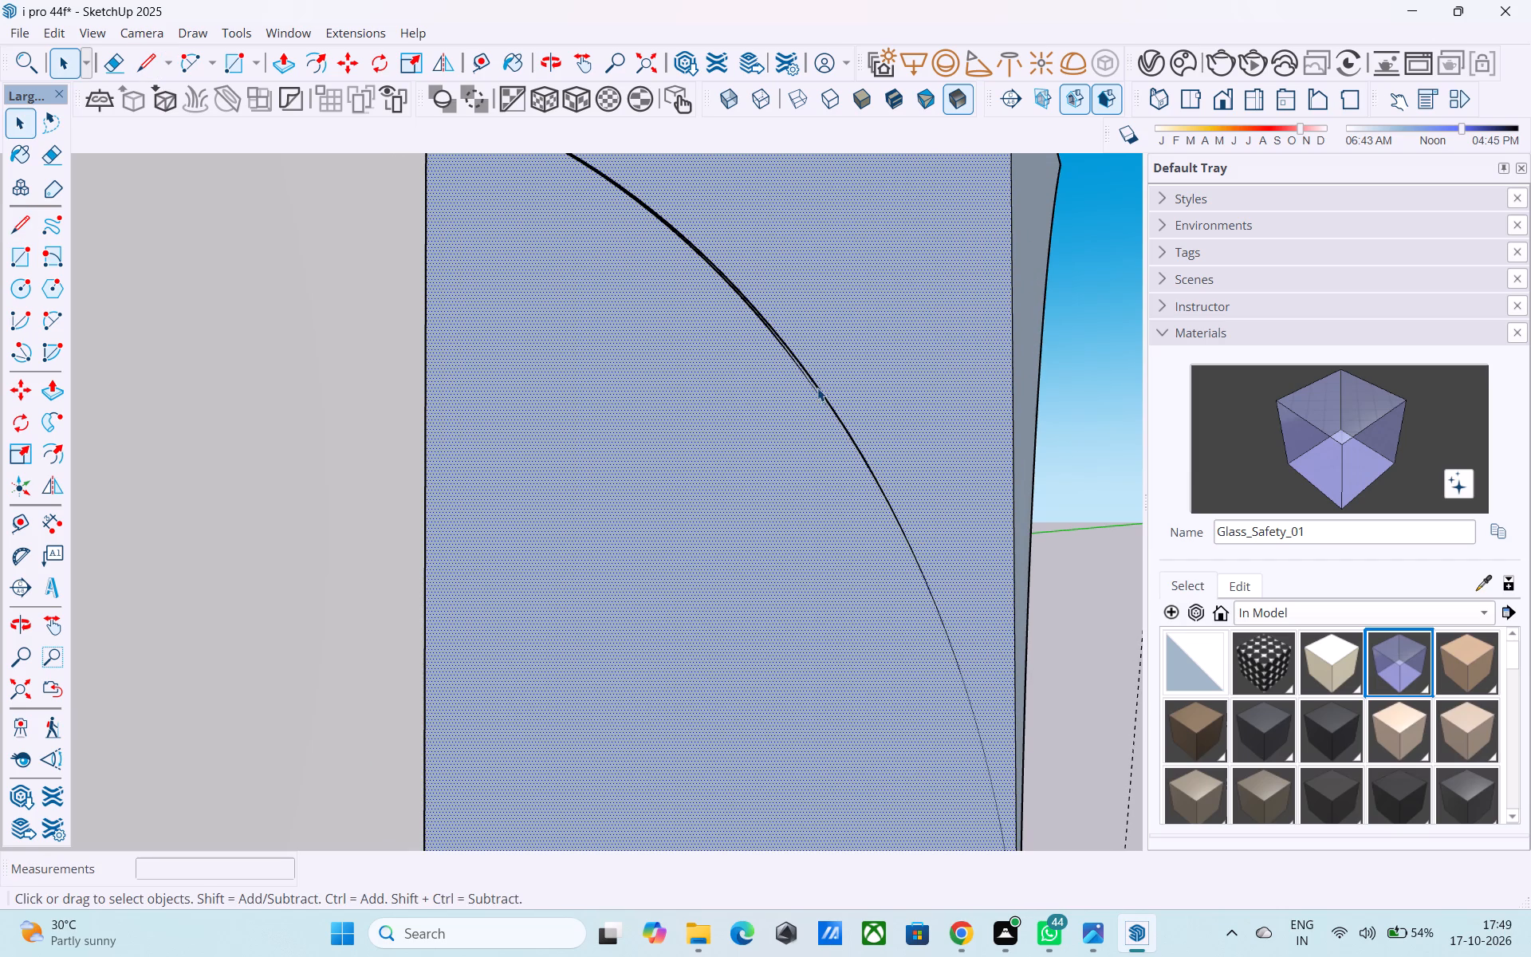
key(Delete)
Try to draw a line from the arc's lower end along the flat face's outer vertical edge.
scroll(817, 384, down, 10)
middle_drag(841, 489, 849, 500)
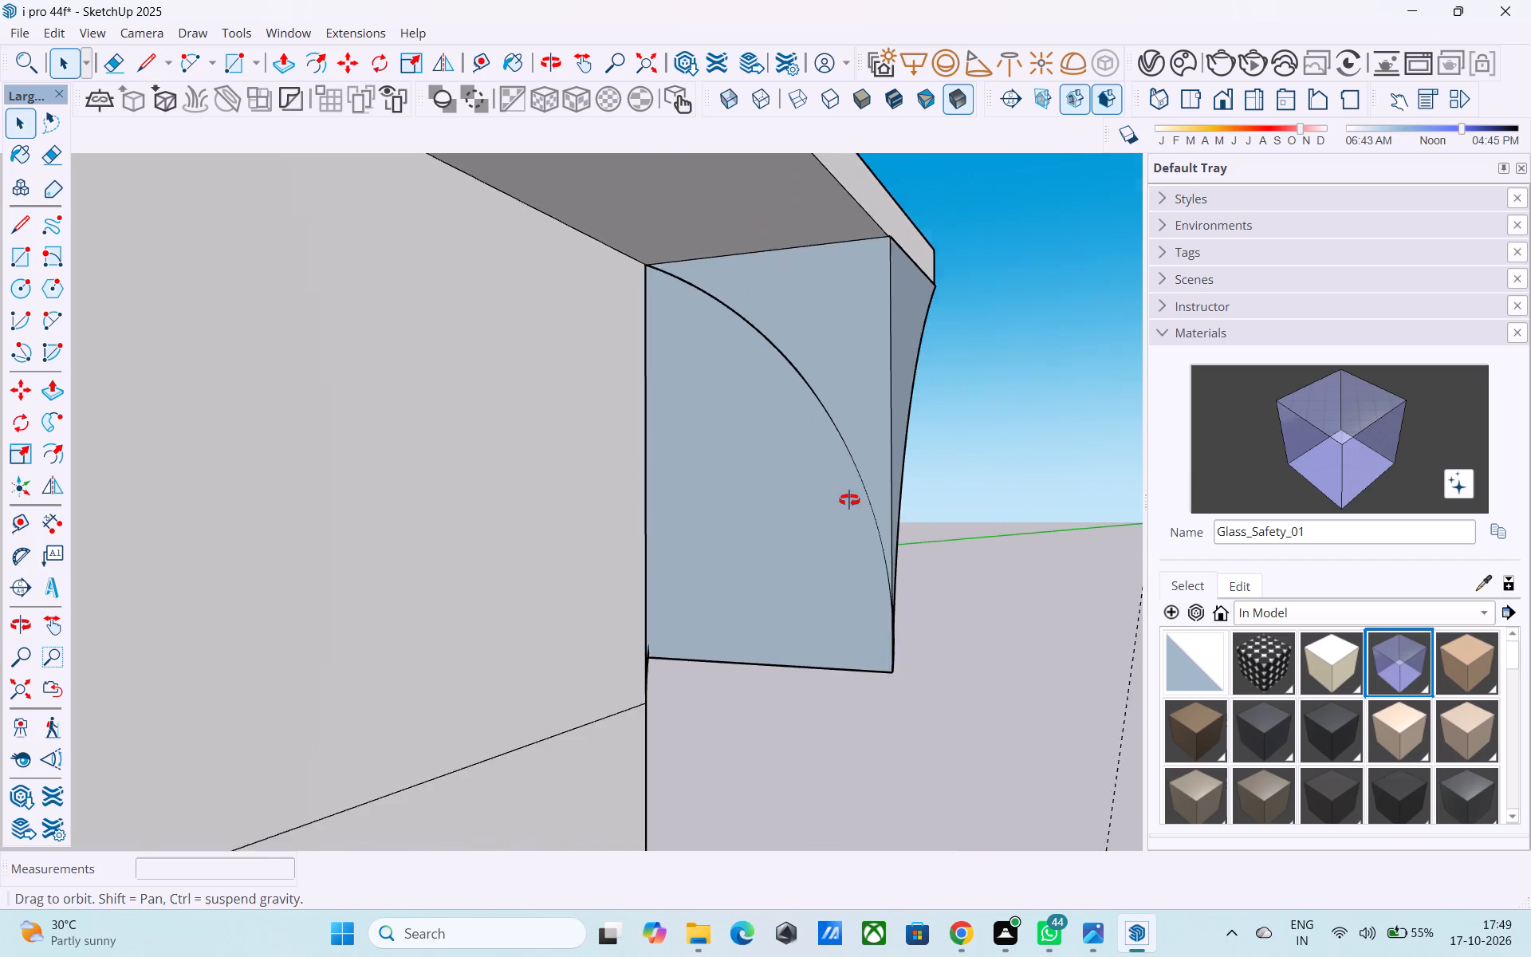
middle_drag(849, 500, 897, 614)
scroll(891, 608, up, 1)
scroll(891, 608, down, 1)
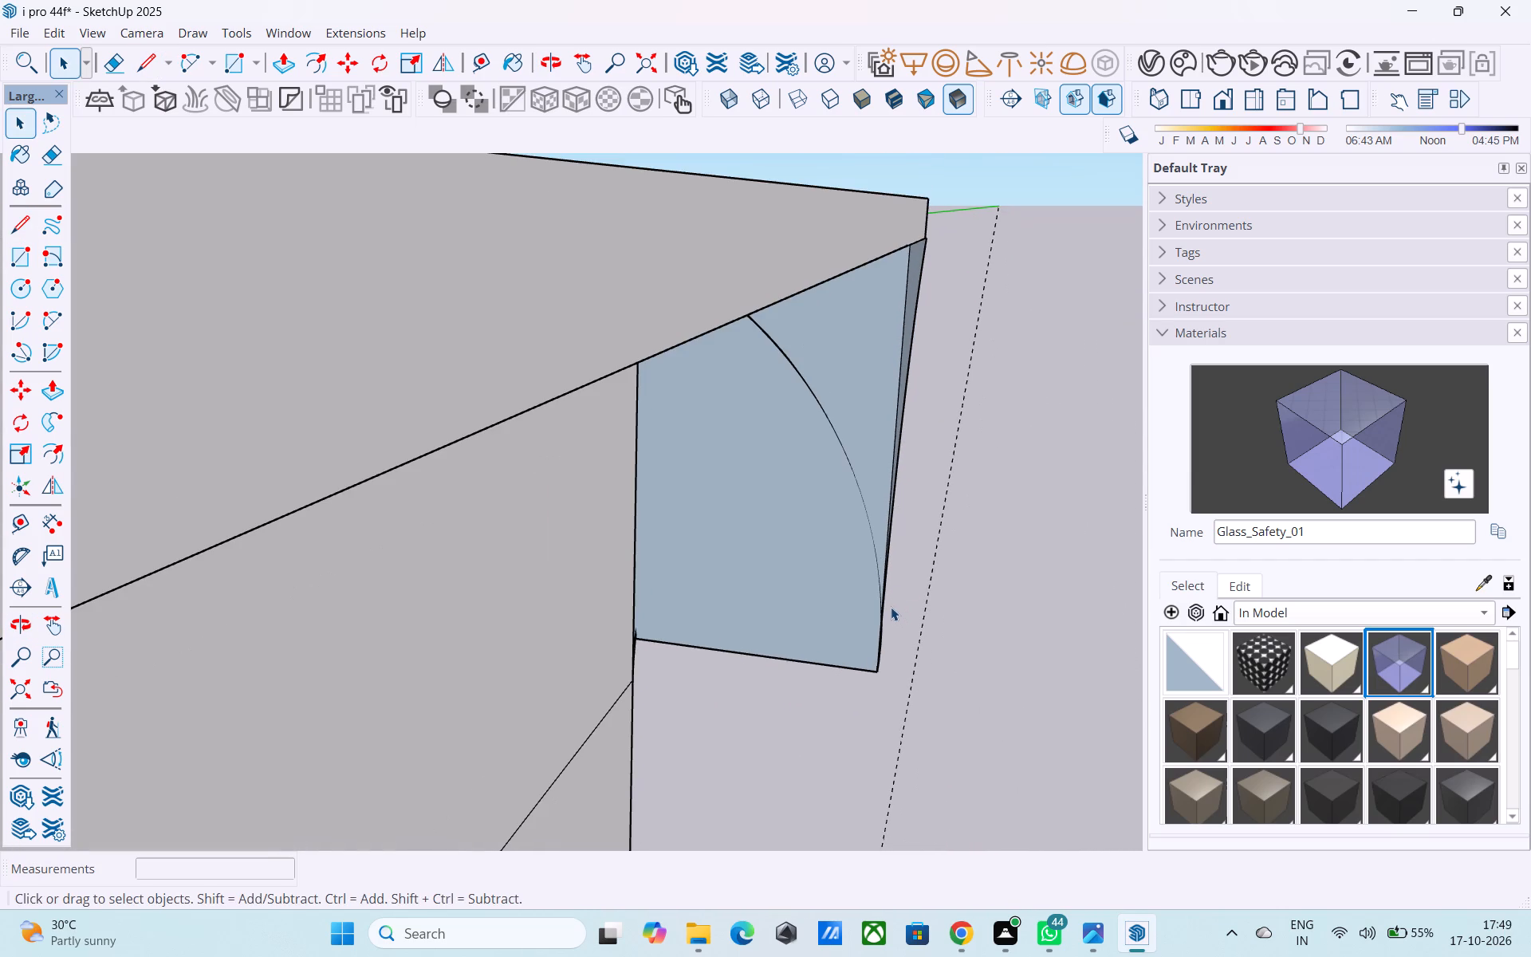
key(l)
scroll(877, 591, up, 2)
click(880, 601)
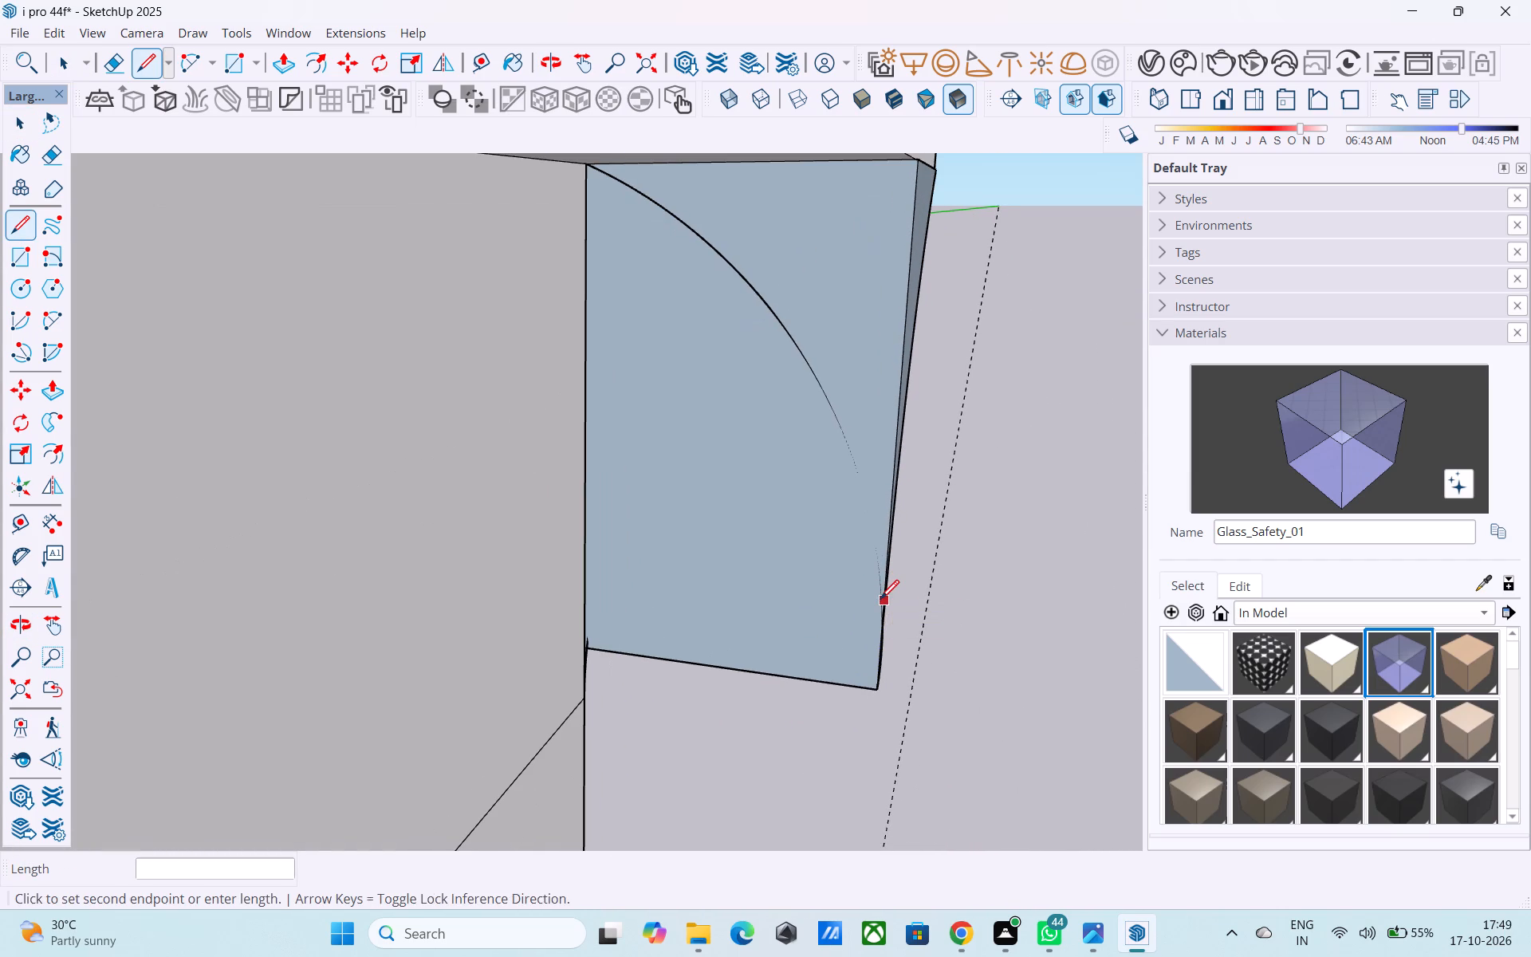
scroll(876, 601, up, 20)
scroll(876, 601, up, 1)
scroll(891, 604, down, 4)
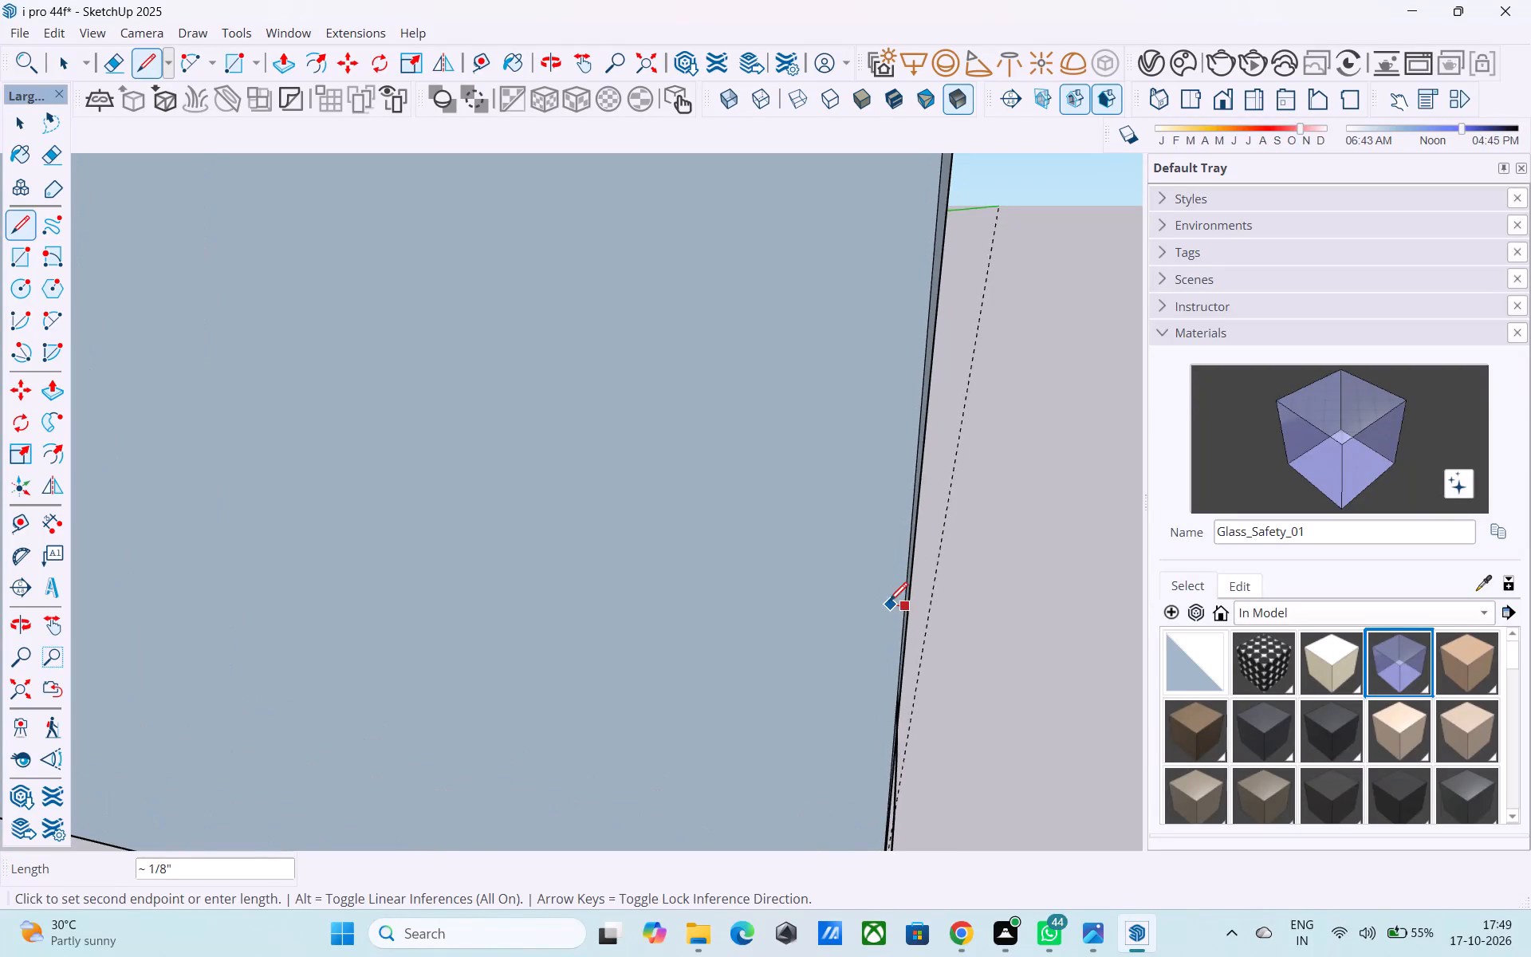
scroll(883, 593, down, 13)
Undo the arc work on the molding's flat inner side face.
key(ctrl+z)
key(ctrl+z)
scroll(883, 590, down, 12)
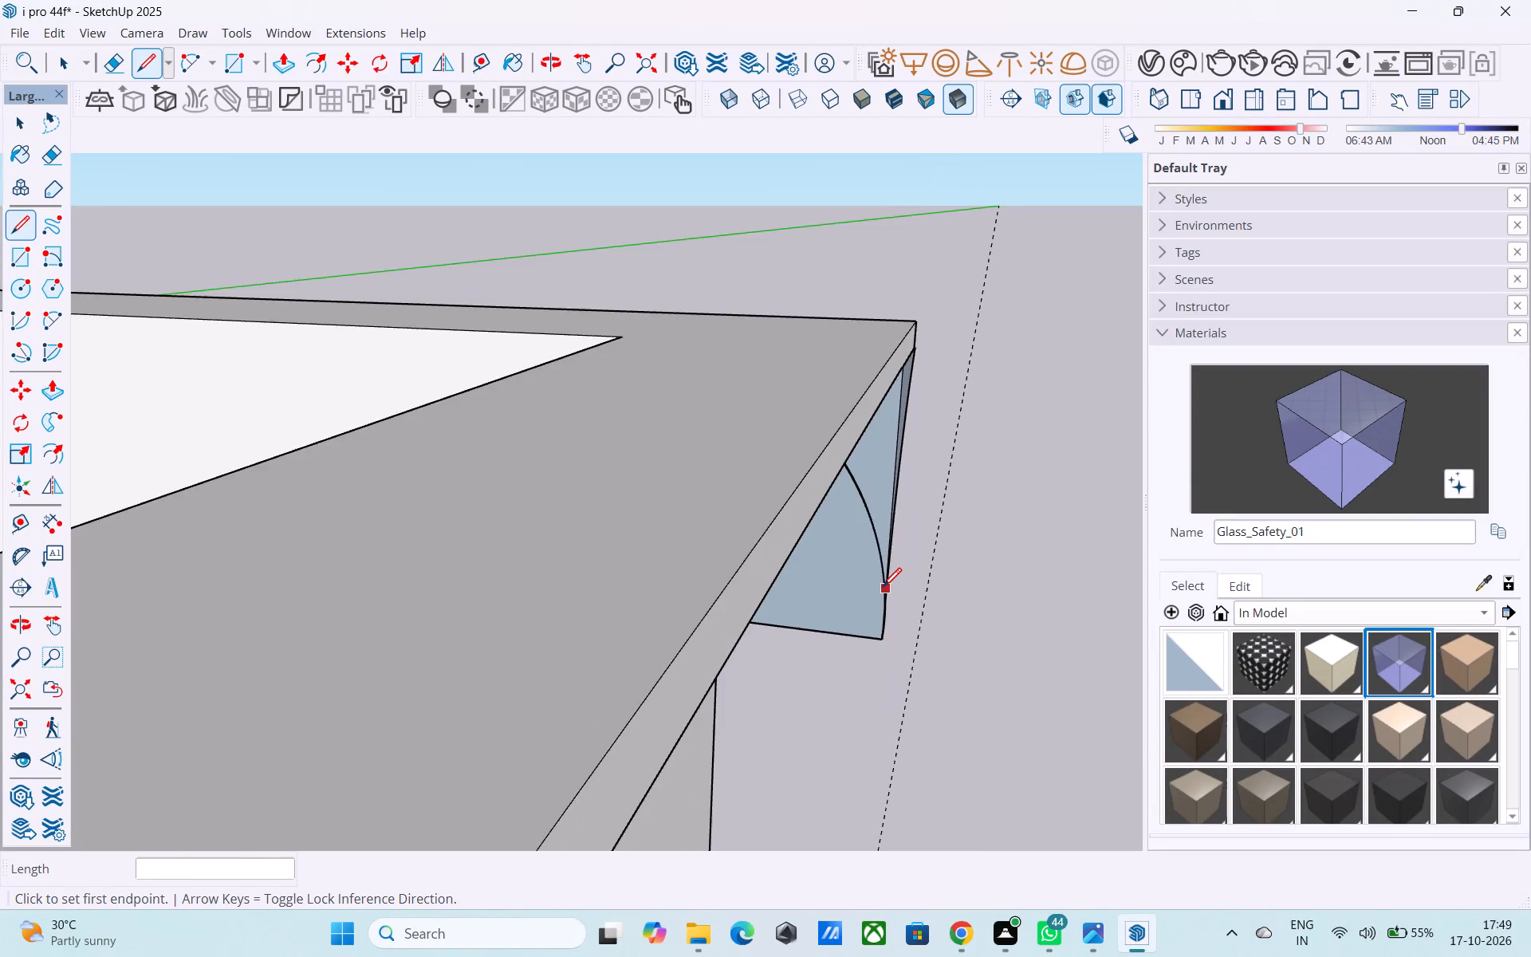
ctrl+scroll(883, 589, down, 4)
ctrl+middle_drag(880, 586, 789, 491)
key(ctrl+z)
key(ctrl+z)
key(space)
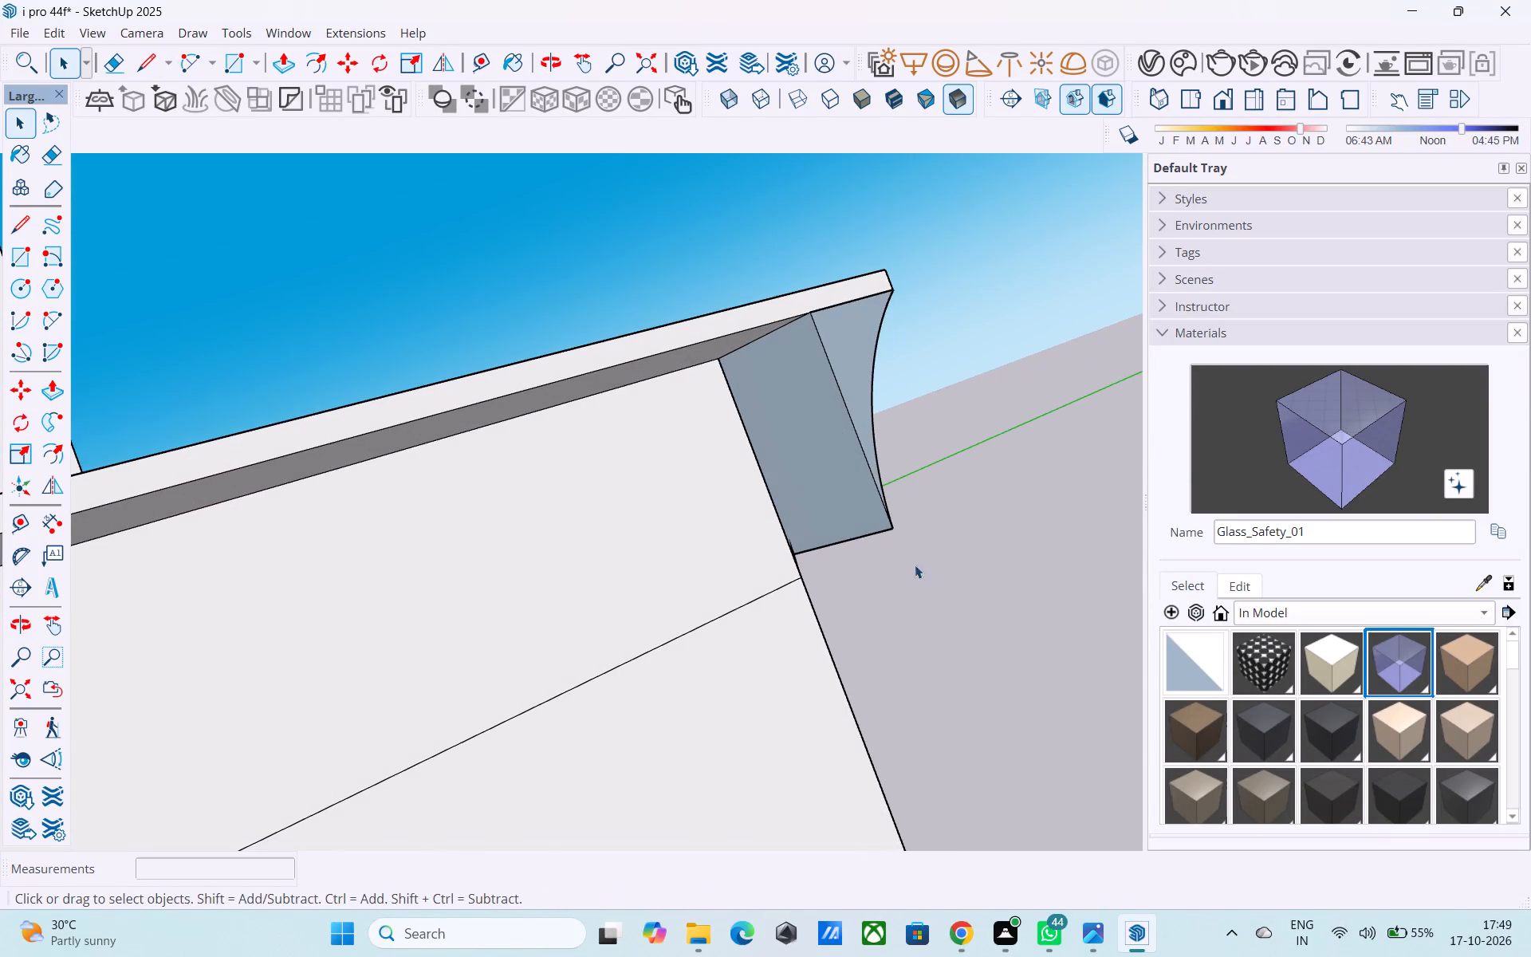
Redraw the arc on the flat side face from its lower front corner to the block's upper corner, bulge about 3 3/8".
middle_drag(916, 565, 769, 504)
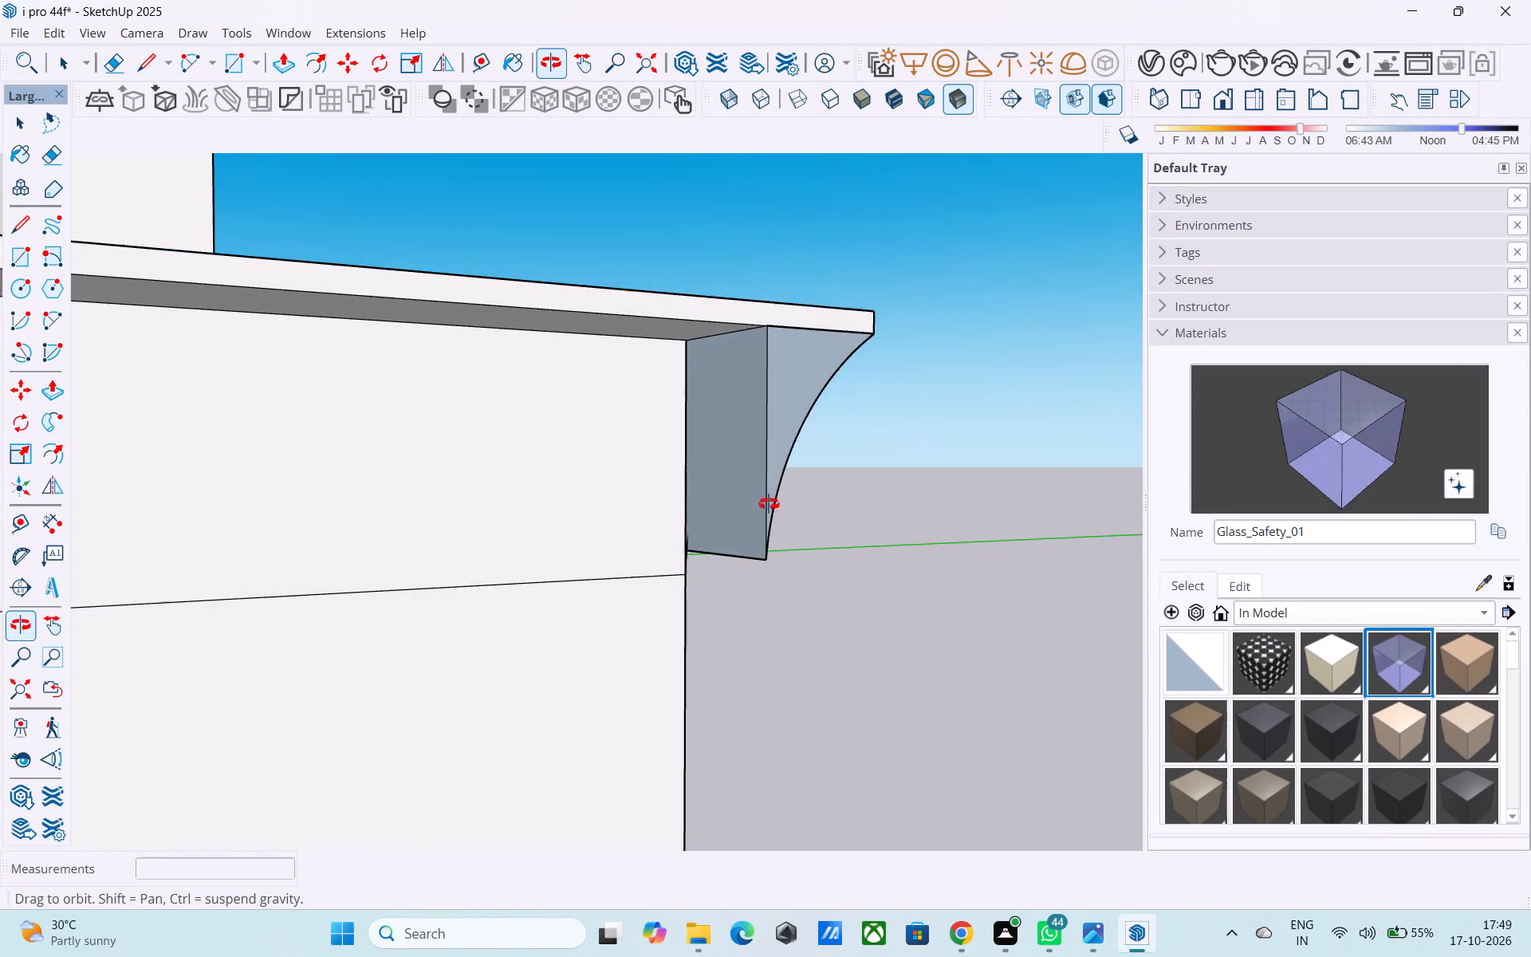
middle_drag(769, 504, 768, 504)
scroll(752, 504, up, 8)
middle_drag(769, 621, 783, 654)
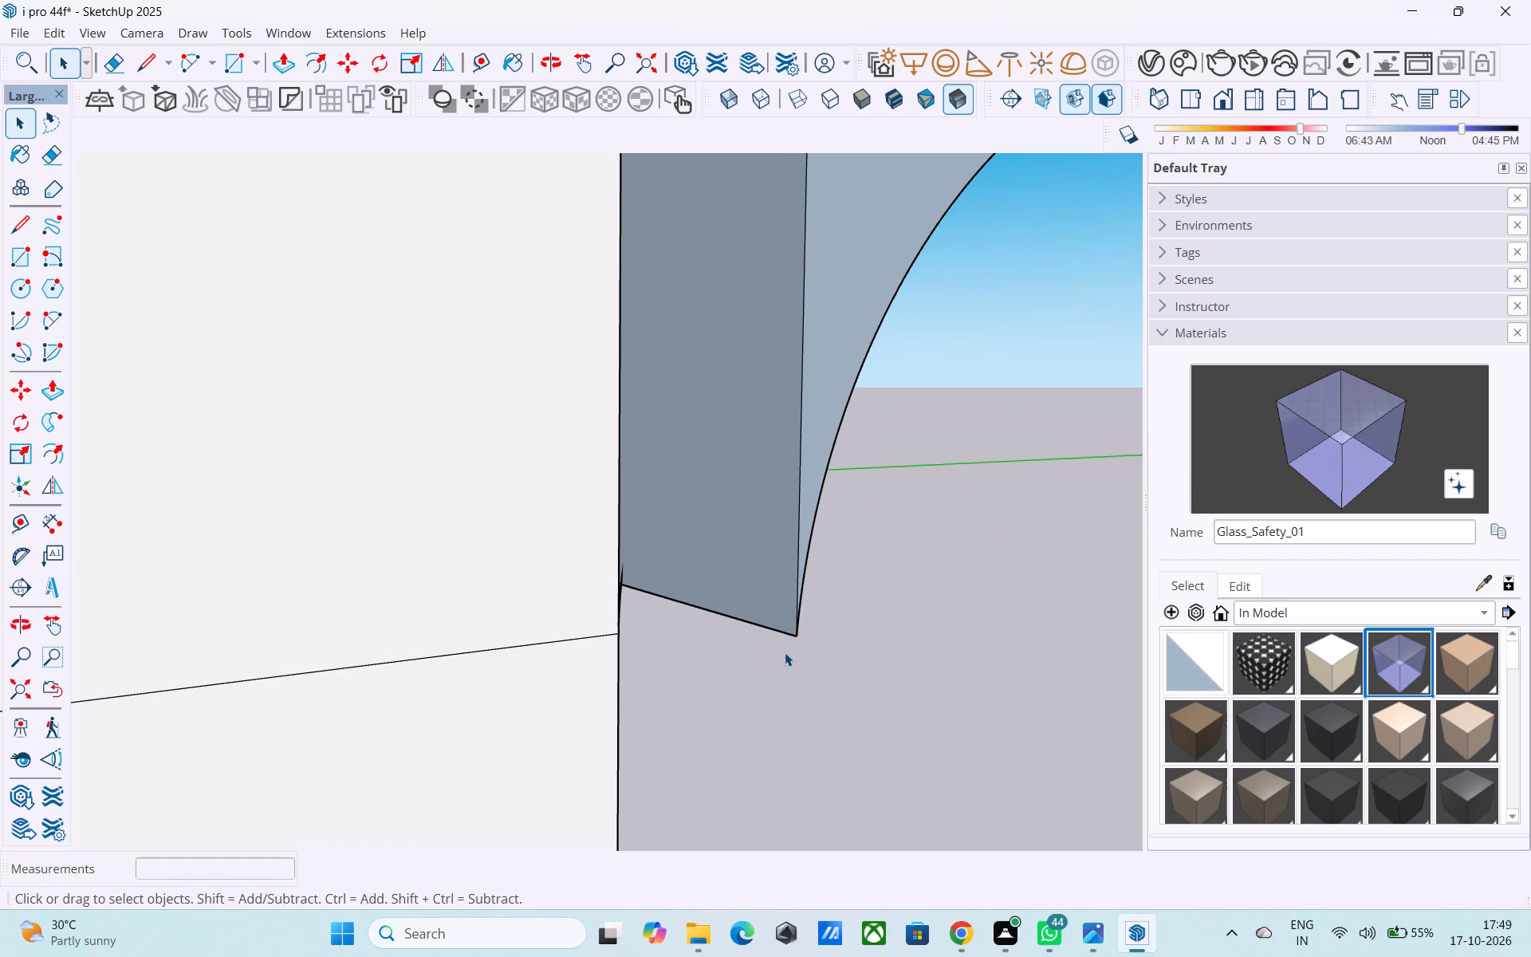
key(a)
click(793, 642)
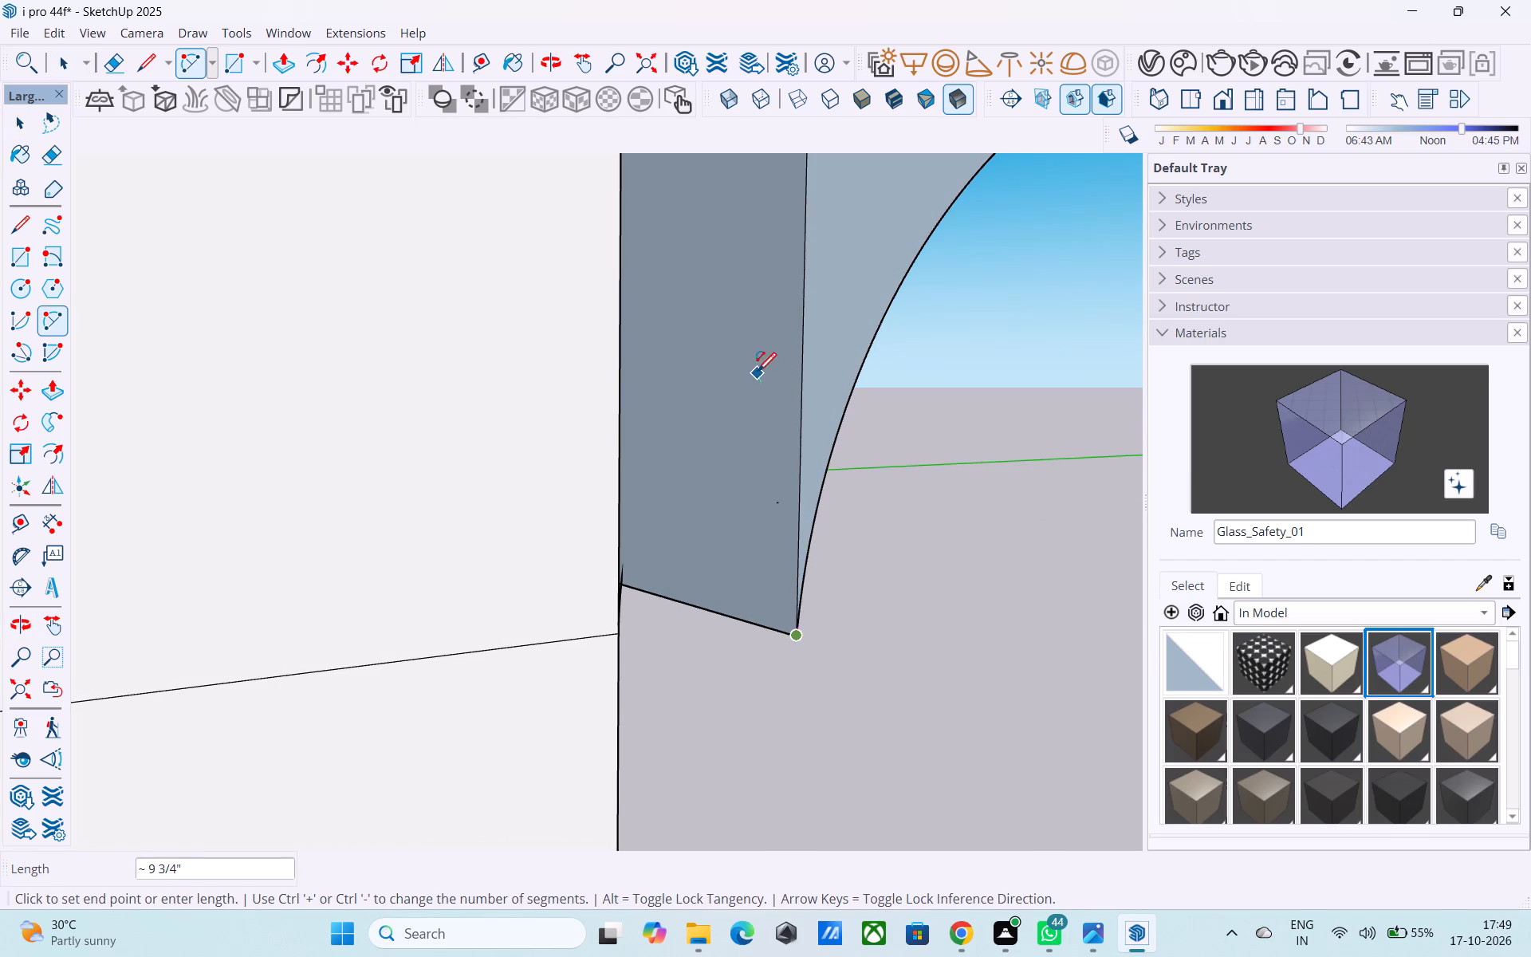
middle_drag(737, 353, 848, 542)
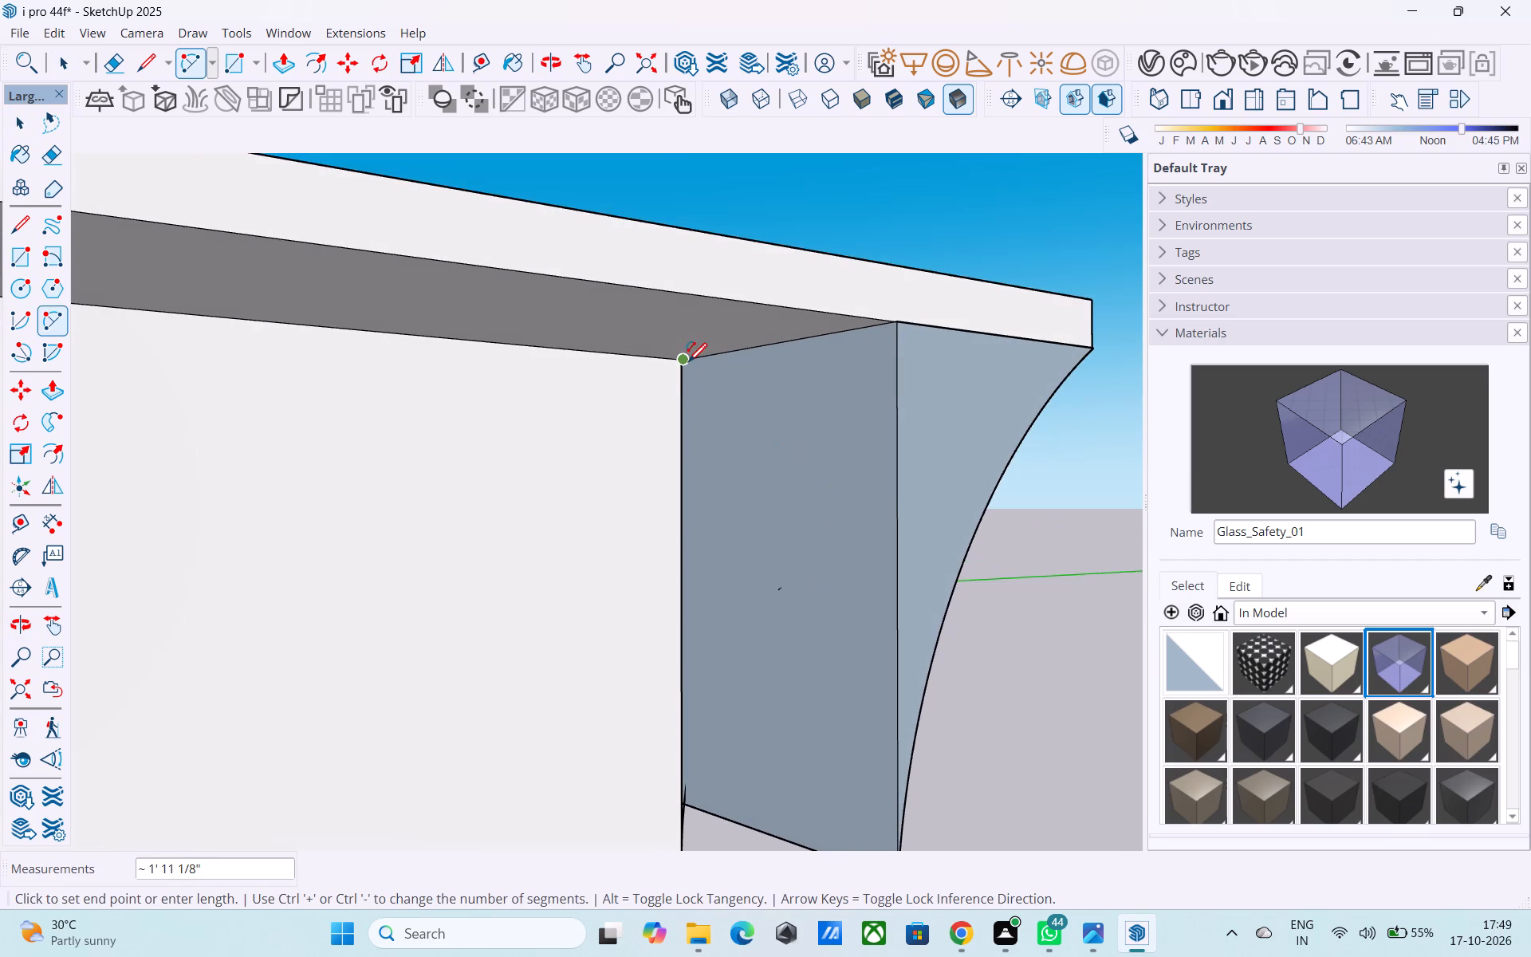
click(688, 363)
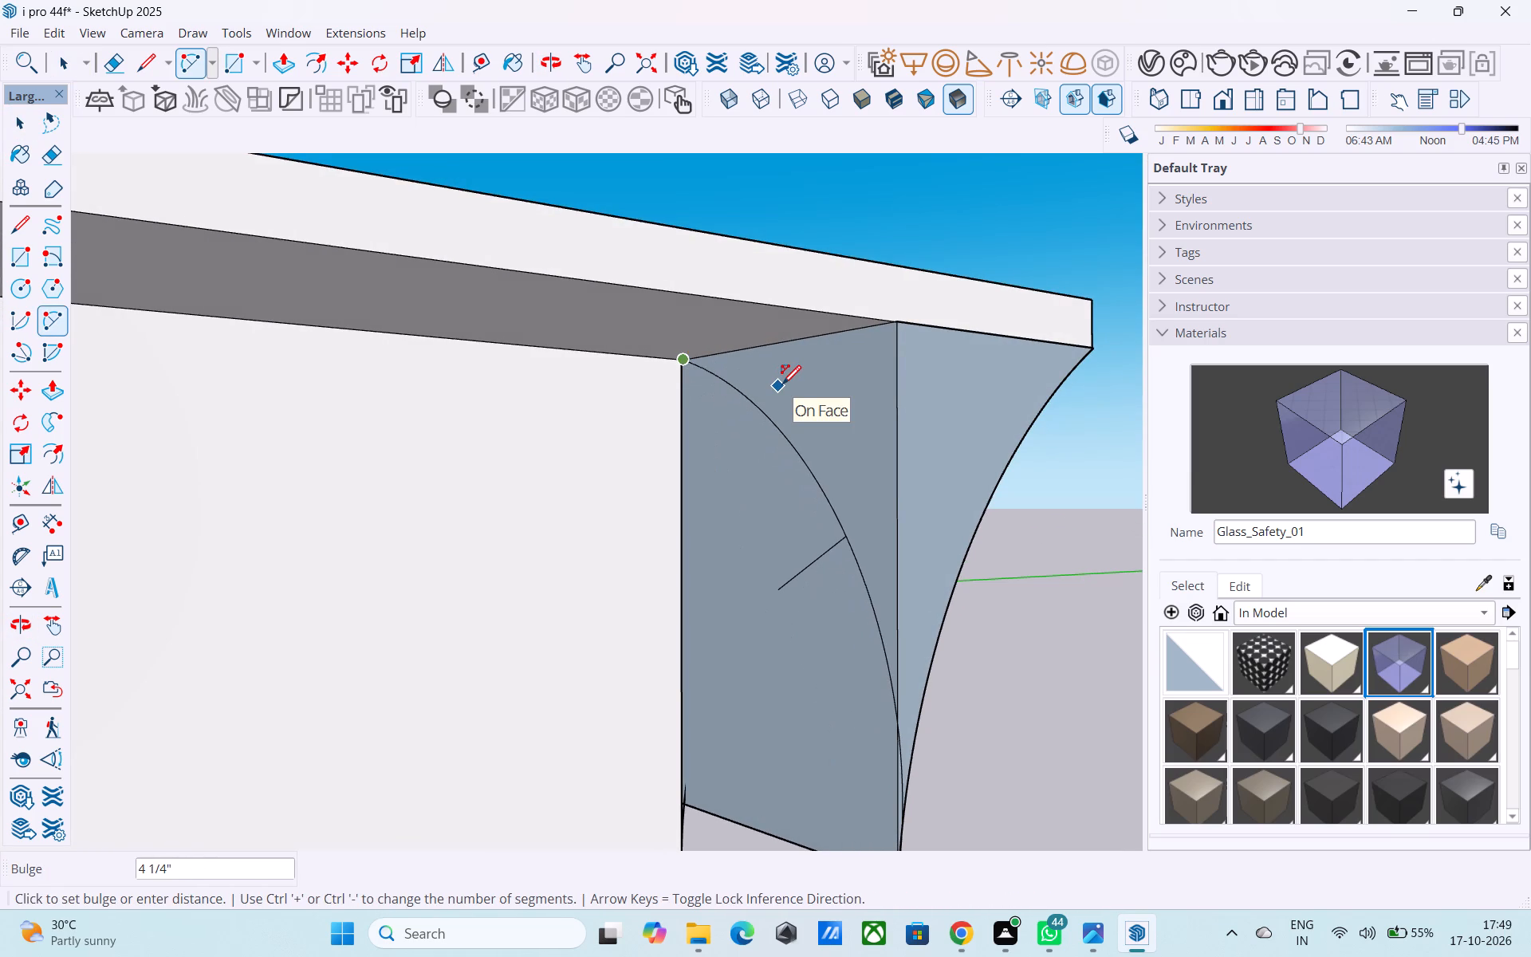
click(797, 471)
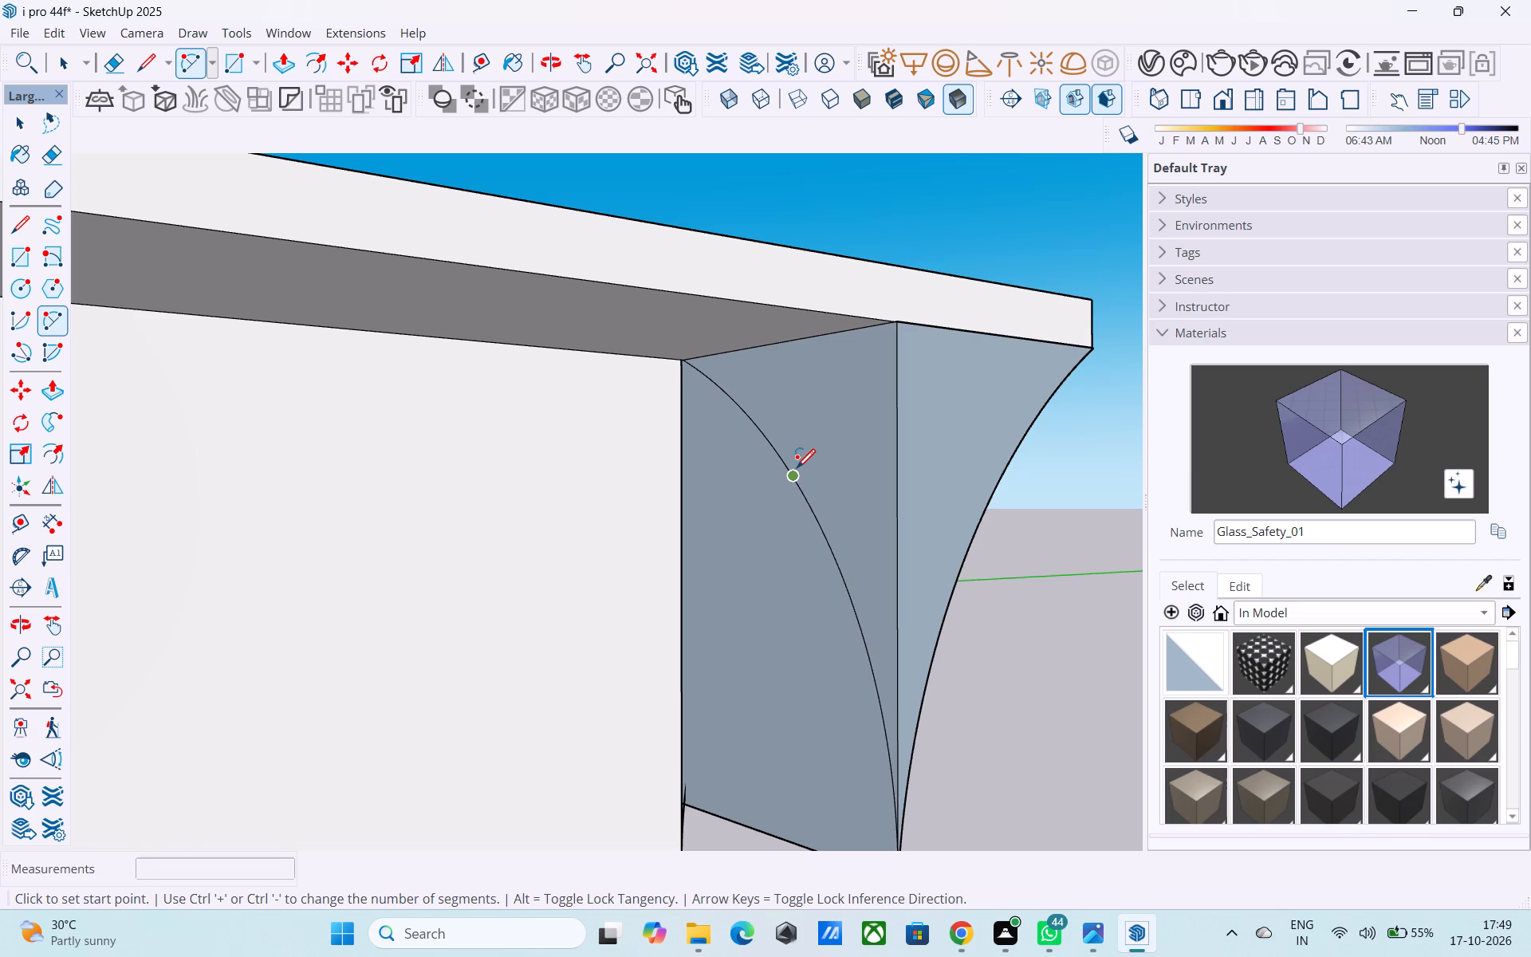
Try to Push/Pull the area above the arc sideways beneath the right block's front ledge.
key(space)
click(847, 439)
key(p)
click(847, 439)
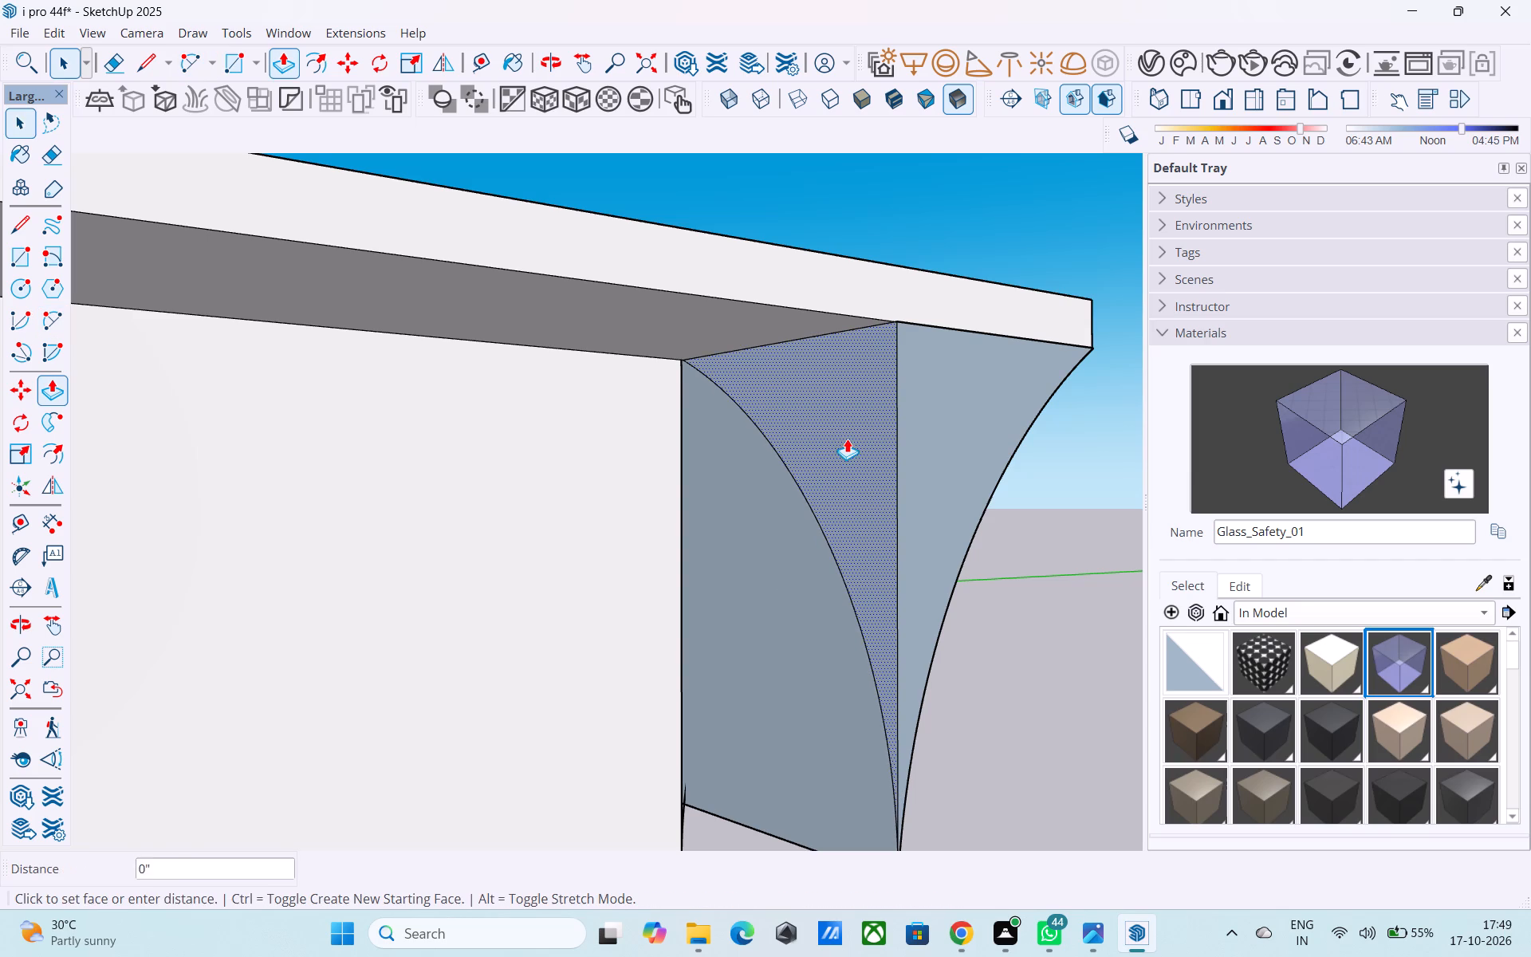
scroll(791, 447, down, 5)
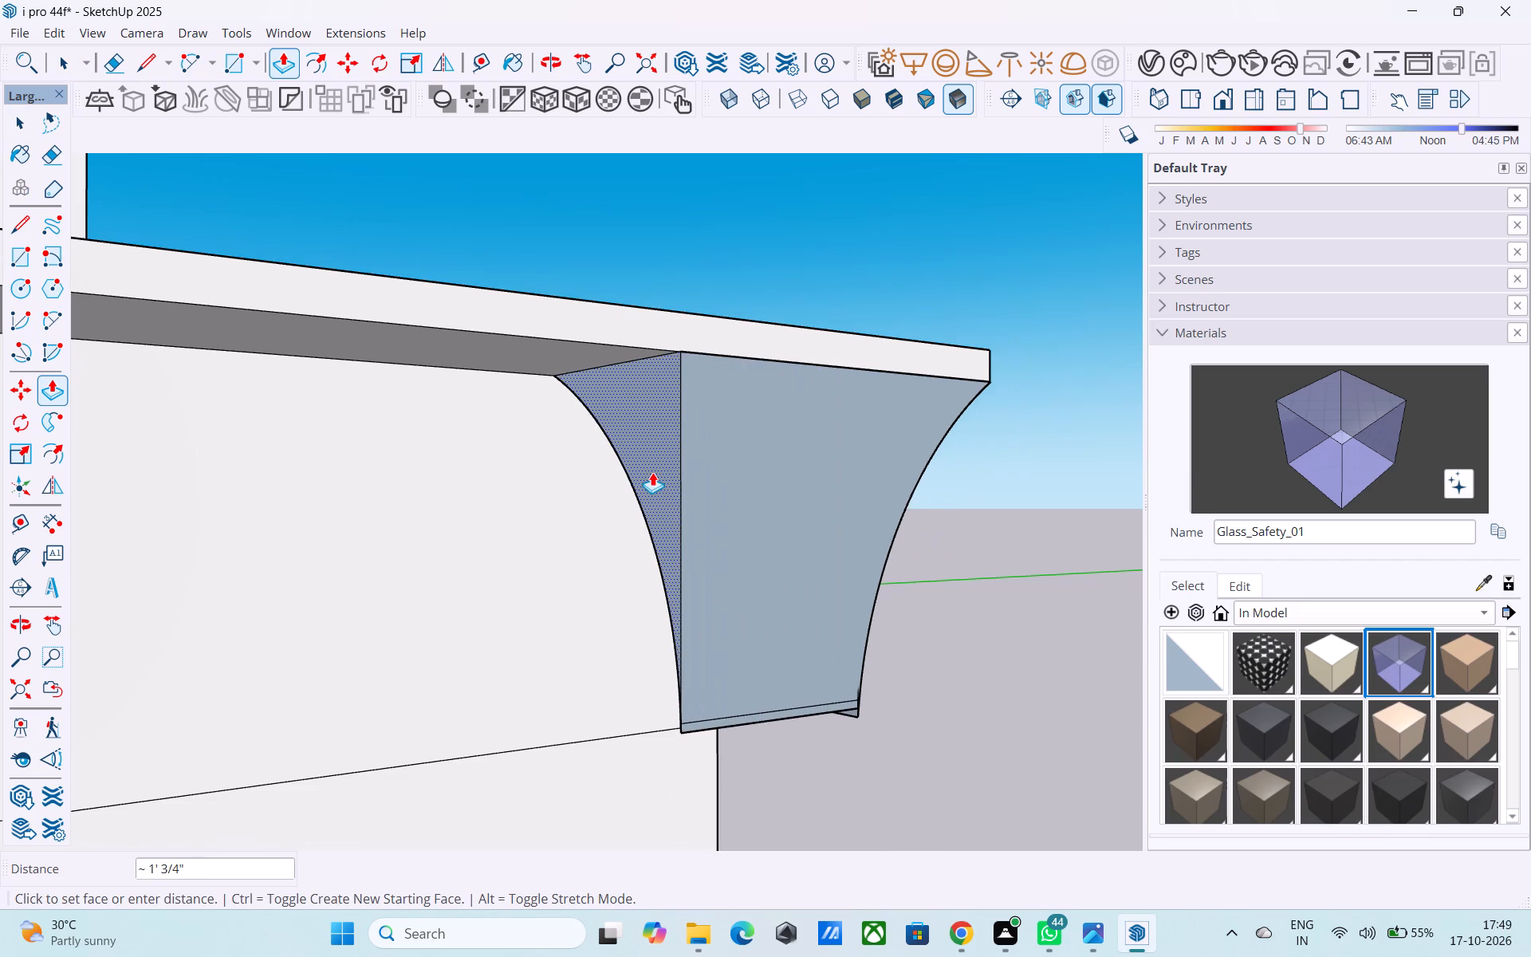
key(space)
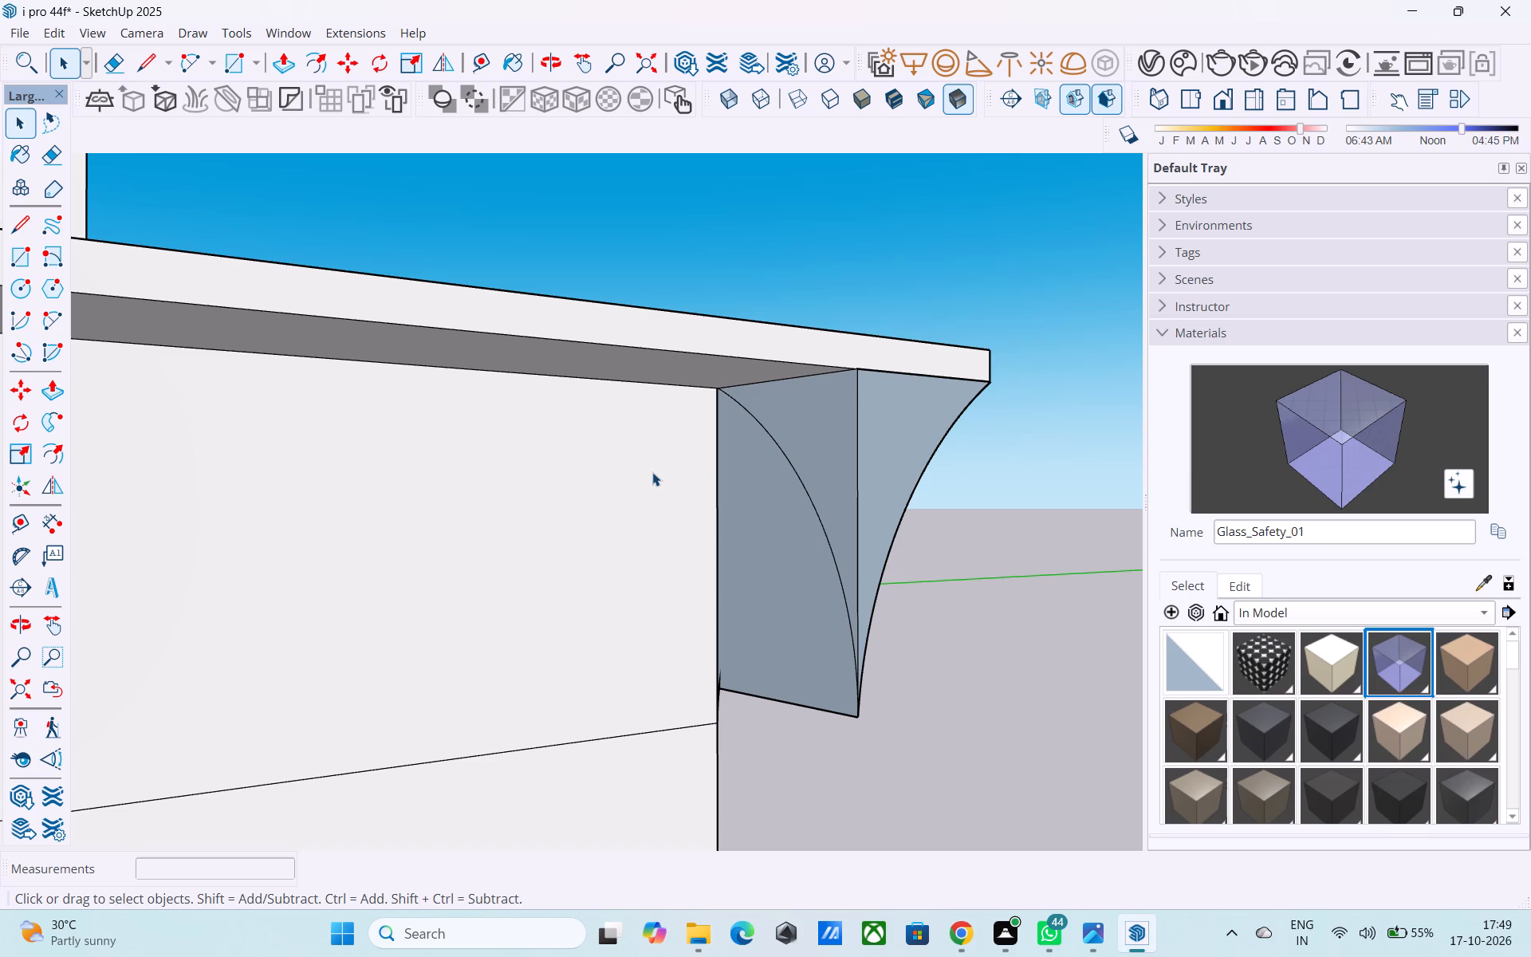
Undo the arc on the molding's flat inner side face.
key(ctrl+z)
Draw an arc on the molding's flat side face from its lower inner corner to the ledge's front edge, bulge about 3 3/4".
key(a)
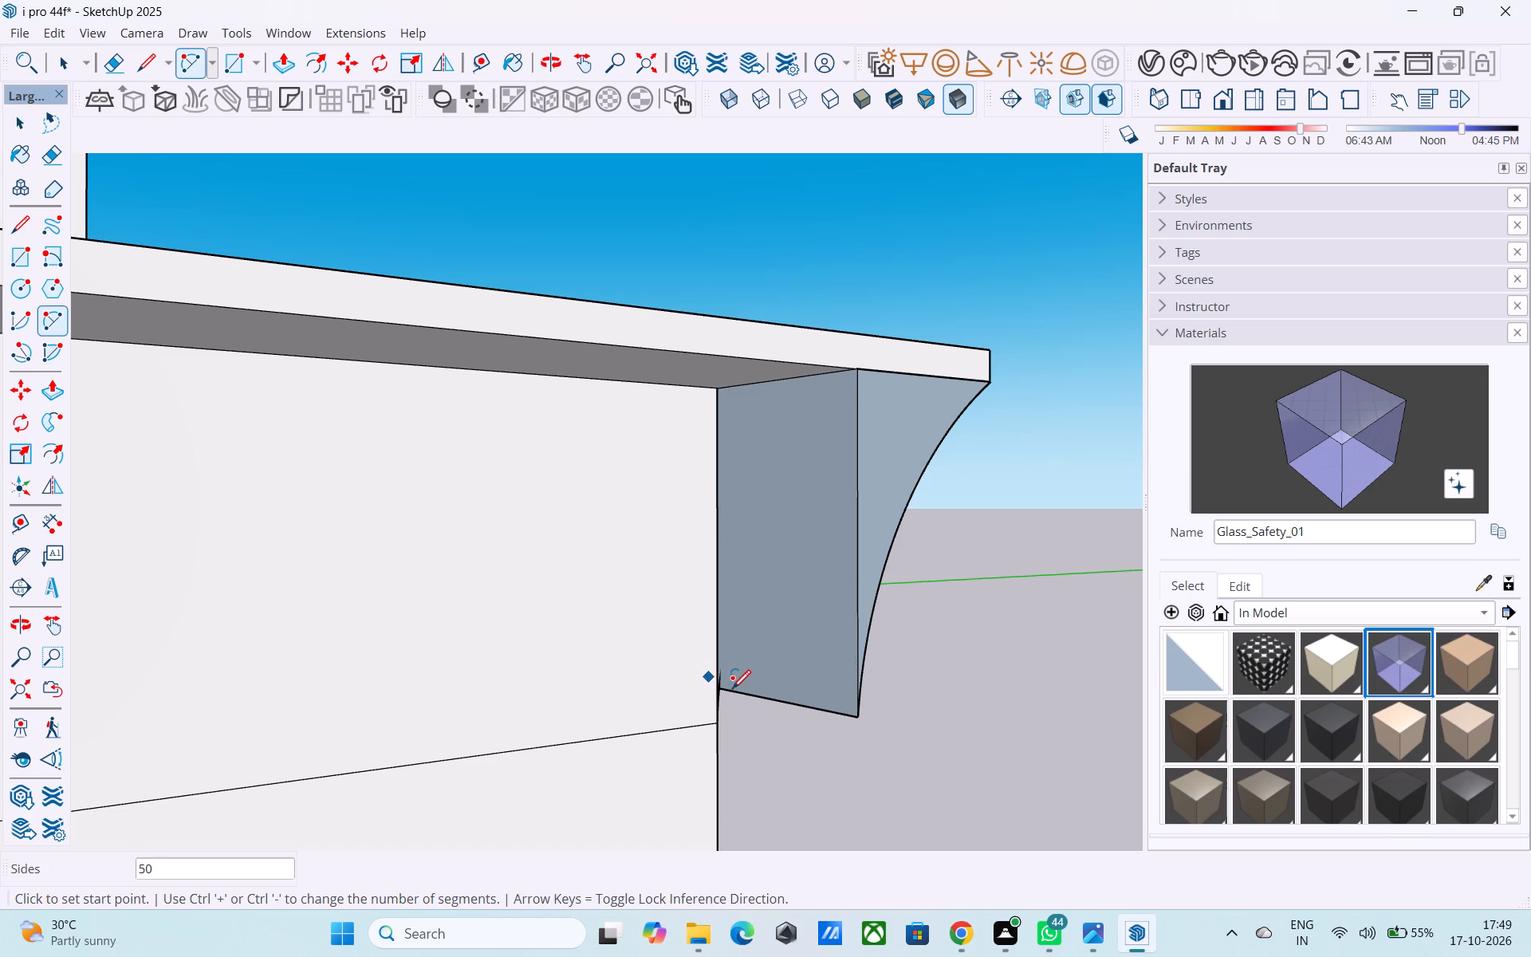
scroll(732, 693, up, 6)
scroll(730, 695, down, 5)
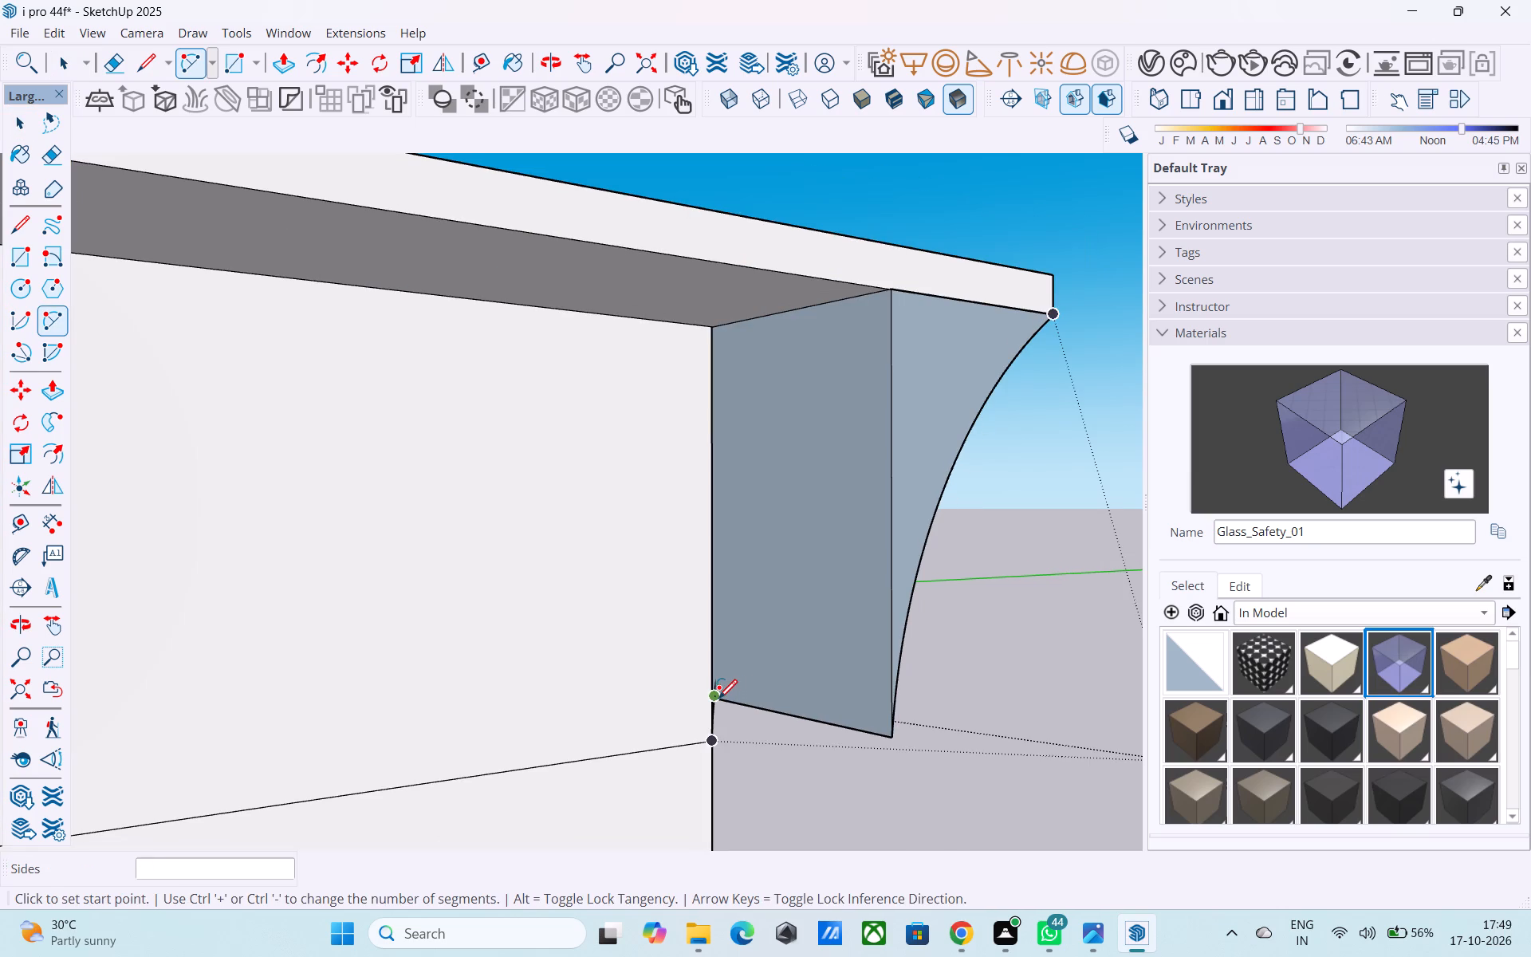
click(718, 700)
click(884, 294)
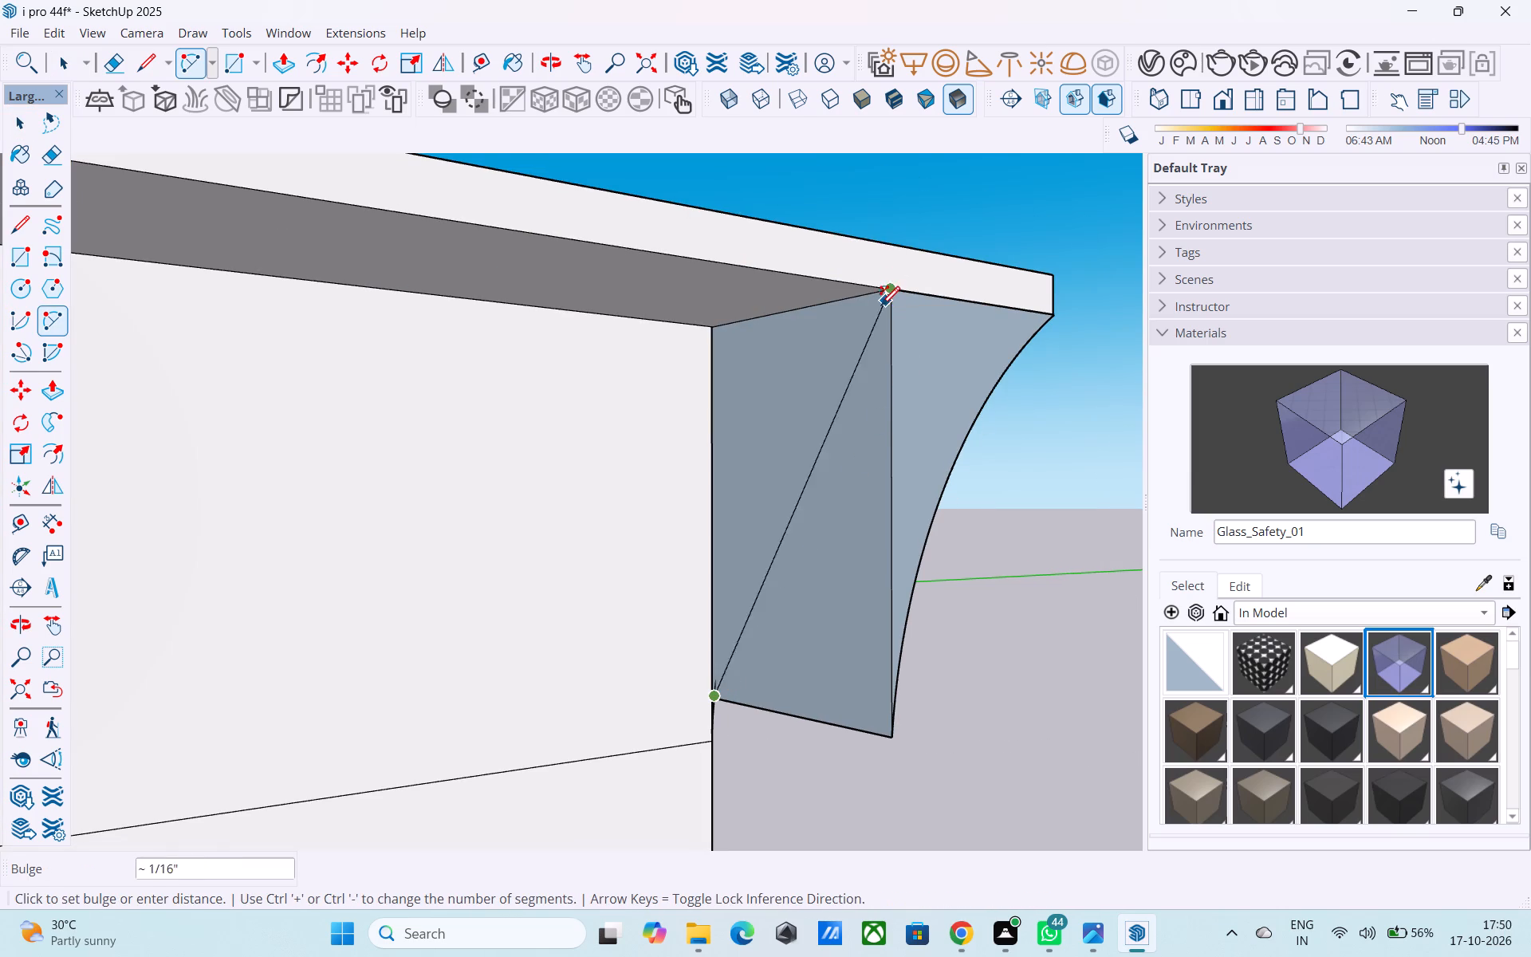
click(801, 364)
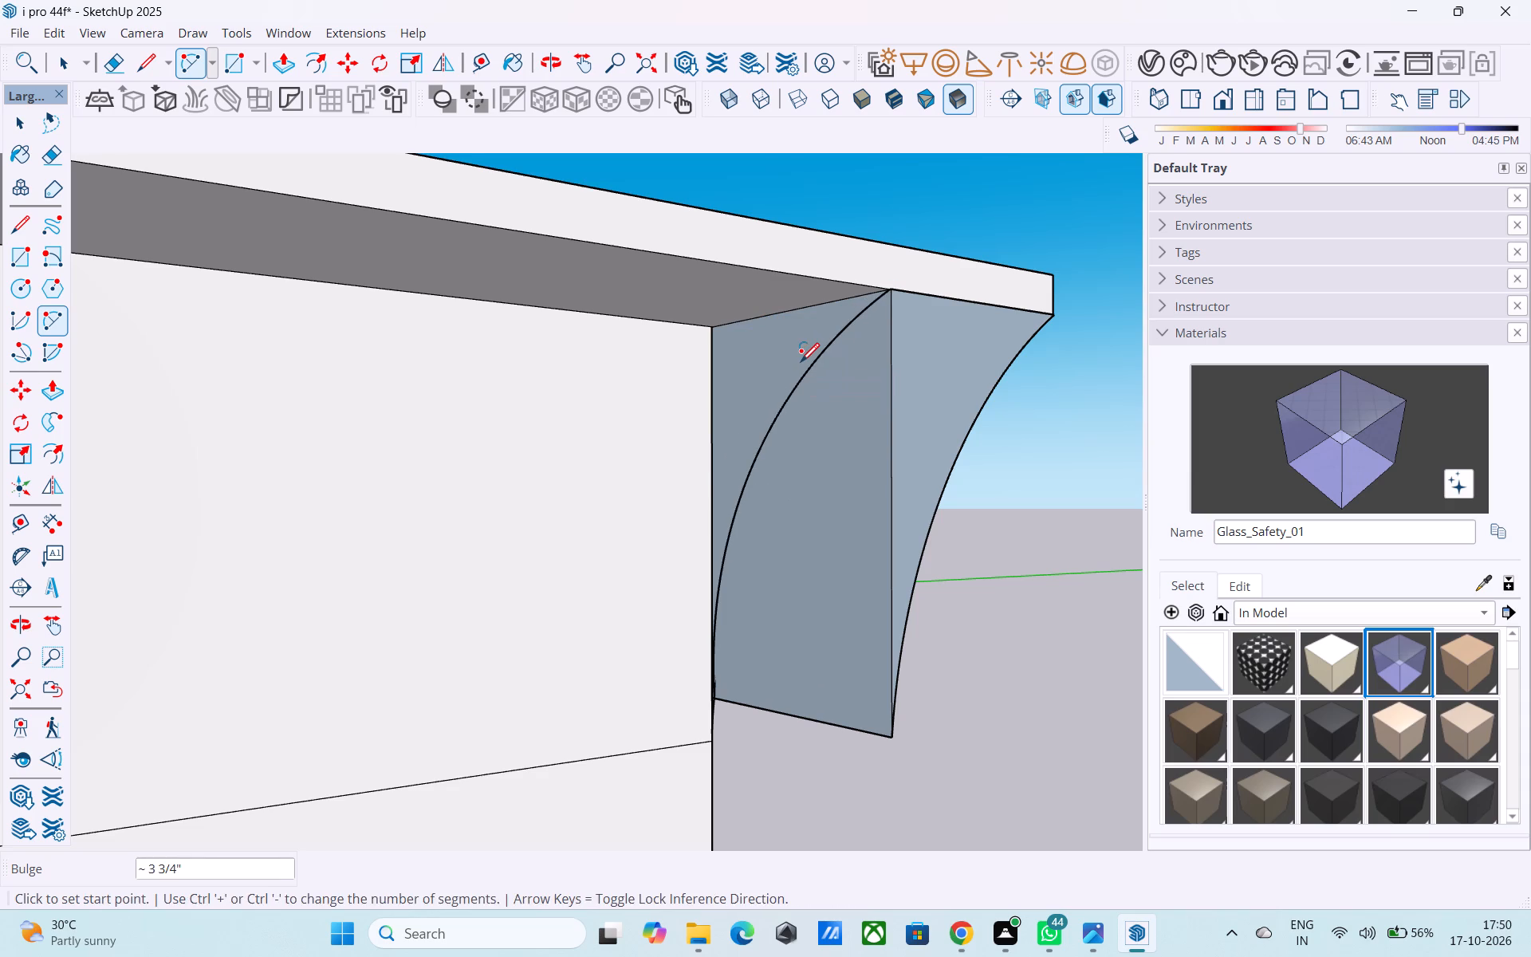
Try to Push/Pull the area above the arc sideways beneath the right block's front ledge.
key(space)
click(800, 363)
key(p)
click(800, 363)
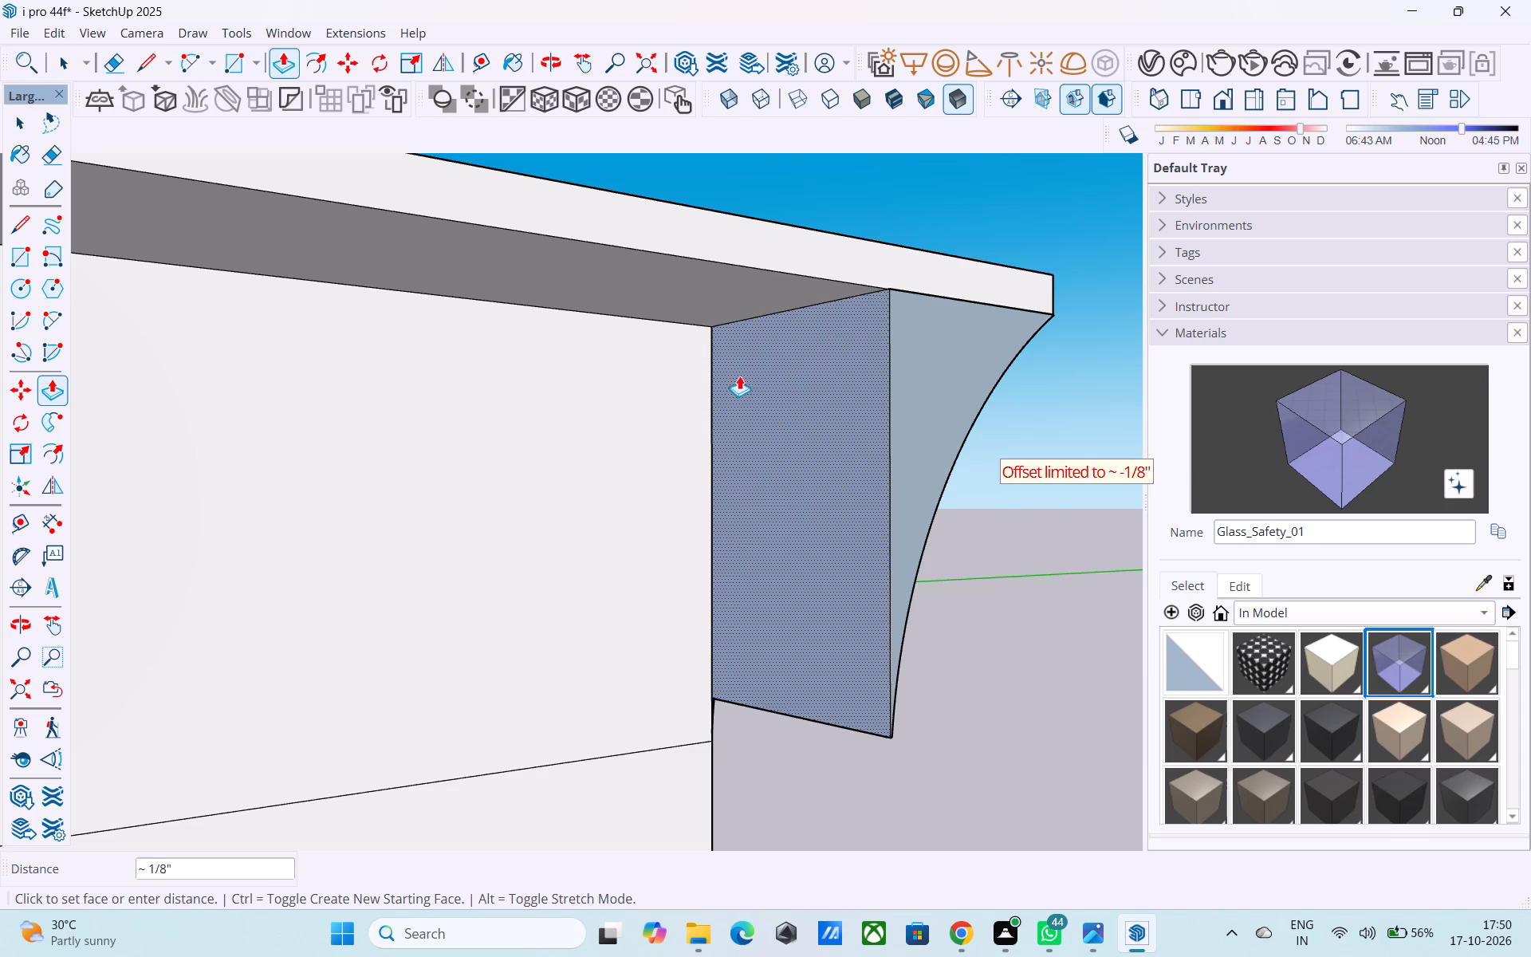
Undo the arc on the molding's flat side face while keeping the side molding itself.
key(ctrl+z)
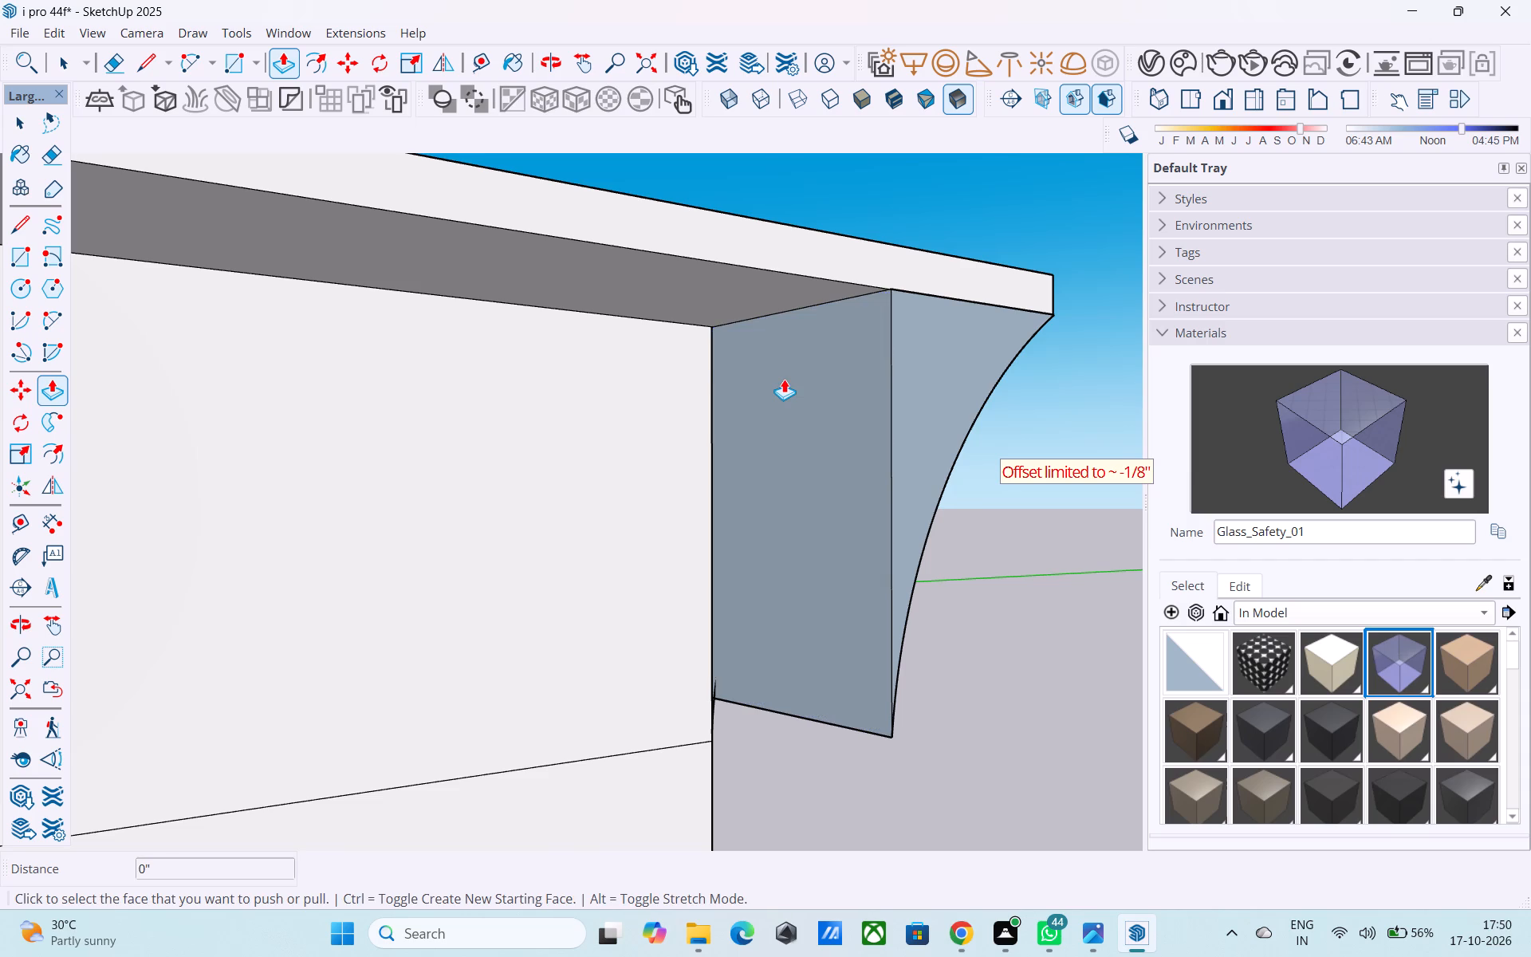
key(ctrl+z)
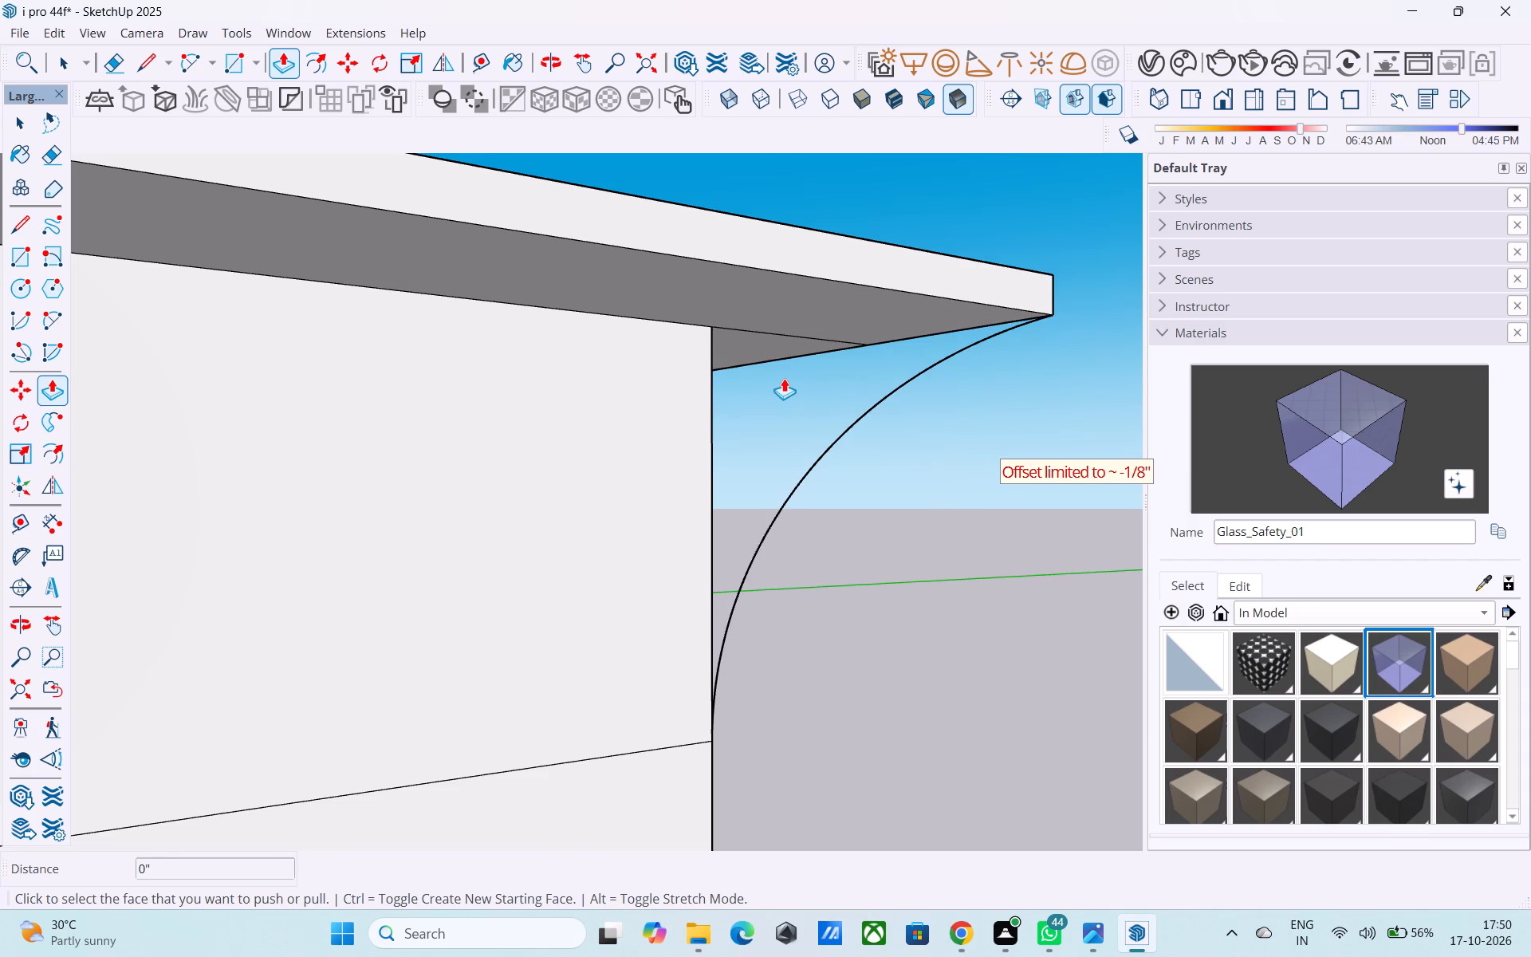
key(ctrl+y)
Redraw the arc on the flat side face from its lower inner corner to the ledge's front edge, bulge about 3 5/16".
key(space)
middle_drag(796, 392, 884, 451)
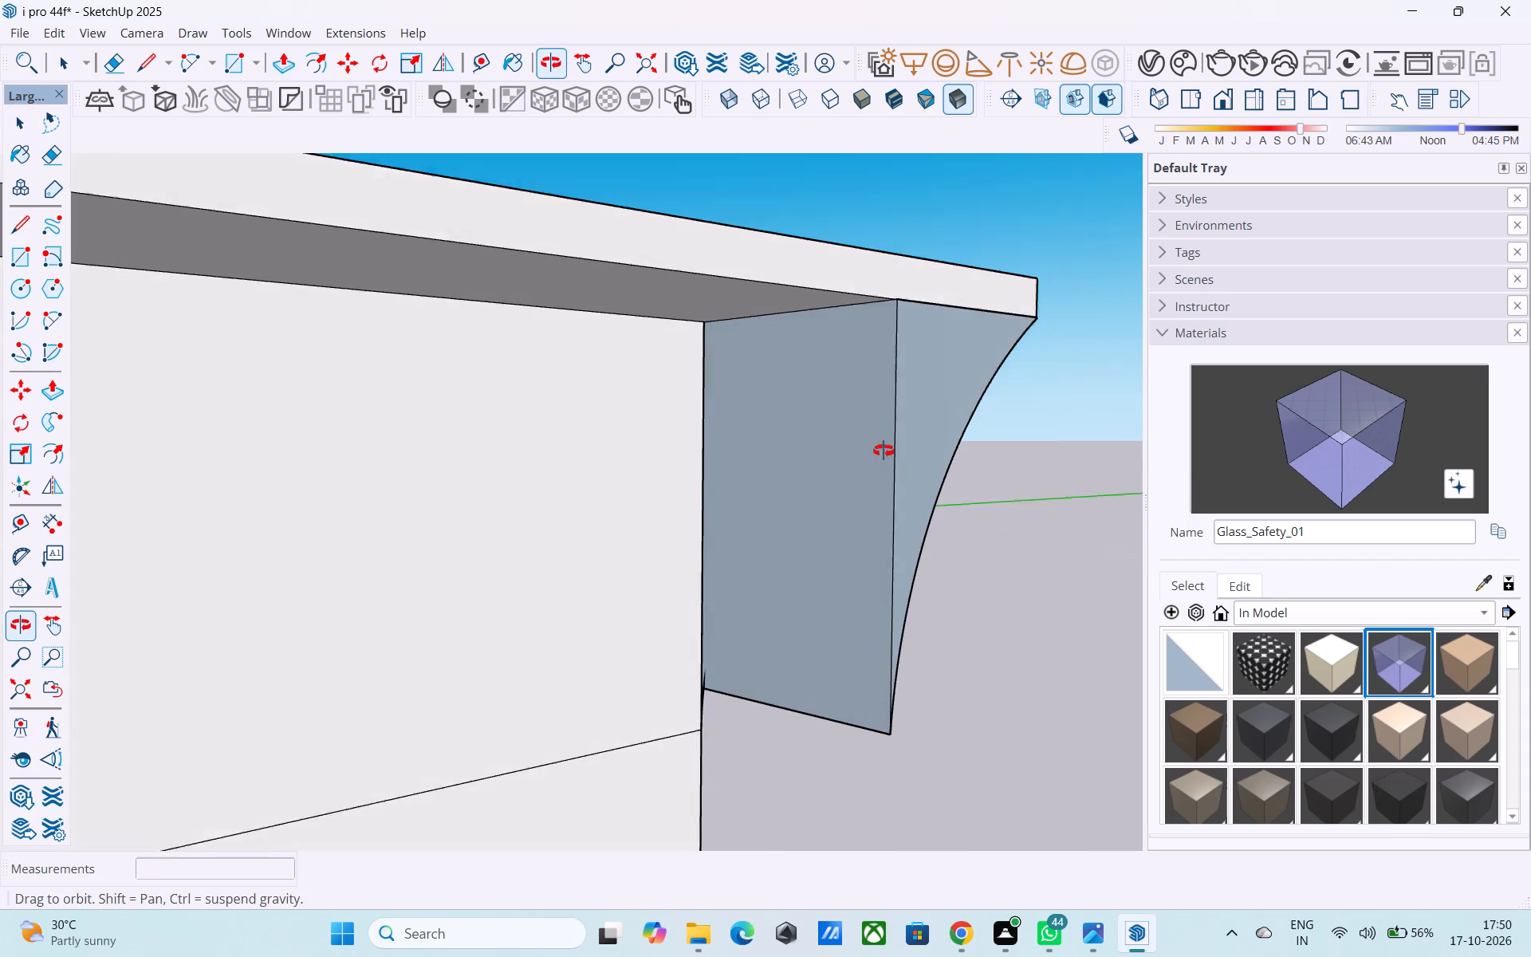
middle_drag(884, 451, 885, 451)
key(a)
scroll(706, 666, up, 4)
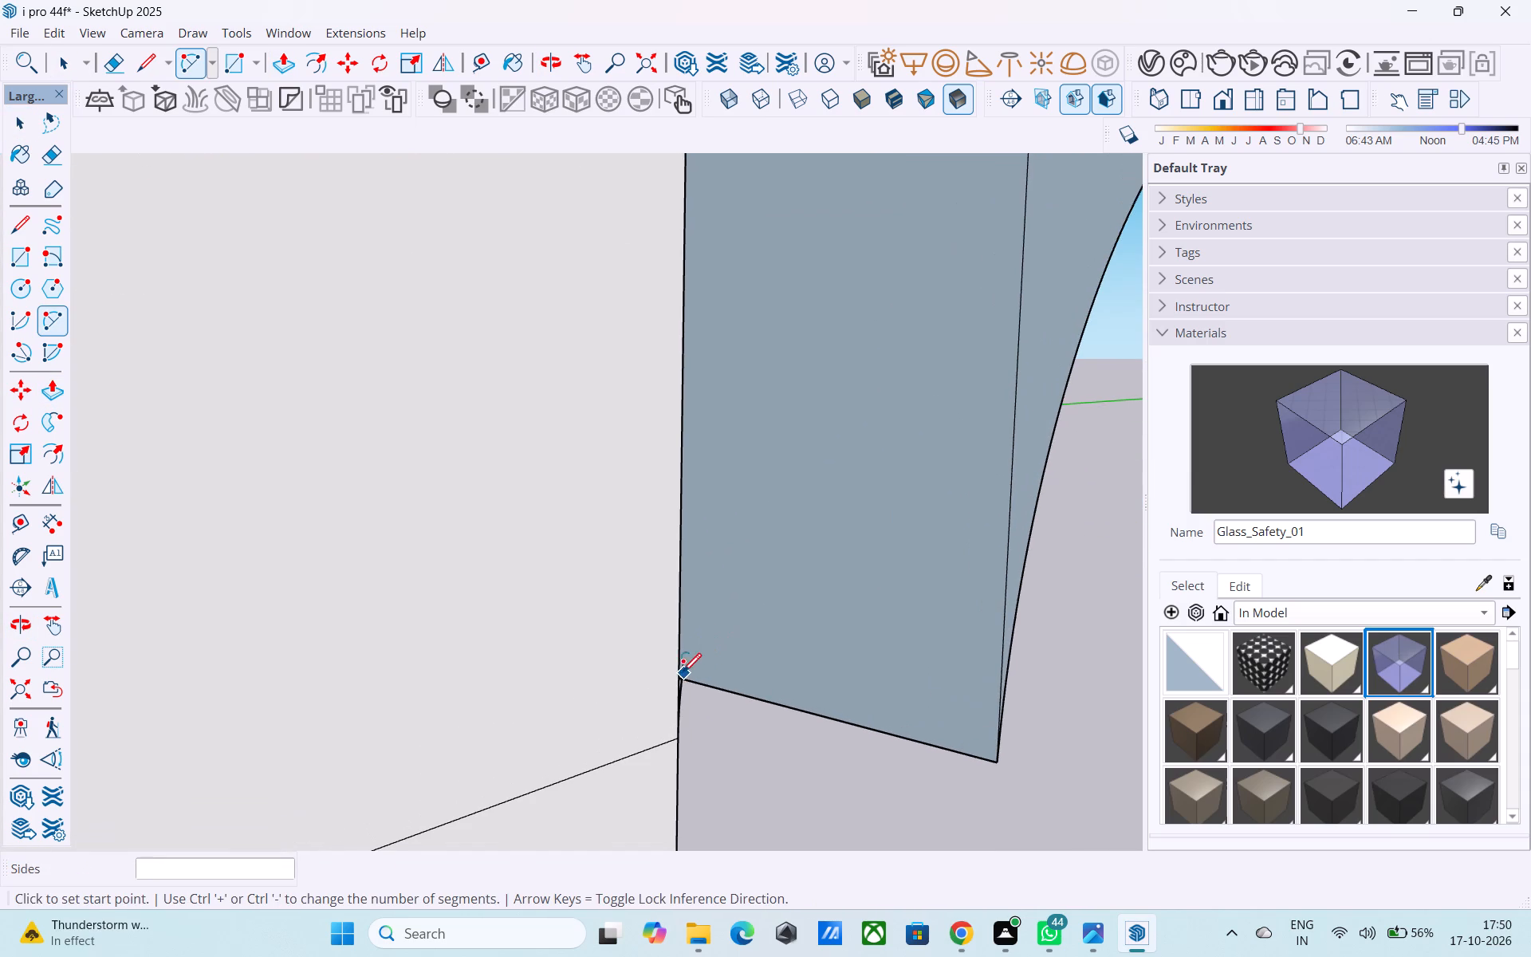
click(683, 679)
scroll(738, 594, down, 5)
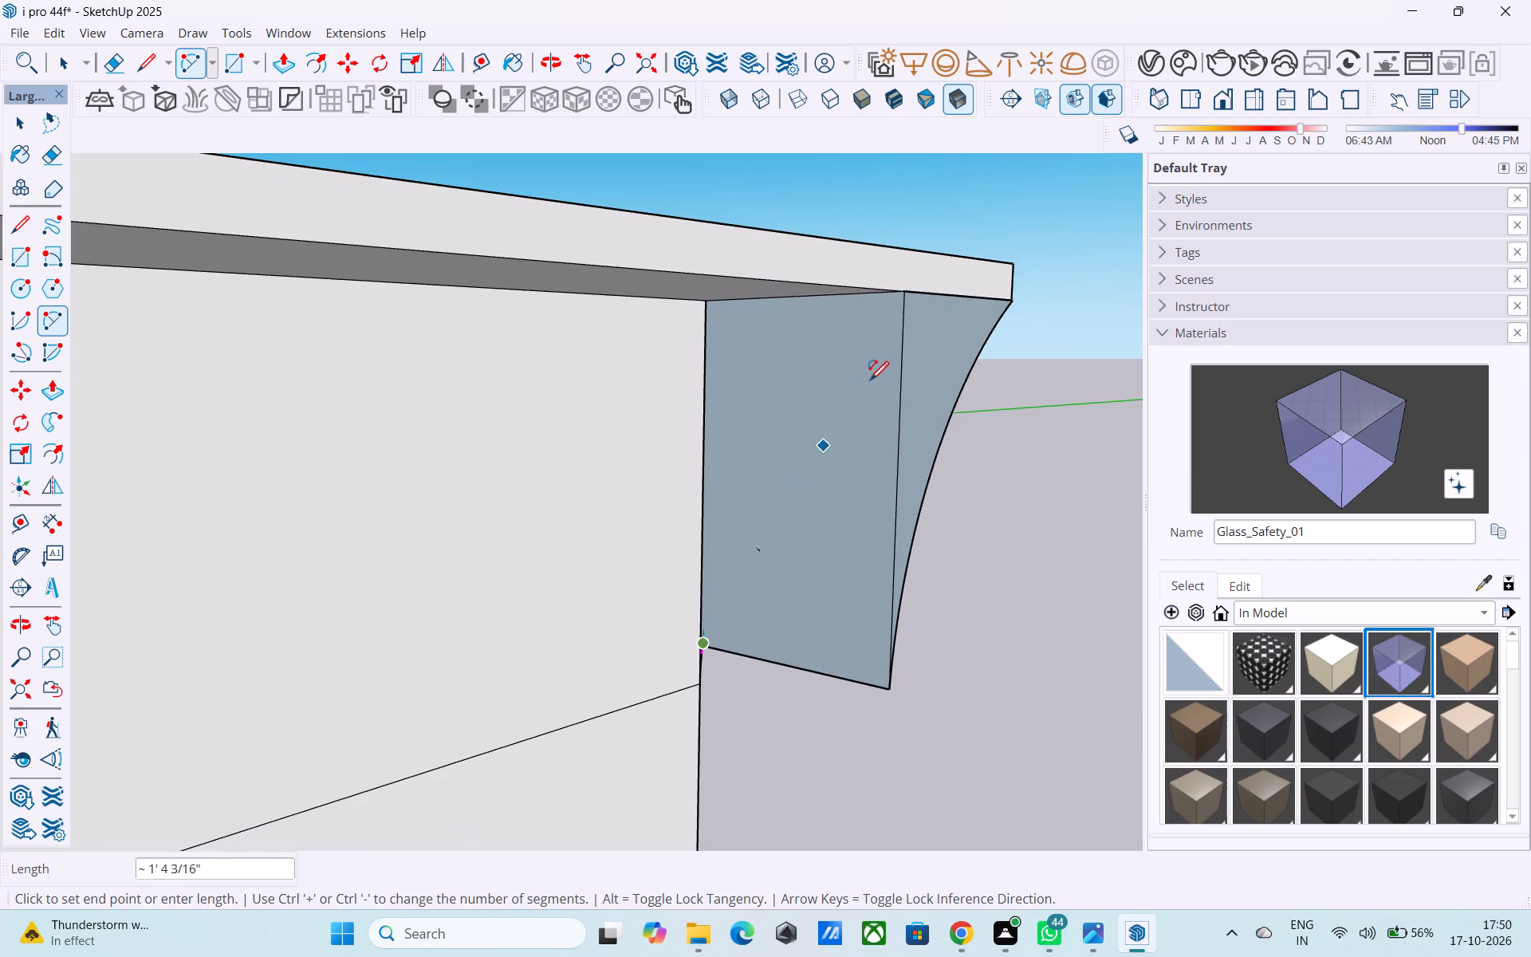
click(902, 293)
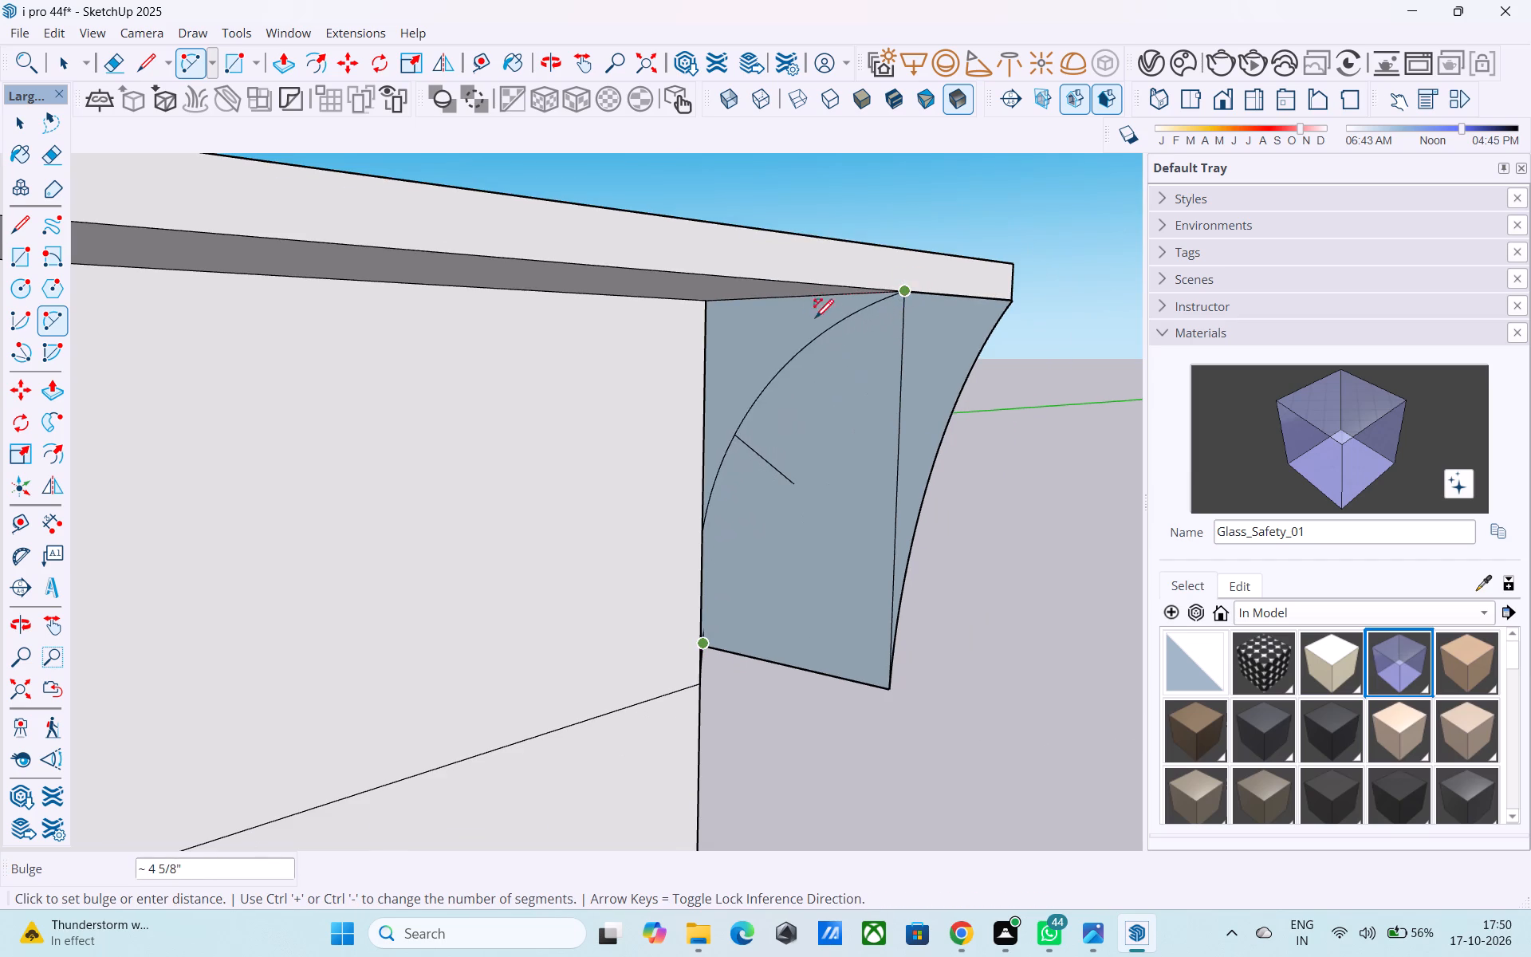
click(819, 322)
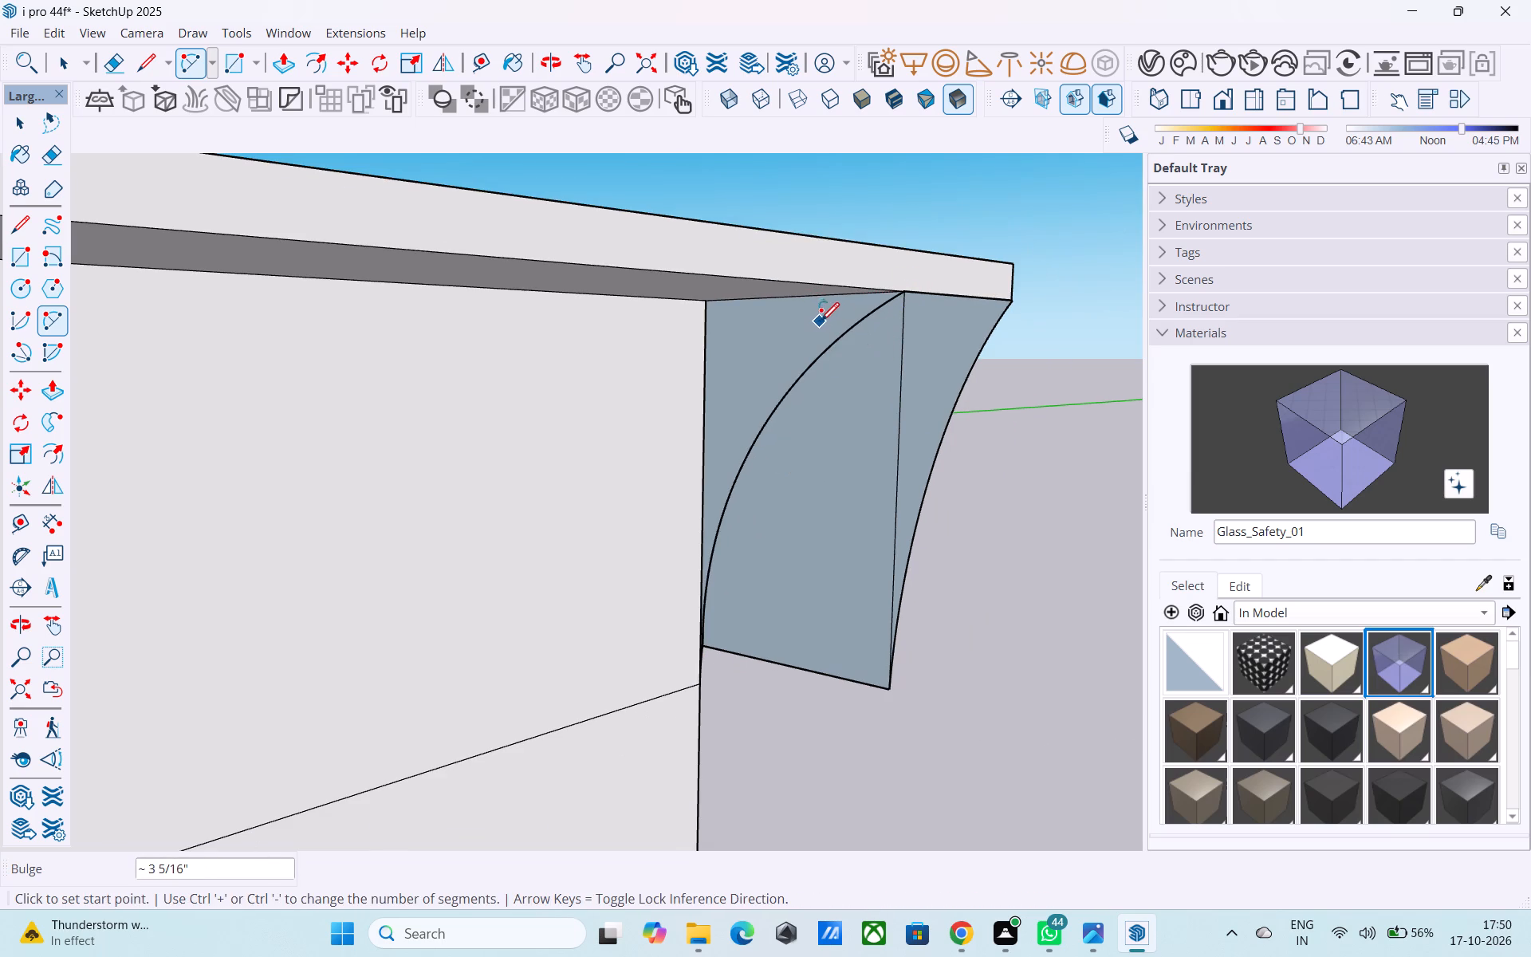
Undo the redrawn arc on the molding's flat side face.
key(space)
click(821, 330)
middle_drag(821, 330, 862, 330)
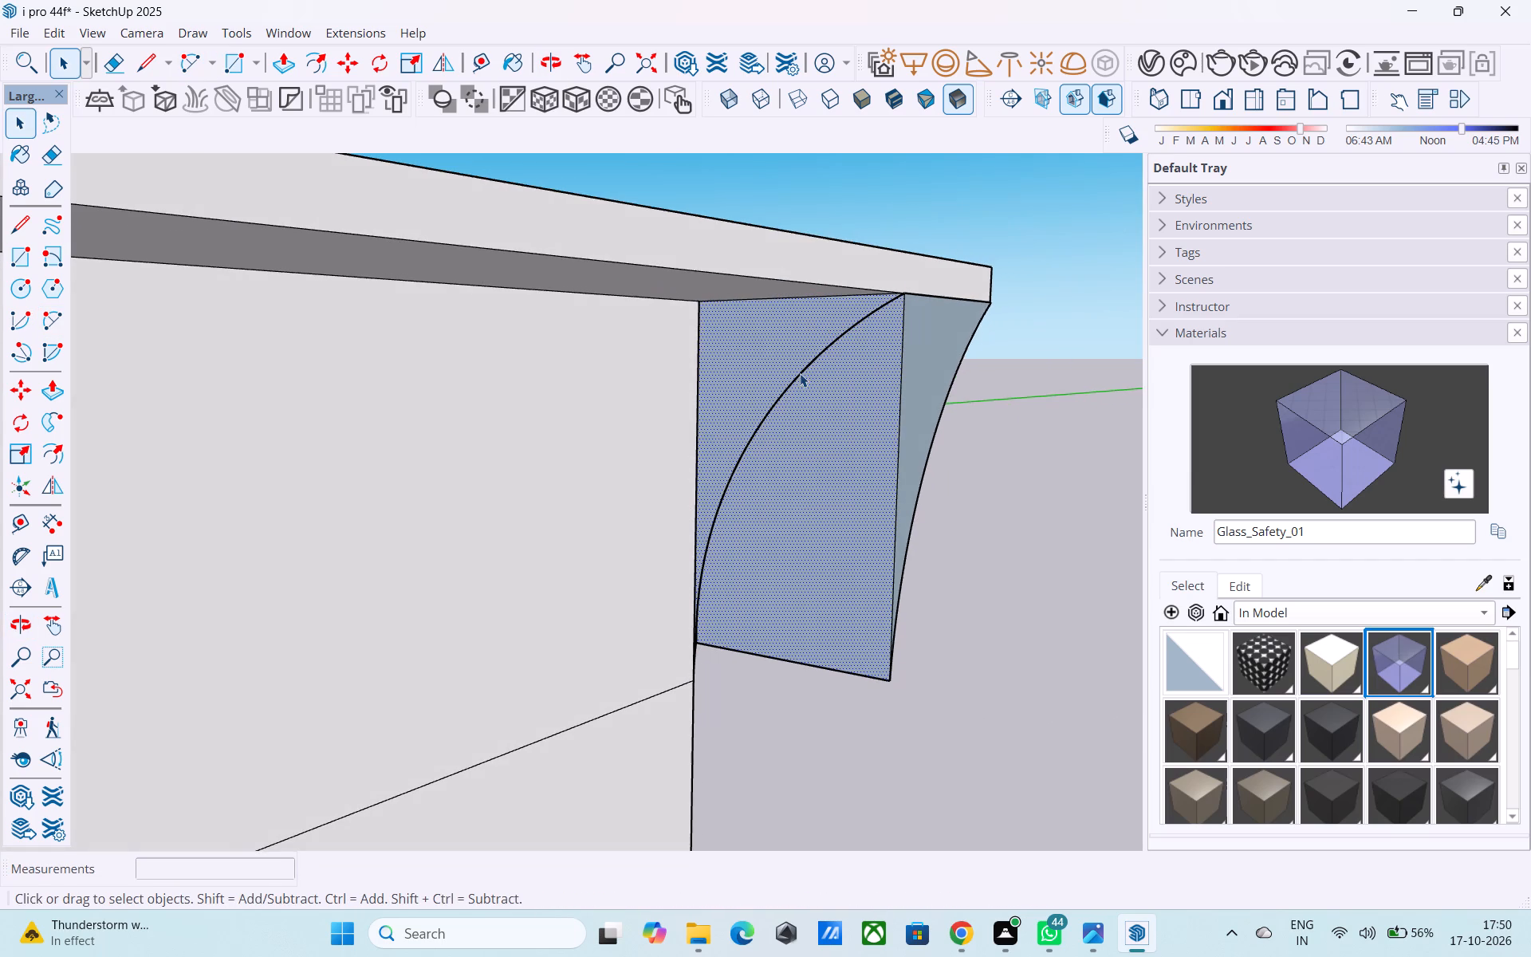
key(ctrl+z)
Draw an arc on the flat side face from where its bottom edge crosses the molding's curve to its upper front corner, bulge about 3 1/16".
middle_drag(788, 414, 781, 388)
scroll(765, 614, up, 4)
middle_drag(728, 649, 621, 683)
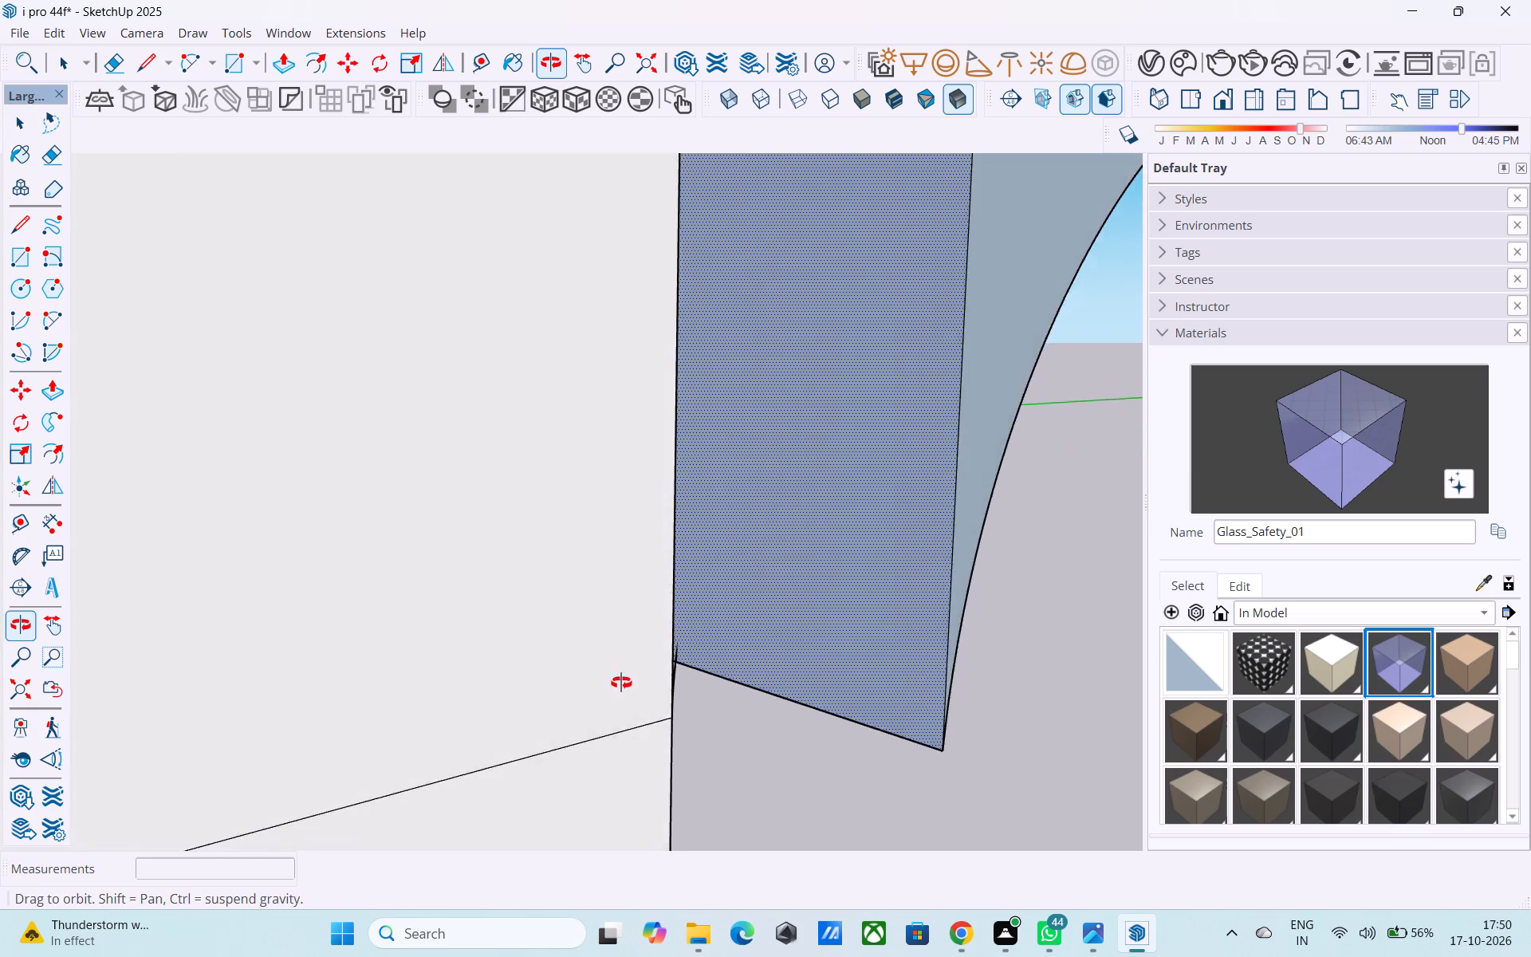
middle_drag(621, 683, 550, 709)
scroll(808, 615, up, 4)
scroll(643, 659, up, 11)
middle_drag(602, 656, 505, 691)
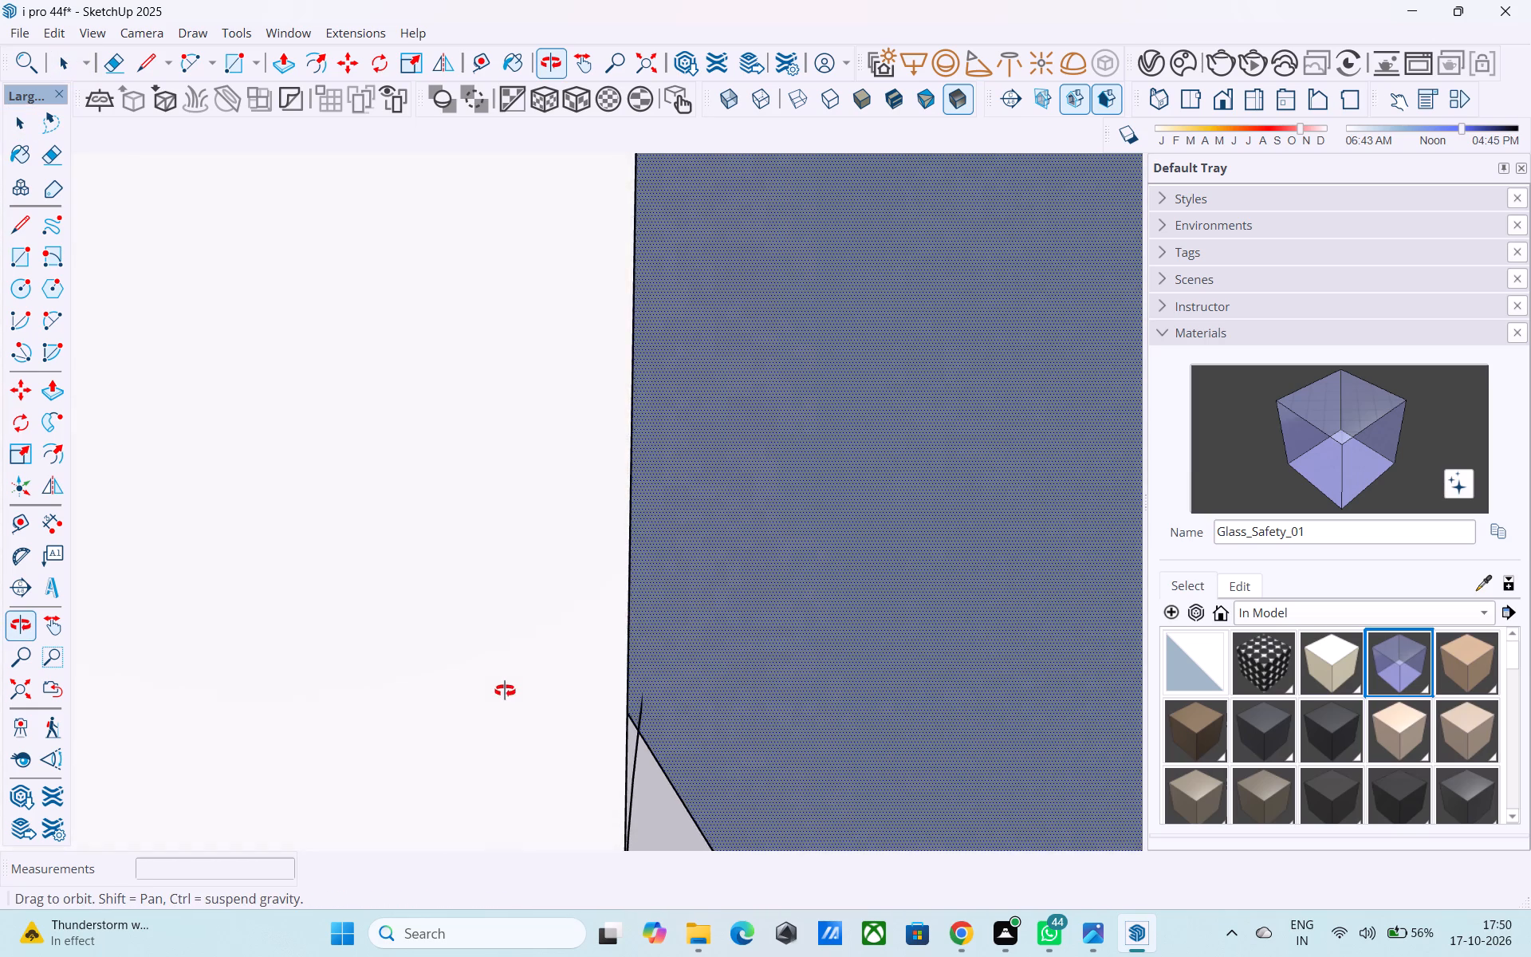
middle_drag(505, 691, 446, 713)
middle_drag(671, 727, 699, 748)
key(a)
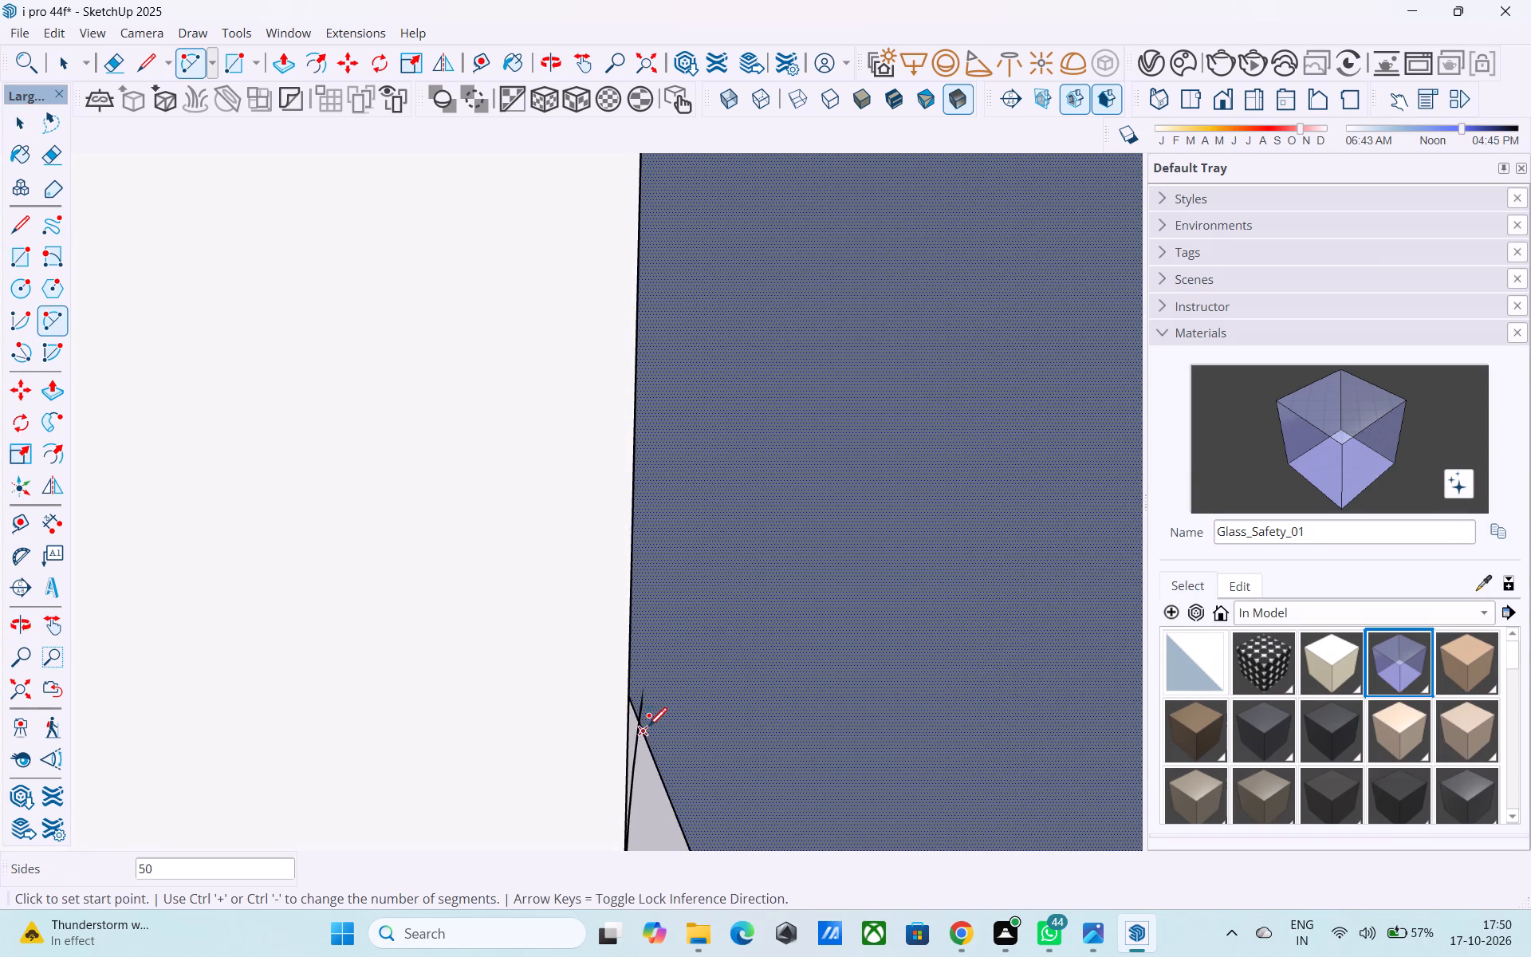
click(652, 734)
scroll(785, 552, down, 5)
middle_drag(803, 519, 824, 493)
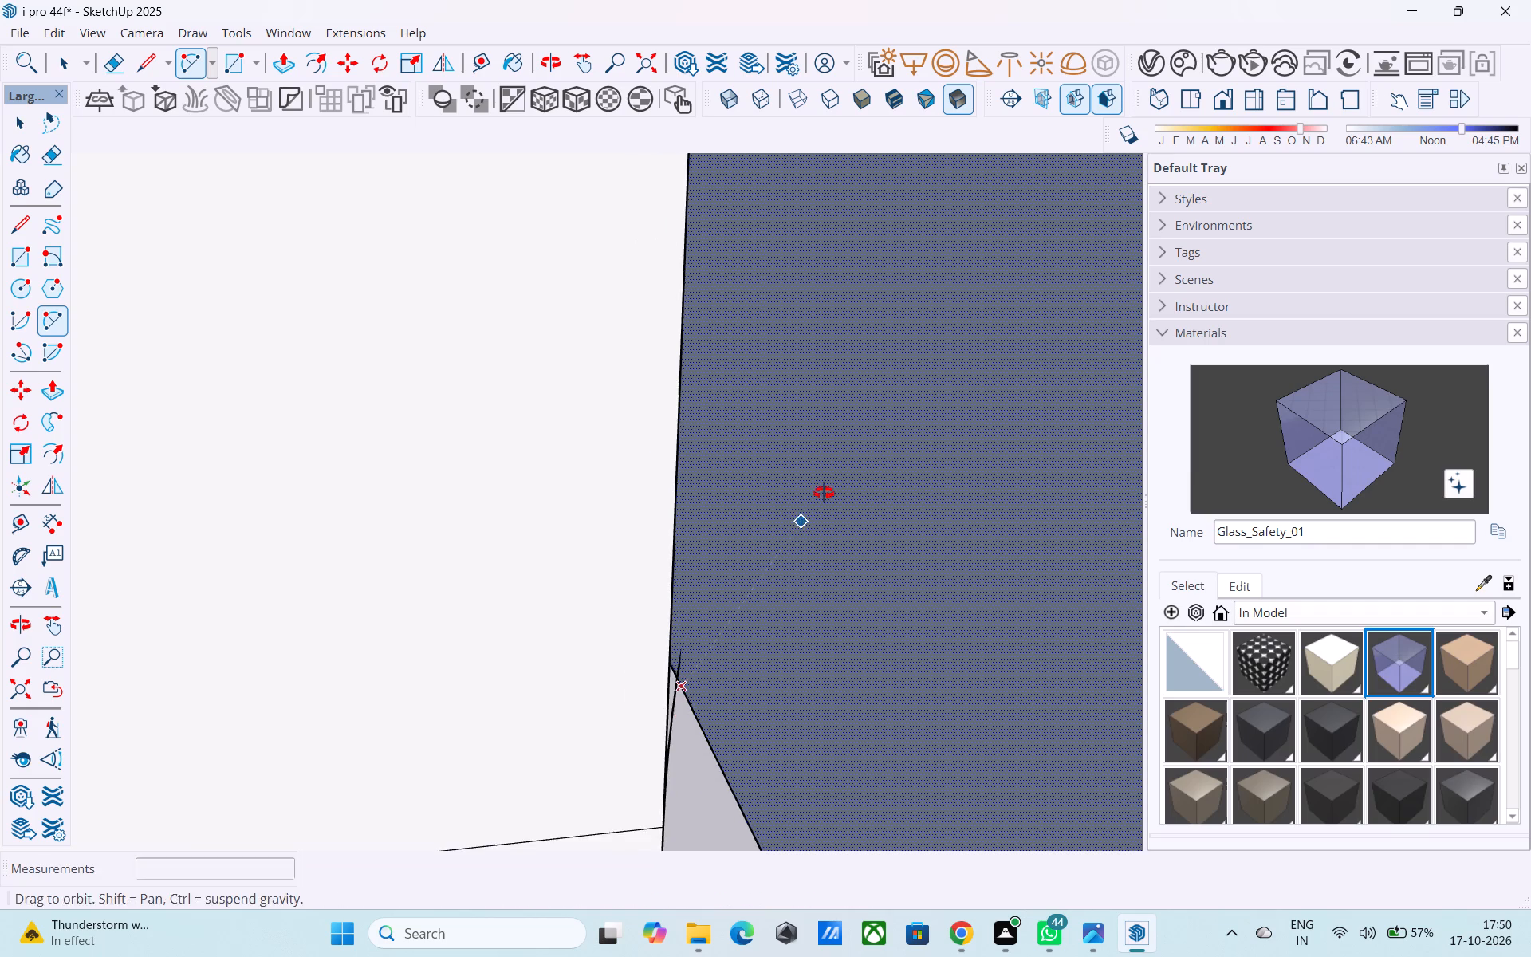
middle_drag(824, 493, 830, 483)
scroll(830, 483, down, 5)
middle_drag(830, 483, 695, 583)
scroll(701, 575, down, 8)
middle_drag(702, 575, 681, 717)
scroll(696, 676, down, 6)
shift+middle_drag(716, 627, 969, 483)
click(891, 353)
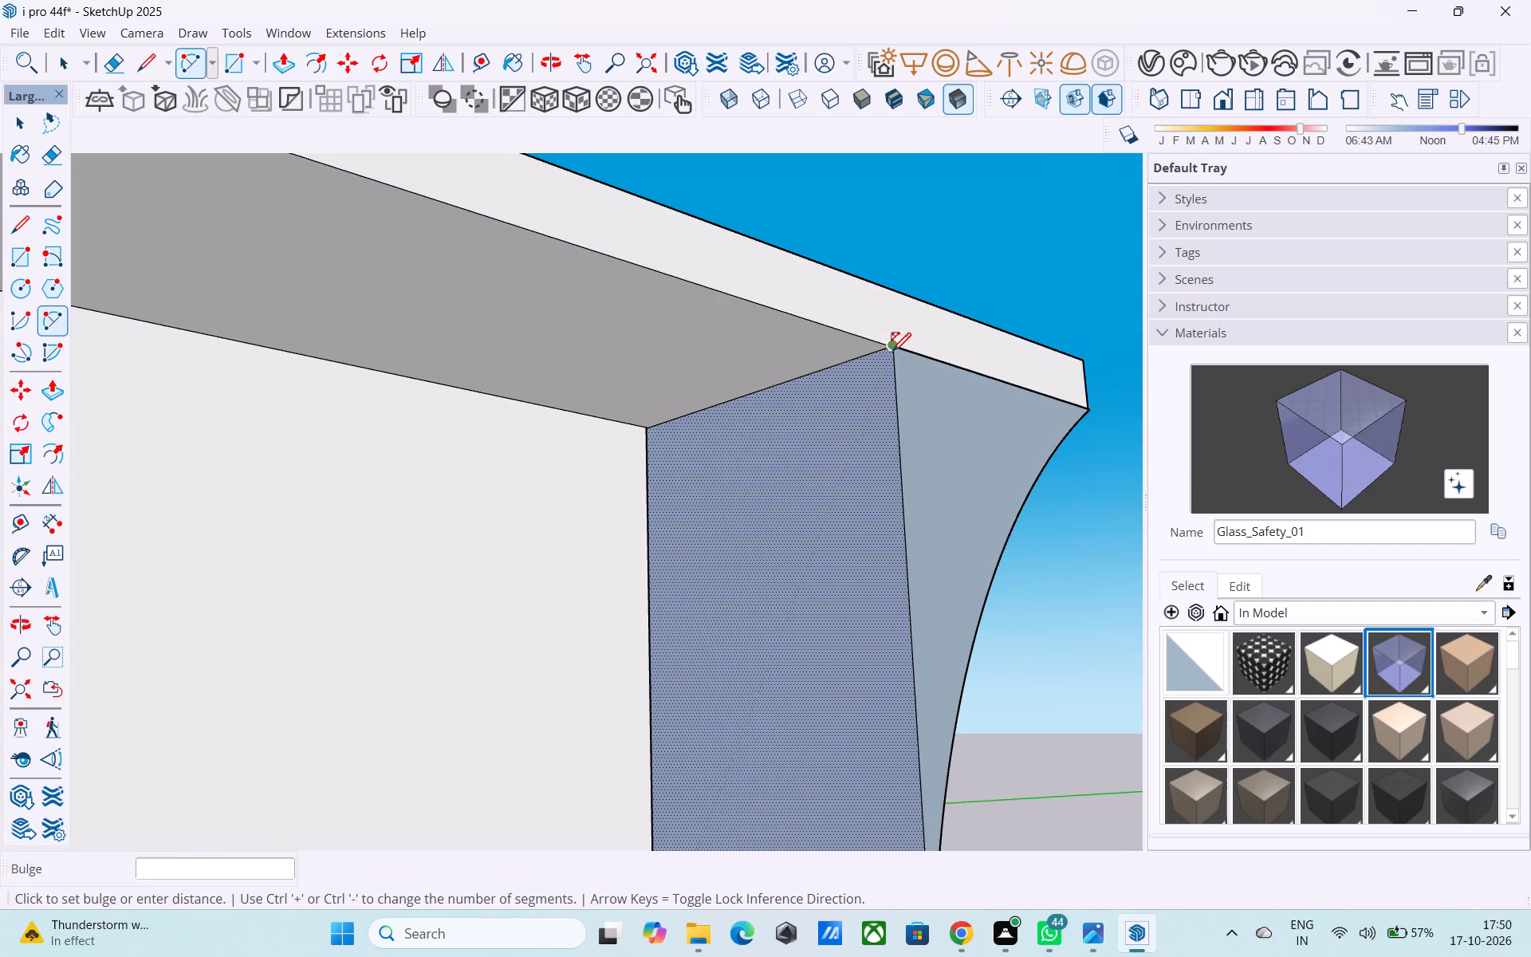
scroll(791, 434, down, 4)
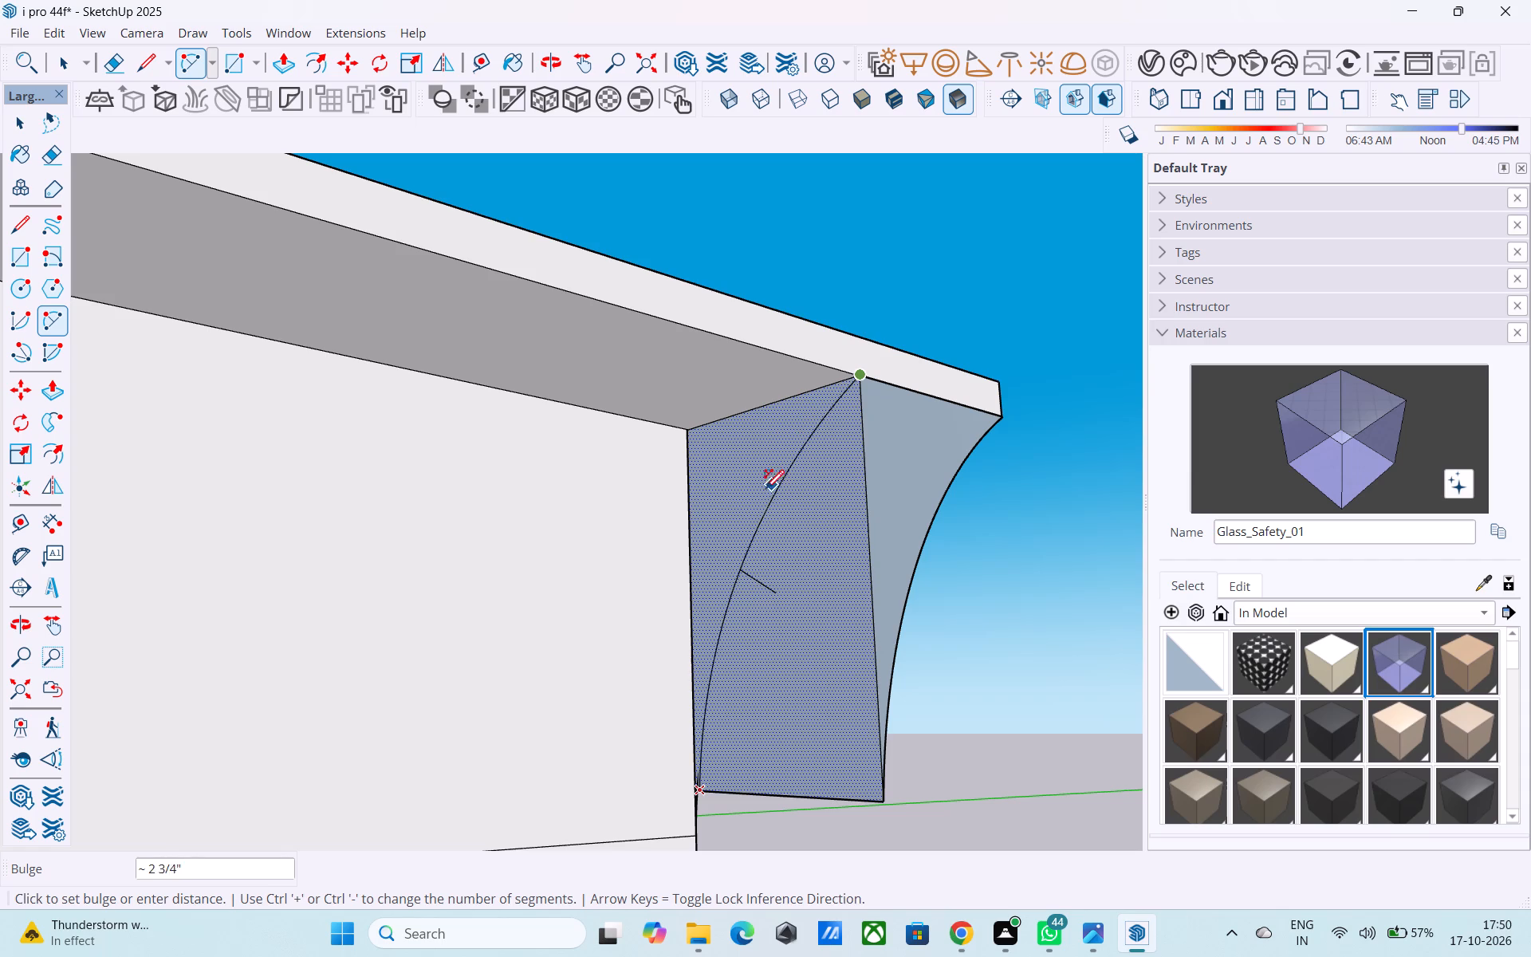
click(745, 552)
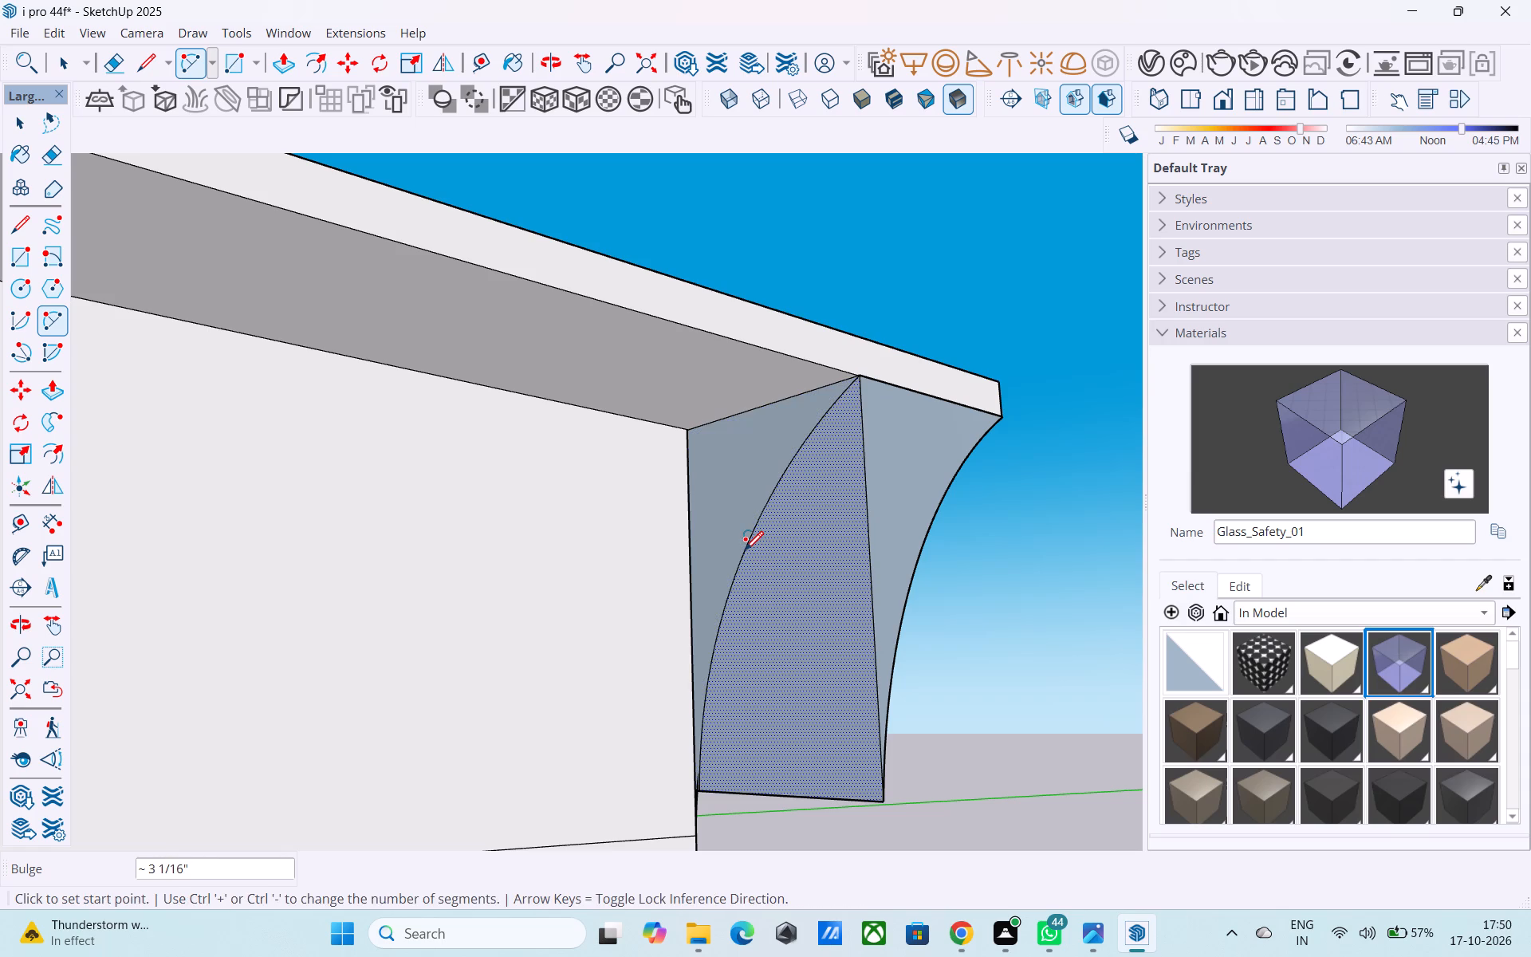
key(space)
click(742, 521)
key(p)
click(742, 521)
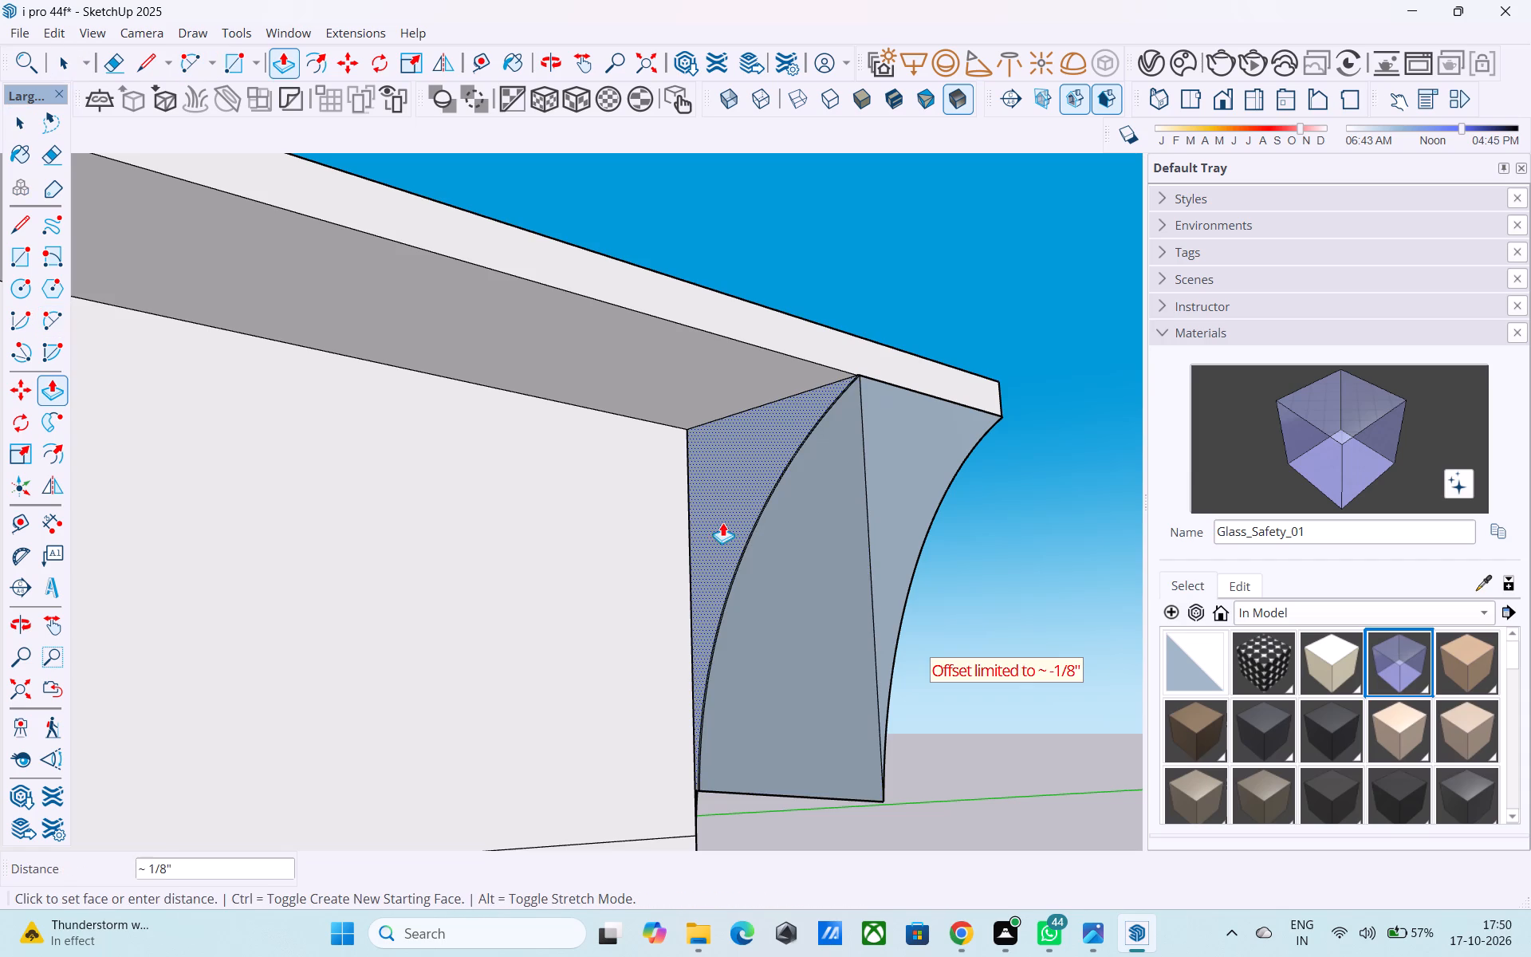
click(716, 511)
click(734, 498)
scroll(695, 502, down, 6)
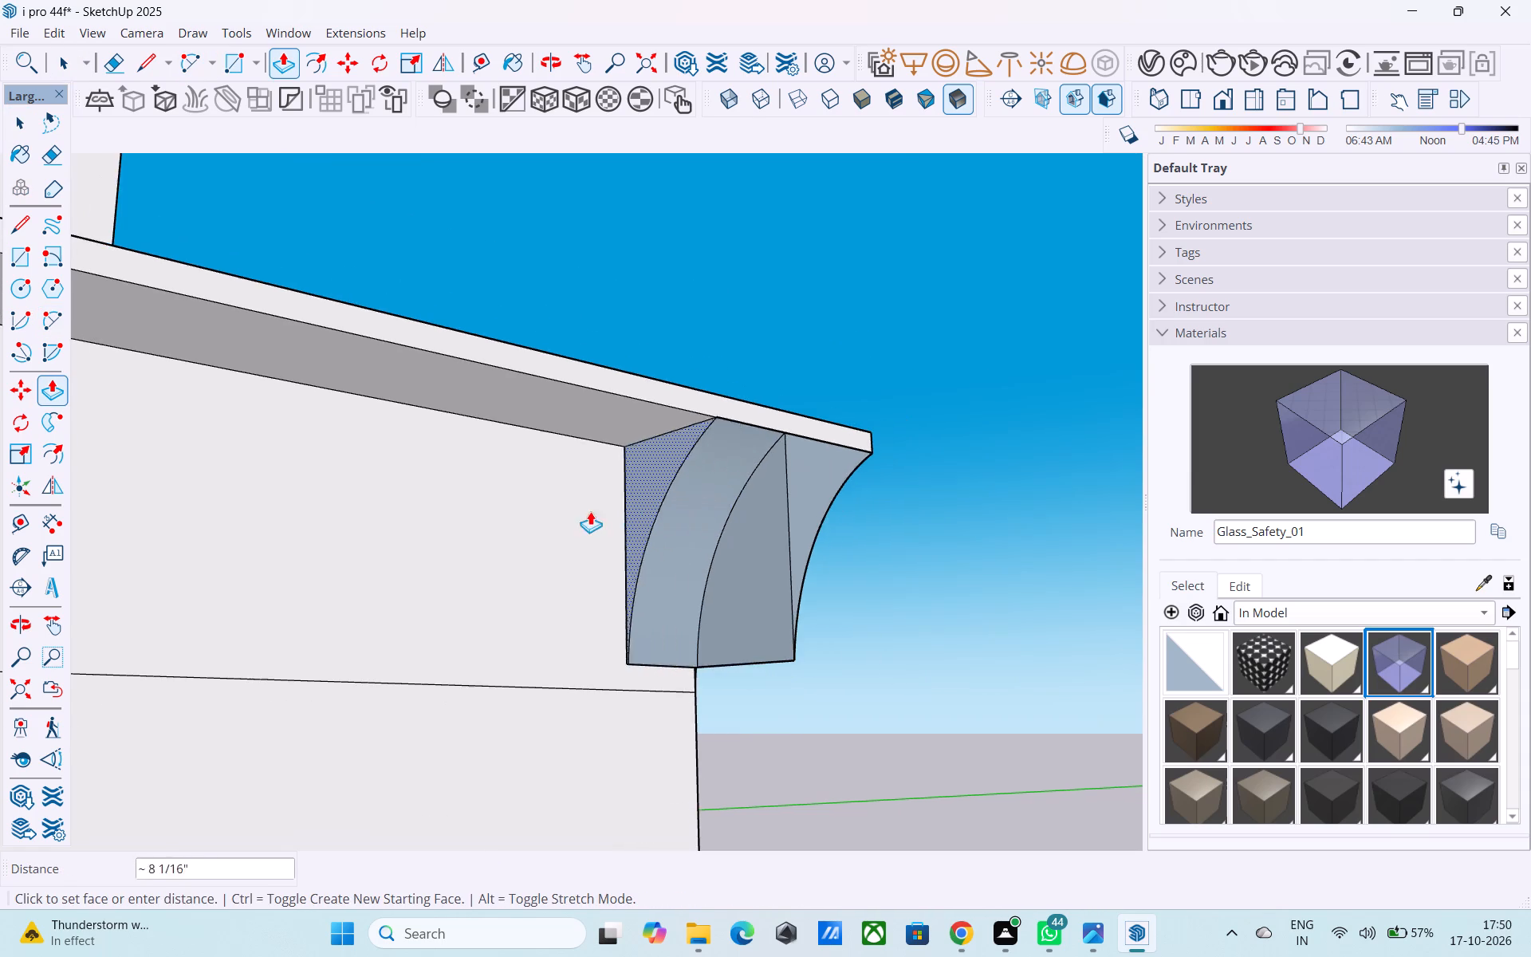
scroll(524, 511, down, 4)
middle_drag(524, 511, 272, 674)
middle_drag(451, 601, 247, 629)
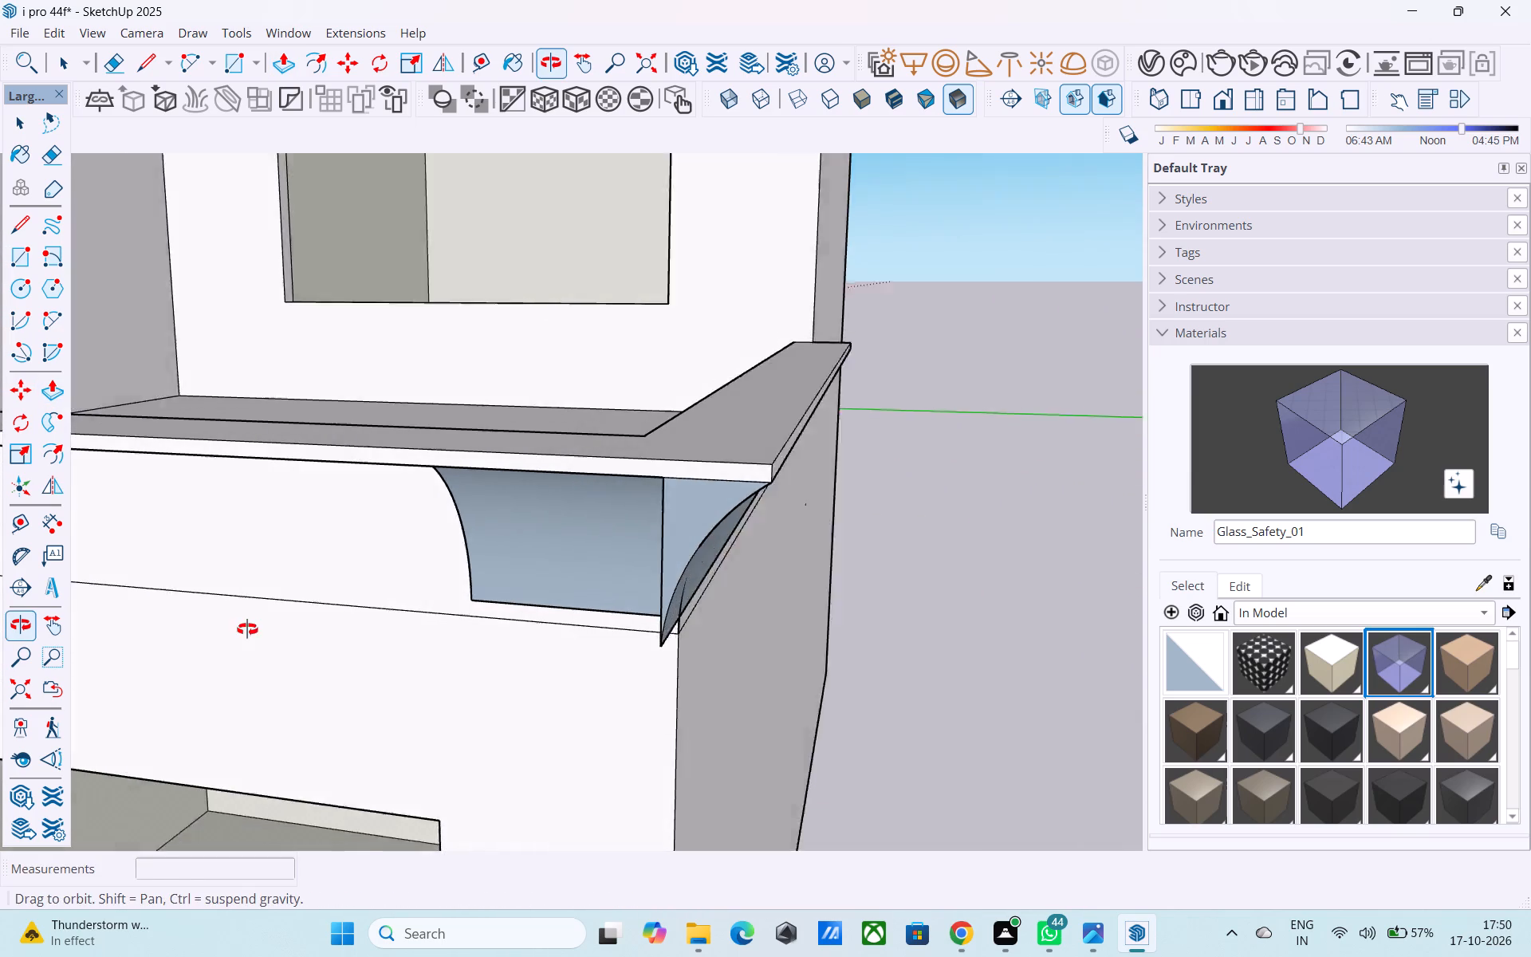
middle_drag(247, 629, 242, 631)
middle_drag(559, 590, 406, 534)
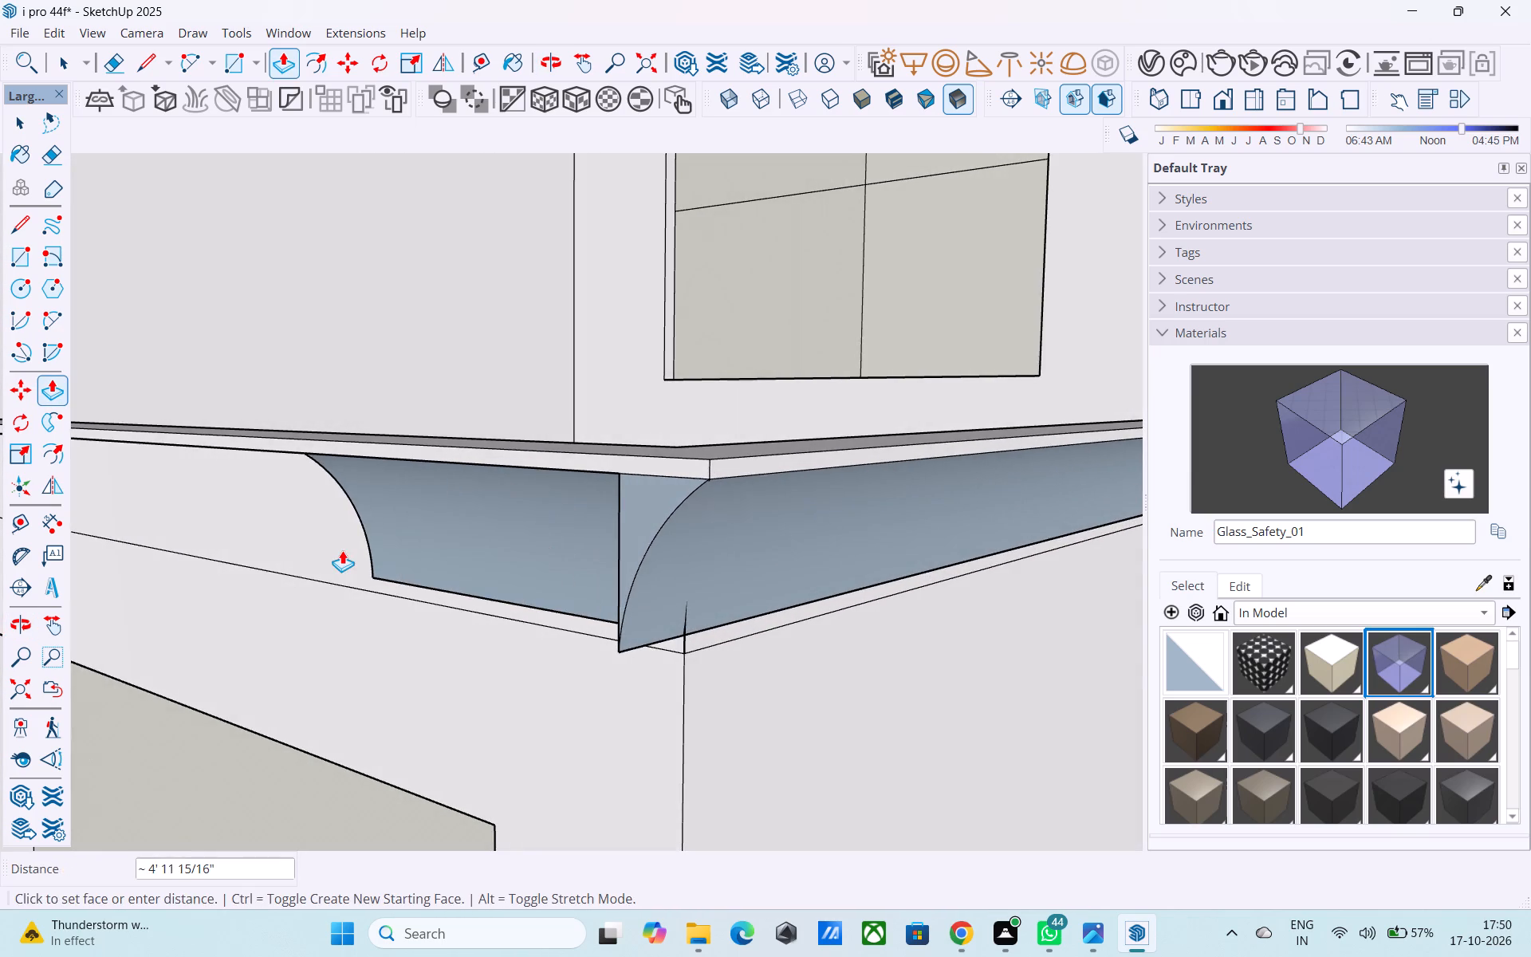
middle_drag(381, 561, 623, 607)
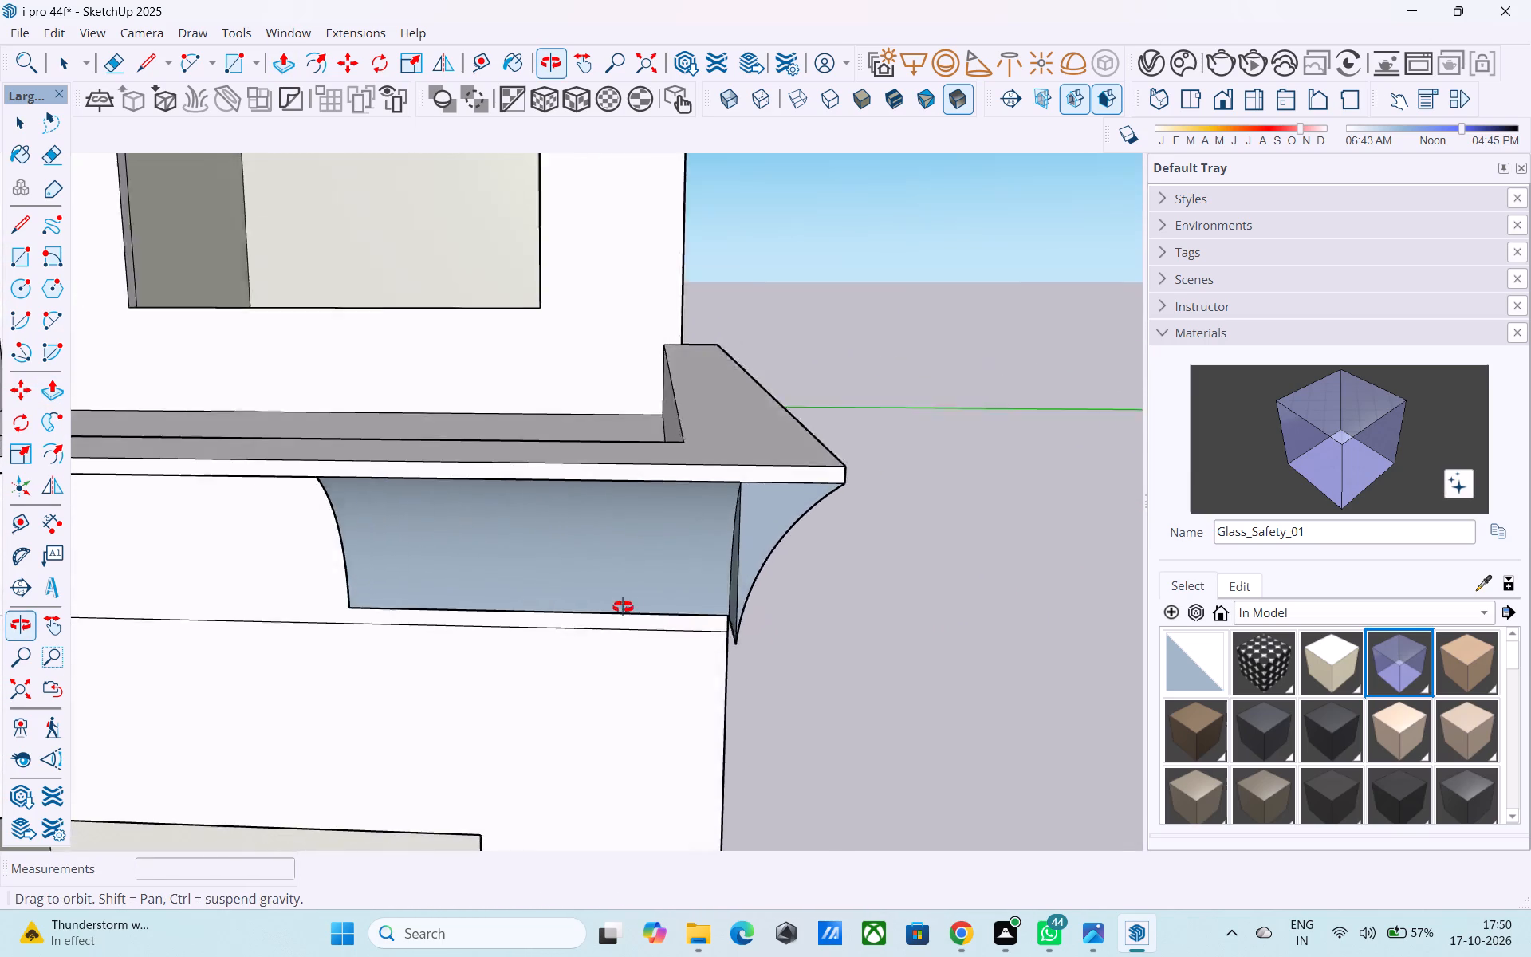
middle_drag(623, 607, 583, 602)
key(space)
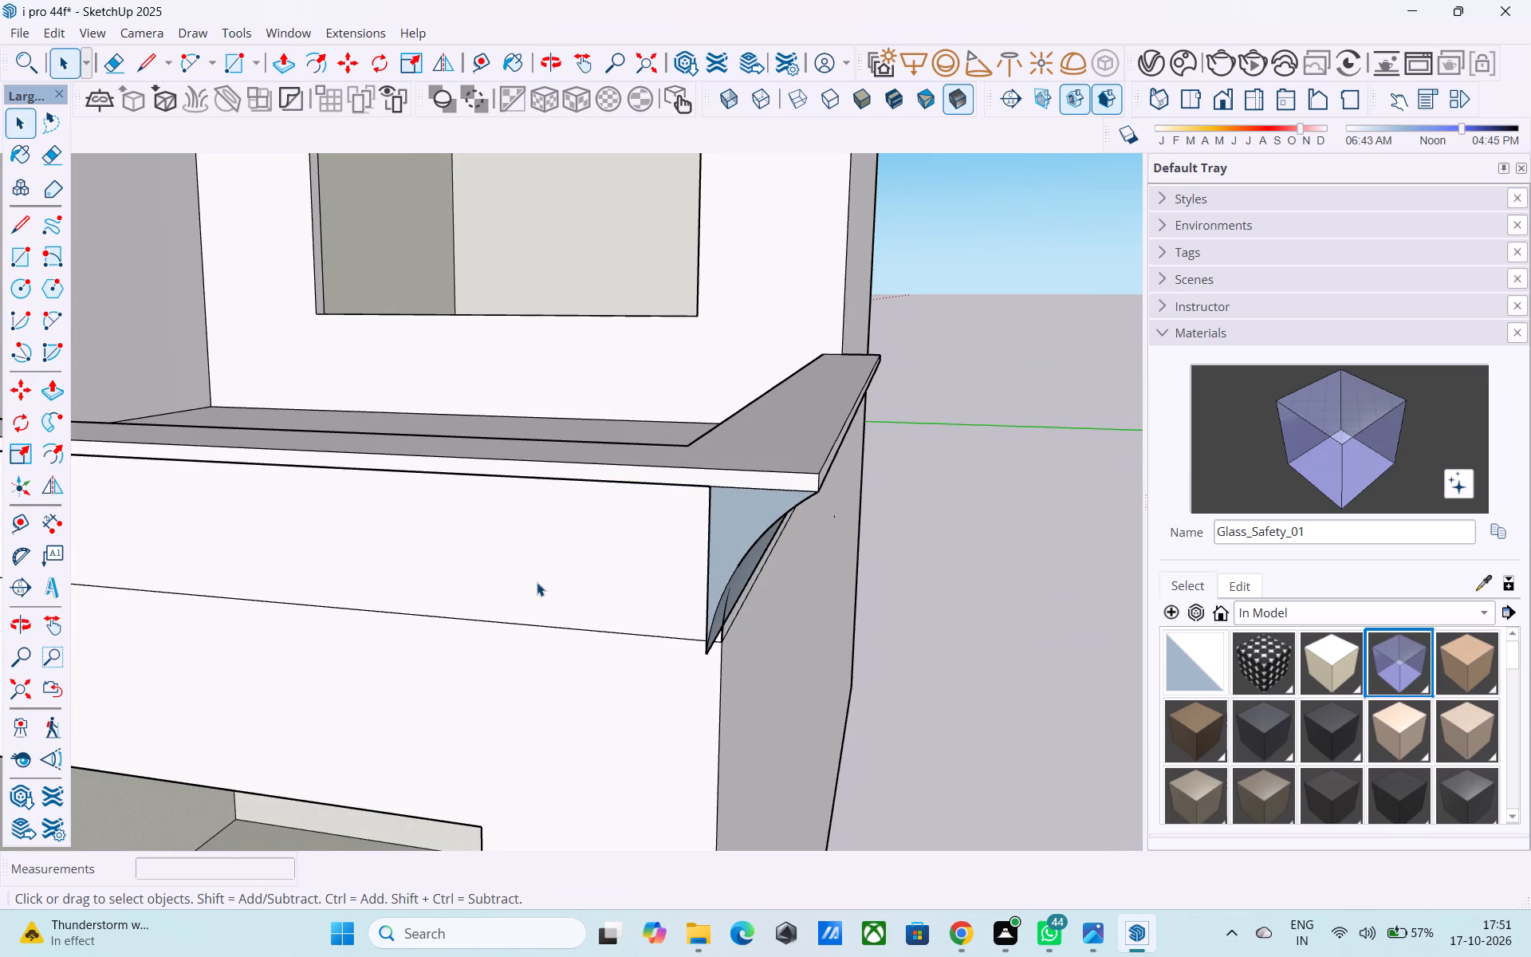
Push/Pull the area above the arc 20' beneath the right block's front ledge, extending the curved molding to the block's far end.
scroll(537, 582, down, 3)
scroll(666, 569, down, 1)
middle_drag(696, 565, 518, 534)
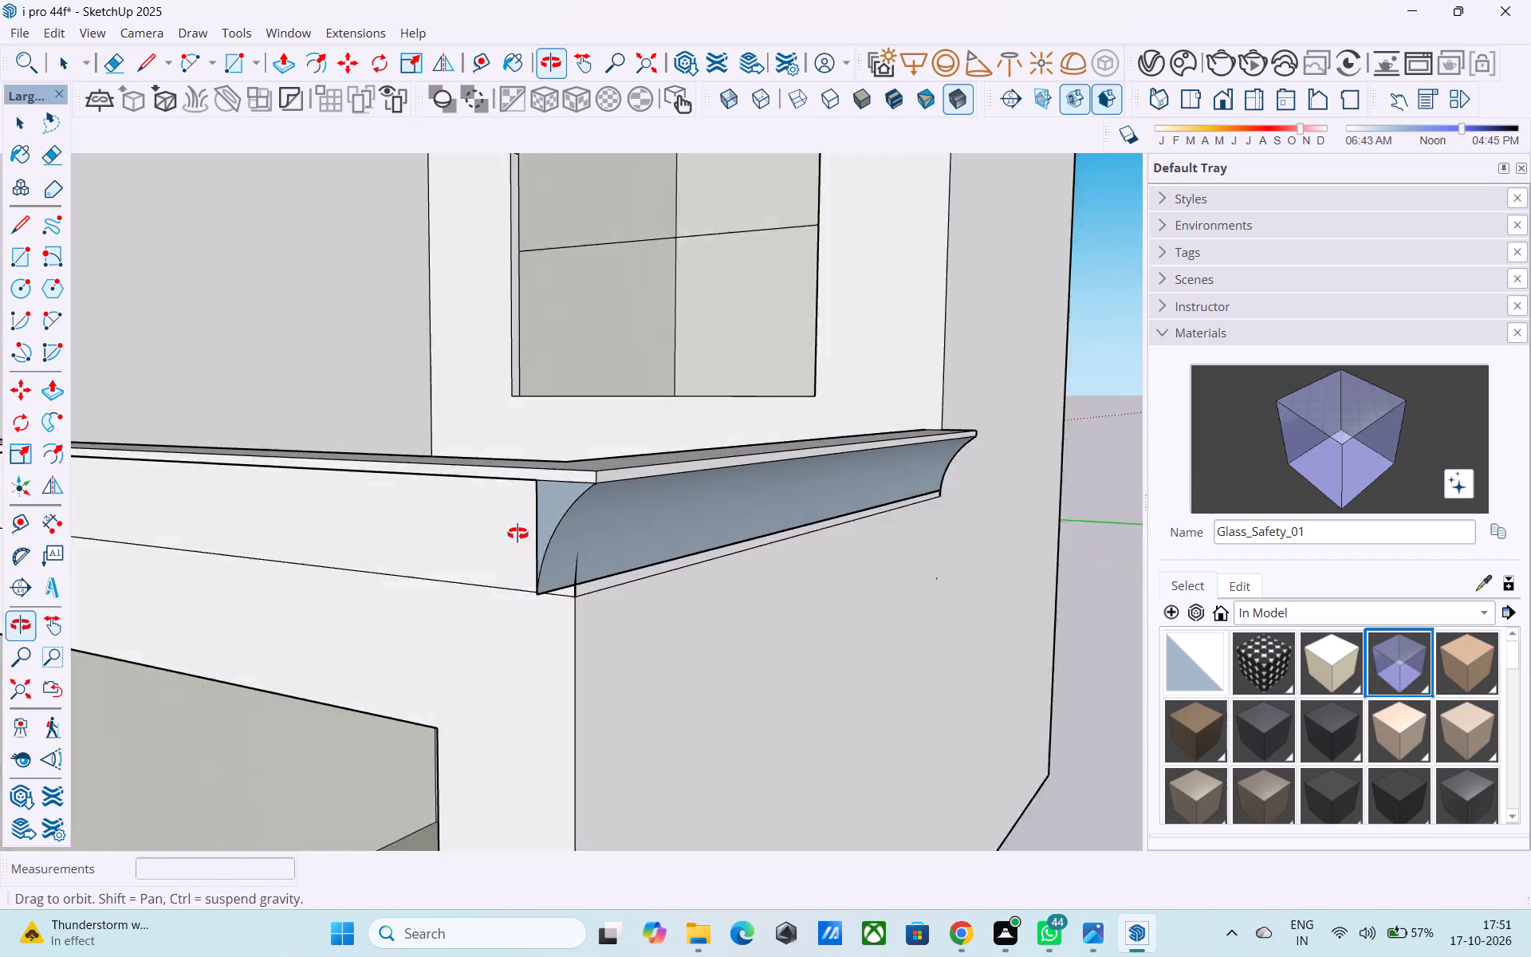
middle_drag(518, 534, 406, 559)
scroll(400, 560, down, 1)
middle_drag(436, 549, 794, 454)
middle_drag(796, 454, 1142, 496)
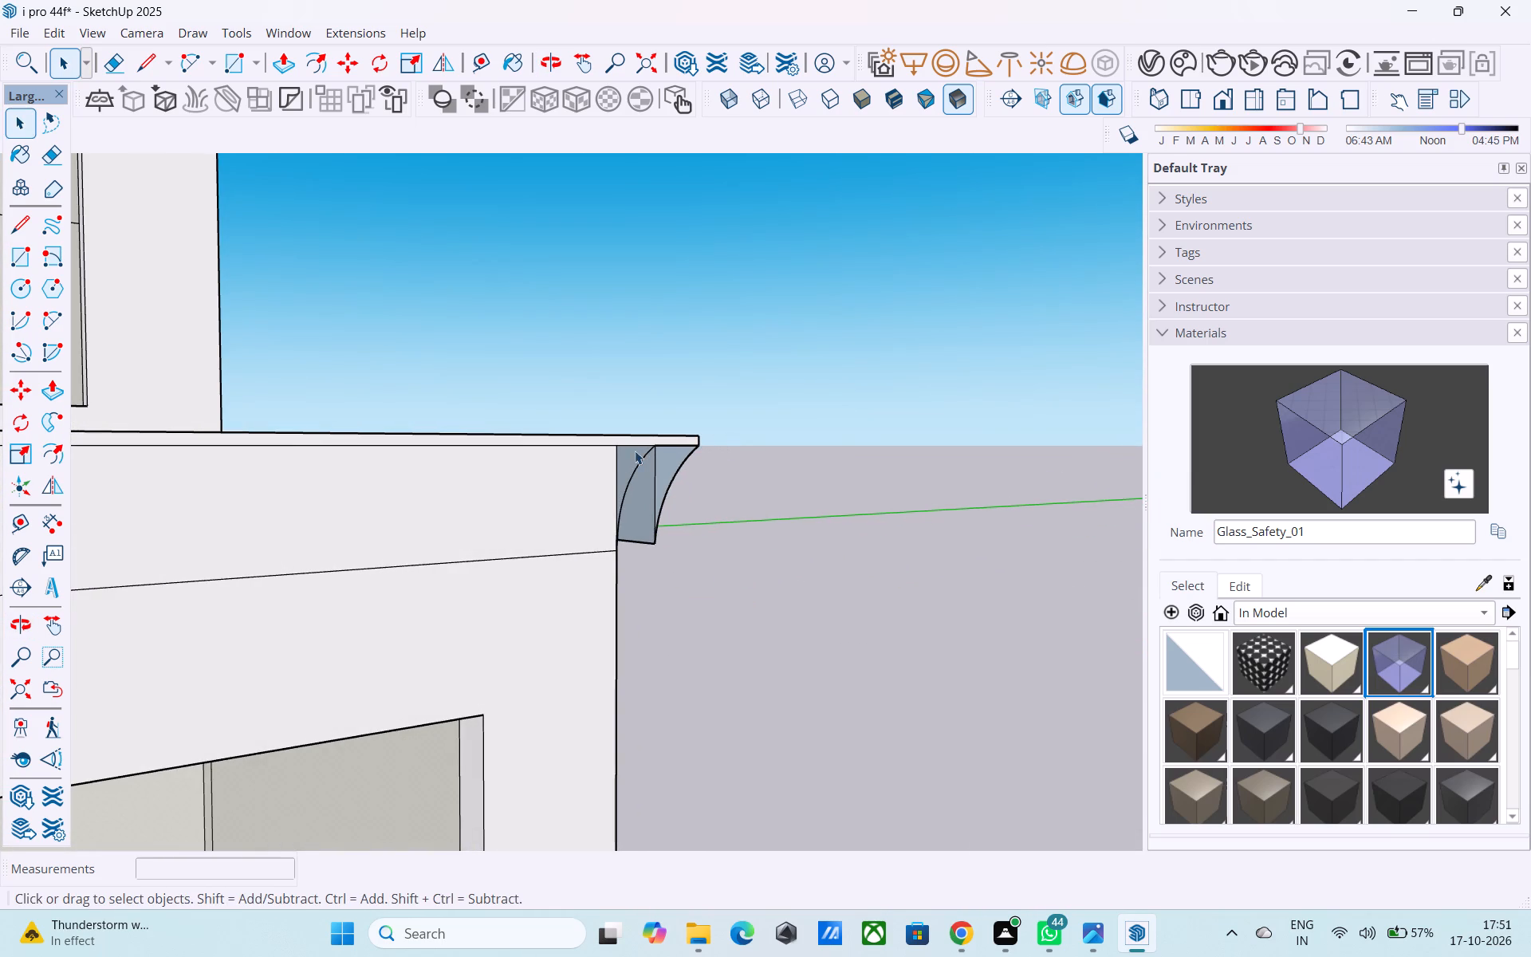
click(628, 455)
key(p)
click(628, 456)
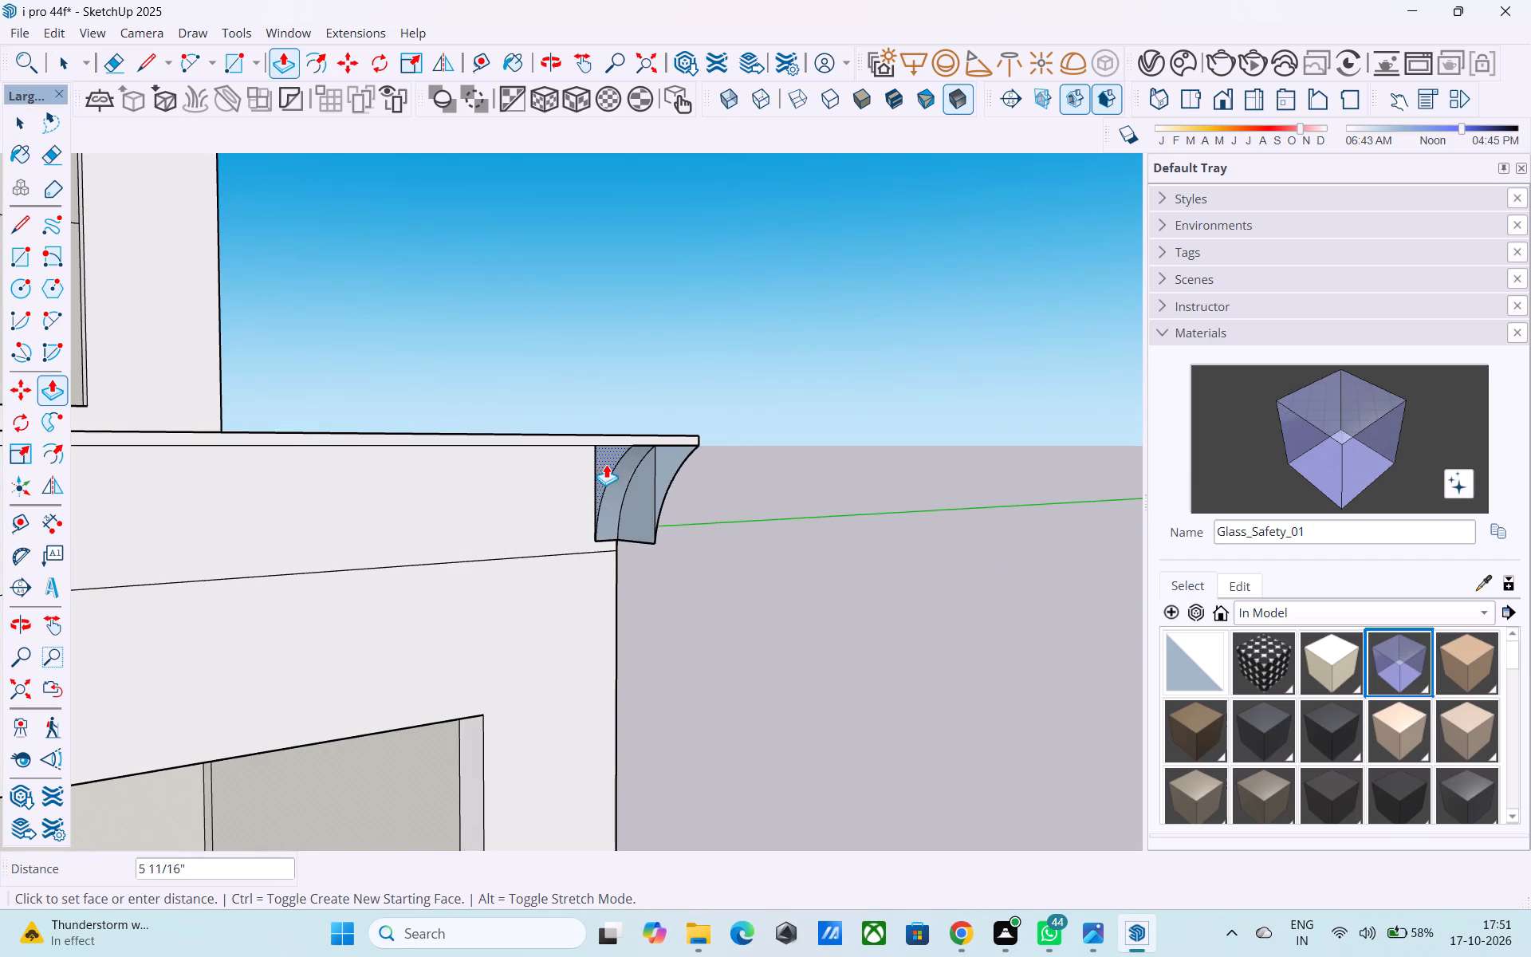
scroll(606, 465, down, 4)
middle_drag(606, 465, 996, 434)
middle_drag(685, 493, 303, 511)
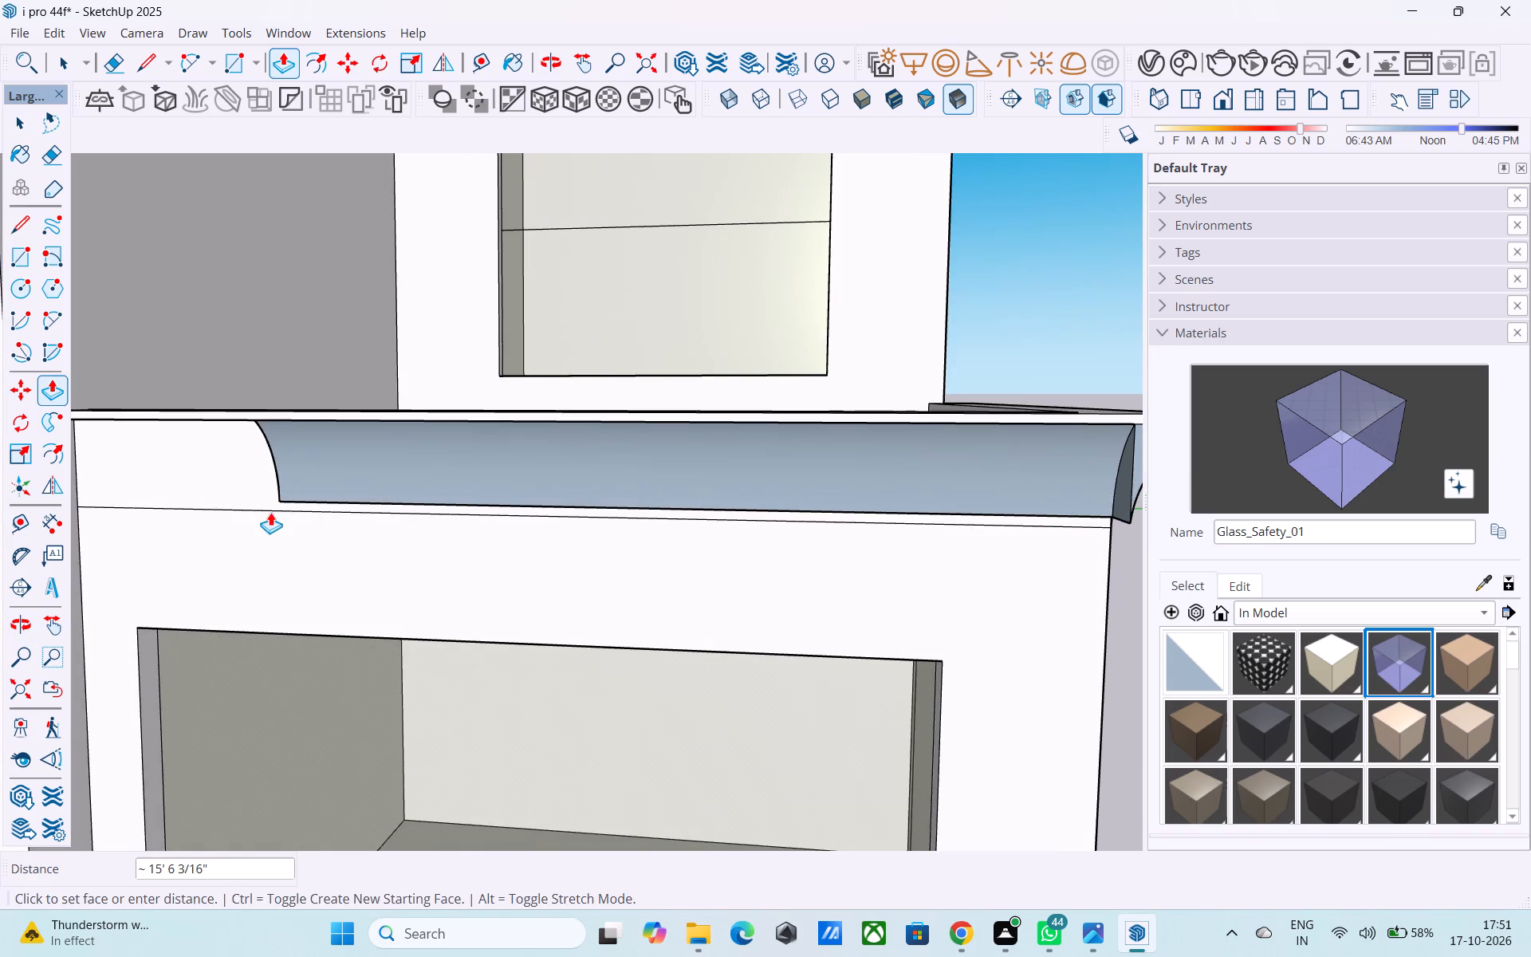
middle_drag(270, 512, 478, 522)
click(272, 474)
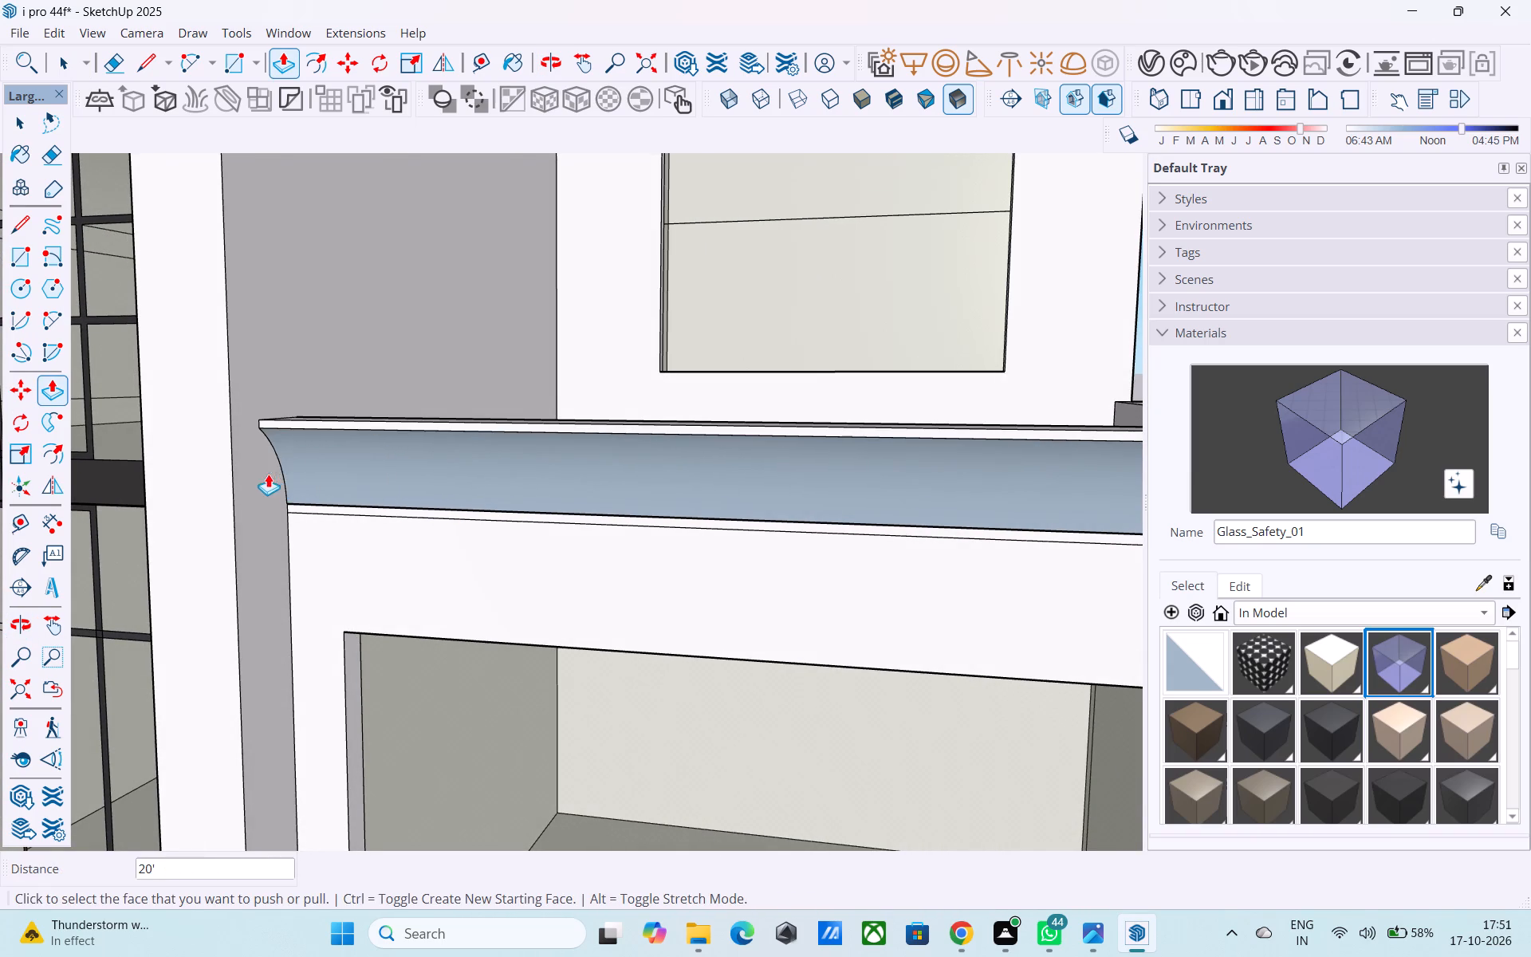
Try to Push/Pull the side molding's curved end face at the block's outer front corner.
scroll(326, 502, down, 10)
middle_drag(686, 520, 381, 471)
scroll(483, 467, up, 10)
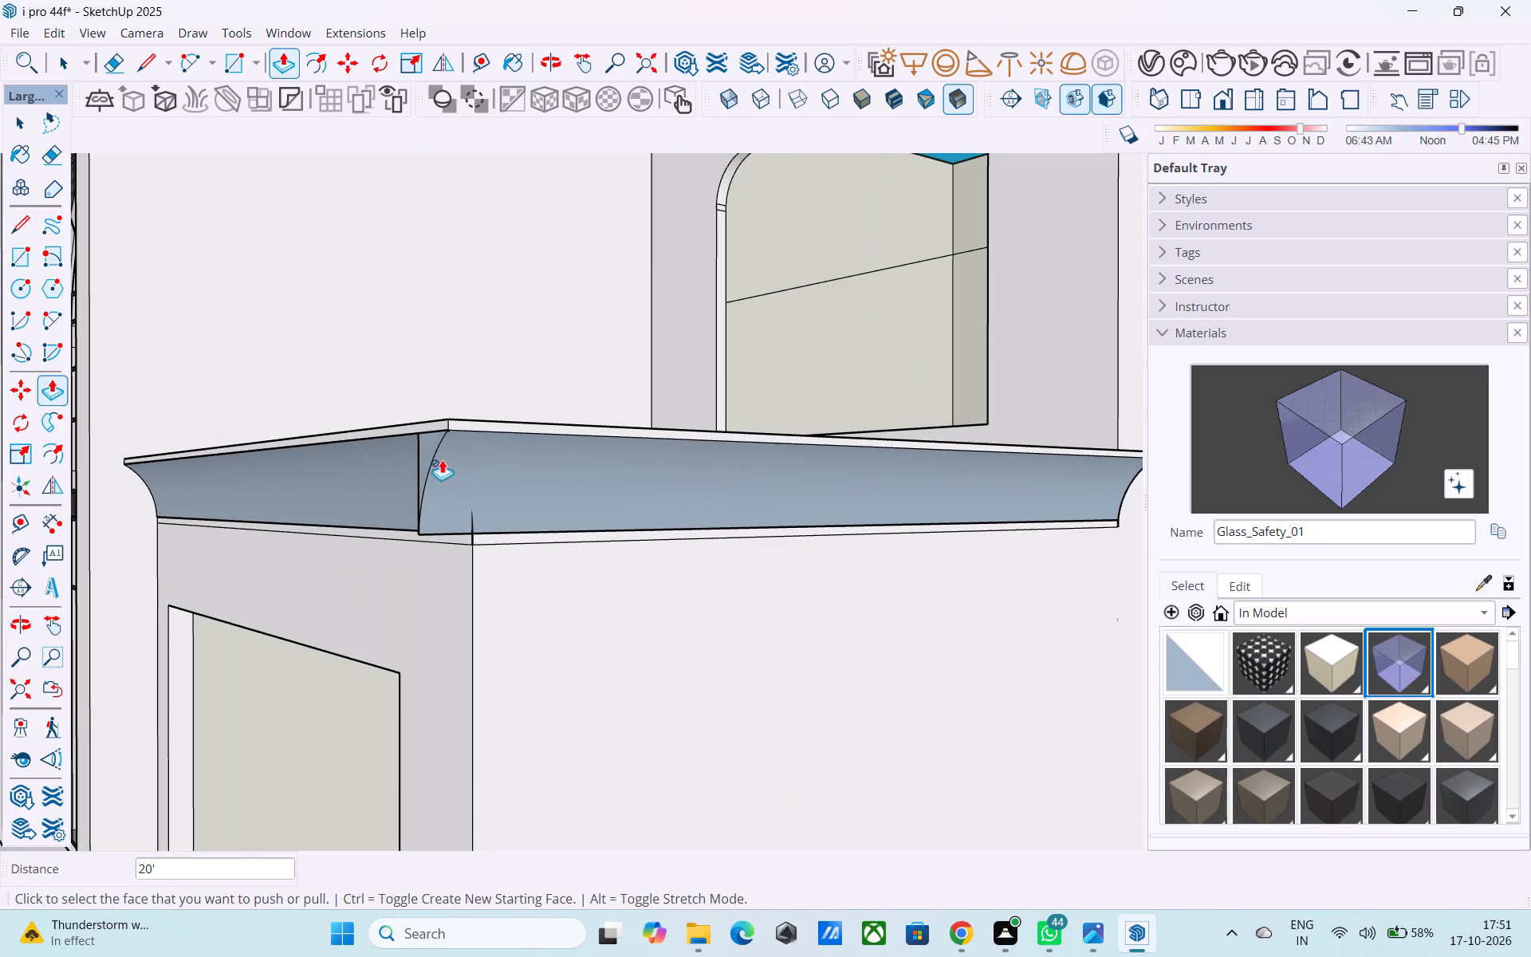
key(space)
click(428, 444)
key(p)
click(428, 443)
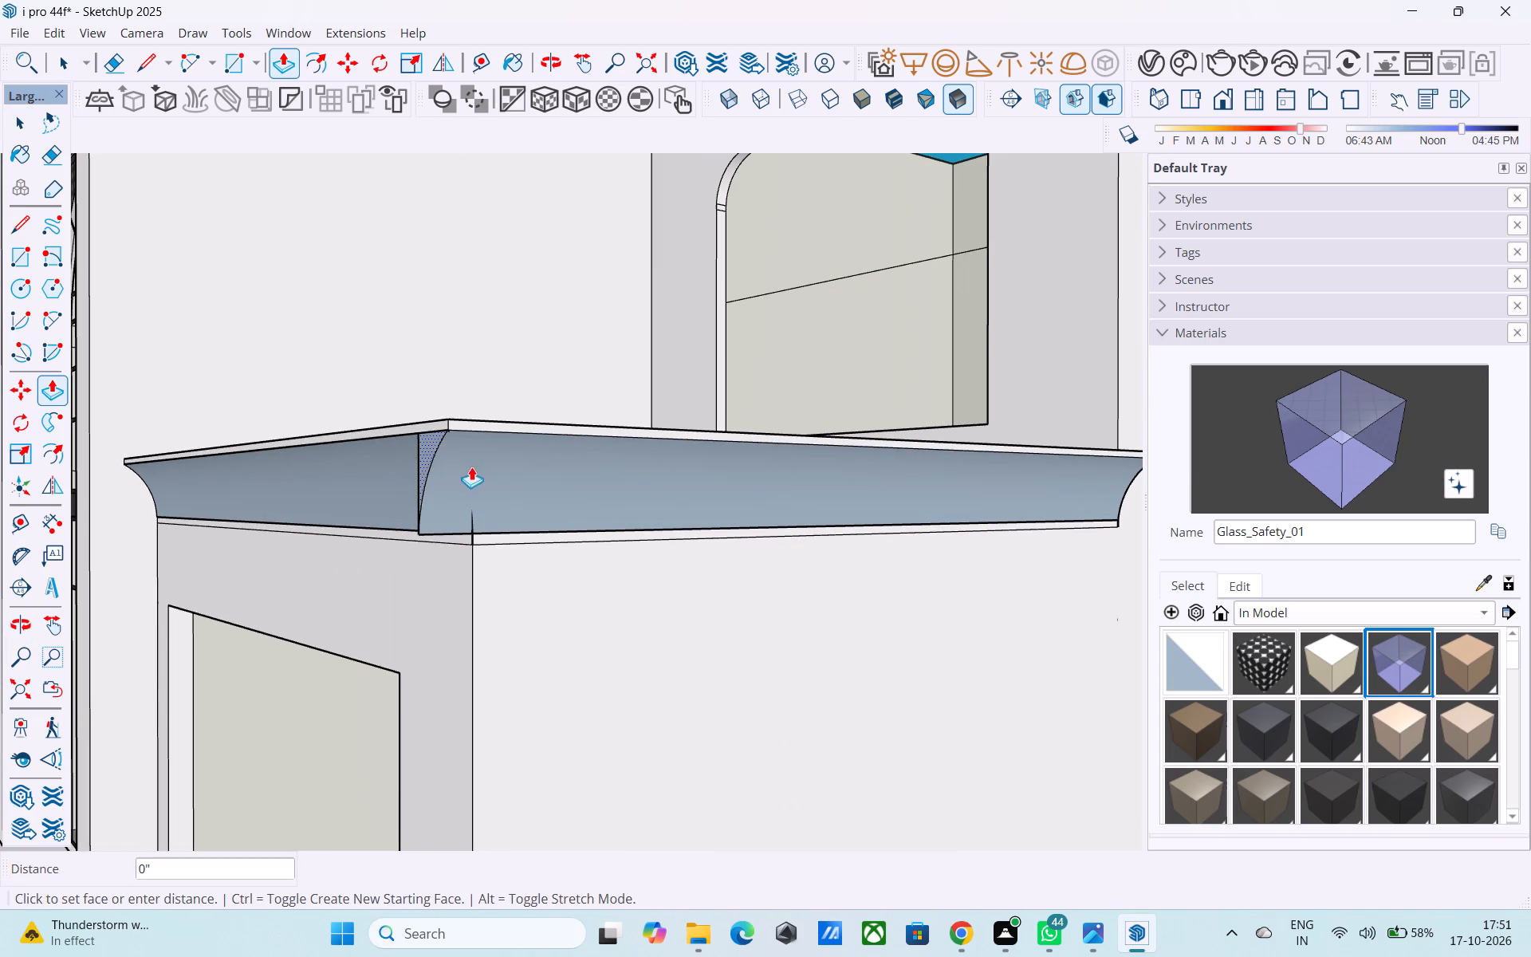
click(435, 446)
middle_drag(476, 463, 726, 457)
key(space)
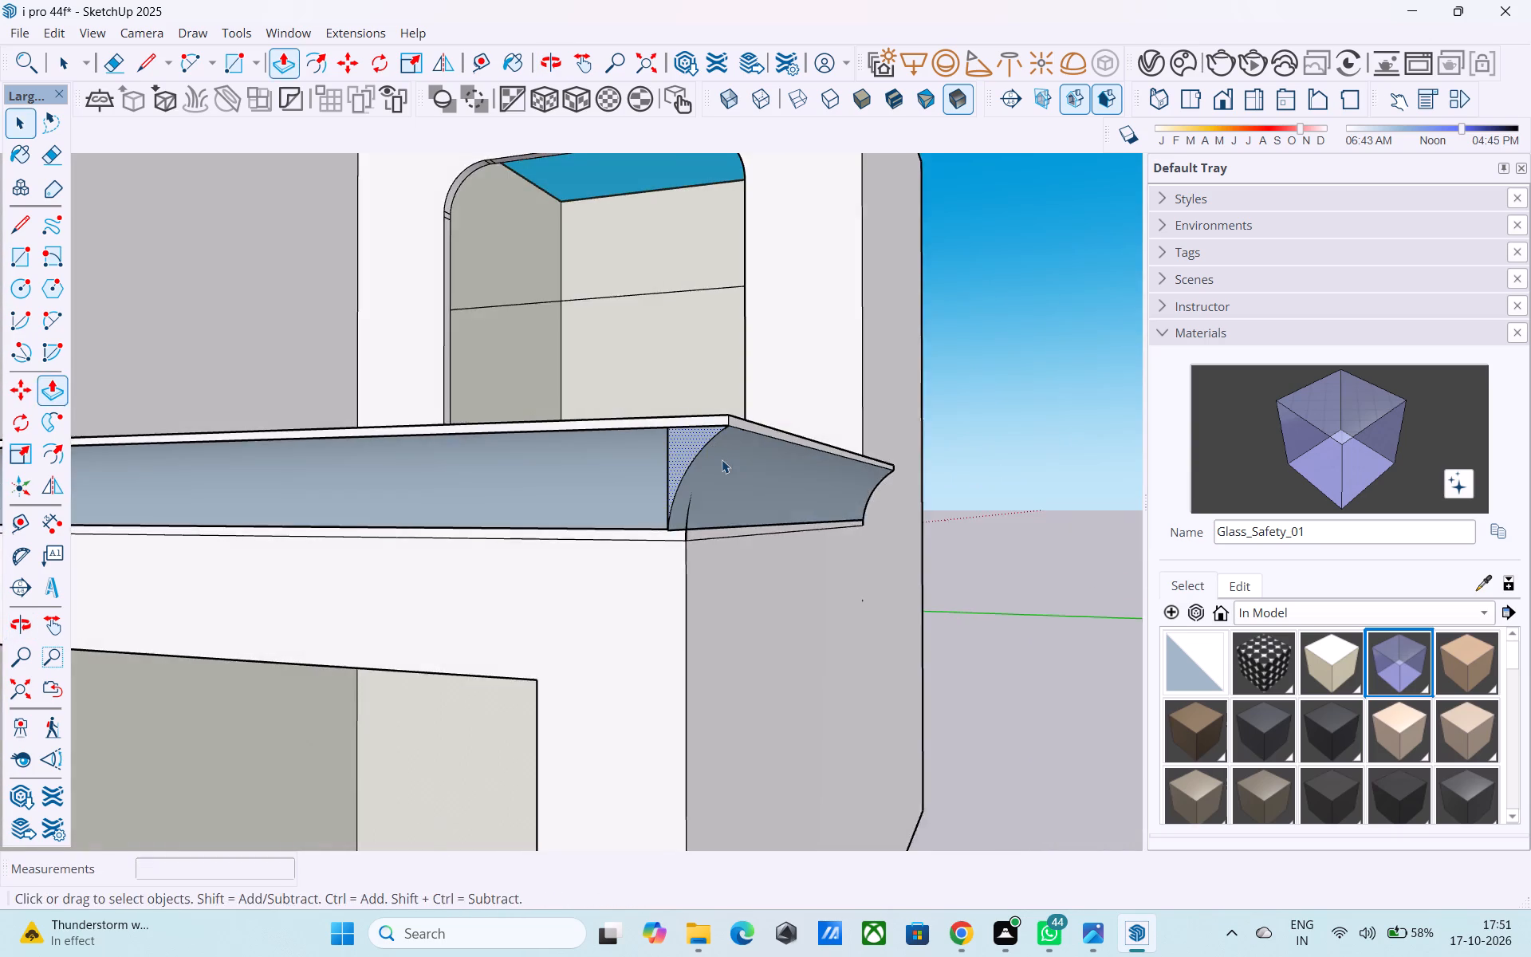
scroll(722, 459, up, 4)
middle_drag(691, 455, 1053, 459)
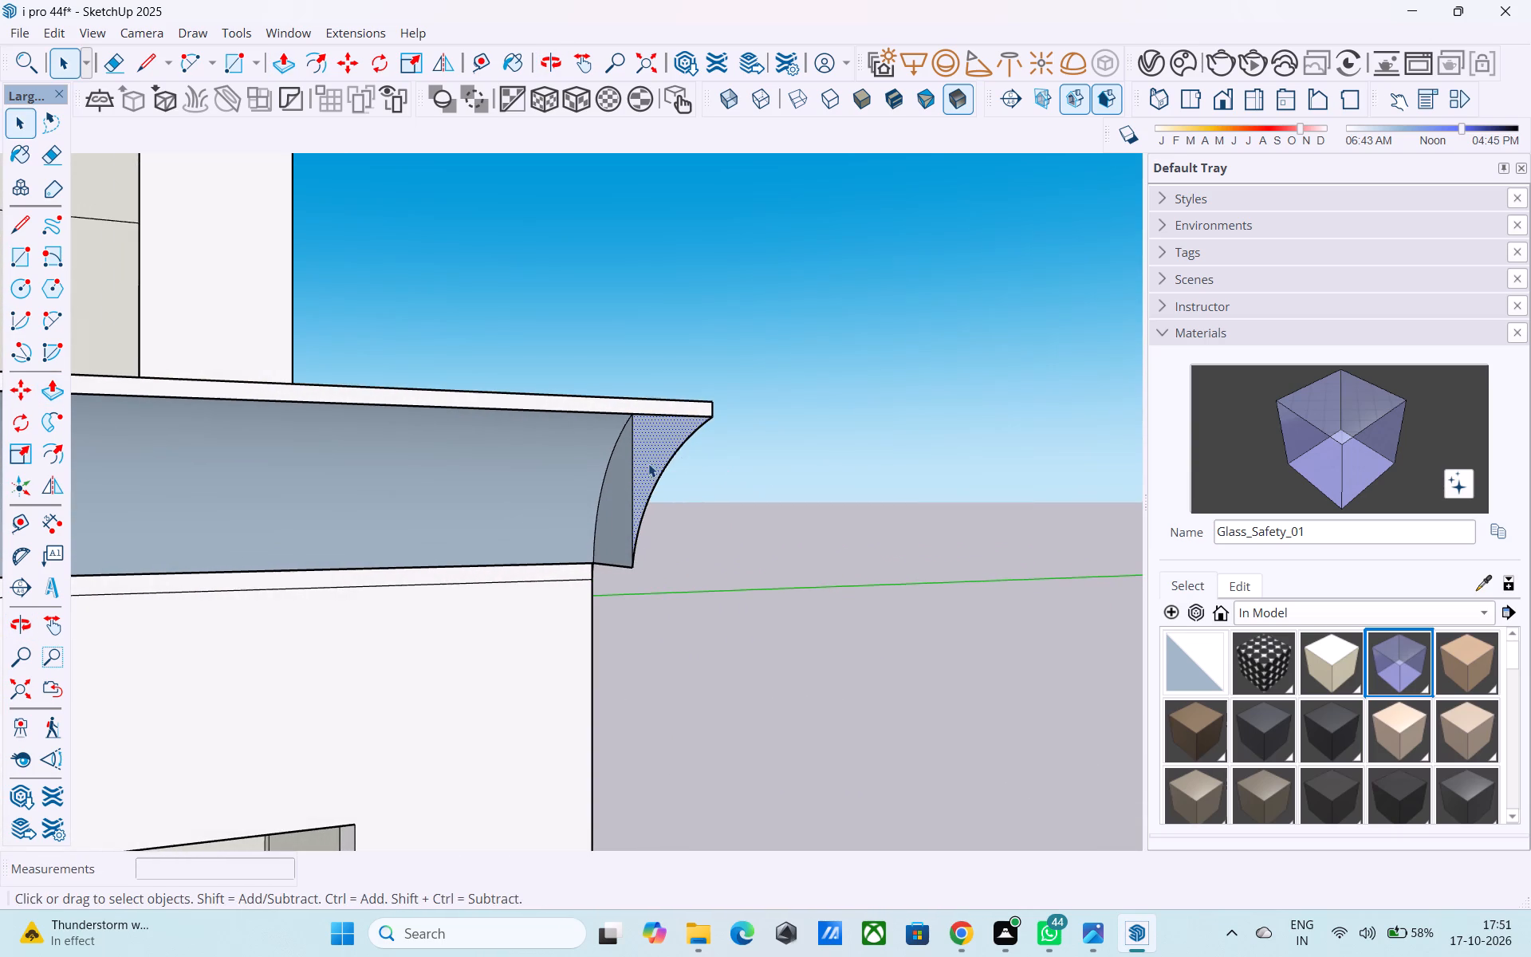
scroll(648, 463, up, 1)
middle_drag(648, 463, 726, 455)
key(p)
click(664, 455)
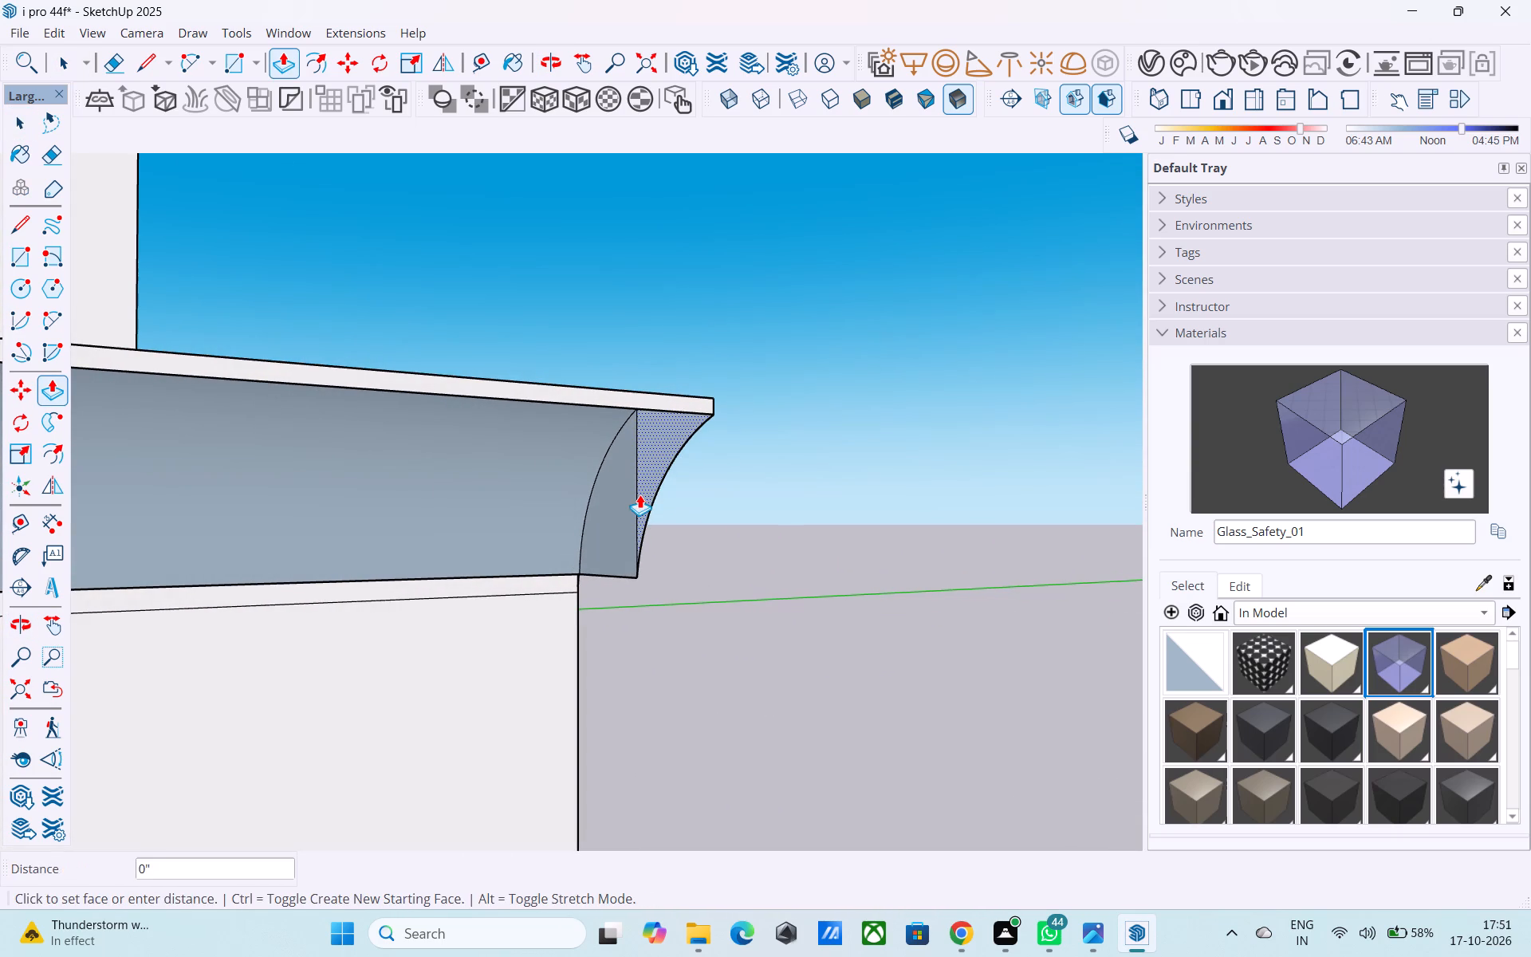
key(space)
Draw a line across the side molding's end face at the outer front corner, just below its top, from the vertical edge to the curve.
key(l)
scroll(636, 423, up, 7)
click(635, 421)
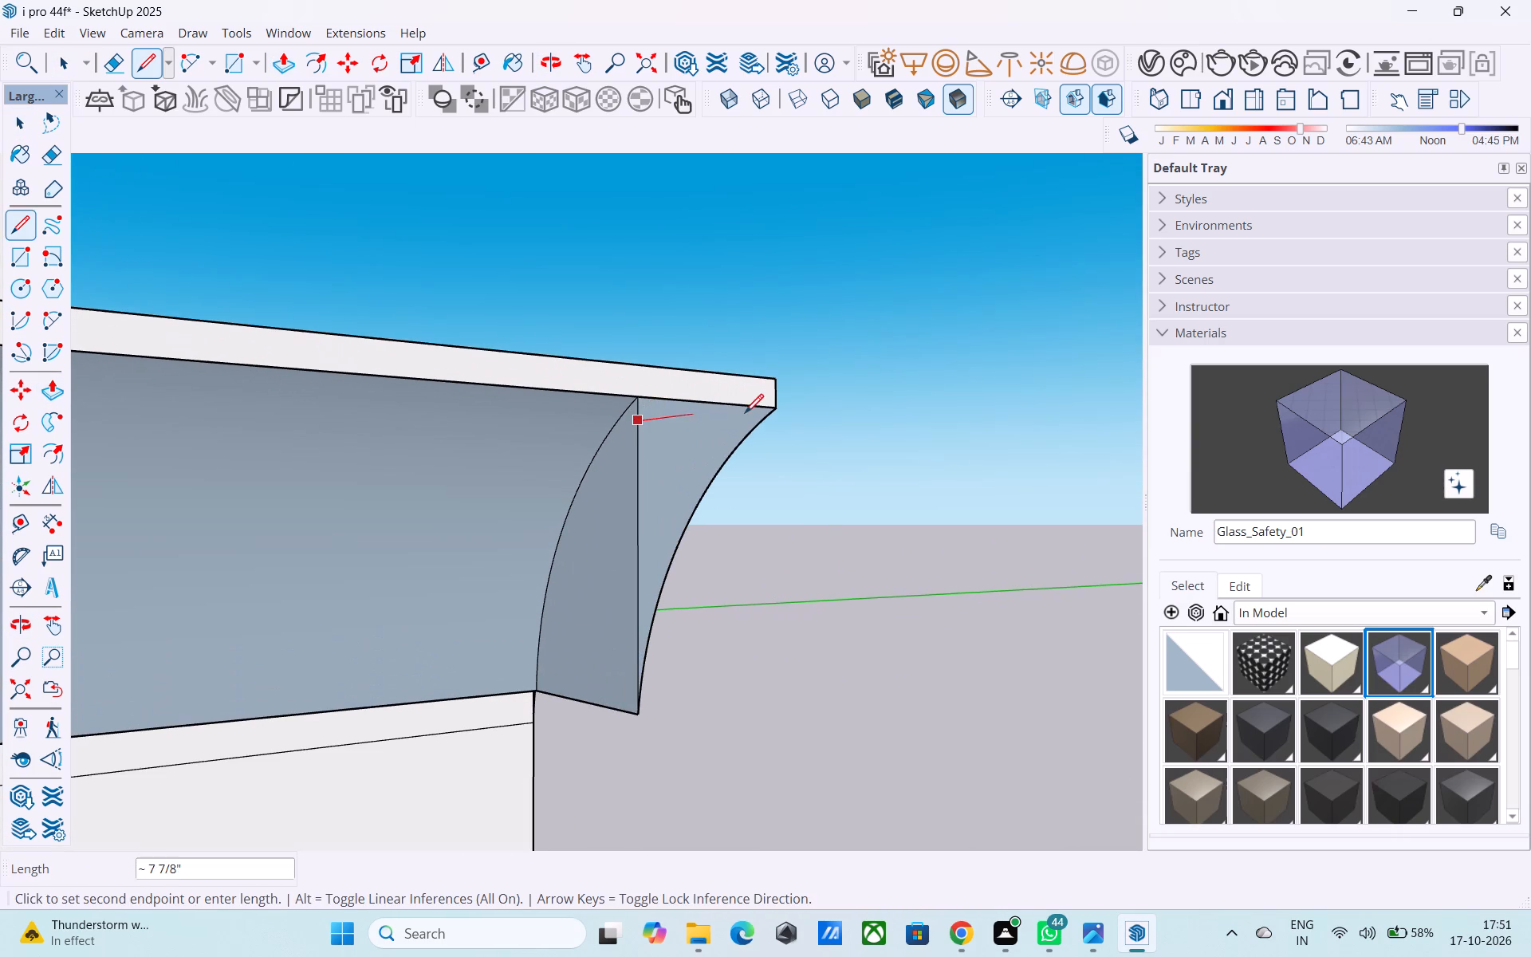
click(760, 431)
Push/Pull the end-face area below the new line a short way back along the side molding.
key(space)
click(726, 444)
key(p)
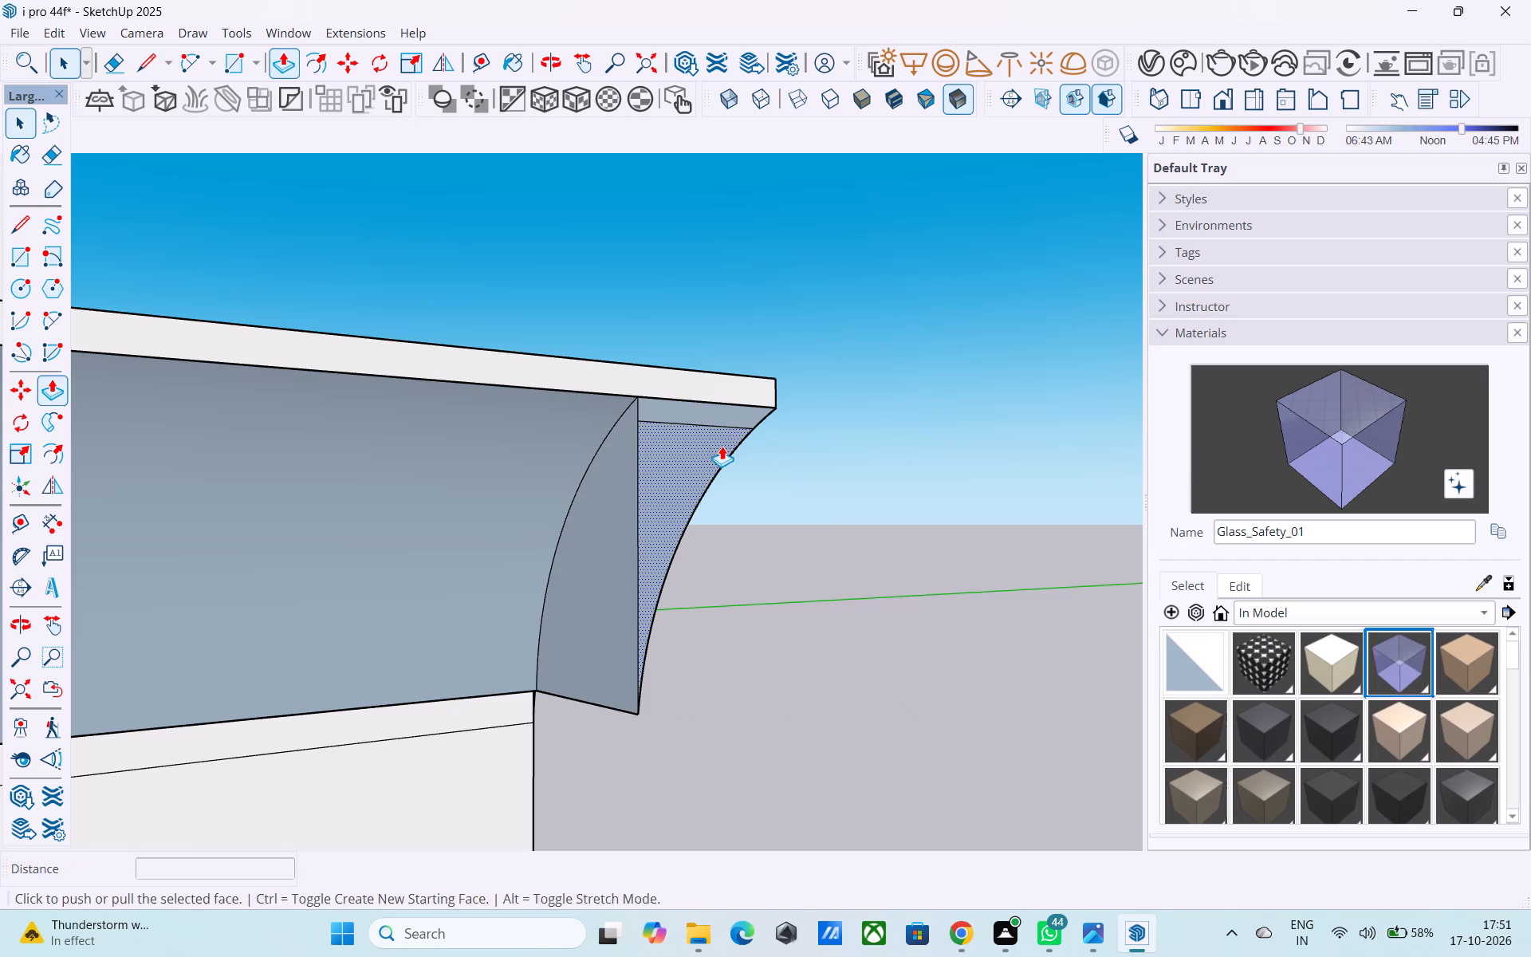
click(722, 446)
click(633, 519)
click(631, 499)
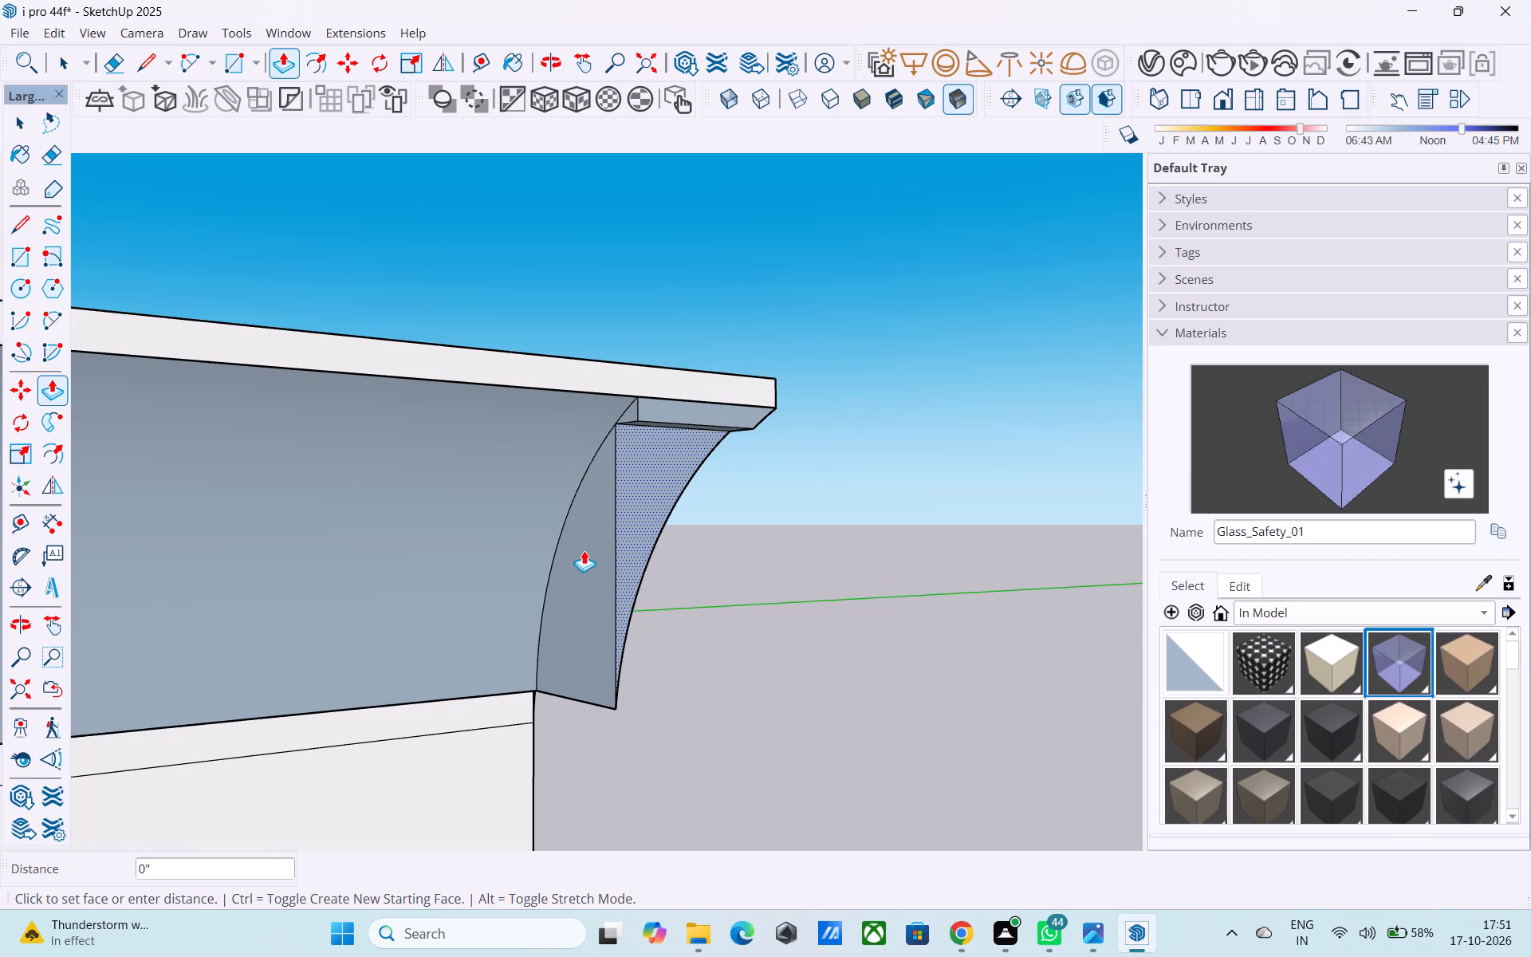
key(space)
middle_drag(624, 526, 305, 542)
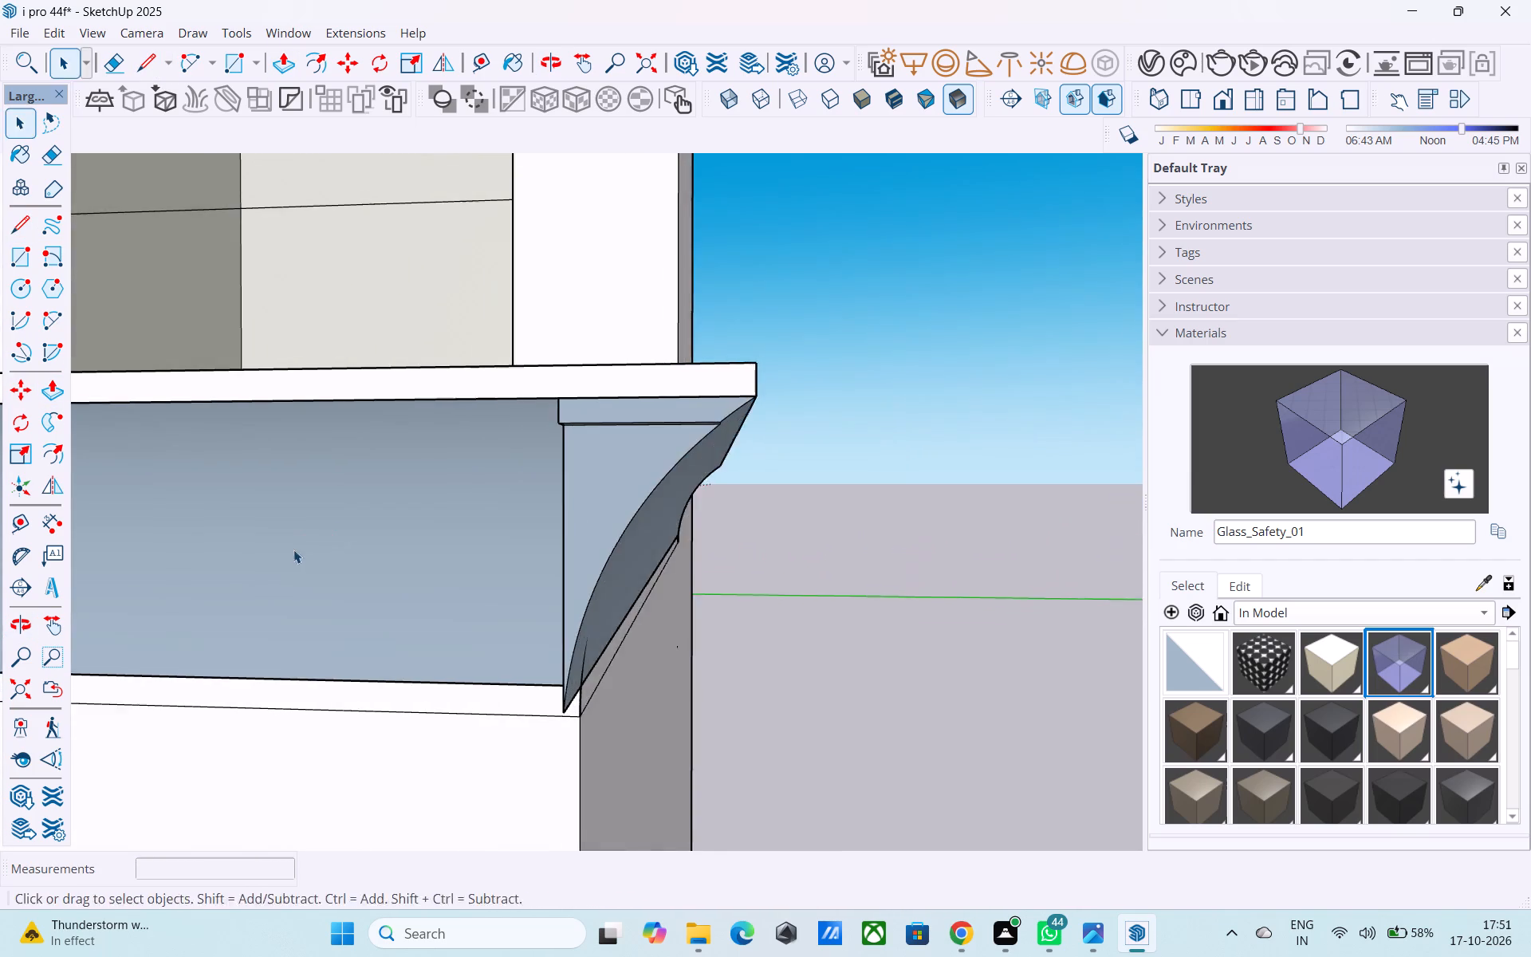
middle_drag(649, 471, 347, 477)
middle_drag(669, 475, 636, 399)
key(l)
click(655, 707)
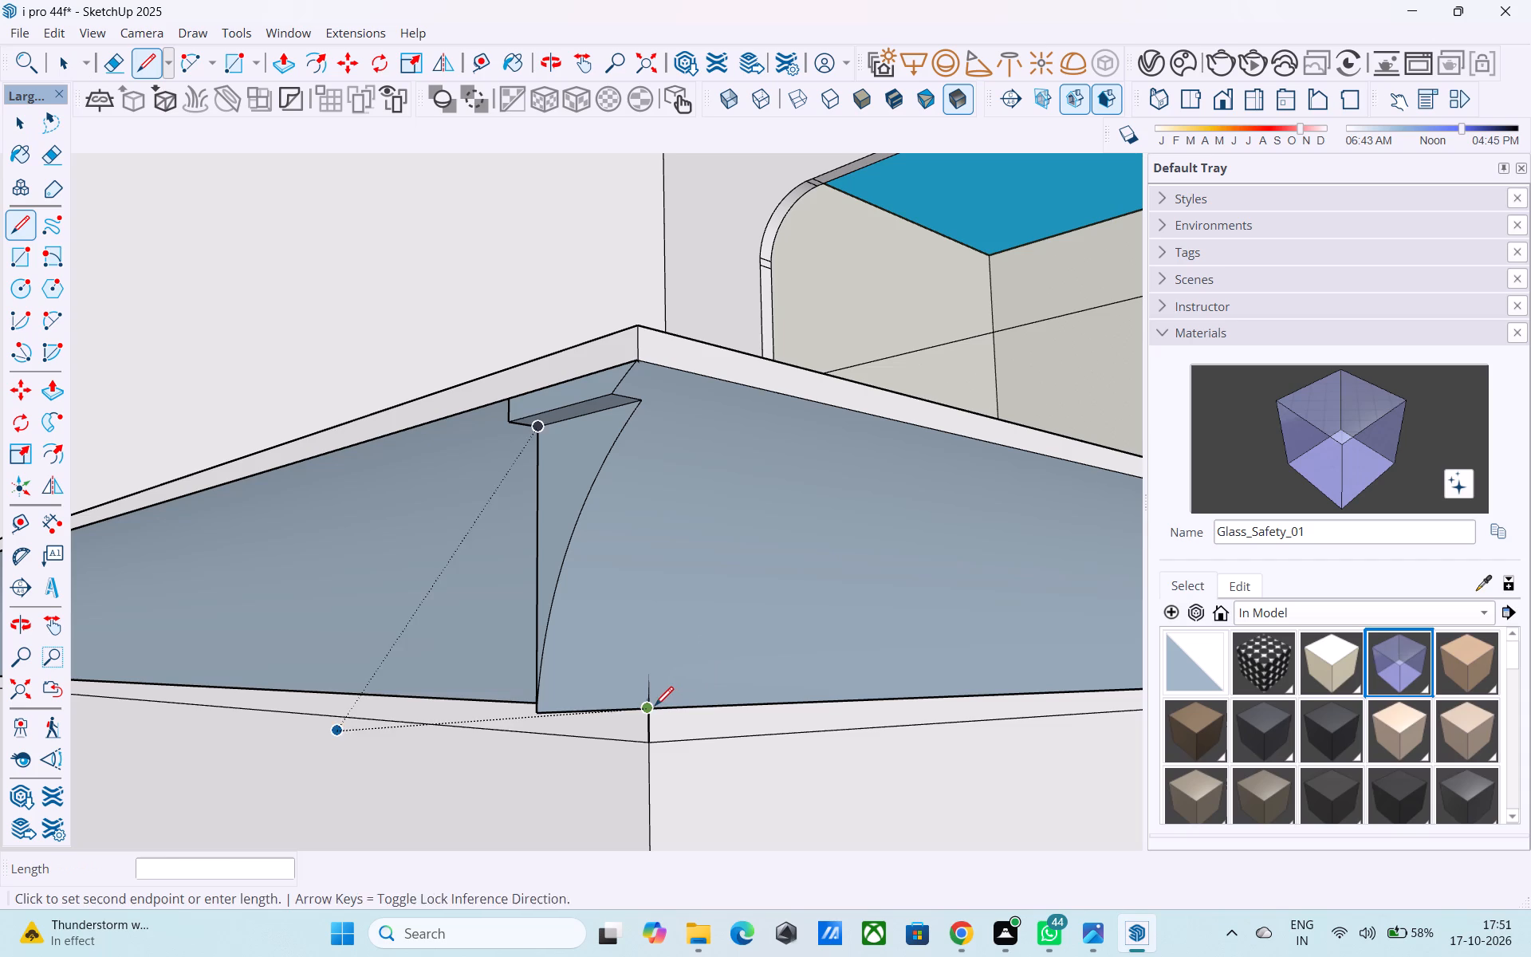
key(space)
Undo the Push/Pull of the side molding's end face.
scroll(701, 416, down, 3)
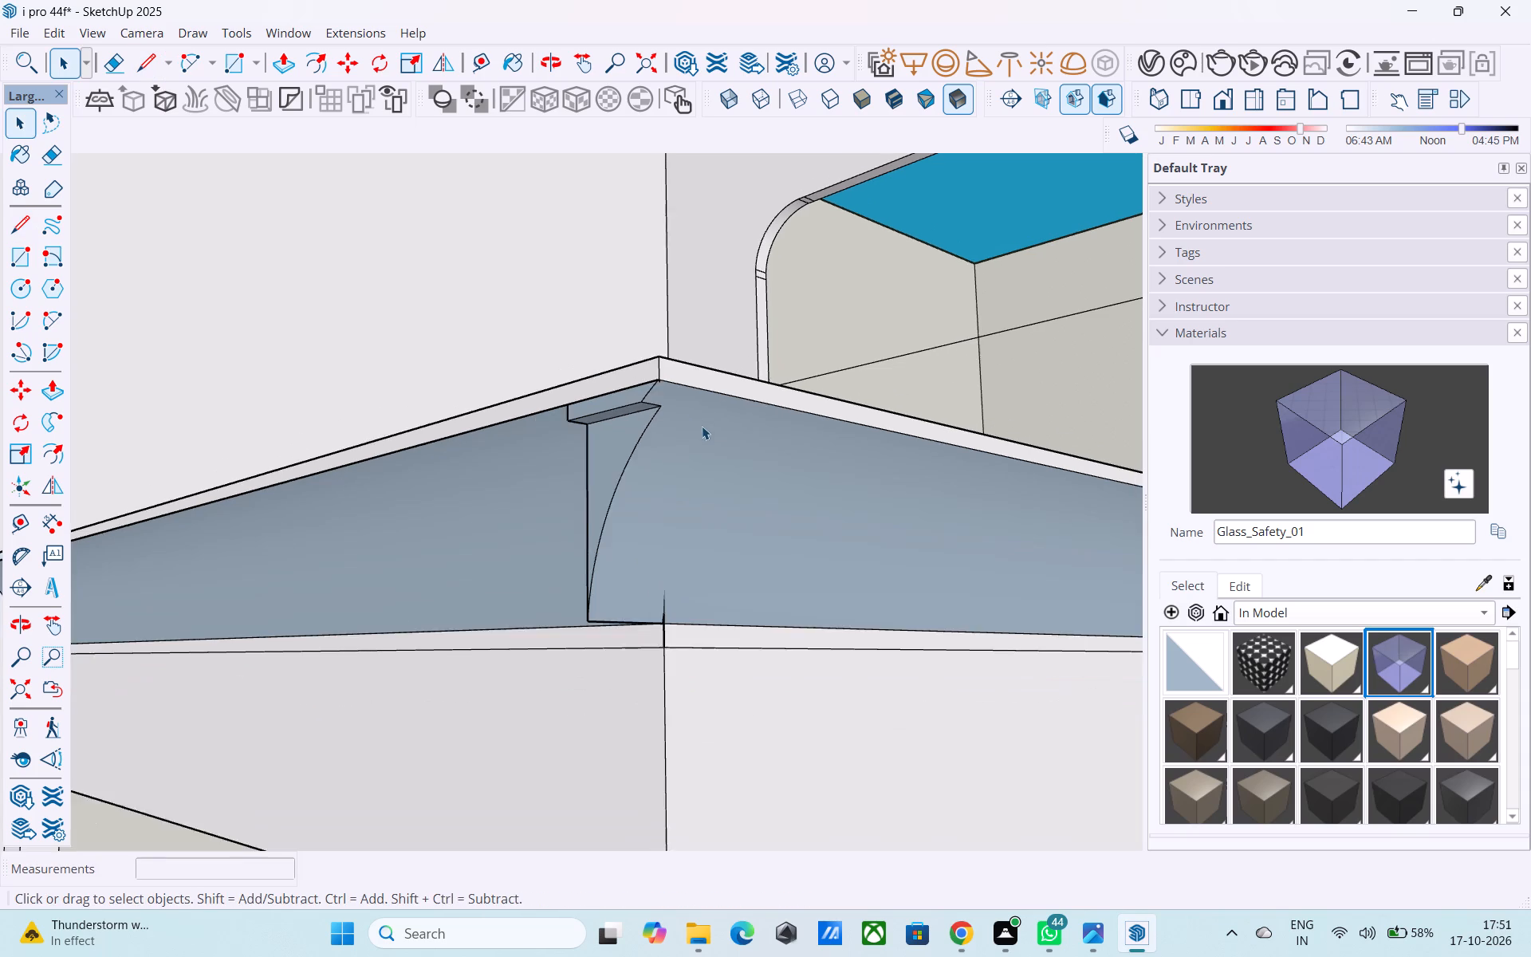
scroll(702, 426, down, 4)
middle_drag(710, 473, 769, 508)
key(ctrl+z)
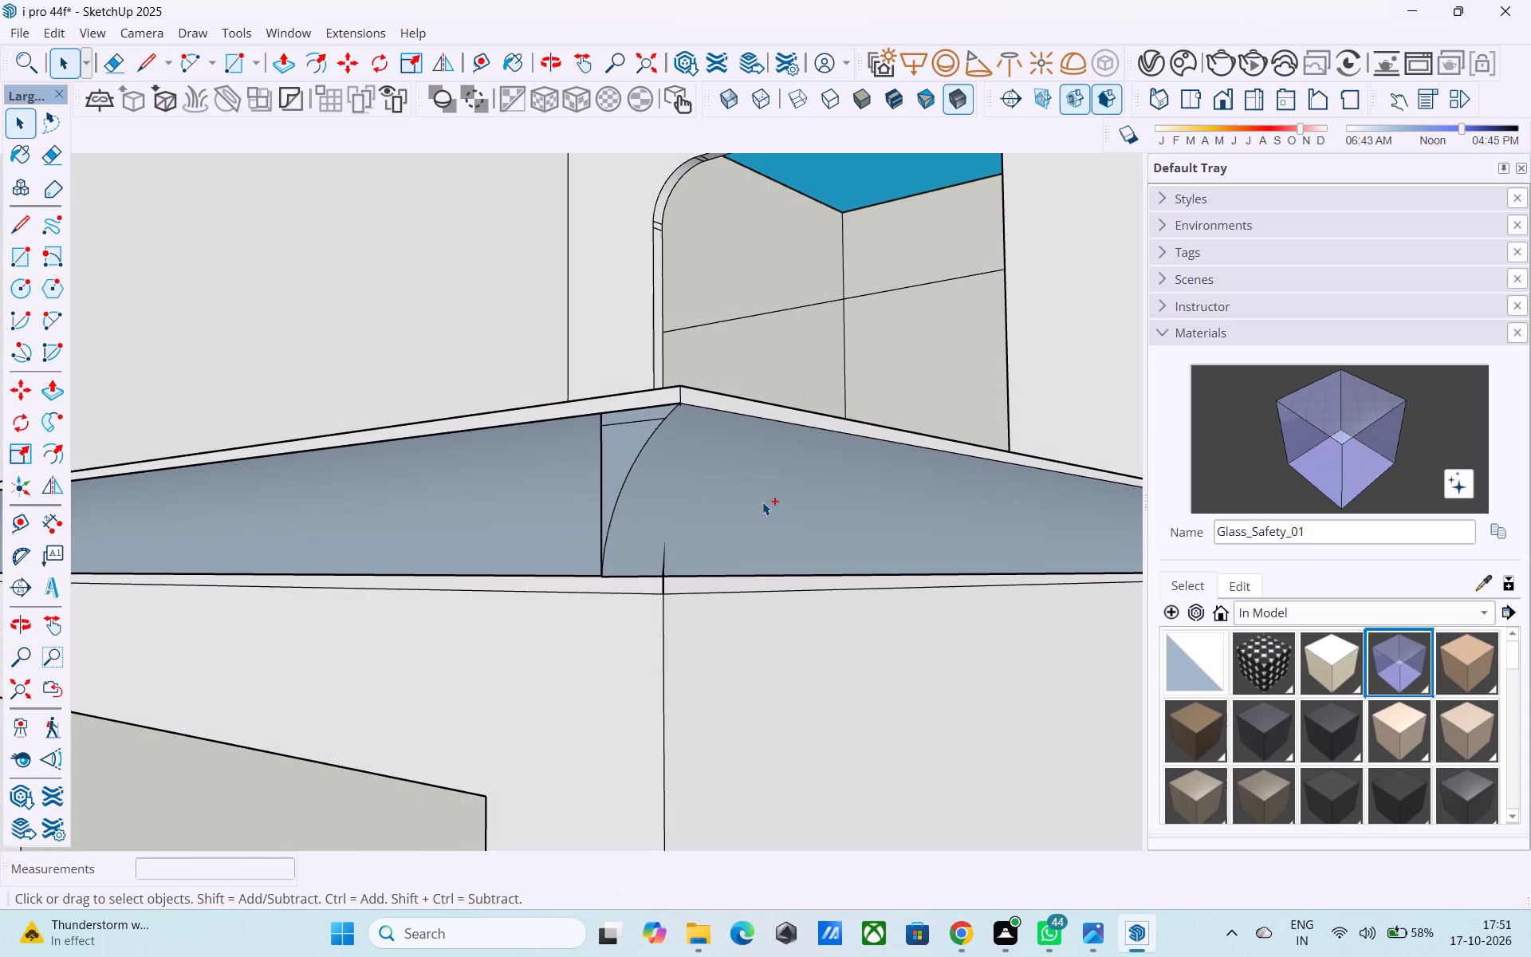
Examine how the front and side moldings meet at the right block's outer front corner.
scroll(762, 500, down, 6)
middle_drag(772, 506, 1093, 509)
scroll(939, 489, down, 8)
middle_drag(931, 501, 934, 503)
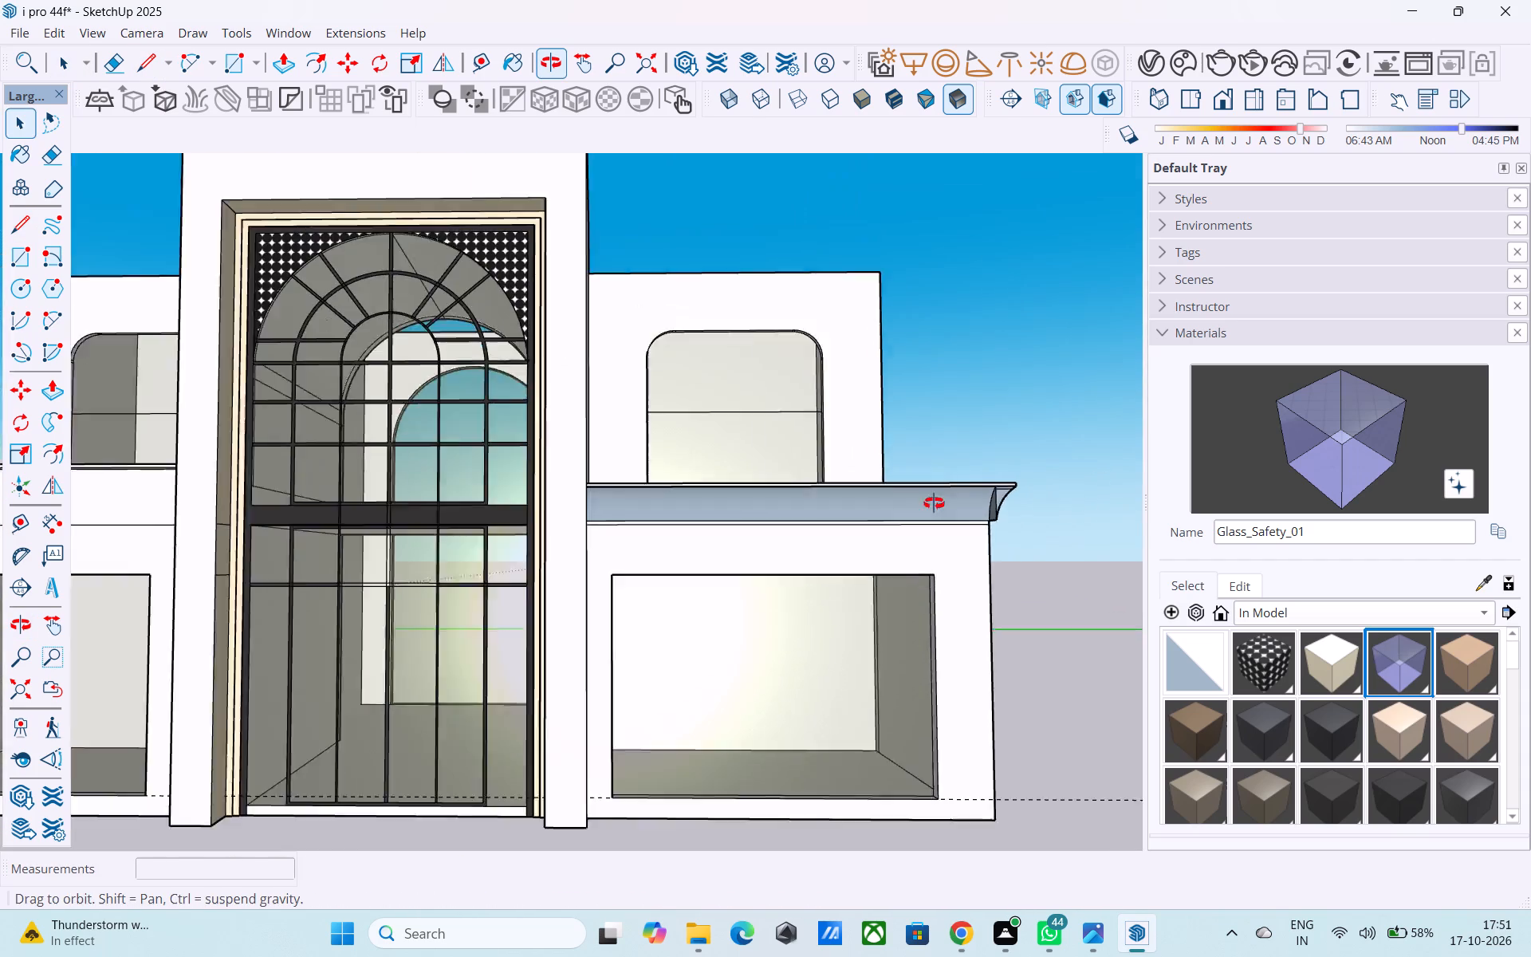
middle_drag(934, 503, 1128, 500)
scroll(1005, 544, up, 3)
middle_drag(962, 530, 585, 513)
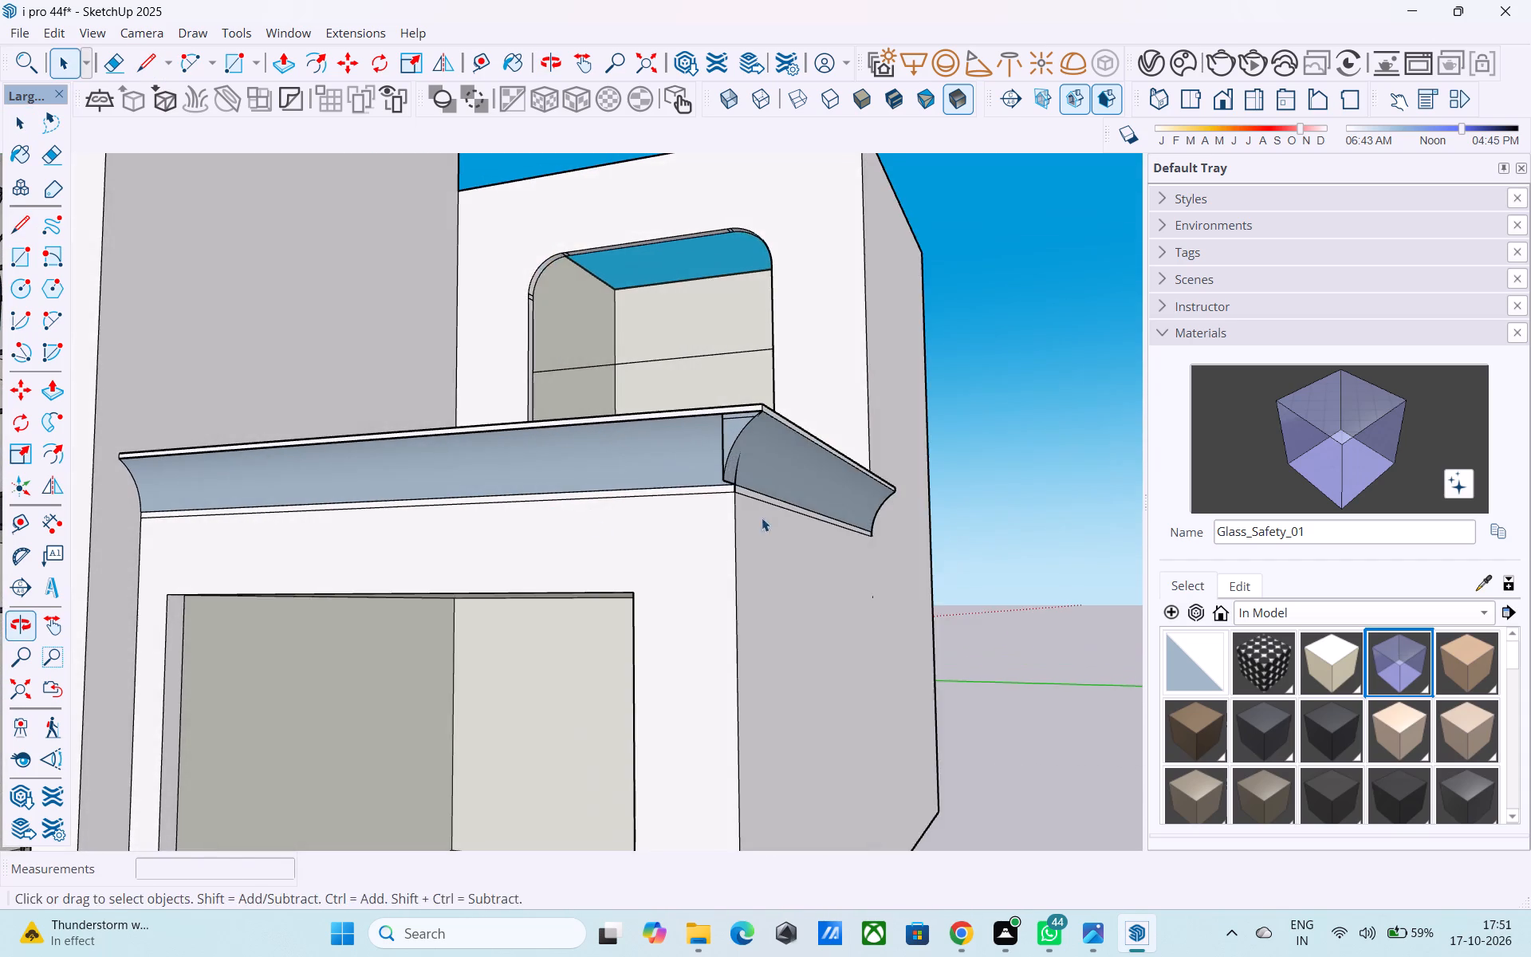
middle_drag(746, 499, 666, 467)
scroll(640, 442, up, 4)
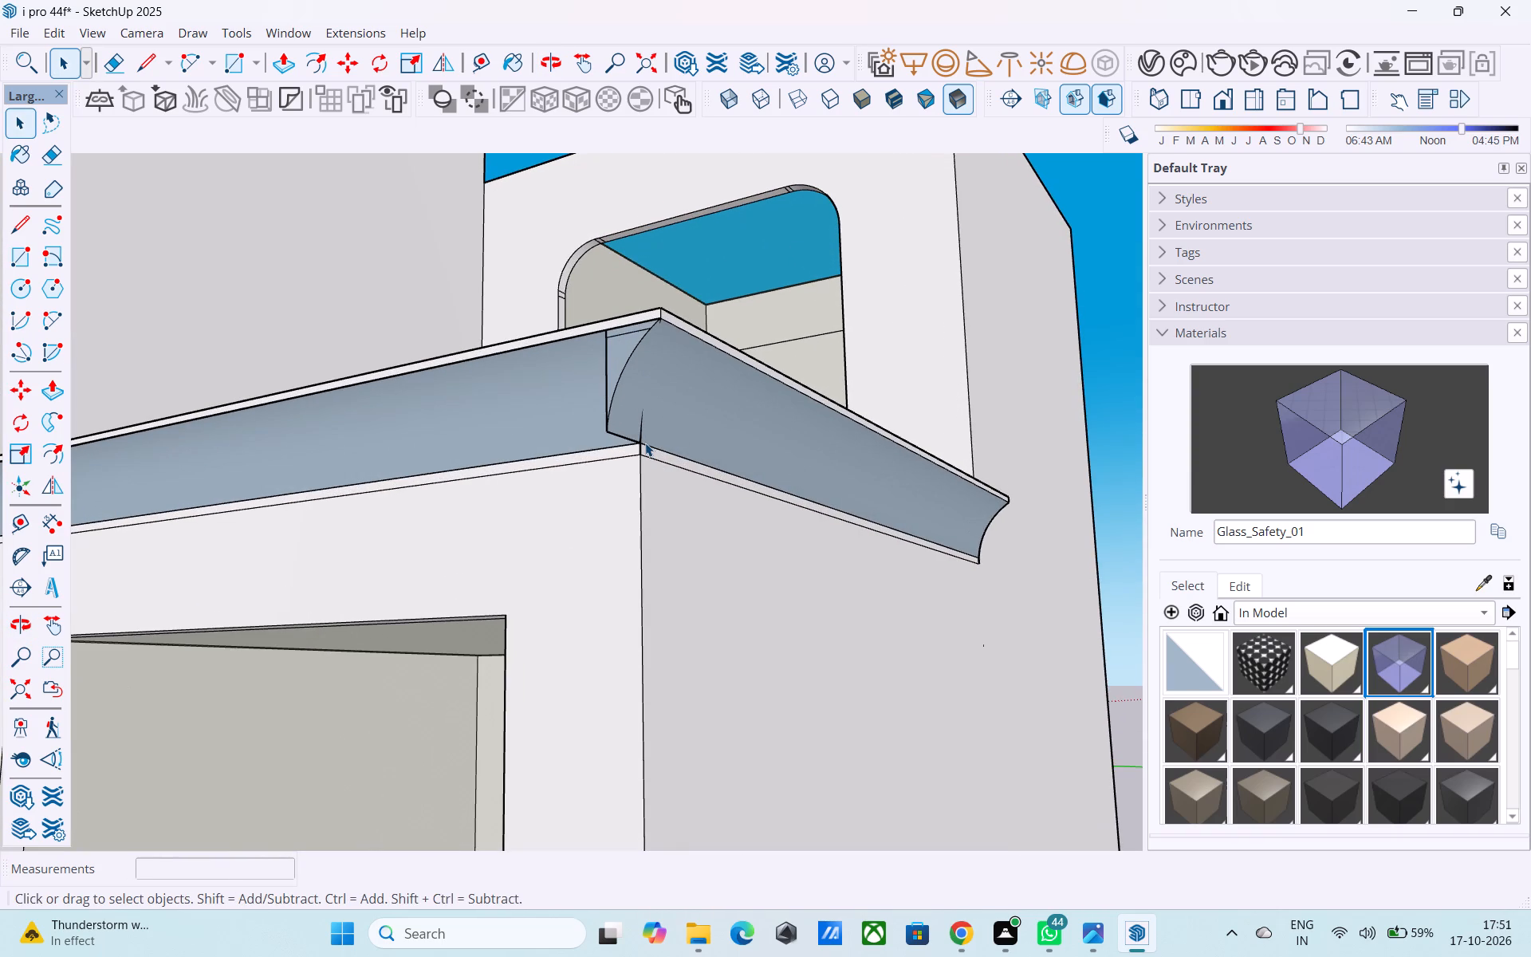
middle_drag(645, 443, 633, 423)
middle_drag(628, 418, 984, 443)
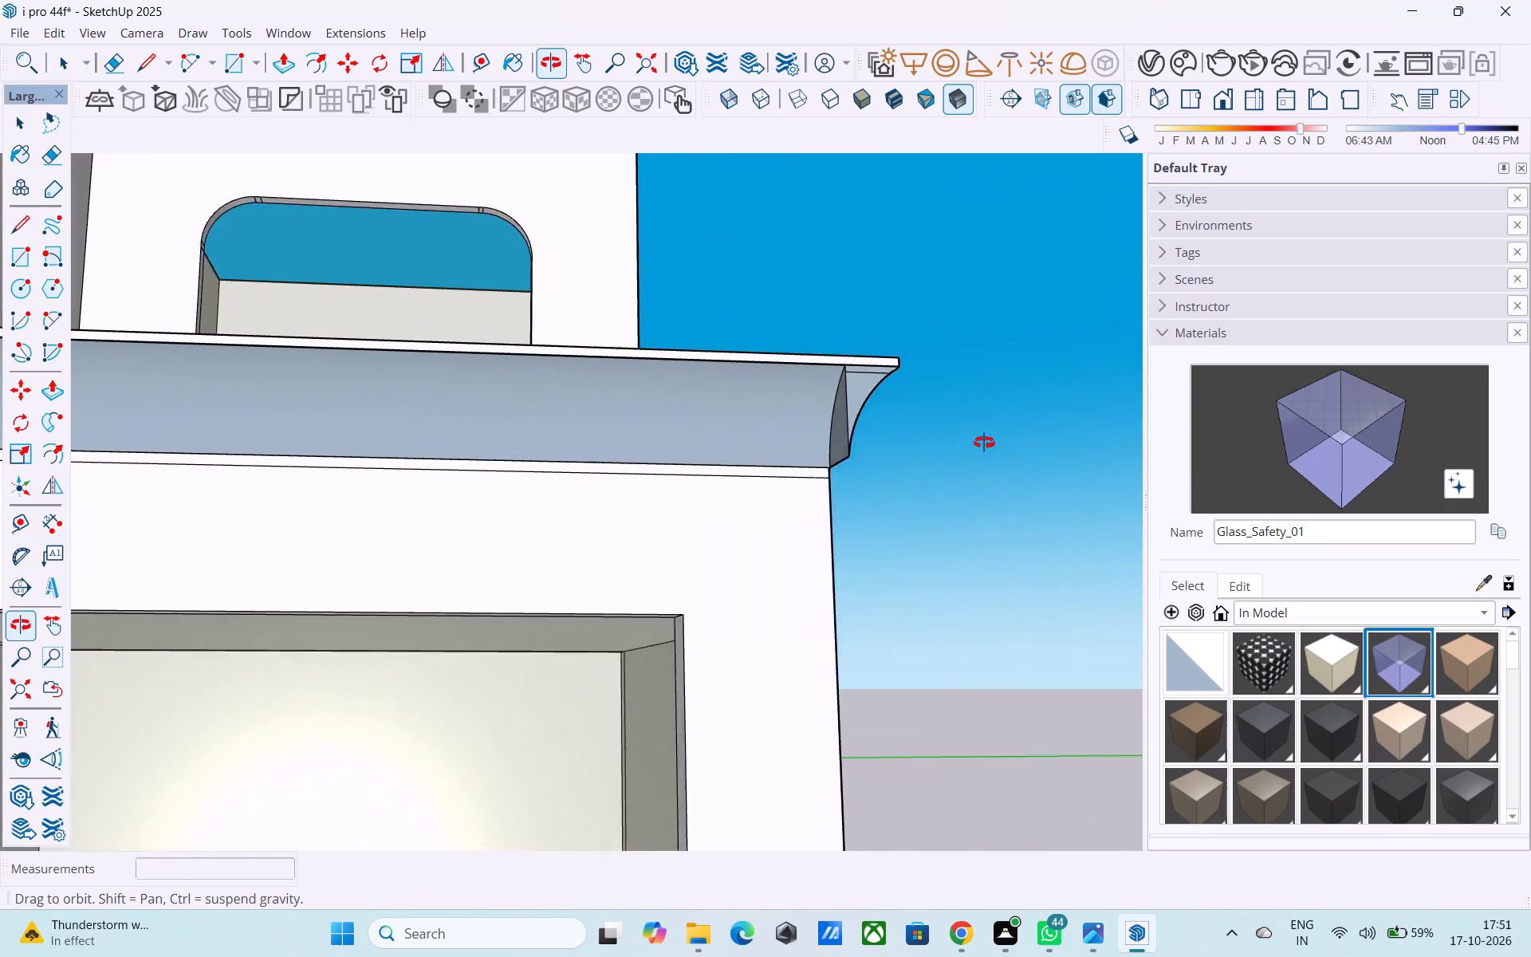
middle_drag(984, 443, 1101, 459)
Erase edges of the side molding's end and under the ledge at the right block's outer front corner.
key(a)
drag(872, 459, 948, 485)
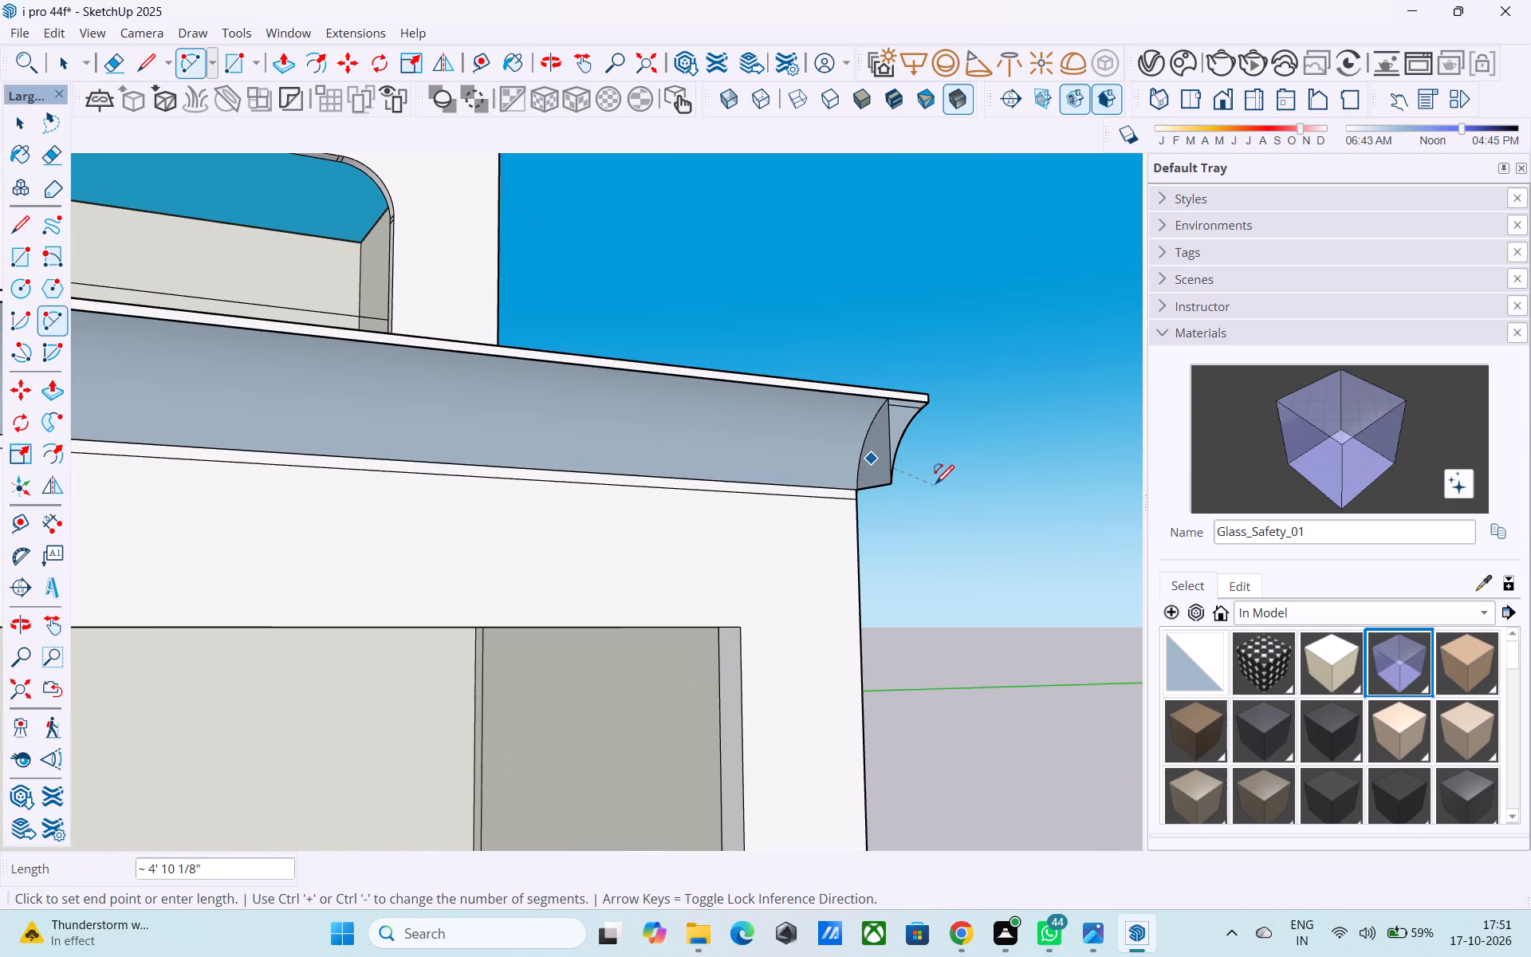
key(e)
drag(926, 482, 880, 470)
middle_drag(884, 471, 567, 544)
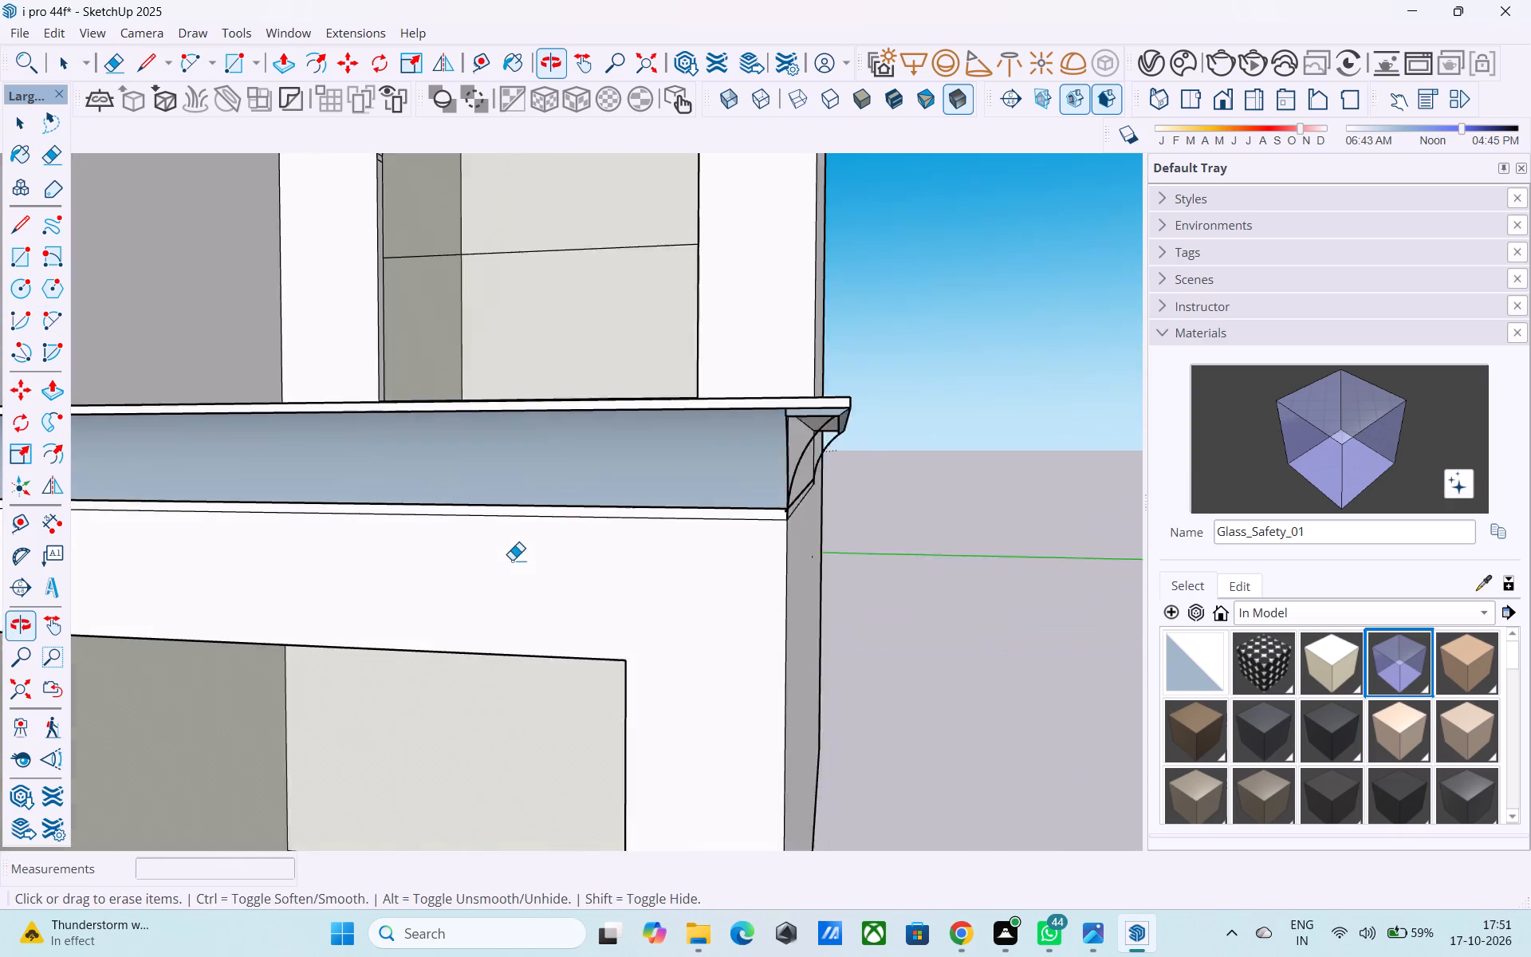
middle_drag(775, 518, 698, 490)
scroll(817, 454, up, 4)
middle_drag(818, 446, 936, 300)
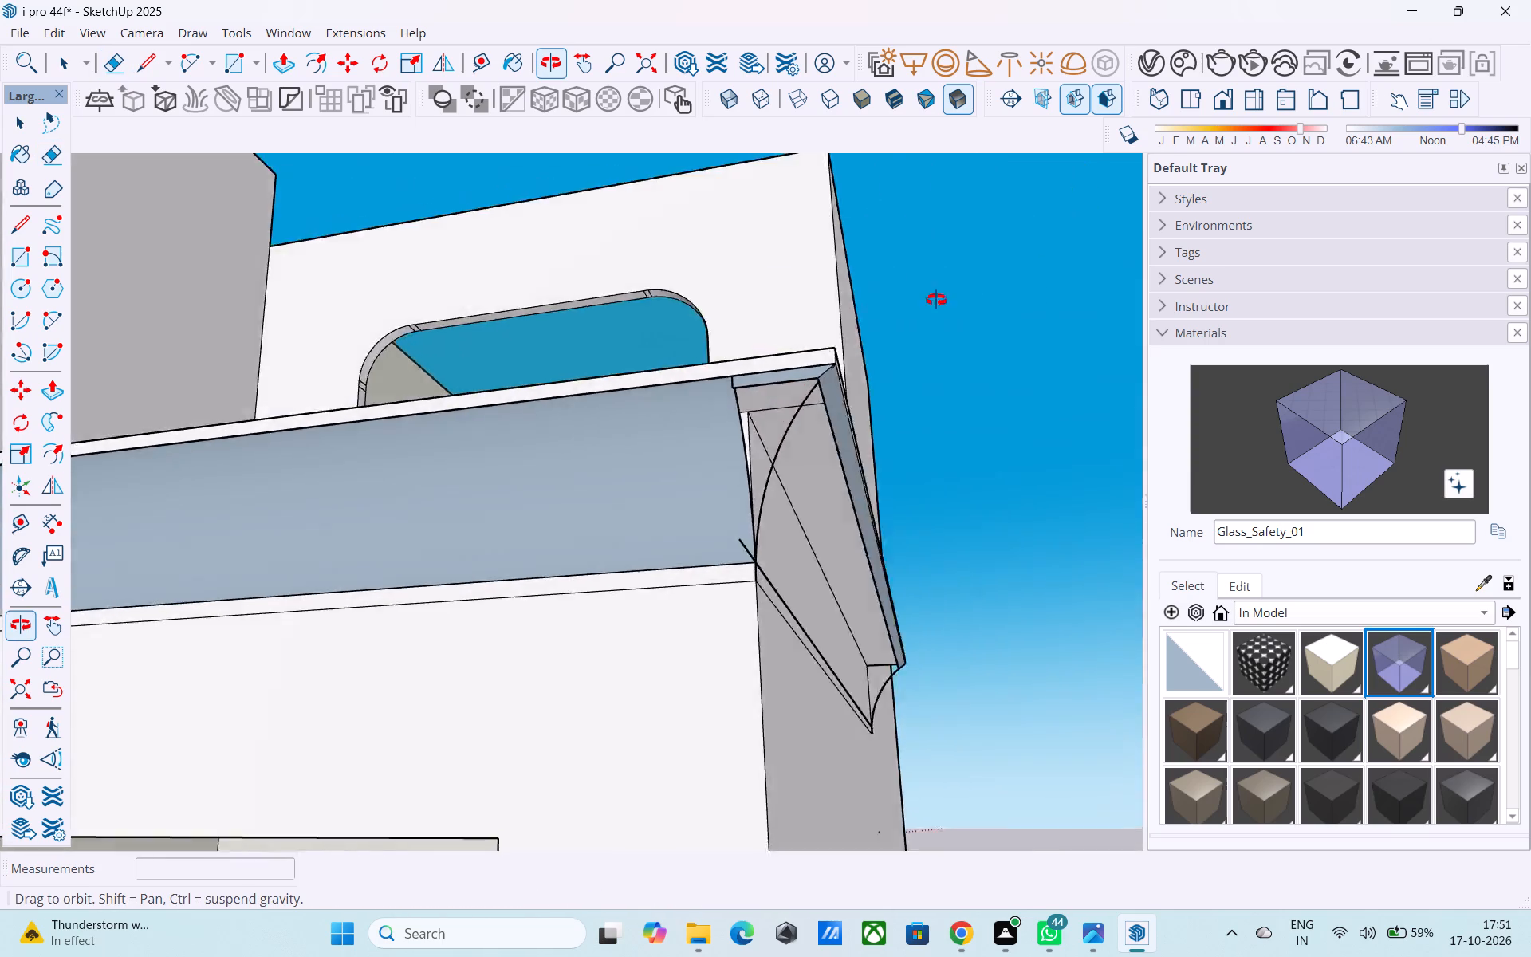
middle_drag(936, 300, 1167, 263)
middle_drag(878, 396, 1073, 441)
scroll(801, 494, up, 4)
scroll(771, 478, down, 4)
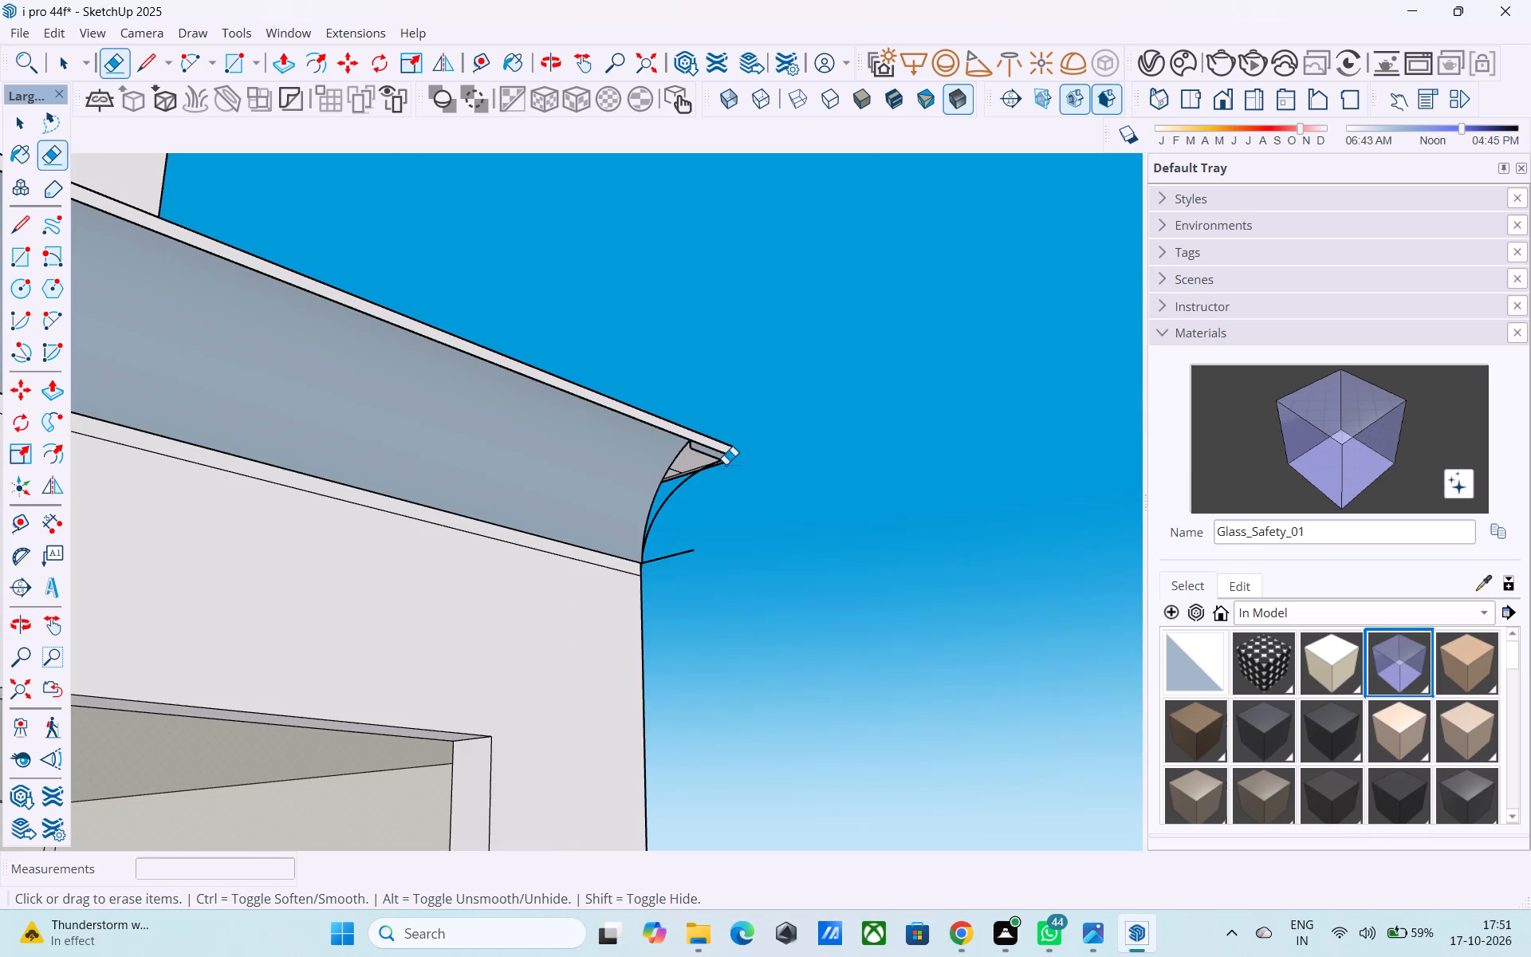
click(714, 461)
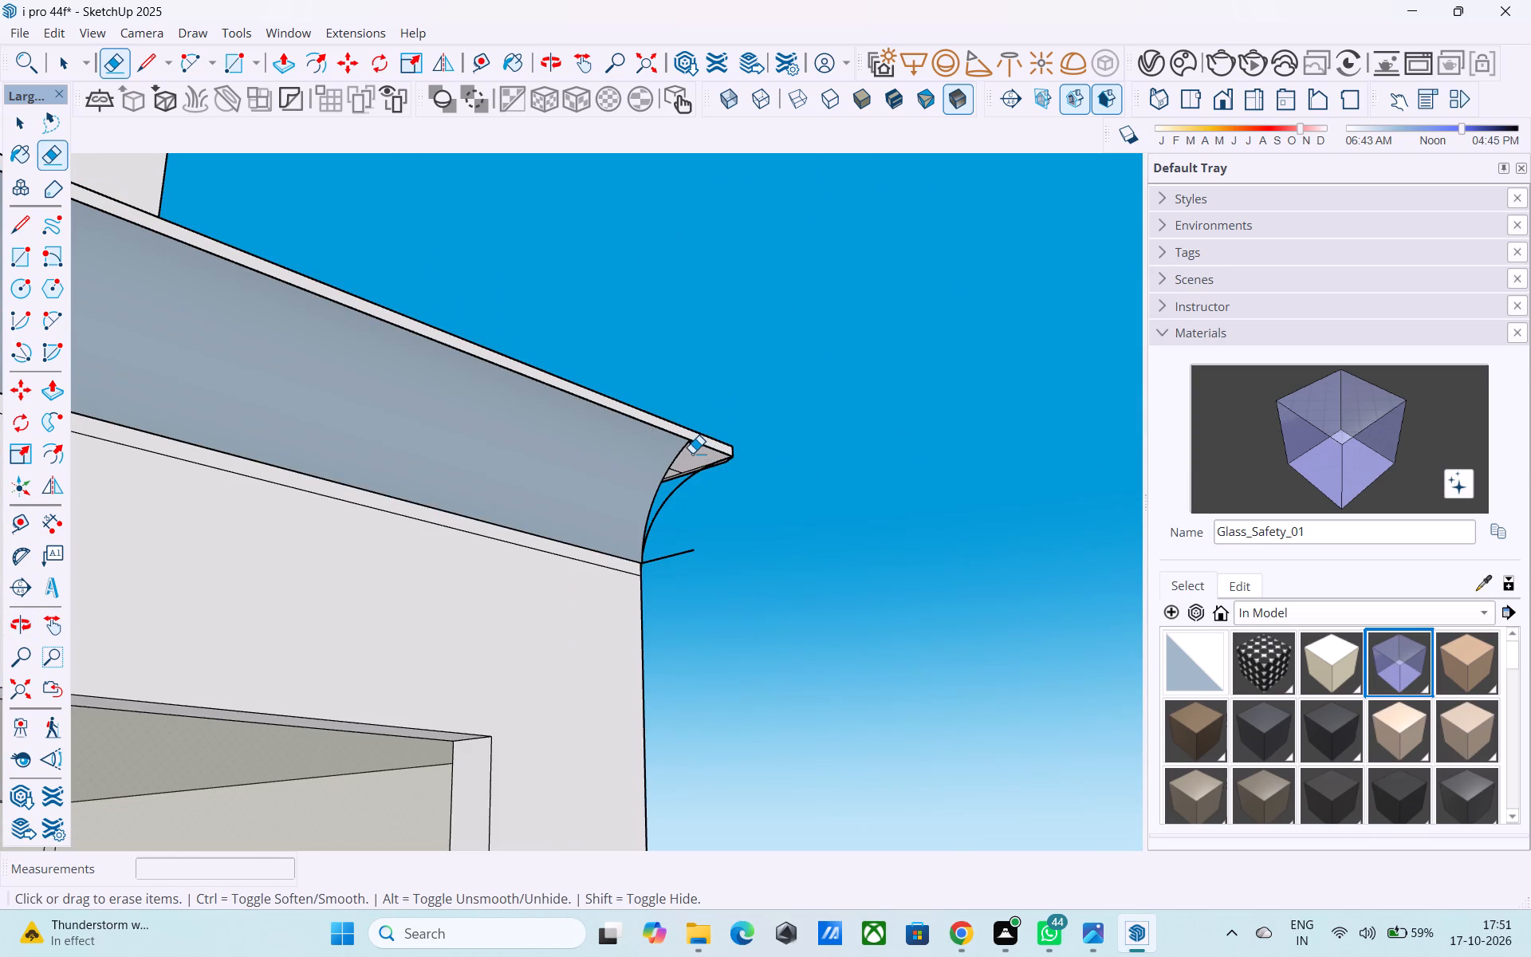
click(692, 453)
Examine the right block's opened side molding and its remaining corner and far-end profiles from several angles.
scroll(781, 503, down, 1)
middle_drag(800, 529, 632, 579)
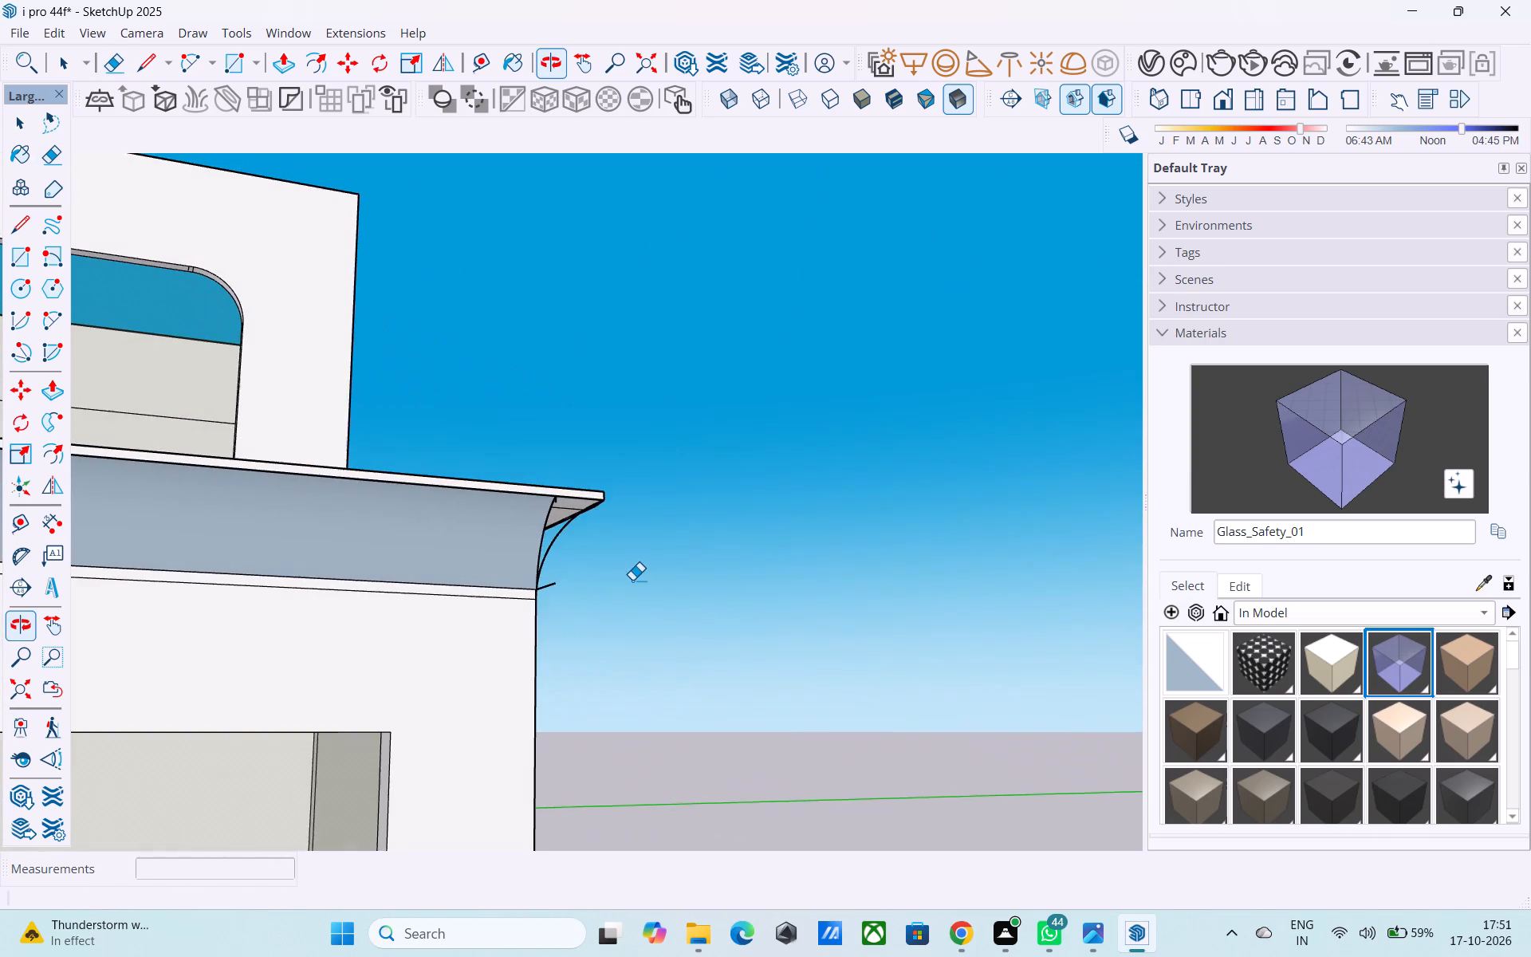
shift+middle_drag(632, 582, 490, 593)
shift+middle_drag(490, 593, 568, 601)
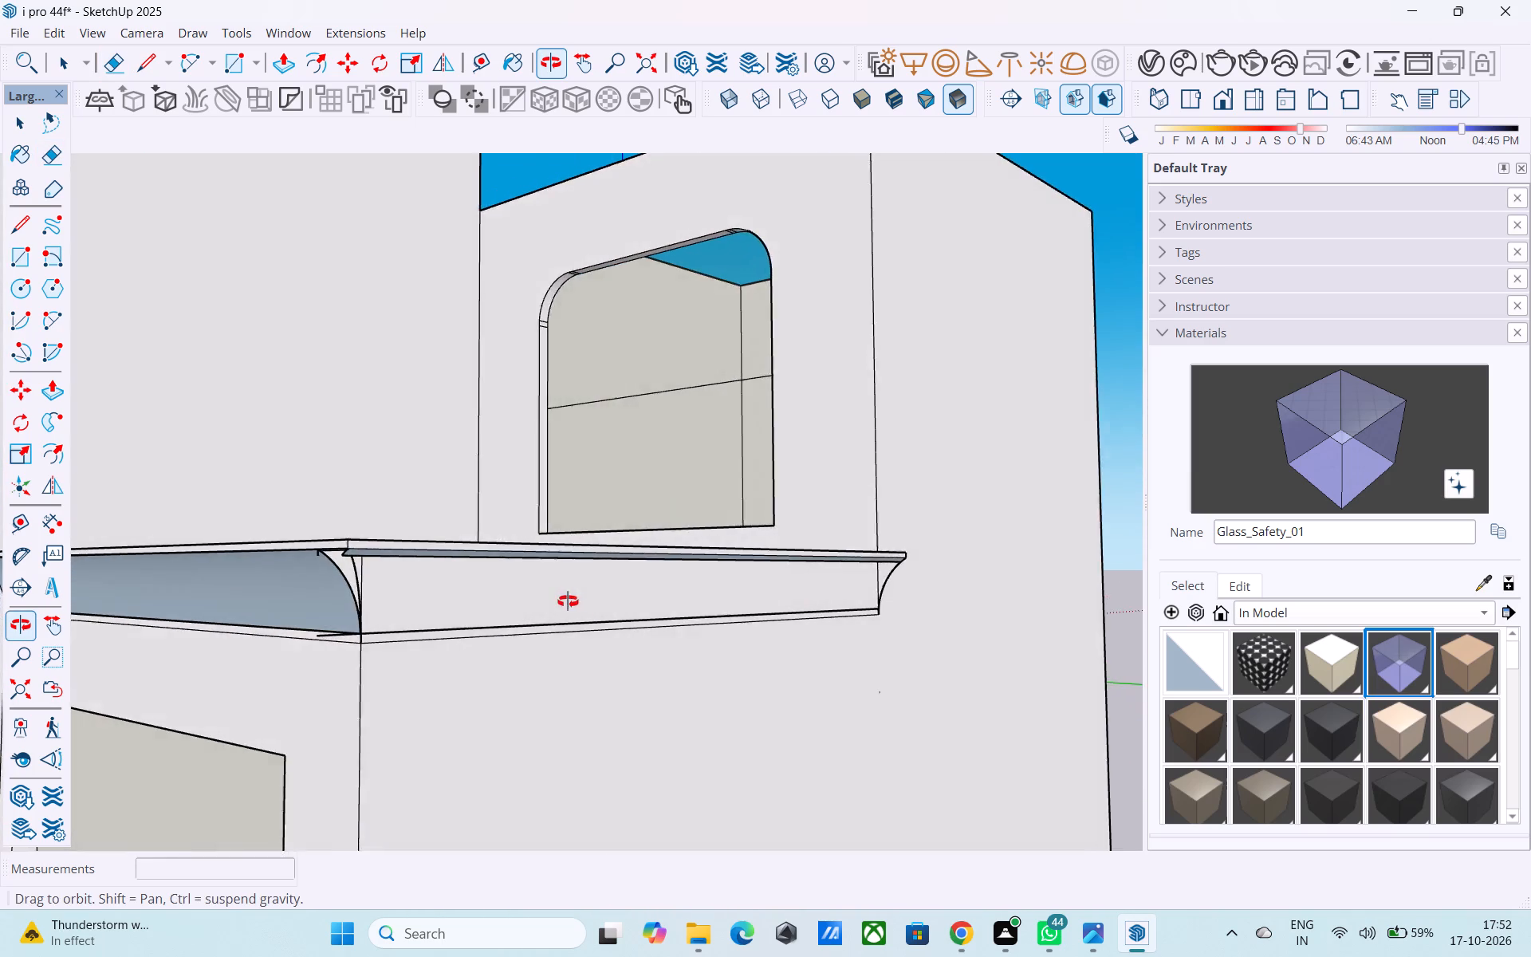
shift+middle_drag(568, 601, 765, 590)
scroll(616, 549, up, 10)
scroll(618, 552, down, 4)
shift+middle_drag(771, 567, 772, 566)
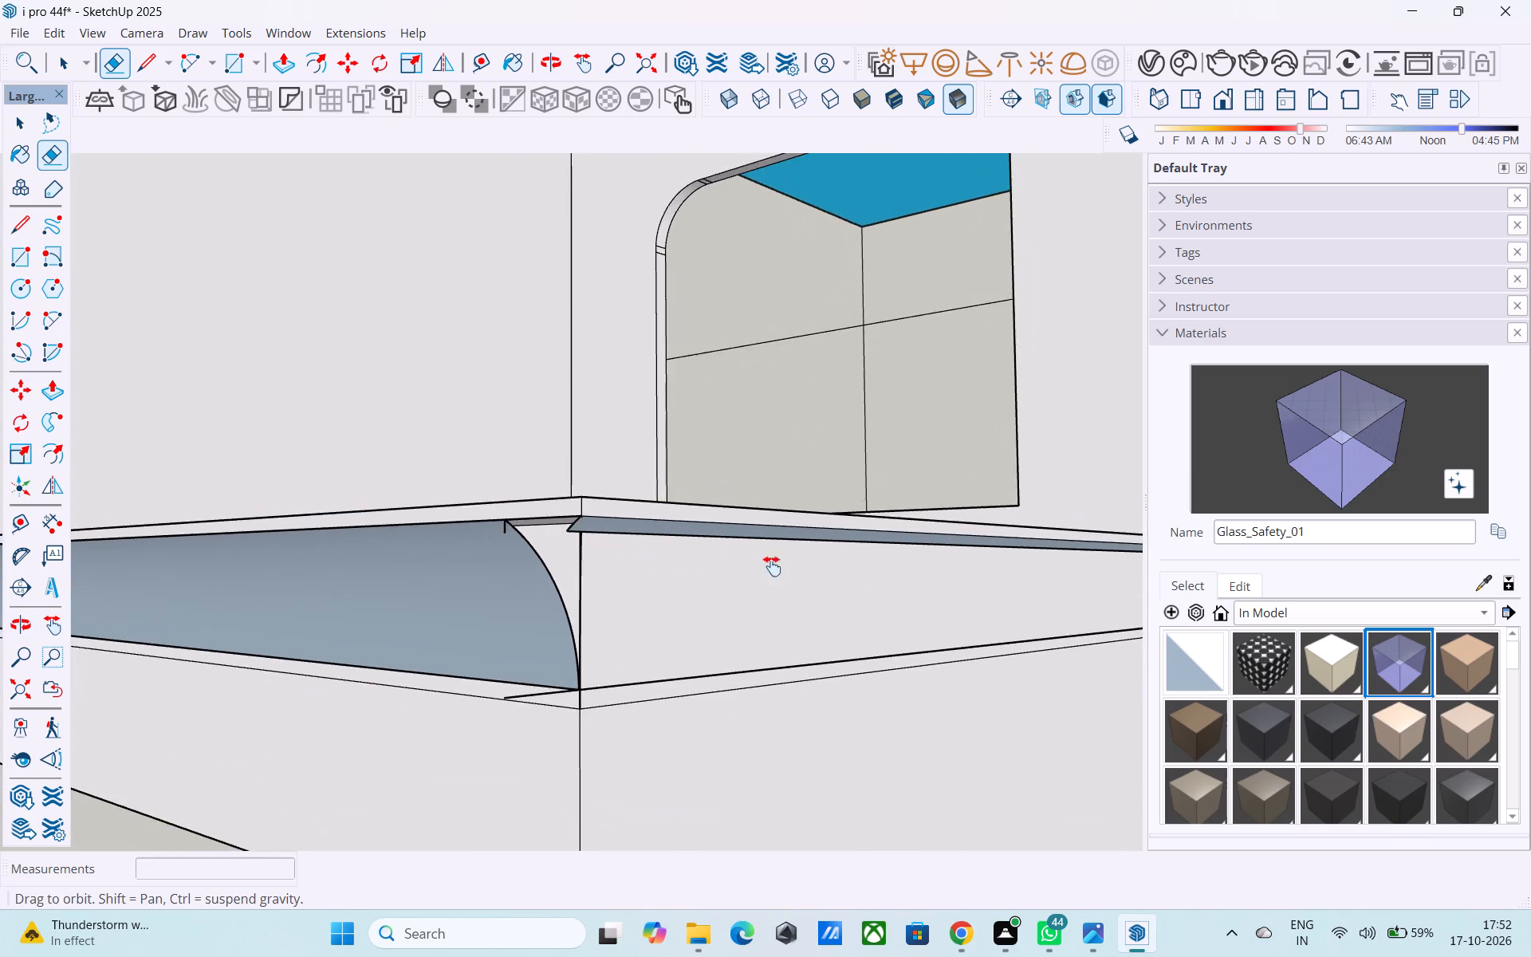
shift+middle_drag(772, 566, 893, 578)
scroll(885, 572, up, 2)
key(space)
click(856, 541)
click(847, 534)
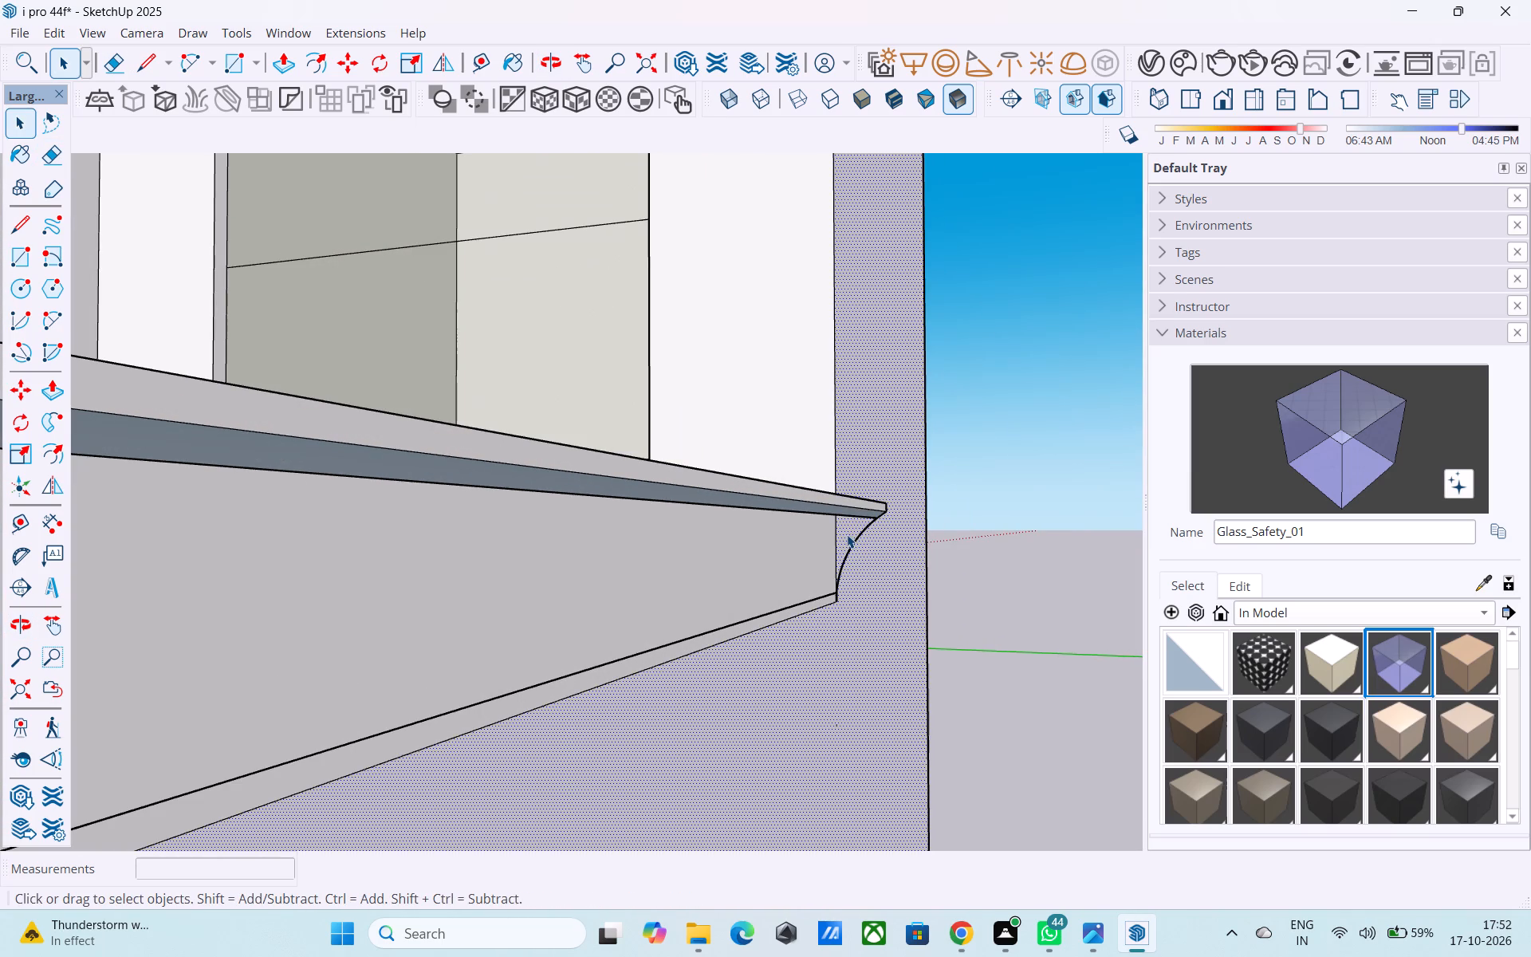
middle_drag(846, 534, 488, 617)
scroll(747, 634, down, 3)
middle_drag(844, 651, 441, 649)
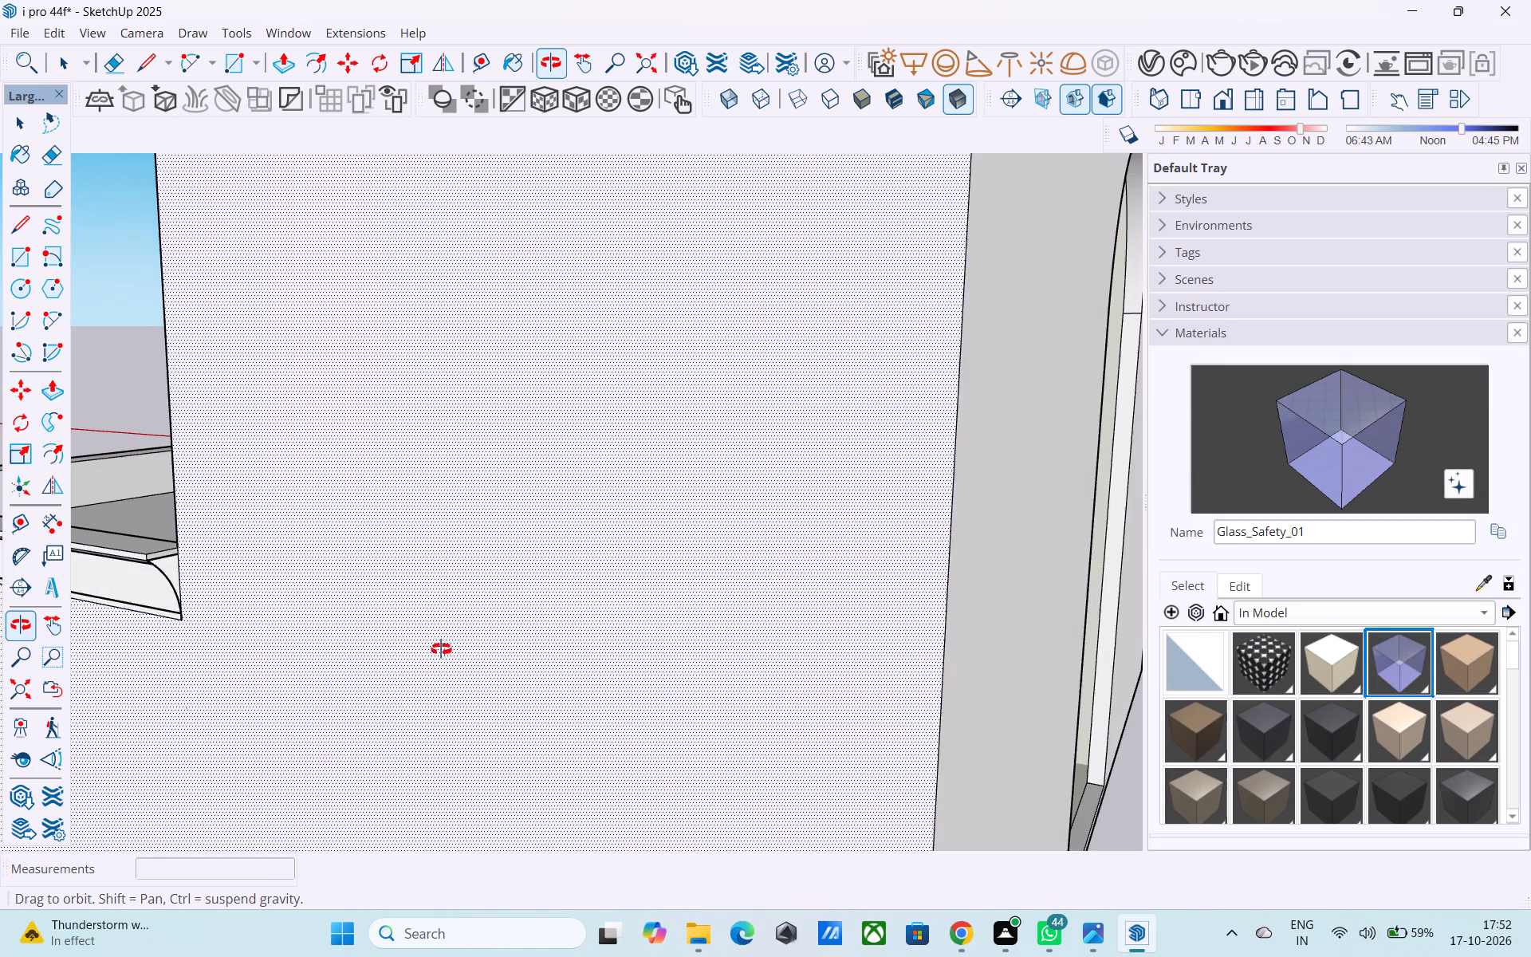
middle_drag(441, 649, 1089, 589)
shift+middle_drag(811, 561, 1282, 540)
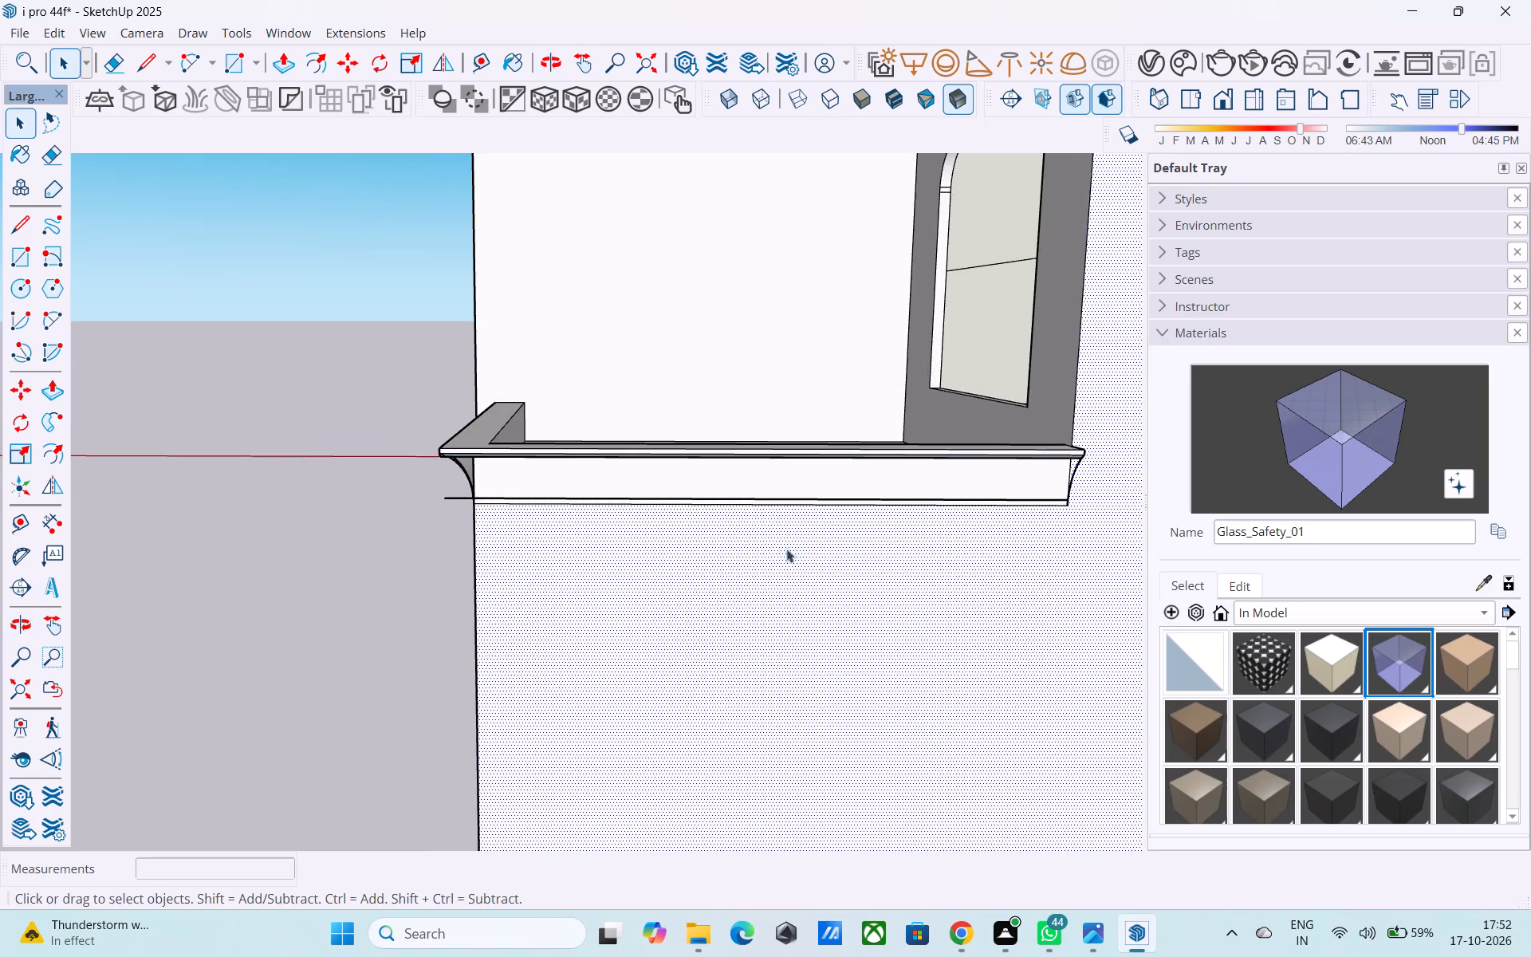
scroll(696, 543, up, 1)
middle_drag(671, 539, 657, 530)
middle_drag(659, 530, 932, 556)
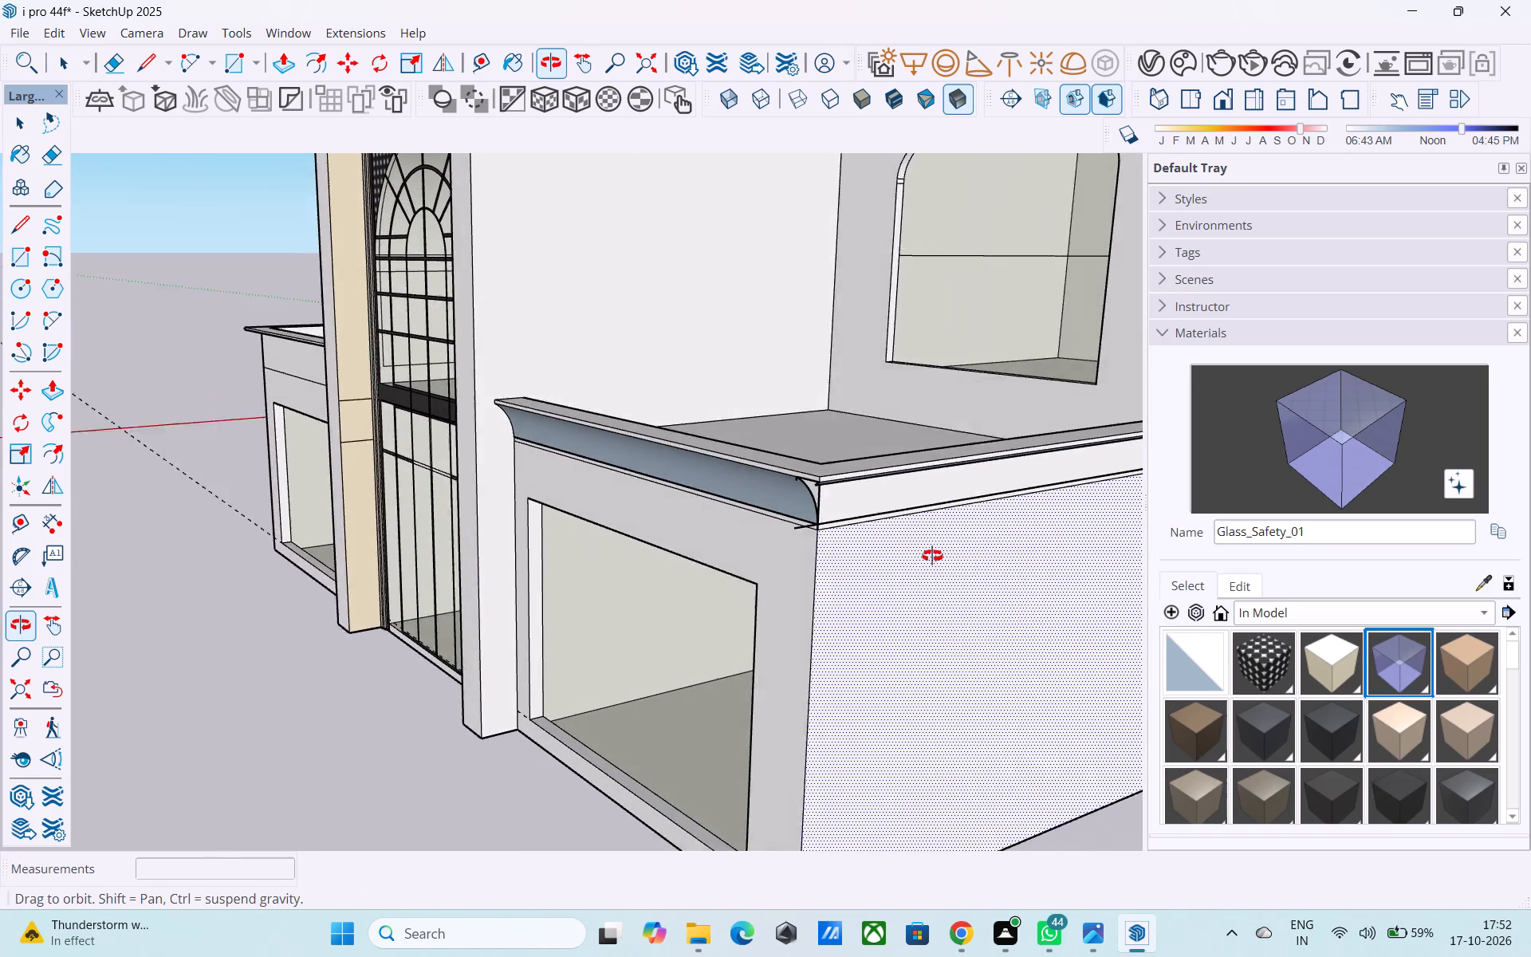
middle_drag(932, 556, 935, 549)
scroll(935, 542, down, 3)
middle_drag(930, 539, 1001, 482)
ctrl+scroll(1001, 482, up, 1)
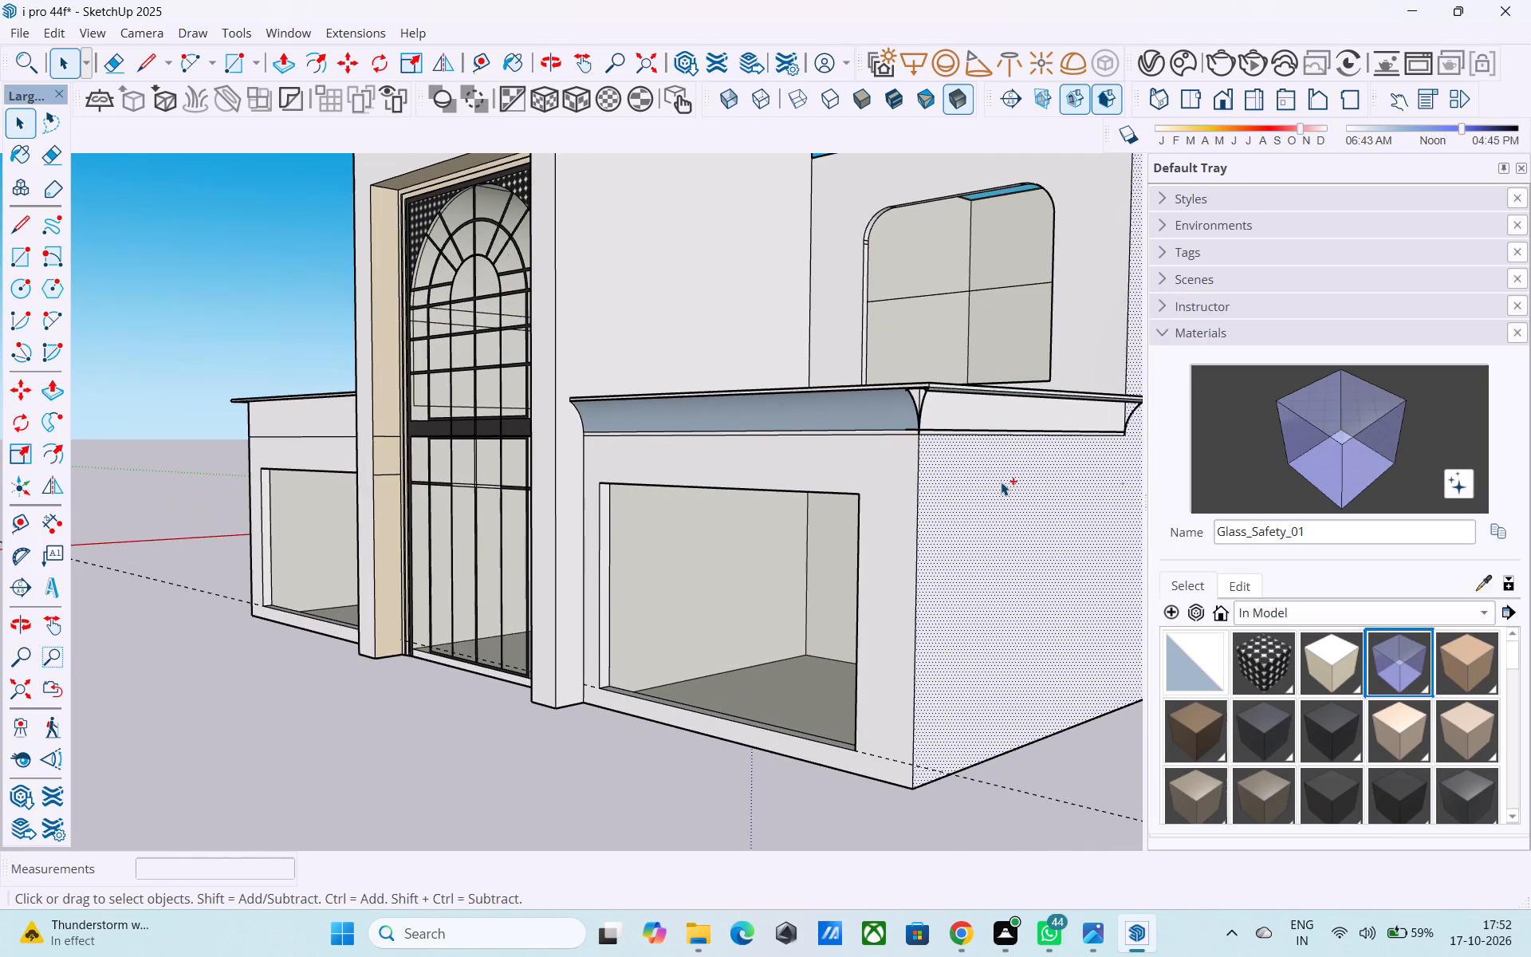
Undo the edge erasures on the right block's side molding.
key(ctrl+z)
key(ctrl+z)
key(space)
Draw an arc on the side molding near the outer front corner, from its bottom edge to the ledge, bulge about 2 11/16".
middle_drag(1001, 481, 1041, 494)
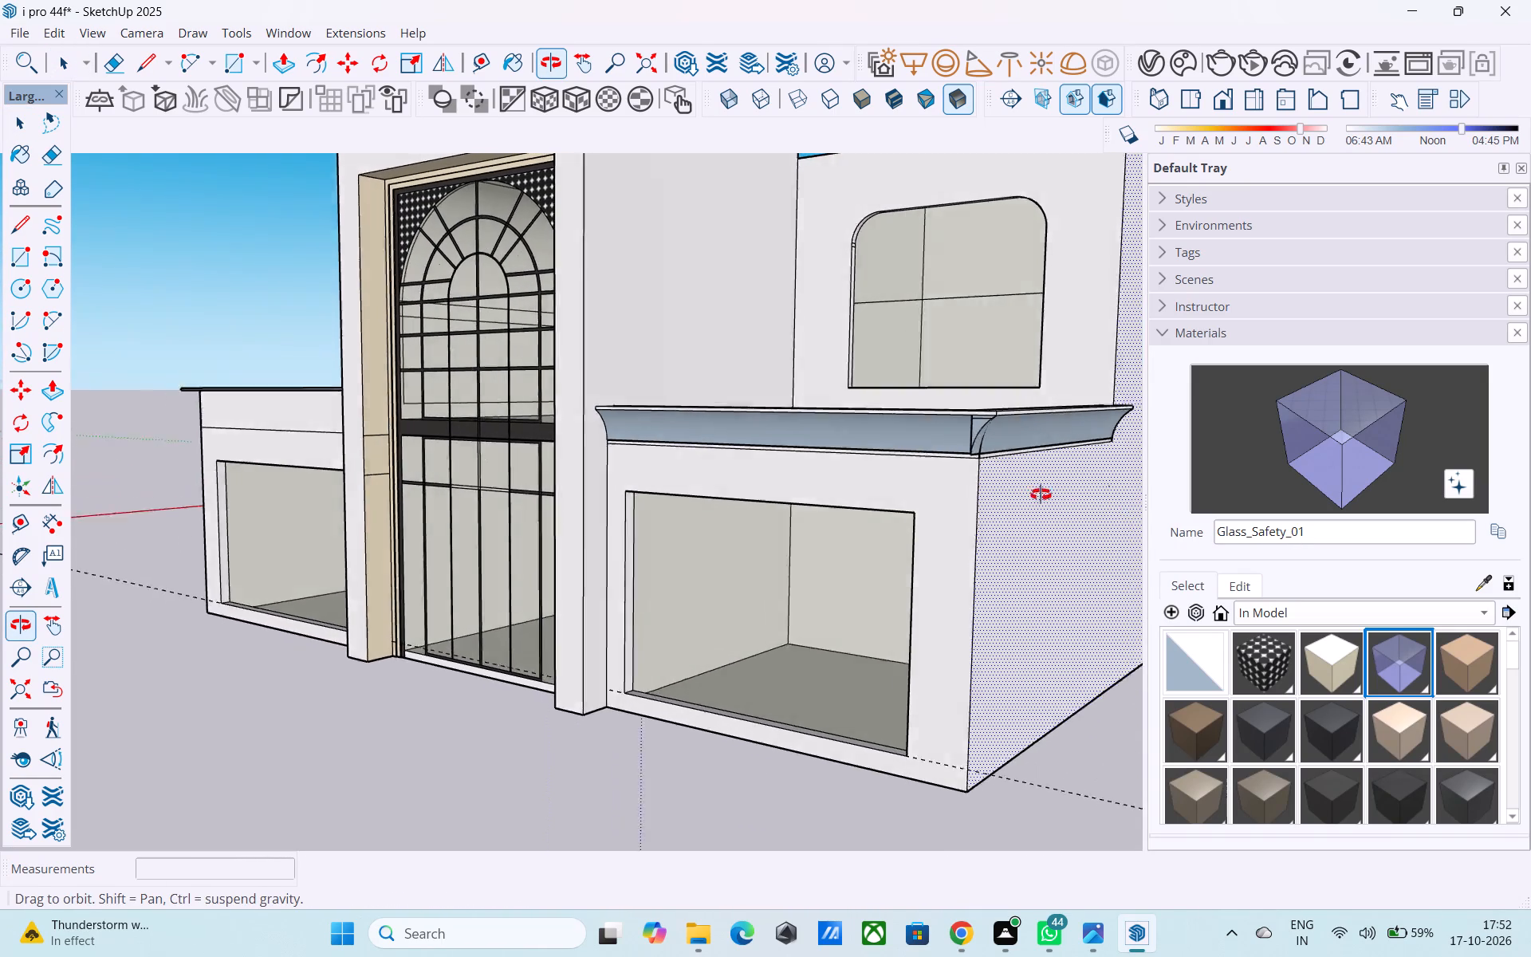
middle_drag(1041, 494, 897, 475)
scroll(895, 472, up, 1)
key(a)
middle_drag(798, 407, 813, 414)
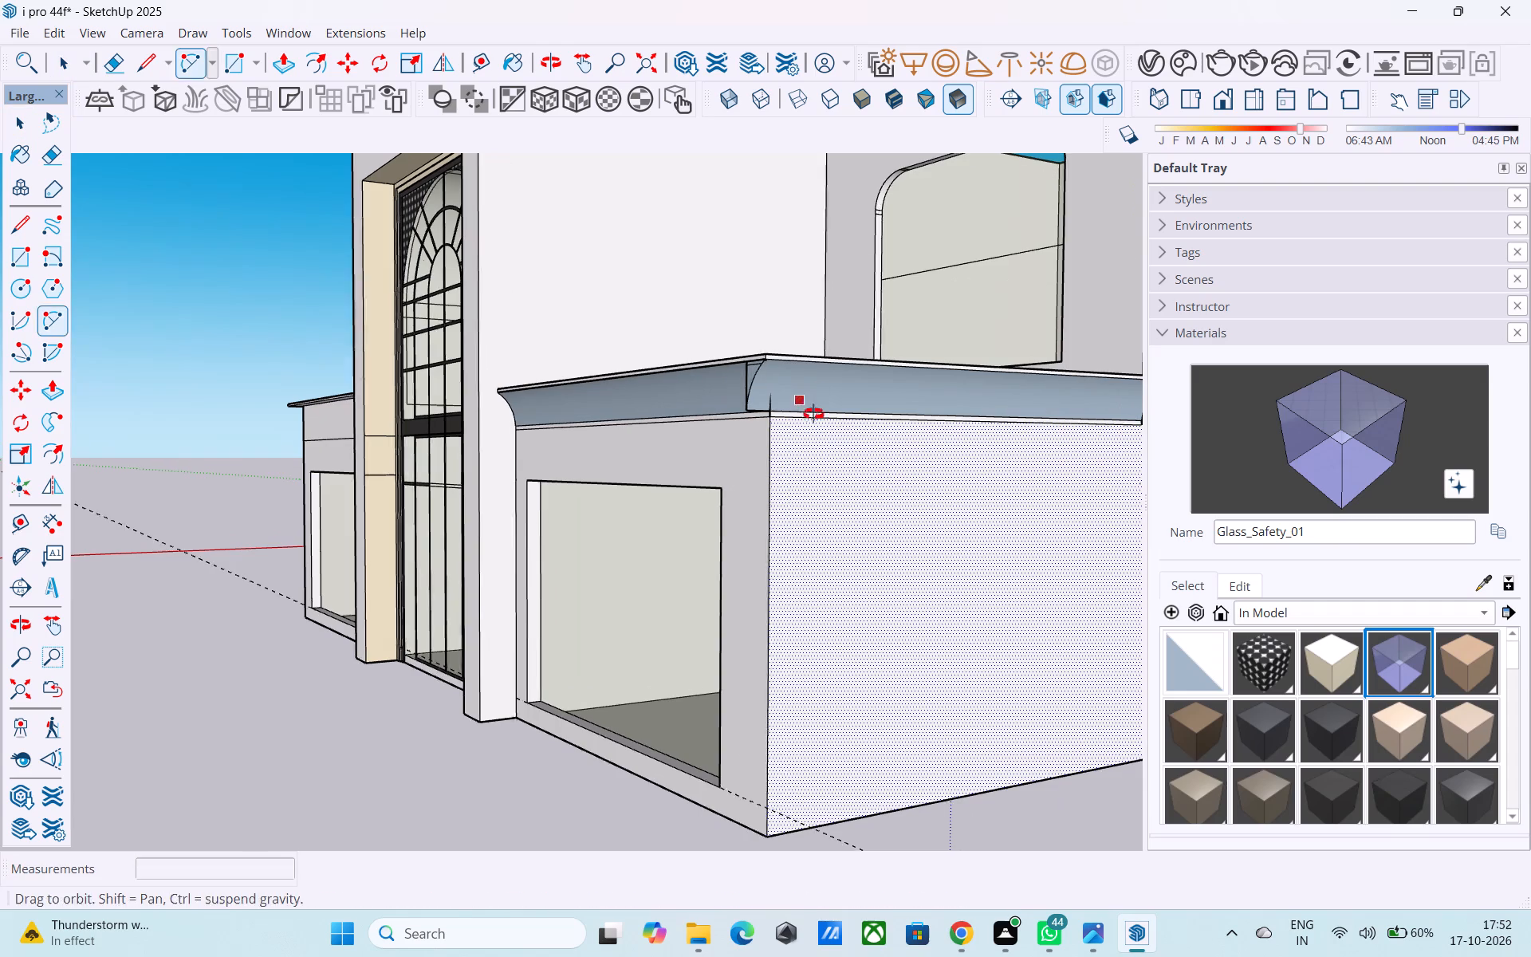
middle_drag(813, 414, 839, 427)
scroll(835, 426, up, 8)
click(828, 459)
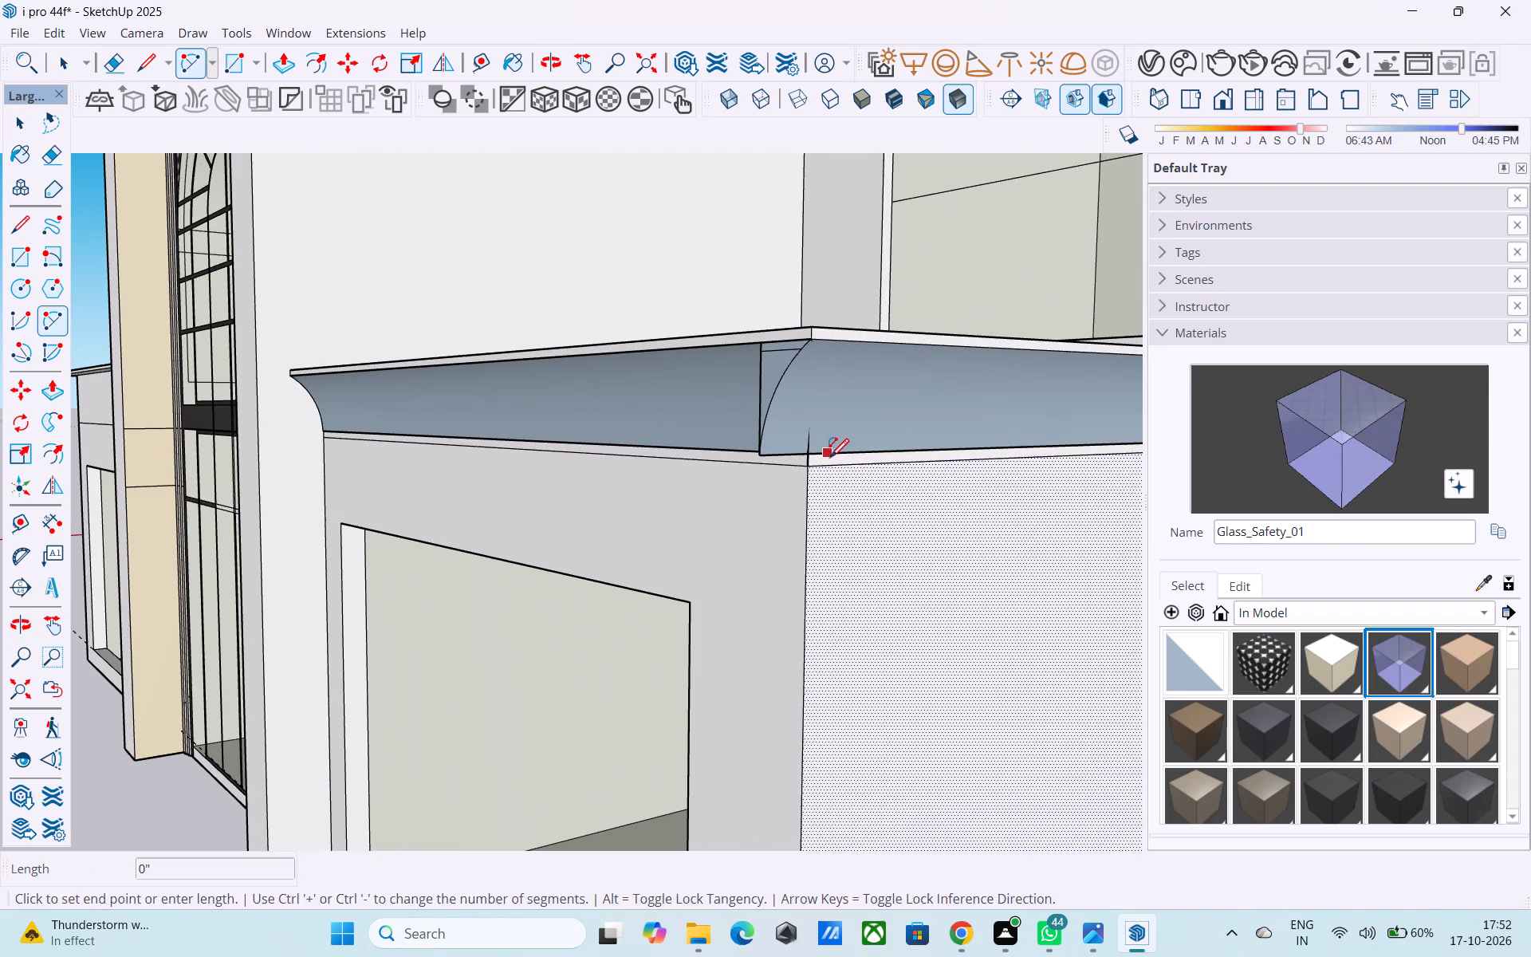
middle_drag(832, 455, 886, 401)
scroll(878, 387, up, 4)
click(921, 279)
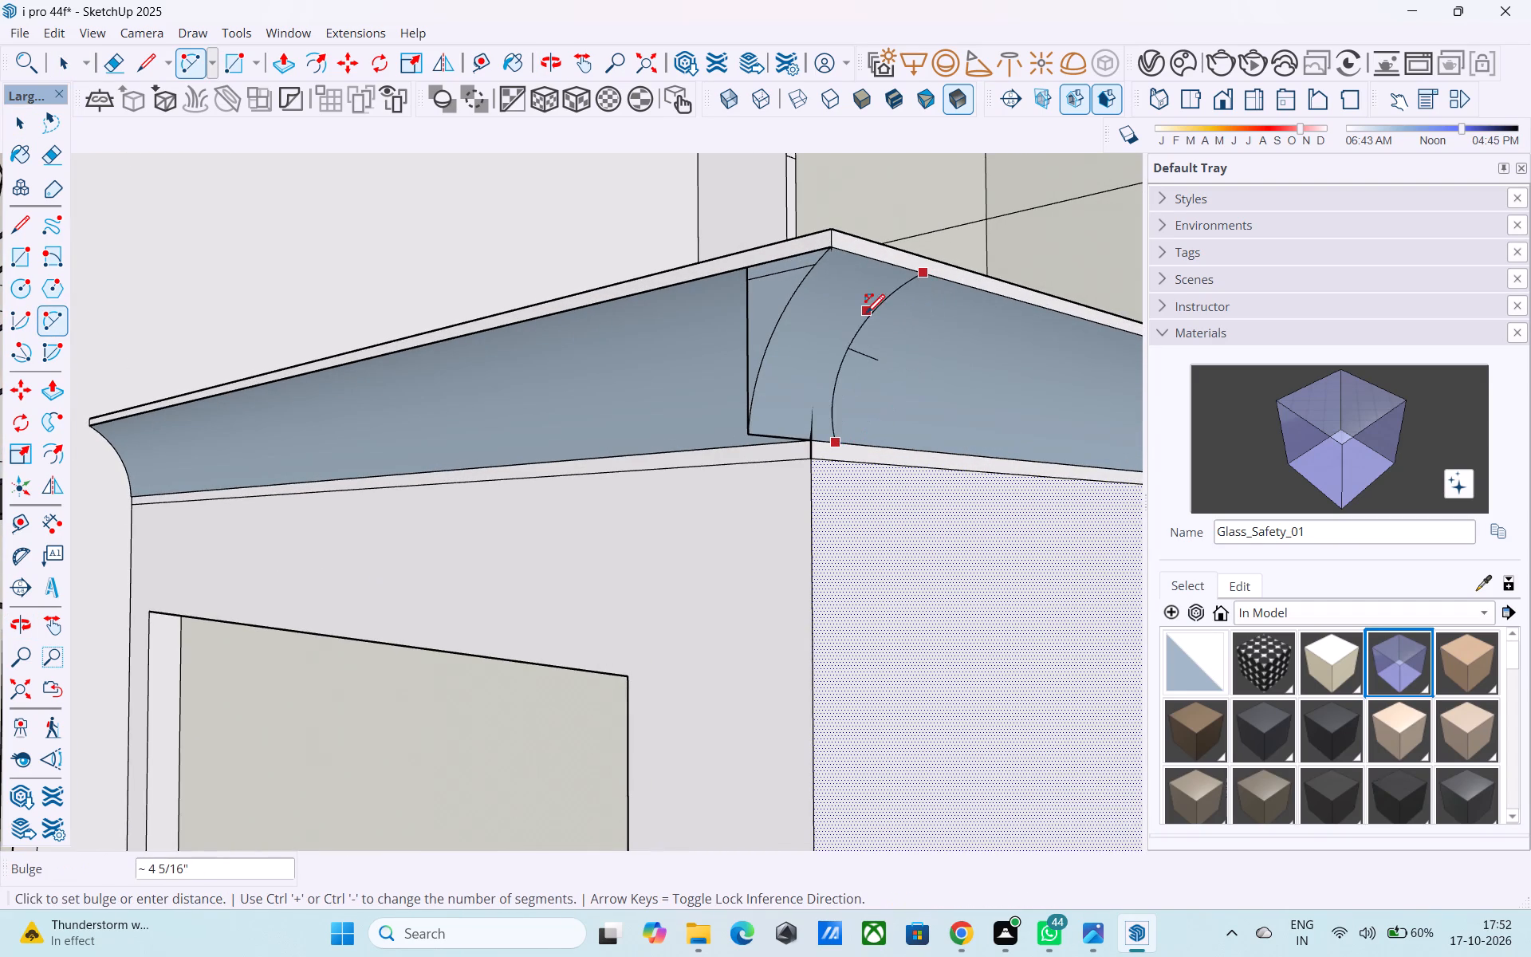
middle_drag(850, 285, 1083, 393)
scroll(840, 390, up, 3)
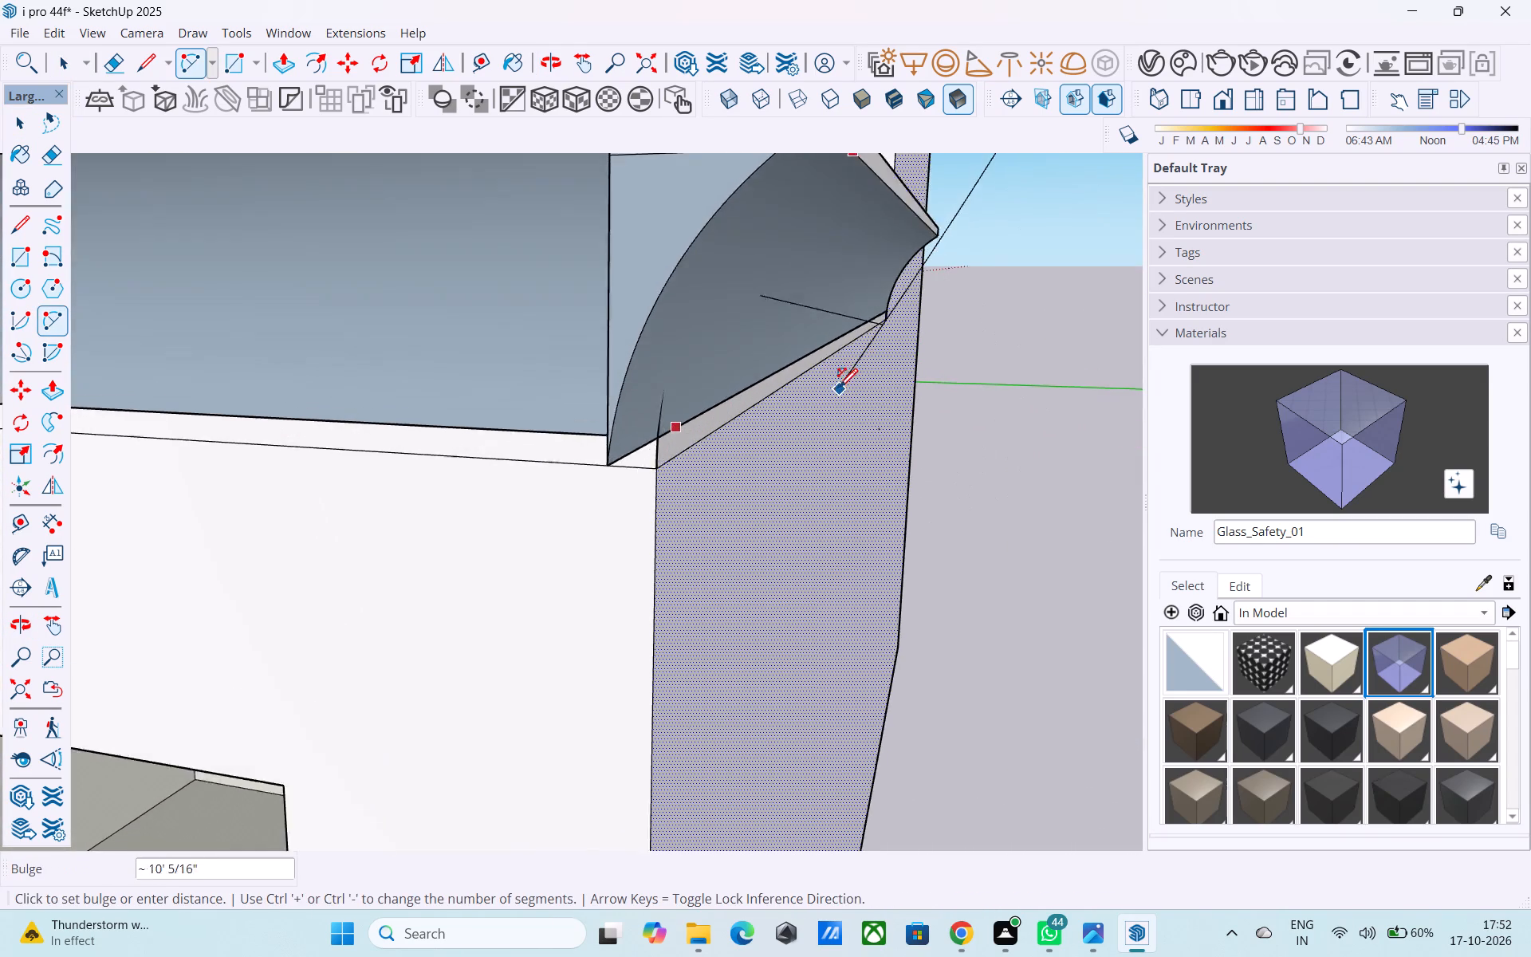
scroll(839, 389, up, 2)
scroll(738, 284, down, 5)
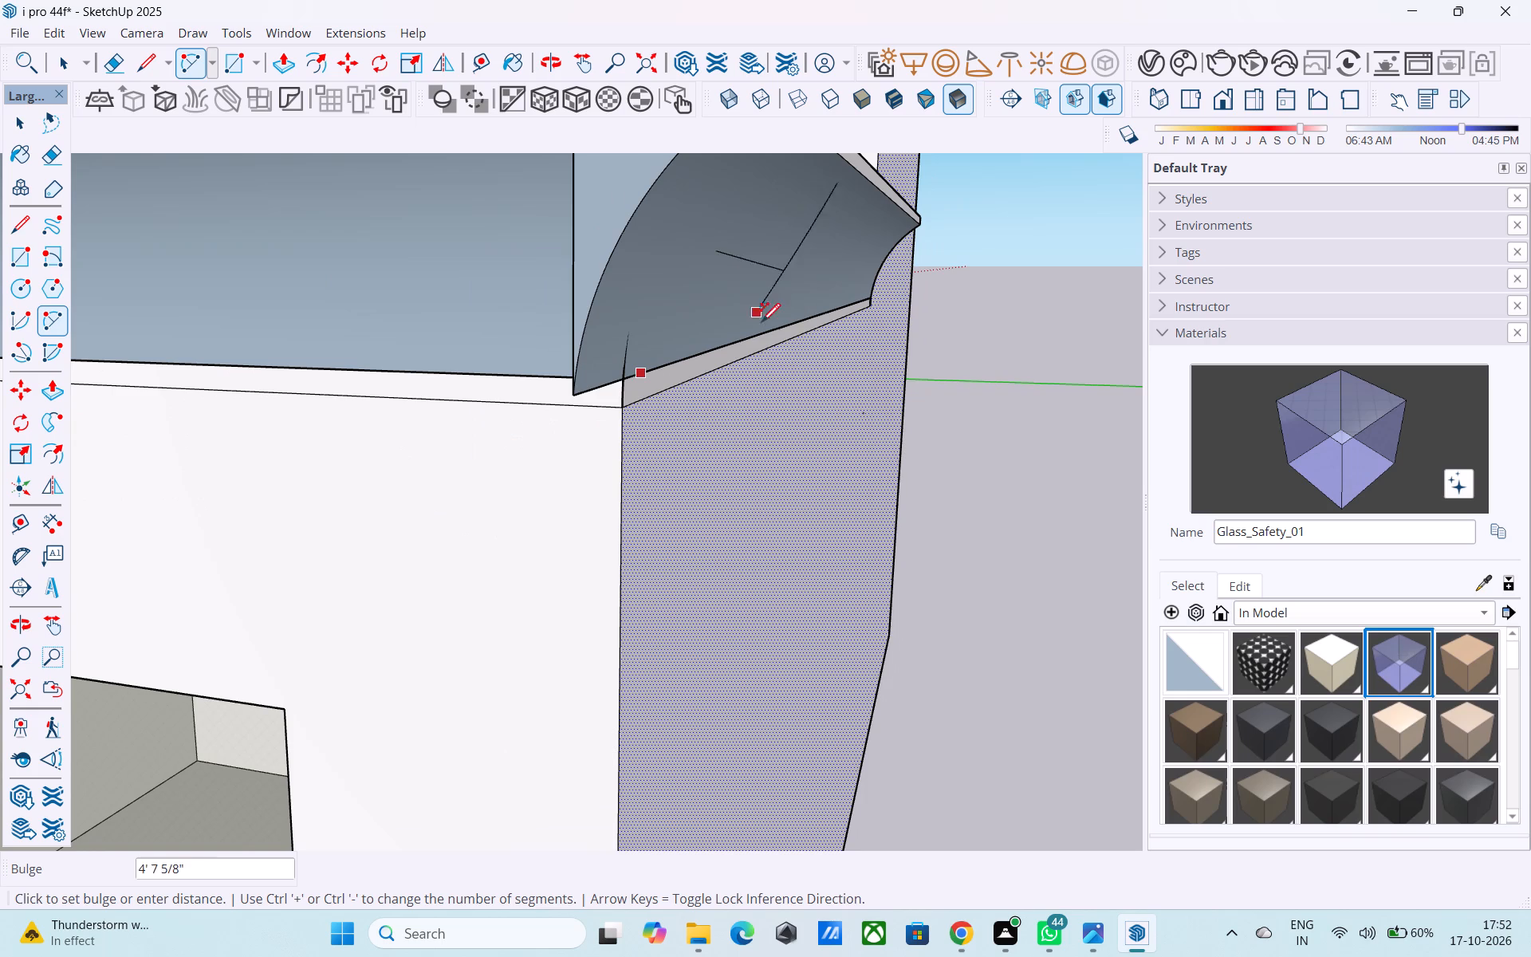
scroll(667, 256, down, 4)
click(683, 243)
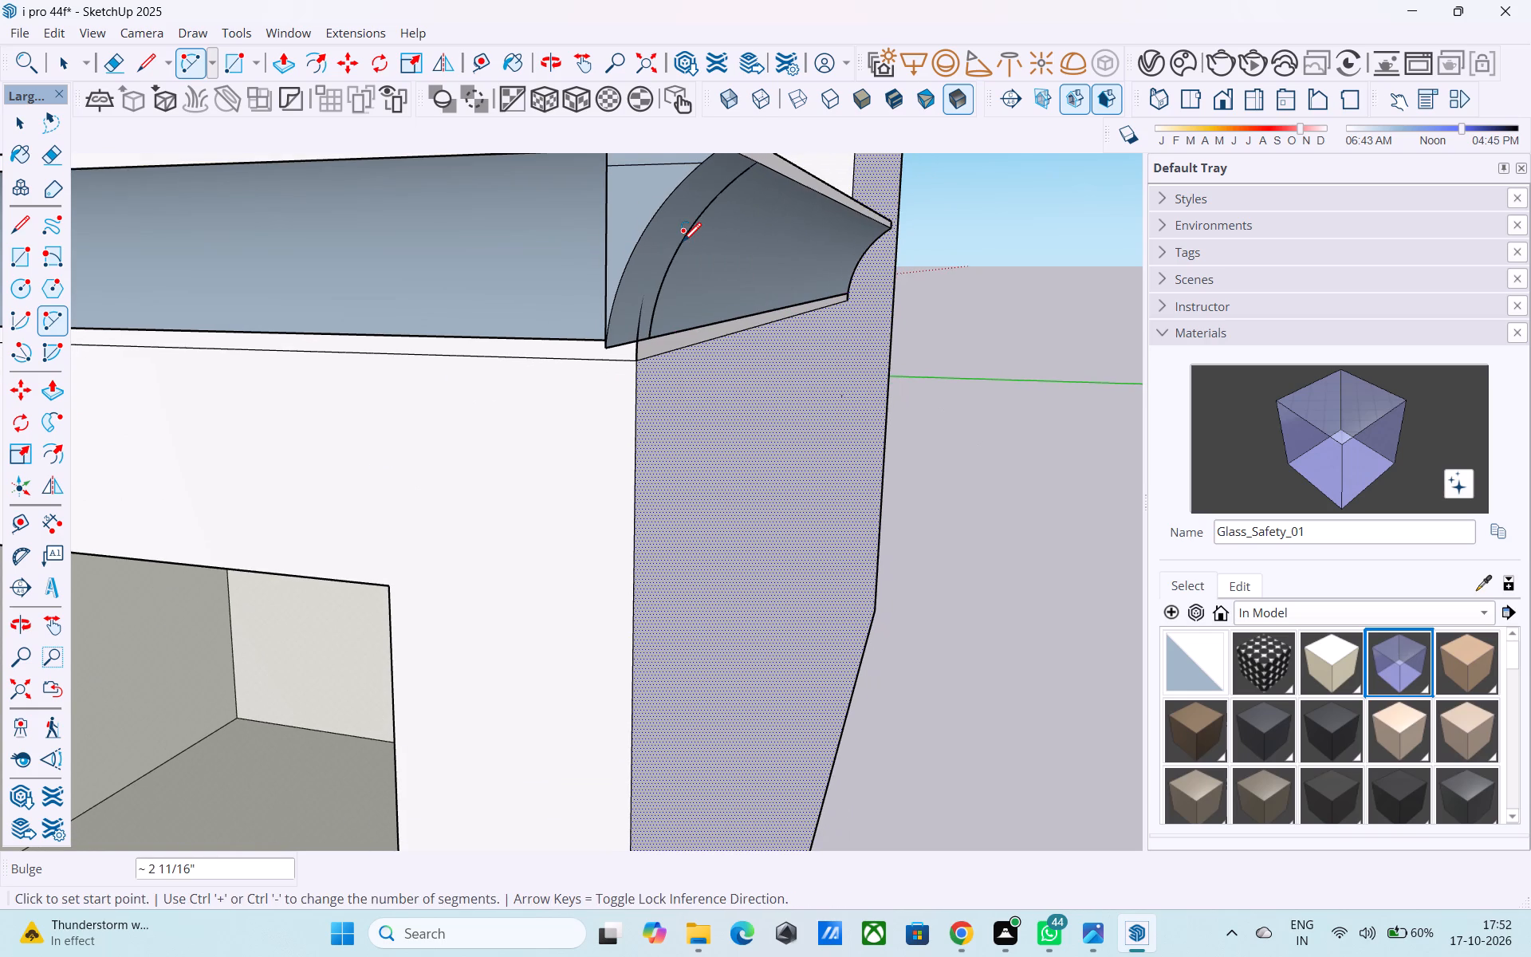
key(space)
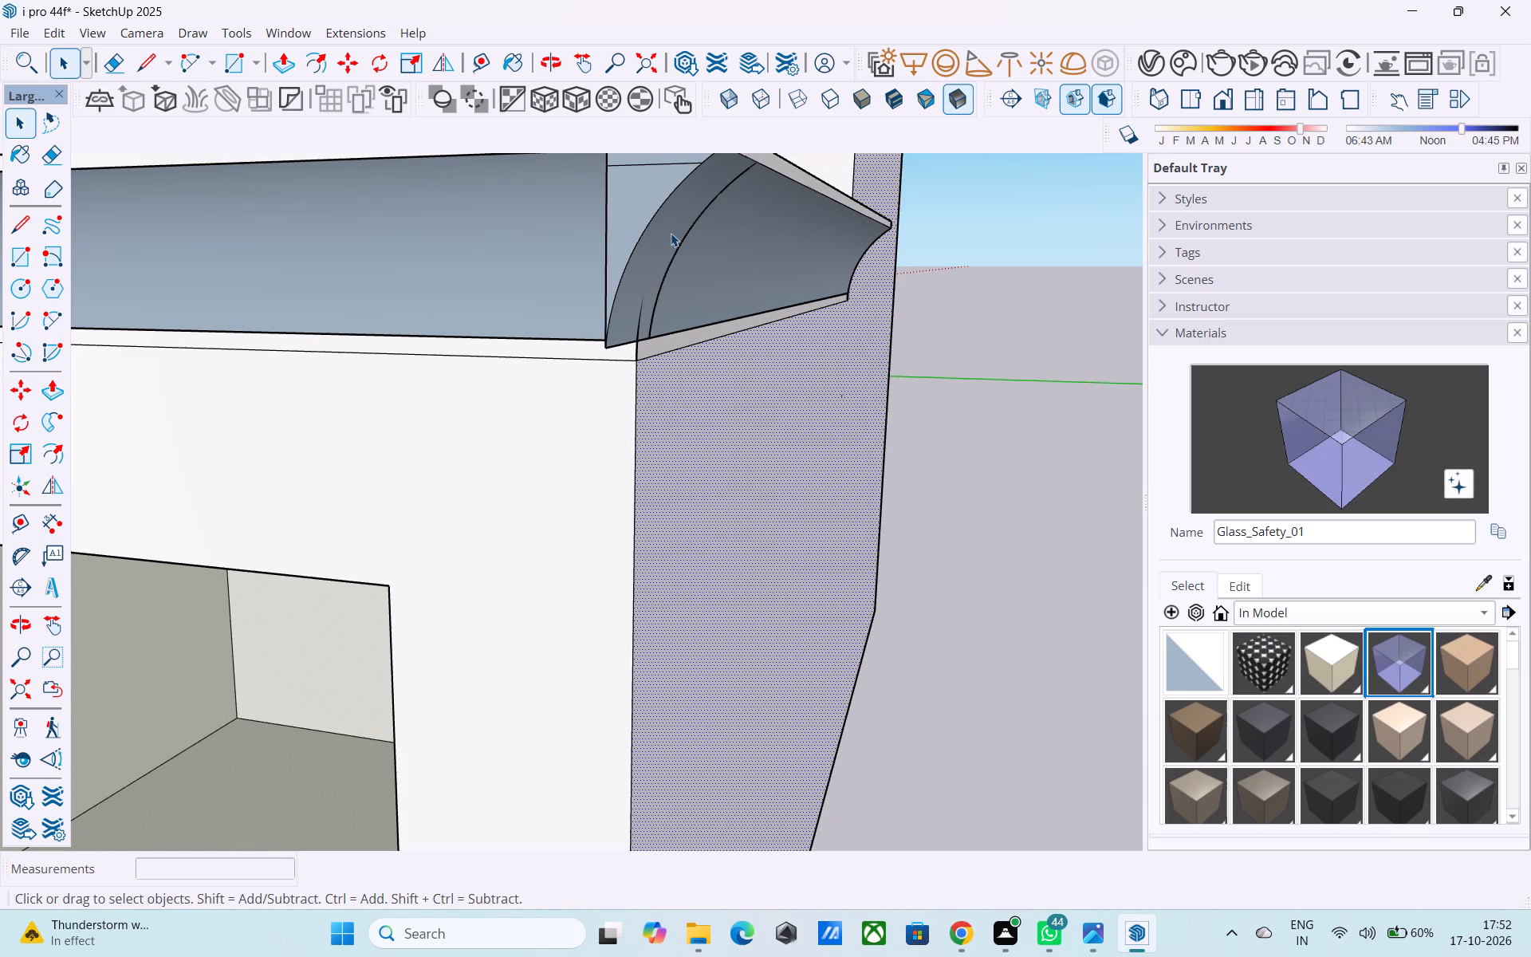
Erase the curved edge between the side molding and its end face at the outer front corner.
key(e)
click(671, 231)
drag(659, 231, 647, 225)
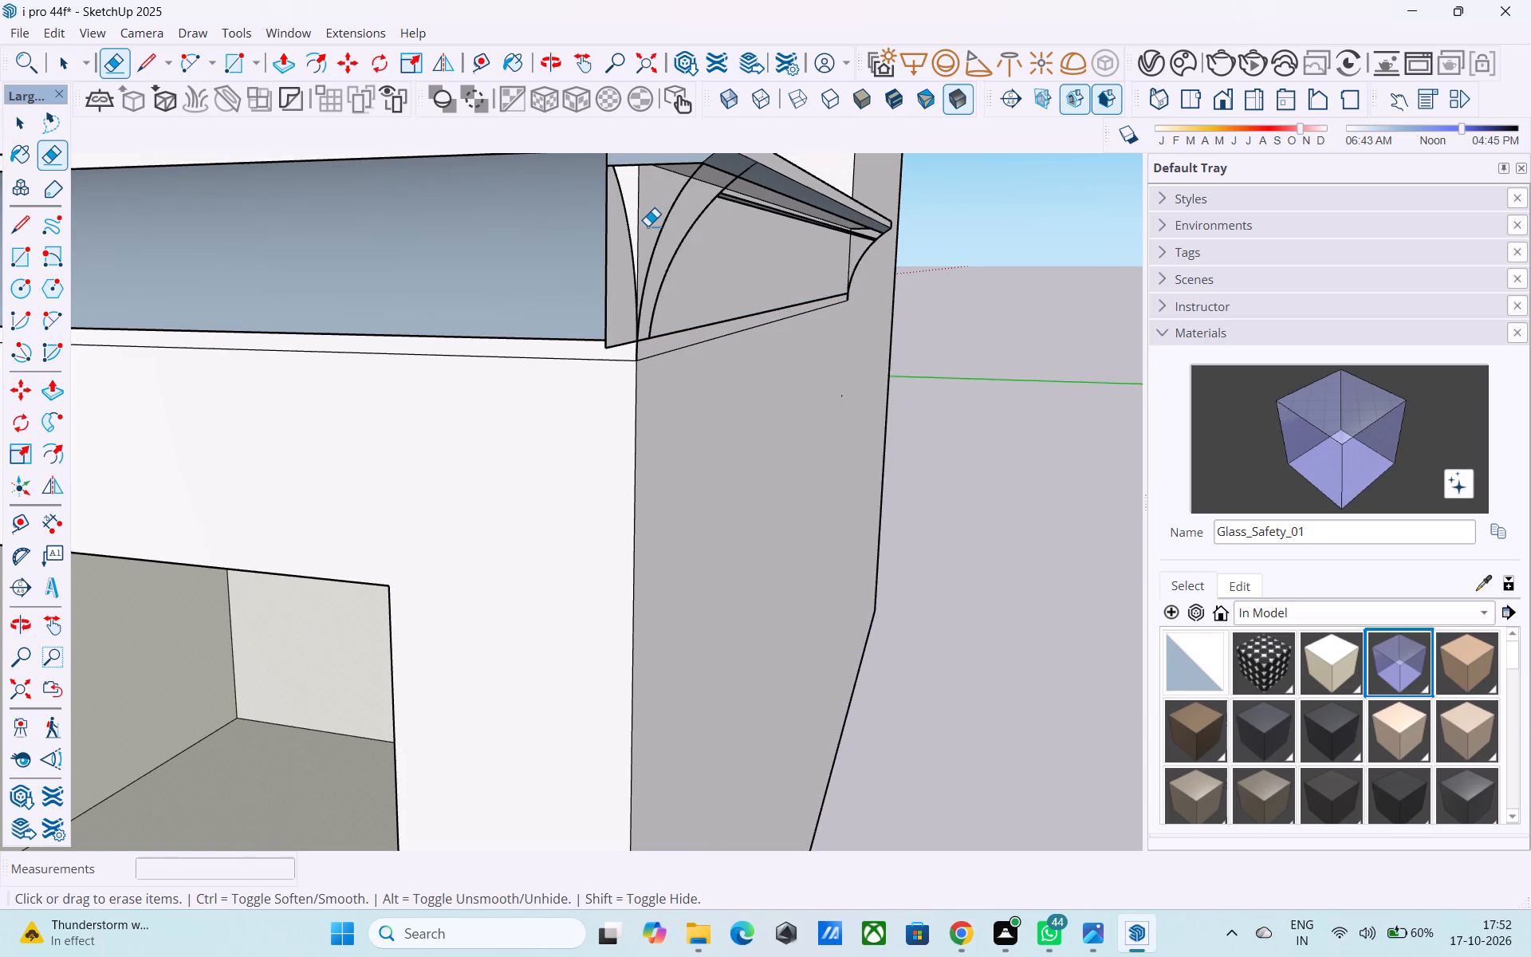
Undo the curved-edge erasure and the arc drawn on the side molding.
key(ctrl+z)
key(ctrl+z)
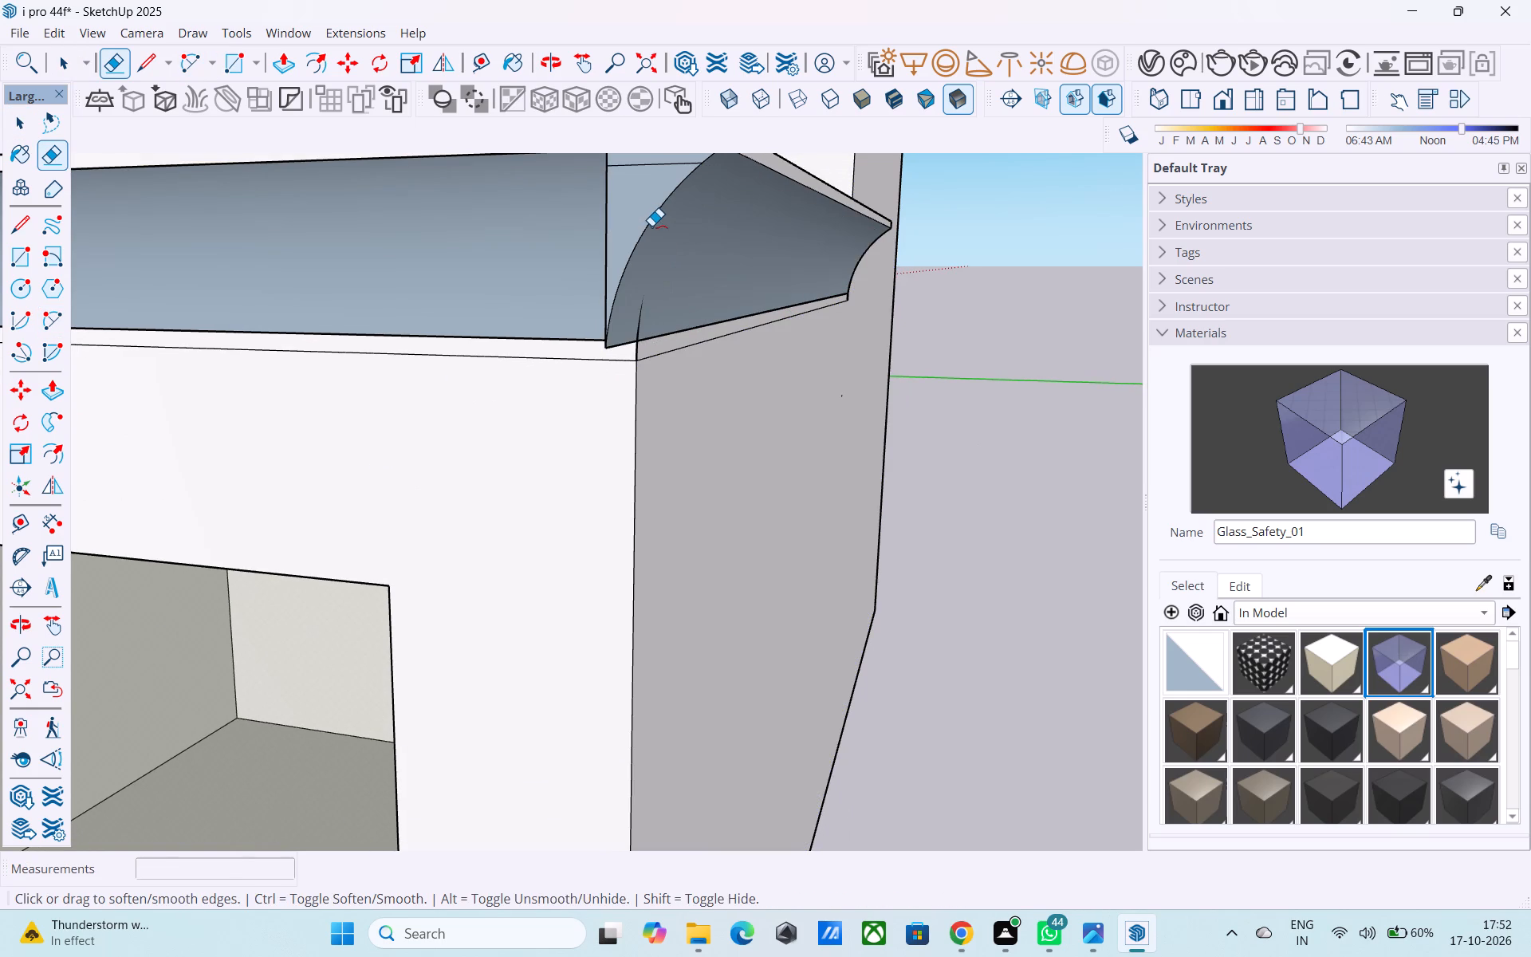
Paint the right block's front and side curved moldings with the D01_Frost_White material.
scroll(651, 226, down, 5)
middle_drag(736, 264, 551, 317)
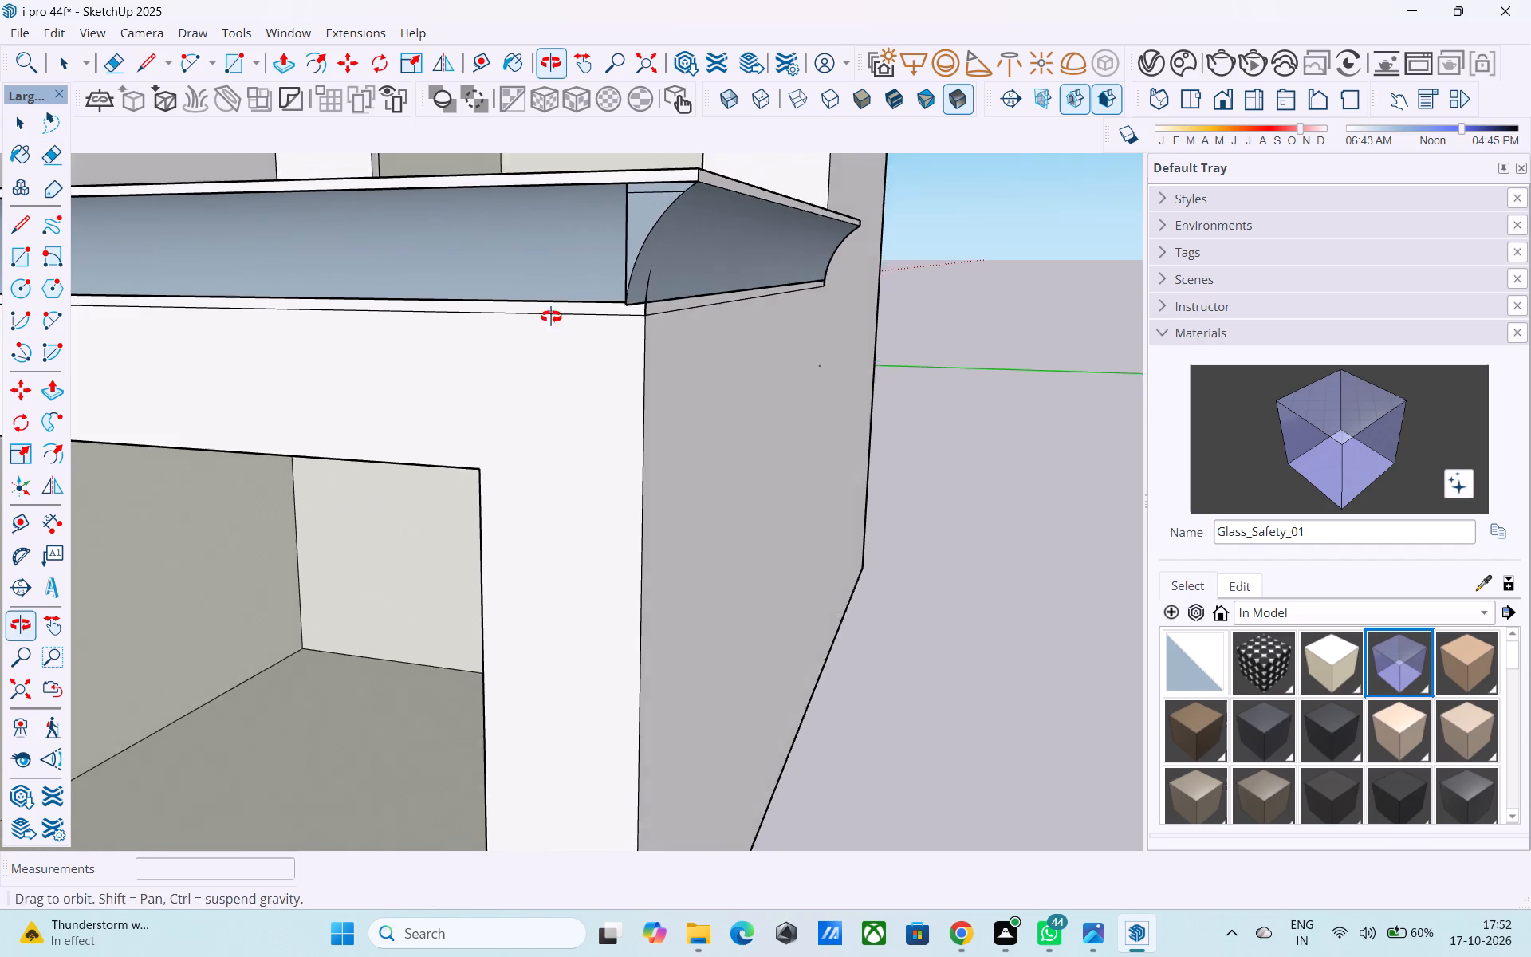
middle_drag(551, 317, 480, 339)
scroll(708, 337, down, 4)
middle_drag(948, 400, 350, 411)
middle_drag(350, 411, 1025, 349)
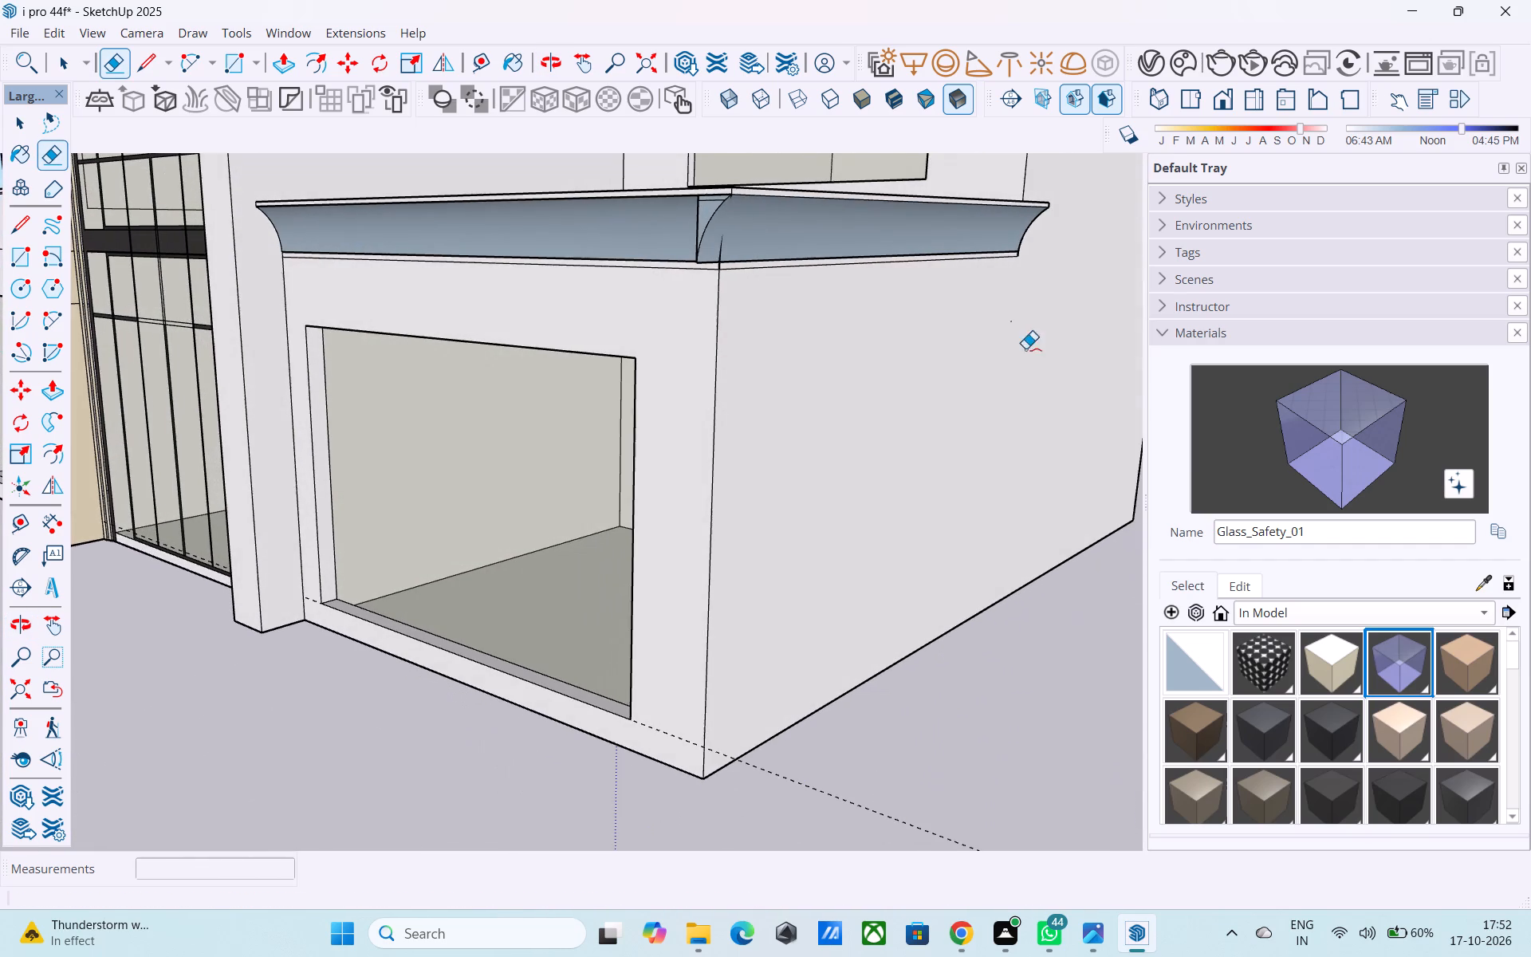
click(1317, 657)
click(758, 260)
click(651, 230)
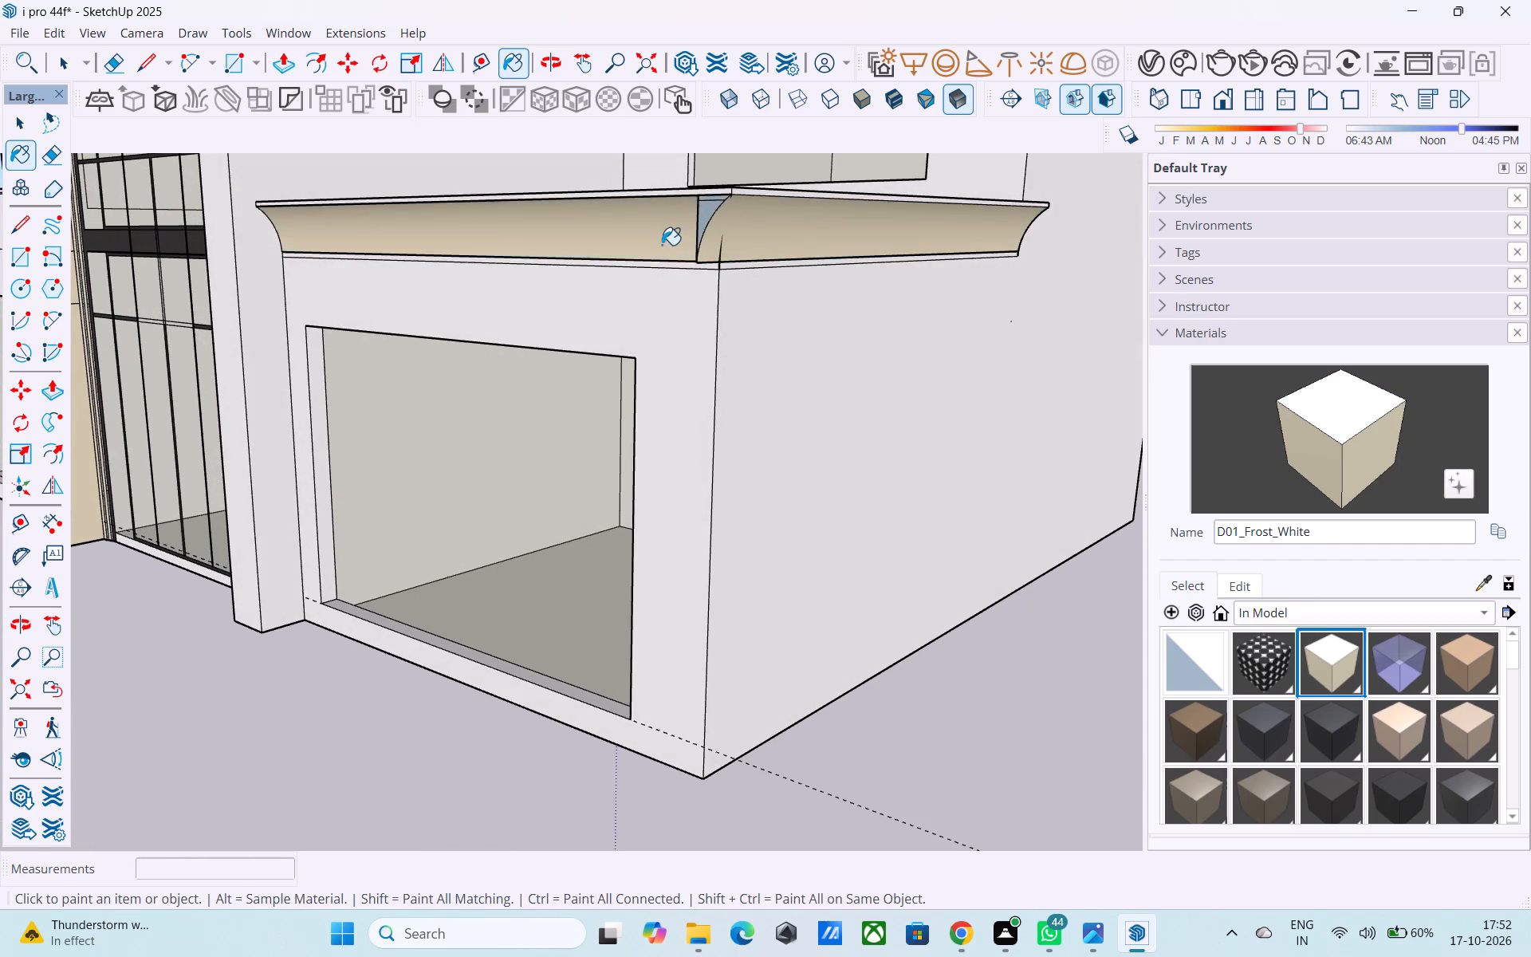
scroll(673, 258, down, 3)
middle_drag(675, 259, 726, 286)
scroll(718, 258, up, 3)
click(745, 249)
Paint the remaining small faces under the ledge at the right block's outer front corner with D01_Frost_White.
middle_drag(748, 253, 918, 247)
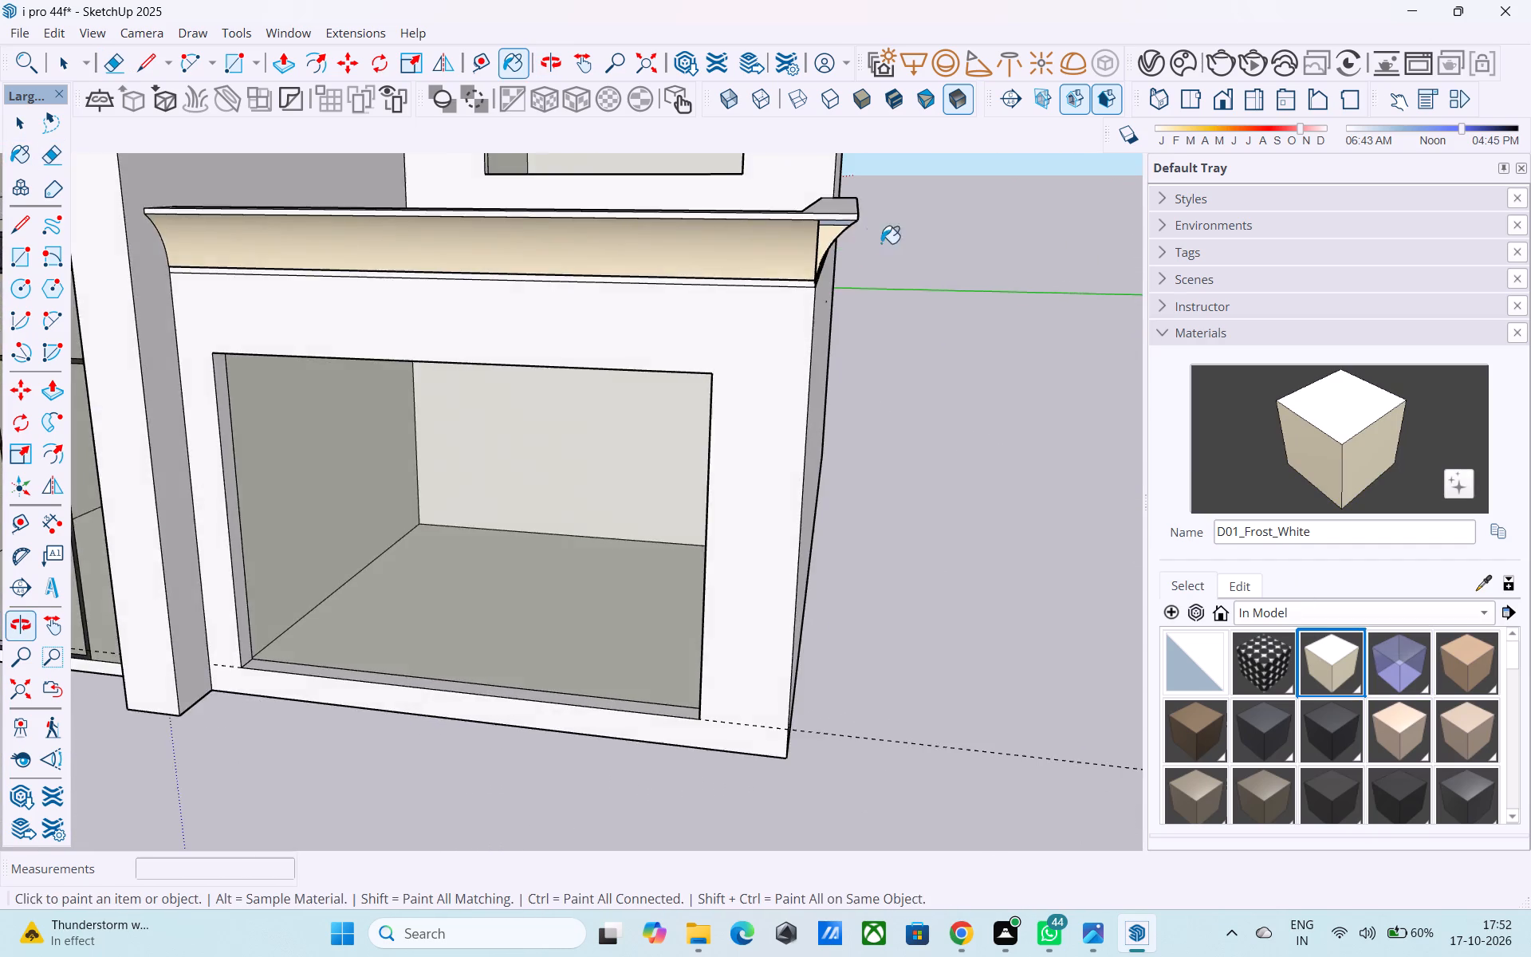
scroll(826, 229, up, 10)
click(824, 204)
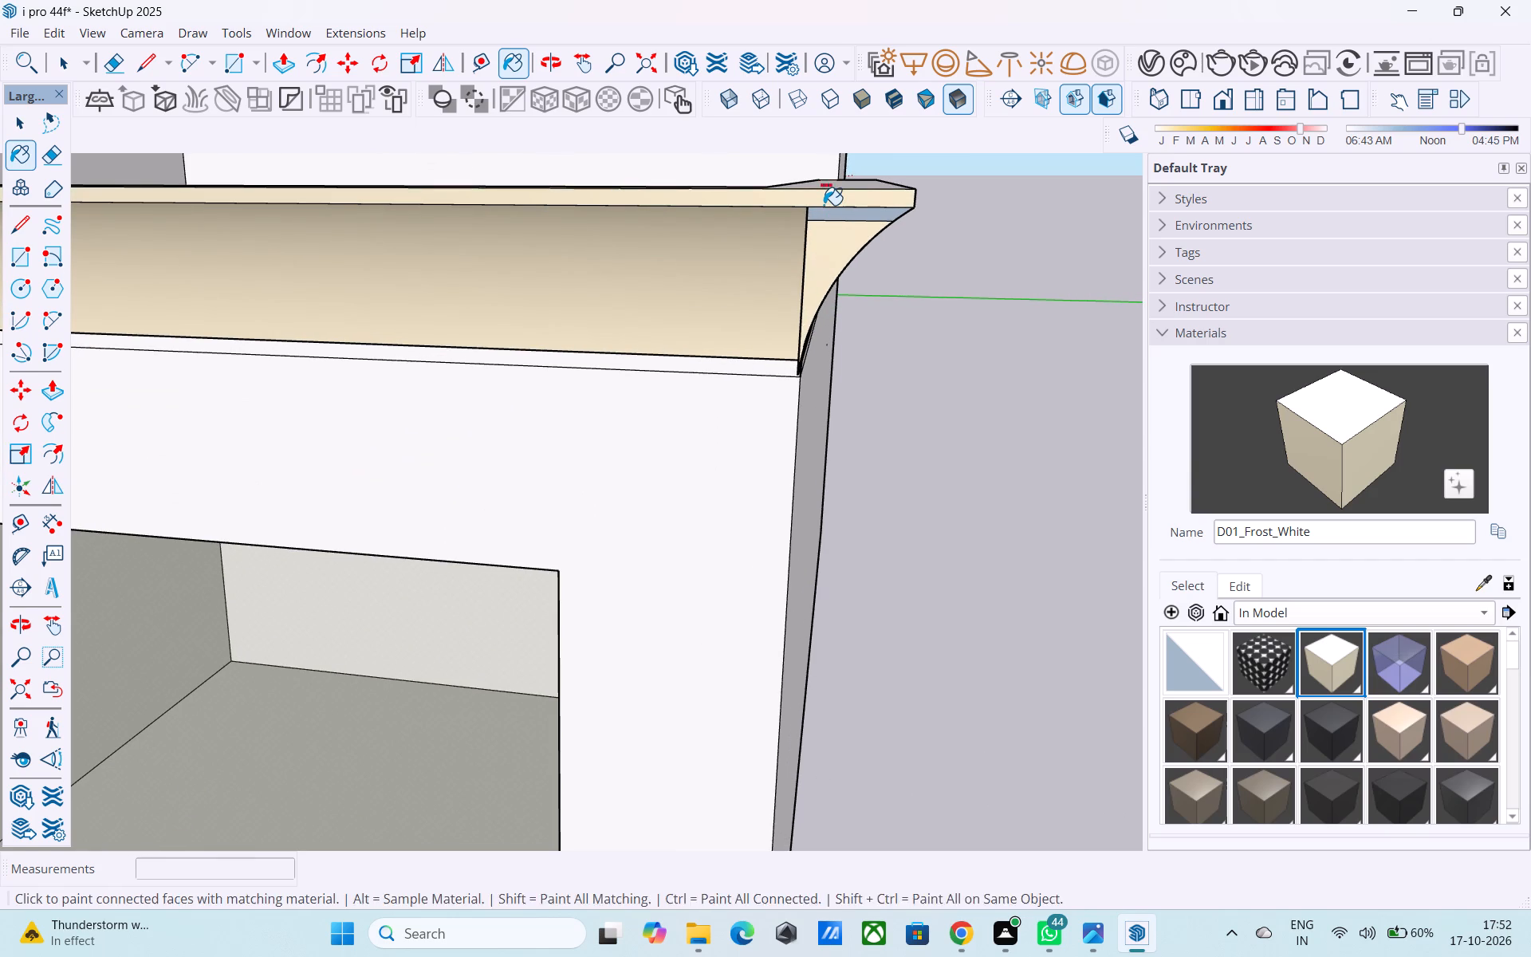
key(ctrl+z)
scroll(830, 215, up, 3)
click(835, 216)
scroll(841, 223, down, 10)
middle_drag(841, 300, 1095, 293)
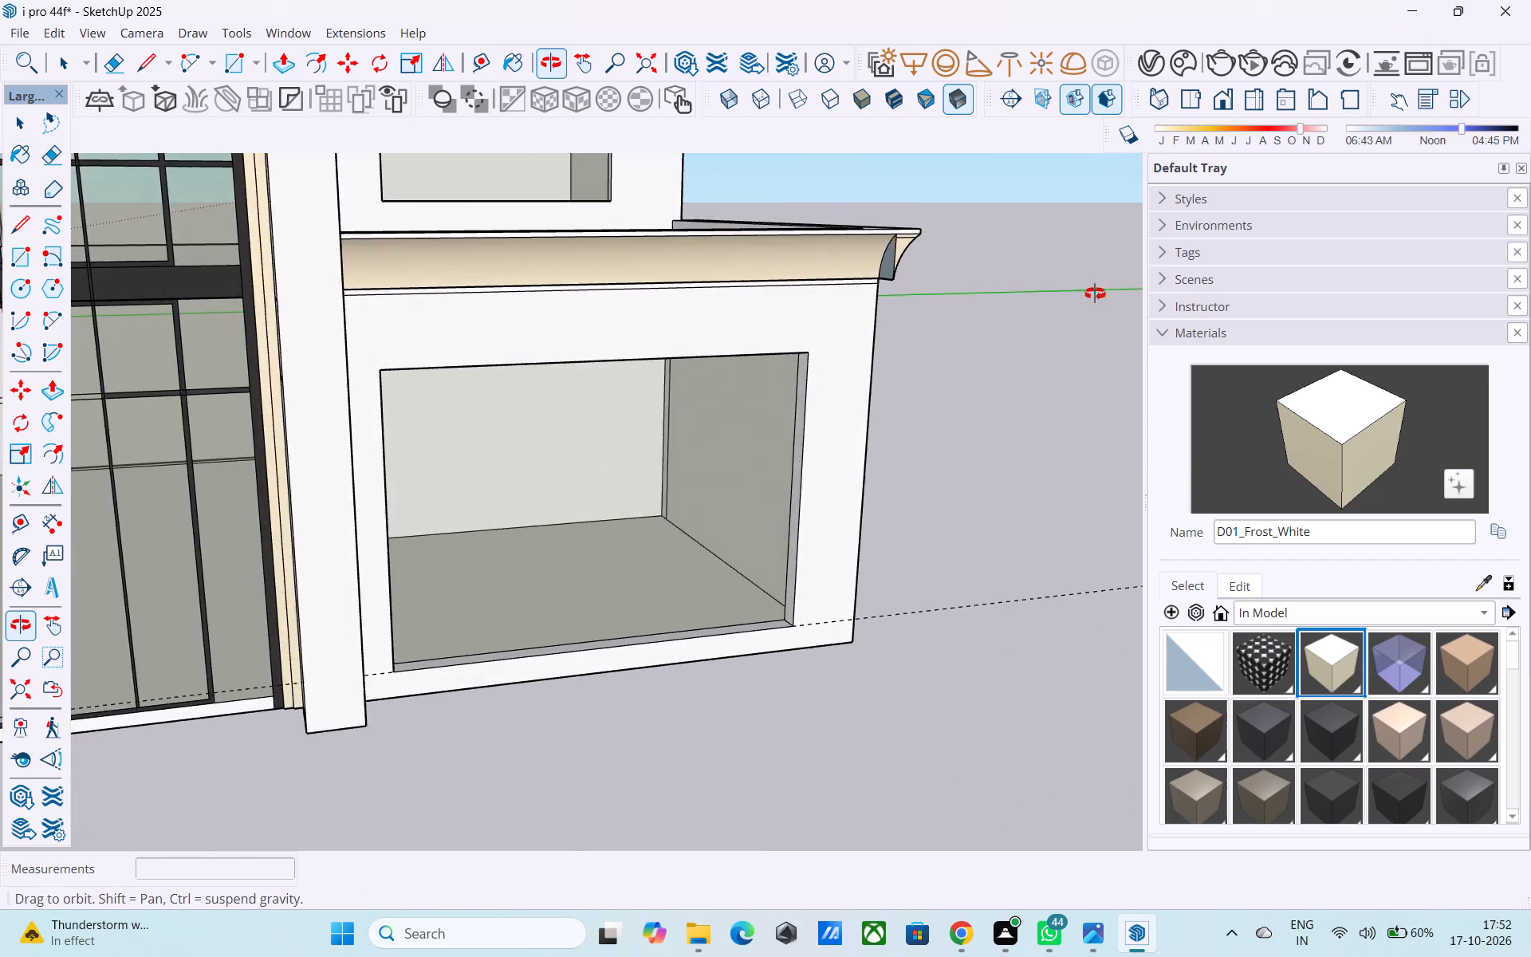
middle_drag(1095, 293, 1110, 296)
scroll(947, 284, up, 3)
click(810, 236)
Copy the top edge of the left block's front wall, just under the ledge, straight down 6".
scroll(811, 243, down, 5)
middle_drag(861, 289, 344, 322)
middle_drag(430, 311, 384, 191)
middle_drag(396, 200, 407, 208)
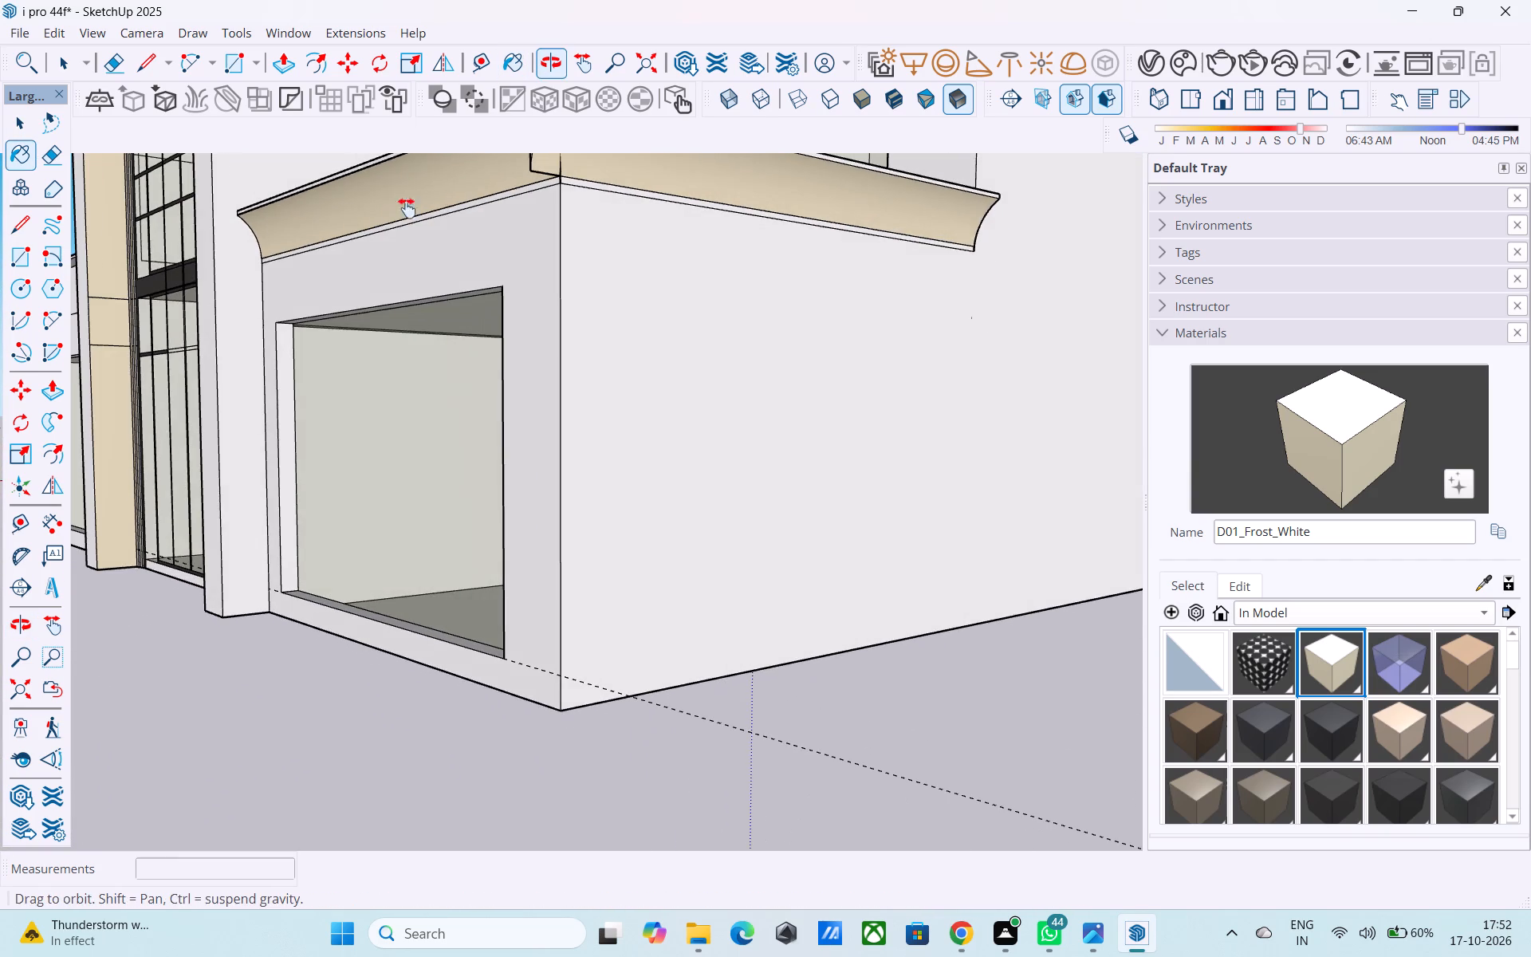
middle_drag(407, 208, 580, 353)
scroll(586, 358, down, 9)
middle_drag(602, 379, 1061, 479)
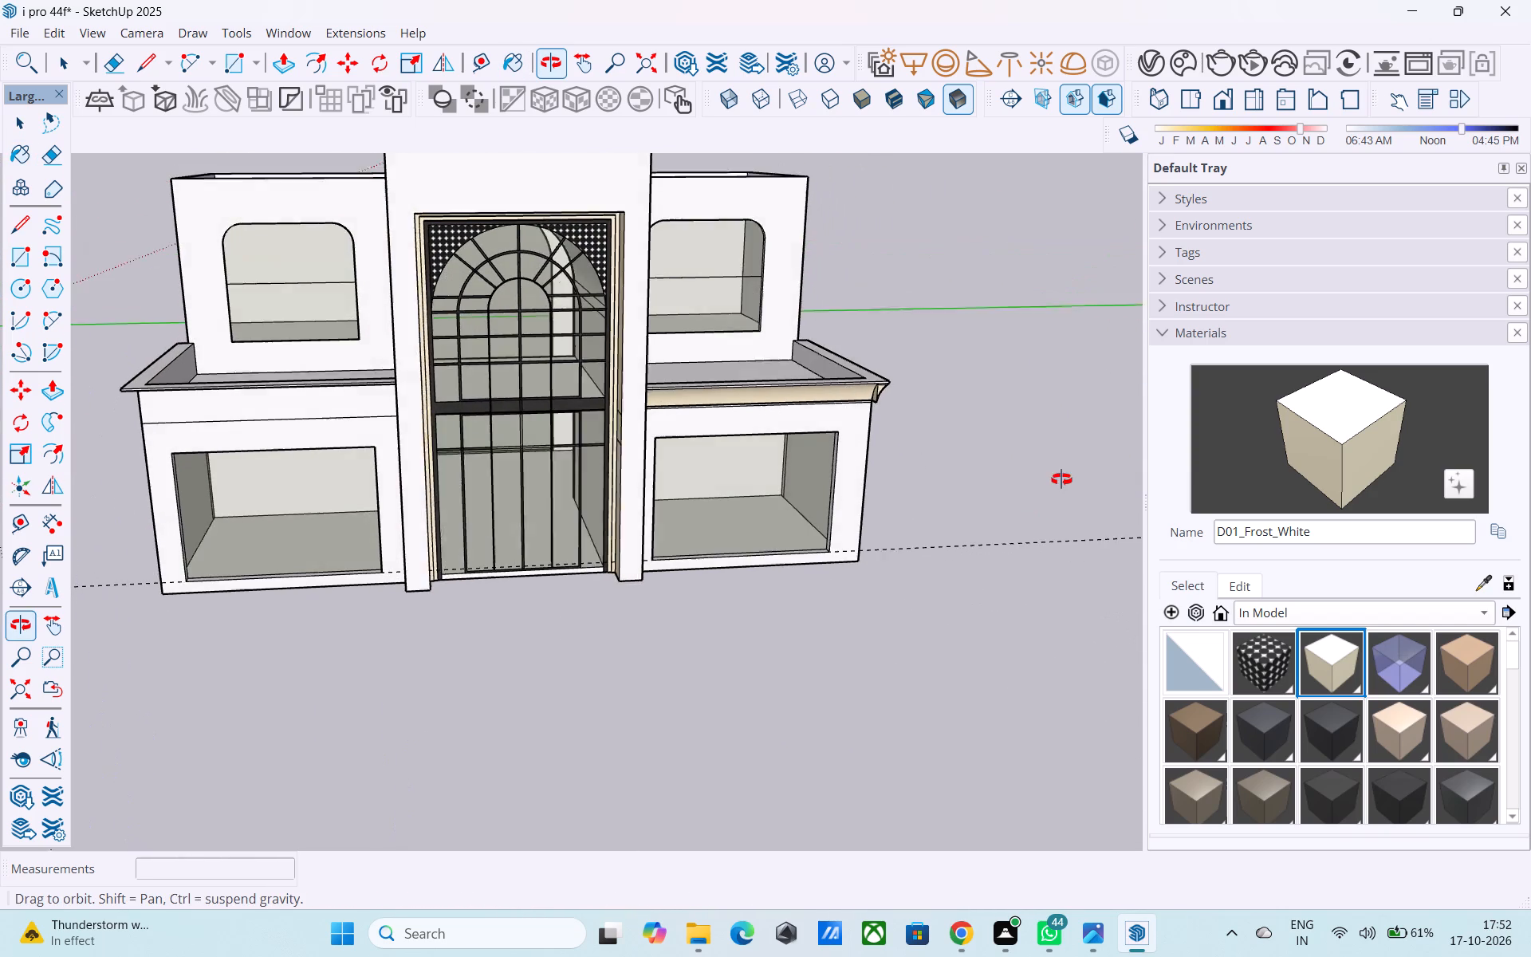
middle_drag(1061, 479, 1069, 475)
shift+middle_drag(589, 395, 990, 321)
scroll(558, 474, up, 2)
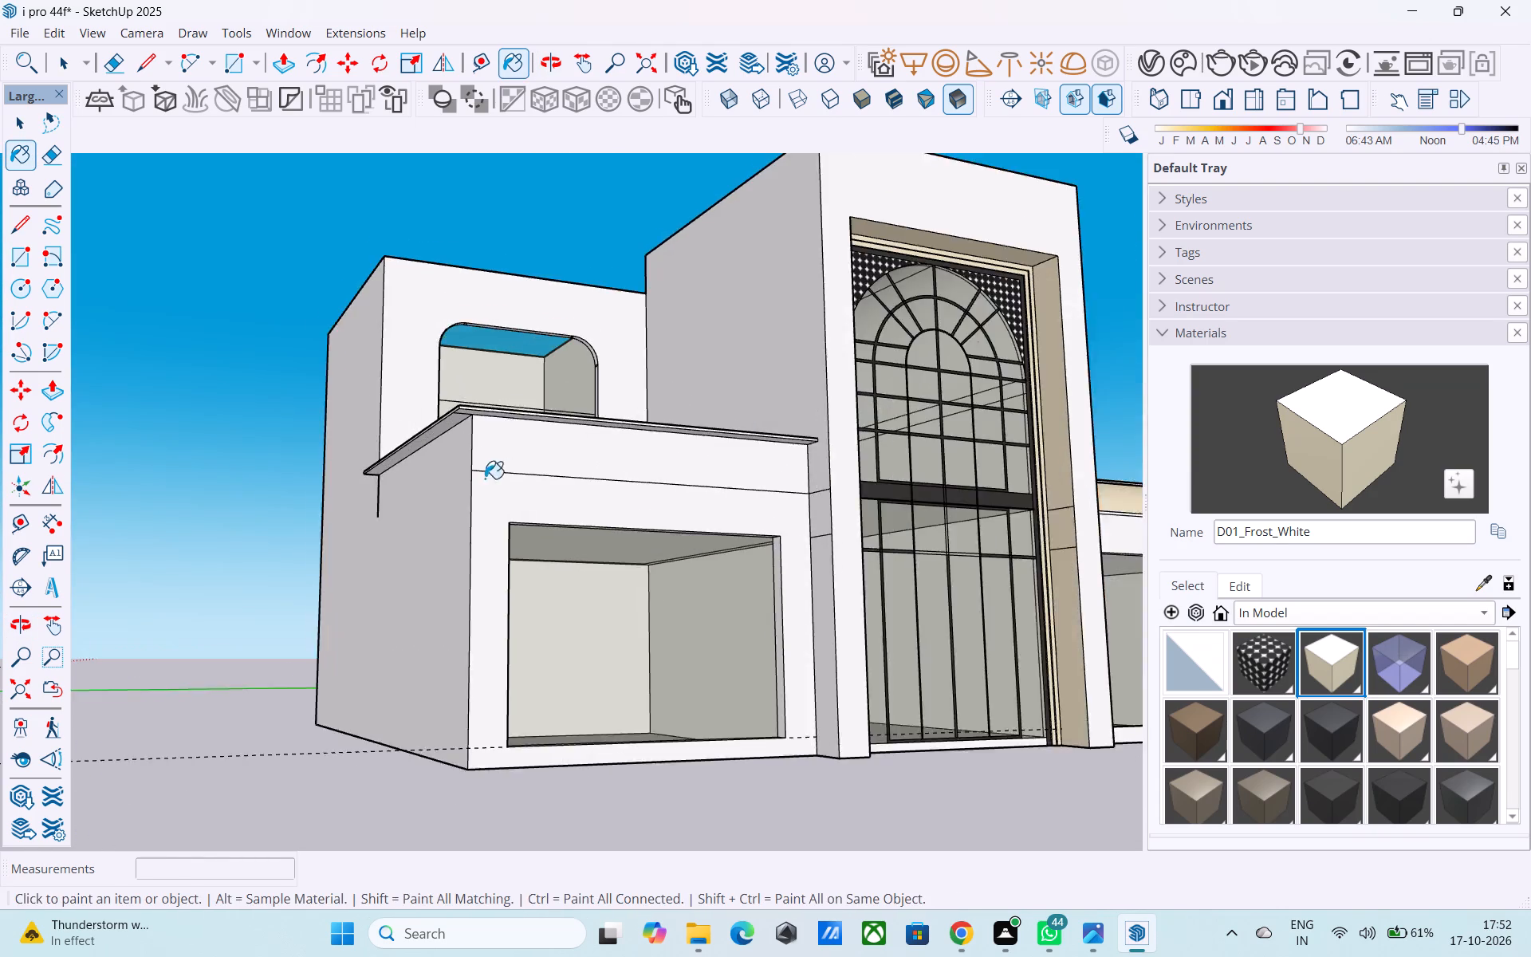
scroll(485, 478, up, 10)
shift+middle_drag(446, 428, 415, 412)
scroll(411, 360, up, 4)
key(space)
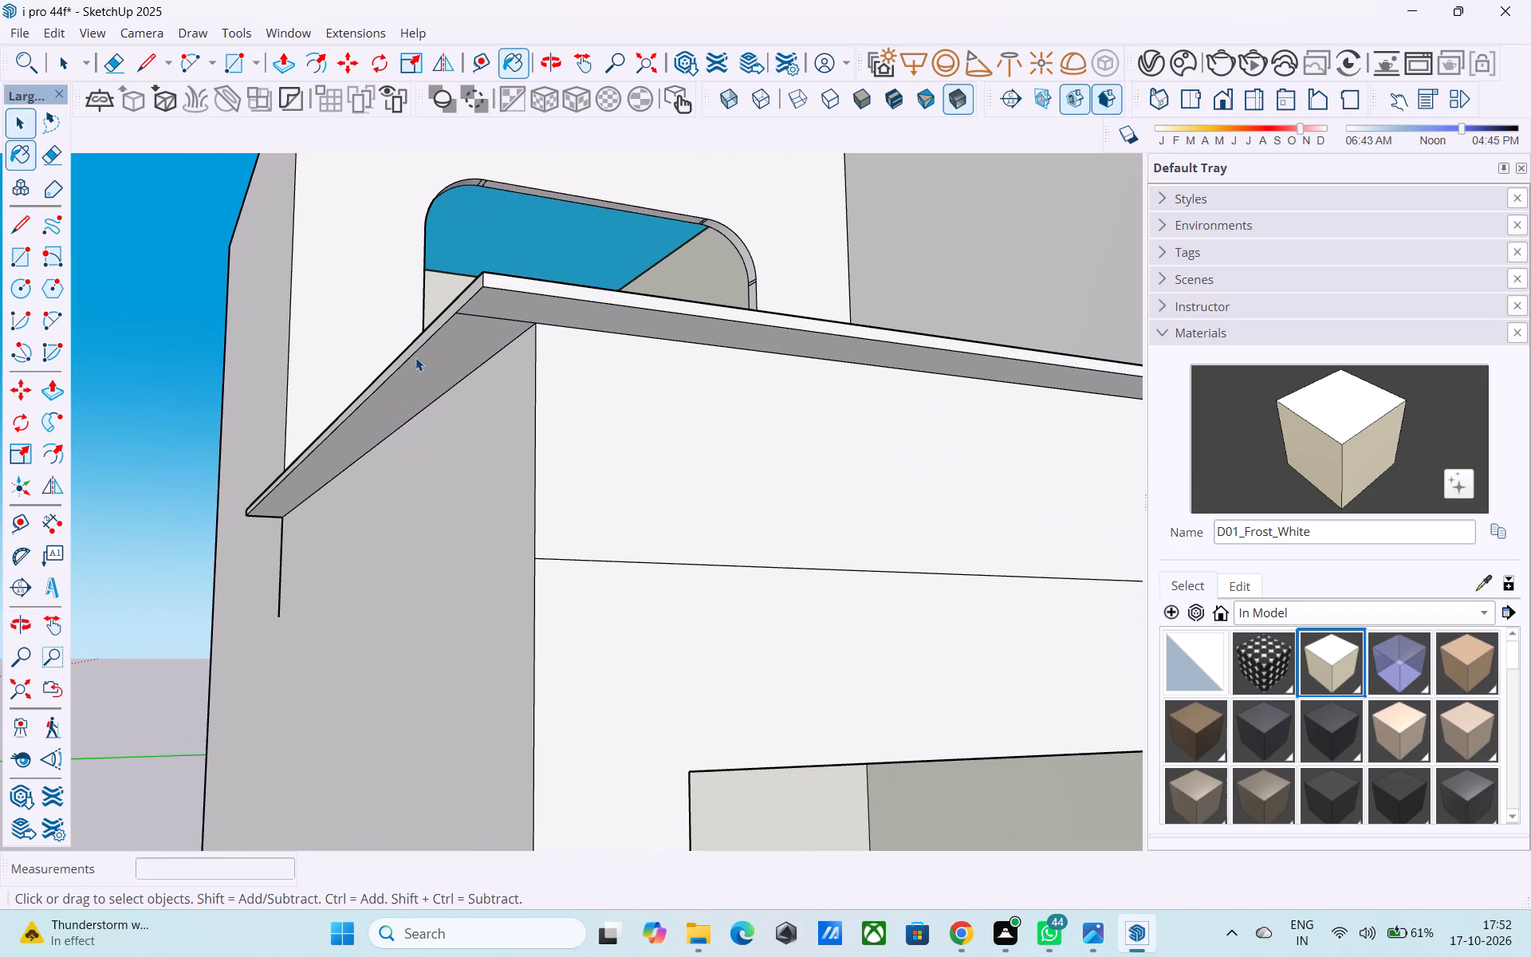
scroll(500, 335, down, 5)
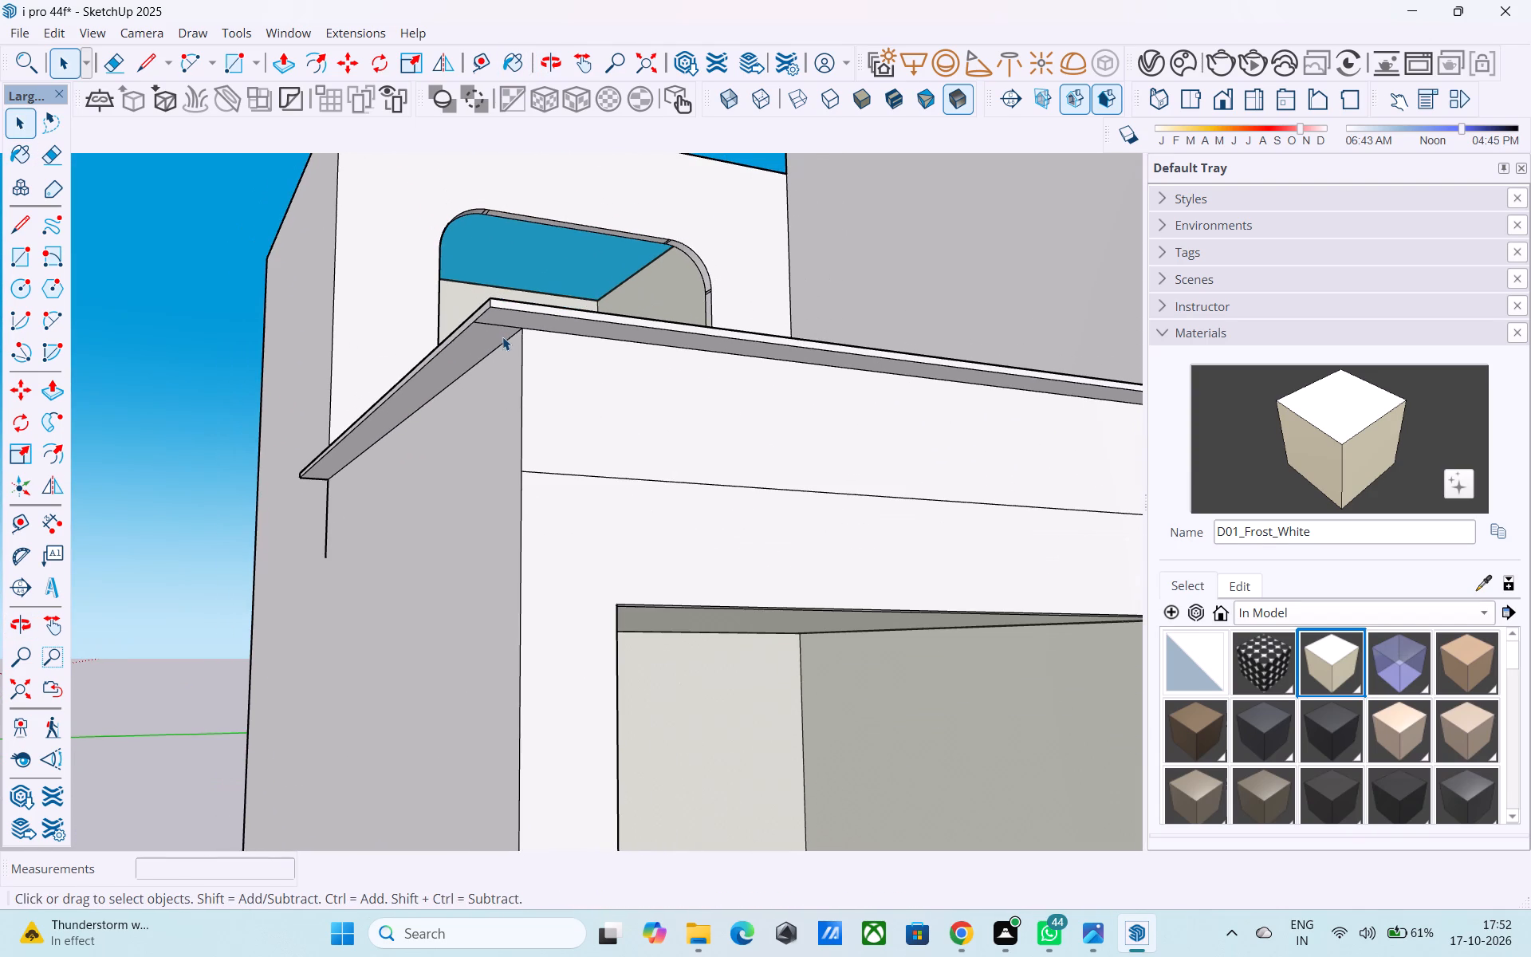
click(533, 325)
click(533, 330)
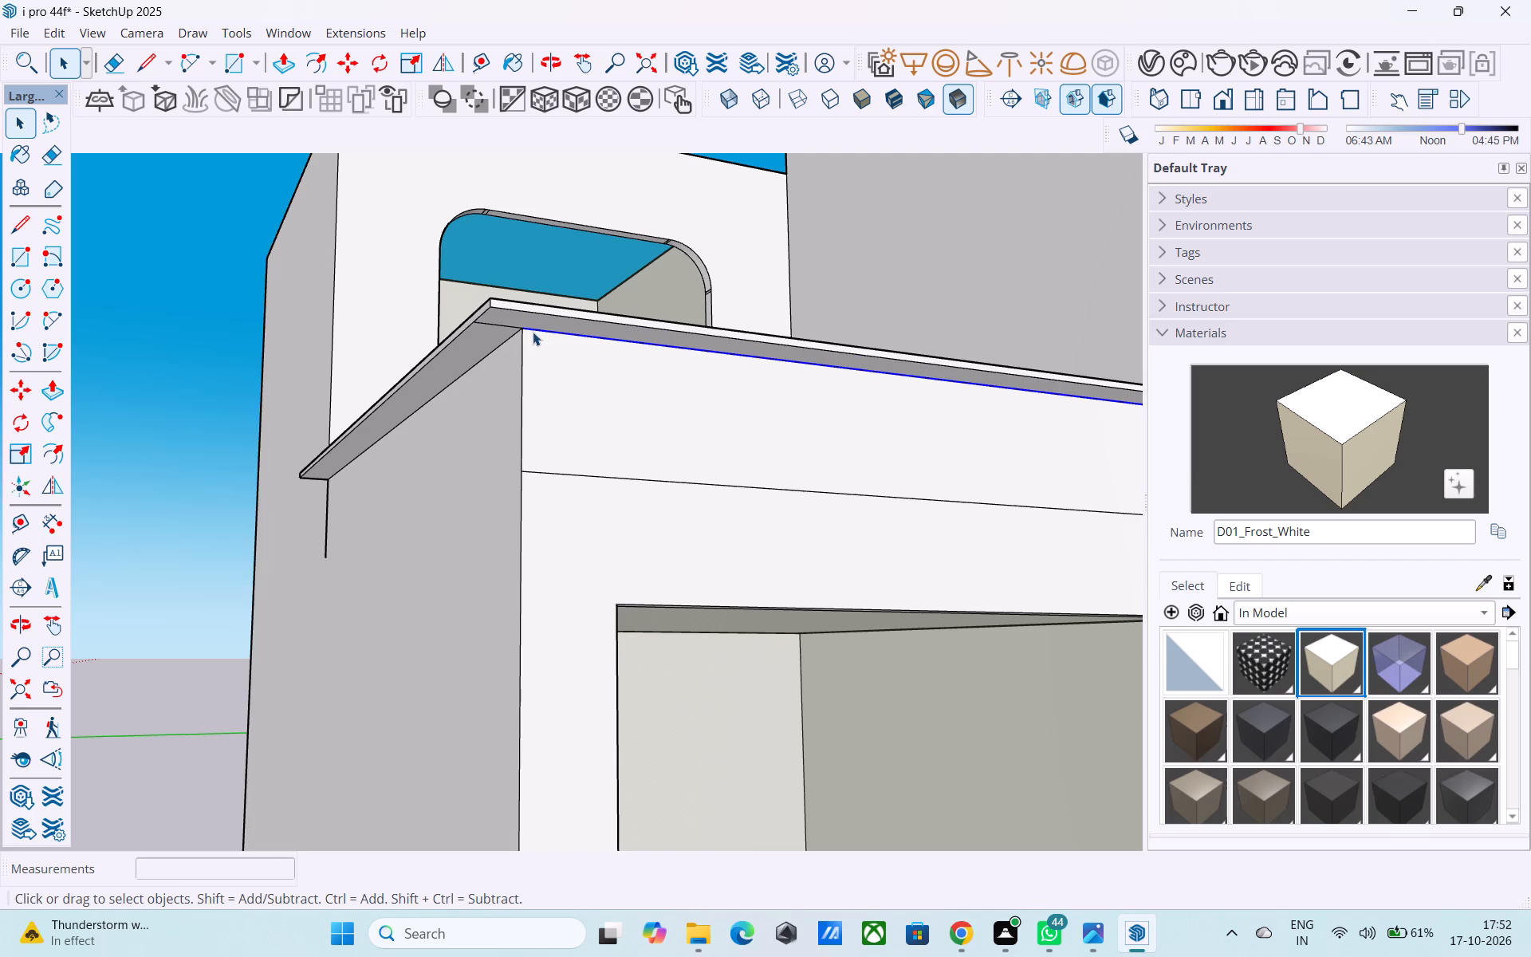
key(m)
click(529, 330)
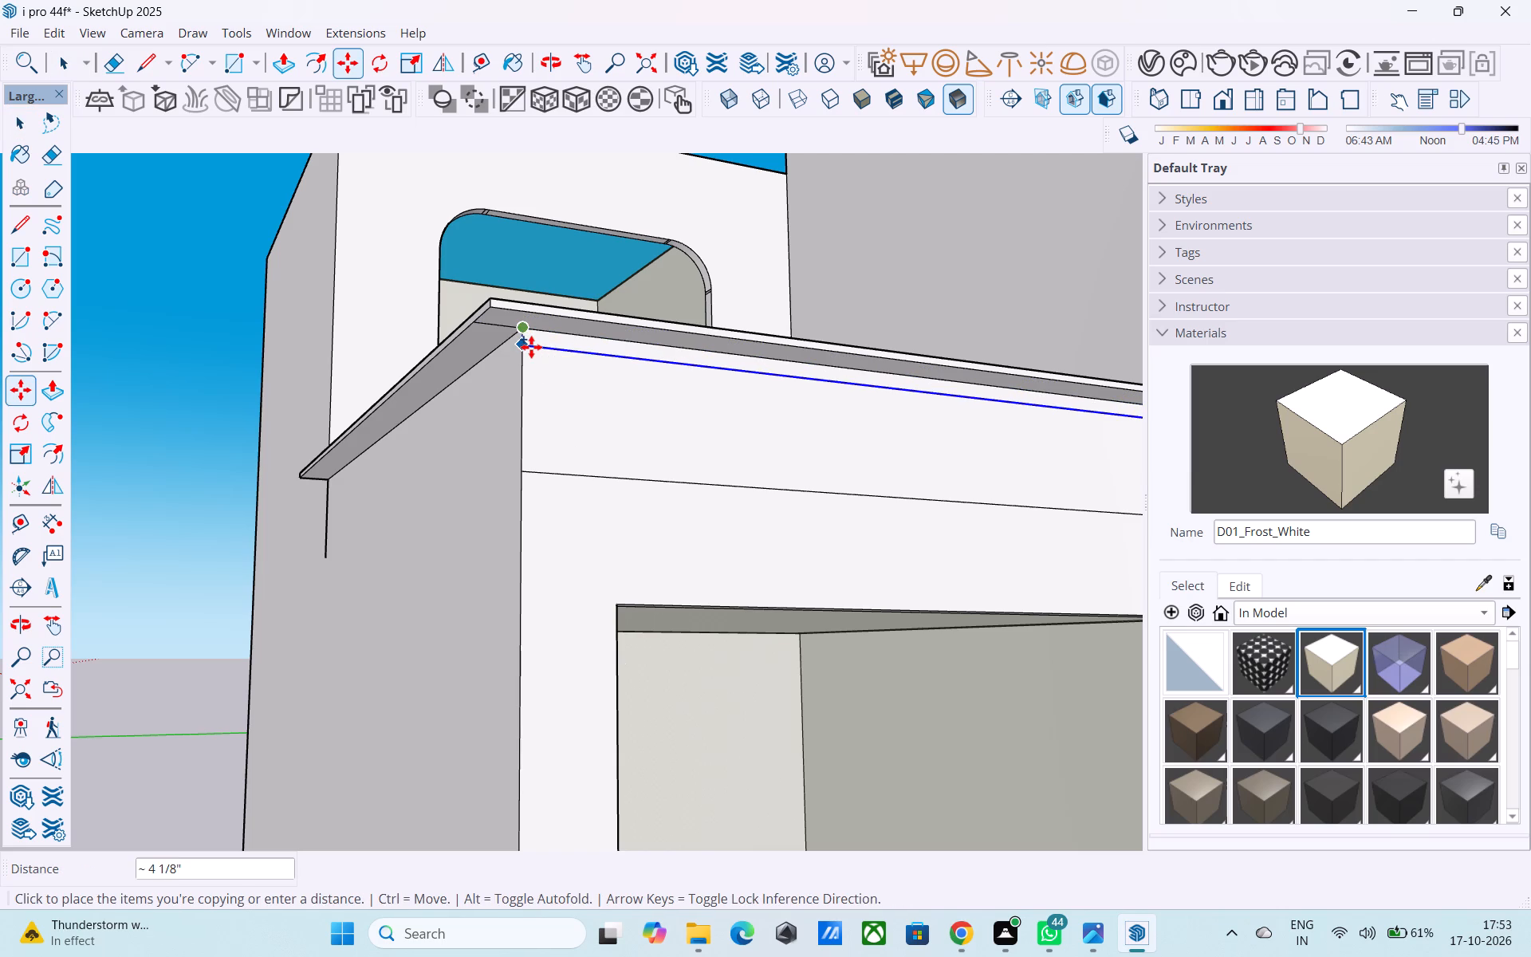
text(1')
key(Return)
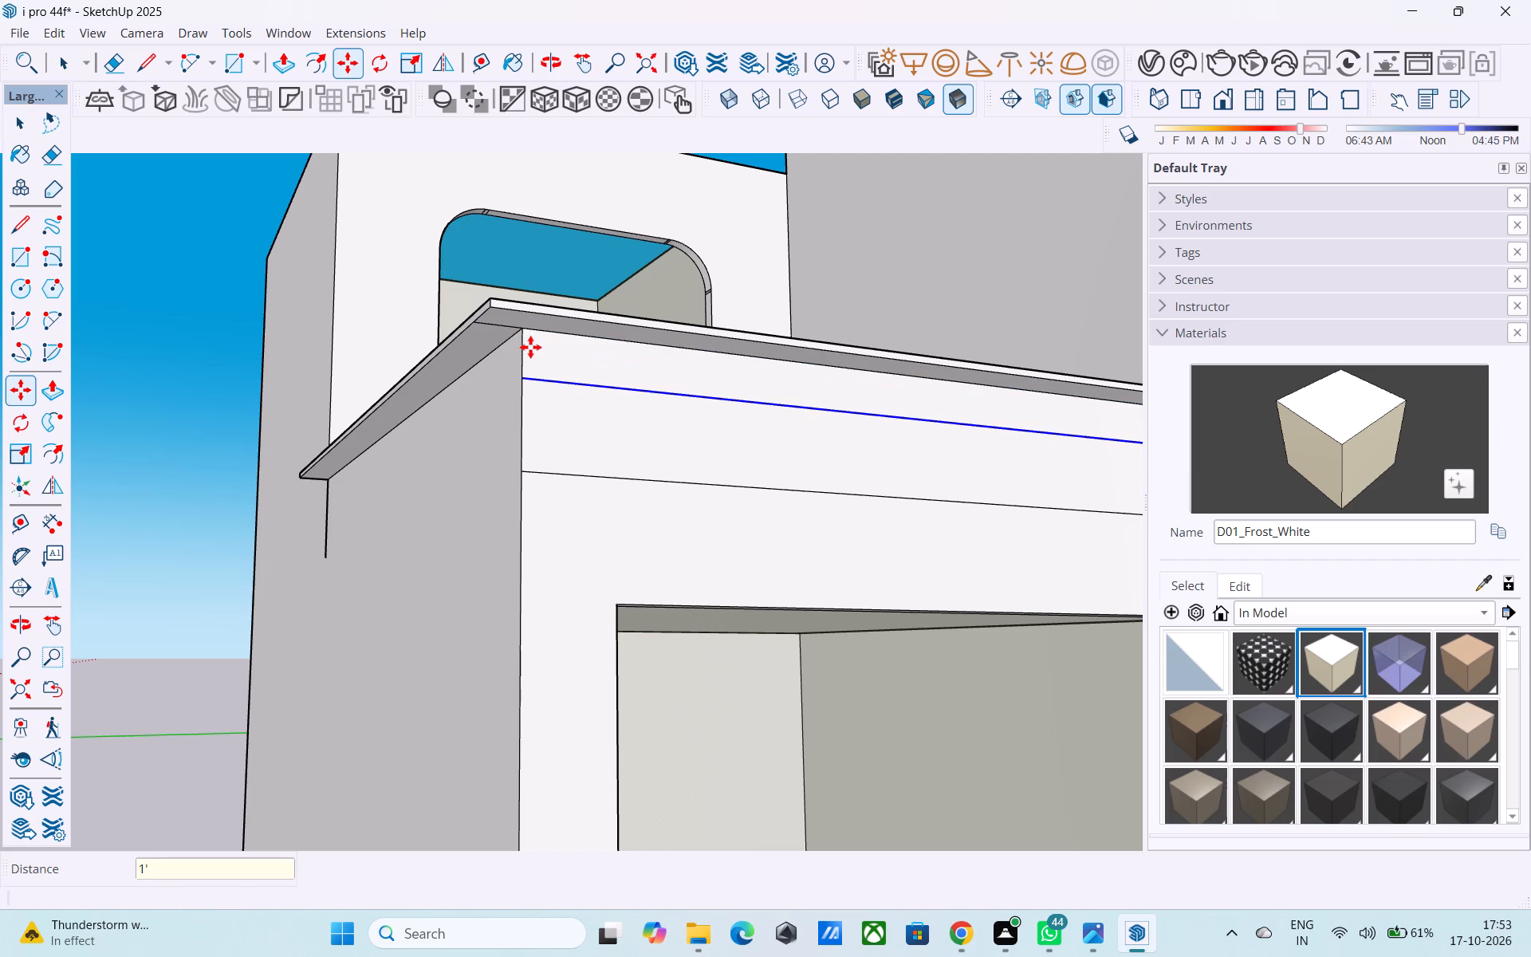
text(6")
key(Return)
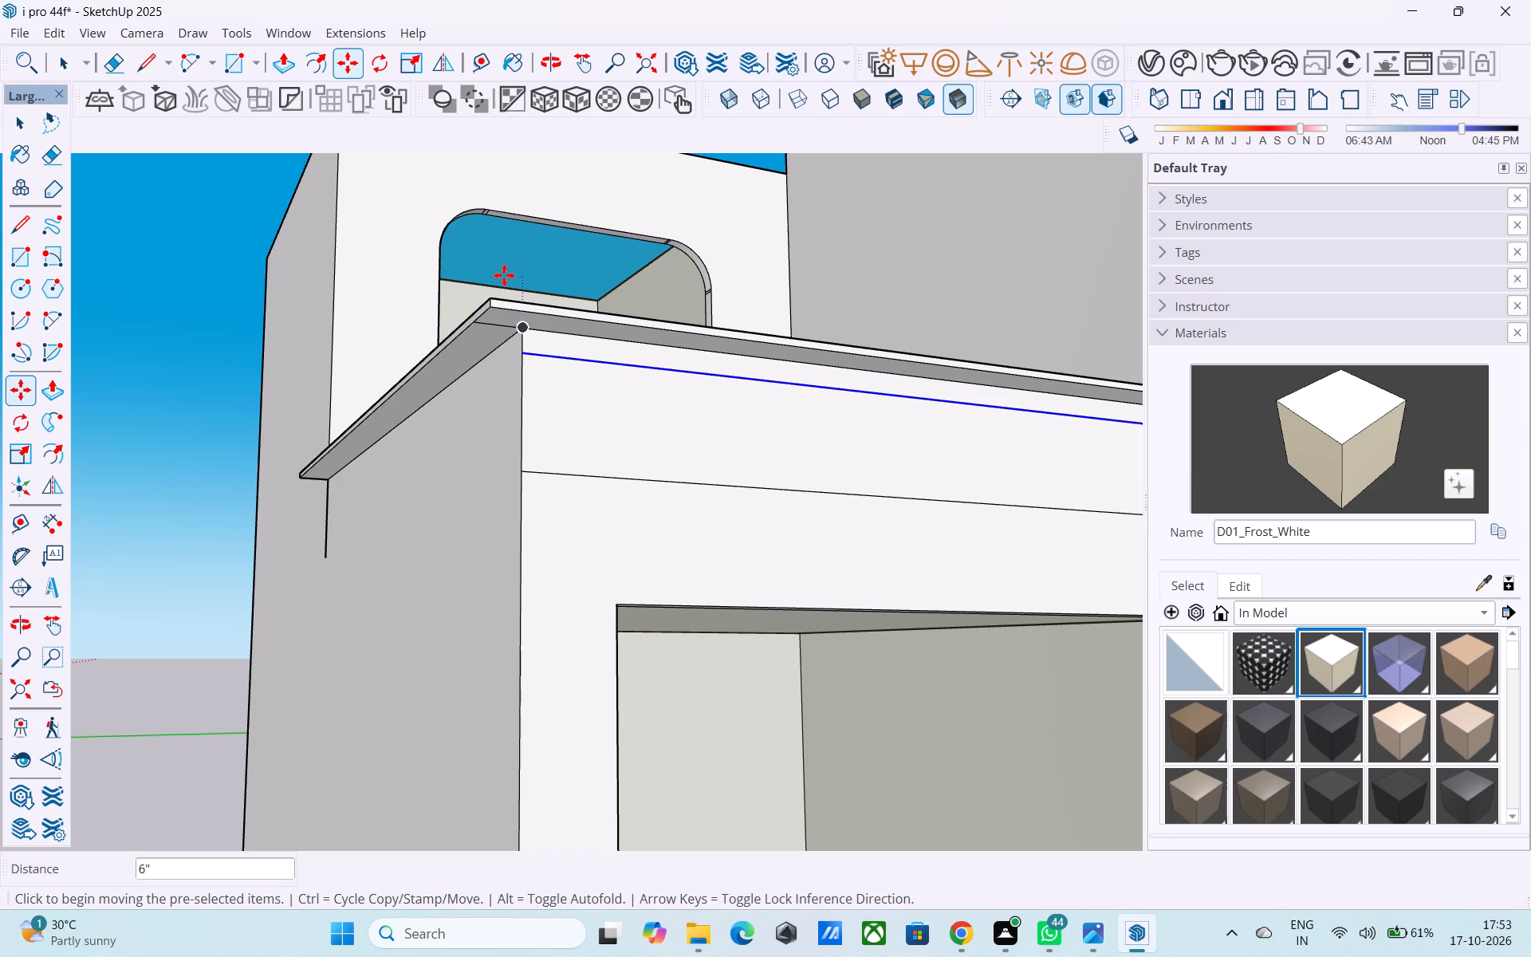
Draw a diagonal line from the left ledge's outer front corner down to the end of the copied edge.
scroll(499, 283, down, 5)
middle_drag(501, 285, 537, 388)
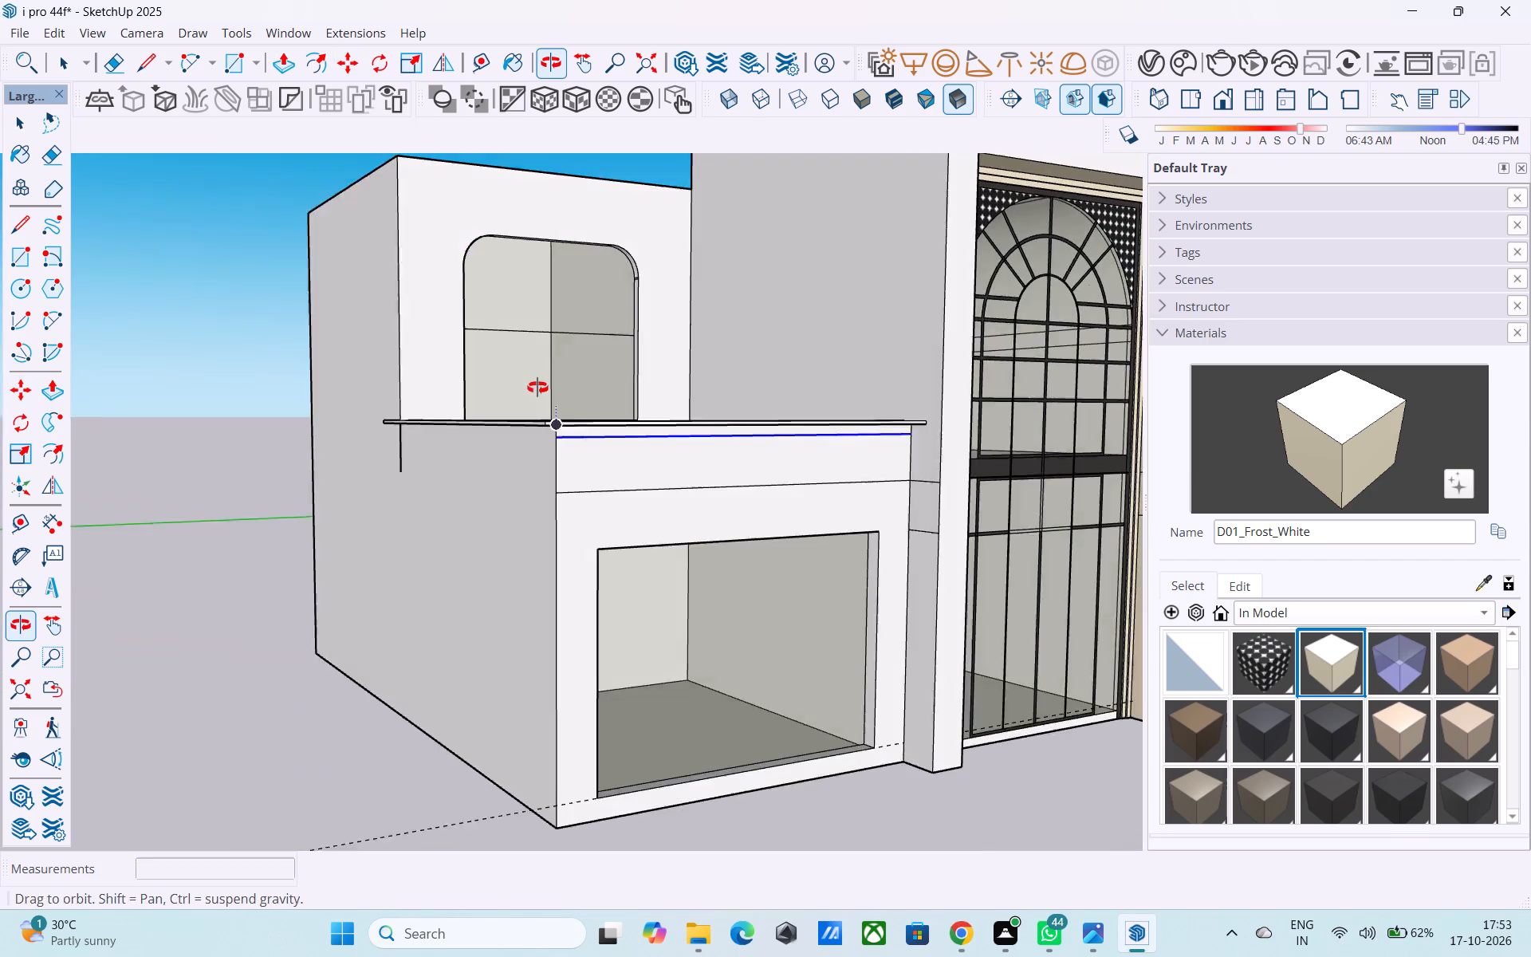
middle_drag(537, 388, 552, 286)
scroll(552, 286, up, 6)
key(l)
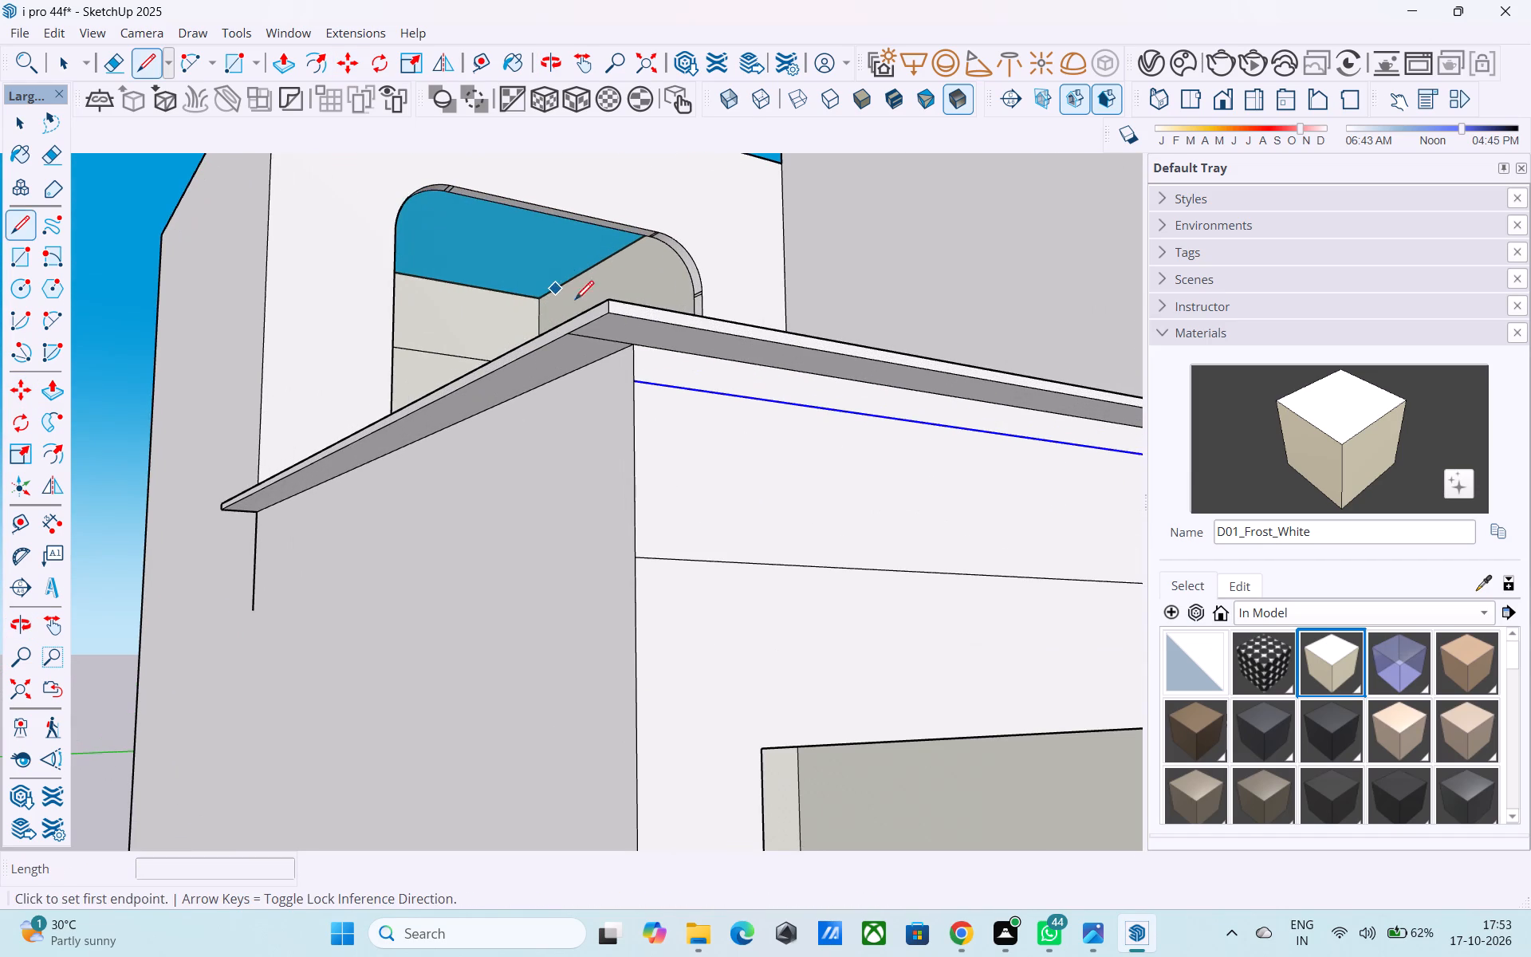
click(611, 316)
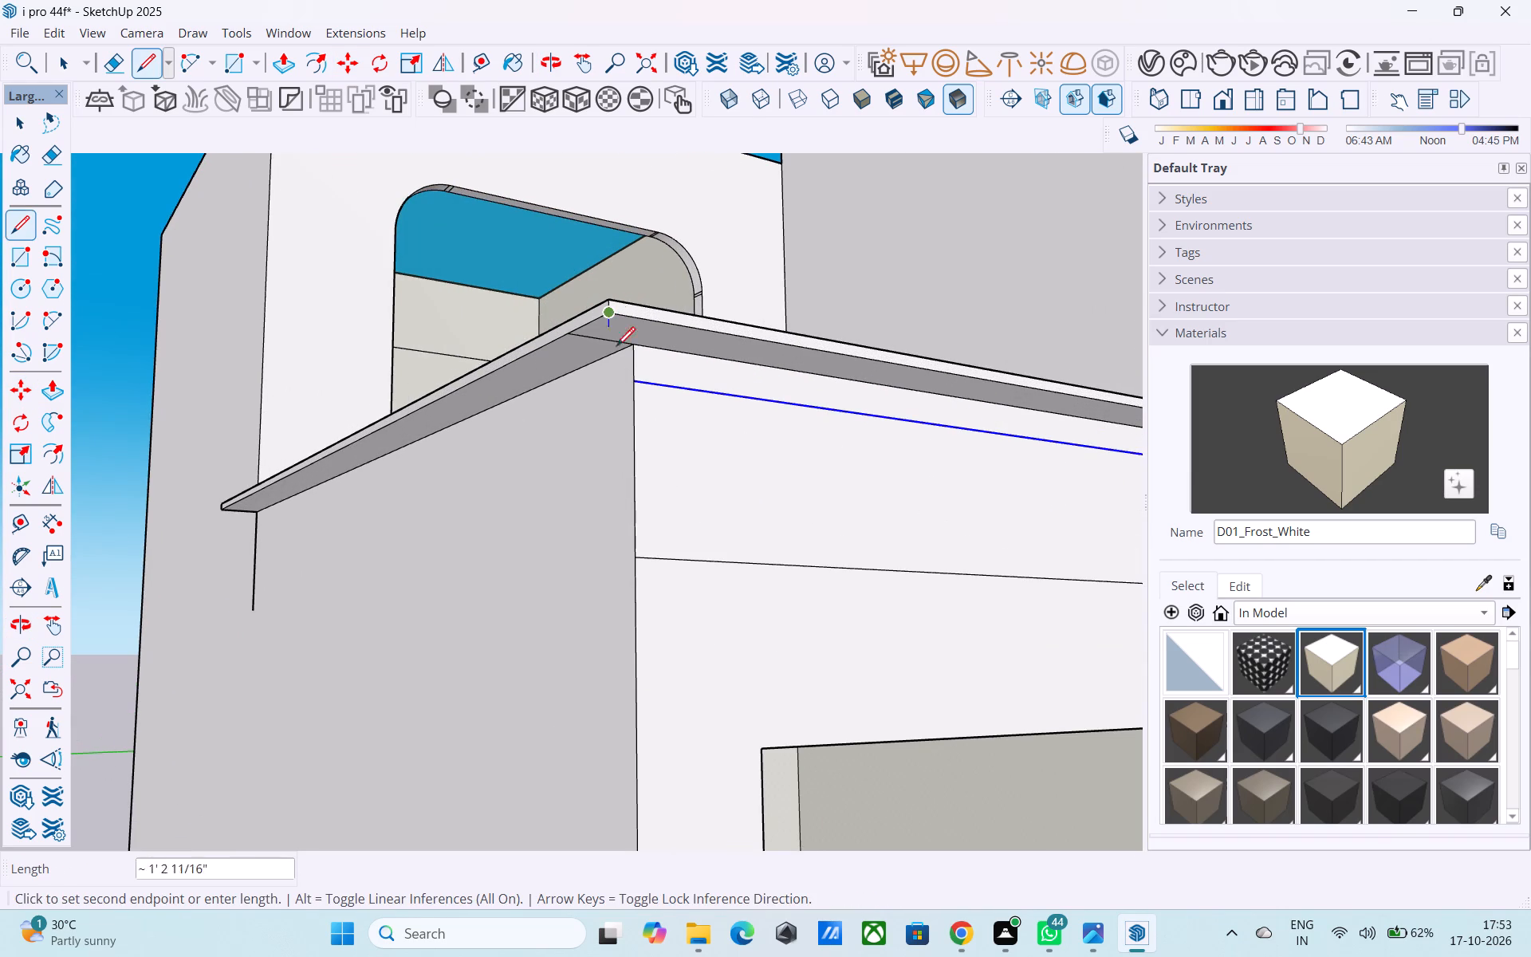
click(632, 376)
Draw a 20' line along the left block's outer side wall from the copied edge's corner, and connect its rear end to the ledge.
middle_drag(625, 378, 566, 404)
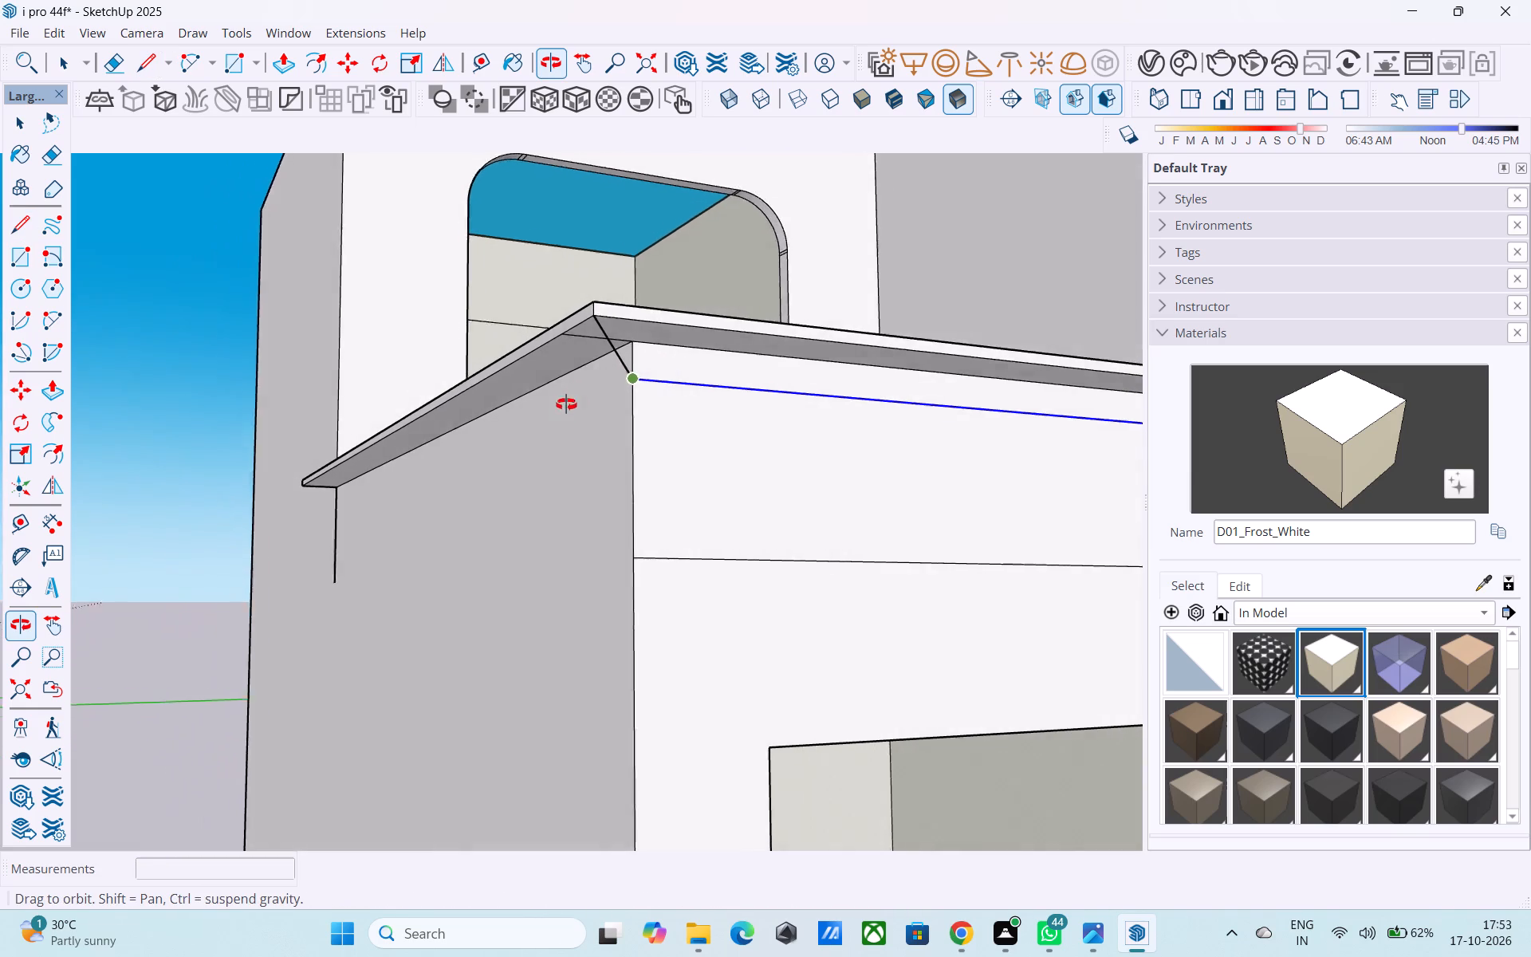
middle_drag(566, 404, 990, 381)
key(l)
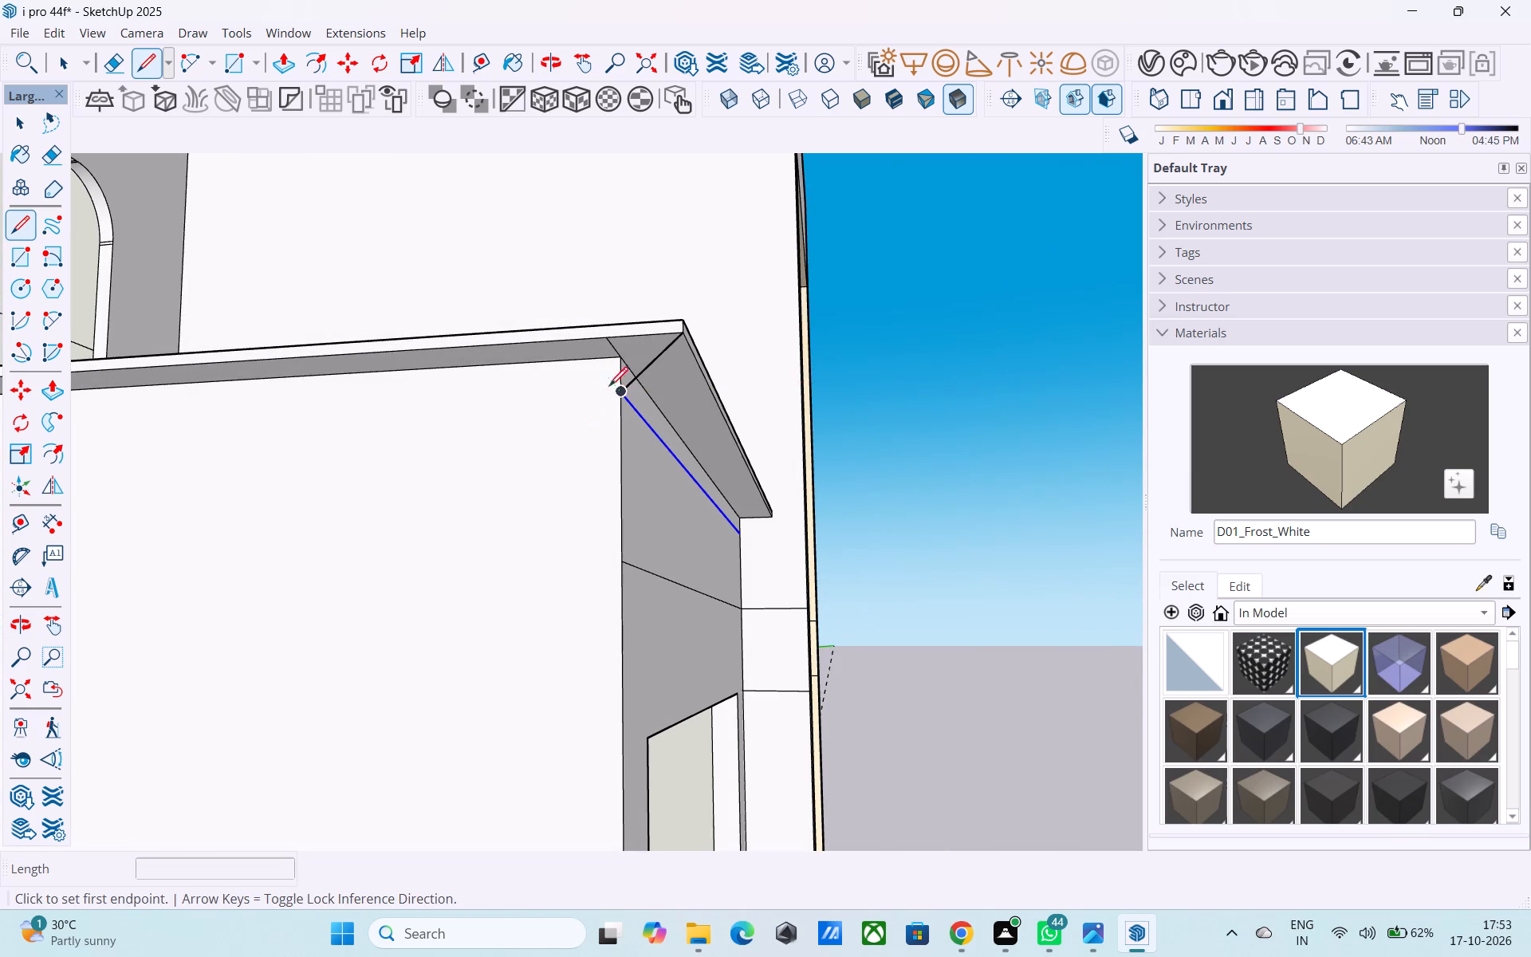
click(622, 399)
scroll(621, 399, down, 3)
shift+middle_drag(622, 398, 985, 438)
scroll(978, 441, down, 4)
shift+middle_drag(520, 468, 539, 481)
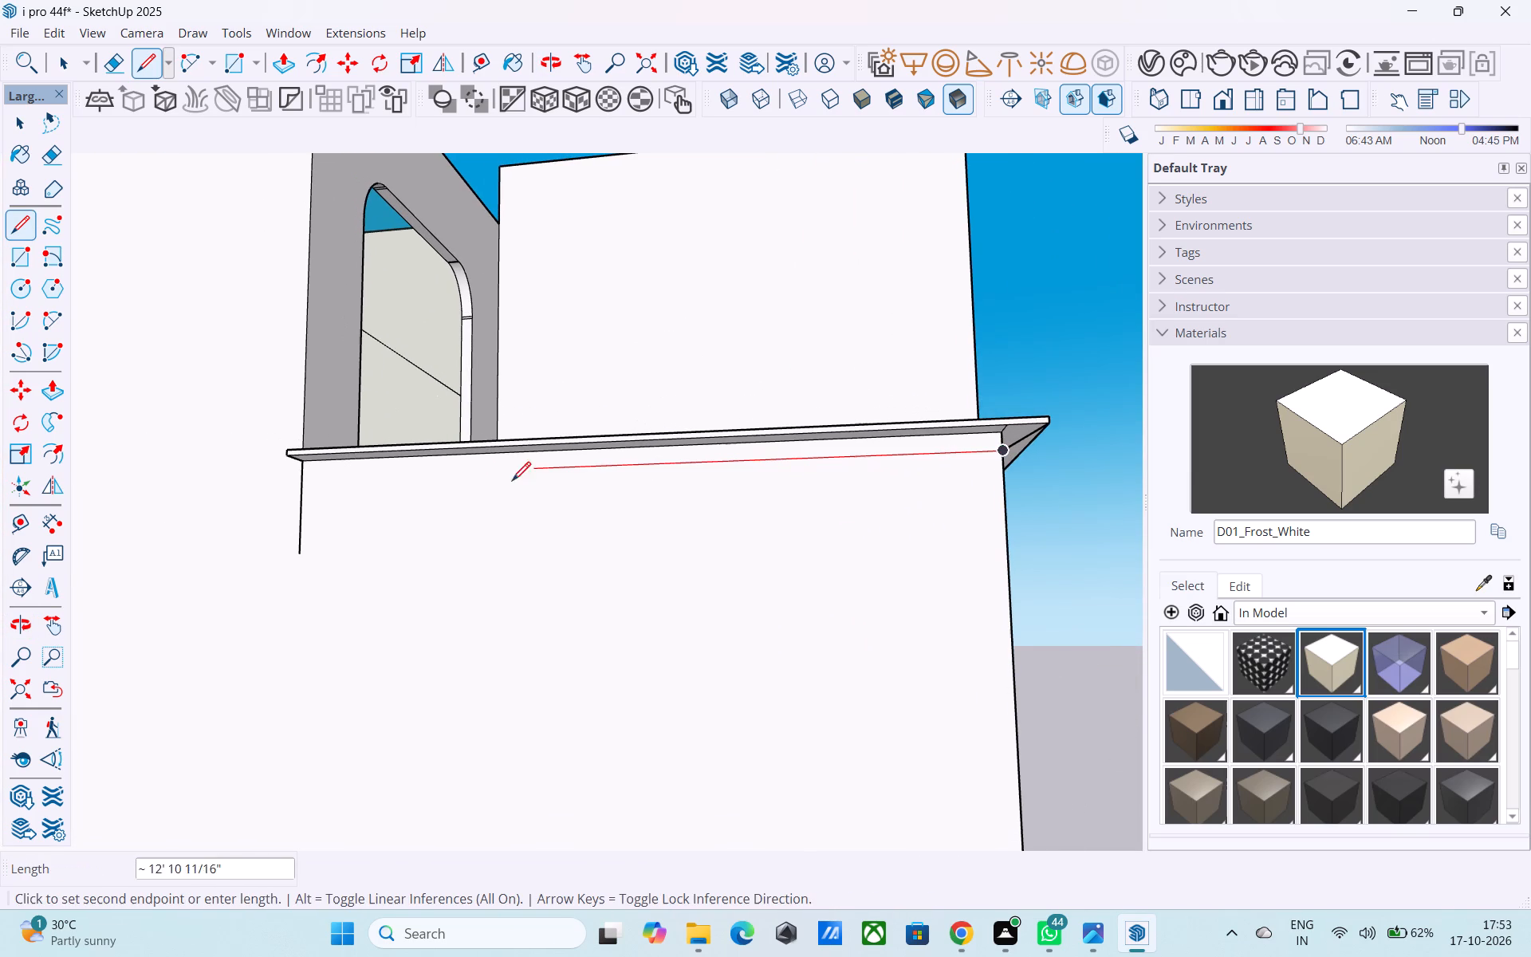
click(297, 483)
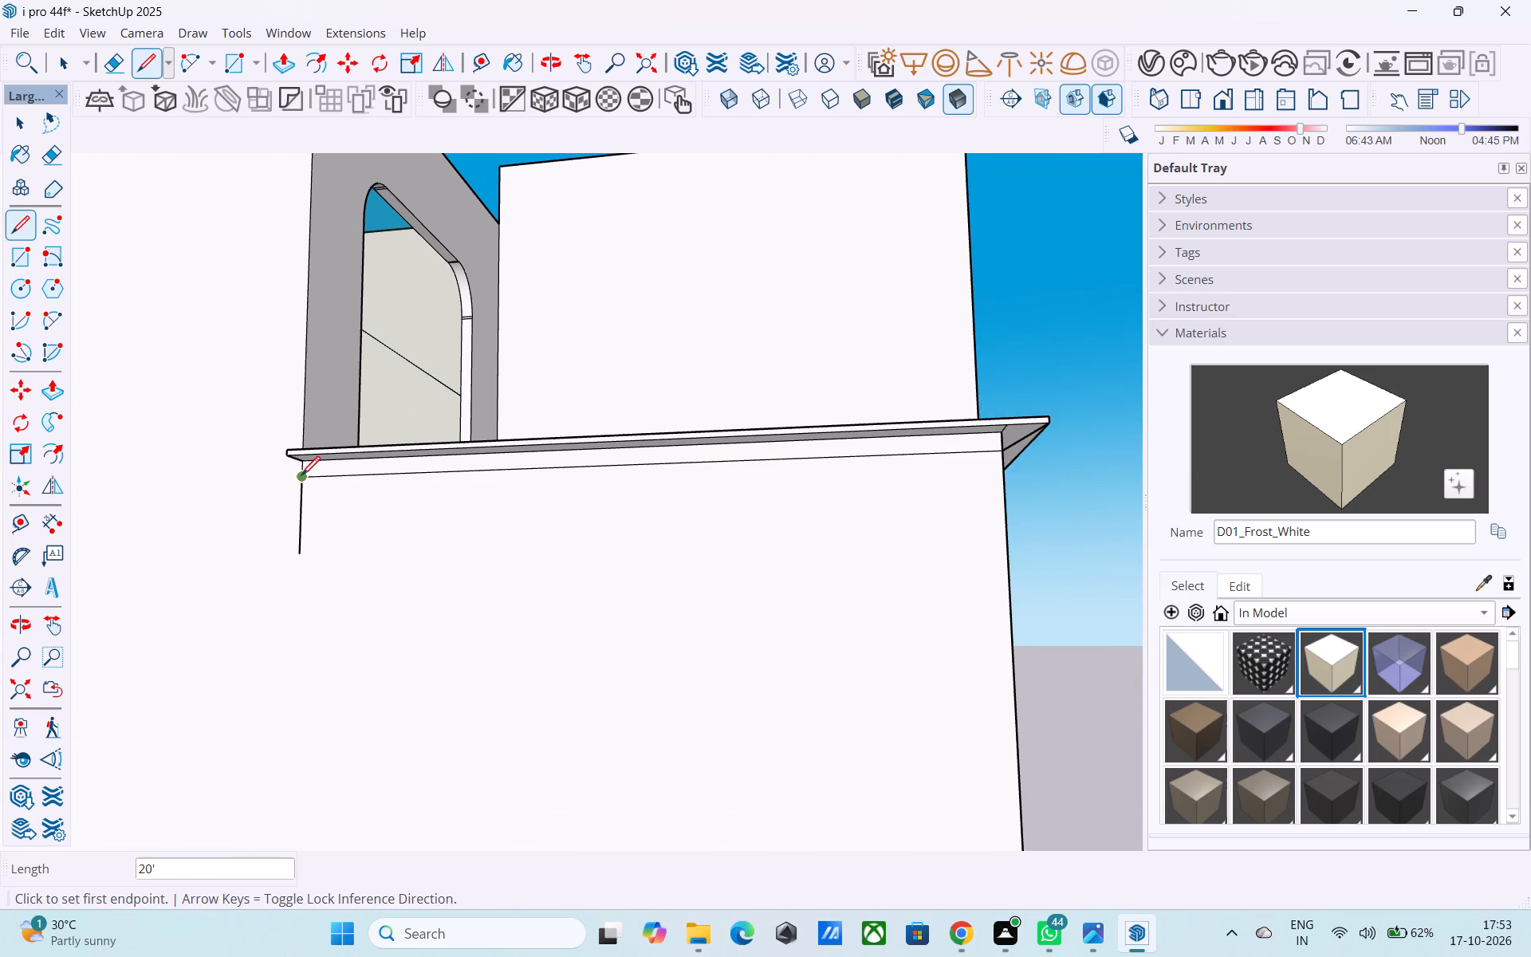
click(301, 477)
click(293, 454)
Draw a diagonal line from the ledge's inner end beside the central tower to the copied front edge on the left block.
scroll(297, 458, down, 1)
middle_drag(299, 461, 495, 467)
scroll(495, 467, down, 3)
middle_drag(854, 455, 279, 566)
shift+middle_drag(278, 566, 365, 388)
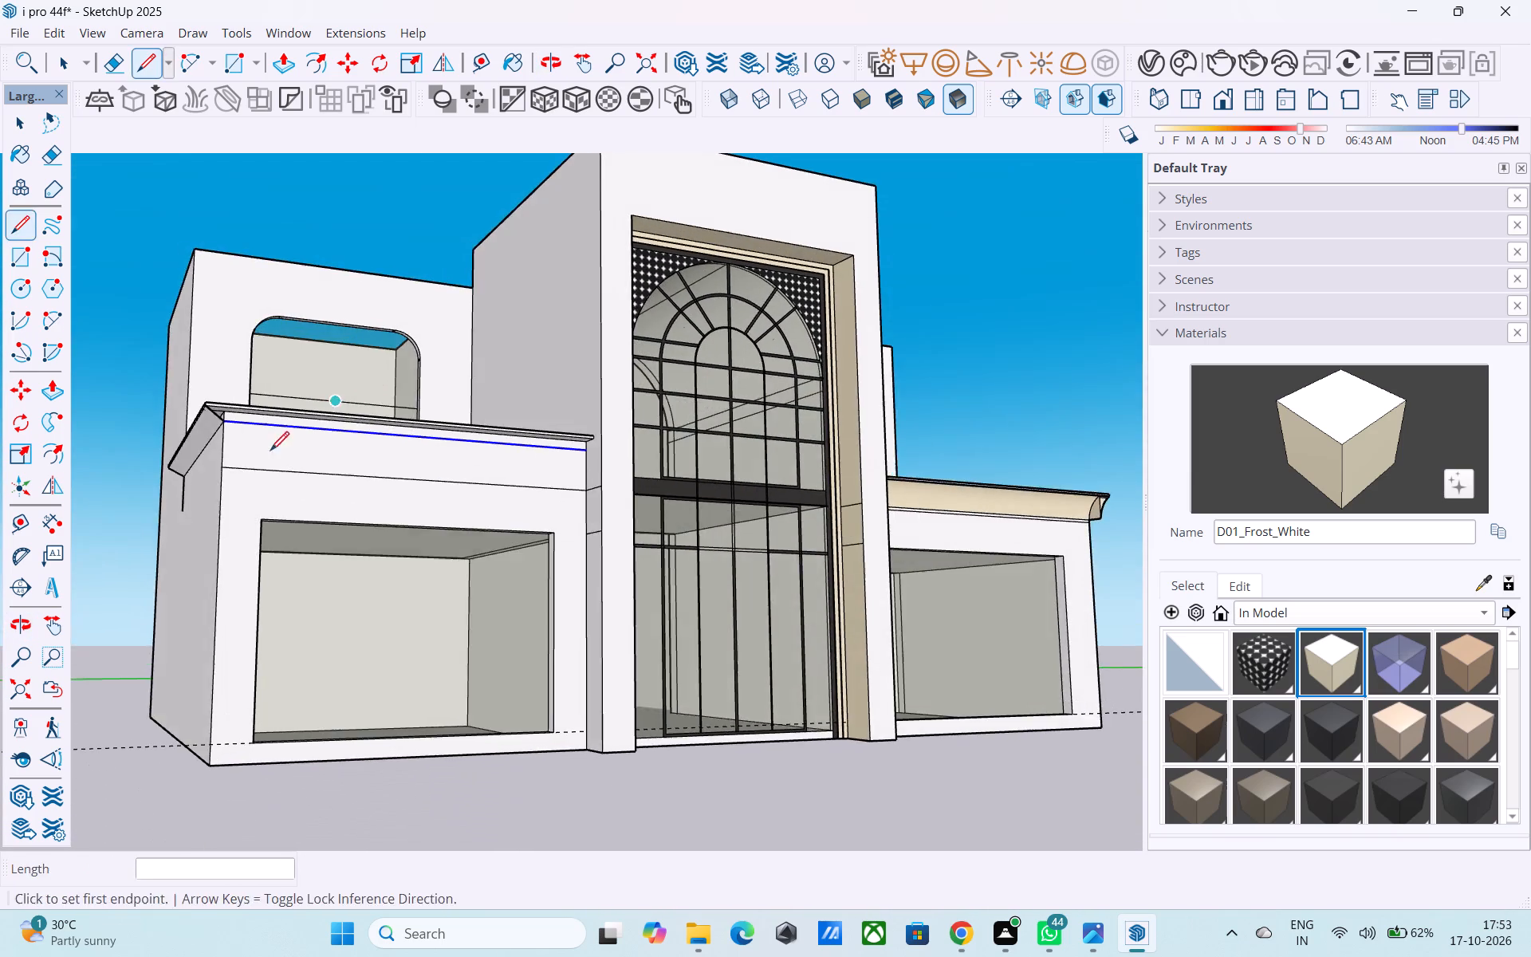
shift+middle_drag(198, 505, 304, 551)
scroll(313, 514, up, 7)
shift+middle_drag(510, 525, 284, 566)
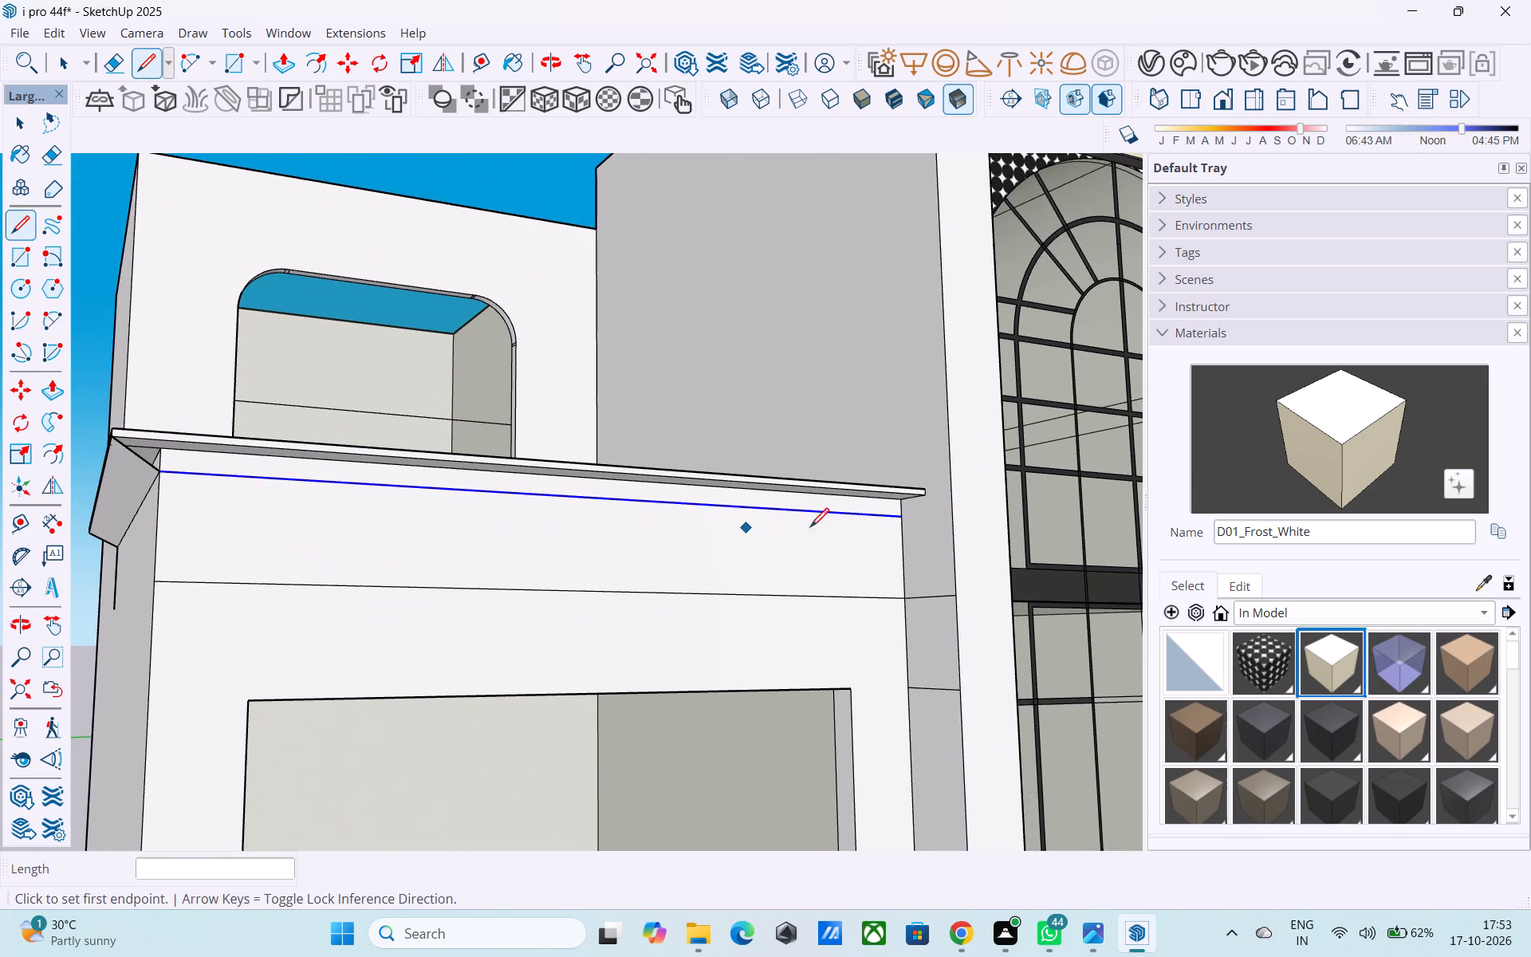
middle_drag(947, 523, 935, 512)
scroll(935, 512, up, 4)
click(908, 475)
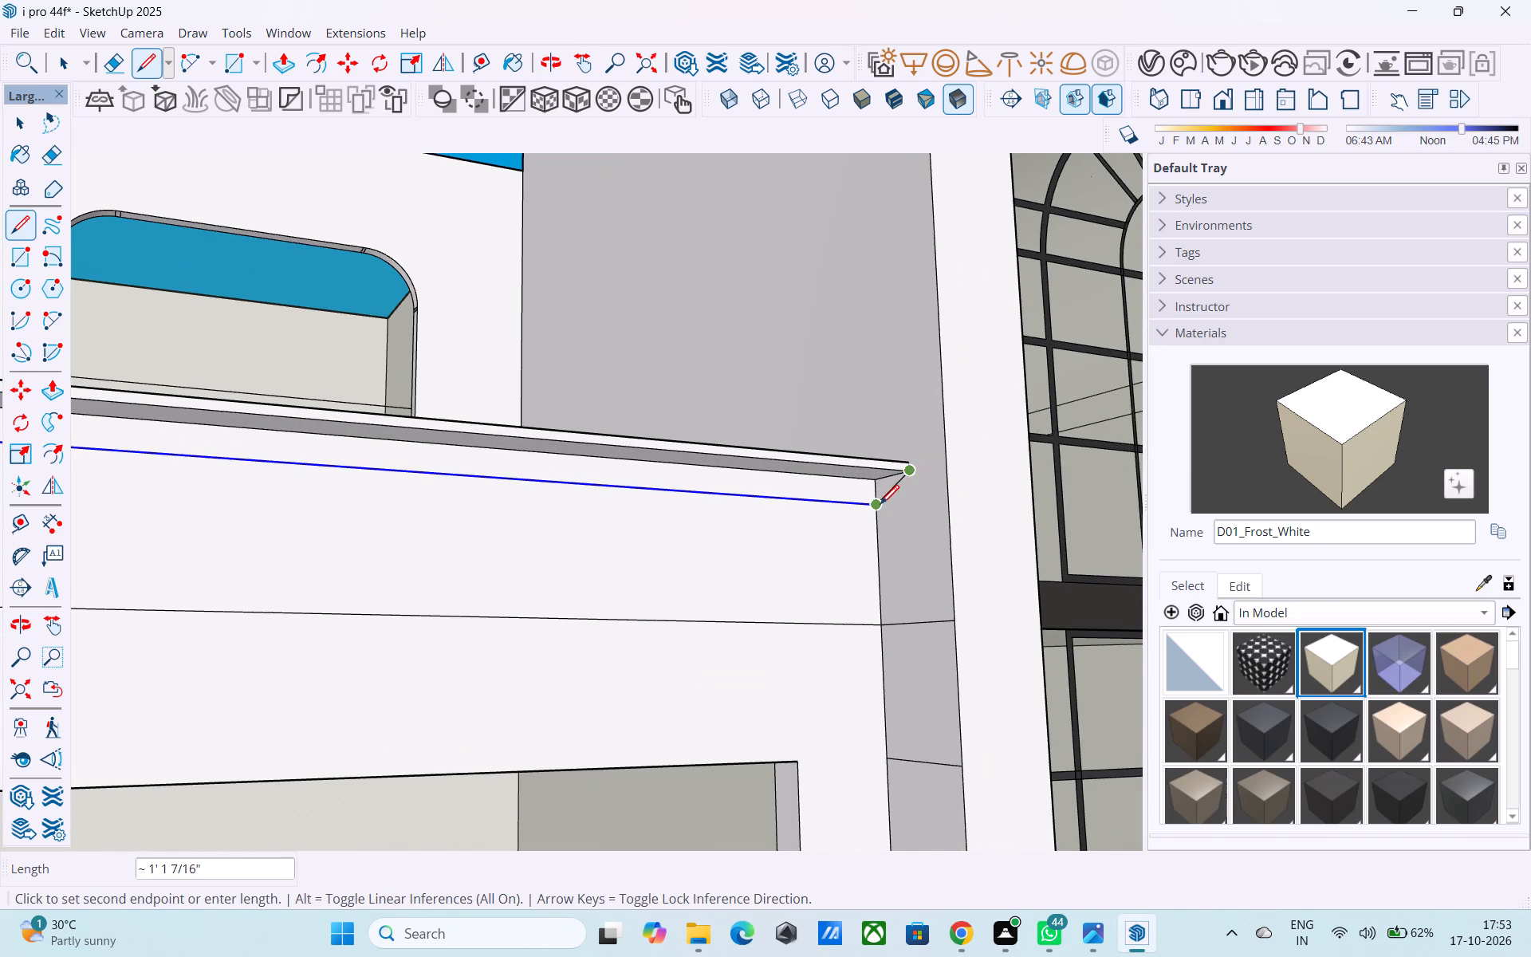
click(879, 506)
Draw a 20' 6" line along the middle of the left block's front sloped face, between its two end diagonals.
scroll(880, 506, down, 4)
shift+middle_drag(880, 506, 1028, 494)
shift+middle_drag(689, 541, 780, 506)
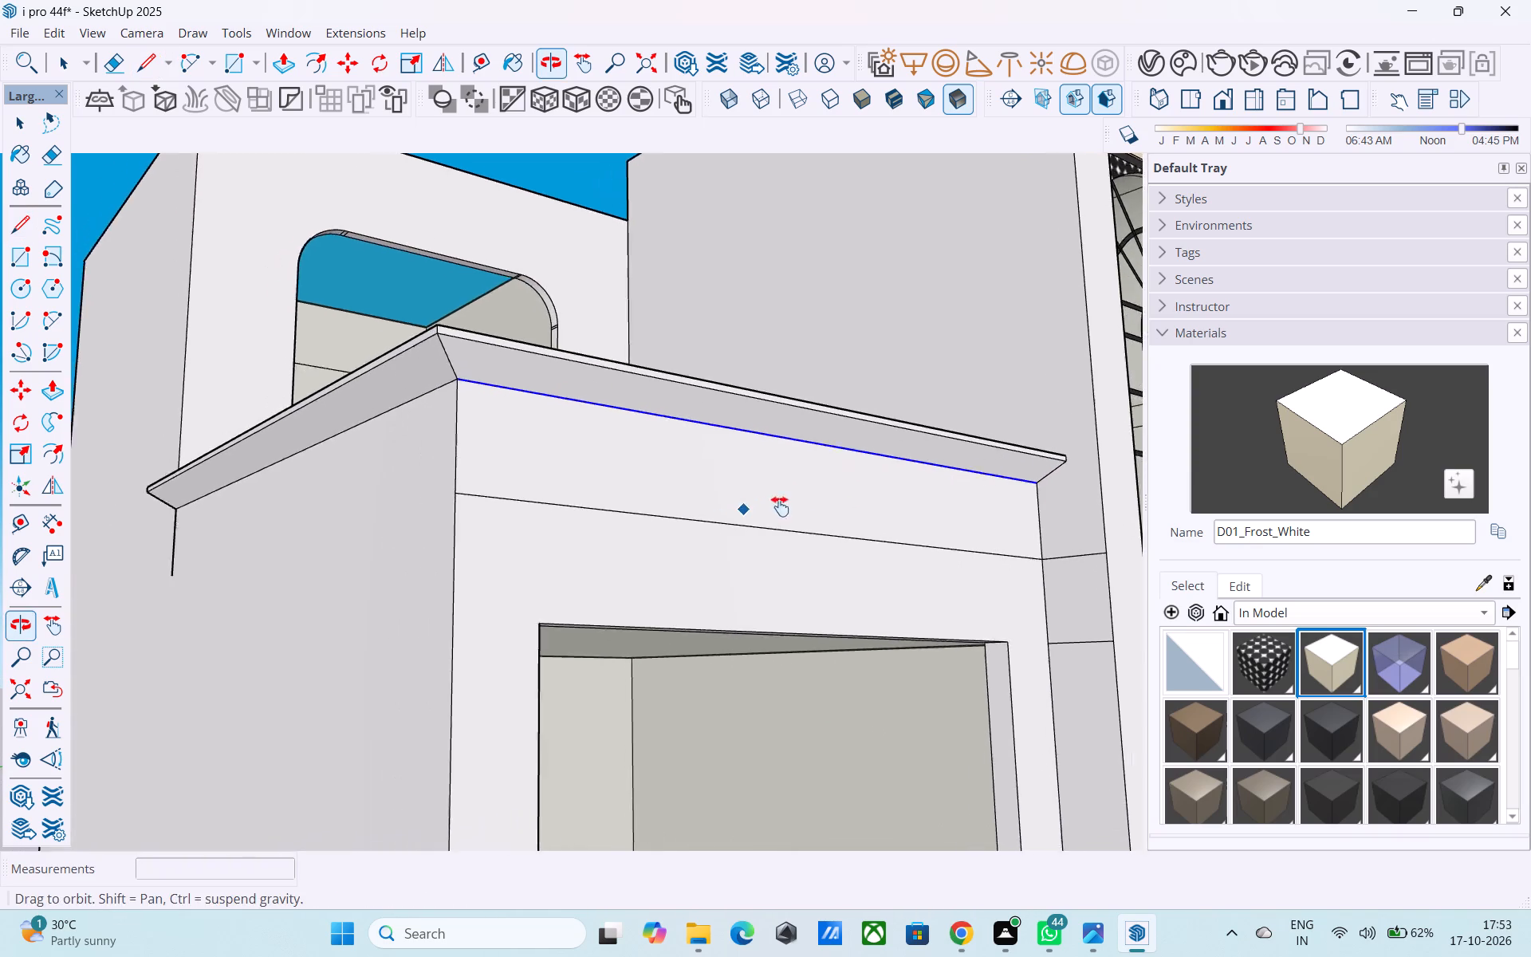
shift+middle_drag(780, 506, 814, 498)
middle_drag(595, 412, 554, 427)
key(space)
scroll(474, 374, up, 3)
middle_drag(456, 376, 447, 378)
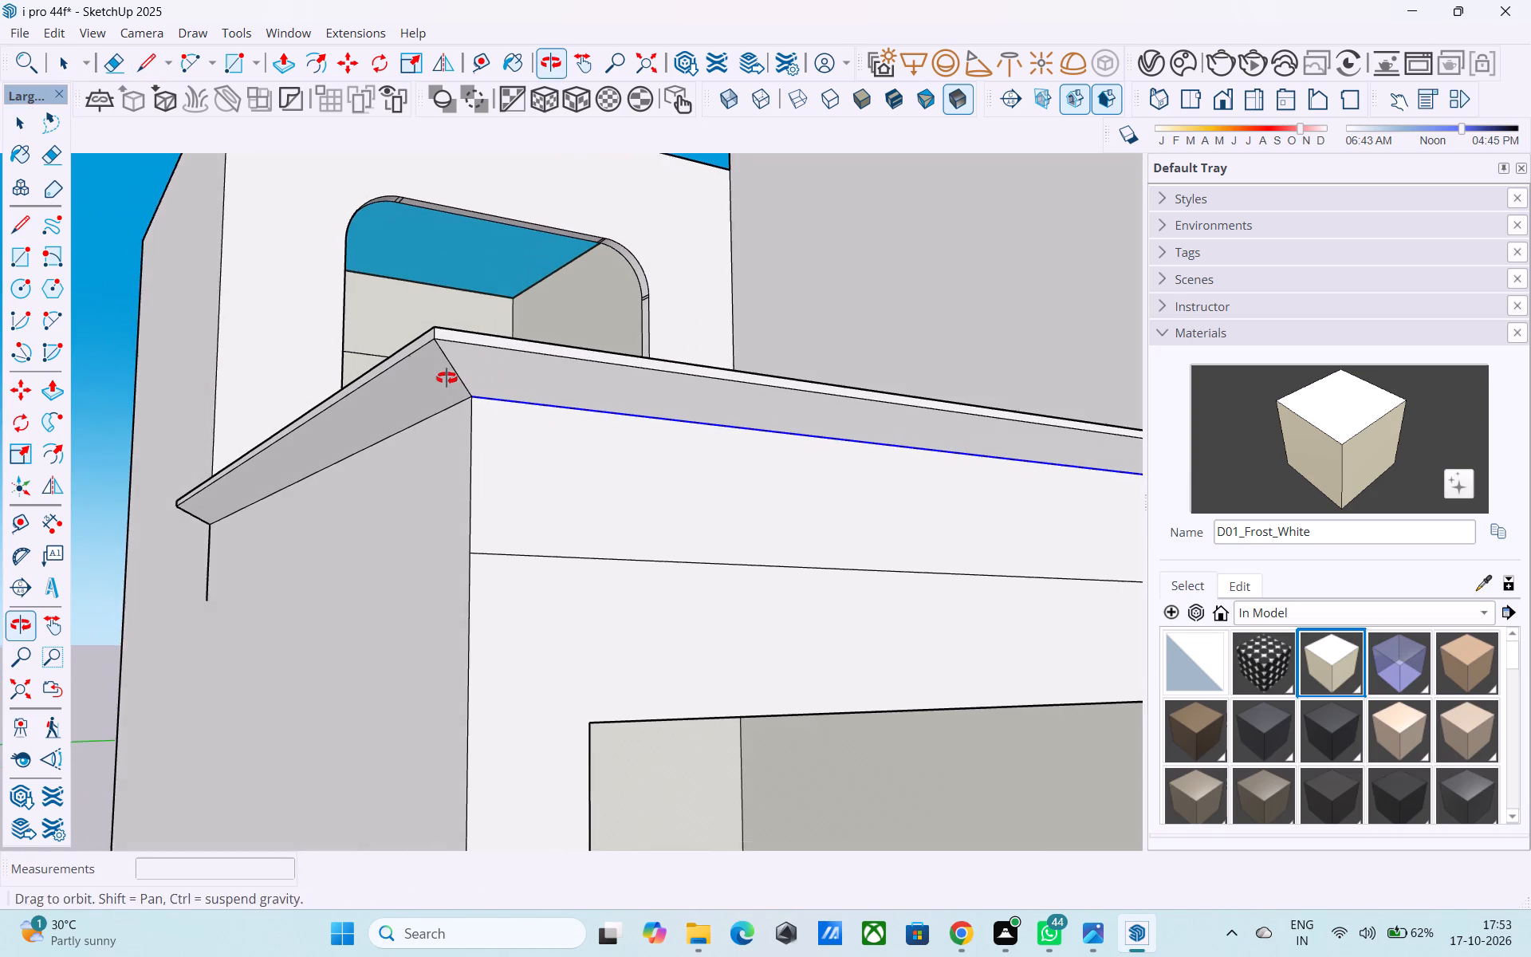
middle_drag(447, 378, 444, 378)
scroll(450, 379, up, 1)
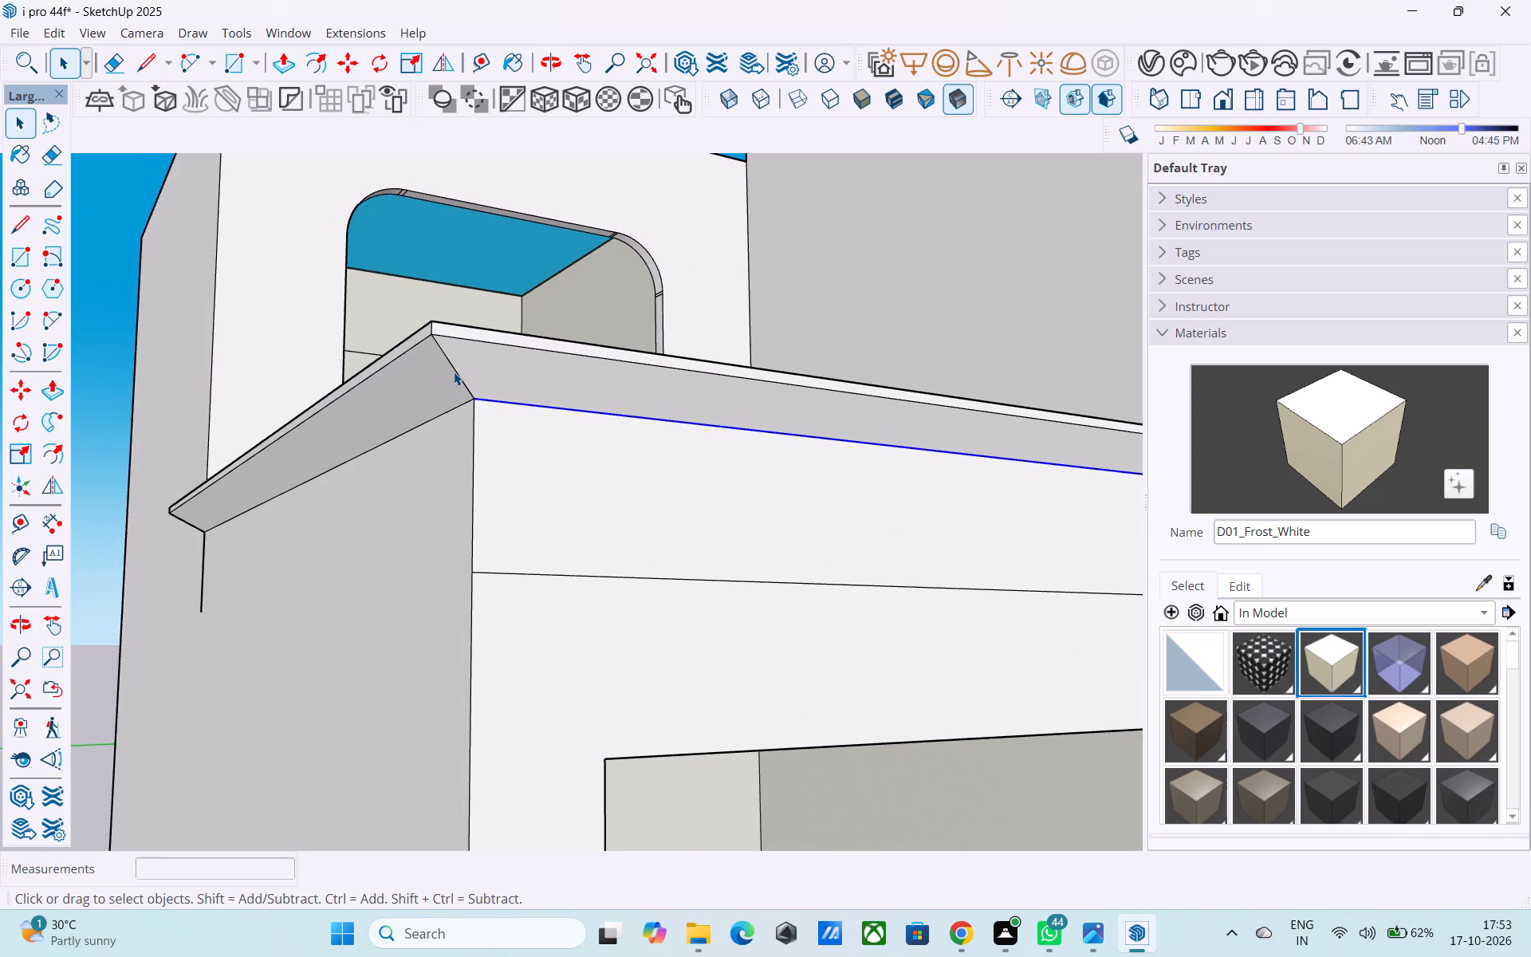
key(l)
click(454, 367)
scroll(474, 381, down, 3)
middle_drag(761, 447, 603, 419)
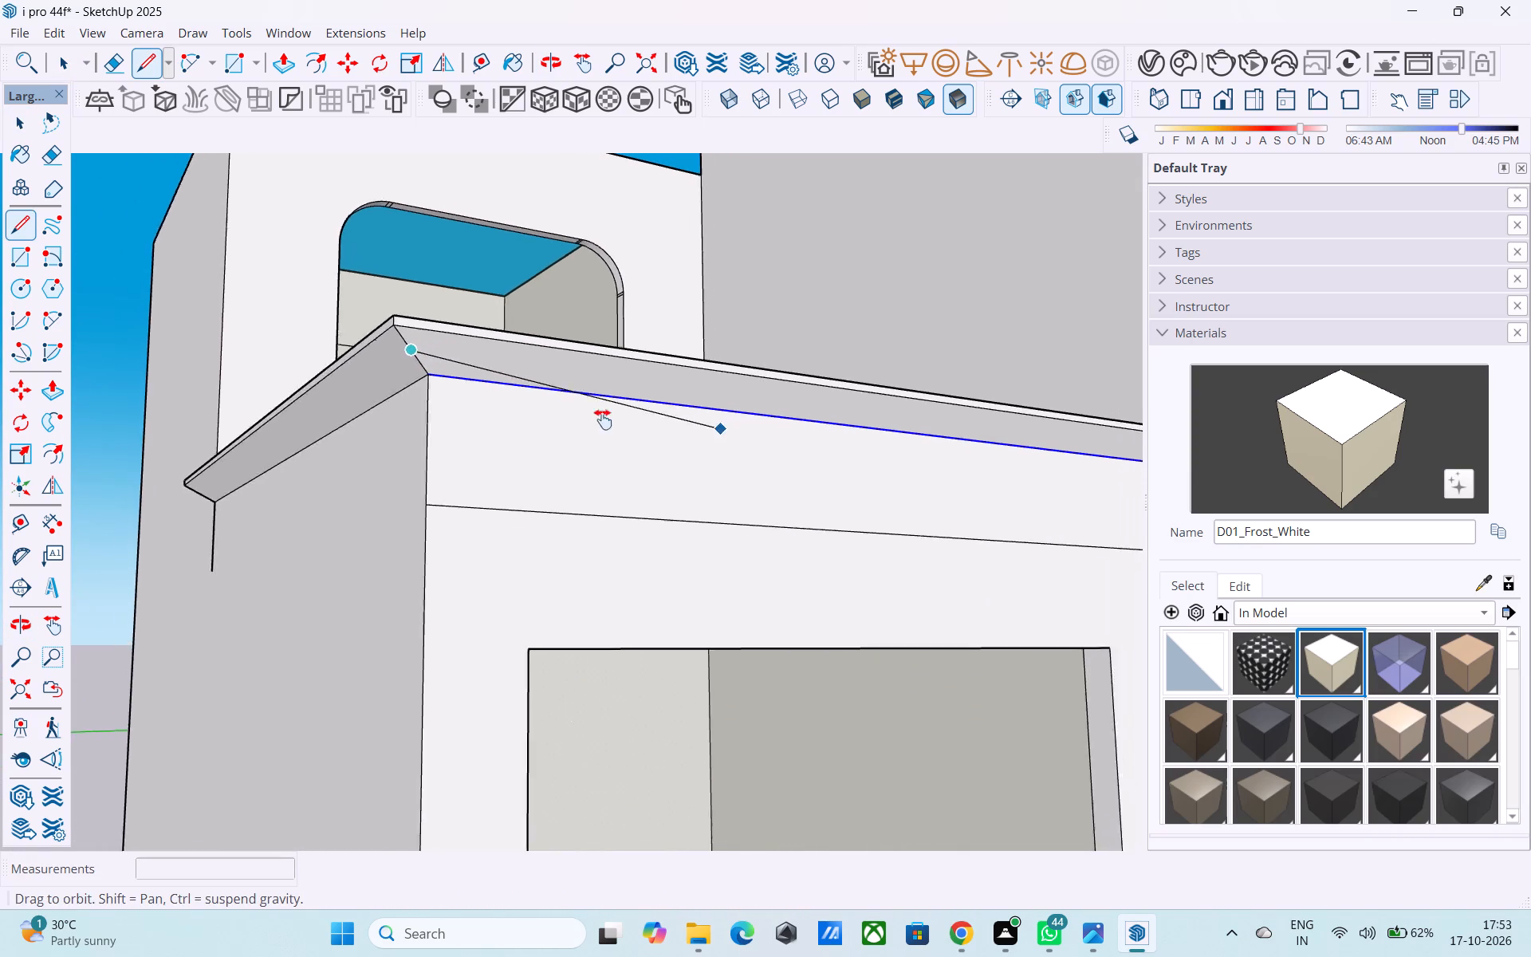
middle_drag(603, 419, 295, 418)
scroll(796, 427, up, 3)
click(842, 455)
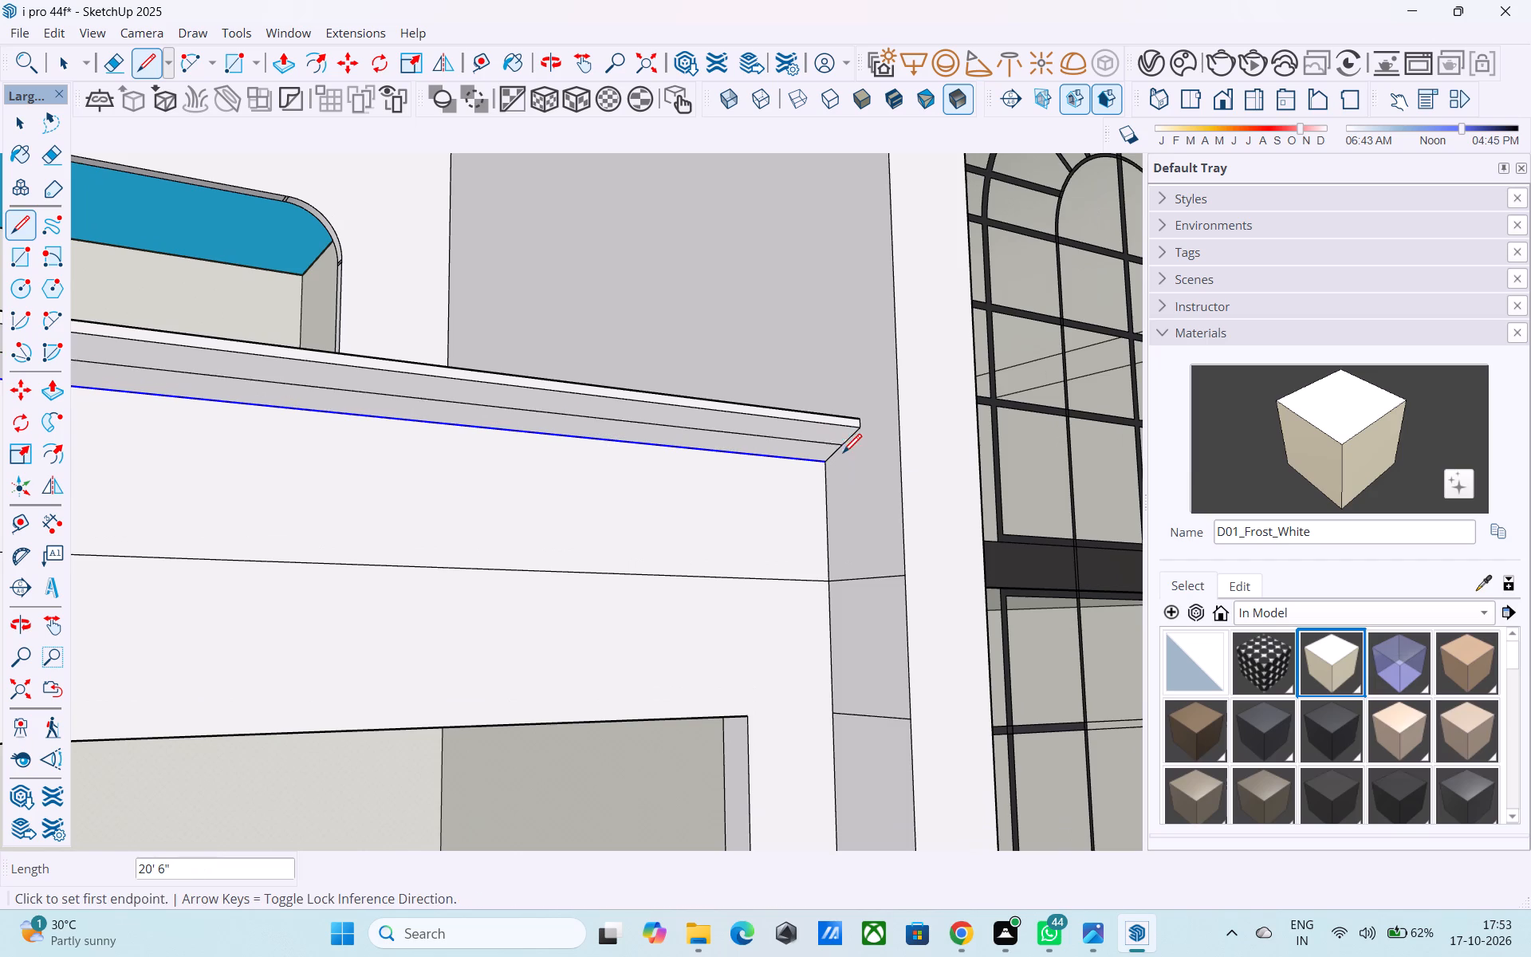
Continue with a 20' 6" line along the middle of the left block's side sloped face to its rear end.
scroll(847, 454, down, 4)
shift+middle_drag(580, 469, 950, 431)
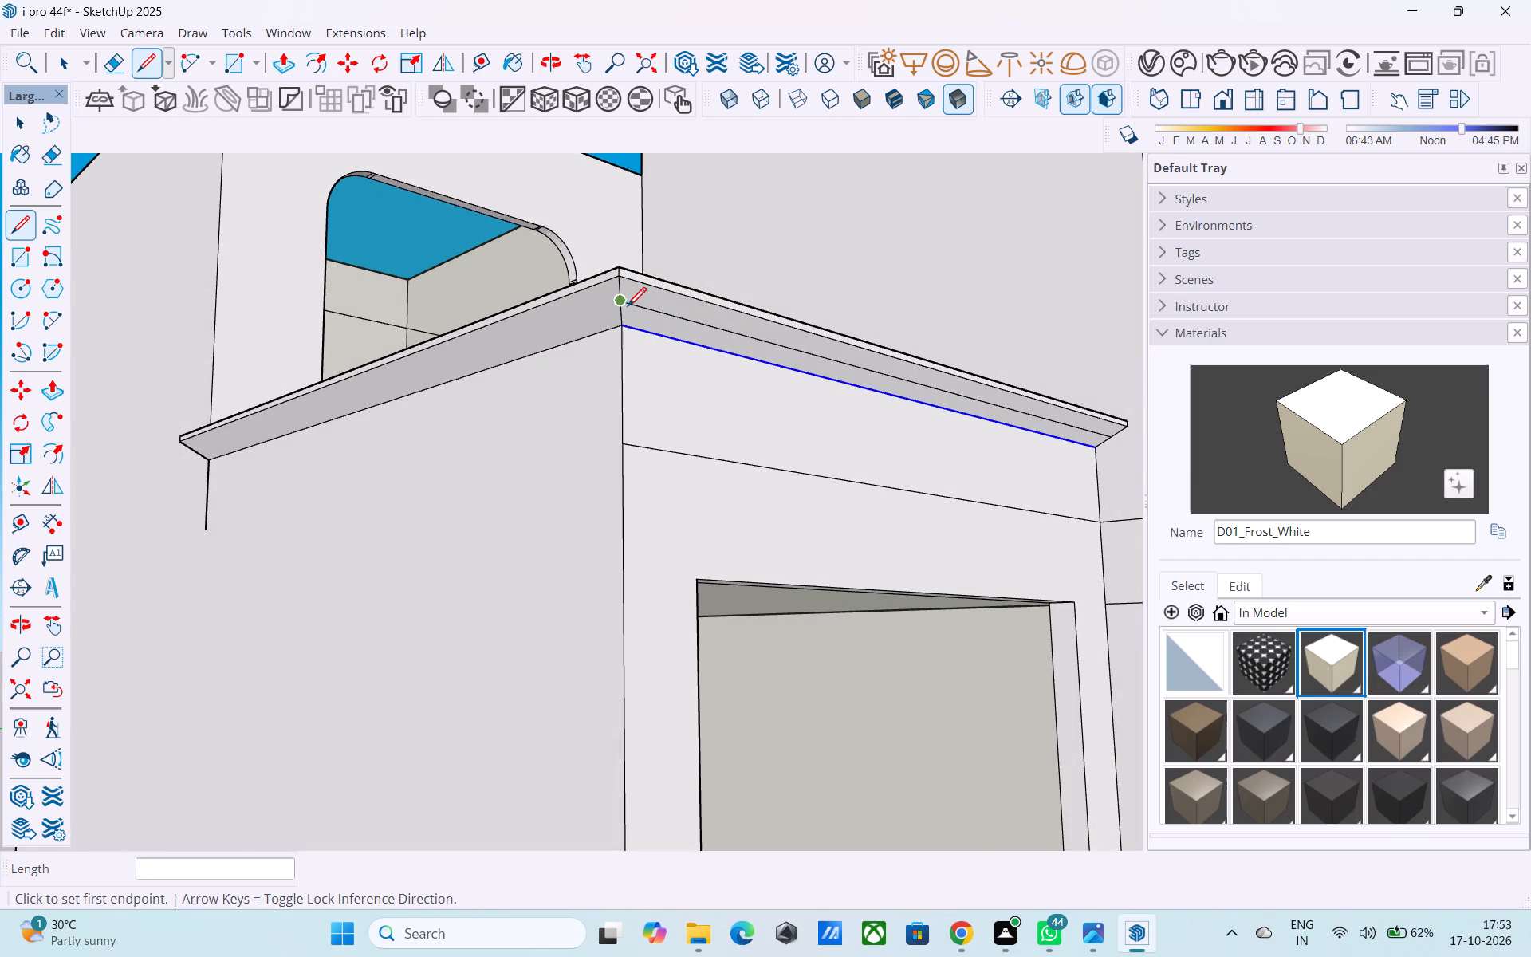
click(623, 305)
middle_drag(619, 307, 909, 285)
scroll(381, 444, up, 6)
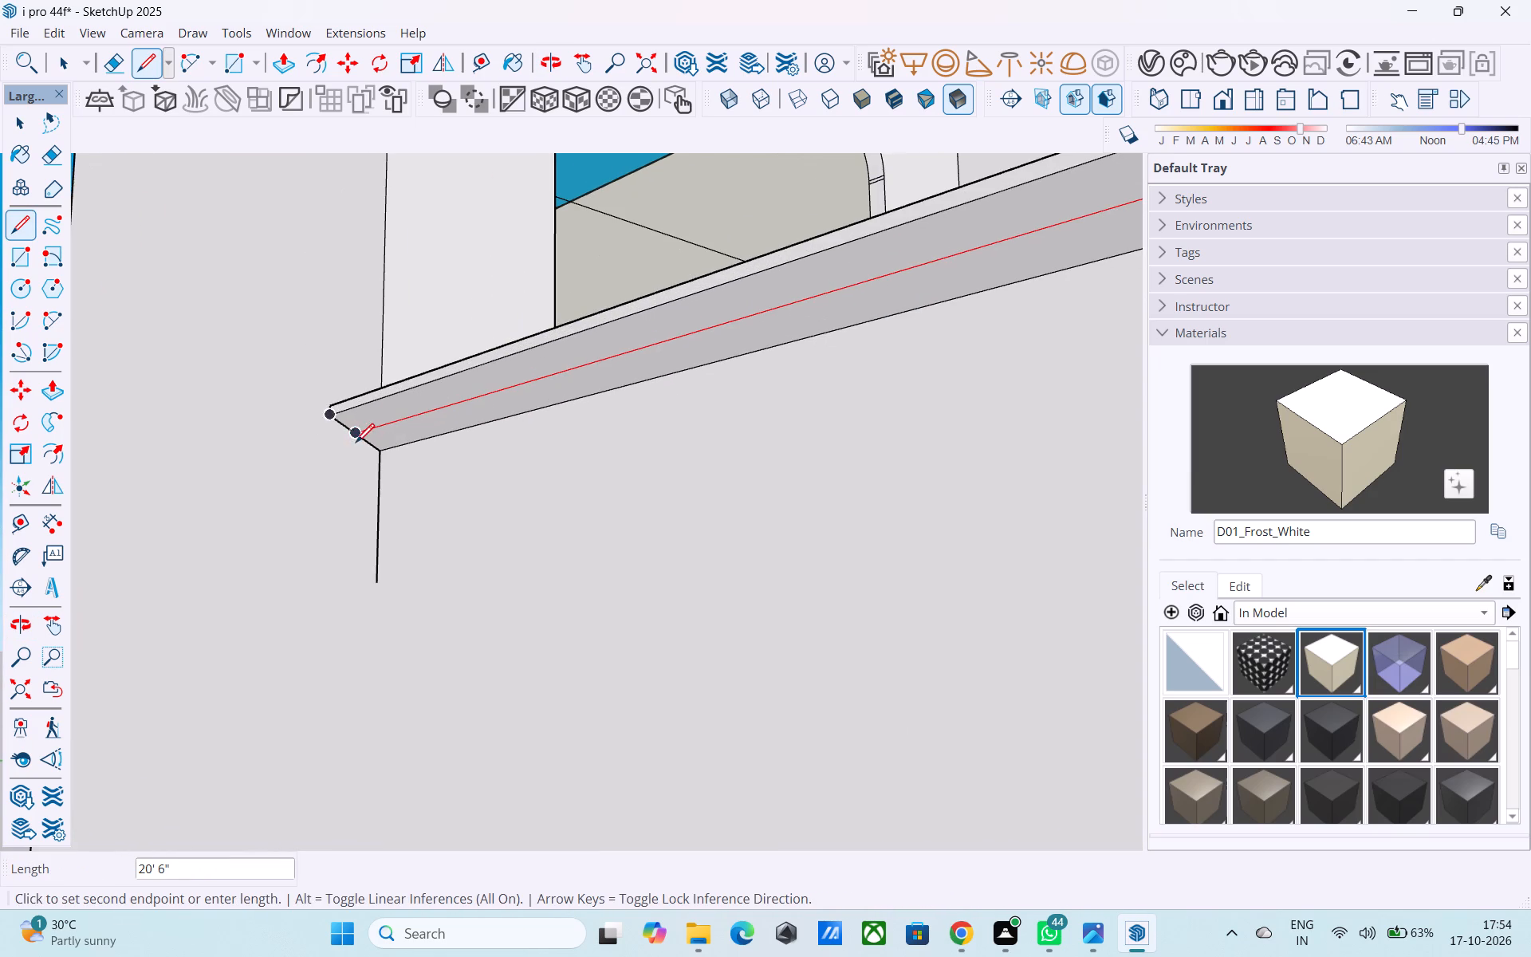
click(354, 442)
Erase the lowest edge segments of the curved molding under the ledge on the right block's front.
scroll(351, 439, down, 14)
shift+middle_drag(517, 461, 366, 423)
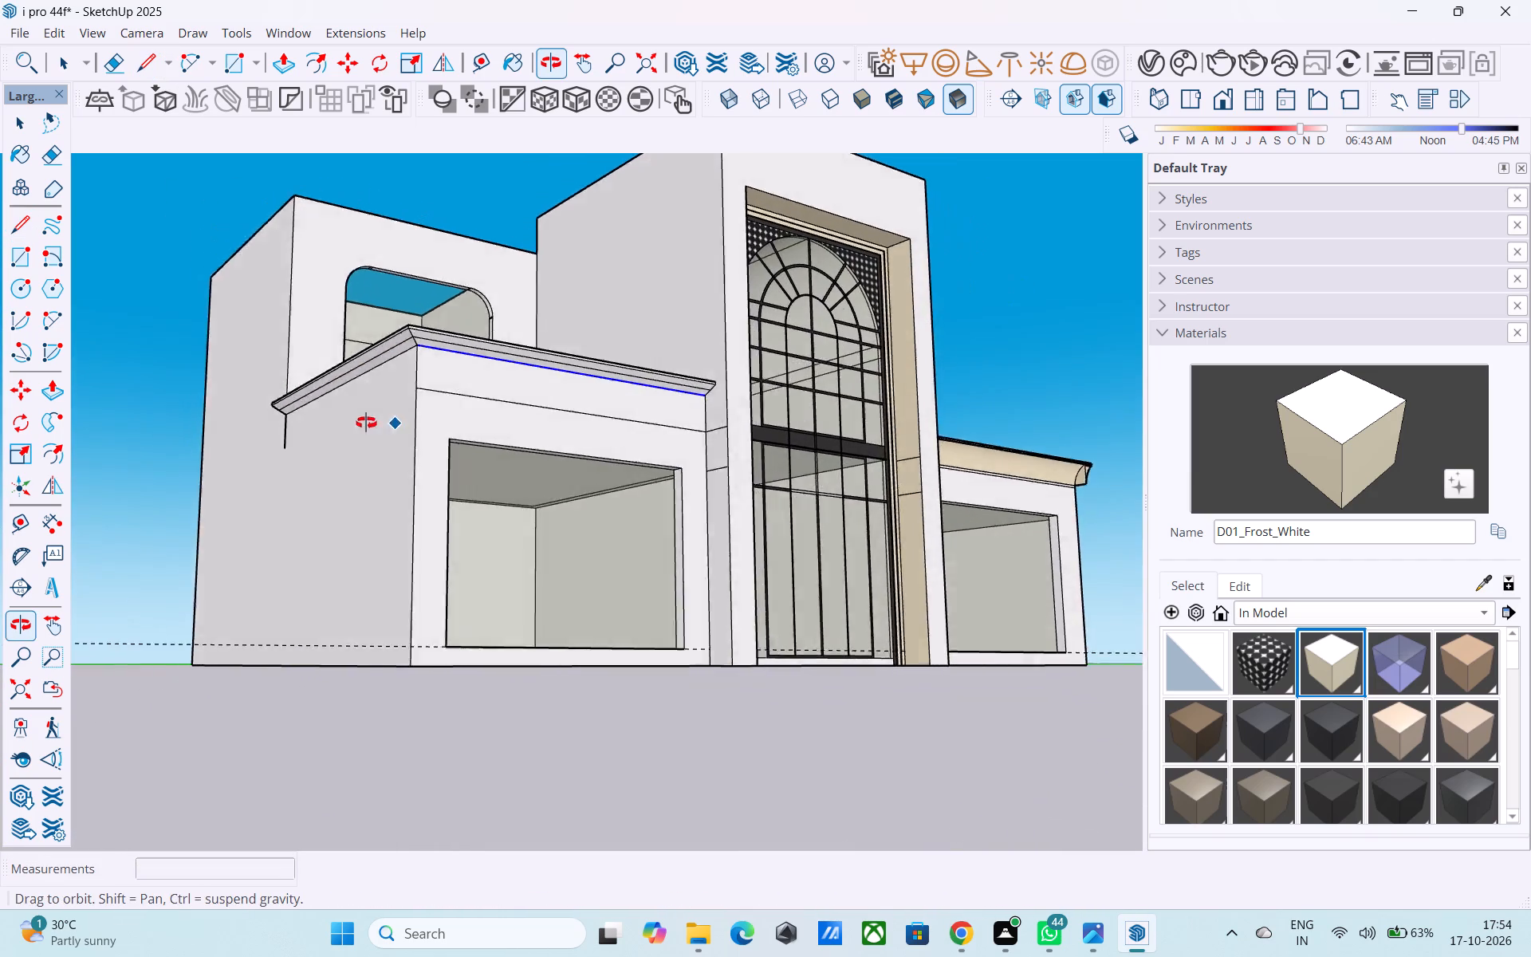
shift+middle_drag(366, 423, 294, 420)
shift+middle_drag(514, 419, 179, 486)
shift+middle_drag(681, 500, 522, 501)
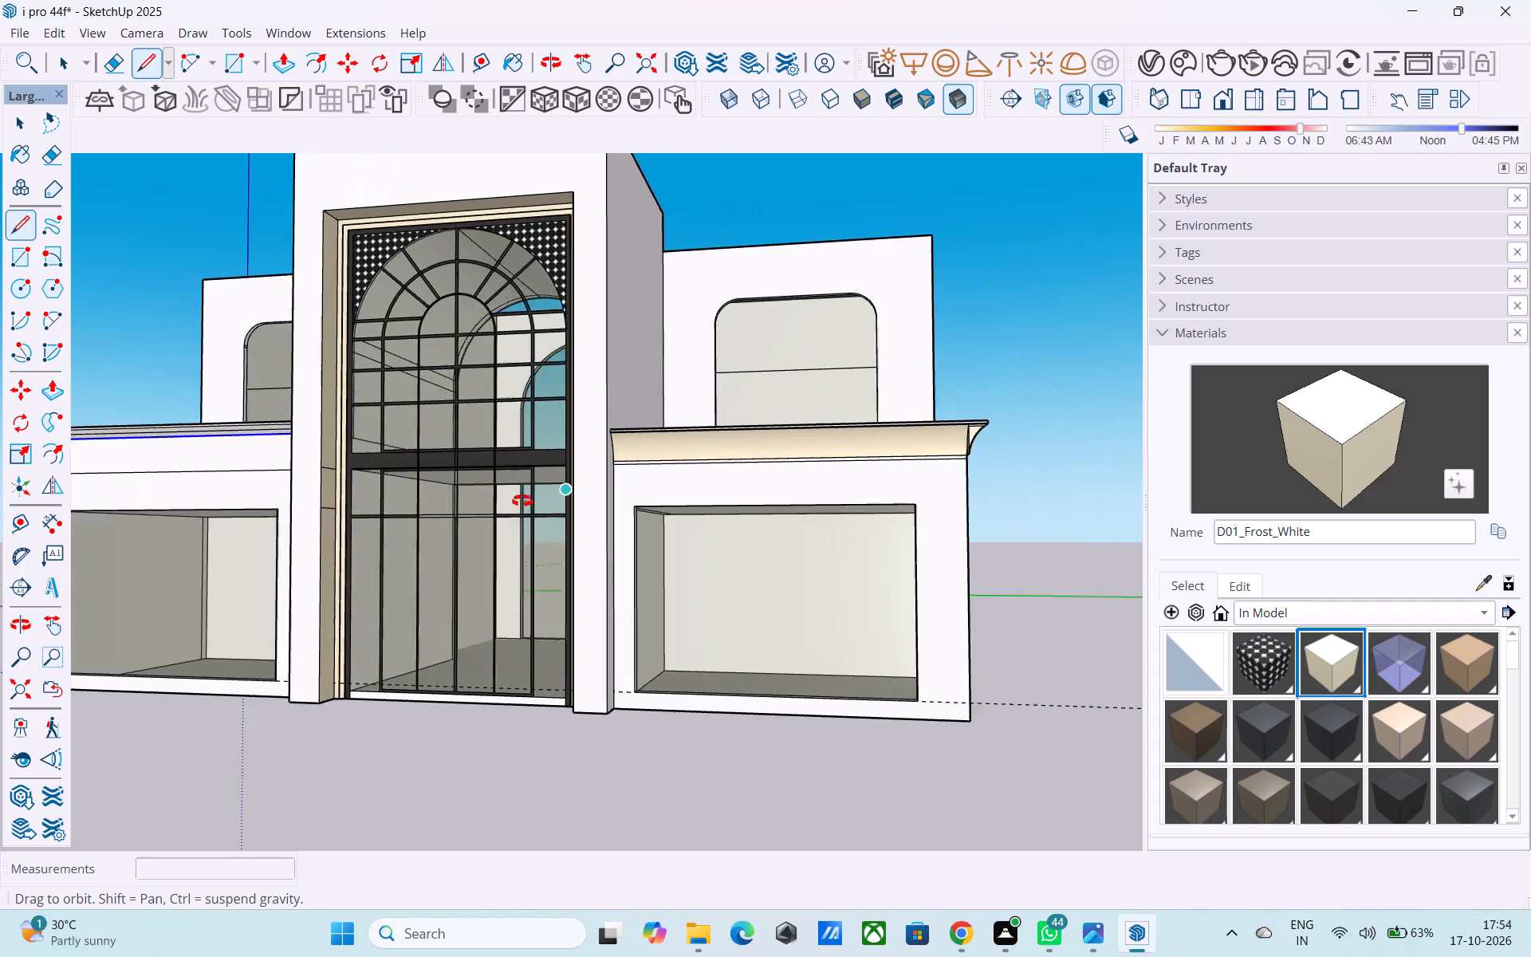
shift+middle_drag(522, 501, 281, 486)
middle_drag(673, 459, 664, 461)
key(e)
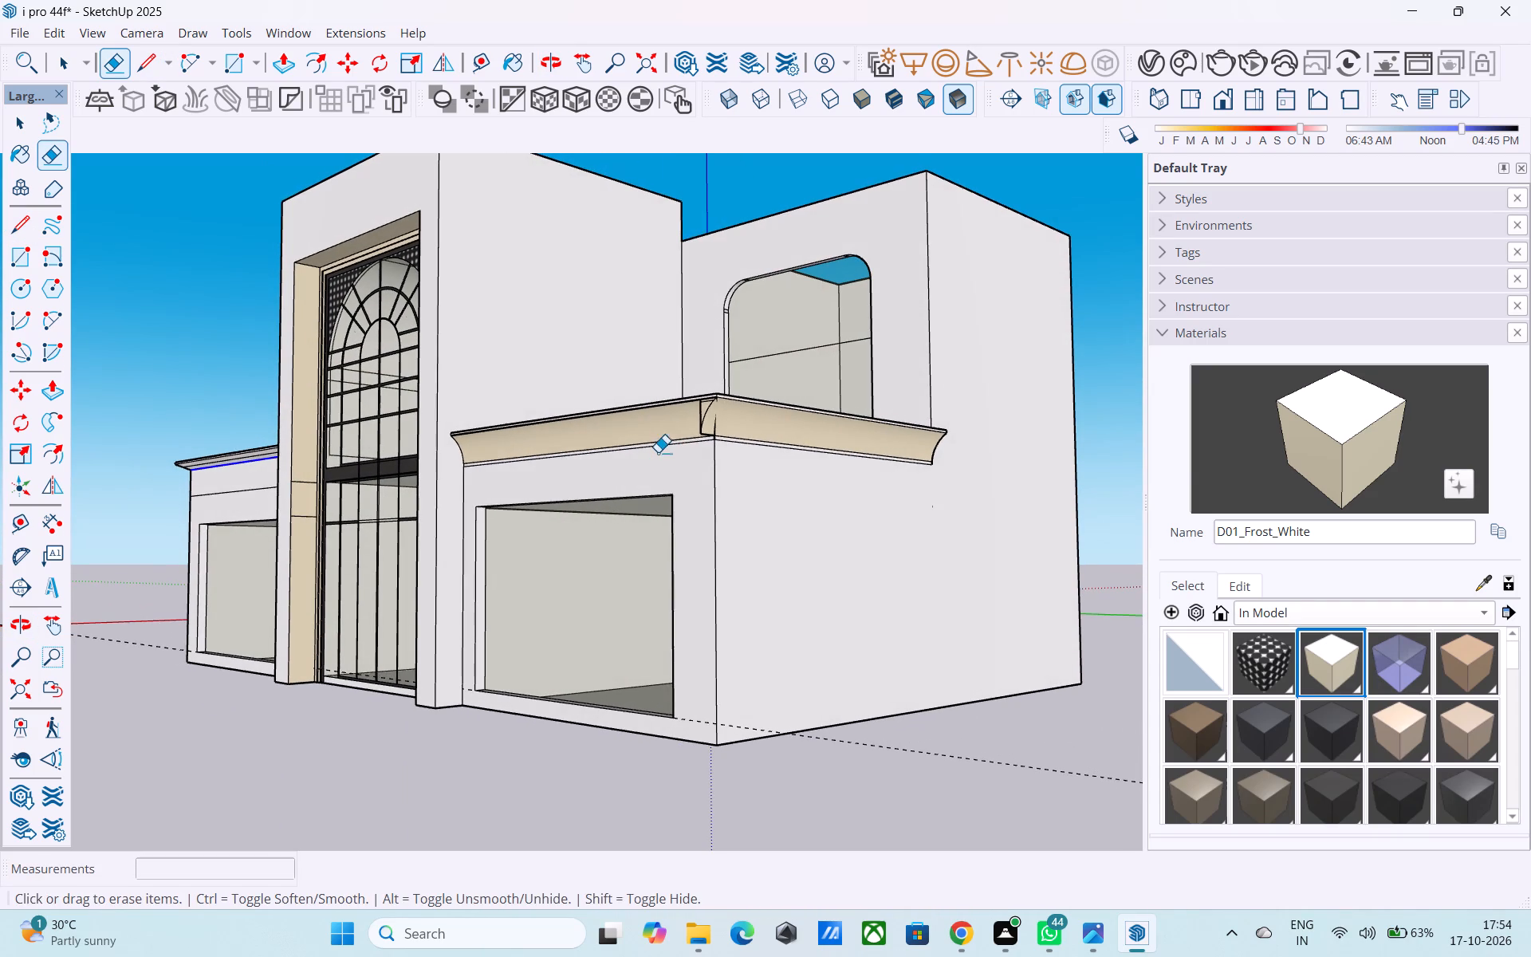
drag(659, 440, 672, 451)
drag(660, 426, 670, 438)
click(667, 436)
drag(668, 441, 675, 454)
drag(665, 439, 671, 451)
drag(663, 430, 671, 446)
drag(664, 427, 674, 442)
drag(670, 427, 679, 447)
drag(671, 430, 678, 439)
drag(675, 431, 683, 447)
drag(675, 426, 679, 439)
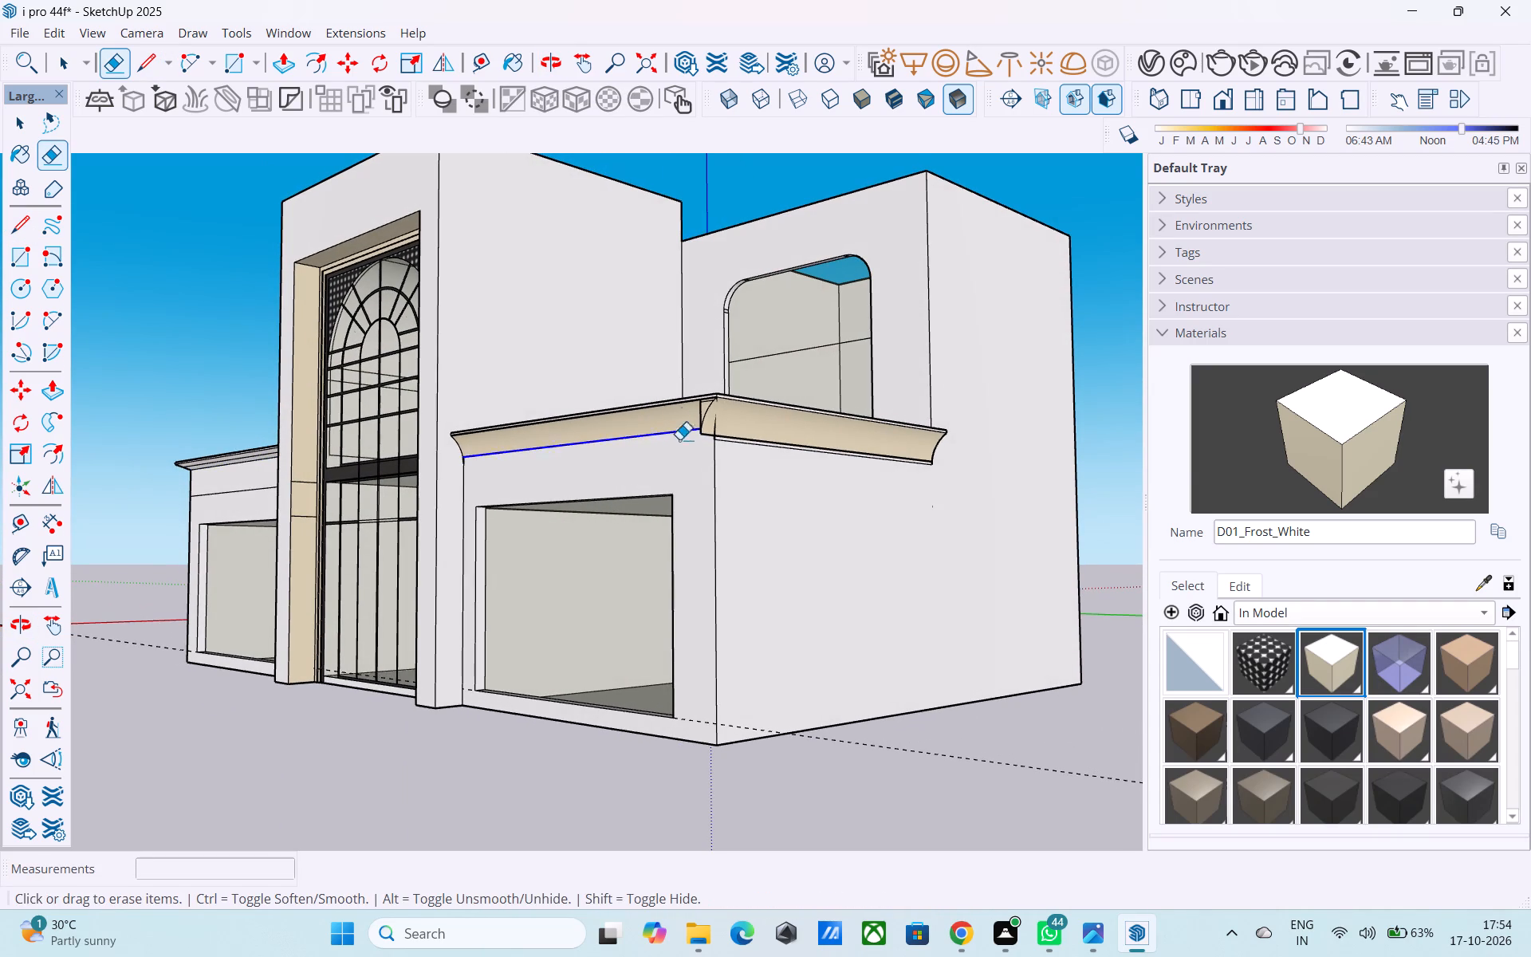
drag(679, 439, 682, 443)
drag(674, 424, 678, 432)
drag(675, 425, 680, 439)
drag(669, 412, 674, 426)
Continue erasing the lower strips of the right block's front curved molding, working up from the exposed bottom edge.
scroll(671, 428, up, 1)
middle_drag(671, 427, 638, 390)
scroll(655, 411, up, 9)
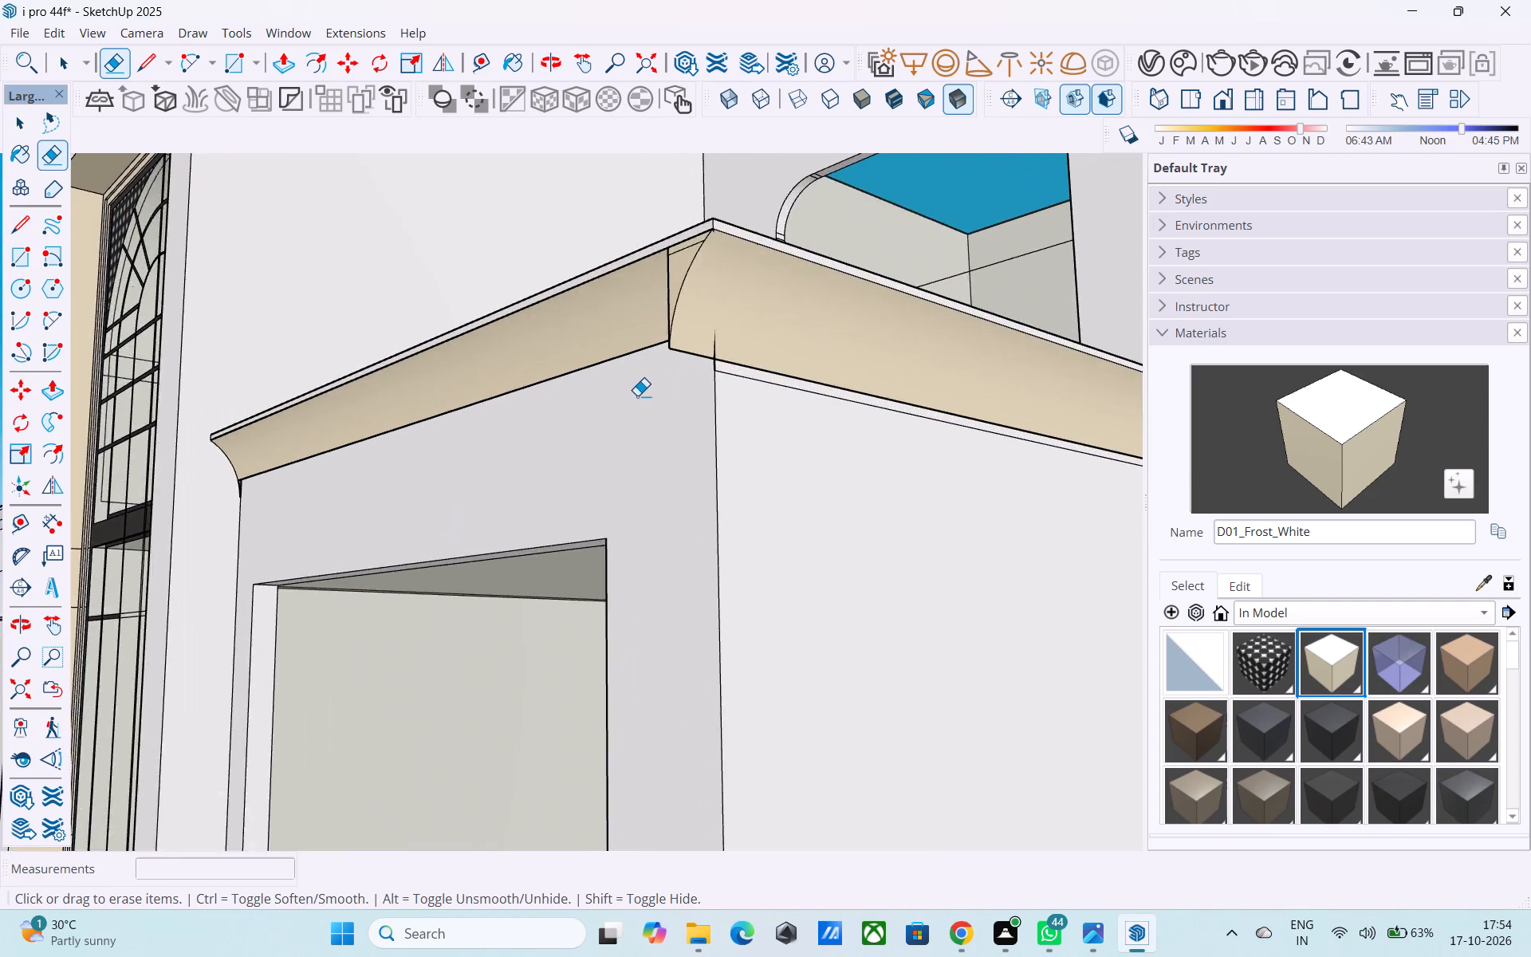
scroll(637, 396, up, 3)
drag(608, 368, 596, 328)
drag(613, 355, 608, 326)
drag(612, 337, 604, 293)
drag(616, 341, 604, 297)
drag(611, 334, 597, 284)
drag(607, 329, 596, 278)
drag(608, 340, 611, 333)
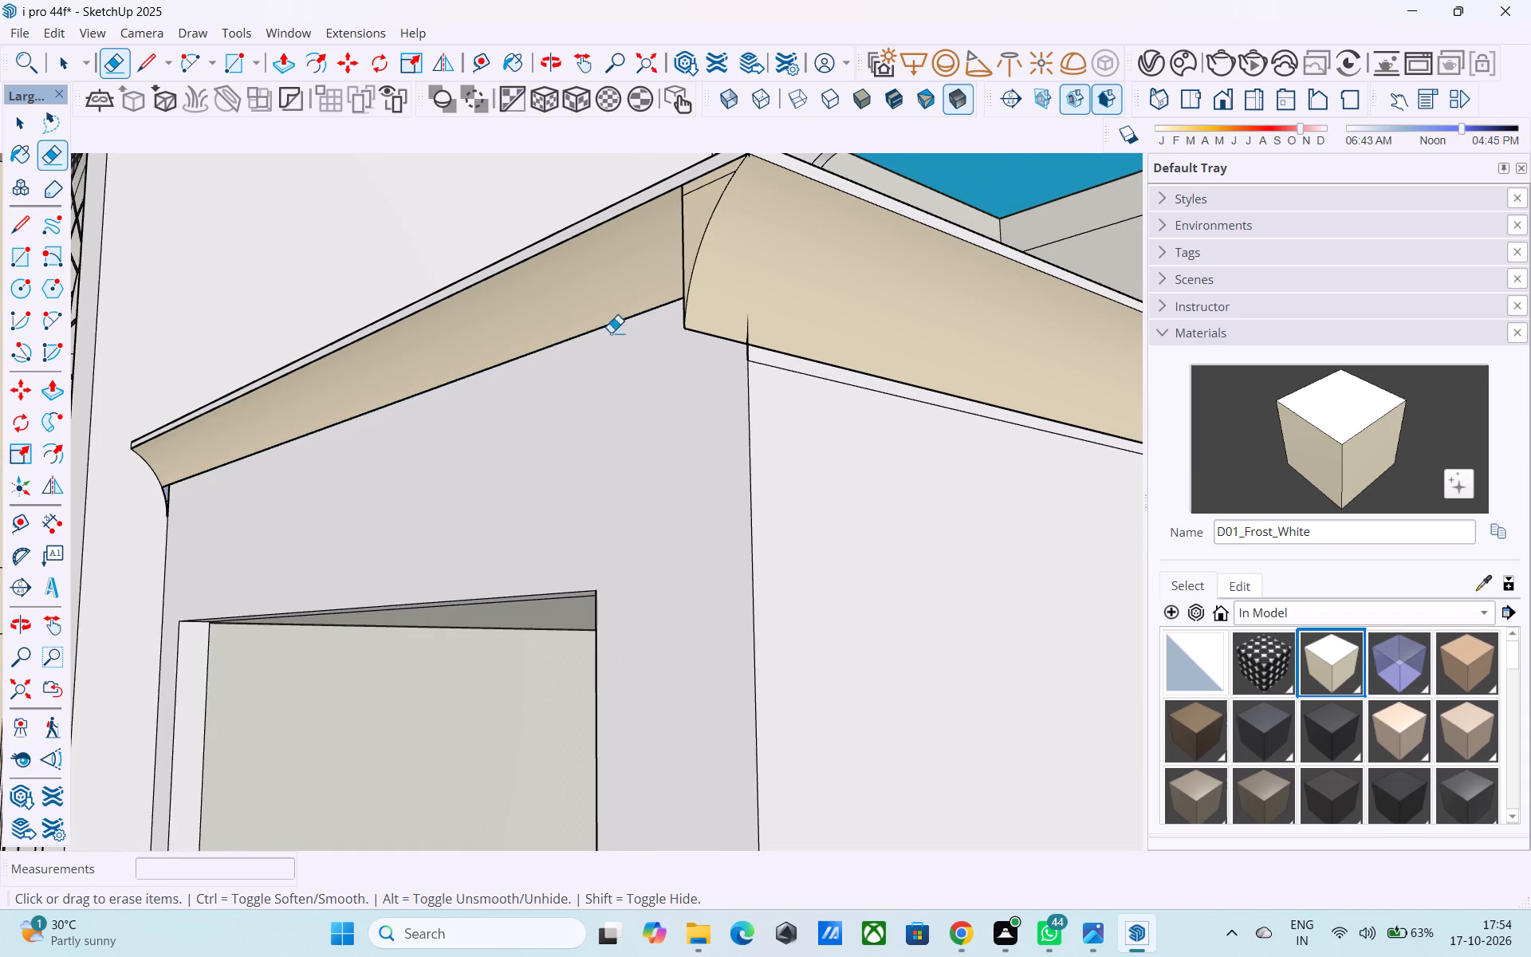
drag(611, 333, 596, 274)
drag(607, 327, 592, 257)
drag(607, 294, 601, 265)
drag(616, 341, 604, 244)
drag(604, 327, 599, 278)
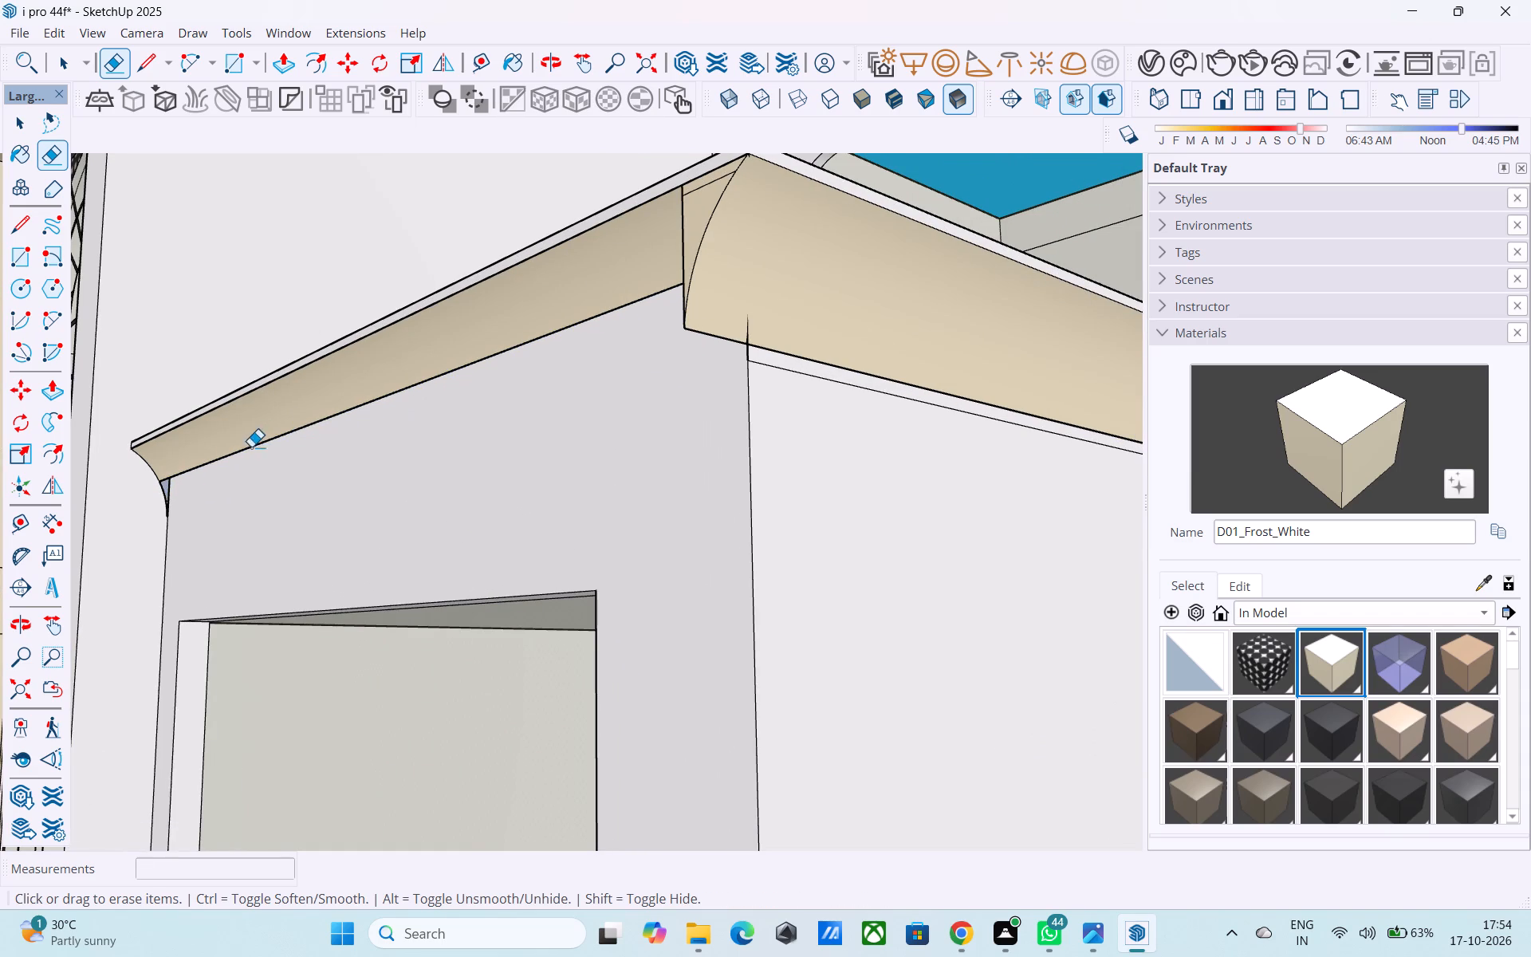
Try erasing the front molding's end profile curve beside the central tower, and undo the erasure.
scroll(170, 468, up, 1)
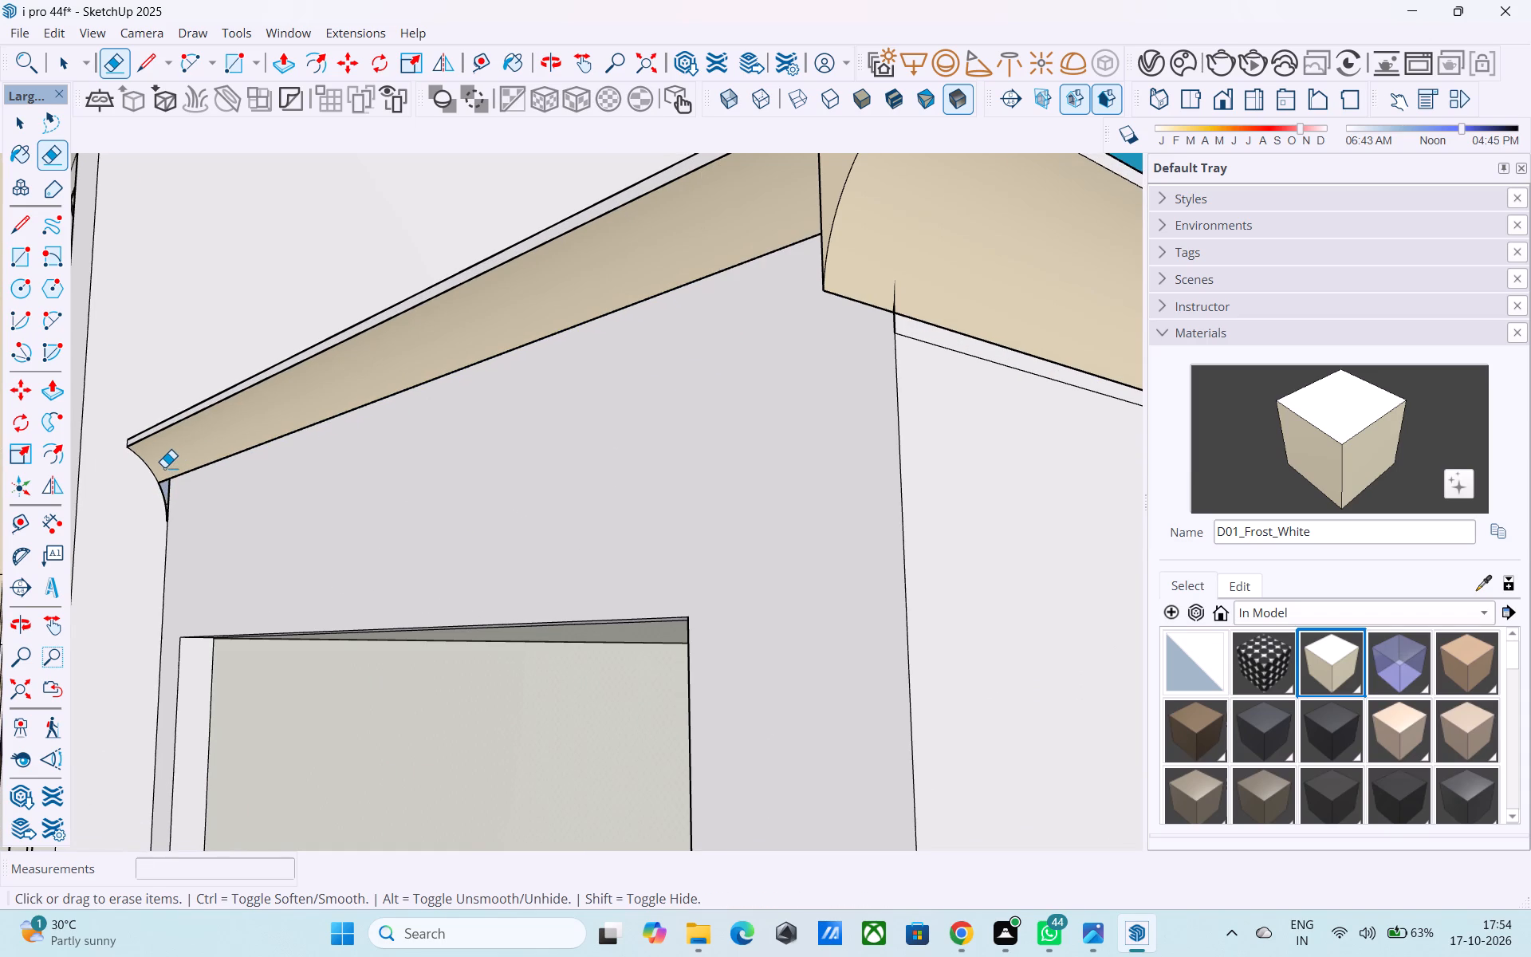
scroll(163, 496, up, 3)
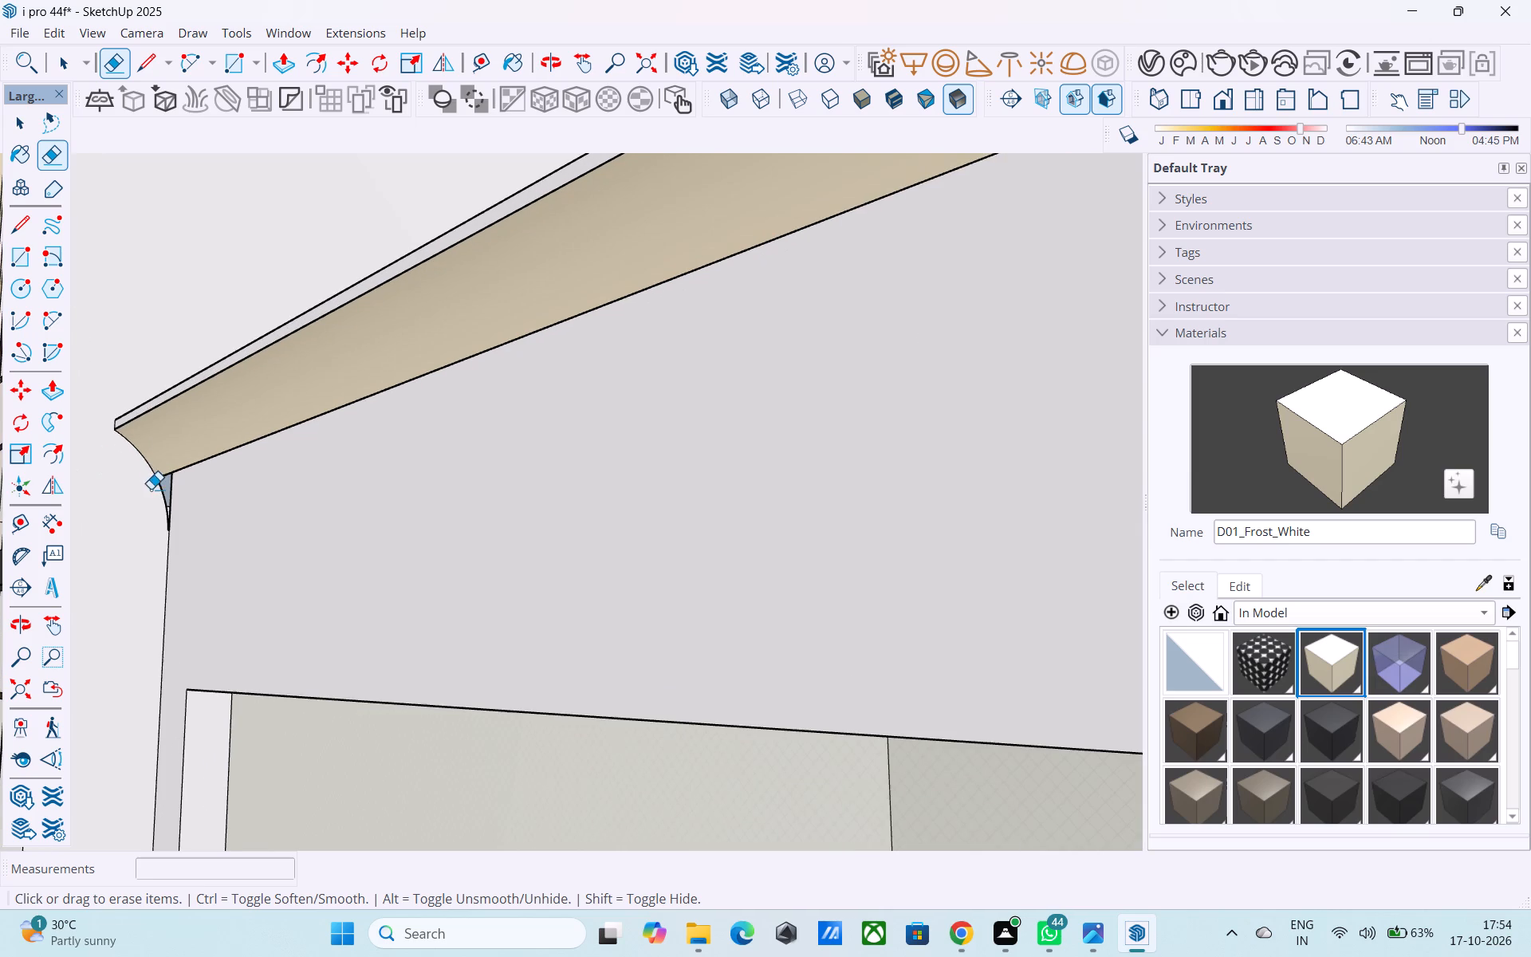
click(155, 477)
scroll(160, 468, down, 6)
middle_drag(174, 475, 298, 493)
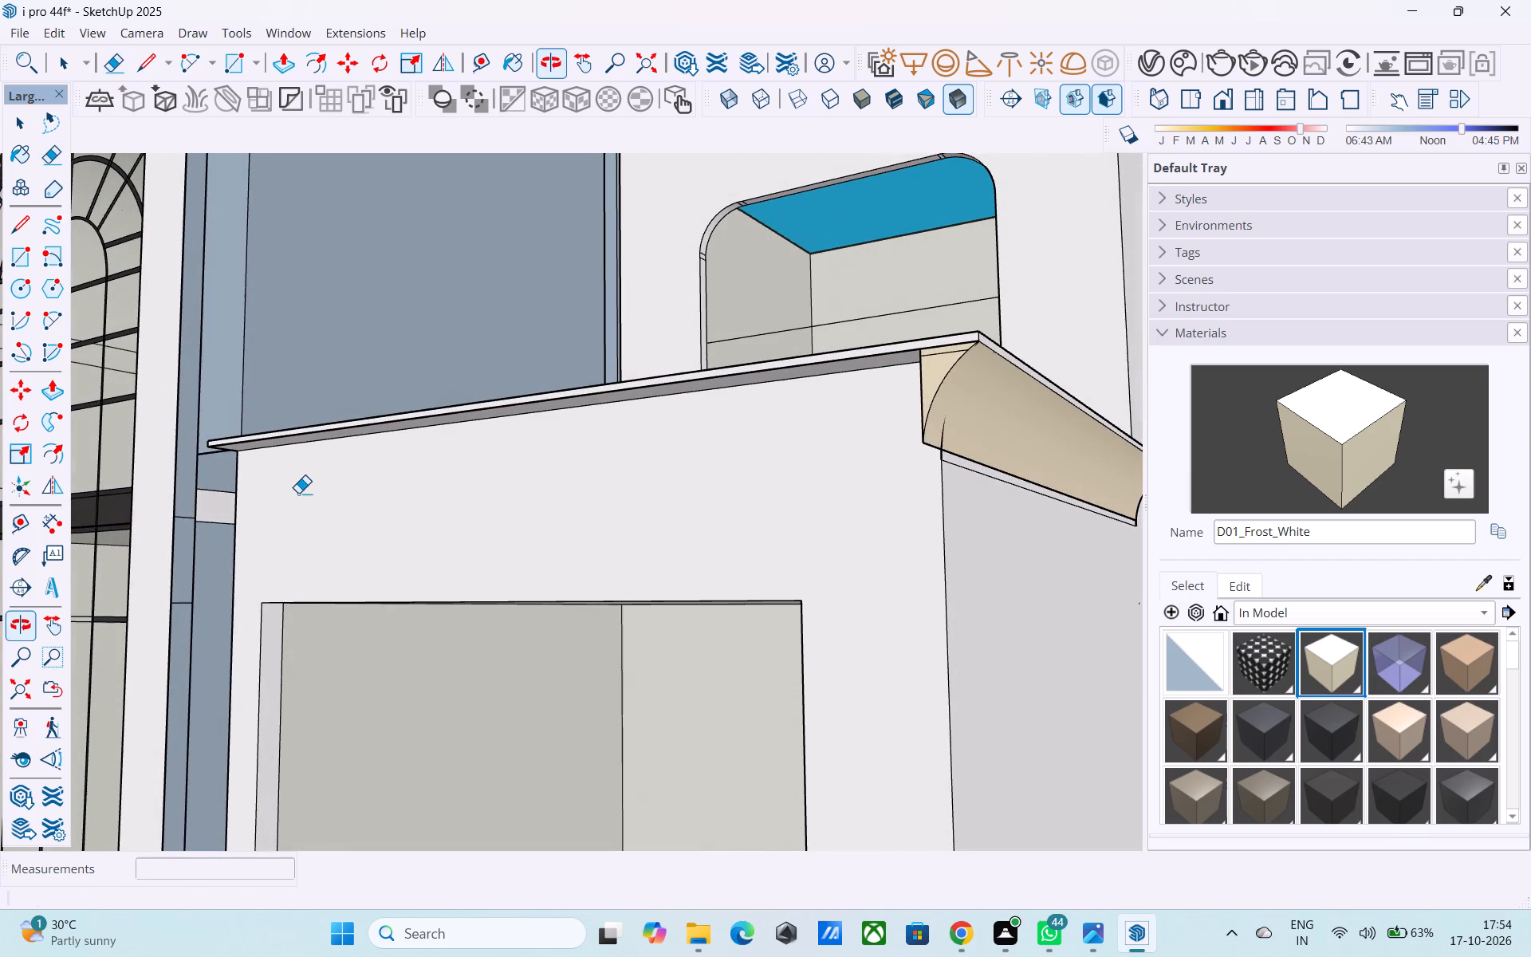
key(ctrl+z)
Erase the curved molding along the right block's outer side wall, together with its profile curves and loose rear-end lines.
shift+middle_drag(446, 516, 600, 530)
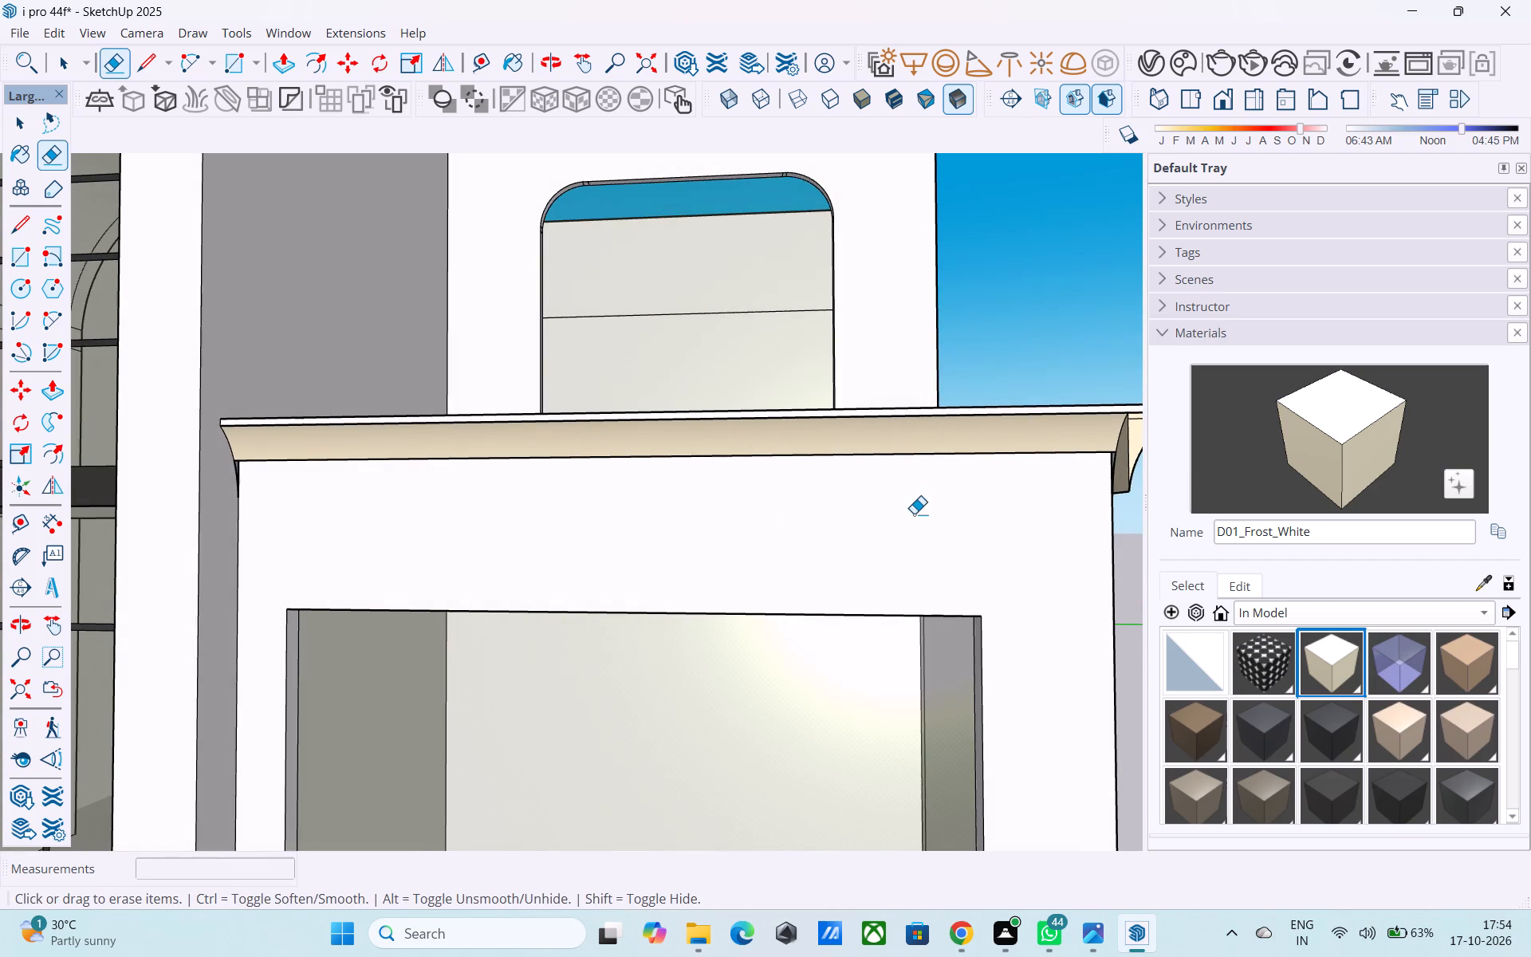
middle_drag(898, 514, 648, 527)
middle_drag(761, 565, 687, 524)
scroll(809, 504, up, 4)
drag(801, 478, 789, 463)
click(788, 456)
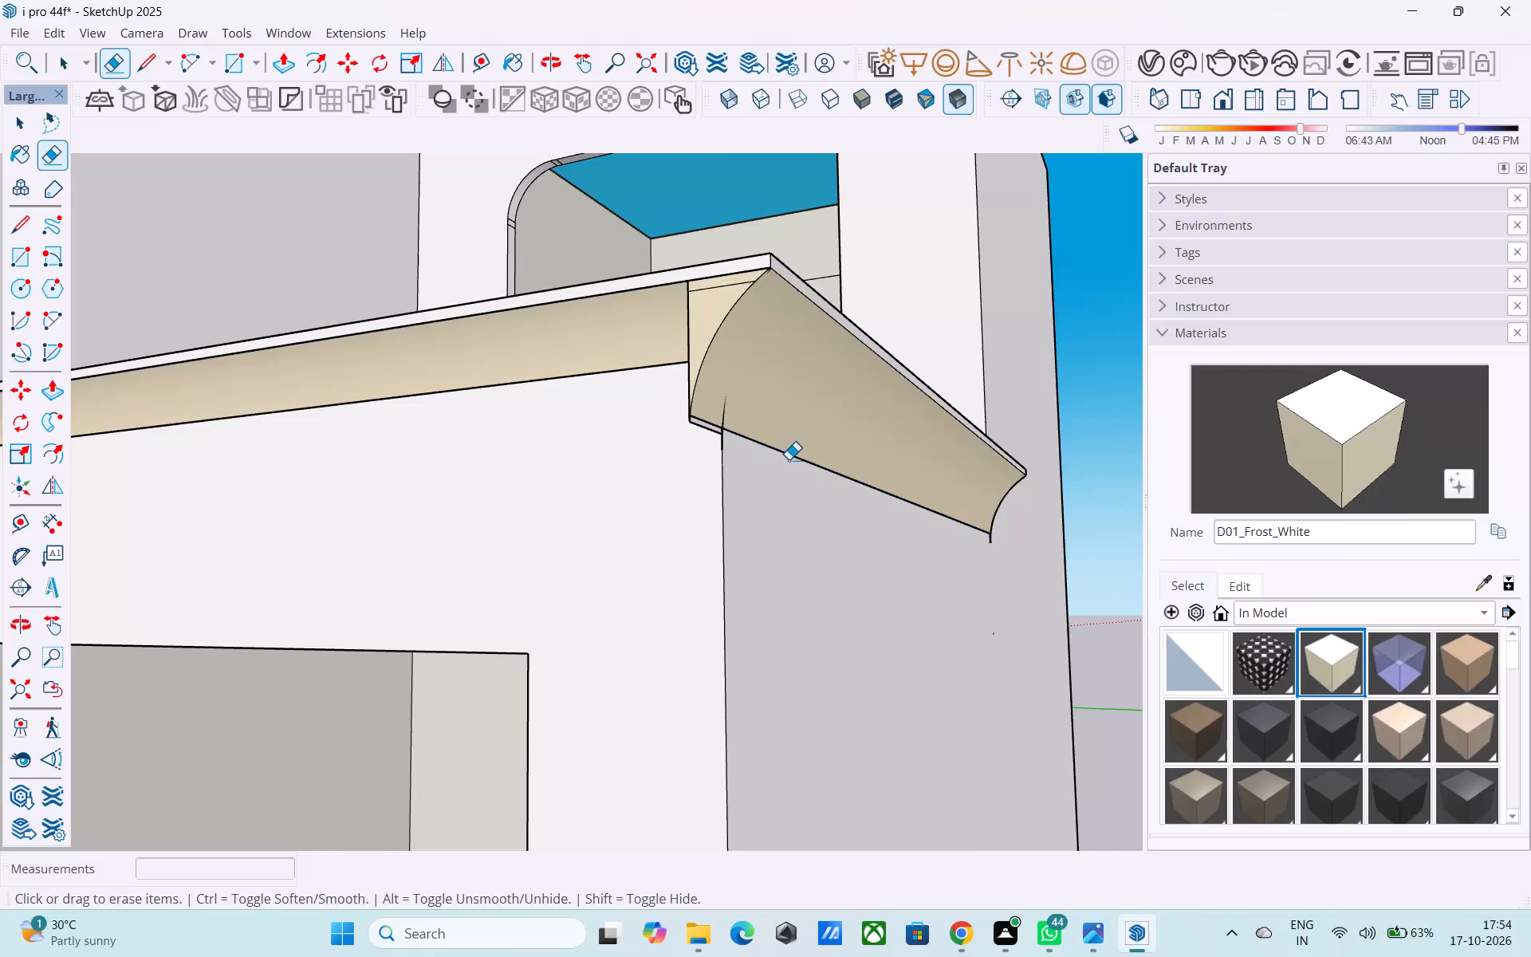
drag(789, 459, 784, 445)
middle_drag(785, 447, 1097, 459)
drag(953, 415, 988, 422)
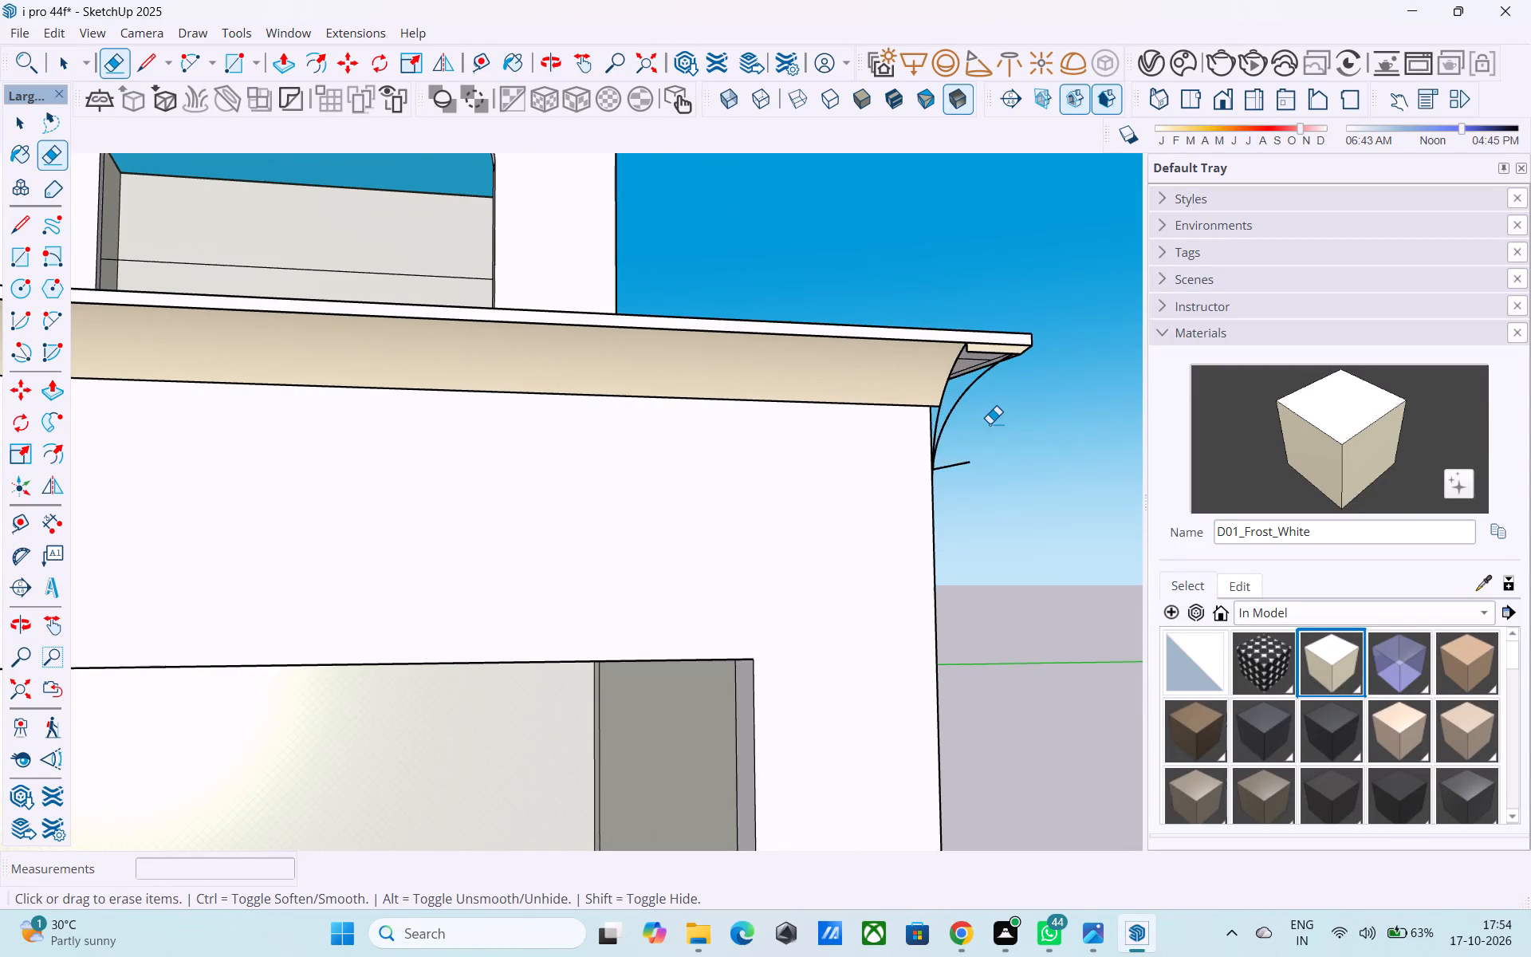
middle_drag(979, 423, 746, 470)
click(978, 382)
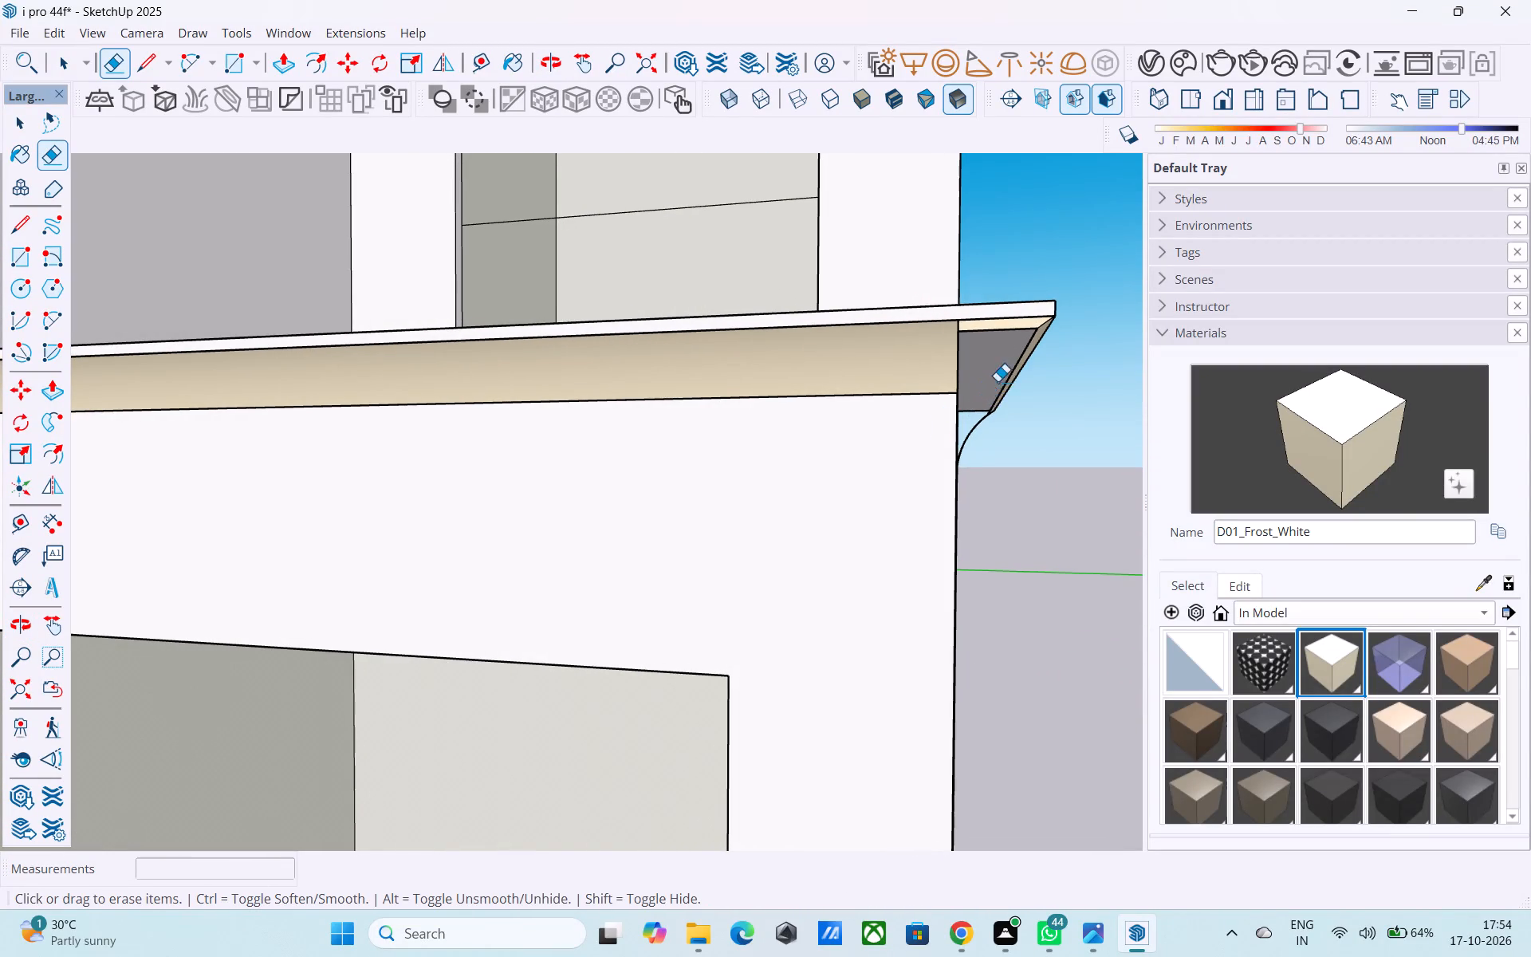
middle_drag(985, 384, 914, 394)
drag(1023, 429, 1032, 439)
drag(1010, 432, 1020, 433)
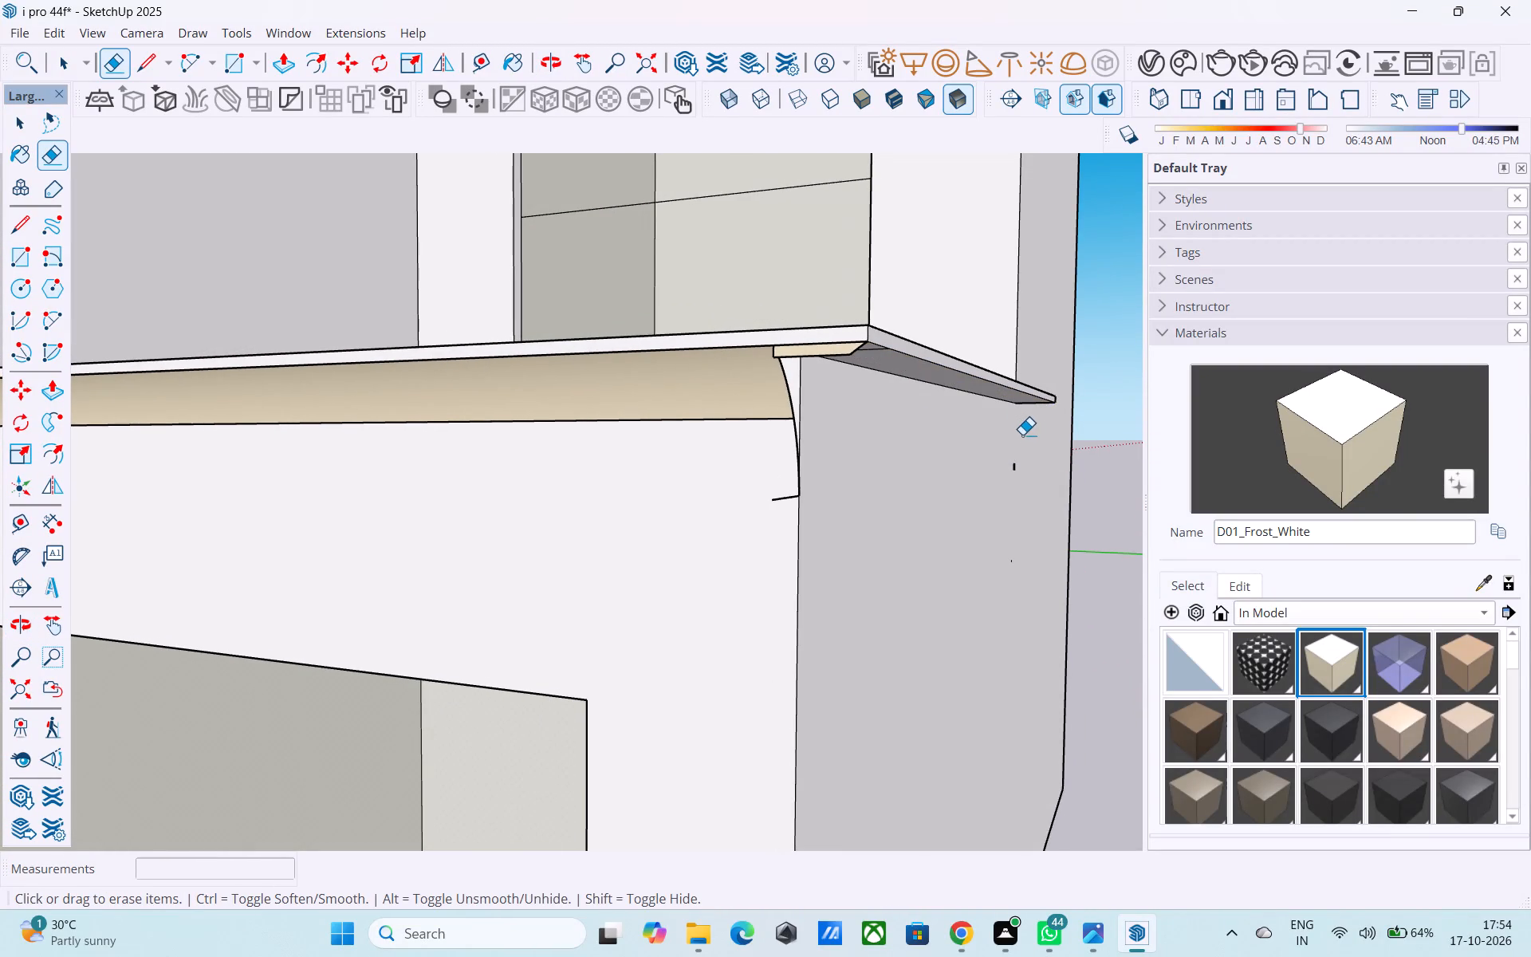
Erase the cream corner piece, its profile arc and the remaining front molding under the right block's ledge, undoing any excess erasure.
click(840, 355)
drag(854, 352, 859, 363)
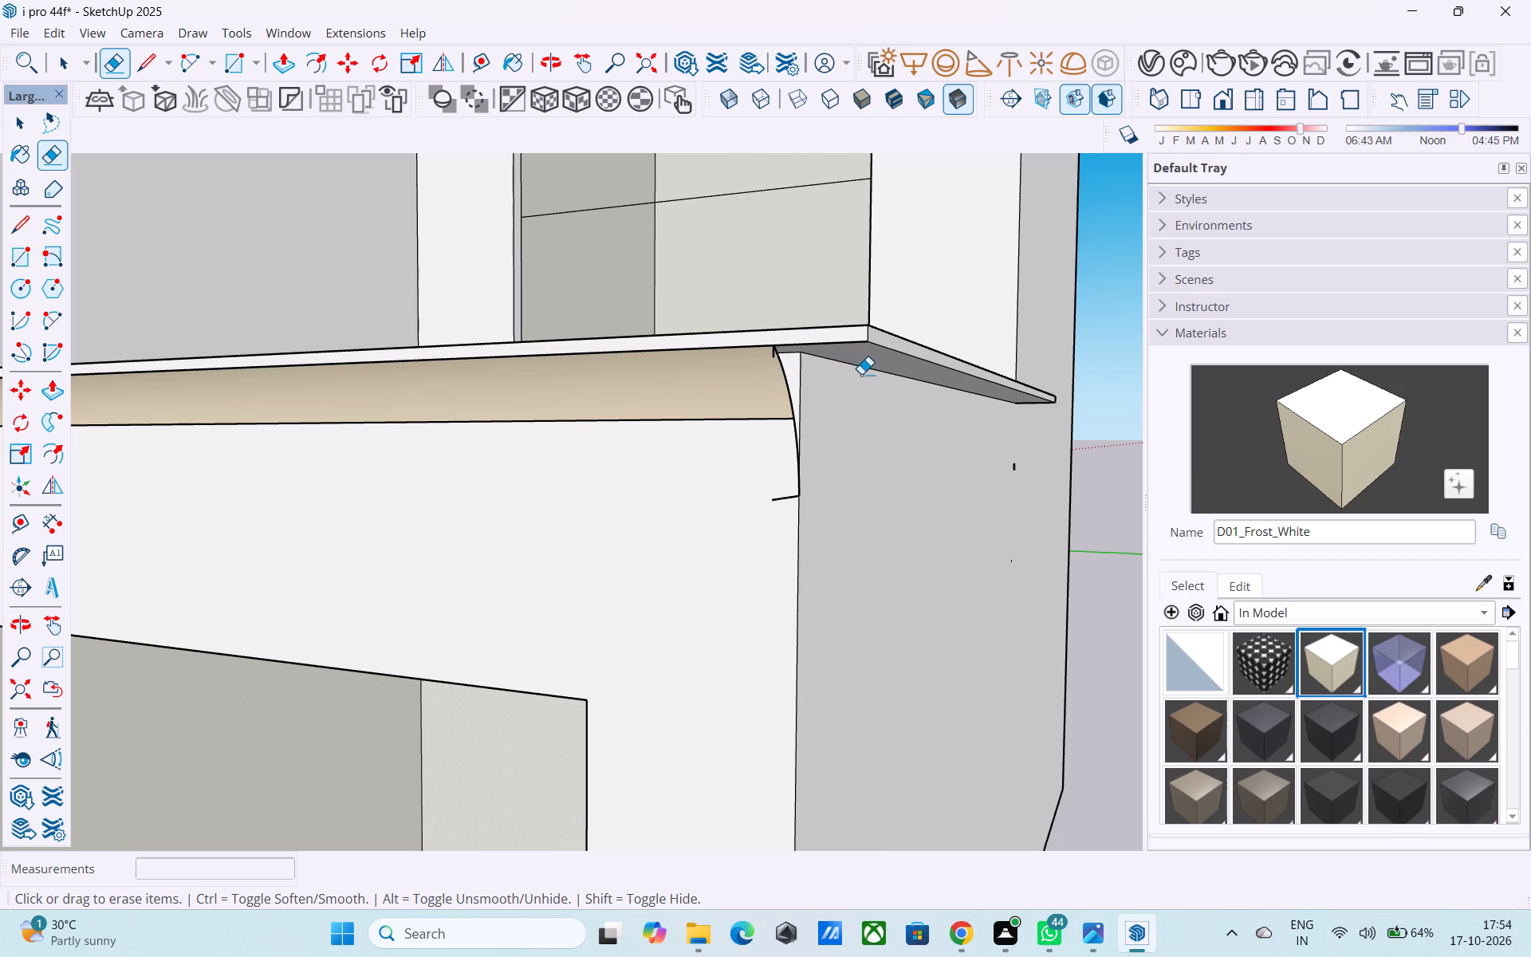
click(783, 363)
click(776, 356)
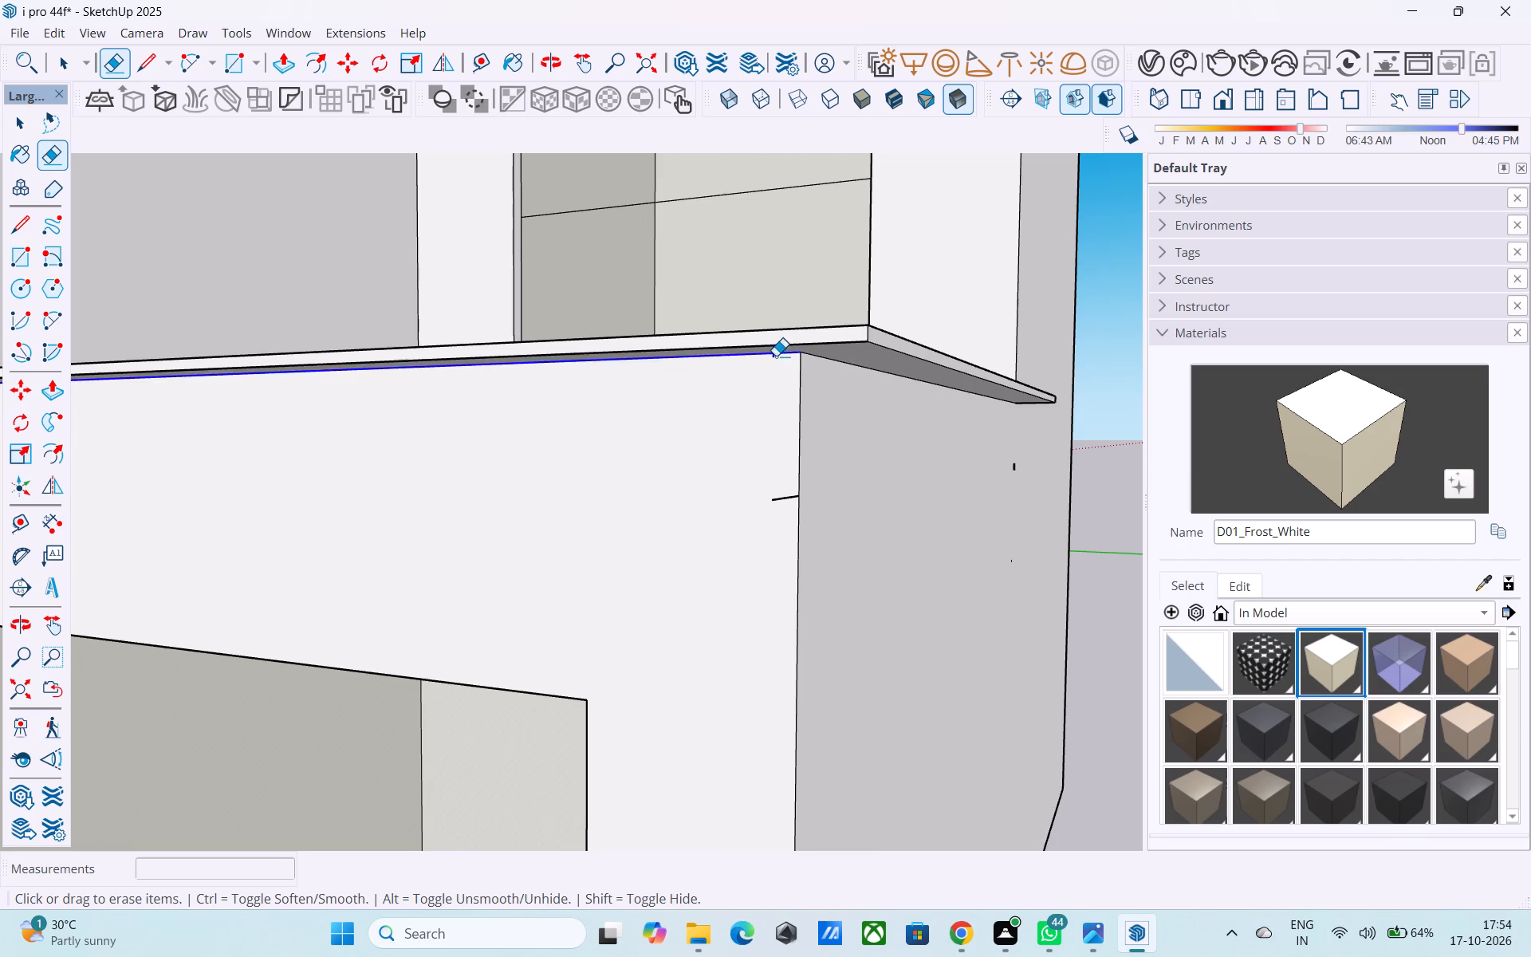
key(ctrl+z)
middle_drag(787, 399, 770, 364)
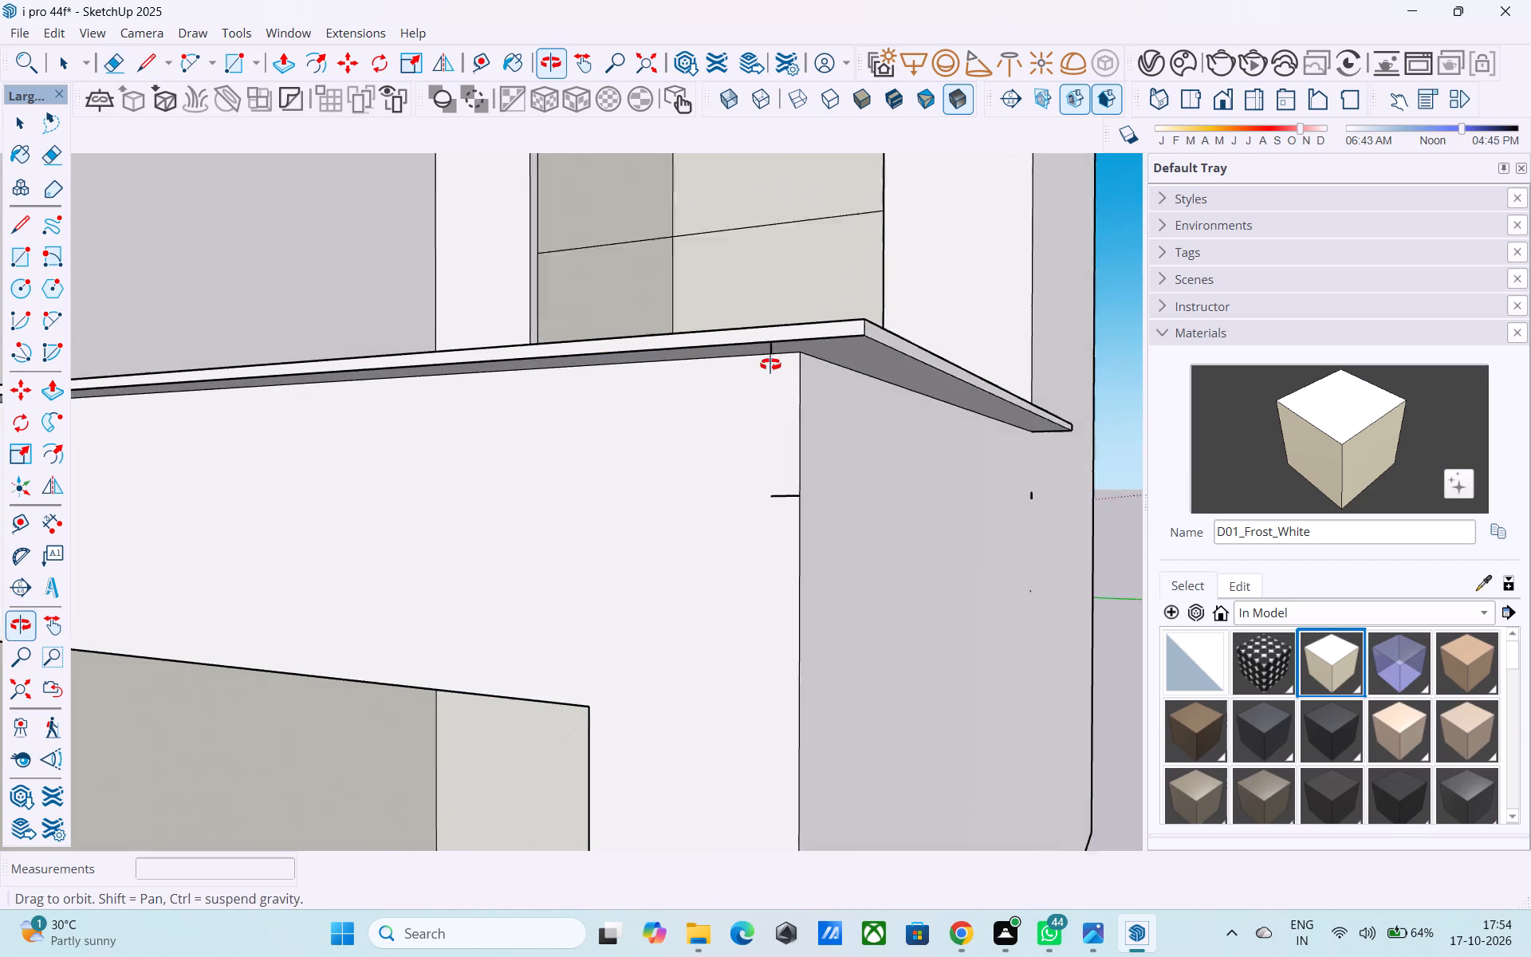
Erase the leftover short line stubs near the right block's front corner and at the side ledge's rear end.
middle_drag(770, 364, 770, 280)
scroll(781, 336, up, 6)
click(748, 337)
drag(777, 610, 775, 636)
scroll(728, 613, down, 11)
scroll(1006, 682, up, 5)
click(941, 670)
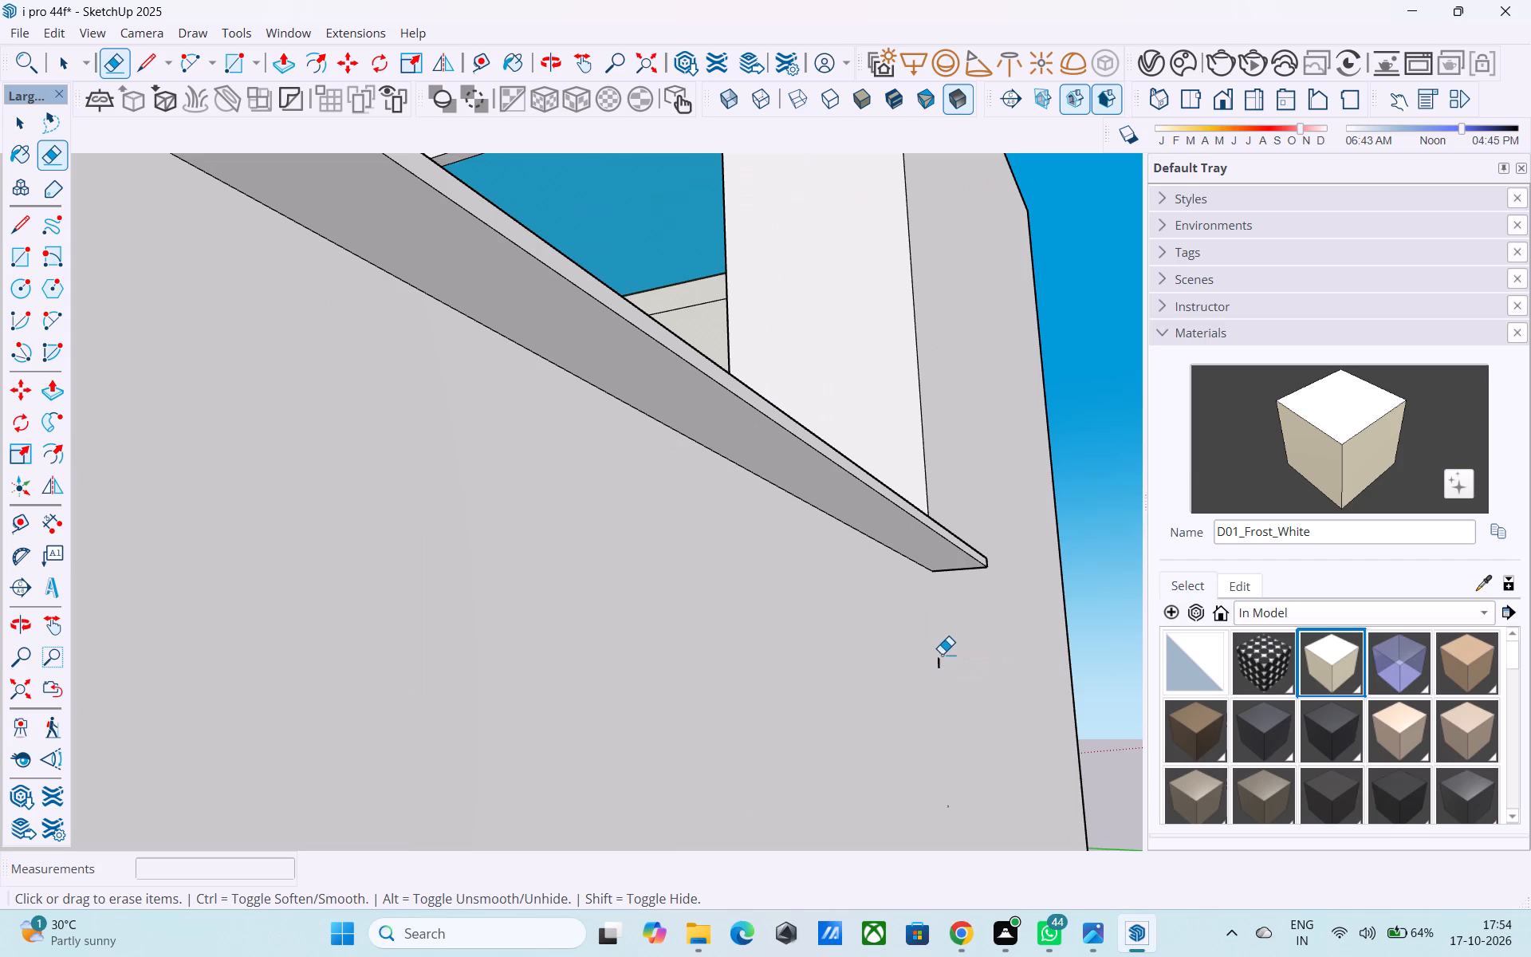
click(939, 665)
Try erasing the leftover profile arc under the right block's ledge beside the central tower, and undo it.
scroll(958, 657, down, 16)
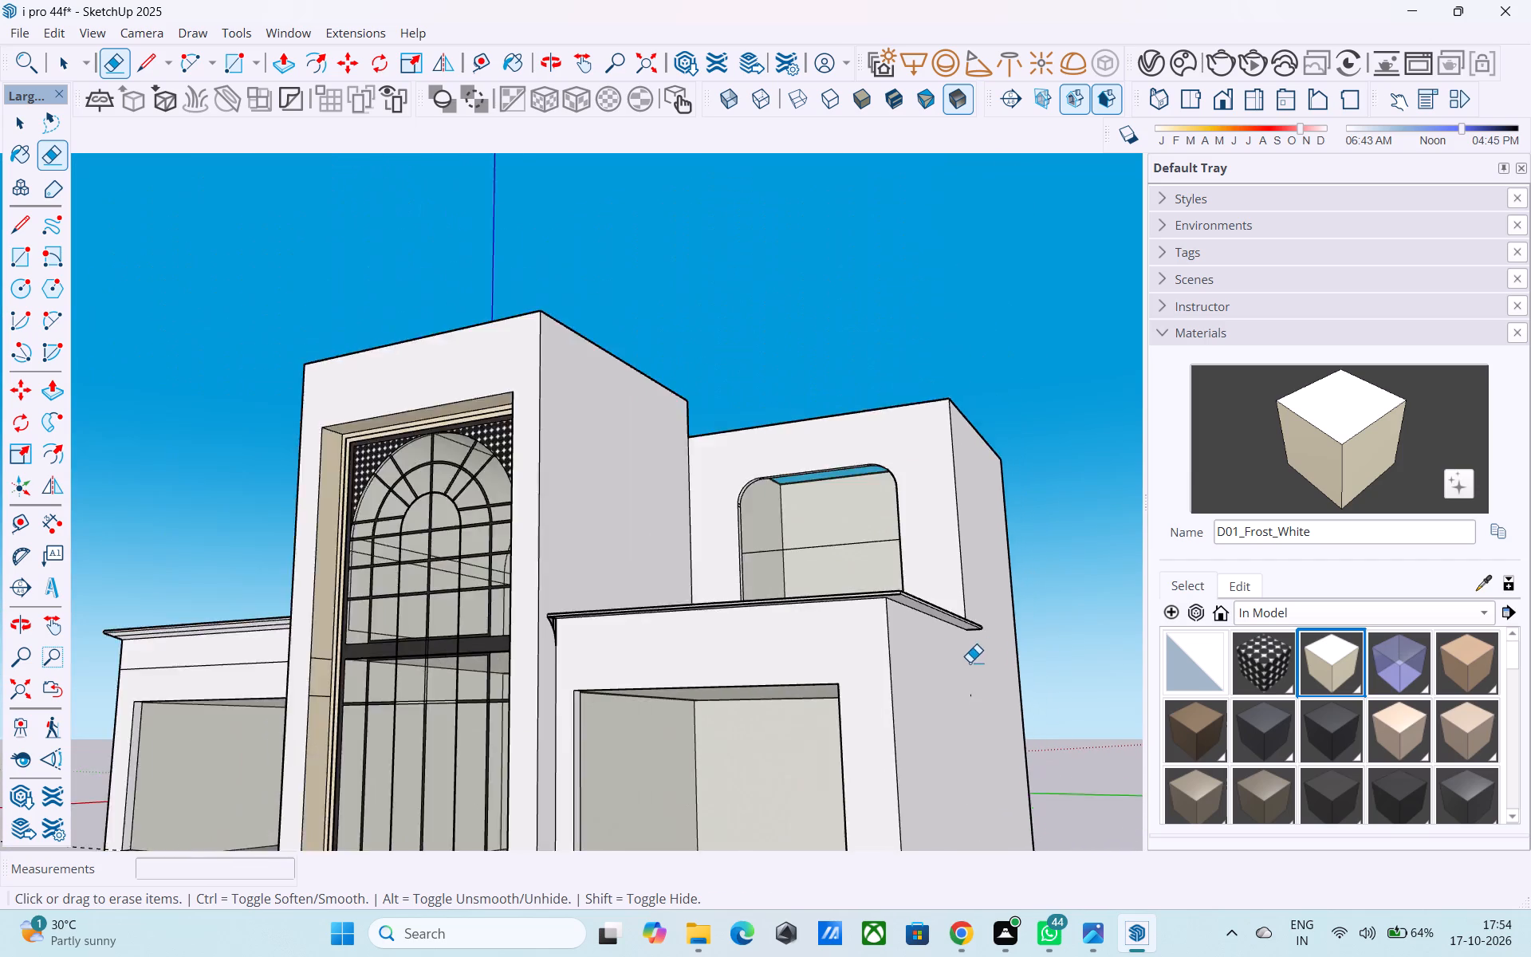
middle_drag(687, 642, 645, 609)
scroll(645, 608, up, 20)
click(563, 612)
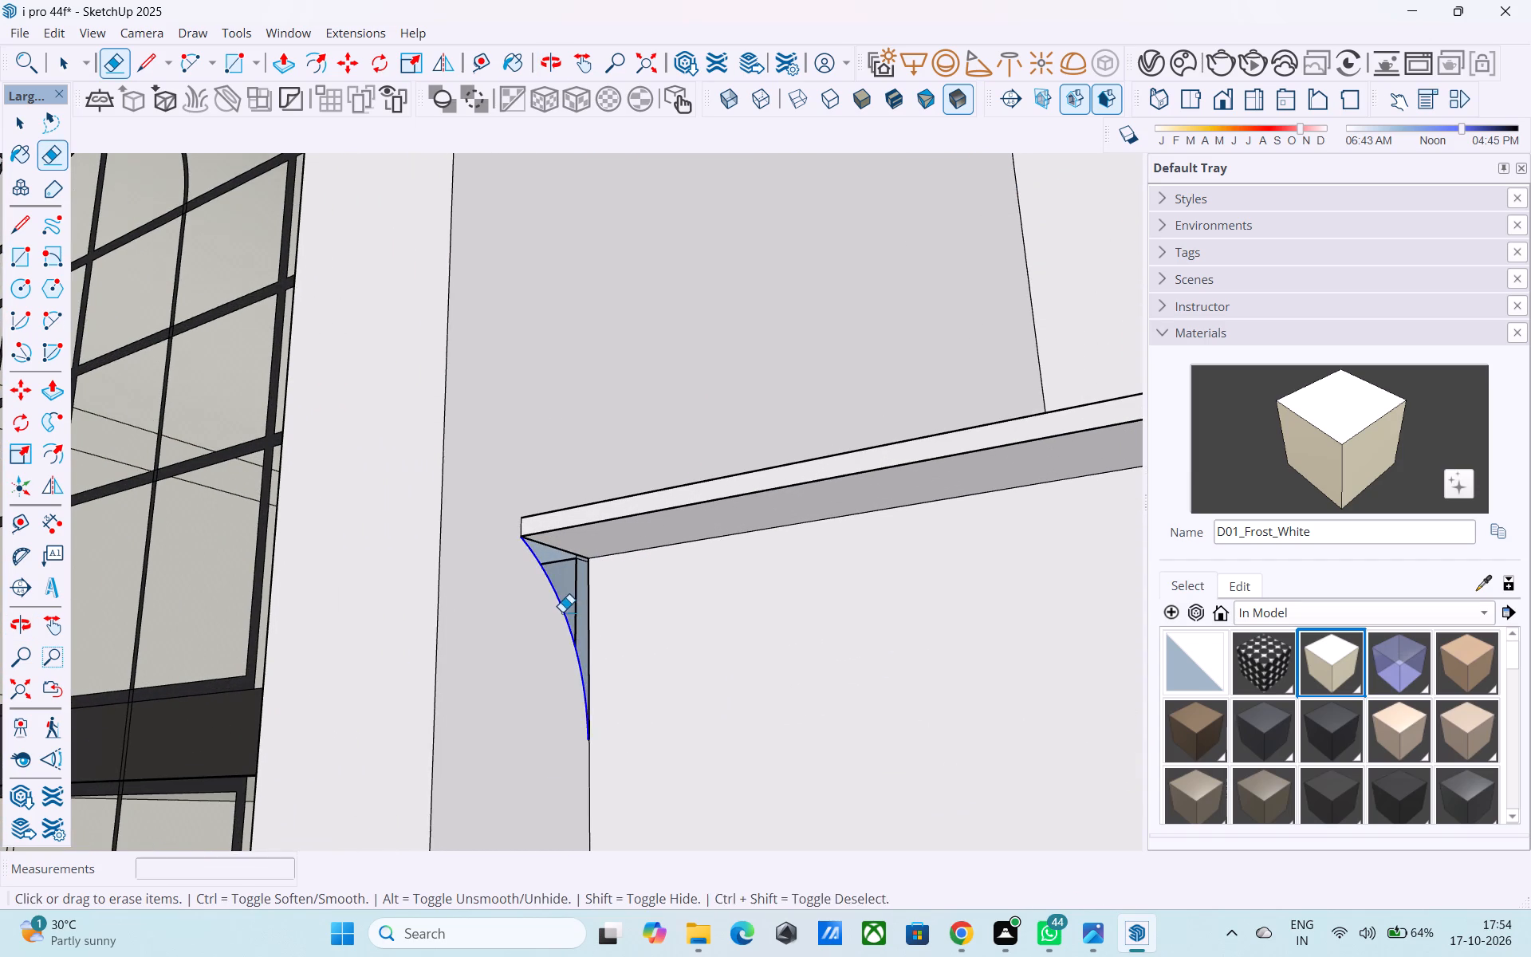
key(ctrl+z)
Draw a line about 8 1/8" from the leftover profile arc to the ledge's inner wall corner beside the central tower.
middle_drag(577, 595, 578, 581)
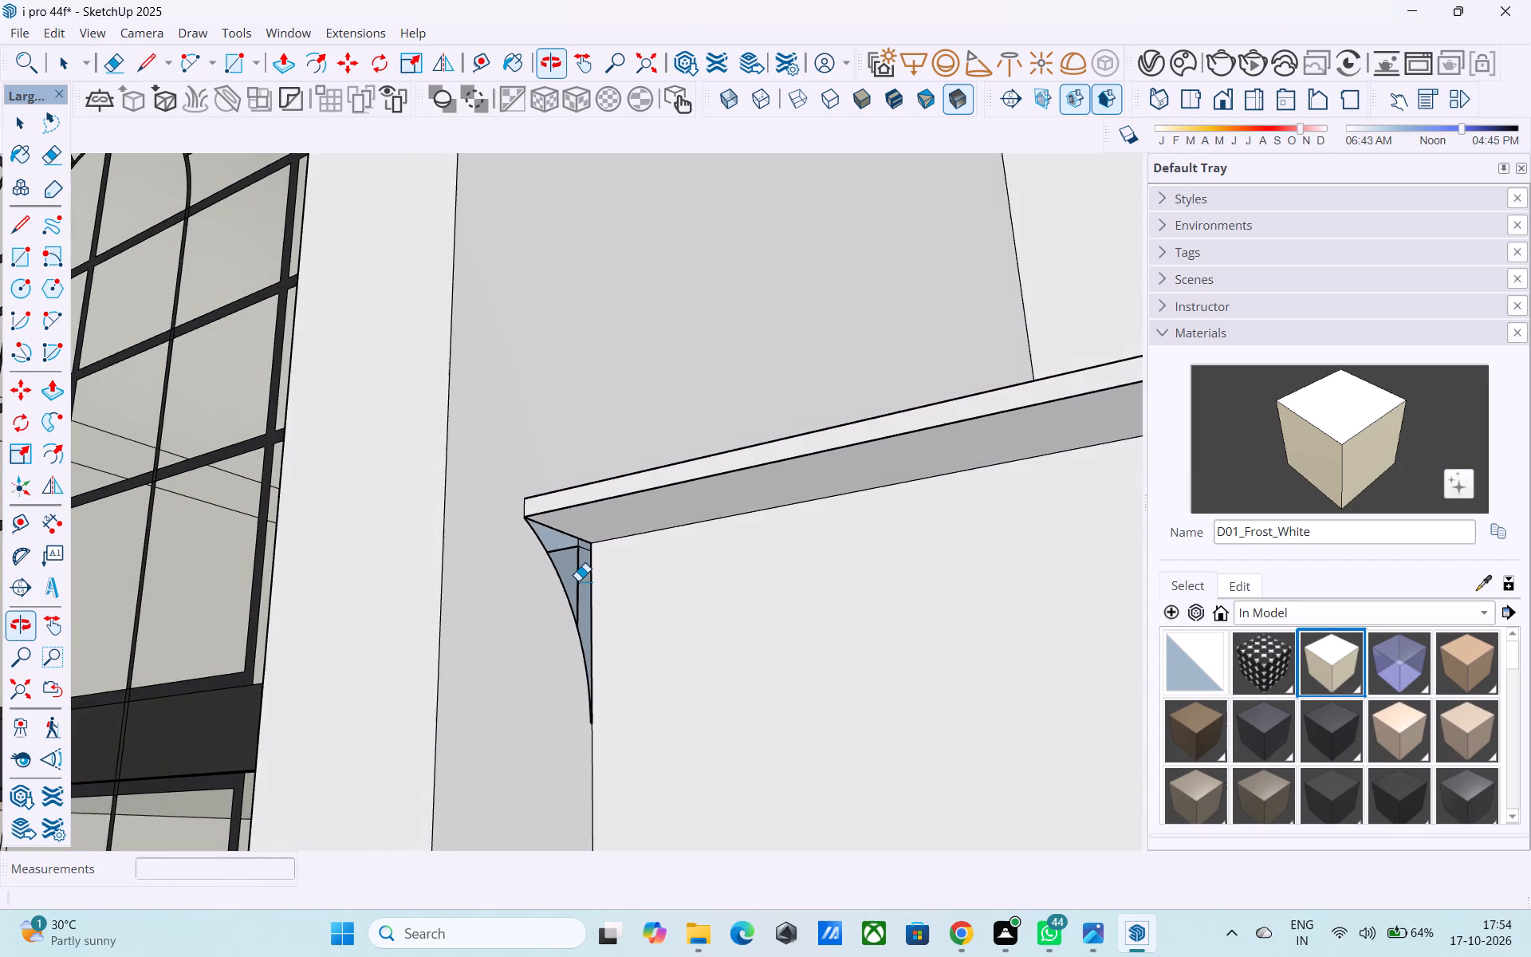
key(space)
middle_drag(577, 581, 541, 573)
key(l)
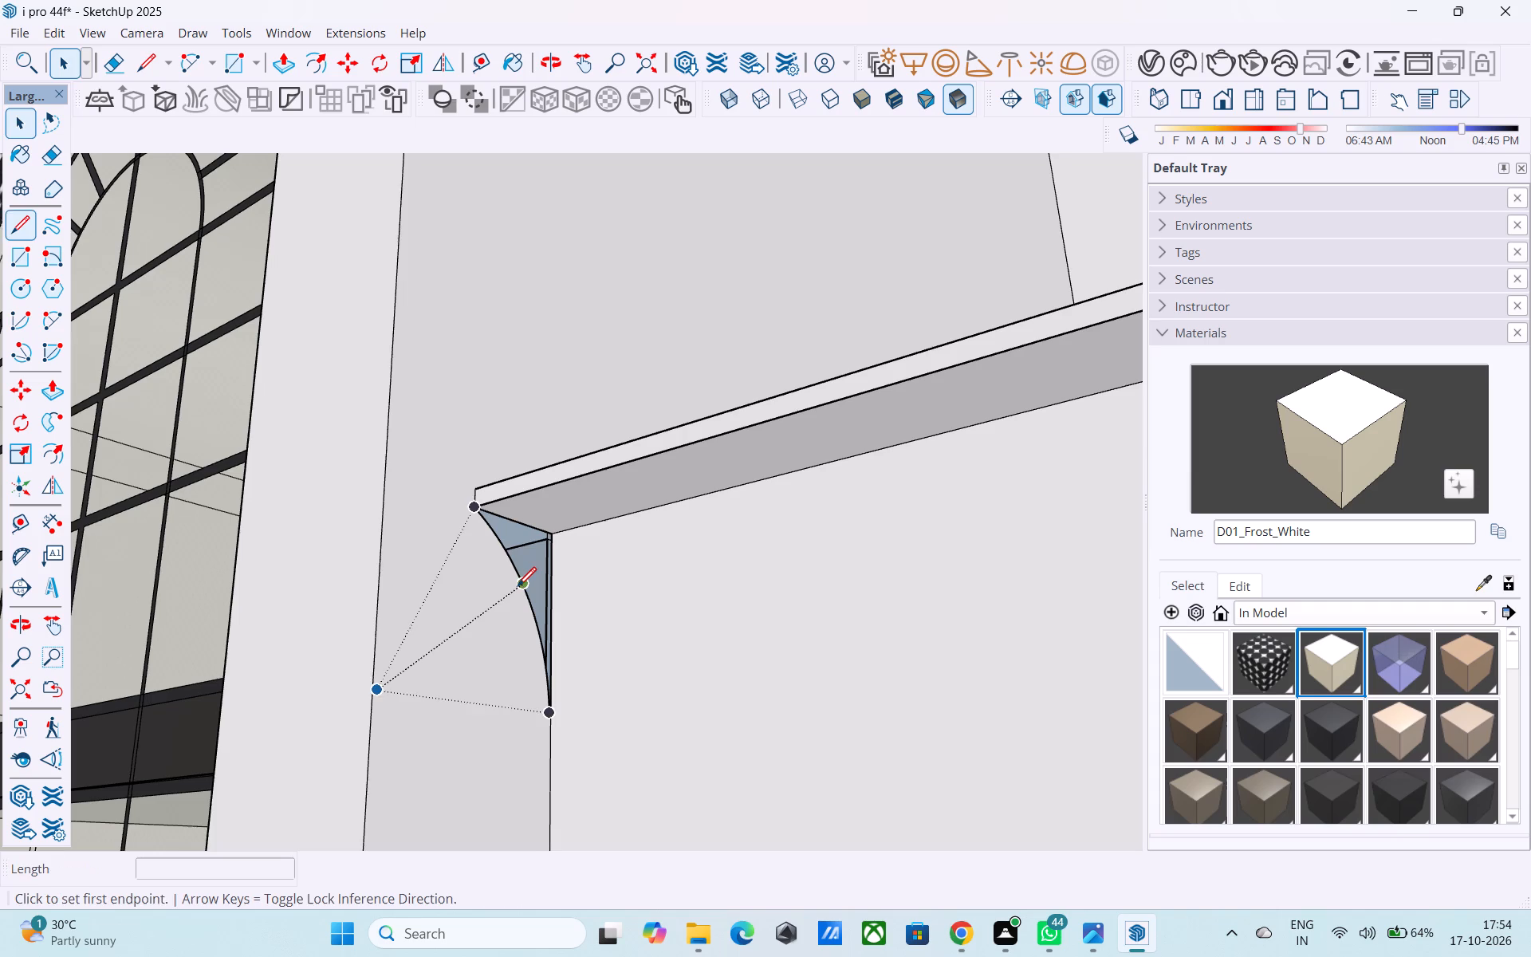
scroll(518, 586, up, 1)
click(518, 586)
click(557, 535)
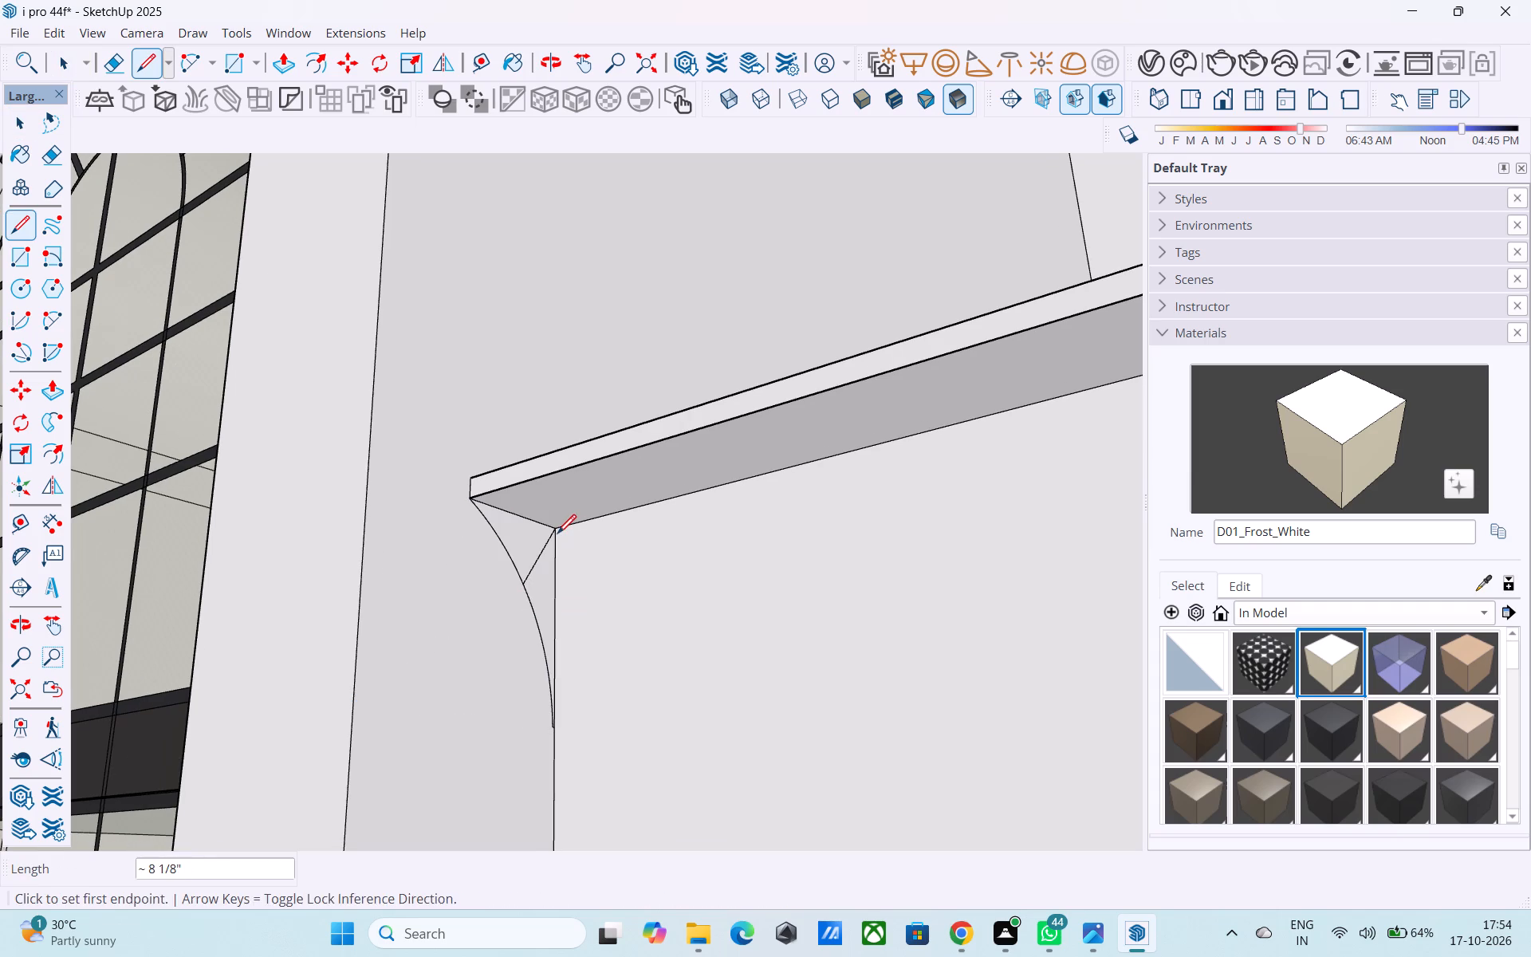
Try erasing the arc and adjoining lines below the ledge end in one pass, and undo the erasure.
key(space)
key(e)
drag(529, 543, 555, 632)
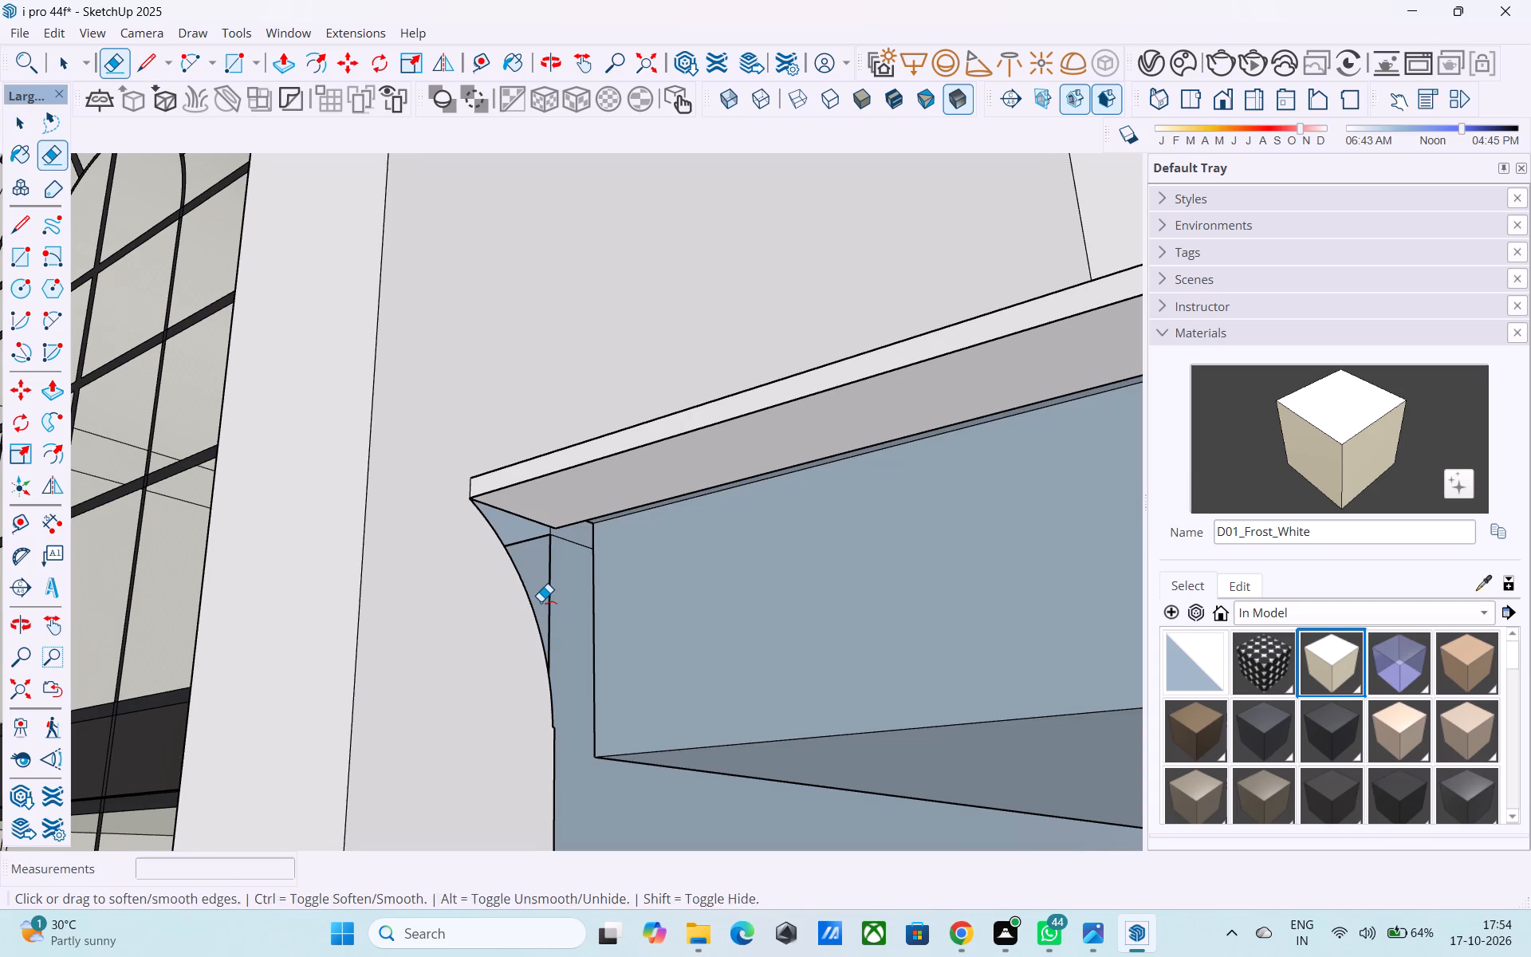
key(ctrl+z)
Erase the diagonal line and the upper segments of the leftover profile arc beside the central tower.
drag(524, 597, 516, 593)
drag(533, 573, 510, 591)
drag(525, 577, 545, 609)
drag(544, 603, 534, 616)
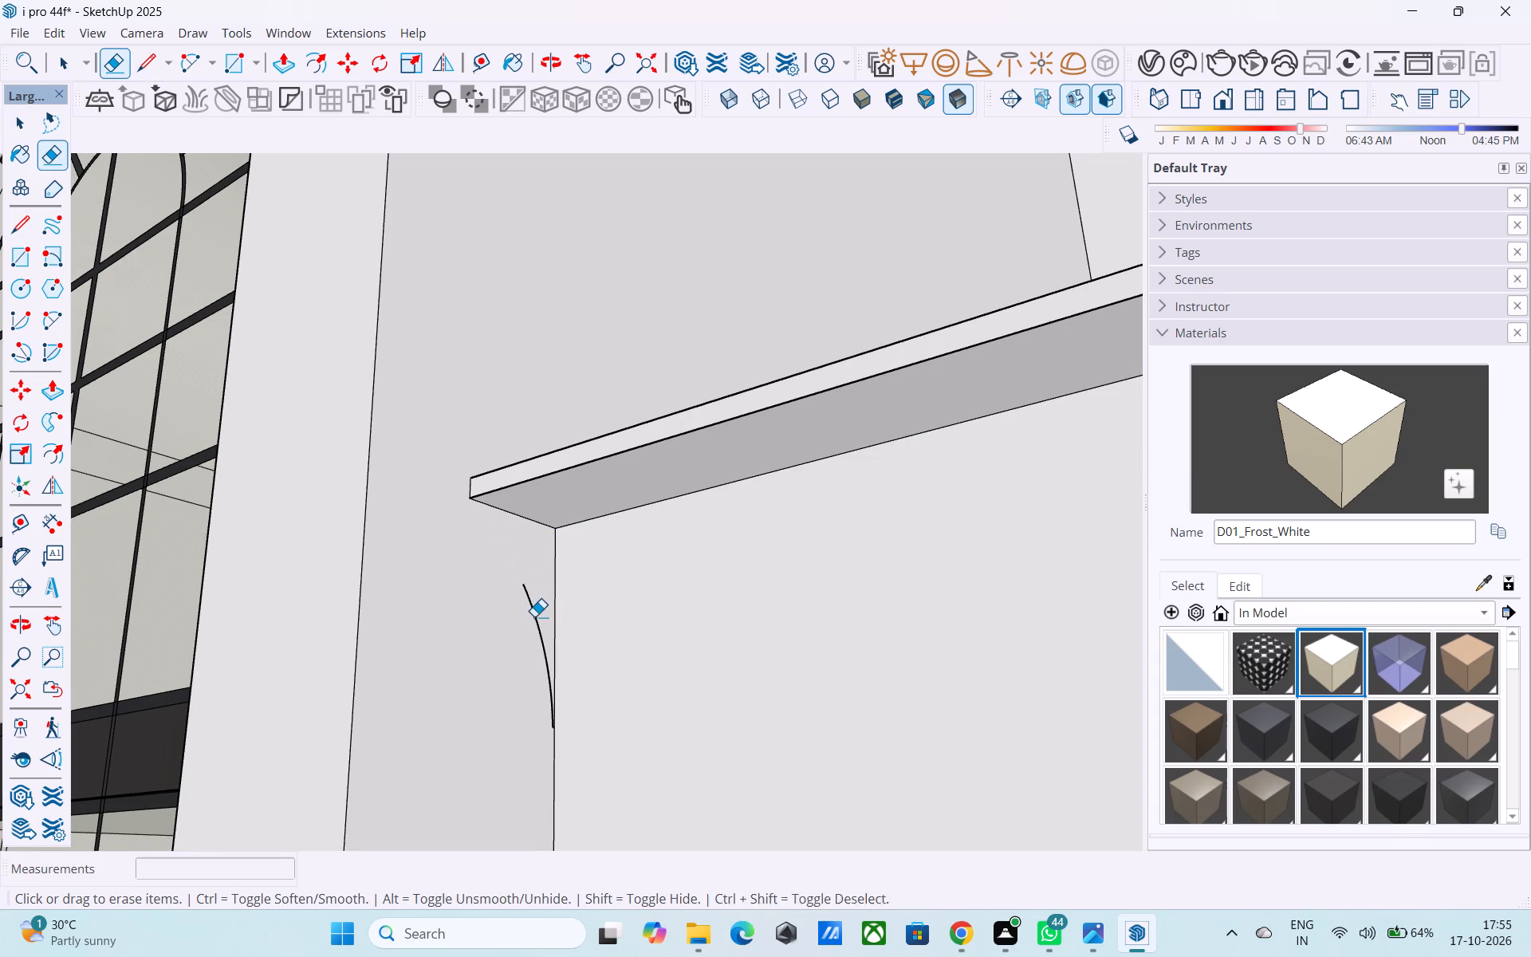
drag(534, 616, 533, 618)
drag(531, 603, 518, 599)
drag(530, 589, 519, 589)
drag(536, 602, 510, 605)
drag(524, 592, 527, 605)
drag(539, 585, 545, 654)
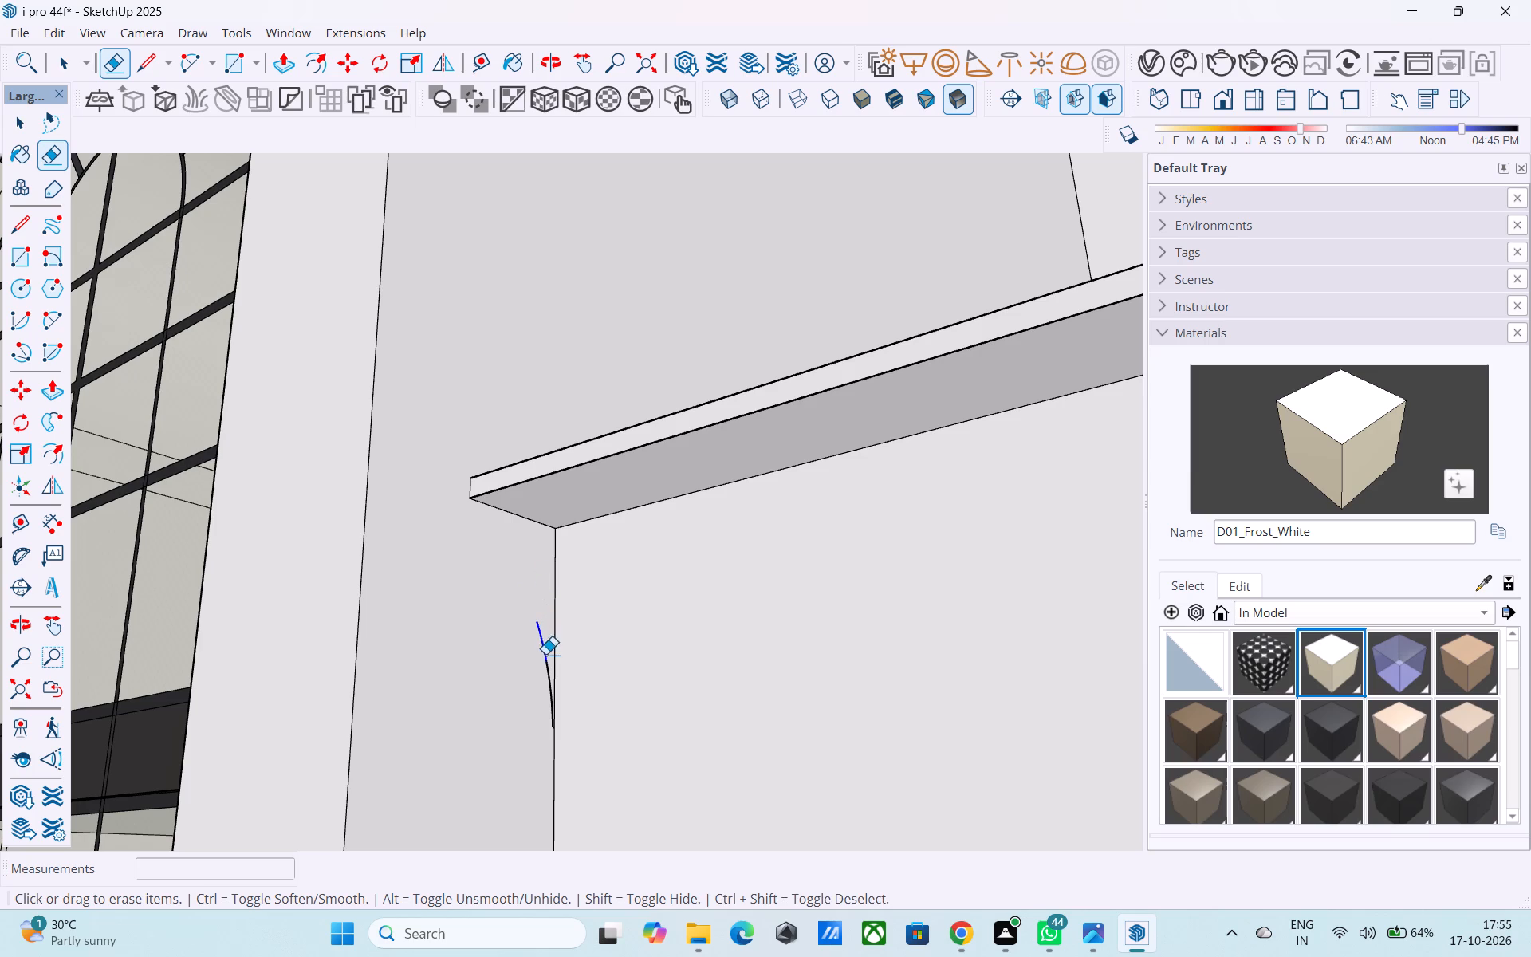
drag(545, 654, 551, 675)
Erase the remaining lower arc segments and the short stub at the wall corner, undoing any excess erasure.
scroll(551, 695, up, 14)
drag(550, 695, 532, 651)
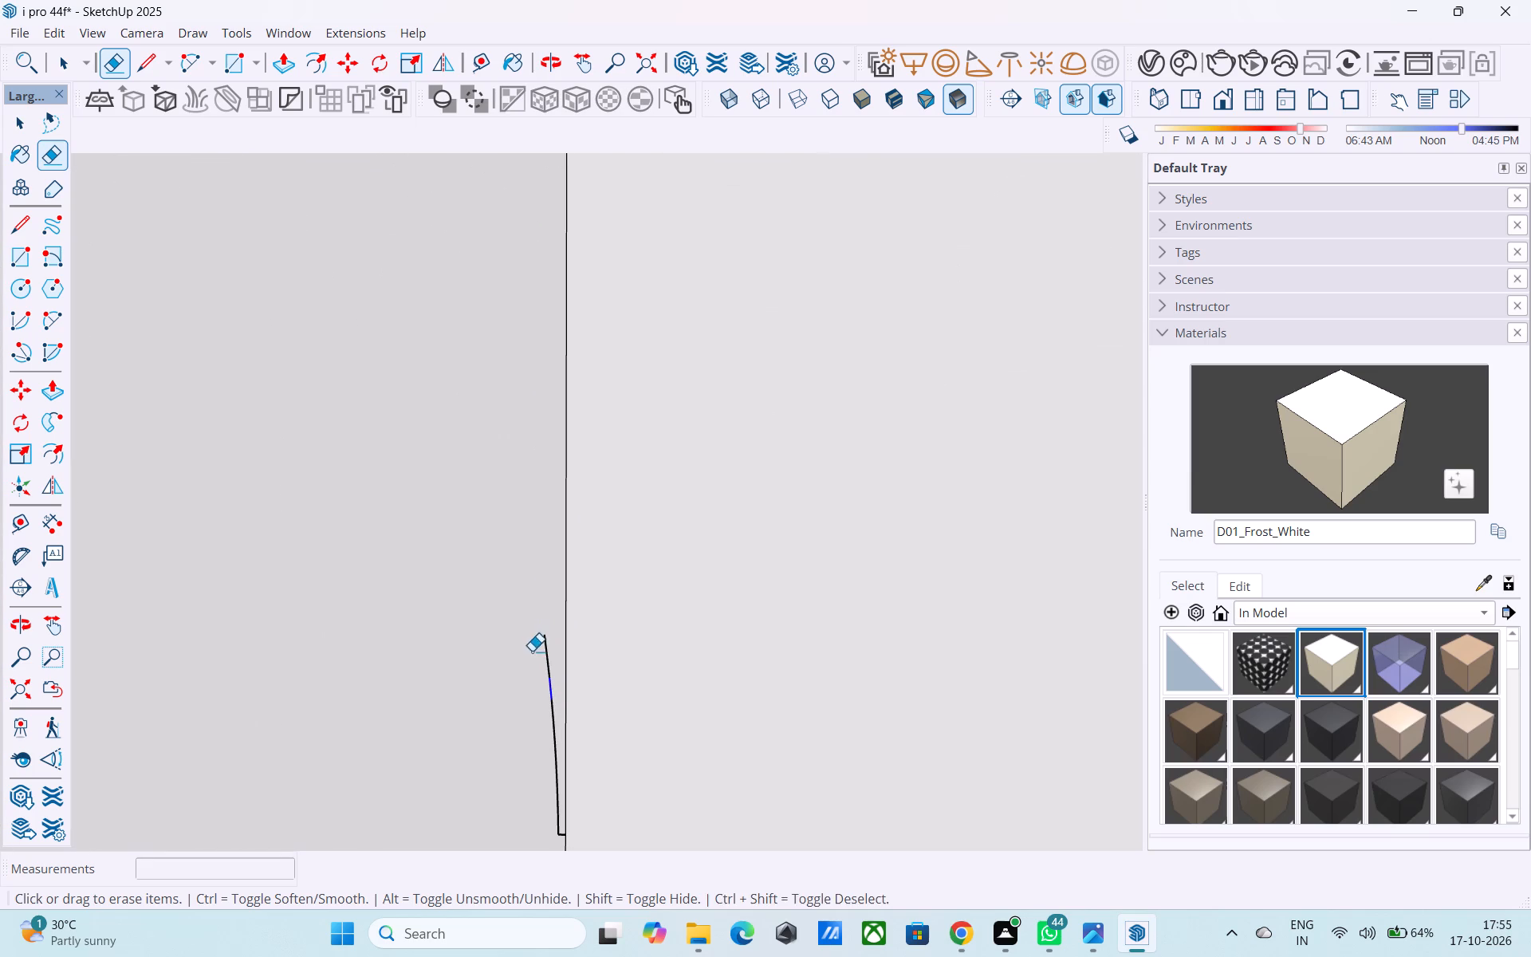
drag(532, 651, 521, 630)
drag(537, 640, 558, 774)
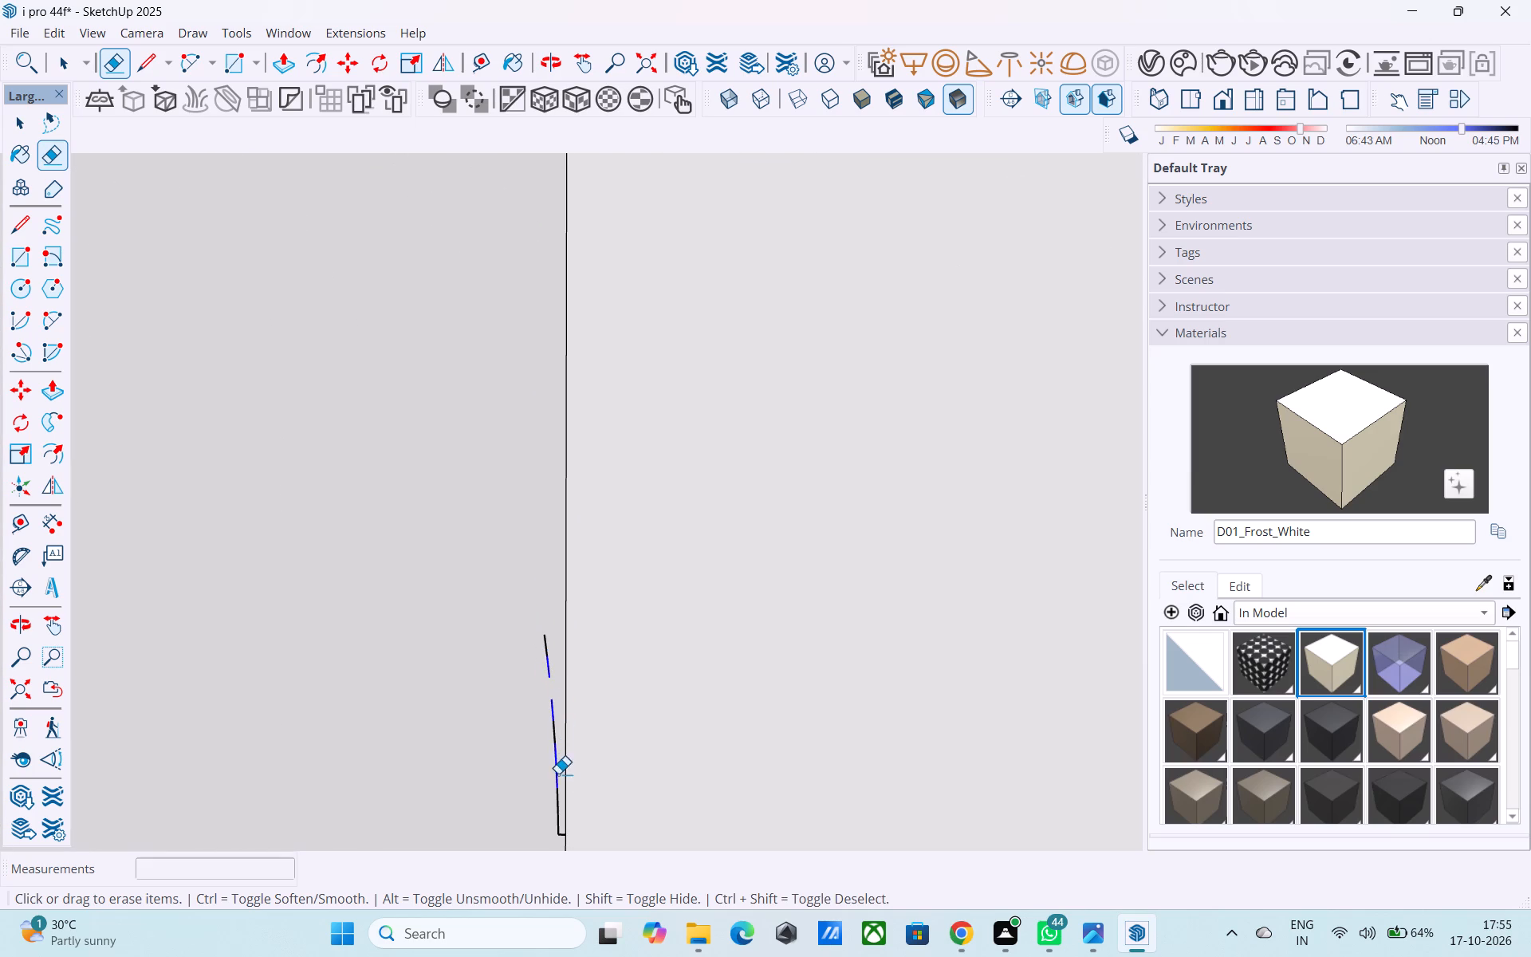
drag(558, 774, 563, 829)
key(ctrl+z)
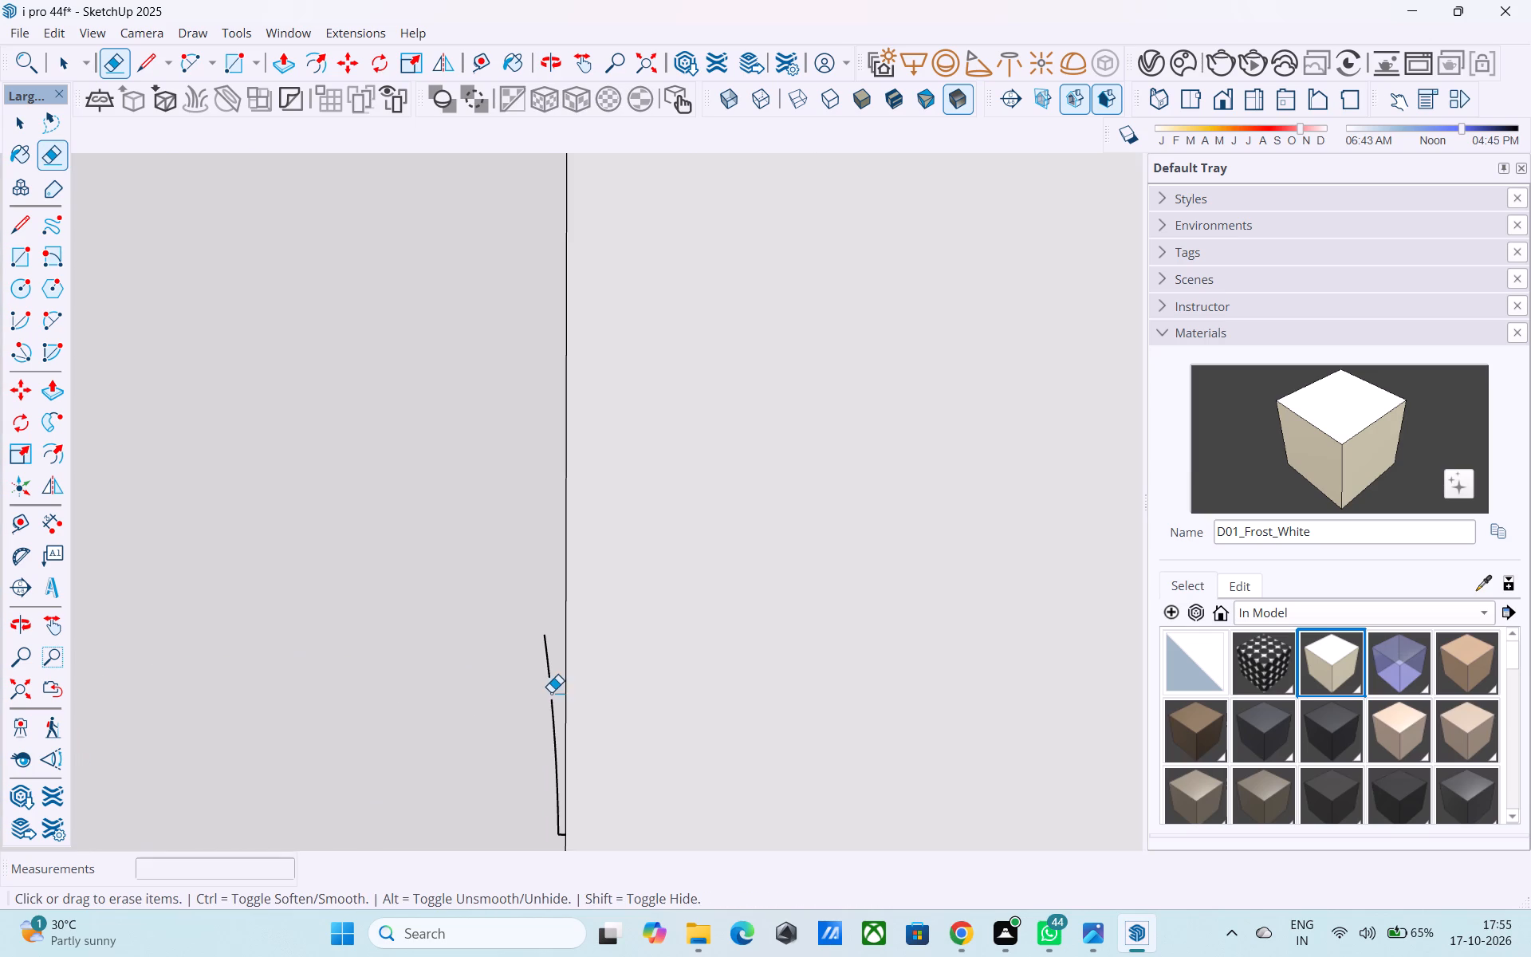
drag(553, 687, 528, 611)
drag(555, 814, 559, 829)
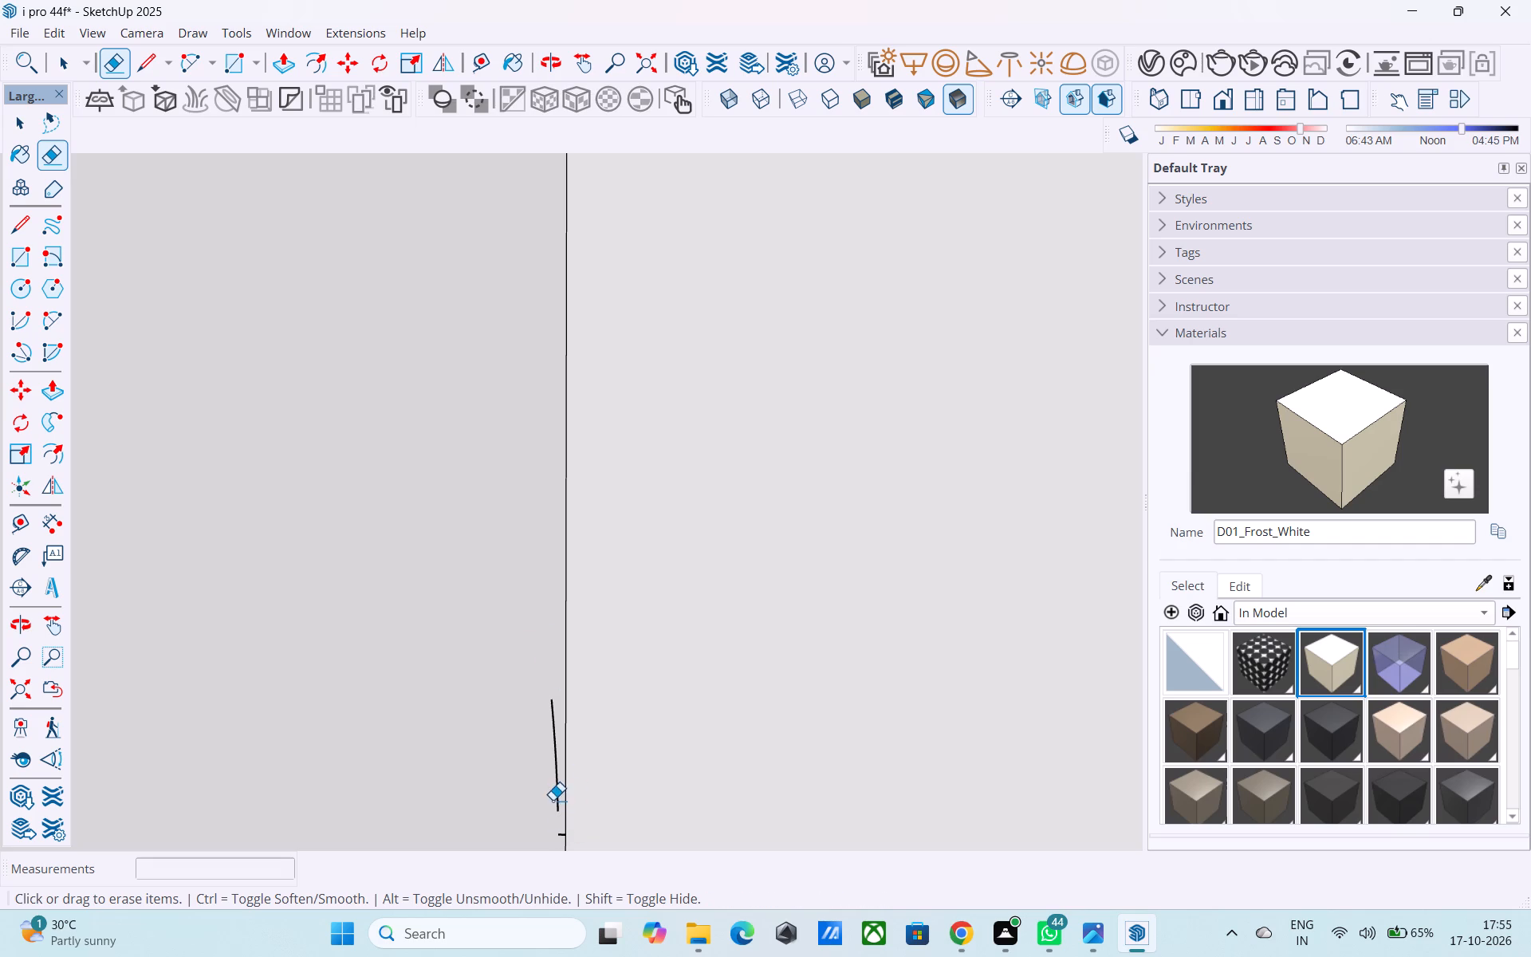
click(555, 800)
click(557, 792)
click(556, 780)
click(556, 765)
click(556, 746)
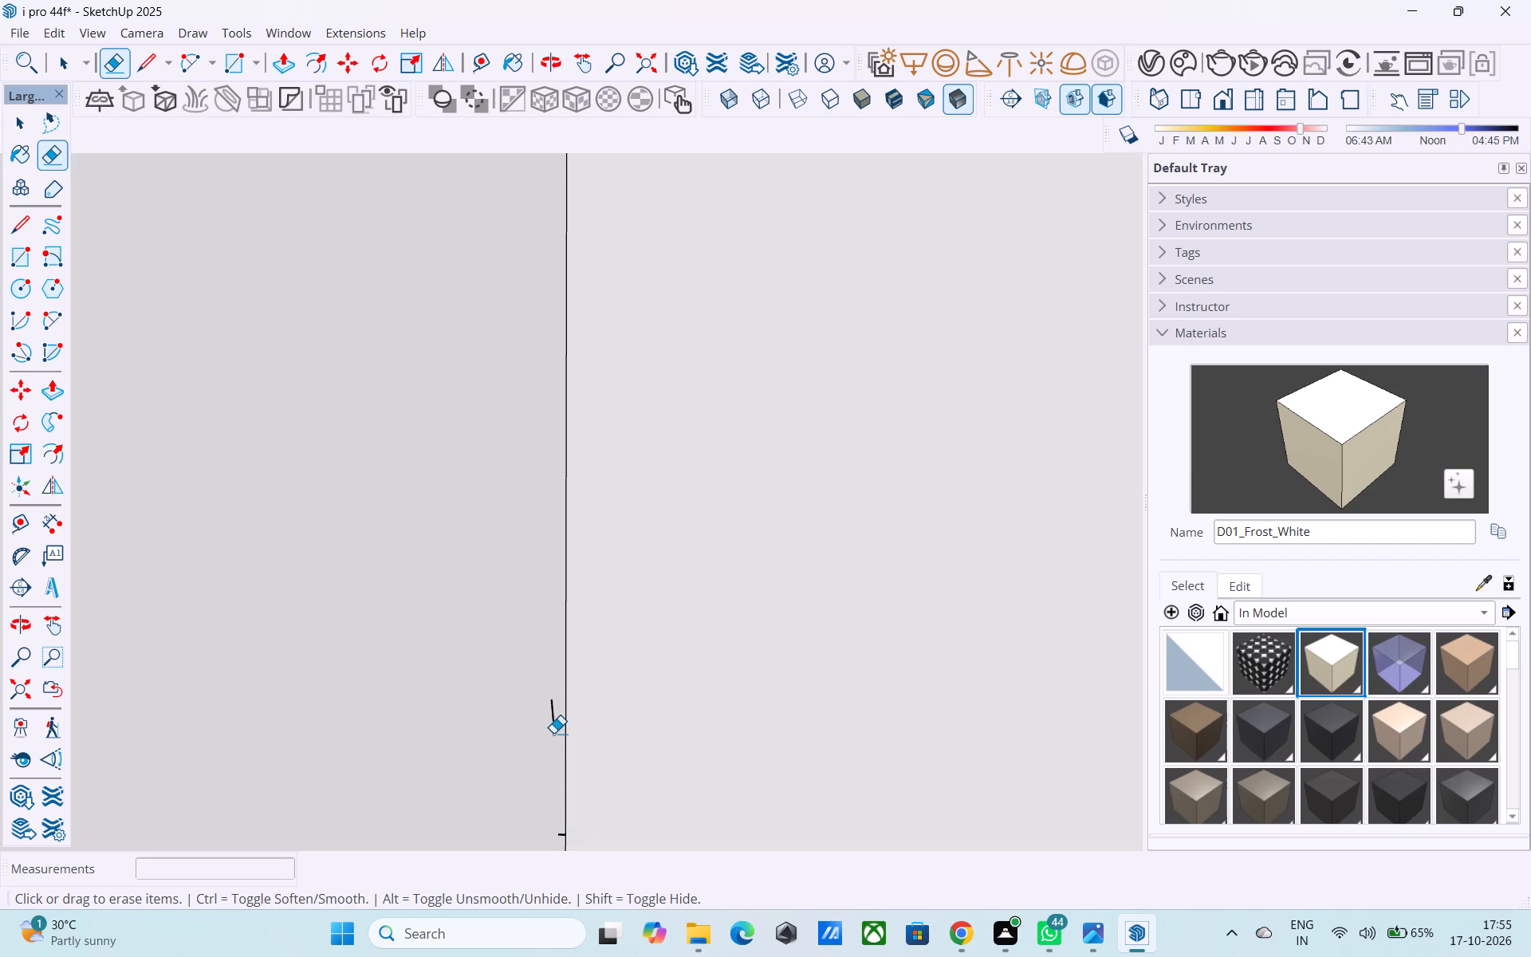
click(553, 733)
click(552, 717)
click(553, 699)
click(561, 830)
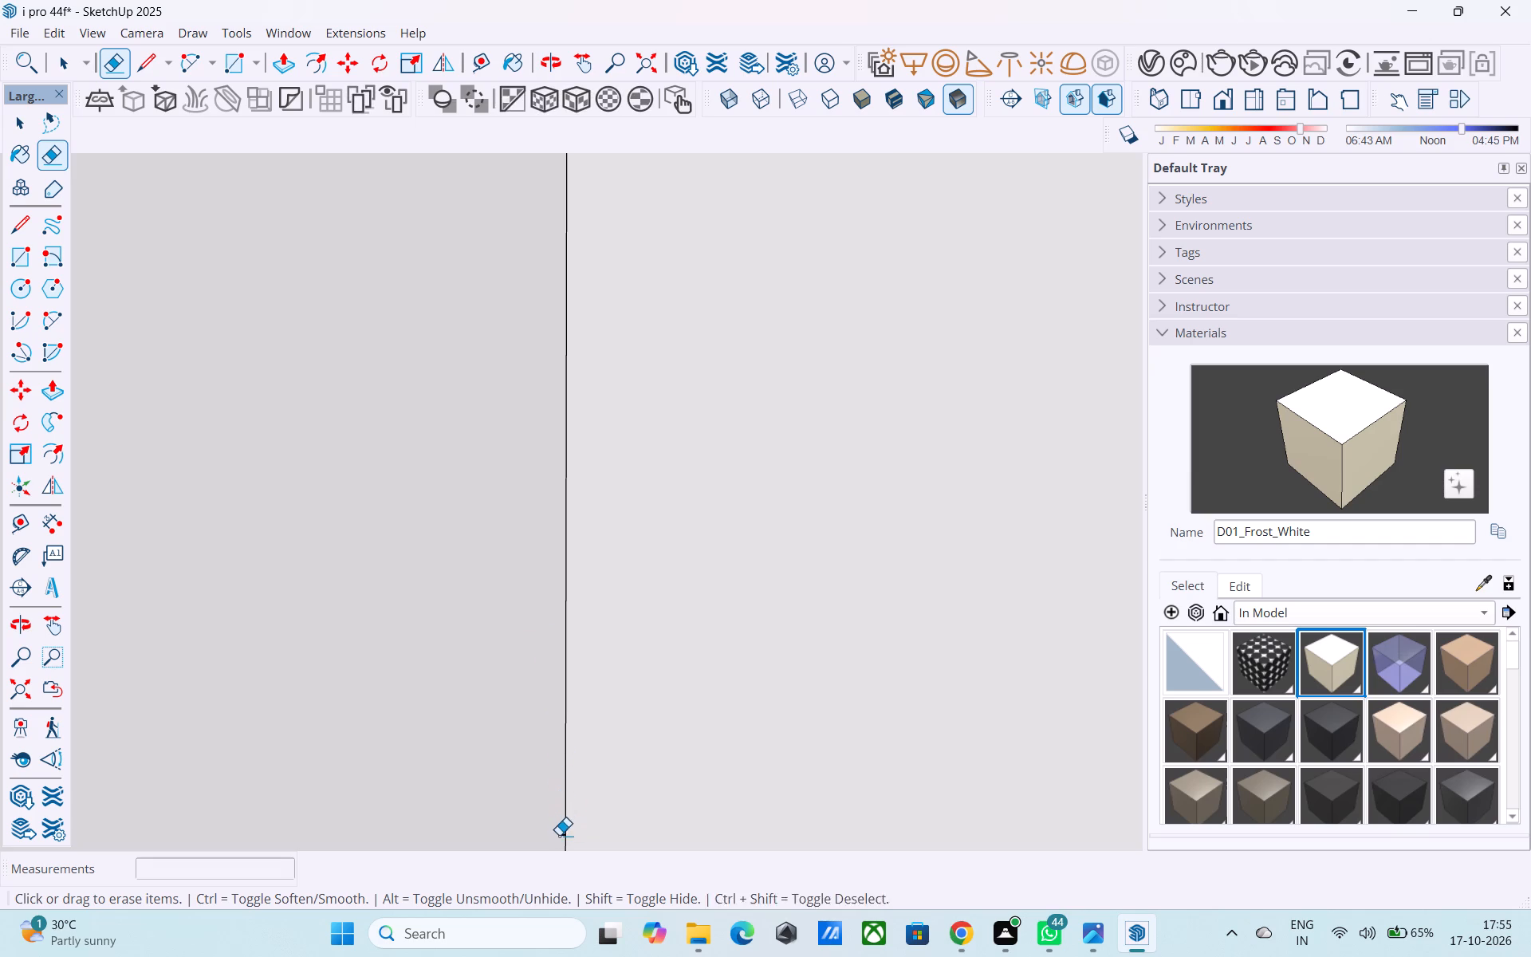
scroll(481, 605, down, 20)
scroll(481, 605, down, 2)
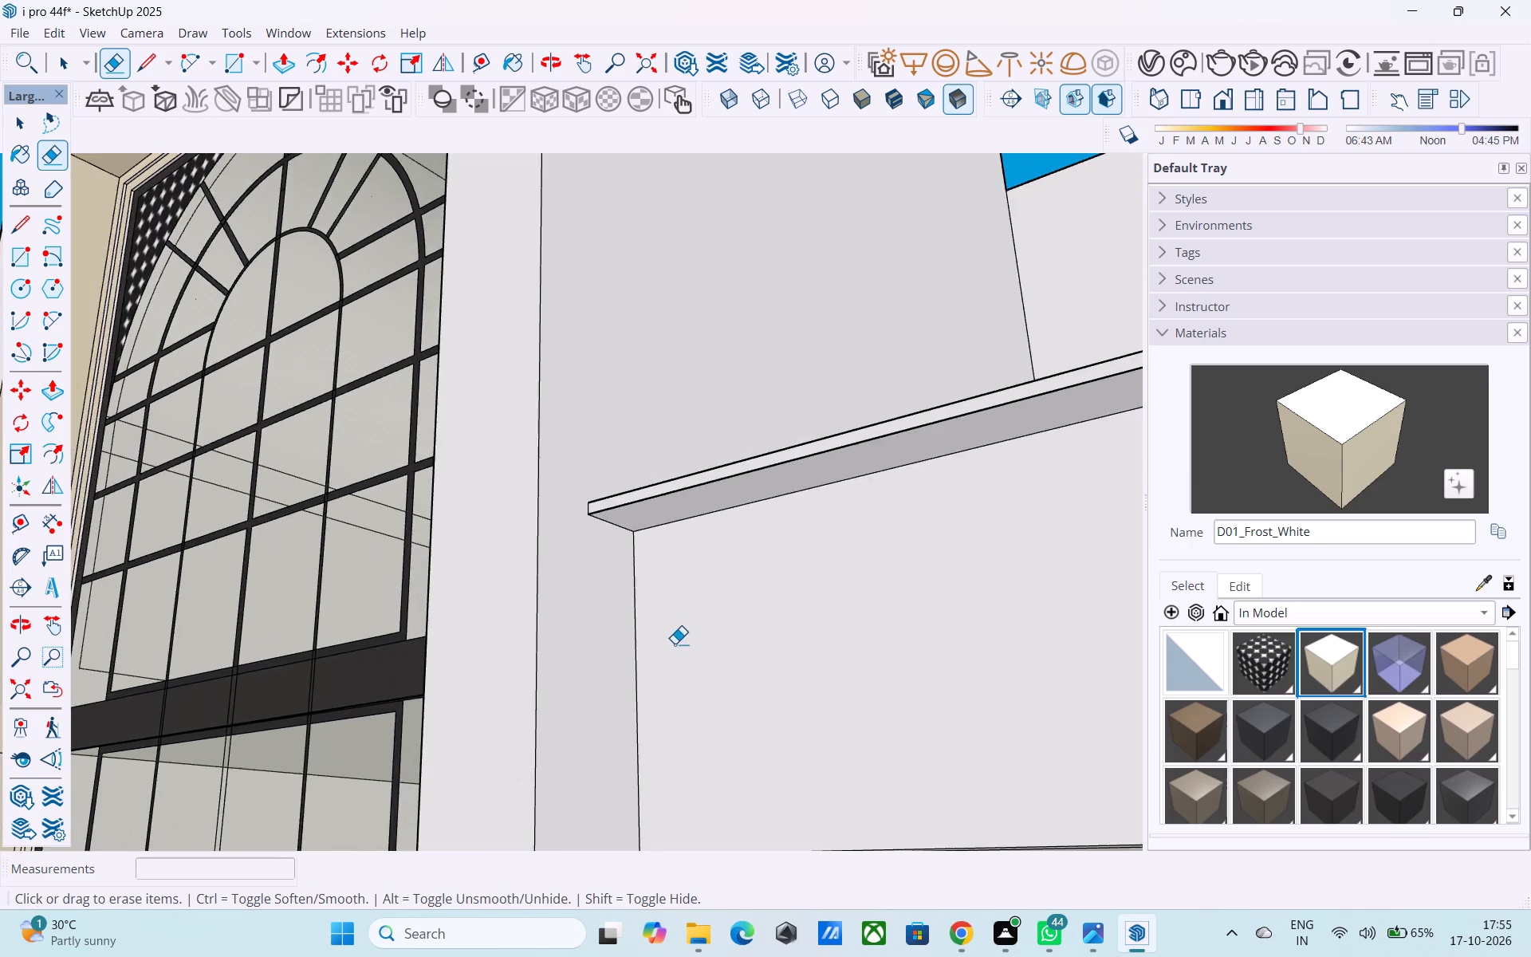
Copy the bottom front edge of the left block's ledge molding 6" down the wall.
middle_drag(655, 633, 622, 710)
scroll(620, 706, down, 16)
middle_drag(630, 691, 671, 666)
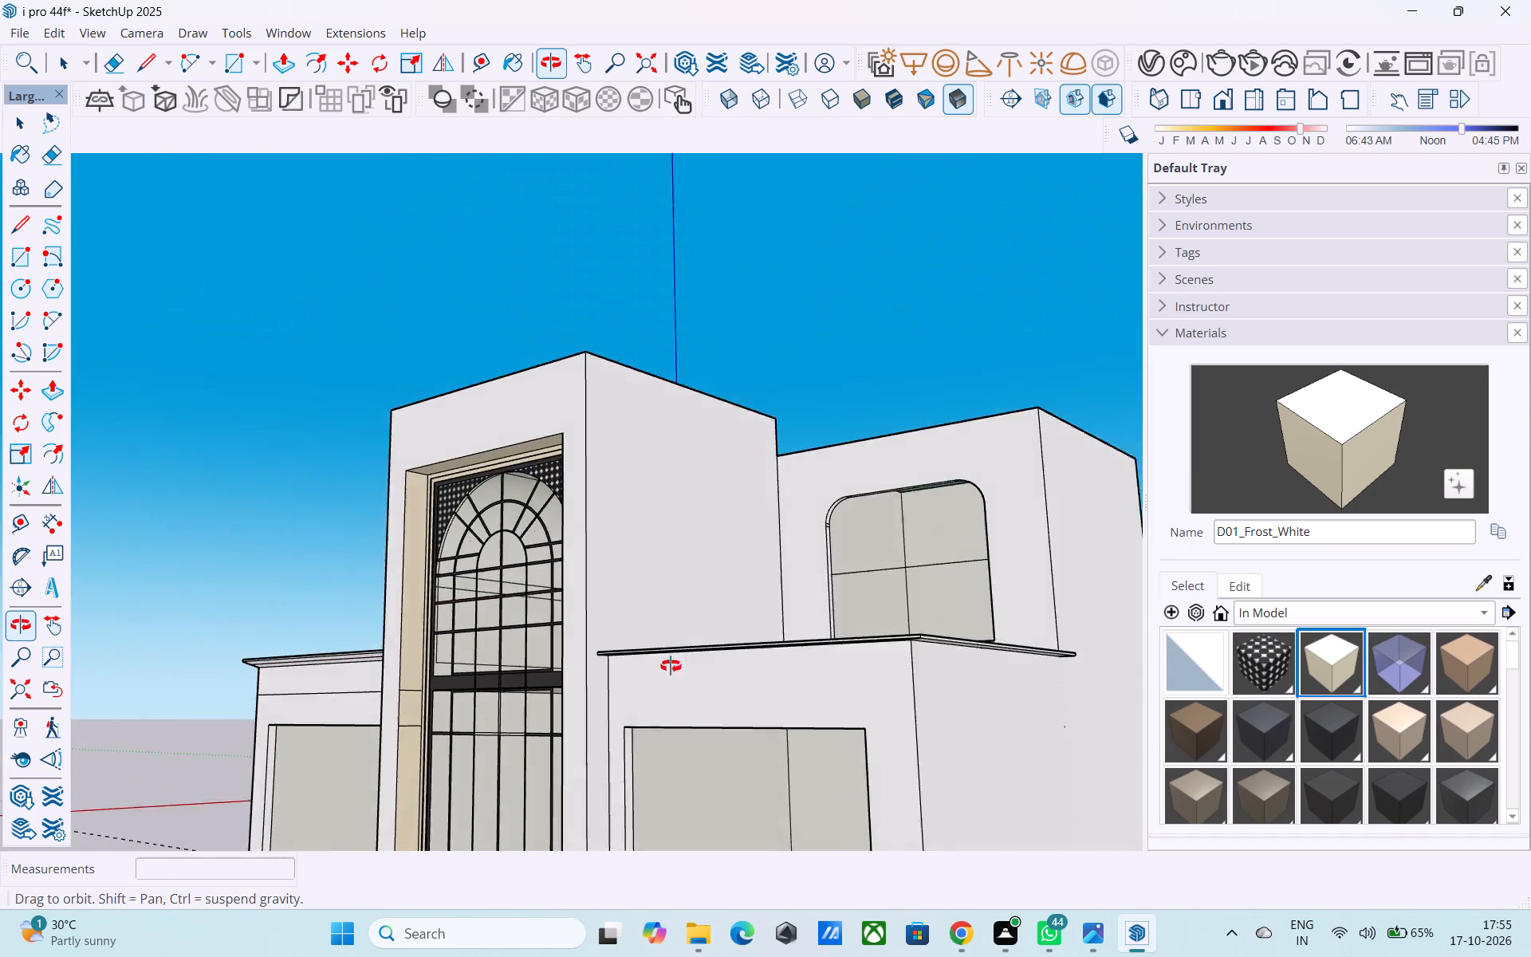
middle_drag(671, 666, 1080, 646)
scroll(583, 631, down, 2)
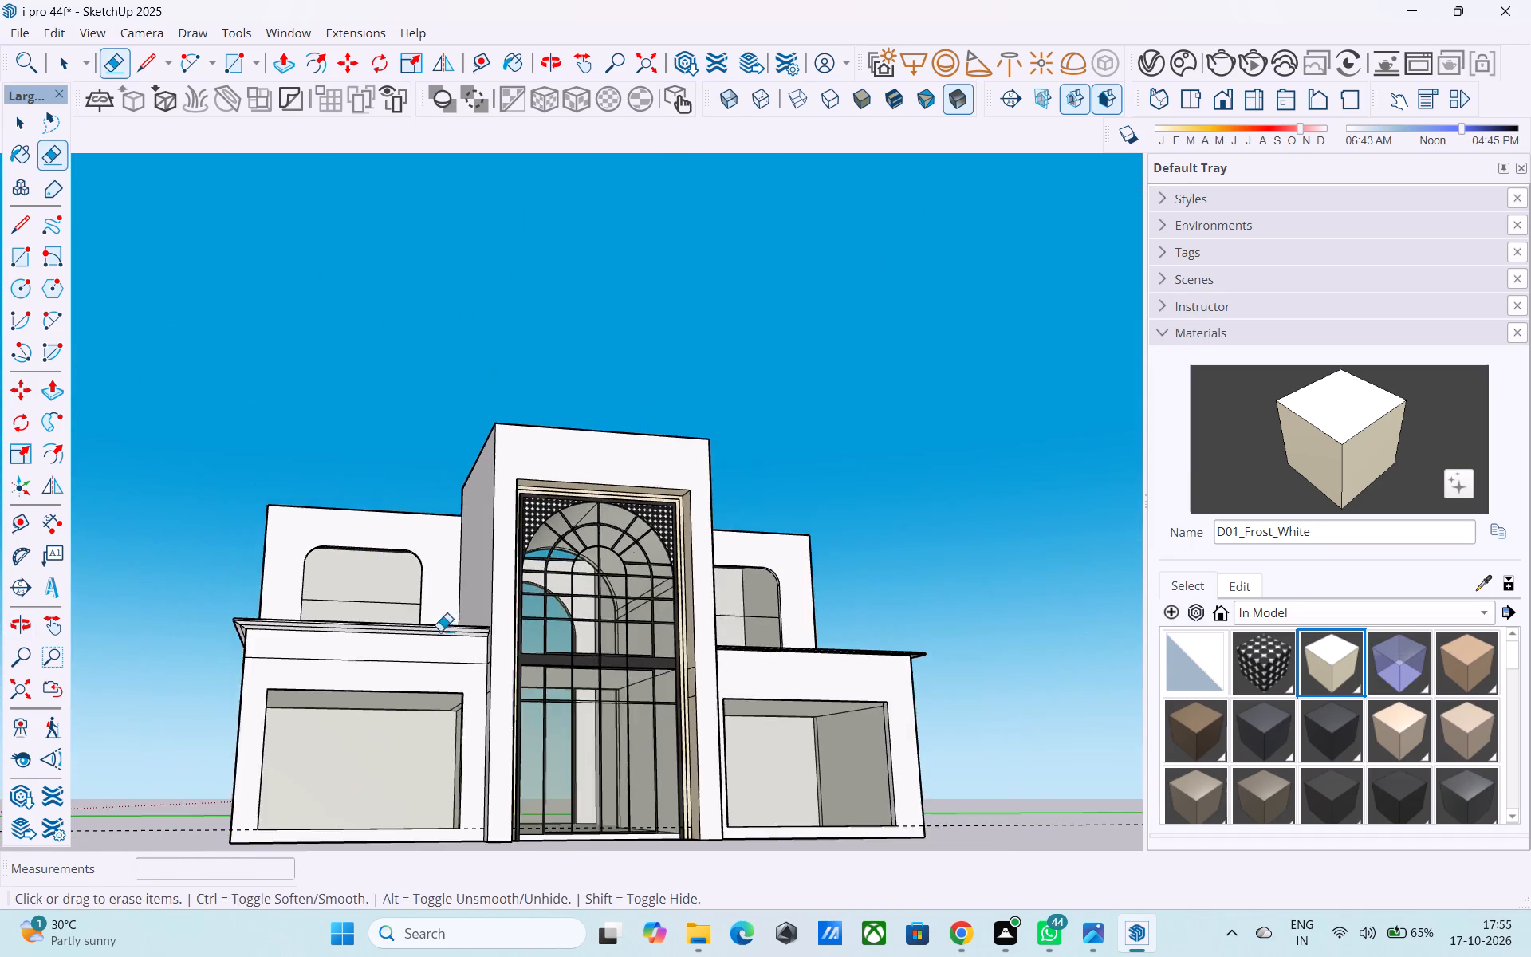
scroll(440, 631, down, 1)
middle_drag(440, 631, 665, 646)
scroll(327, 655, up, 9)
middle_drag(397, 610, 363, 631)
scroll(363, 631, up, 3)
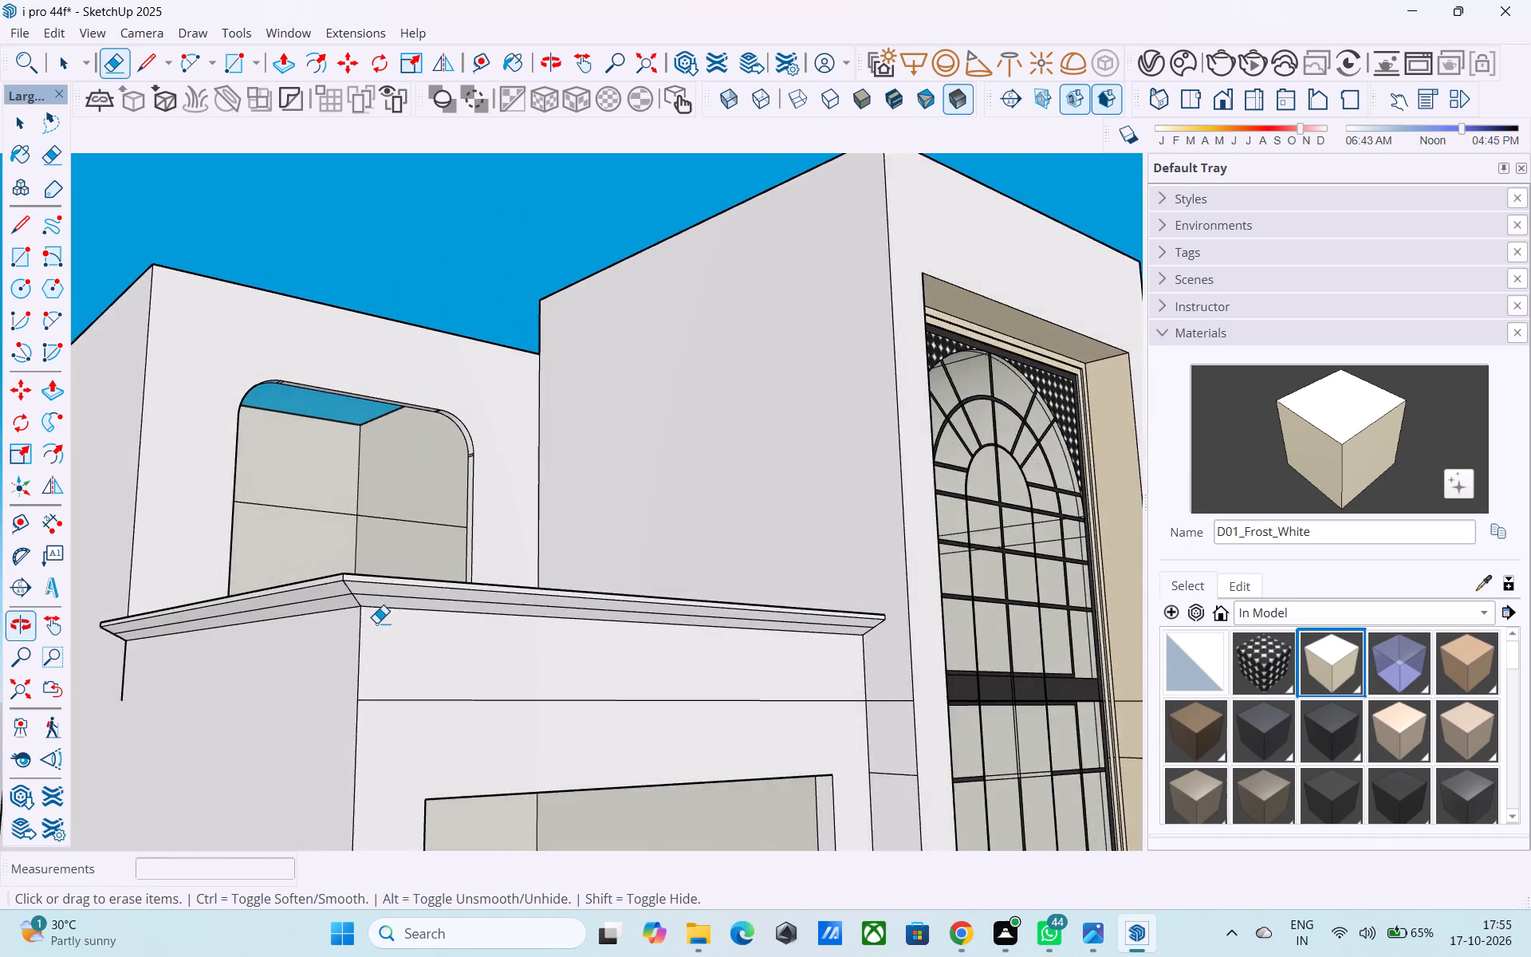
scroll(376, 623, up, 2)
key(space)
click(367, 598)
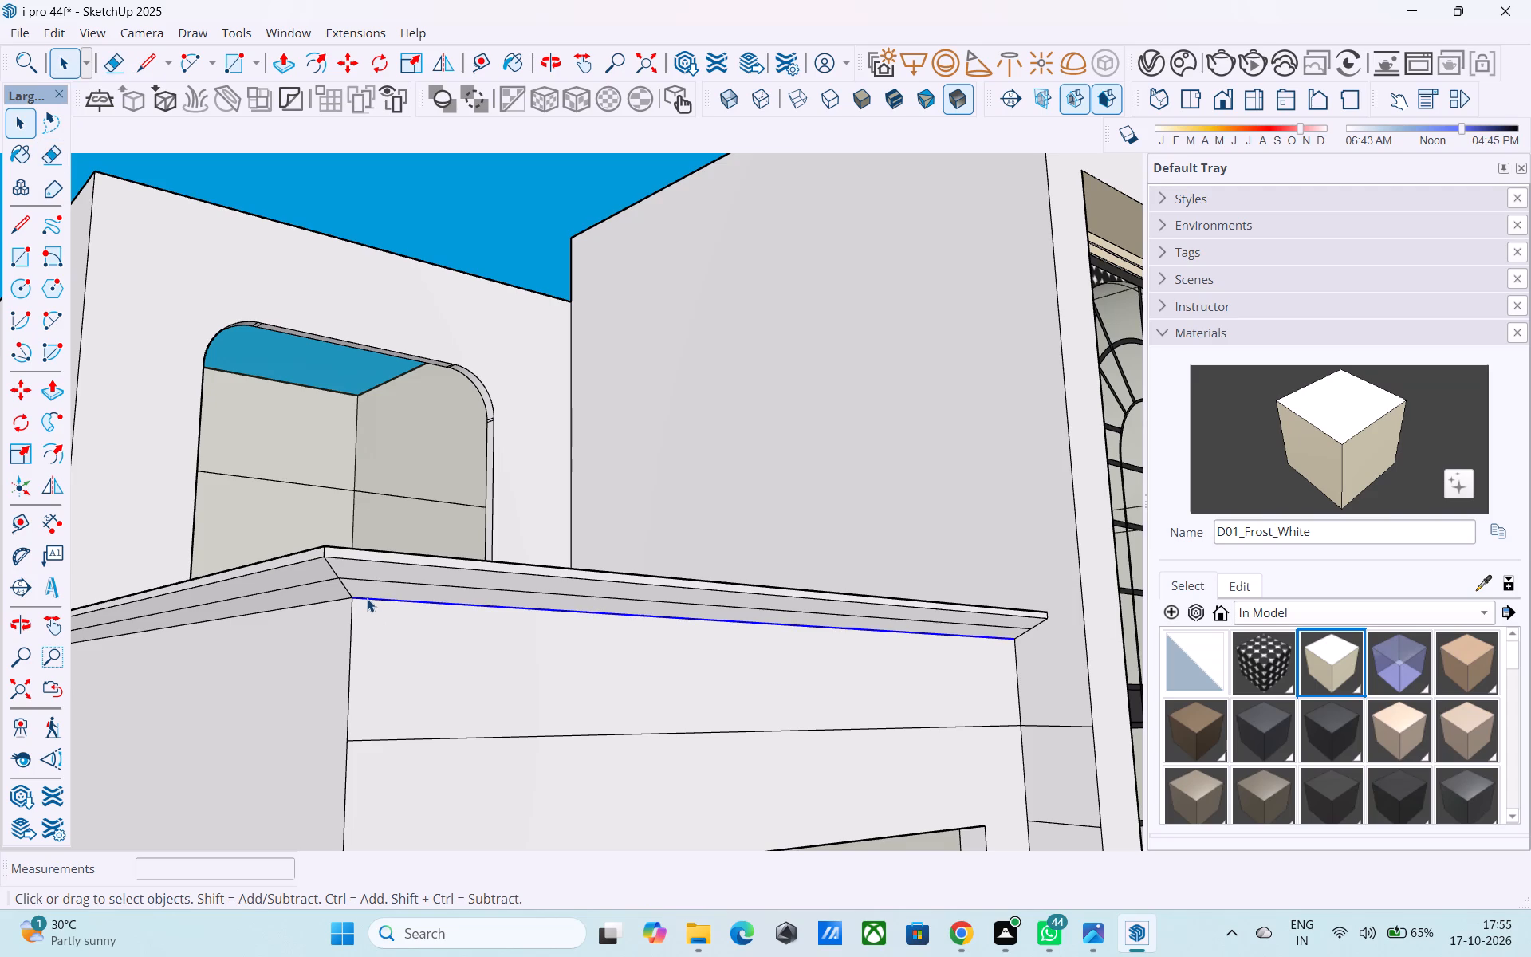
key(m)
click(353, 596)
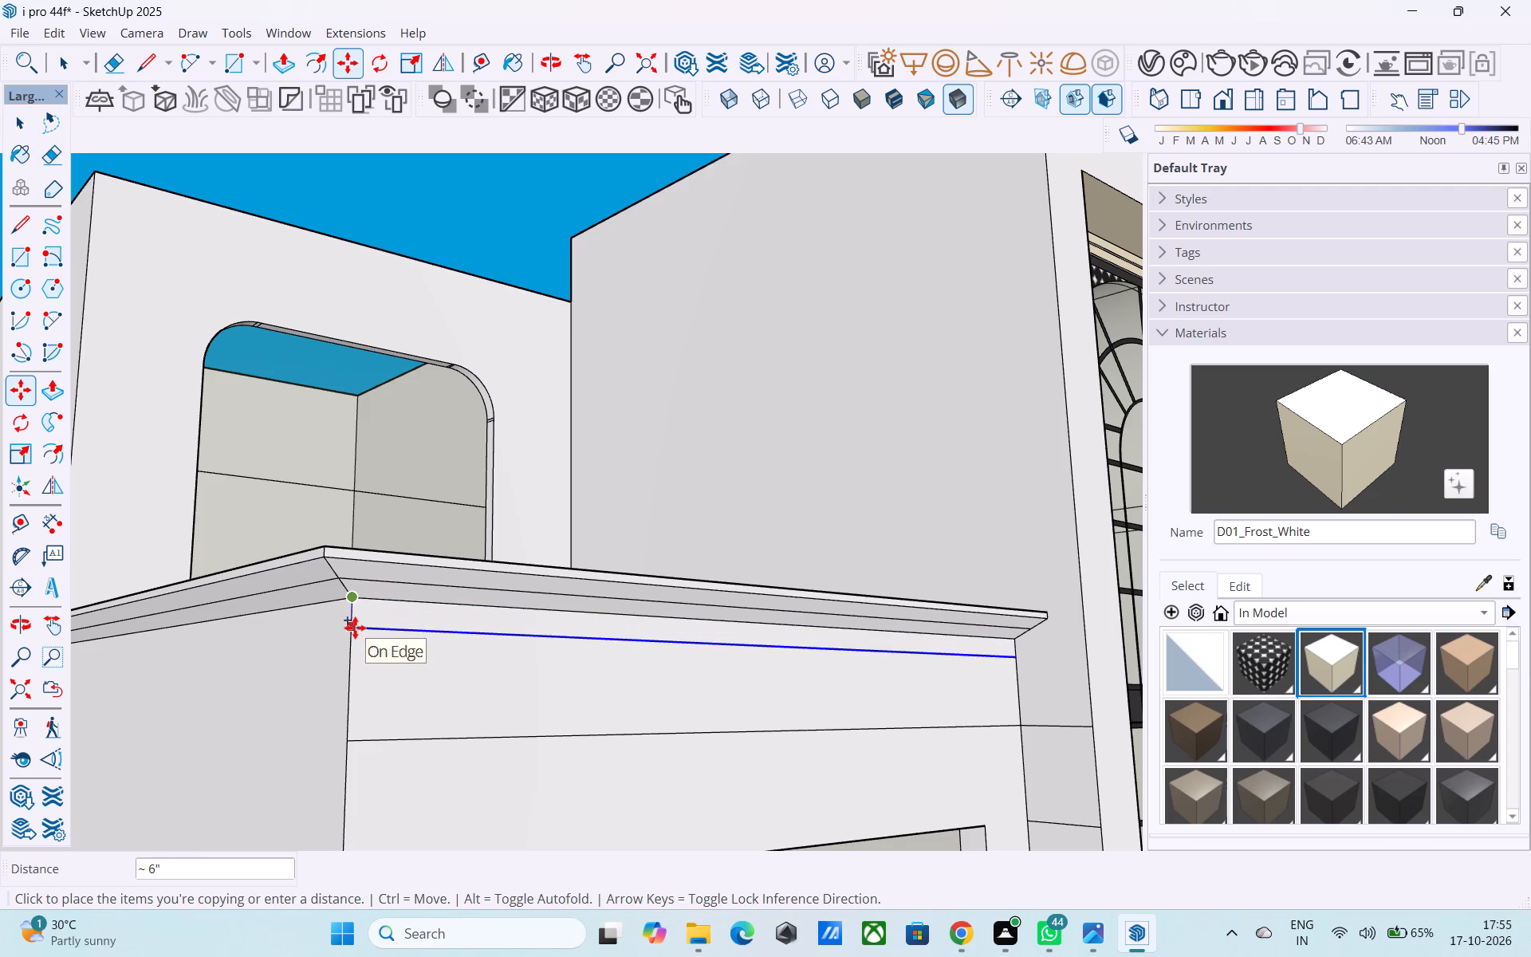
text(6")
key(Return)
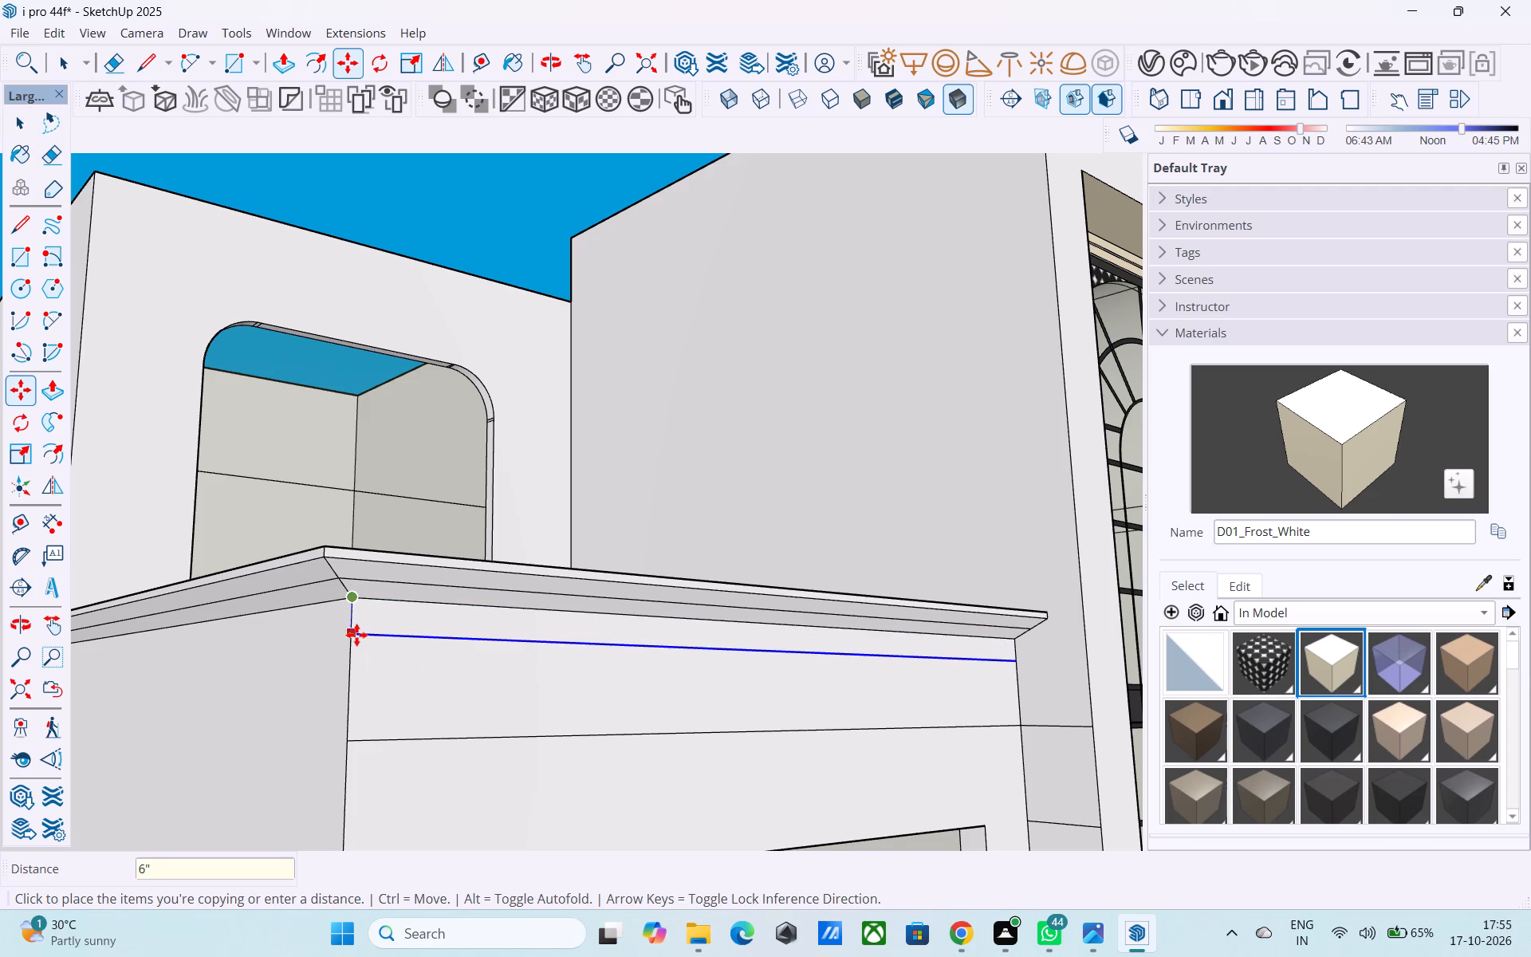
Draw a 20' line across the left block's side wall from the copied edge's corner to the rear vertical line.
key(l)
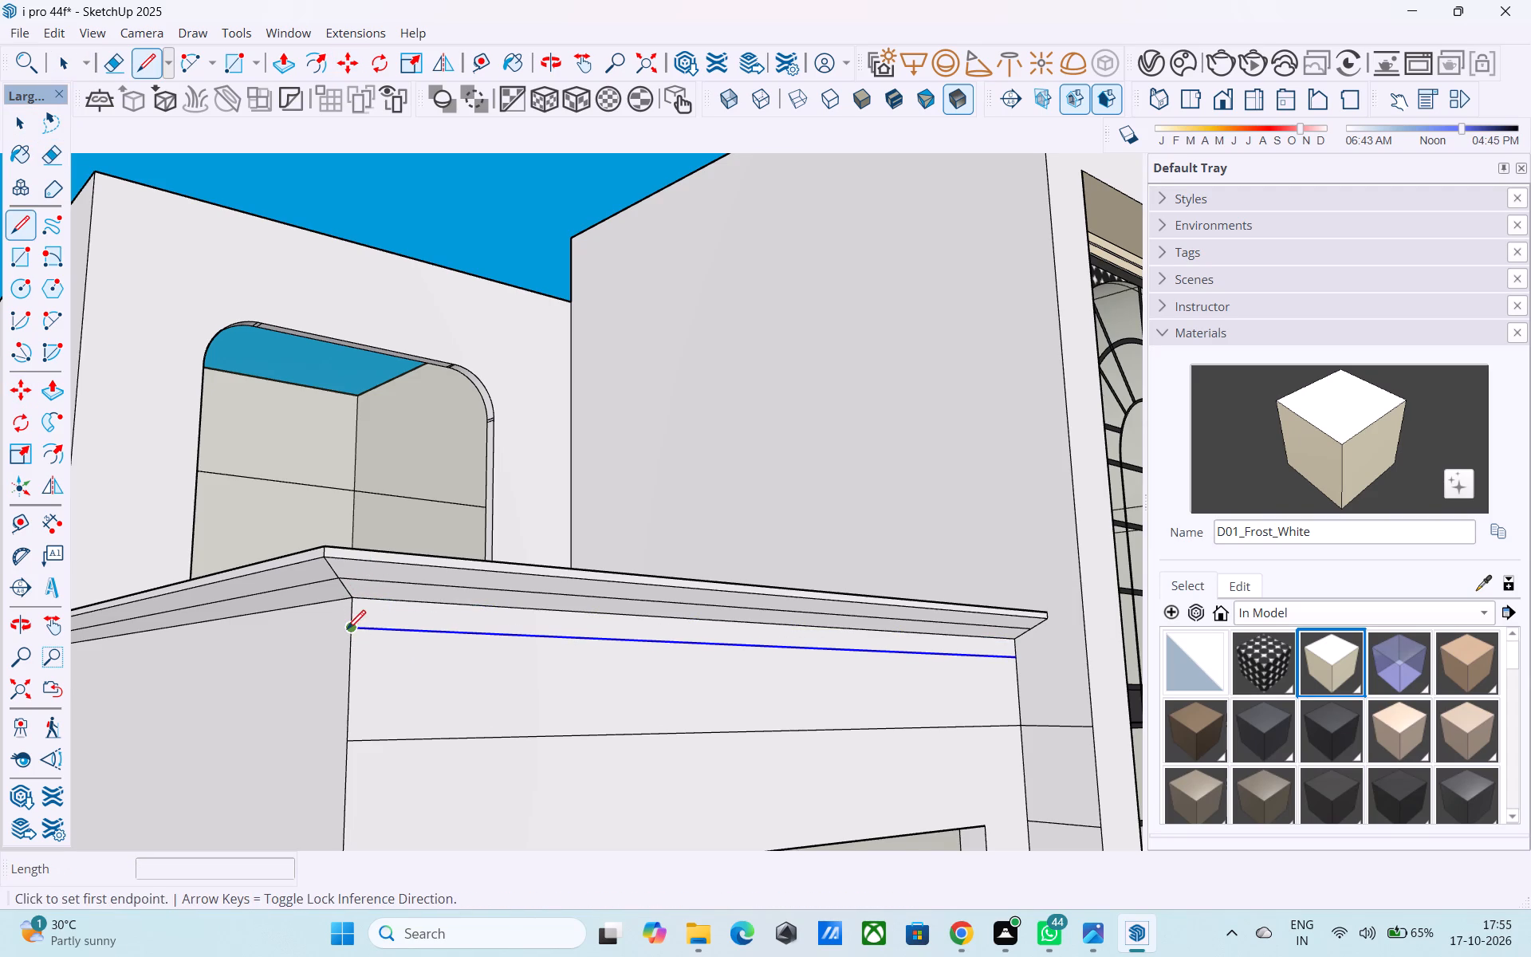
click(348, 631)
middle_drag(281, 597, 512, 621)
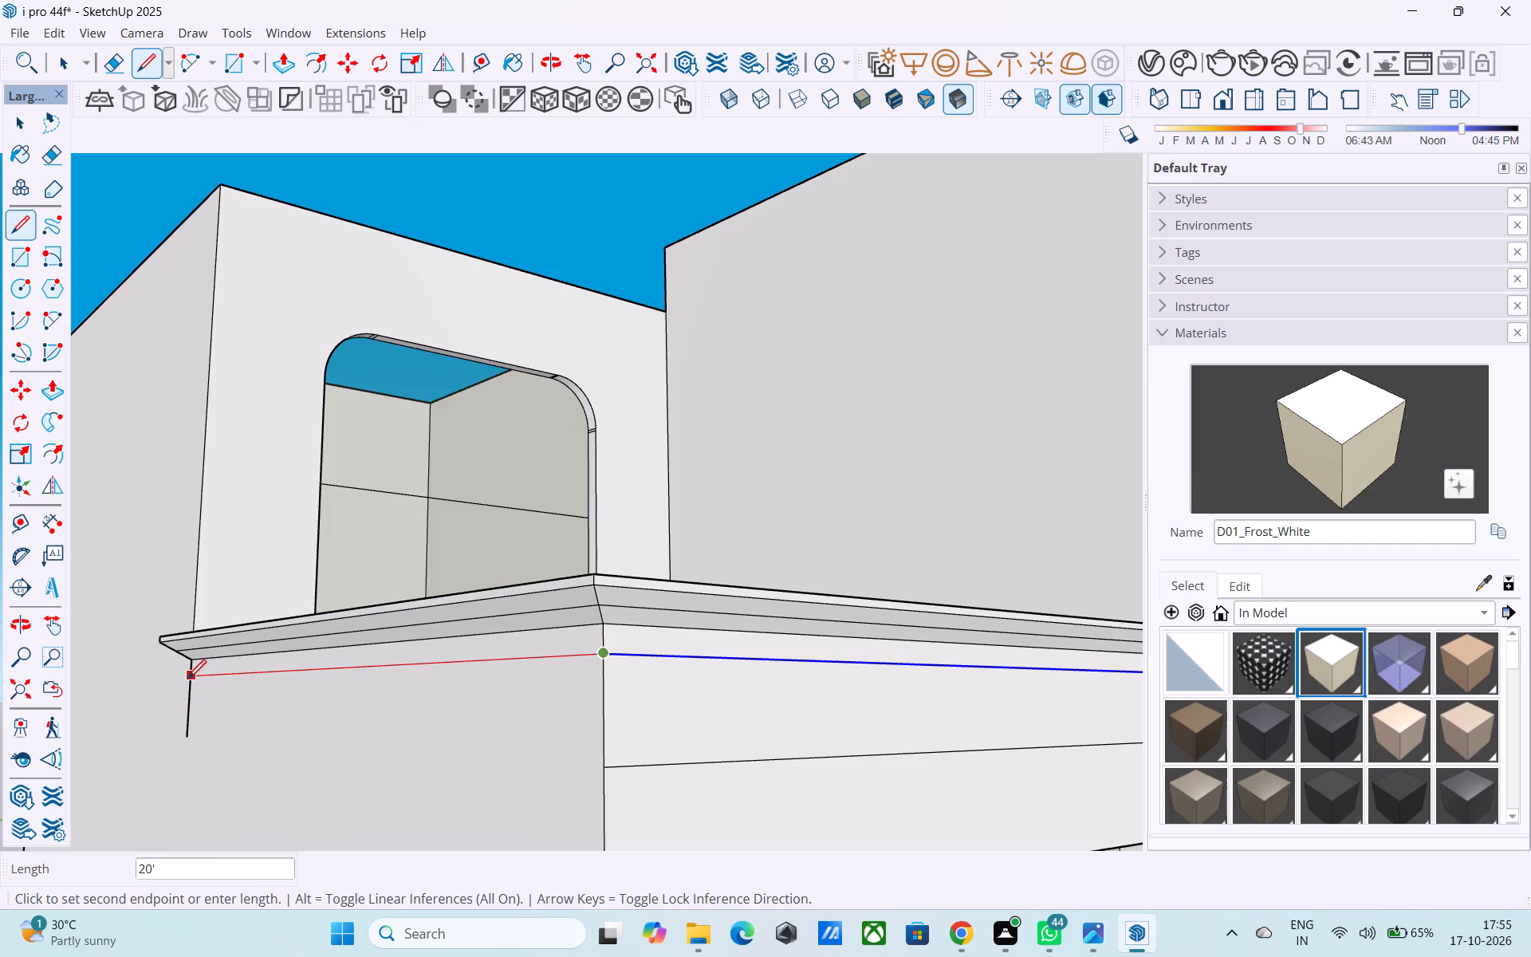
click(187, 680)
Draw diagonal lines from the left molding's middle edge to the lowered edge at the outer corner and the tower end.
middle_drag(592, 668, 504, 661)
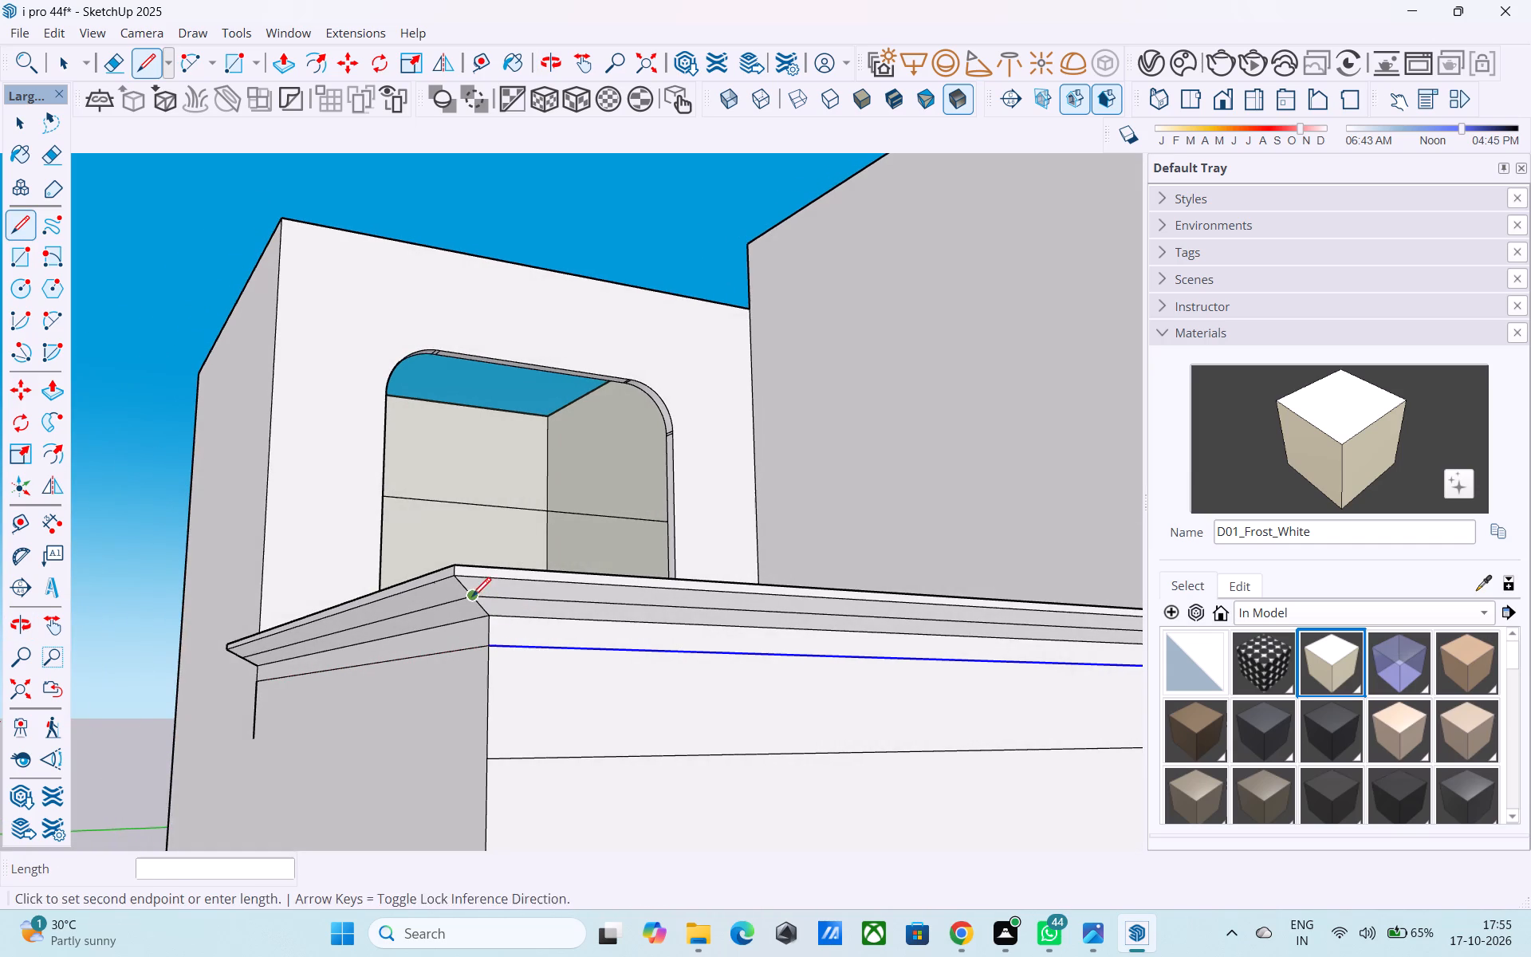
click(472, 598)
click(486, 651)
middle_drag(440, 636, 386, 647)
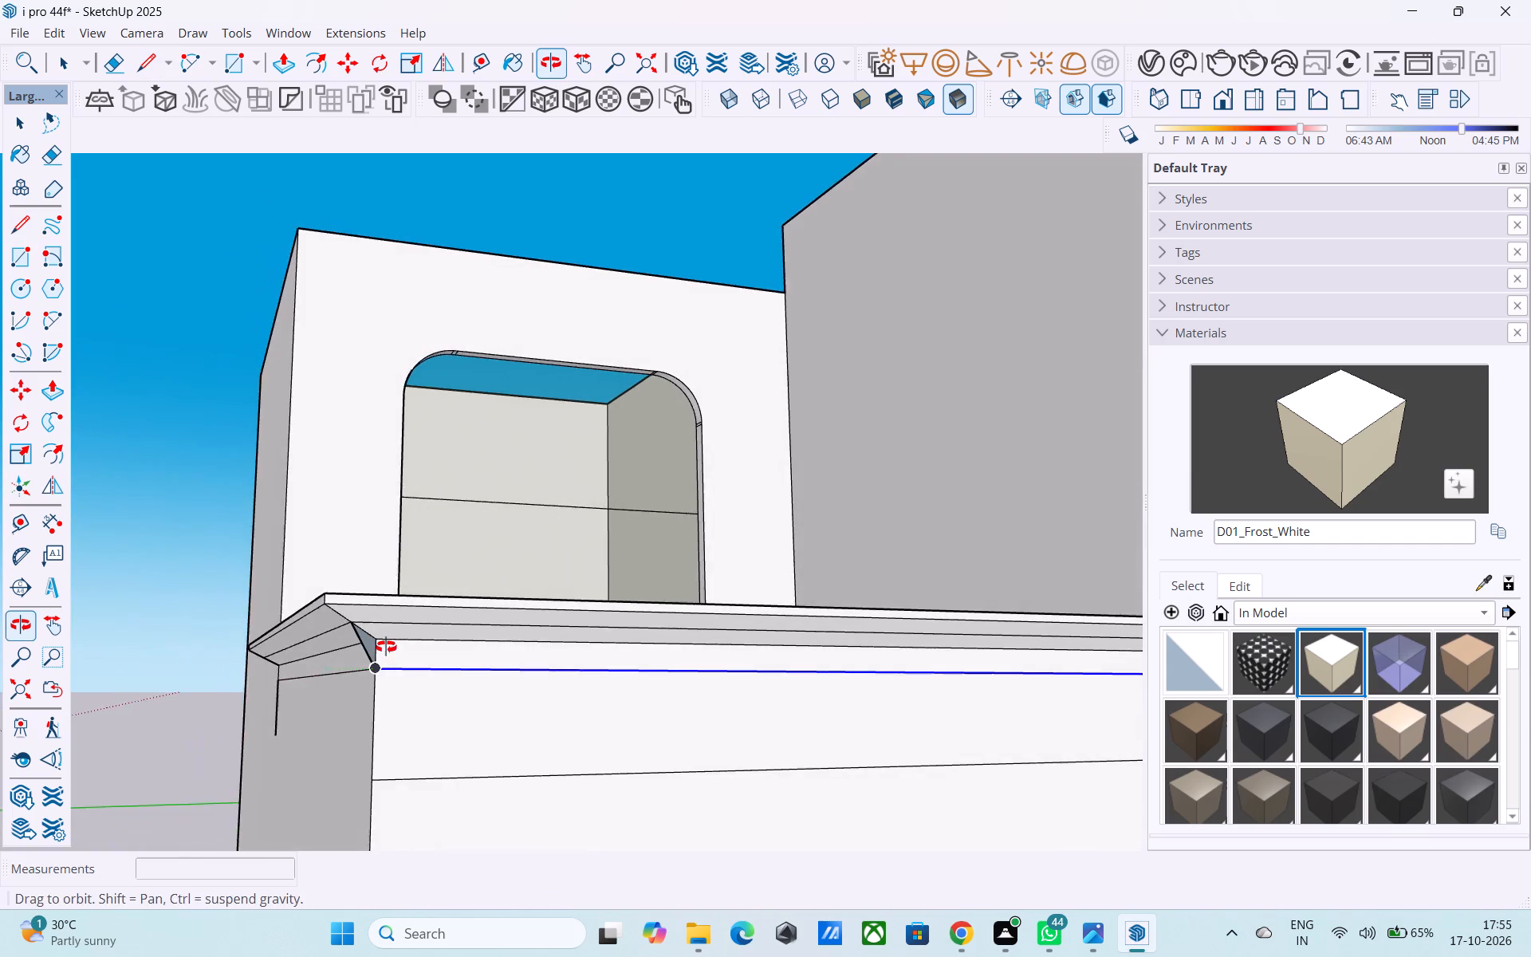
middle_drag(386, 647, 396, 651)
scroll(399, 652, up, 8)
middle_drag(397, 657, 827, 665)
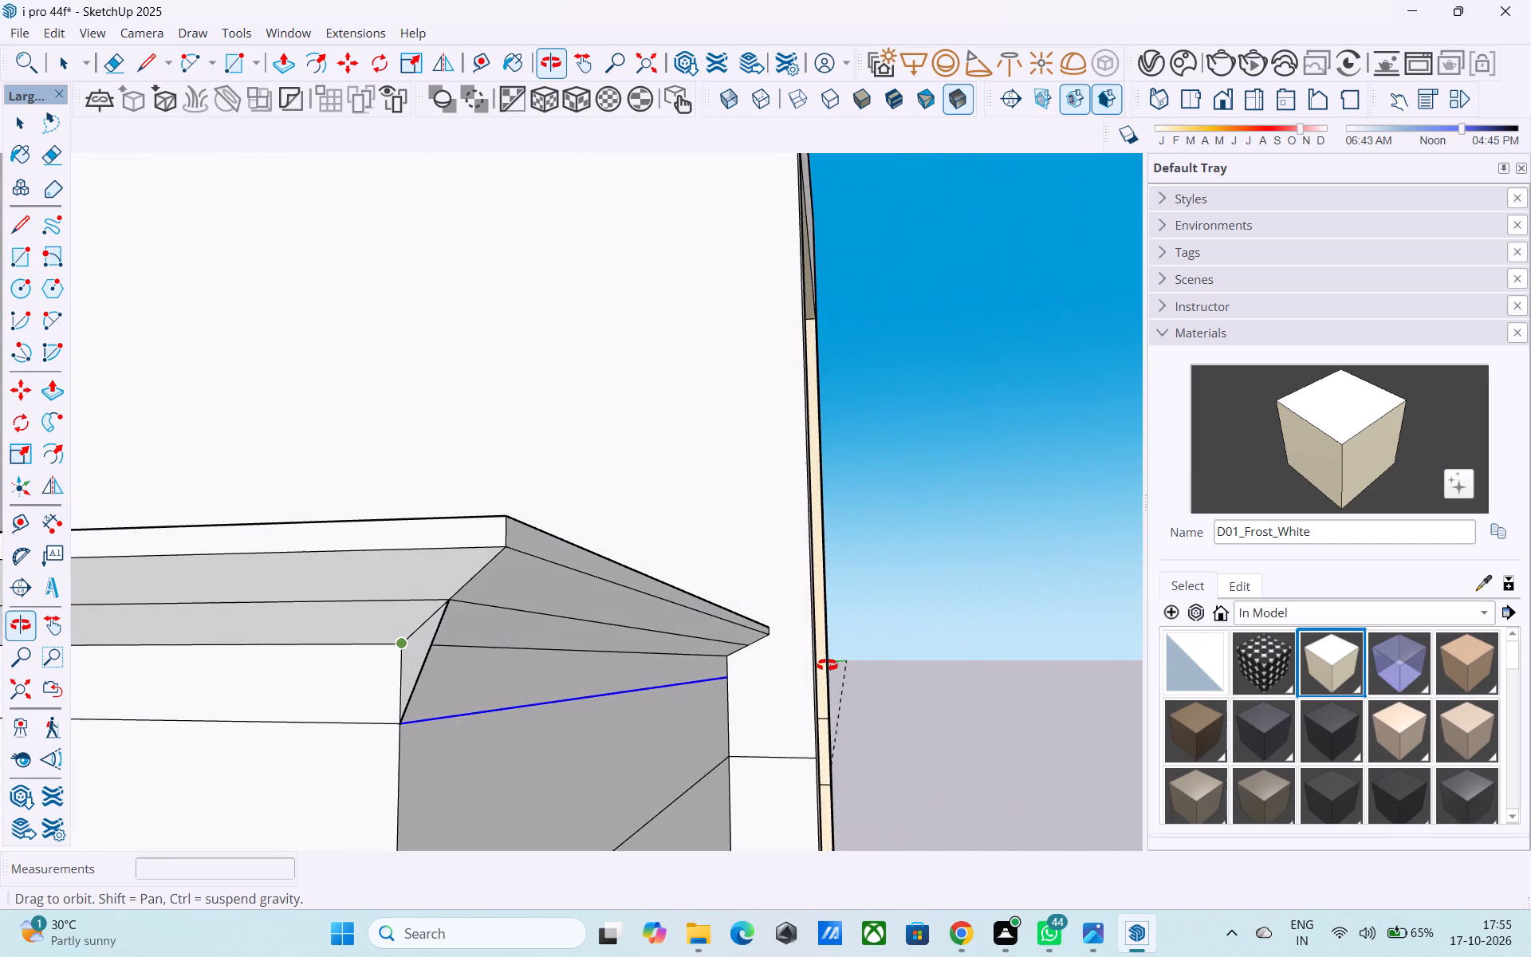
middle_drag(827, 665, 790, 655)
scroll(813, 689, up, 4)
click(790, 700)
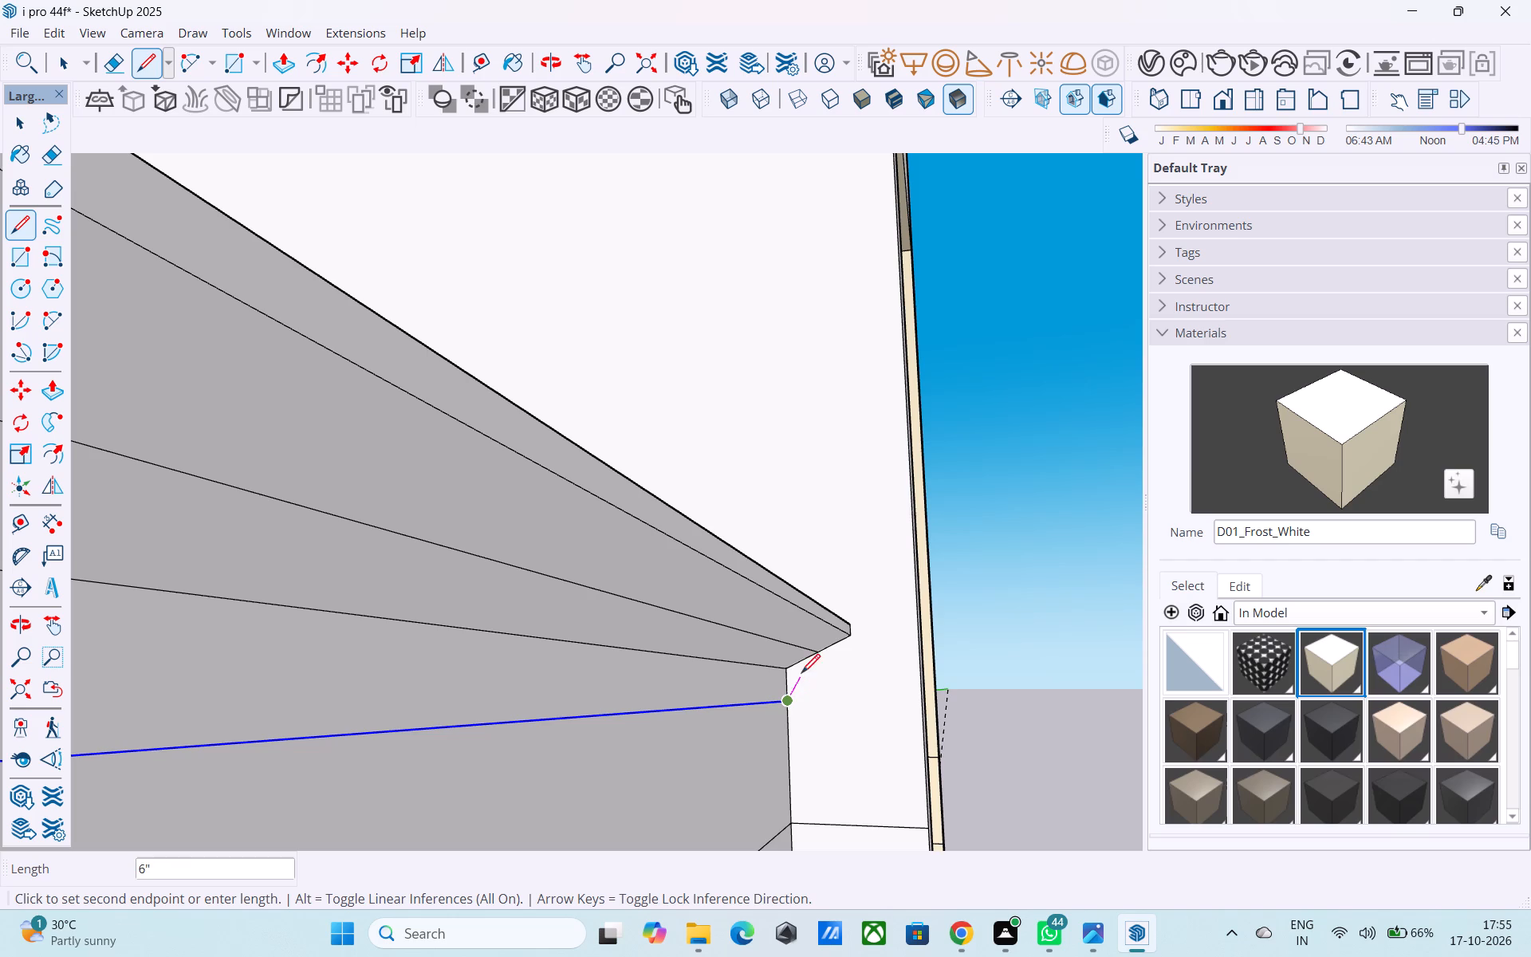
click(814, 662)
Draw a diagonal line from the lowered side line's rear end up to the left molding's middle edge.
scroll(821, 663, down, 11)
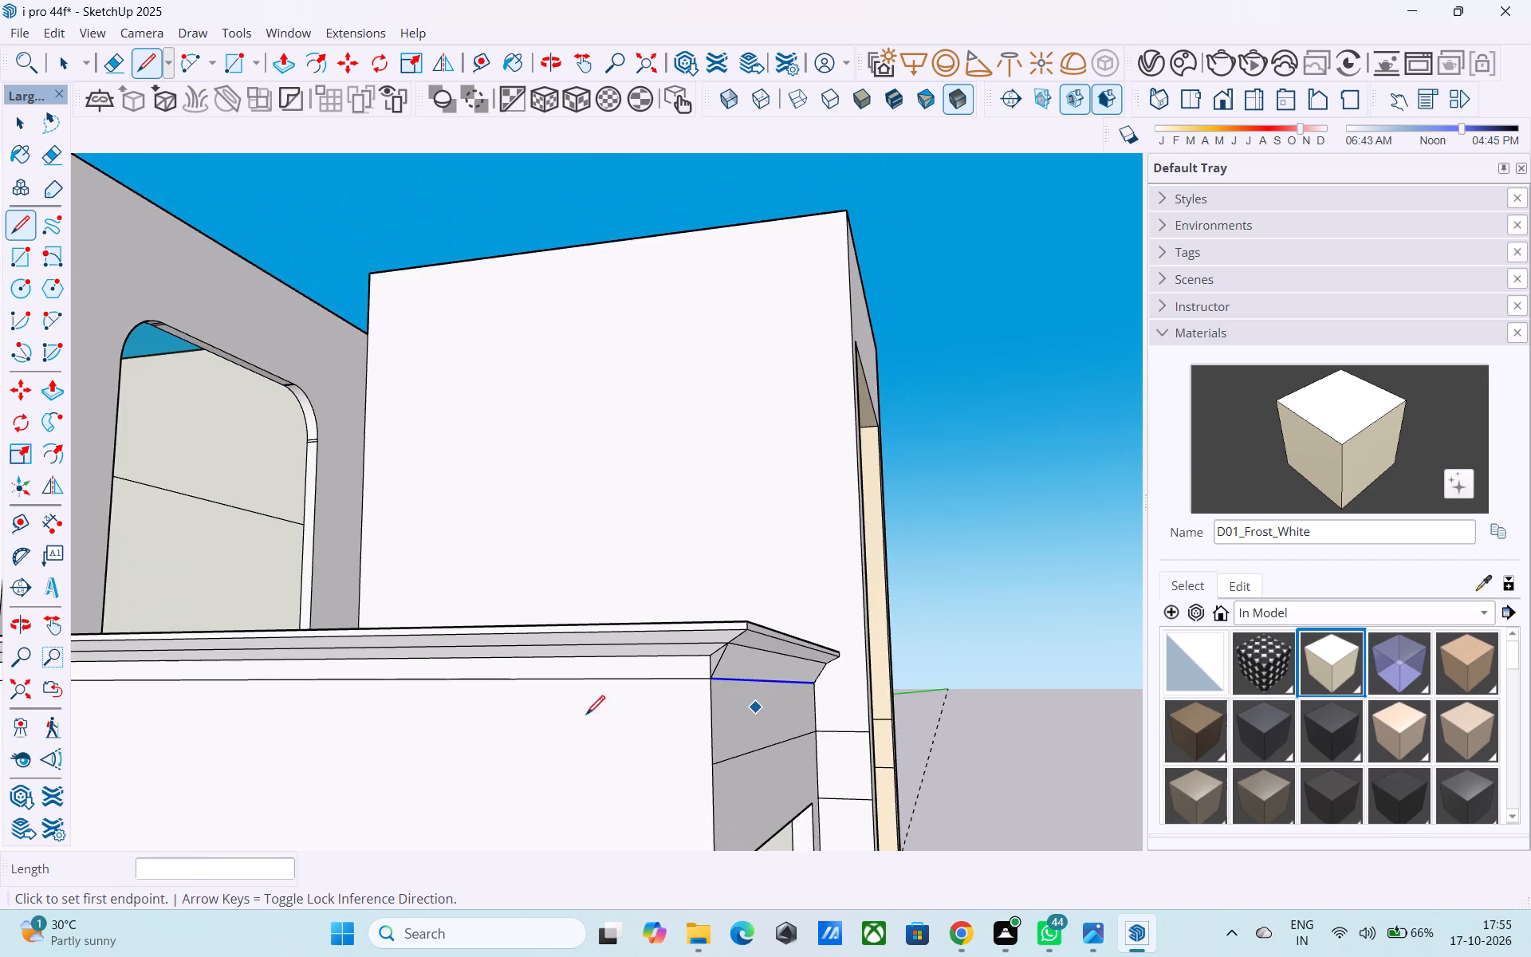
middle_drag(394, 713, 738, 673)
scroll(401, 658, up, 7)
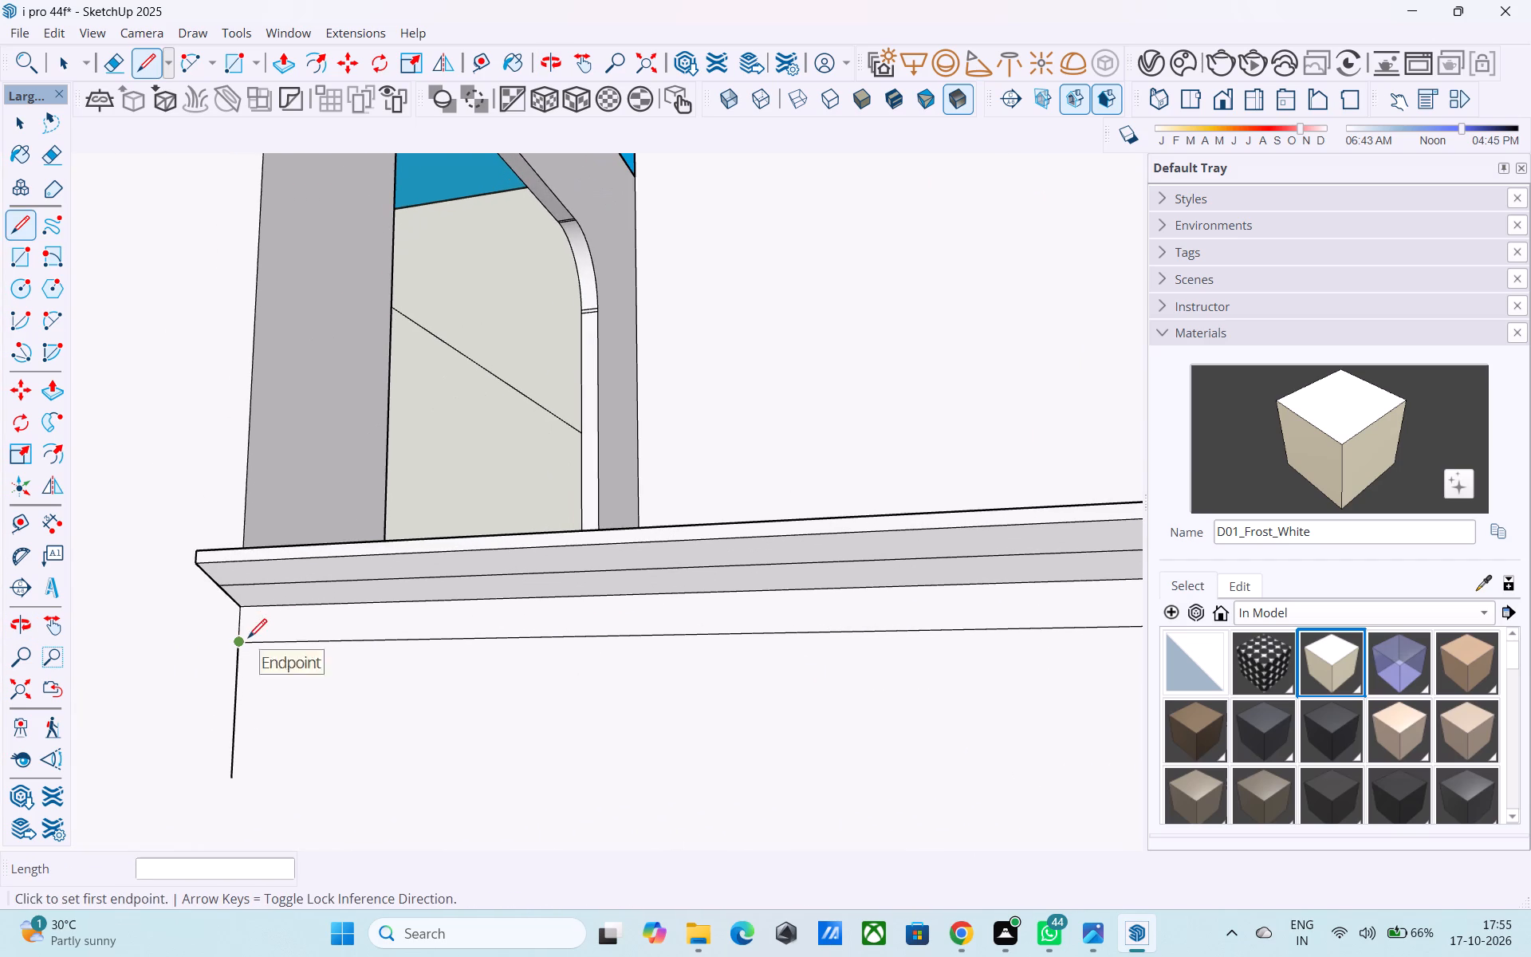
click(244, 640)
click(219, 588)
Erase the leftover vertical line below the rear end of the left block's molding.
scroll(220, 585, down, 6)
middle_drag(222, 587, 518, 620)
scroll(545, 628, down, 3)
shift+middle_drag(807, 663, 693, 632)
scroll(631, 671, up, 4)
key(e)
drag(608, 679, 459, 679)
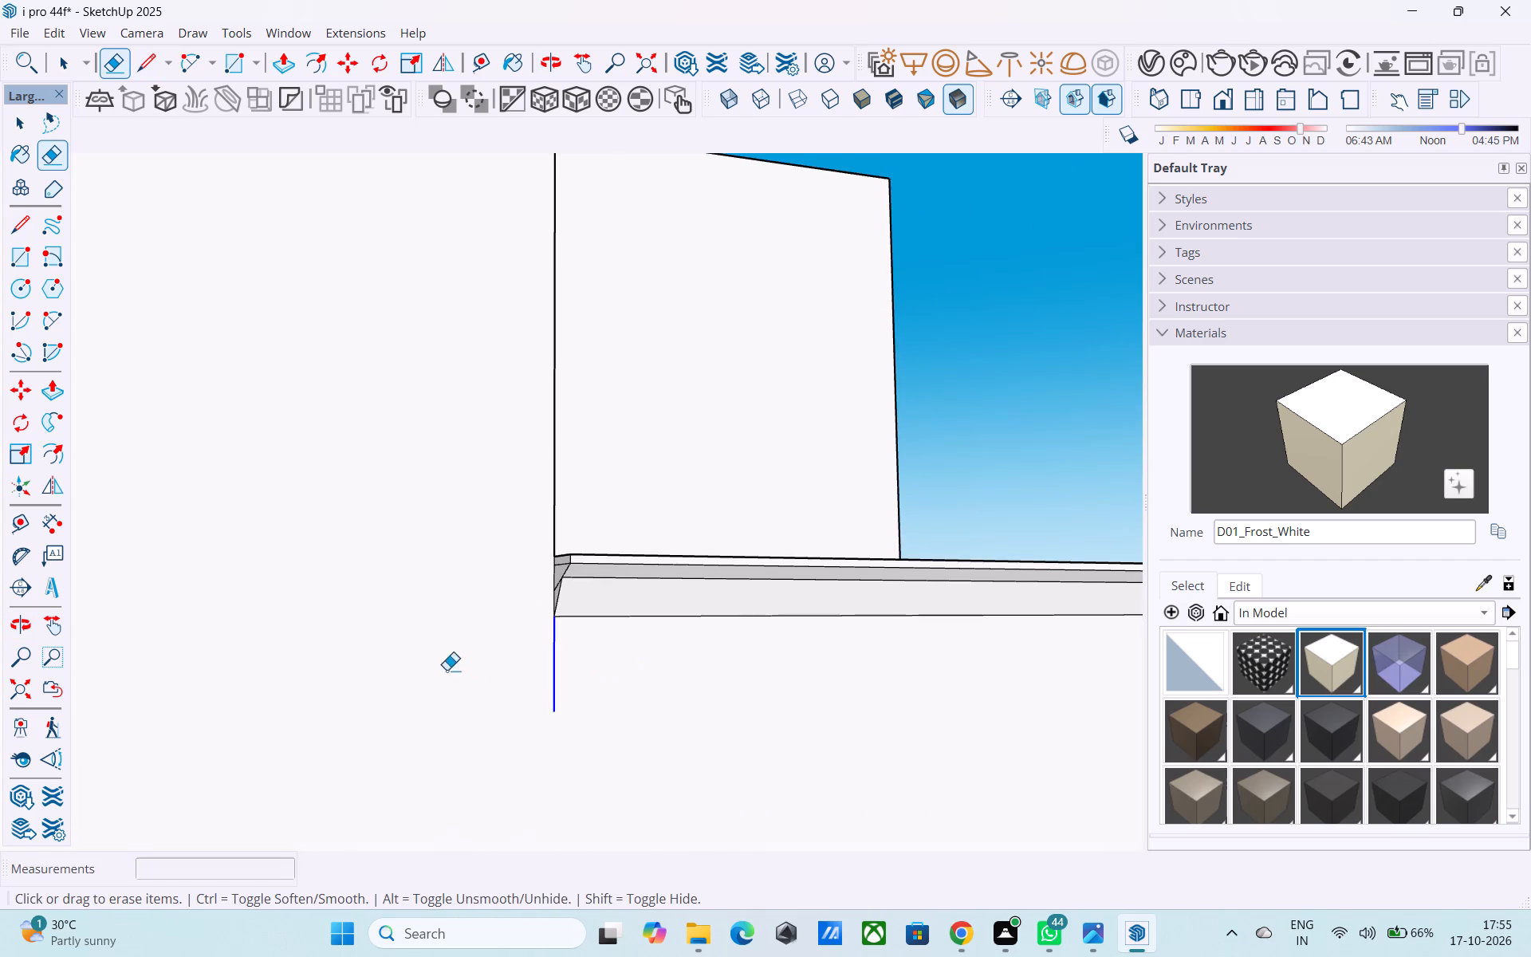
Examine the left block's reworked ledge molding from the front, below and the side.
scroll(441, 656, down, 6)
middle_drag(724, 656, 380, 648)
scroll(389, 641, down, 1)
shift+middle_drag(392, 640, 247, 586)
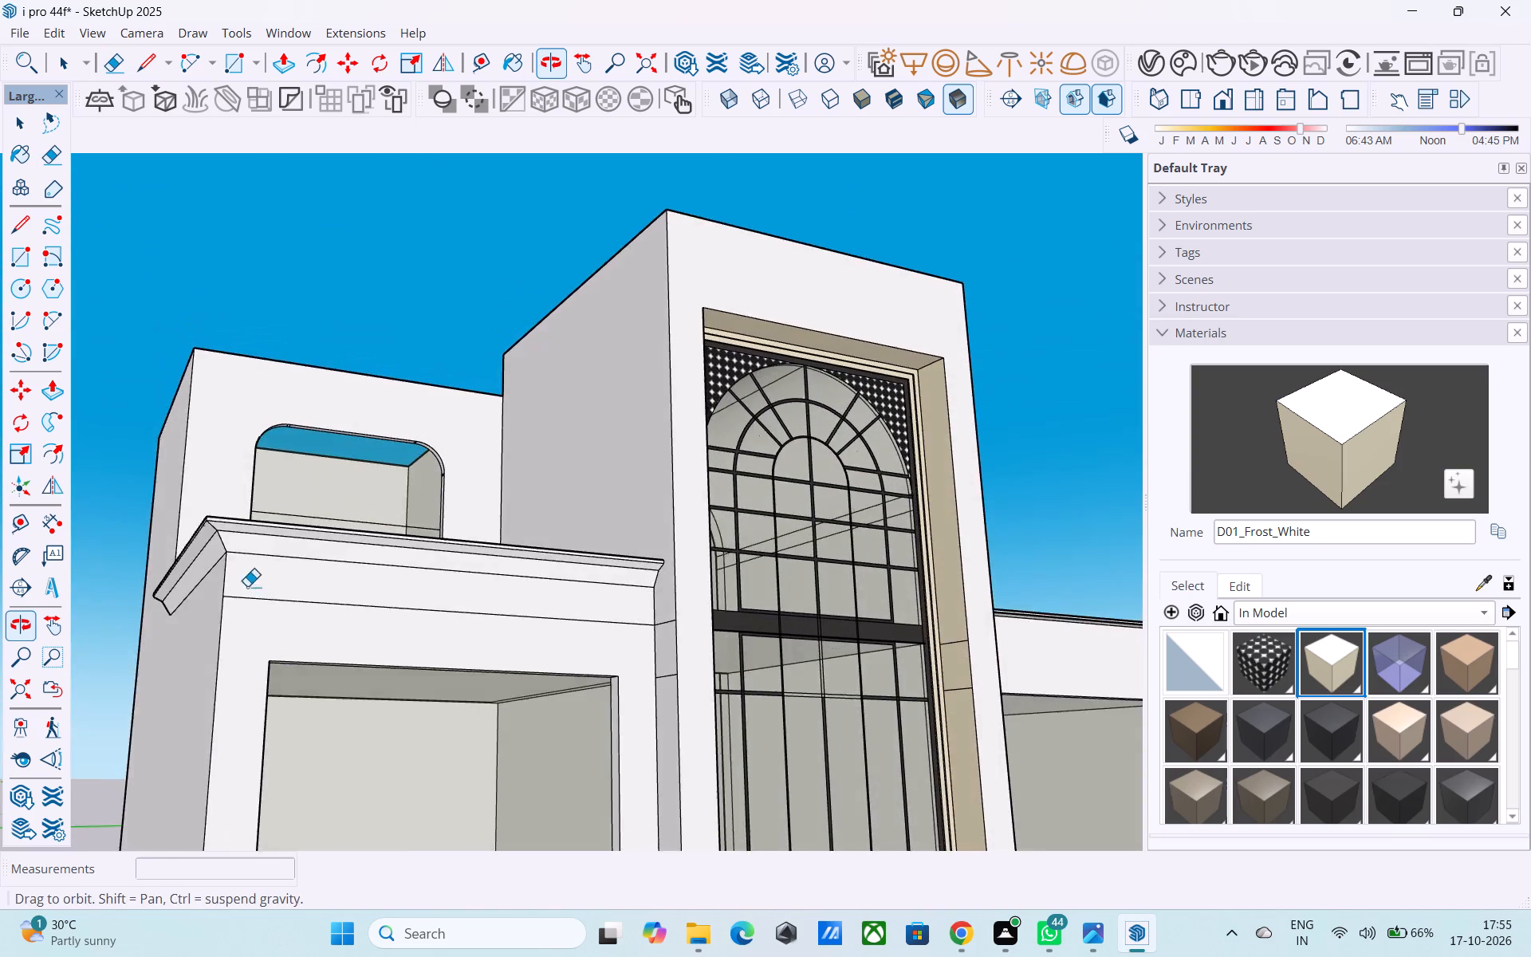
shift+middle_drag(289, 582, 455, 585)
scroll(430, 589, up, 8)
middle_drag(419, 590, 259, 684)
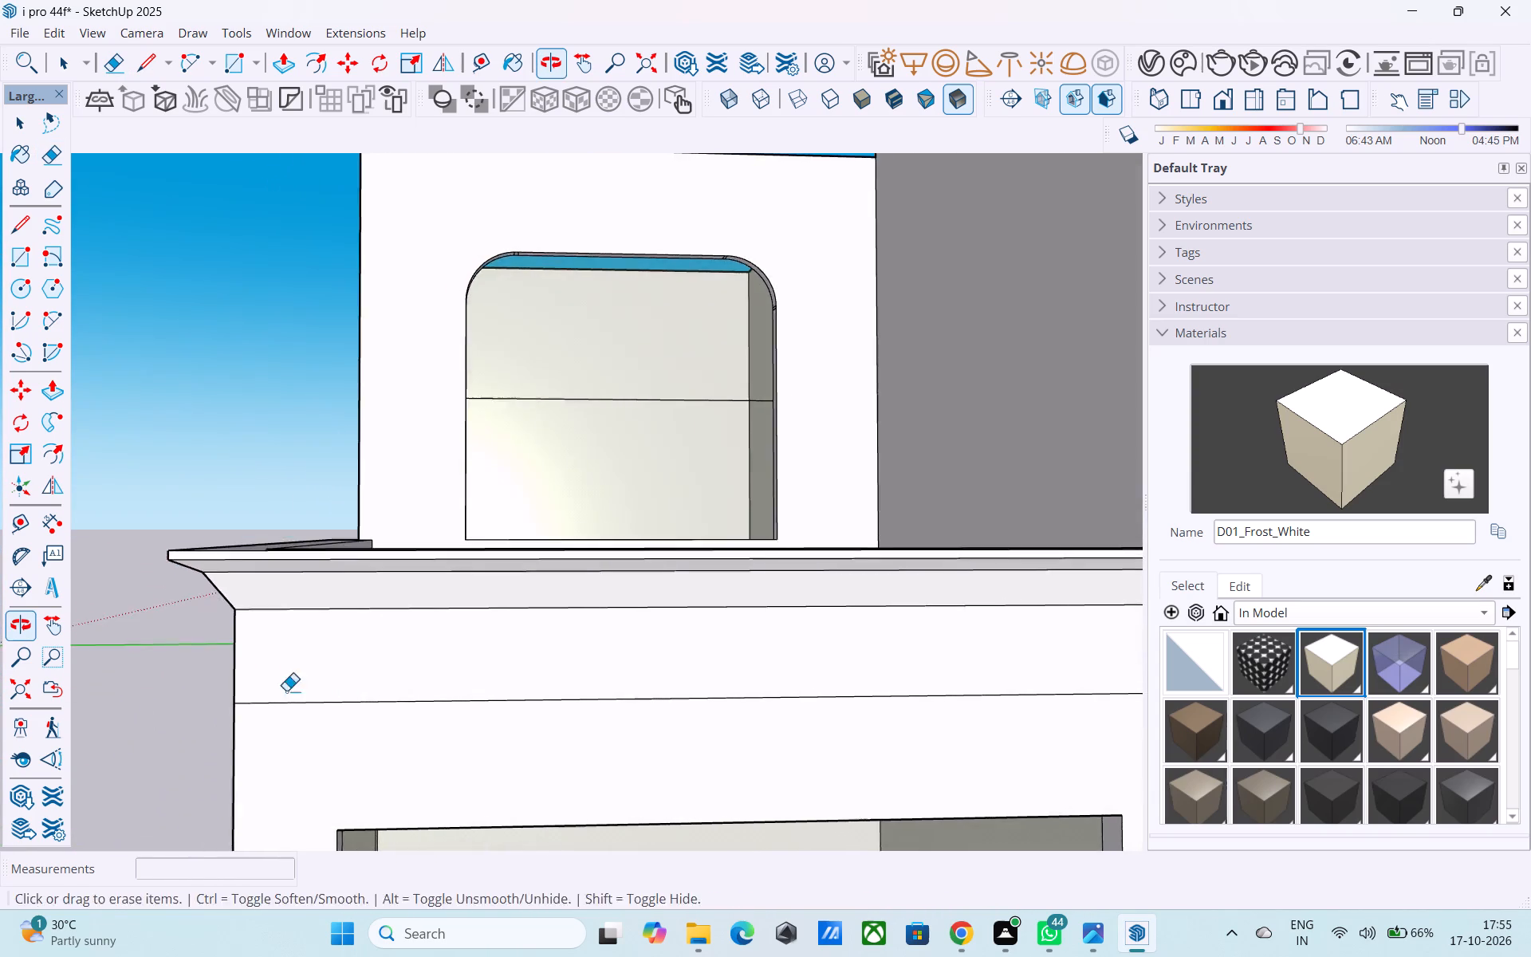
shift+middle_drag(368, 691, 443, 487)
scroll(437, 478, down, 10)
middle_drag(560, 533, 390, 569)
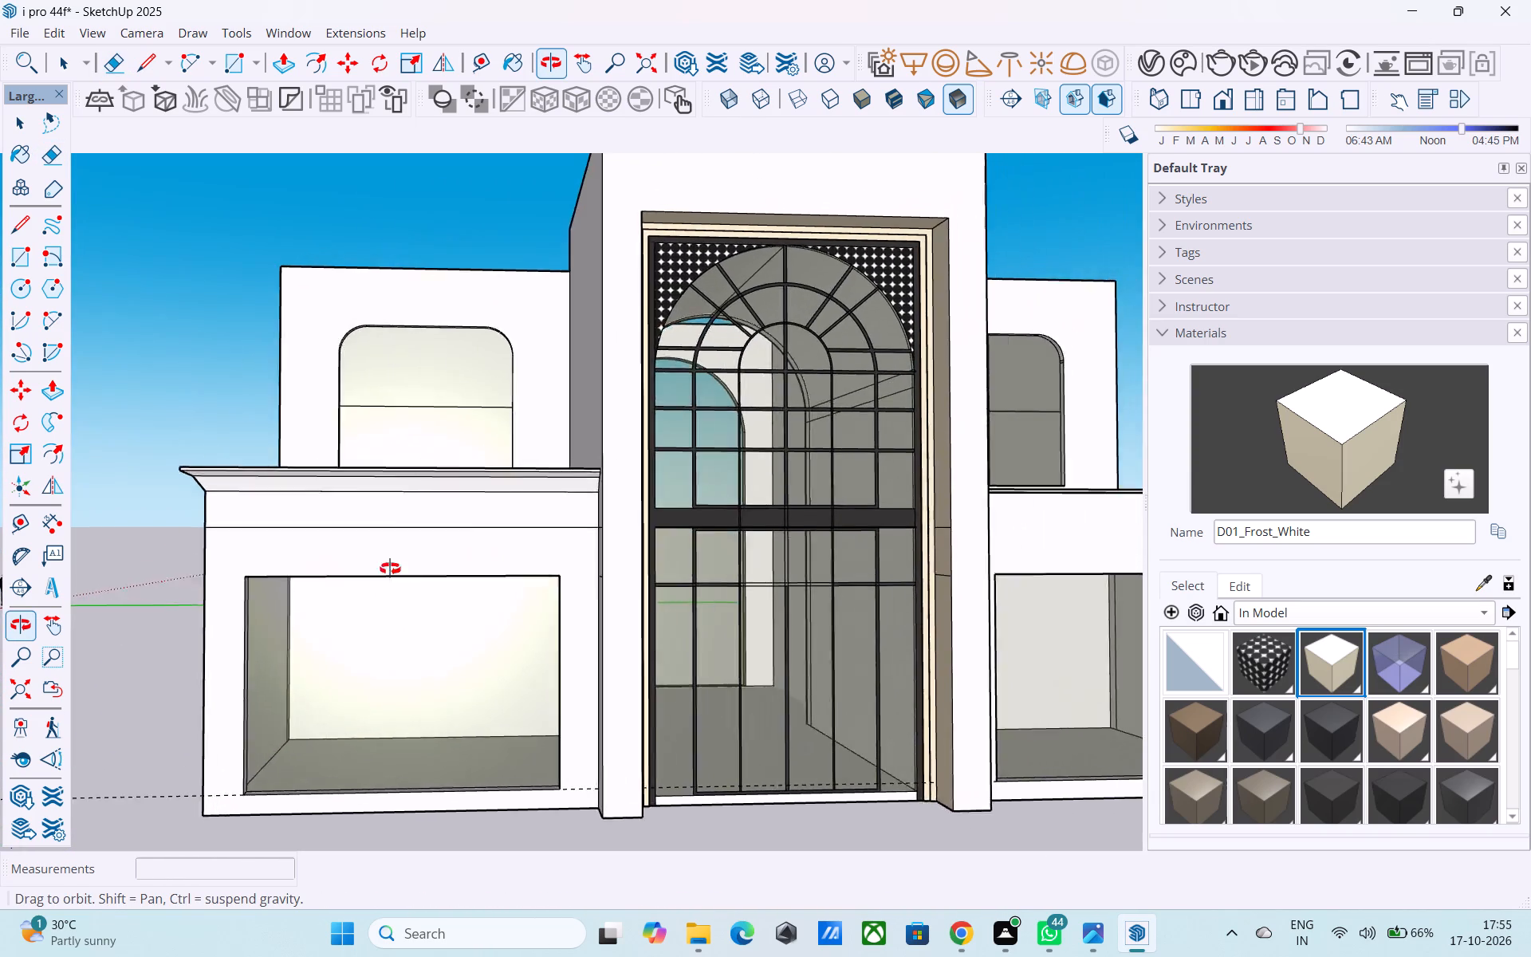
middle_drag(390, 569, 562, 511)
middle_drag(560, 511, 877, 467)
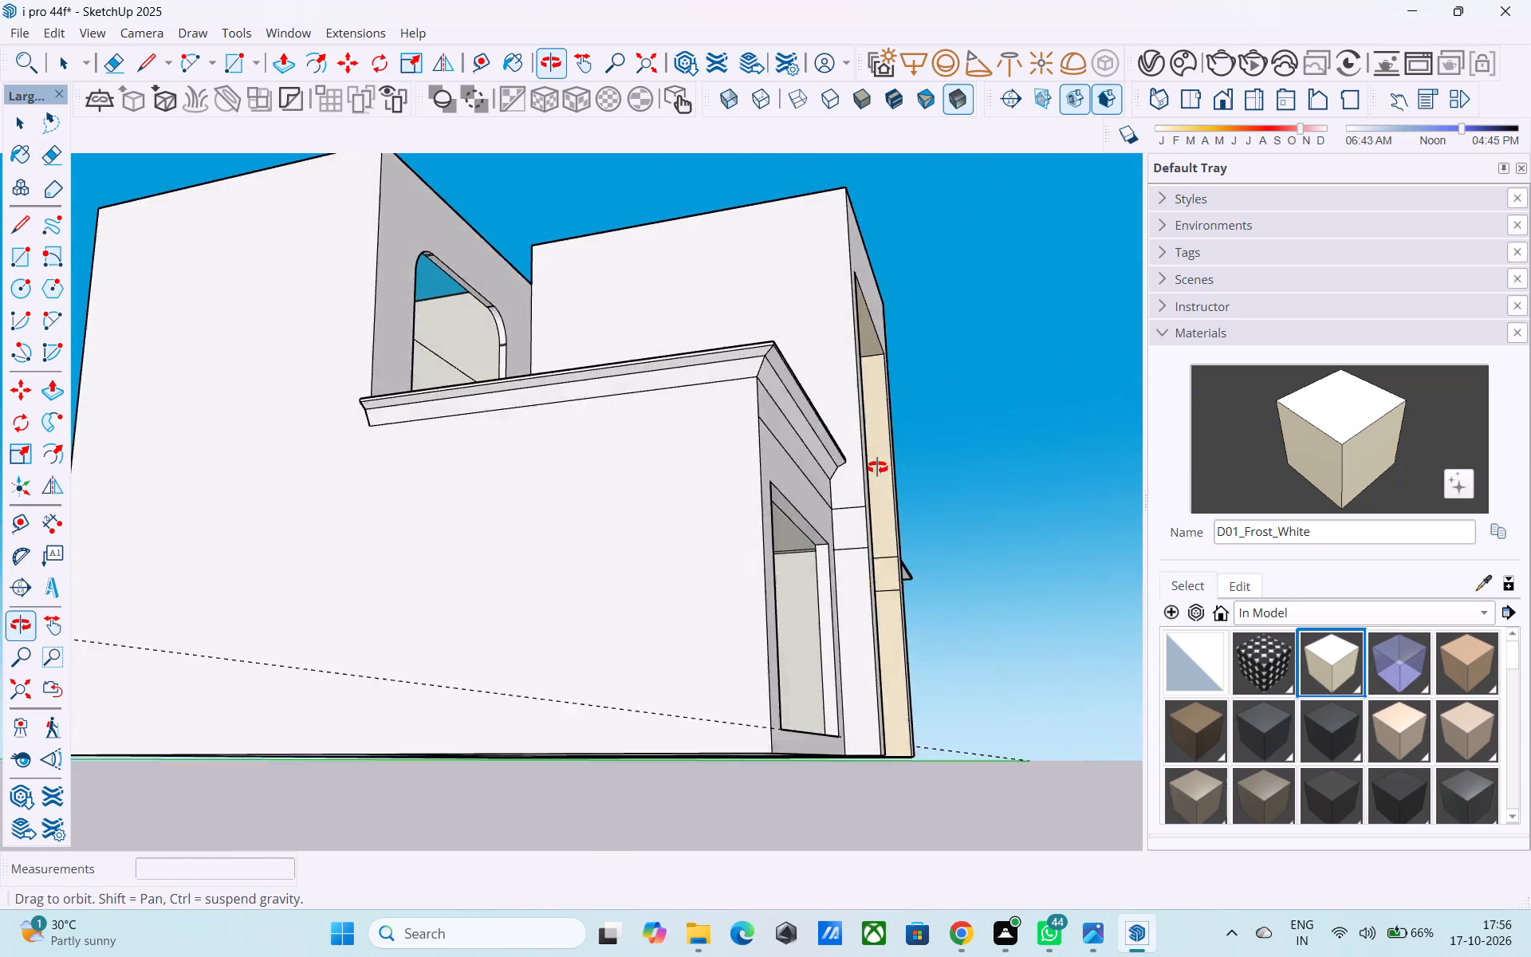
middle_drag(877, 467, 620, 597)
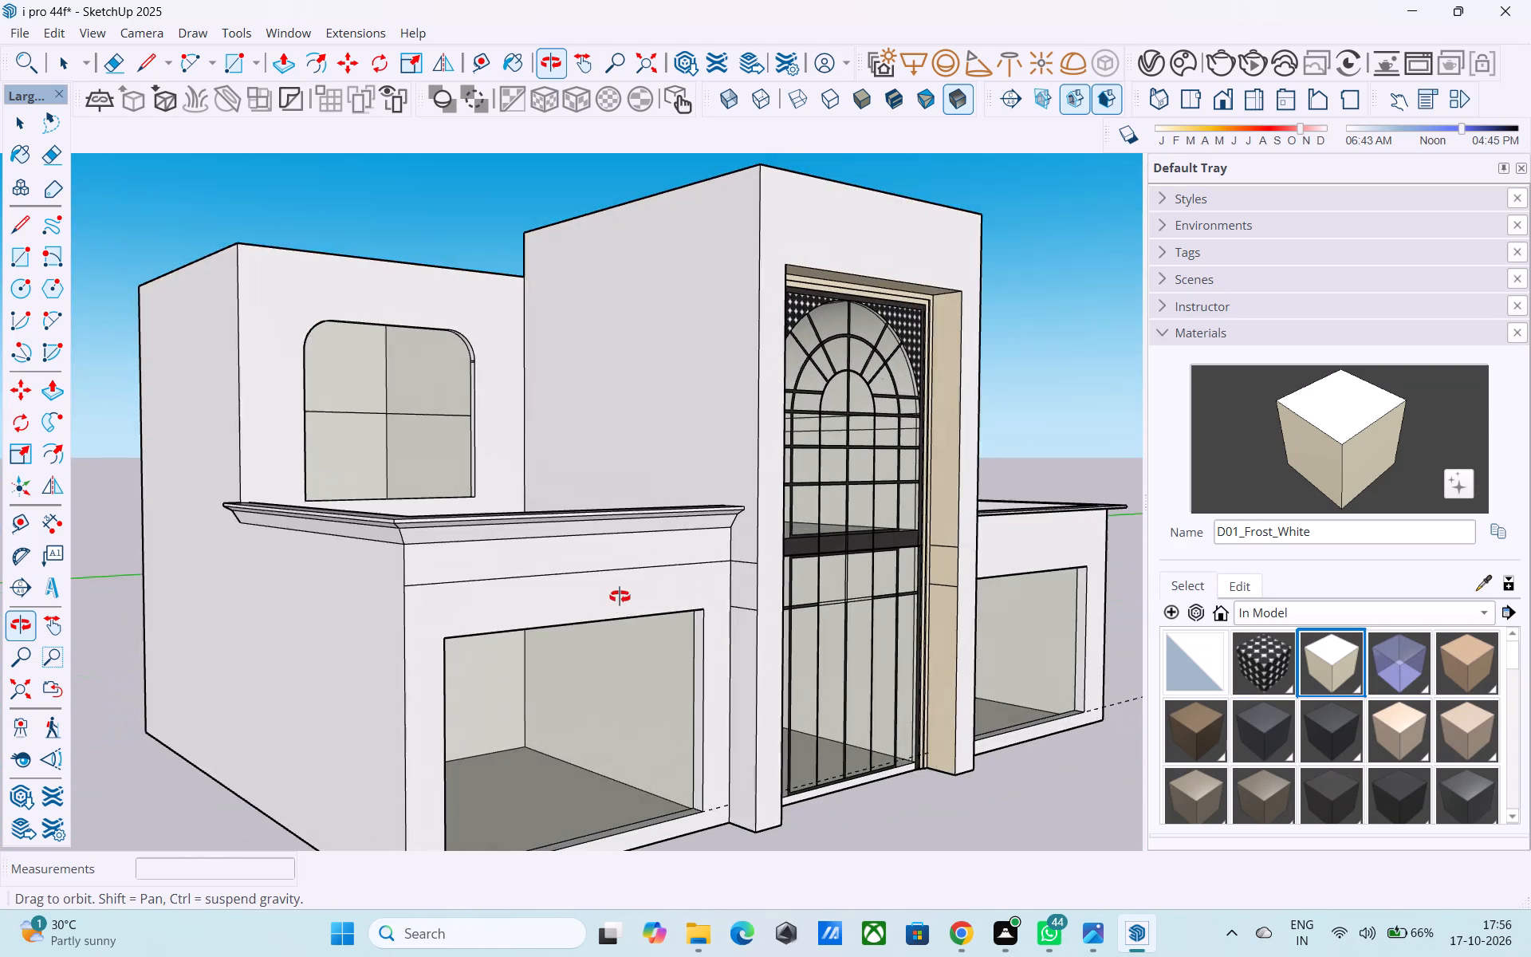
middle_drag(620, 597, 430, 683)
Copy the wall's top front edge under the right block's ledge down 6", and copy that line down another 6".
scroll(370, 618, down, 2)
shift+middle_drag(368, 617, 452, 510)
middle_drag(788, 549, 249, 543)
middle_drag(663, 617, 470, 516)
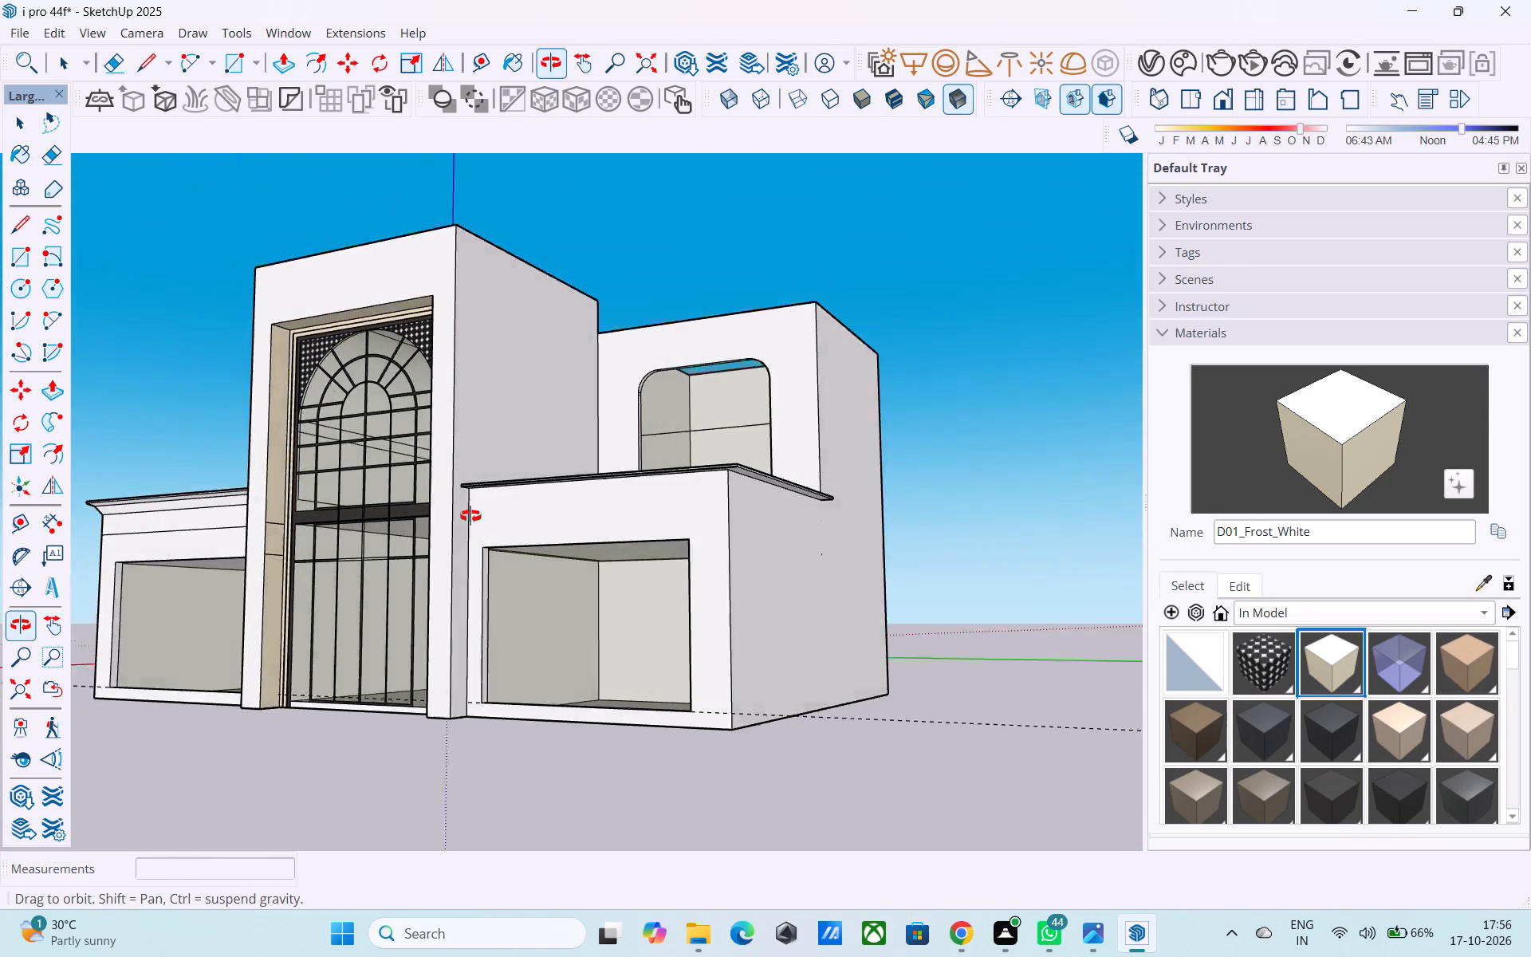
middle_drag(470, 516, 385, 492)
middle_drag(385, 491, 490, 474)
scroll(496, 473, up, 7)
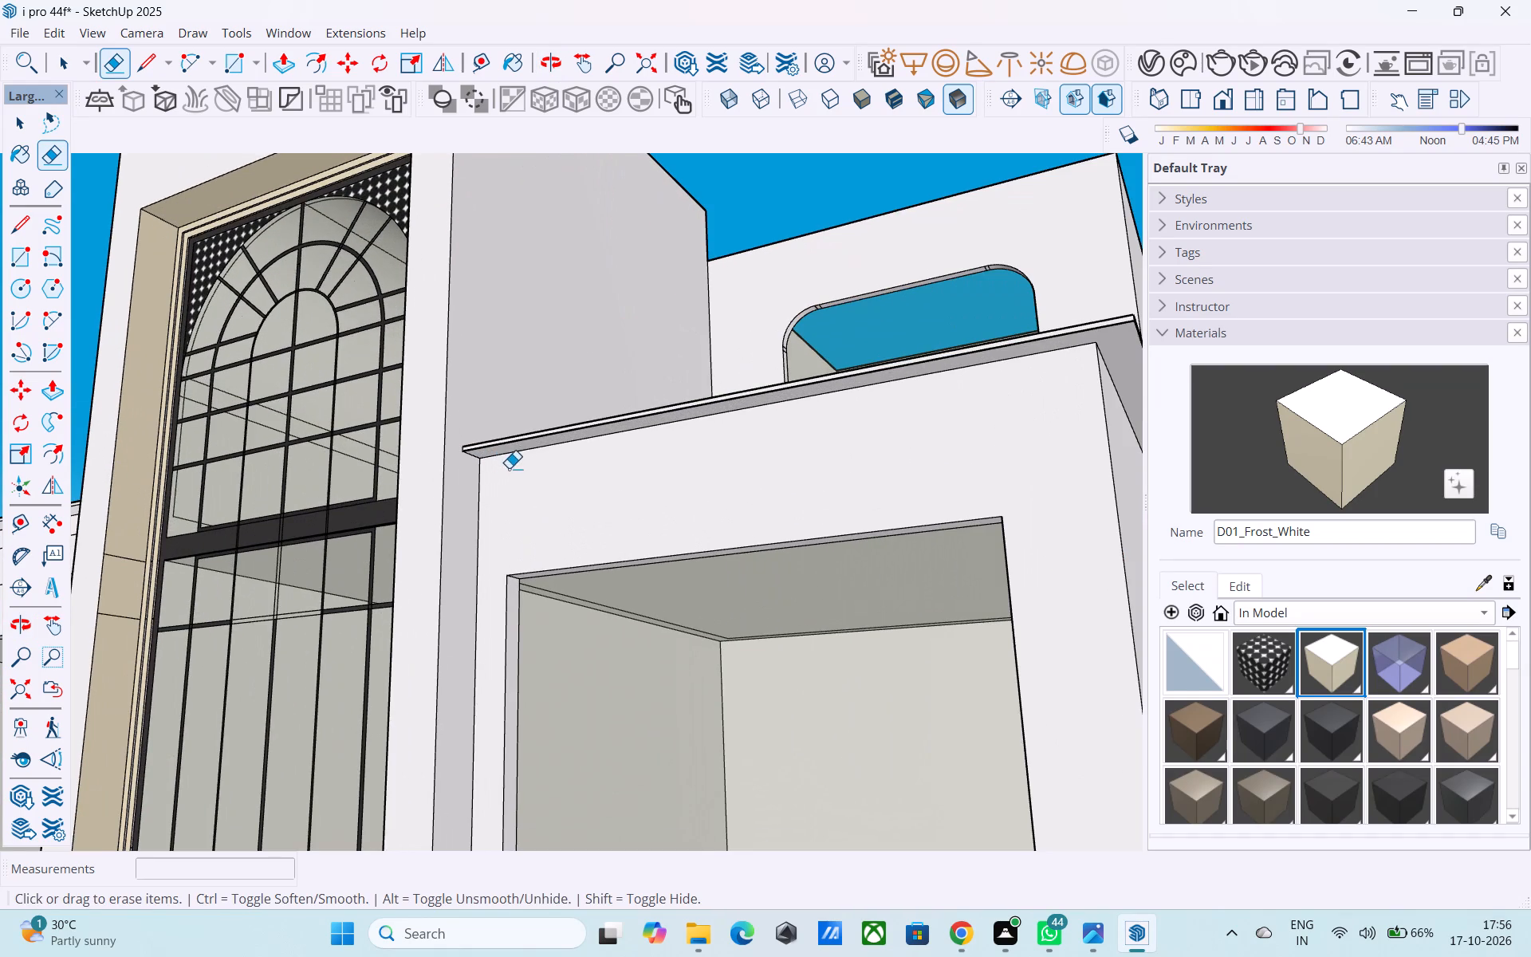
key(space)
click(518, 451)
key(m)
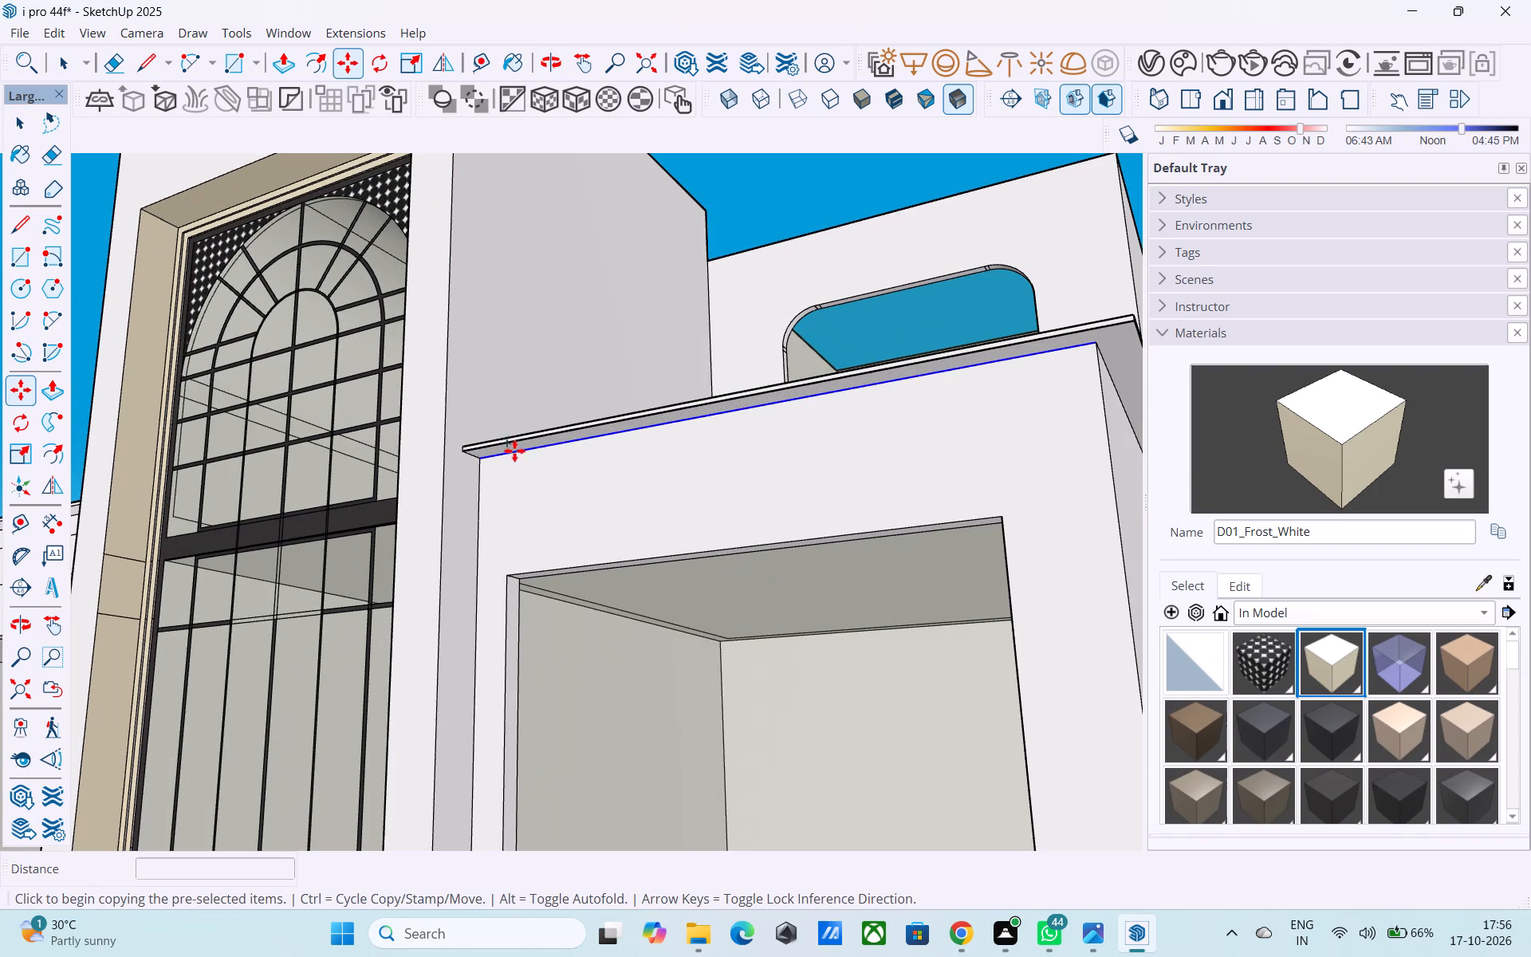
click(485, 456)
click(482, 476)
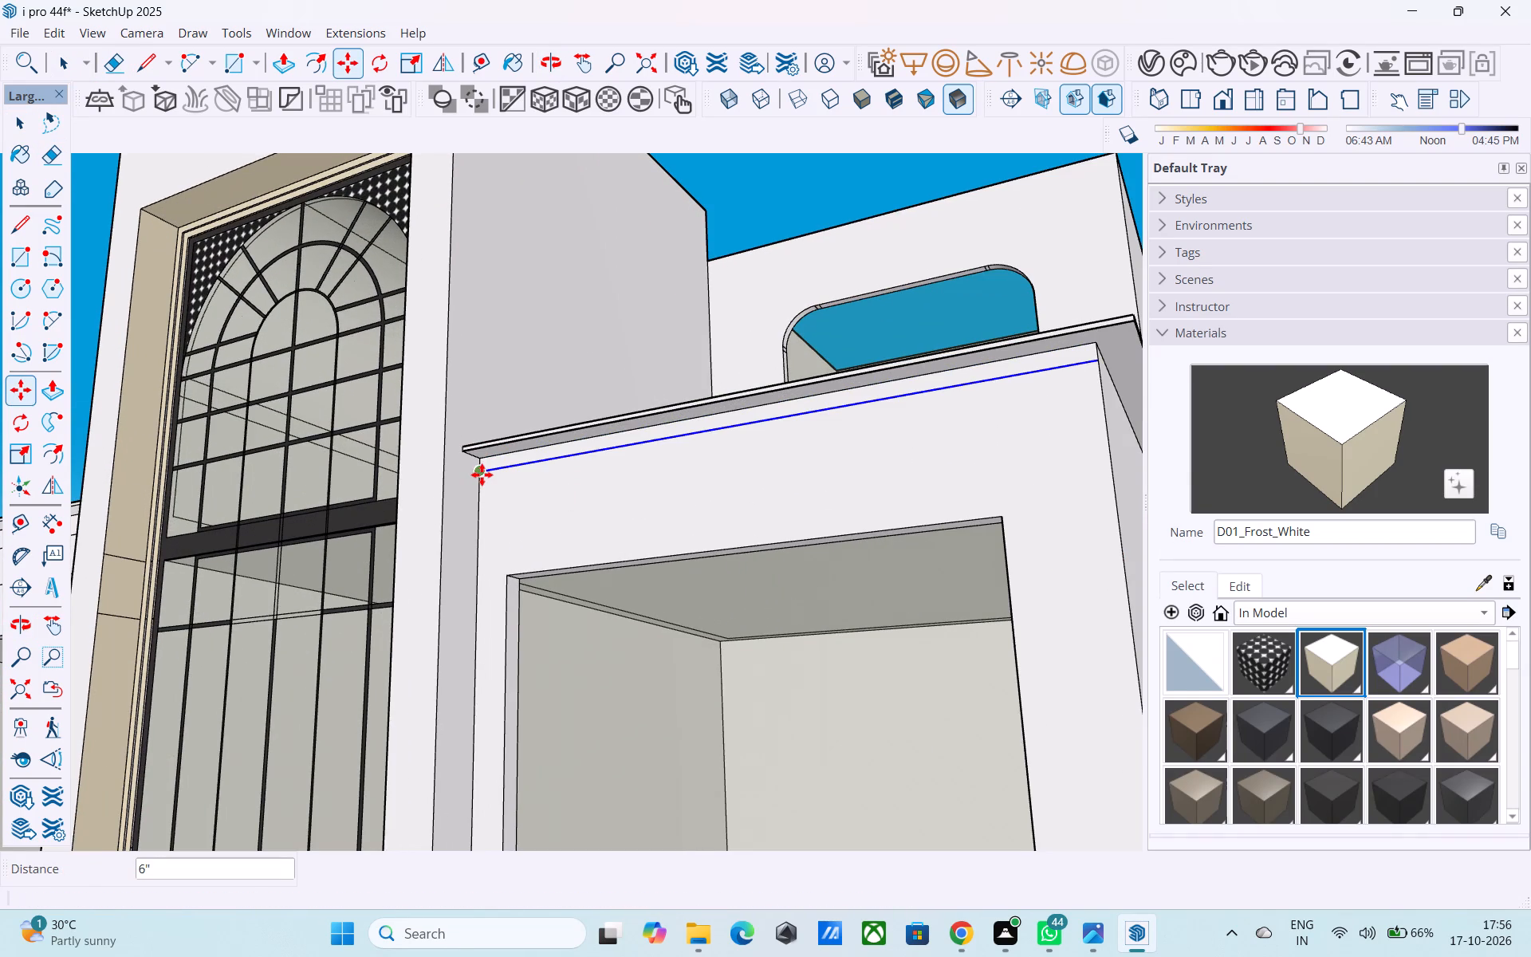
click(482, 475)
click(483, 495)
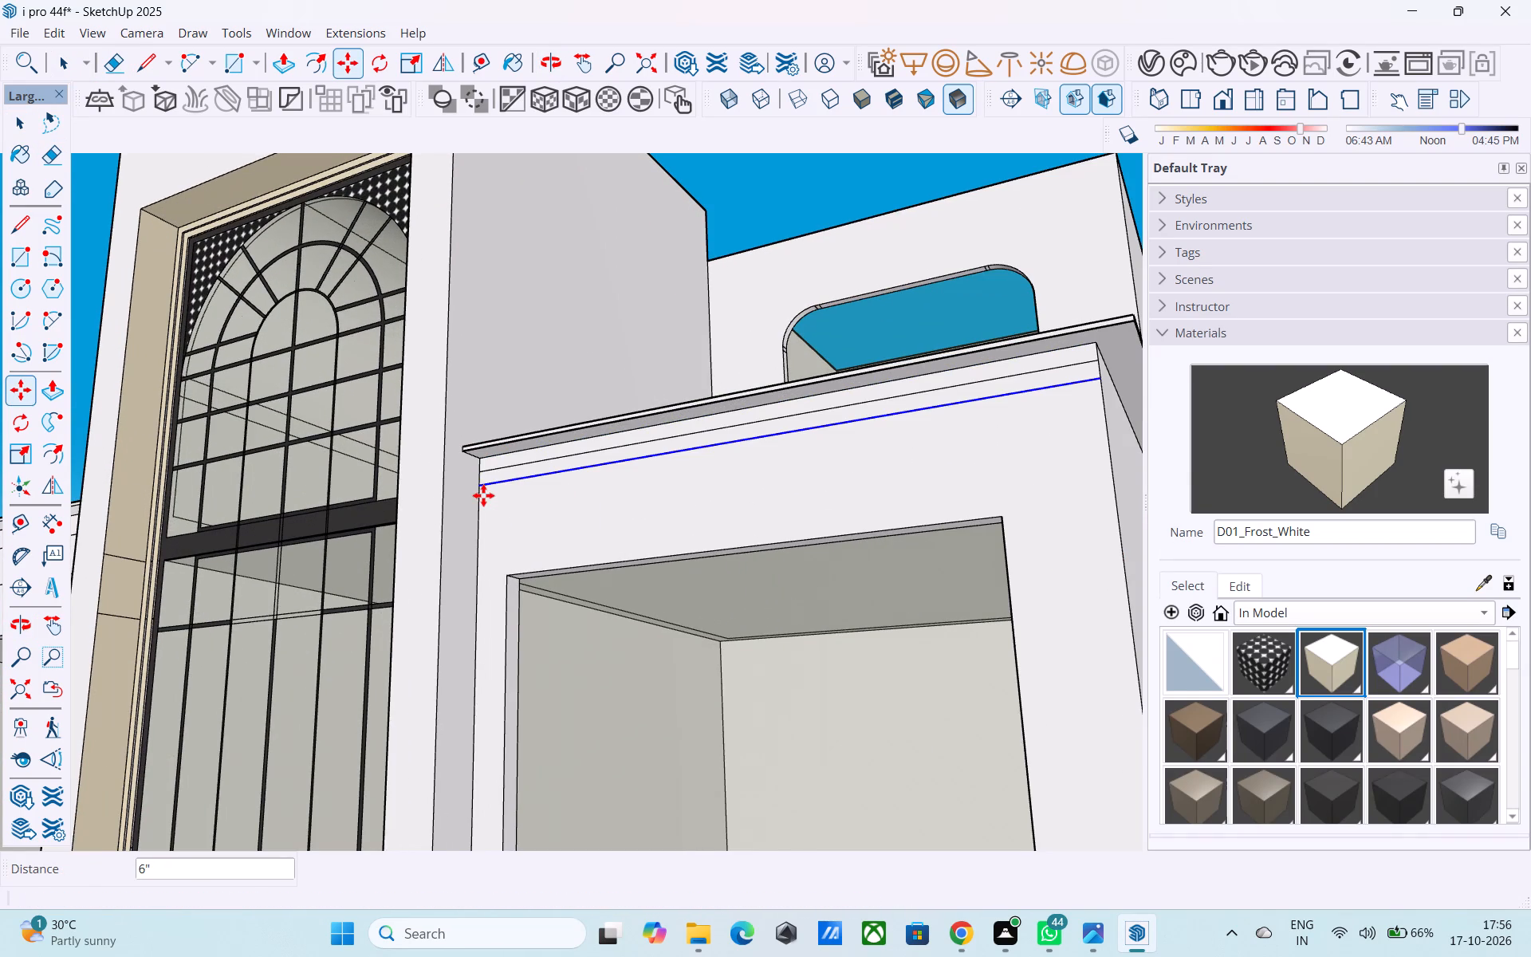
Draw two lines along the right block's side wall from the copied edges' corner points to beyond the ledge's rear end.
scroll(483, 495, down, 5)
middle_drag(828, 496, 790, 515)
key(l)
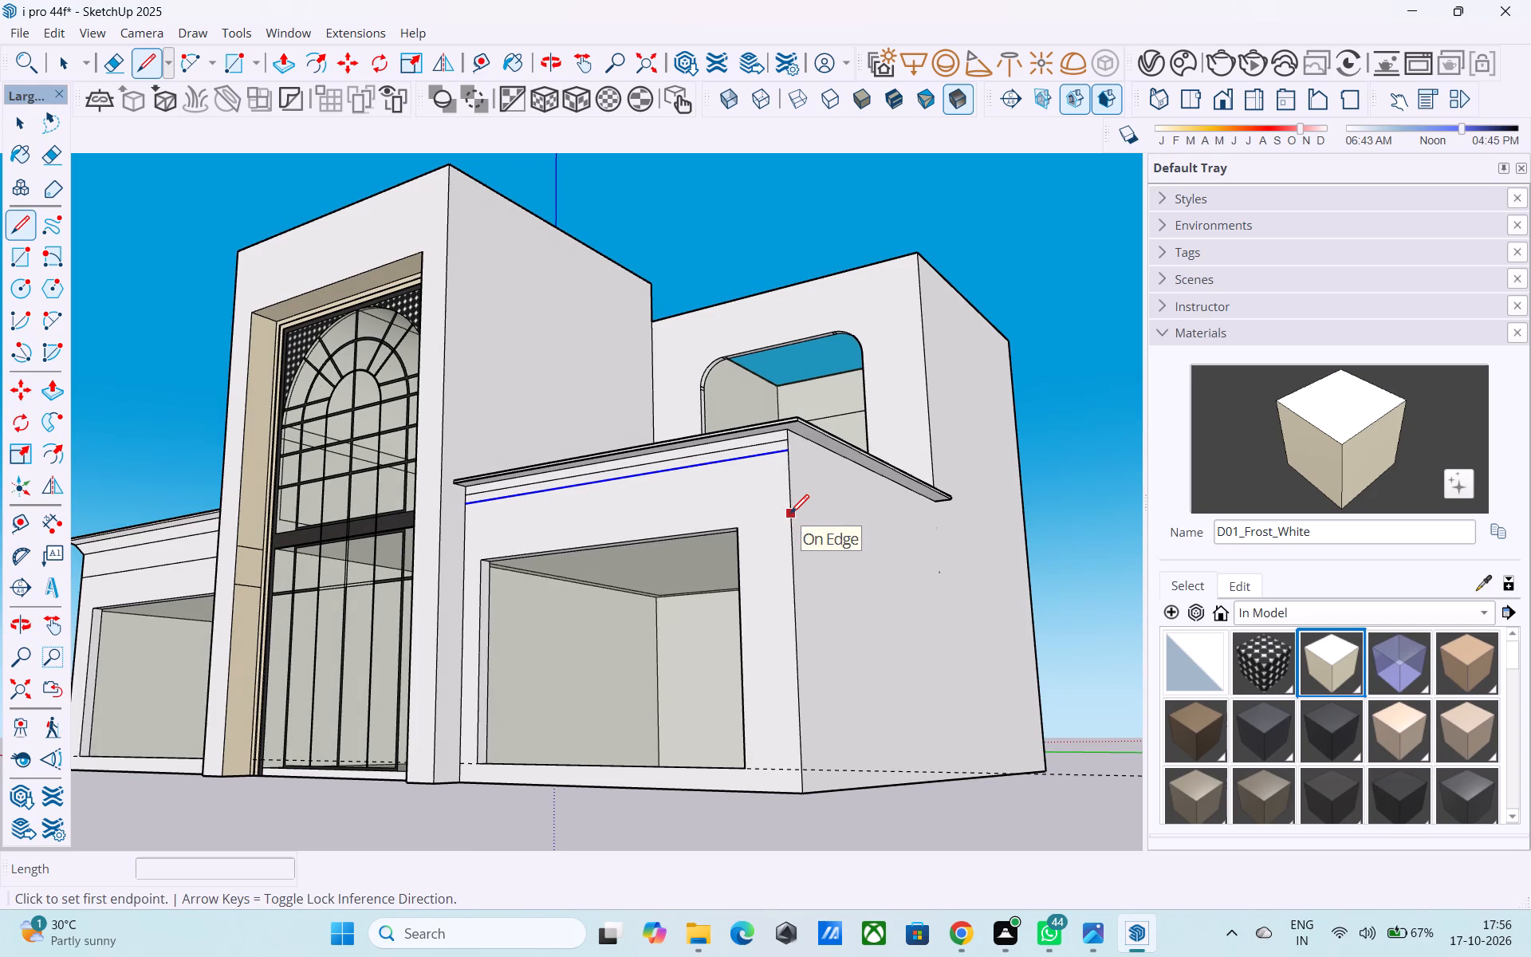
middle_drag(742, 538, 713, 517)
scroll(797, 456, up, 7)
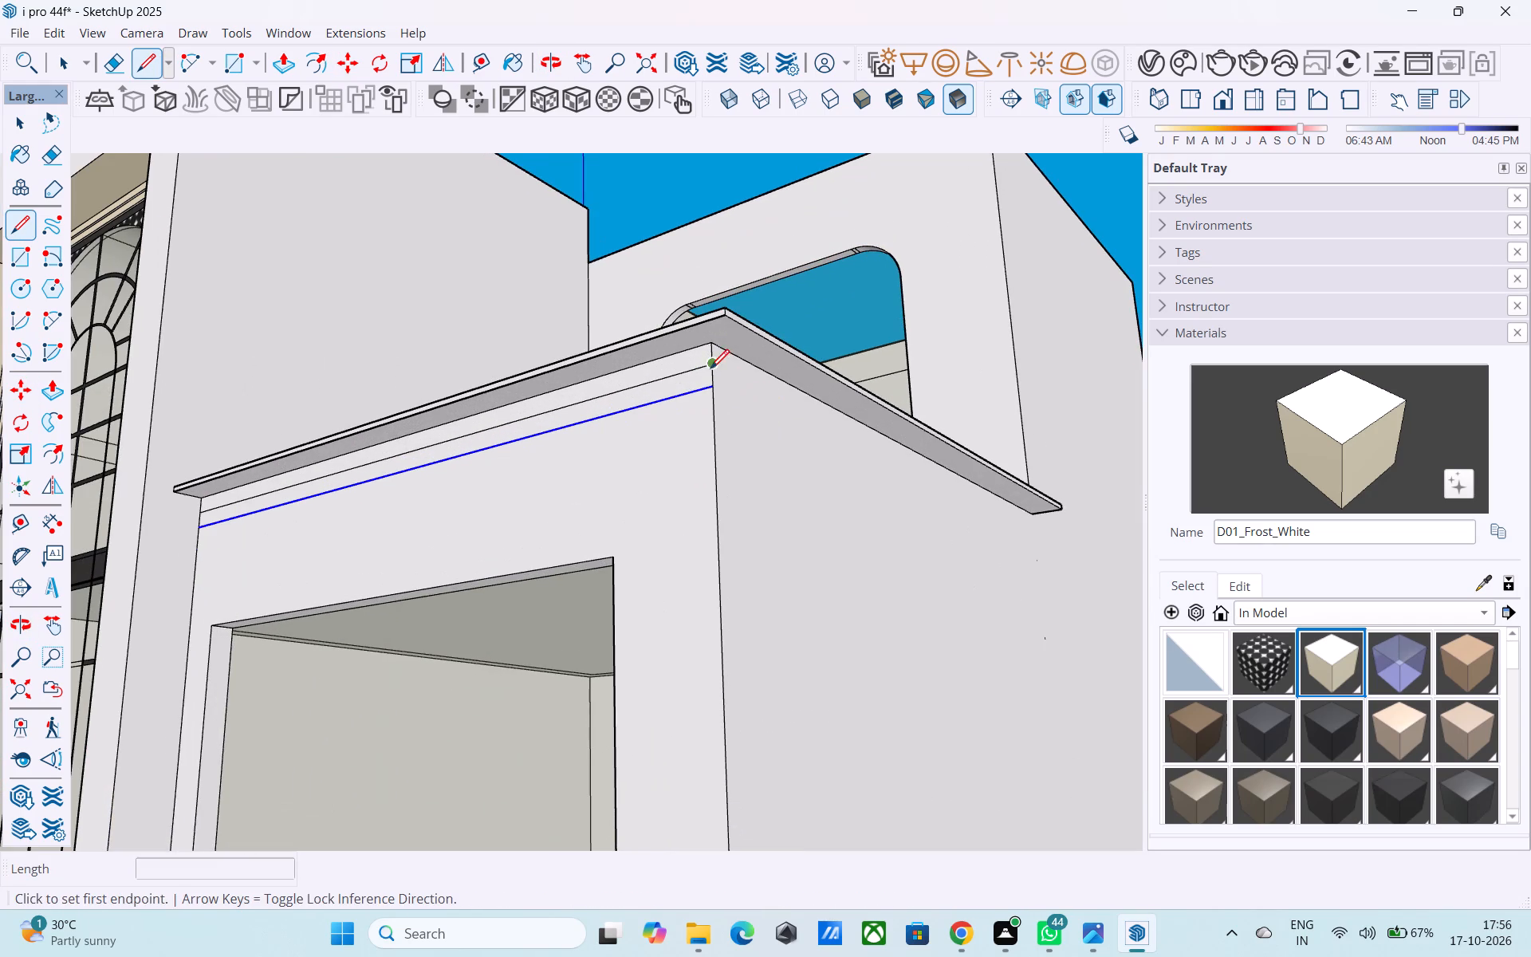
click(710, 368)
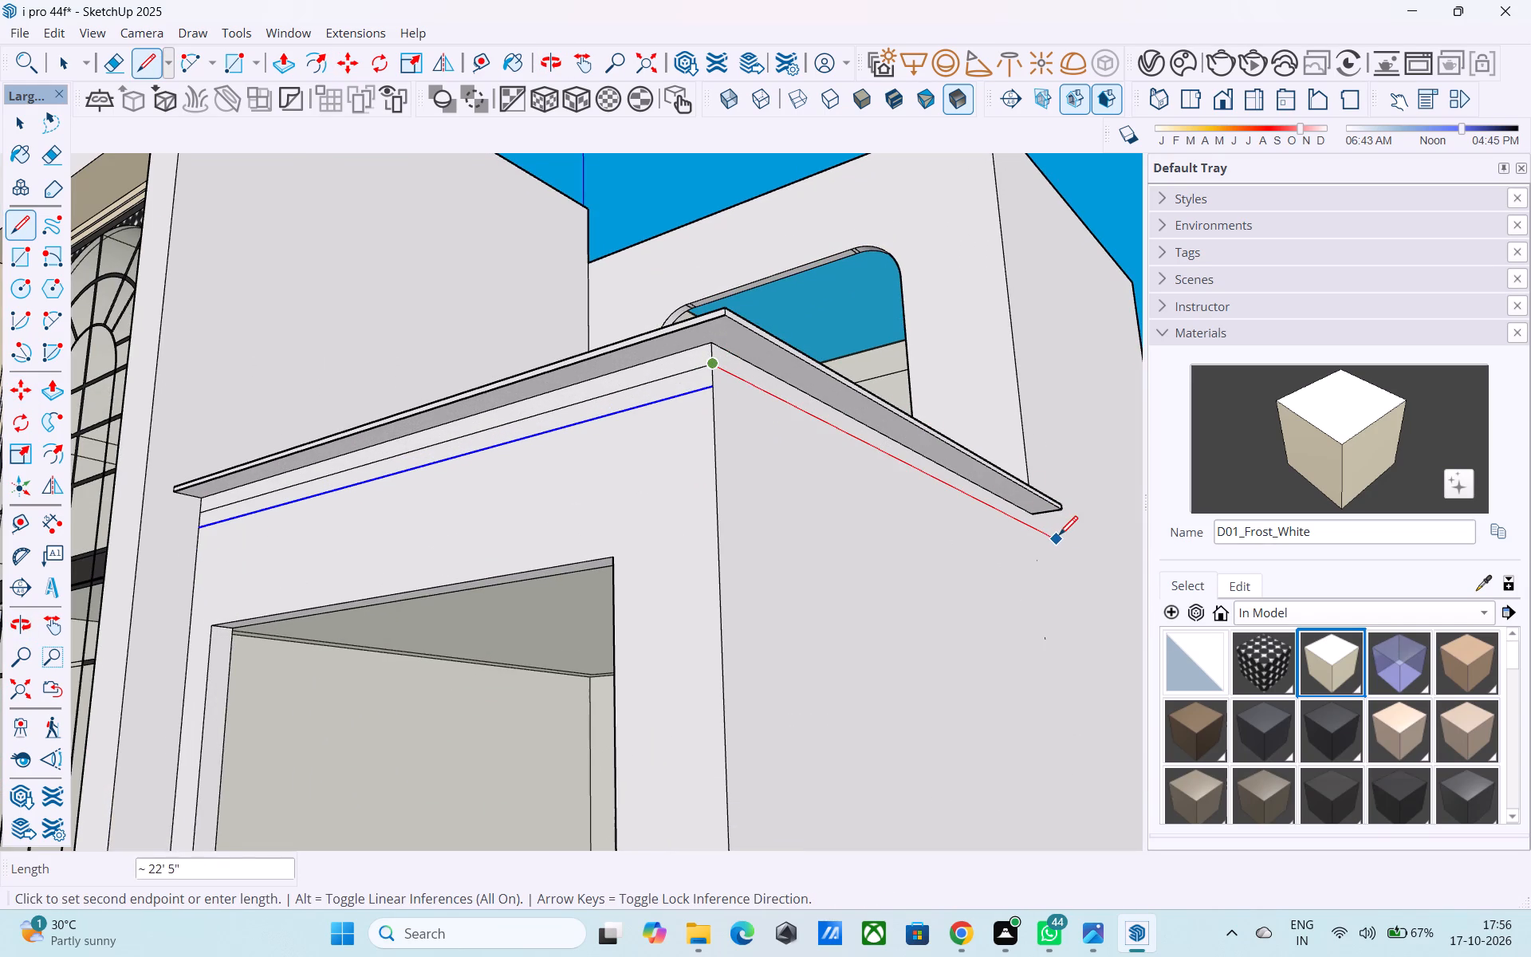
click(1064, 540)
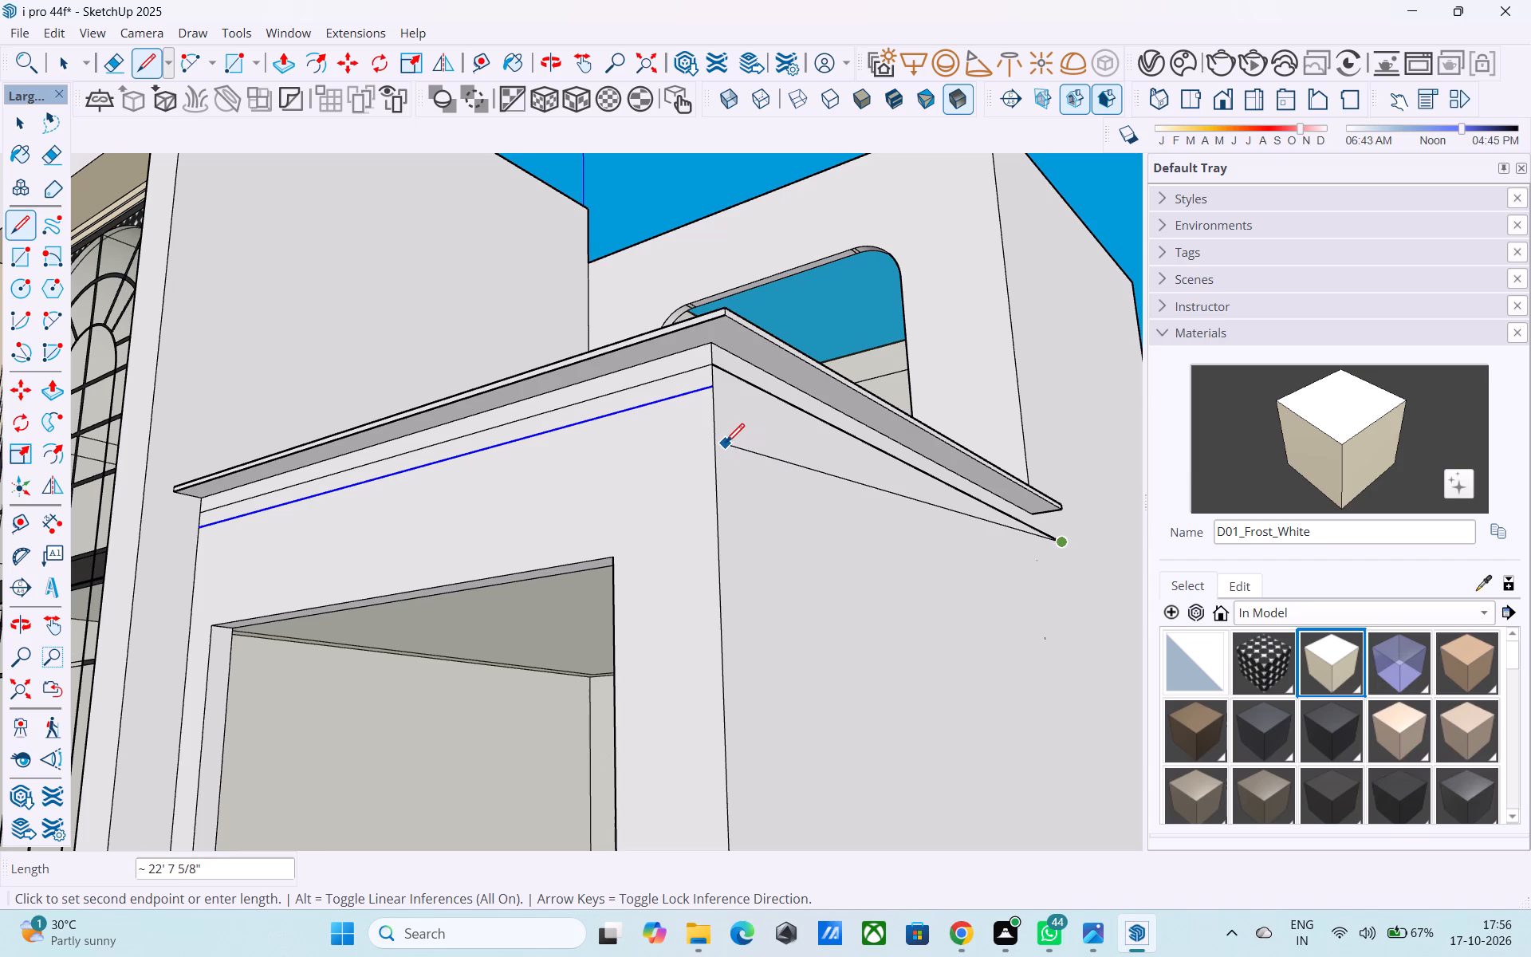
key(l)
click(713, 387)
scroll(713, 387, down, 1)
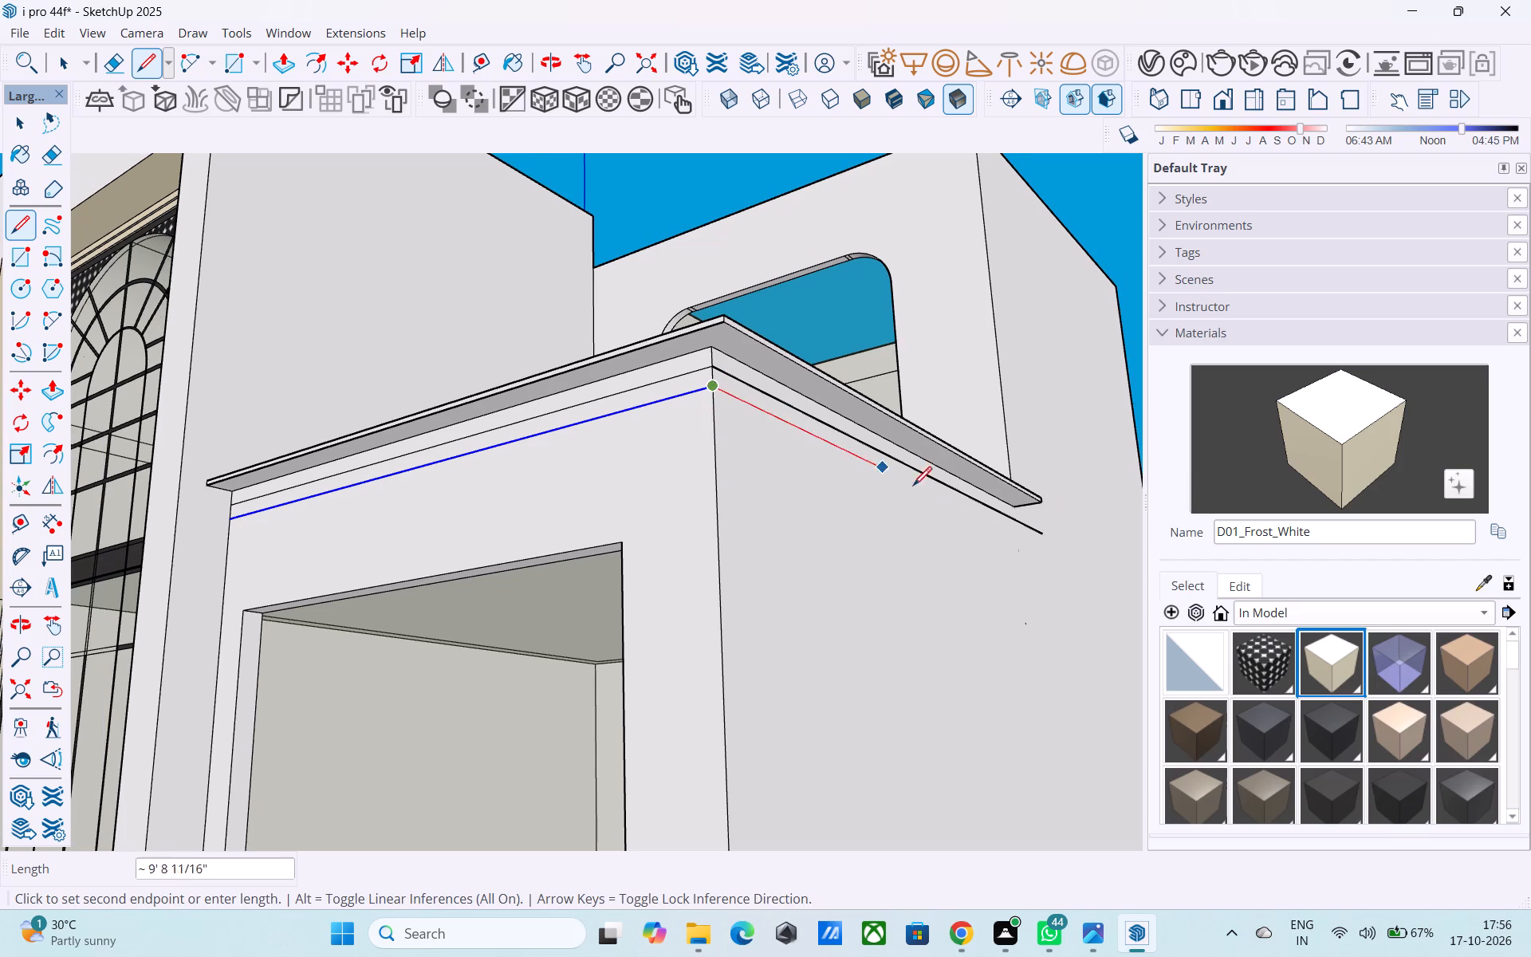
click(1061, 565)
Draw a vertical line from the right ledge's rear underside corner down to the lower side line.
middle_drag(1037, 557, 601, 532)
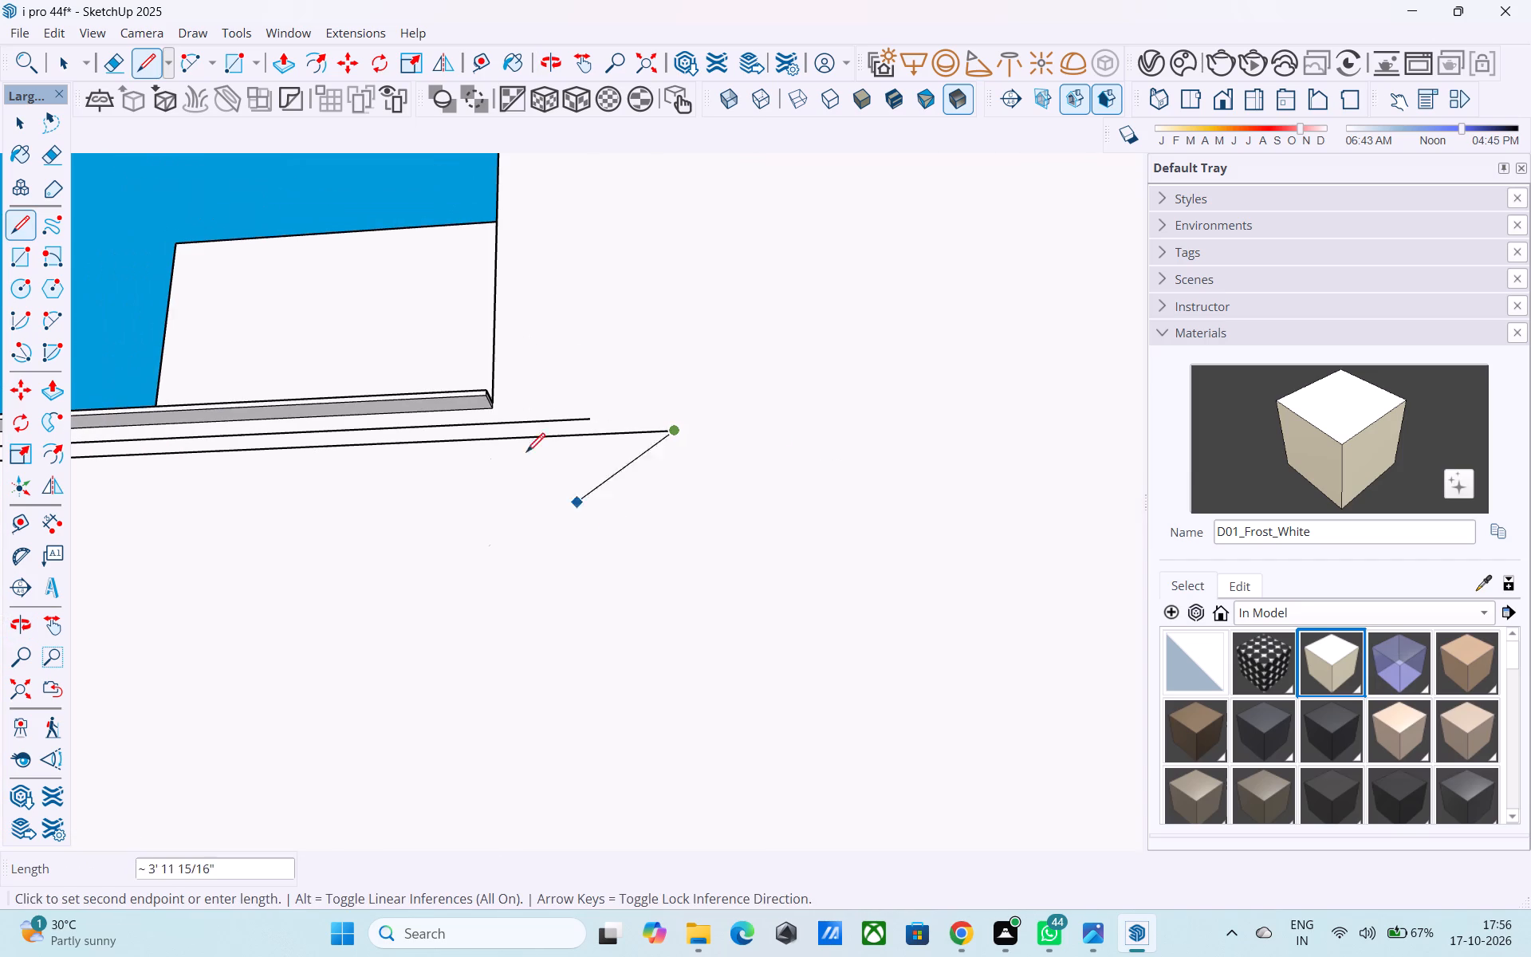
scroll(489, 414, up, 4)
key(l)
click(498, 404)
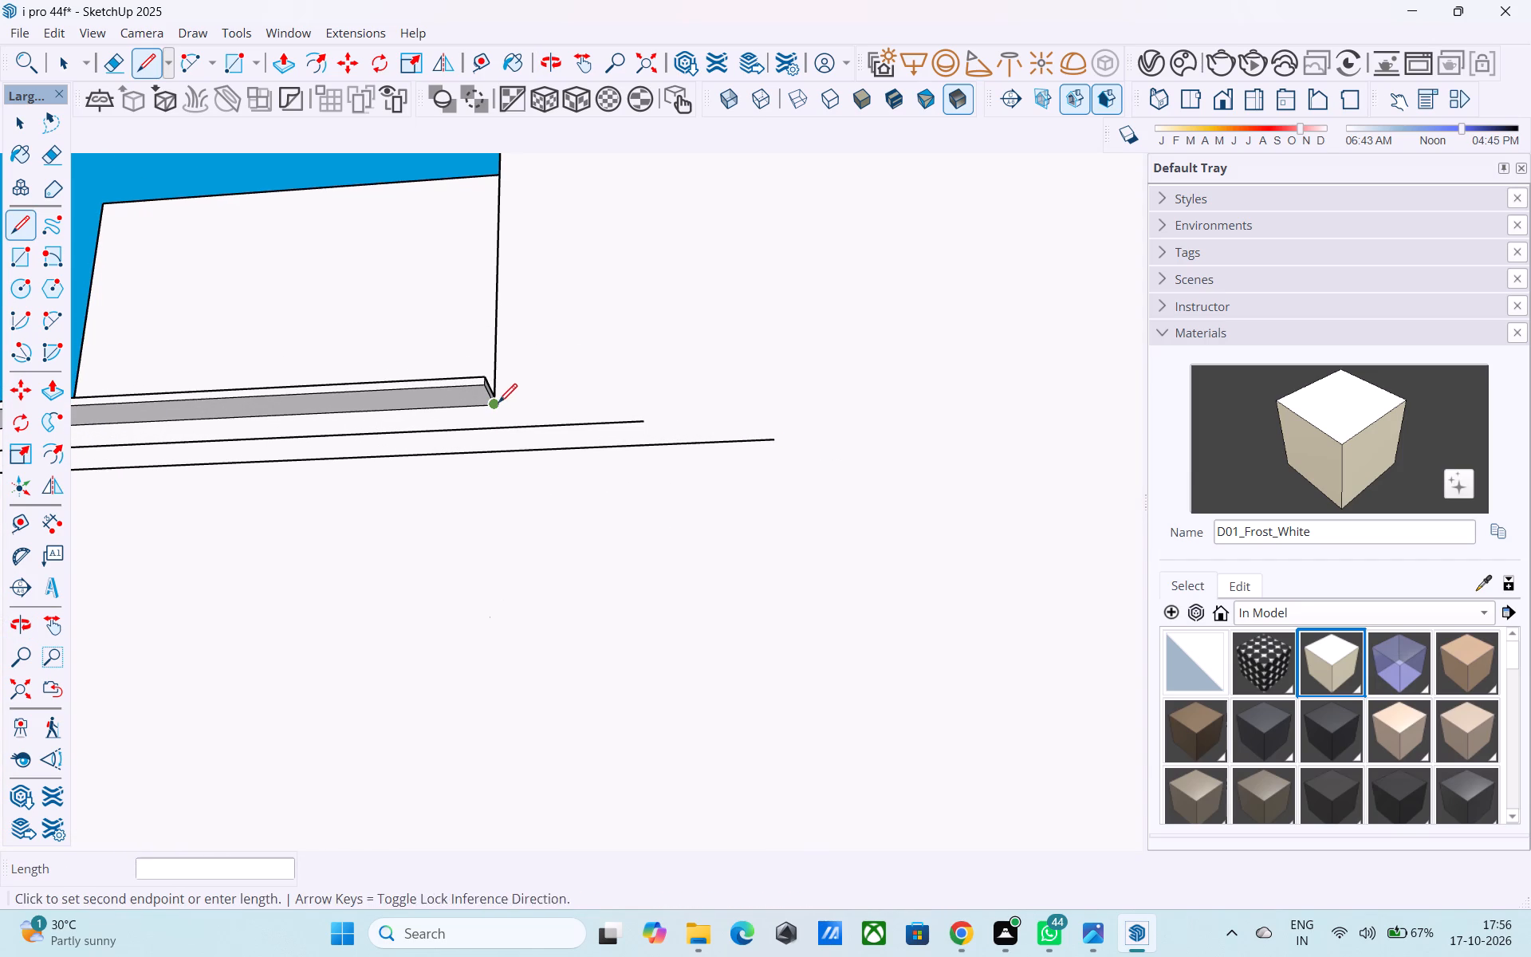
click(495, 451)
Erase the ends of both side lines that extend past the vertical line at the right ledge's rear.
key(e)
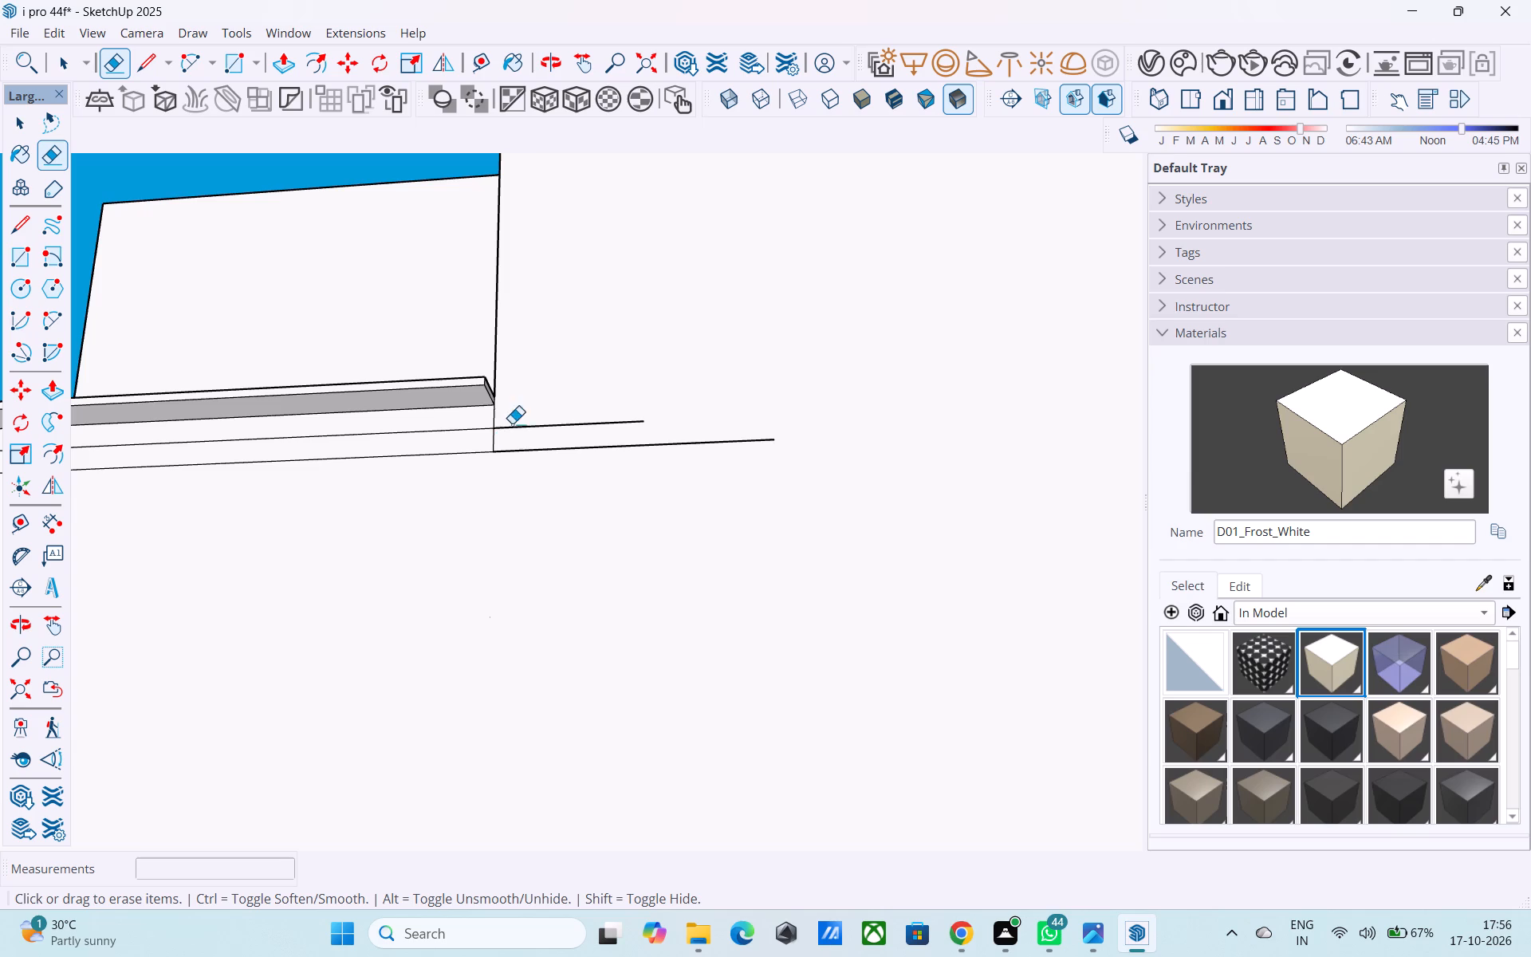
drag(514, 420, 530, 472)
Draw sloped lines from the right ledge's lower outer corners to the upper wall line at its rear end and front corner.
middle_drag(517, 454, 965, 520)
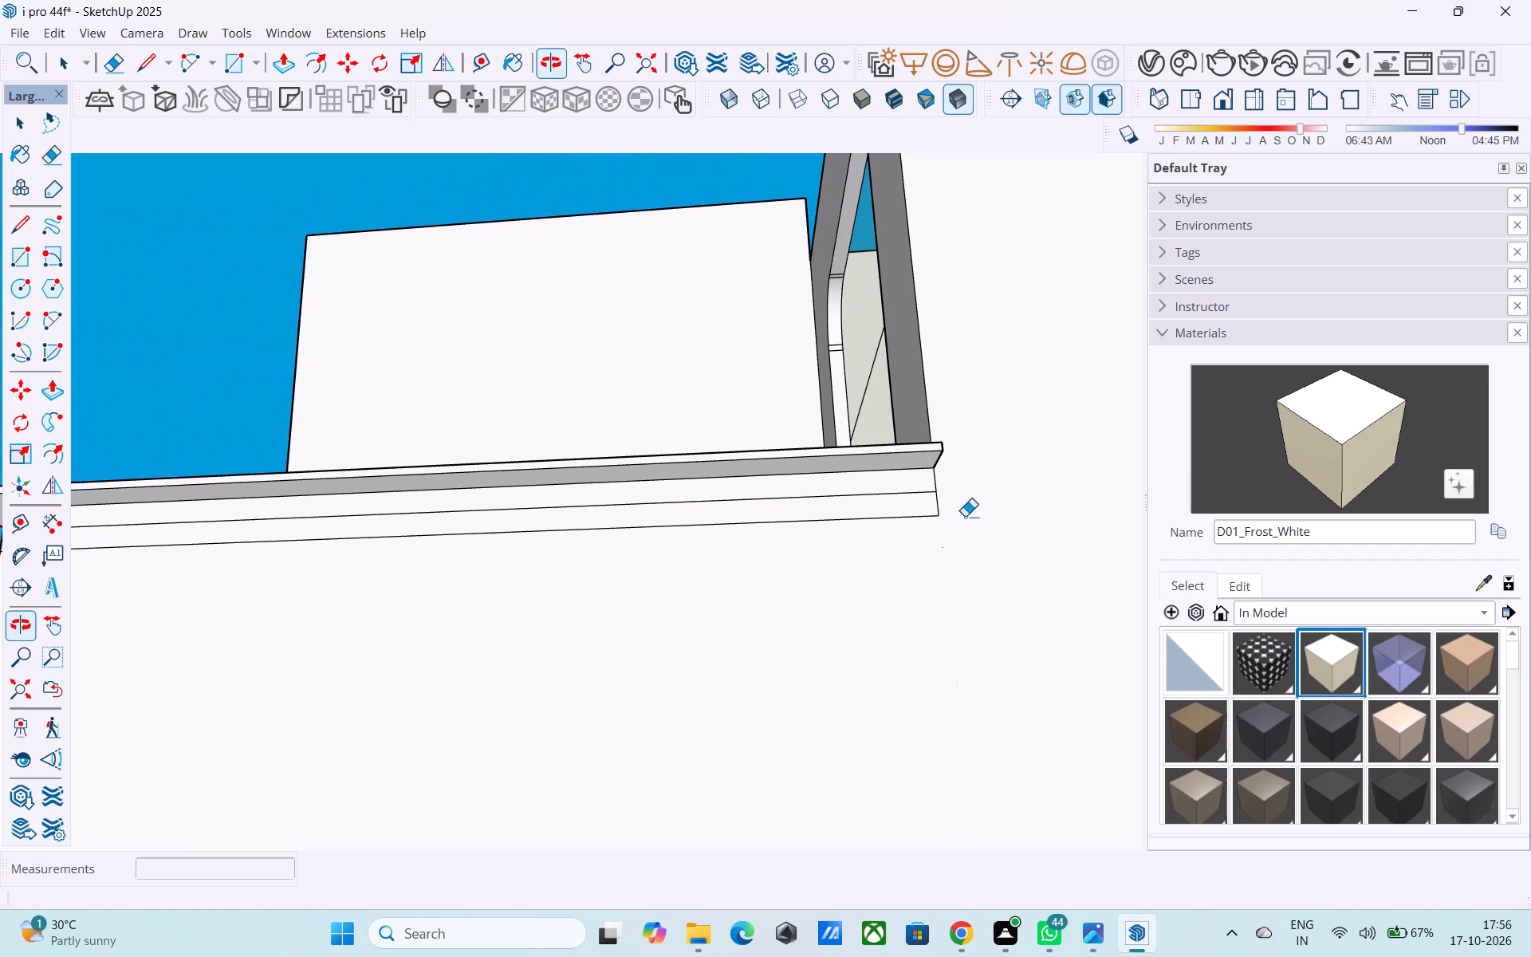
key(l)
click(947, 495)
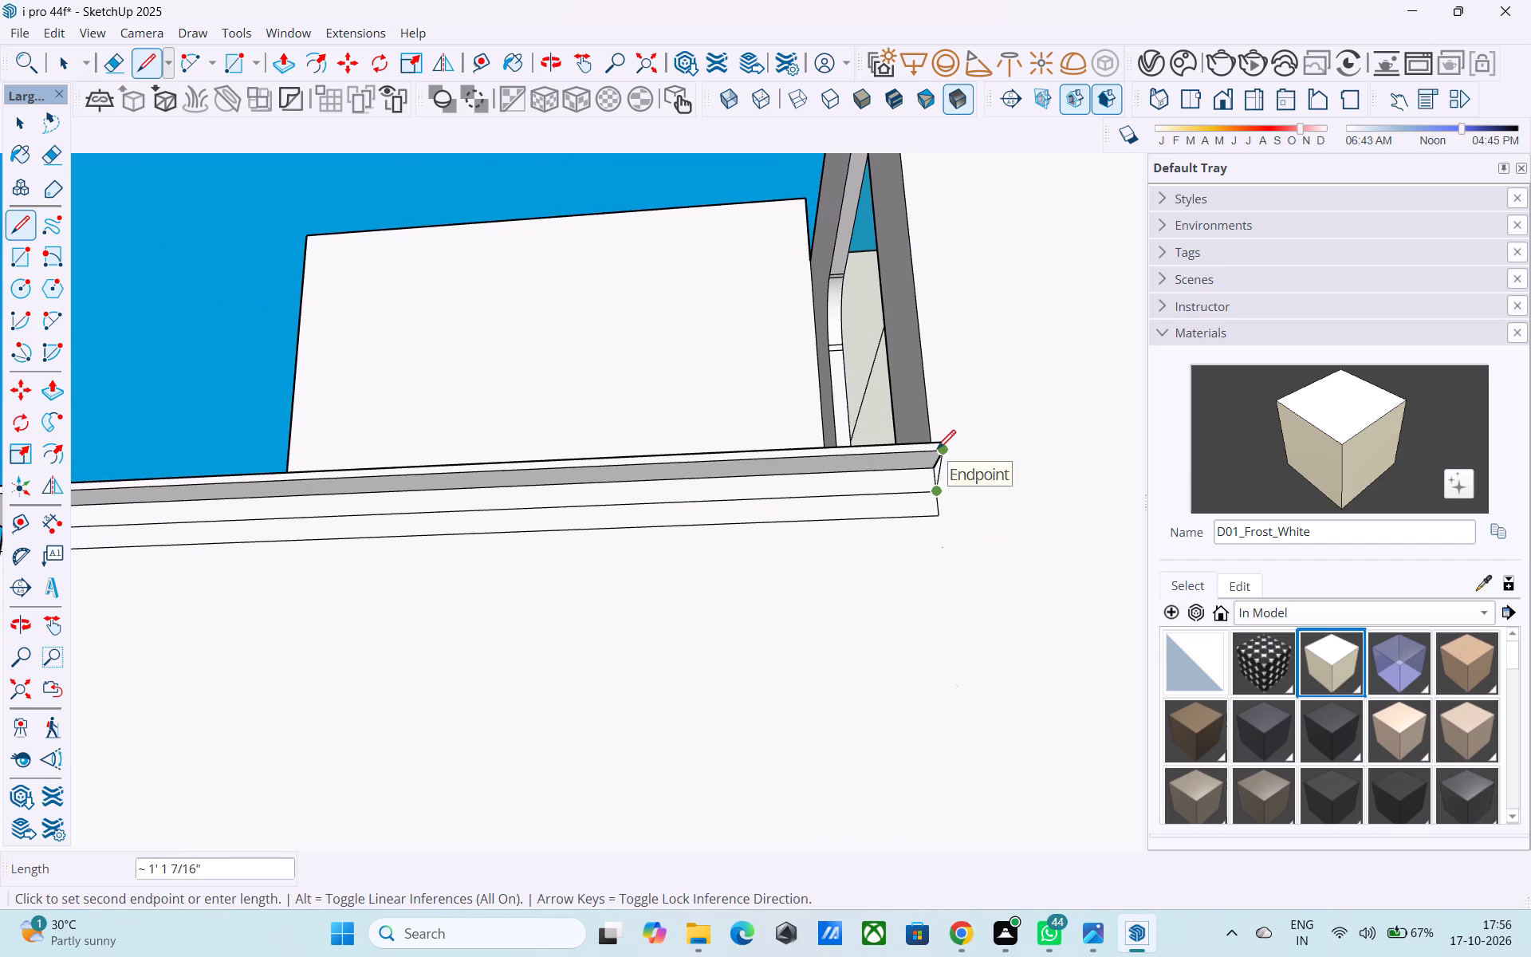
click(937, 451)
scroll(937, 453, down, 5)
scroll(576, 491, down, 3)
middle_drag(502, 509, 706, 557)
scroll(687, 552, up, 6)
click(638, 573)
click(619, 545)
Draw a sloped line from the right ledge's lower corner at its inner front end to the upper wall line.
middle_drag(619, 547, 813, 568)
scroll(421, 634, up, 1)
middle_drag(421, 633, 399, 586)
scroll(403, 586, up, 8)
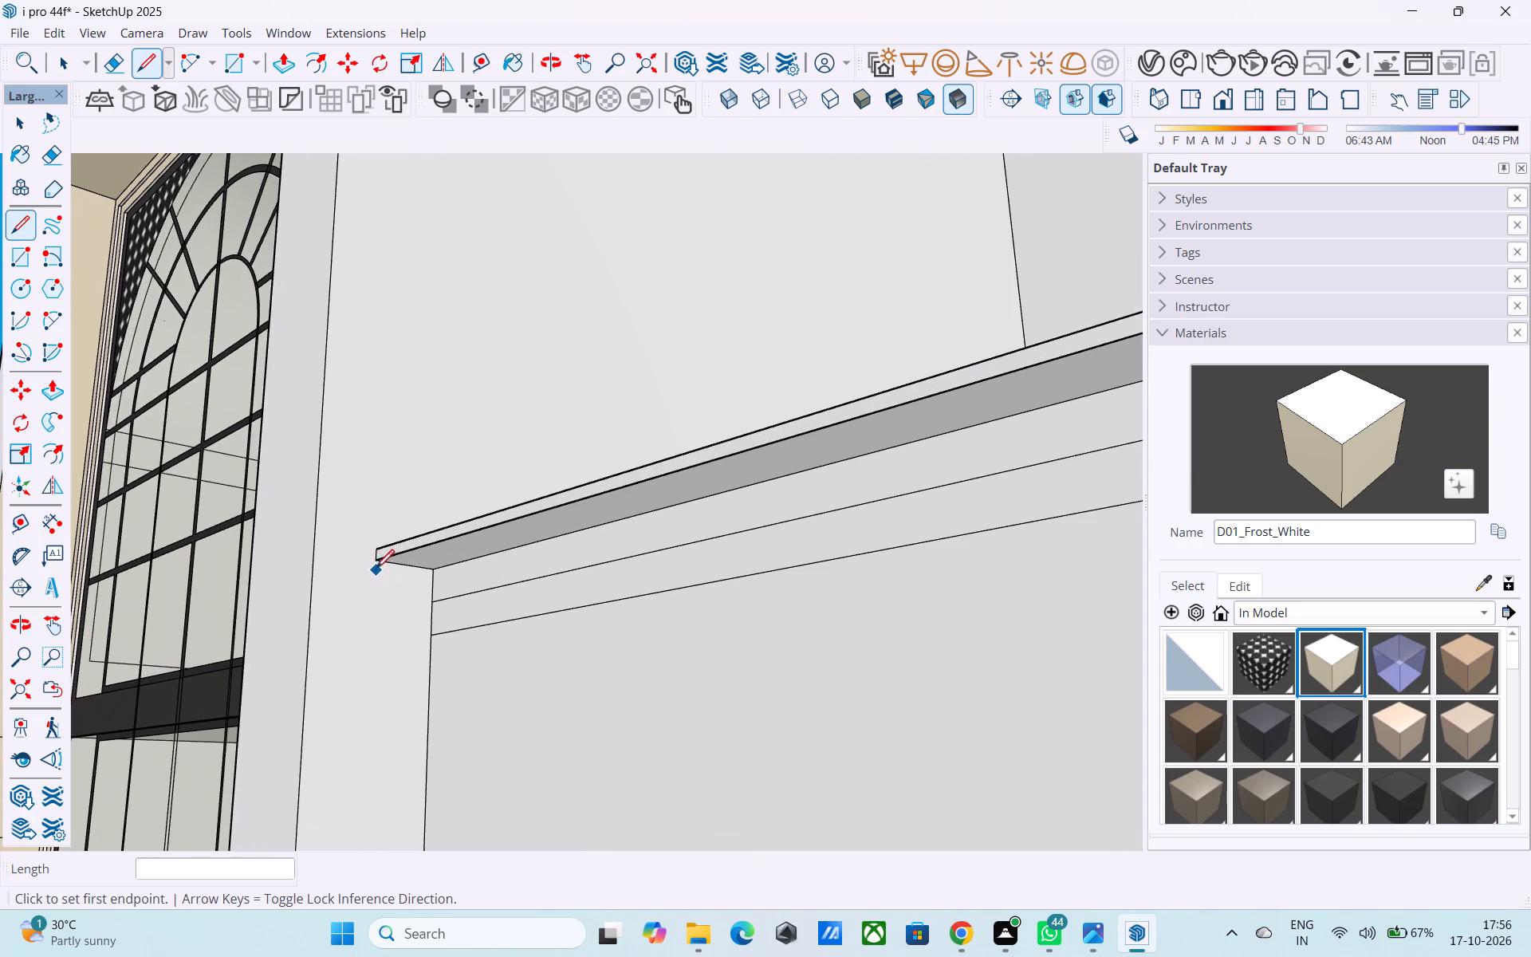
click(375, 565)
click(435, 601)
scroll(435, 601, down, 1)
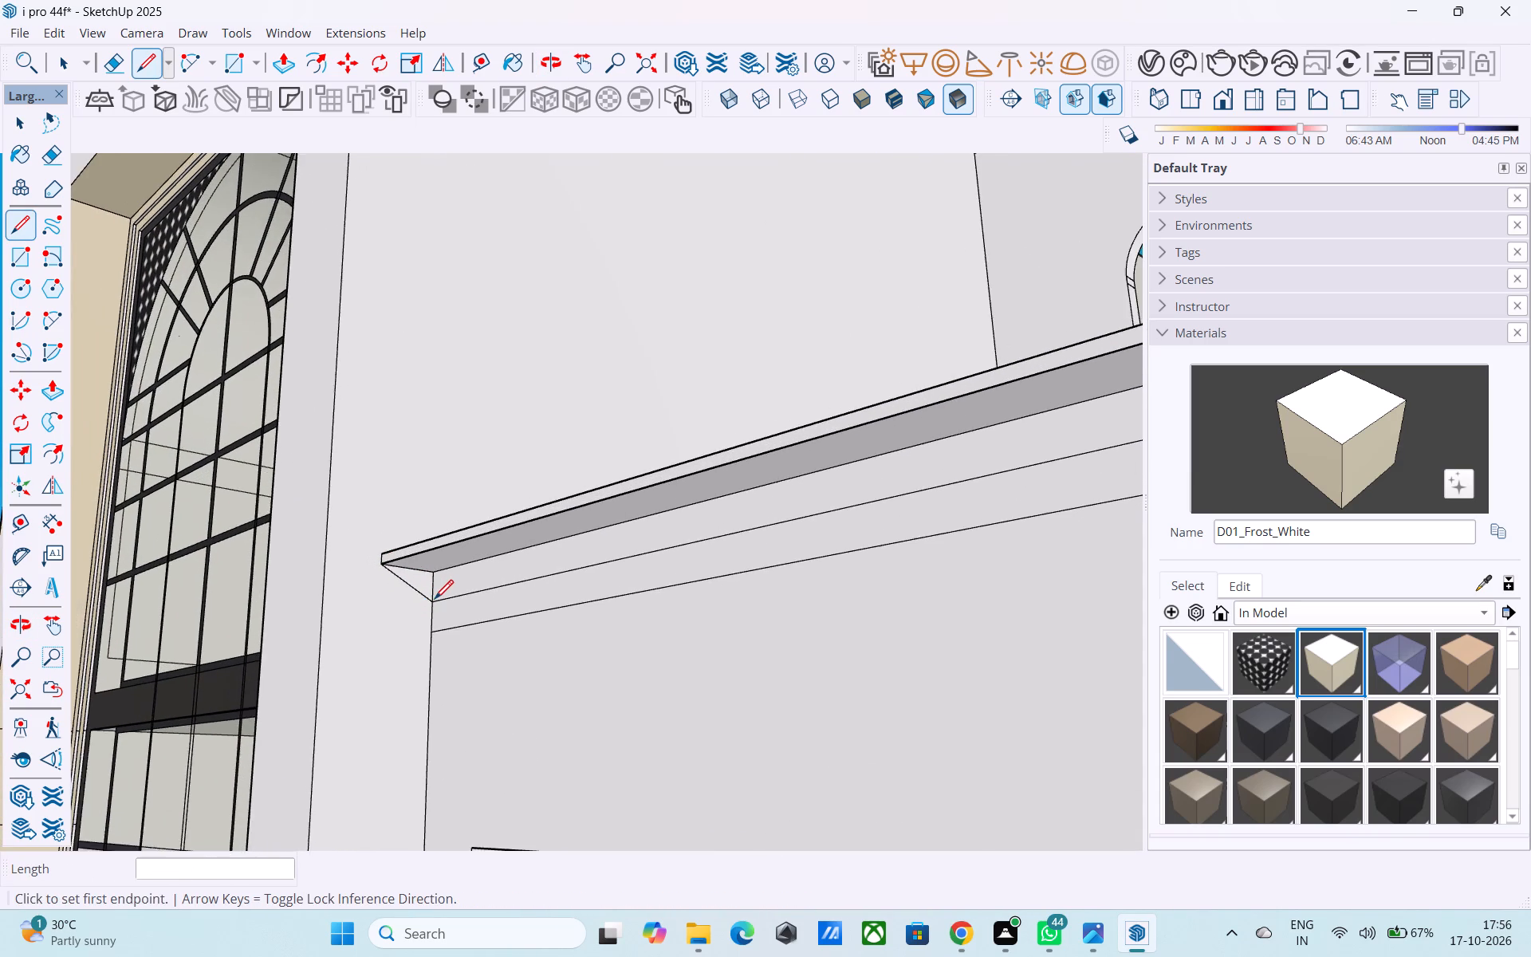
Examine the left block's ledge molding and compare it with the right block's across the front facade.
scroll(435, 601, down, 10)
middle_drag(770, 572, 1010, 526)
middle_drag(598, 555, 895, 542)
scroll(772, 529, down, 4)
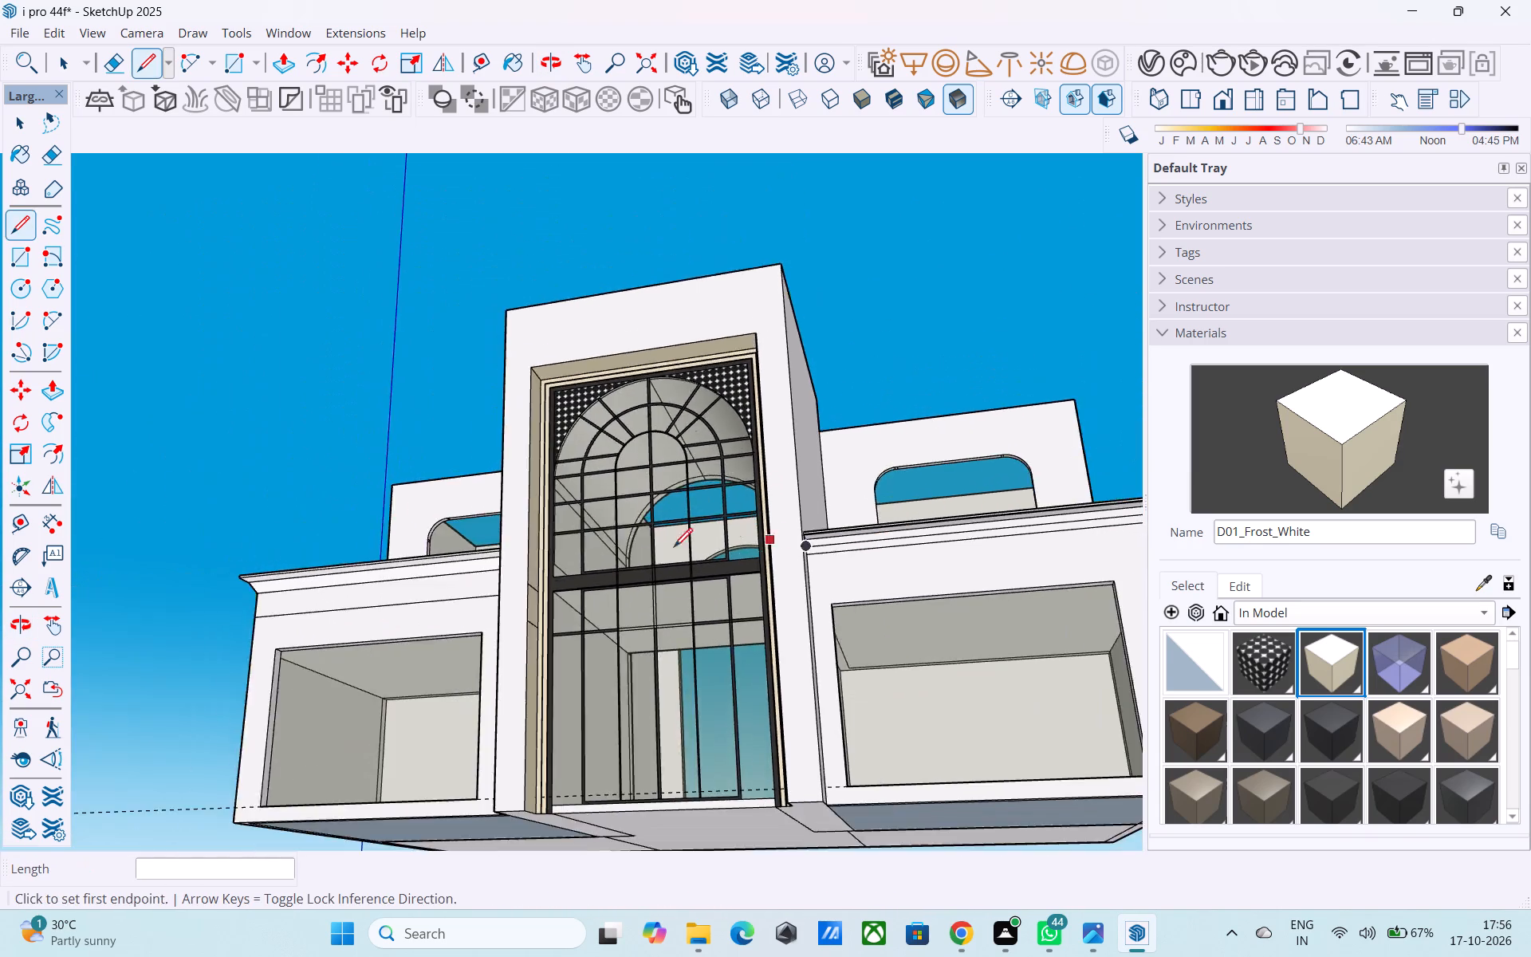
scroll(674, 549, down, 5)
middle_drag(466, 550, 889, 519)
scroll(419, 522, up, 6)
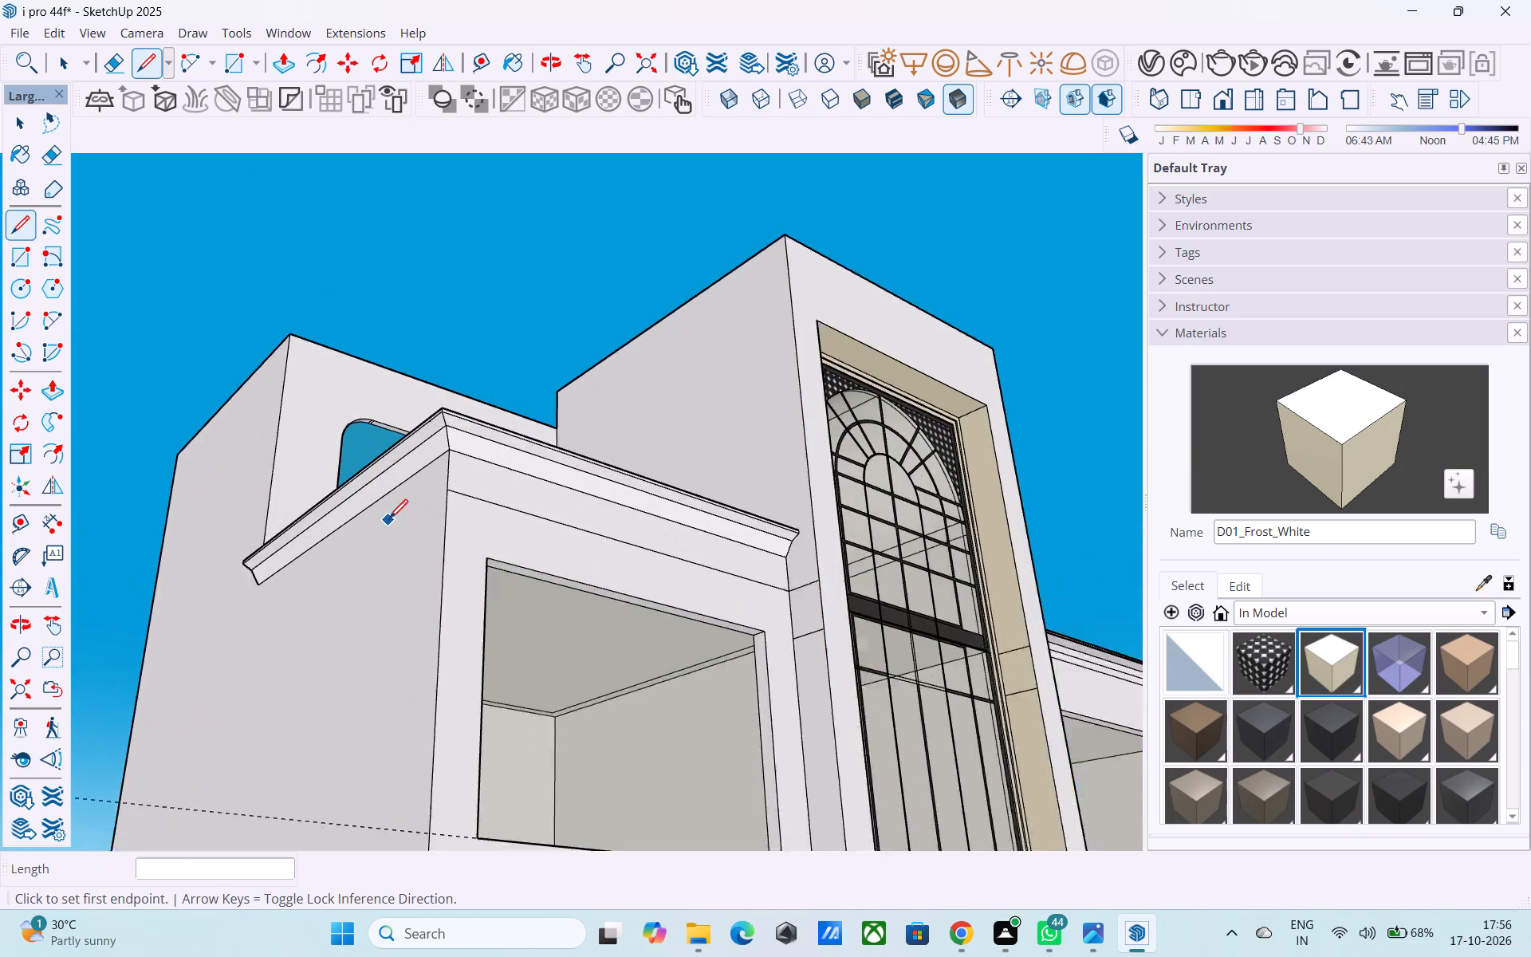
scroll(389, 520, up, 4)
middle_drag(386, 514, 271, 520)
middle_drag(1013, 499, 357, 629)
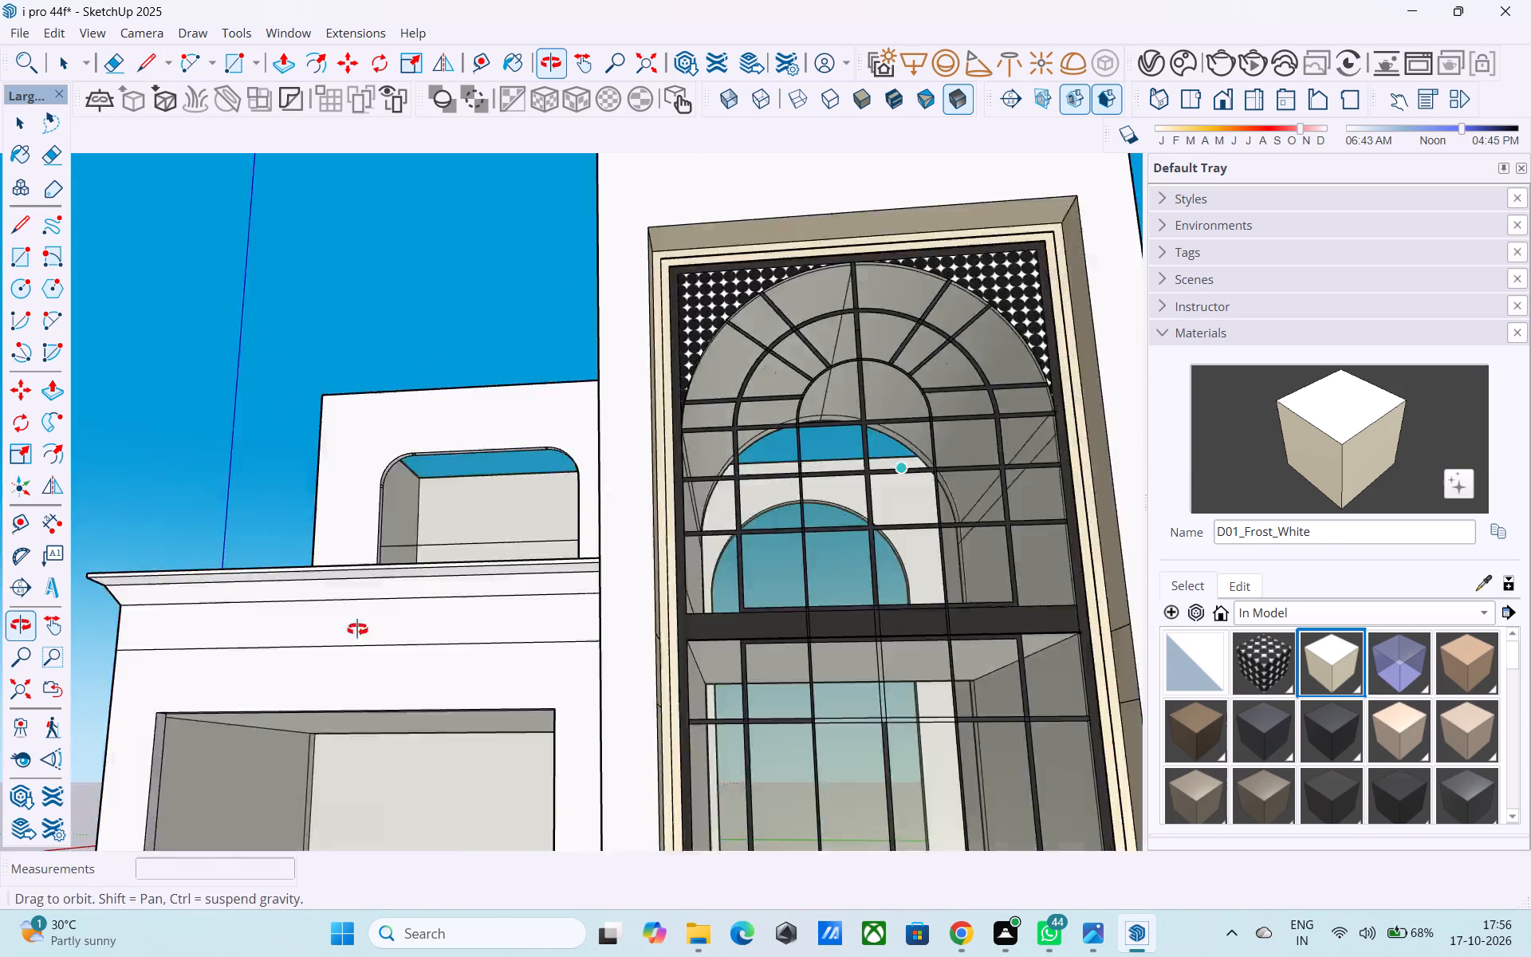
middle_drag(357, 629, 222, 656)
scroll(218, 655, down, 5)
middle_drag(703, 657, 1031, 492)
scroll(739, 538, down, 4)
middle_drag(383, 634, 959, 618)
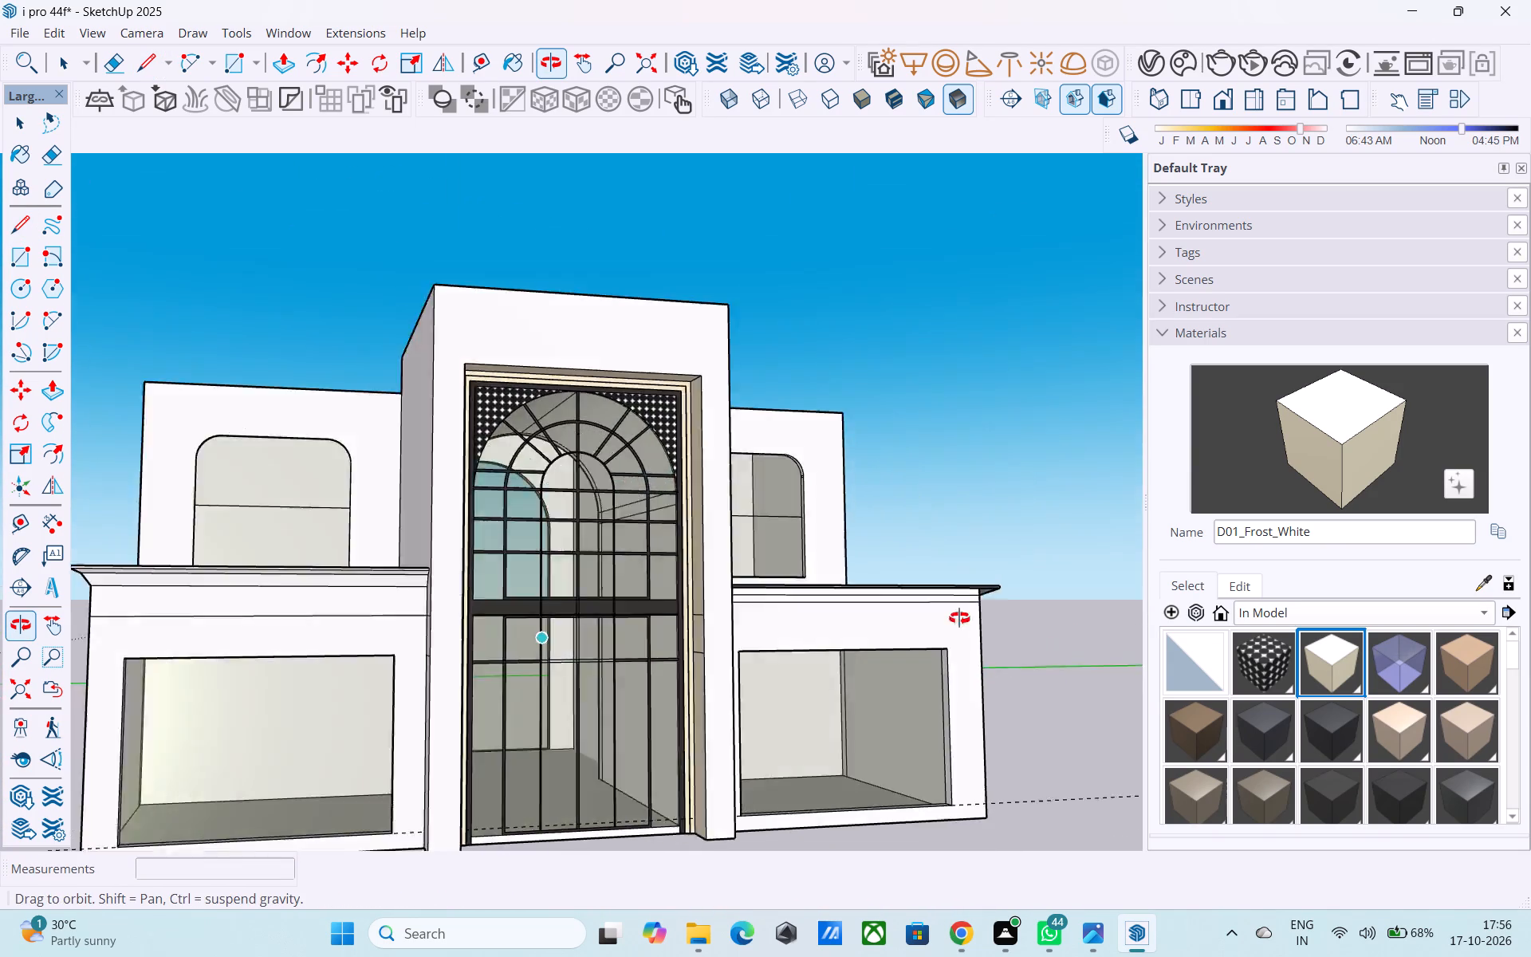
middle_drag(959, 618, 645, 629)
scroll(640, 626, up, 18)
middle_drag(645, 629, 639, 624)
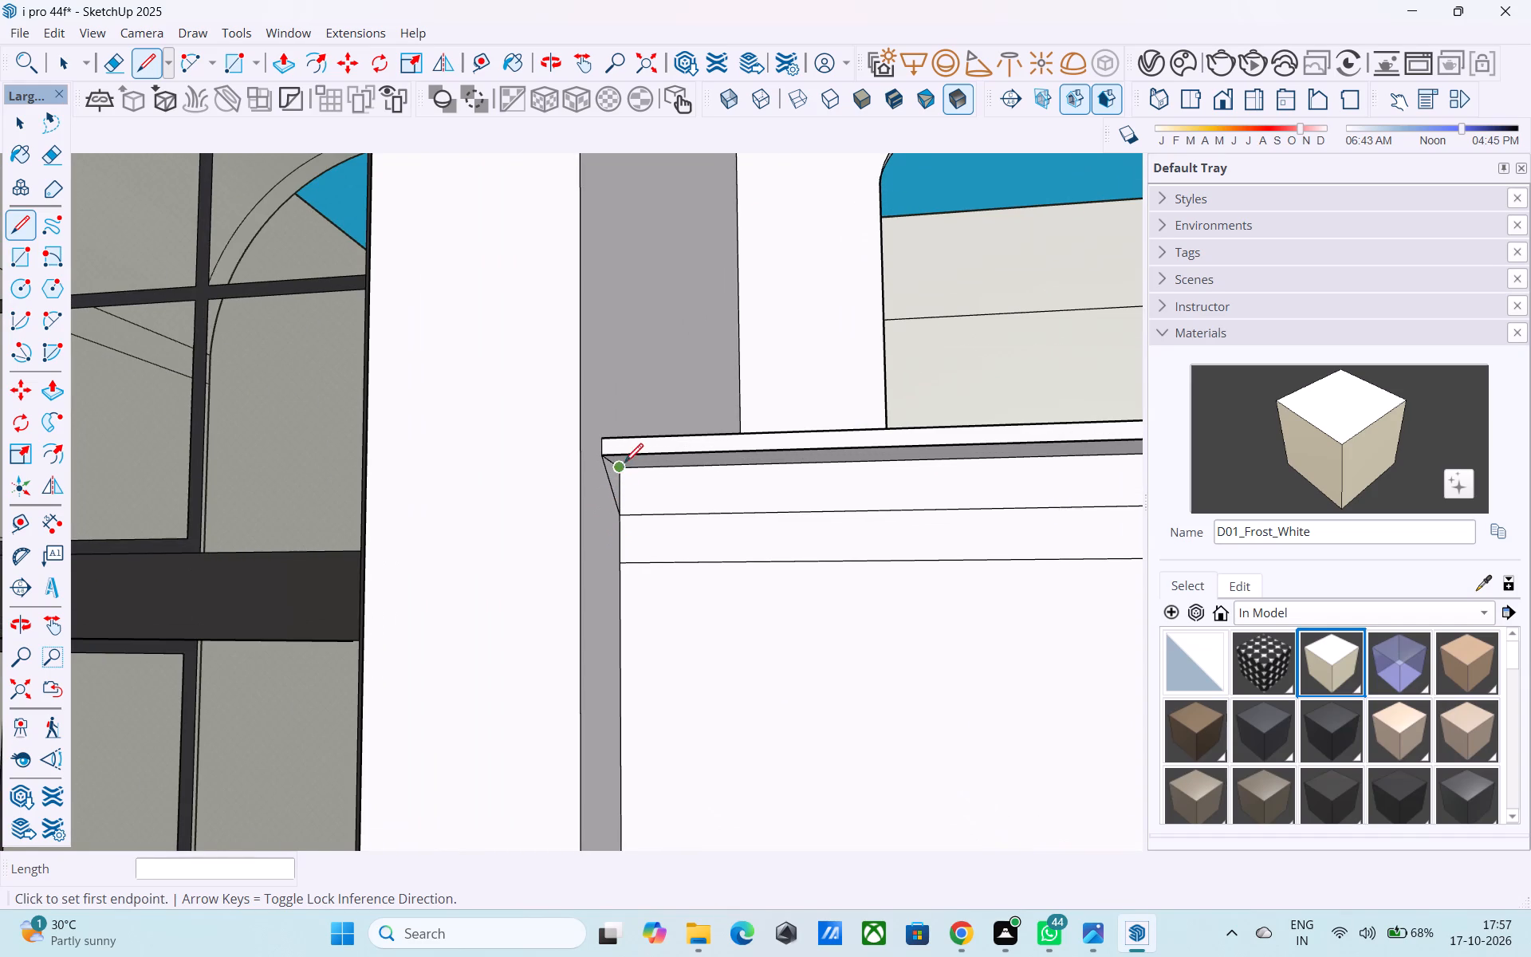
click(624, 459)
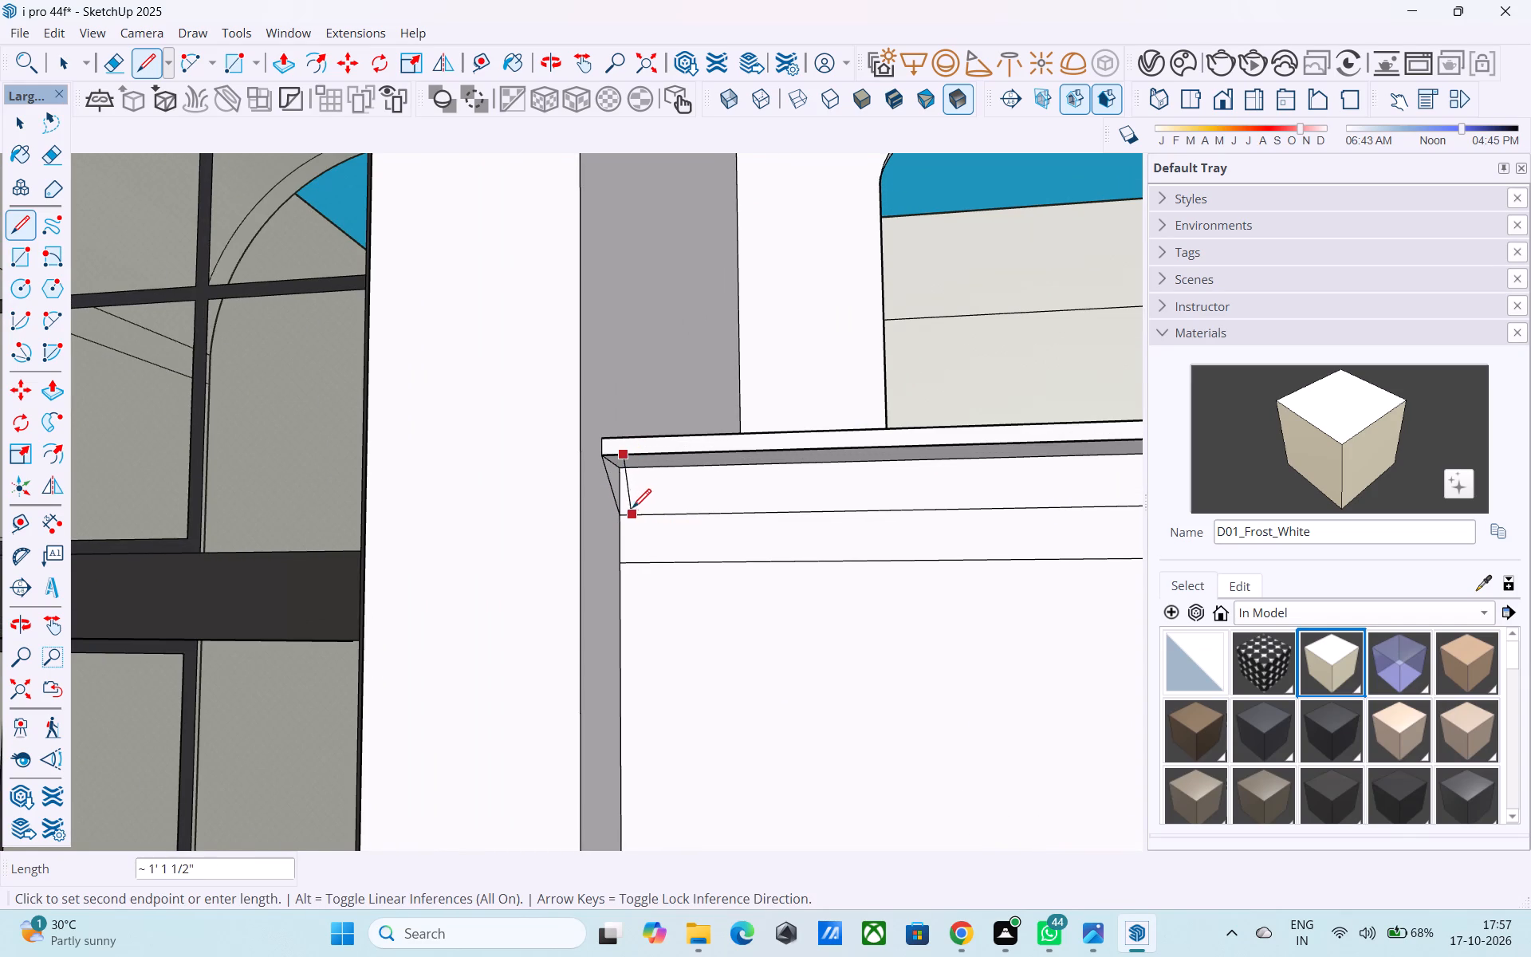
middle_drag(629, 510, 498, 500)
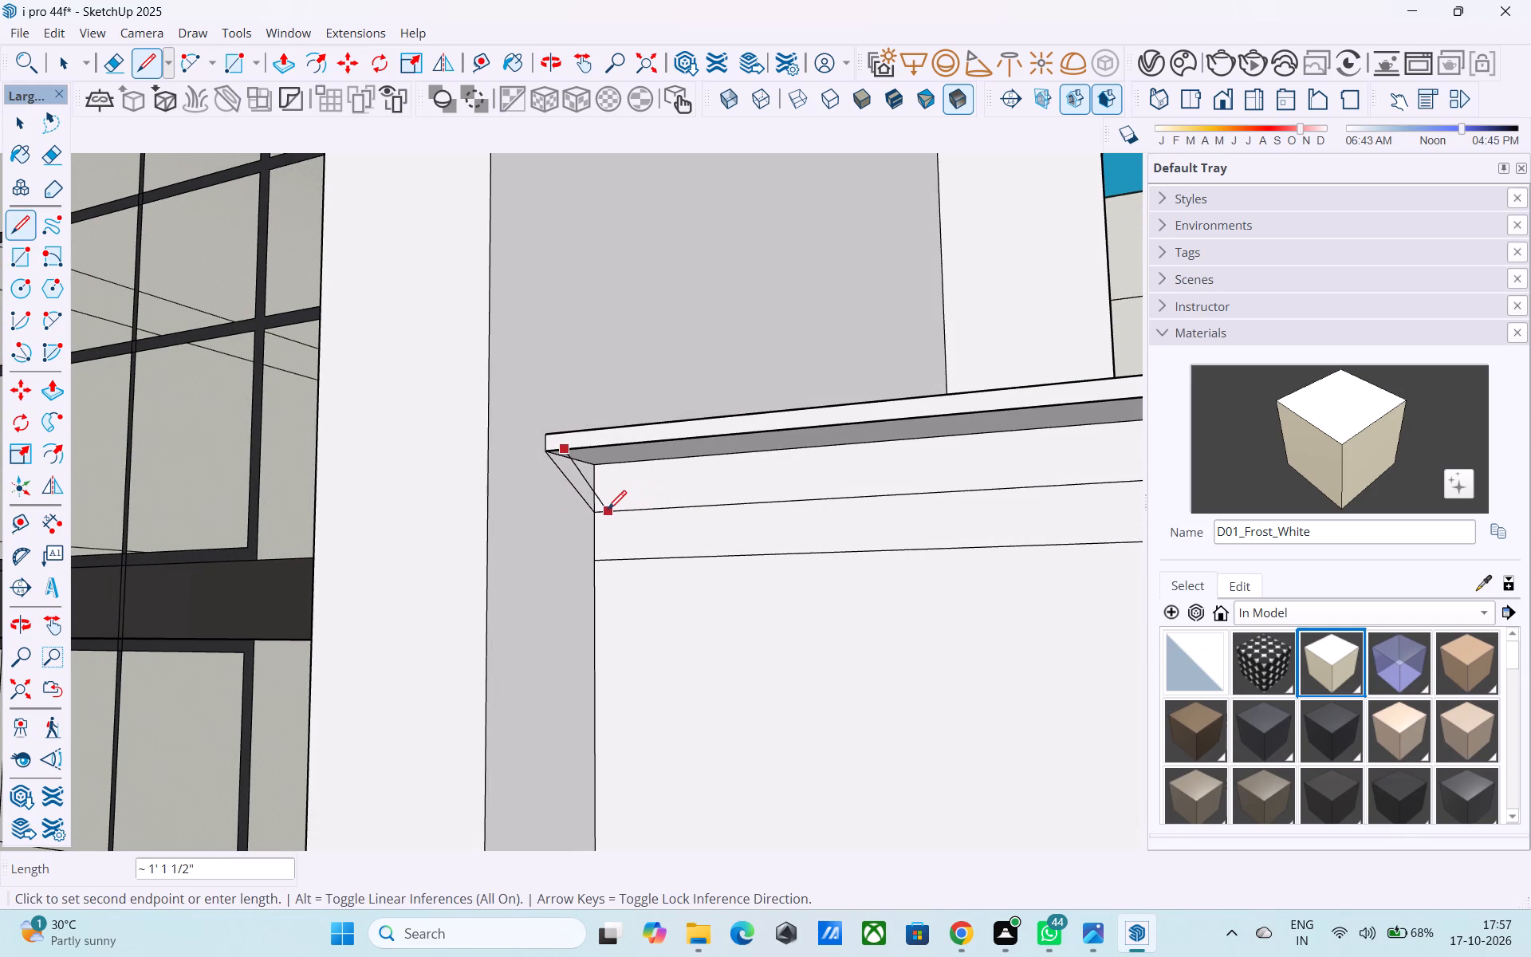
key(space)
Copy the short vertical wall edge at the right ledge's inner end about 1 13/16" sideways and join its base to the ledge's lower corner.
click(592, 495)
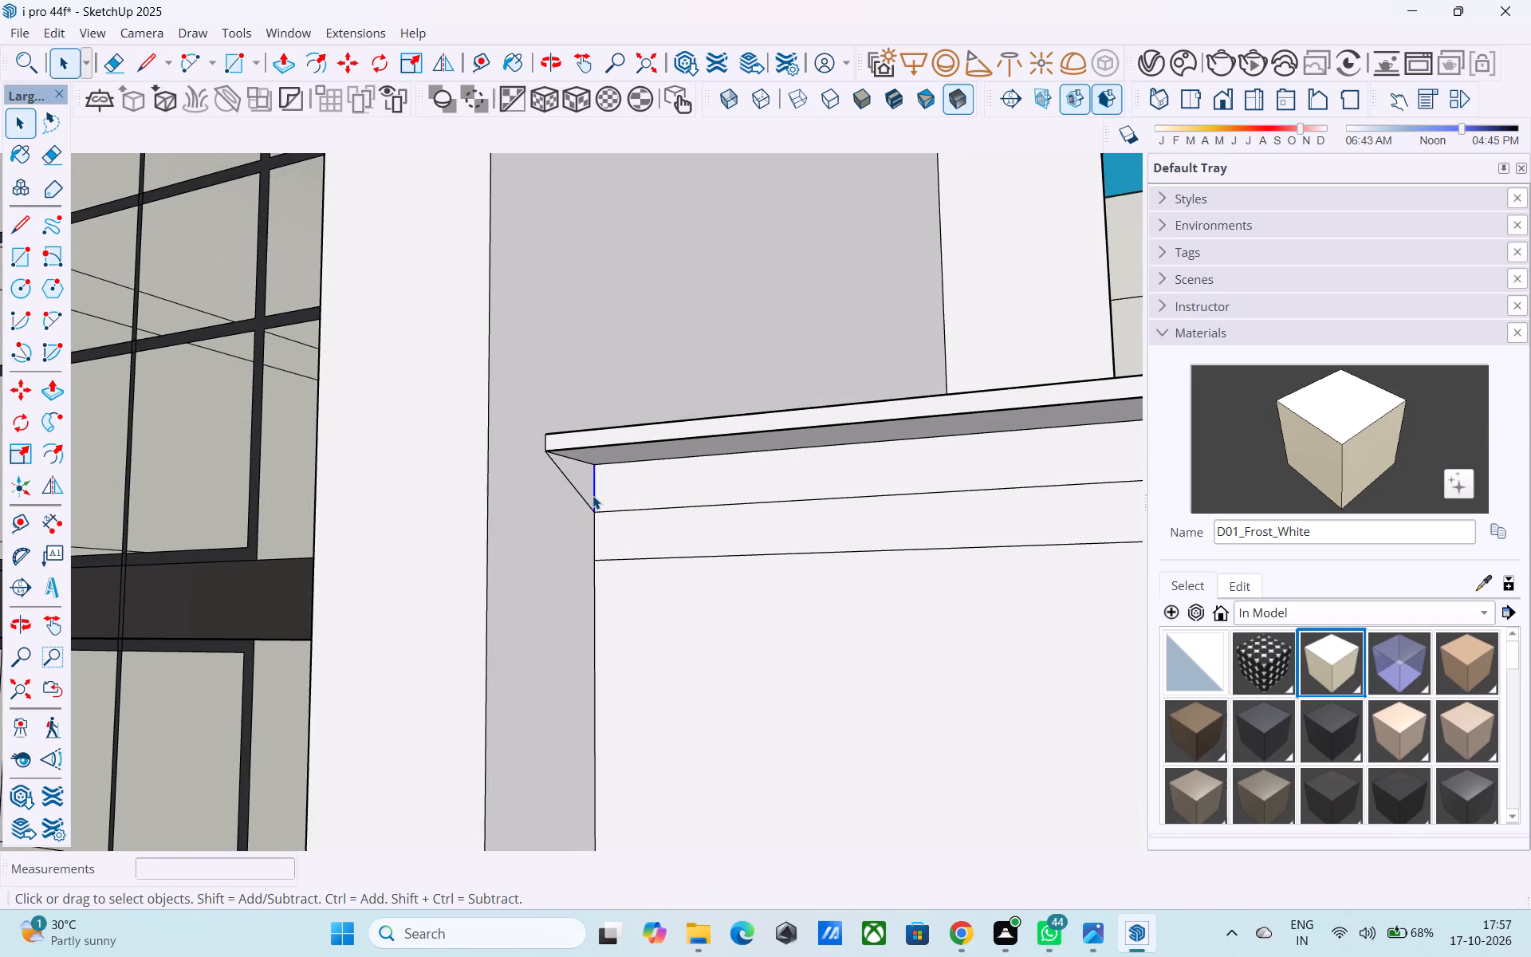
key(m)
click(599, 506)
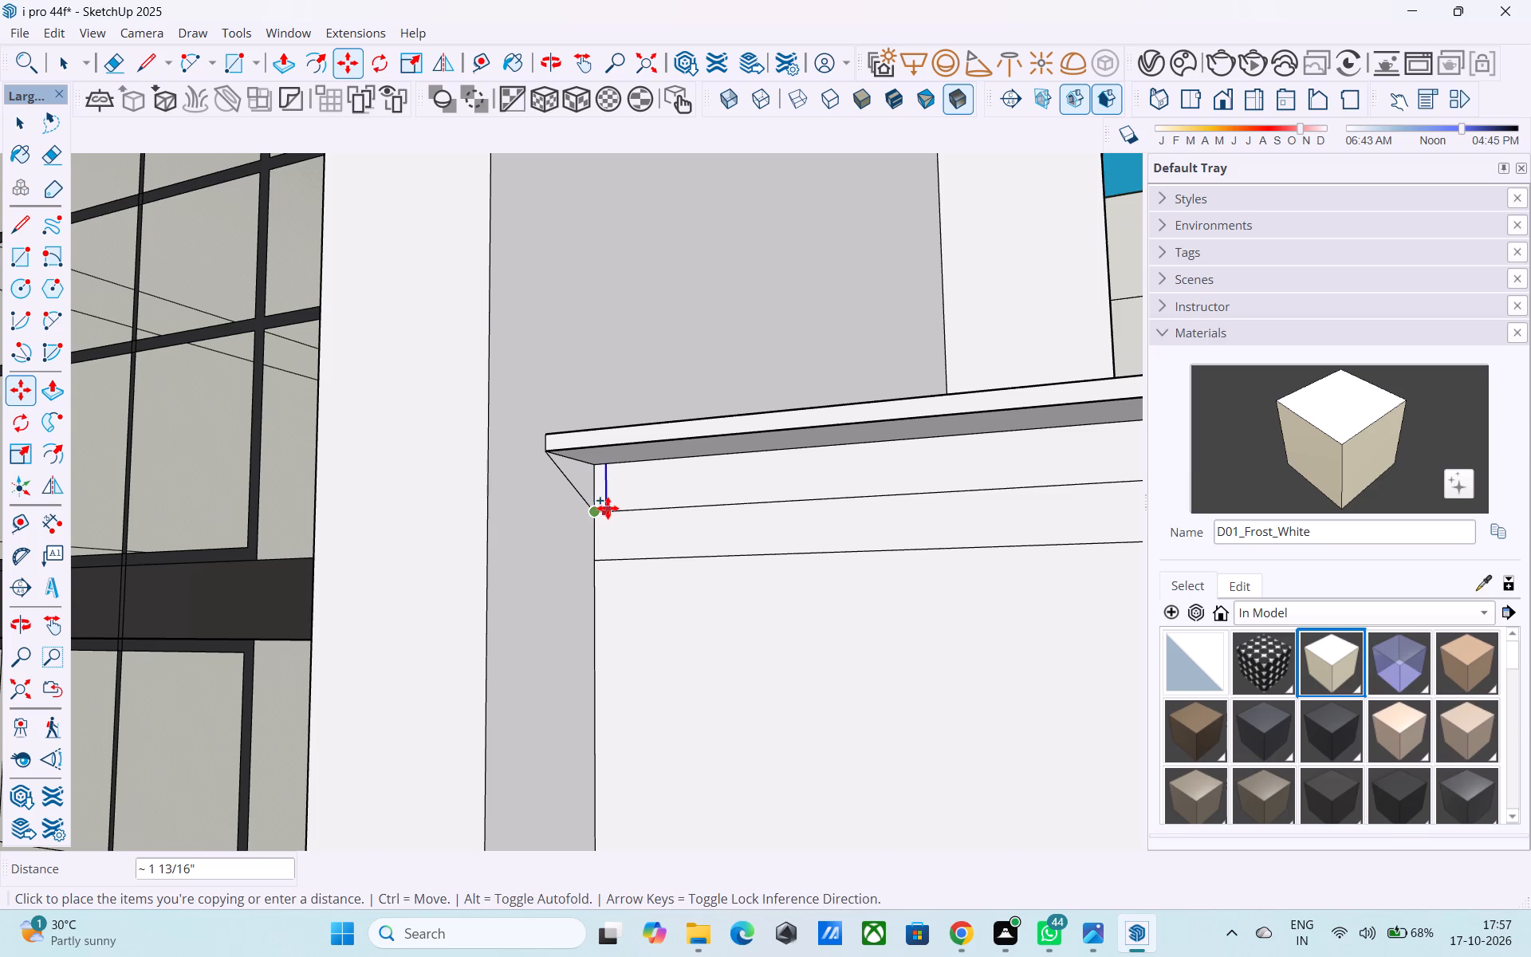
click(608, 509)
key(l)
click(608, 509)
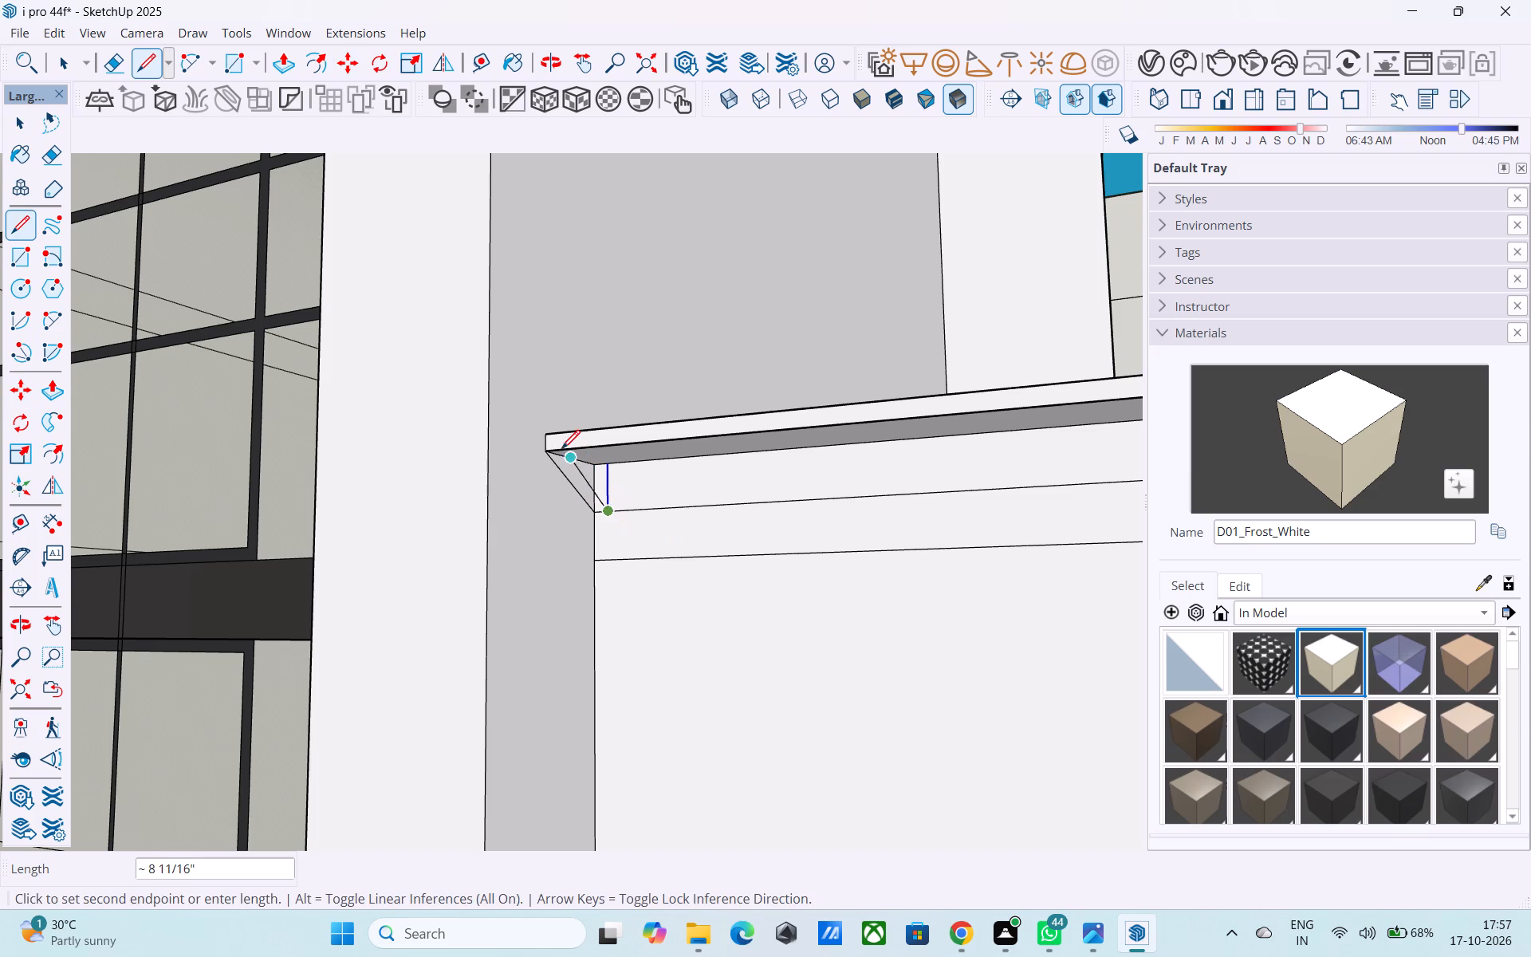
click(548, 450)
key(space)
Erase the extra line beside the sloped edge at the right ledge's inner end.
middle_drag(586, 484, 663, 460)
scroll(655, 465, up, 2)
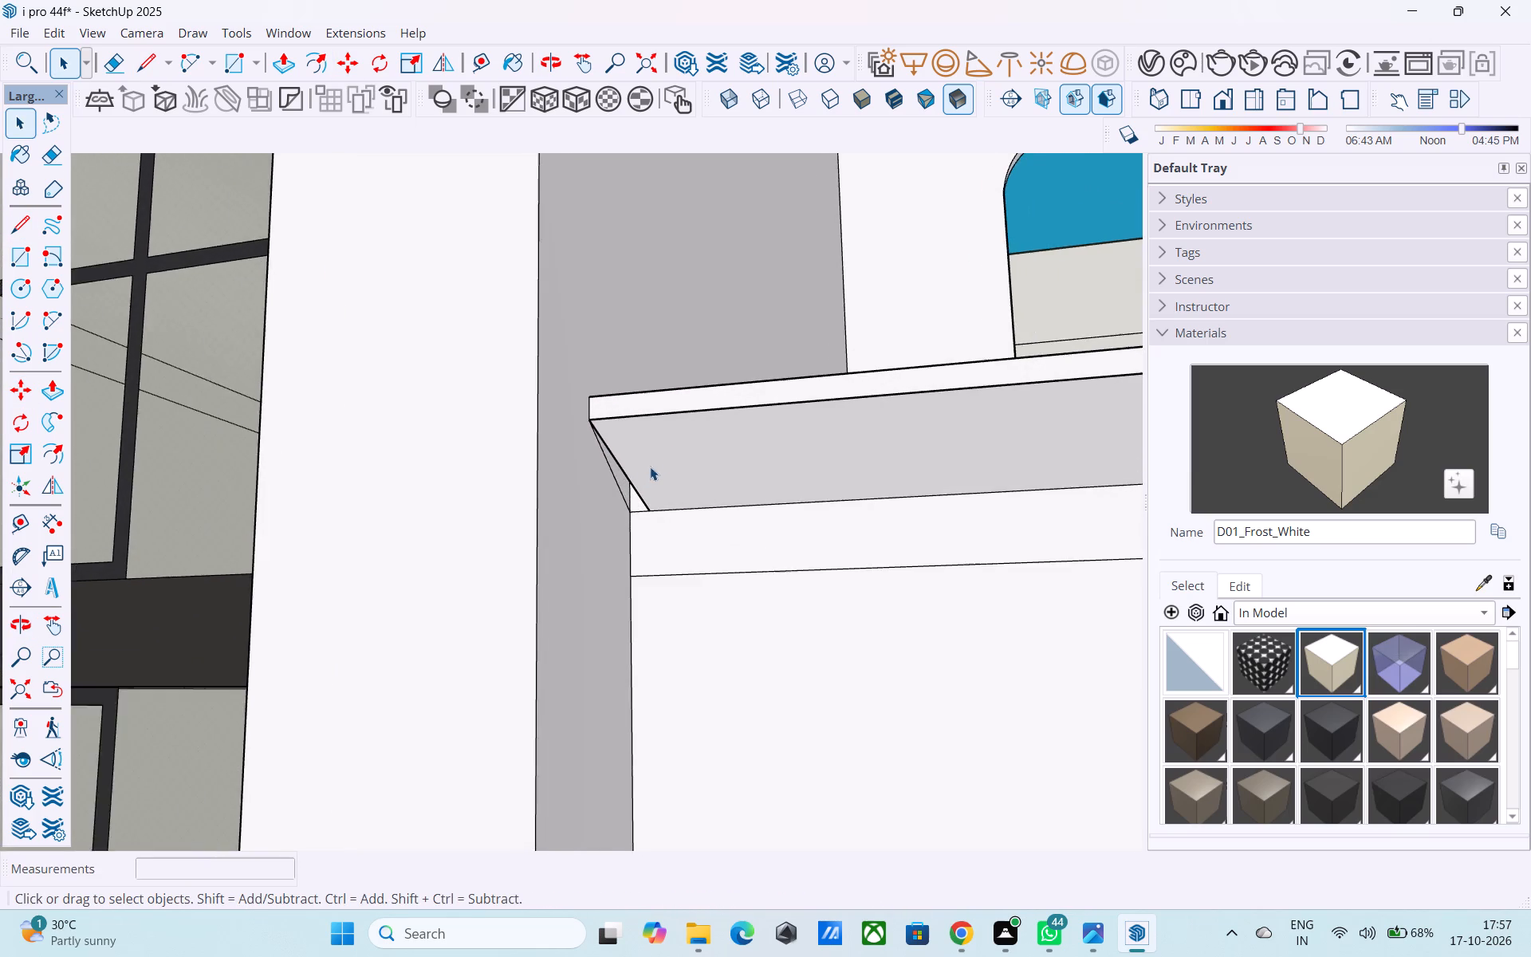
scroll(650, 467, up, 4)
key(e)
drag(607, 487, 614, 480)
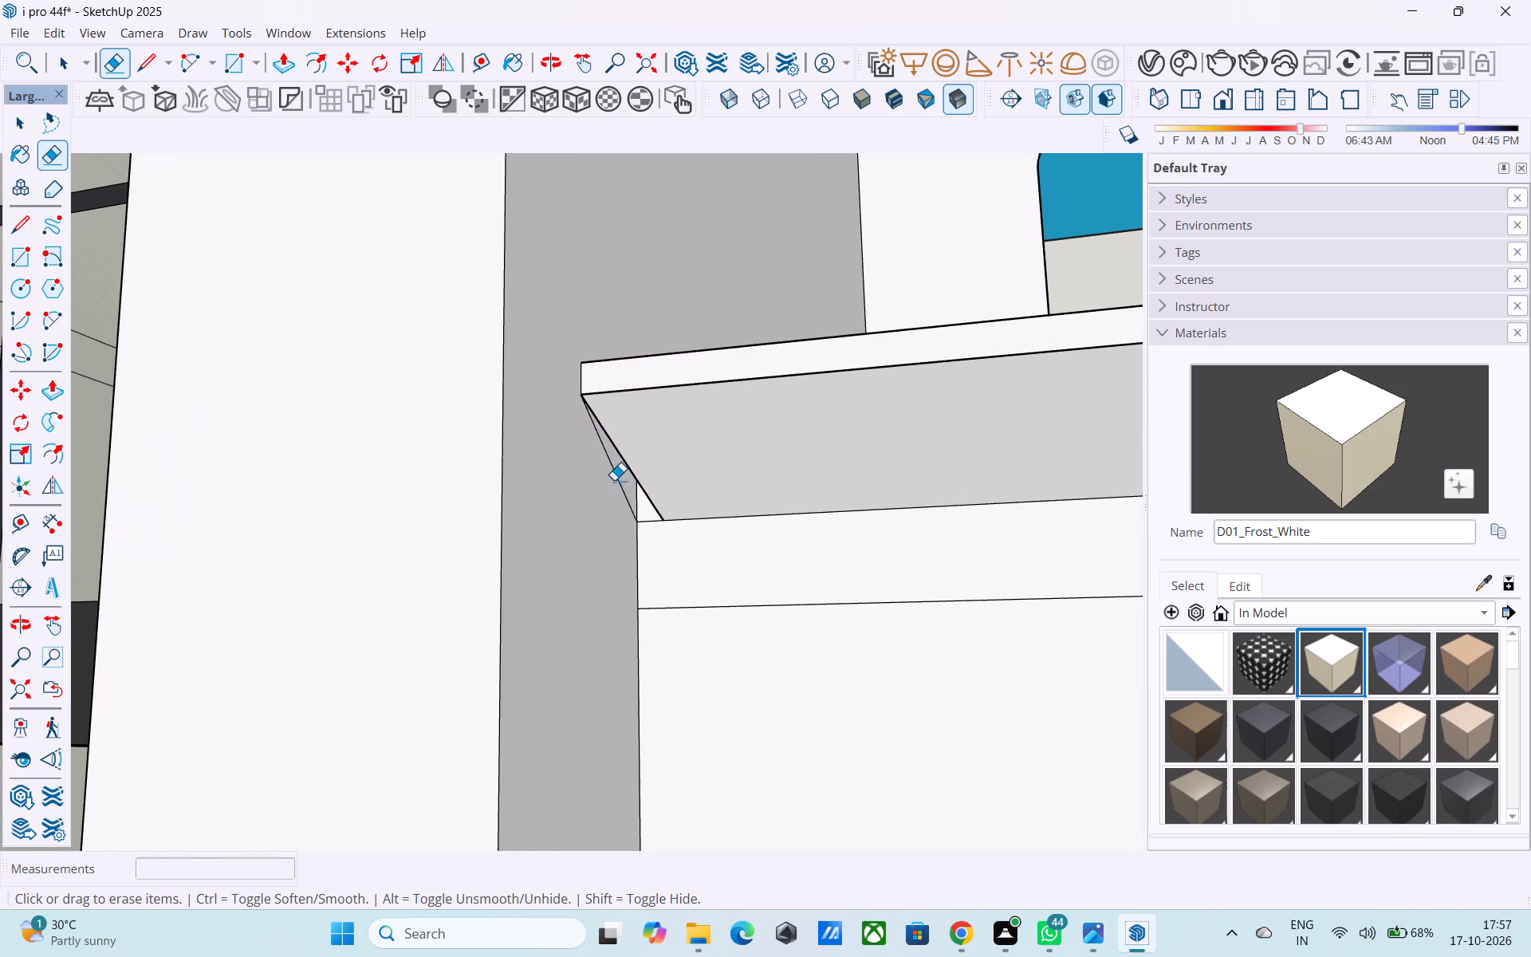
drag(614, 480, 616, 478)
Draw a line about 20' 6" long along the right ledge's side slope, from the front corner edge's midpoint to the rear sloped edge's midpoint.
scroll(615, 472, down, 20)
scroll(615, 472, down, 5)
middle_drag(759, 533, 722, 525)
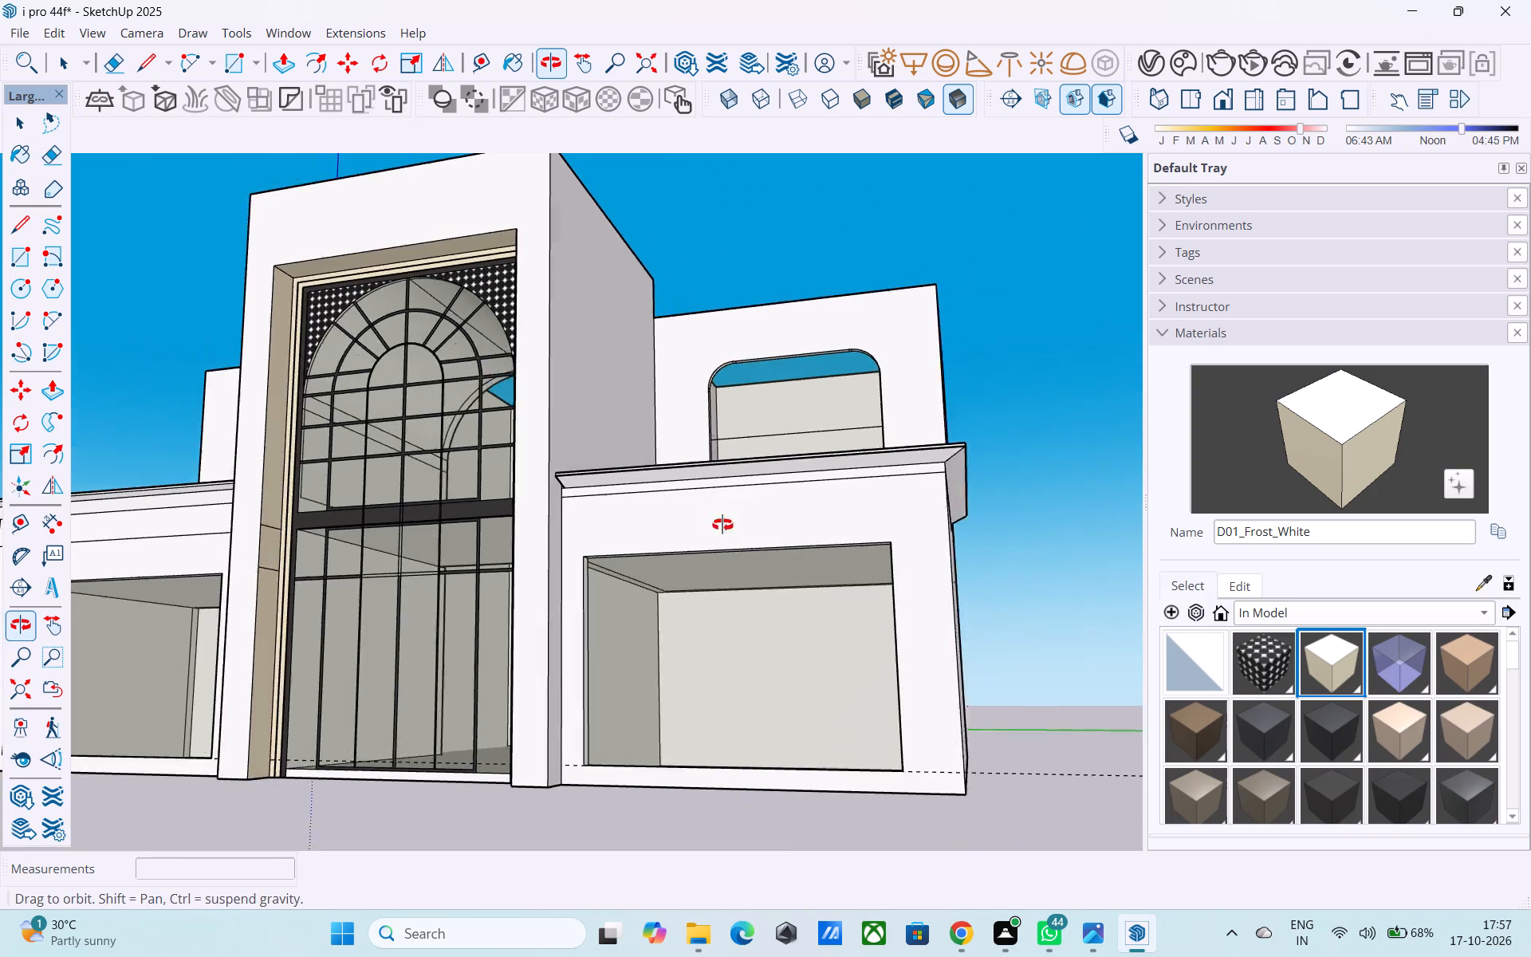
middle_drag(722, 525, 459, 519)
scroll(592, 482, up, 7)
key(space)
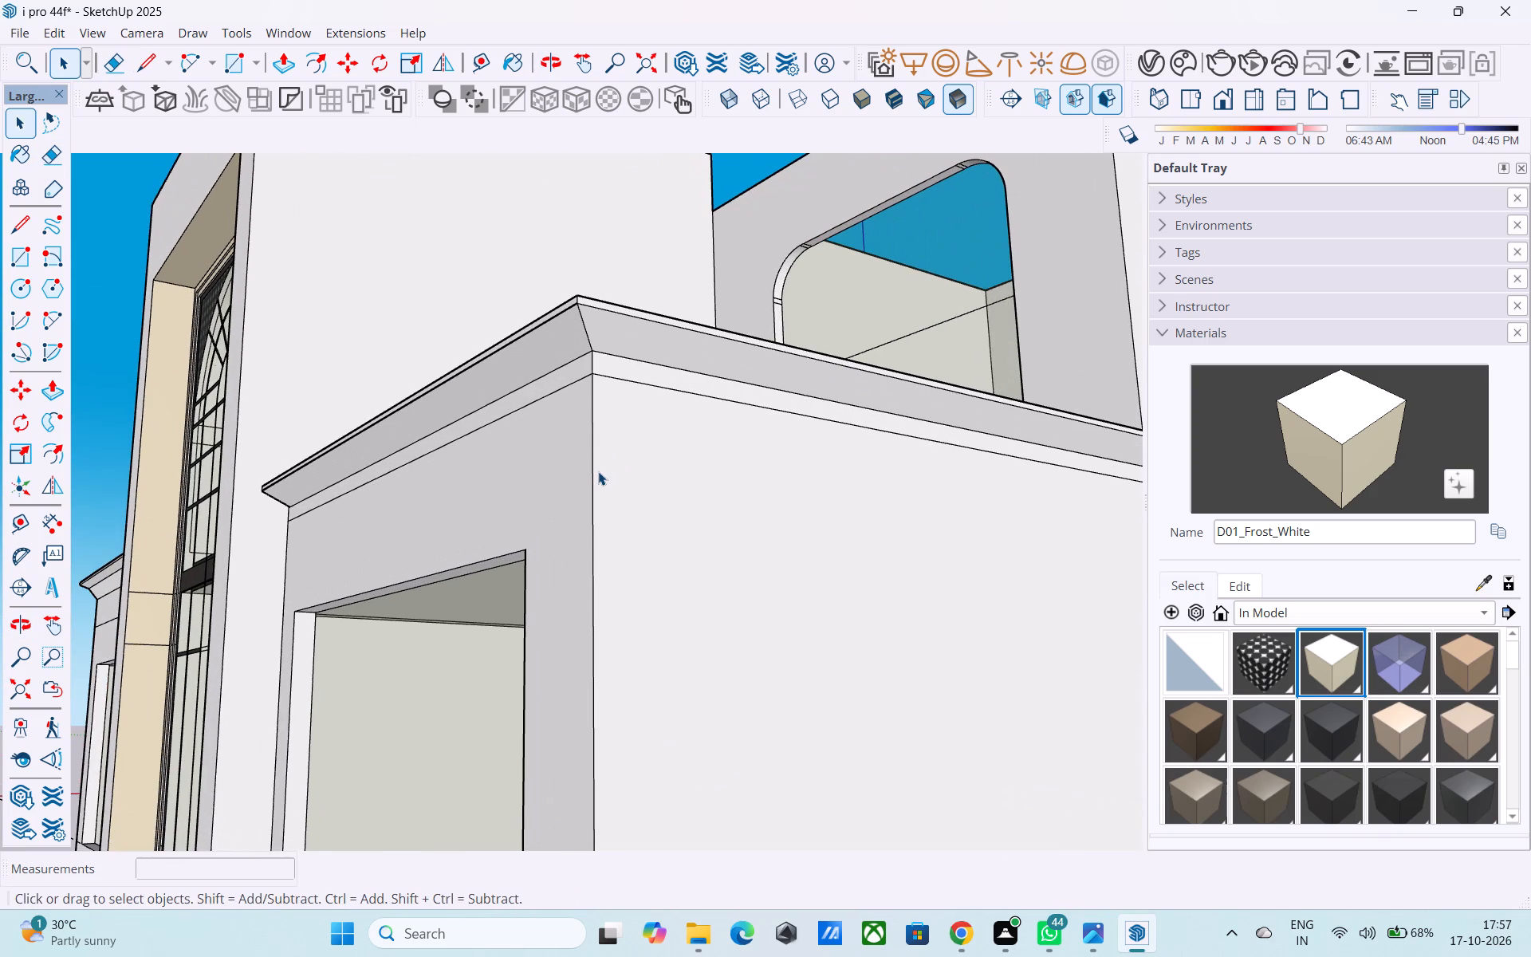
key(l)
click(584, 326)
scroll(587, 330, down, 3)
shift+middle_drag(802, 419, 600, 364)
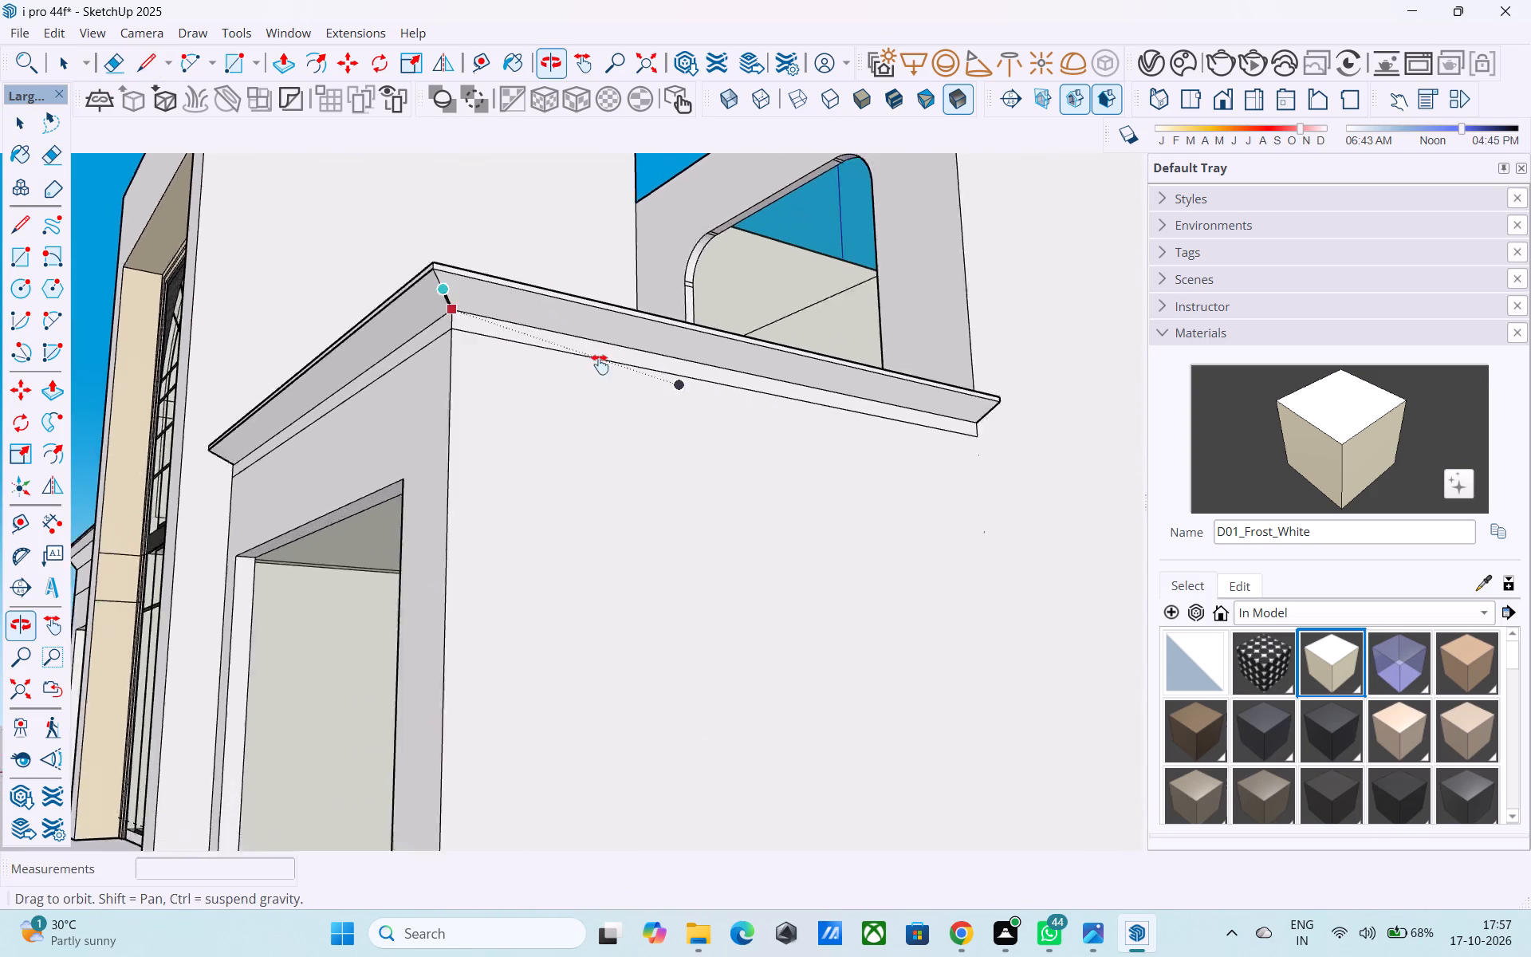
shift+middle_drag(600, 364, 533, 352)
scroll(751, 342, up, 2)
scroll(877, 396, up, 4)
click(897, 401)
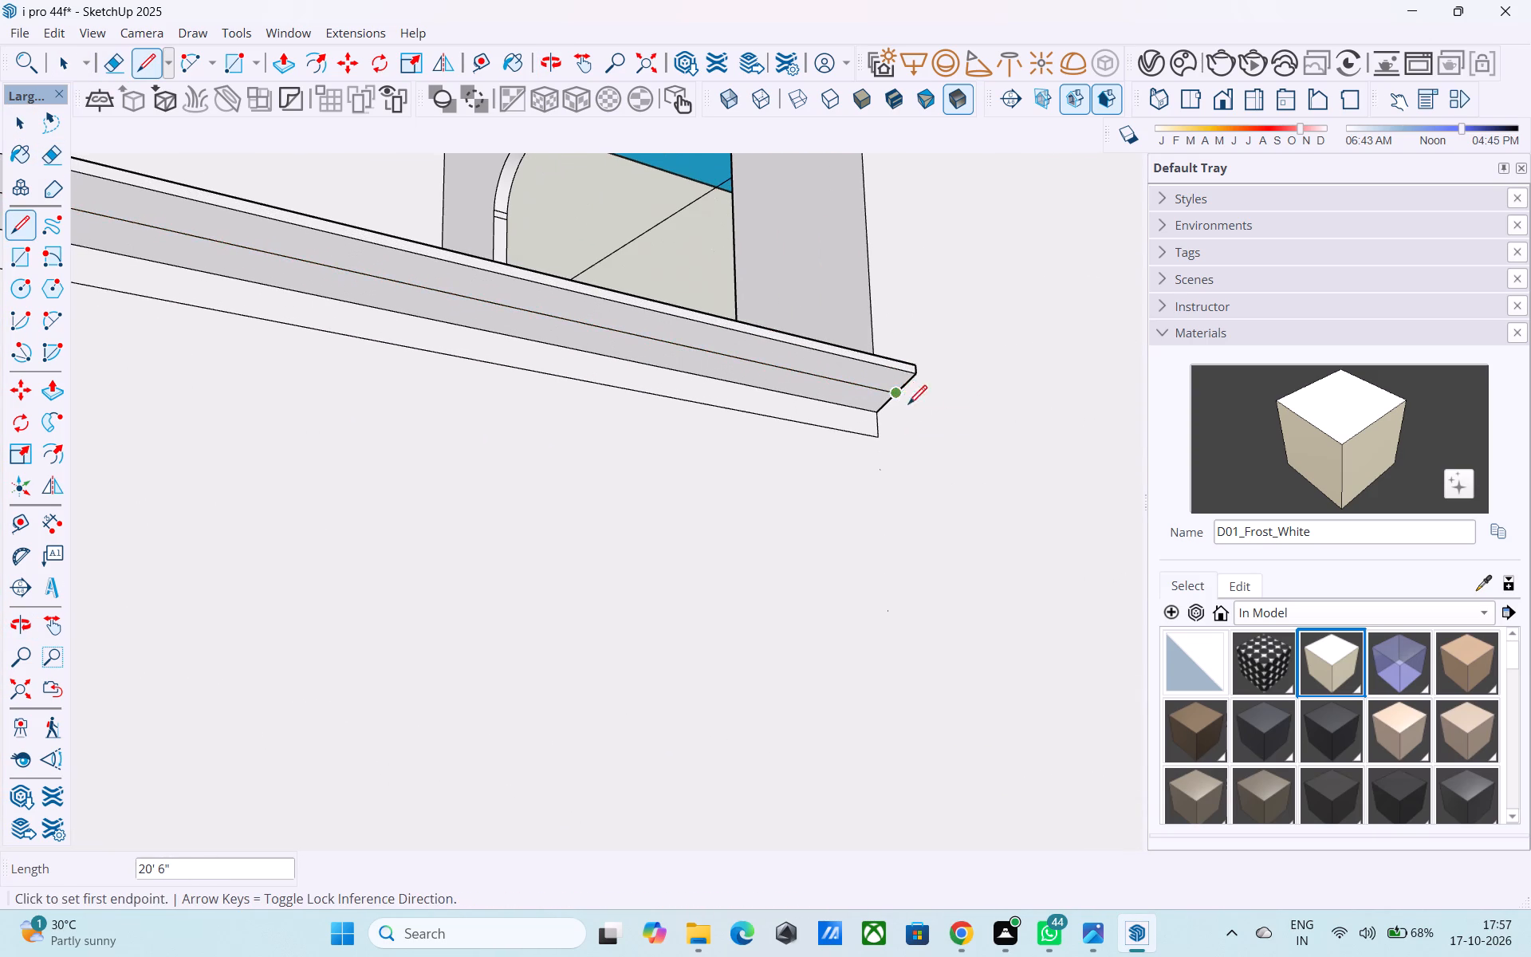
Draw a line about 20' 5" long along the right ledge's front slope, from the corner edge's midpoint to the inner sloped edge's midpoint.
scroll(913, 410, down, 10)
shift+middle_drag(674, 356, 805, 373)
scroll(796, 371, up, 4)
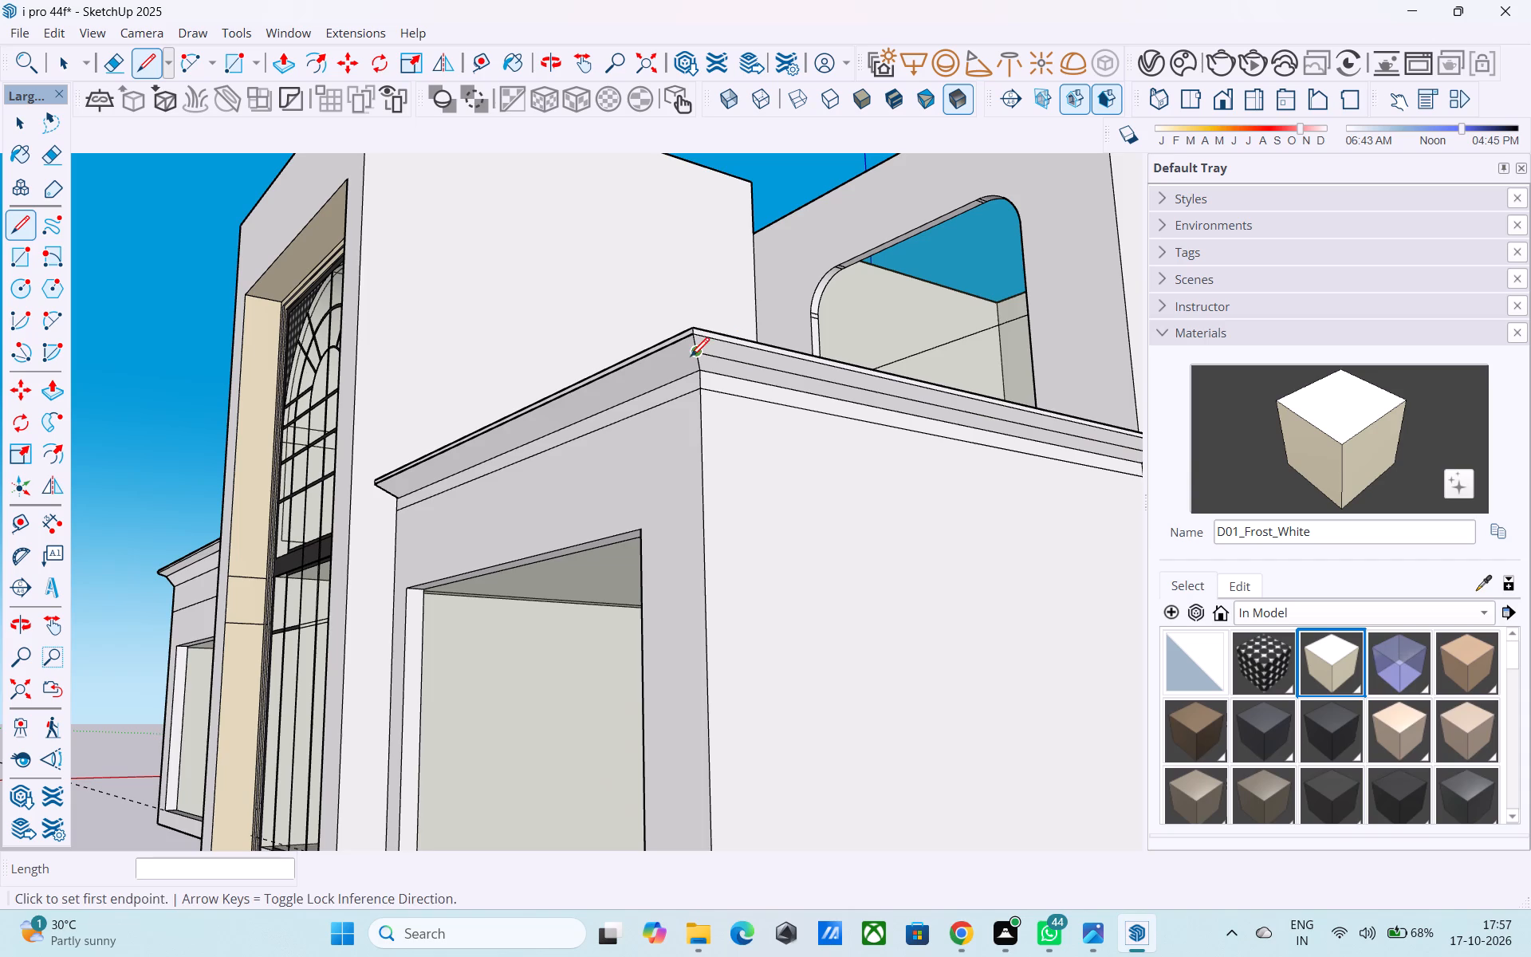
click(691, 357)
scroll(391, 493, up, 4)
click(380, 493)
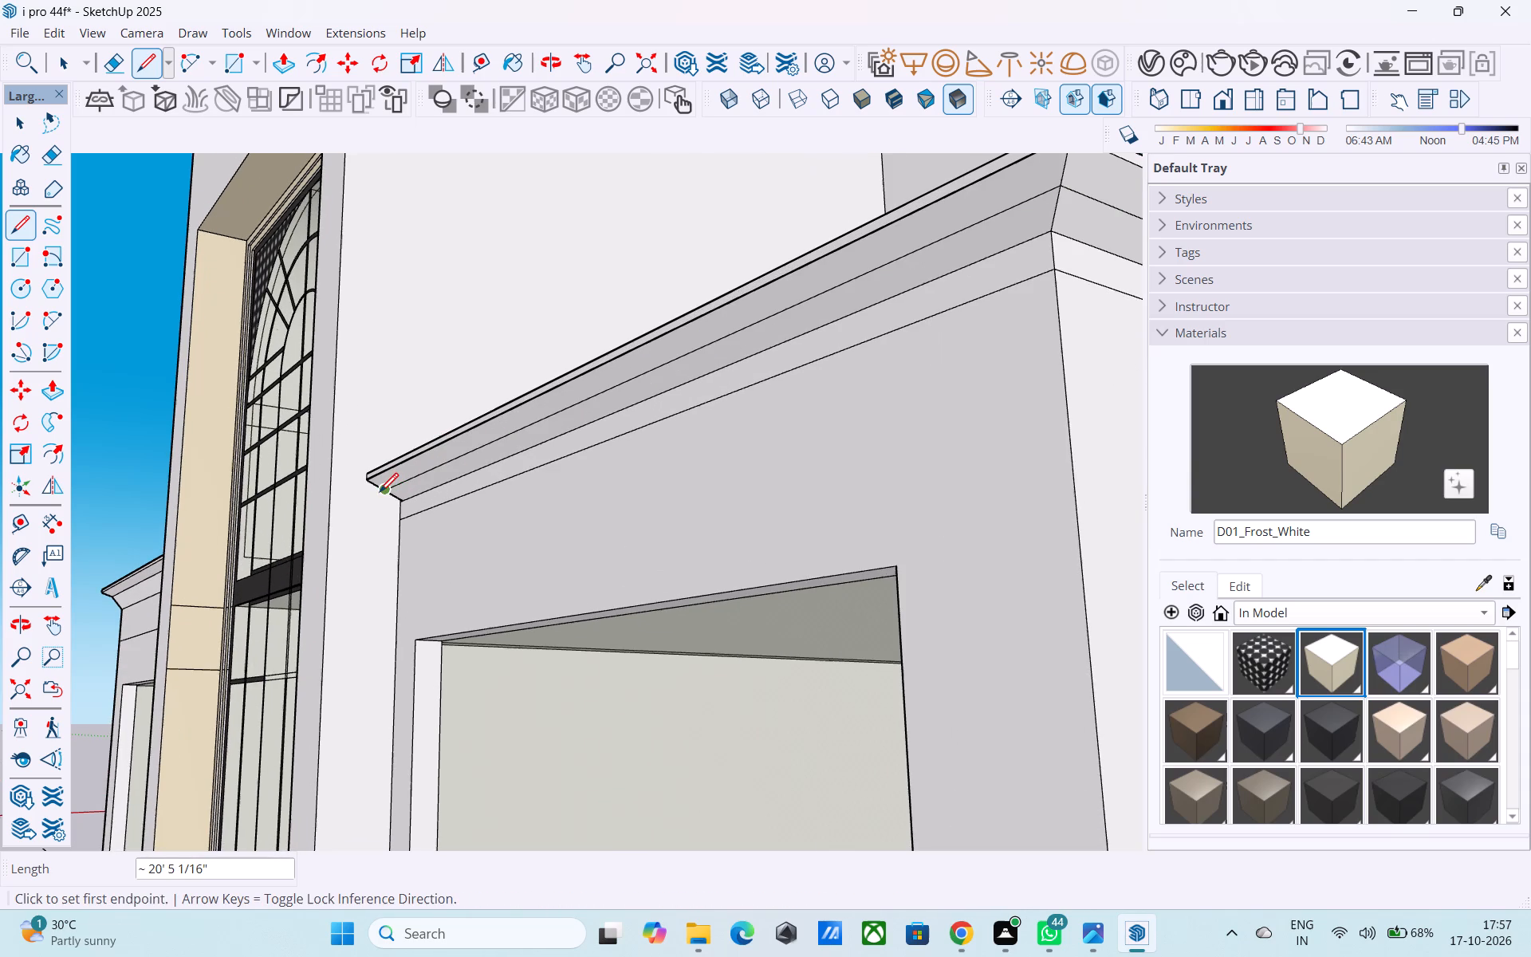
Draw steeper lines from the mid-slope line down to the lower wall line at the right ledge's inner end and front corner.
key(l)
click(384, 497)
click(402, 521)
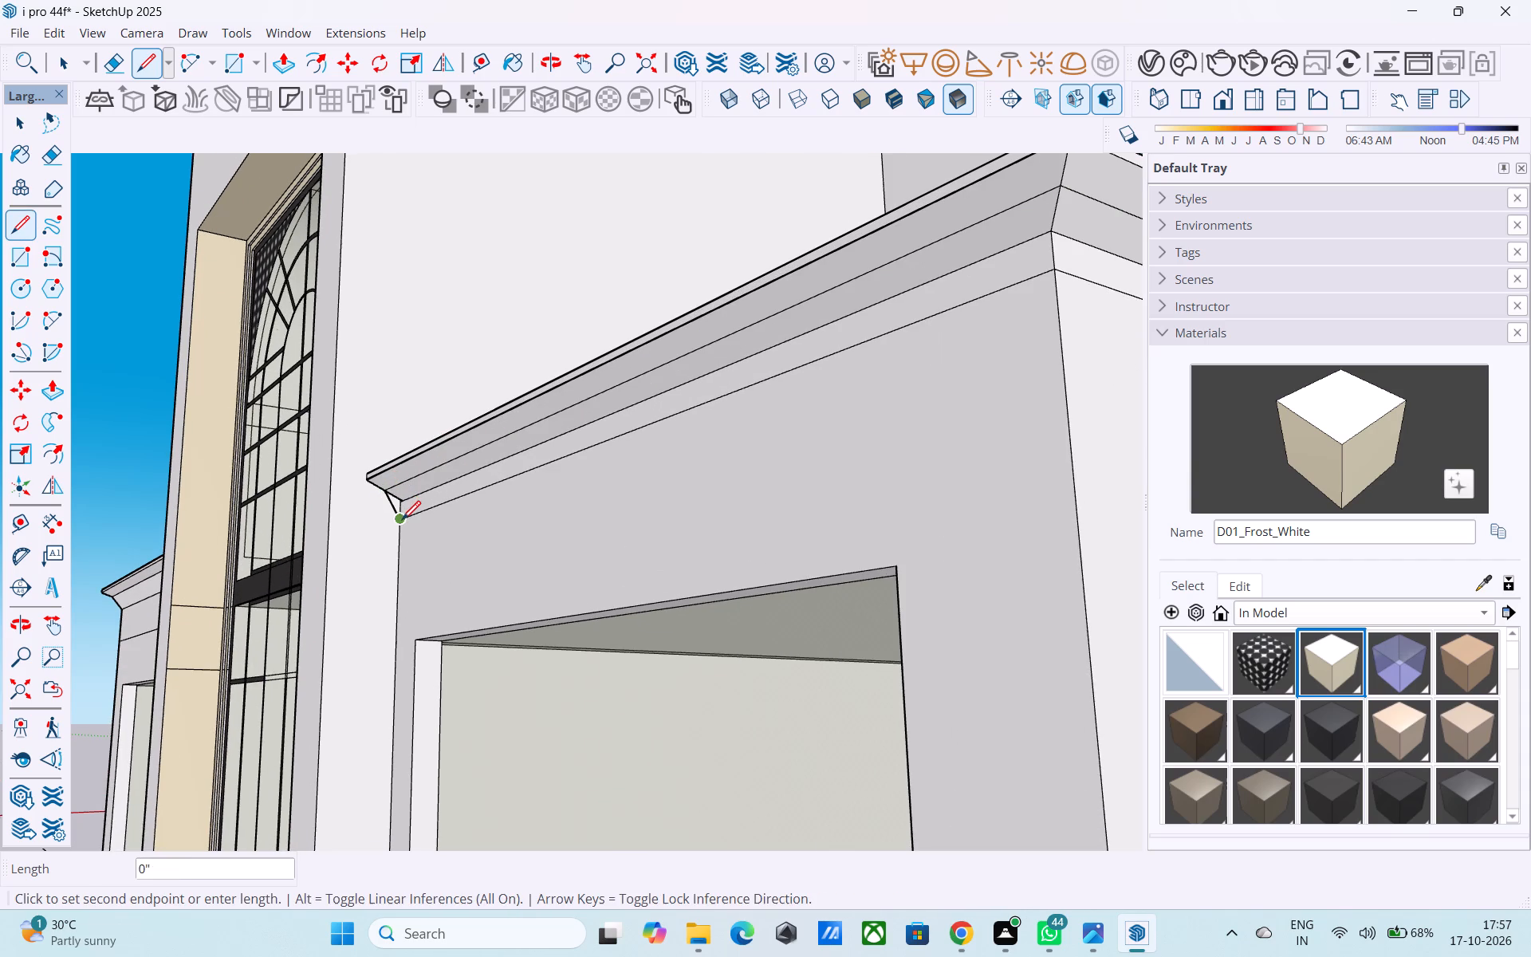
scroll(411, 523, down, 3)
key(l)
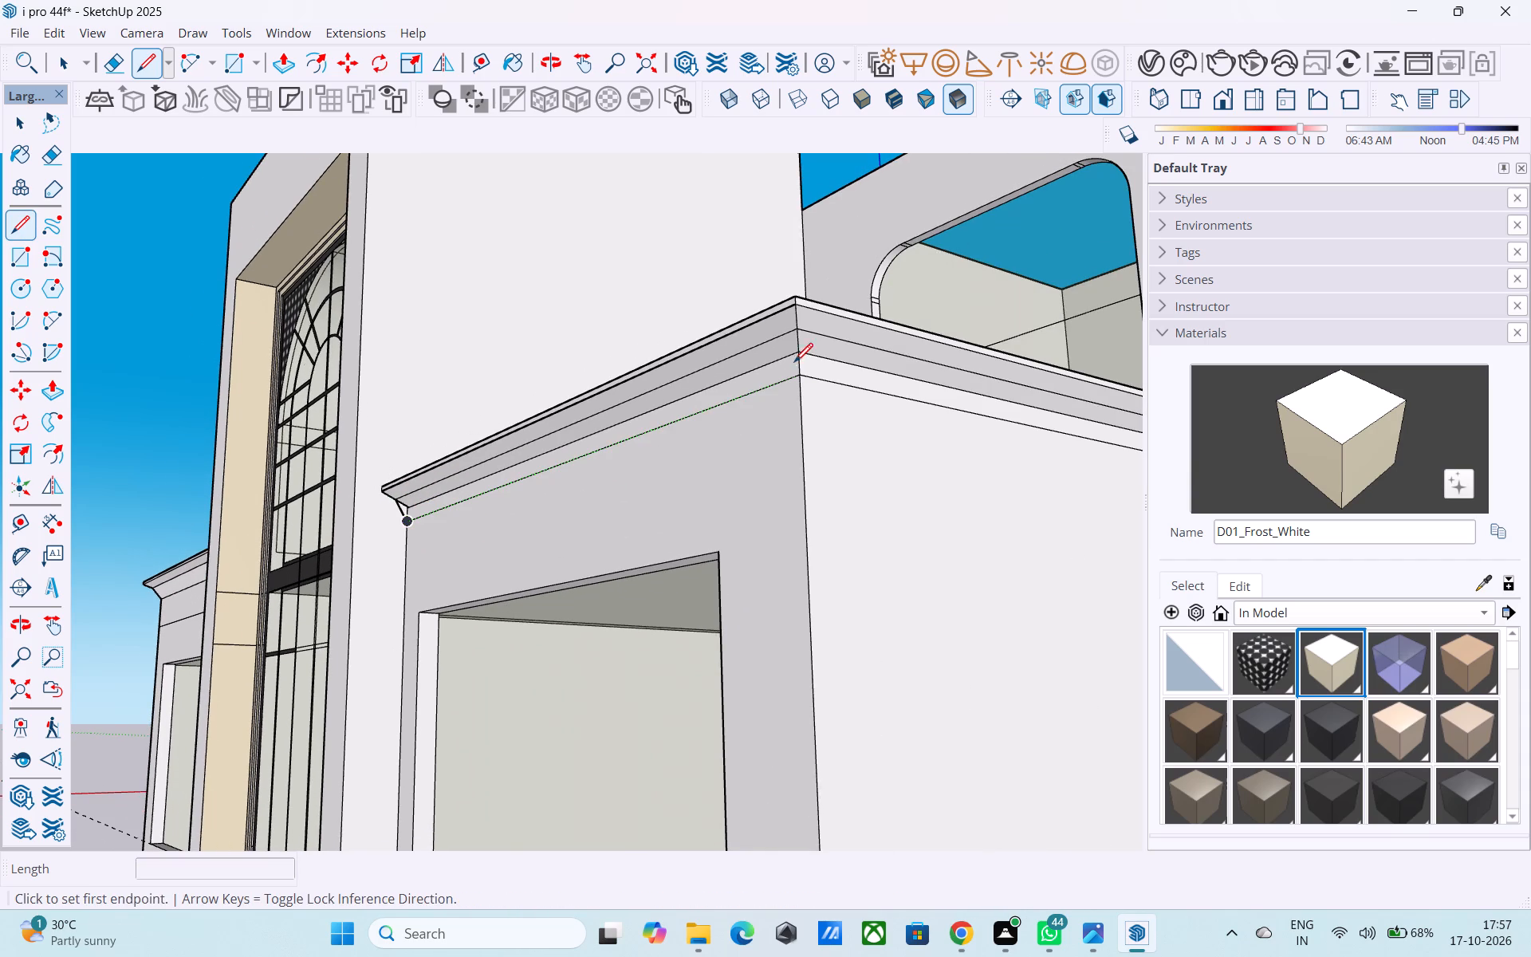
click(792, 338)
click(796, 375)
Draw a steeper line from the mid-slope line's rear end down to the lower wall line at the right ledge's rear.
scroll(794, 376, down, 1)
middle_drag(792, 376, 540, 408)
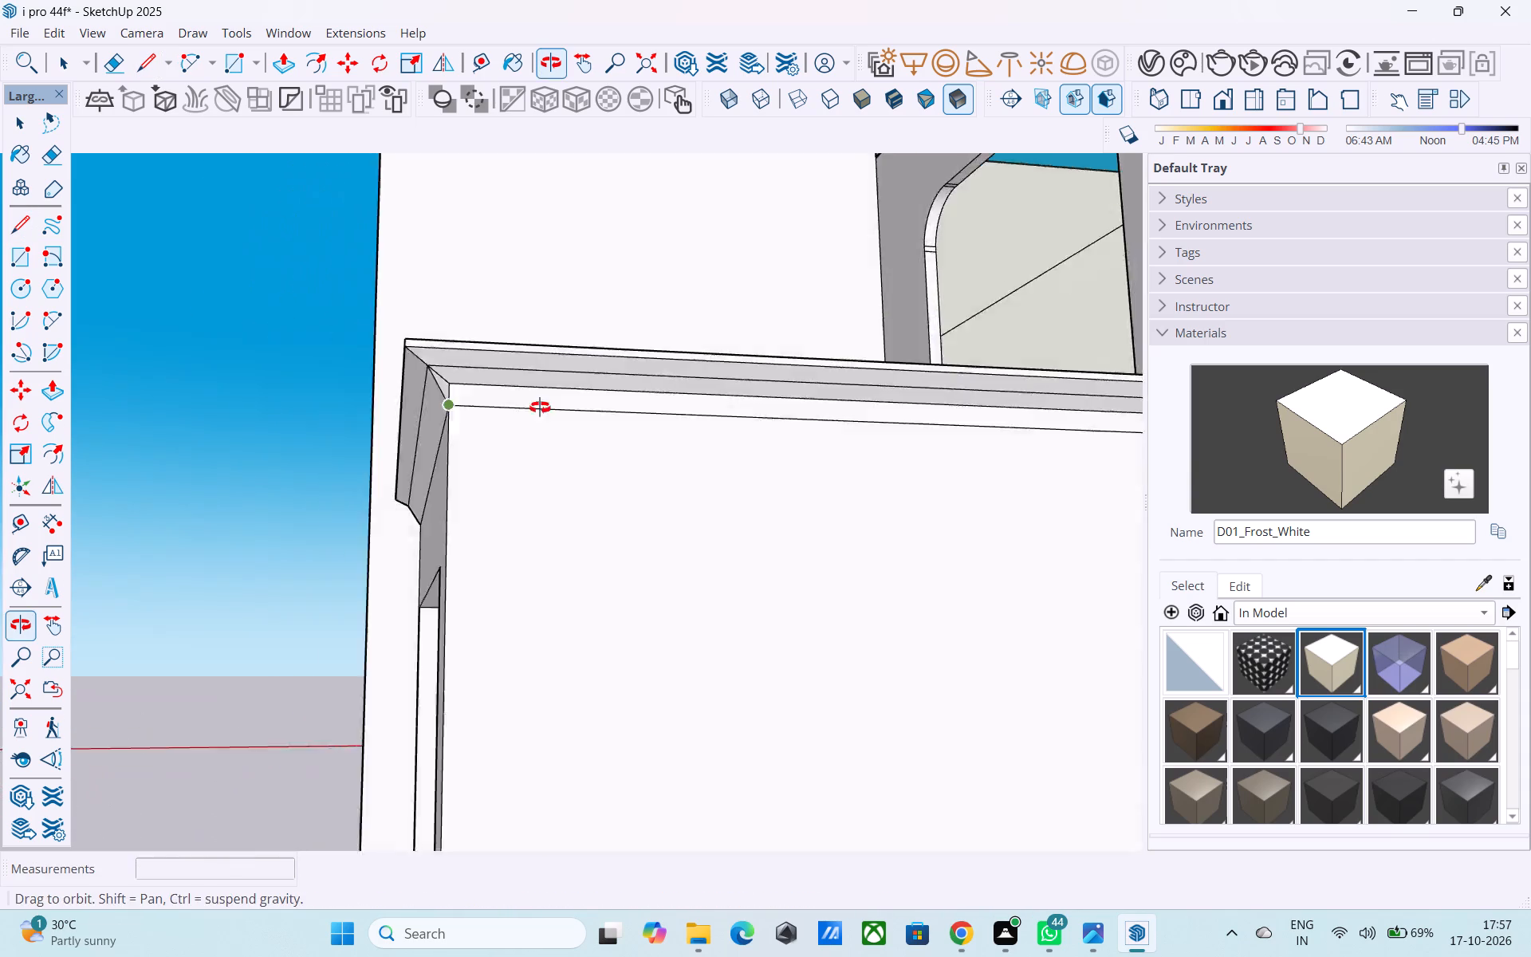
scroll(537, 408, down, 3)
middle_drag(540, 408, 534, 408)
scroll(1041, 419, up, 6)
click(1010, 395)
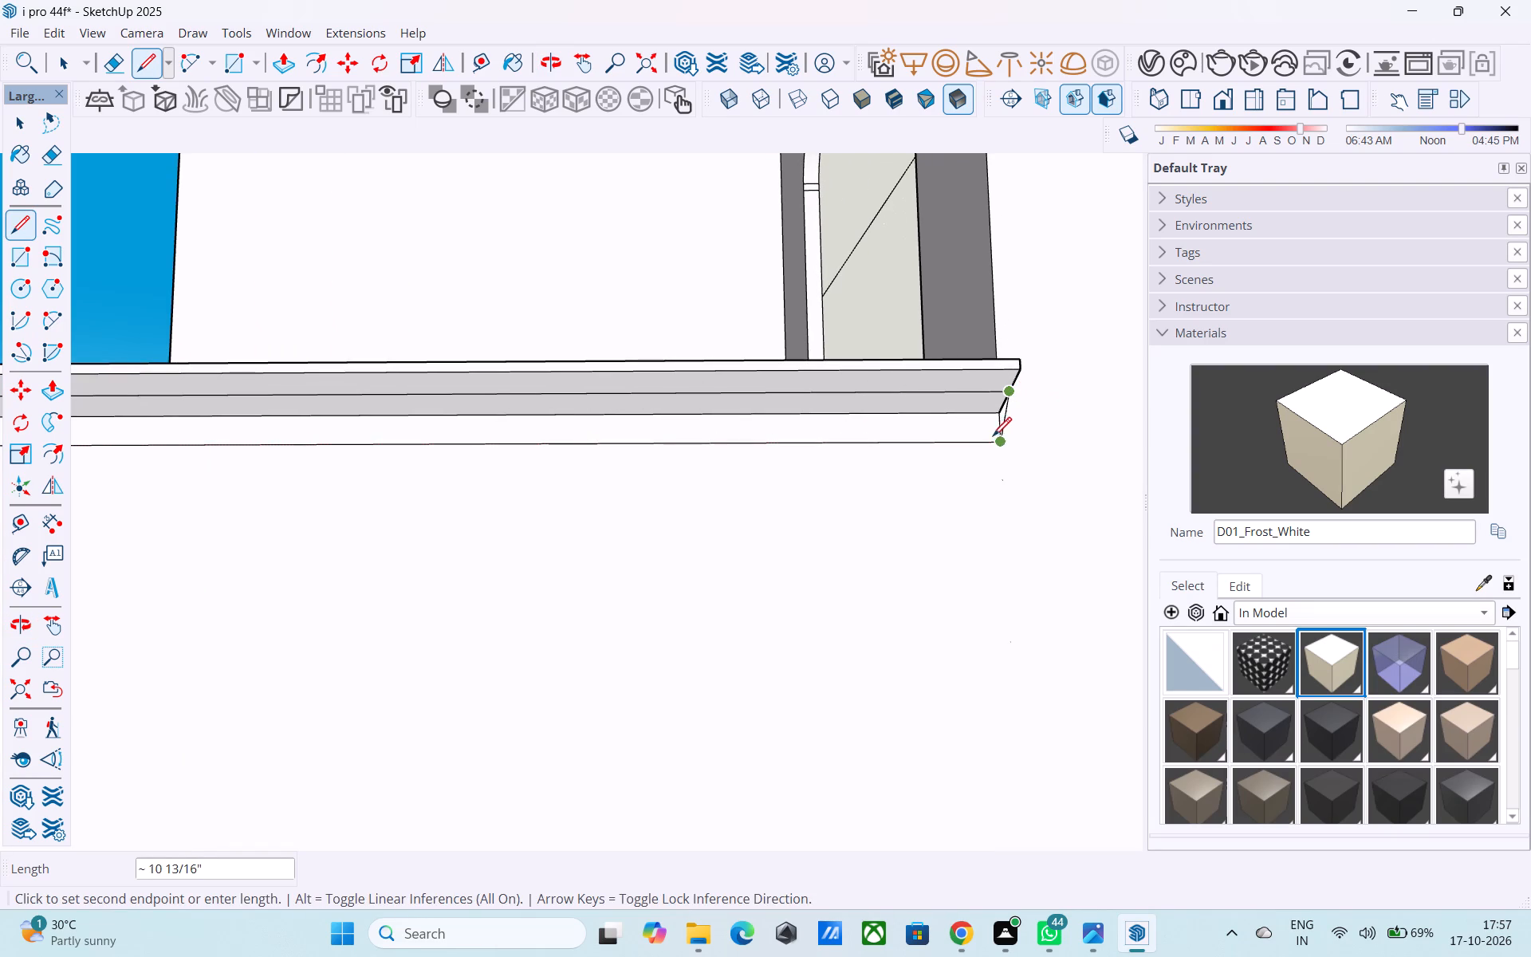
click(996, 438)
Draw a short line of about 3 3/8" across the open triangle at the right ledge's rear end.
scroll(997, 439, up, 1)
scroll(997, 439, down, 11)
middle_drag(1010, 449, 729, 473)
scroll(619, 474, up, 14)
key(space)
middle_drag(531, 452, 518, 453)
key(l)
click(537, 446)
click(522, 449)
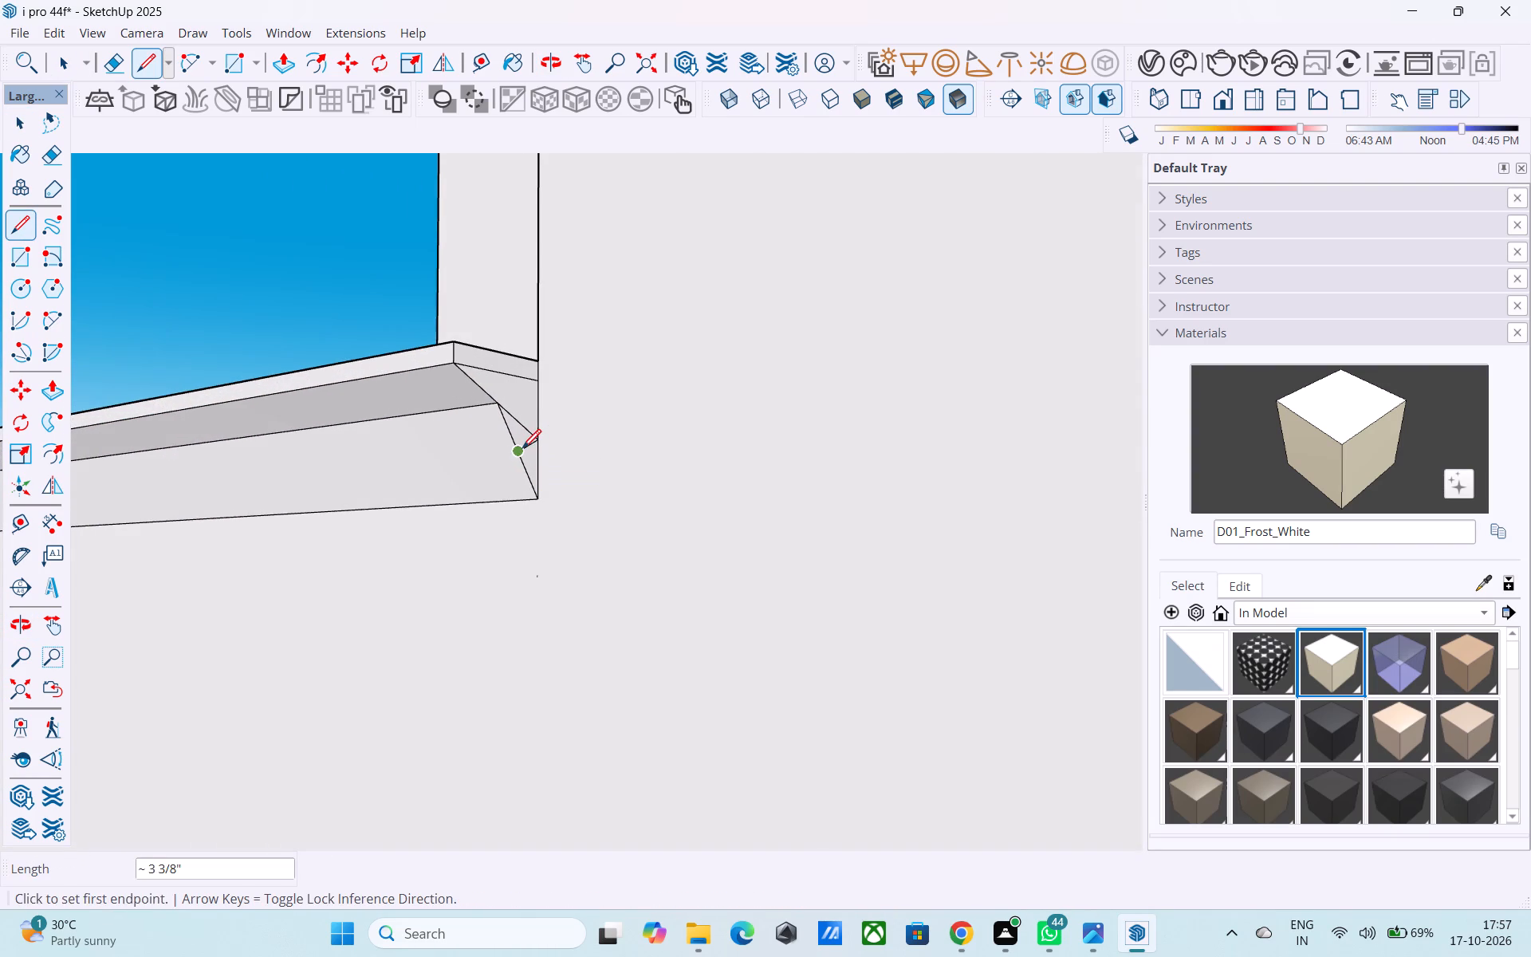
Erase the short cross line and the leftover sloped line on the right ledge's rear end face.
scroll(522, 450, up, 7)
middle_drag(521, 447, 337, 572)
key(e)
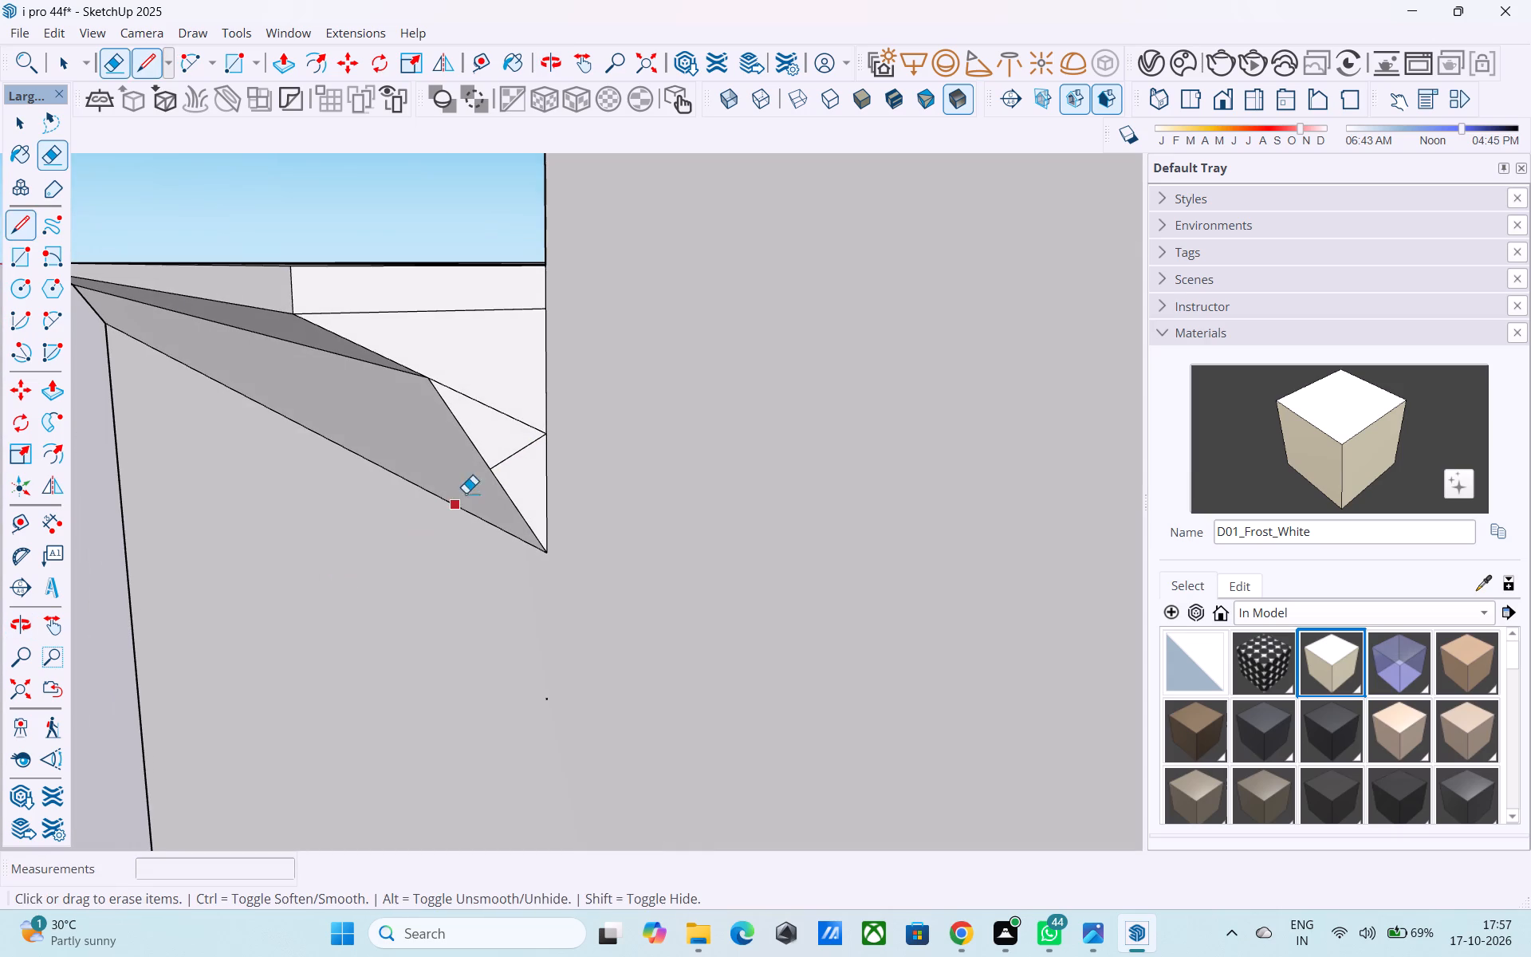
click(514, 455)
scroll(521, 459, down, 5)
drag(522, 435, 524, 445)
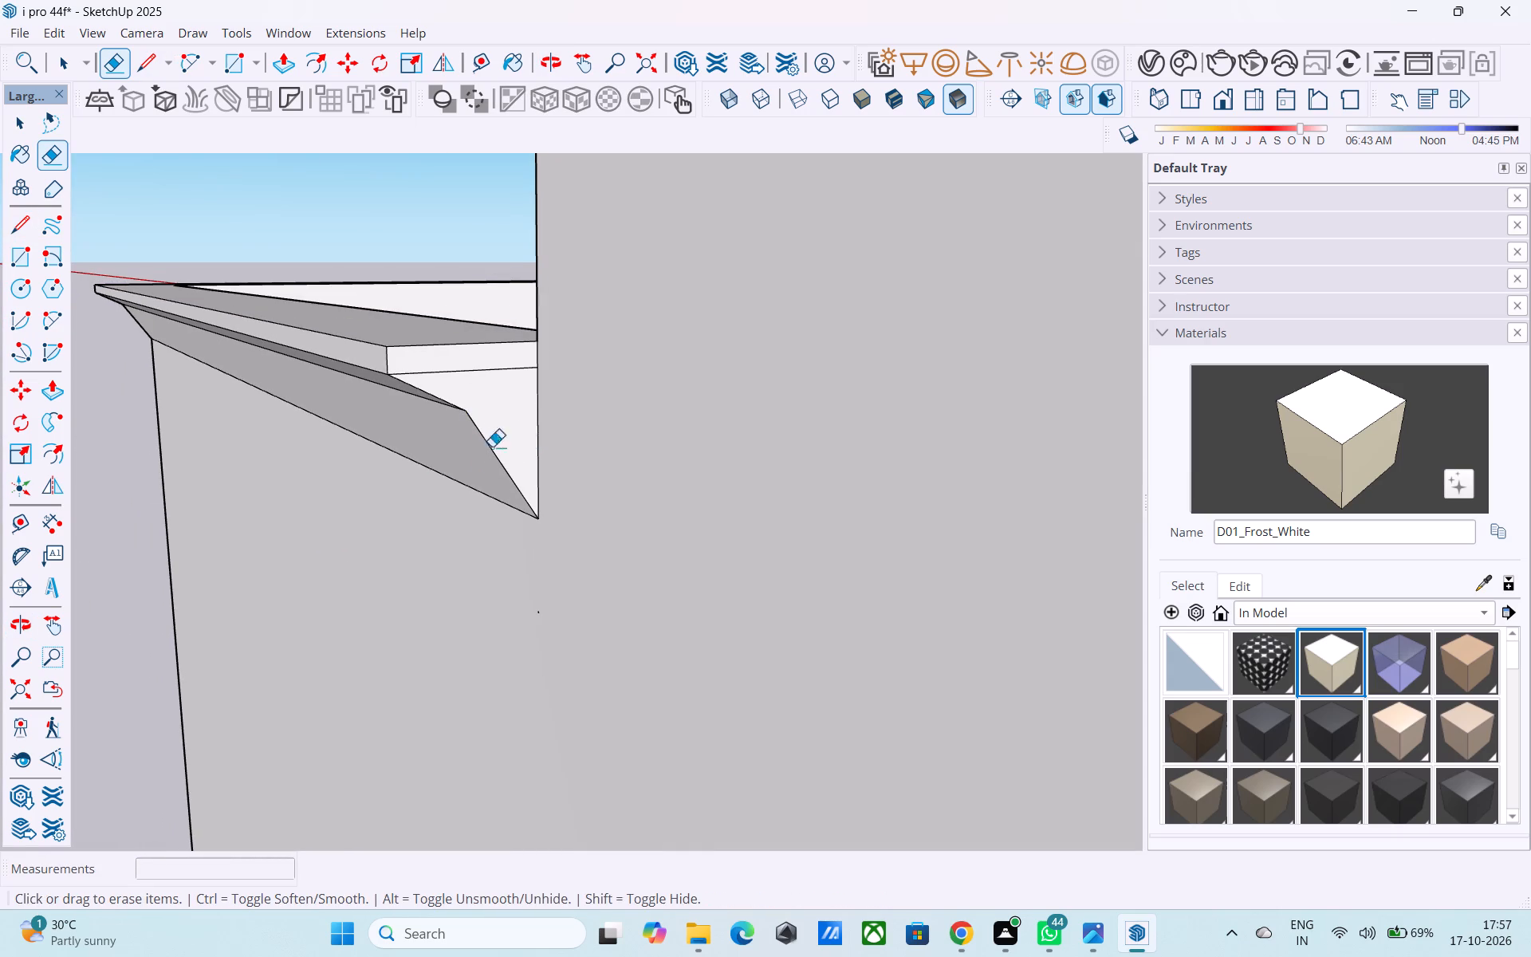
Inspect the right block's ledge molding and both side blocks from the side, front and above.
middle_drag(492, 452, 675, 452)
scroll(691, 447, down, 11)
middle_drag(545, 451, 775, 423)
scroll(781, 419, down, 6)
middle_drag(466, 486, 691, 459)
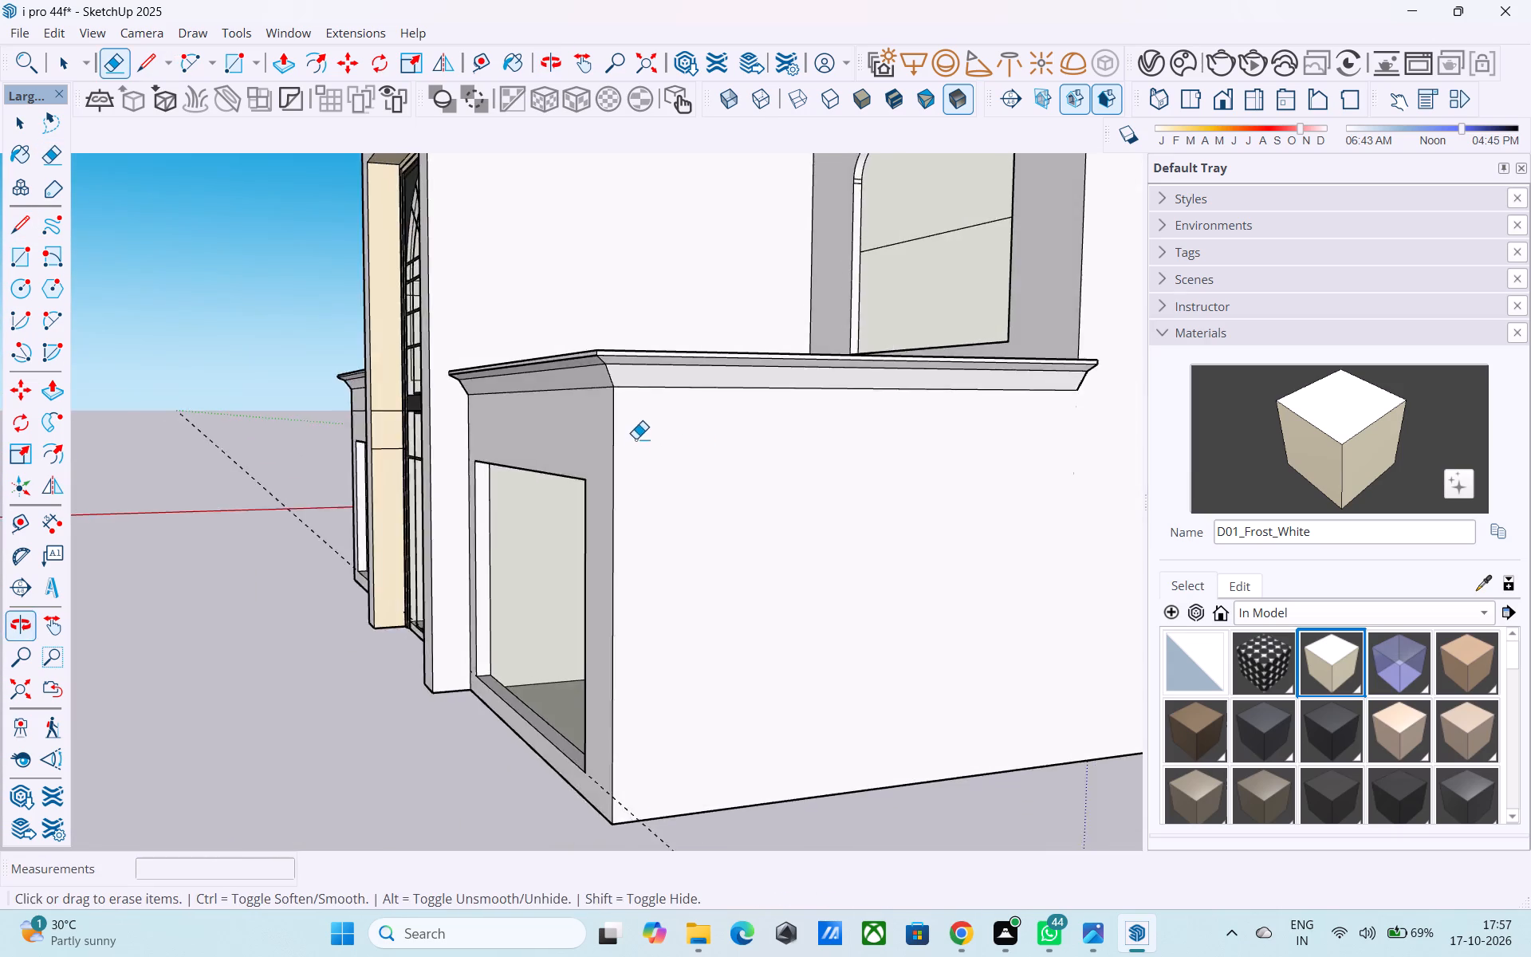
scroll(636, 439, up, 6)
middle_drag(596, 381, 933, 358)
scroll(919, 366, down, 10)
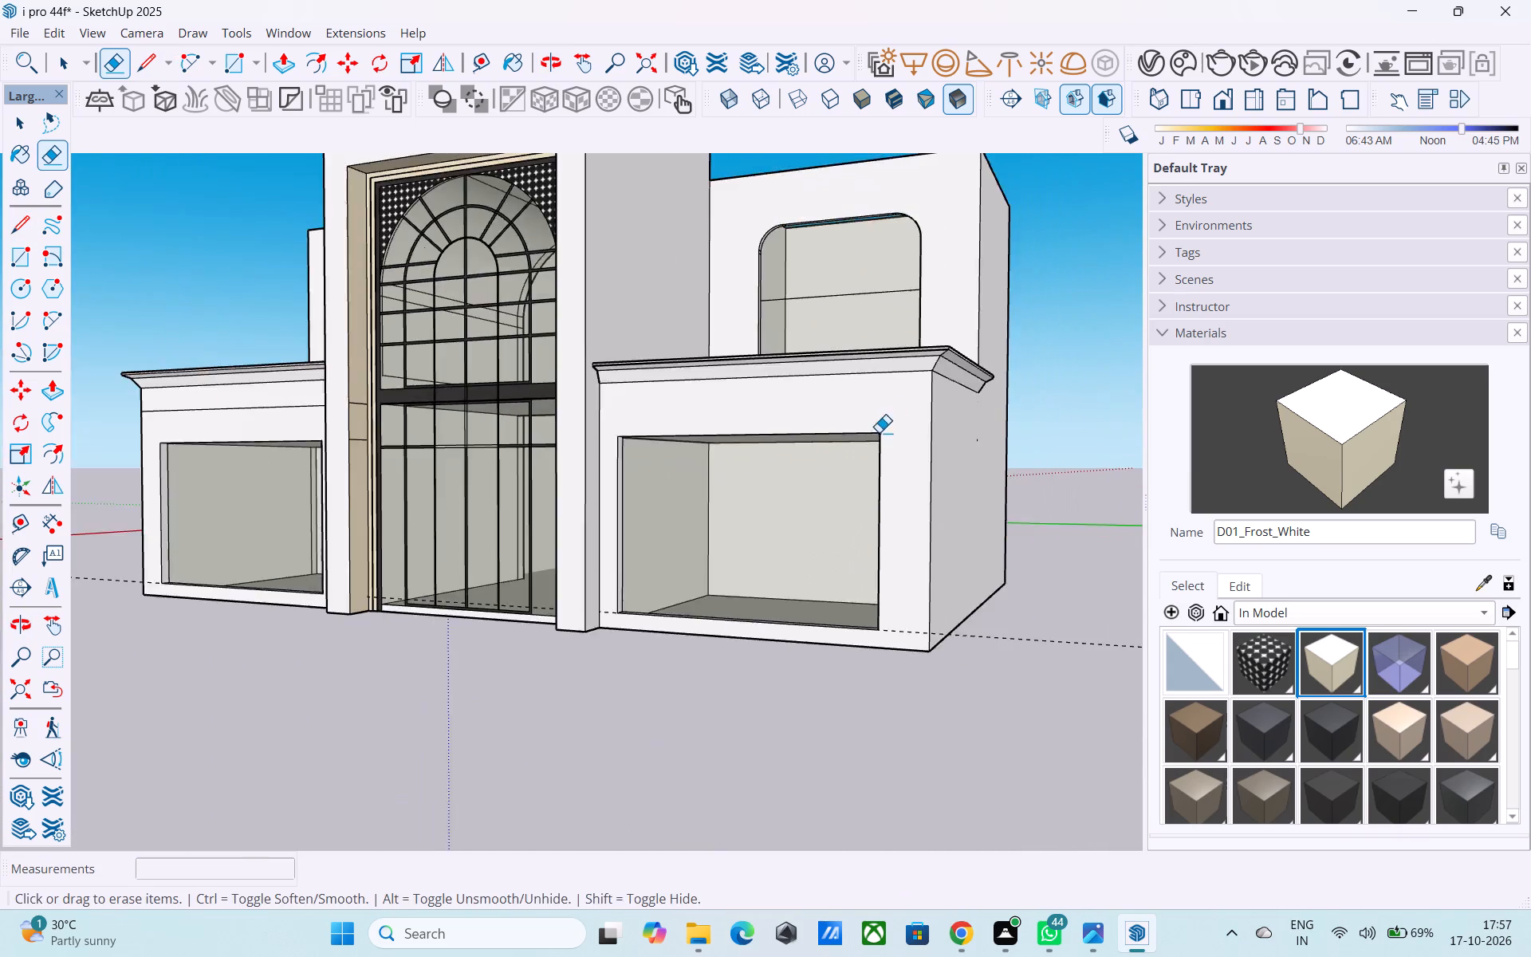
middle_drag(889, 442, 978, 515)
scroll(978, 516, down, 5)
middle_drag(800, 507, 907, 564)
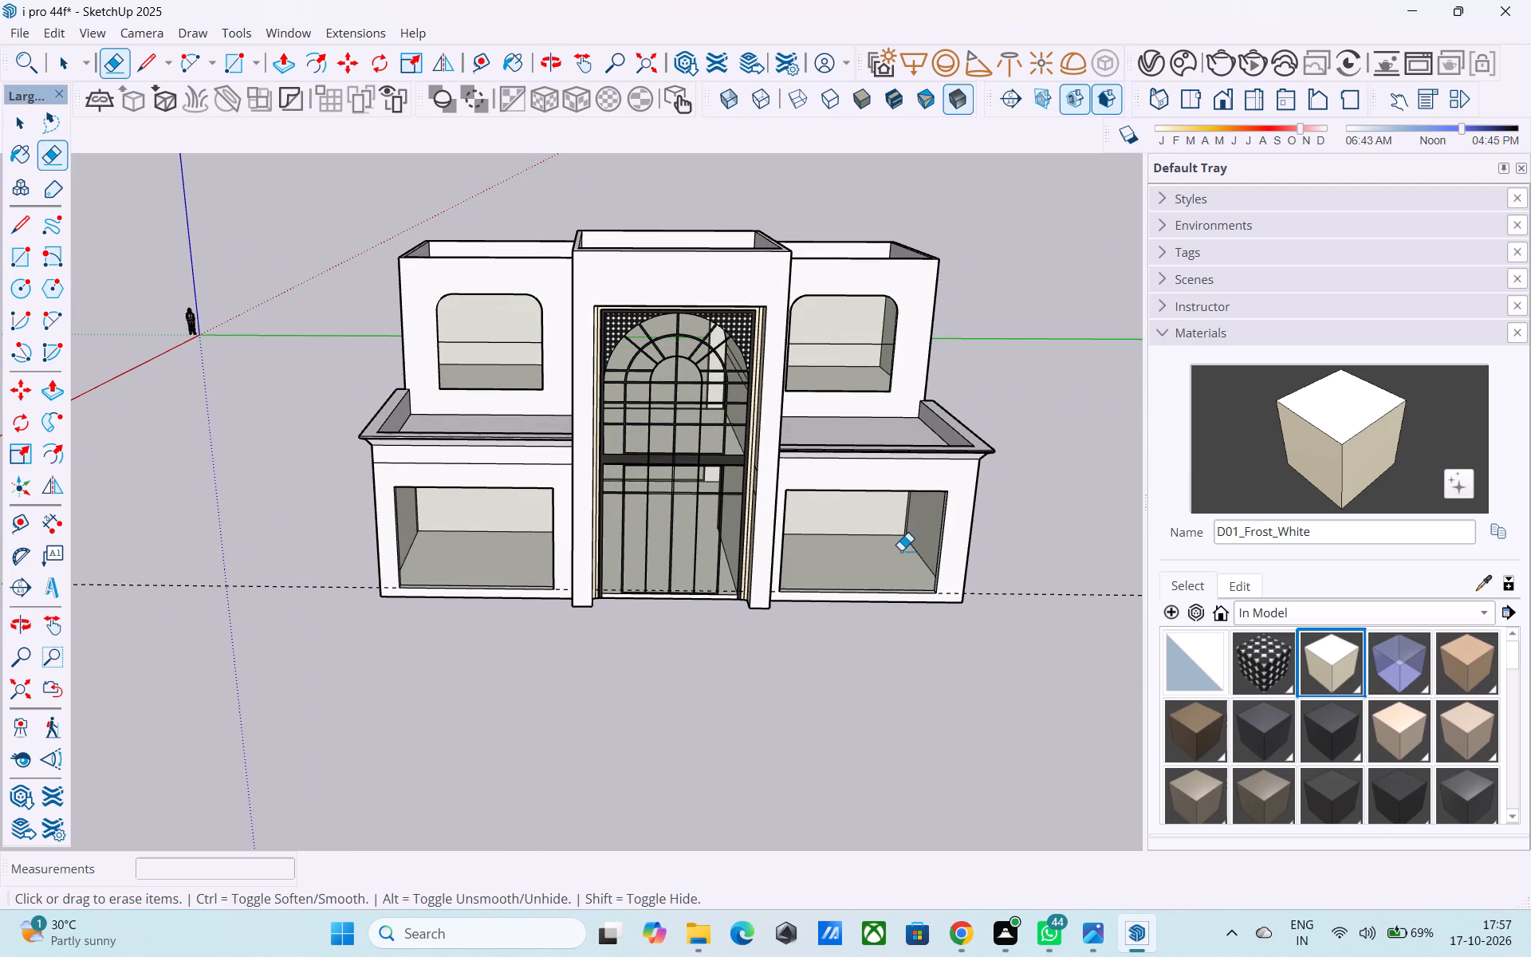
middle_drag(520, 451, 560, 712)
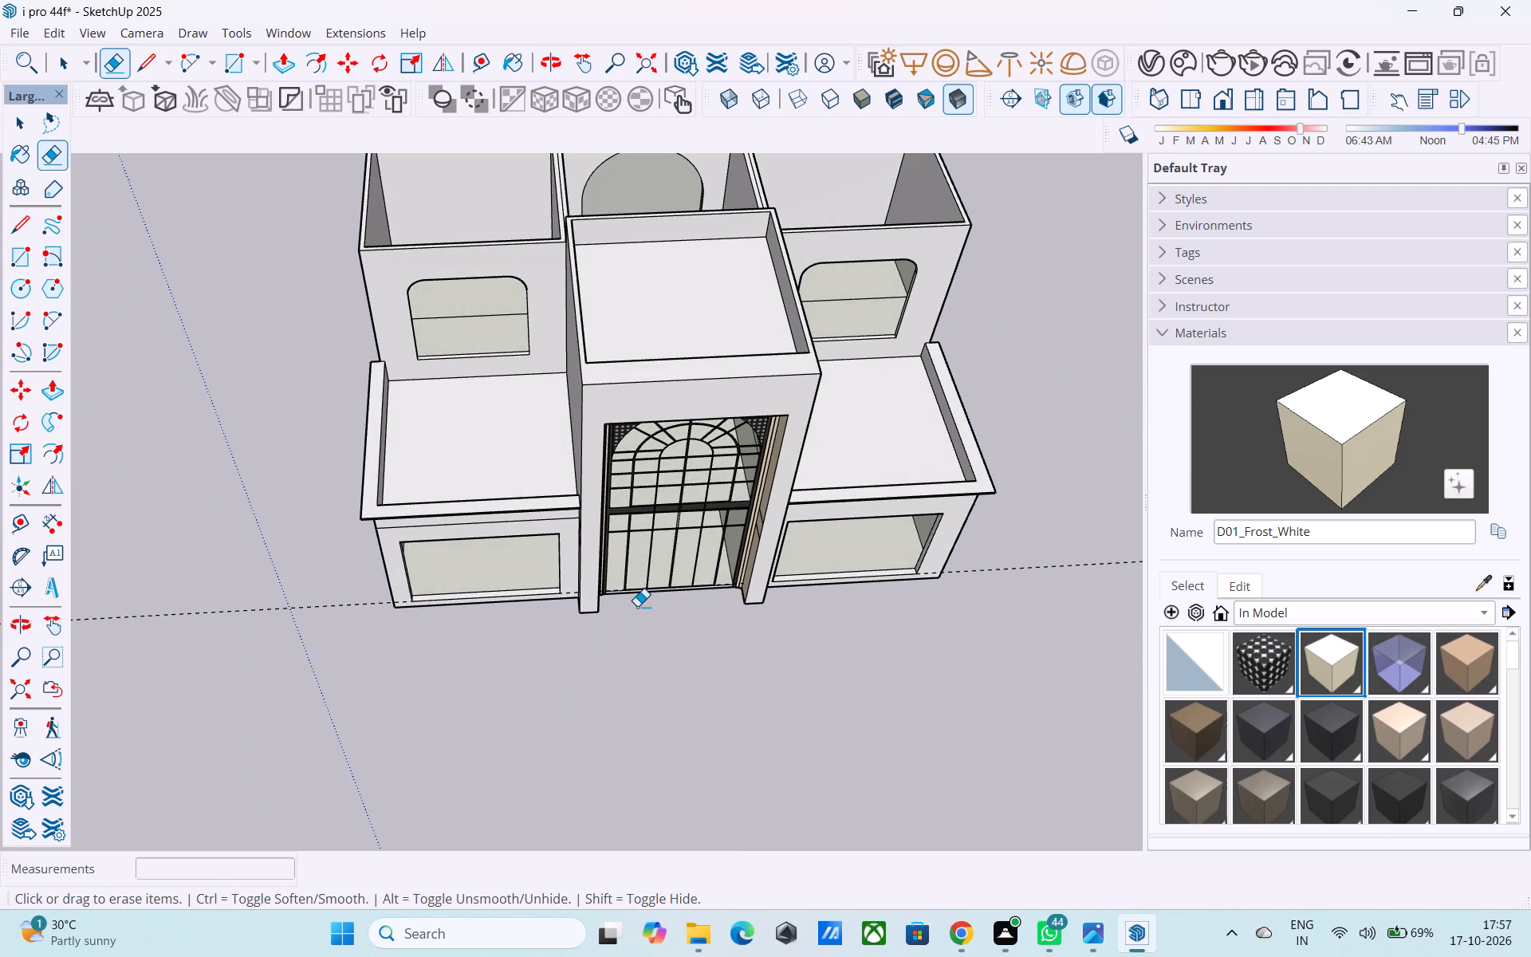
Save the model.
key(ctrl+s)
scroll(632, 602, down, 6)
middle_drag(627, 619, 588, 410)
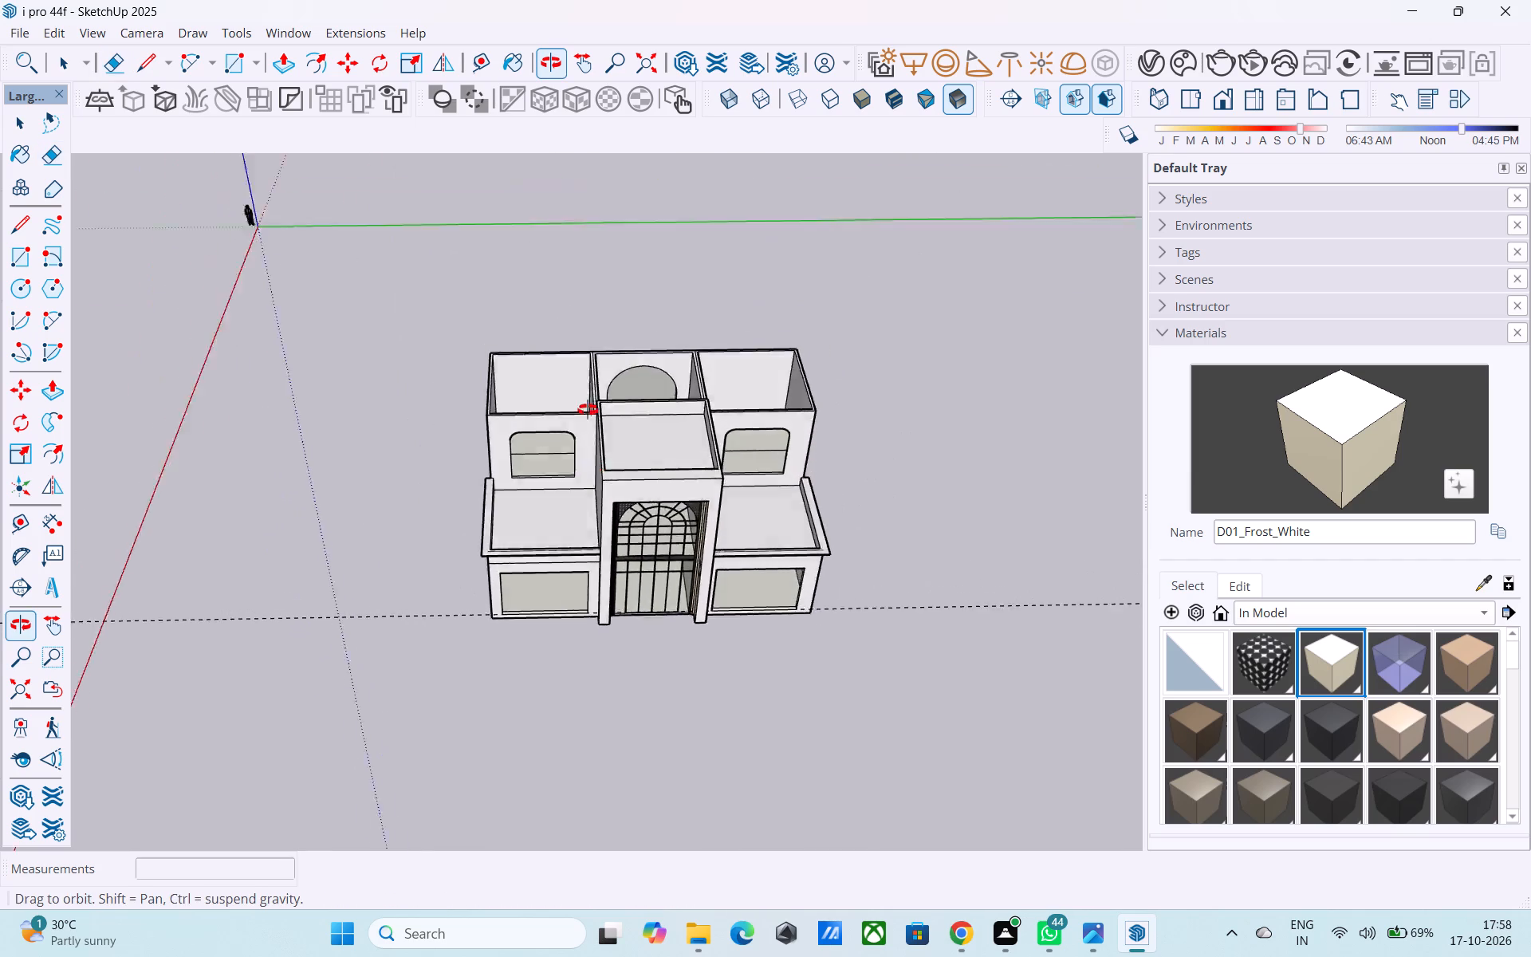
Copy the top edge of the left block's lower front opening 2' straight down.
middle_drag(588, 410, 584, 263)
scroll(535, 611, up, 6)
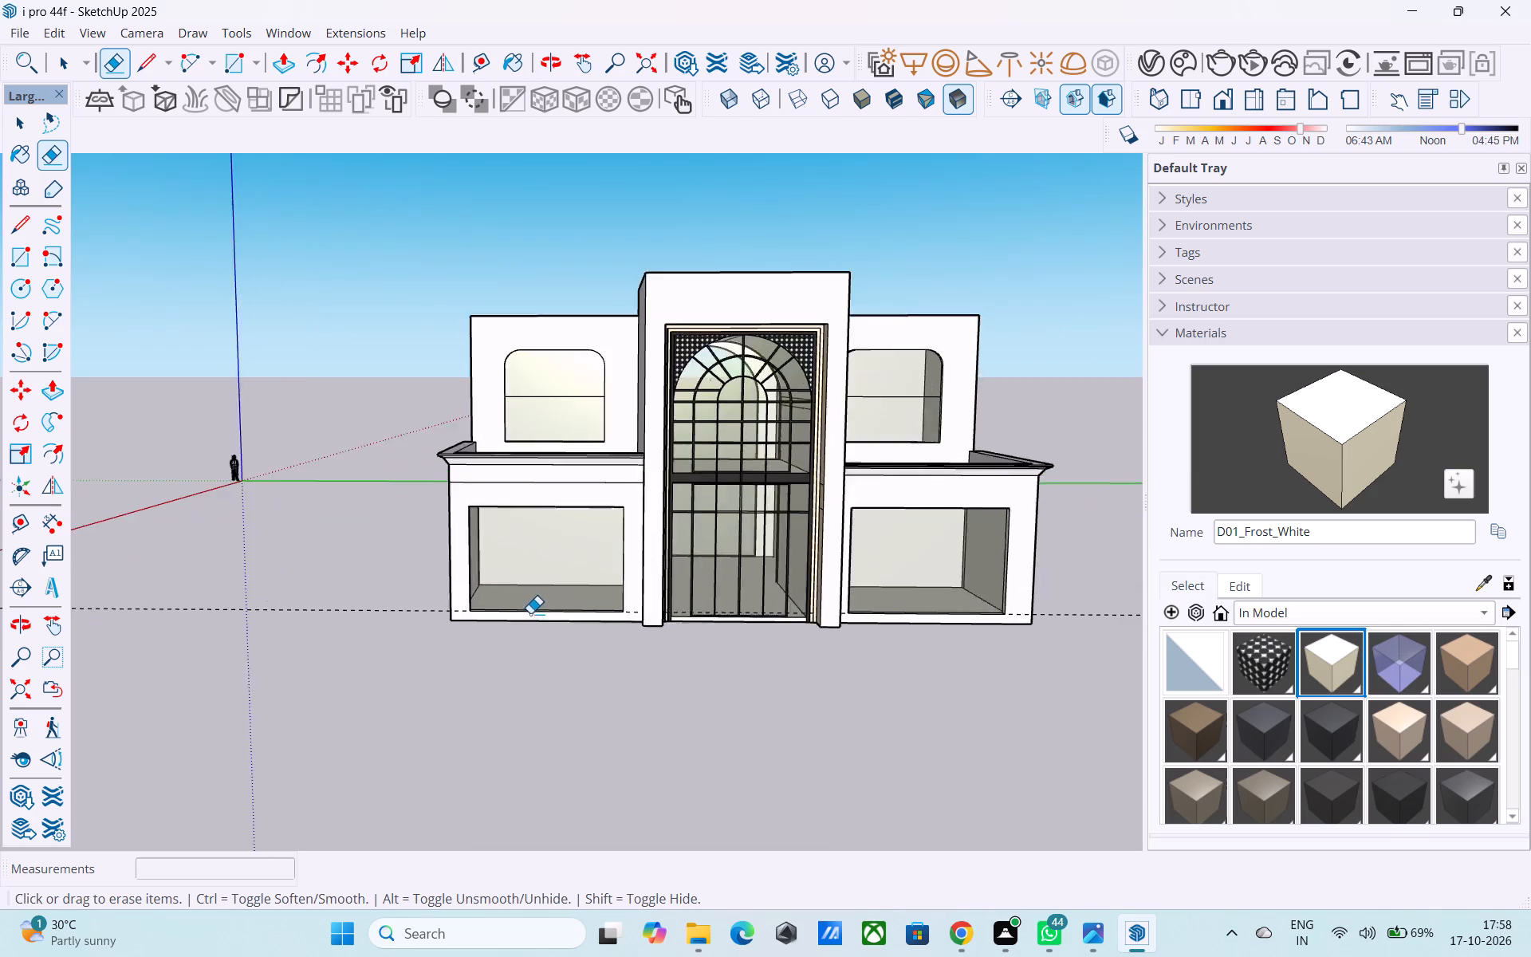
scroll(530, 613, up, 3)
middle_drag(532, 616, 241, 525)
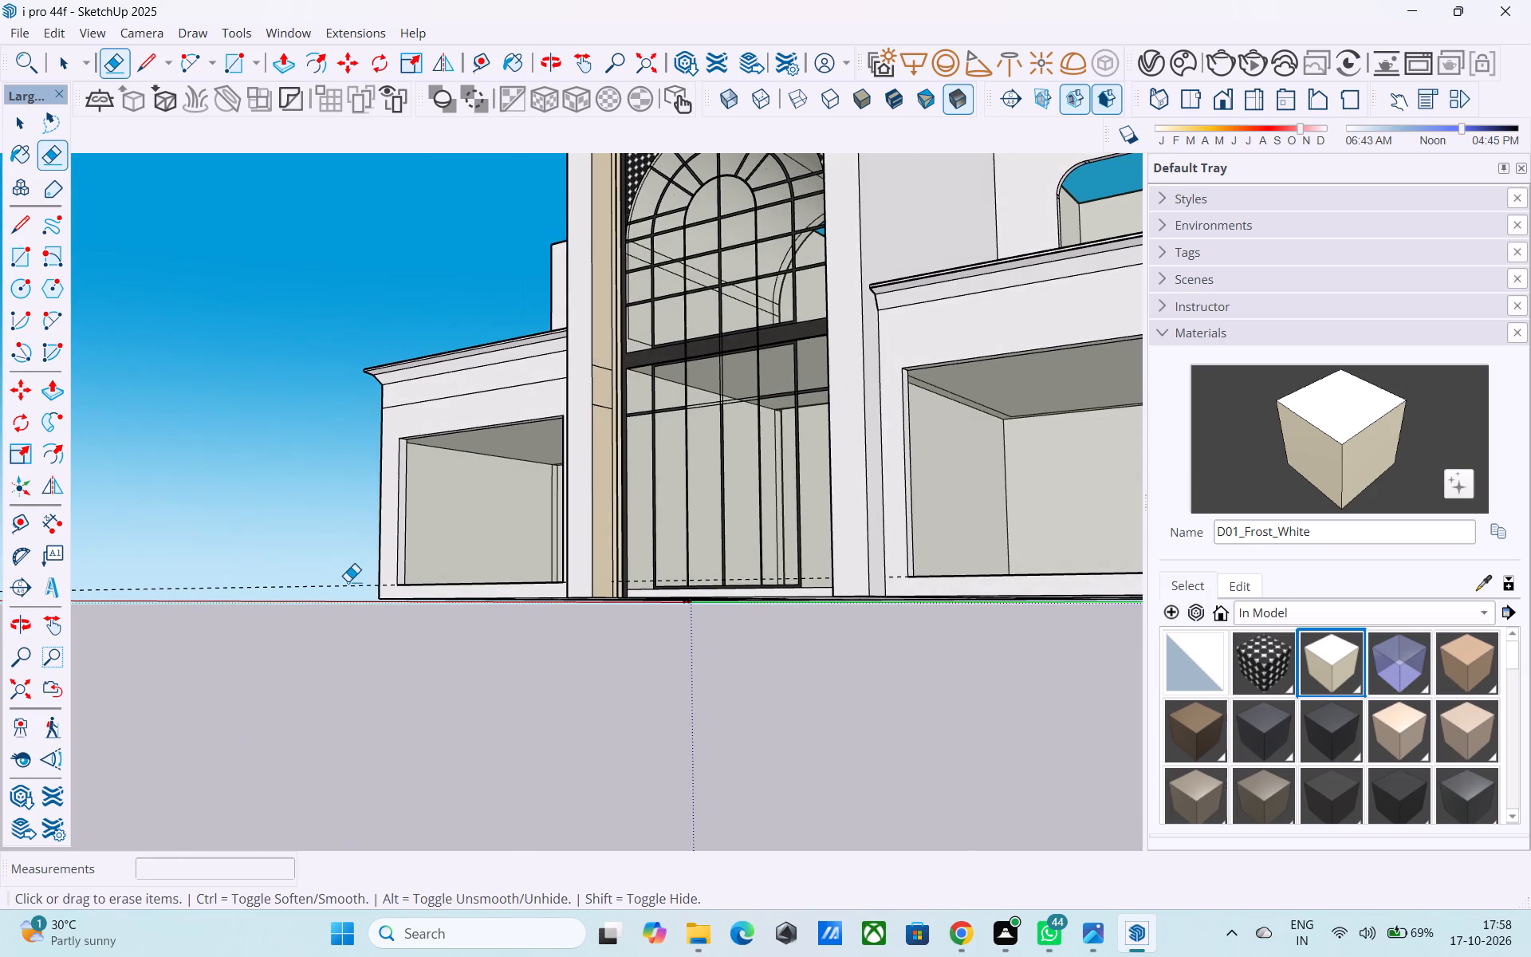
middle_drag(348, 582, 478, 472)
scroll(506, 434, up, 4)
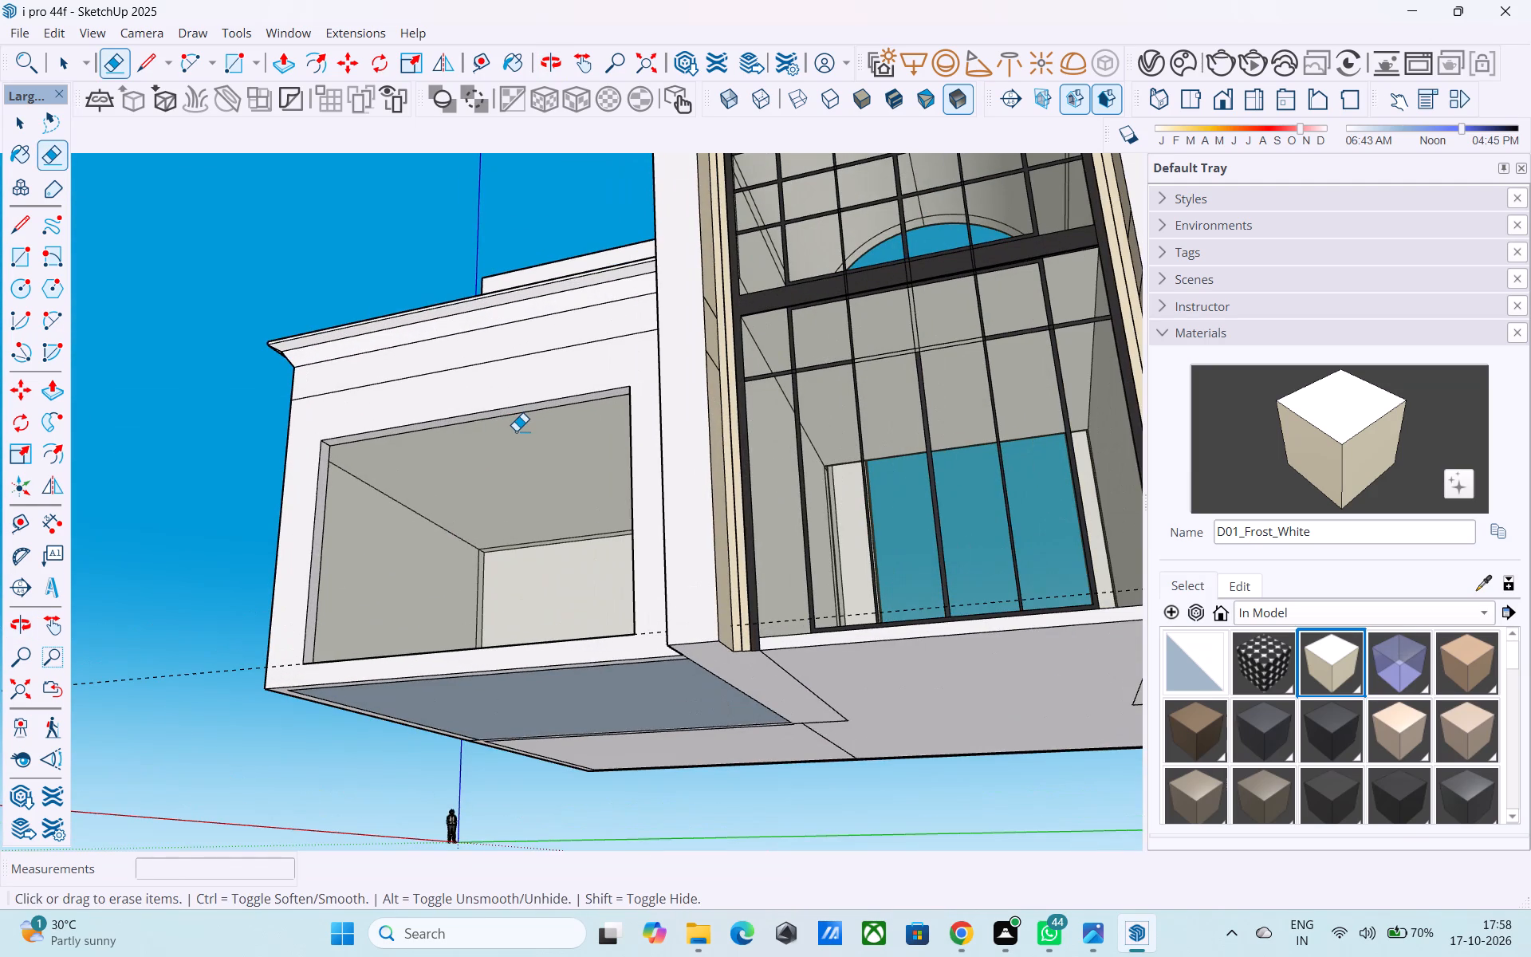
text(l)
key(space)
key(l)
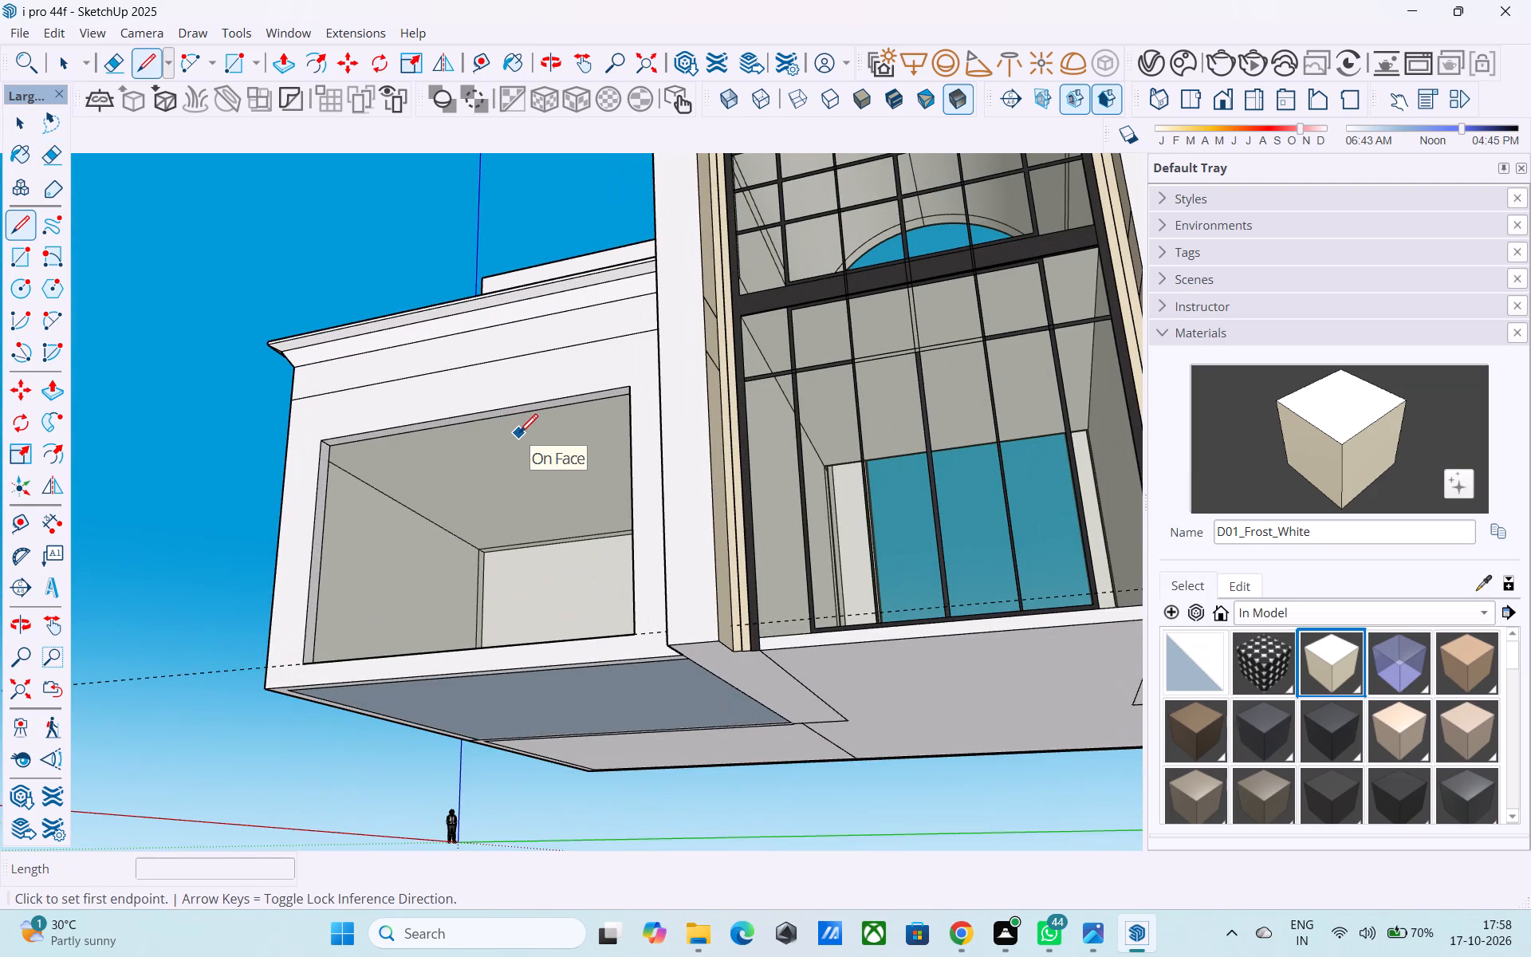
middle_drag(519, 435, 577, 474)
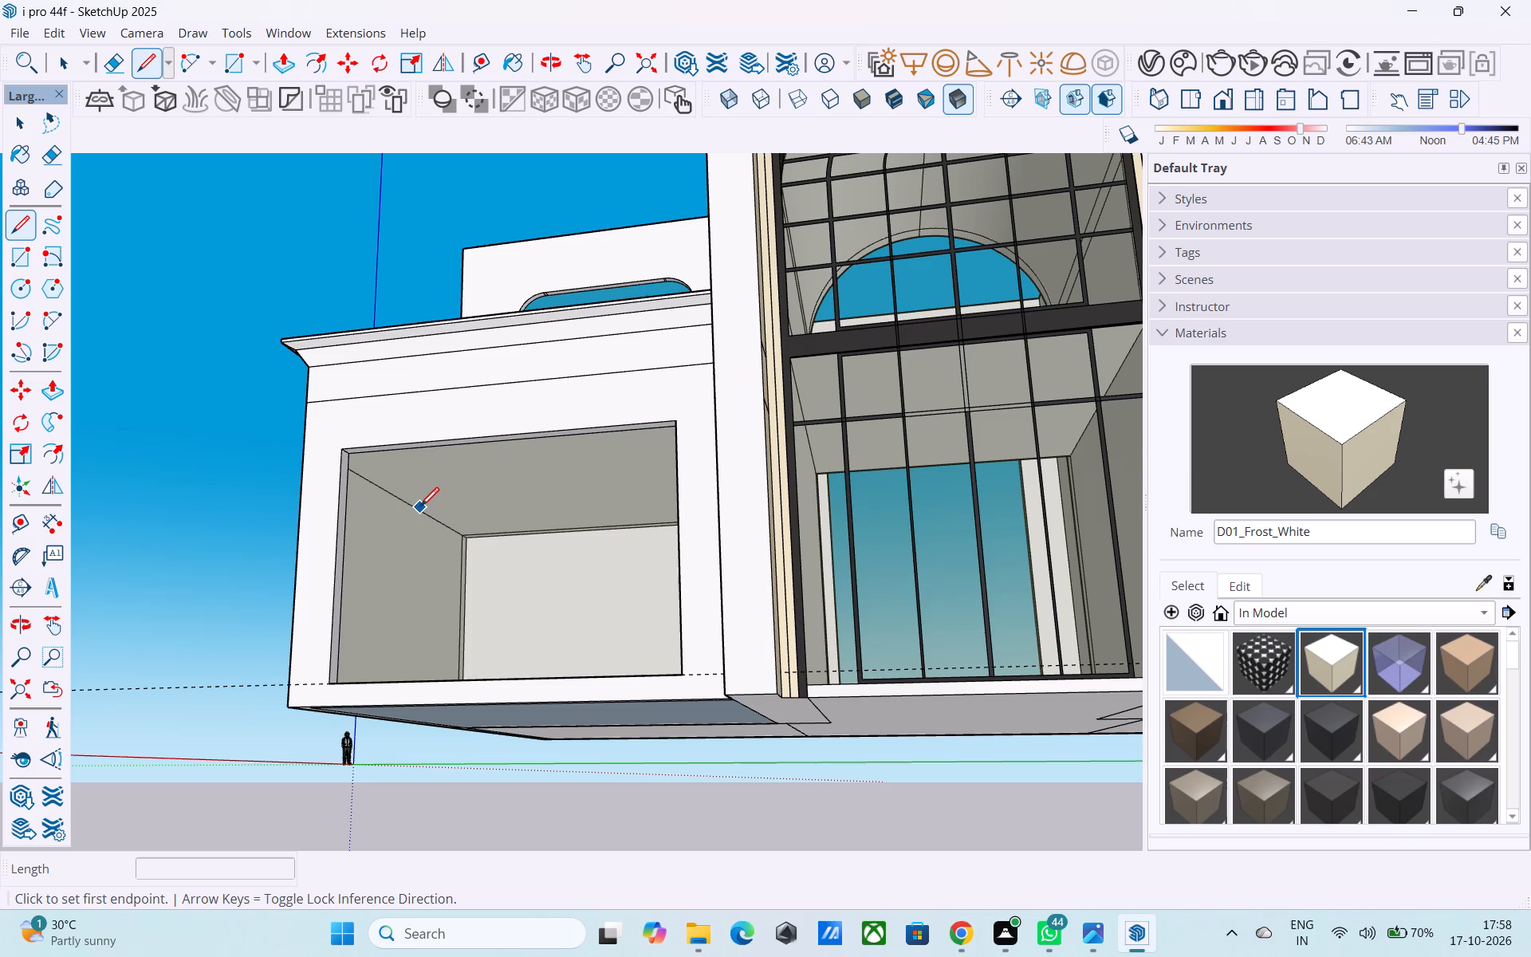
key(space)
scroll(366, 464, up, 4)
click(344, 434)
click(348, 437)
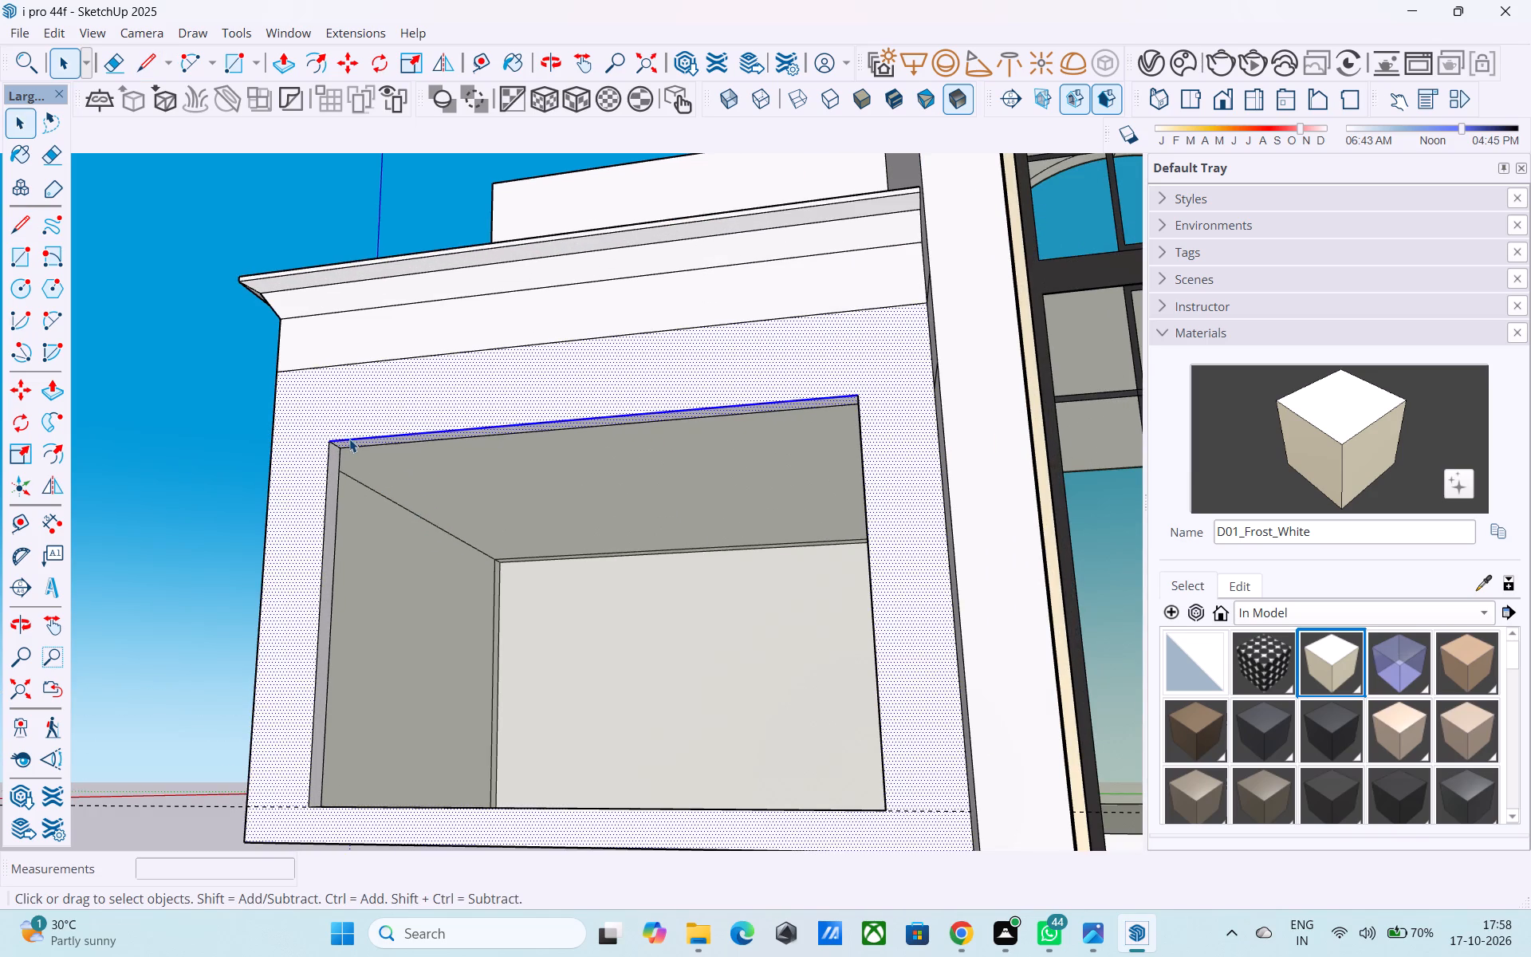
click(349, 438)
click(363, 489)
click(354, 442)
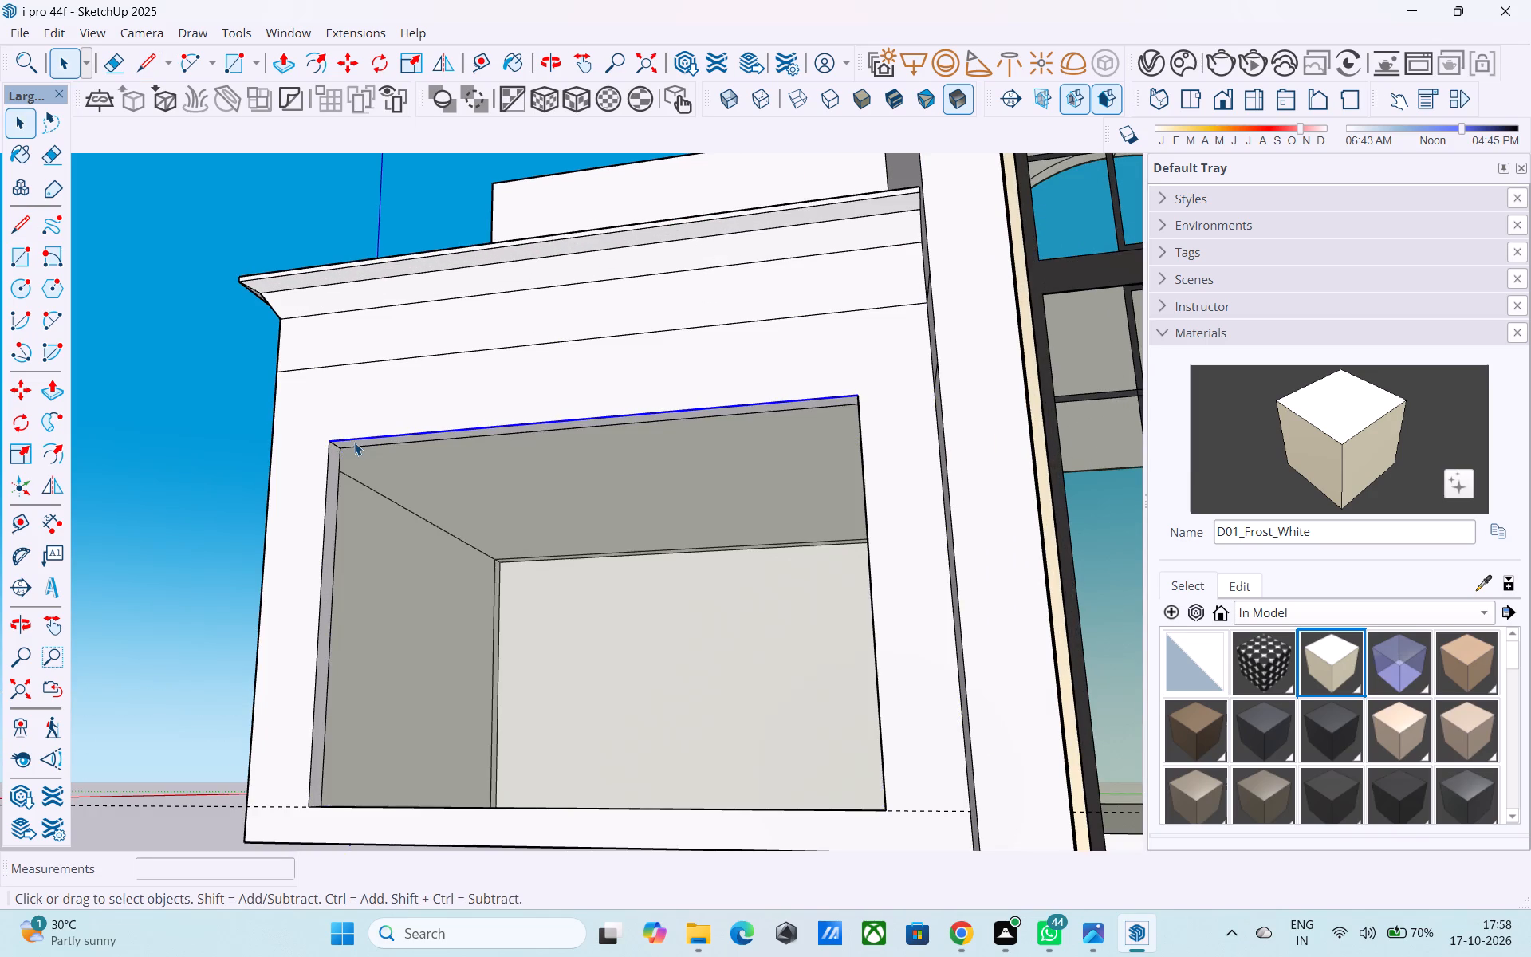
key(m)
click(327, 442)
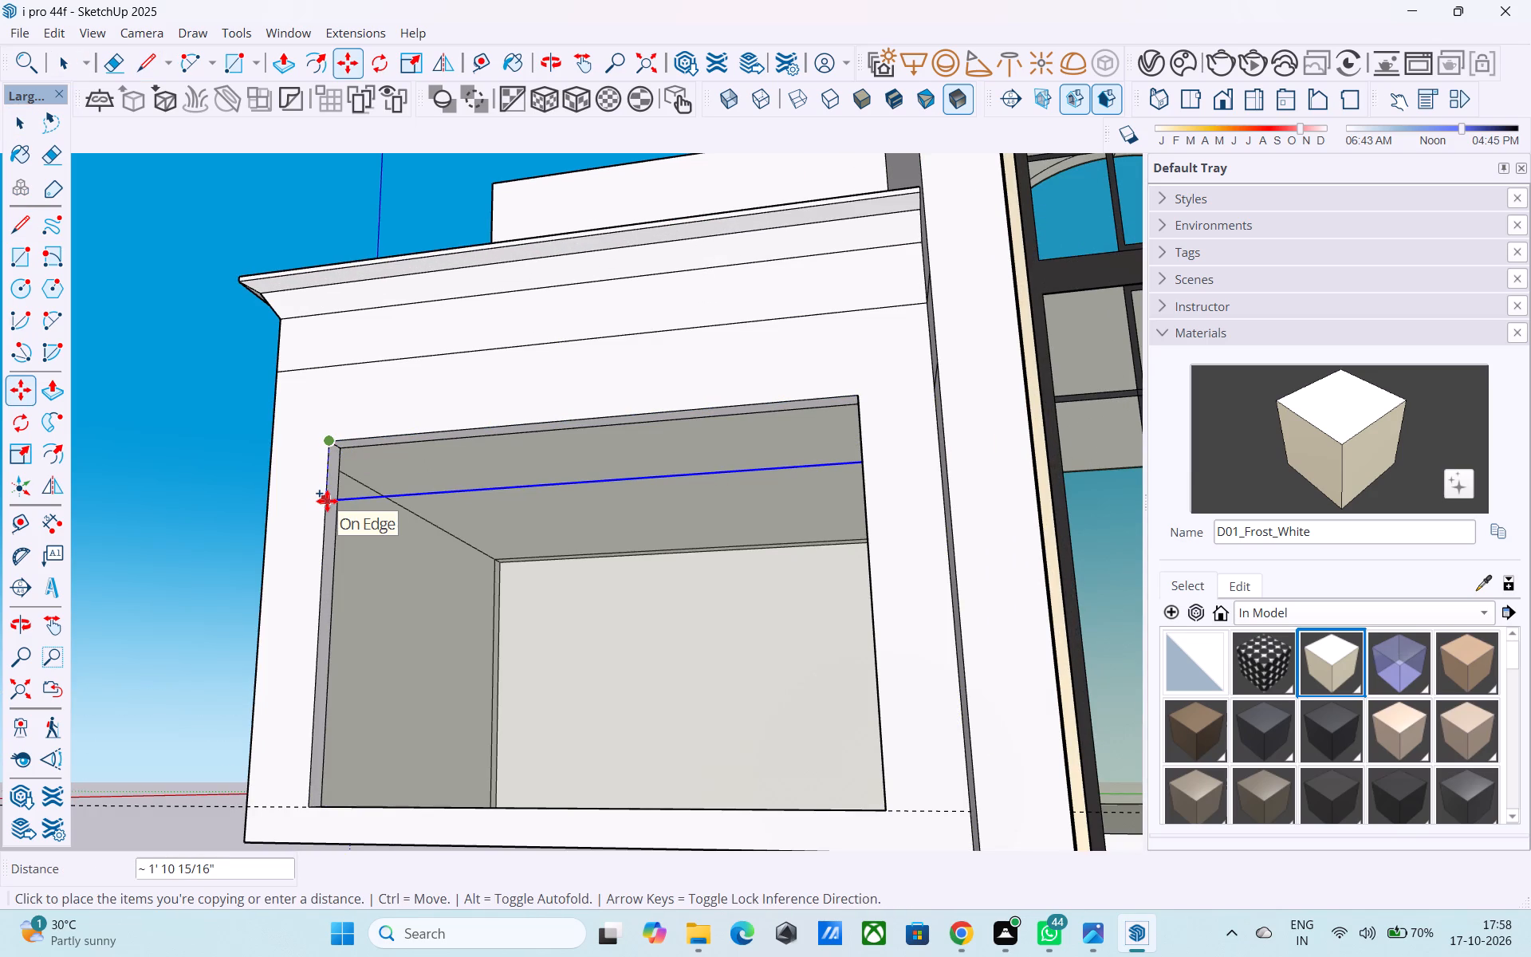
text(2')
key(Return)
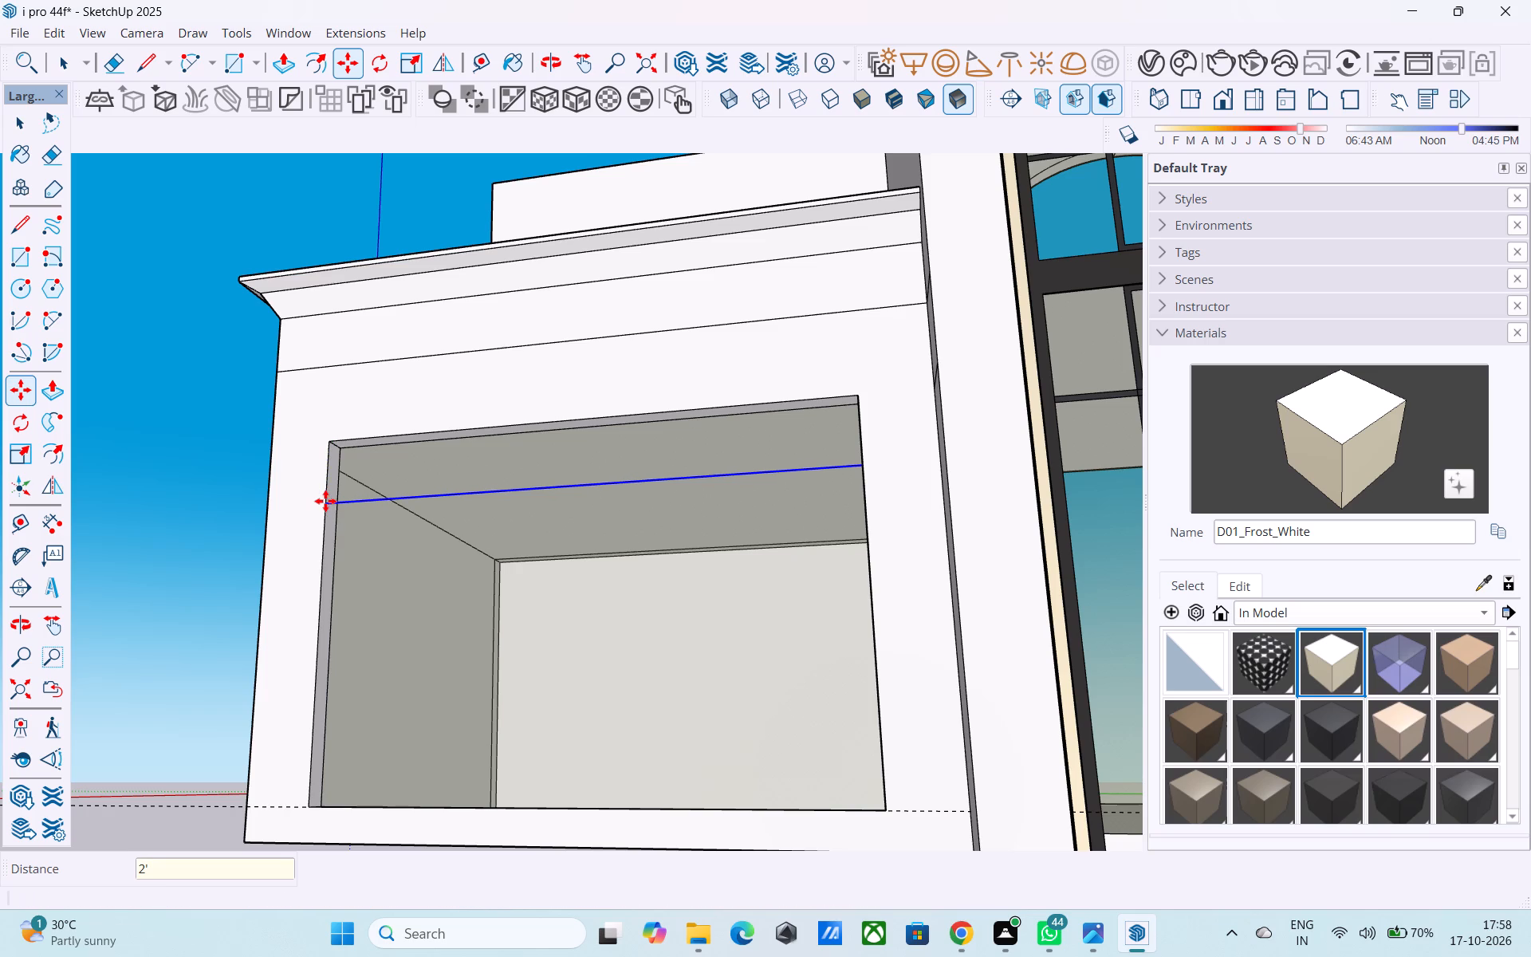
Copy the new line 8' further down the left opening, and correct the copy distance to 7'.
scroll(316, 494, down, 6)
scroll(311, 492, up, 4)
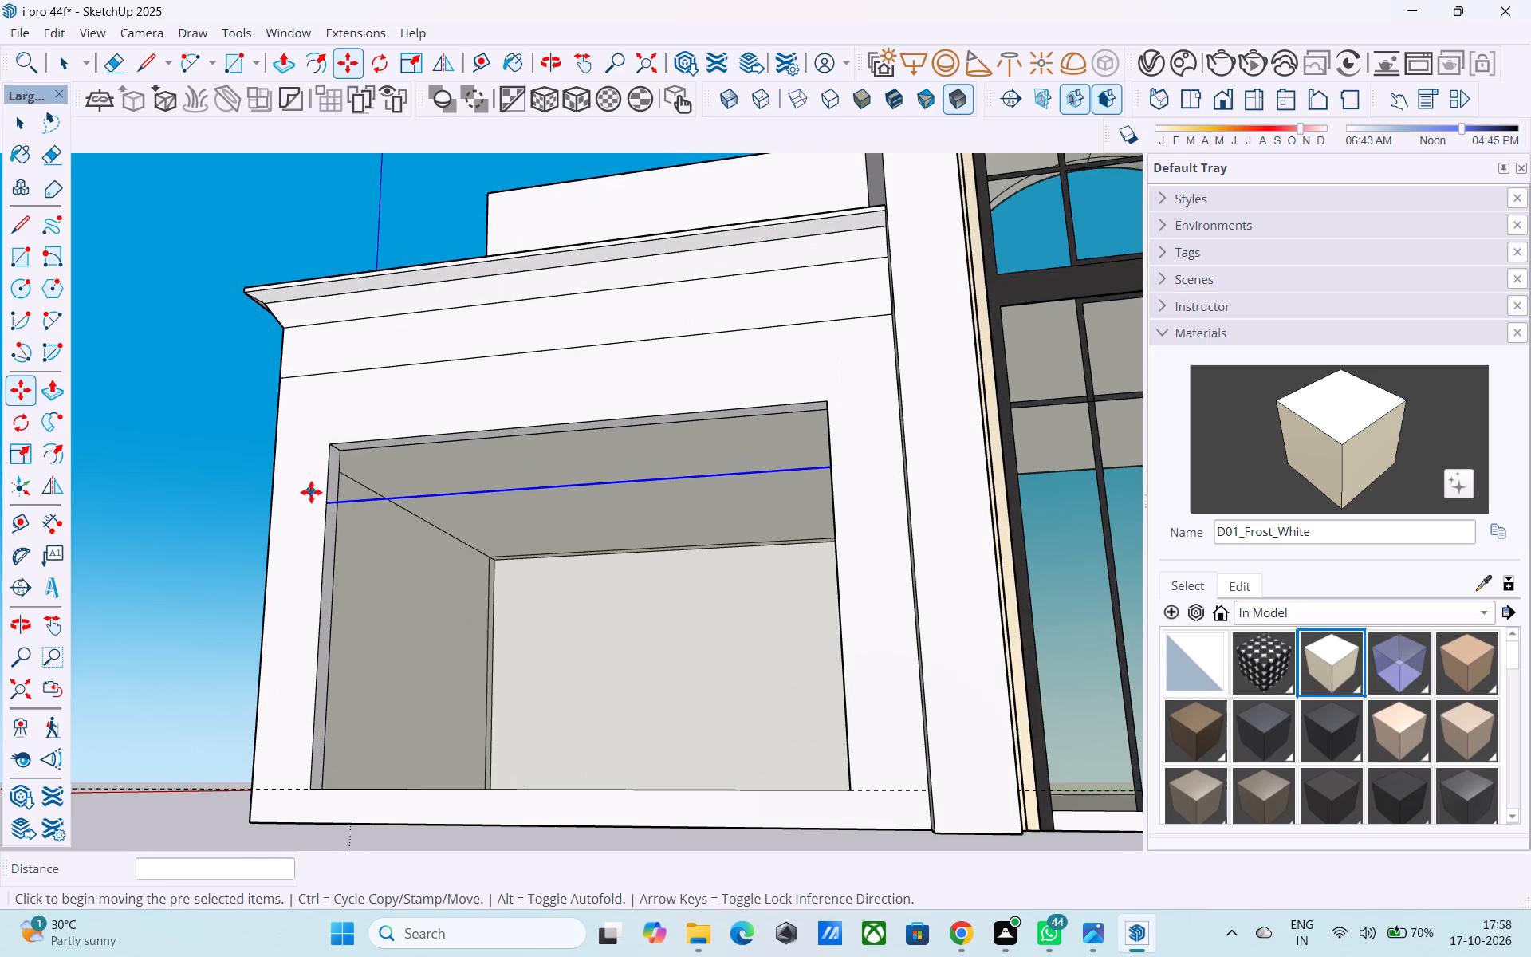
click(329, 508)
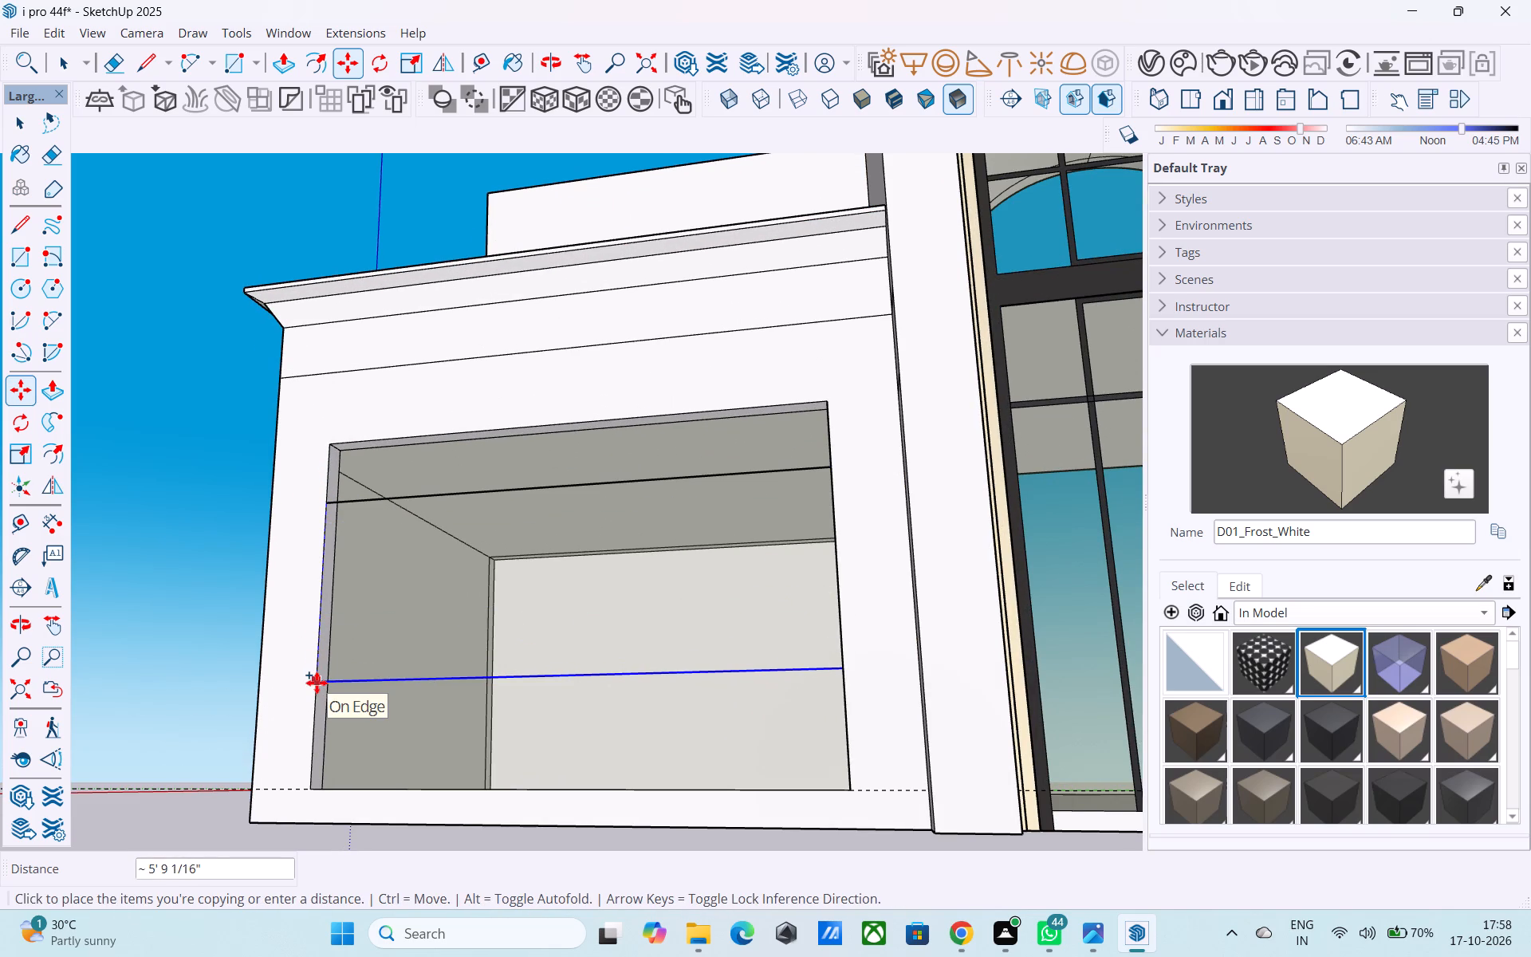
text(8')
key(Return)
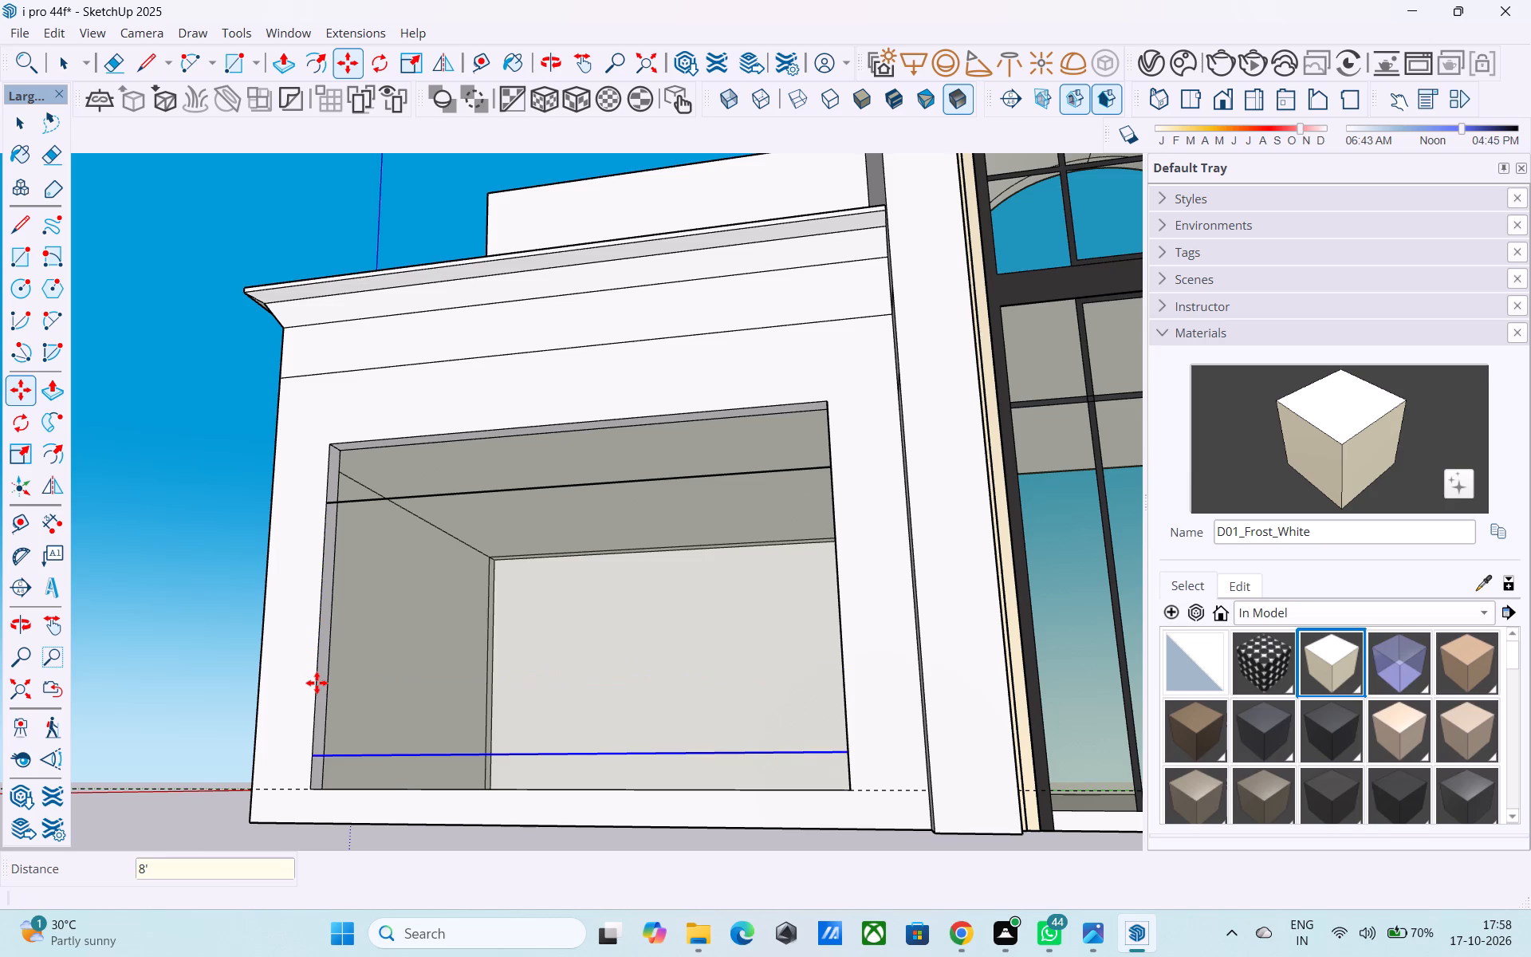
text(7')
key(Return)
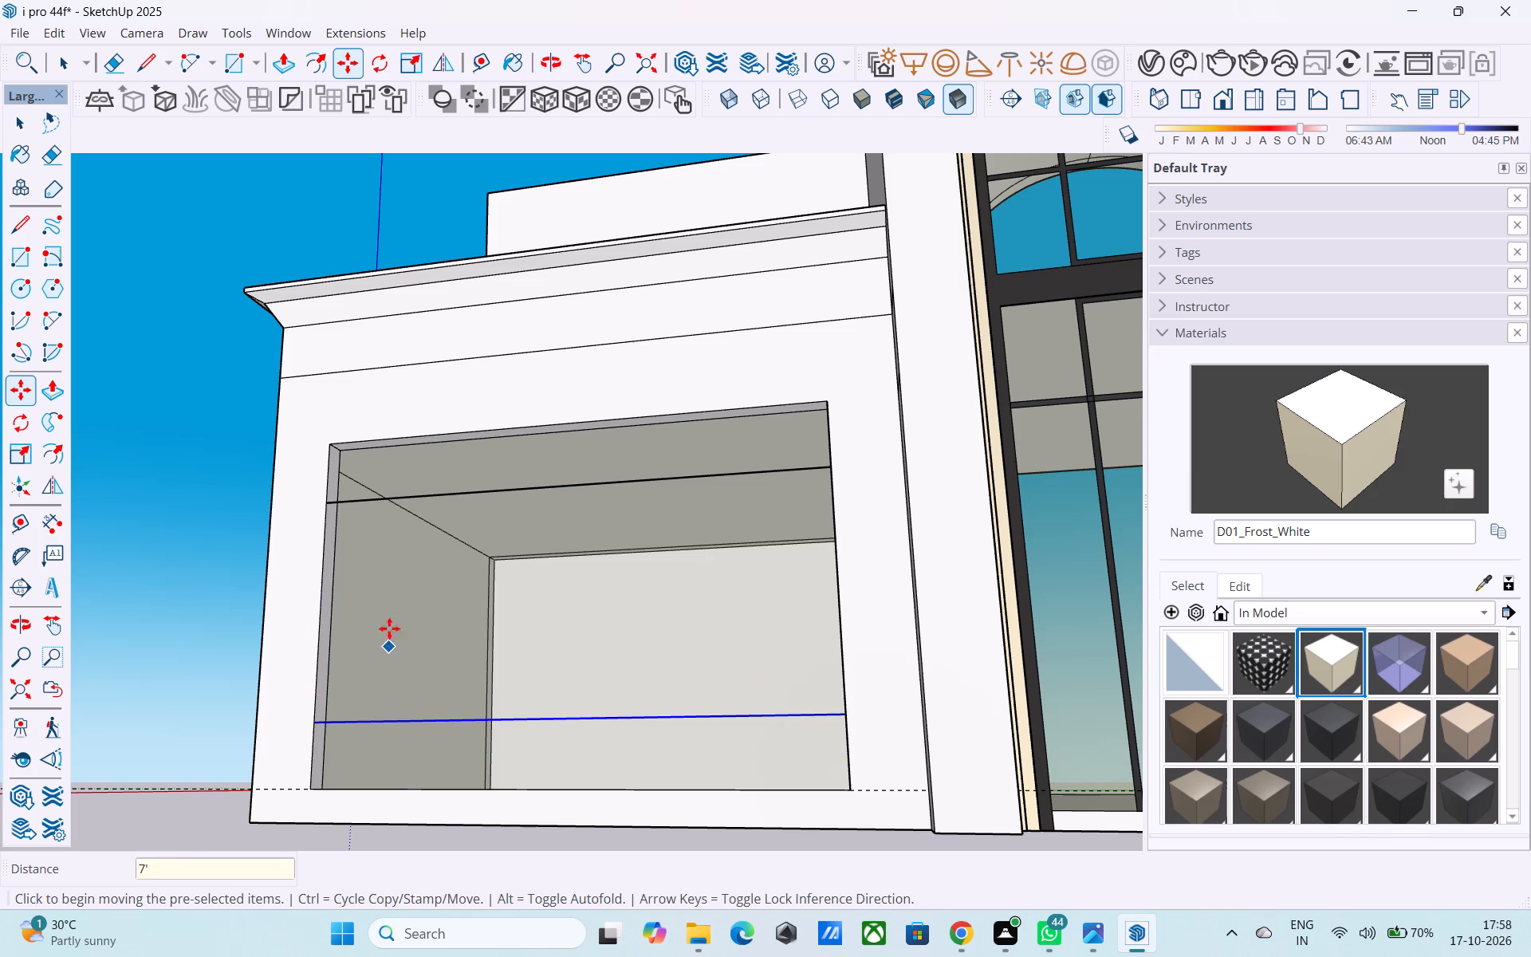
Copy the left opening's upper horizontal line 2" down to form a thin bar.
key(space)
click(335, 504)
key(m)
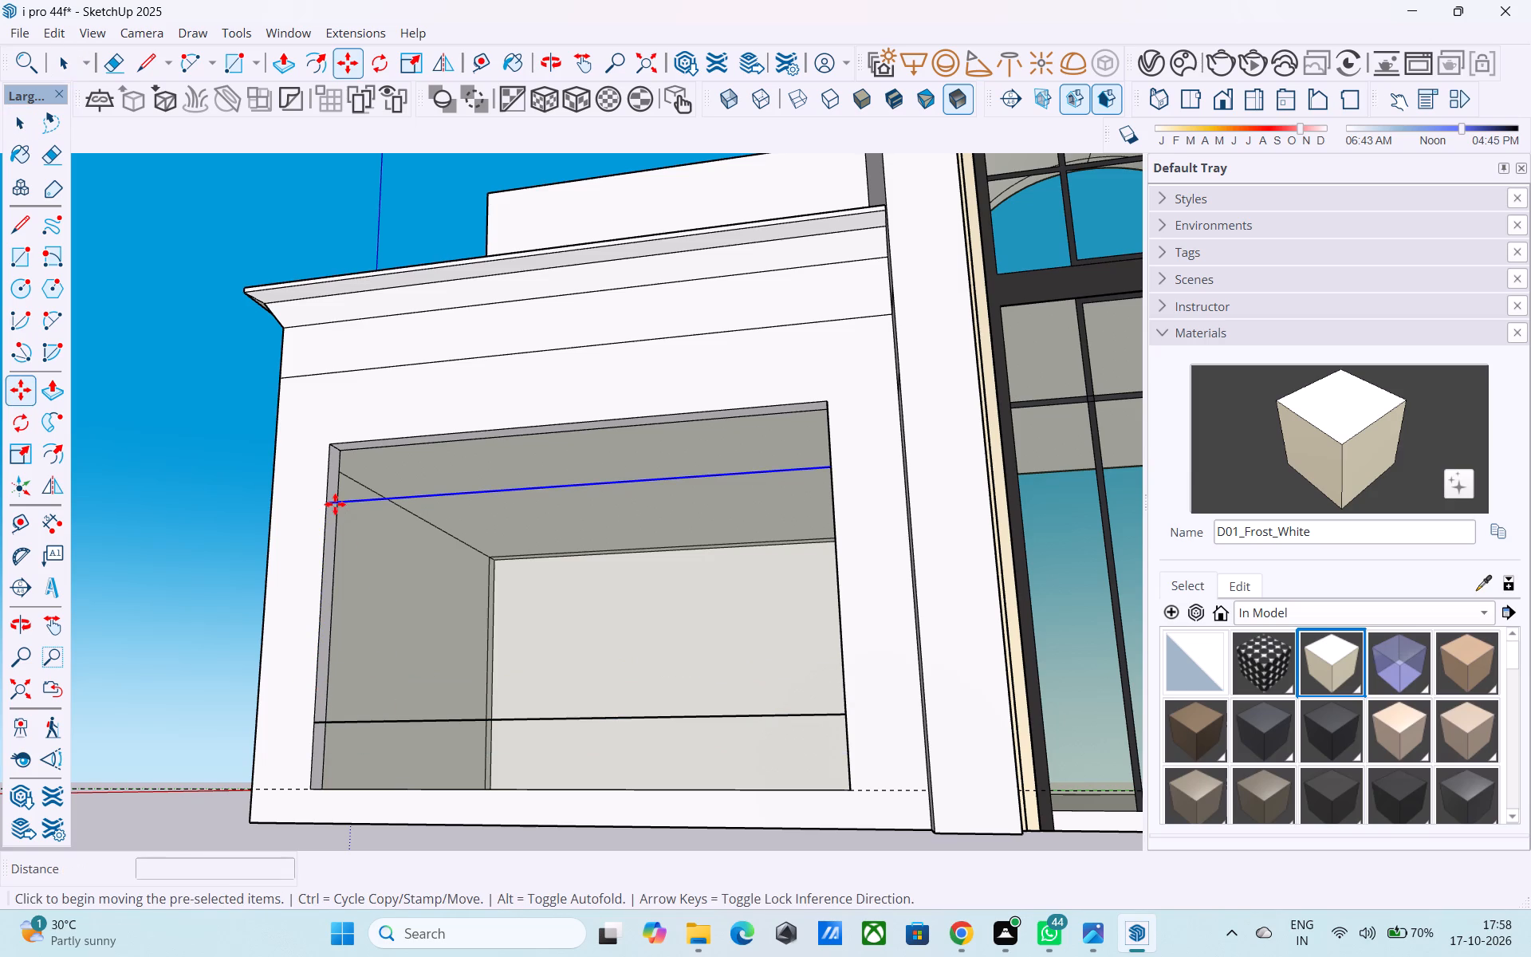
scroll(333, 509, up, 1)
click(325, 502)
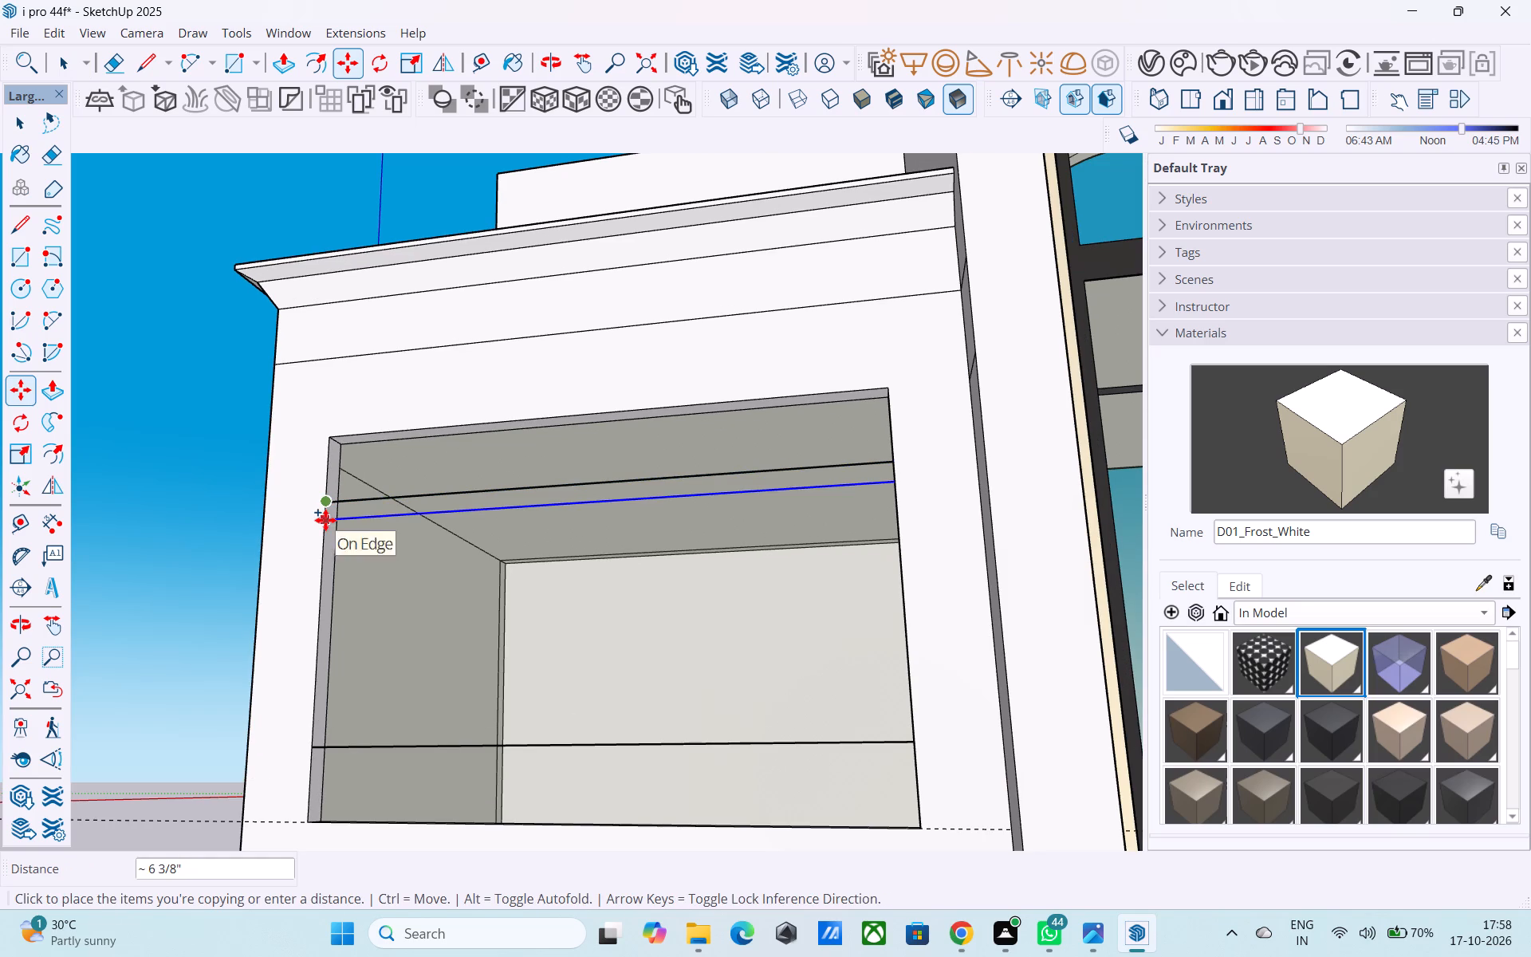
text(2")
key(Return)
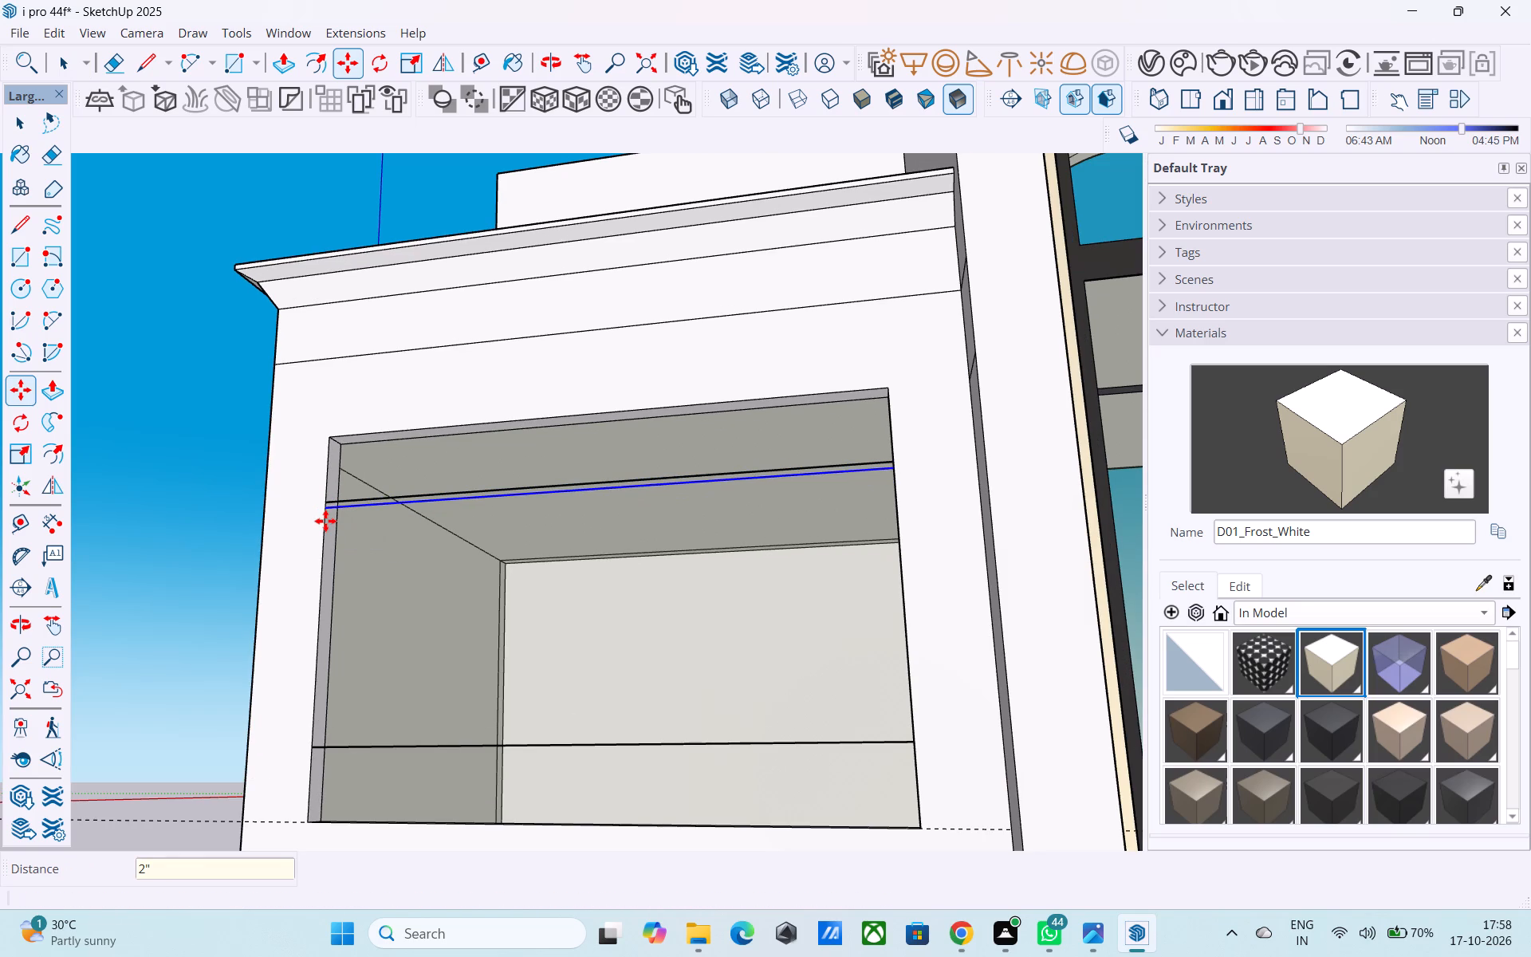
Copy the left opening's lower horizontal line a short distance down to form a second thin bar.
key(space)
click(349, 748)
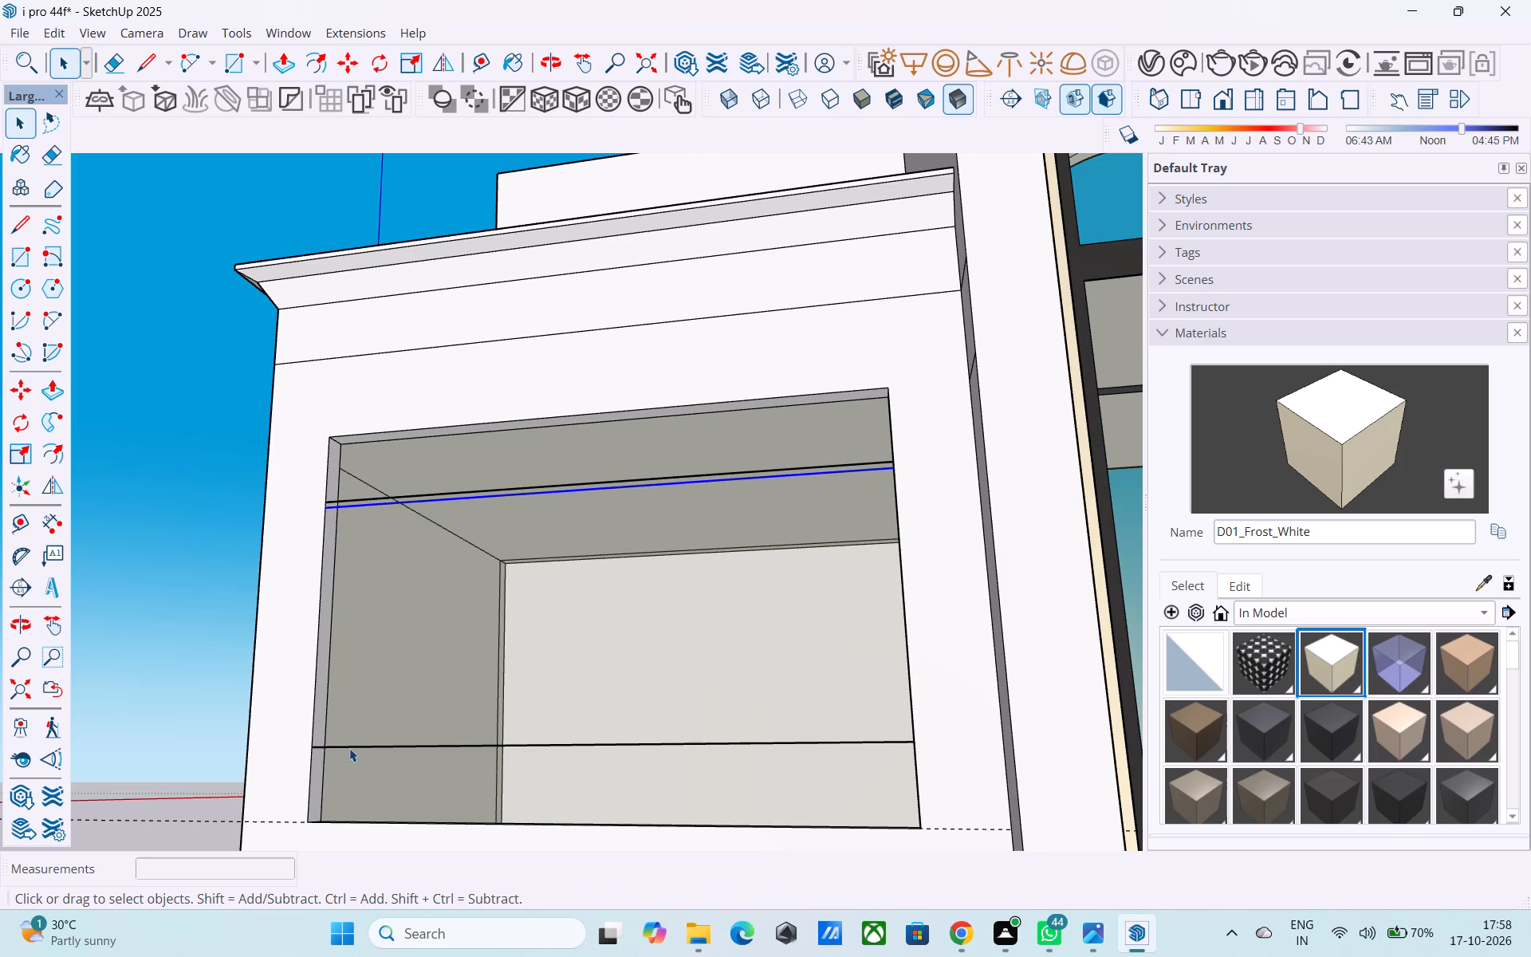
key(m)
click(307, 754)
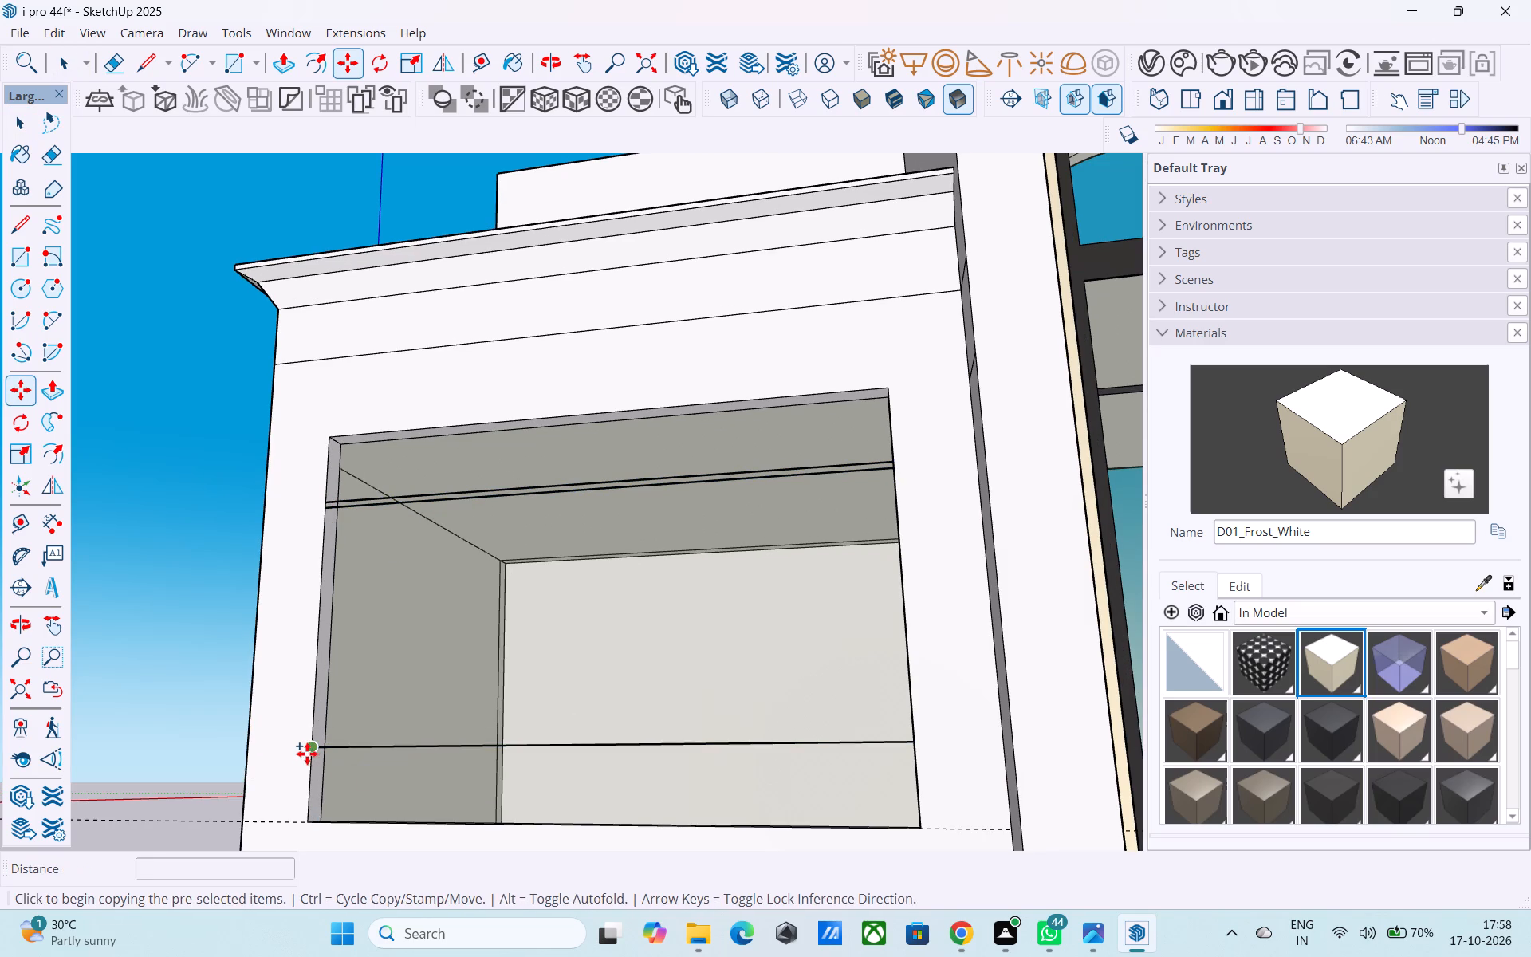
click(311, 763)
scroll(311, 763, down, 6)
key(space)
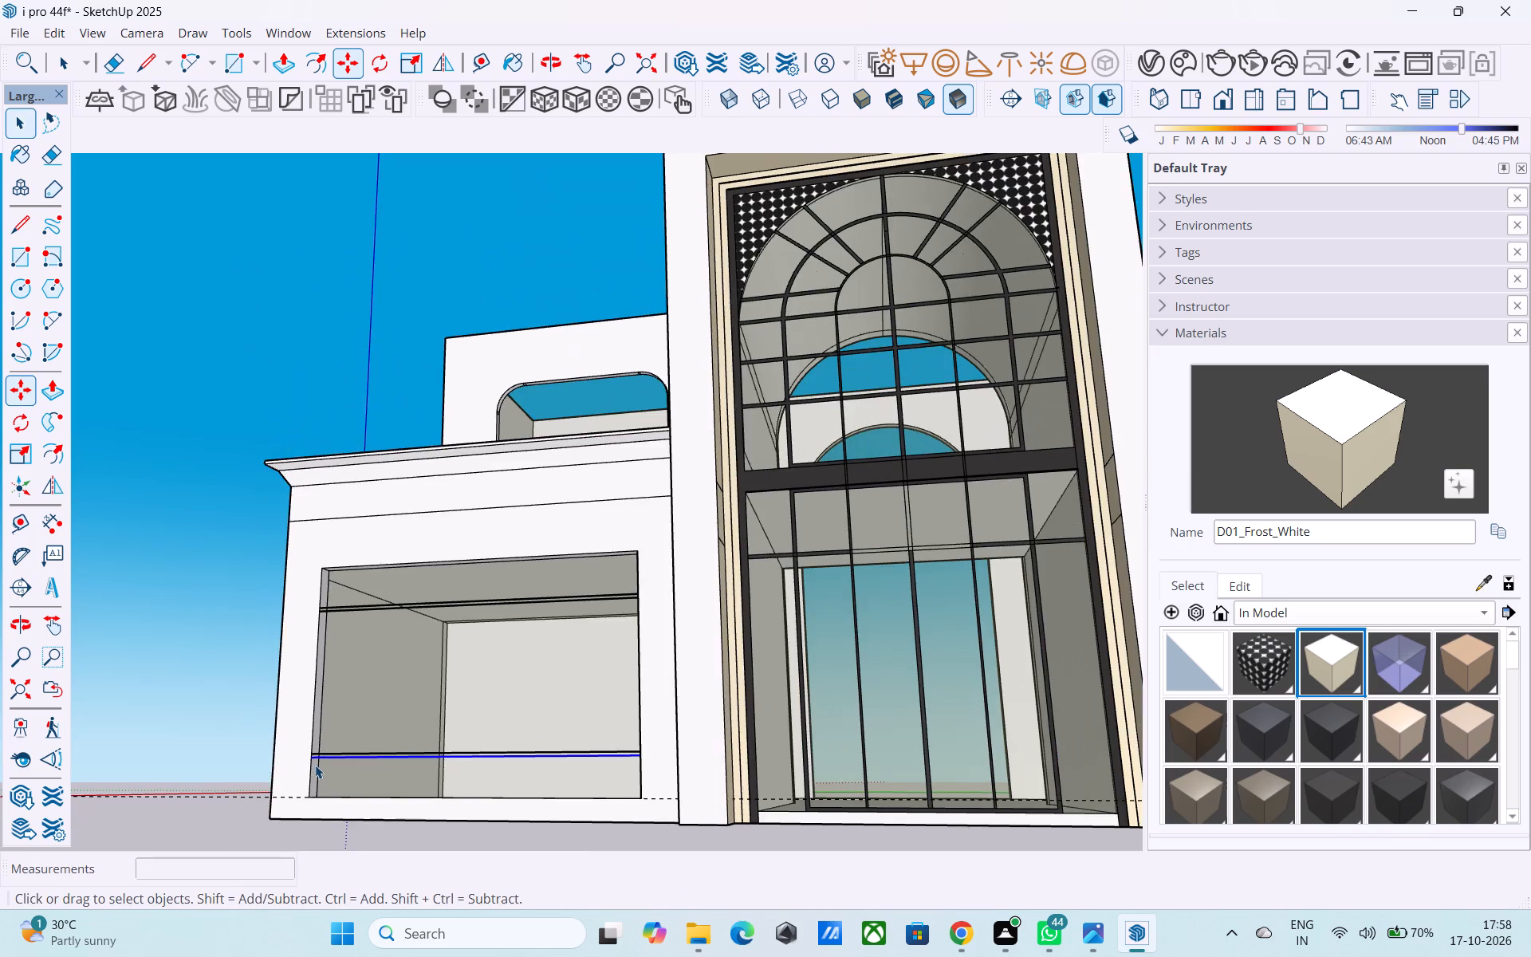
Select the top edge of the right block's lower front opening for copying.
scroll(317, 767, down, 3)
middle_drag(317, 767, 124, 723)
middle_drag(734, 761, 680, 754)
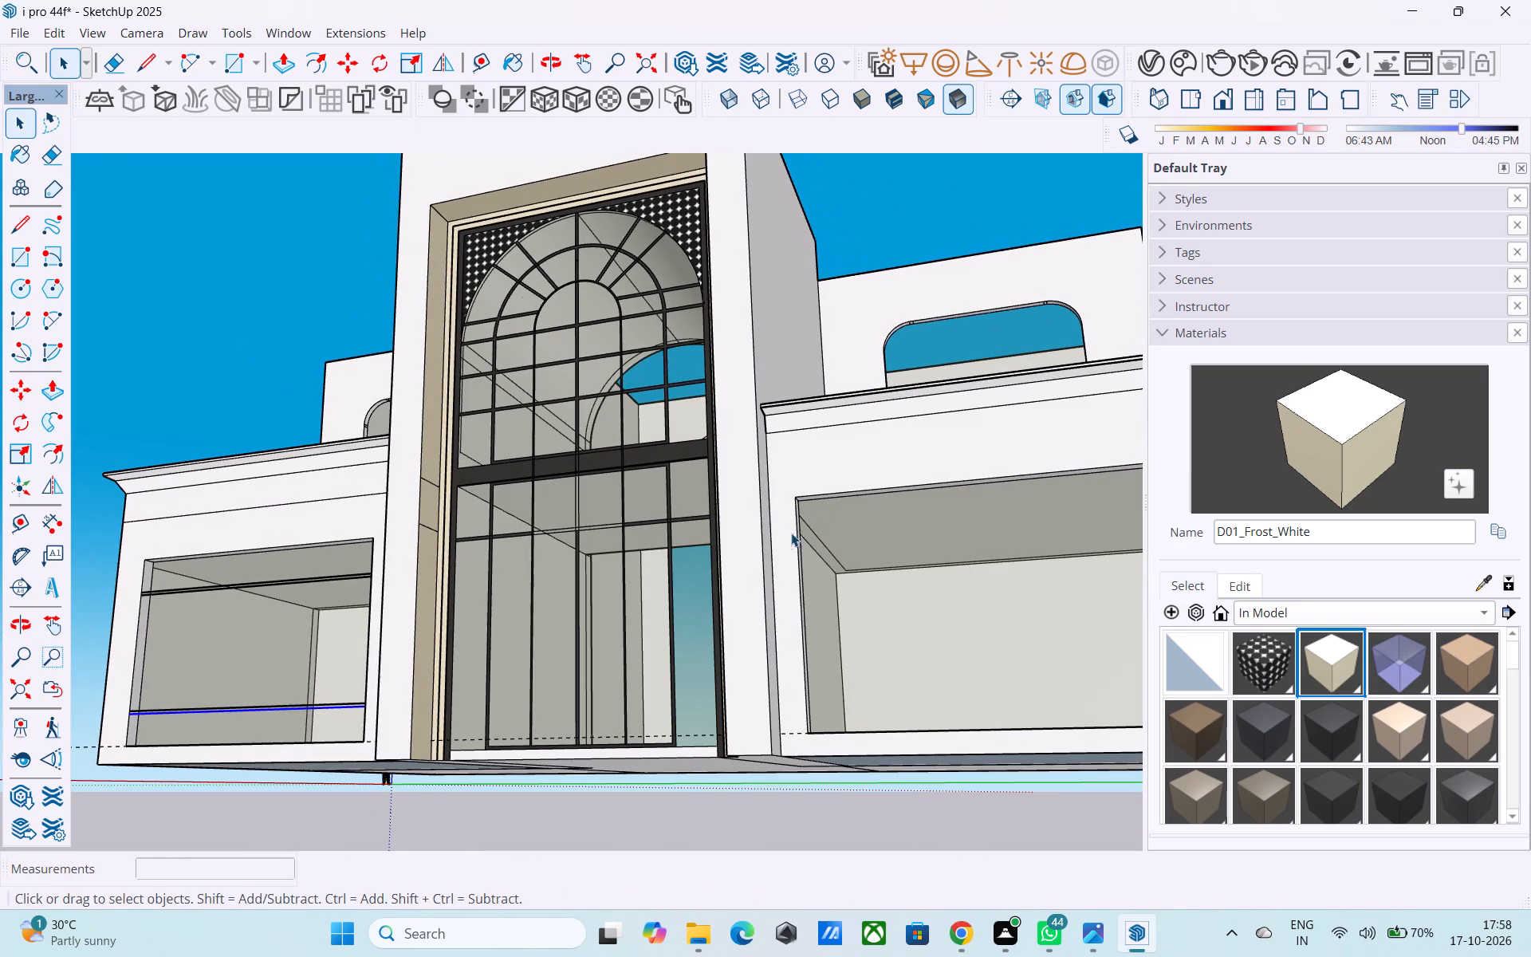
click(828, 491)
click(830, 494)
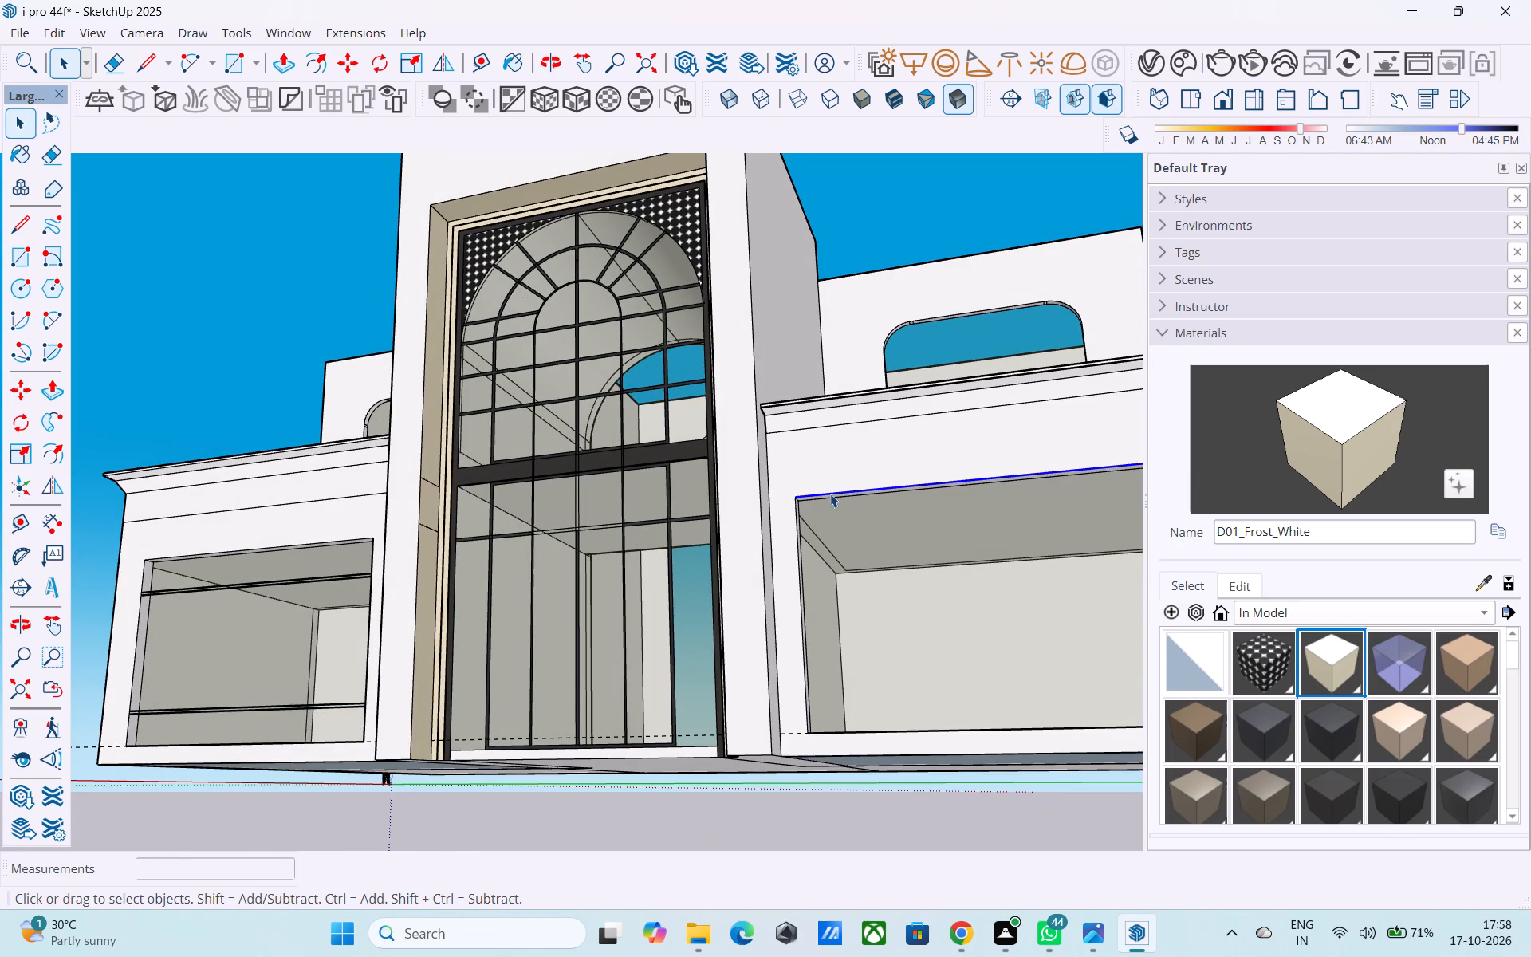
key(m)
click(792, 501)
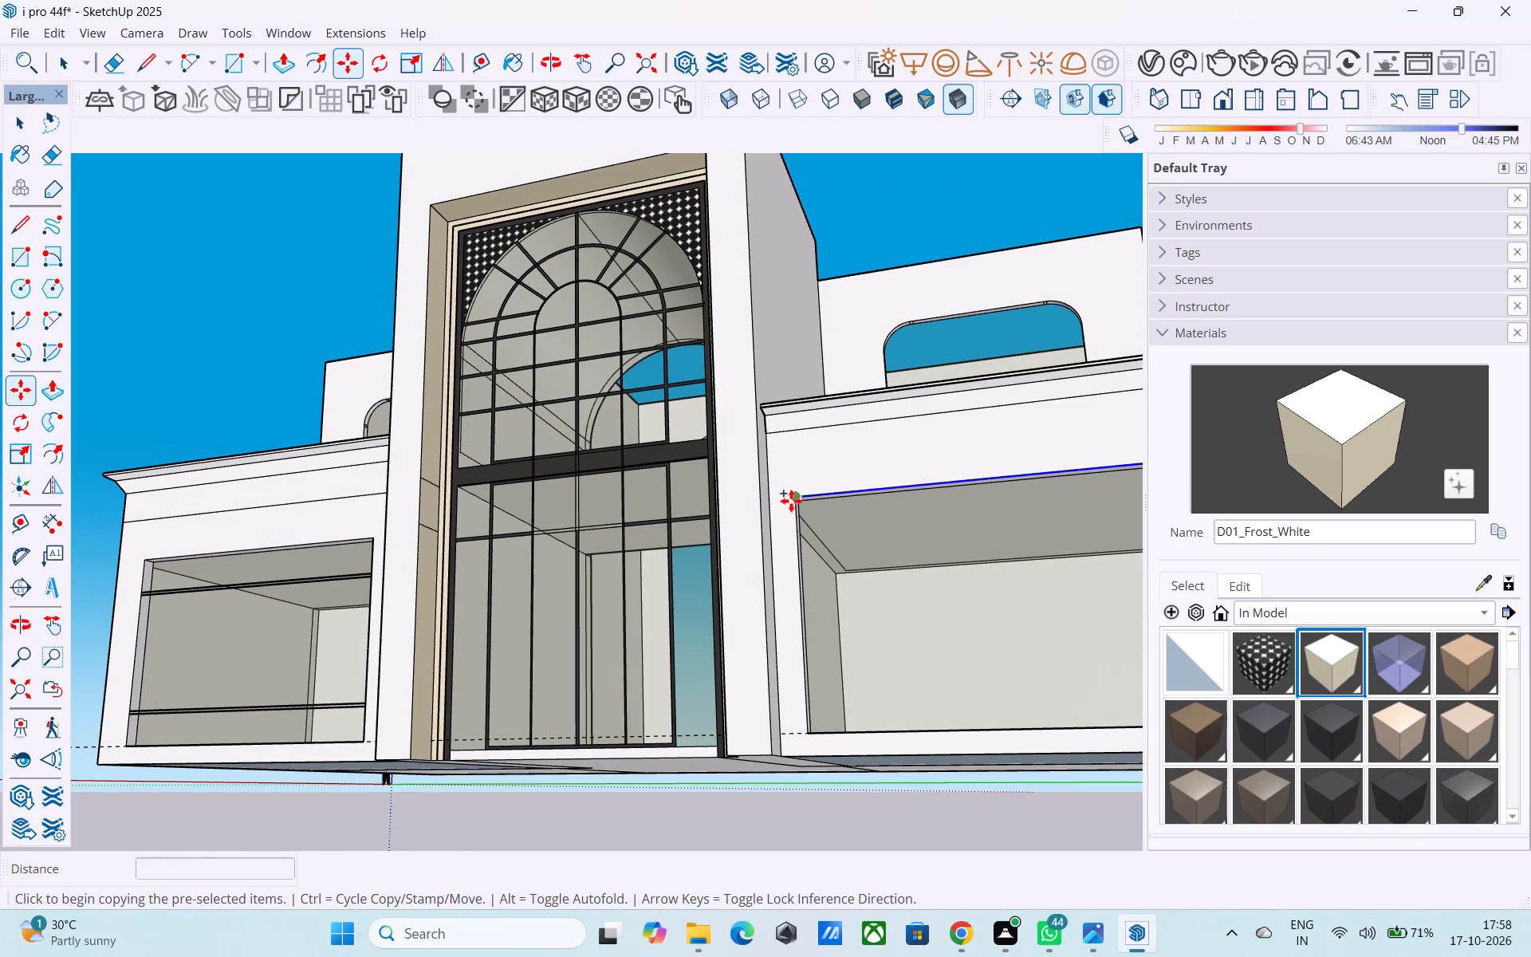
key(space)
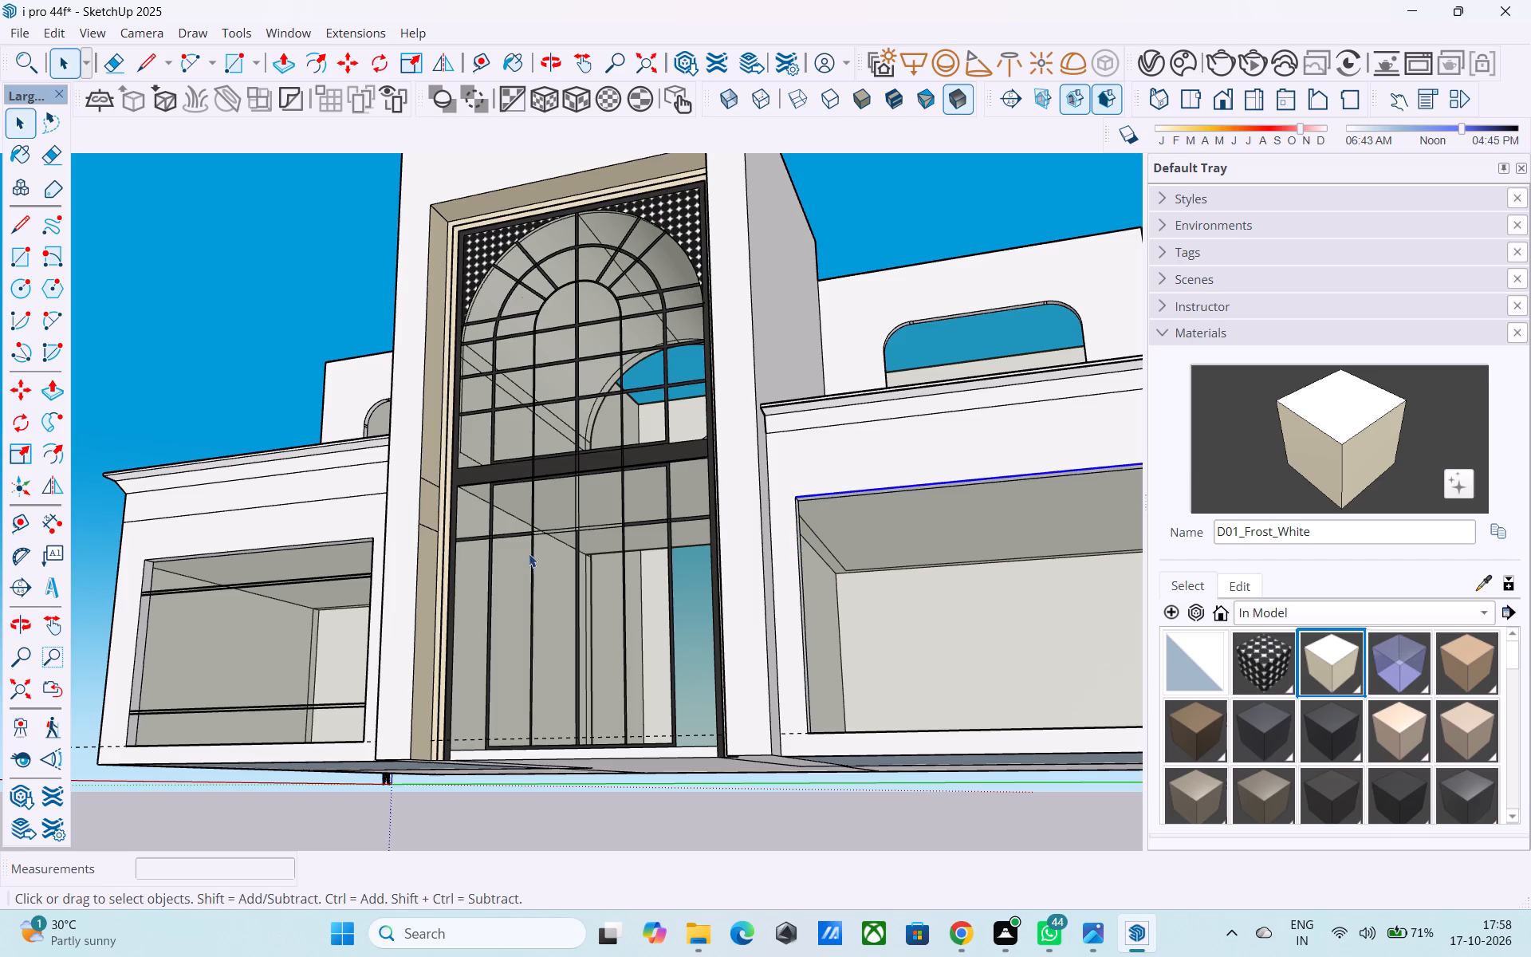
Measure the distance from the left opening's top edge down to its upper bar with the Line tool.
shift+middle_drag(529, 556, 820, 601)
key(l)
scroll(316, 601, up, 4)
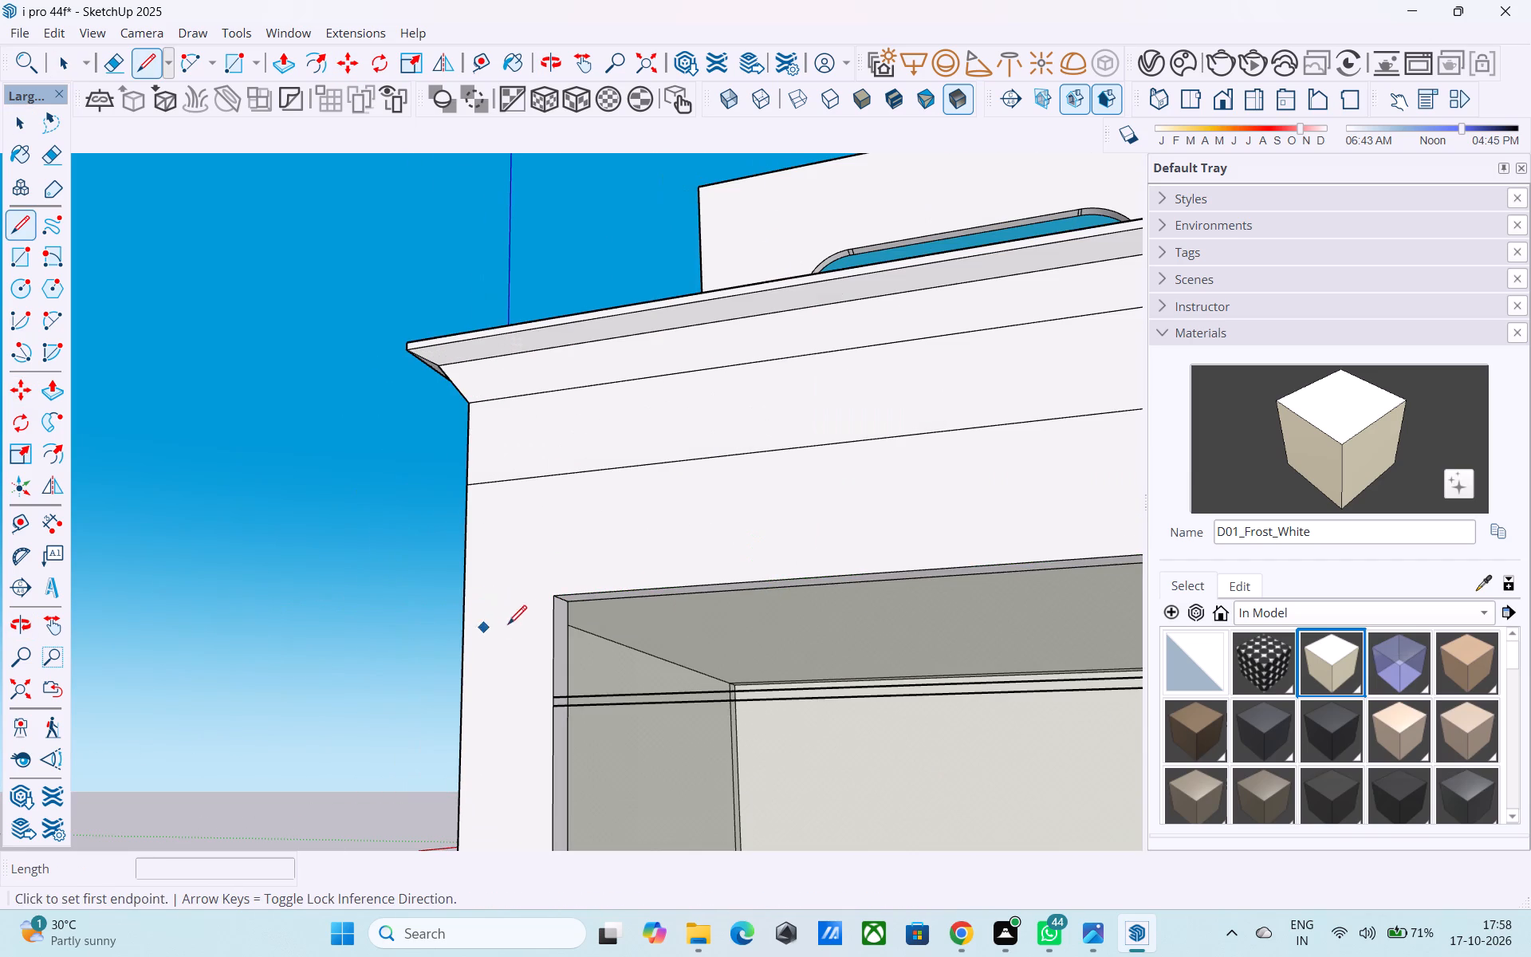
click(557, 598)
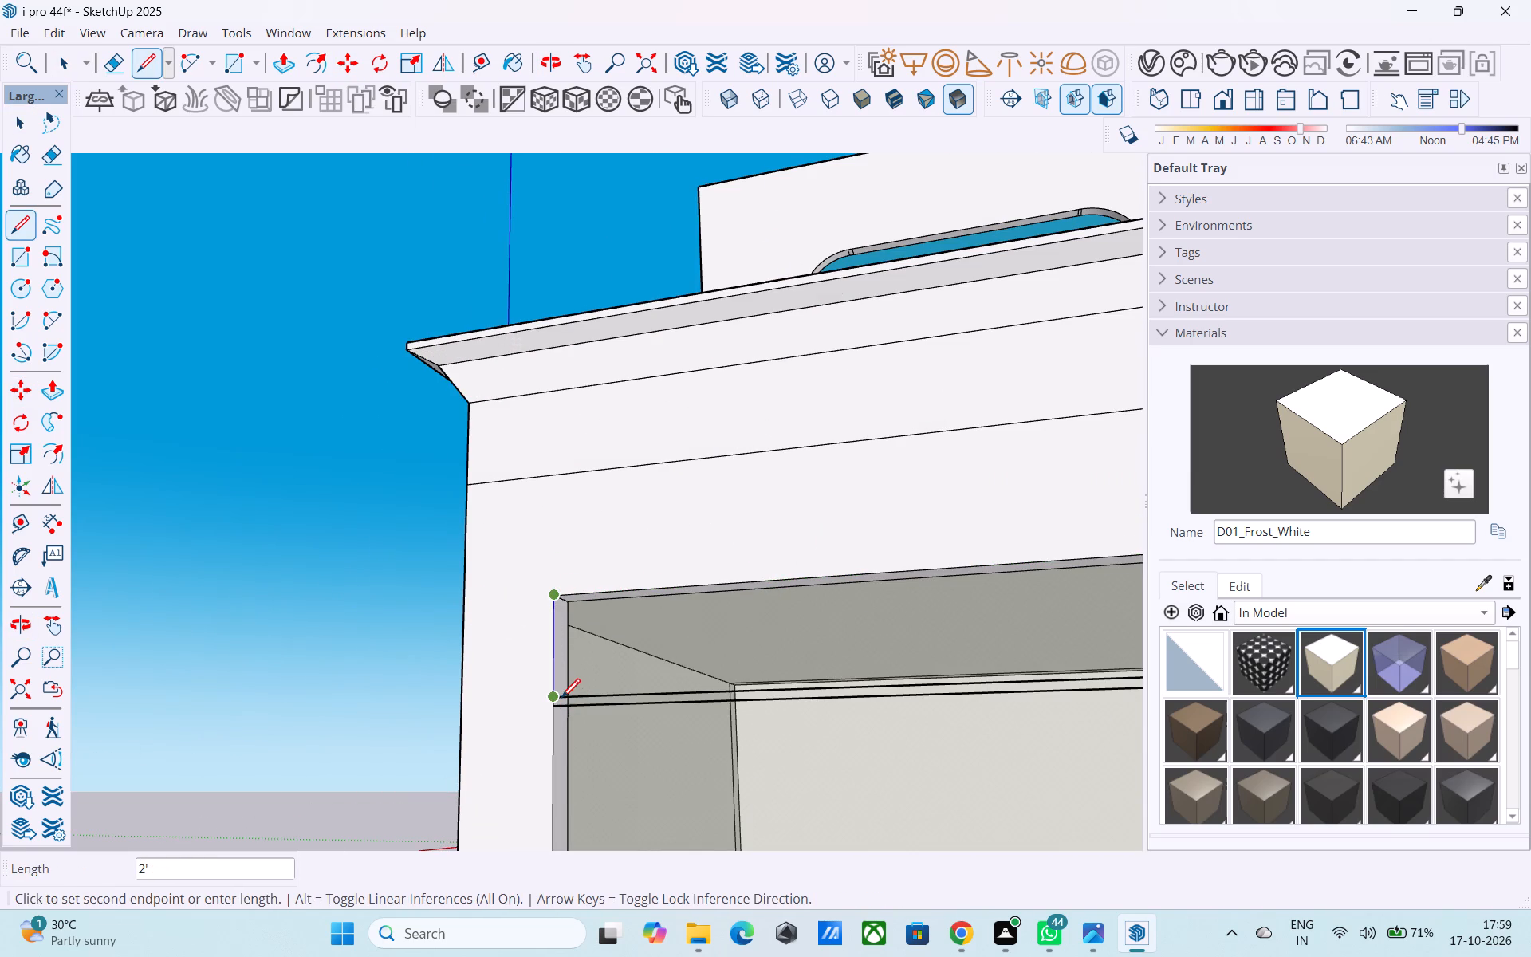
scroll(561, 698, down, 4)
shift+middle_drag(561, 698, 260, 663)
shift+middle_drag(904, 656, 574, 618)
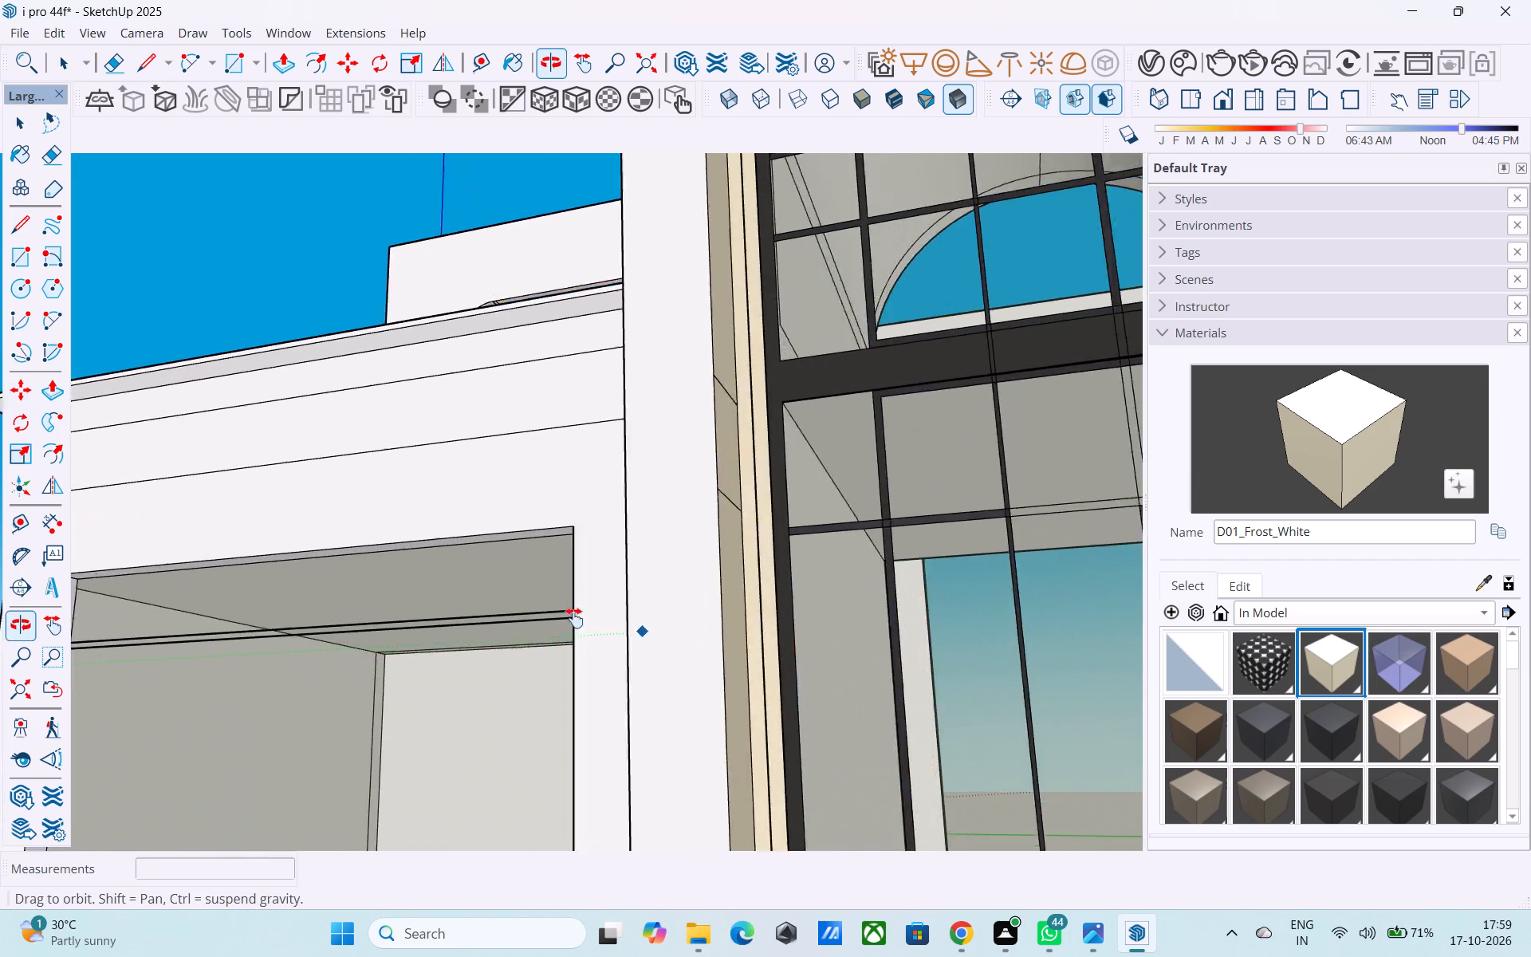
shift+middle_drag(574, 618, 432, 619)
shift+scroll(716, 620, down, 10)
shift+middle_drag(976, 647, 593, 648)
scroll(695, 553, up, 3)
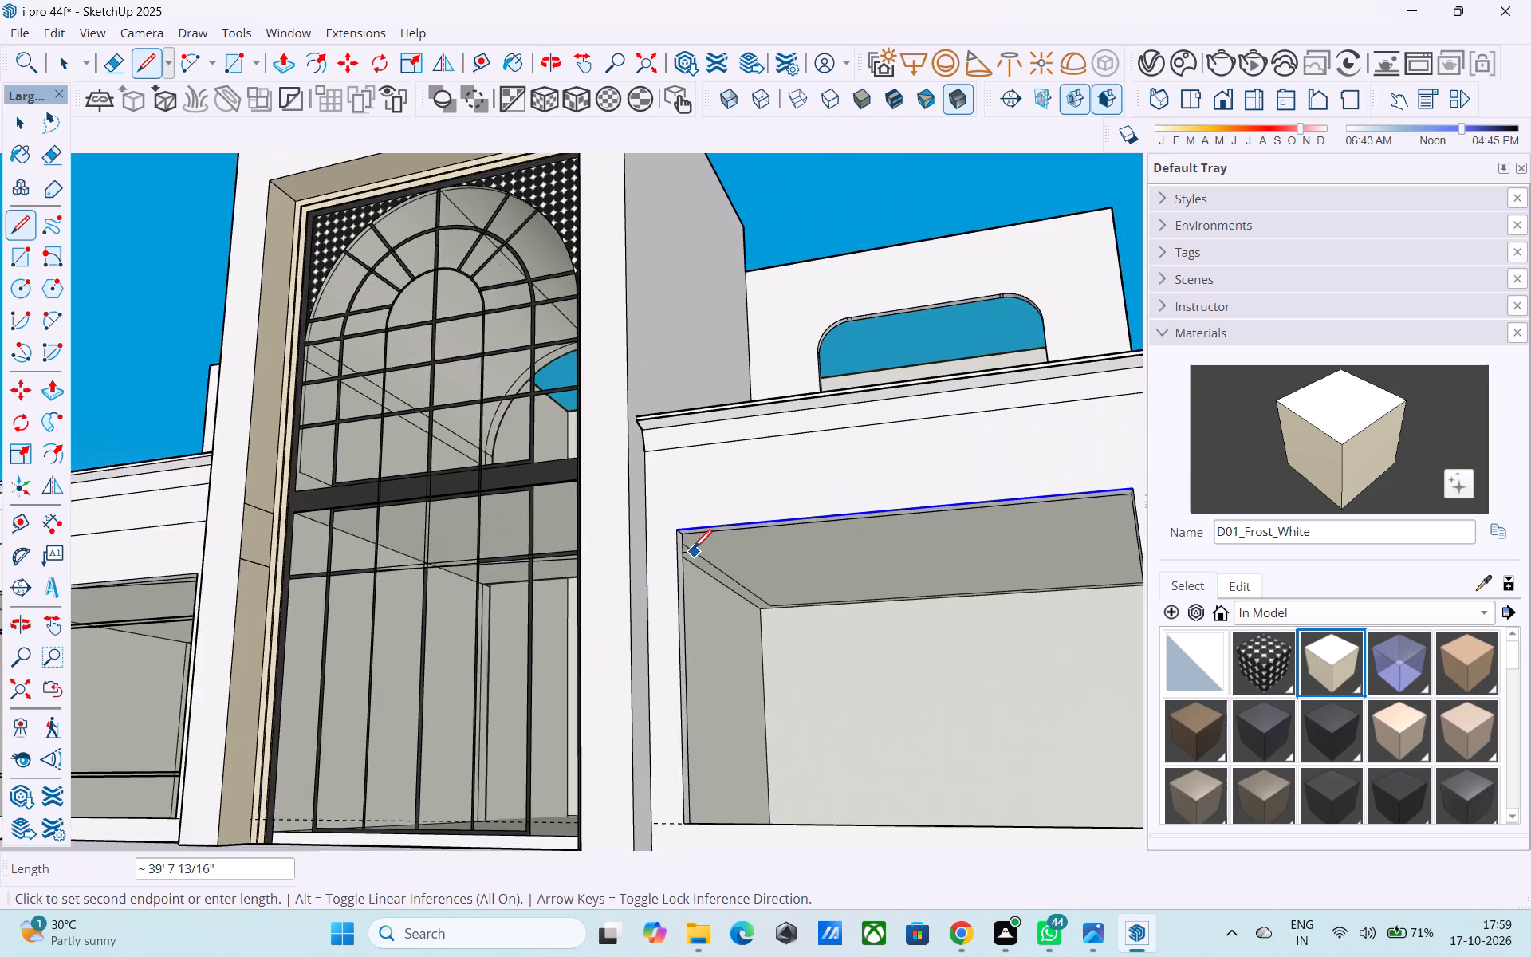
key(space)
Copy the top edge of the right block's lower opening 2' straight down.
key(m)
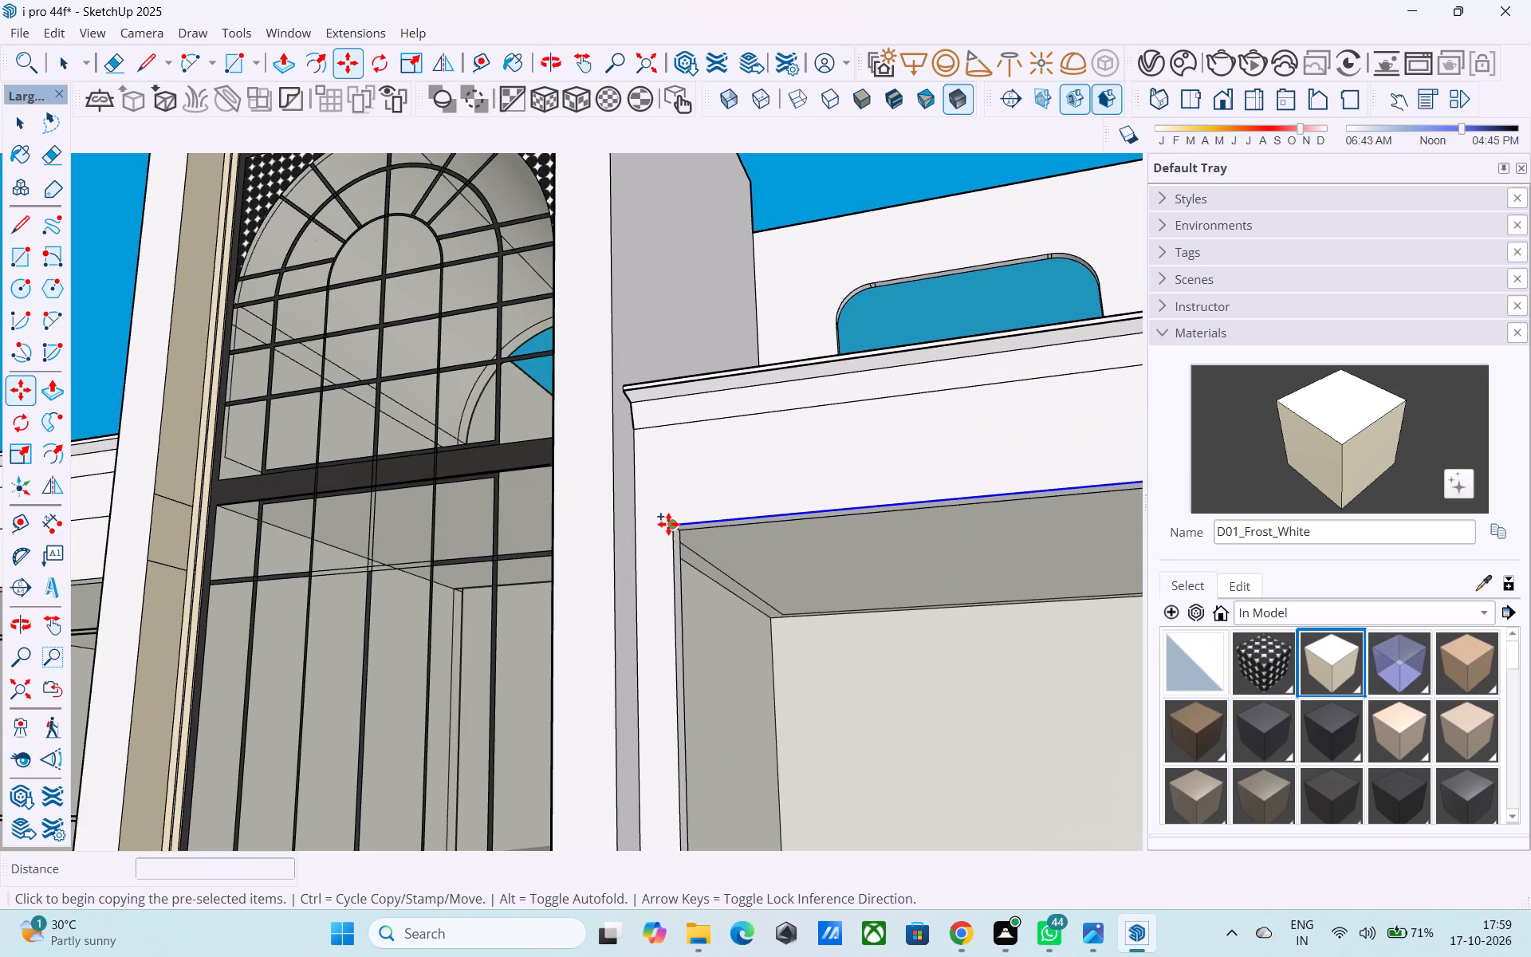
click(668, 523)
text(2')
key(Return)
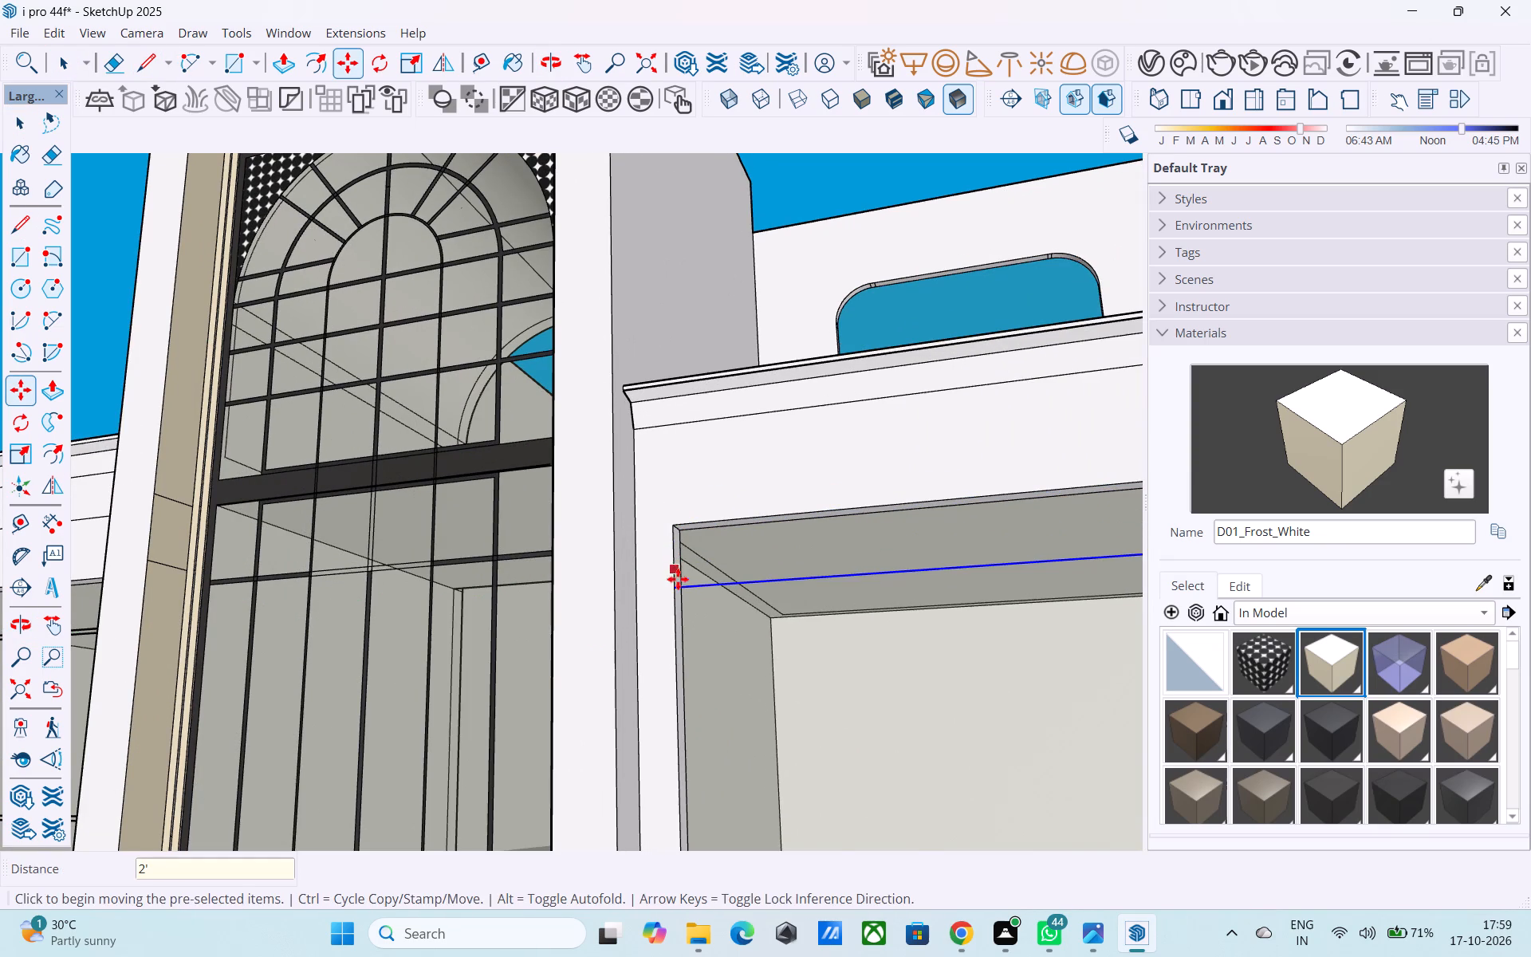
Copy the right opening's new horizontal line further down the opening.
click(679, 587)
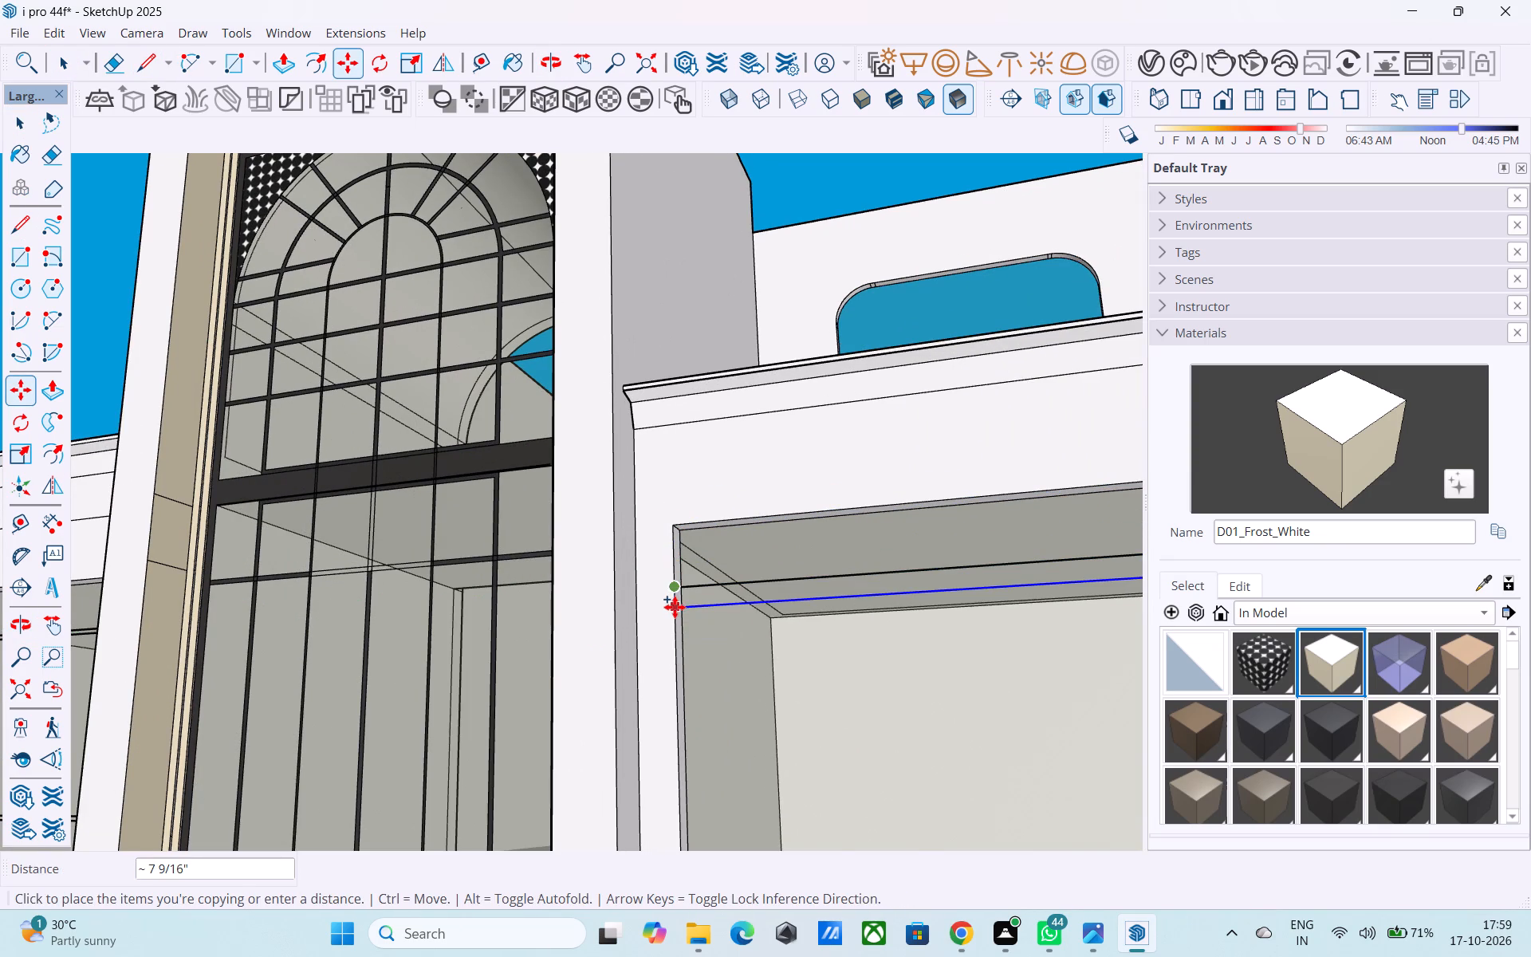
Place the copied line 2" below the right opening's upper horizontal line to form the upper bar.
scroll(675, 607, up, 10)
text(2")
key(Return)
scroll(679, 596, down, 18)
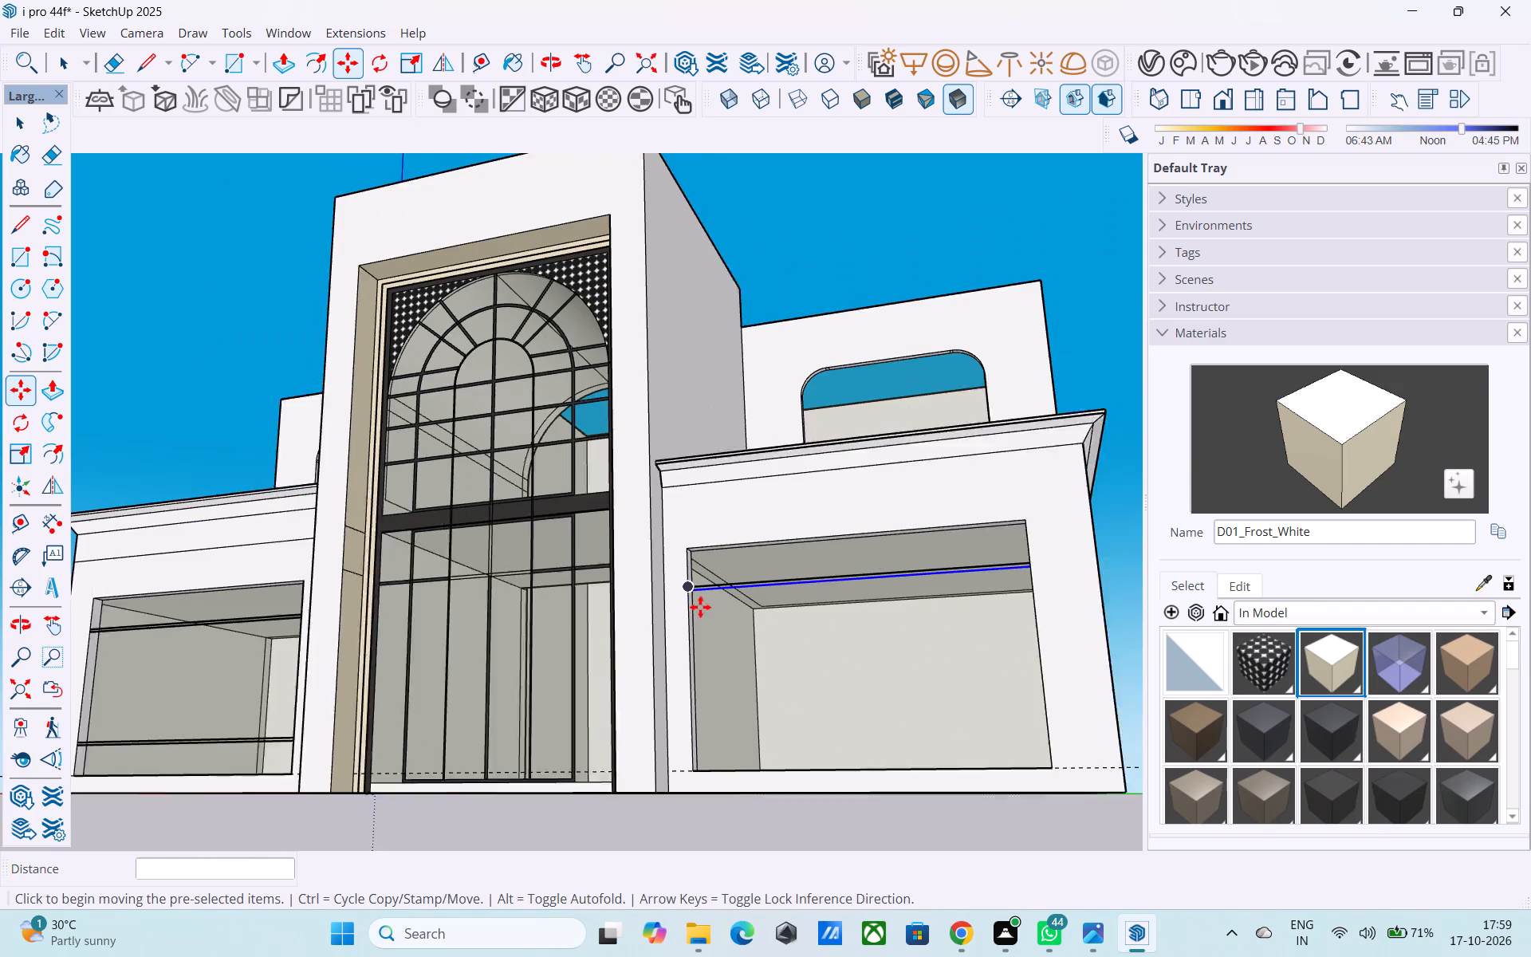
Copy the upper bar's bottom line 7' straight down the right block's lower opening.
middle_click(702, 614)
scroll(702, 614, up, 11)
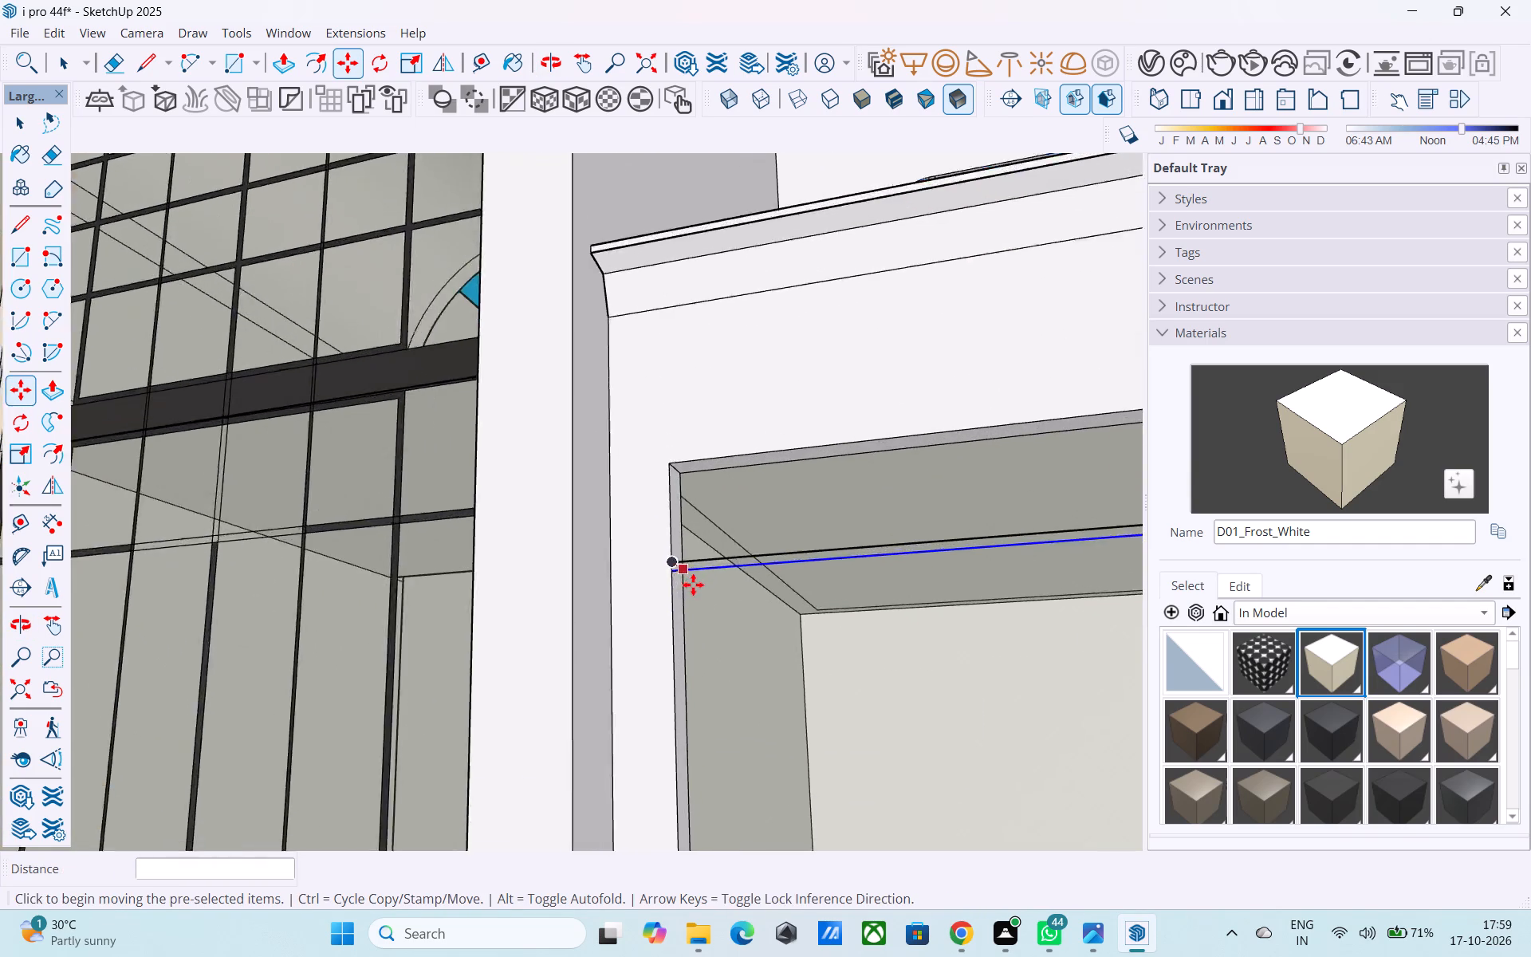
scroll(693, 585, up, 5)
click(652, 561)
scroll(662, 632, down, 6)
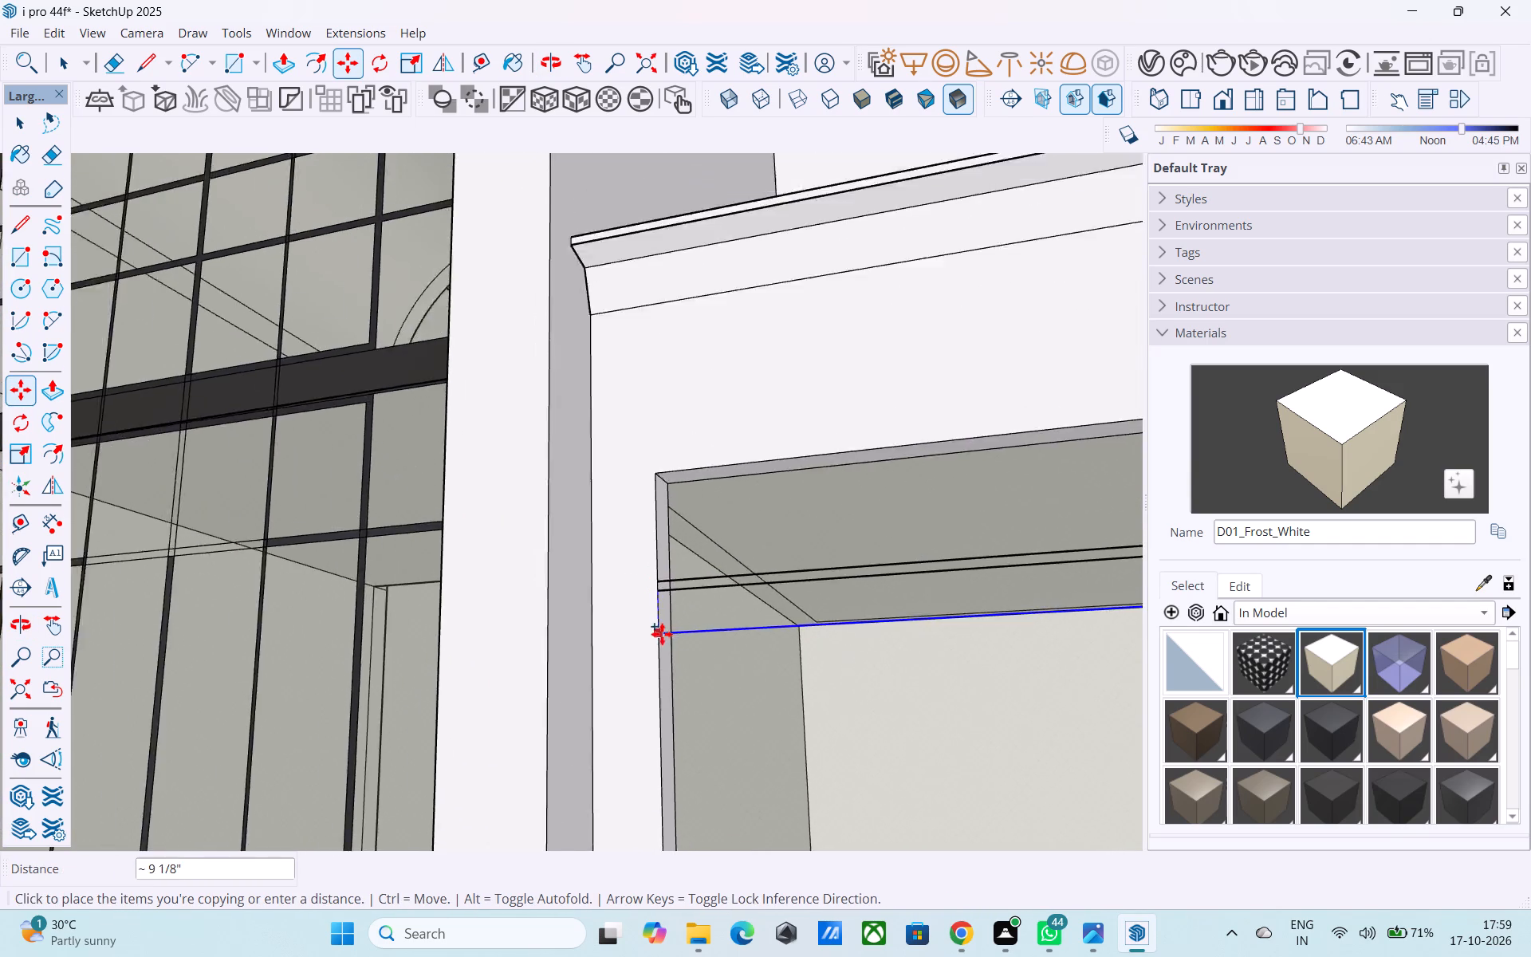
scroll(662, 634, down, 8)
text(8')
key(Return)
text(7')
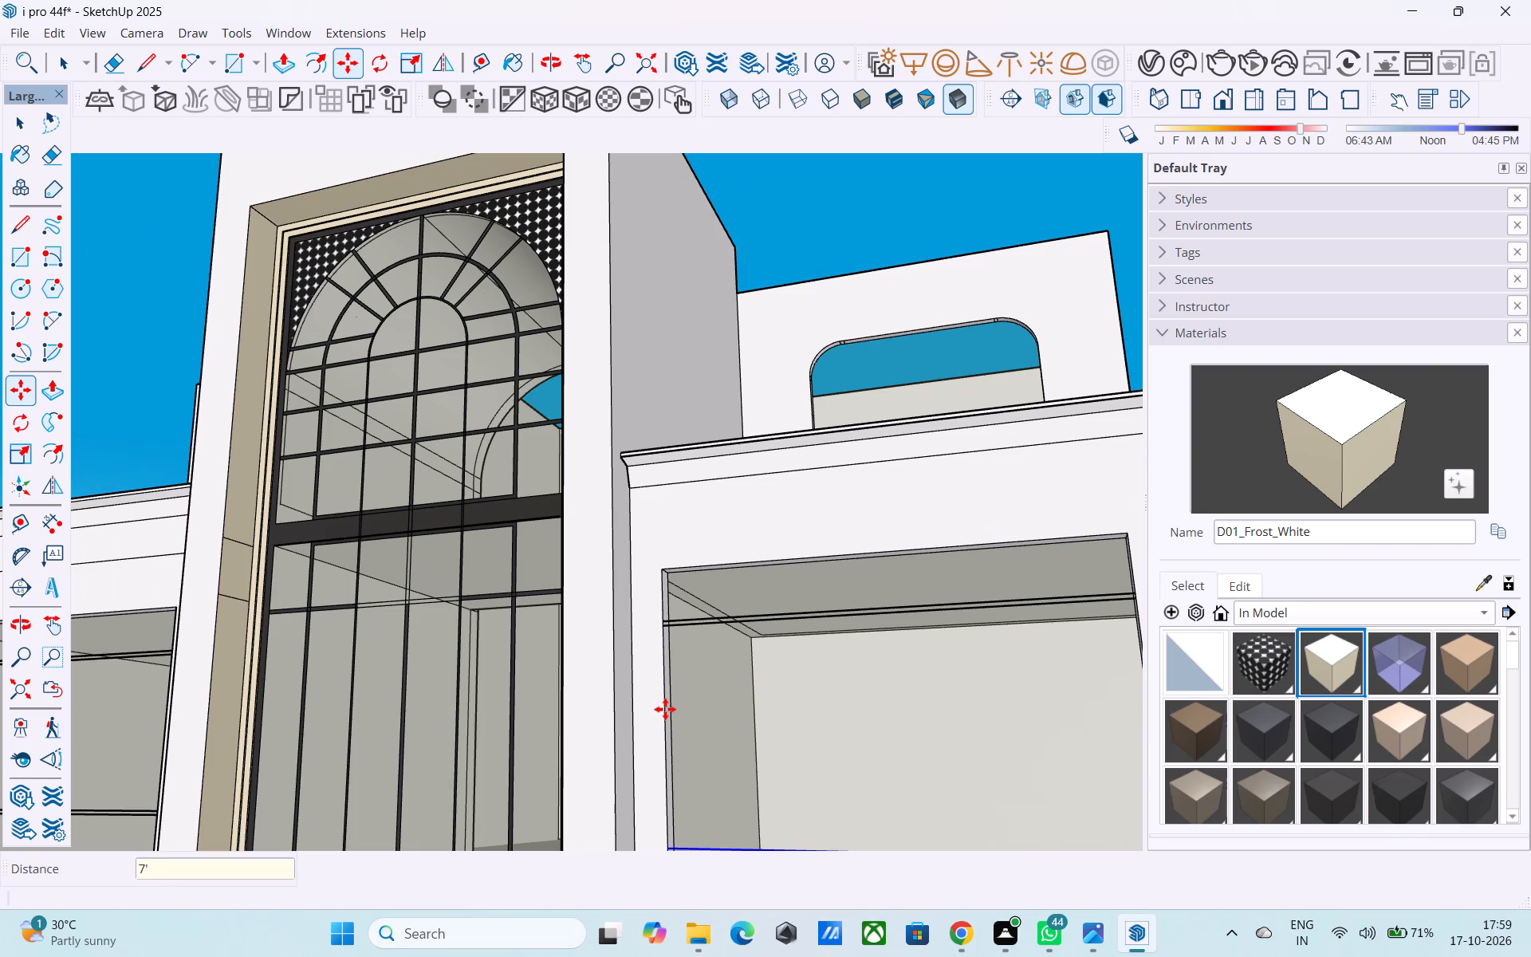
key(Return)
scroll(667, 721, down, 10)
Copy the new lower horizontal line 2" down to form the right opening's lower bar.
scroll(676, 804, up, 6)
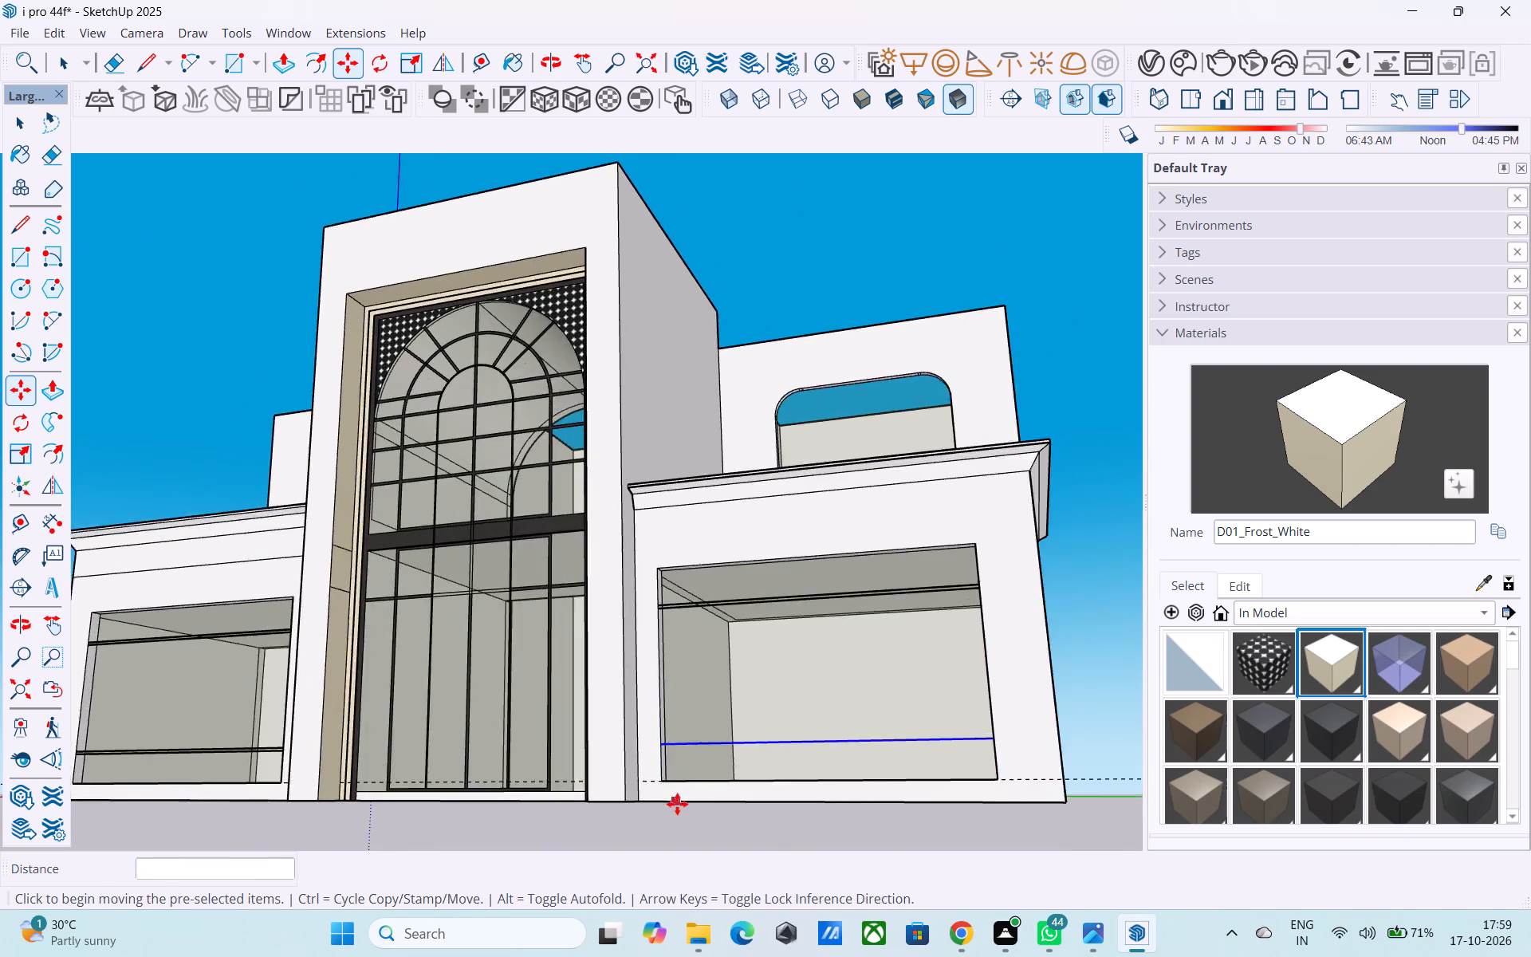
scroll(677, 804, up, 10)
click(654, 692)
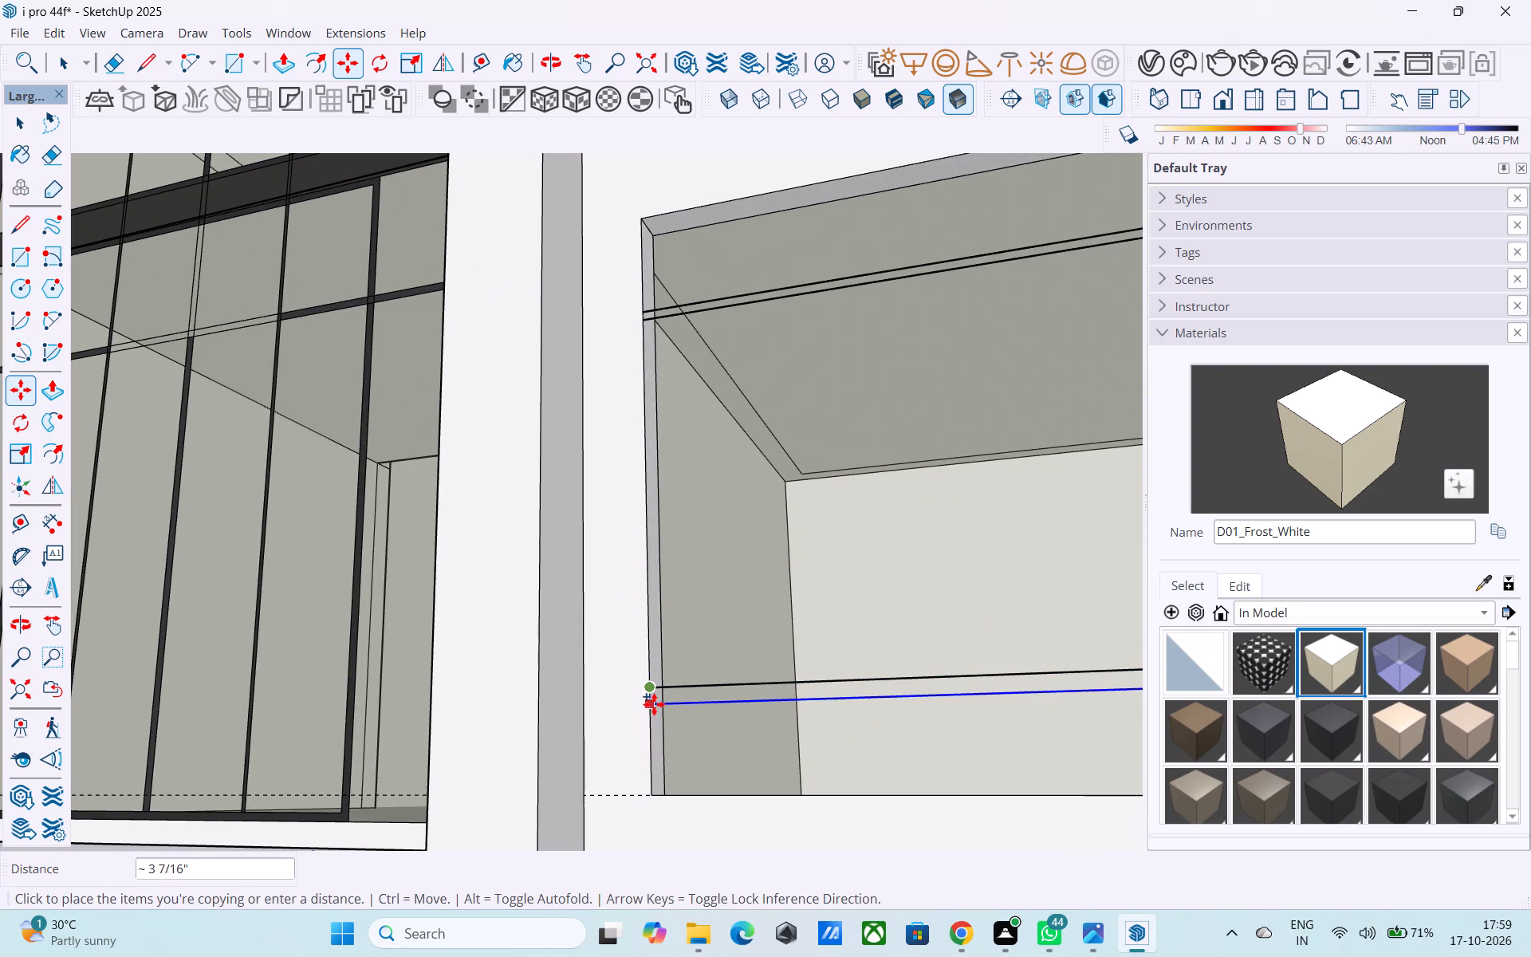
text(2")
key(Return)
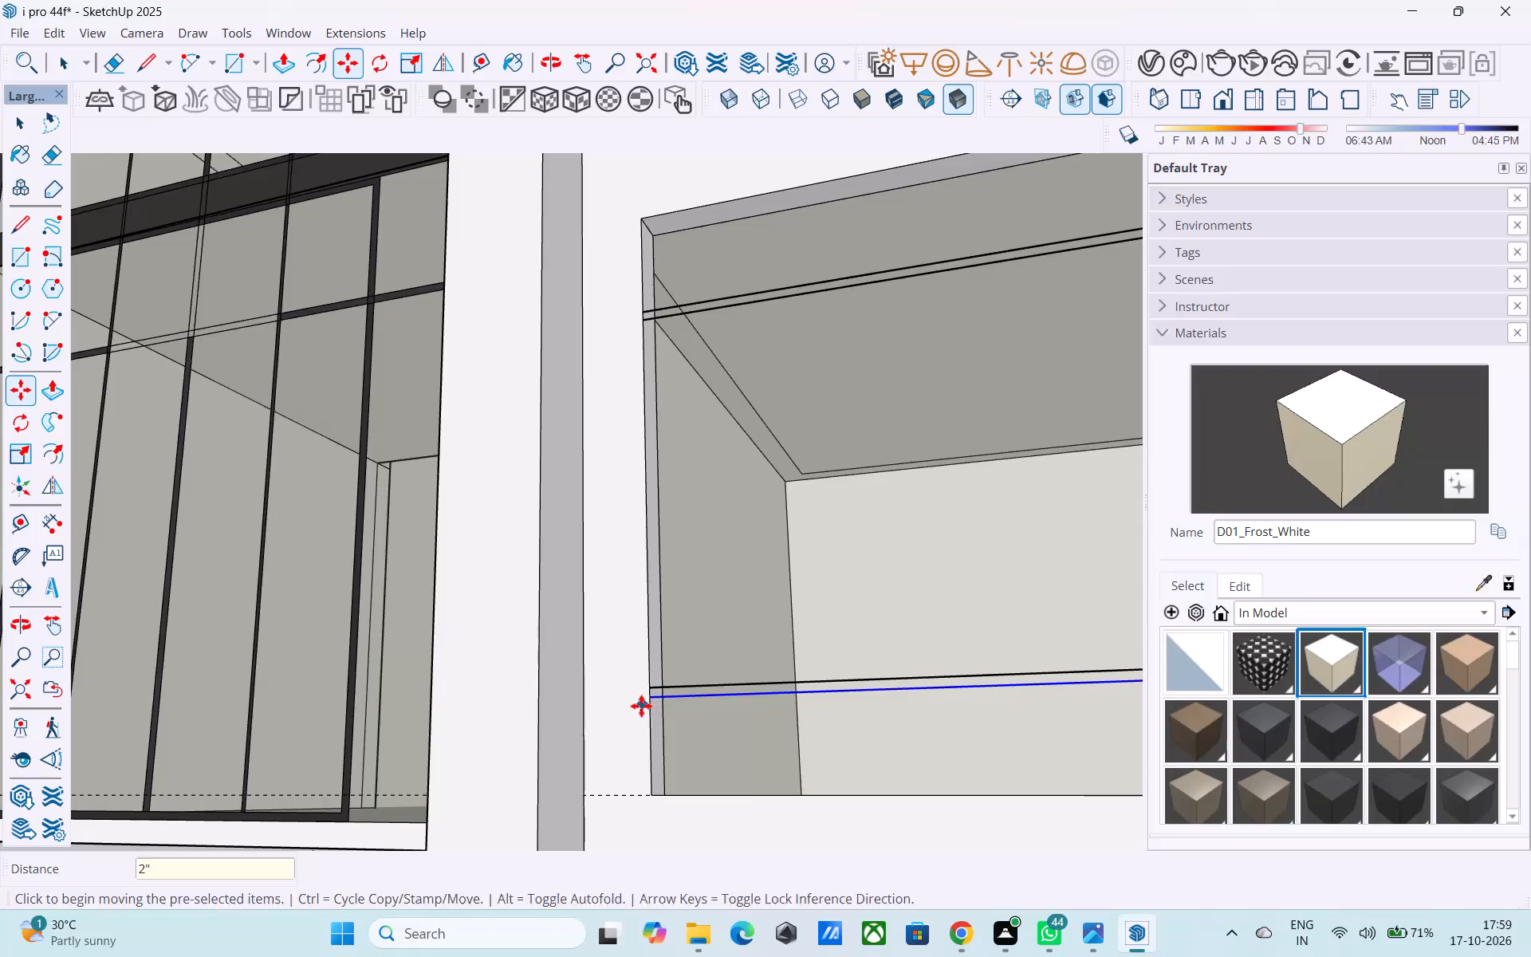
key(space)
Select all segments of the left block's lower opening's outer side edge and copy them 5' inward across the opening.
scroll(641, 707, down, 11)
middle_drag(636, 703, 722, 759)
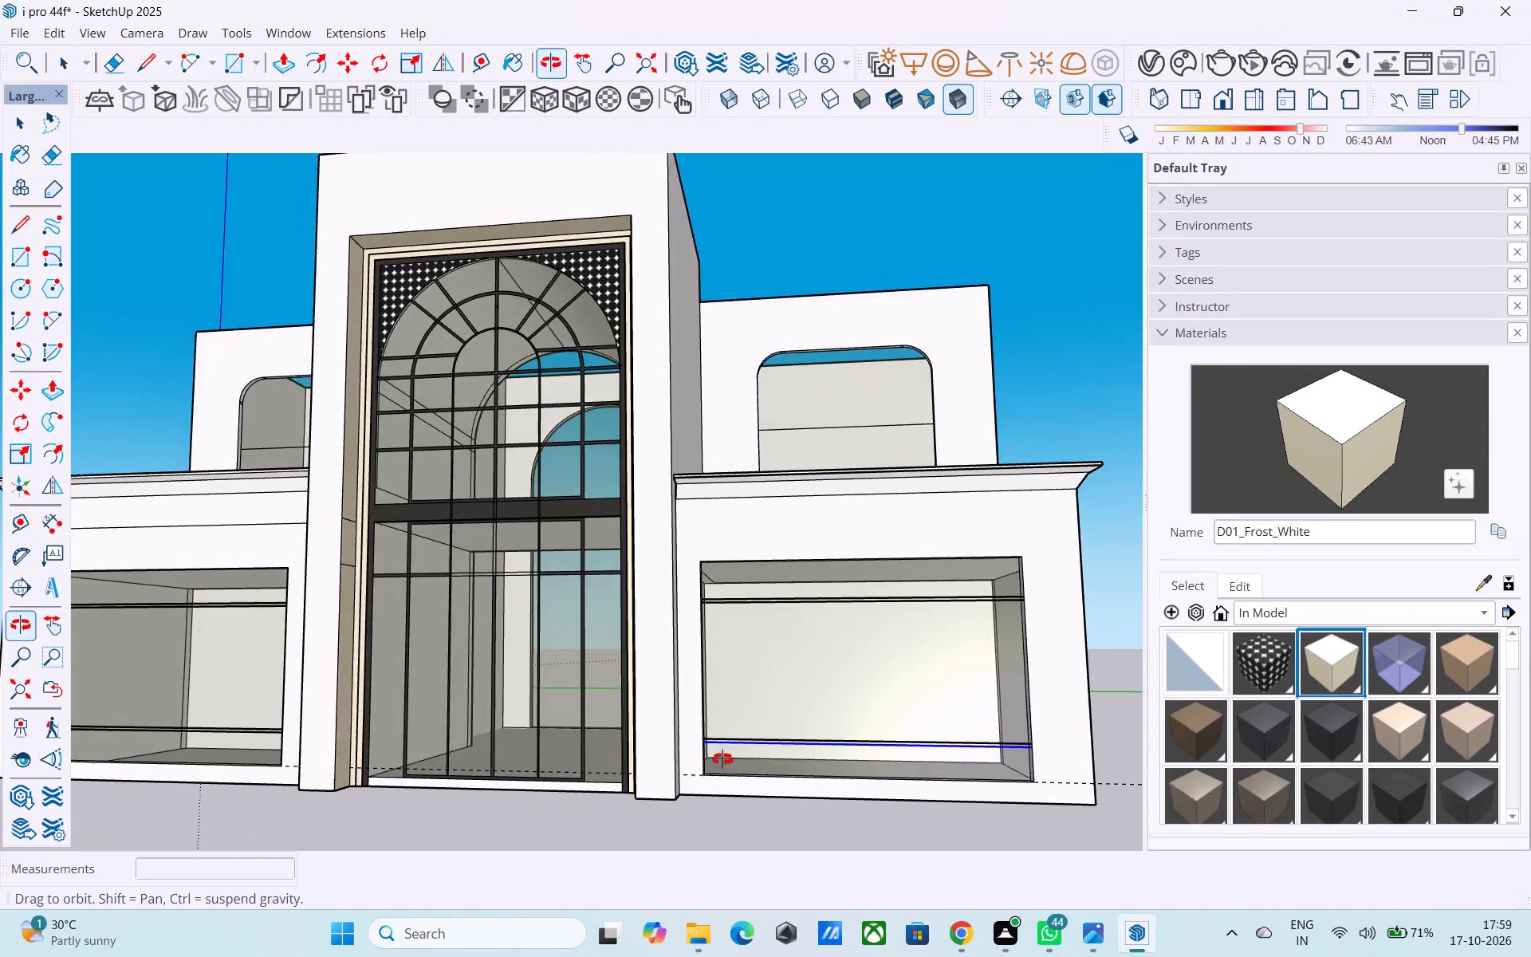
middle_drag(722, 759, 904, 745)
scroll(917, 725, down, 5)
shift+middle_drag(547, 671, 540, 658)
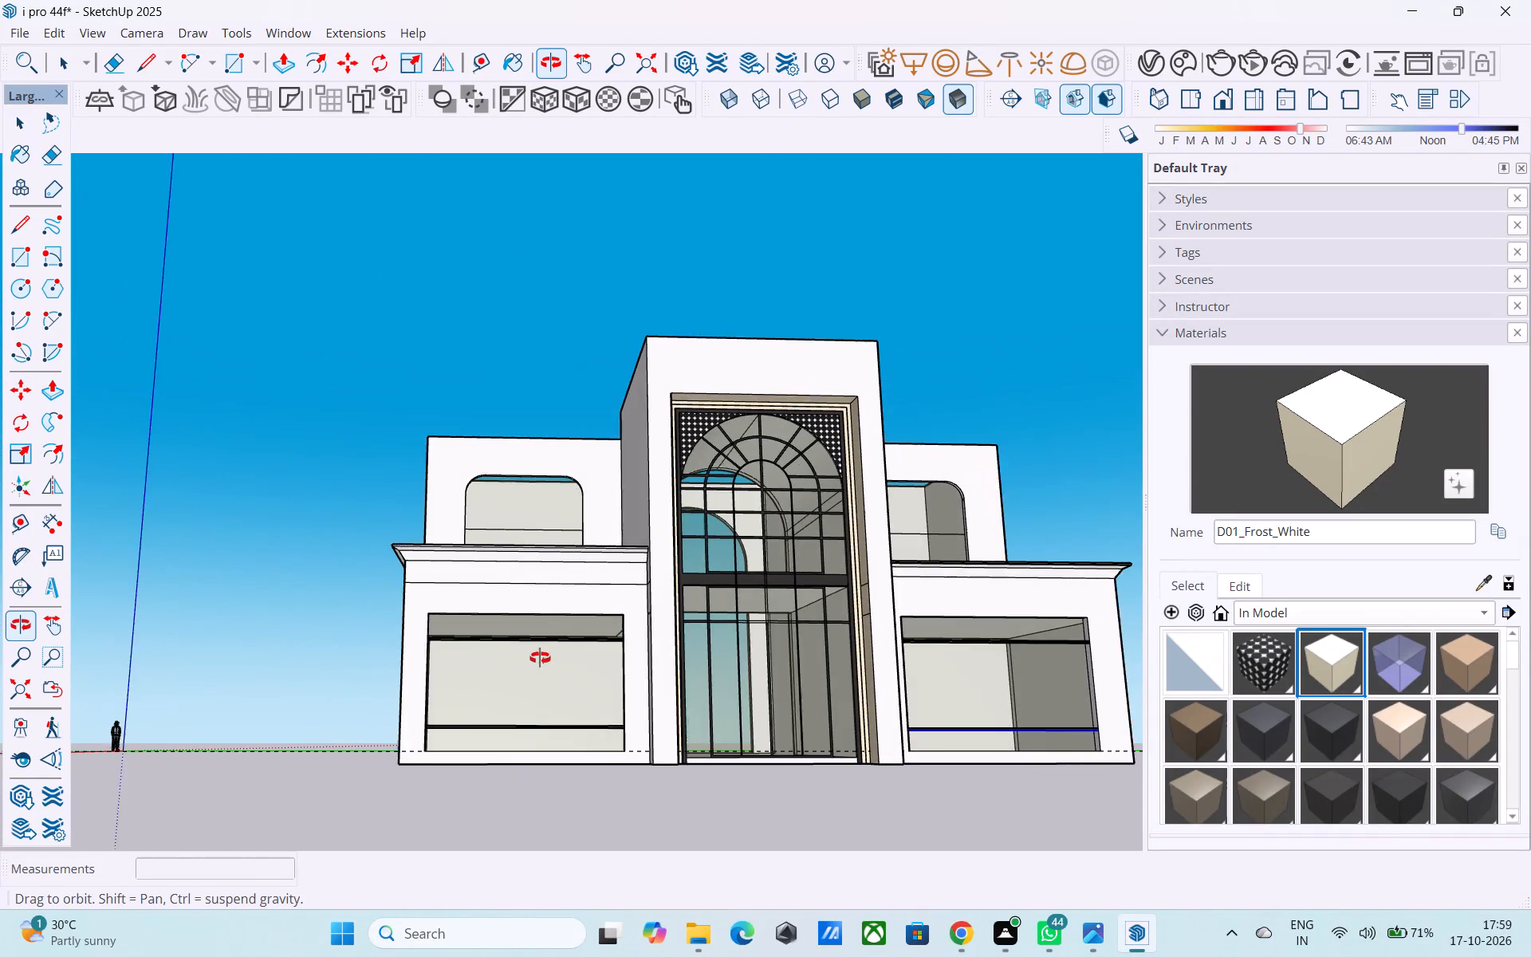
shift+middle_drag(540, 658, 539, 658)
shift+middle_drag(539, 659, 610, 683)
scroll(589, 685, up, 10)
middle_drag(419, 616, 307, 643)
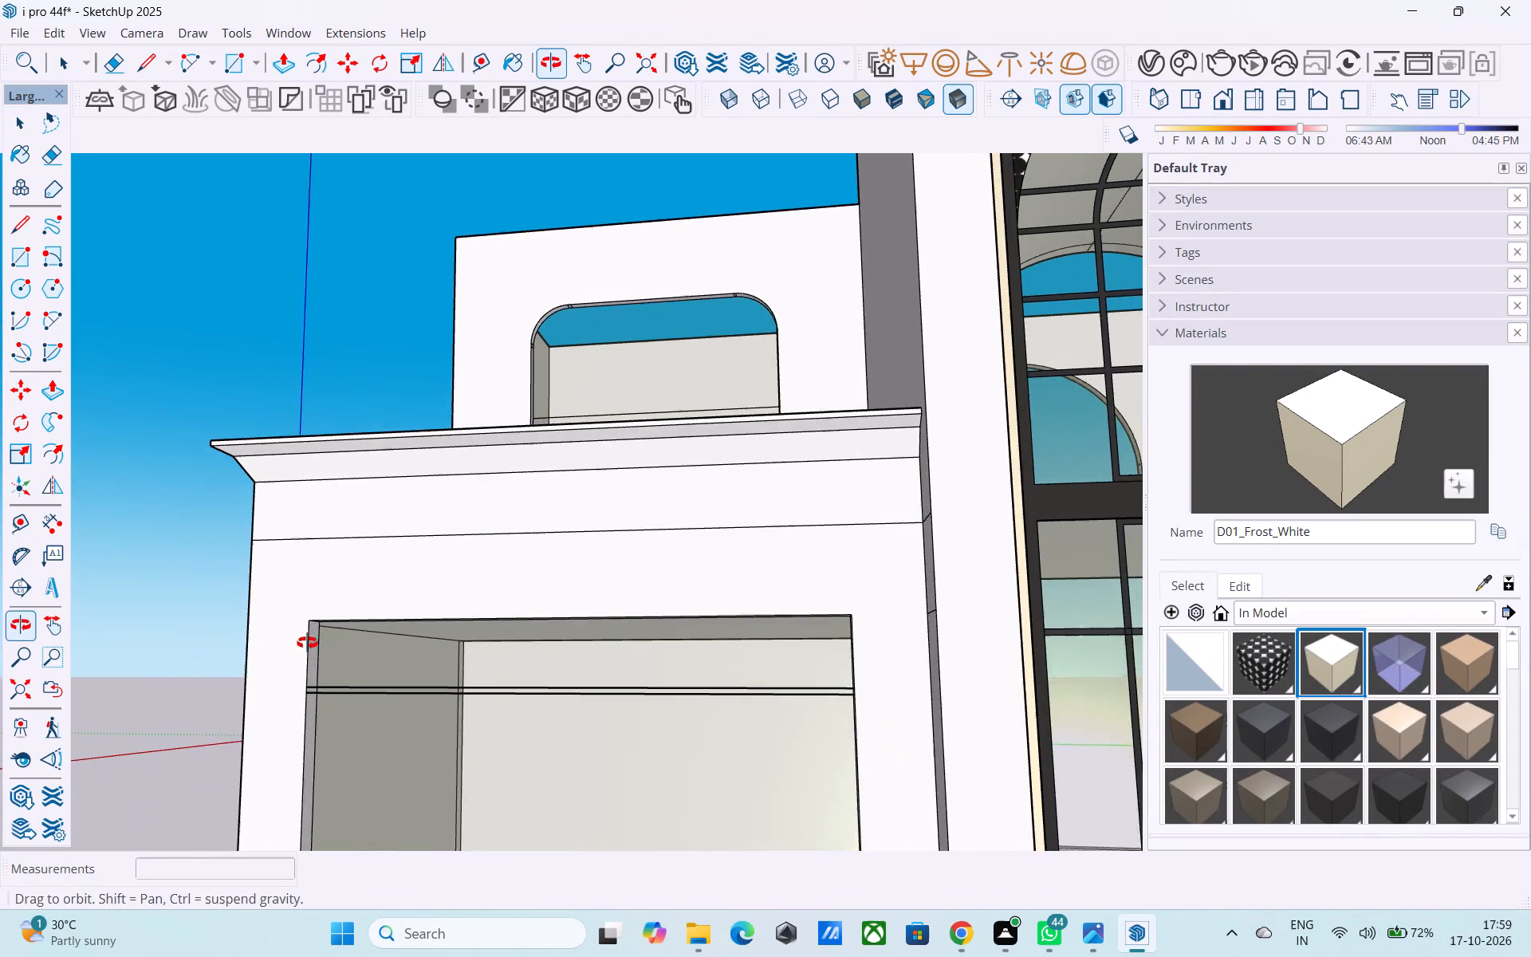
middle_drag(307, 643, 302, 644)
shift+middle_drag(274, 708, 273, 559)
scroll(286, 548, up, 2)
click(299, 514)
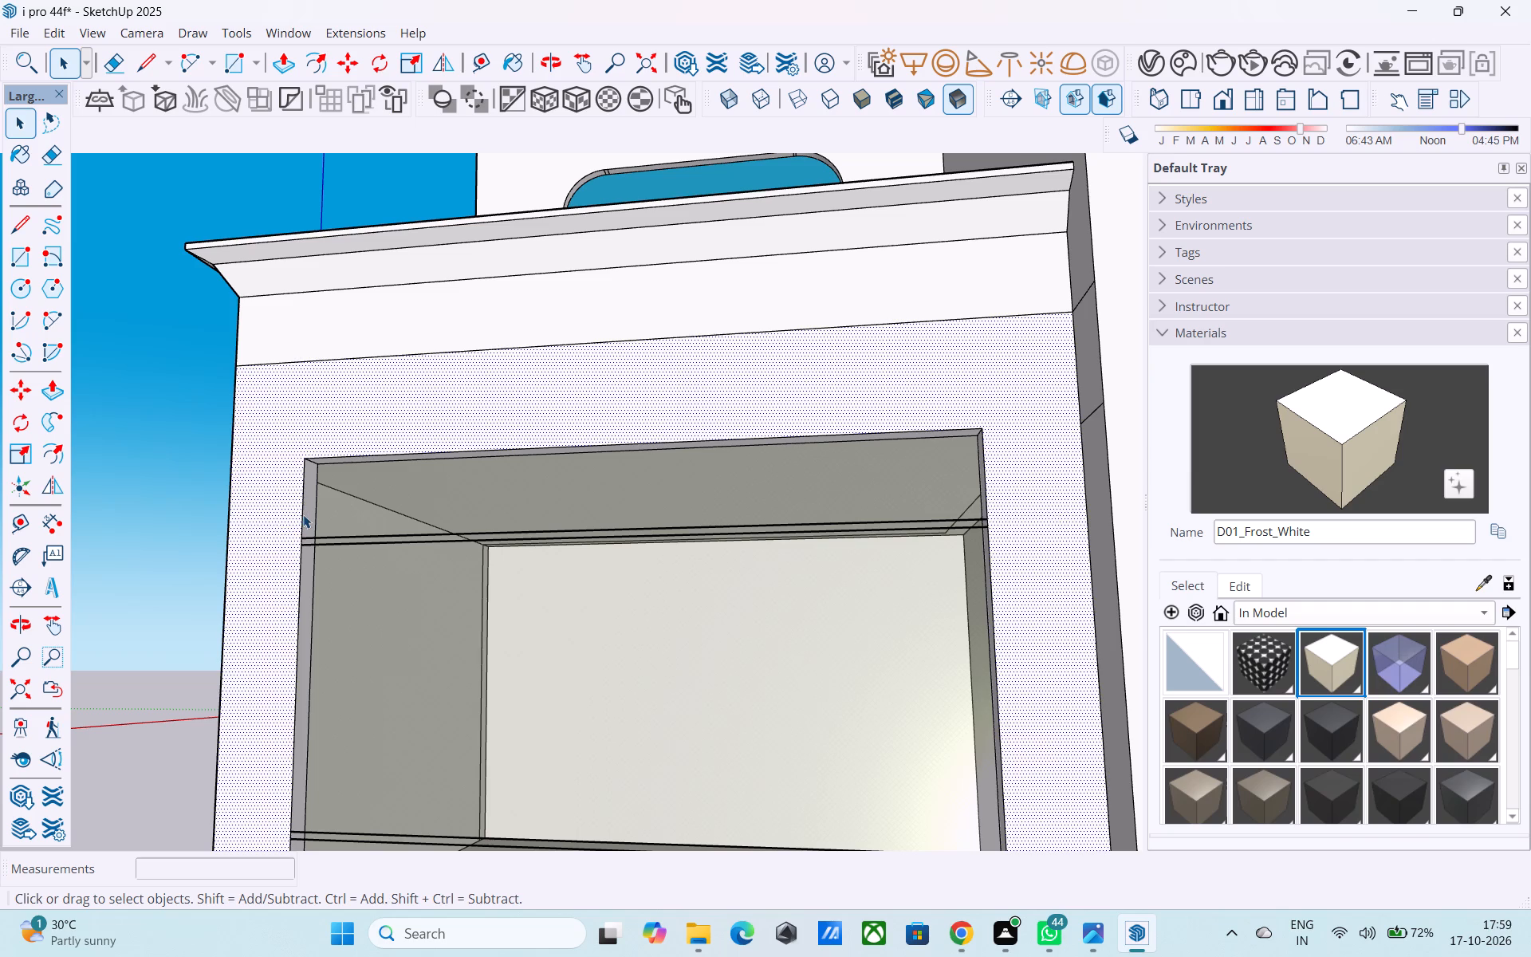
click(304, 514)
shift+click(301, 560)
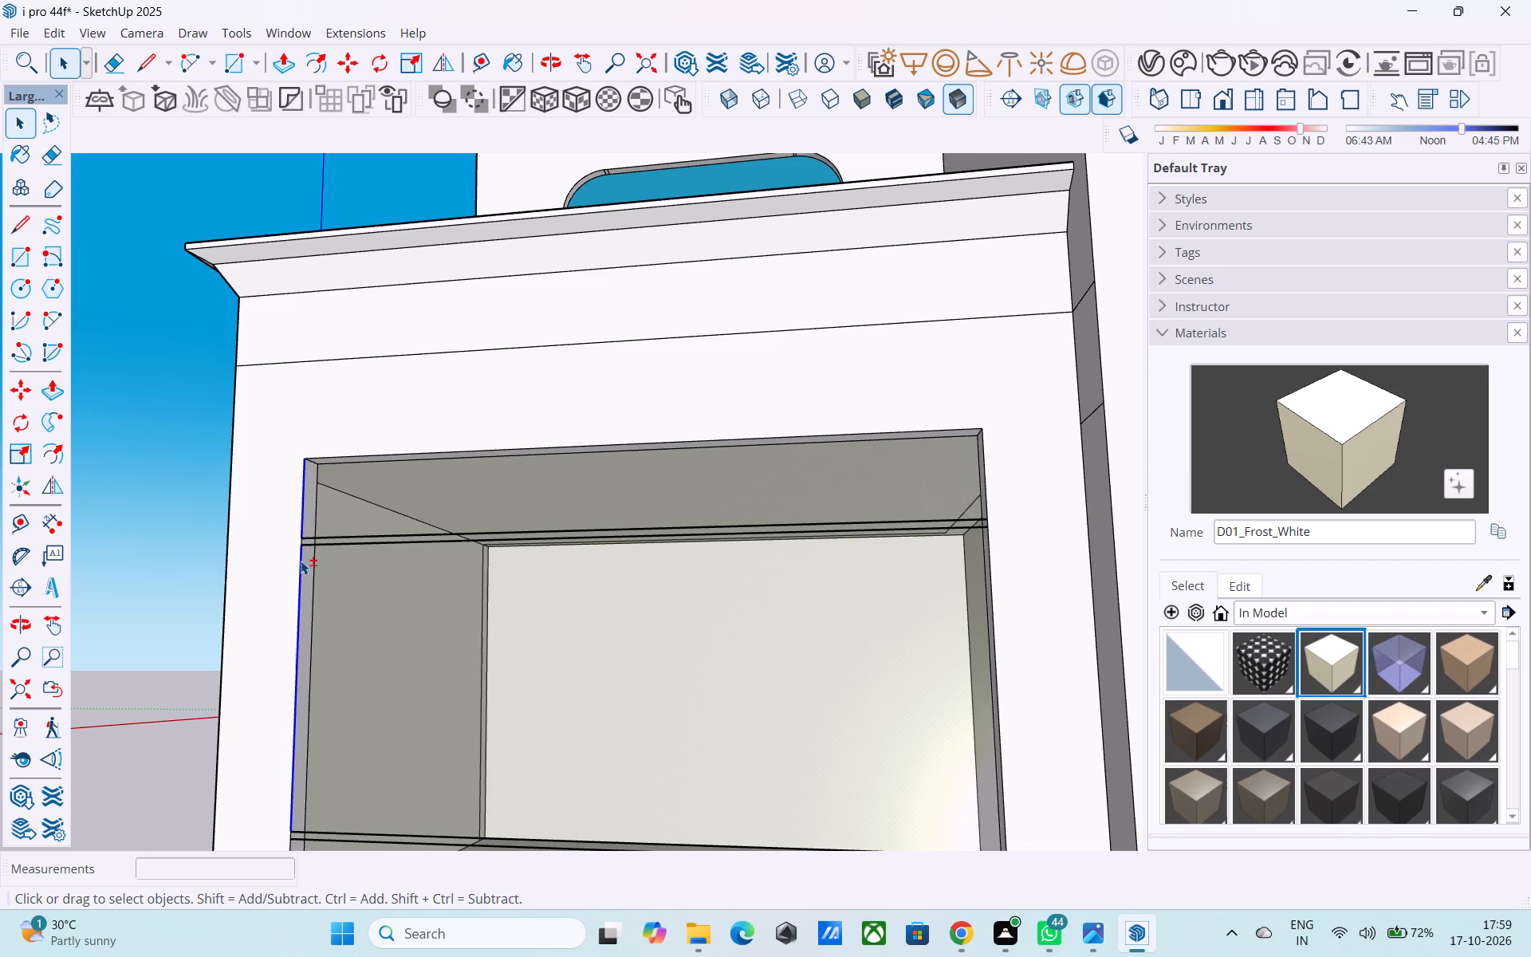
shift+middle_drag(404, 695, 348, 473)
shift+scroll(404, 695, up, 1)
shift+click(221, 667)
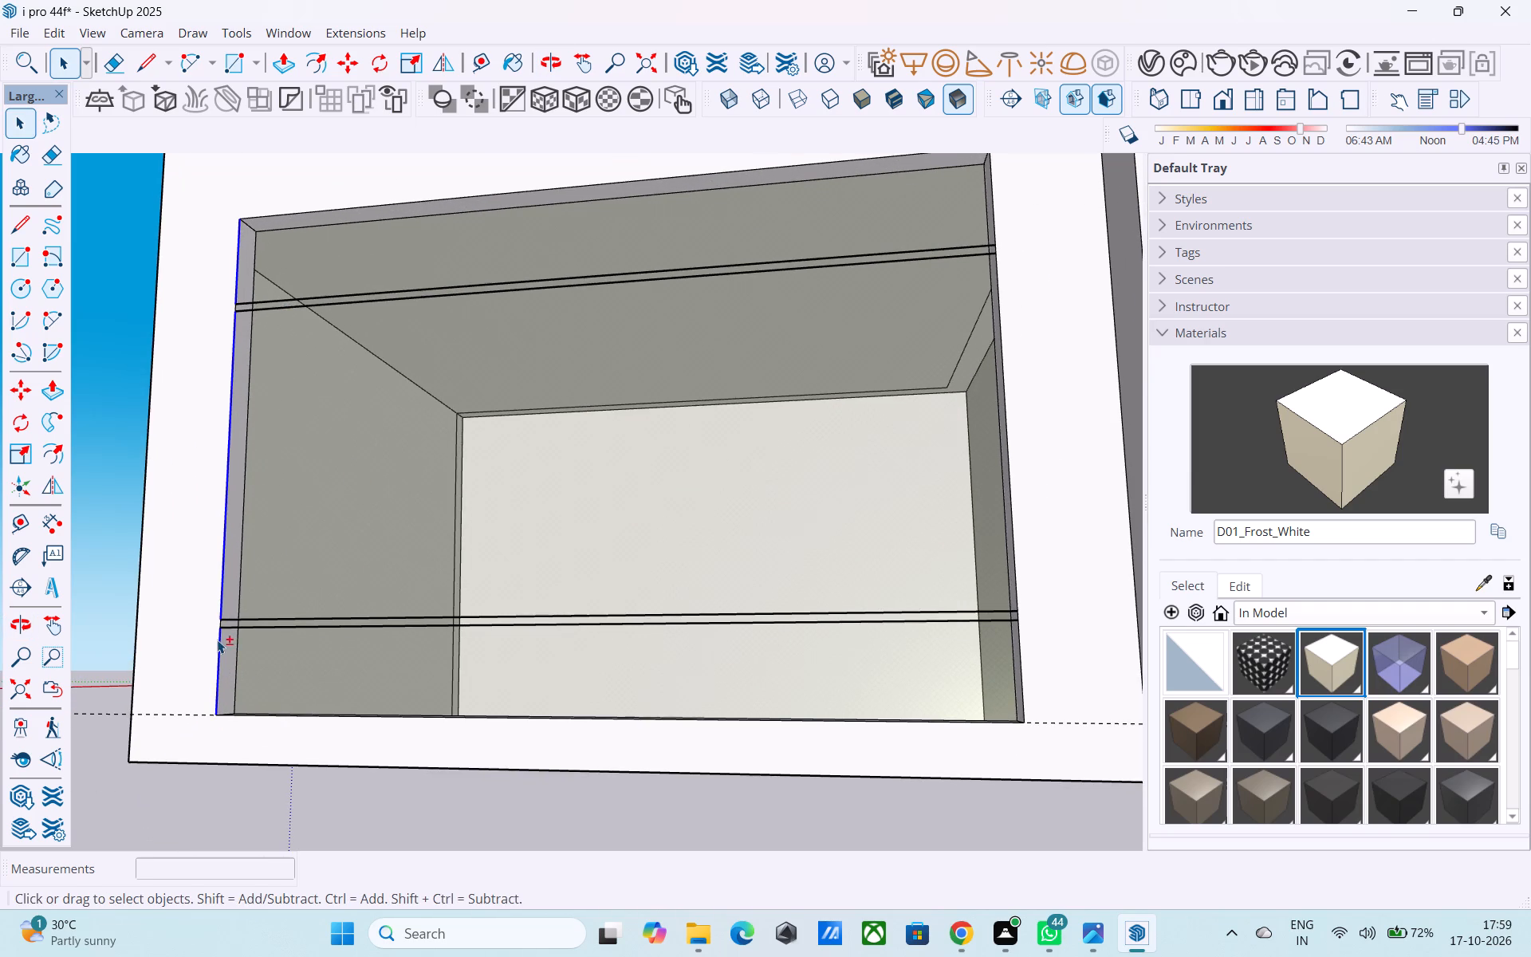
shift+scroll(216, 636, up, 6)
shift+click(225, 613)
shift+middle_drag(274, 419, 340, 678)
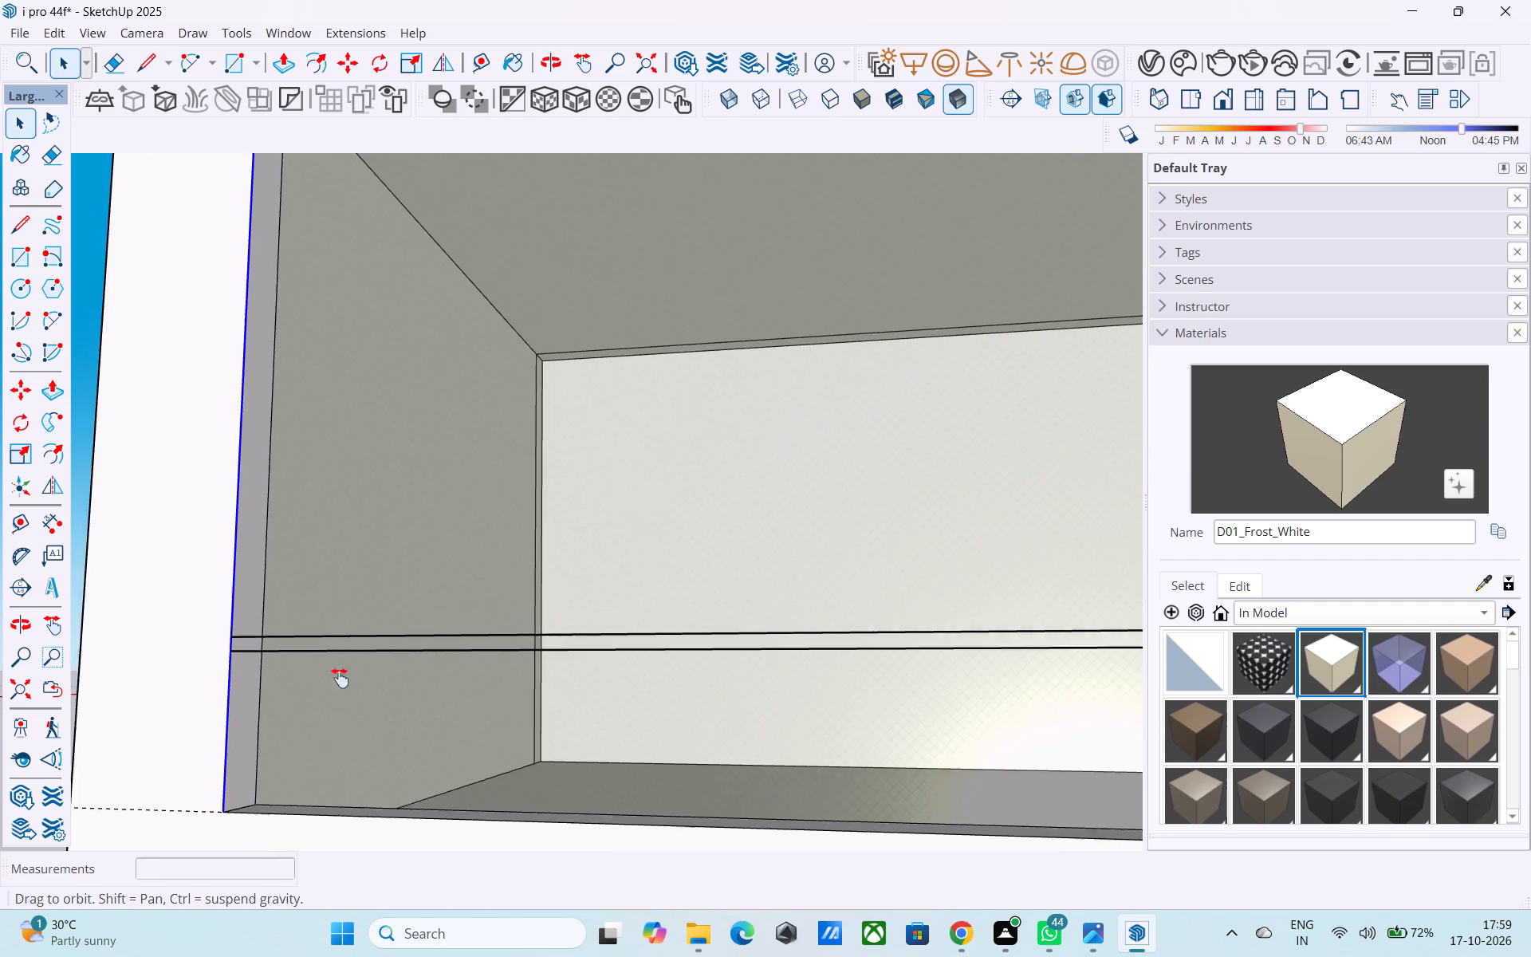
shift+middle_drag(340, 678, 369, 786)
shift+click(343, 427)
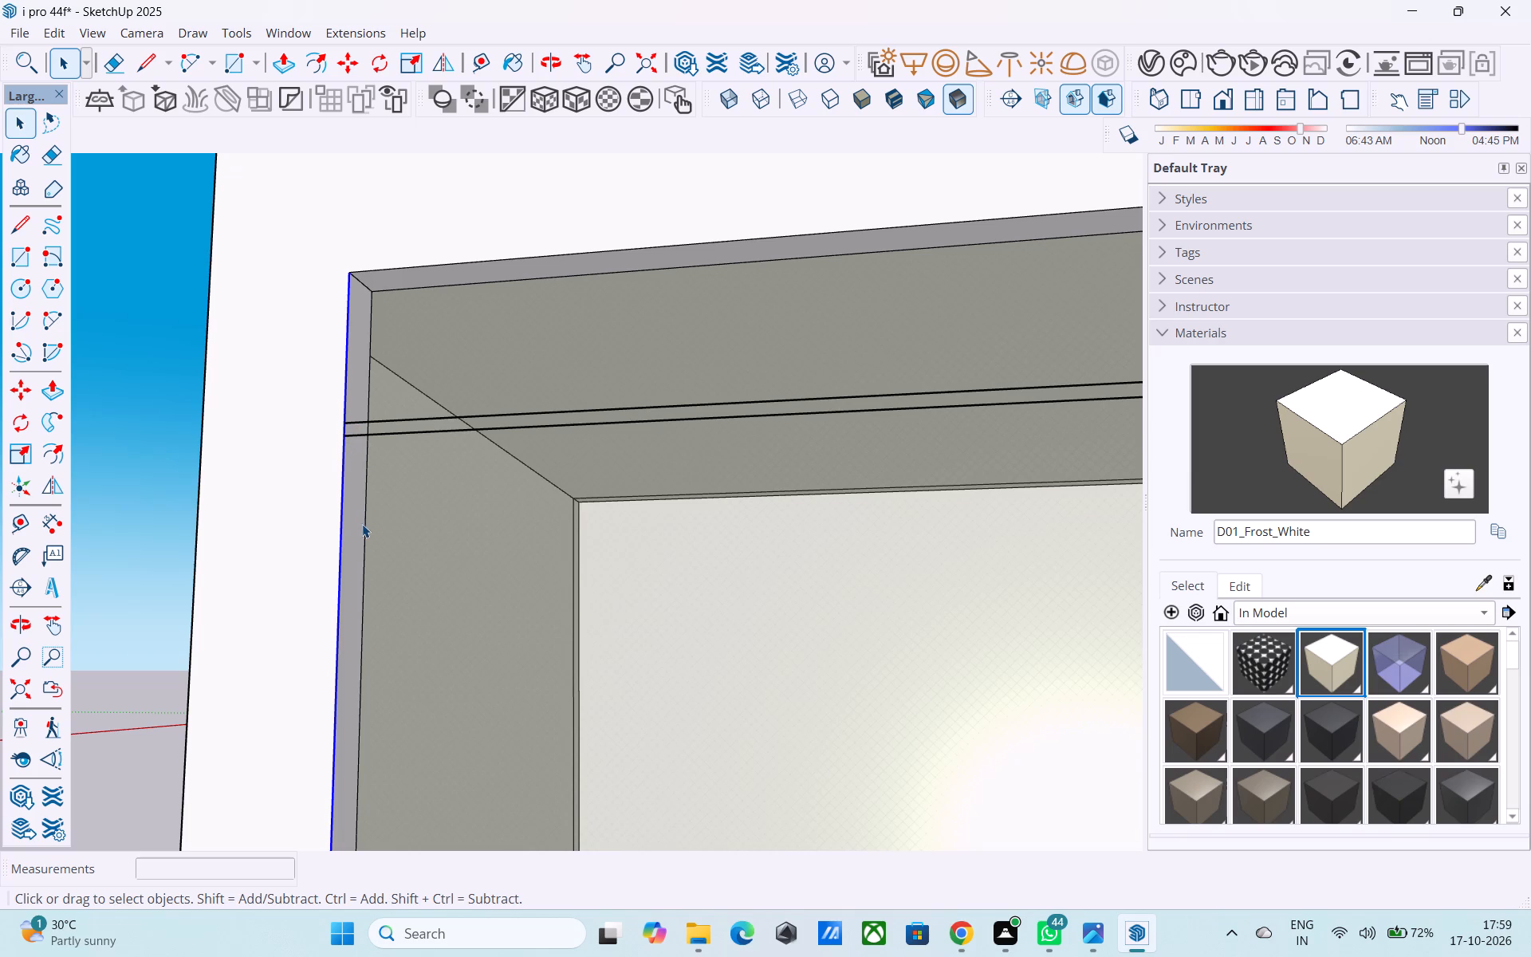
key(m)
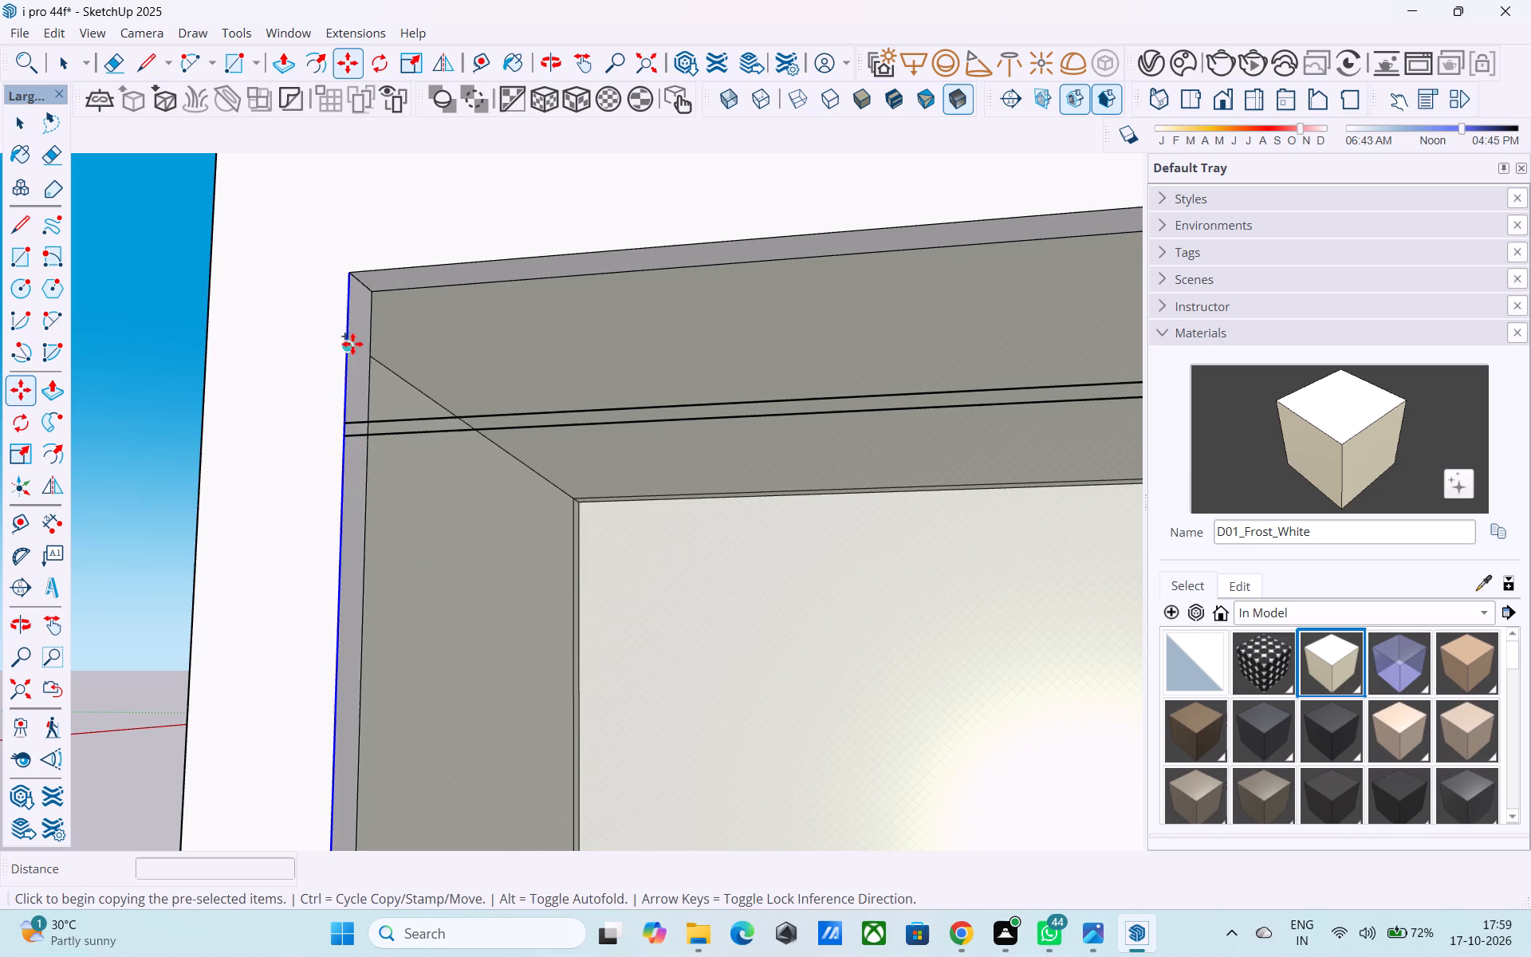
click(351, 271)
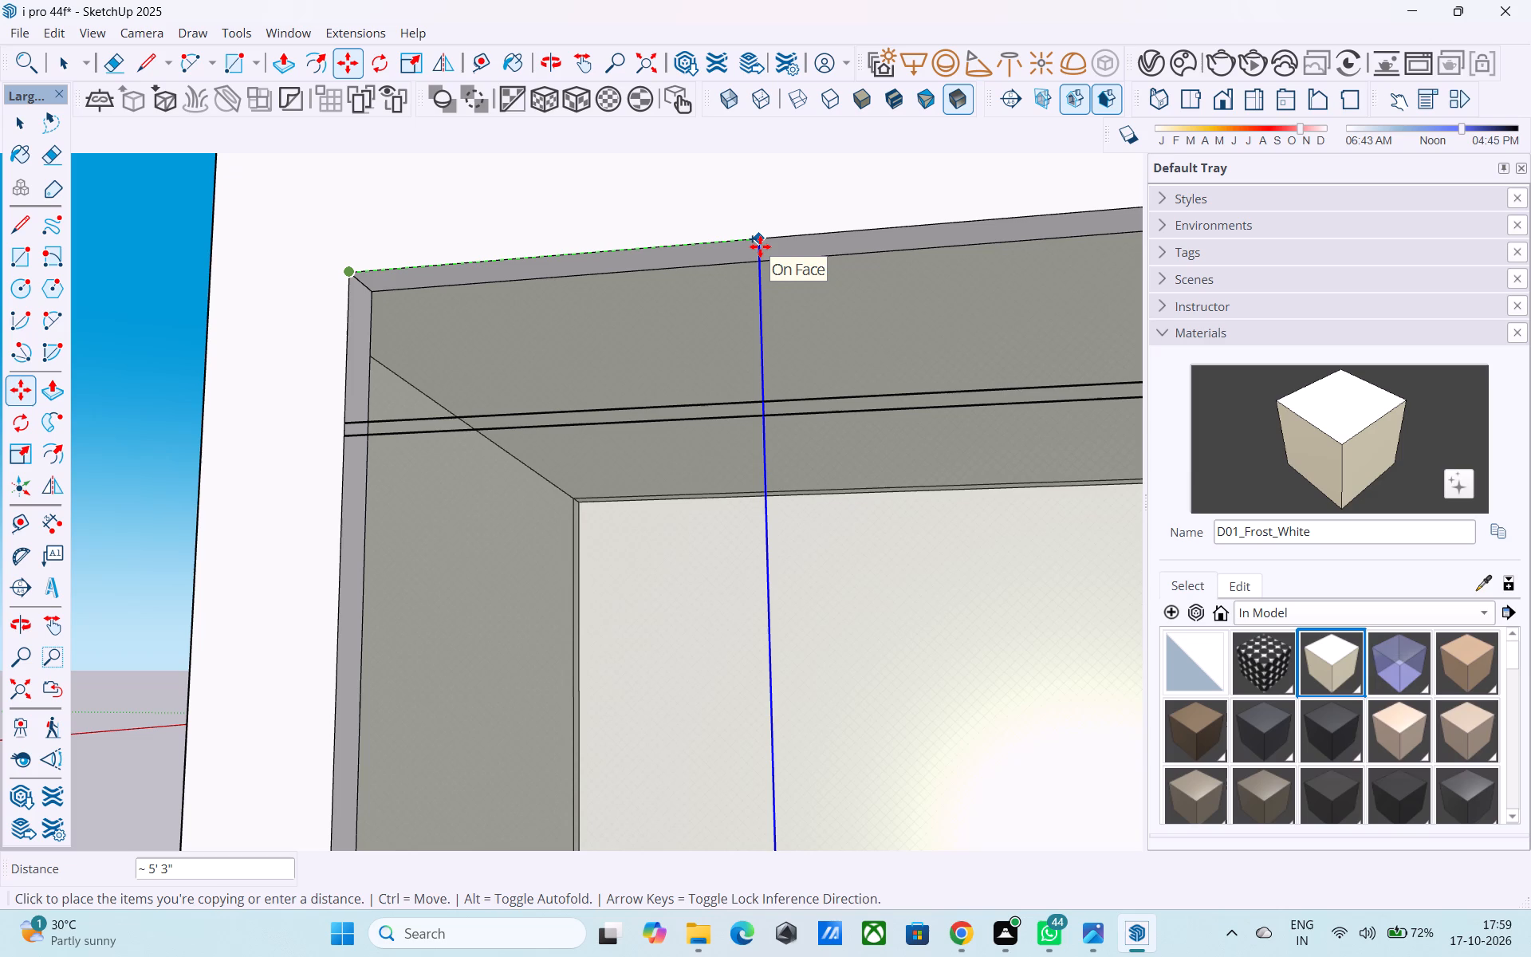
text(5')
key(Return)
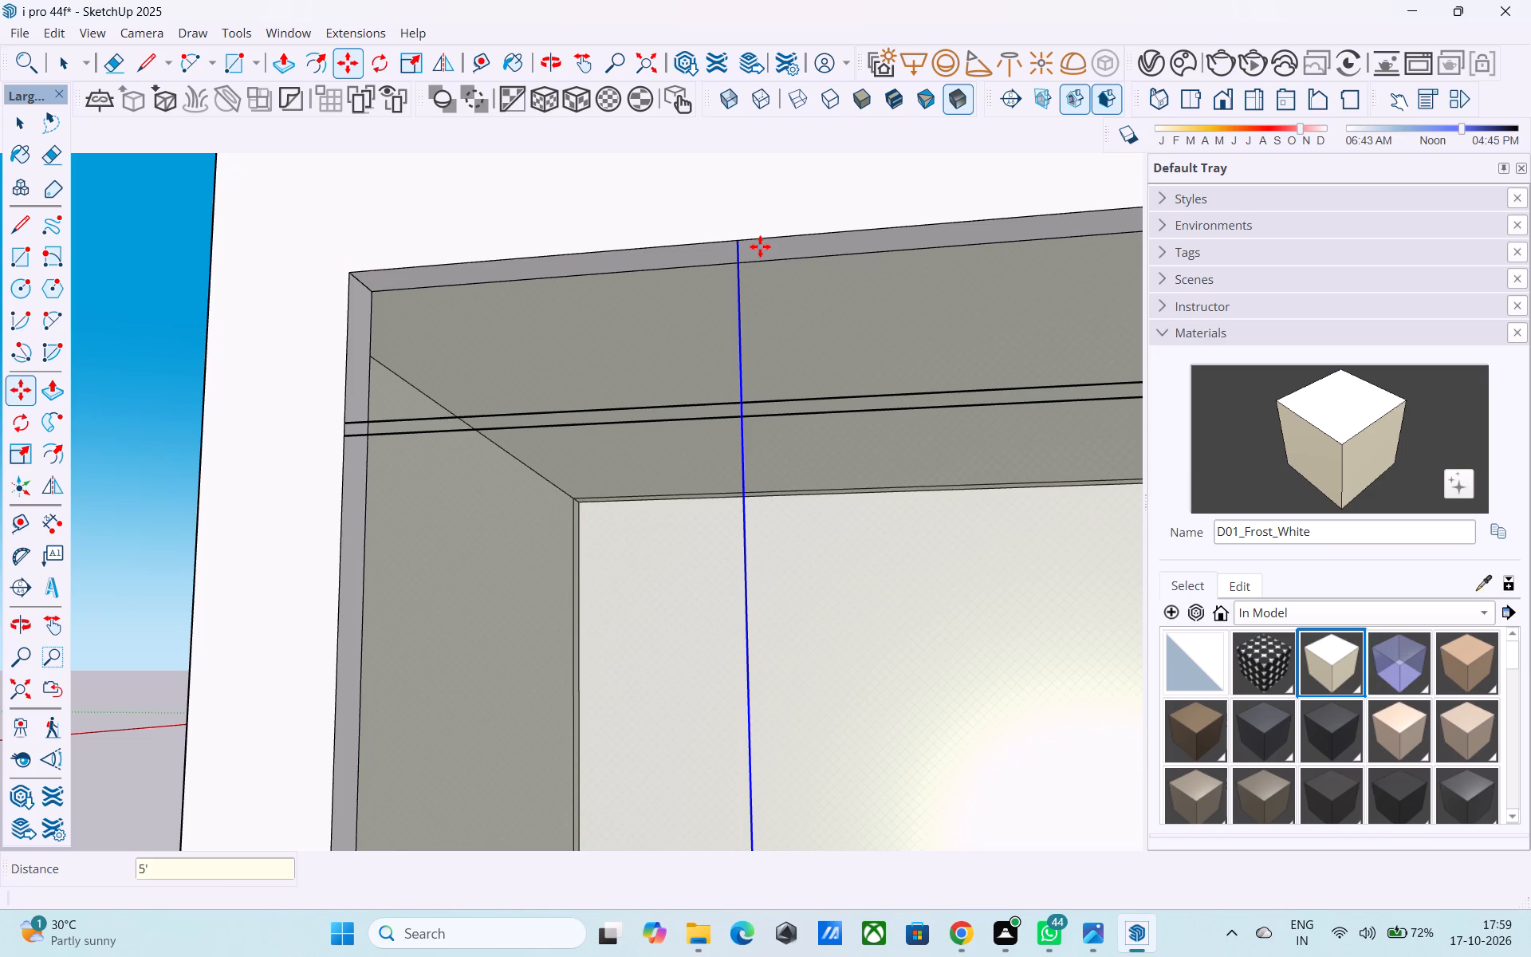
Copy the new vertical line 2" further inward to form the left opening's first vertical bar.
click(738, 239)
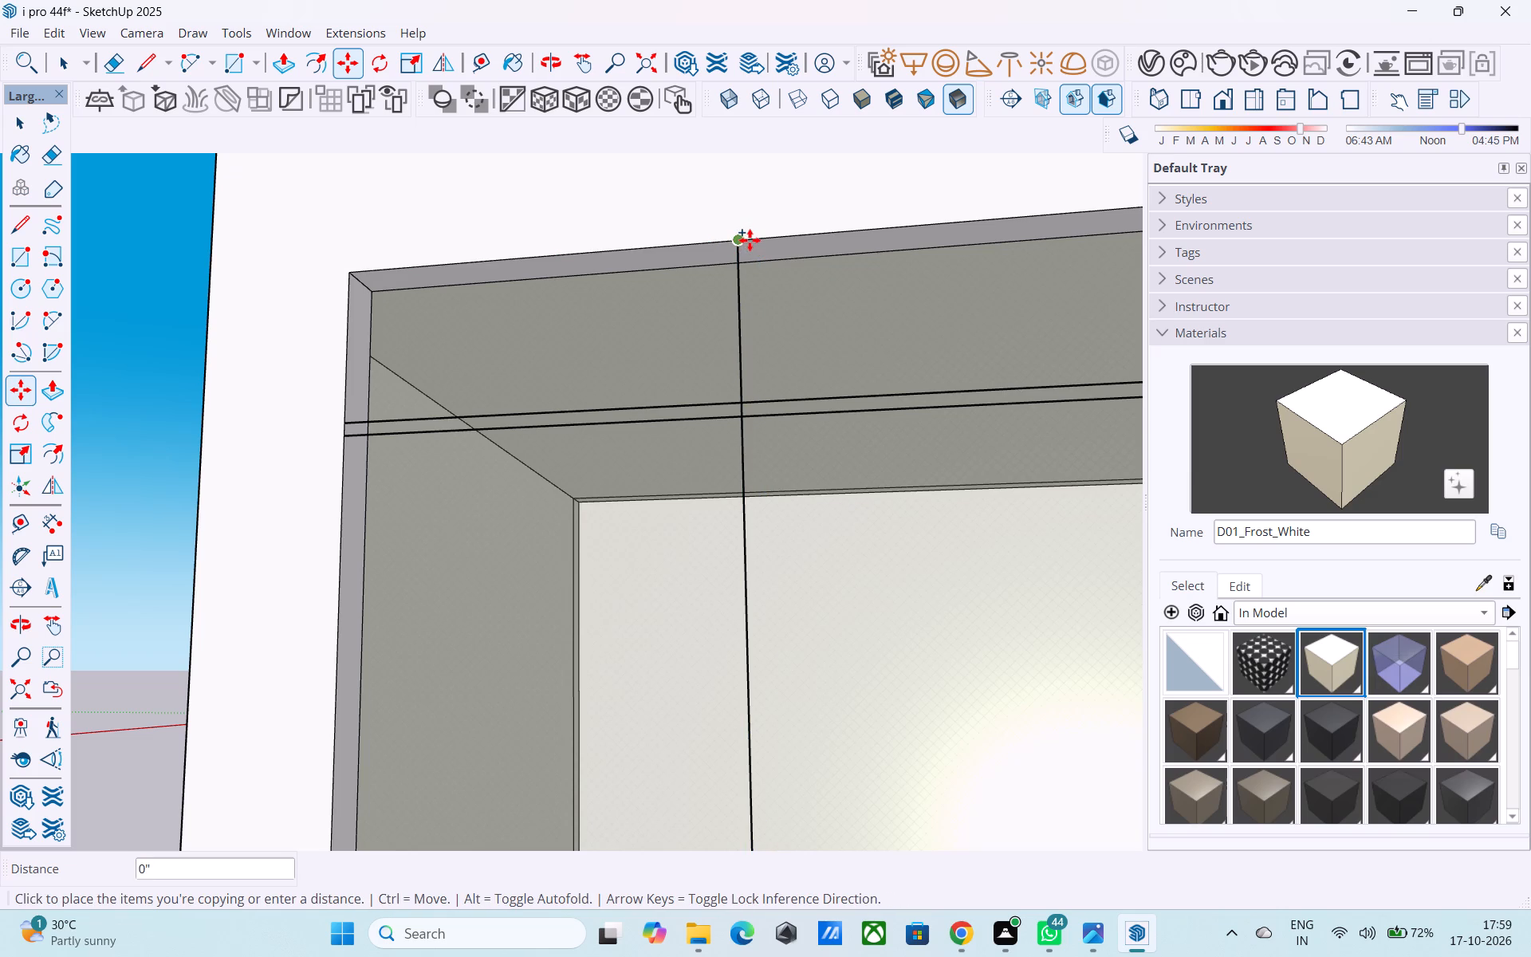
text(2")
key(Return)
Copy the first vertical bar's inner line 6' across the left opening toward the central entrance.
scroll(740, 252, down, 4)
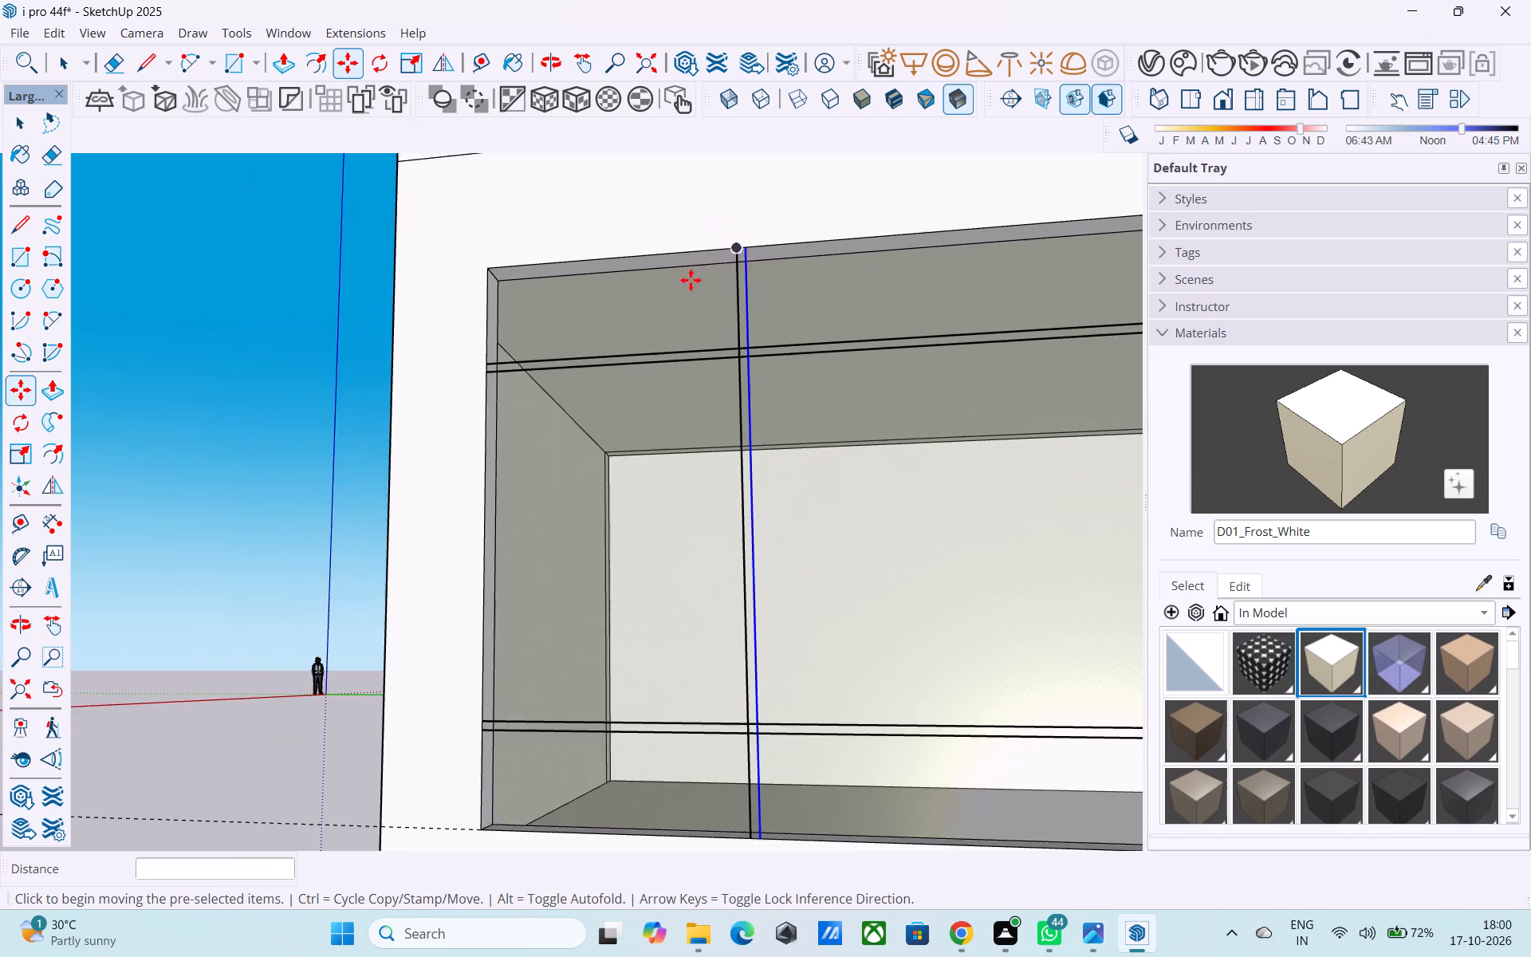
scroll(691, 280, down, 13)
middle_drag(564, 330, 628, 368)
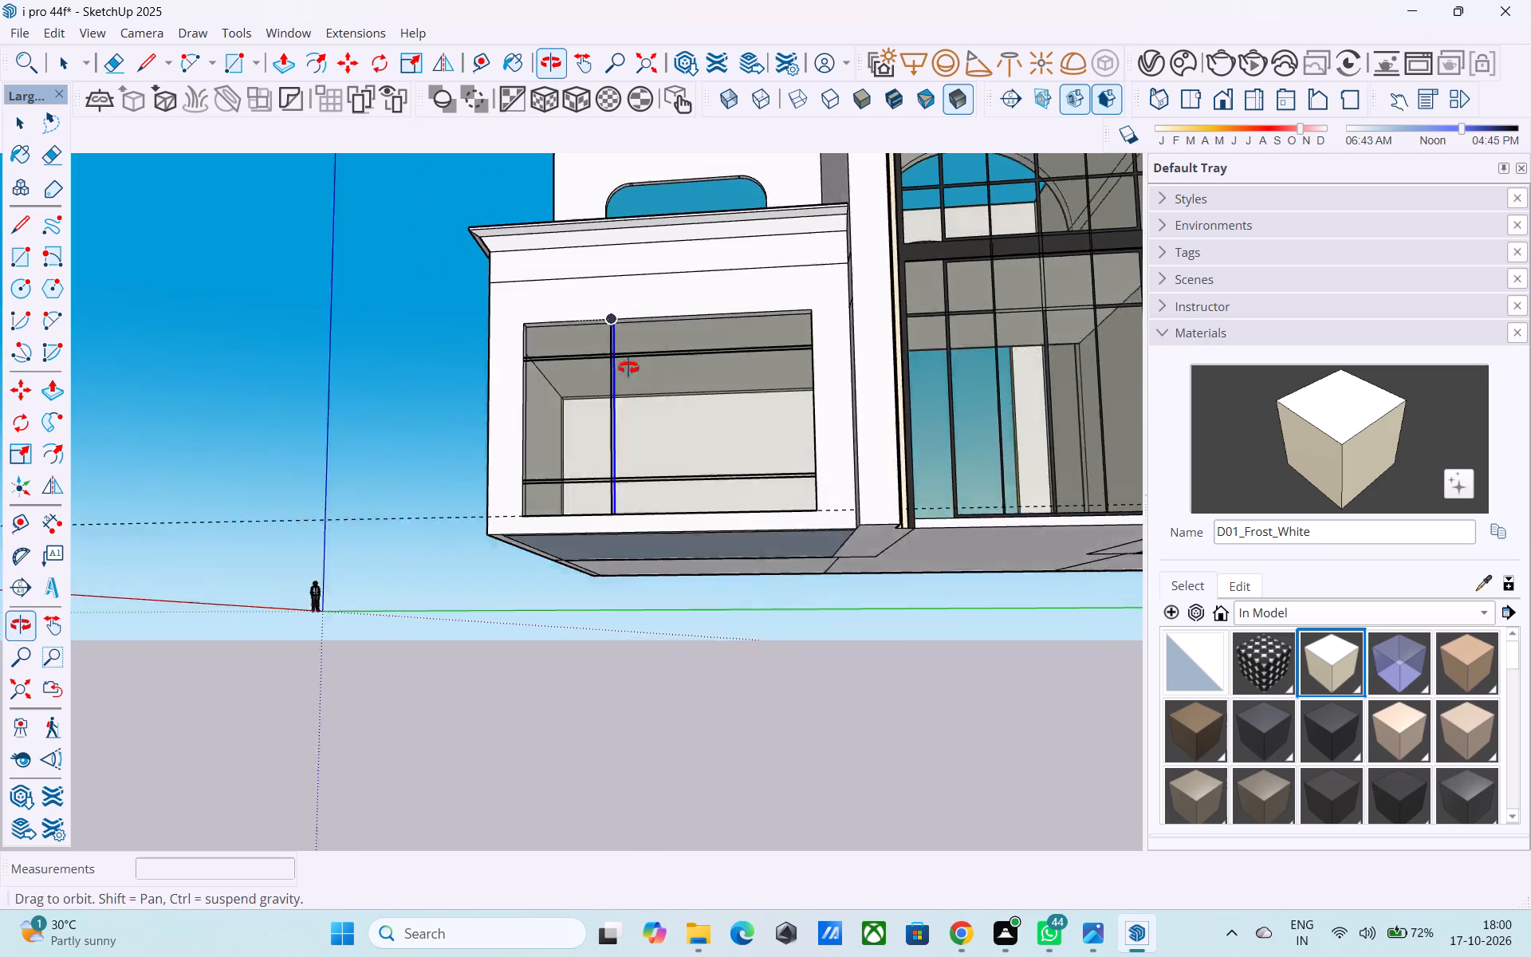
middle_drag(628, 368, 639, 375)
scroll(646, 370, up, 11)
click(633, 269)
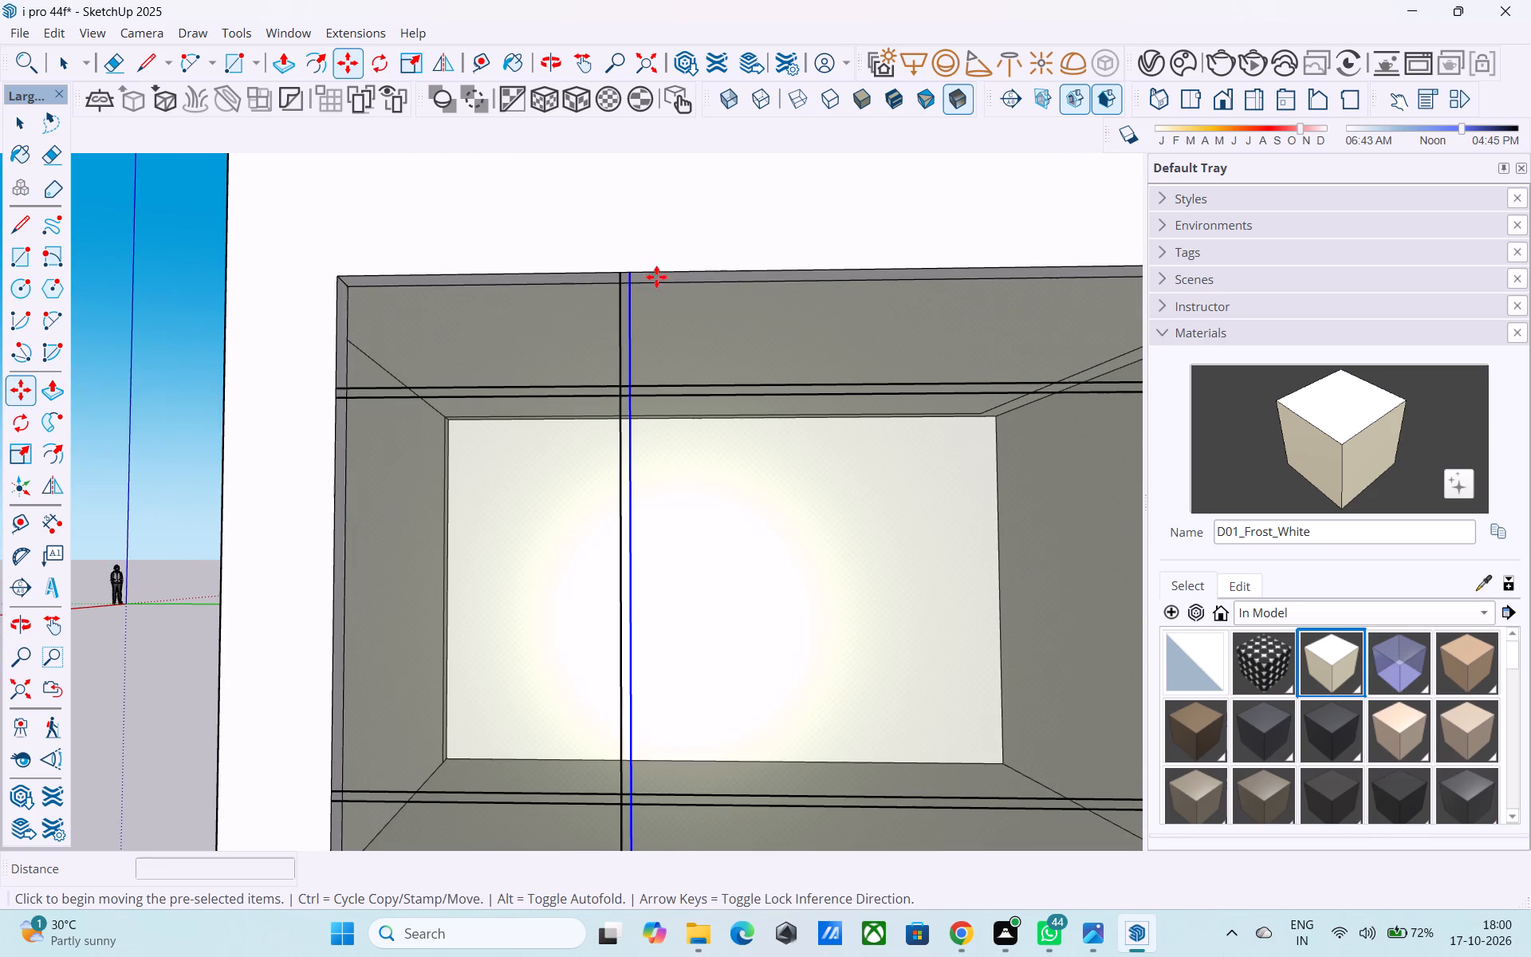
ctrl+scroll(763, 298, down, 6)
middle_drag(840, 329, 811, 329)
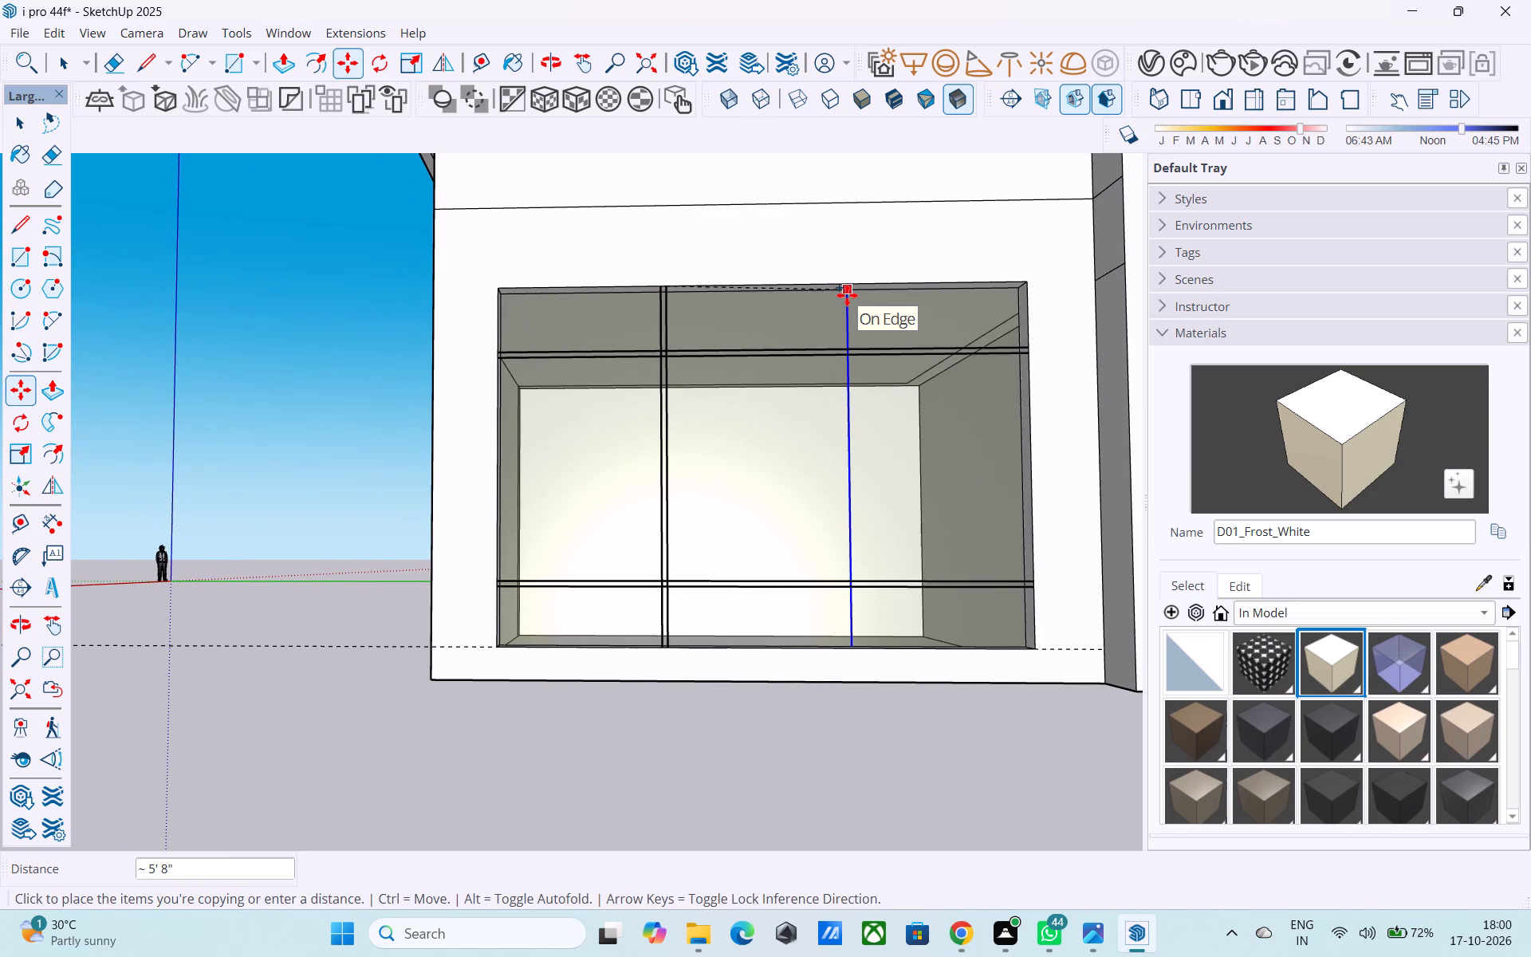
scroll(852, 316, up, 3)
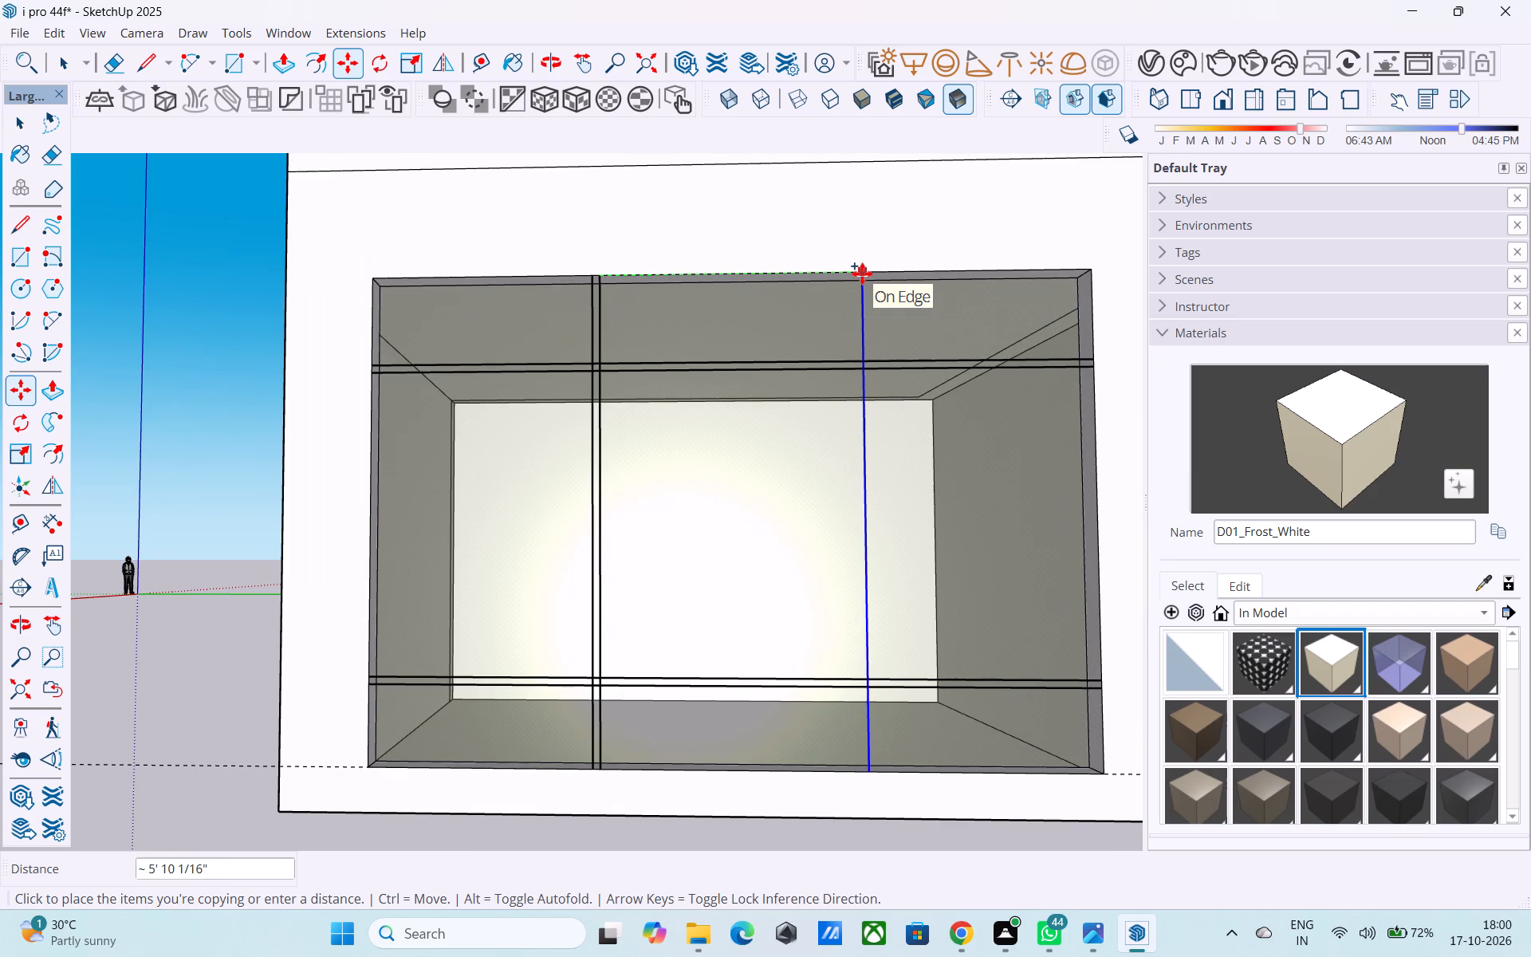
text(5')
key(Return)
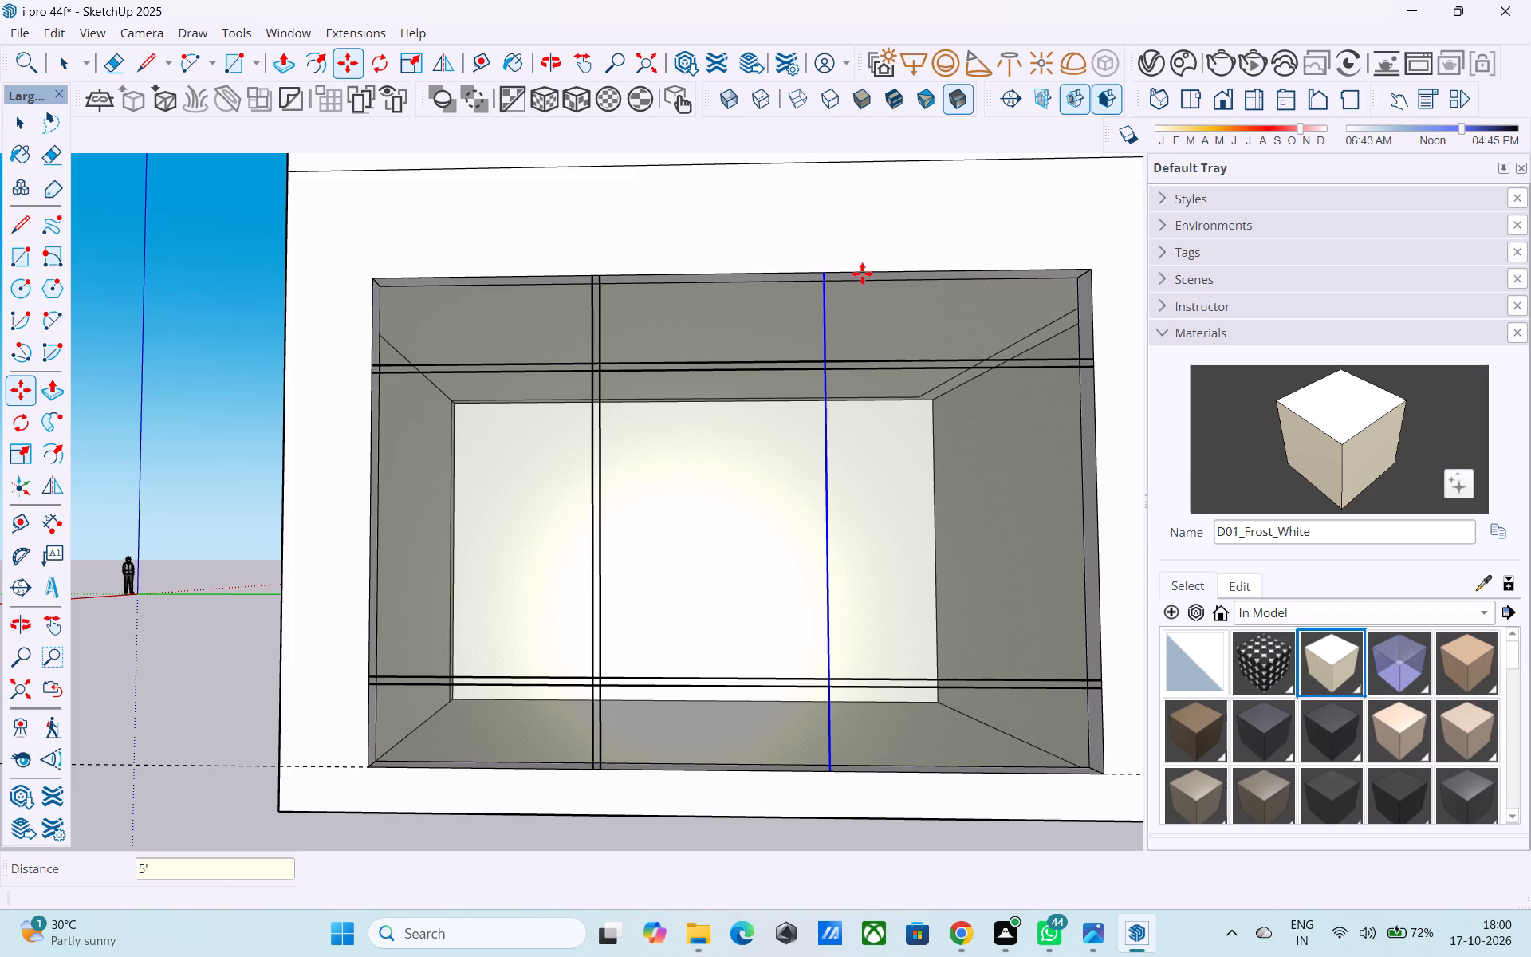
text(6')
key(Return)
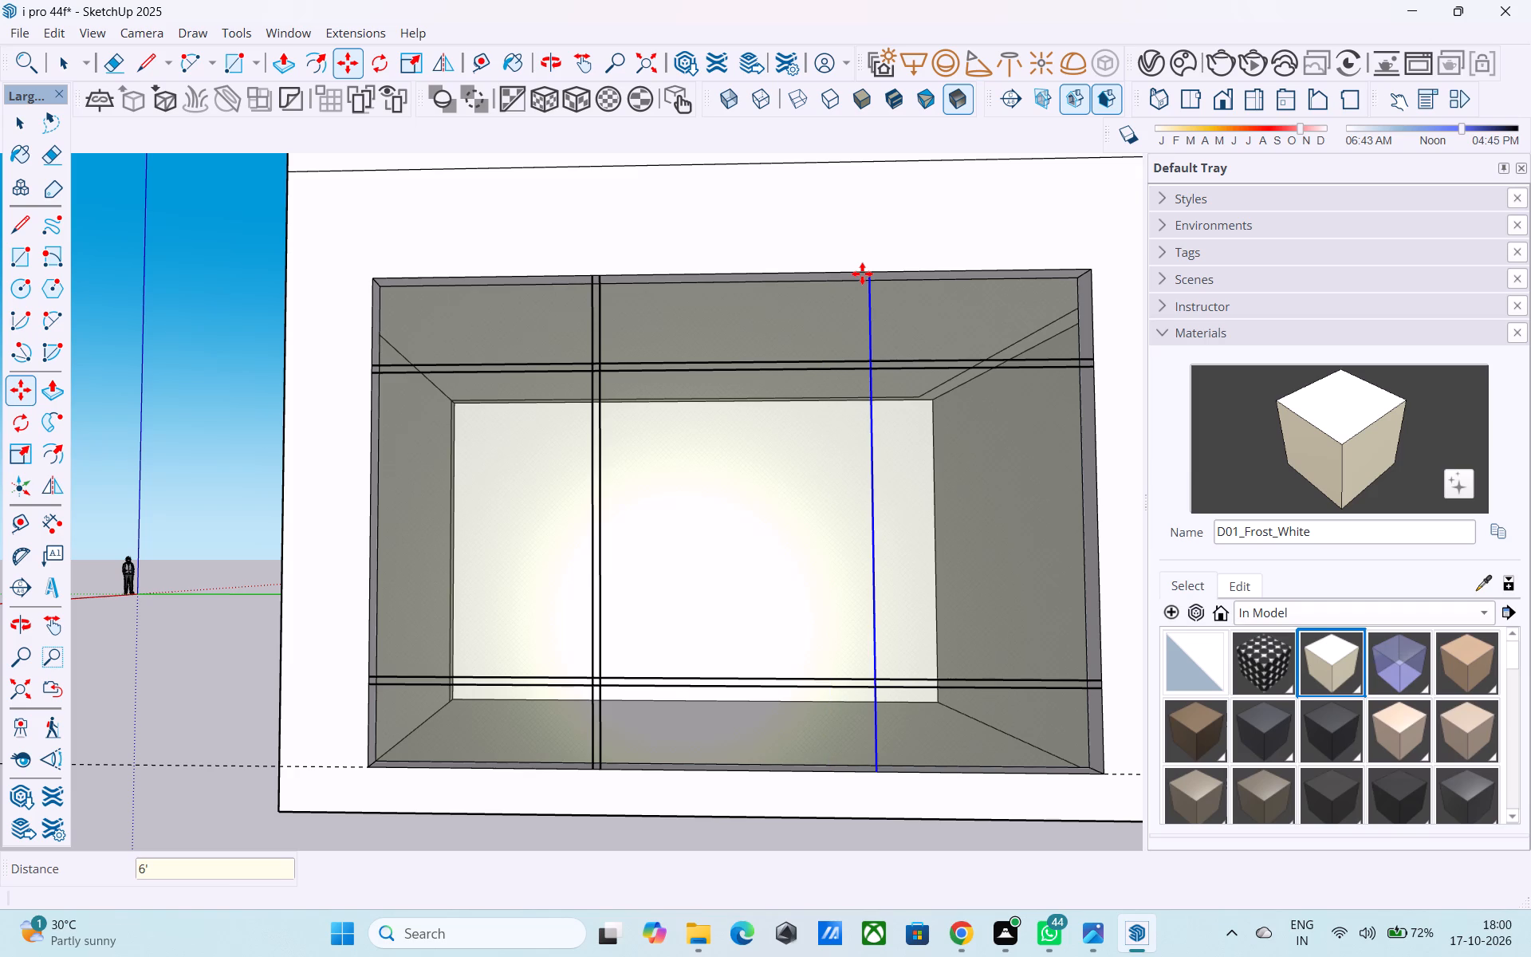
Copy the second vertical line 2" toward the central entrance to form the left opening's second vertical bar.
middle_drag(862, 272, 818, 323)
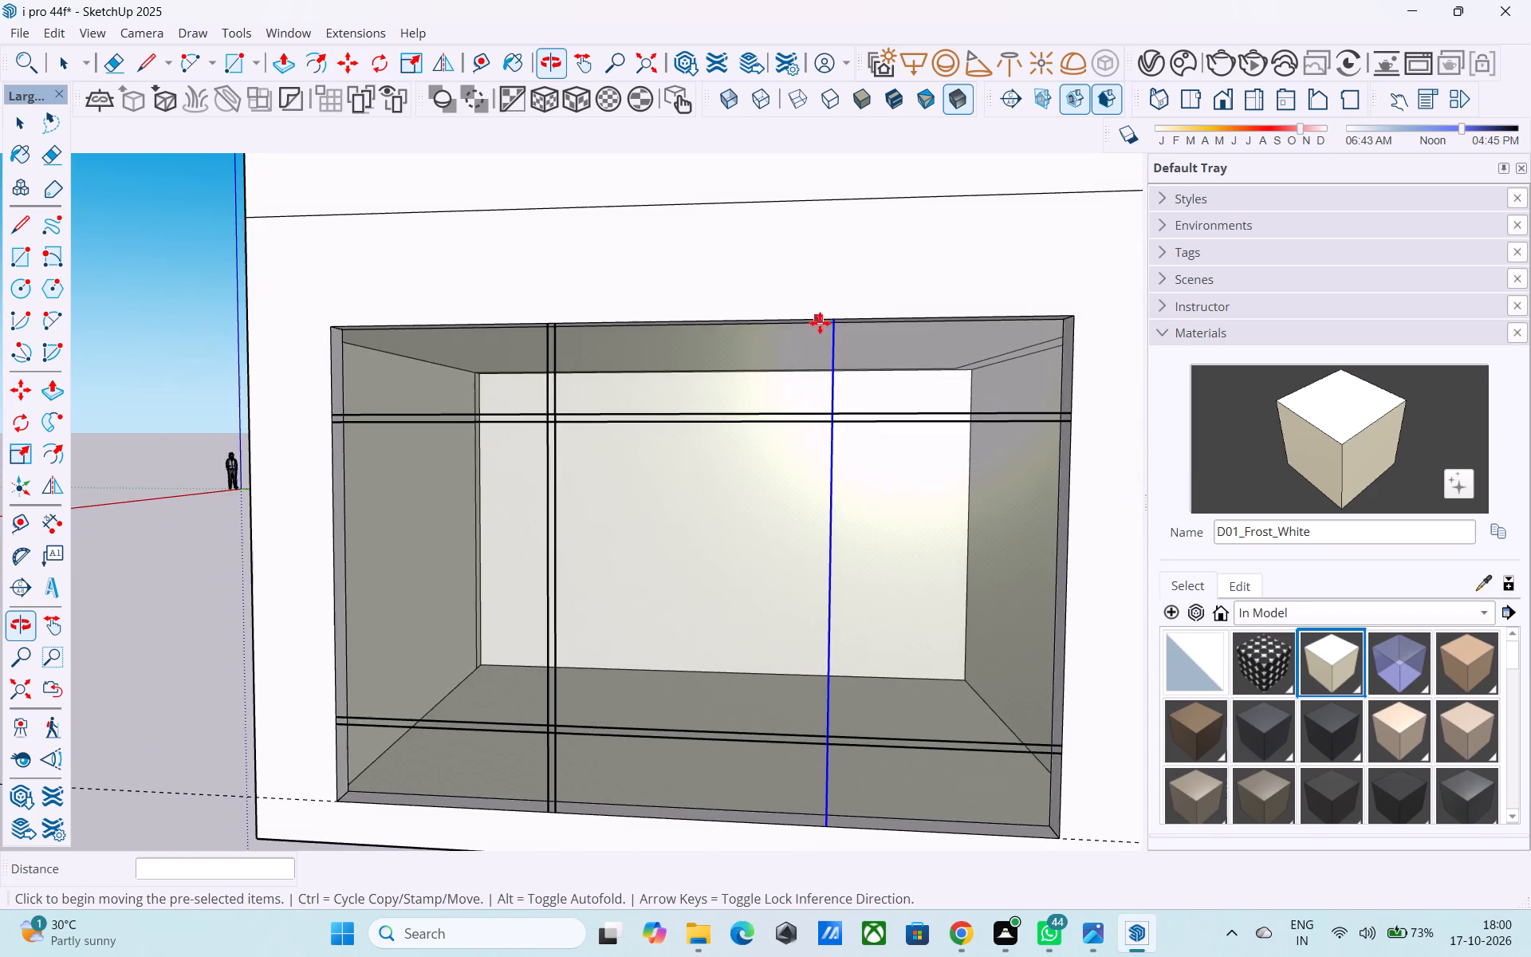
scroll(834, 313, up, 4)
click(839, 320)
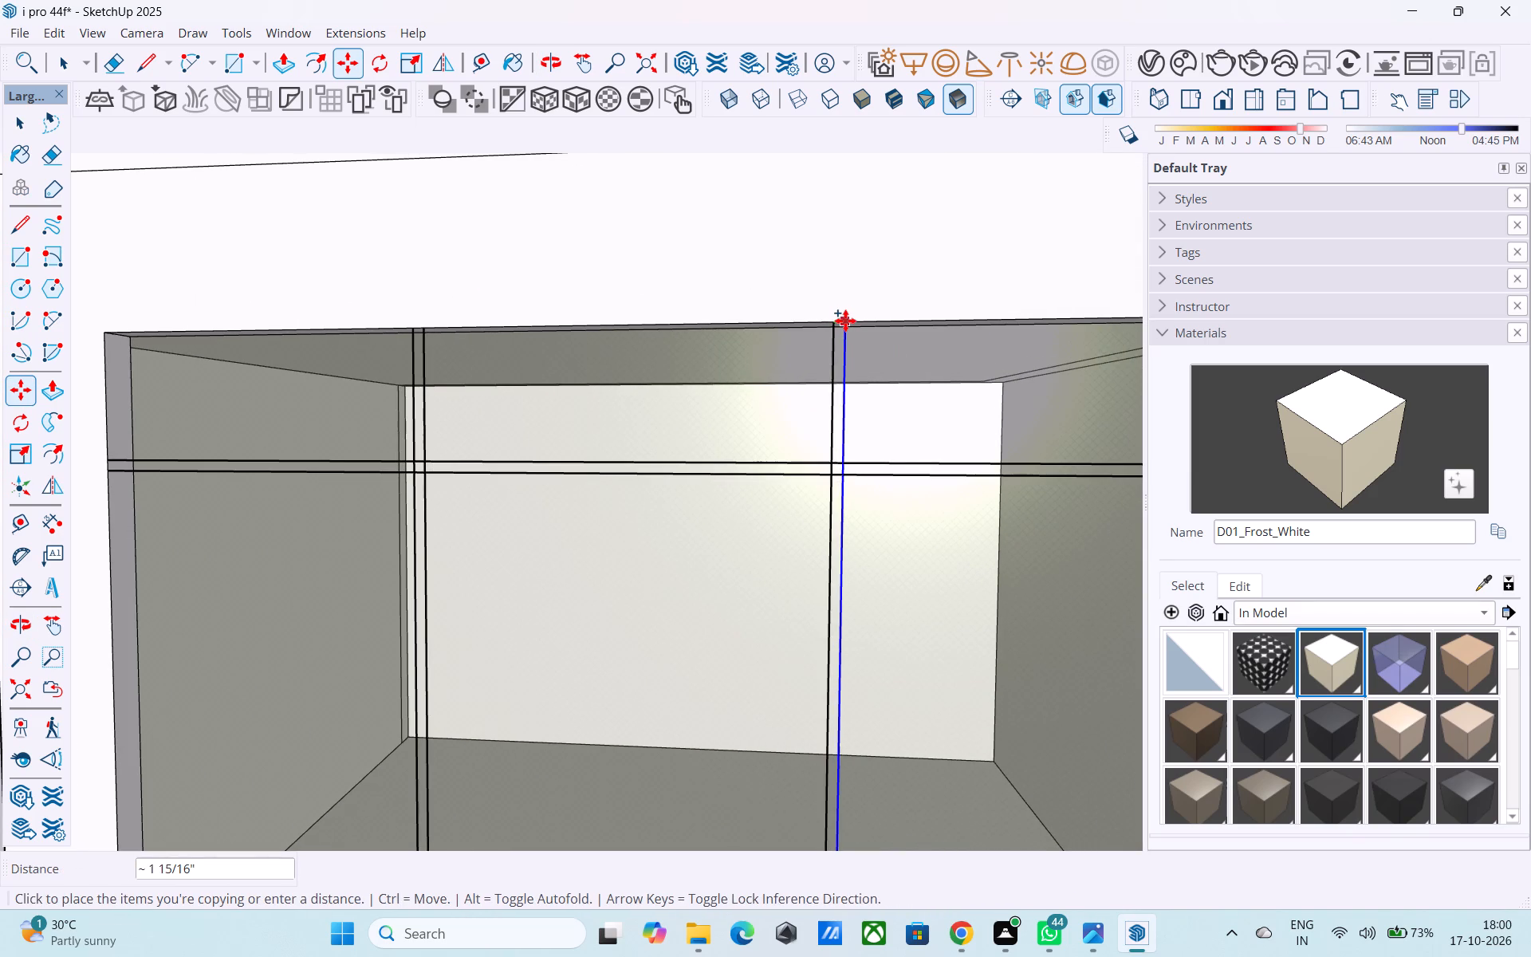
text(2")
key(Return)
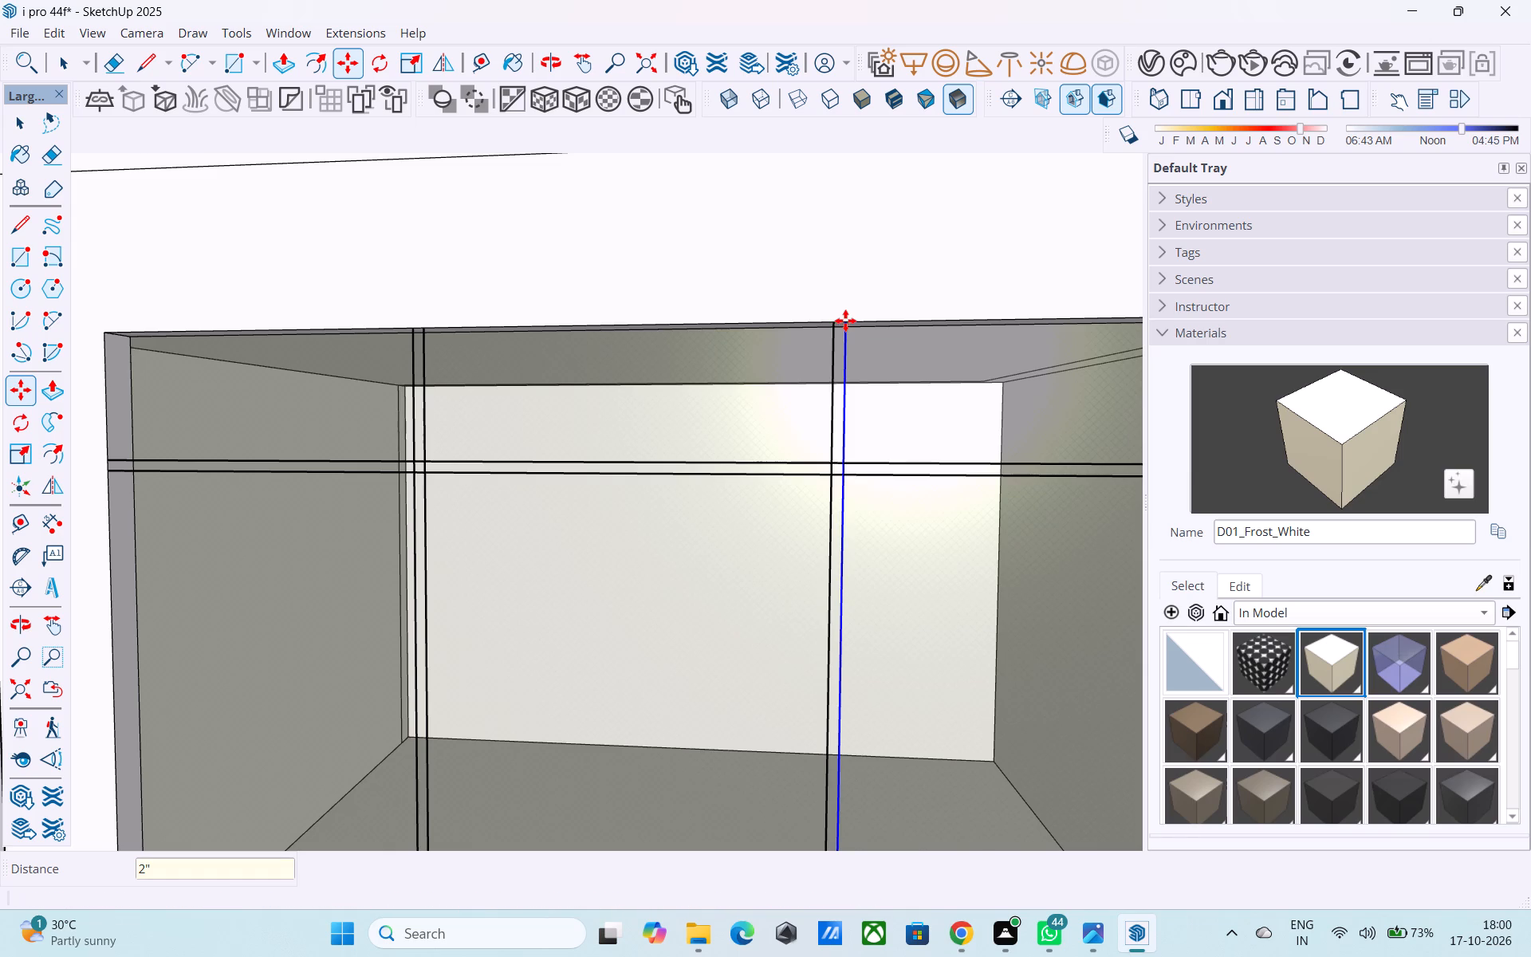
key(space)
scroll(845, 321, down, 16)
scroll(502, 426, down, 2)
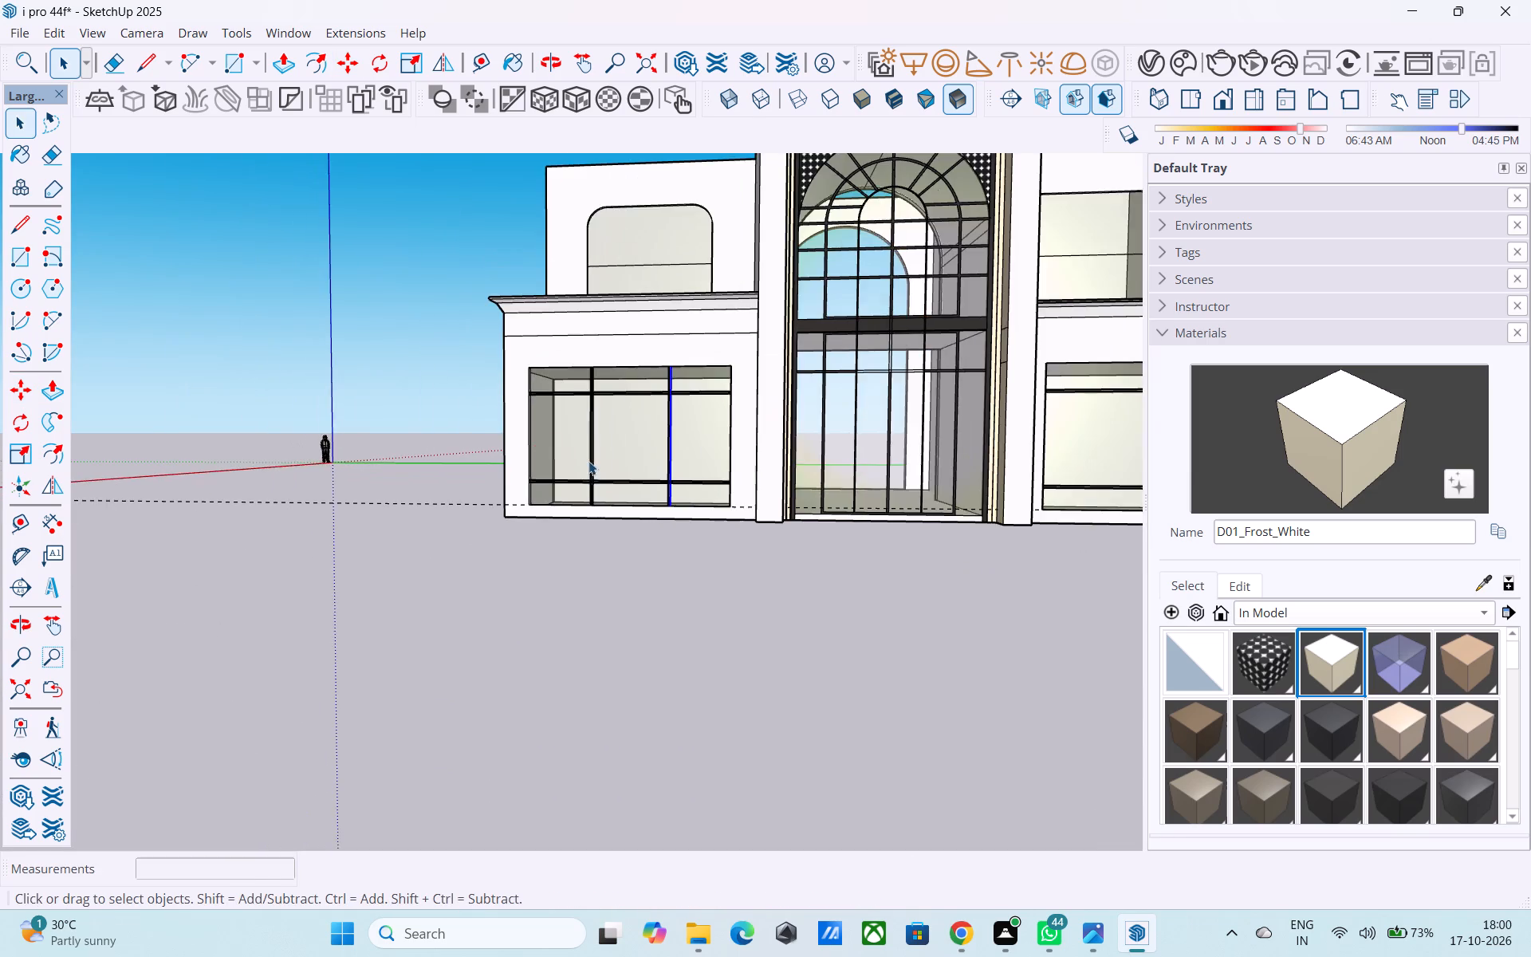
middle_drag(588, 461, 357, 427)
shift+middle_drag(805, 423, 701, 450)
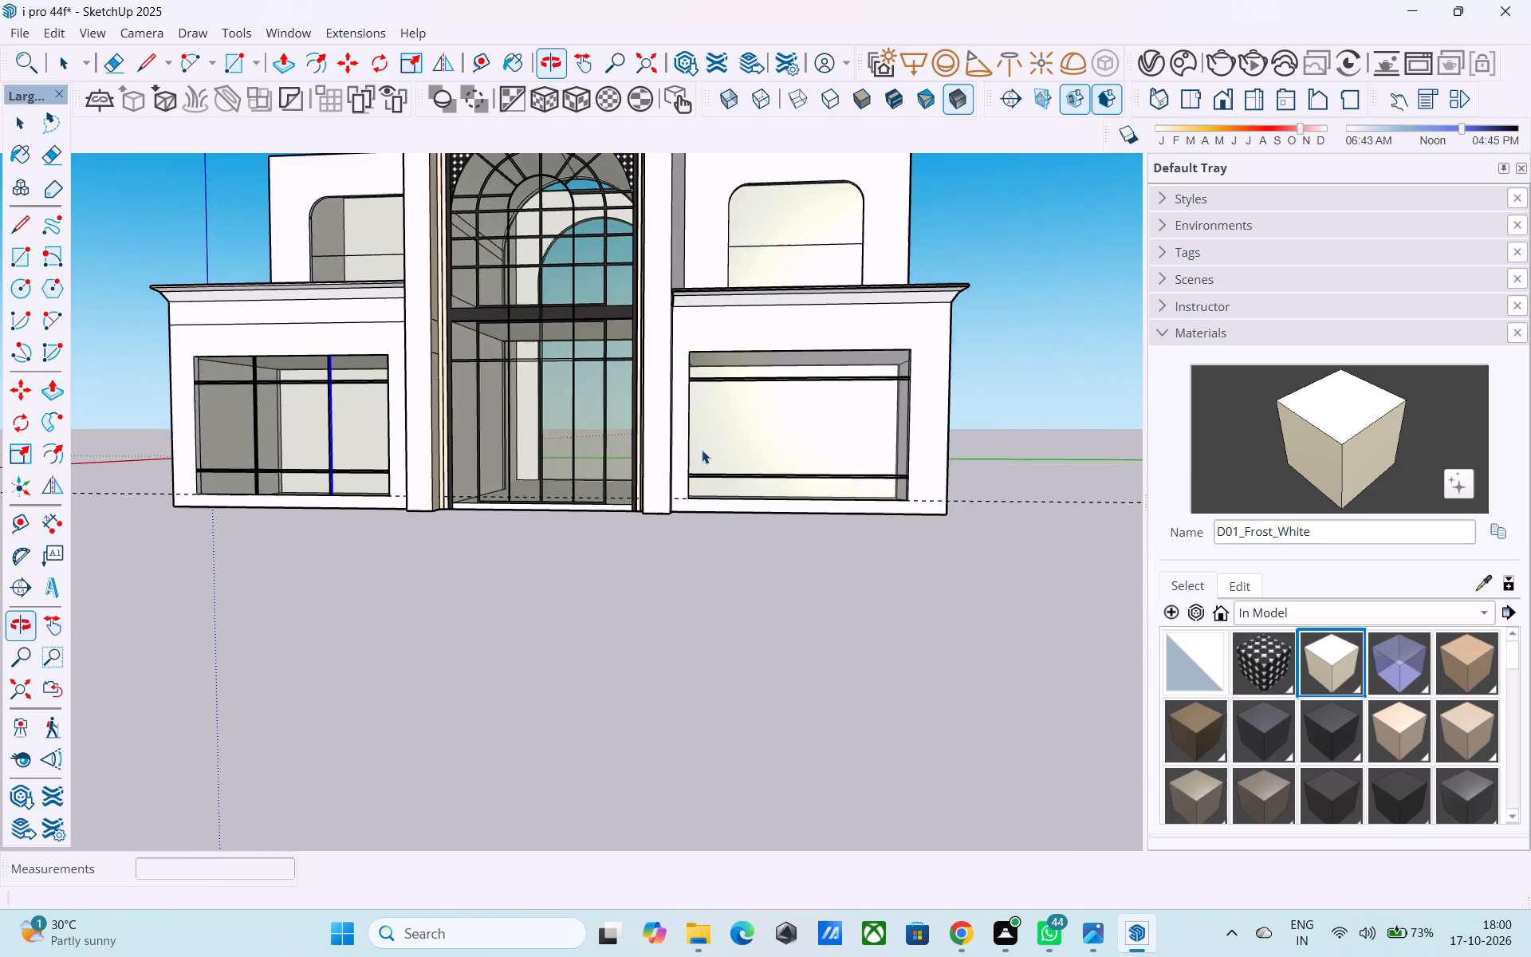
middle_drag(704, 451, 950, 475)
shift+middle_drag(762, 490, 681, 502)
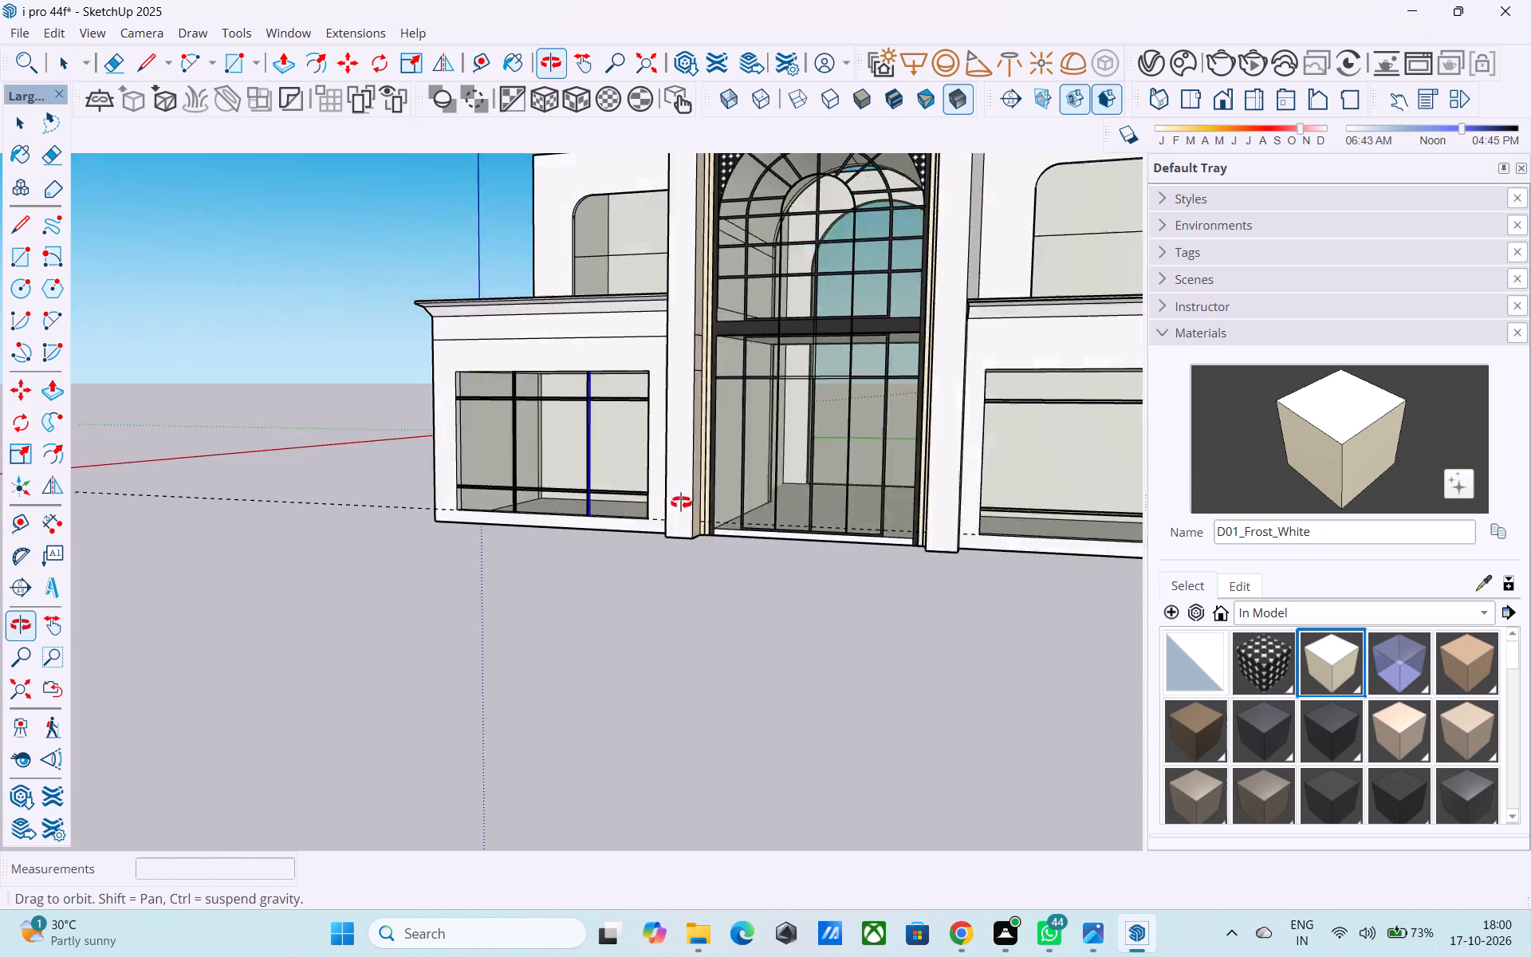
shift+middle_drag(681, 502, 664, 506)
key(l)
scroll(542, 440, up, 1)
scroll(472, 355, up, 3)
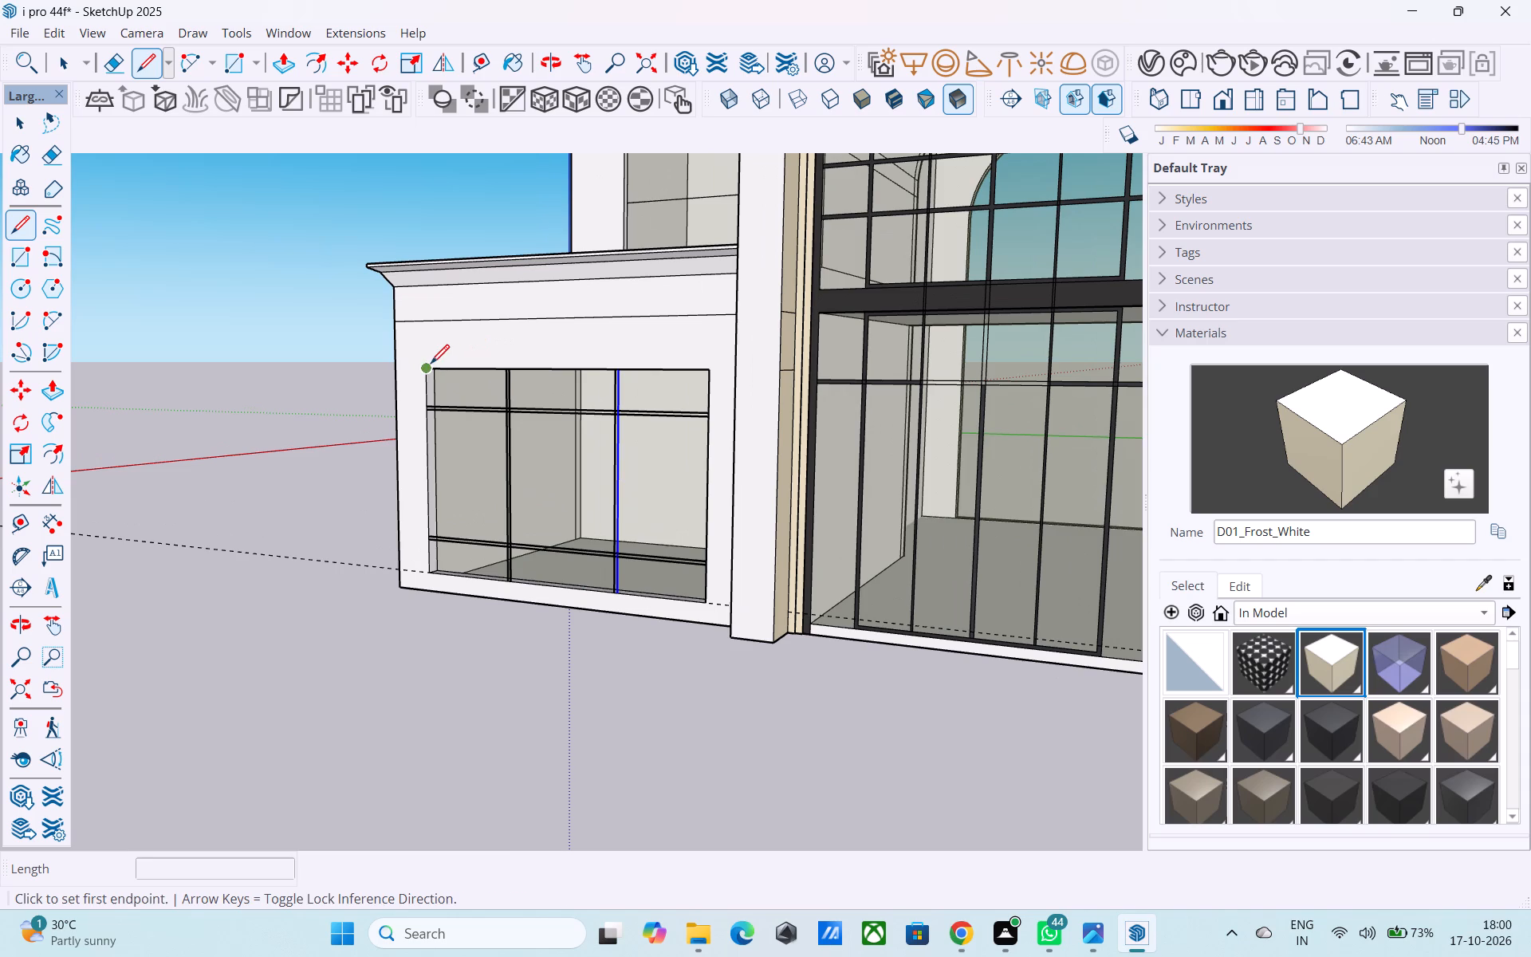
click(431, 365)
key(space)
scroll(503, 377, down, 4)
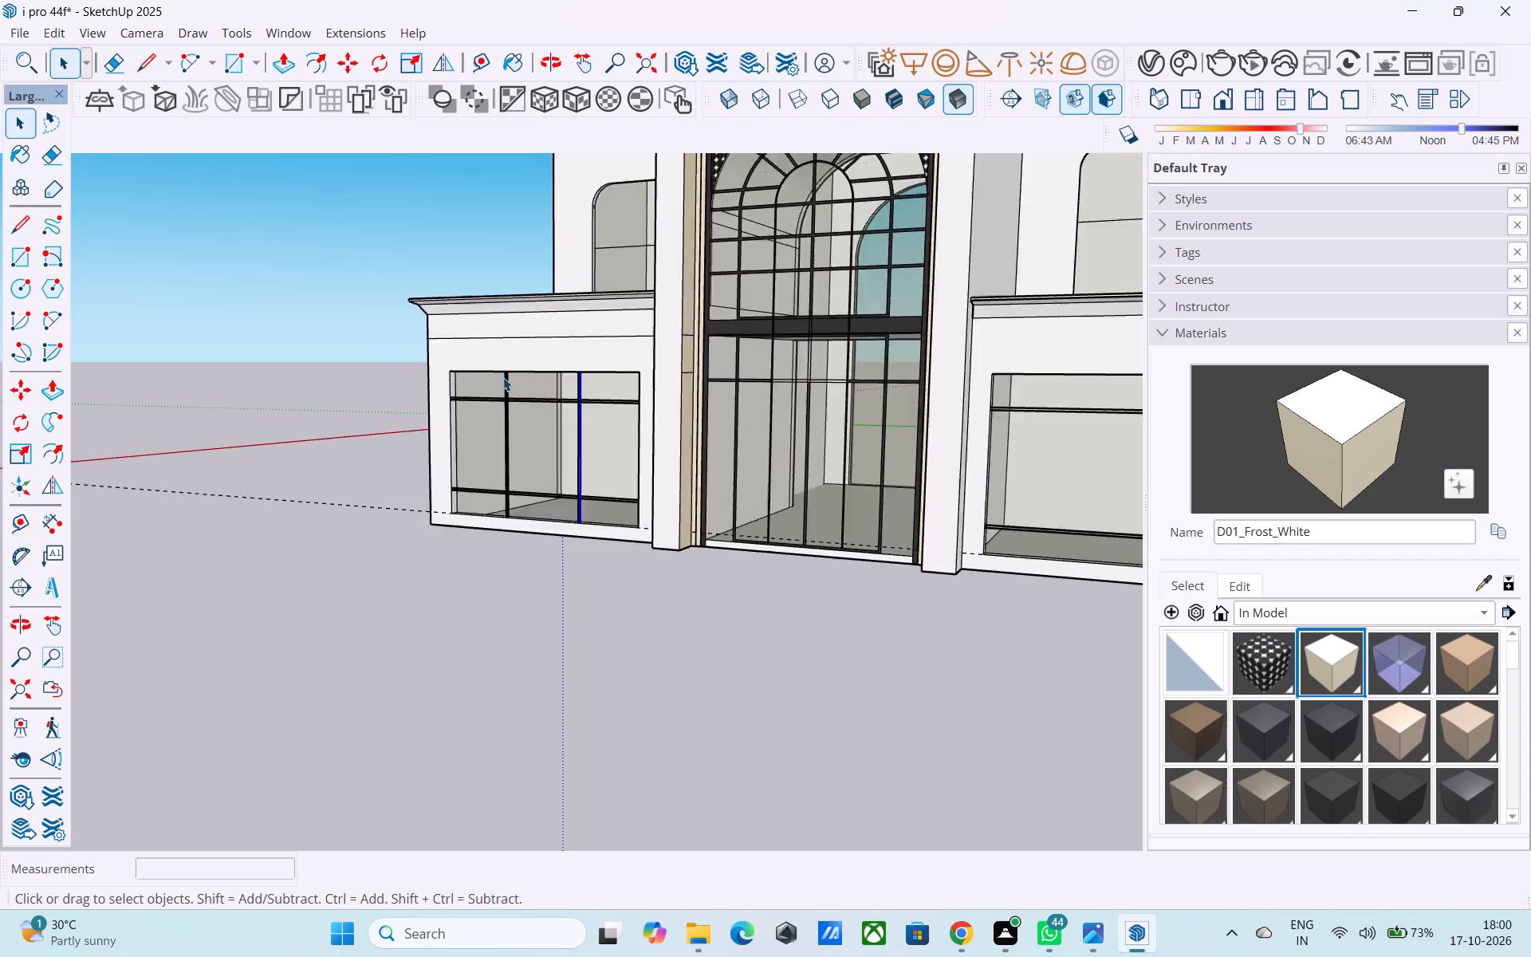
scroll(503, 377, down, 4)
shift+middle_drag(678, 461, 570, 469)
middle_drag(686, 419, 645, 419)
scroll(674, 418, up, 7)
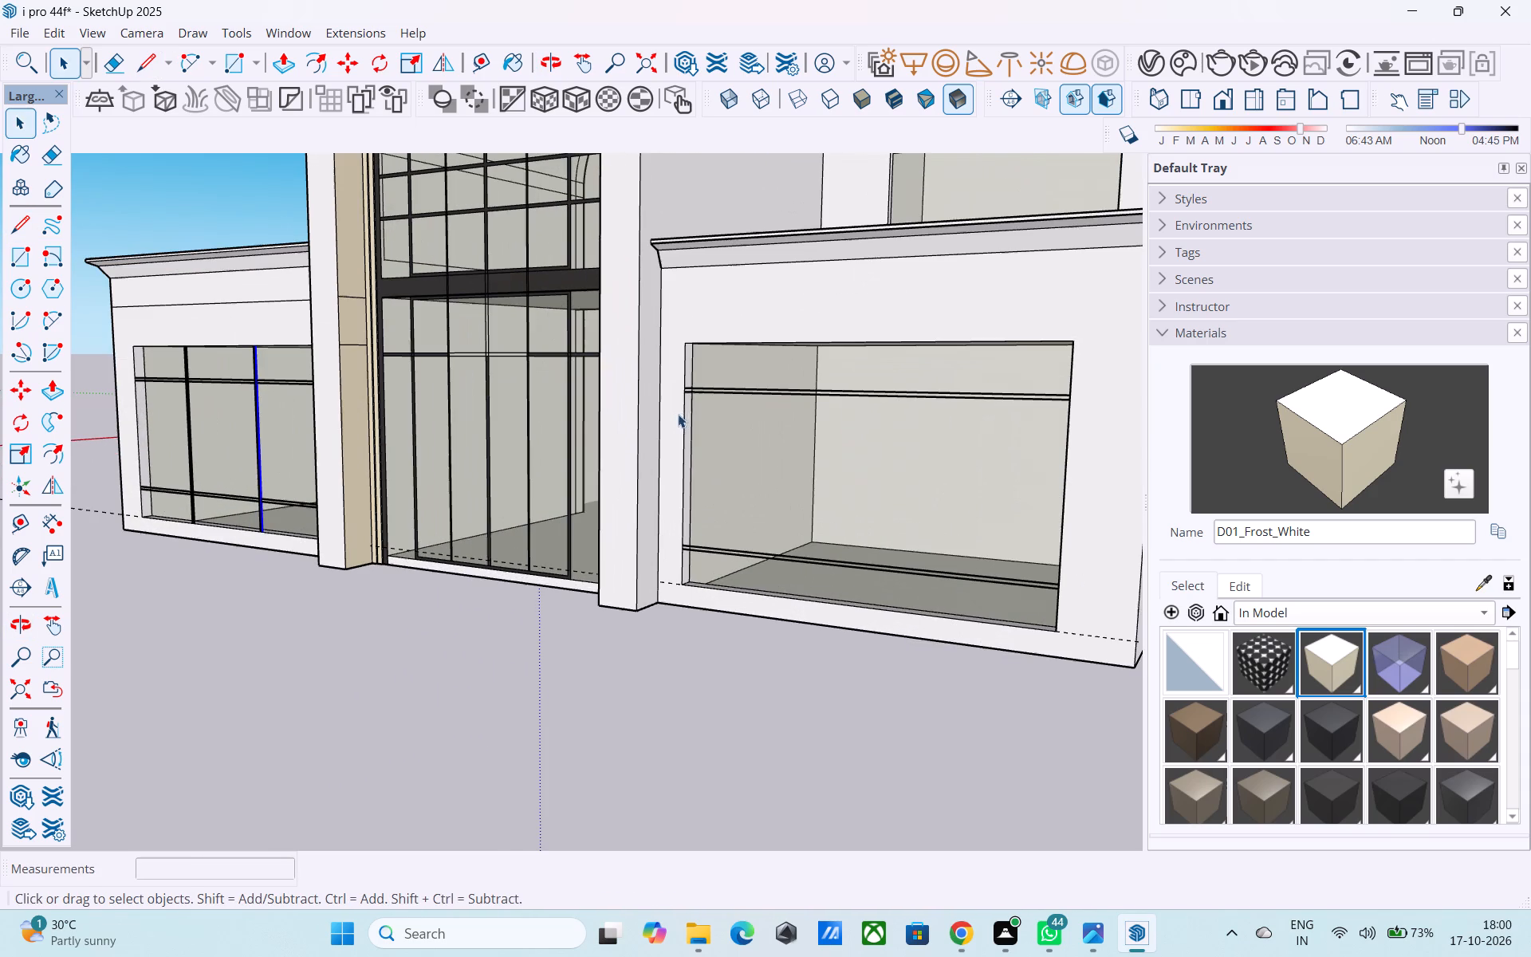
Select all segments of the right block's lower opening's side edge nearest the central entrance and copy them 5' outward across the opening.
click(683, 405)
scroll(683, 406, up, 11)
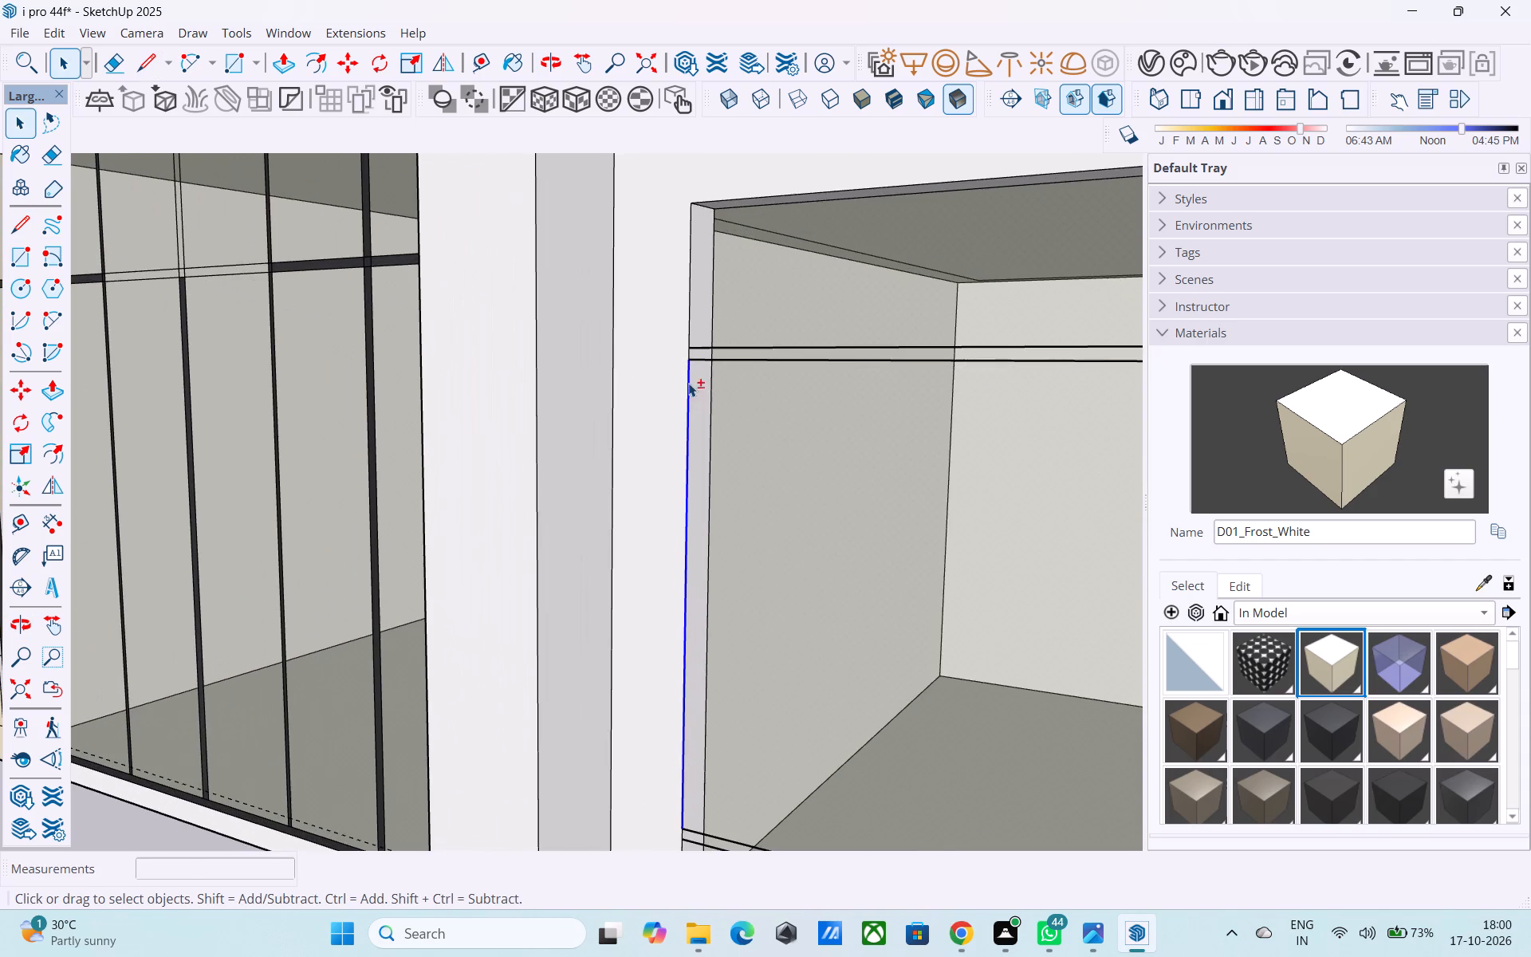
shift+click(688, 353)
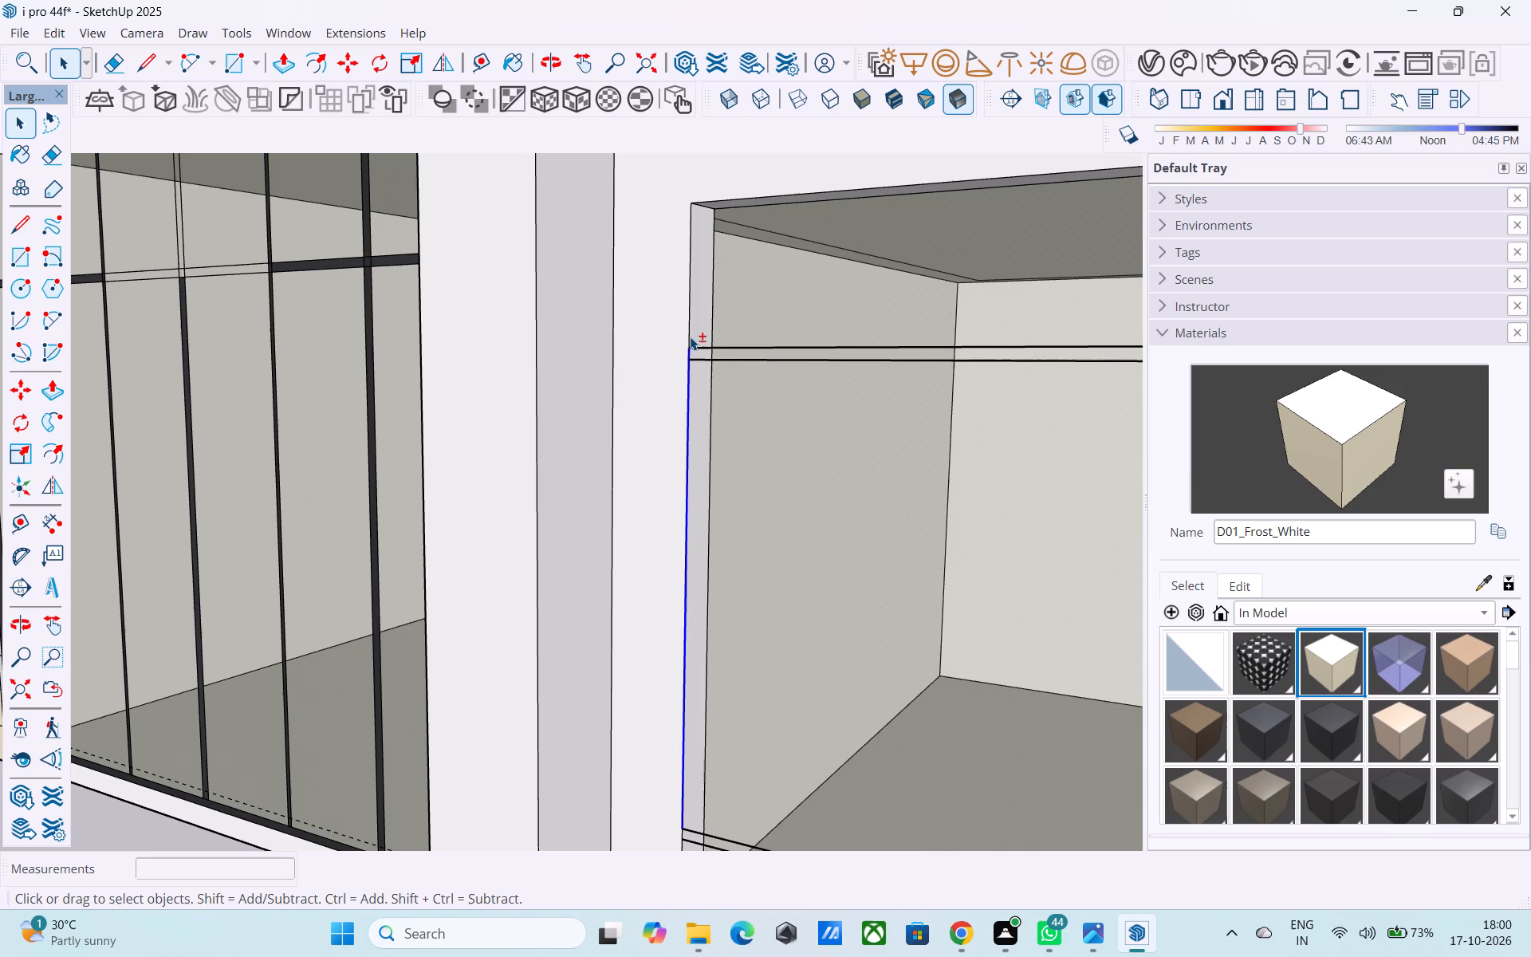
shift+click(689, 337)
shift+middle_drag(734, 617, 659, 325)
shift+click(609, 577)
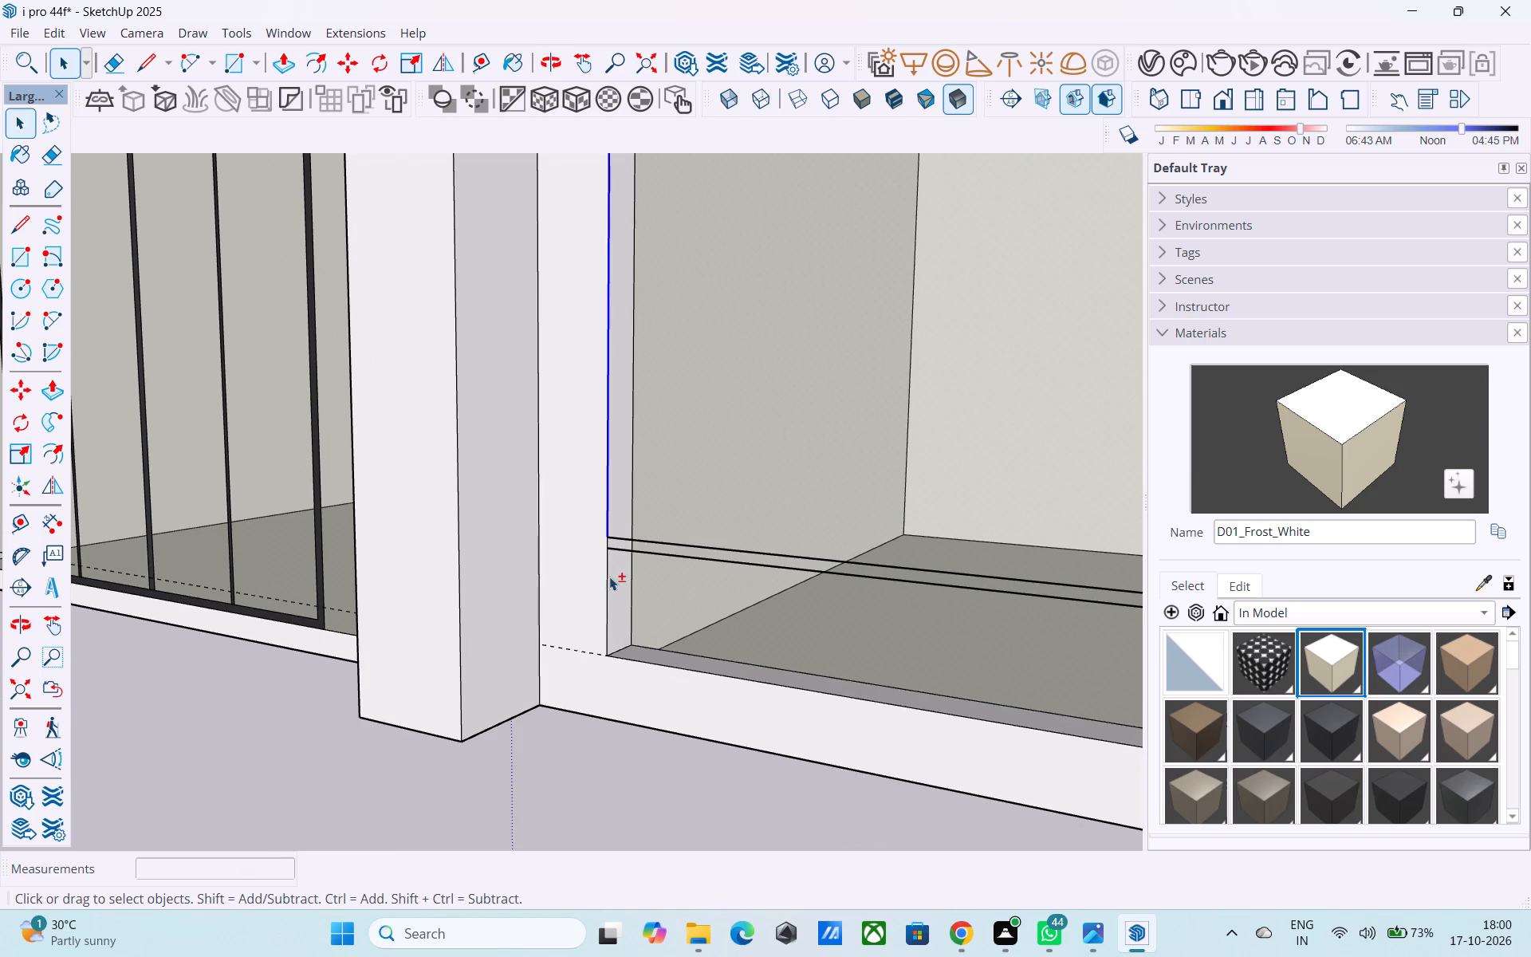
shift+click(606, 542)
shift+scroll(616, 556, down, 6)
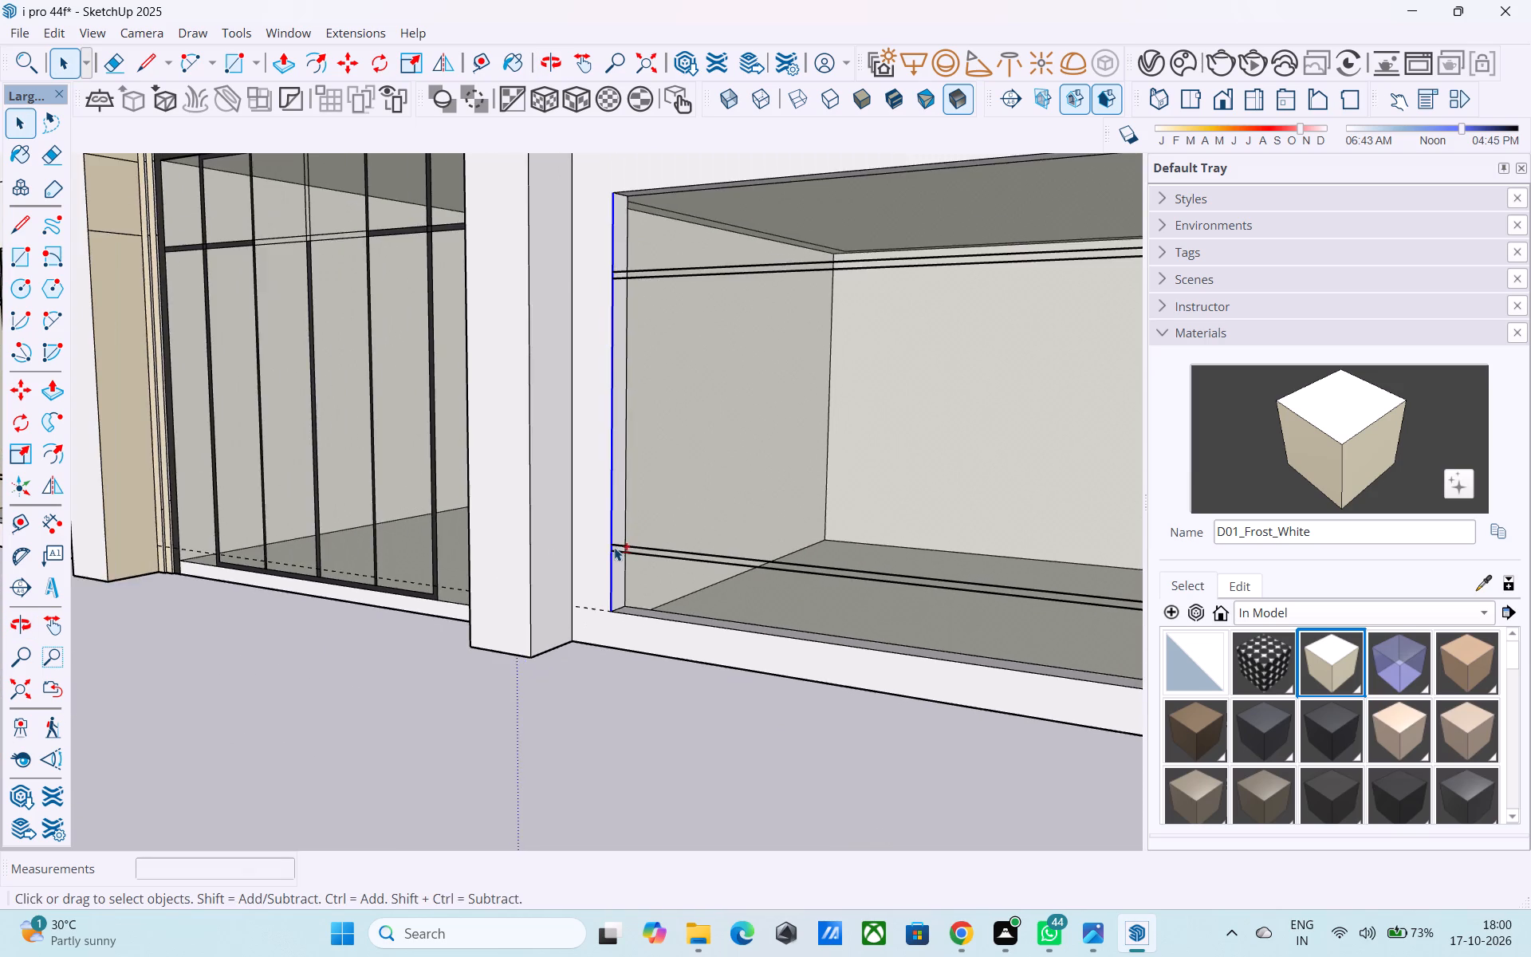
shift+middle_click(608, 548)
shift+scroll(608, 548, down, 7)
shift+middle_drag(600, 519, 594, 680)
key(m)
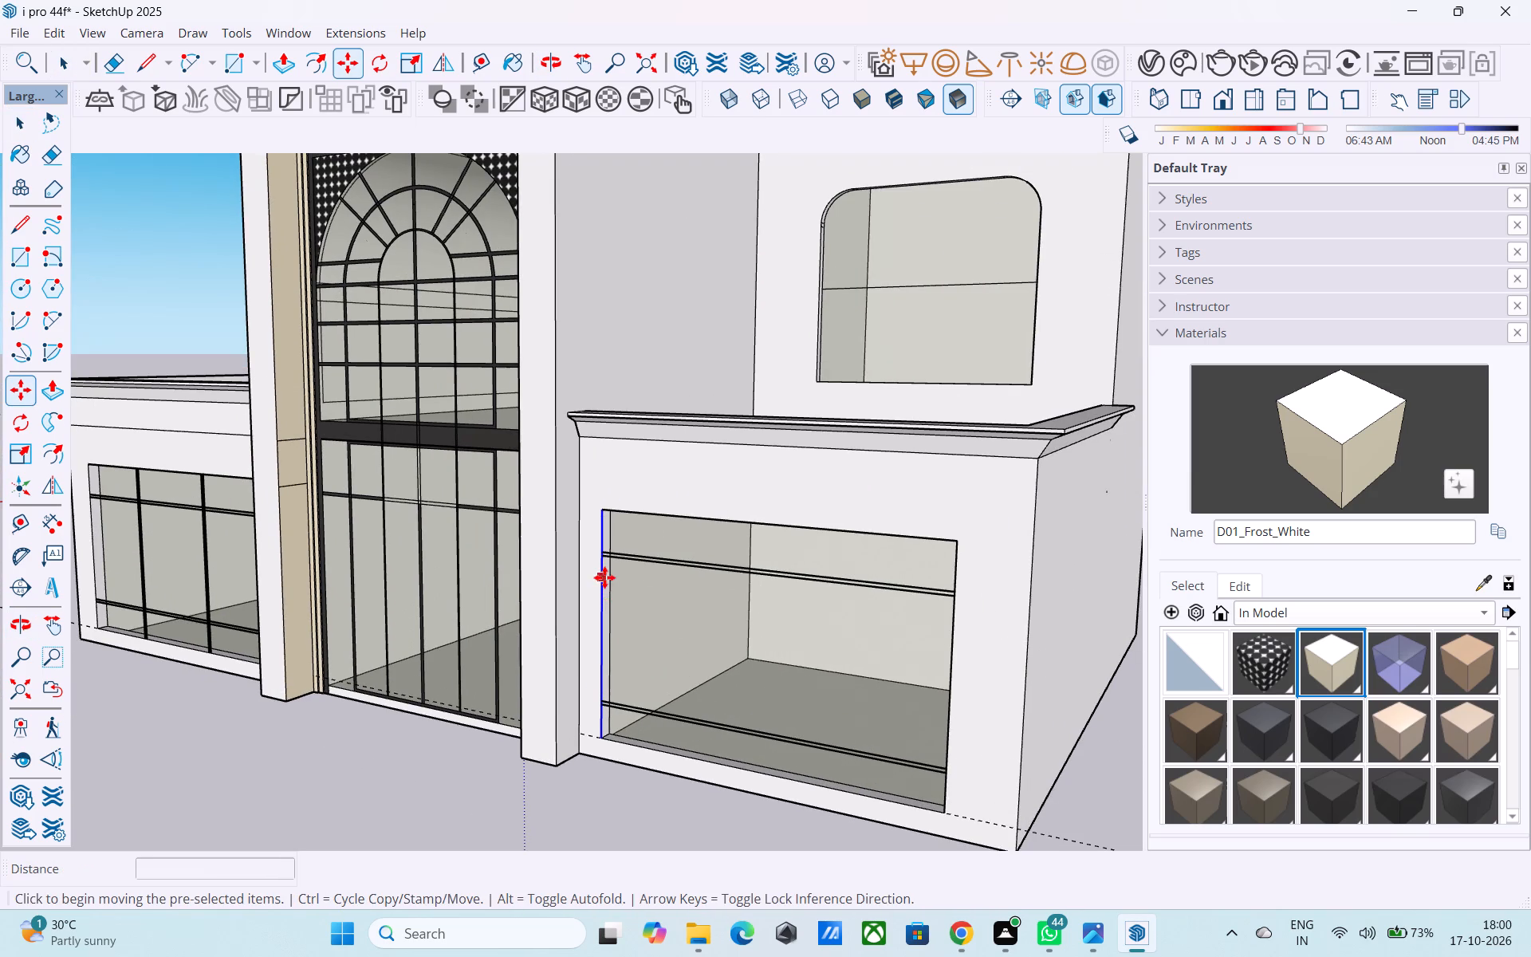
scroll(608, 521, up, 4)
click(602, 506)
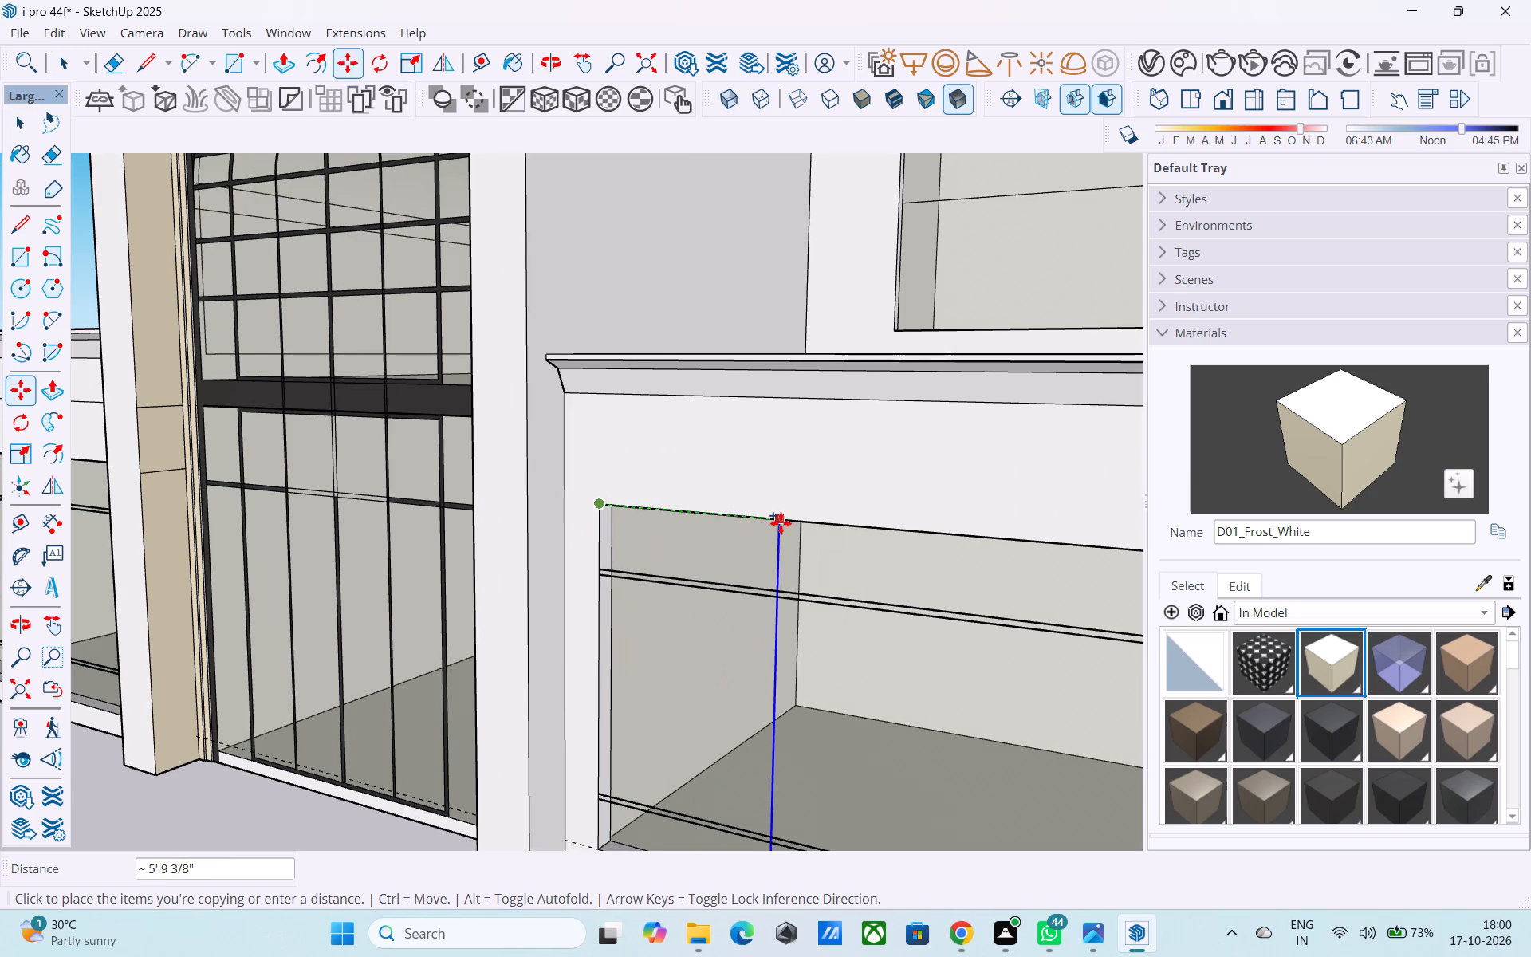
text(5')
key(Return)
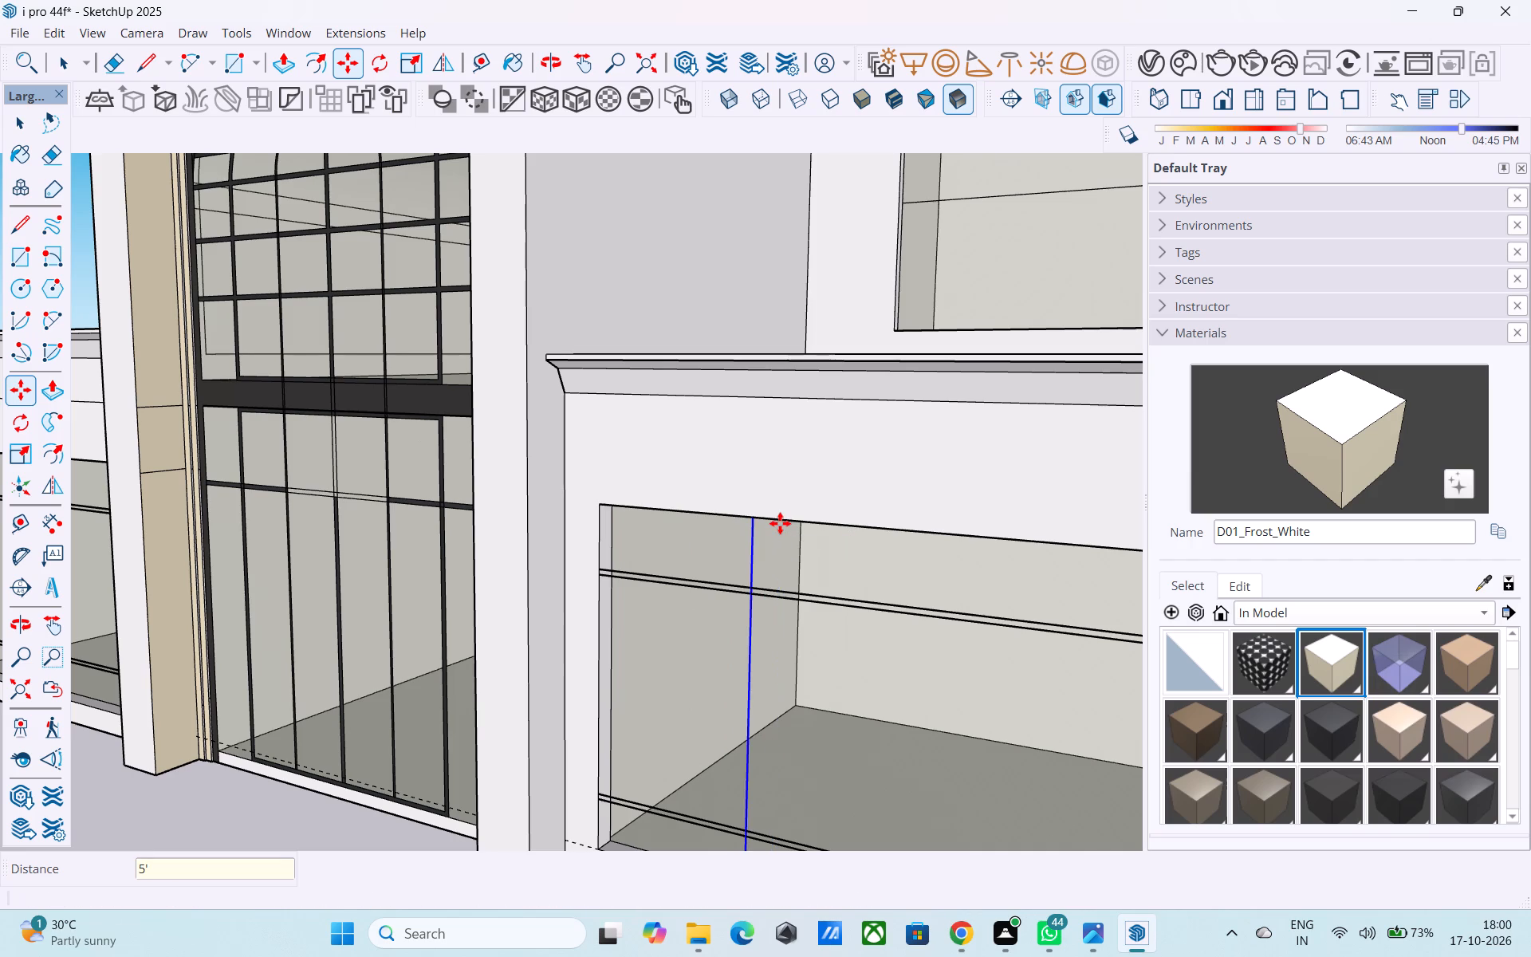
Copy the new vertical line 2" further outward to form the right opening's first vertical bar.
scroll(777, 522, up, 3)
click(749, 519)
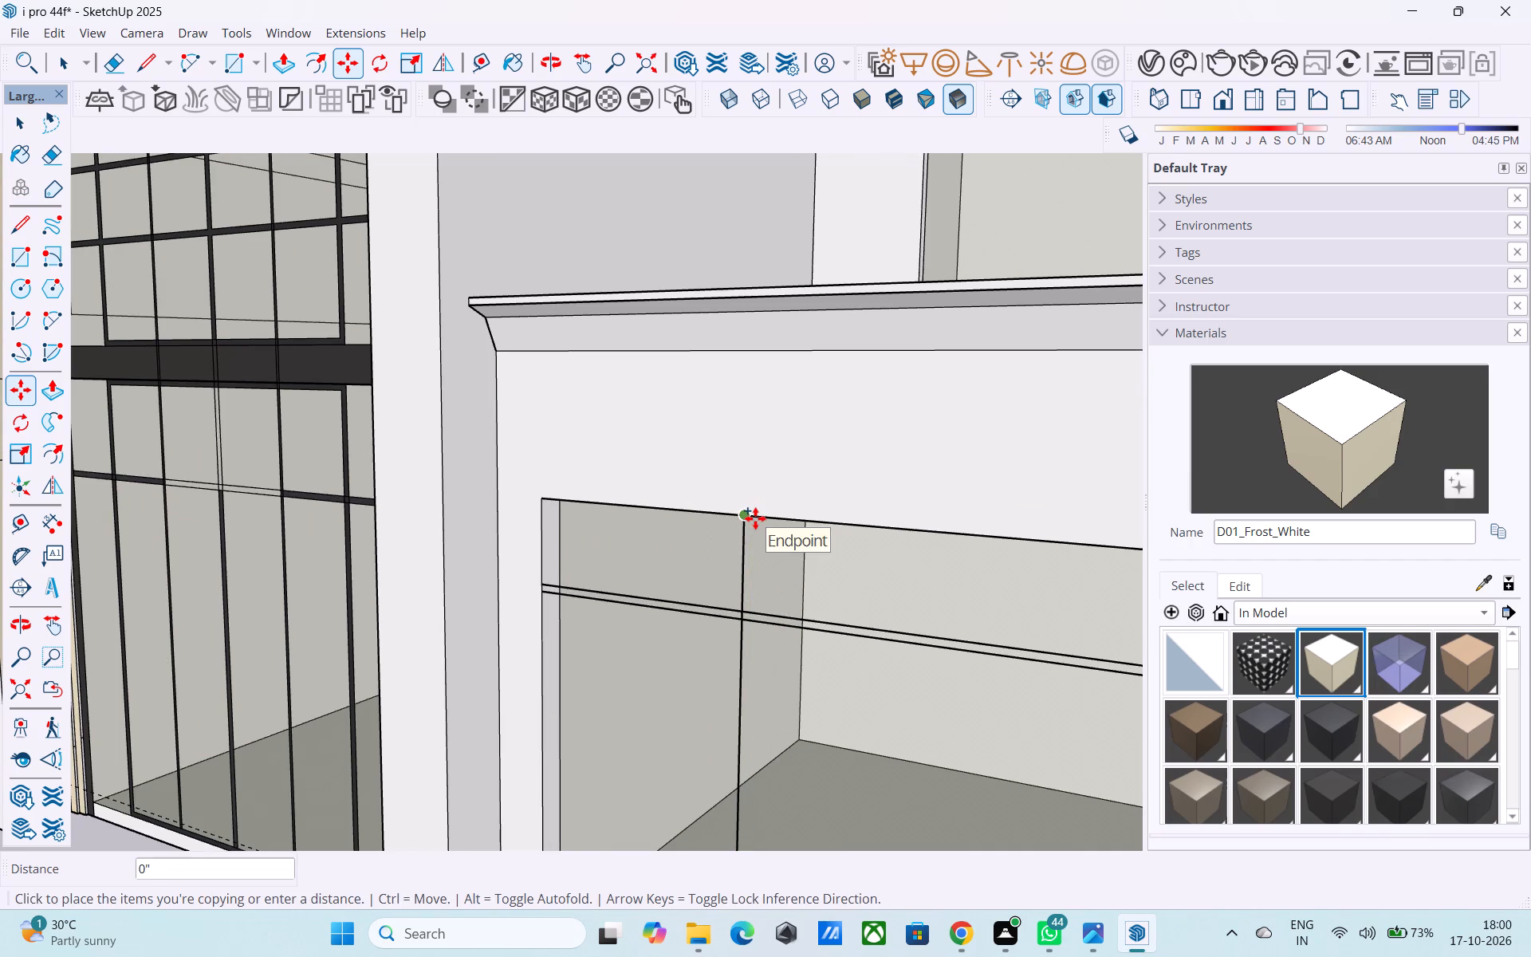
text(2")
key(Return)
Copy the first vertical bar's outer line 6' across the right opening, away from the central entrance.
middle_drag(765, 525, 783, 418)
scroll(783, 418, up, 1)
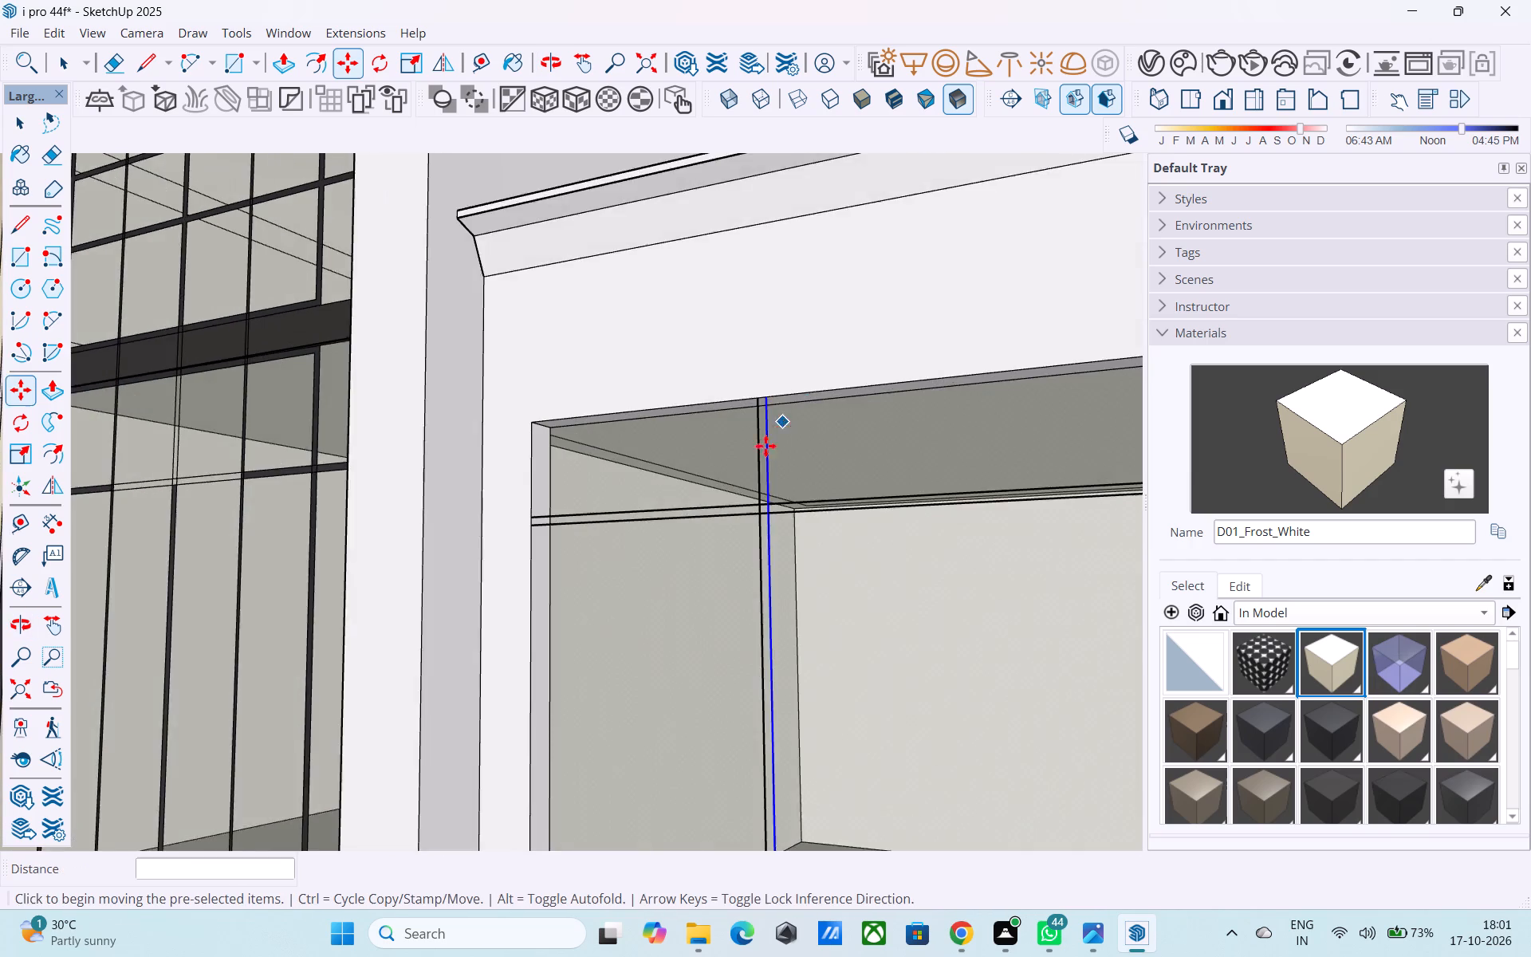
scroll(765, 446, up, 2)
scroll(764, 443, down, 3)
middle_drag(764, 443, 837, 495)
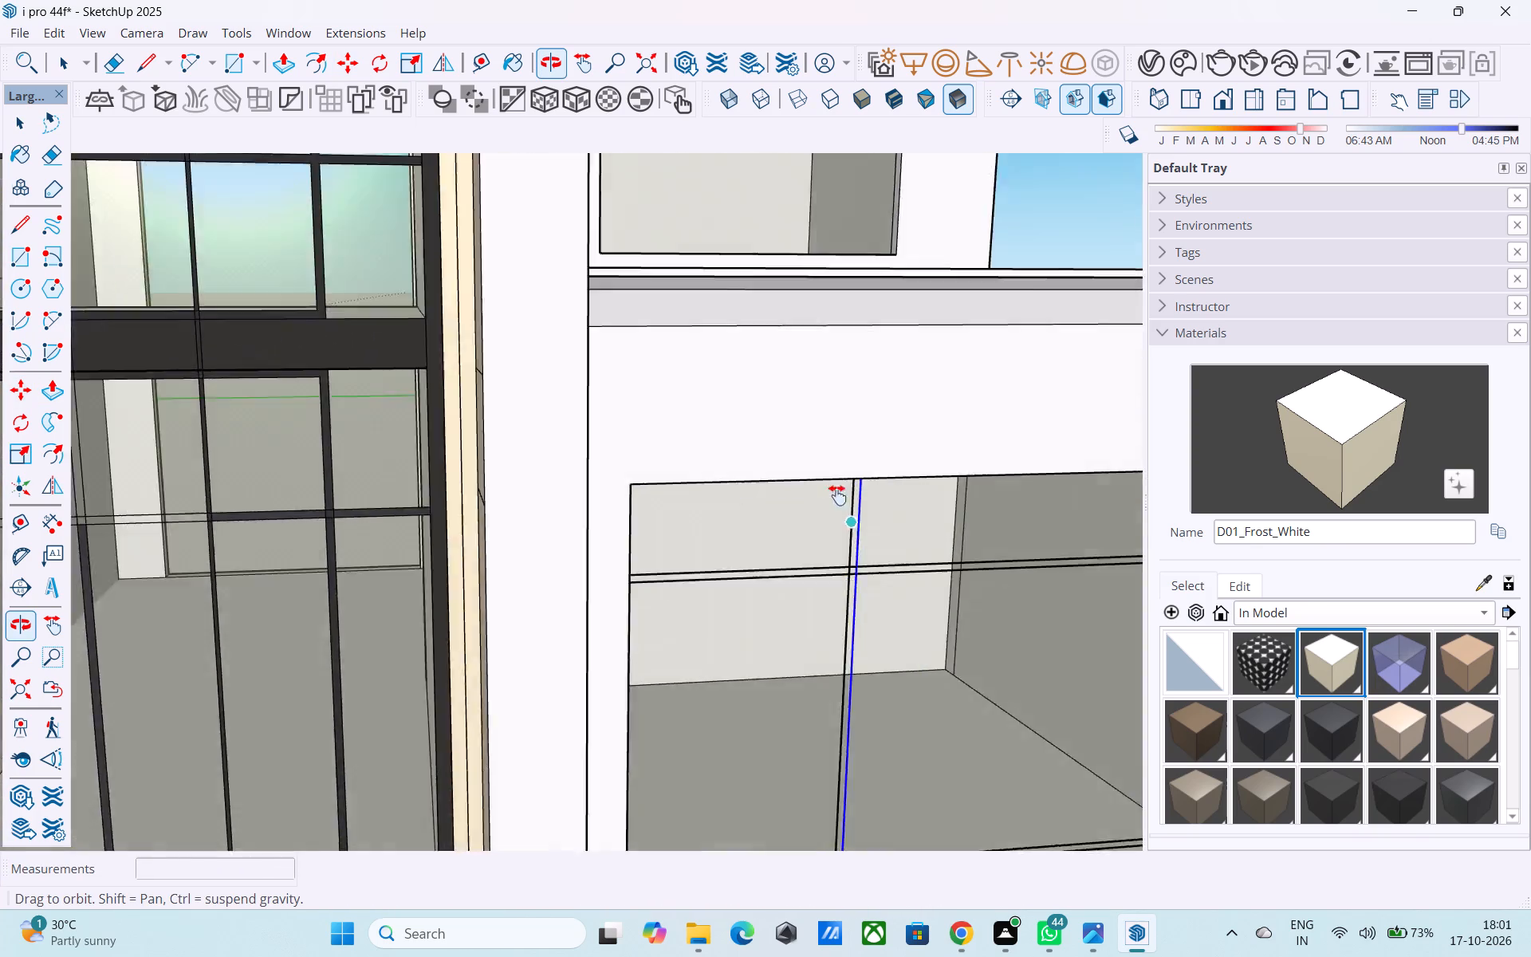
middle_drag(837, 495, 568, 448)
middle_drag(564, 443, 518, 417)
click(470, 365)
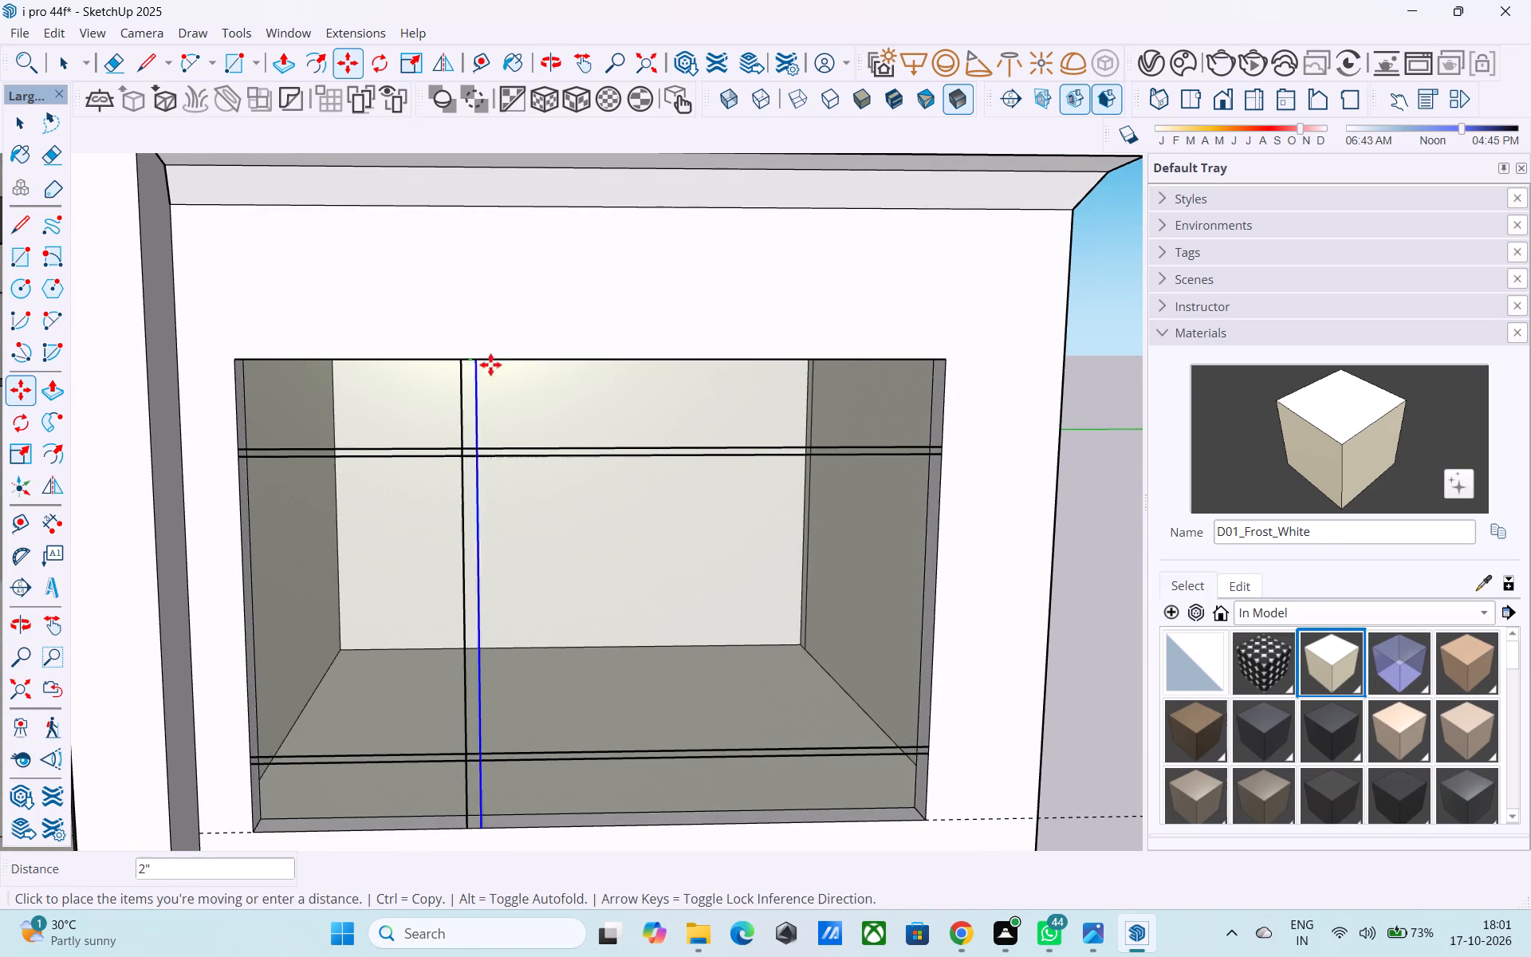
text(6')
key(Return)
Copy the second vertical line 2" further outward to form the right opening's second vertical bar.
scroll(752, 342, up, 1)
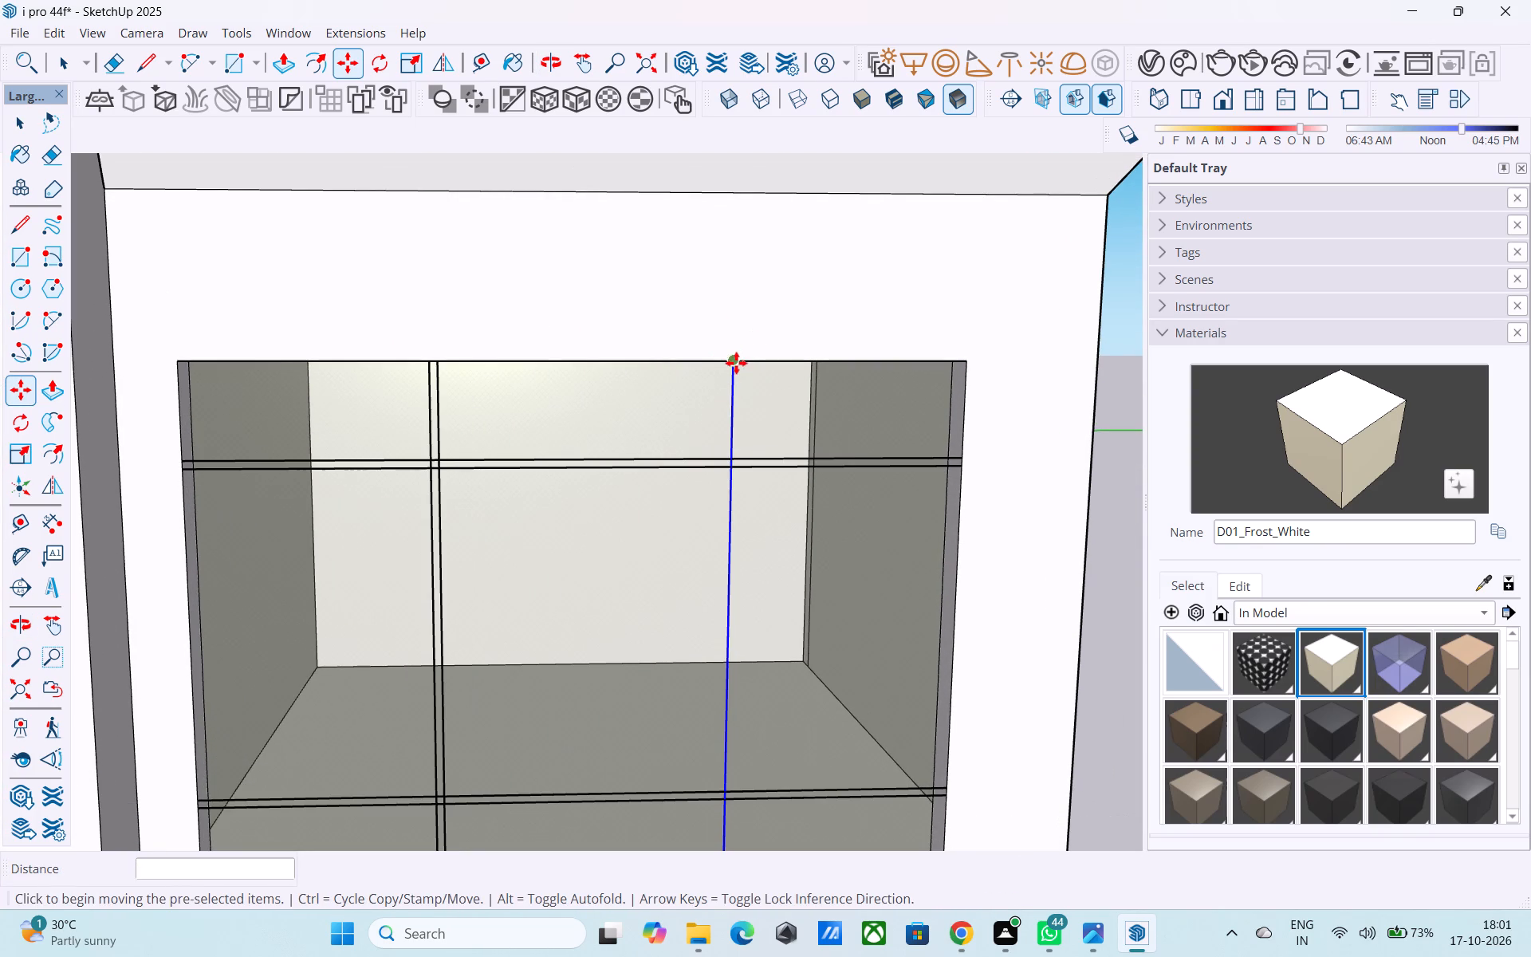
click(736, 361)
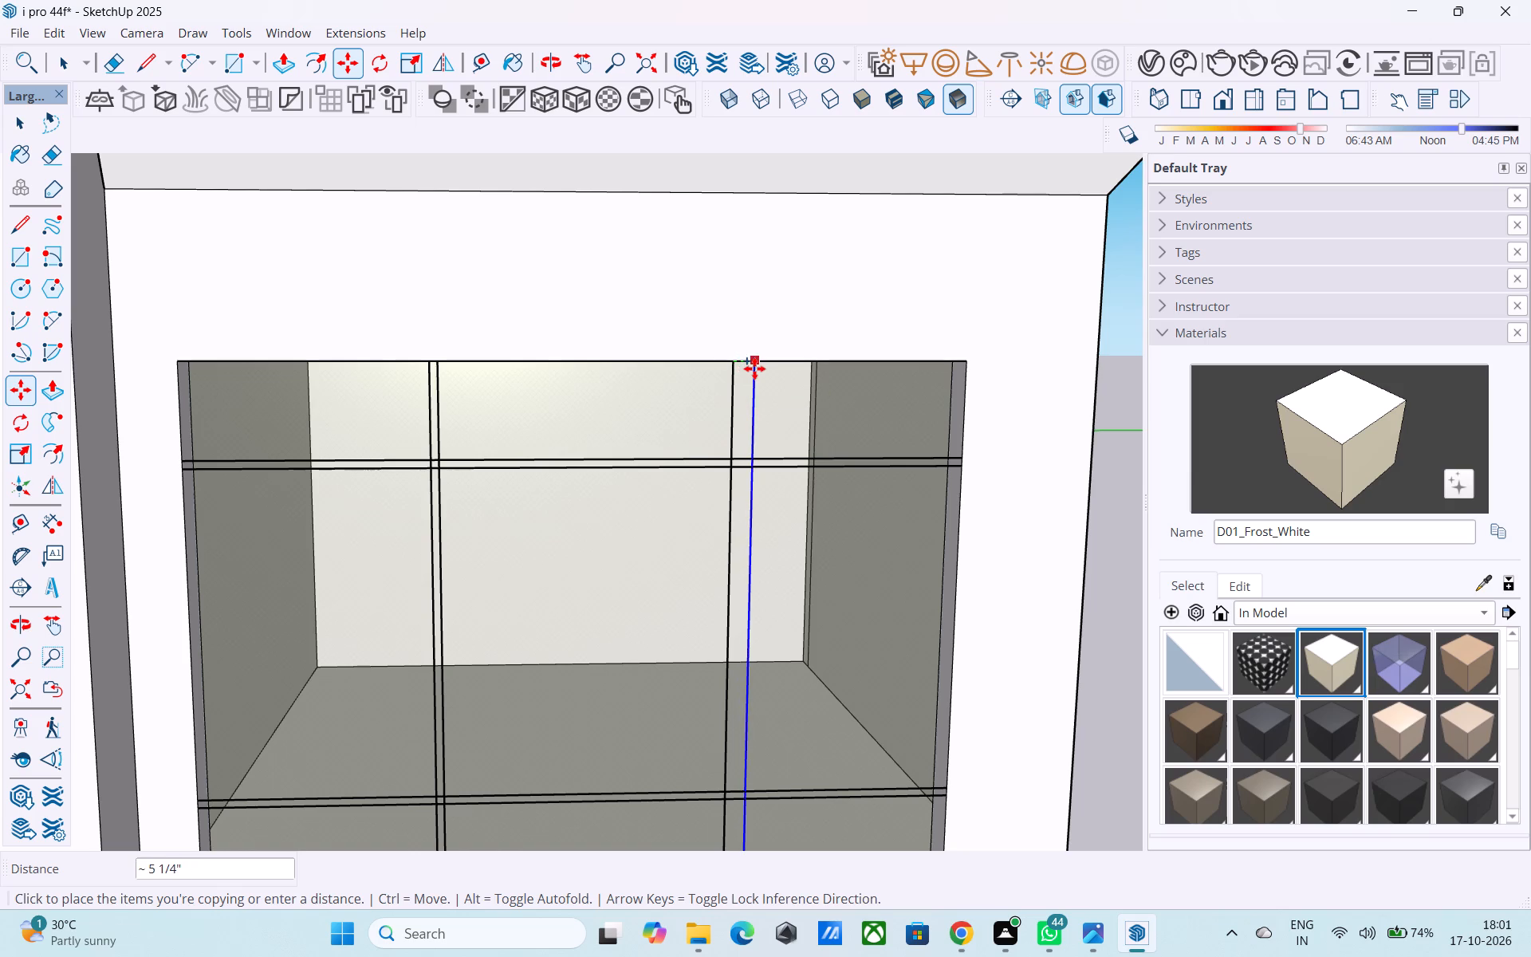
text(2")
key(Return)
key(space)
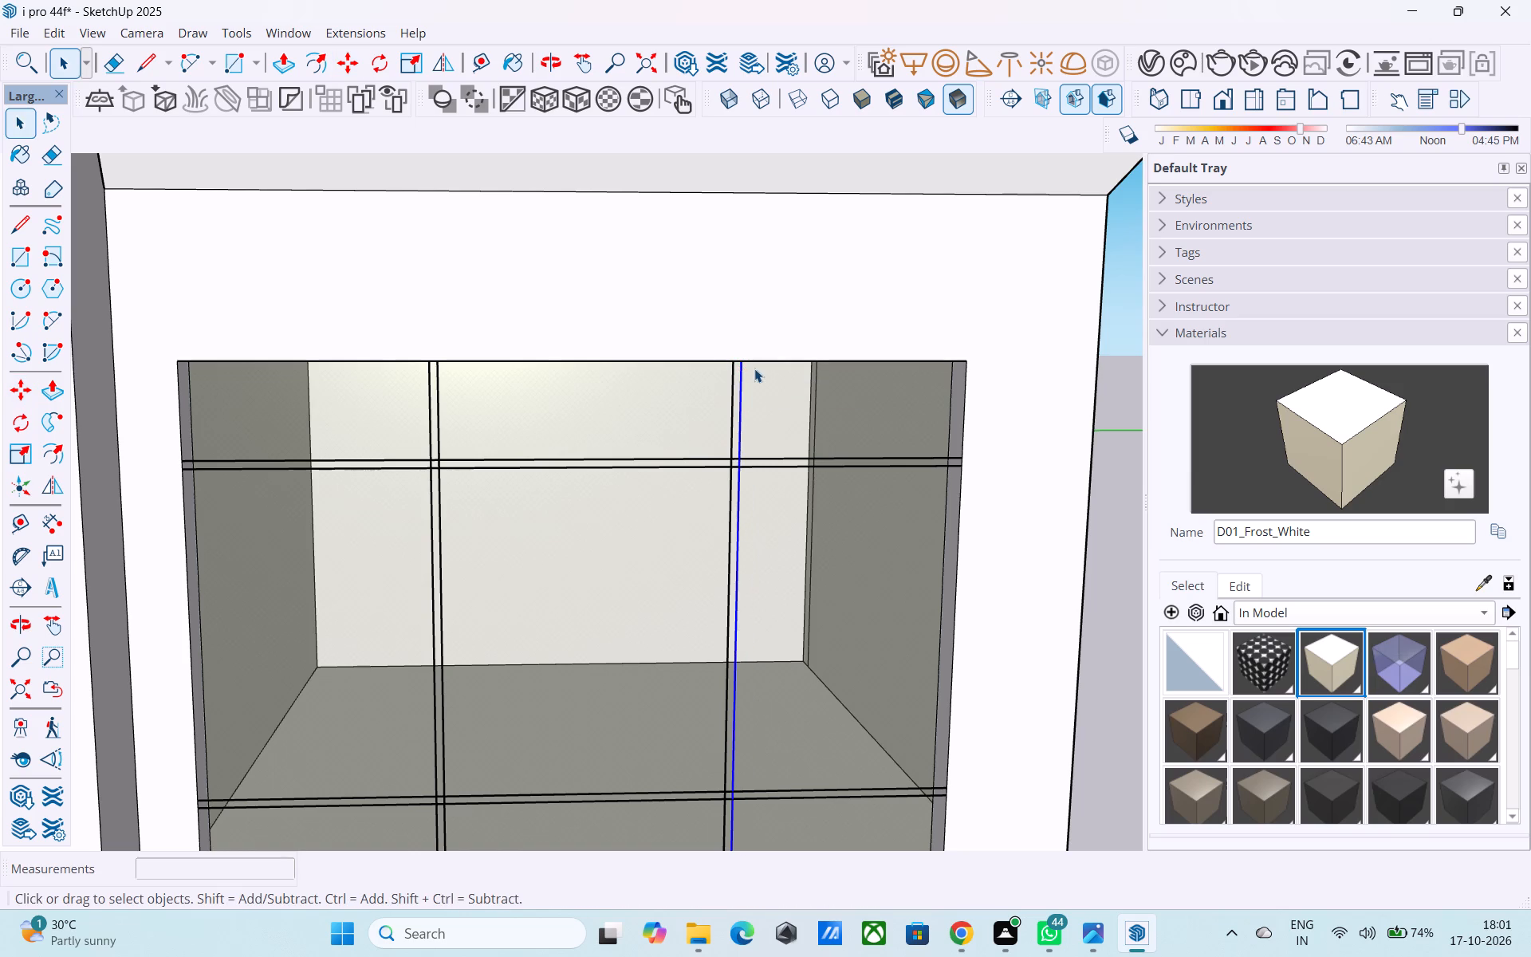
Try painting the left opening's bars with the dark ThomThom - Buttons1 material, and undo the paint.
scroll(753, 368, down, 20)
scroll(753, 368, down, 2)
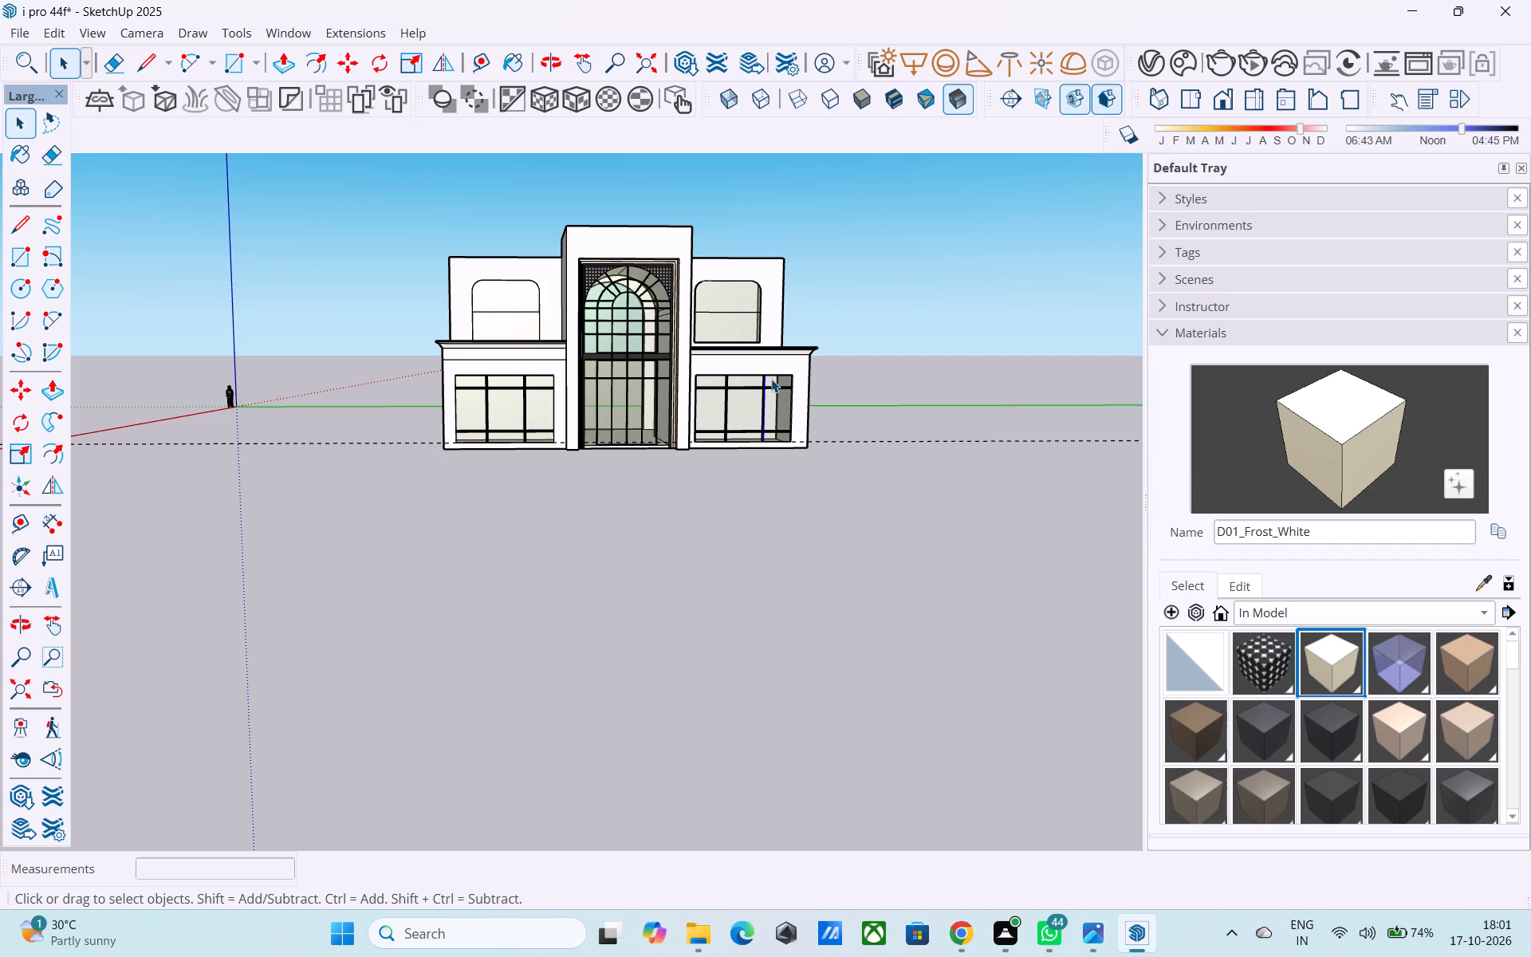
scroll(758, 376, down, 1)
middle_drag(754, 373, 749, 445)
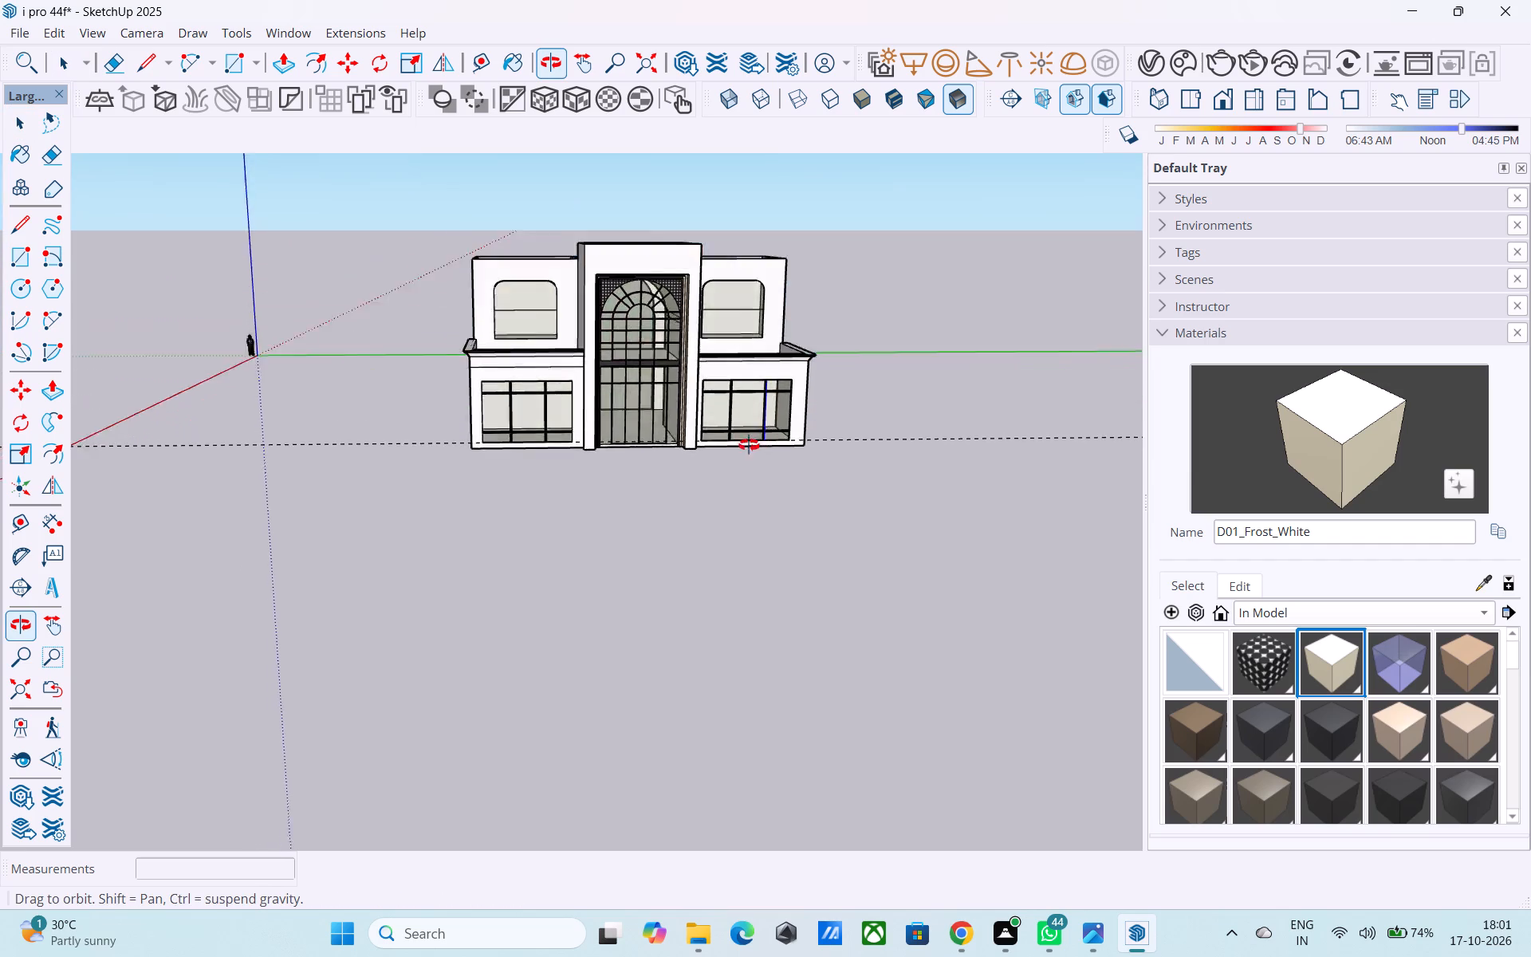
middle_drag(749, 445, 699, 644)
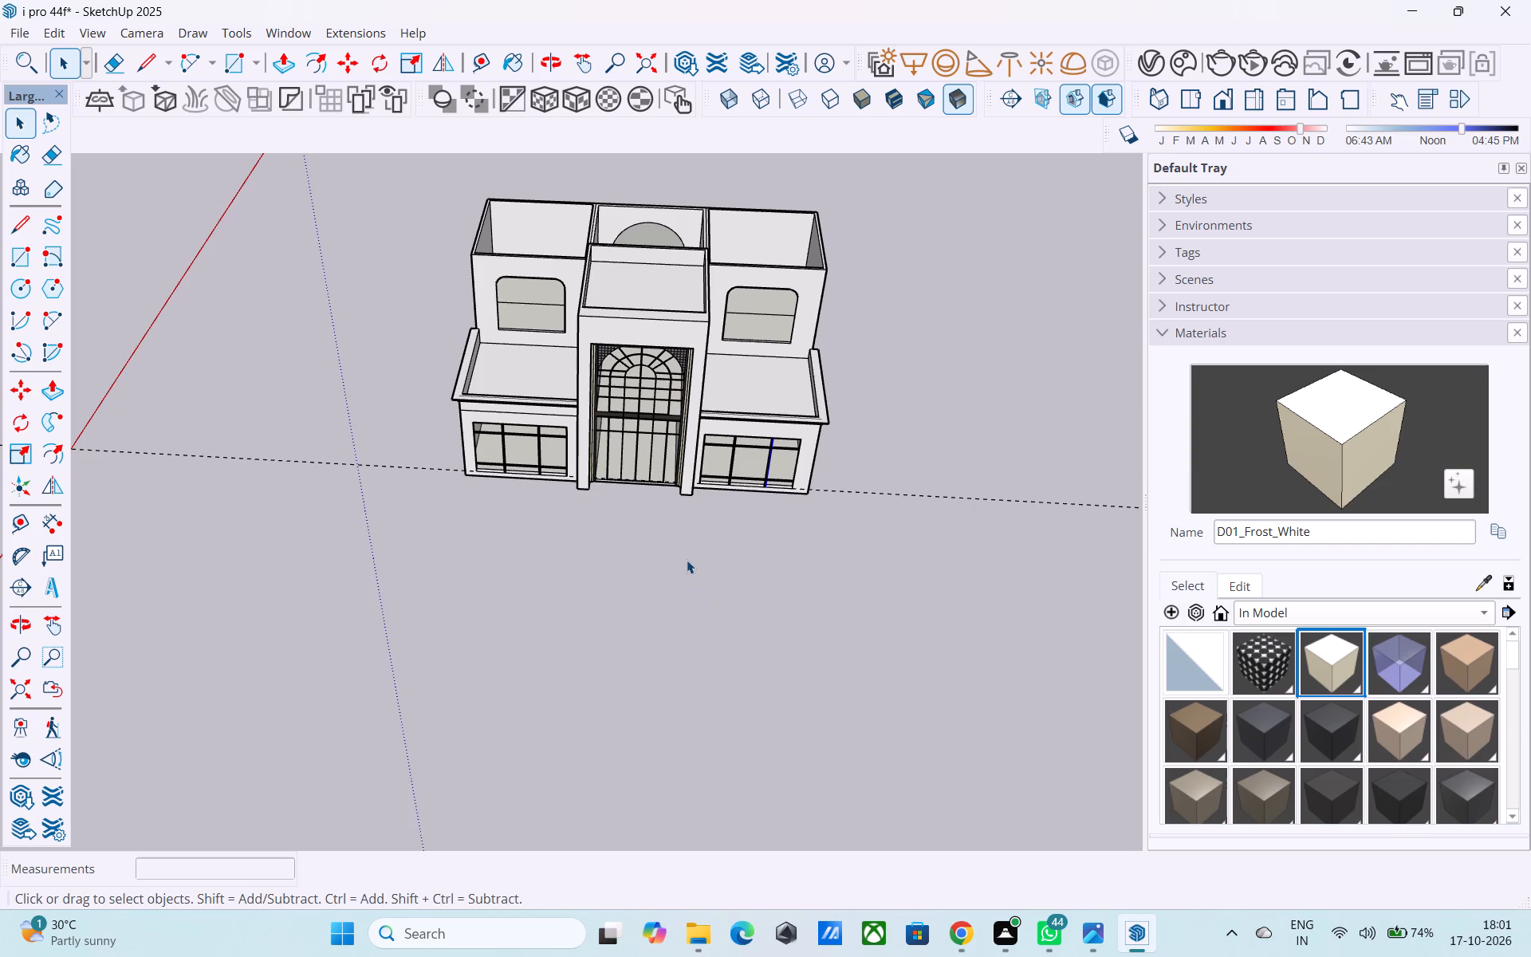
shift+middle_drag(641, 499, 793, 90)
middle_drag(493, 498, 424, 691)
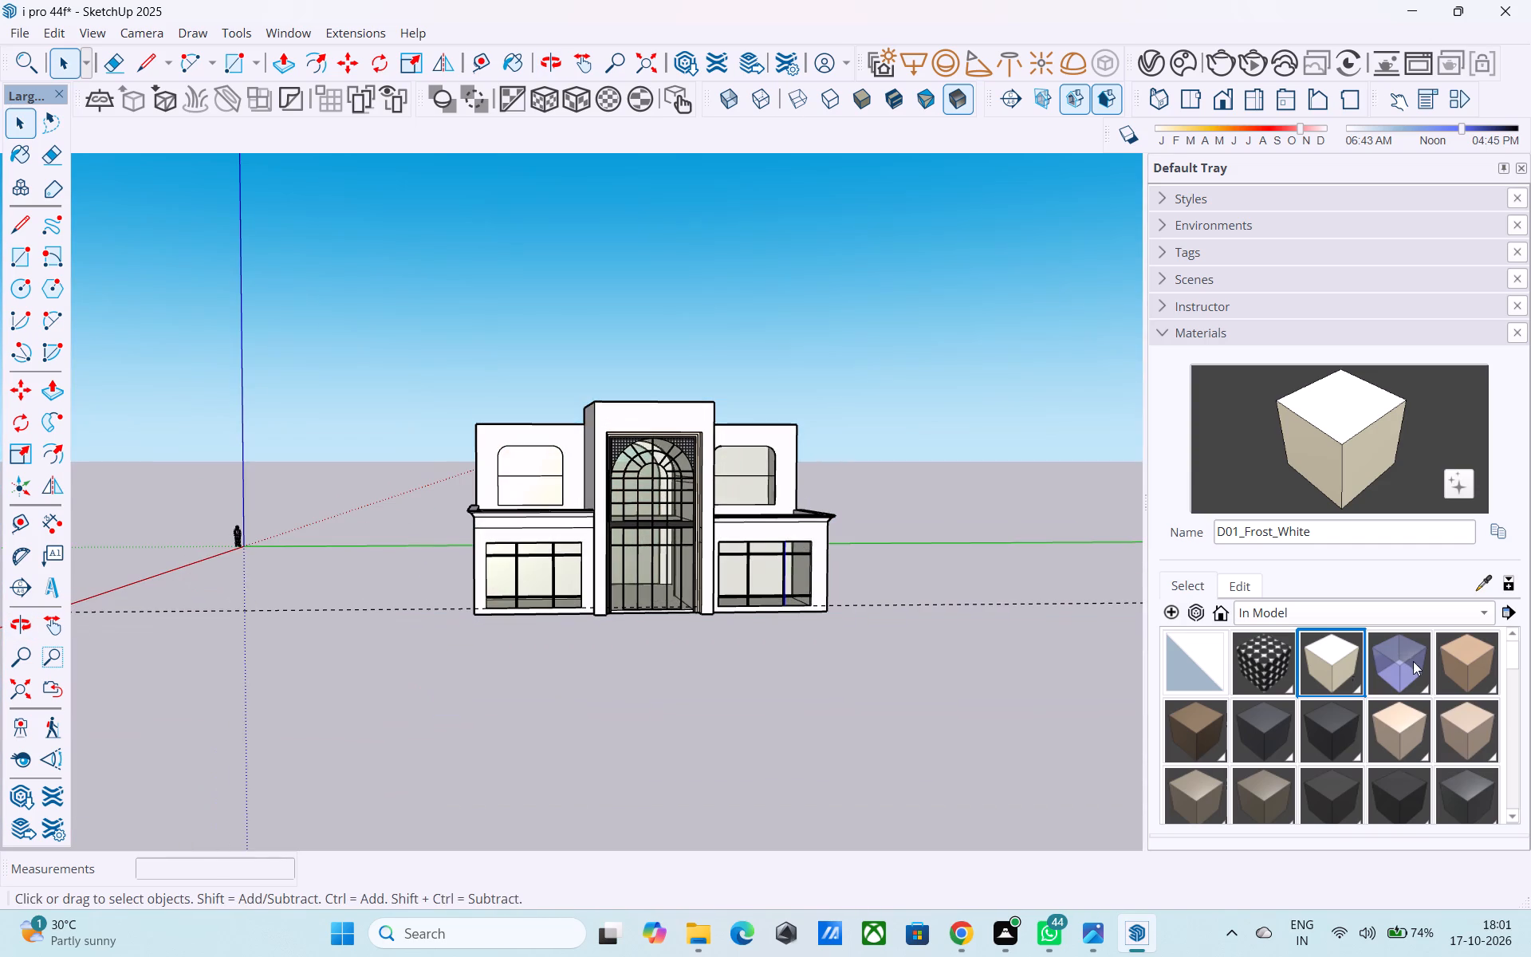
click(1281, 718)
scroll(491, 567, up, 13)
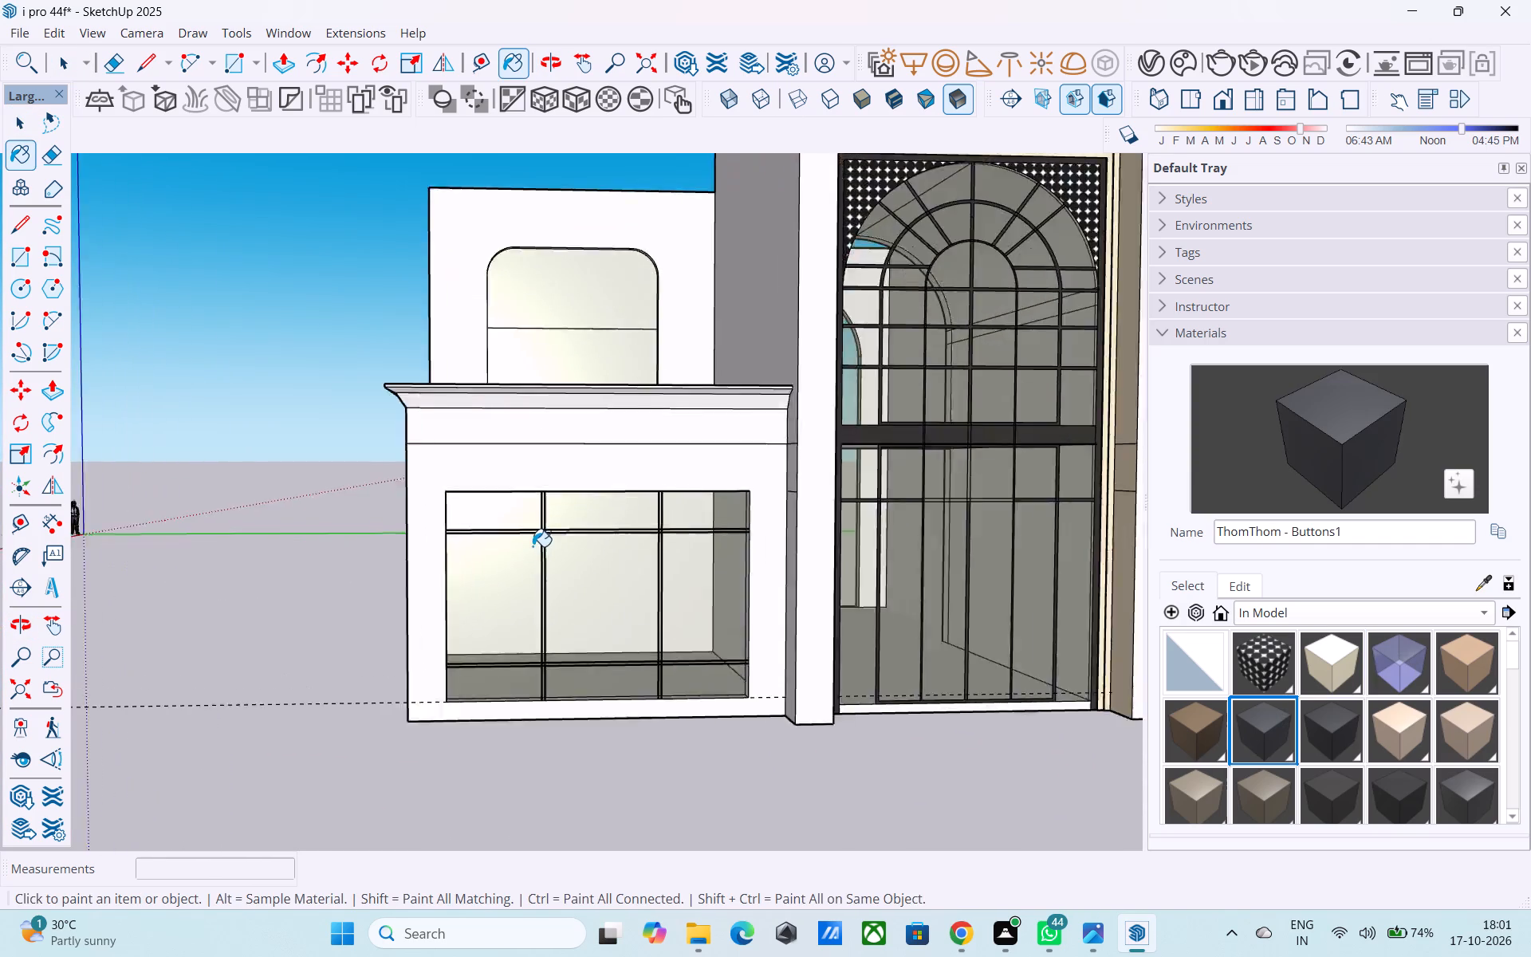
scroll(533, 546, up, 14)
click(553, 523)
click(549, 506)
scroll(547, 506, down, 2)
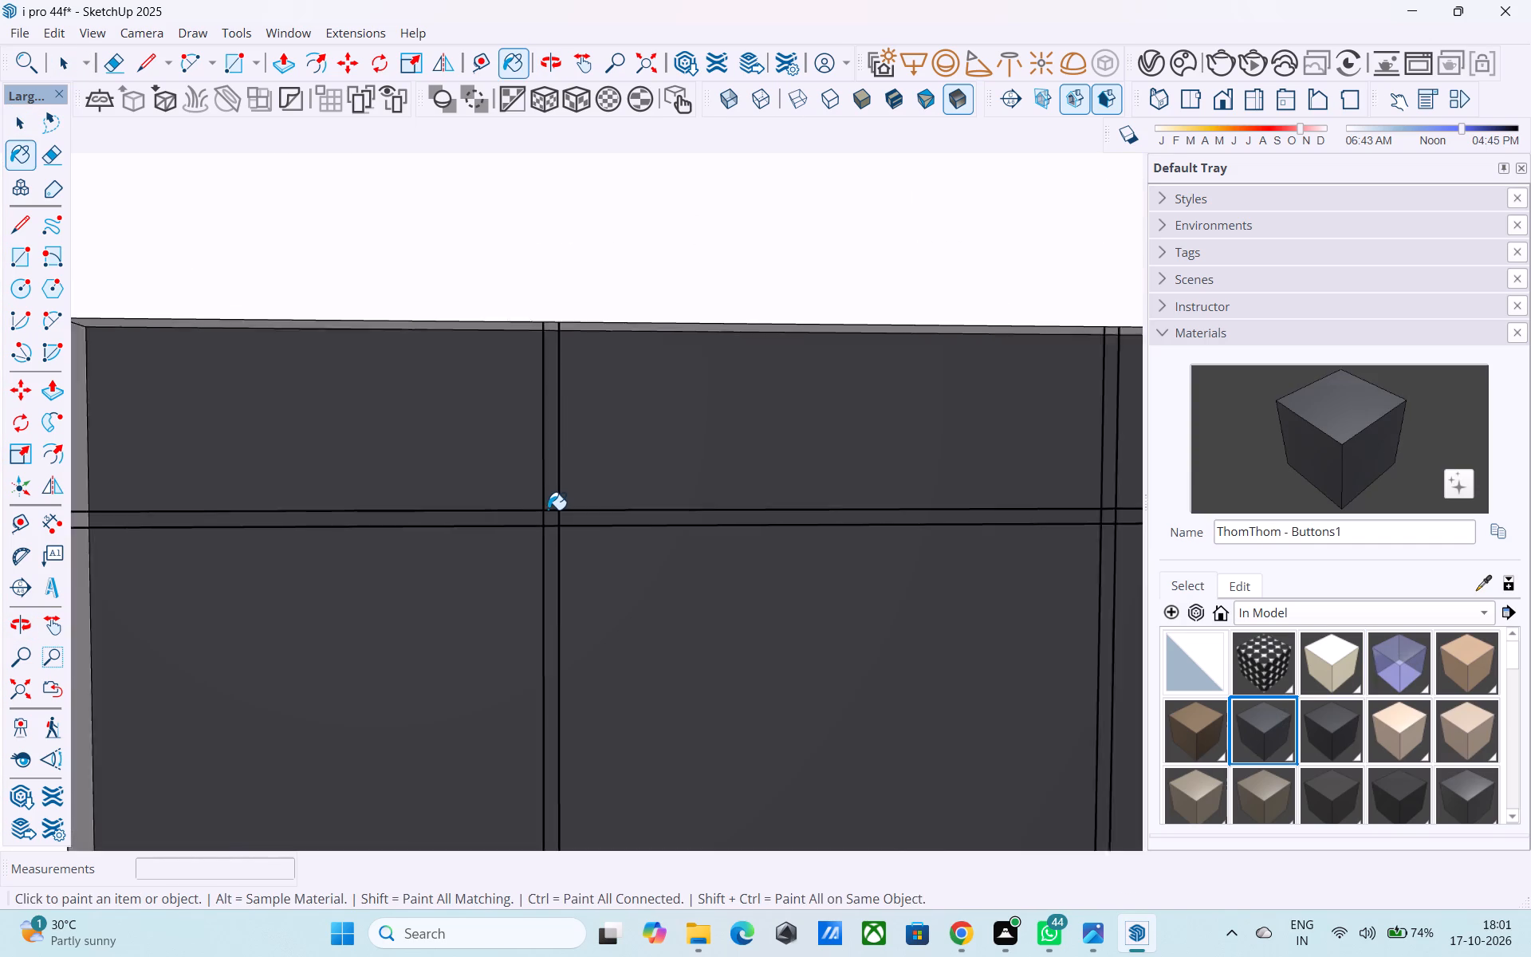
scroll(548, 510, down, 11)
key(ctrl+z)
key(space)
Draw a 16' by 2" rectangle over the left opening's upper horizontal bar, spanning the full opening width.
middle_drag(550, 514, 533, 521)
scroll(535, 522, up, 7)
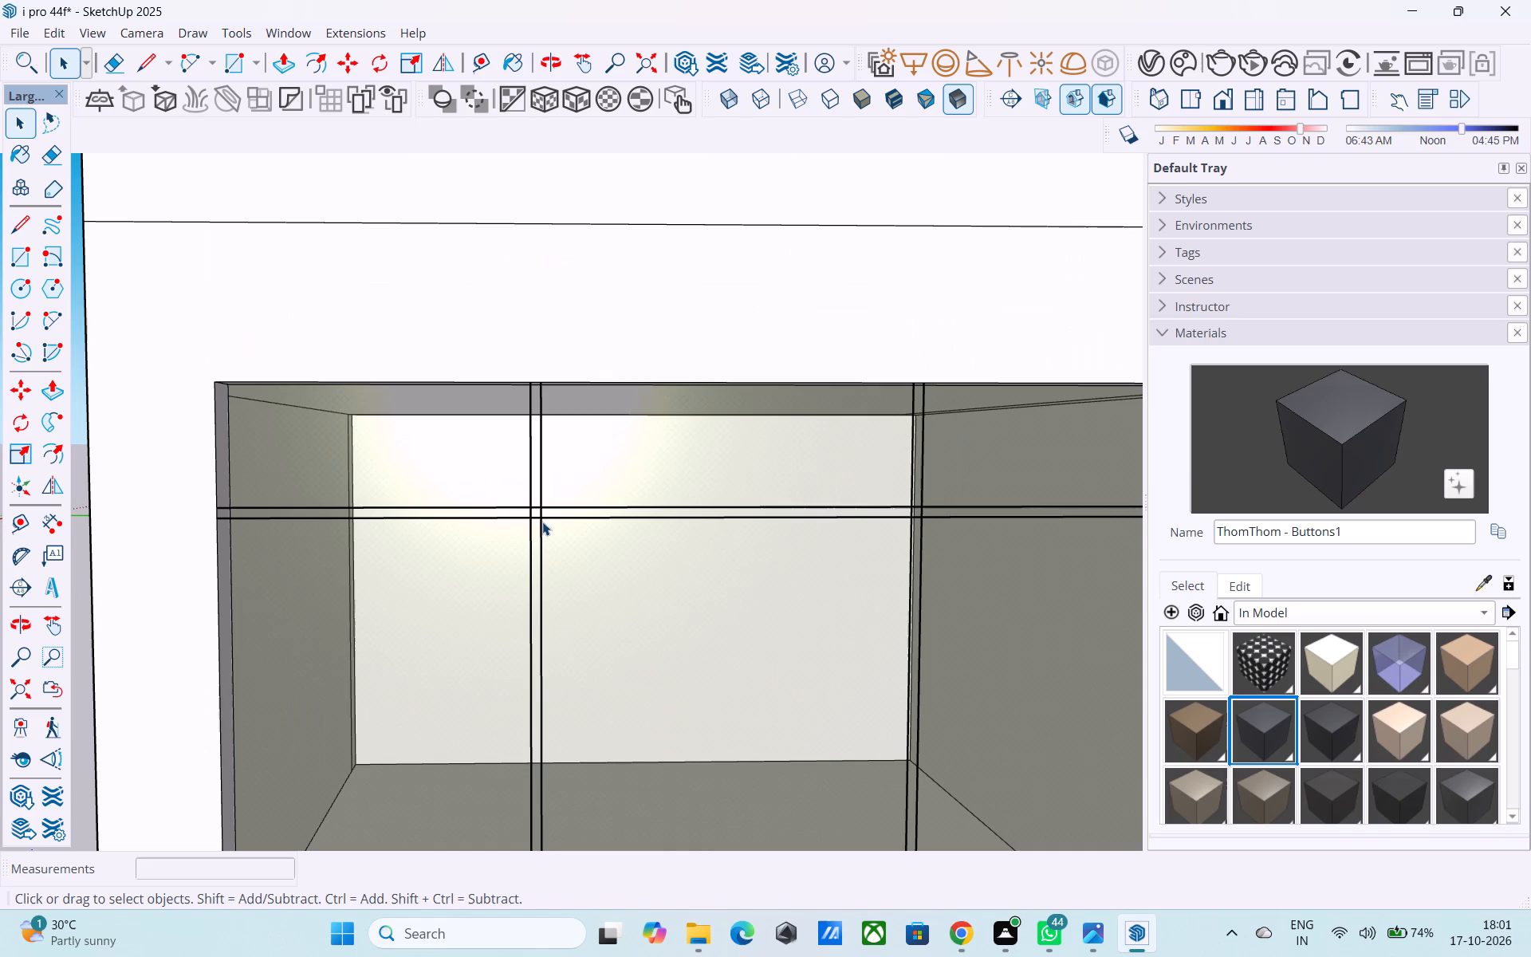
click(540, 518)
scroll(538, 514, up, 3)
click(537, 490)
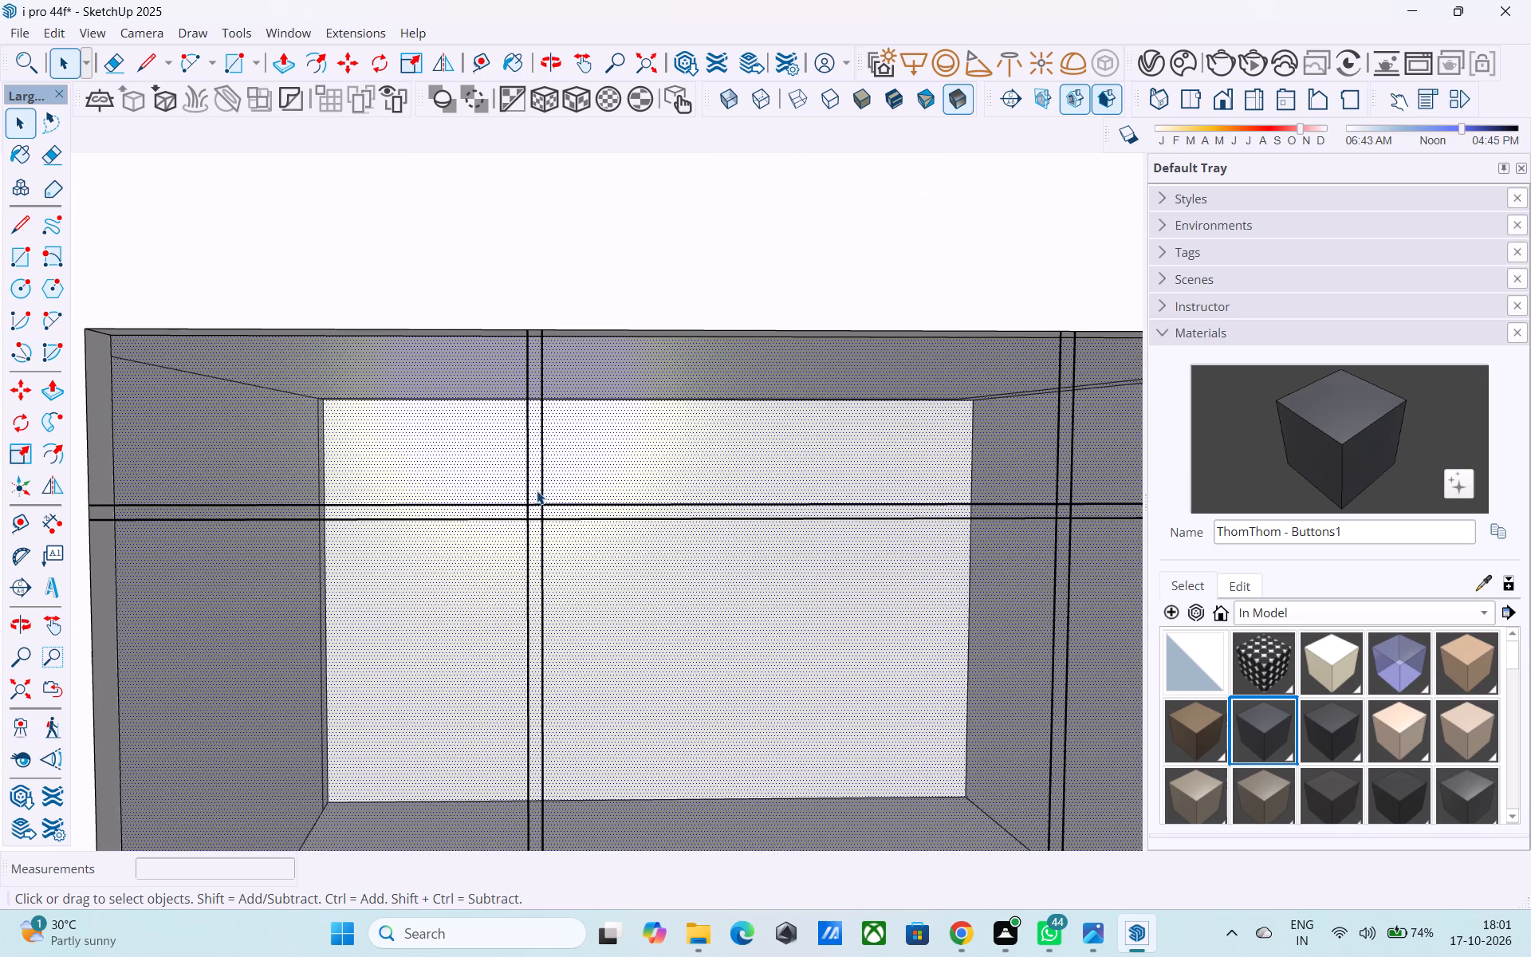
middle_drag(535, 484, 605, 453)
scroll(612, 455, down, 6)
middle_drag(597, 491, 466, 549)
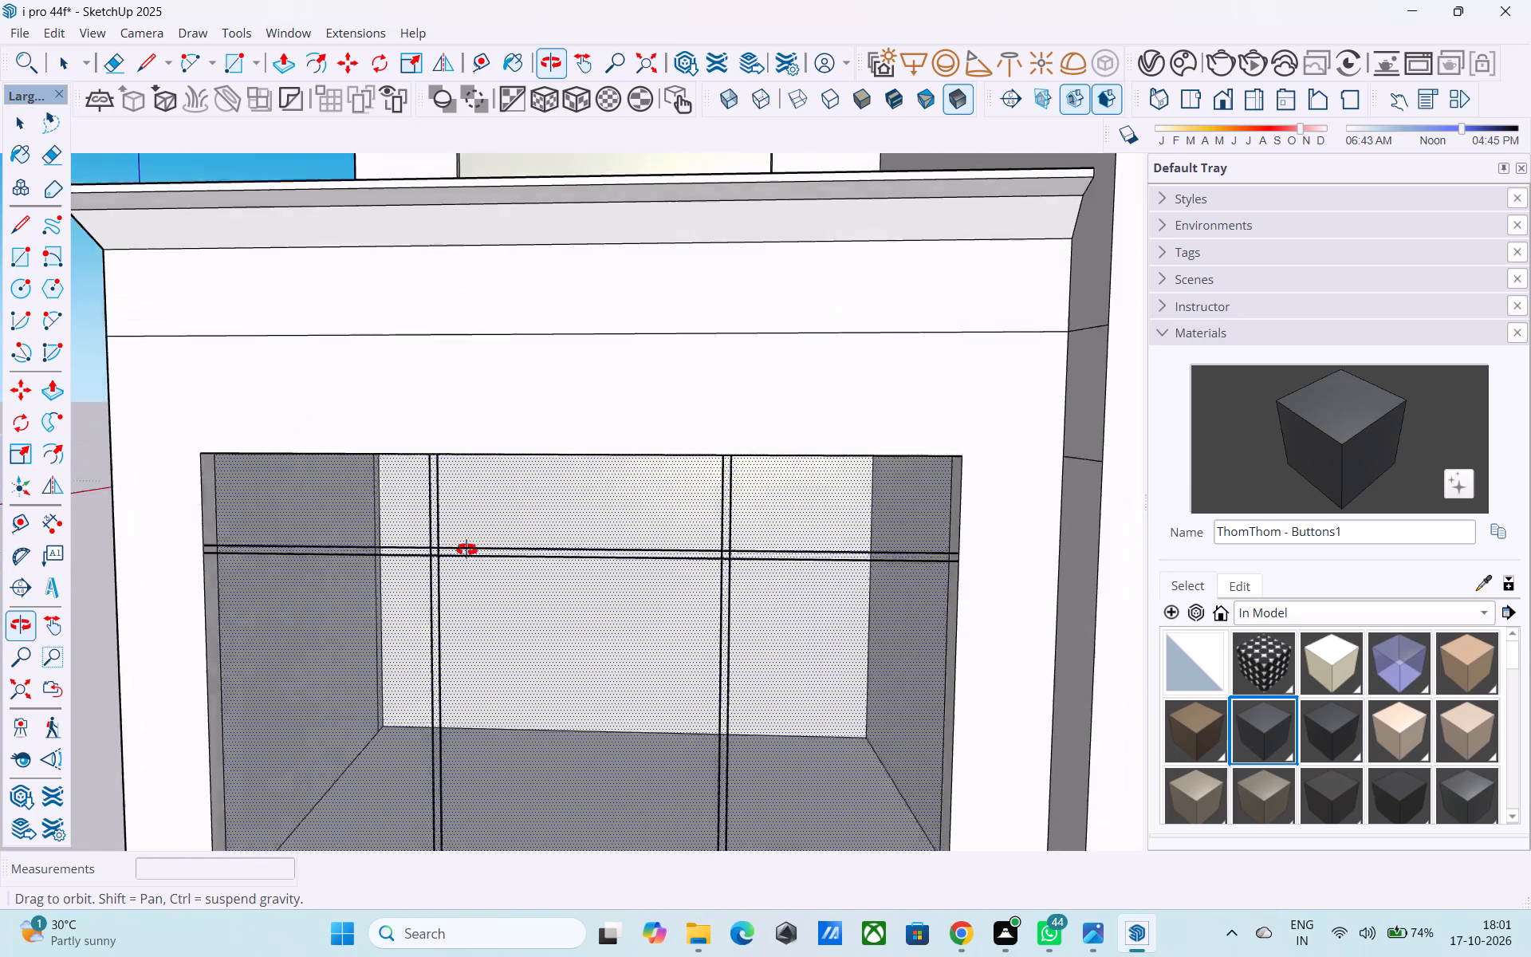
middle_drag(466, 549, 467, 549)
scroll(234, 581, up, 3)
key(r)
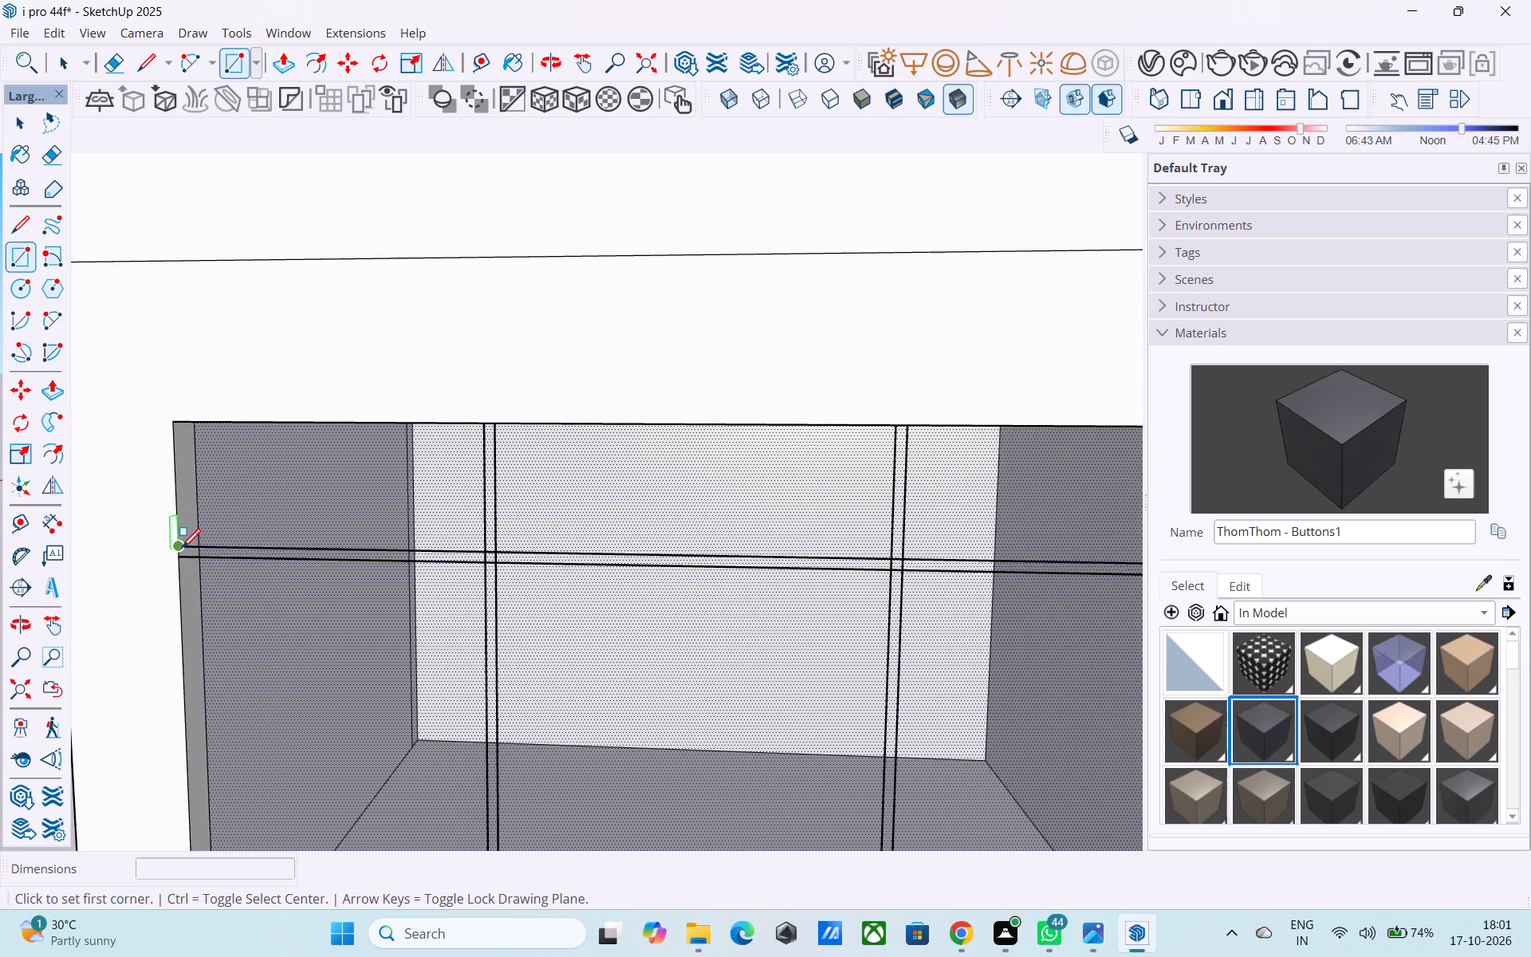
click(182, 549)
scroll(184, 547, down, 8)
scroll(677, 571, up, 11)
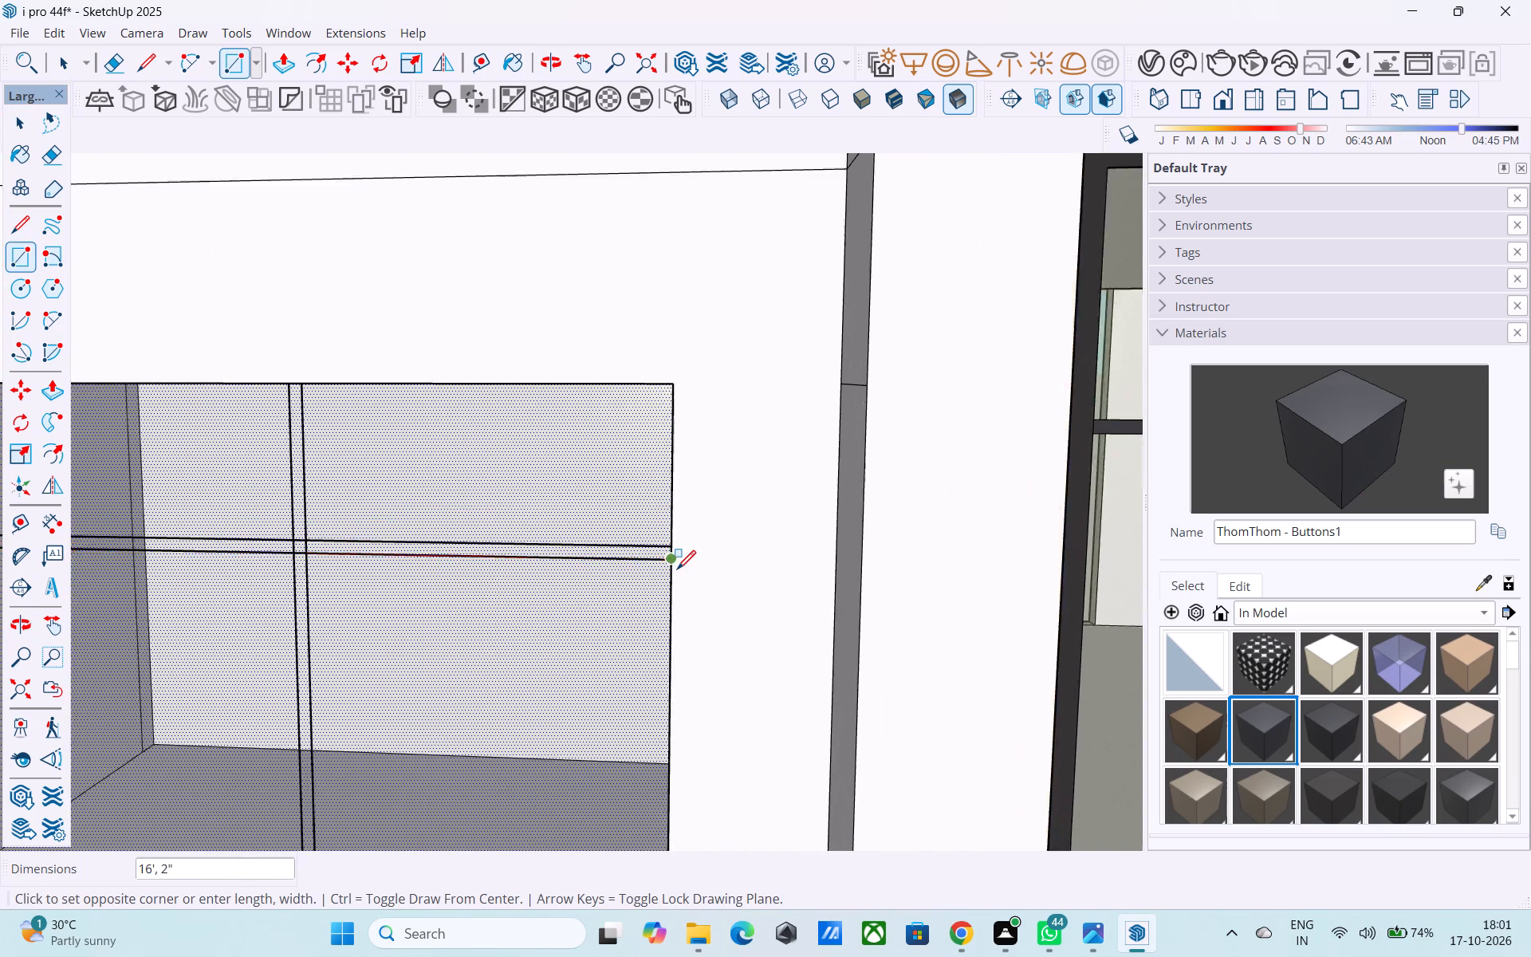
scroll(677, 571, up, 5)
click(661, 550)
scroll(661, 550, down, 12)
key(space)
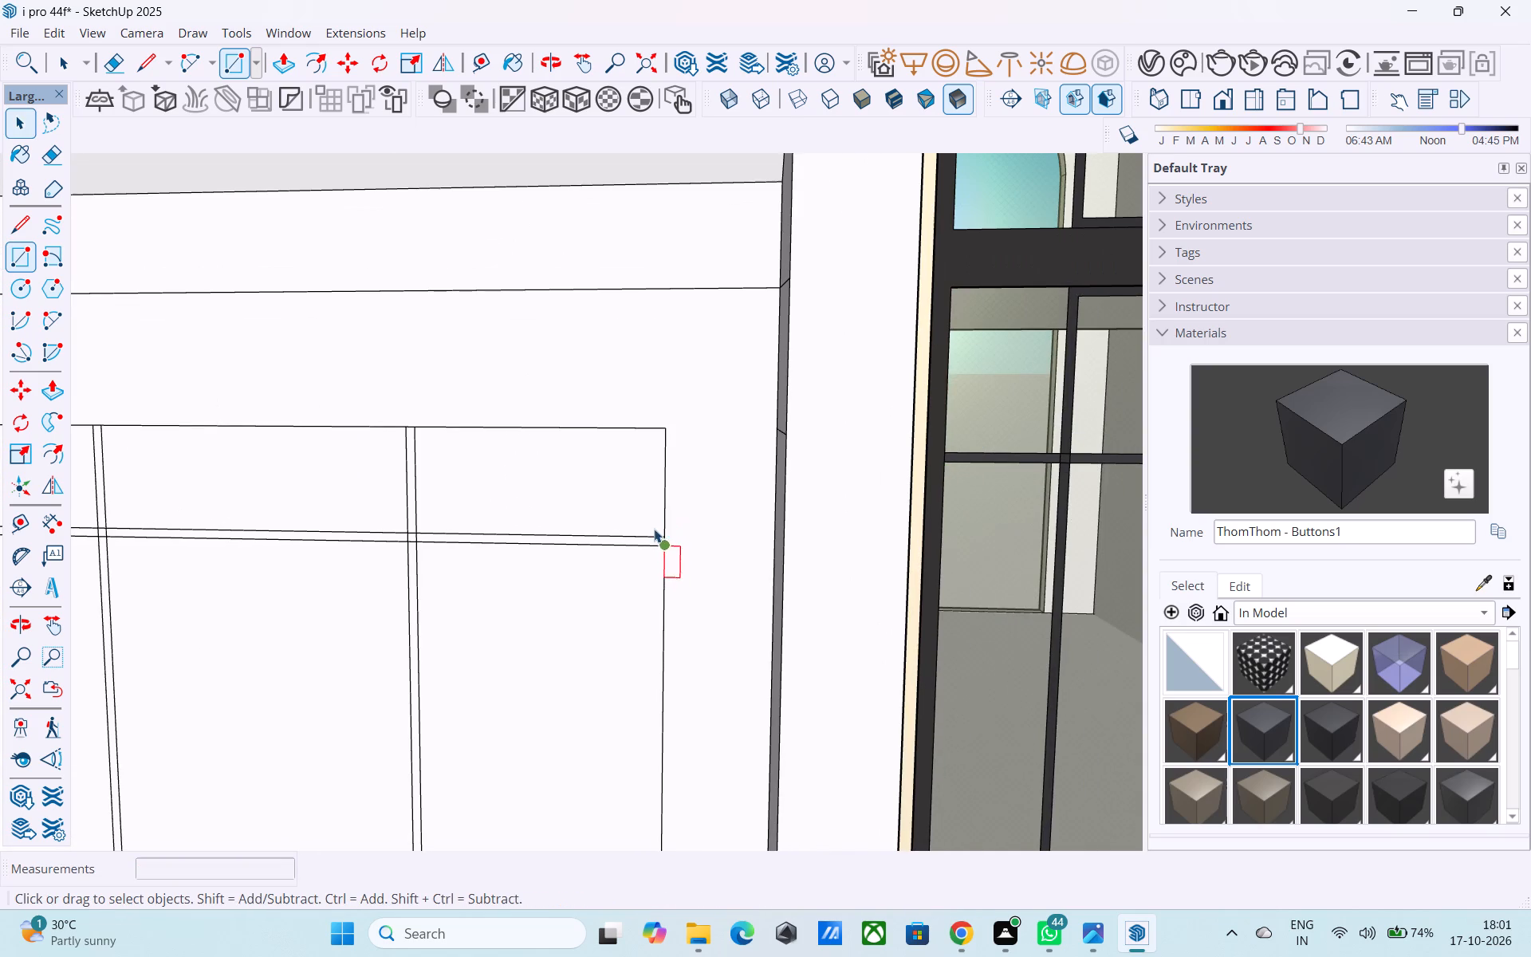
Delete the six pane faces above the left opening's lower horizontal bar, keeping the bar faces.
click(619, 498)
key(Delete)
click(566, 585)
key(Delete)
click(340, 590)
key(Delete)
click(333, 497)
key(Delete)
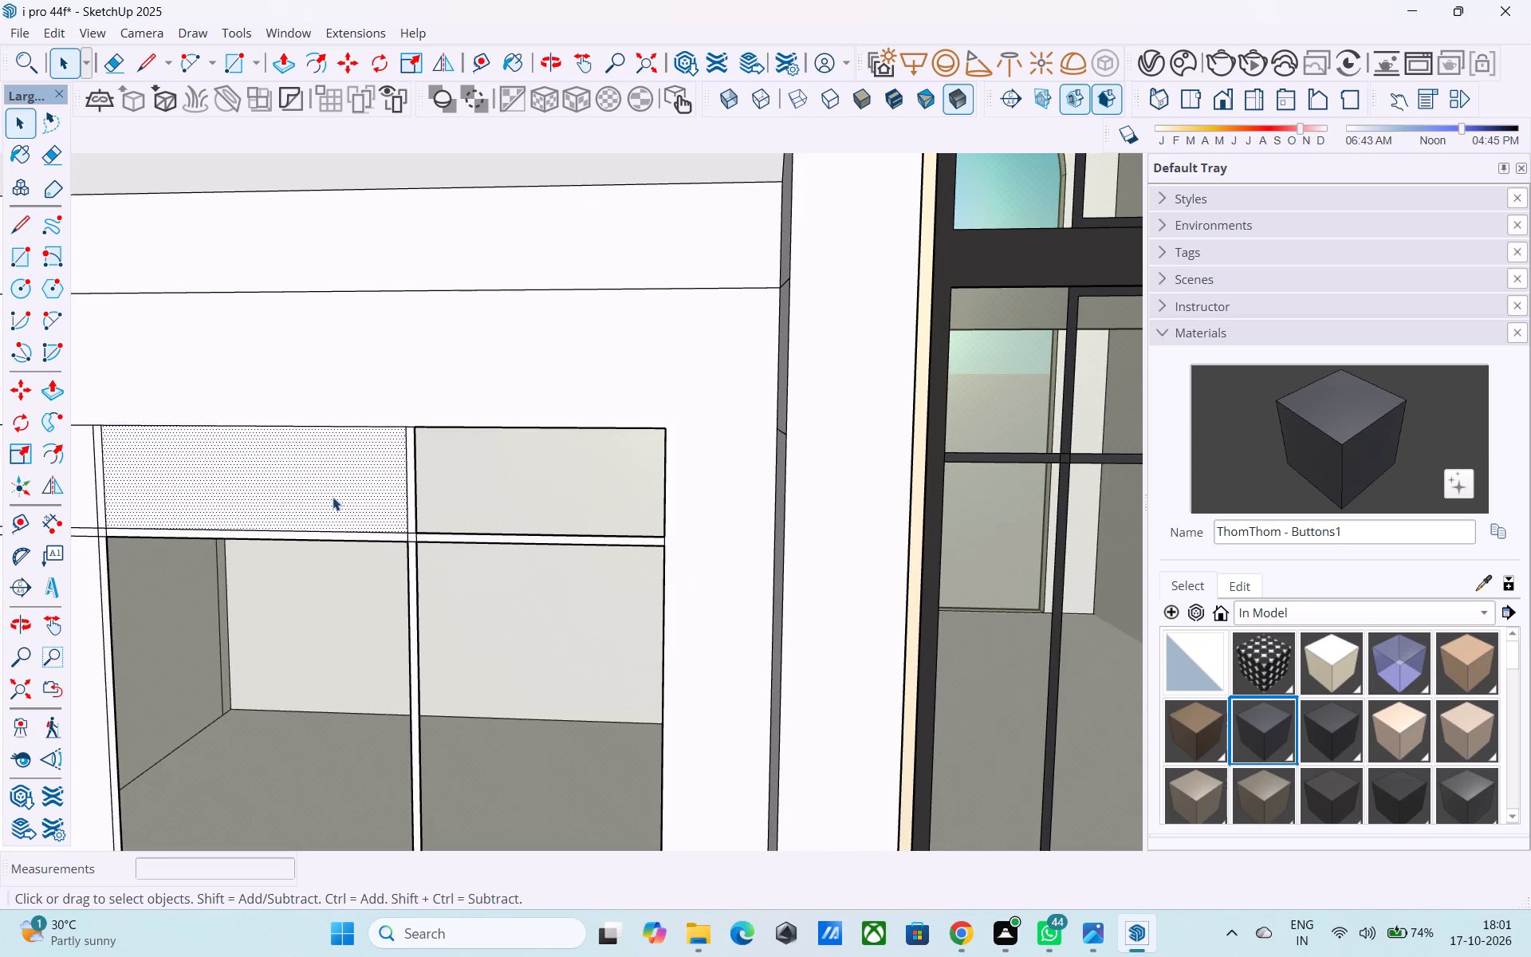
scroll(502, 520, down, 6)
scroll(309, 617, up, 4)
click(267, 593)
key(Delete)
click(242, 467)
key(Delete)
Draw a 2" line closing the outer end of the left opening's lower horizontal bar.
scroll(252, 471, down, 5)
middle_click(285, 691)
key(l)
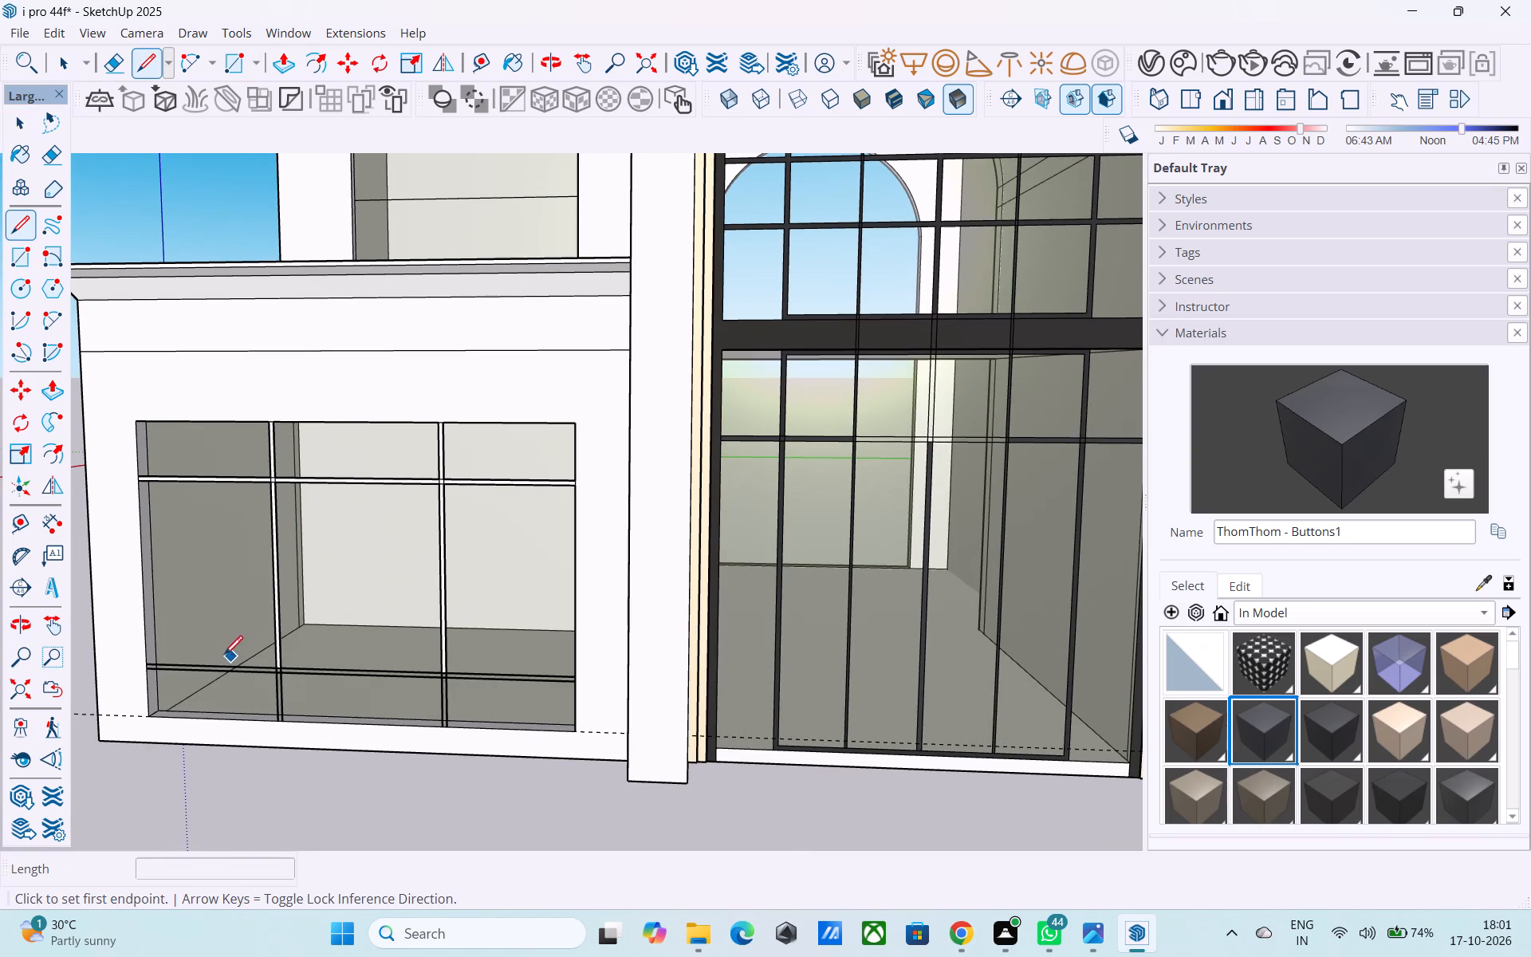
scroll(167, 654, up, 10)
click(125, 669)
click(129, 683)
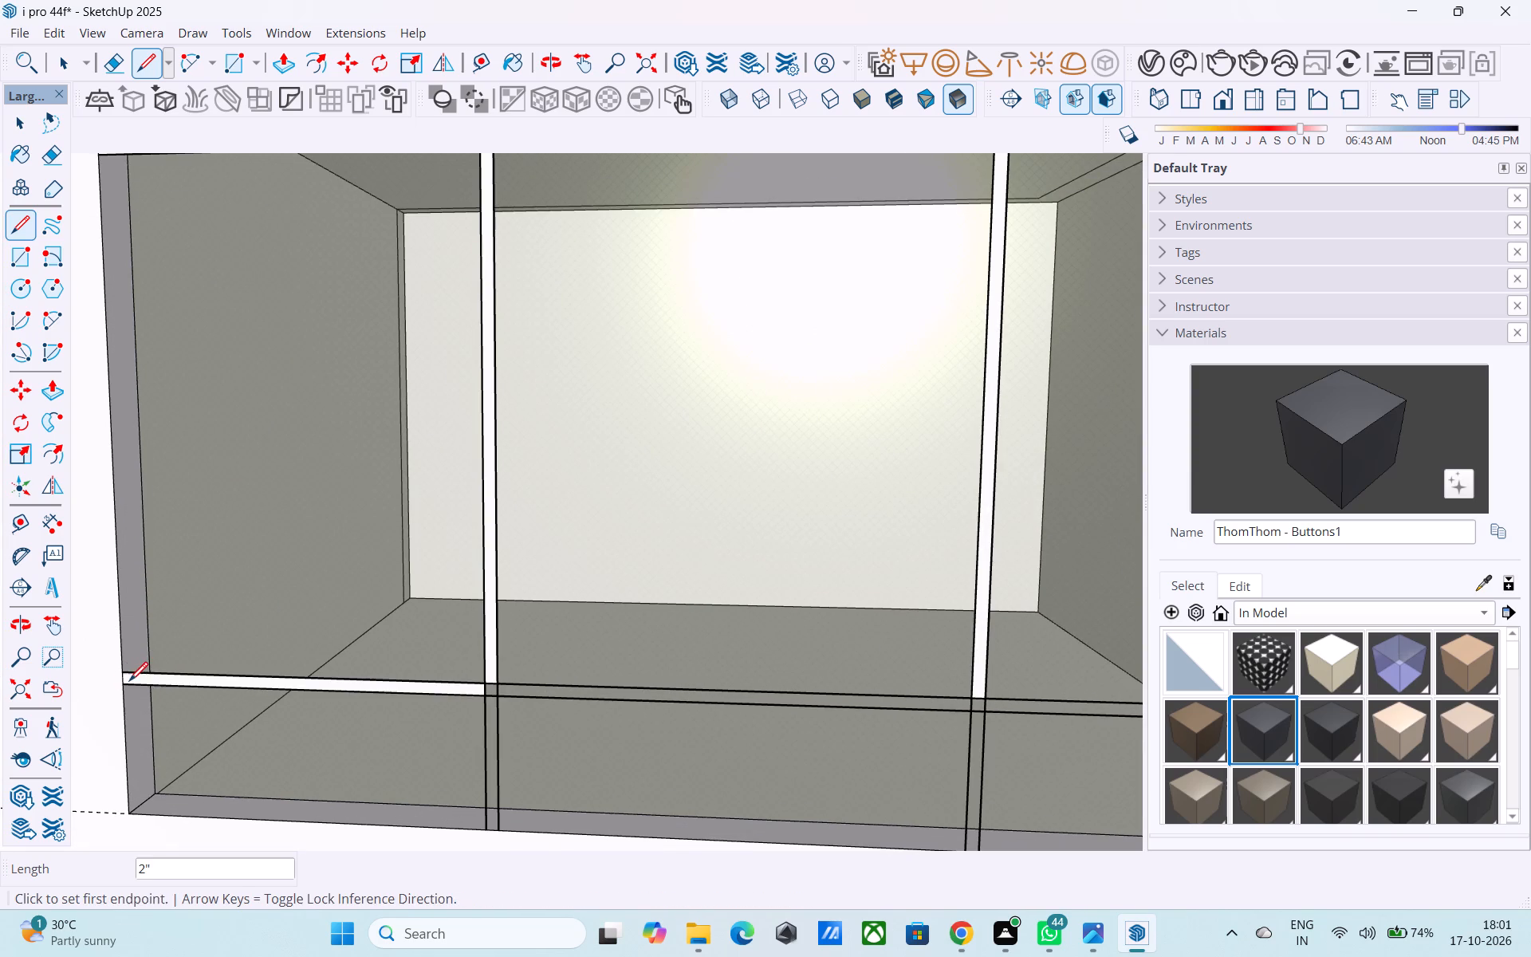
Draw short lines closing the bottom ends of both vertical bars along the left opening's sill edge.
scroll(167, 690, down, 5)
scroll(462, 791, up, 7)
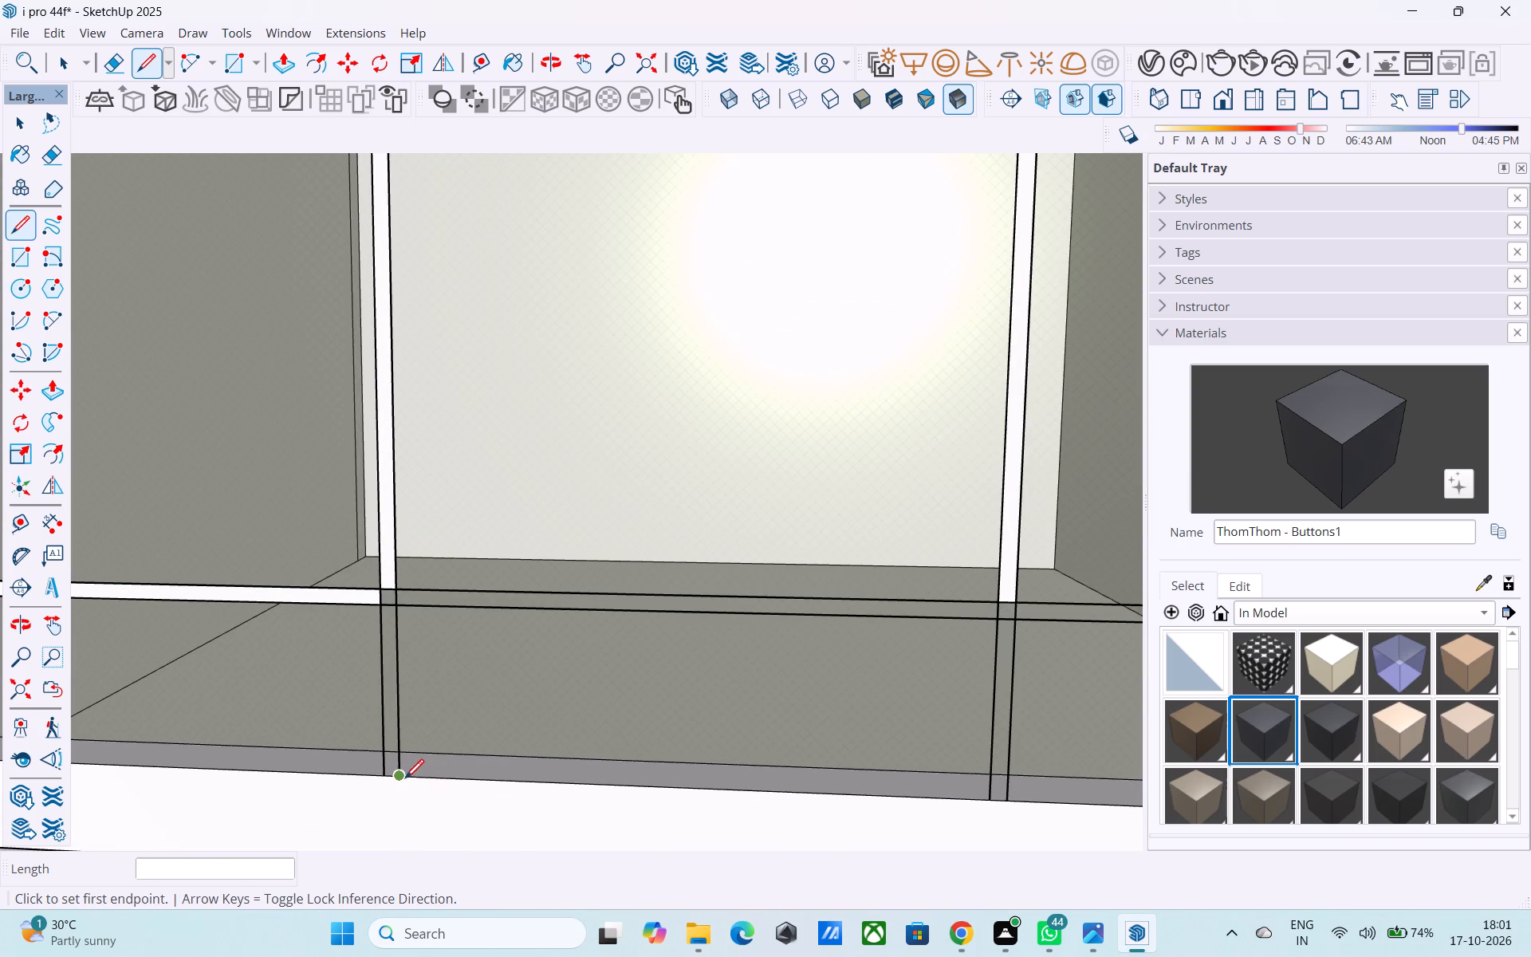
click(402, 779)
click(382, 774)
scroll(380, 769, down, 6)
scroll(735, 784, up, 8)
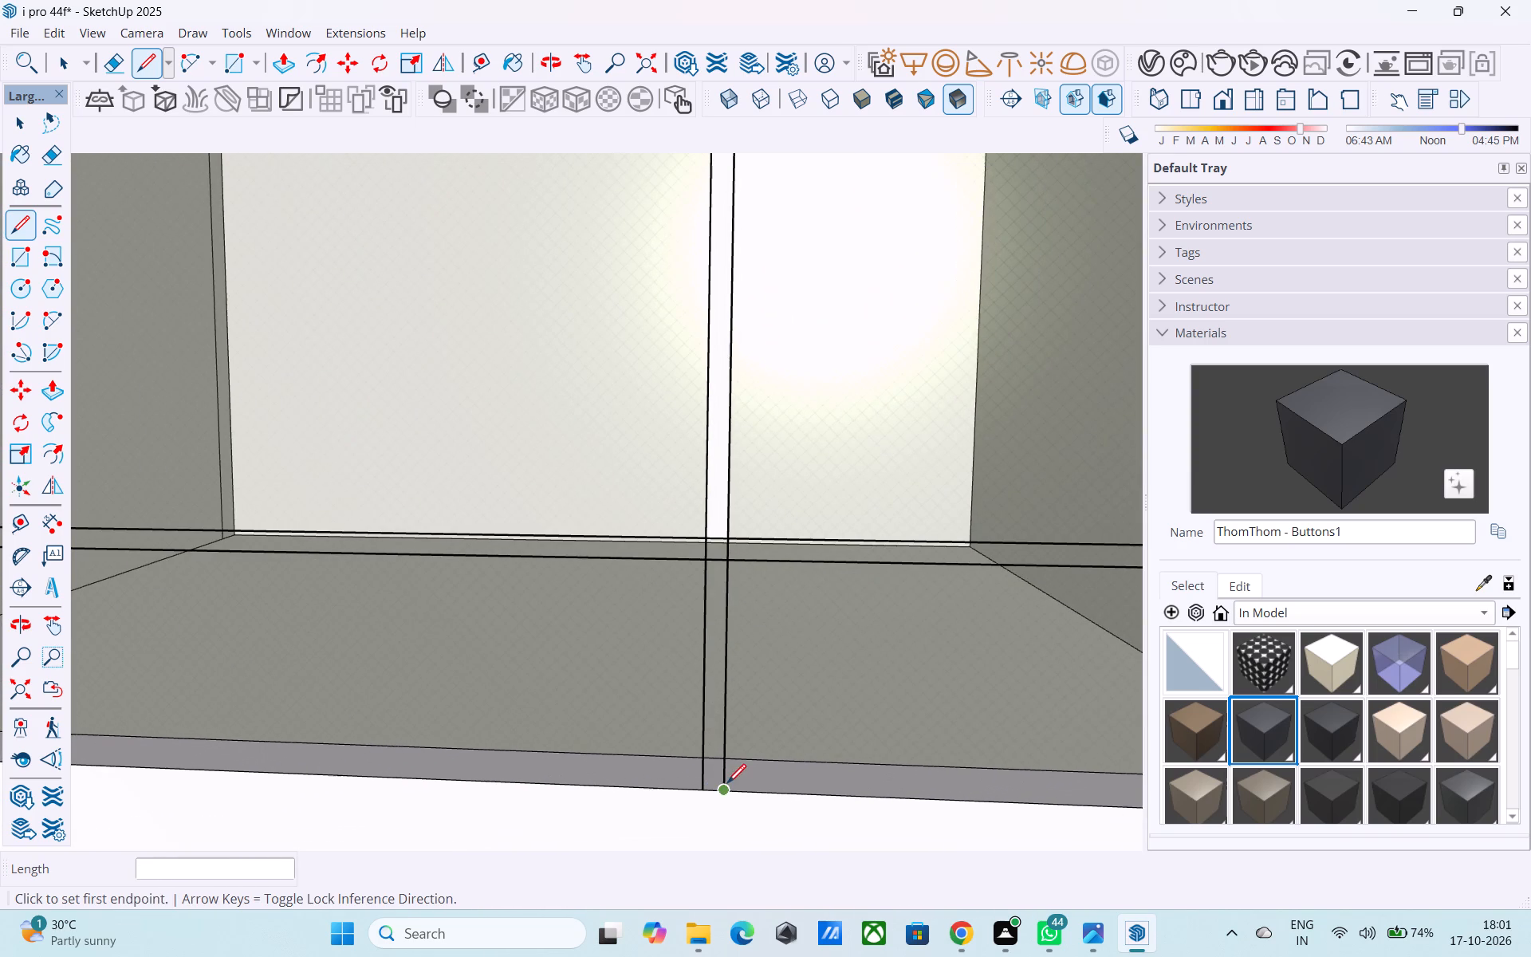
click(727, 785)
click(705, 785)
Draw a short line closing the lower horizontal bar's end nearest the central entrance.
scroll(542, 763, down, 6)
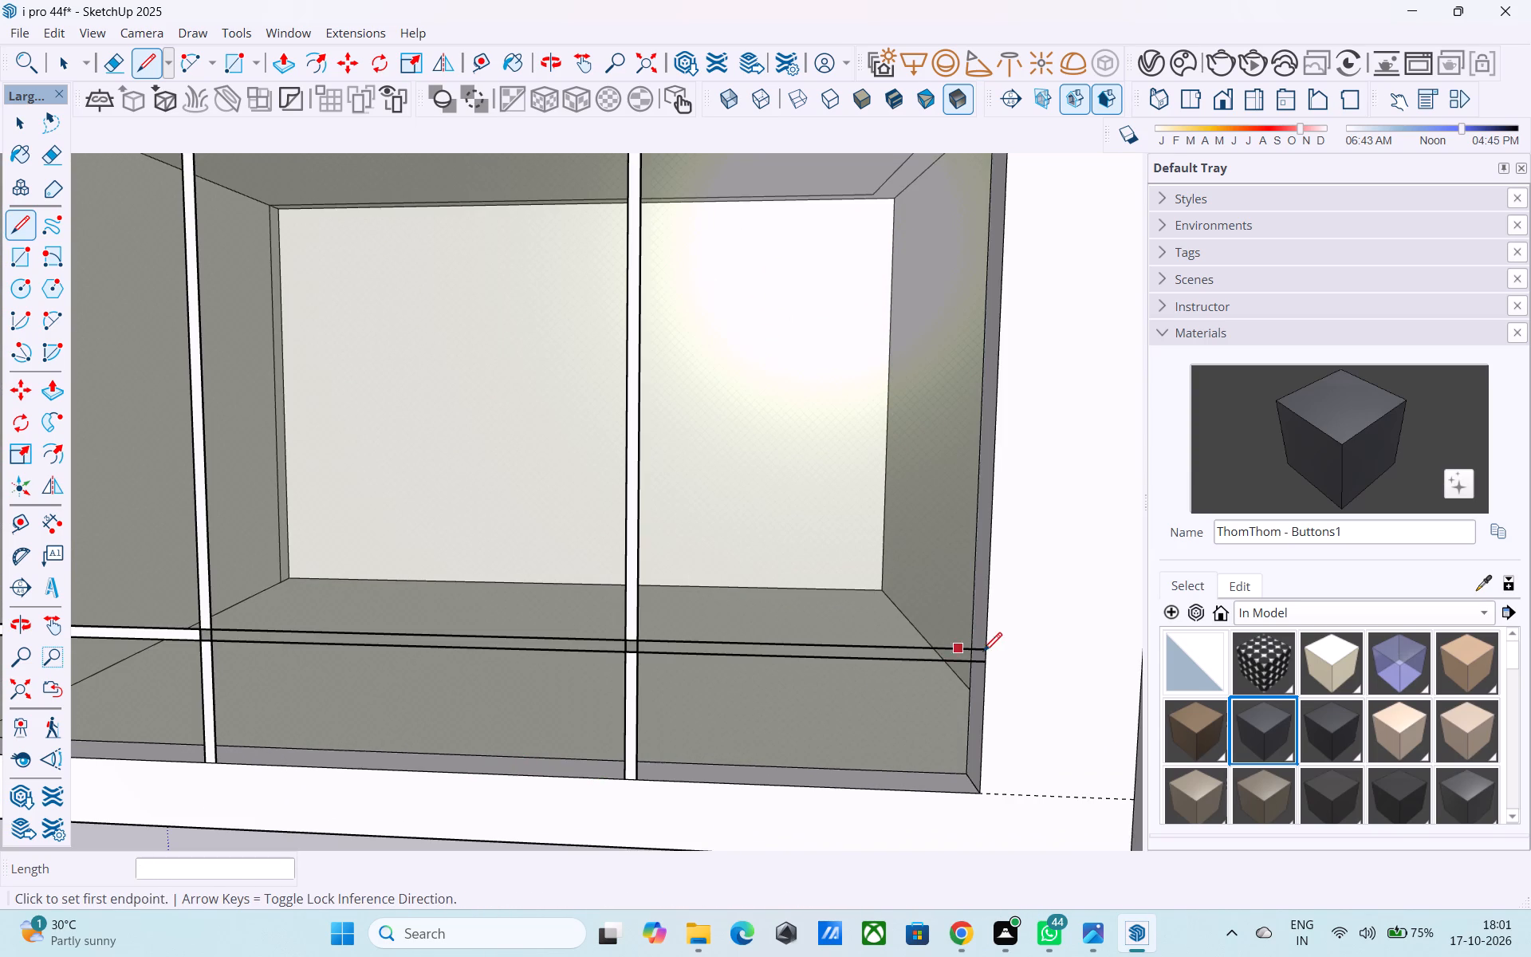
click(986, 652)
click(986, 666)
Draw a 2" line across the left opening's lower horizontal bar along the outer vertical bar's inner edge.
scroll(986, 666, down, 11)
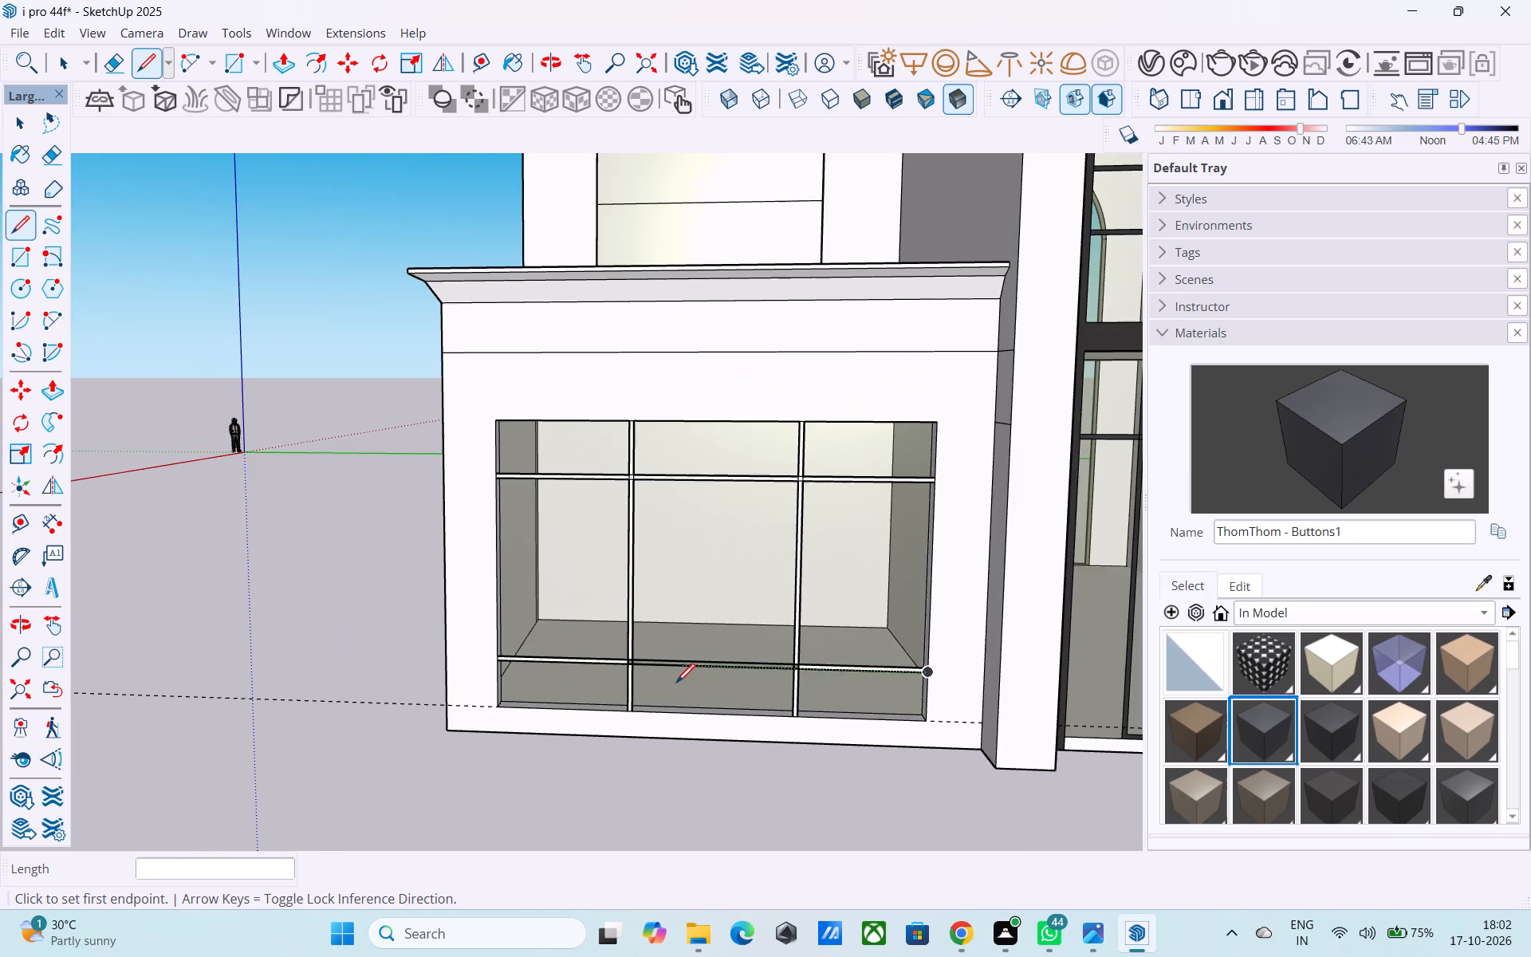
scroll(676, 684, up, 17)
click(577, 626)
click(581, 642)
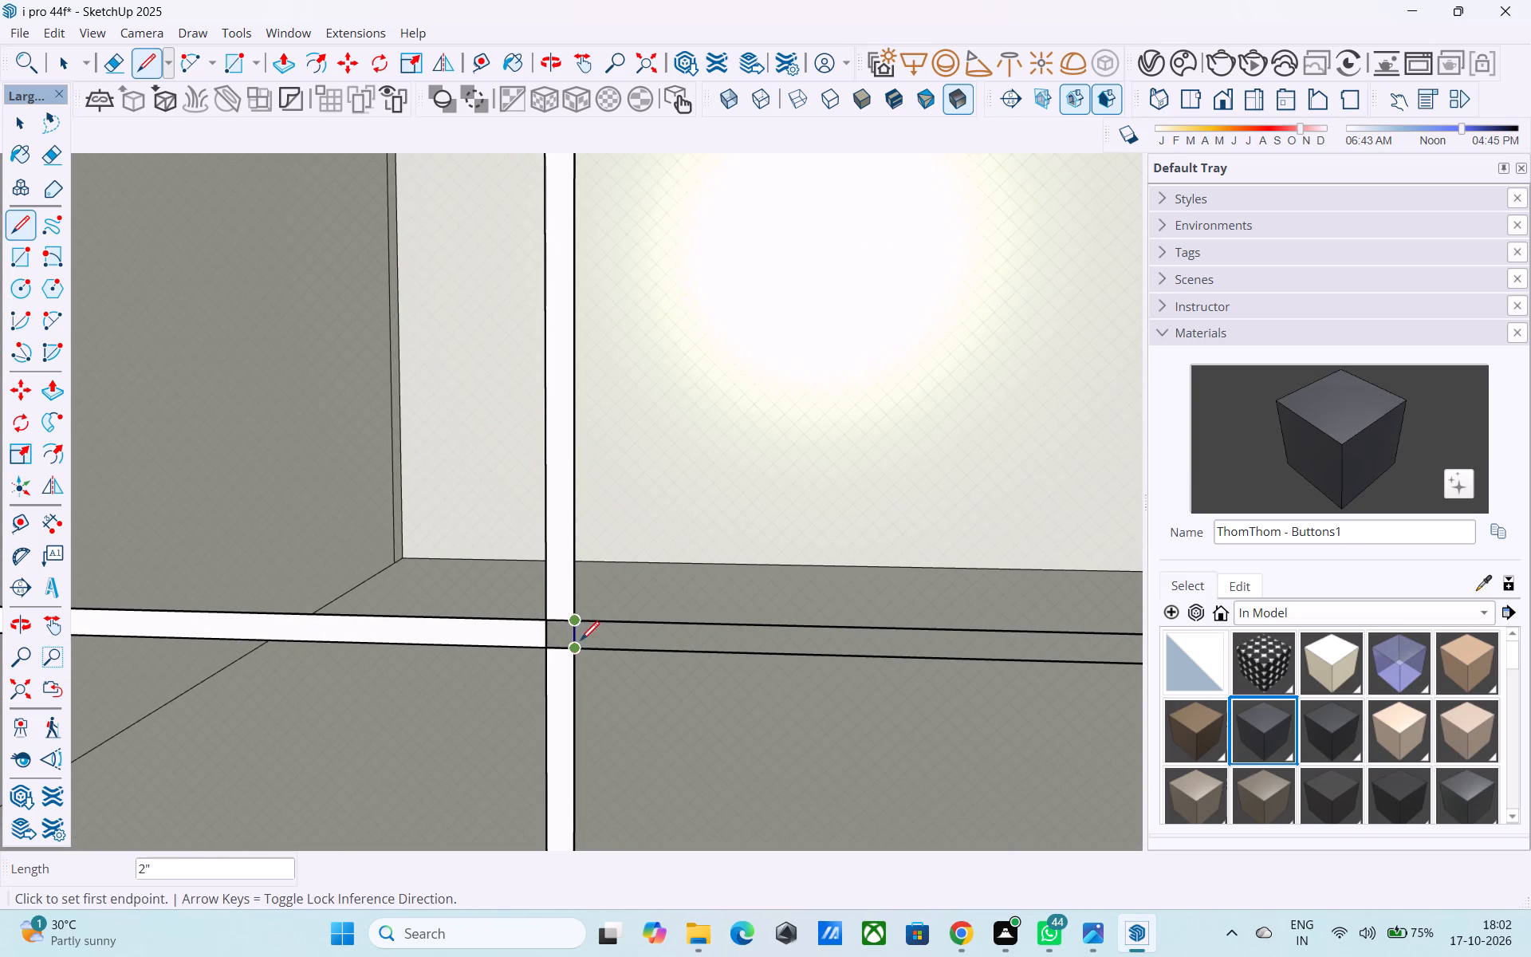
scroll(495, 660, down, 11)
Draw a 2" by 2" rectangle filling the left opening's crossing of the lower horizontal bar and the vertical bar nearest the entrance.
scroll(868, 707, up, 9)
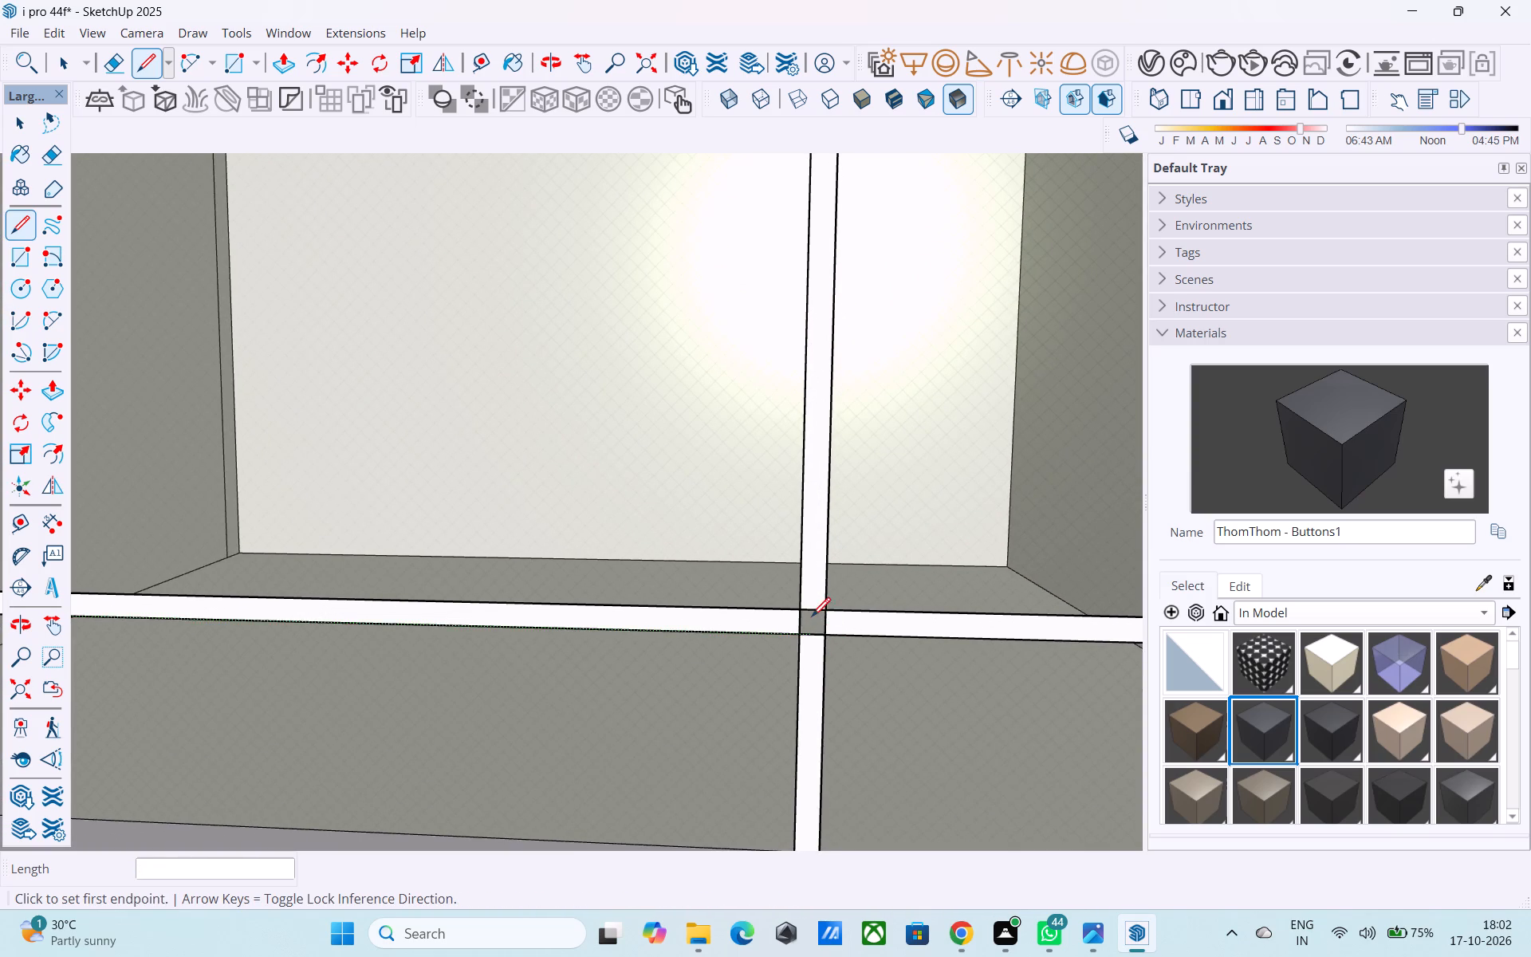
key(r)
click(805, 613)
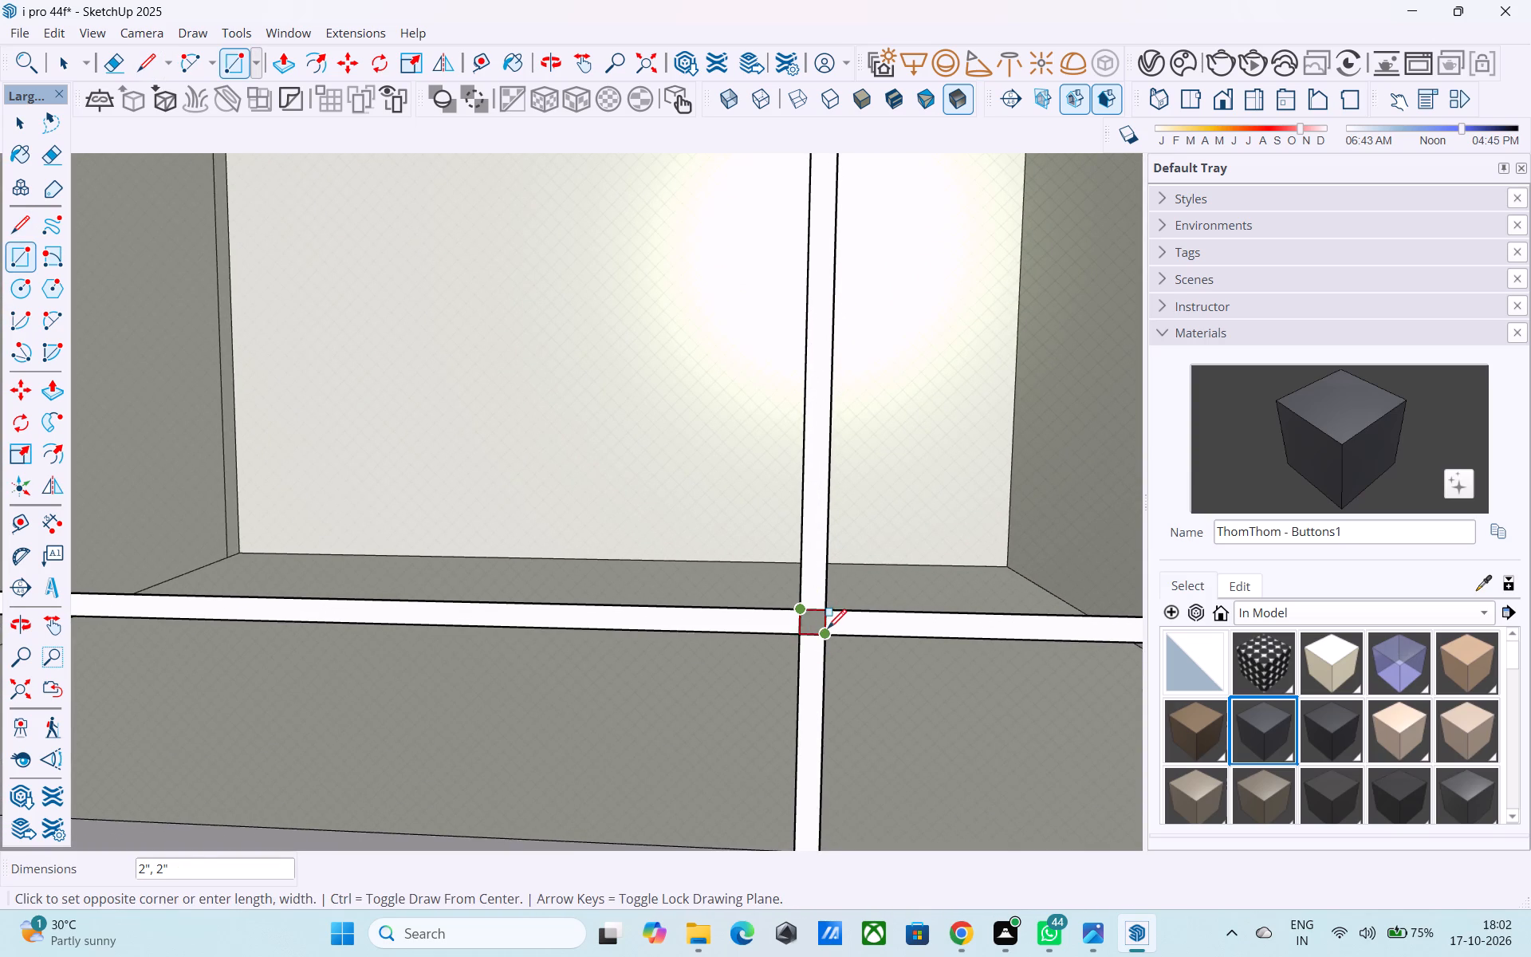
click(828, 630)
scroll(828, 630, down, 12)
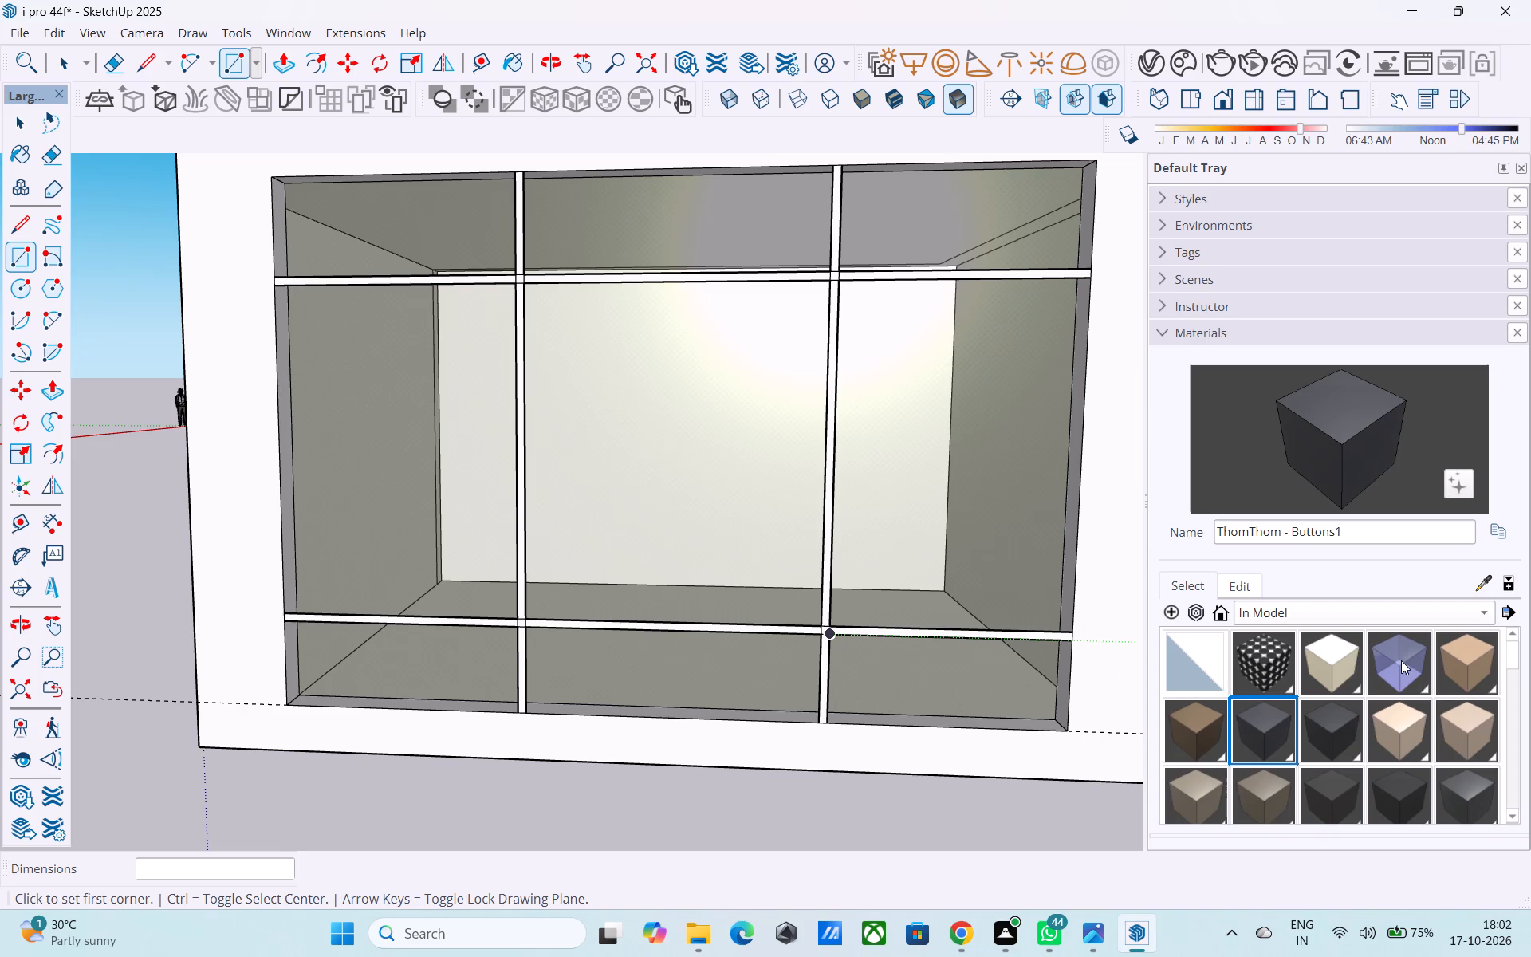
Paint the left opening's lower horizontal bar and adjoining vertical bar segments with the dark ThomThom - Buttons1 material.
click(1305, 401)
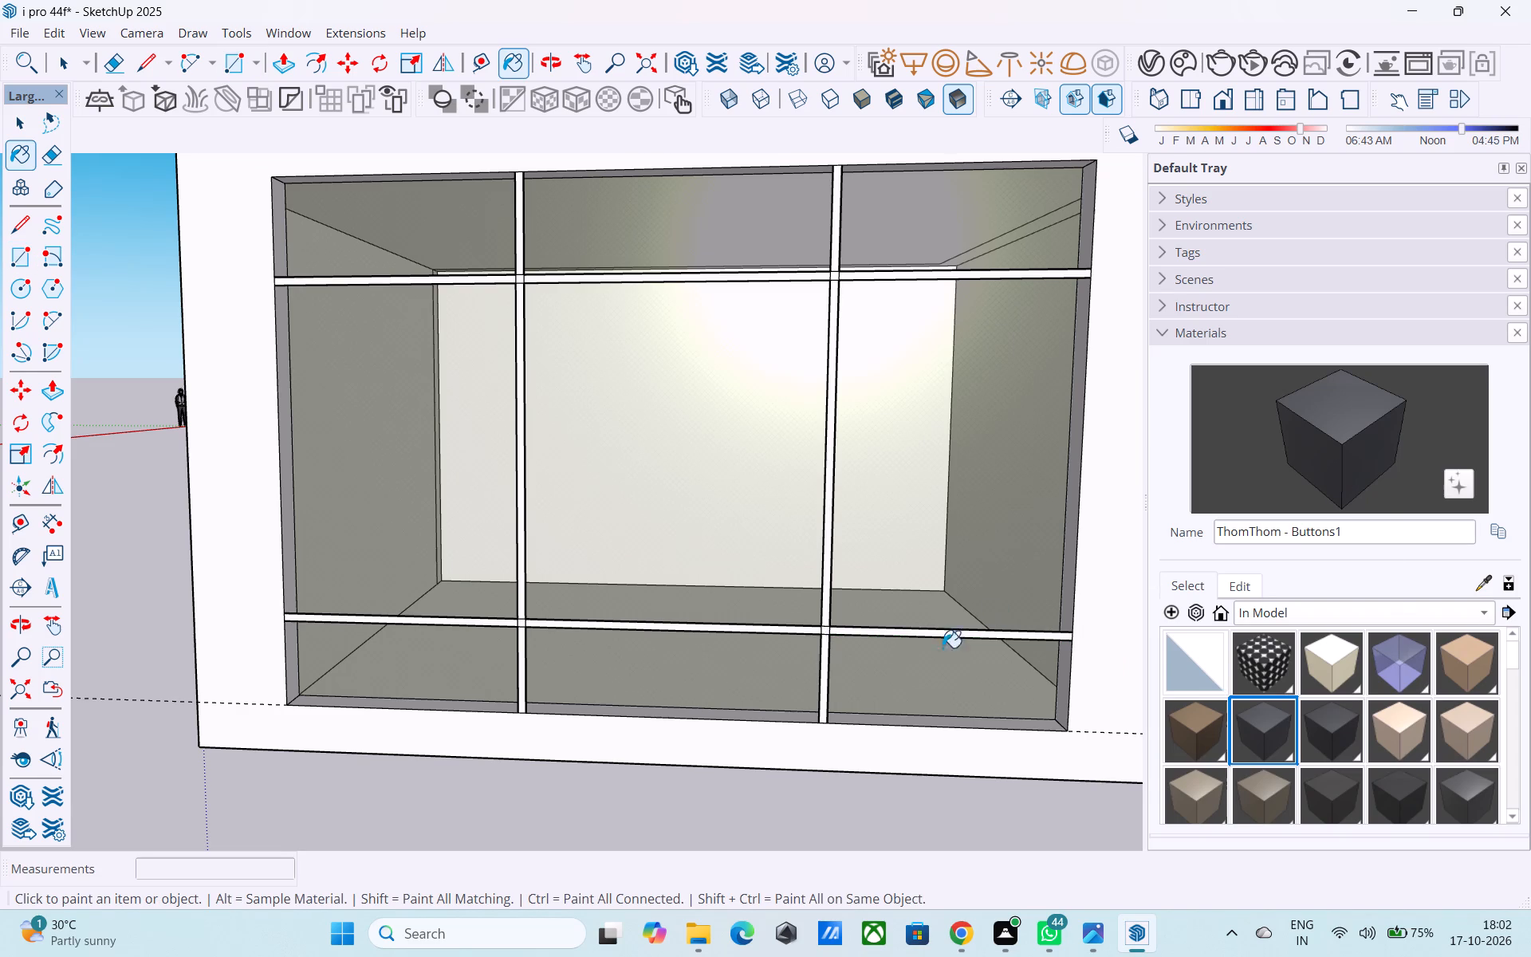
scroll(875, 632, up, 7)
click(835, 628)
click(779, 628)
click(777, 611)
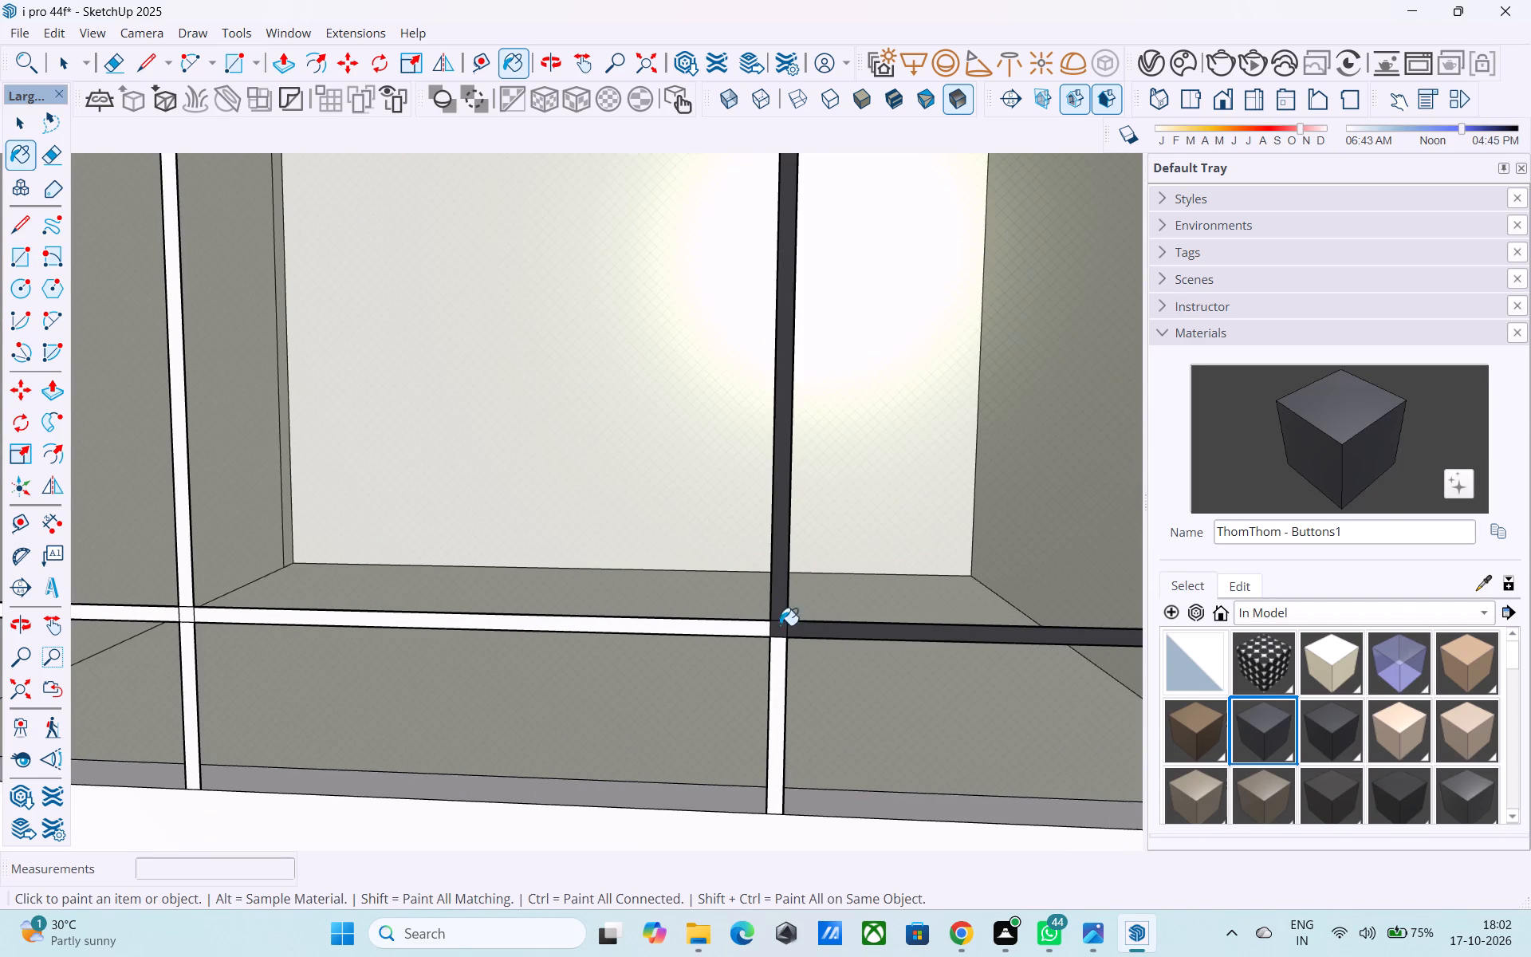
click(779, 640)
click(765, 634)
scroll(801, 647, down, 9)
scroll(608, 688, up, 8)
click(542, 619)
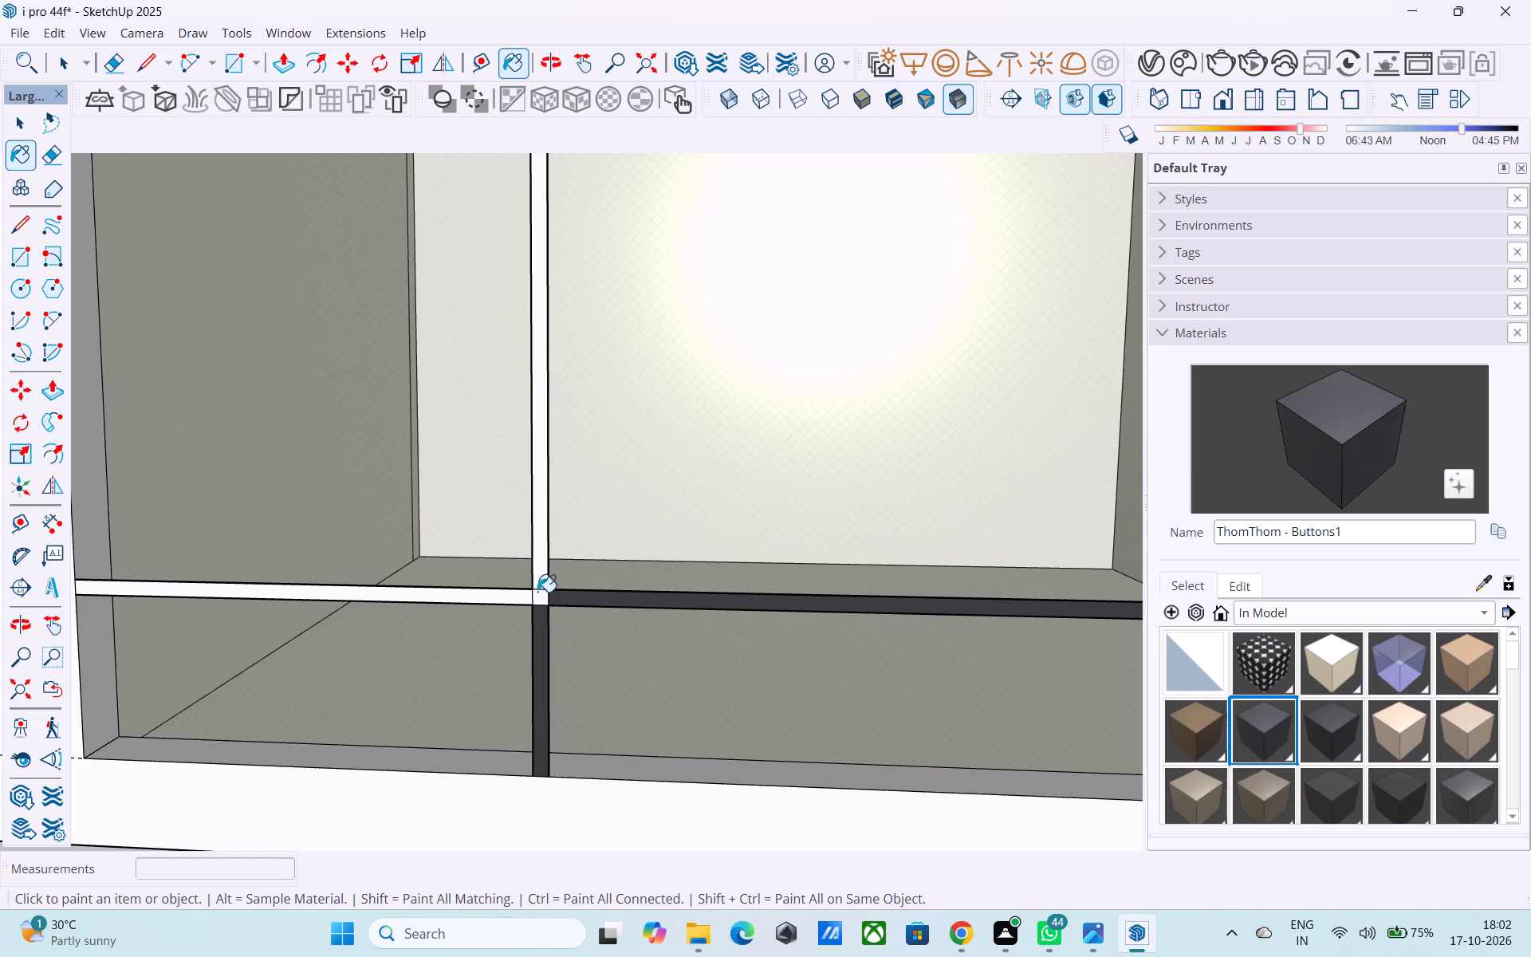
click(541, 599)
click(538, 584)
click(529, 593)
scroll(530, 602, down, 9)
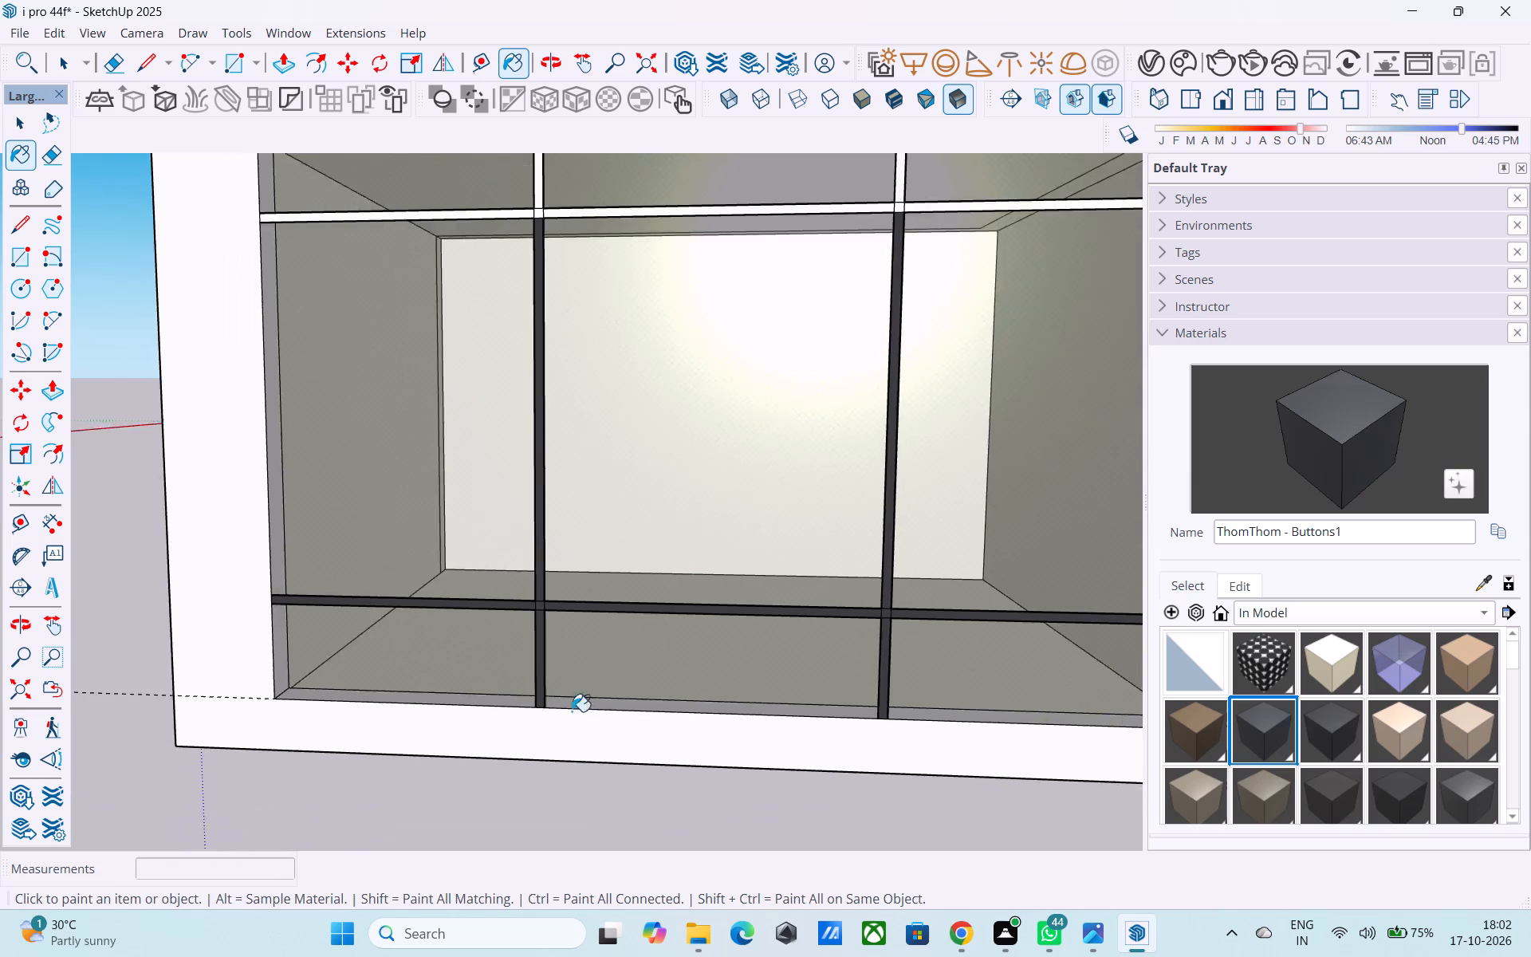
Paint the left opening's upper horizontal bar, its crossings and the vertical bar tops with ThomThom - Buttons1.
scroll(572, 711, down, 2)
scroll(552, 407, up, 13)
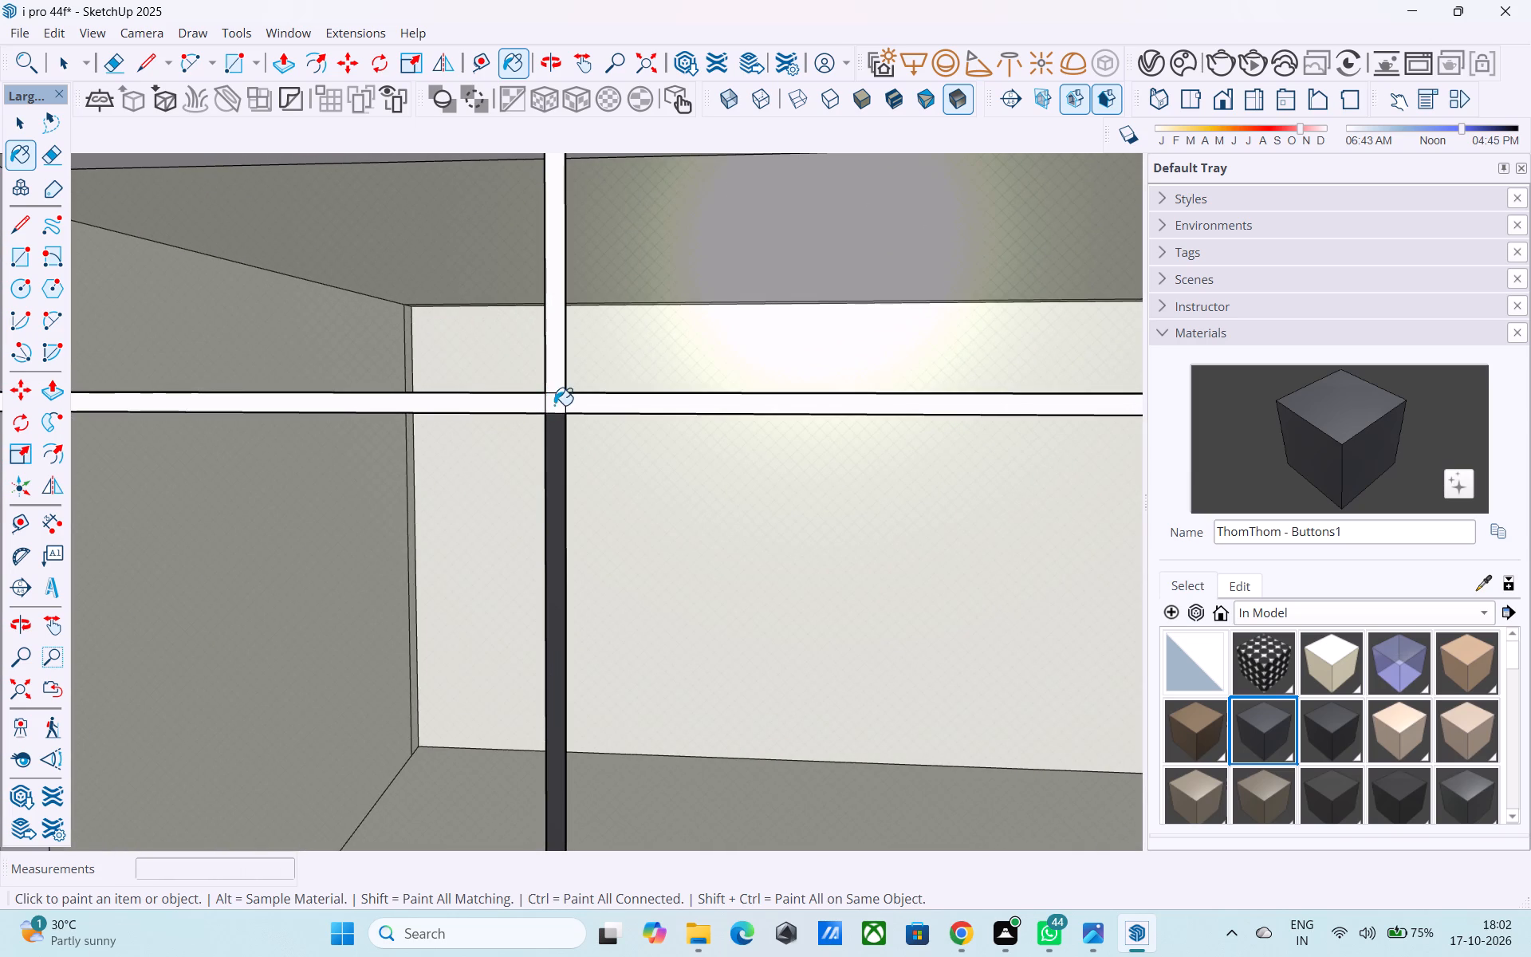
click(554, 405)
click(554, 393)
click(545, 401)
click(534, 404)
click(551, 384)
click(579, 397)
scroll(543, 415, down, 11)
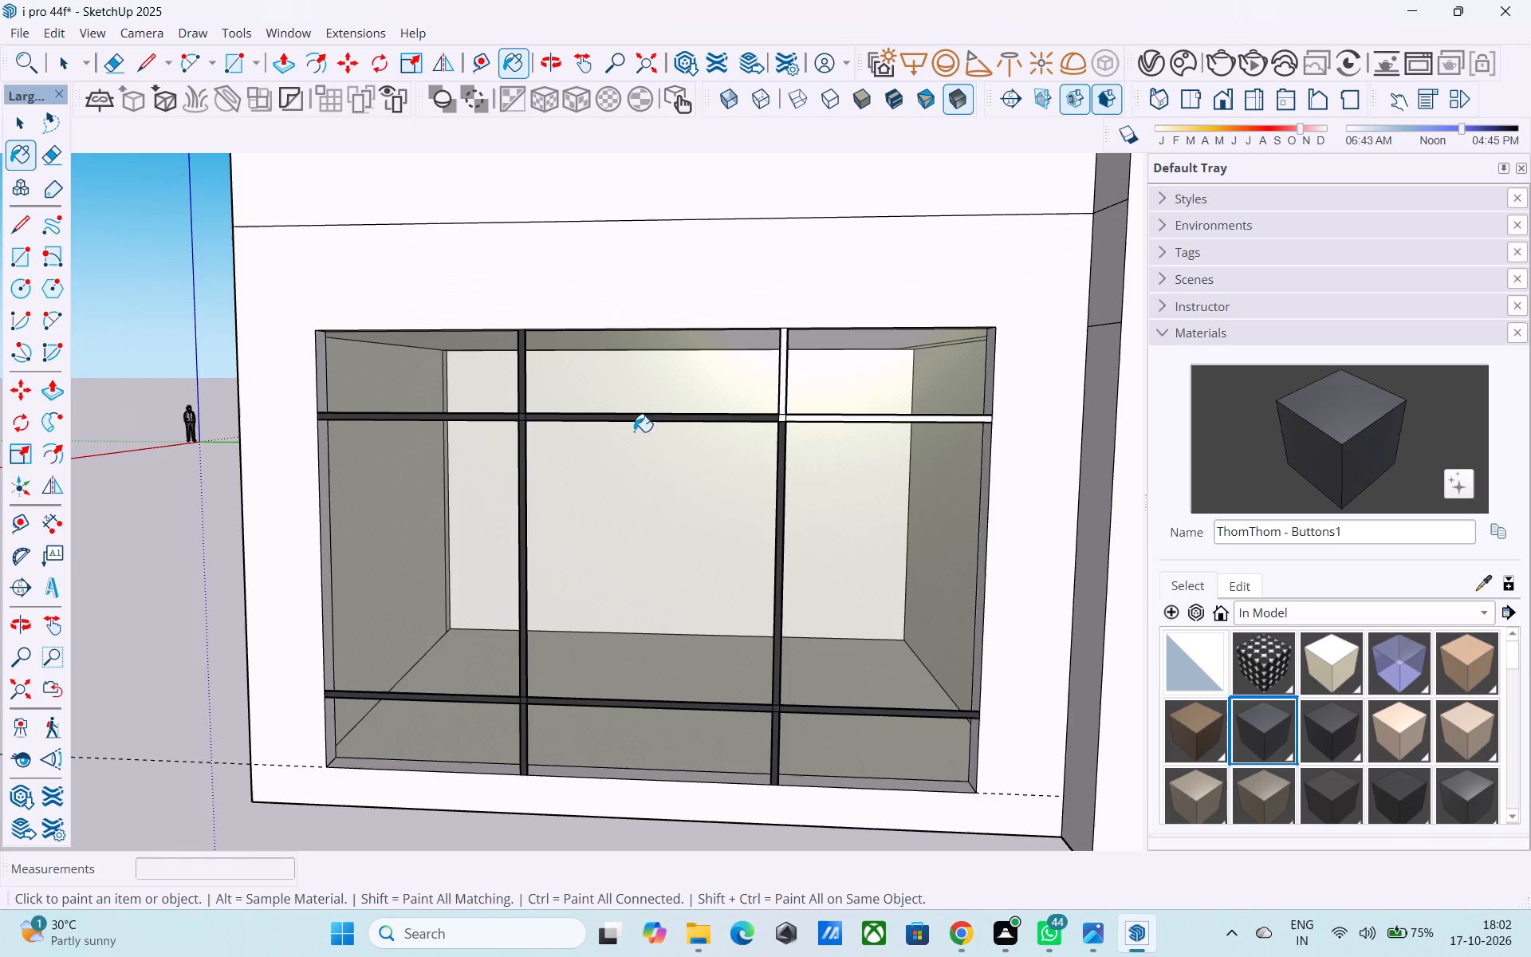
scroll(780, 425, up, 11)
click(805, 404)
click(760, 408)
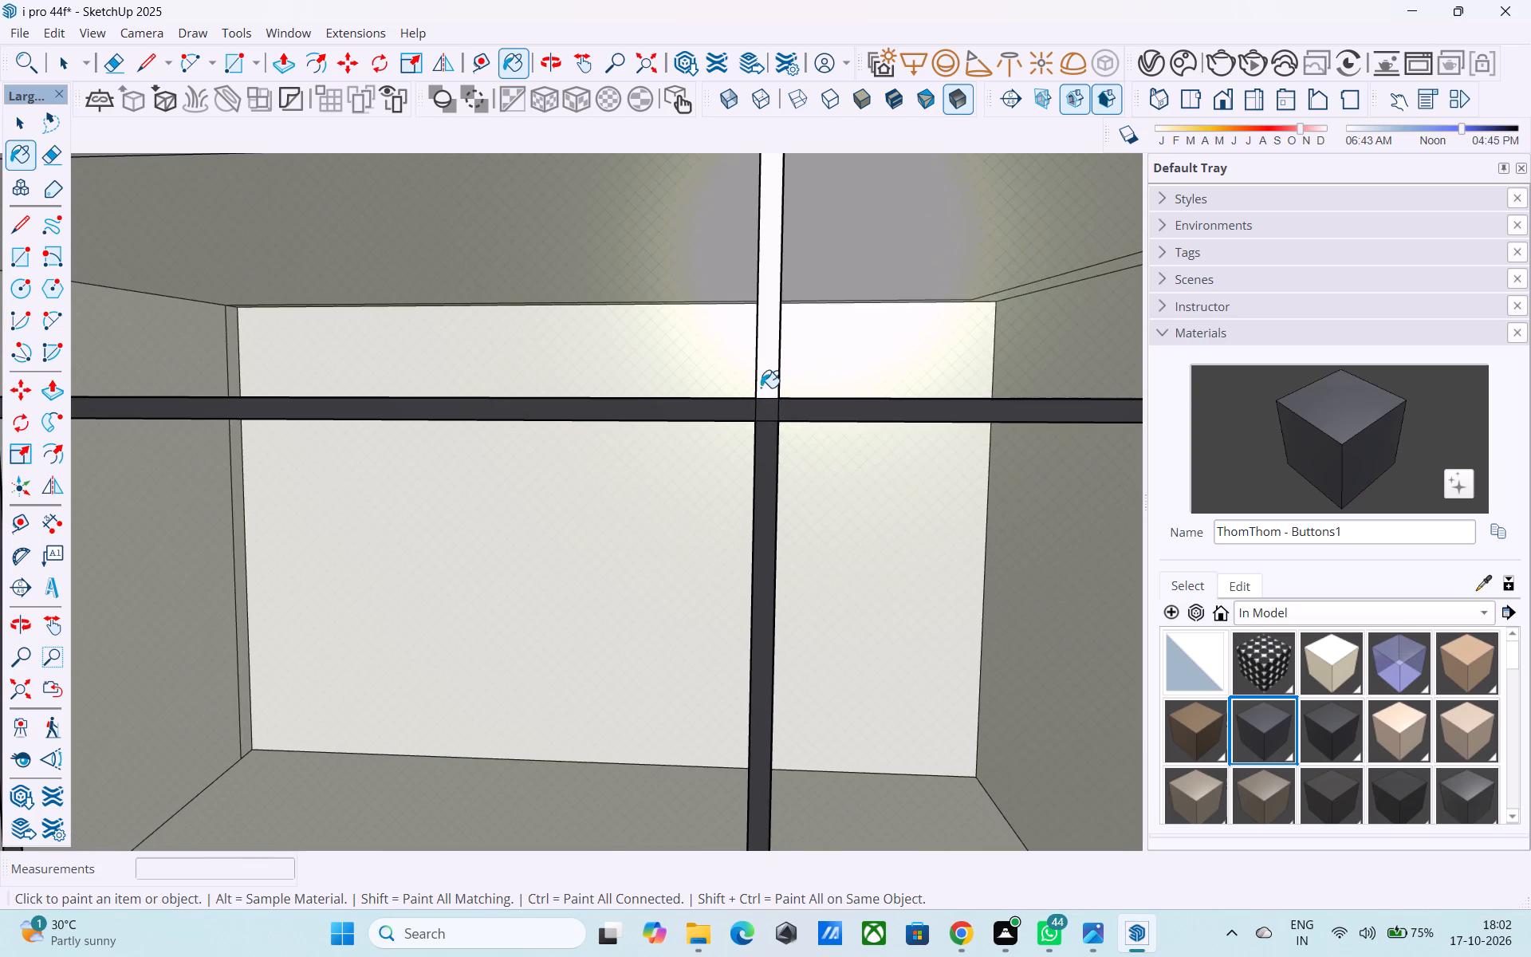
click(763, 386)
Draw a 2" line closing the right opening's upper horizontal bar at the end nearest the central entrance.
scroll(773, 426, down, 20)
scroll(773, 426, down, 9)
middle_drag(821, 510, 823, 506)
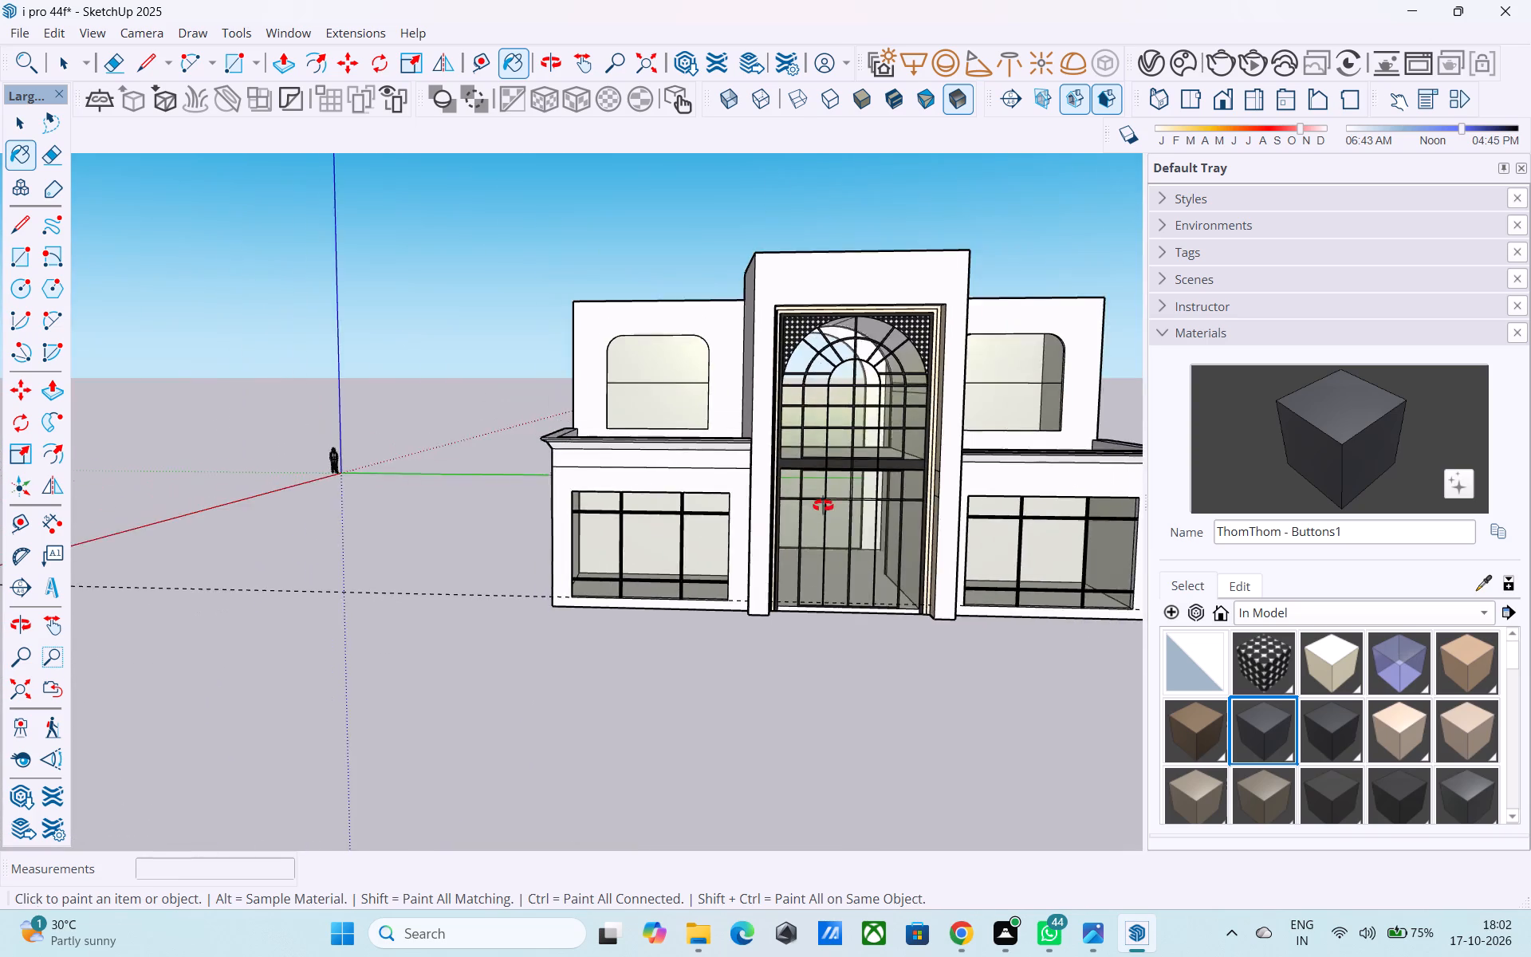
middle_drag(823, 506, 683, 535)
scroll(661, 540, down, 4)
scroll(968, 565, up, 16)
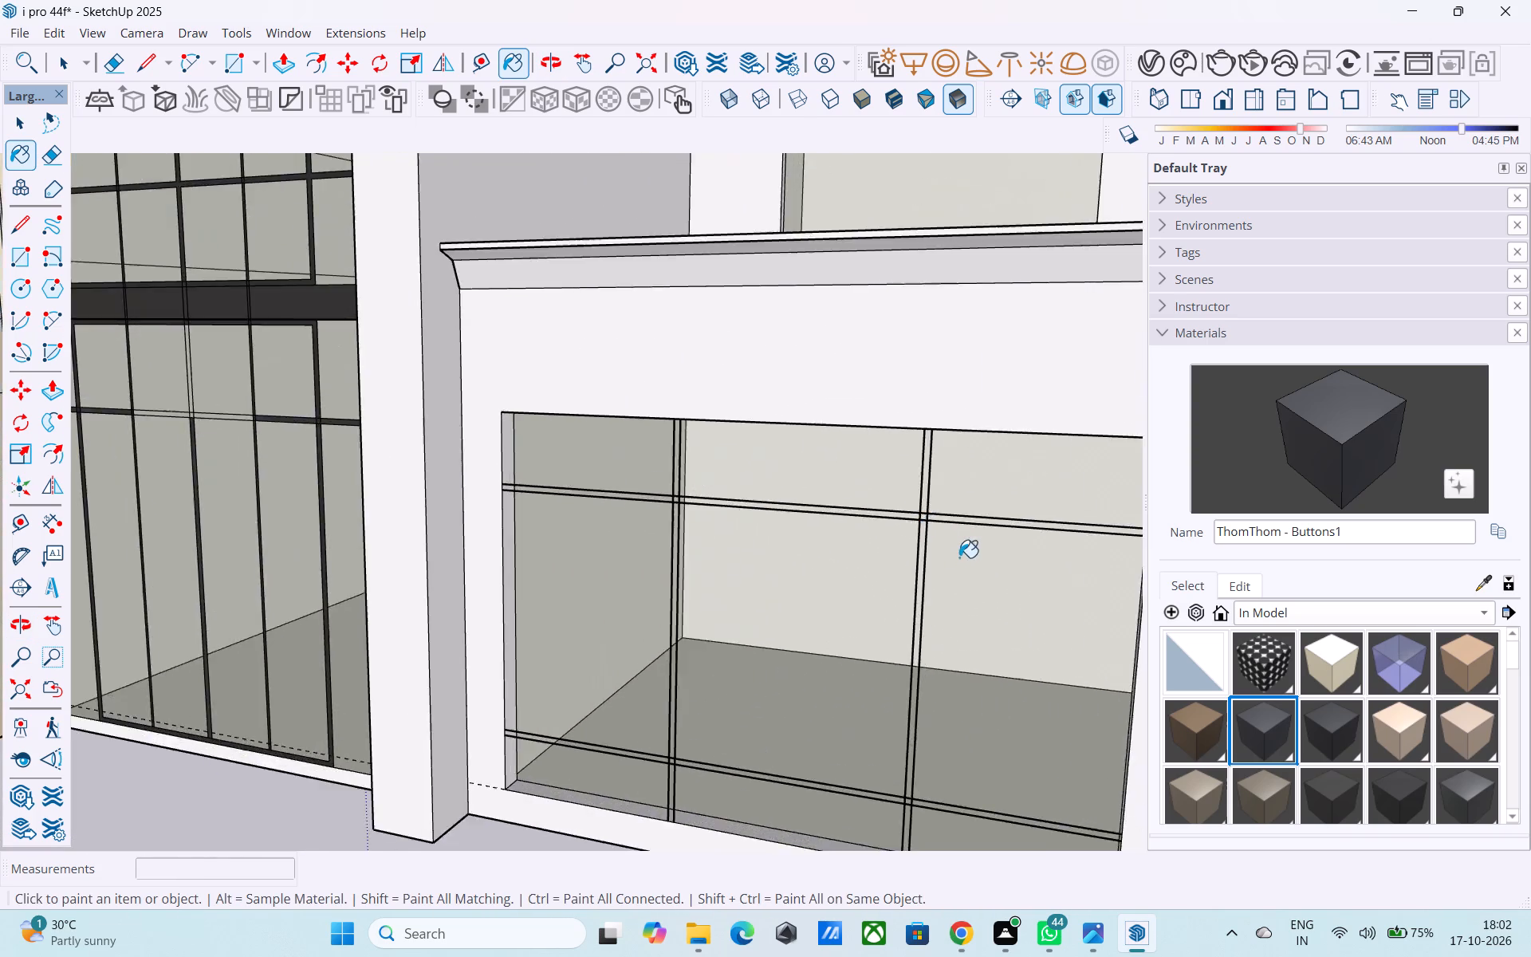
scroll(959, 557, up, 10)
scroll(910, 518, down, 5)
key(l)
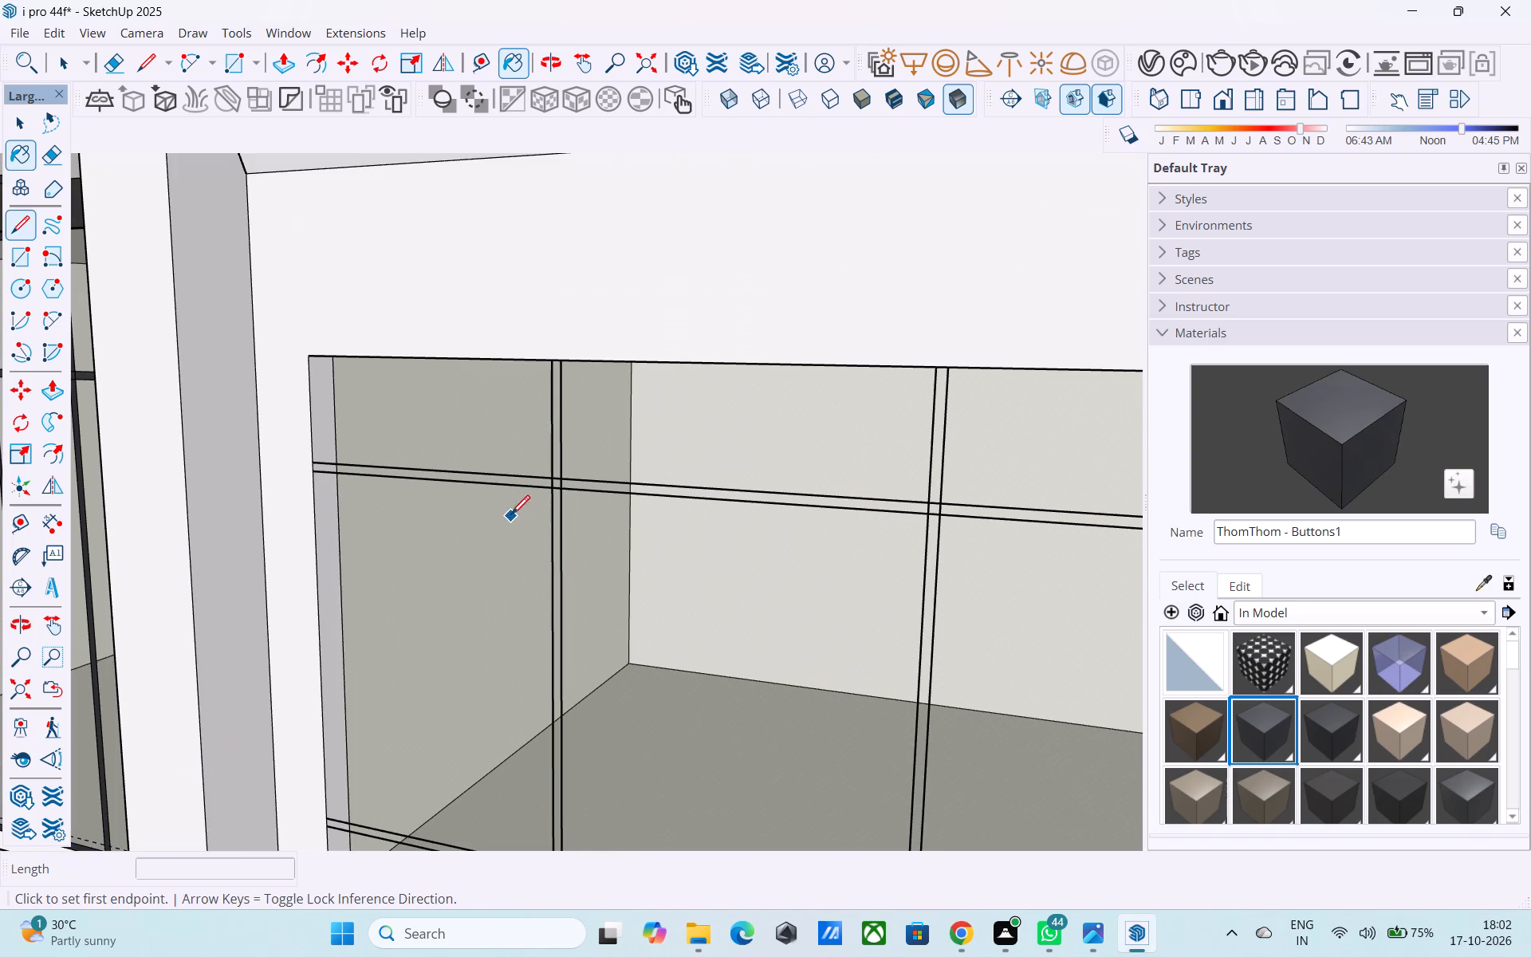
scroll(282, 455, up, 4)
click(326, 468)
click(333, 475)
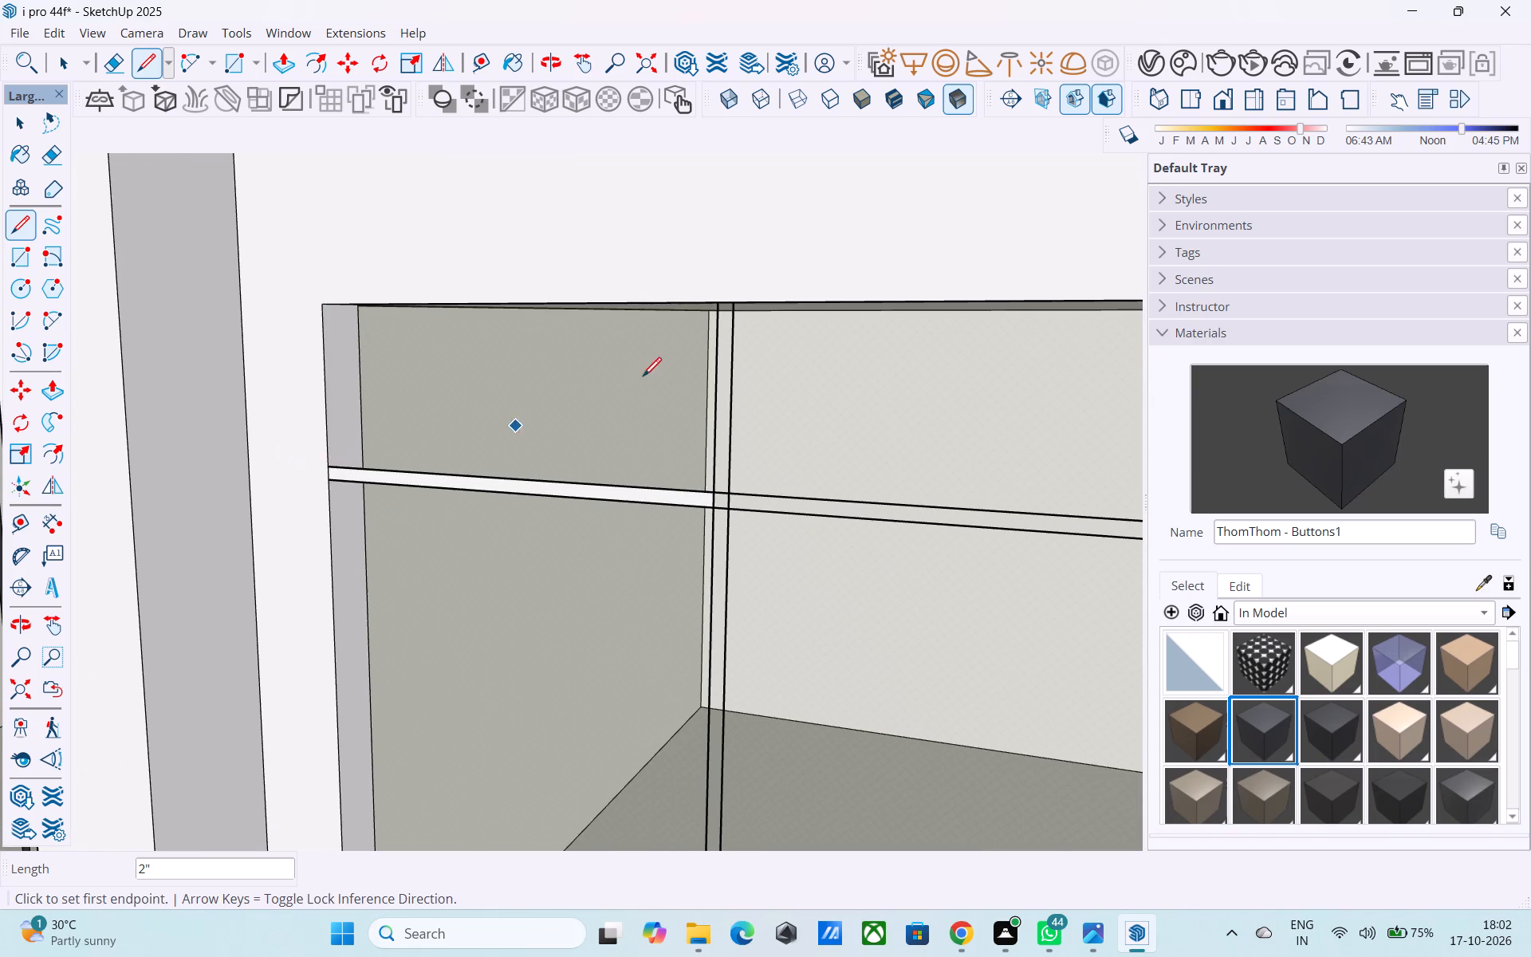
Draw 2" lines closing the top ends of both vertical bars in the right opening.
click(717, 302)
click(728, 307)
scroll(655, 322, down, 6)
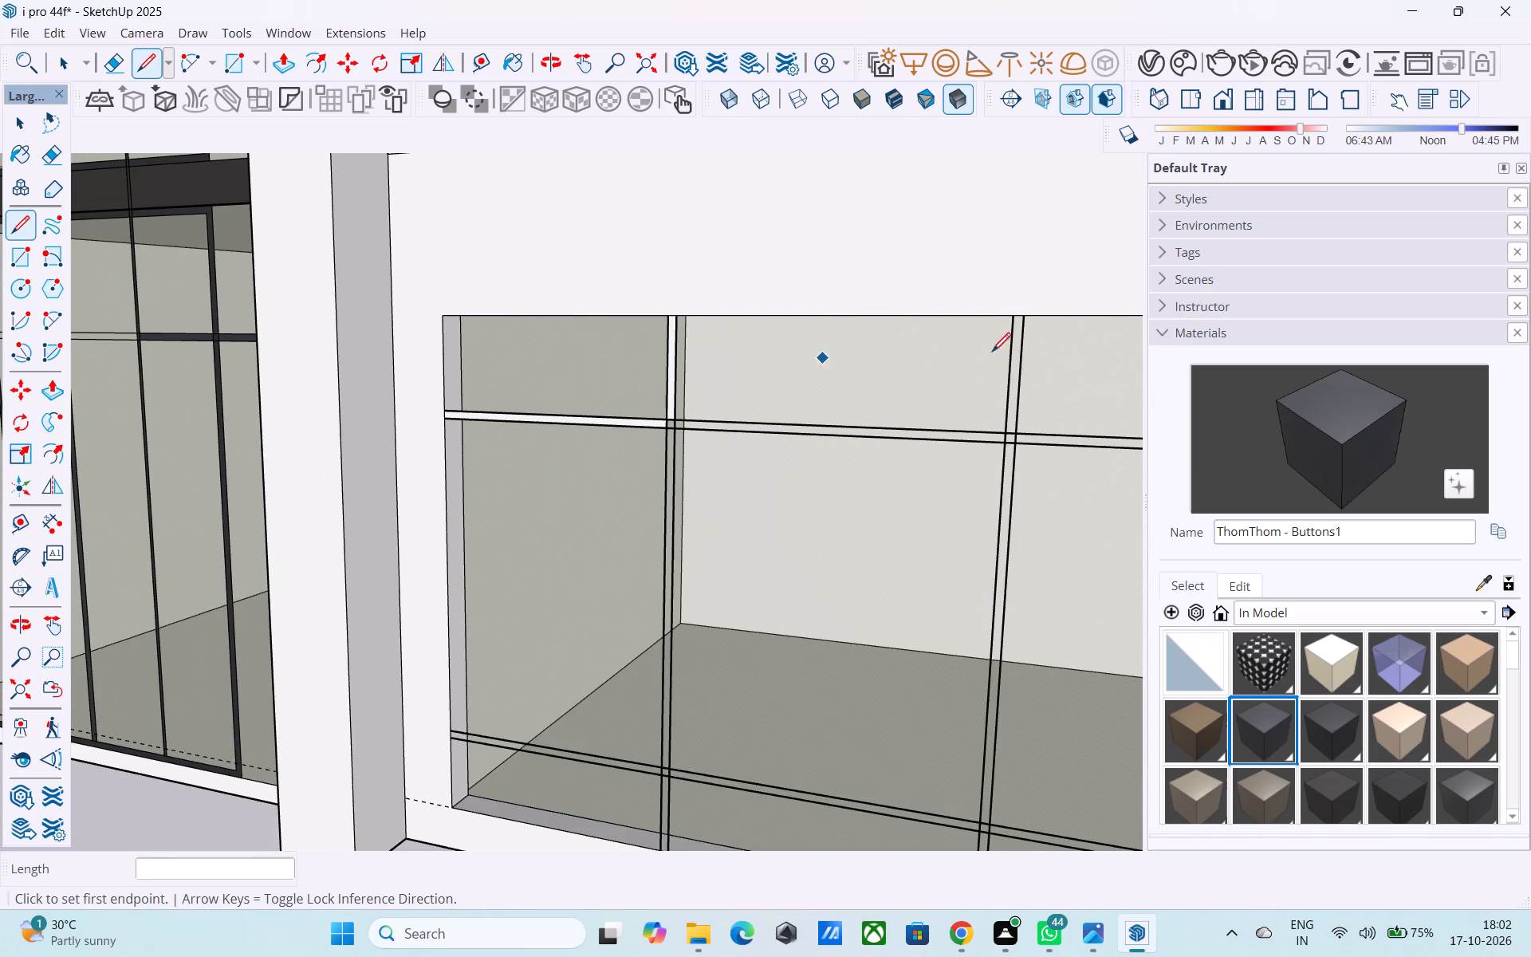
click(1025, 318)
click(1012, 314)
Draw 2" lines closing the outer ends of the right opening's upper and lower horizontal bars.
scroll(730, 337, down, 7)
middle_drag(856, 355, 1033, 317)
scroll(1033, 383, up, 11)
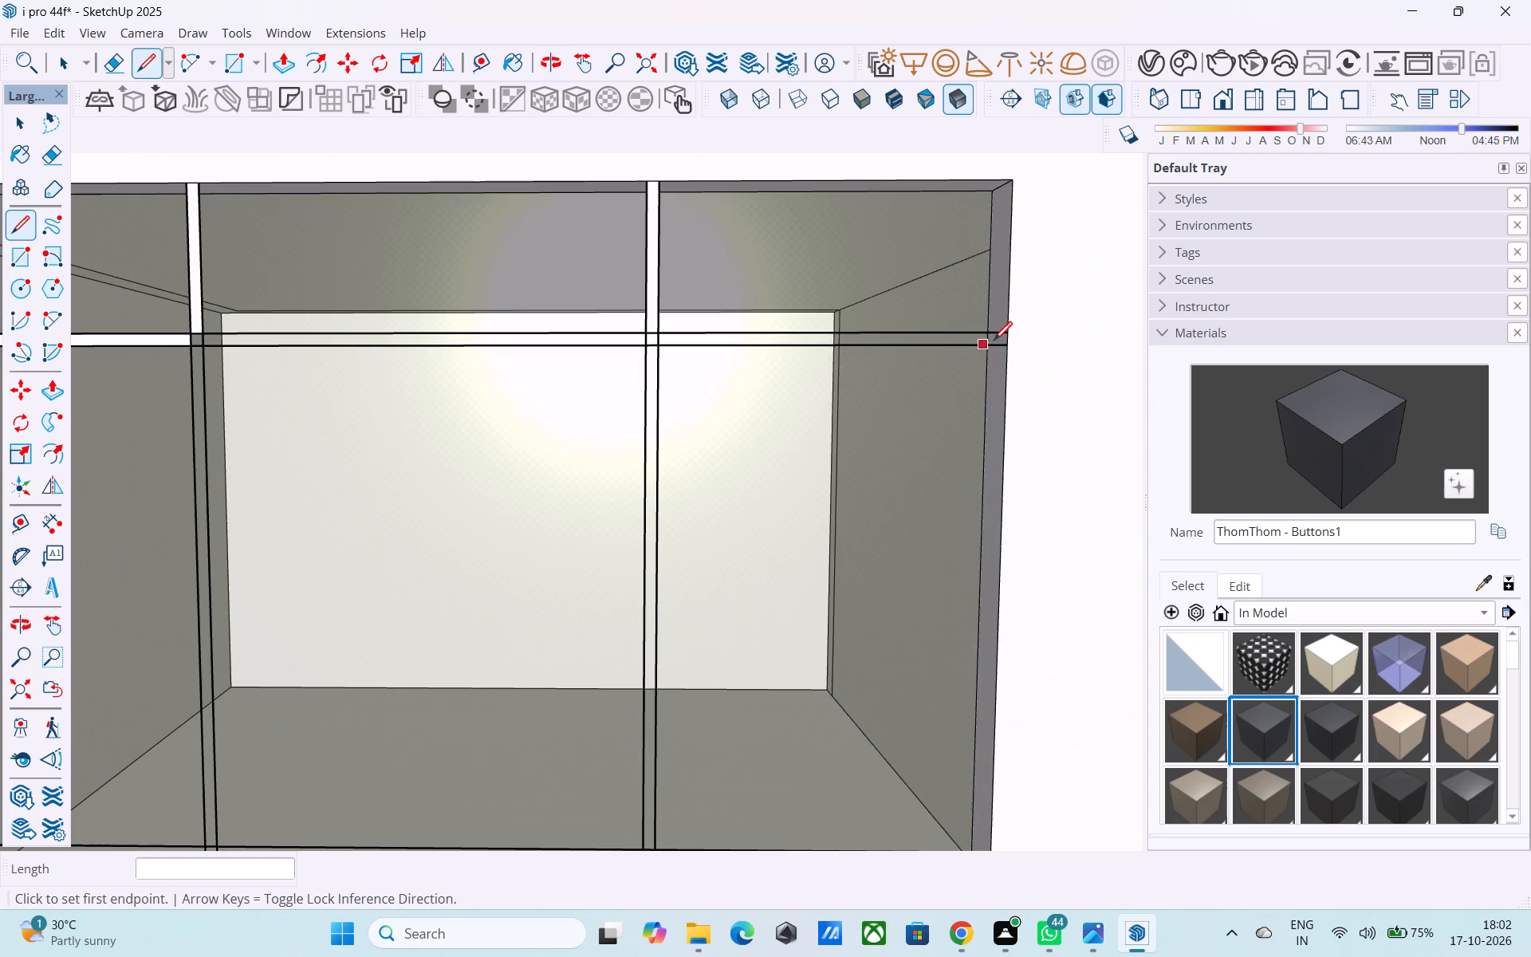
click(1009, 329)
click(1006, 347)
scroll(886, 708, down, 3)
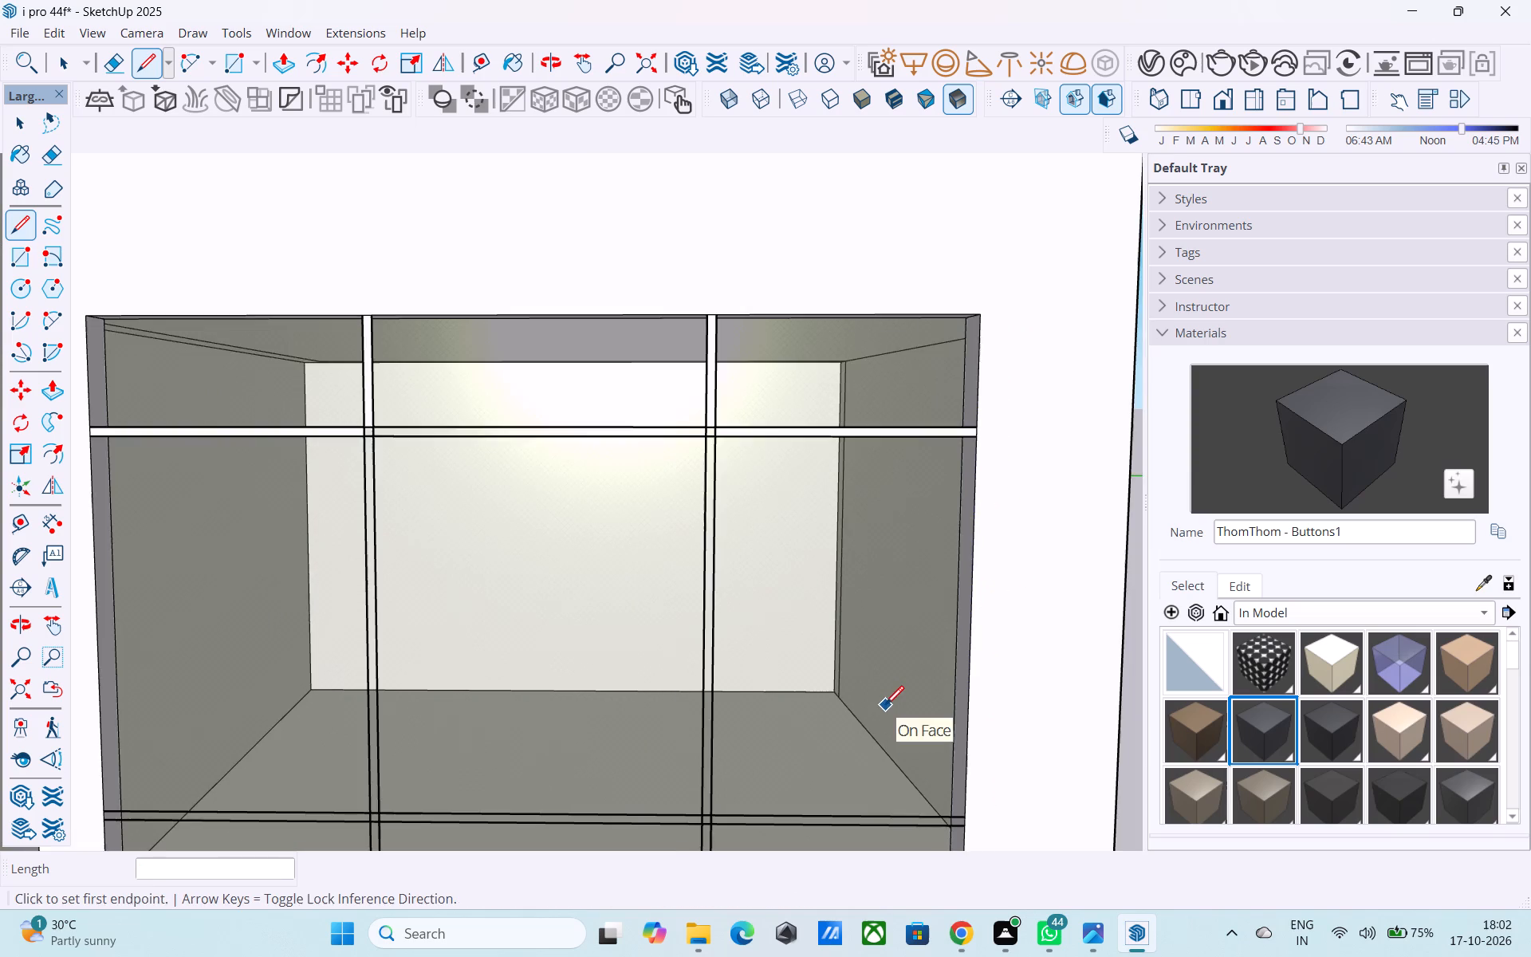
middle_drag(885, 707, 884, 475)
scroll(899, 535, up, 10)
click(978, 593)
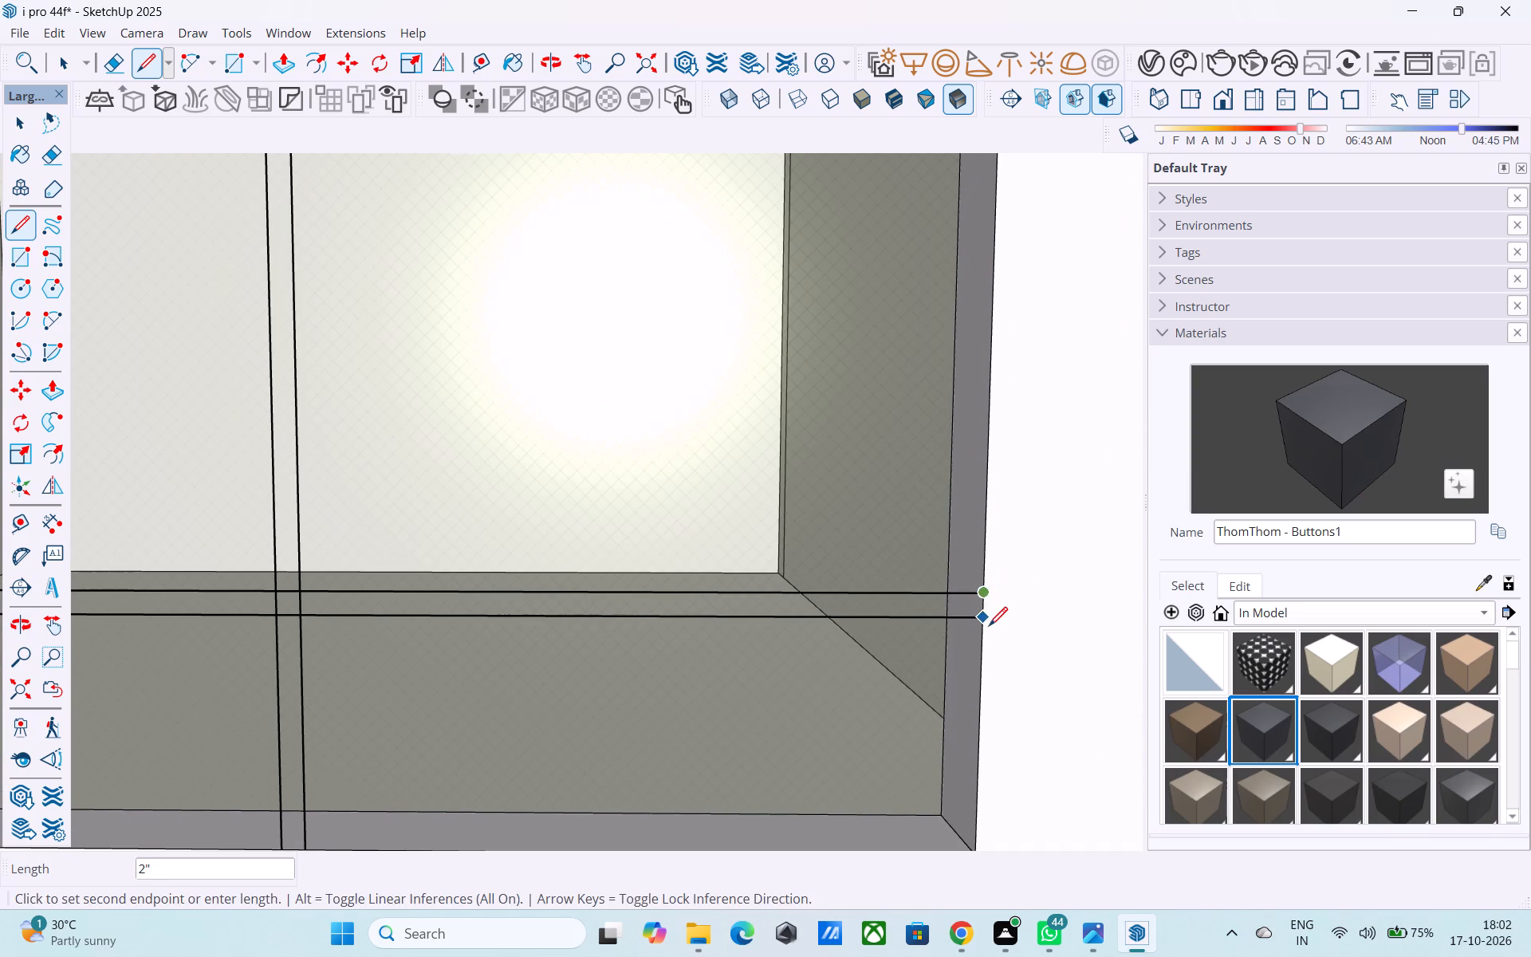
click(984, 620)
Draw short lines closing the bottom ends of both vertical bars along the right opening's sill edge.
scroll(984, 620, up, 1)
shift+middle_drag(977, 612, 1062, 407)
middle_drag(286, 652, 427, 597)
scroll(428, 612, up, 3)
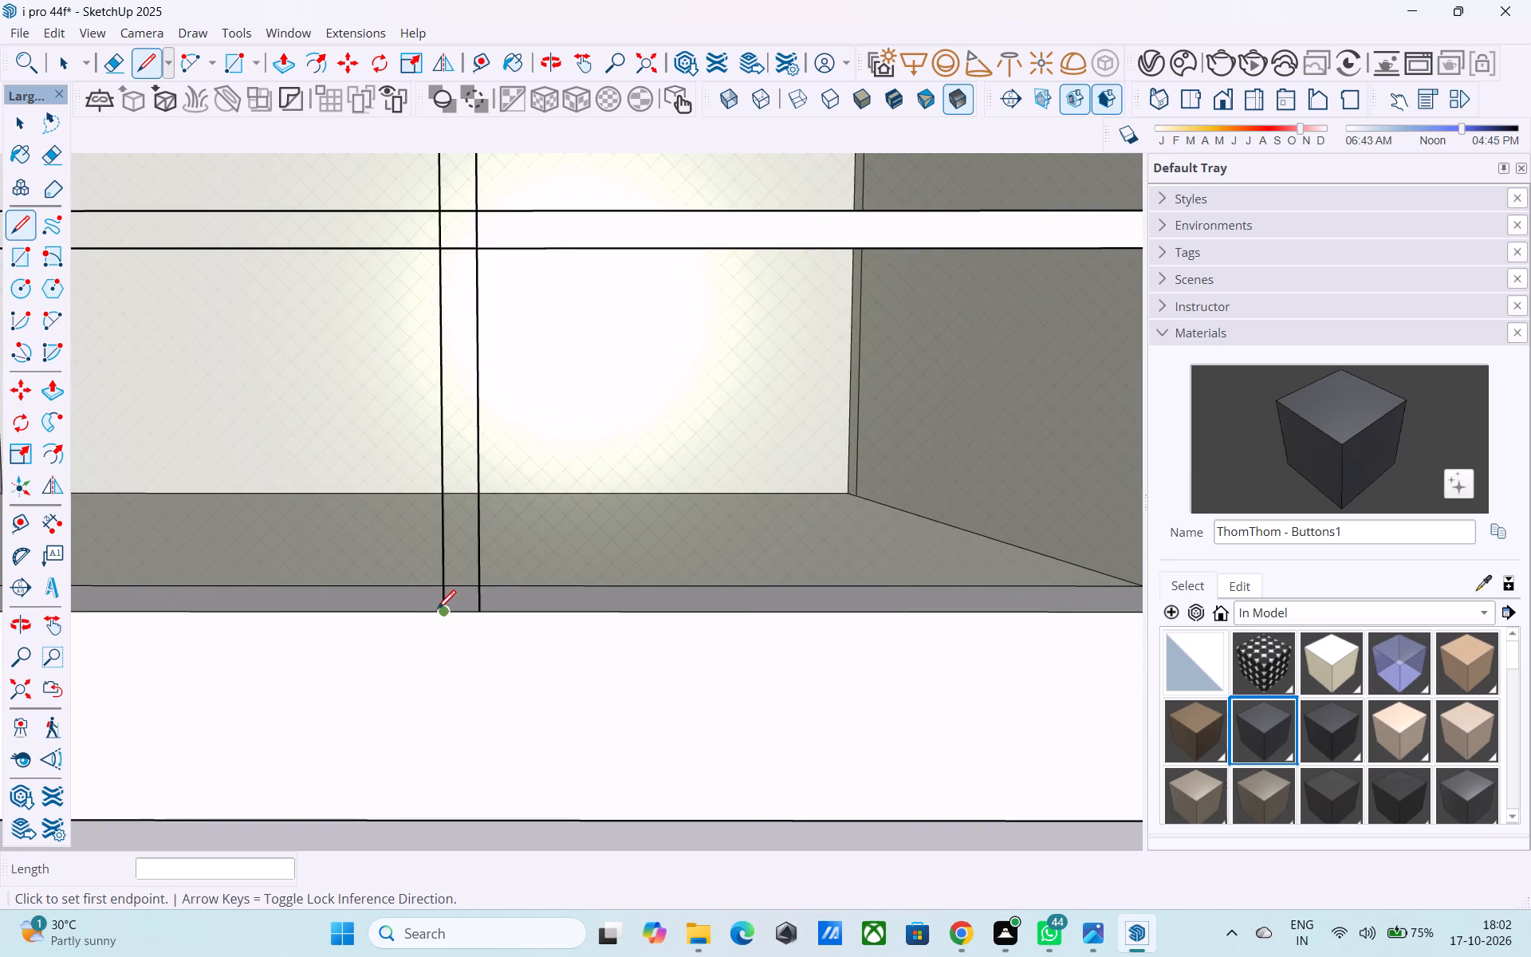
click(439, 610)
click(477, 613)
scroll(646, 577, down, 11)
shift+middle_drag(631, 553, 985, 581)
scroll(527, 626, up, 3)
click(631, 612)
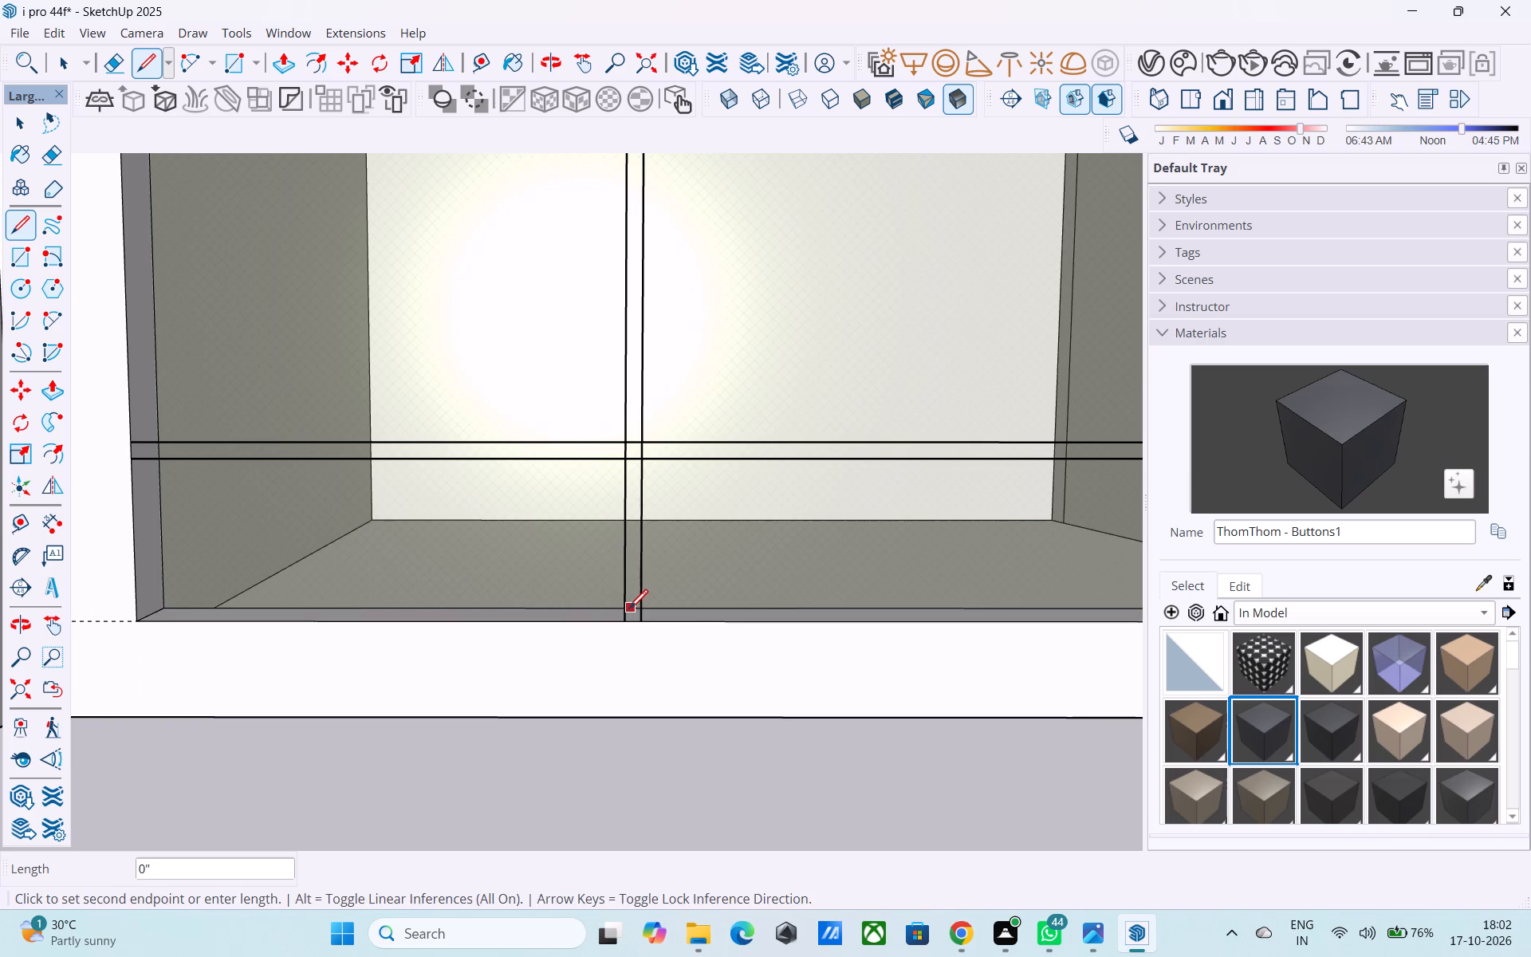
key(l)
scroll(629, 610, up, 3)
click(625, 624)
click(643, 628)
scroll(711, 617, down, 6)
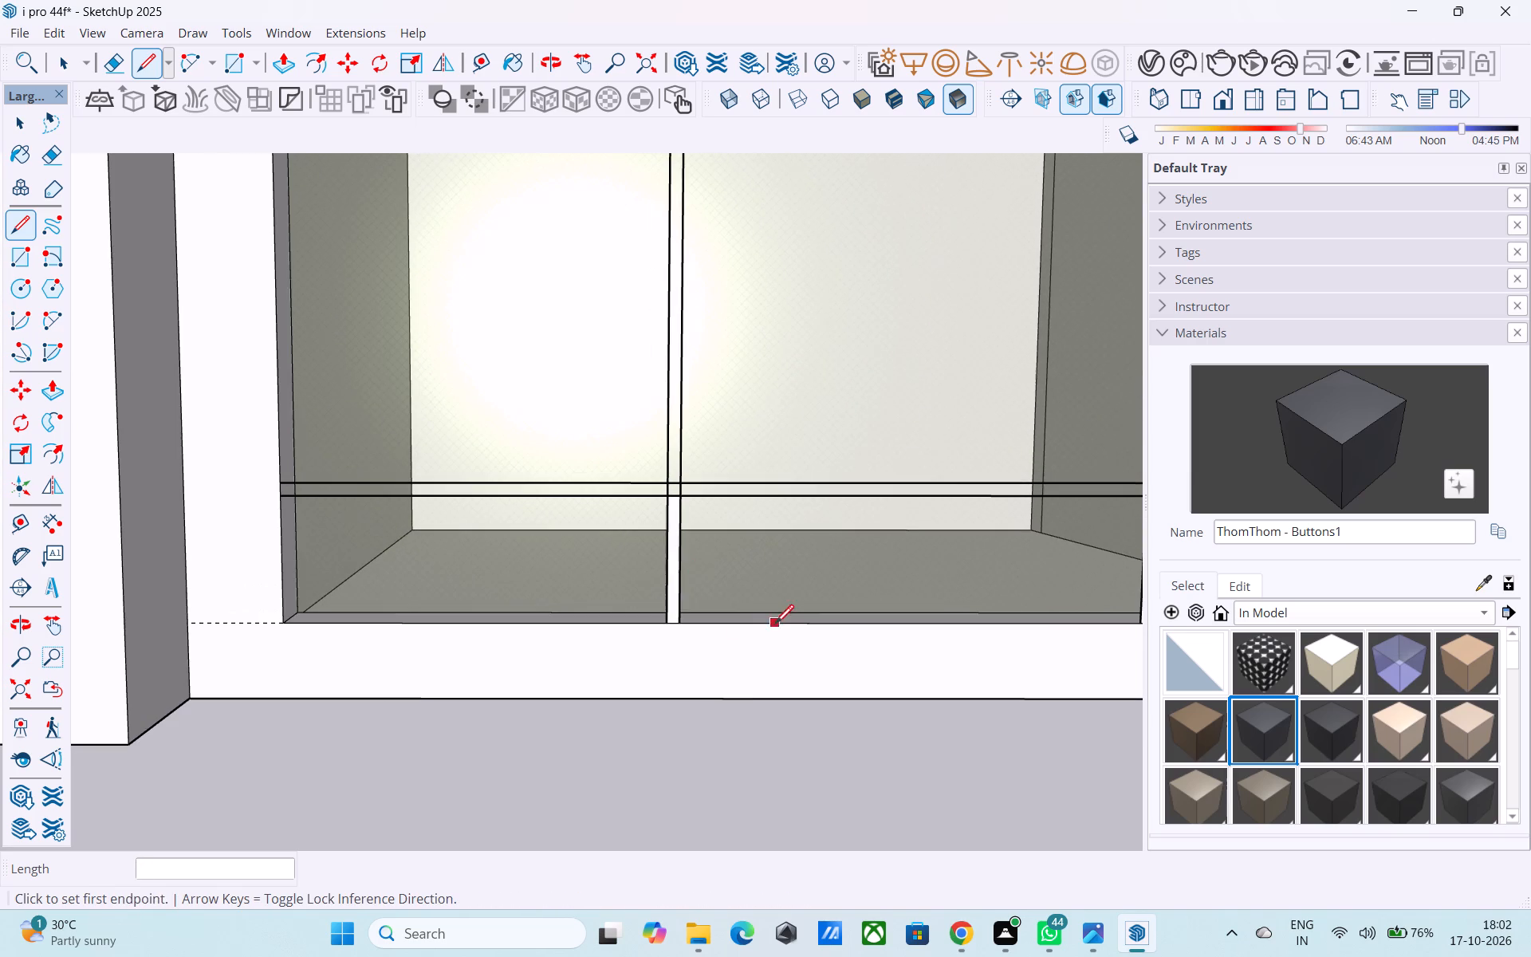
Draw a short line closing the right opening's lower horizontal bar at the end nearest the central entrance.
scroll(281, 471, up, 4)
click(280, 481)
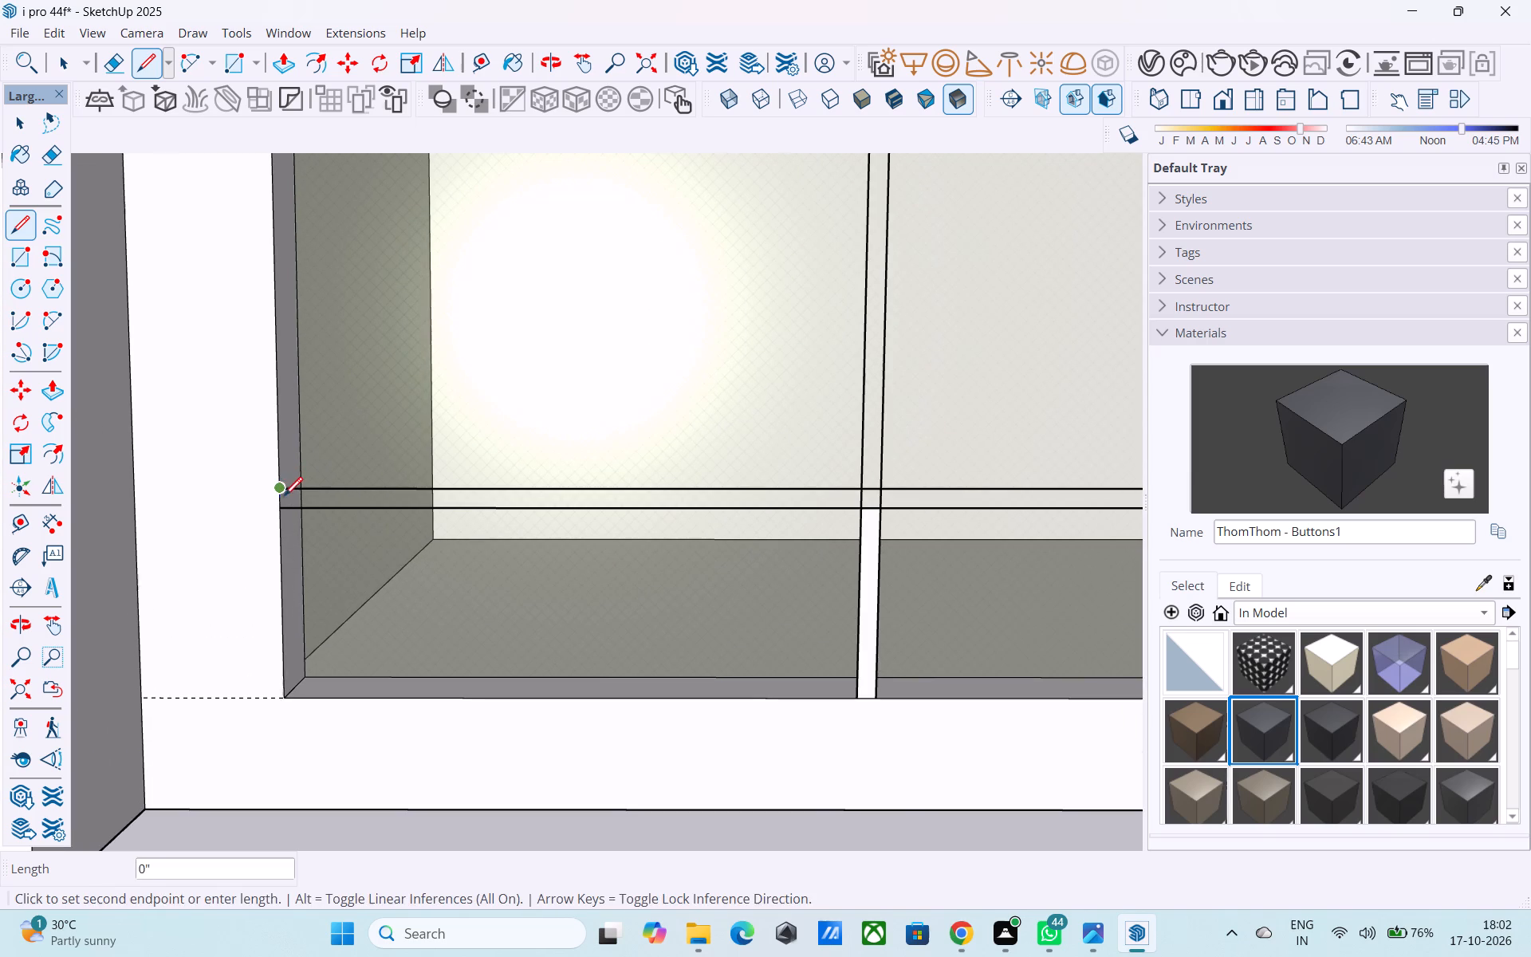
click(284, 499)
scroll(286, 510, down, 16)
scroll(381, 404, up, 5)
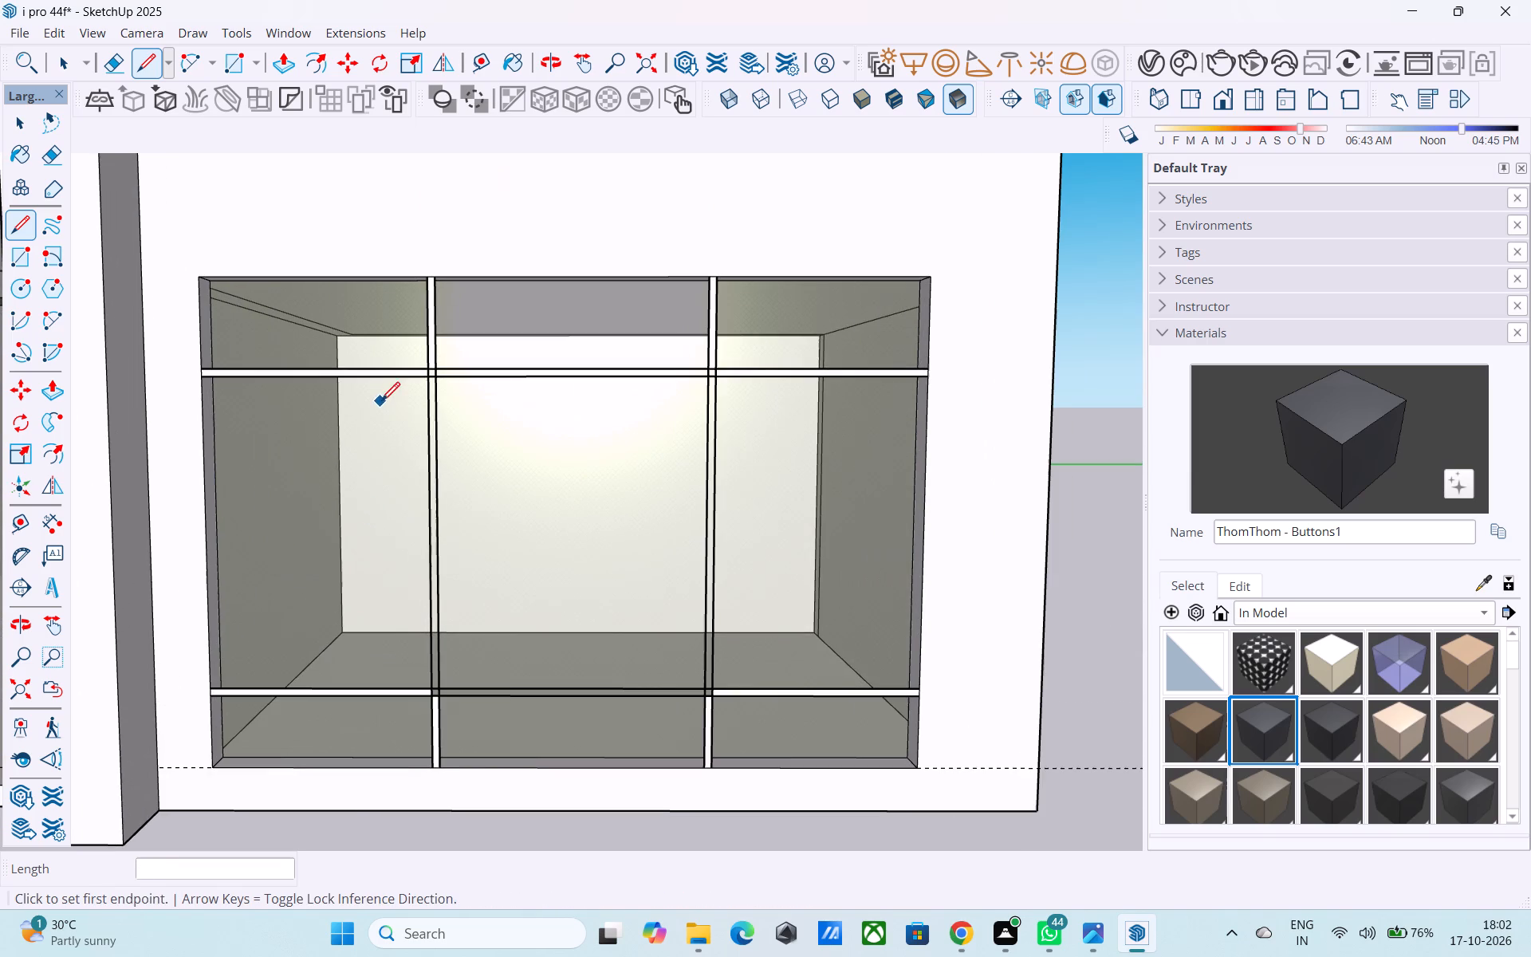
Draw a 7' 4" by 2" rectangle over the right opening's vertical bar nearest the entrance, spanning both horizontal bars.
key(r)
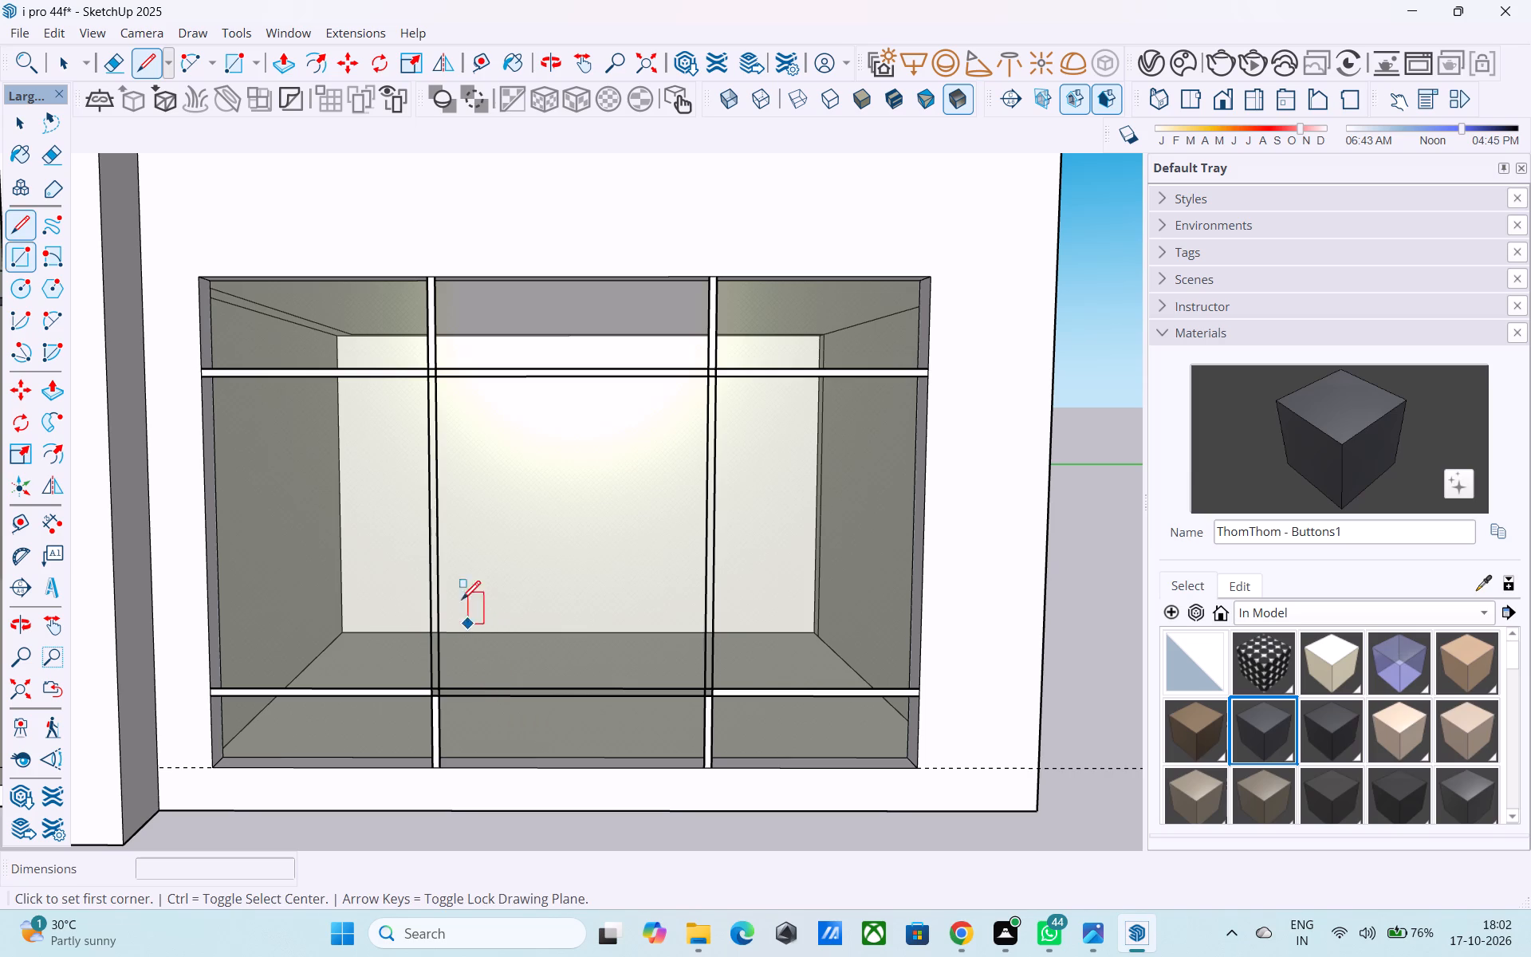
scroll(423, 360, up, 8)
click(430, 383)
scroll(430, 383, down, 6)
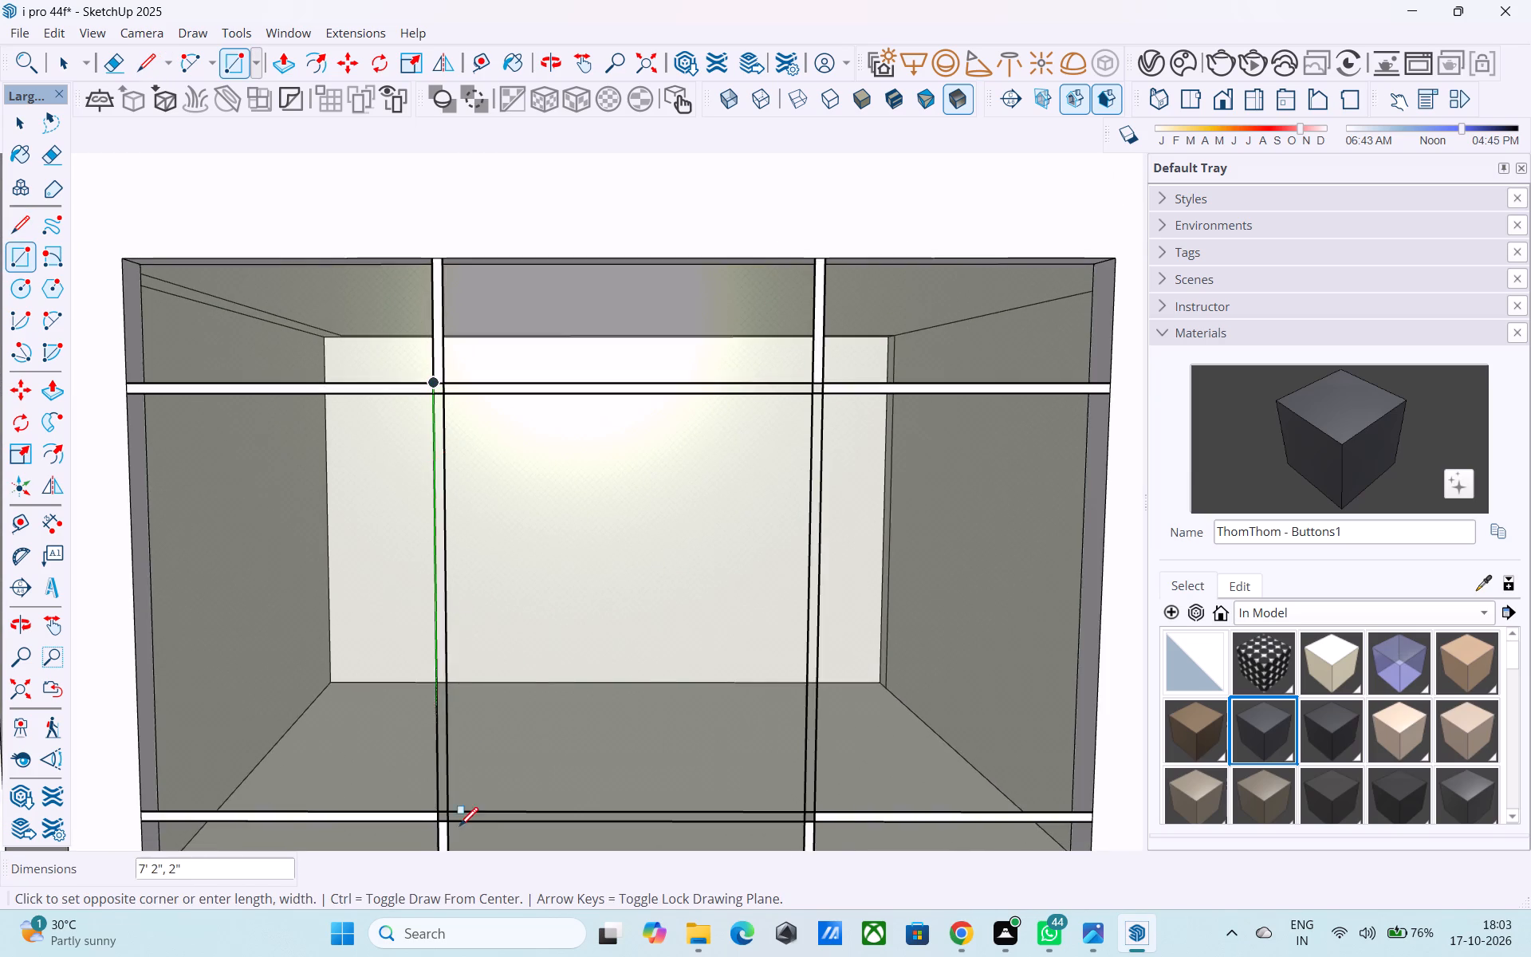
scroll(459, 830, up, 4)
click(447, 816)
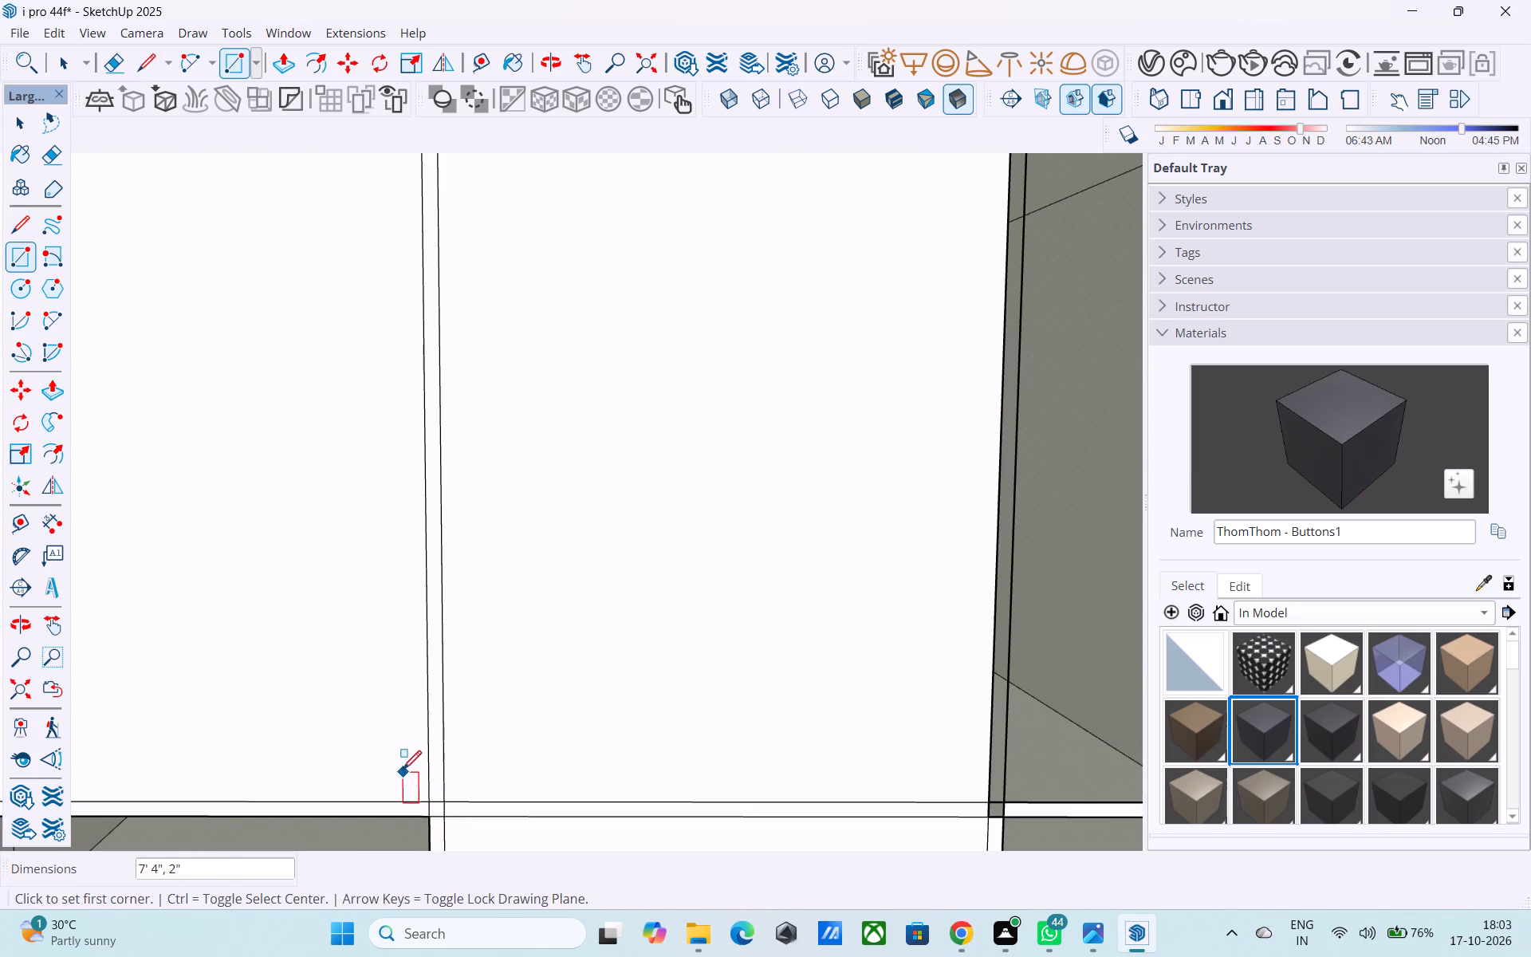
Delete the right opening's middle-row pane face nearest the entrance and the three centre-column pane faces, keeping the bars.
key(space)
click(367, 707)
key(Delete)
click(549, 659)
key(Delete)
scroll(549, 658, down, 7)
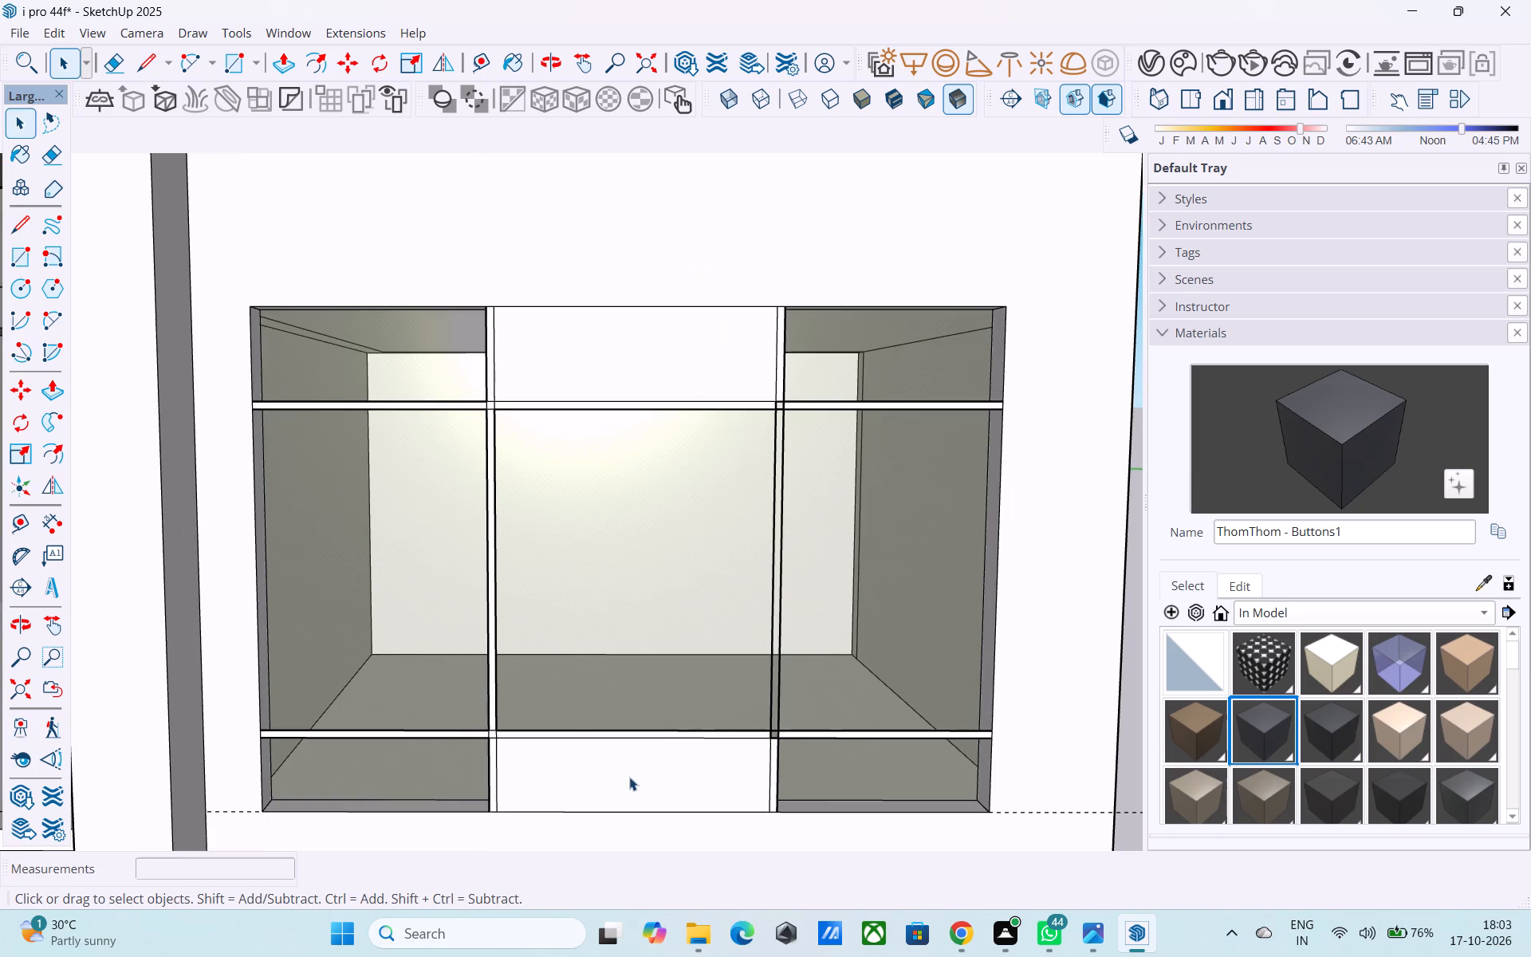
click(629, 777)
key(Delete)
click(623, 340)
key(Delete)
Draw a 7' by 2" rectangle over the right opening's outer vertical bar between the two horizontal bars.
scroll(597, 354, down, 5)
scroll(722, 556, up, 3)
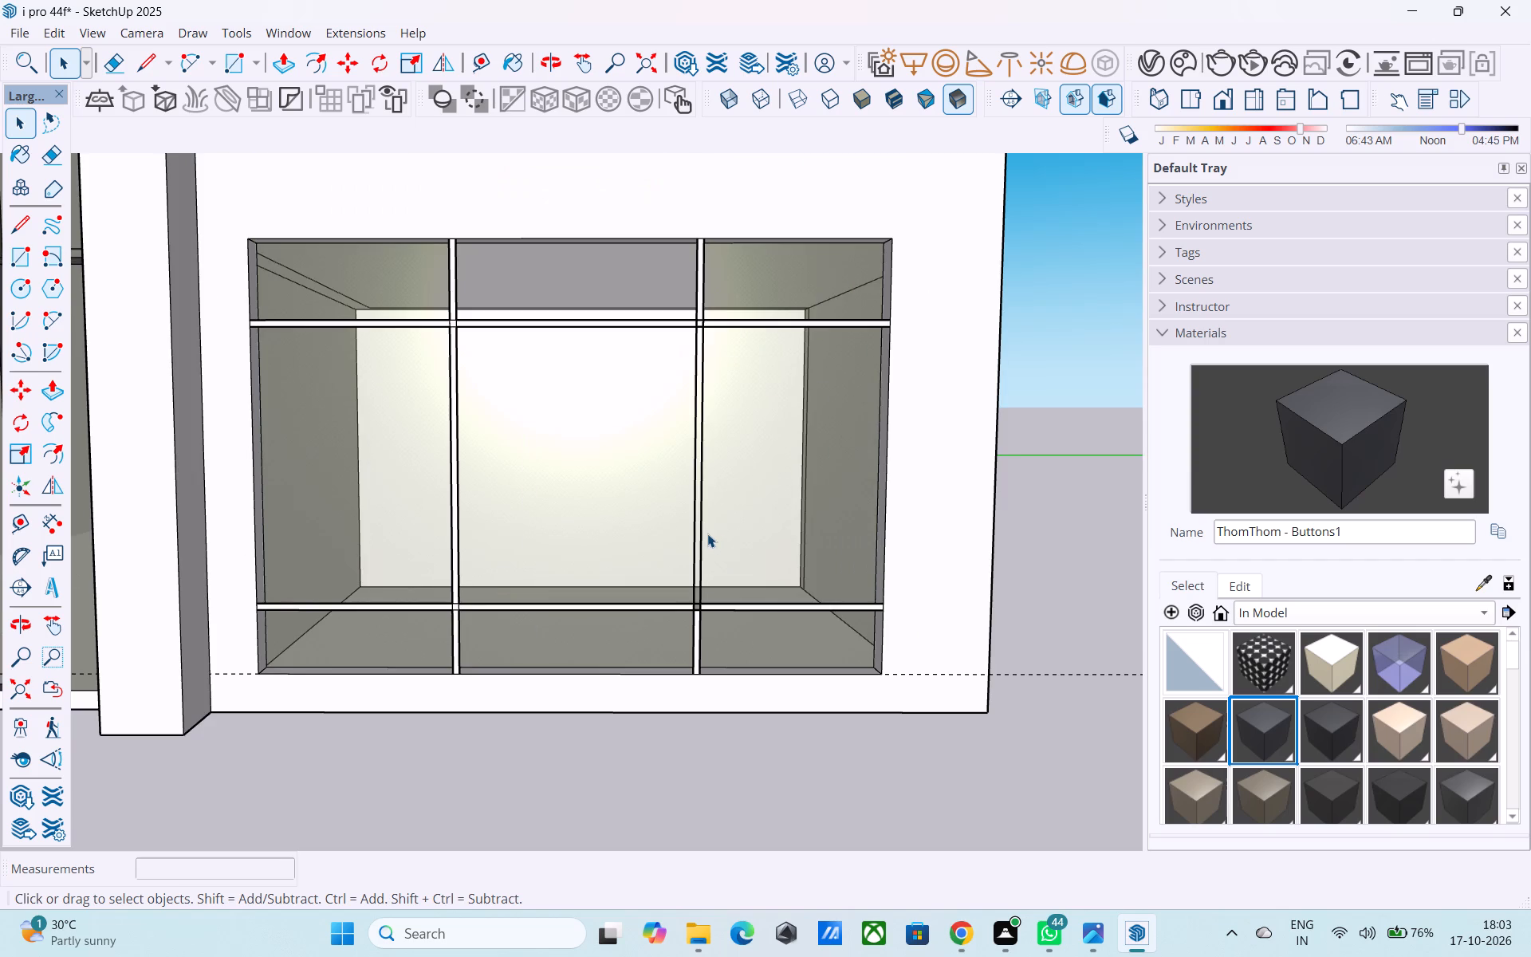
key(r)
scroll(686, 339, up, 5)
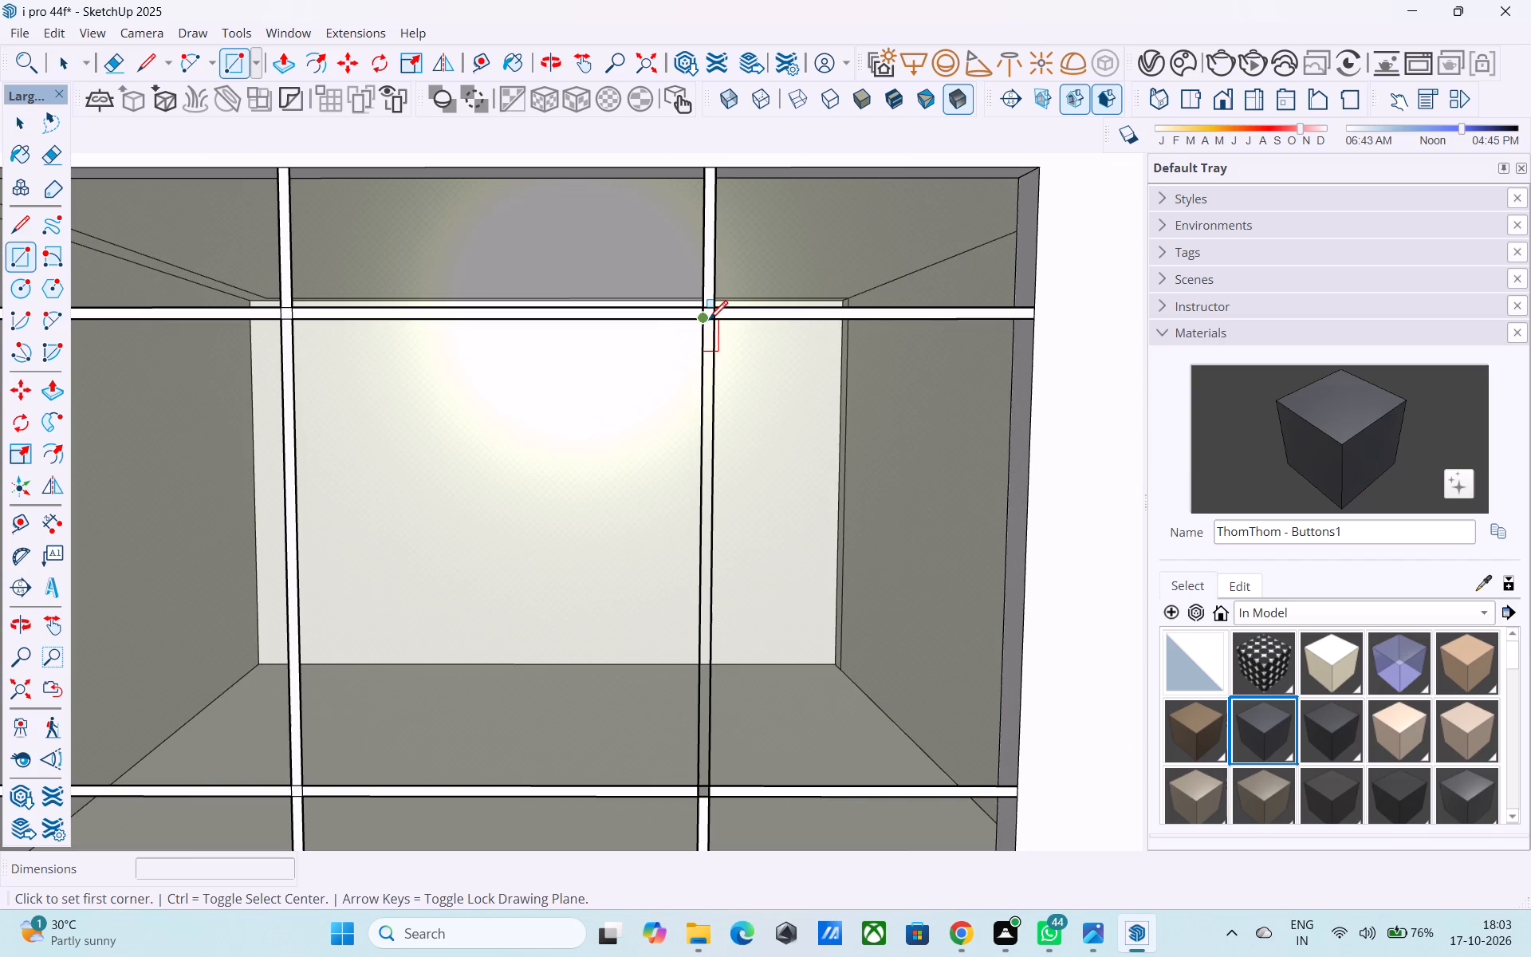
click(709, 321)
click(707, 780)
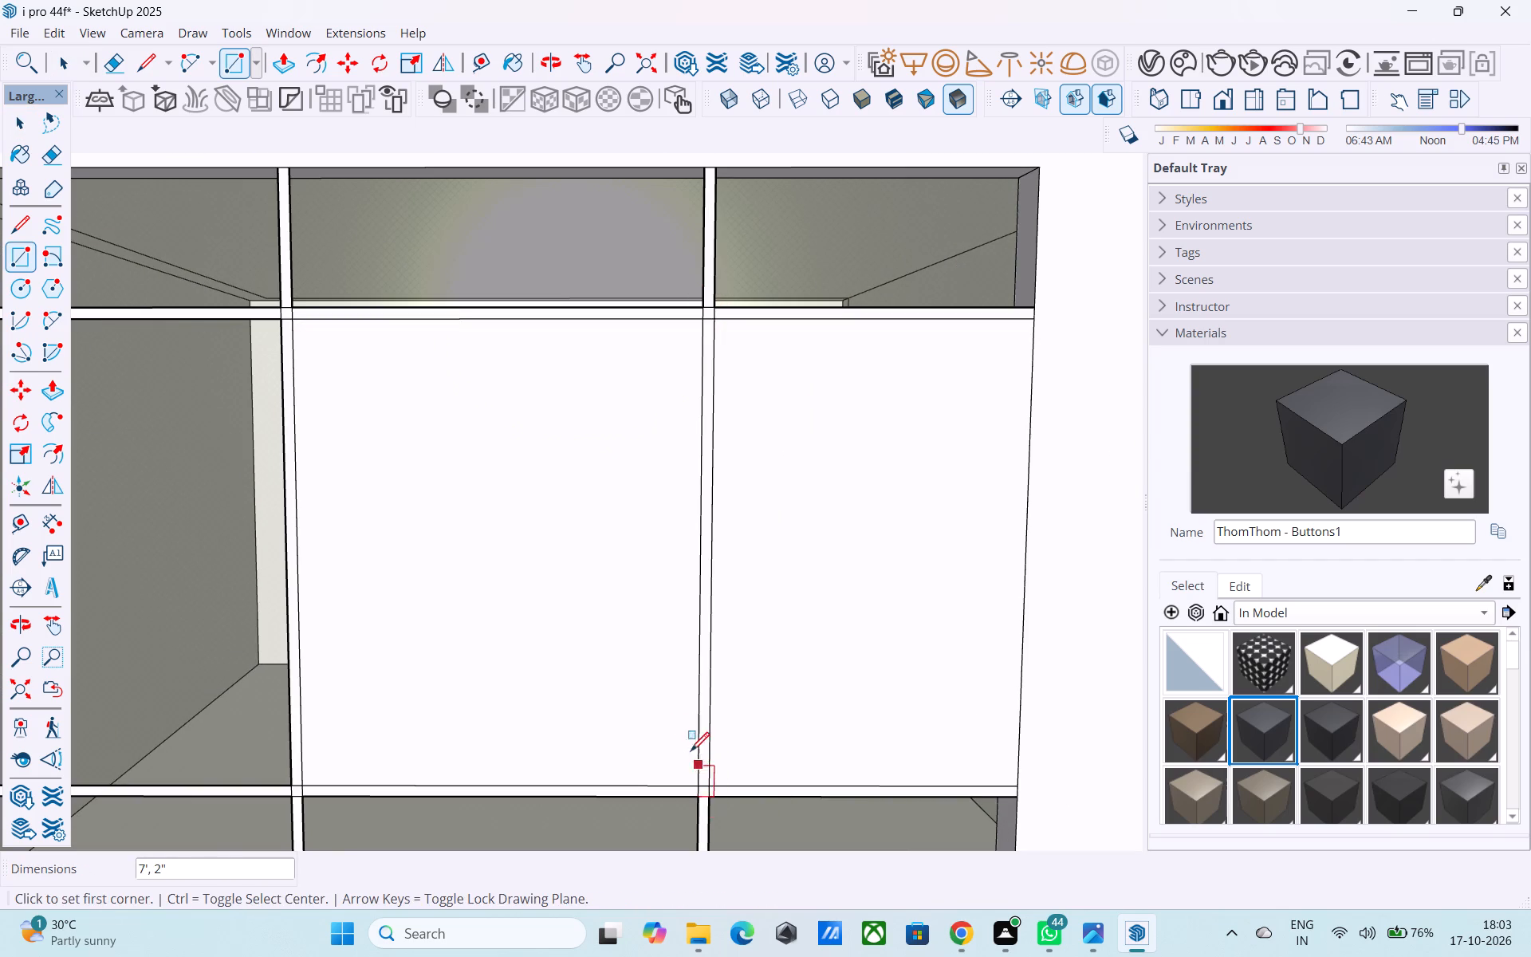
Delete the centre and outer middle-row pane faces in the right opening, keeping the bar faces.
key(space)
click(659, 709)
key(Delete)
click(874, 640)
key(Delete)
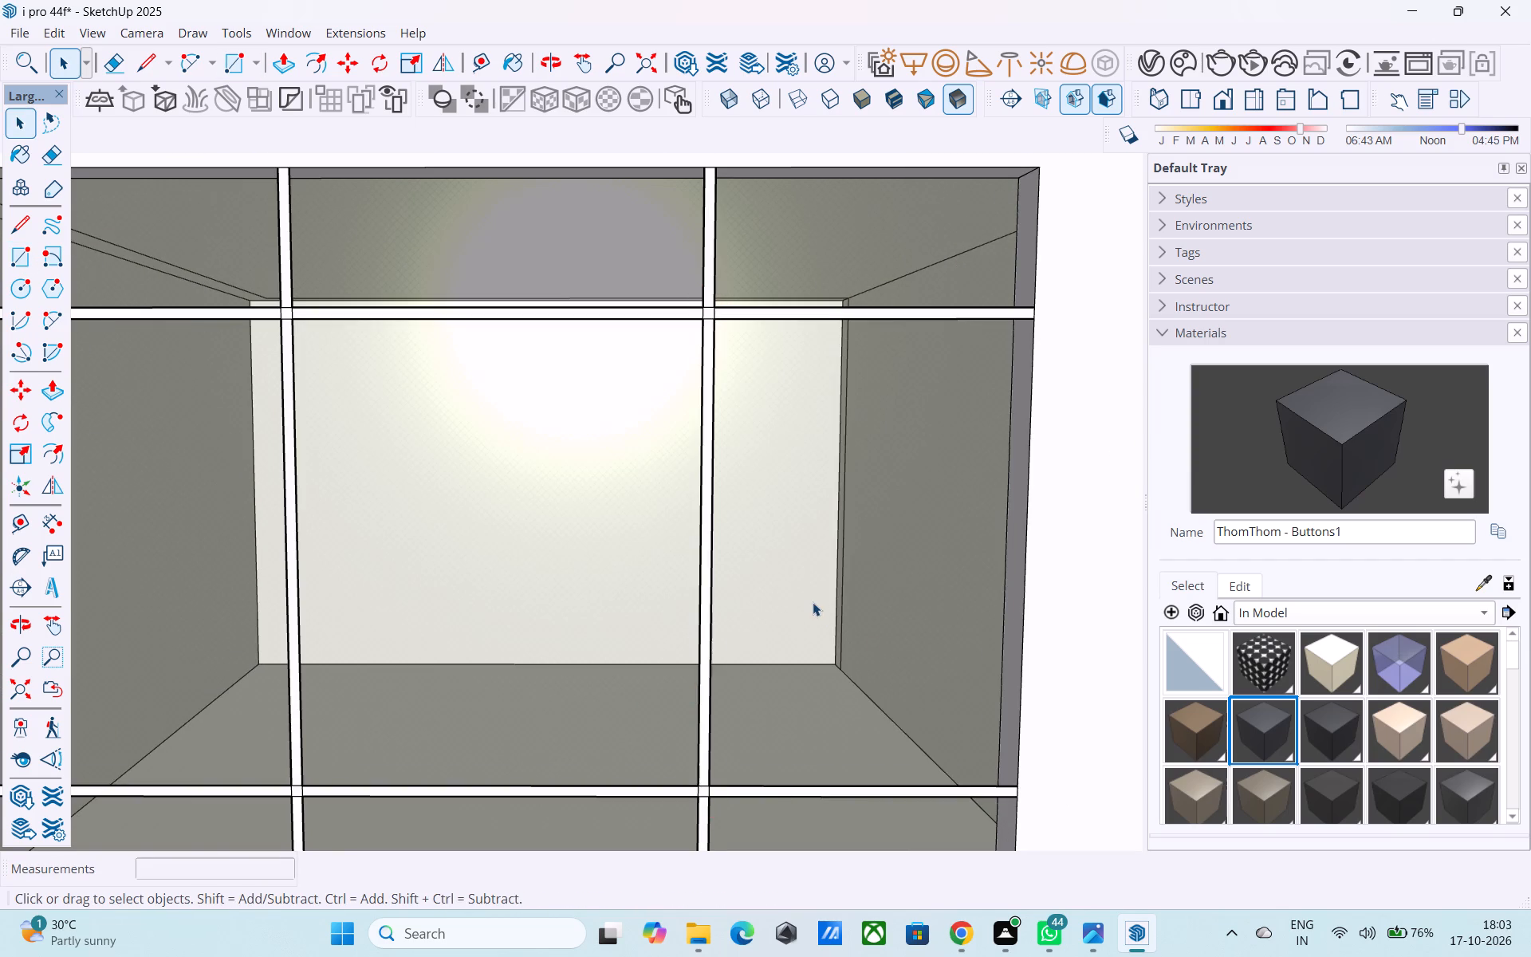
Erase the short edges crossing the bars where the right opening's upper horizontal bar meets both vertical bars.
scroll(813, 602, down, 5)
click(1389, 406)
scroll(754, 461, up, 8)
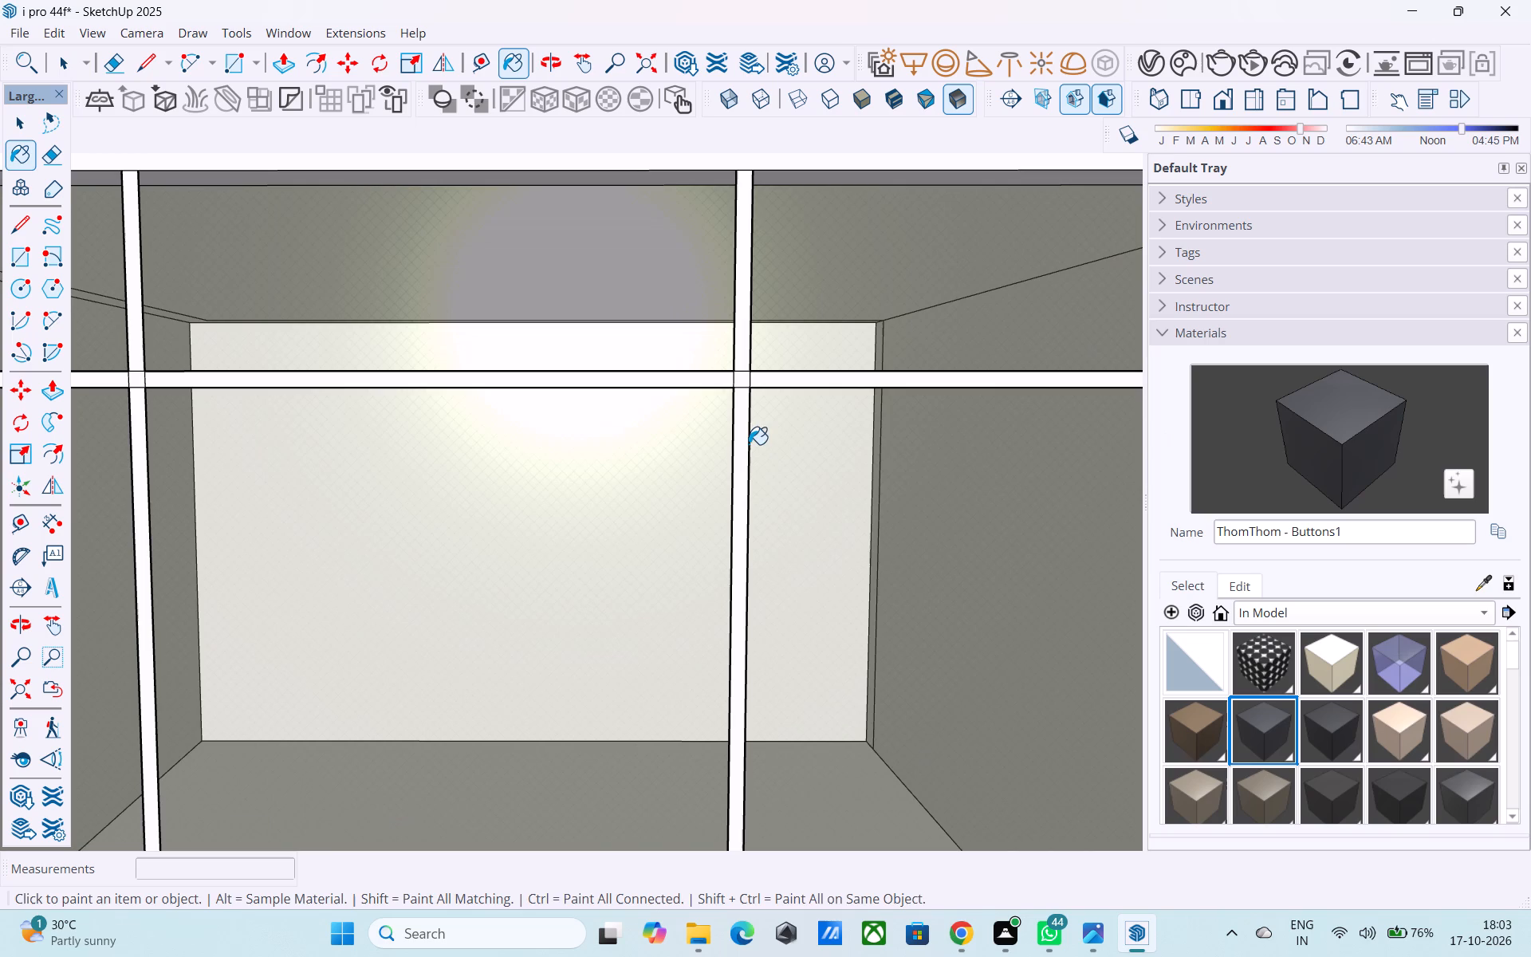
key(e)
scroll(744, 415, up, 4)
drag(747, 373, 745, 404)
click(743, 349)
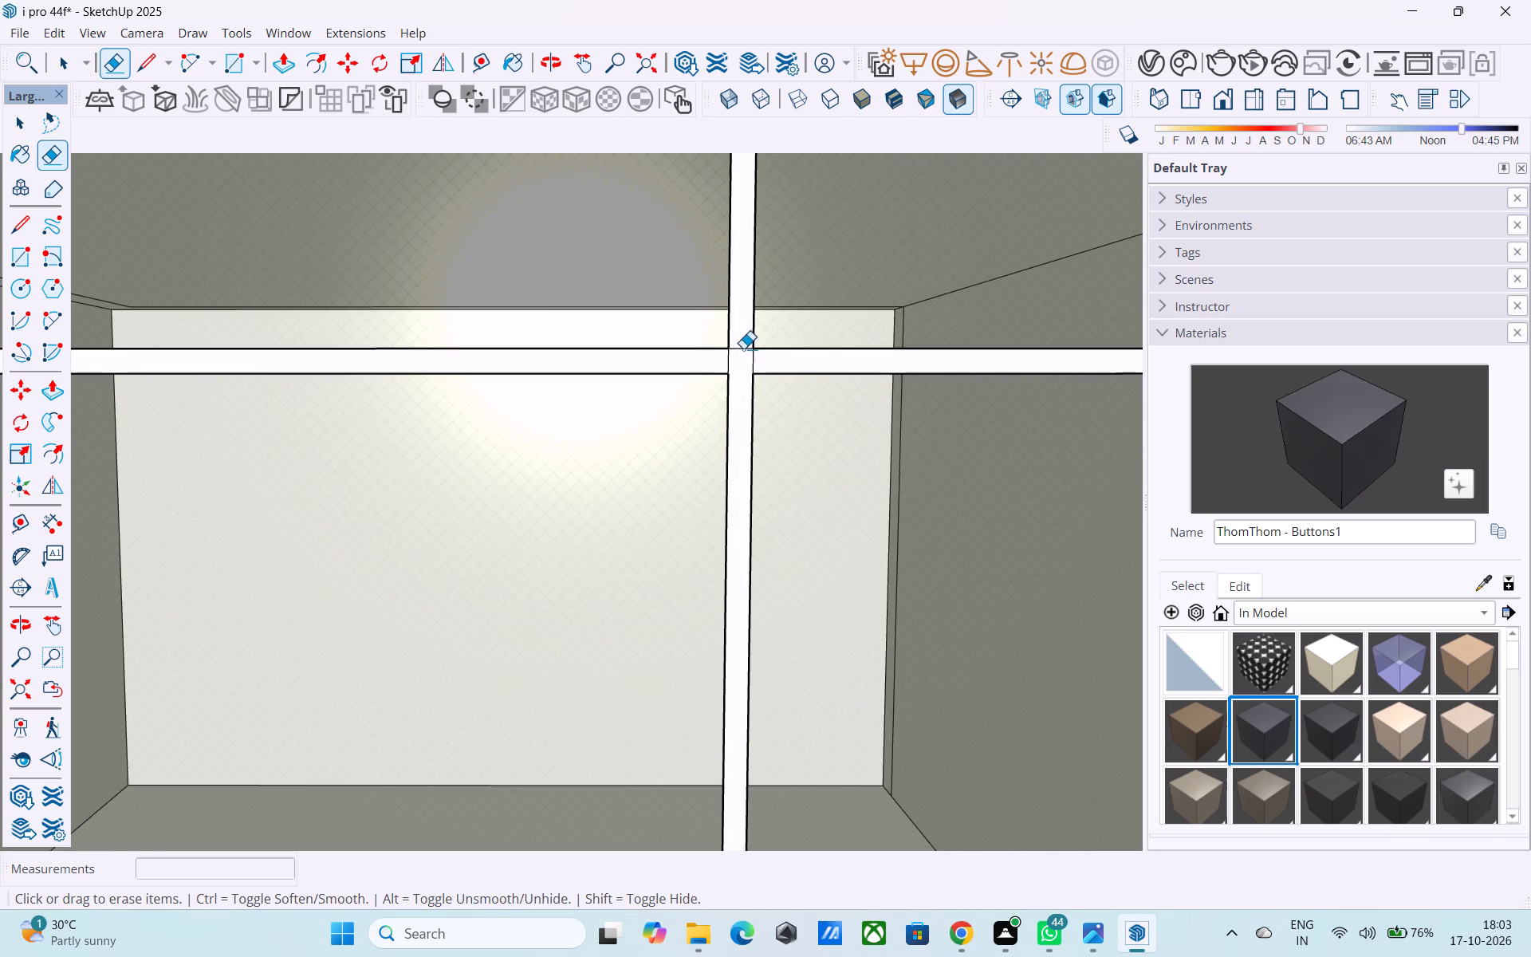
click(758, 360)
drag(737, 359, 722, 361)
scroll(768, 374, down, 6)
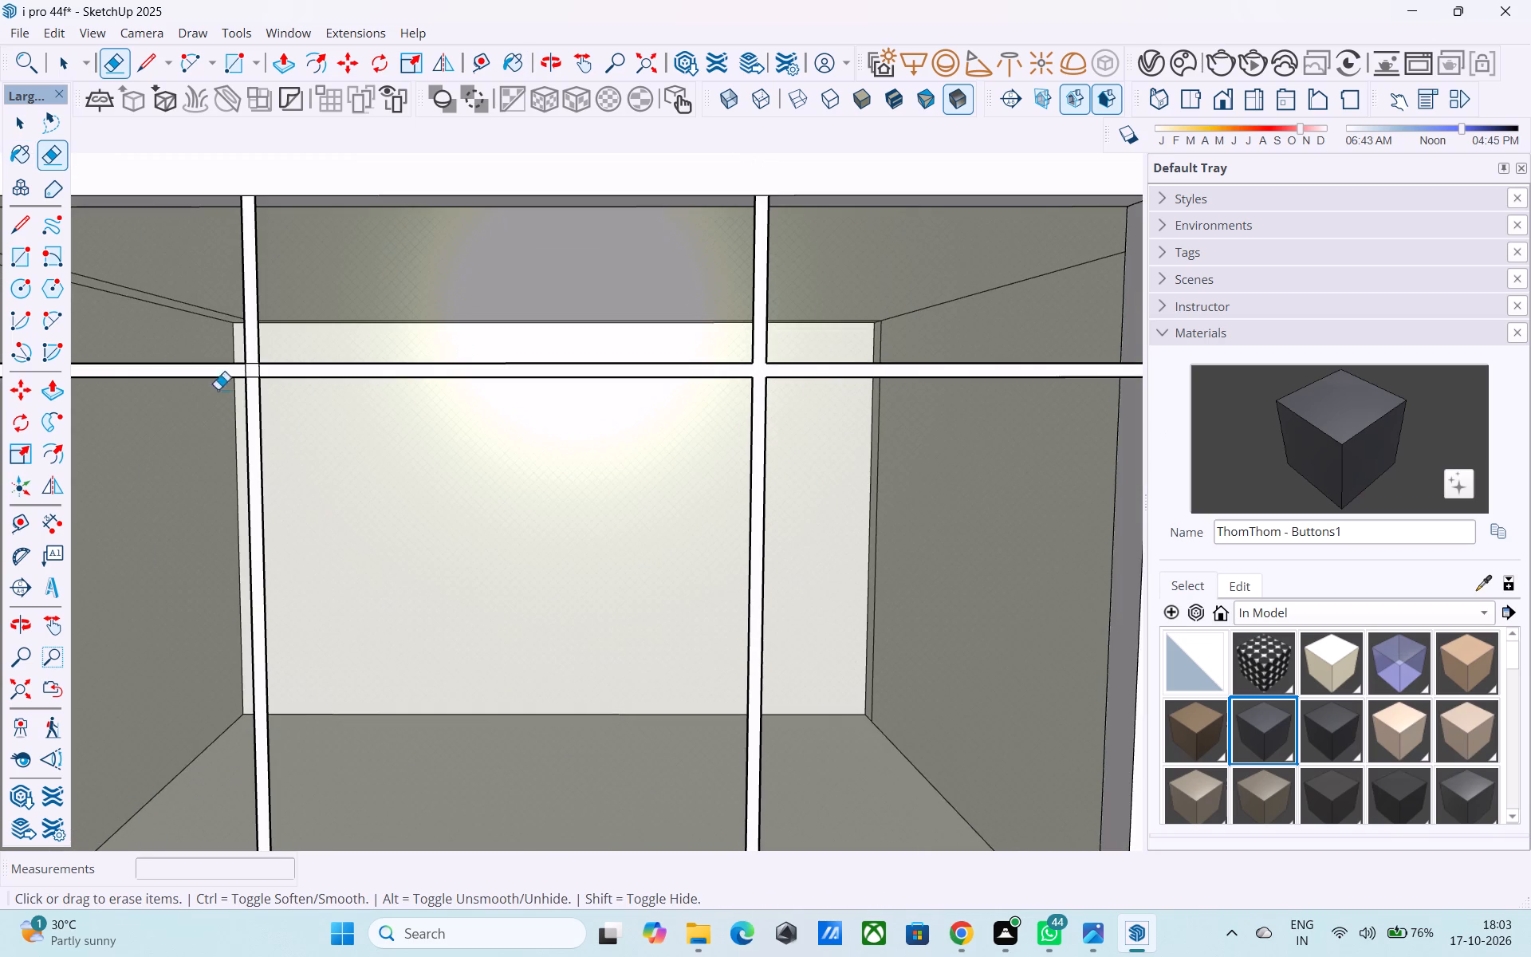
click(264, 372)
drag(253, 363, 255, 376)
click(255, 380)
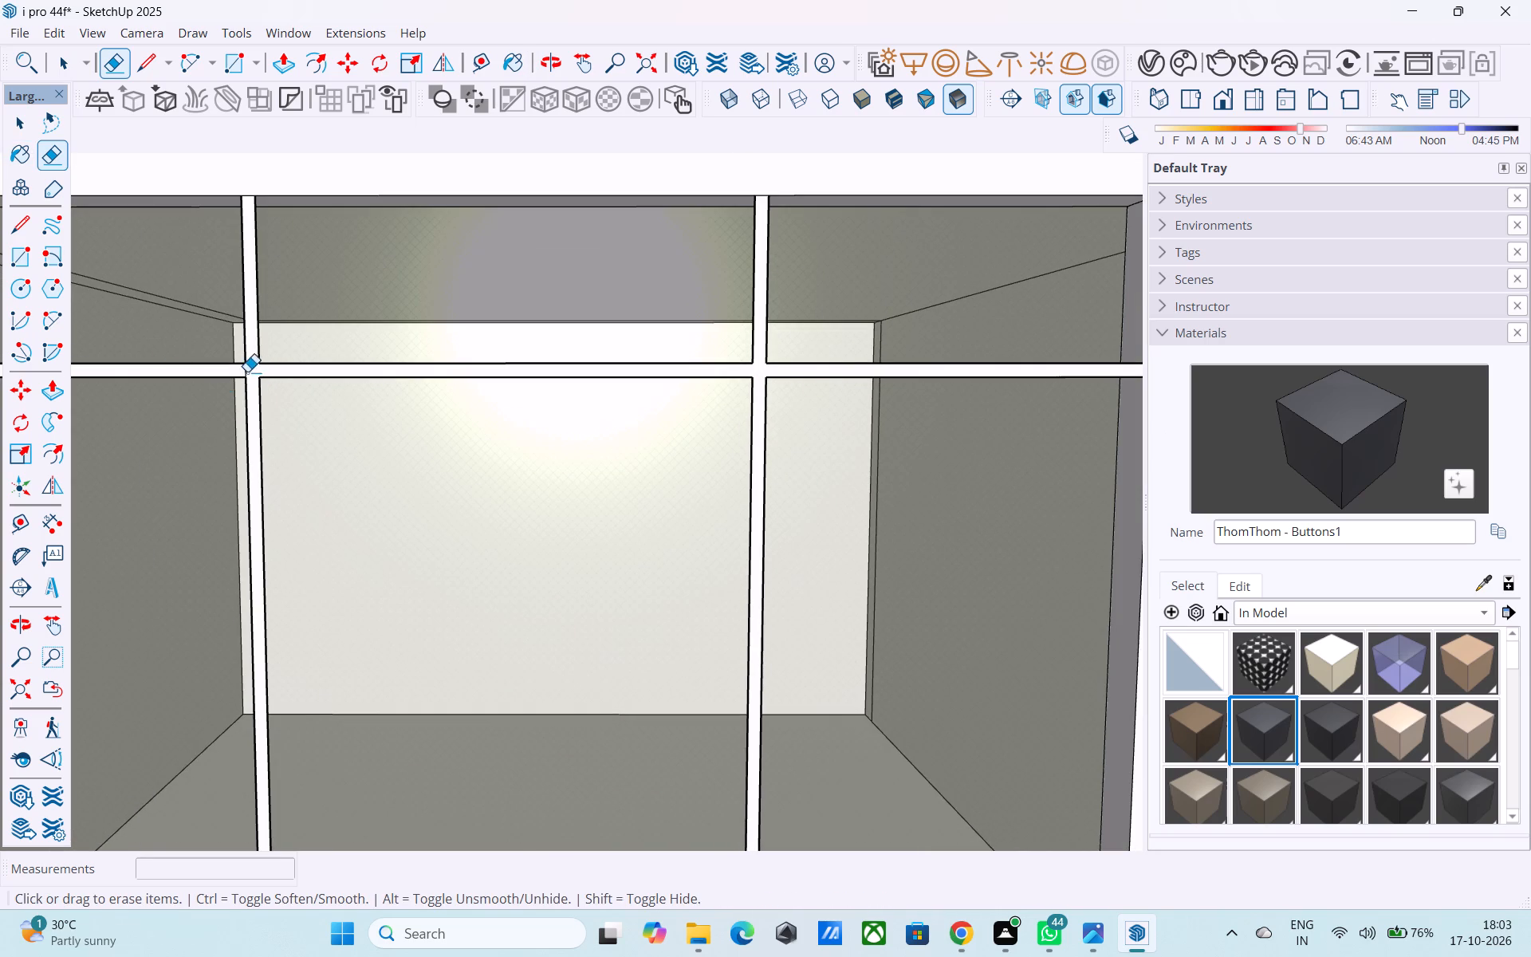
click(247, 372)
Erase the short edges crossing the bars where the right opening's lower horizontal bar meets both vertical bars.
scroll(273, 349, down, 12)
scroll(301, 519, up, 18)
middle_click(296, 549)
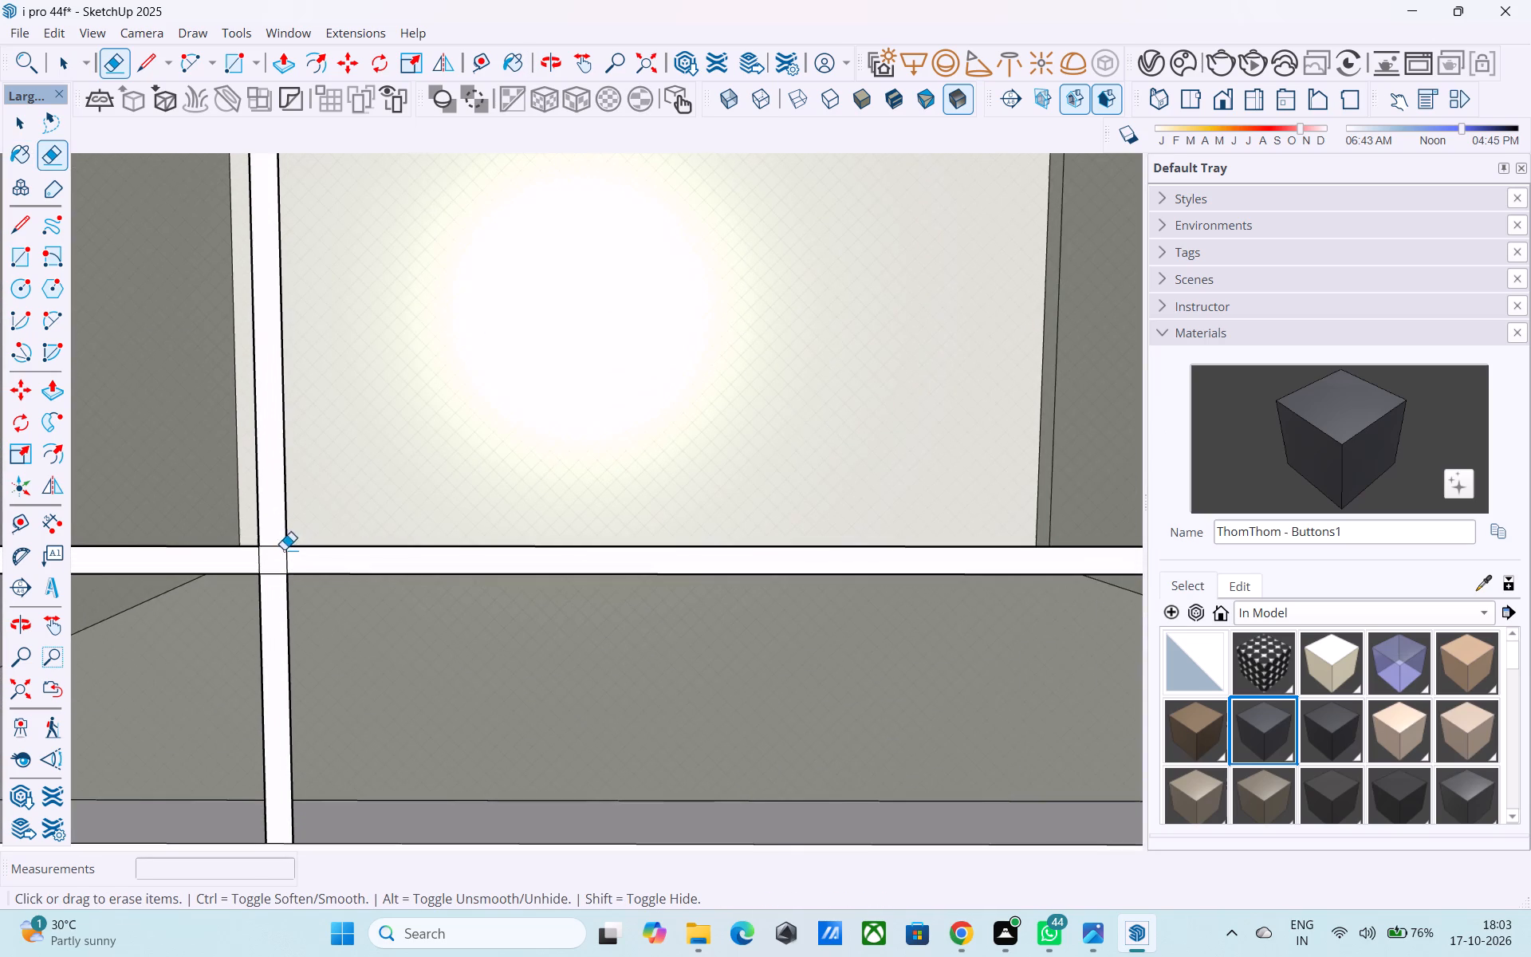
drag(279, 545, 278, 558)
drag(281, 571, 271, 602)
drag(295, 565, 277, 565)
drag(265, 562, 240, 562)
scroll(224, 558, down, 11)
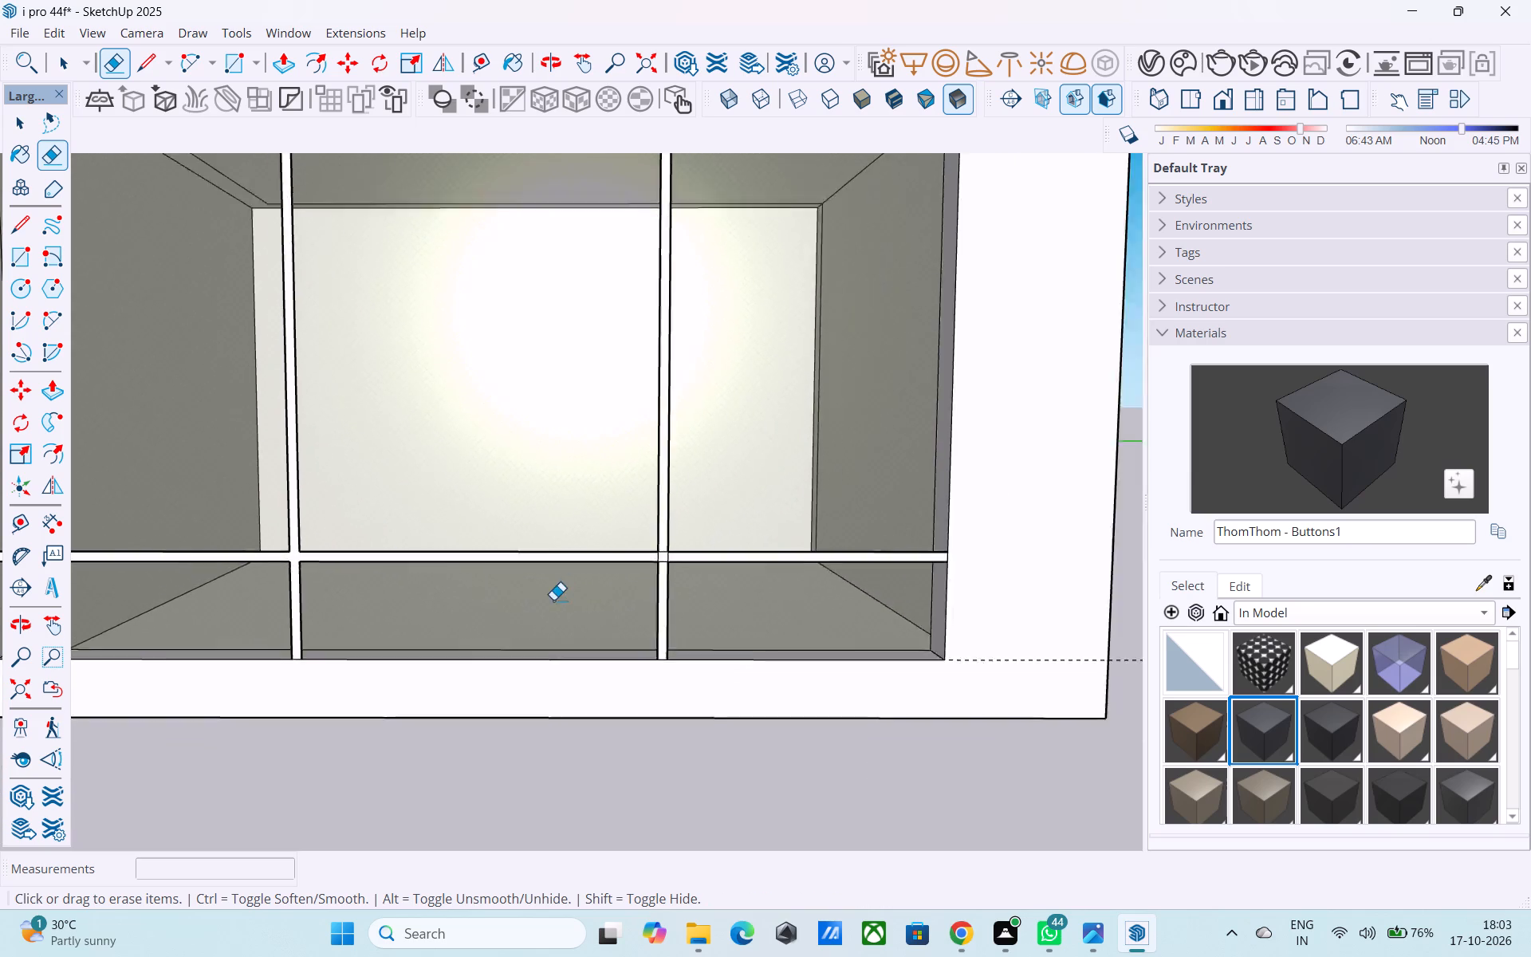
scroll(565, 593, up, 15)
drag(747, 475, 736, 623)
drag(779, 517, 692, 515)
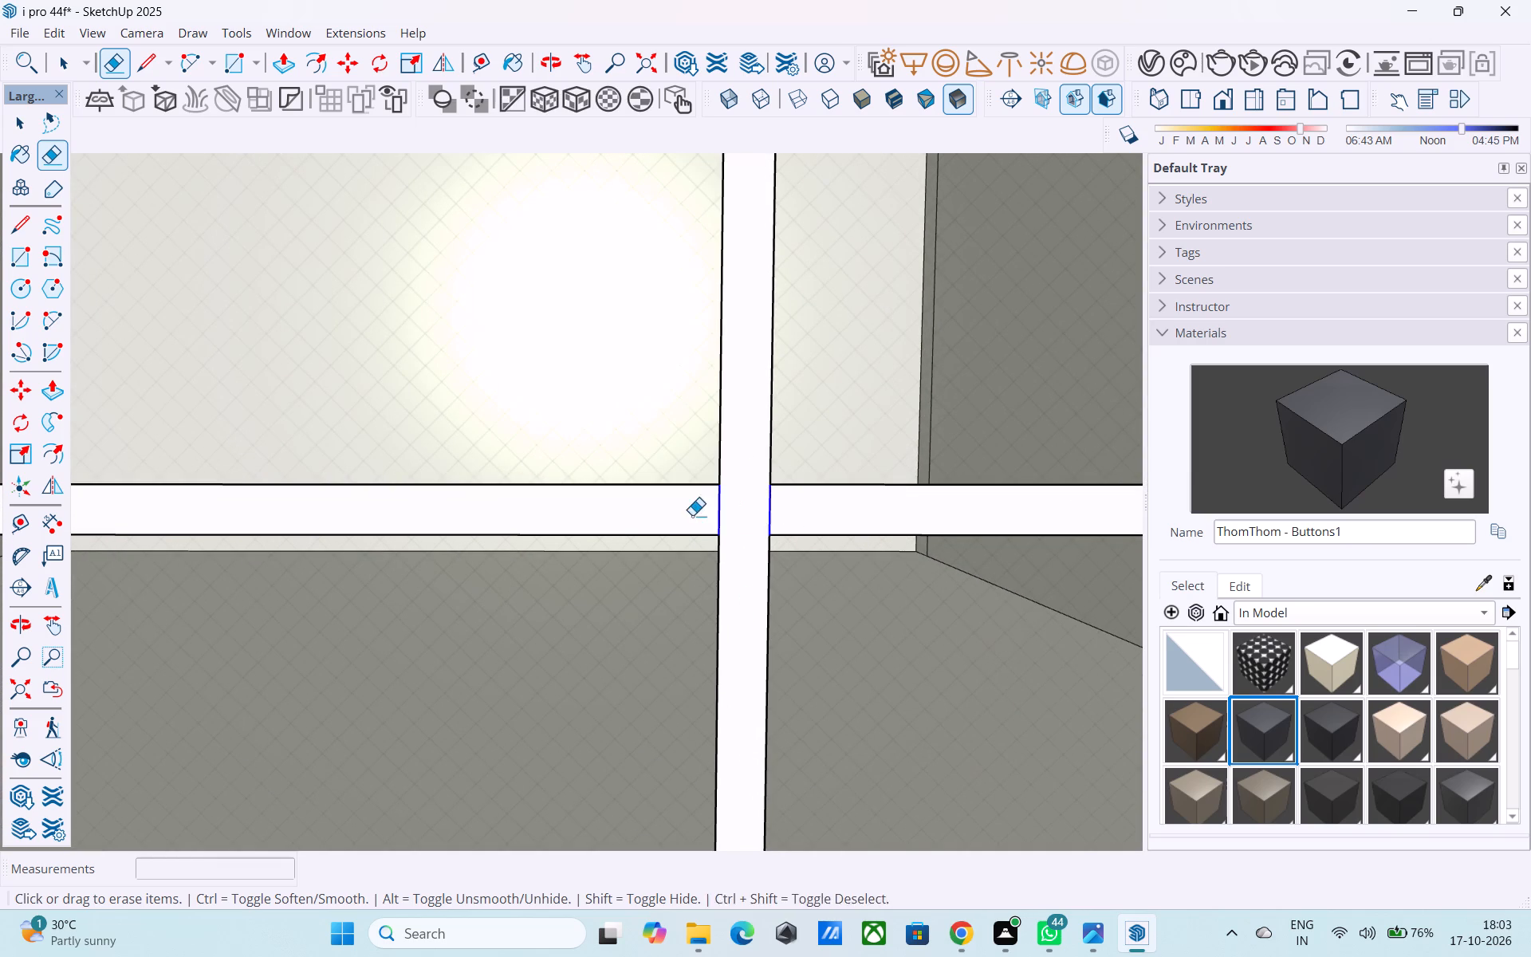
drag(692, 515, 683, 514)
Paint the right opening's merged window bars with the dark ThomThom - Buttons1 material.
click(1328, 425)
click(769, 512)
scroll(766, 511, down, 9)
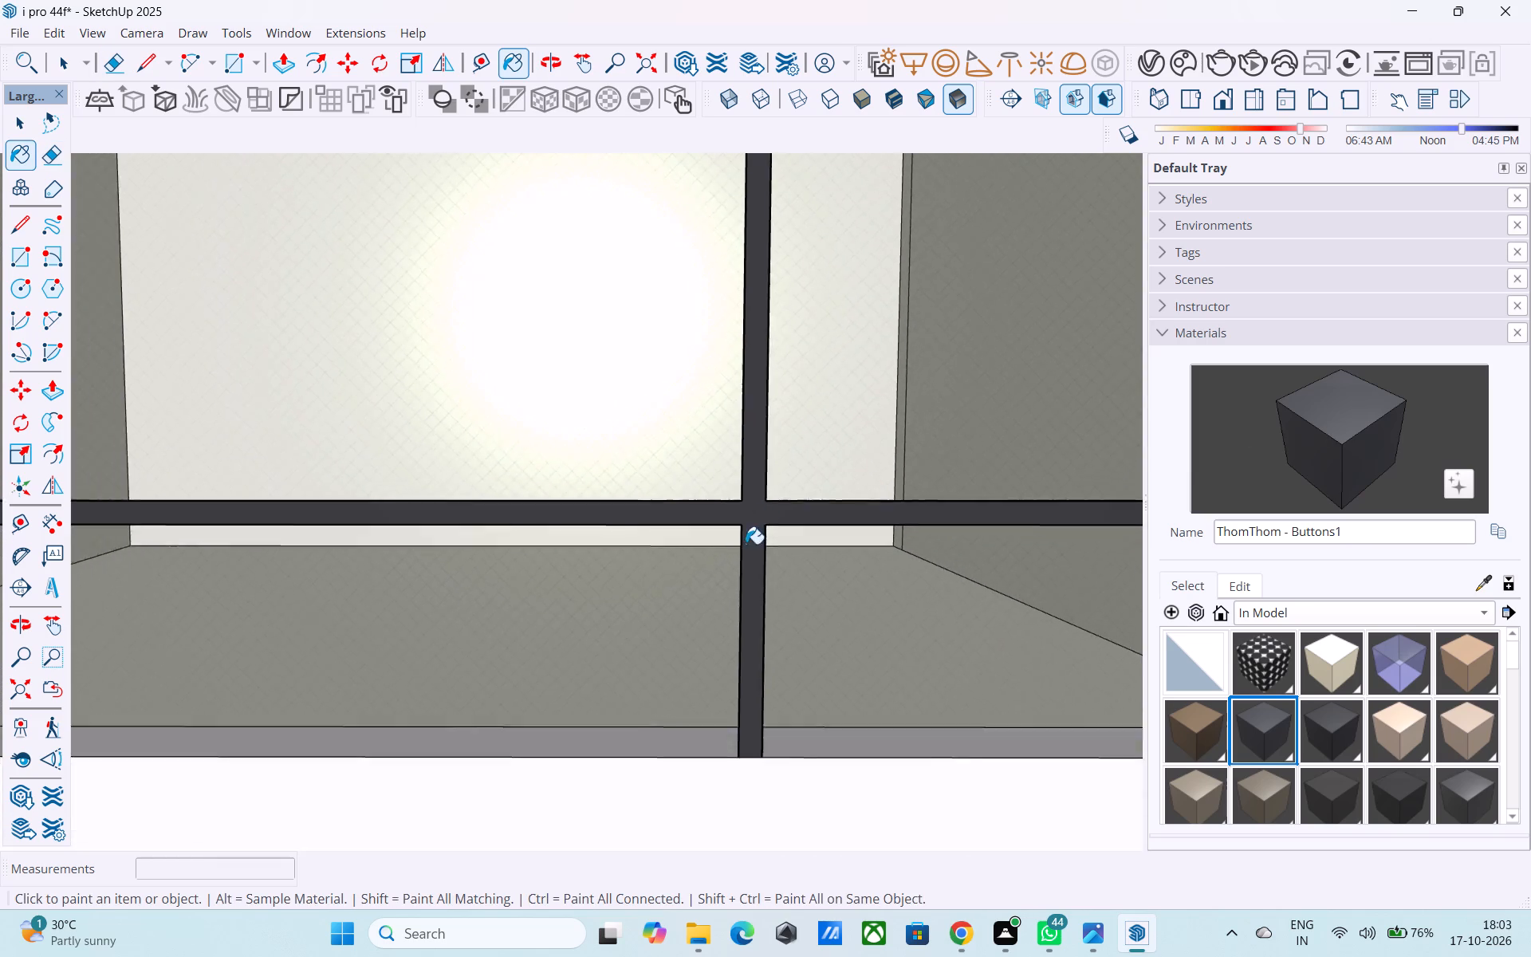
scroll(746, 544, down, 5)
middle_click(742, 545)
scroll(742, 545, up, 1)
scroll(742, 545, down, 20)
scroll(742, 545, down, 2)
middle_drag(671, 618, 697, 718)
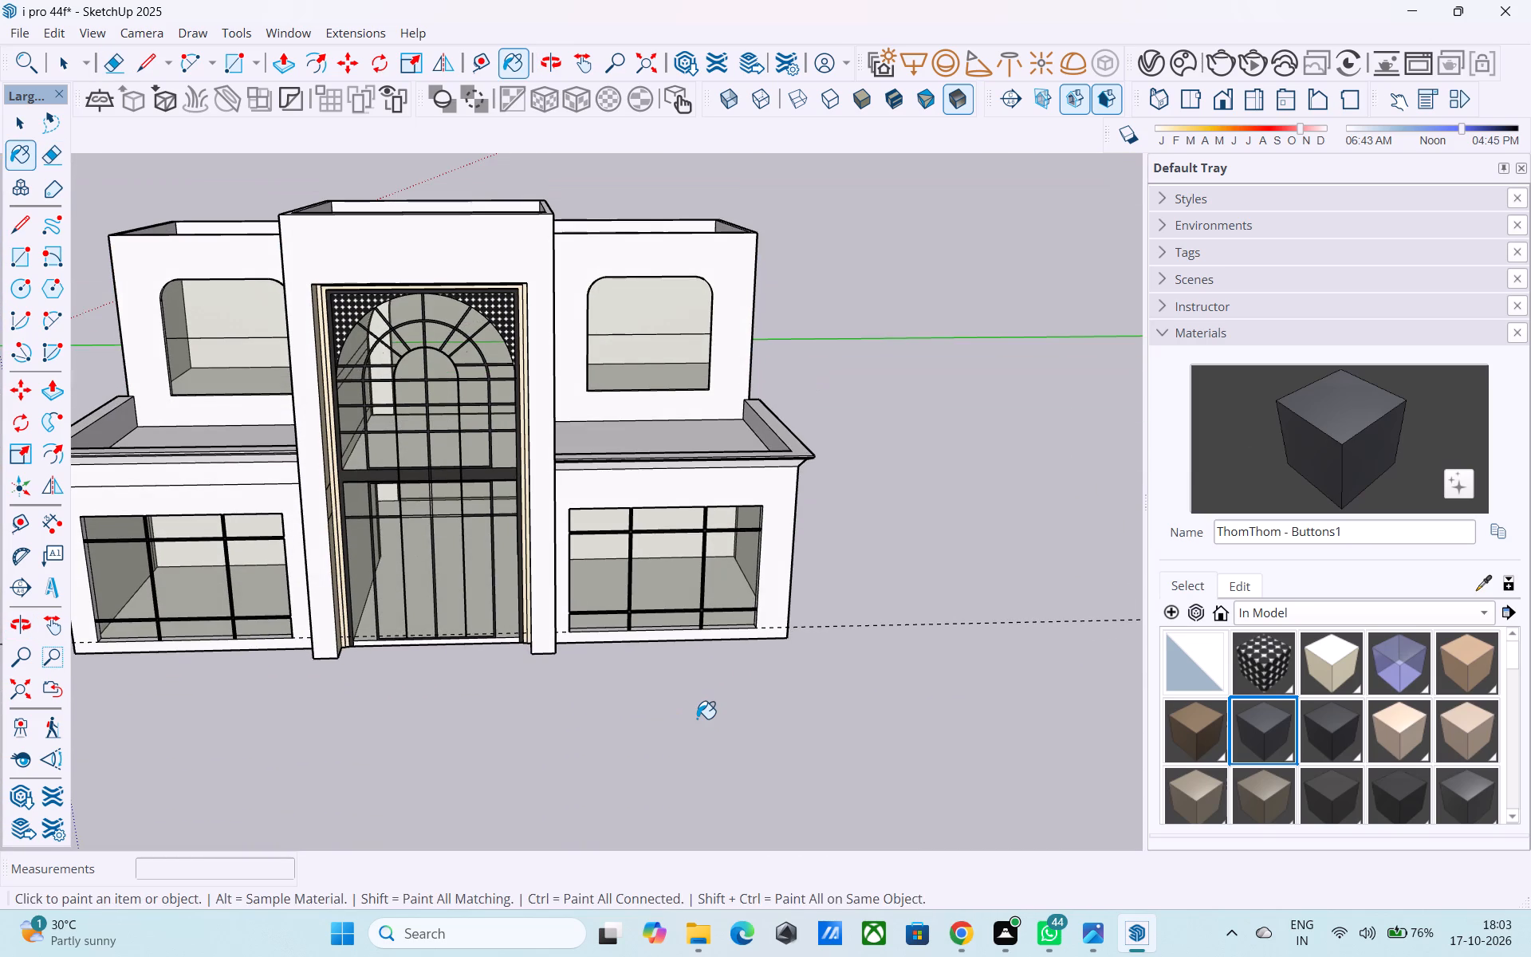
Save the model.
key(ctrl+s)
Examine the whole building's massing and facade from the front, the side and above.
key(space)
scroll(696, 715, down, 3)
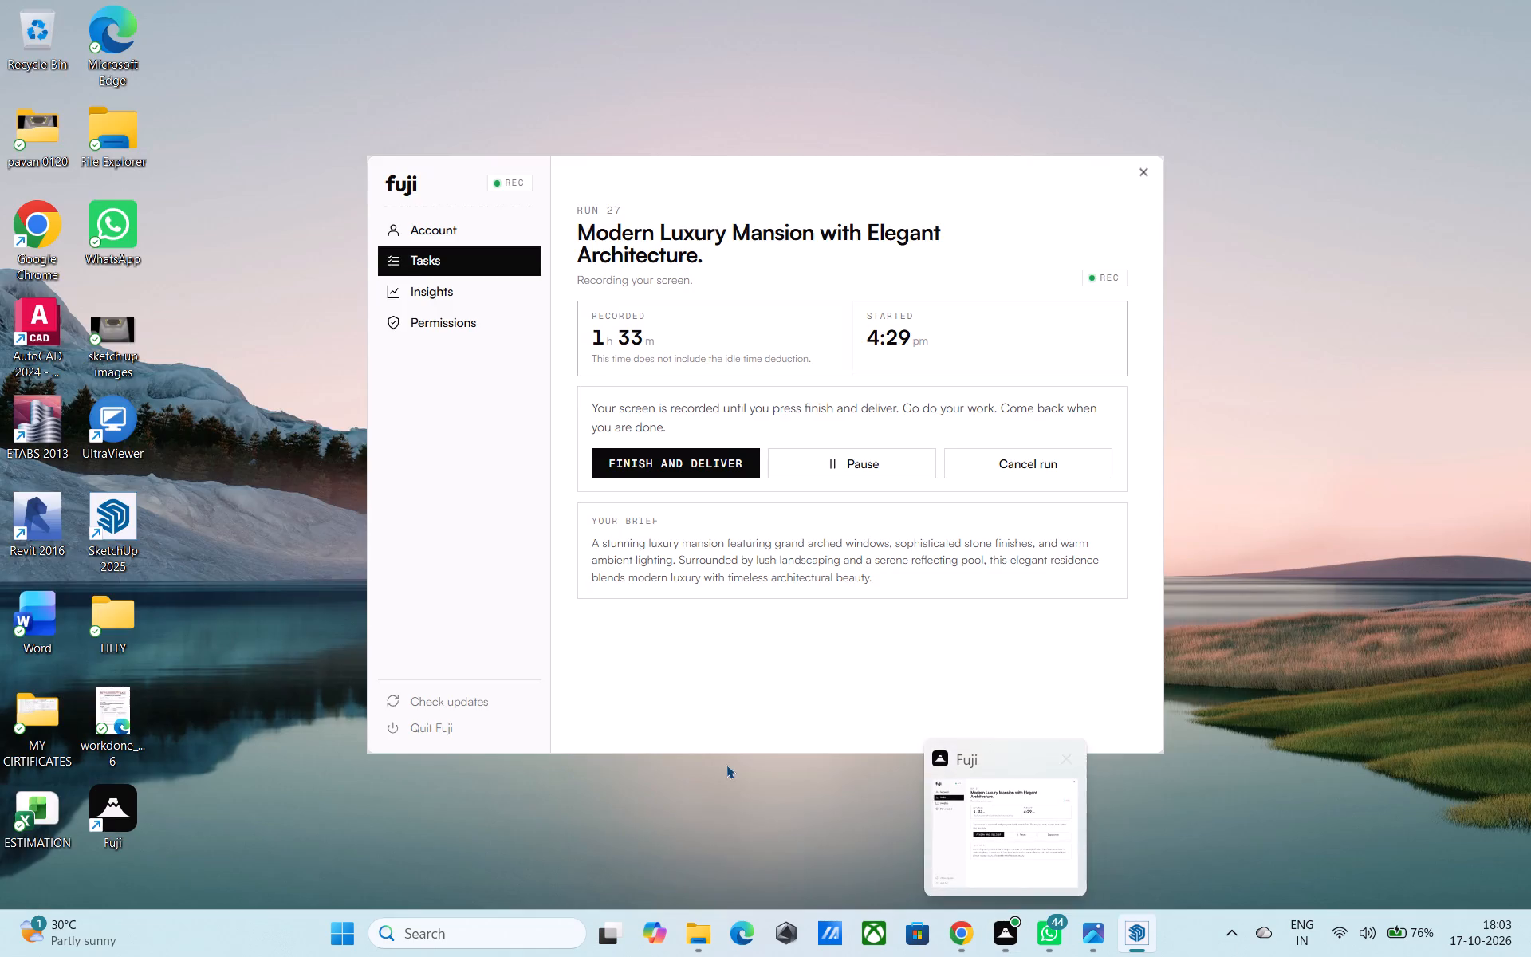
scroll(663, 648, down, 3)
shift+middle_drag(605, 621, 287, 526)
shift+middle_drag(765, 618, 714, 578)
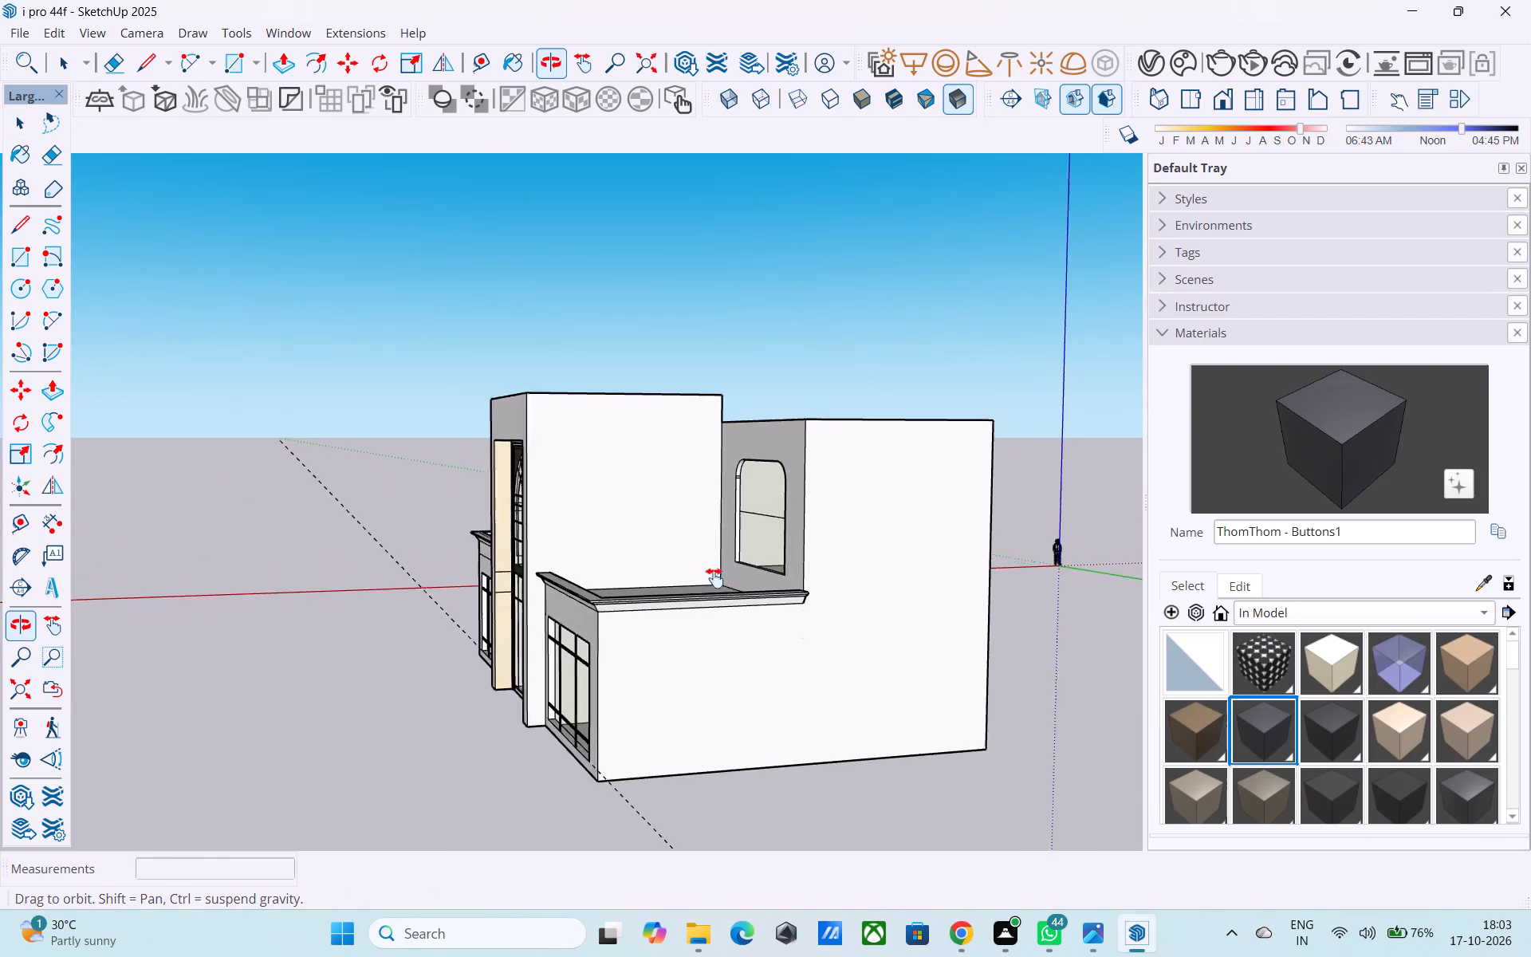
shift+middle_drag(714, 578, 1202, 655)
shift+middle_drag(878, 645, 1340, 664)
middle_drag(809, 612, 548, 635)
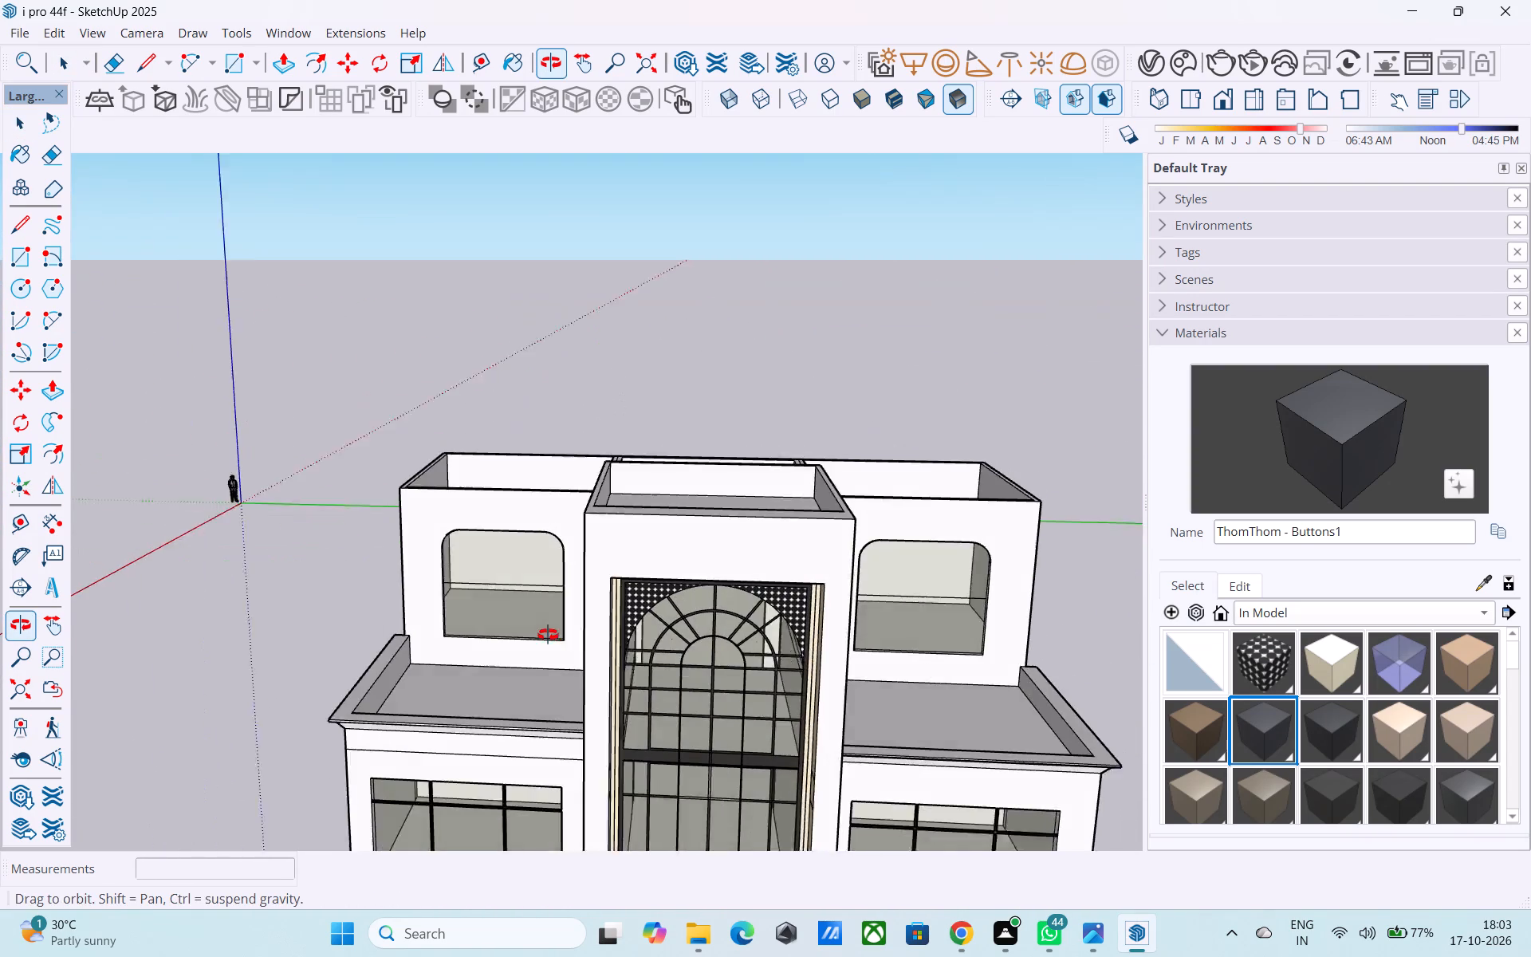
middle_drag(548, 635, 651, 507)
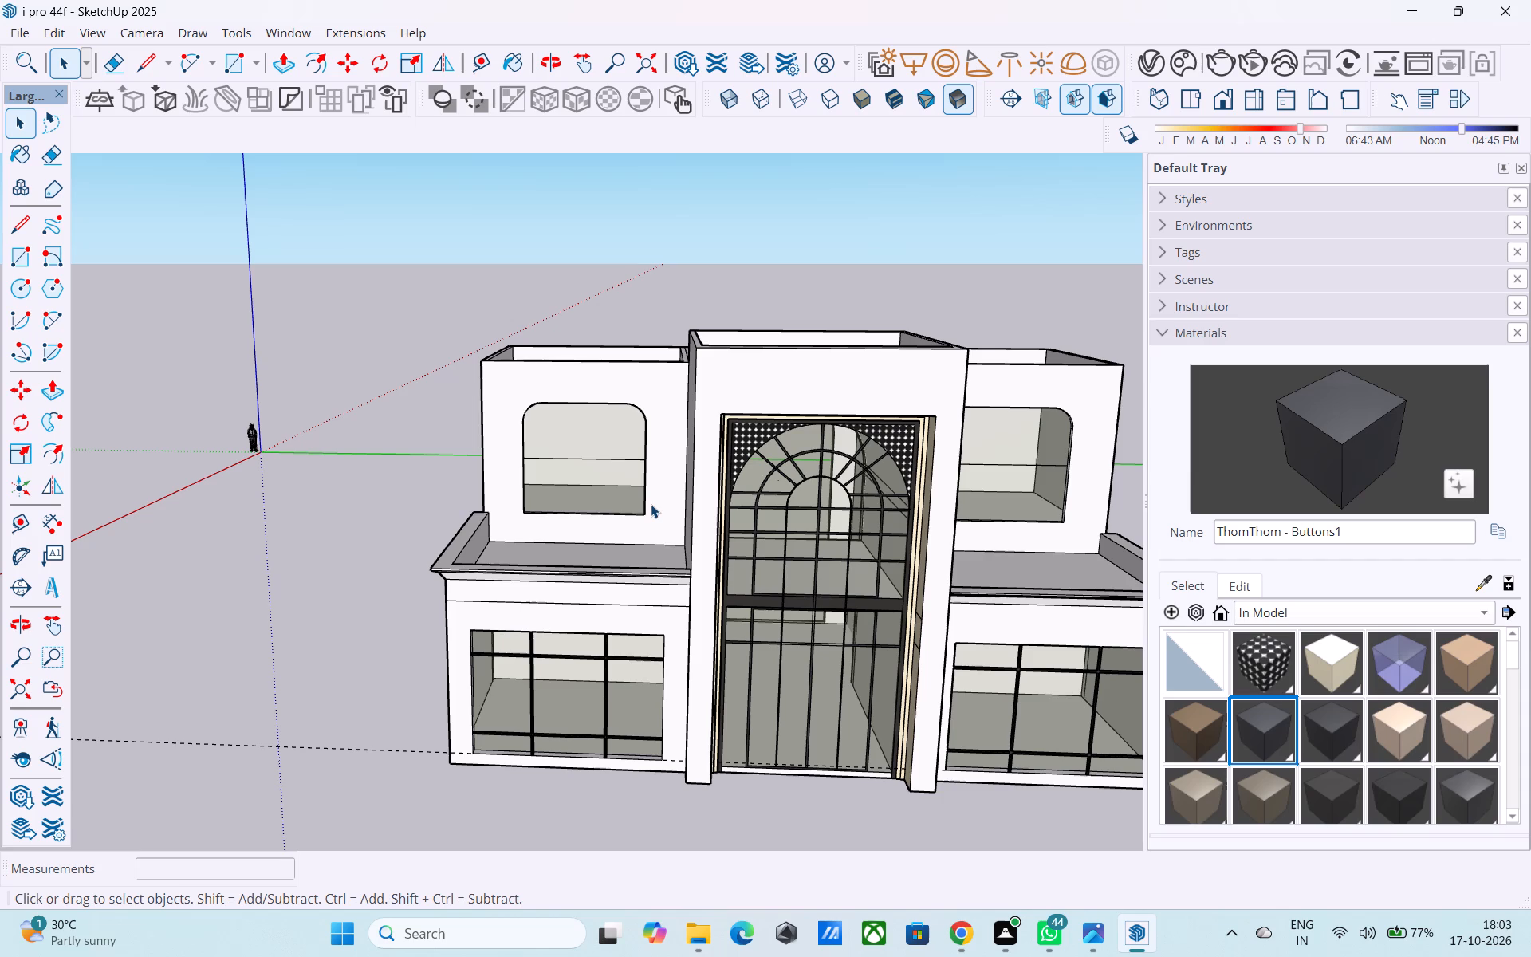
scroll(573, 412, down, 8)
middle_drag(460, 418, 422, 384)
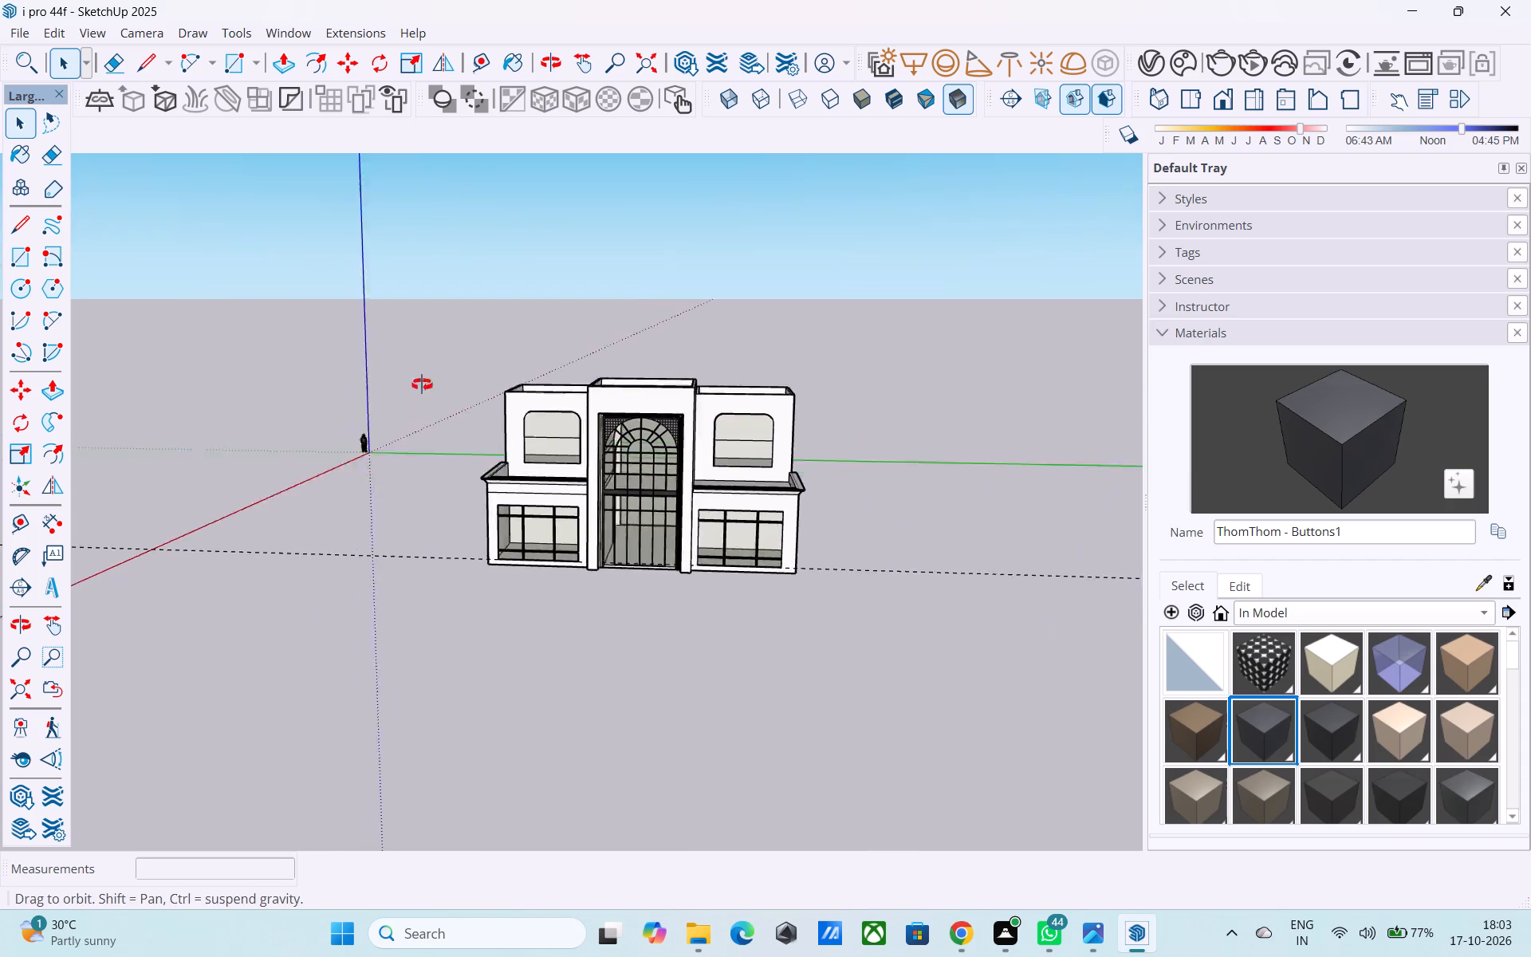
middle_drag(422, 384, 379, 266)
scroll(448, 356, down, 2)
middle_drag(449, 364, 605, 450)
scroll(735, 474, up, 3)
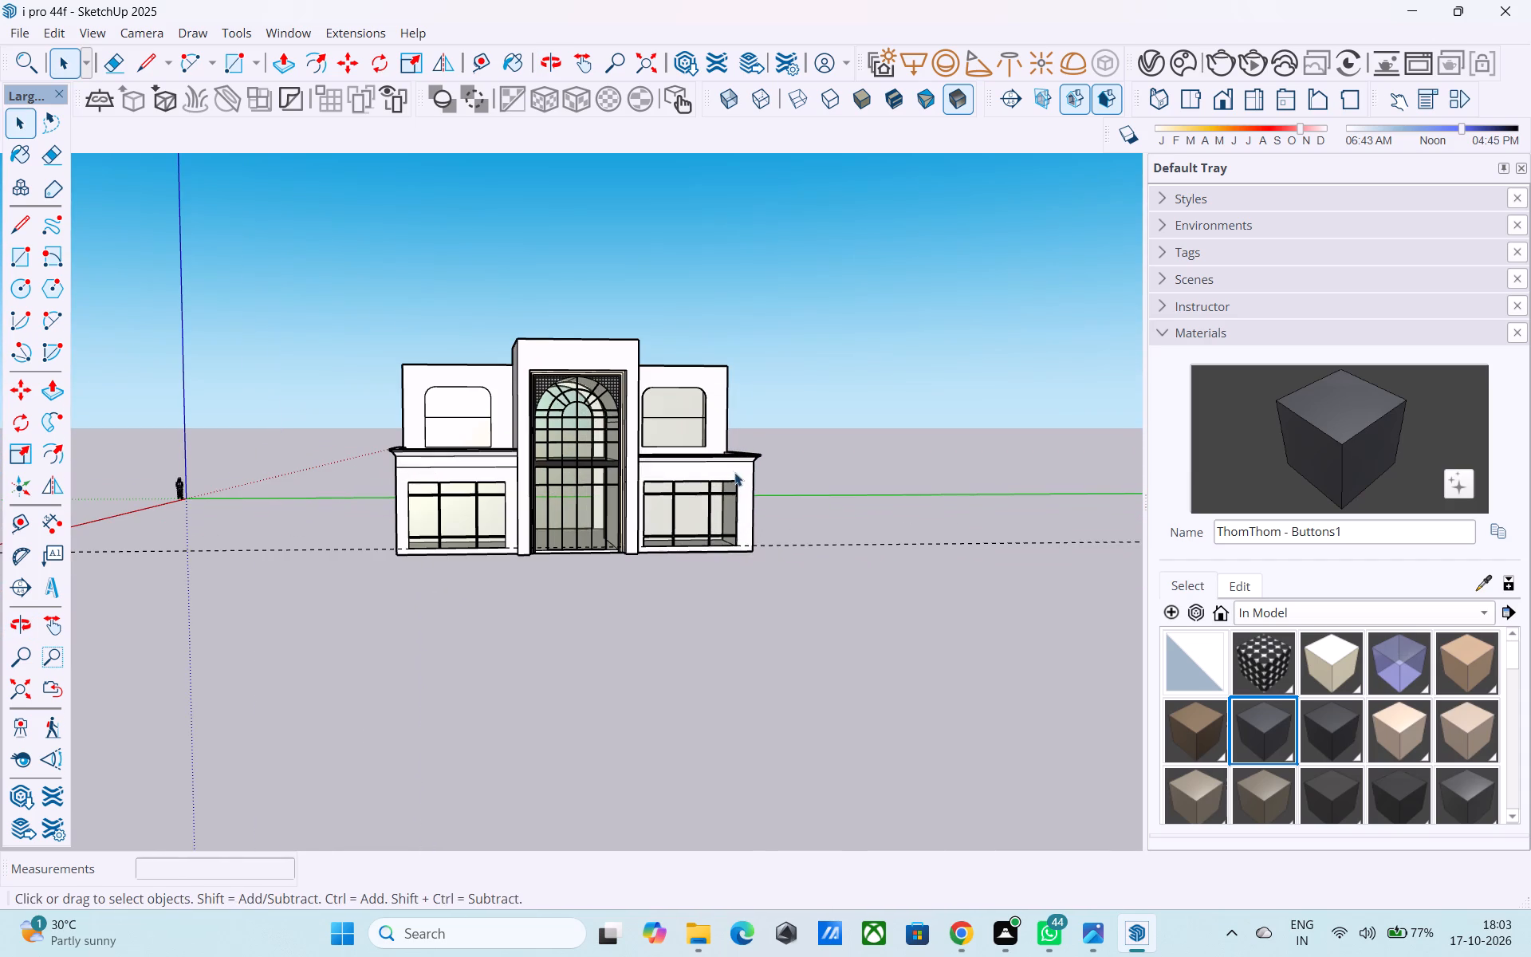
Select all connected geometry of the mansion and make it a group.
click(730, 471)
triple_click(707, 463)
click(706, 463)
right_click(706, 463)
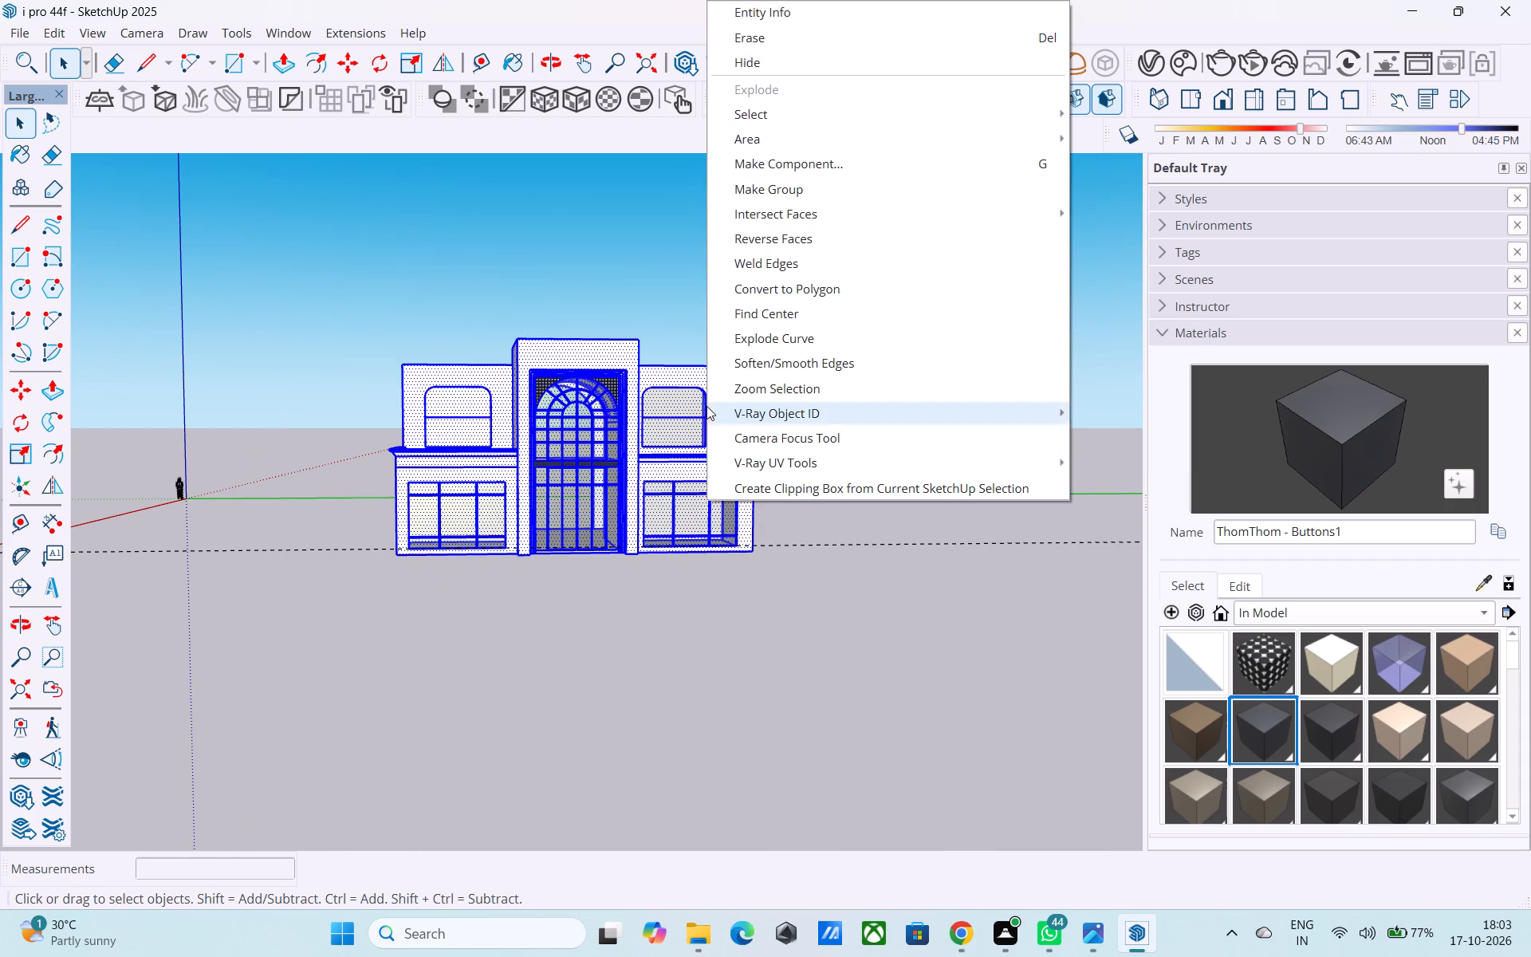
click(762, 187)
Open the mansion group for editing.
middle_drag(730, 332, 721, 446)
scroll(724, 398, up, 6)
double_click(592, 490)
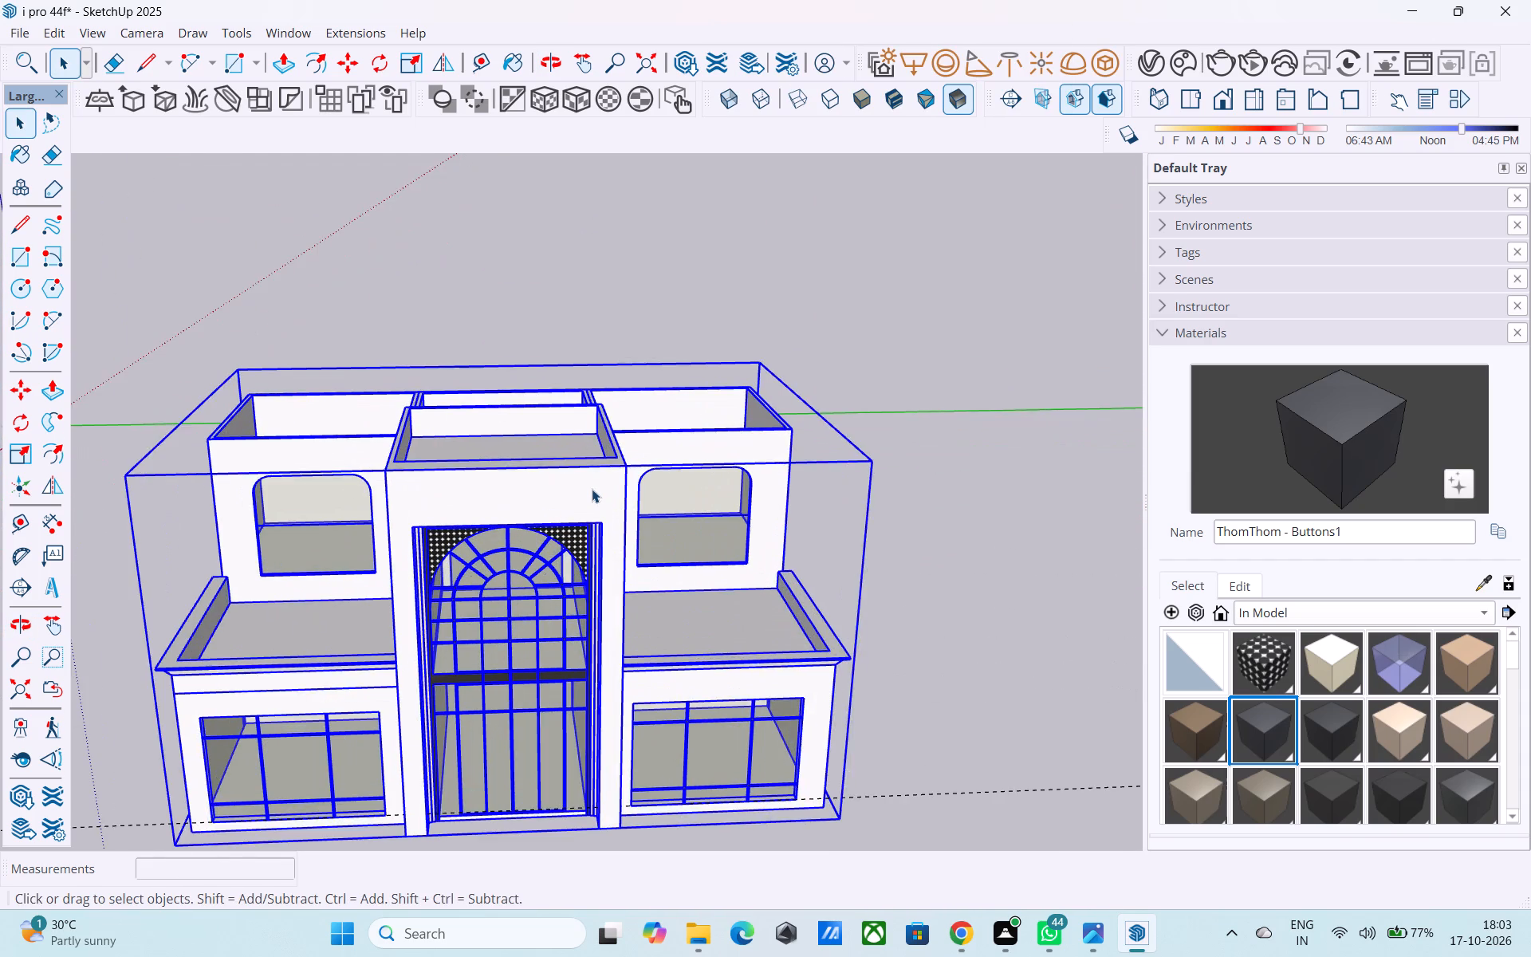
click(591, 489)
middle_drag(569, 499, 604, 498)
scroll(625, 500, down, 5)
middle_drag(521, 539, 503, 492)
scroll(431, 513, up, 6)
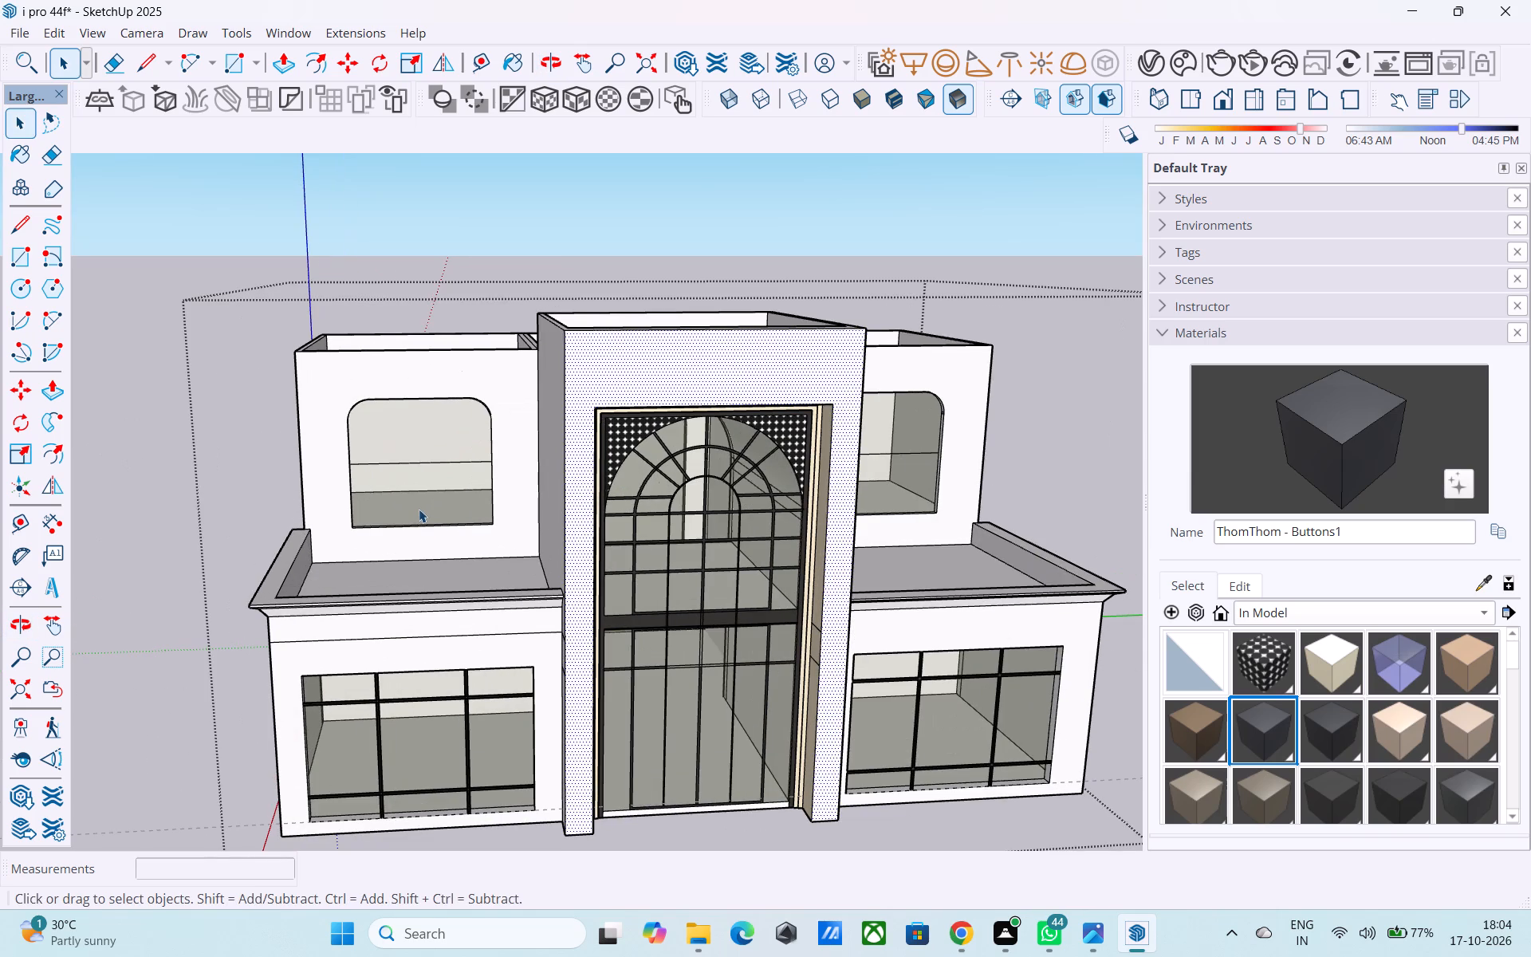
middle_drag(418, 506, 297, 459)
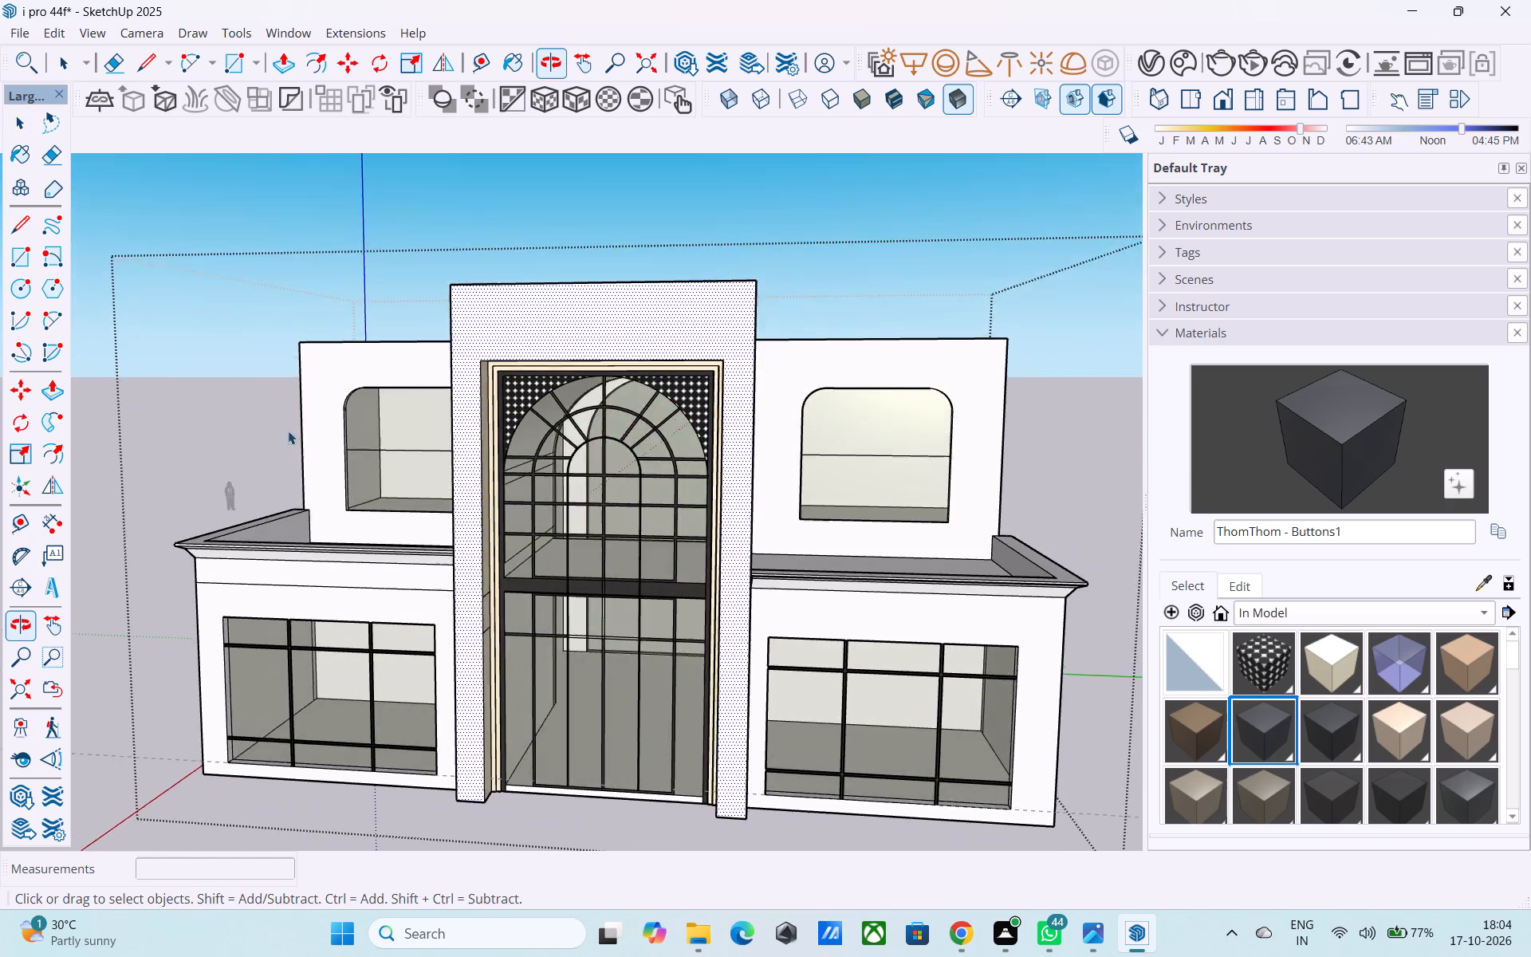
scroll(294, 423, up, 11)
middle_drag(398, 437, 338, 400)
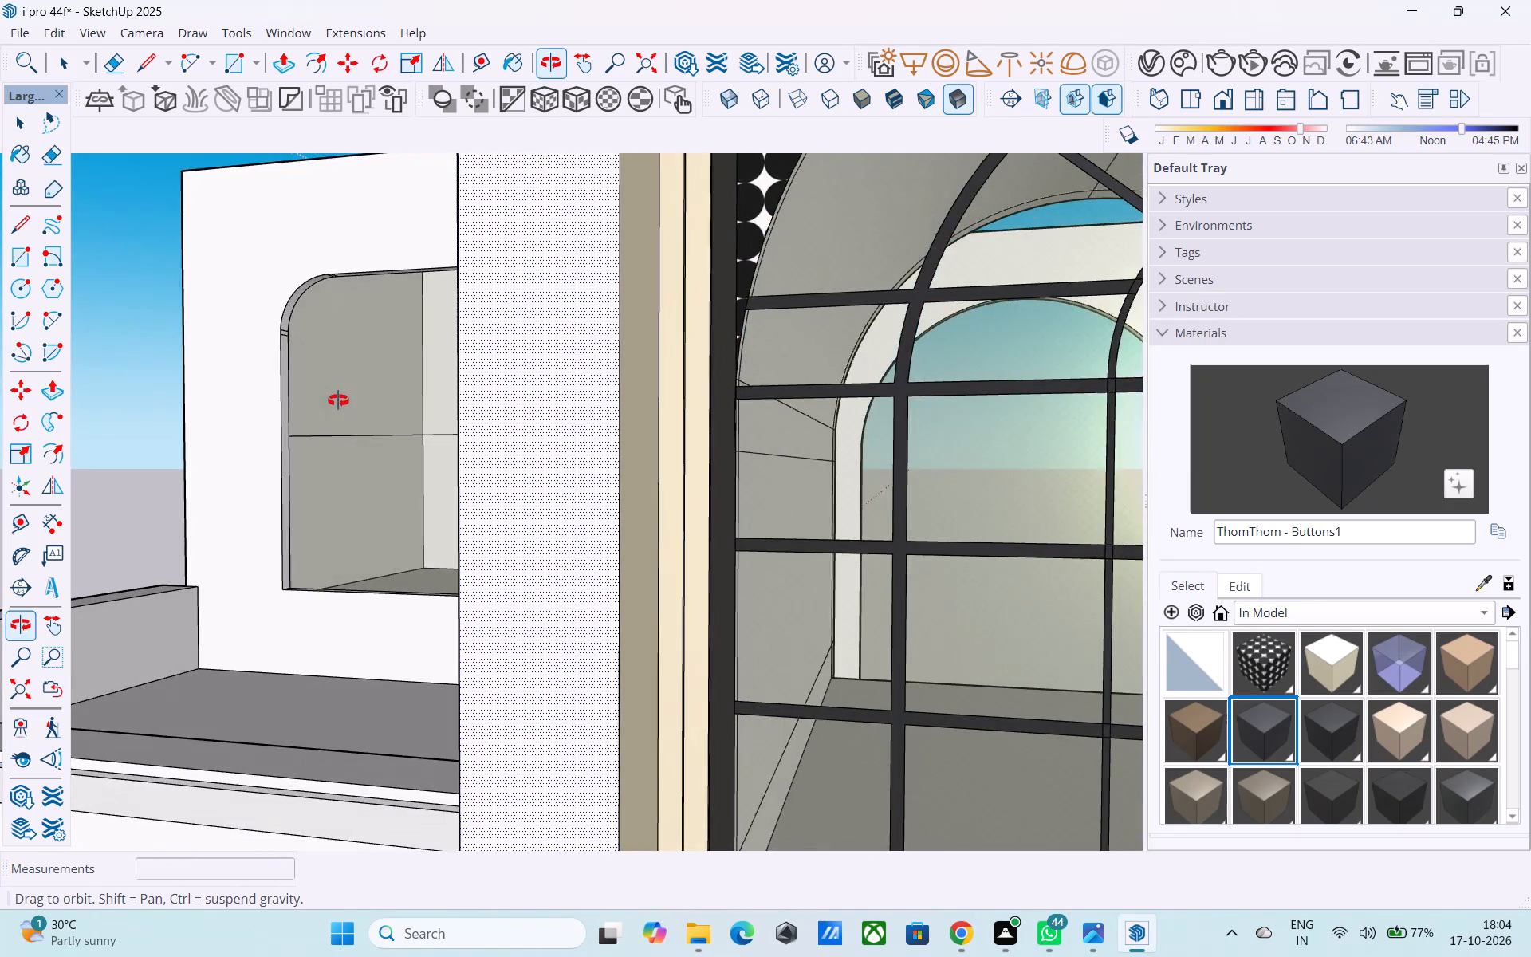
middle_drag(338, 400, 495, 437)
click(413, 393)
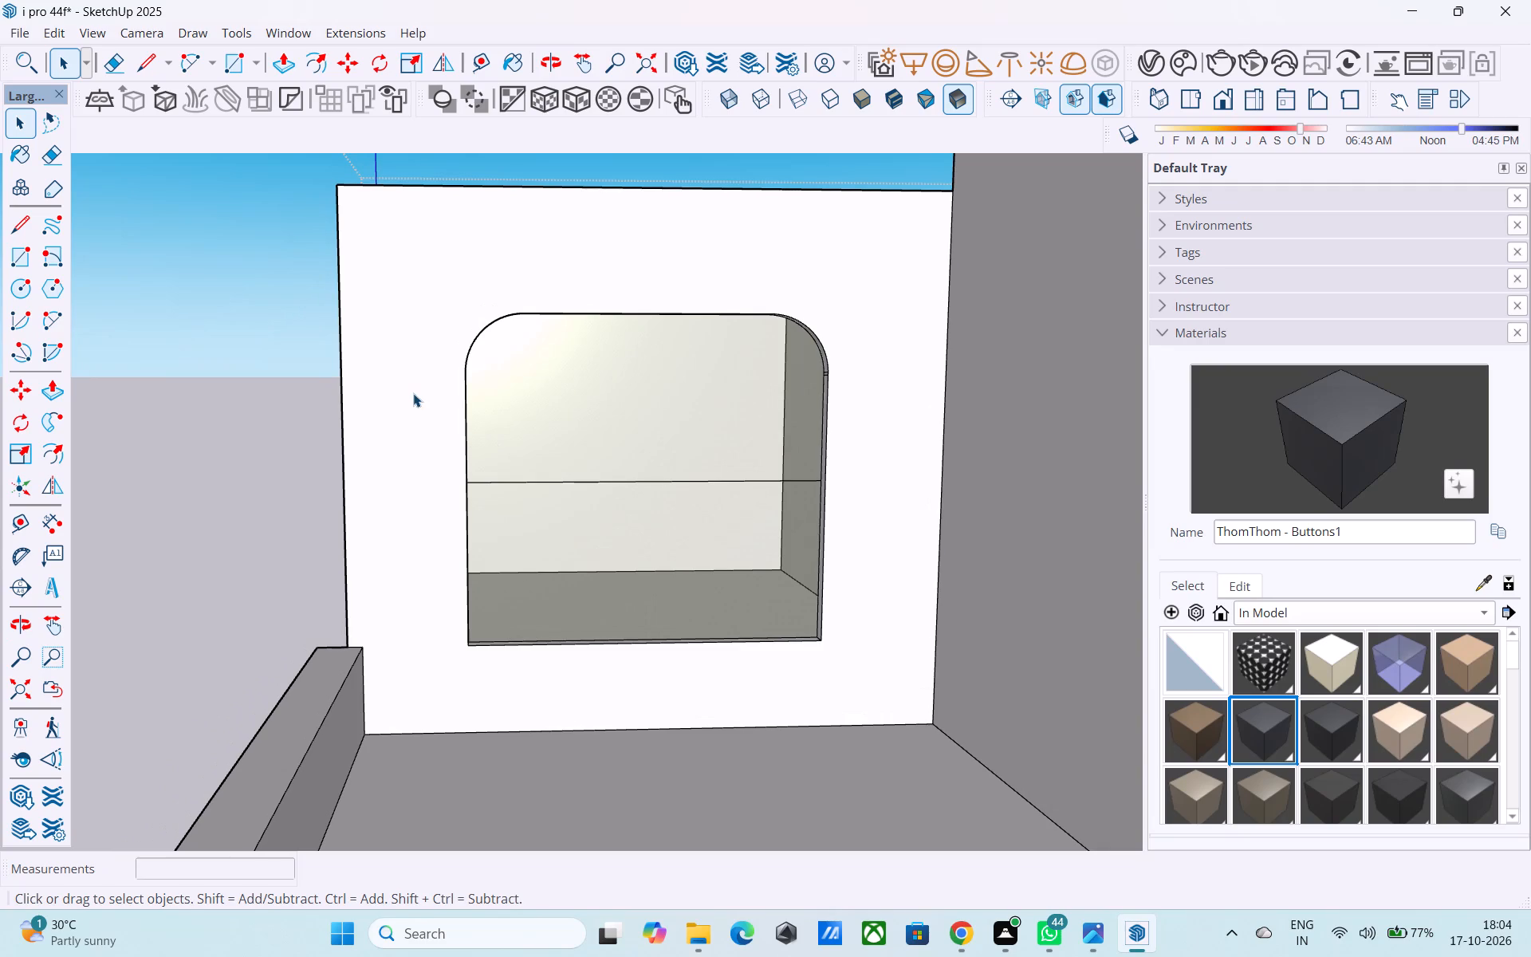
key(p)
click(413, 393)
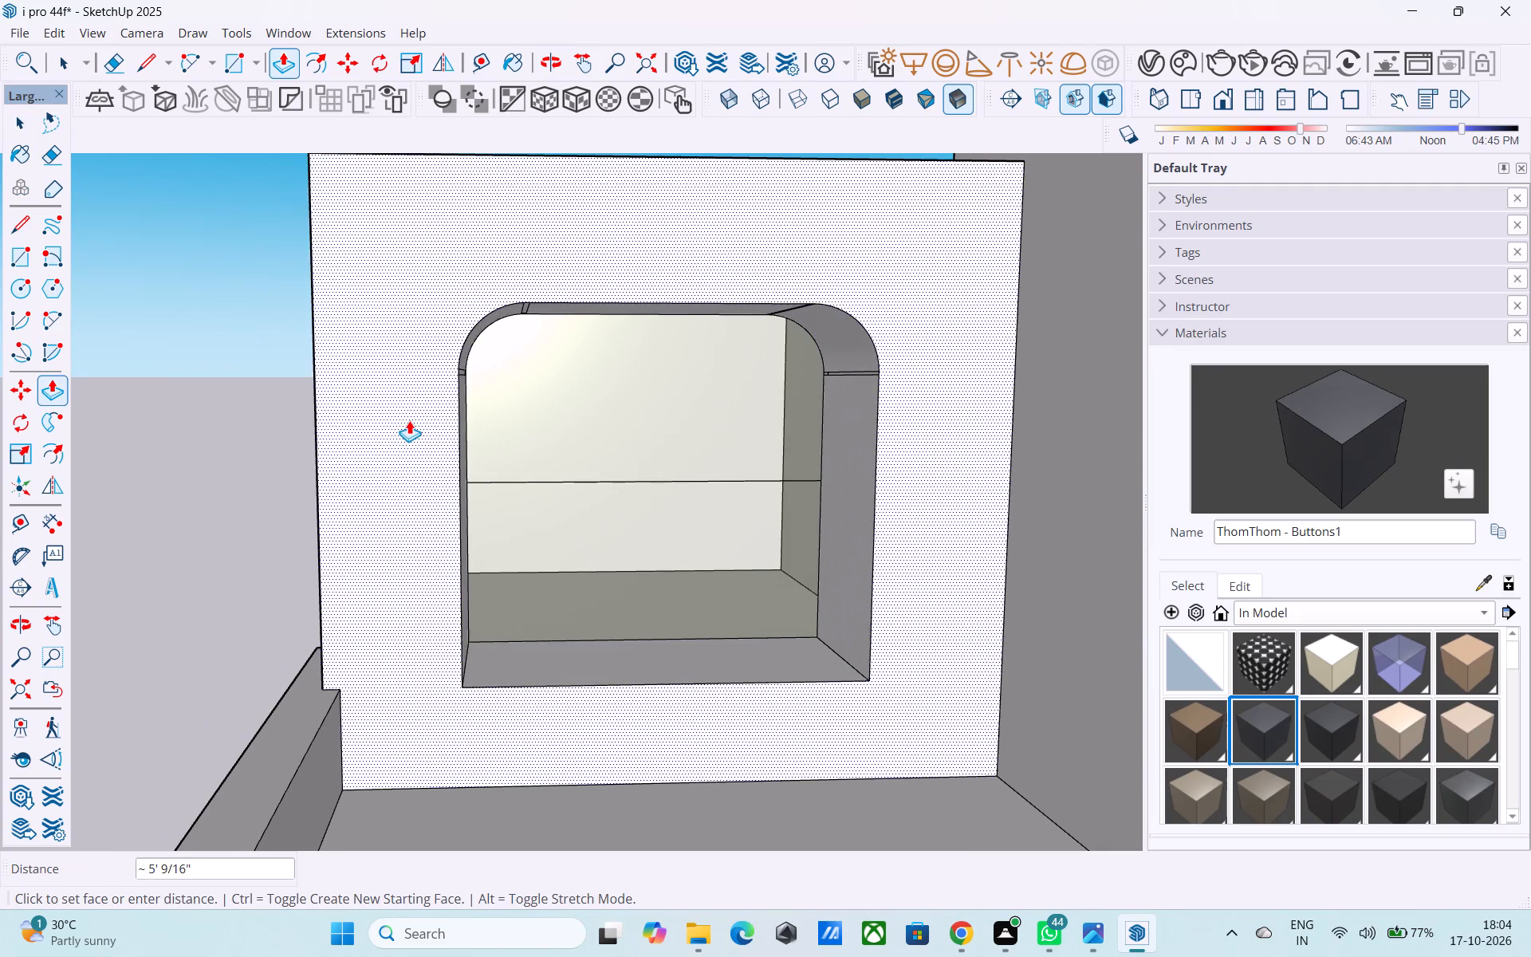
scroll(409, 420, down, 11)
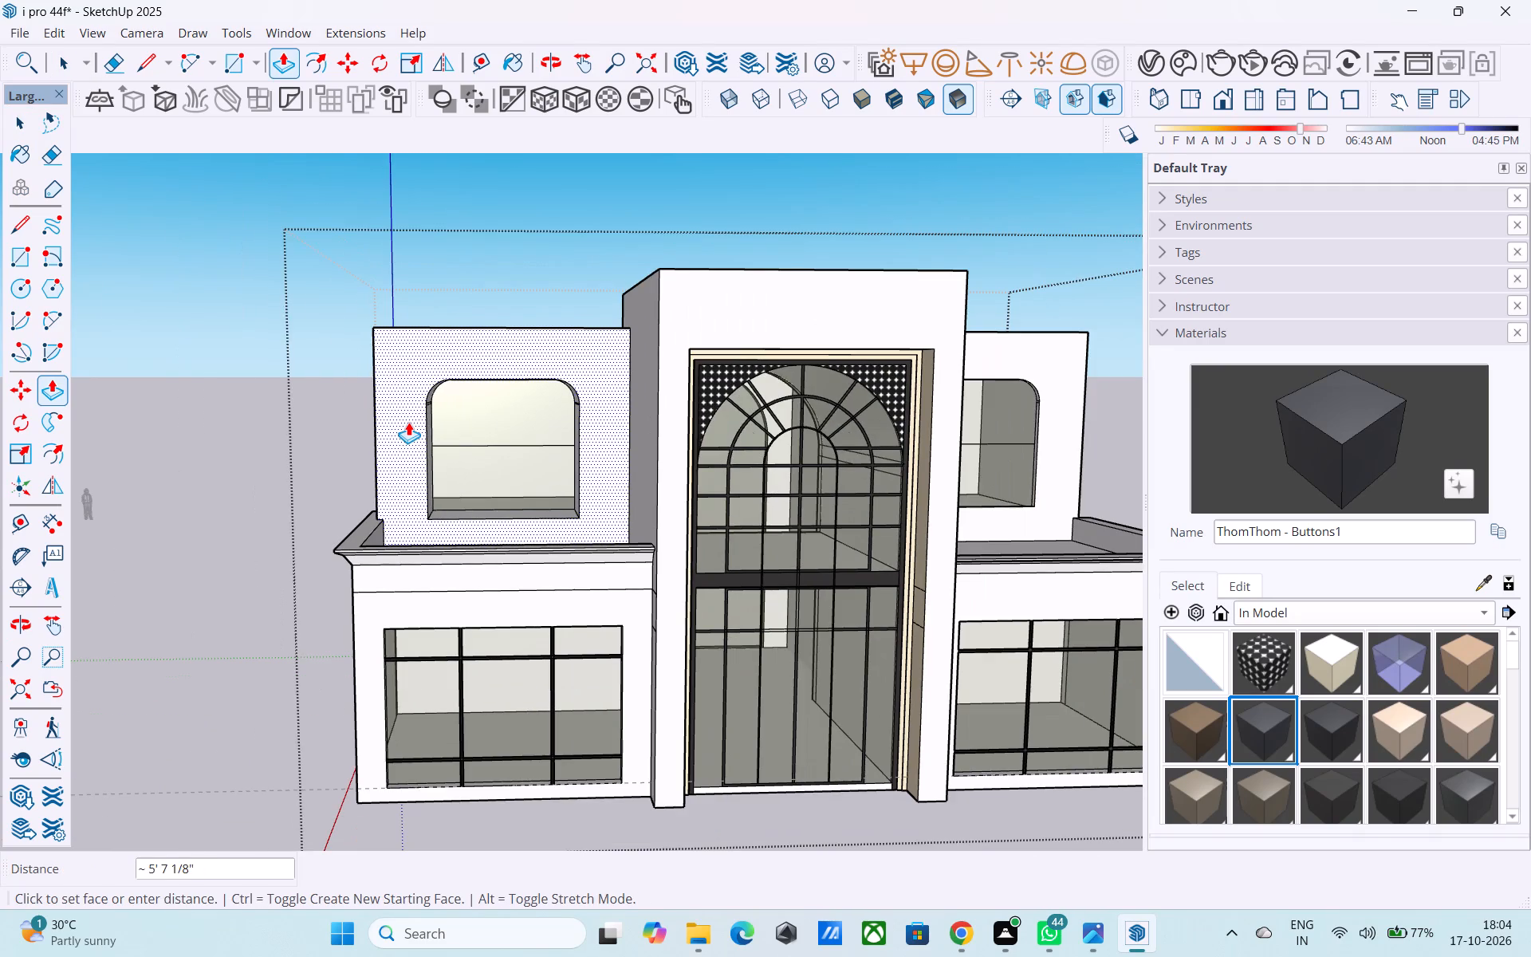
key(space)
From the rear, push/pull the inner face of the left upper block's front wall about 8' 5 3/8" into the room.
middle_drag(464, 511, 462, 512)
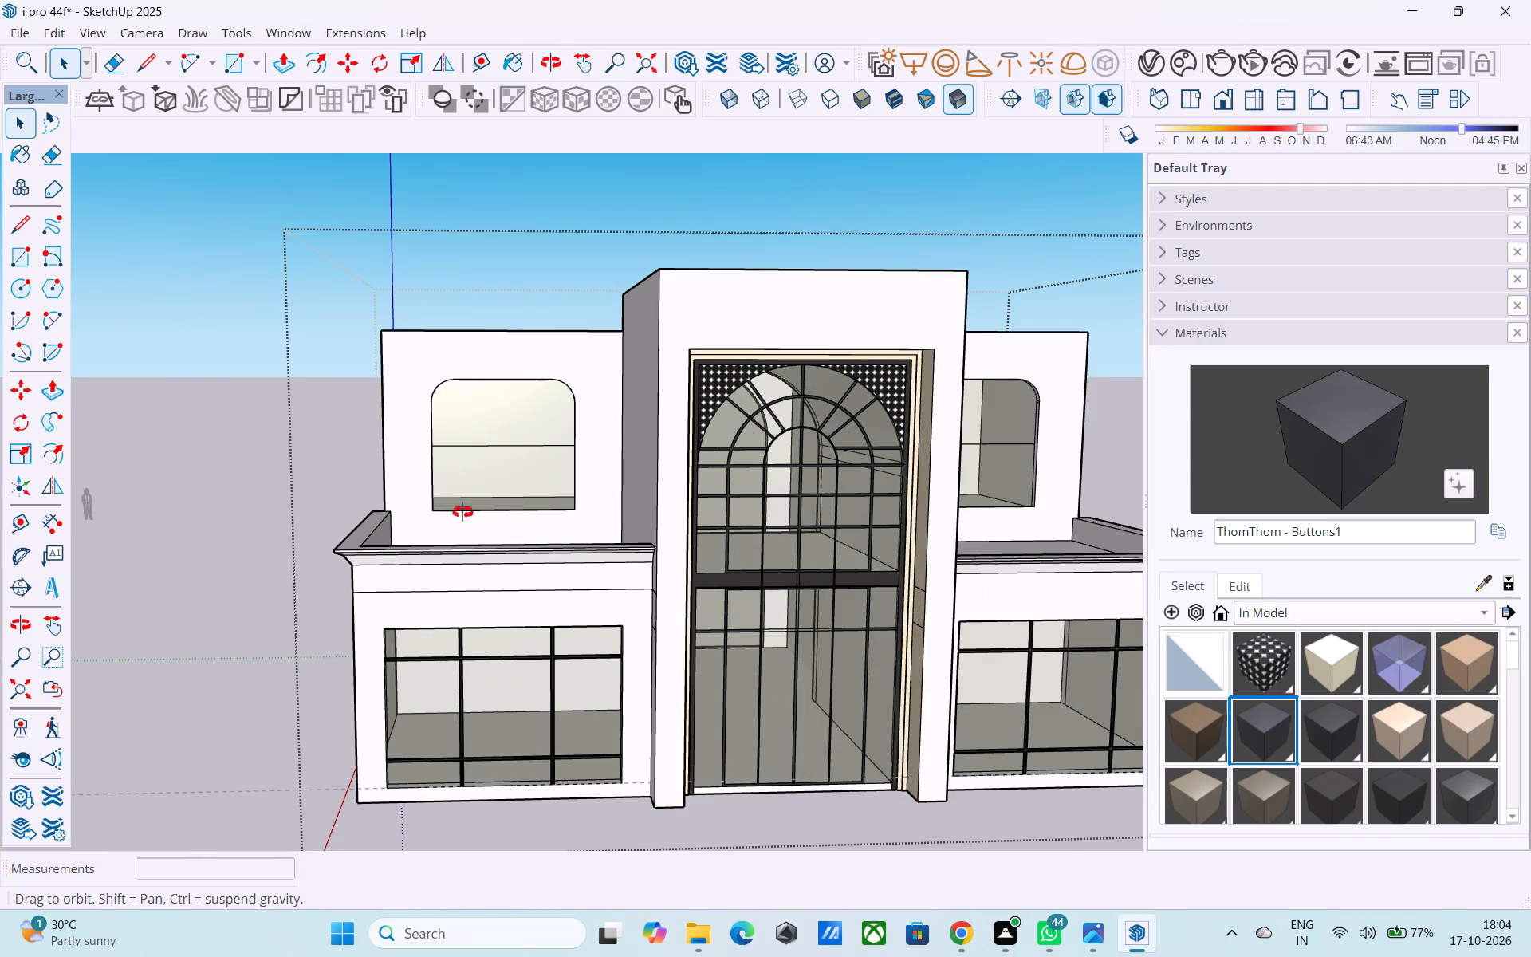
middle_drag(462, 512, 406, 502)
scroll(418, 518, down, 5)
middle_drag(643, 533, 701, 367)
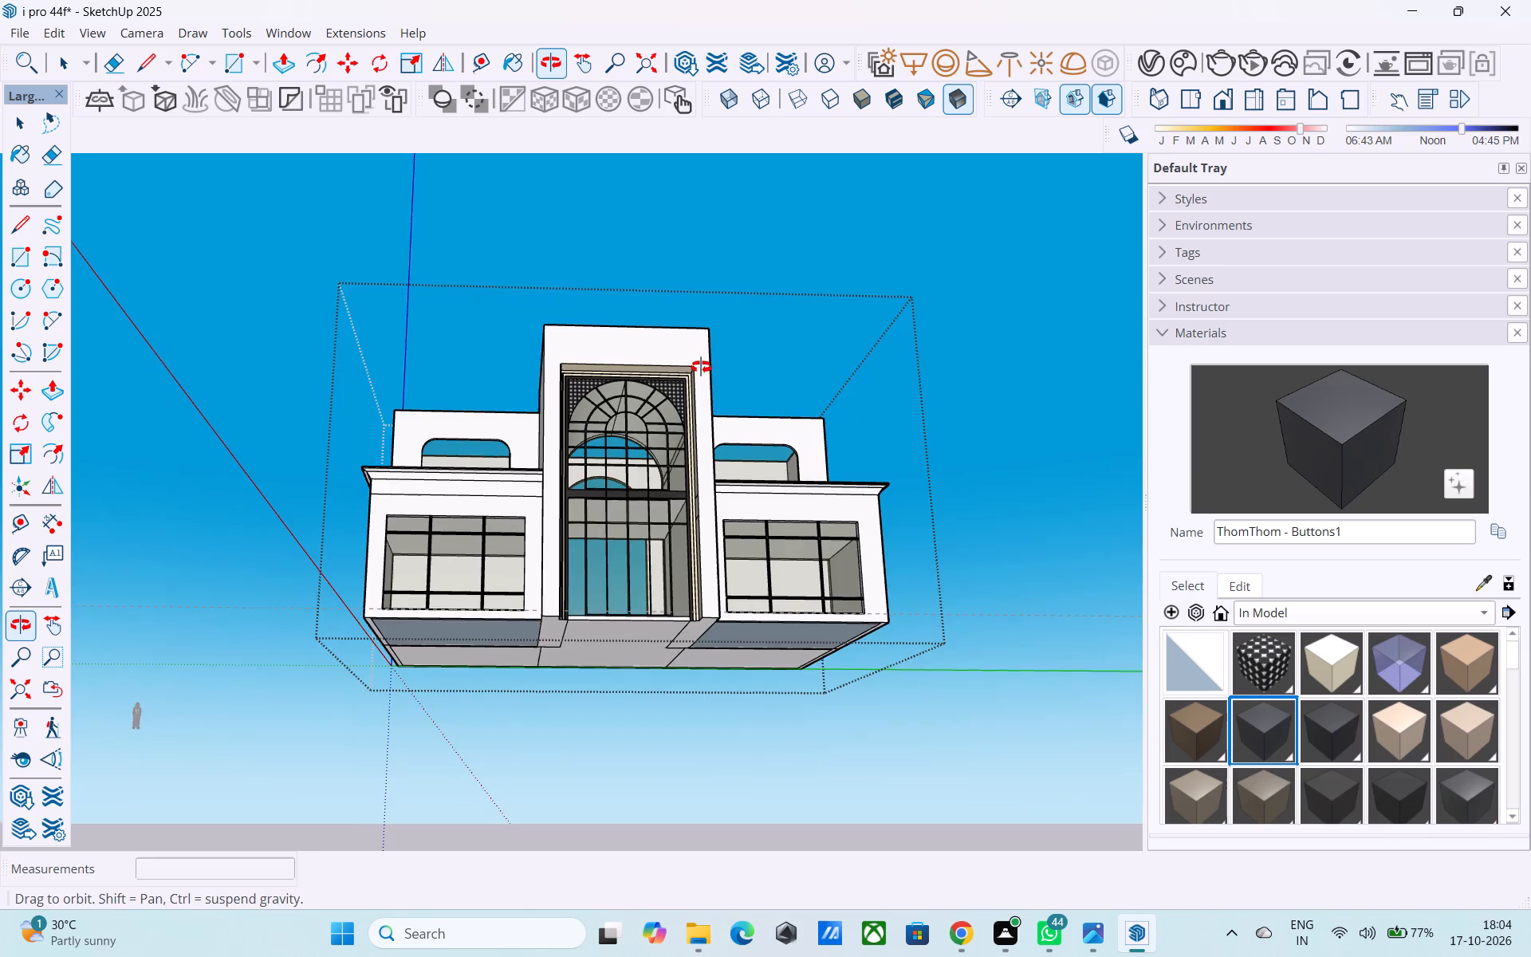
middle_drag(701, 367, 1403, 754)
middle_drag(662, 632, 1057, 537)
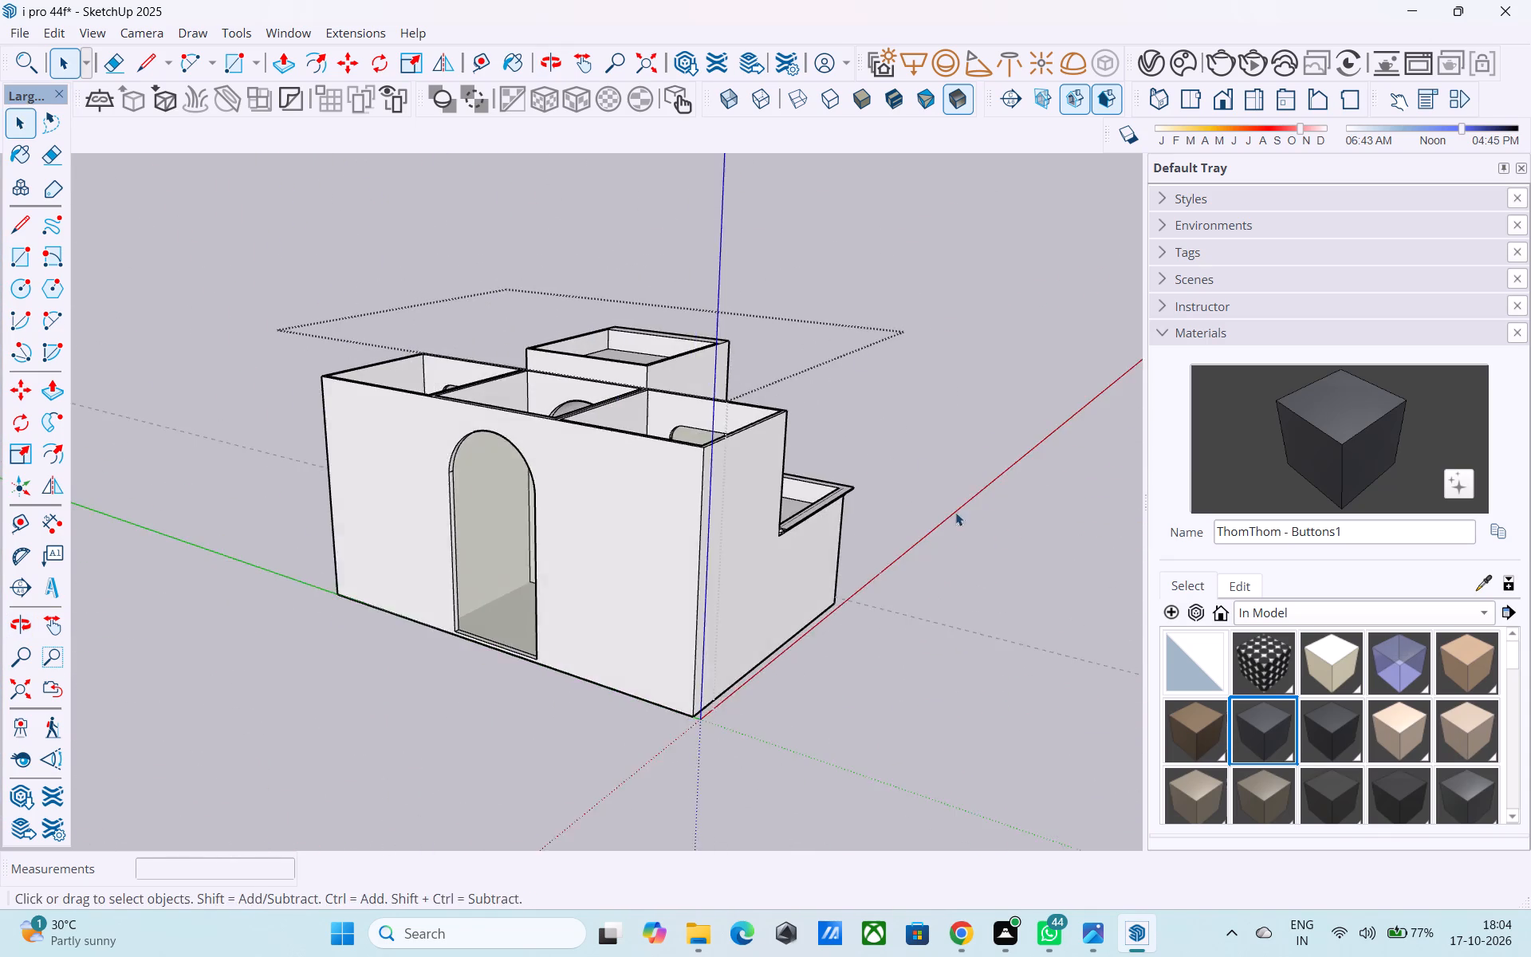
scroll(852, 344, up, 1)
middle_drag(828, 369, 802, 463)
scroll(706, 509, up, 4)
click(699, 431)
key(p)
click(699, 431)
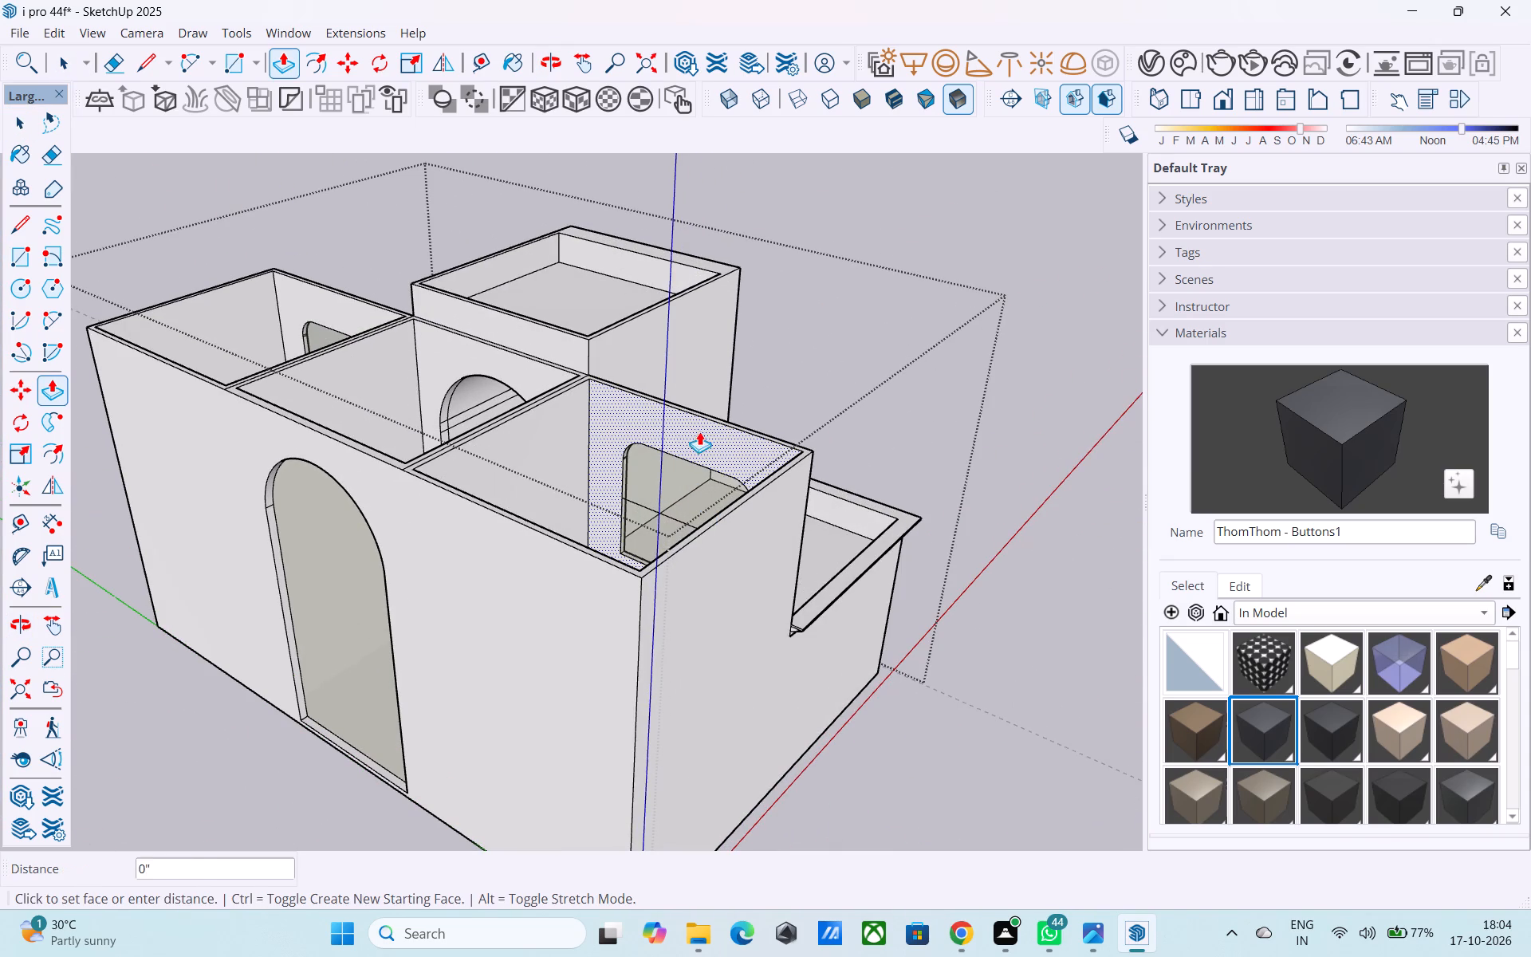
click(631, 475)
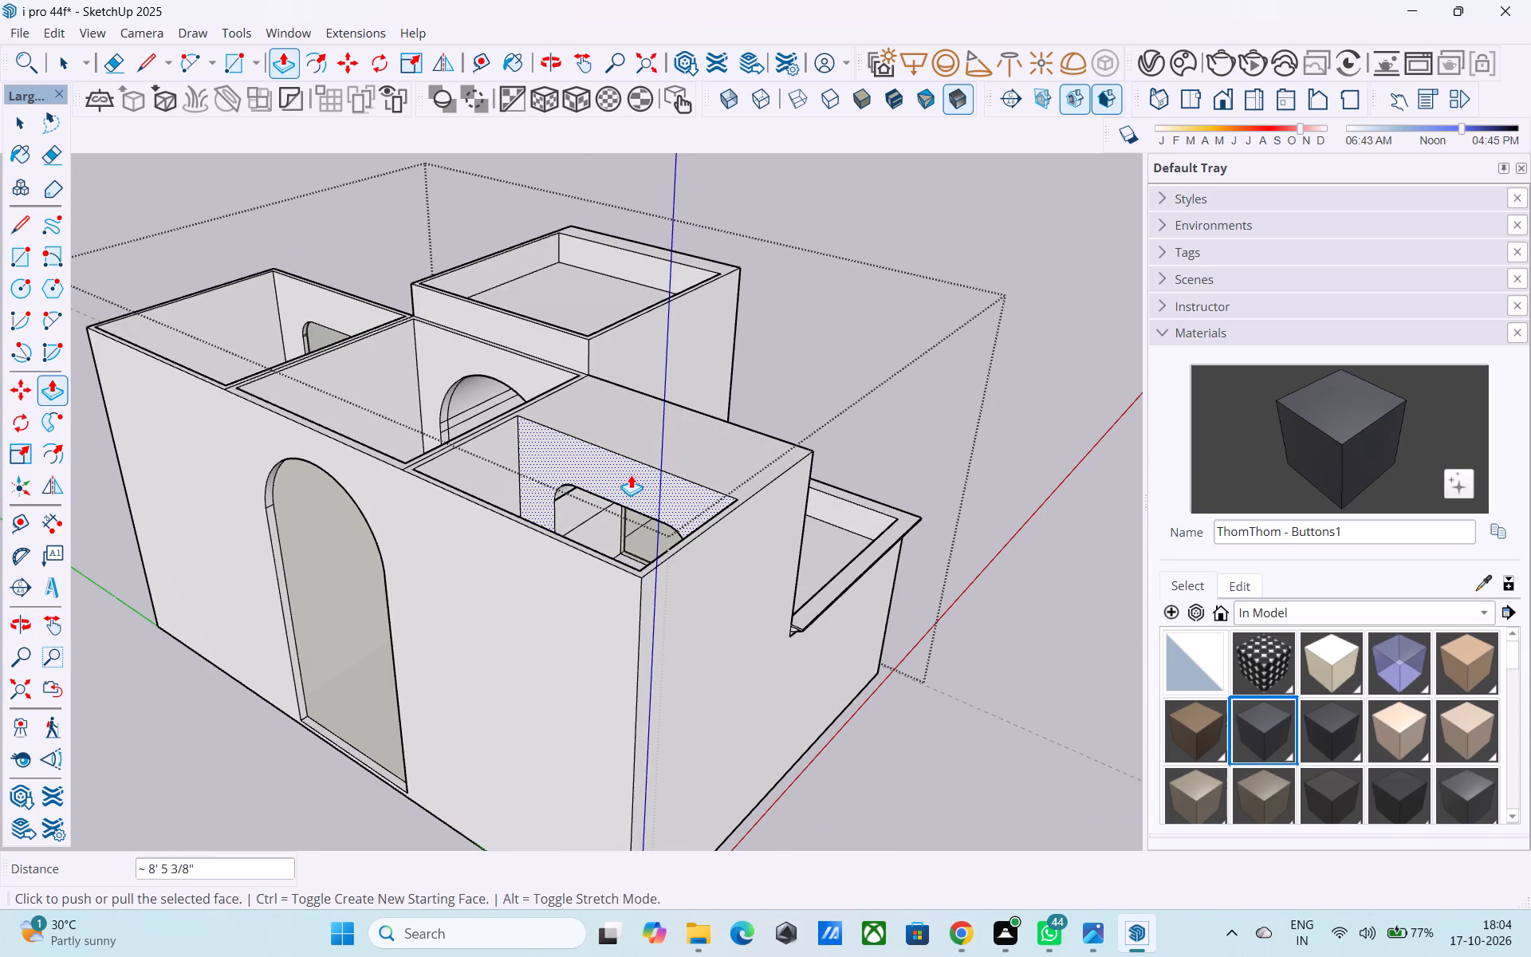
Repeat the same push/pull distance on the inner face of the right upper block's front wall.
key(space)
click(346, 319)
key(p)
double_click(346, 319)
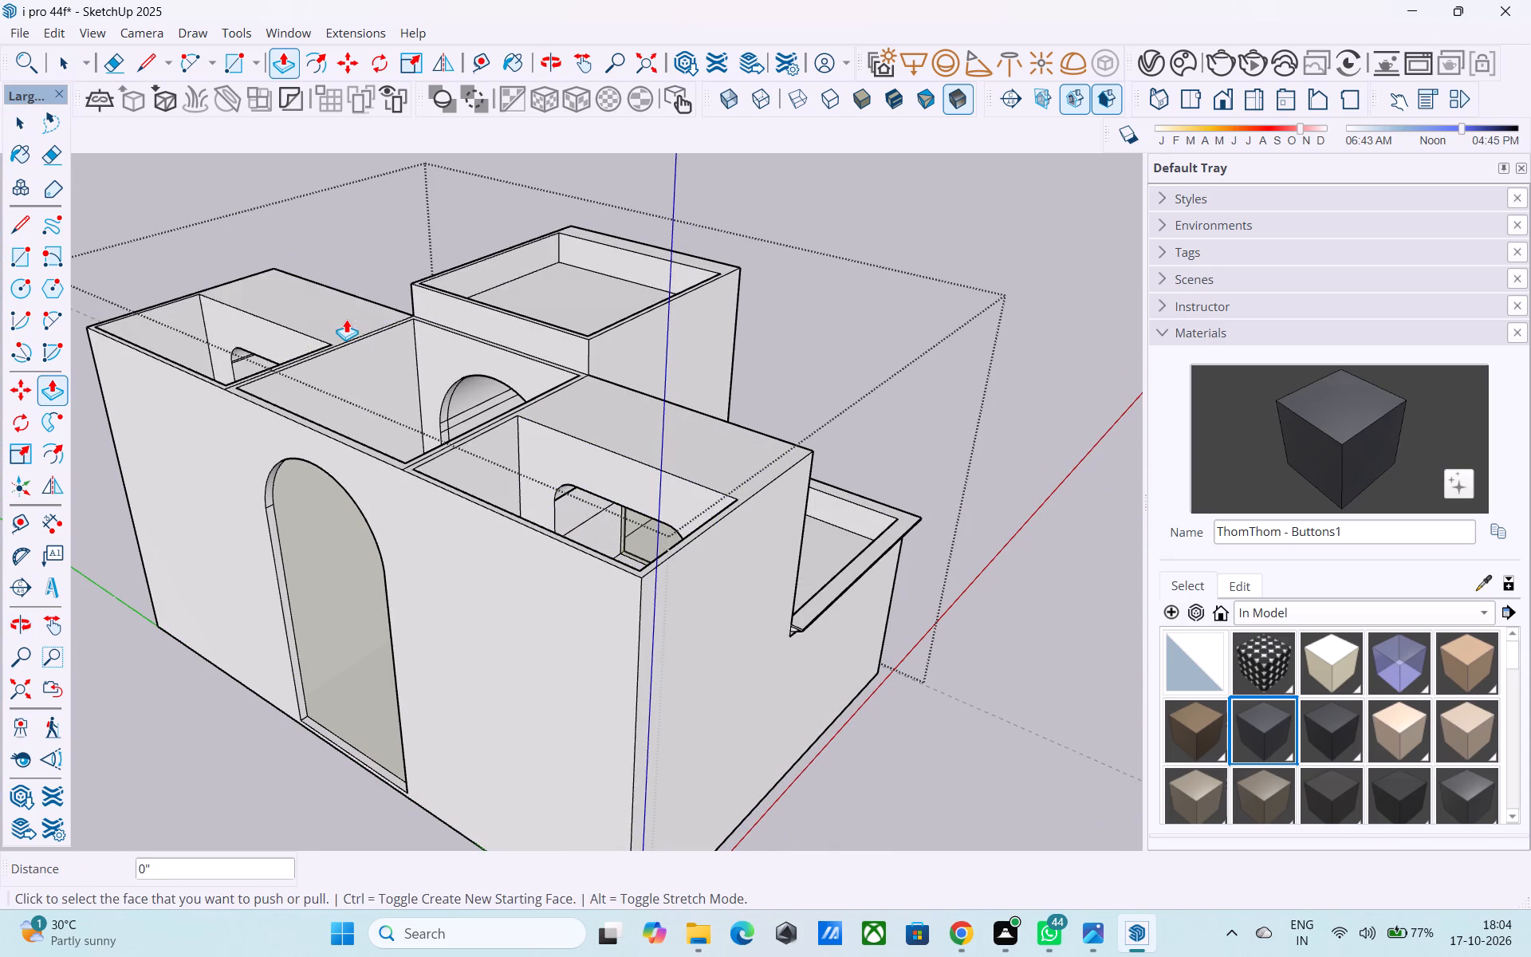
Erase the leftover edges inside the left upper block's deepened window reveal.
scroll(349, 323, down, 4)
middle_drag(550, 463, 45, 395)
middle_drag(457, 437, 108, 397)
scroll(604, 386, up, 4)
middle_drag(546, 358, 510, 324)
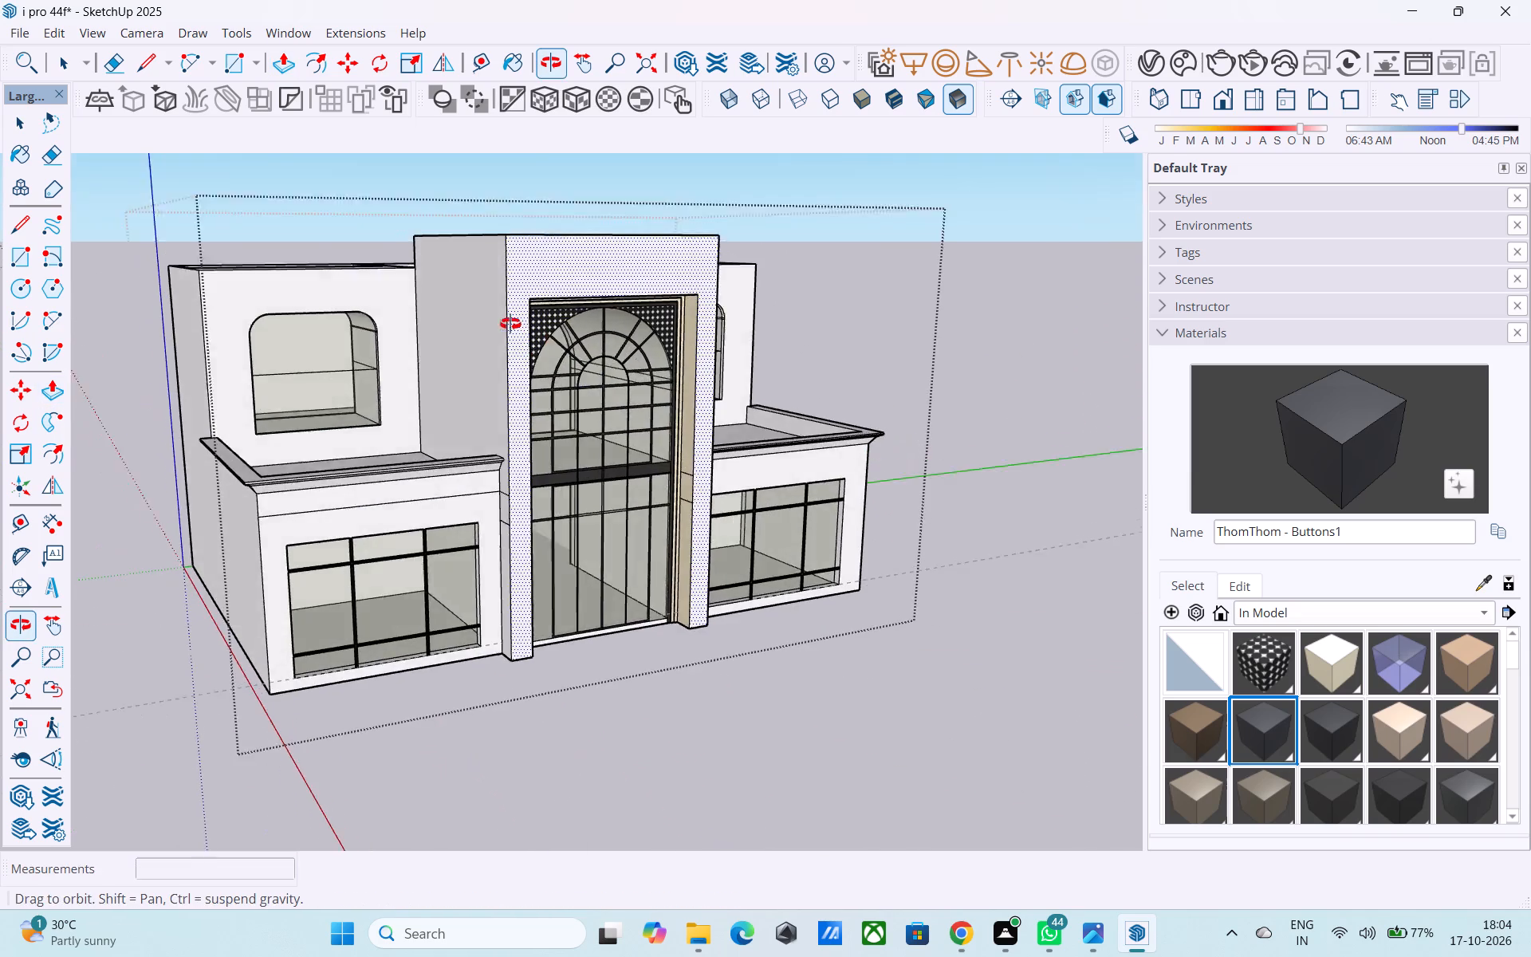
middle_drag(510, 324, 569, 352)
scroll(340, 383, up, 7)
key(space)
middle_drag(376, 390, 389, 408)
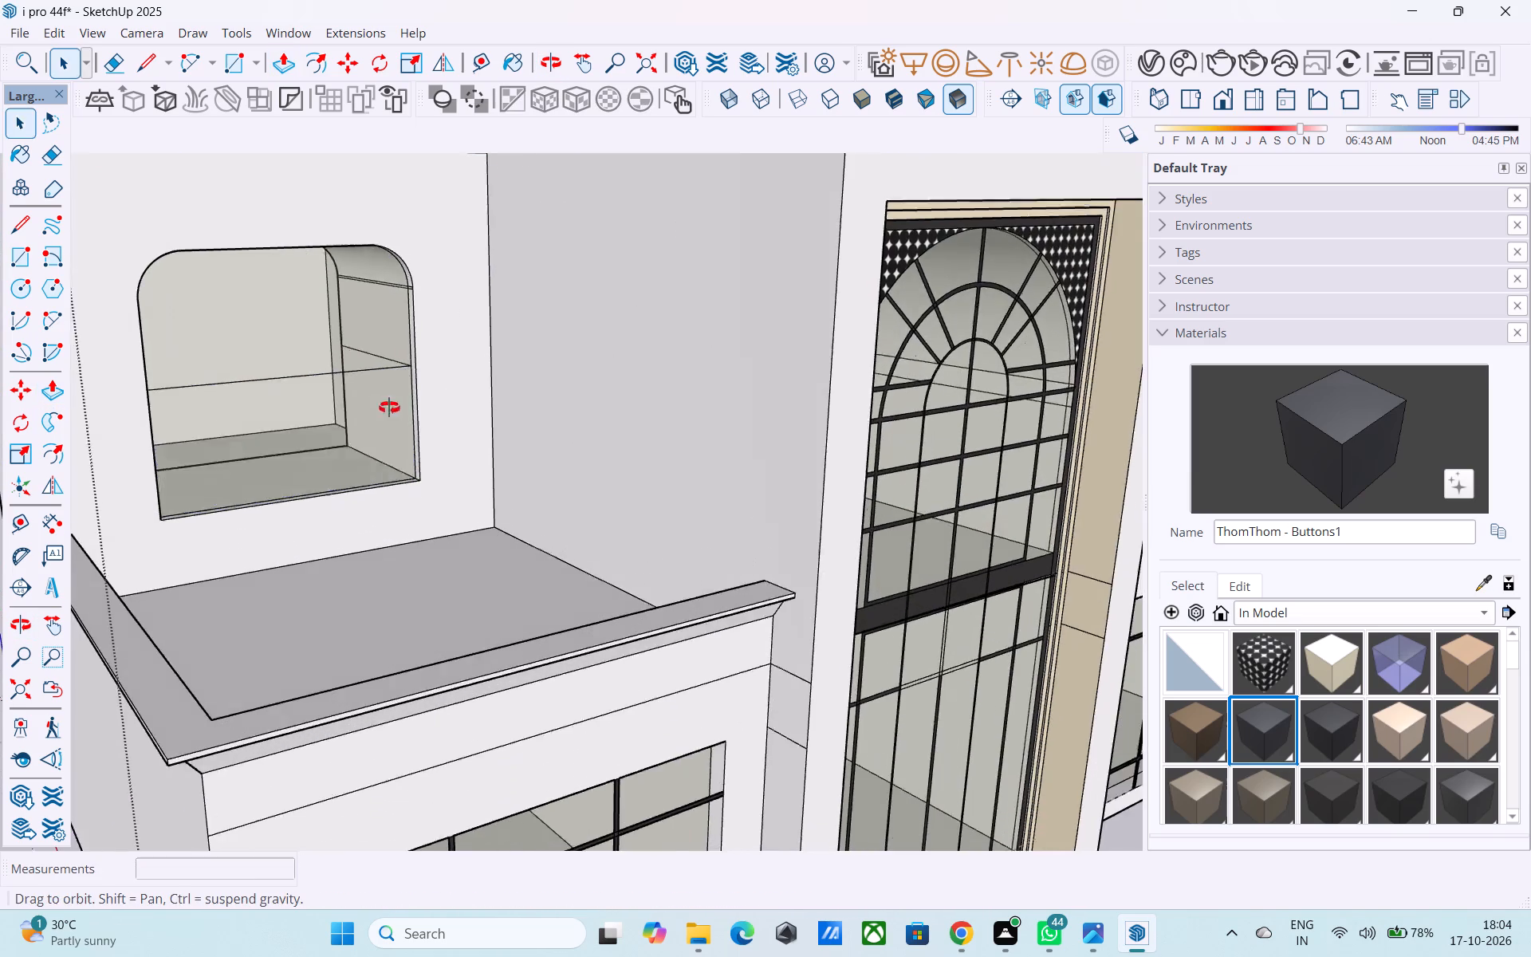
middle_drag(389, 408, 1024, 564)
key(e)
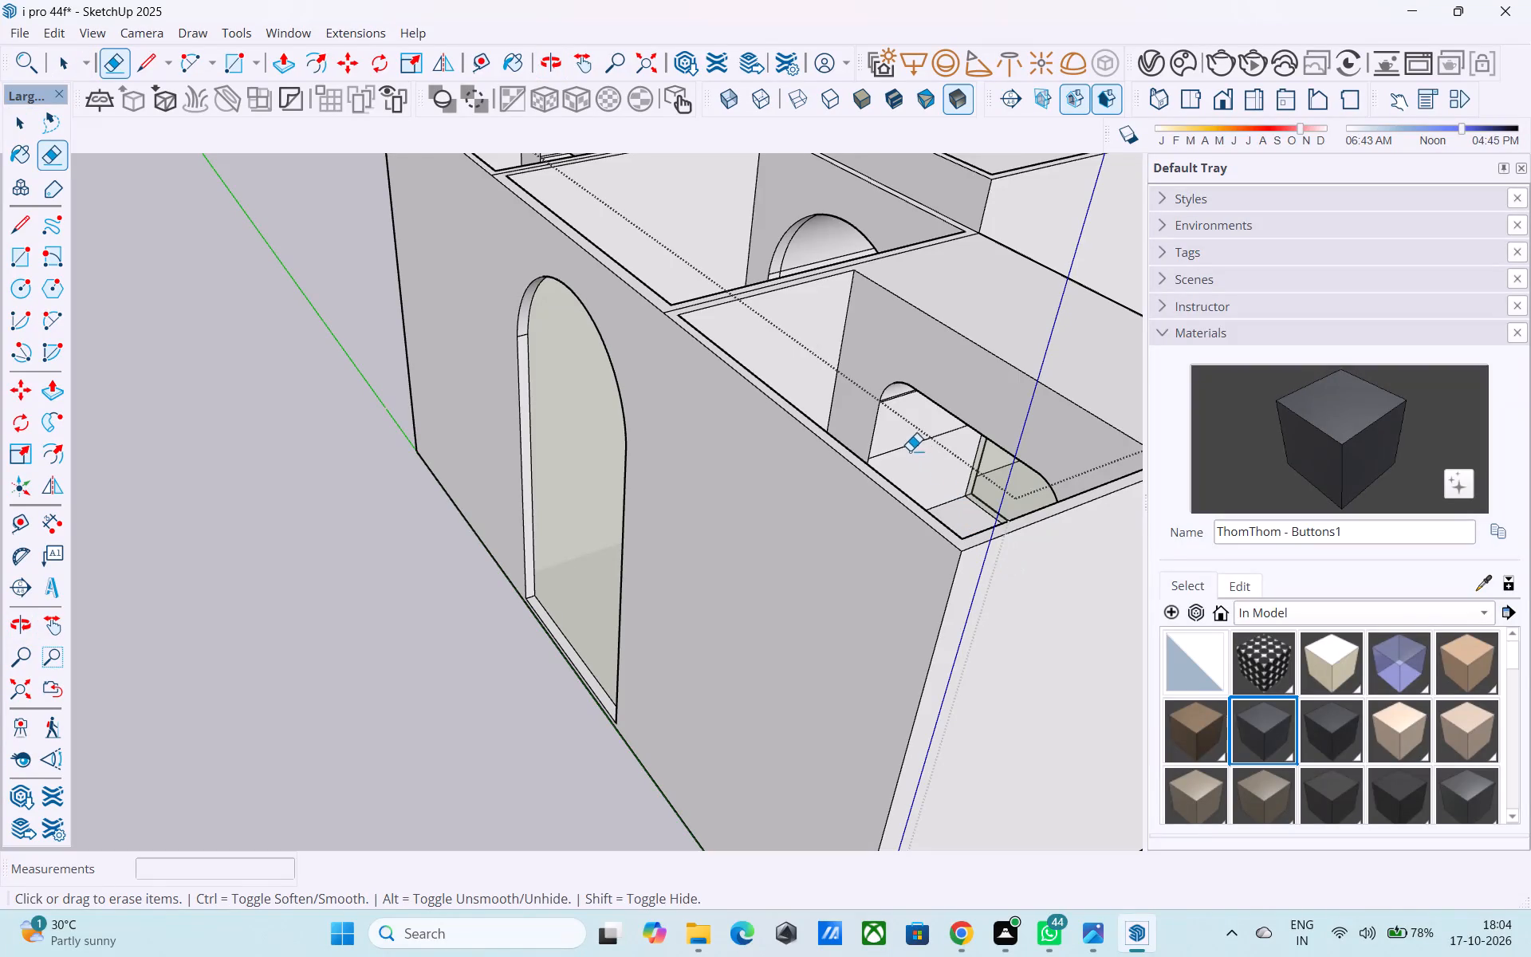
click(908, 448)
shift+middle_drag(966, 498, 667, 644)
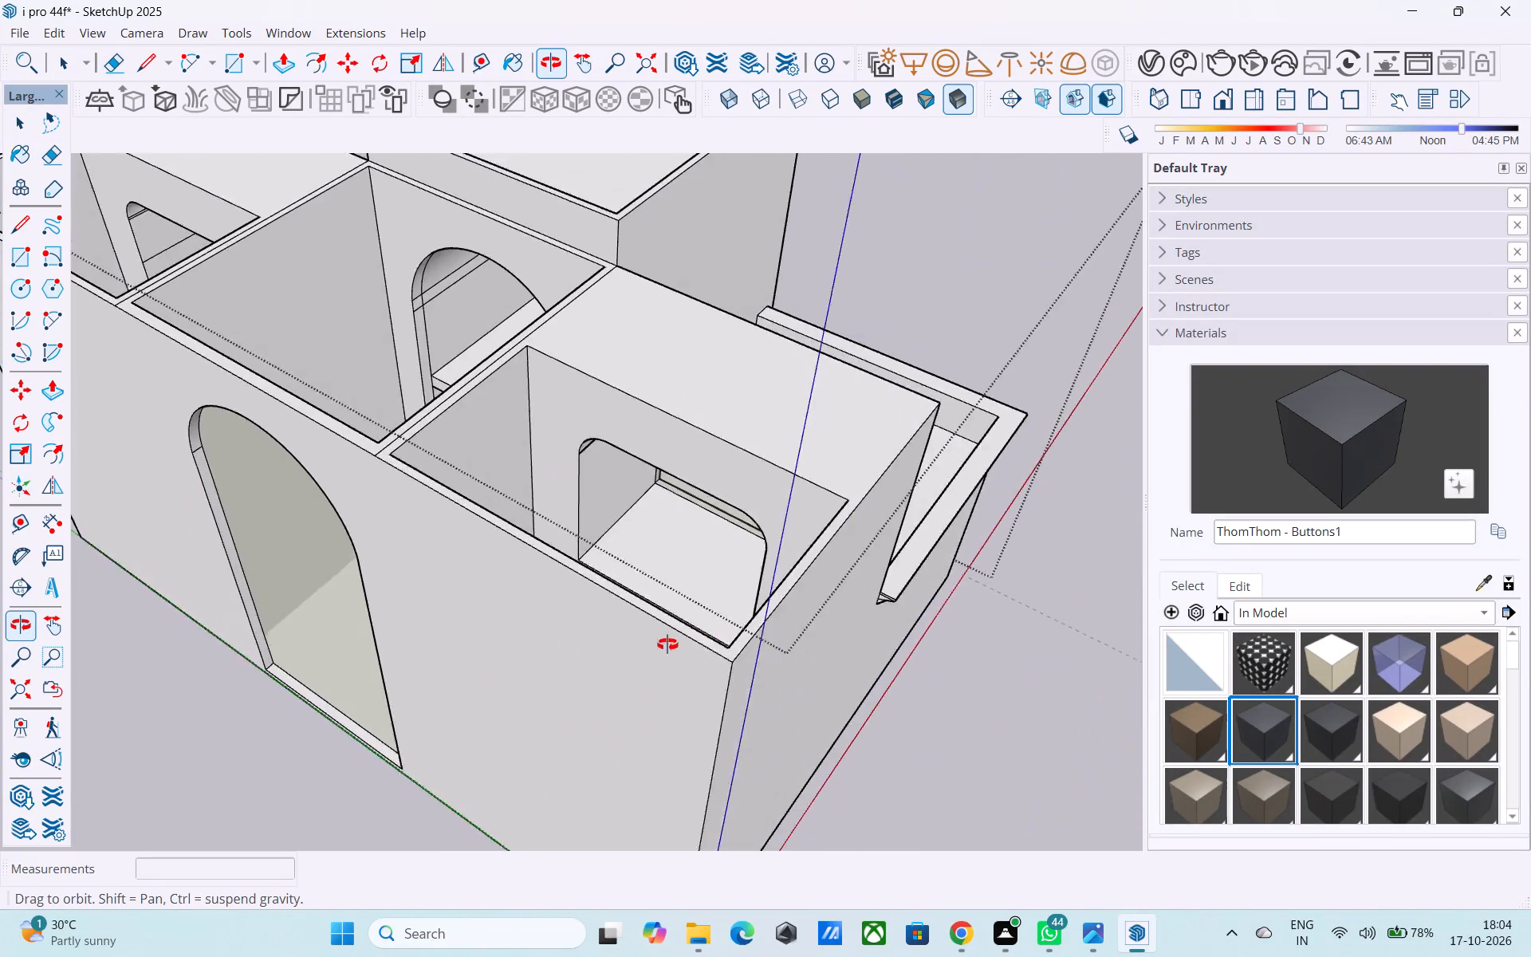
shift+middle_drag(667, 644, 954, 627)
scroll(908, 422, up, 3)
drag(890, 428, 870, 435)
scroll(886, 455, down, 4)
Erase the leftover edges inside the right upper block's deepened window reveal.
middle_drag(914, 487, 1209, 536)
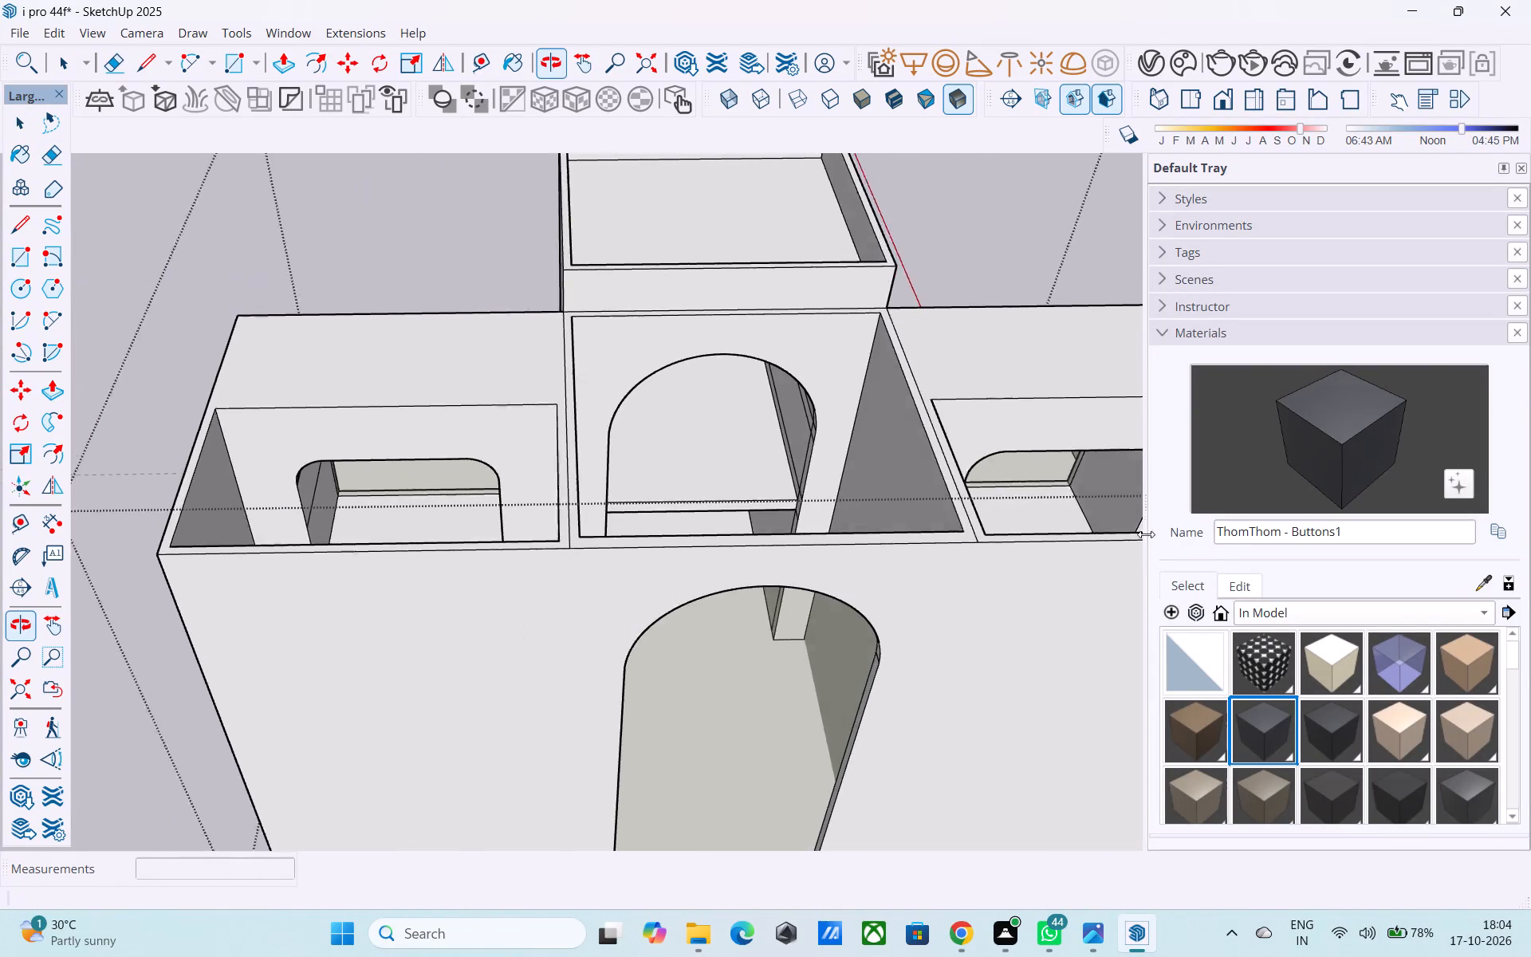
middle_drag(861, 527, 739, 499)
scroll(359, 458, up, 3)
drag(280, 398, 285, 414)
middle_drag(289, 427, 480, 424)
drag(647, 463, 623, 490)
scroll(619, 494, down, 9)
middle_drag(458, 526, 945, 535)
middle_drag(757, 507, 1164, 432)
middle_drag(922, 442, 1118, 453)
scroll(983, 463, down, 3)
shift+middle_drag(882, 529, 960, 416)
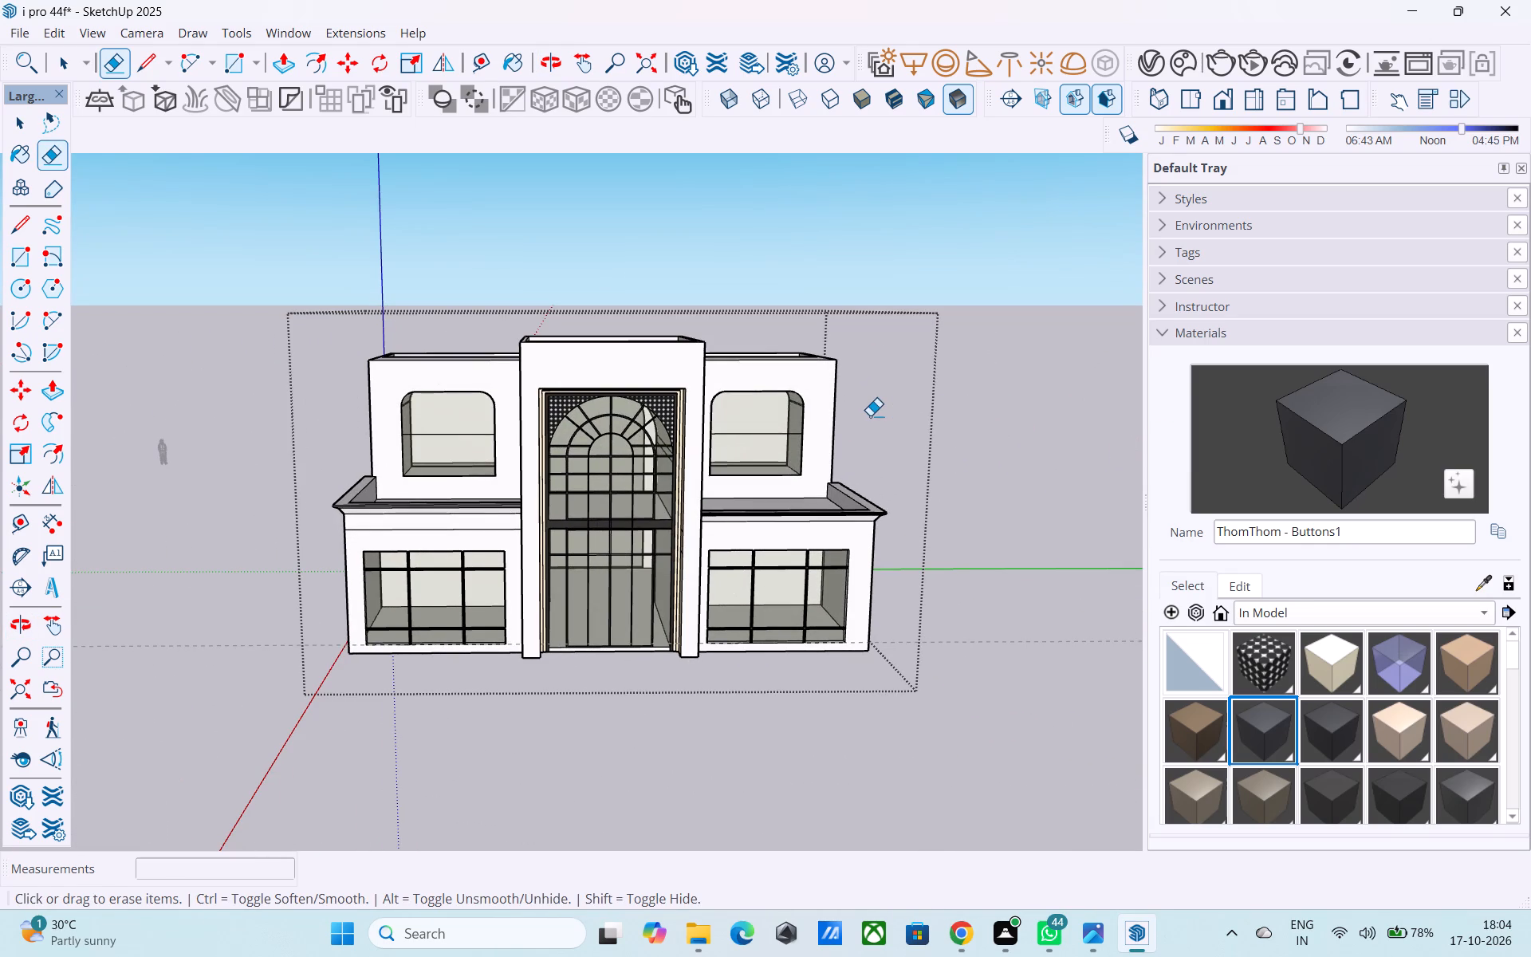
Save the mansion model.
middle_drag(848, 420, 780, 429)
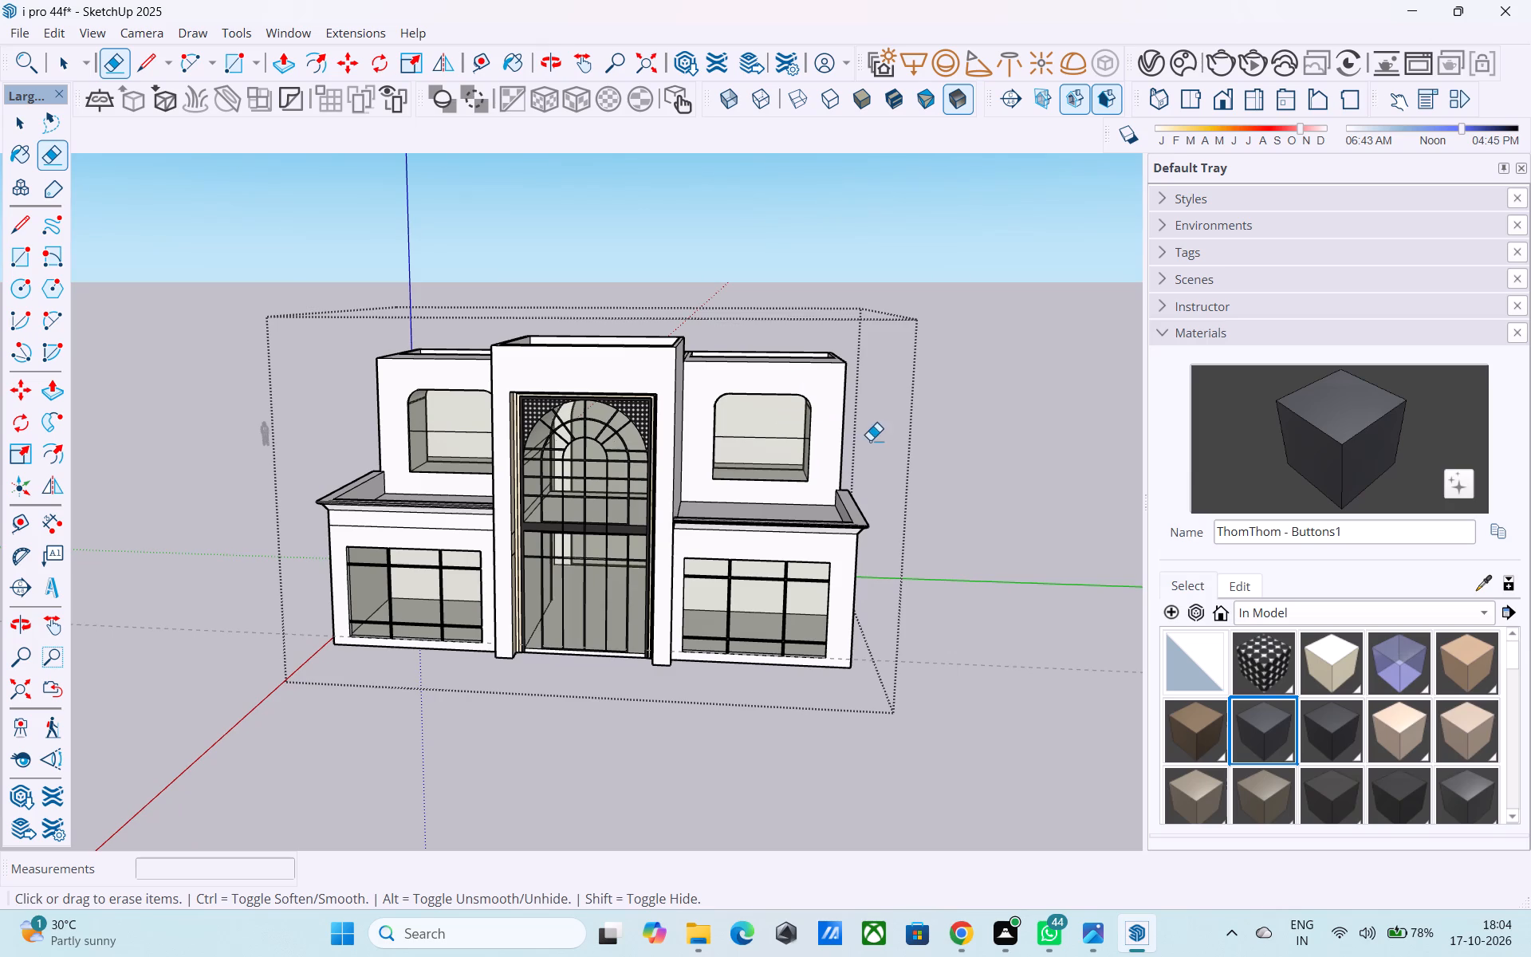
middle_drag(870, 440, 815, 399)
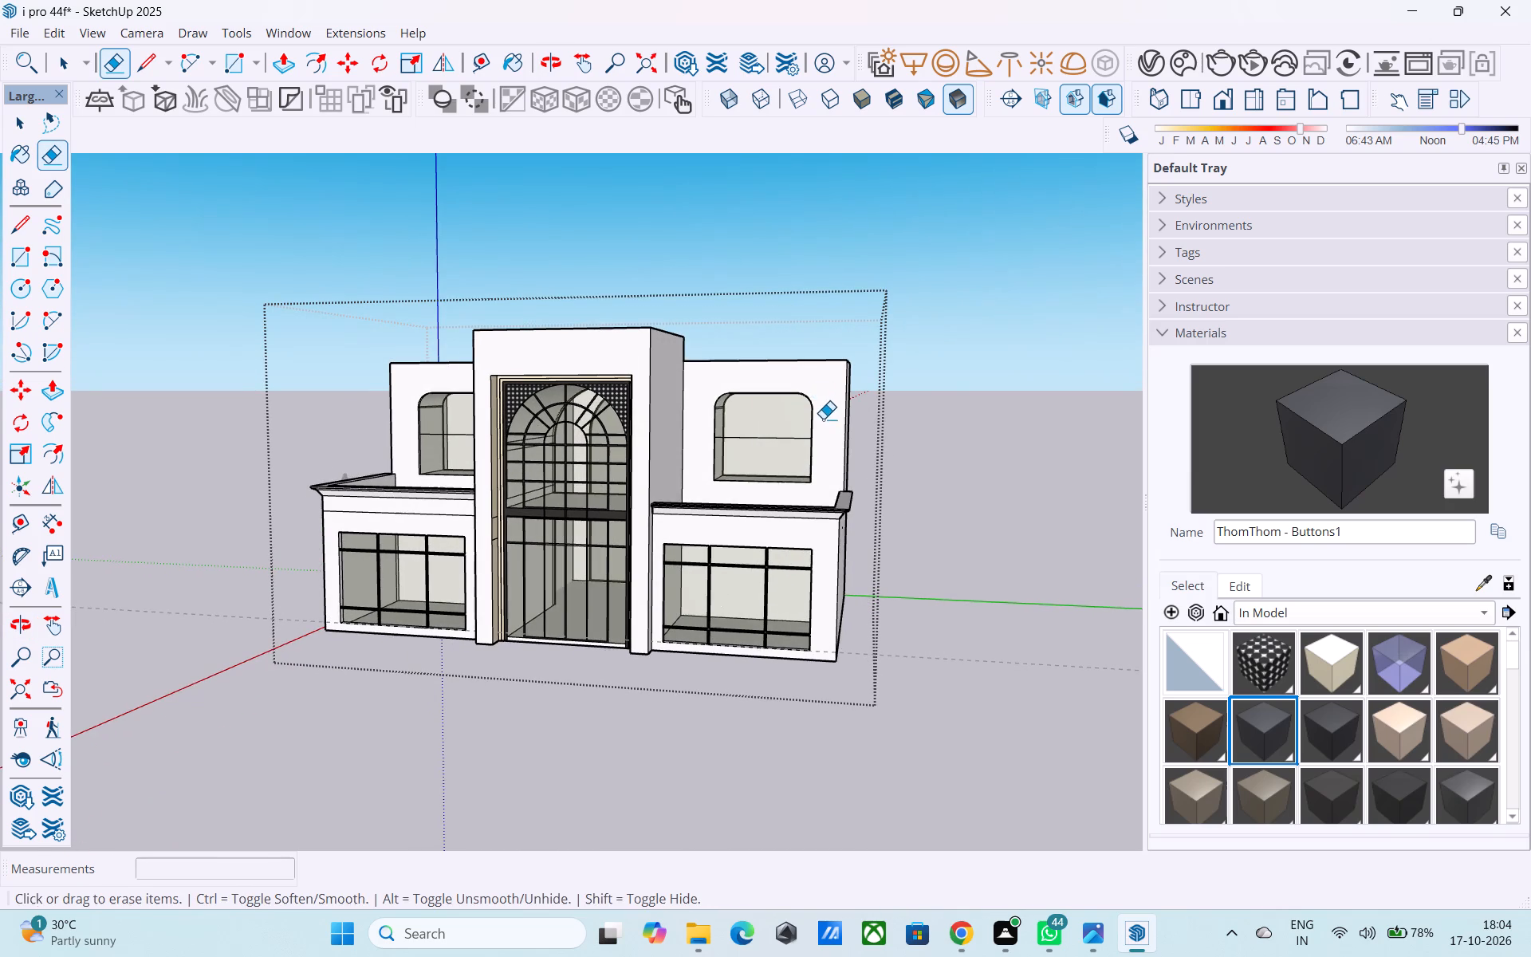
middle_drag(823, 419, 872, 388)
scroll(881, 386, down, 4)
middle_drag(671, 529, 800, 496)
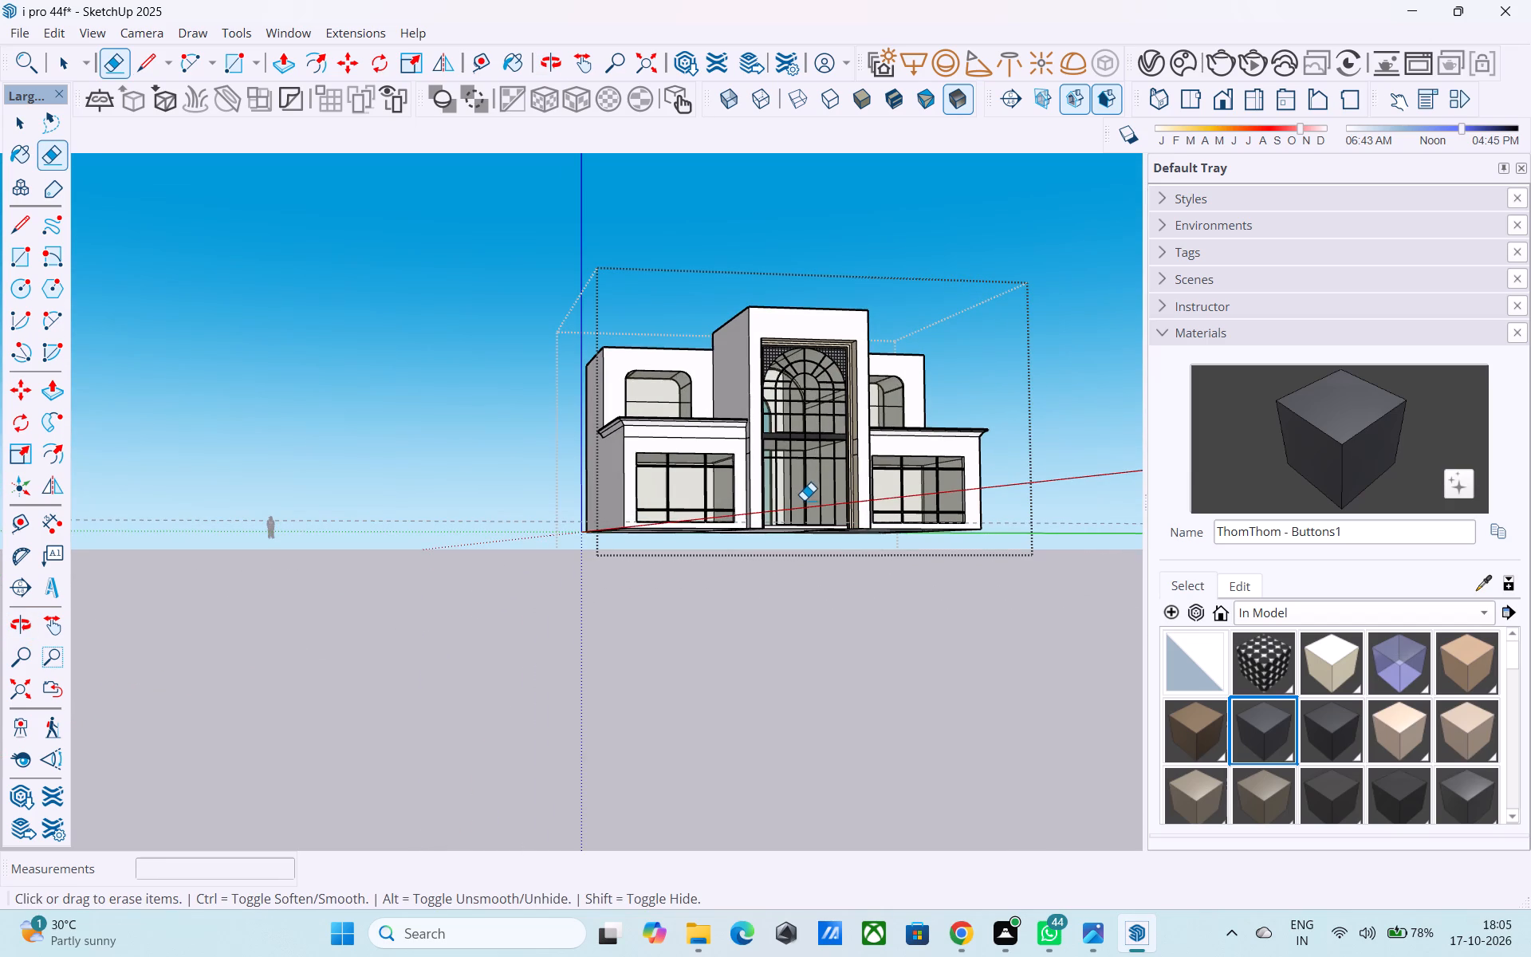
middle_drag(787, 509, 719, 620)
scroll(719, 621, up, 3)
middle_drag(741, 627, 651, 593)
scroll(650, 595, up, 5)
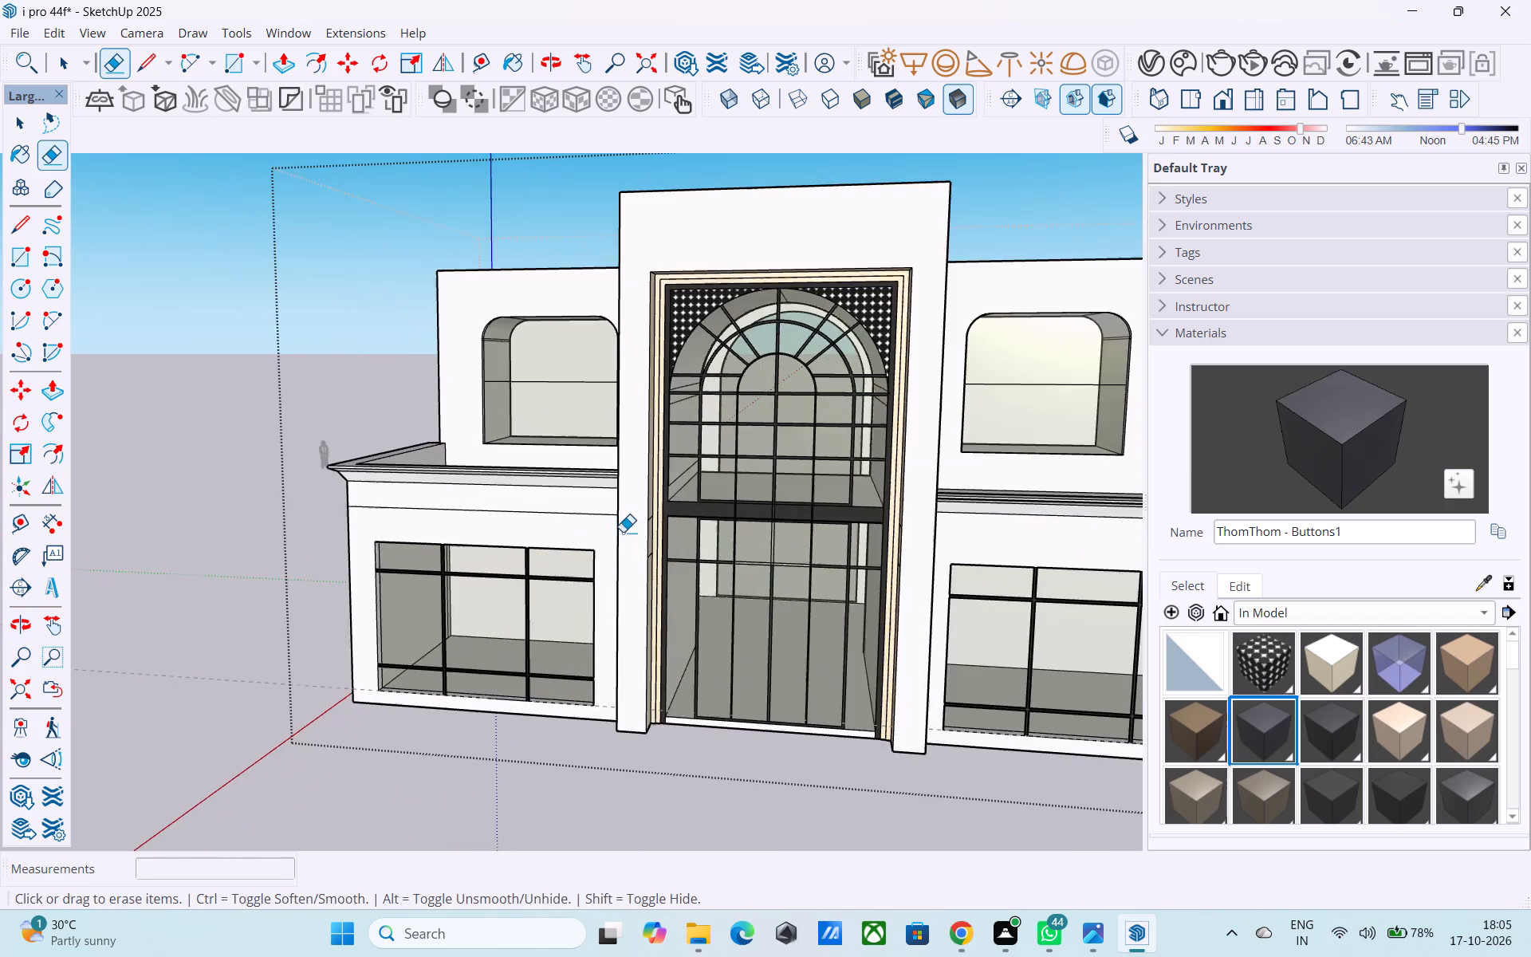
scroll(626, 534, down, 1)
middle_drag(628, 536, 855, 529)
key(ctrl+s)
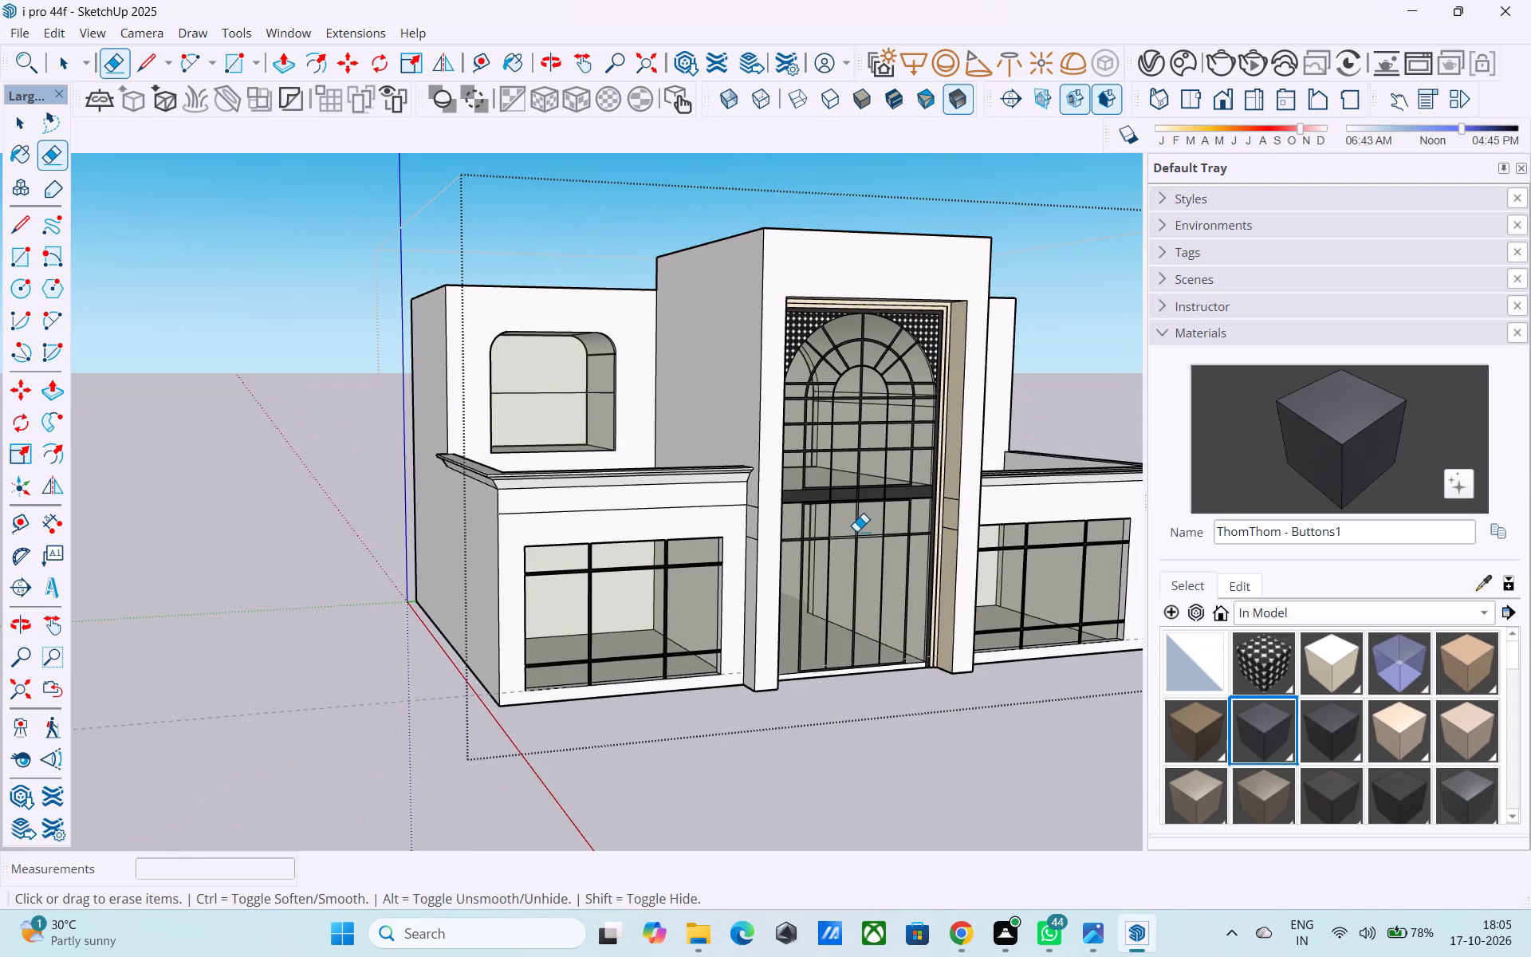
Exit the building group's editing context.
key(space)
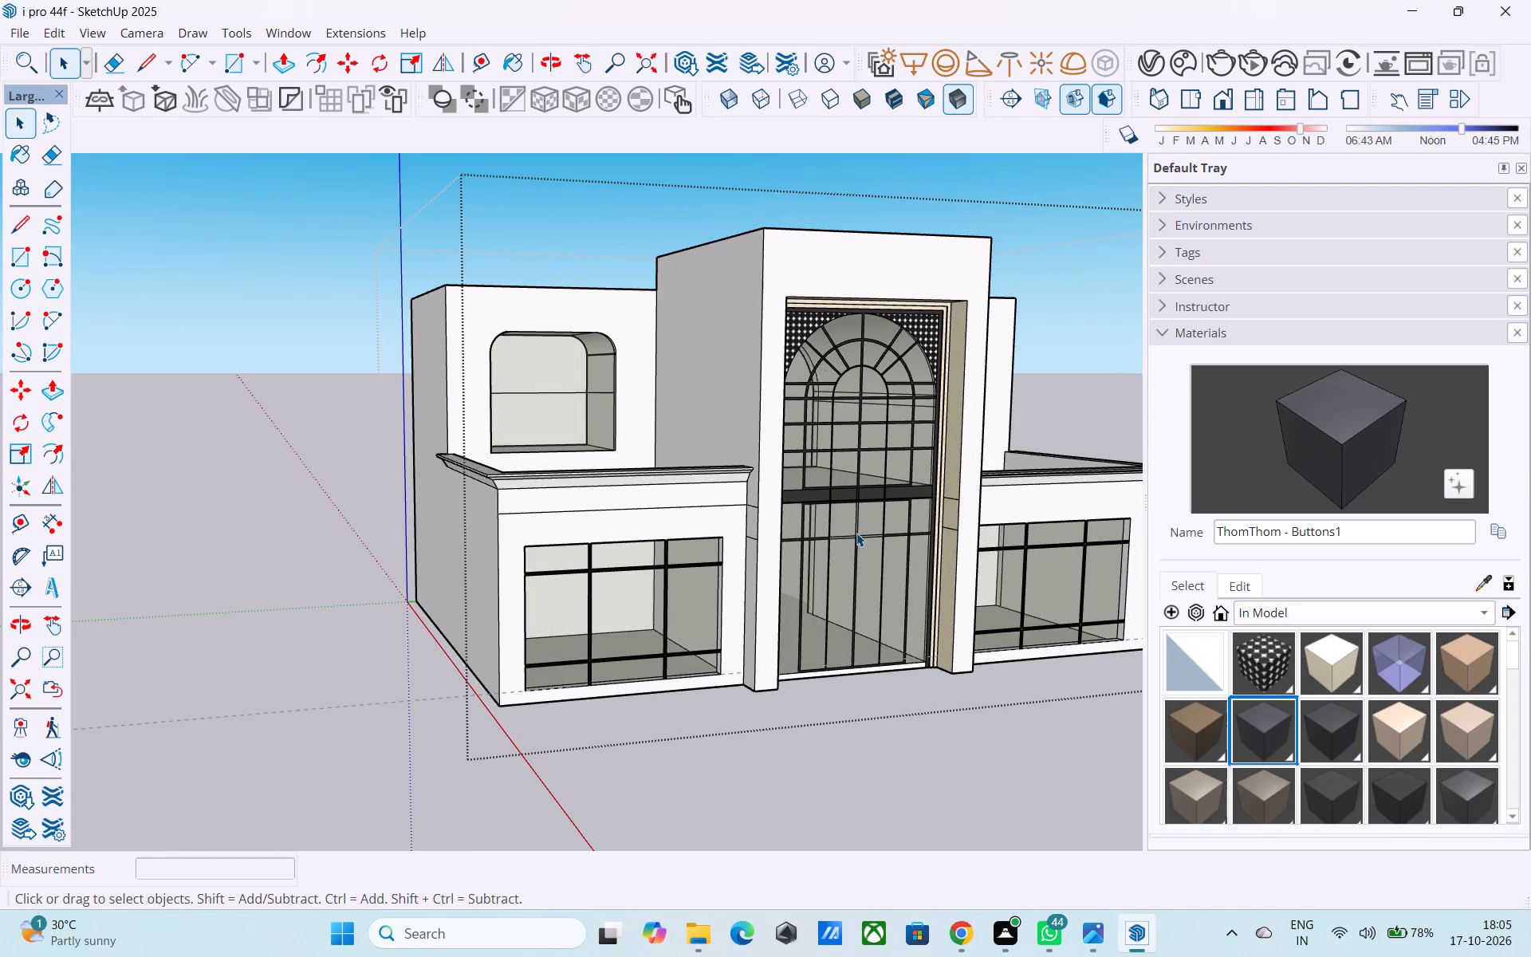
middle_drag(856, 532, 783, 552)
scroll(977, 495, down, 5)
middle_drag(972, 496, 906, 520)
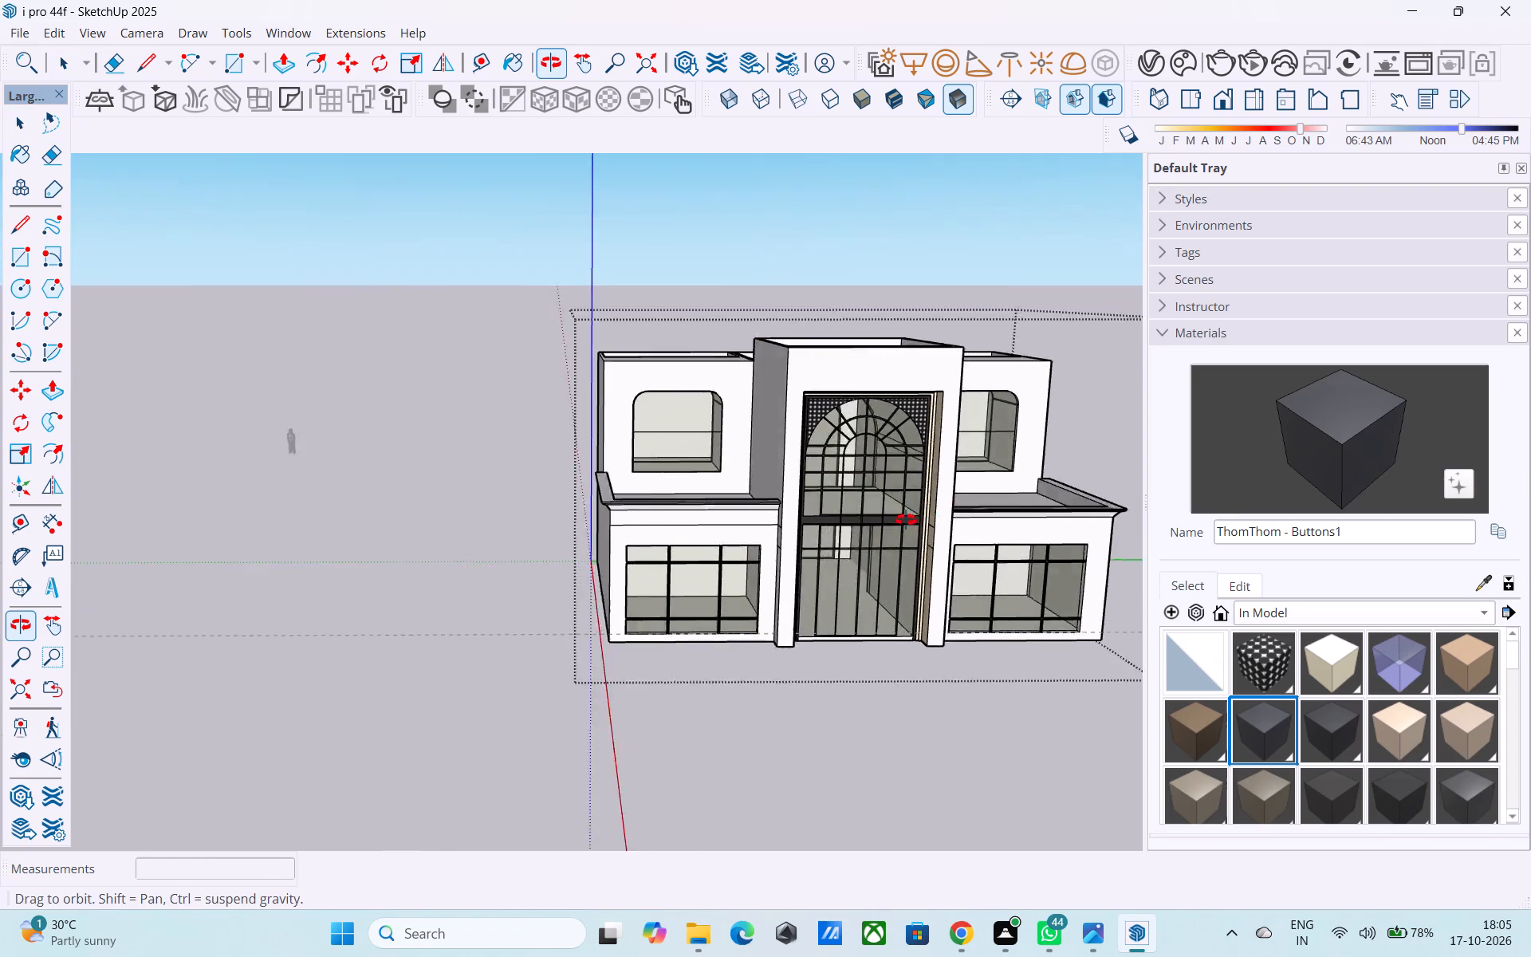
middle_drag(906, 520, 570, 508)
scroll(568, 505, up, 1)
click(356, 445)
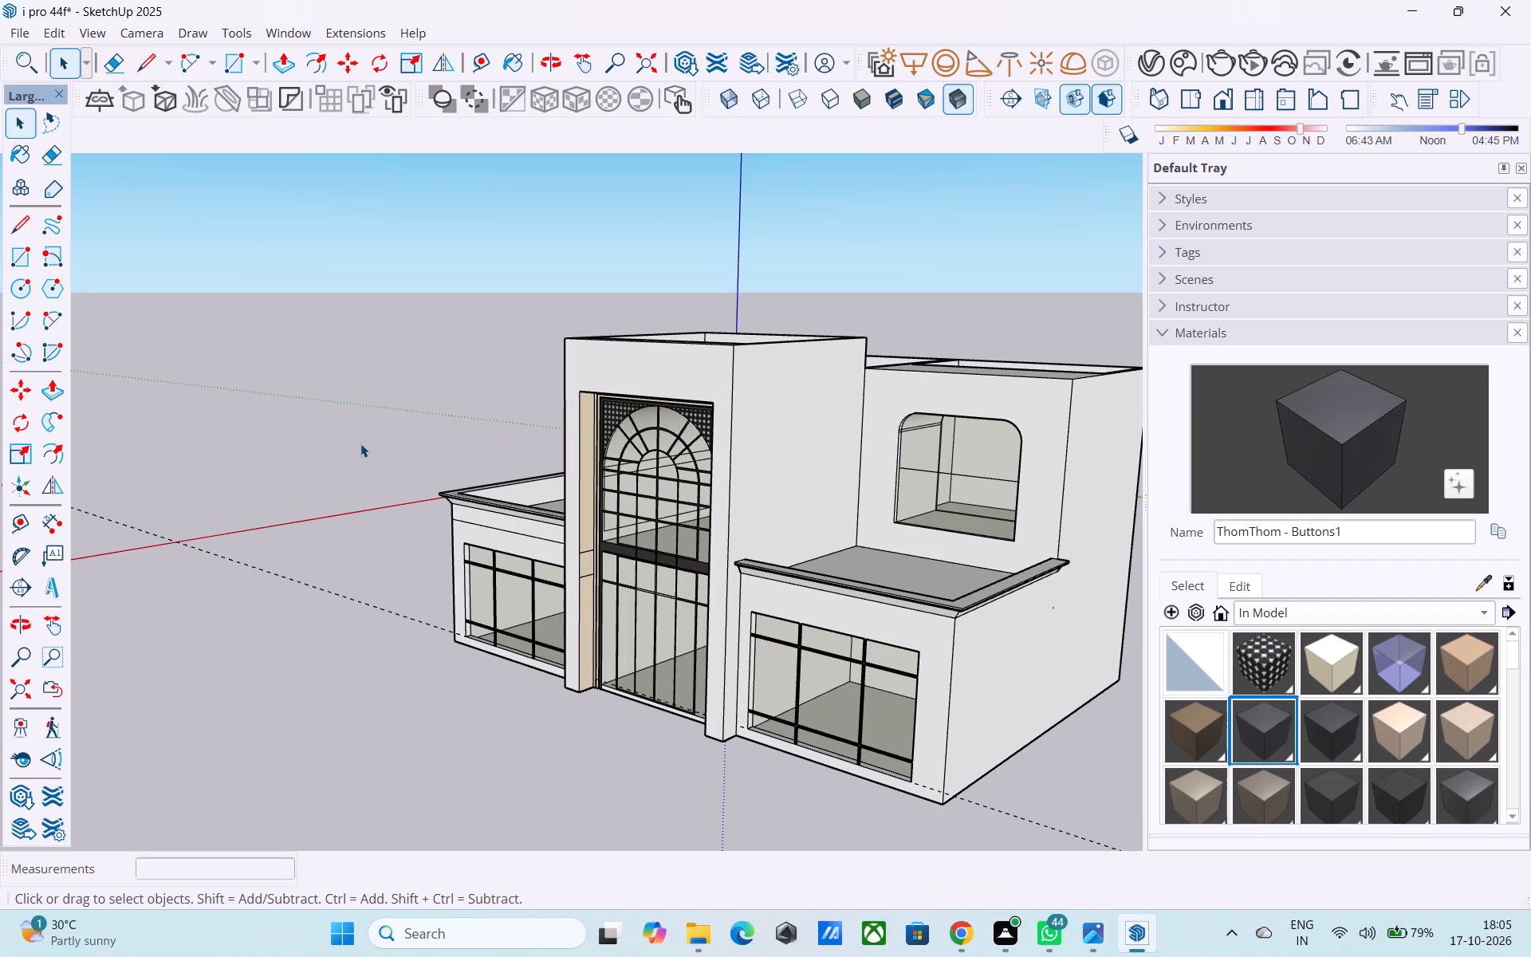
Examine the mansion's front facade, including the deepened upper window openings, from the front, from below and from above.
middle_drag(384, 400, 639, 463)
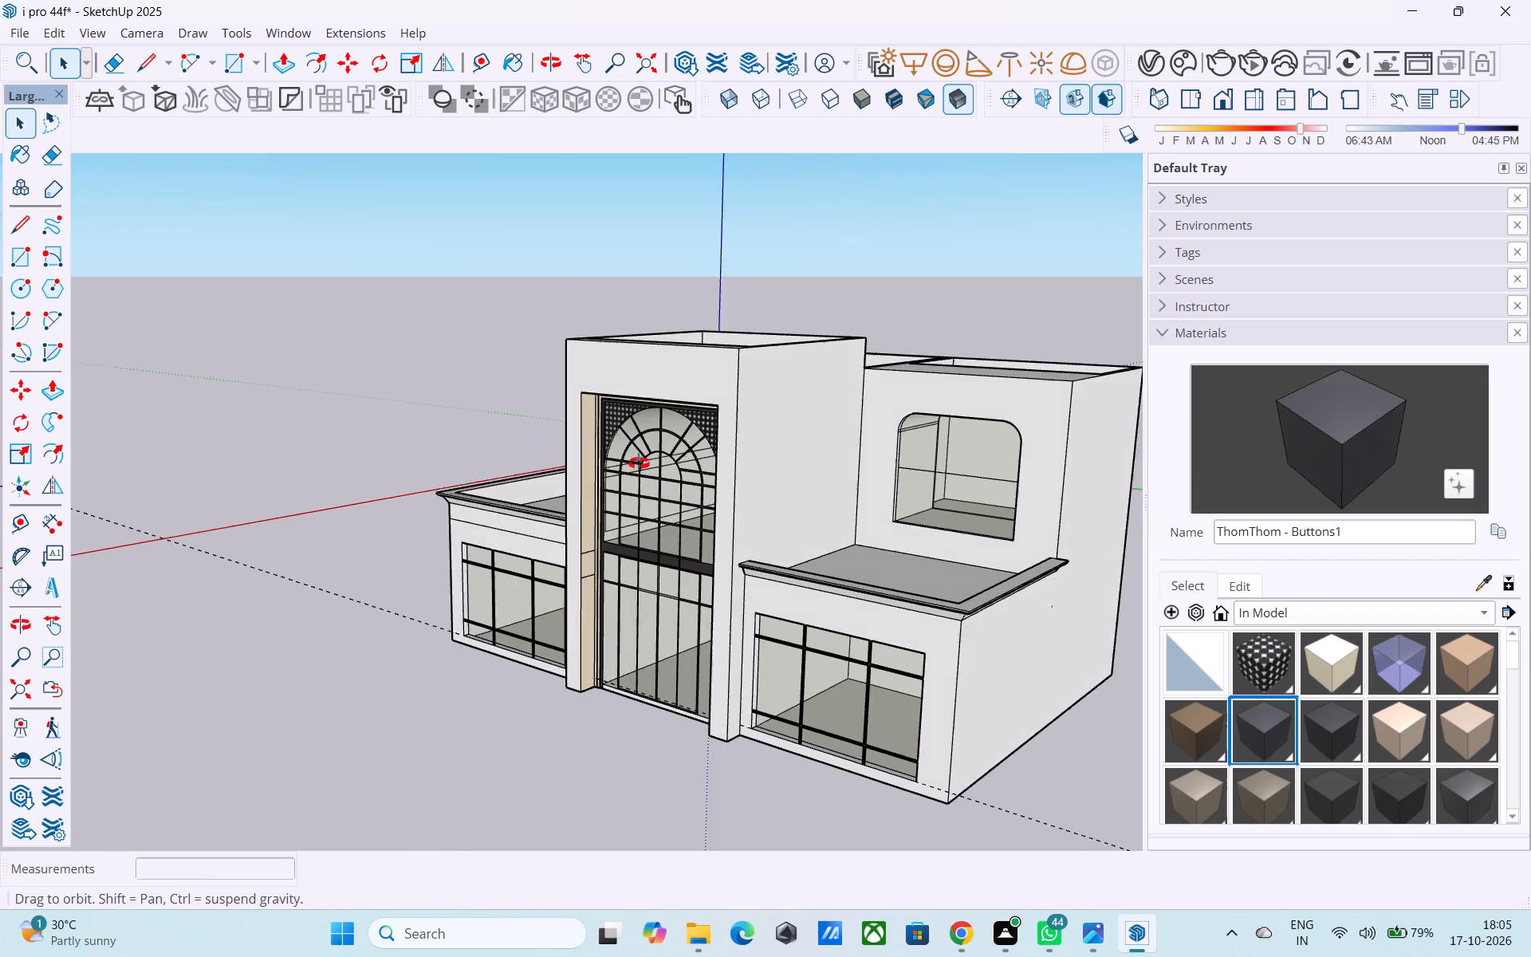
middle_drag(639, 463, 778, 498)
scroll(804, 508, up, 3)
middle_drag(777, 516, 710, 432)
scroll(710, 432, up, 1)
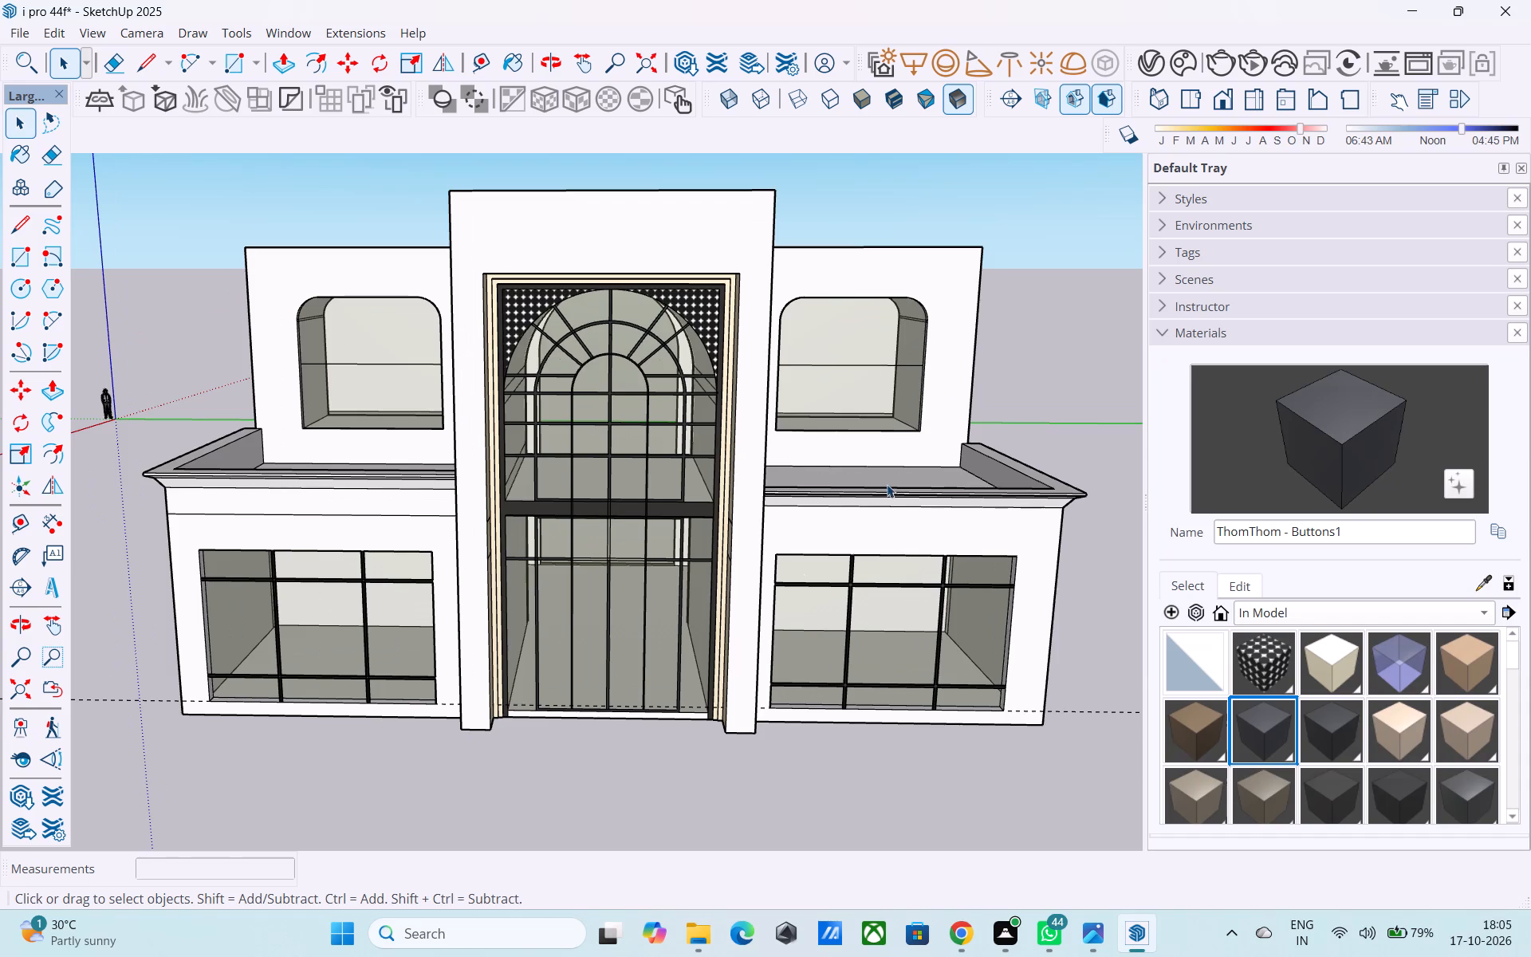
scroll(910, 486, down, 5)
middle_drag(831, 519, 793, 445)
scroll(751, 439, up, 3)
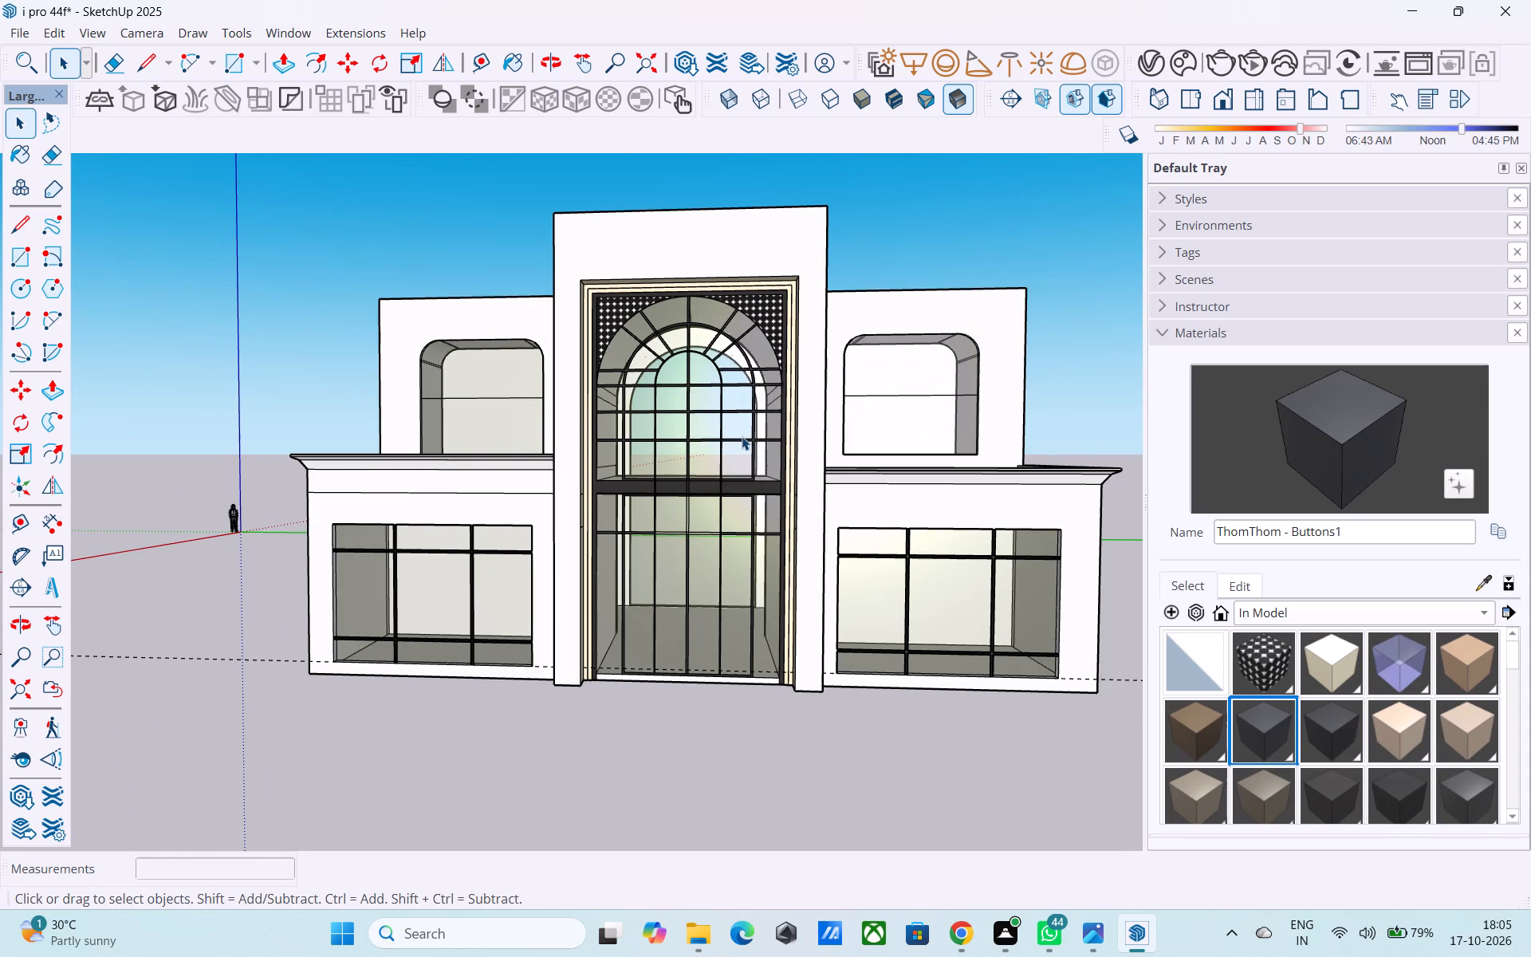
middle_drag(748, 490, 663, 427)
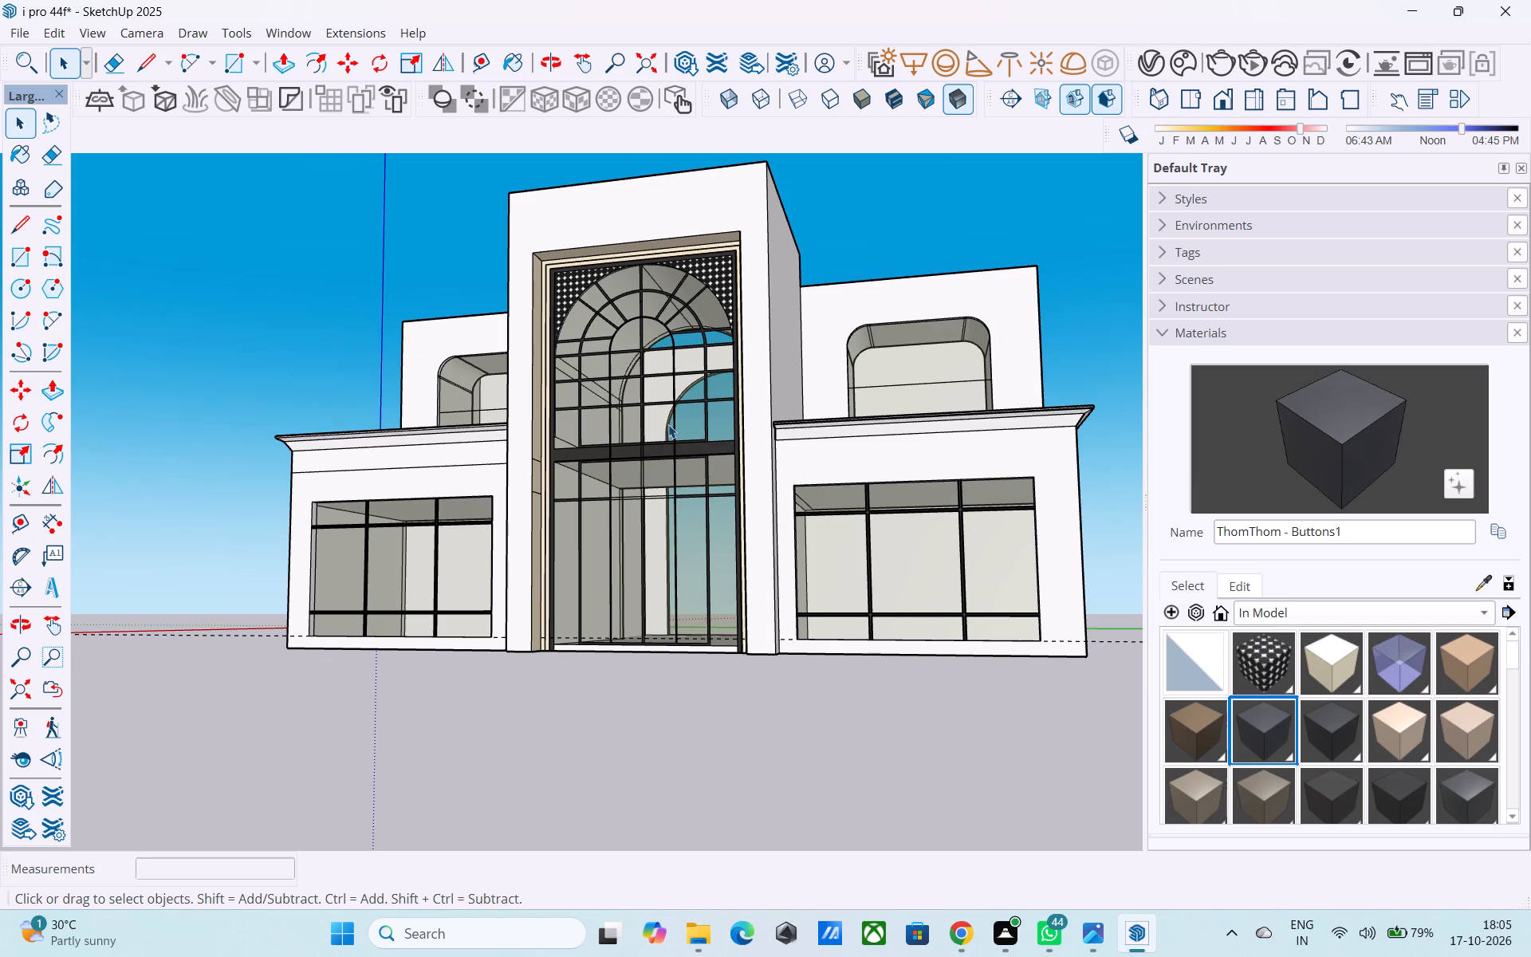
scroll(668, 424, up, 1)
scroll(675, 427, down, 4)
middle_drag(675, 427, 734, 490)
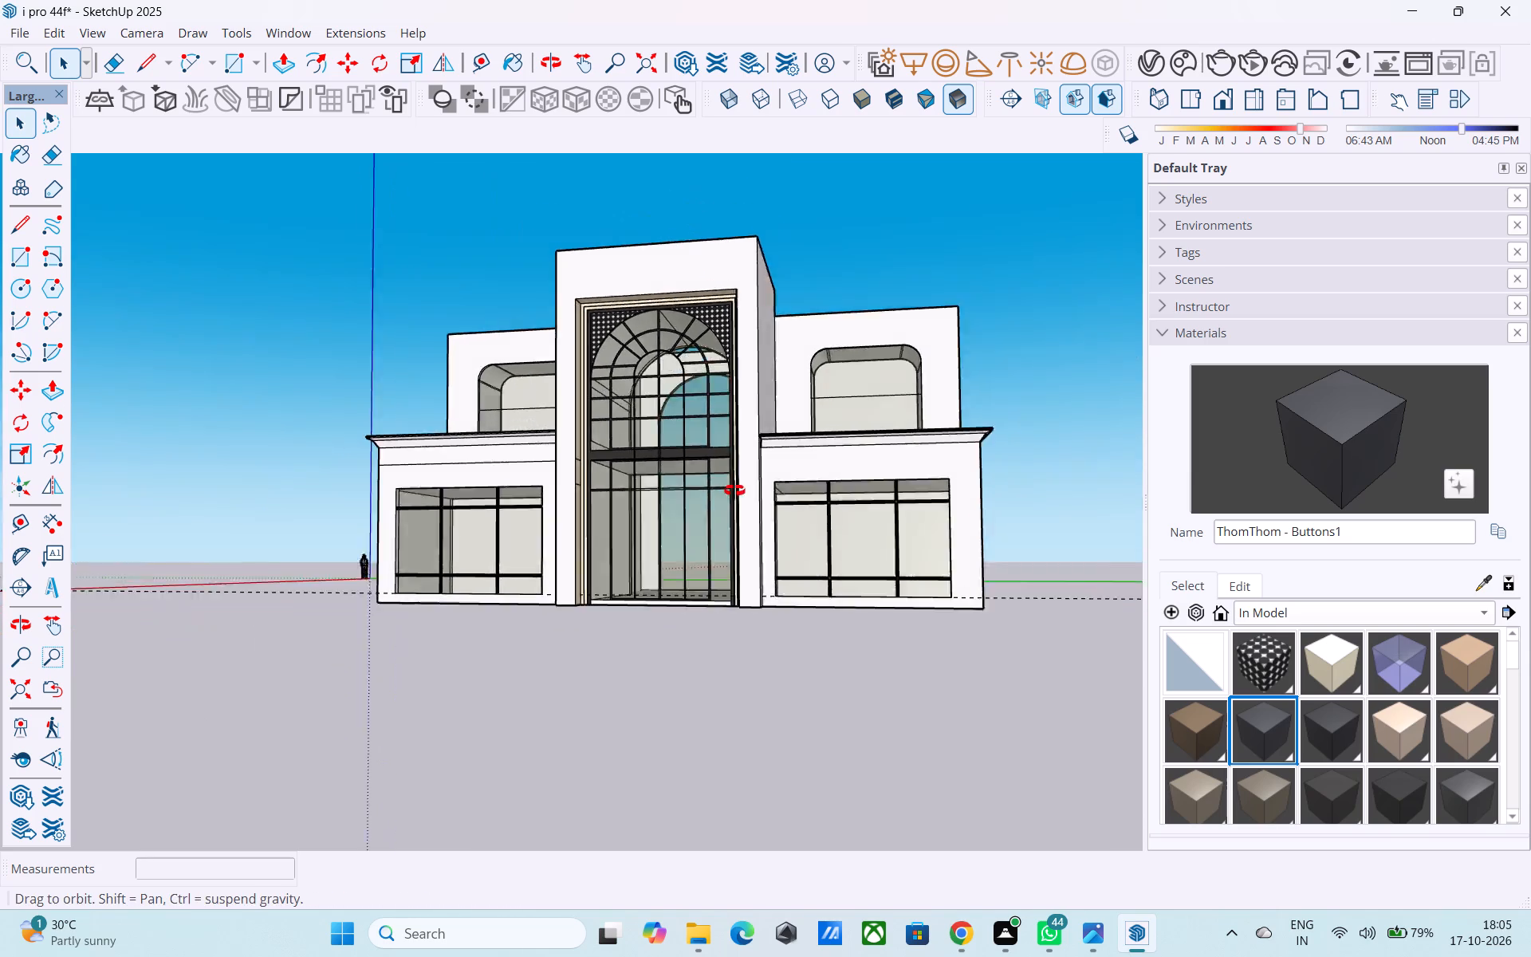
middle_drag(734, 490, 757, 548)
scroll(757, 540, up, 6)
middle_drag(742, 537, 584, 593)
scroll(640, 558, down, 6)
middle_drag(648, 565, 708, 586)
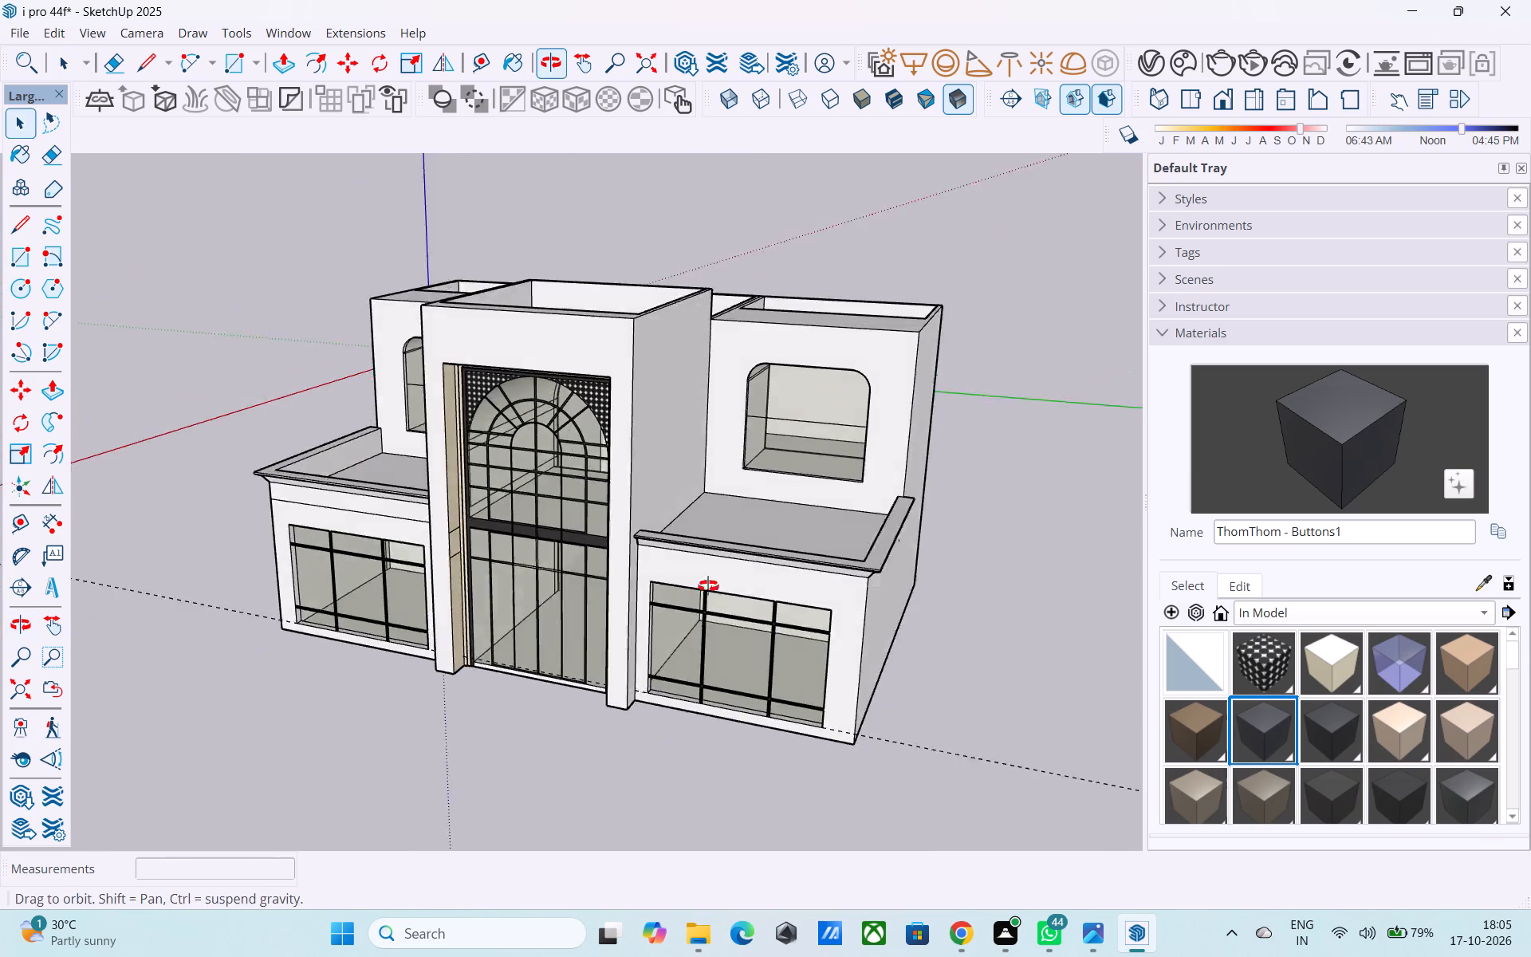
middle_drag(708, 586, 873, 629)
scroll(986, 545, down, 5)
middle_drag(878, 598, 832, 560)
scroll(722, 478, up, 7)
middle_drag(702, 437, 699, 424)
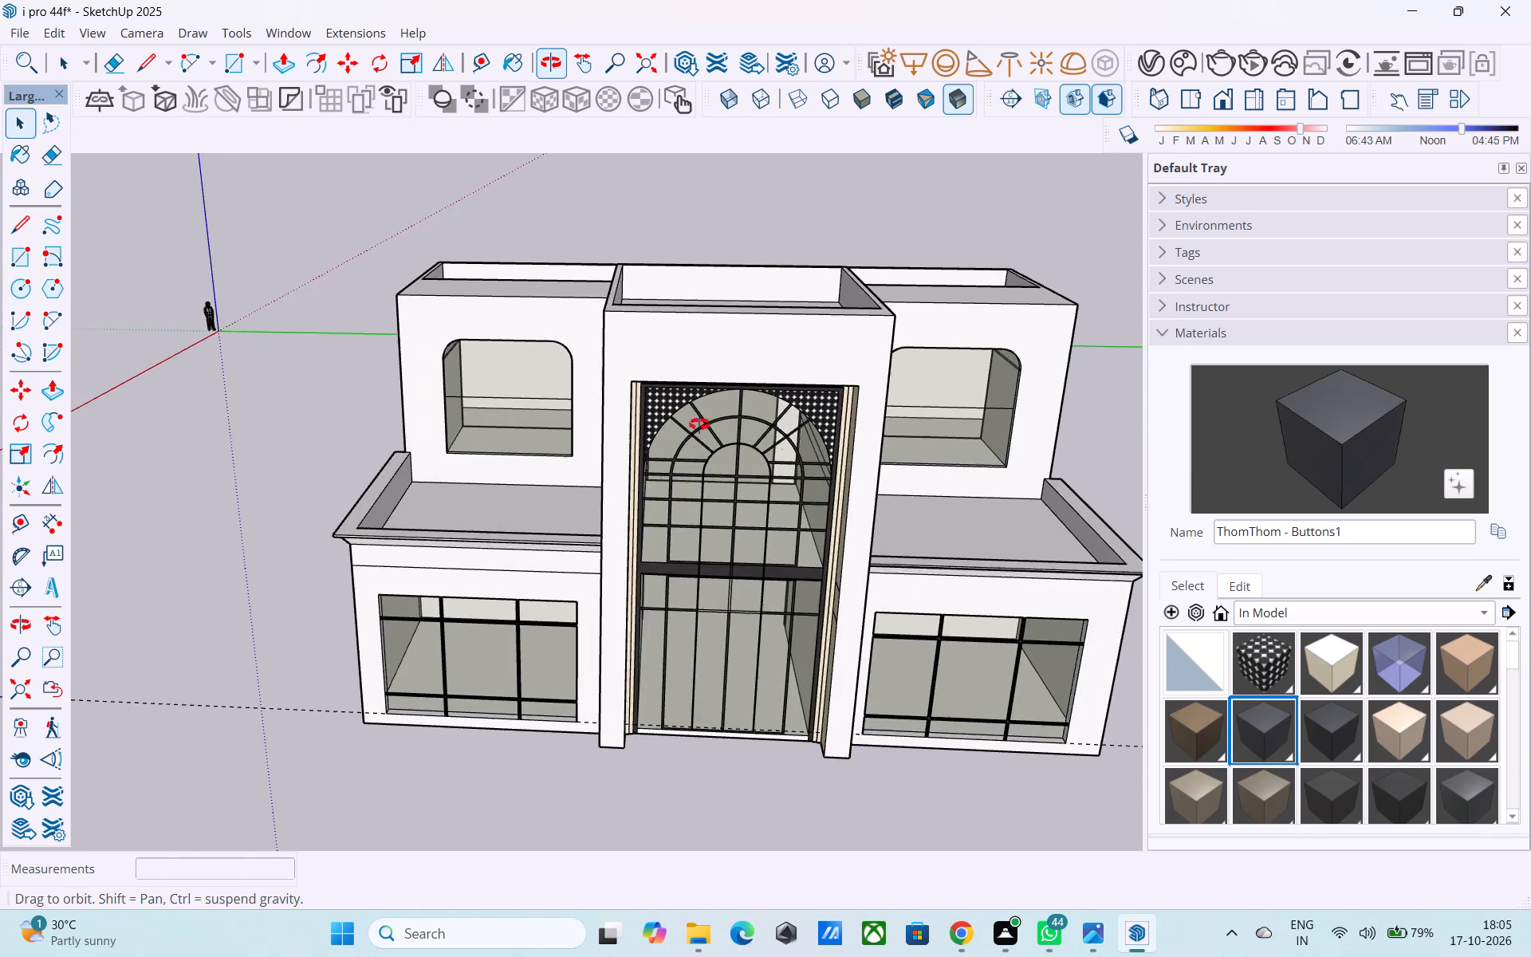
middle_drag(699, 424, 800, 350)
scroll(789, 372, down, 4)
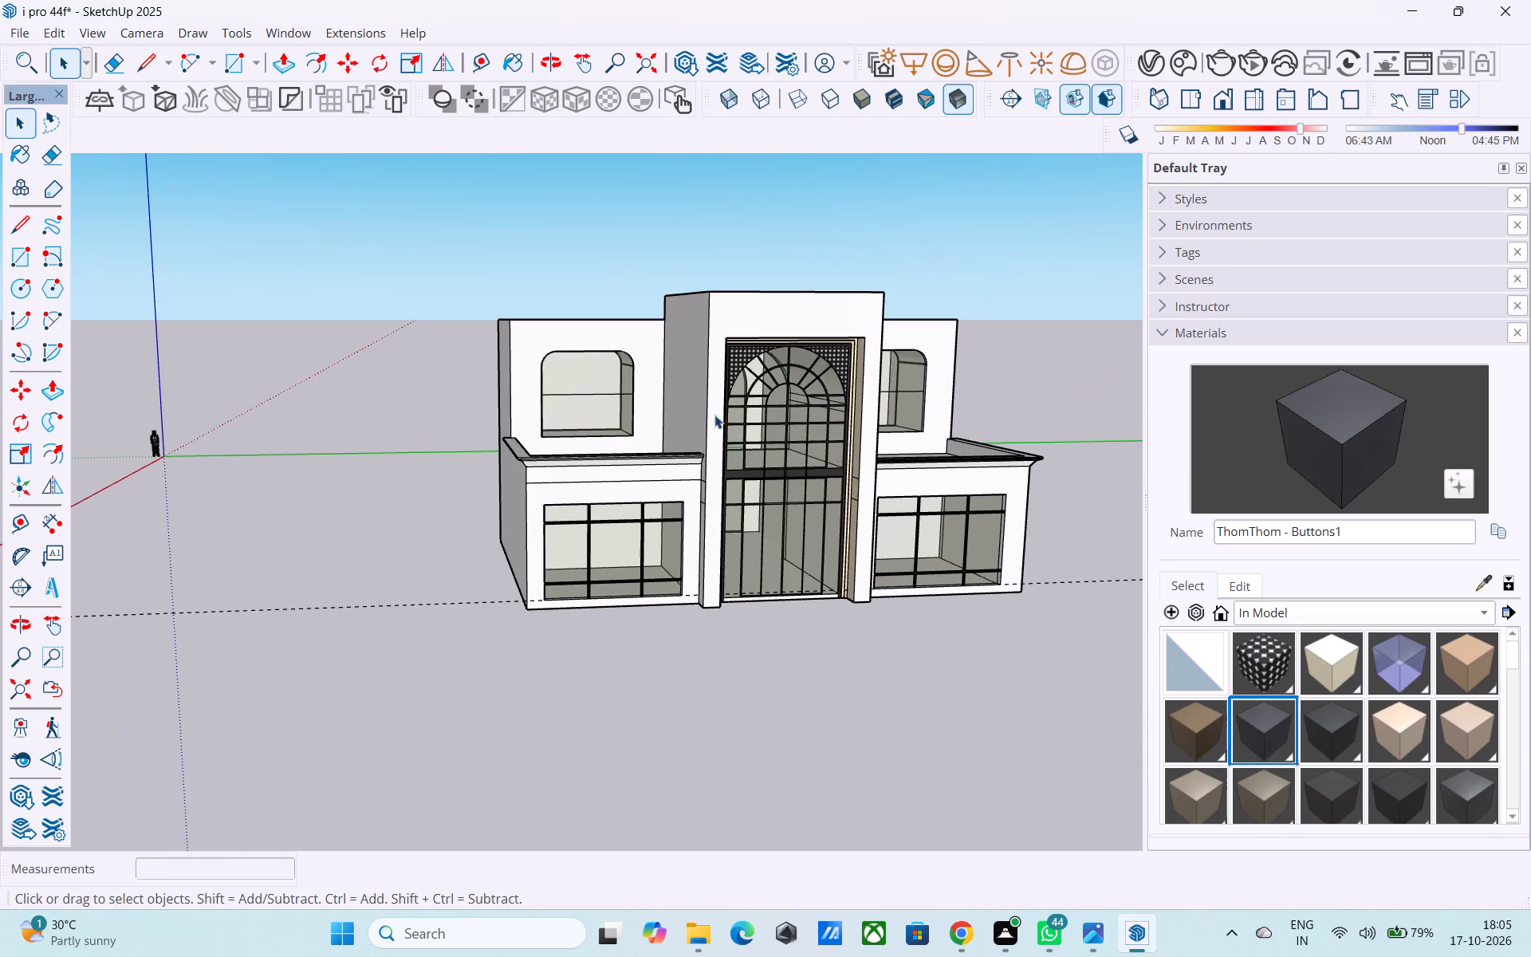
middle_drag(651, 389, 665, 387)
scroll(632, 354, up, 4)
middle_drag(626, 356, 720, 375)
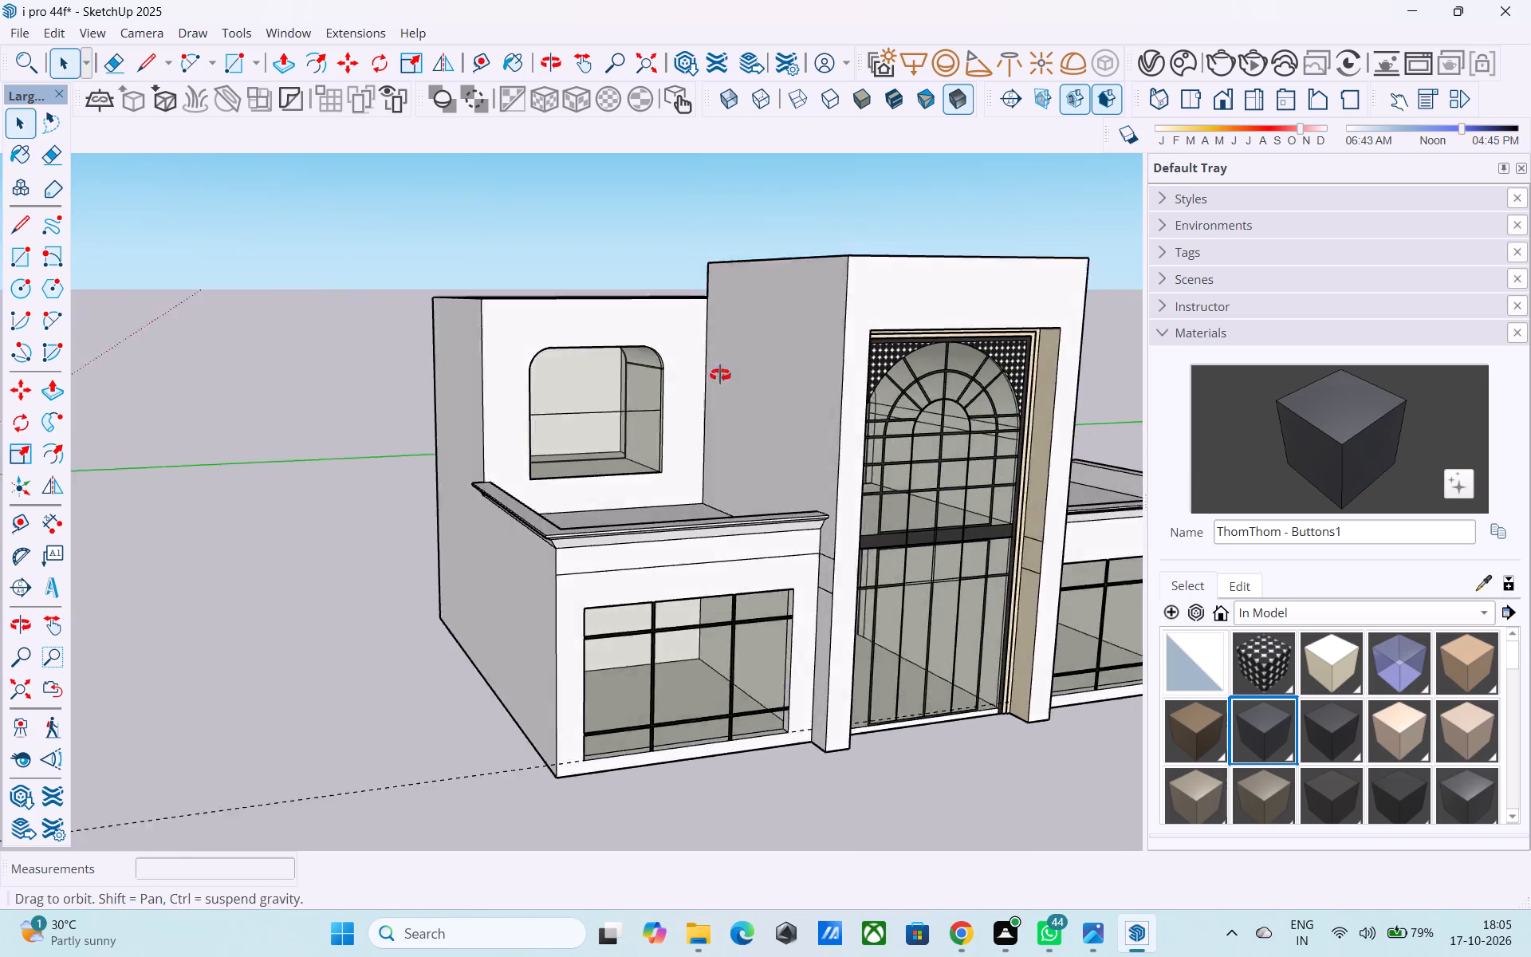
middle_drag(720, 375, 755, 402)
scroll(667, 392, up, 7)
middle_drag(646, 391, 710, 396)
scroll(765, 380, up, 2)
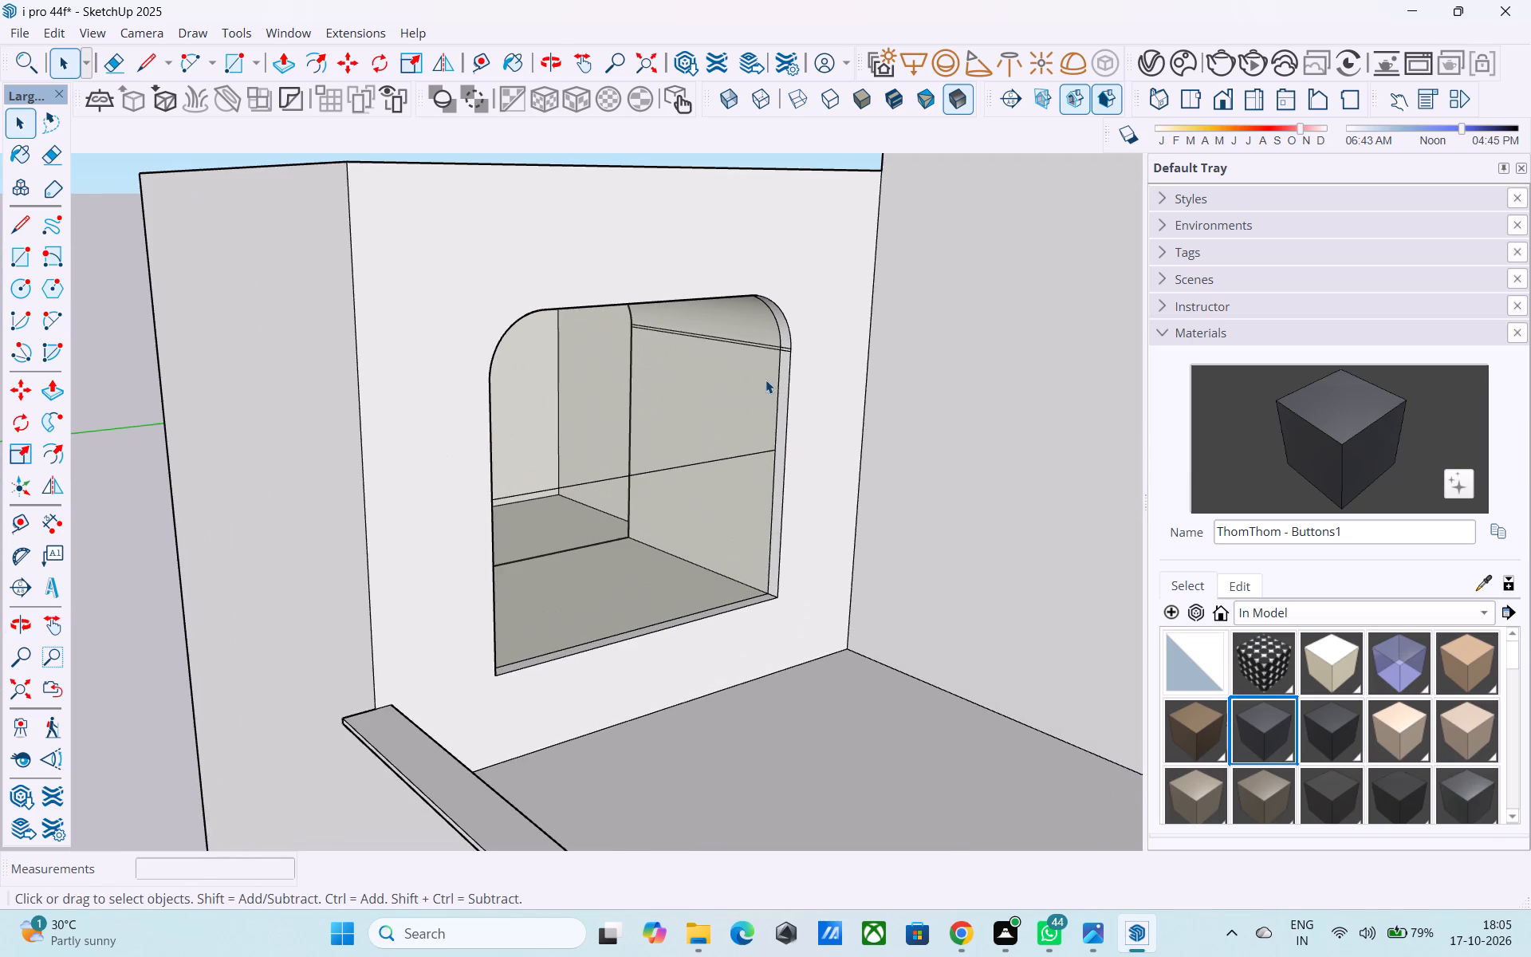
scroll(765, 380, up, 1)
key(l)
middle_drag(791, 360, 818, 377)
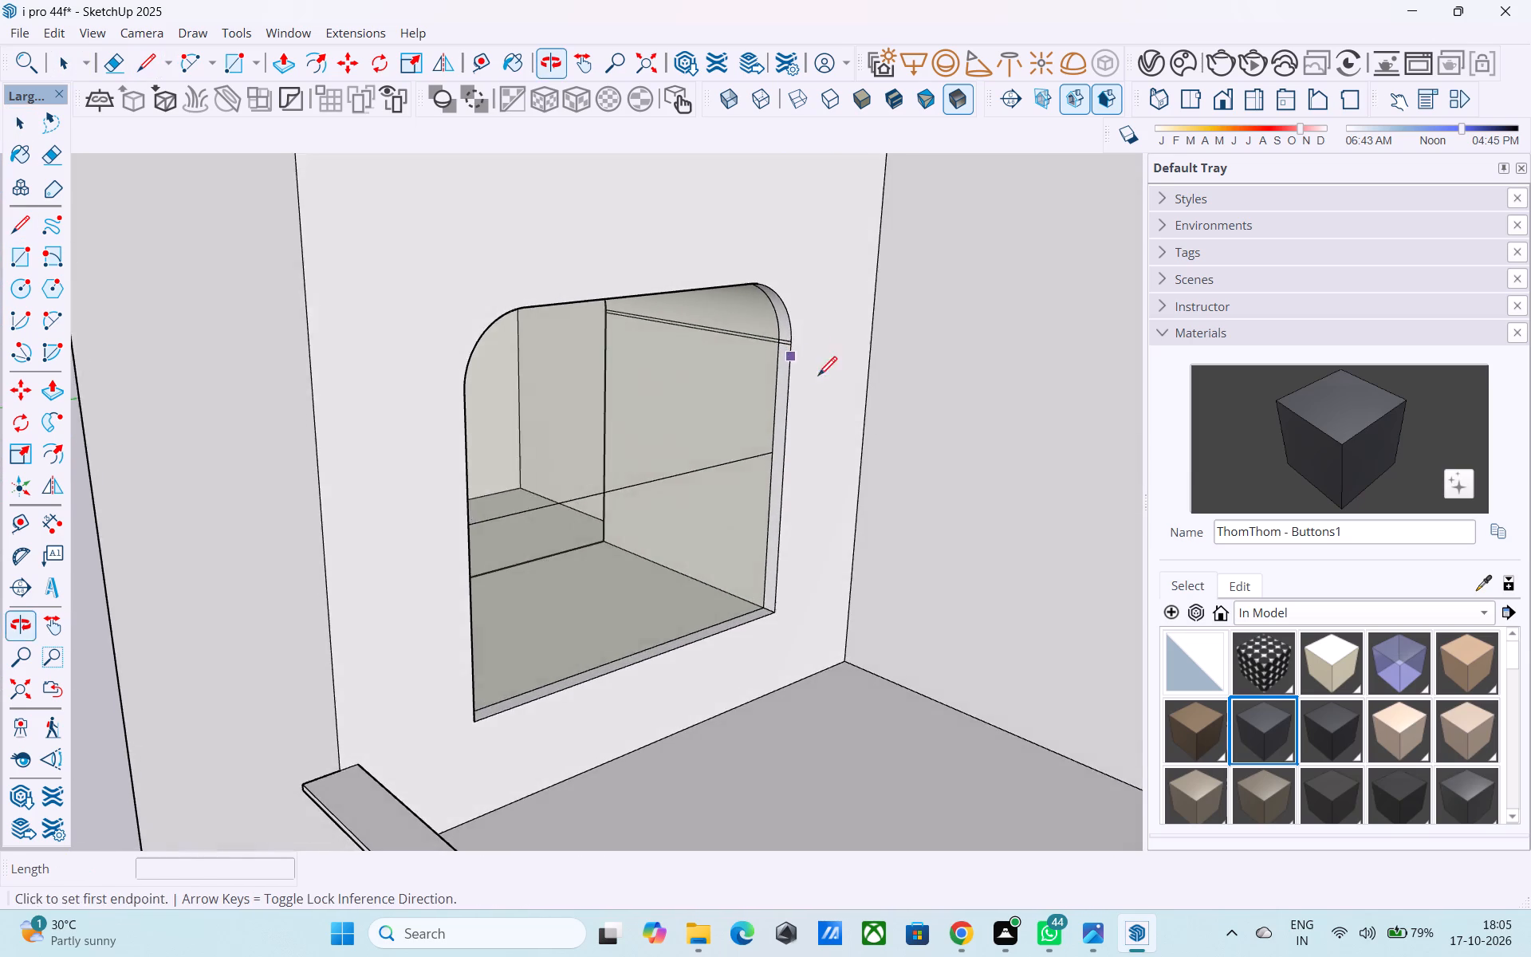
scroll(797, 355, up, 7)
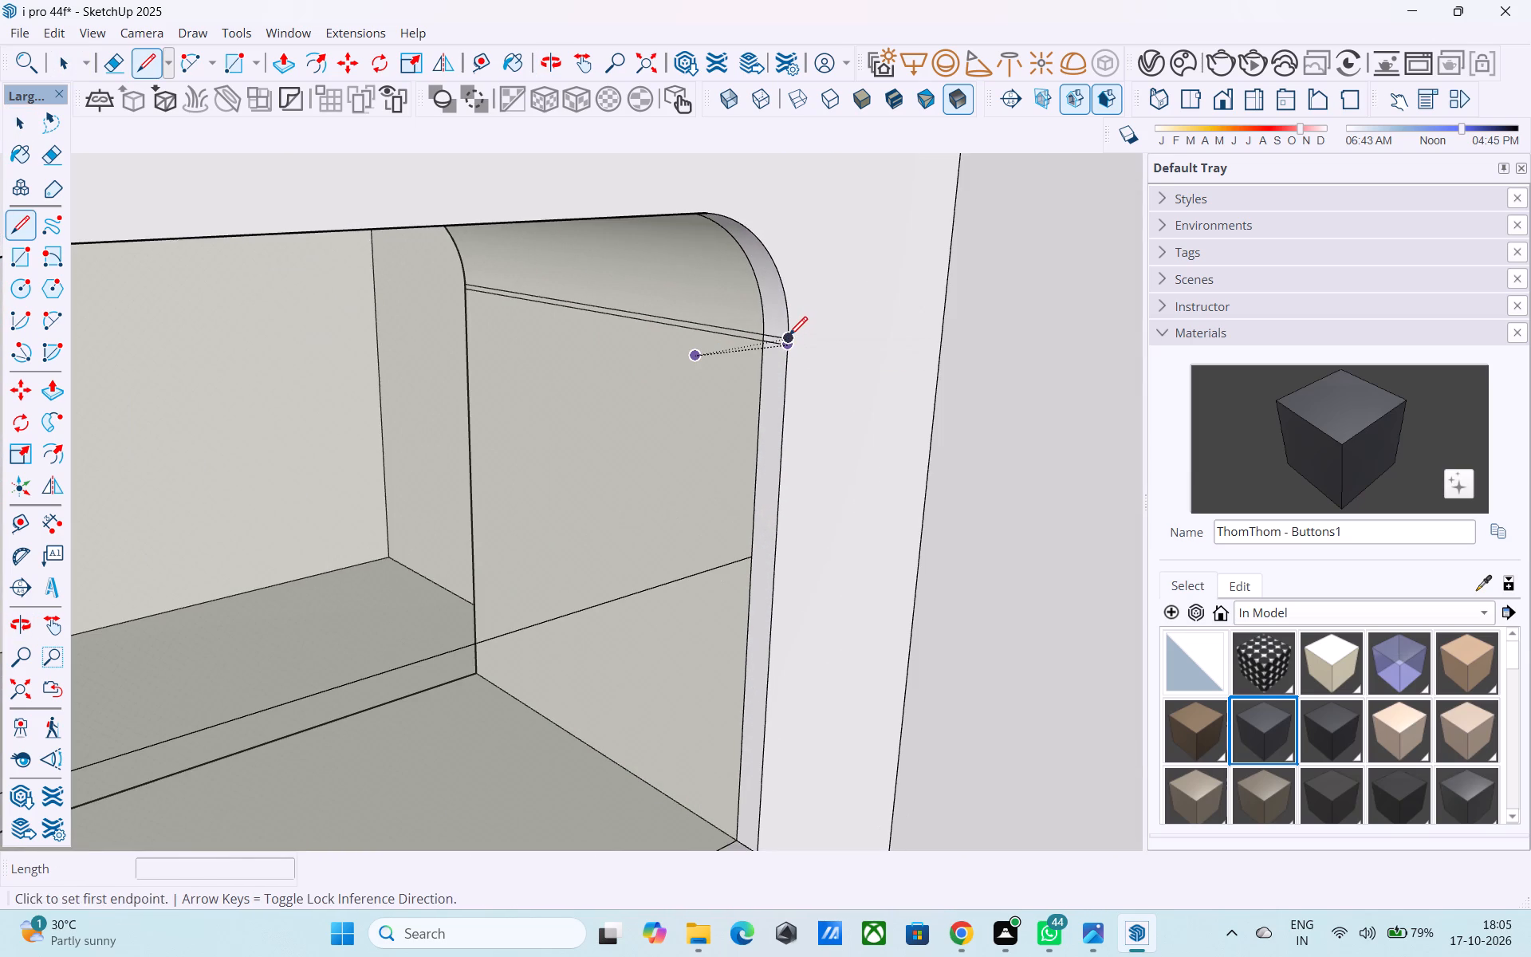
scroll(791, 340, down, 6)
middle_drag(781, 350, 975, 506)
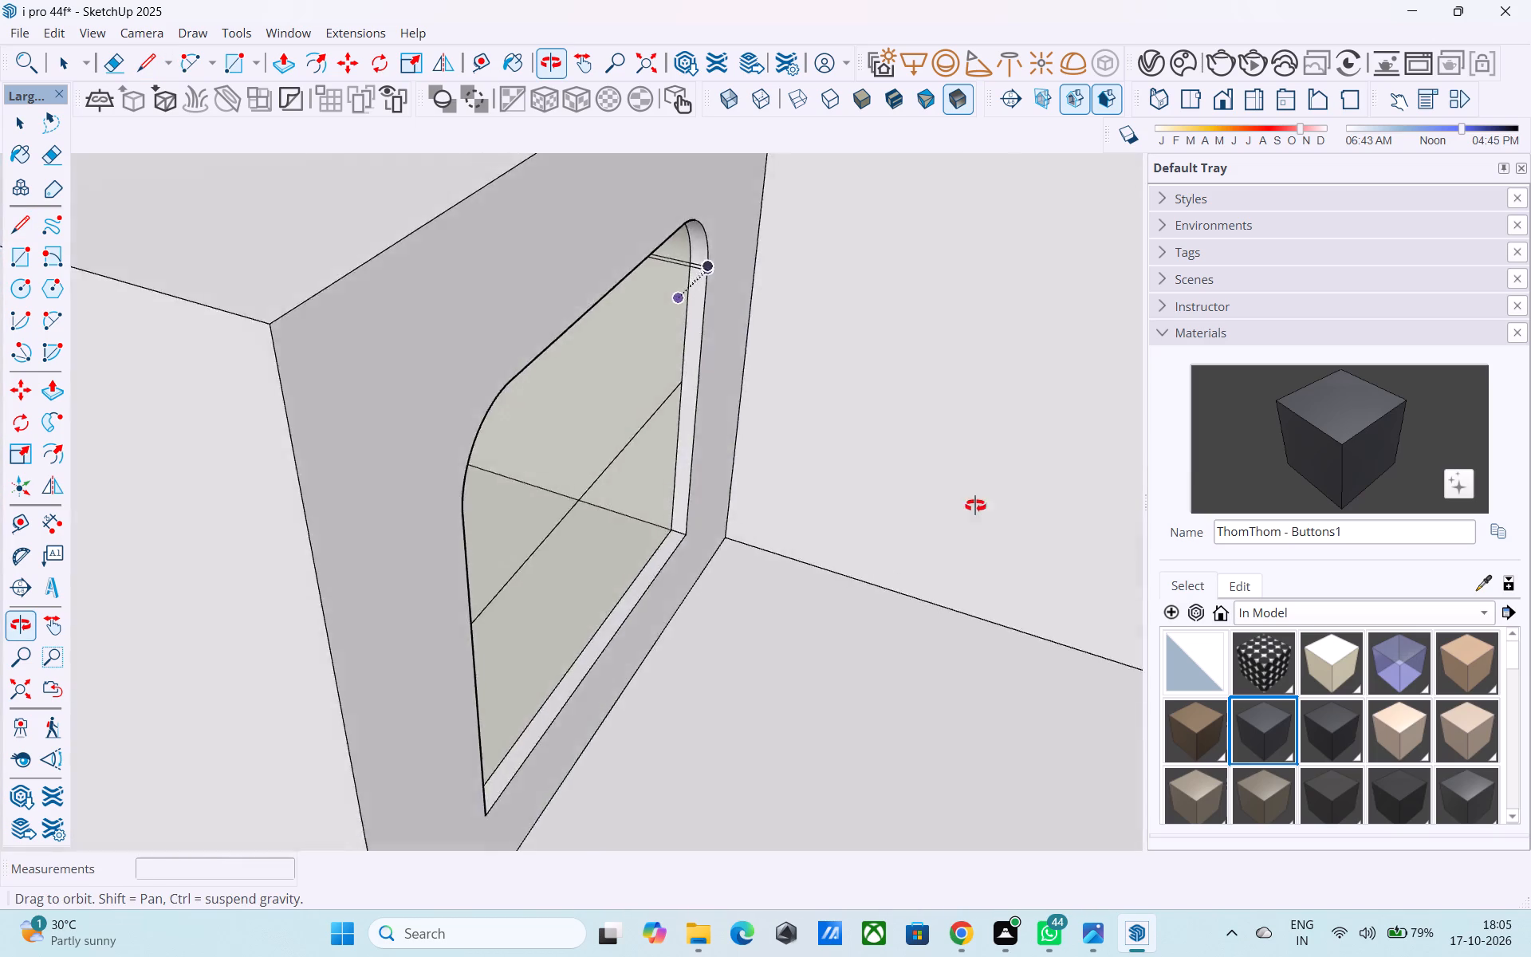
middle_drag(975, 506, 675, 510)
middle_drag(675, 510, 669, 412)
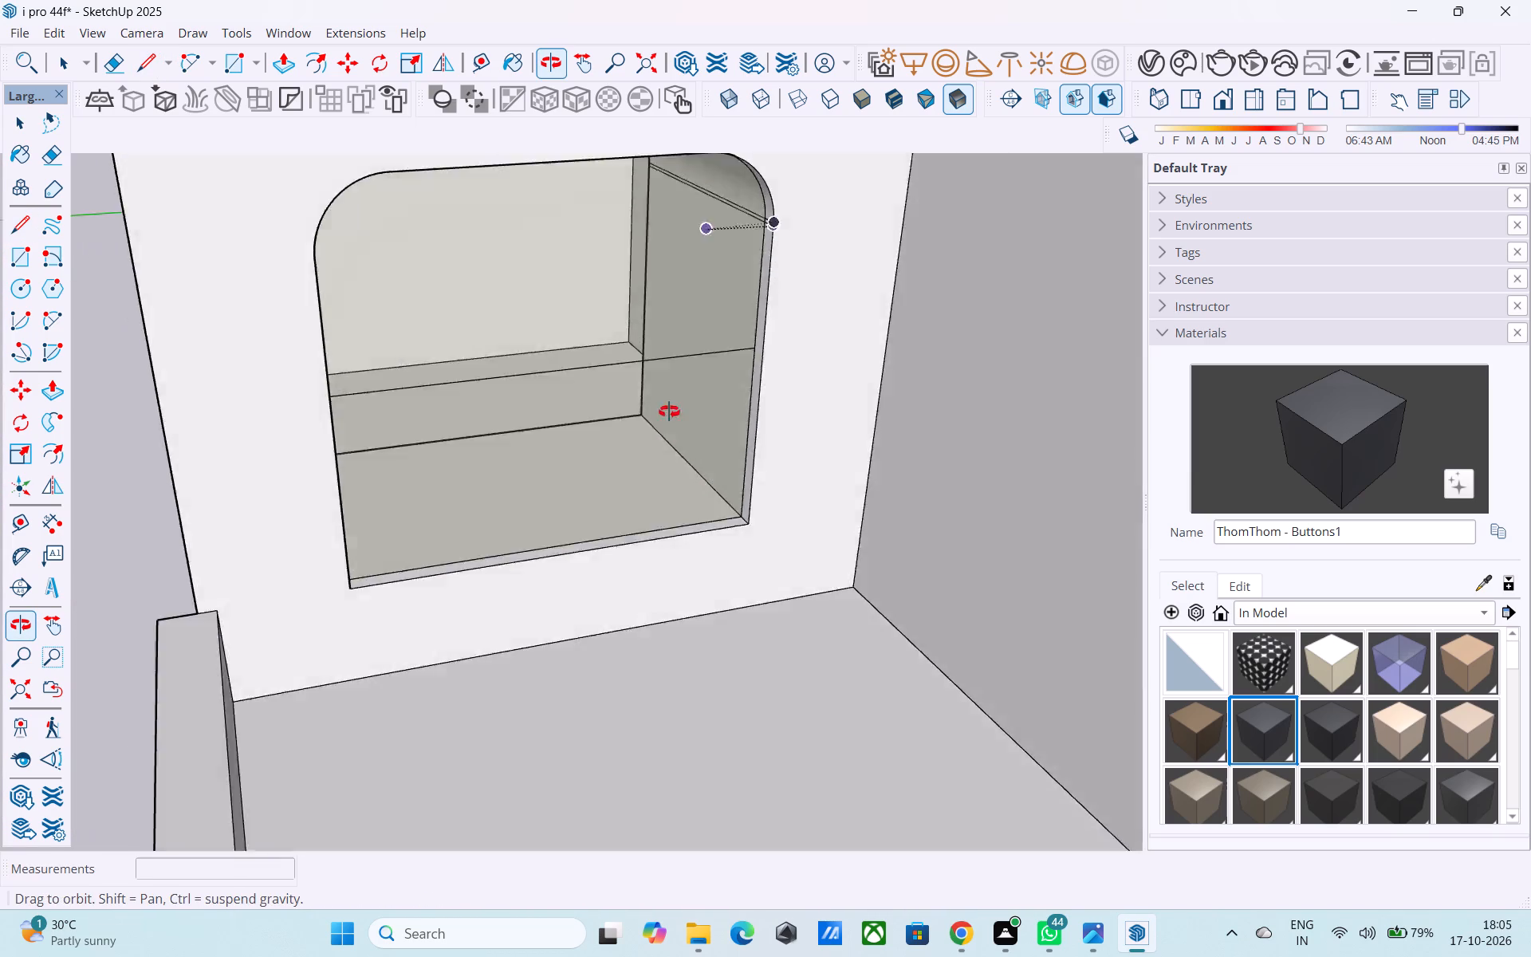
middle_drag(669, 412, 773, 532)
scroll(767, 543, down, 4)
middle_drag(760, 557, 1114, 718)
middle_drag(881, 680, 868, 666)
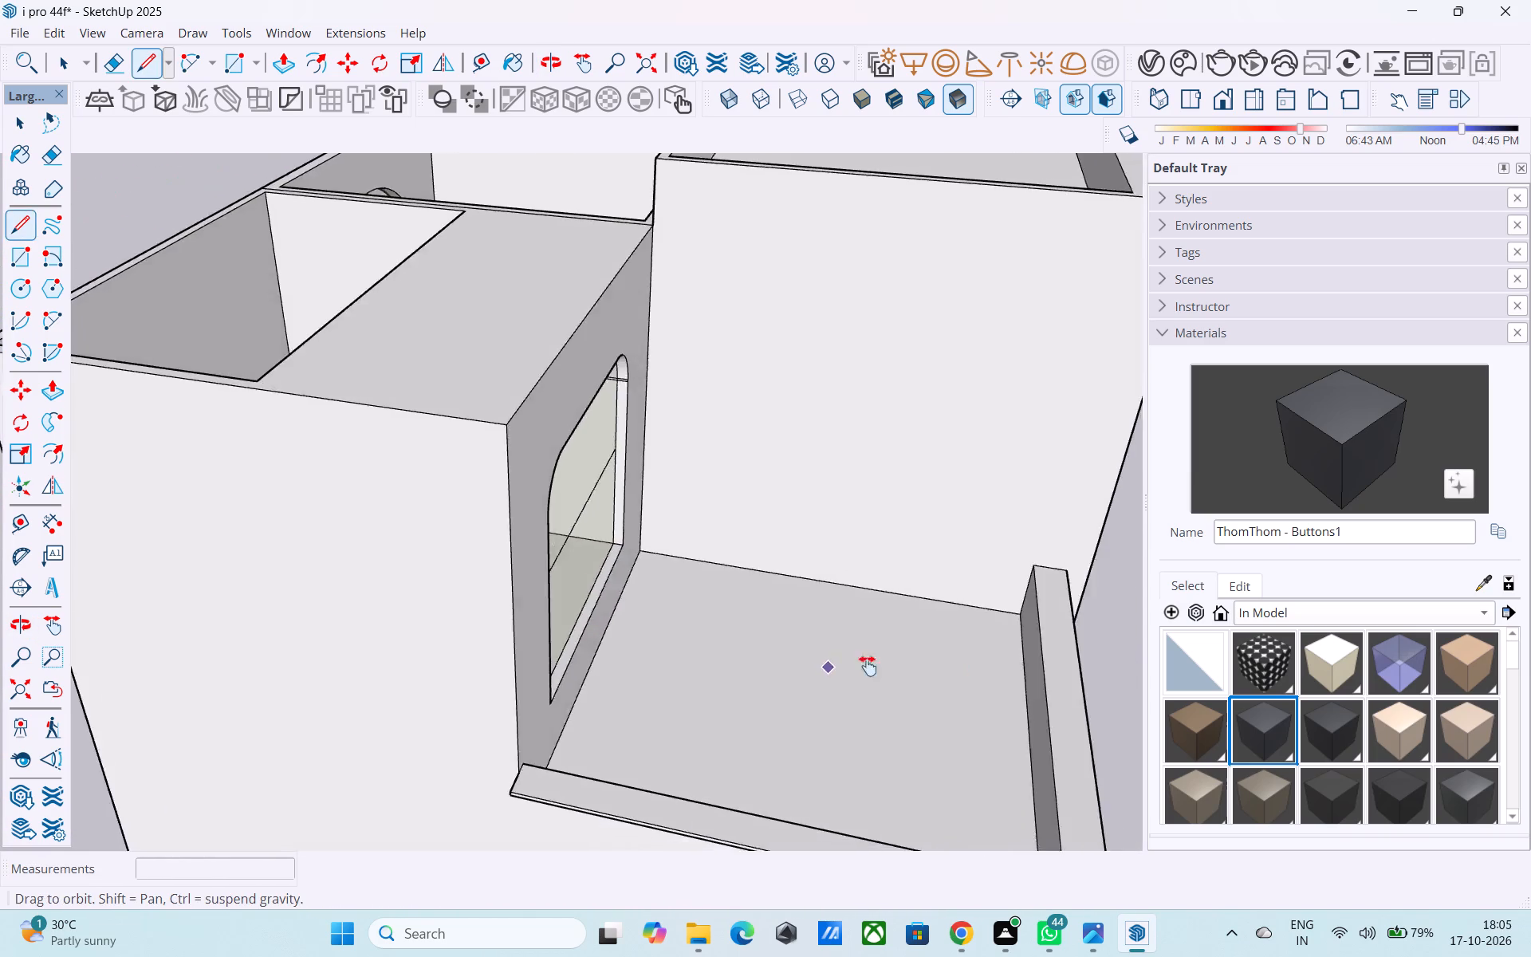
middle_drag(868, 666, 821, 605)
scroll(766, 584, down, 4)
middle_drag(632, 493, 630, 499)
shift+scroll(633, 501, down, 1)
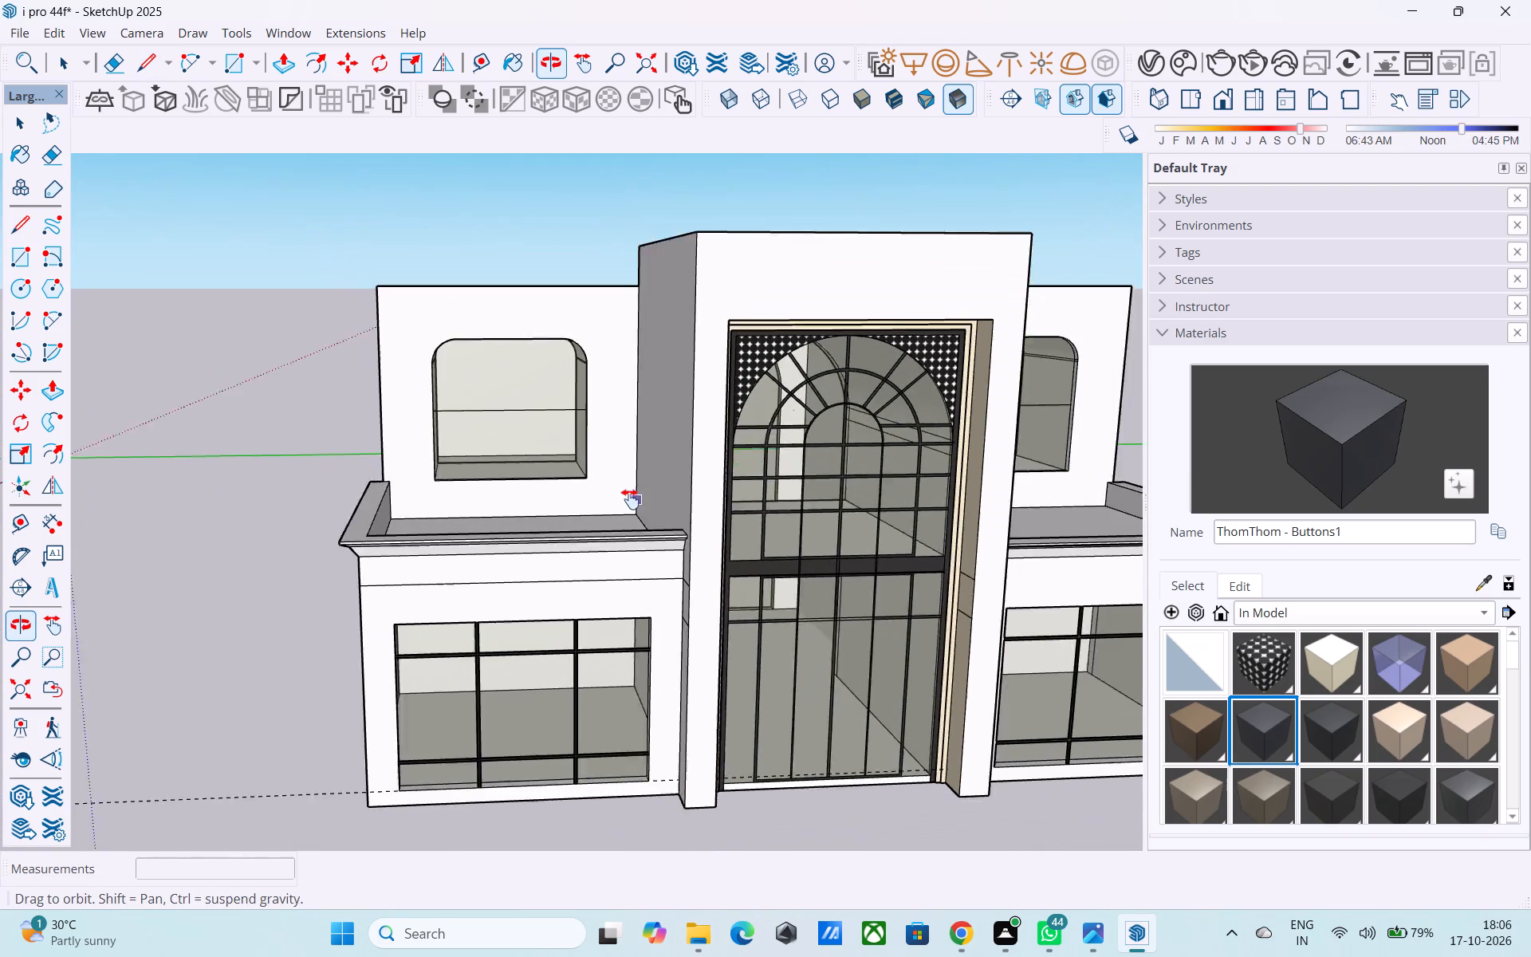
Copy the left vertical edge of the left upper block's window opening 2' inward.
middle_drag(630, 499, 612, 581)
scroll(556, 522, up, 9)
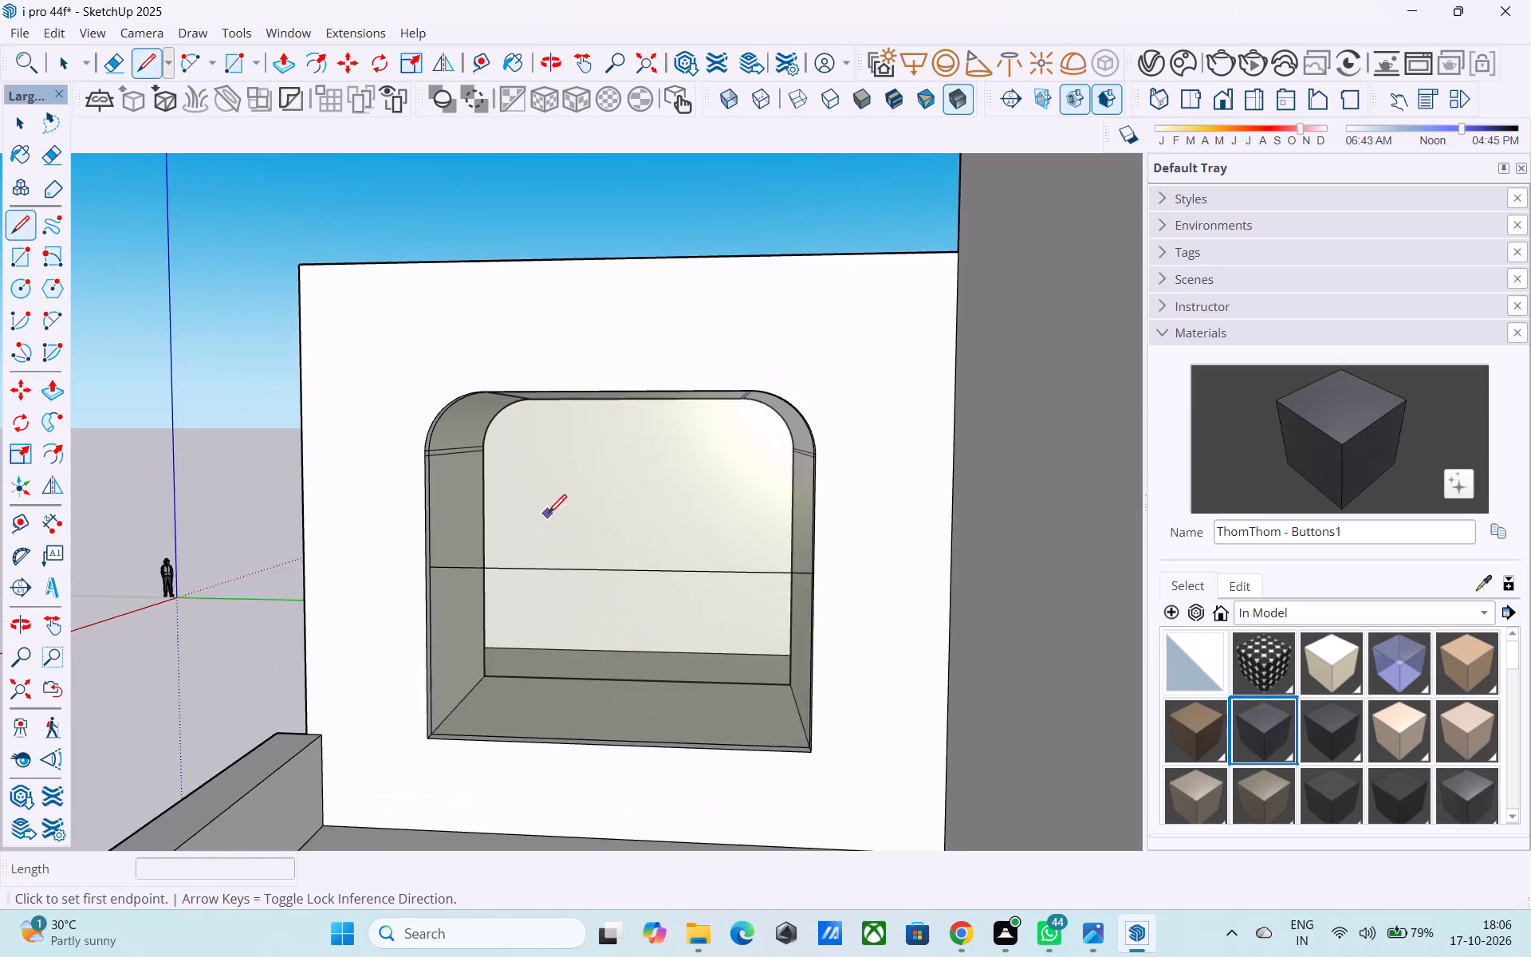
middle_drag(548, 515, 541, 491)
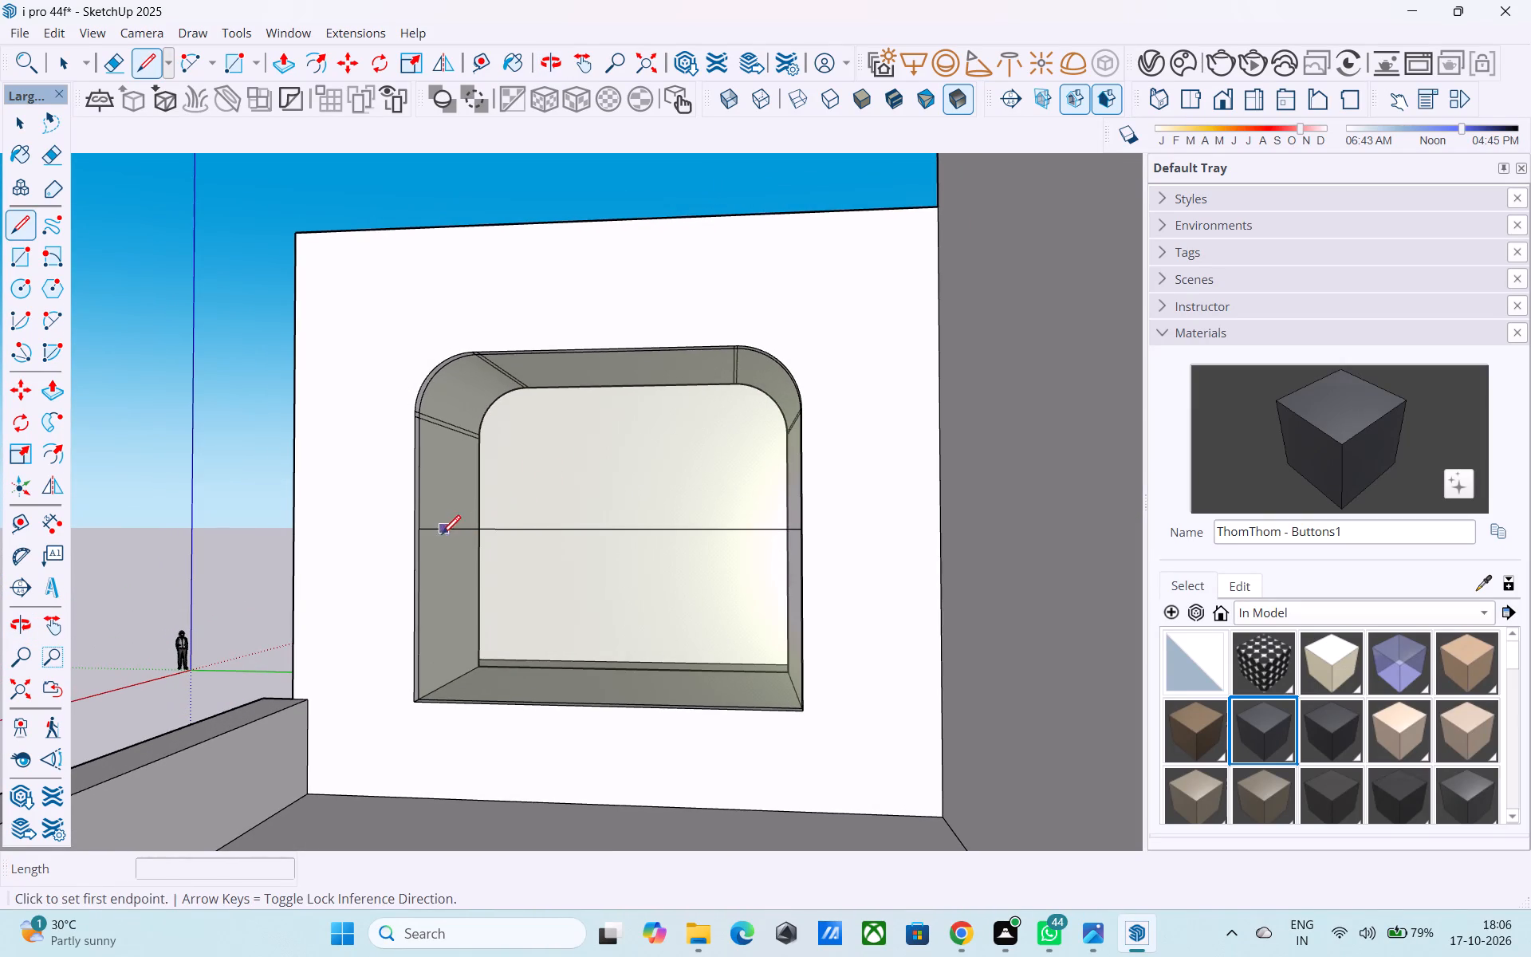
key(space)
click(415, 533)
double_click(415, 532)
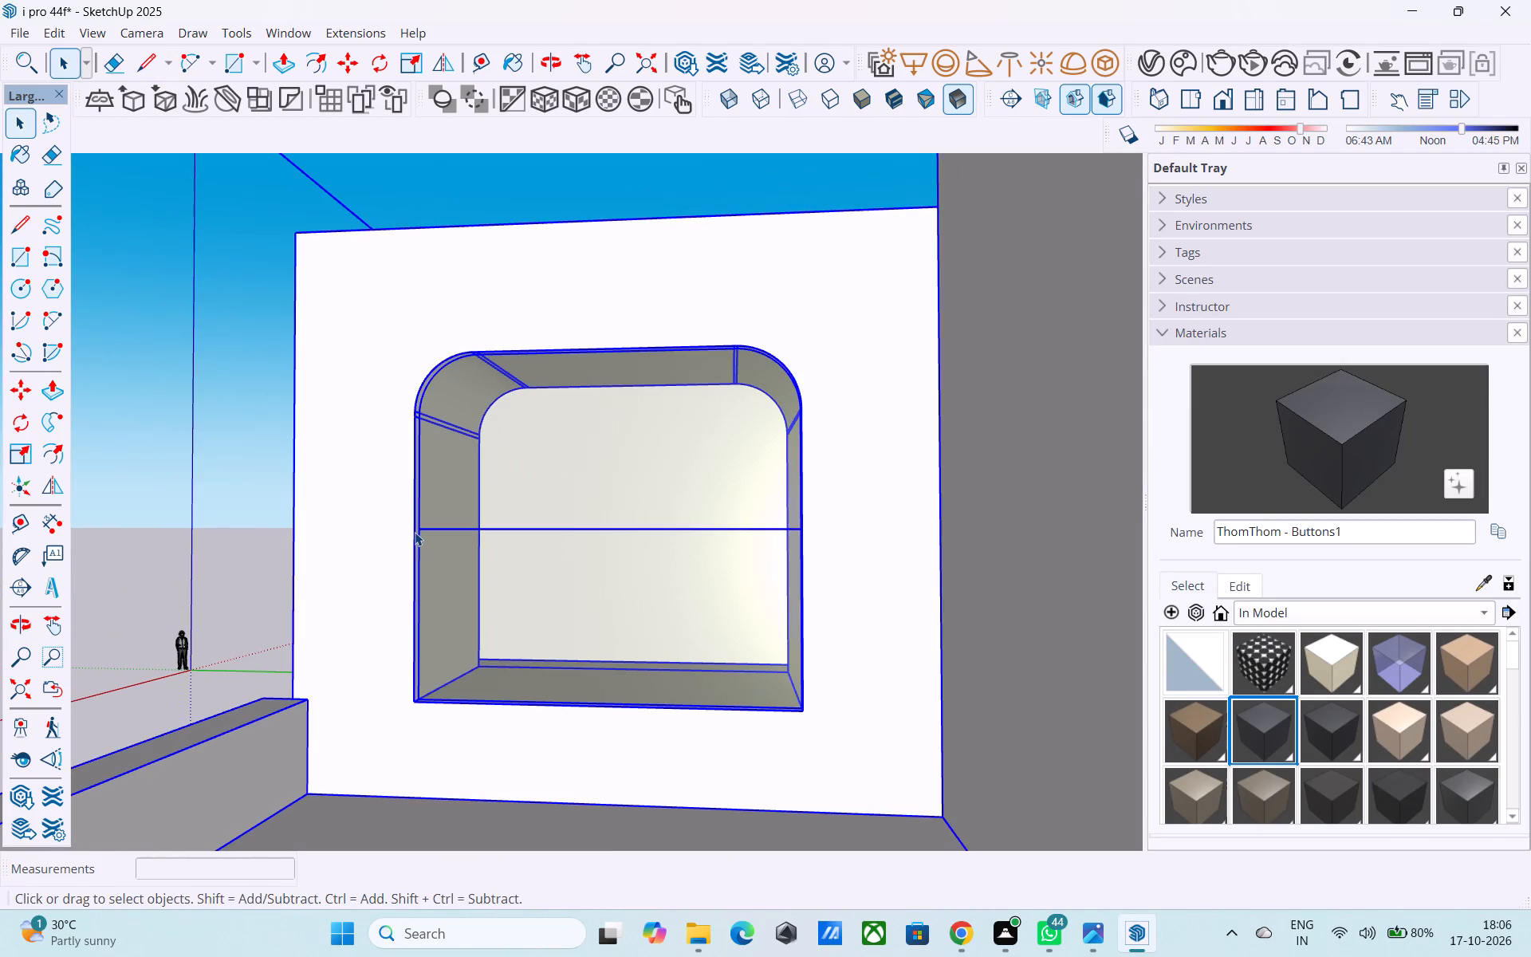
scroll(414, 532, up, 3)
click(413, 531)
key(m)
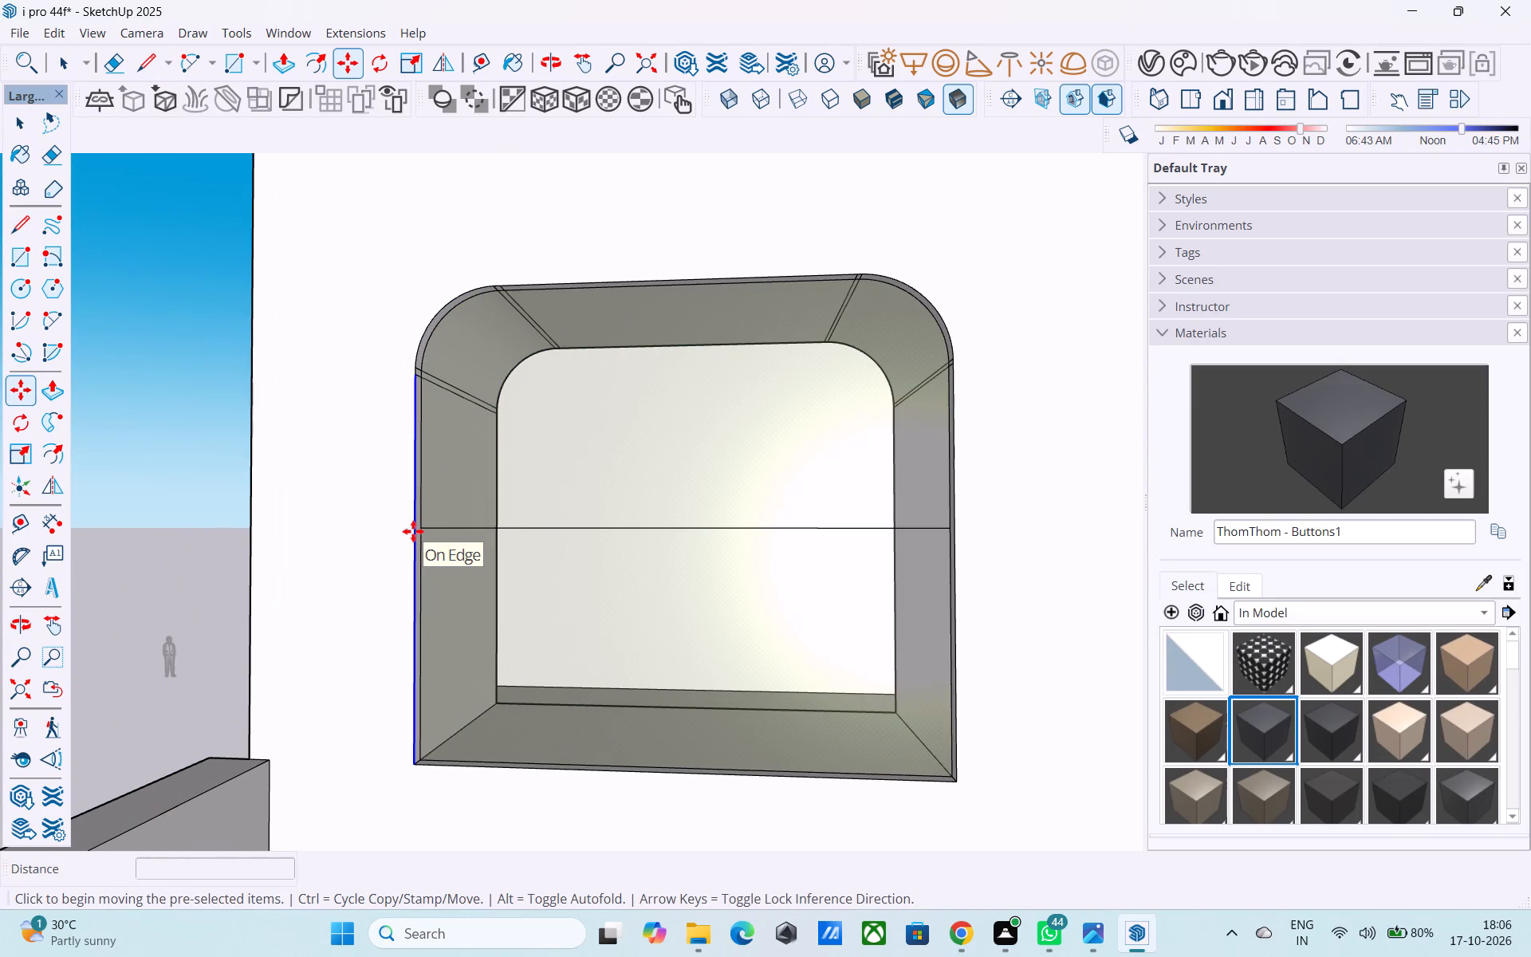
click(418, 762)
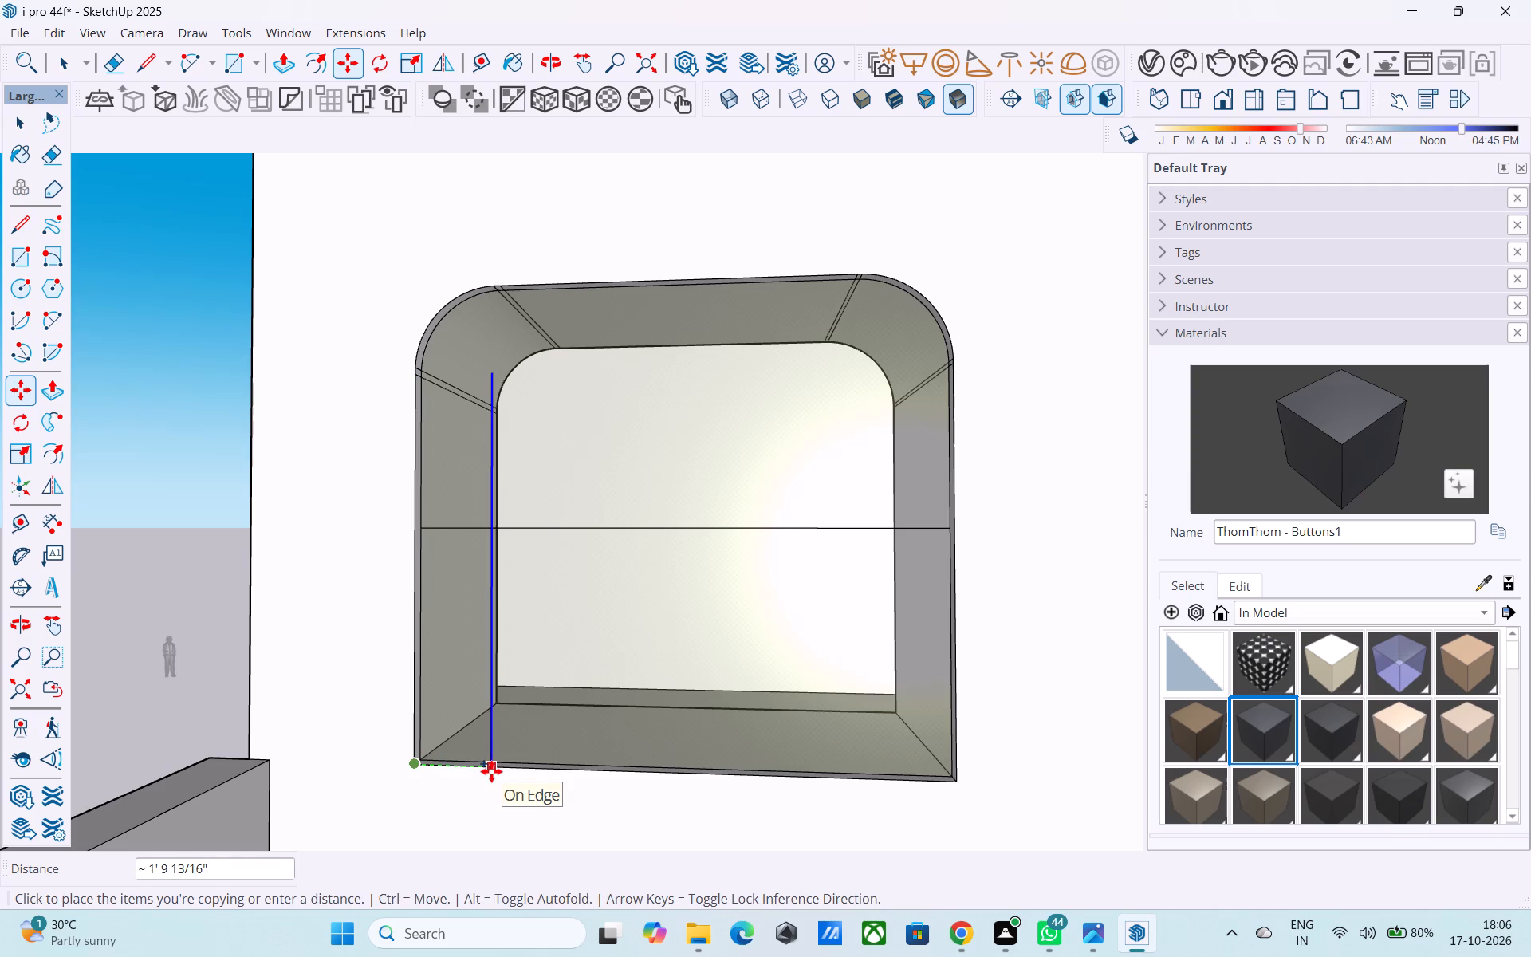
text(2')
key(Return)
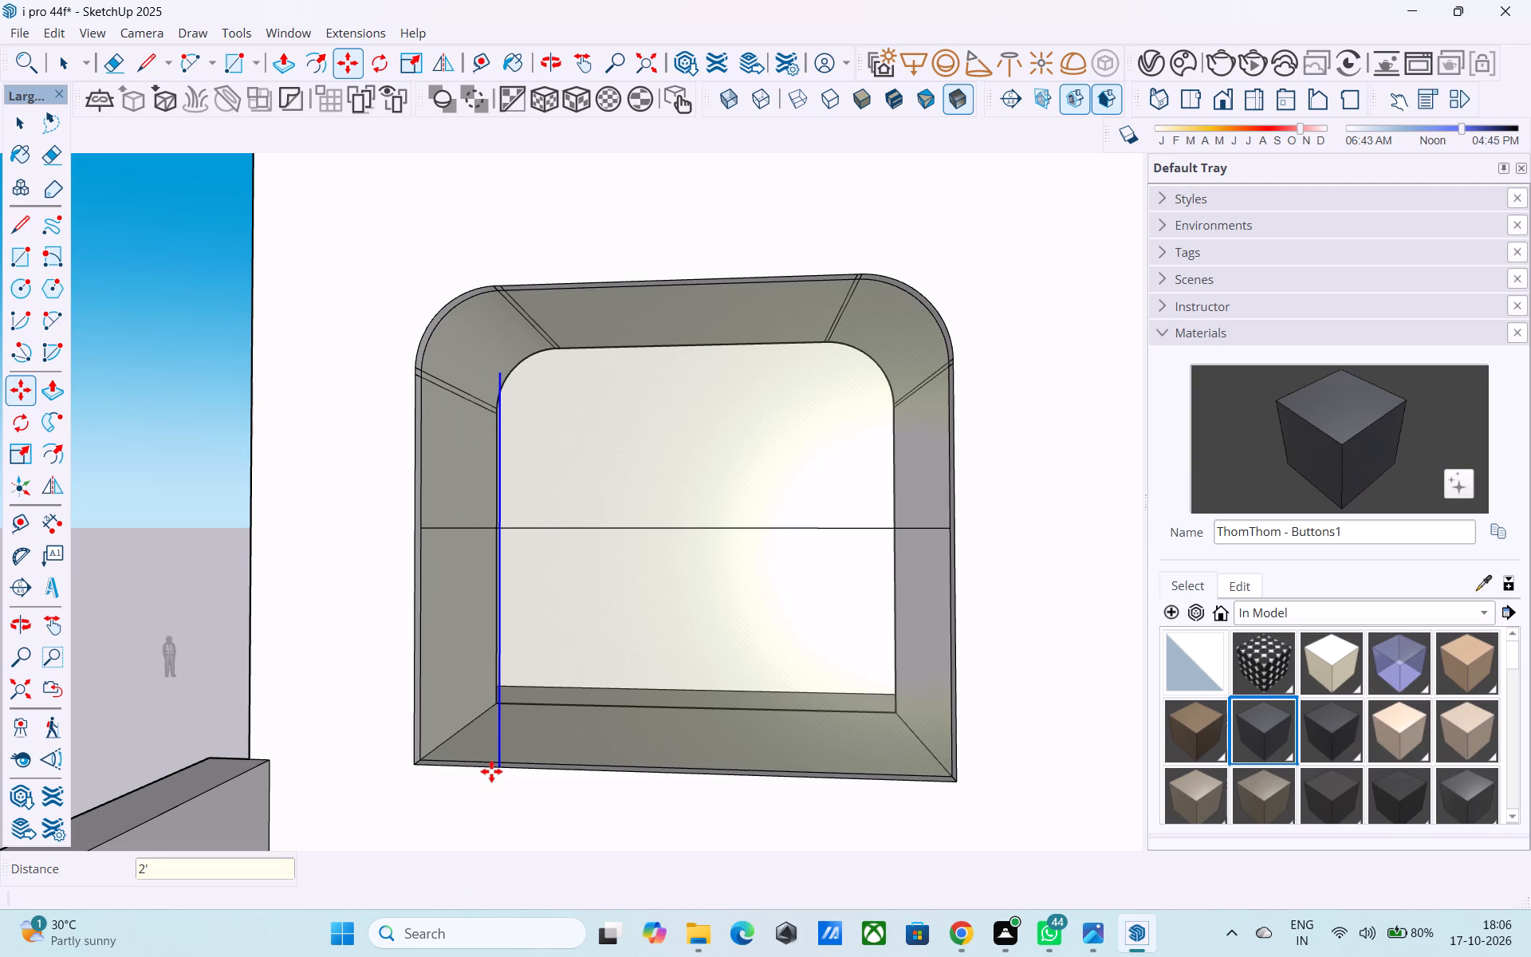
key(space)
Copy the right vertical edge of the left upper block's window opening 2' inward.
middle_drag(491, 771, 683, 850)
middle_drag(825, 817, 633, 719)
shift+middle_drag(919, 788, 837, 757)
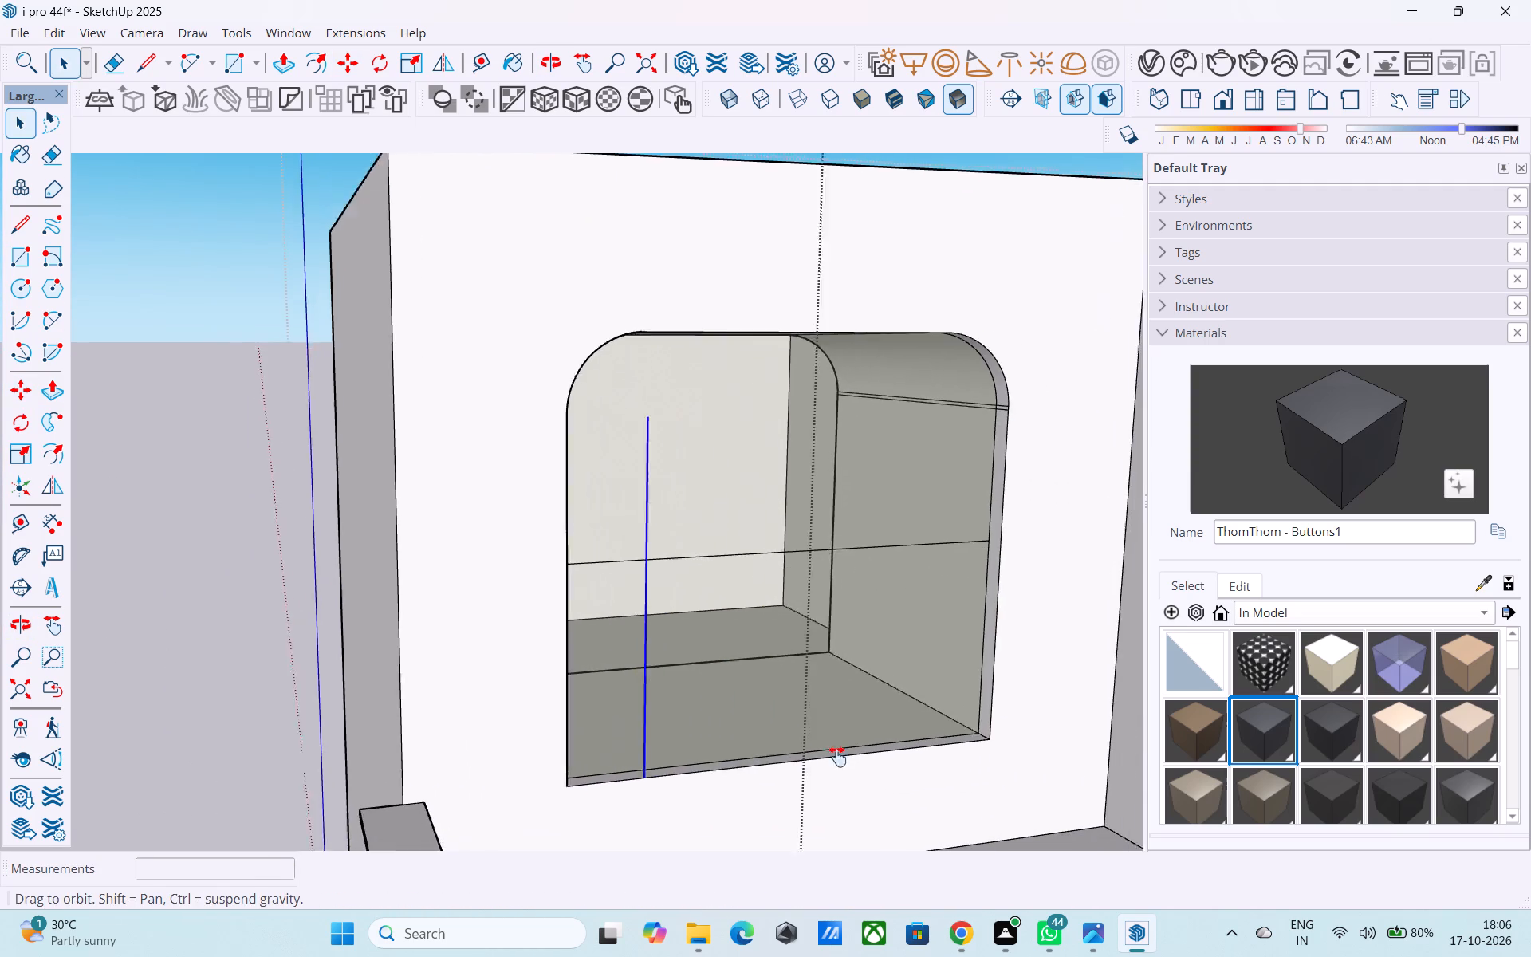
shift+middle_drag(837, 757, 830, 753)
click(925, 698)
key(m)
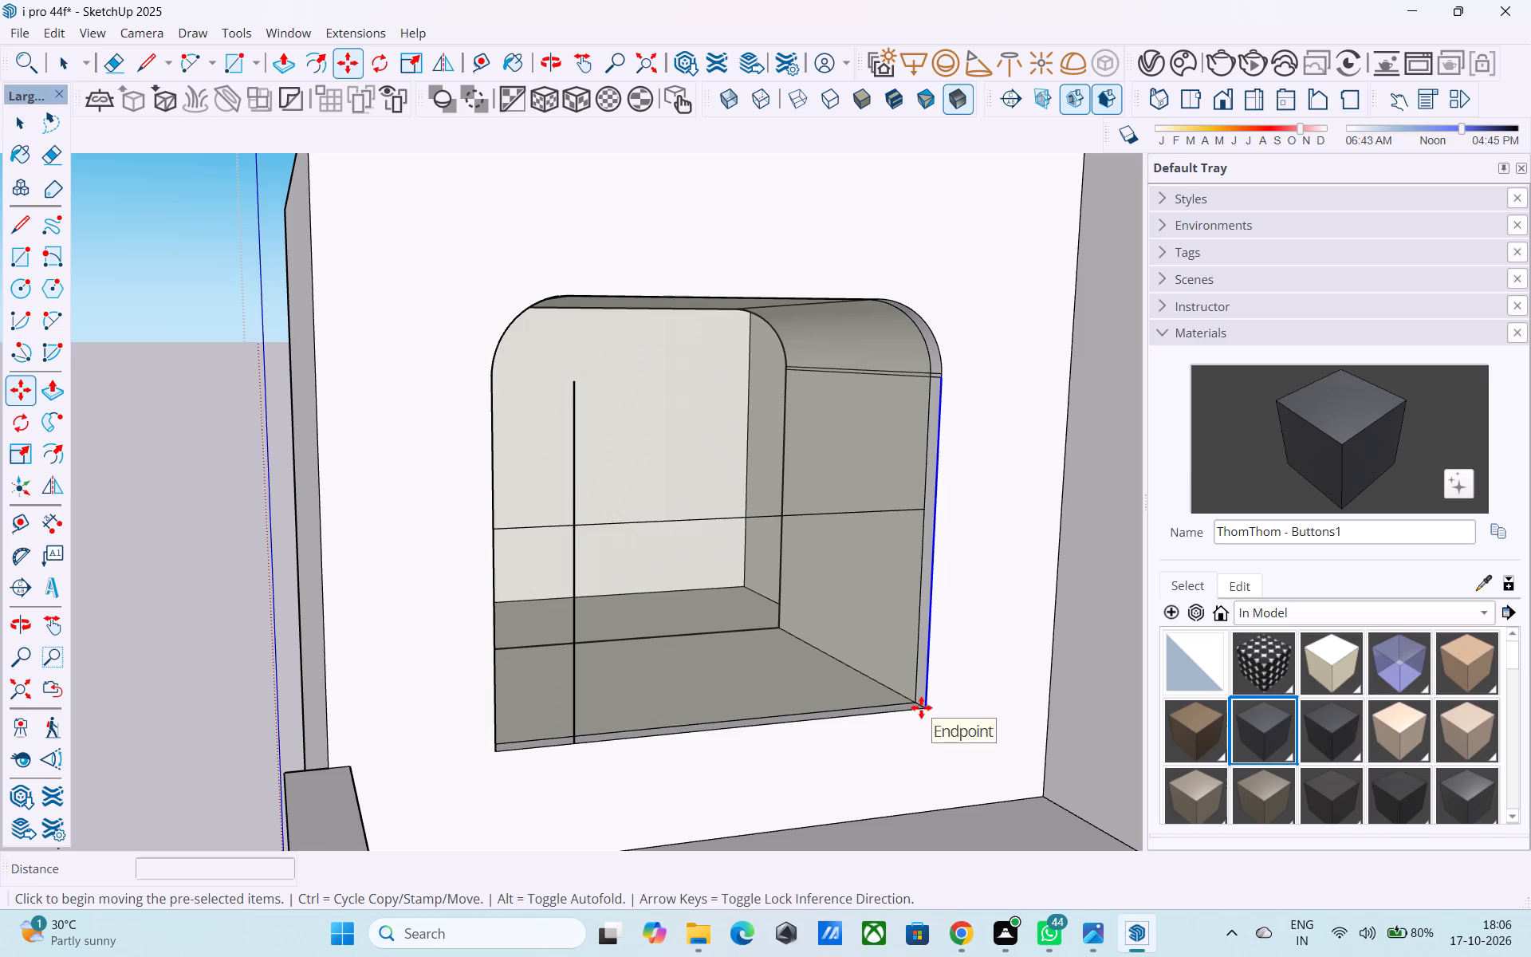
click(927, 705)
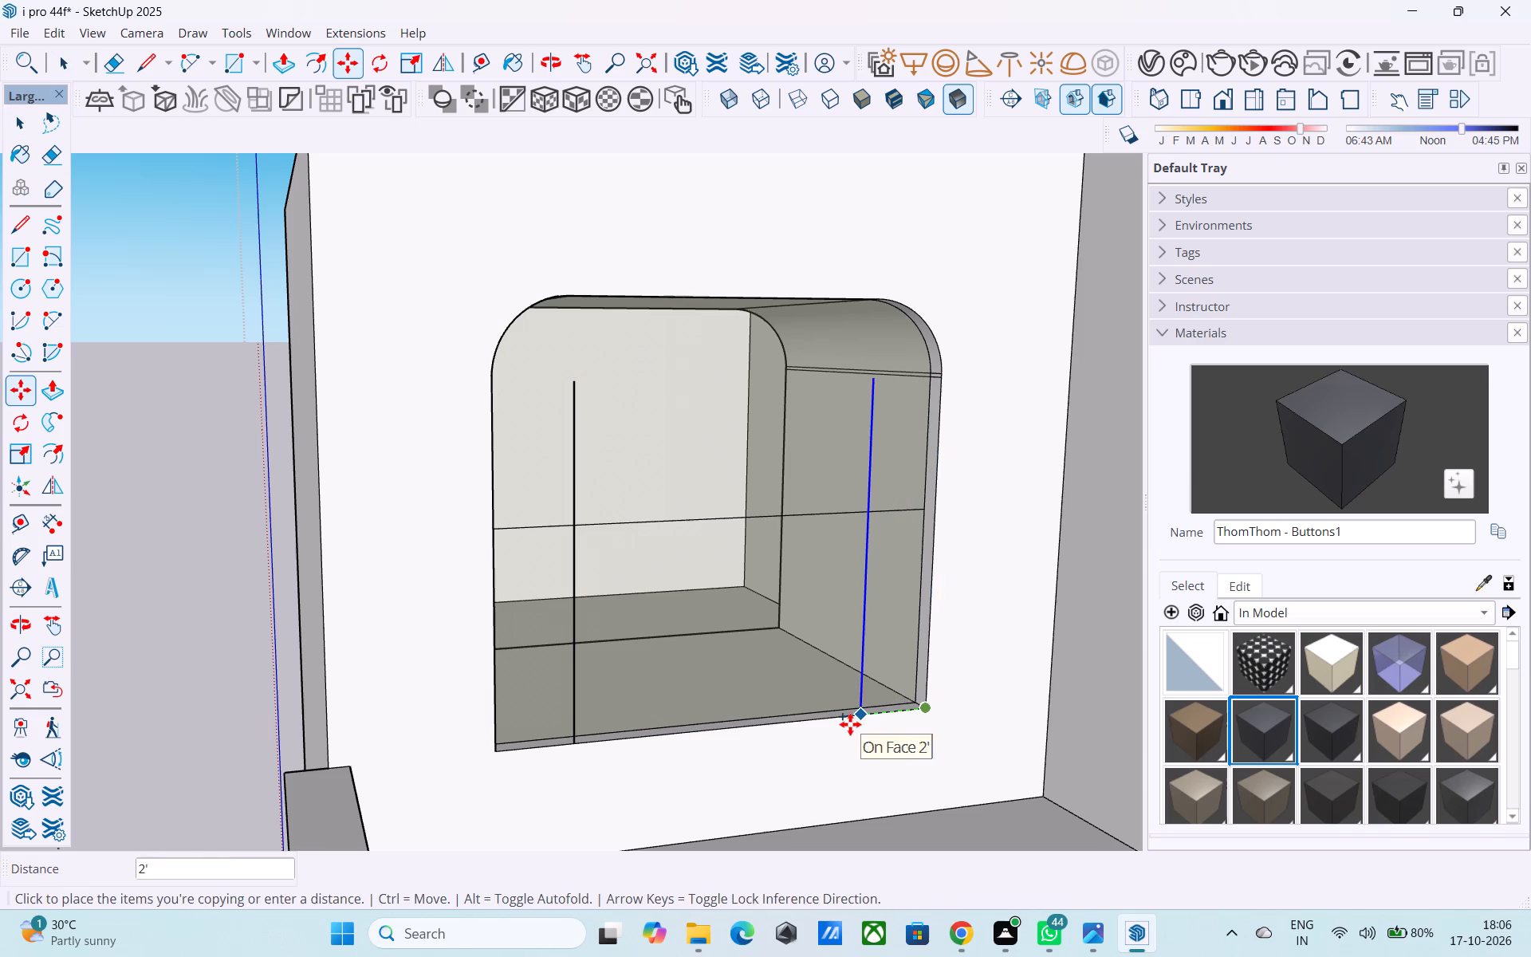
click(850, 724)
scroll(853, 722, up, 1)
Extend both vertical division lines of the left upper window opening 2' up to the opening's top edge.
middle_drag(852, 720, 695, 711)
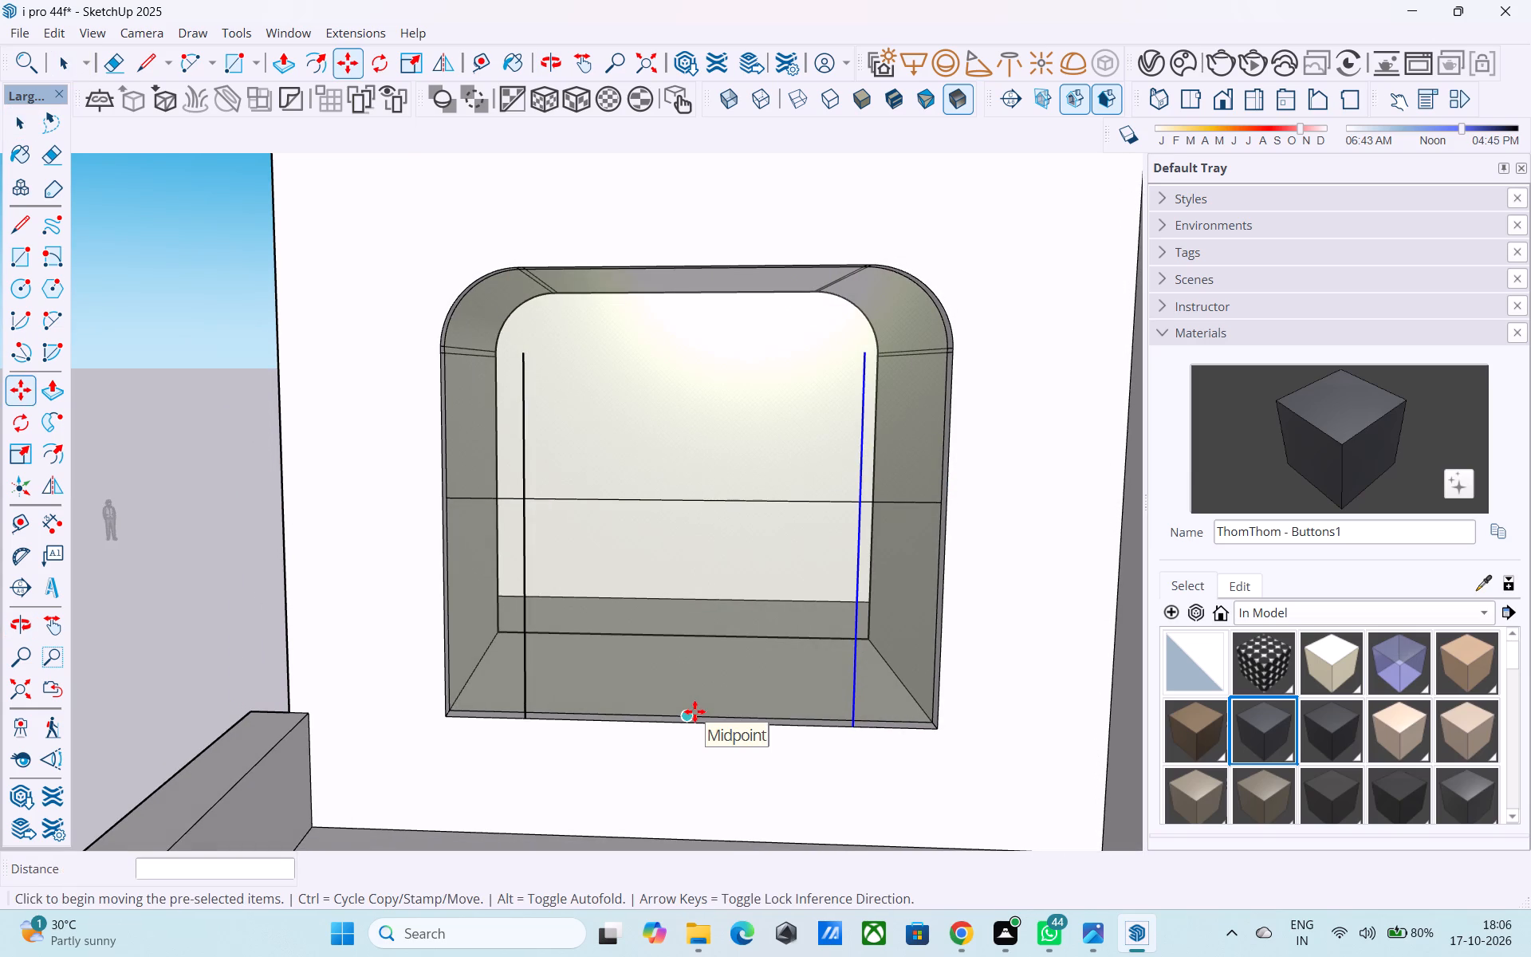
key(l)
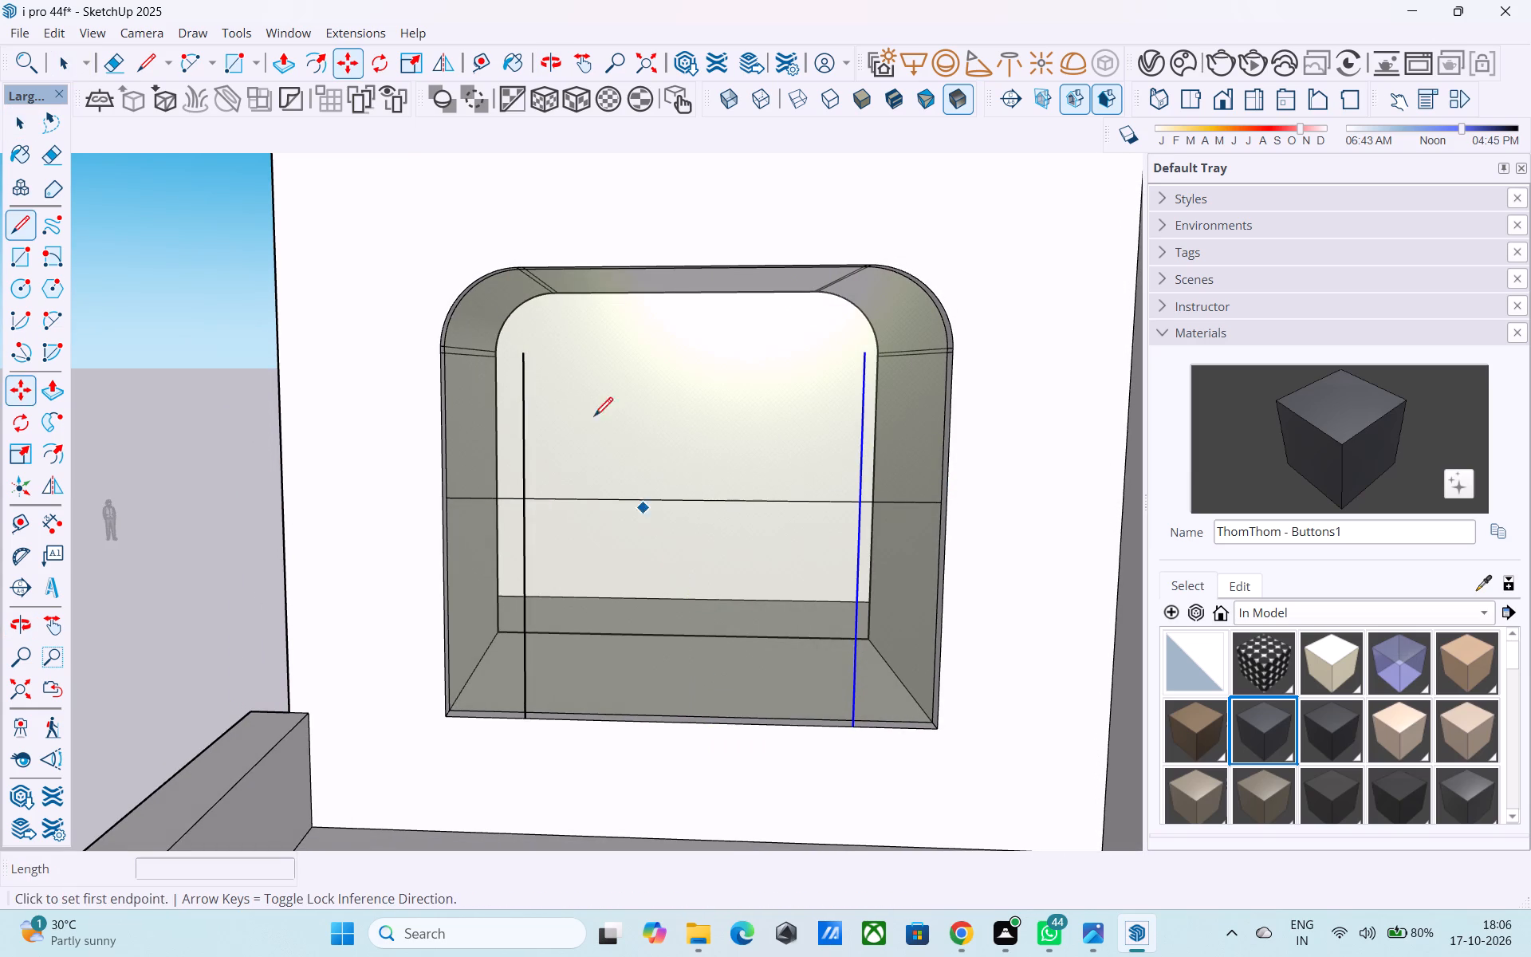
click(529, 352)
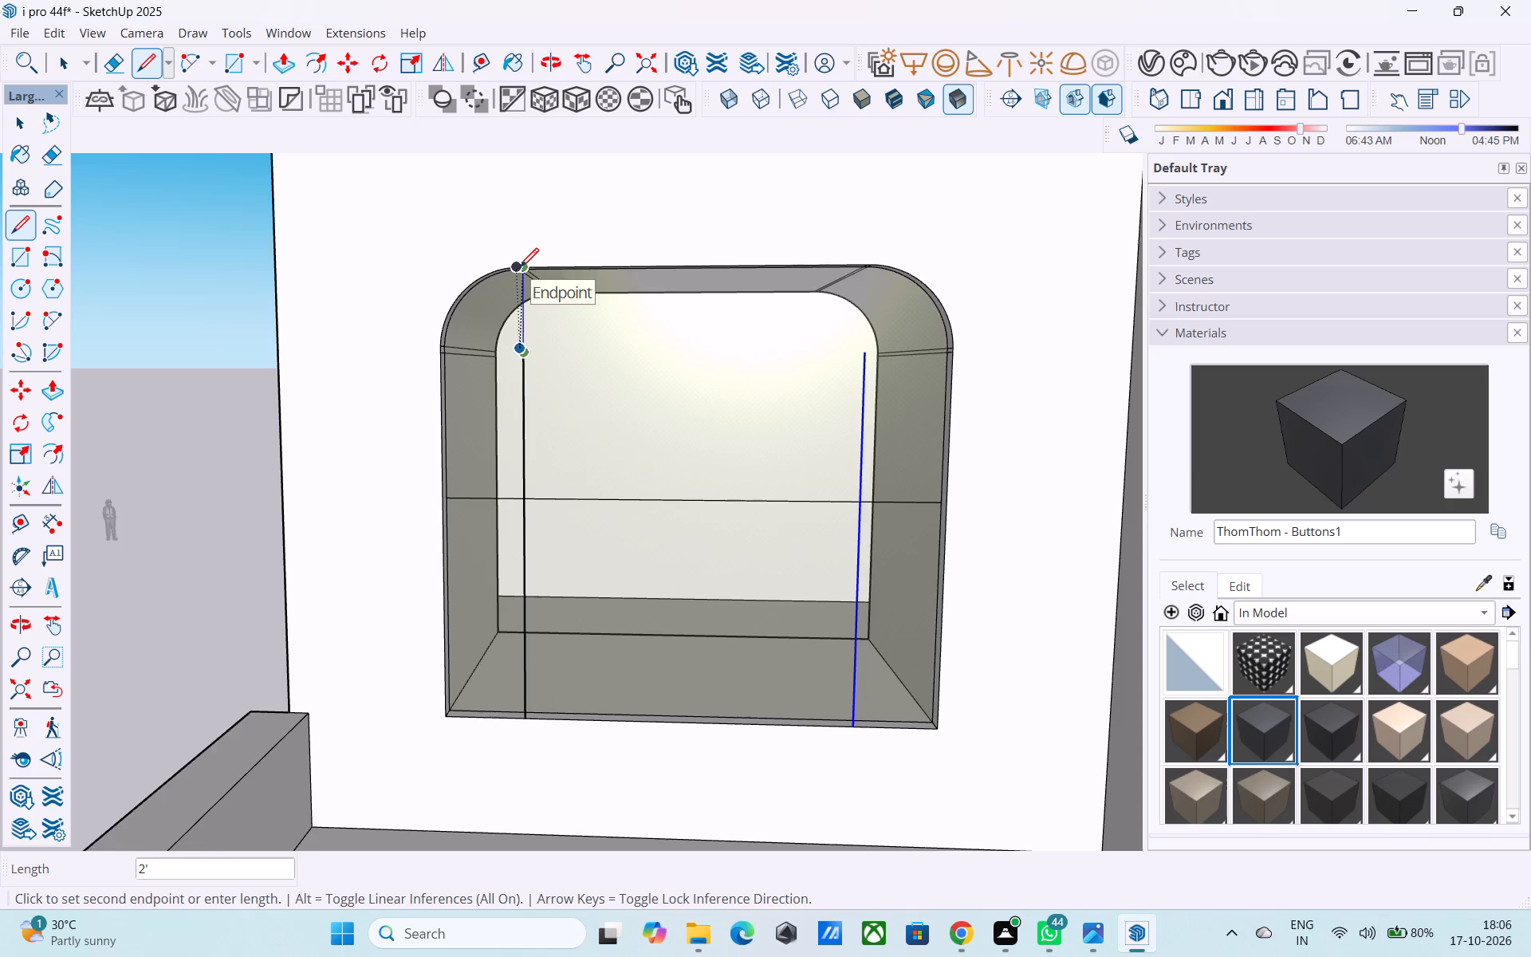
scroll(520, 269, up, 7)
click(526, 269)
scroll(526, 270, down, 4)
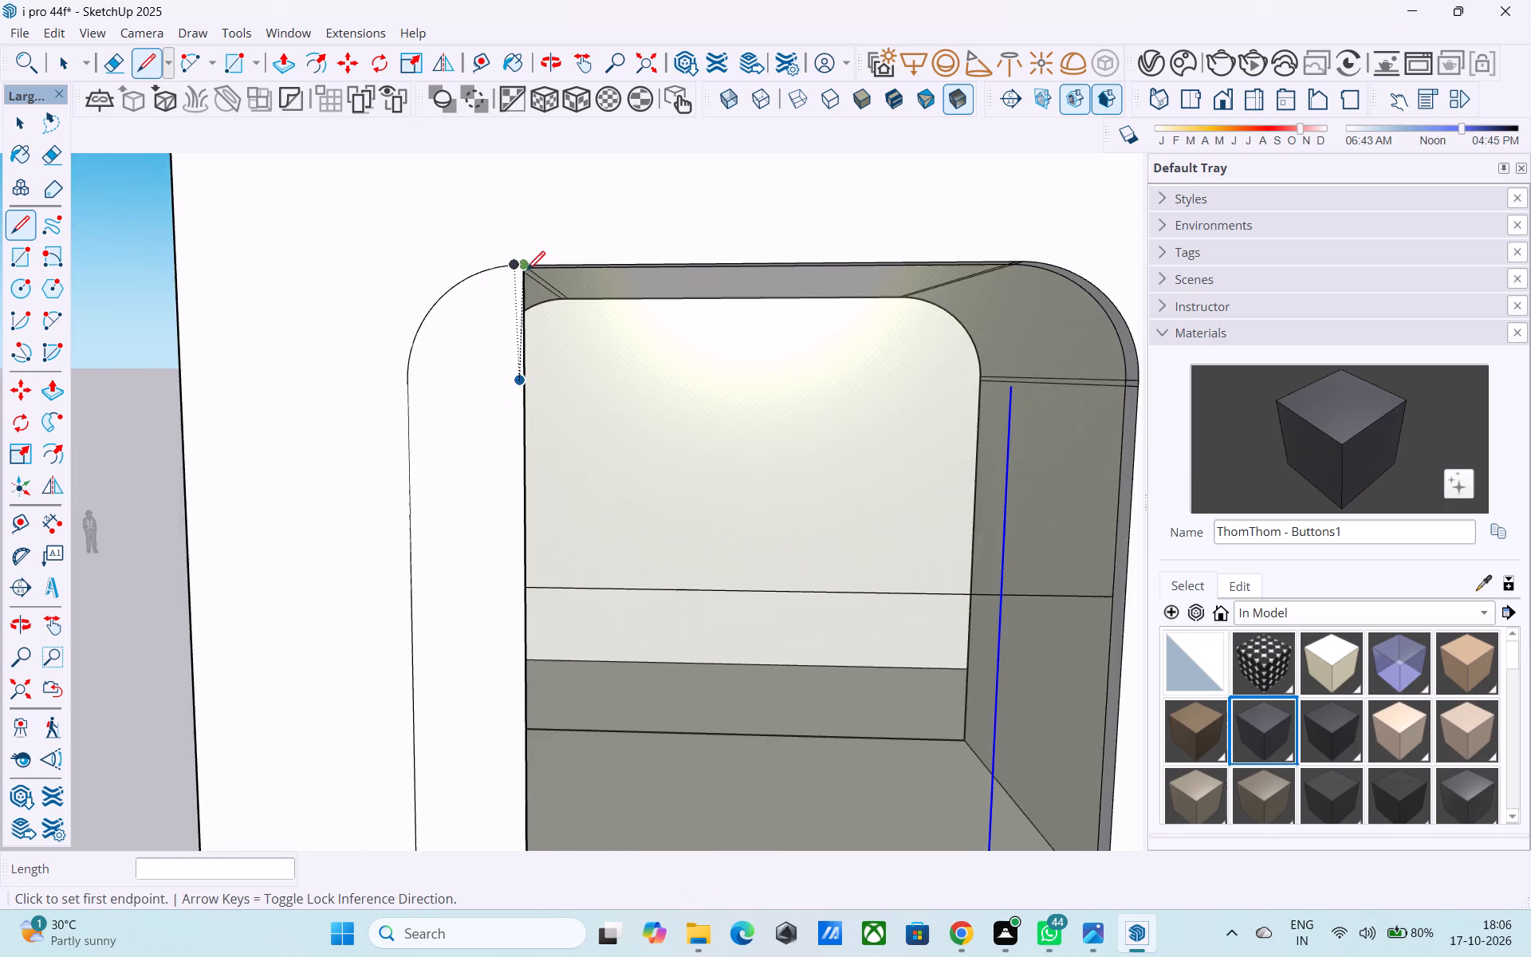
shift+middle_drag(537, 283, 423, 291)
click(893, 393)
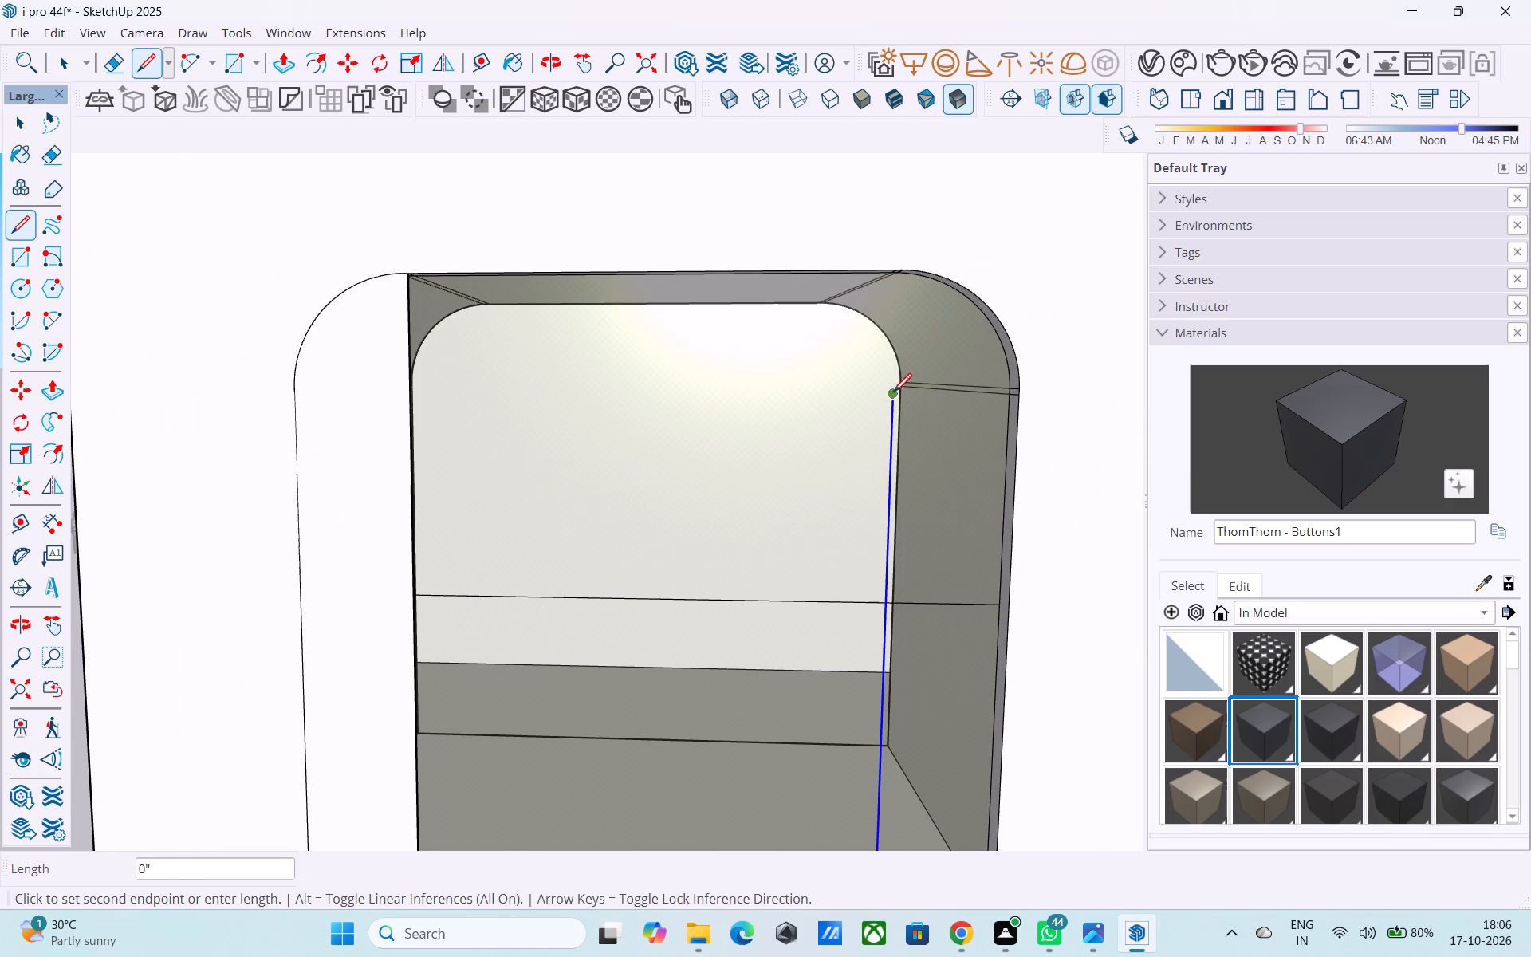
click(894, 269)
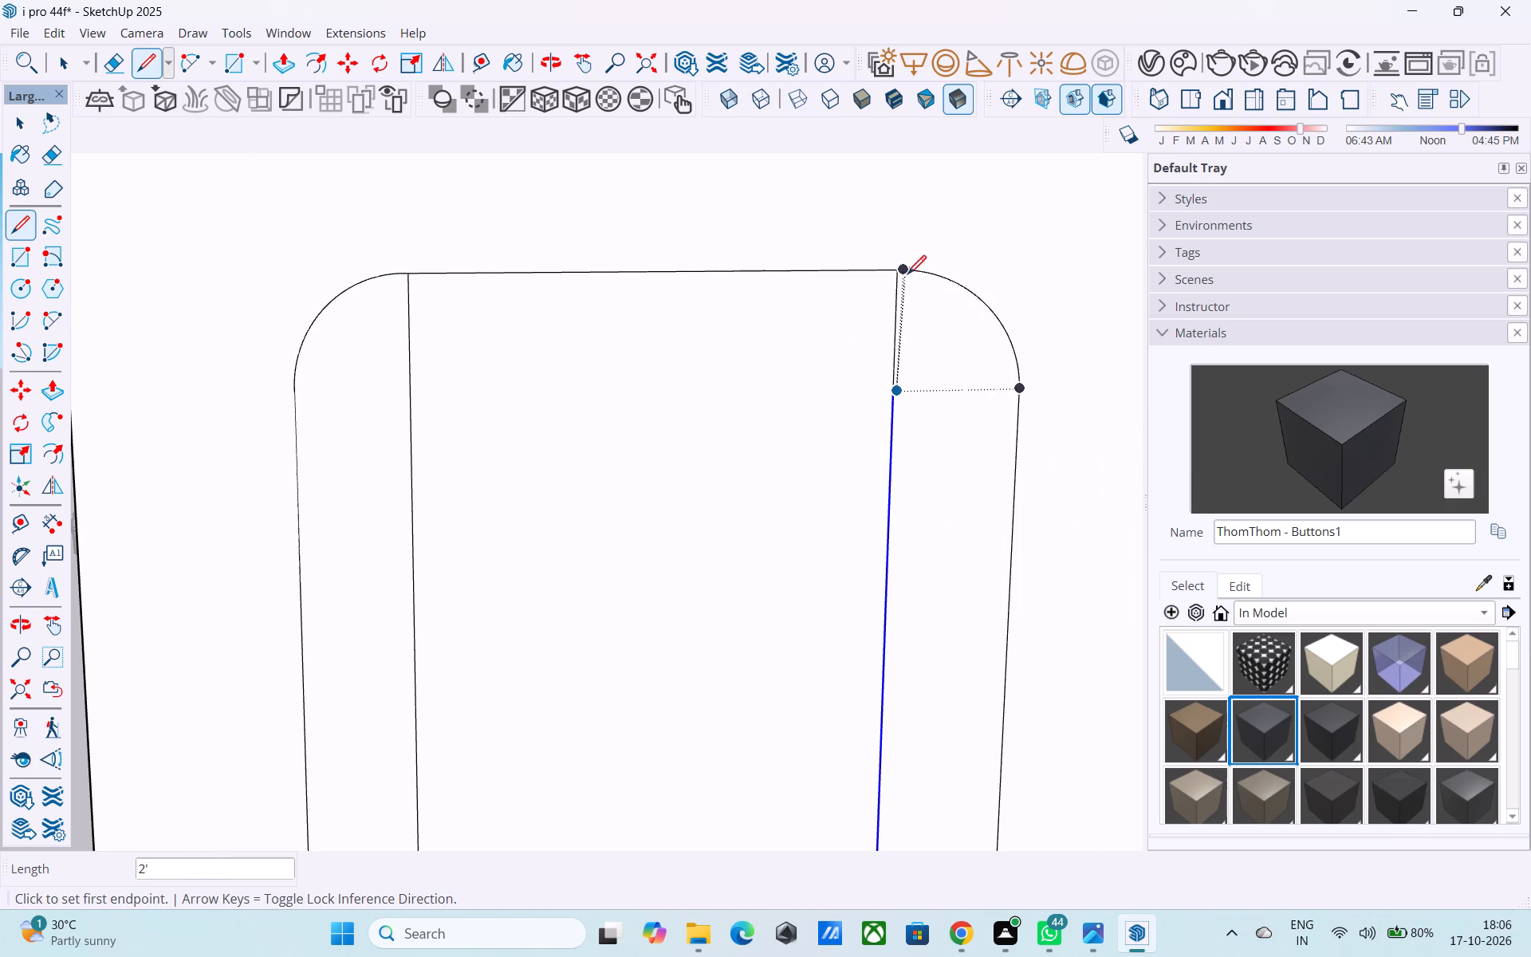
Delete the faces filling the three vertical bays of the left upper window opening.
key(space)
click(762, 419)
key(Delete)
click(915, 460)
key(Delete)
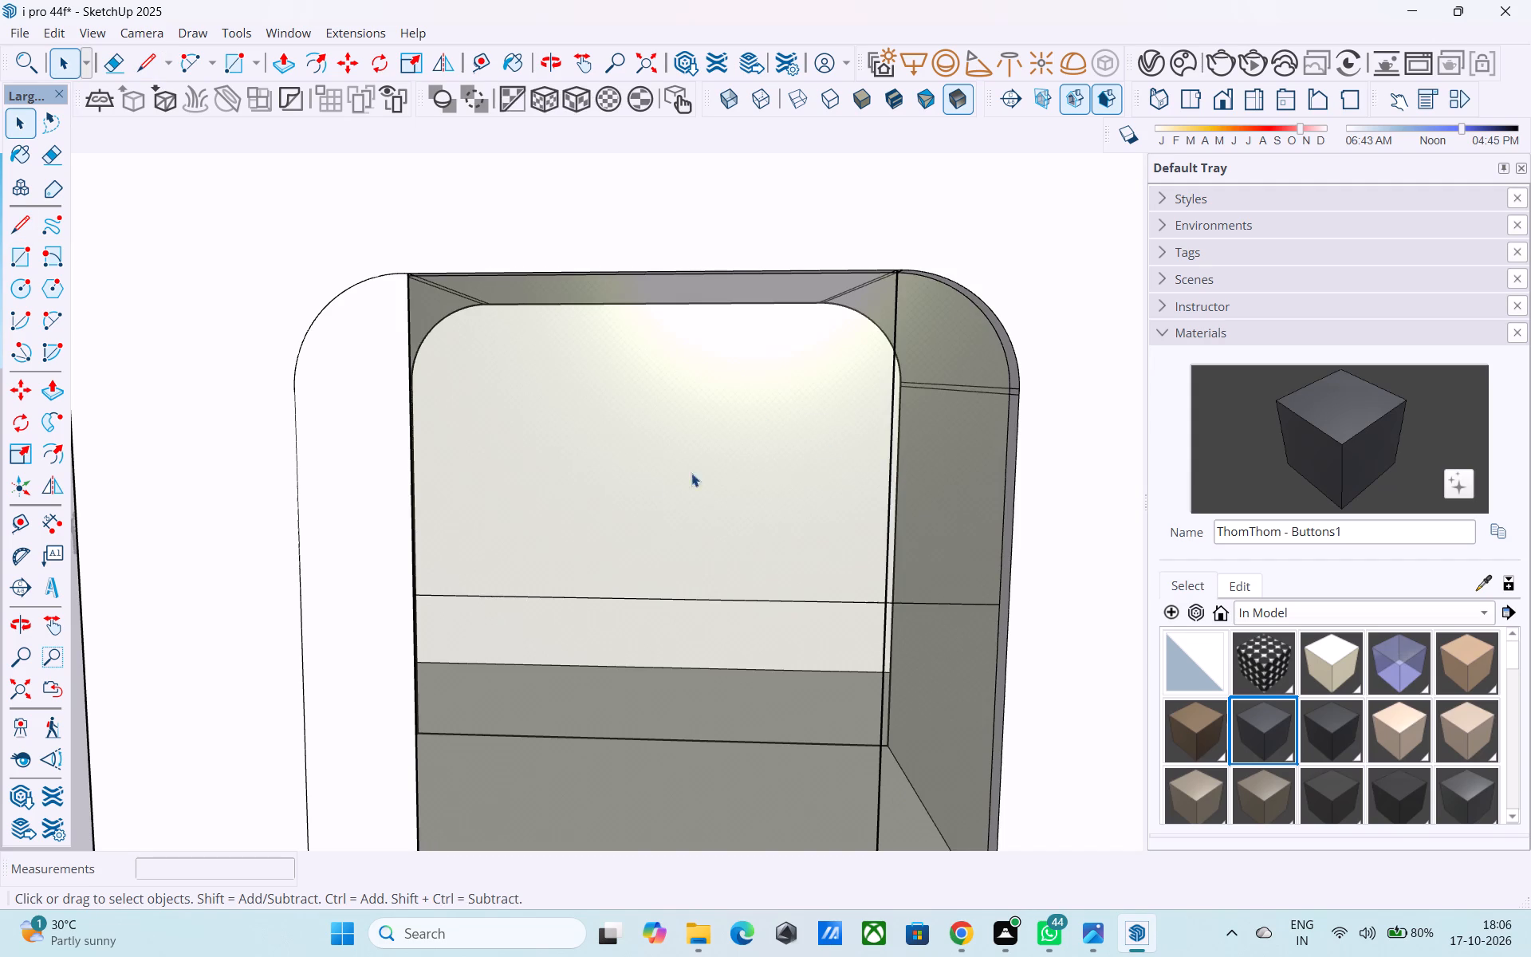
click(403, 483)
key(Delete)
Draw a 12' horizontal line across the left upper window opening where its rounded top corners begin.
middle_drag(417, 484, 561, 436)
scroll(561, 436, down, 2)
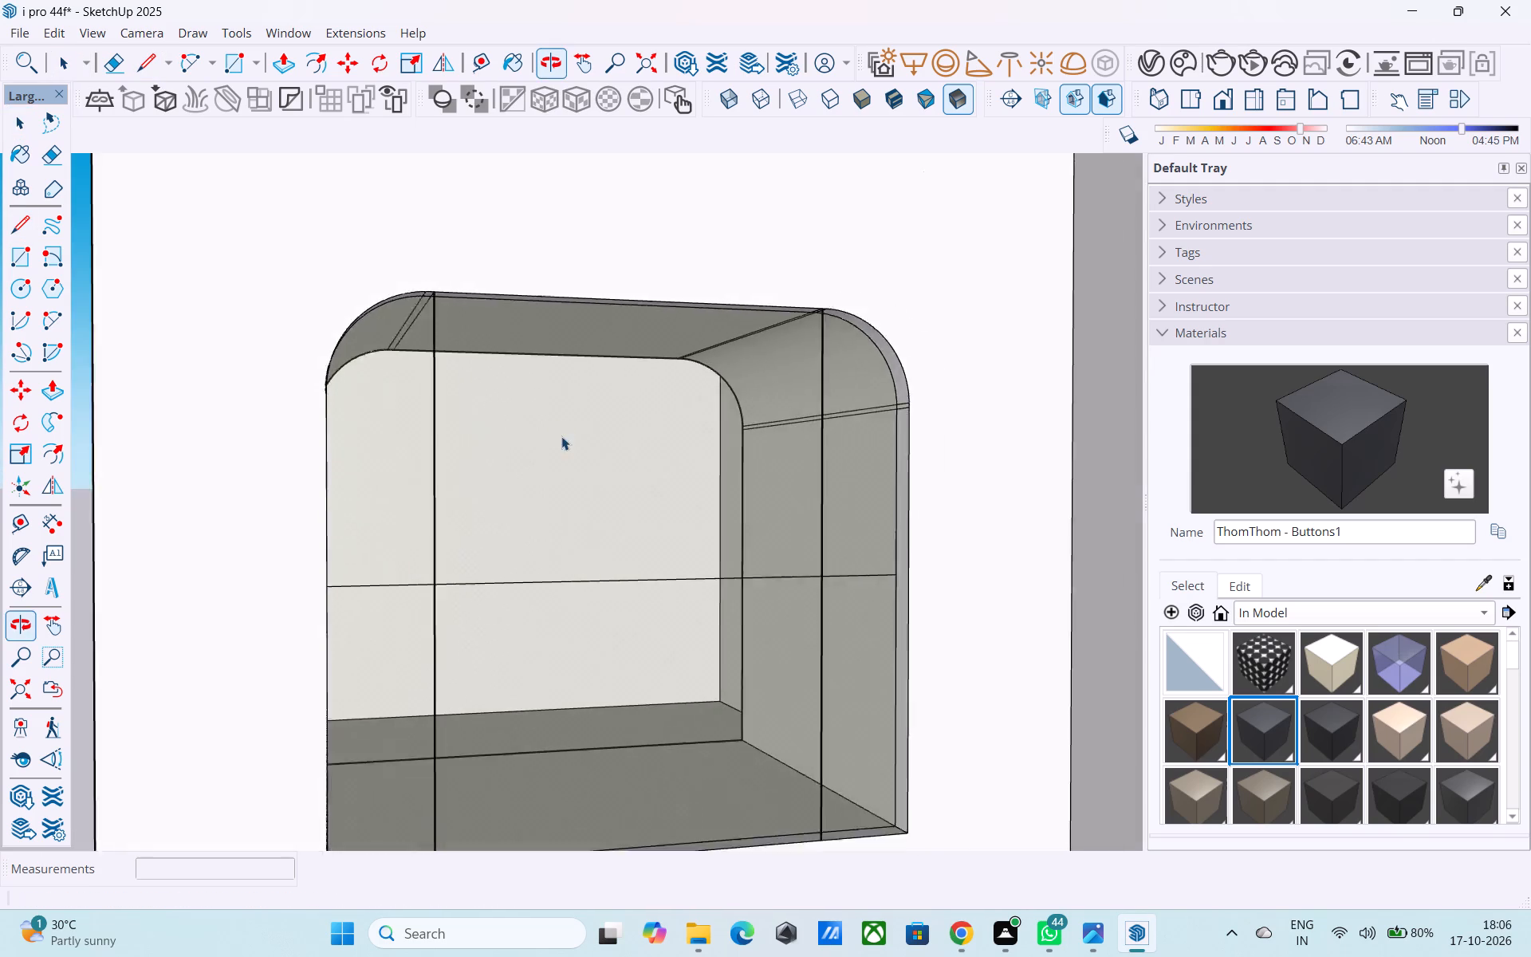
scroll(561, 436, down, 3)
middle_drag(575, 473, 714, 557)
shift+middle_drag(770, 578, 712, 523)
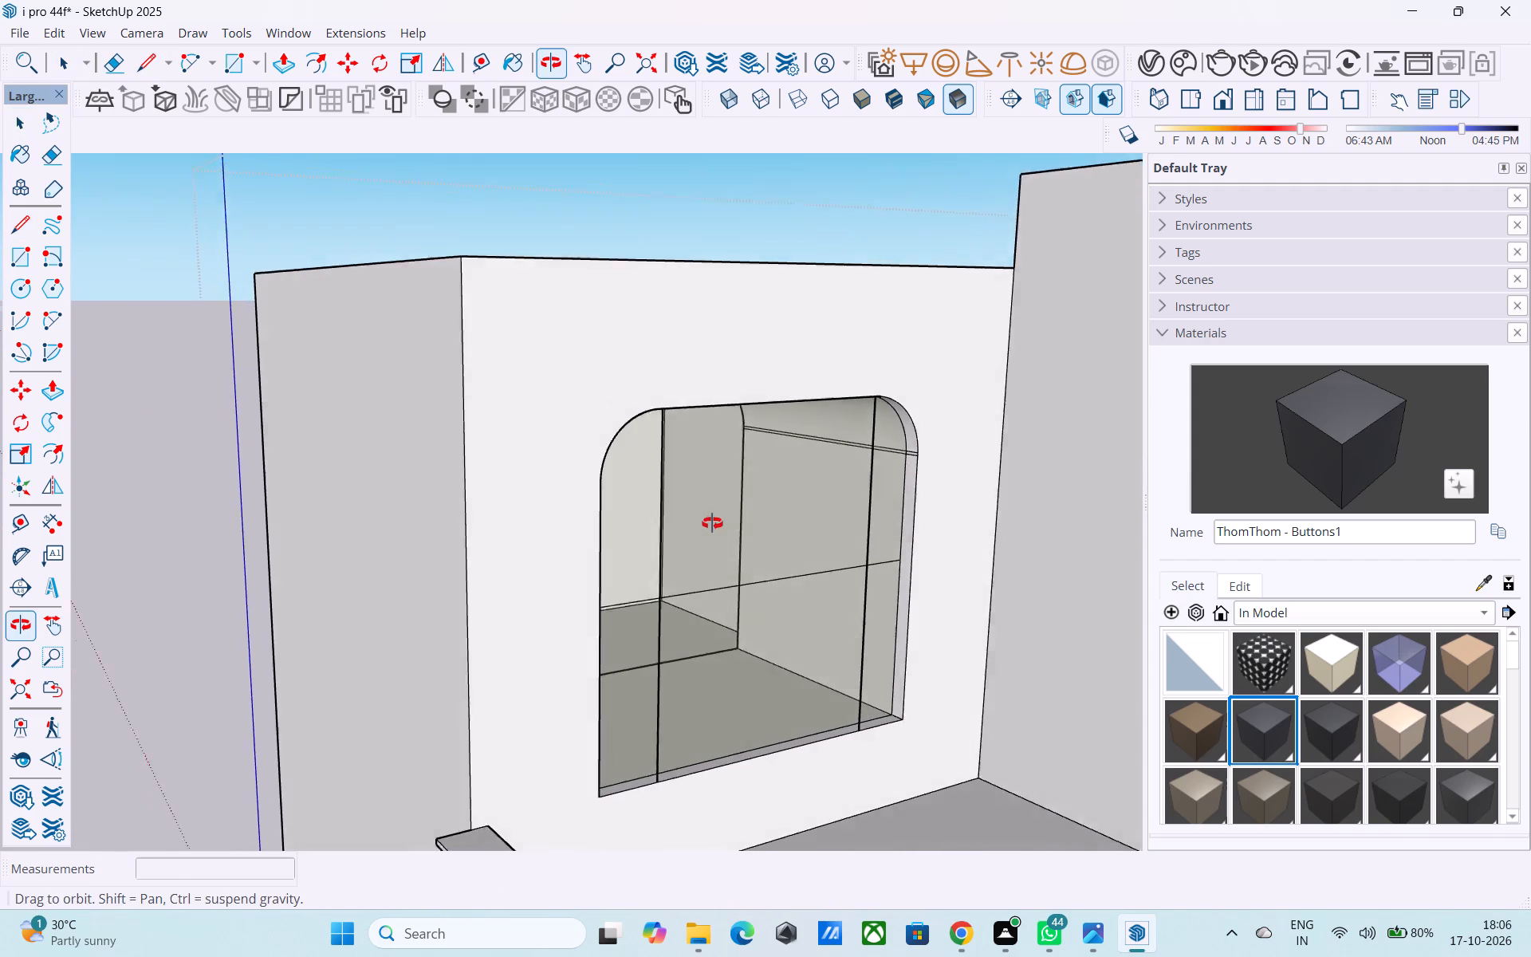
shift+middle_drag(712, 523, 703, 528)
middle_drag(880, 564, 911, 573)
key(l)
scroll(882, 514, up, 6)
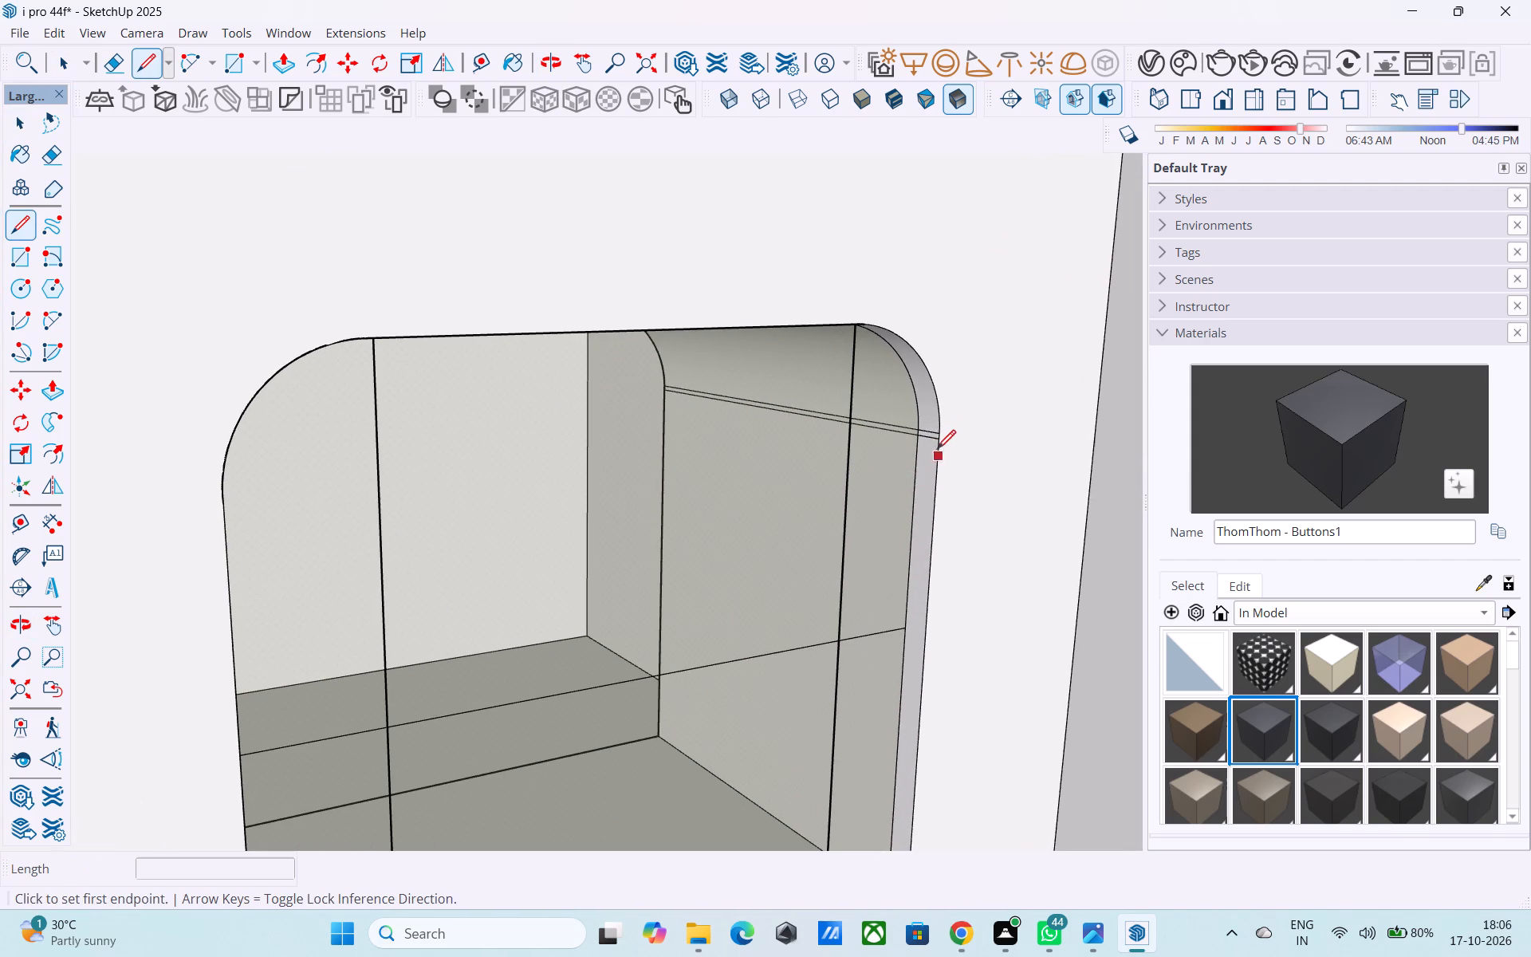
click(941, 440)
shift+middle_drag(453, 518, 687, 507)
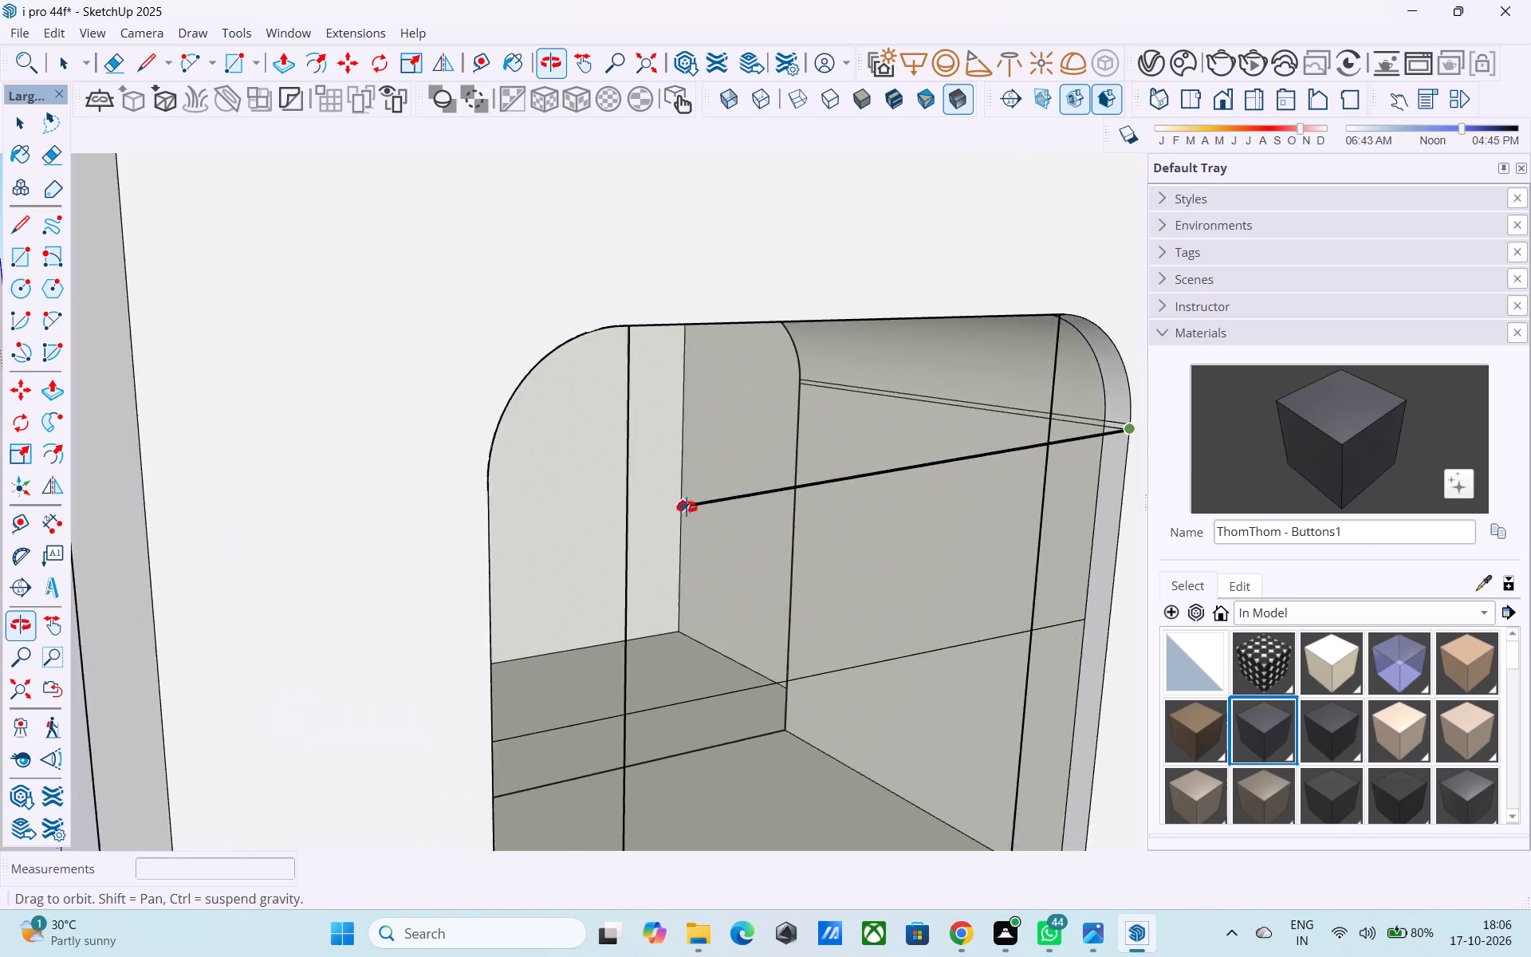
shift+middle_drag(687, 507, 278, 477)
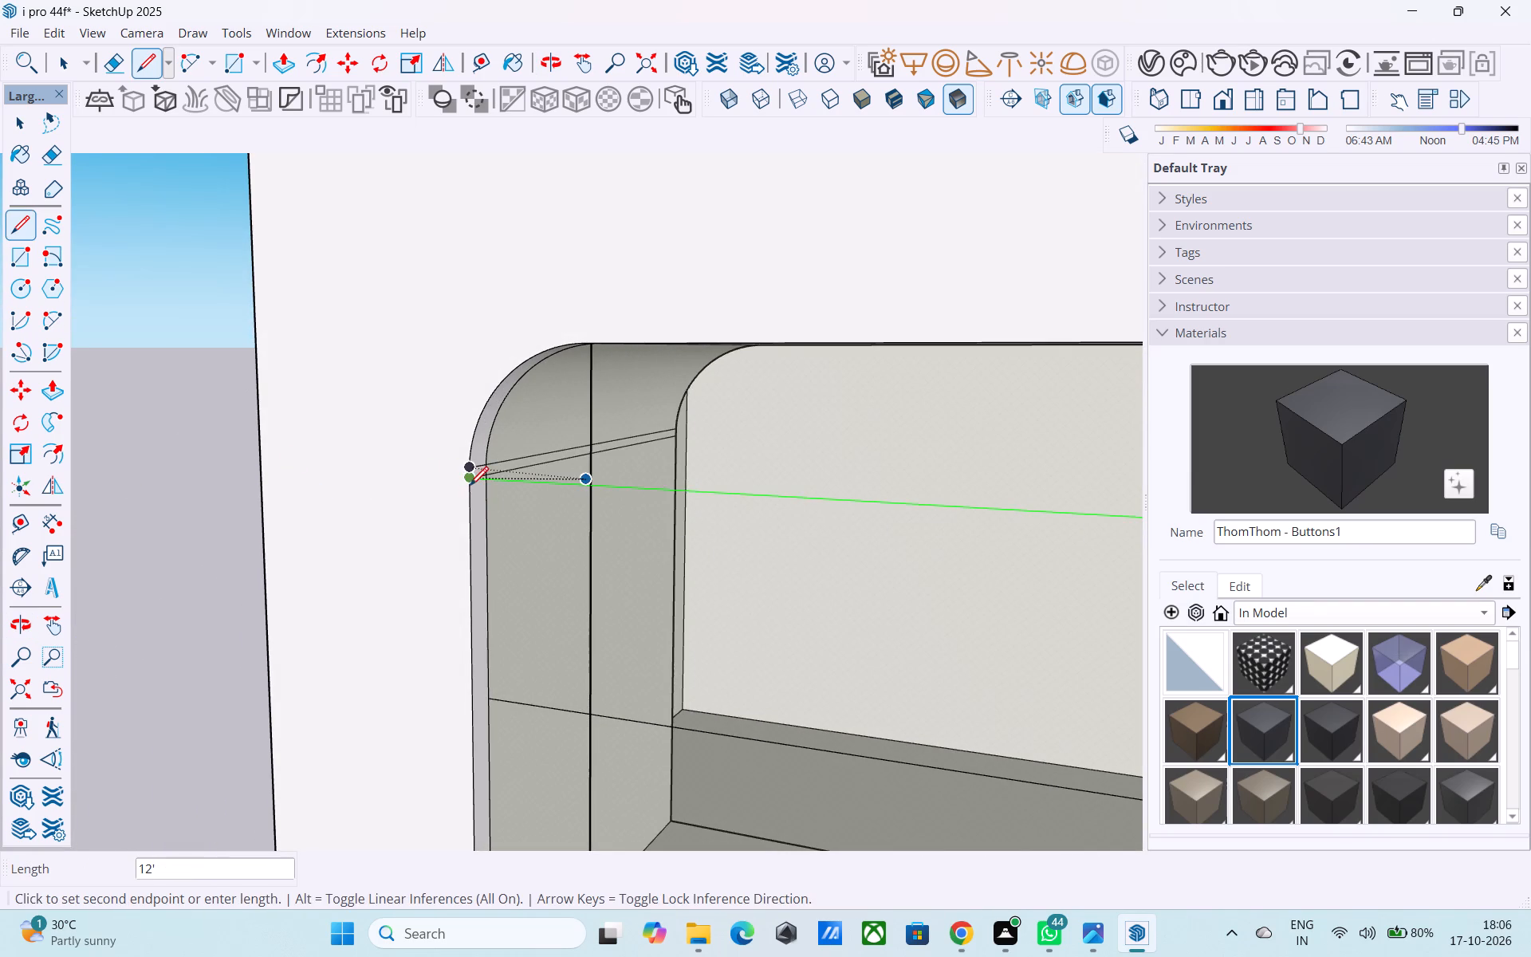
click(469, 485)
Delete the six faces filling the left upper window opening above and below the horizontal division line.
shift+middle_drag(673, 518, 551, 445)
scroll(555, 447, down, 4)
key(space)
click(626, 513)
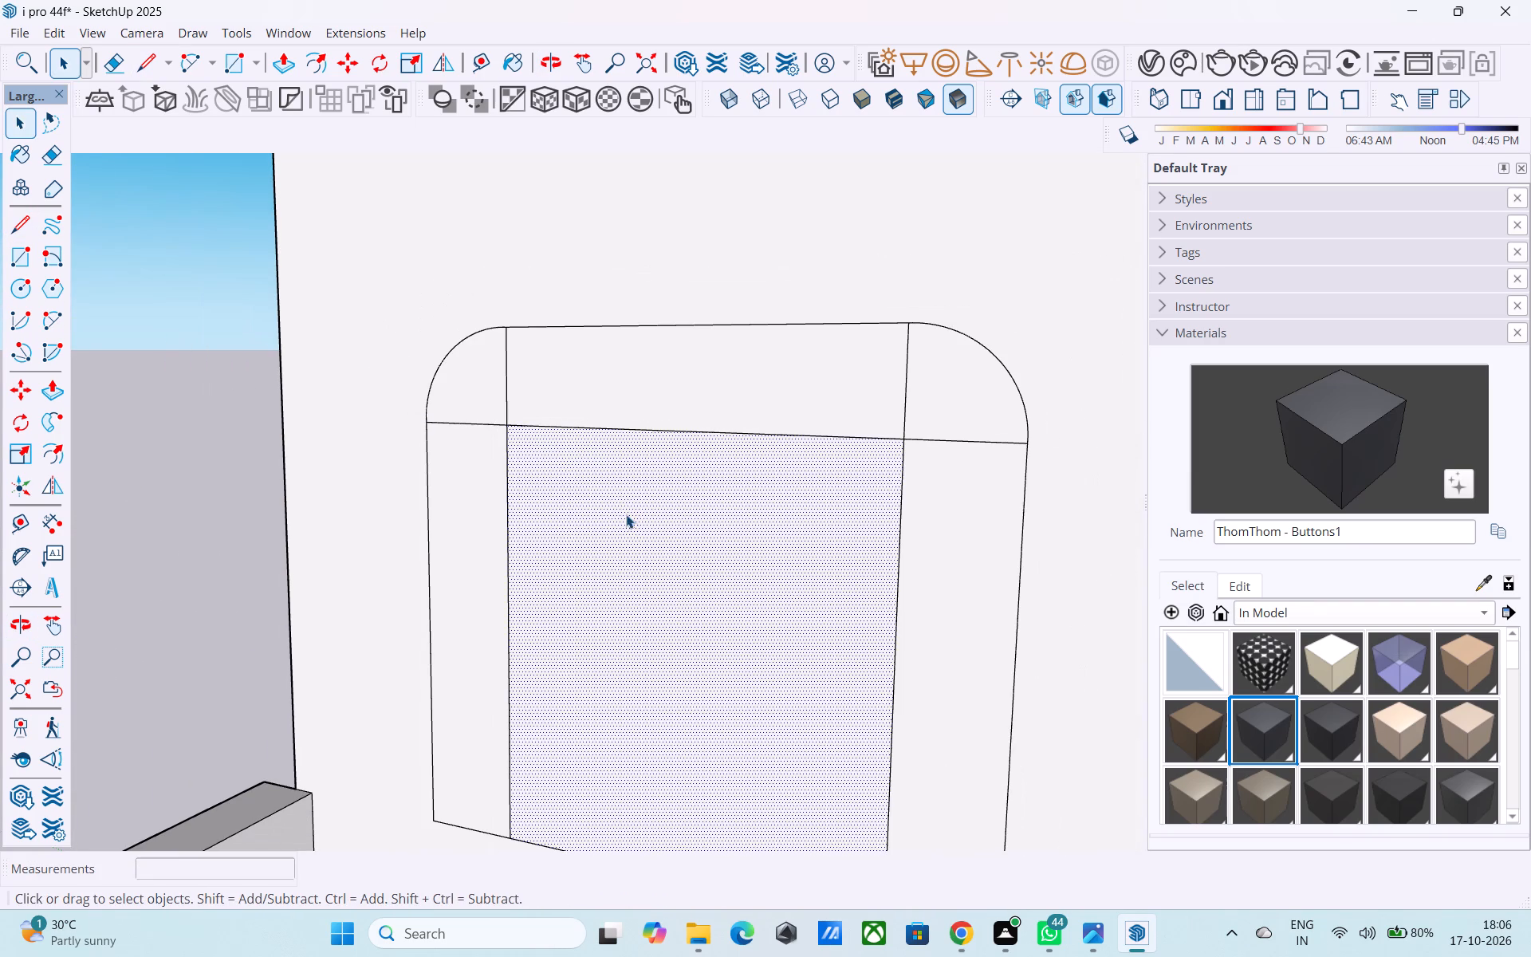
key(Delete)
click(664, 399)
key(Delete)
click(465, 390)
key(Delete)
click(497, 478)
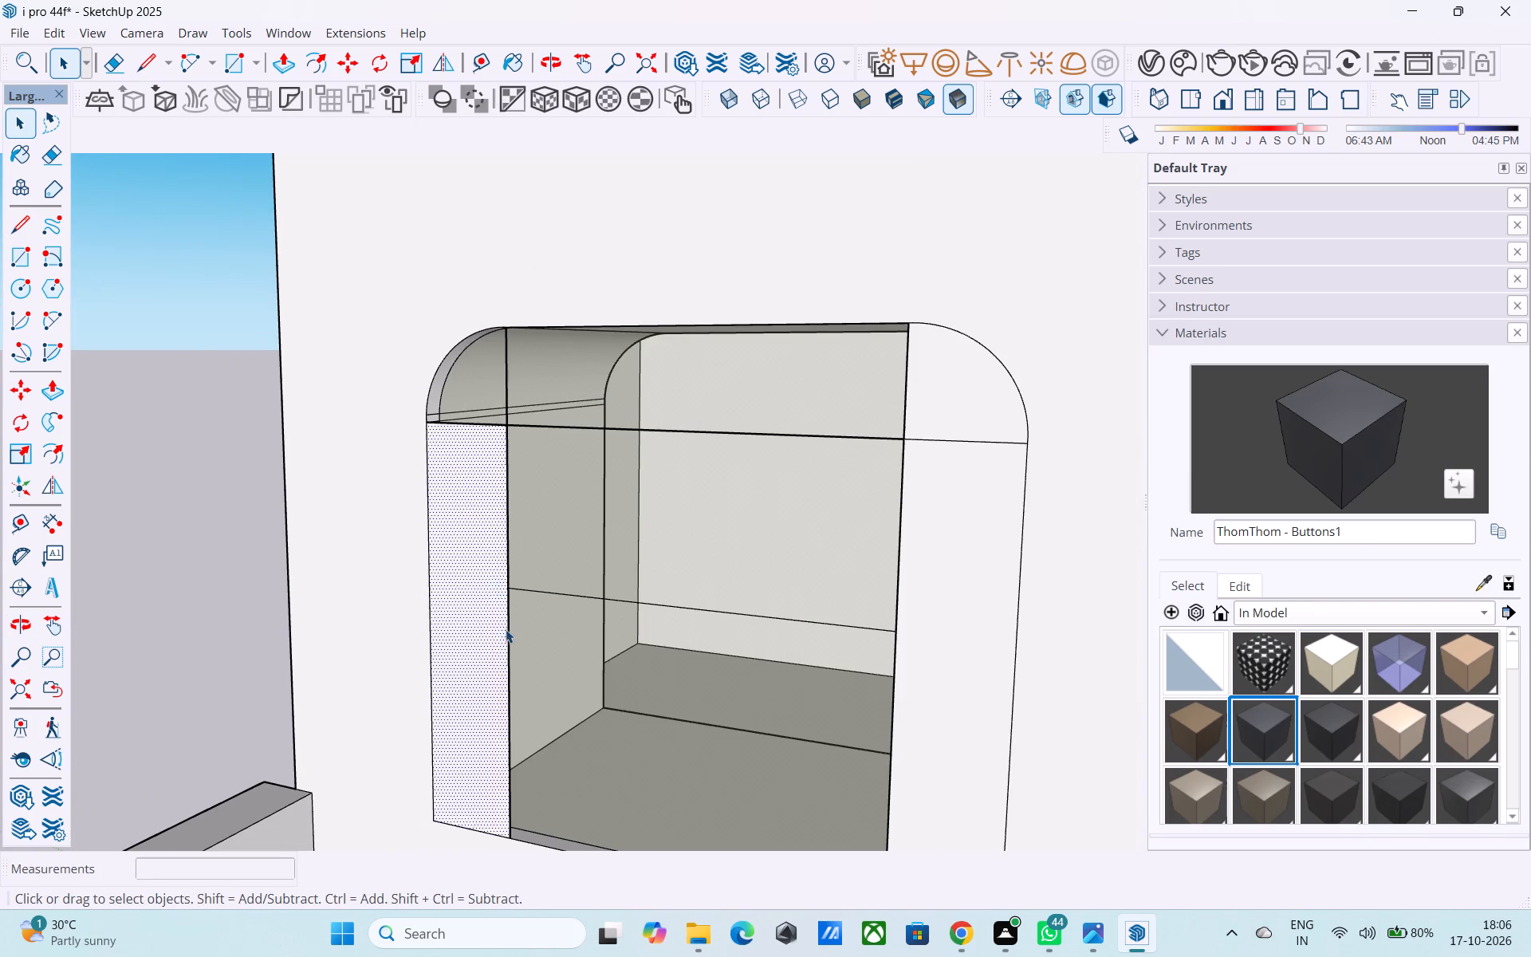
key(Delete)
click(986, 430)
key(Delete)
click(988, 491)
key(Delete)
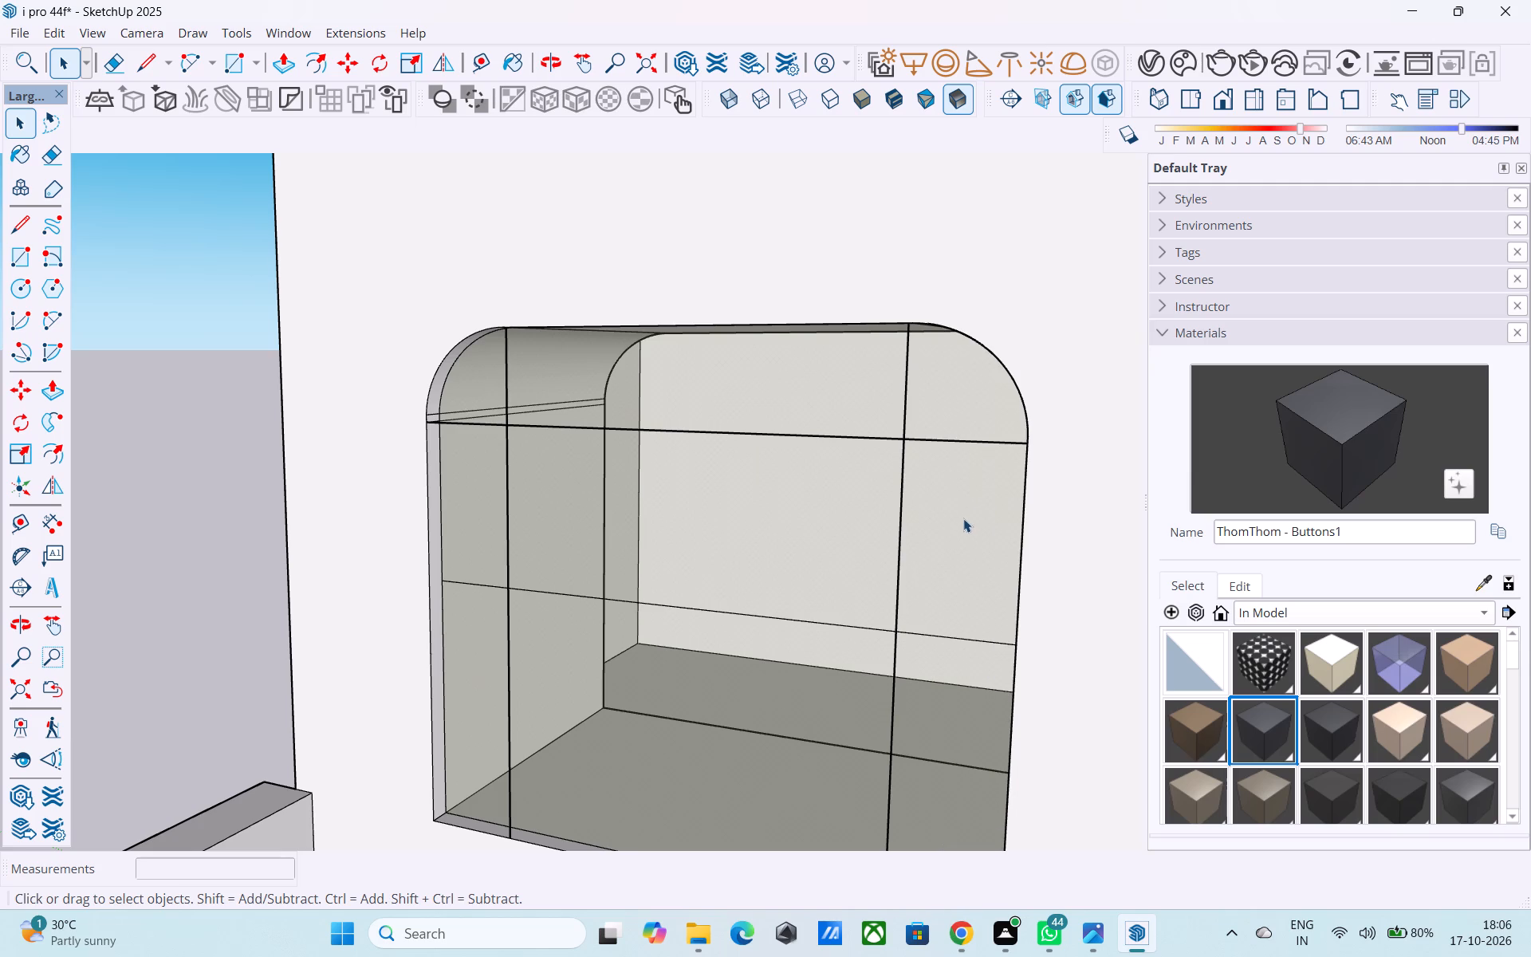
Examine the left upper window opening and its division lines from several angles, including from above and below.
scroll(958, 556, down, 4)
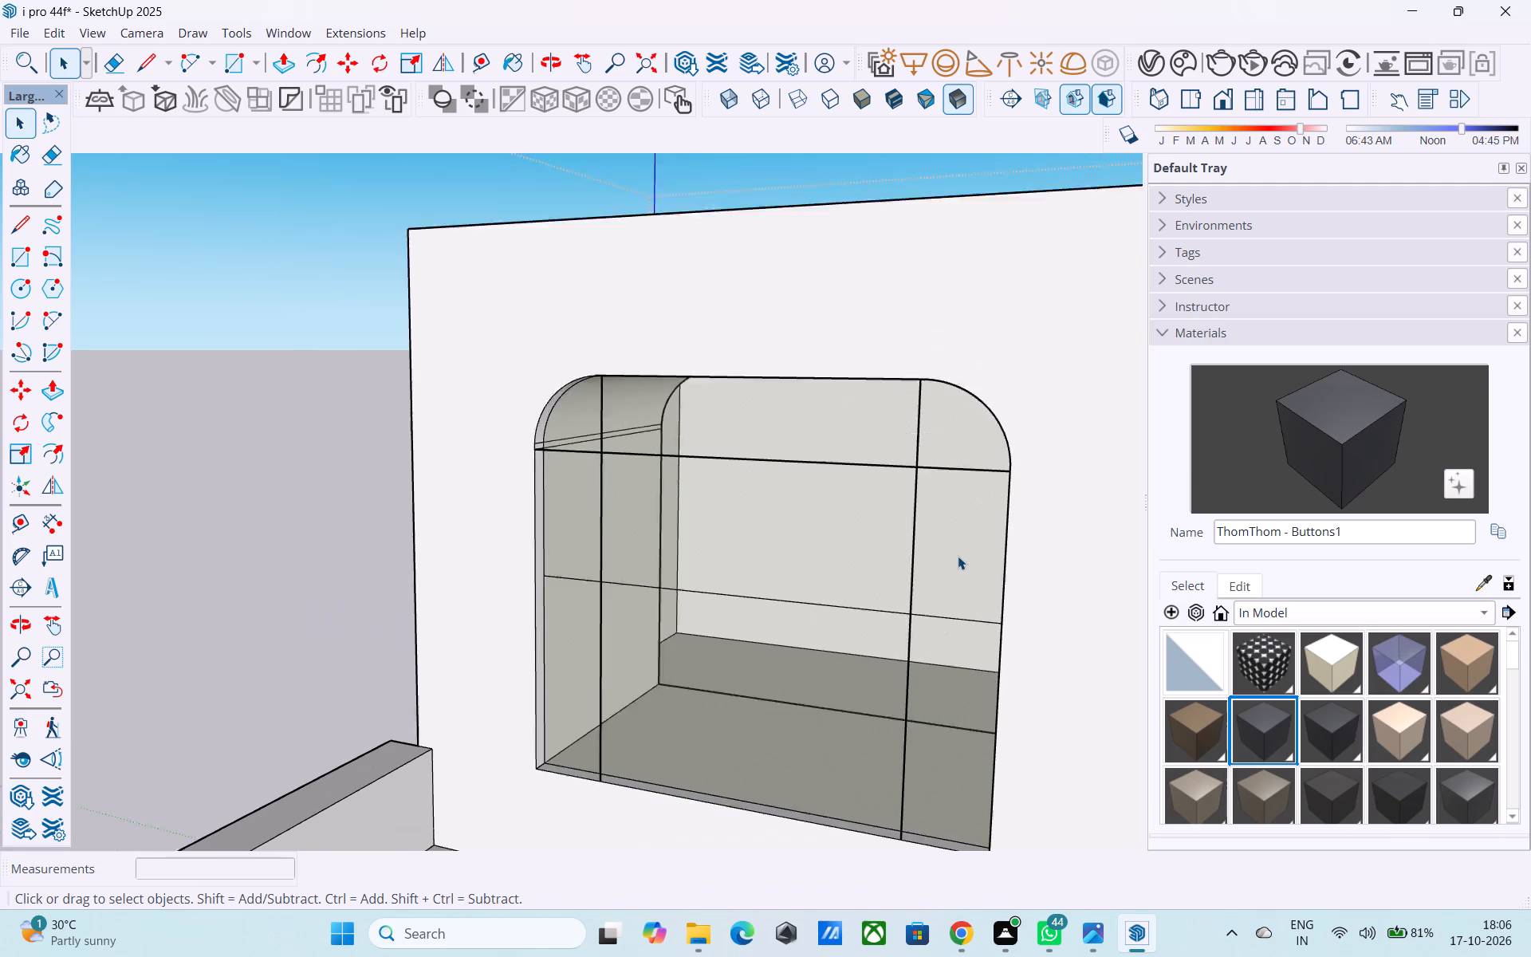
scroll(958, 556, down, 2)
middle_drag(1006, 550, 923, 597)
scroll(560, 679, down, 3)
middle_drag(602, 669, 889, 643)
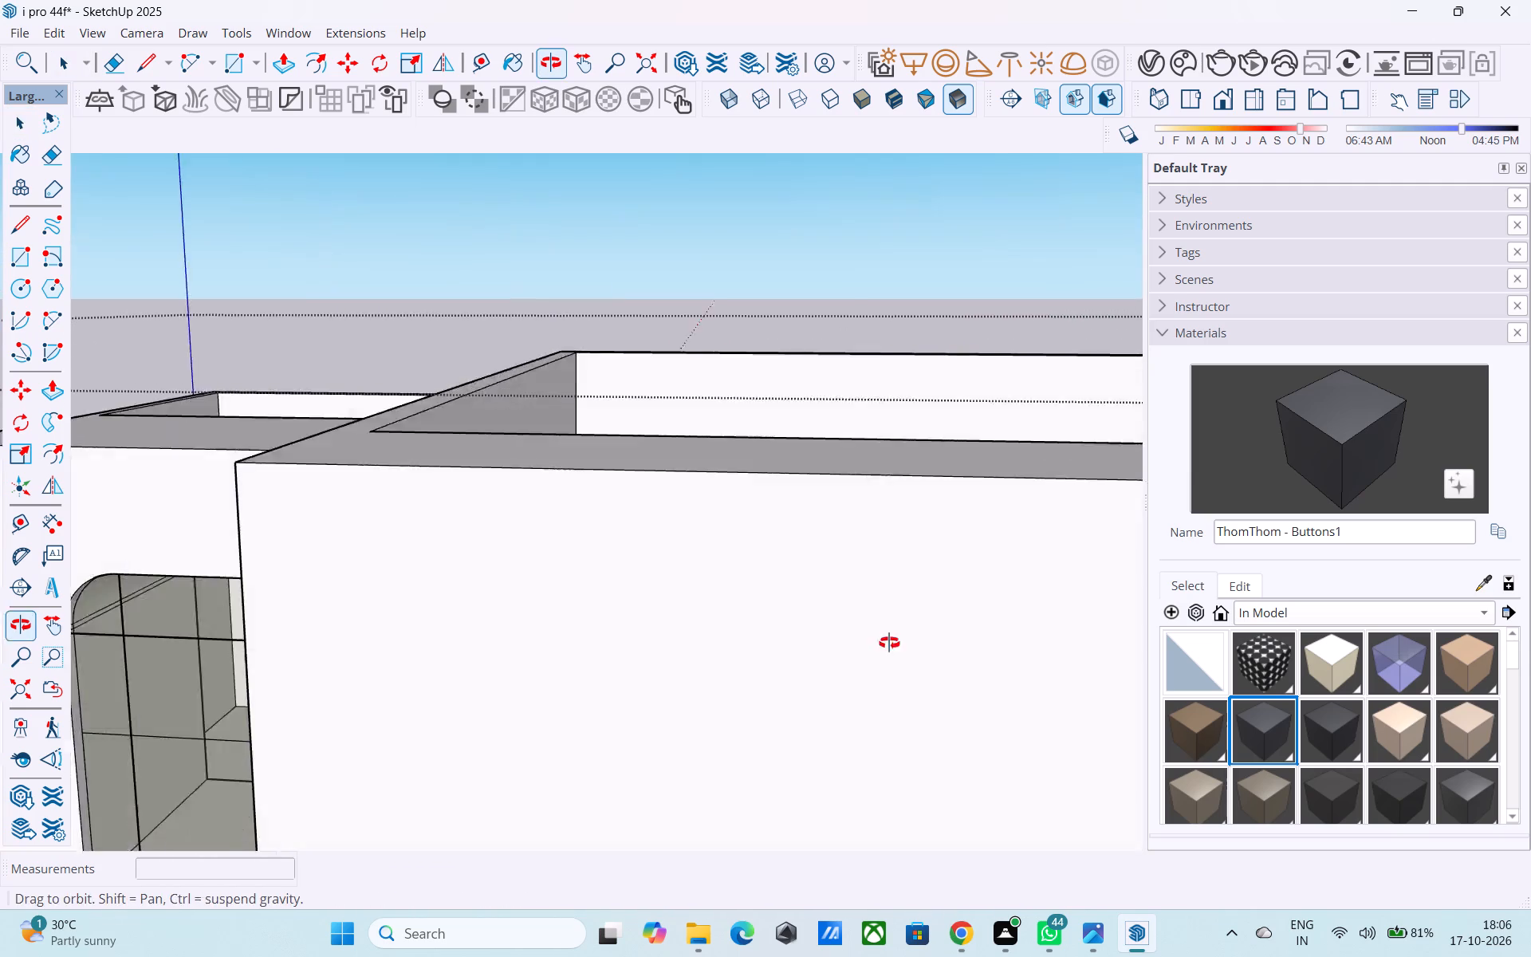
middle_drag(889, 643, 1000, 635)
scroll(1049, 599, down, 13)
middle_drag(412, 811, 410, 691)
shift+middle_drag(409, 690, 571, 484)
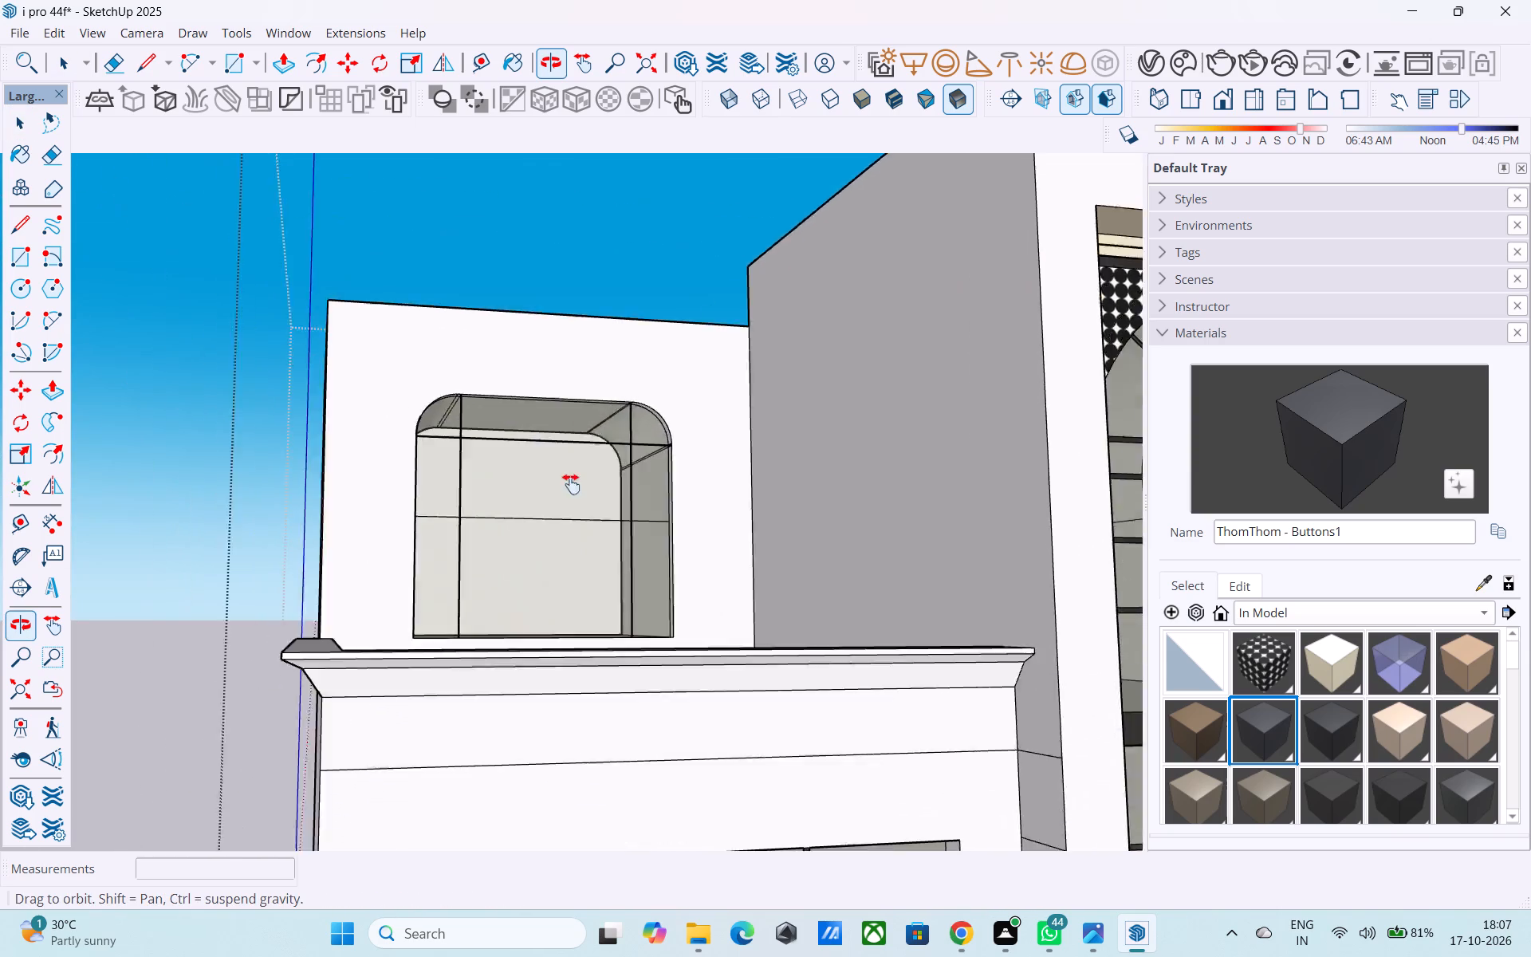
shift+middle_drag(571, 484, 557, 571)
middle_drag(569, 591, 601, 602)
Copy all three segments of the left upper opening's horizontal division line 2" downward.
scroll(486, 523, up, 4)
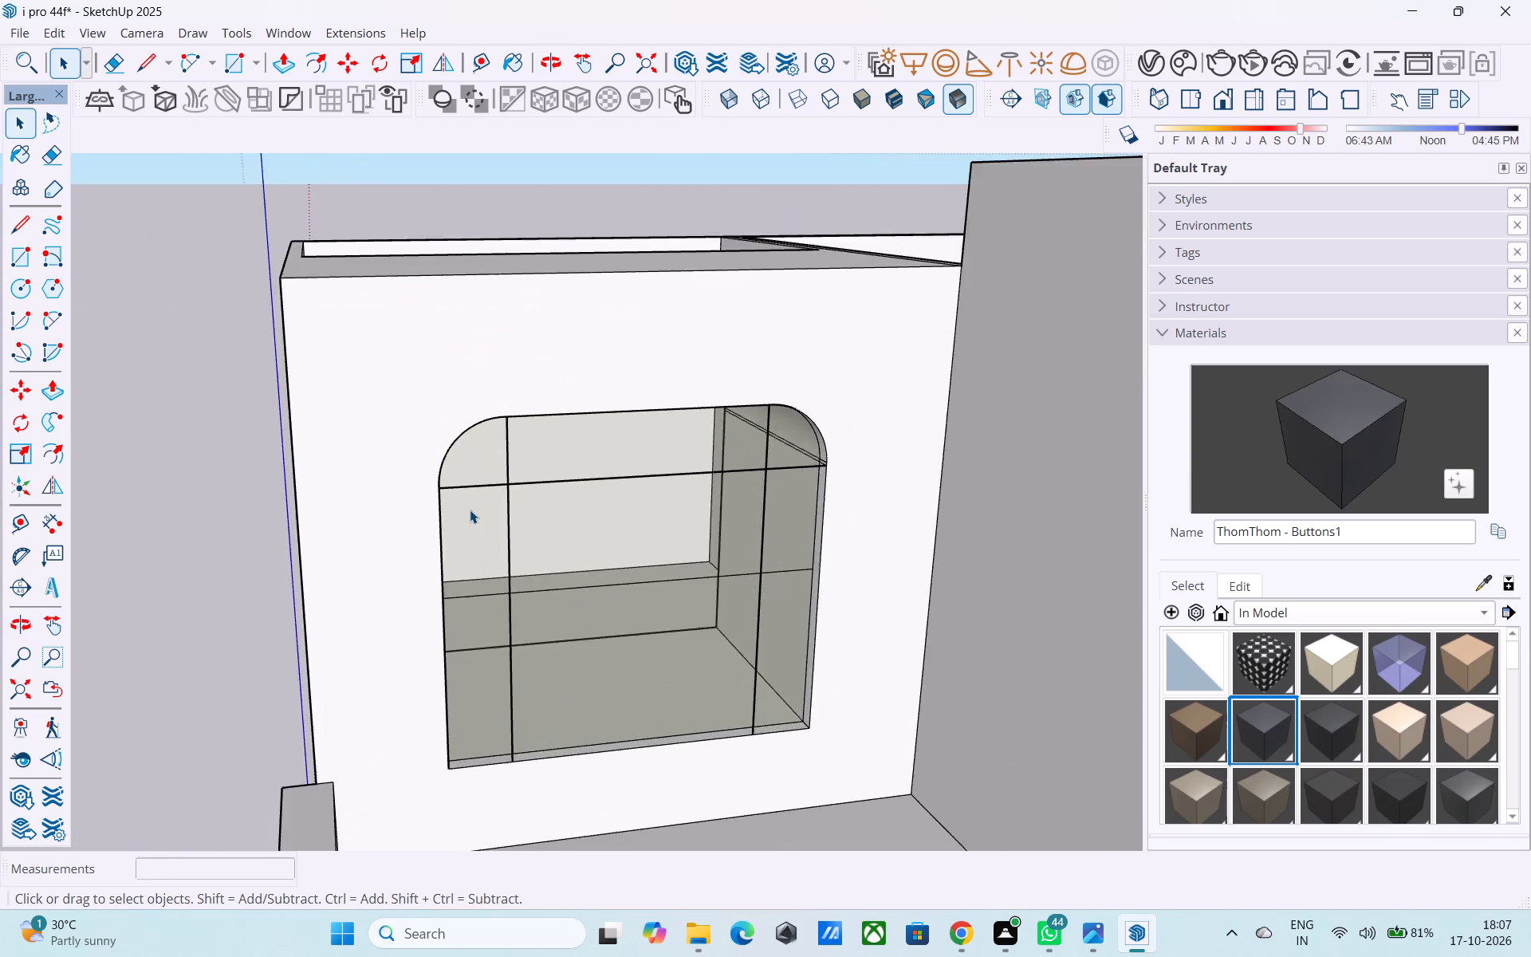
scroll(470, 510, up, 4)
click(457, 479)
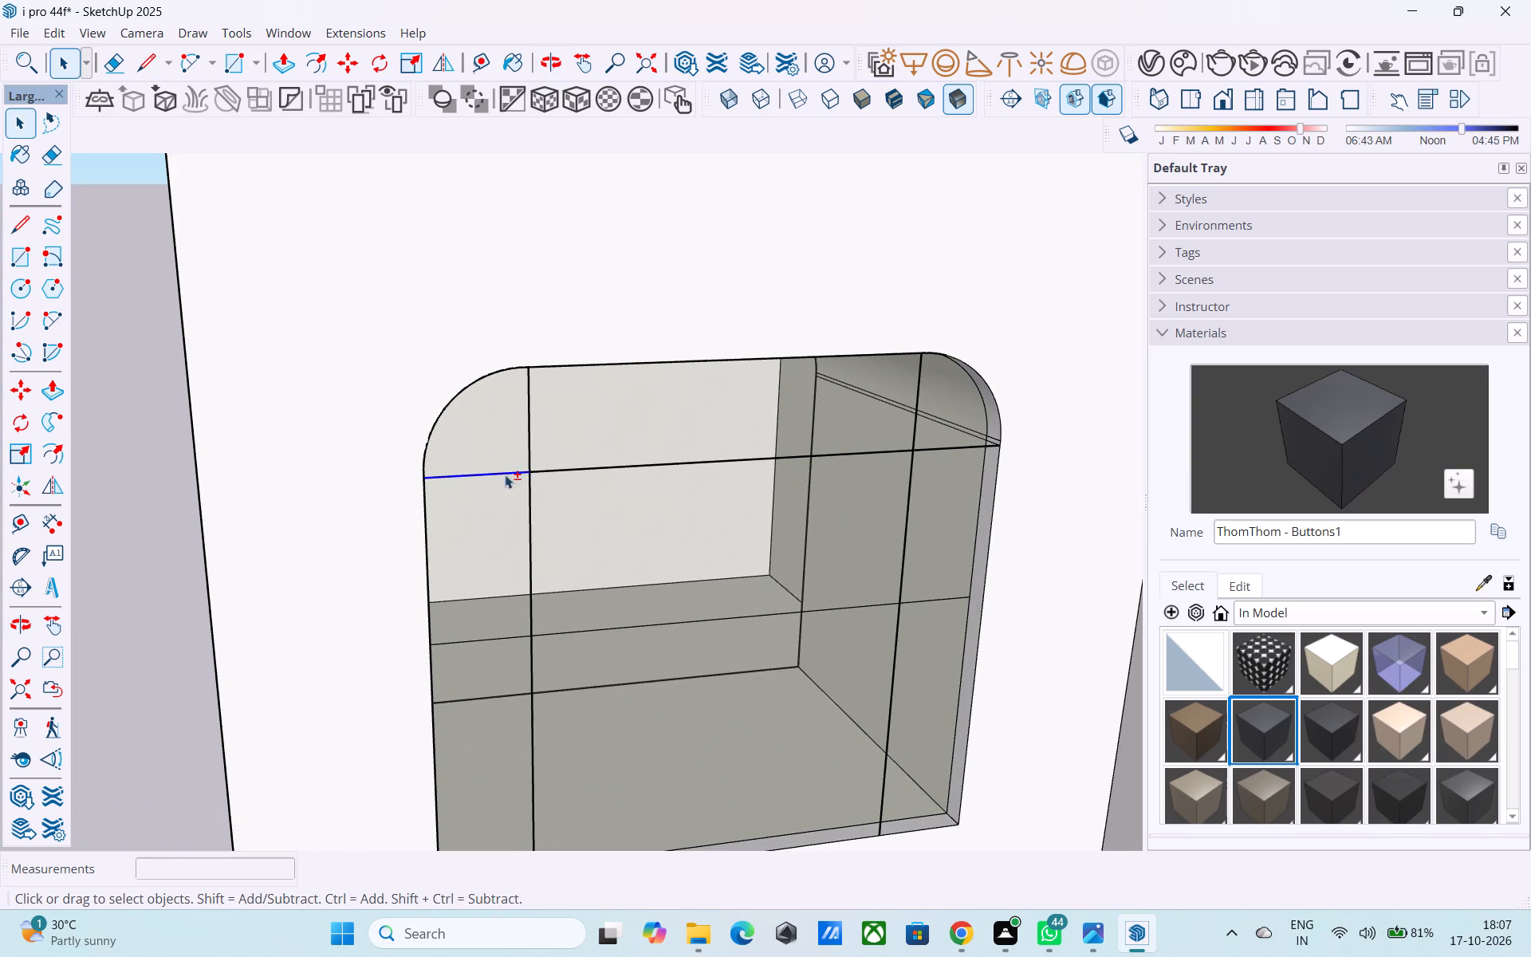
shift+click(534, 469)
shift+click(927, 450)
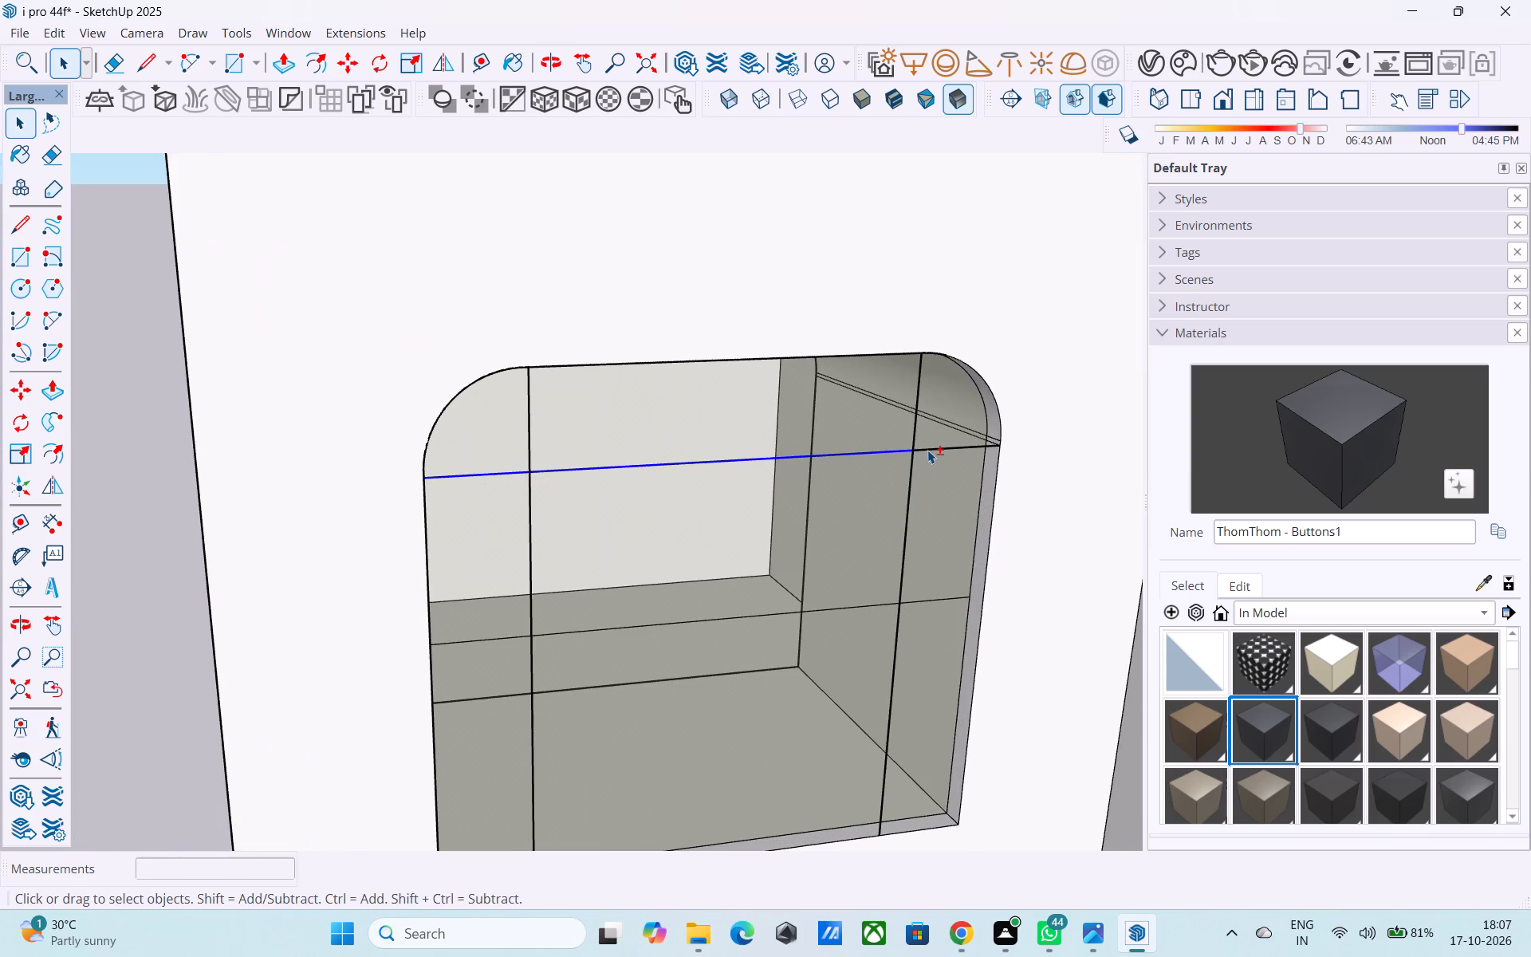
key(m)
ctrl+middle_drag(888, 474, 838, 479)
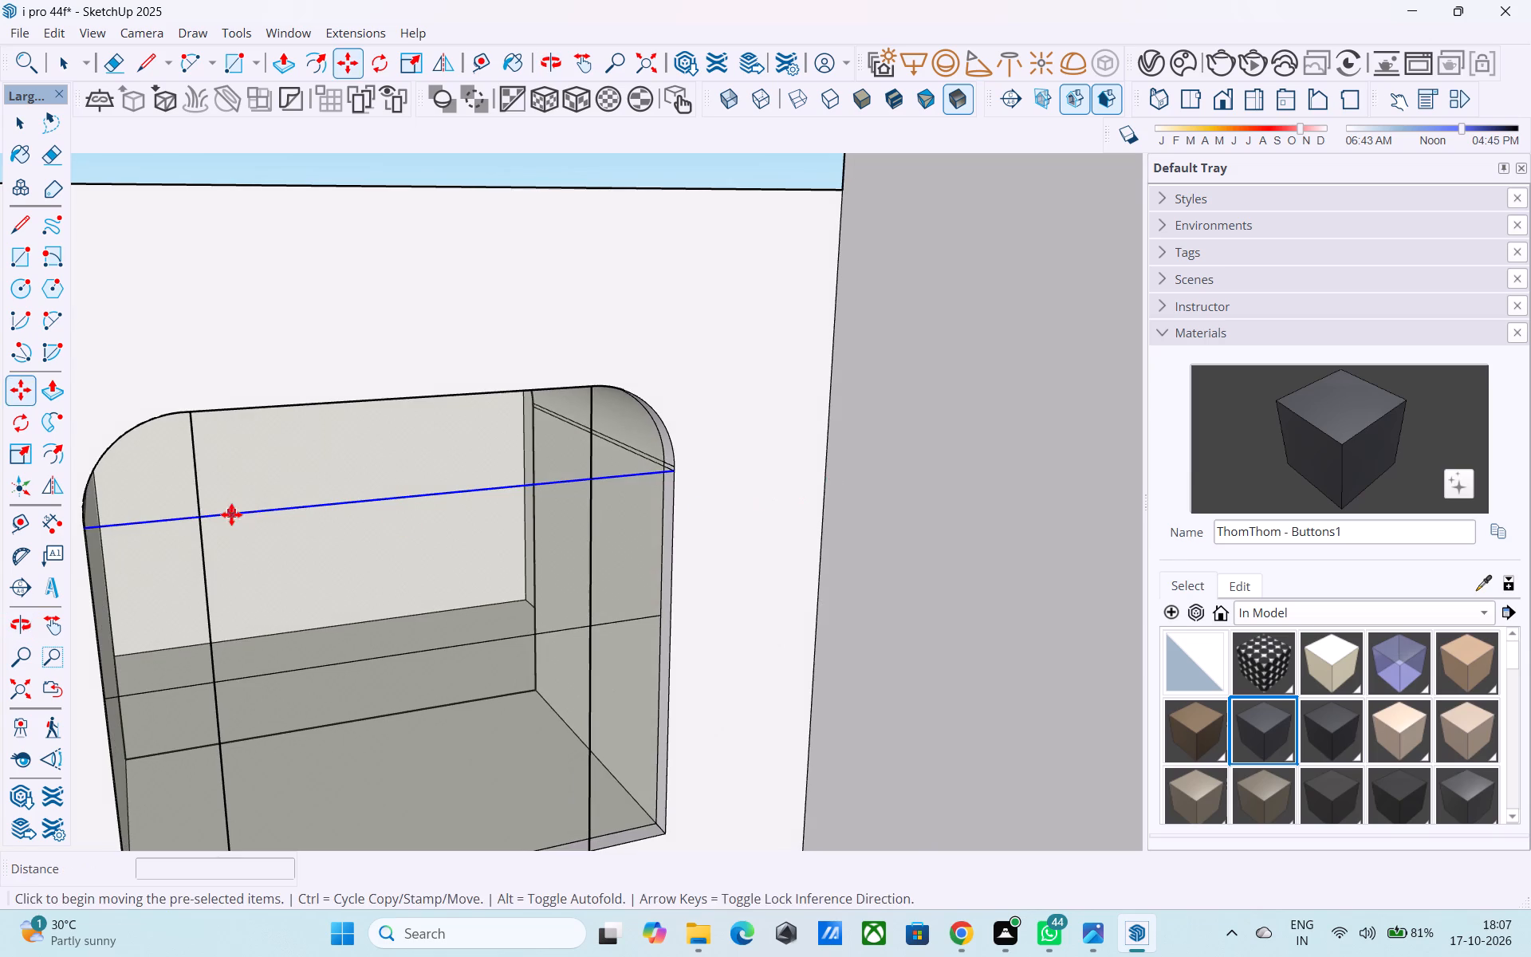
shift+middle_drag(231, 513, 333, 518)
click(304, 528)
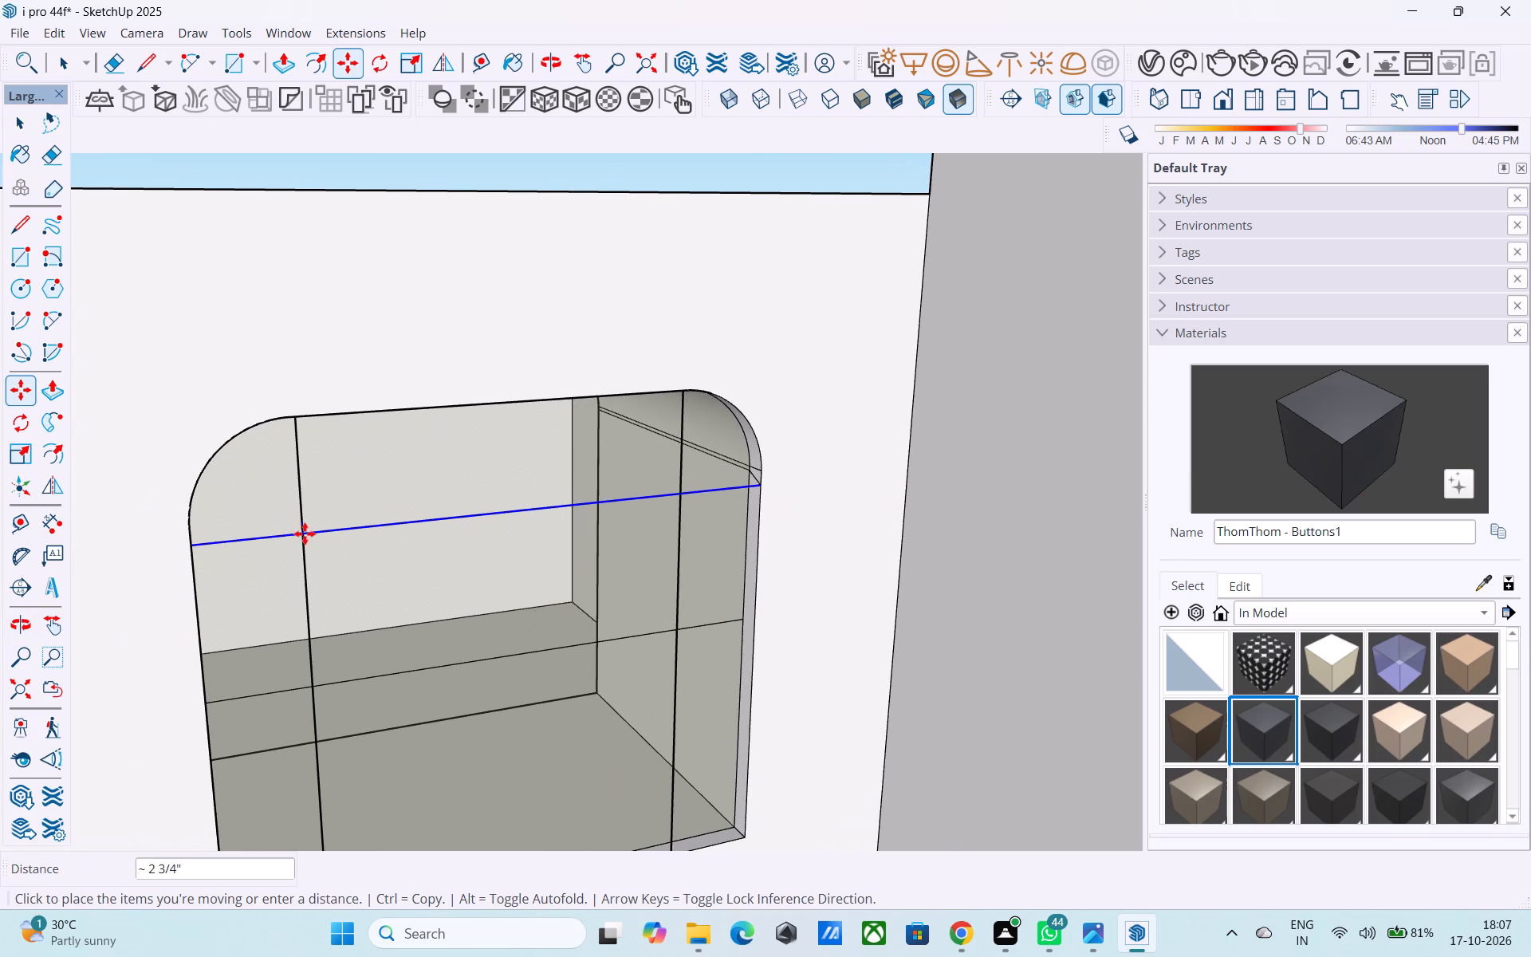
text(2")
key(Return)
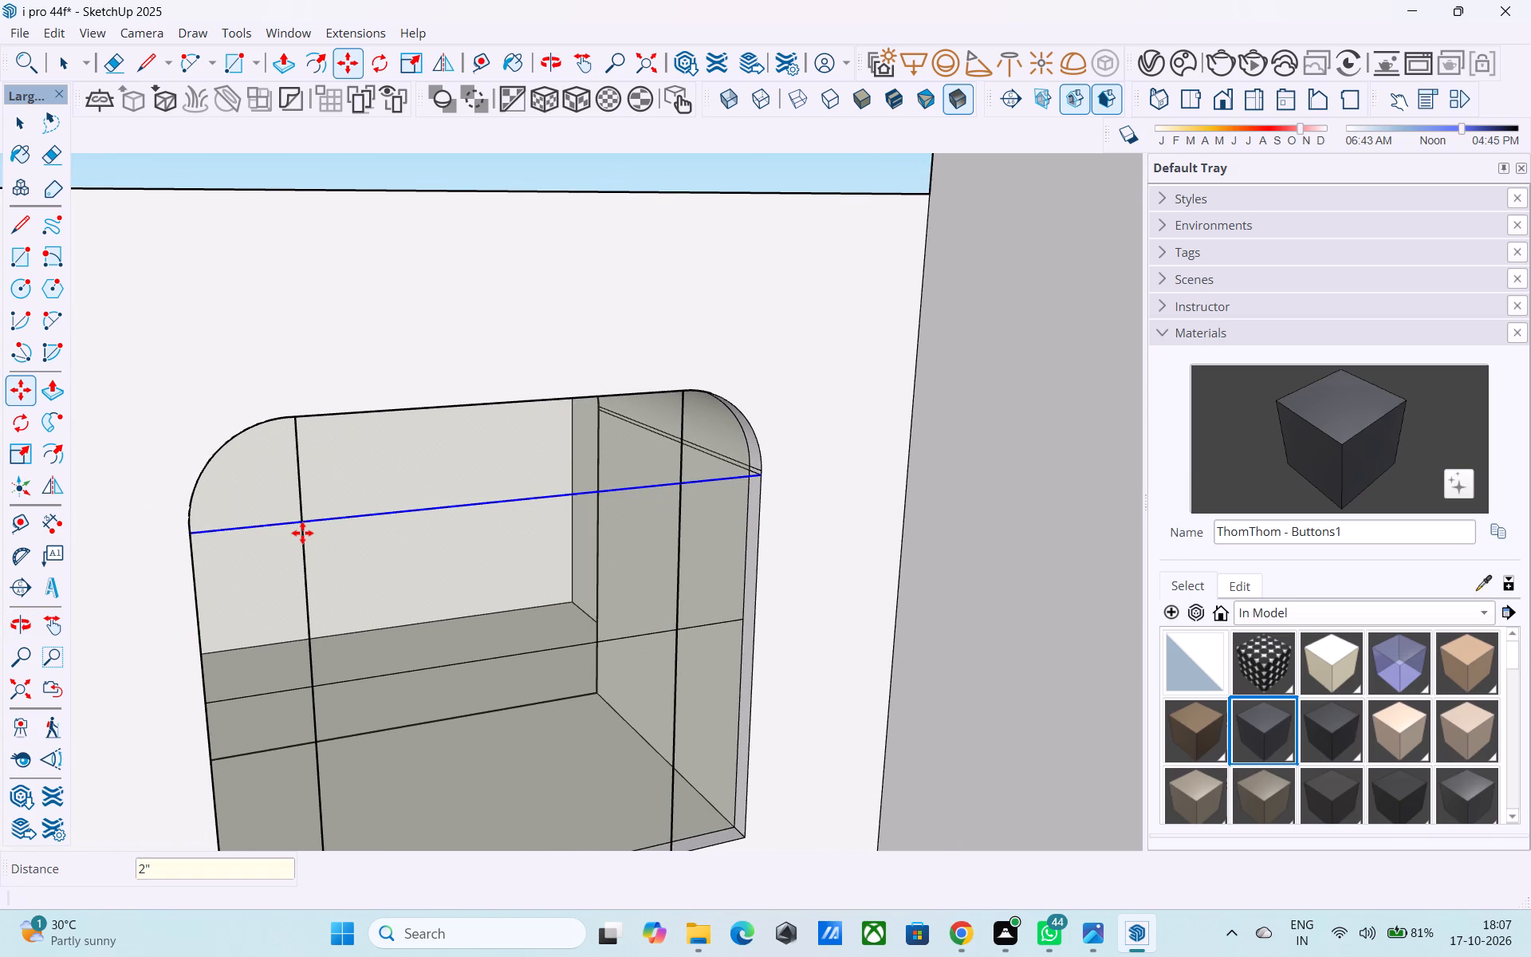
click(303, 515)
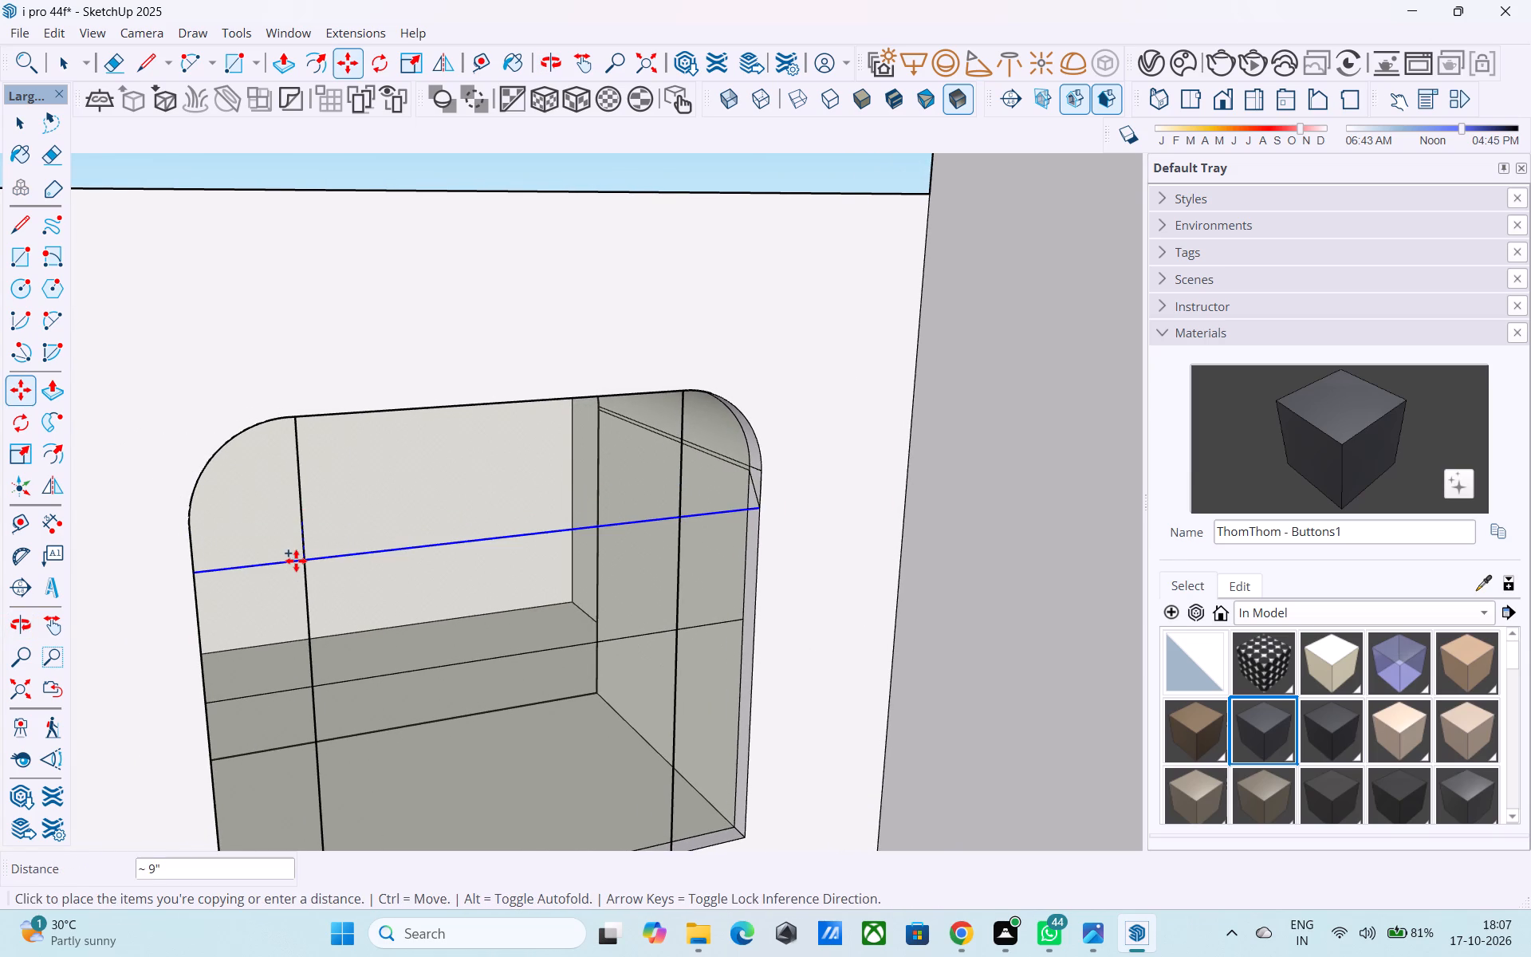
text(2")
key(Return)
key(space)
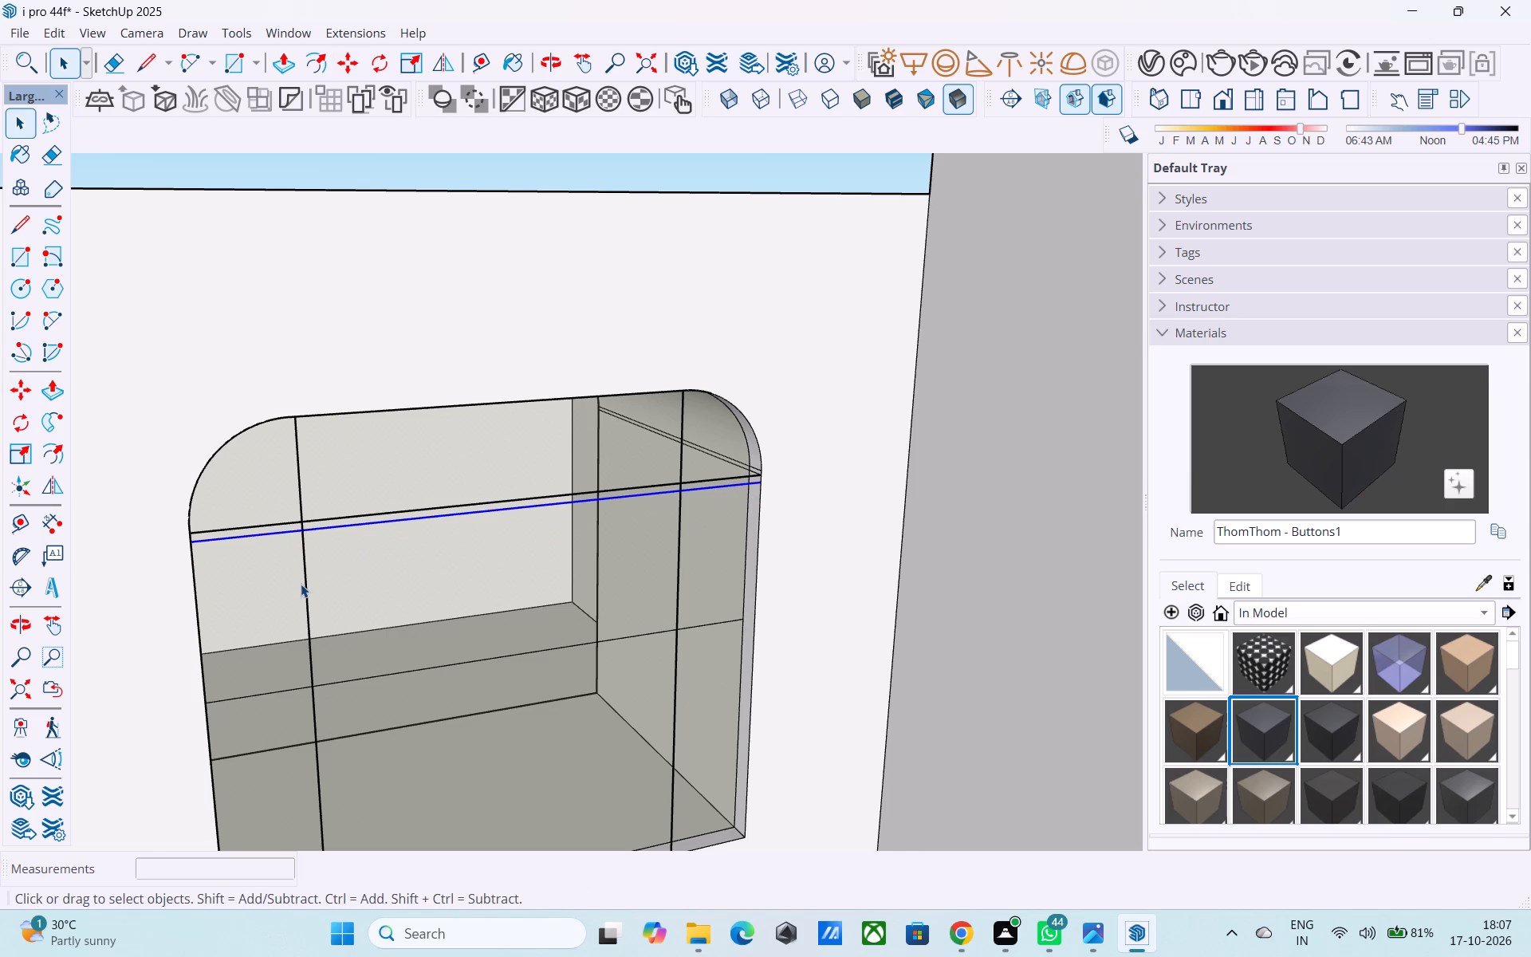
Copy the lower line of the horizontal division pair 6' down the left upper window opening.
shift+middle_drag(301, 583, 529, 506)
shift+middle_drag(424, 490, 374, 447)
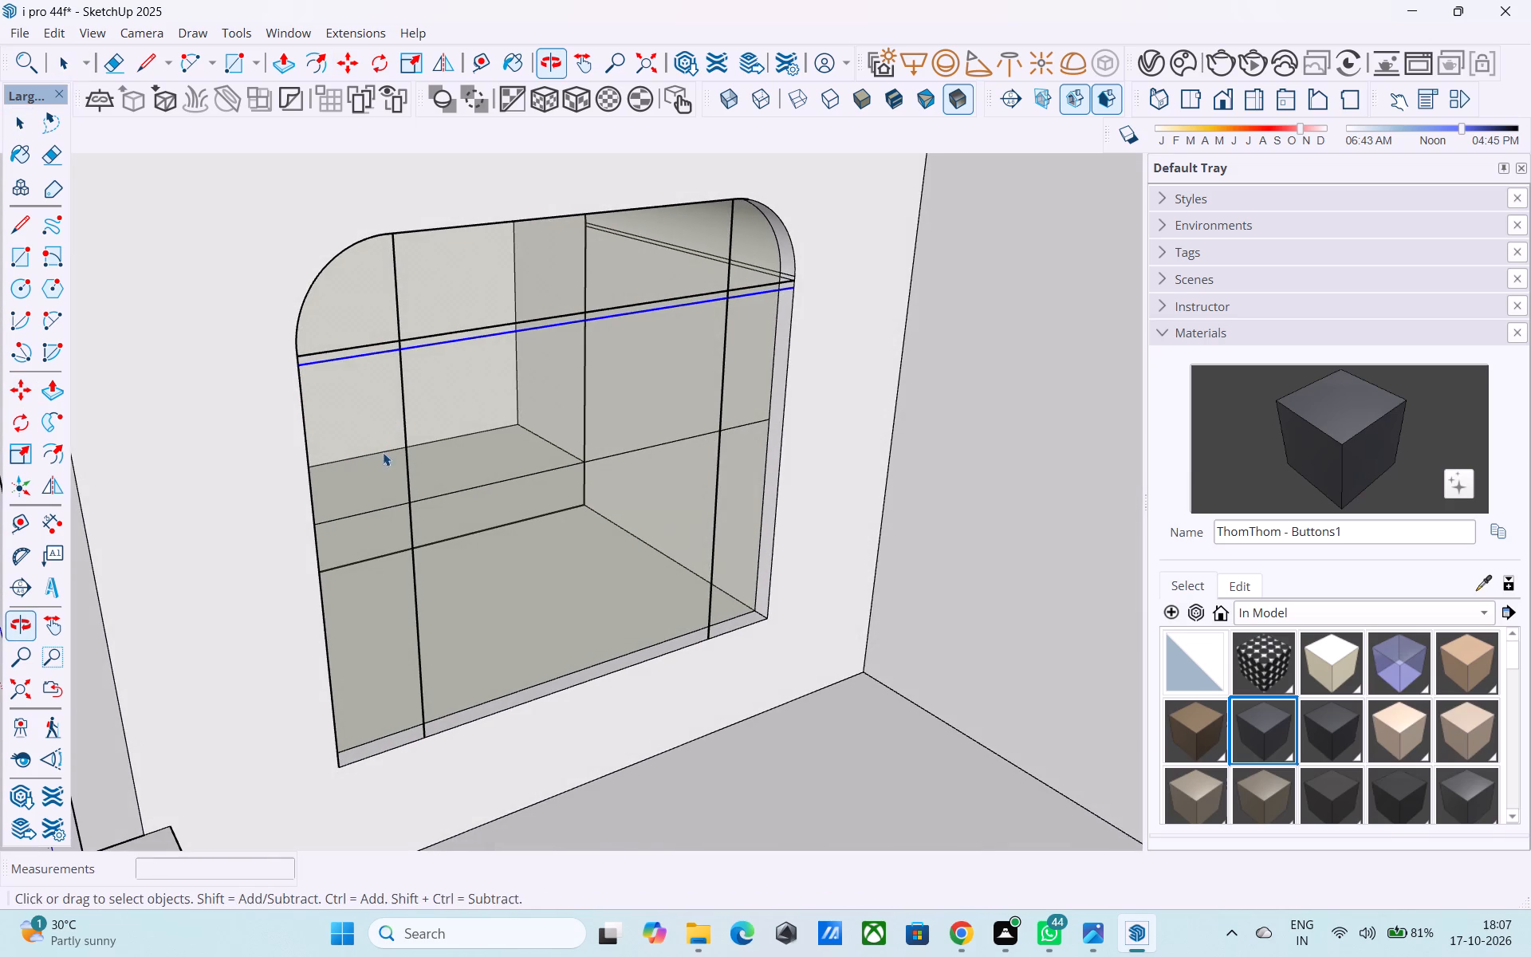
key(m)
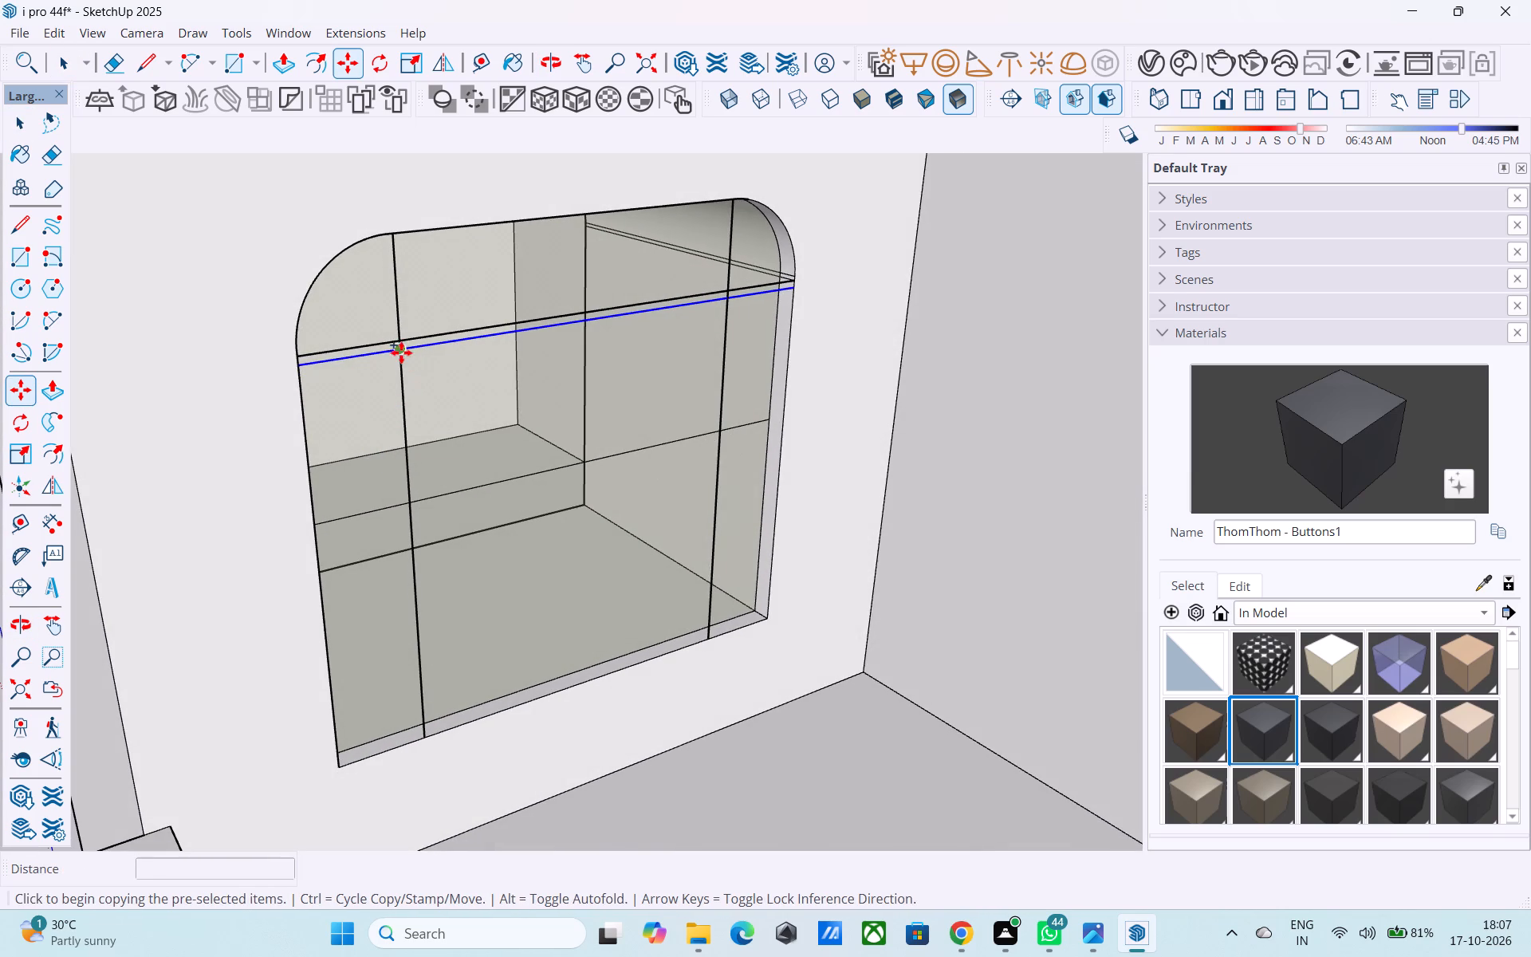
click(398, 348)
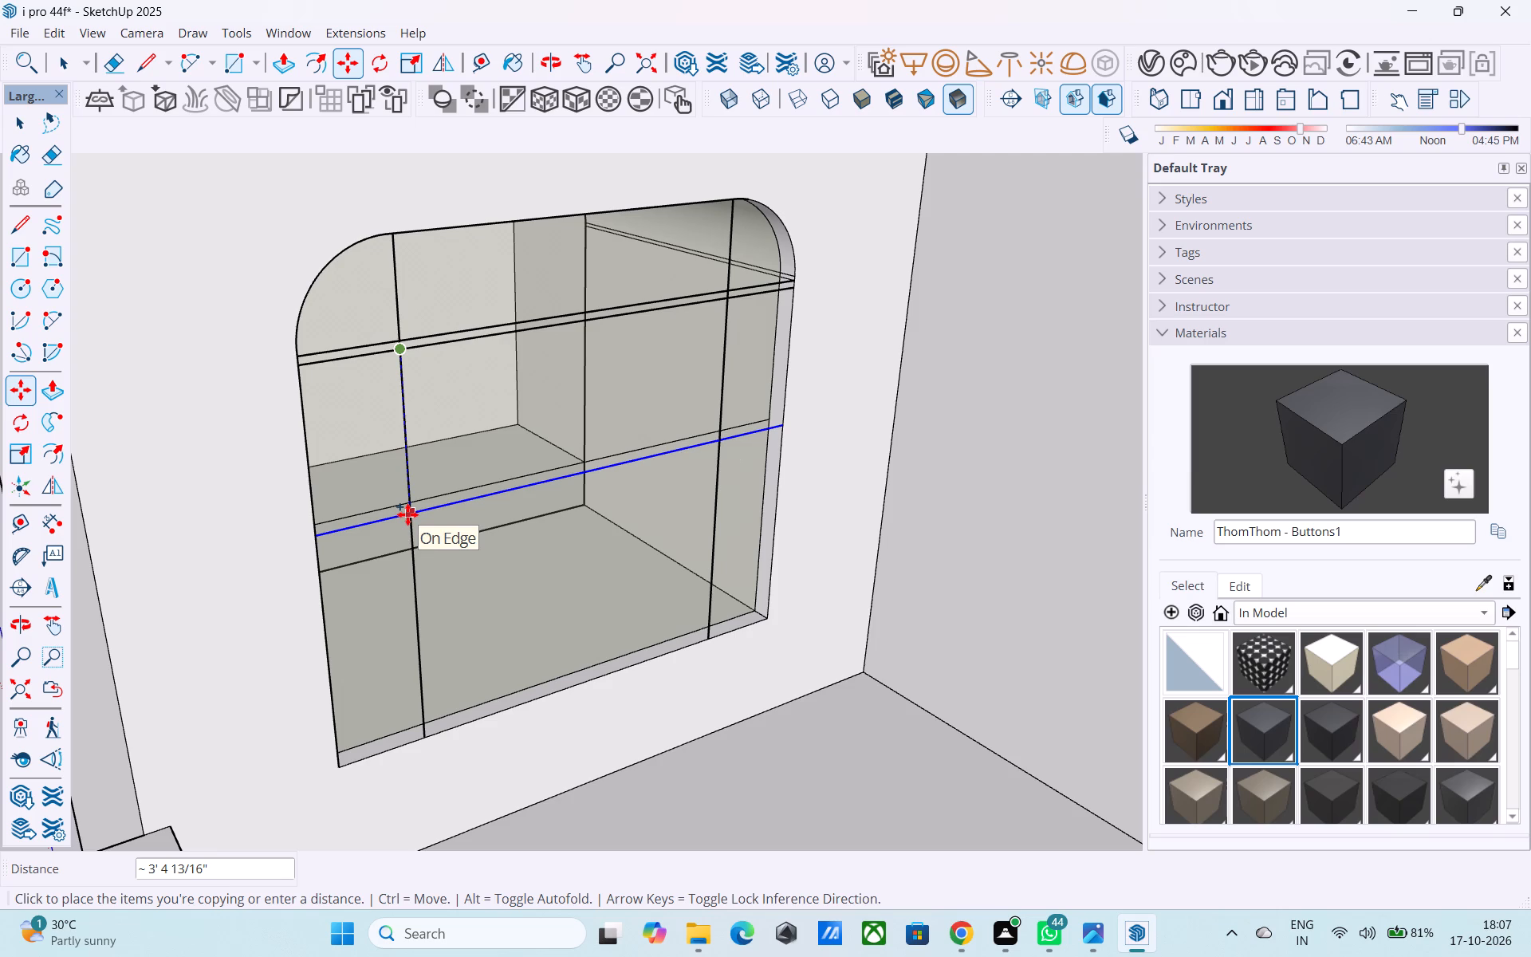
text(6')
key(Return)
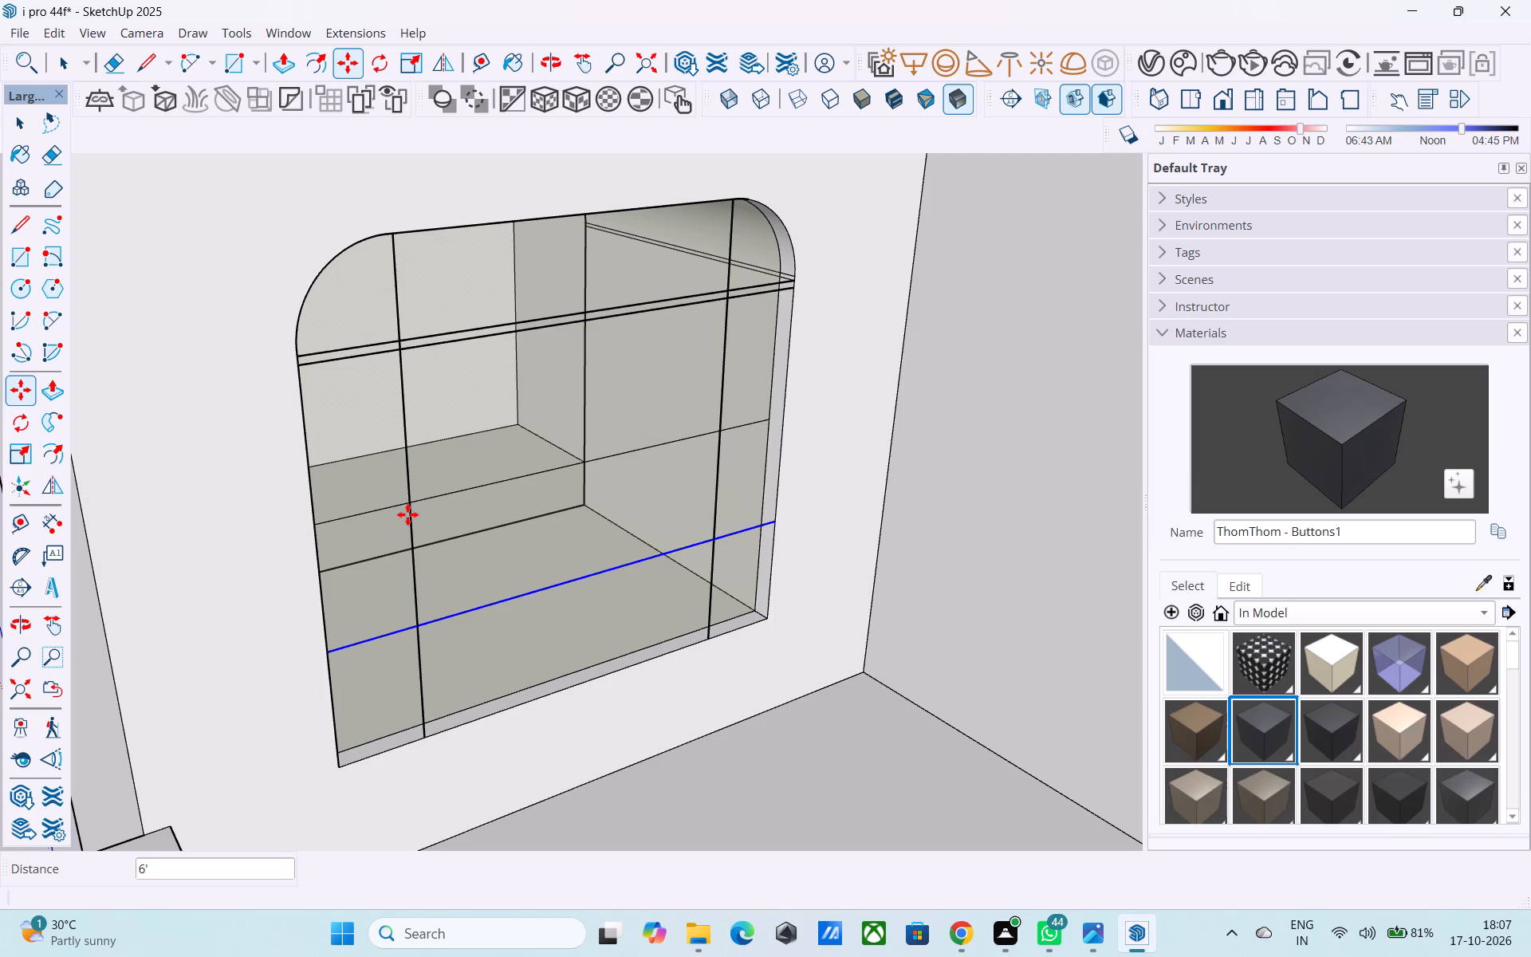
Copy the new lower horizontal division line 2" downward to pair it.
middle_drag(407, 580, 388, 559)
scroll(448, 677, up, 6)
click(398, 585)
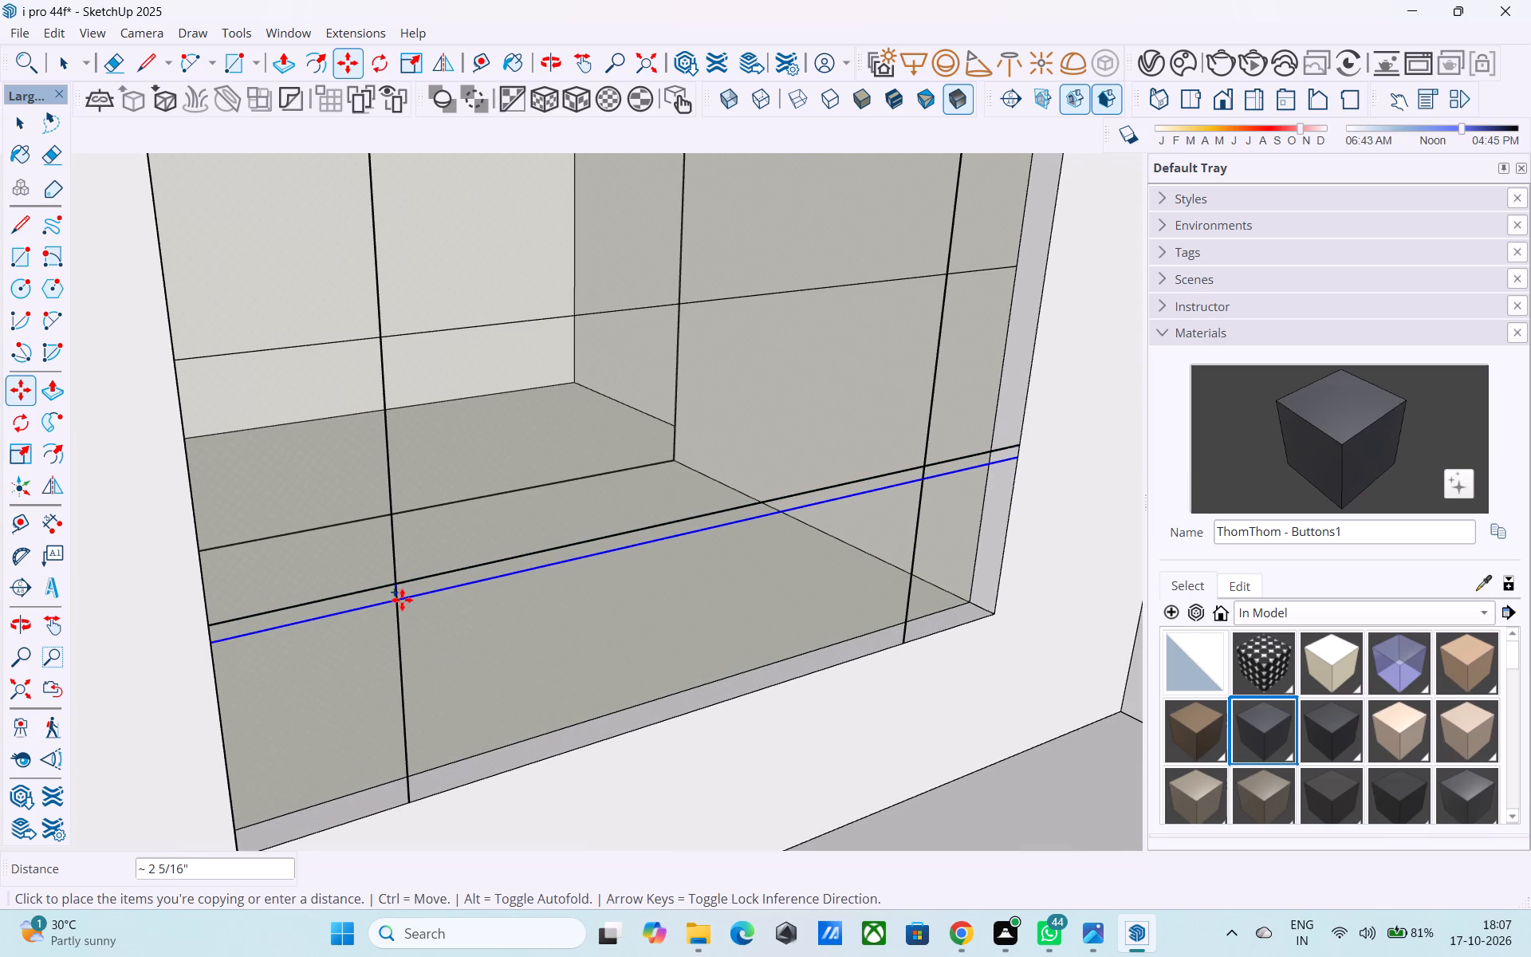
key(6)
key(BackSpace)
text(2")
key(Return)
key(space)
Draw a short segment inward from the left vertical division line's foot in the left upper opening and delete the face filling the lower central panel.
scroll(403, 607, down, 6)
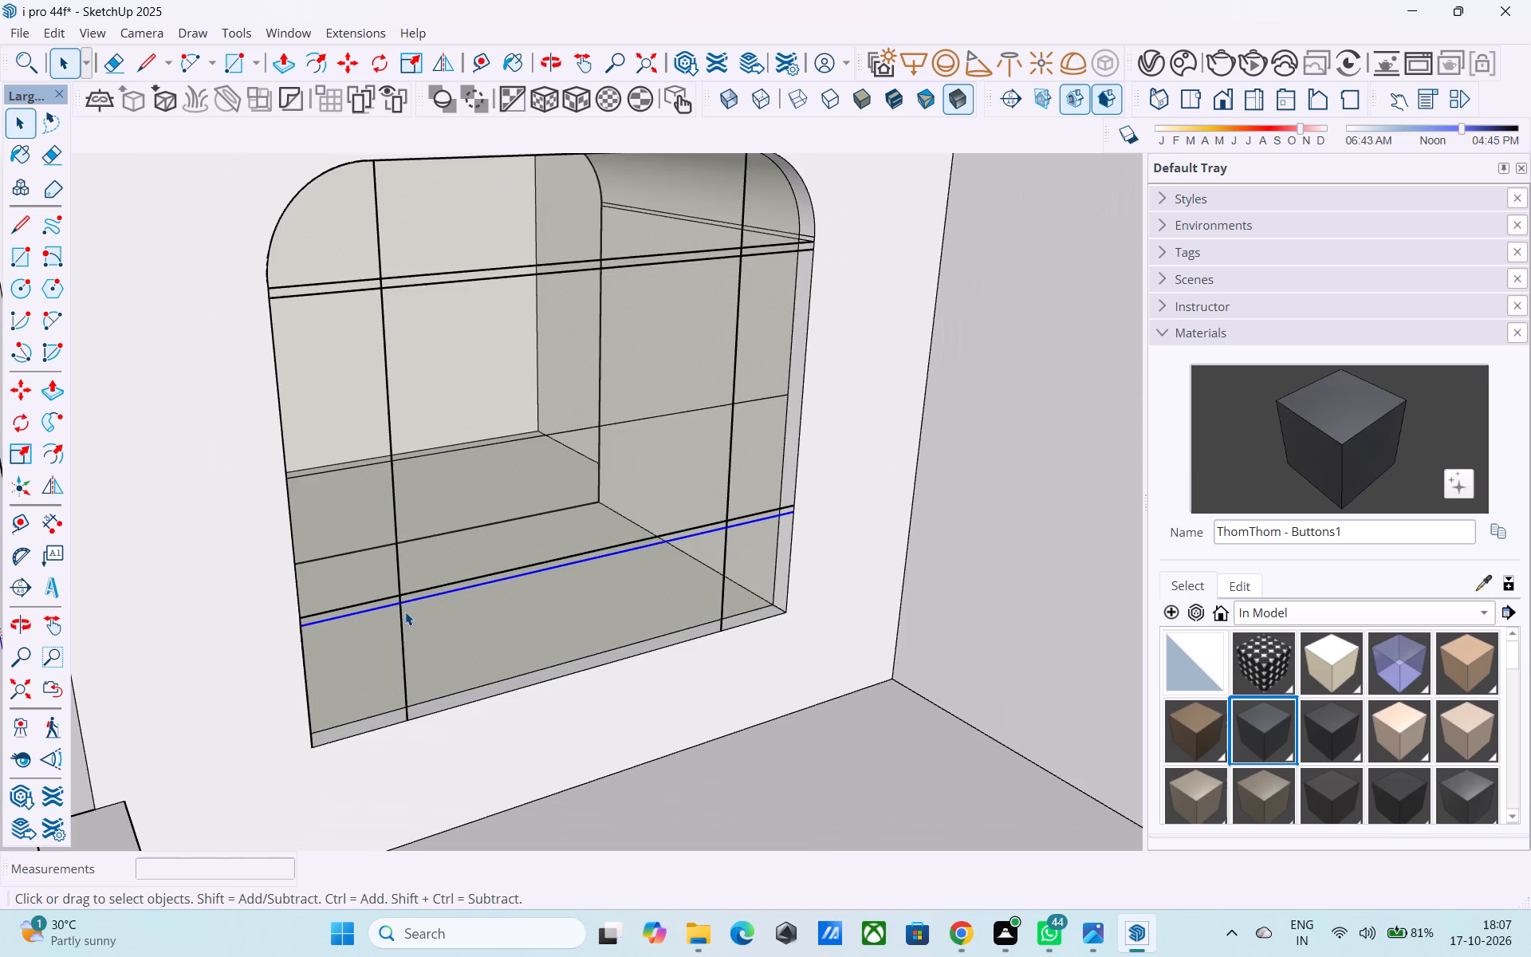
scroll(405, 612, down, 1)
scroll(408, 691, up, 5)
key(l)
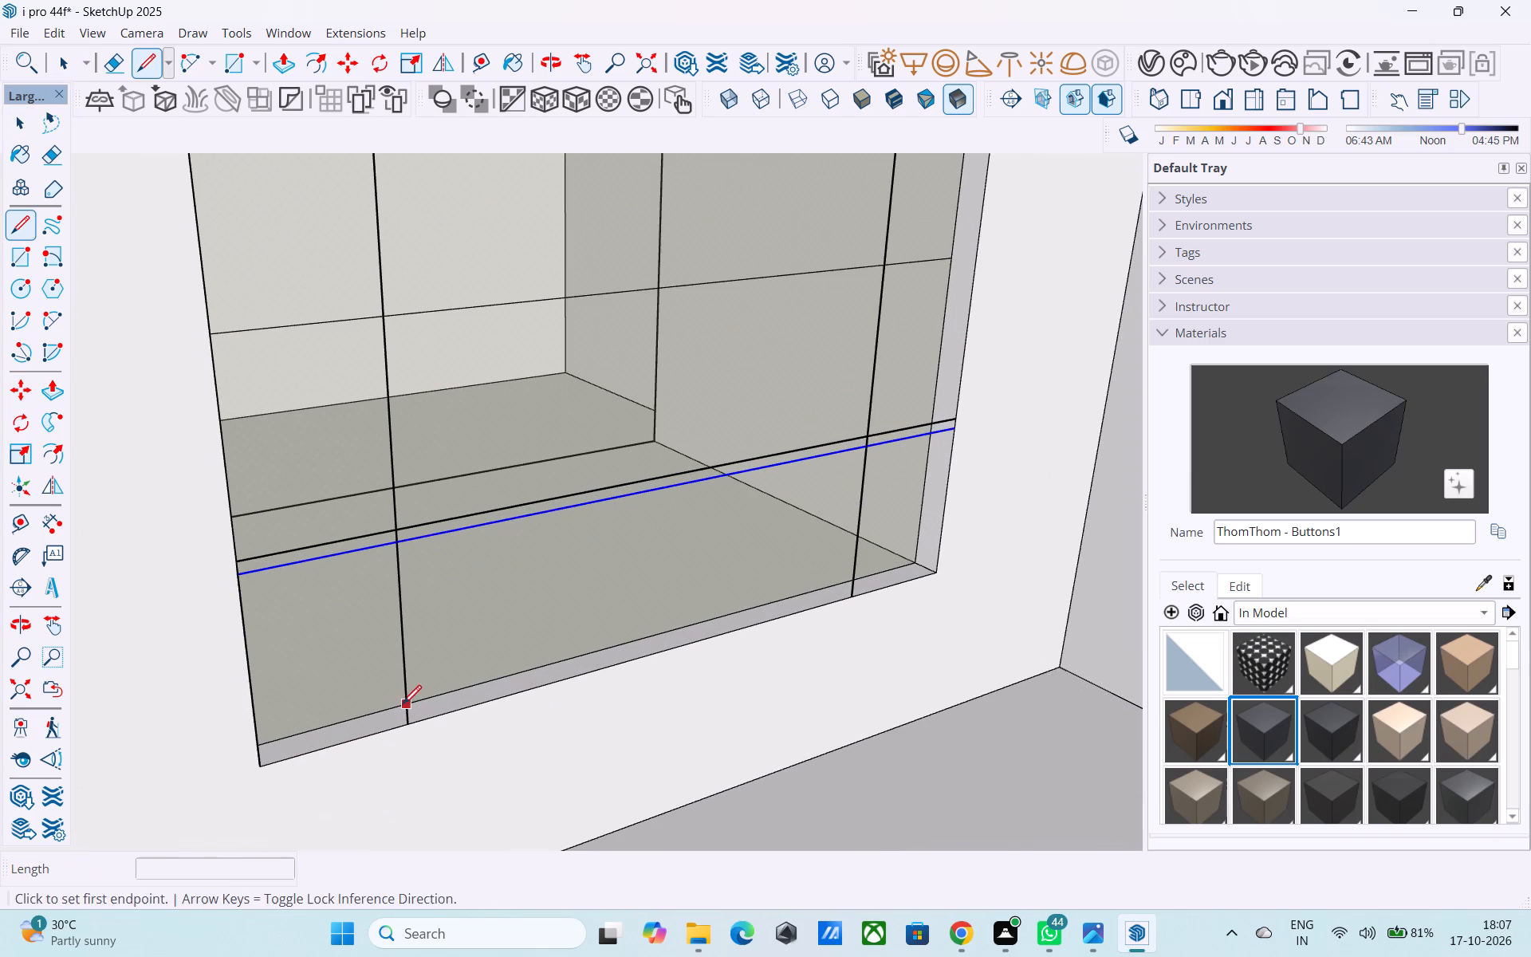
click(410, 727)
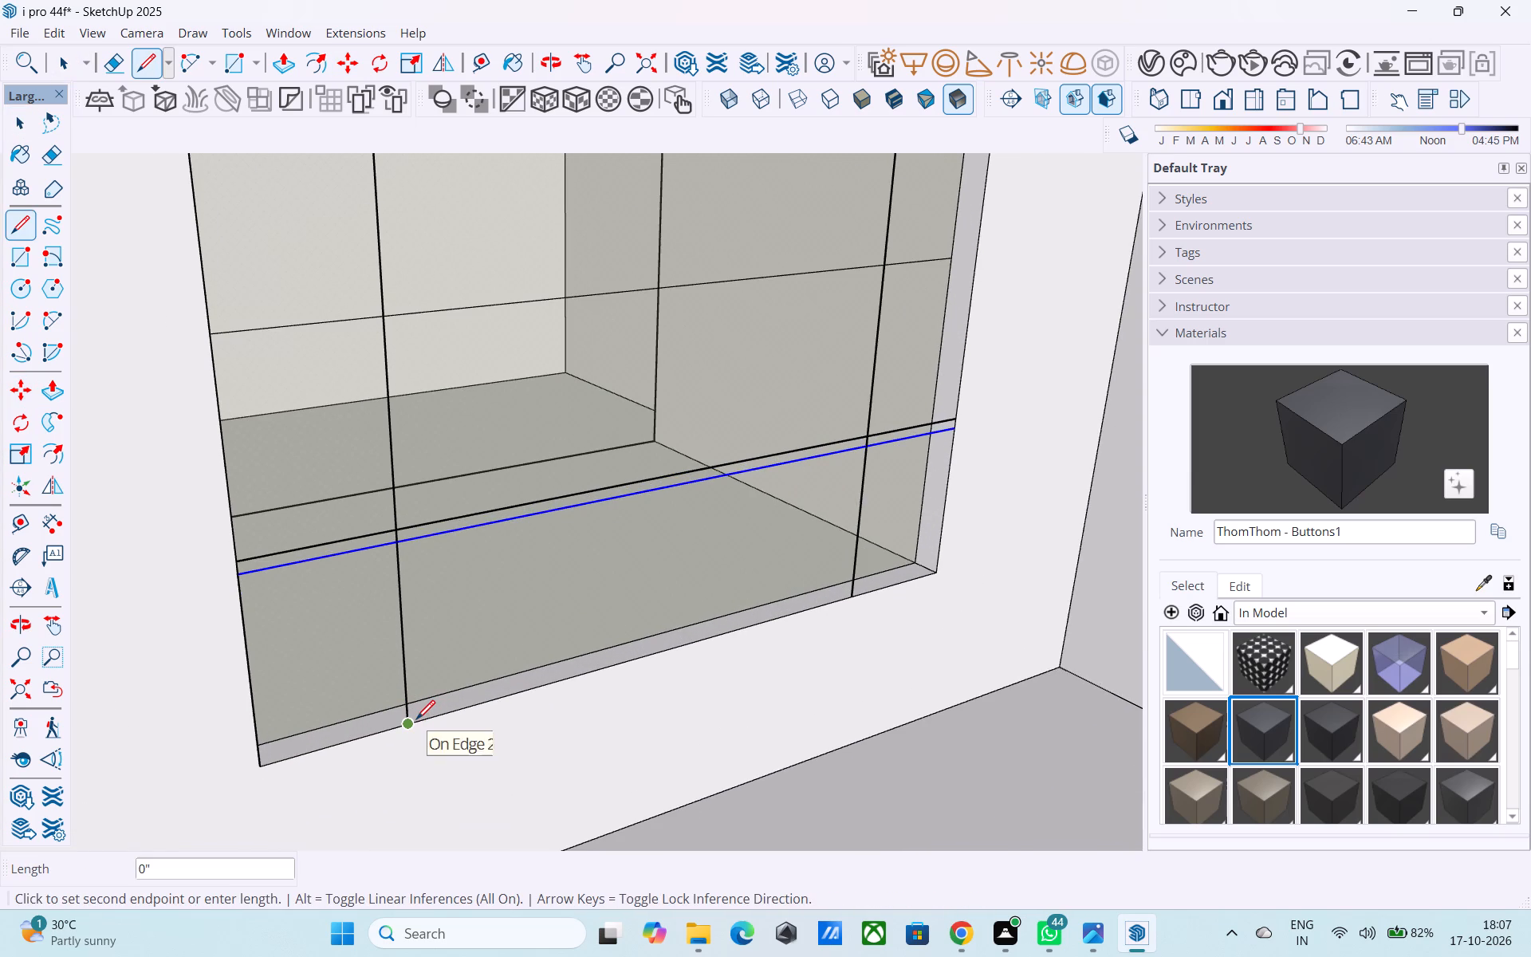
click(420, 724)
key(space)
click(449, 683)
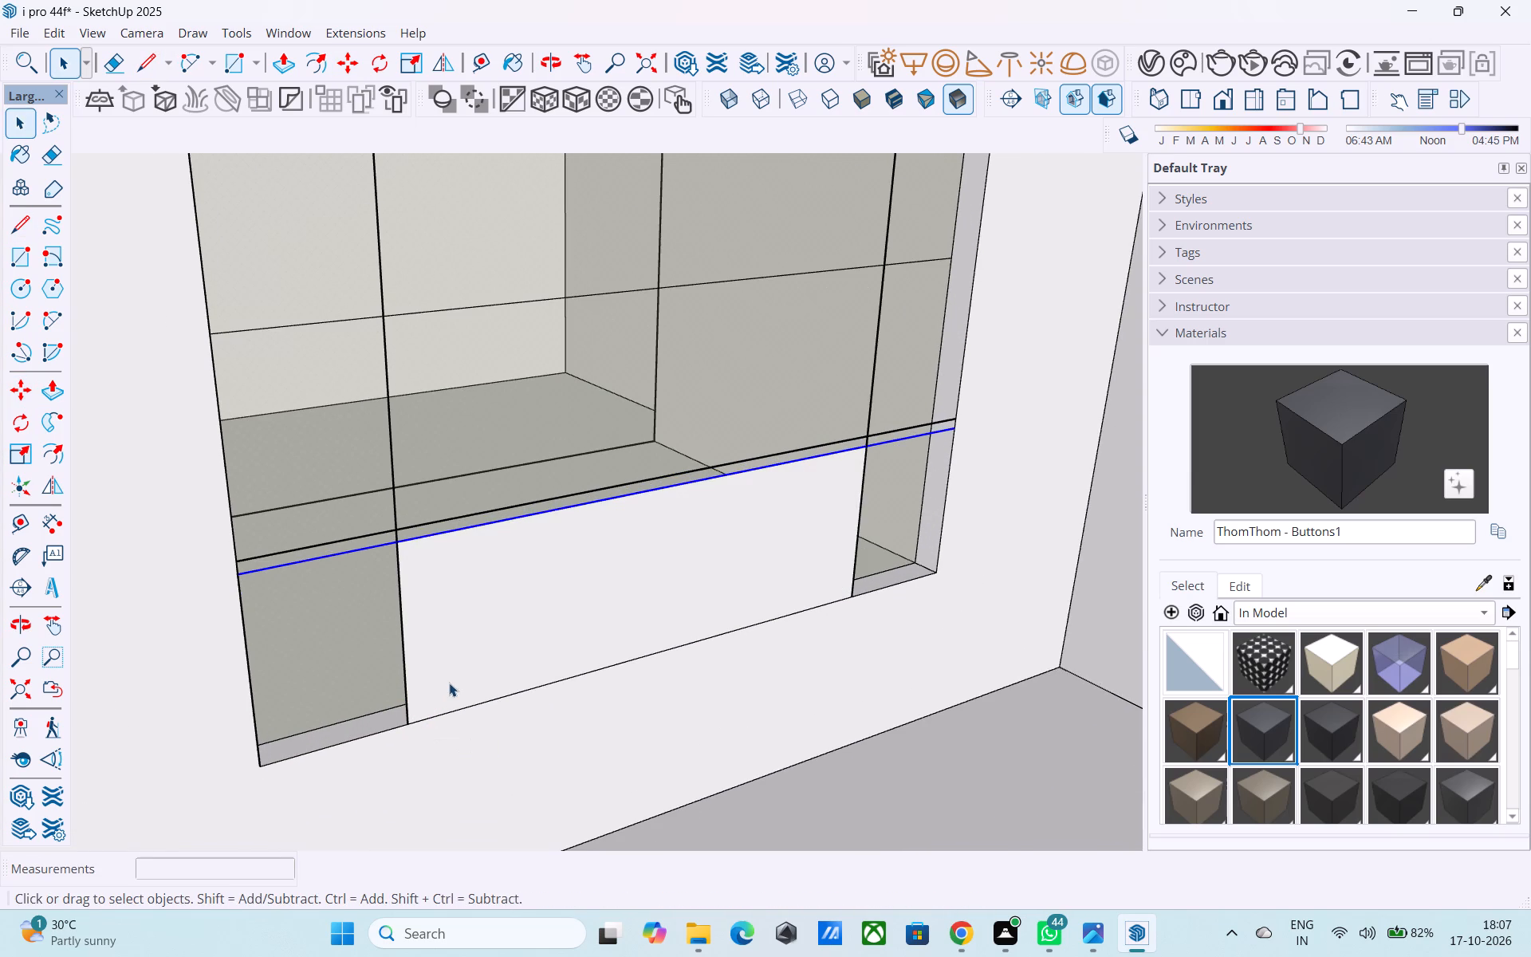
key(Delete)
Draw an 11' vertical line from the short segment's inner end up to the opening's top edge, pairing the left vertical division line.
key(l)
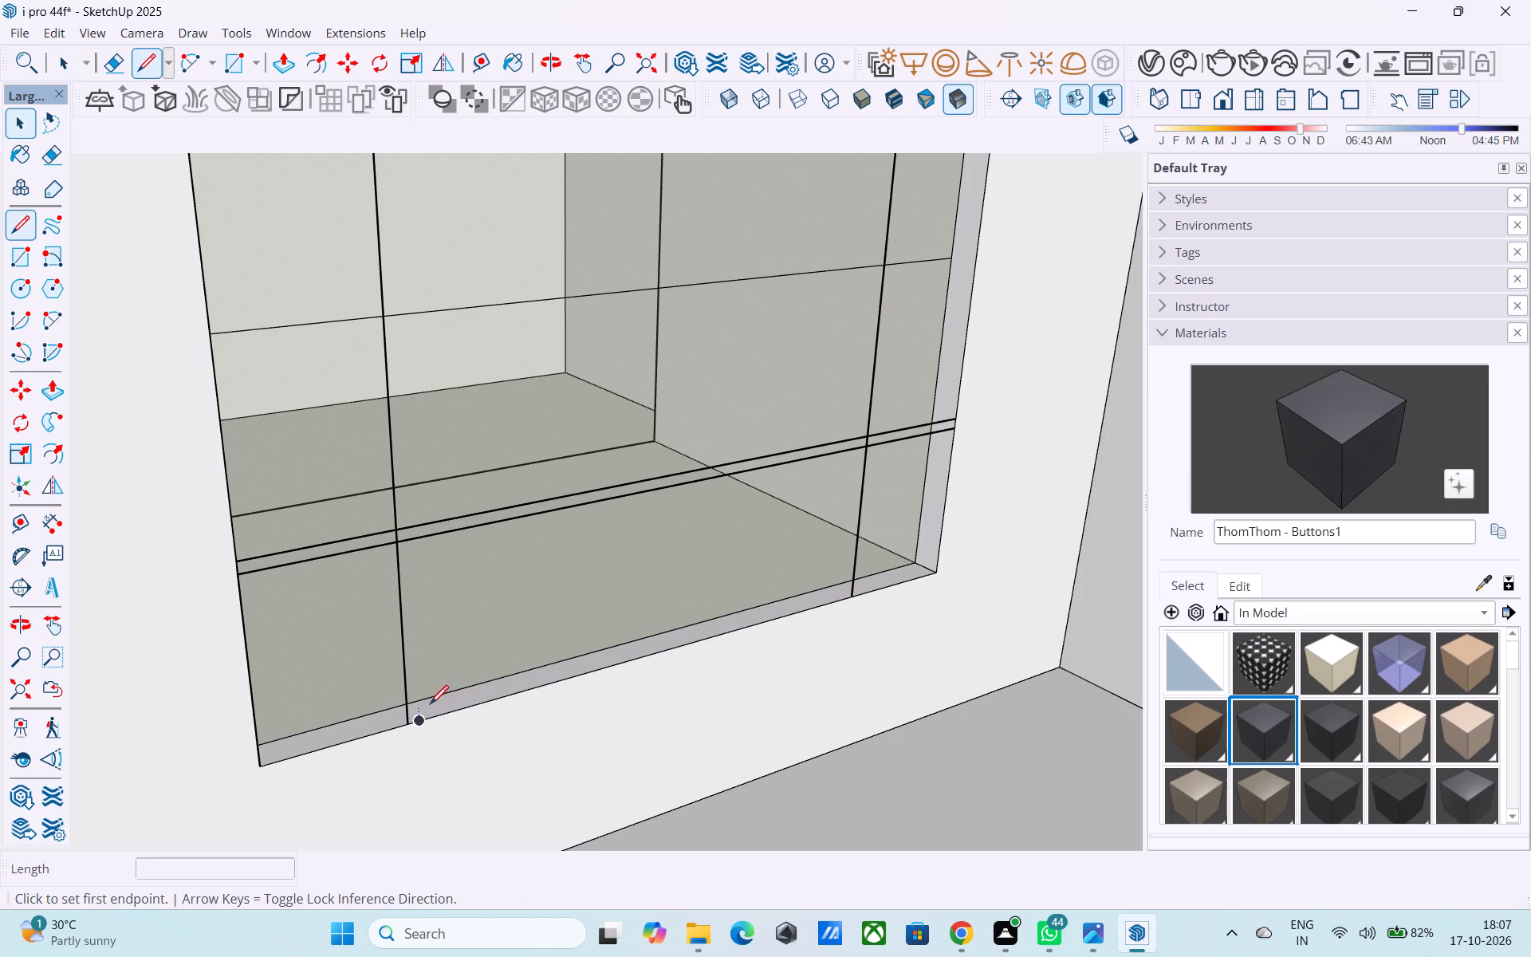
click(422, 718)
scroll(423, 560, down, 2)
middle_drag(423, 559, 498, 839)
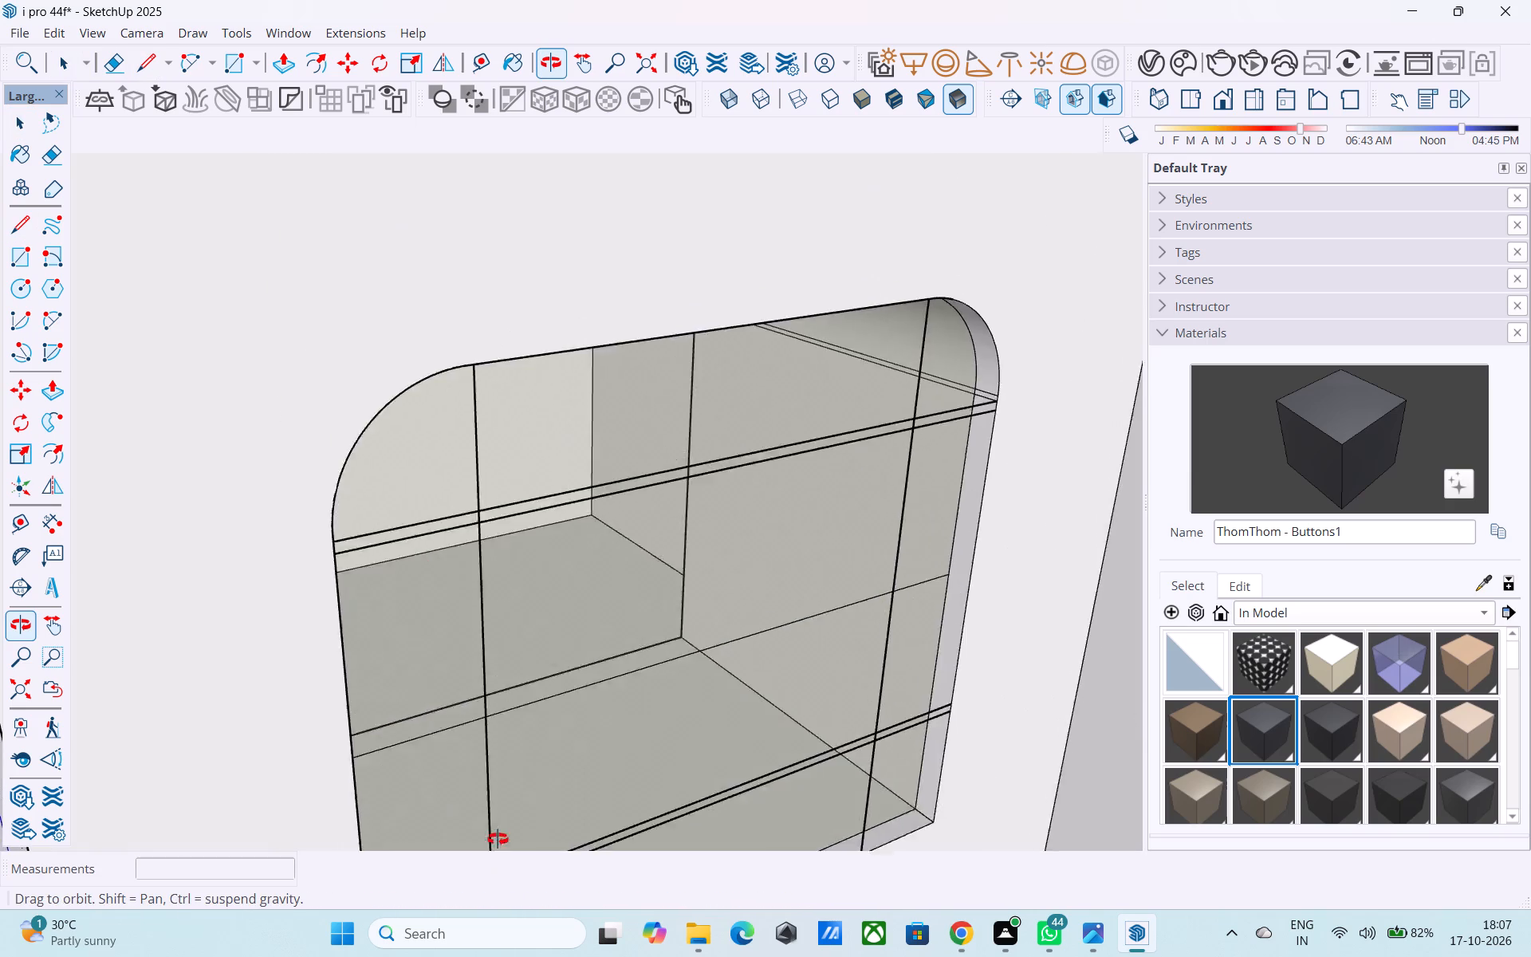
middle_drag(498, 839, 460, 668)
middle_drag(515, 442, 522, 489)
scroll(463, 344, up, 6)
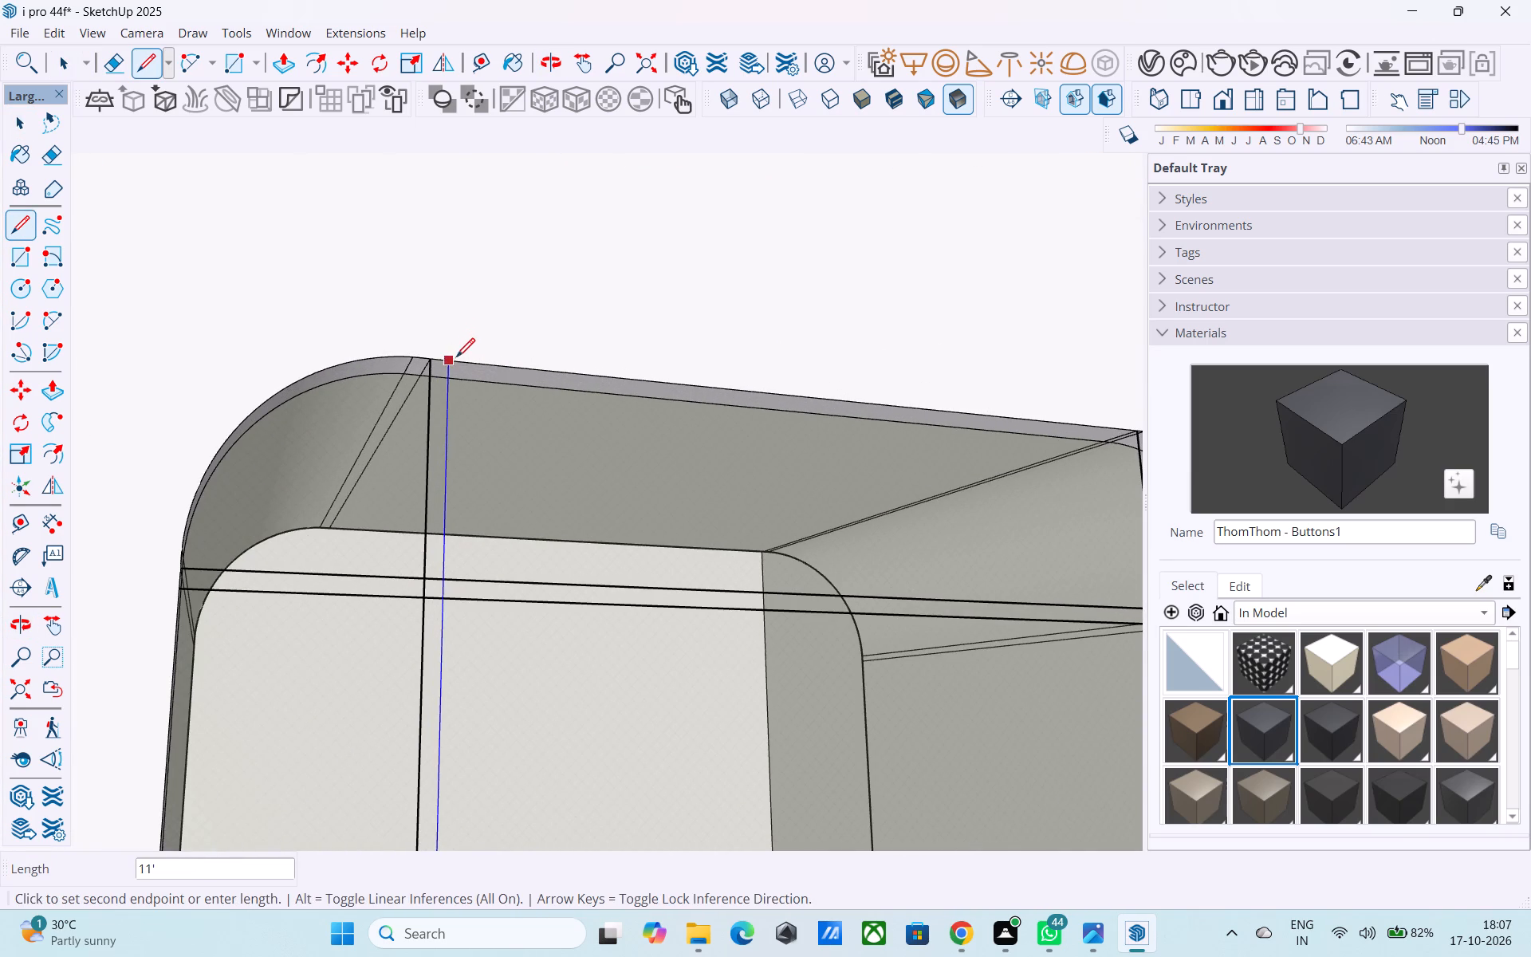
click(443, 364)
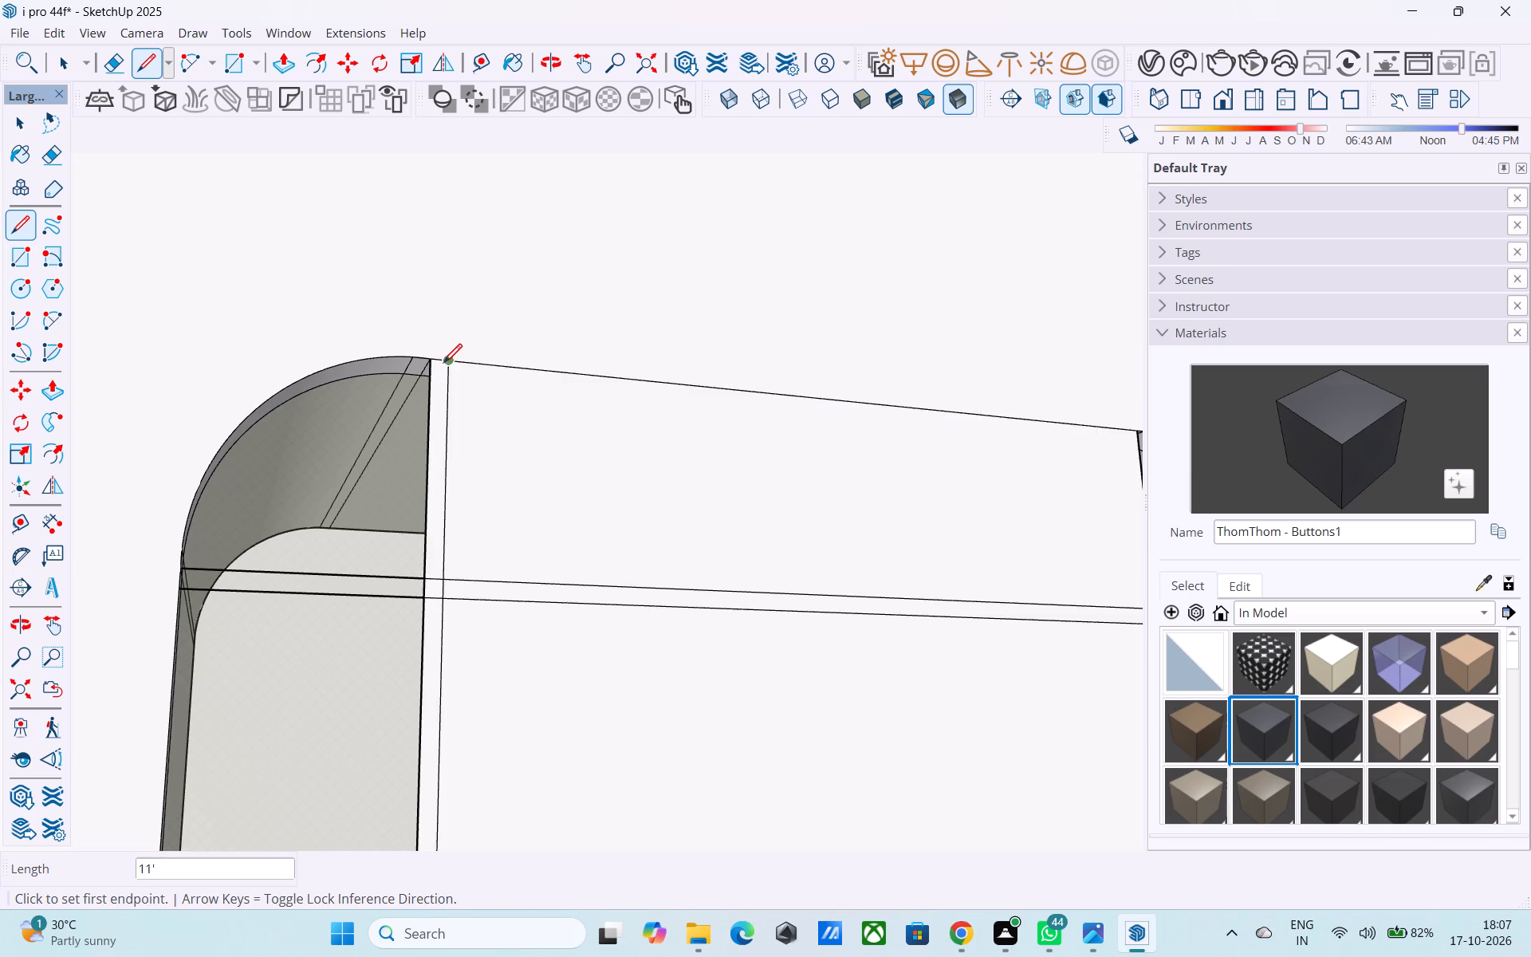
Delete the faces filling the top, middle and lower central panels, keeping the narrow bar faces.
scroll(443, 364, down, 9)
key(space)
click(469, 409)
key(Delete)
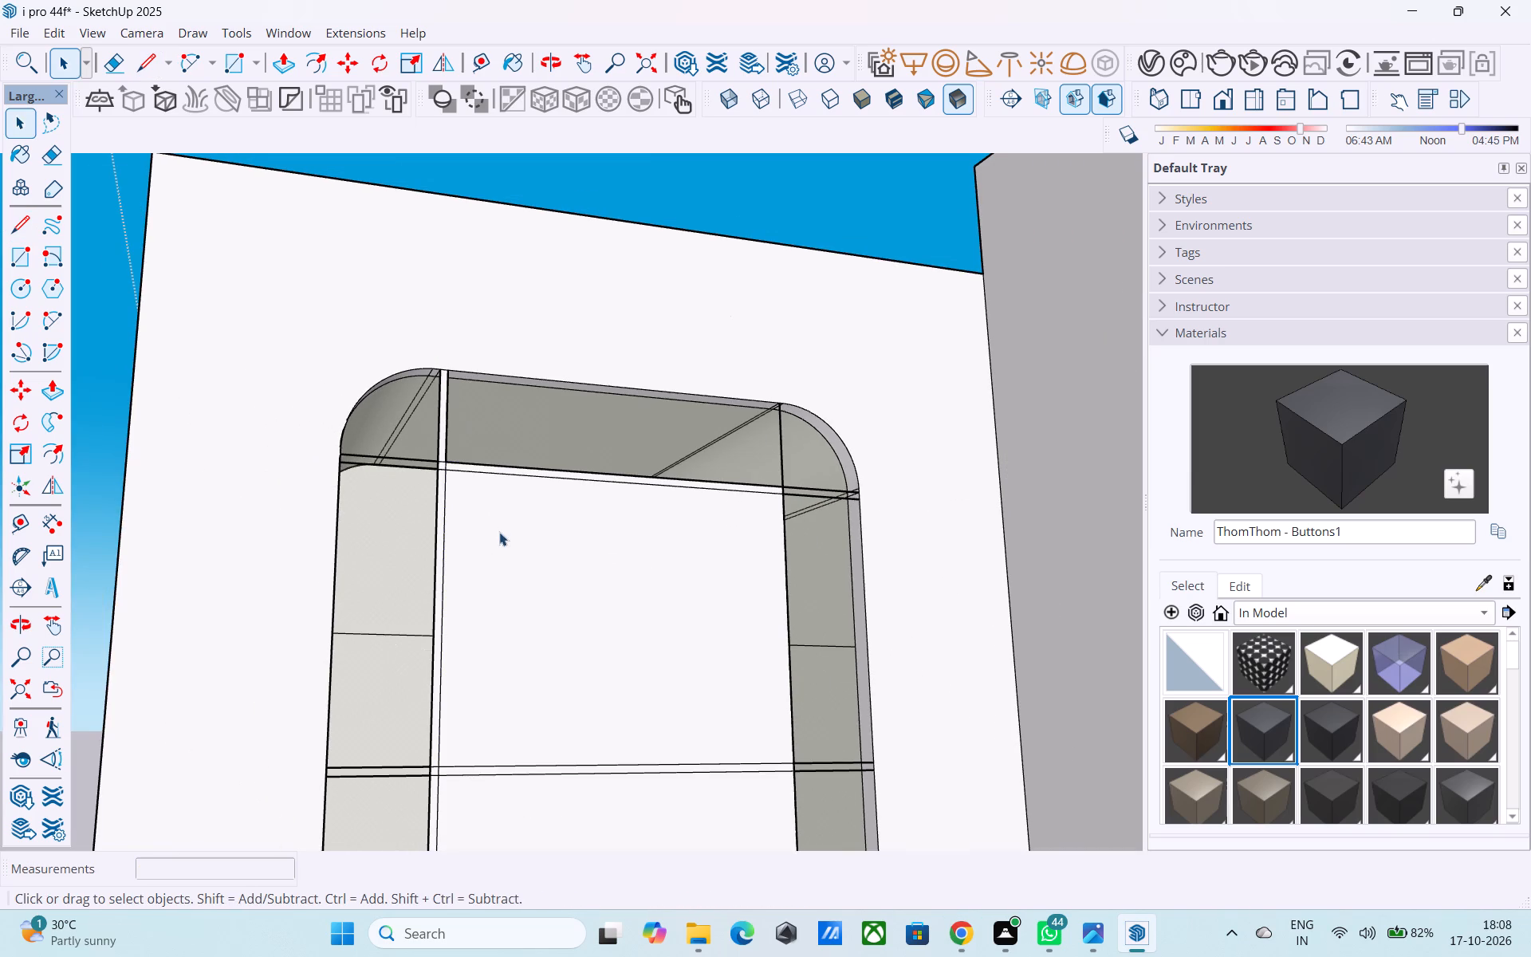
click(499, 530)
key(Delete)
scroll(492, 579, down, 6)
key(Delete)
click(525, 703)
key(Delete)
scroll(454, 604, down, 2)
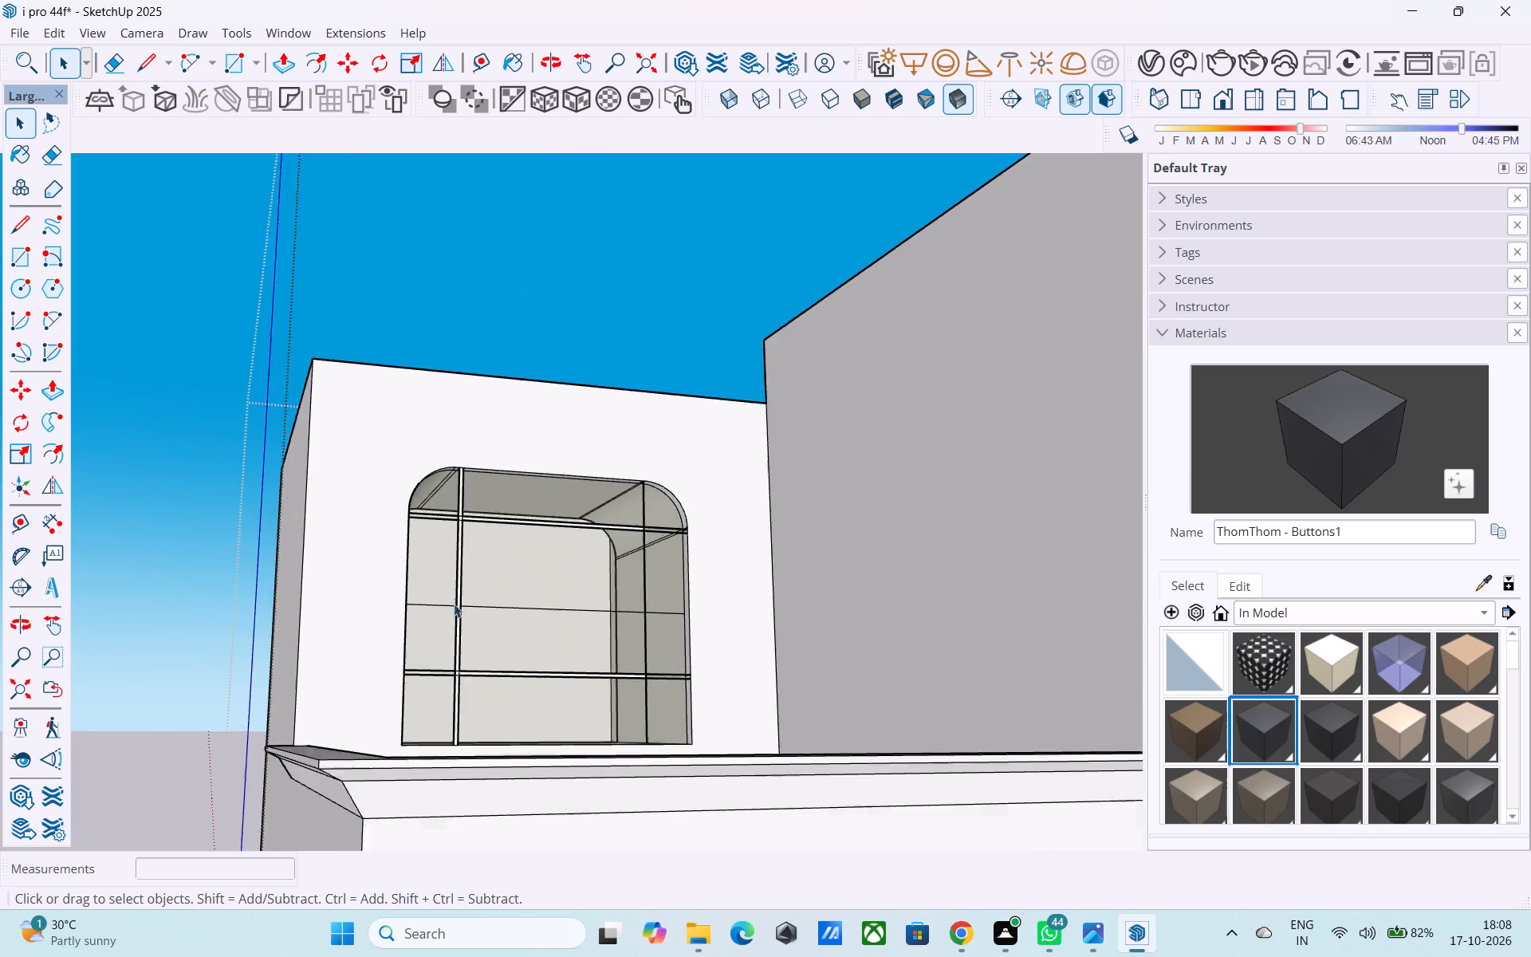
Draw a 2" segment inward from the right vertical division line's foot and a parallel vertical line from its end to the opening's top.
scroll(454, 604, down, 4)
middle_drag(481, 635, 455, 771)
scroll(515, 715, up, 9)
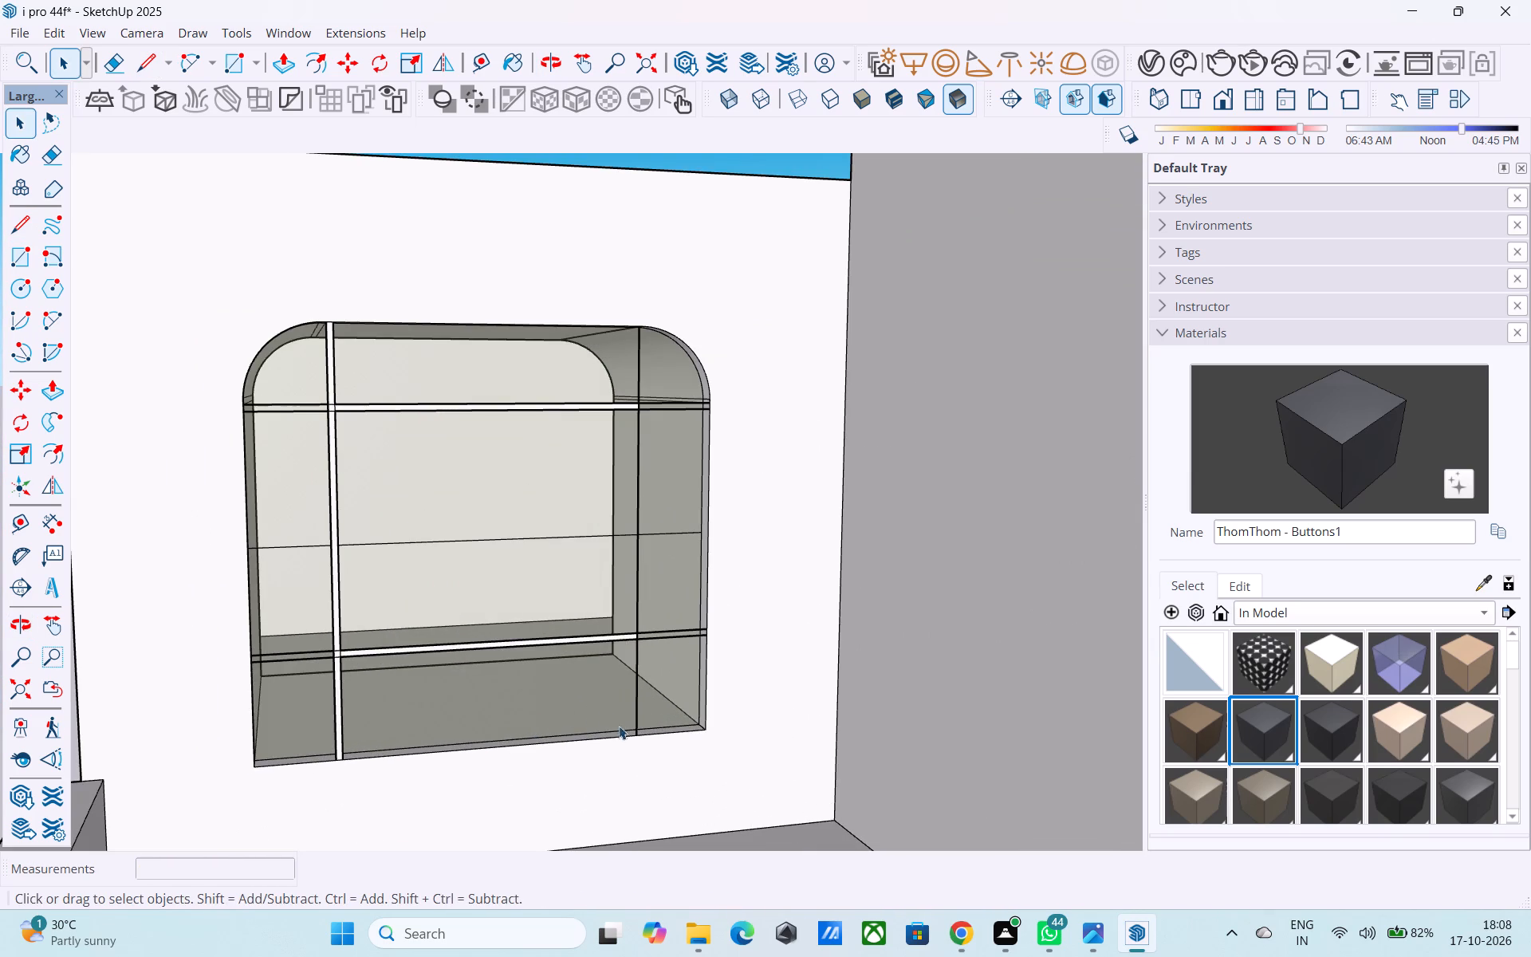
key(l)
scroll(638, 734, up, 3)
click(638, 734)
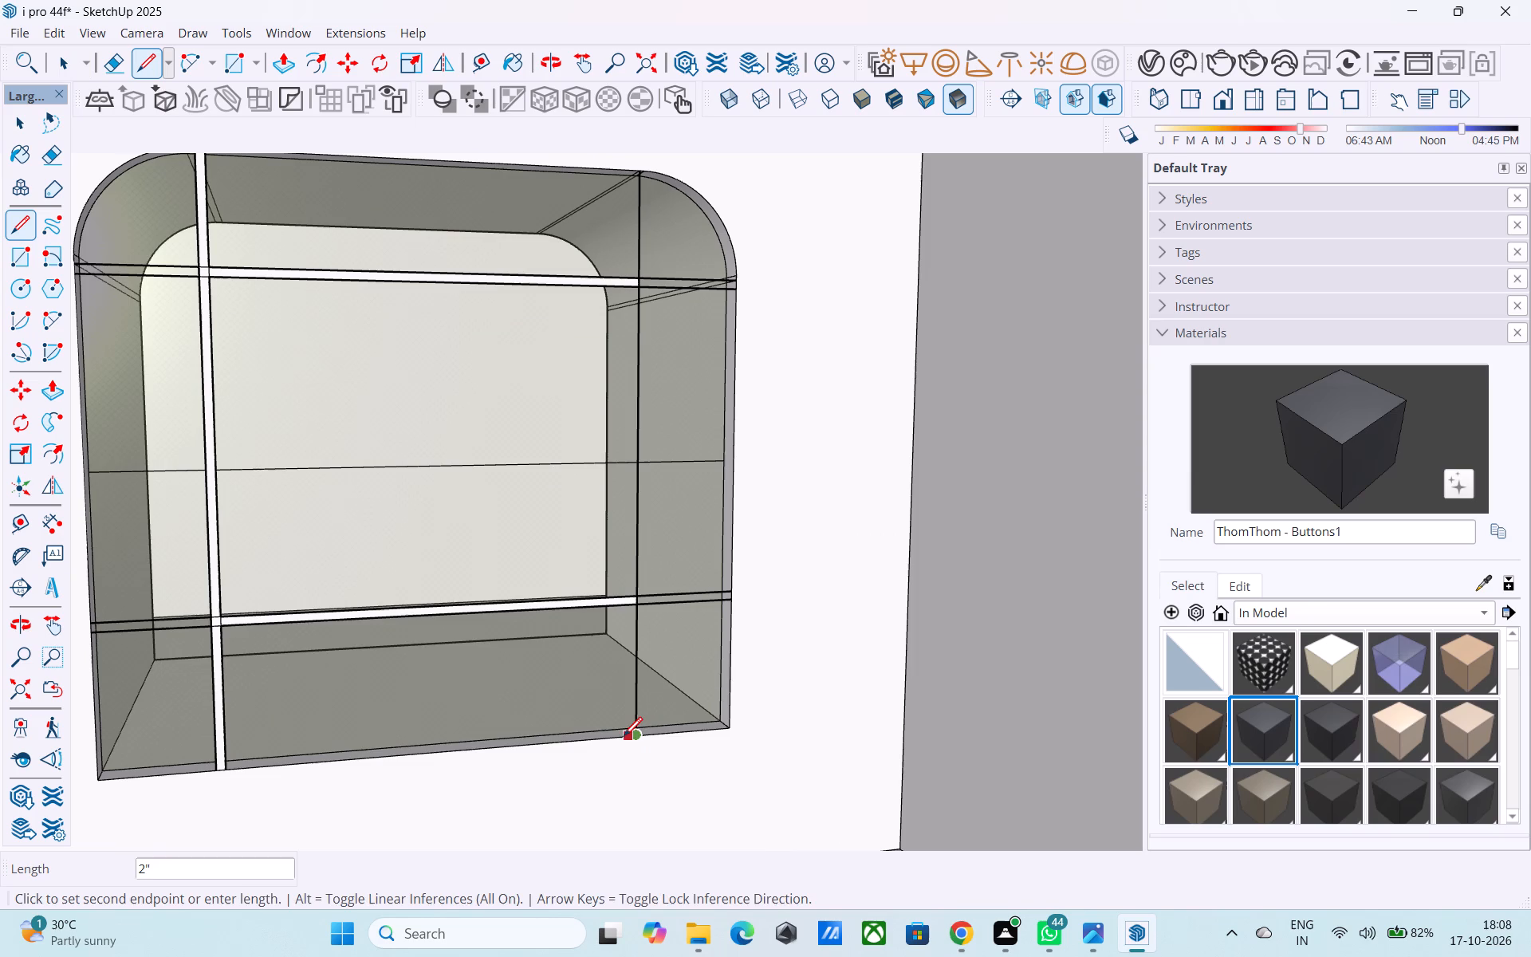
click(622, 738)
click(630, 740)
middle_drag(585, 418, 589, 584)
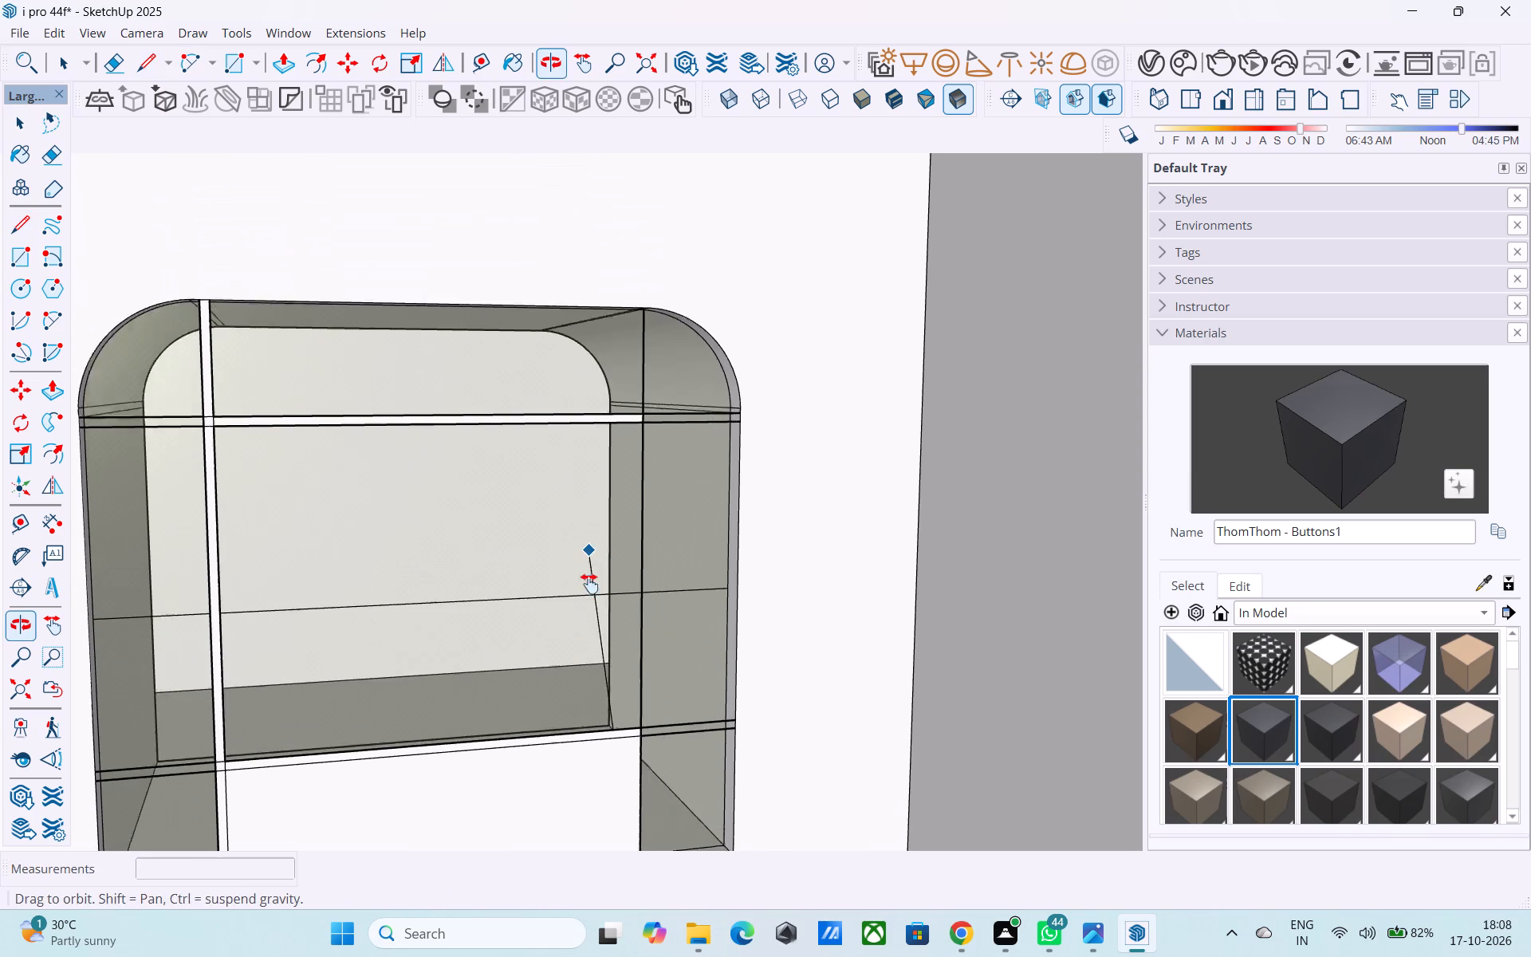
middle_drag(589, 584, 589, 585)
click(631, 351)
Delete the faces filling the top, middle and lower central panels between the two vertical bars.
key(space)
click(624, 364)
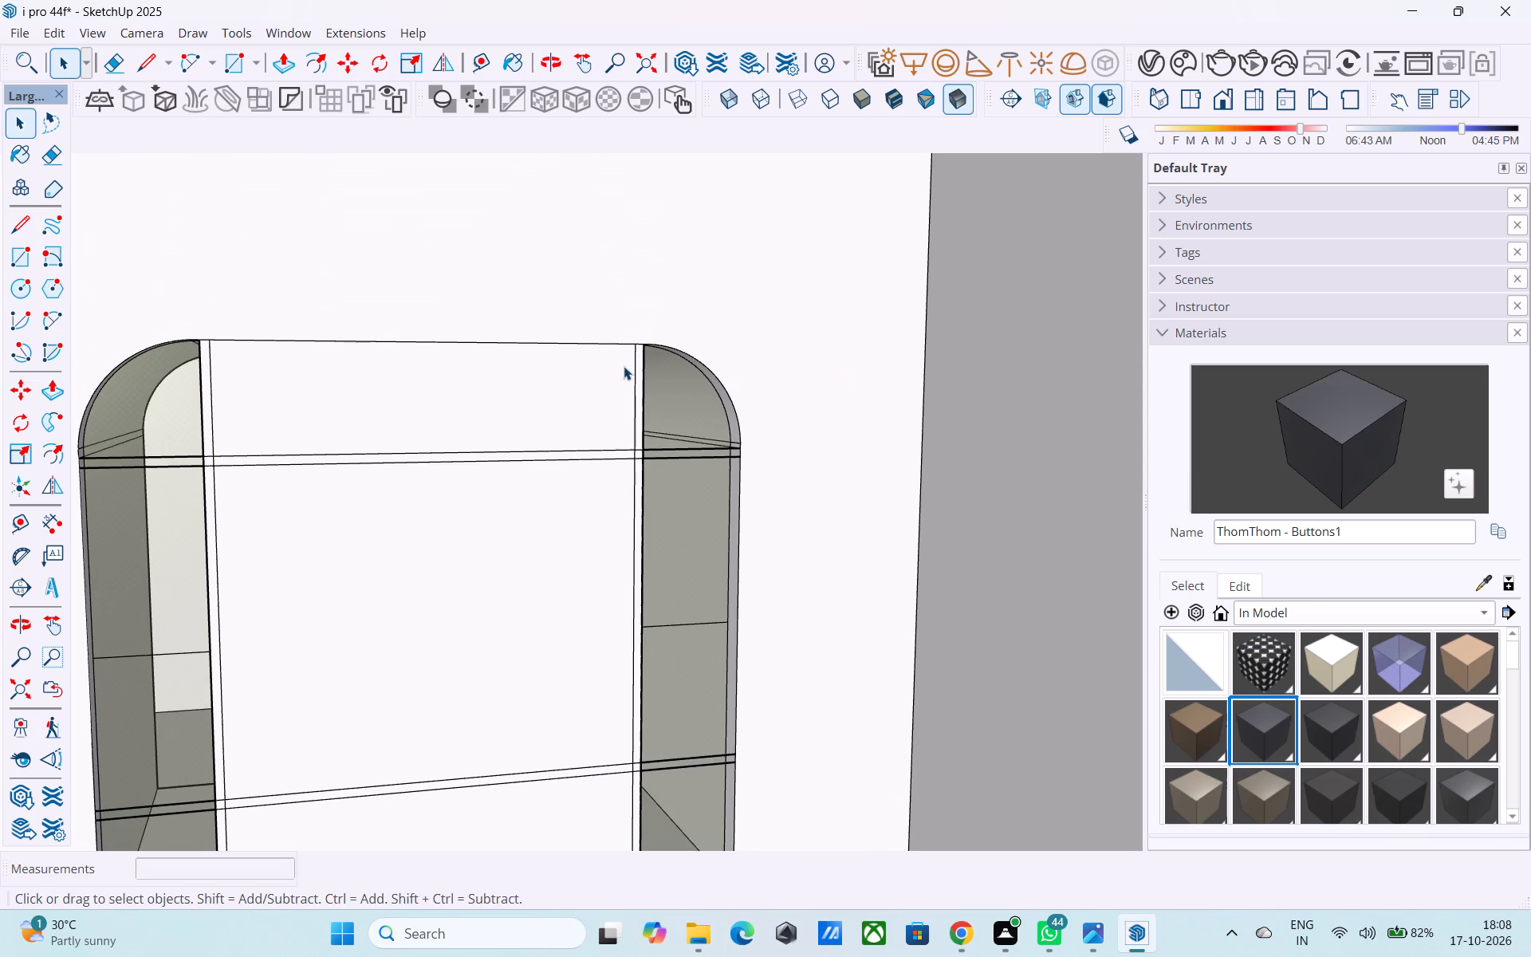
key(Delete)
click(600, 398)
click(553, 549)
key(Delete)
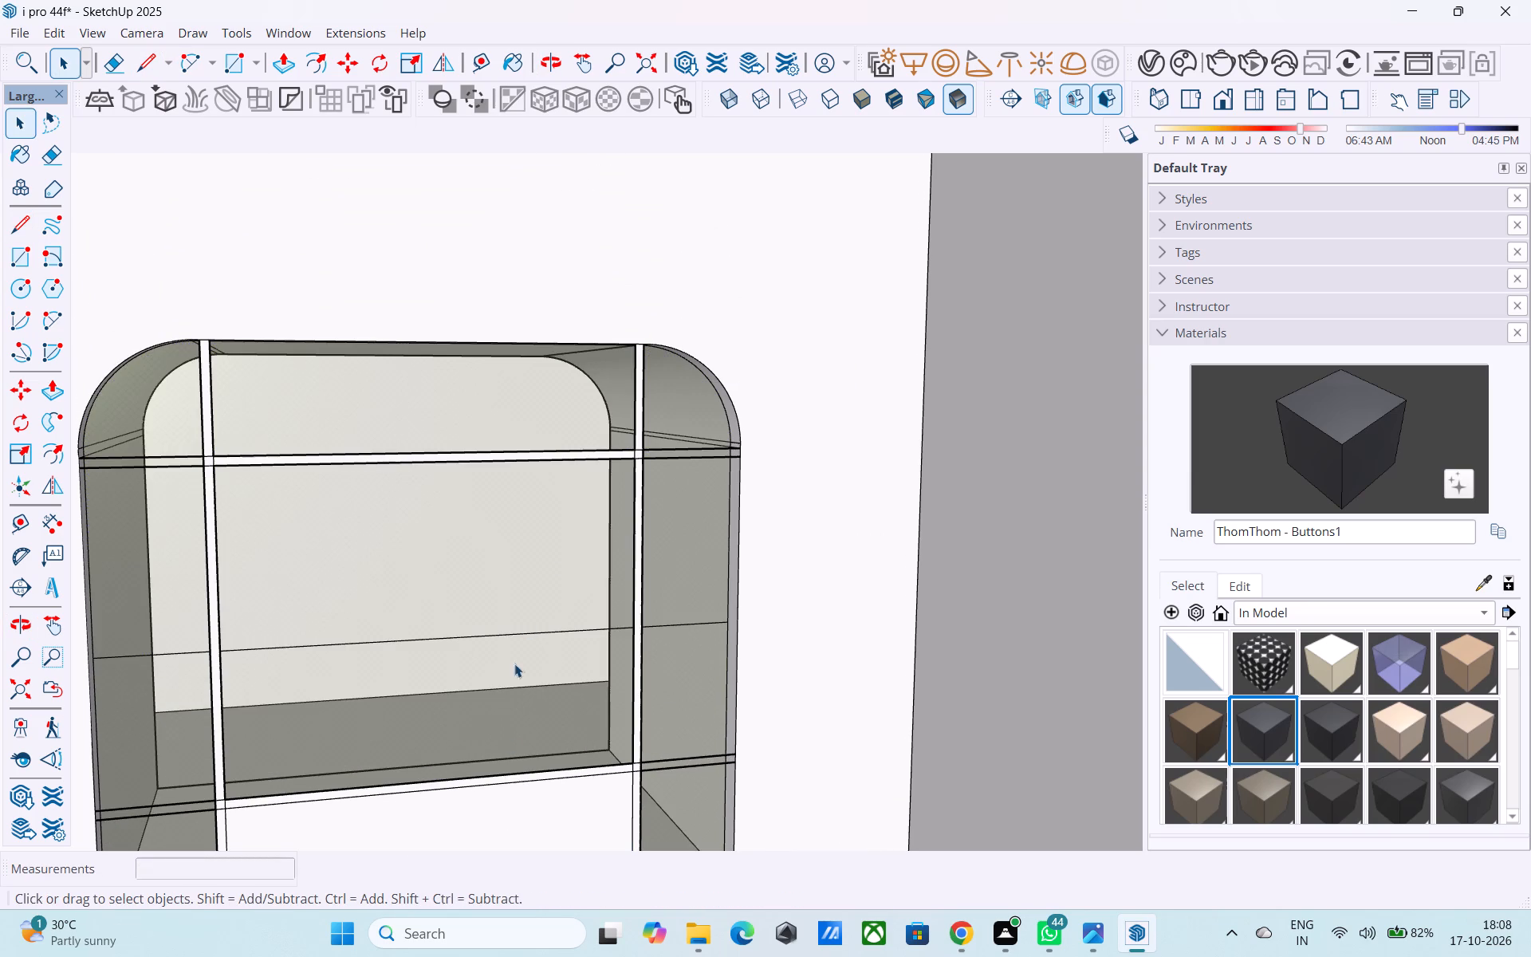
click(508, 817)
key(Delete)
scroll(554, 551, down, 6)
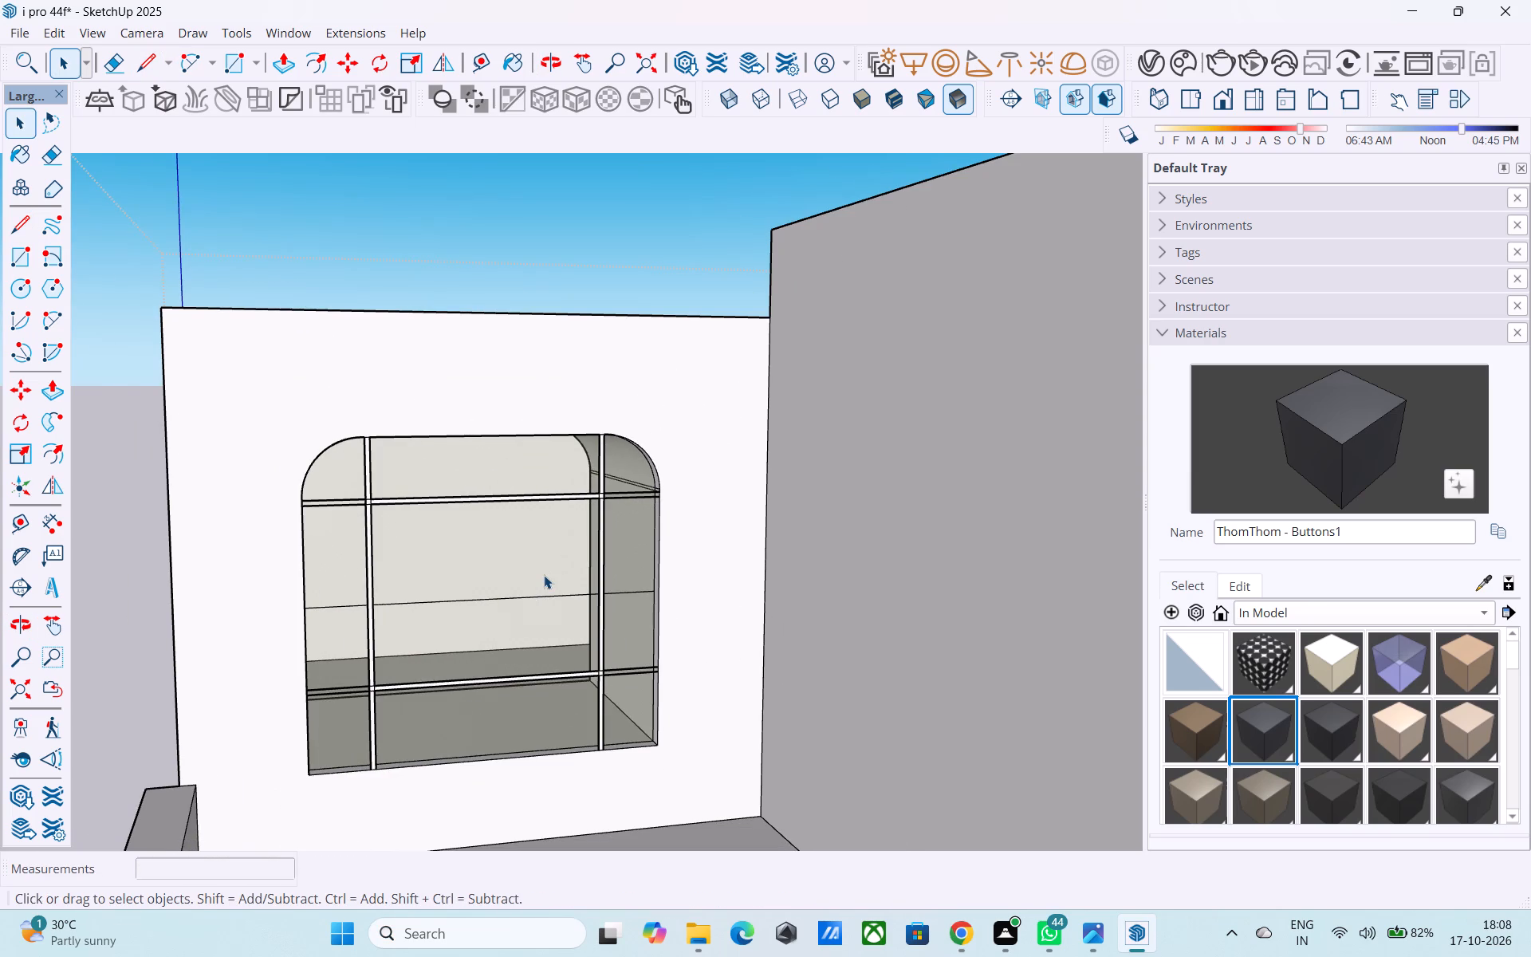
Draw a 2" vertical line closing the left end of the lower horizontal bar in the left upper opening.
middle_drag(361, 575, 325, 588)
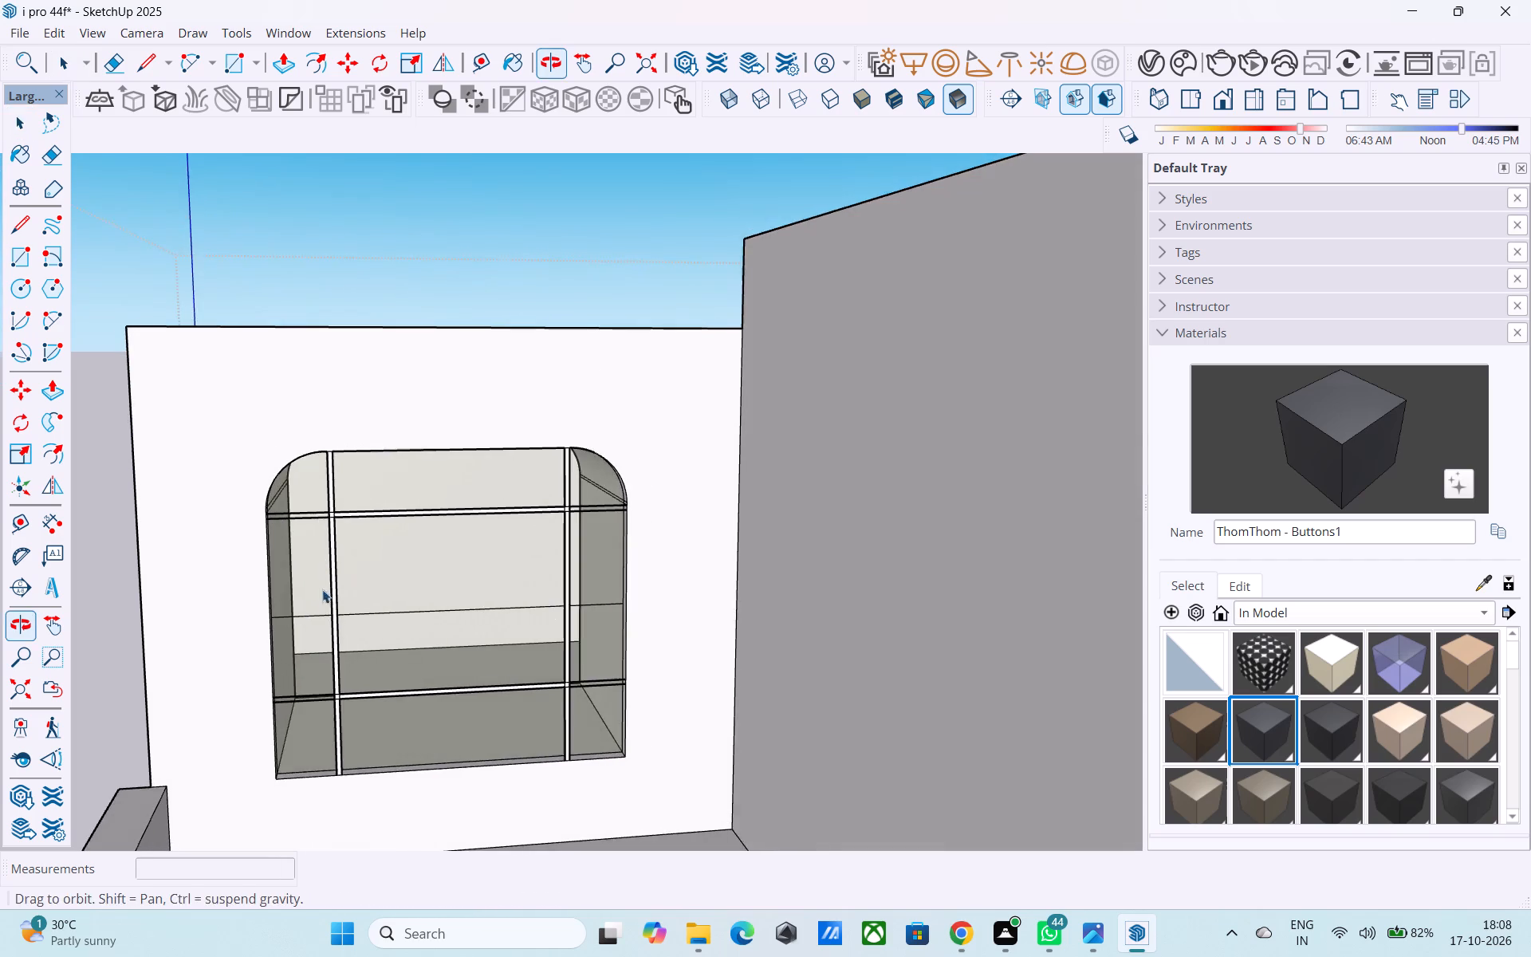
scroll(257, 659, up, 5)
scroll(237, 733, up, 2)
key(l)
scroll(266, 727, up, 2)
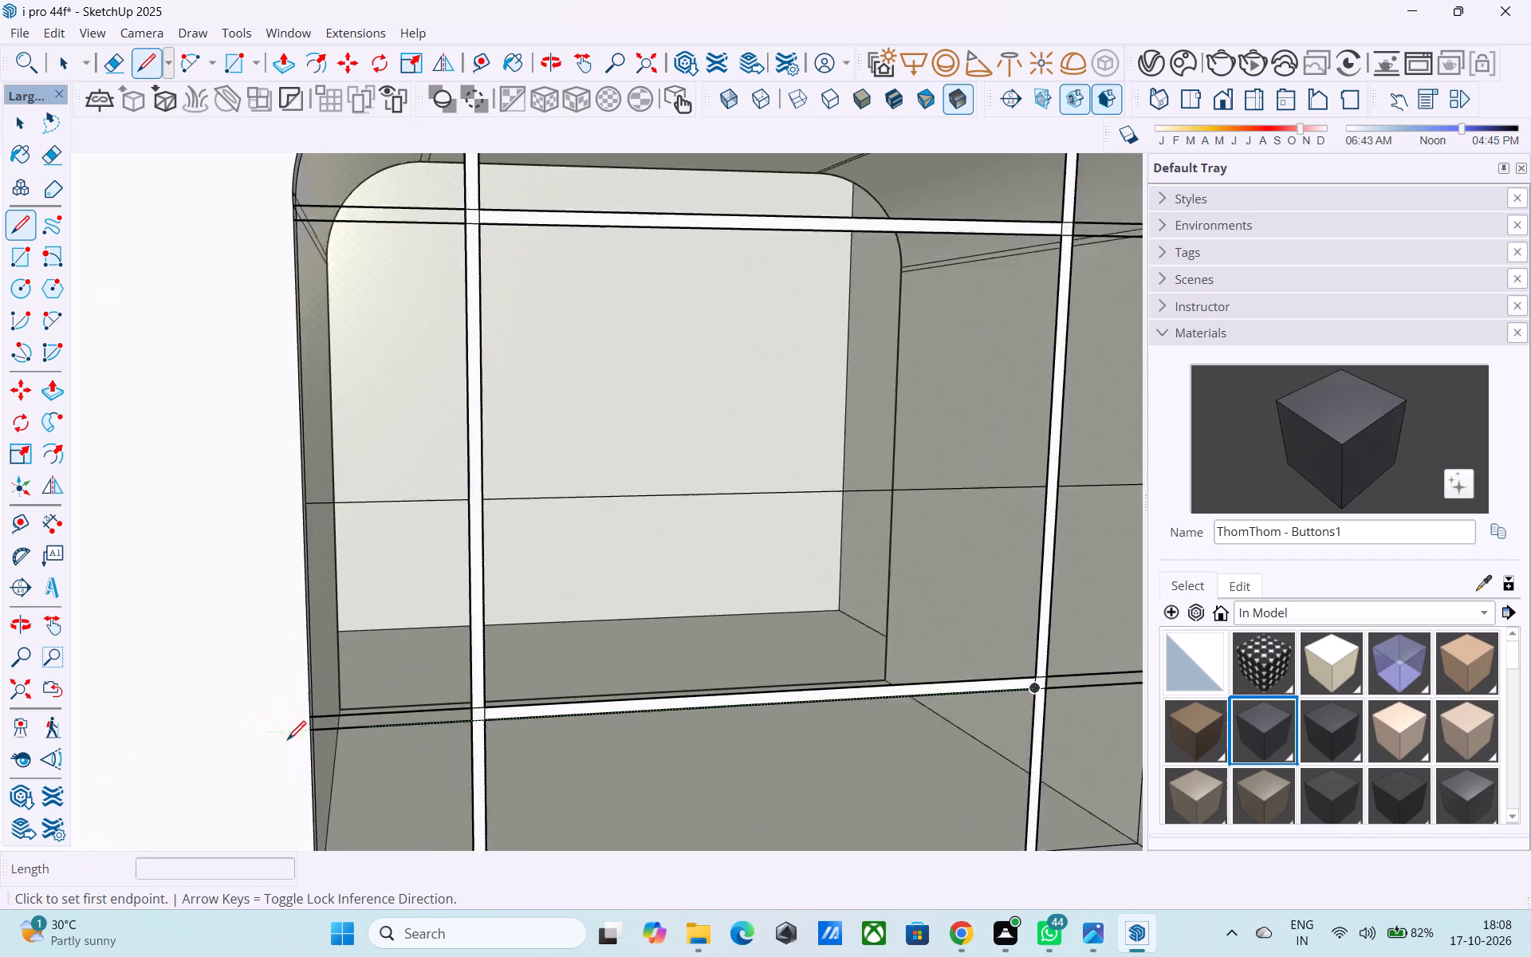
scroll(287, 742, up, 6)
click(311, 719)
click(314, 692)
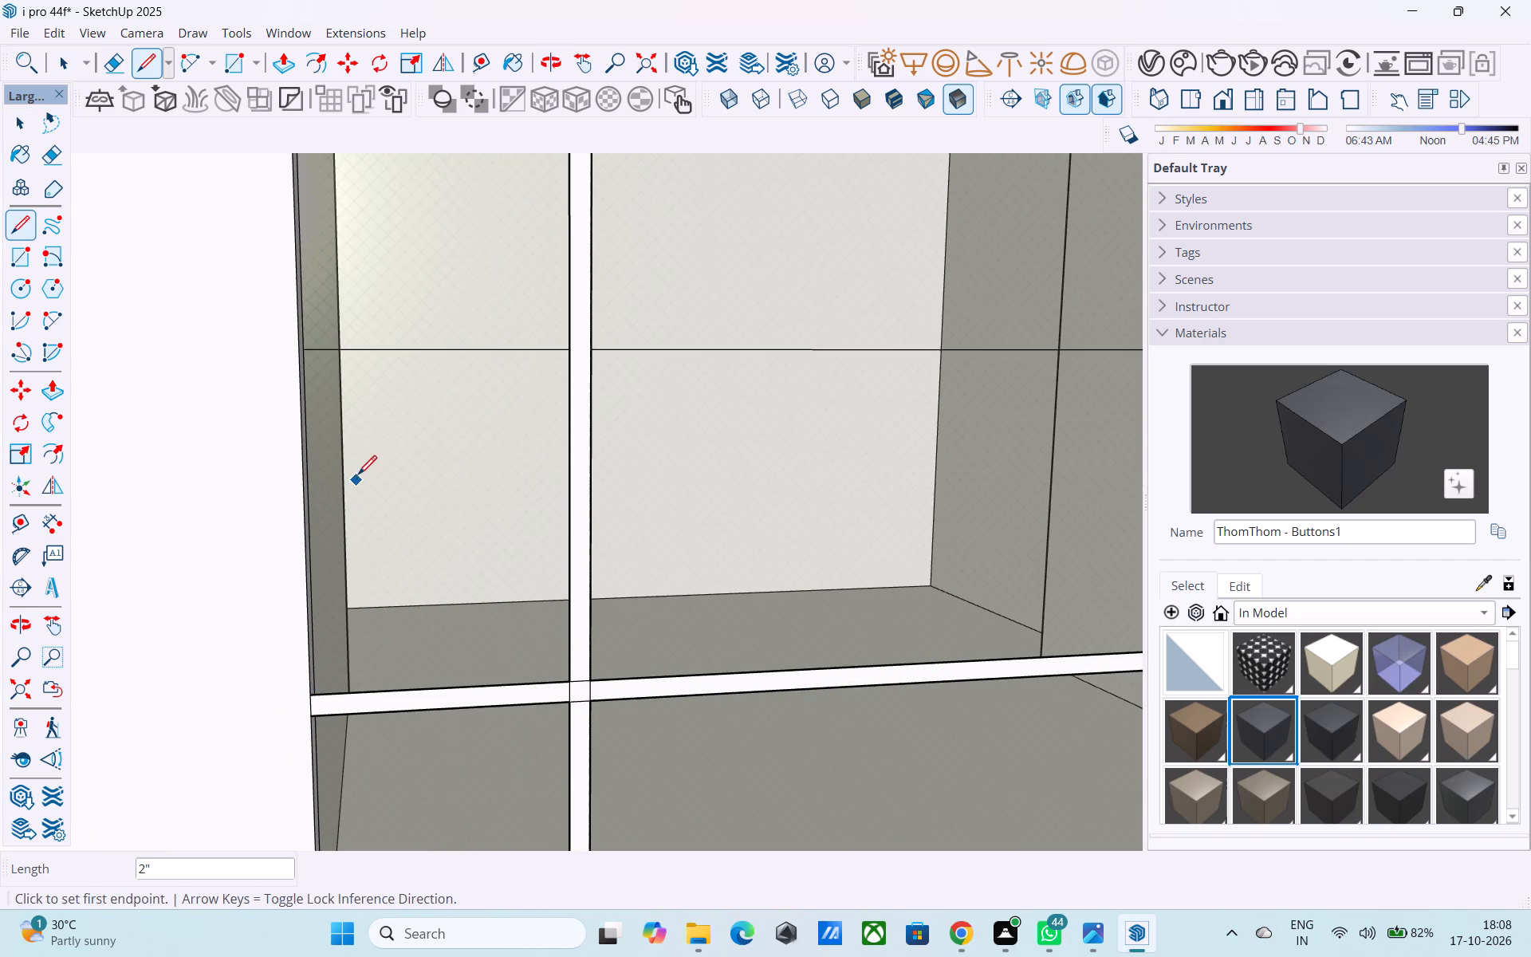
Draw a short vertical line closing the left end of the upper horizontal bar at the opening's side edge.
scroll(344, 455, down, 9)
shift+middle_drag(341, 467, 313, 510)
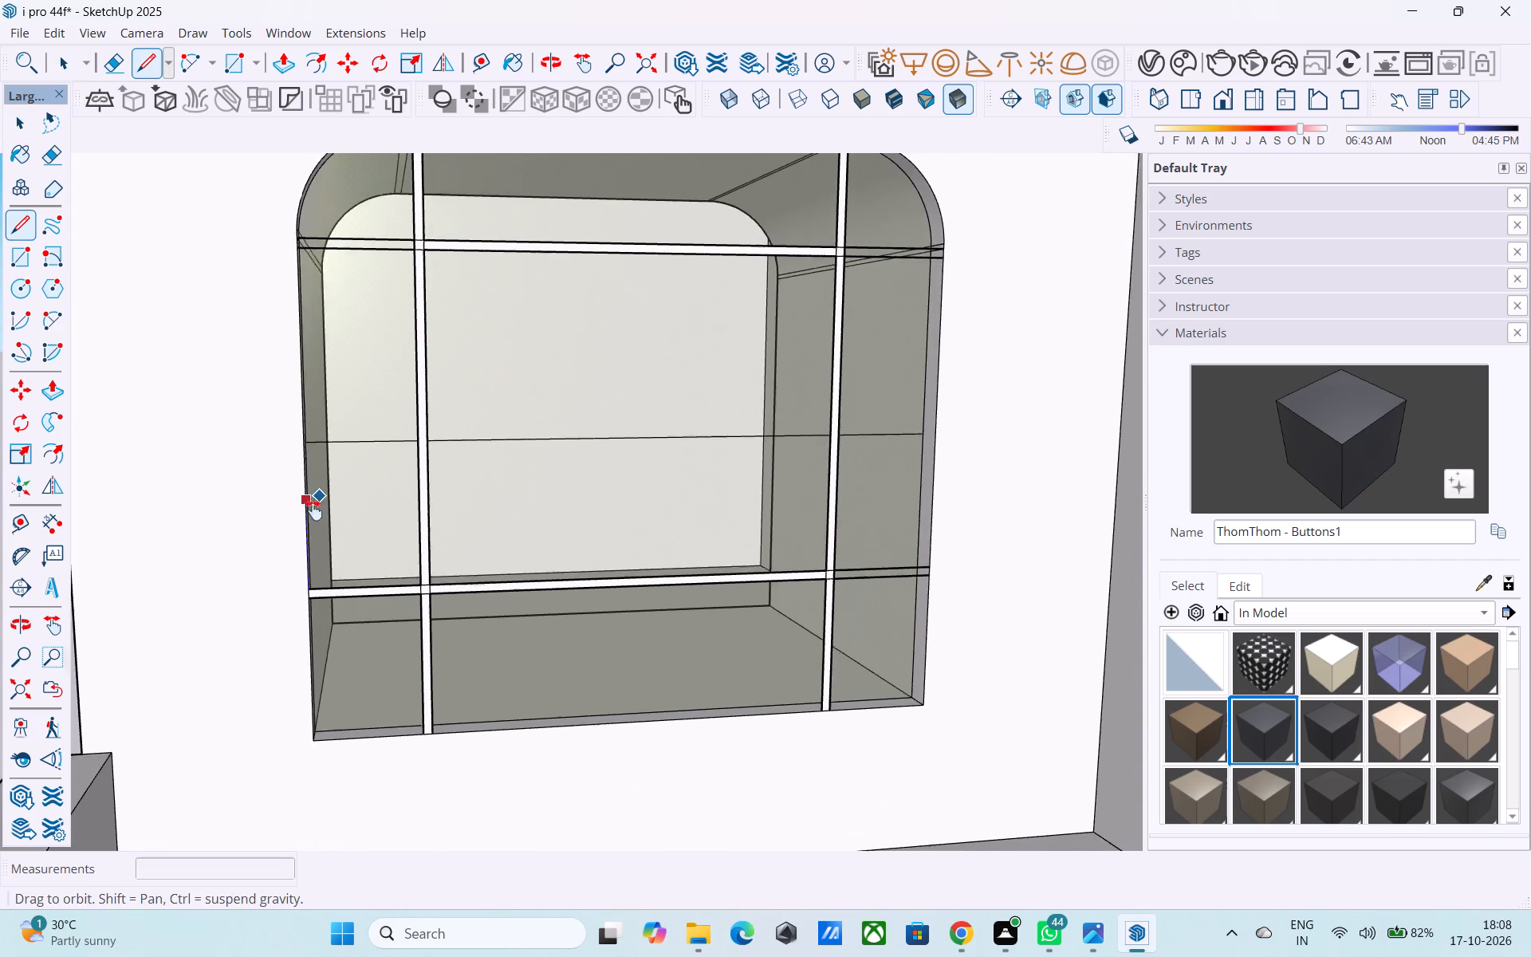
shift+middle_drag(313, 510, 312, 554)
scroll(319, 560, down, 2)
shift+middle_drag(446, 534, 443, 671)
scroll(262, 461, up, 9)
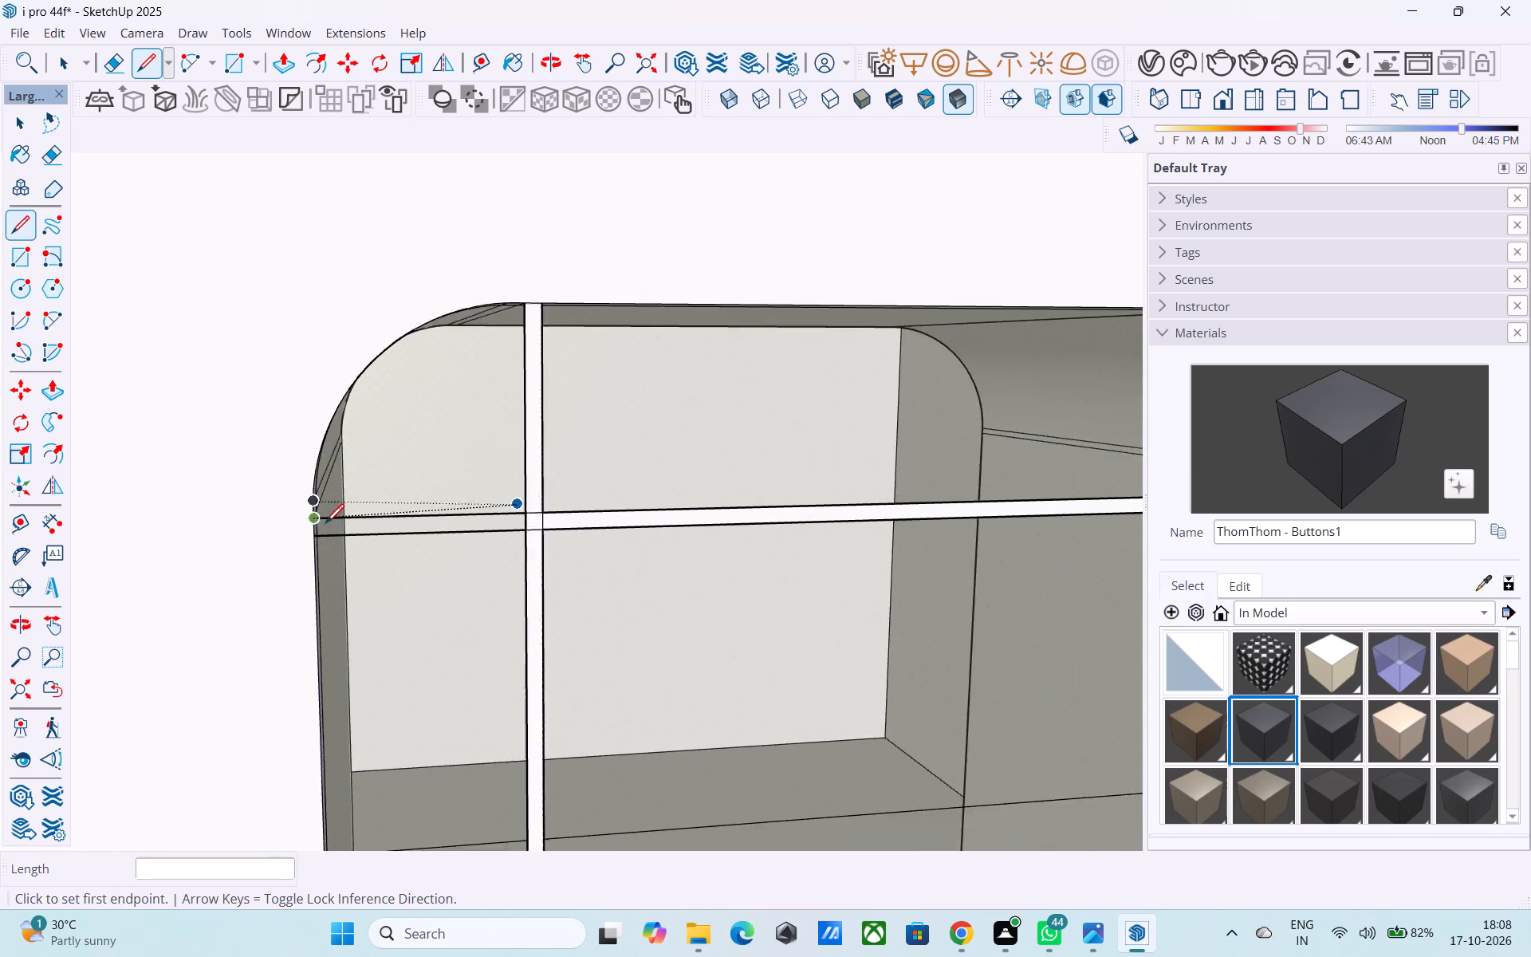
scroll(325, 525, up, 5)
click(305, 514)
click(301, 541)
scroll(298, 538, up, 1)
scroll(294, 538, down, 5)
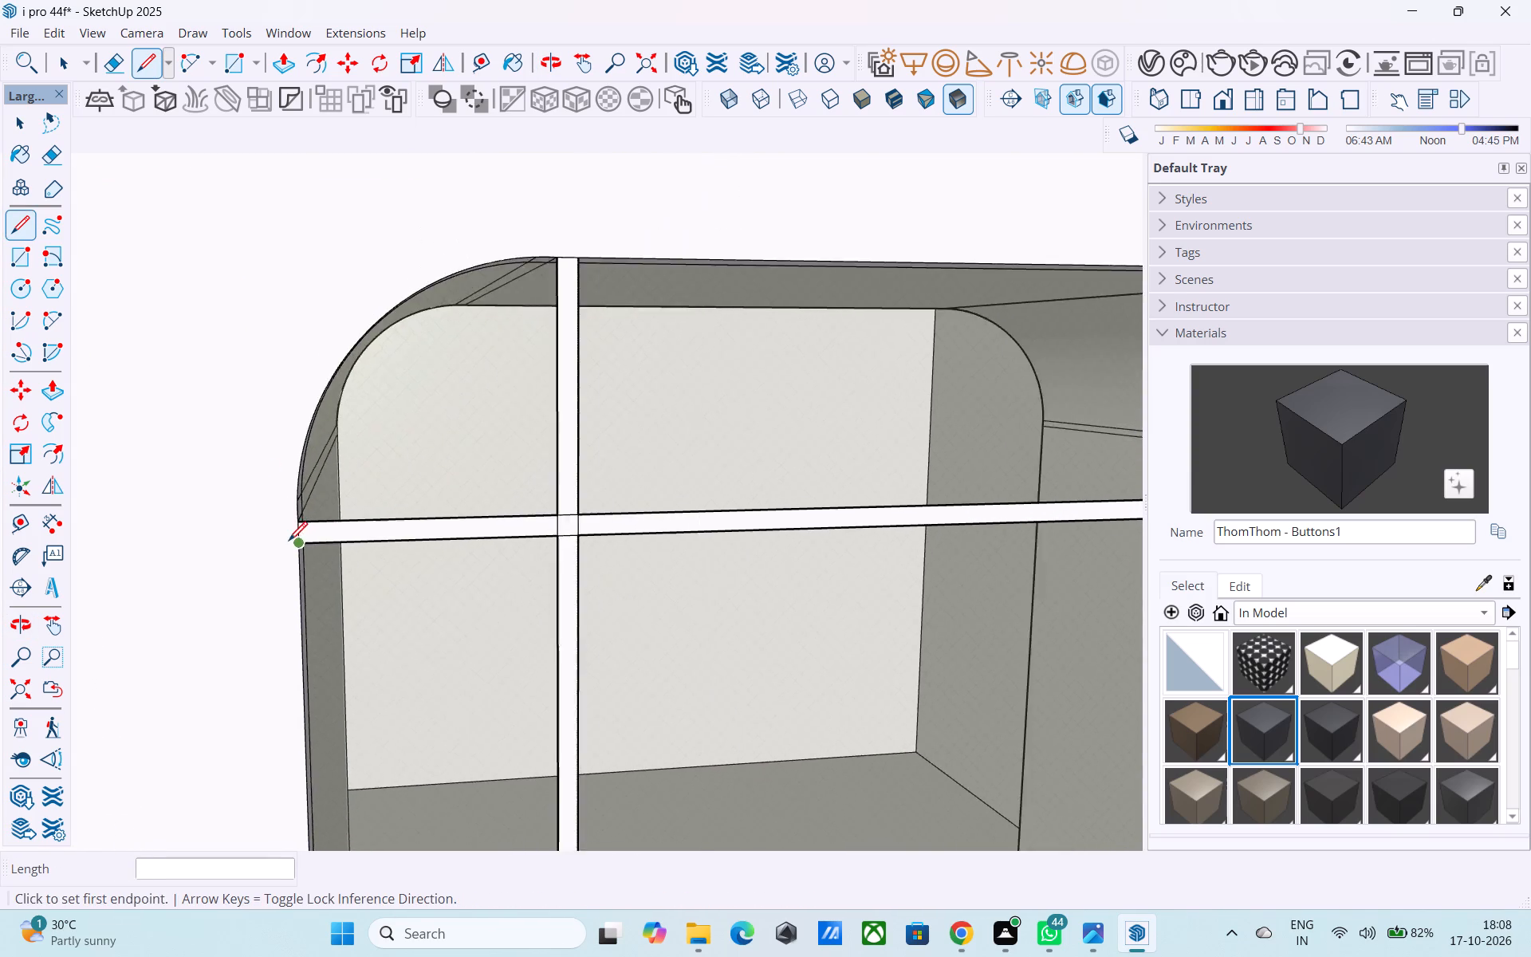
Close the right ends of the upper and lower horizontal bars with short vertical lines along the opening's side edge.
scroll(289, 542, down, 4)
middle_drag(550, 605, 132, 478)
scroll(389, 514, down, 2)
middle_drag(775, 500, 722, 510)
scroll(816, 427, up, 8)
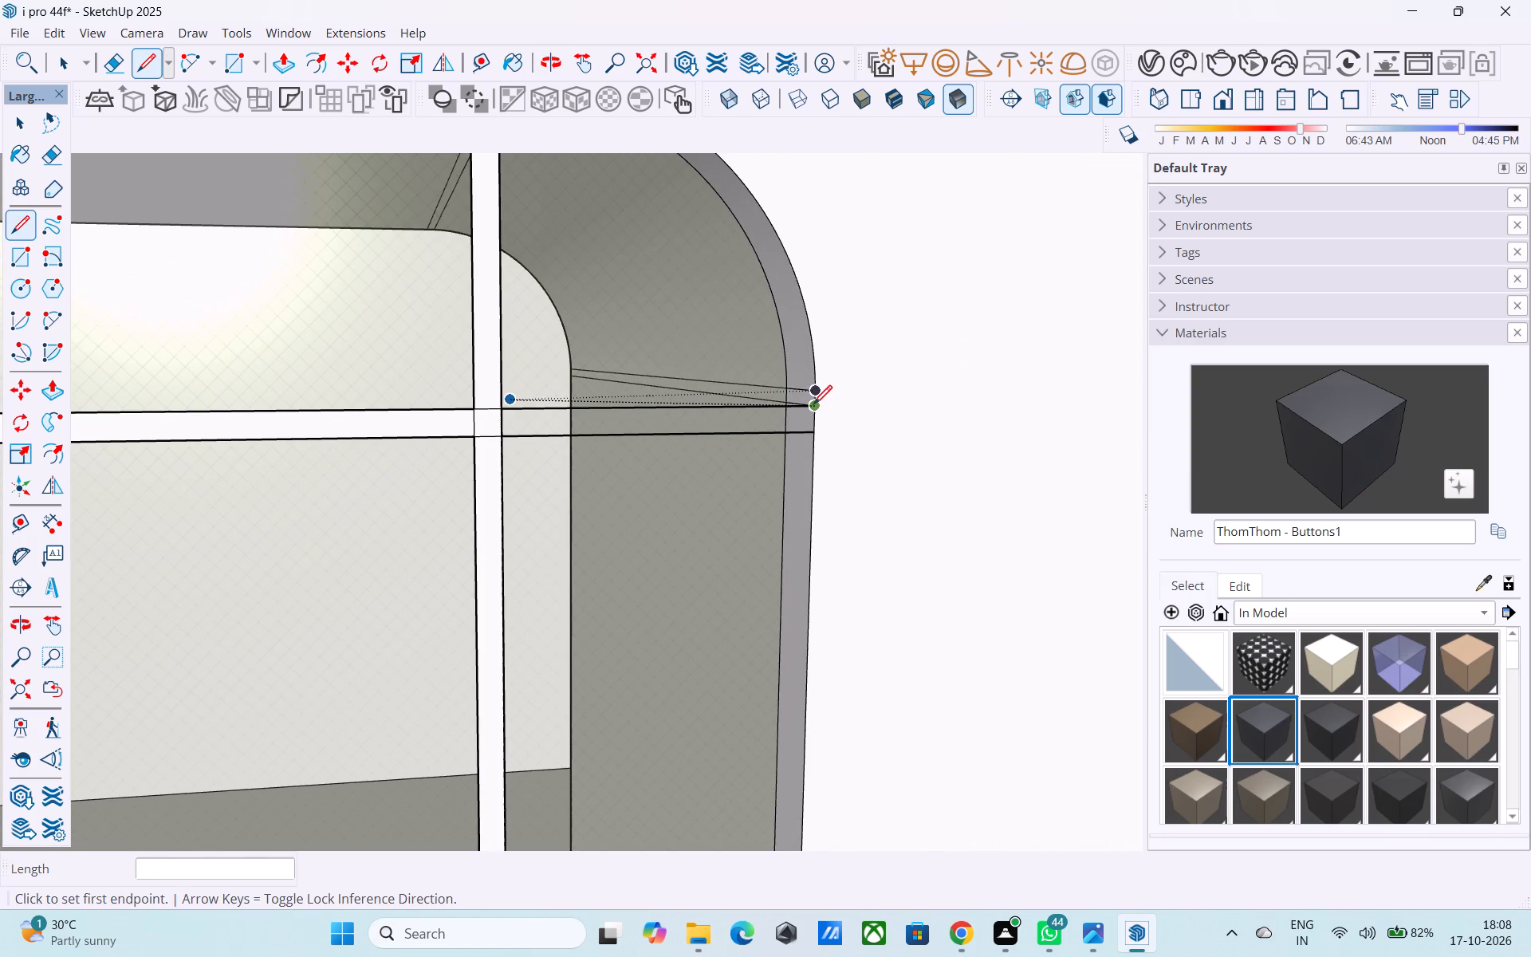
click(813, 406)
click(816, 443)
scroll(811, 417, down, 10)
middle_drag(817, 485, 805, 356)
shift+middle_drag(760, 596, 748, 398)
scroll(749, 400, up, 7)
click(791, 477)
click(791, 482)
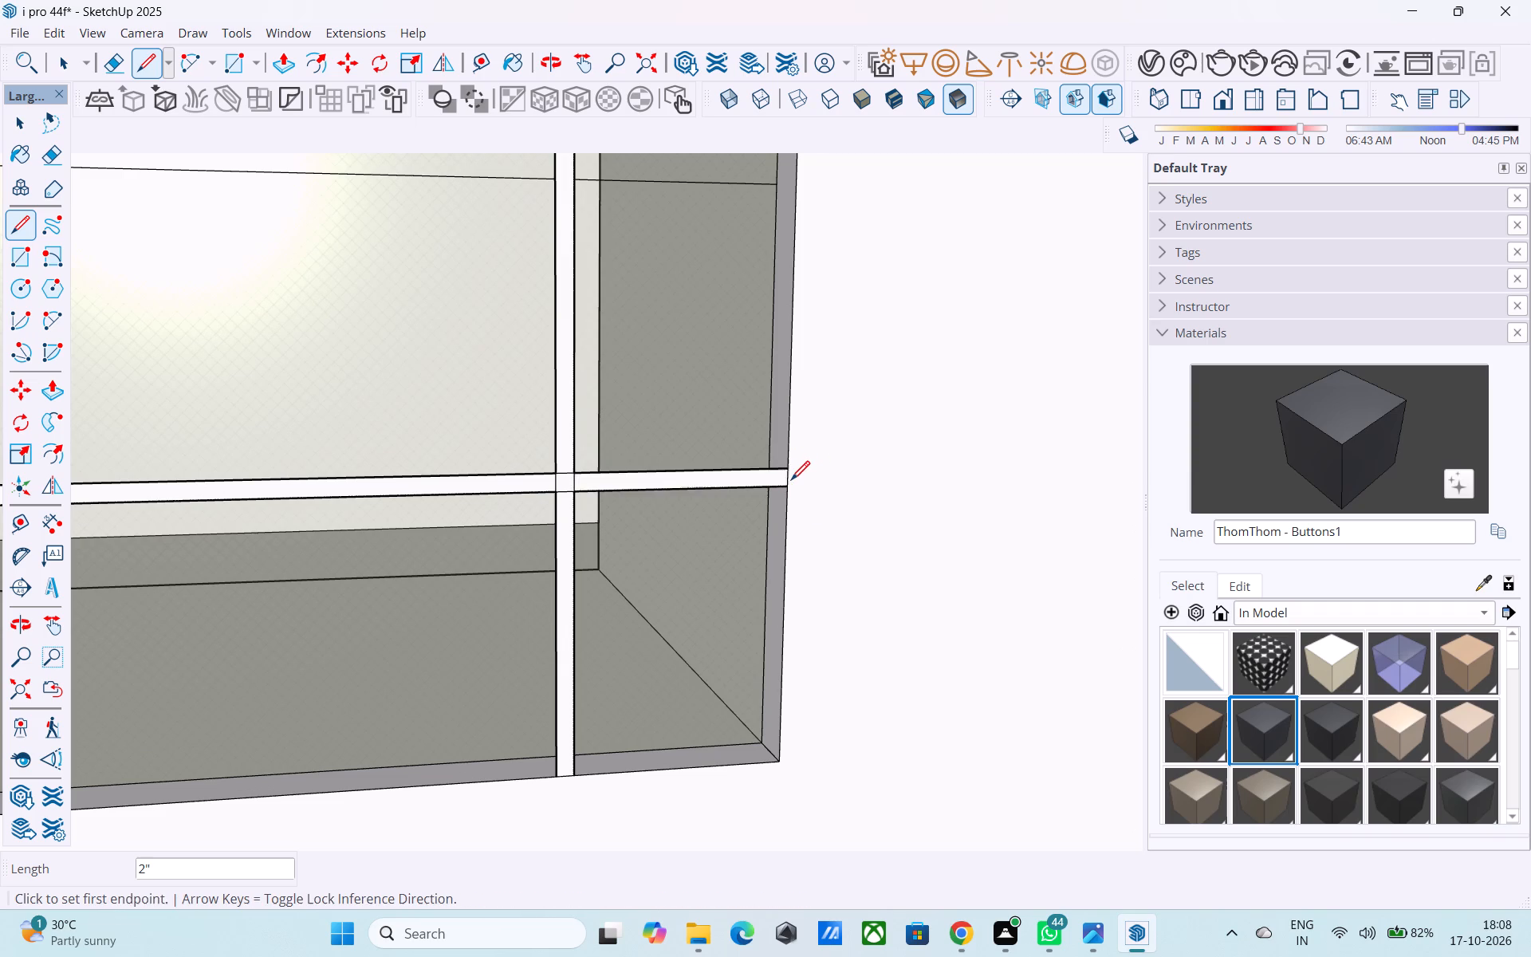
Examine the whole front facade and the left upper window grid from above and from the side.
scroll(791, 482, up, 1)
scroll(791, 482, down, 17)
middle_drag(636, 557, 449, 606)
scroll(399, 560, down, 4)
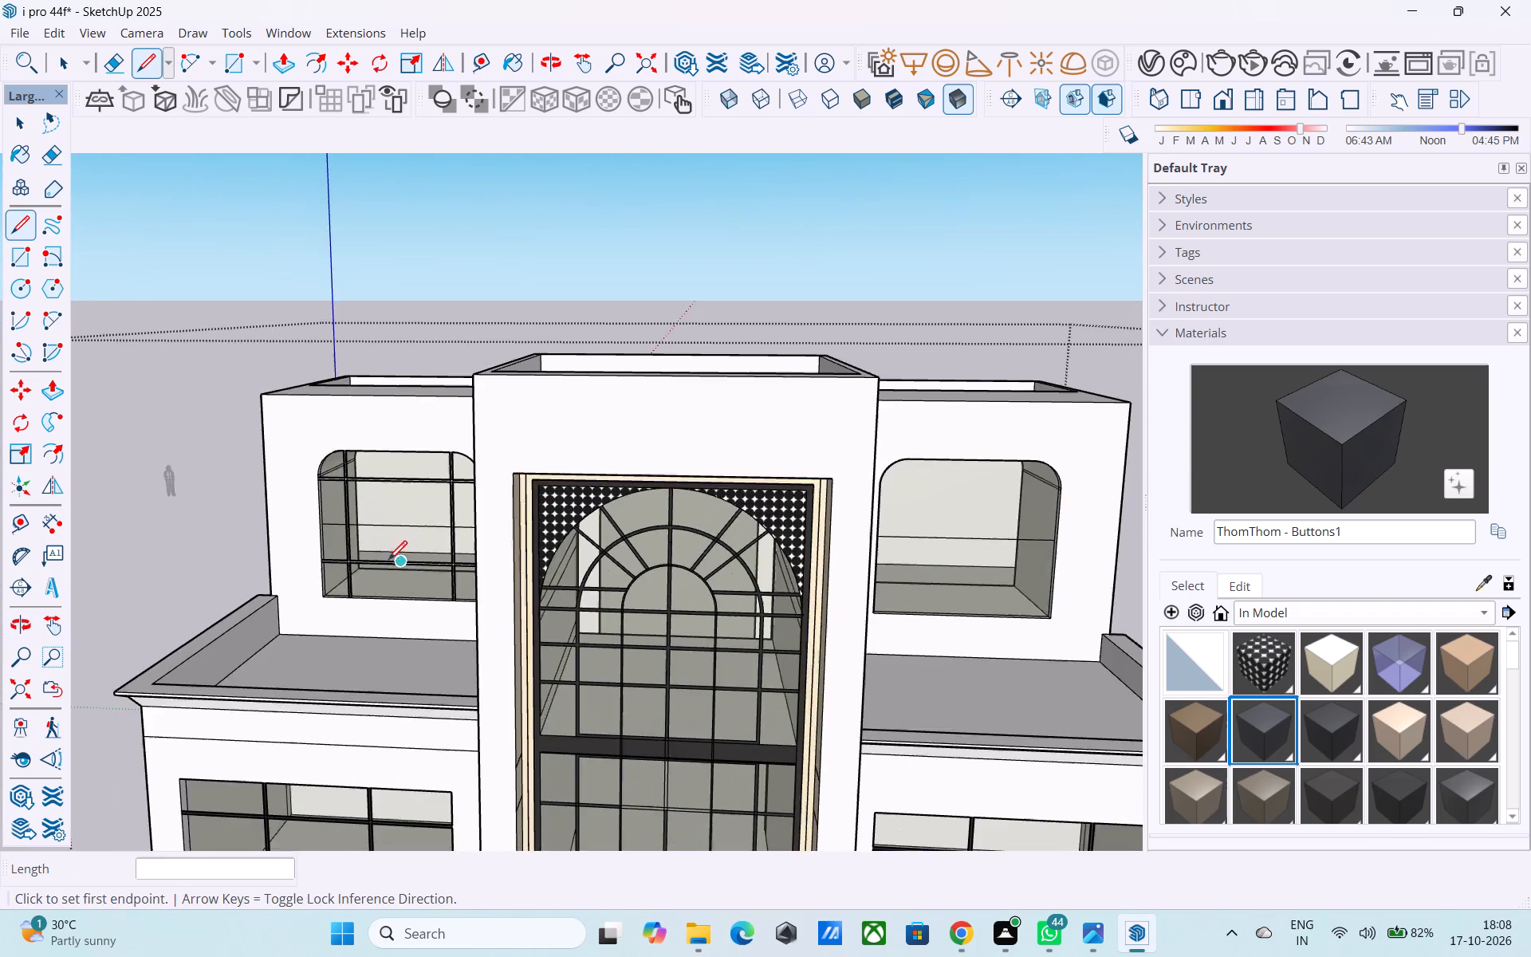
scroll(388, 561, down, 6)
shift+middle_drag(667, 538, 857, 454)
shift+middle_drag(181, 474, 412, 476)
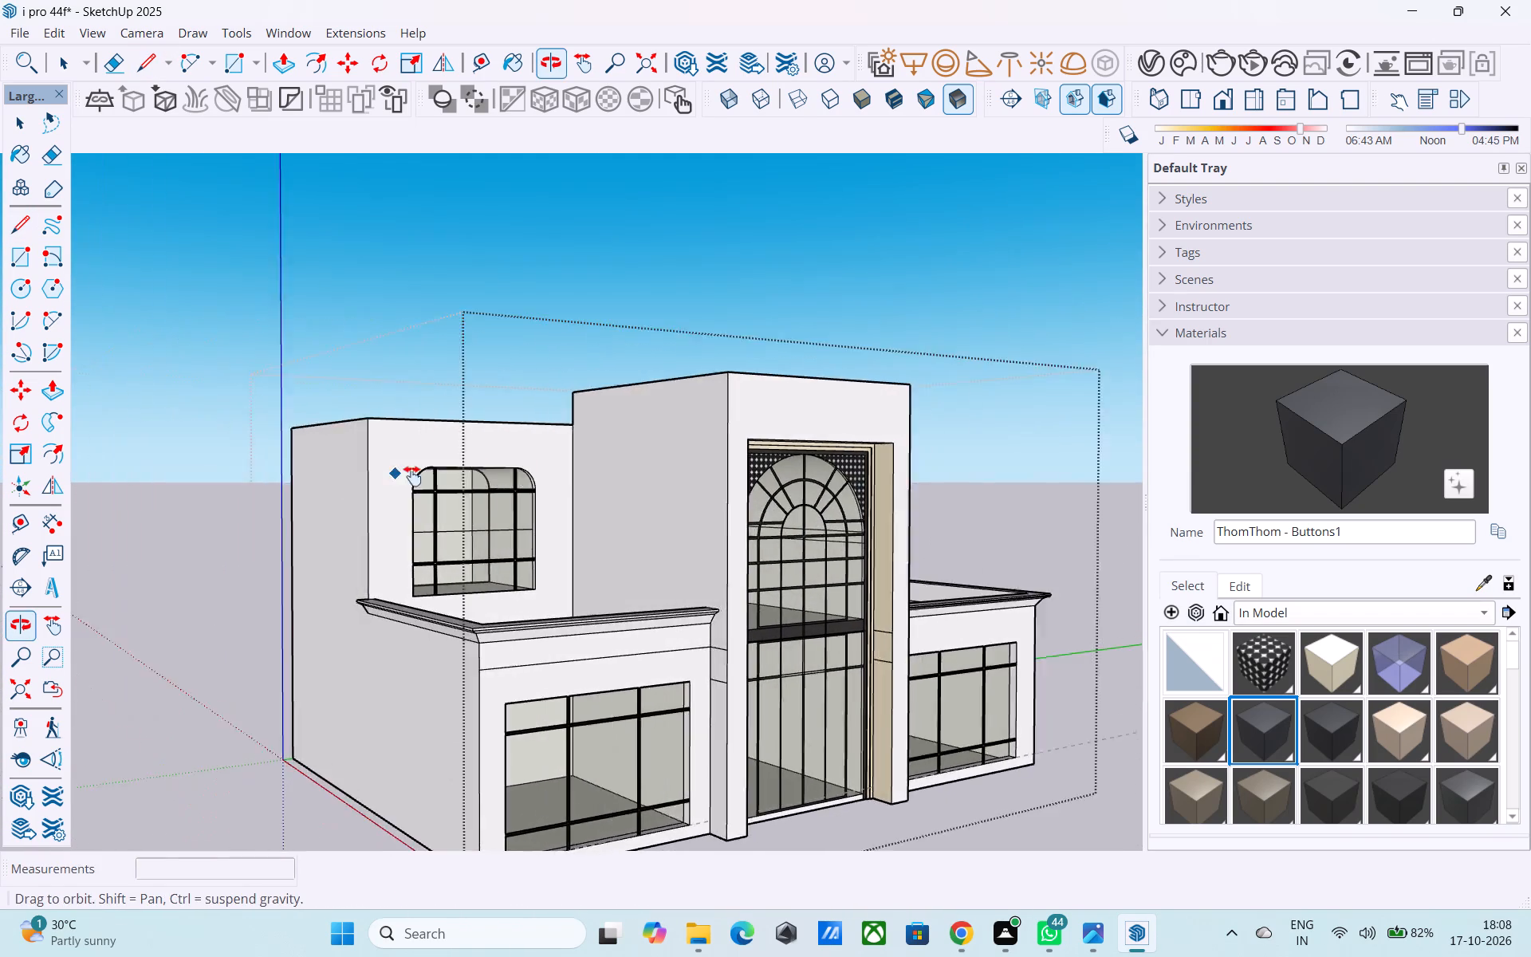
shift+middle_drag(412, 476, 322, 457)
Erase the inner edges where the left vertical bar crosses the upper horizontal bar.
scroll(400, 491, up, 18)
key(space)
middle_drag(410, 489, 377, 496)
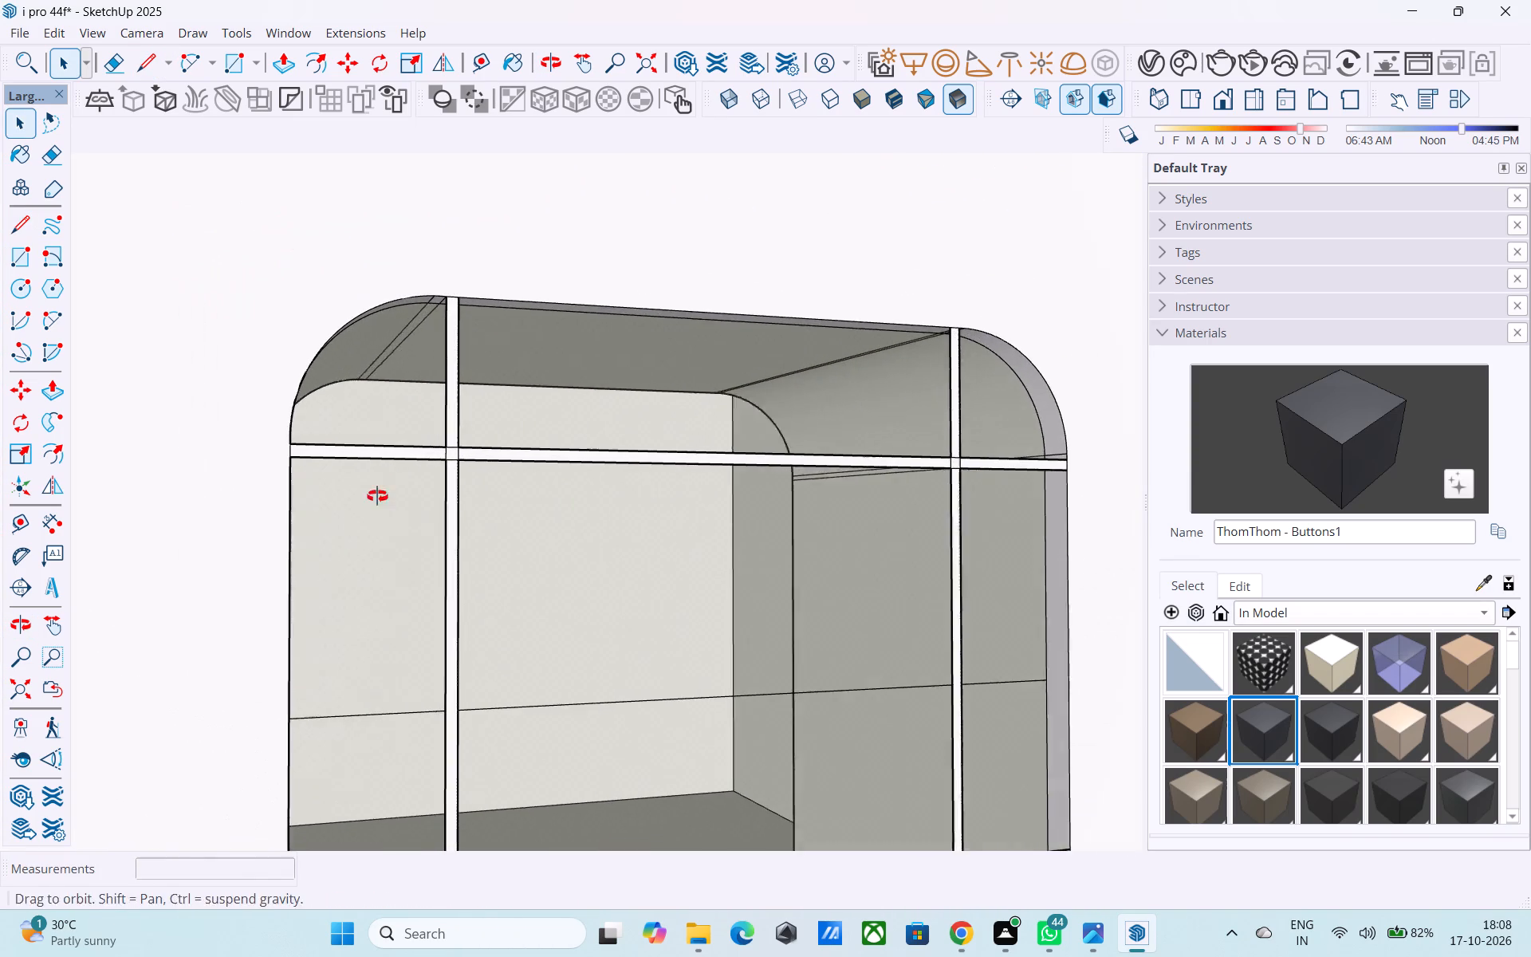
middle_drag(377, 496, 376, 497)
shift+scroll(438, 464, up, 4)
key(e)
scroll(455, 452, up, 3)
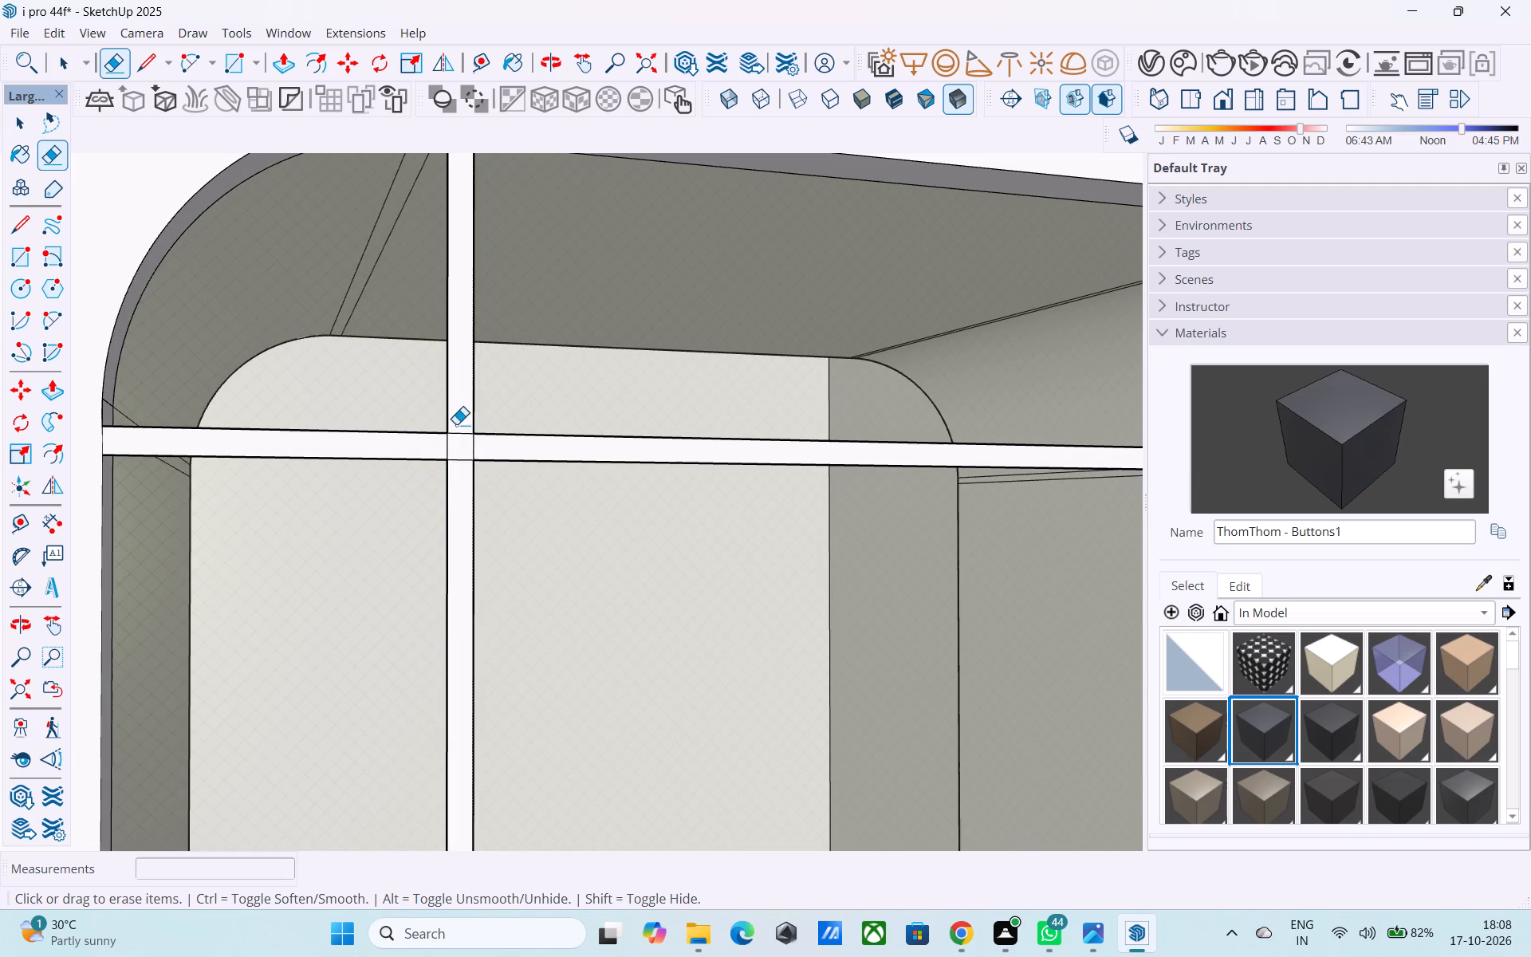
drag(456, 424, 459, 496)
drag(481, 445, 420, 455)
Erase the inner edges where the right vertical bar crosses the upper horizontal bar.
scroll(398, 444, down, 5)
scroll(517, 447, down, 3)
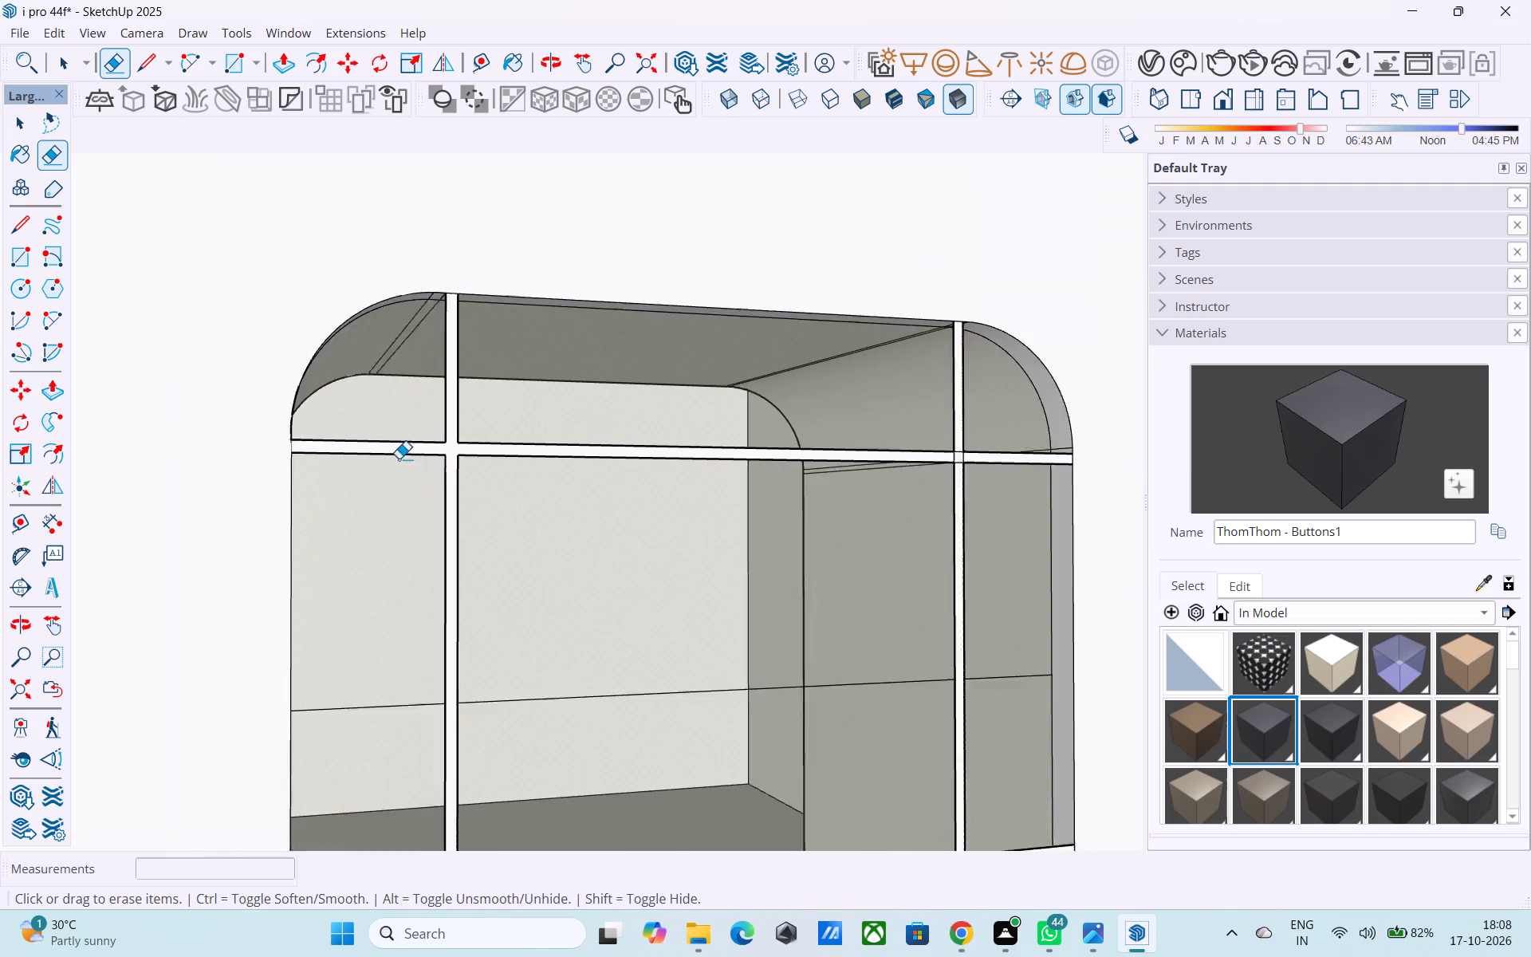
scroll(399, 459, down, 5)
middle_drag(794, 526, 813, 529)
scroll(836, 487, up, 15)
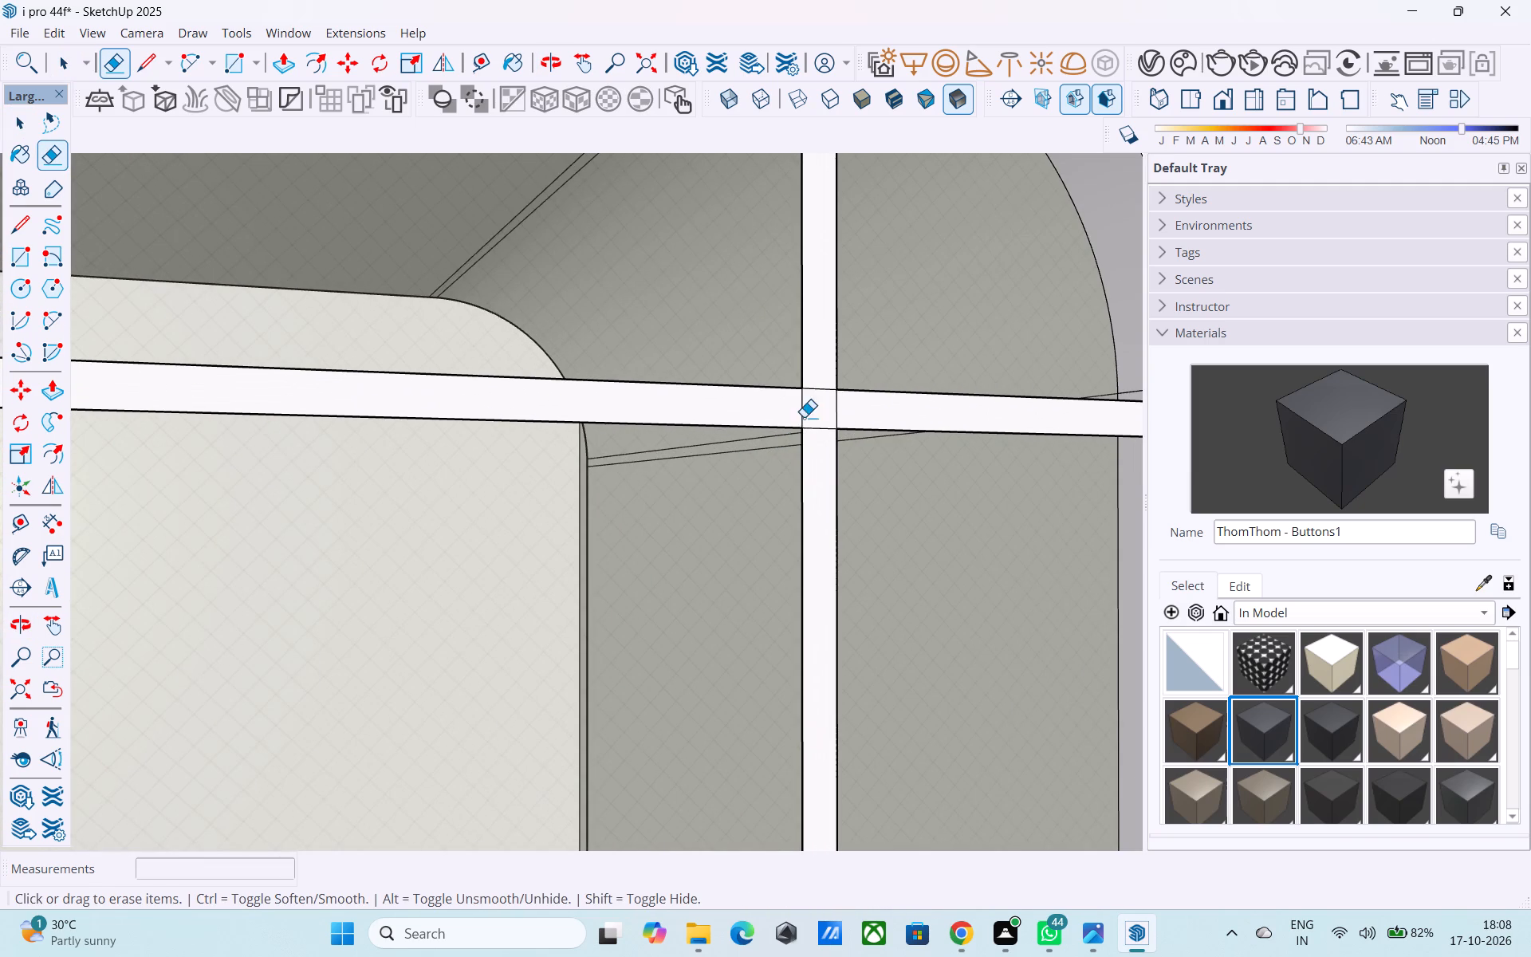
click(804, 417)
drag(825, 409, 861, 410)
drag(823, 379, 832, 432)
scroll(827, 423, down, 2)
scroll(827, 423, up, 1)
scroll(826, 423, down, 2)
middle_click(826, 423)
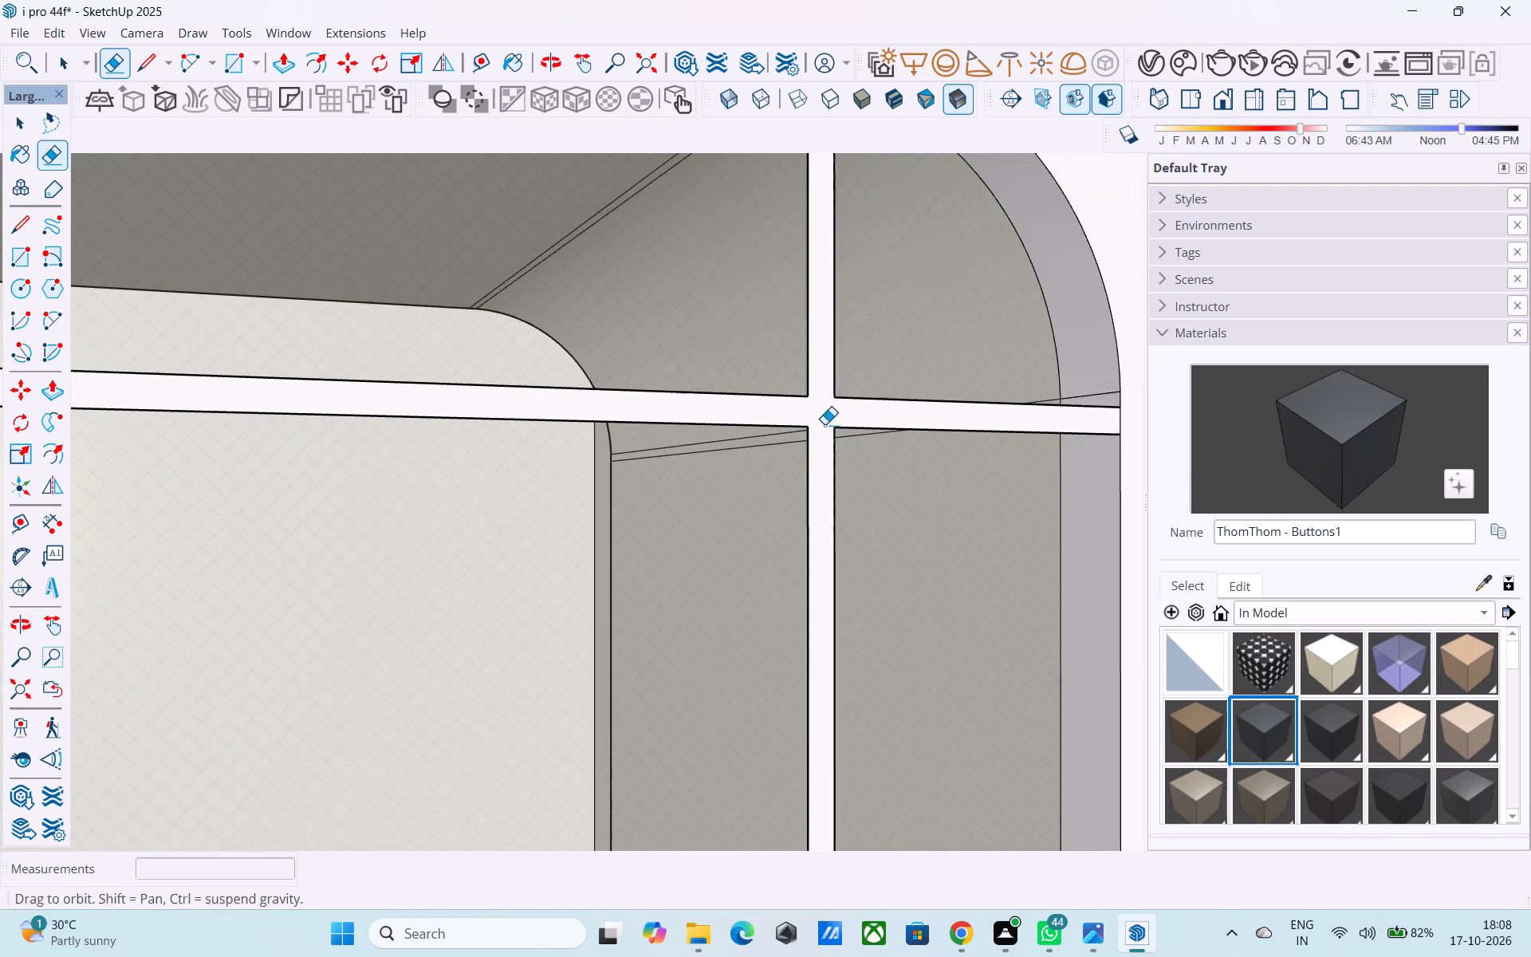
Erase the inner edges where the left vertical bar crosses the lower horizontal bar.
scroll(825, 424, down, 12)
scroll(773, 630, down, 2)
middle_drag(726, 699, 741, 528)
scroll(460, 642, up, 3)
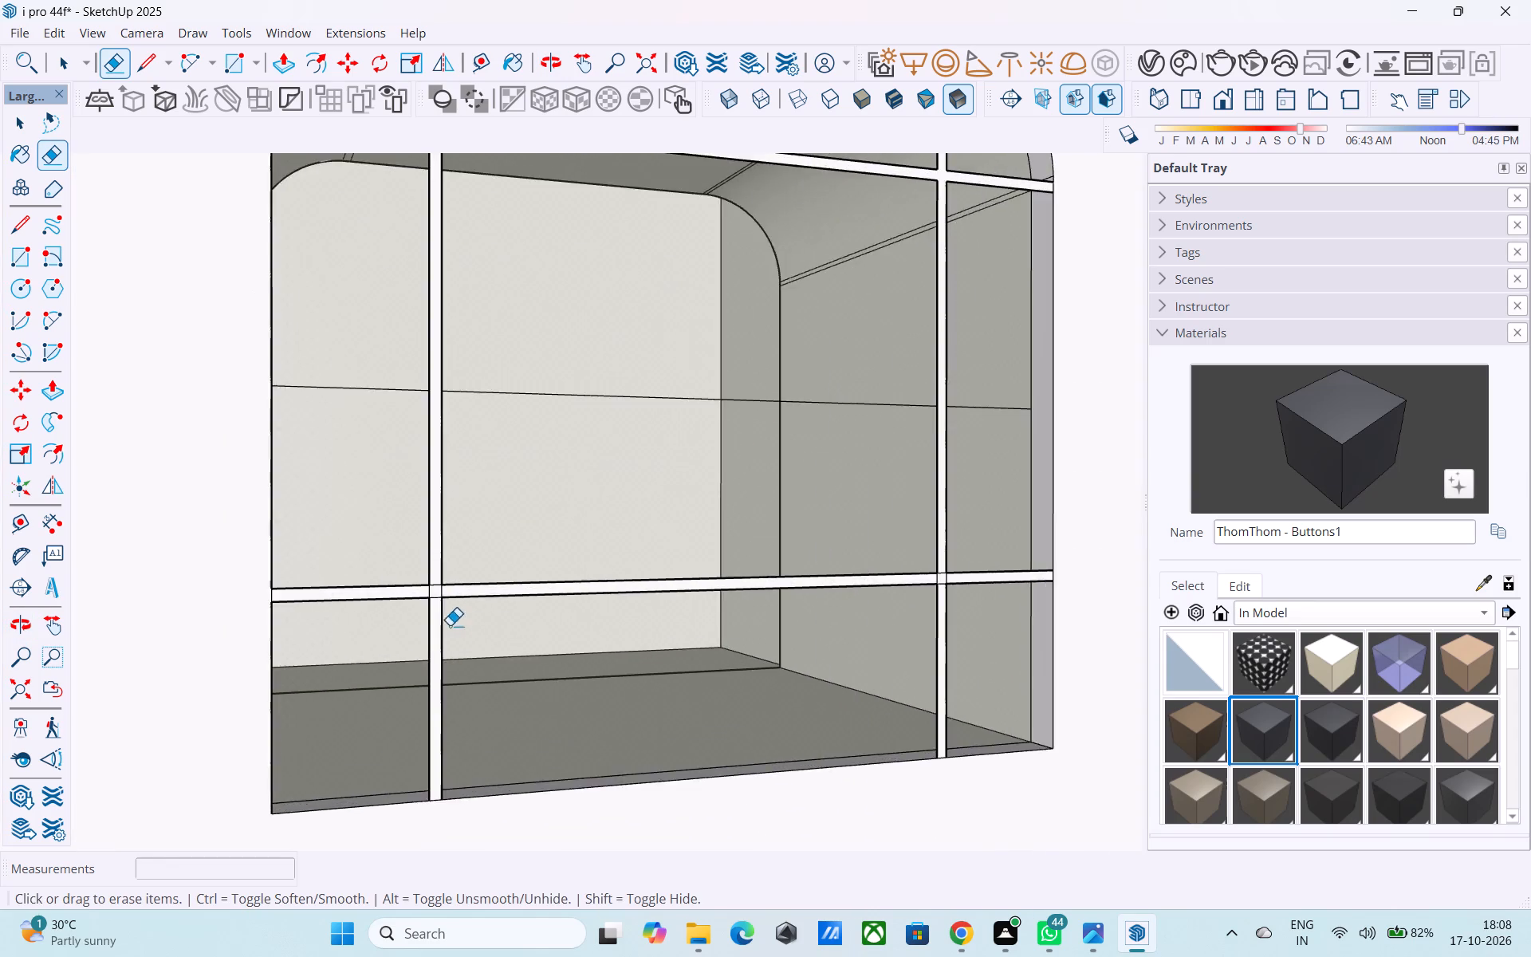
scroll(450, 625, up, 11)
drag(424, 585, 435, 605)
drag(419, 573, 398, 574)
drag(432, 539, 439, 571)
drag(451, 572, 442, 571)
Erase the inner edges where the right vertical bar crosses the lower horizontal bar.
scroll(362, 585, down, 15)
middle_drag(796, 616, 737, 579)
scroll(736, 578, up, 3)
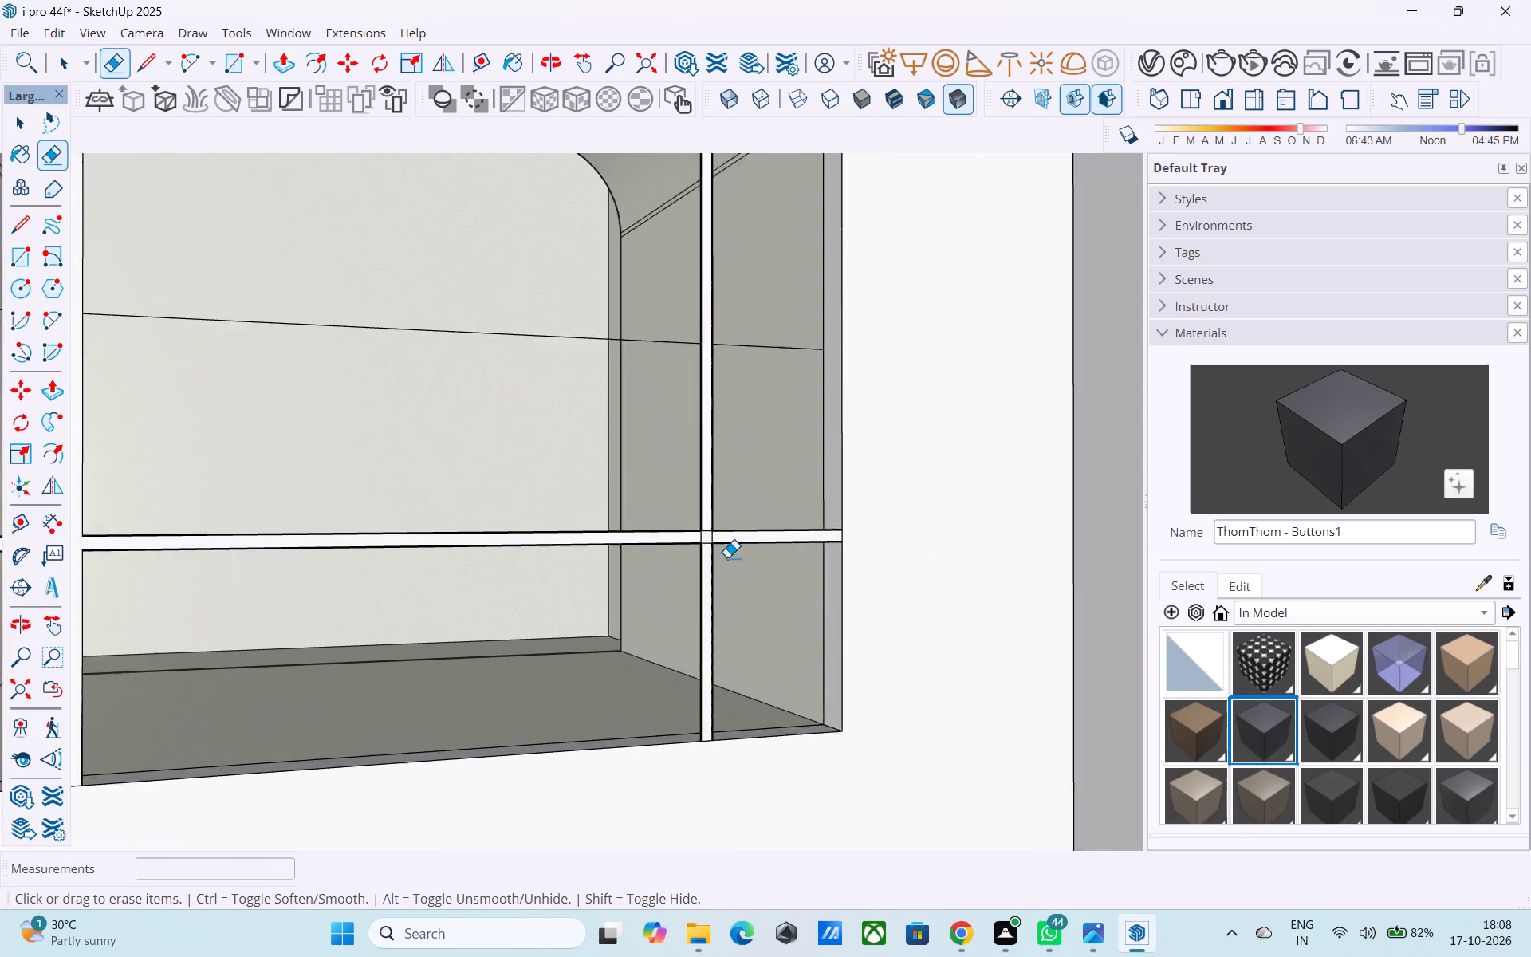
scroll(727, 557, up, 12)
drag(689, 532, 687, 519)
click(695, 483)
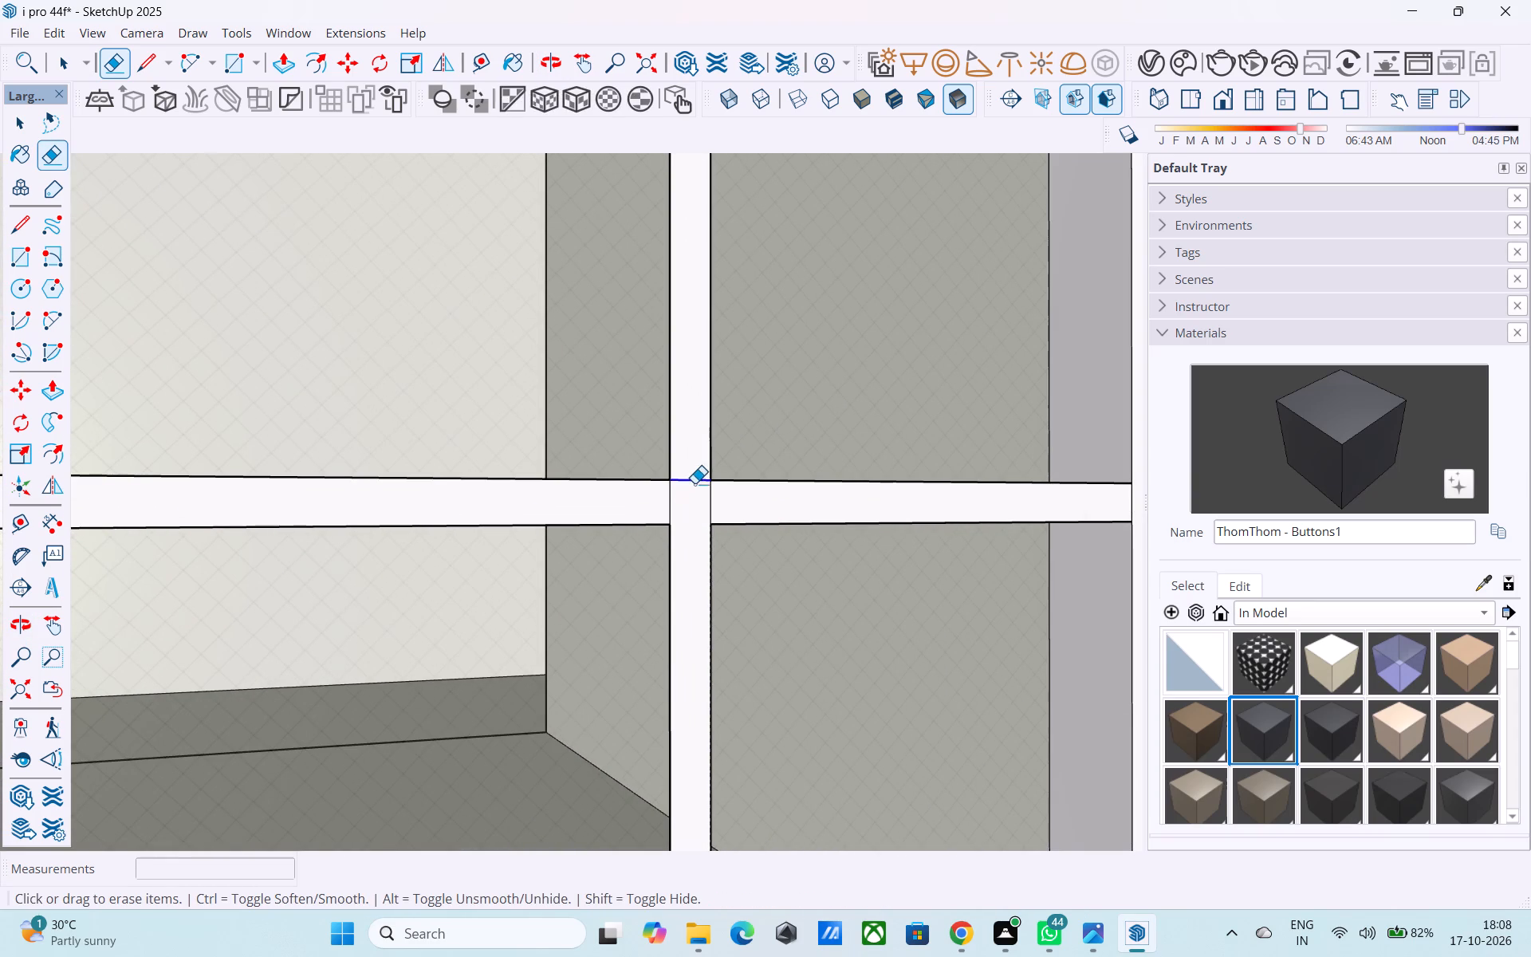
click(713, 496)
drag(688, 498, 645, 498)
scroll(658, 497, down, 12)
shift+middle_drag(734, 543, 761, 574)
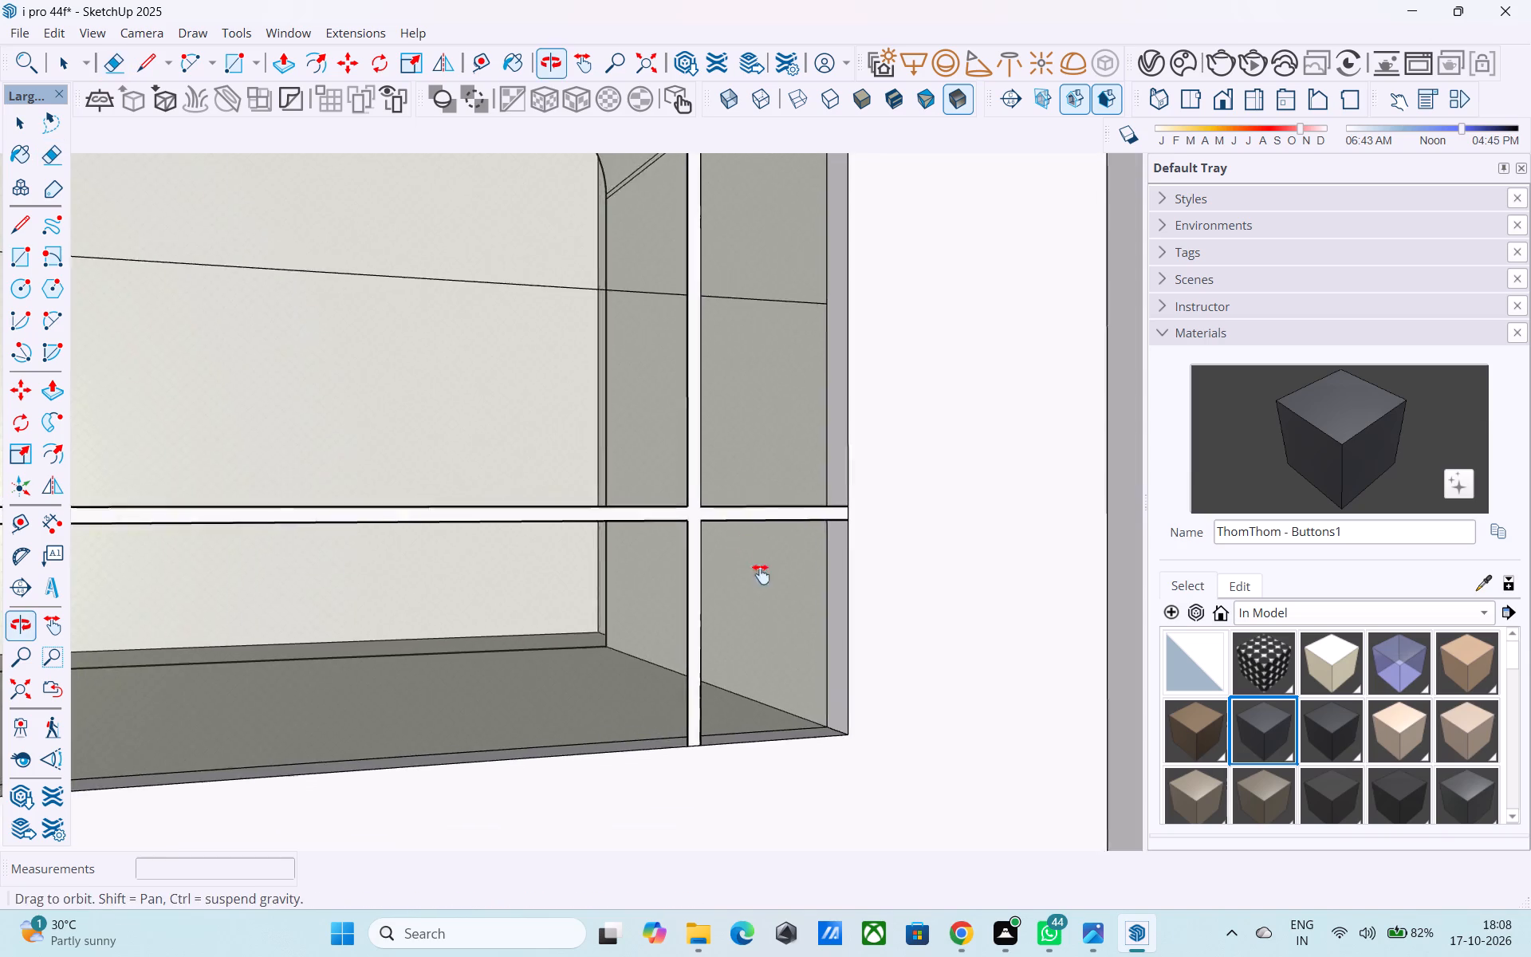
Copy the joined window bar grid from the left arched upper opening to the right one, aligning the lower corners.
shift+middle_drag(761, 574, 777, 596)
key(space)
click(730, 565)
key(m)
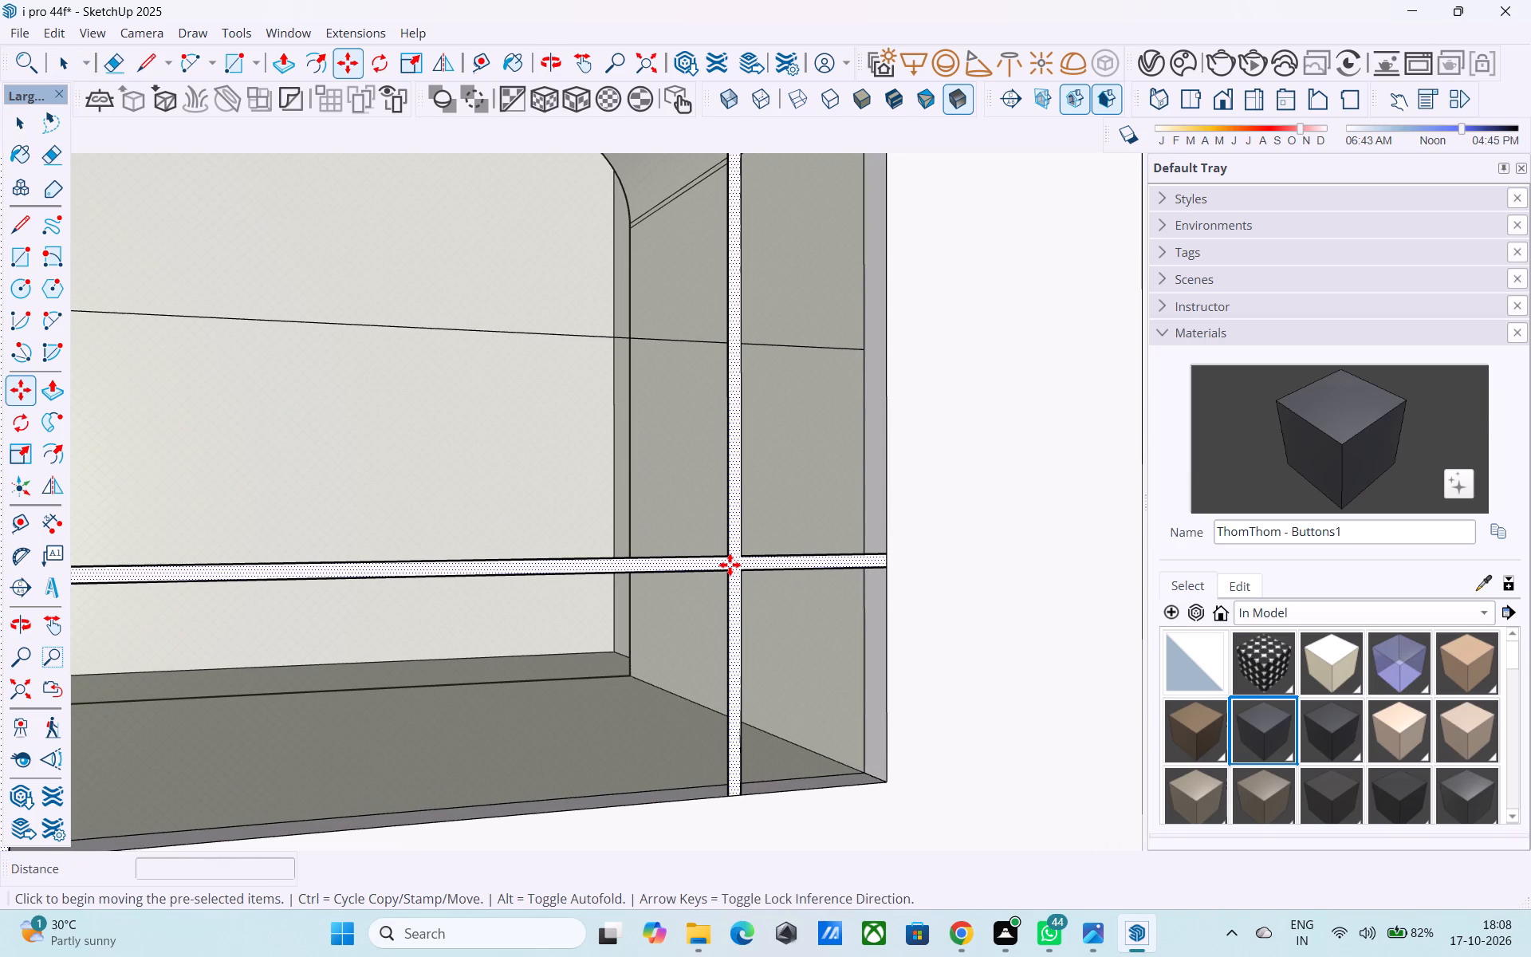
click(889, 783)
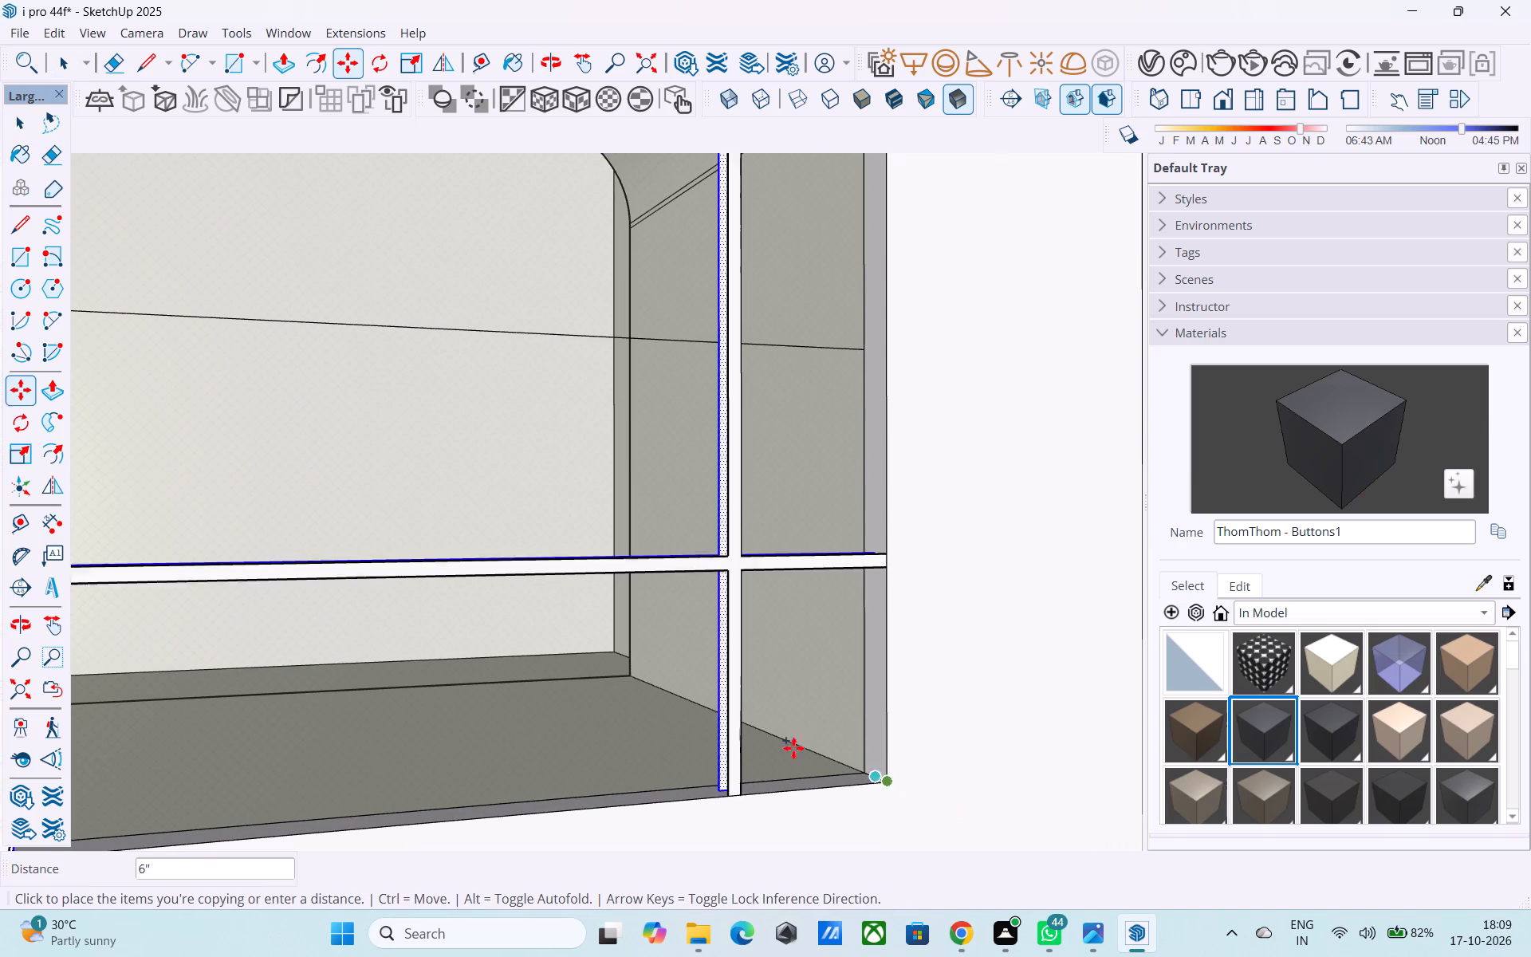
scroll(705, 739, down, 20)
scroll(705, 739, down, 4)
middle_drag(1128, 658, 922, 665)
scroll(920, 666, up, 6)
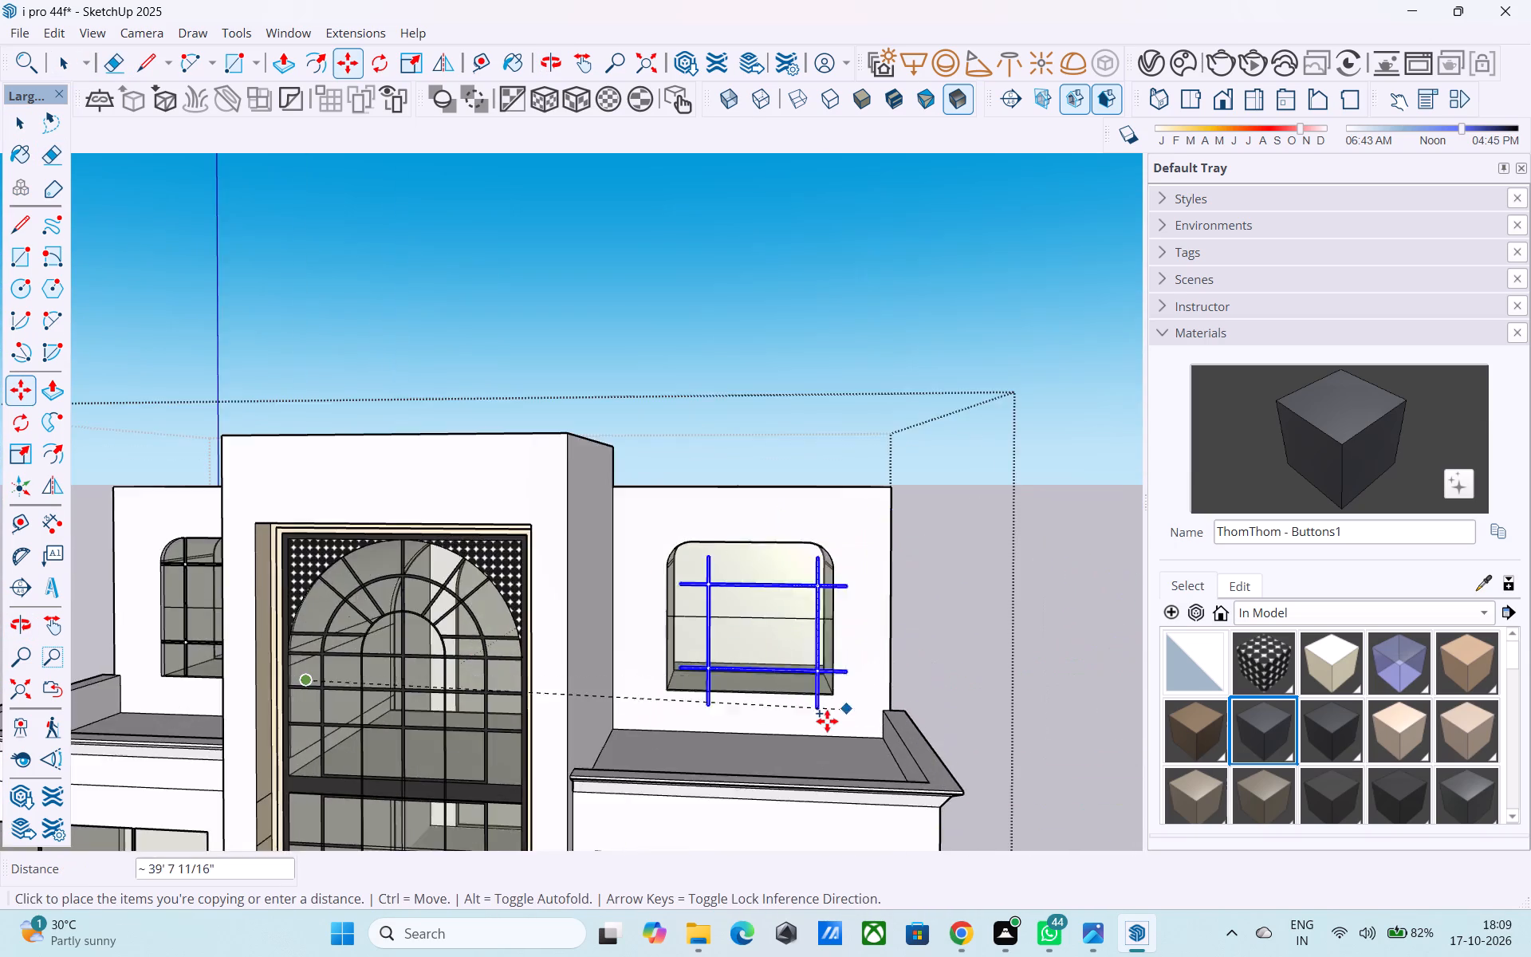
scroll(827, 721, up, 18)
click(813, 636)
scroll(826, 644, down, 6)
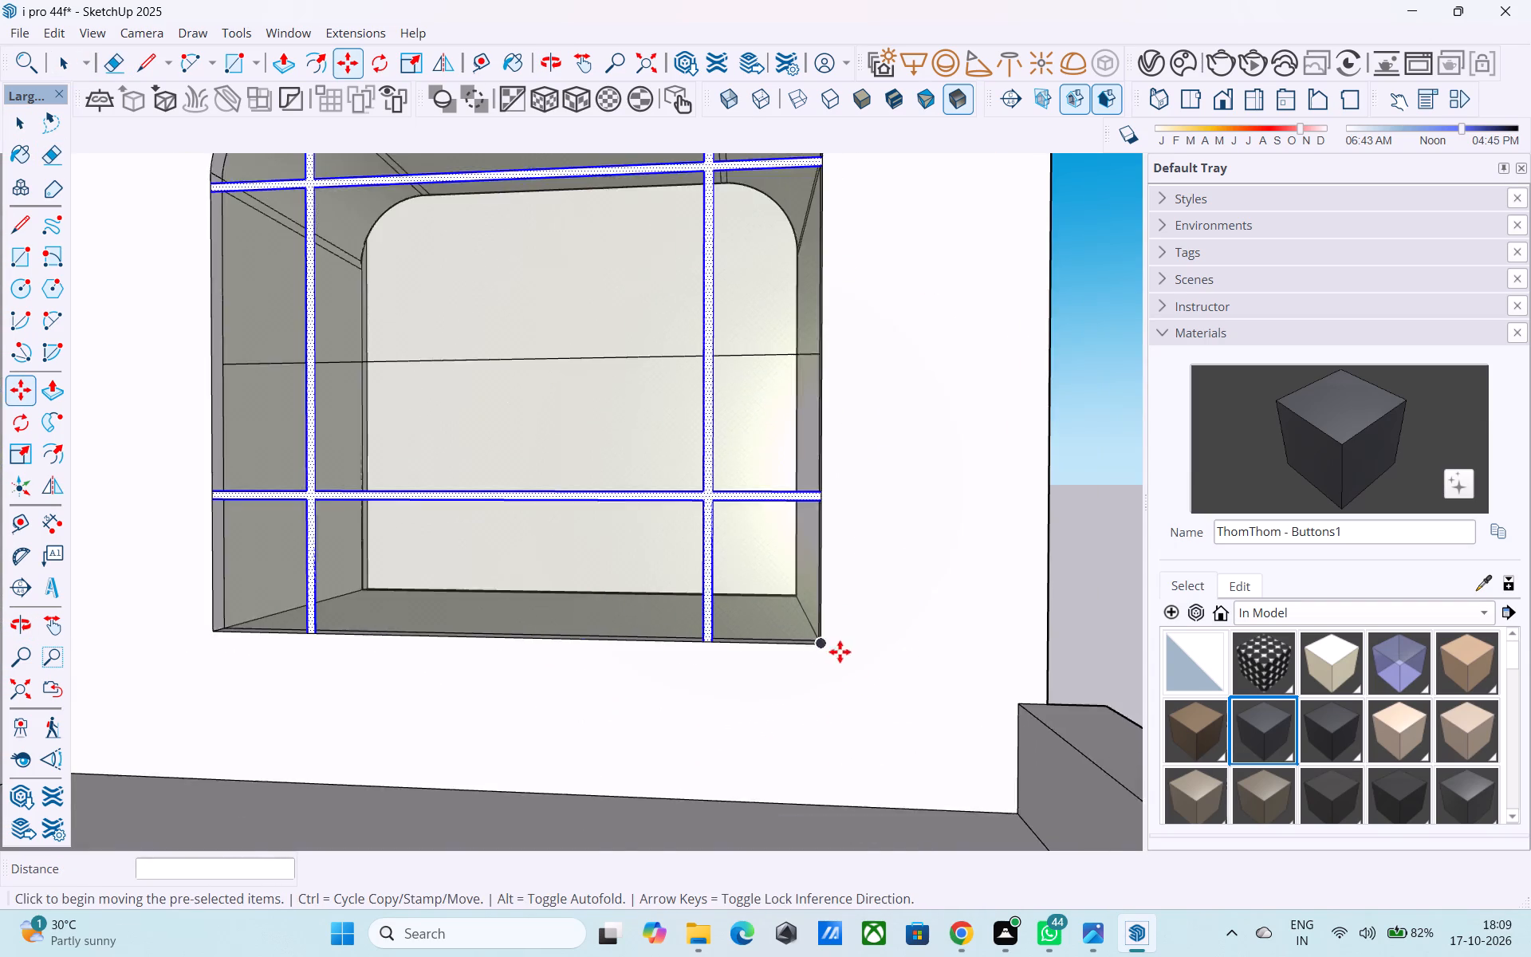
scroll(840, 652, down, 9)
Paint the window bars in the right and left arched upper openings with the dark ThomThom - Buttons1 material.
key(space)
click(1343, 443)
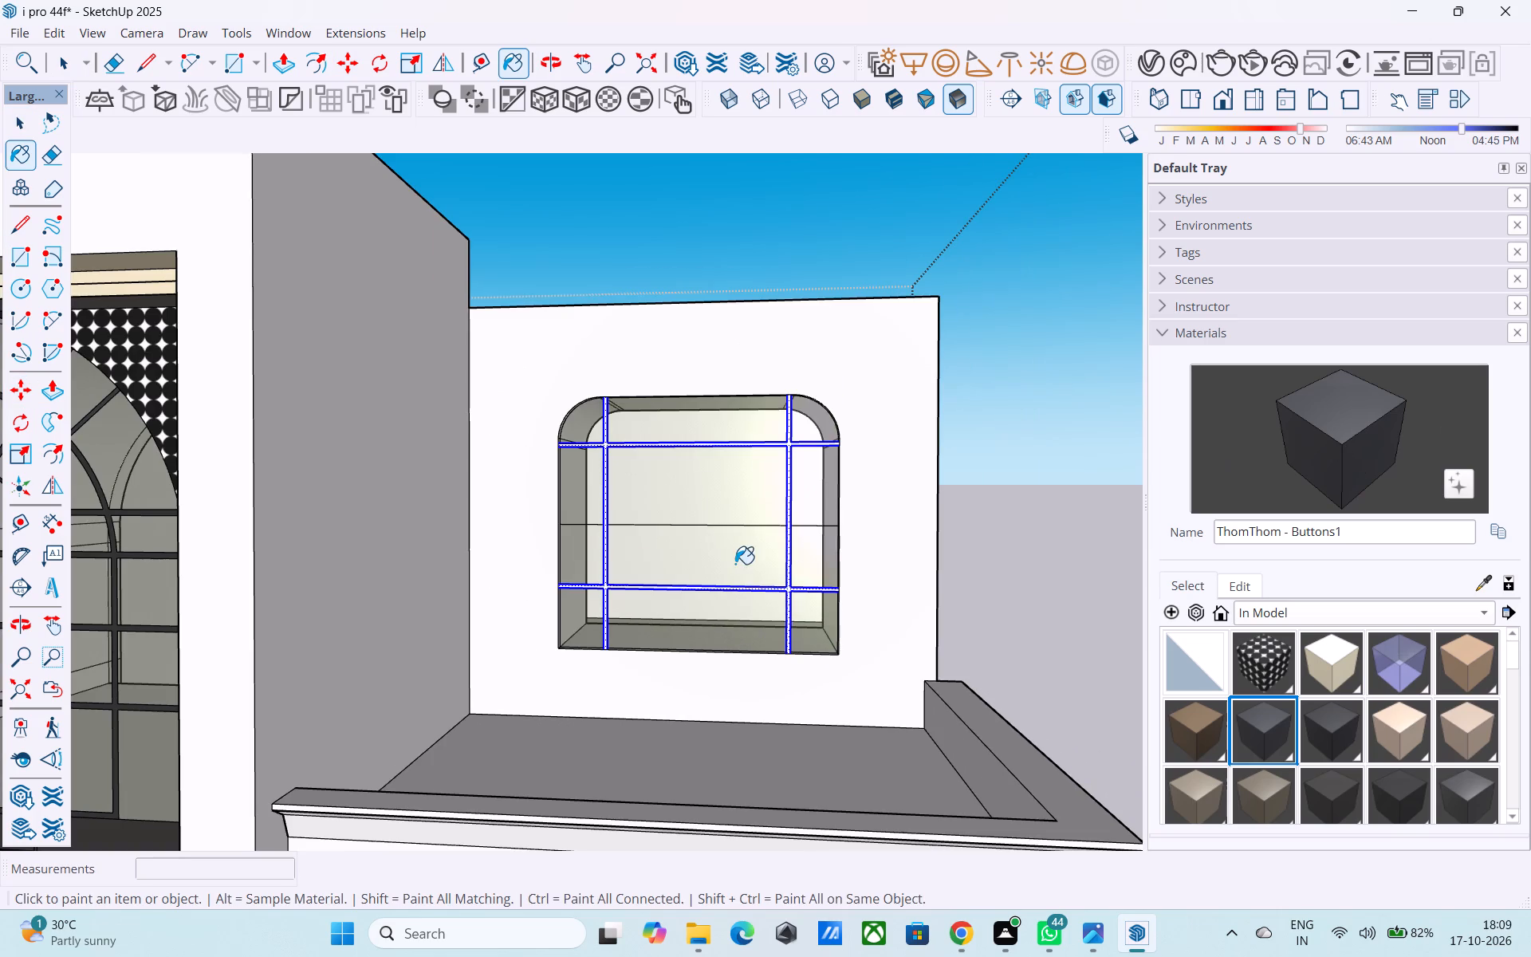
scroll(735, 564, up, 12)
click(859, 631)
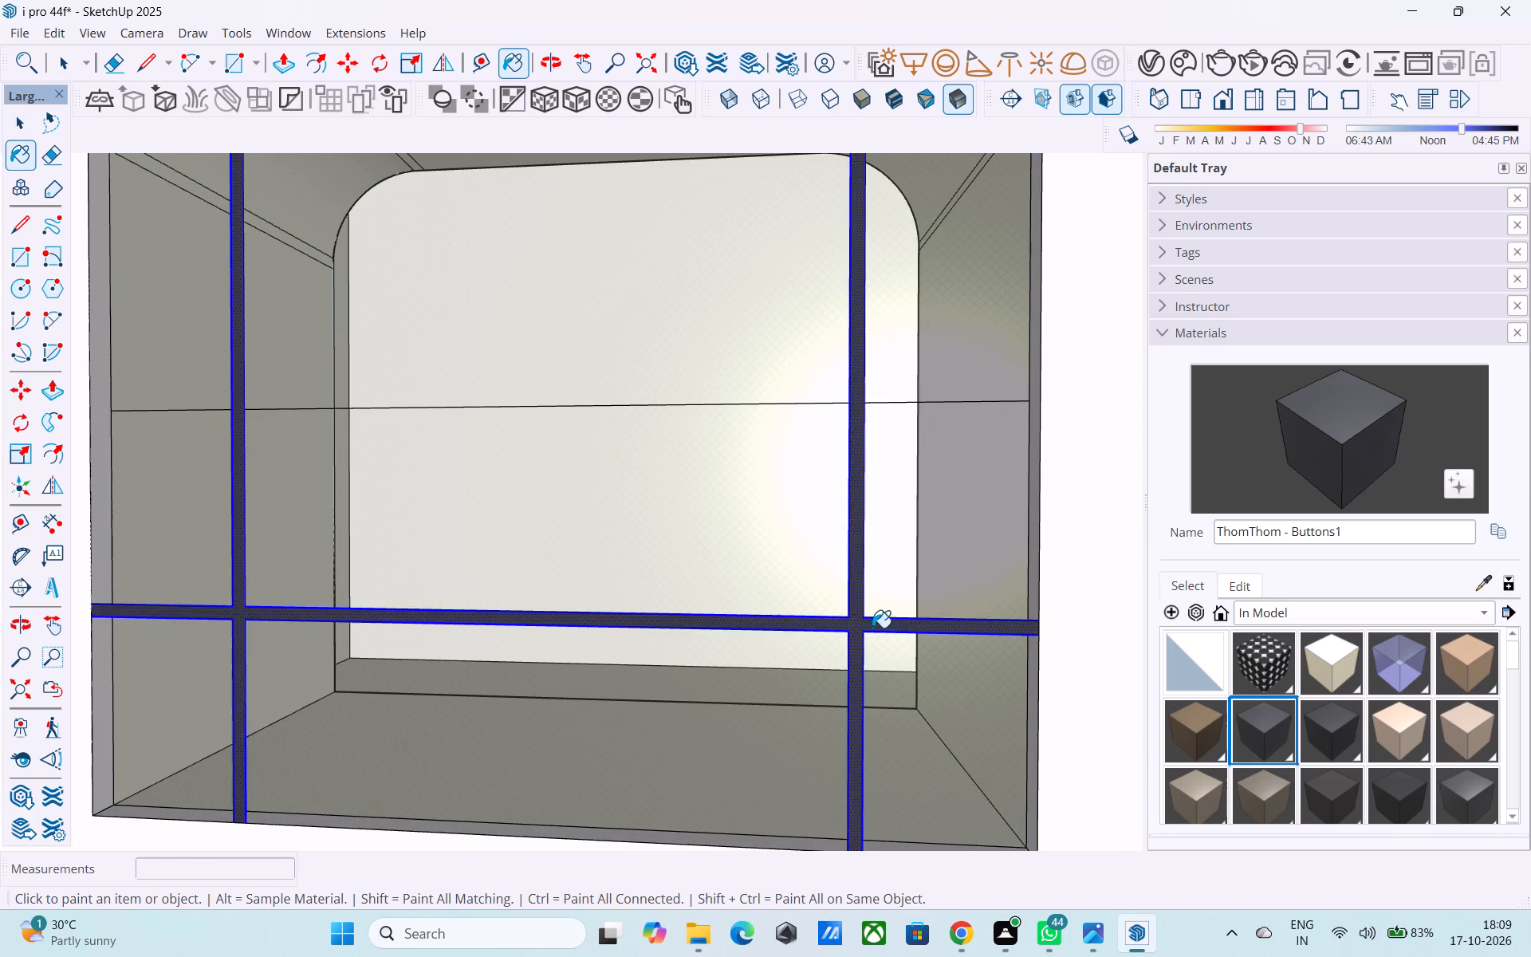
scroll(896, 650, down, 20)
scroll(896, 650, down, 2)
scroll(492, 652, up, 10)
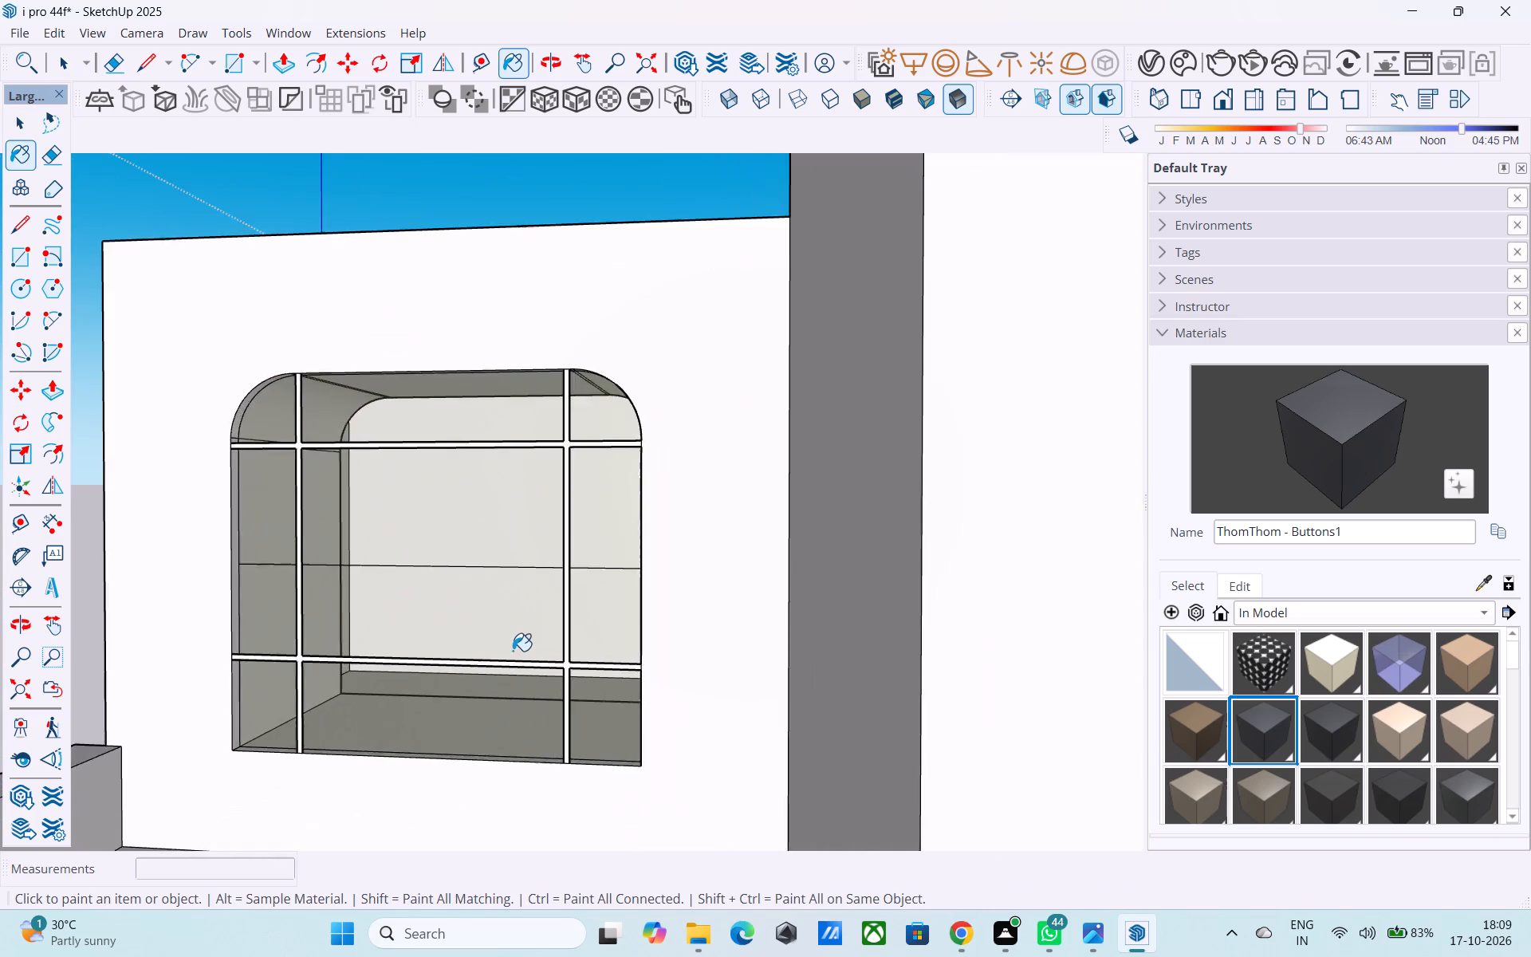
scroll(513, 651, up, 13)
click(569, 669)
scroll(571, 667, down, 2)
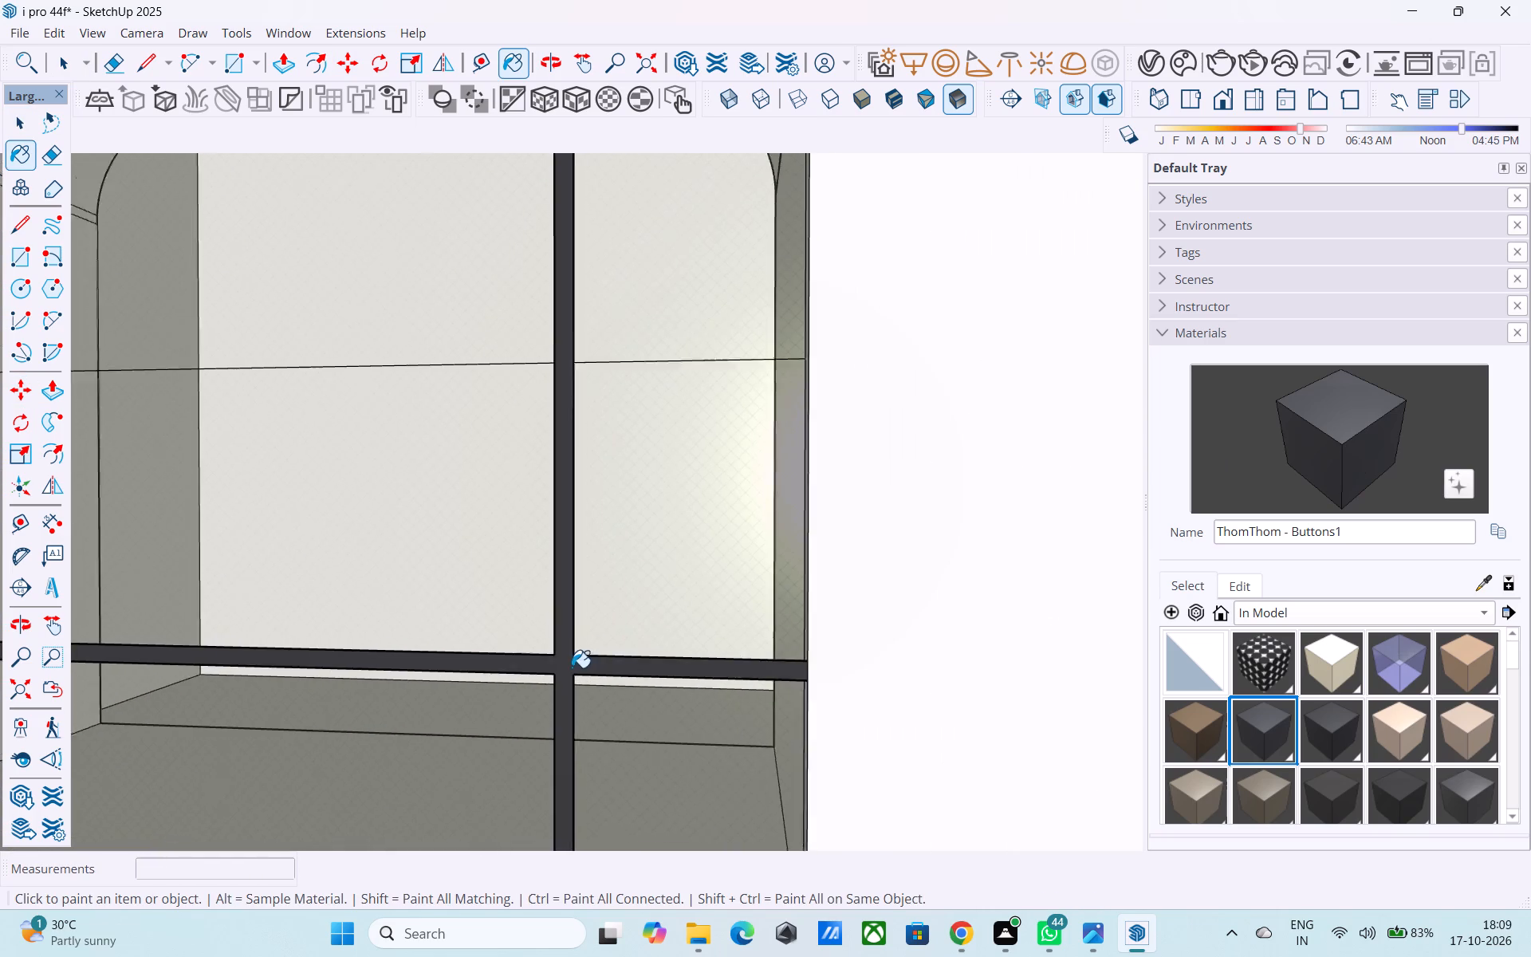
scroll(572, 668, down, 20)
scroll(572, 668, down, 1)
Save the model with the painted bars, closing the facade group.
key(space)
key(ctrl+s)
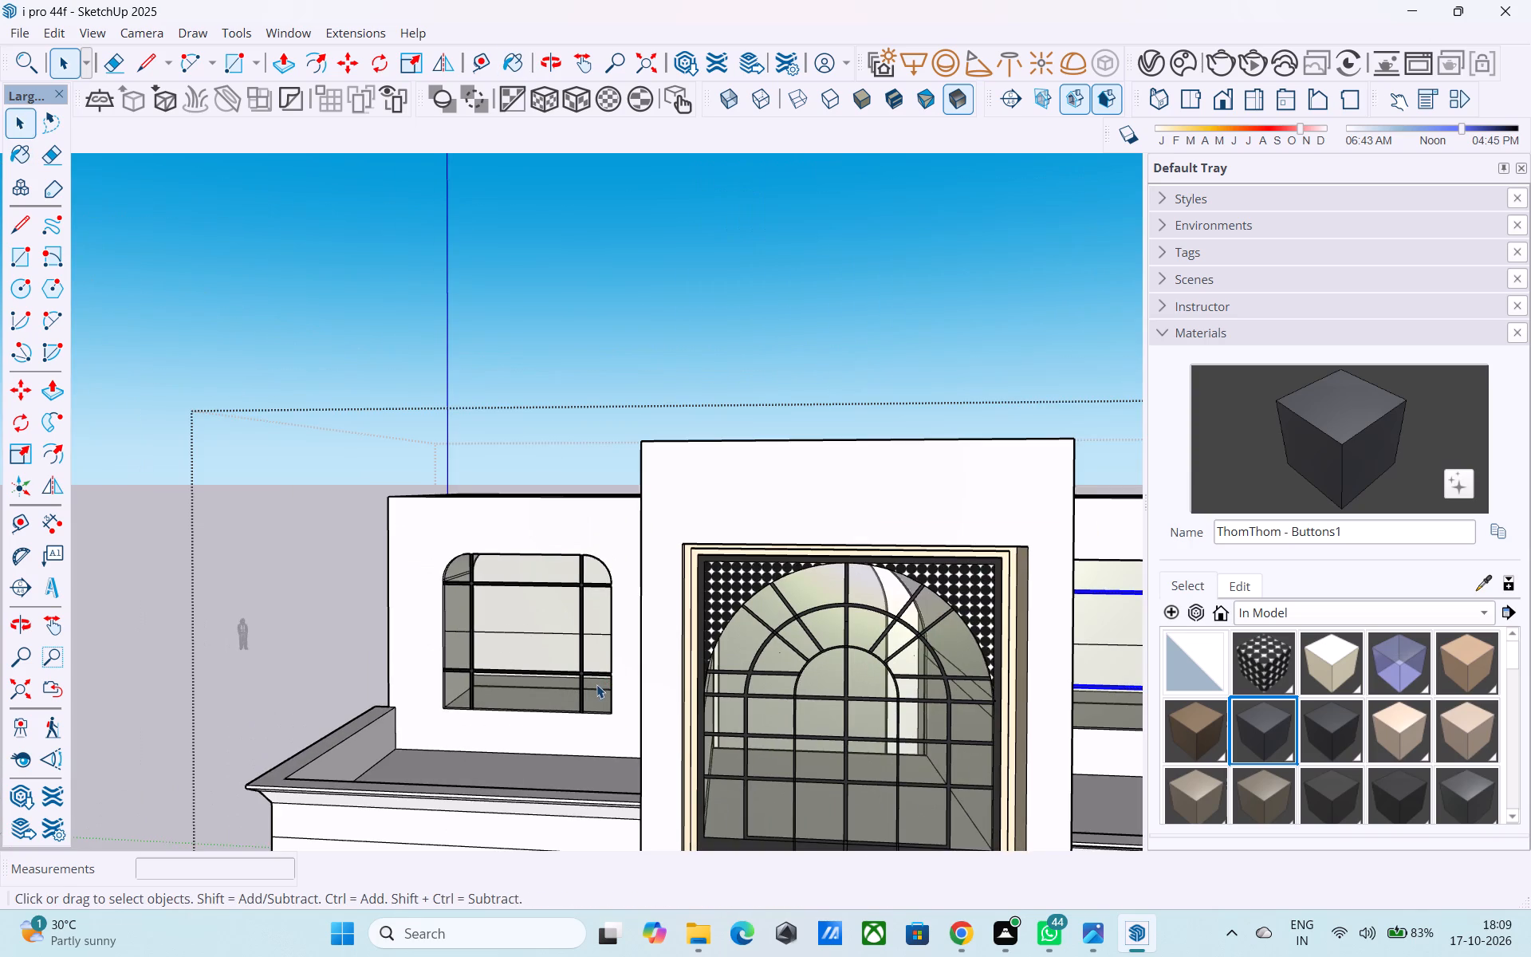
key(space)
scroll(596, 686, down, 6)
middle_drag(596, 687, 618, 685)
click(667, 446)
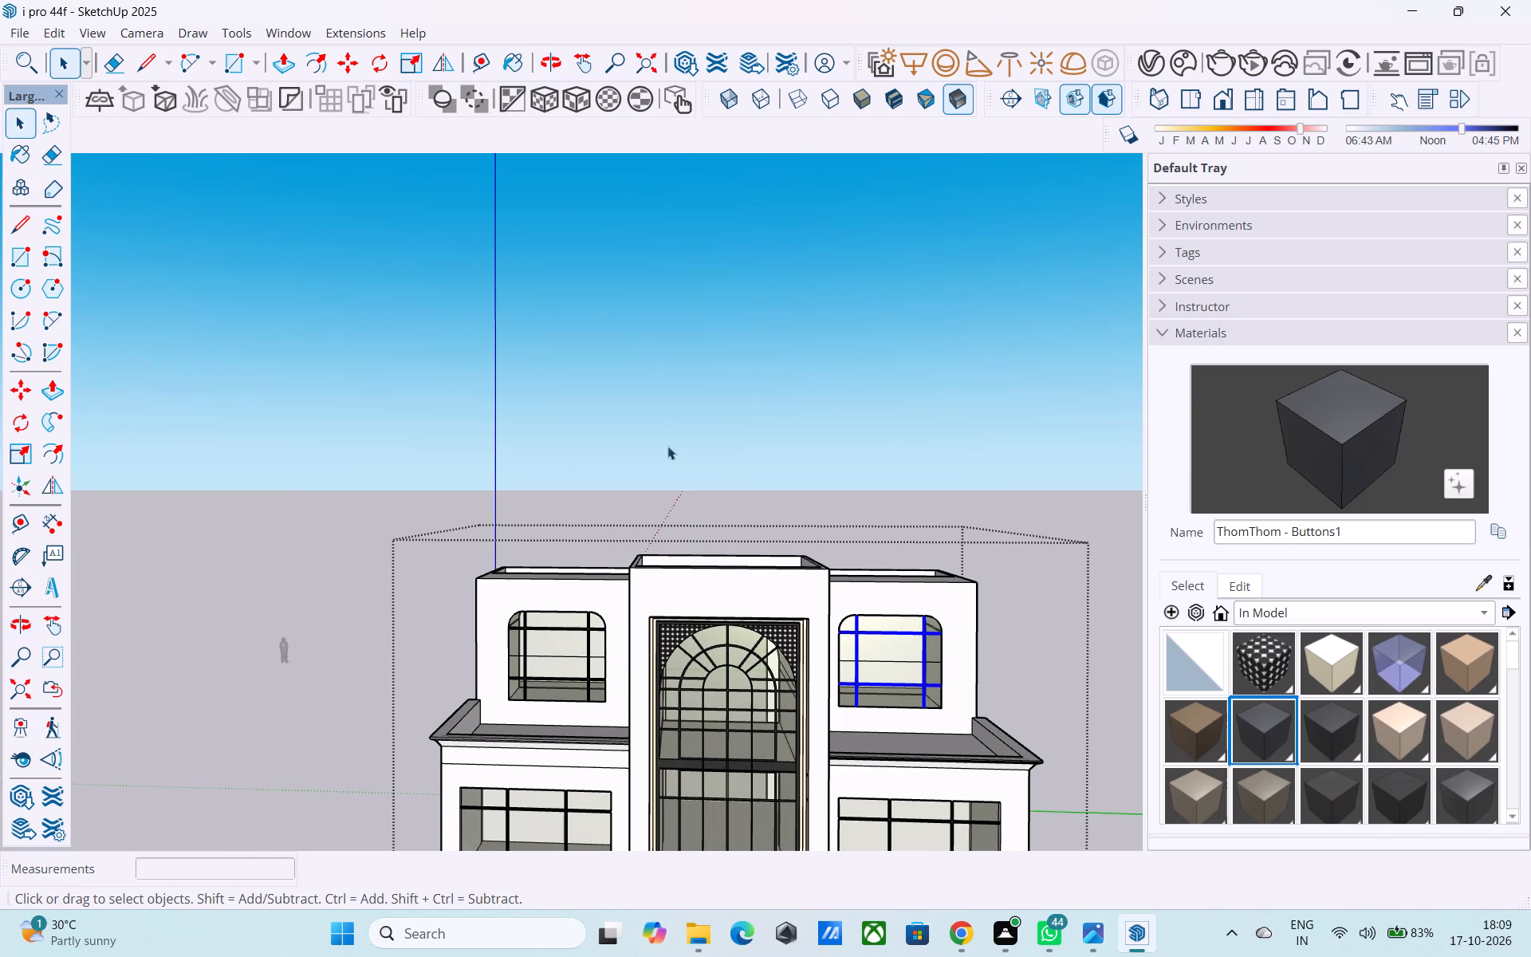
middle_drag(649, 431, 659, 419)
key(ctrl+s)
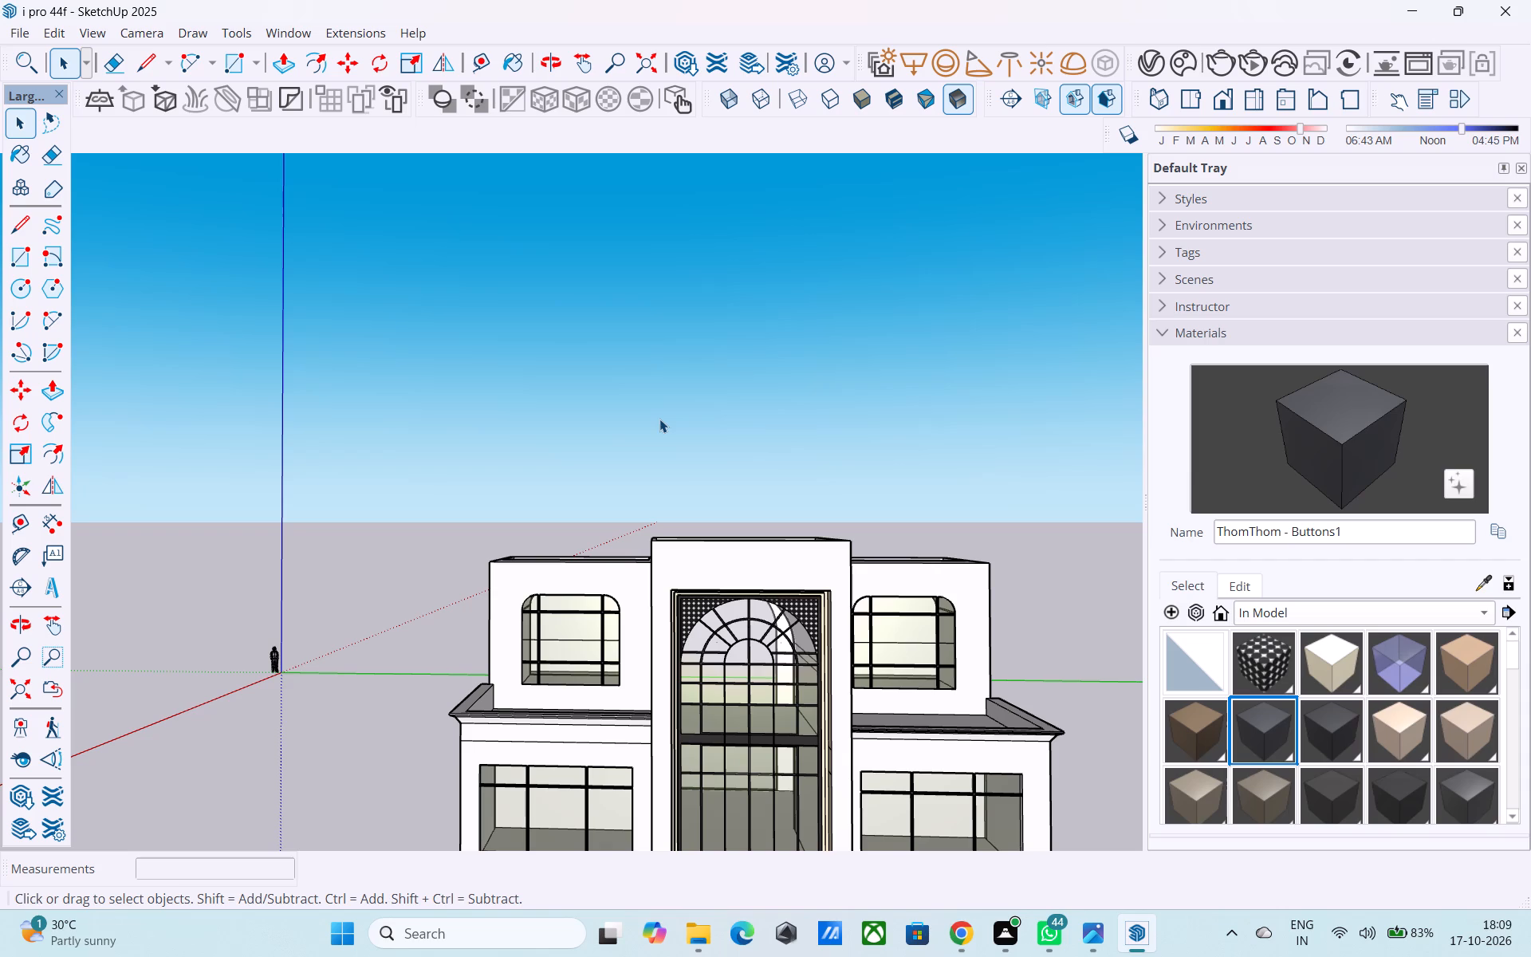
Examine the front facade and the dark window bars in its arched upper openings.
middle_drag(659, 561, 642, 511)
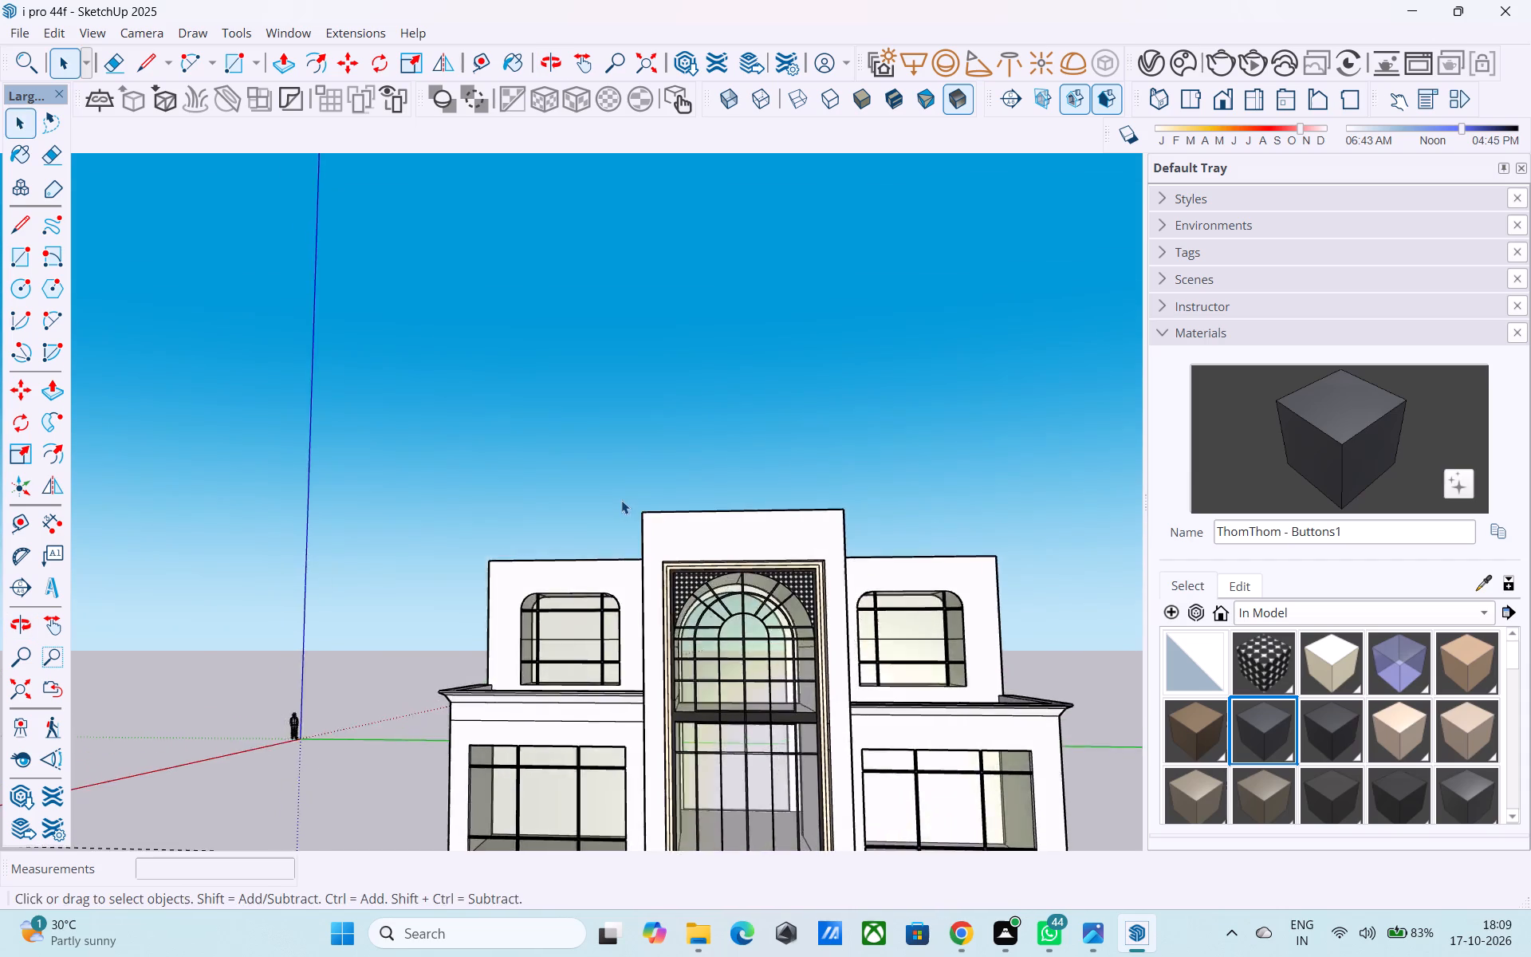
scroll(620, 500, down, 5)
middle_drag(730, 605, 722, 699)
scroll(710, 656, up, 6)
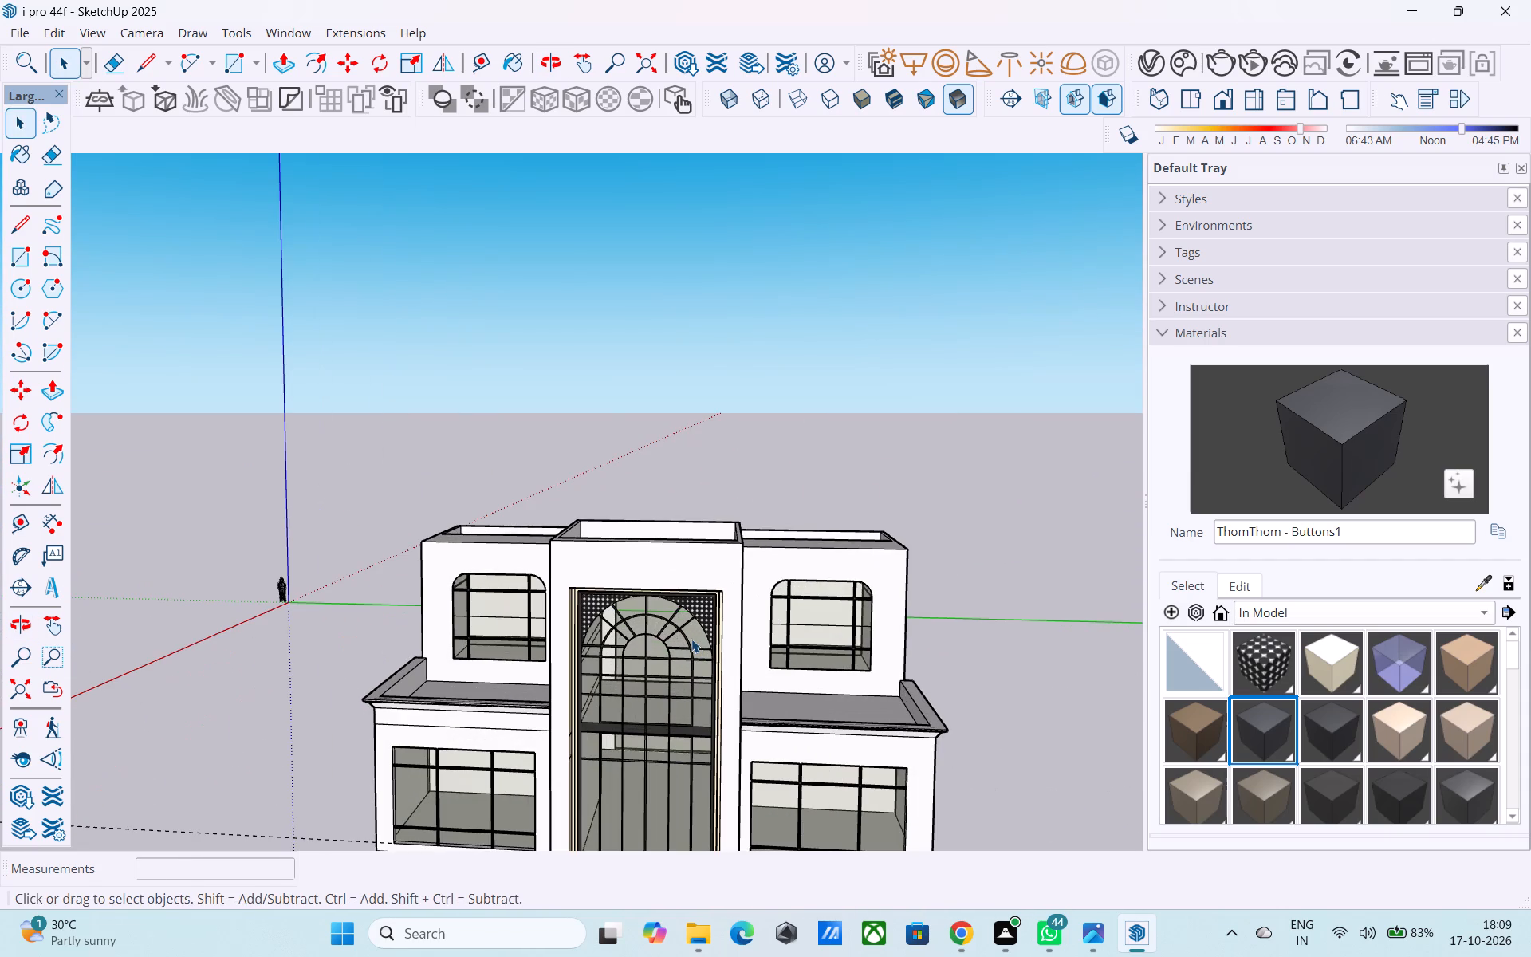
middle_drag(689, 649, 708, 652)
scroll(937, 664, up, 4)
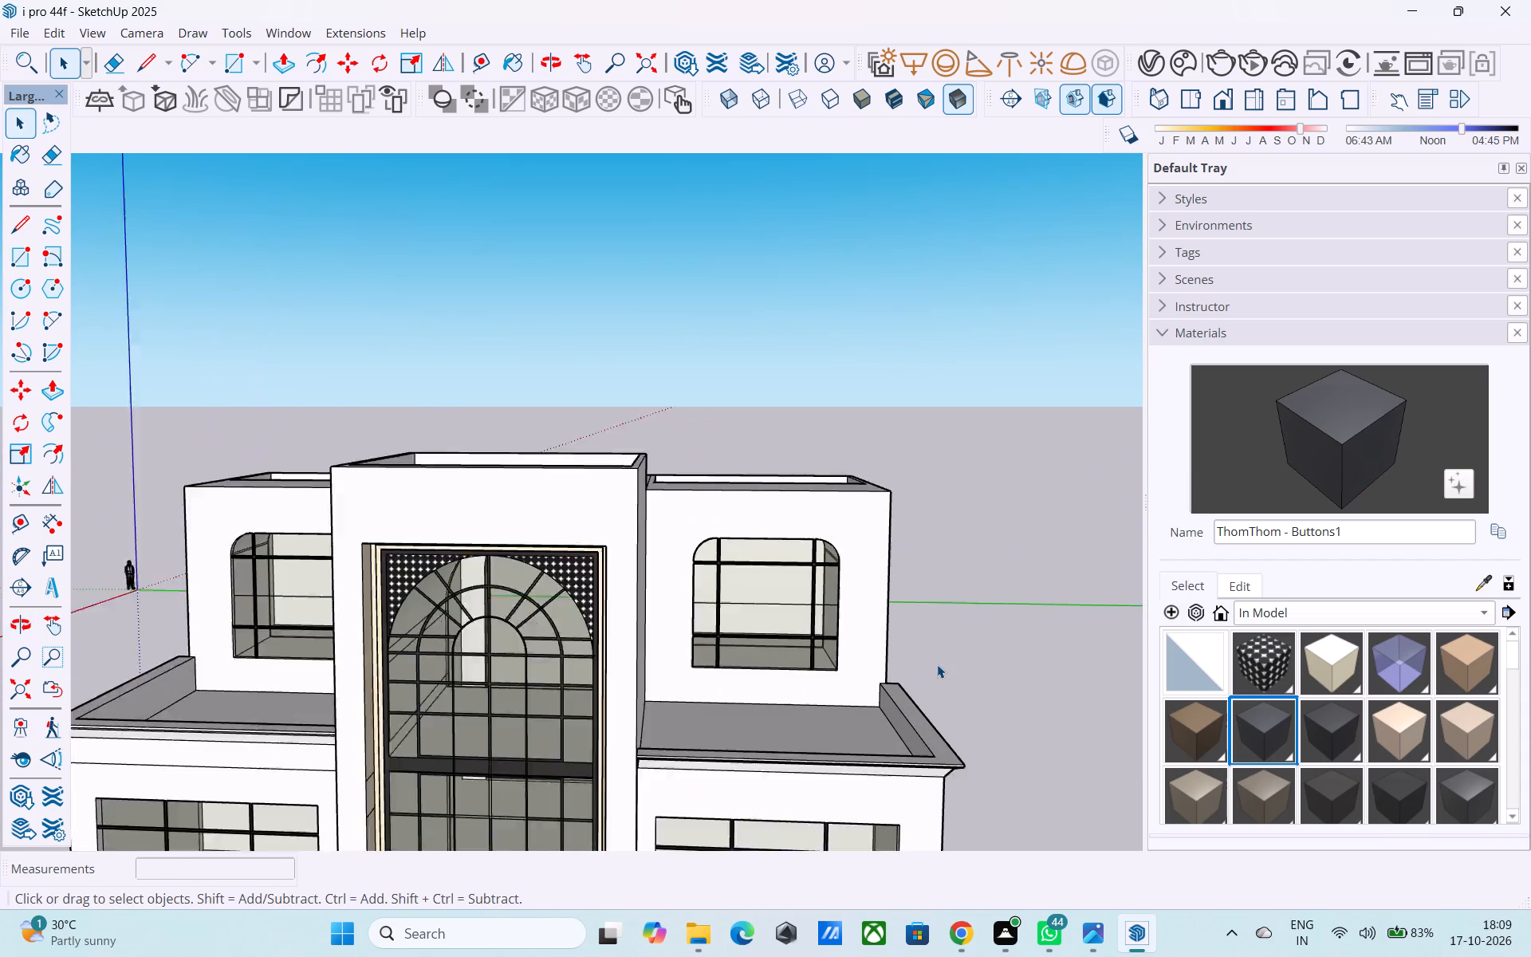
scroll(705, 573, up, 4)
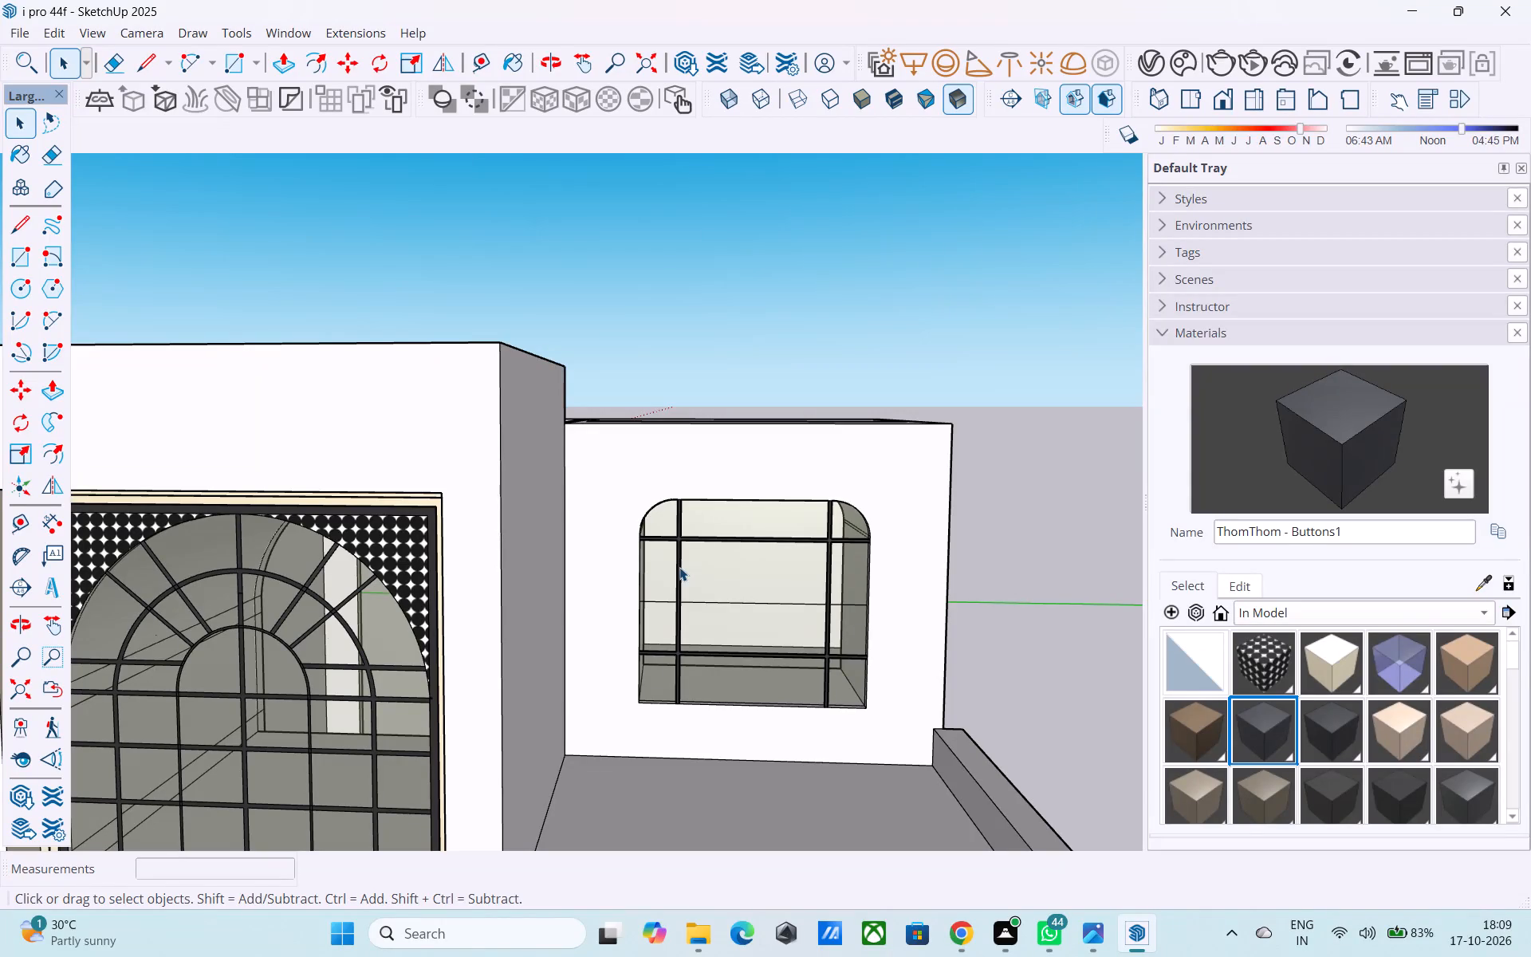
scroll(684, 553, down, 11)
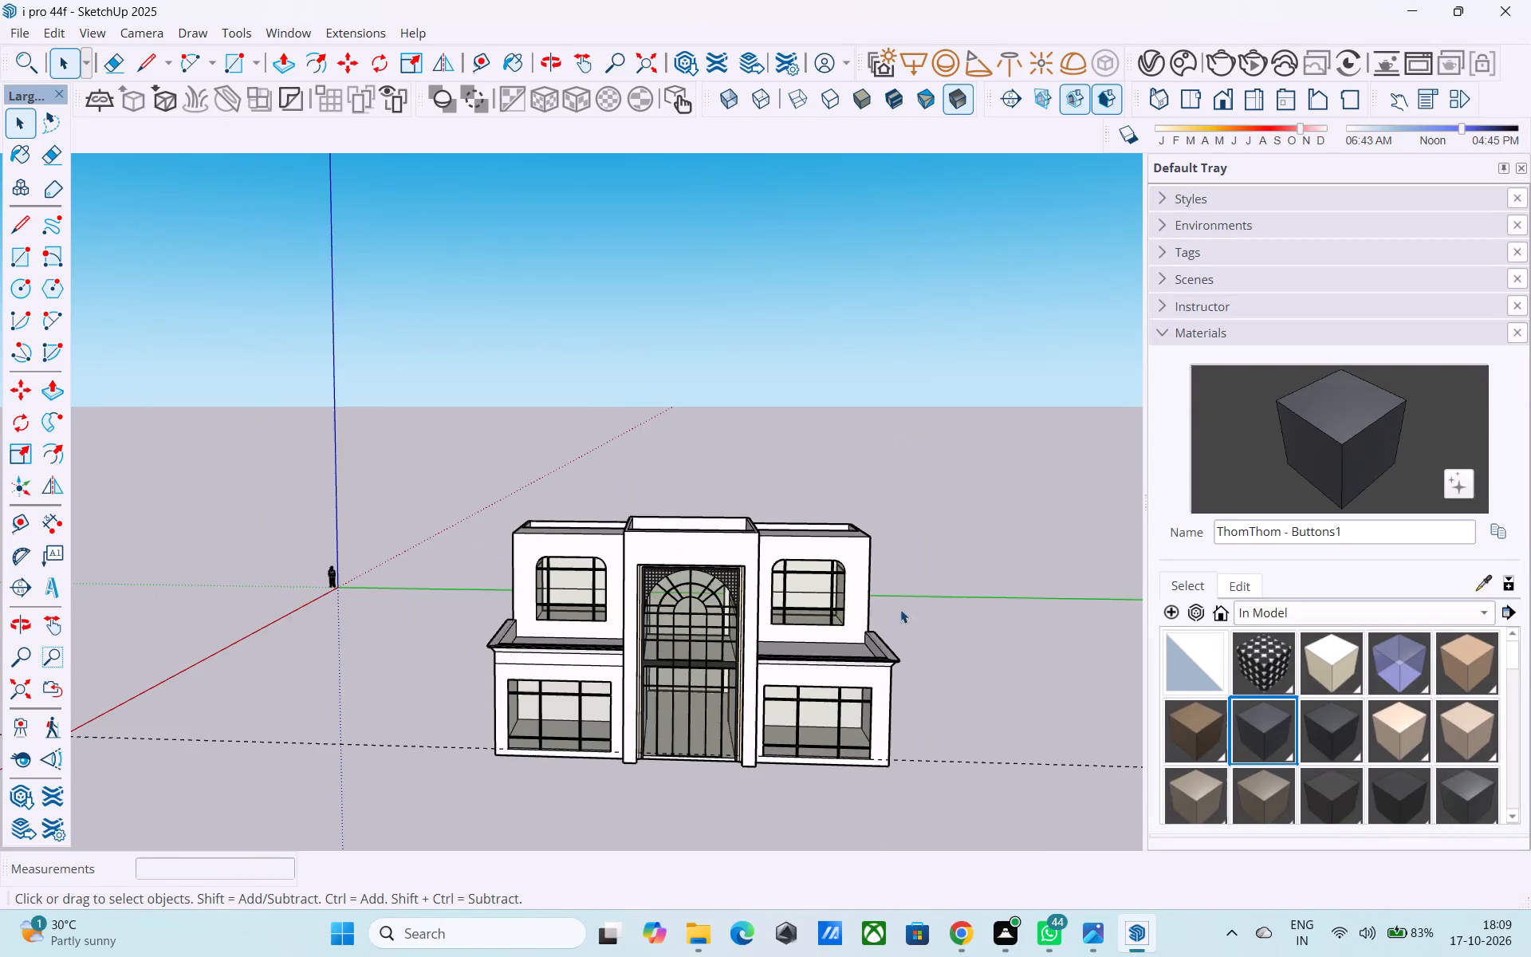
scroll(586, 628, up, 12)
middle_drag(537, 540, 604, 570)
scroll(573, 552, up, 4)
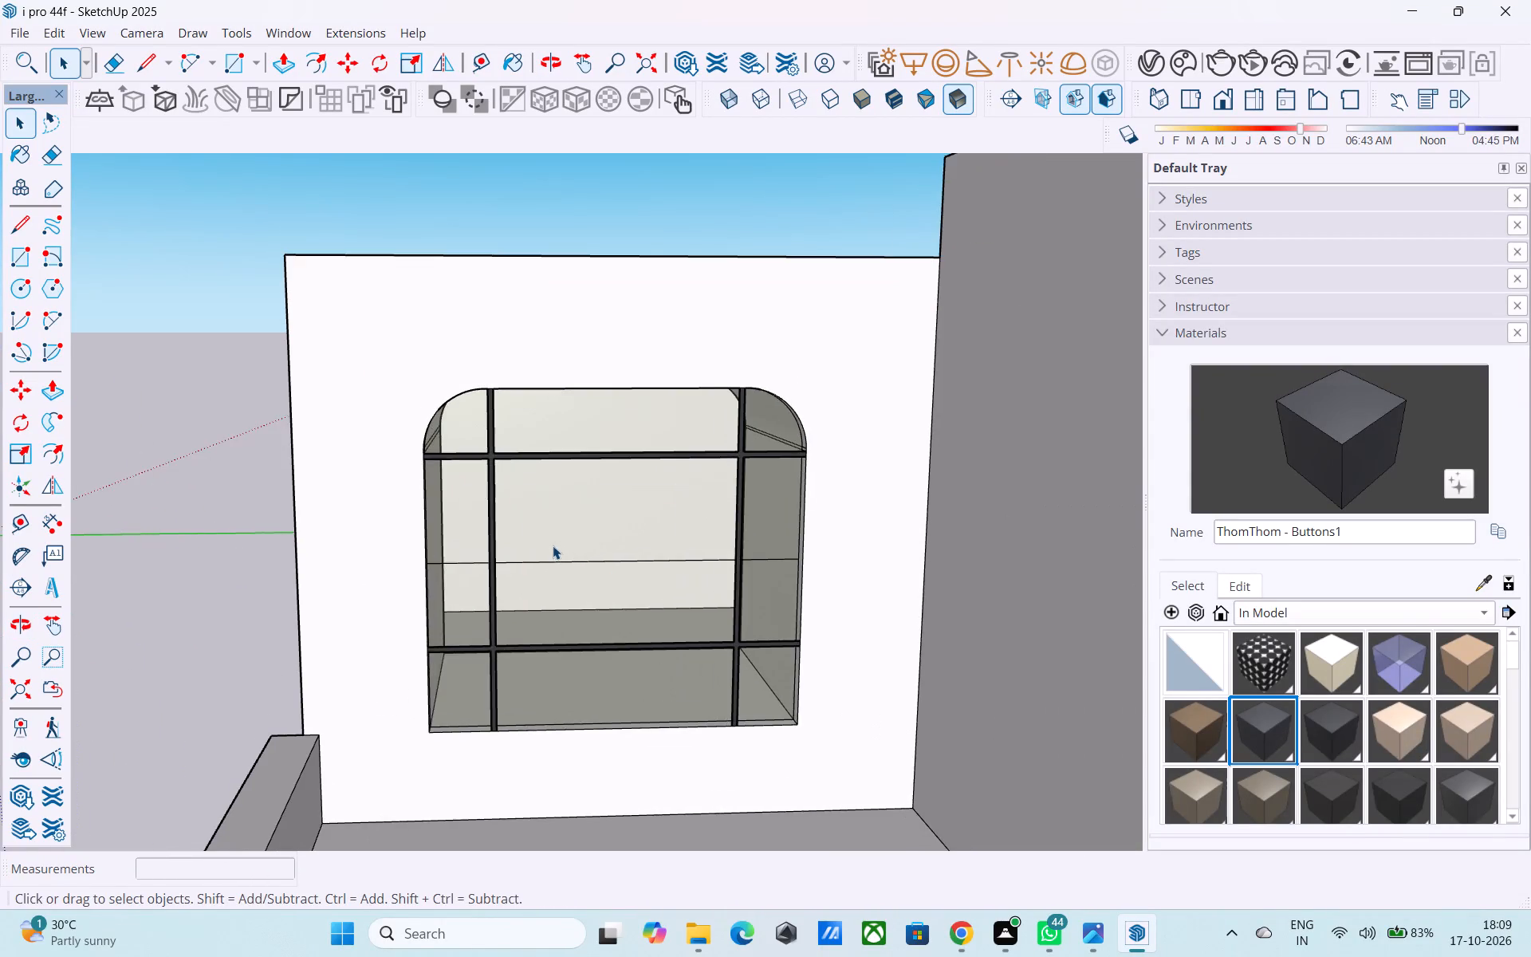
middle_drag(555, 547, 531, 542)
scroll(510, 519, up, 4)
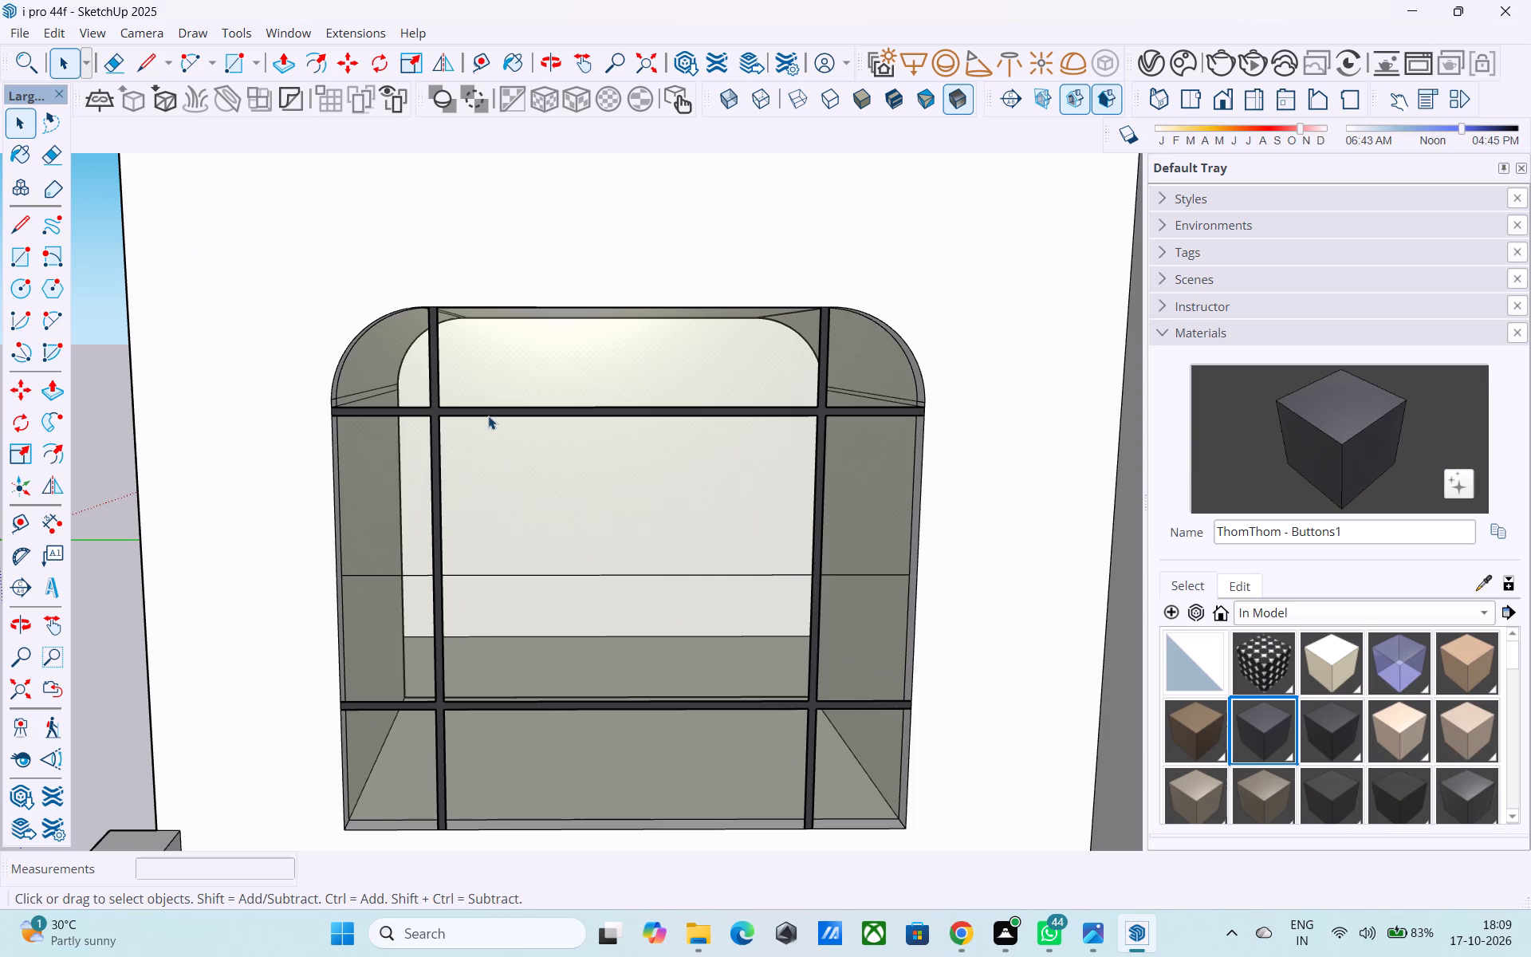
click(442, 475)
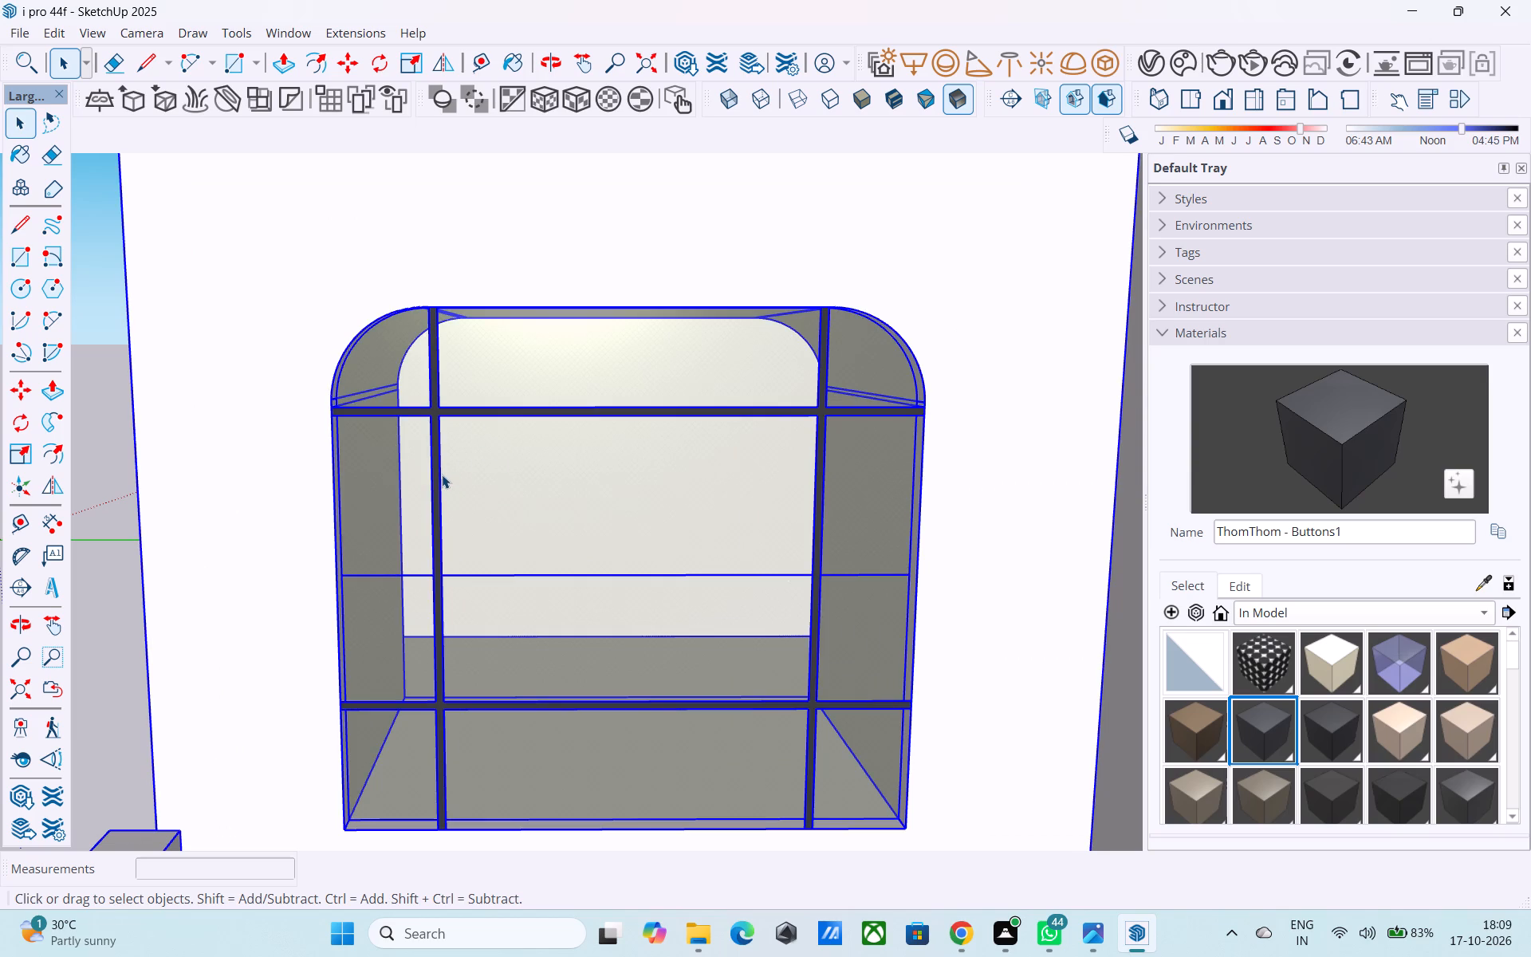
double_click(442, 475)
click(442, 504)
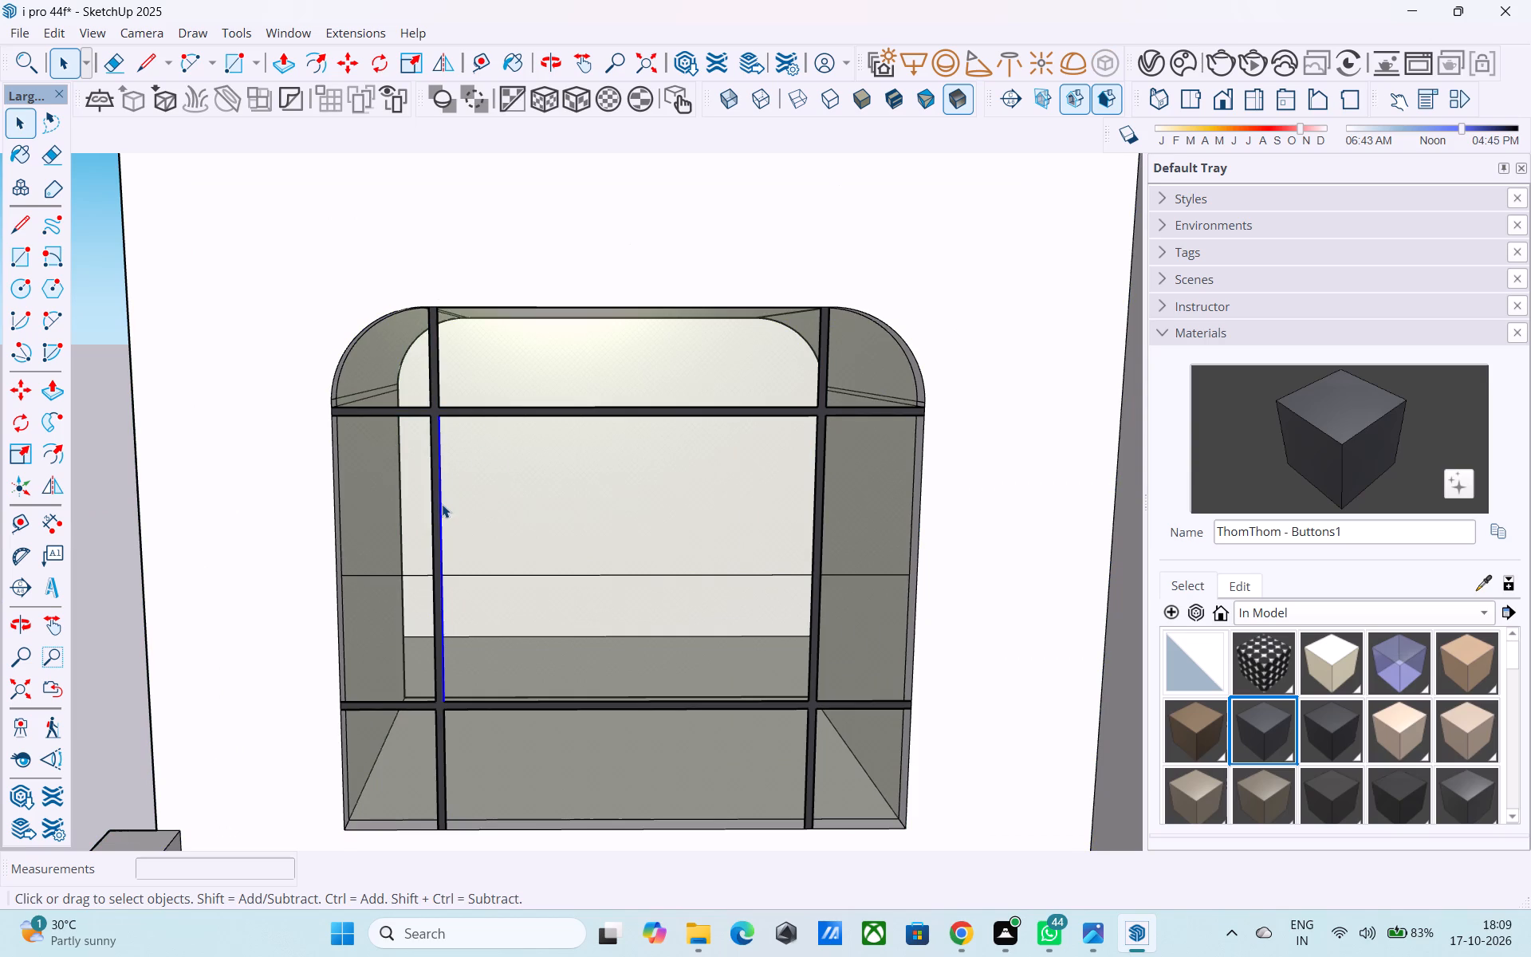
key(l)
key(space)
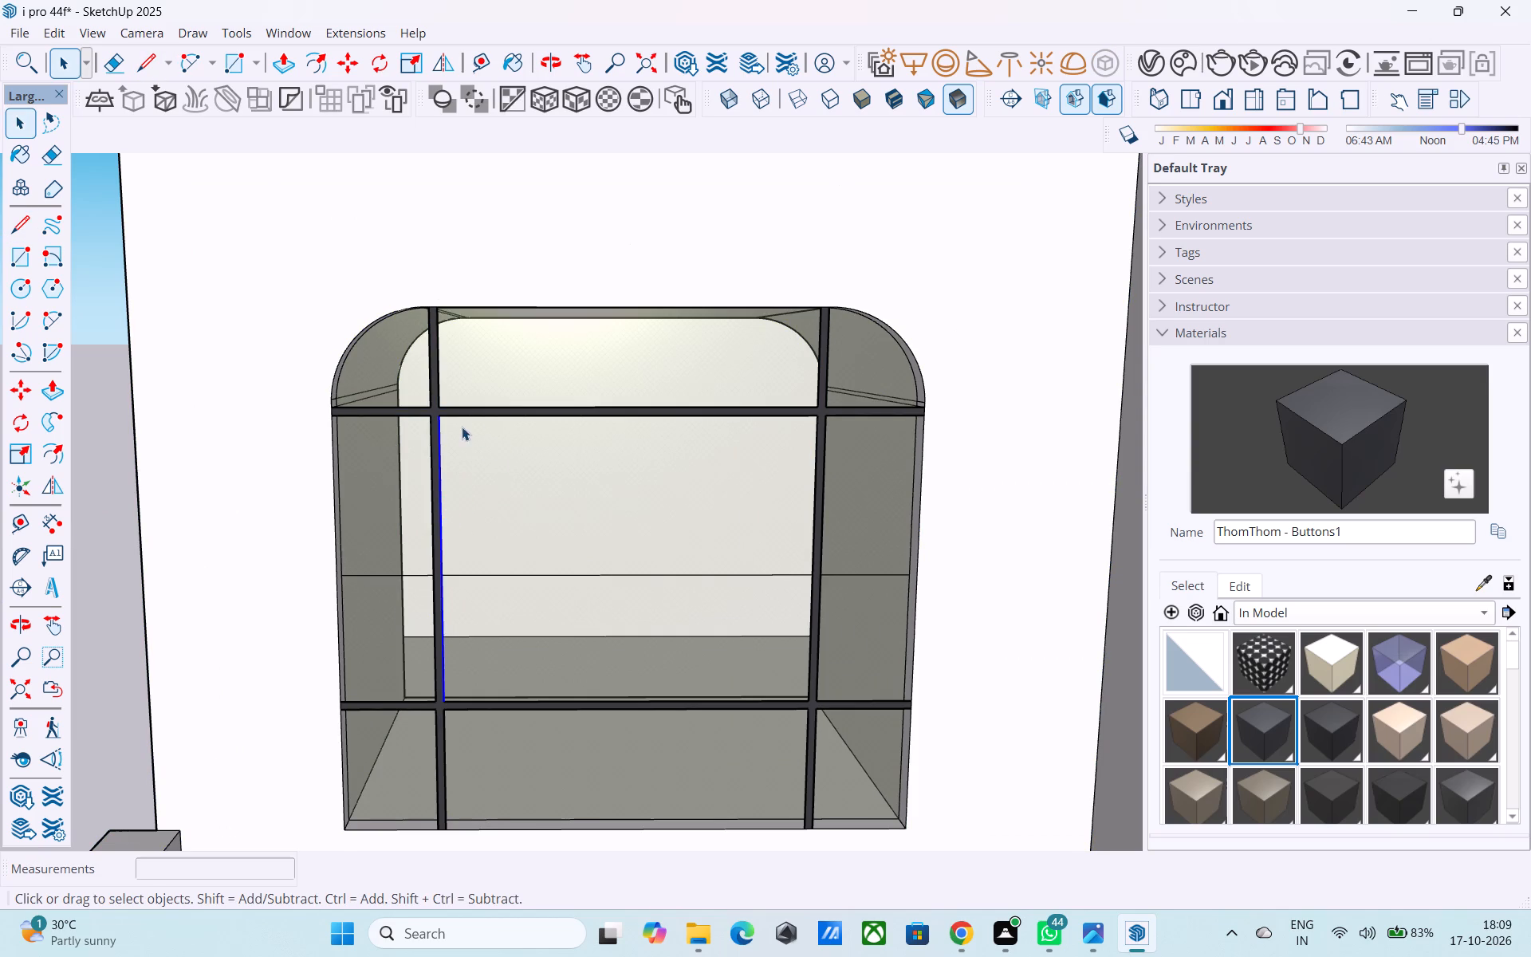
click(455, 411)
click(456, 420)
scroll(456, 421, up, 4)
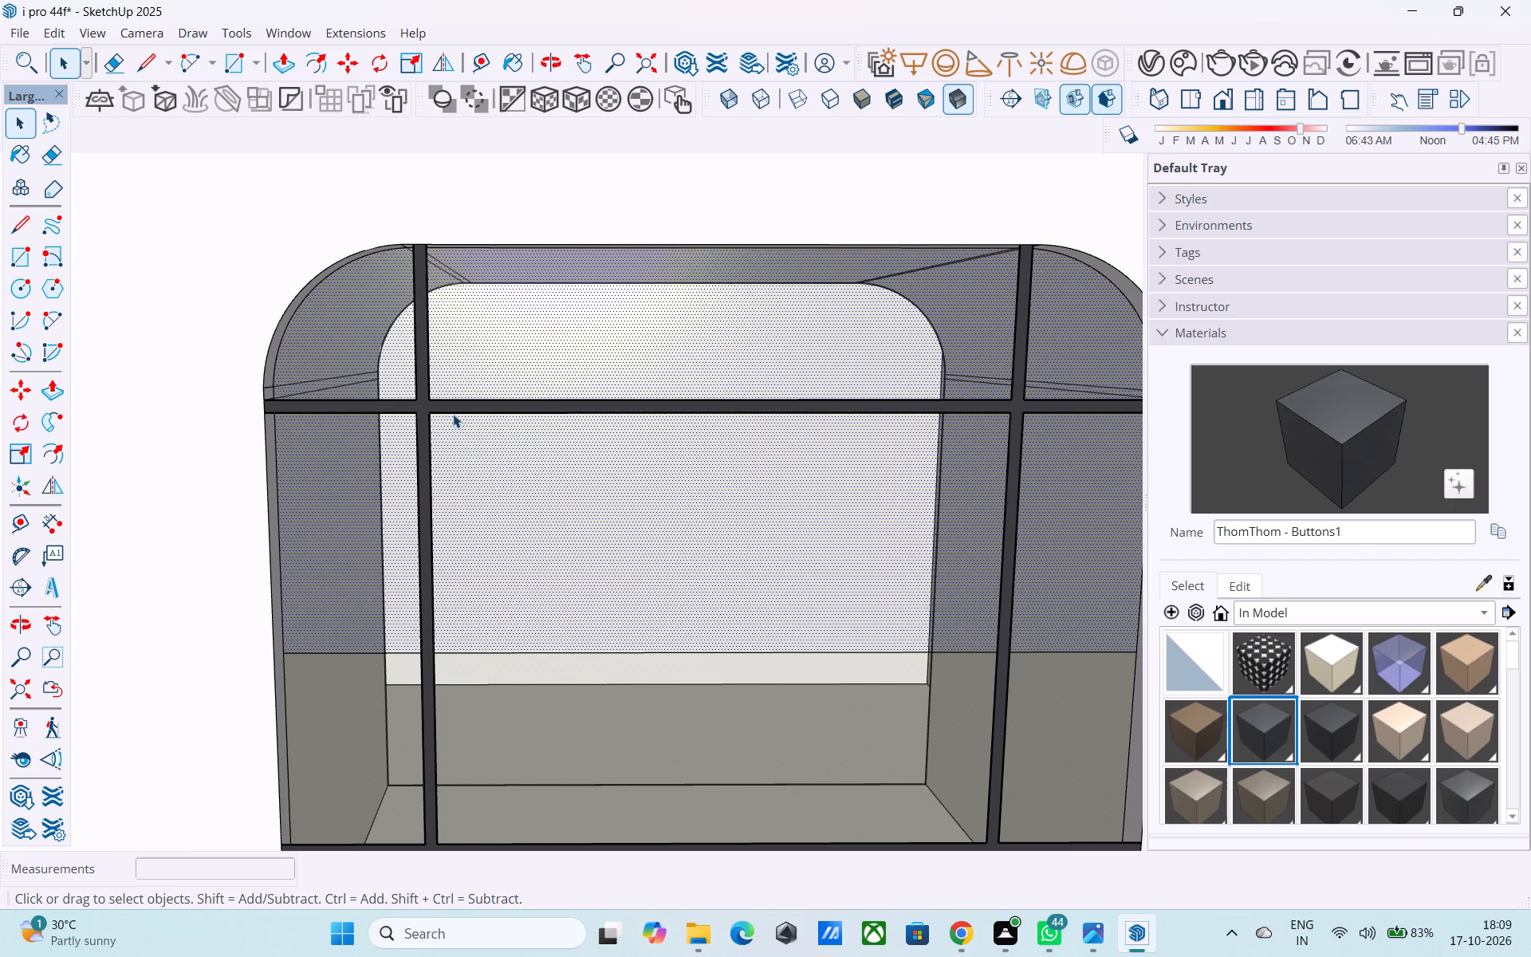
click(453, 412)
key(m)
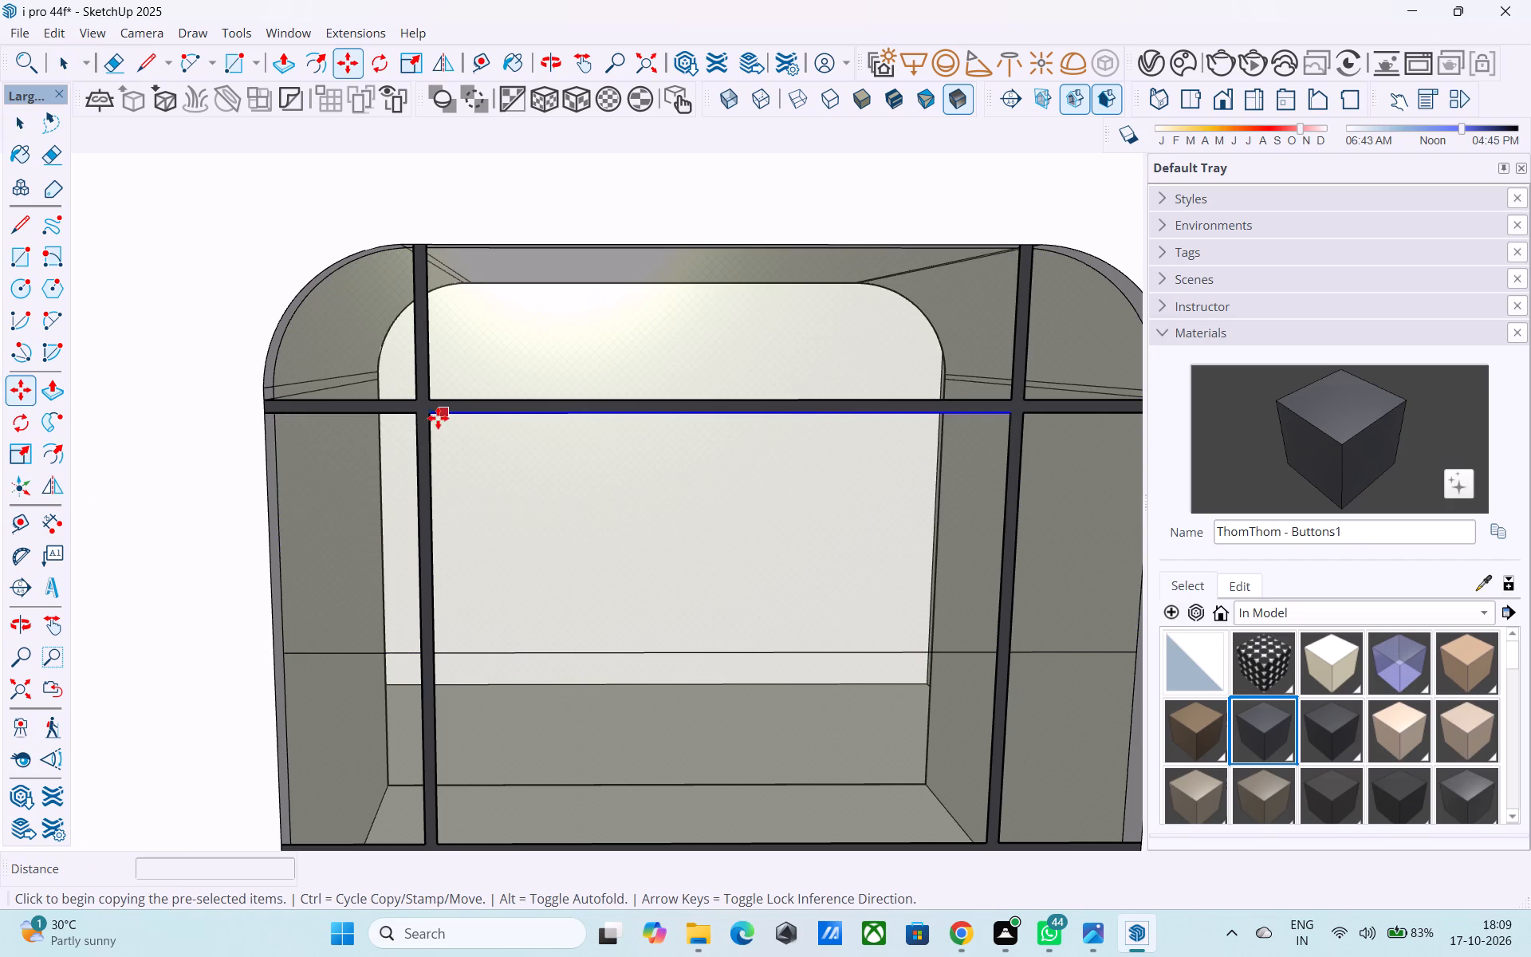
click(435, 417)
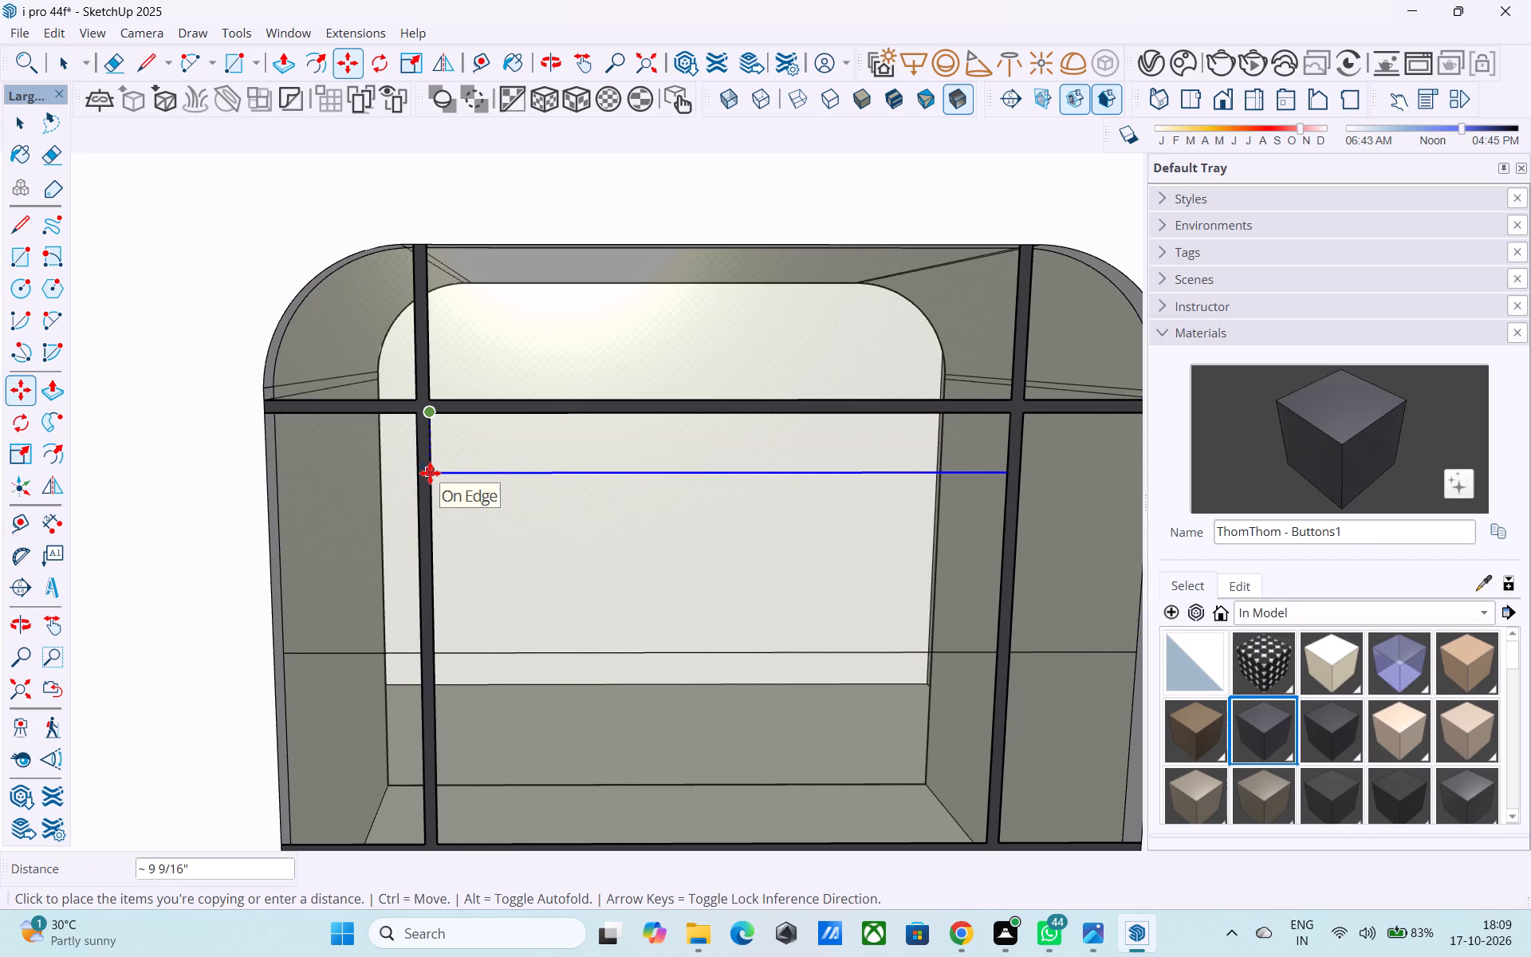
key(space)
Inspect the window bars in both arched upper openings from several angles and compare them across the whole facade.
scroll(430, 473, down, 15)
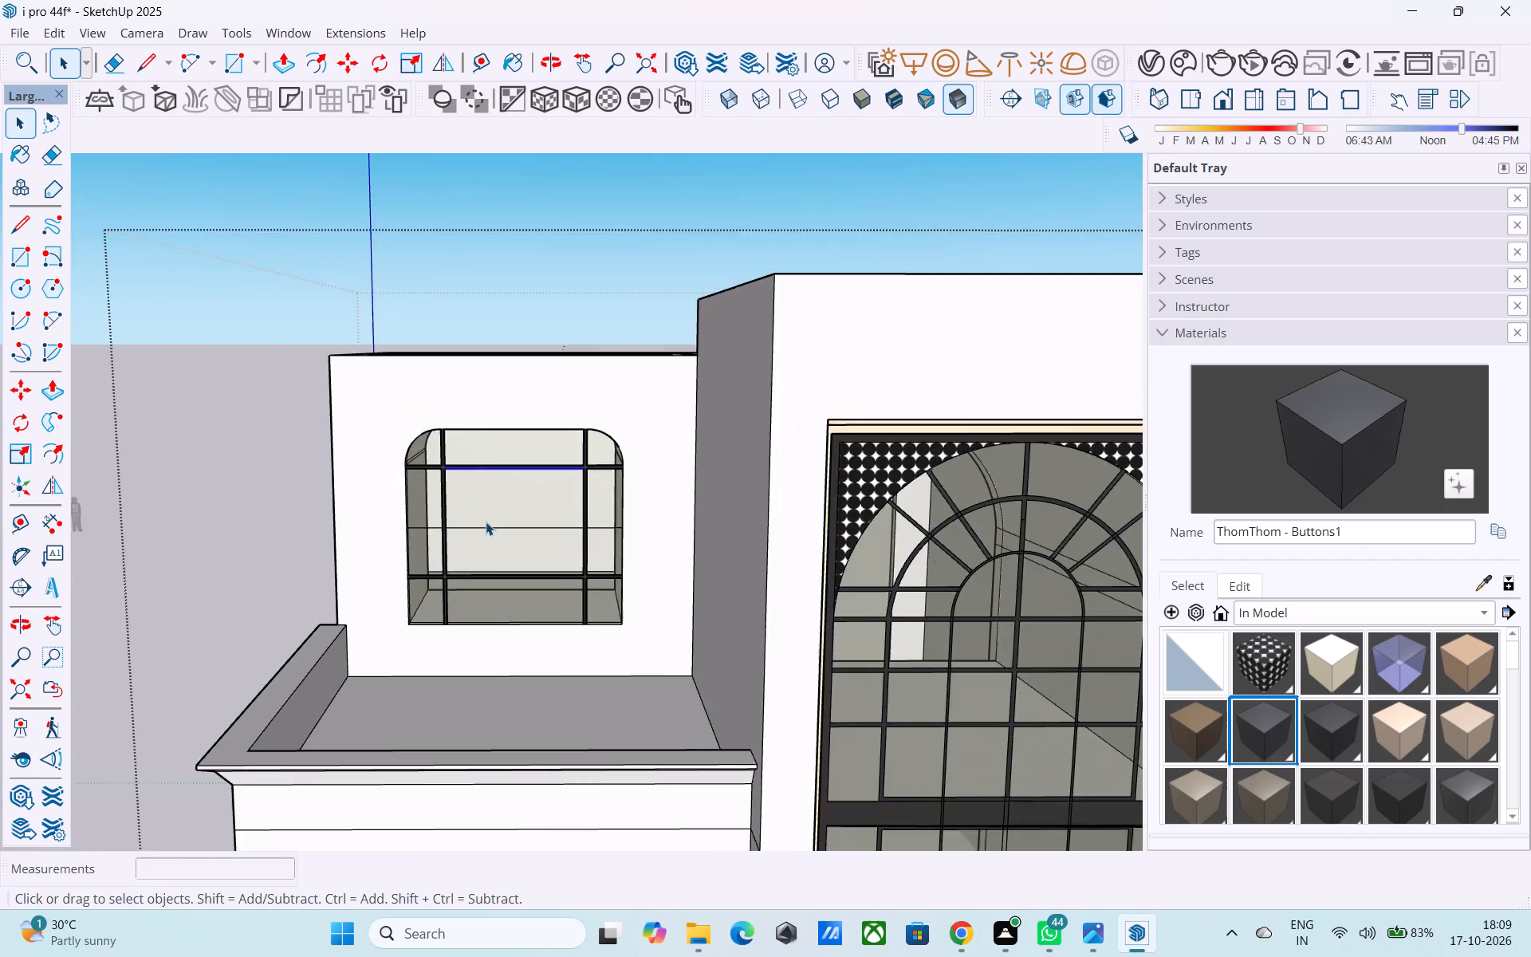
middle_drag(490, 522, 522, 449)
scroll(522, 449, up, 7)
middle_drag(522, 449, 466, 428)
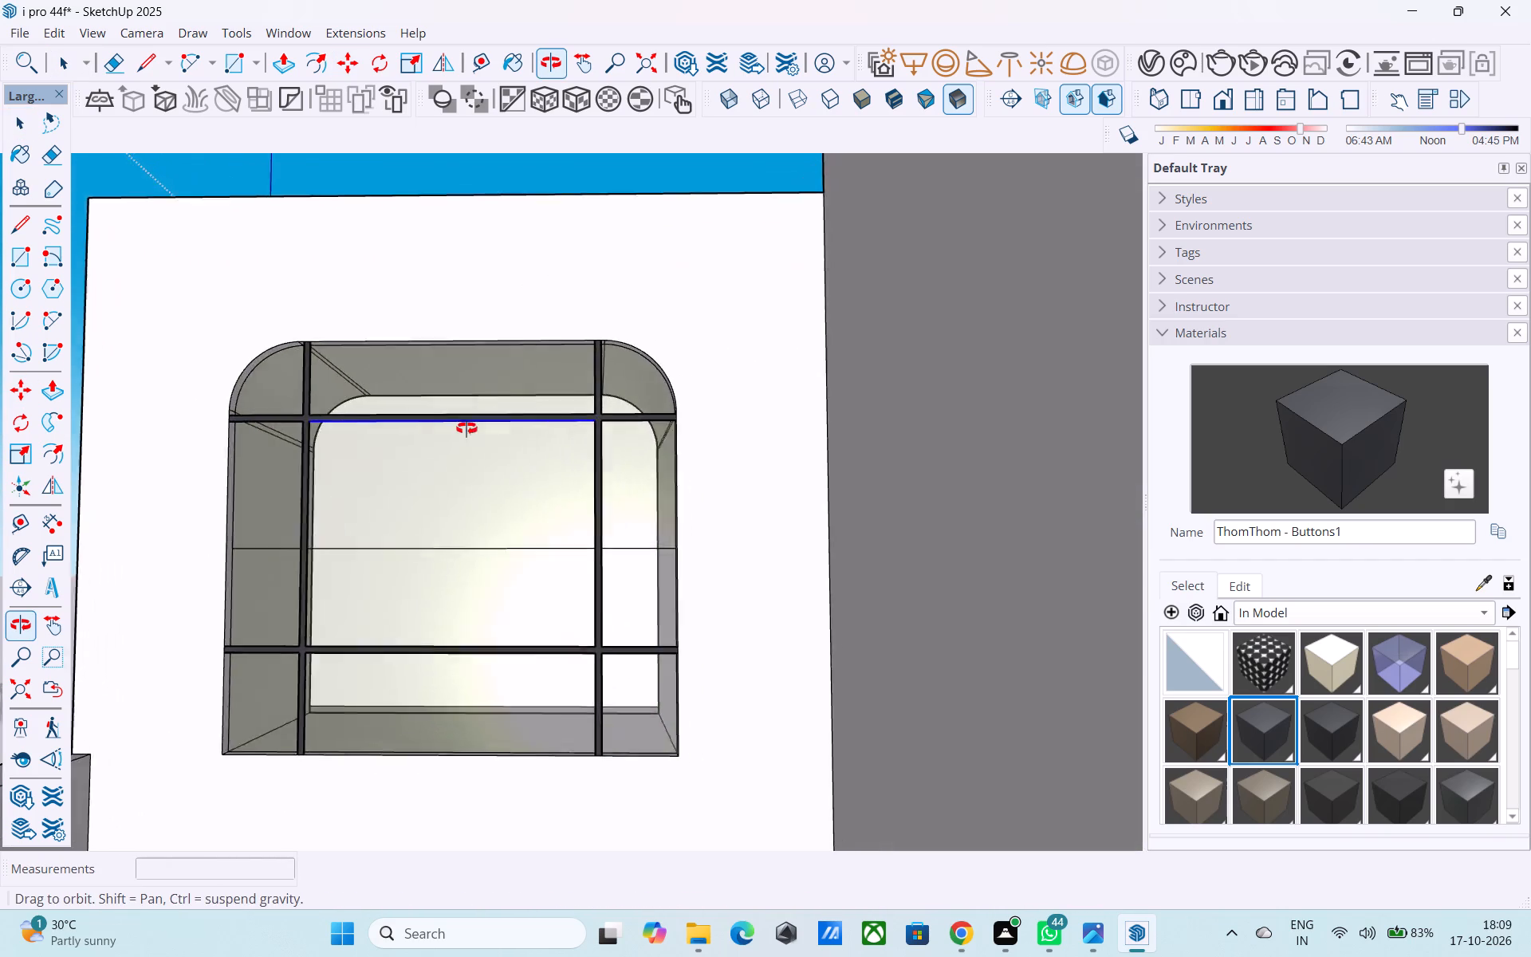
middle_drag(466, 428, 456, 438)
scroll(462, 442, up, 1)
scroll(467, 449, down, 10)
middle_drag(482, 518, 412, 566)
scroll(354, 565, down, 5)
middle_drag(696, 626, 646, 620)
scroll(830, 523, up, 10)
middle_drag(832, 499, 710, 449)
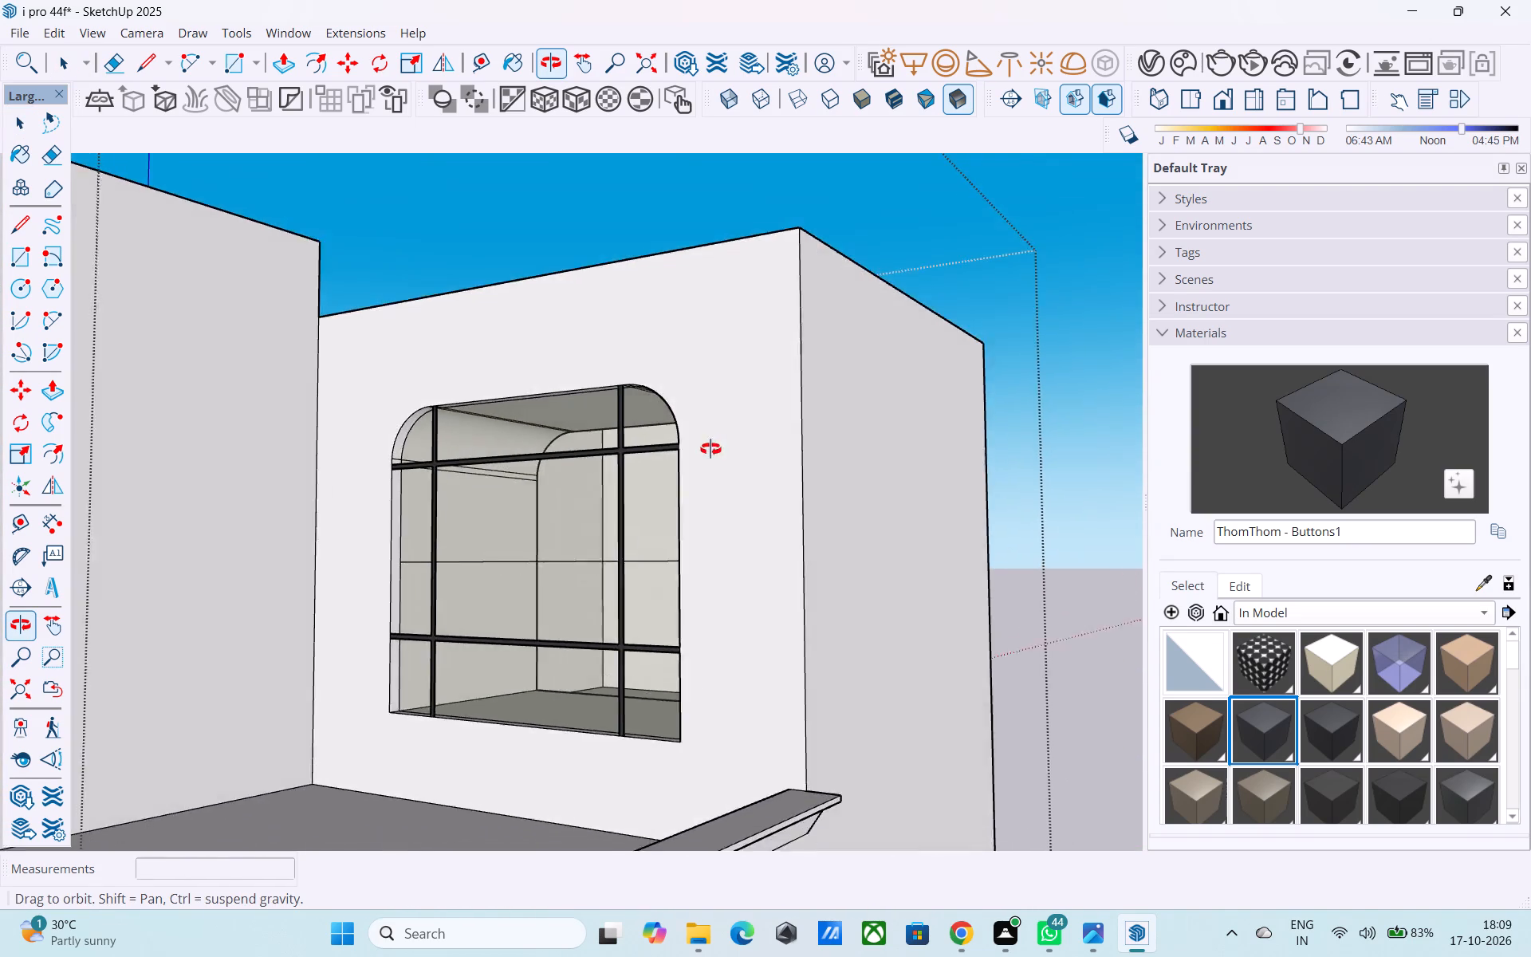
middle_drag(710, 449, 811, 435)
scroll(811, 435, down, 5)
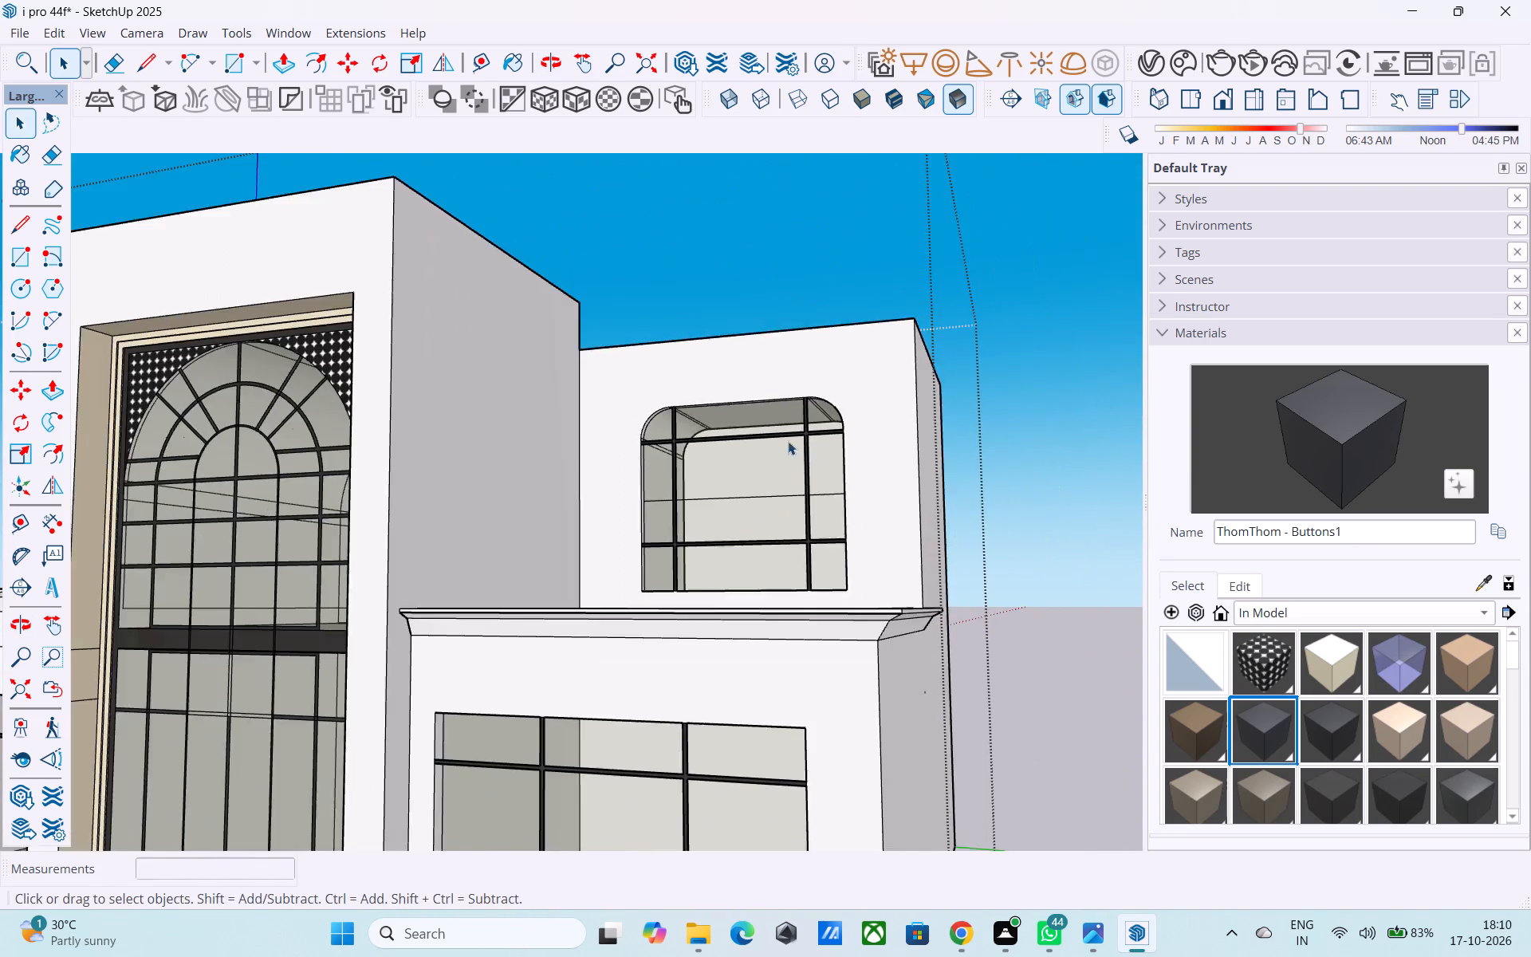
scroll(788, 441, down, 2)
middle_drag(795, 455, 907, 573)
scroll(887, 543, down, 5)
middle_drag(858, 534, 869, 496)
Save the model.
key(ctrl+s)
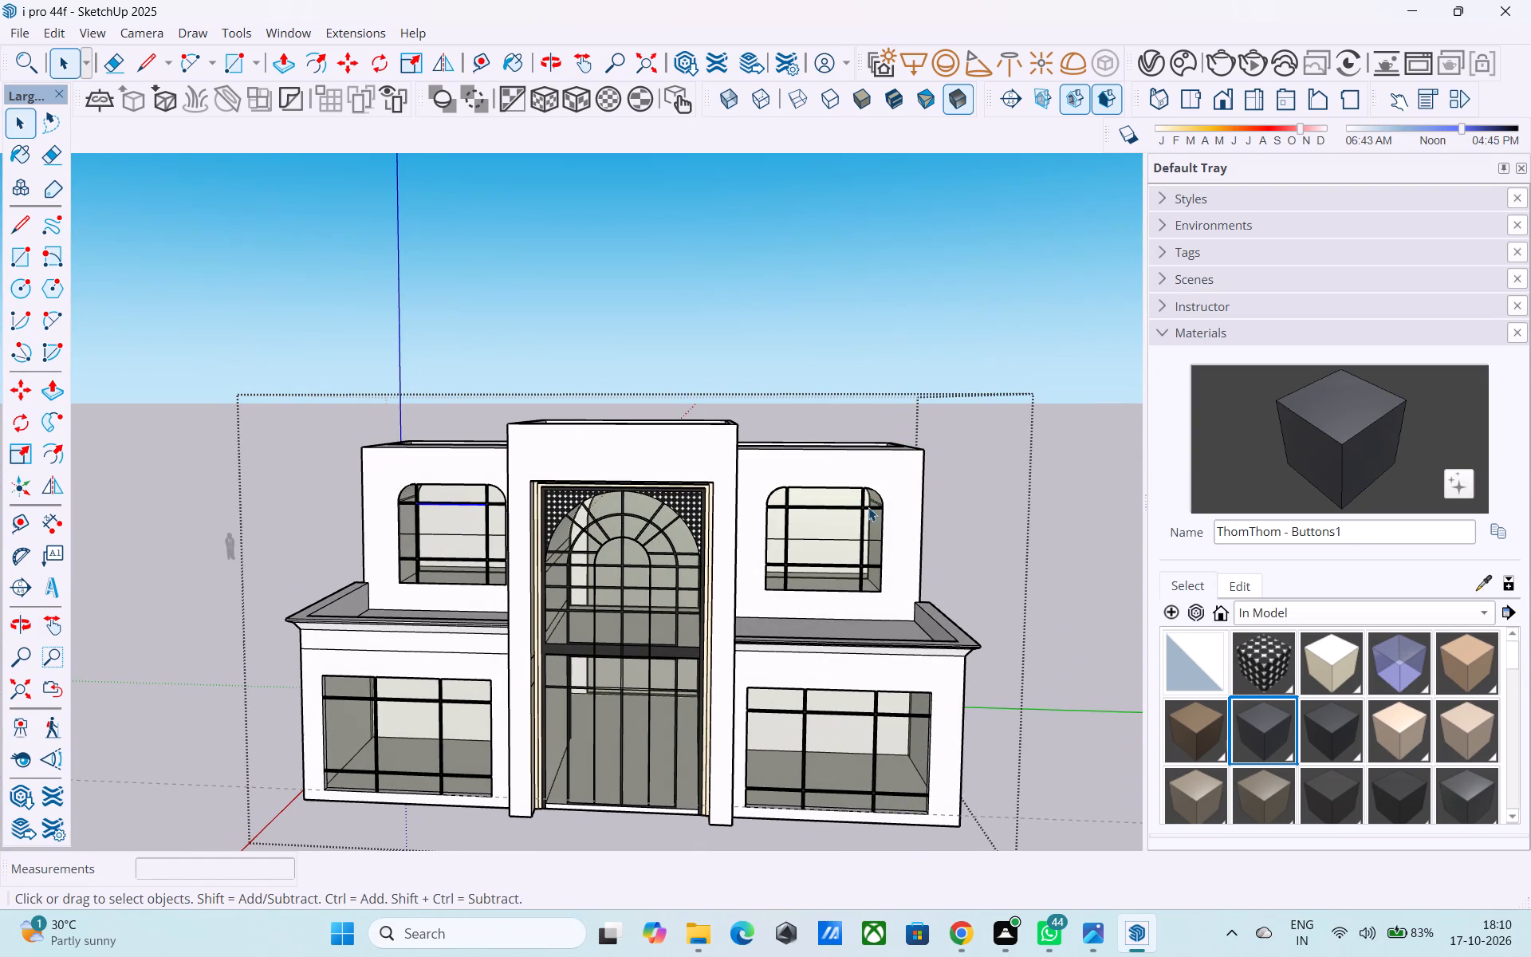
Review the whole mansion's massing and front facade from both sides.
shift+middle_drag(804, 553, 939, 497)
middle_drag(905, 518, 775, 376)
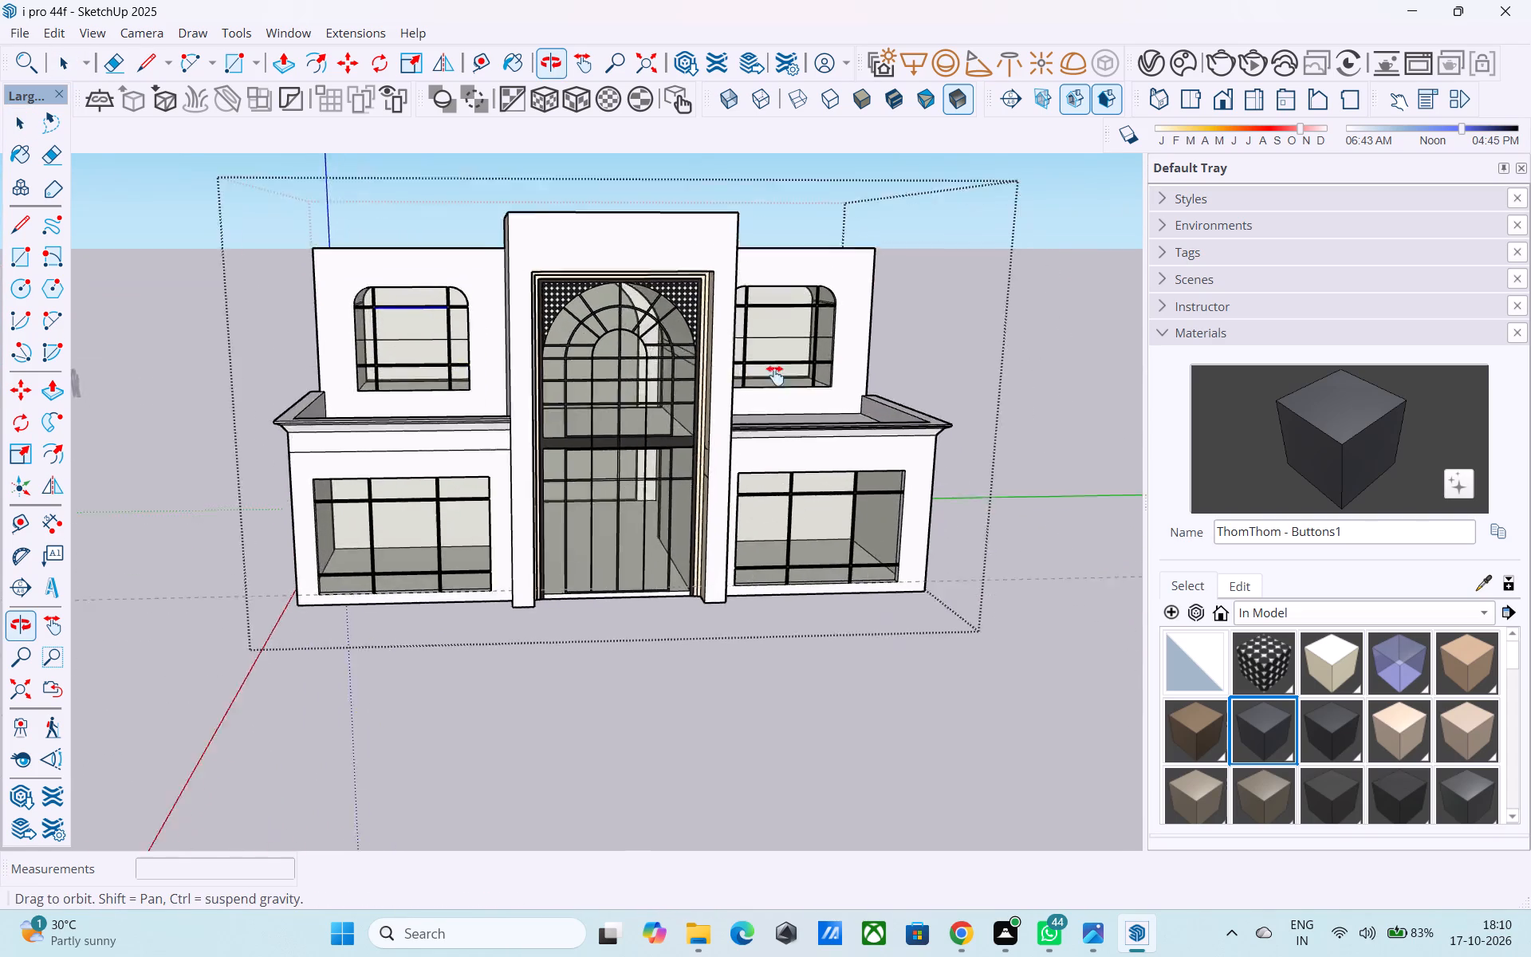
middle_drag(775, 376, 801, 427)
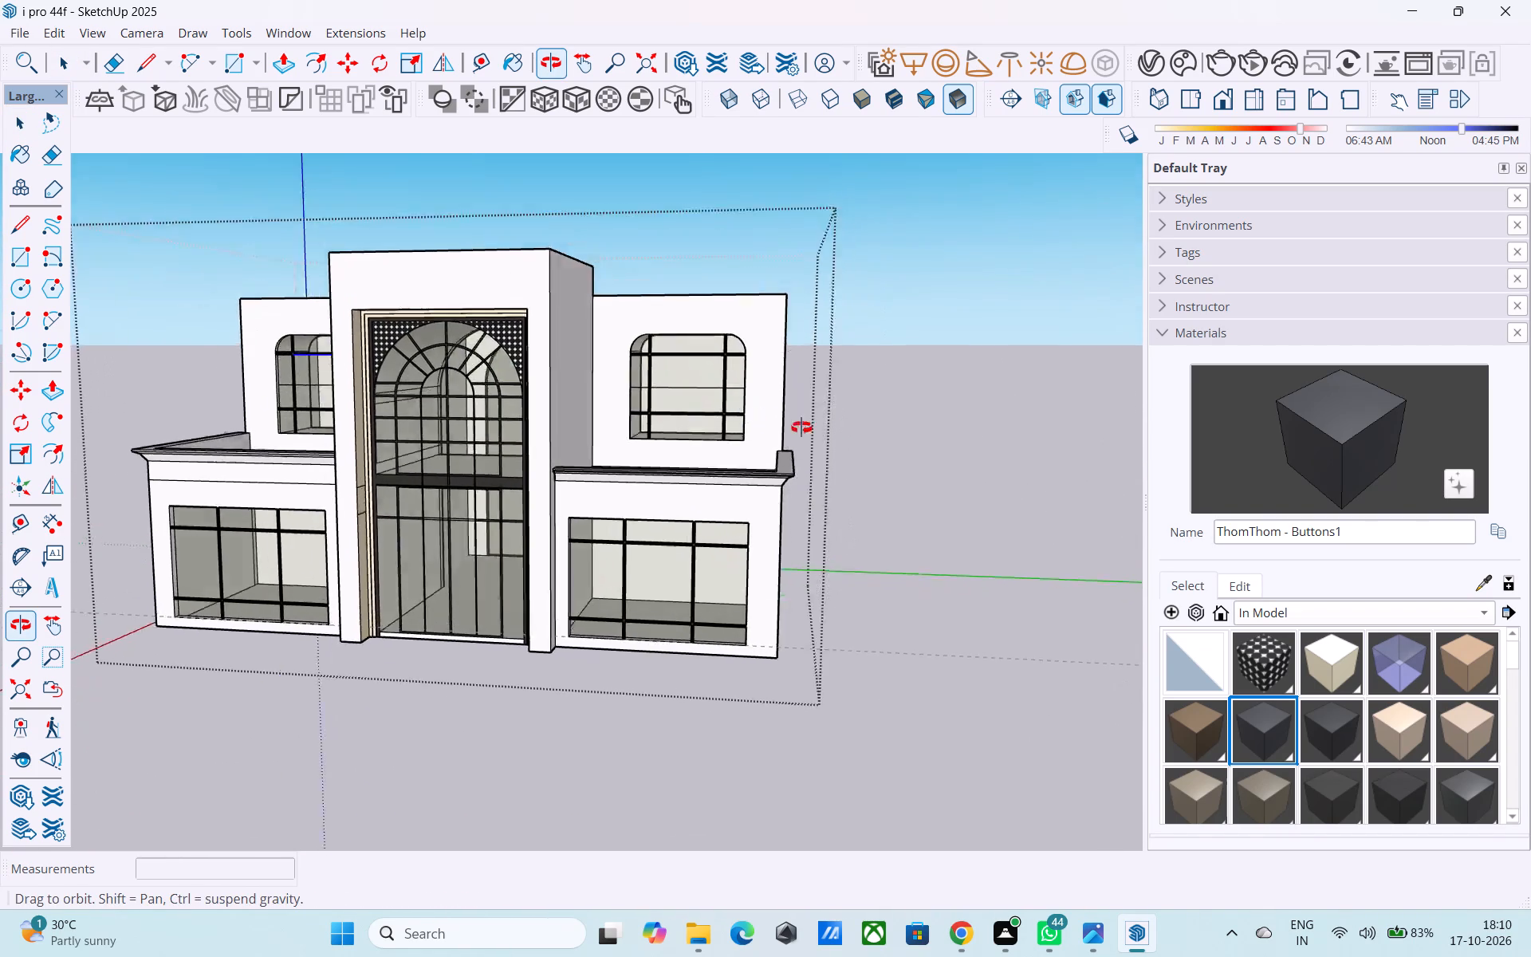
middle_drag(801, 427, 979, 444)
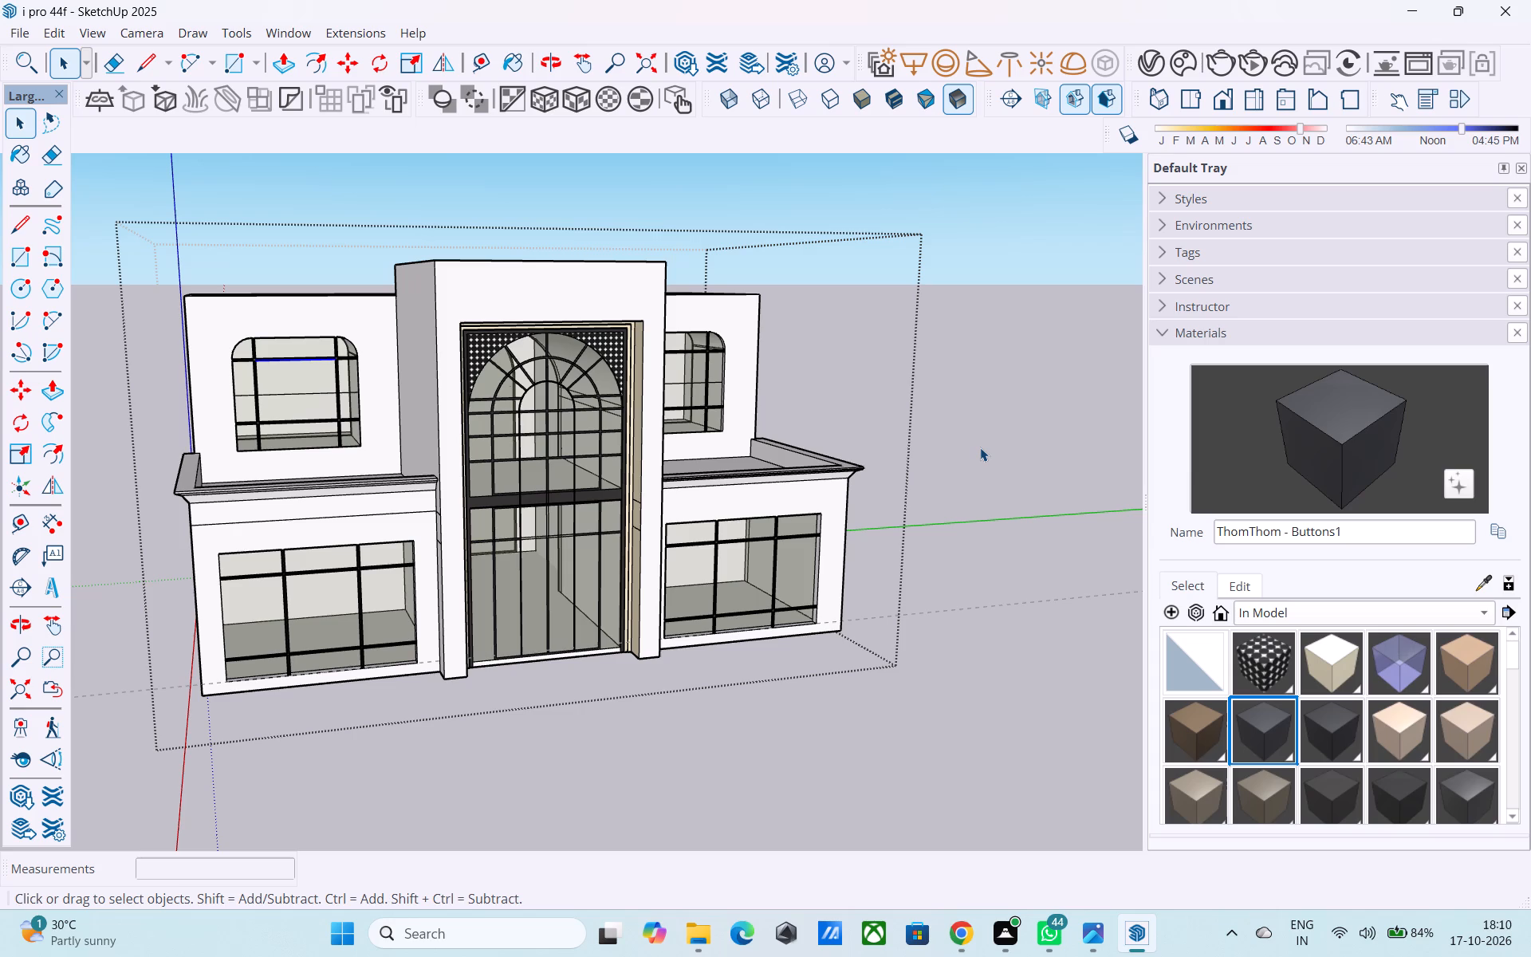
scroll(877, 529, down, 2)
middle_drag(782, 522, 811, 504)
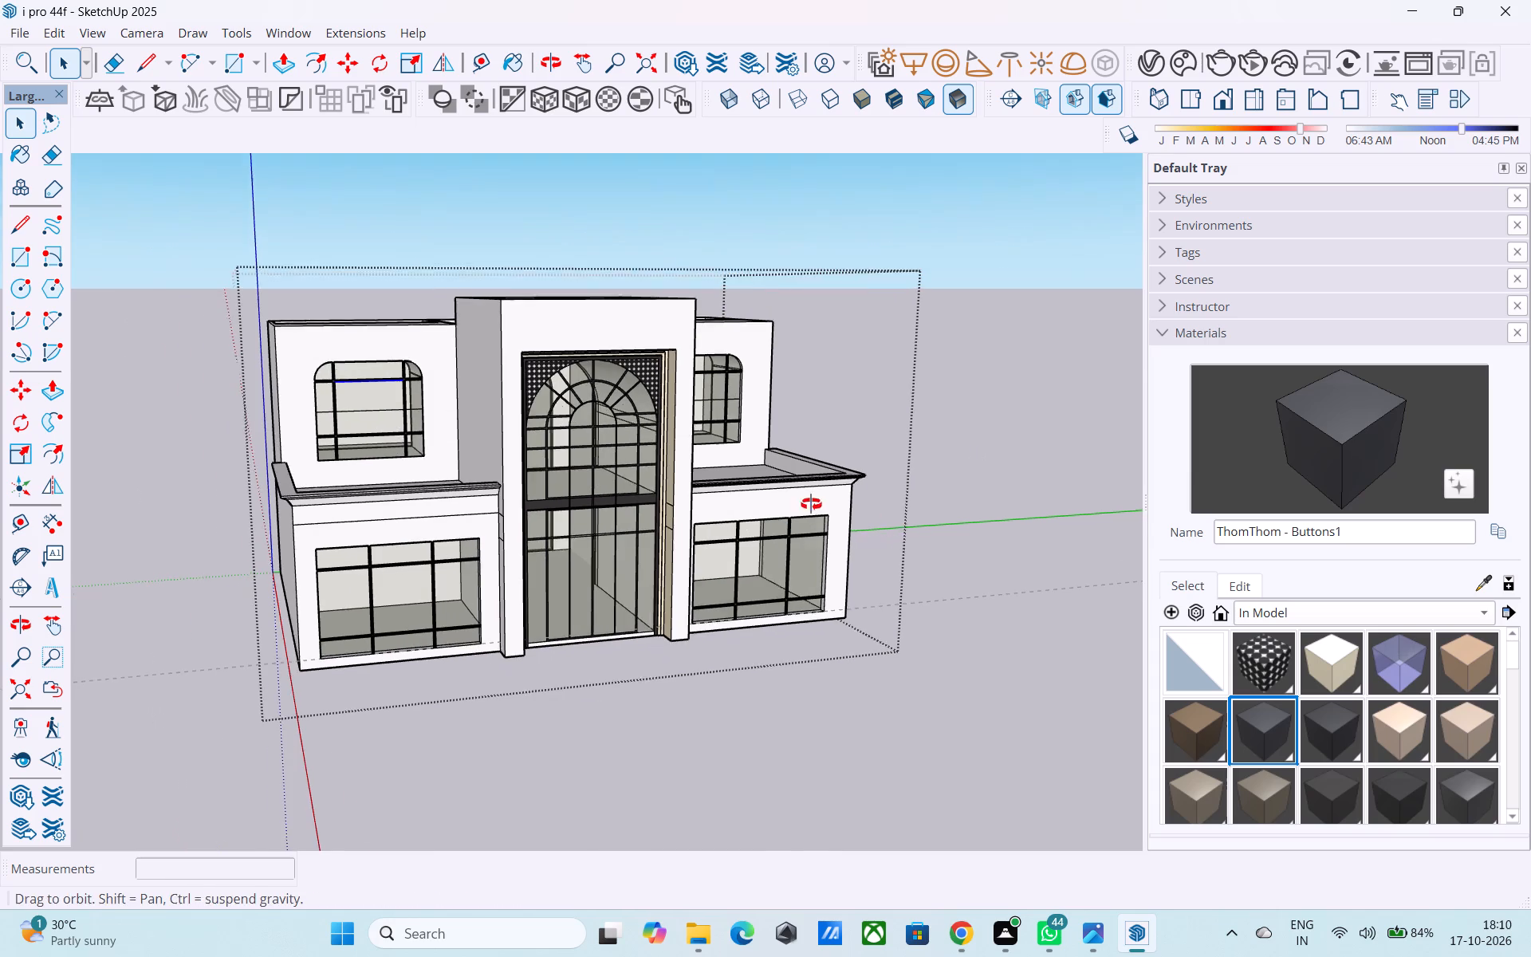
middle_drag(811, 504, 823, 488)
scroll(906, 534, down, 1)
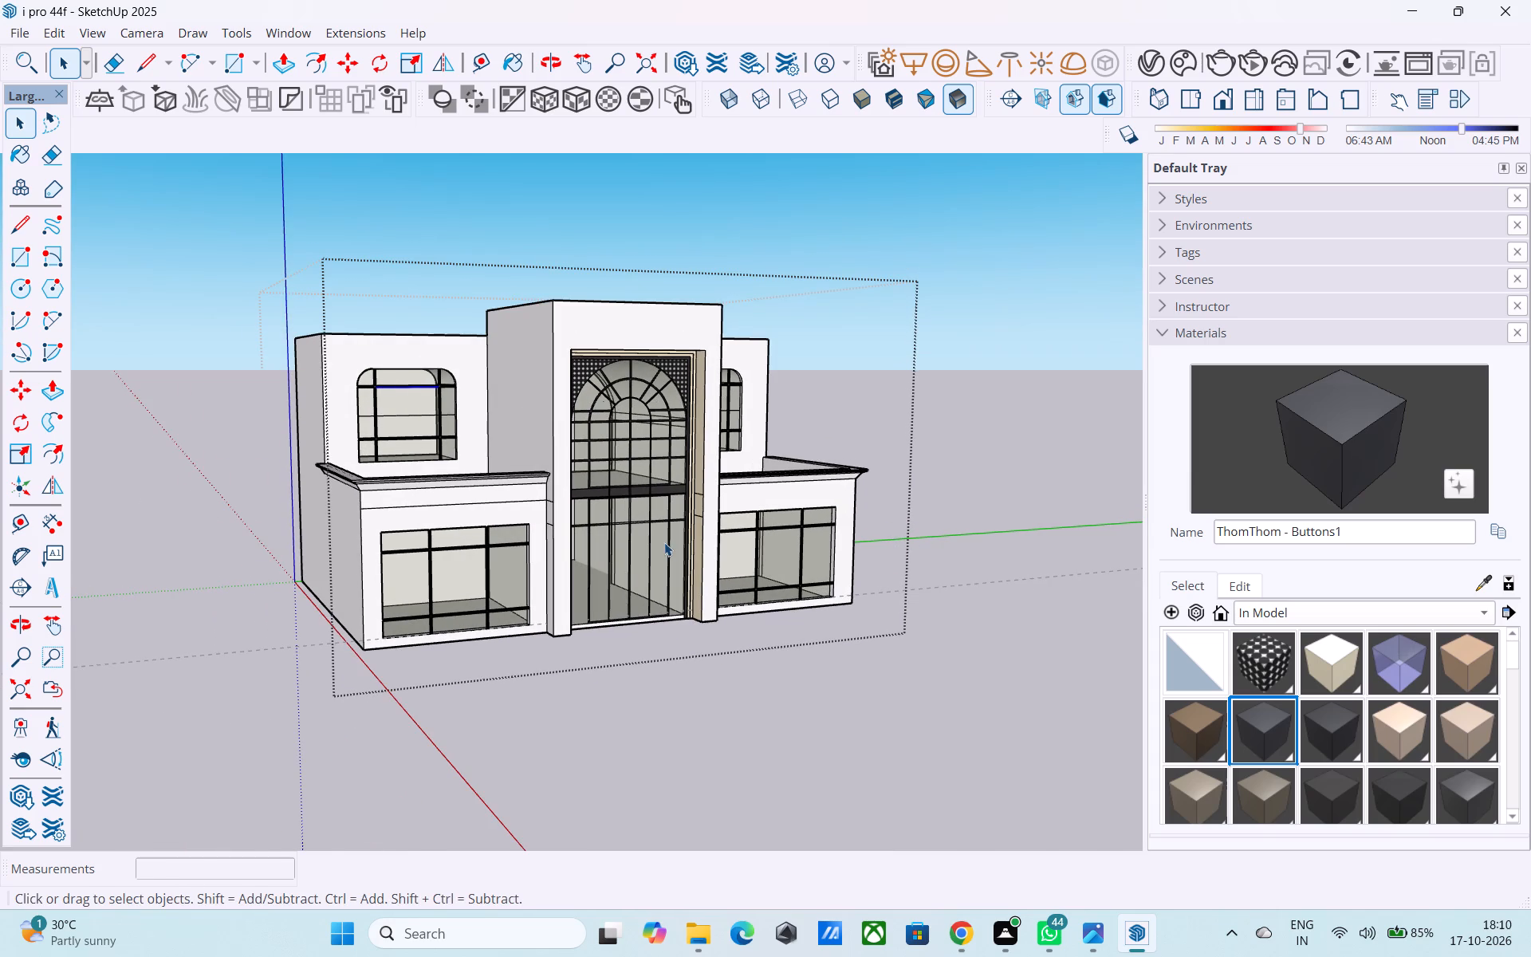
scroll(664, 542, down, 1)
middle_drag(664, 542, 634, 556)
scroll(533, 540, down, 2)
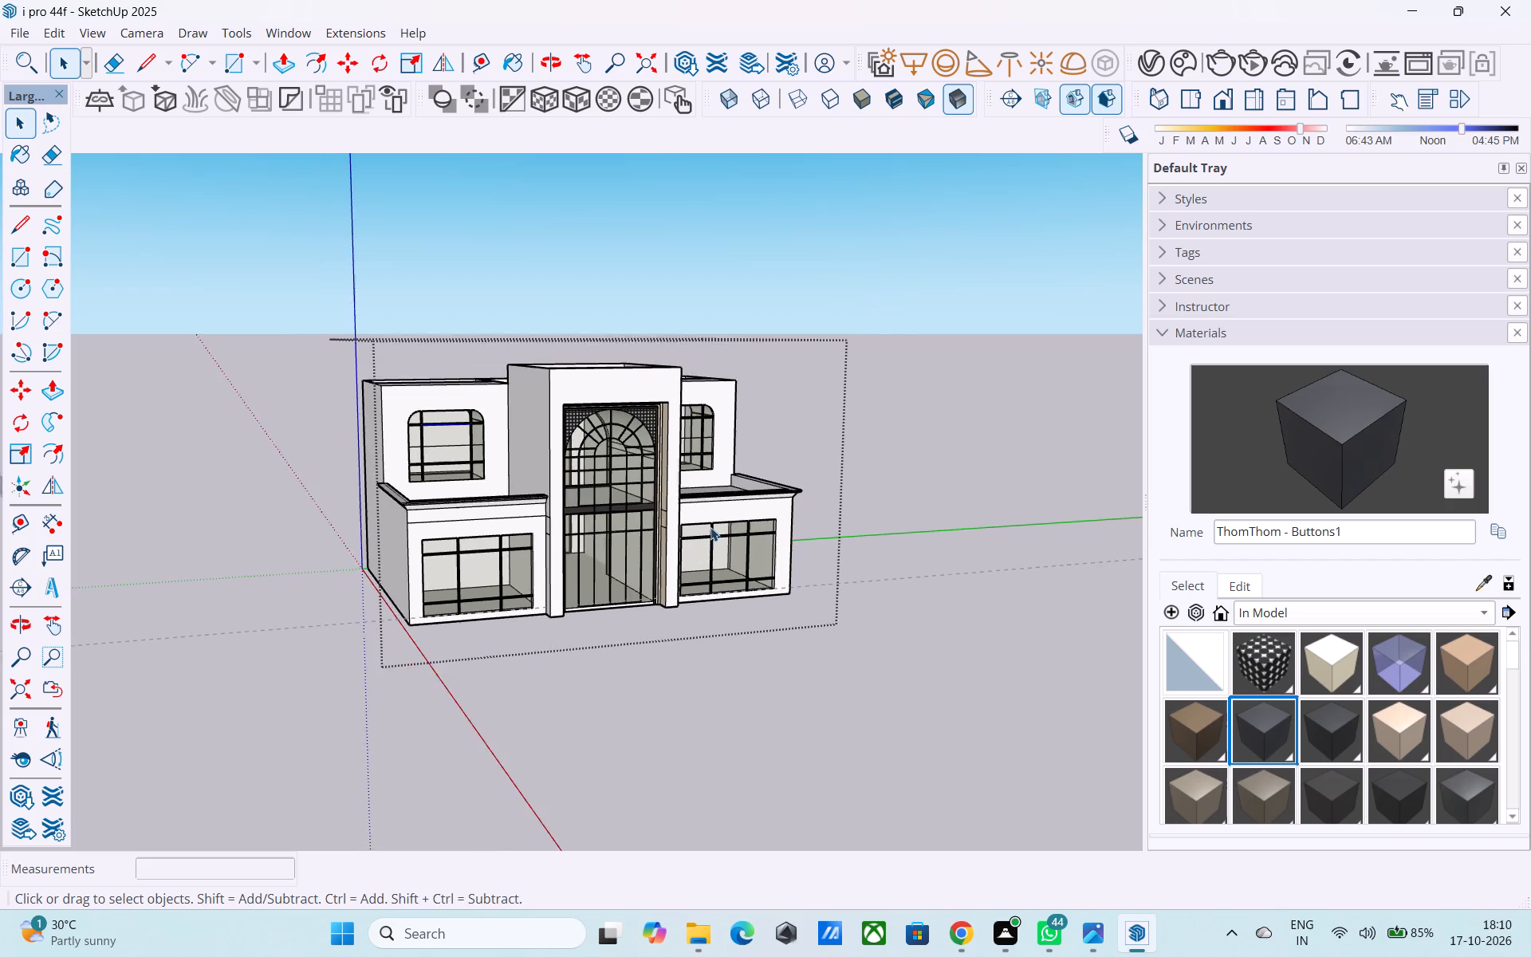
Examine the side blocks, their parapet cornices and the central arched portal up close from both sides.
middle_drag(722, 532, 724, 562)
scroll(516, 553, up, 3)
middle_drag(518, 553, 573, 540)
scroll(708, 531, down, 3)
middle_drag(541, 586, 539, 585)
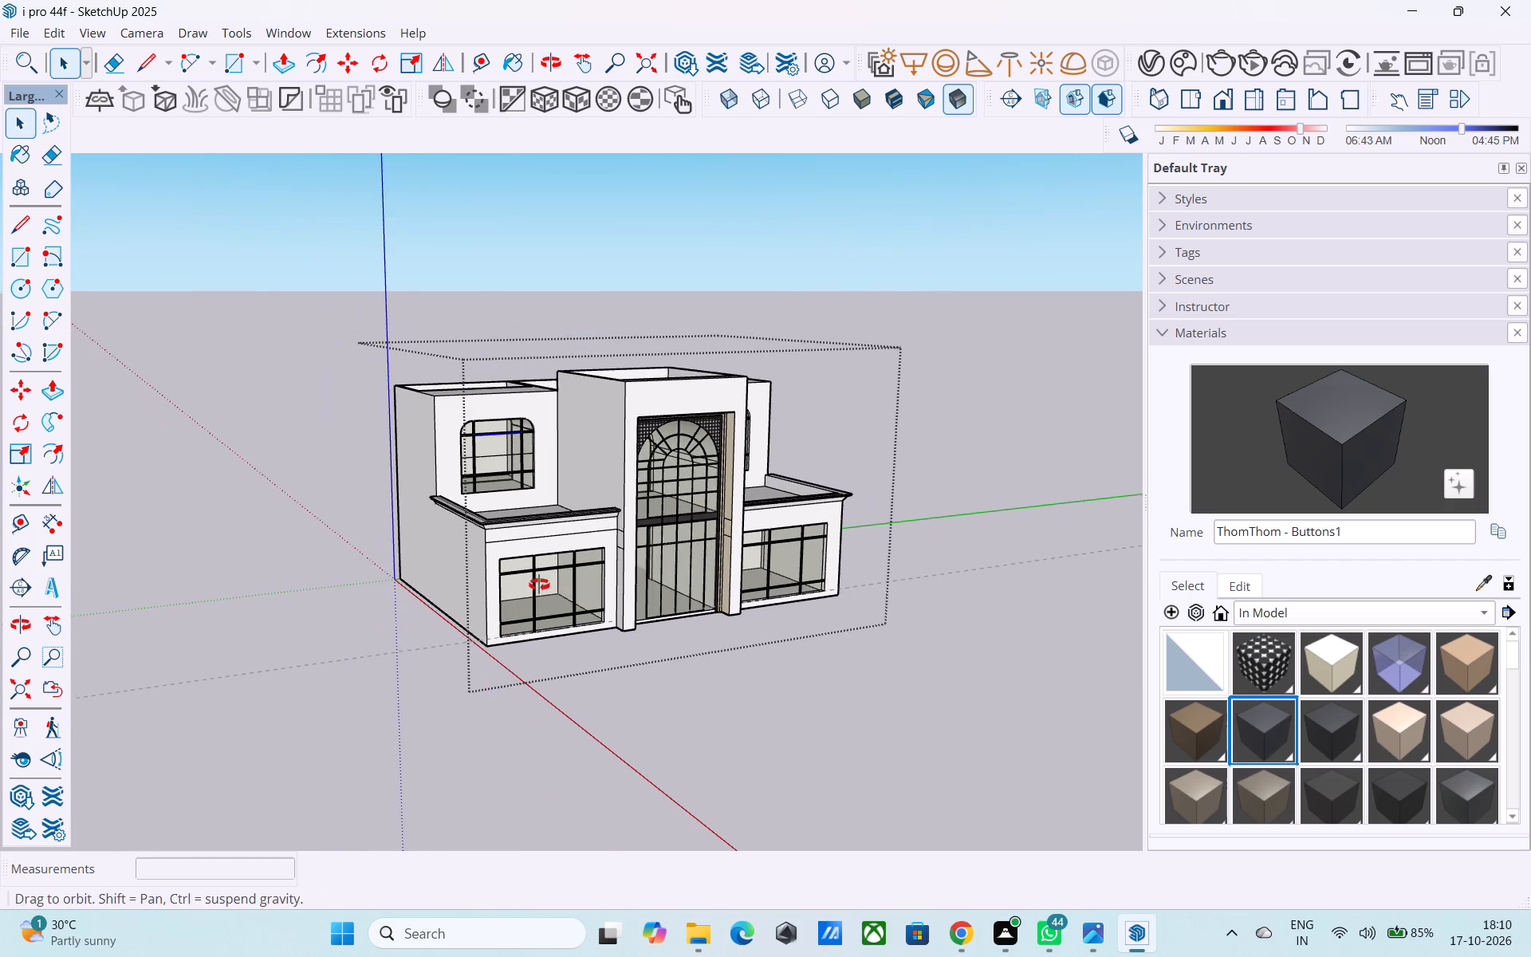
middle_drag(539, 585, 535, 579)
scroll(523, 561, up, 13)
scroll(510, 540, down, 9)
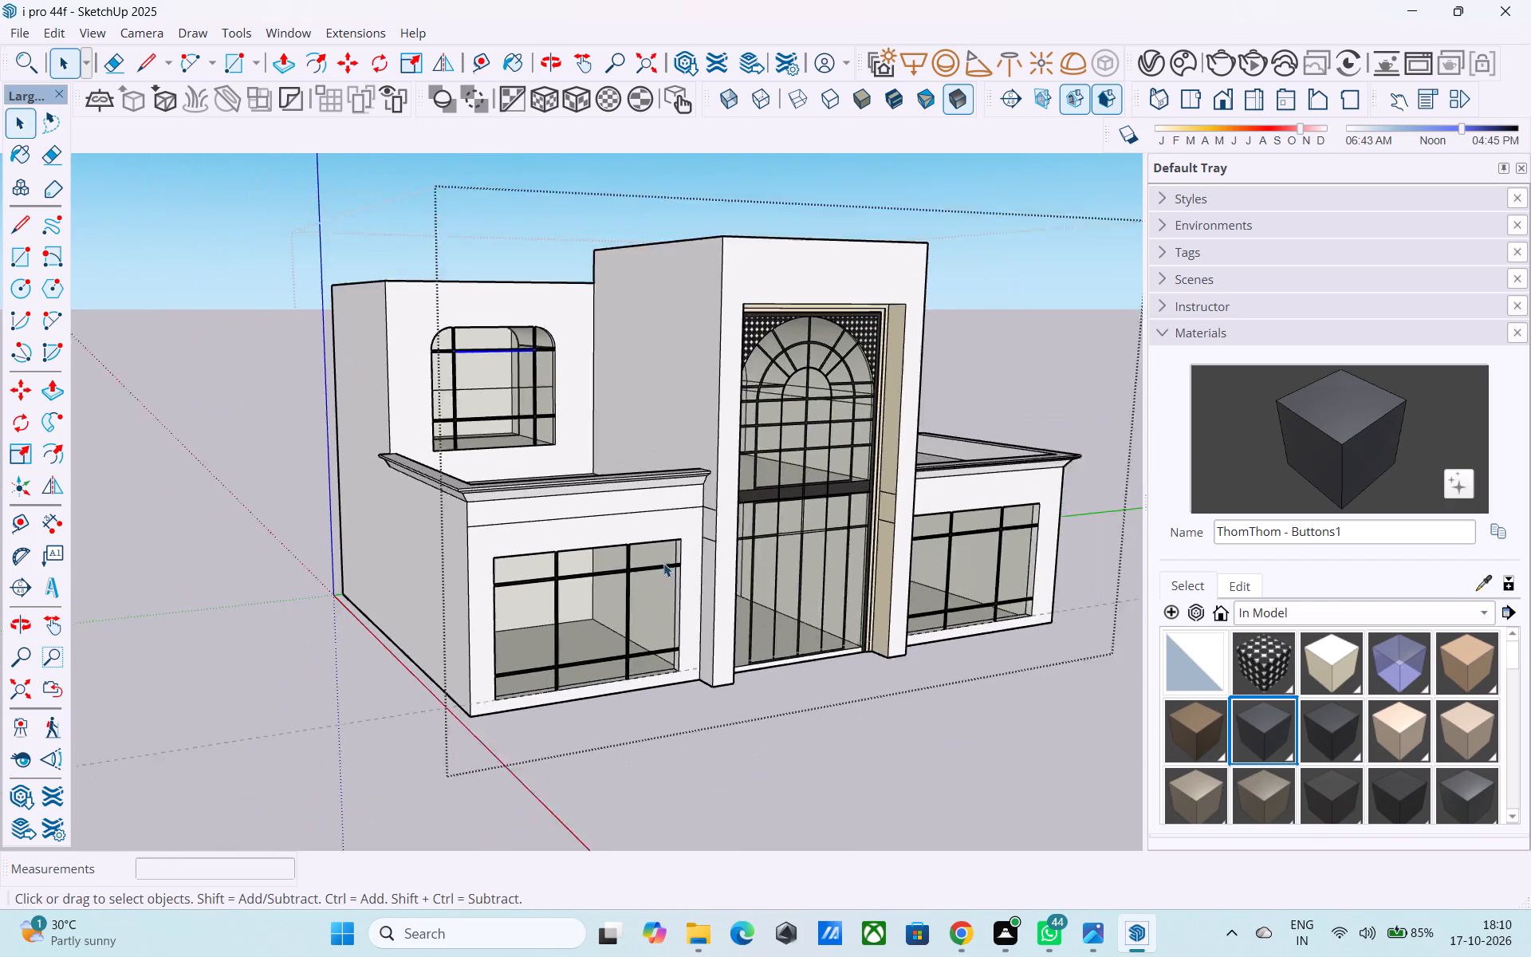
middle_drag(666, 564, 417, 556)
middle_drag(770, 570, 703, 589)
scroll(684, 578, up, 4)
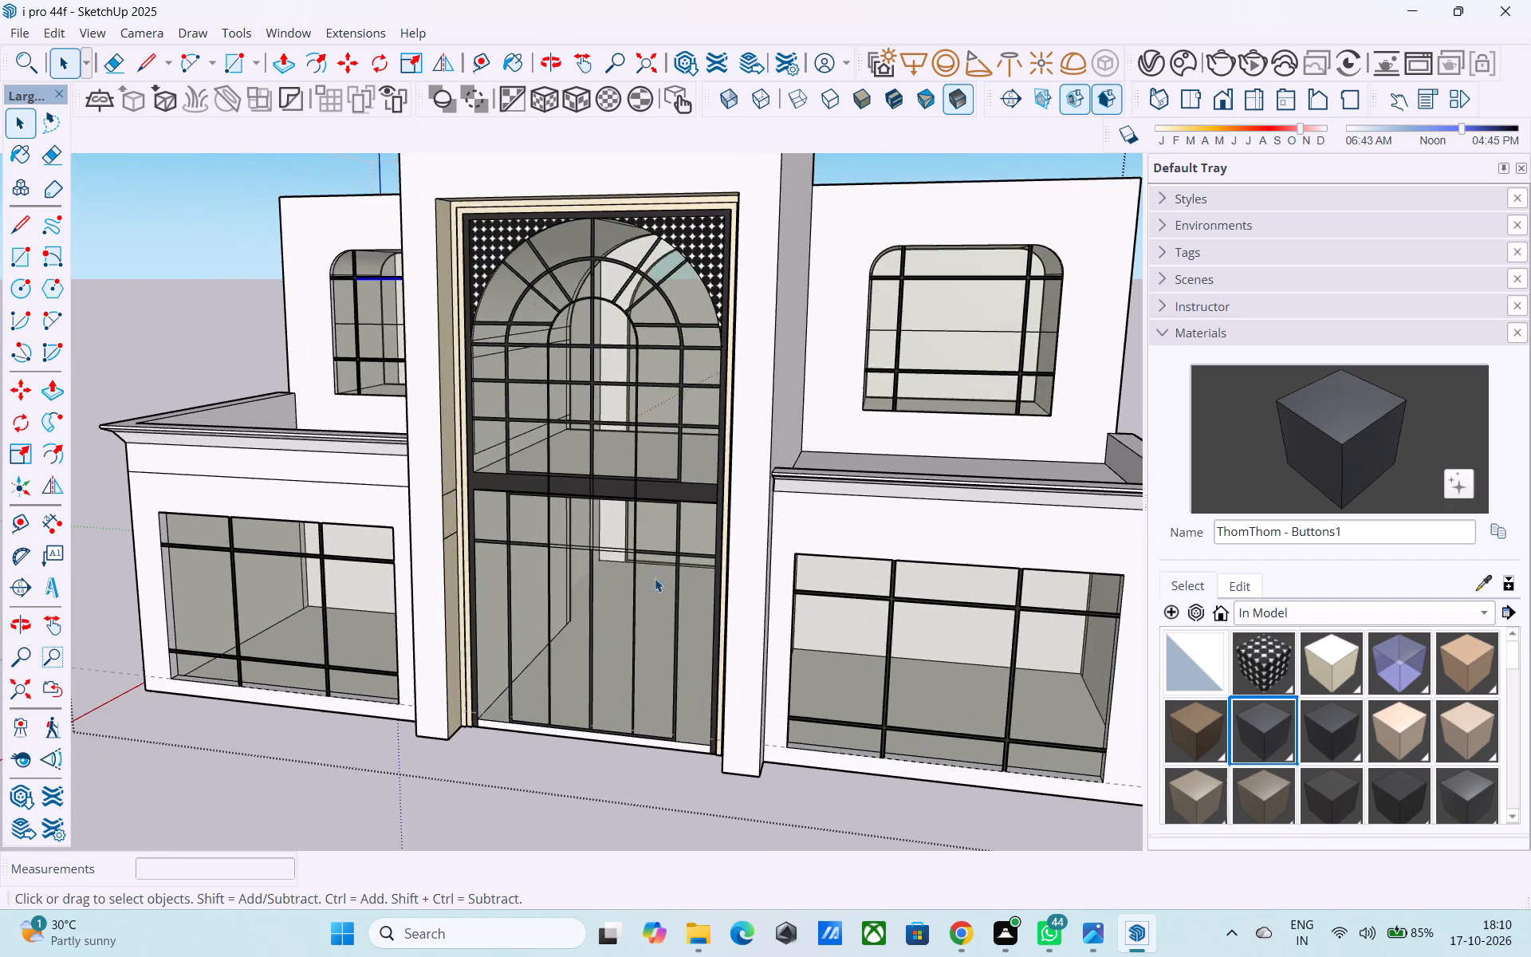
middle_drag(659, 585, 1173, 481)
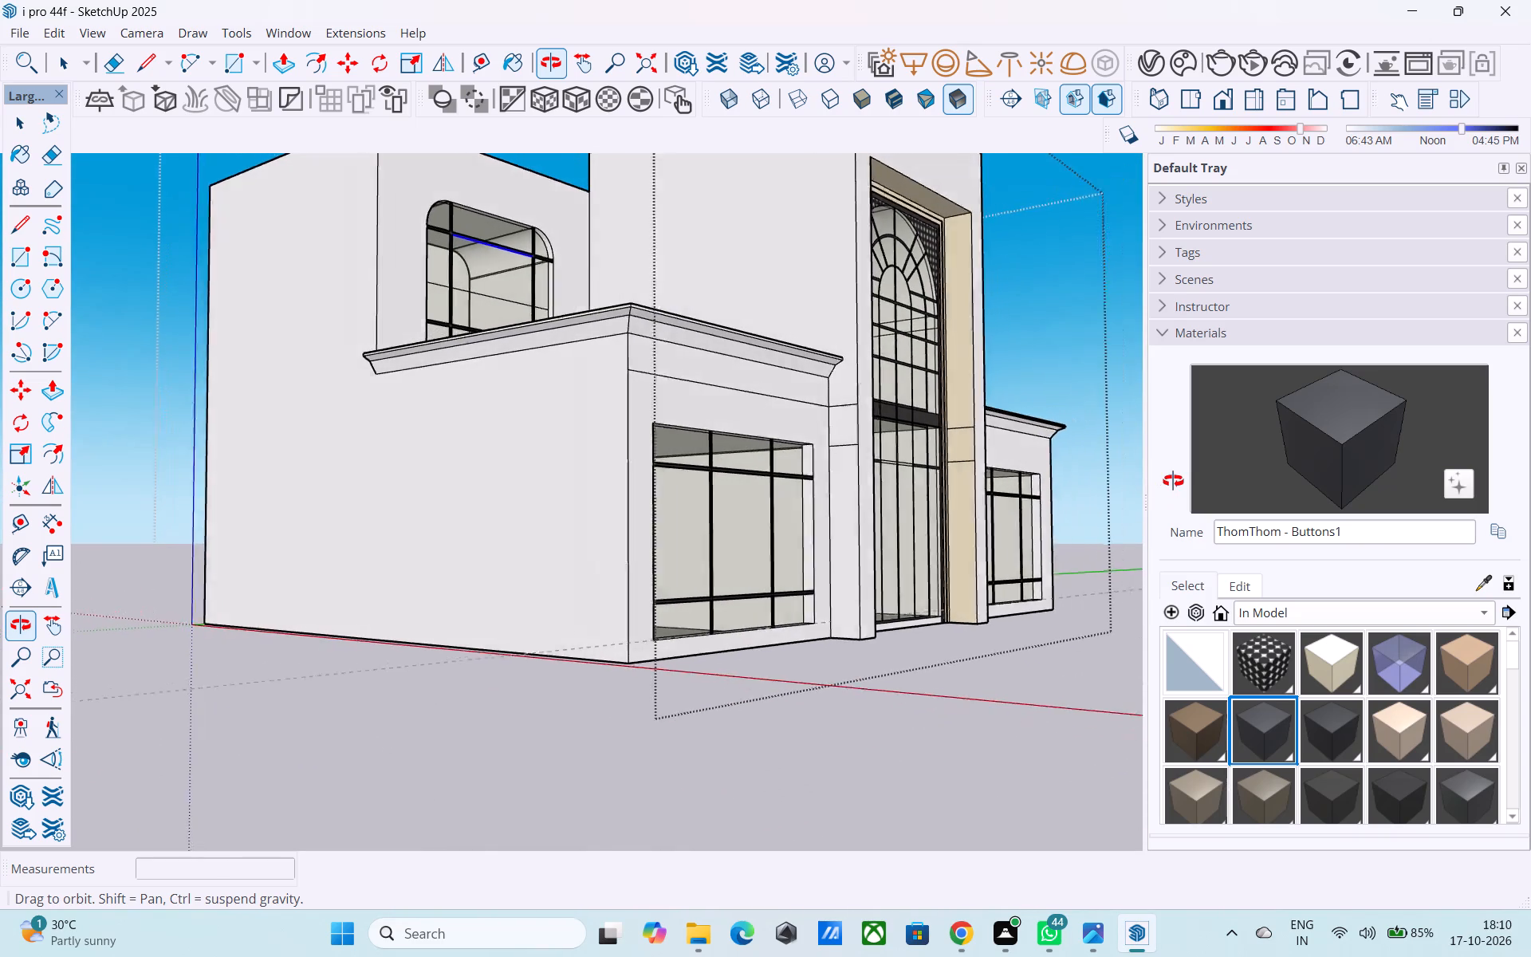
middle_drag(1173, 481, 1041, 503)
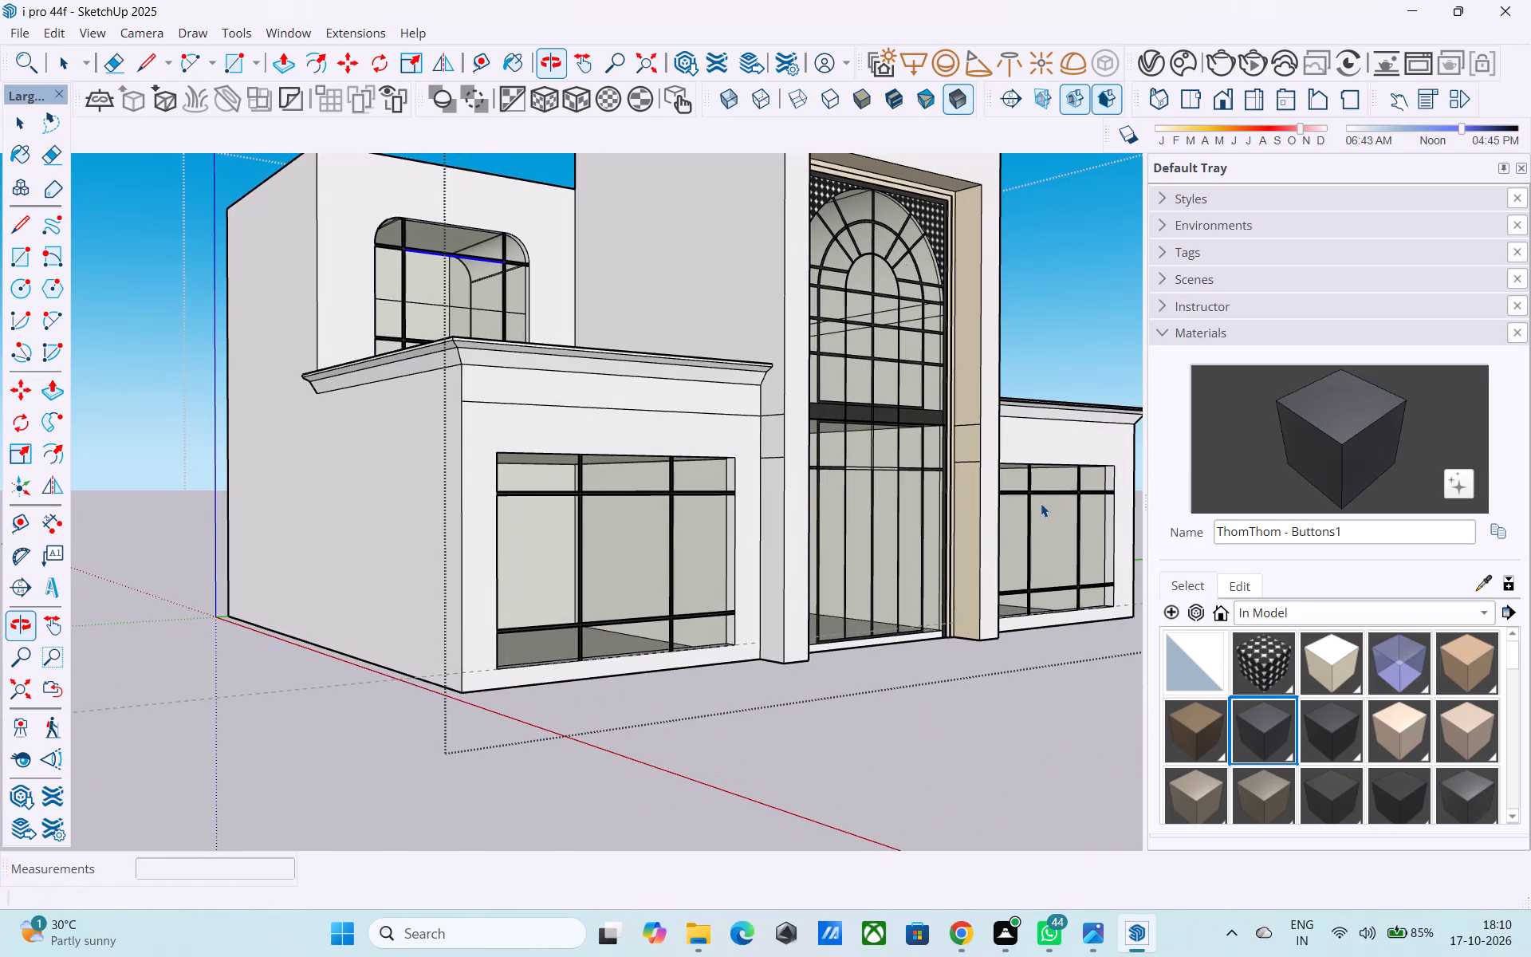
Draw a 2' horizontal edge across the front of the portal's right pillar and continue it across the pillar's outer return.
key(l)
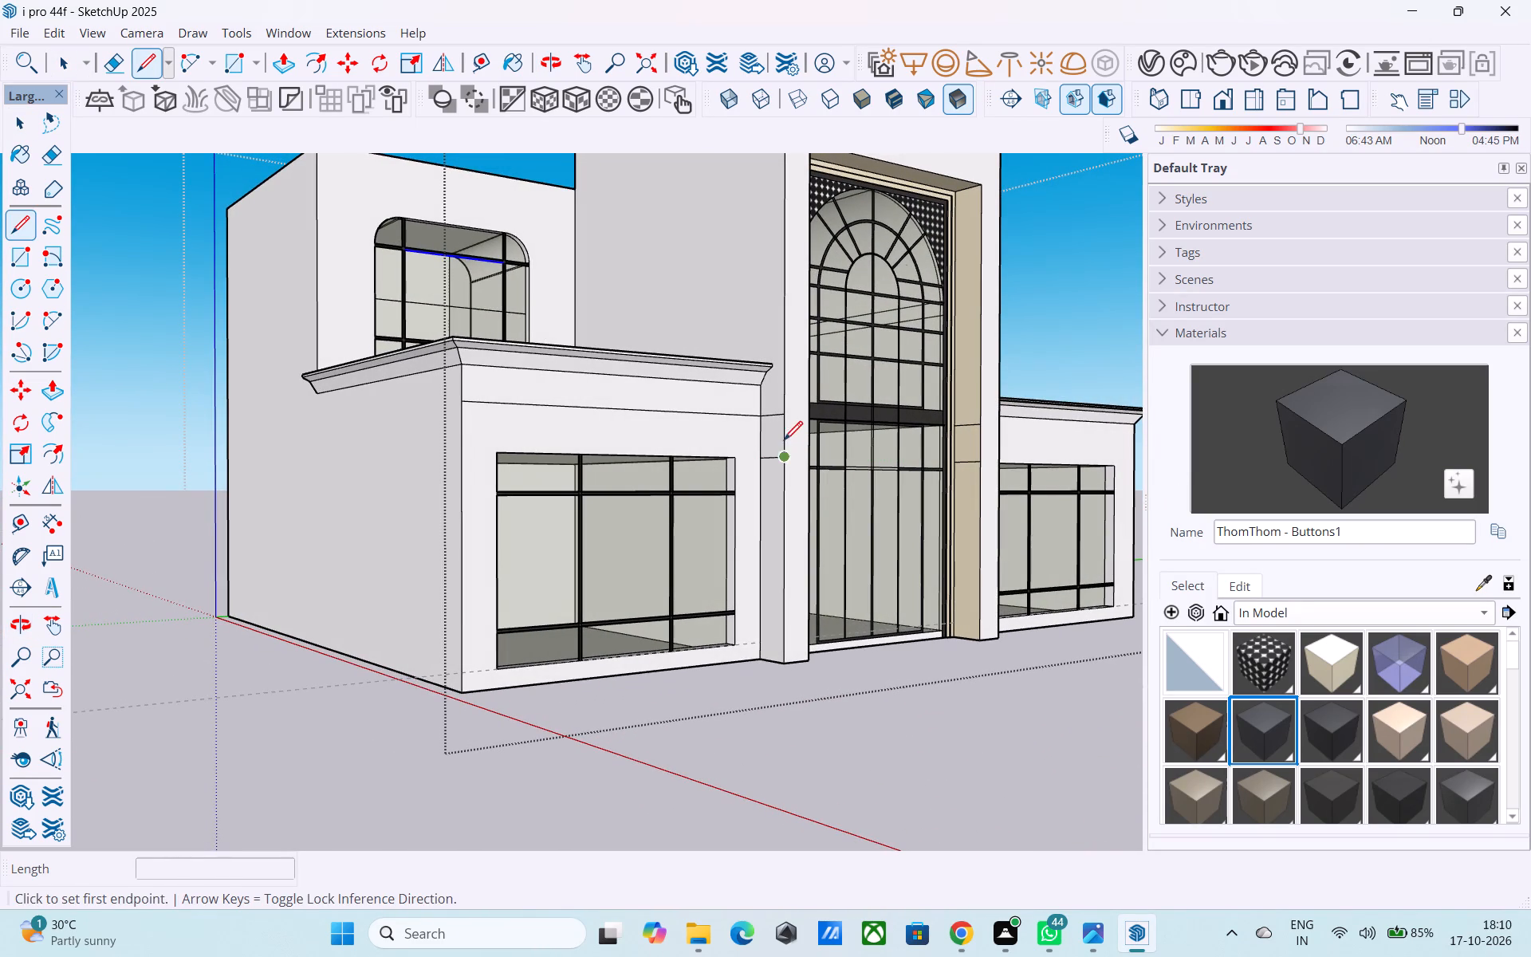
click(779, 420)
key(l)
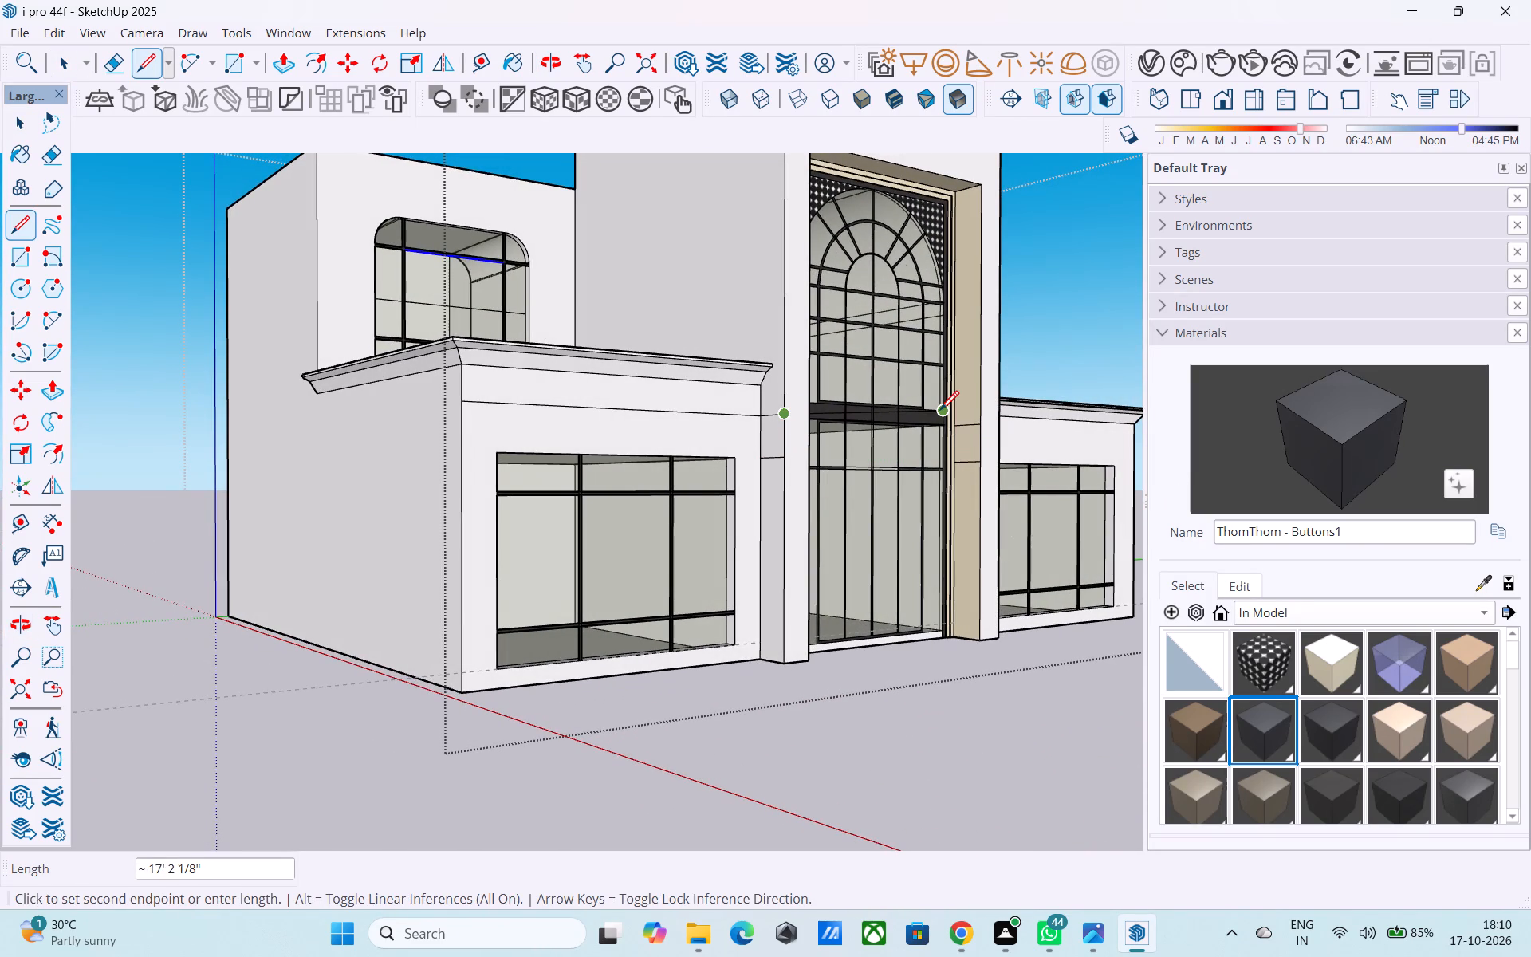
click(985, 432)
click(995, 427)
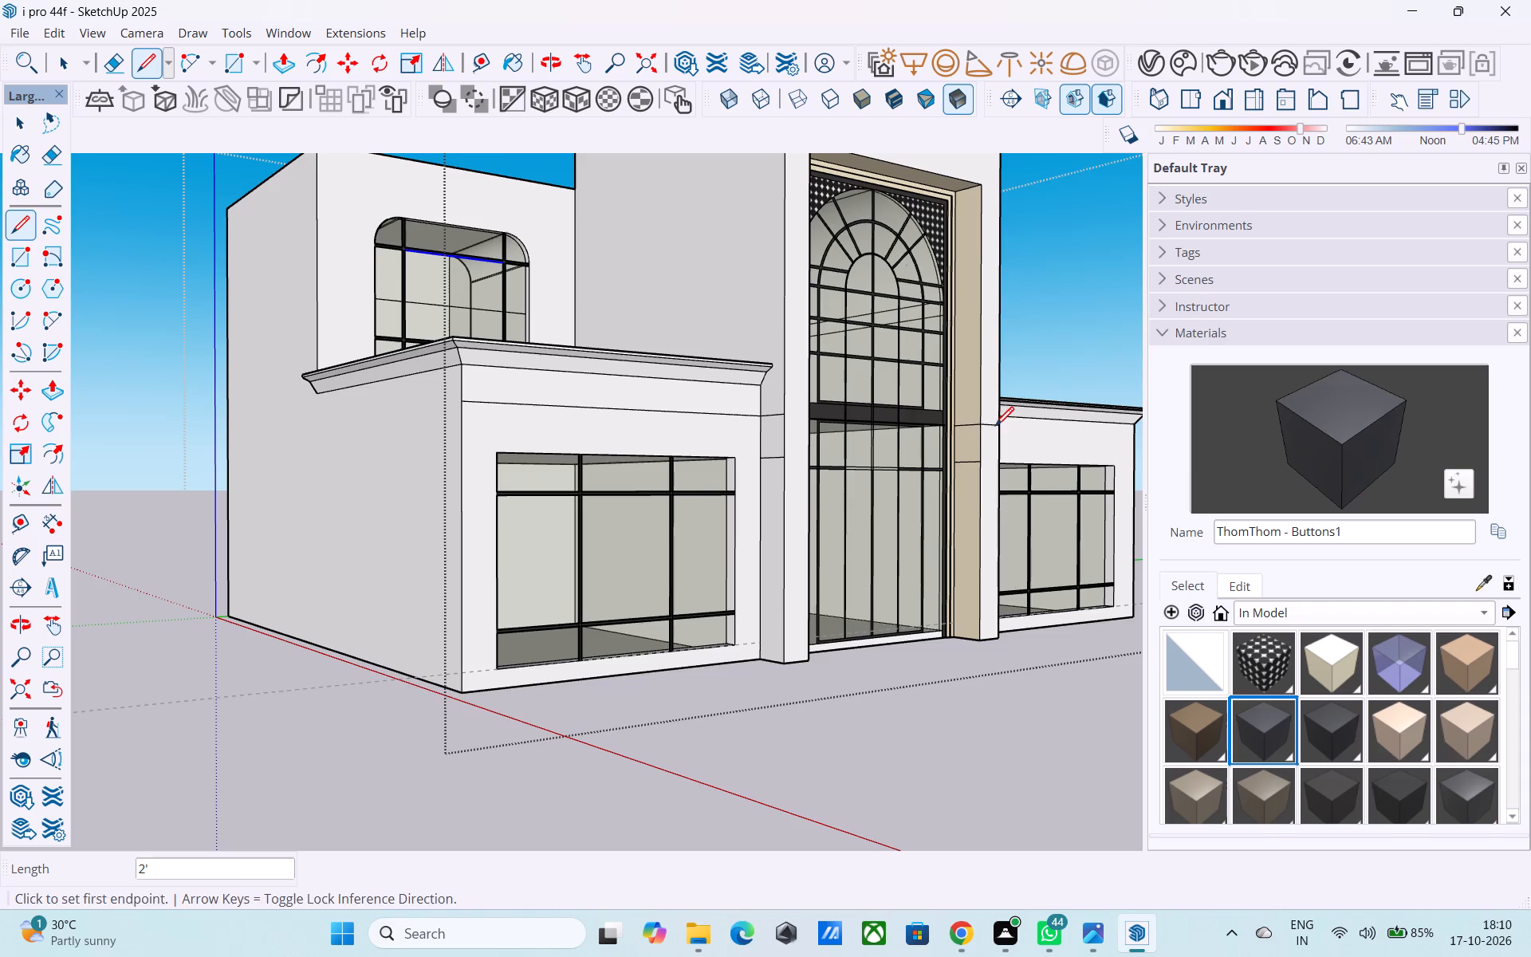
middle_drag(995, 427, 558, 473)
scroll(589, 467, up, 4)
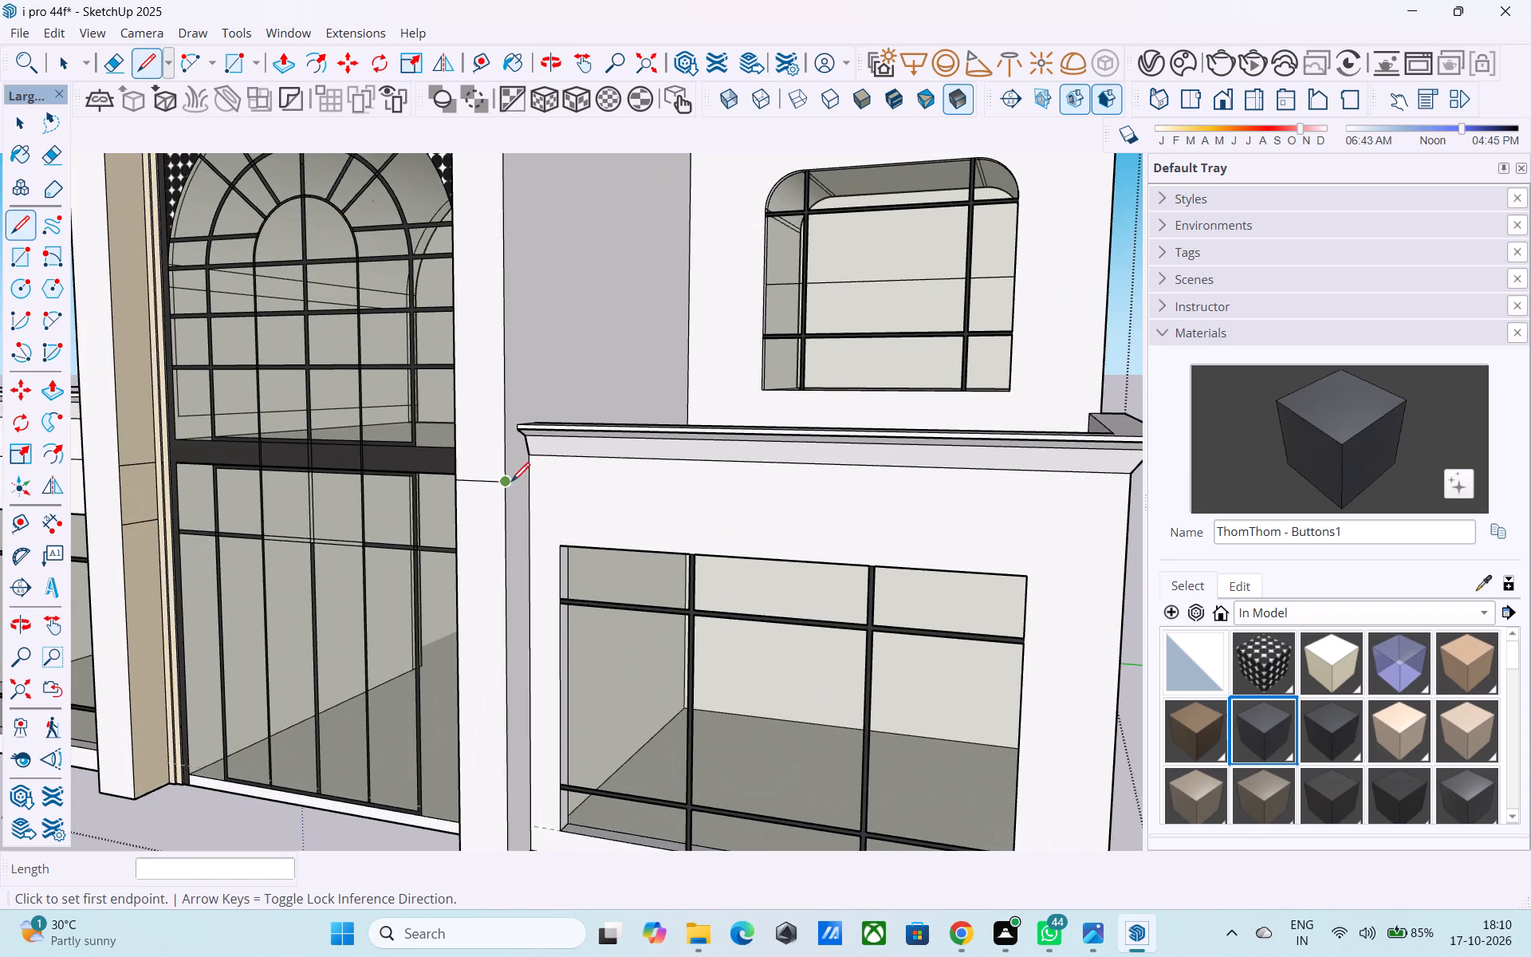
click(511, 483)
click(531, 488)
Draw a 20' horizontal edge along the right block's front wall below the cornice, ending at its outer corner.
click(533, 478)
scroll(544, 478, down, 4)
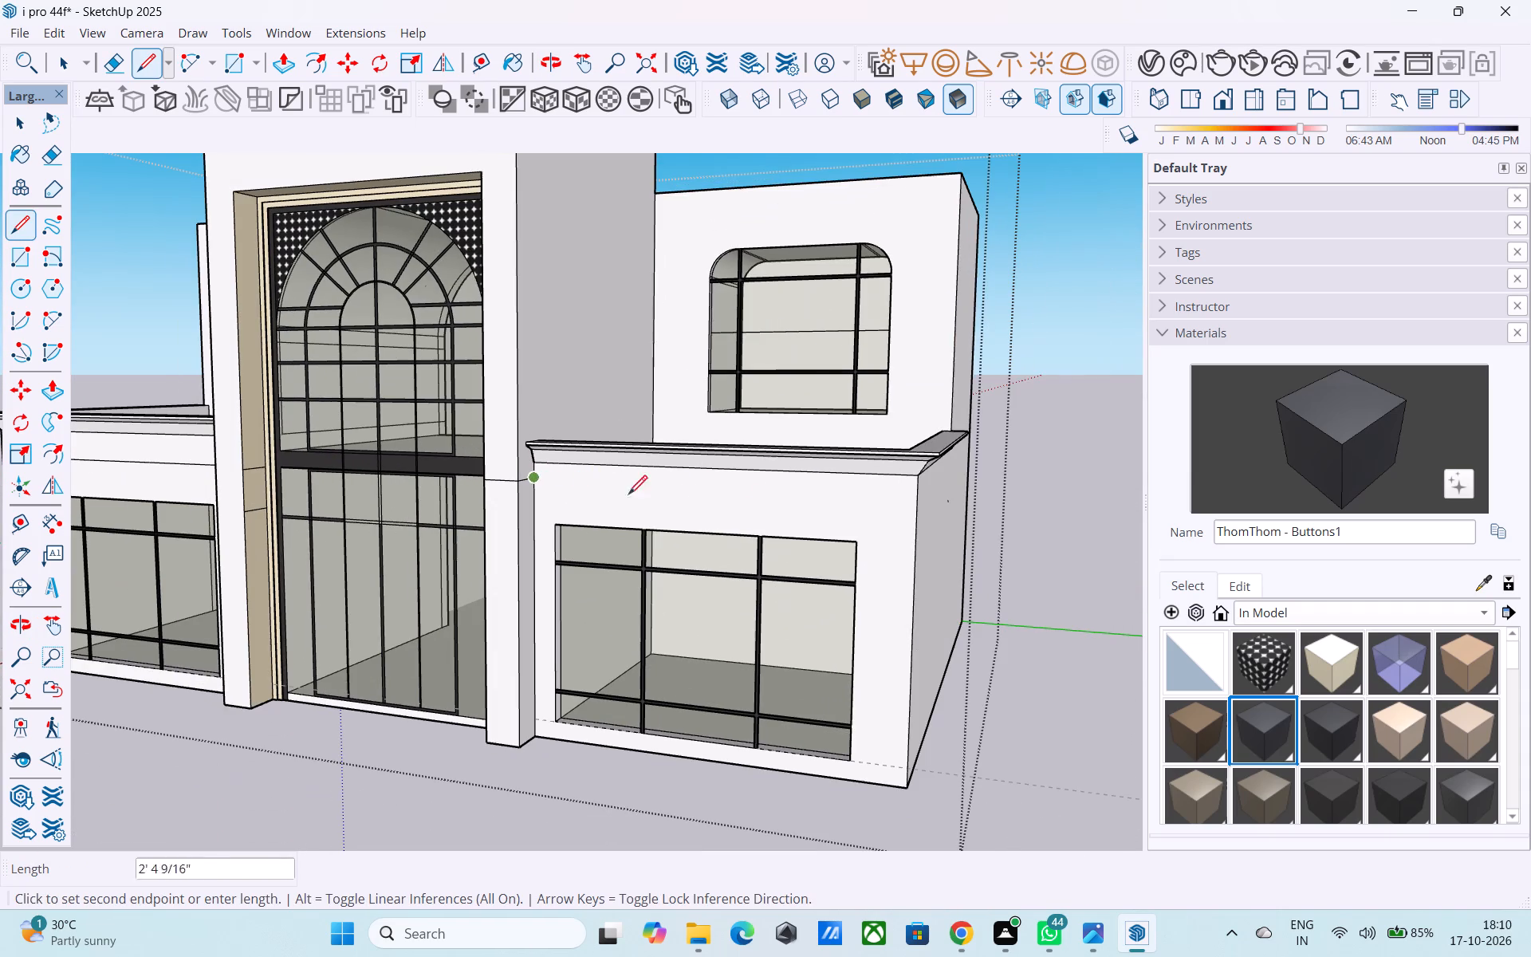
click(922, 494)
Review the horizontal edges under the cornices across the whole facade, from both sides and from above.
middle_drag(919, 494, 856, 486)
scroll(856, 514, down, 4)
middle_drag(878, 533, 931, 544)
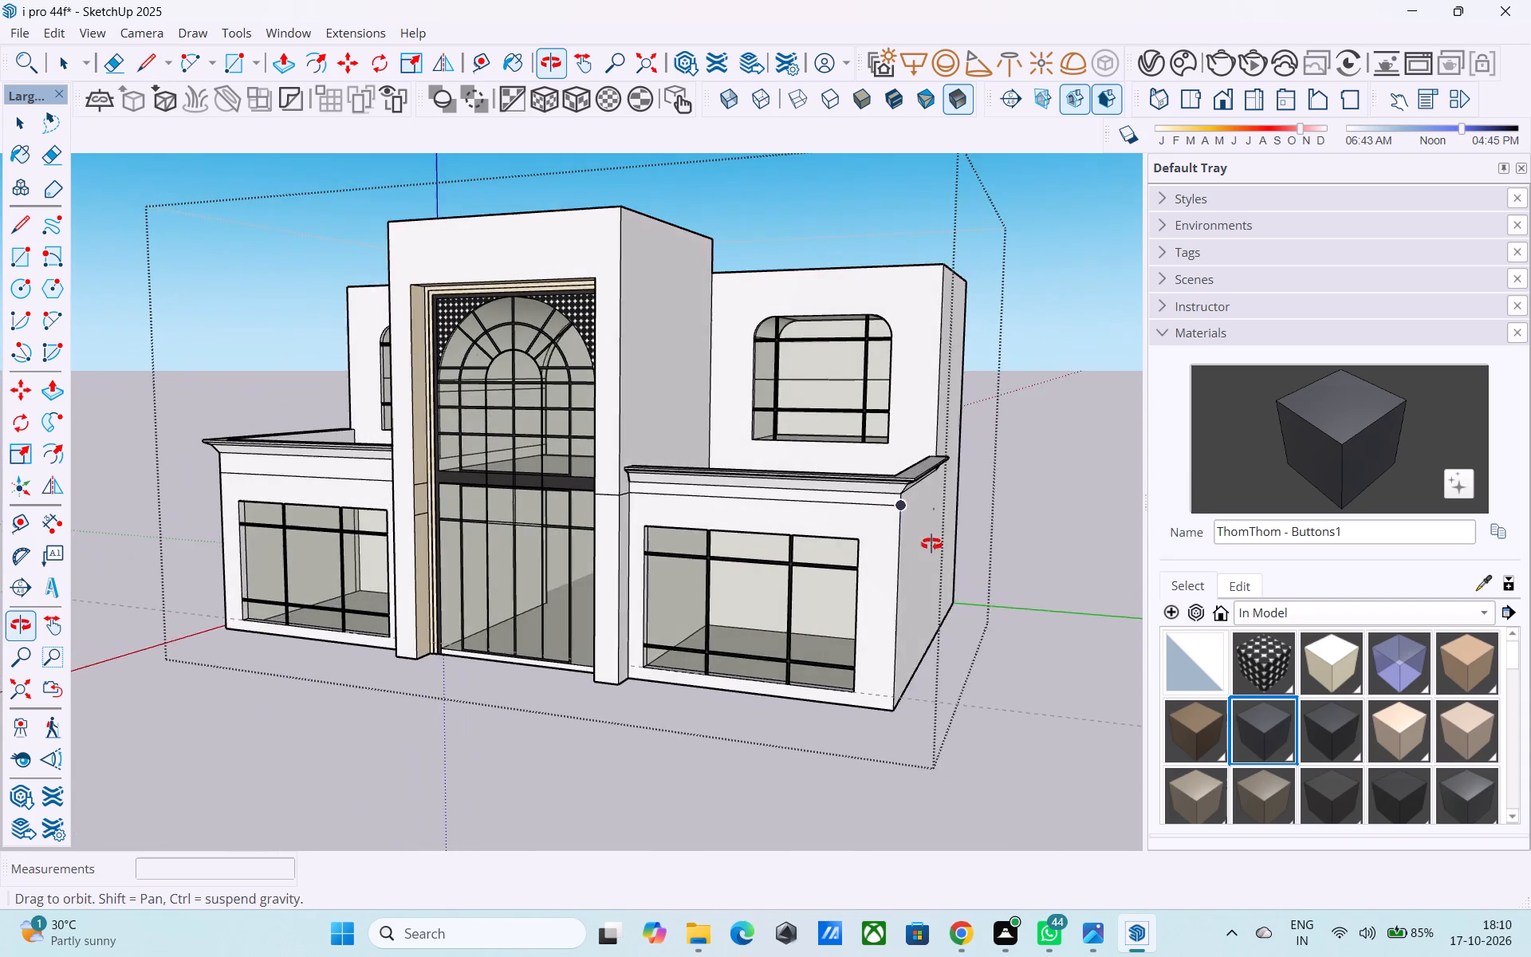
middle_drag(931, 544, 957, 543)
middle_drag(492, 547, 1122, 545)
middle_drag(912, 544, 783, 541)
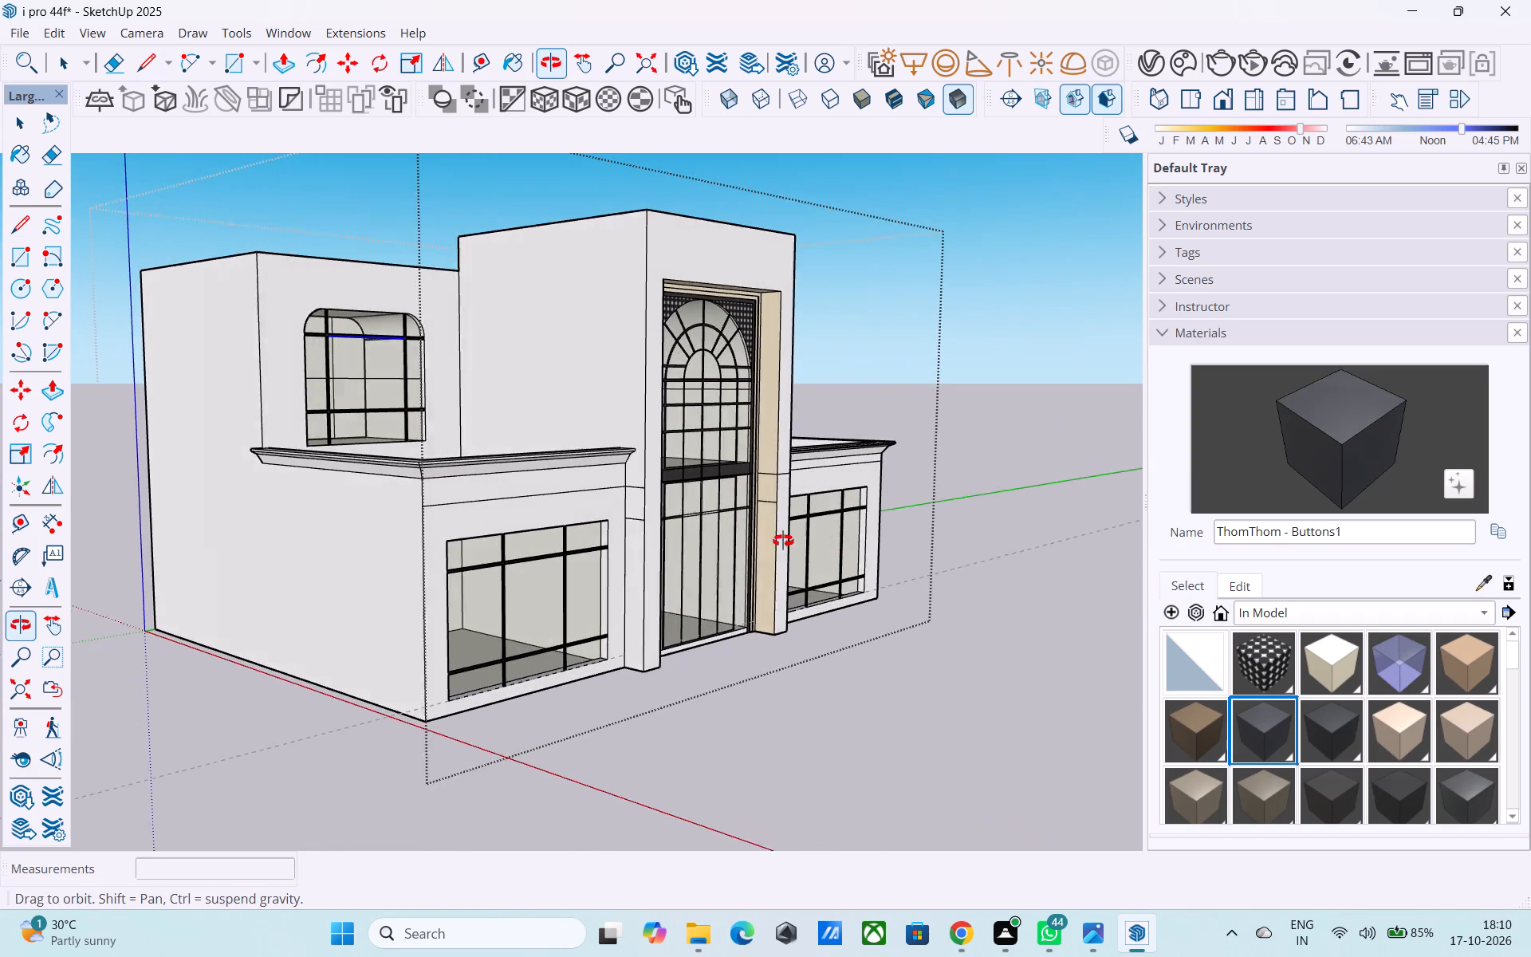
middle_drag(783, 541, 782, 539)
scroll(802, 537, down, 2)
middle_drag(816, 543, 505, 514)
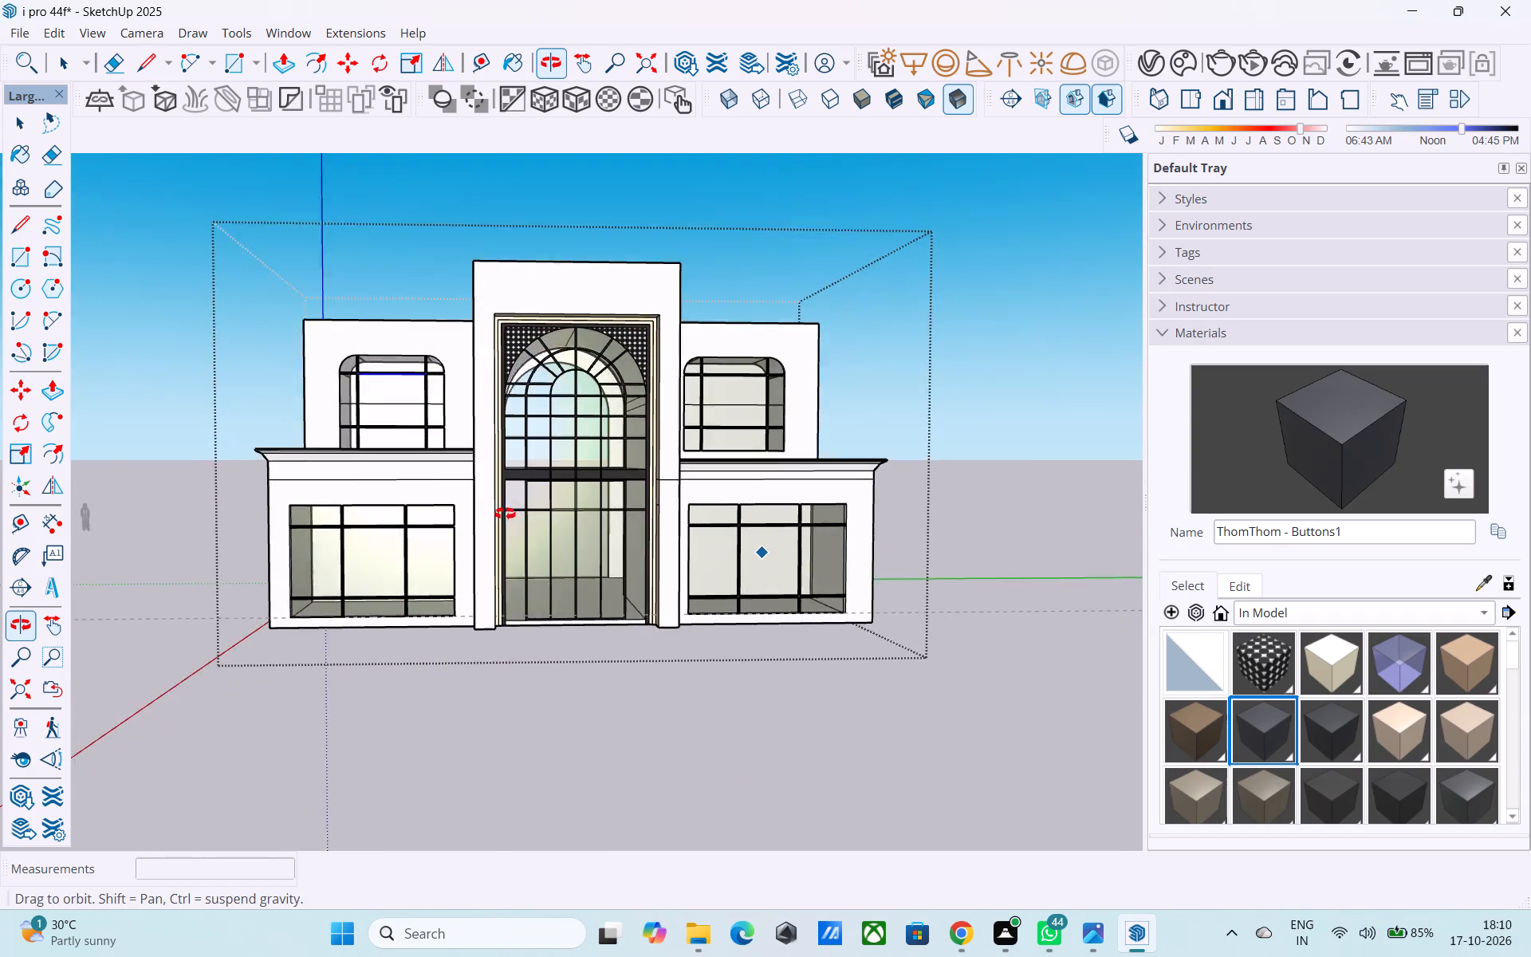
middle_drag(505, 514, 492, 494)
scroll(490, 493, up, 3)
middle_drag(753, 483, 685, 593)
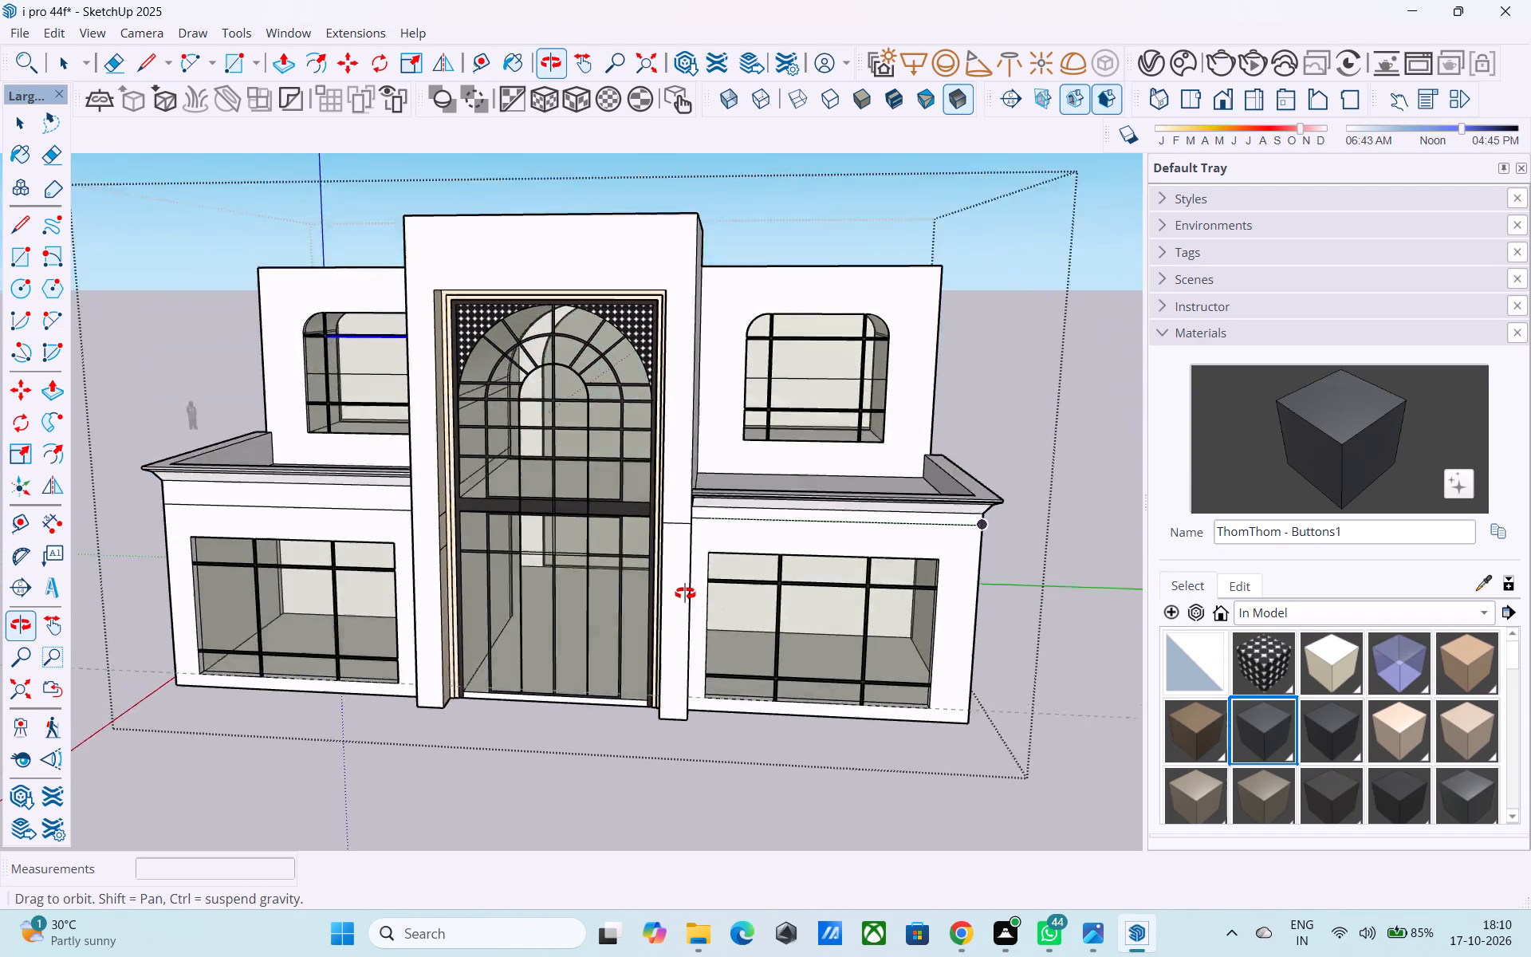
middle_drag(685, 593, 923, 453)
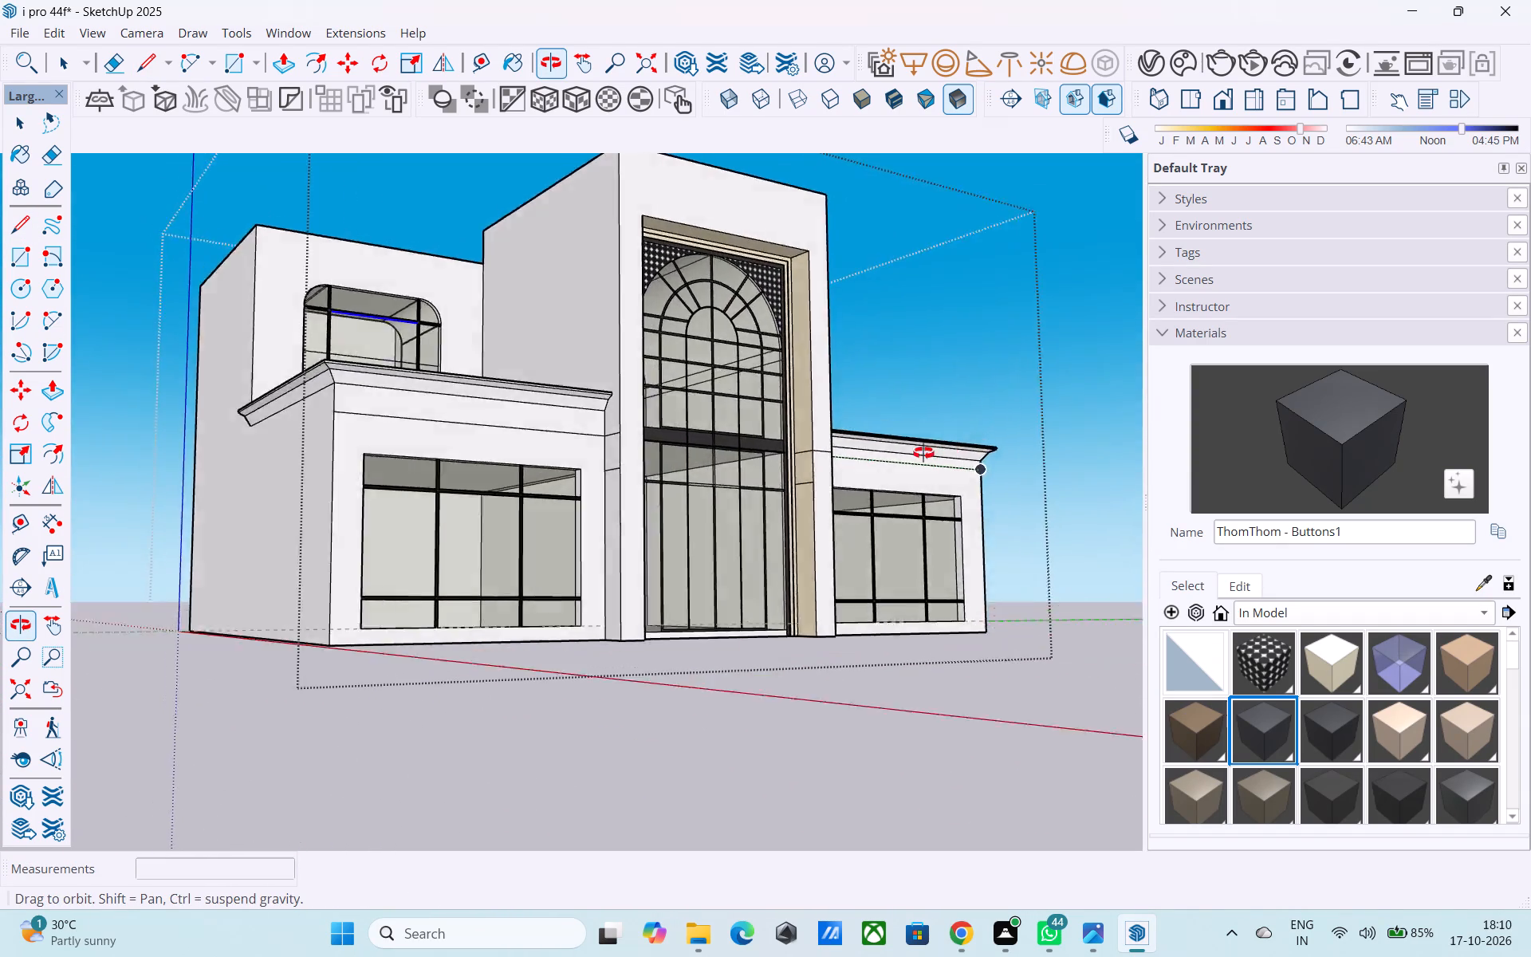
middle_drag(923, 453, 724, 462)
scroll(921, 469, up, 3)
middle_drag(926, 469, 1034, 459)
scroll(1032, 448, up, 6)
scroll(1068, 467, down, 12)
middle_drag(1066, 467, 825, 738)
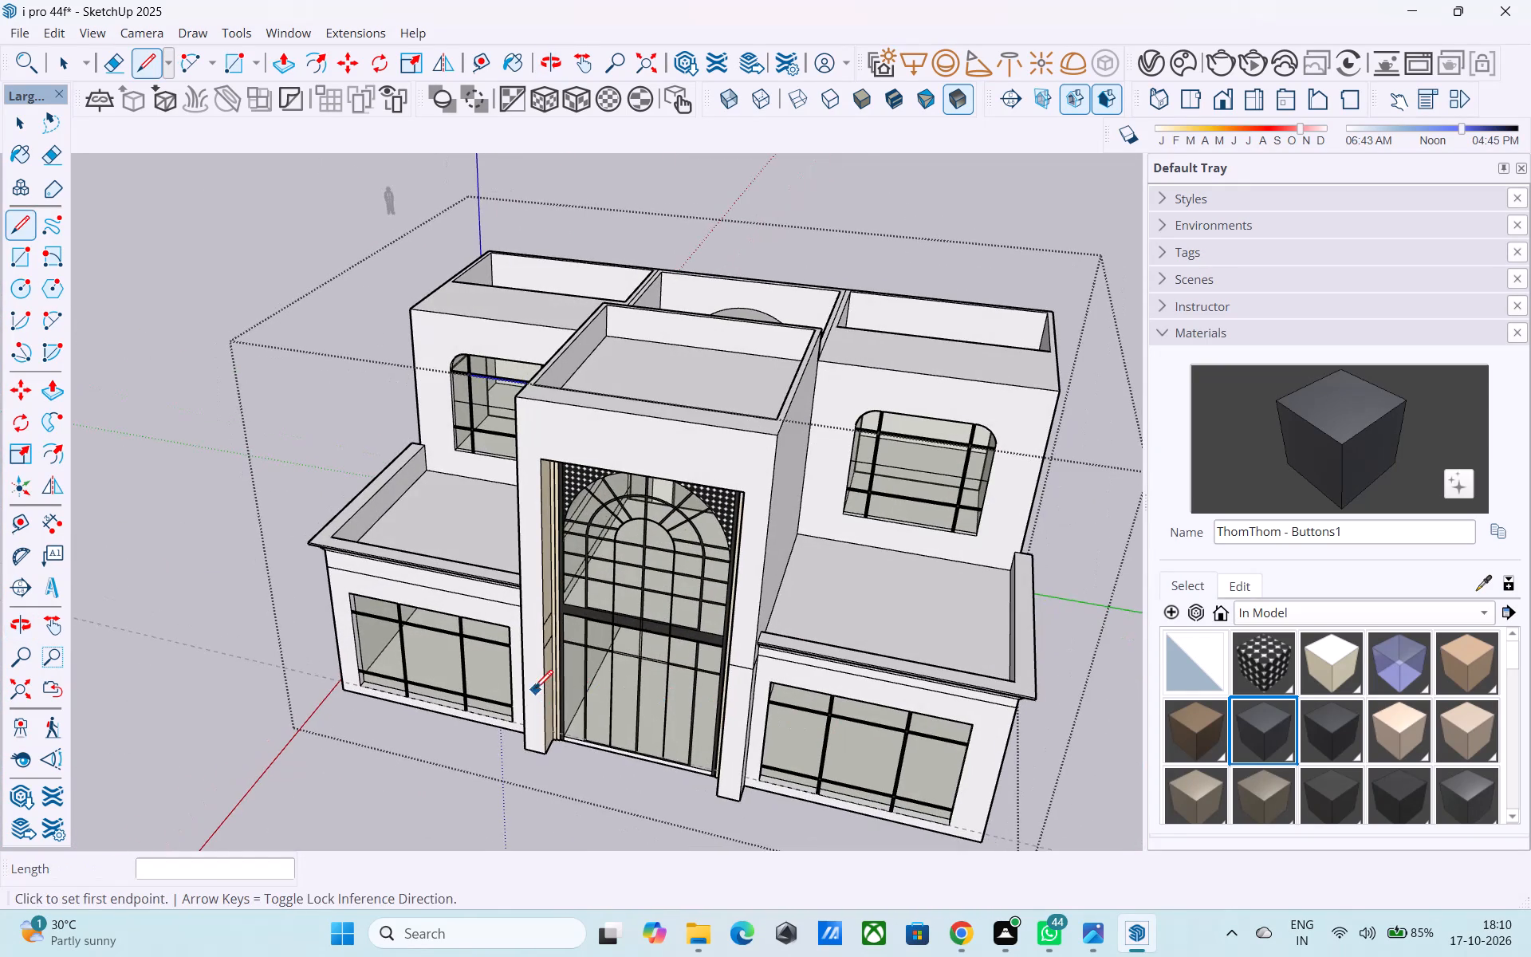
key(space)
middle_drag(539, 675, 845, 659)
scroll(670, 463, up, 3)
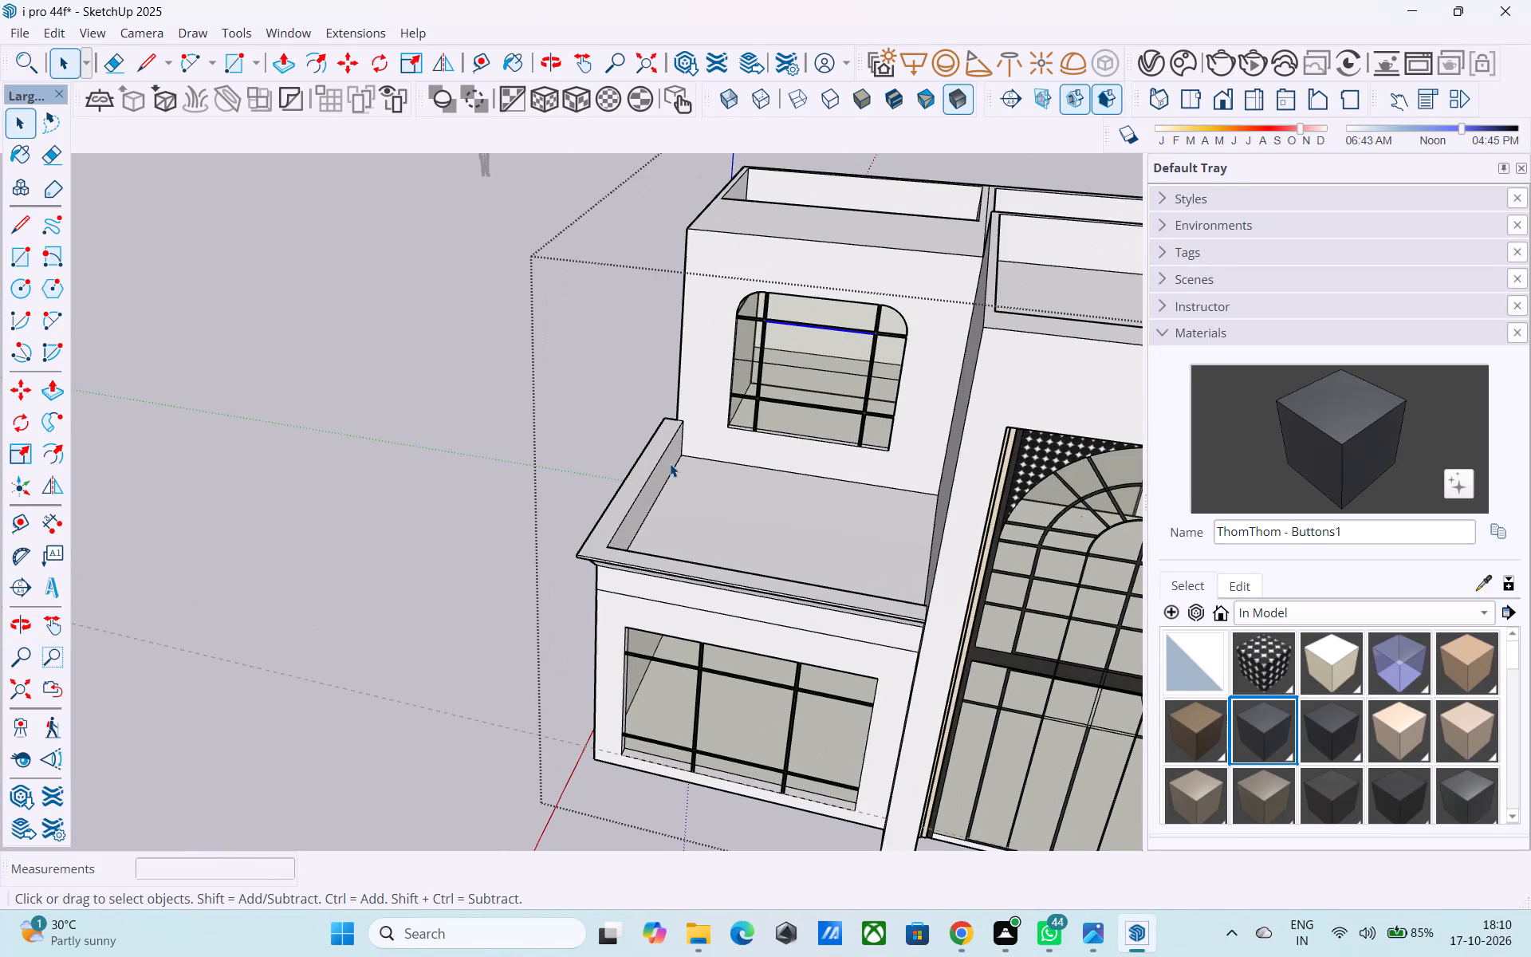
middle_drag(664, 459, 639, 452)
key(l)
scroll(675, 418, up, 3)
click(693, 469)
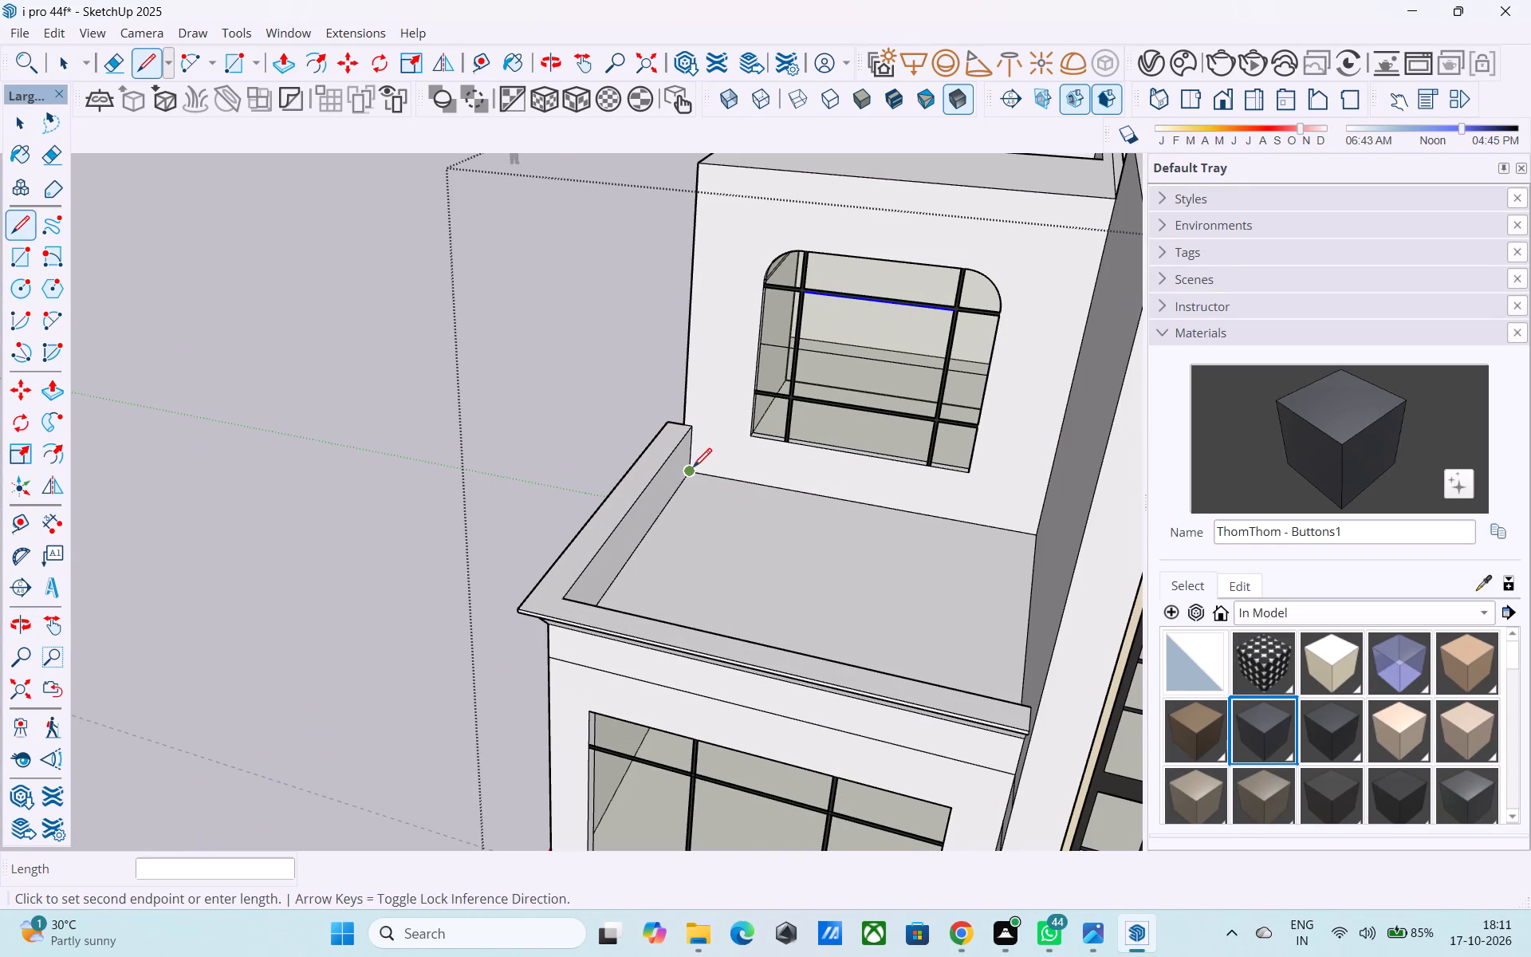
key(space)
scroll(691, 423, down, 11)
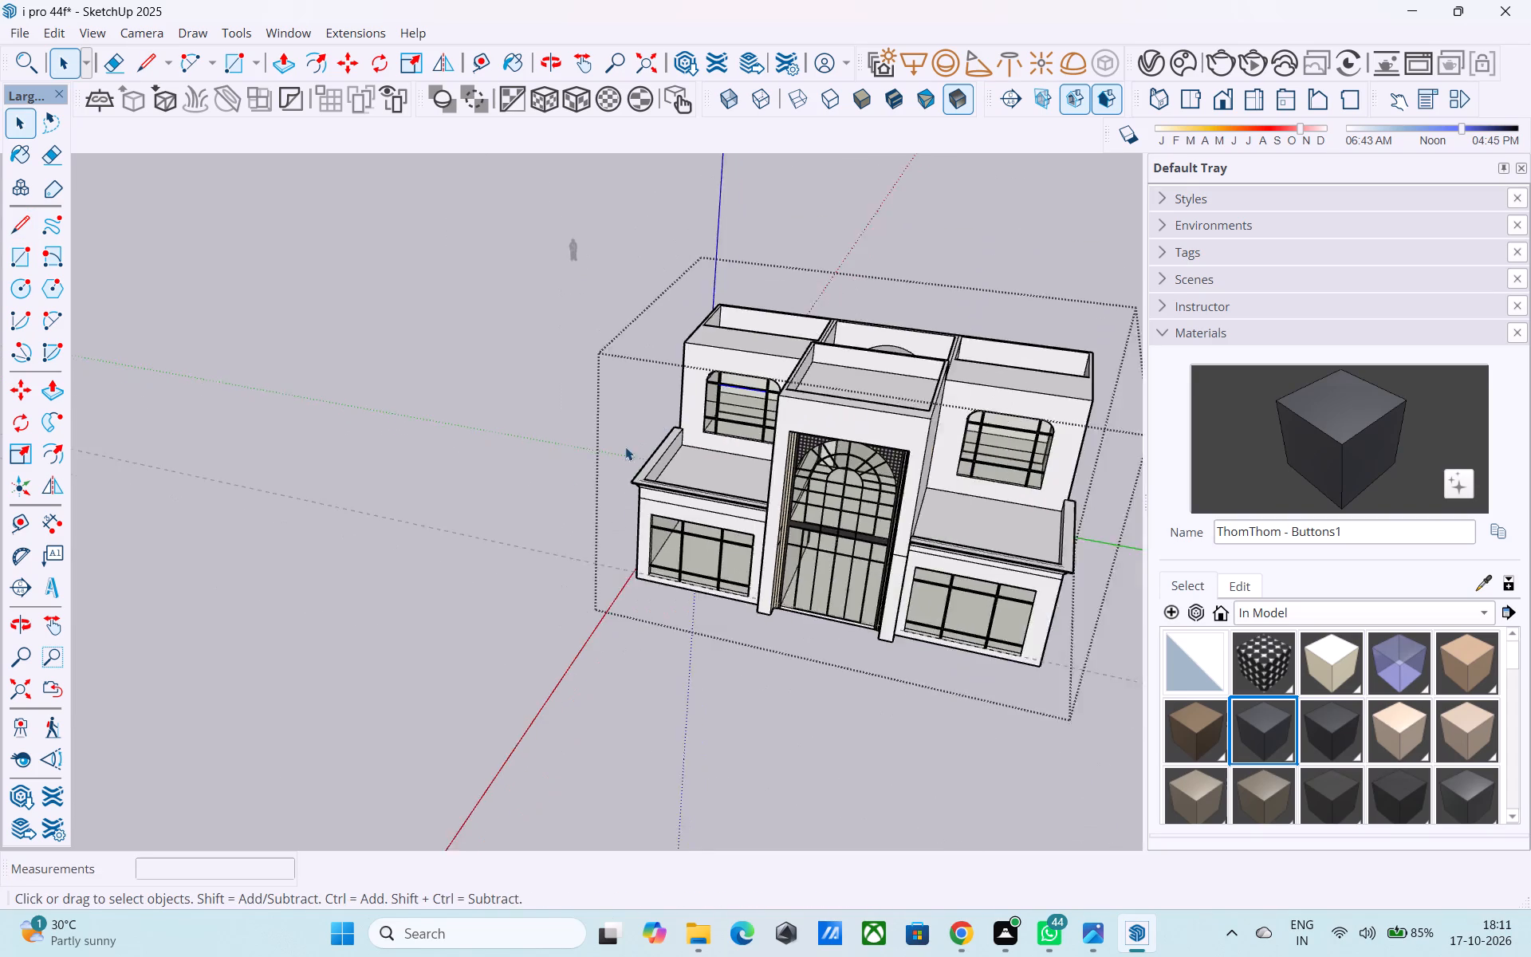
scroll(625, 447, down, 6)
Erase the outer edges of the stepped moulding beneath the right block's cornice along its front, keeping the thin top slab.
middle_drag(827, 592, 951, 376)
scroll(951, 376, up, 7)
middle_drag(919, 366, 915, 428)
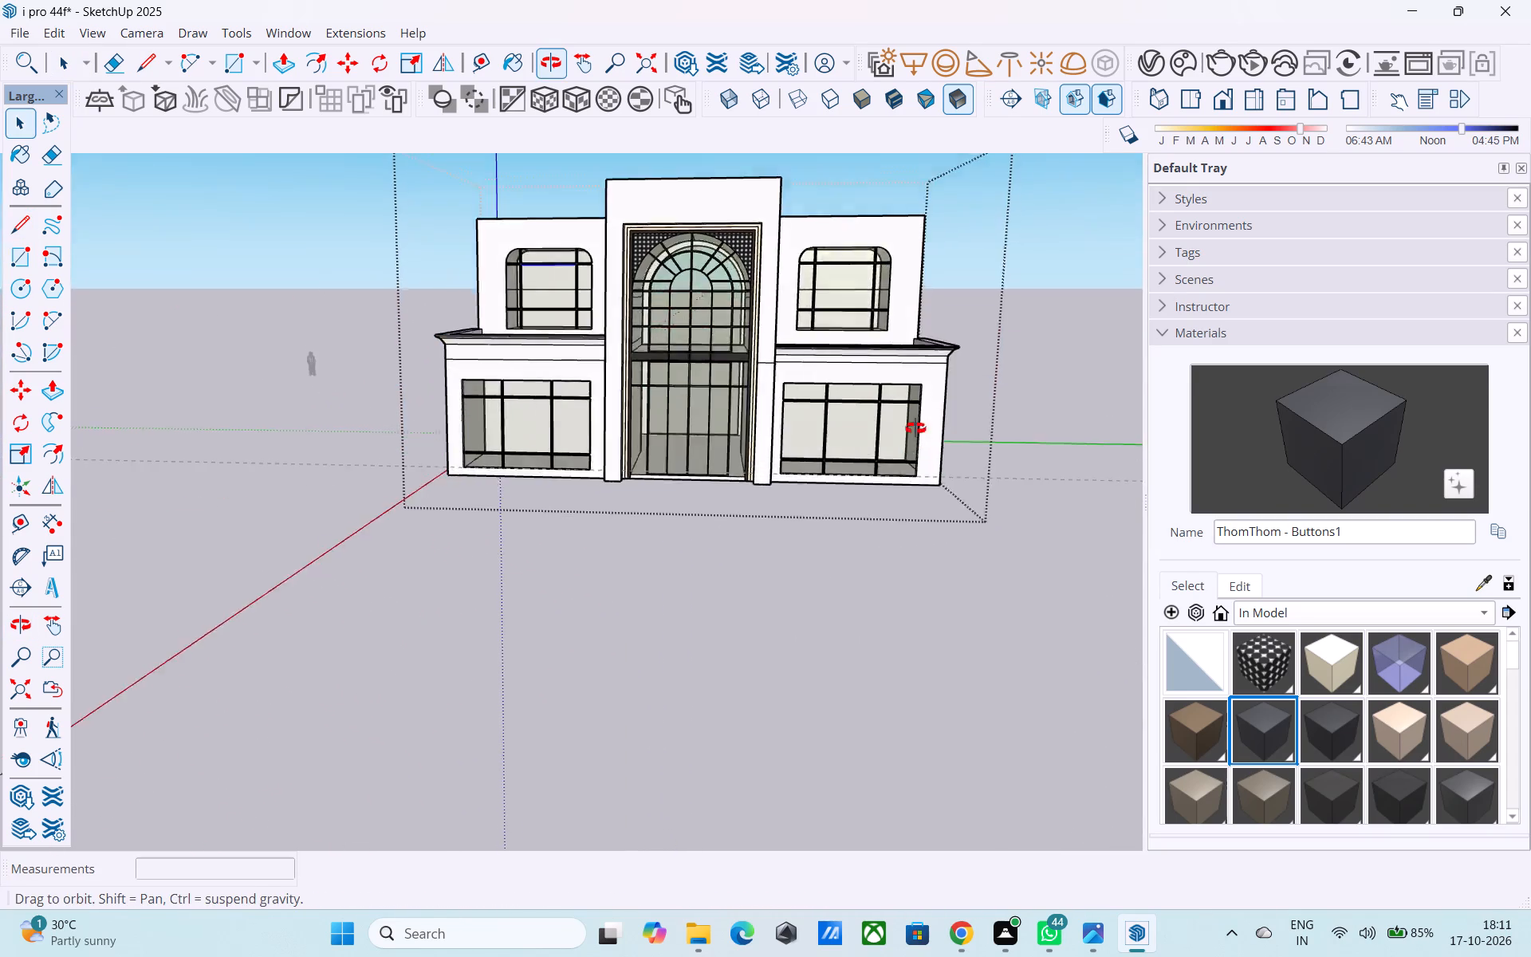
middle_drag(915, 428, 979, 345)
scroll(967, 344, up, 5)
middle_drag(957, 339, 980, 348)
key(e)
scroll(928, 312, up, 5)
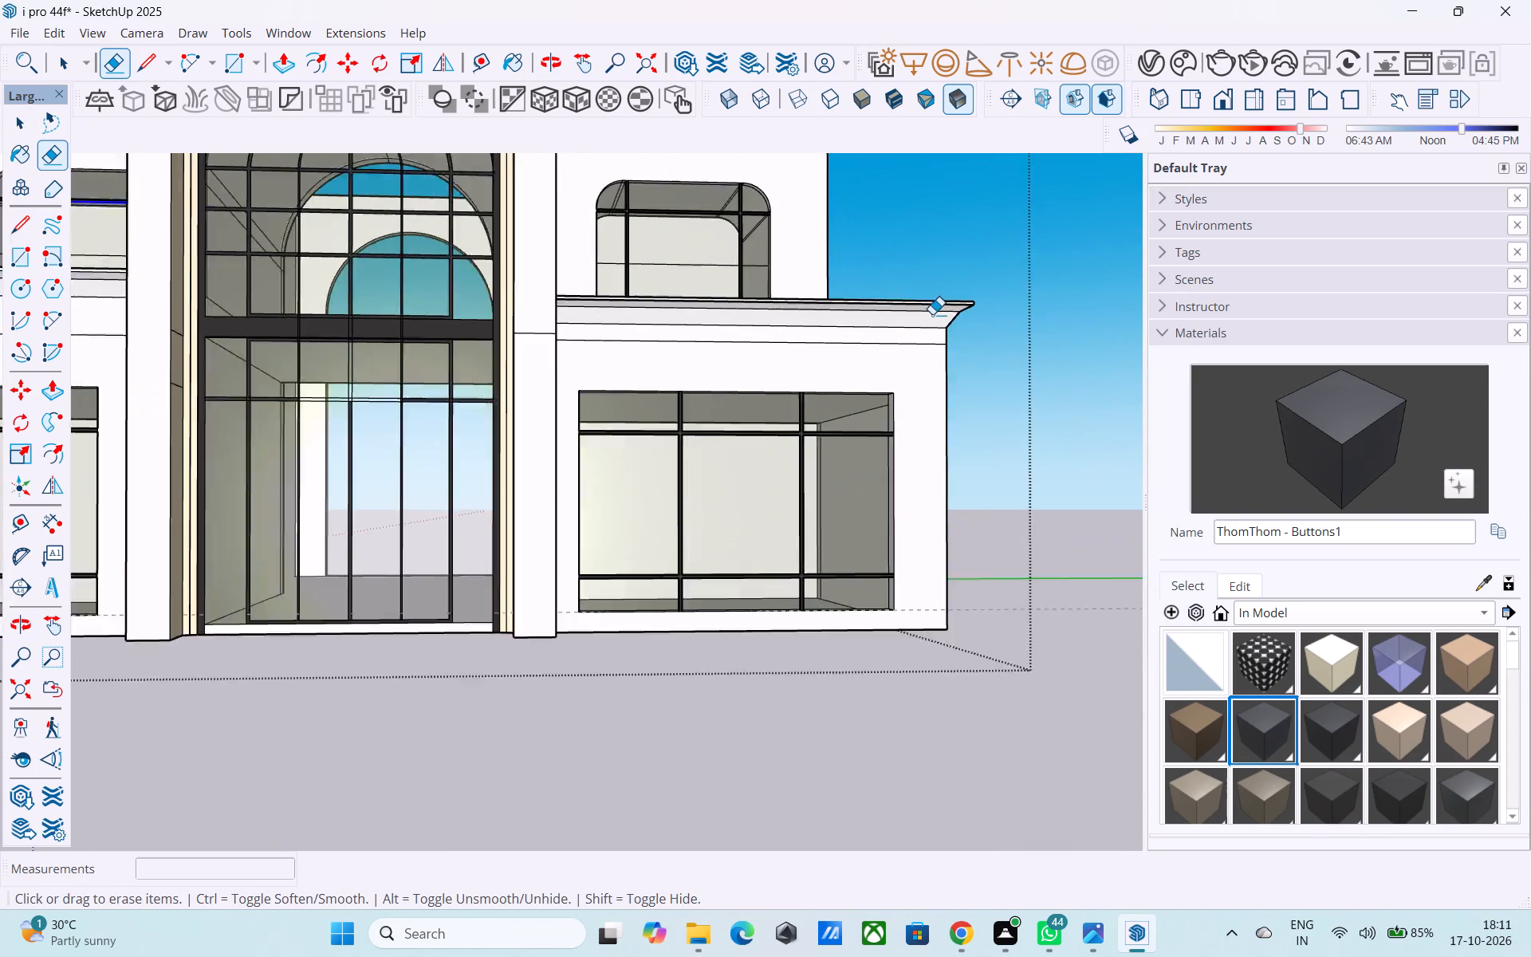
scroll(932, 314, up, 5)
drag(954, 323, 966, 331)
middle_drag(964, 330, 1003, 309)
scroll(1006, 299, up, 3)
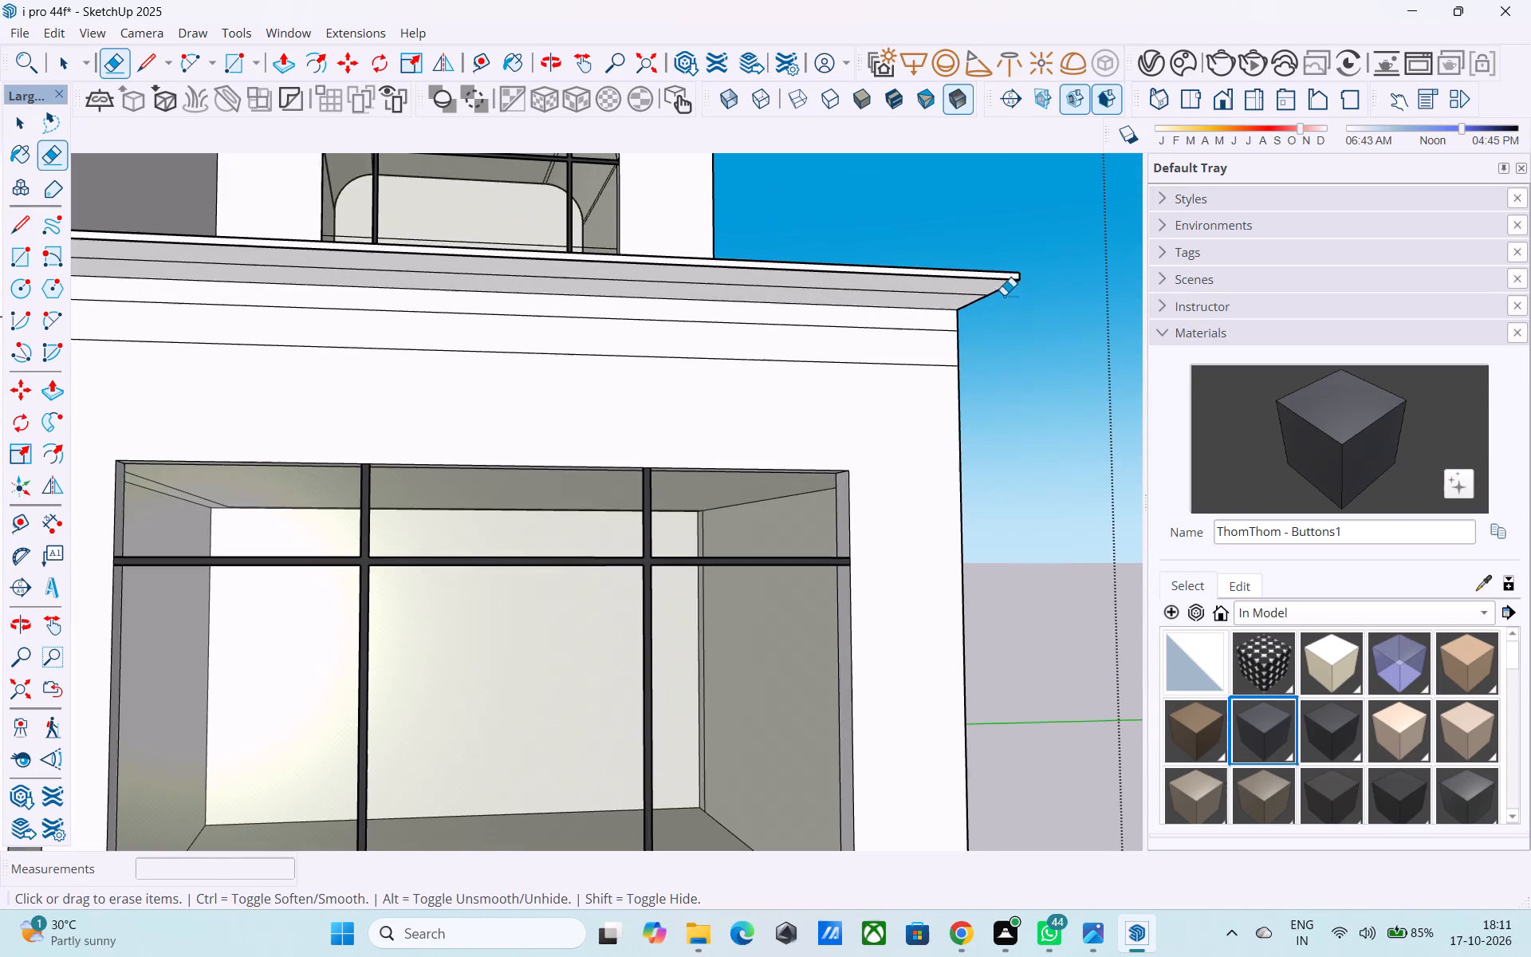
click(999, 291)
middle_drag(1003, 303, 1023, 338)
middle_drag(1021, 348, 1078, 359)
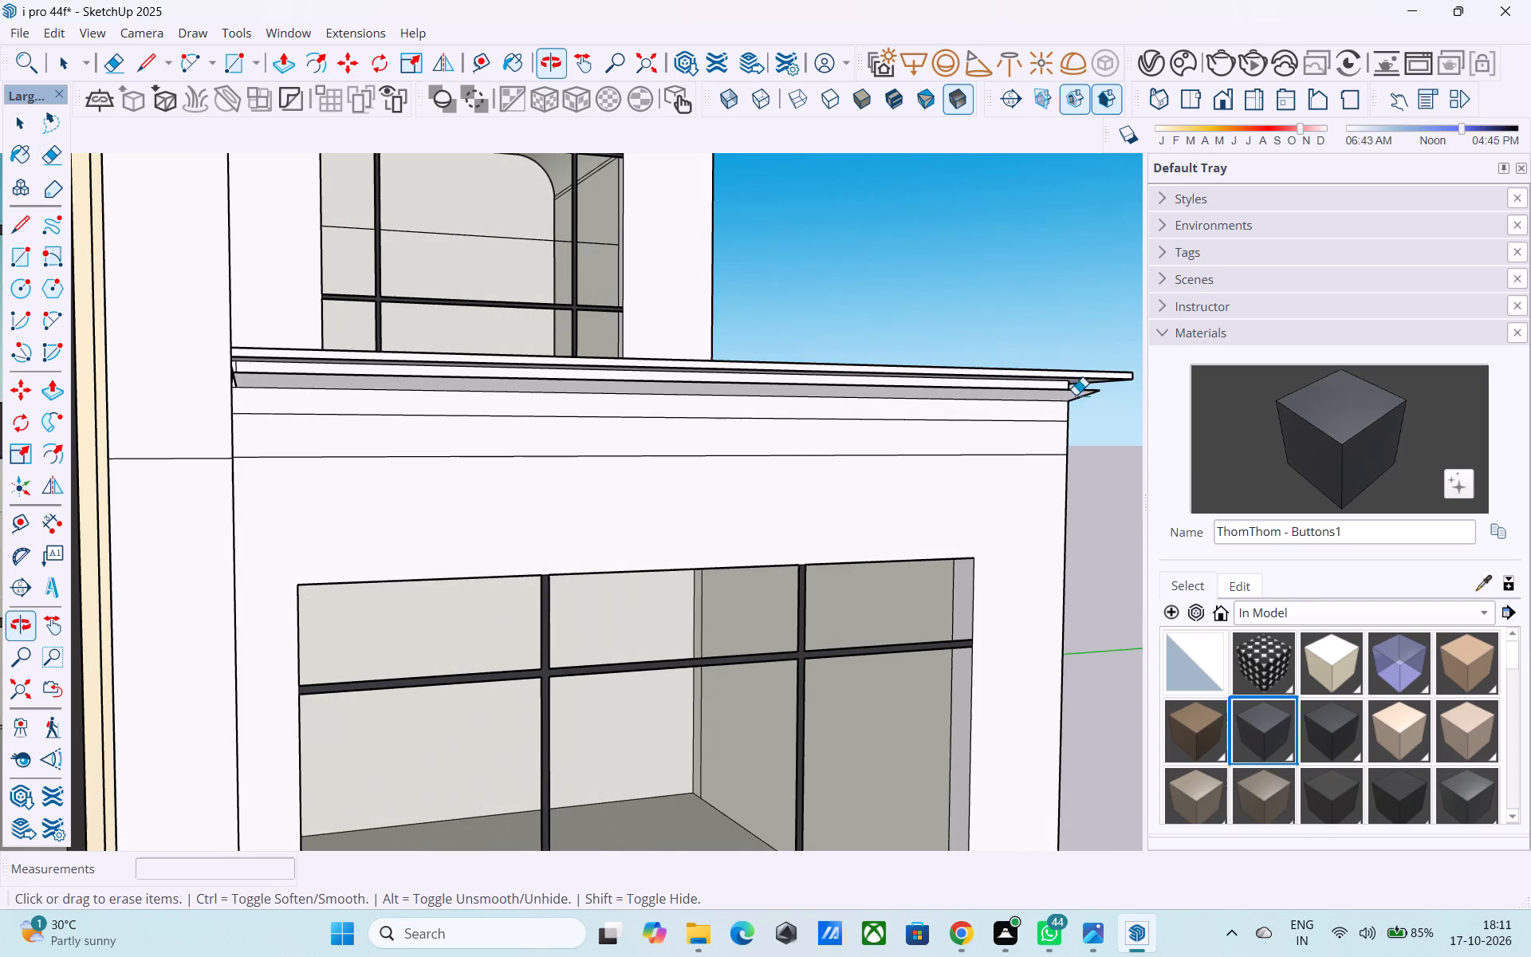
shift+middle_drag(1042, 415, 966, 368)
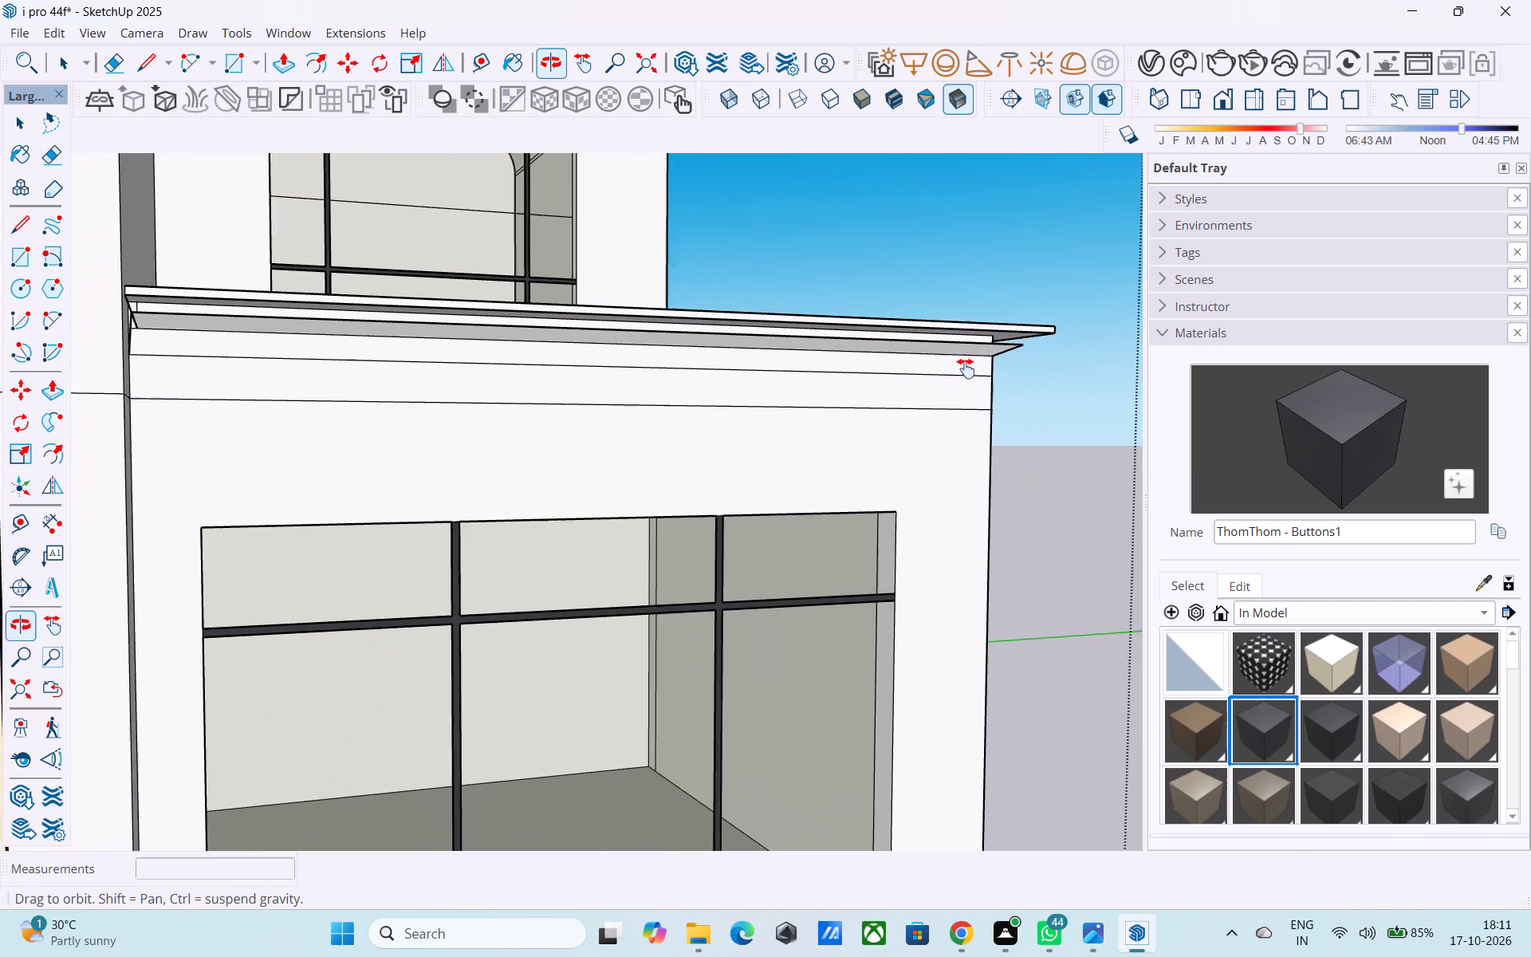
shift+middle_drag(966, 368, 996, 357)
scroll(1035, 332, up, 3)
click(1054, 333)
click(1053, 329)
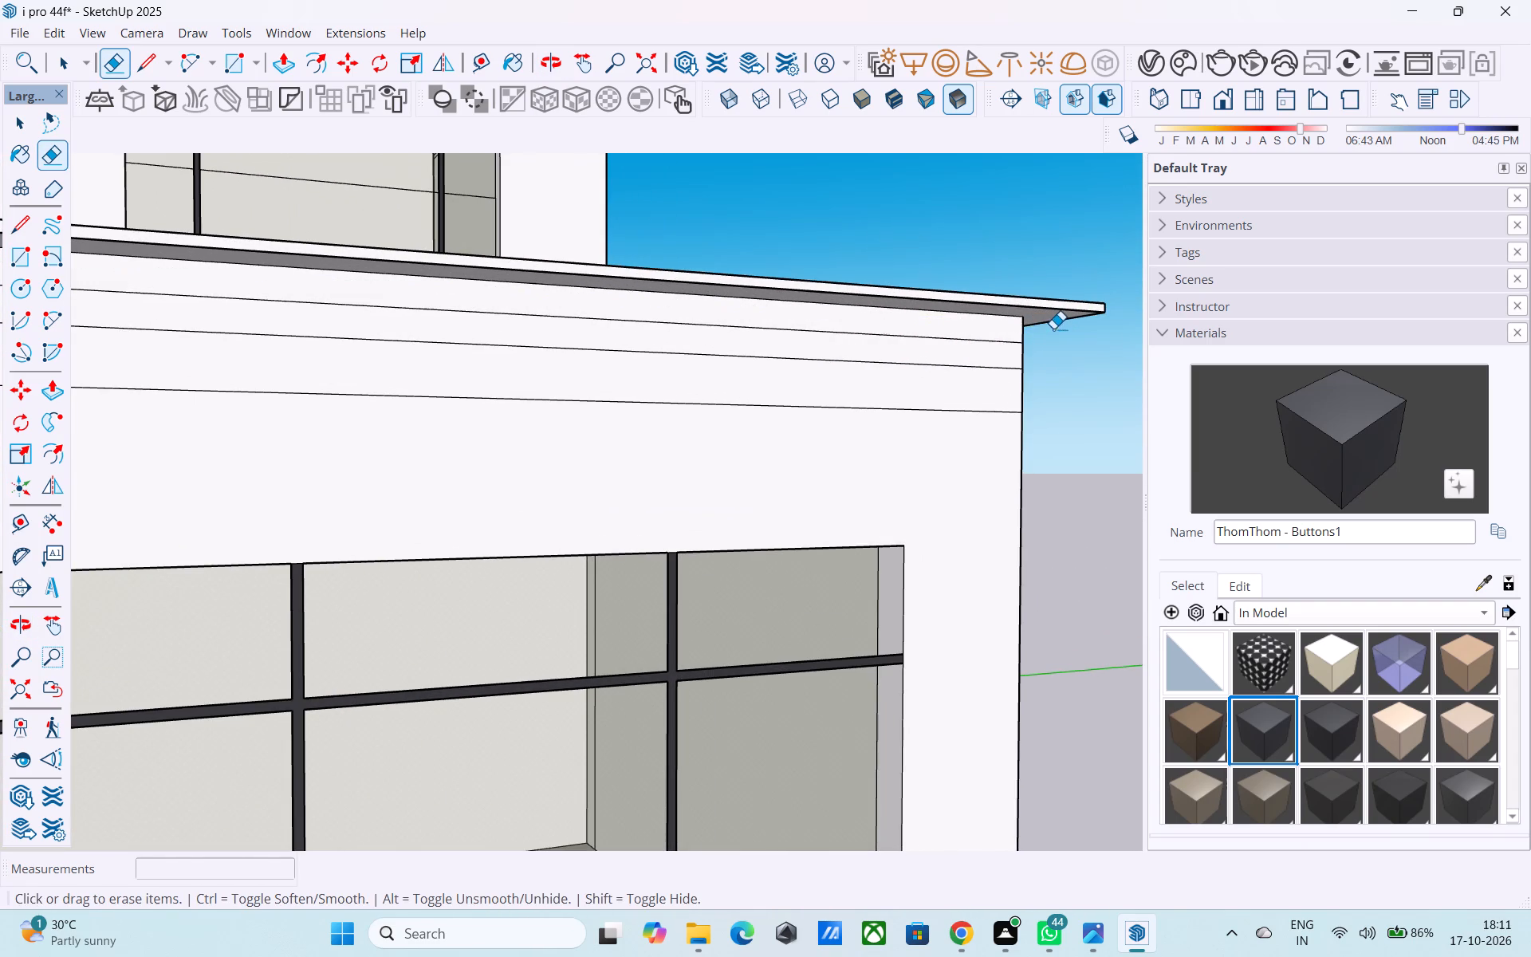
scroll(1062, 339, down, 8)
Erase the leftover moulding edges on the right block's side and the horizontal lines across its front wall below the slab.
middle_drag(1061, 353, 1080, 421)
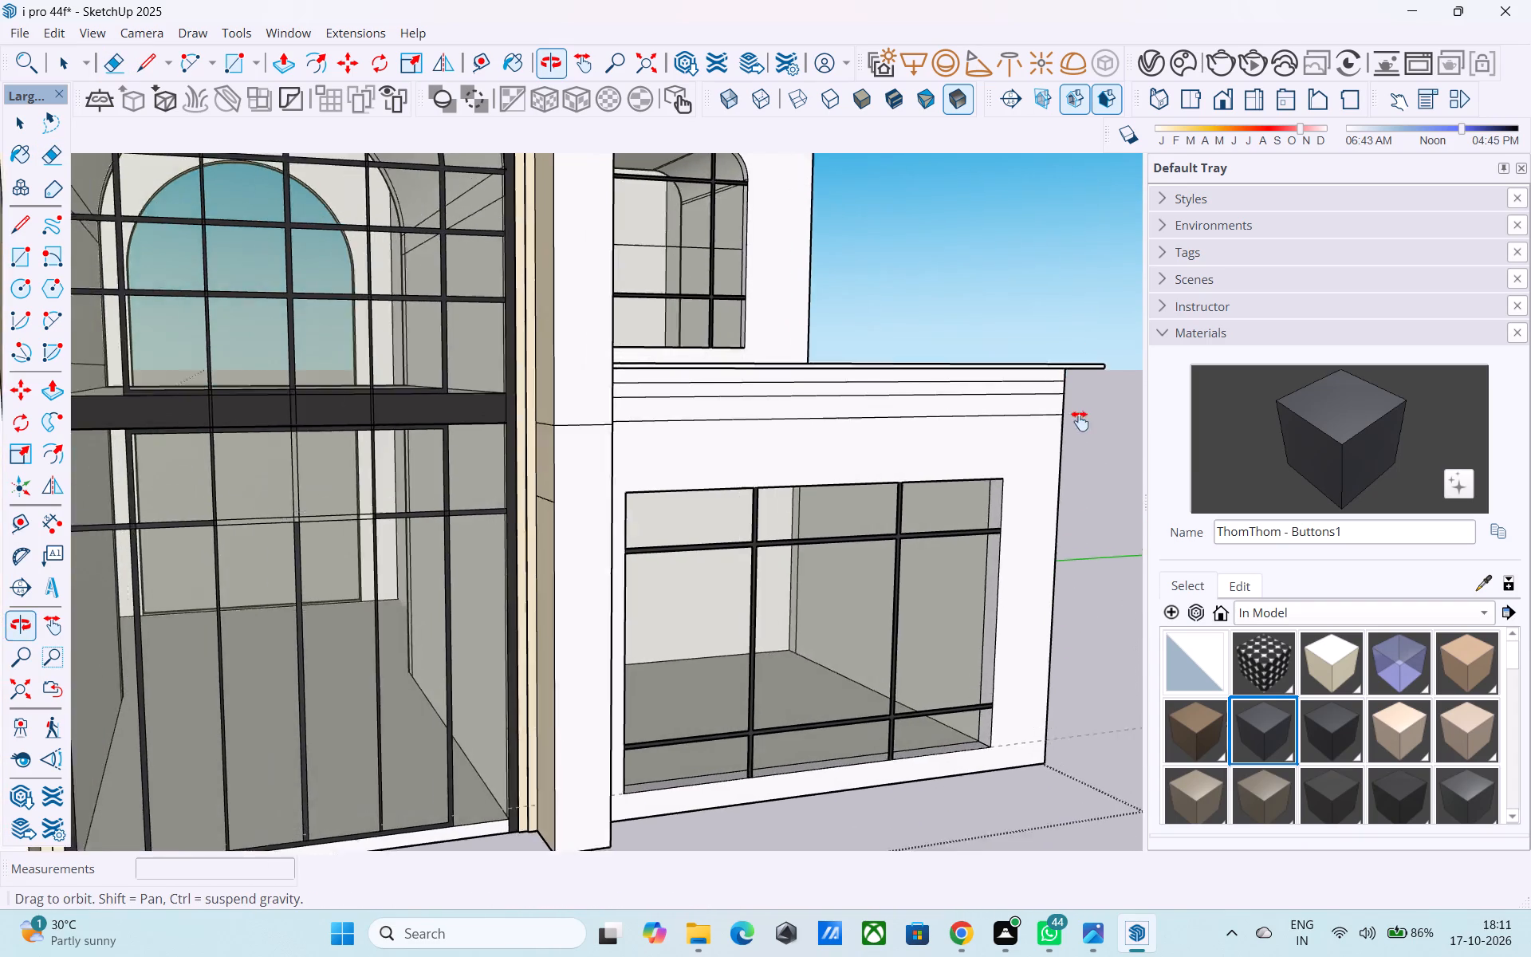
middle_drag(1080, 421, 784, 371)
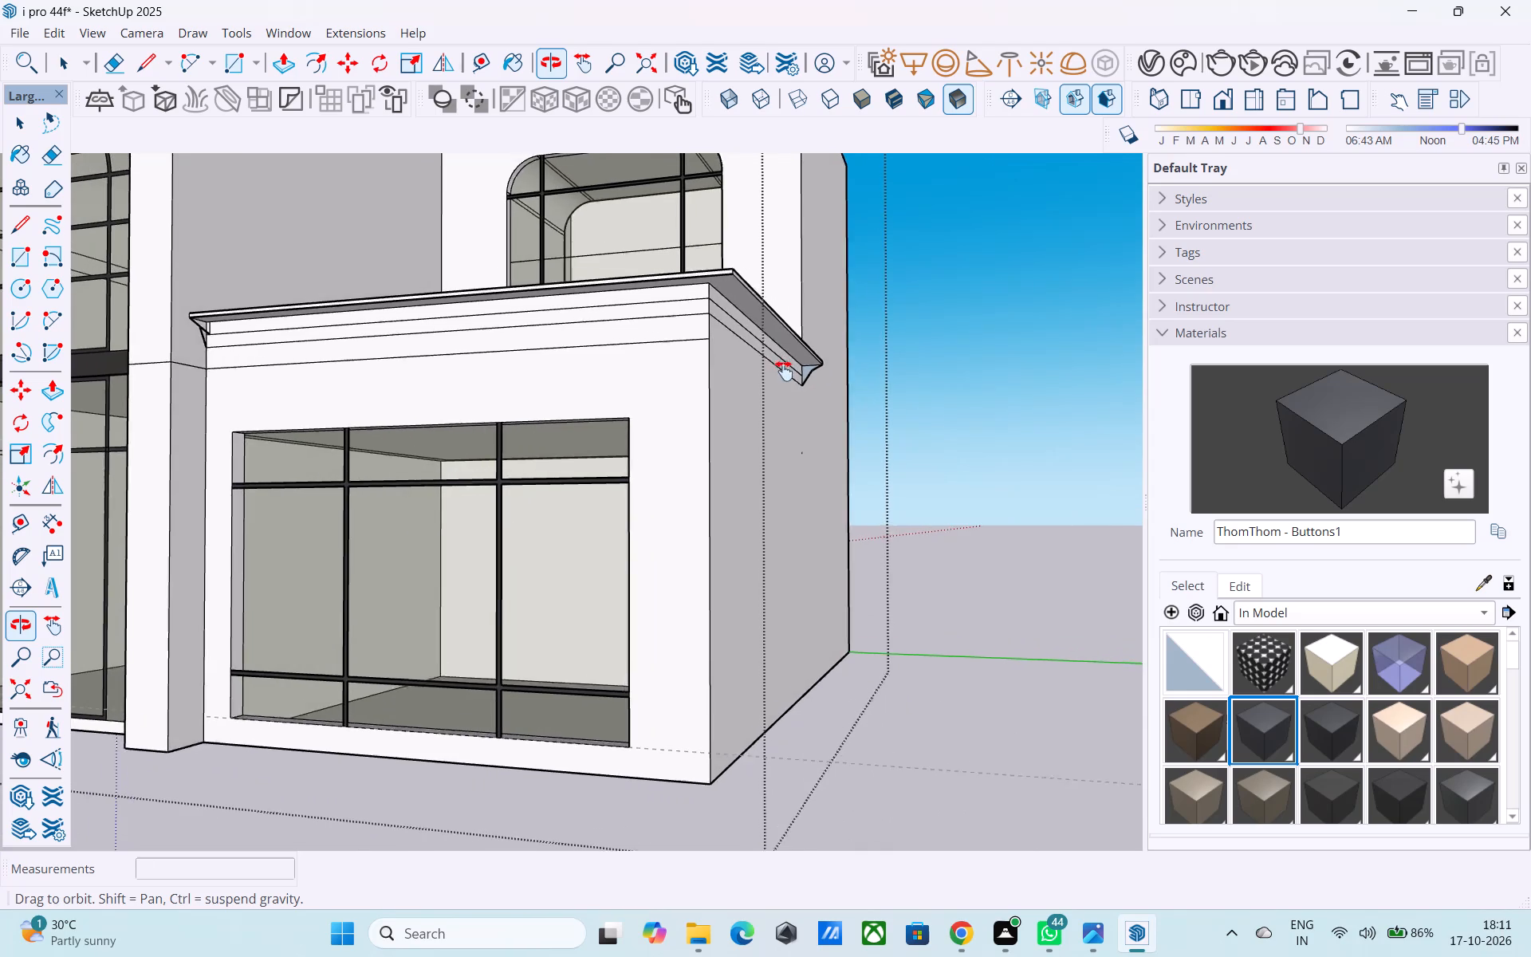
middle_drag(784, 371, 797, 385)
scroll(797, 385, up, 6)
drag(825, 388, 837, 400)
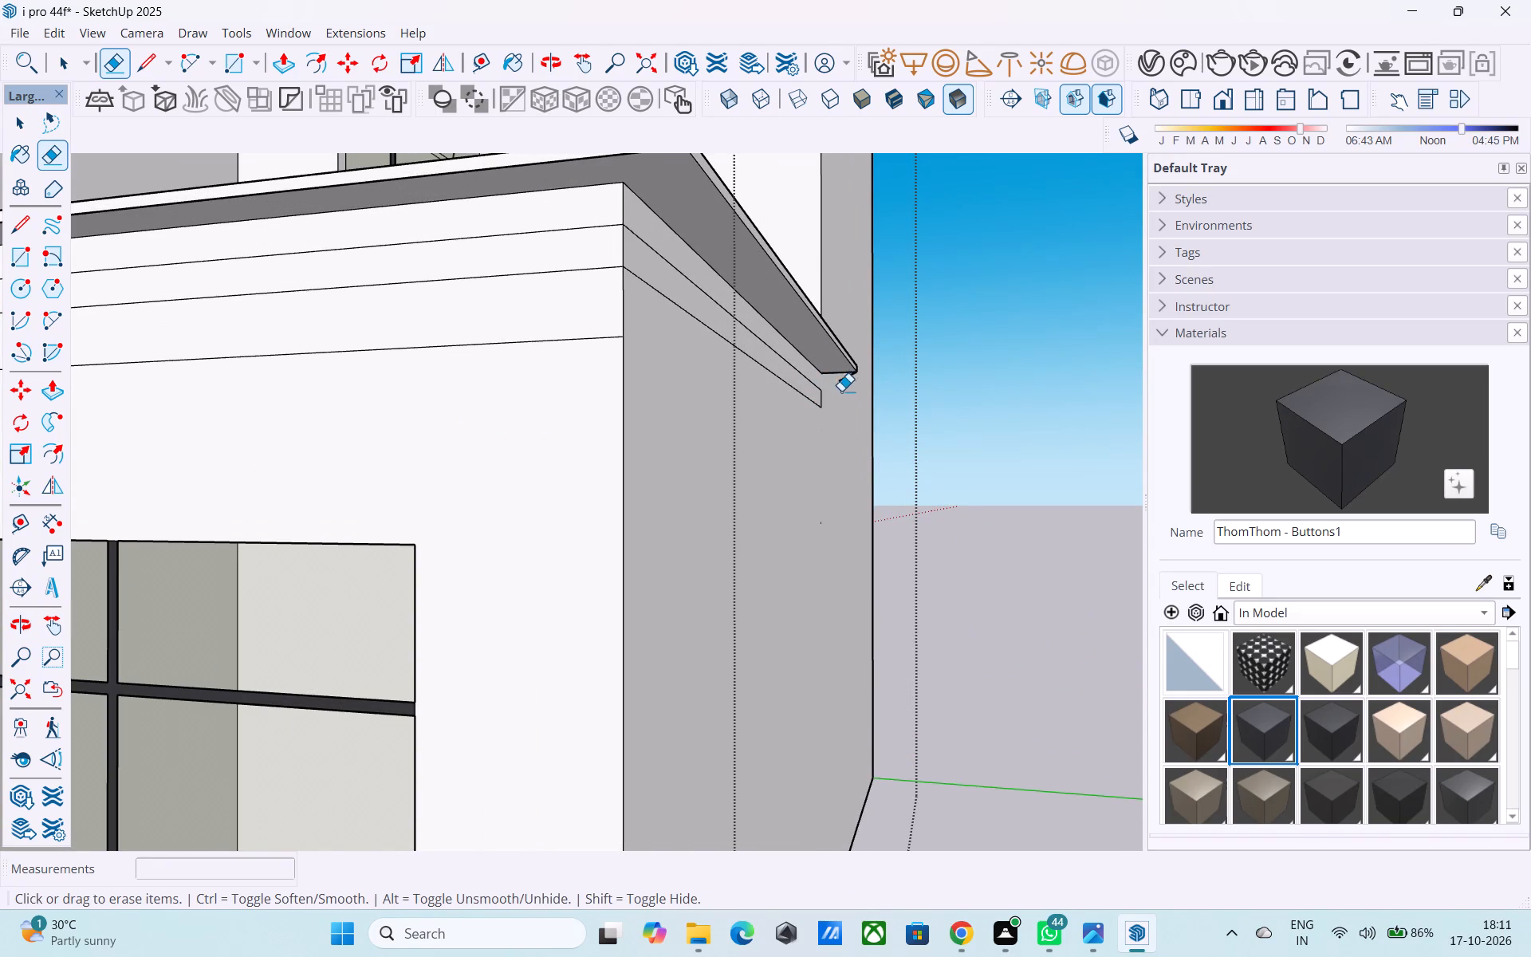
click(844, 382)
drag(809, 387, 812, 408)
drag(817, 383, 819, 403)
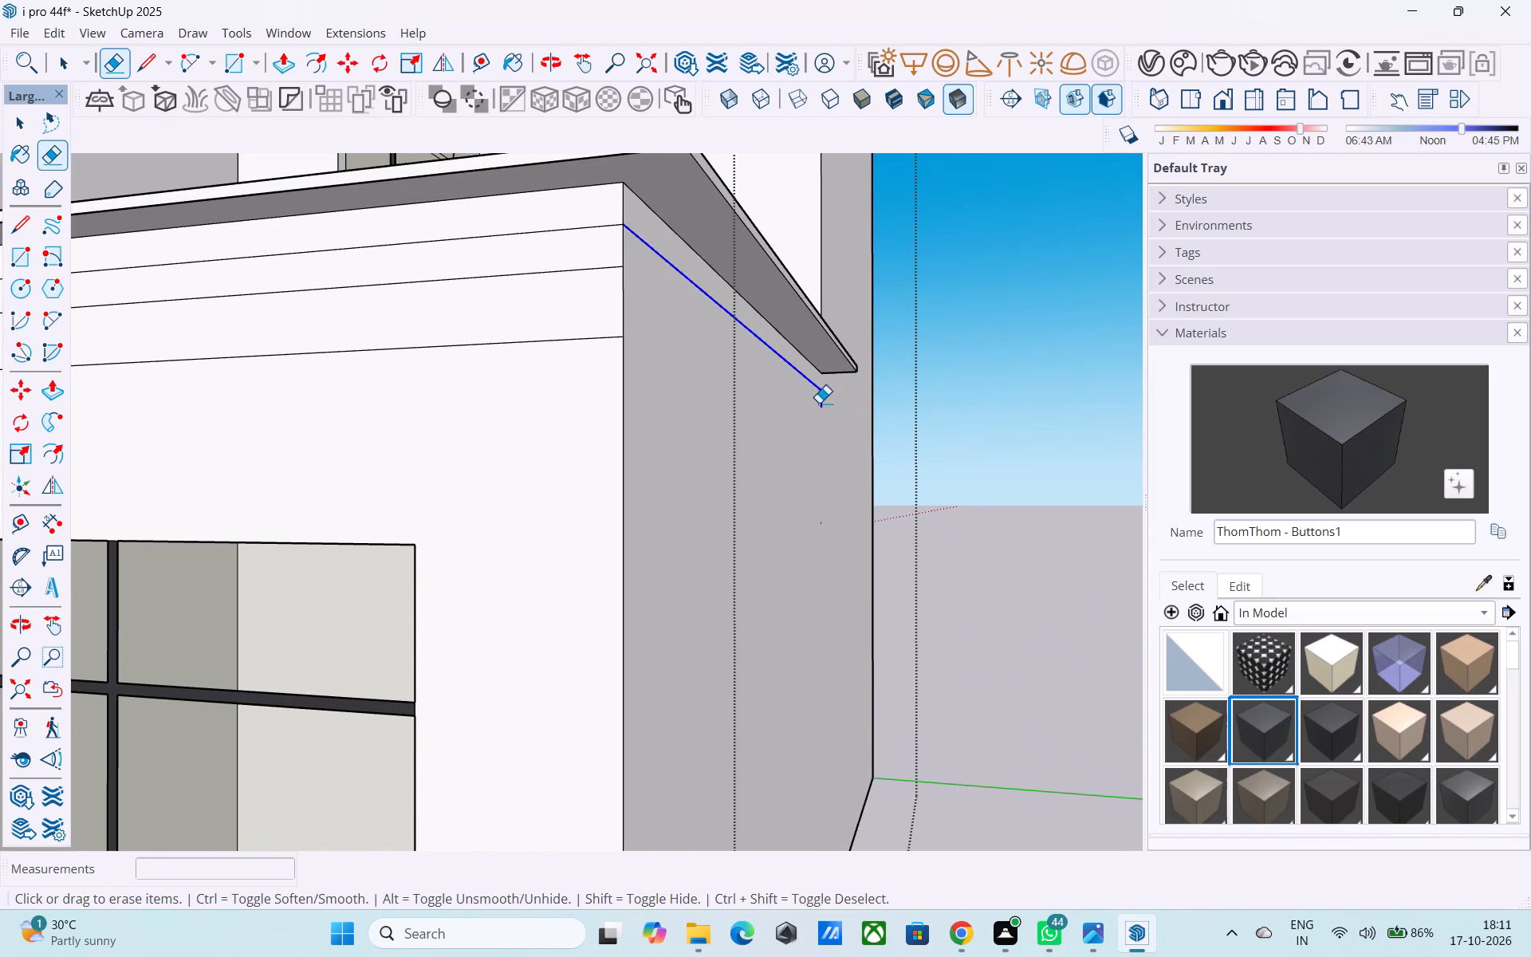
drag(569, 223, 577, 354)
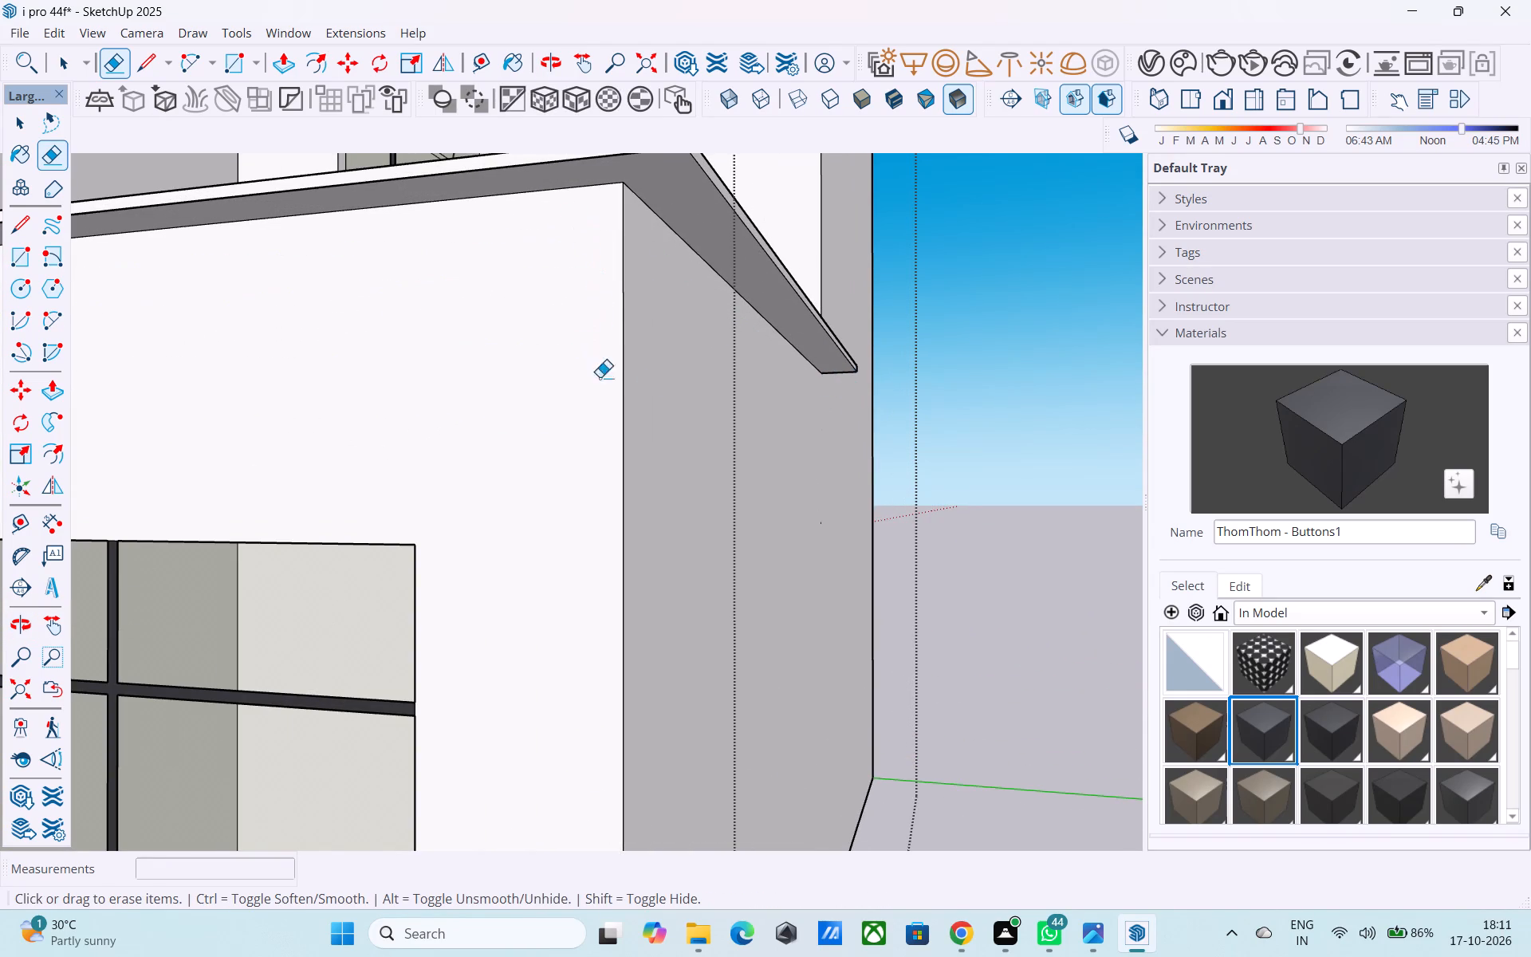
Push the side face of the right block's overhanging top slab back flush with the side wall.
scroll(613, 392, down, 6)
shift+middle_drag(655, 412, 667, 584)
scroll(686, 558, up, 5)
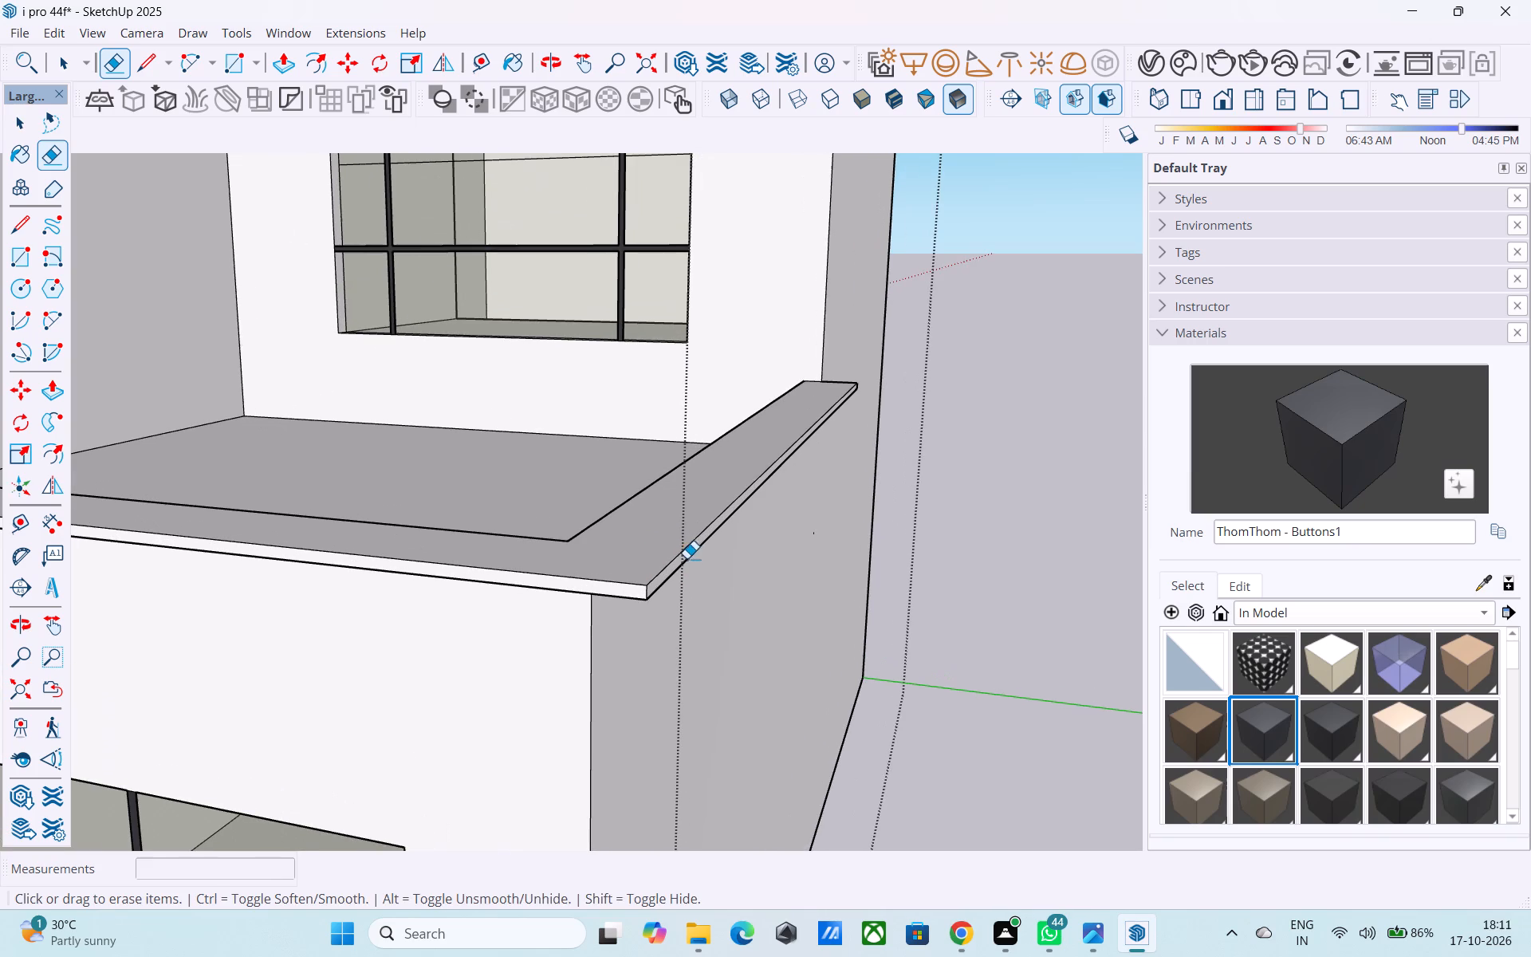
key(space)
click(675, 563)
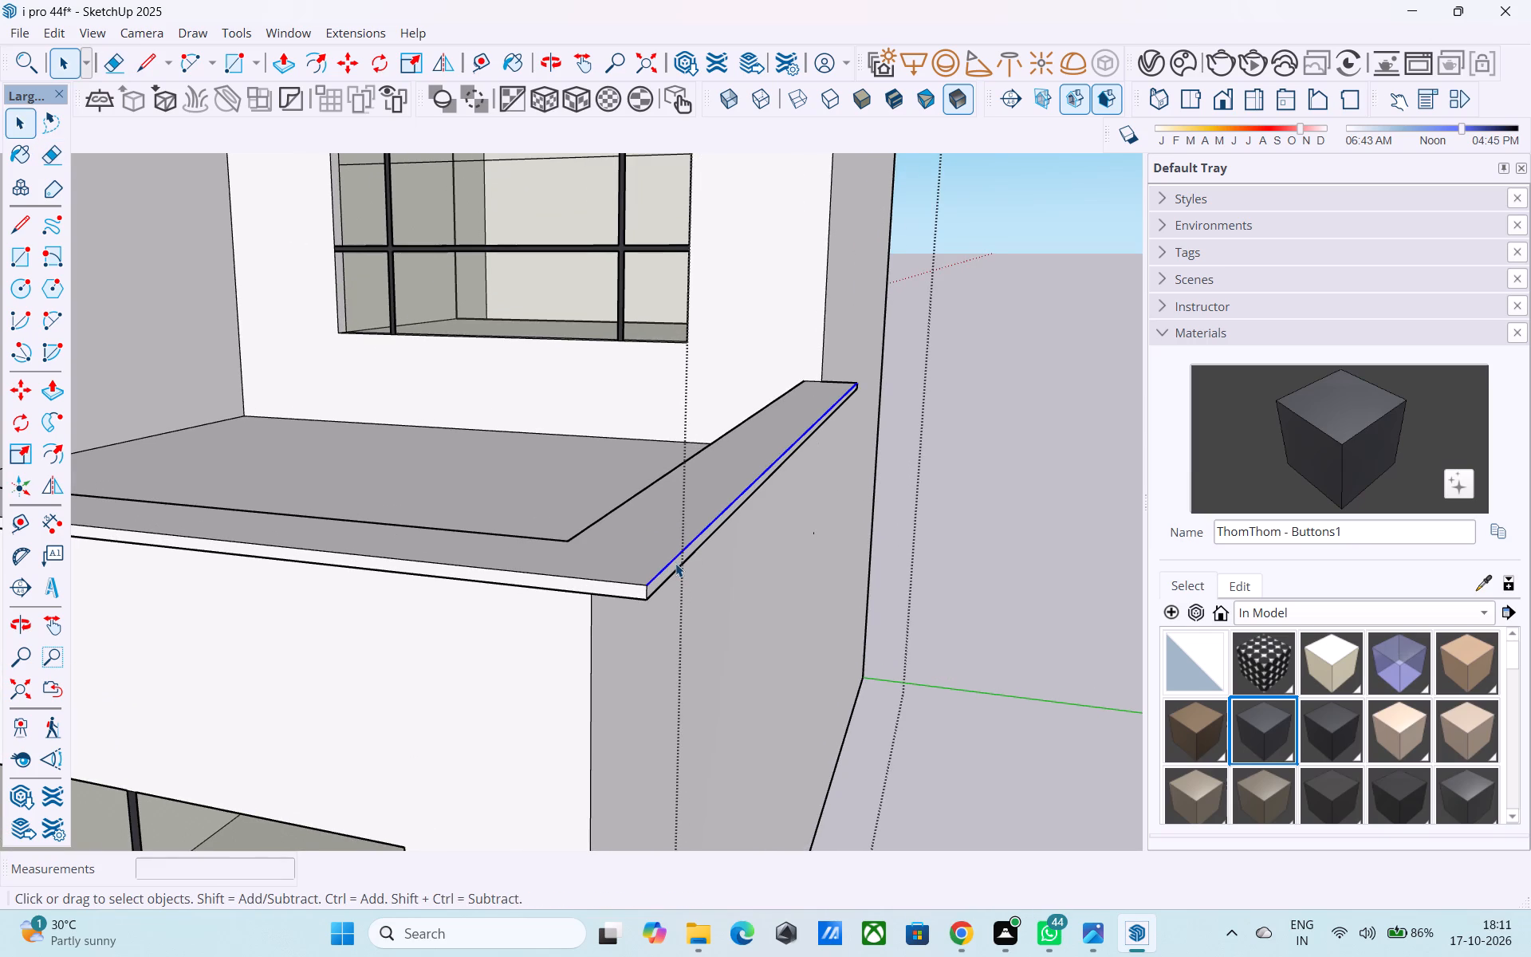
click(675, 563)
scroll(675, 565, up, 4)
click(677, 565)
key(p)
click(677, 565)
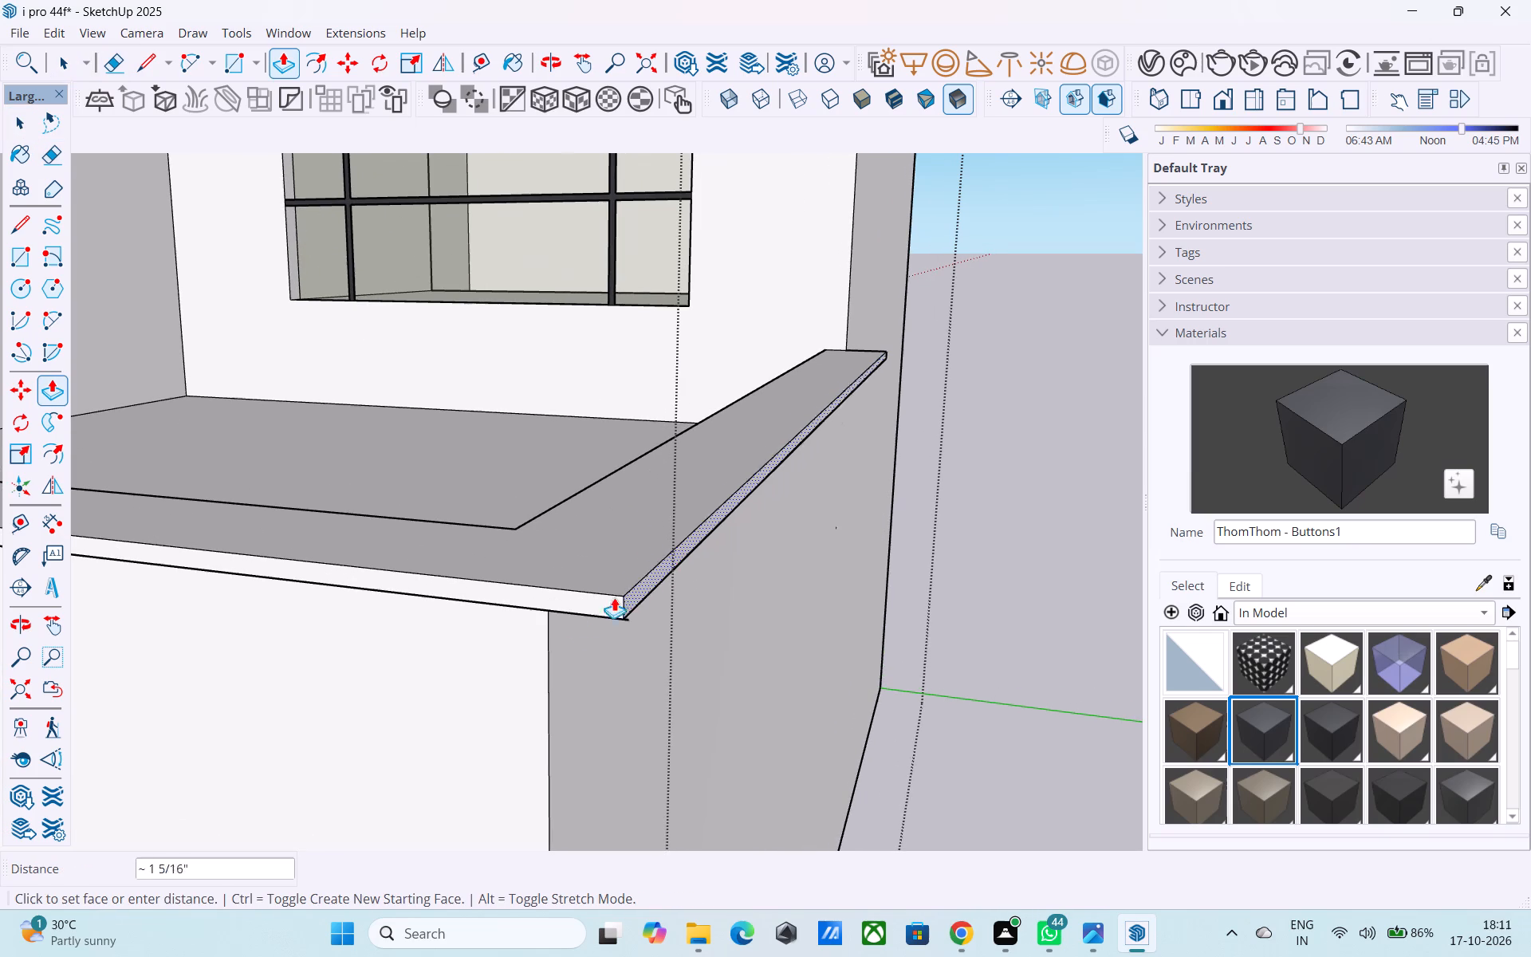
click(556, 624)
middle_drag(537, 608, 577, 576)
key(space)
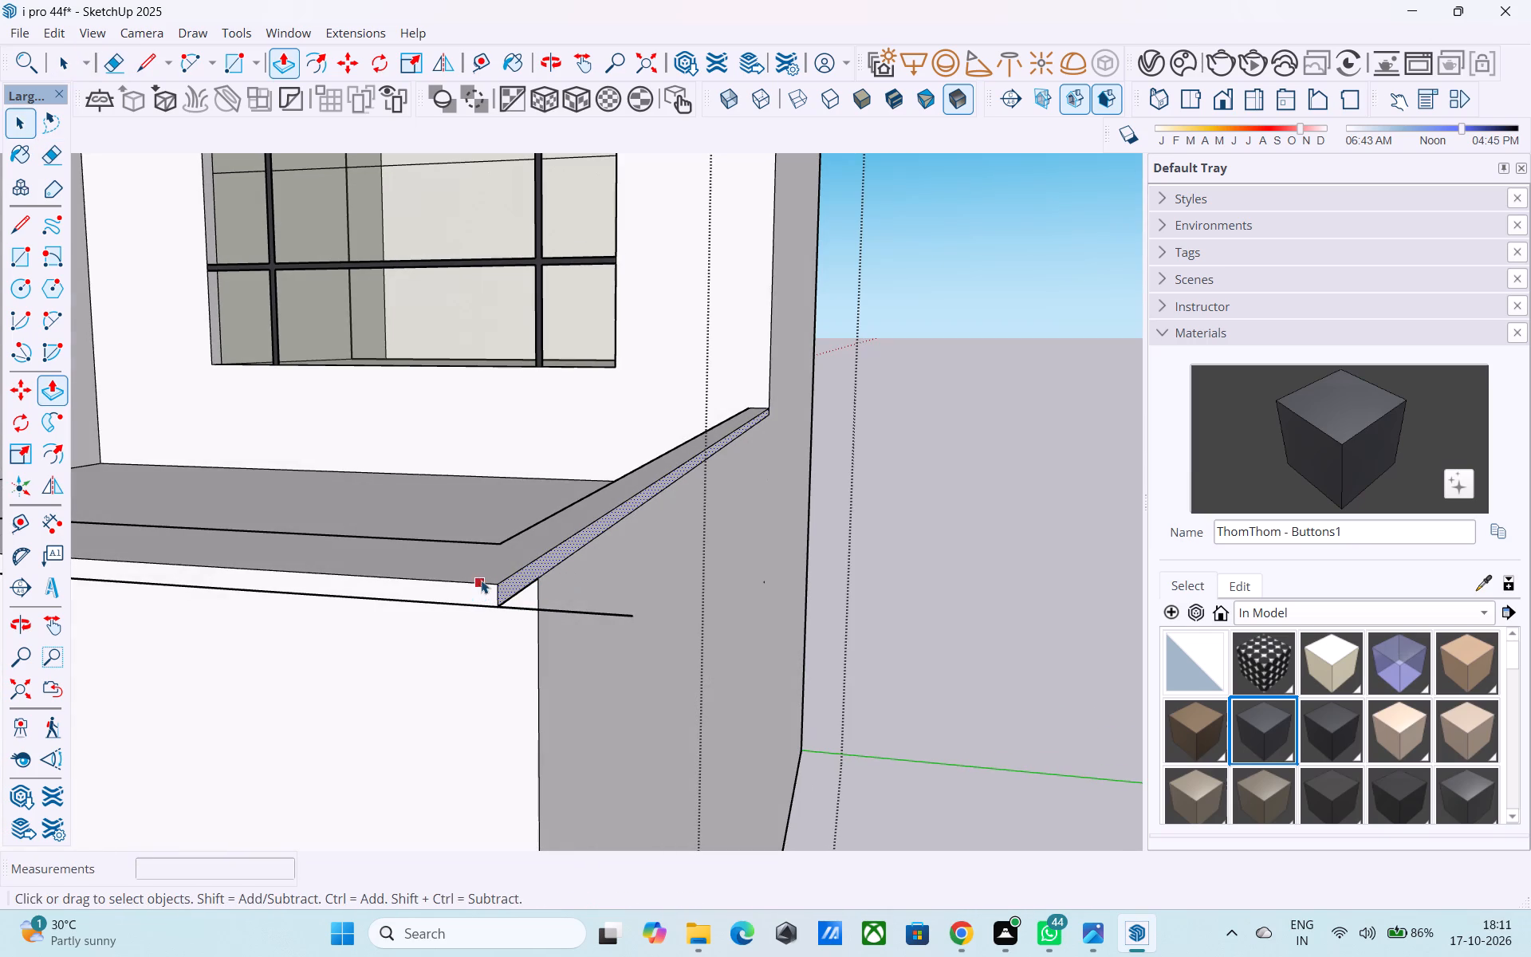
Push the front face of the right block's top slab back by the same distance as its side face.
click(481, 580)
click(477, 593)
key(p)
double_click(477, 593)
key(space)
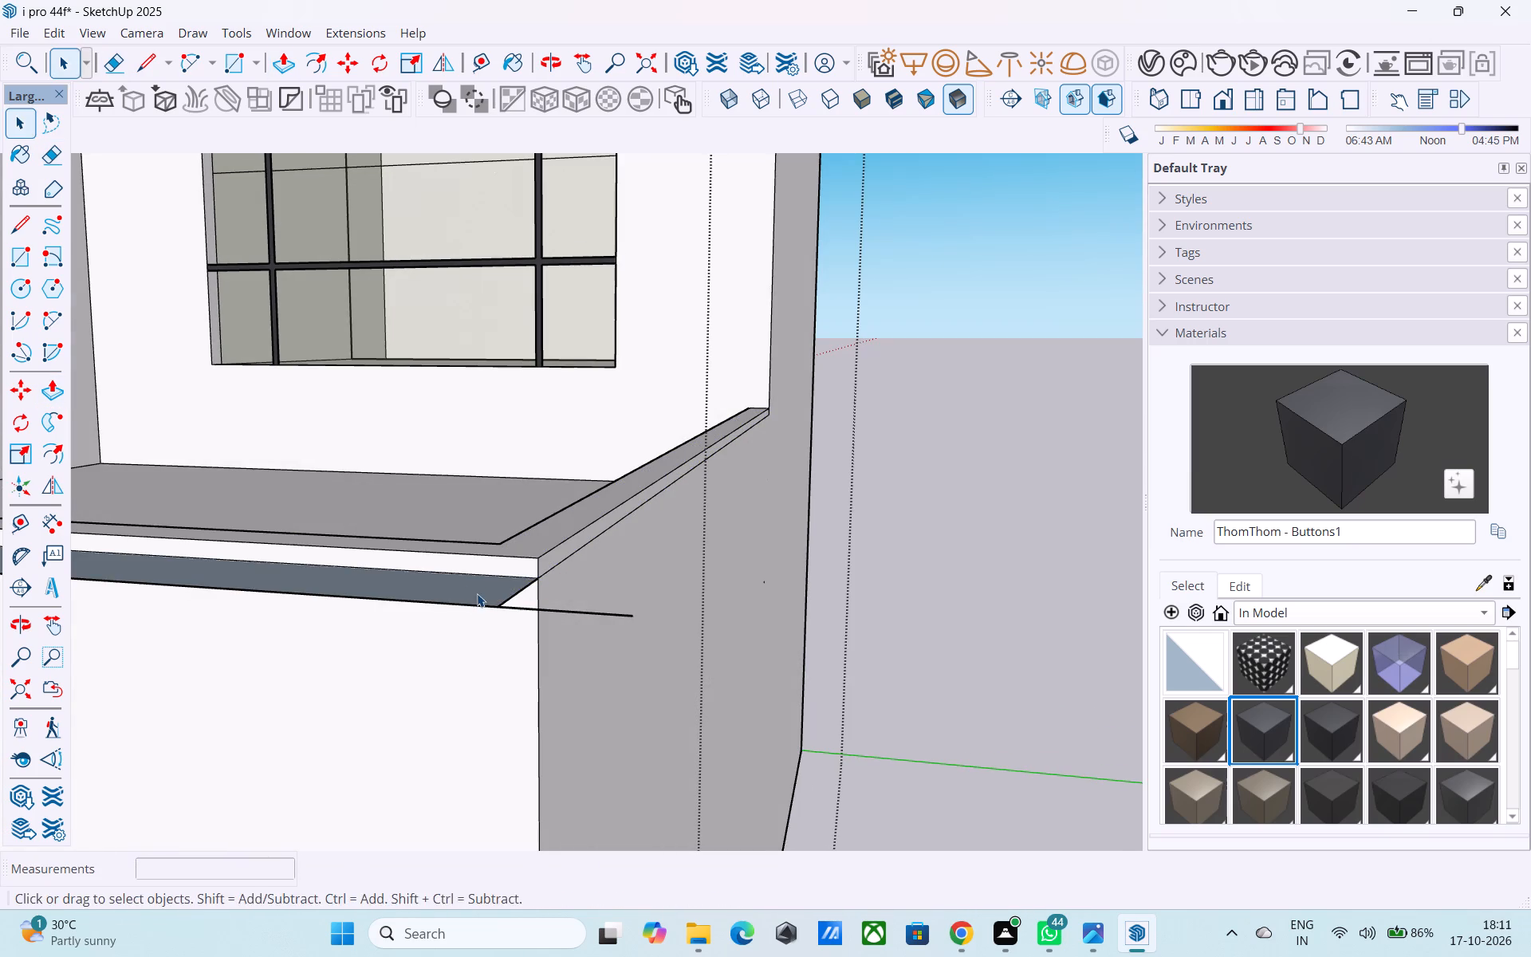
Erase the leftover sloped moulding strip and its protruding edge beneath the right block's front top slab.
middle_drag(477, 593, 1062, 471)
scroll(648, 534, down, 5)
shift+middle_drag(643, 539, 968, 470)
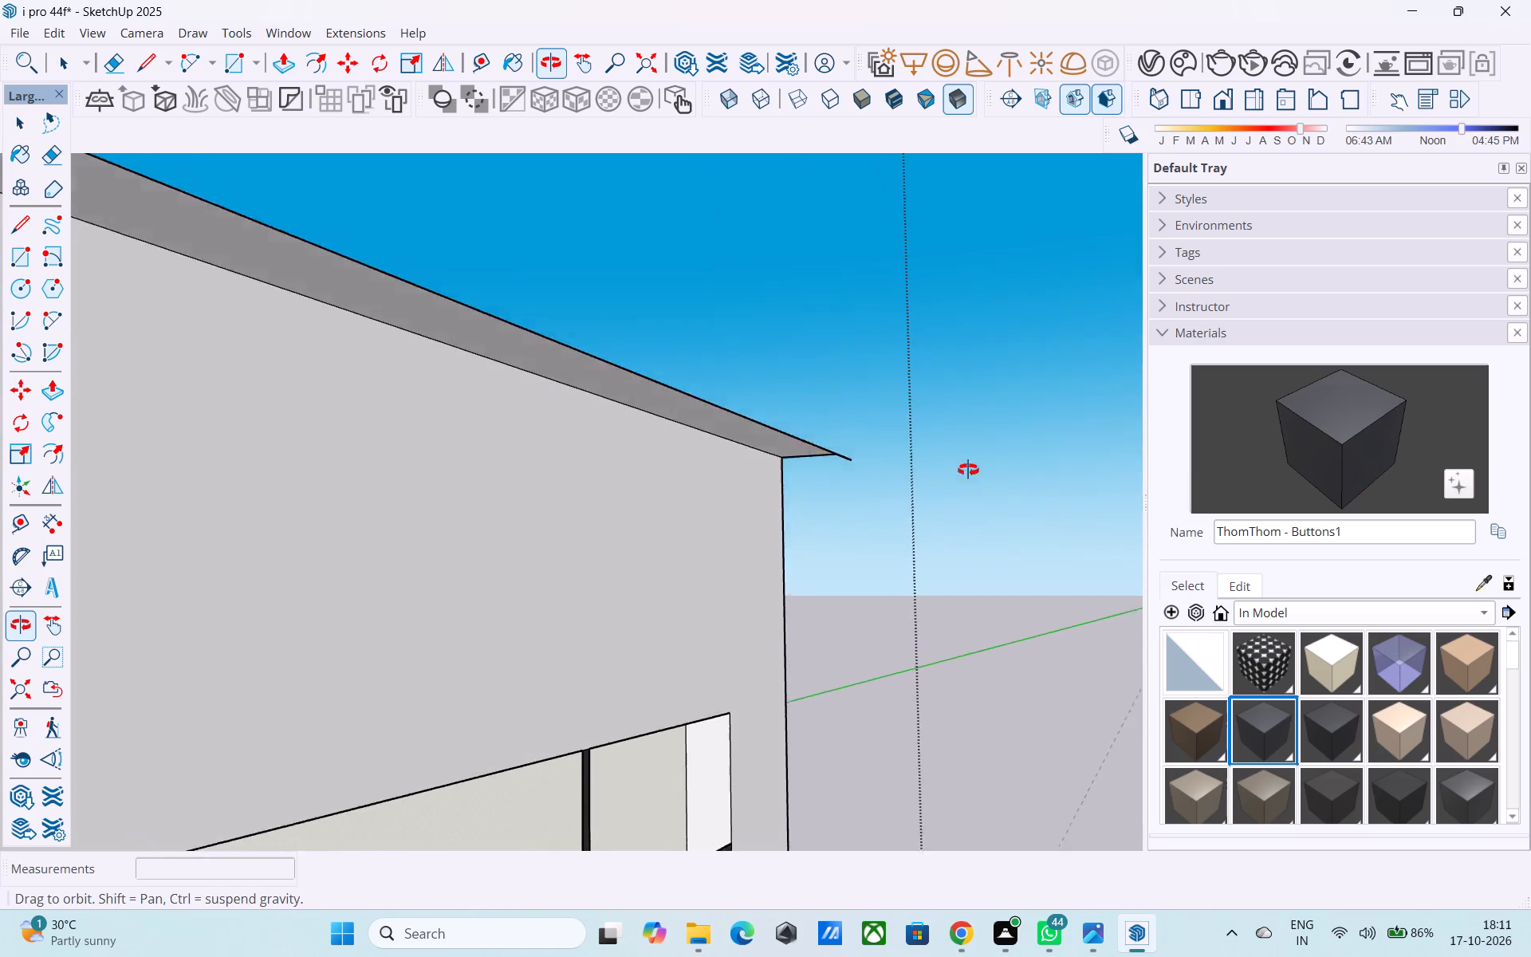
shift+middle_drag(968, 470, 1010, 567)
scroll(918, 523, down, 2)
key(e)
drag(809, 364, 782, 423)
drag(810, 388, 814, 379)
Check the height of the right terrace's side parapet at its inner back corner.
scroll(956, 345, down, 7)
middle_drag(880, 343, 635, 346)
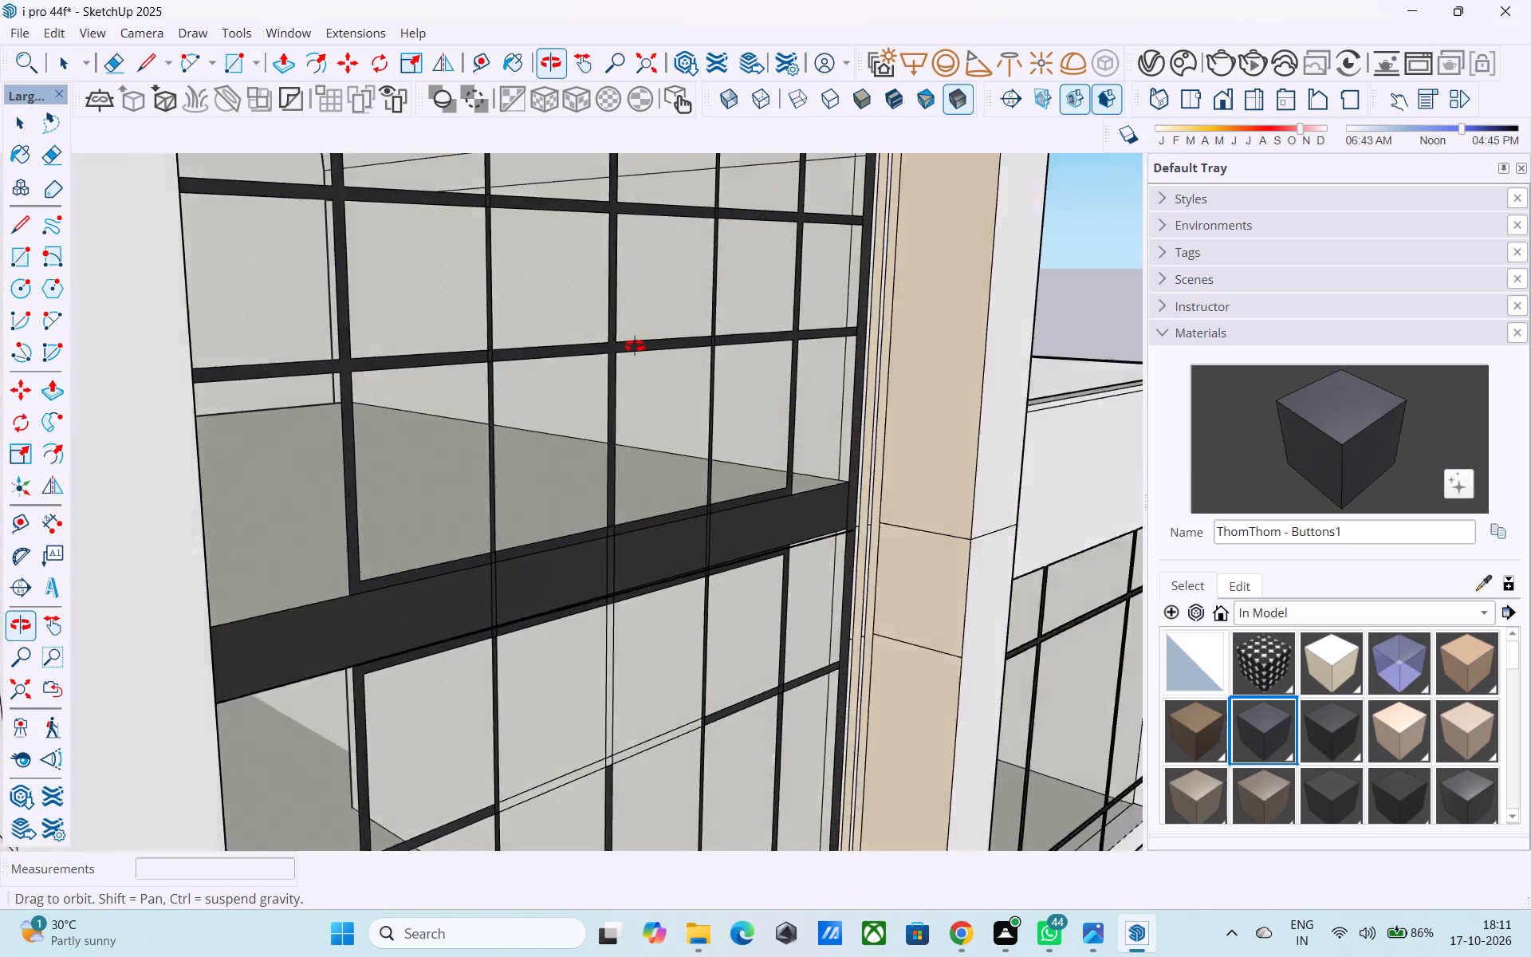
middle_drag(635, 346, 638, 346)
scroll(552, 369, down, 6)
middle_drag(945, 362, 749, 425)
scroll(749, 425, up, 5)
key(l)
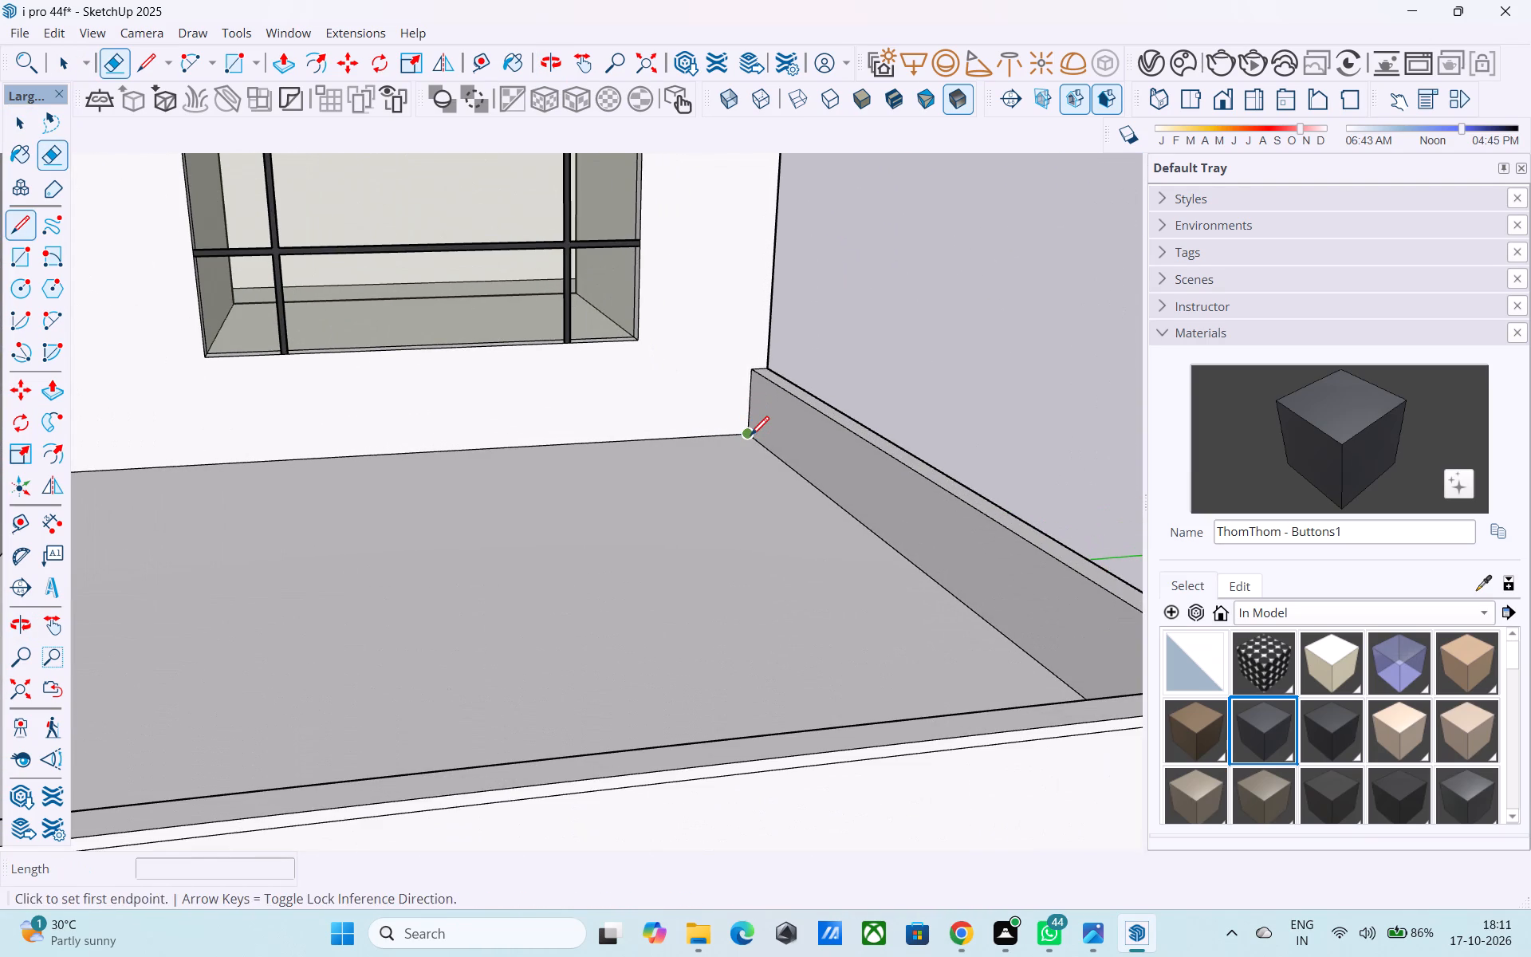
click(750, 437)
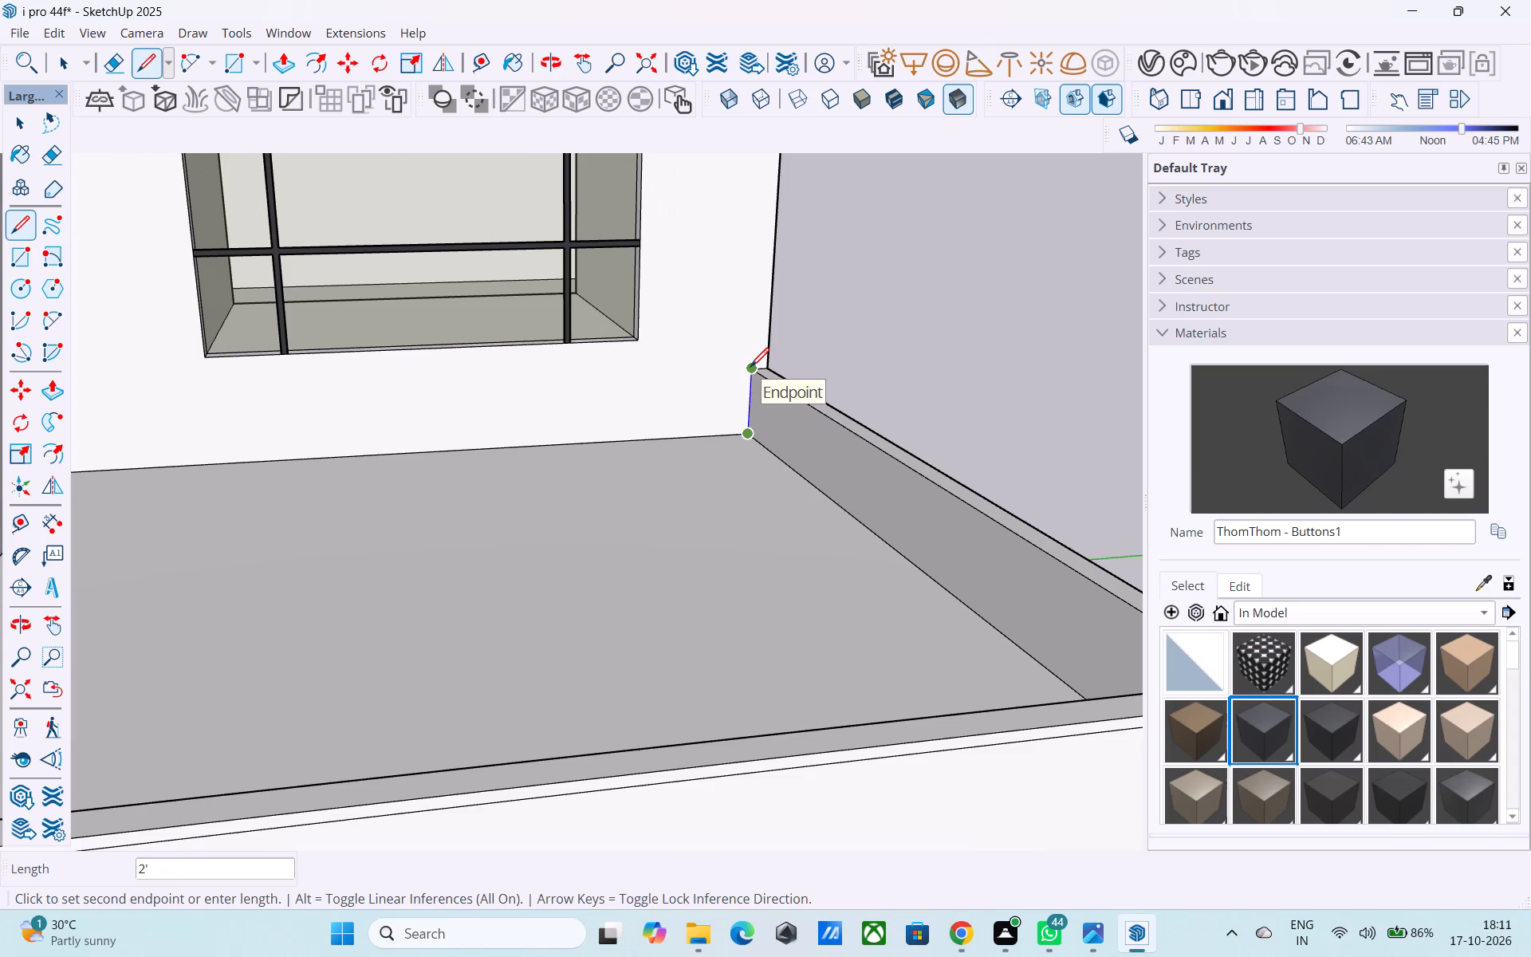
key(space)
Raise the top face of the right terrace's parapet by 1' along its front and side.
scroll(750, 372, down, 8)
middle_drag(777, 357, 768, 461)
scroll(801, 447, up, 2)
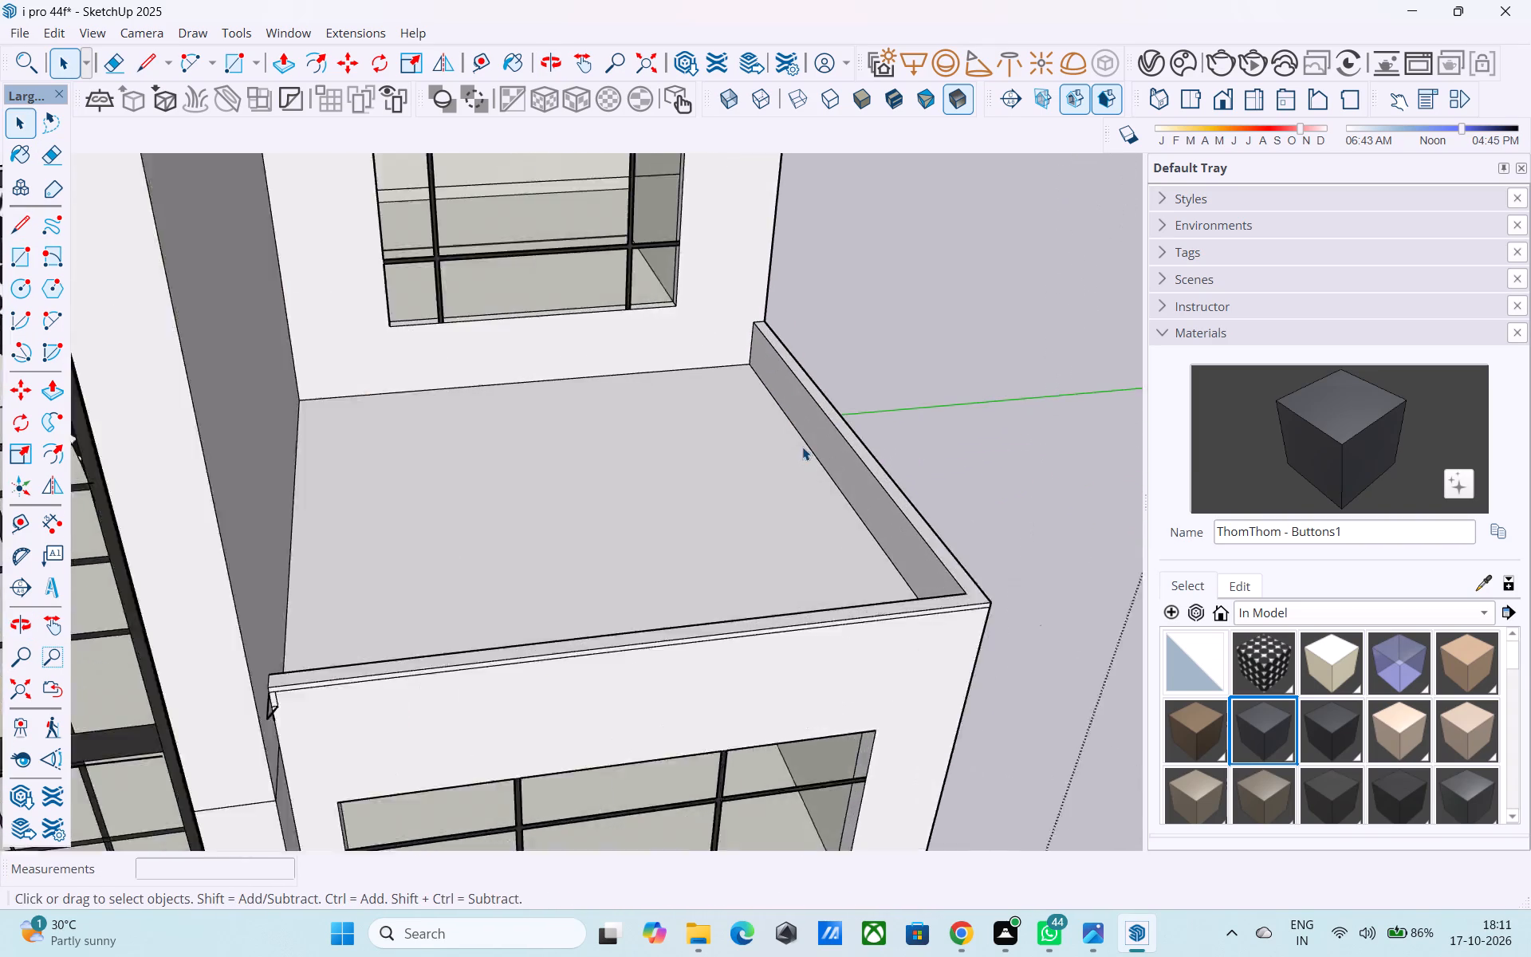
scroll(802, 447, up, 6)
click(868, 443)
key(p)
click(868, 443)
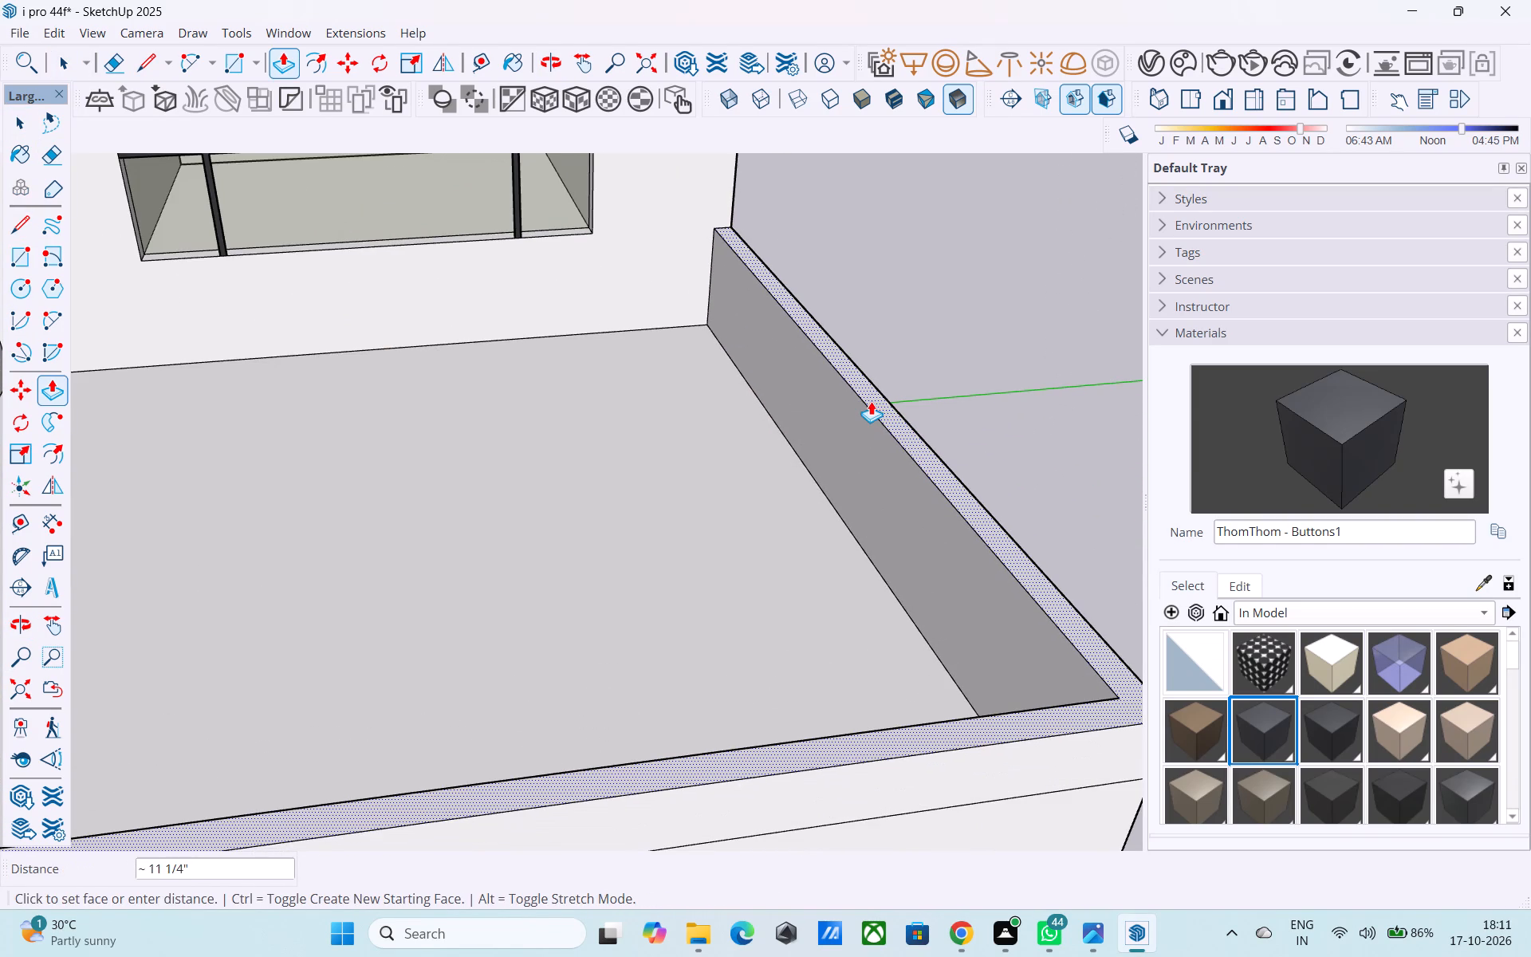
text(1')
key(Return)
key(space)
scroll(872, 399, down, 11)
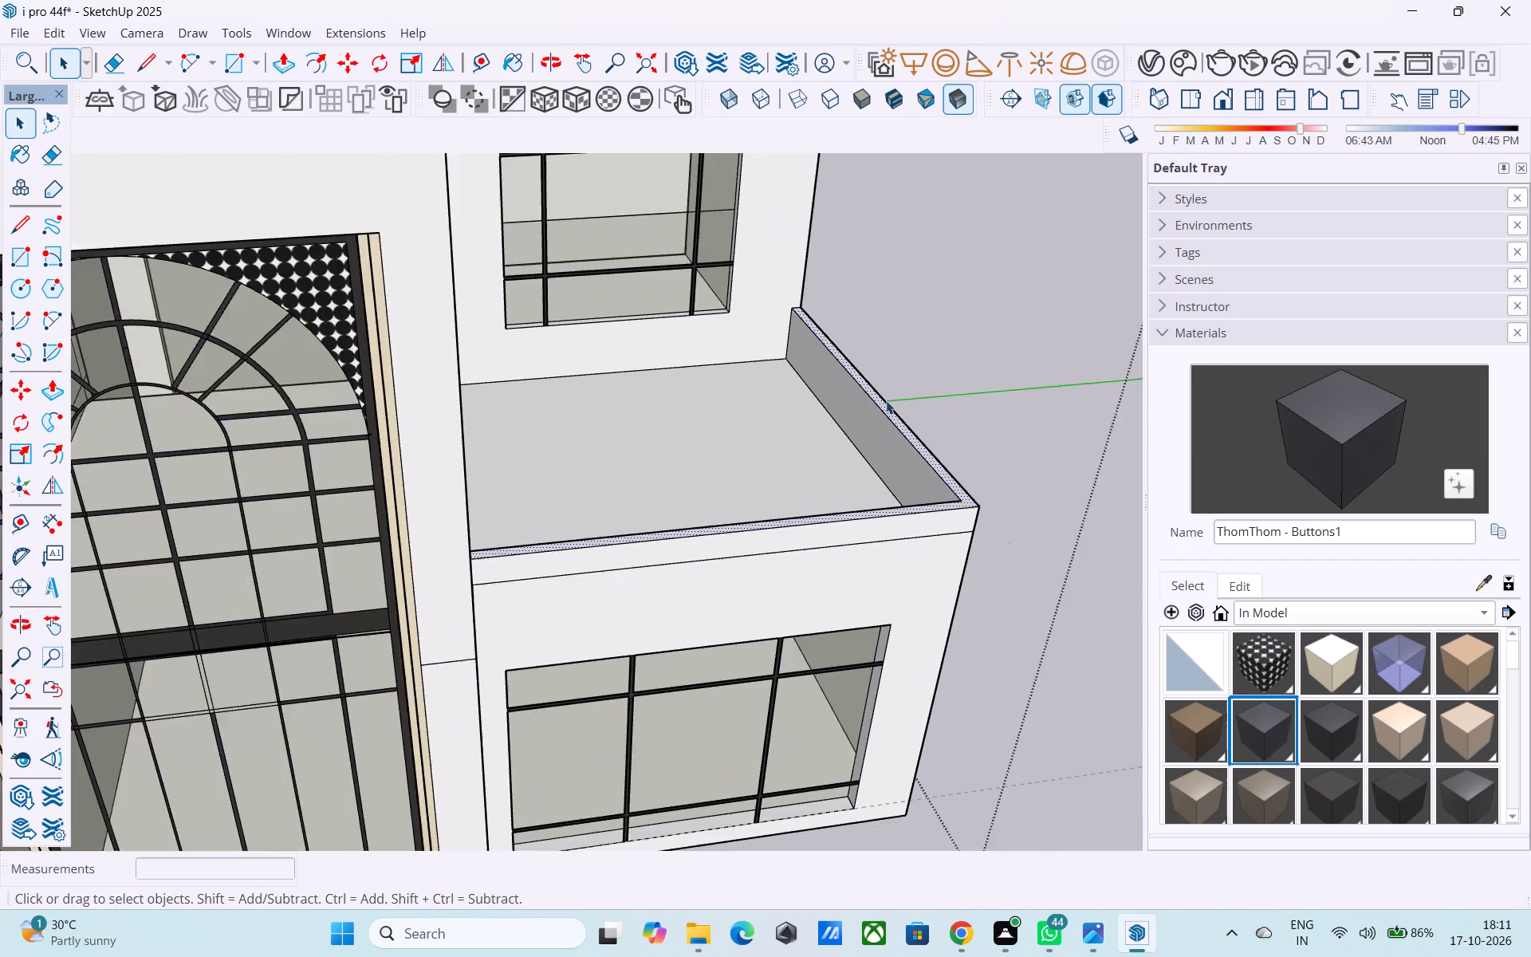
Delete the horizontal line across the right block's front wall just below the parapet top.
middle_drag(836, 510, 890, 395)
scroll(907, 380, down, 5)
middle_drag(884, 406, 849, 383)
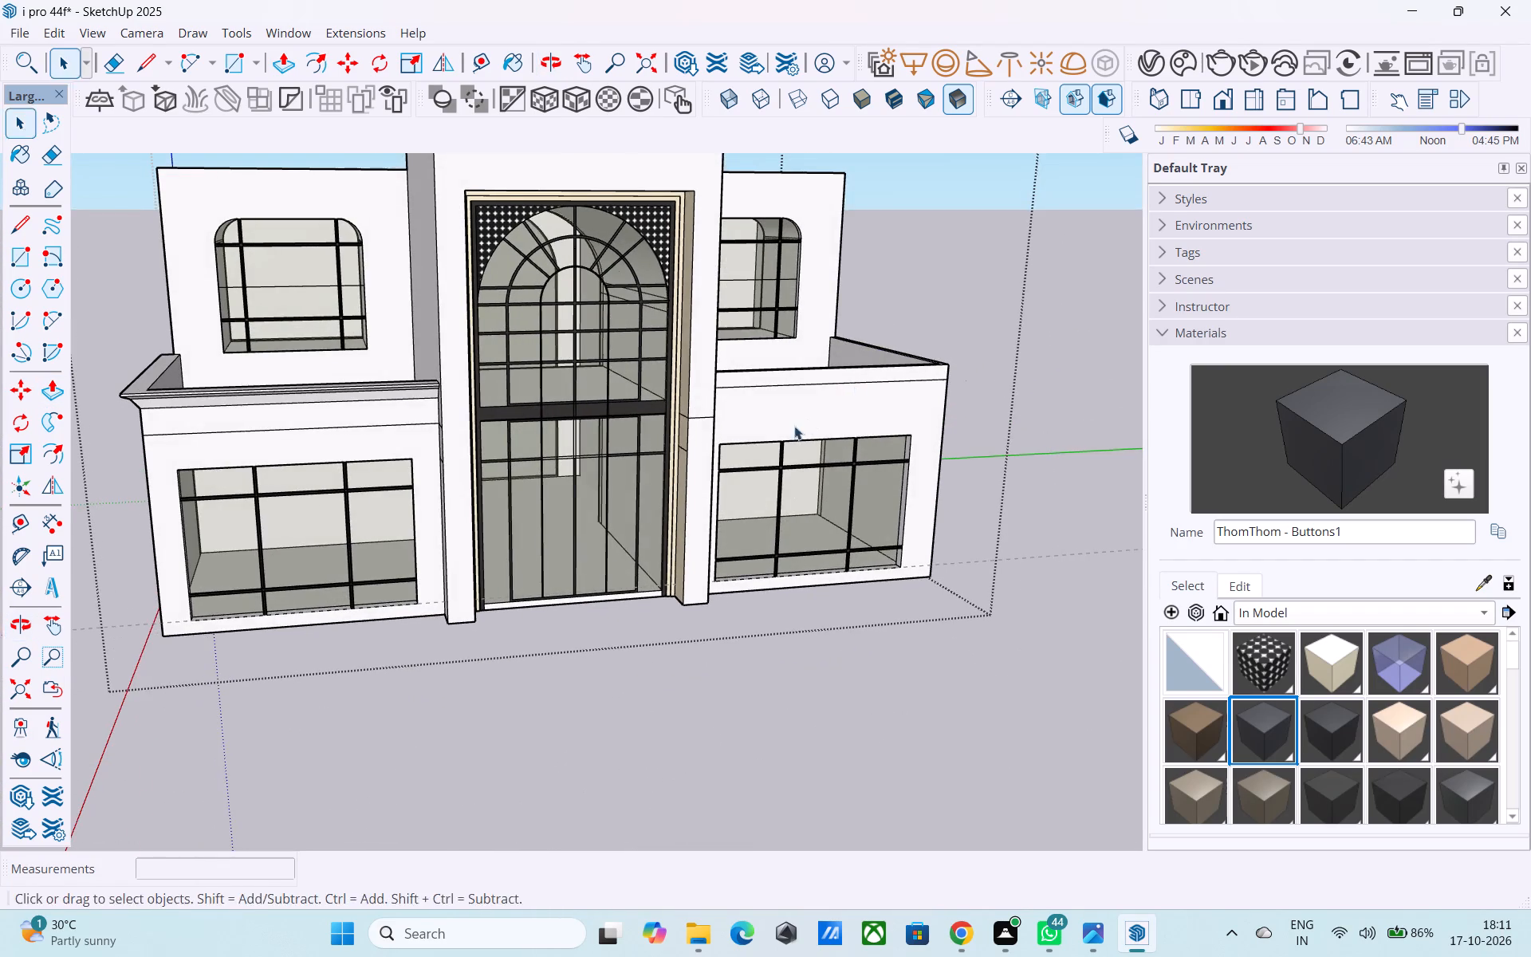
middle_drag(793, 424, 786, 396)
middle_drag(767, 389, 706, 346)
scroll(704, 345, up, 5)
click(704, 343)
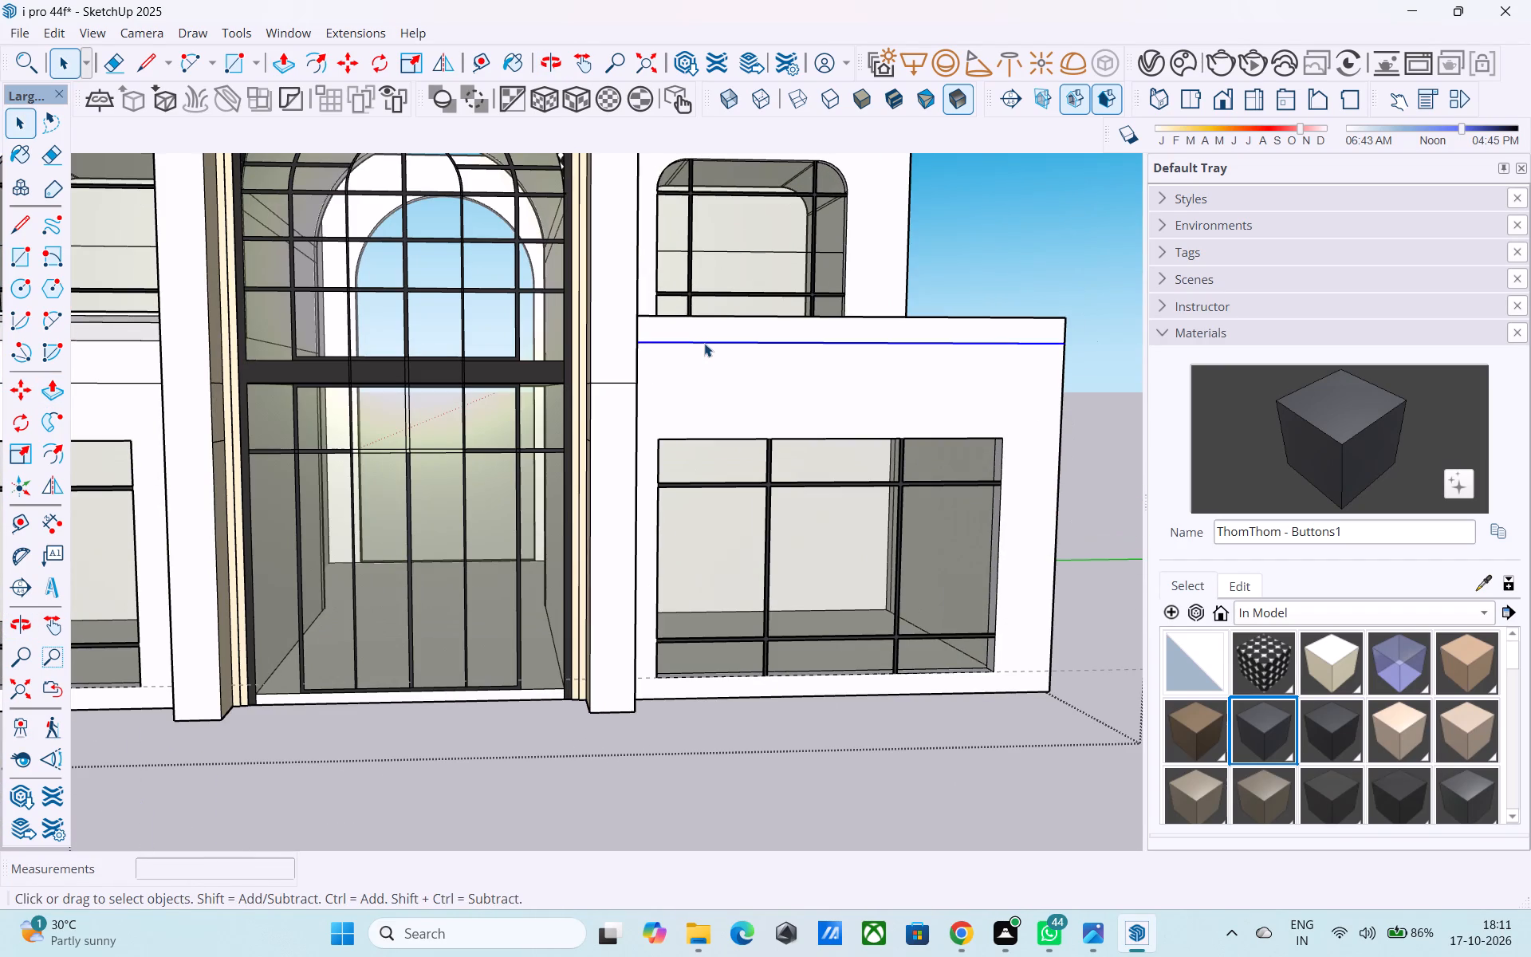
key(Delete)
Erase the leftover moulding profile edges where the right block's front wall meets the central tower.
middle_drag(704, 343, 462, 340)
scroll(390, 350, up, 8)
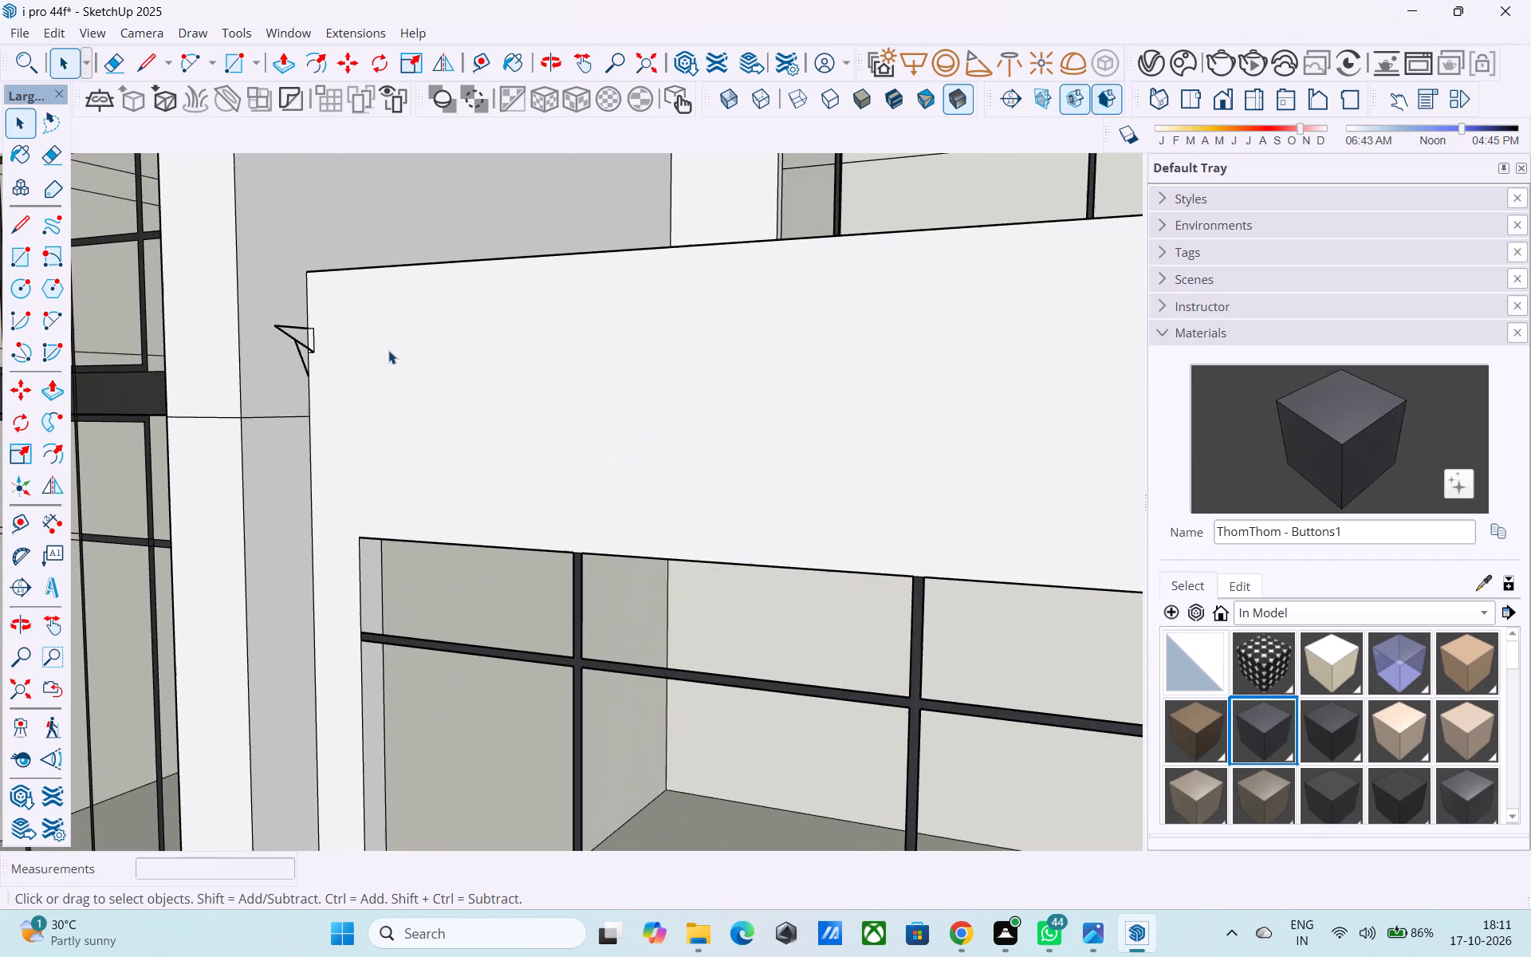
middle_drag(389, 352, 375, 354)
key(e)
click(300, 331)
click(299, 334)
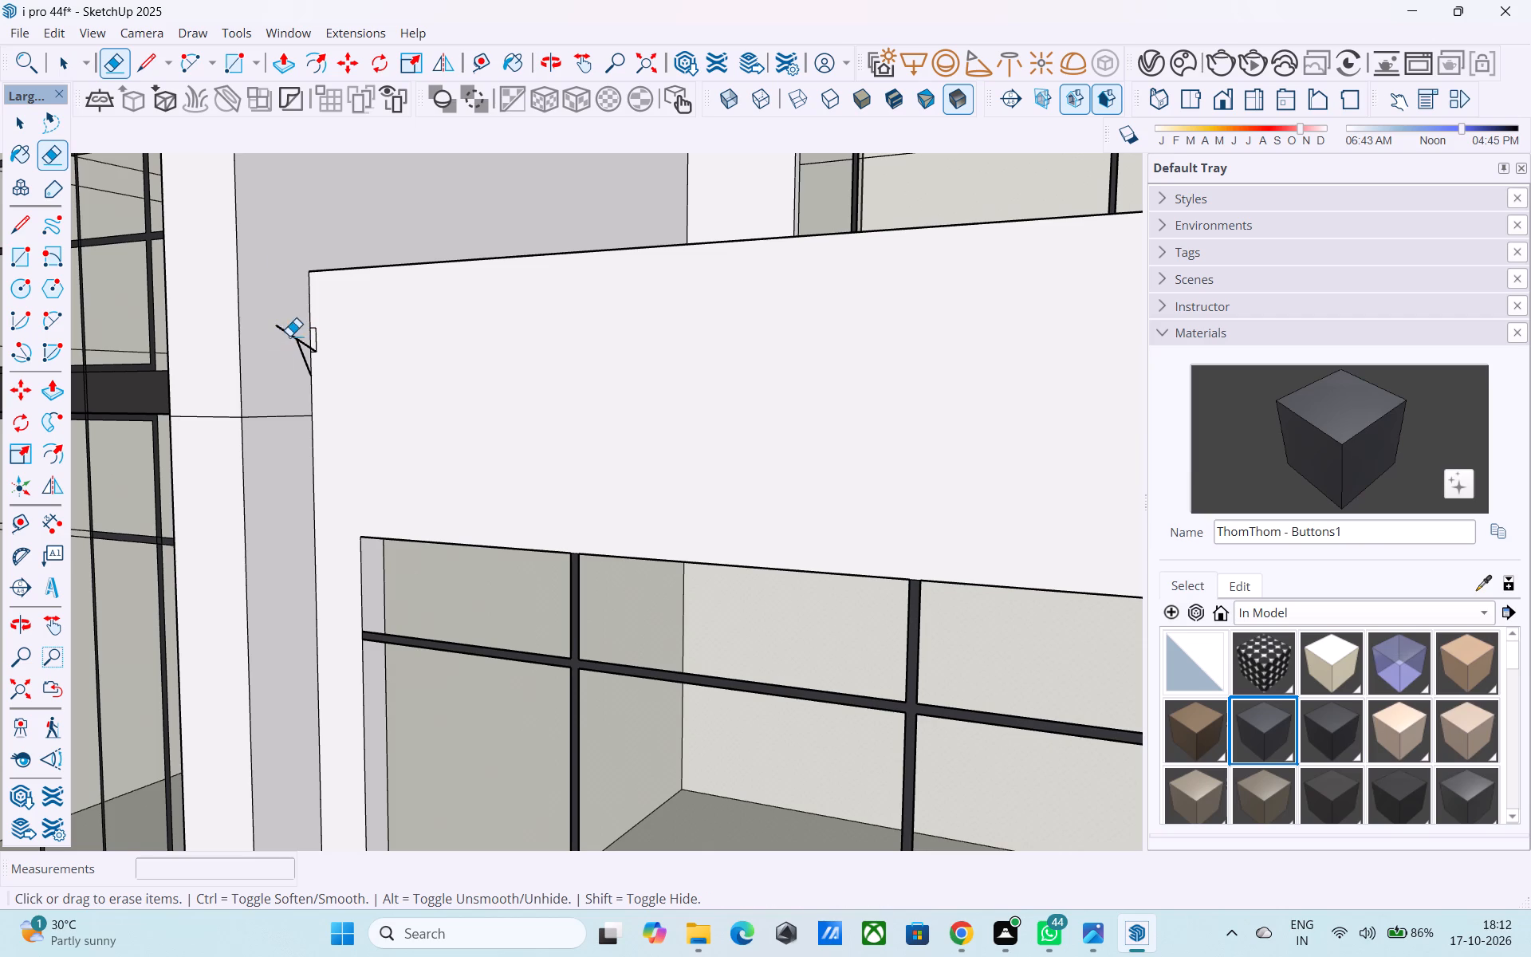
drag(296, 328, 305, 376)
scroll(300, 362, up, 4)
drag(293, 331, 293, 341)
scroll(308, 329, up, 5)
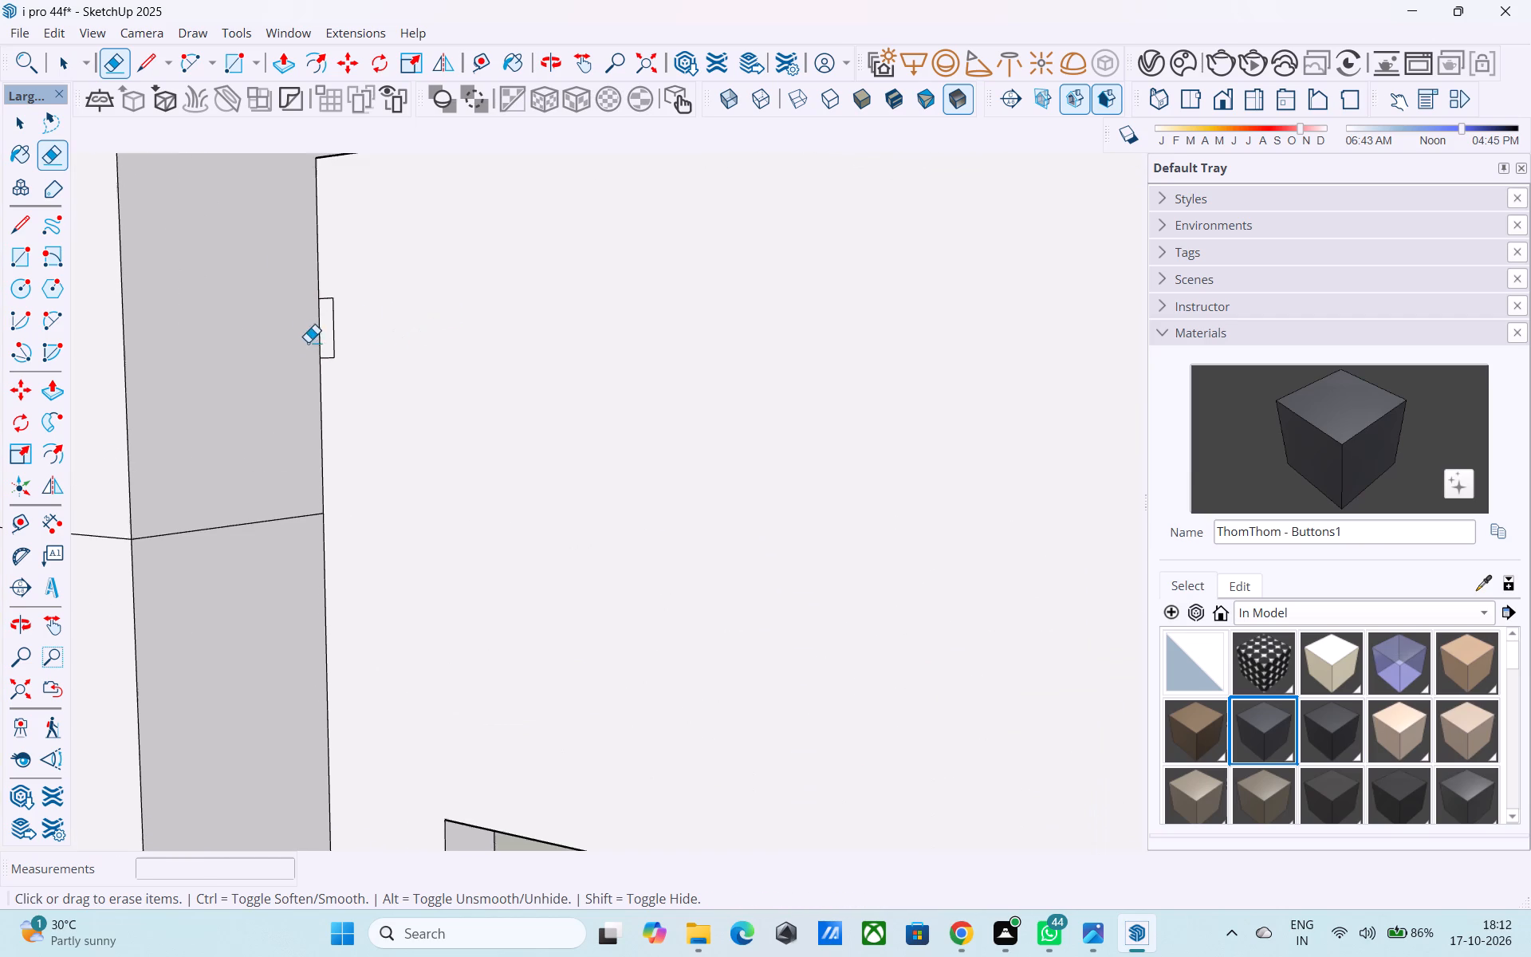
scroll(308, 342, up, 1)
drag(326, 297, 332, 364)
Draw a horizontal line across the right block's front and side walls, continuing the central tower's horizontal line.
scroll(385, 372, down, 20)
scroll(385, 372, down, 3)
middle_drag(479, 433, 870, 458)
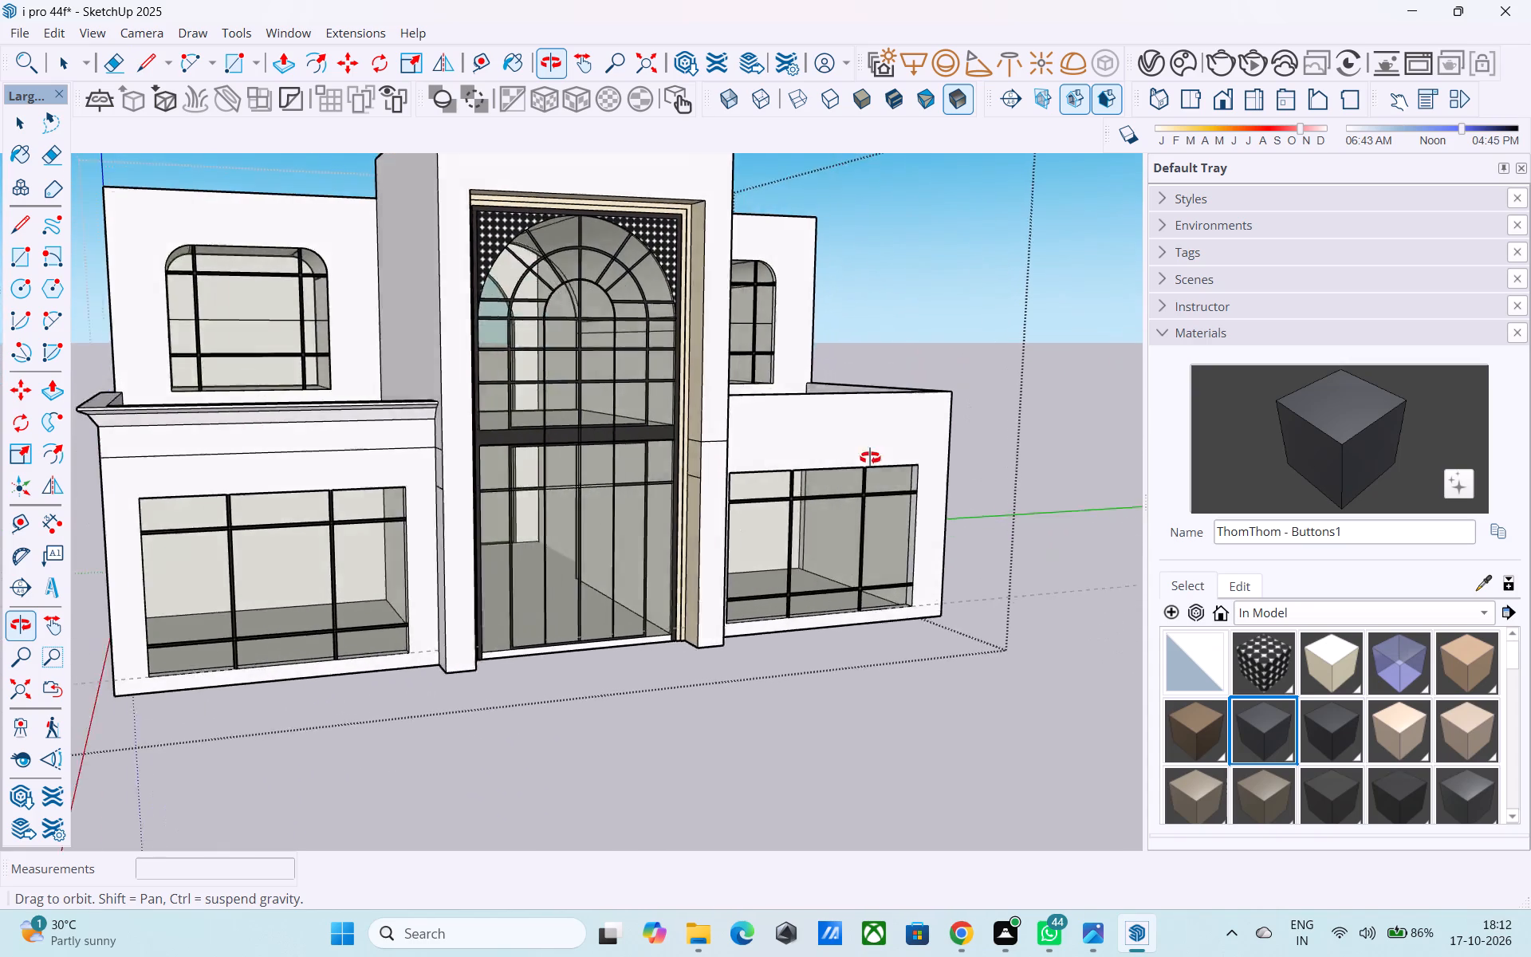
middle_drag(870, 458, 529, 426)
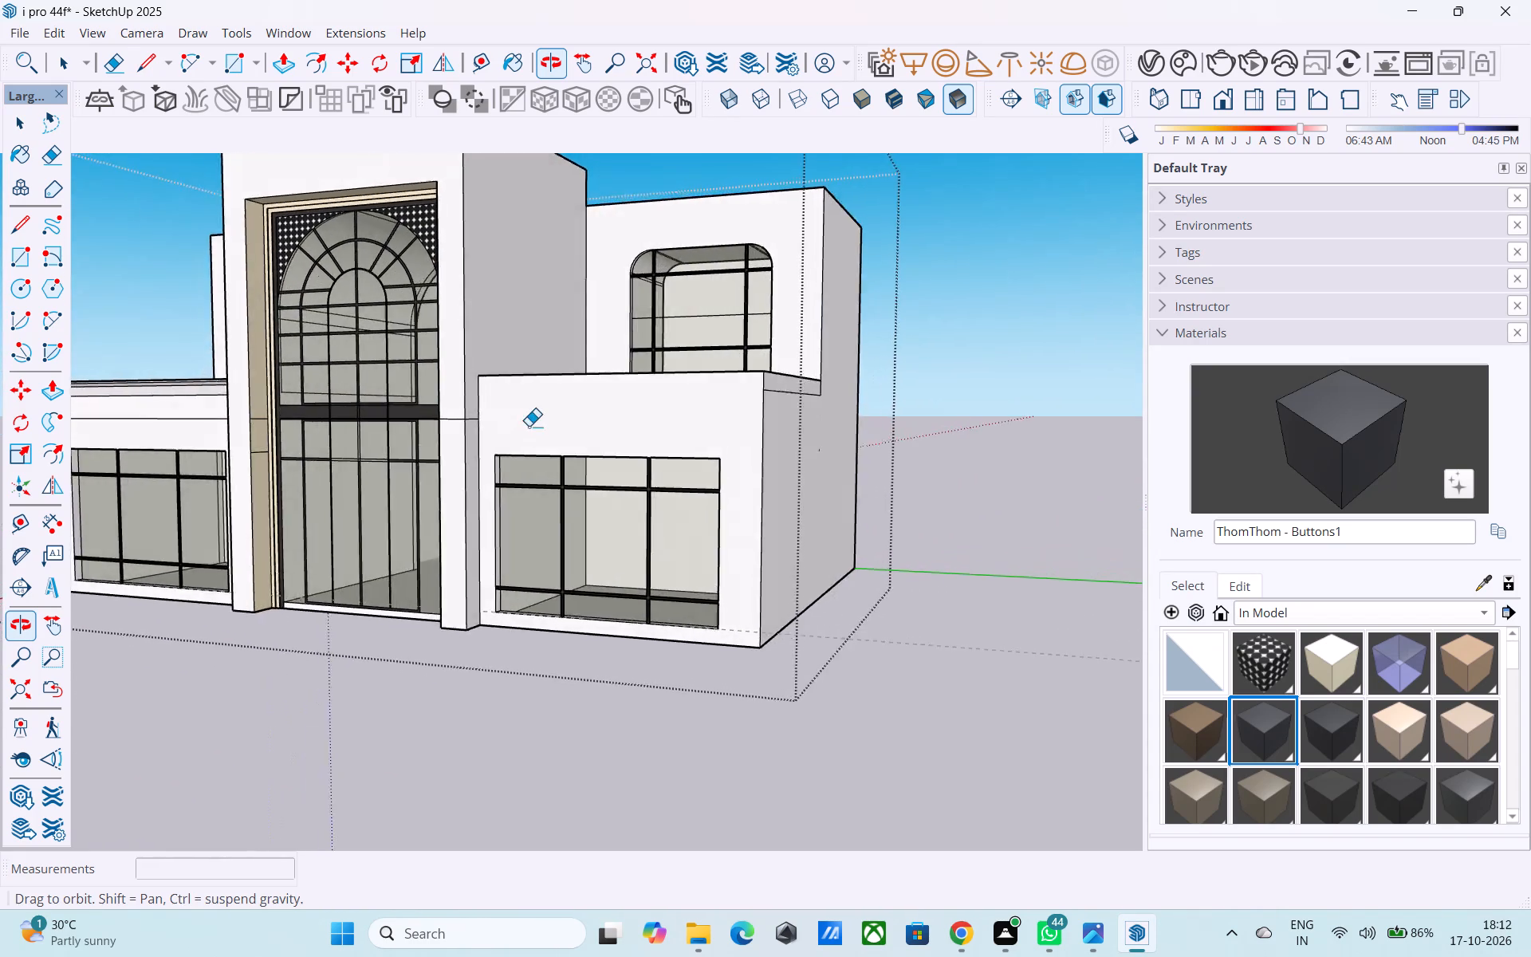
scroll(529, 426, up, 6)
key(l)
click(448, 412)
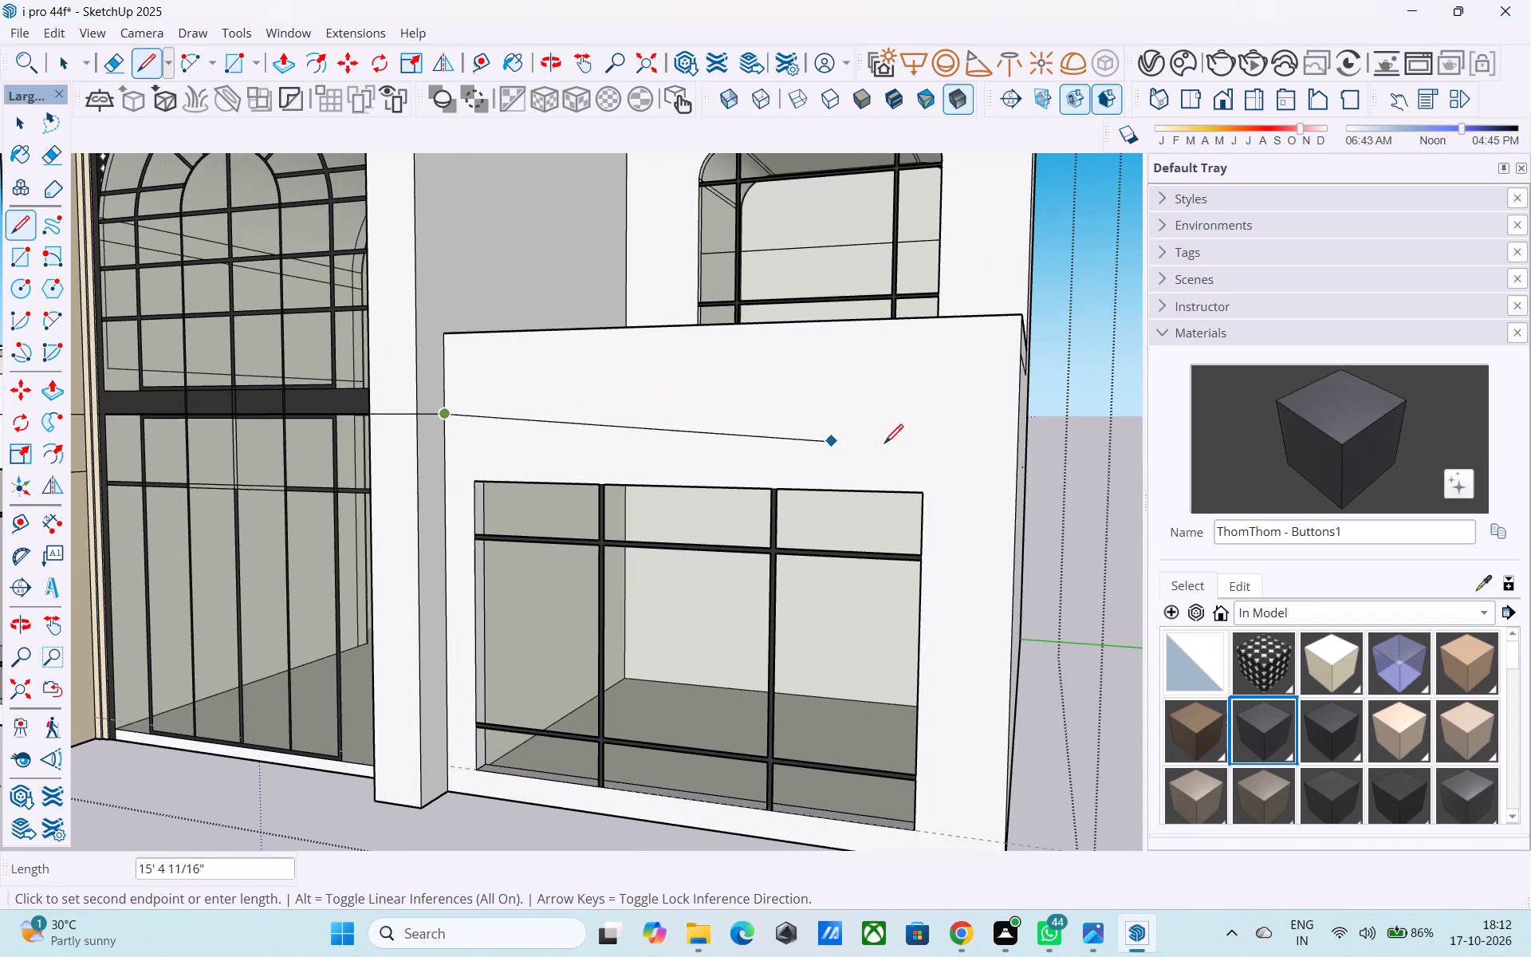
click(1018, 419)
middle_drag(1009, 417, 870, 412)
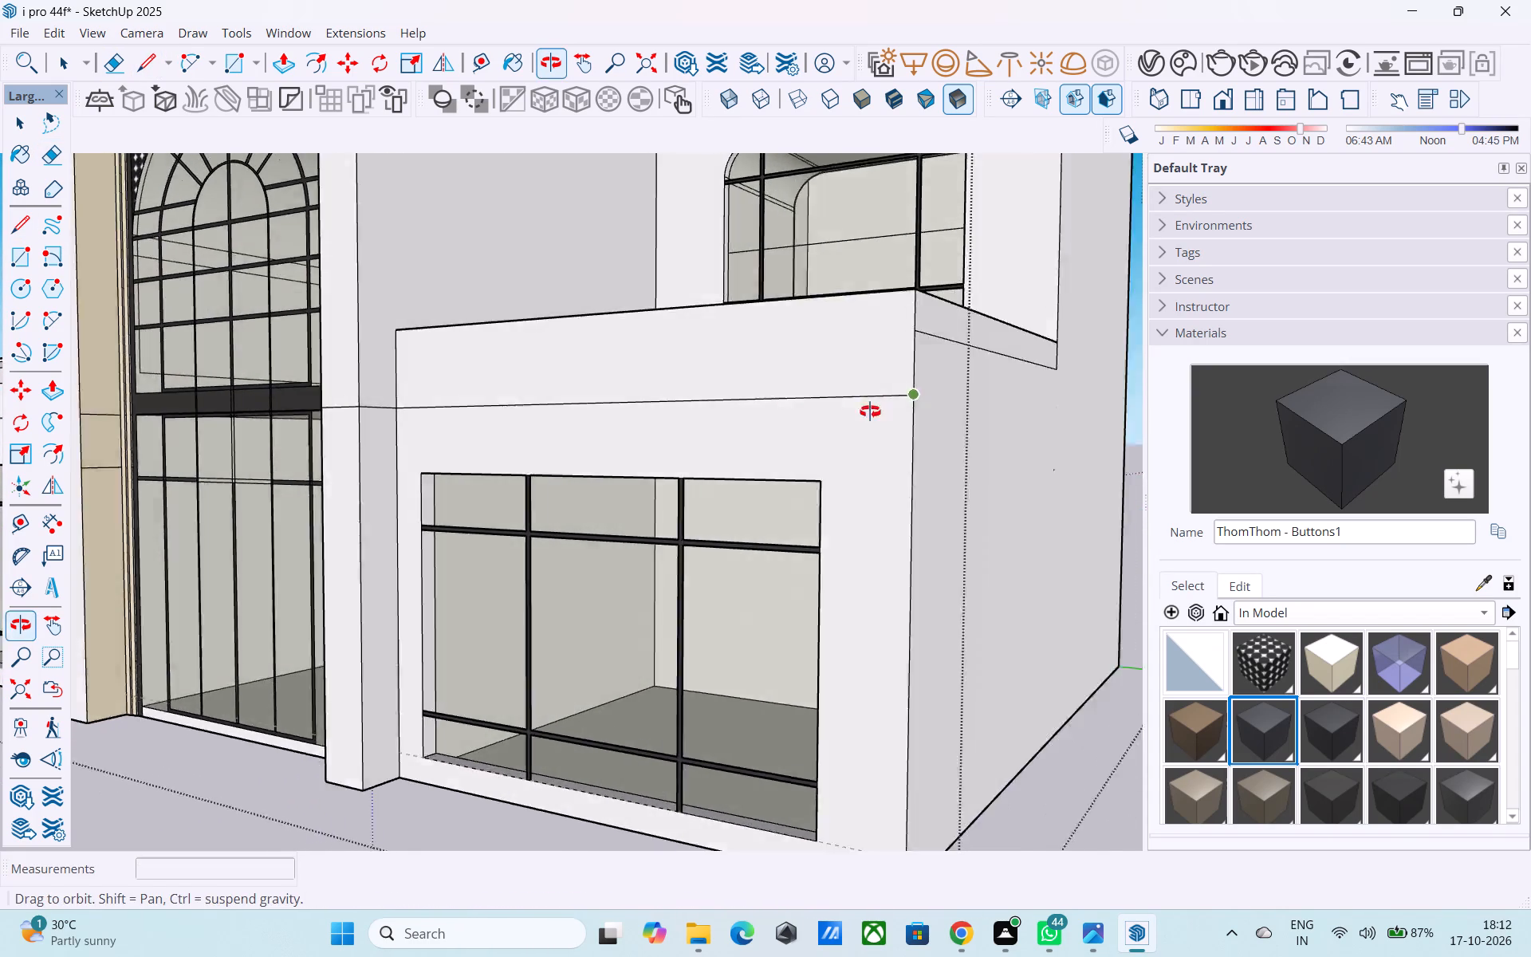
middle_drag(870, 412, 824, 423)
click(762, 428)
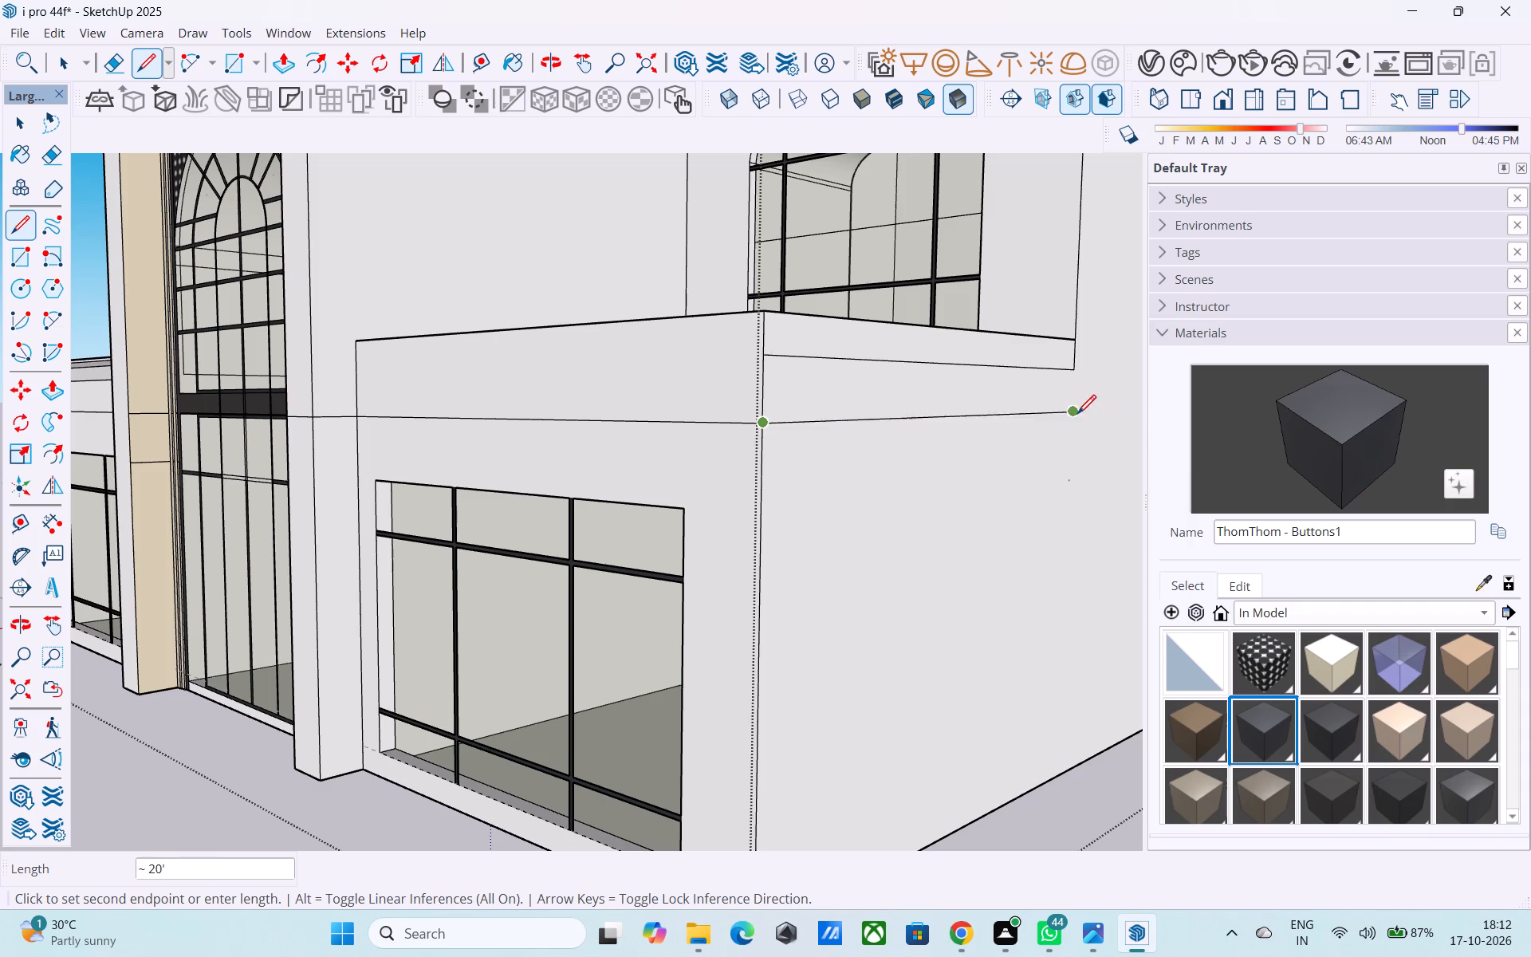
click(1083, 423)
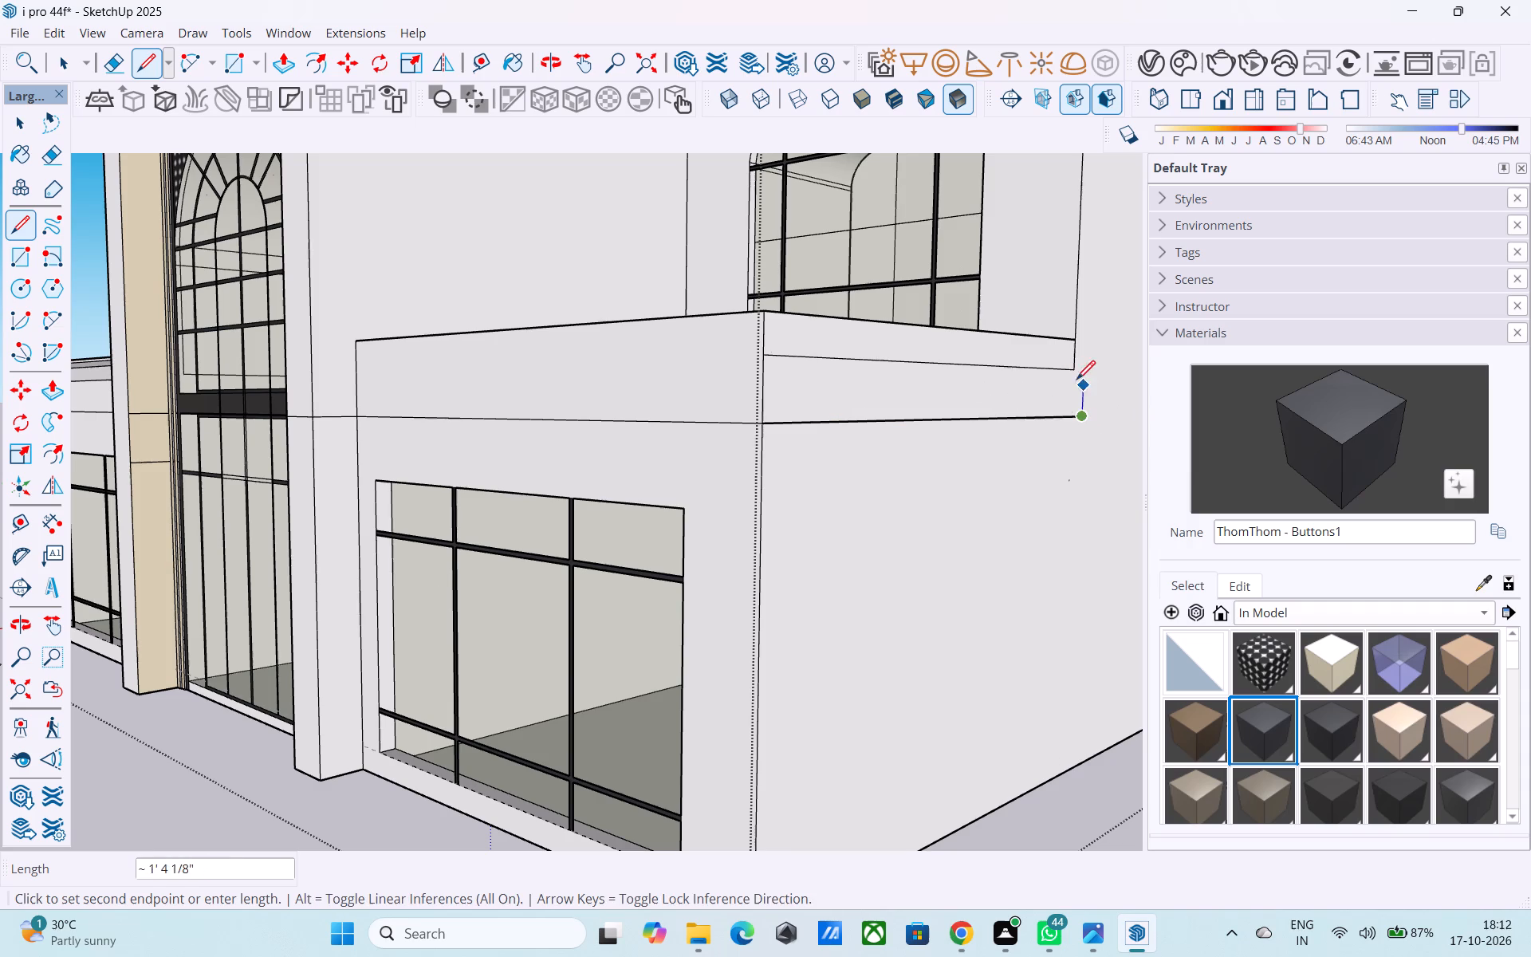
click(1079, 349)
Close the side wall band with a vertical line below the parapet's back end, and erase the overshooting edges beyond it.
middle_drag(1077, 349, 439, 436)
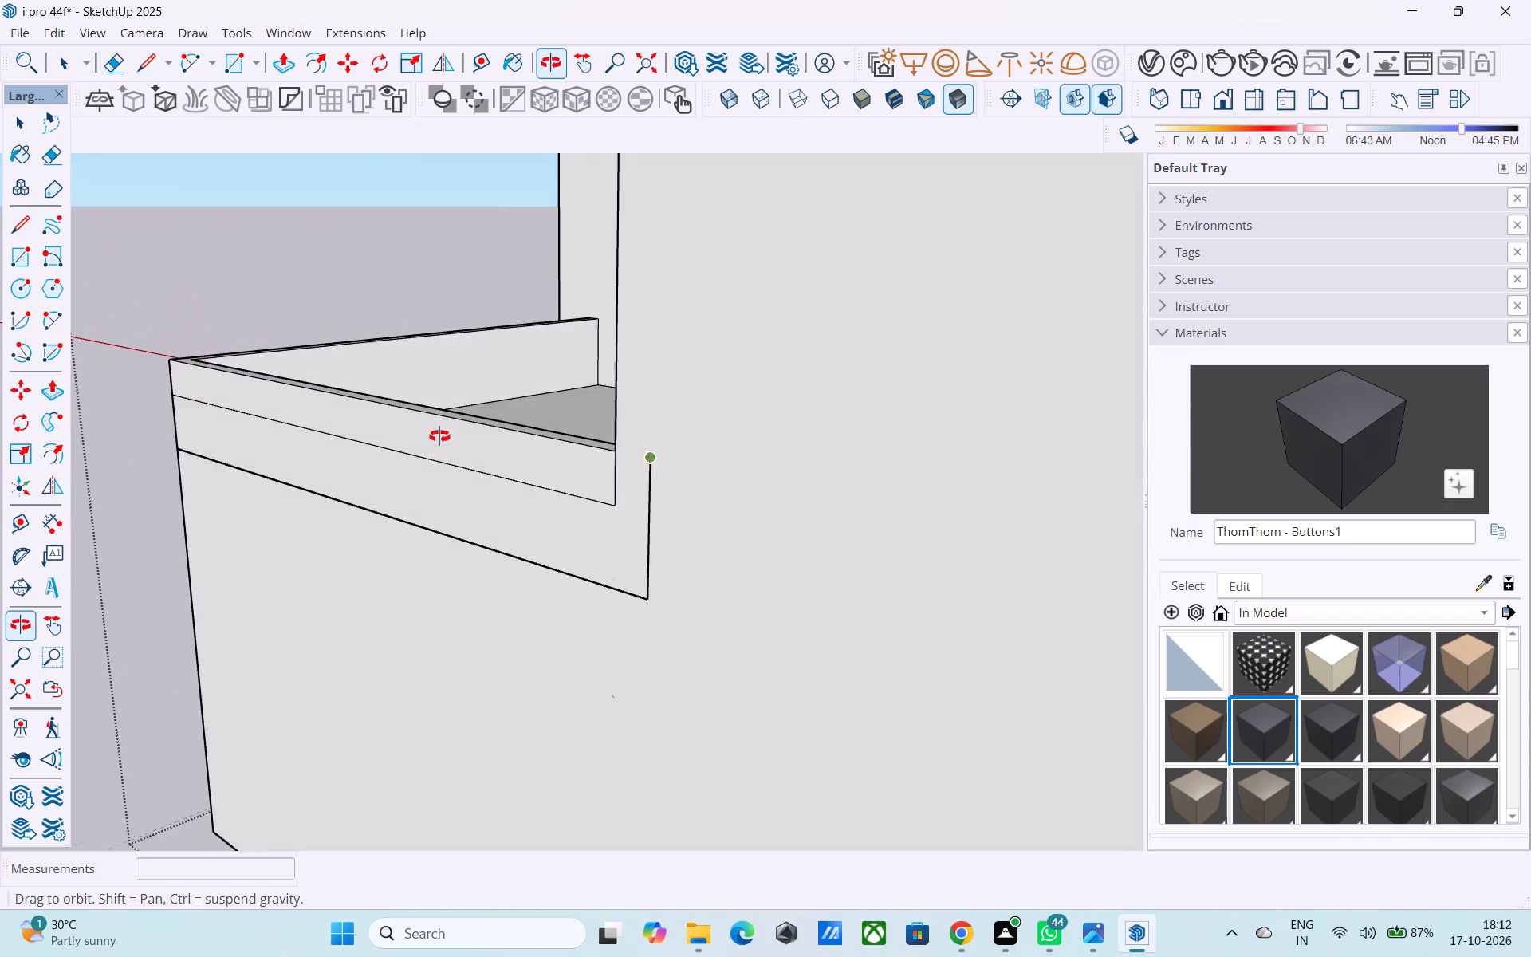
middle_drag(439, 436, 441, 436)
key(l)
click(710, 521)
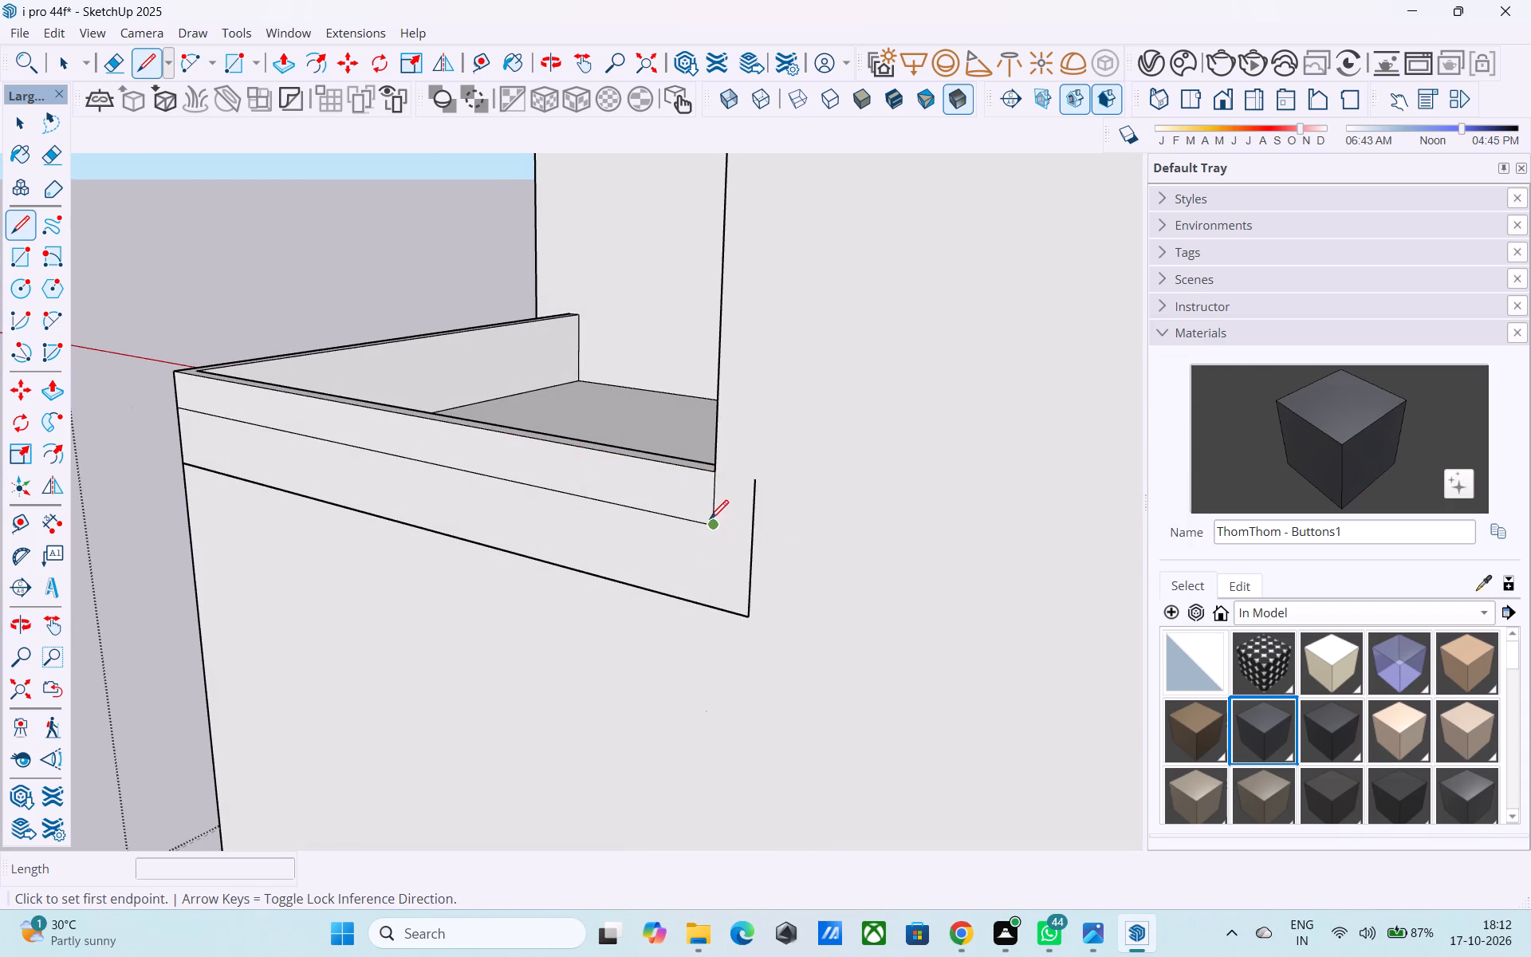
click(710, 608)
key(e)
drag(724, 593, 728, 623)
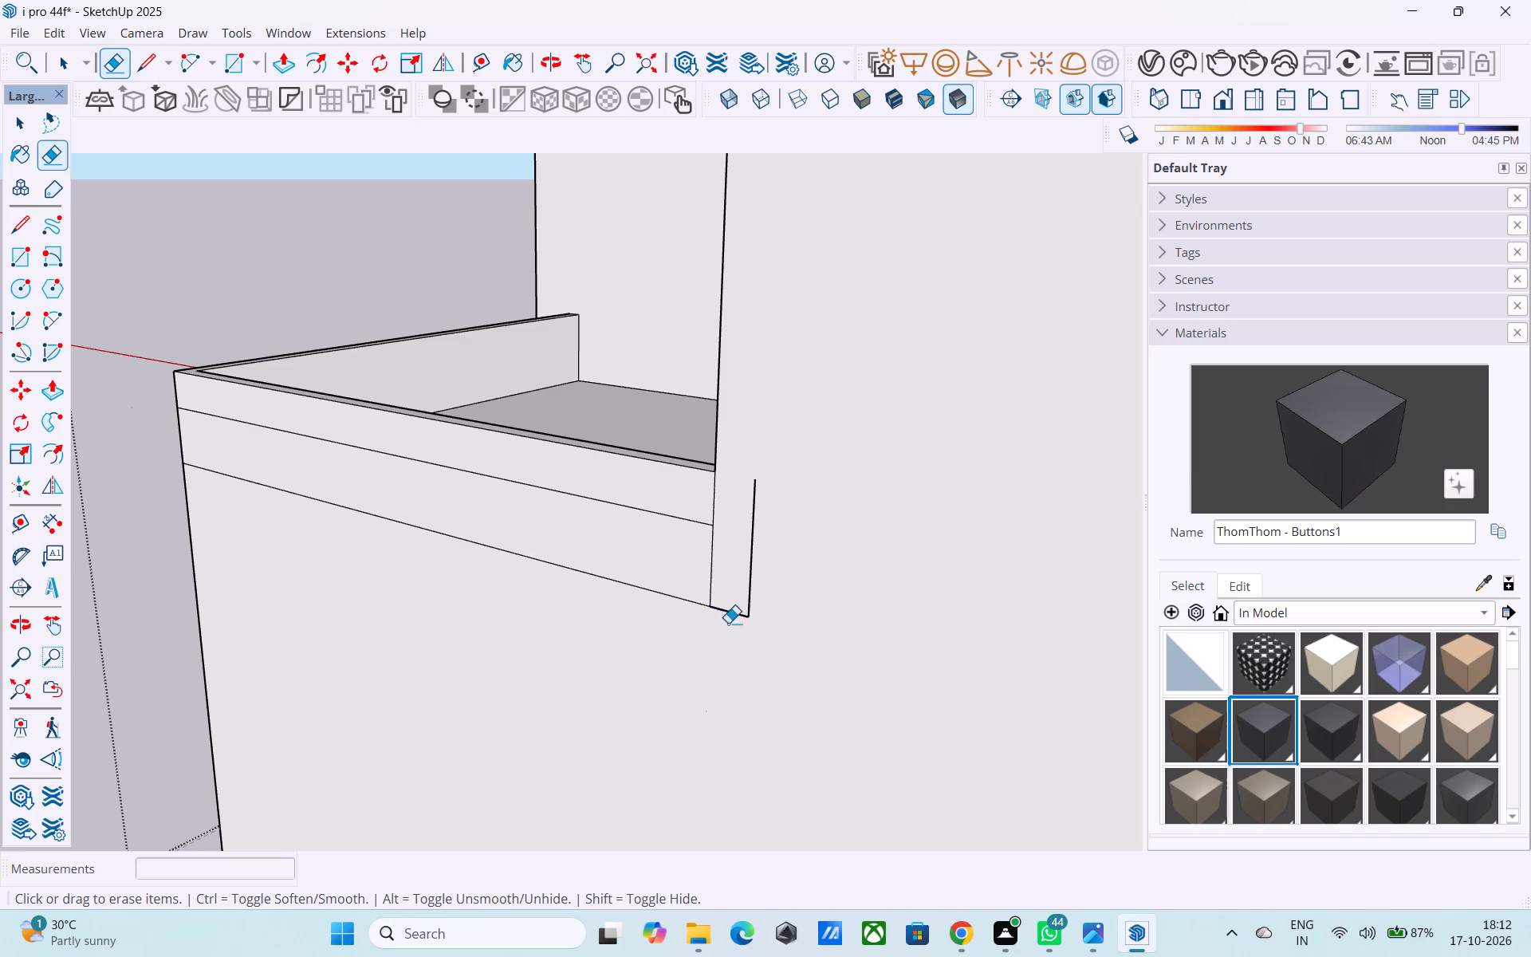
drag(728, 623, 730, 648)
drag(739, 588, 875, 588)
Save the model.
scroll(747, 530, down, 11)
middle_drag(679, 557, 1233, 564)
scroll(509, 486, down, 4)
middle_drag(533, 501, 924, 501)
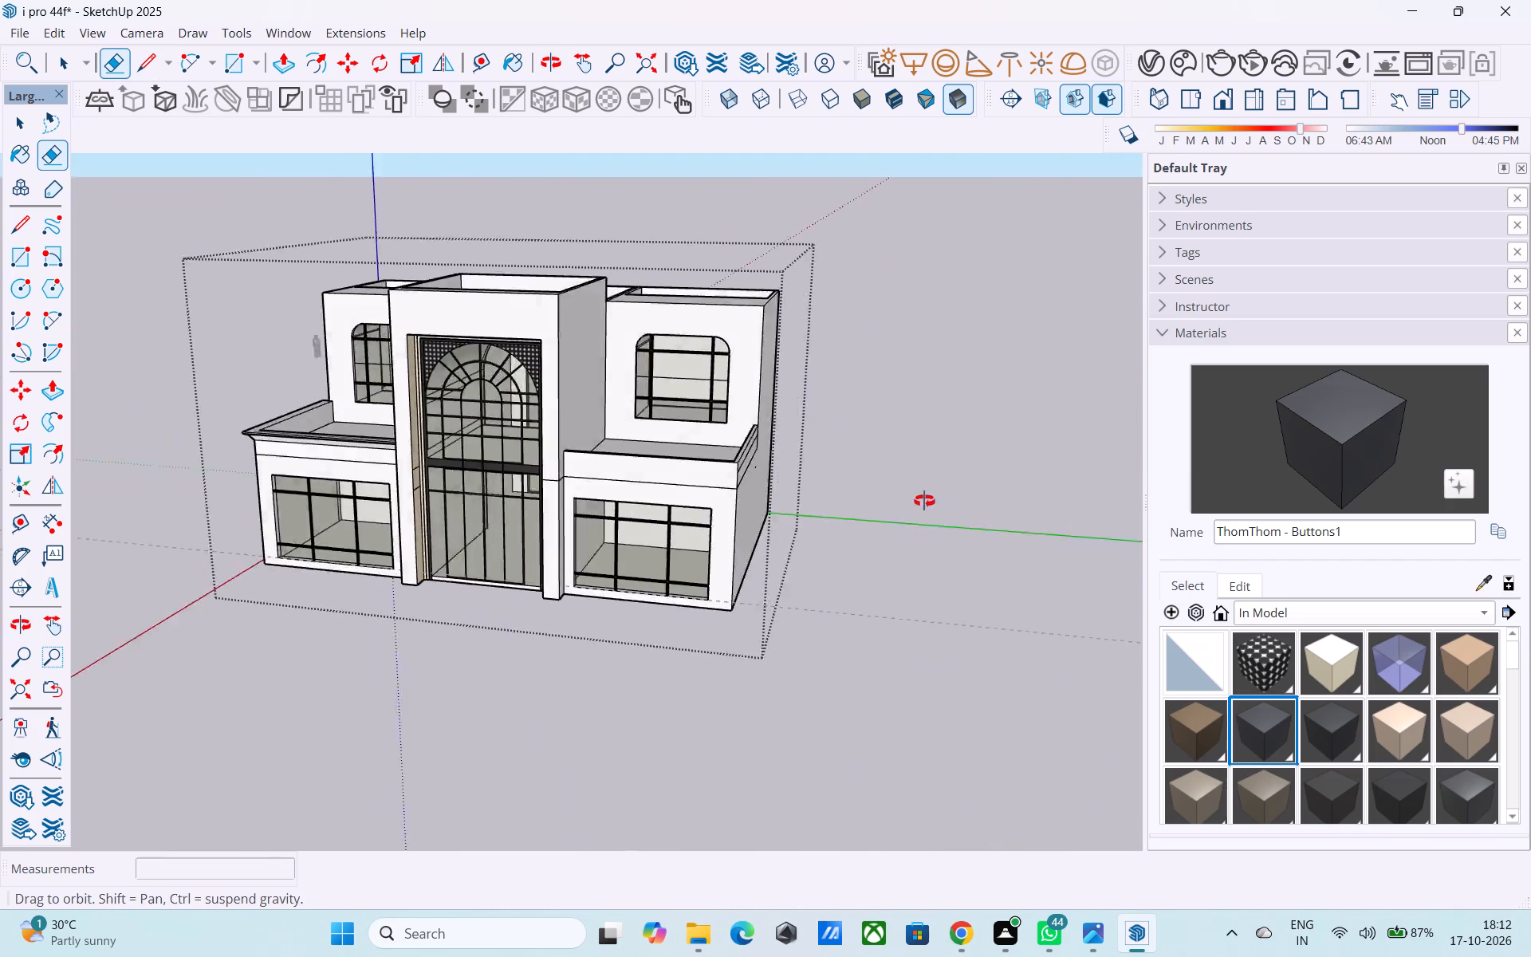
middle_drag(924, 501, 783, 460)
key(space)
key(ctrl+s)
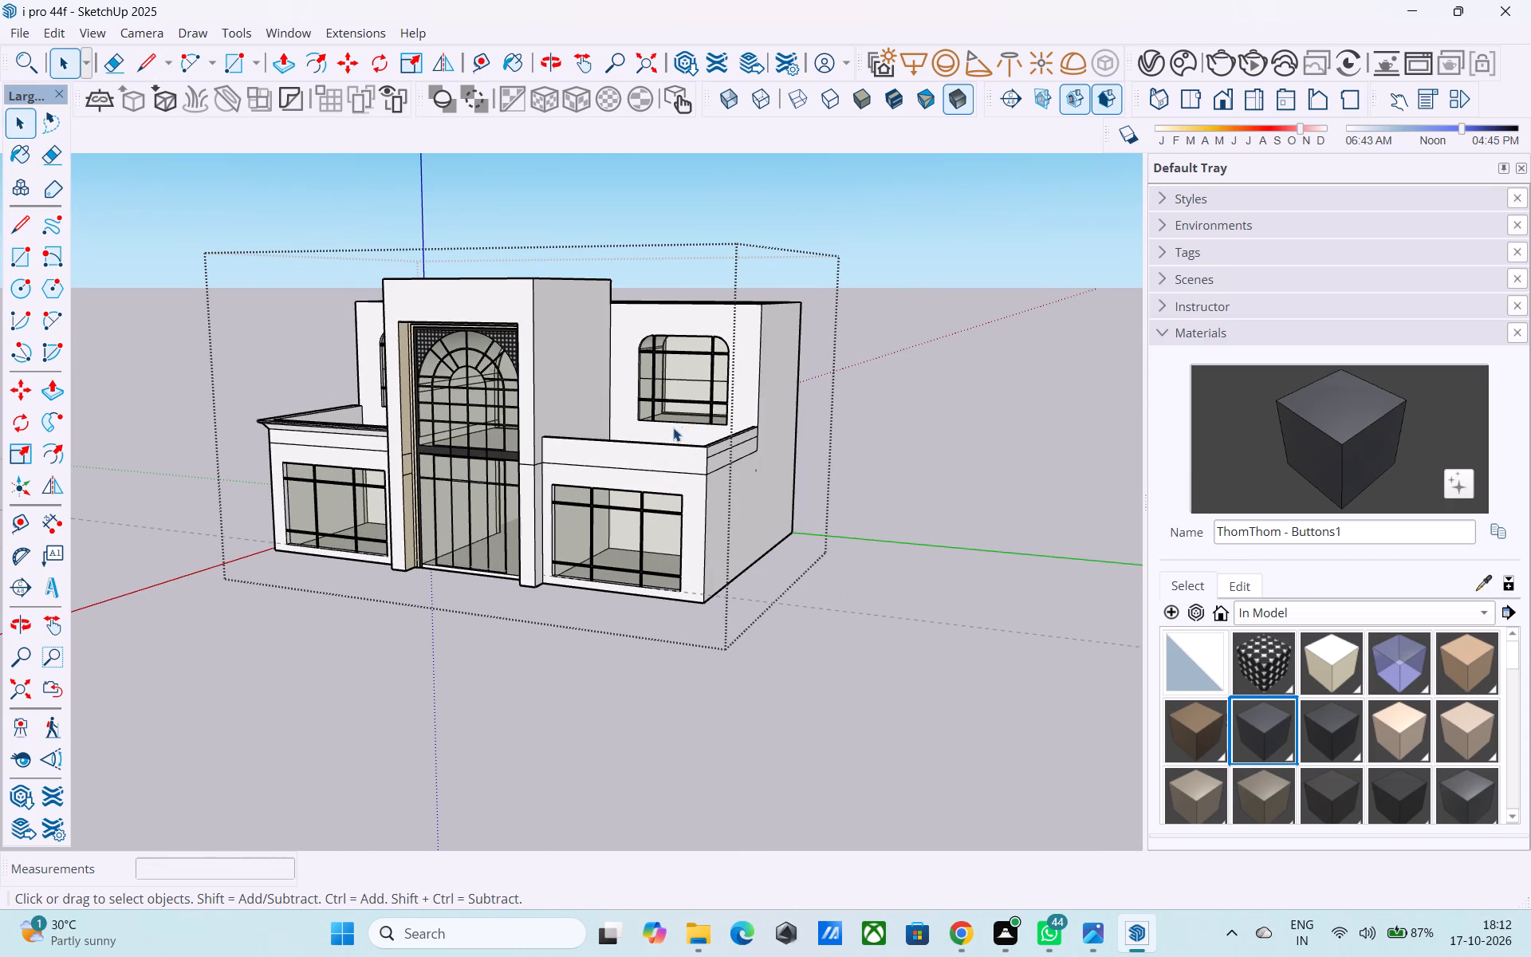
Examine the whole mansion from below, above, both sides and the front, comparing the two side blocks and the roofline.
shift+middle_drag(588, 446, 917, 420)
scroll(526, 414, down, 1)
shift+middle_drag(526, 414, 819, 250)
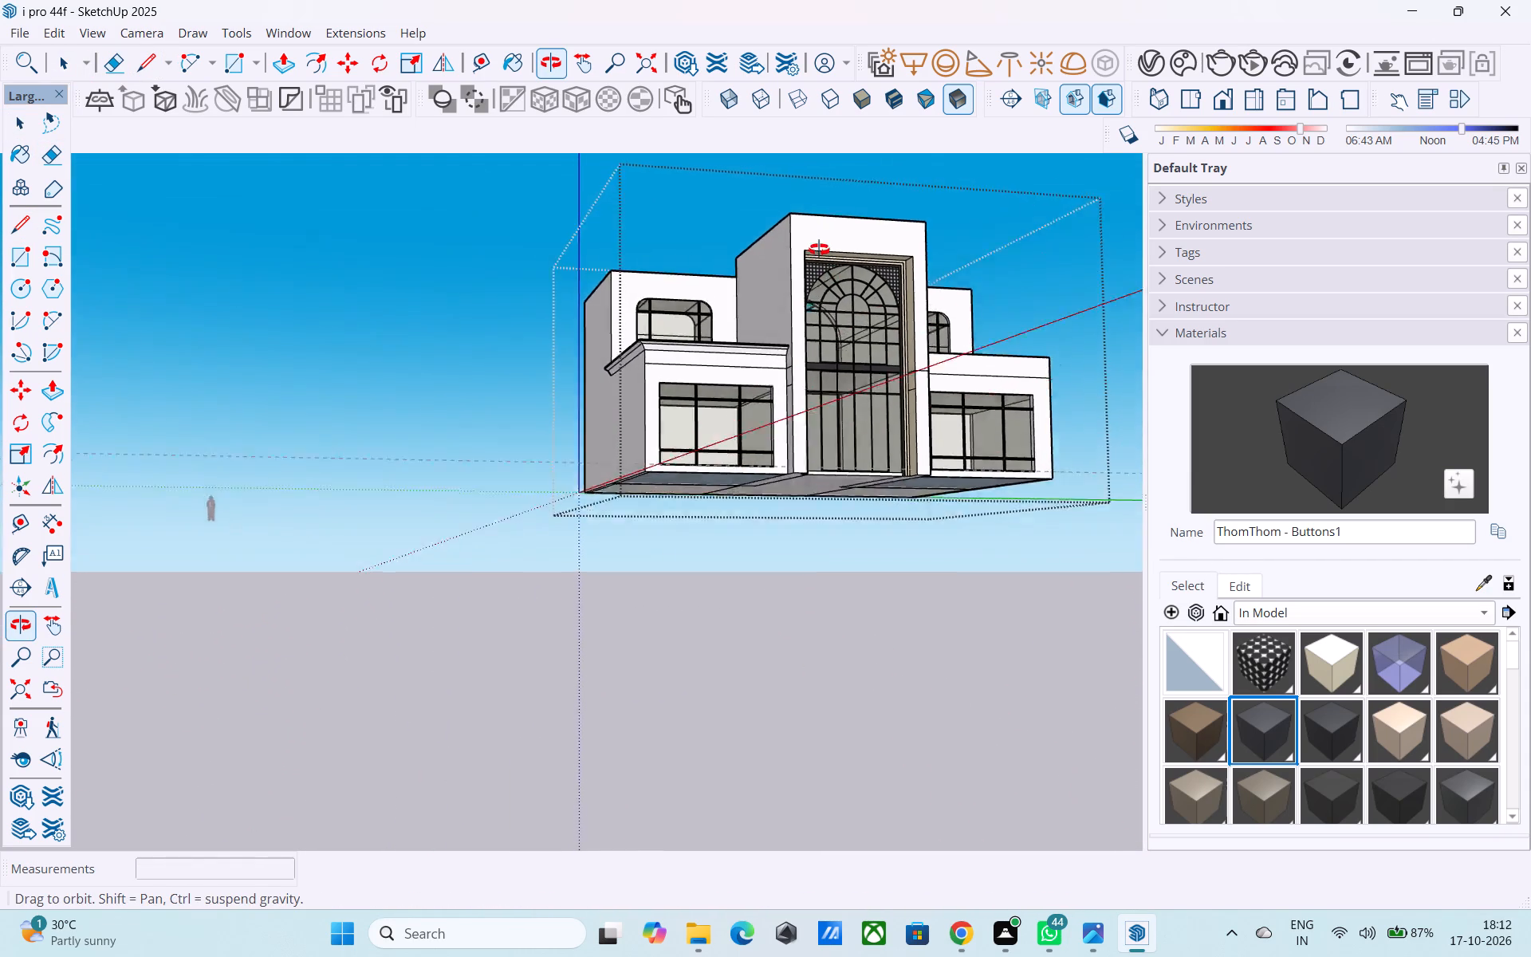
shift+middle_drag(819, 250, 788, 199)
middle_drag(736, 356, 726, 298)
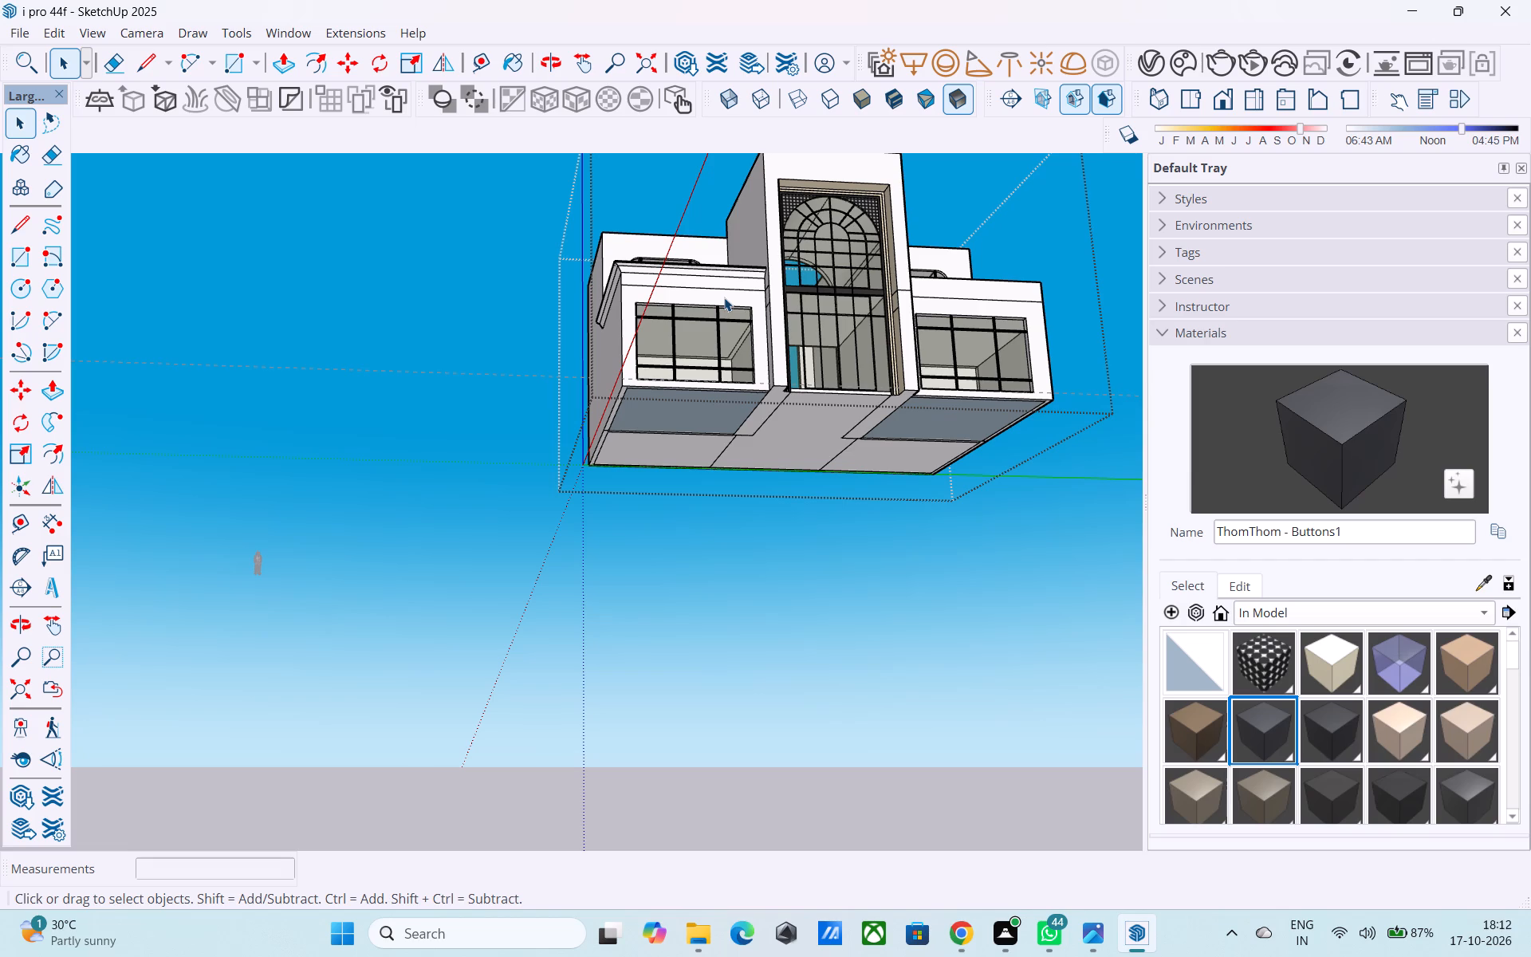
middle_drag(718, 248, 548, 482)
scroll(452, 455, up, 4)
middle_drag(544, 528, 674, 502)
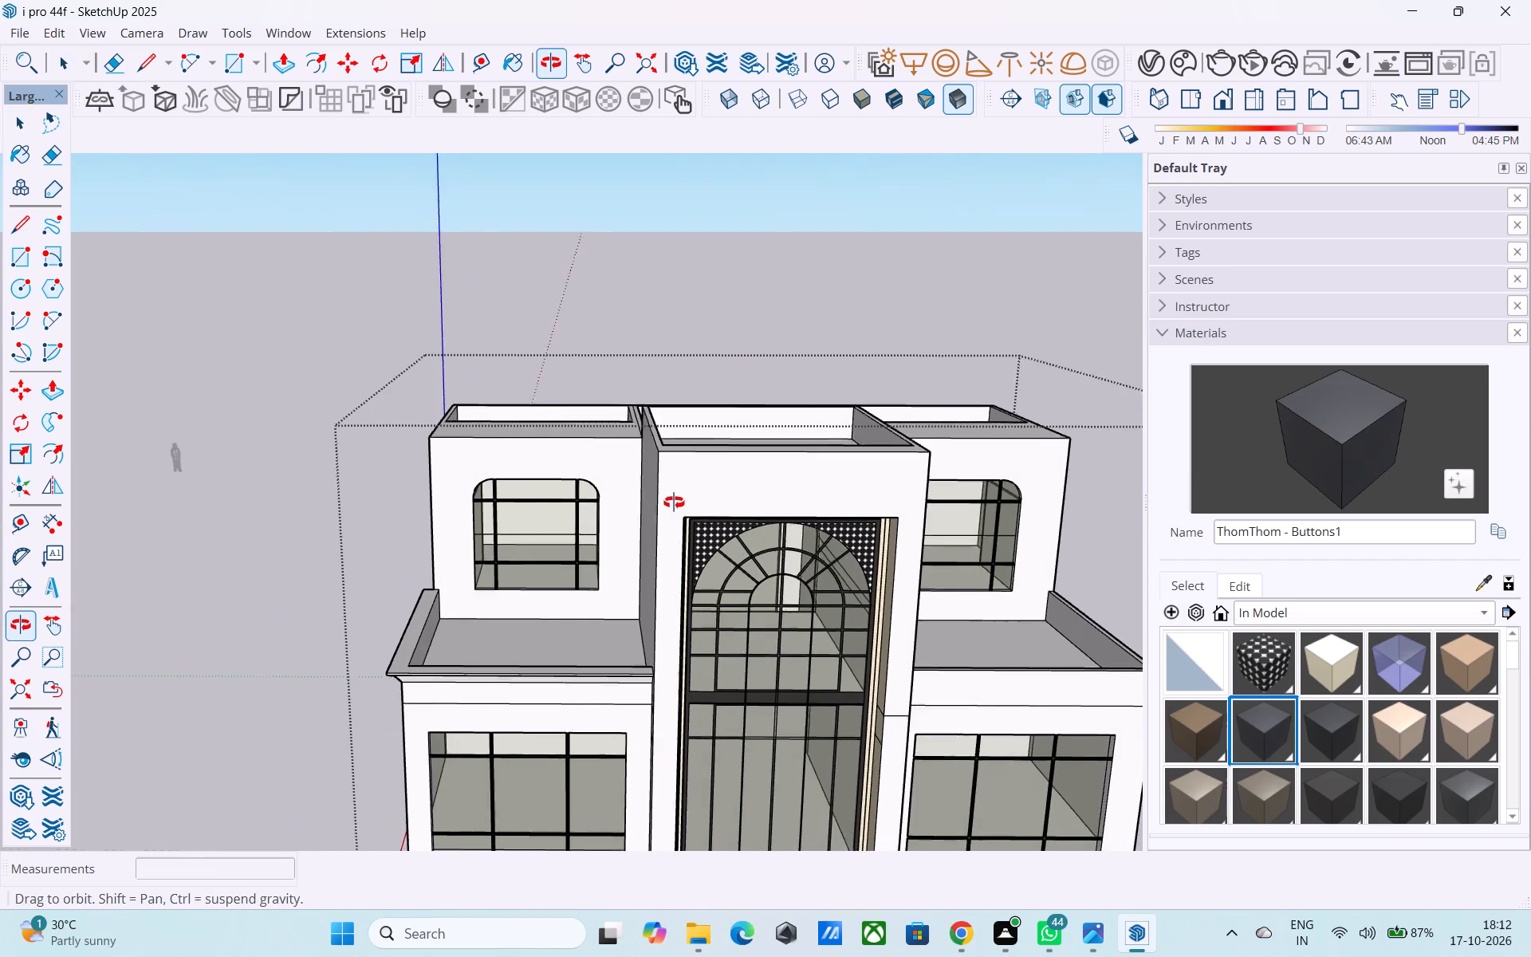
middle_drag(674, 502, 675, 502)
scroll(950, 555, up, 4)
middle_drag(933, 553, 801, 517)
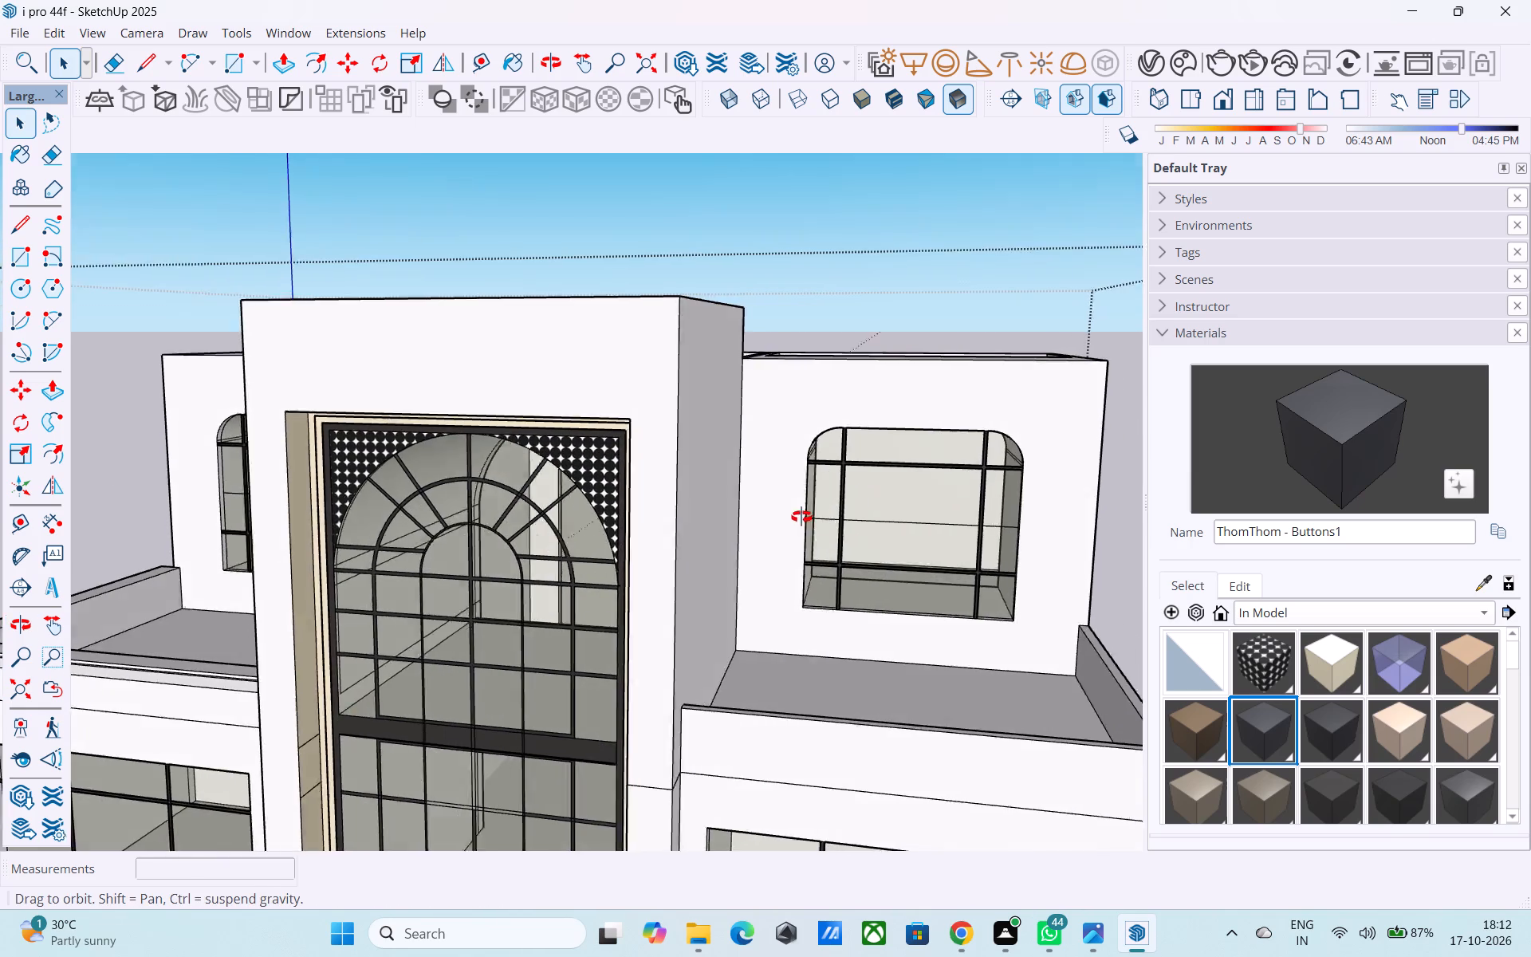
middle_drag(801, 517, 817, 515)
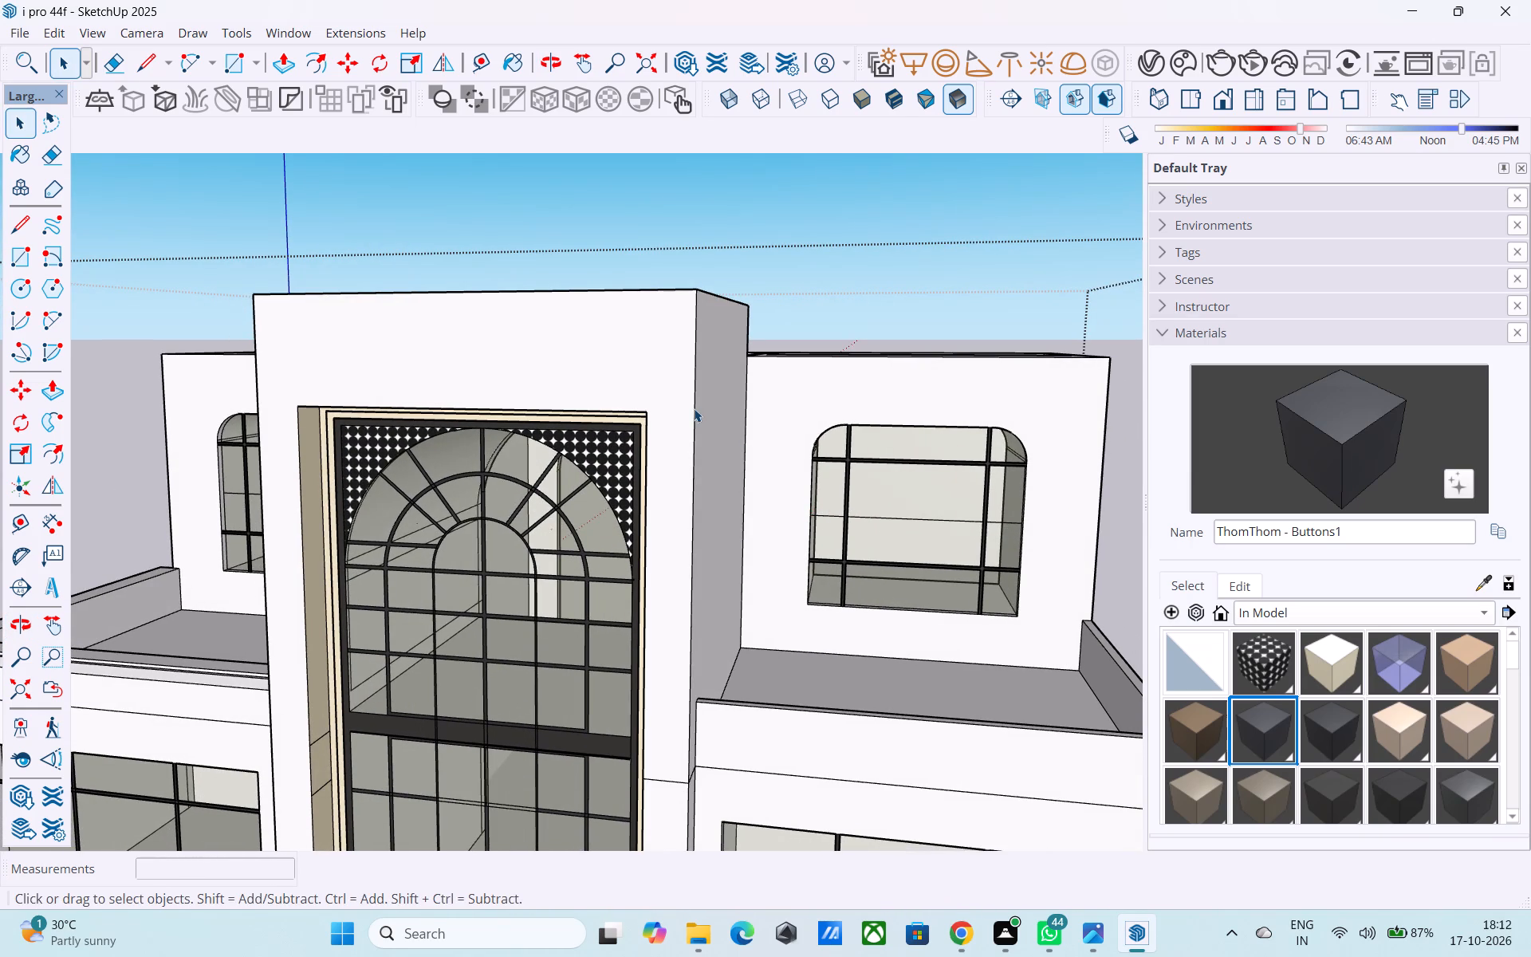
scroll(691, 191, down, 6)
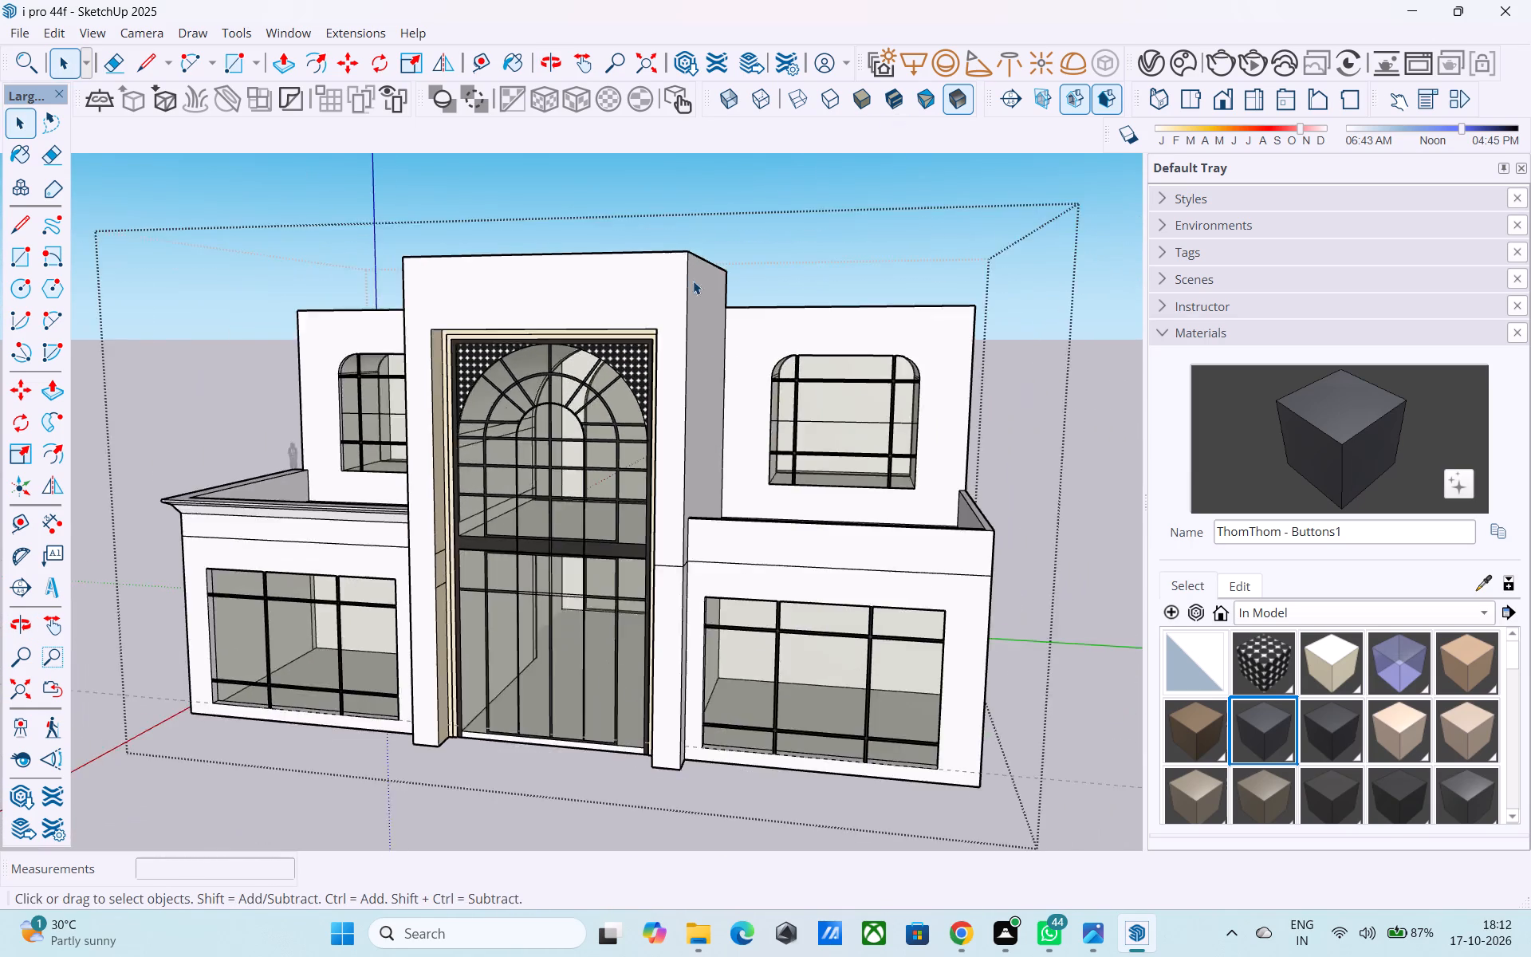
scroll(693, 281, down, 2)
middle_drag(708, 360, 961, 447)
middle_drag(716, 399, 798, 386)
scroll(630, 455, up, 3)
scroll(564, 338, up, 1)
middle_drag(561, 329, 541, 302)
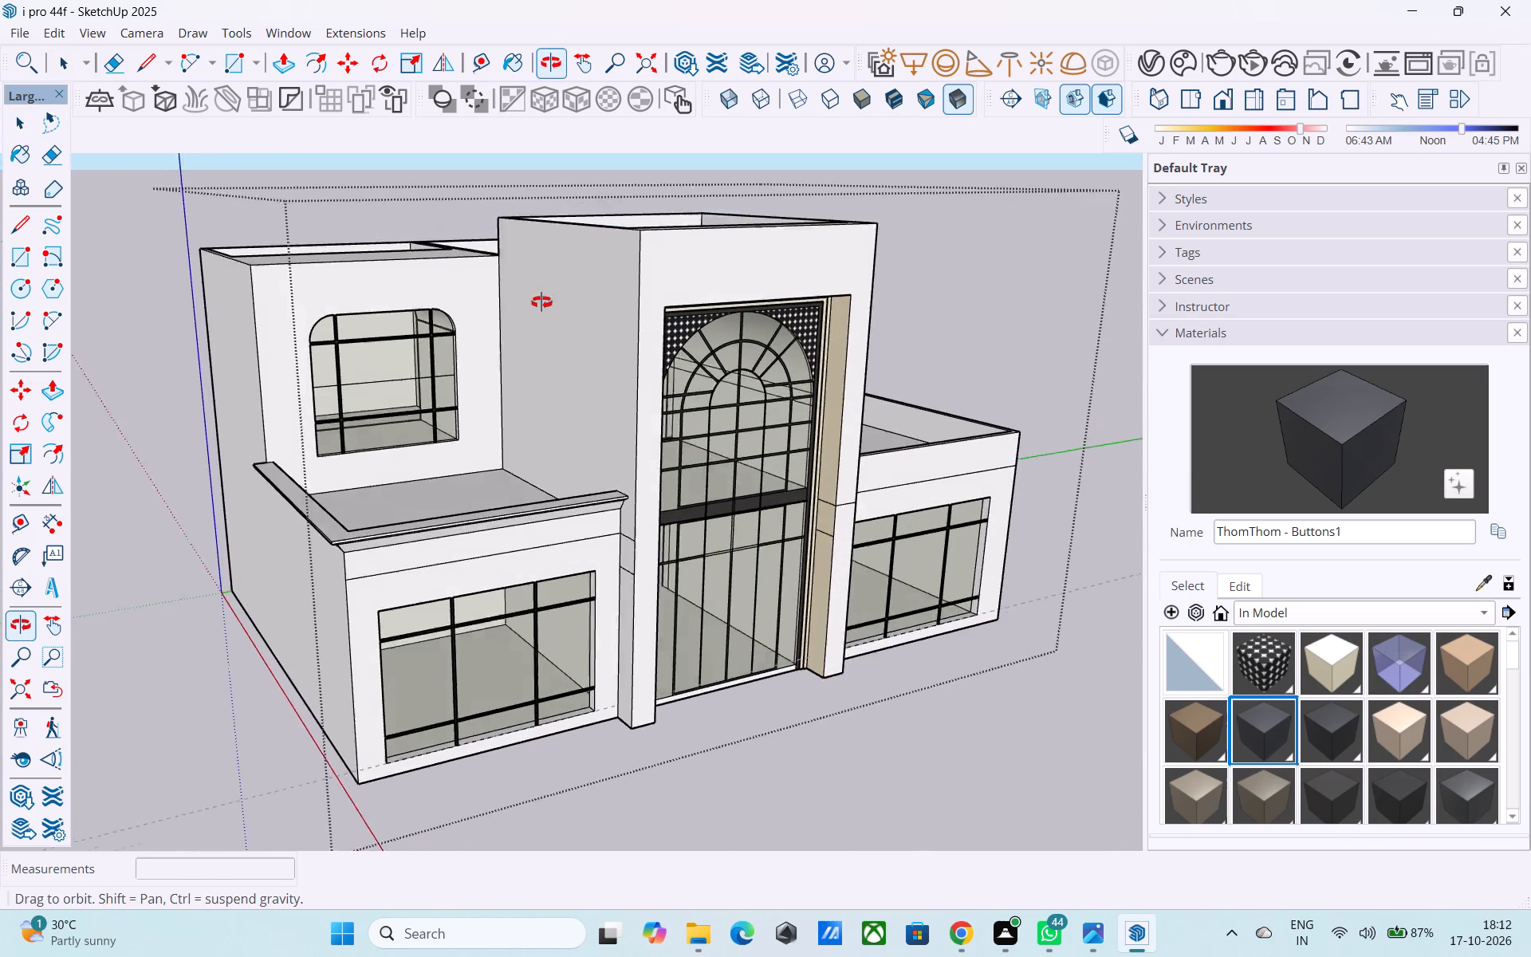
middle_drag(541, 302, 534, 293)
scroll(518, 274, up, 3)
scroll(515, 266, down, 1)
middle_drag(516, 267, 672, 321)
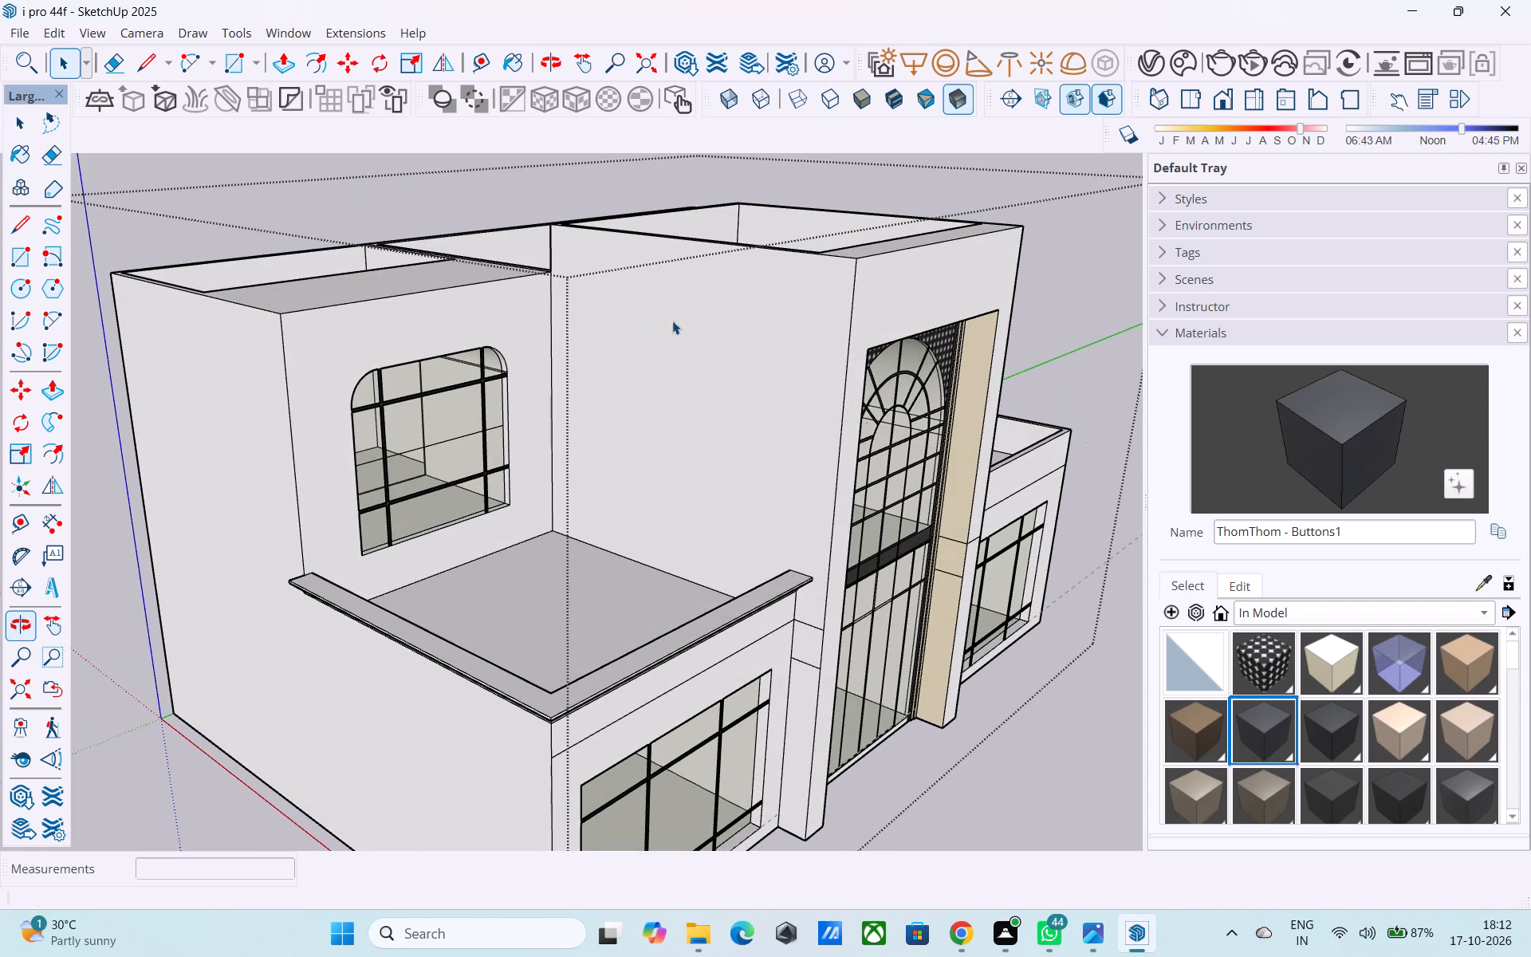
middle_drag(769, 415, 748, 384)
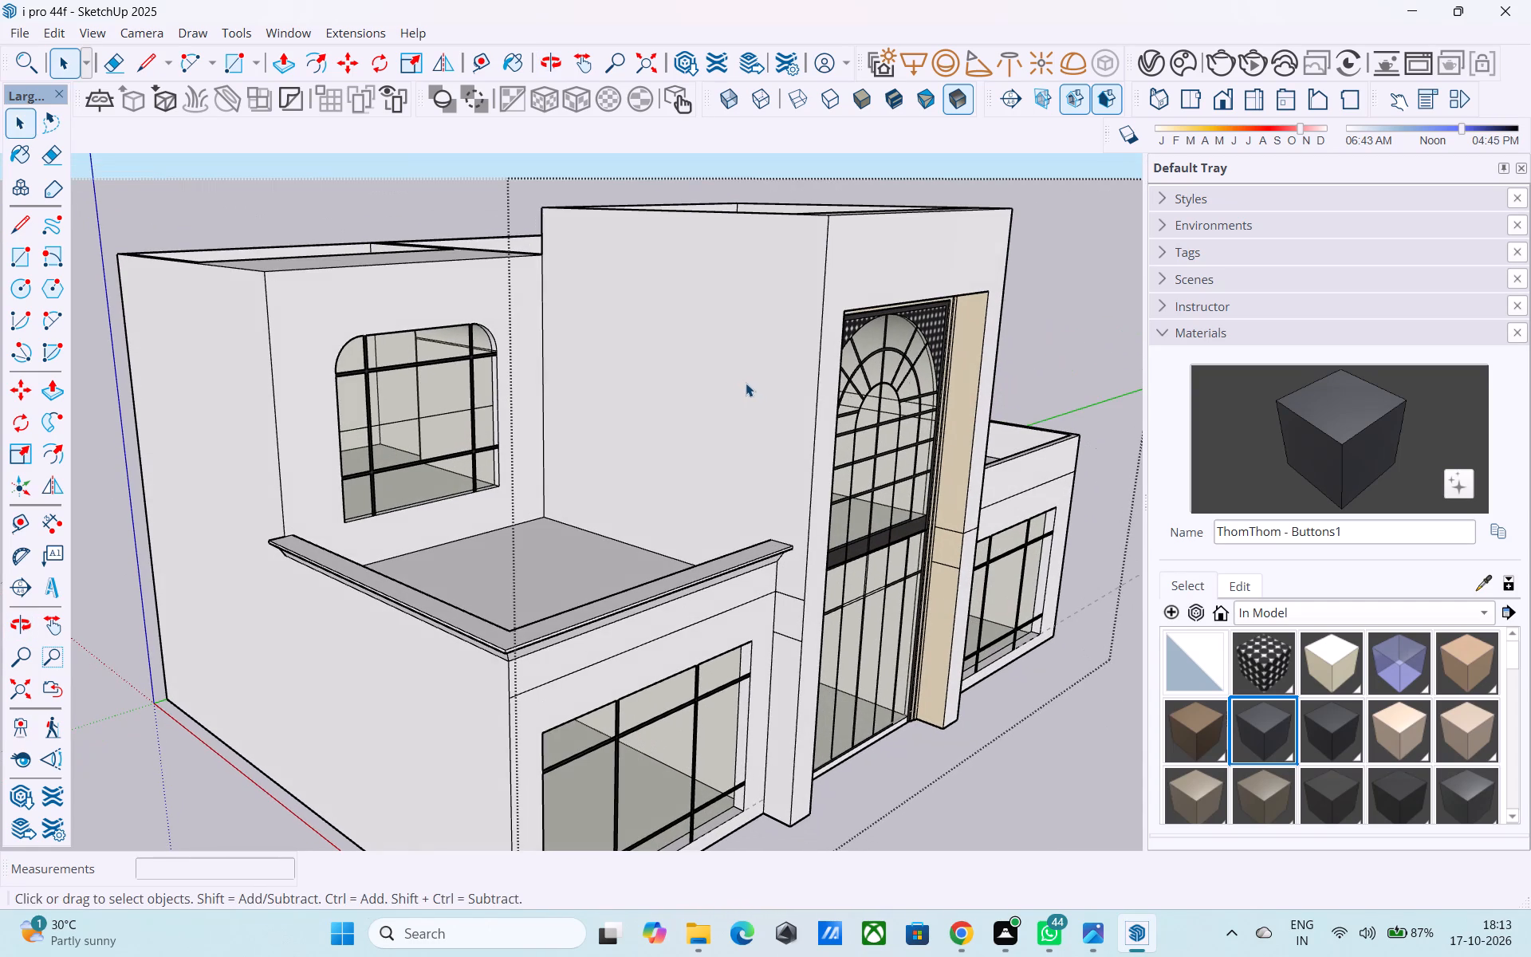
middle_drag(746, 383, 733, 399)
scroll(737, 399, down, 2)
middle_drag(737, 399, 640, 413)
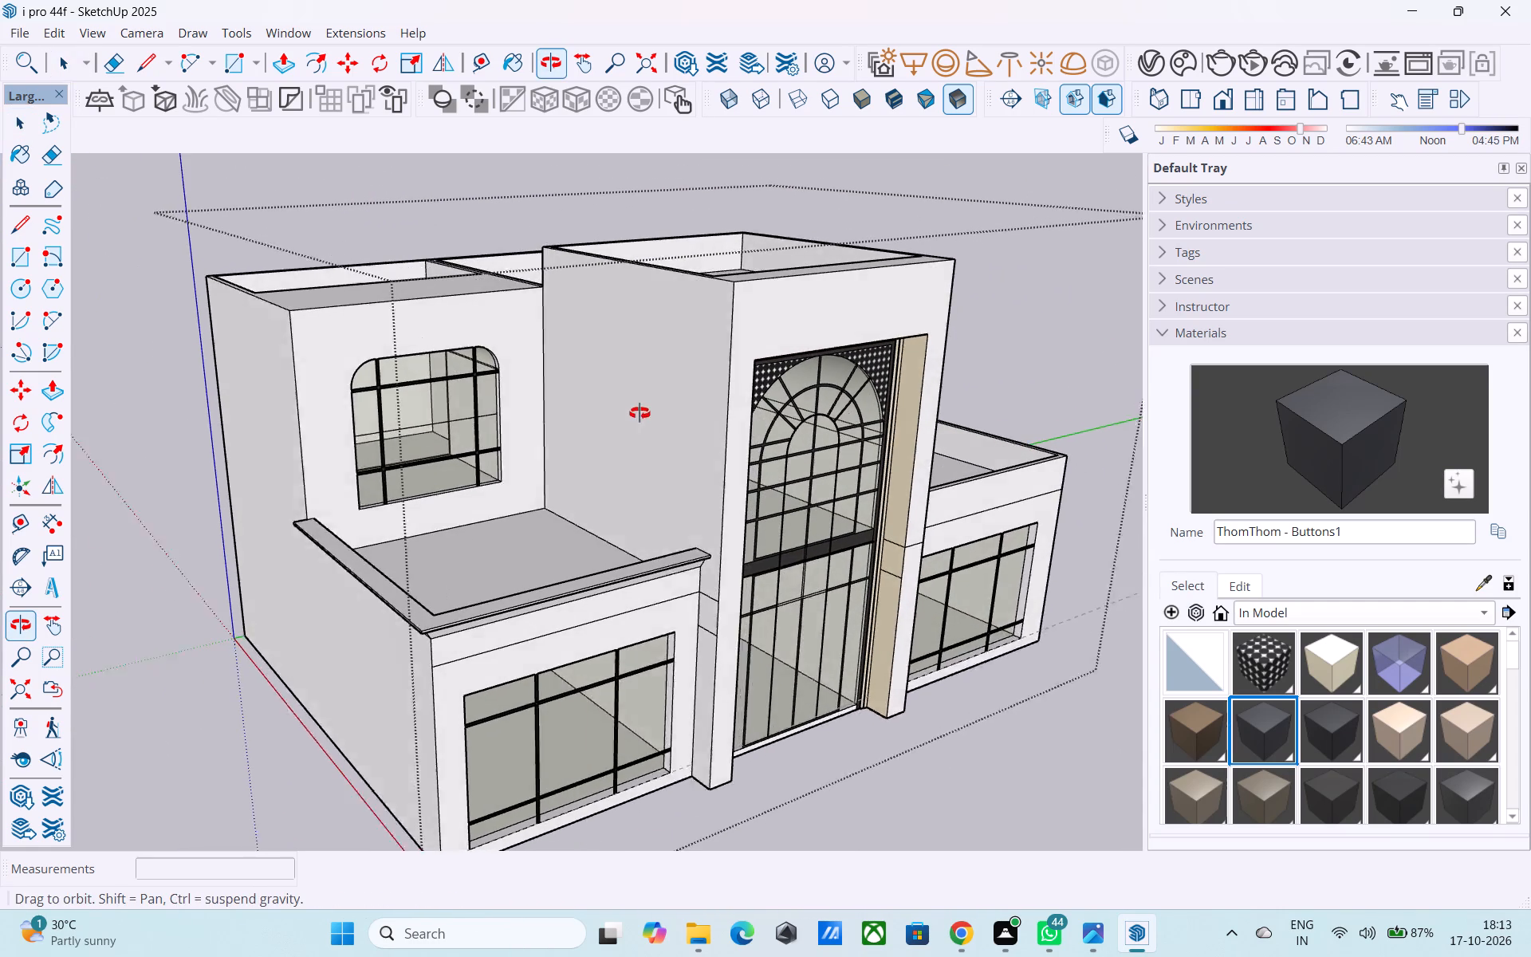
middle_drag(640, 413, 637, 413)
middle_drag(674, 452, 617, 465)
middle_drag(637, 451, 558, 457)
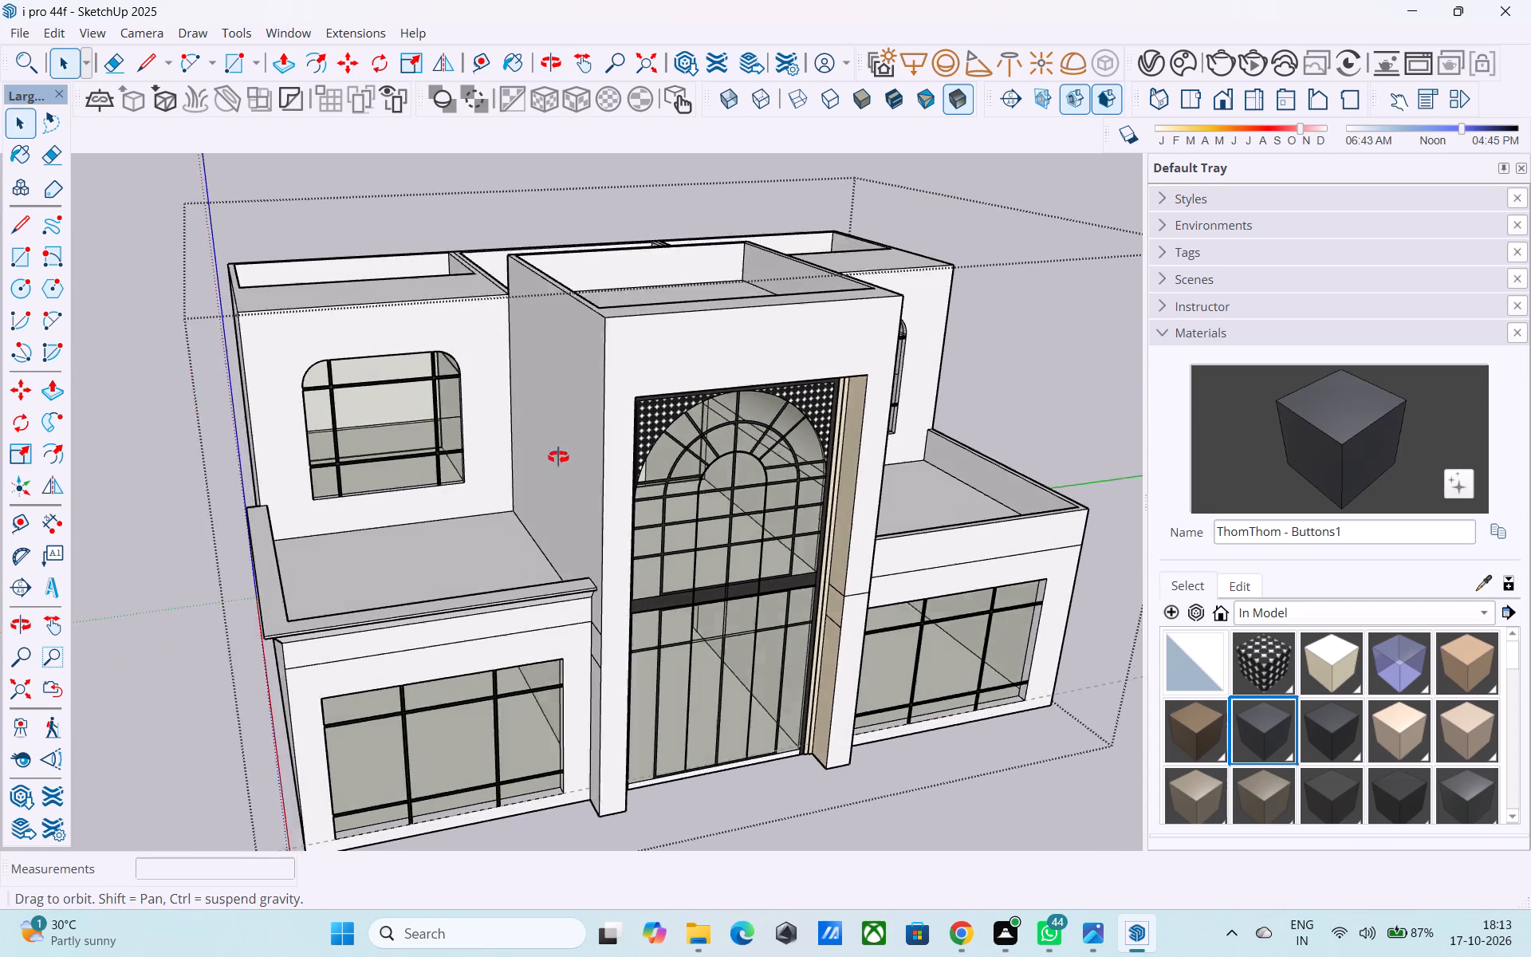
middle_drag(558, 457, 421, 408)
middle_drag(437, 297, 557, 297)
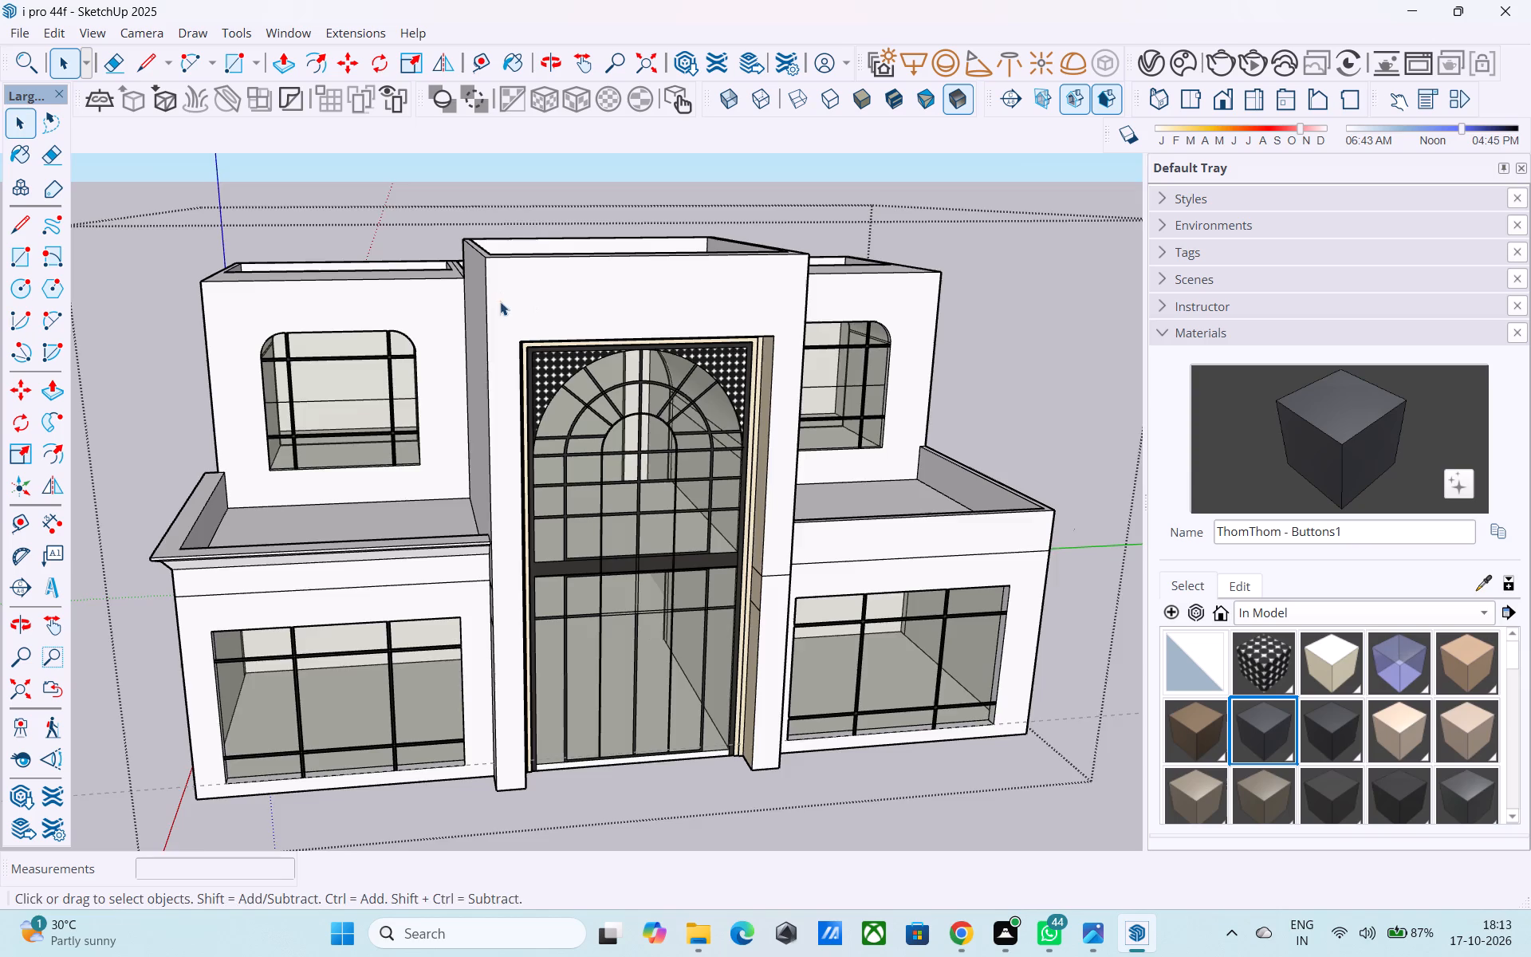
Examine the whole mansion from both sides and the front, including the arched entrance glazing close up.
middle_drag(504, 304, 651, 319)
middle_drag(559, 432, 514, 330)
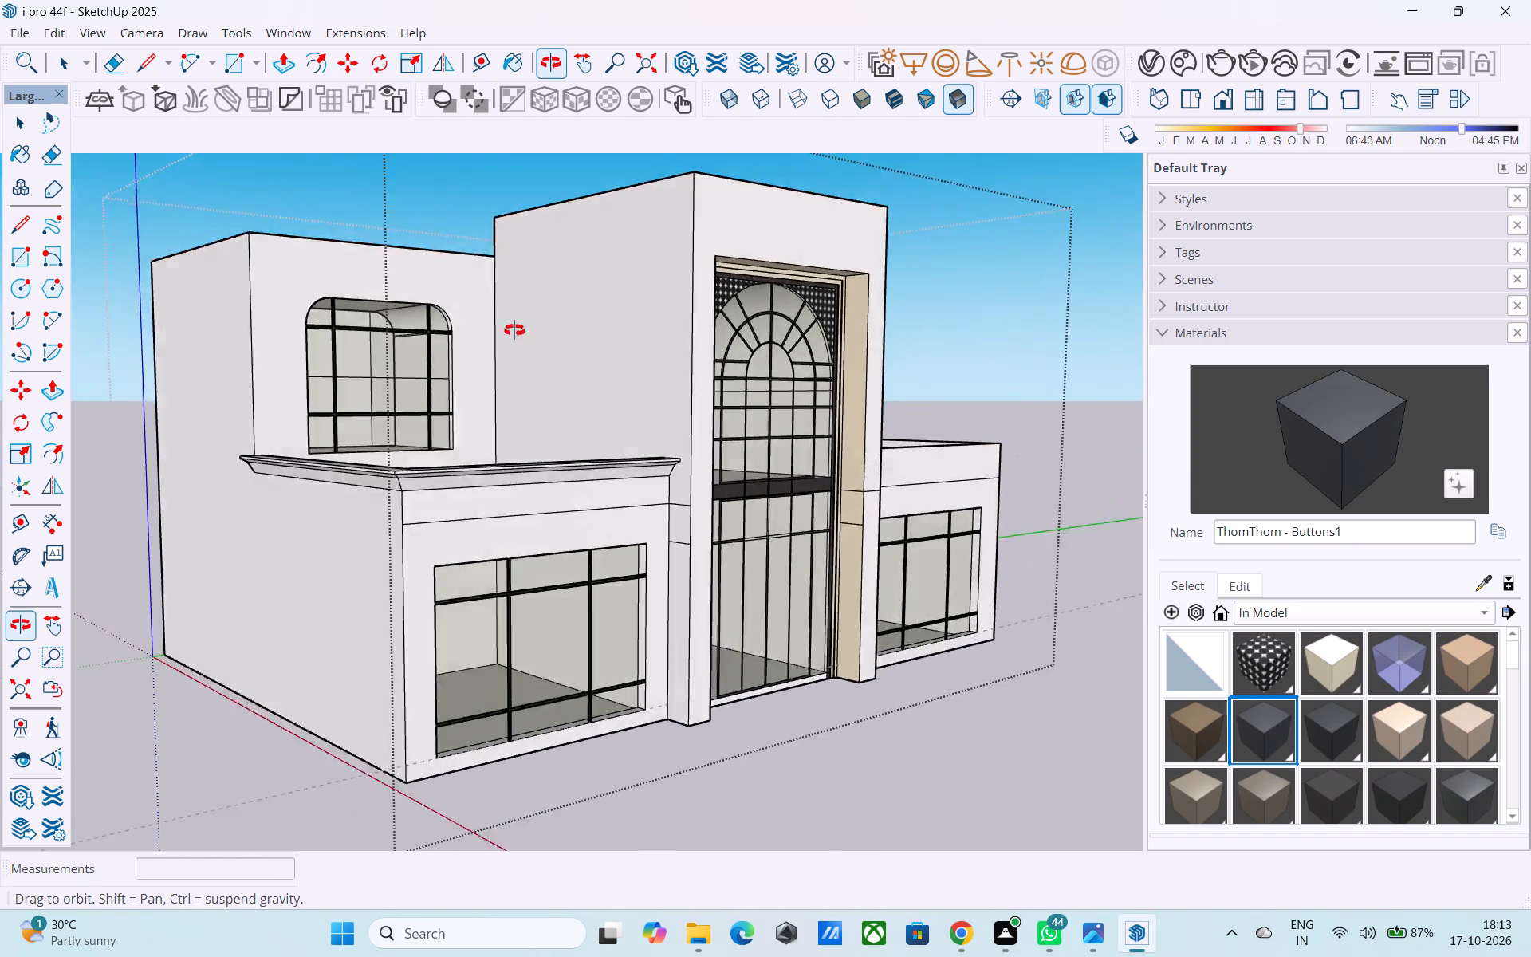
middle_drag(514, 330, 267, 400)
scroll(341, 376, up, 7)
middle_drag(406, 352, 345, 336)
scroll(348, 336, up, 4)
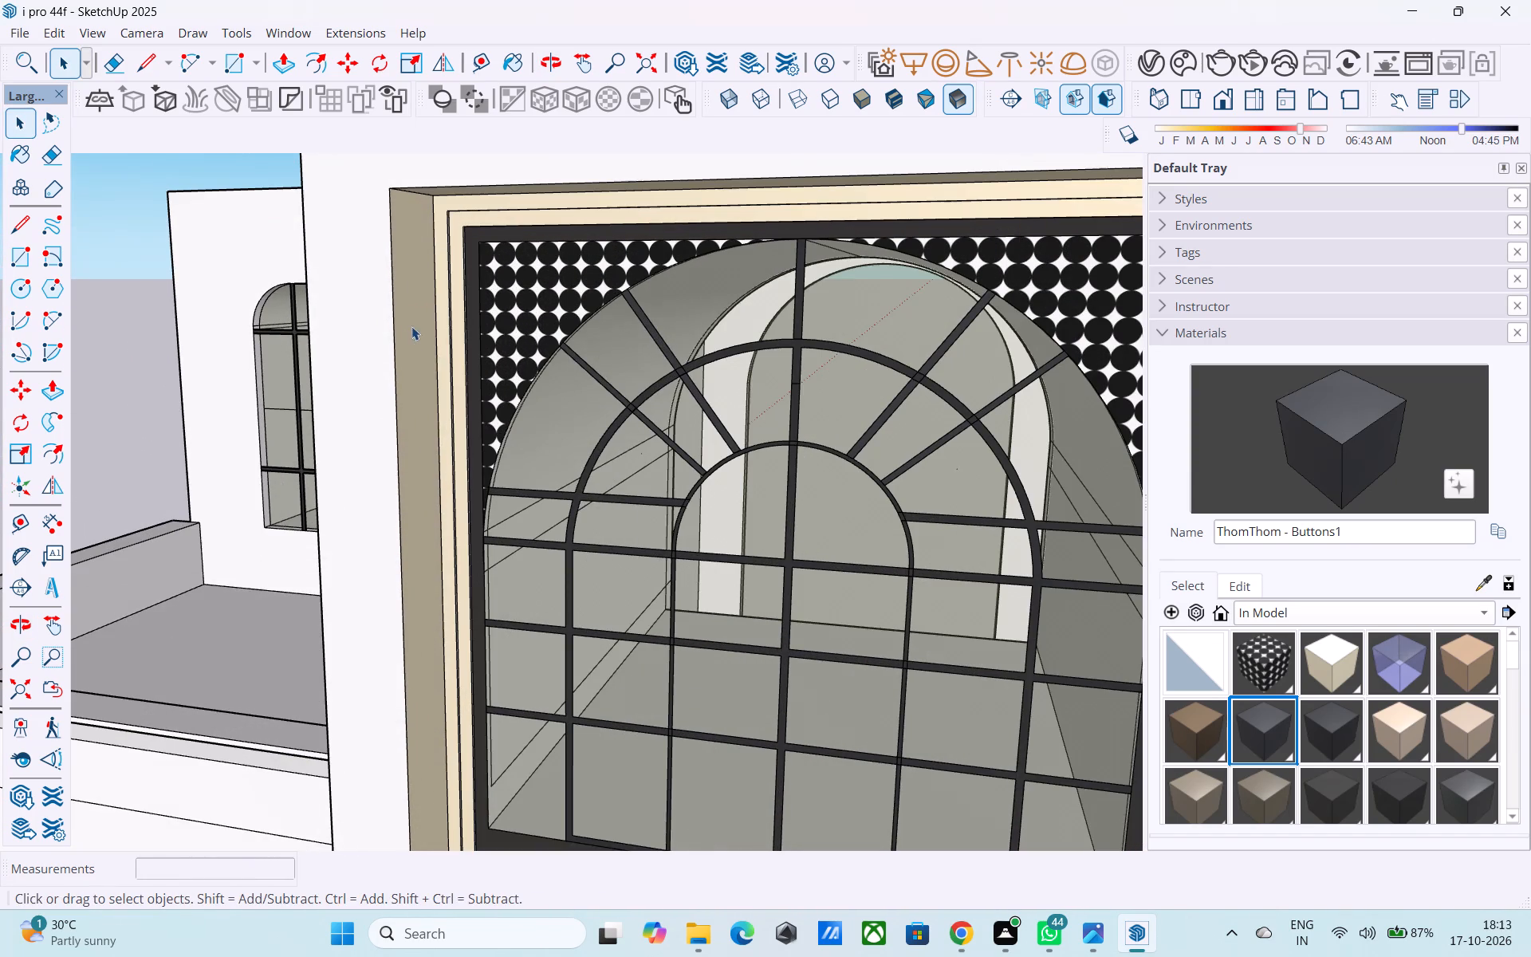
scroll(411, 371, down, 17)
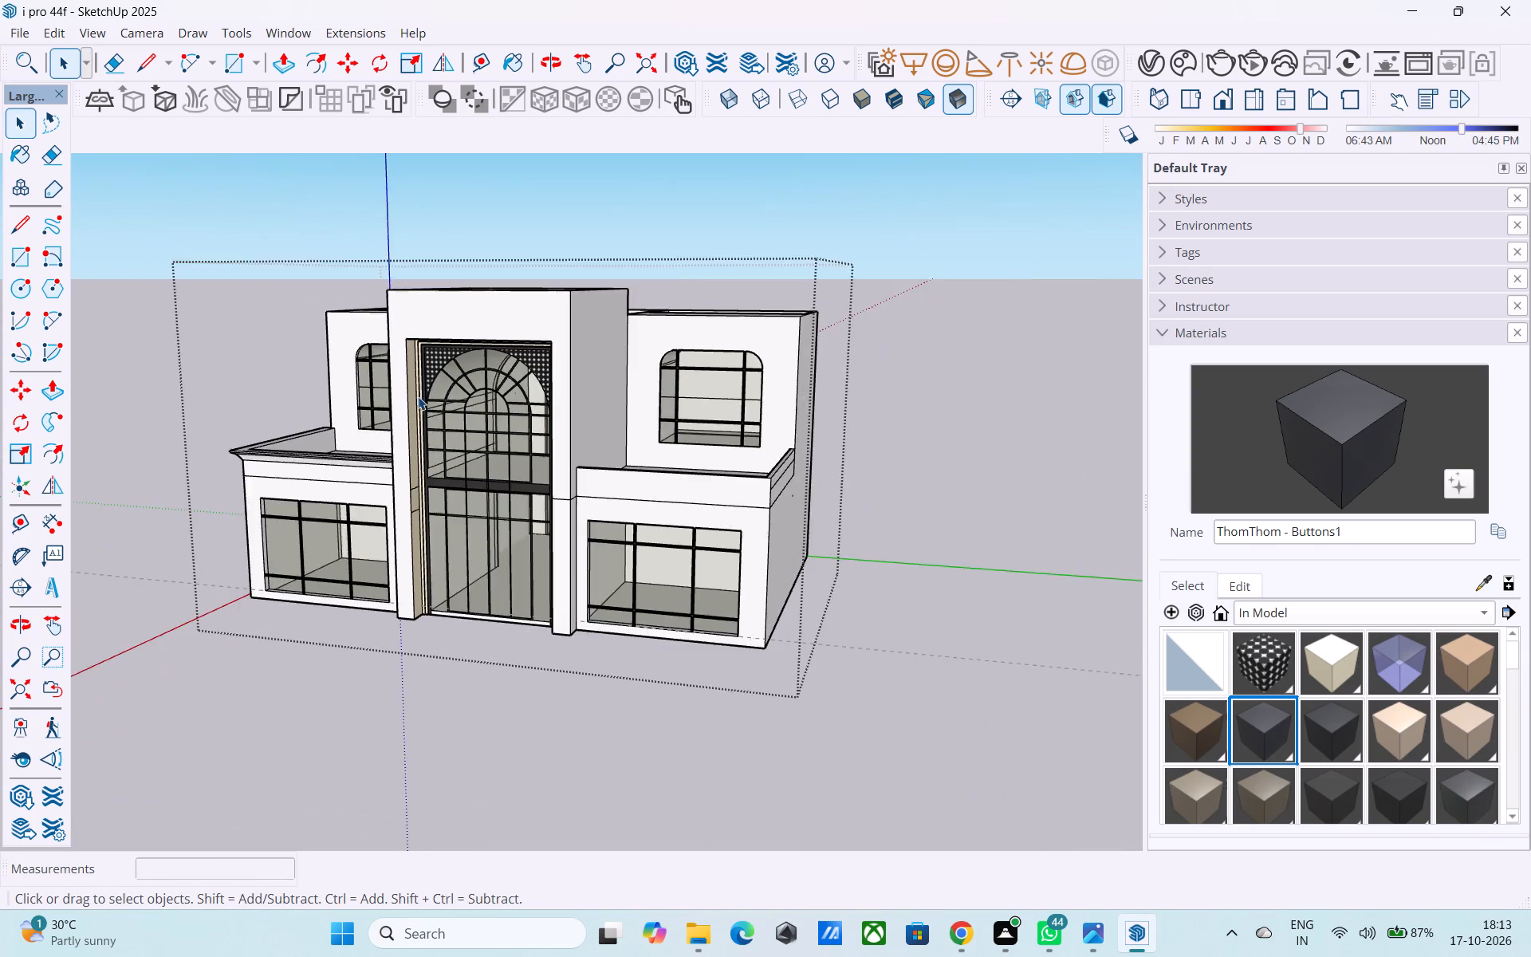
middle_drag(419, 397, 642, 414)
scroll(643, 414, down, 6)
middle_drag(643, 414, 548, 421)
scroll(549, 421, up, 4)
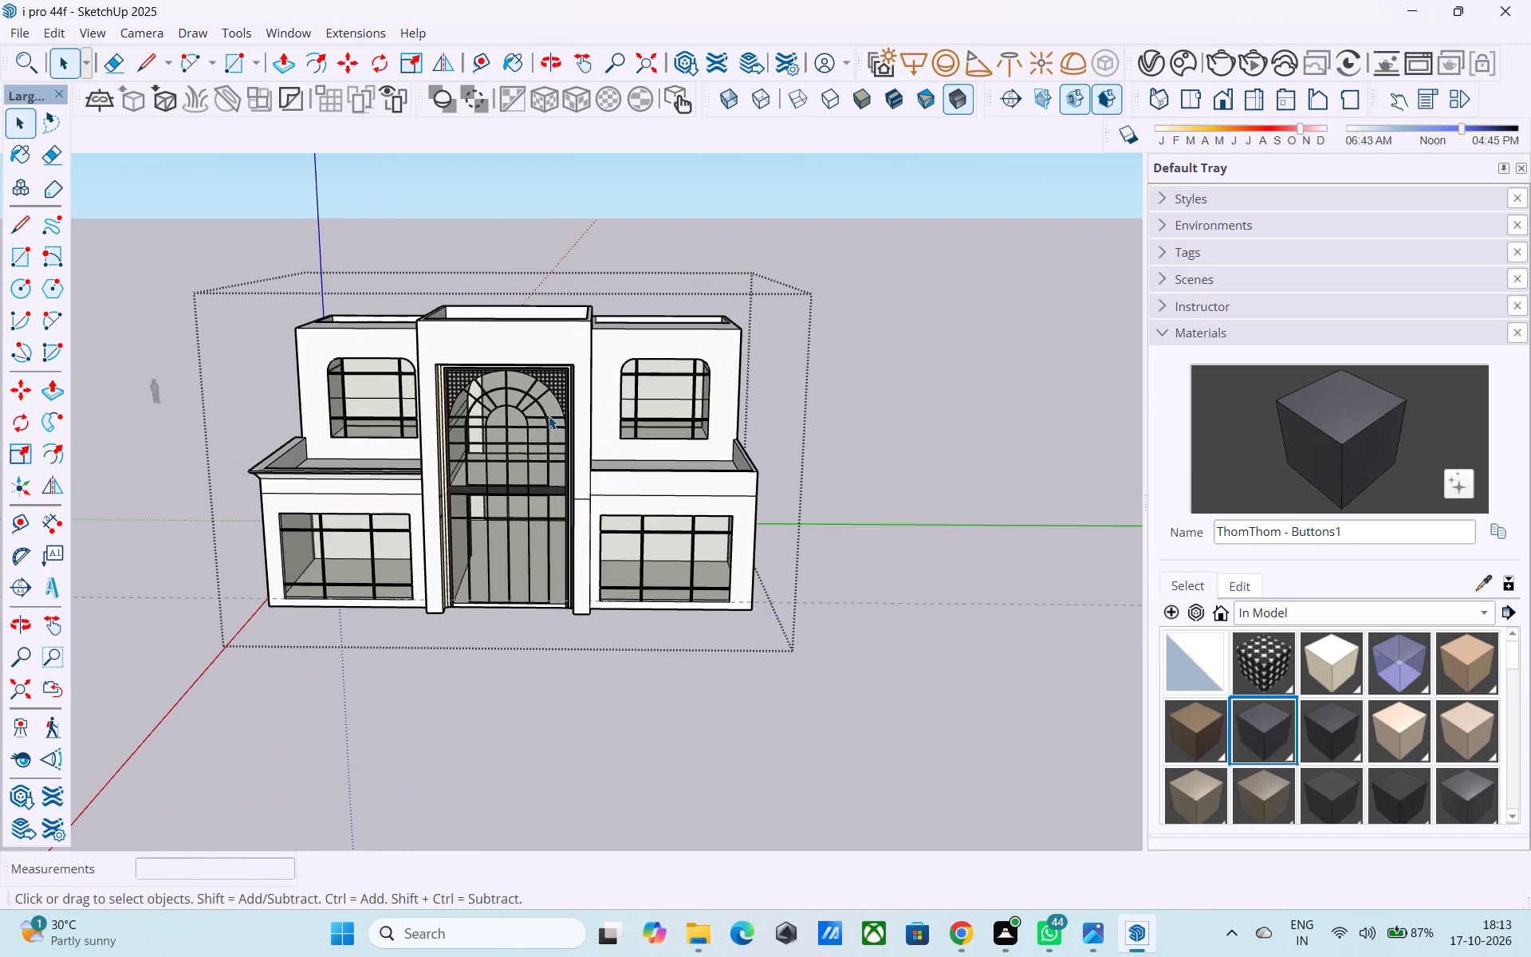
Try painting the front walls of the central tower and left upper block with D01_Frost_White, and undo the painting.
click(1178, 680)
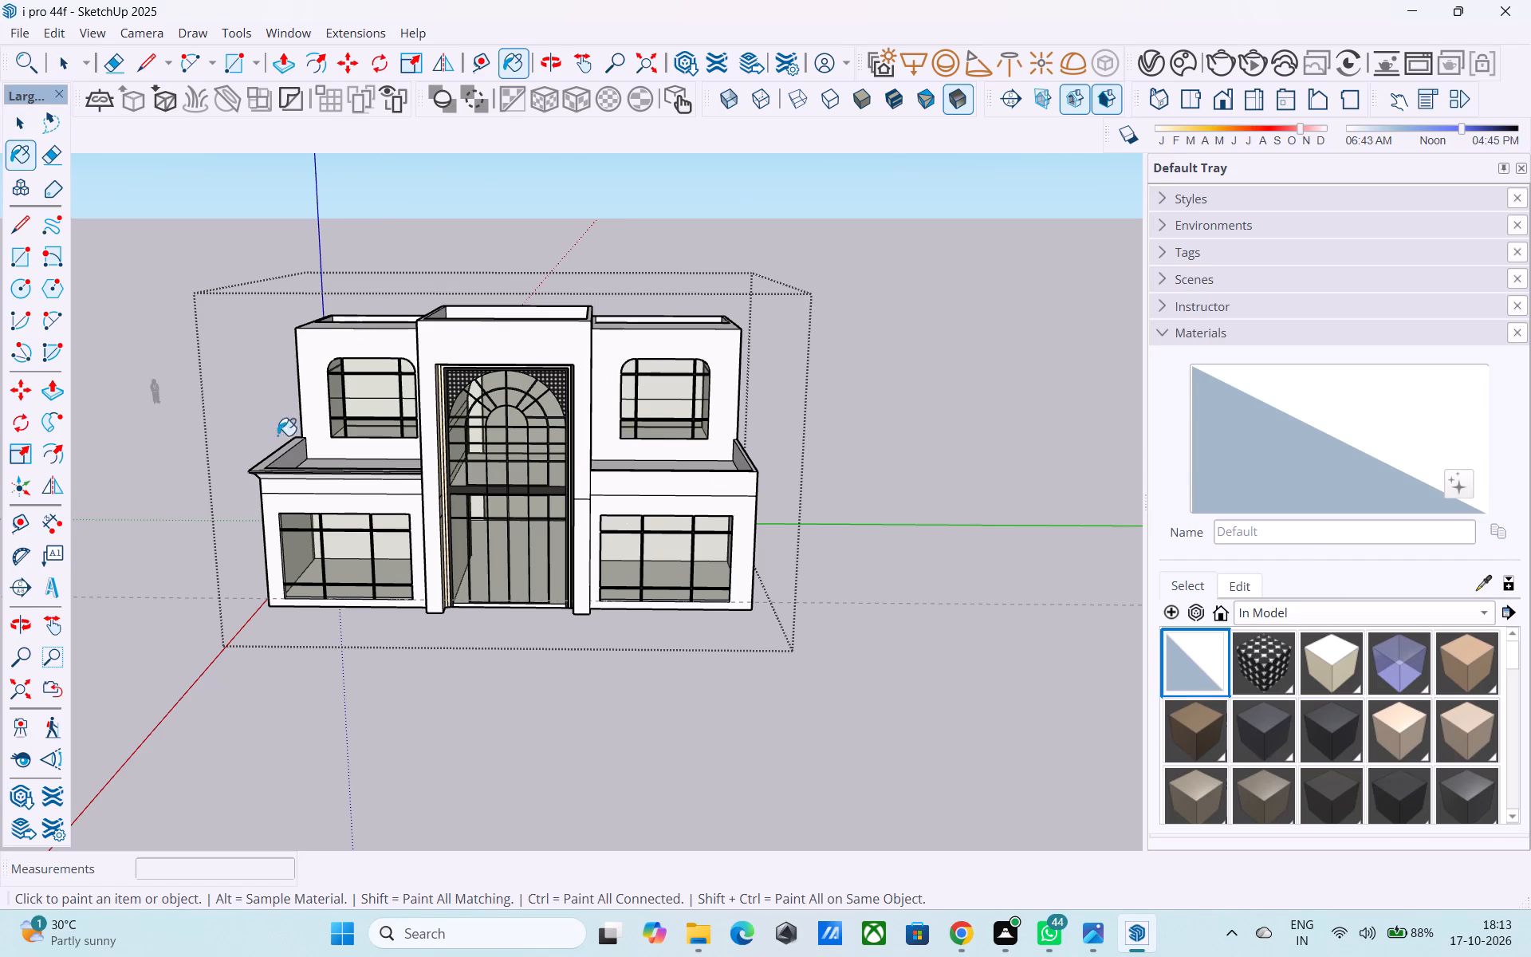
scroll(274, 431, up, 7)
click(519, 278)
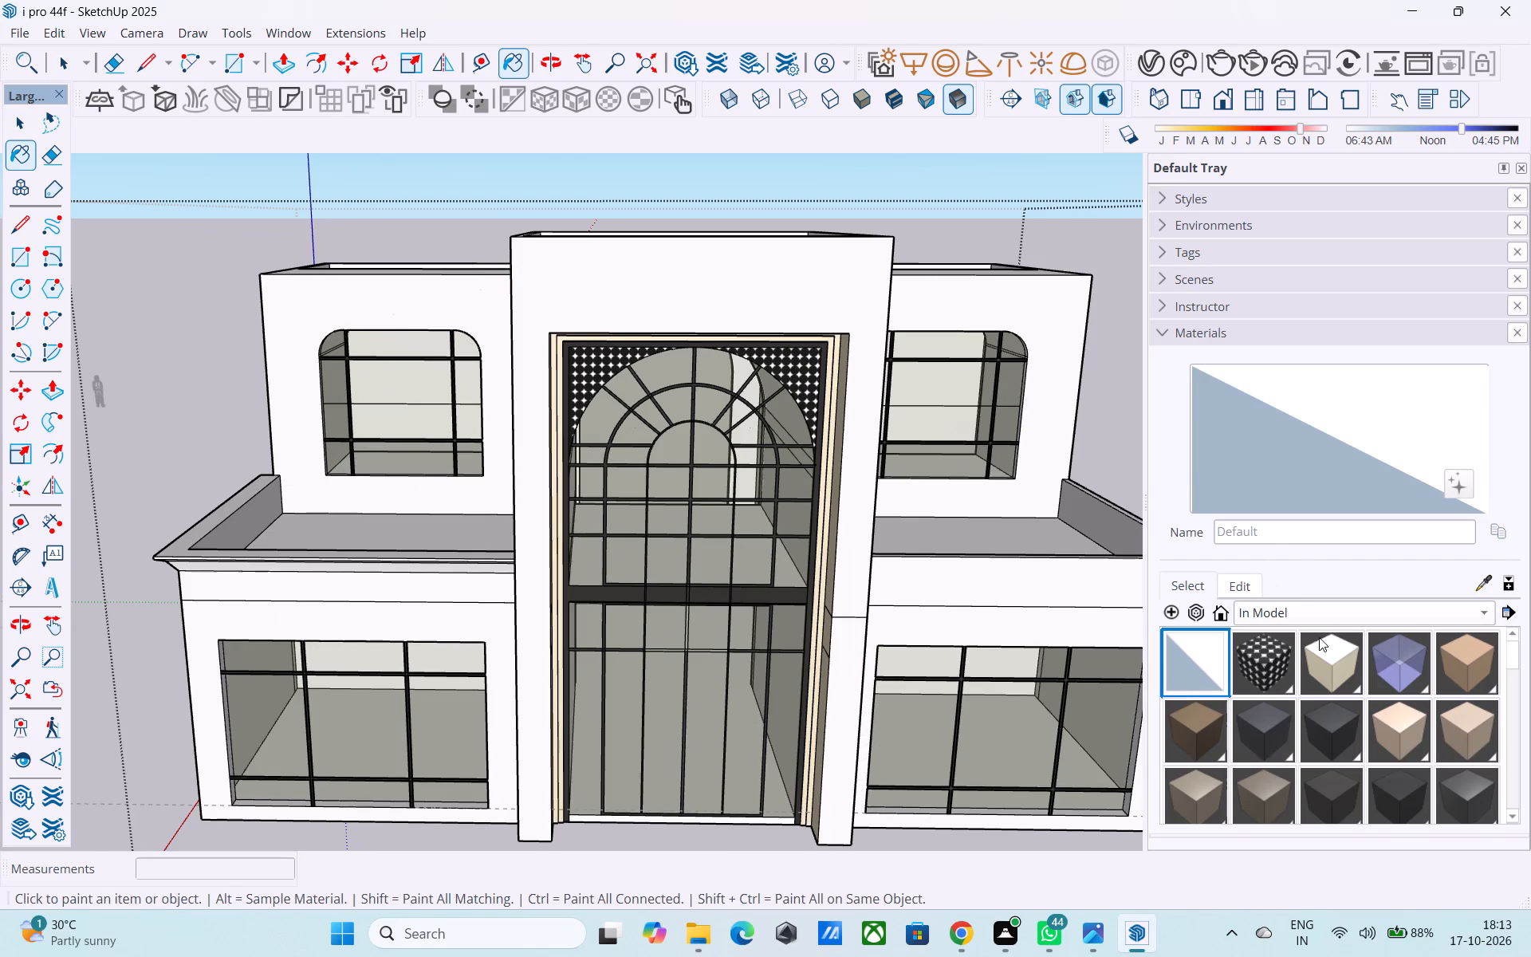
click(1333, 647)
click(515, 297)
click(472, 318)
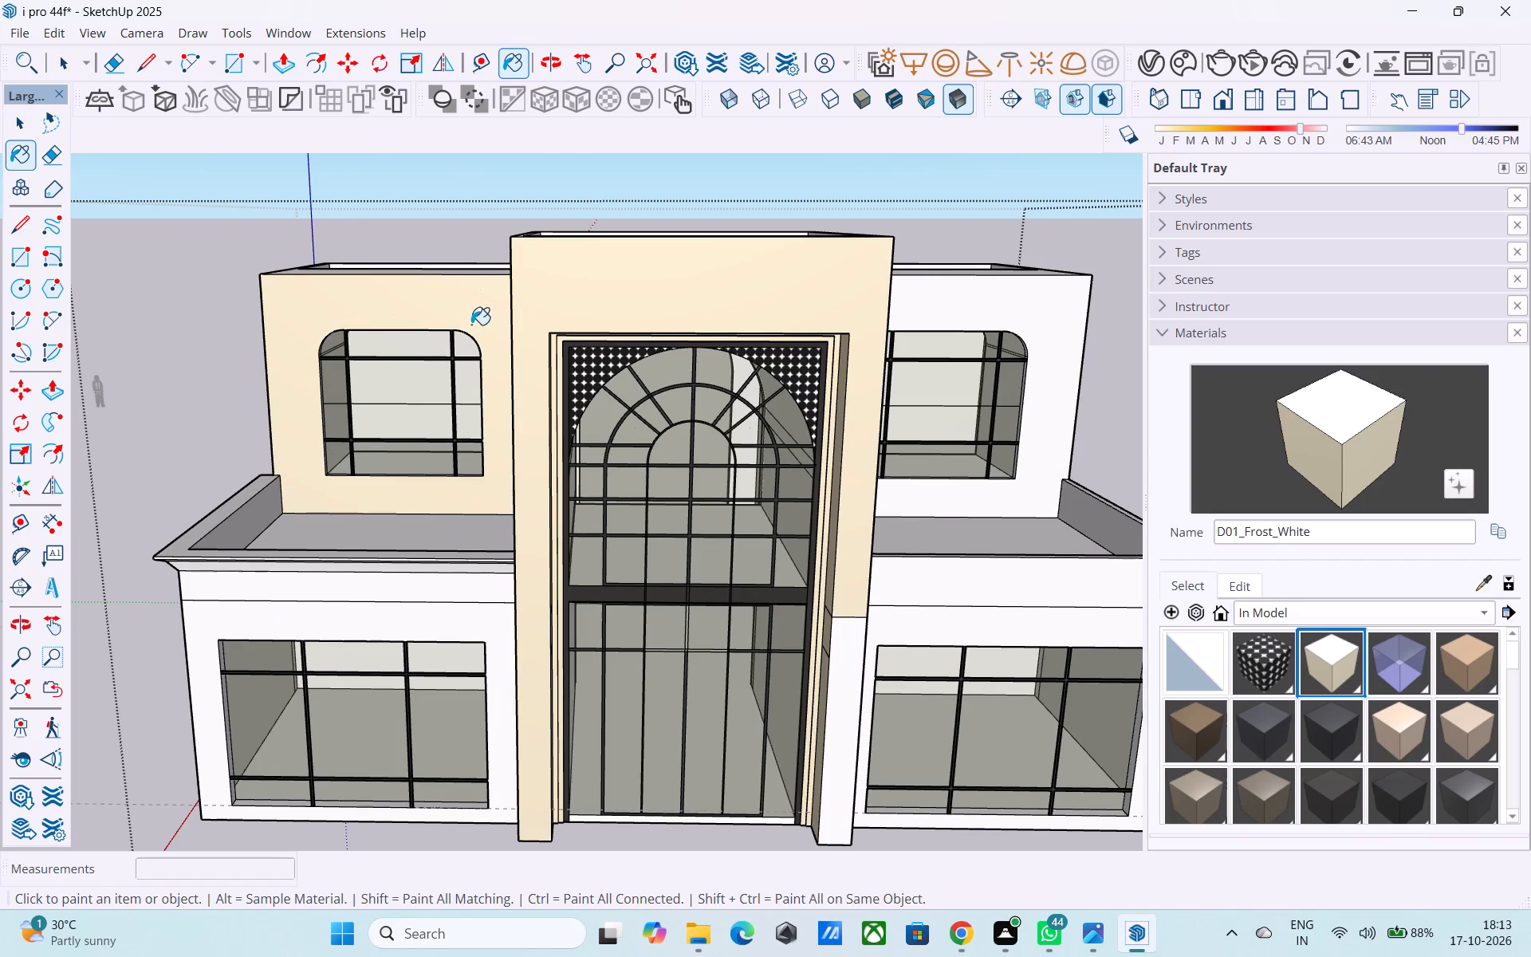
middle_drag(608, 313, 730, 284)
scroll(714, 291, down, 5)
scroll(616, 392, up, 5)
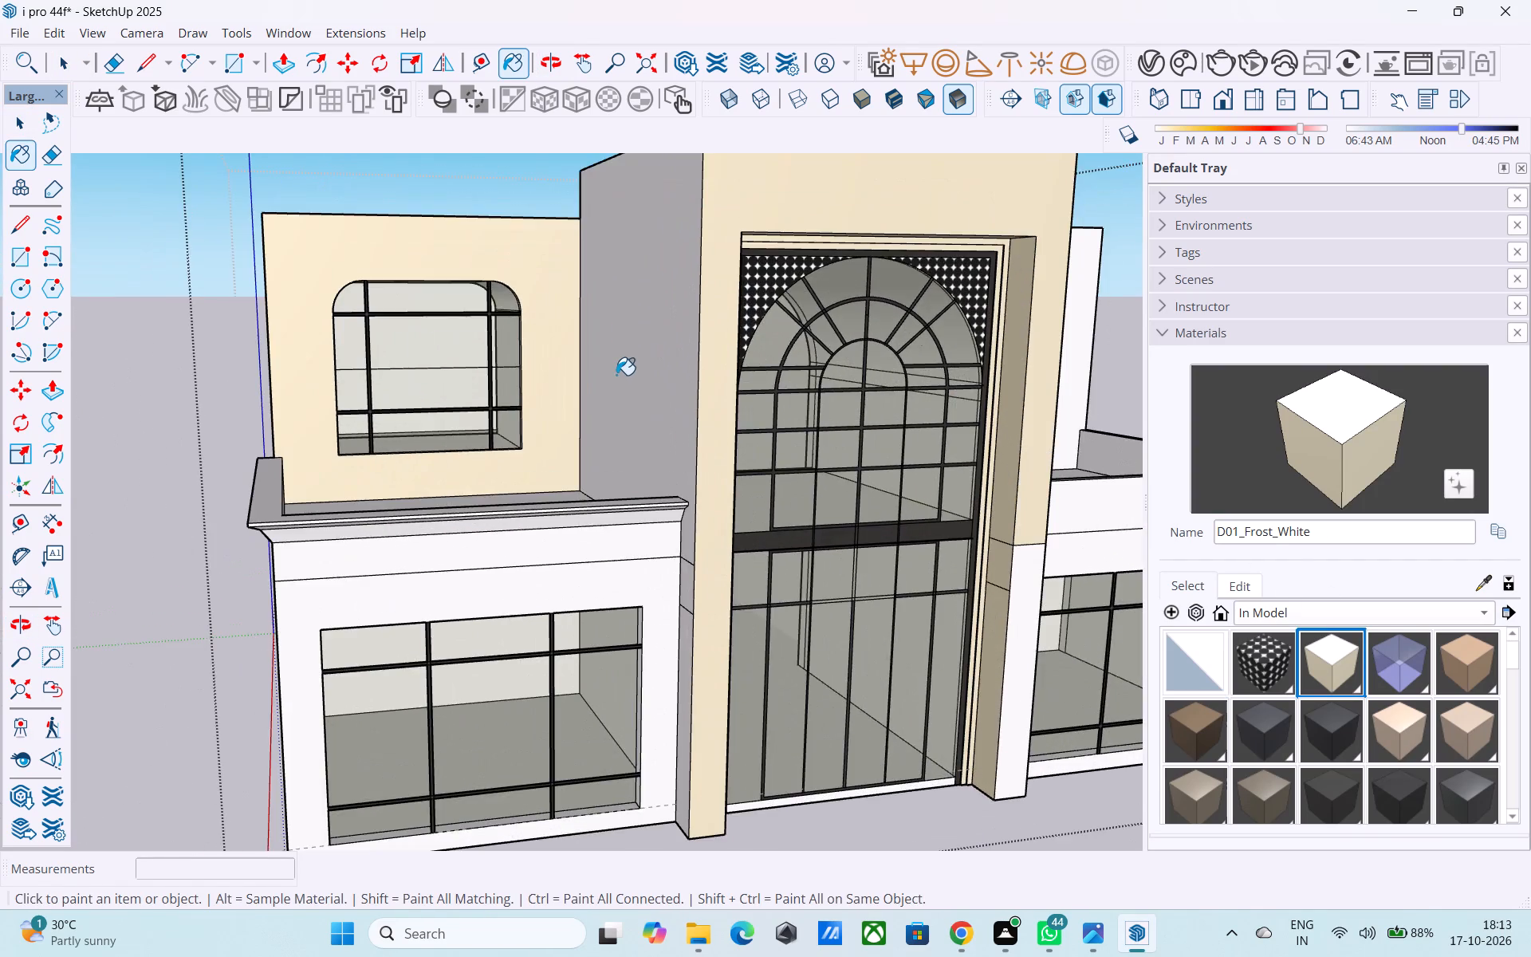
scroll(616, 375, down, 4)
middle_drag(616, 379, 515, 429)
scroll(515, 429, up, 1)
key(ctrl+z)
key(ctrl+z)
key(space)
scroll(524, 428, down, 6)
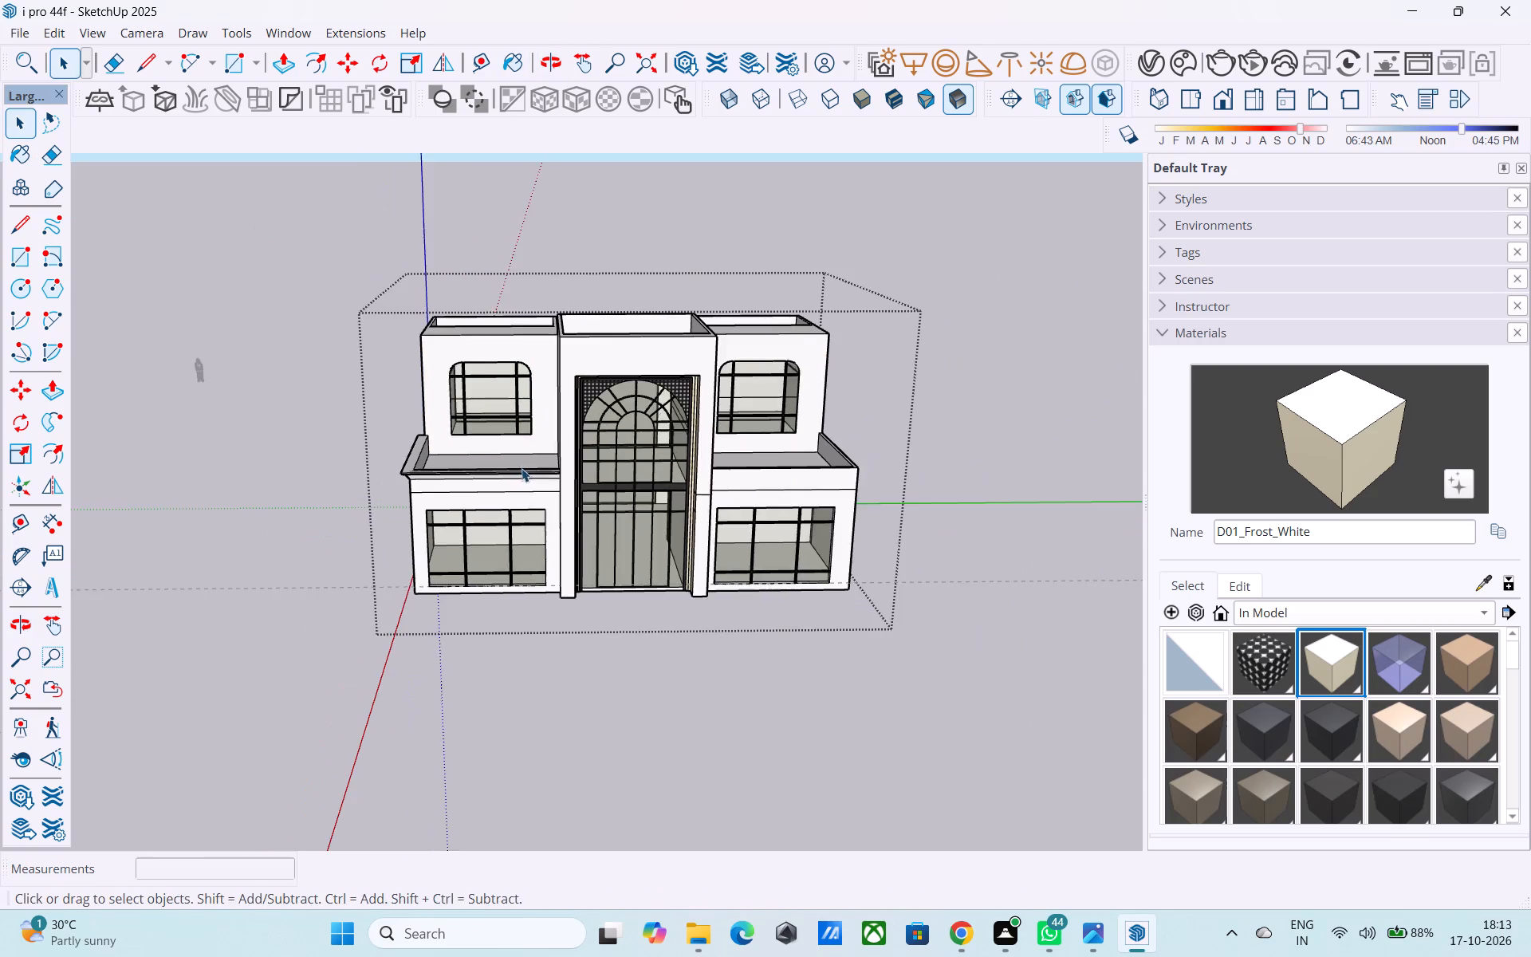
Erase the leftover horizontal lines on the left inner reveal of the central tower's entrance opening.
middle_drag(537, 468, 426, 453)
scroll(403, 458, down, 3)
middle_drag(403, 459, 337, 450)
scroll(470, 485, up, 10)
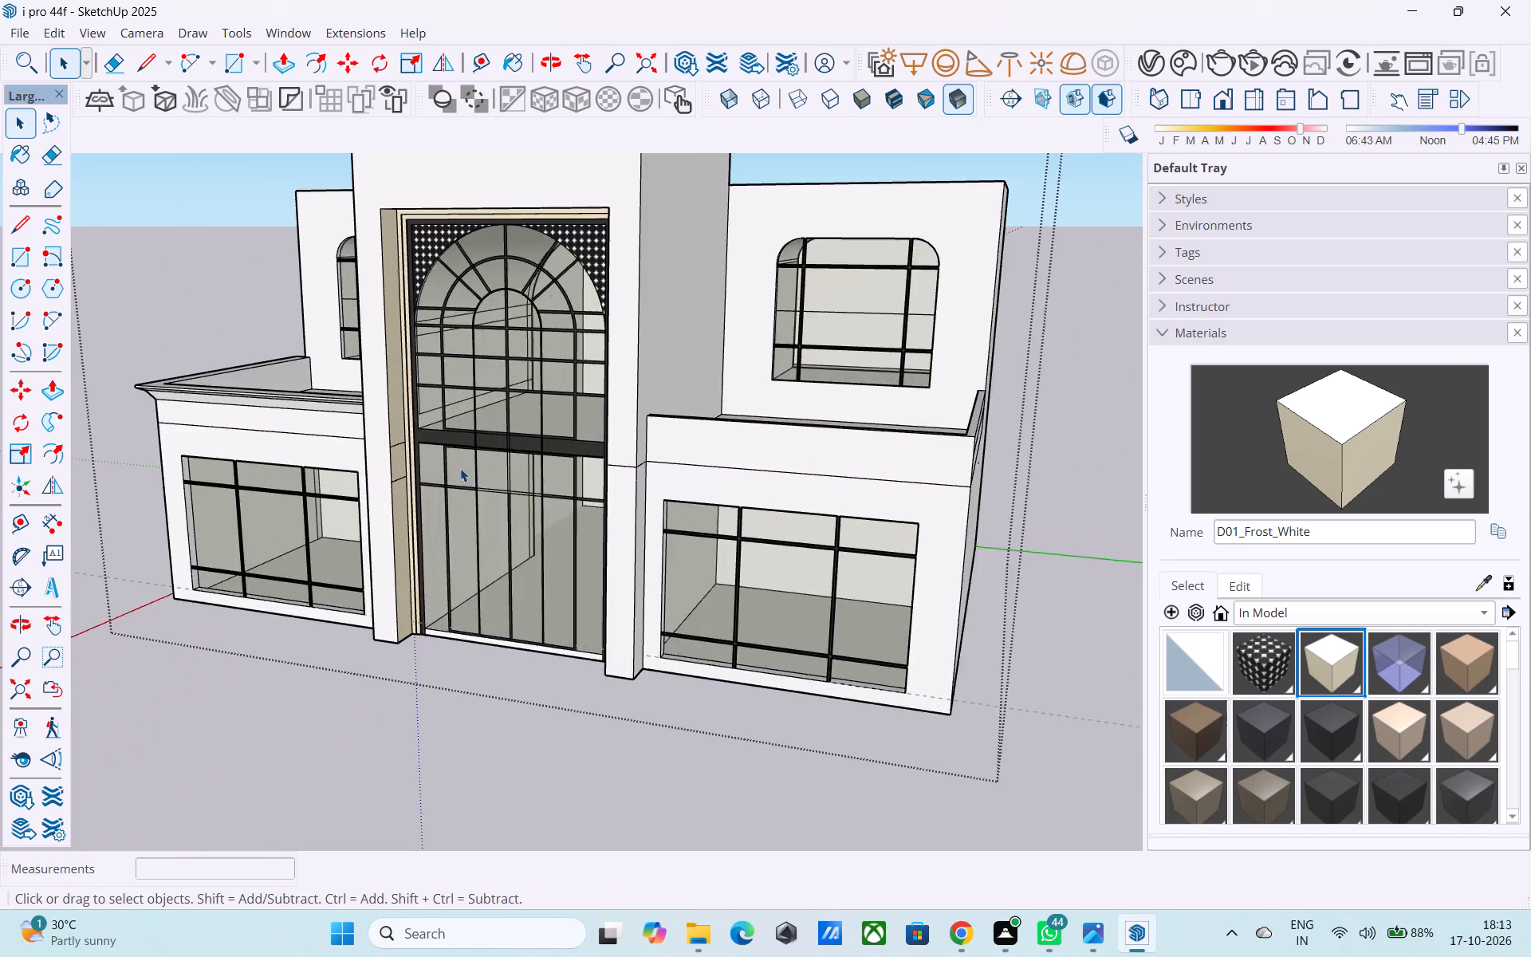
scroll(460, 468, up, 3)
middle_drag(394, 498, 340, 511)
scroll(354, 508, up, 6)
key(e)
drag(277, 477, 277, 486)
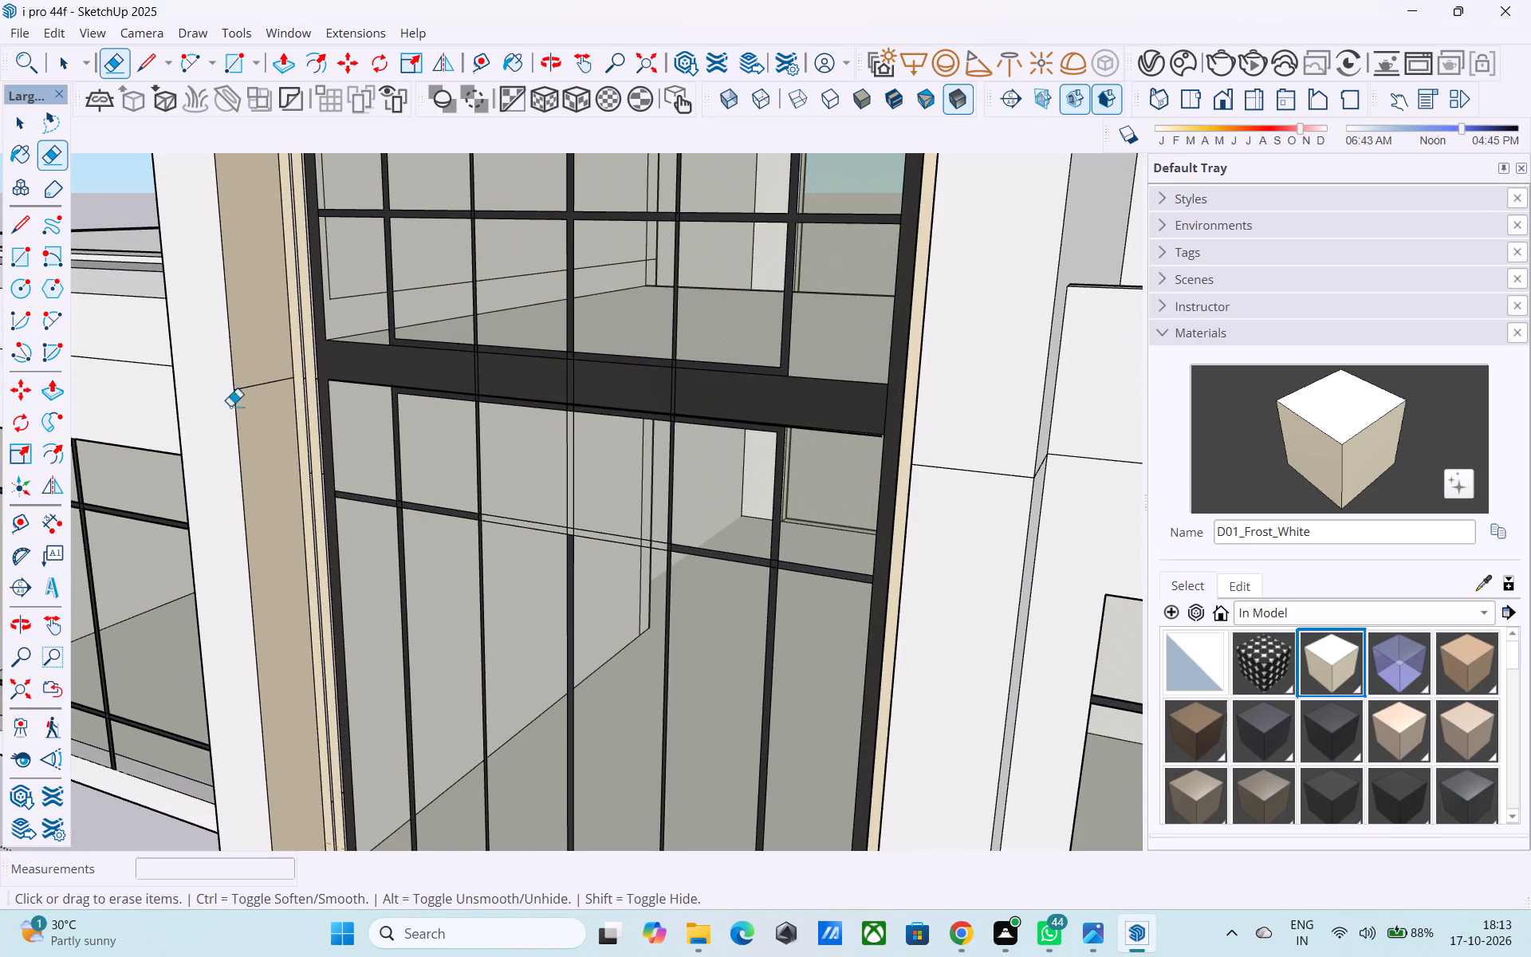
drag(253, 363, 286, 466)
Erase the leftover horizontal lines on the entrance opening's right inner reveal and across the front of the tower's right pier.
scroll(289, 469, down, 6)
middle_drag(289, 471, 609, 486)
shift+middle_drag(608, 486, 352, 486)
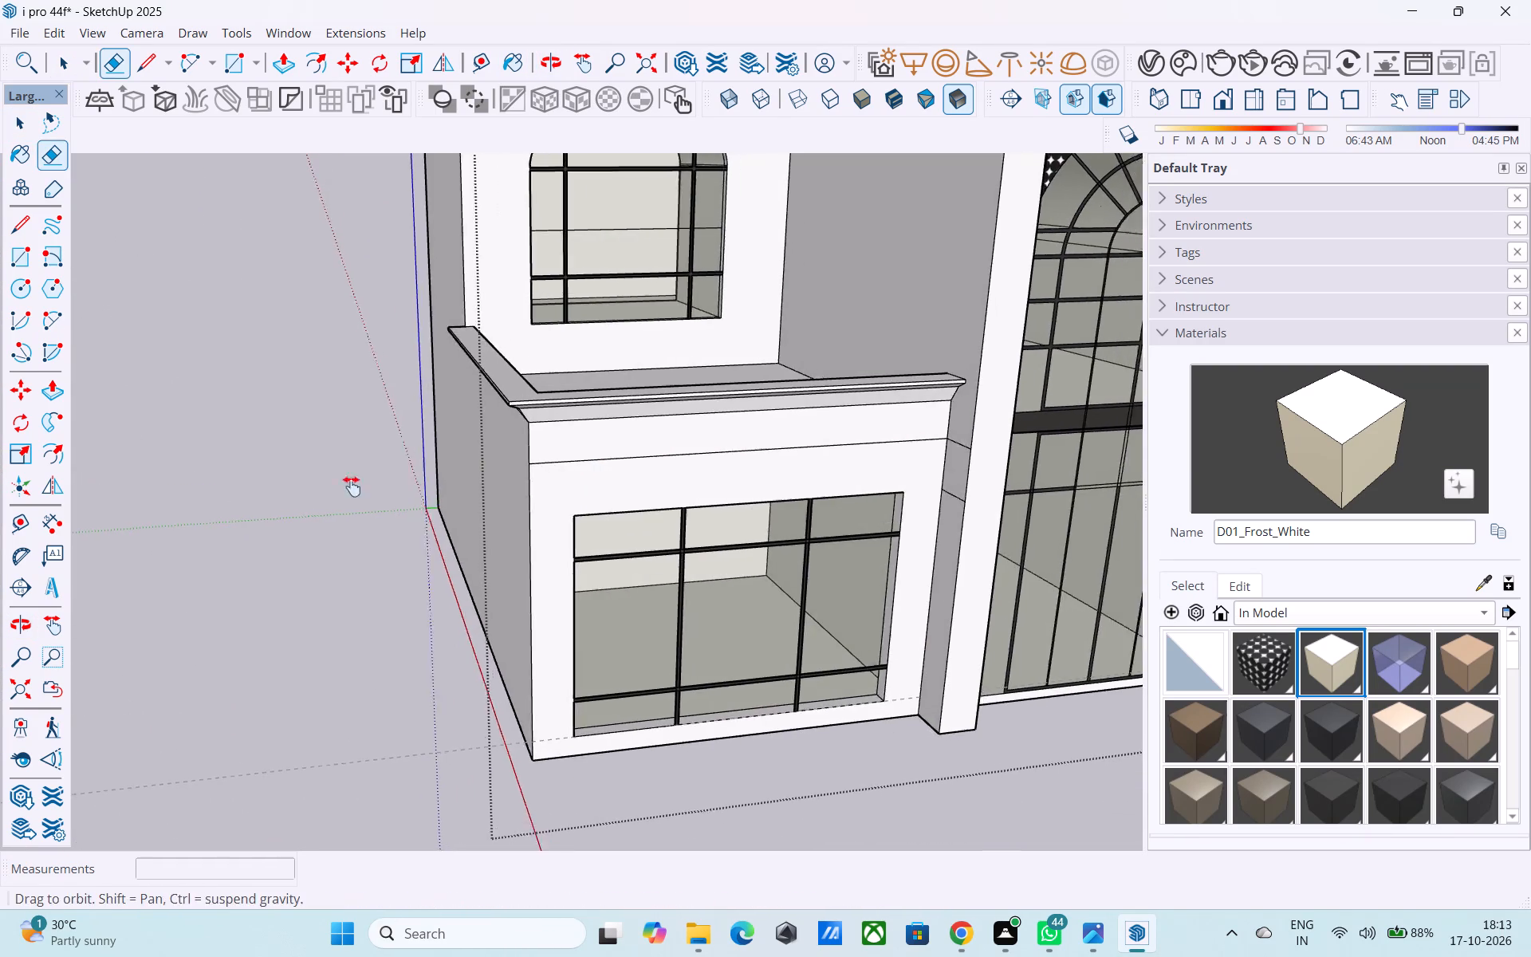
shift+middle_drag(352, 486, 30, 496)
shift+middle_drag(759, 467, 786, 459)
scroll(754, 468, up, 7)
drag(877, 353, 867, 398)
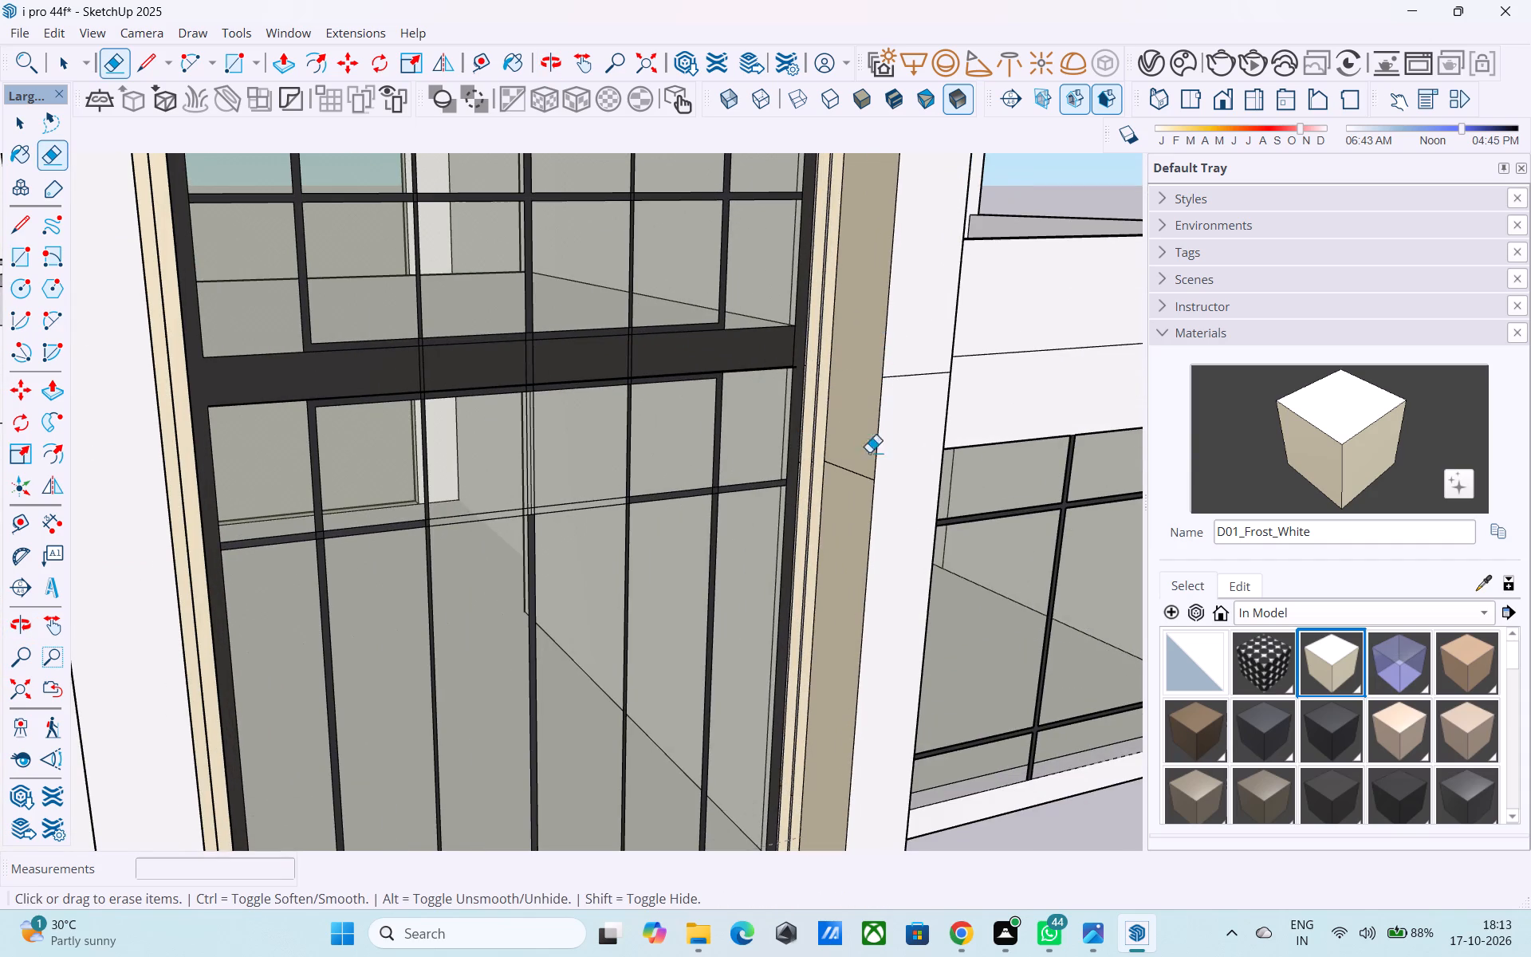
drag(865, 471, 858, 487)
drag(901, 366, 911, 397)
Examine the mansion from the right side, front and left side, inspecting the left block's cornice from below.
scroll(911, 405, down, 9)
middle_drag(907, 516, 850, 526)
scroll(856, 518, down, 3)
shift+middle_drag(864, 526, 561, 485)
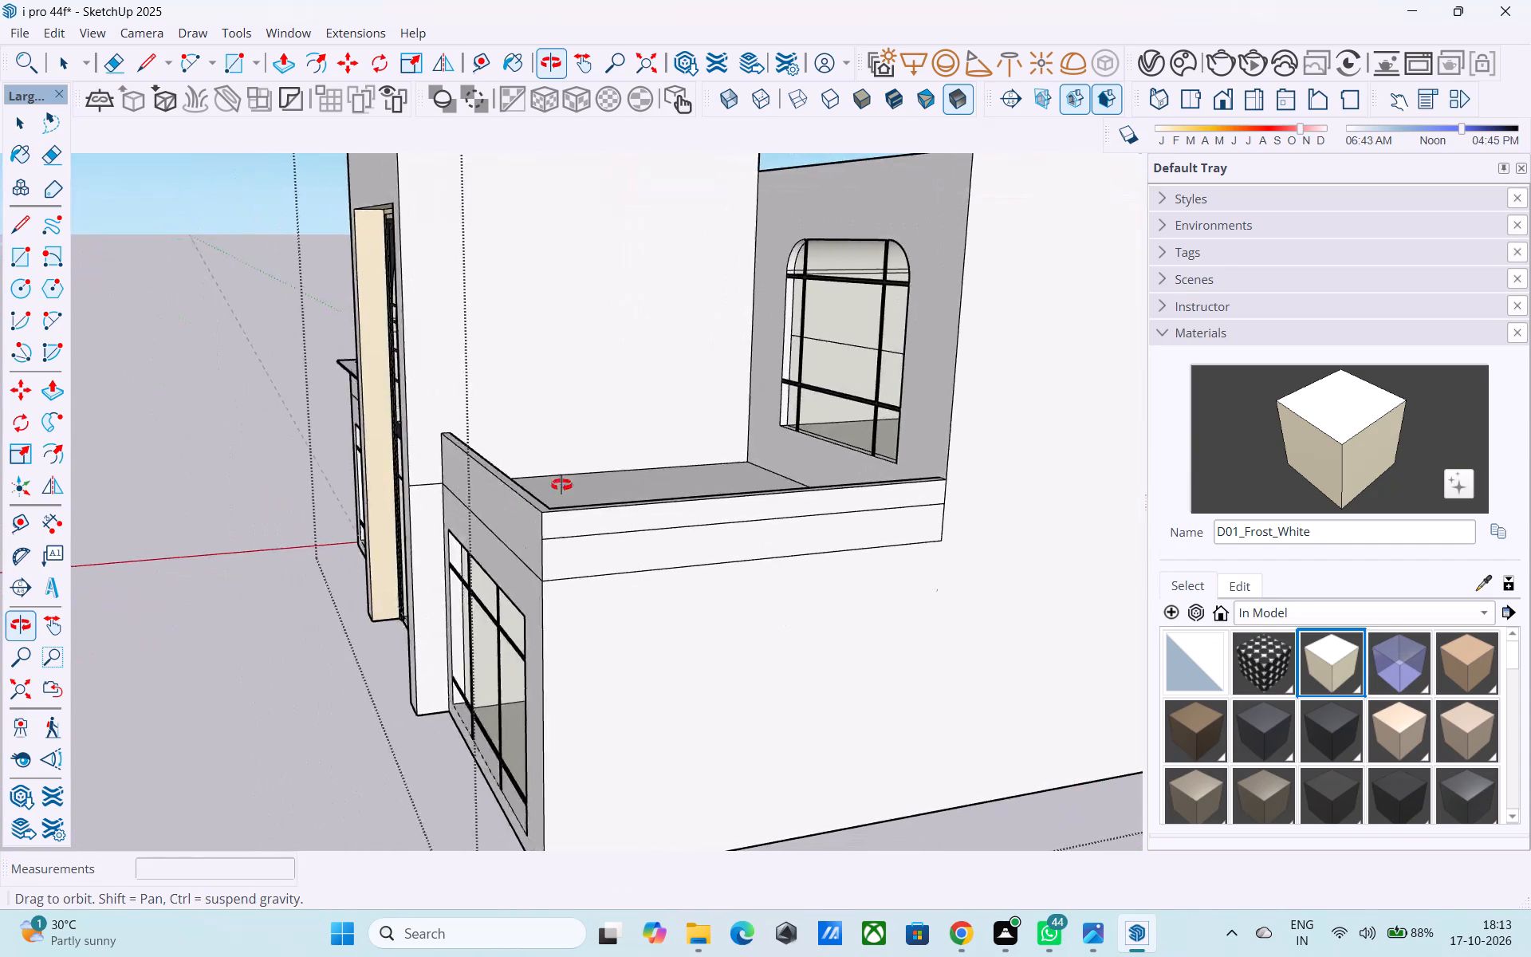
shift+middle_drag(561, 485, 1008, 459)
scroll(1001, 471, down, 5)
shift+middle_drag(726, 523, 758, 562)
key(space)
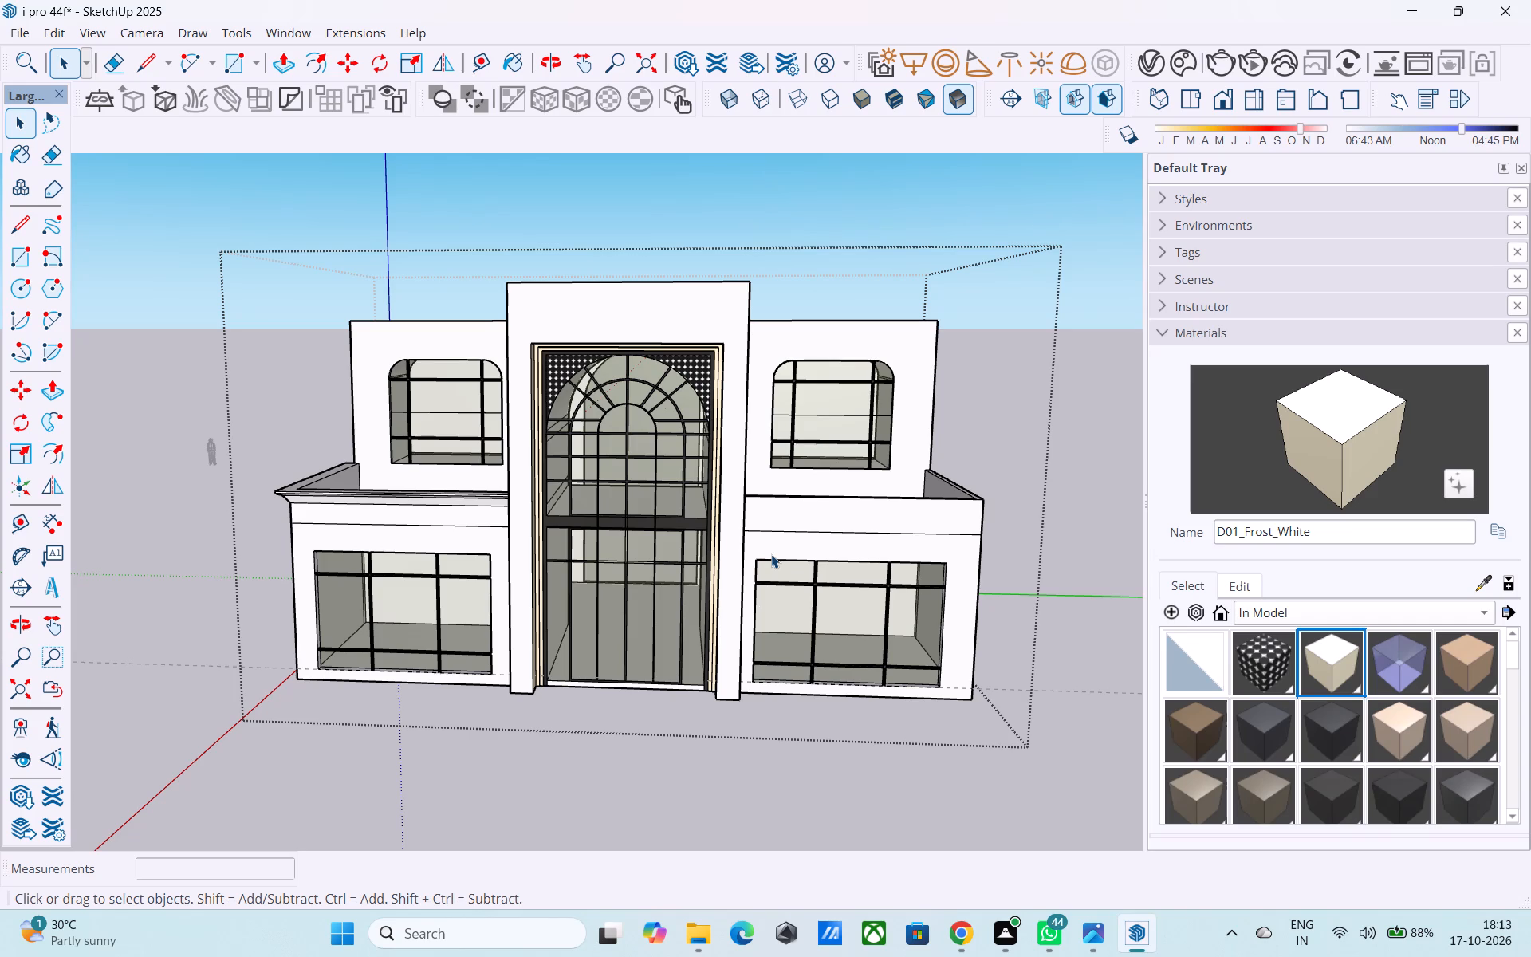
scroll(771, 554, up, 2)
scroll(595, 632, down, 5)
middle_drag(596, 634, 856, 624)
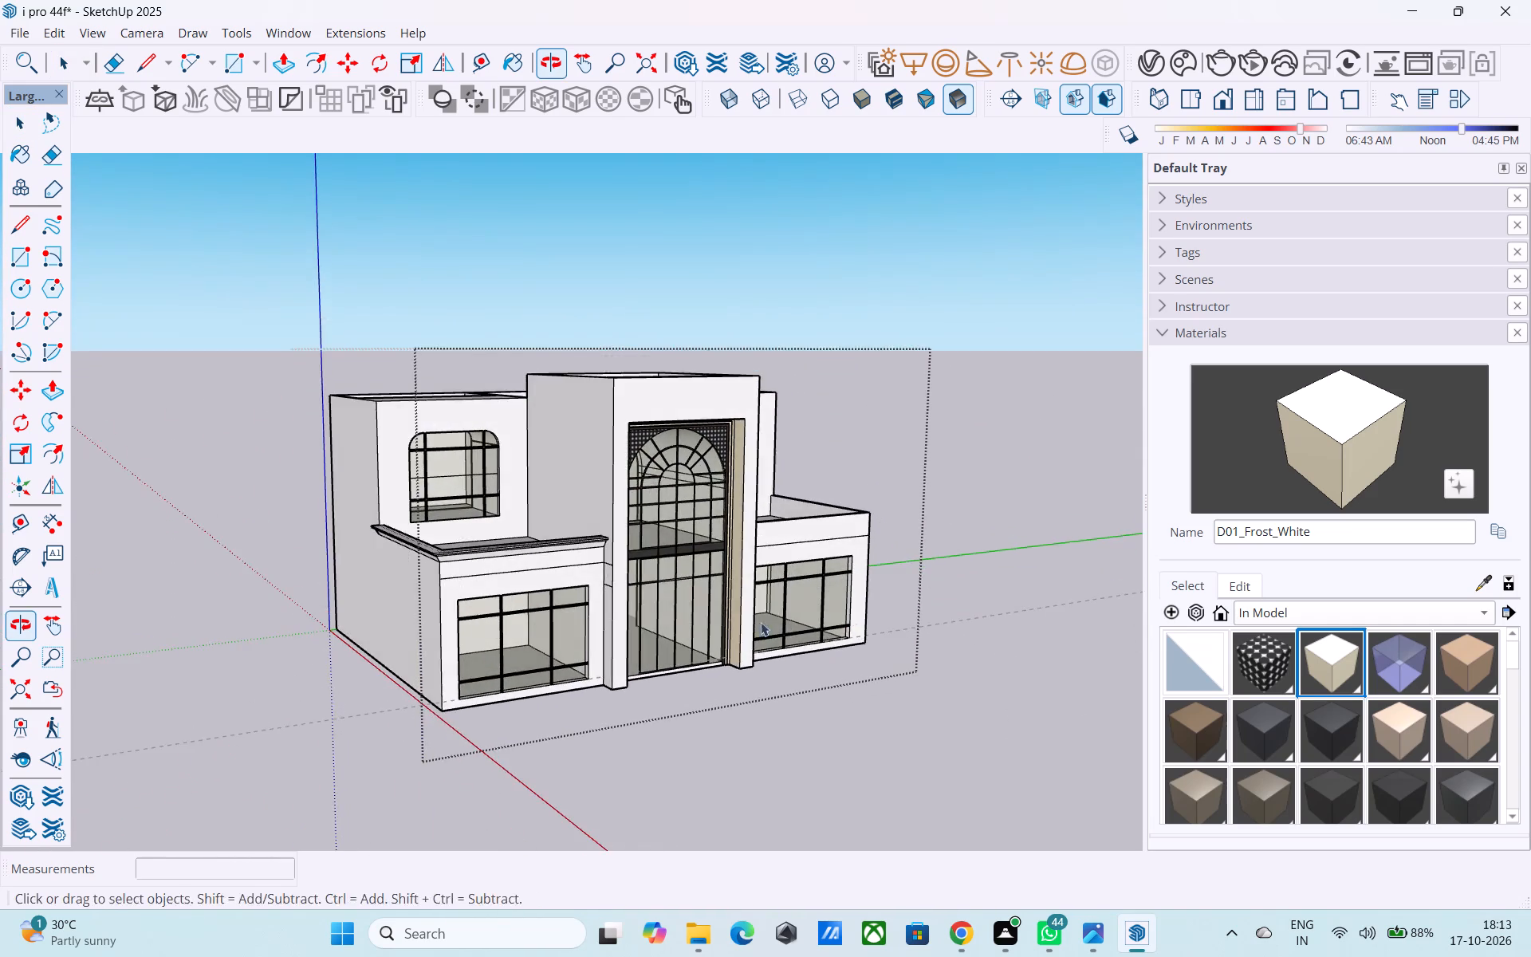
middle_drag(595, 567, 632, 483)
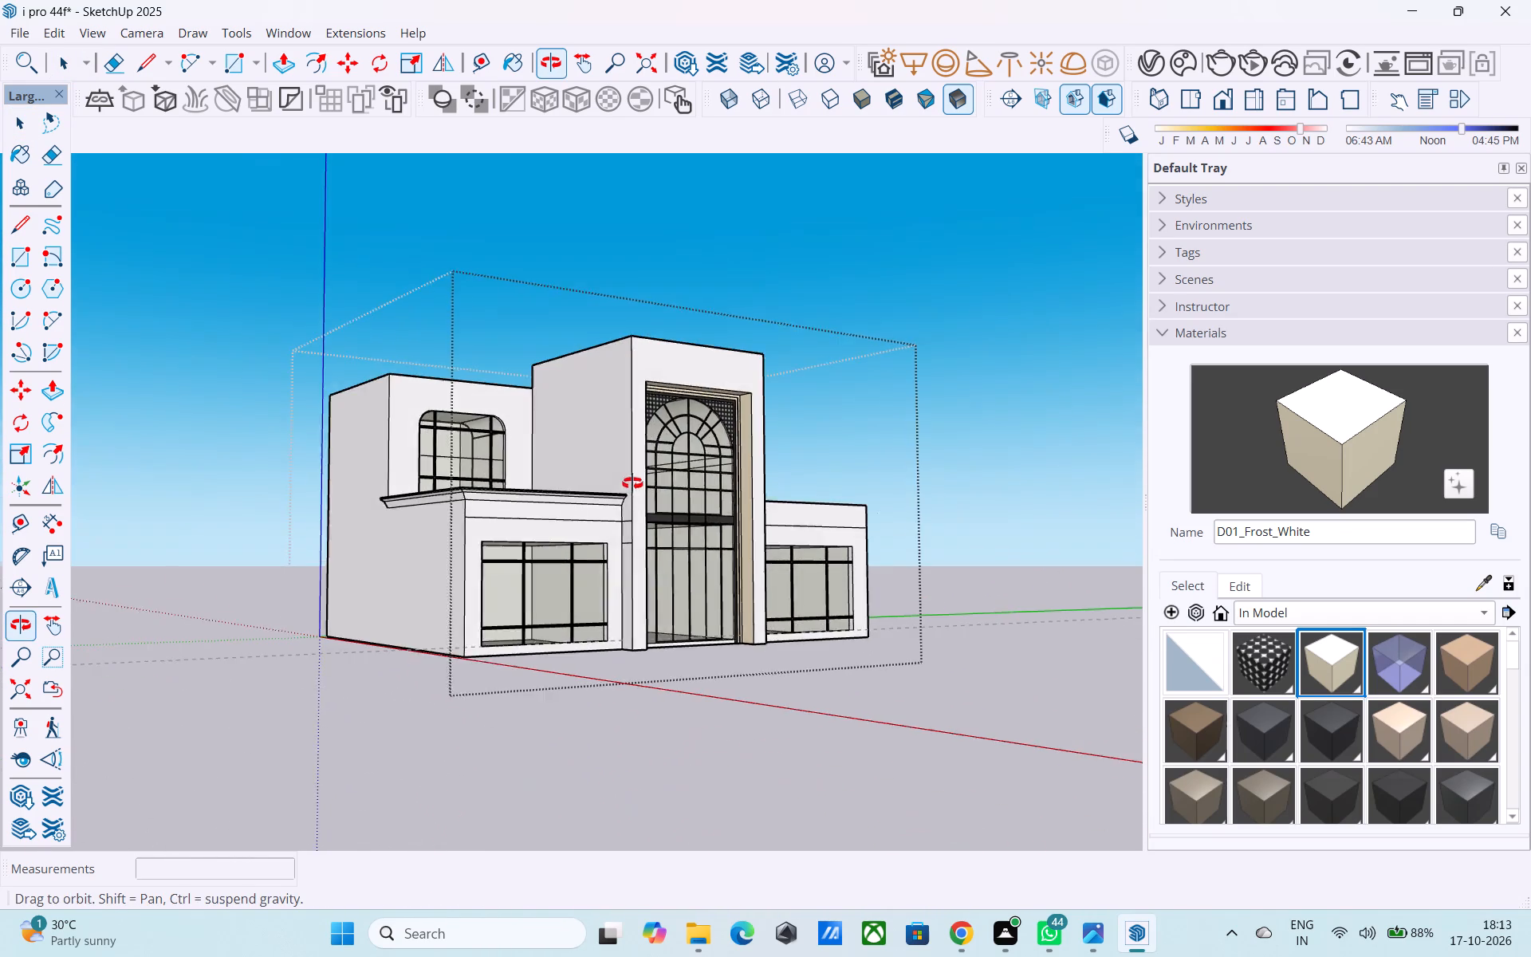
middle_drag(632, 483, 631, 483)
scroll(525, 505, up, 9)
middle_drag(330, 510, 333, 501)
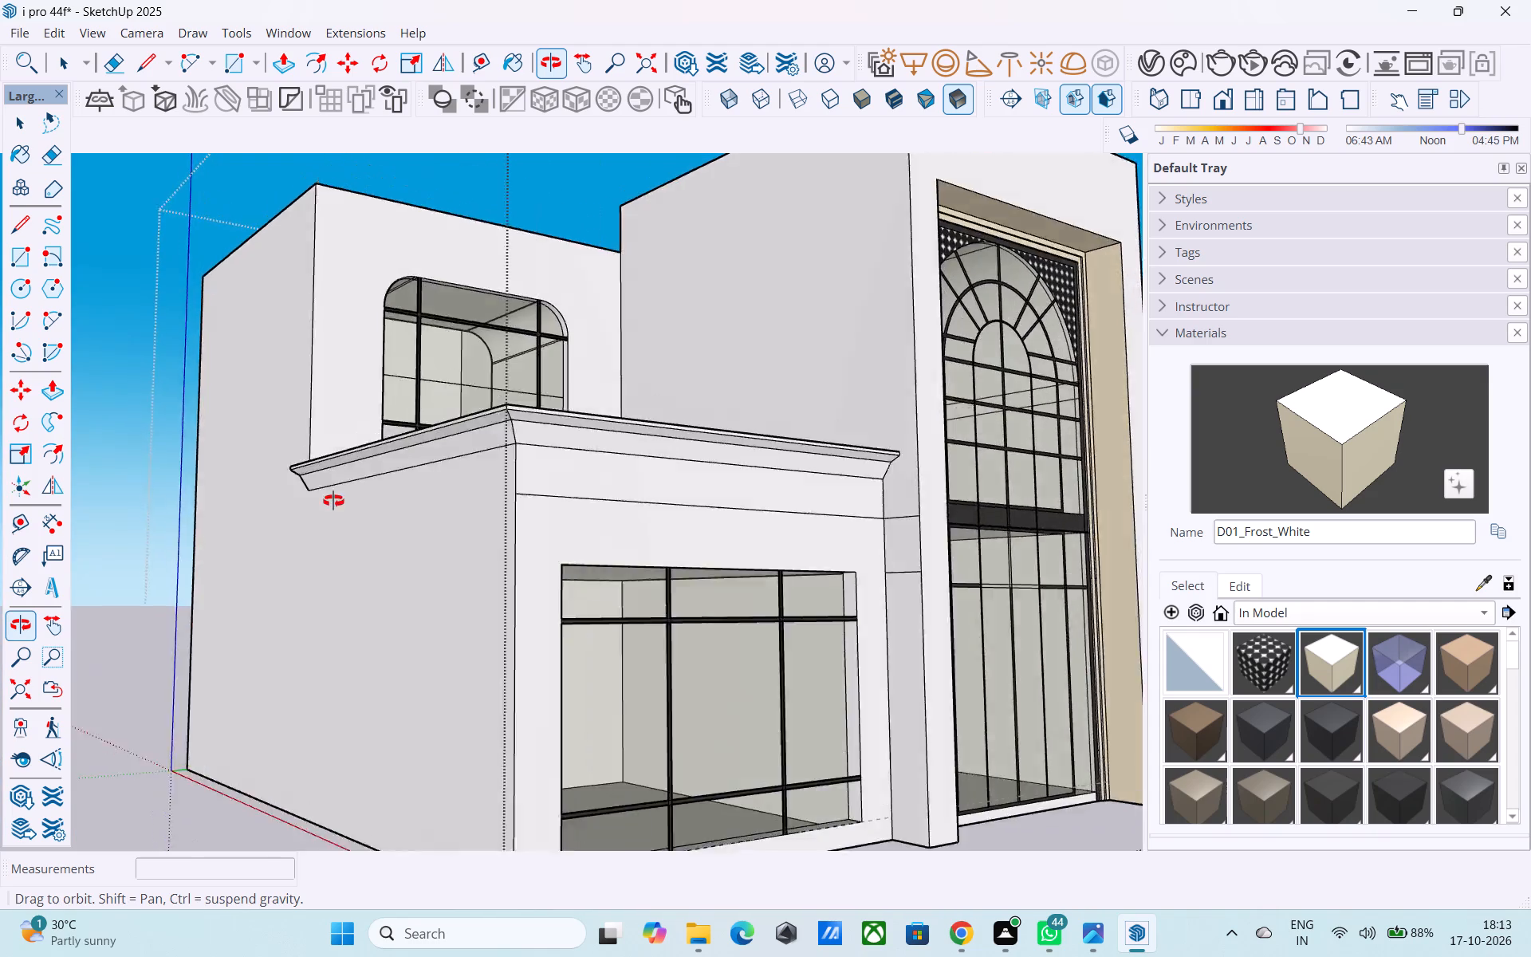
middle_drag(333, 501, 318, 507)
scroll(319, 506, down, 6)
Copy the outer top edges of the right block's parapet, front and side, 2" downward.
middle_drag(622, 478, 270, 546)
middle_drag(814, 520, 632, 561)
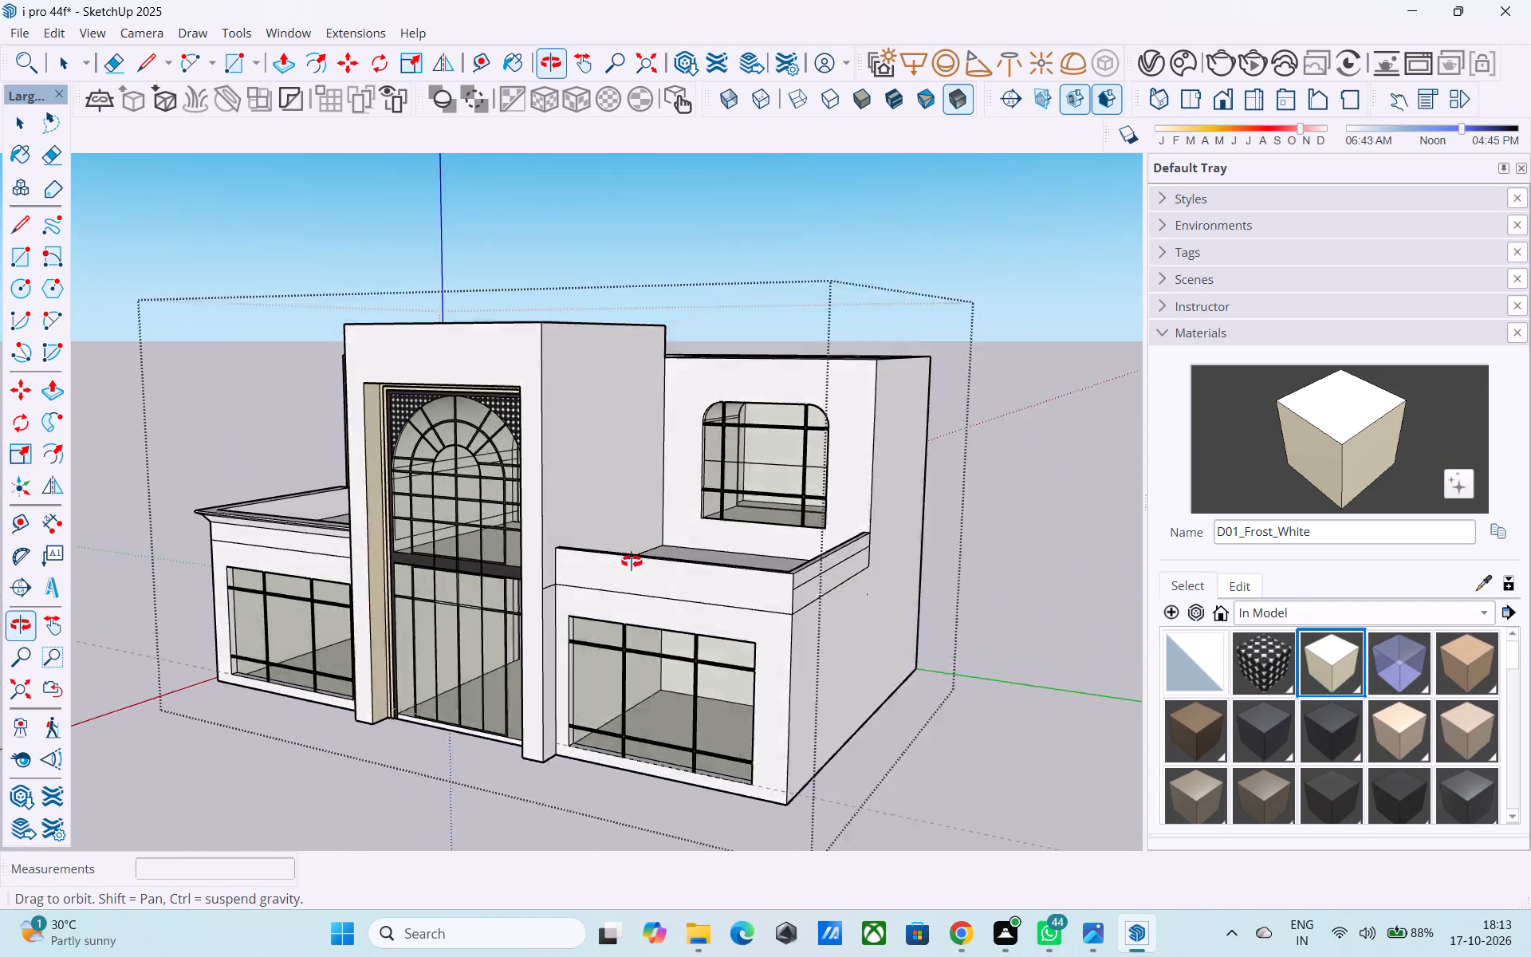
middle_drag(632, 561, 581, 572)
scroll(611, 609, up, 7)
click(715, 611)
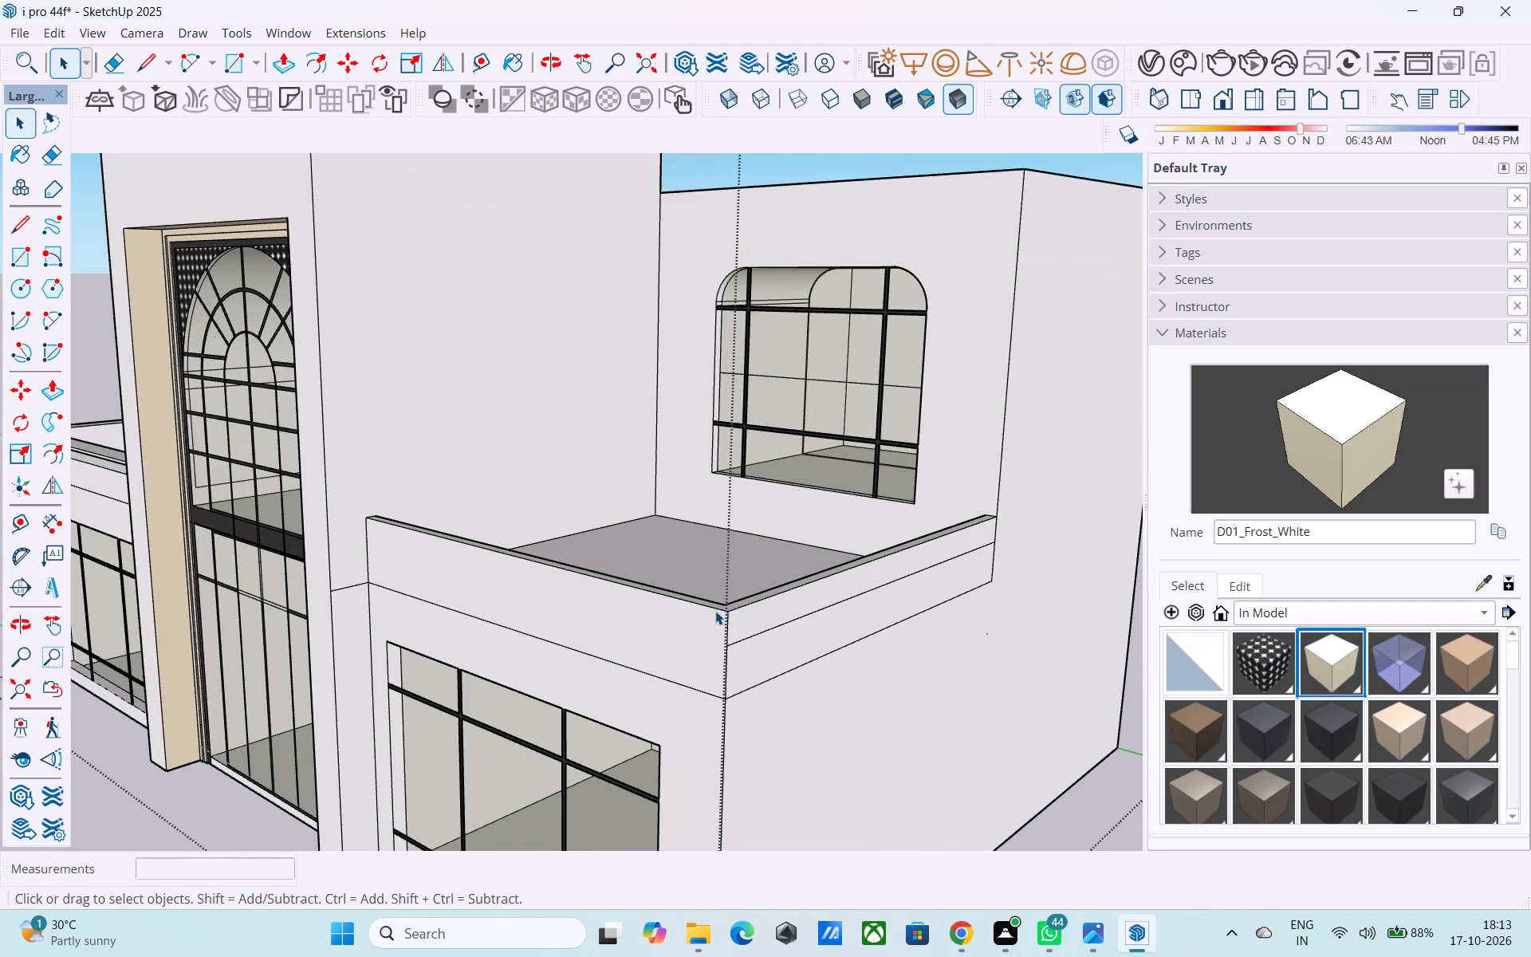
scroll(715, 610, up, 11)
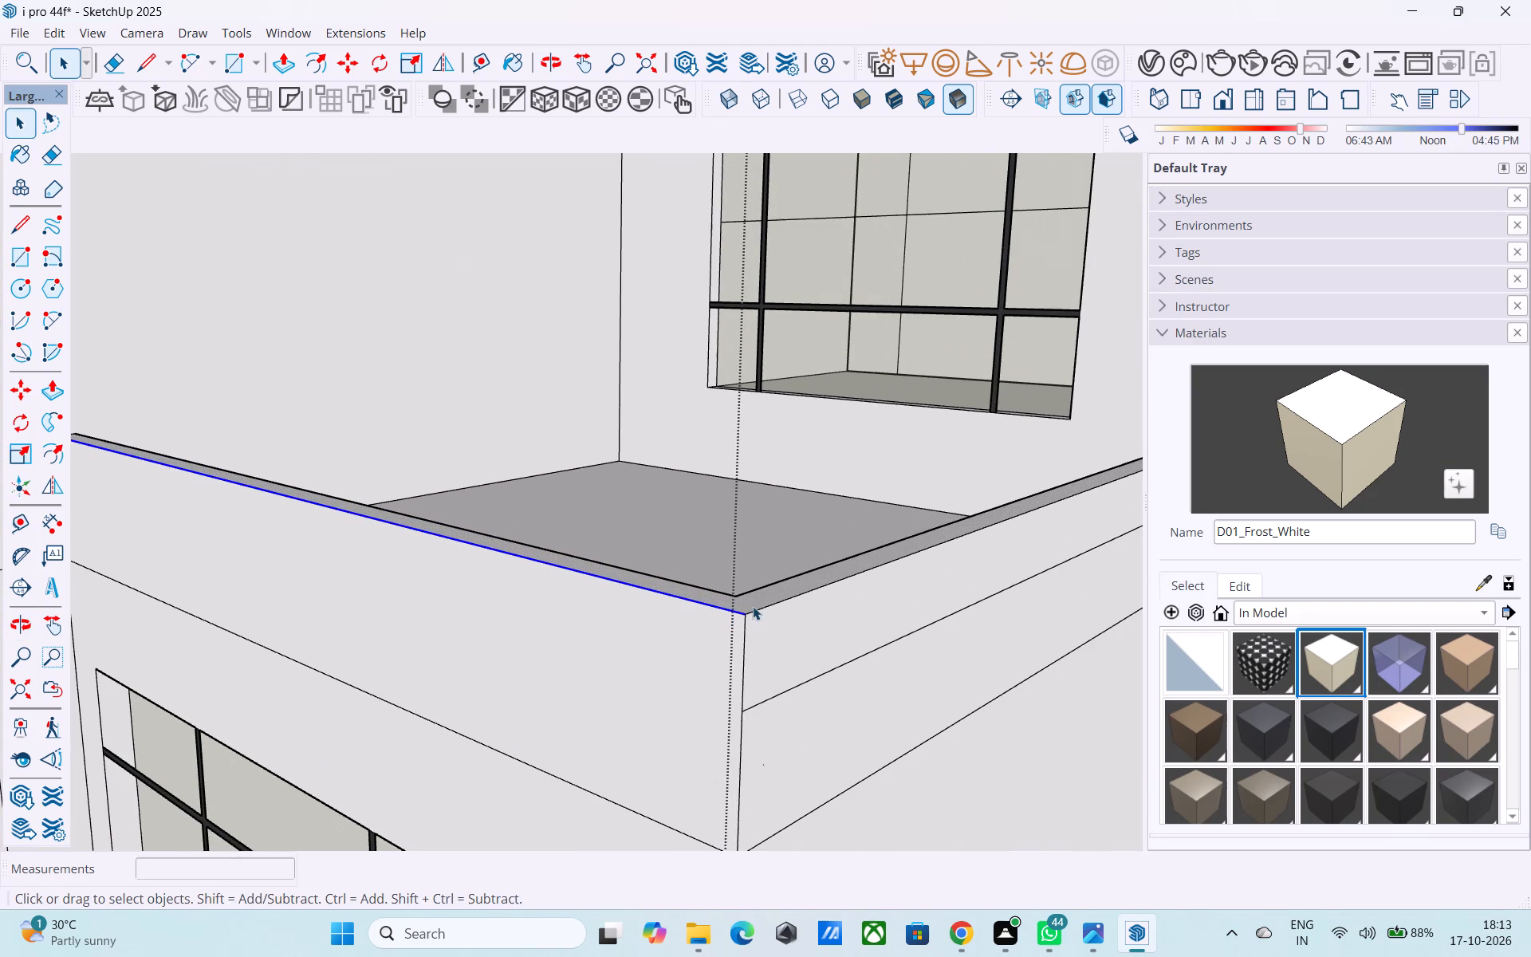
scroll(777, 611, up, 4)
shift+click(777, 597)
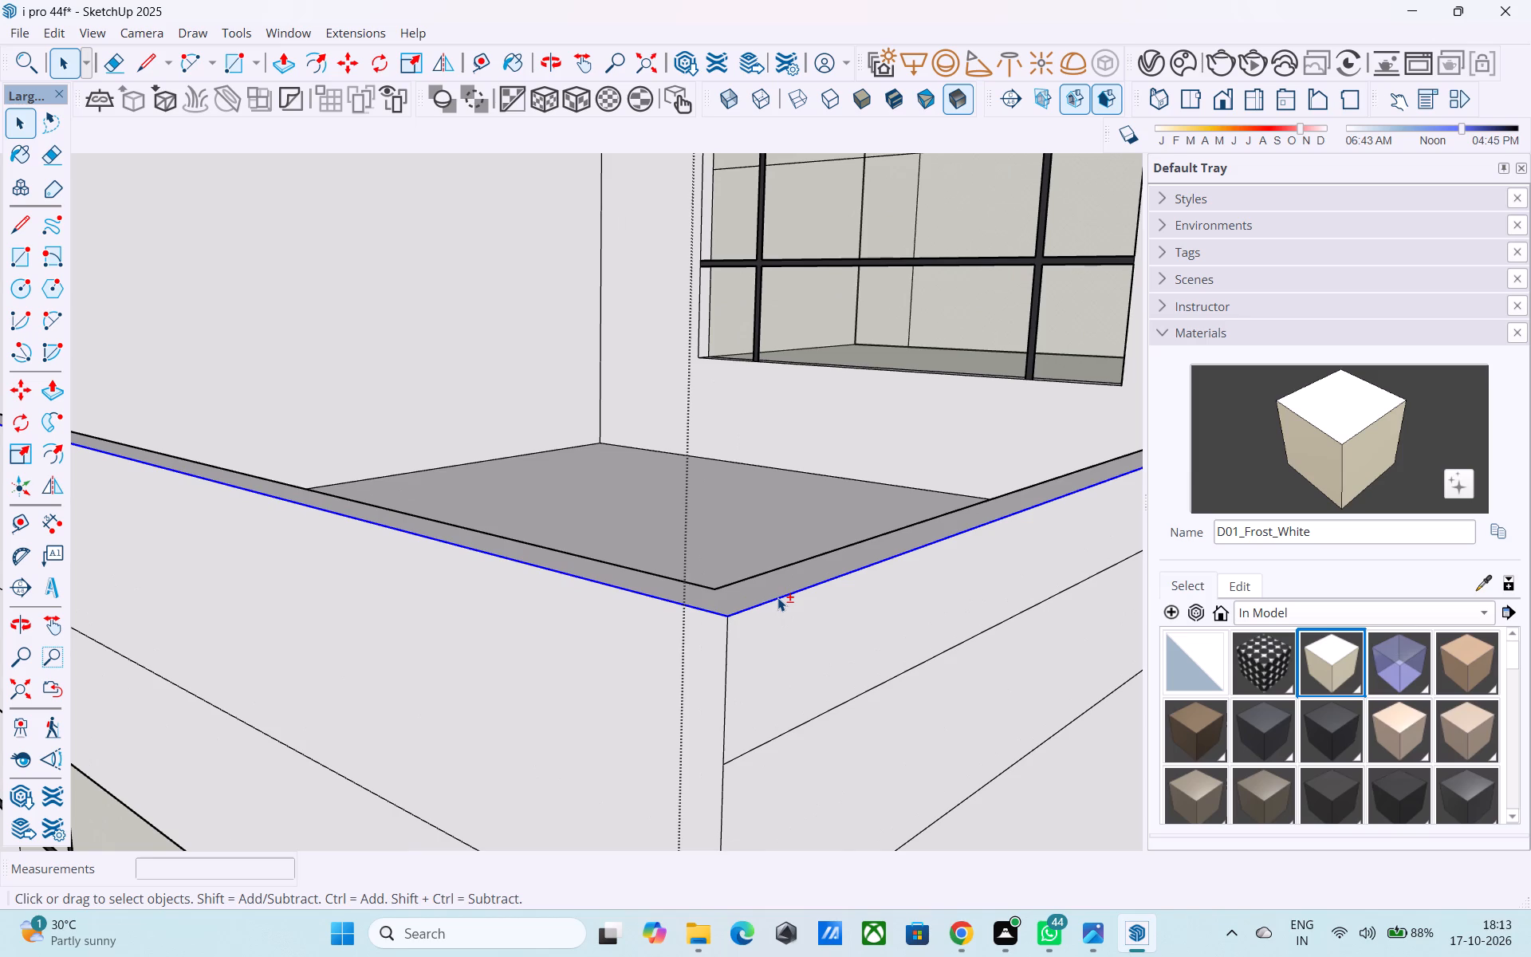
key(m)
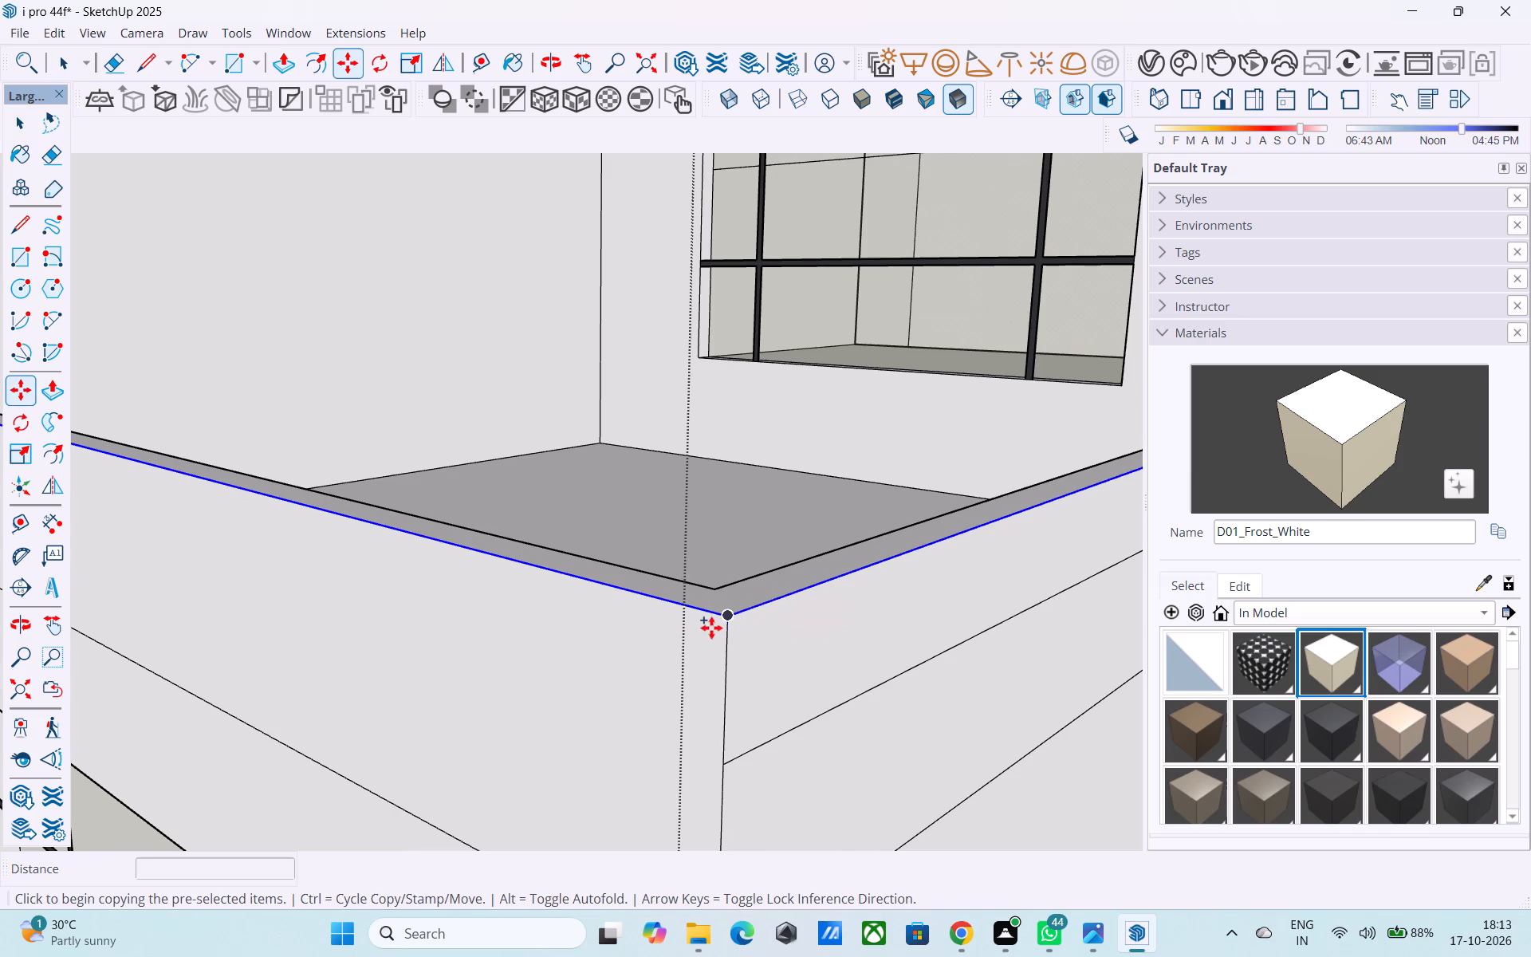
click(724, 620)
click(725, 630)
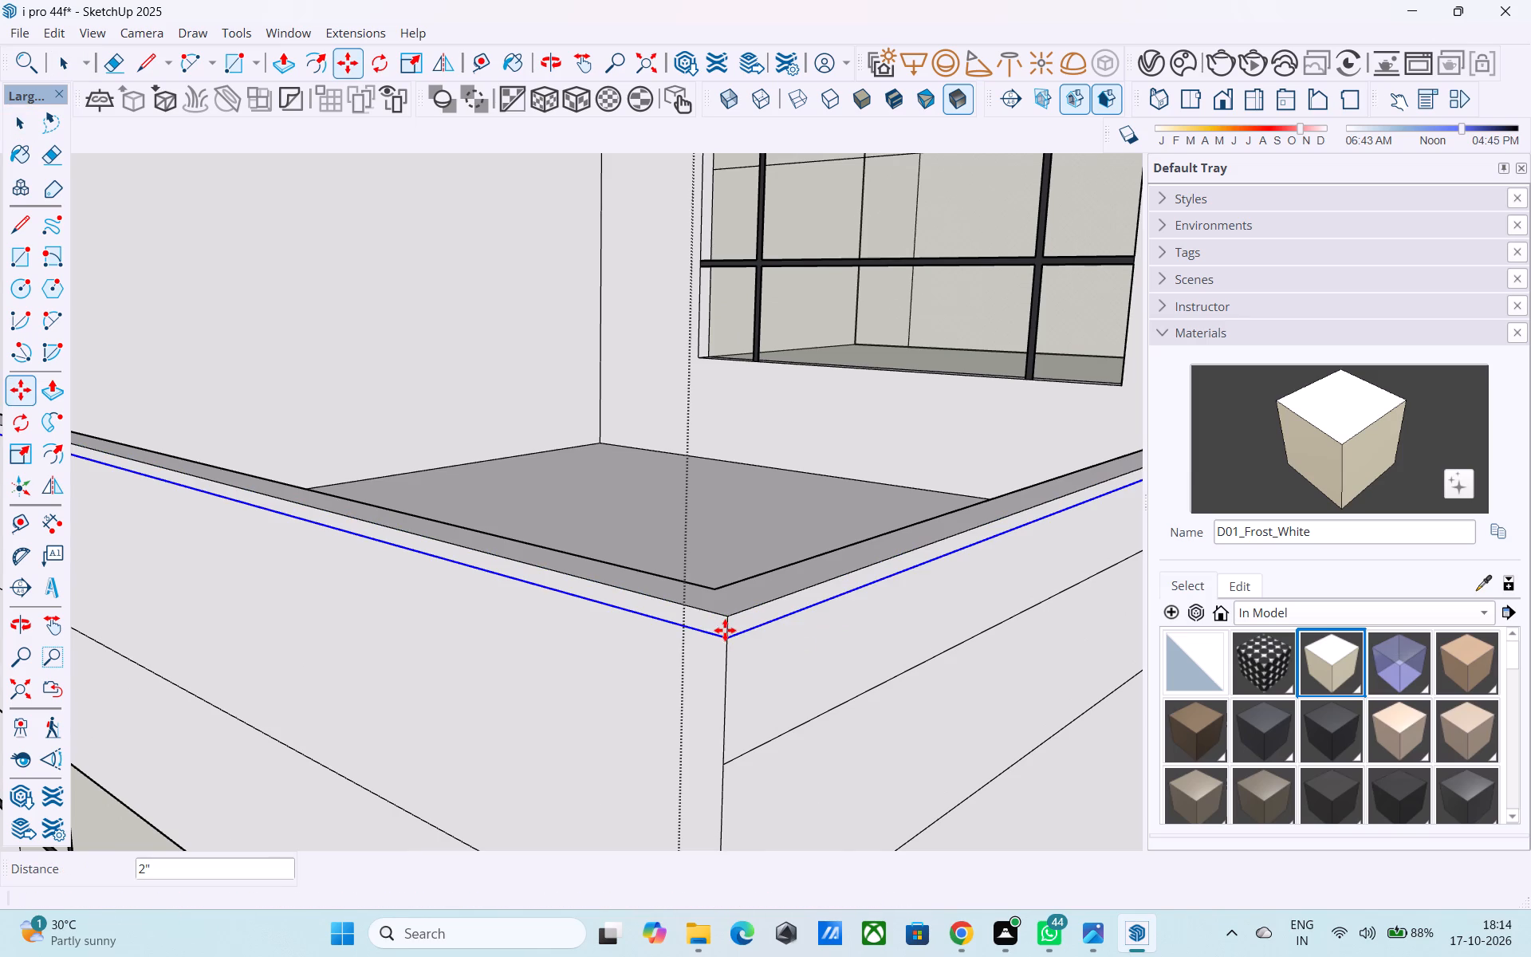
Push/pull the narrow strips along the side and front of the right block's parapet top outward by 1'.
key(space)
click(737, 624)
key(p)
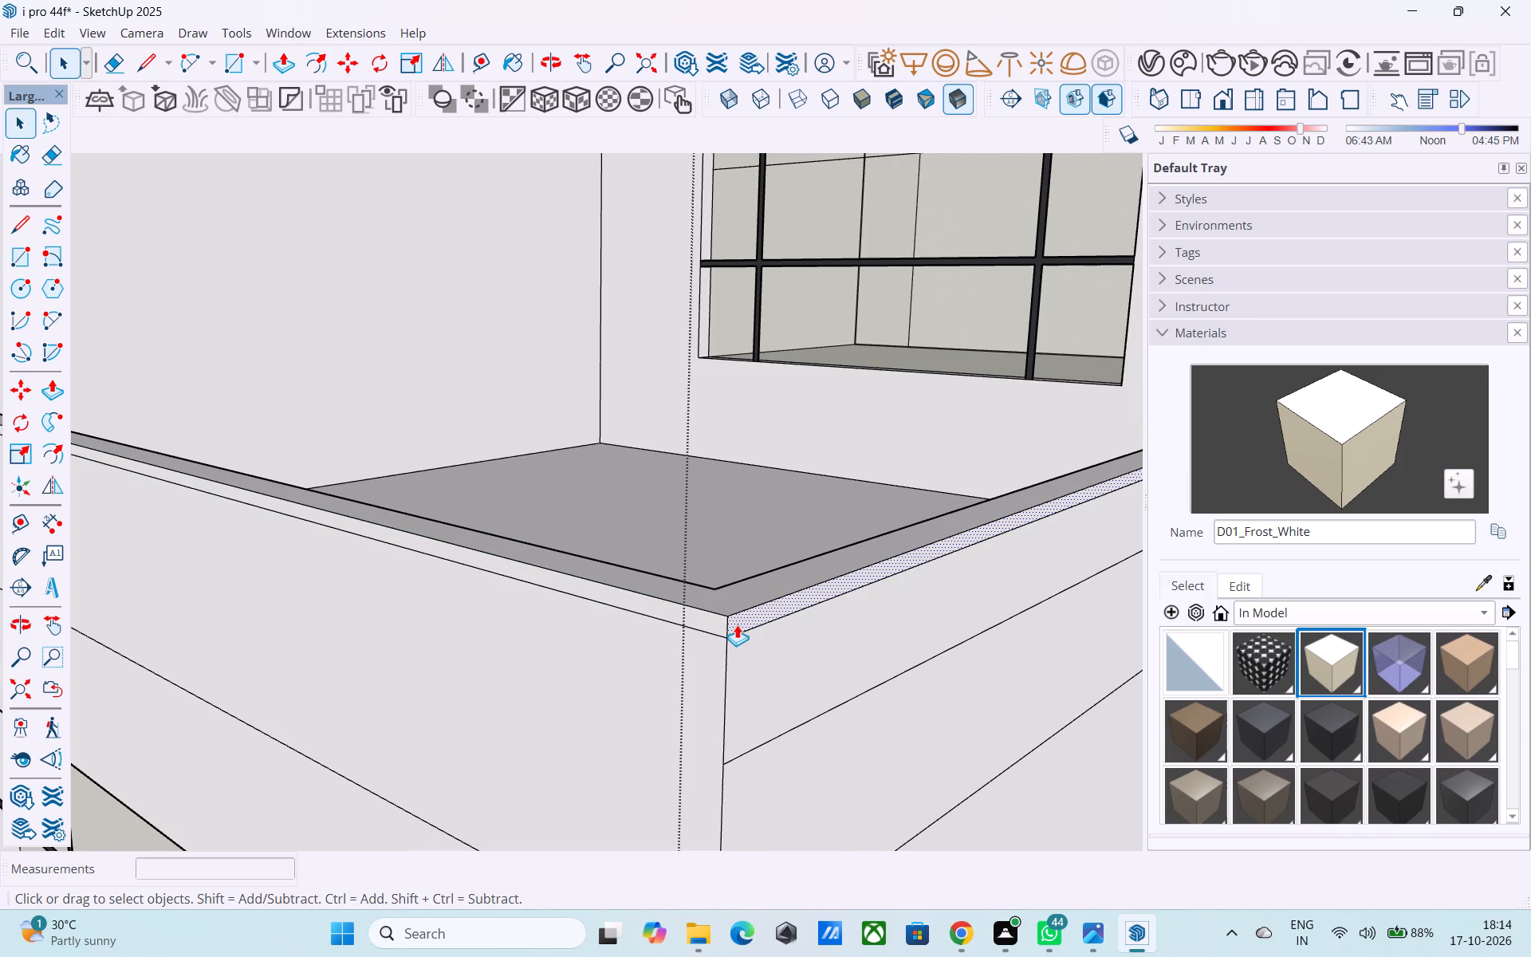
click(737, 624)
key(1)
key(apostrophe)
key(Return)
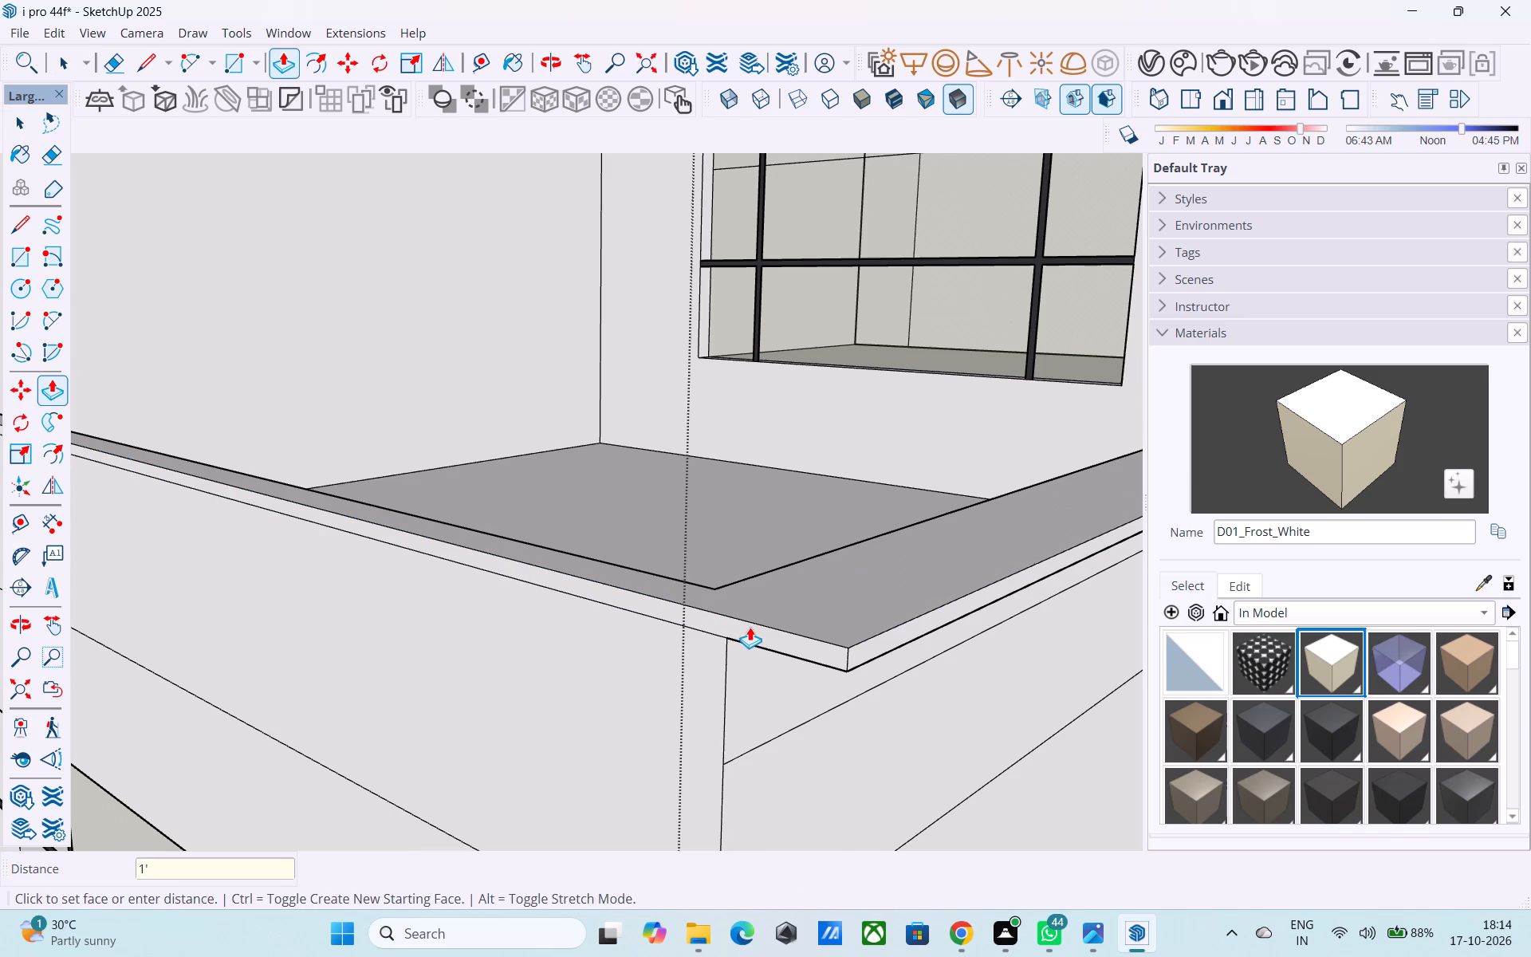
key(space)
click(723, 621)
key(p)
double_click(726, 621)
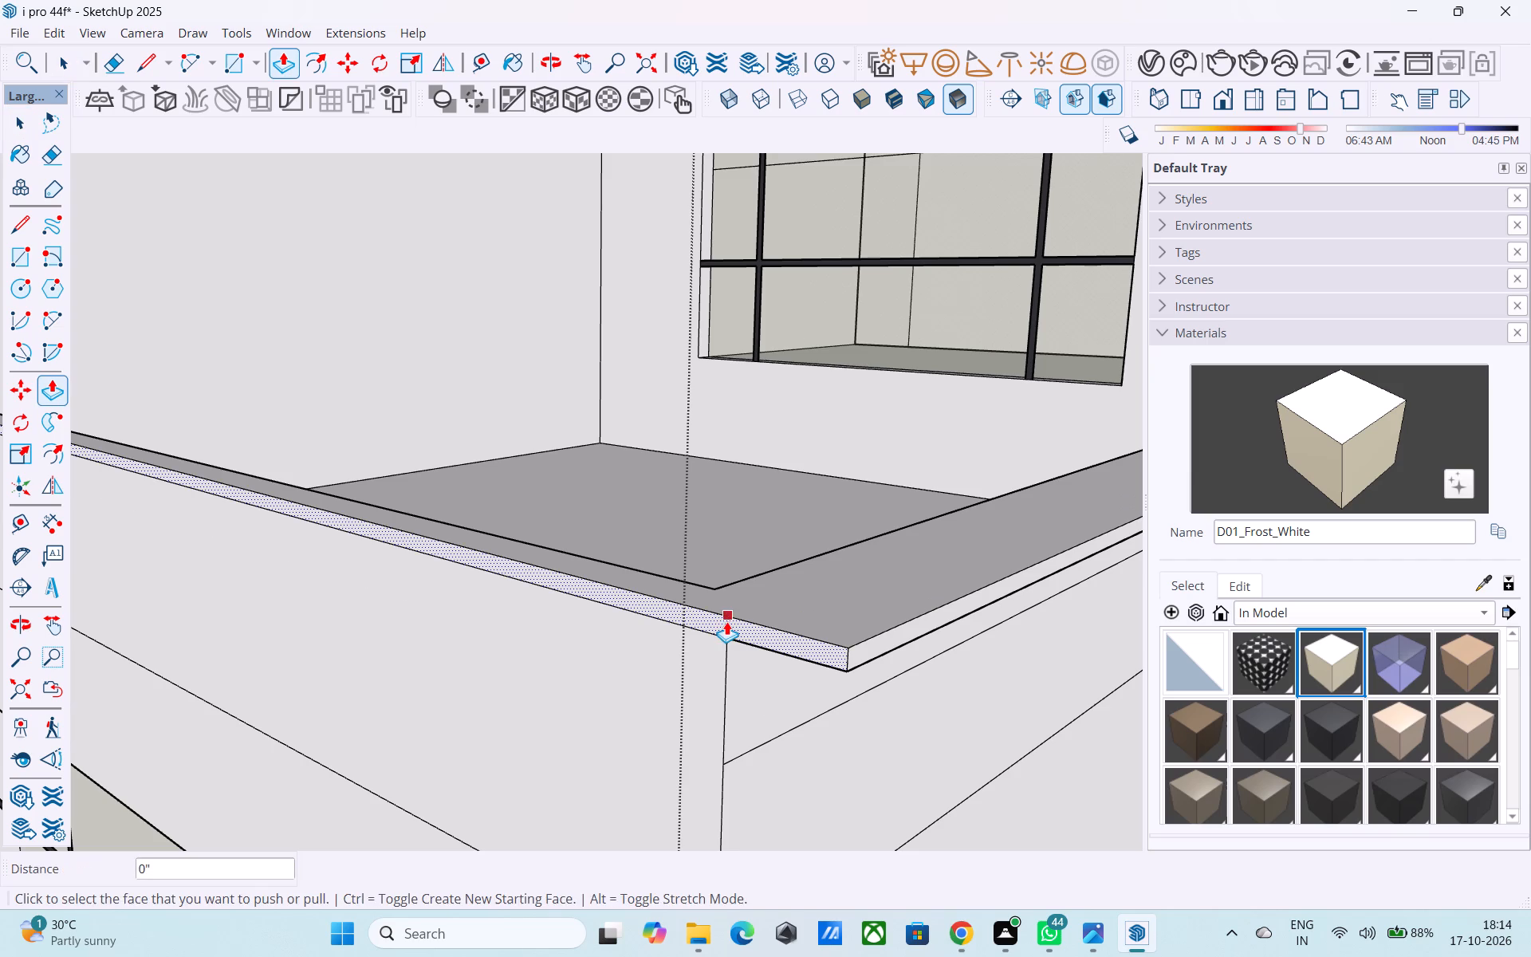
key(space)
Copy the two wall edges beneath the right block's parapet overhang, front and side, 6" downward.
middle_drag(730, 653, 655, 463)
scroll(664, 481, down, 5)
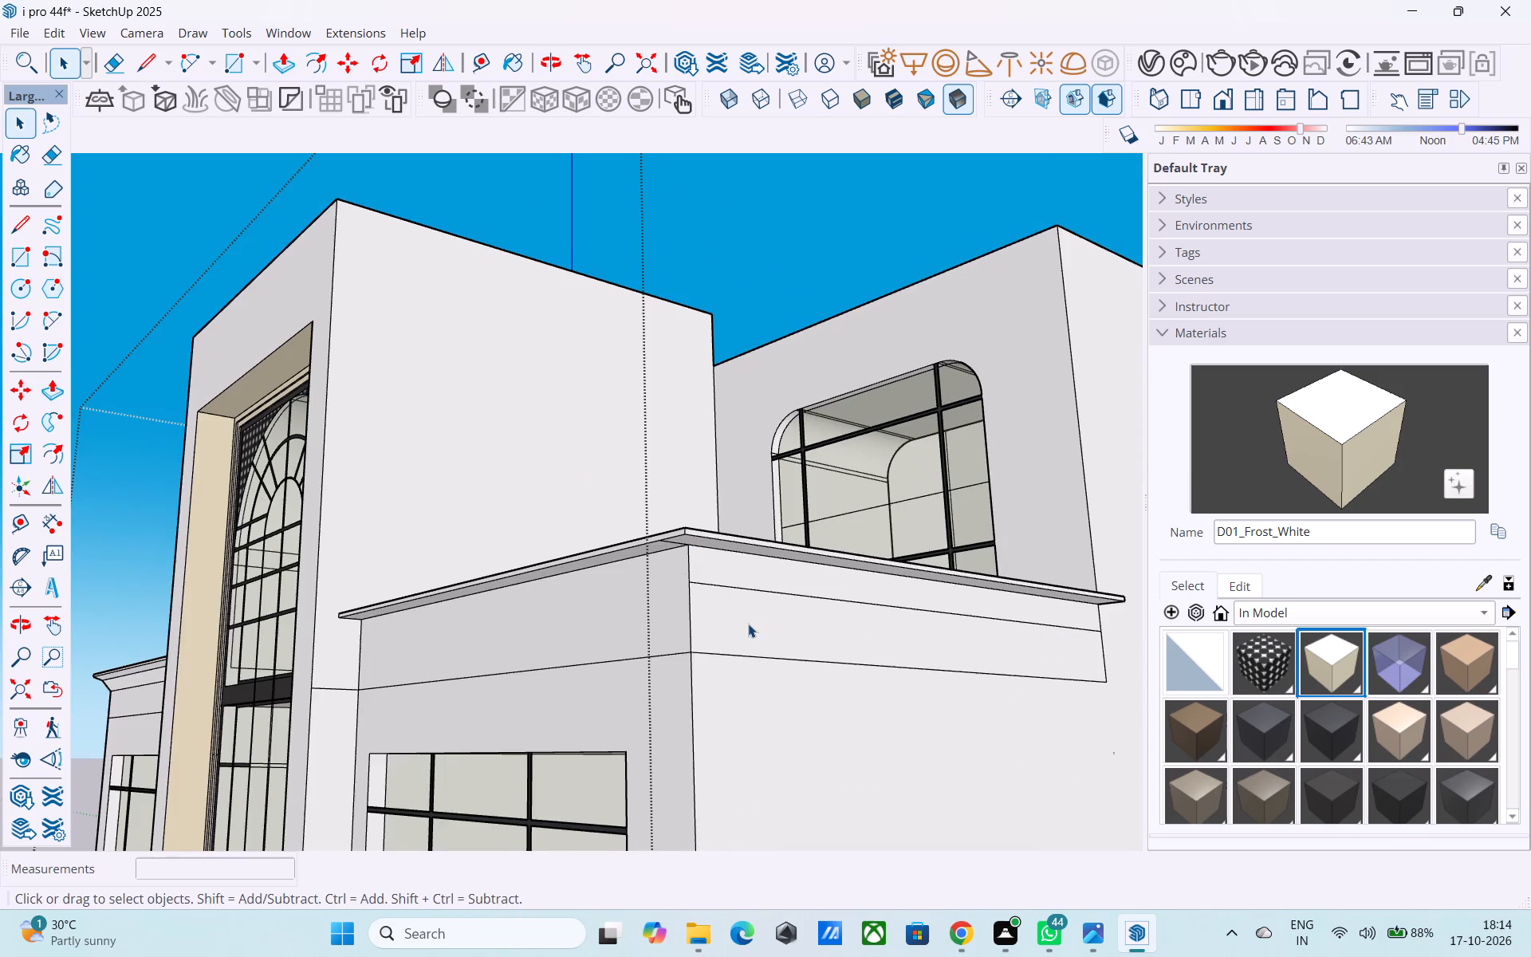
middle_drag(743, 624, 754, 631)
scroll(704, 561, up, 7)
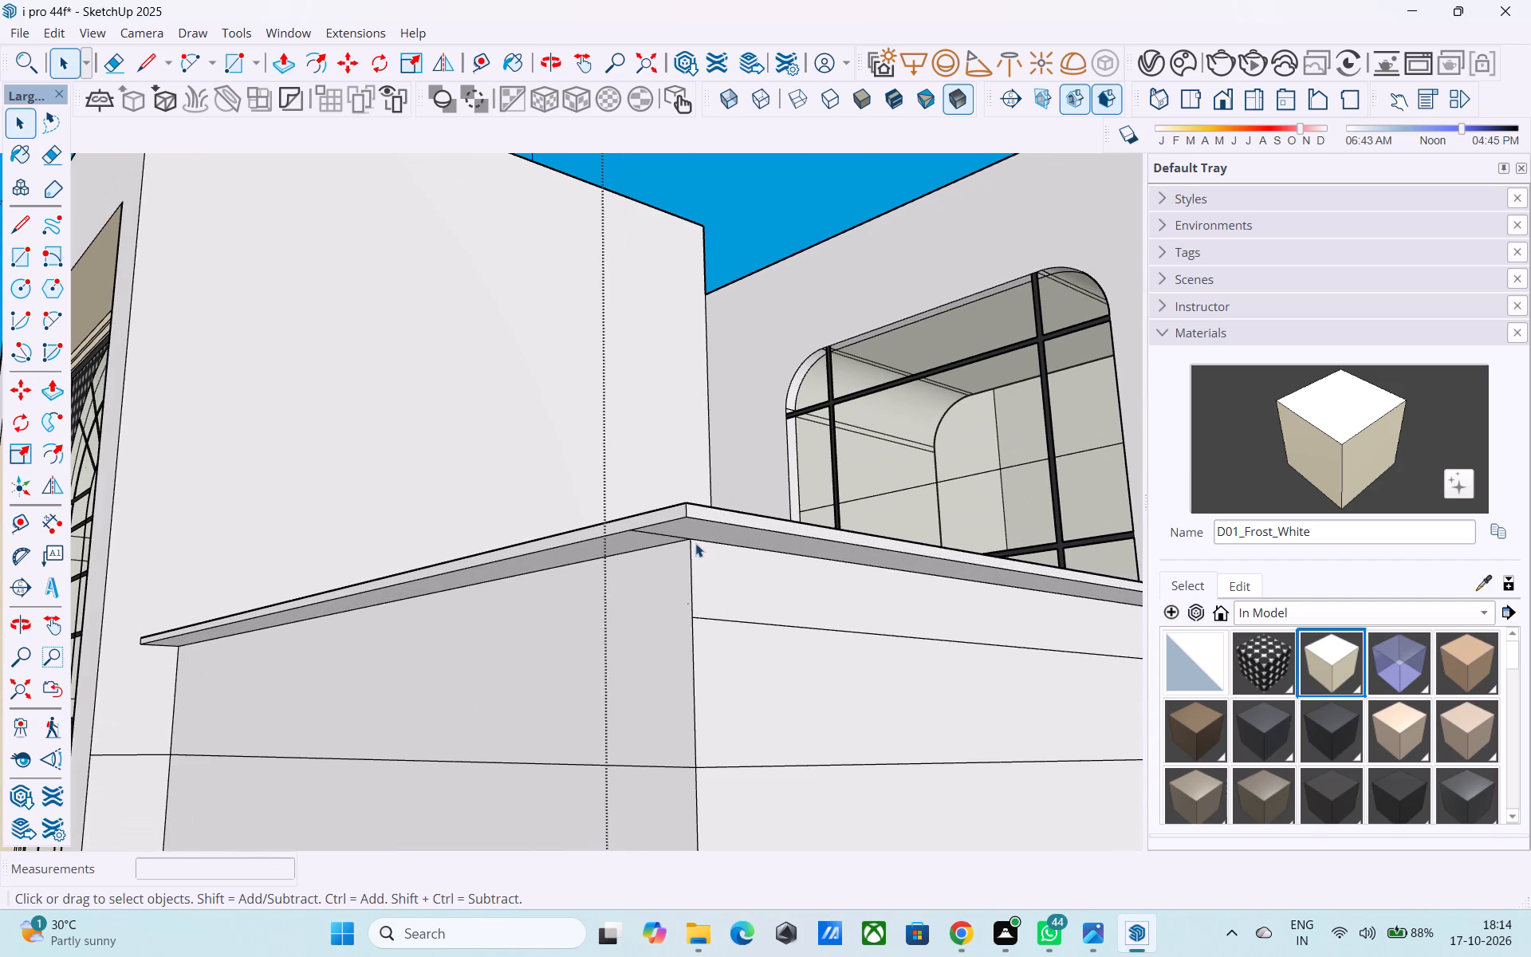
click(695, 543)
scroll(674, 543, up, 3)
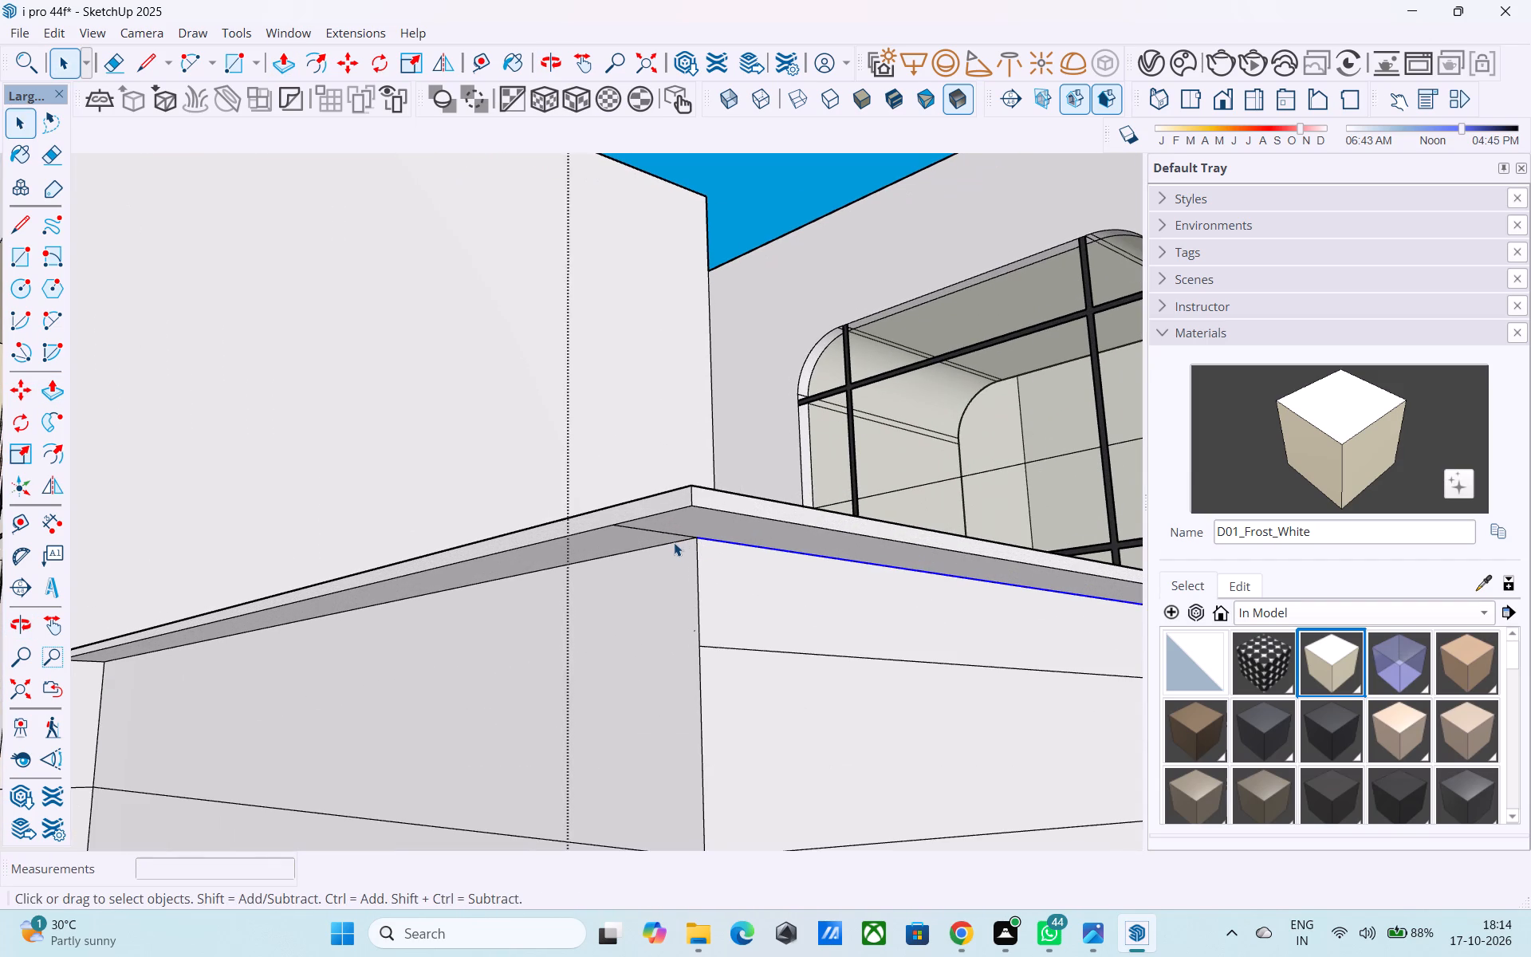
shift+click(674, 542)
key(m)
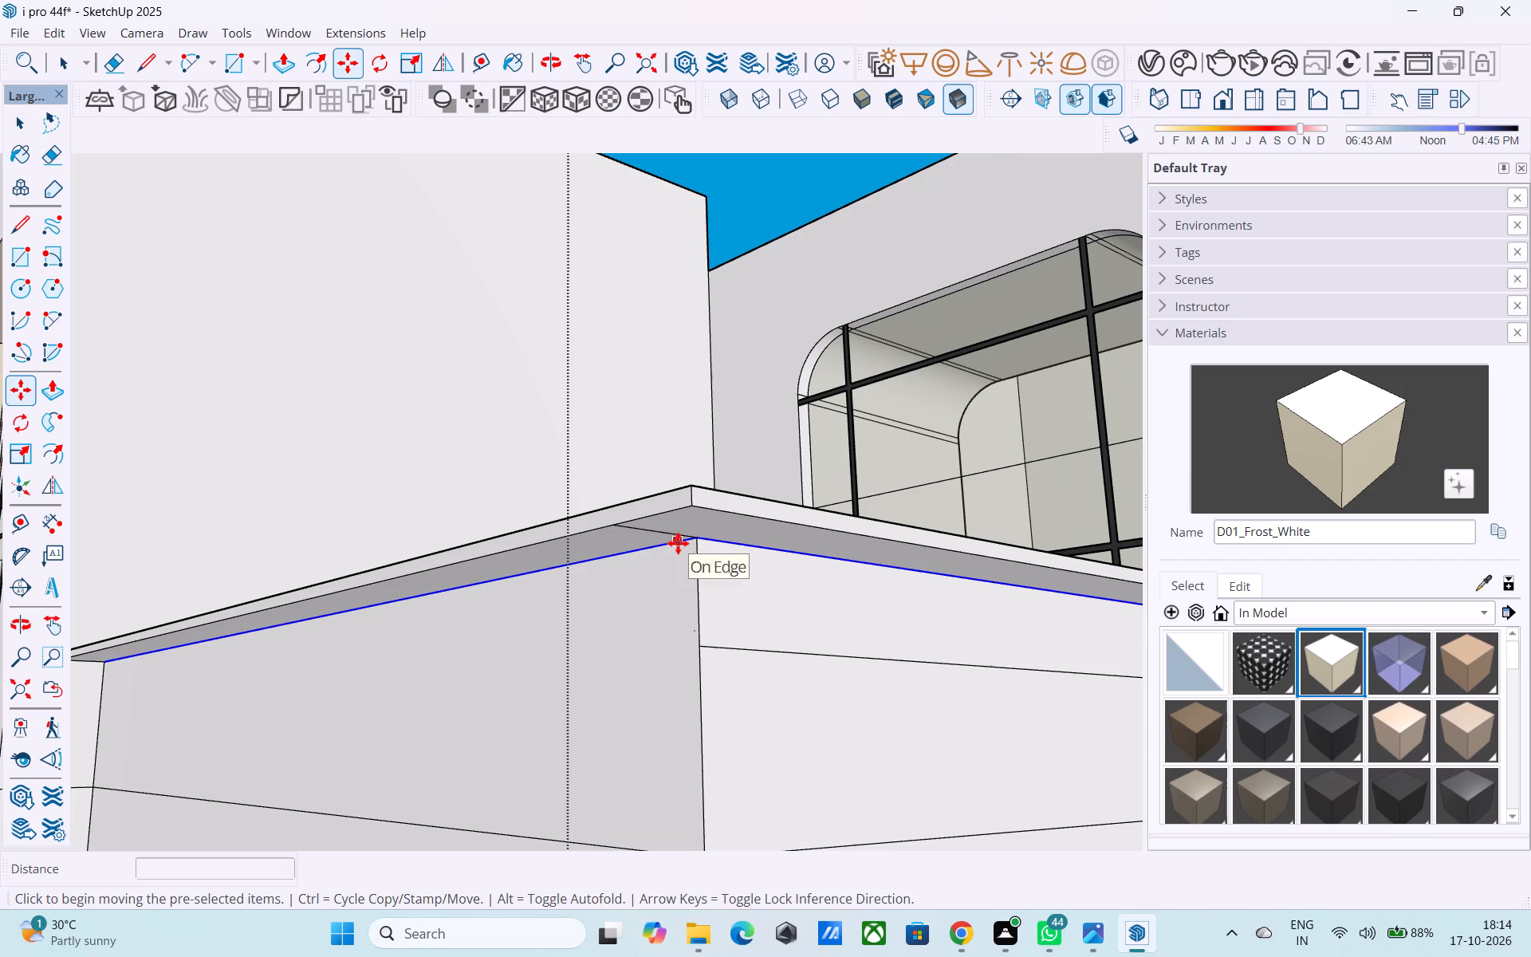
click(694, 540)
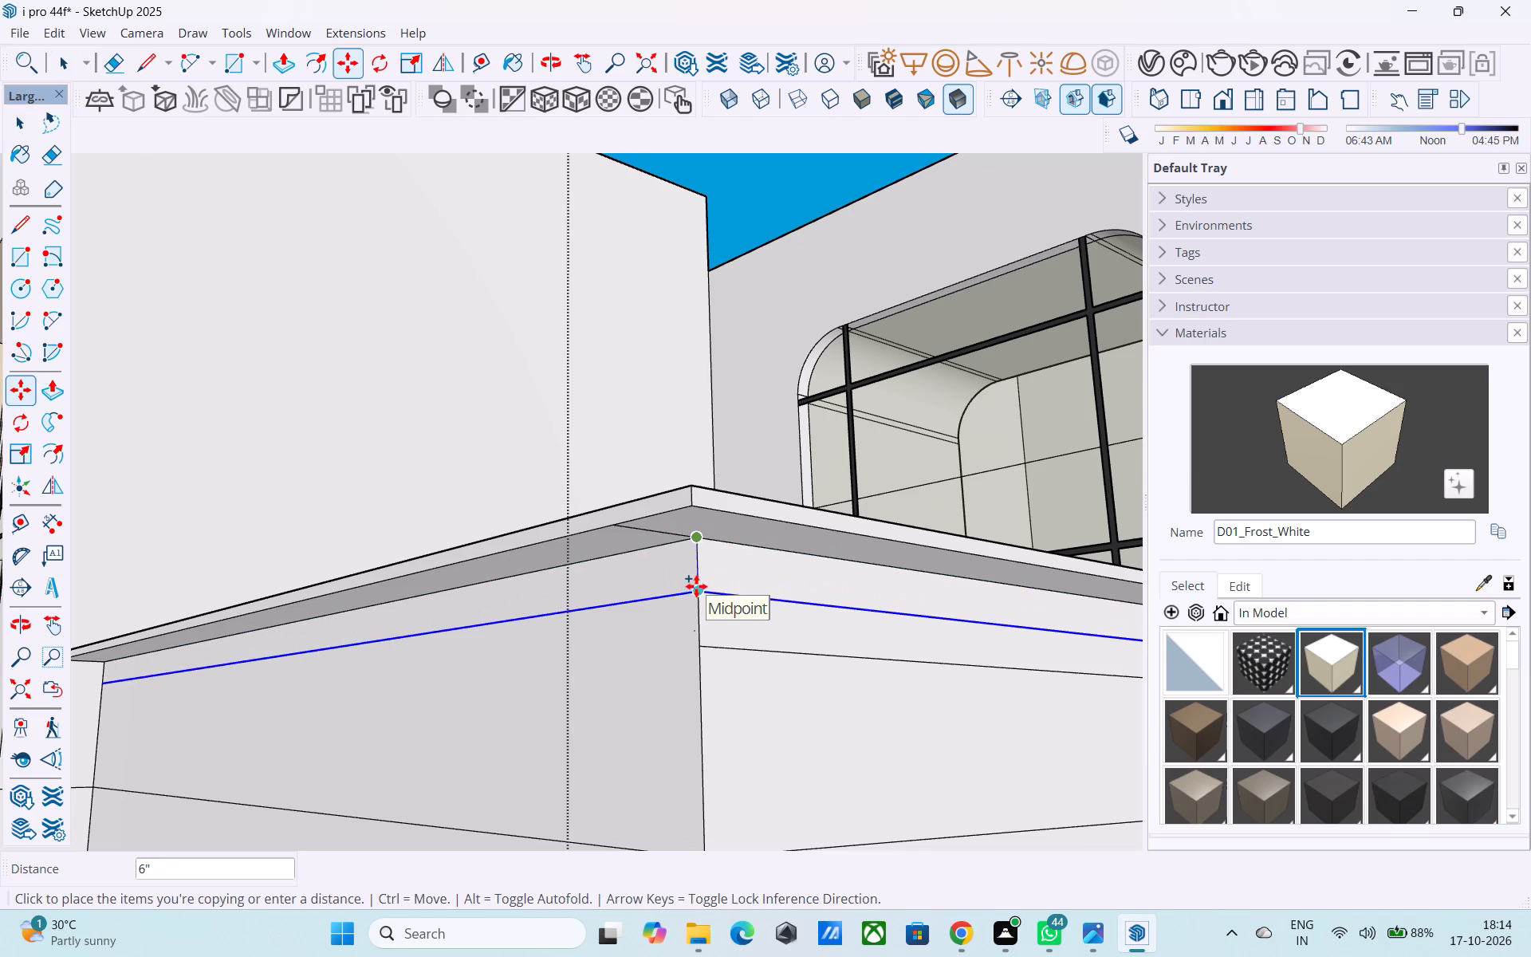
click(699, 586)
Draw diagonal edges from the right block's overhang corners to the lowered wall lines, at the outer corner and both ends, forming sloped cornice faces.
key(l)
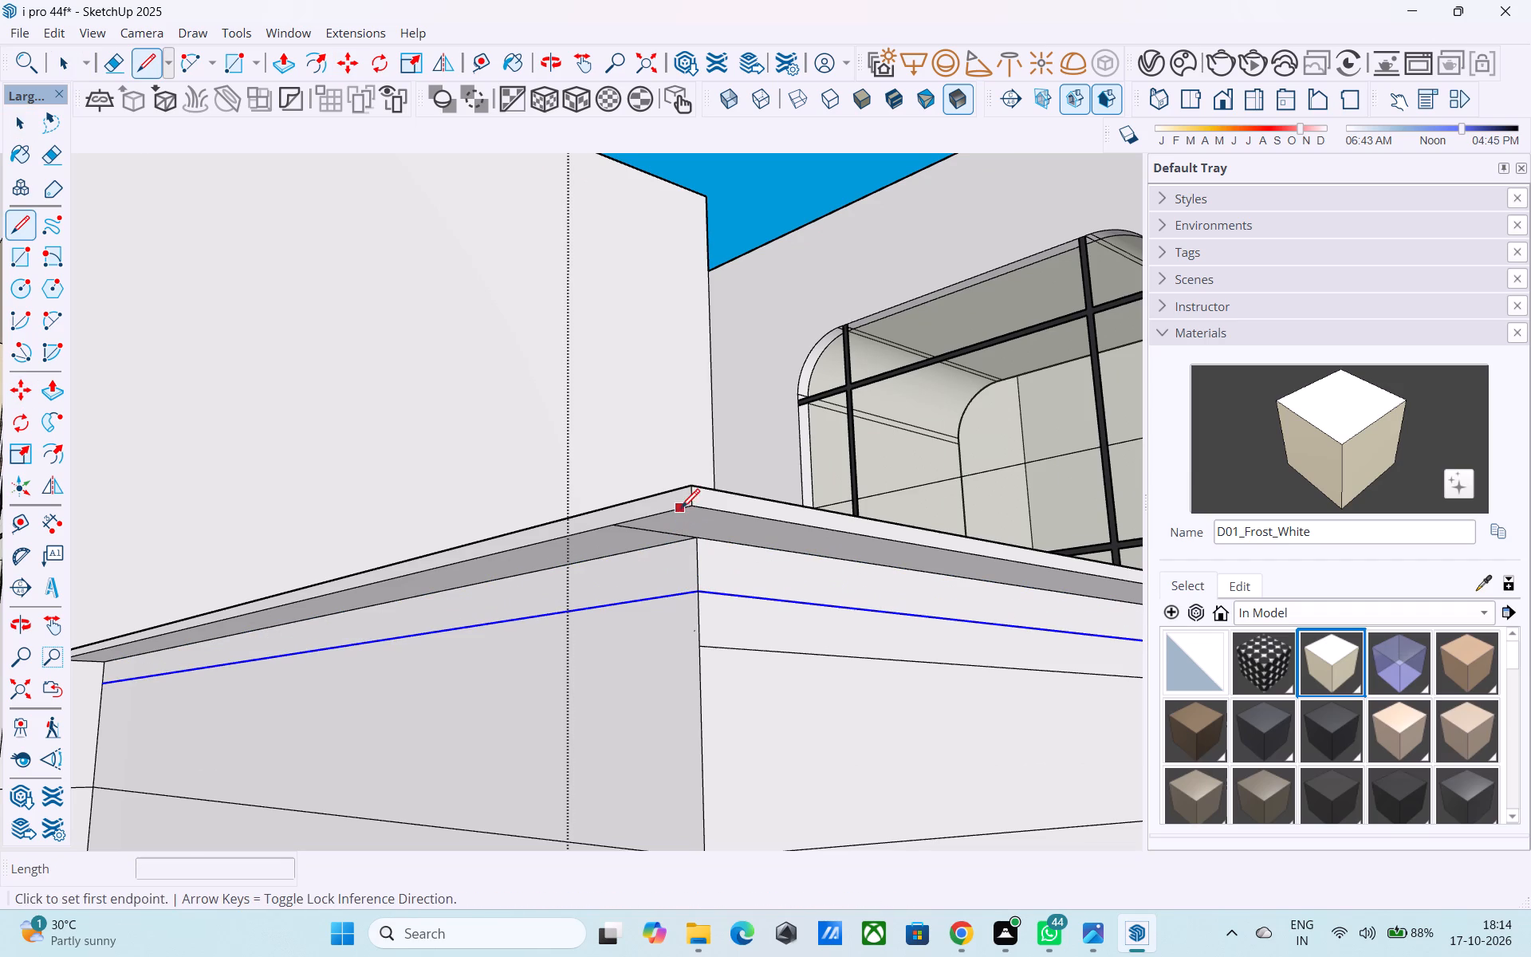
click(687, 510)
click(705, 595)
scroll(704, 595, down, 5)
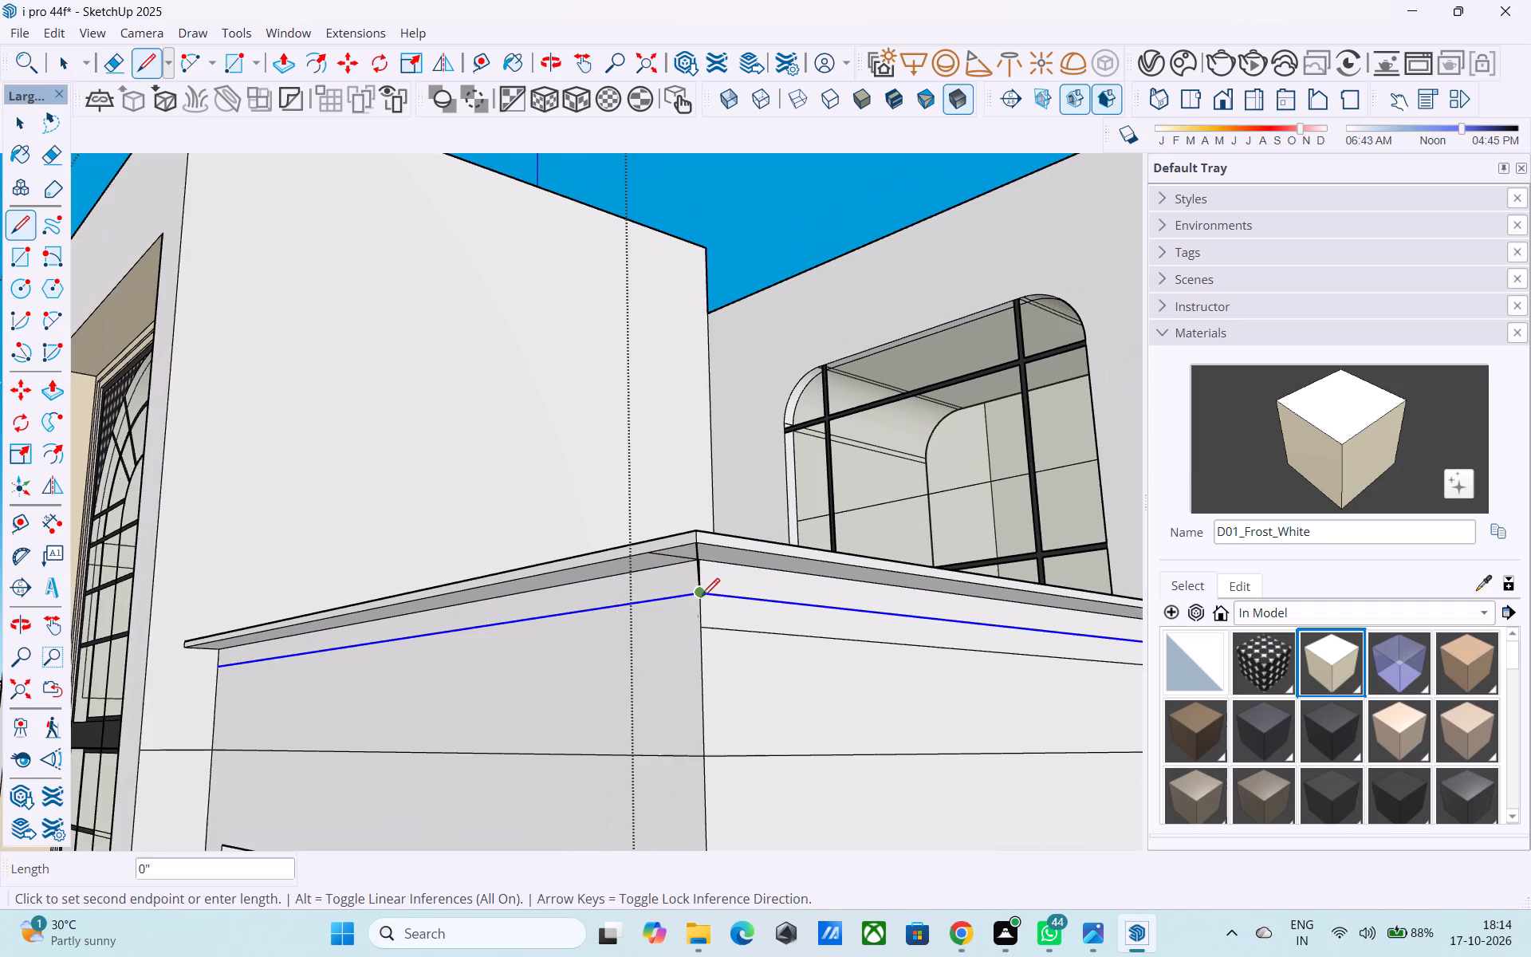
scroll(195, 675, up, 4)
key(l)
scroll(208, 674, up, 3)
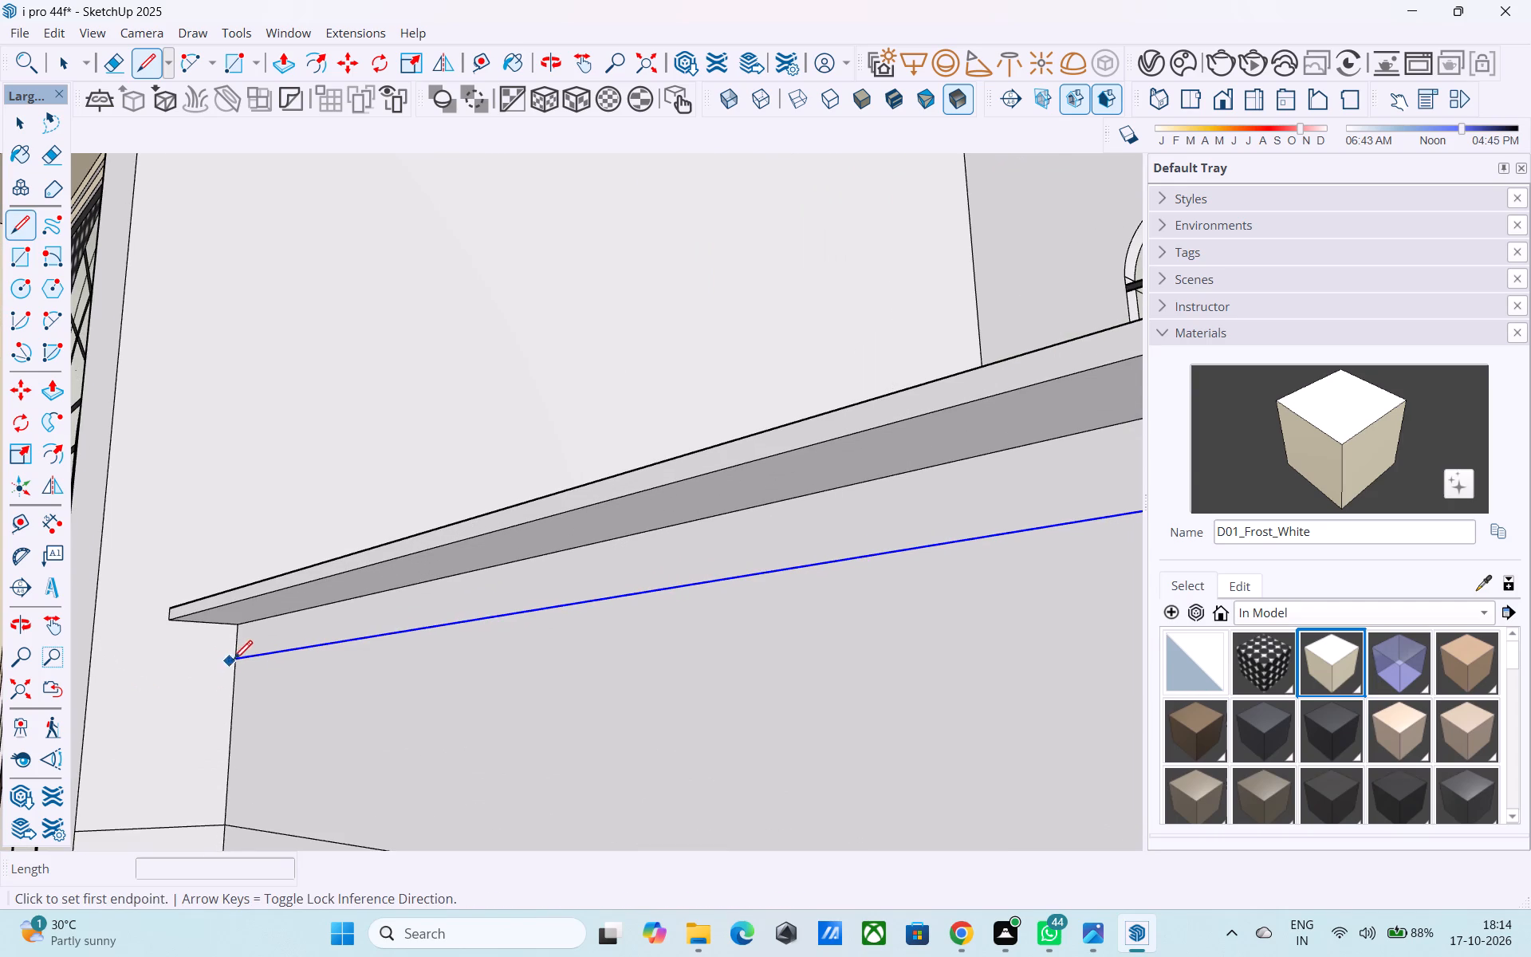
click(241, 656)
click(171, 615)
scroll(173, 615, down, 10)
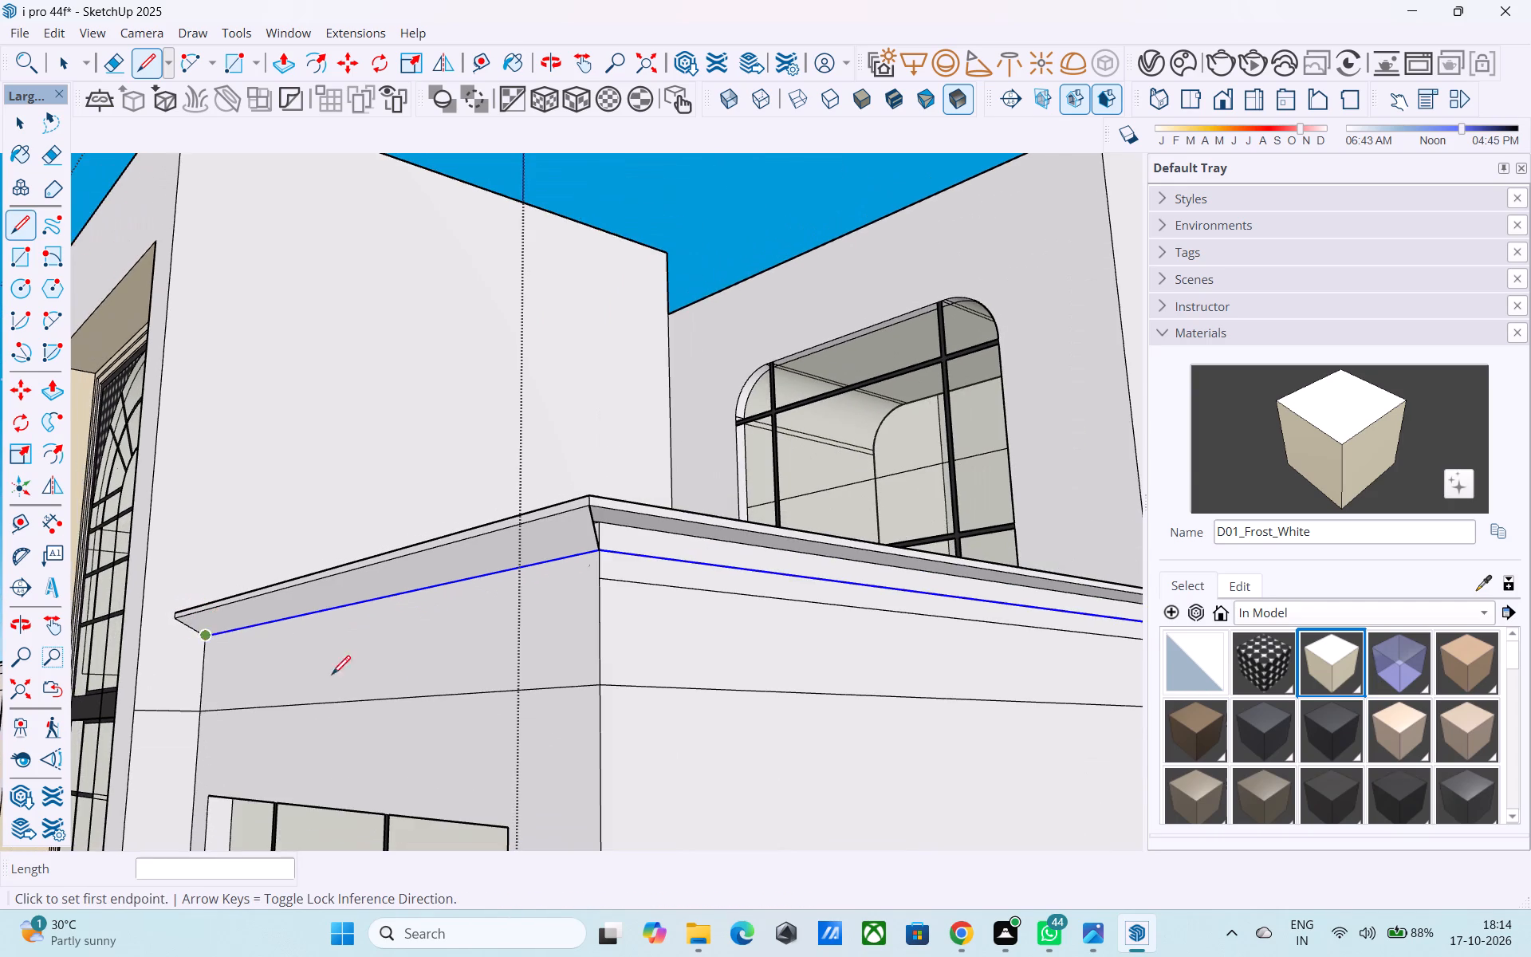
middle_drag(872, 648, 577, 628)
scroll(929, 621, up, 8)
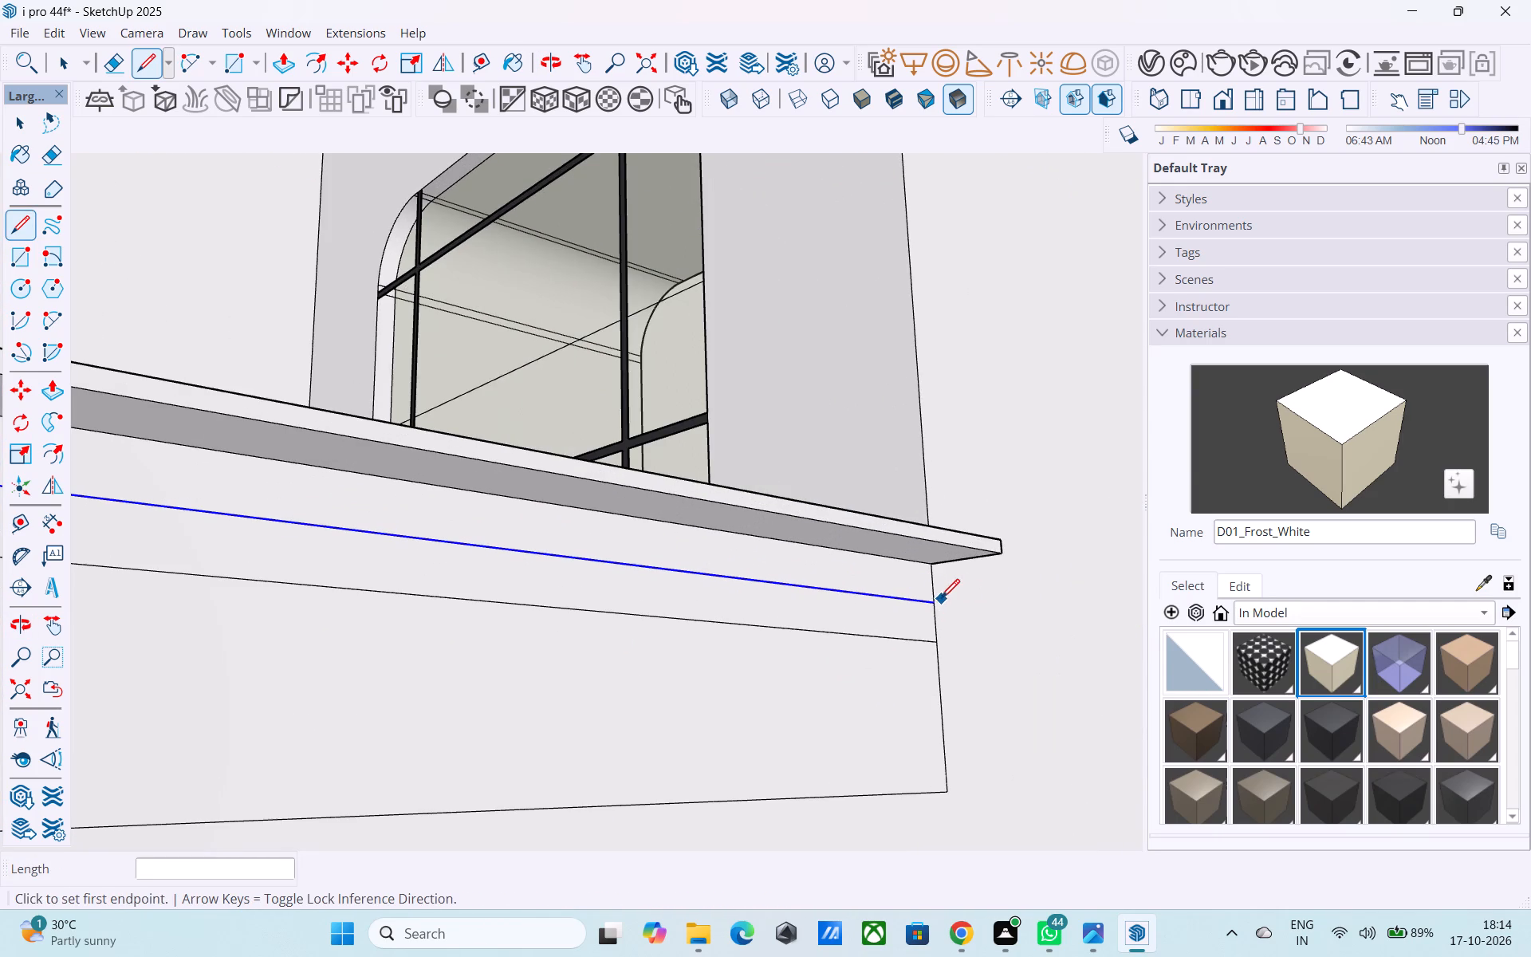
click(935, 600)
click(999, 557)
scroll(1001, 559, down, 8)
shift+middle_drag(1011, 570, 1108, 583)
Draw a 20' line across the right block's front wall just below the sloped cornice, starting at the side wall line's corner.
click(421, 534)
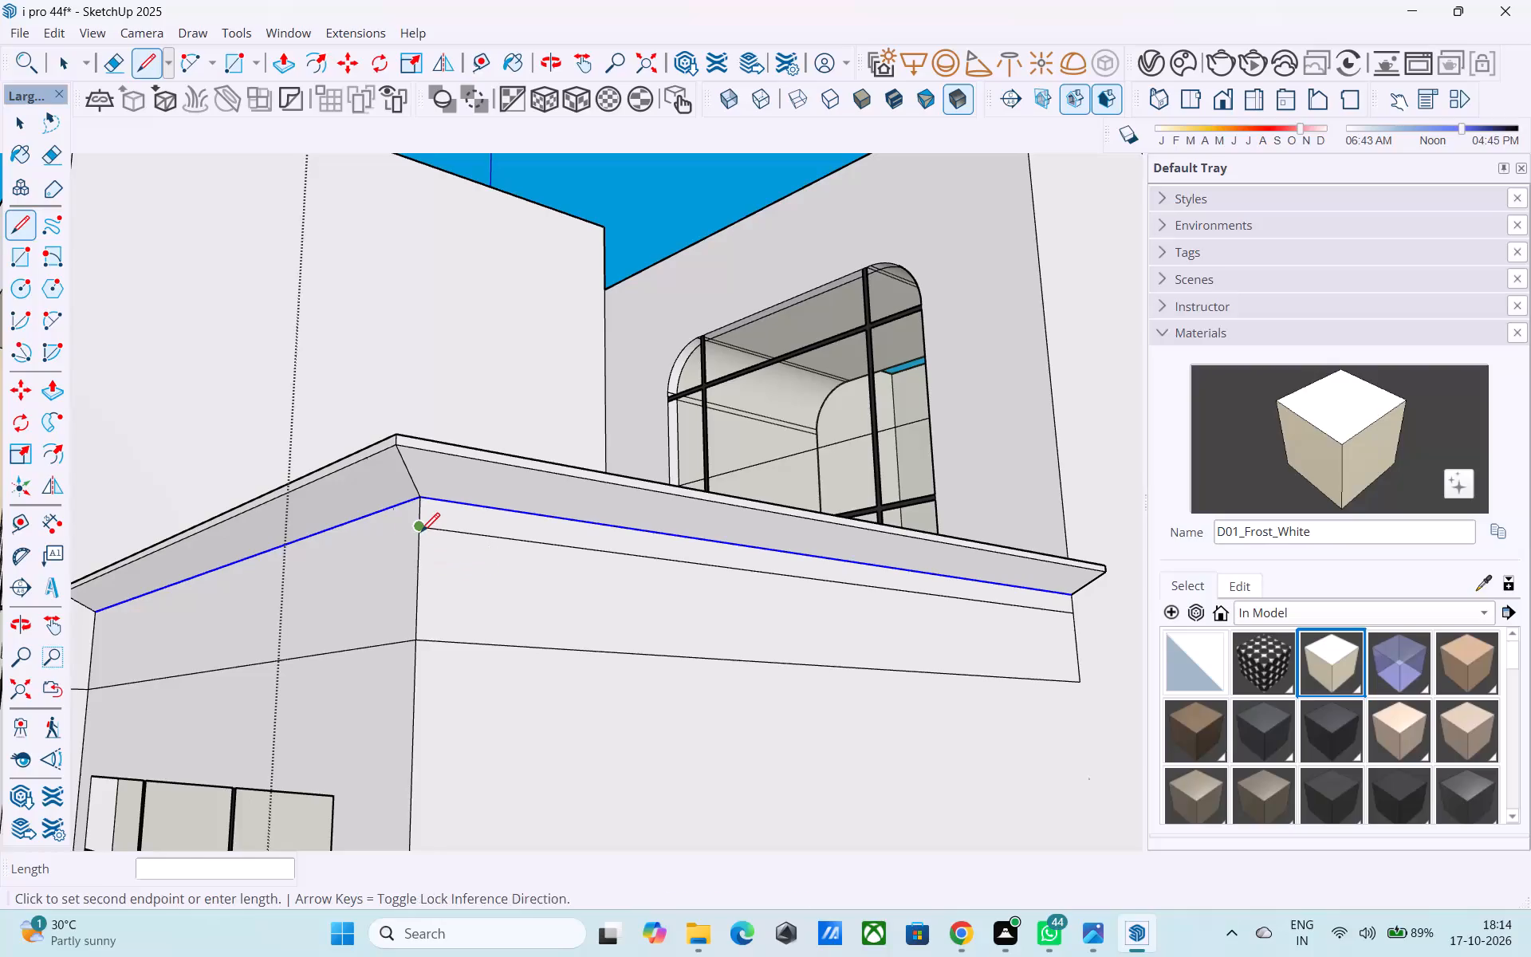
middle_drag(274, 606, 577, 585)
scroll(427, 612, up, 2)
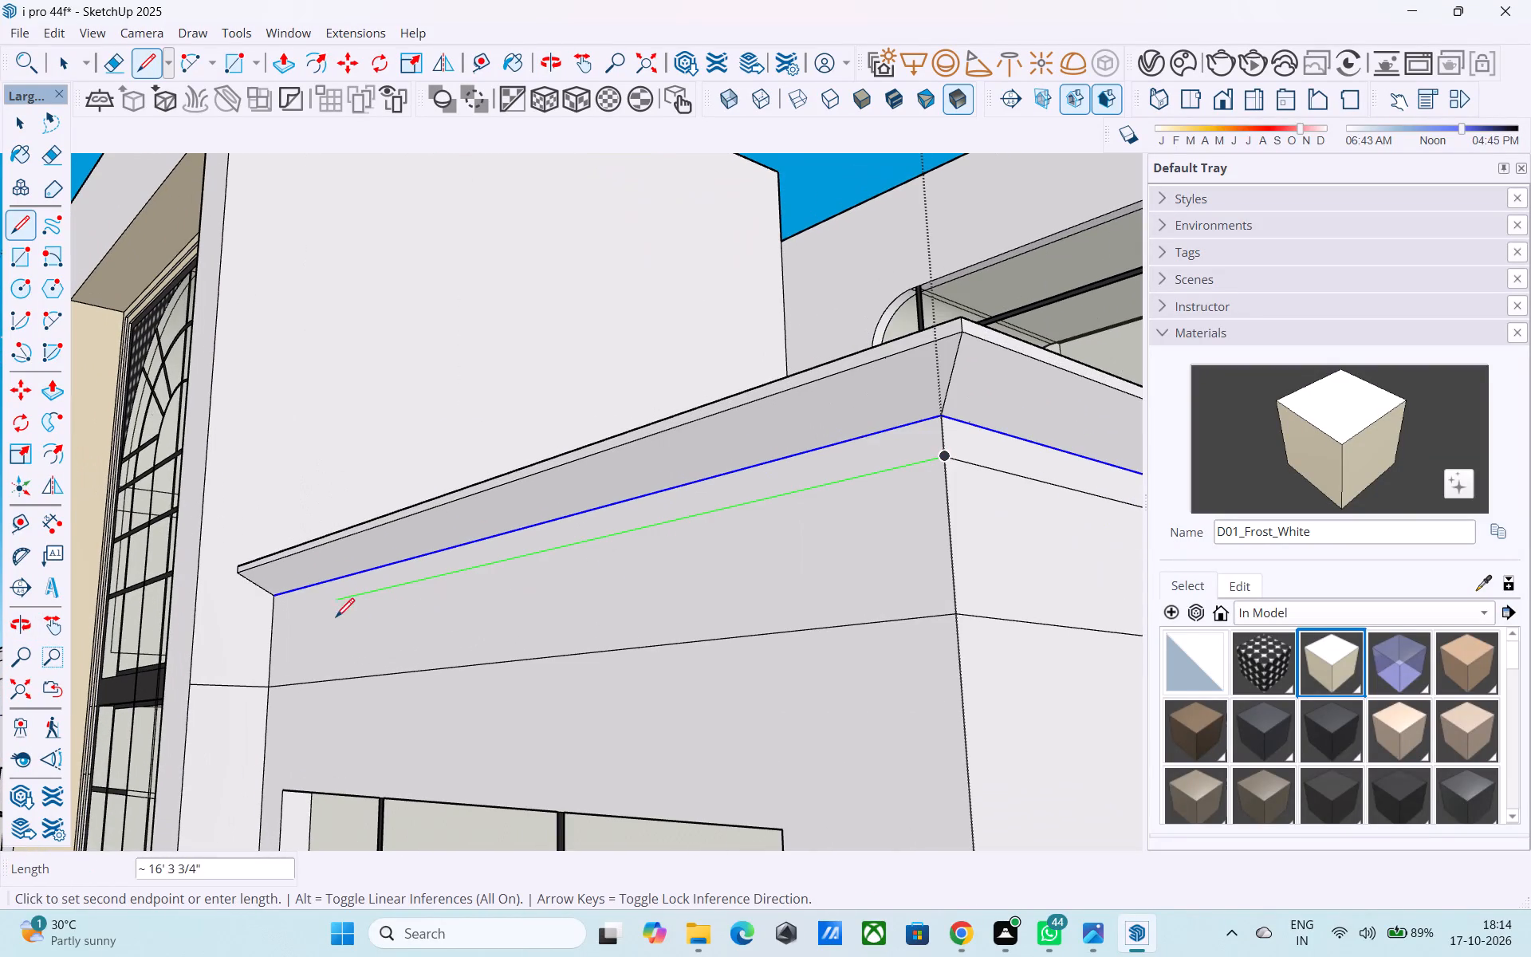
click(274, 615)
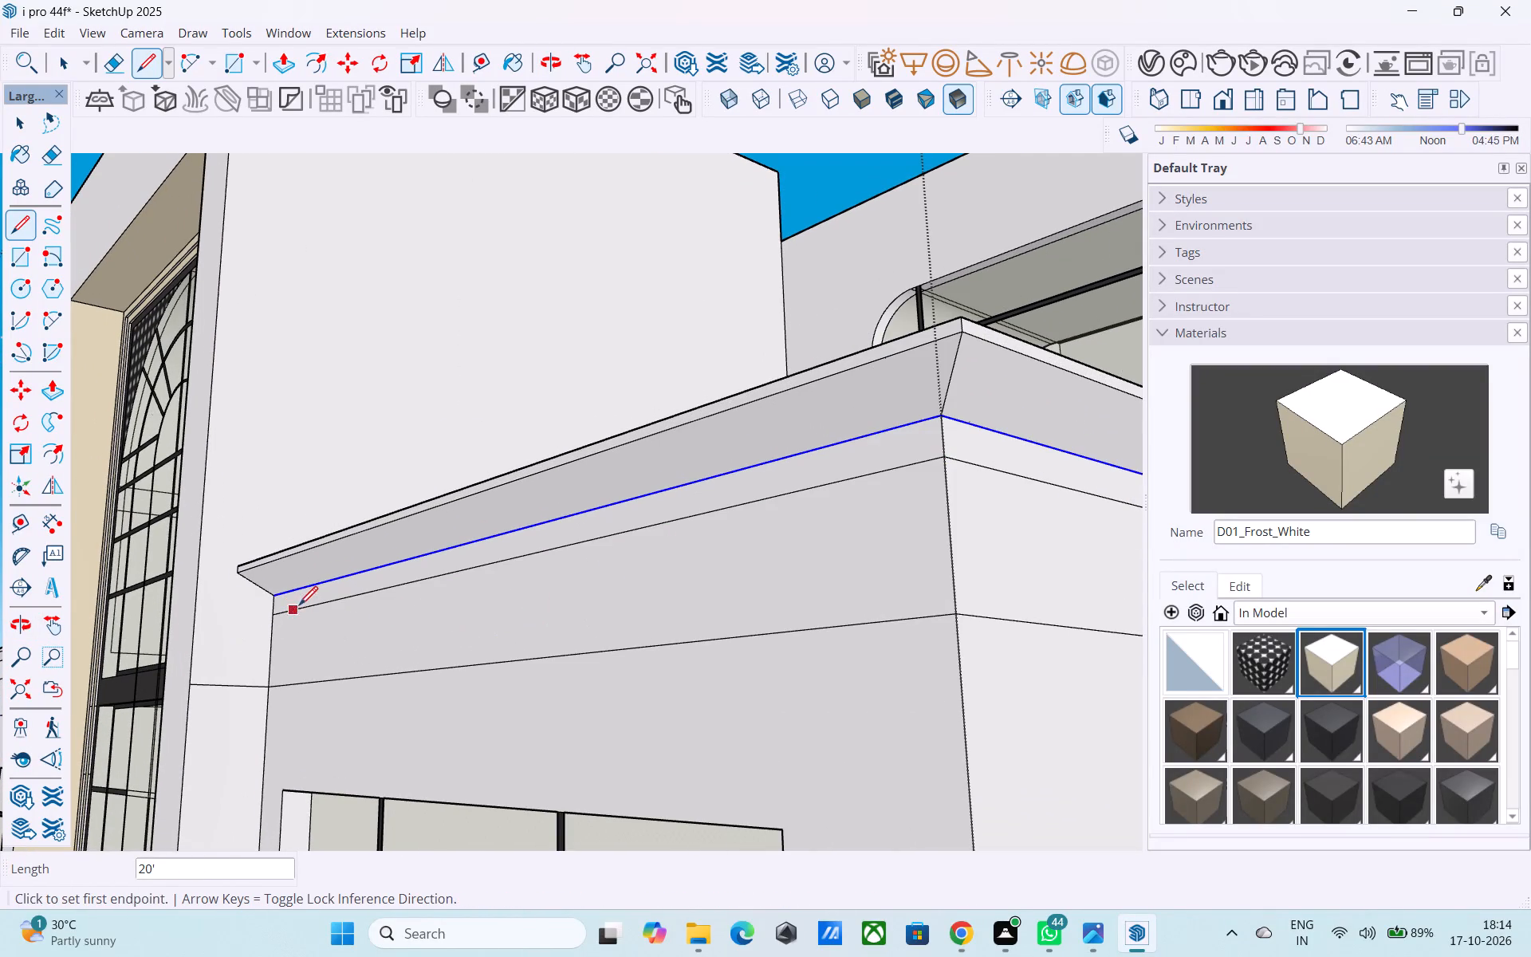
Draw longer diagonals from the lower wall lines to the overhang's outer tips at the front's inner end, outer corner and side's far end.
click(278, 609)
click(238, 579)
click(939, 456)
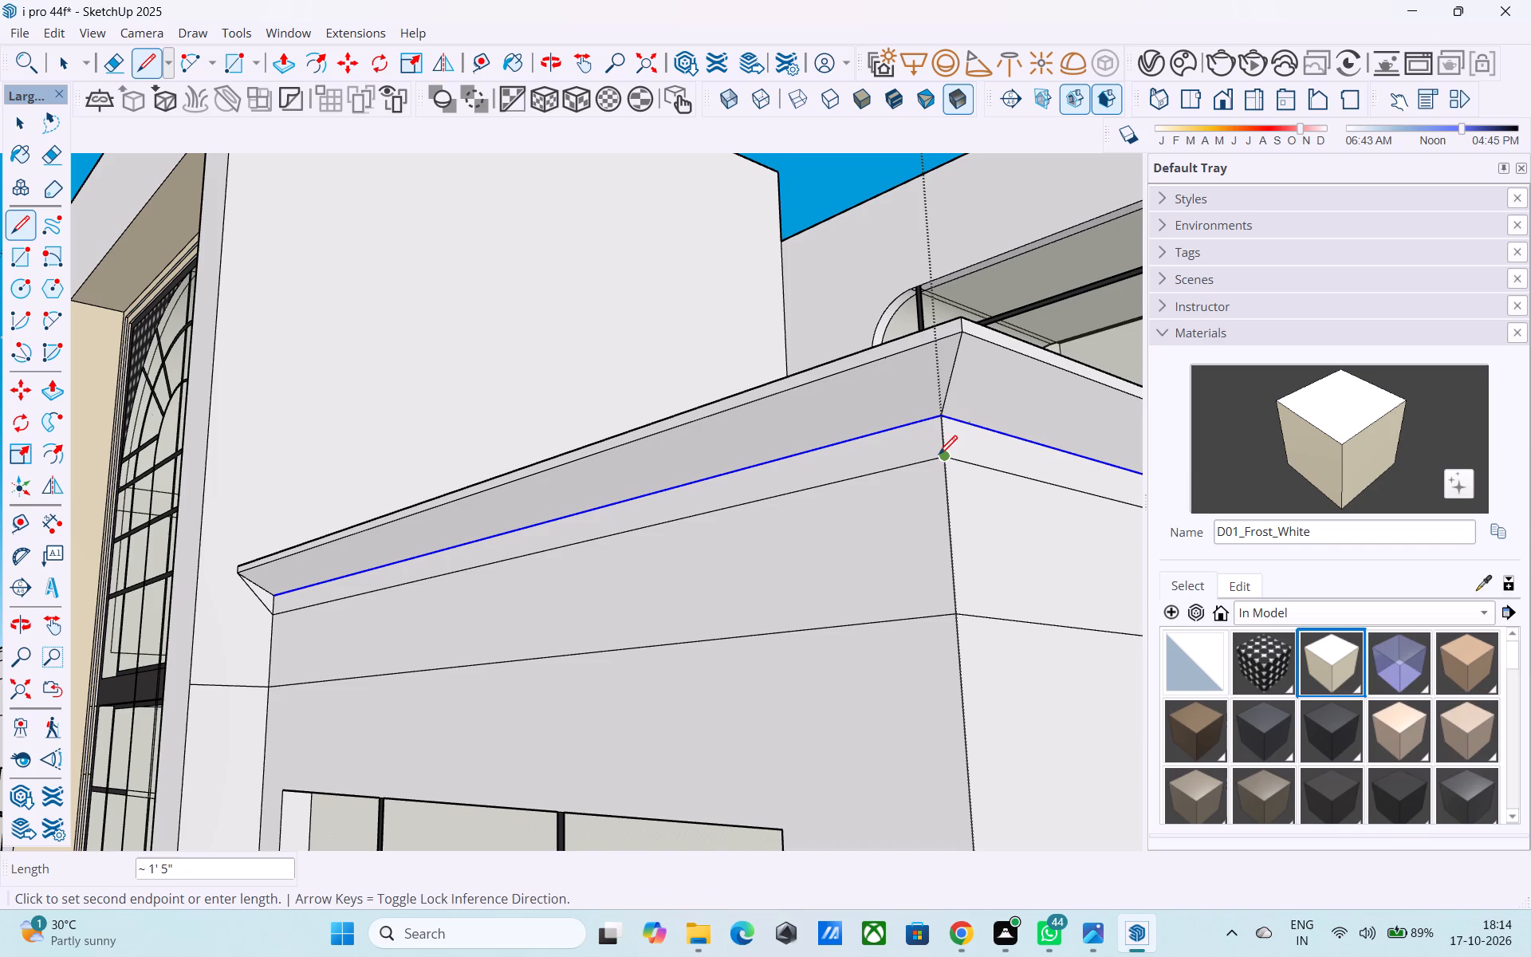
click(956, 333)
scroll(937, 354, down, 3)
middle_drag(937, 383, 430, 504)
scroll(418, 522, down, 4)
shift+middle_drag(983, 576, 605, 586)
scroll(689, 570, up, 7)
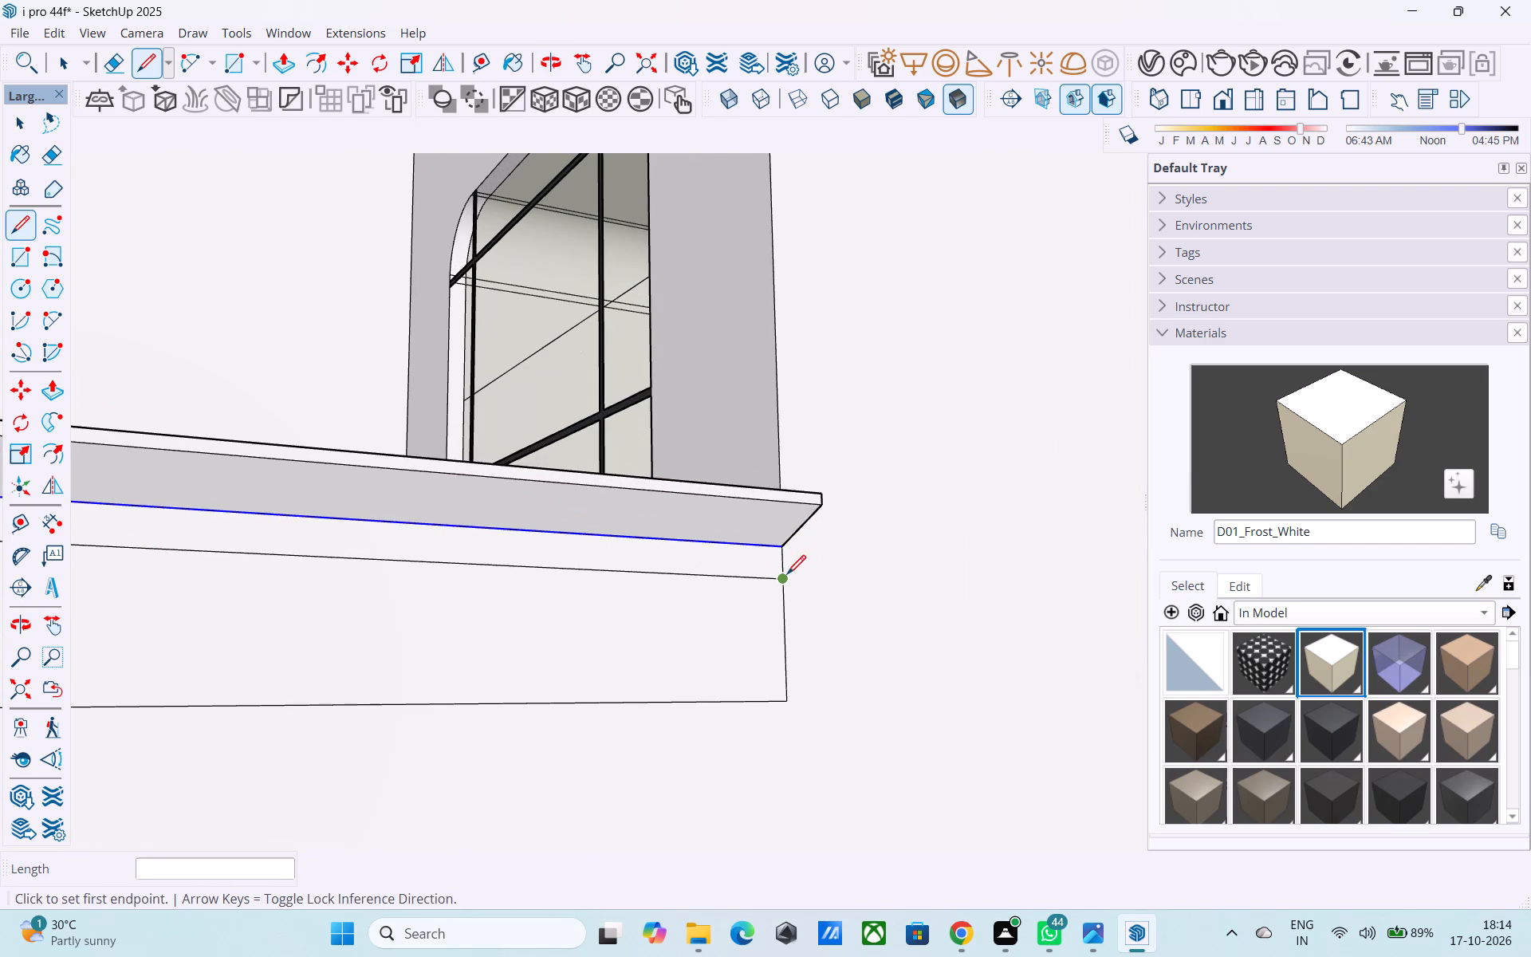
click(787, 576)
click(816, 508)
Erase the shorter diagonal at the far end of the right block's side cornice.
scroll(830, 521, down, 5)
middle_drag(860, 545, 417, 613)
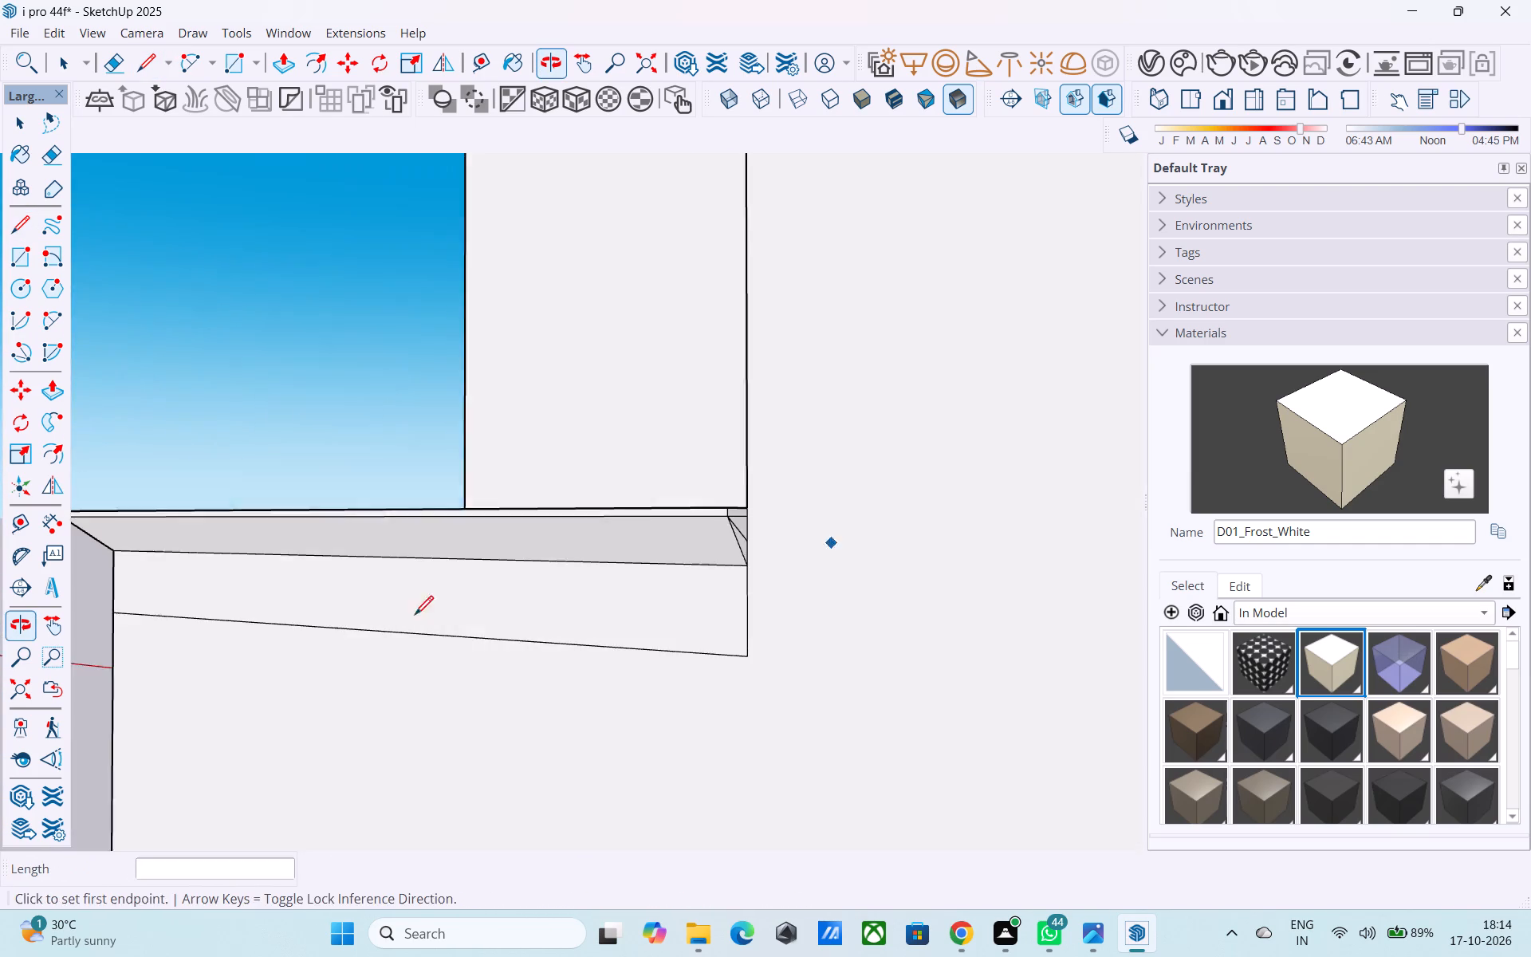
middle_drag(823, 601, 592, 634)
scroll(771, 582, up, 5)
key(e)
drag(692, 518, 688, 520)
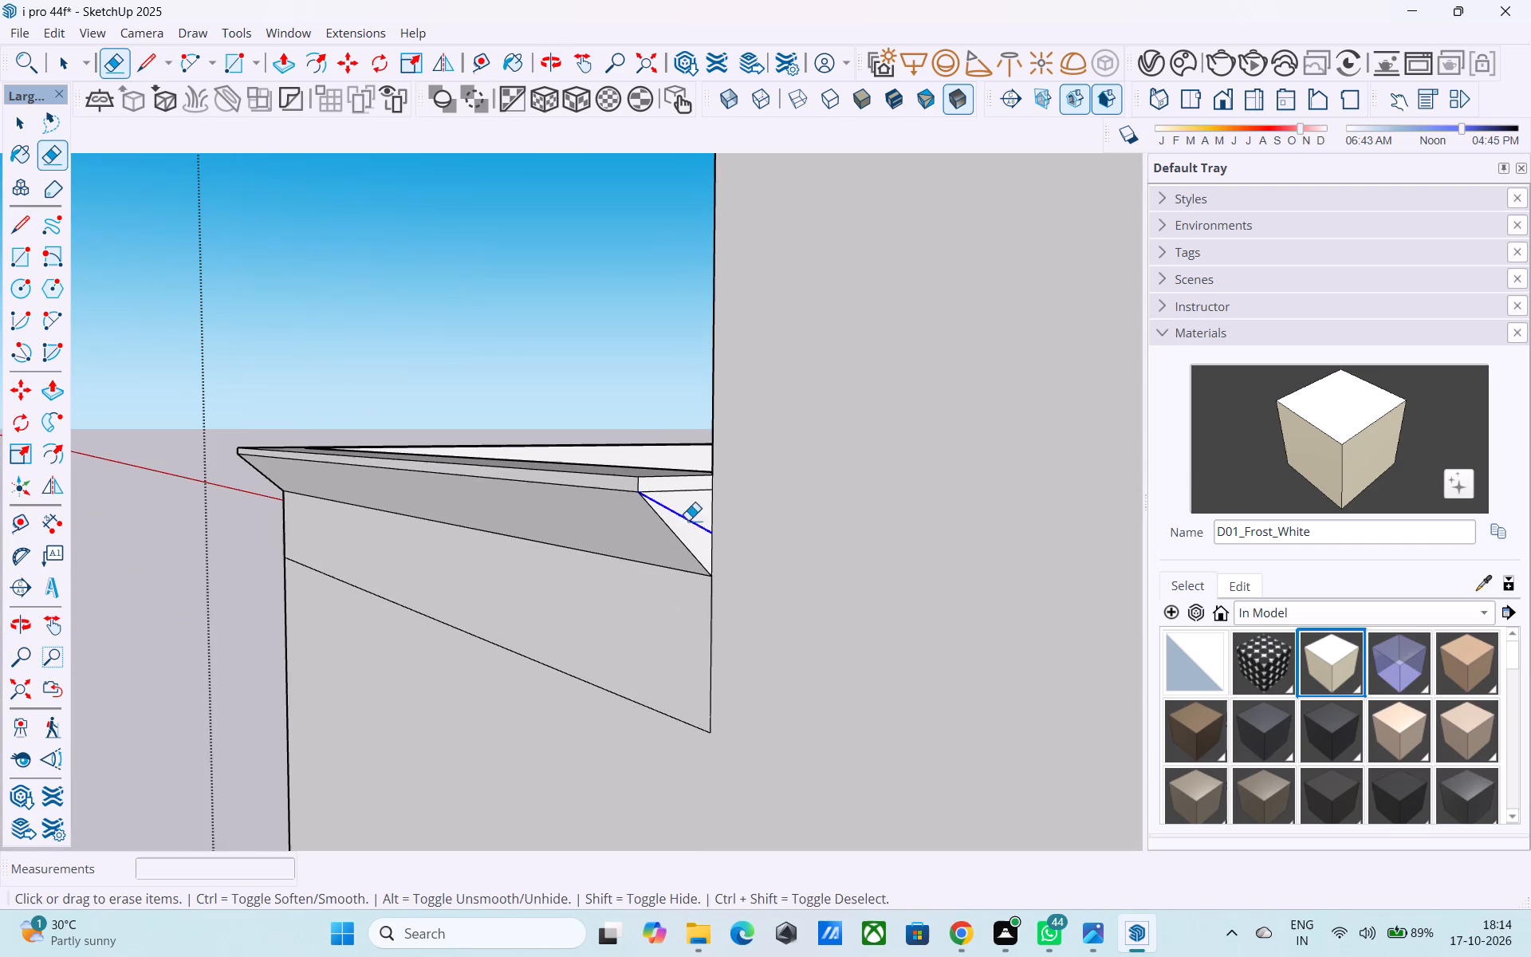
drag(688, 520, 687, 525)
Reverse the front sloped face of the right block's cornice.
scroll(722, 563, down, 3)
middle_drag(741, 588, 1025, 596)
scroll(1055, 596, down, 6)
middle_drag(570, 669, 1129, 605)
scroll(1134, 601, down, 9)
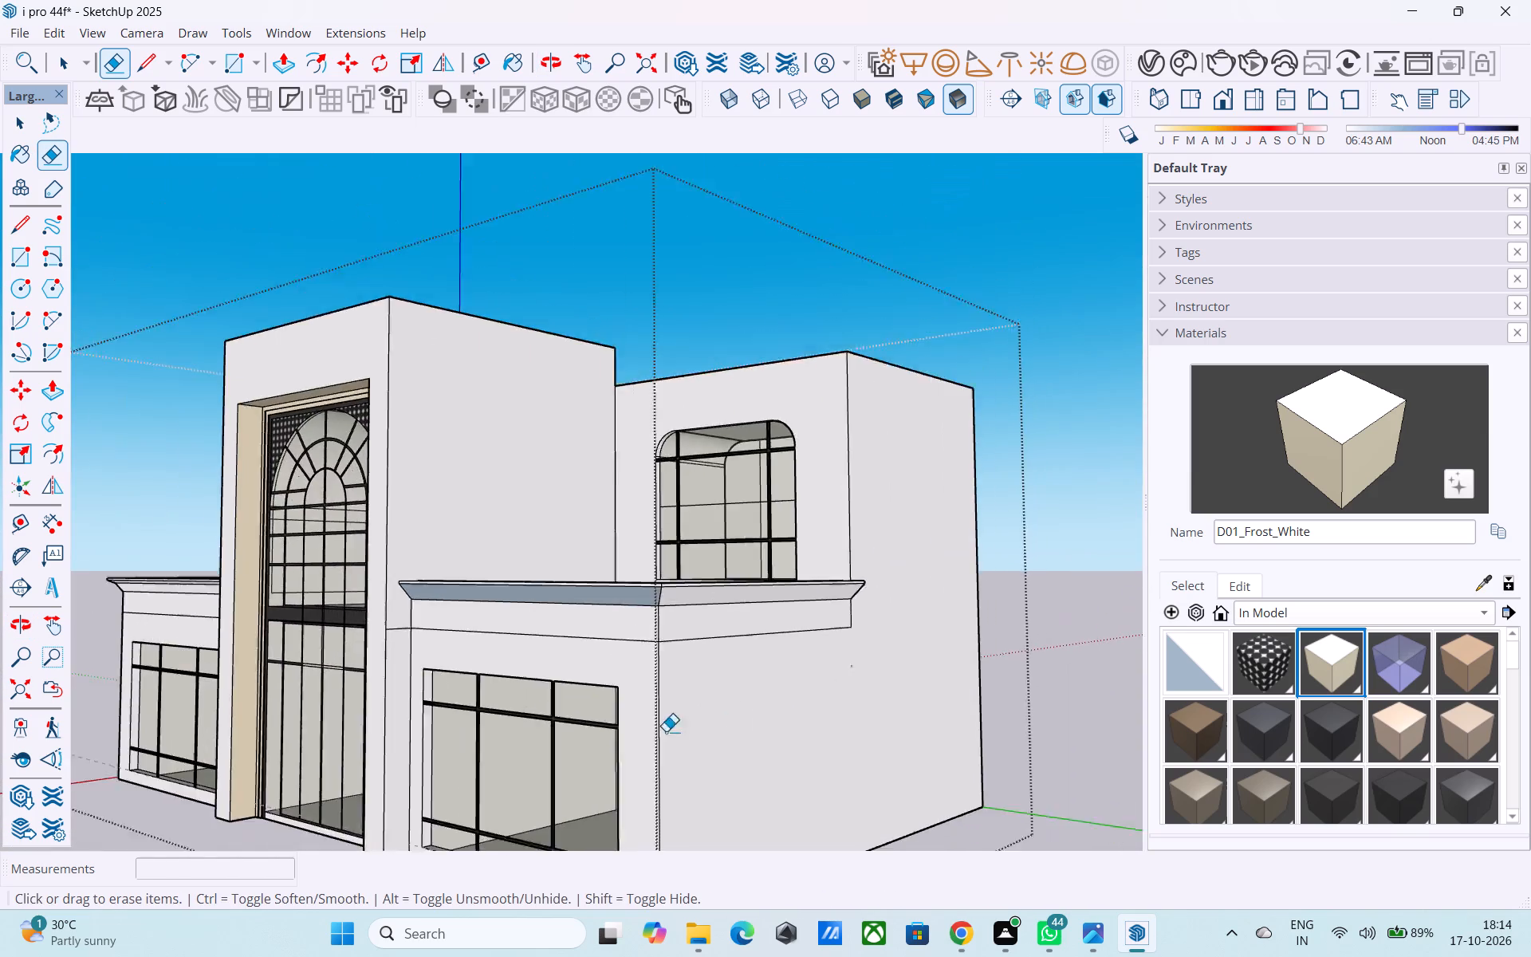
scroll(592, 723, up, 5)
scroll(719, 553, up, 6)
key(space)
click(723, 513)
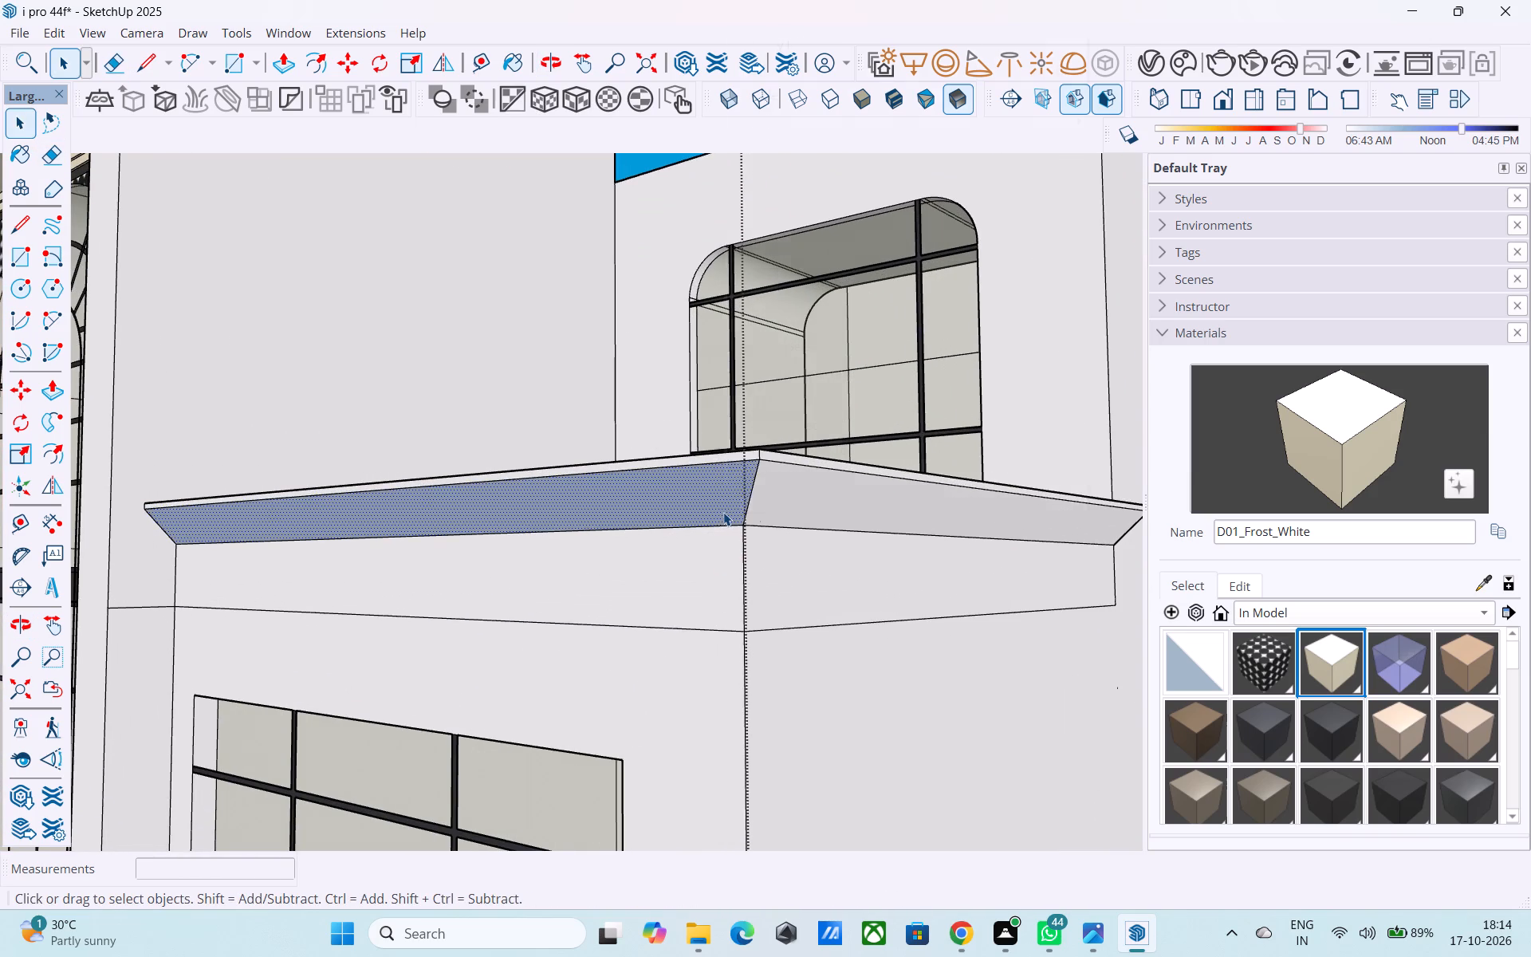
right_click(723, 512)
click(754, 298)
Examine the right block's cornice and the whole front facade from several angles, comparing it with the left block's cornice.
scroll(757, 317, down, 4)
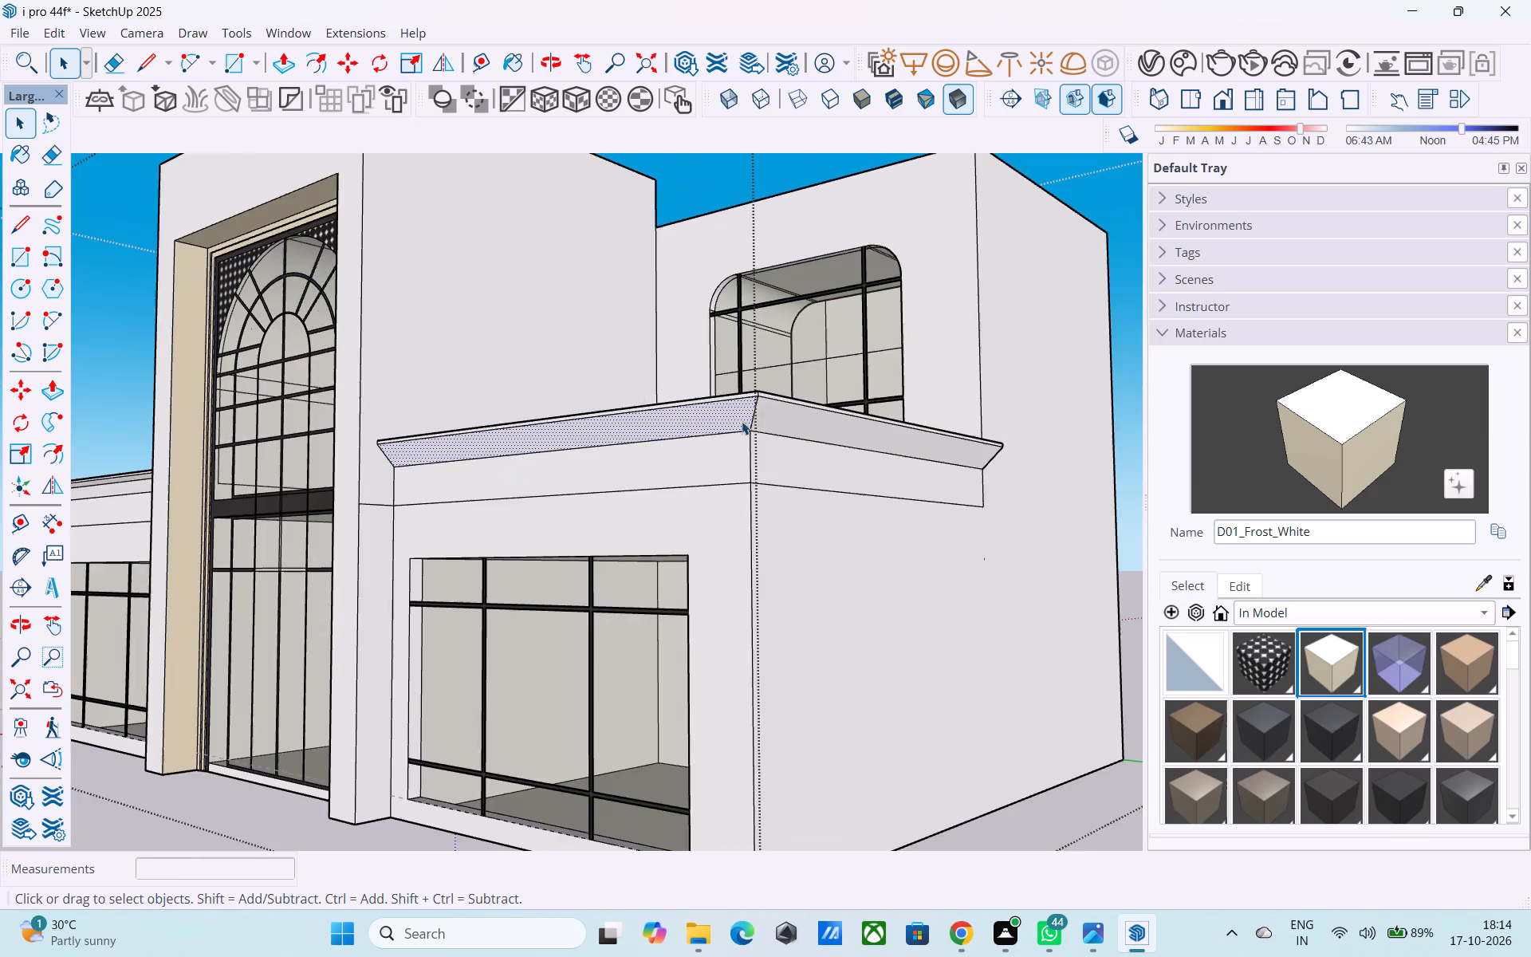
middle_drag(730, 459, 827, 482)
scroll(827, 486, down, 5)
middle_drag(697, 527, 534, 555)
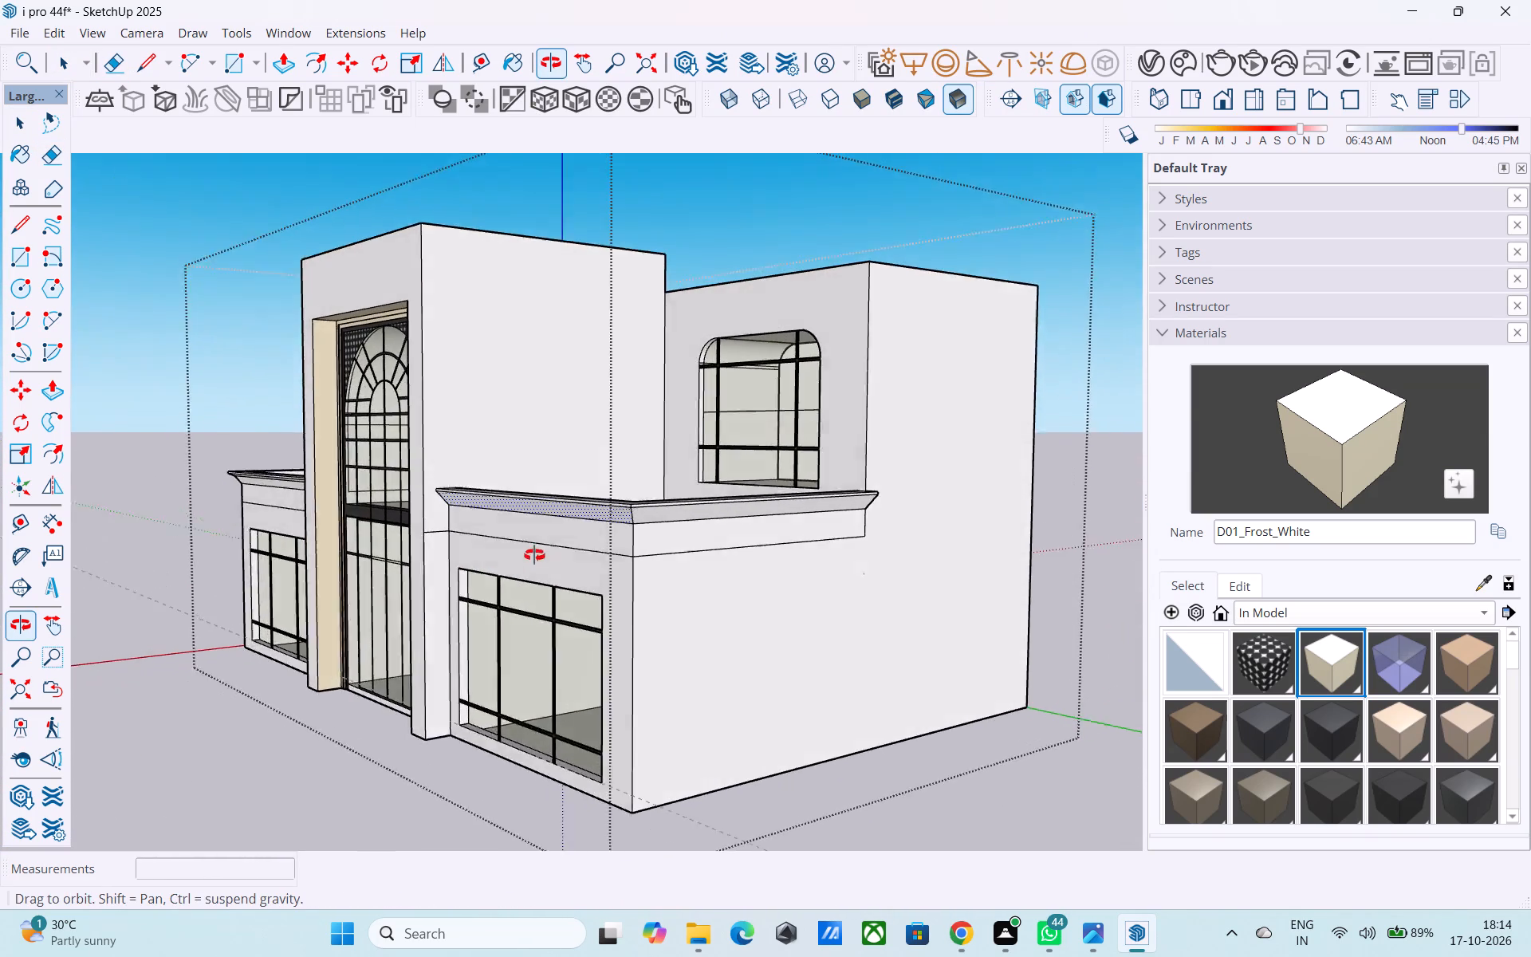
middle_drag(534, 555, 582, 543)
scroll(662, 506, up, 9)
middle_drag(815, 467, 896, 412)
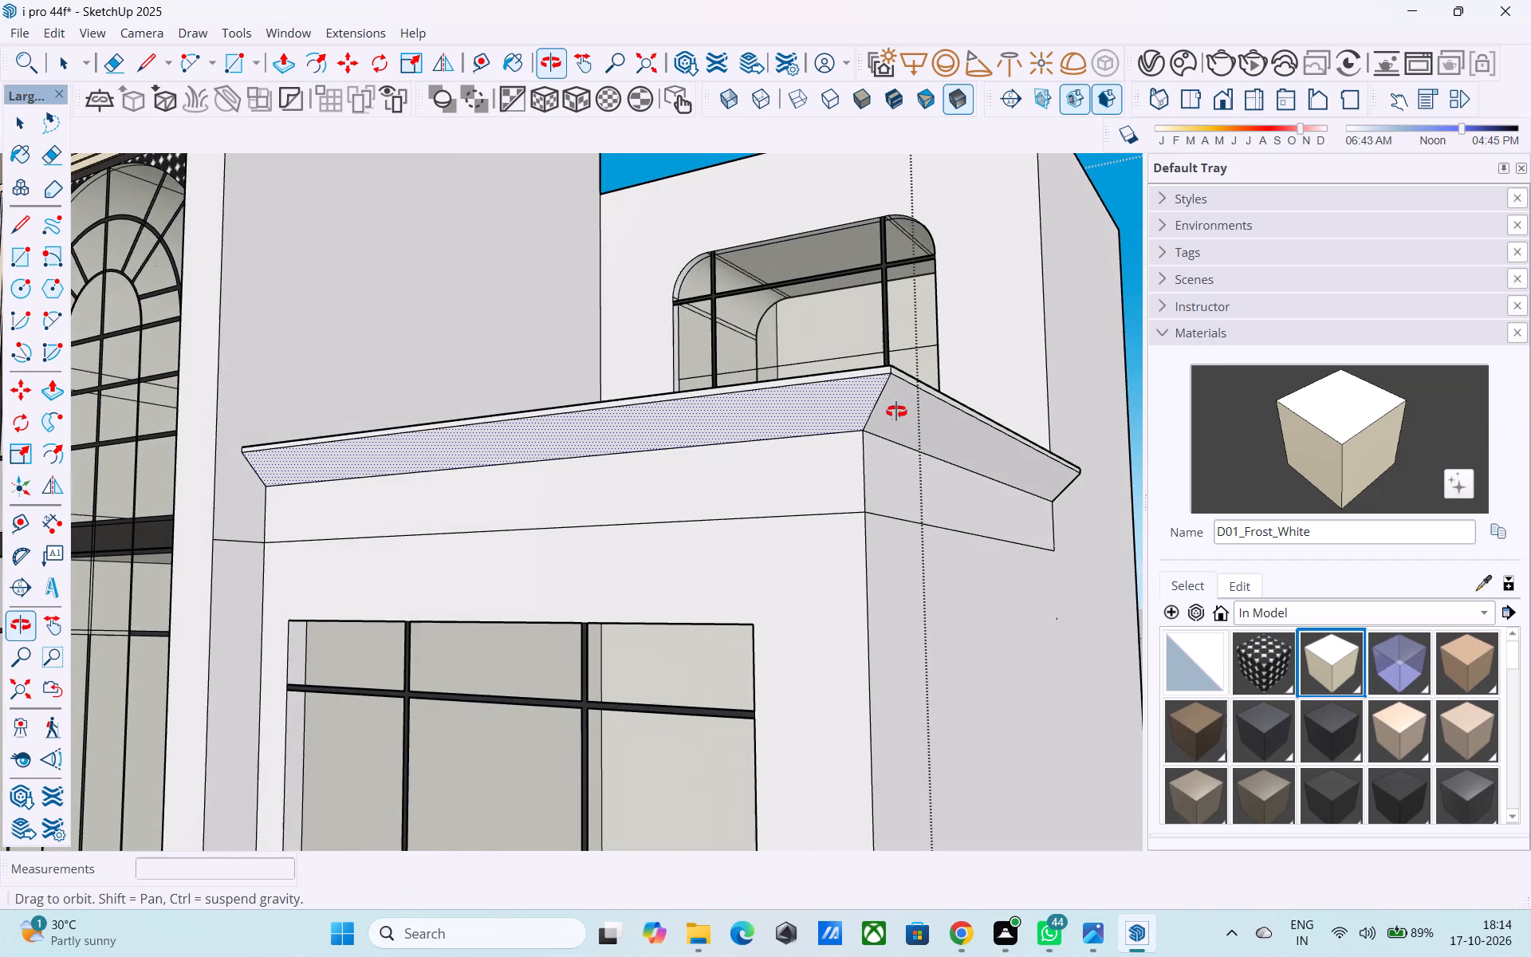
middle_drag(896, 412, 997, 489)
scroll(1049, 479, down, 7)
middle_drag(564, 536, 617, 524)
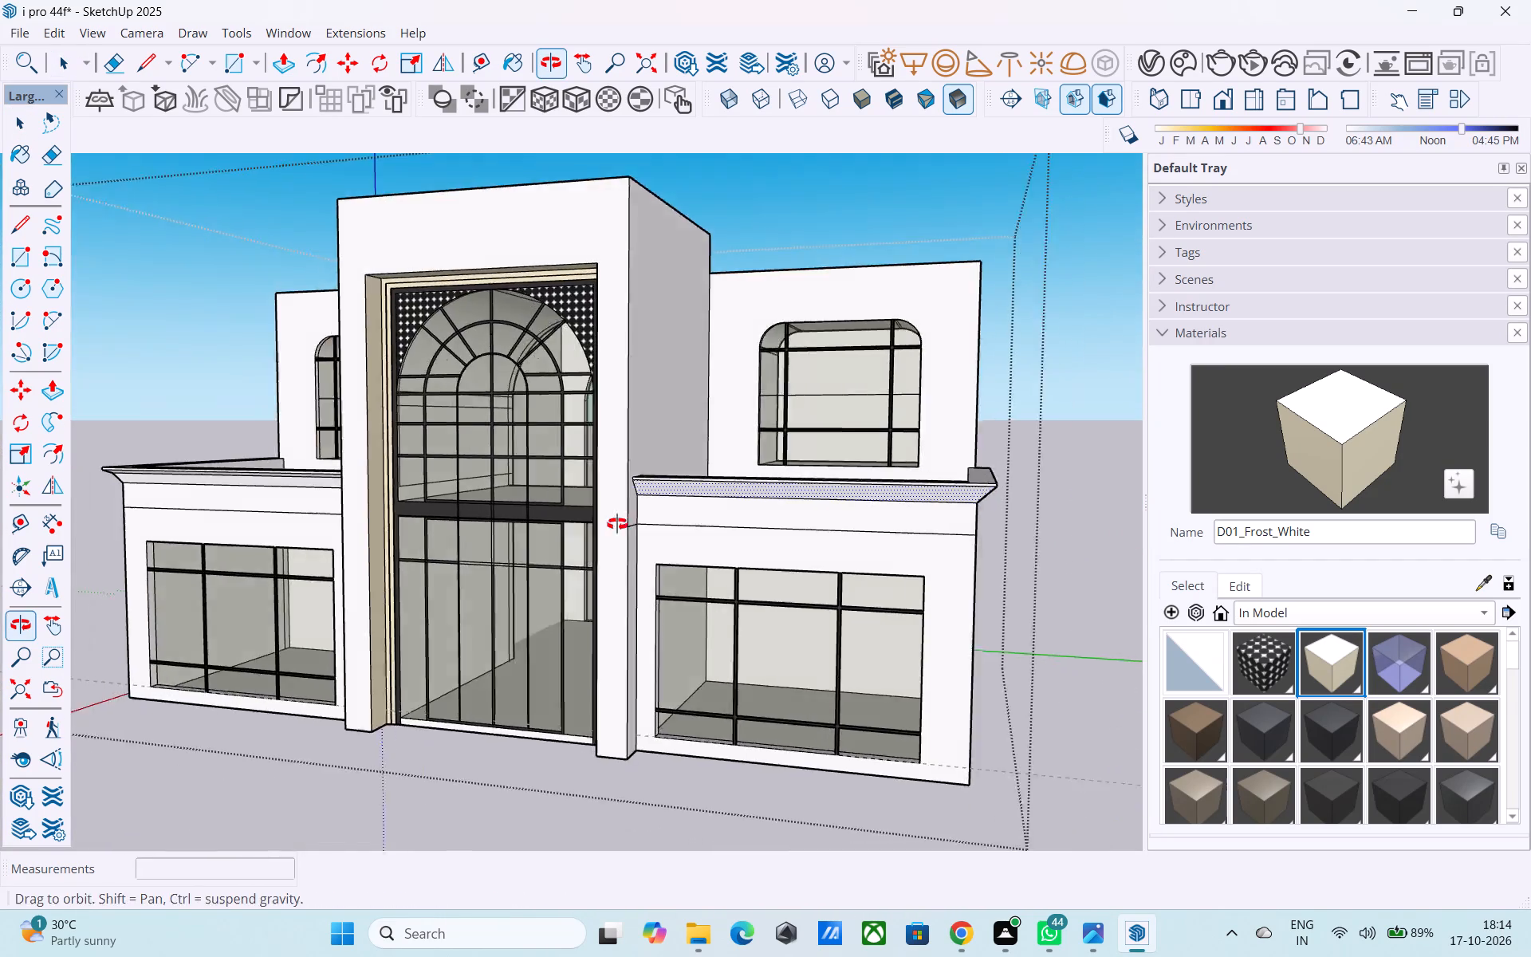
middle_drag(617, 524, 814, 512)
scroll(866, 499, down, 4)
middle_drag(441, 564, 411, 485)
scroll(419, 510, up, 5)
middle_drag(312, 524, 176, 580)
scroll(104, 561, down, 6)
middle_drag(501, 508, 206, 537)
scroll(413, 531, up, 10)
scroll(723, 502, down, 4)
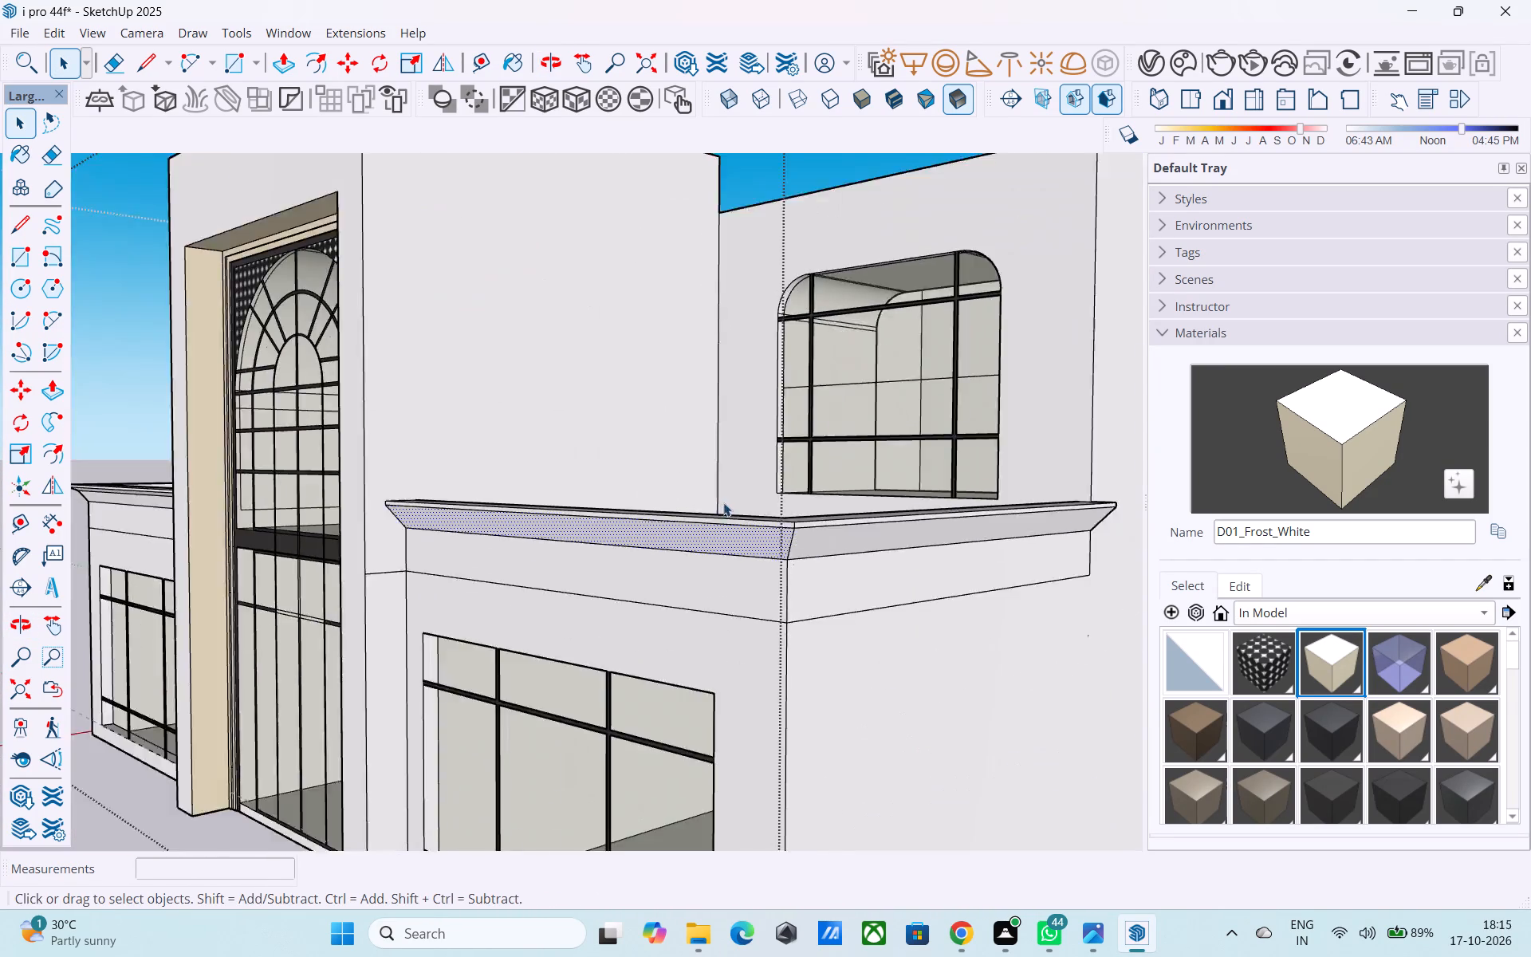
middle_drag(722, 503, 1017, 507)
middle_click(412, 588)
scroll(367, 578, down, 3)
middle_drag(360, 577, 303, 550)
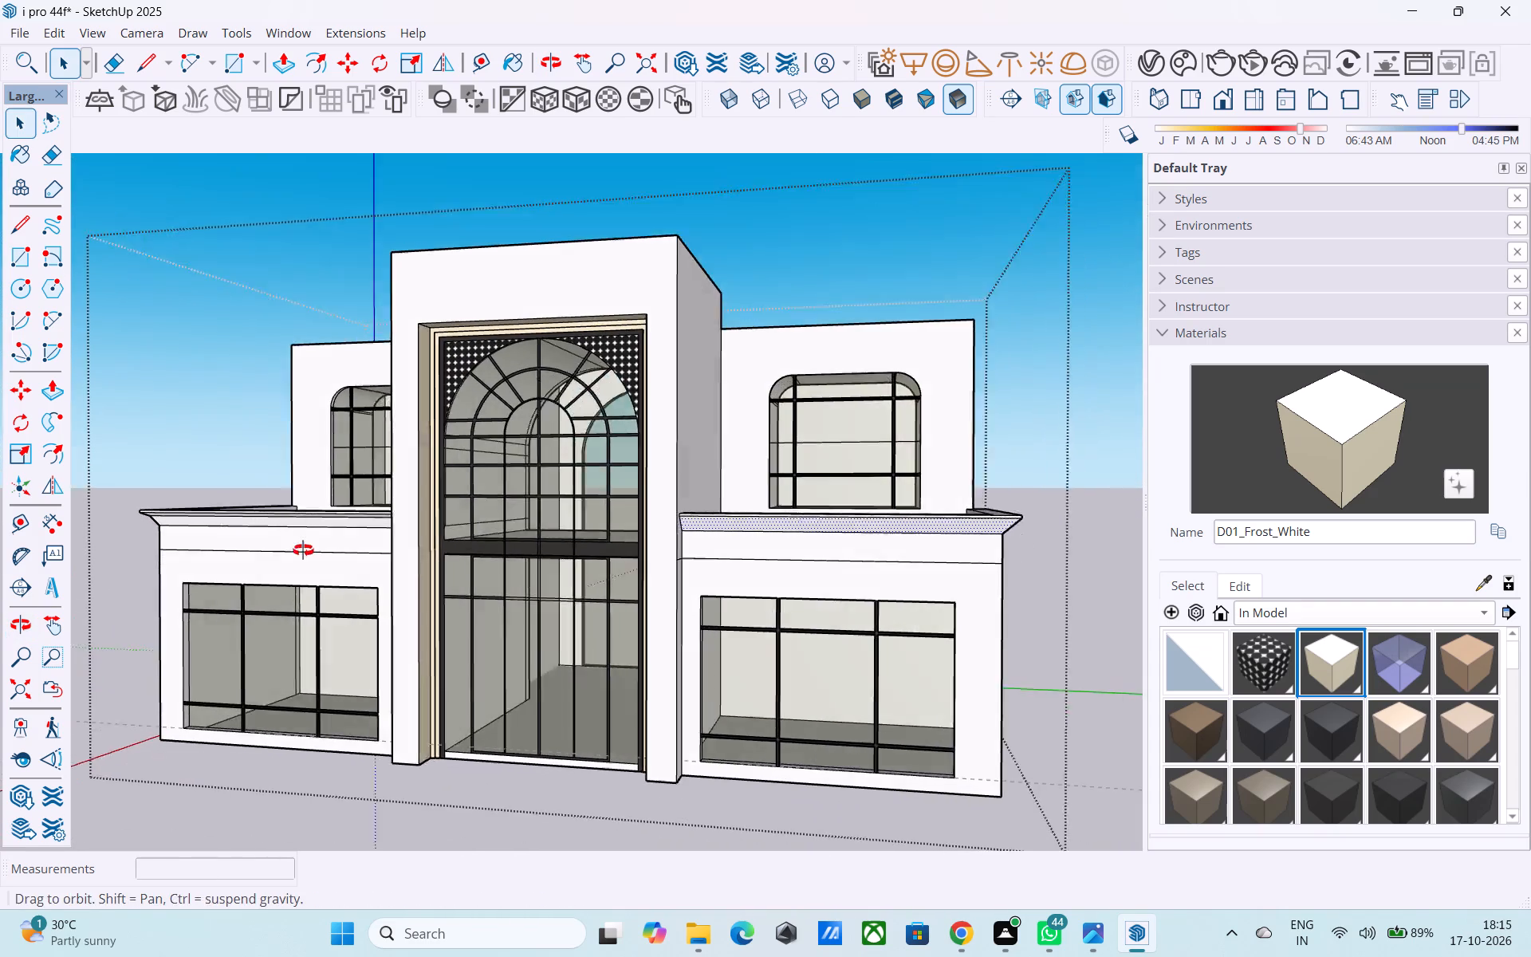
middle_drag(303, 550, 289, 545)
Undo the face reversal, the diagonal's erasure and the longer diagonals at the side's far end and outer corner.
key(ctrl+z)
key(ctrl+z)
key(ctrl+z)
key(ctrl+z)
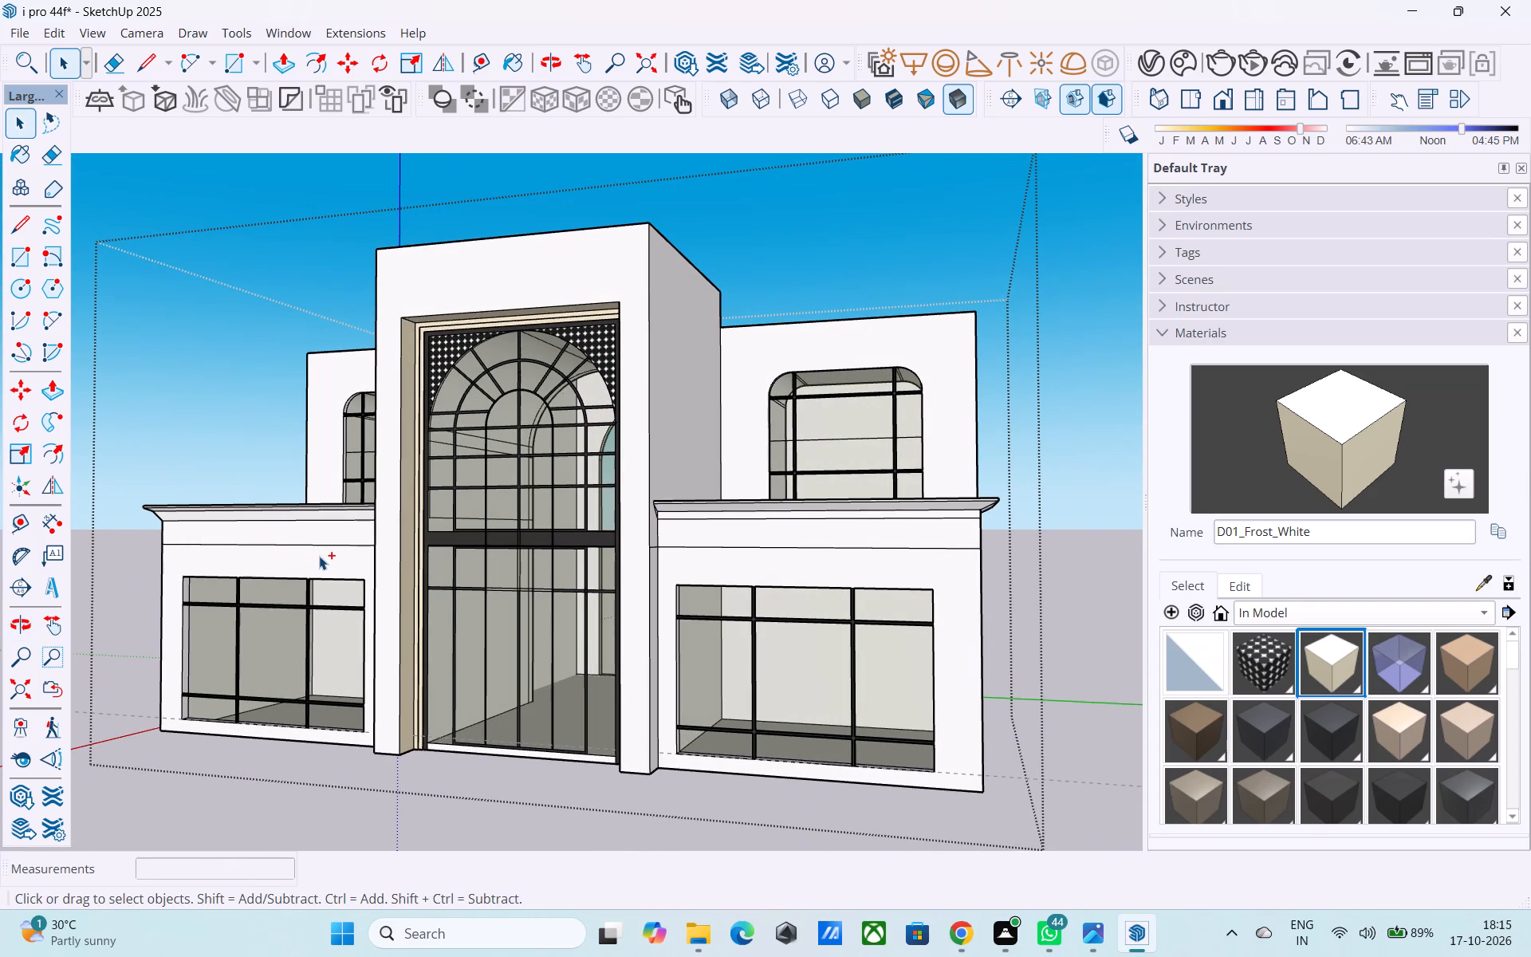
Draw a 20' 6" line along the side cornice's sloped face, from the corner diagonal's midpoint to the far end diagonal's midpoint.
ctrl+middle_drag(314, 556, 178, 507)
ctrl+middle_drag(586, 523, 533, 508)
ctrl+scroll(581, 494, up, 6)
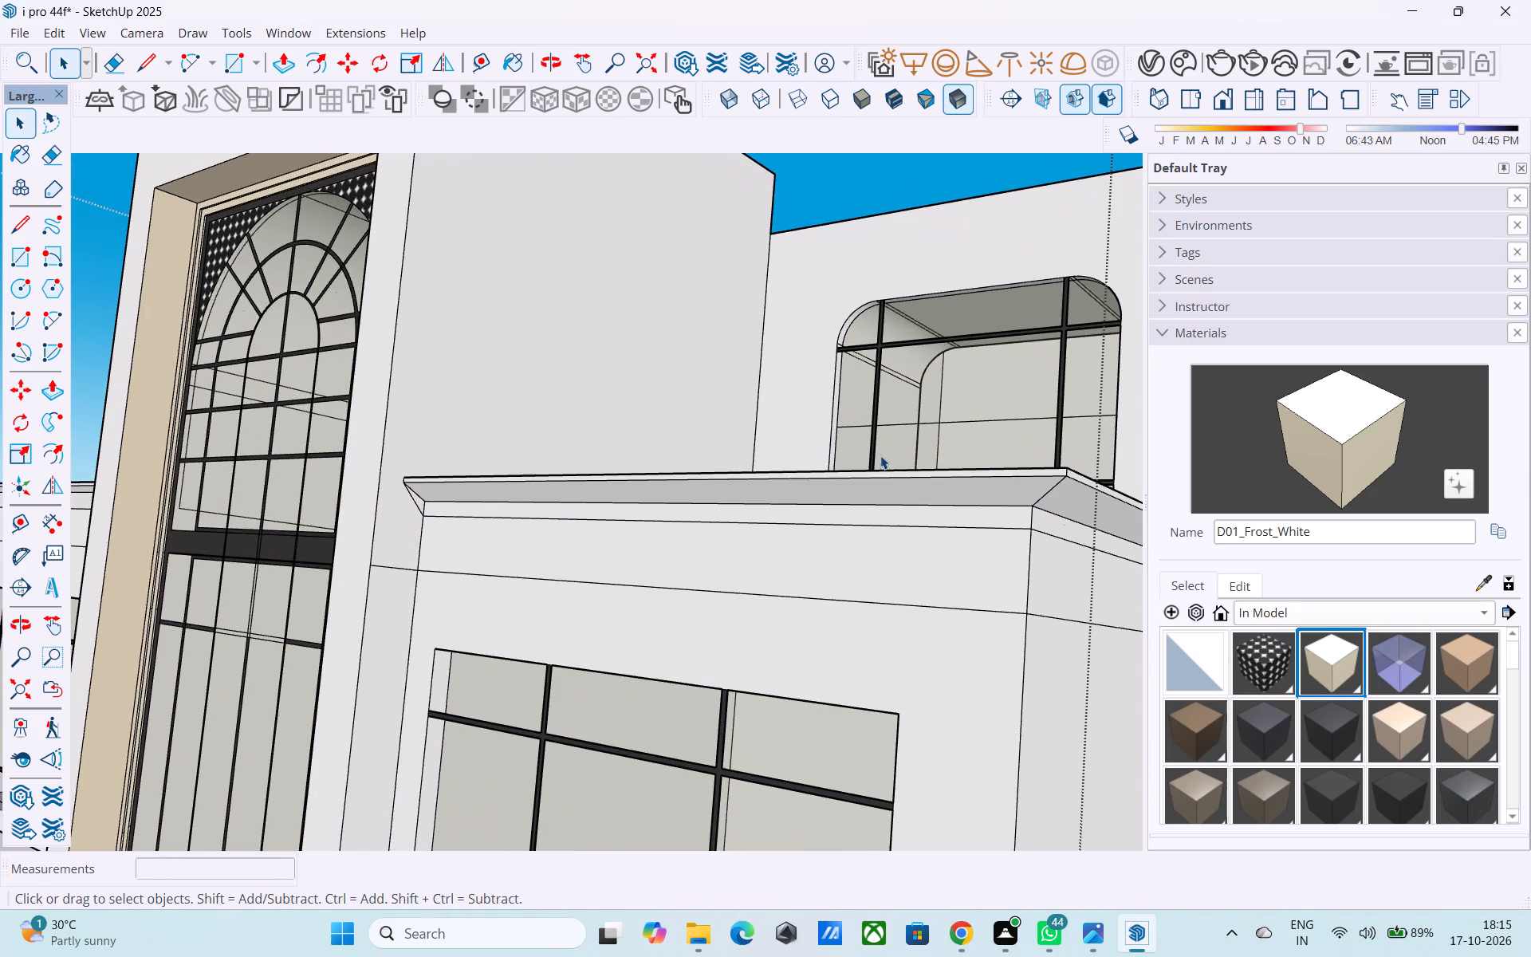
shift+middle_drag(868, 461, 696, 467)
key(l)
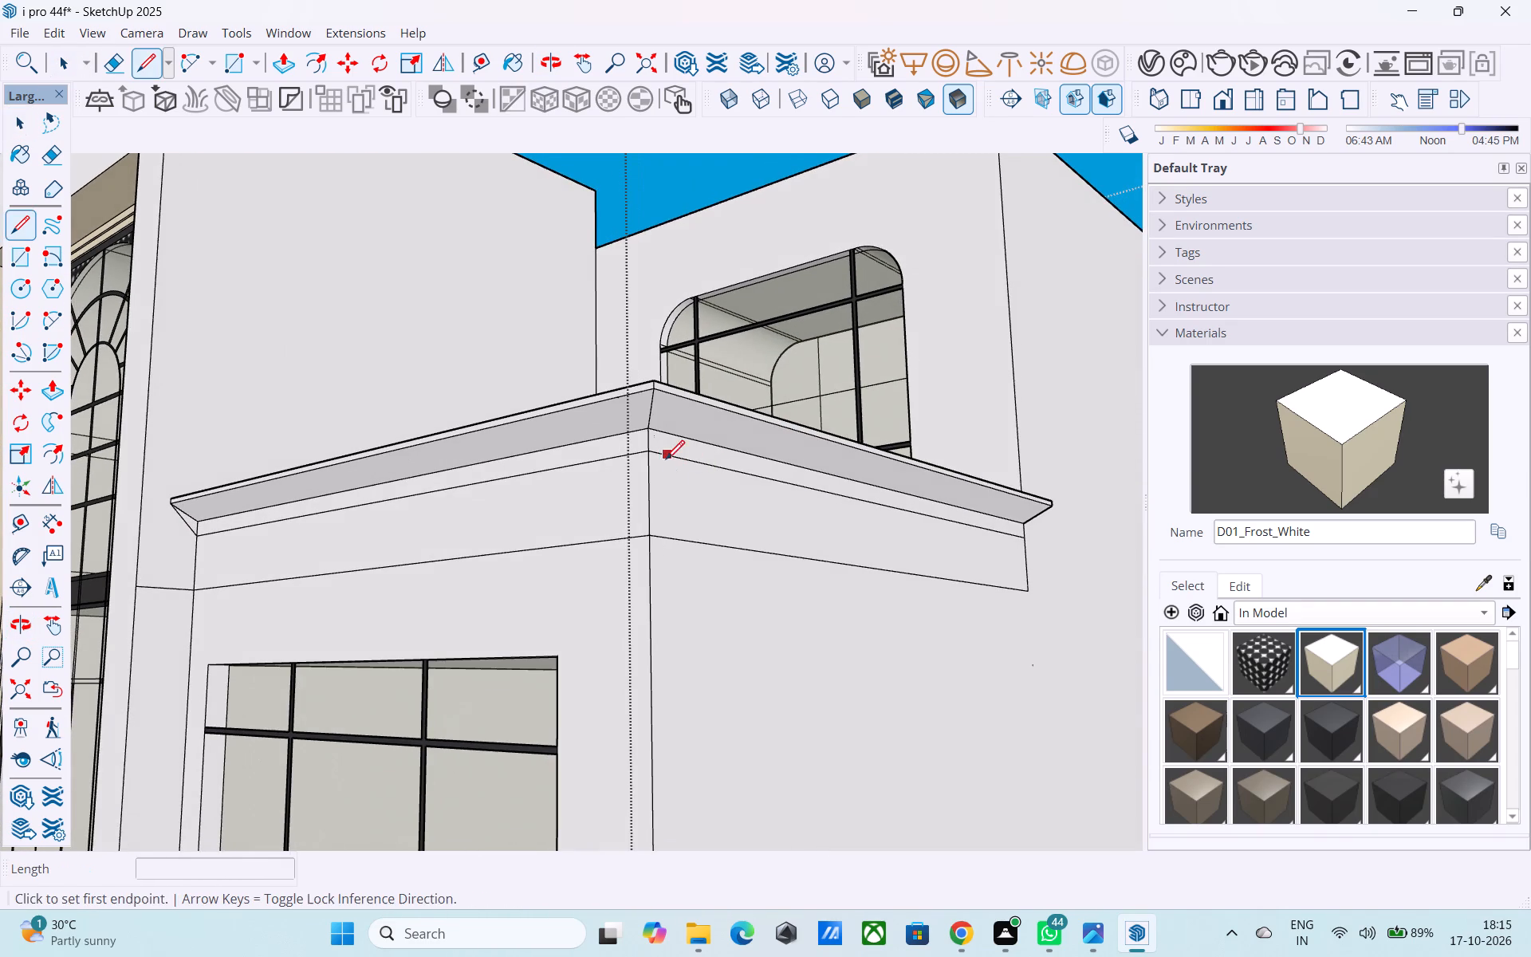
scroll(662, 444, up, 6)
click(640, 380)
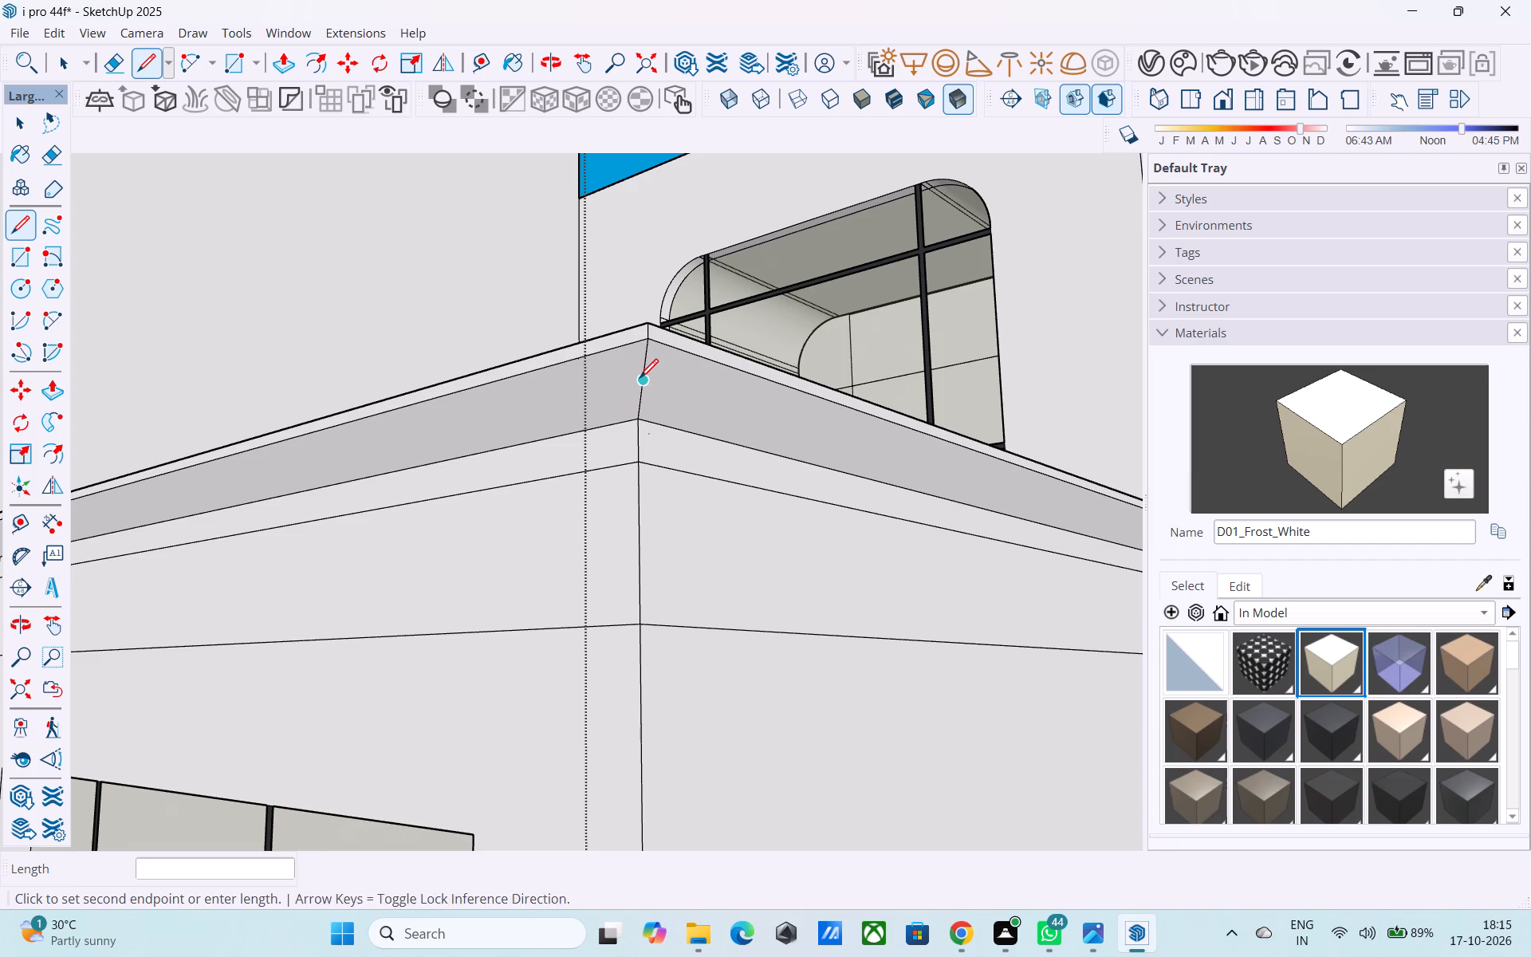
scroll(640, 380, up, 1)
scroll(640, 380, down, 6)
middle_drag(1074, 495, 990, 487)
scroll(1017, 498, up, 5)
scroll(683, 505, down, 3)
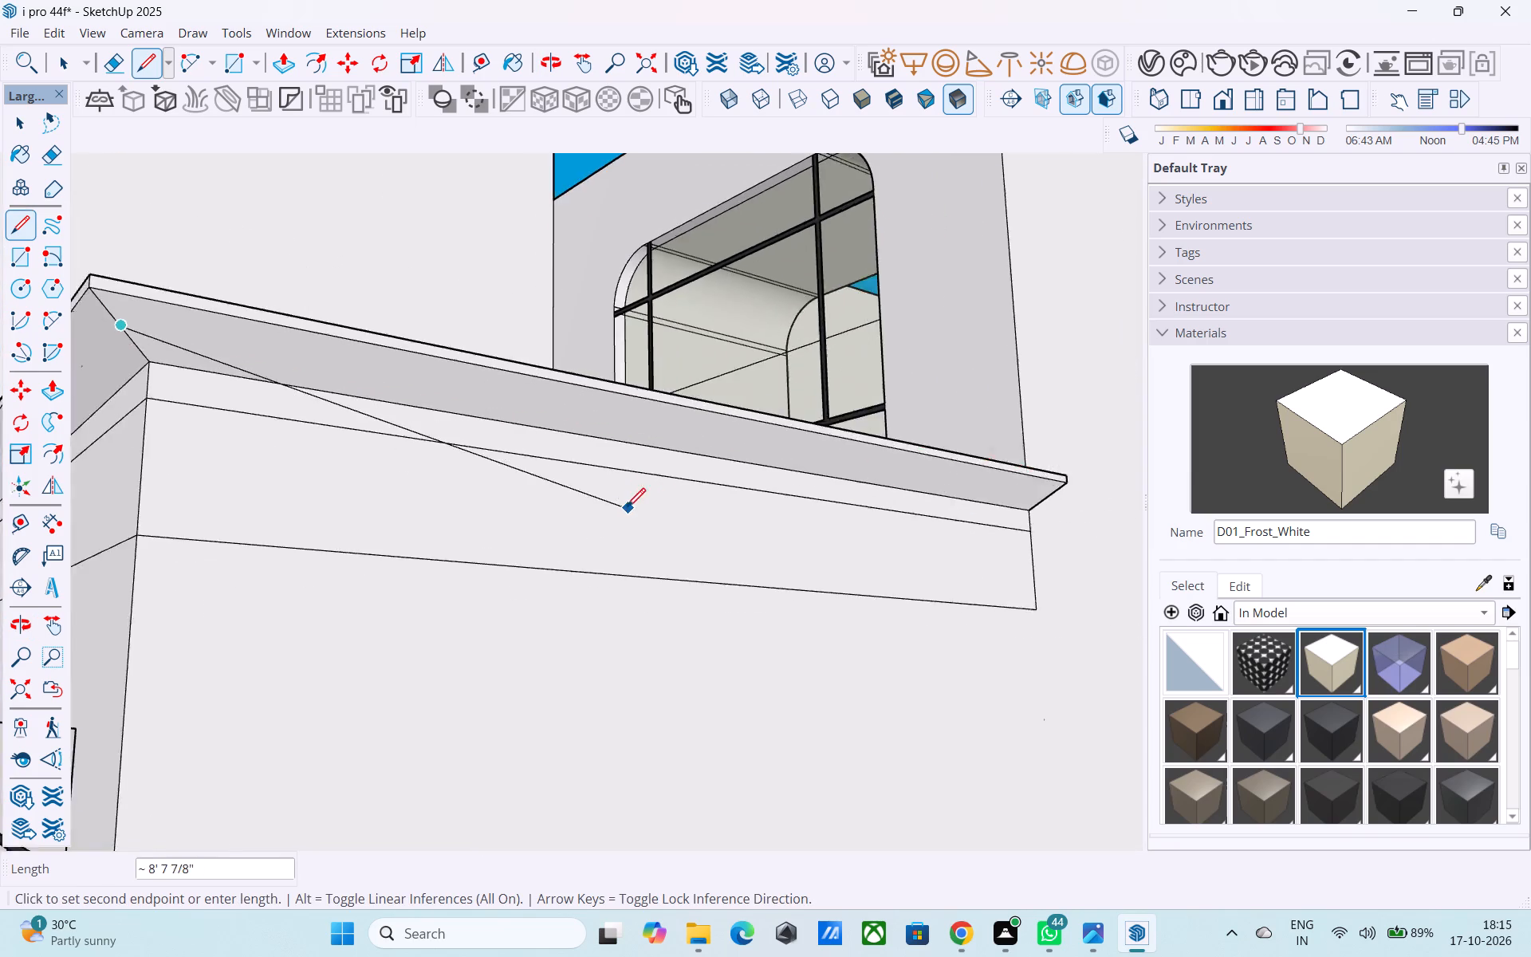
scroll(627, 509, down, 8)
scroll(790, 480, up, 10)
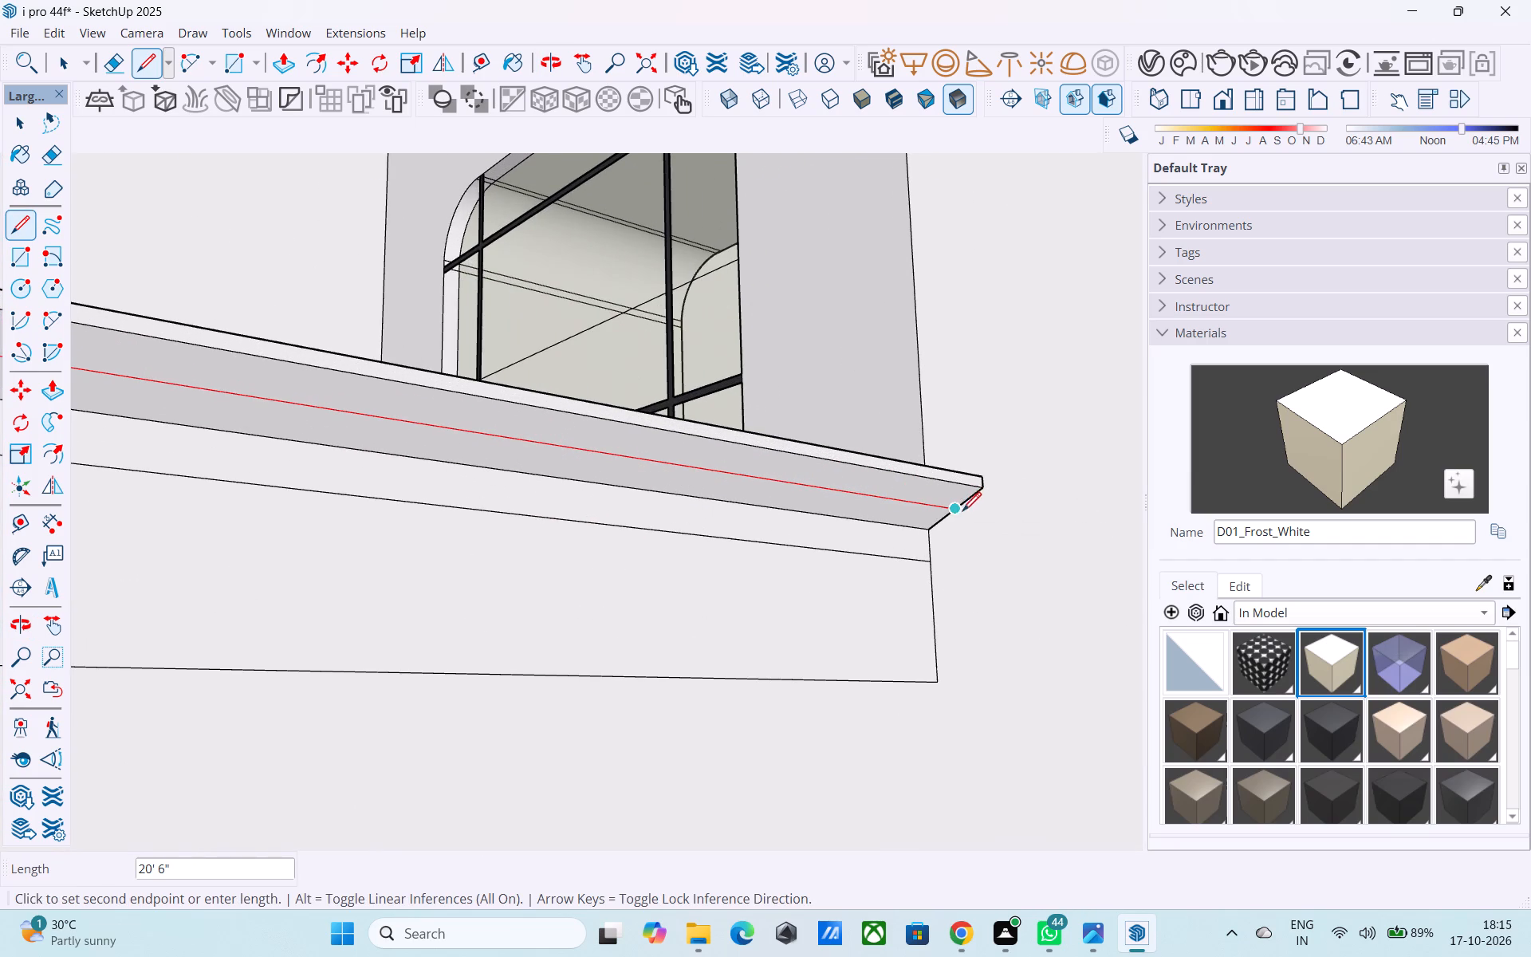
click(956, 513)
Draw a 20' 6" line along the front cornice's sloped face, from the corner diagonal's midpoint to the inner end diagonal's midpoint.
scroll(990, 510, down, 12)
scroll(624, 532, up, 7)
scroll(651, 390, up, 1)
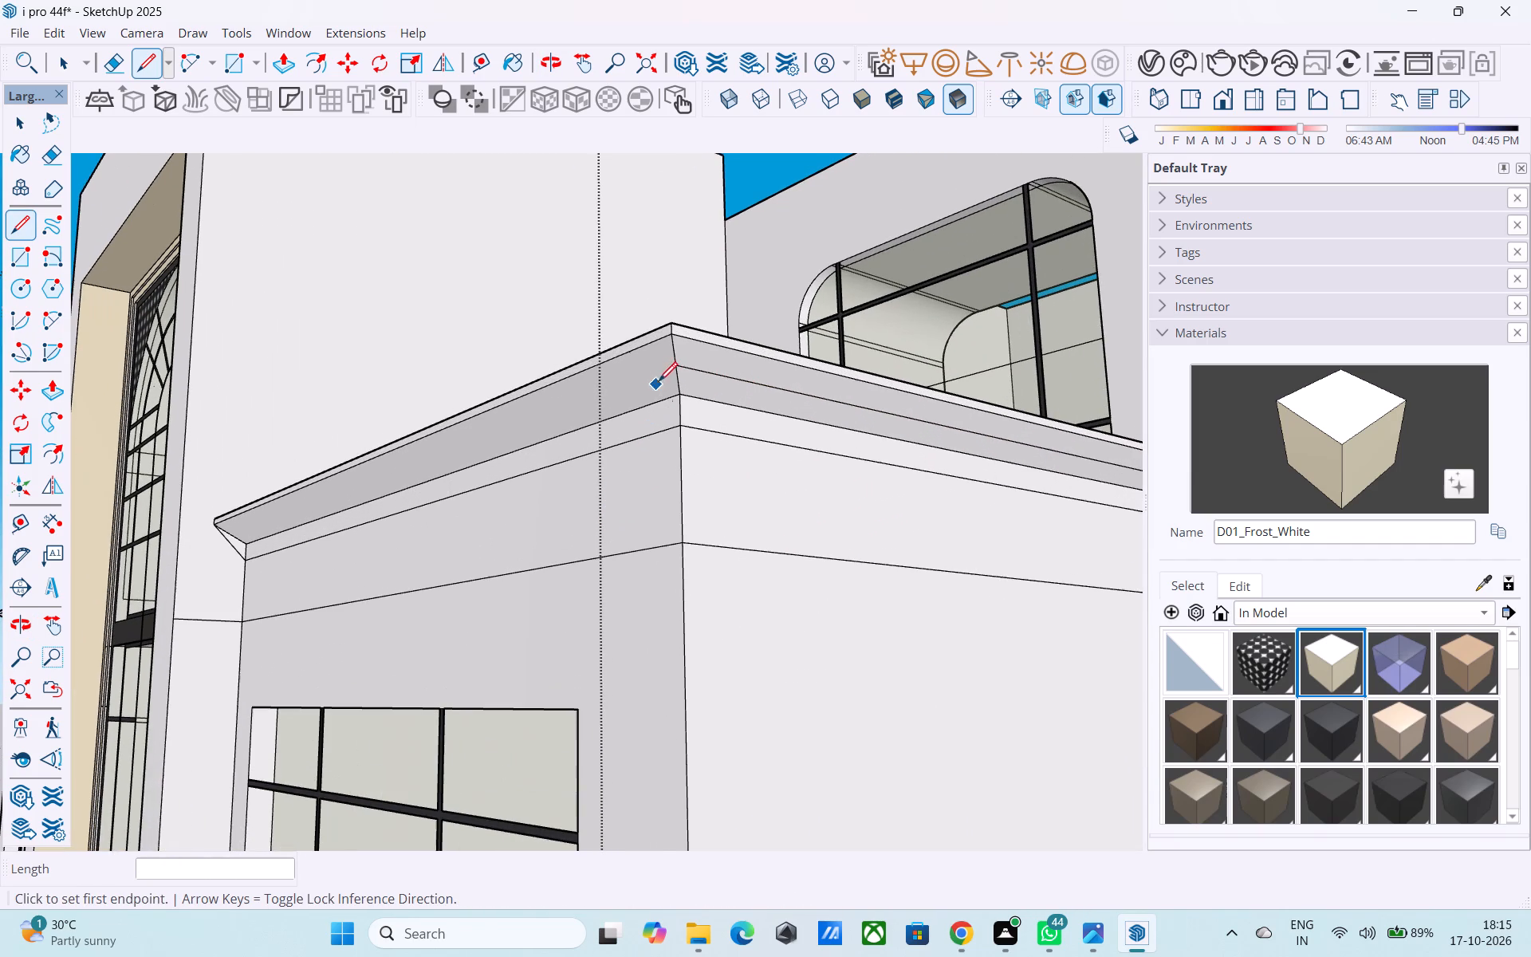
click(679, 365)
scroll(223, 537, up, 3)
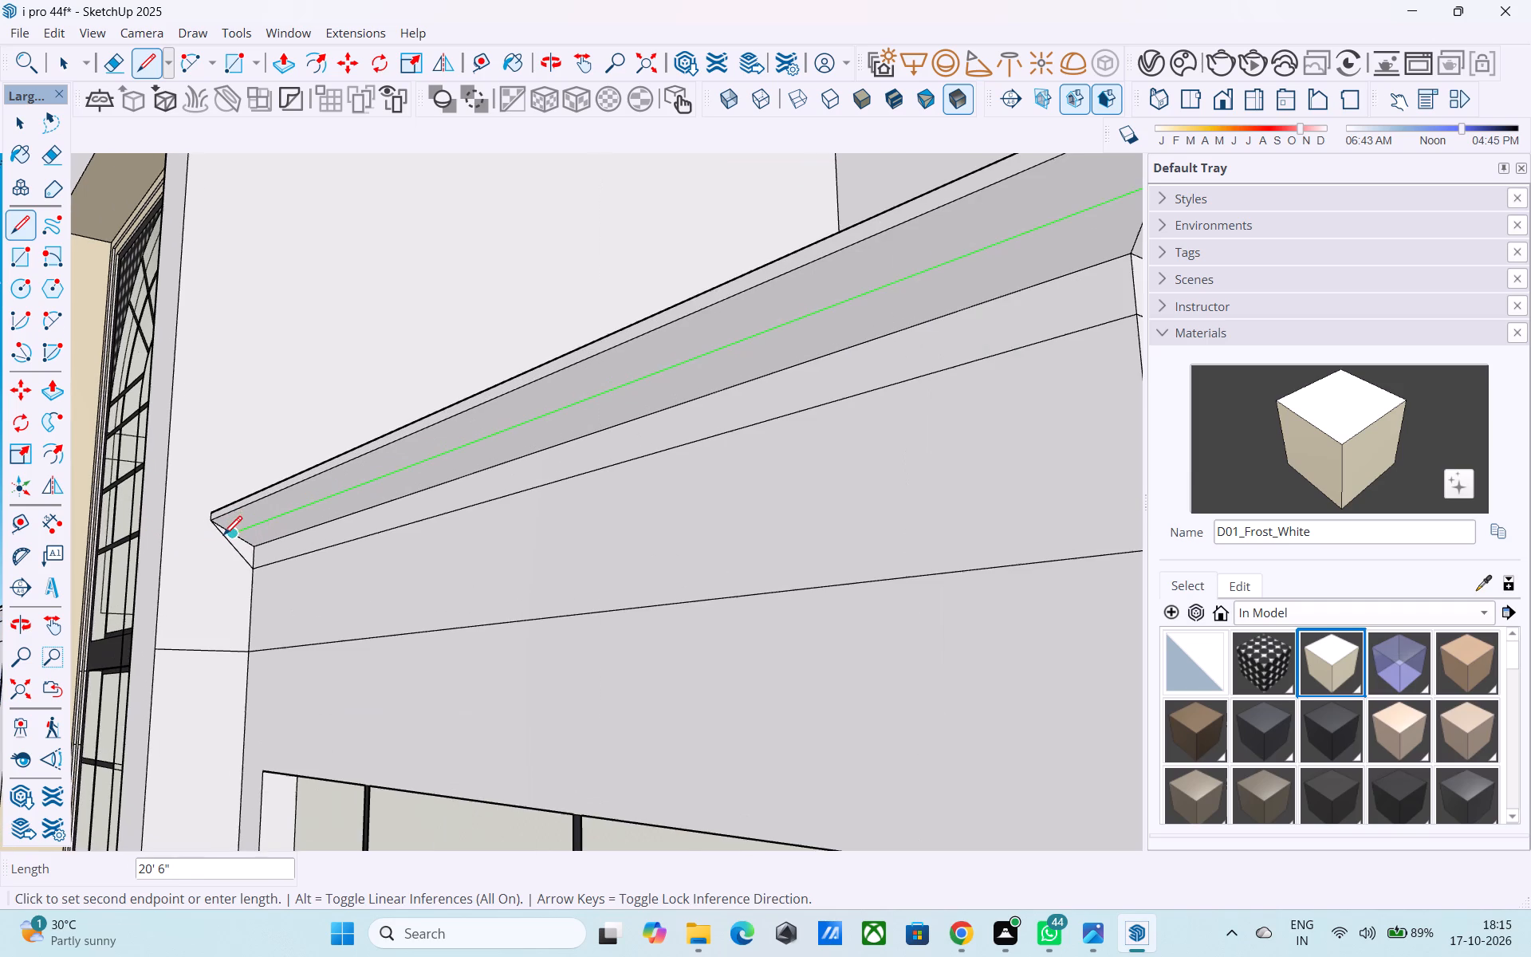
click(230, 536)
At the front cornice's inner end, replace the long diagonal with an edge about 10 13/16" from the slope's midpoint to the lower wall line.
click(231, 535)
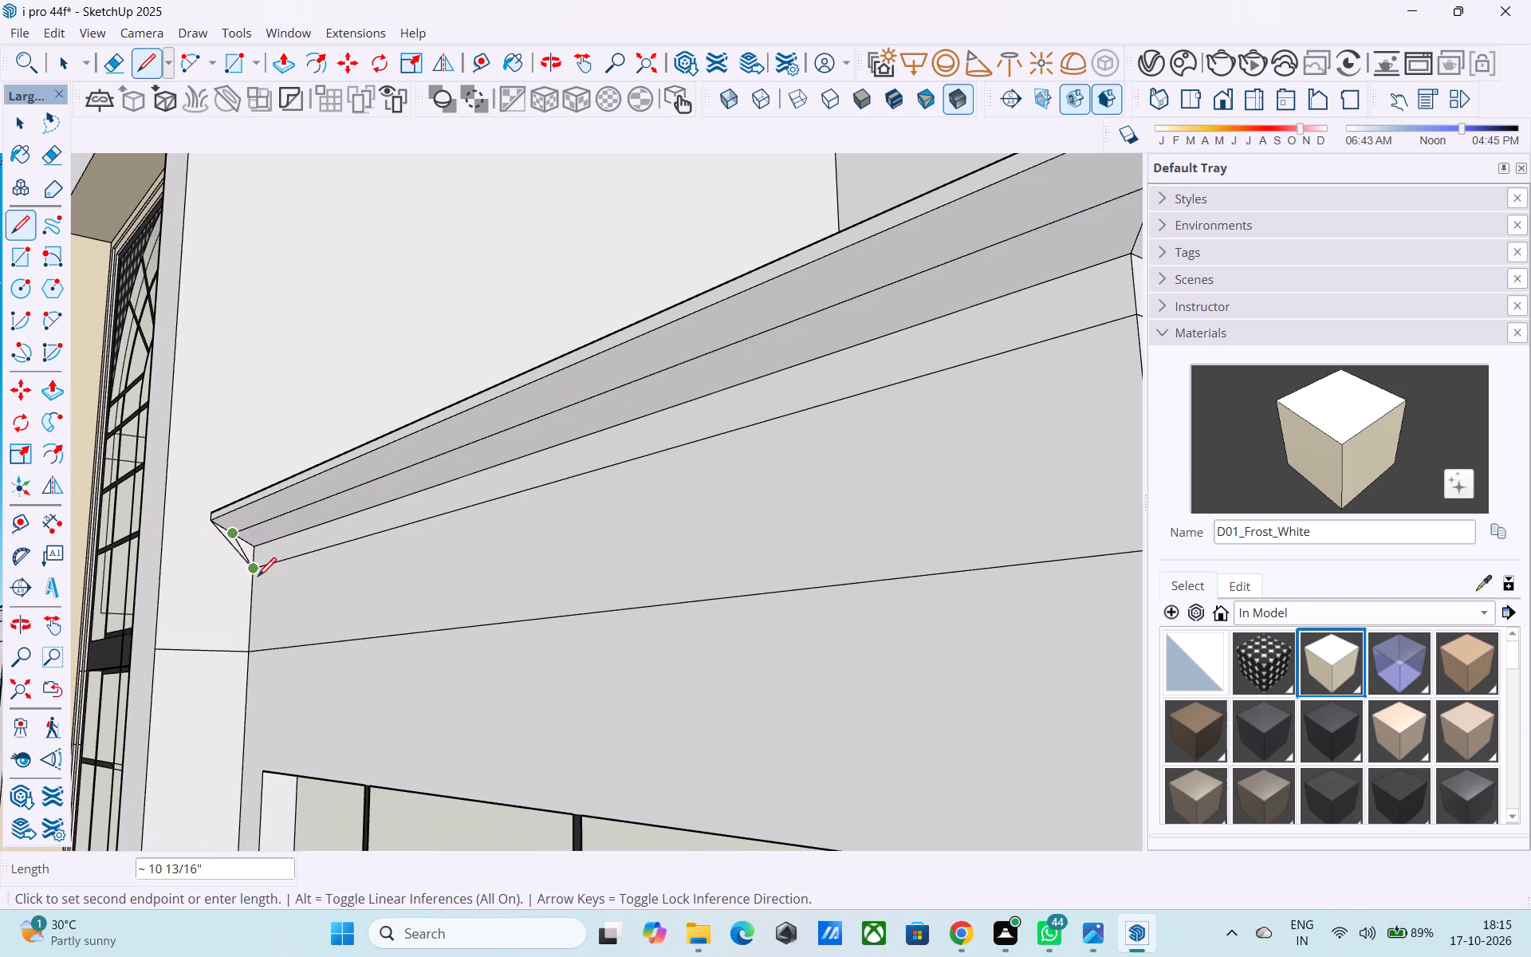
click(255, 575)
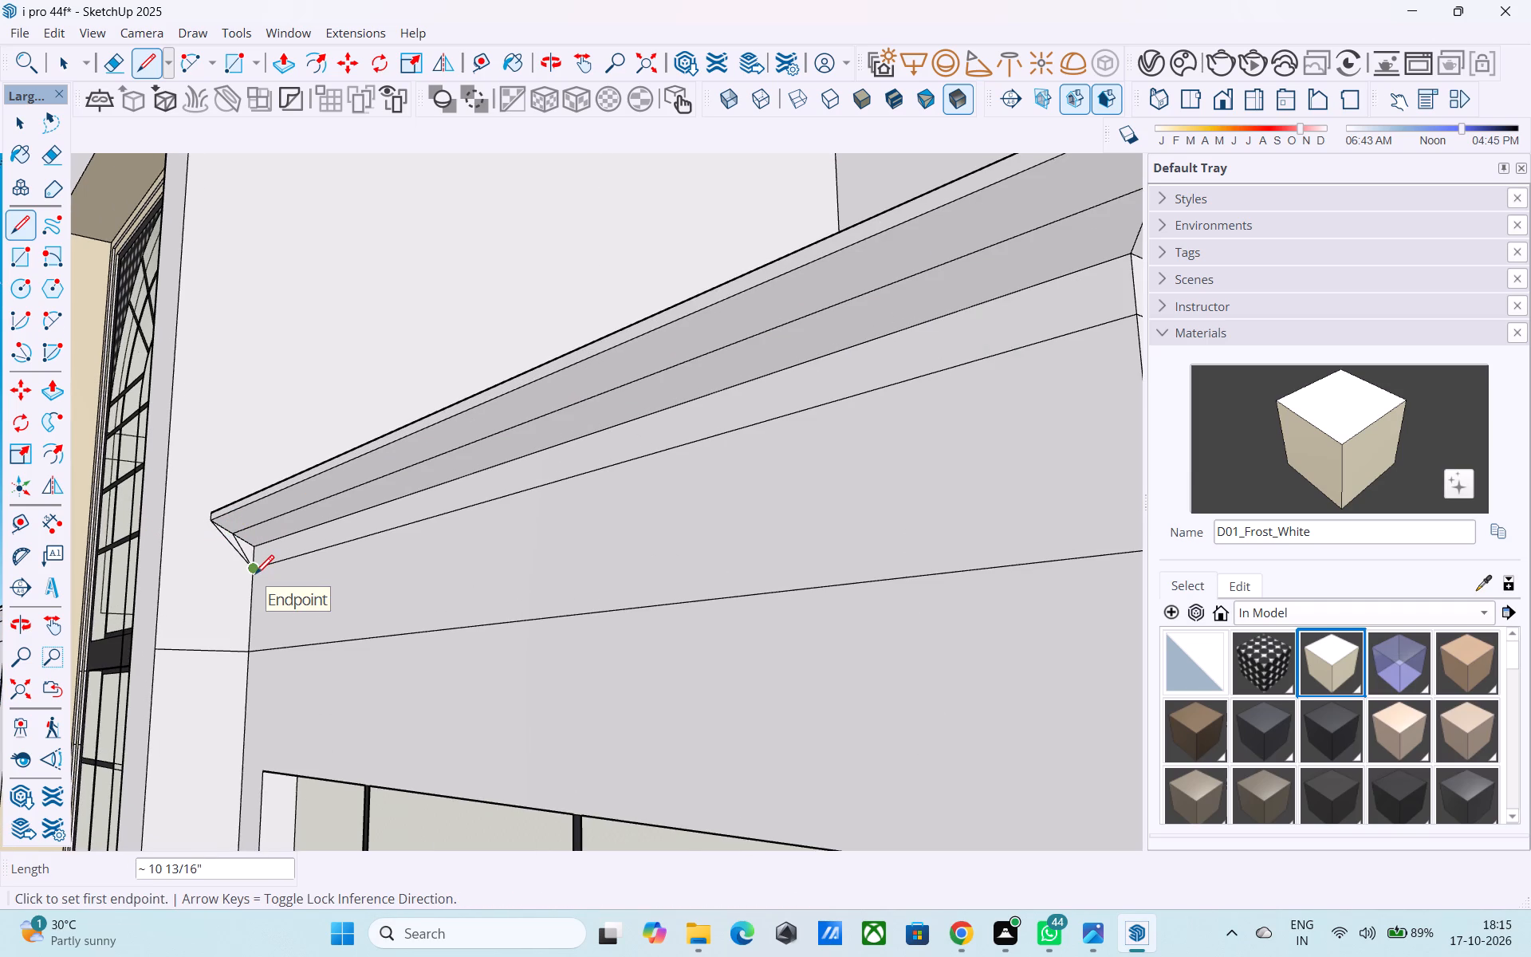
key(e)
scroll(255, 576, up, 5)
click(217, 527)
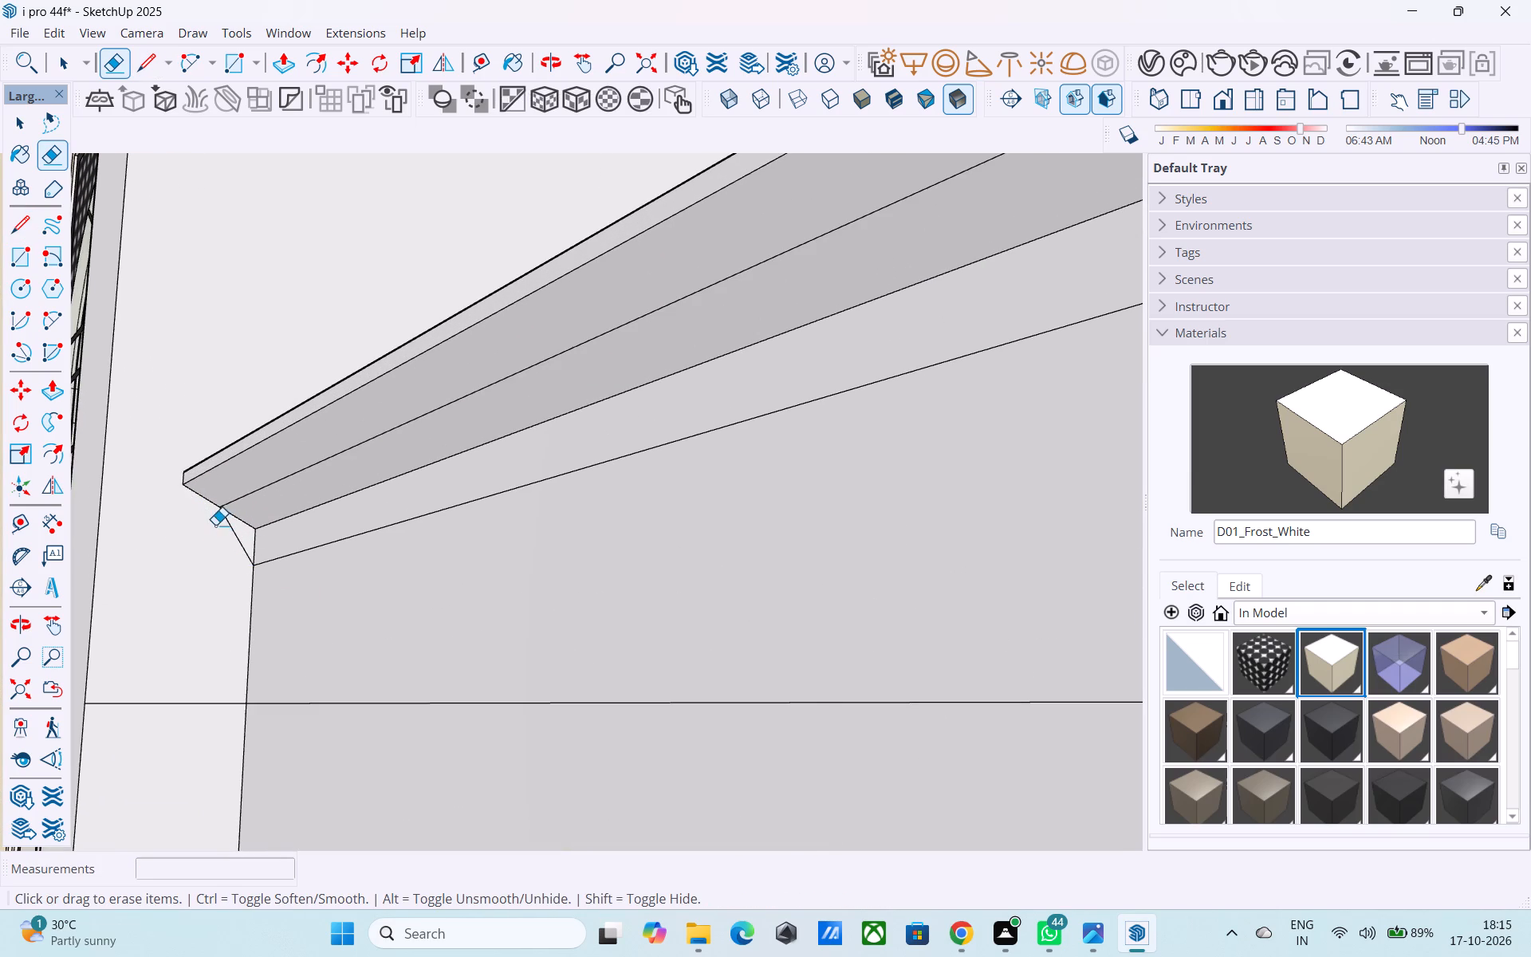
Draw an edge about 1' 3/8" long at the right block cornice's outer corner, from the slope's midpoint to the lower wall line.
scroll(209, 529, down, 15)
key(l)
scroll(372, 496, up, 6)
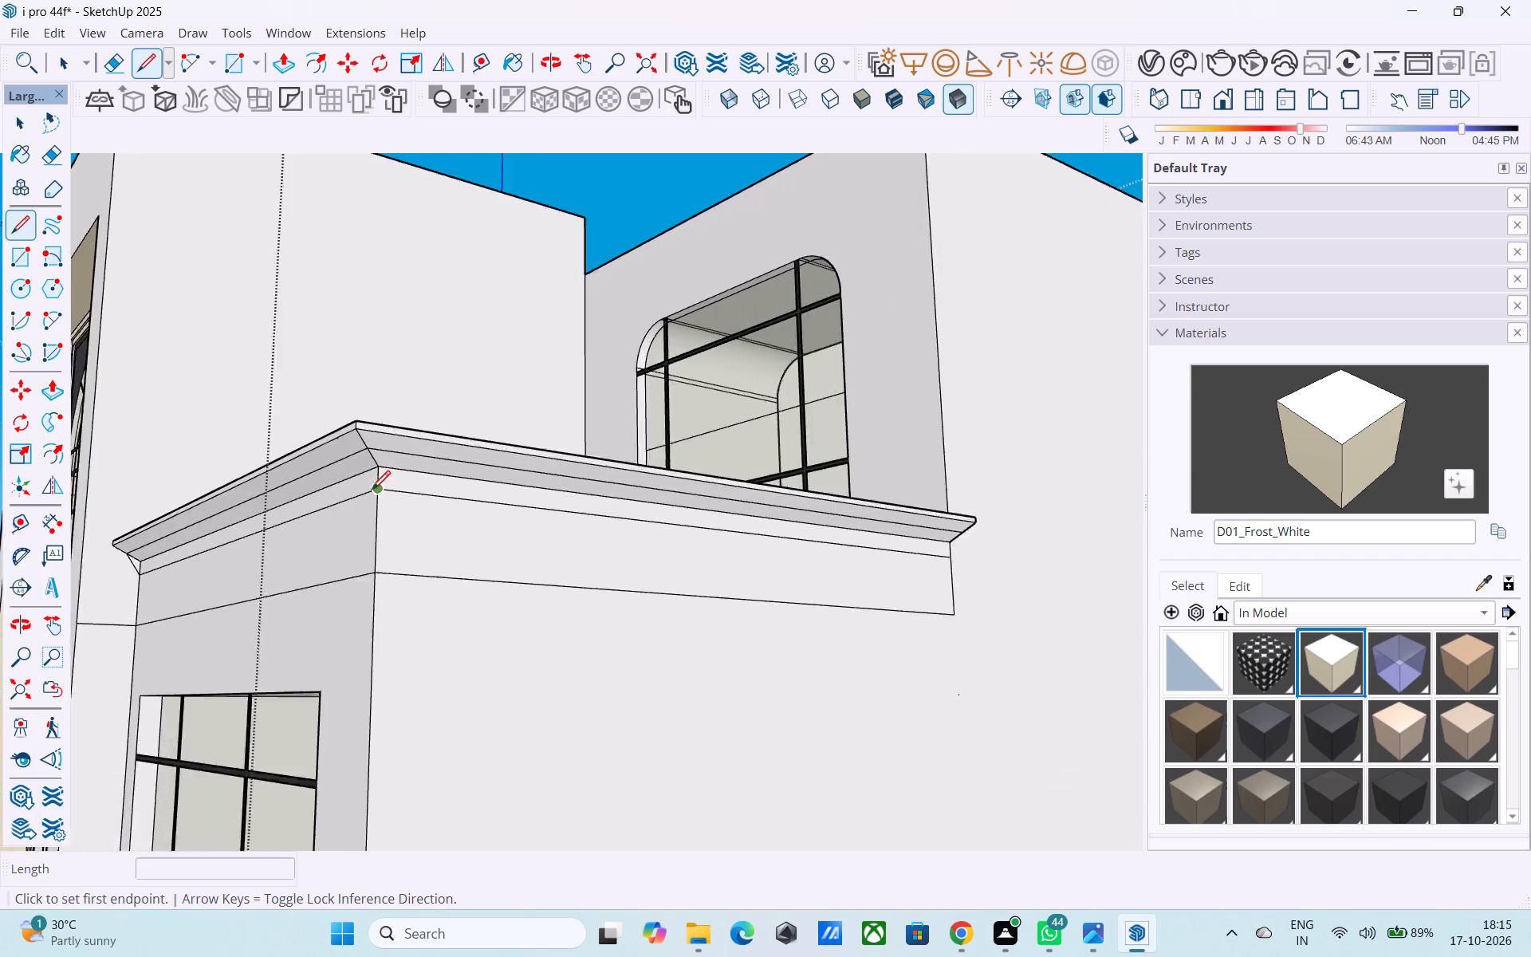
scroll(372, 491, up, 5)
click(364, 420)
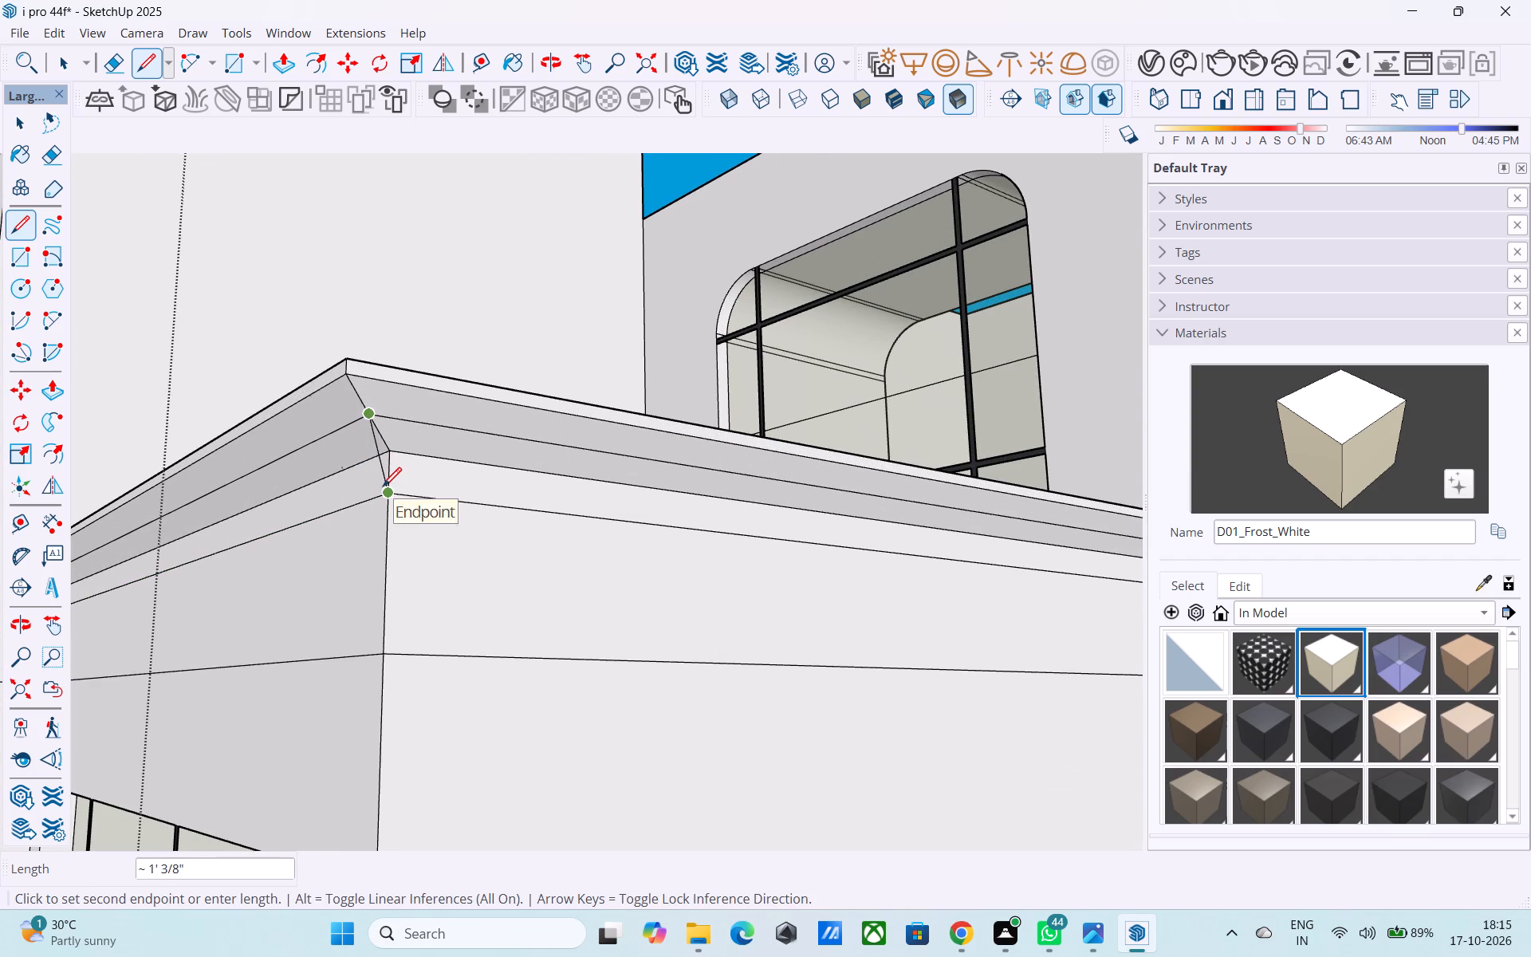
click(385, 489)
Draw an edge at the far end of the right block's side cornice, from the slope's midpoint to the lower wall line.
scroll(379, 502, down, 10)
scroll(707, 547, up, 11)
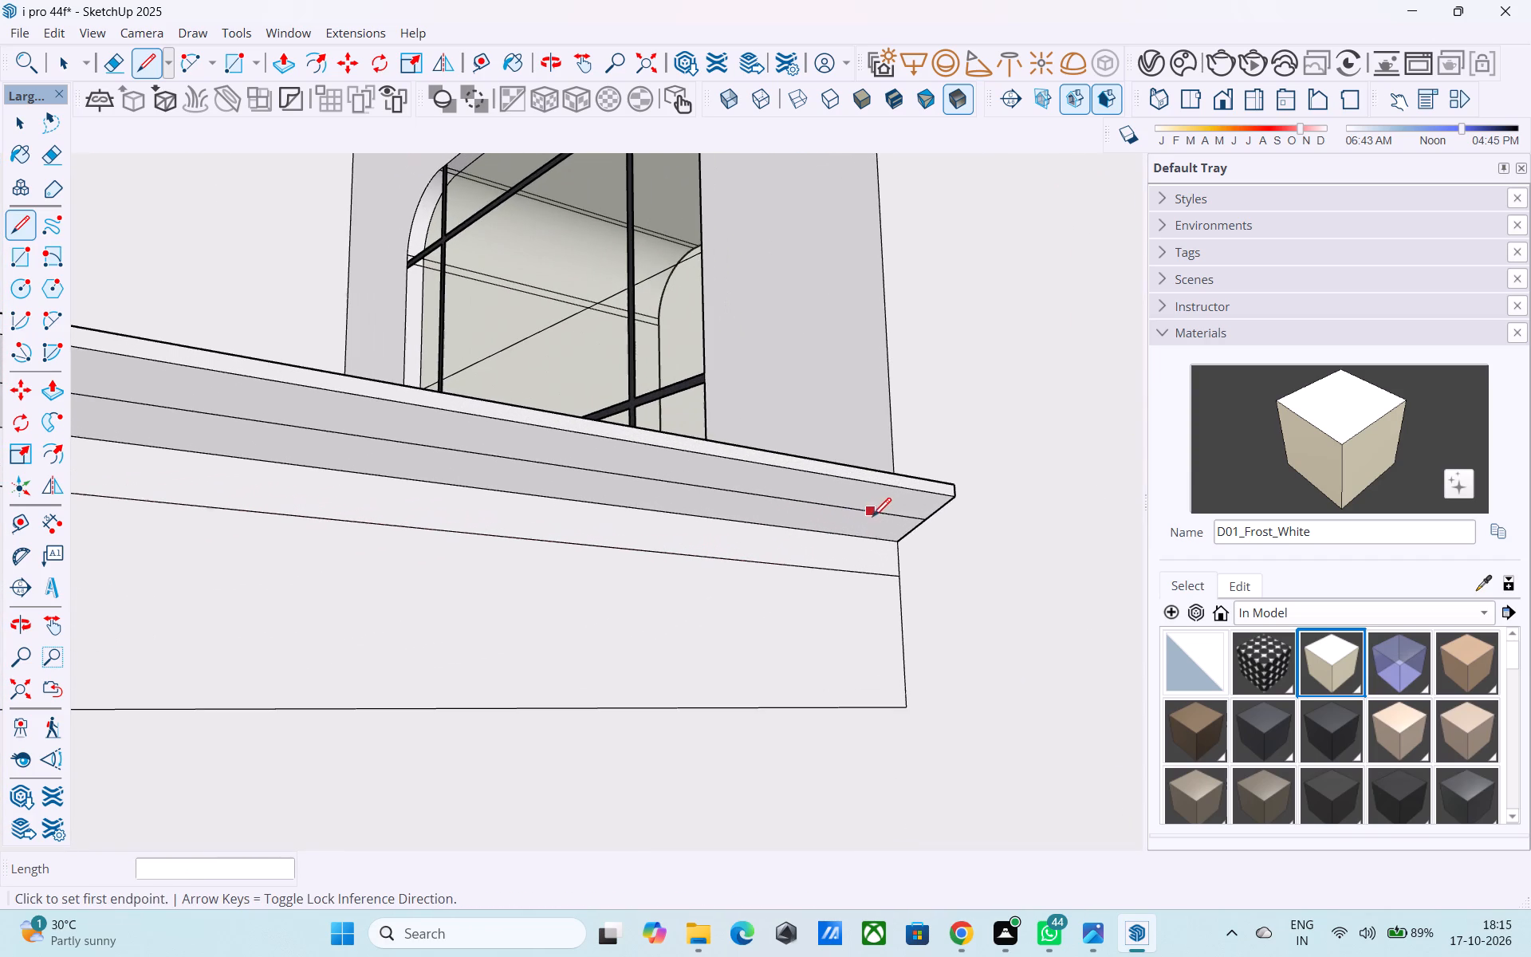
click(923, 530)
click(903, 571)
scroll(903, 573, down, 8)
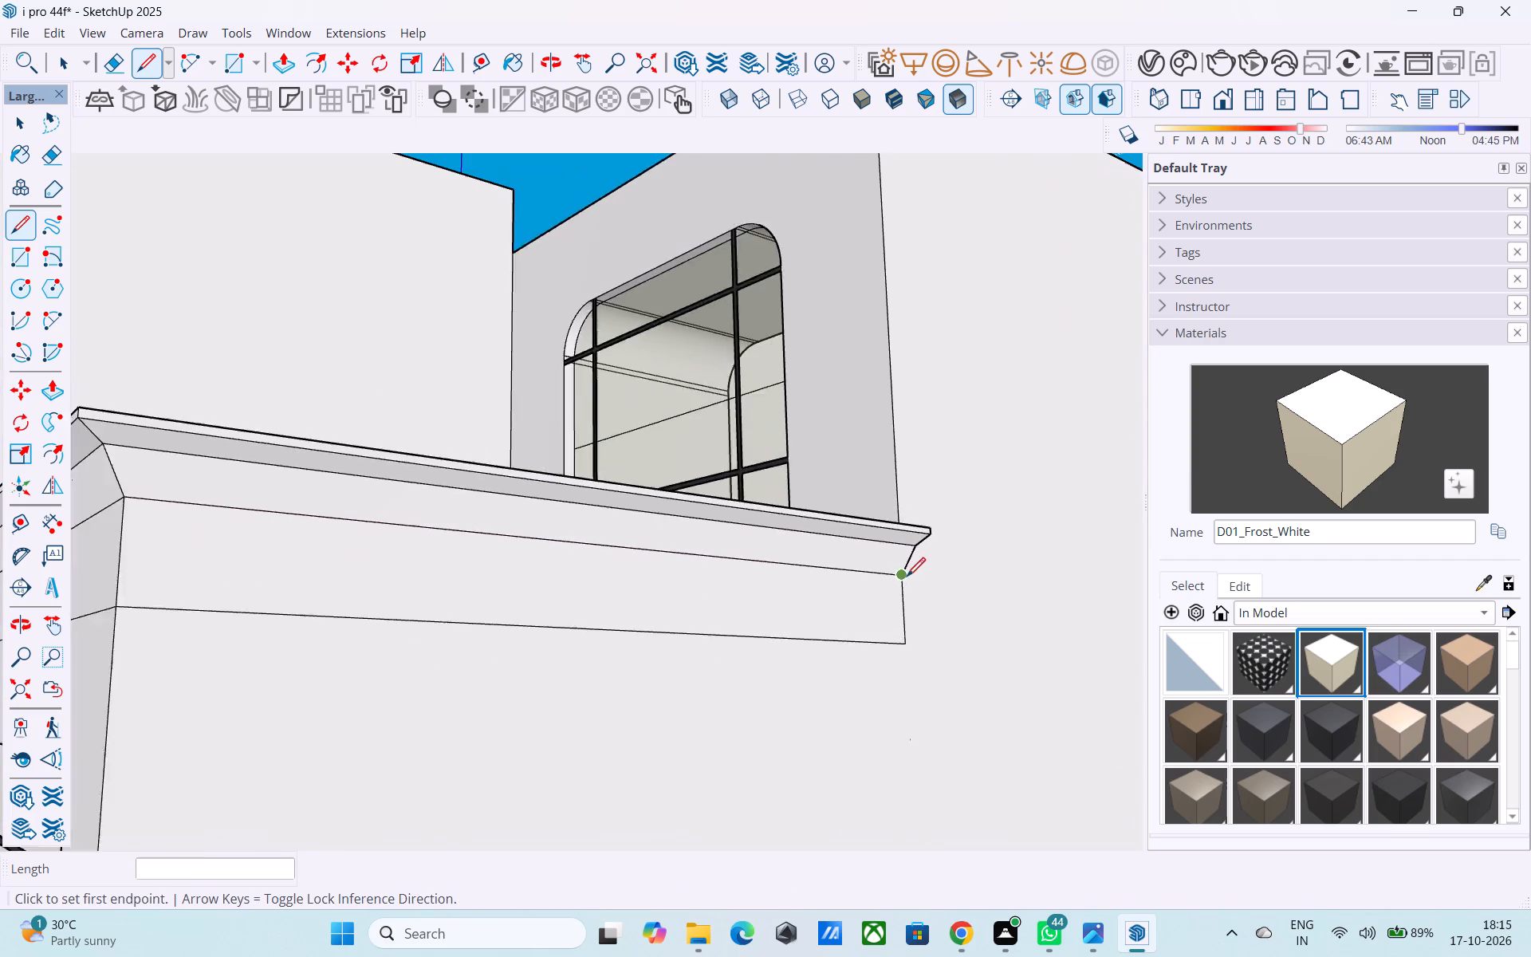
Push/Pull the front top band of the left block's cornice outward by 6".
scroll(907, 578, down, 3)
scroll(659, 622, down, 5)
middle_drag(661, 625, 914, 622)
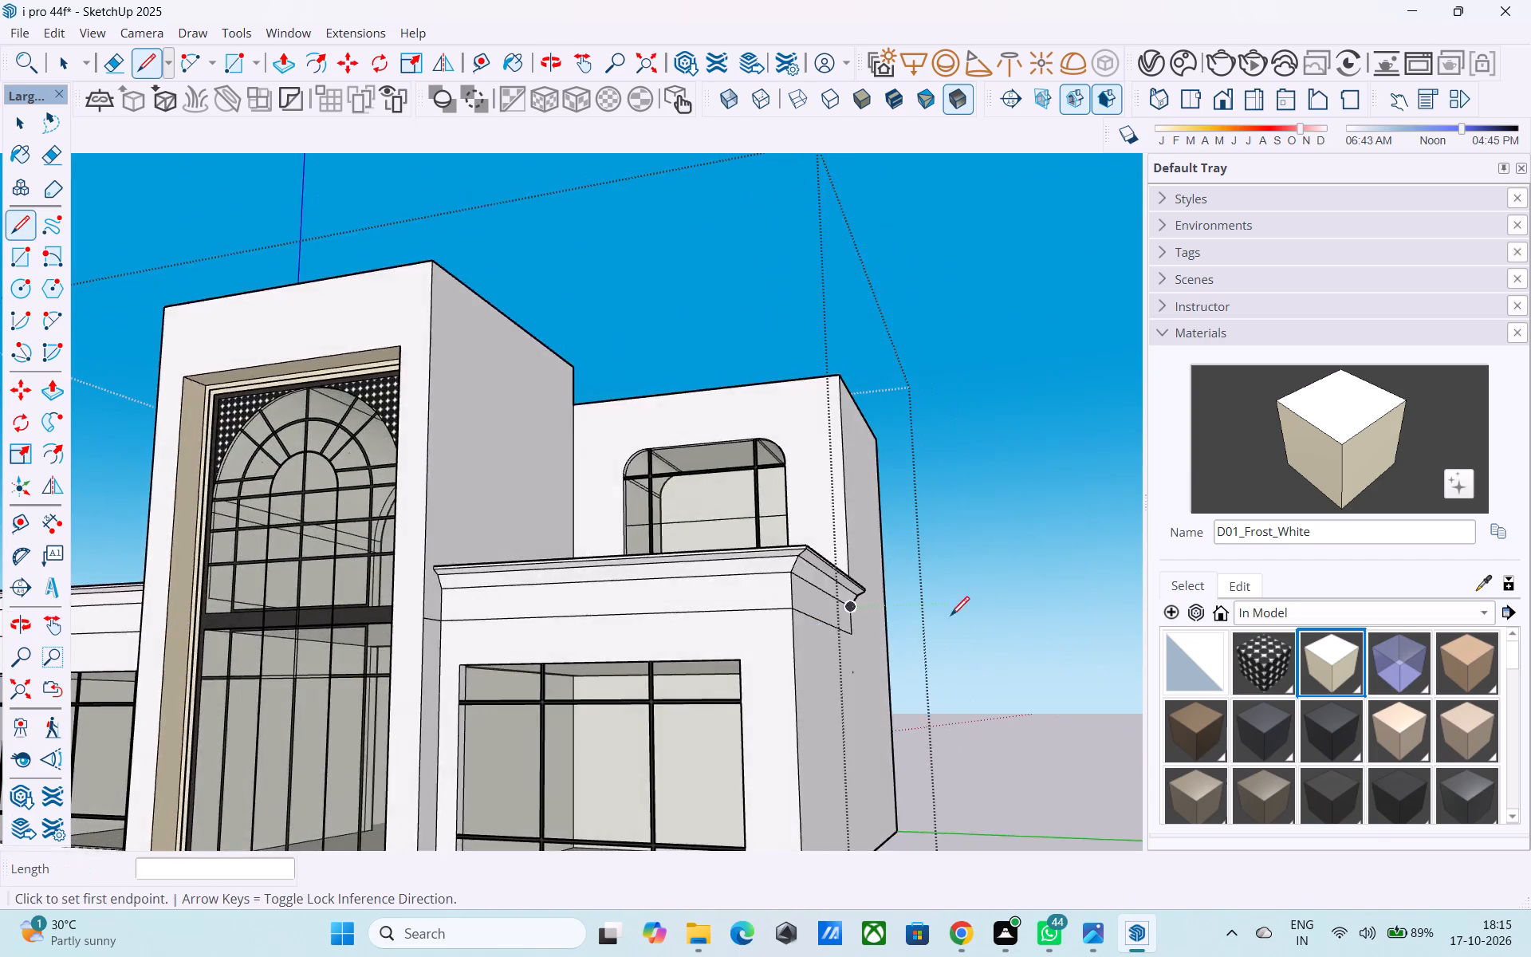
scroll(950, 617, down, 6)
middle_drag(439, 636, 533, 608)
scroll(579, 606, down, 3)
middle_drag(579, 606, 690, 735)
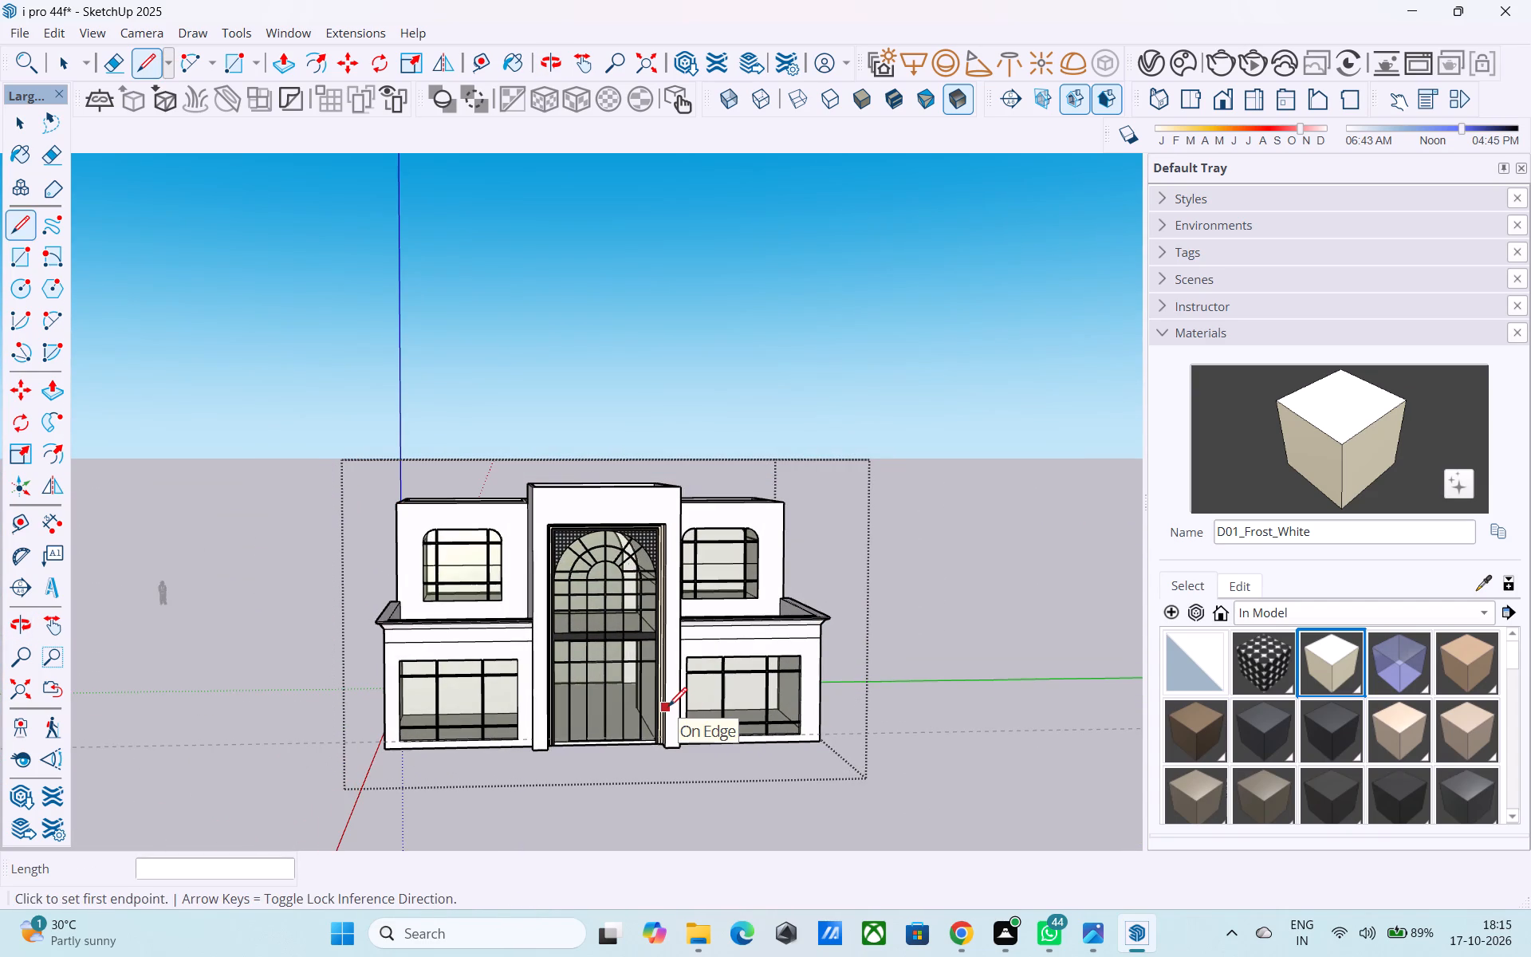
scroll(505, 634, up, 8)
middle_drag(301, 629, 371, 627)
scroll(390, 617, up, 12)
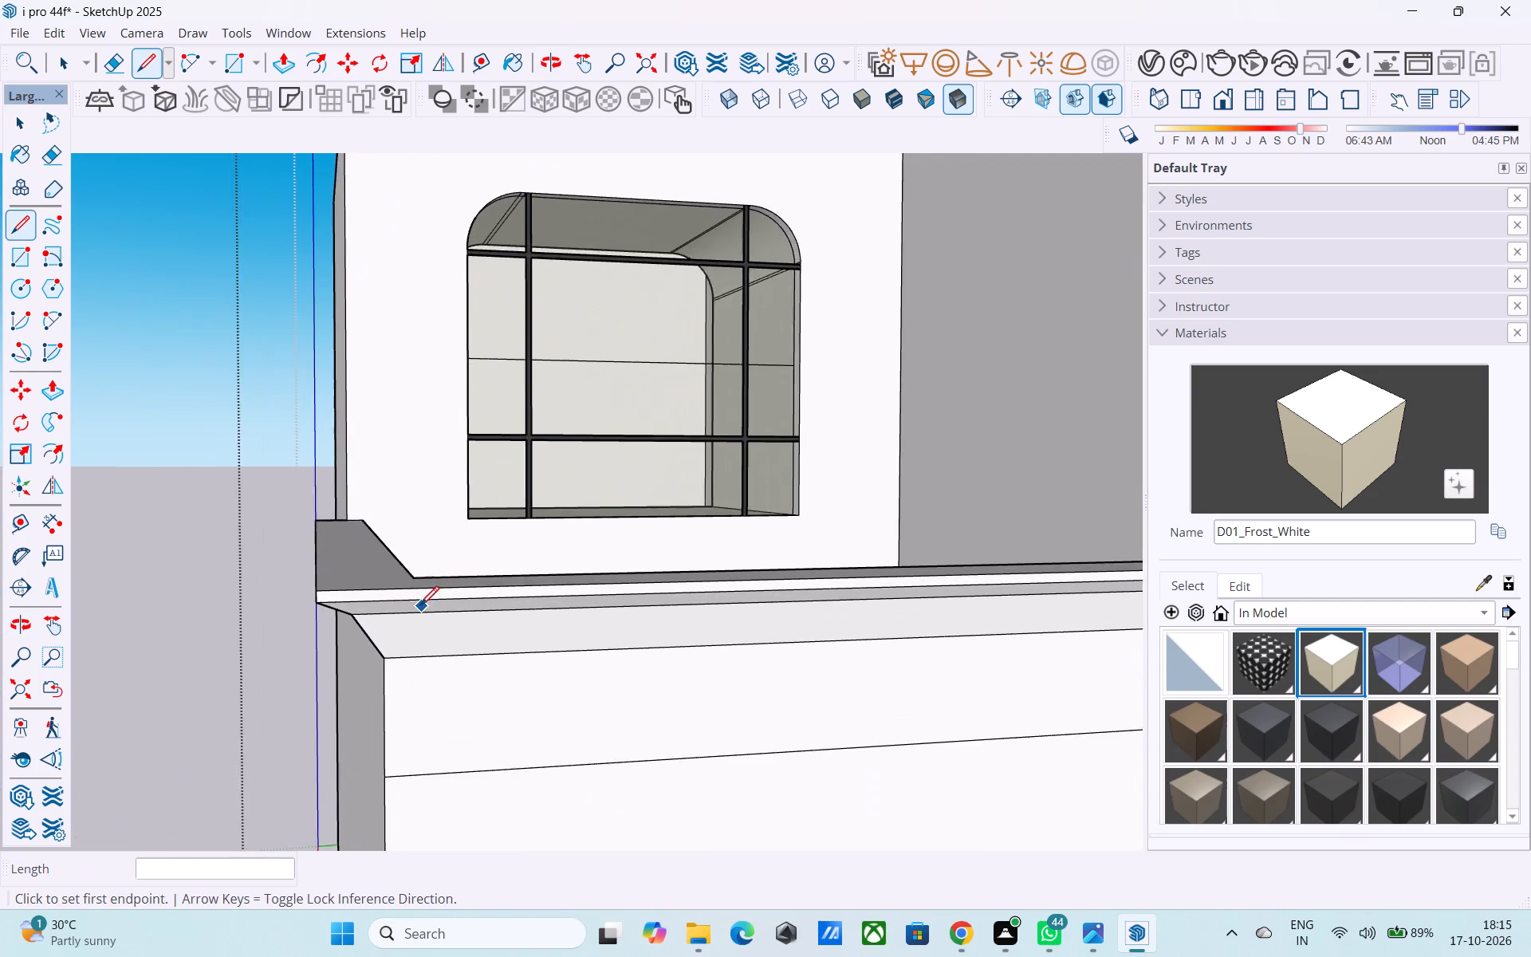
scroll(420, 607, up, 3)
middle_drag(445, 607, 742, 542)
scroll(411, 620, up, 3)
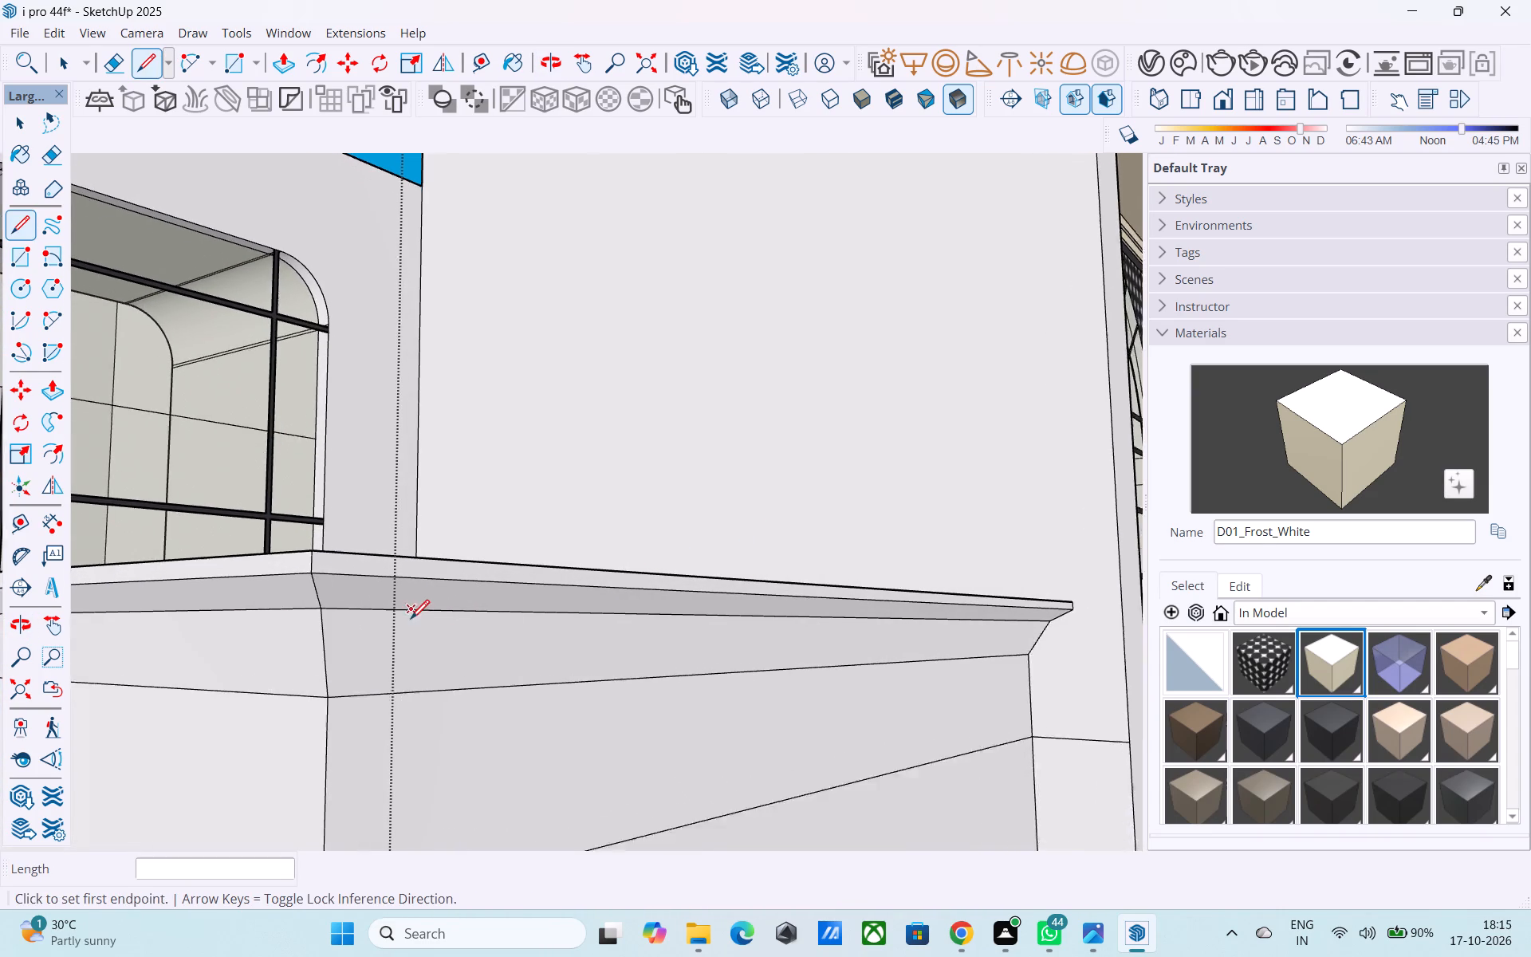
key(space)
scroll(411, 620, down, 3)
shift+middle_drag(411, 620, 570, 603)
click(547, 553)
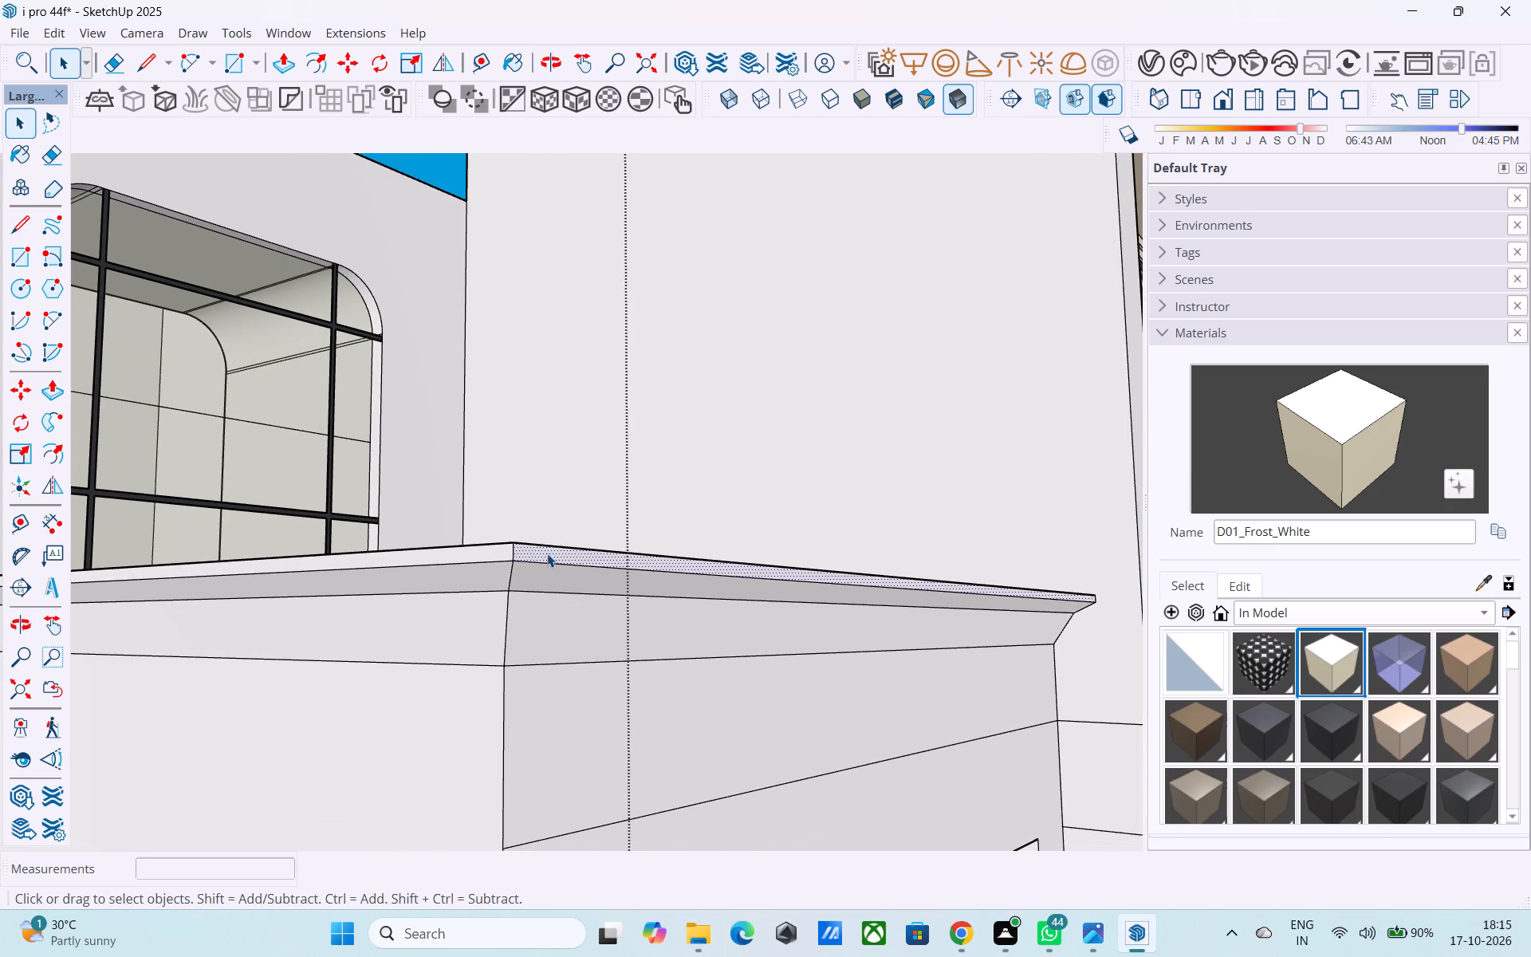
key(p)
click(547, 553)
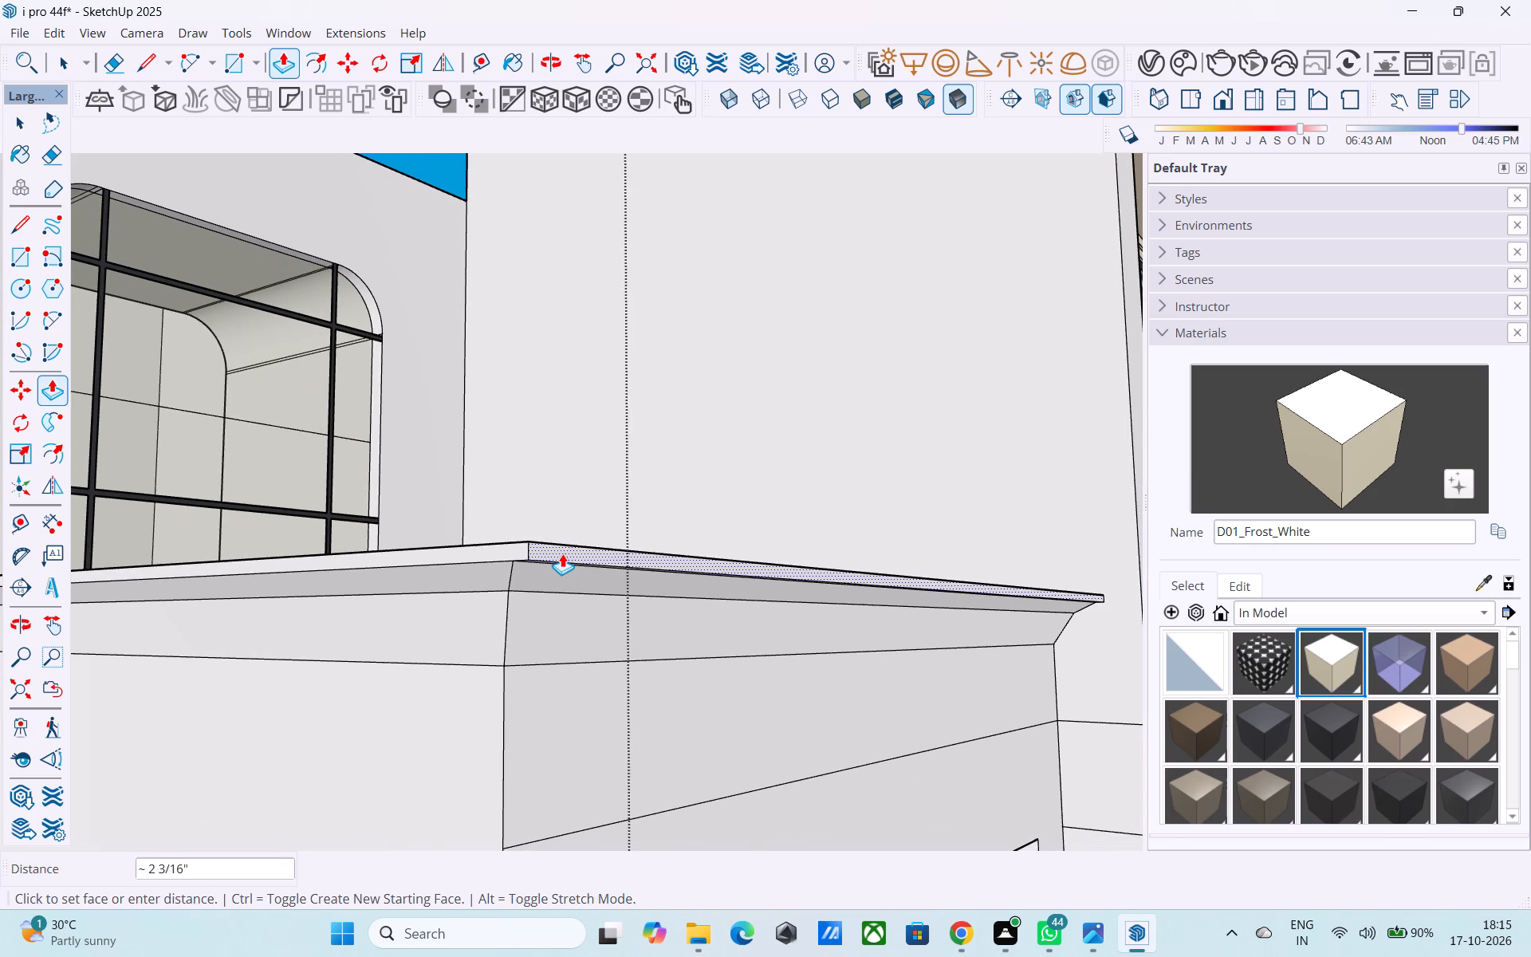
text(6")
key(Return)
key(space)
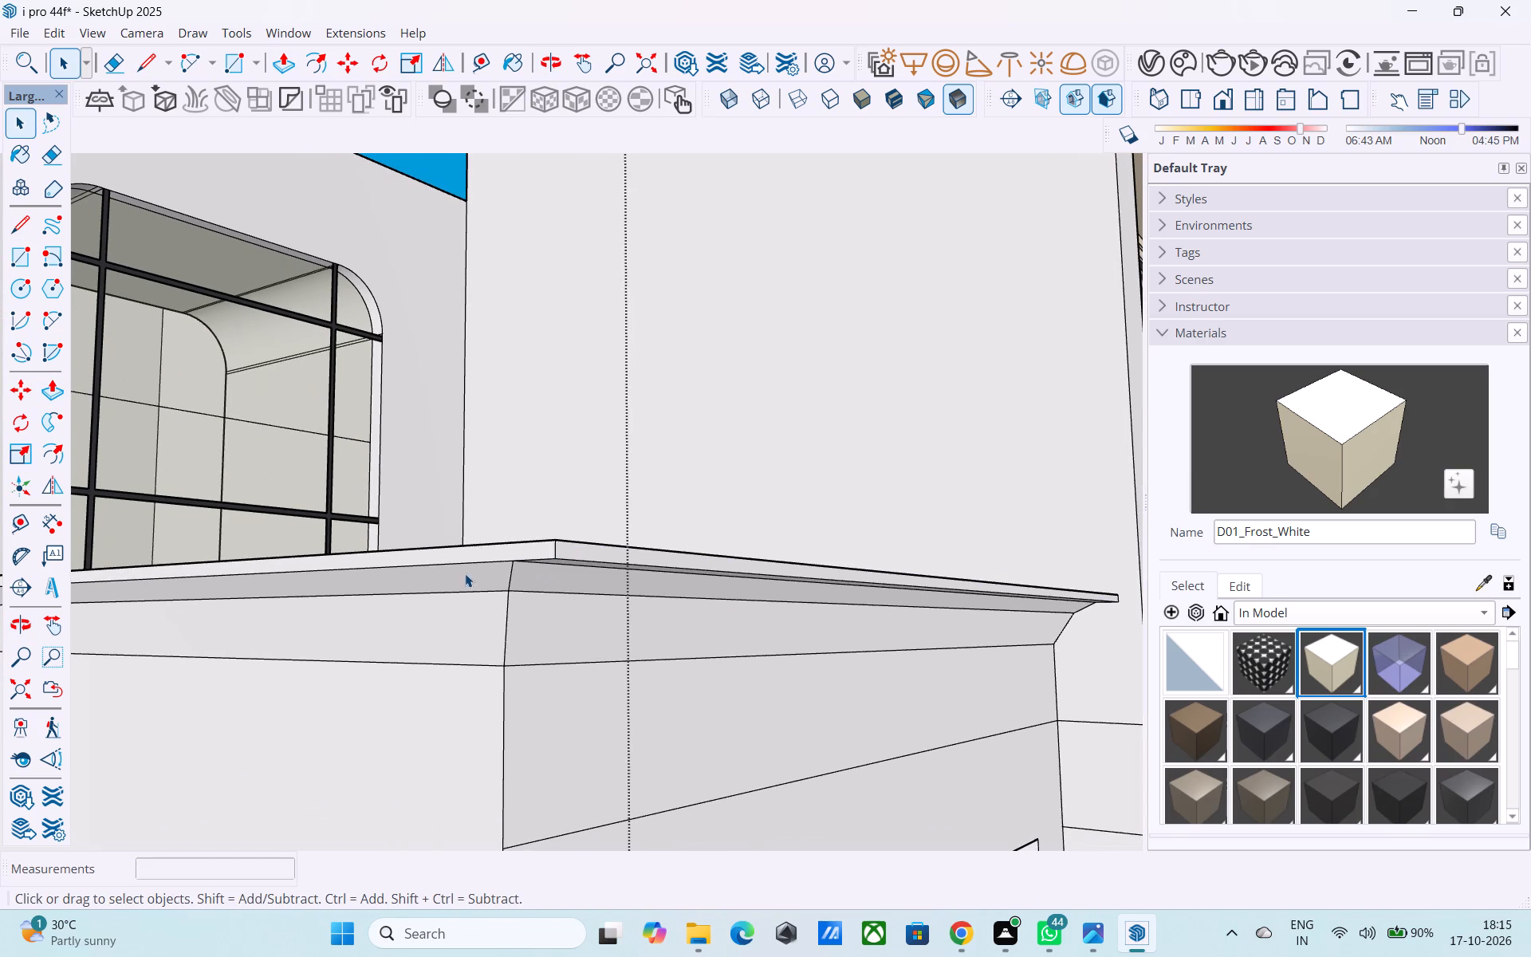
Push/Pull the side top band of the left block's cornice outward by the same 6".
click(474, 561)
click(483, 549)
key(p)
double_click(483, 549)
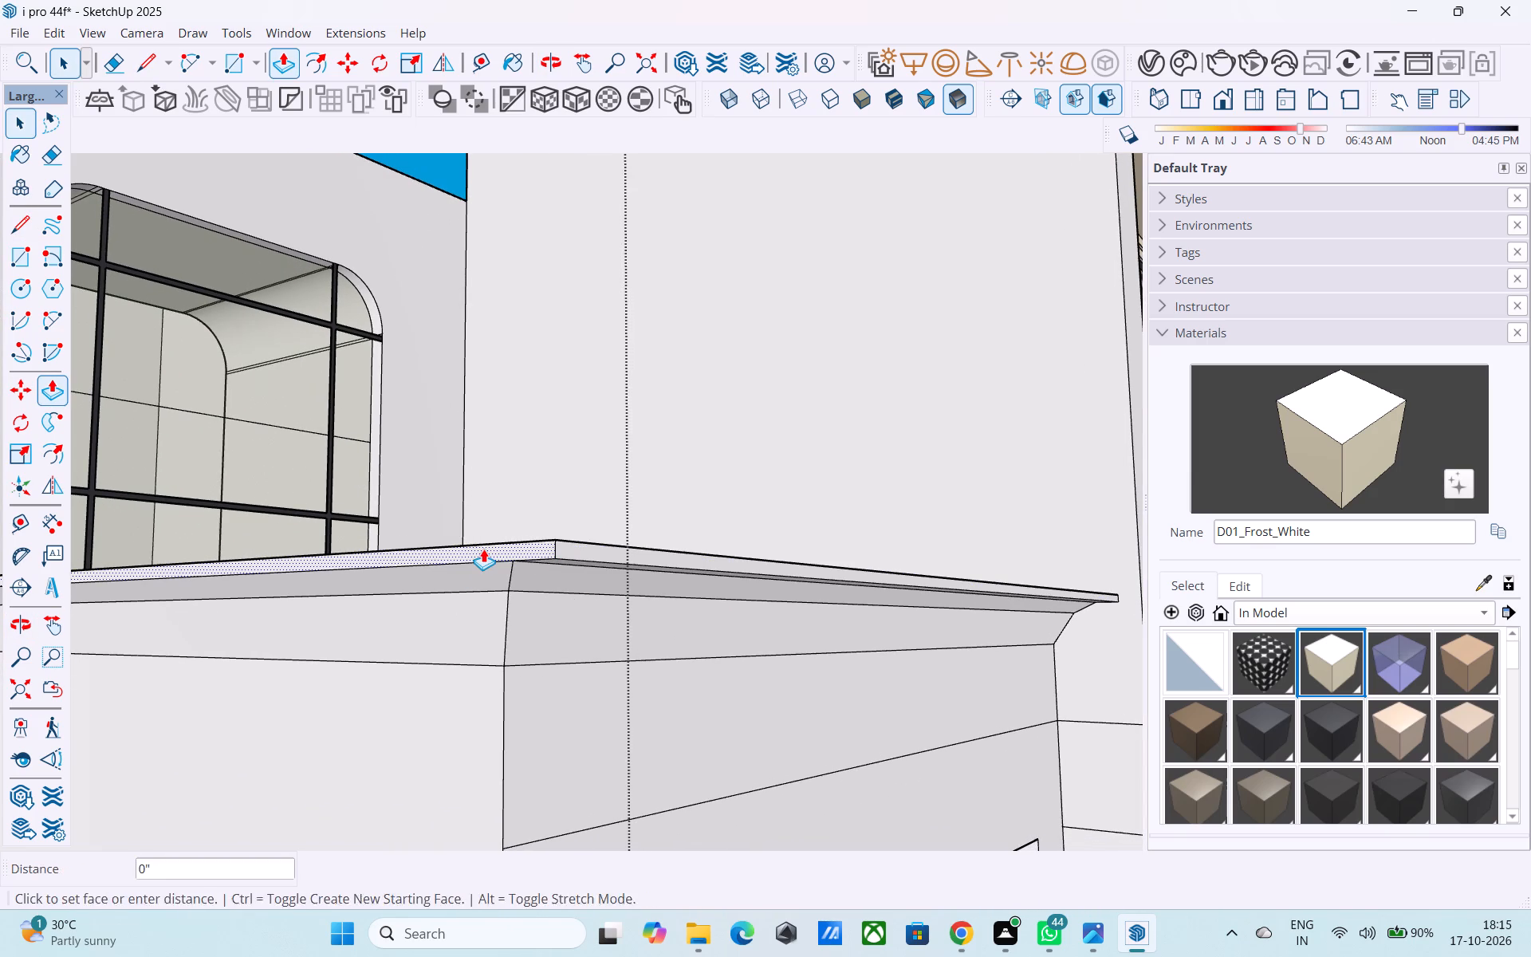
Erase the two leftover edges on the underside of the projecting top band at the left block's outer corner.
scroll(483, 549, down, 3)
middle_drag(481, 552, 431, 439)
middle_drag(498, 622, 428, 575)
scroll(451, 574, up, 2)
scroll(452, 574, down, 1)
scroll(453, 574, up, 2)
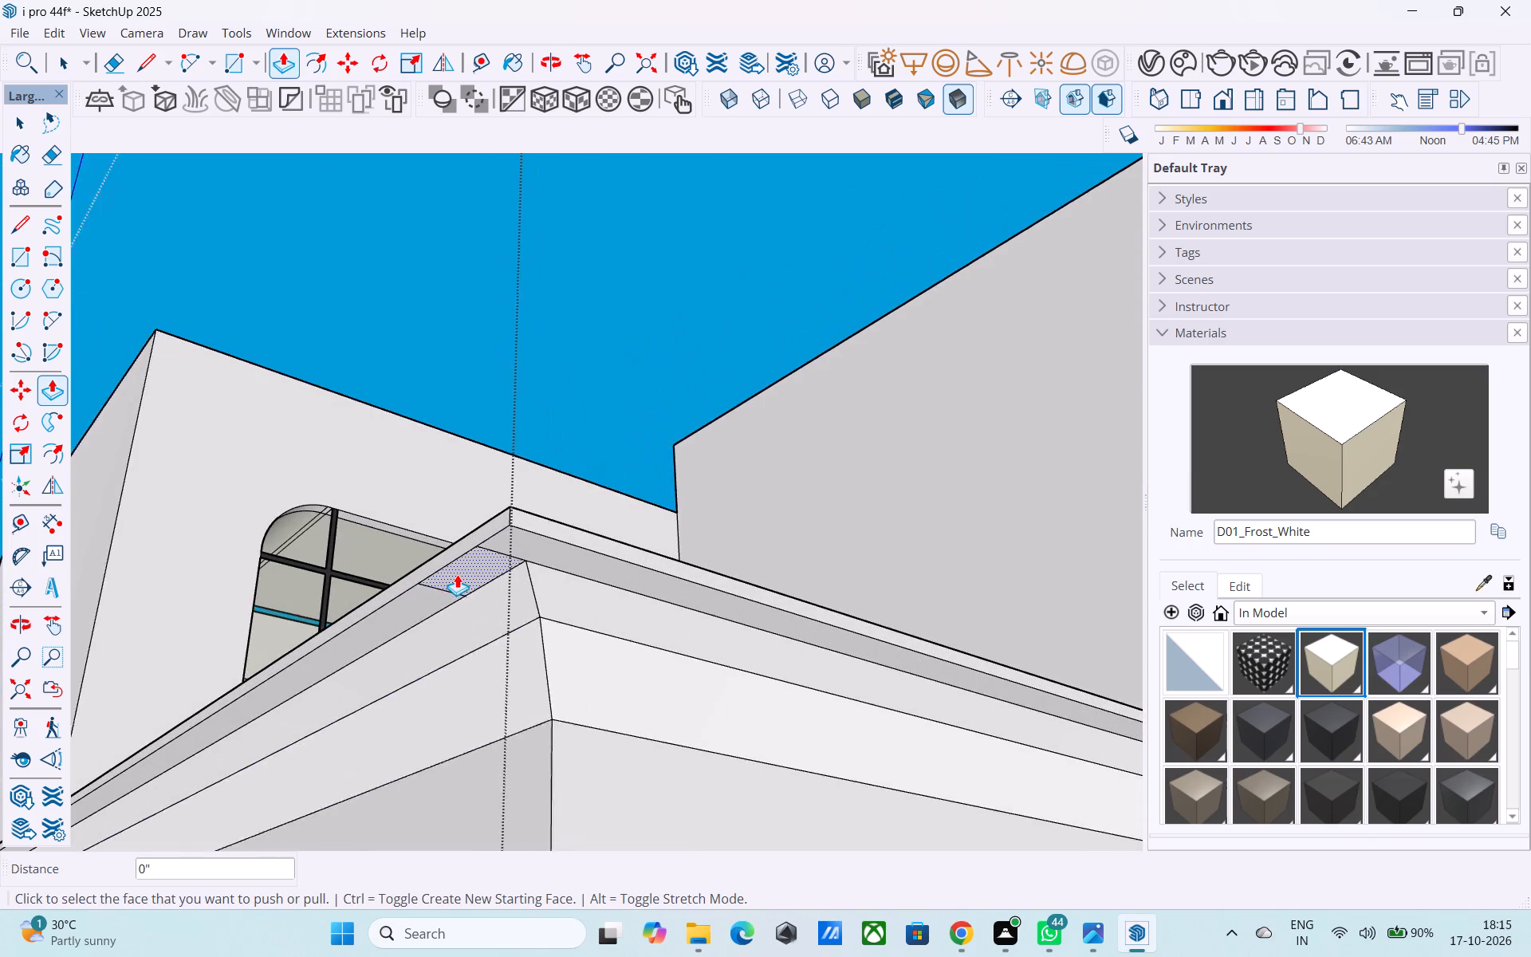
scroll(457, 574, up, 6)
key(e)
drag(455, 576, 431, 606)
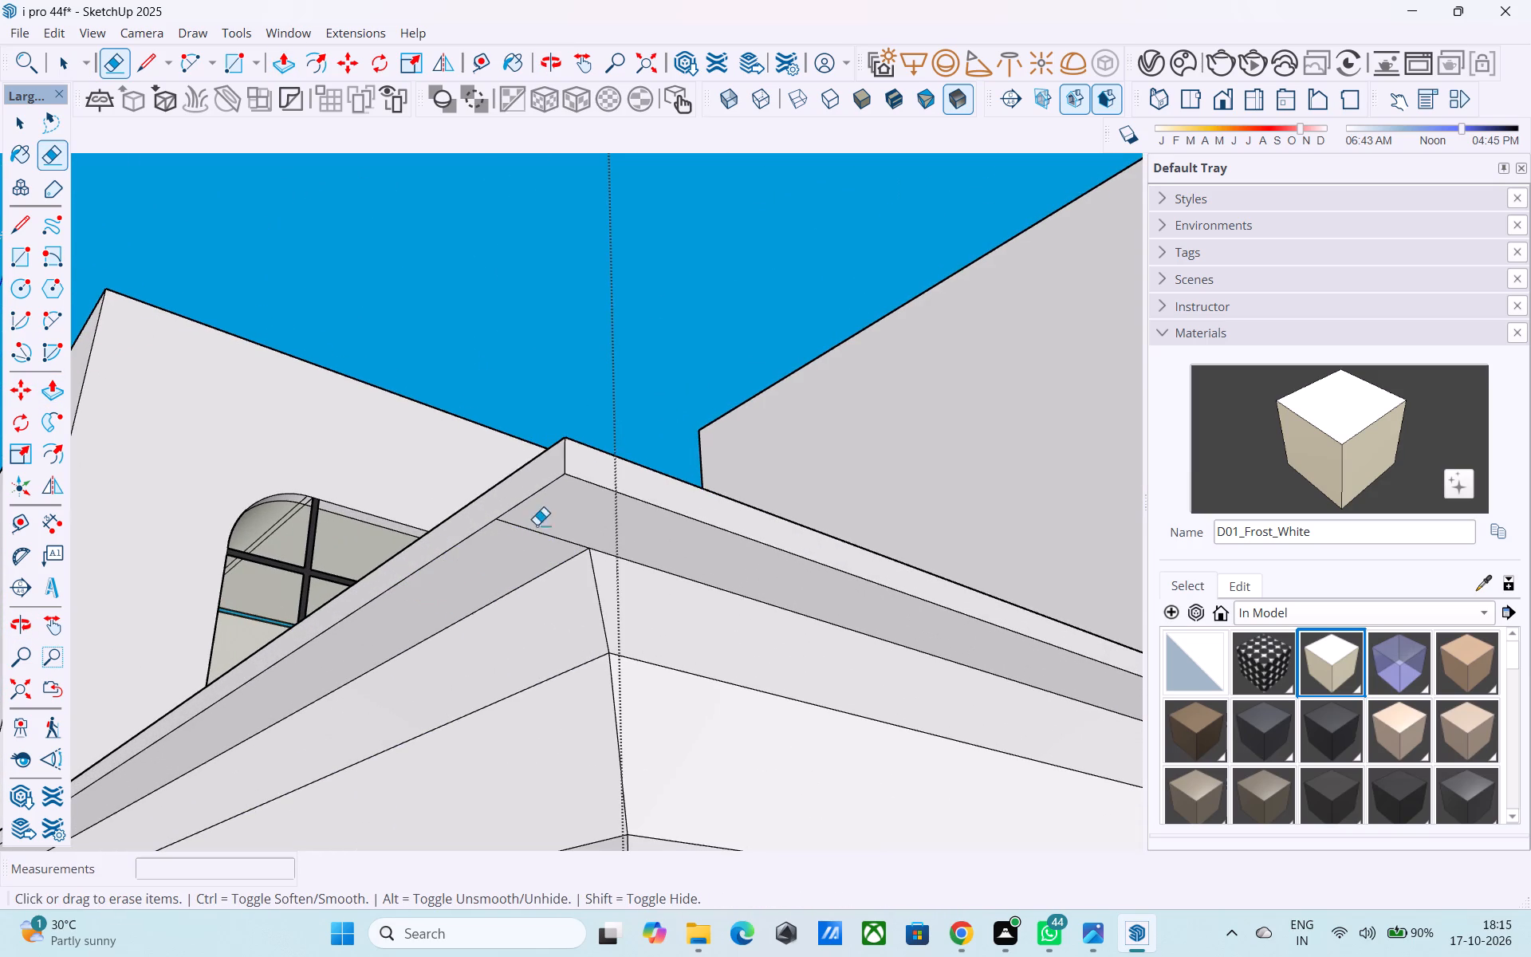
drag(537, 525, 506, 571)
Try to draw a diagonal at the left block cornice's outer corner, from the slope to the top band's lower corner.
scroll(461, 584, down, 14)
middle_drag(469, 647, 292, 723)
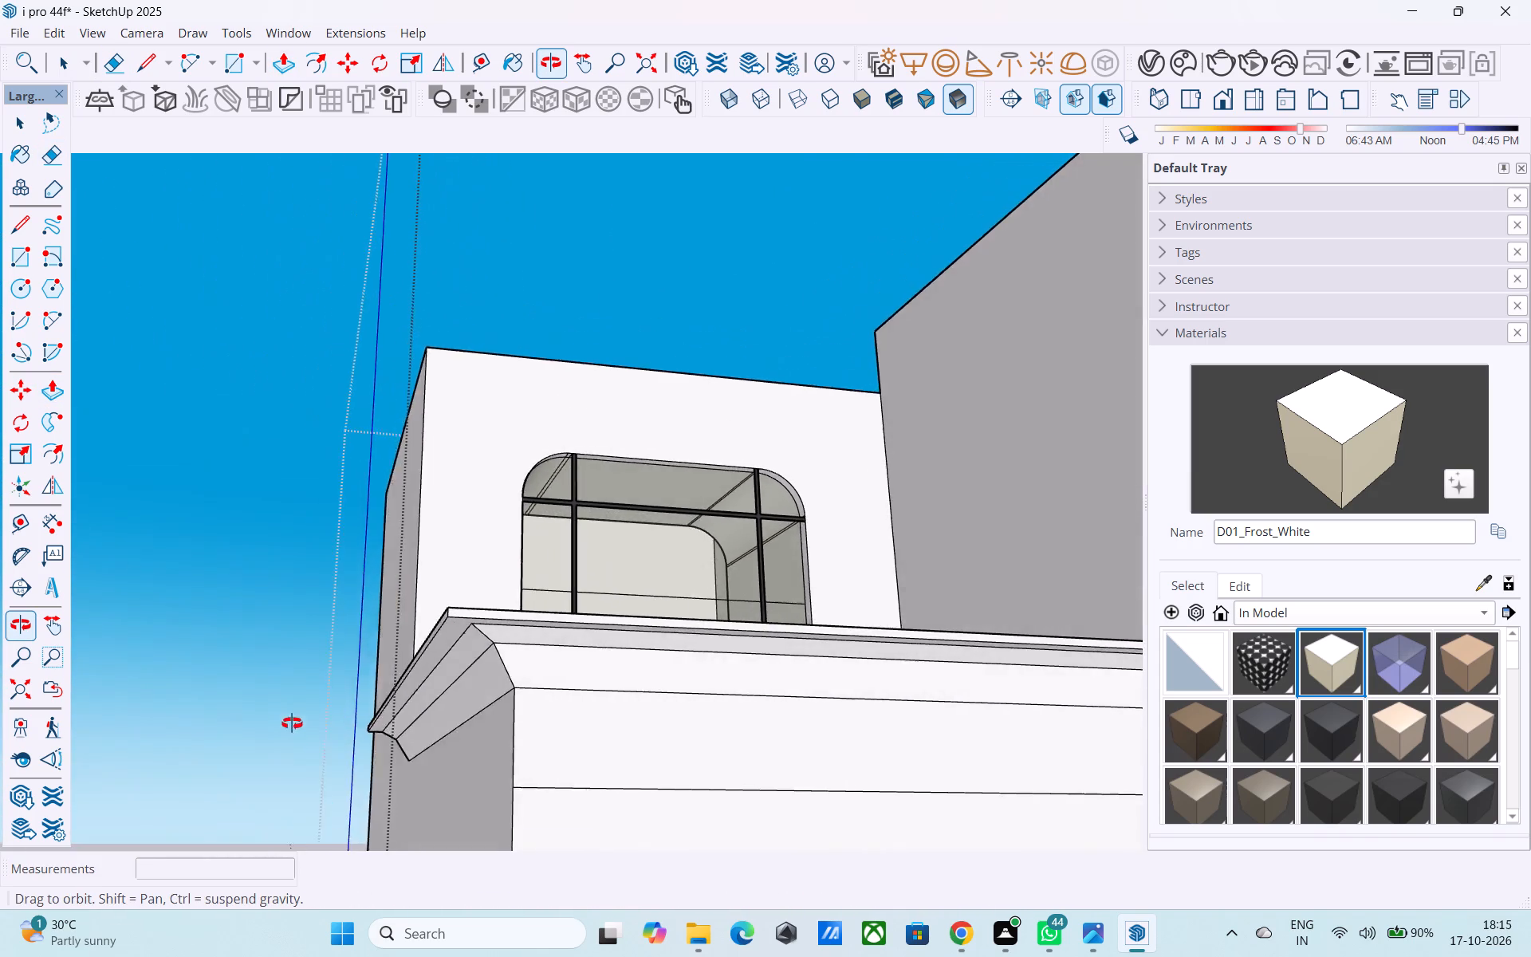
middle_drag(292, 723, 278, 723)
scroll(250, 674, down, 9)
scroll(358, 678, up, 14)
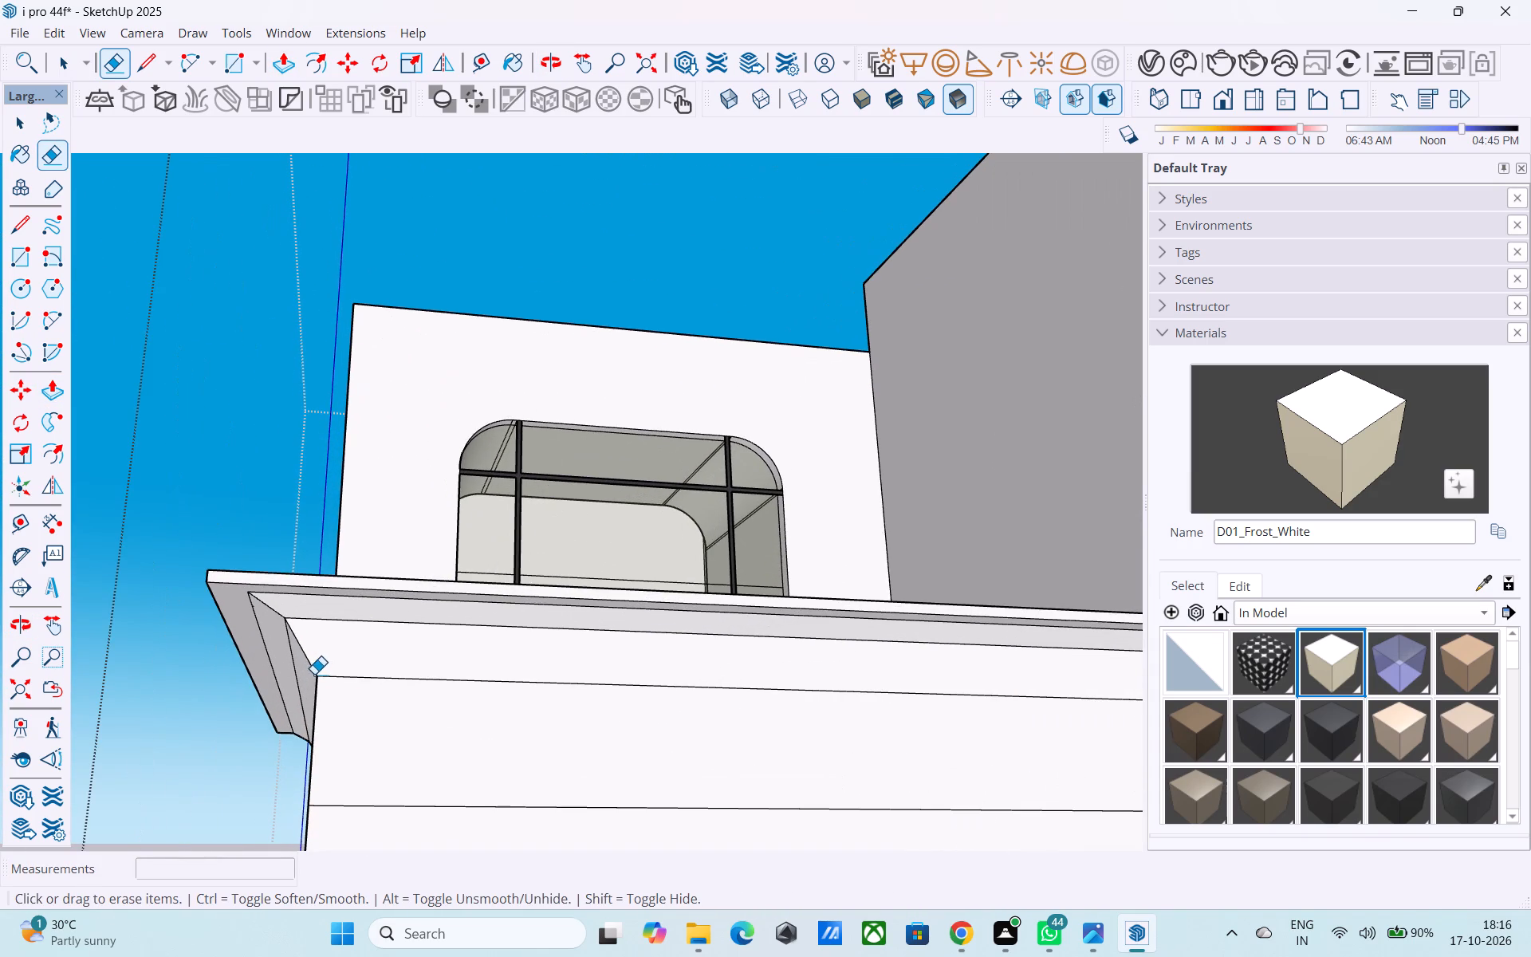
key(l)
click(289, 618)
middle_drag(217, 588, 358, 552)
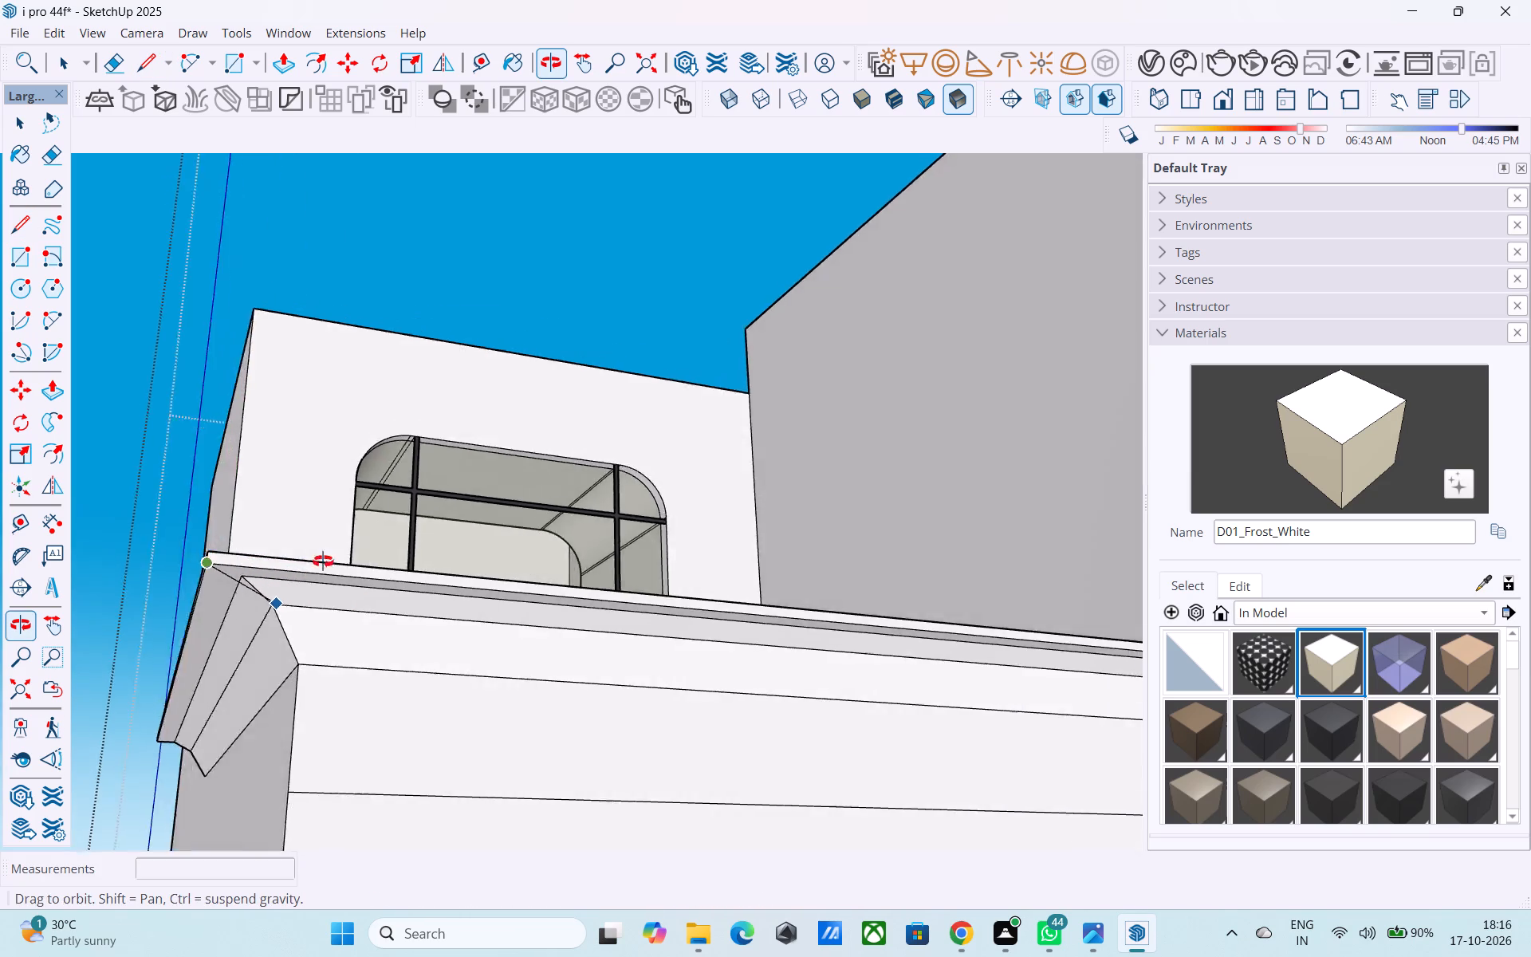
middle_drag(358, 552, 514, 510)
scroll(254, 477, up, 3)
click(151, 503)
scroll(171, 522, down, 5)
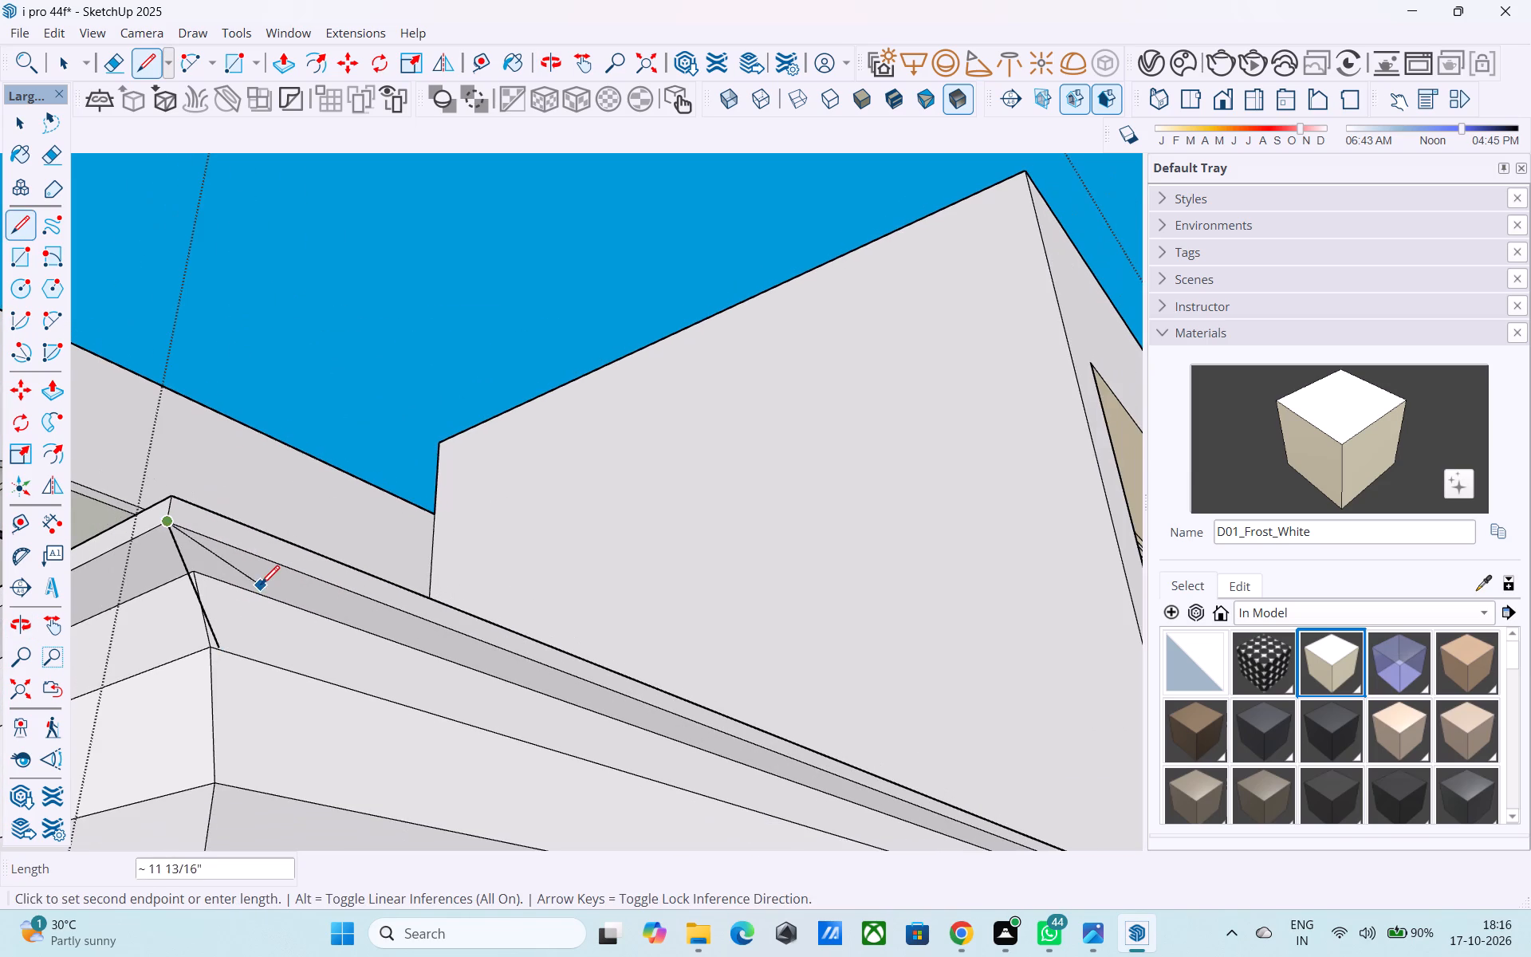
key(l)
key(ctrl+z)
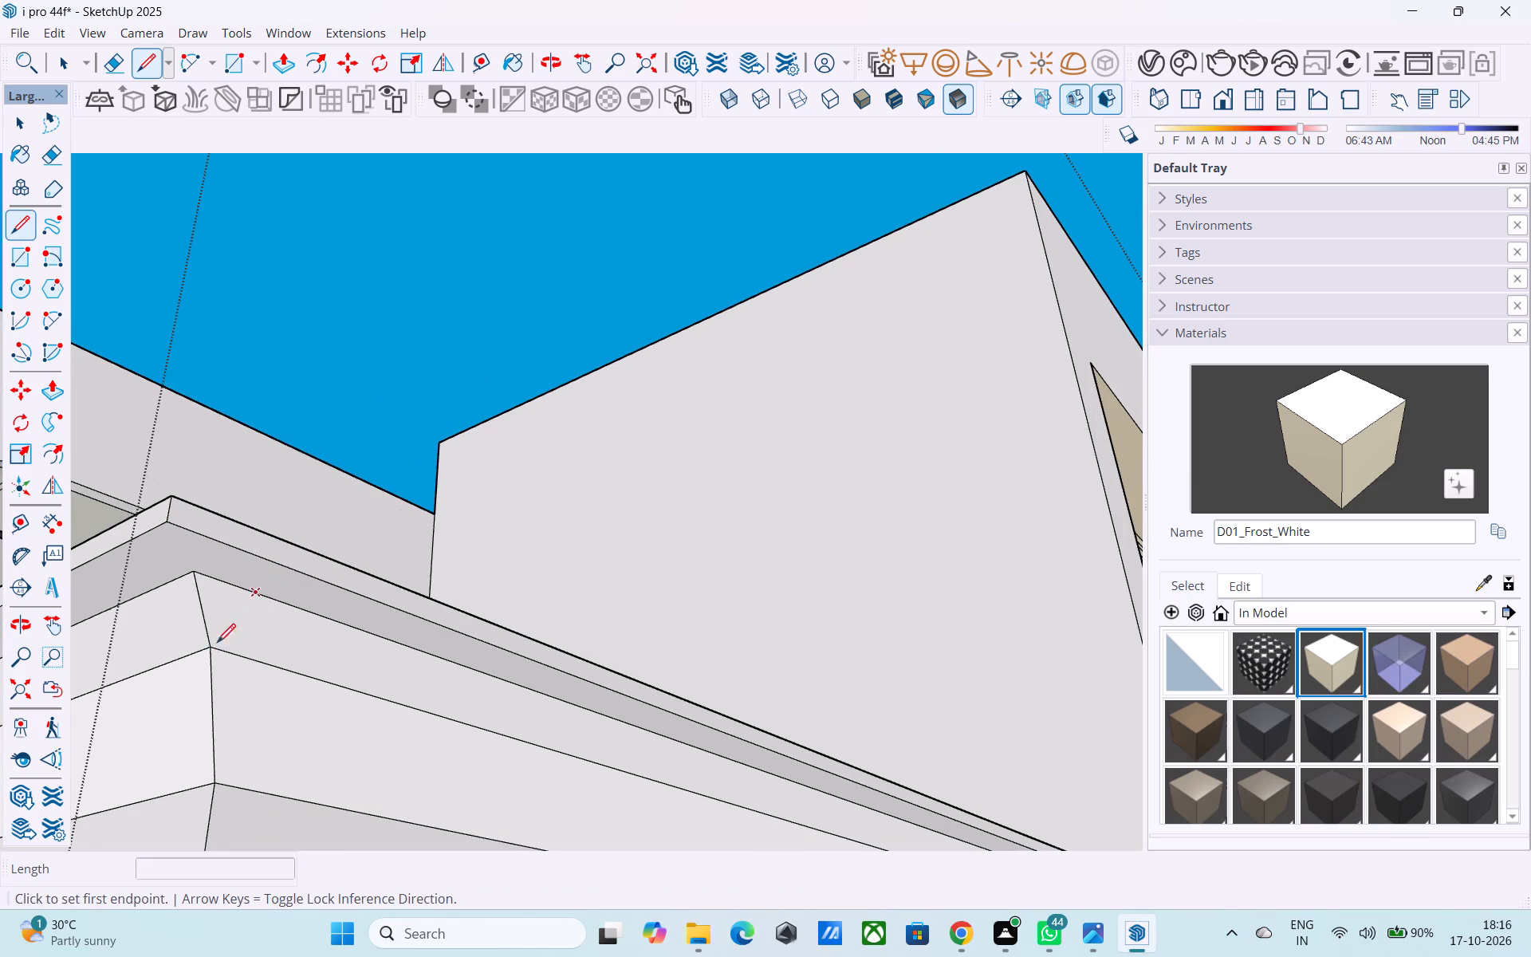
Draw an edge at the left block's outer corner, from the cornice's mid-slope line to the top band's lower corner.
click(206, 642)
middle_drag(197, 553, 303, 555)
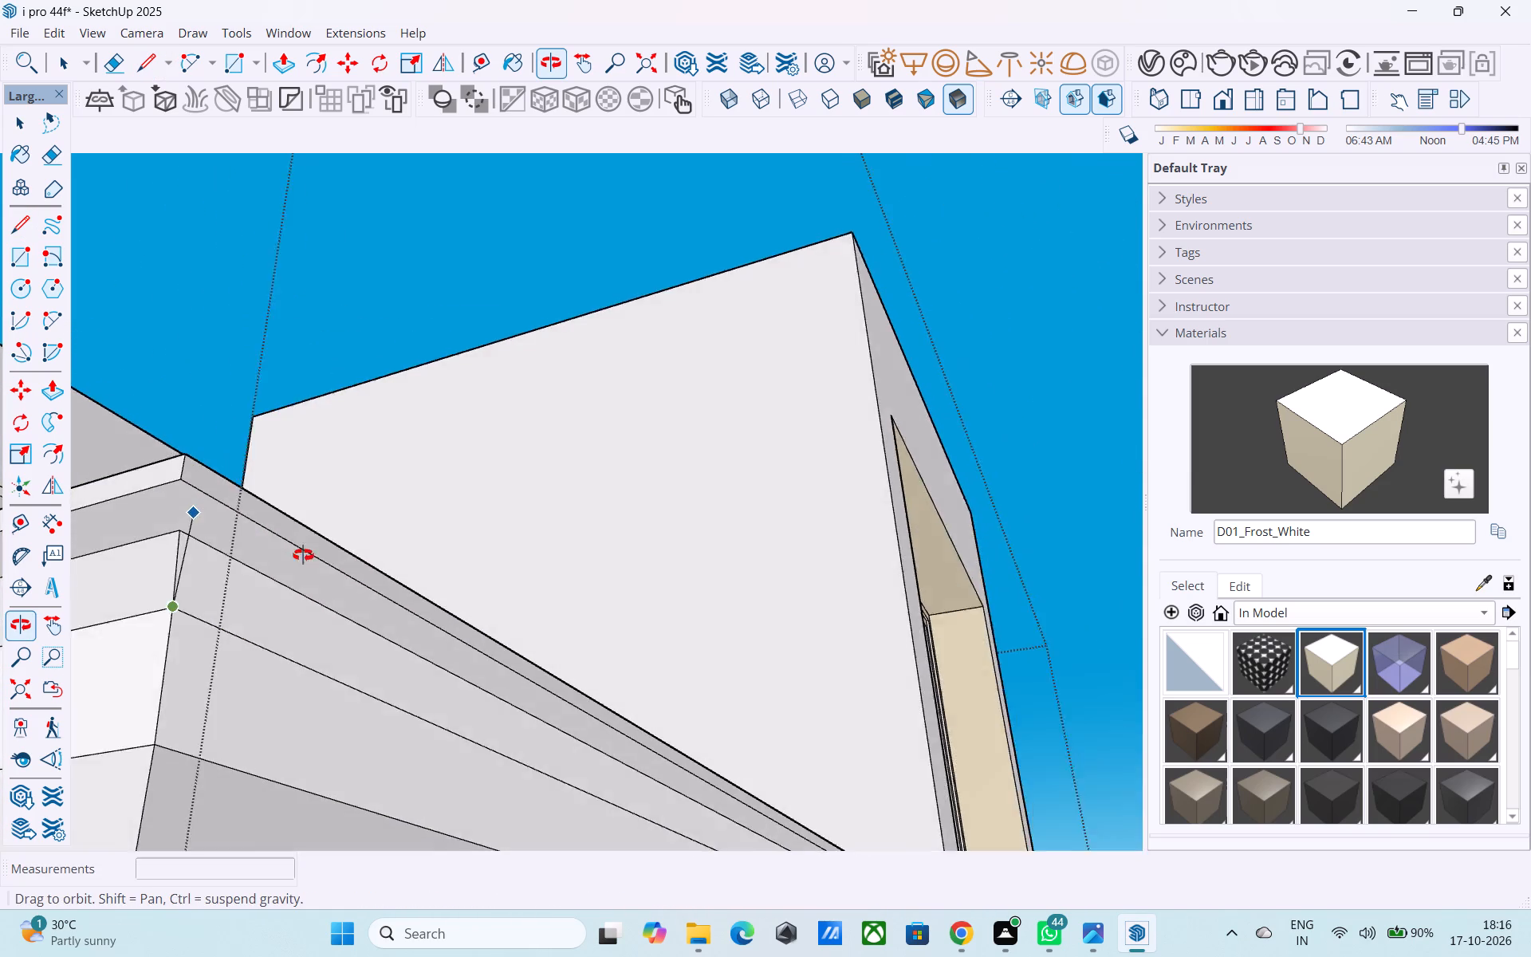
middle_drag(303, 555, 341, 584)
click(183, 463)
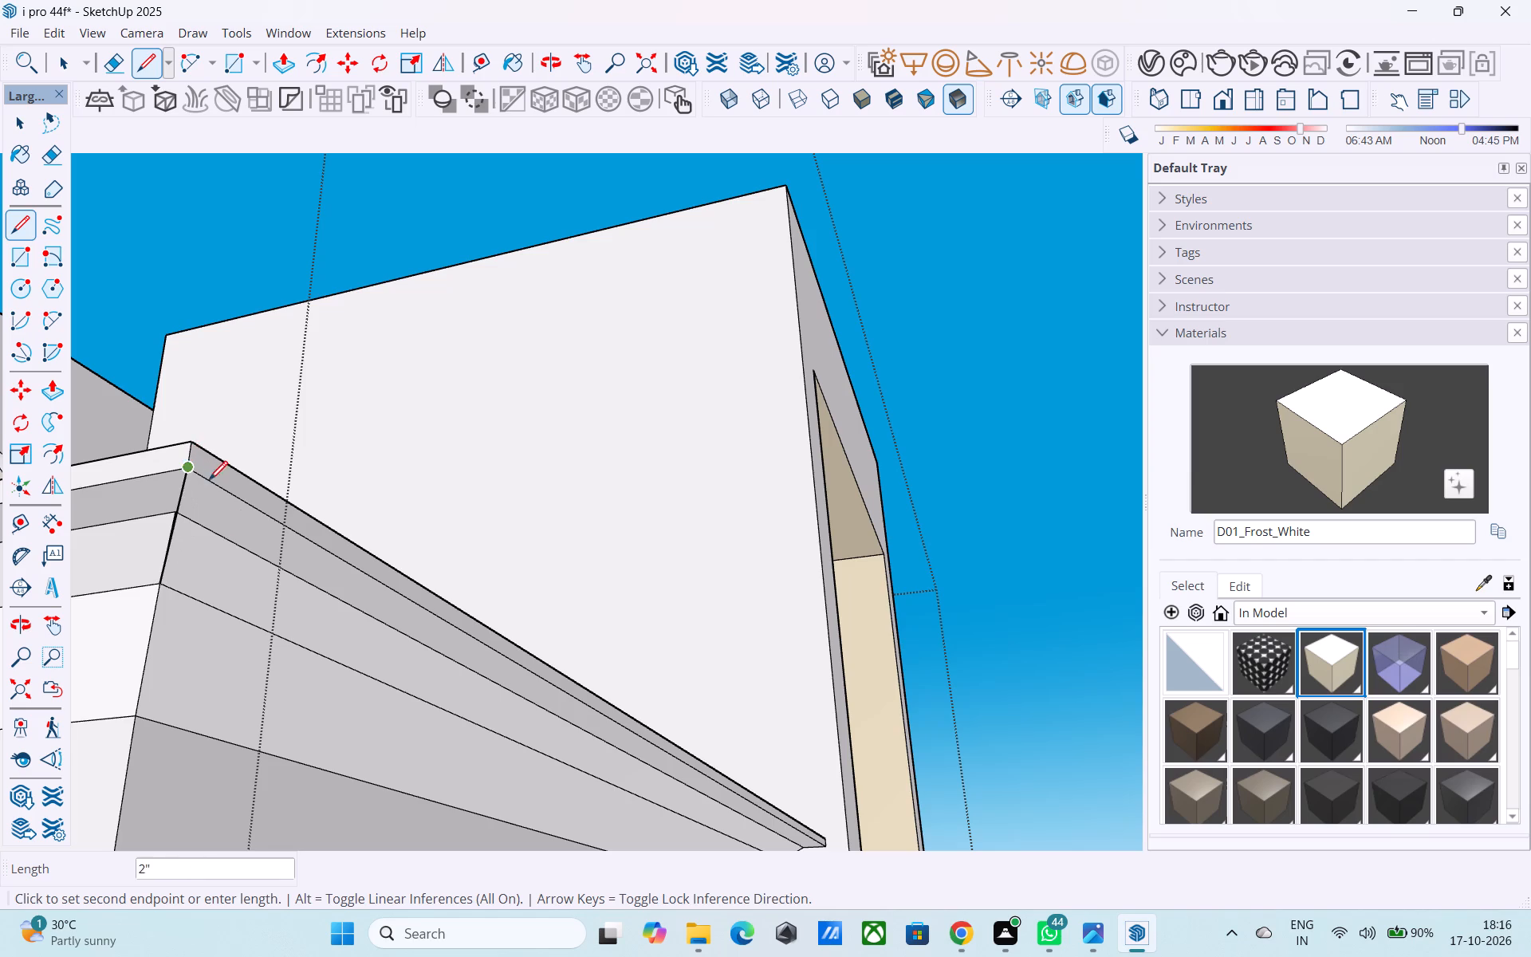
At the left block's front cornice inner end, draw an edge about 1' 3/8" from the mid-slope line to the top band's lower corner.
scroll(222, 524, down, 12)
middle_drag(543, 708, 375, 708)
key(l)
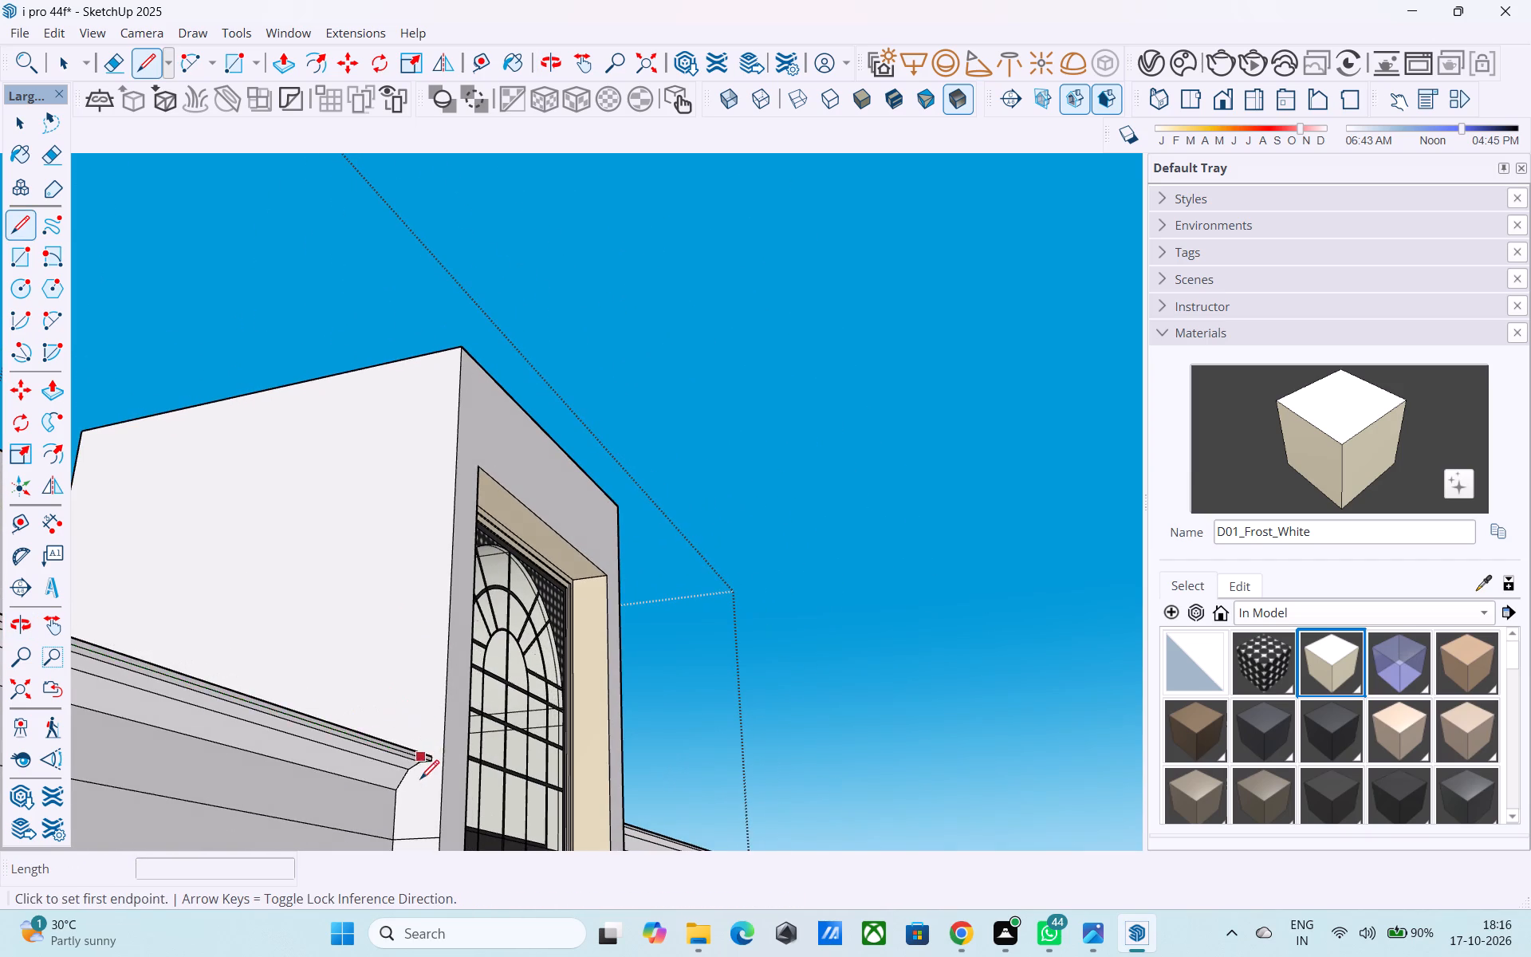
scroll(422, 783, up, 10)
scroll(482, 742, down, 11)
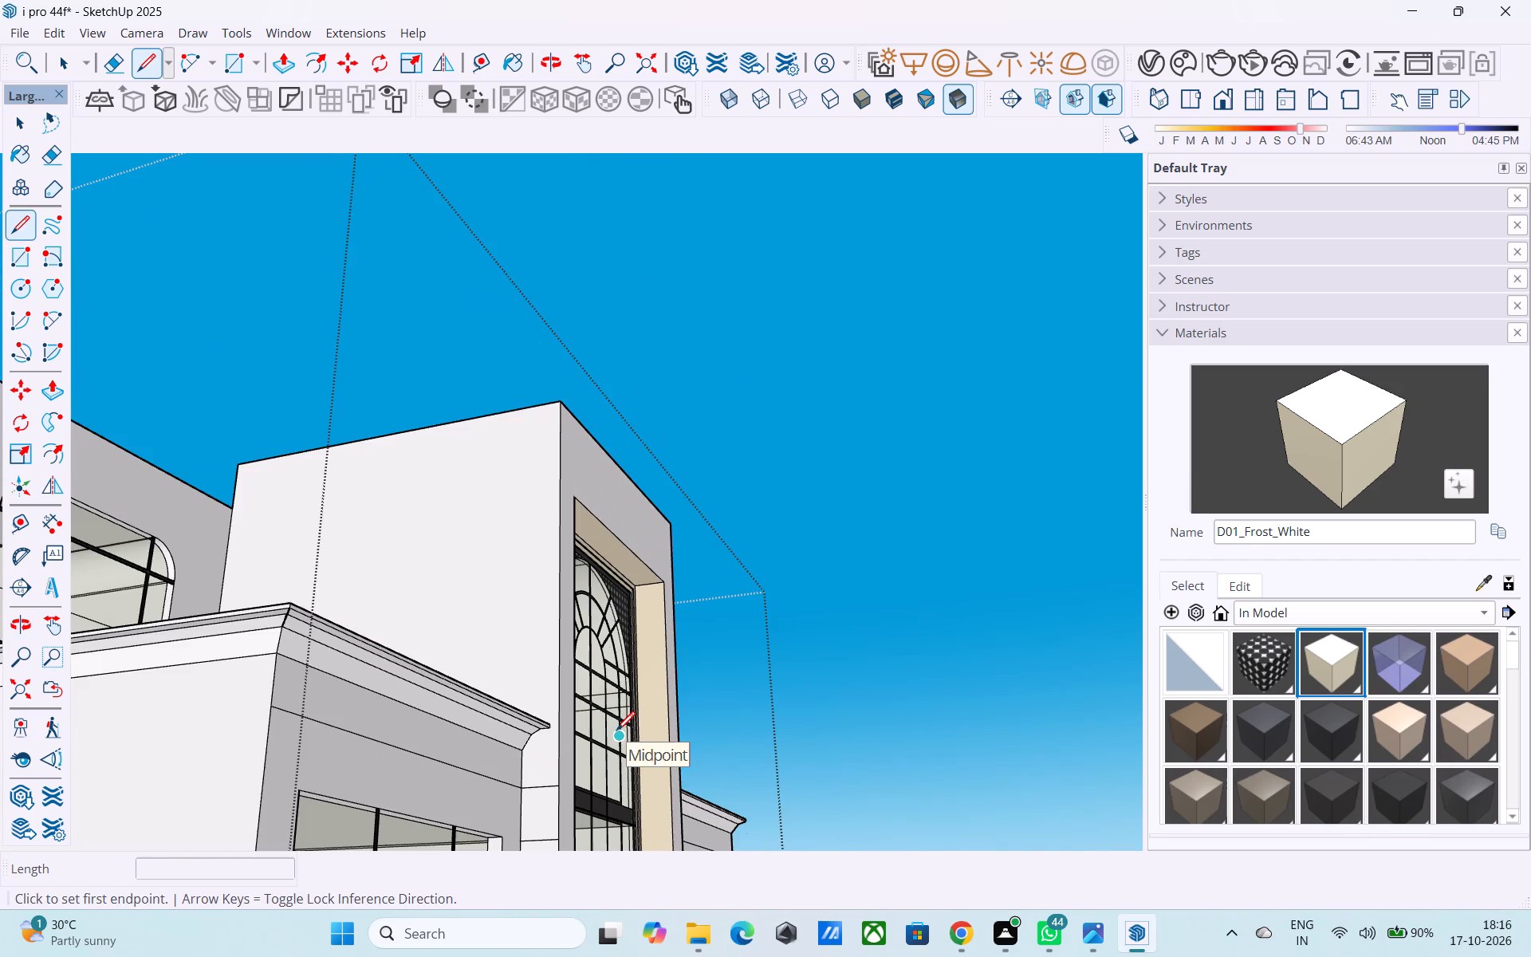
scroll(552, 733, up, 19)
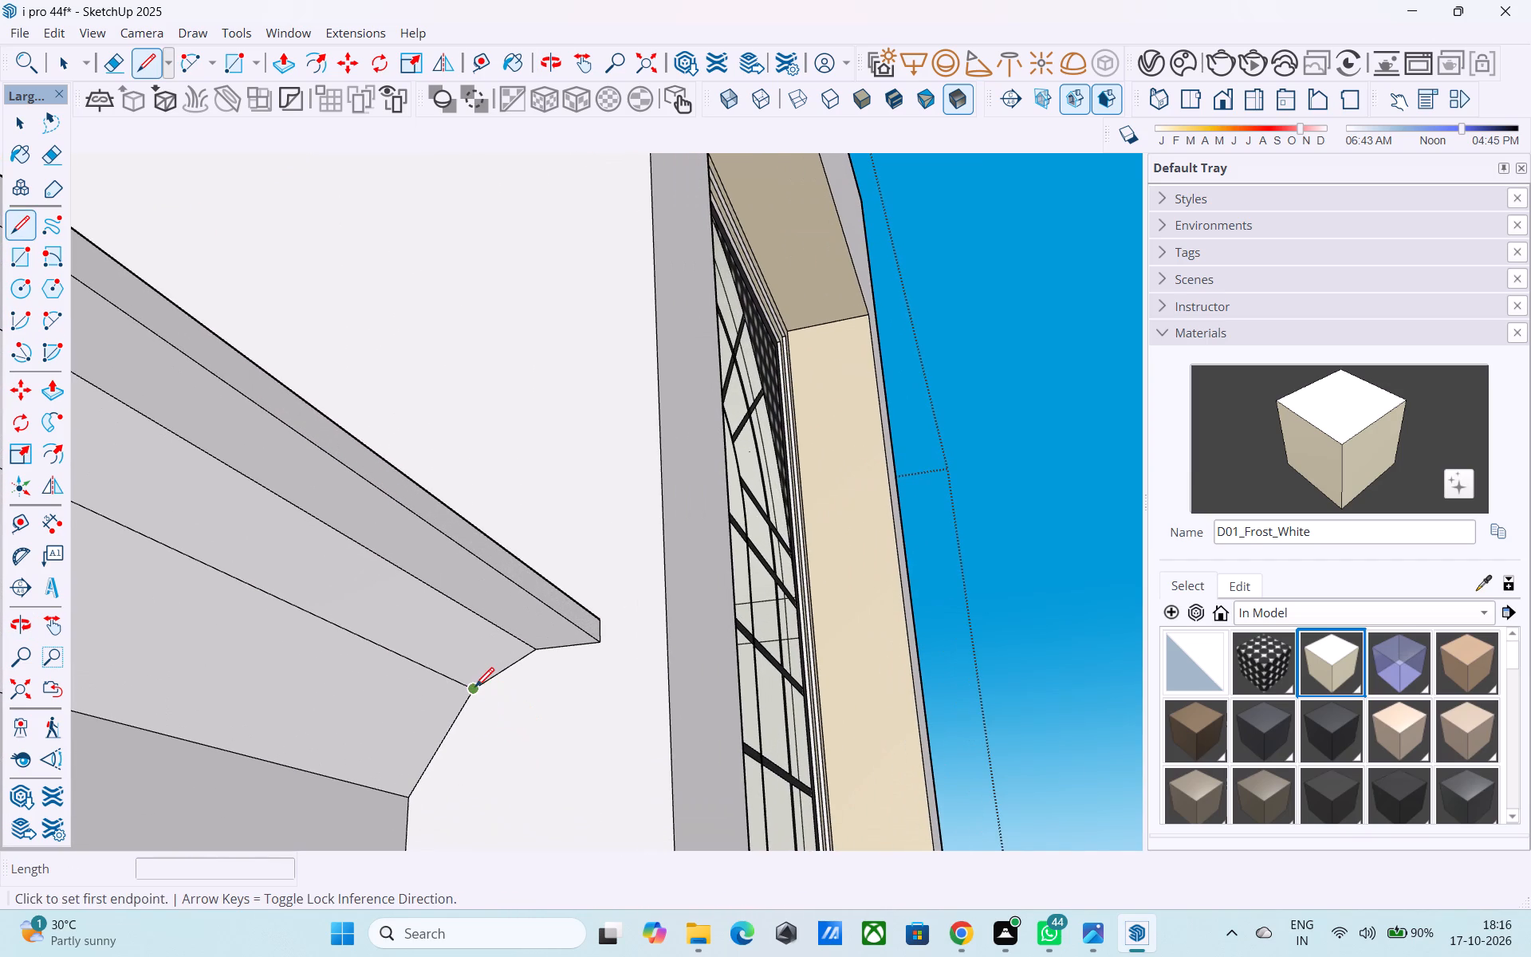
click(474, 688)
click(598, 644)
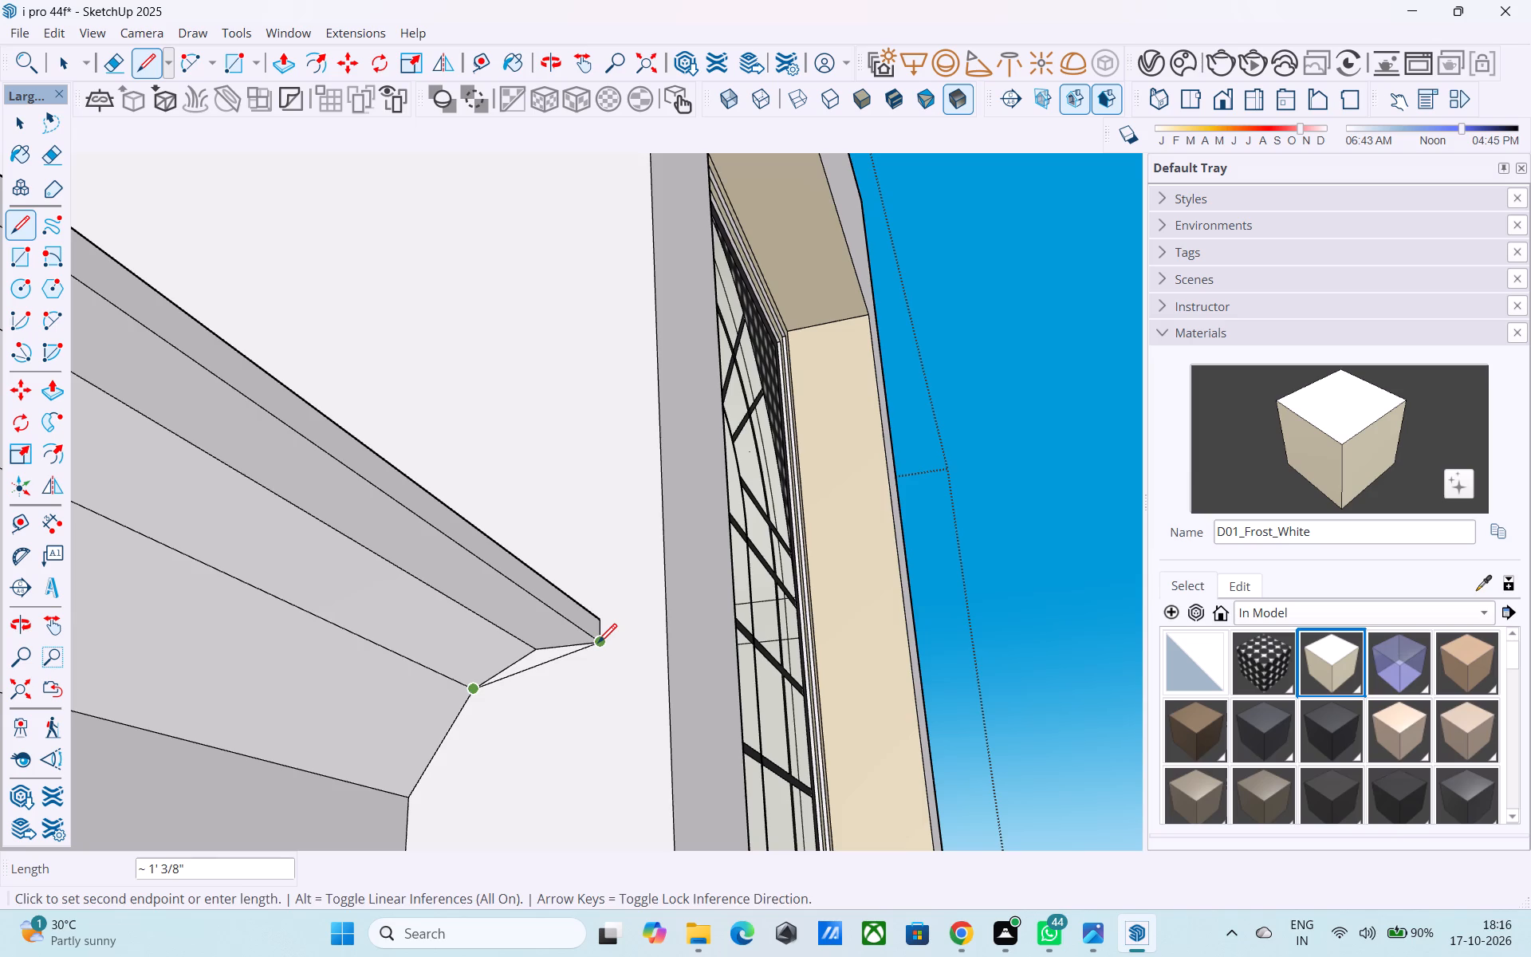
scroll(596, 644, down, 20)
scroll(596, 644, down, 1)
scroll(563, 701, down, 2)
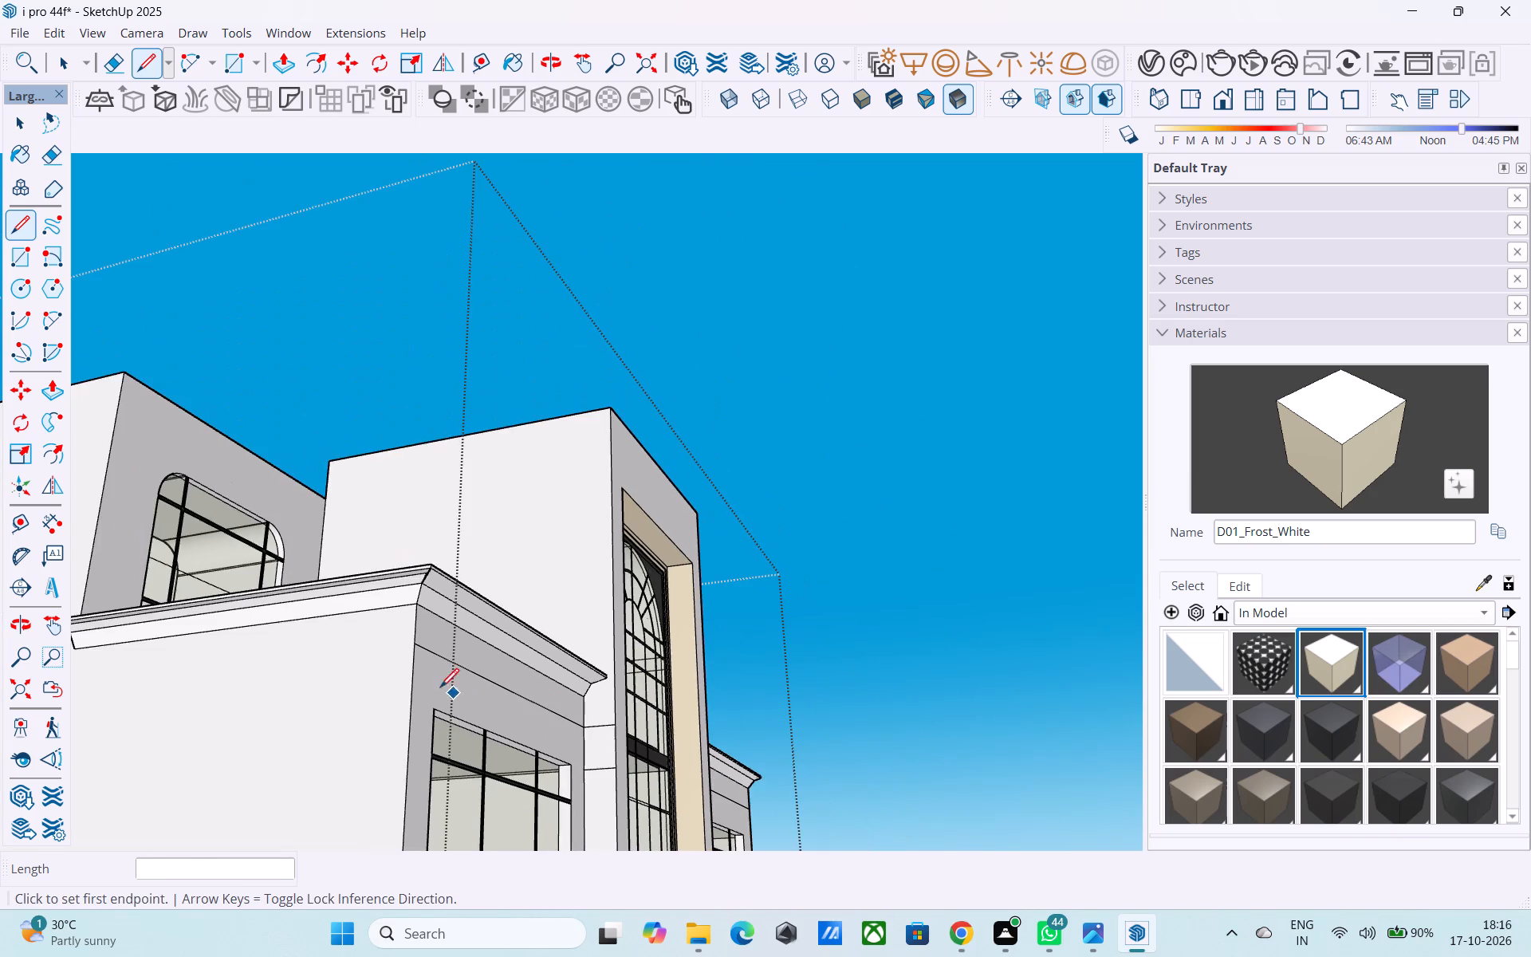
At the far end of the left block's side cornice, draw an edge from the mid-slope line to the top band's lower corner.
shift+middle_drag(364, 655, 533, 669)
scroll(525, 651, up, 7)
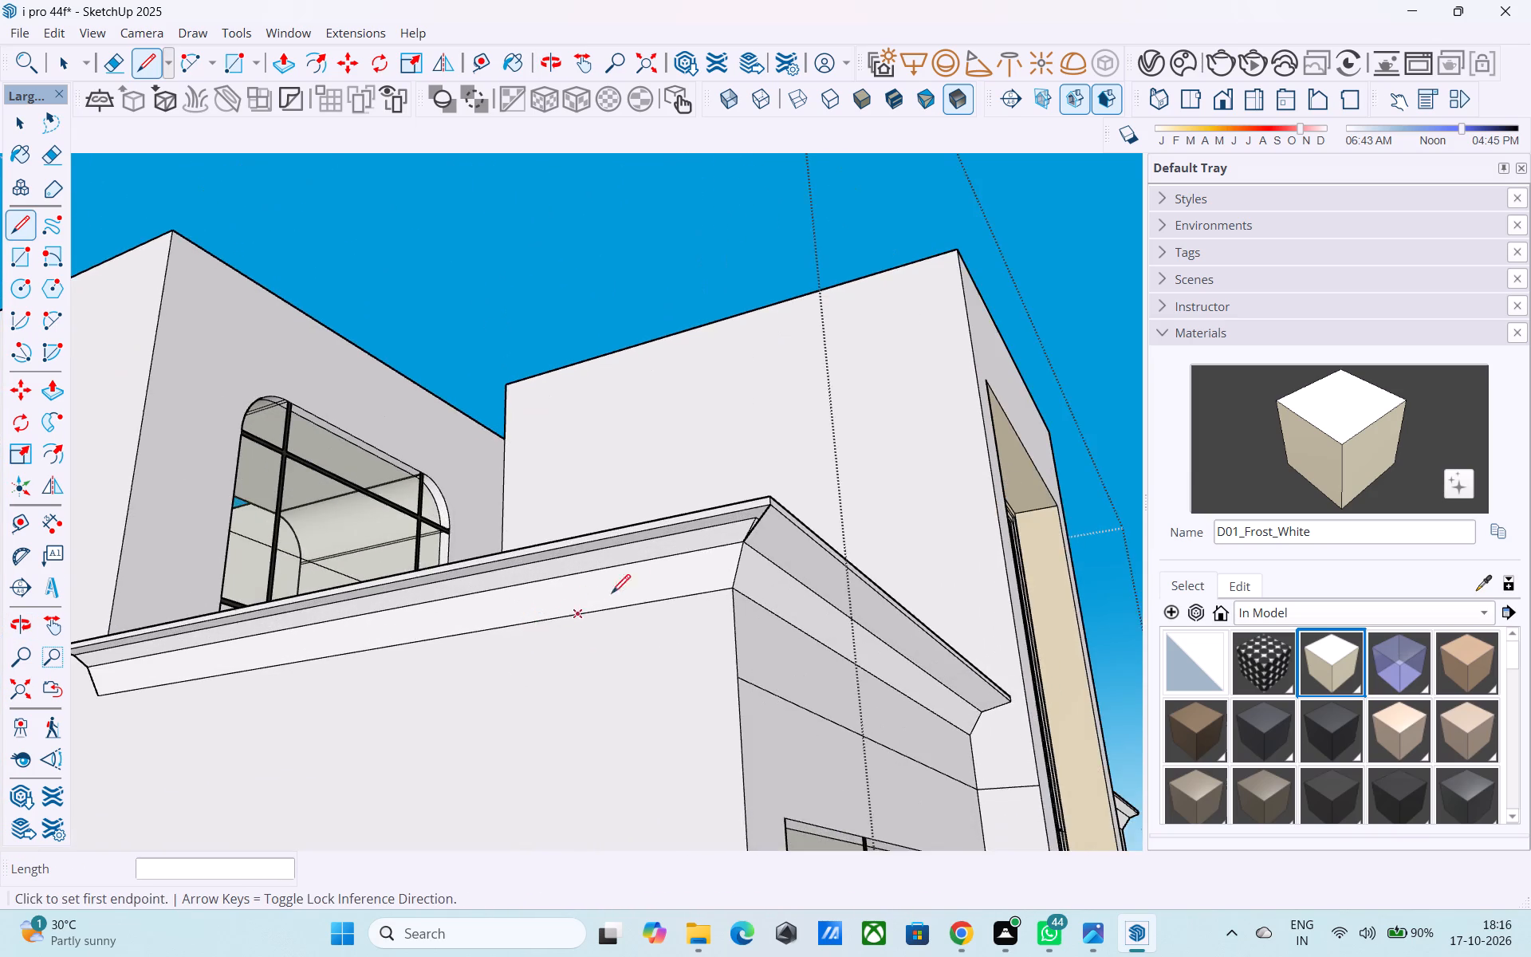
scroll(624, 586, up, 8)
scroll(628, 571, down, 9)
shift+middle_drag(427, 625, 777, 624)
scroll(510, 689, up, 11)
click(289, 644)
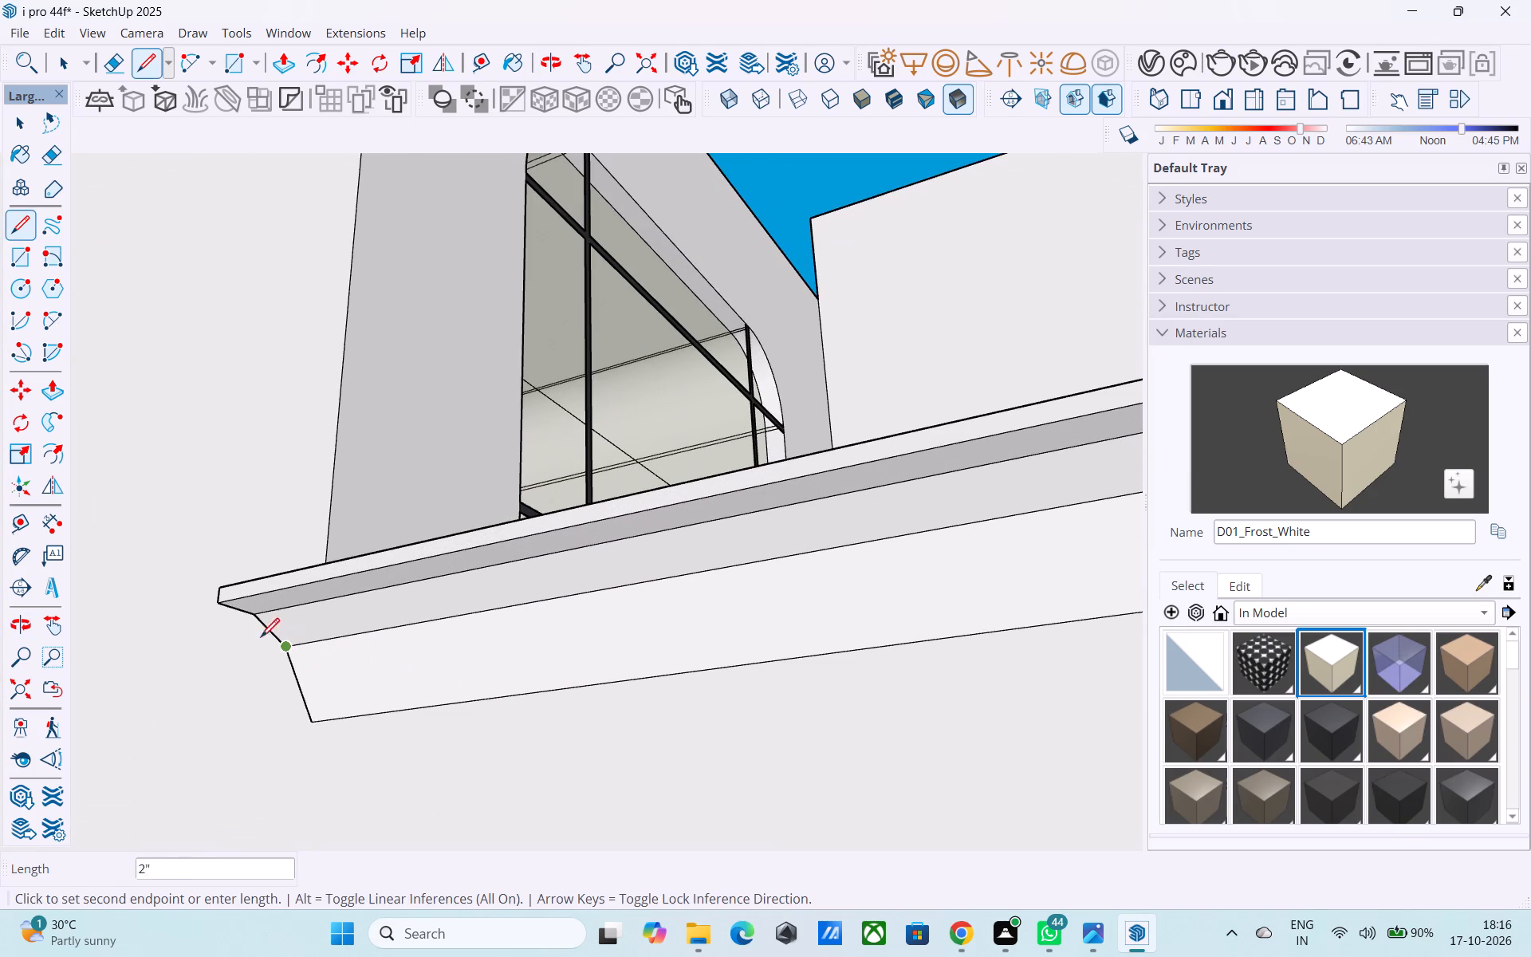
click(217, 606)
scroll(228, 620, down, 11)
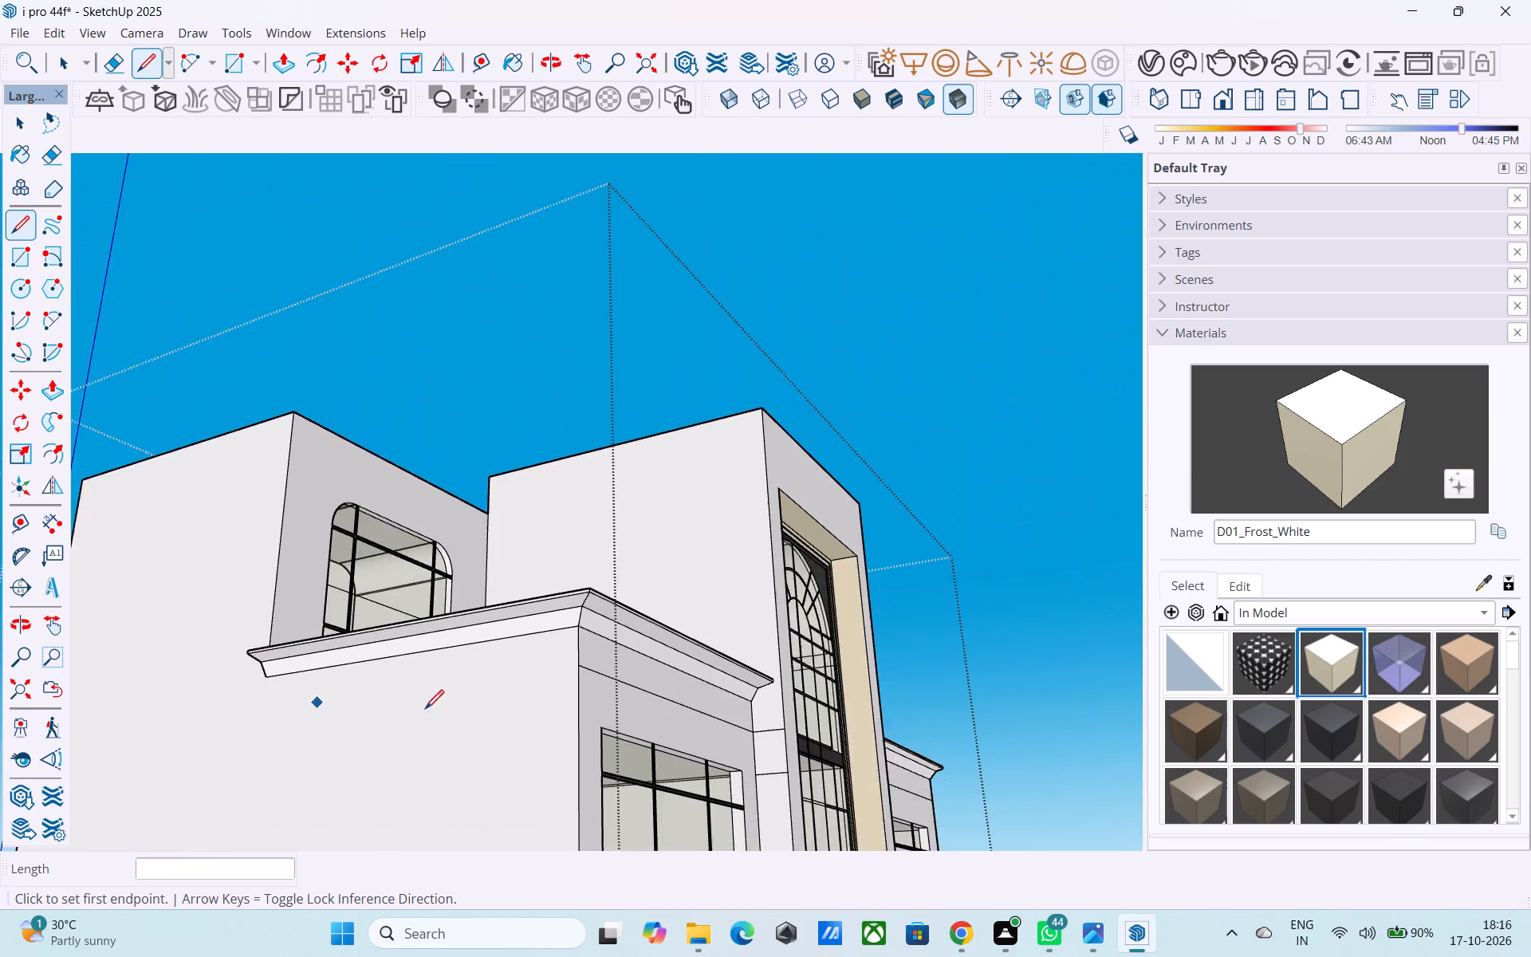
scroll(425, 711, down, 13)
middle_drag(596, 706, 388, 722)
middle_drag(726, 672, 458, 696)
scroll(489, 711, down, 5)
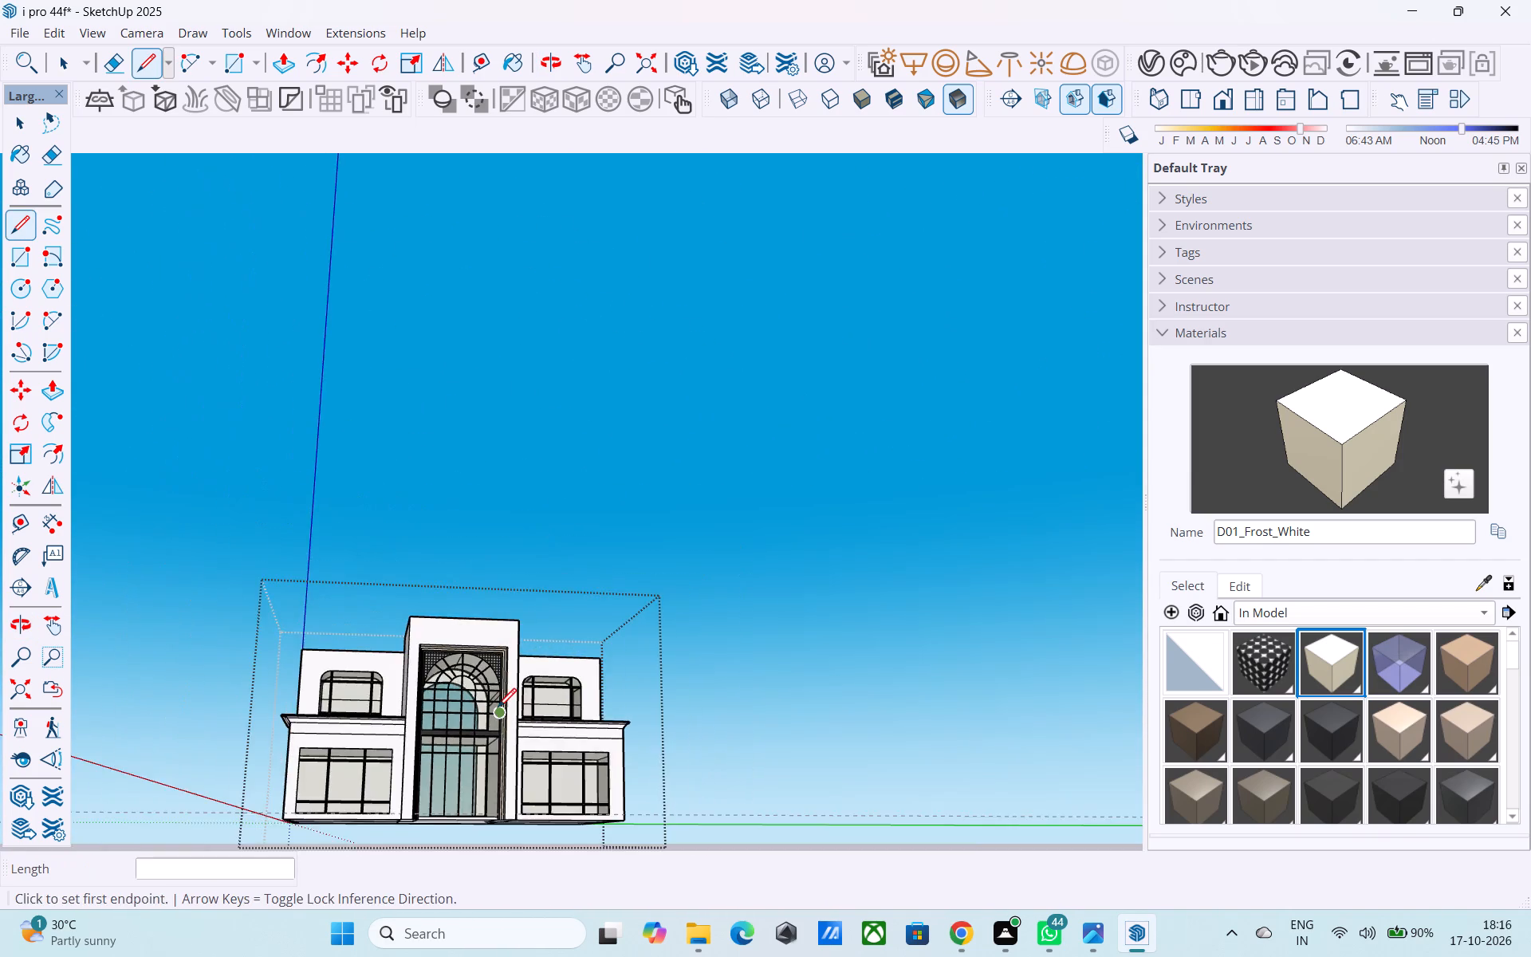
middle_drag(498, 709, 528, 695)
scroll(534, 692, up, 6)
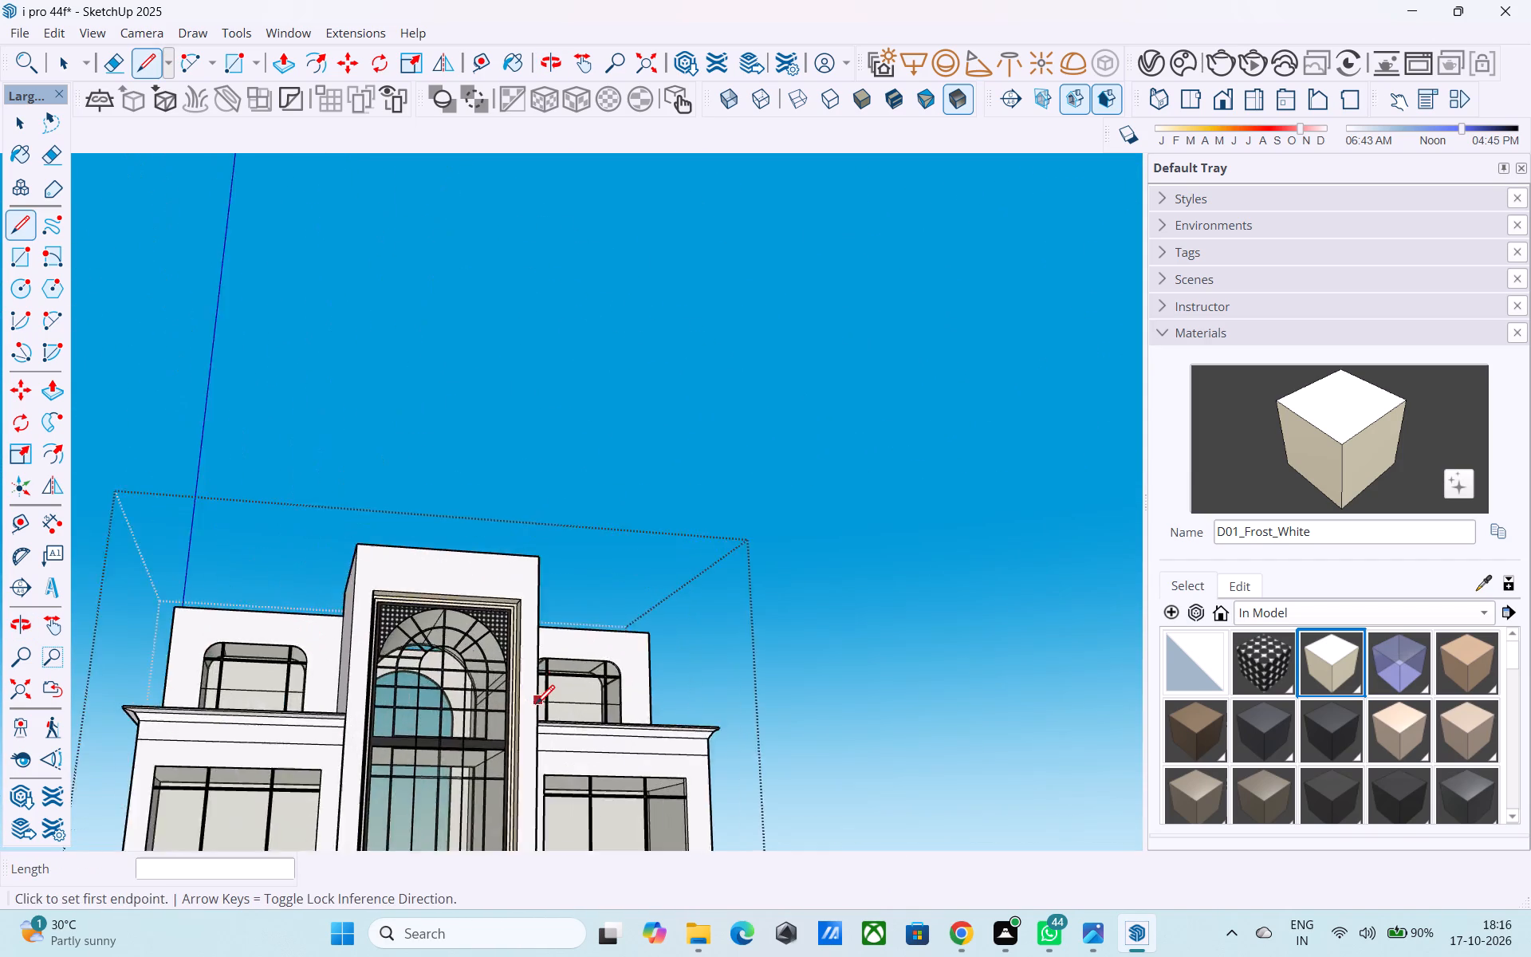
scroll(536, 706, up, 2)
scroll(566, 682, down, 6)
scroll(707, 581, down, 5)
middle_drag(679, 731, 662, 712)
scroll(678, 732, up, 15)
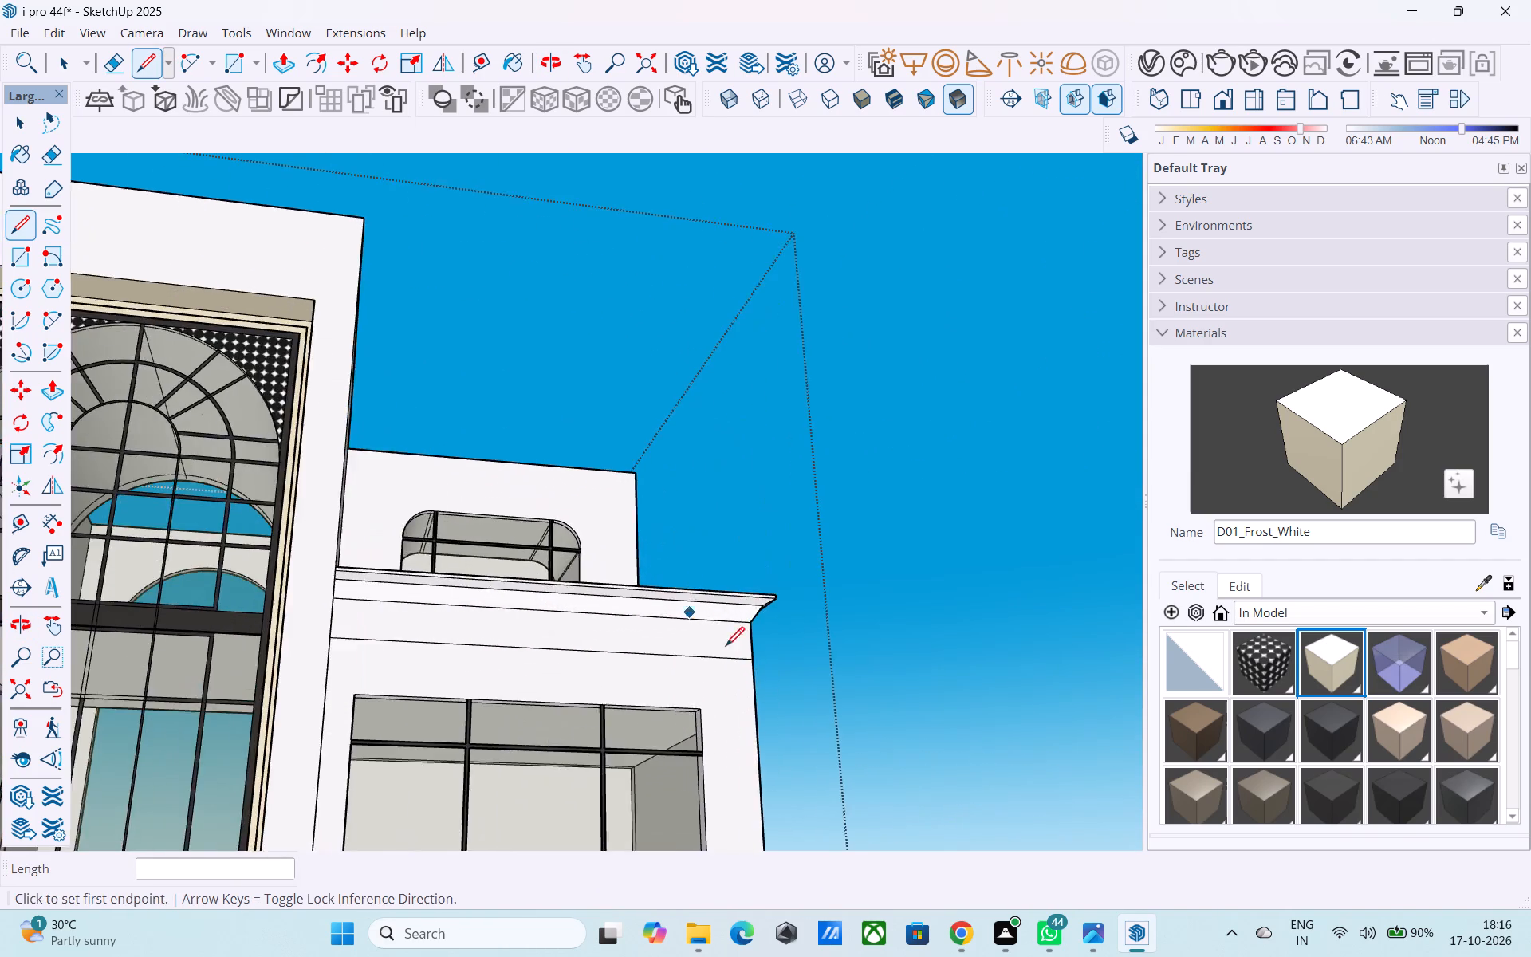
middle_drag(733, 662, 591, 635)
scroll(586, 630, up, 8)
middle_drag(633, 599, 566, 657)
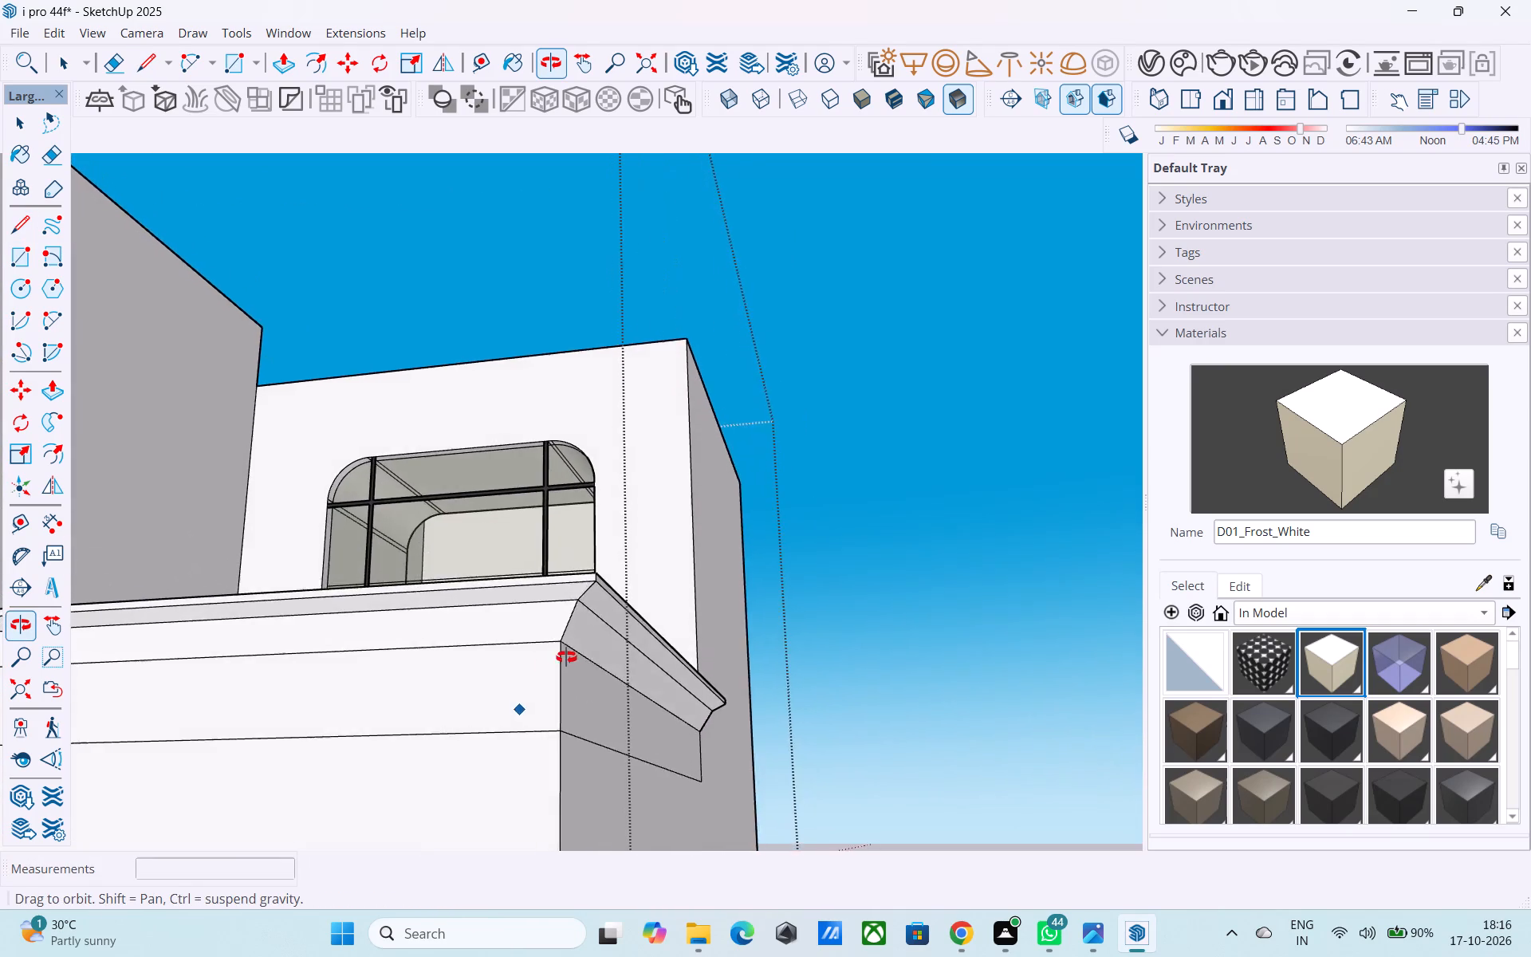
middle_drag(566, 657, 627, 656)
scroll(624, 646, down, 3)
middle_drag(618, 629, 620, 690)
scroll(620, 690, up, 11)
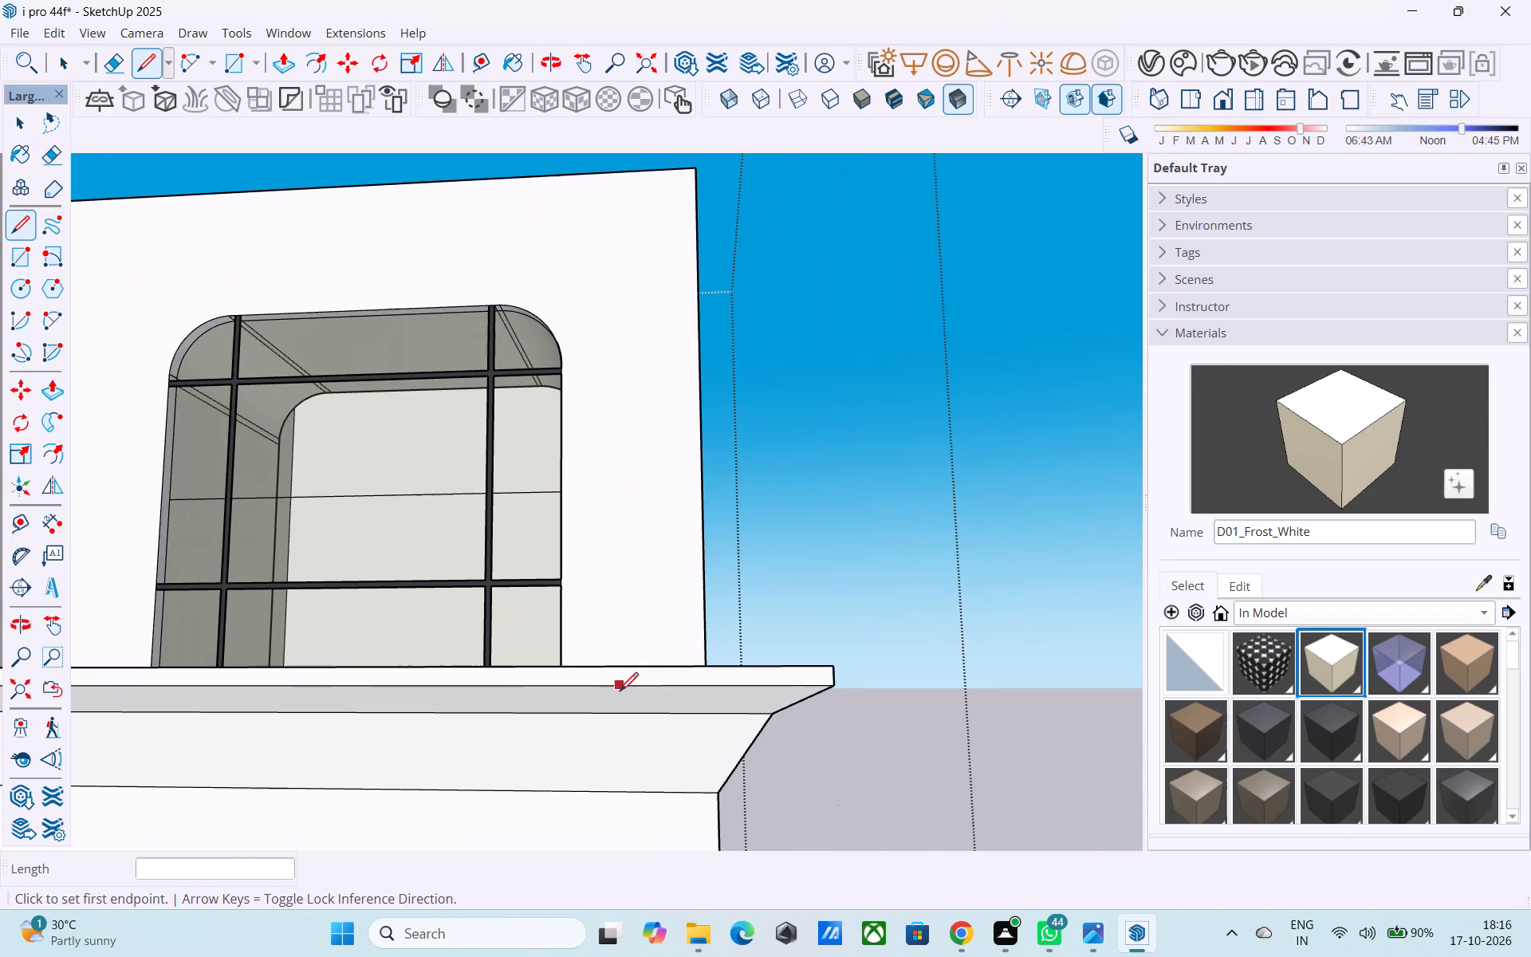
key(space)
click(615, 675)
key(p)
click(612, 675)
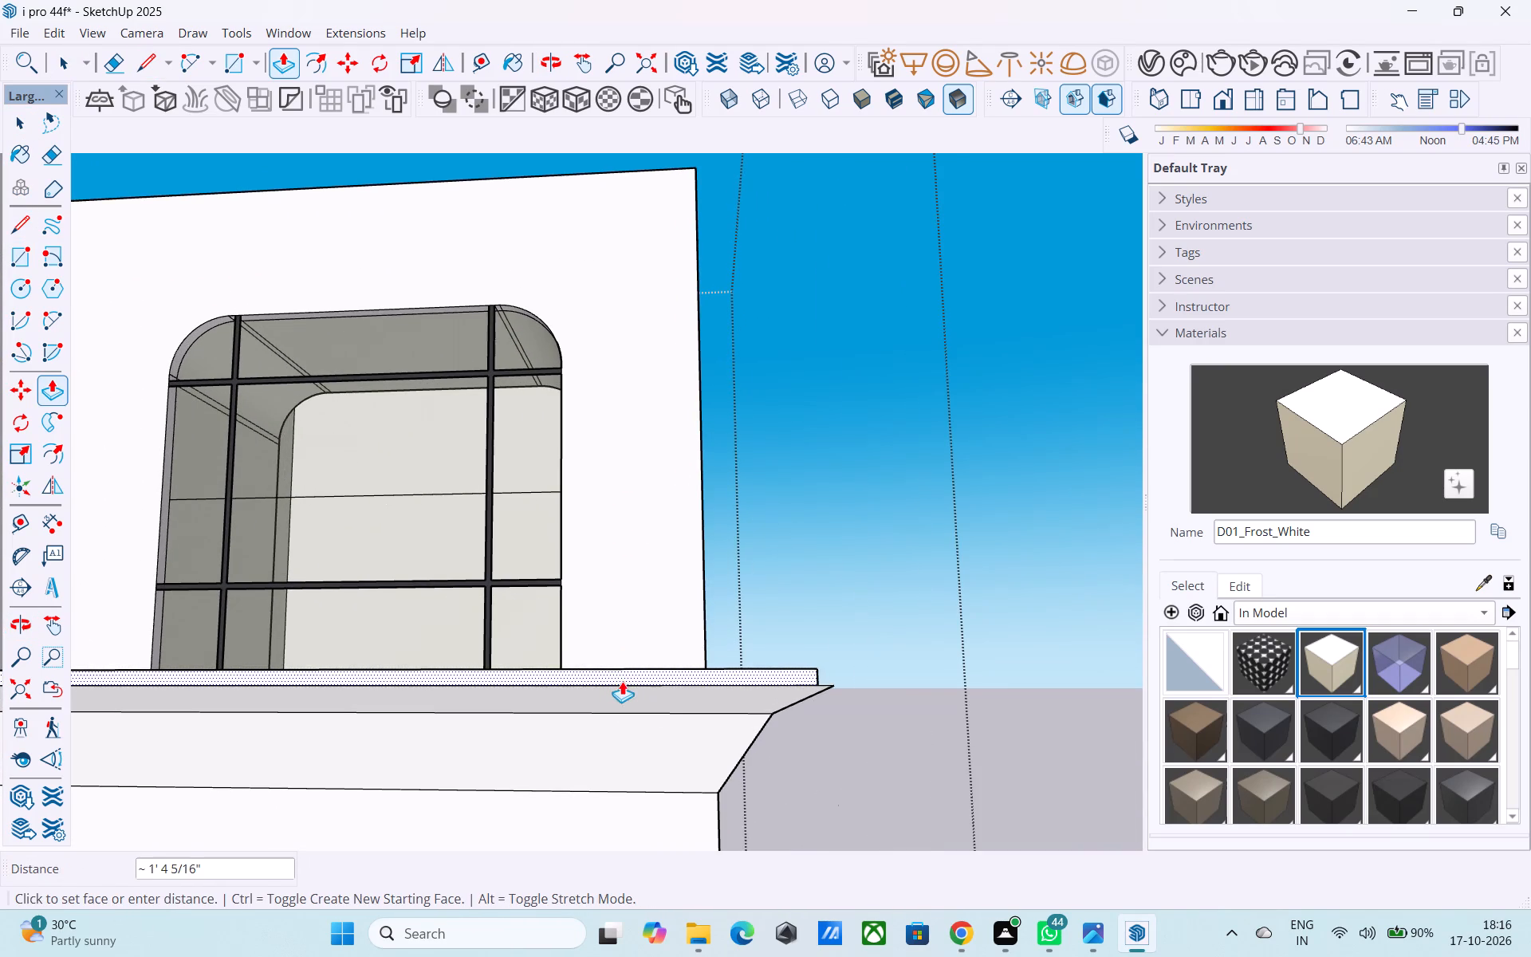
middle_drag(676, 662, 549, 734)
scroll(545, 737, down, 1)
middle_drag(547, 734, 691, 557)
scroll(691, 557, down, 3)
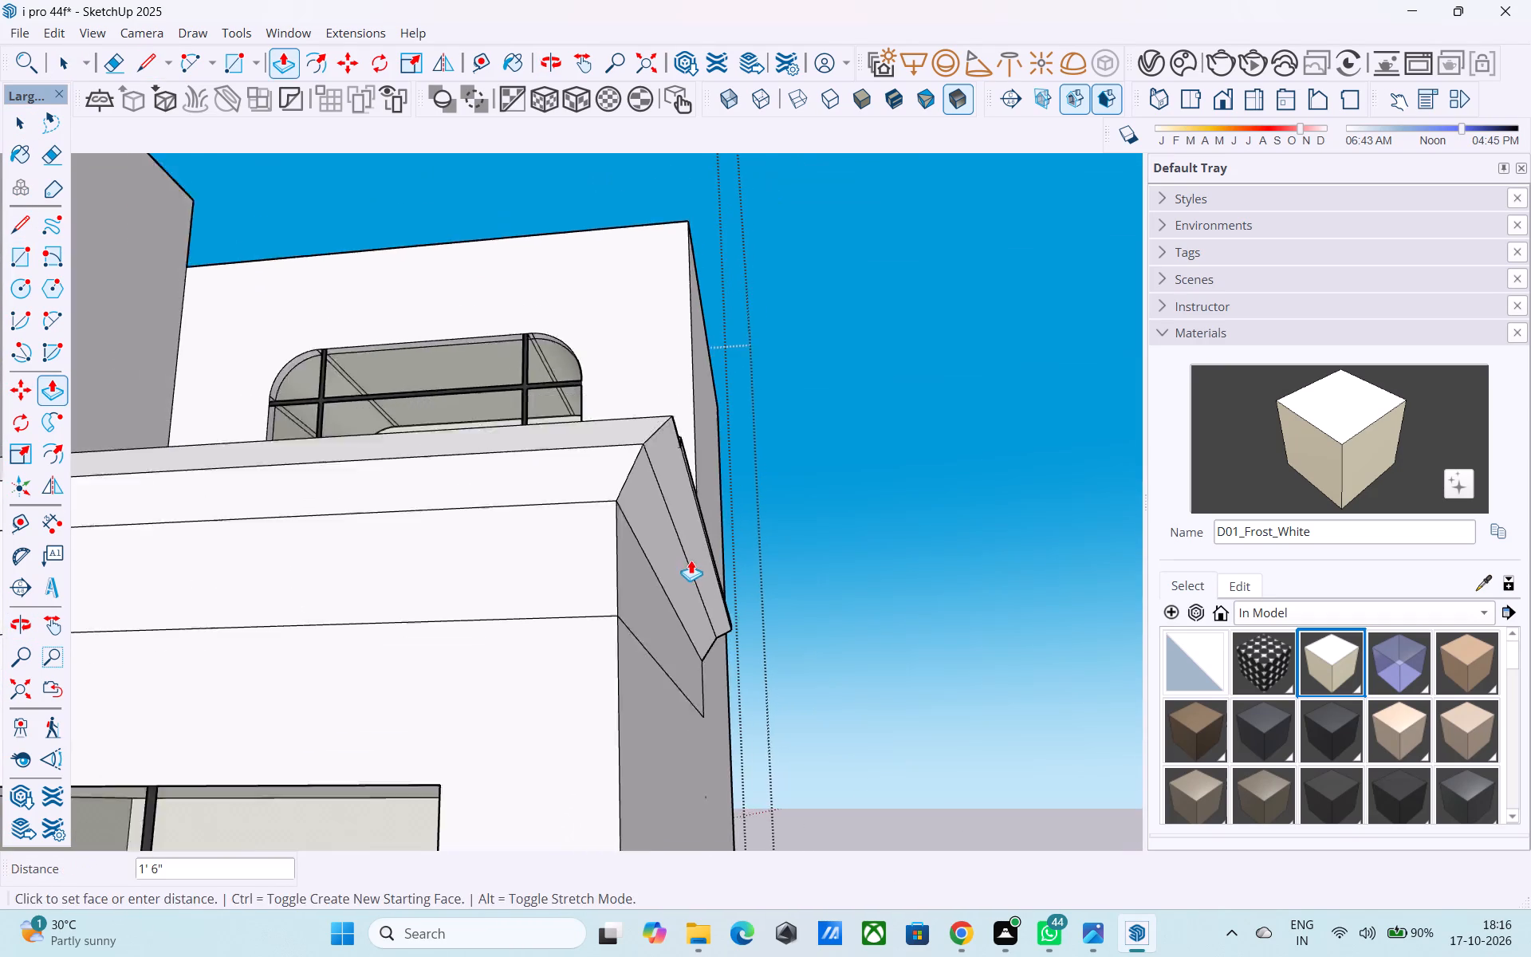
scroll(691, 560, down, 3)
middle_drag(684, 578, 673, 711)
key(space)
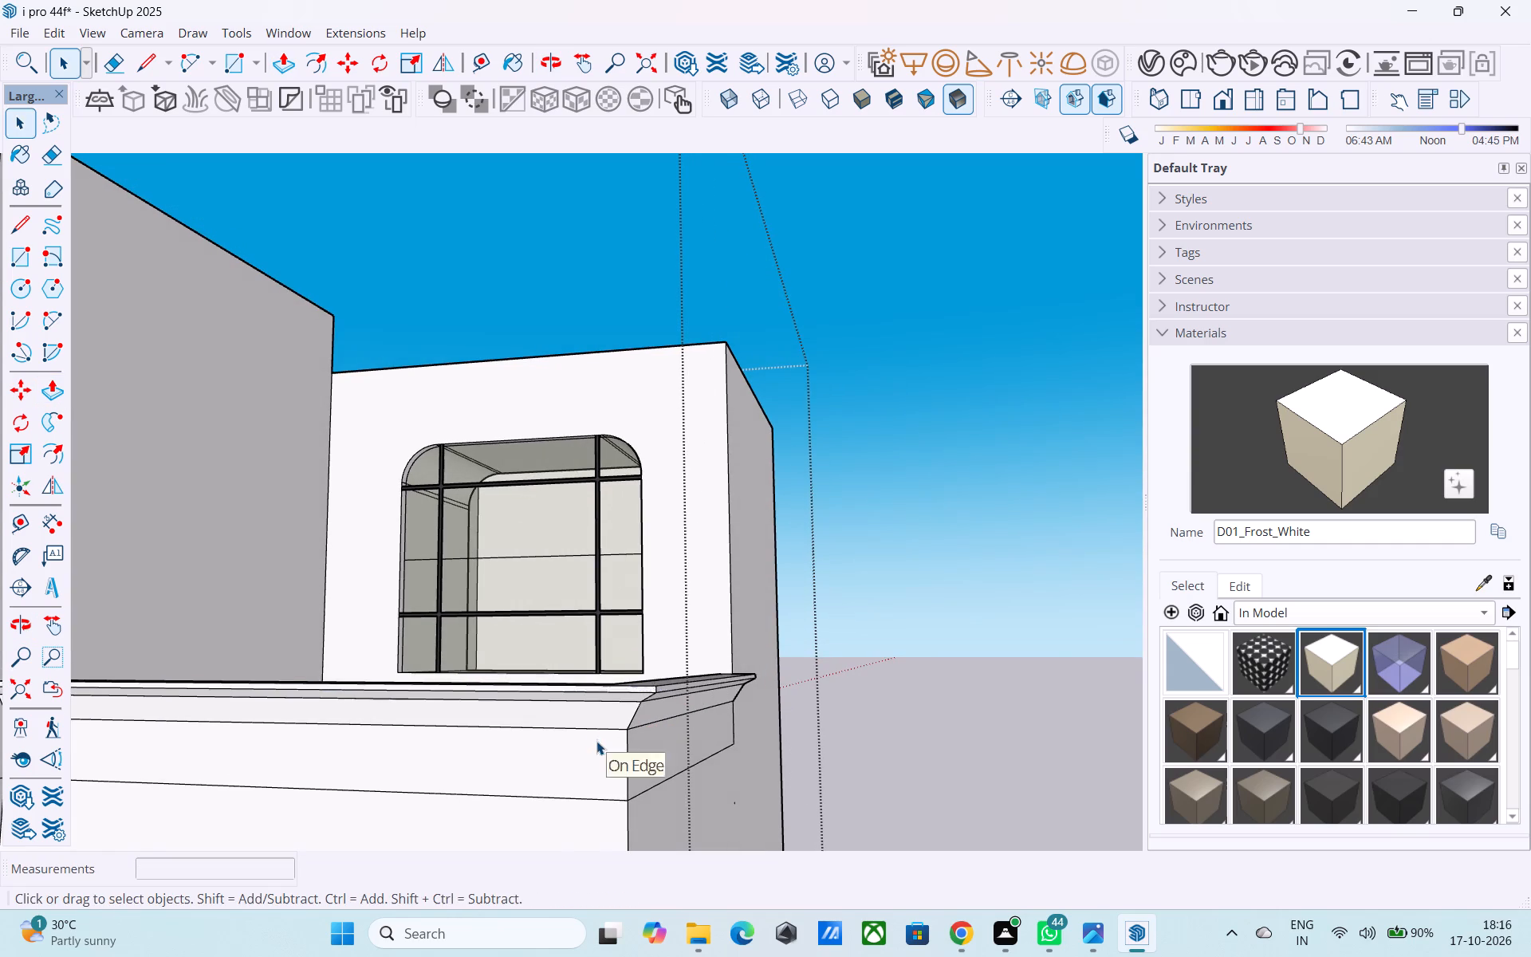
Push/Pull the front and outer side faces of the right block cornice's top band outward 6".
scroll(596, 739, down, 5)
middle_drag(596, 738, 589, 664)
scroll(589, 664, up, 10)
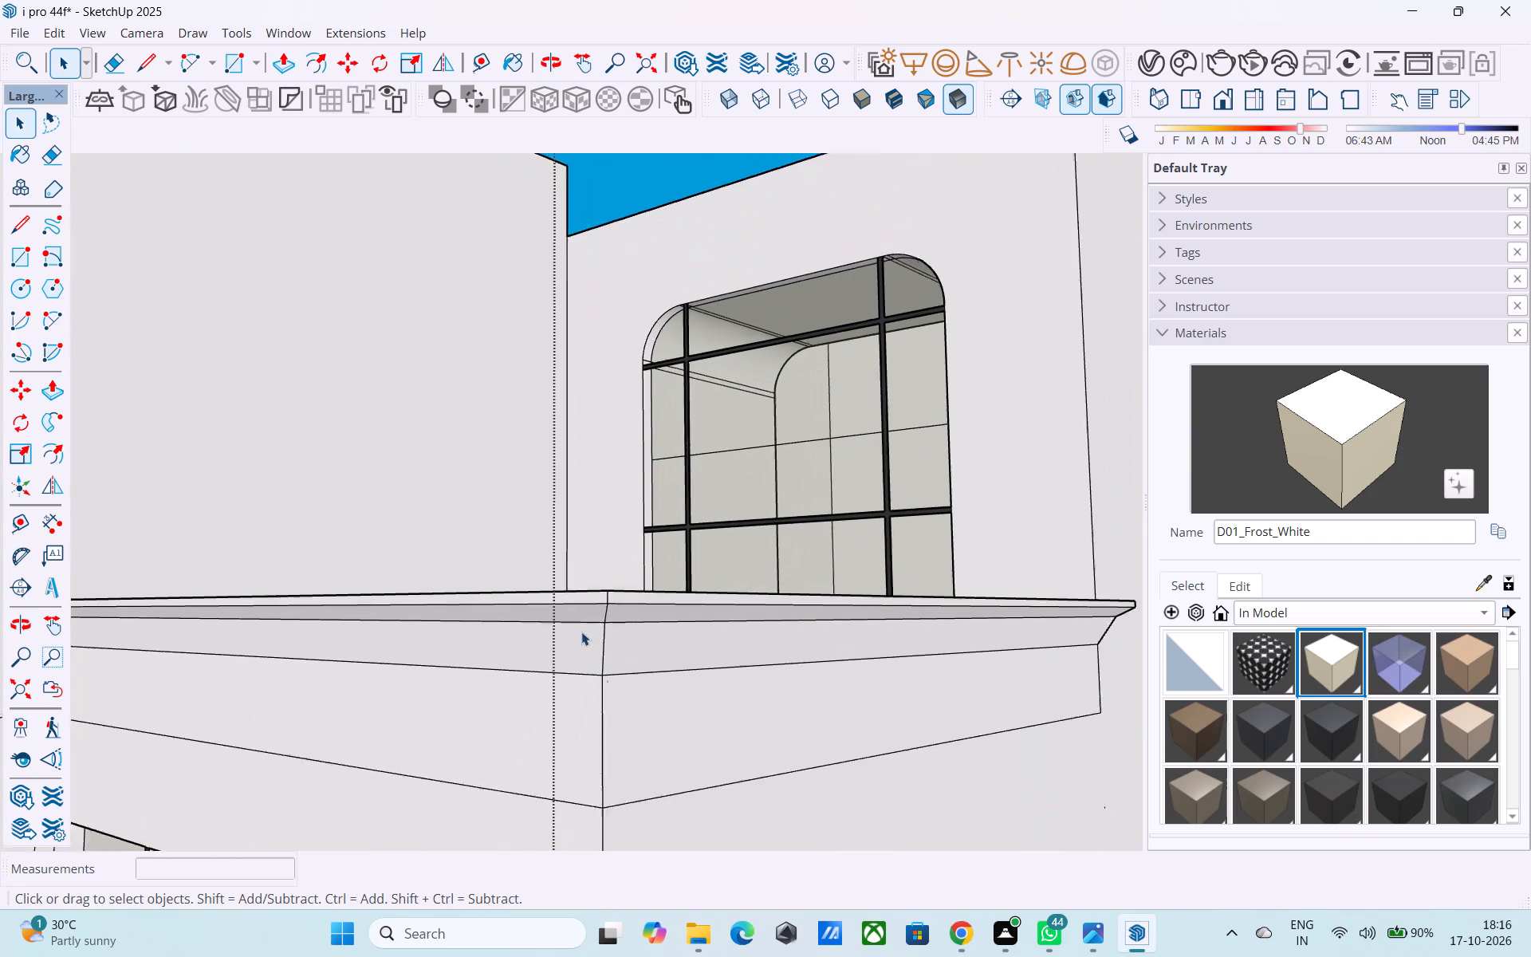
scroll(581, 632, up, 2)
click(593, 588)
click(593, 601)
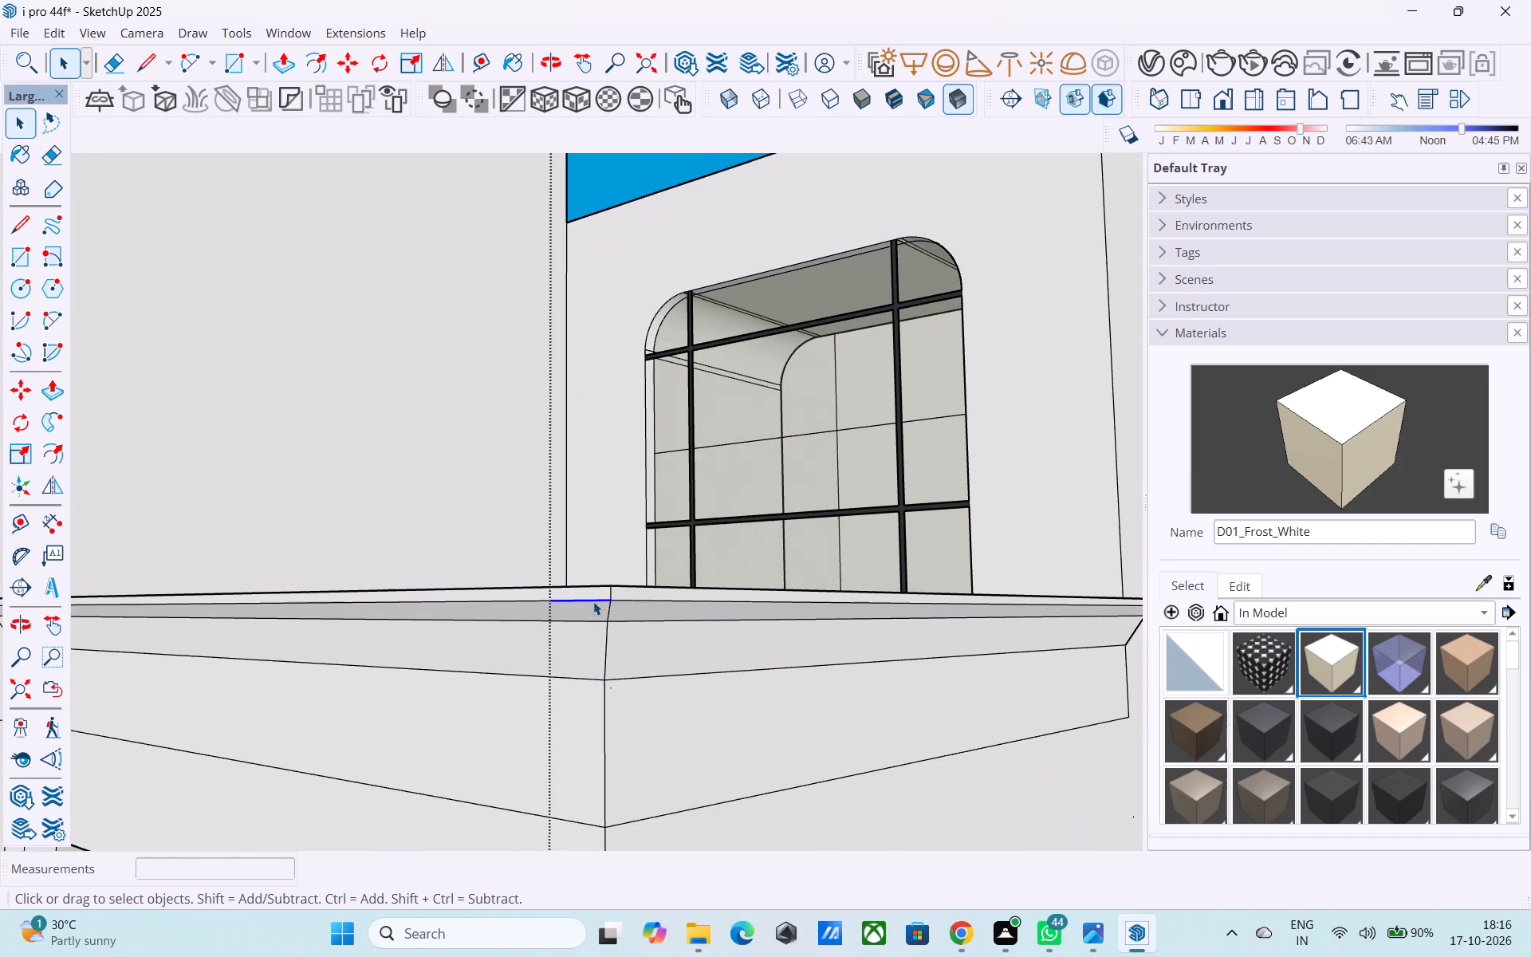
click(592, 593)
key(p)
click(592, 593)
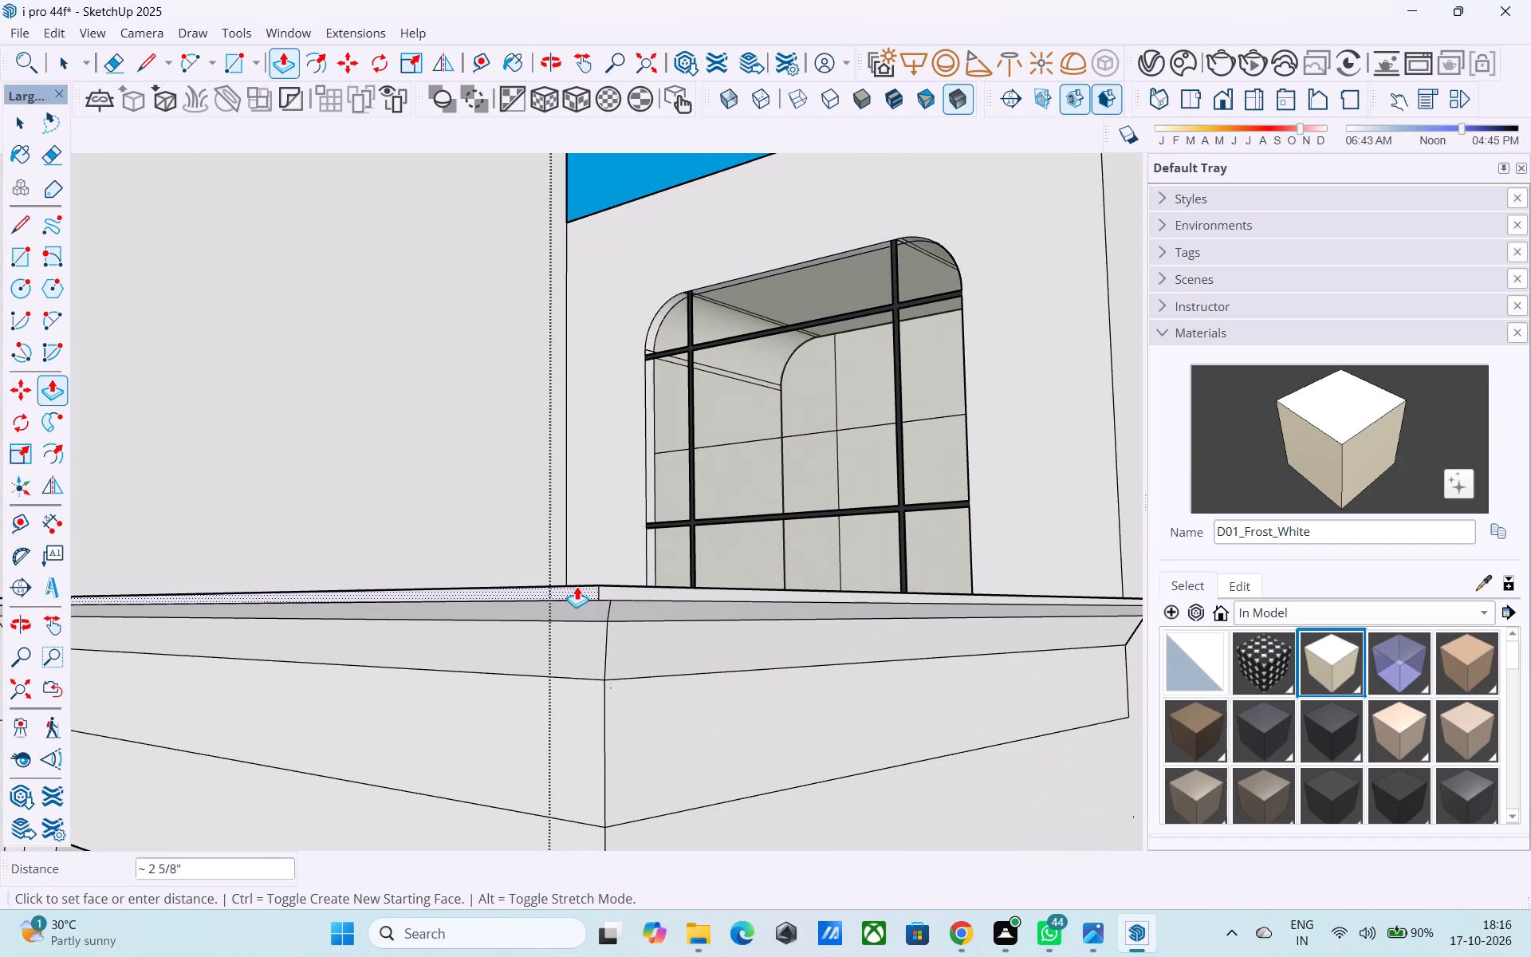
text(6")
key(Return)
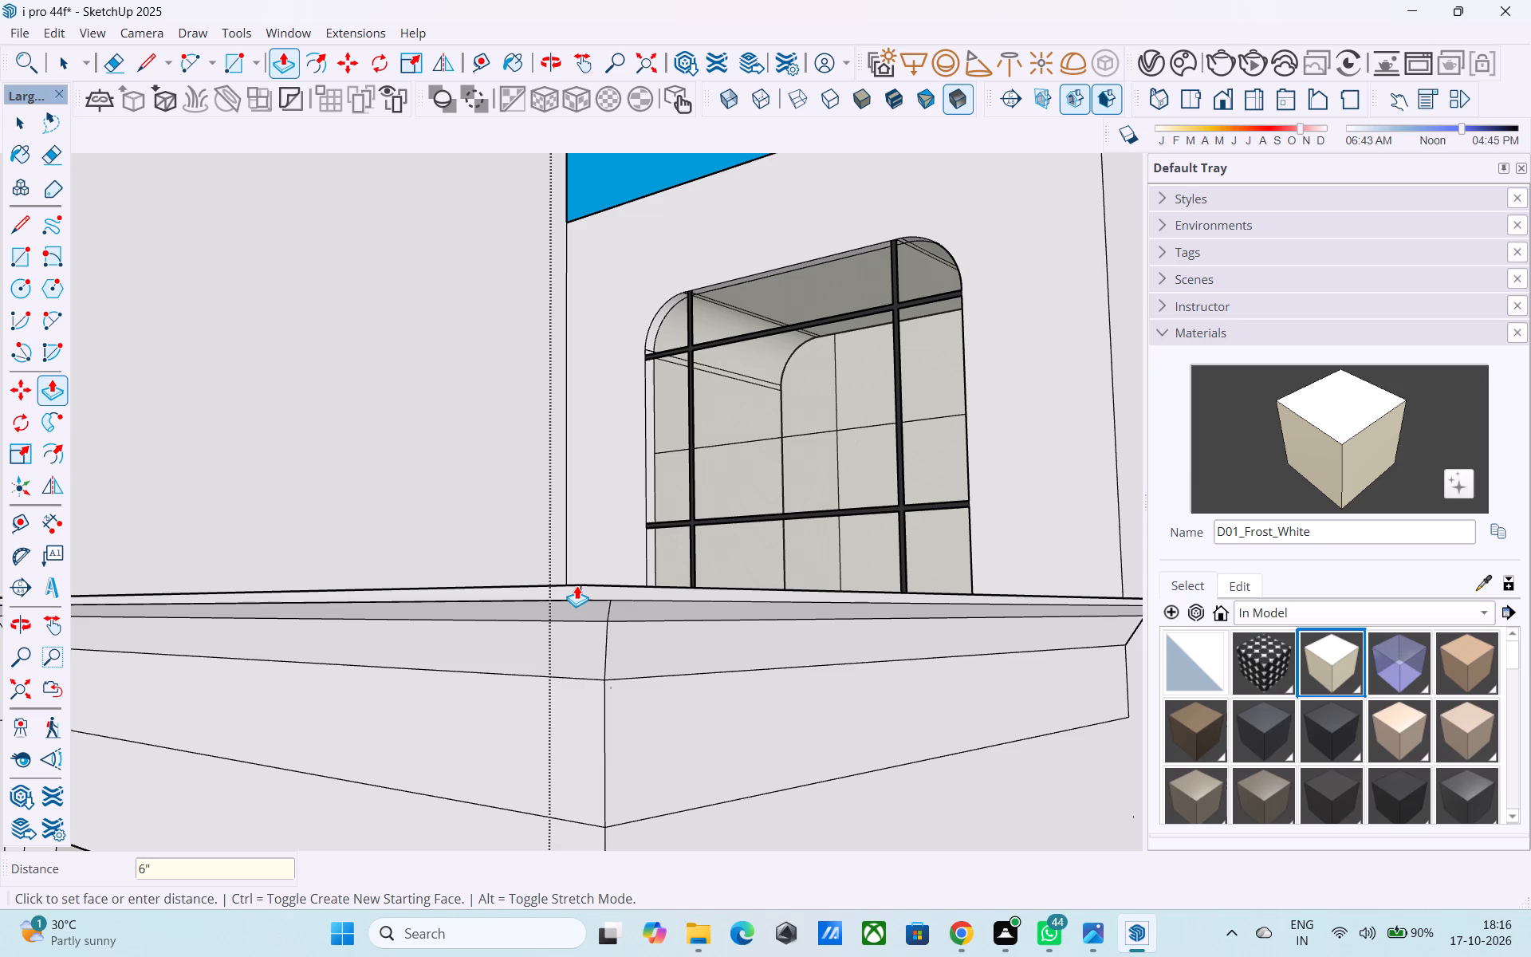
scroll(636, 599, up, 6)
double_click(645, 587)
At the right block's outer corner, draw an edge from the top band's lower corner to the cornice's mid-slope line.
scroll(644, 588, up, 1)
middle_drag(644, 588, 625, 516)
key(l)
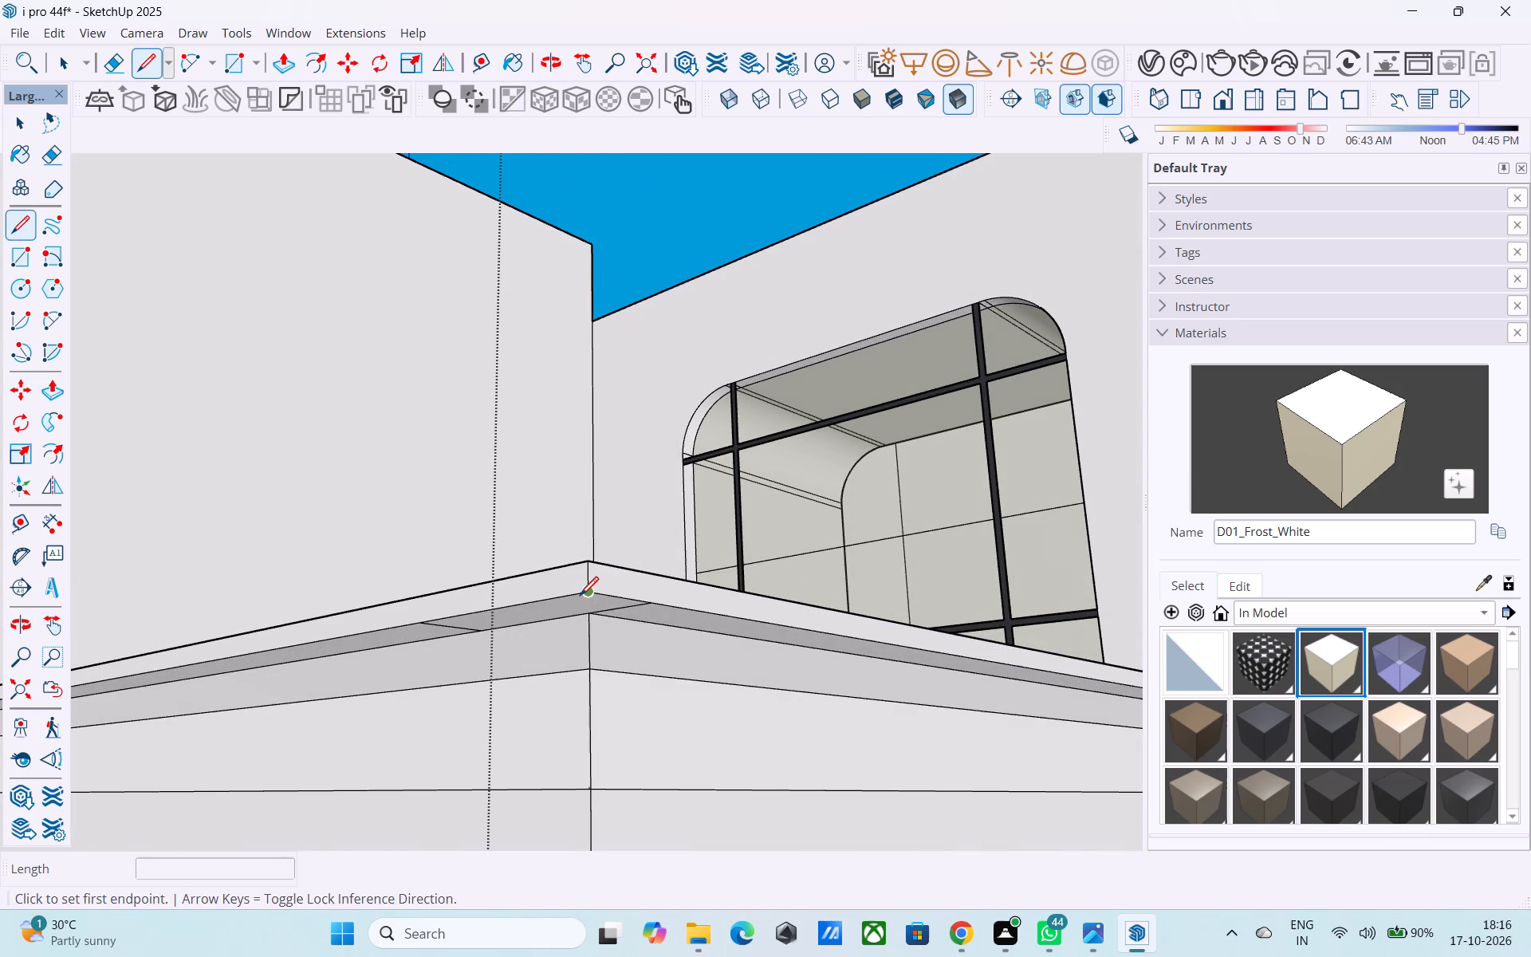
click(580, 598)
click(592, 677)
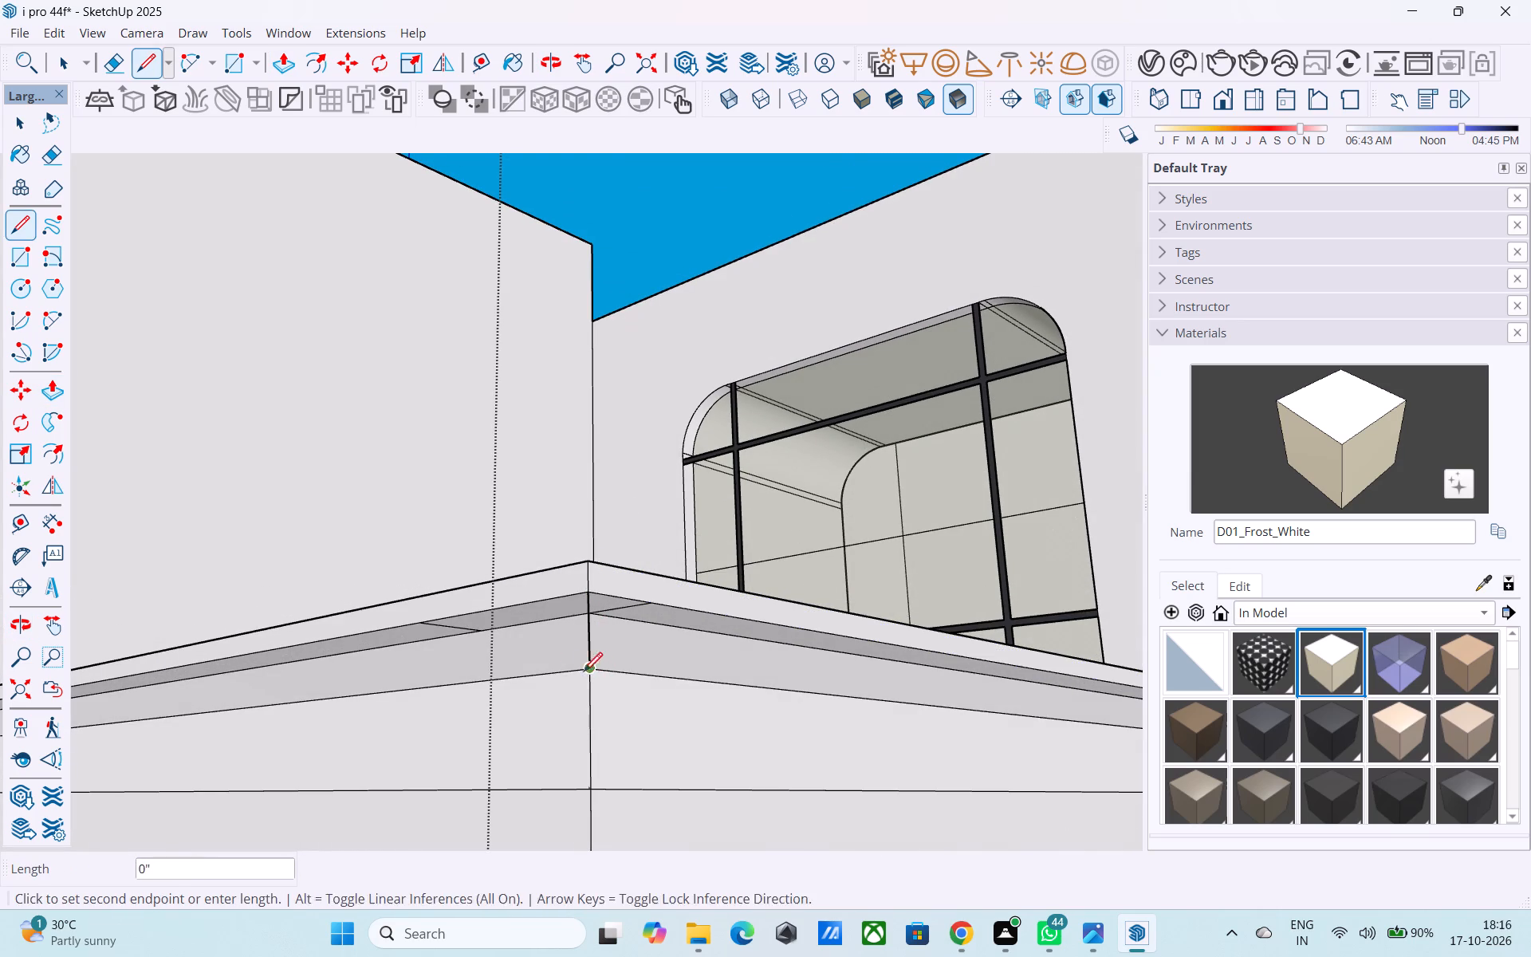
At the far end of the right block's side cornice, draw an edge from the top band's lower corner to the mid-slope line.
middle_drag(567, 664, 420, 653)
scroll(386, 642, down, 10)
middle_drag(789, 665, 309, 698)
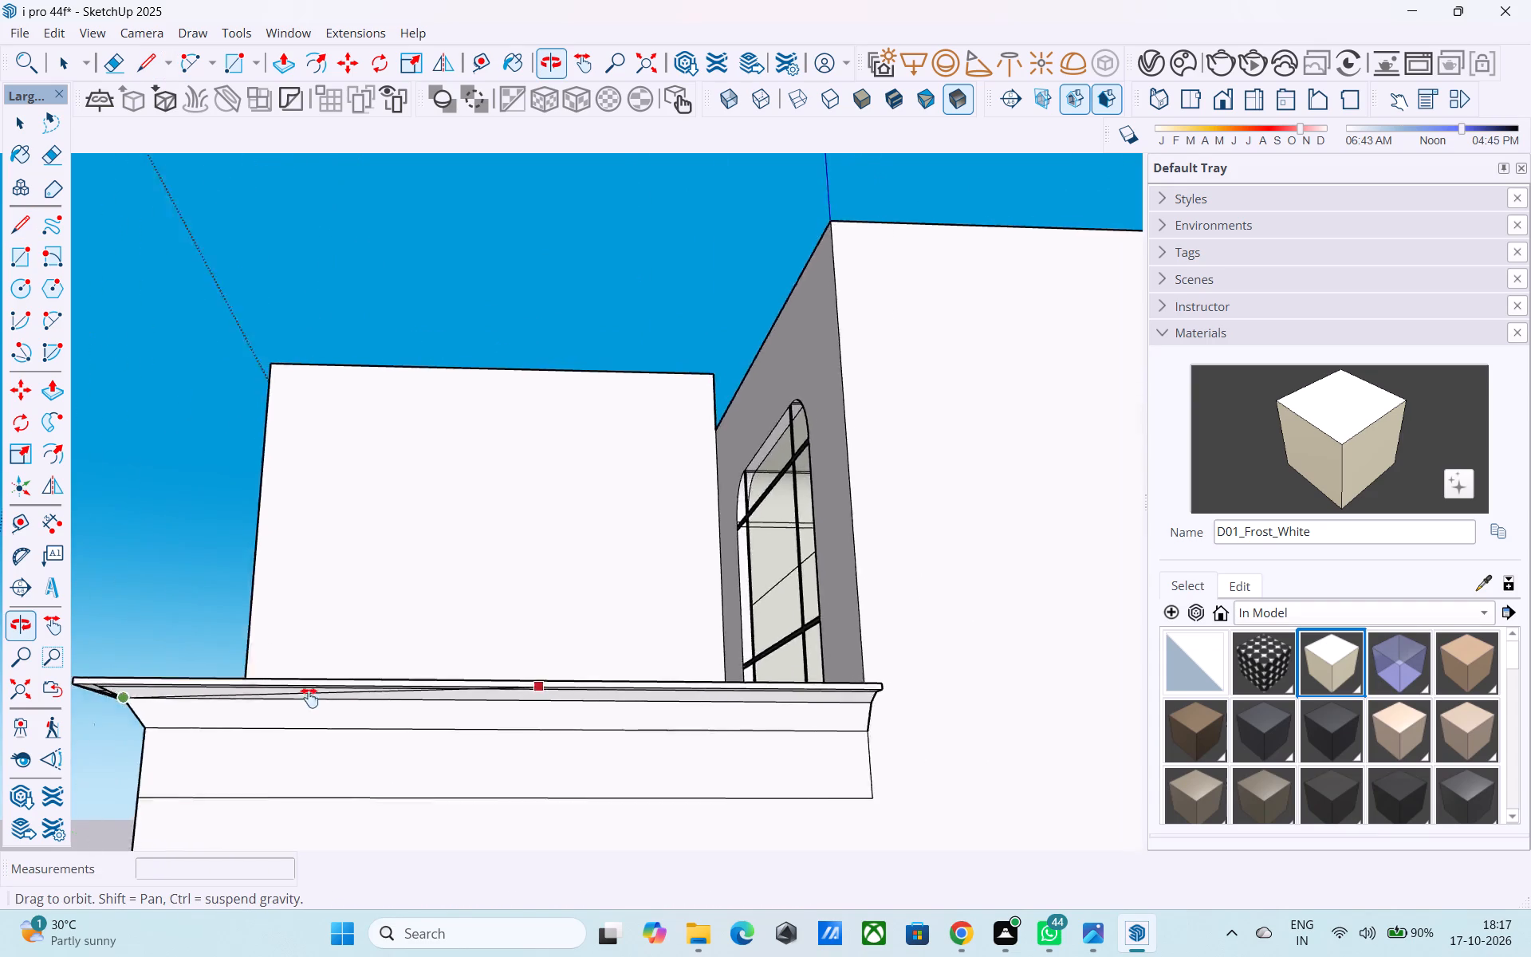
middle_drag(309, 698, 444, 734)
key(l)
scroll(785, 769, up, 11)
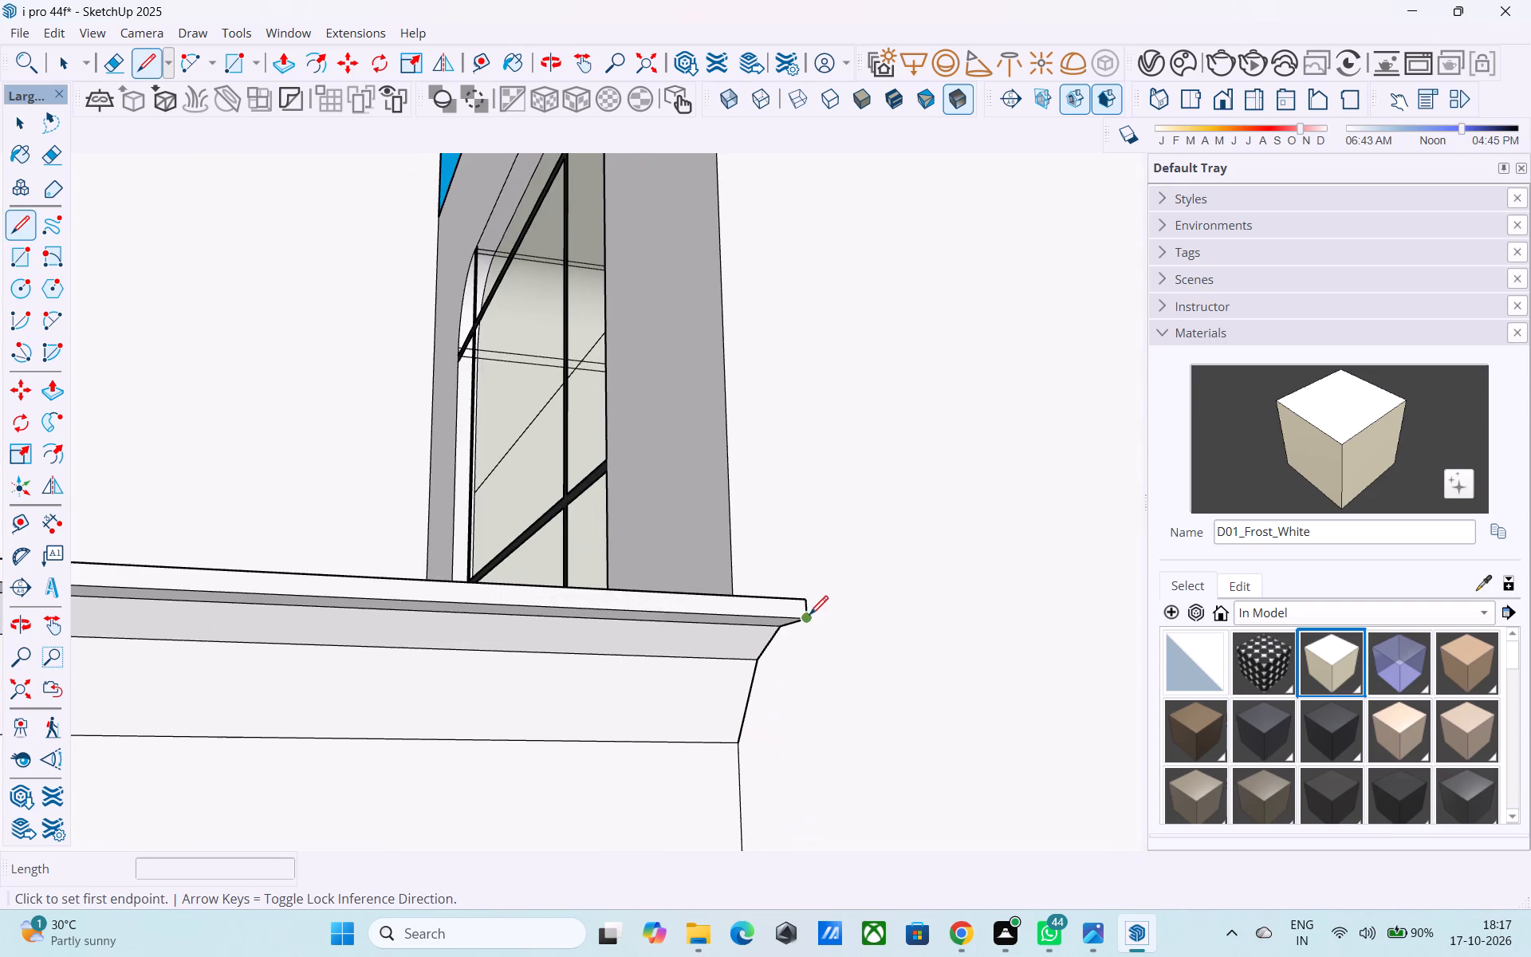
click(809, 616)
click(762, 666)
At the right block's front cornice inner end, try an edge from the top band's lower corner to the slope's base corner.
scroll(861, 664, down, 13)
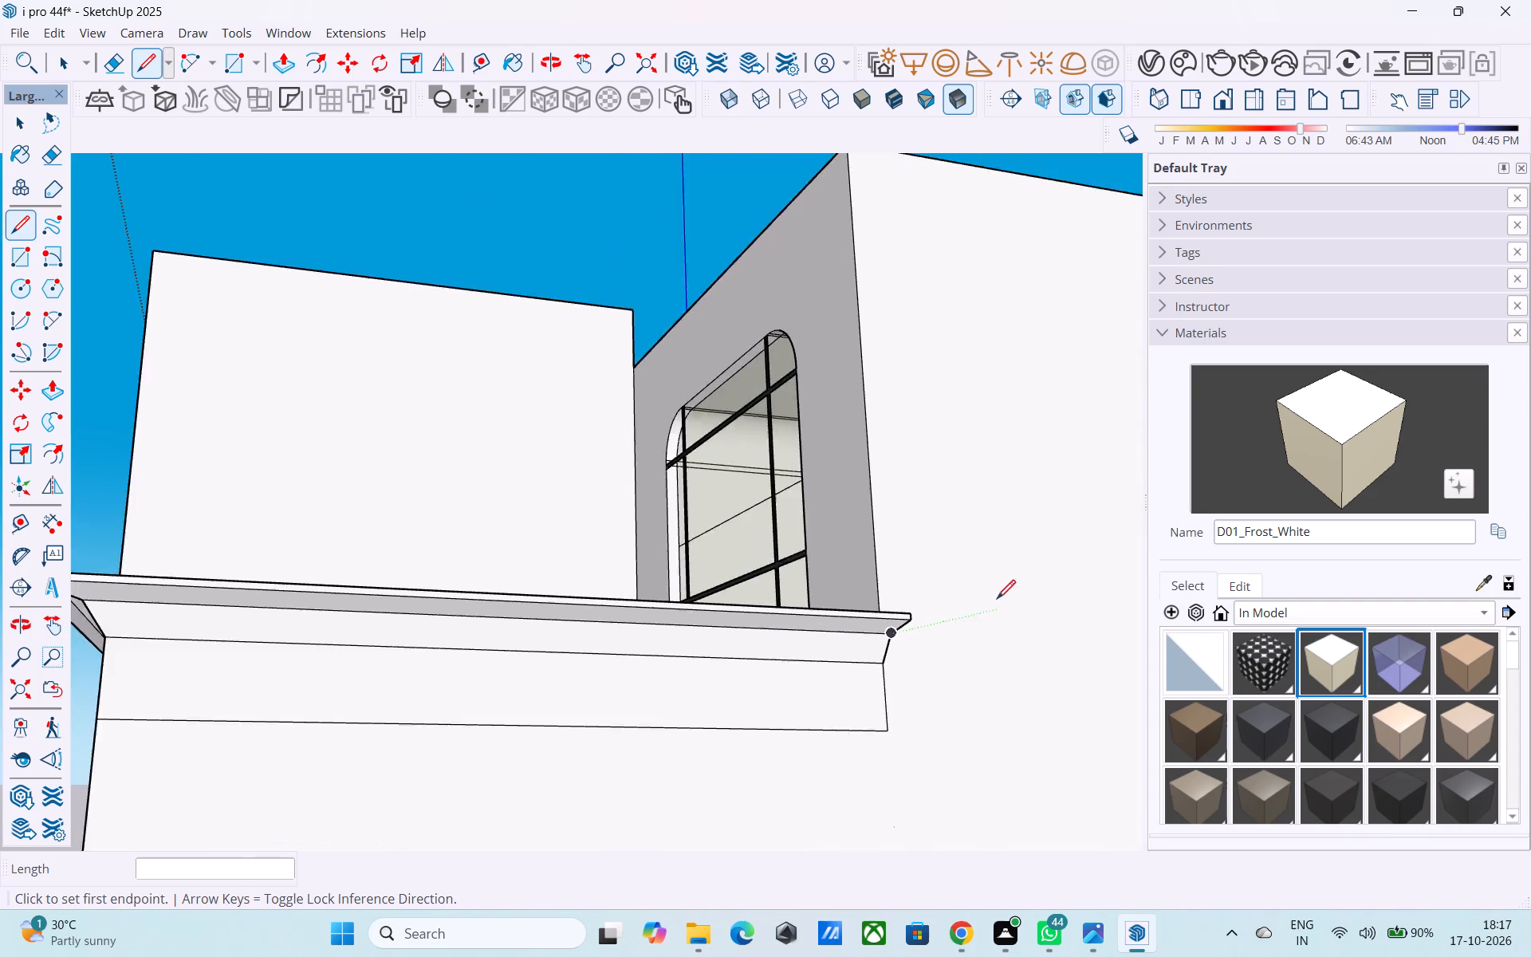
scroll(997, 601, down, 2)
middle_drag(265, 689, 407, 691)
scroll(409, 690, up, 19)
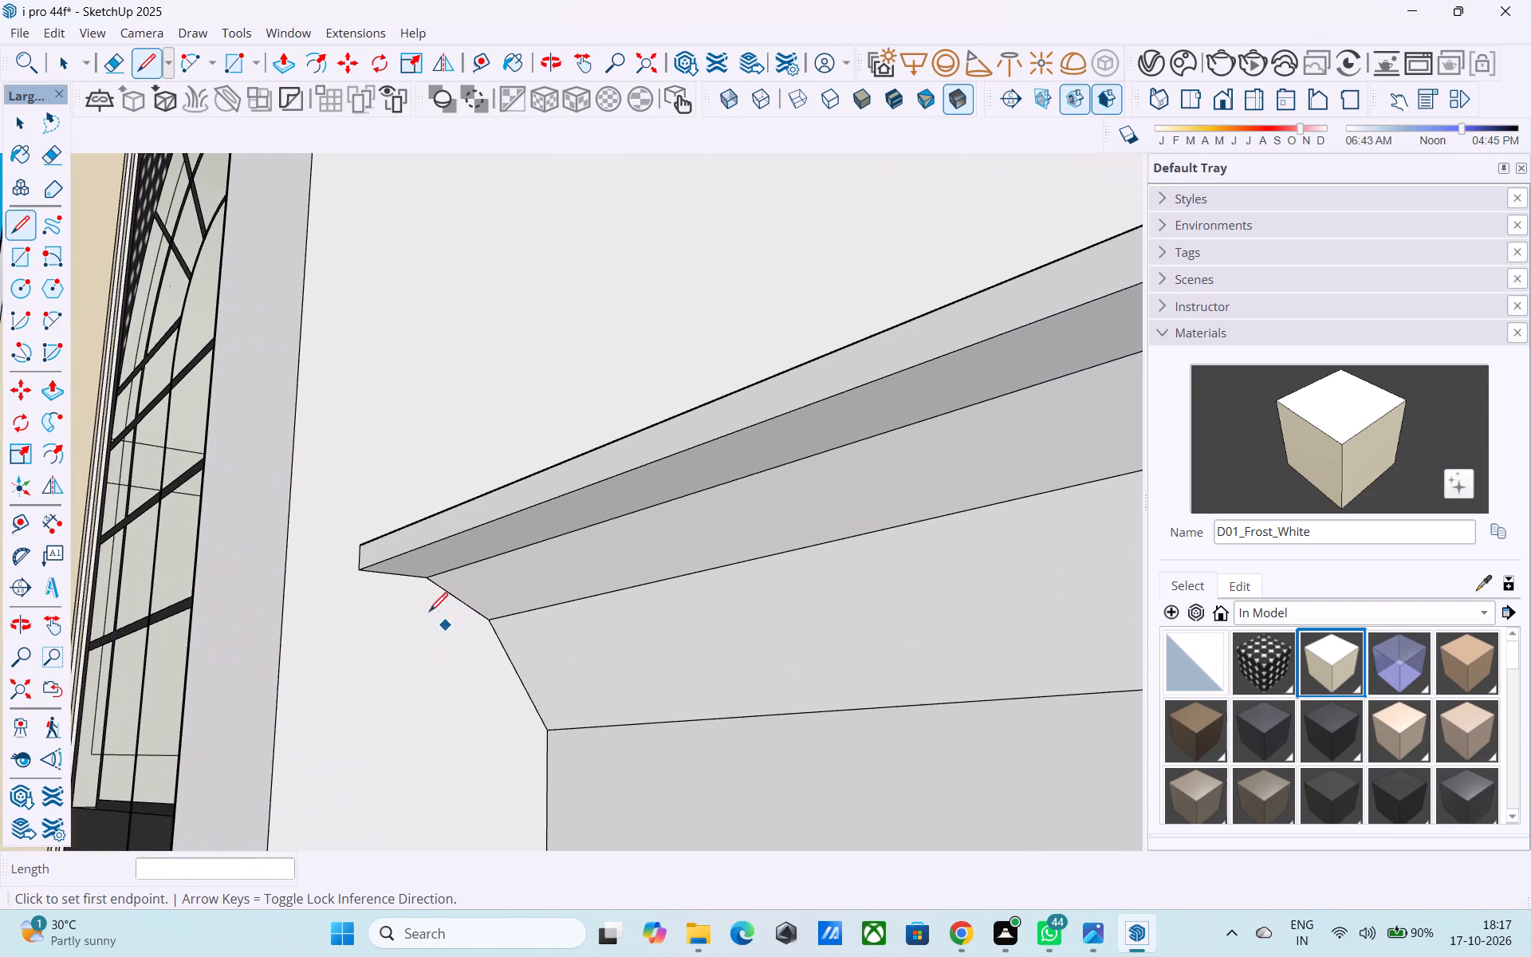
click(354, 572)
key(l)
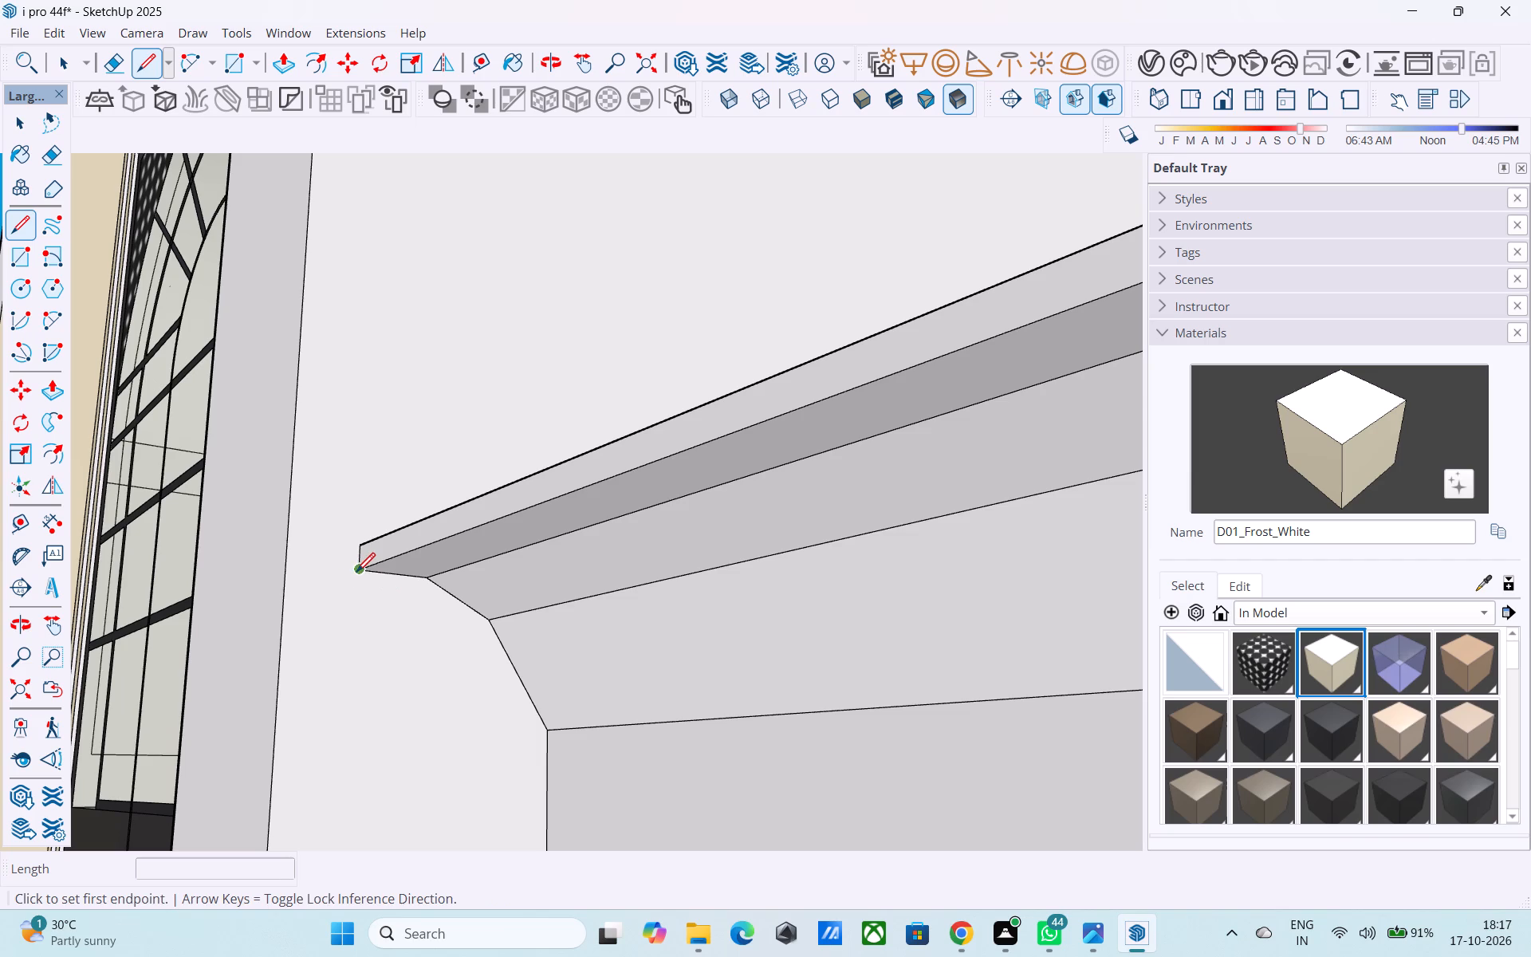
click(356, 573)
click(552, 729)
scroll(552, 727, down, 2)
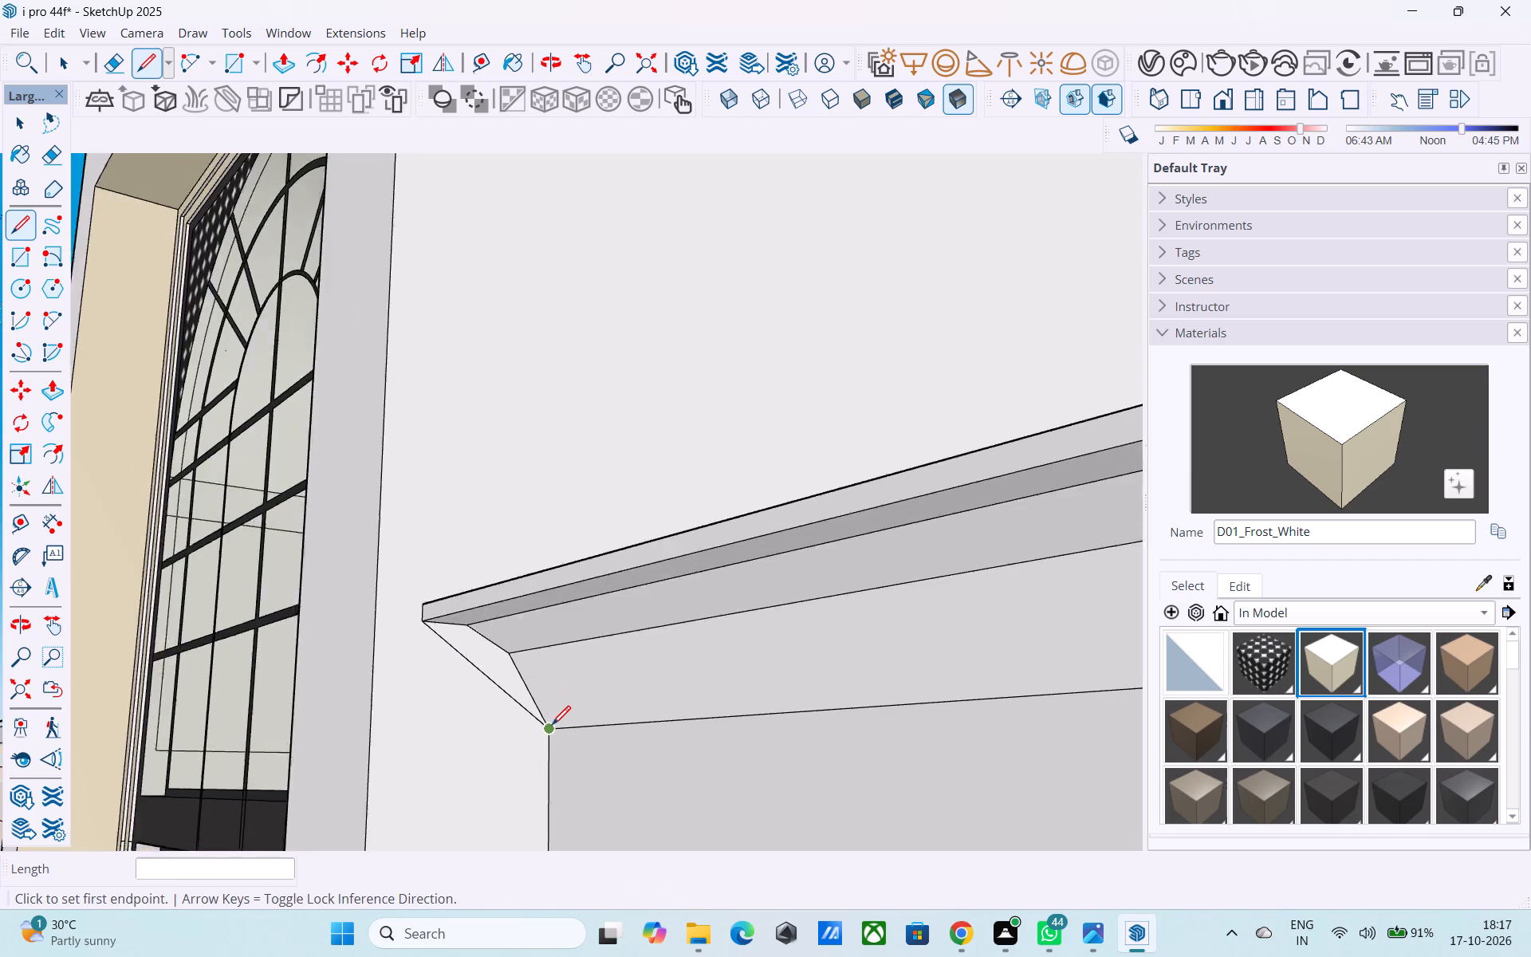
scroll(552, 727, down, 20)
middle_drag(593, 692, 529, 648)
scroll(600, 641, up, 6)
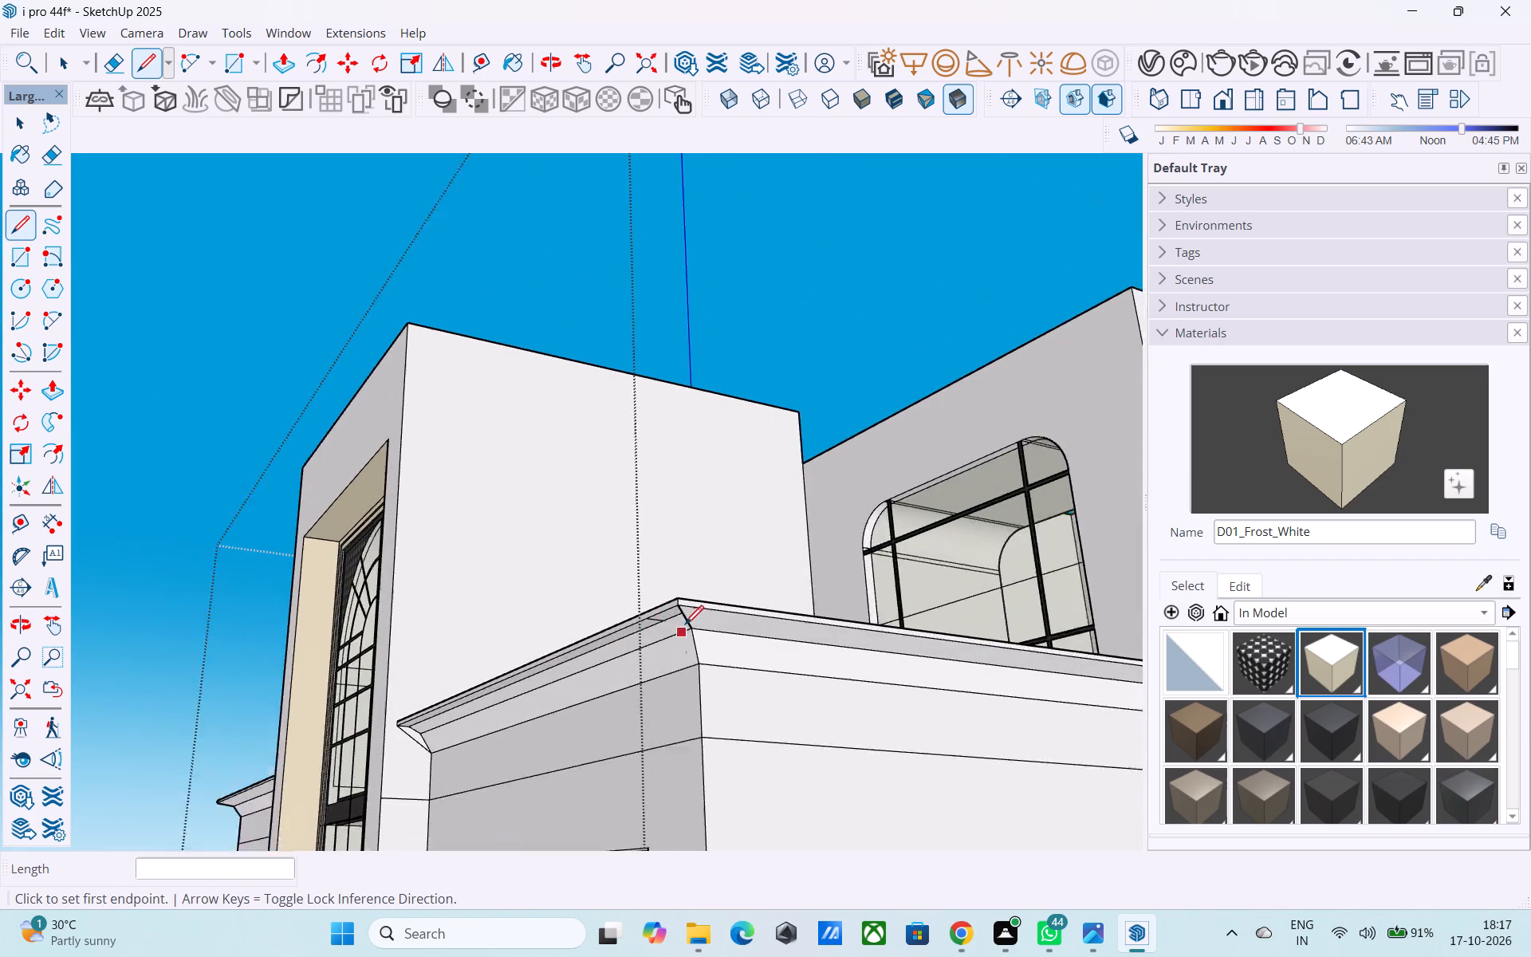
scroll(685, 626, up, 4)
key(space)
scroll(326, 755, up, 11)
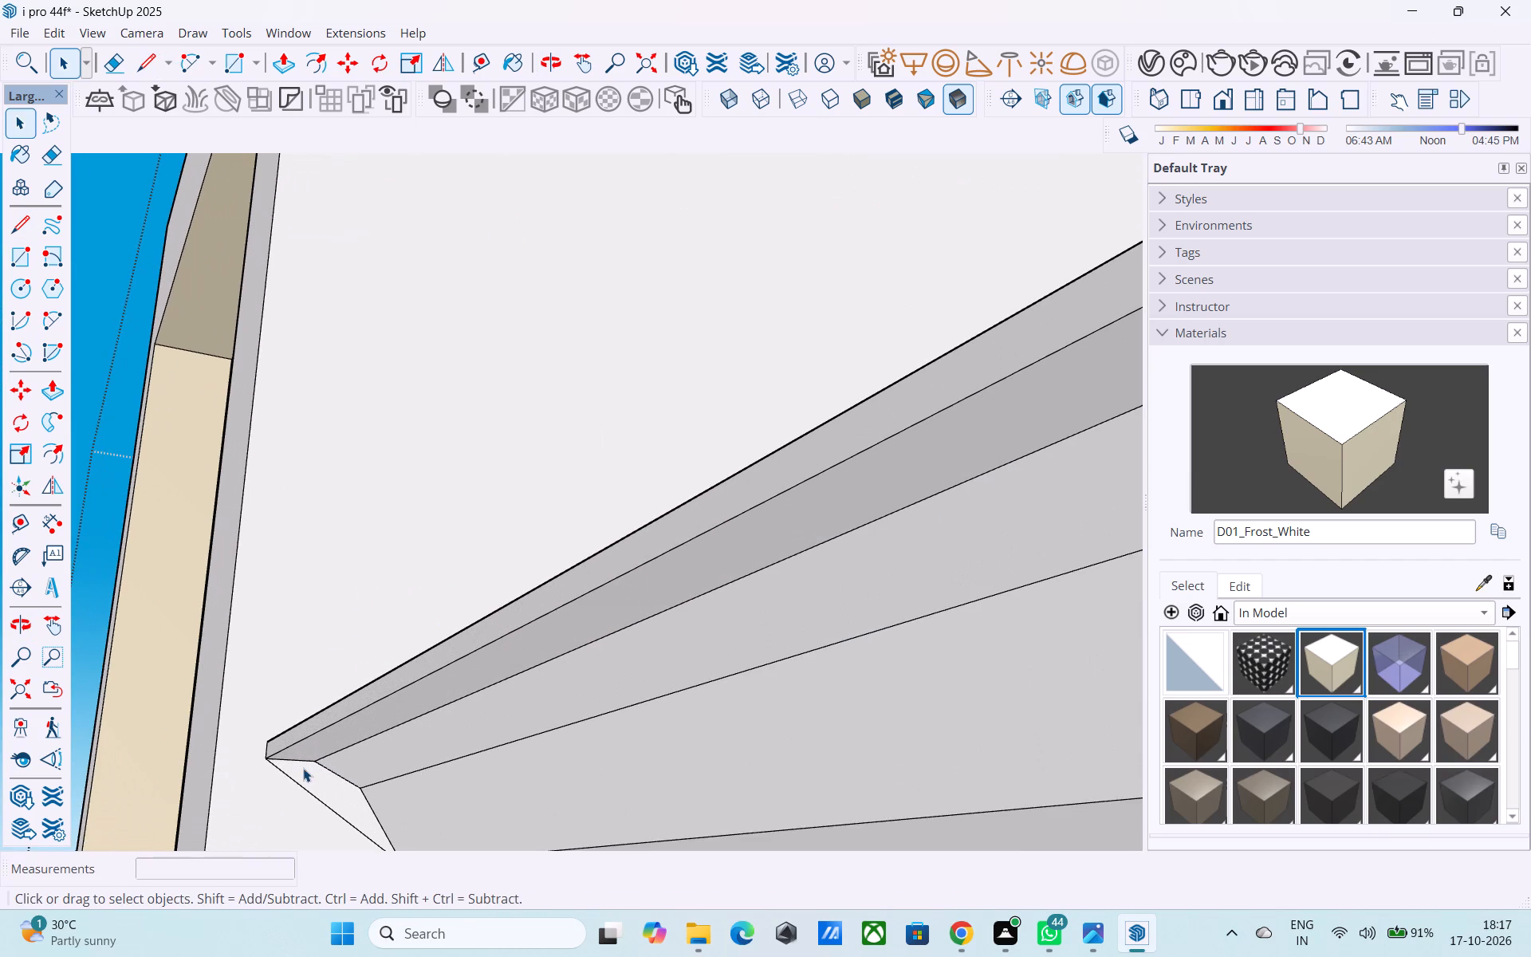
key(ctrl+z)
At the right block's front cornice inner end, draw an edge from the top band's lower corner to the mid-slope line.
key(l)
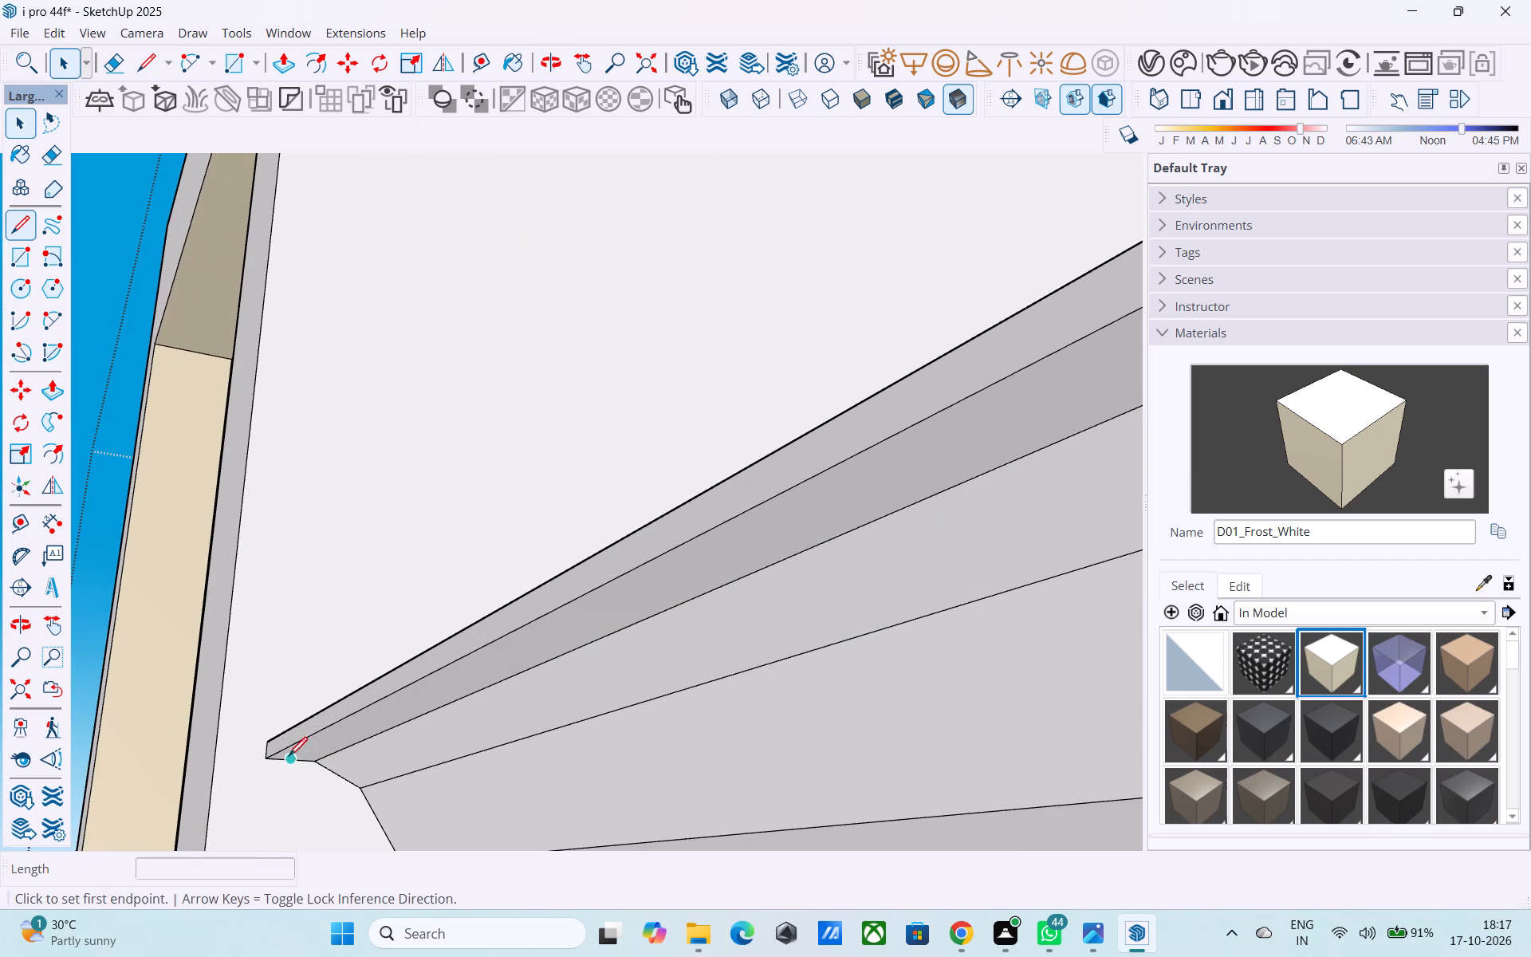
click(272, 756)
click(355, 793)
scroll(356, 793, down, 2)
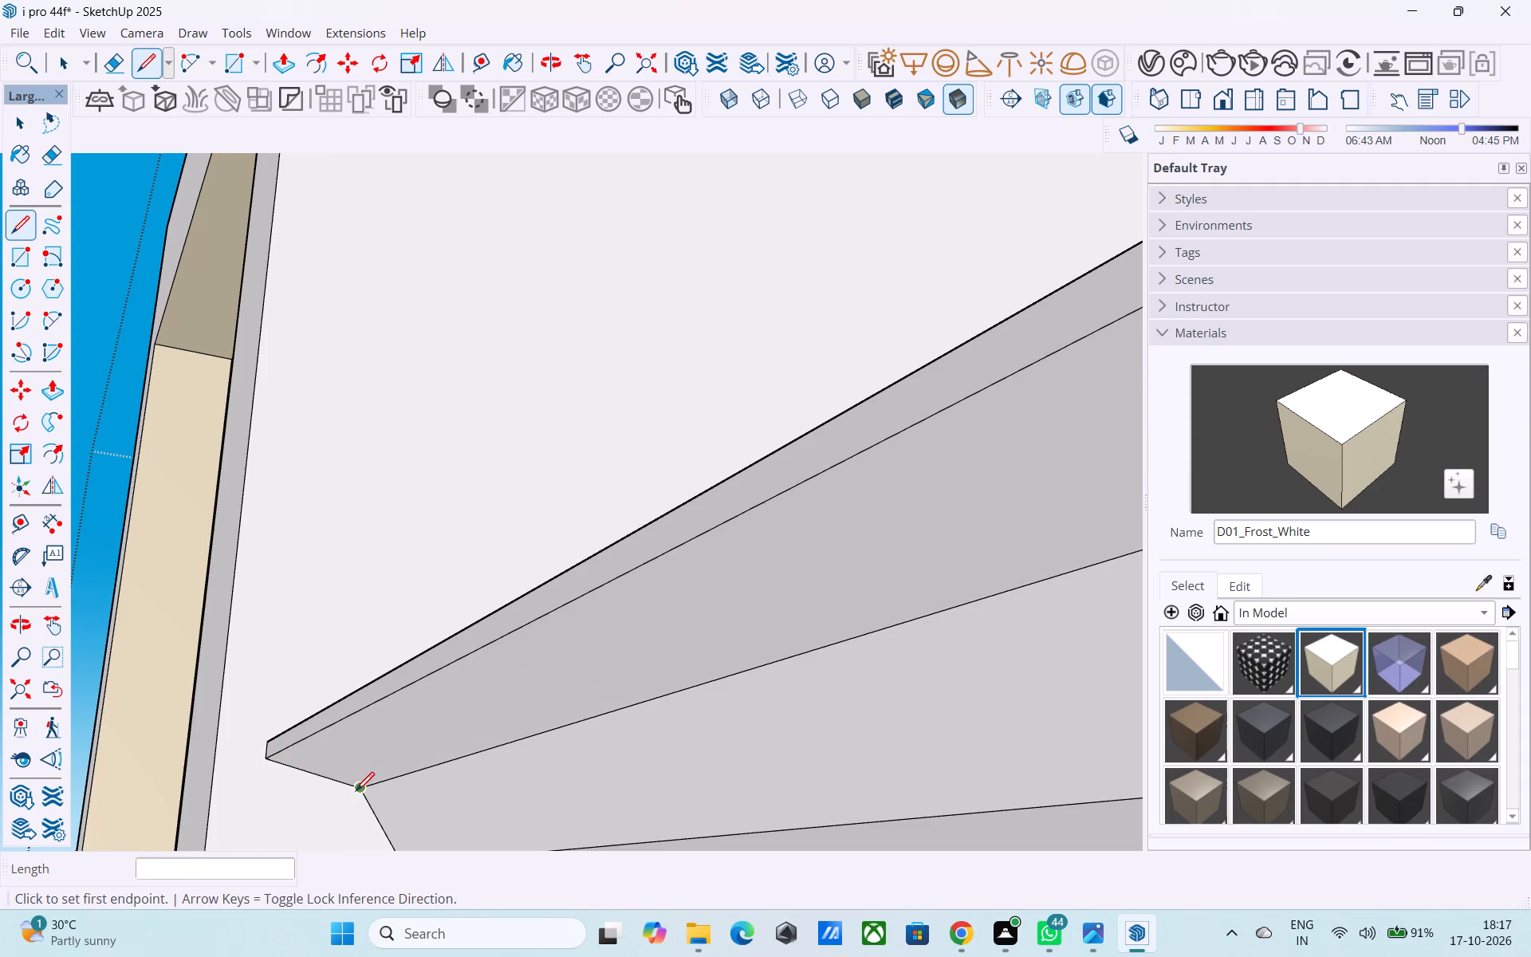
scroll(356, 793, down, 19)
key(space)
Inspect the right block's cornice corner and compare both blocks' cornices across the whole facade.
middle_drag(451, 759, 557, 705)
scroll(562, 705, up, 4)
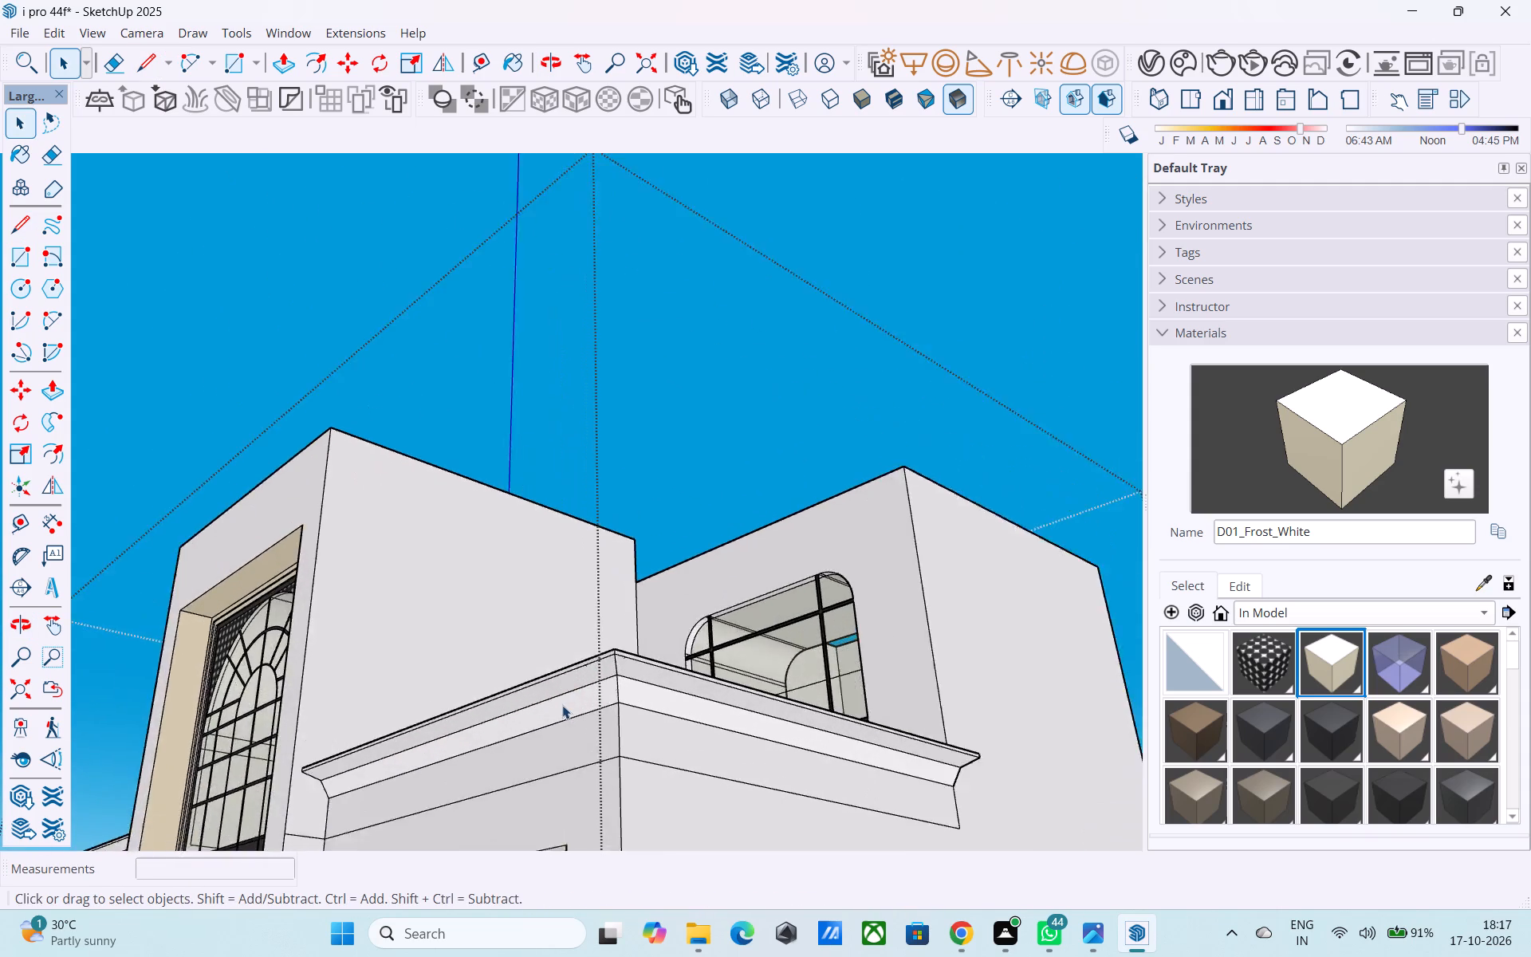
scroll(562, 705, up, 4)
scroll(601, 649, up, 10)
scroll(562, 640, down, 5)
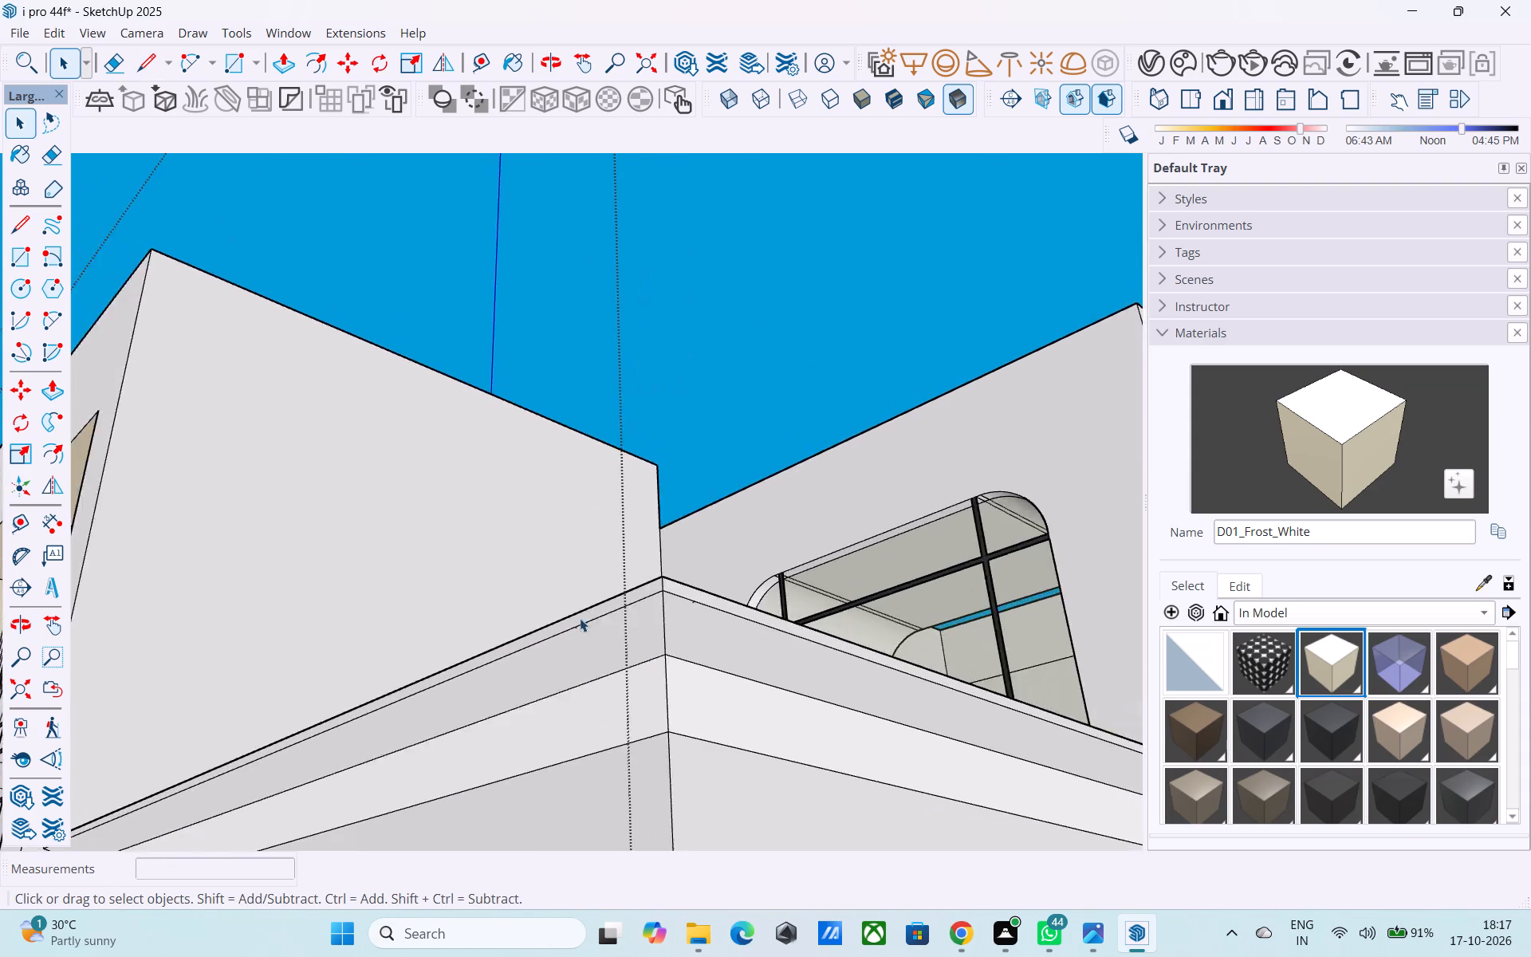
scroll(580, 618, down, 9)
scroll(744, 624, up, 1)
scroll(744, 624, down, 14)
middle_drag(767, 641, 846, 727)
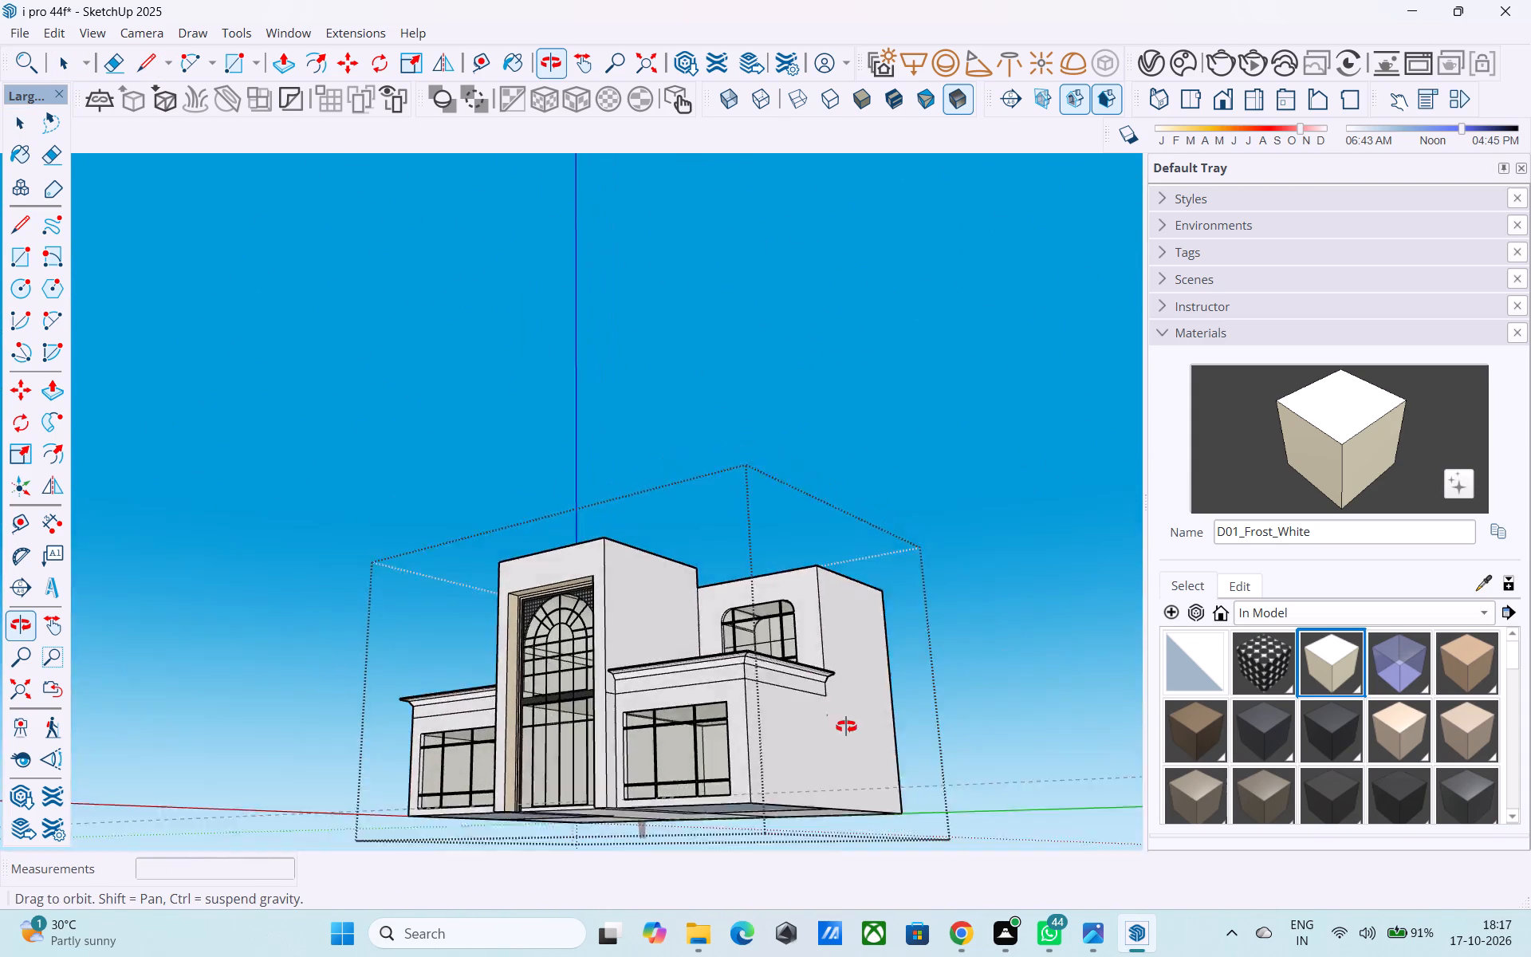
middle_drag(846, 727, 905, 778)
scroll(534, 573, down, 3)
middle_drag(534, 573, 706, 605)
Save the model.
key(ctrl+s)
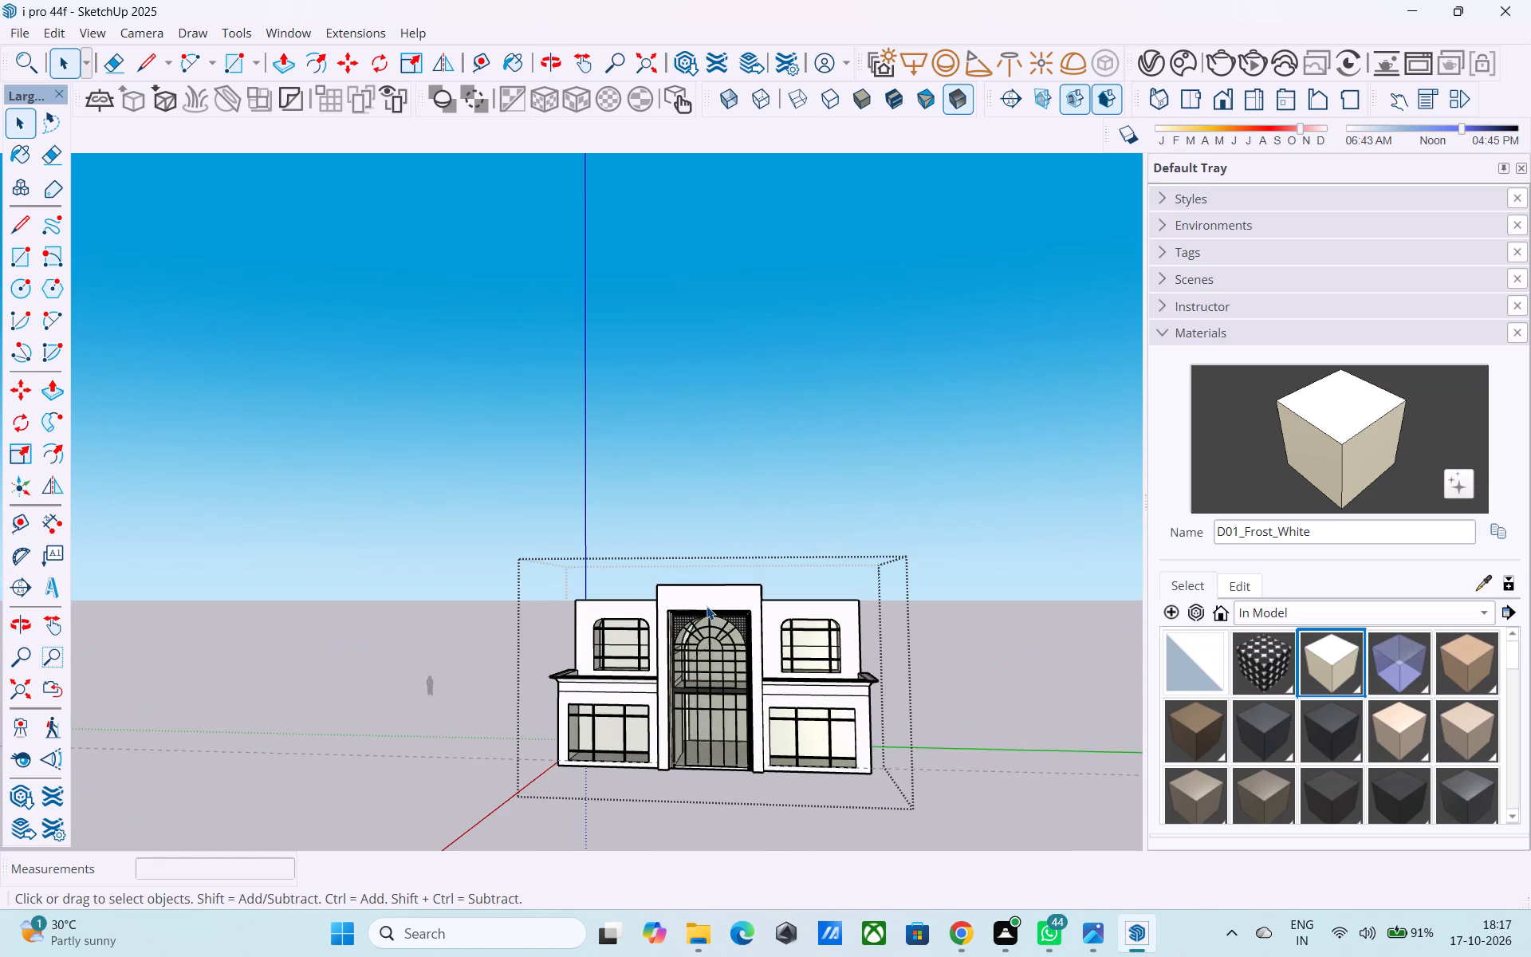
Review the whole mansion from the front, above, below and the sides, checking the facade and the cornices.
scroll(694, 615, down, 1)
shift+middle_drag(650, 655, 661, 592)
scroll(659, 597, up, 9)
middle_drag(672, 586, 662, 445)
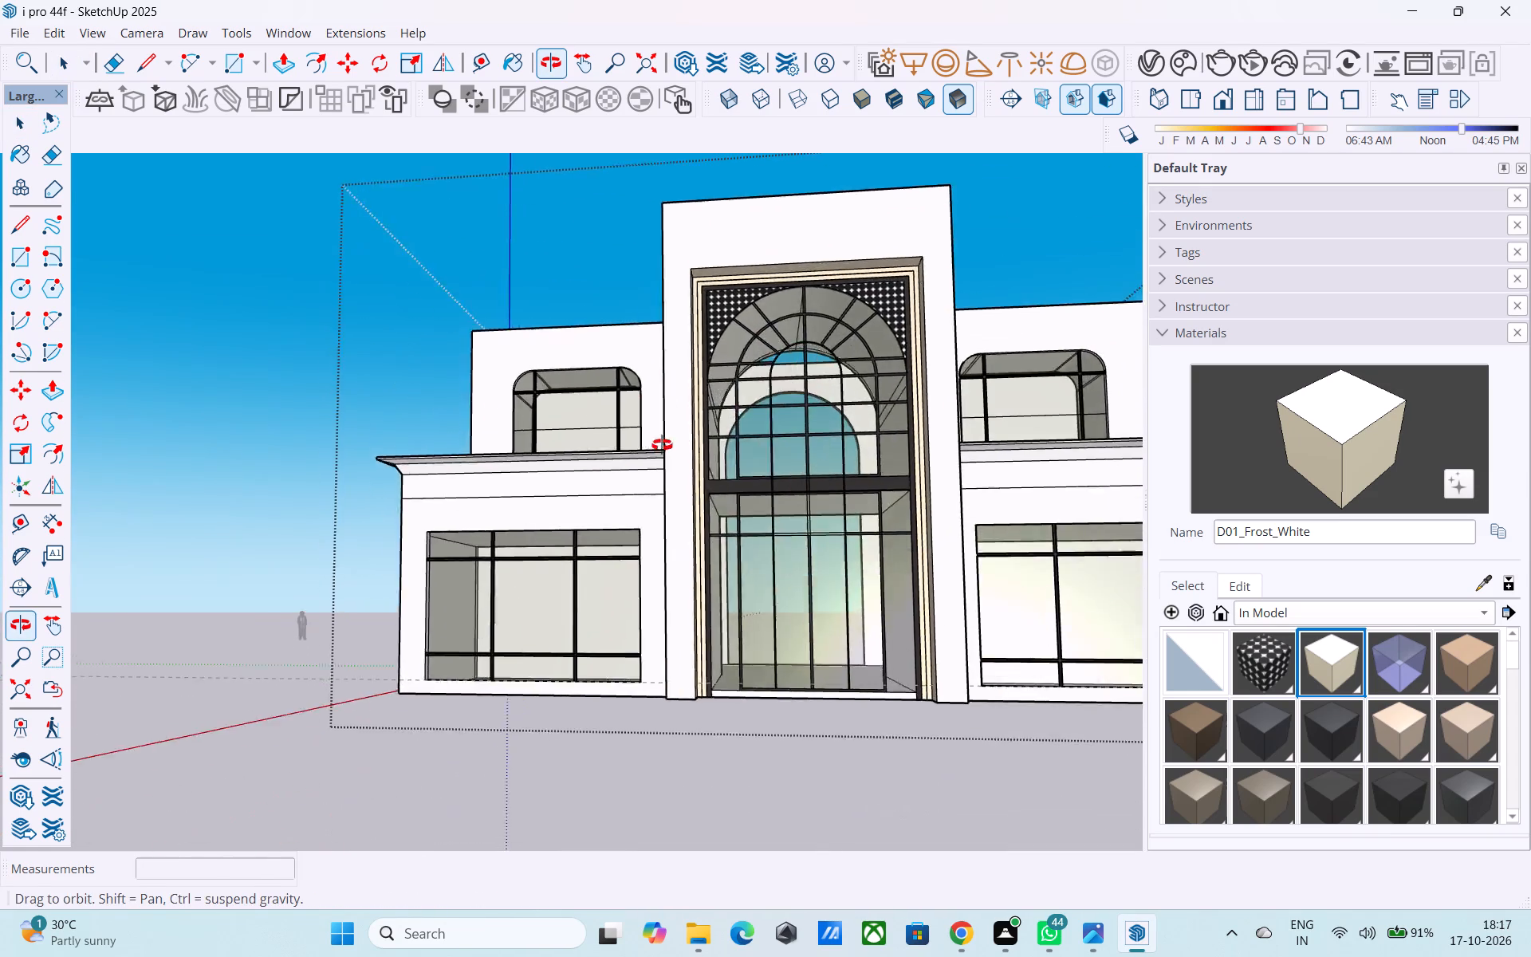
middle_drag(662, 445, 632, 781)
scroll(641, 771, down, 5)
shift+middle_drag(655, 778, 640, 774)
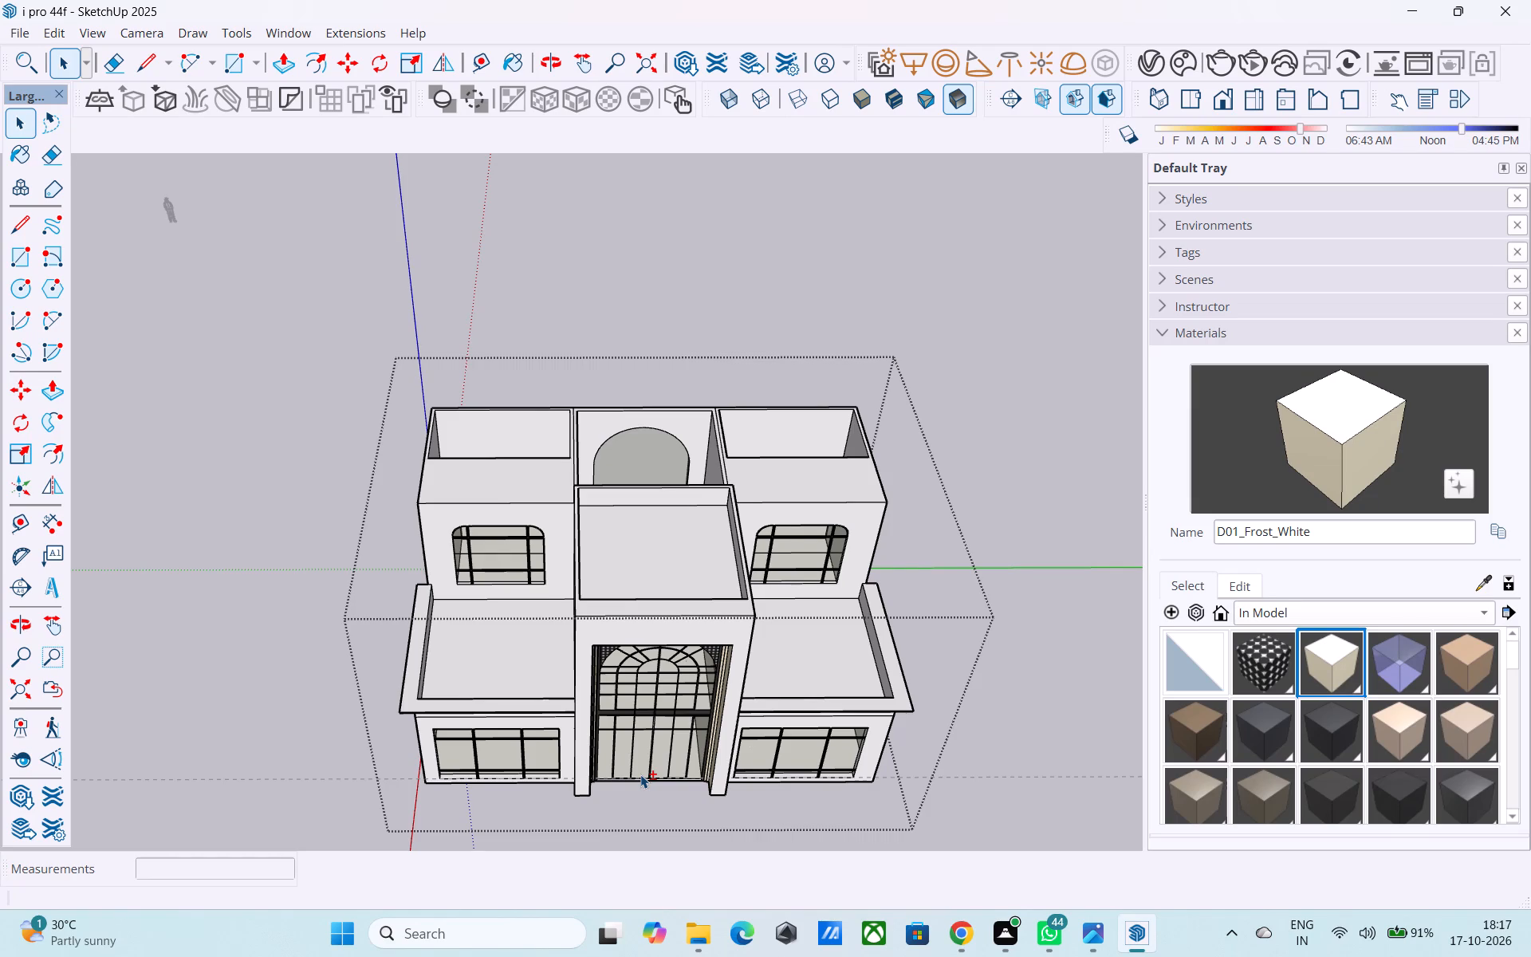
scroll(605, 682, down, 1)
middle_drag(604, 678, 472, 446)
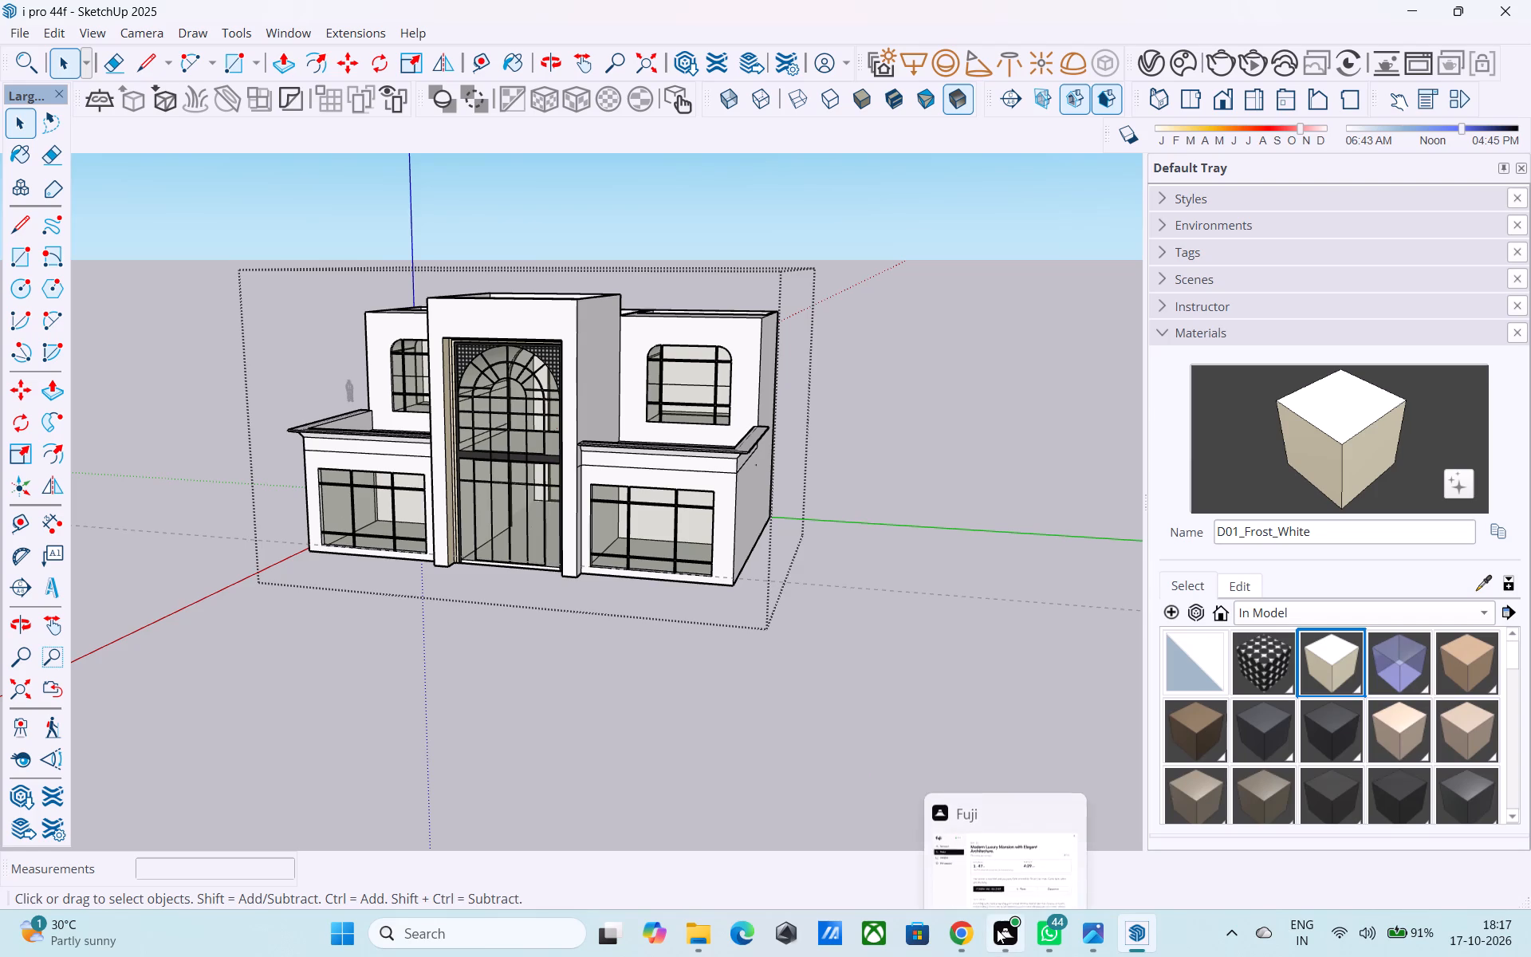
scroll(508, 524, down, 4)
middle_drag(506, 520, 608, 353)
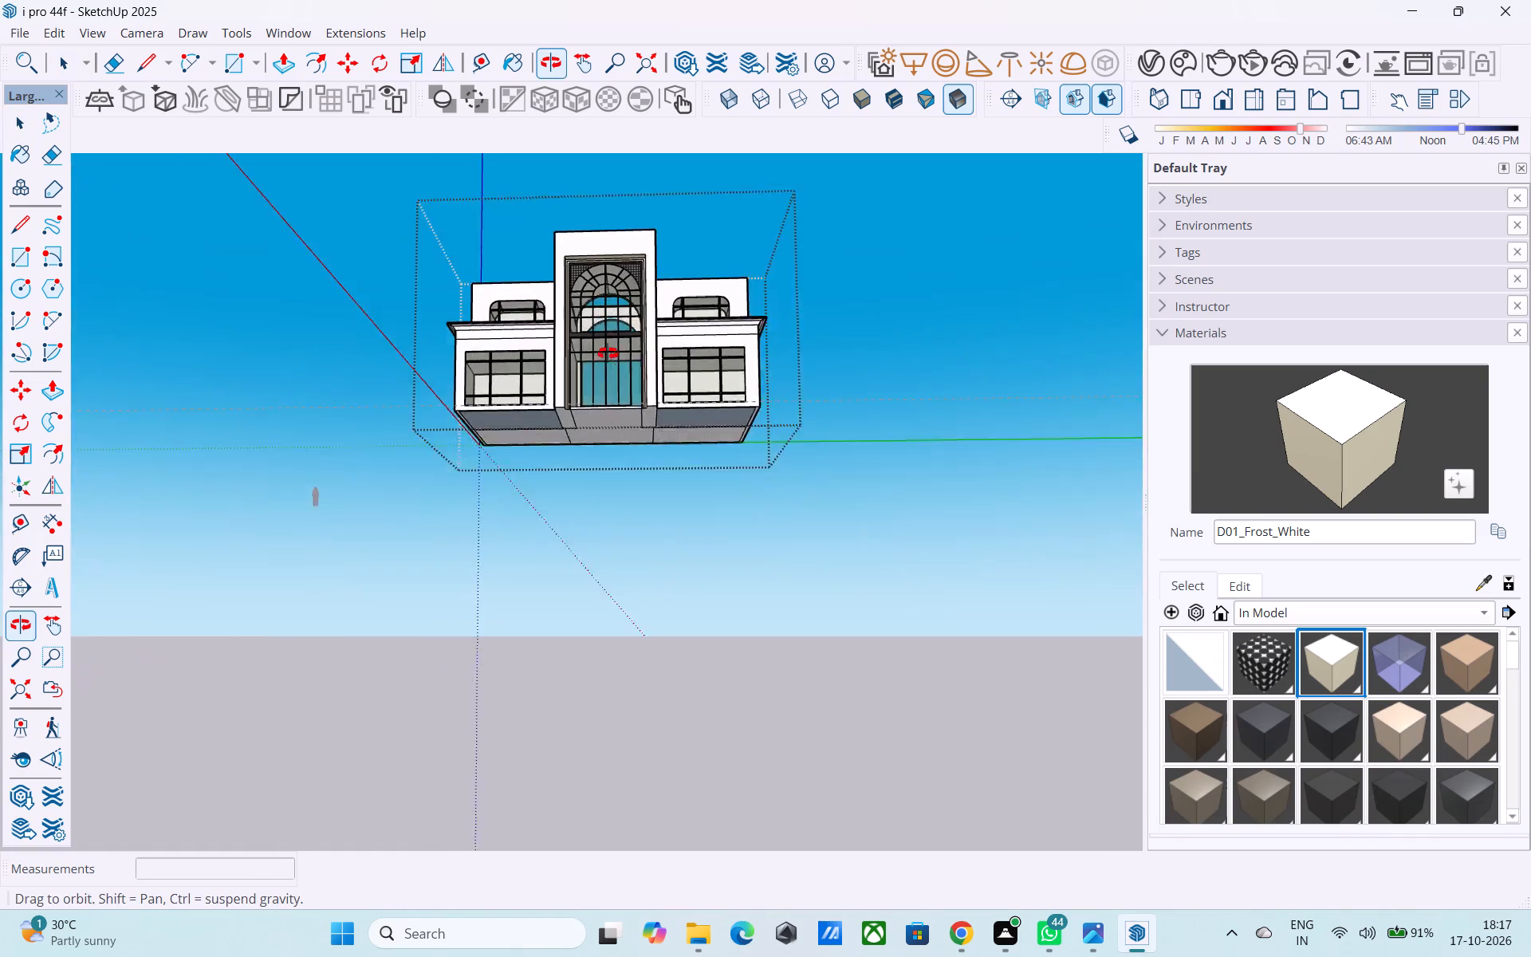
middle_drag(608, 353, 582, 571)
scroll(537, 418, up, 8)
middle_drag(649, 522, 653, 408)
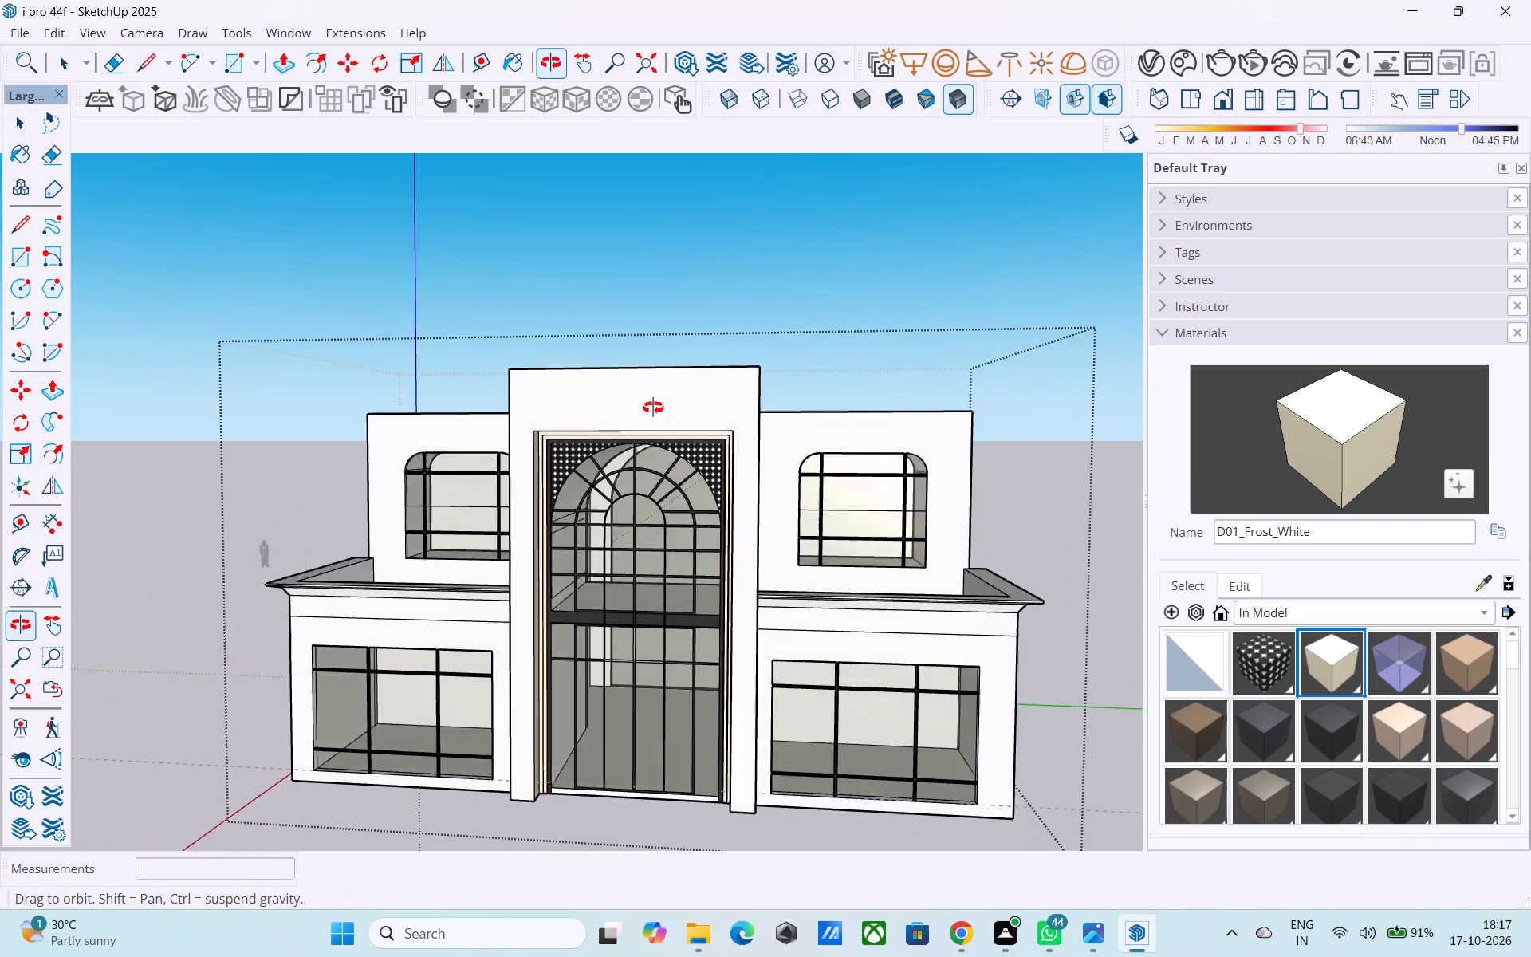
middle_drag(653, 408, 695, 418)
scroll(694, 425, up, 3)
scroll(683, 444, down, 4)
scroll(680, 627, down, 1)
middle_drag(680, 628, 569, 578)
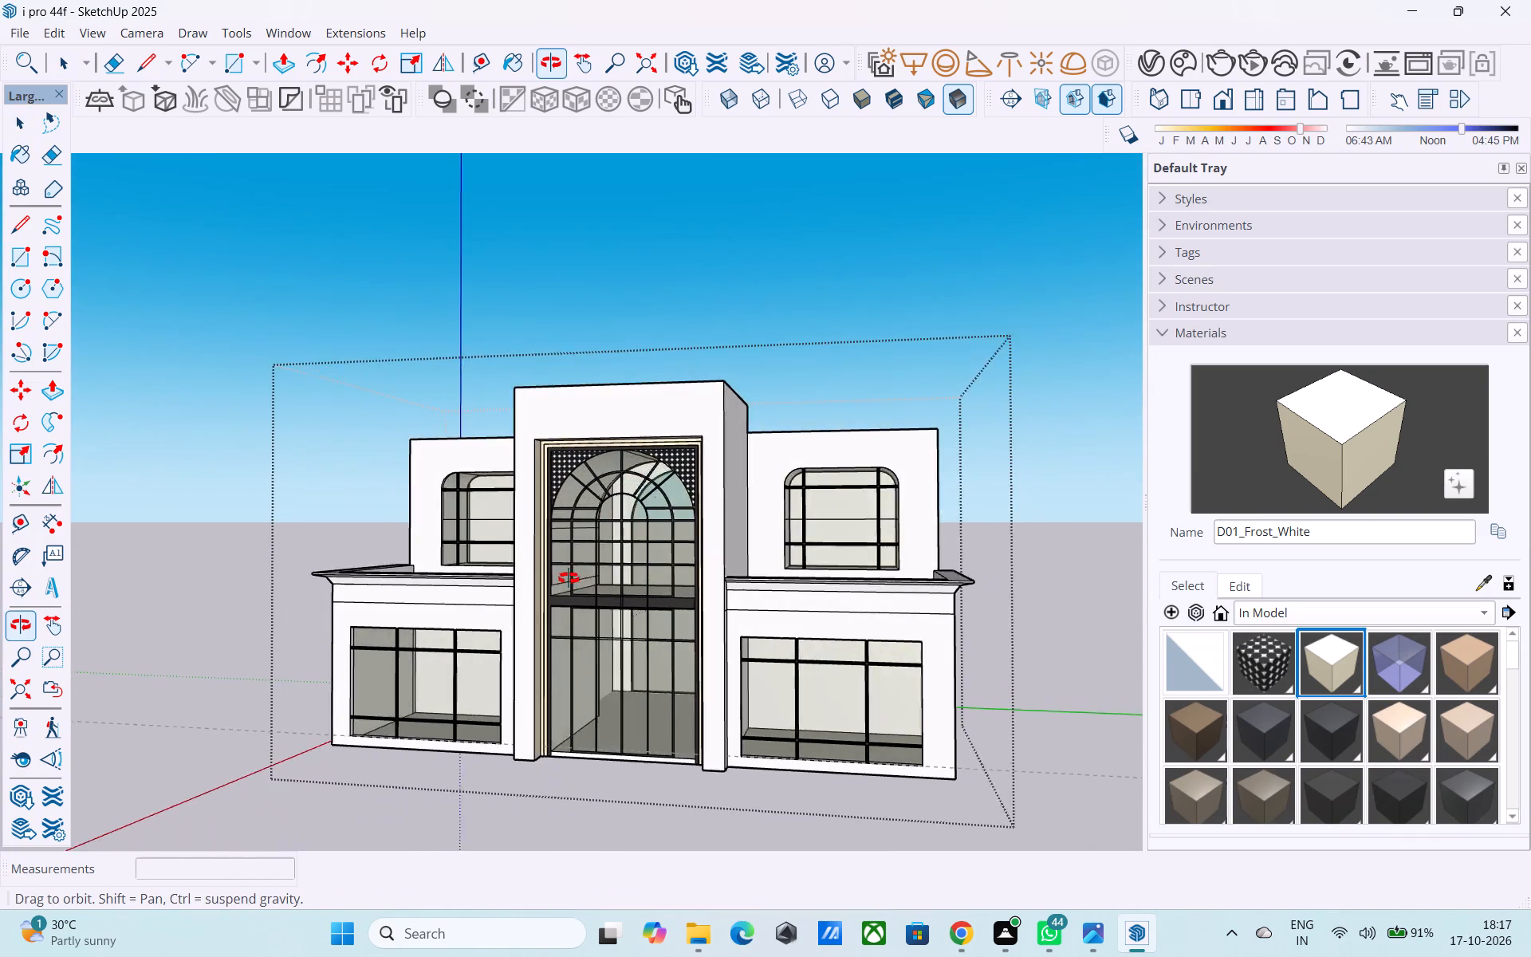
middle_drag(569, 578, 991, 639)
middle_drag(567, 536, 392, 397)
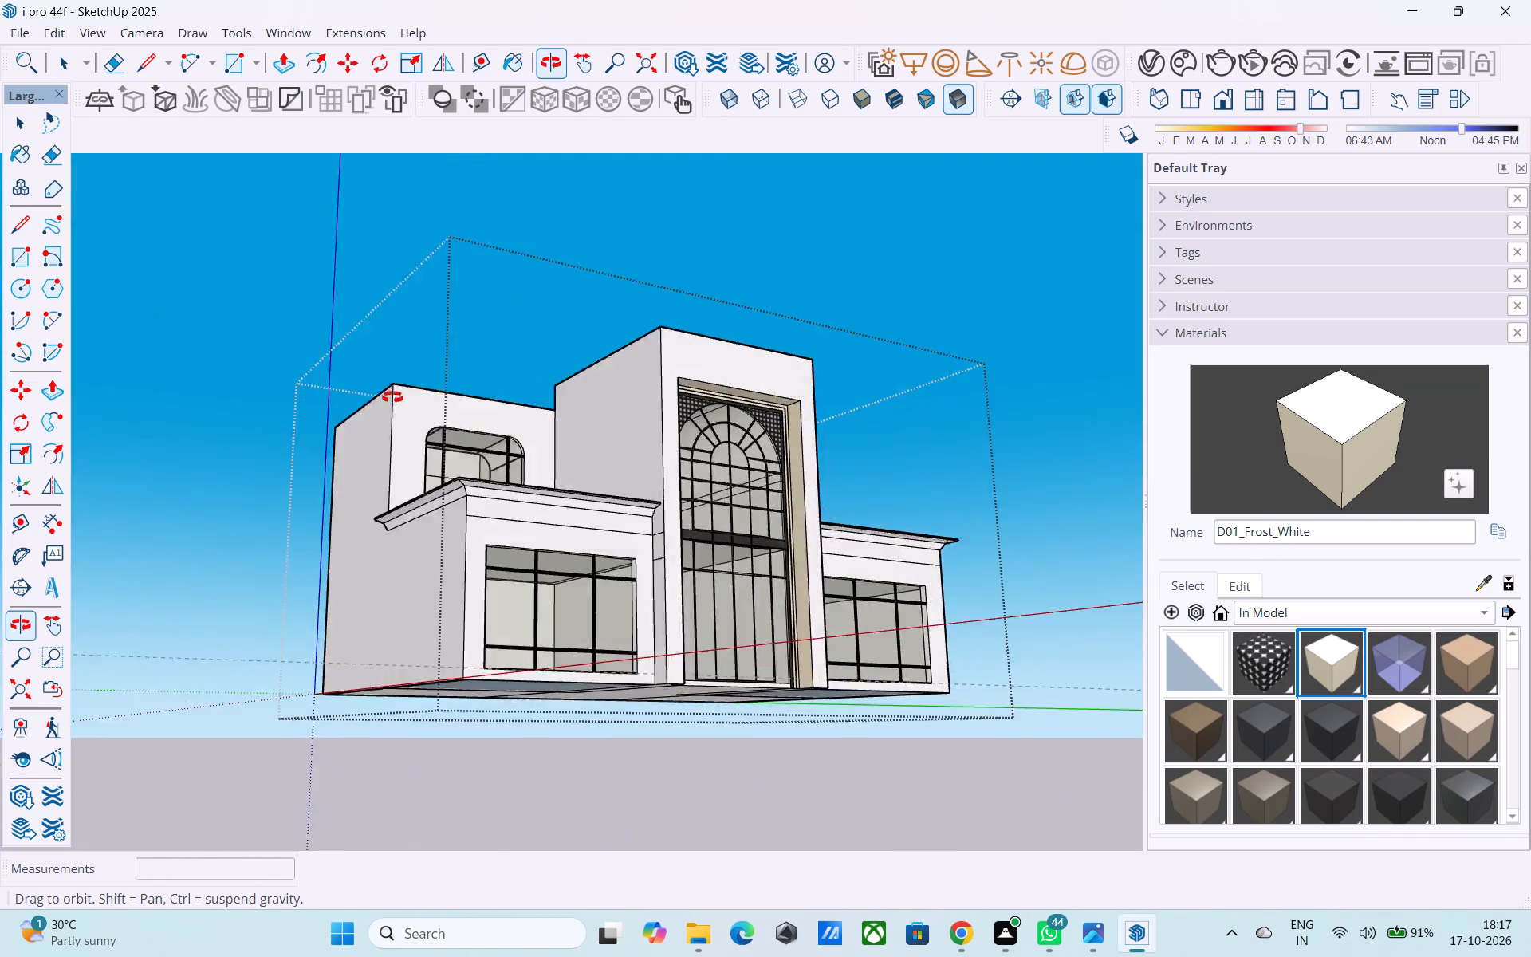
Review the mansion from the side, above and the front, checking the cornices, the central tower and the roof parapets.
middle_drag(392, 397, 311, 412)
scroll(640, 472, up, 1)
middle_drag(542, 485, 120, 529)
scroll(431, 527, down, 3)
middle_drag(438, 528, 891, 809)
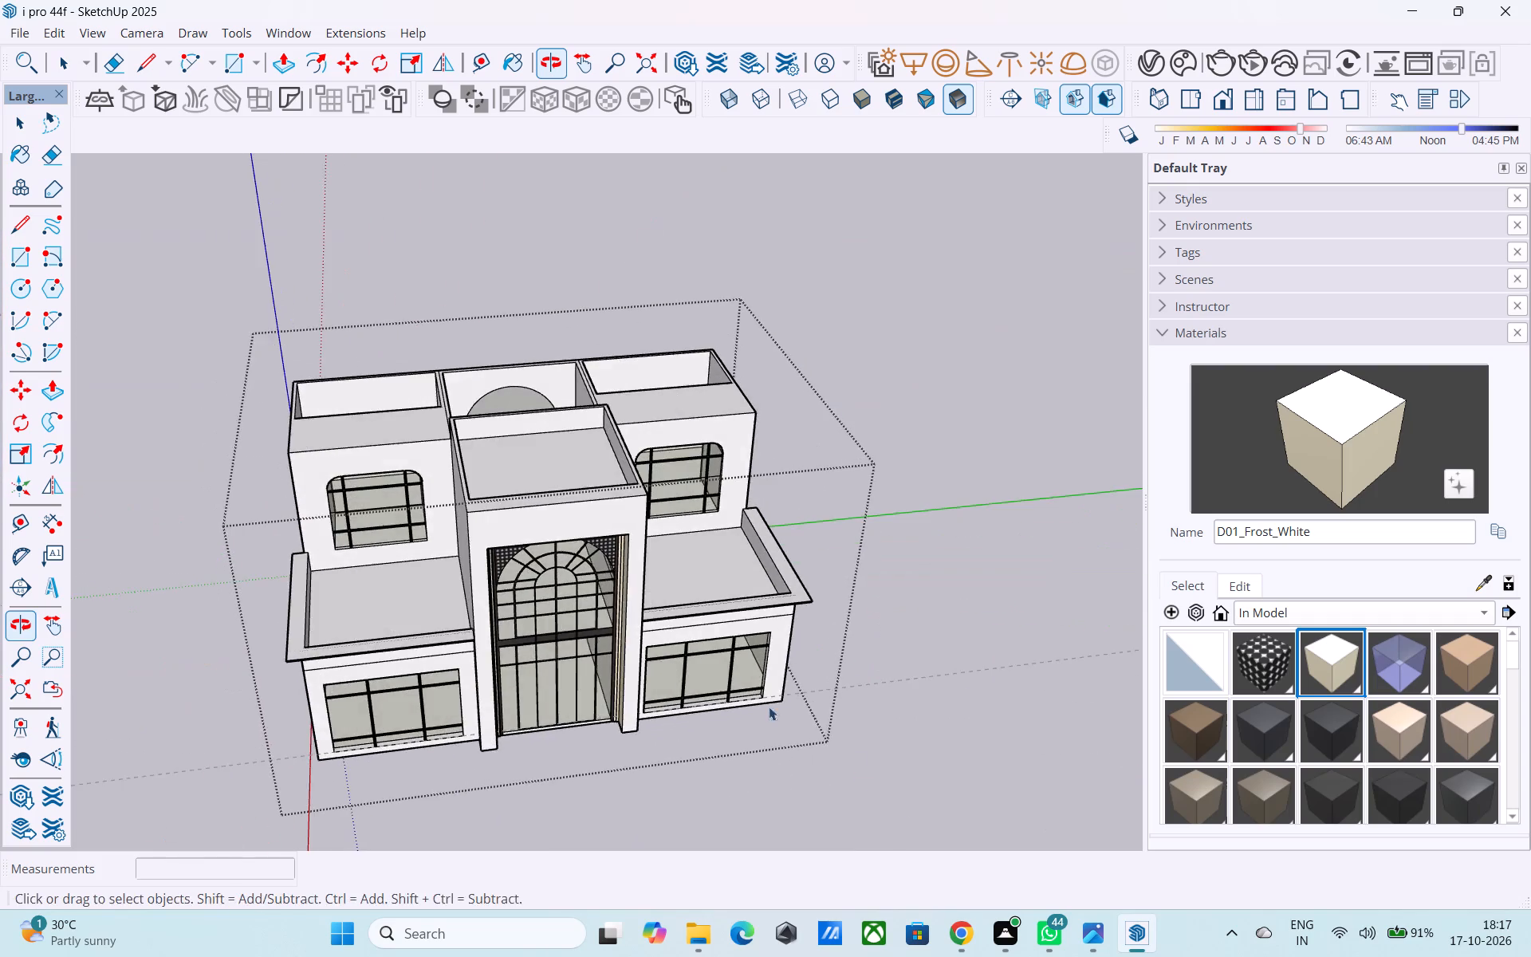
middle_drag(579, 651, 1151, 701)
middle_drag(489, 532, 0, 546)
middle_drag(270, 518, 0, 428)
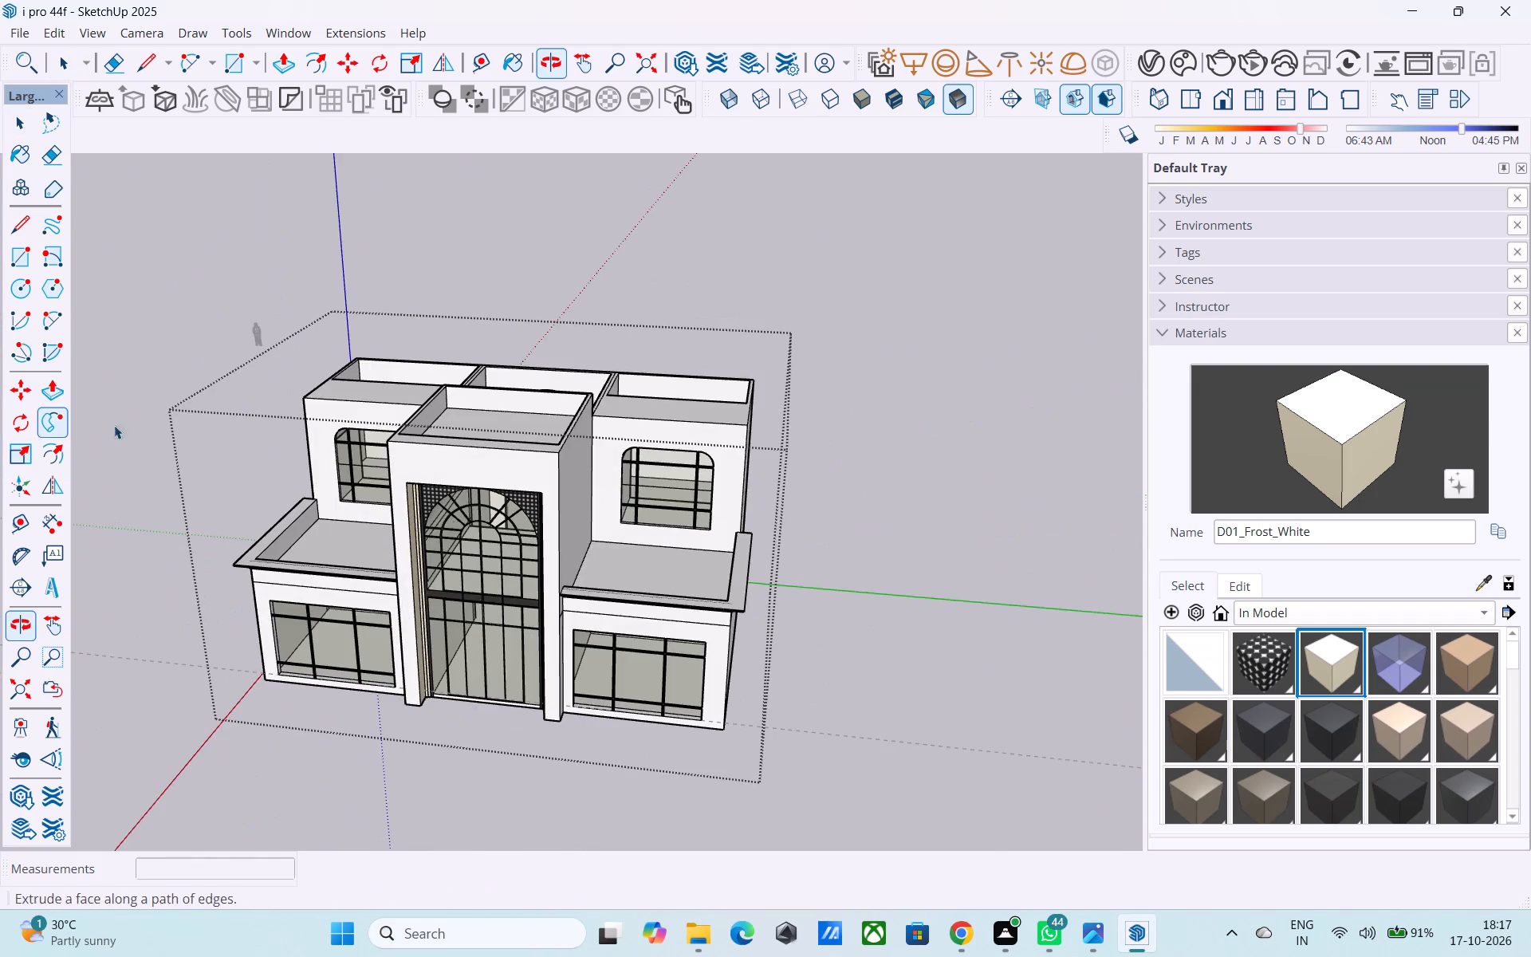
middle_drag(252, 476, 289, 397)
scroll(415, 426, up, 5)
middle_drag(422, 457, 464, 352)
scroll(463, 352, up, 4)
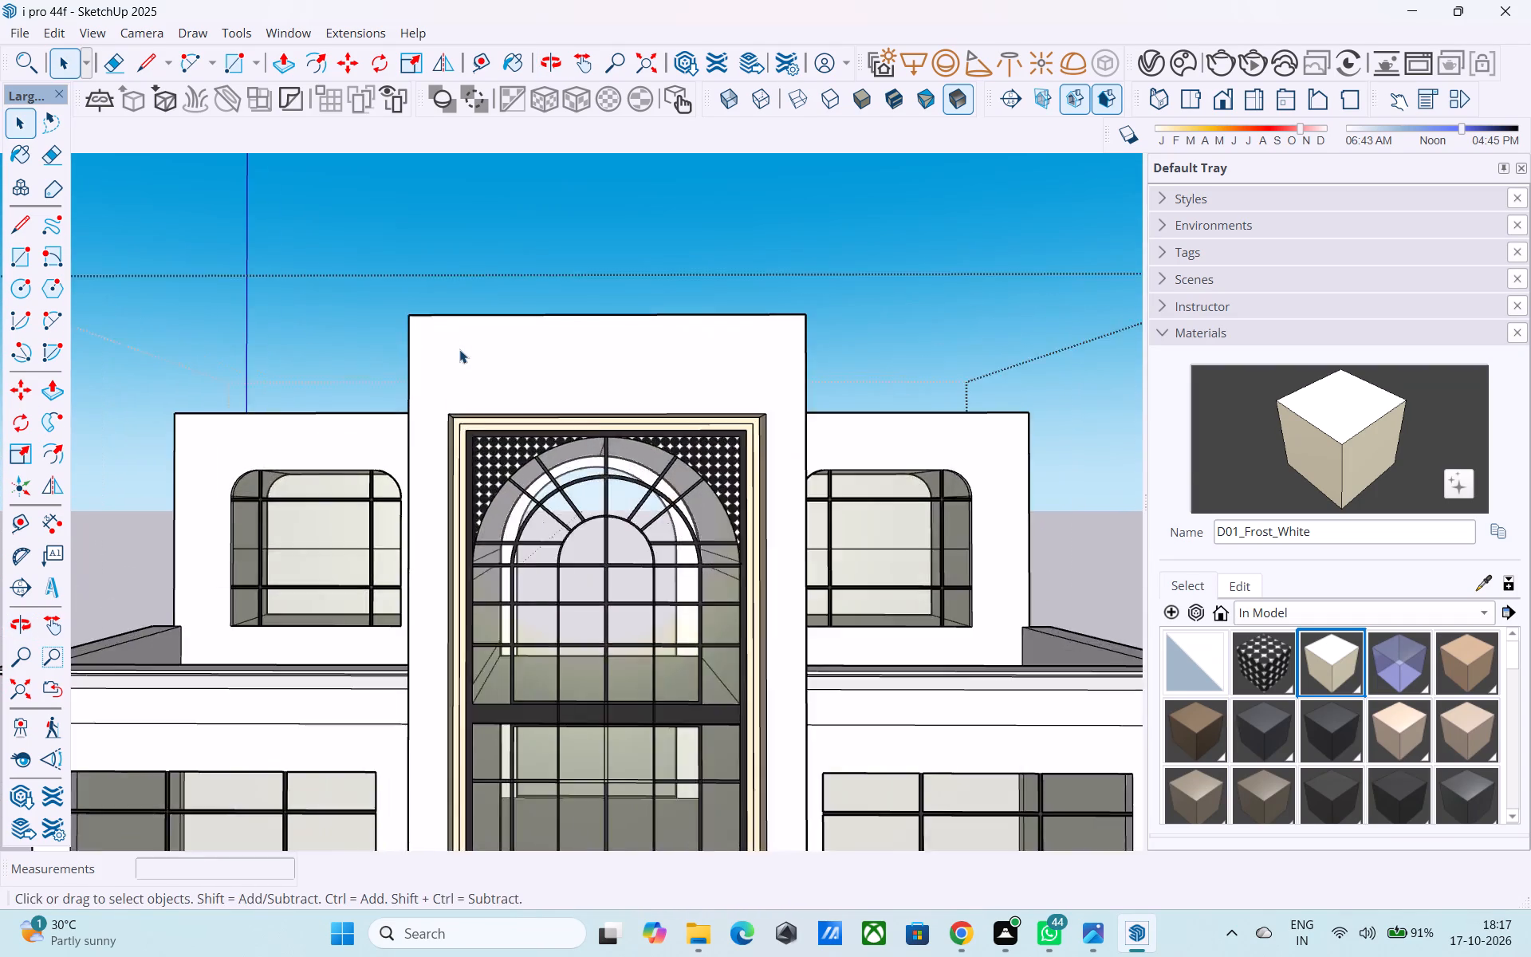
Inspect the mansion all the way around, including the side walls and the rear wall with its arched opening.
scroll(459, 349, down, 5)
middle_drag(469, 349, 708, 359)
middle_drag(394, 327, 627, 367)
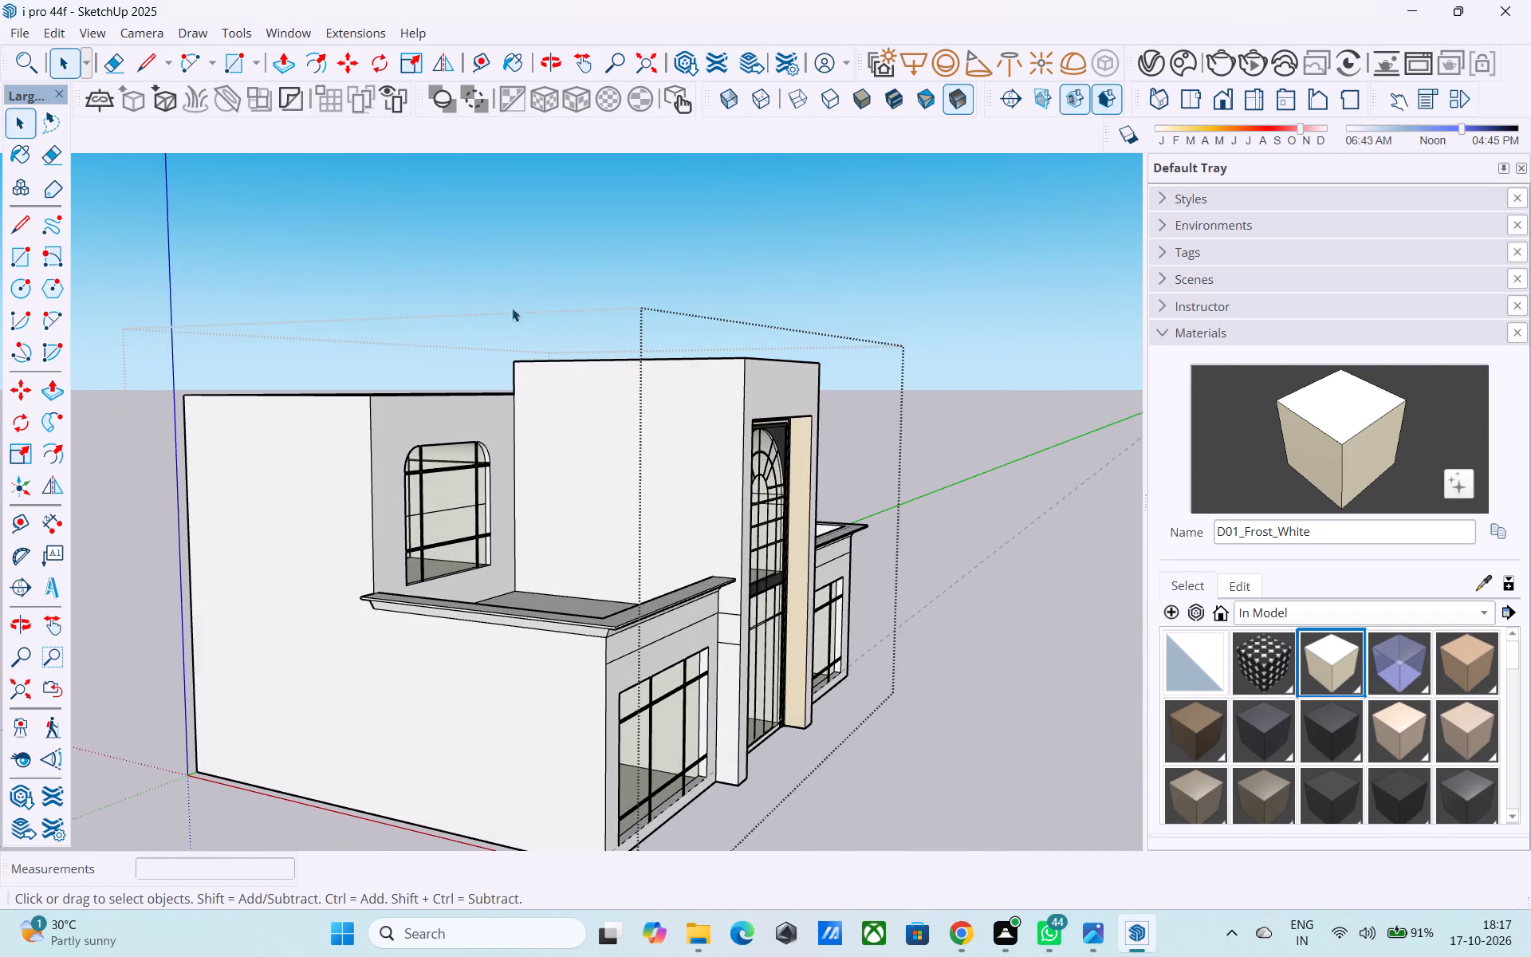
middle_drag(376, 330, 609, 349)
middle_drag(492, 345, 864, 369)
middle_drag(521, 353, 1003, 438)
middle_drag(621, 415, 907, 416)
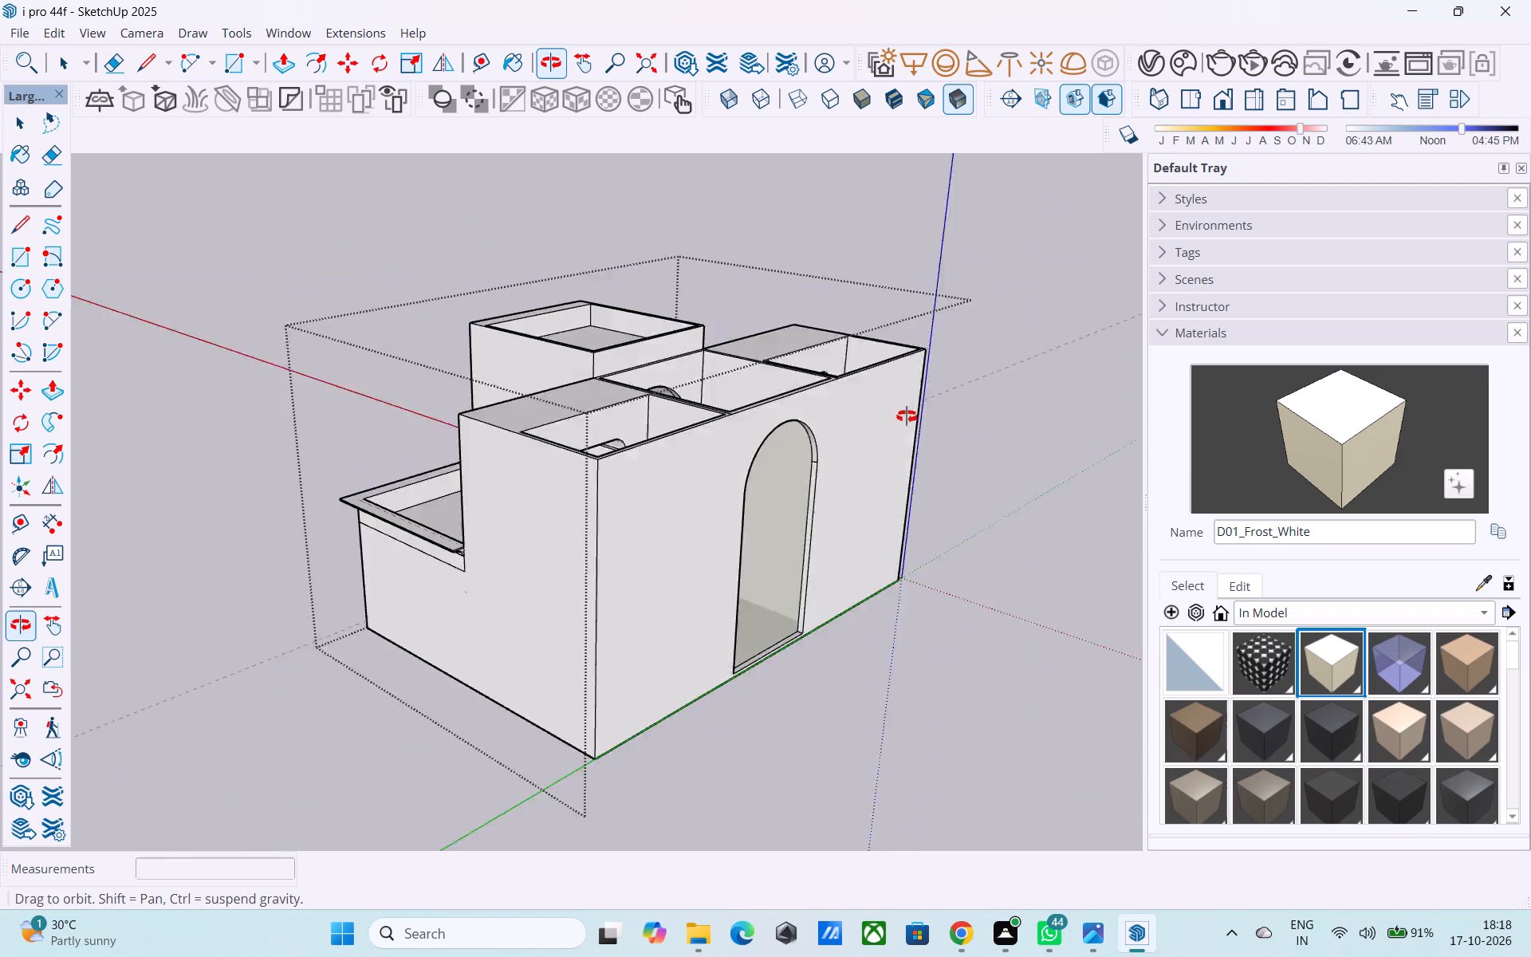
middle_drag(907, 416, 908, 417)
middle_drag(271, 387, 723, 404)
middle_drag(480, 413, 729, 423)
scroll(515, 464, up, 2)
middle_drag(317, 515, 459, 442)
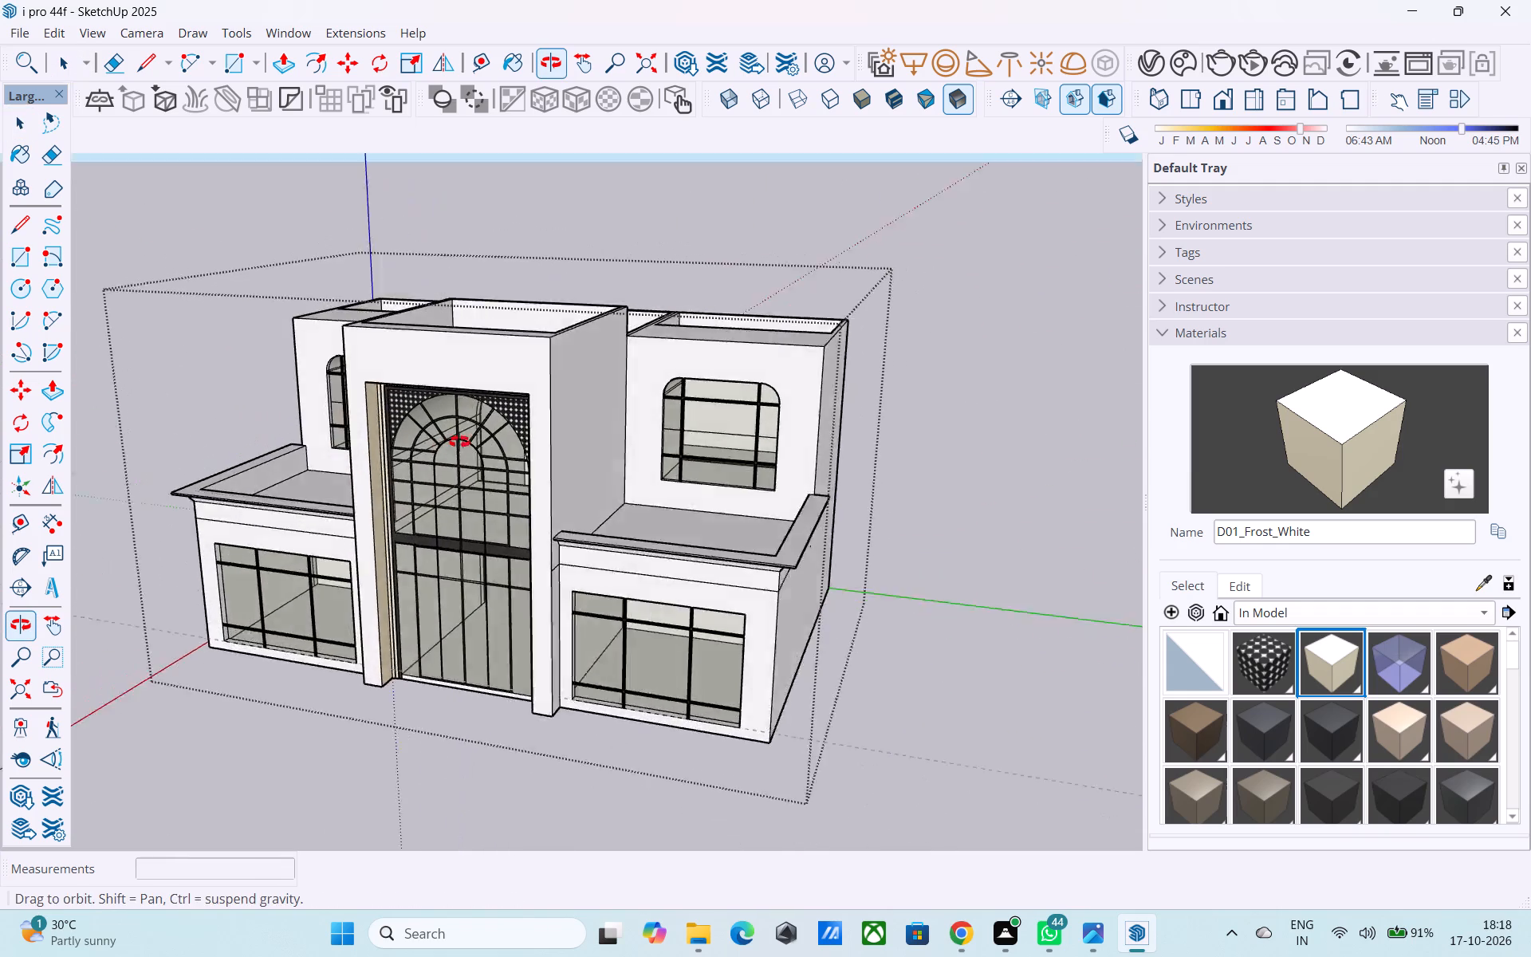
middle_drag(459, 442, 513, 418)
scroll(511, 419, up, 5)
middle_drag(511, 411, 539, 364)
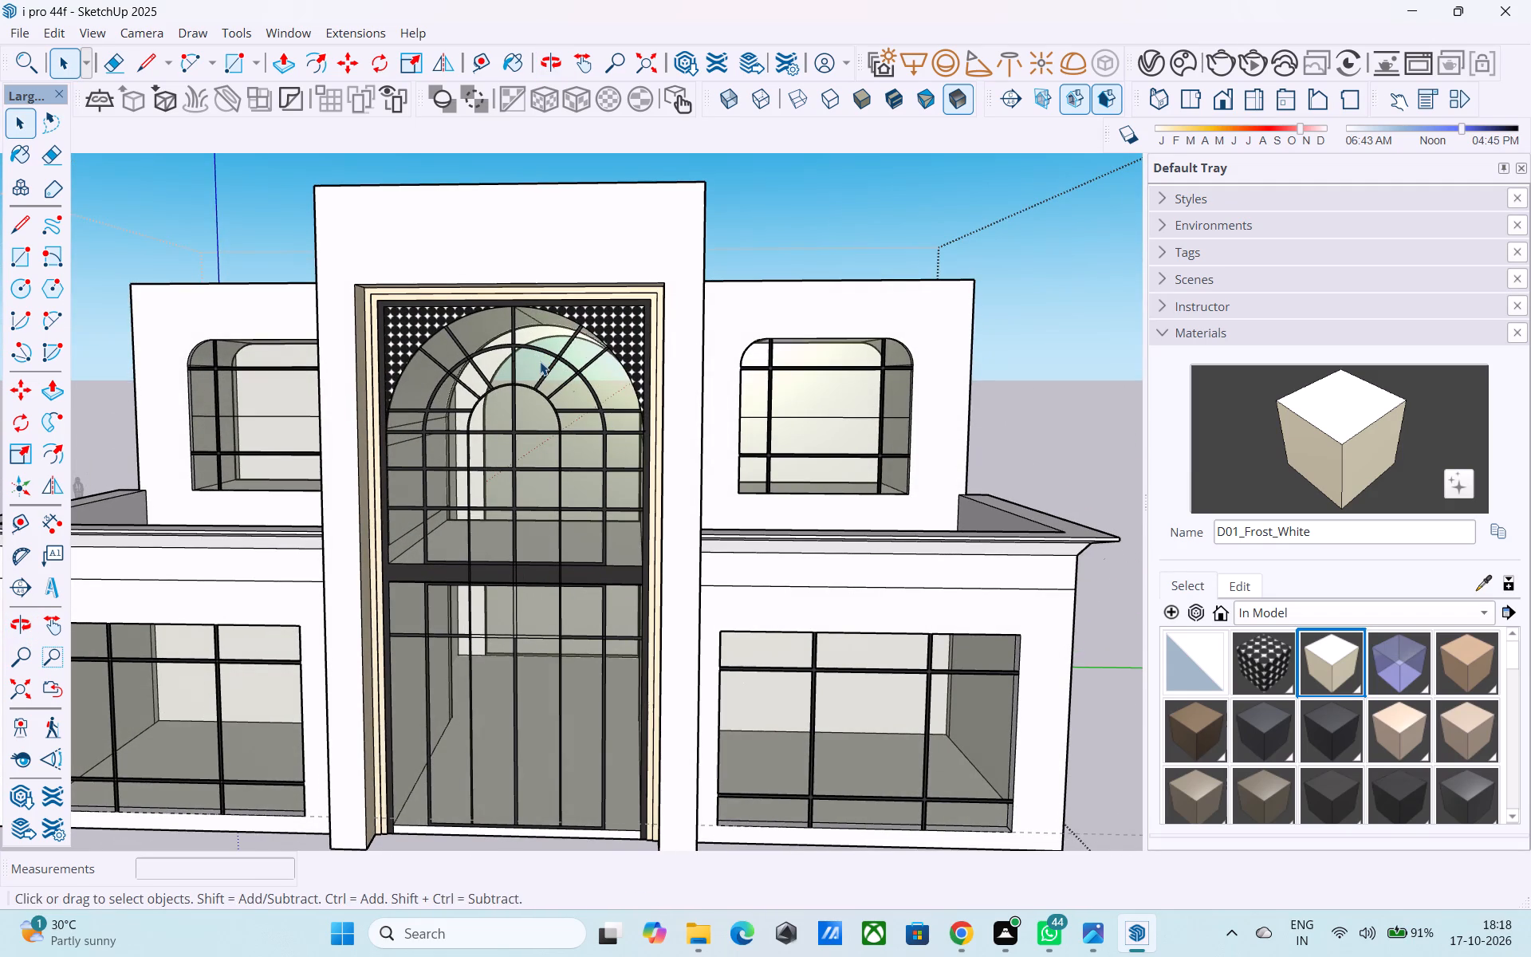
scroll(518, 372, down, 3)
Save the model.
key(ctrl+s)
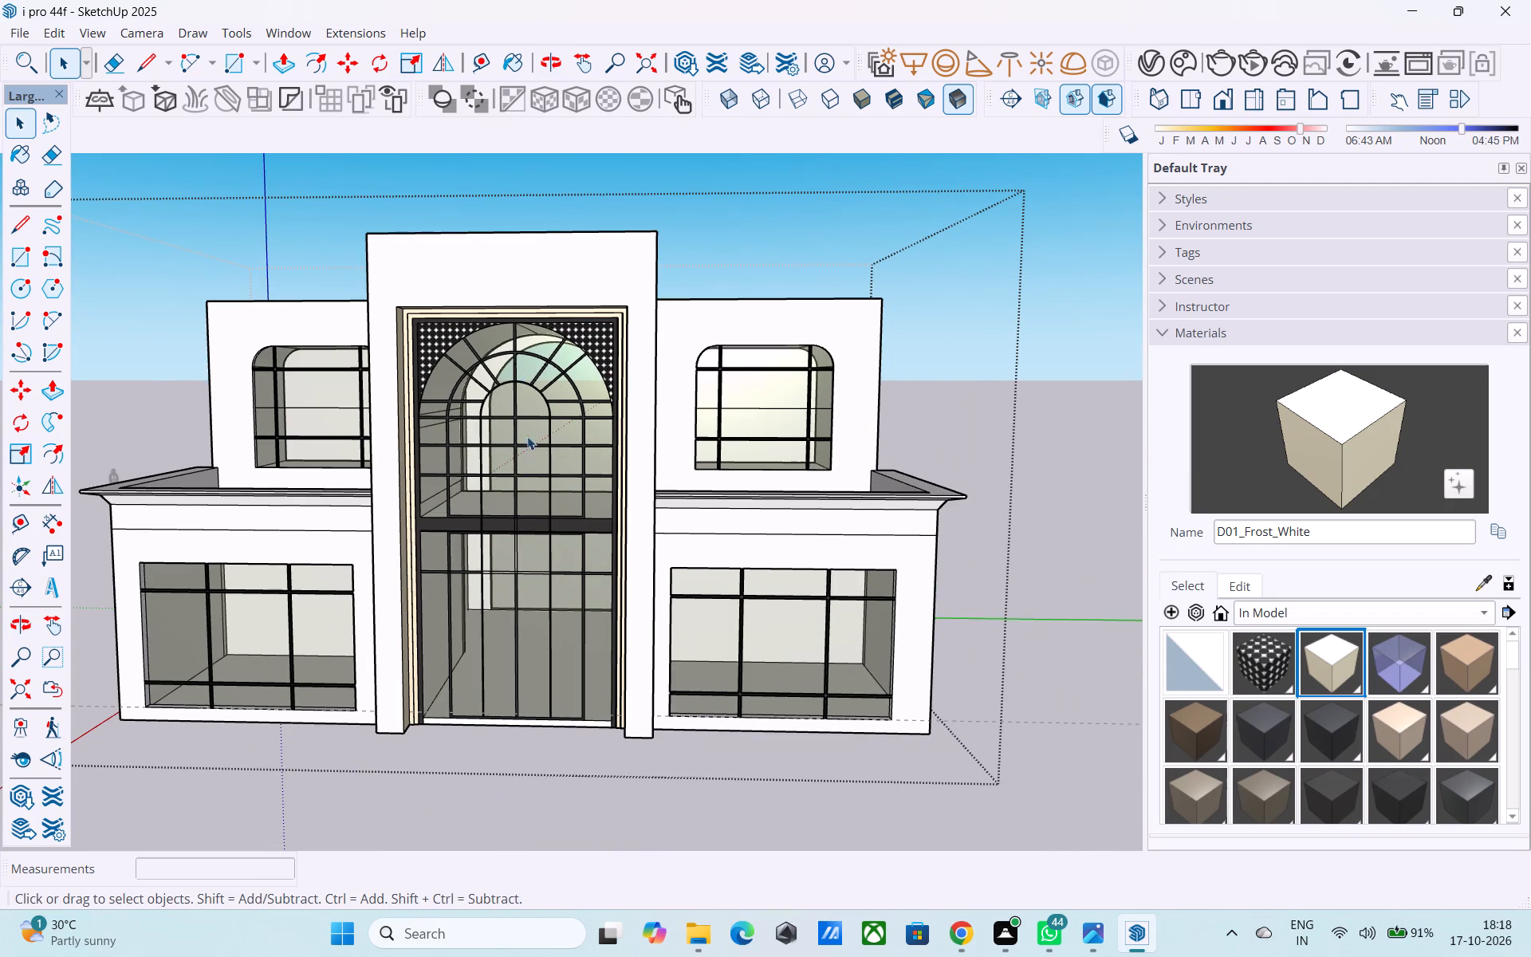
Examine the front facade from eye level and above, comparing the two side blocks with the central arched tower.
shift+middle_drag(510, 448, 563, 348)
middle_drag(583, 378, 588, 449)
scroll(588, 449, down, 3)
middle_drag(588, 449, 612, 404)
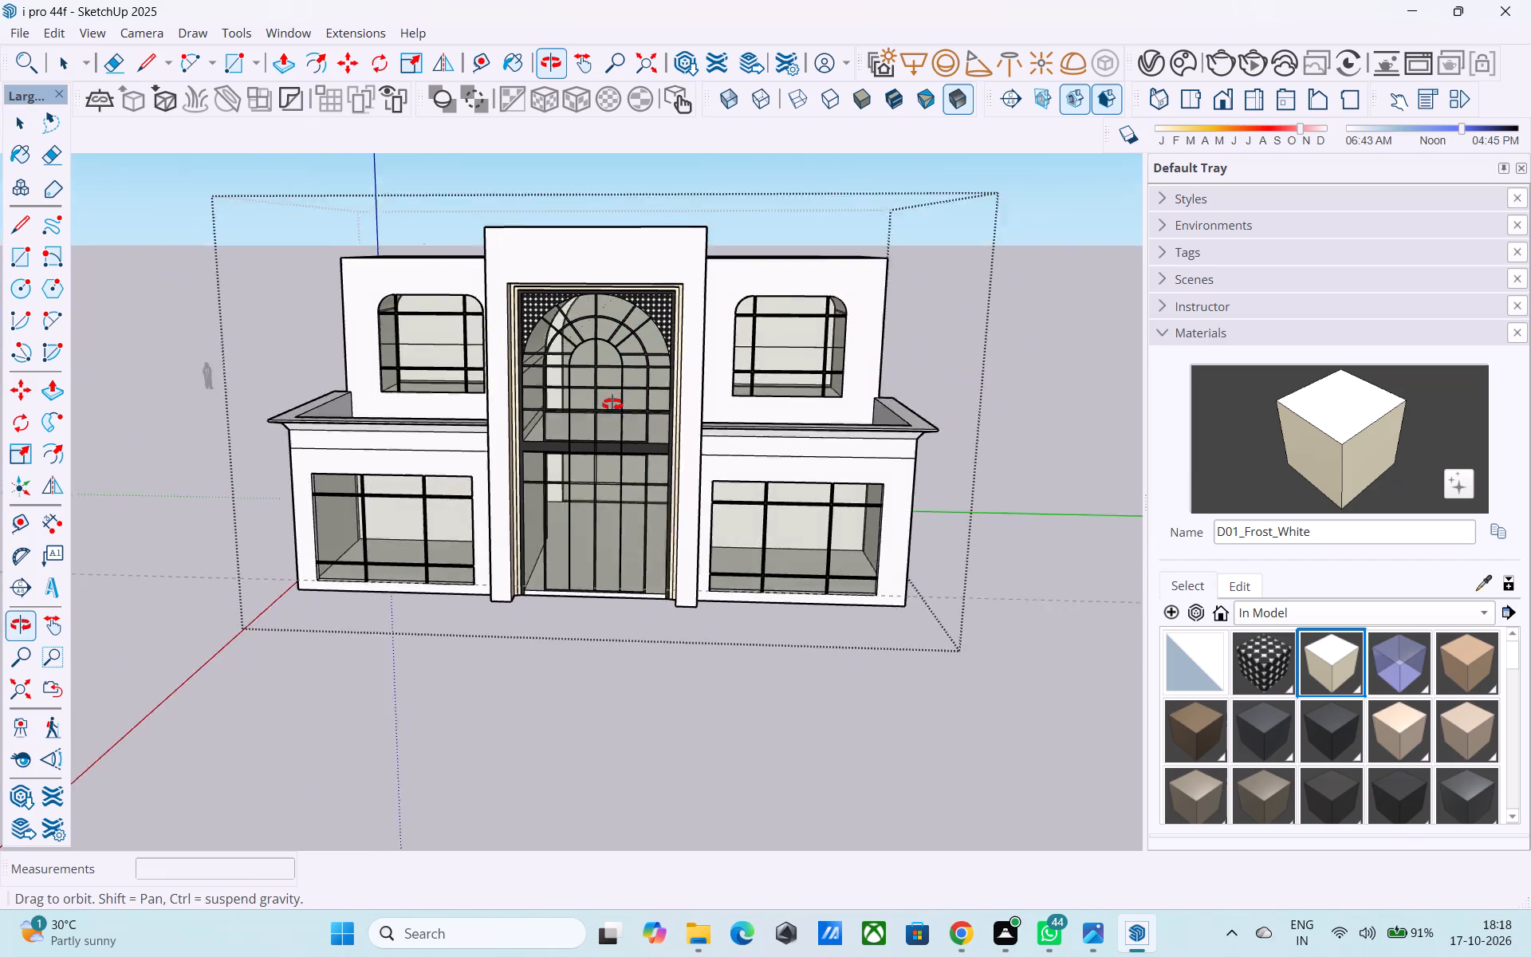
middle_drag(612, 404, 738, 391)
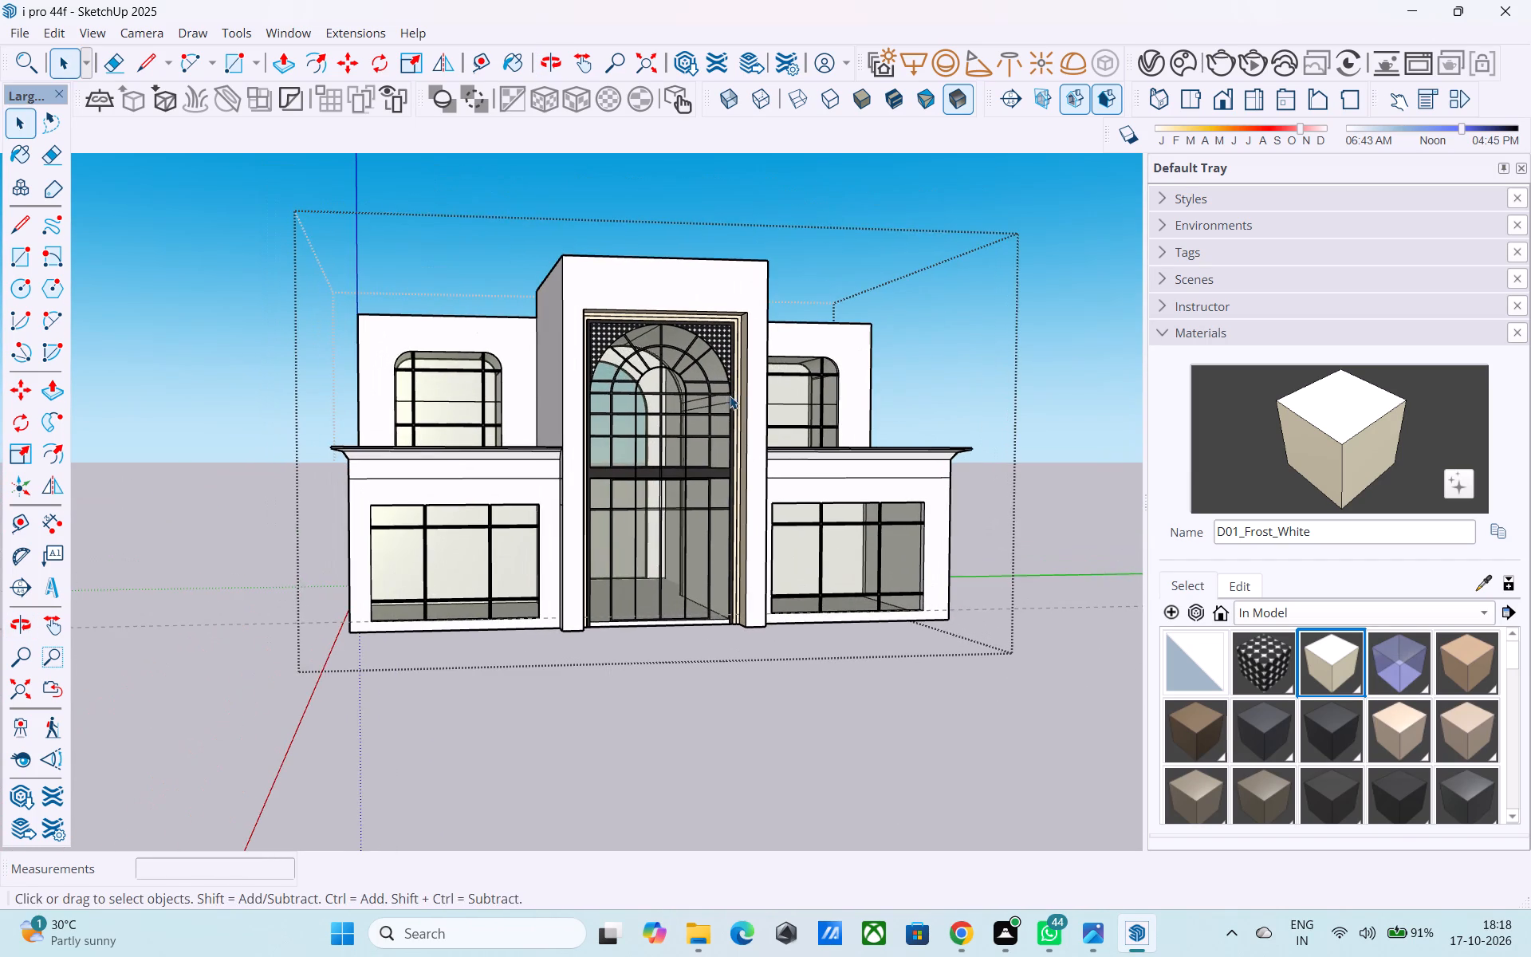
middle_drag(659, 412, 613, 384)
middle_drag(621, 397, 632, 510)
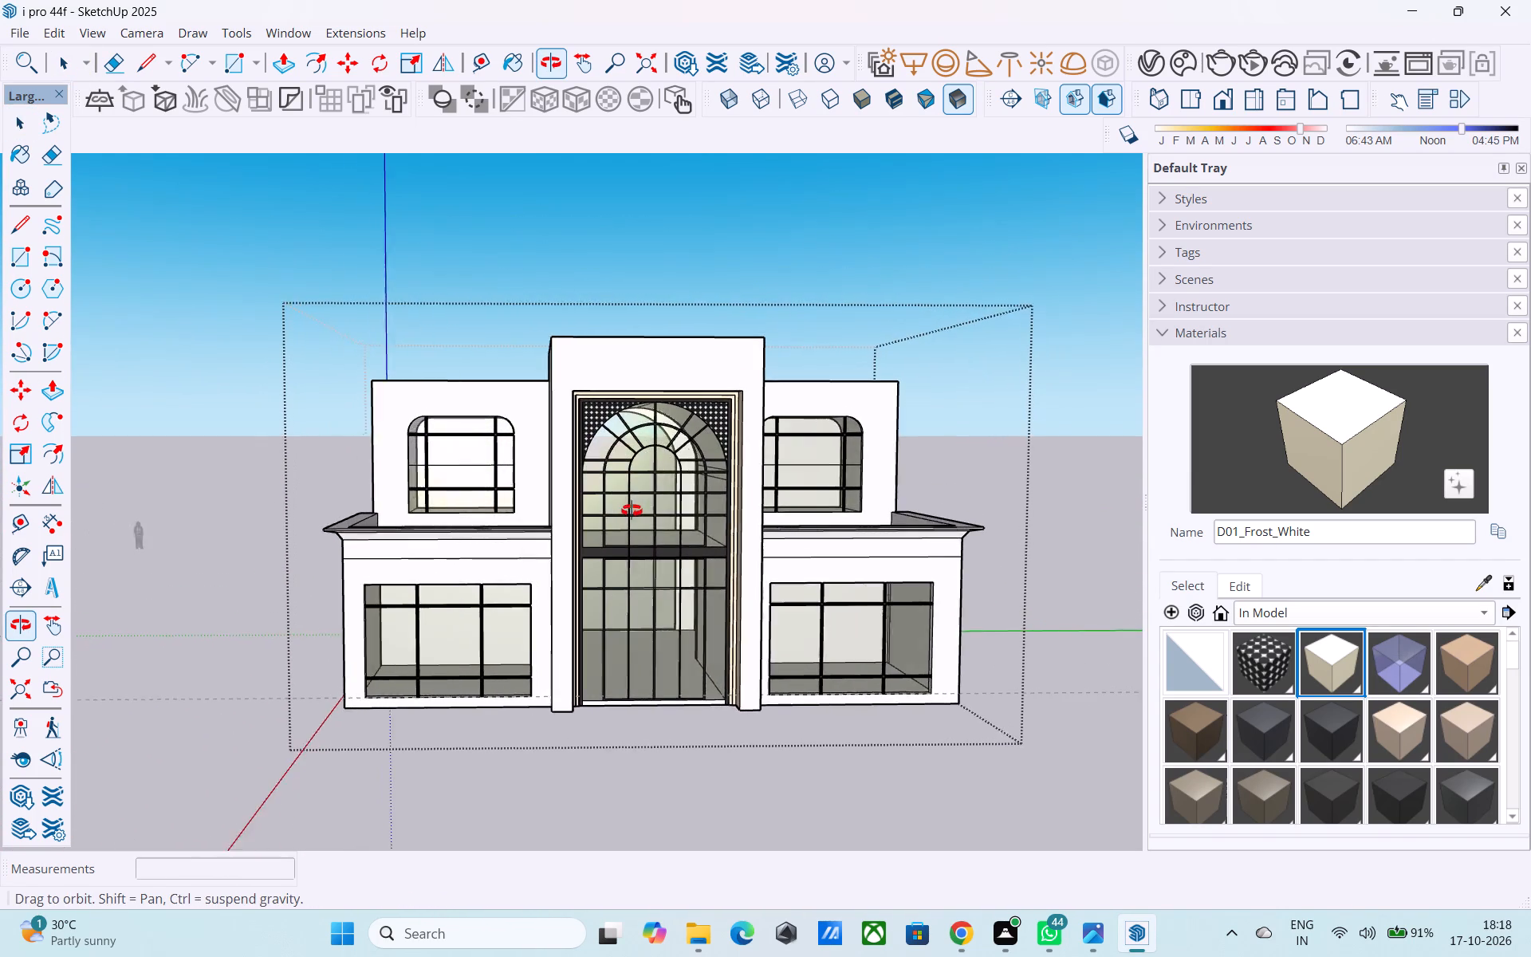
middle_drag(632, 510, 617, 502)
shift+middle_drag(620, 502, 679, 546)
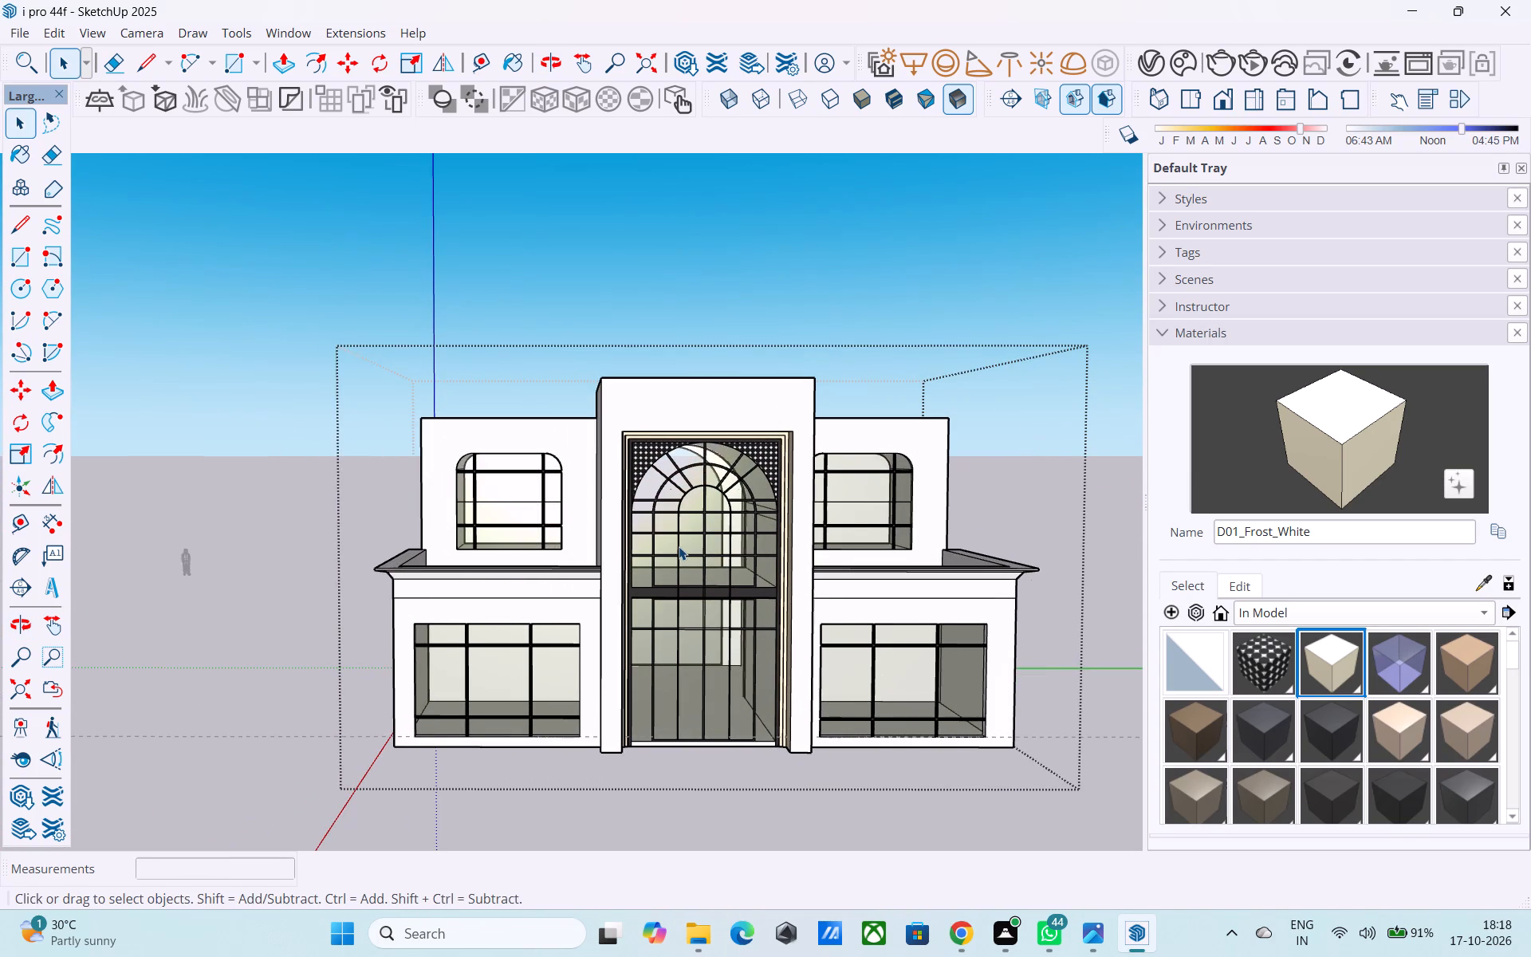
scroll(679, 546, down, 1)
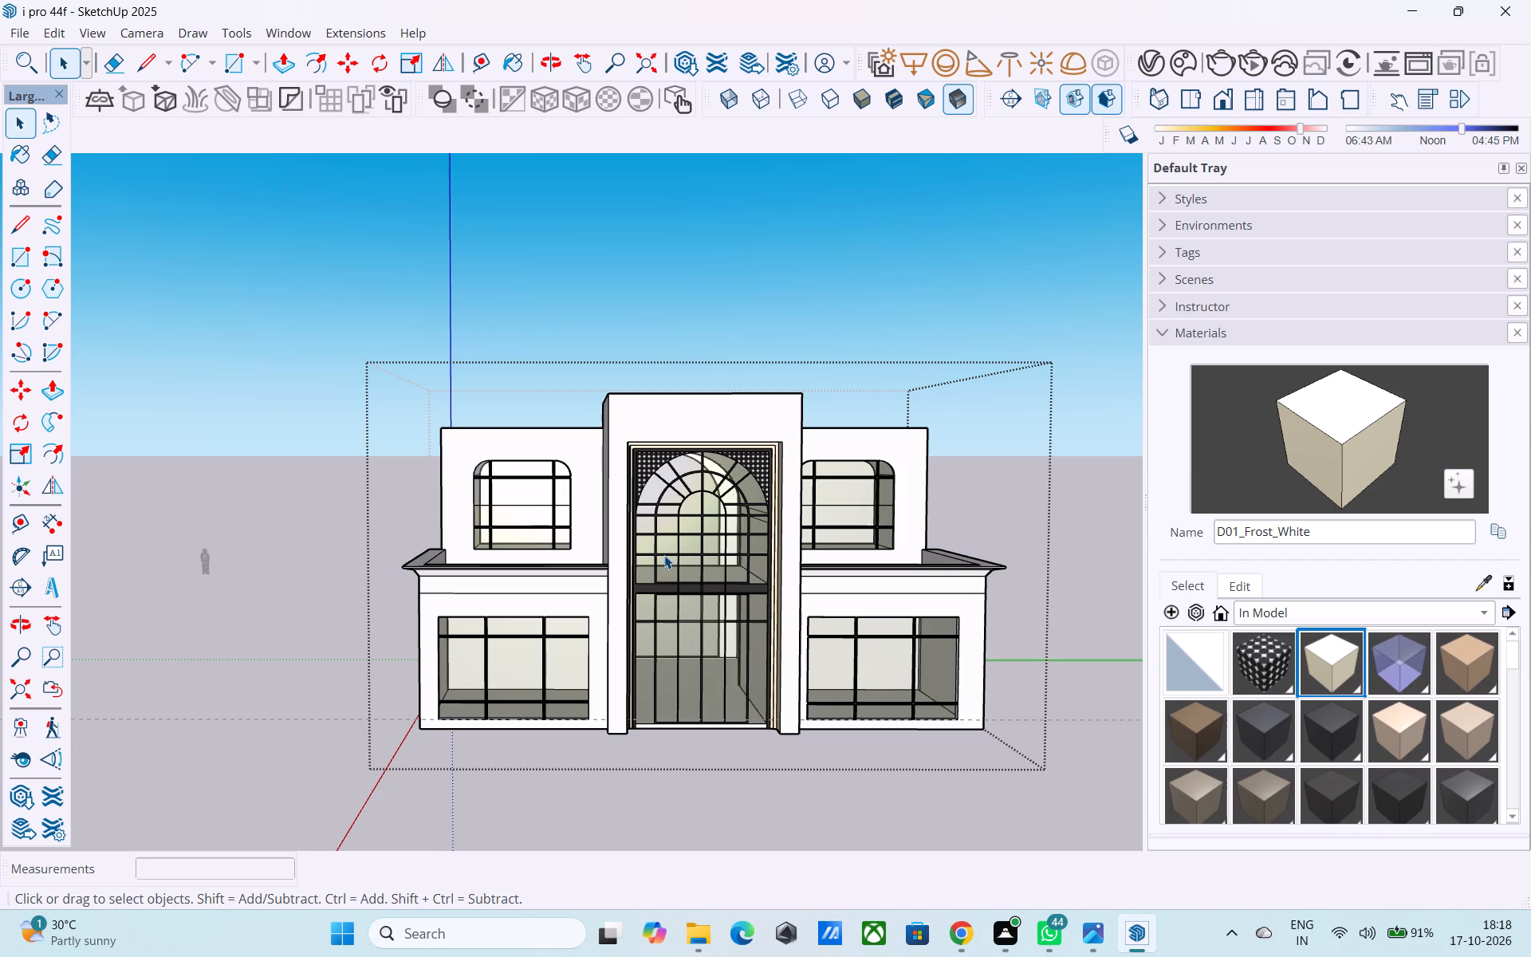
scroll(664, 555, down, 3)
middle_drag(663, 554, 683, 705)
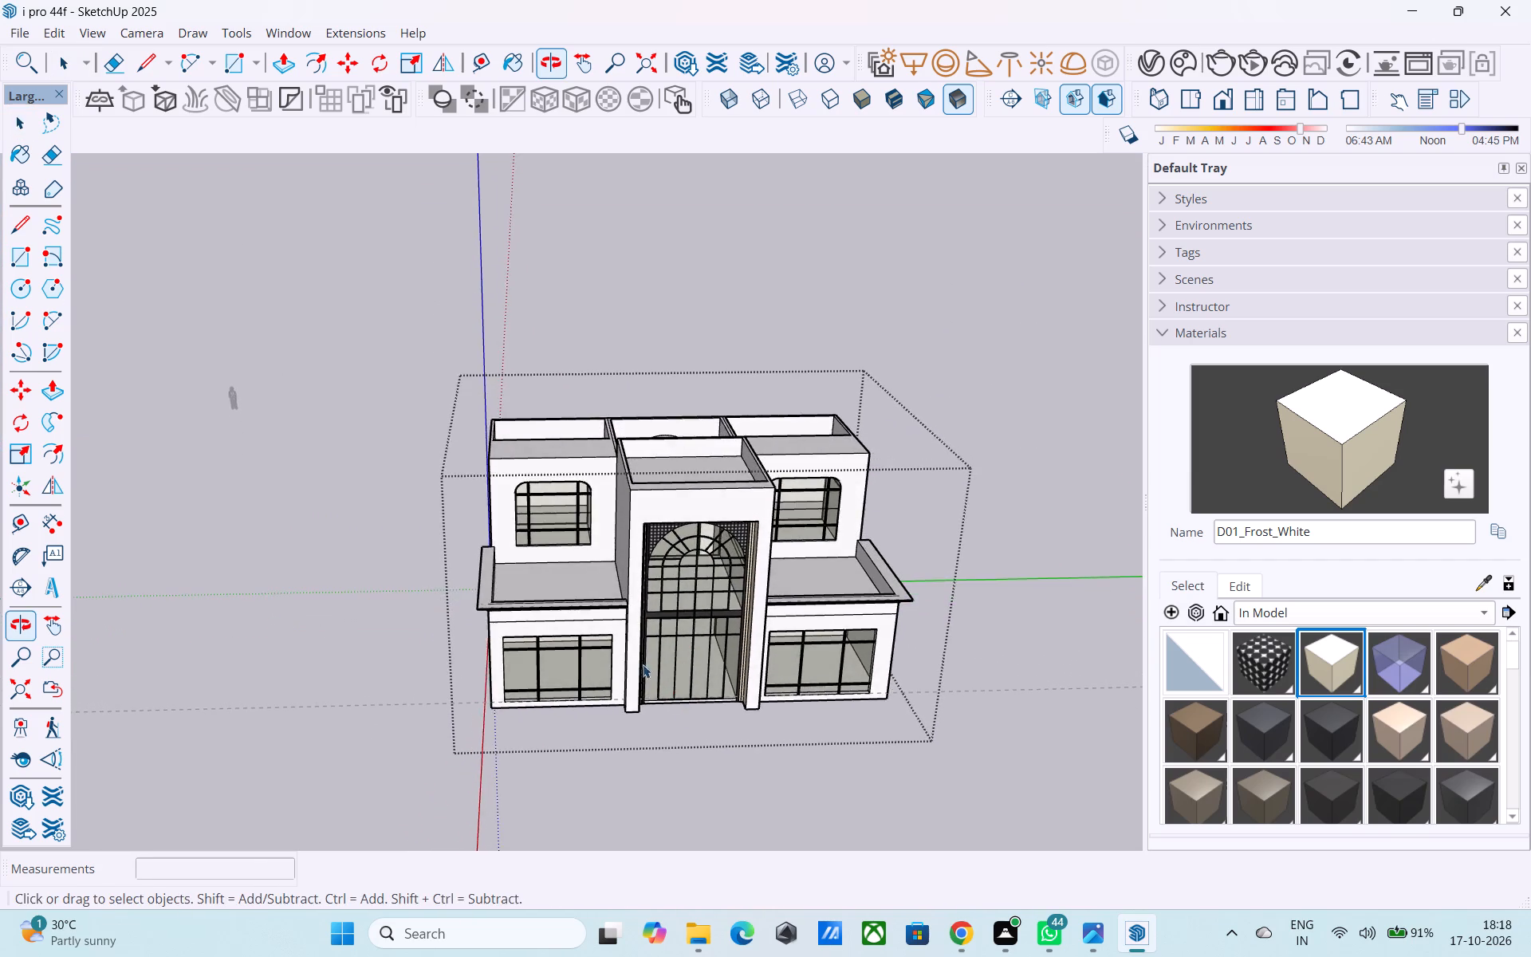
scroll(639, 660, down, 5)
middle_drag(634, 659, 624, 494)
scroll(624, 494, up, 5)
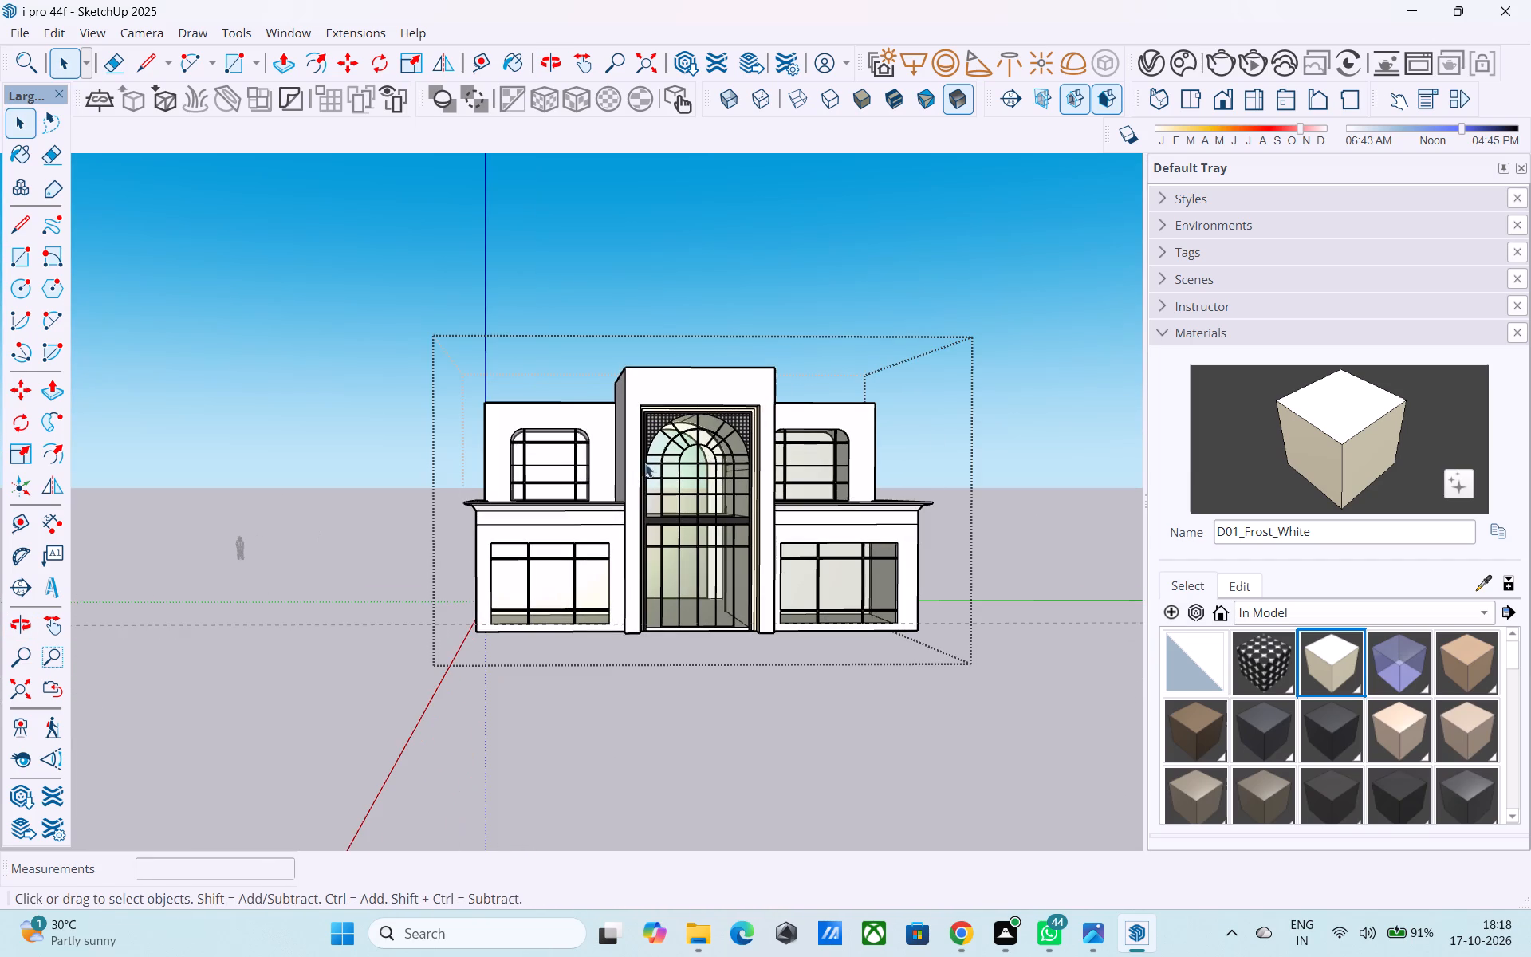
middle_drag(682, 439, 653, 455)
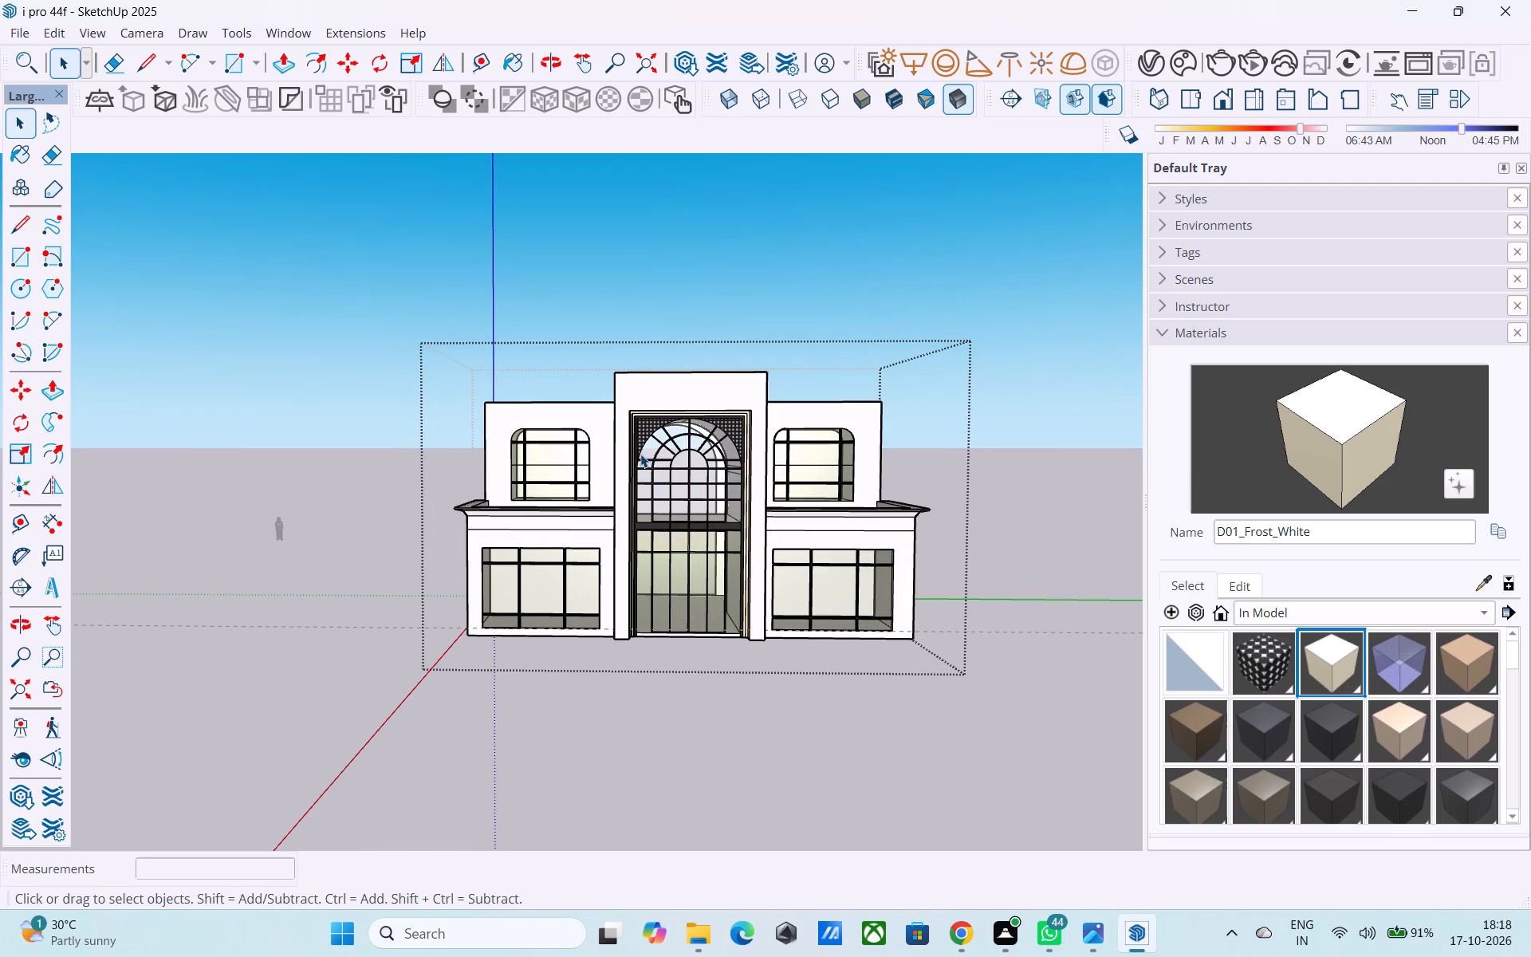
middle_drag(640, 454, 631, 482)
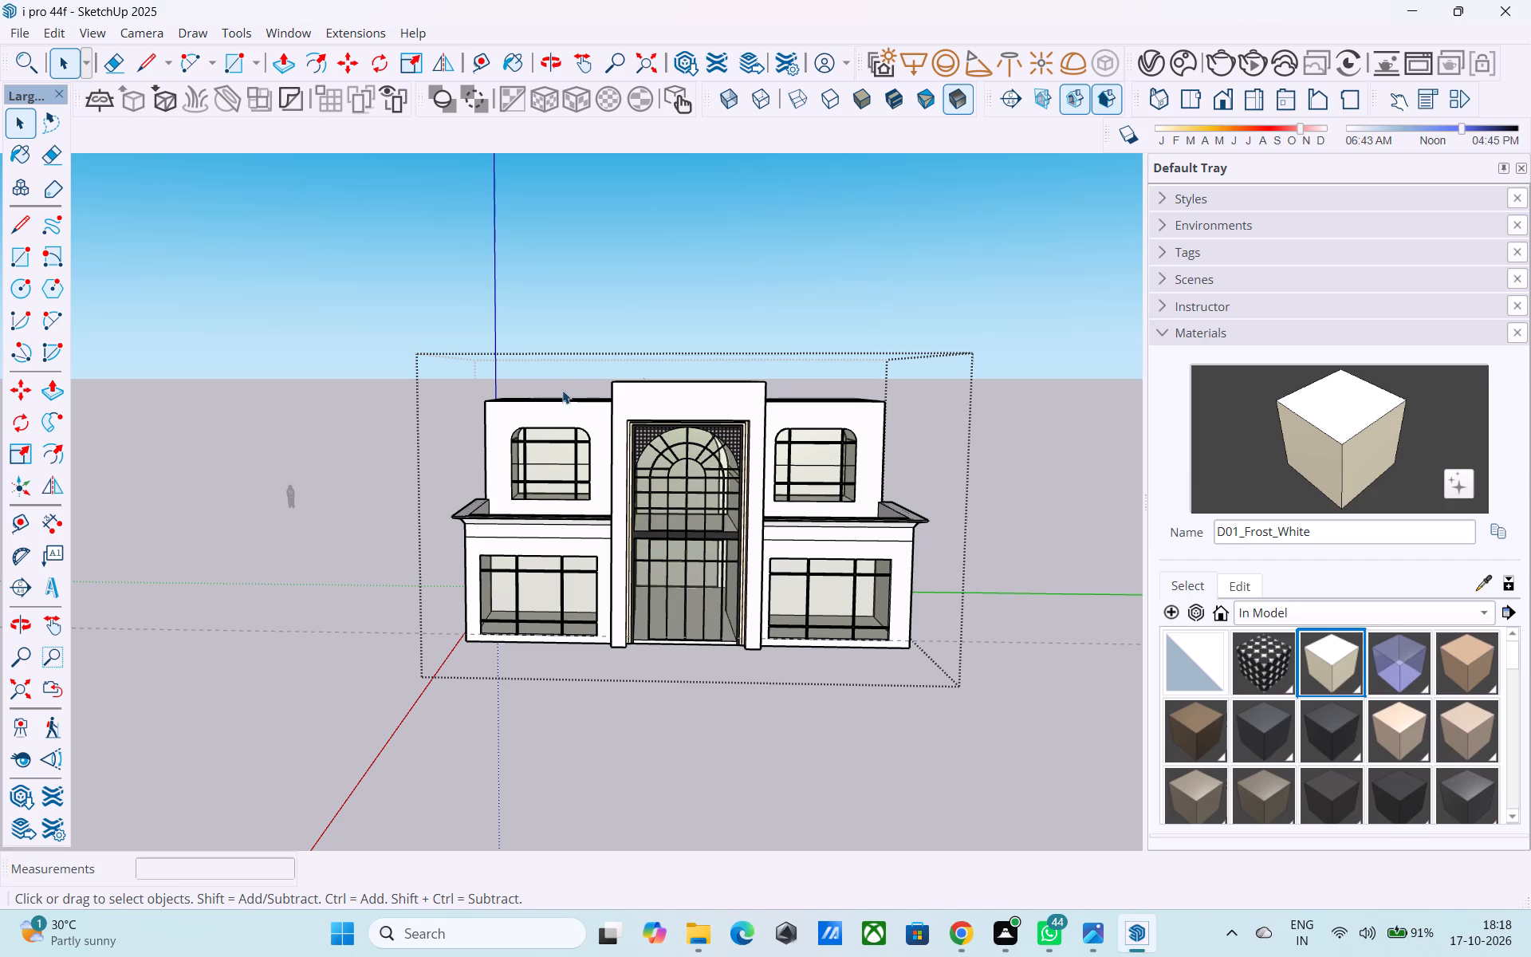
middle_click(795, 423)
scroll(797, 423, down, 1)
scroll(785, 424, up, 8)
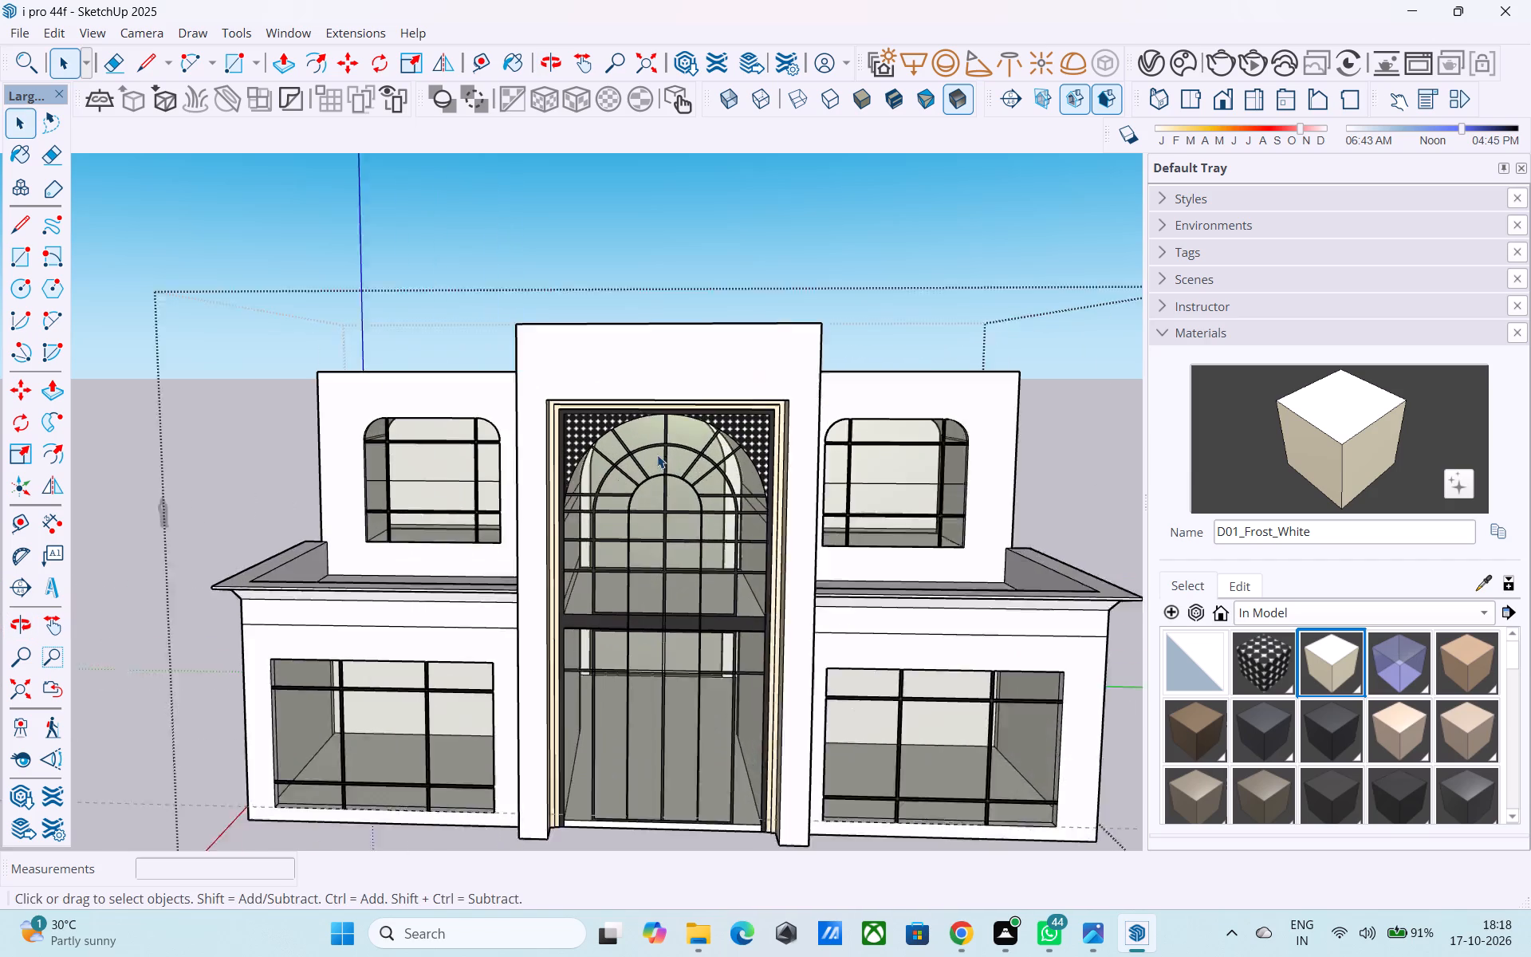
middle_drag(643, 459, 608, 303)
scroll(612, 318, down, 5)
middle_drag(614, 345, 752, 498)
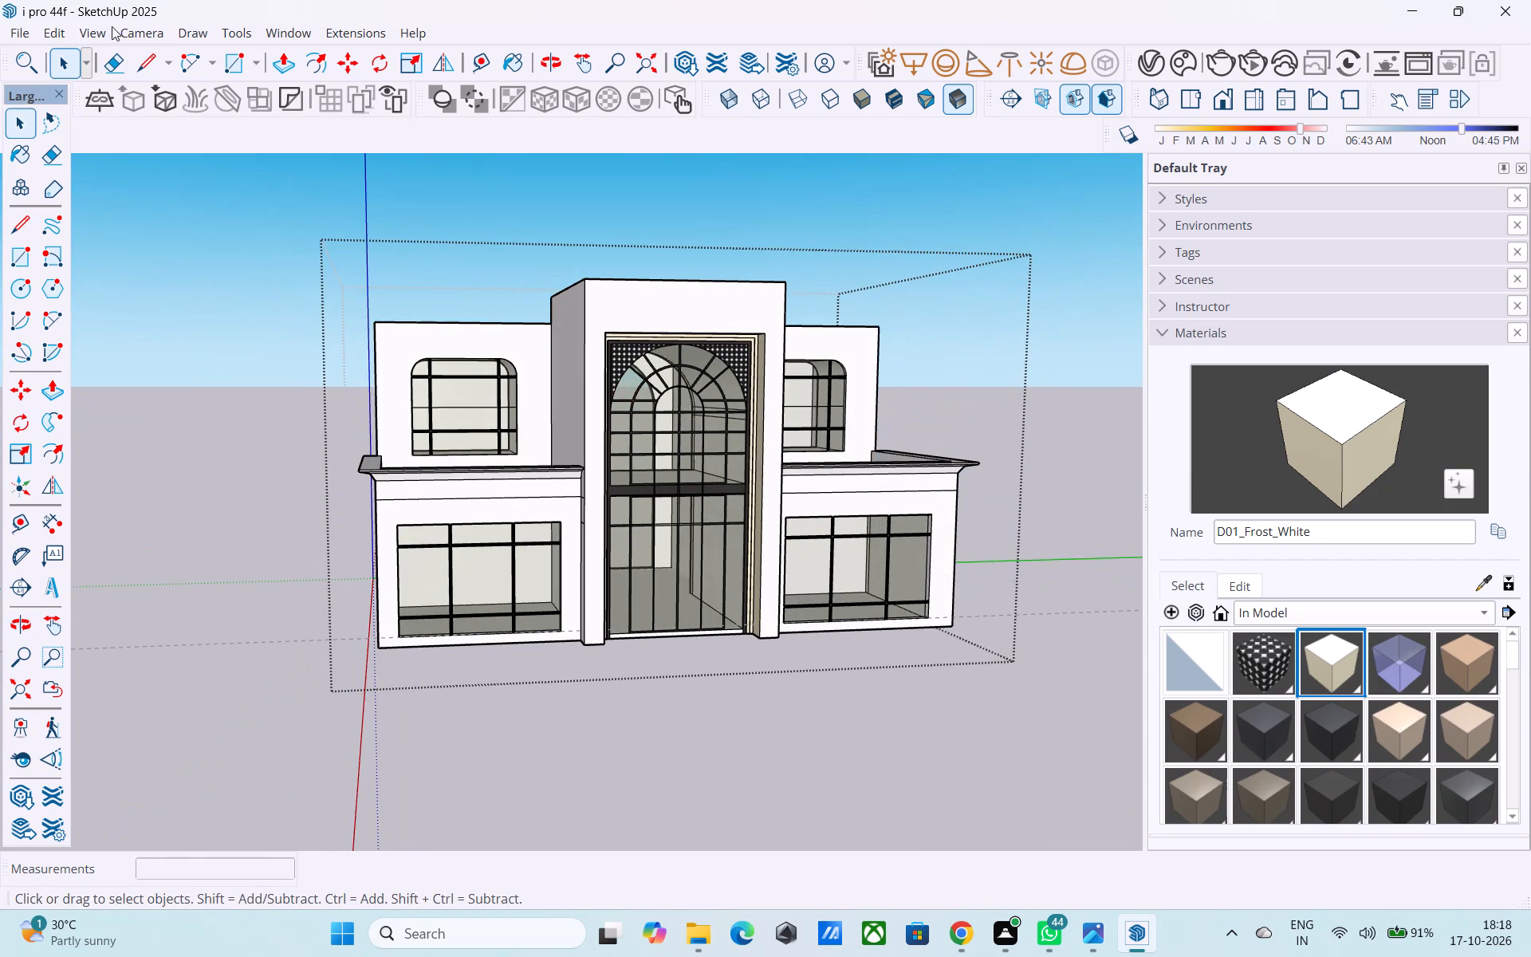
Examine the mansion's massing, roof parapets and both cornices from raised and oblique angles on either side.
middle_drag(595, 340, 604, 494)
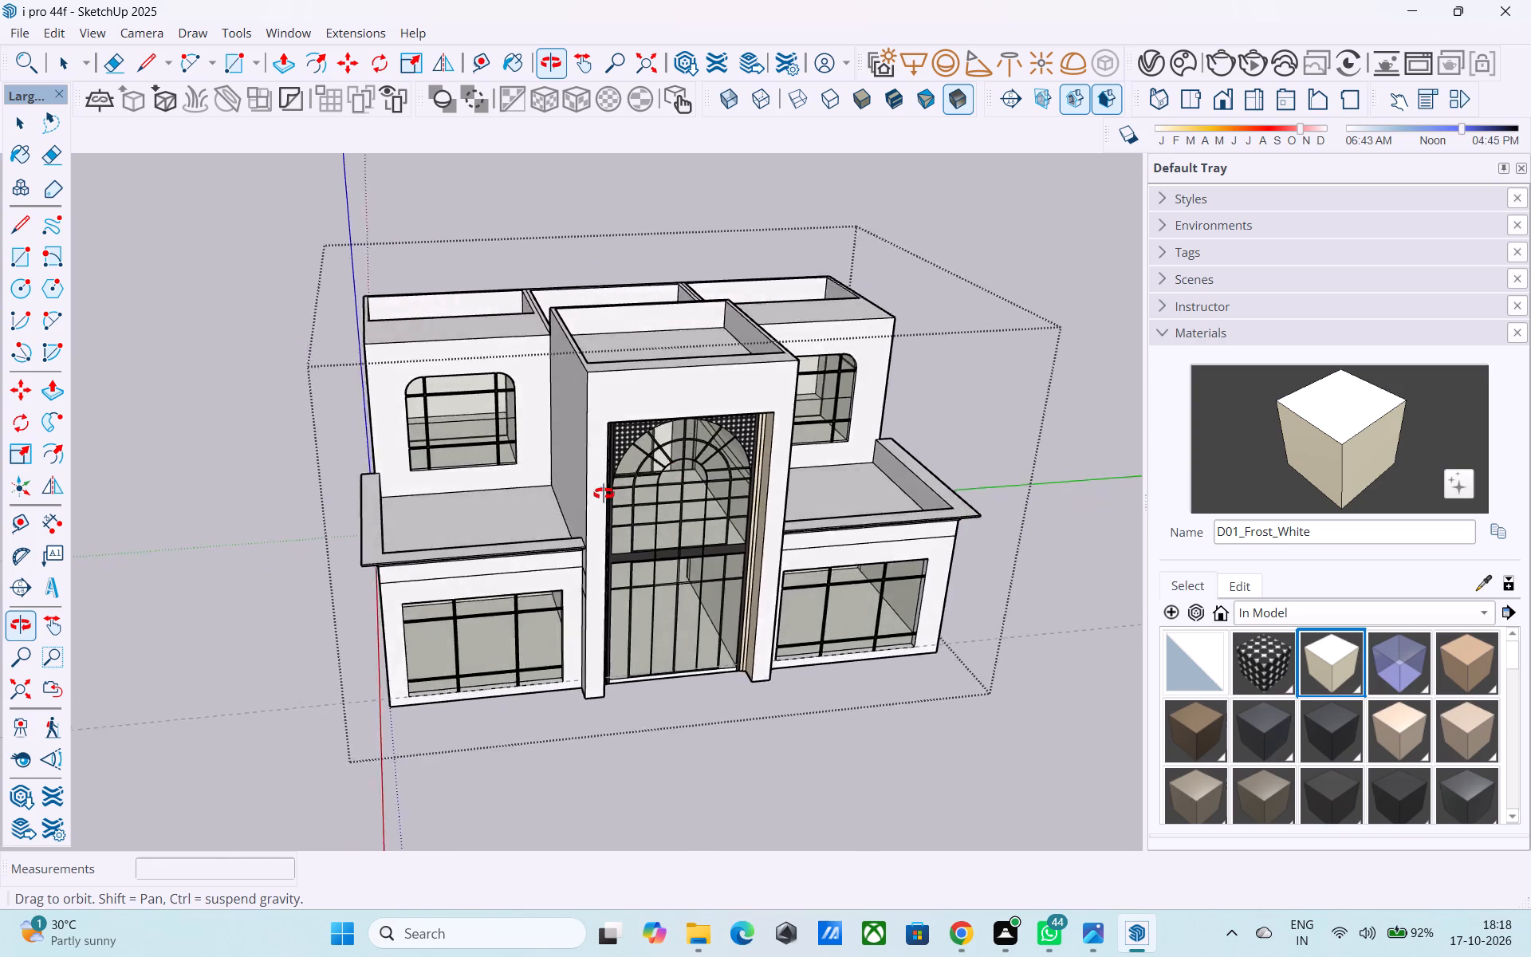
middle_drag(604, 494, 365, 440)
scroll(366, 441, up, 2)
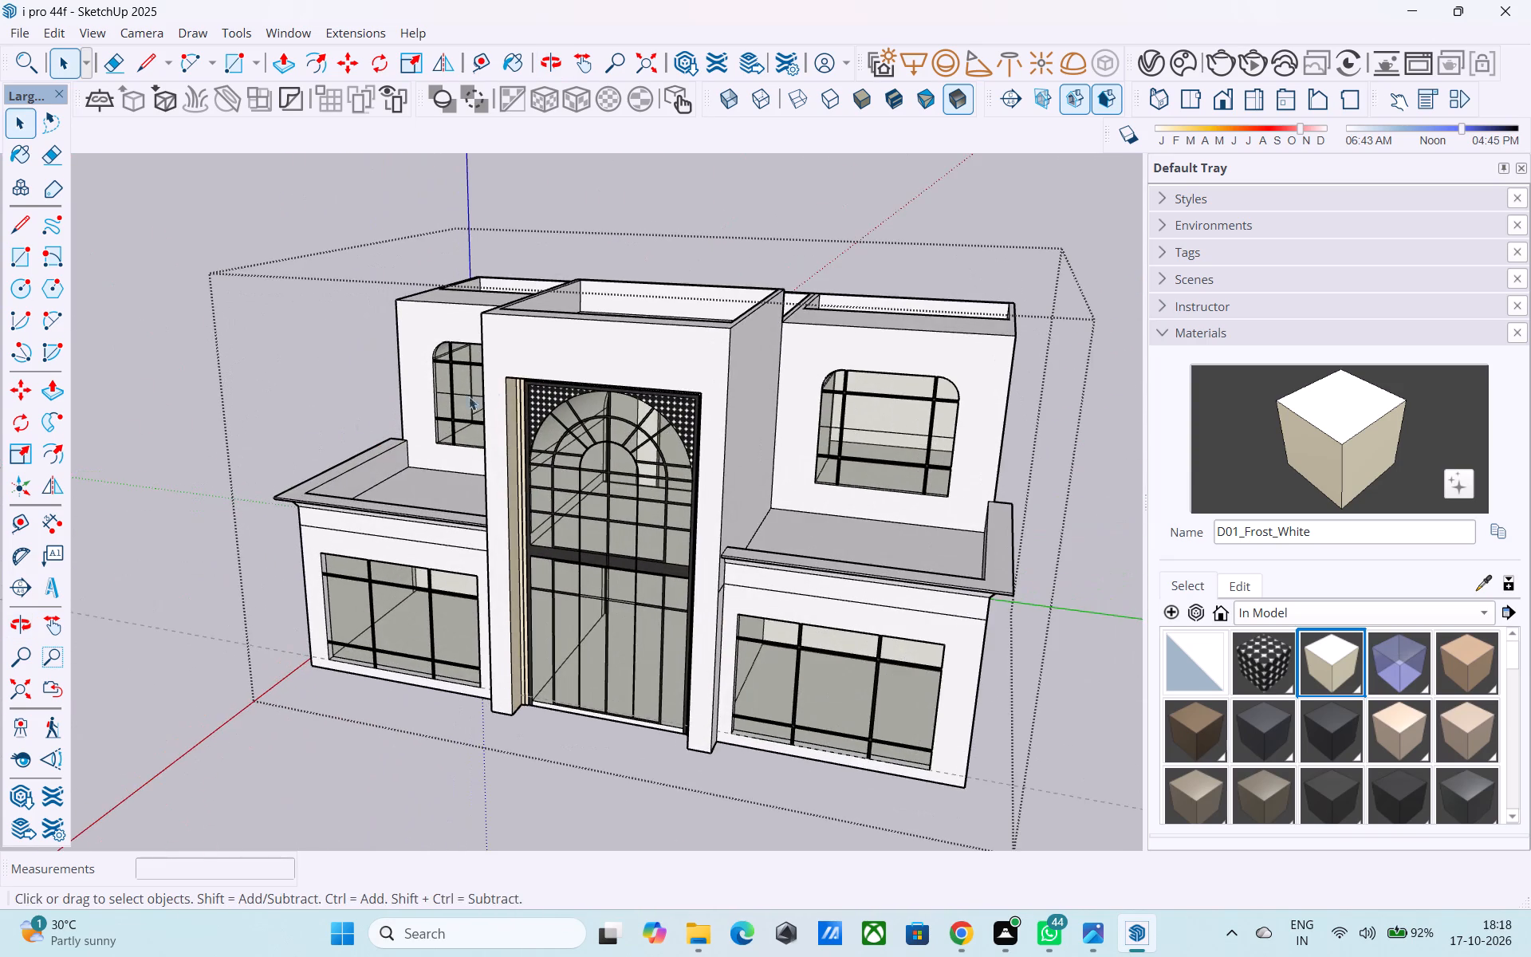
middle_drag(500, 395, 726, 343)
scroll(711, 353, down, 5)
middle_drag(435, 412, 413, 509)
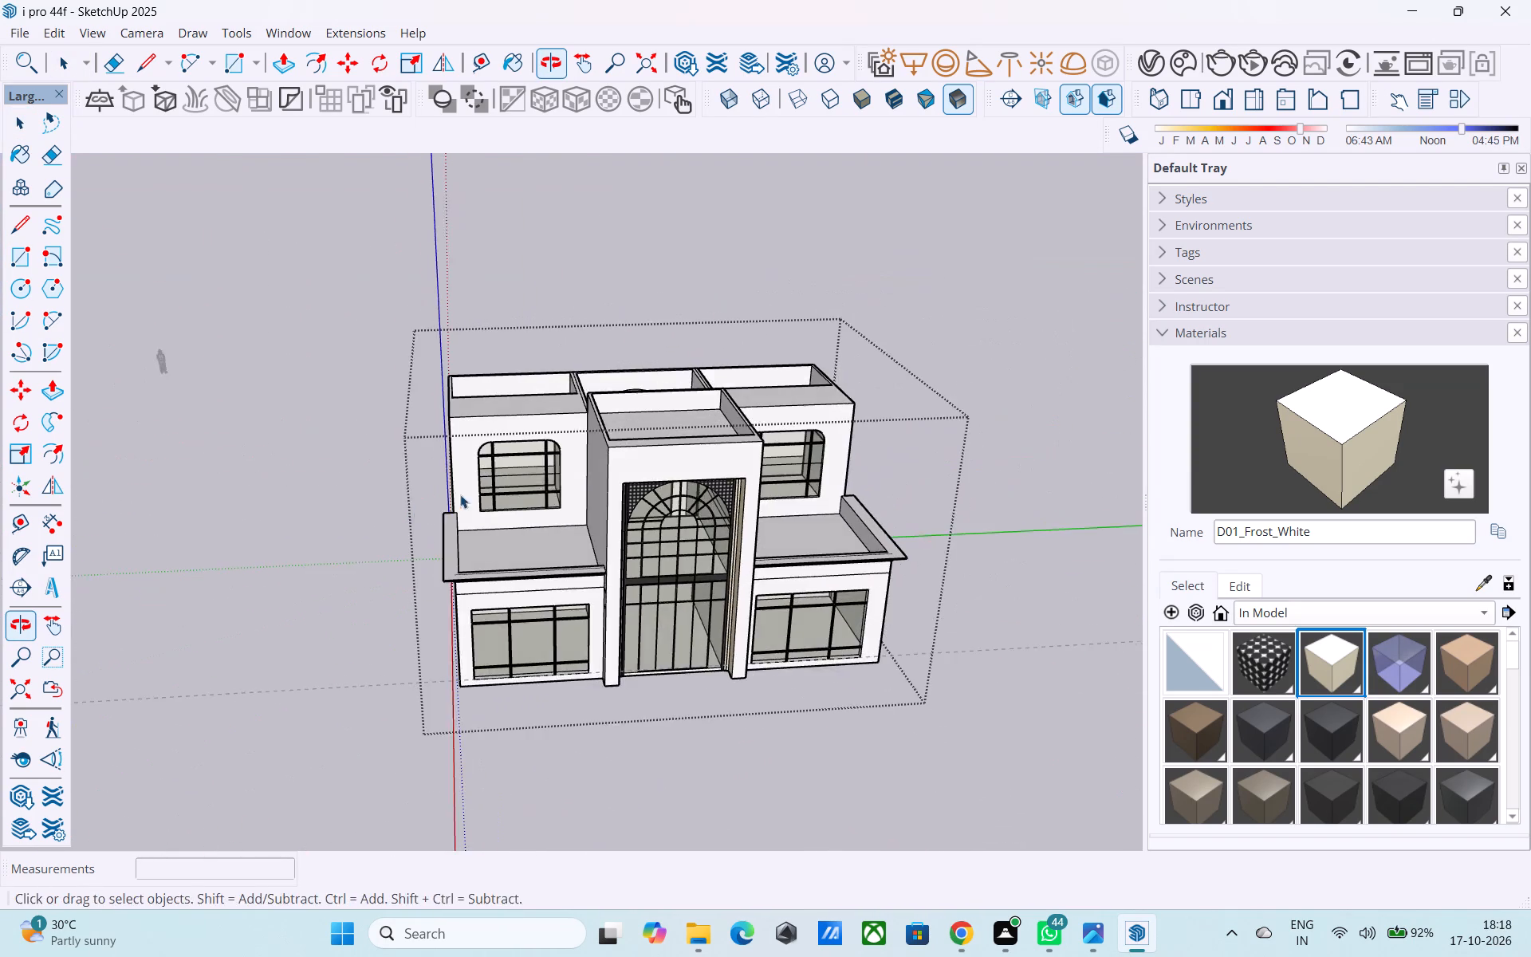
middle_drag(612, 502, 555, 456)
scroll(679, 478, up, 5)
middle_drag(695, 482, 583, 463)
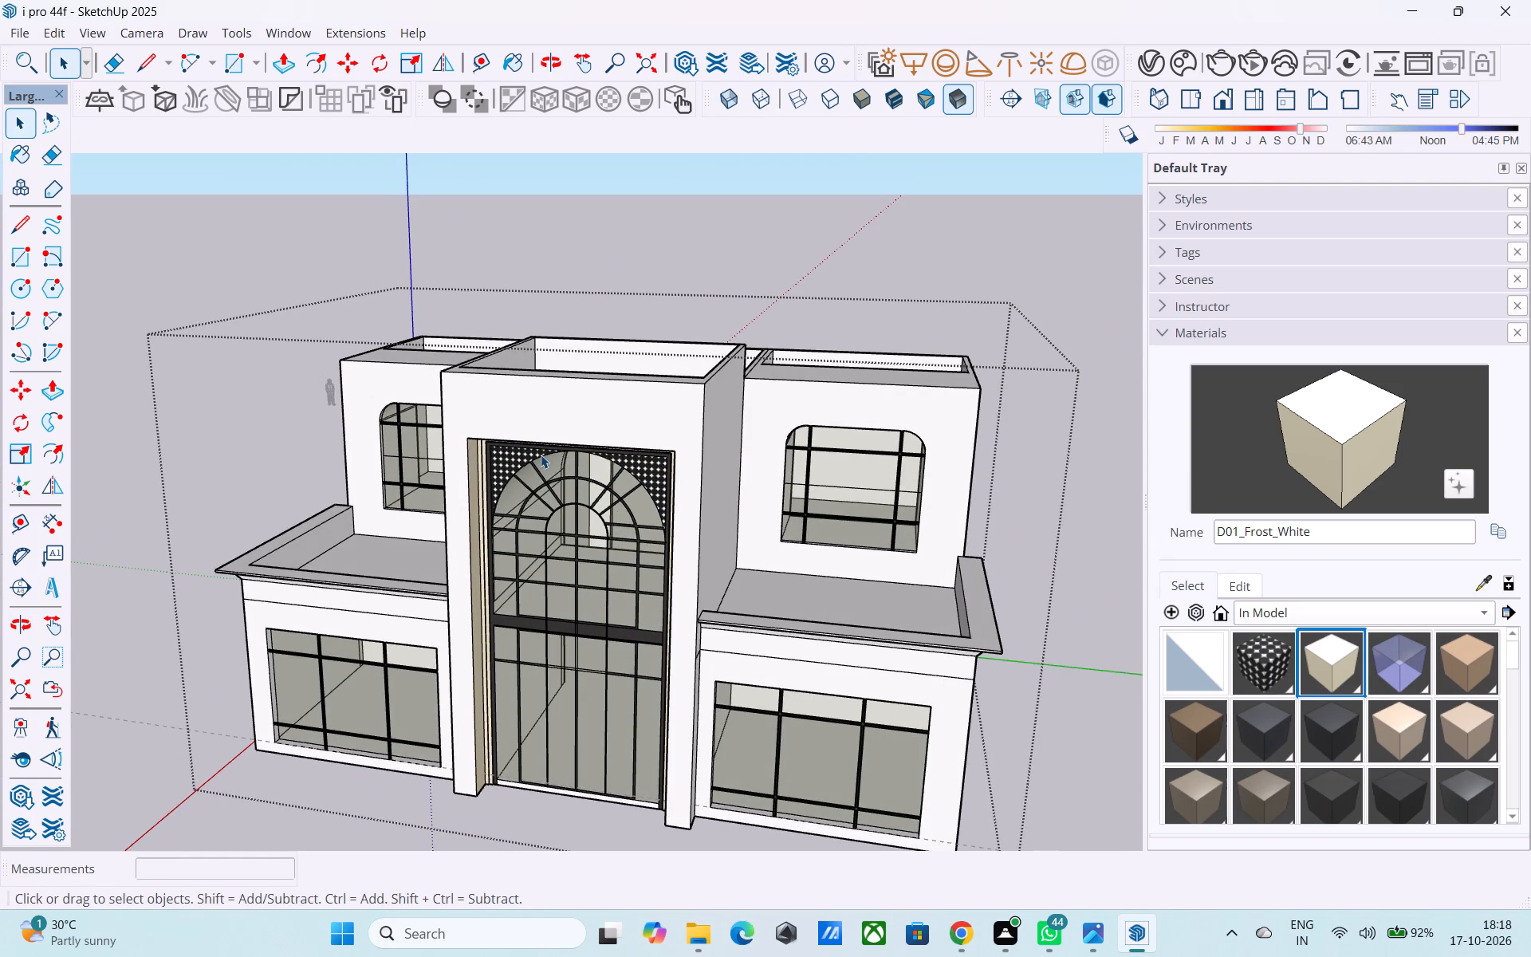
scroll(541, 455, down, 2)
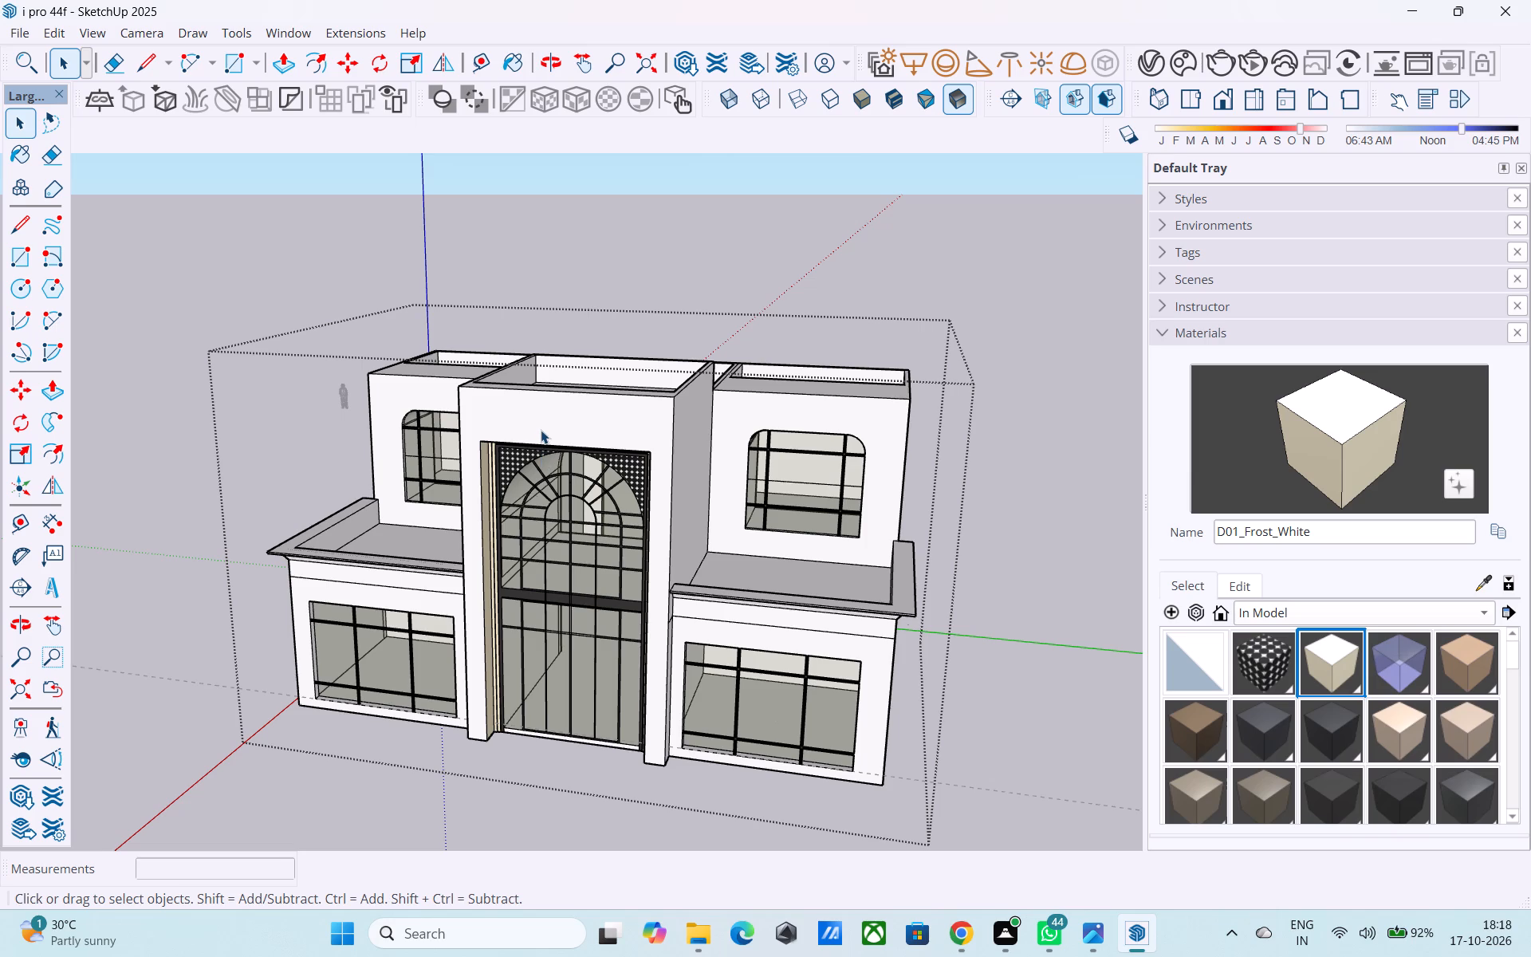
scroll(541, 430, down, 4)
middle_drag(531, 499, 535, 482)
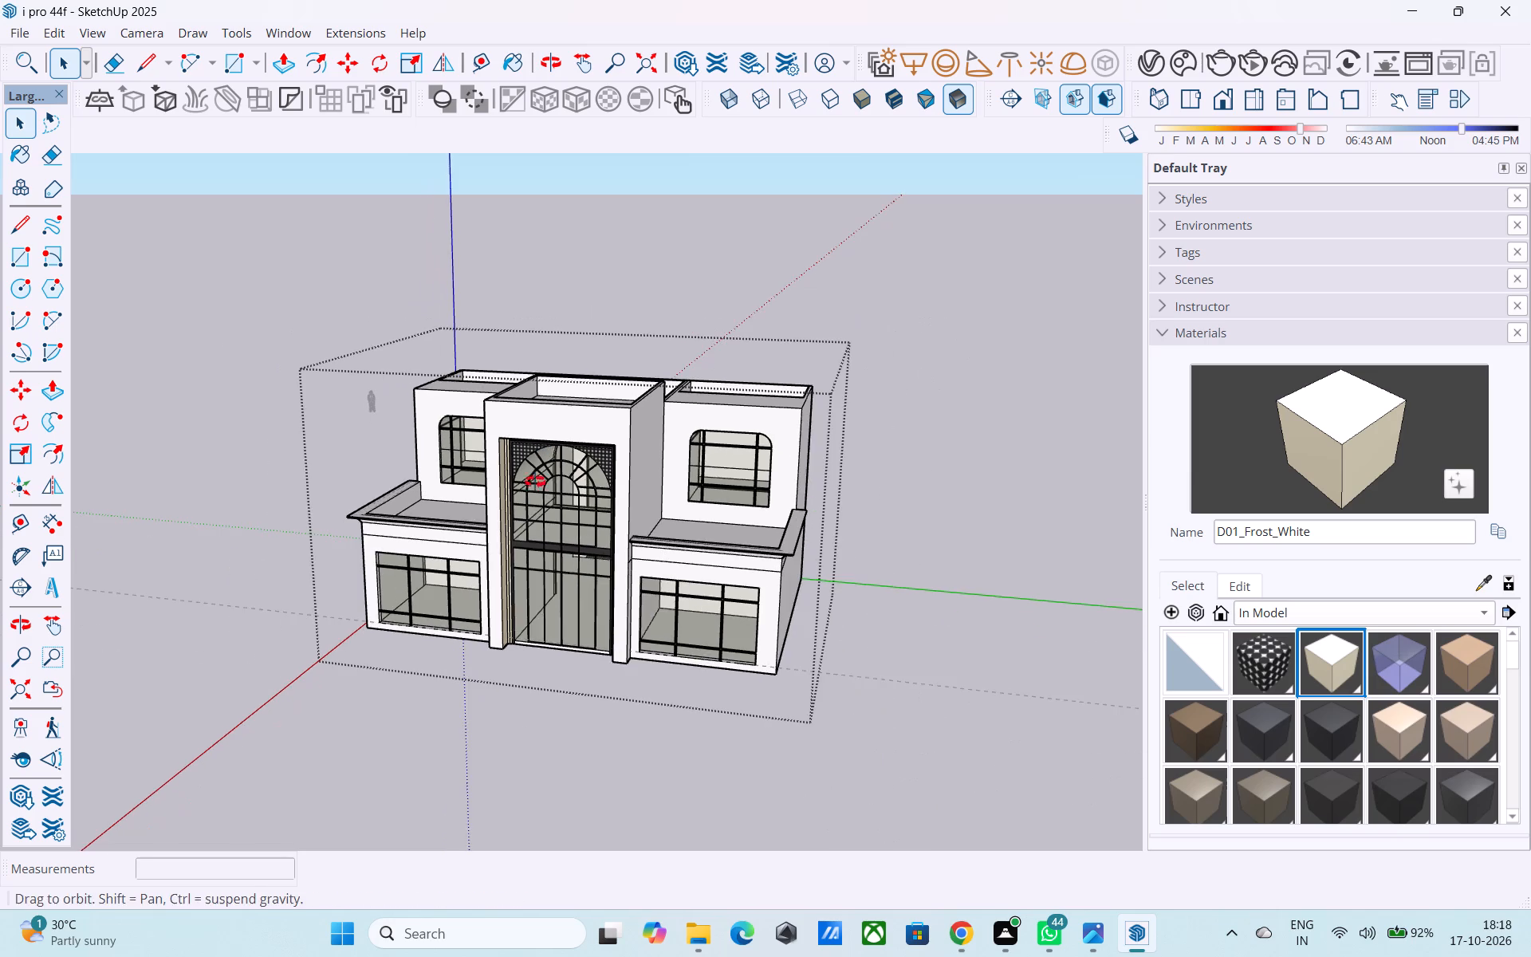
middle_drag(535, 482, 595, 372)
scroll(595, 372, up, 4)
middle_drag(594, 370, 470, 353)
scroll(540, 361, down, 2)
middle_drag(538, 368, 432, 451)
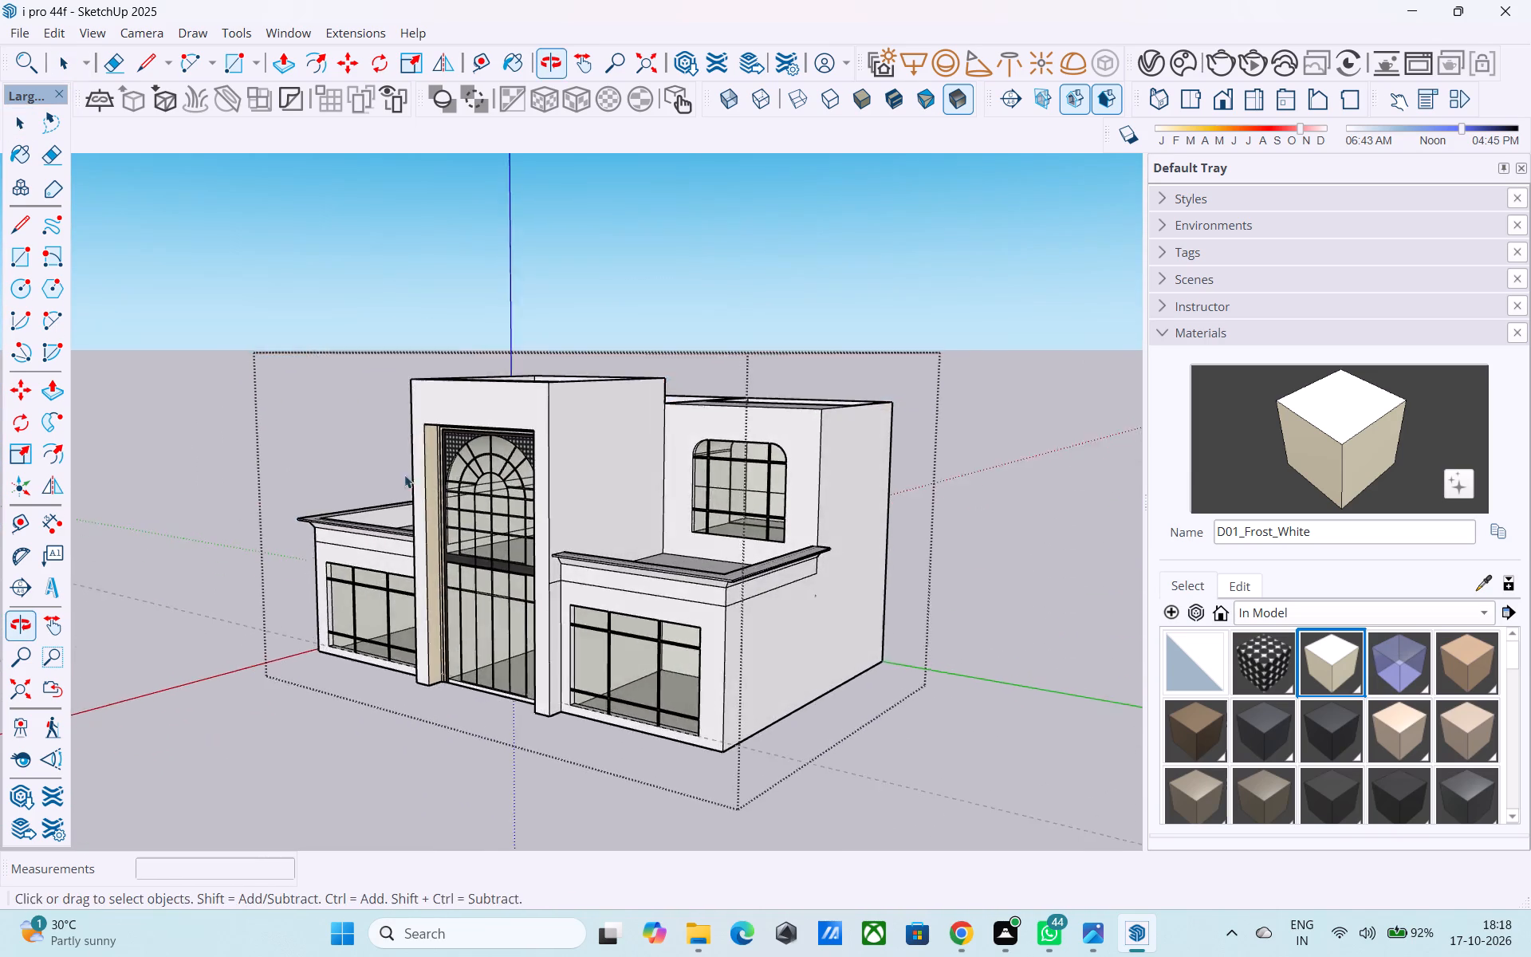
scroll(392, 478, up, 5)
middle_drag(435, 492, 488, 466)
scroll(479, 466, up, 1)
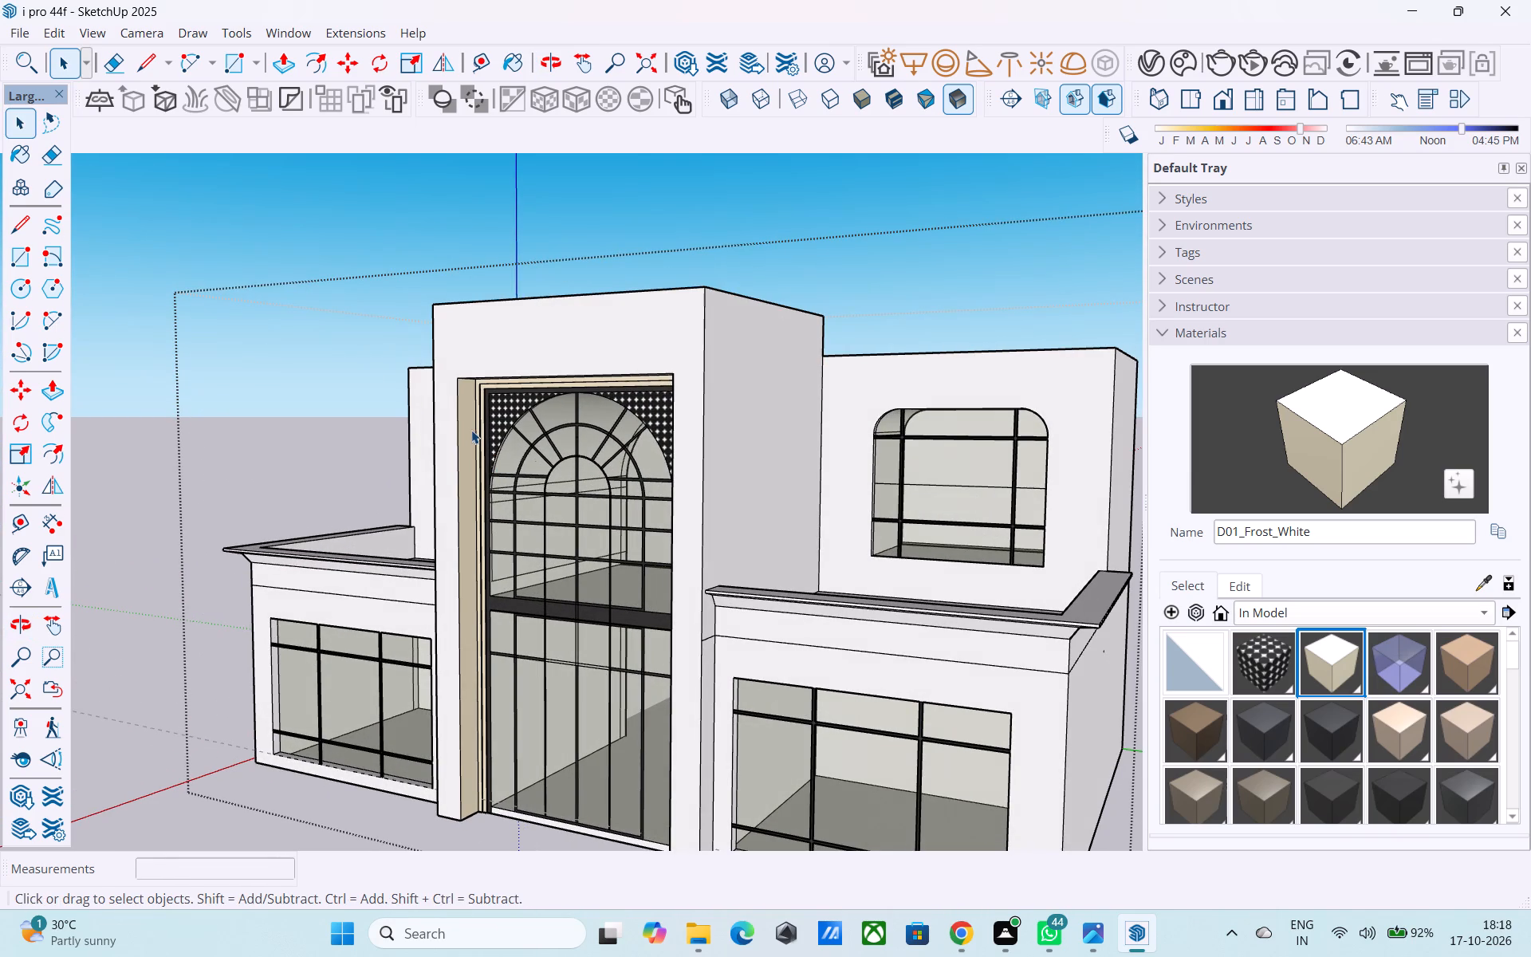
scroll(471, 430, down, 3)
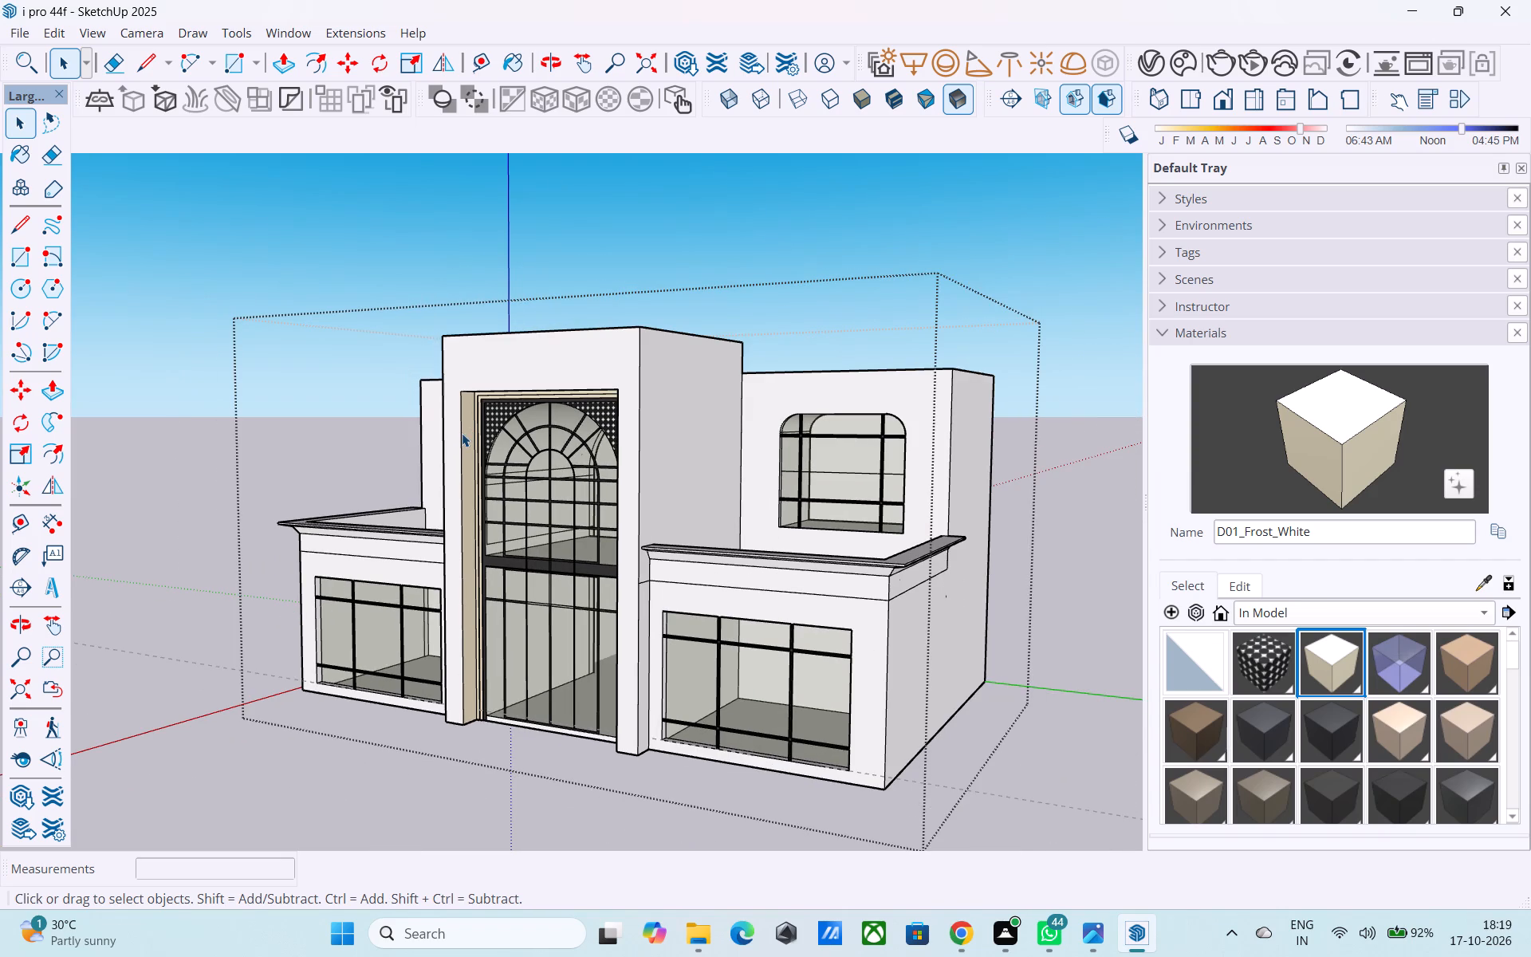
scroll(553, 466, down, 2)
middle_drag(557, 472, 647, 476)
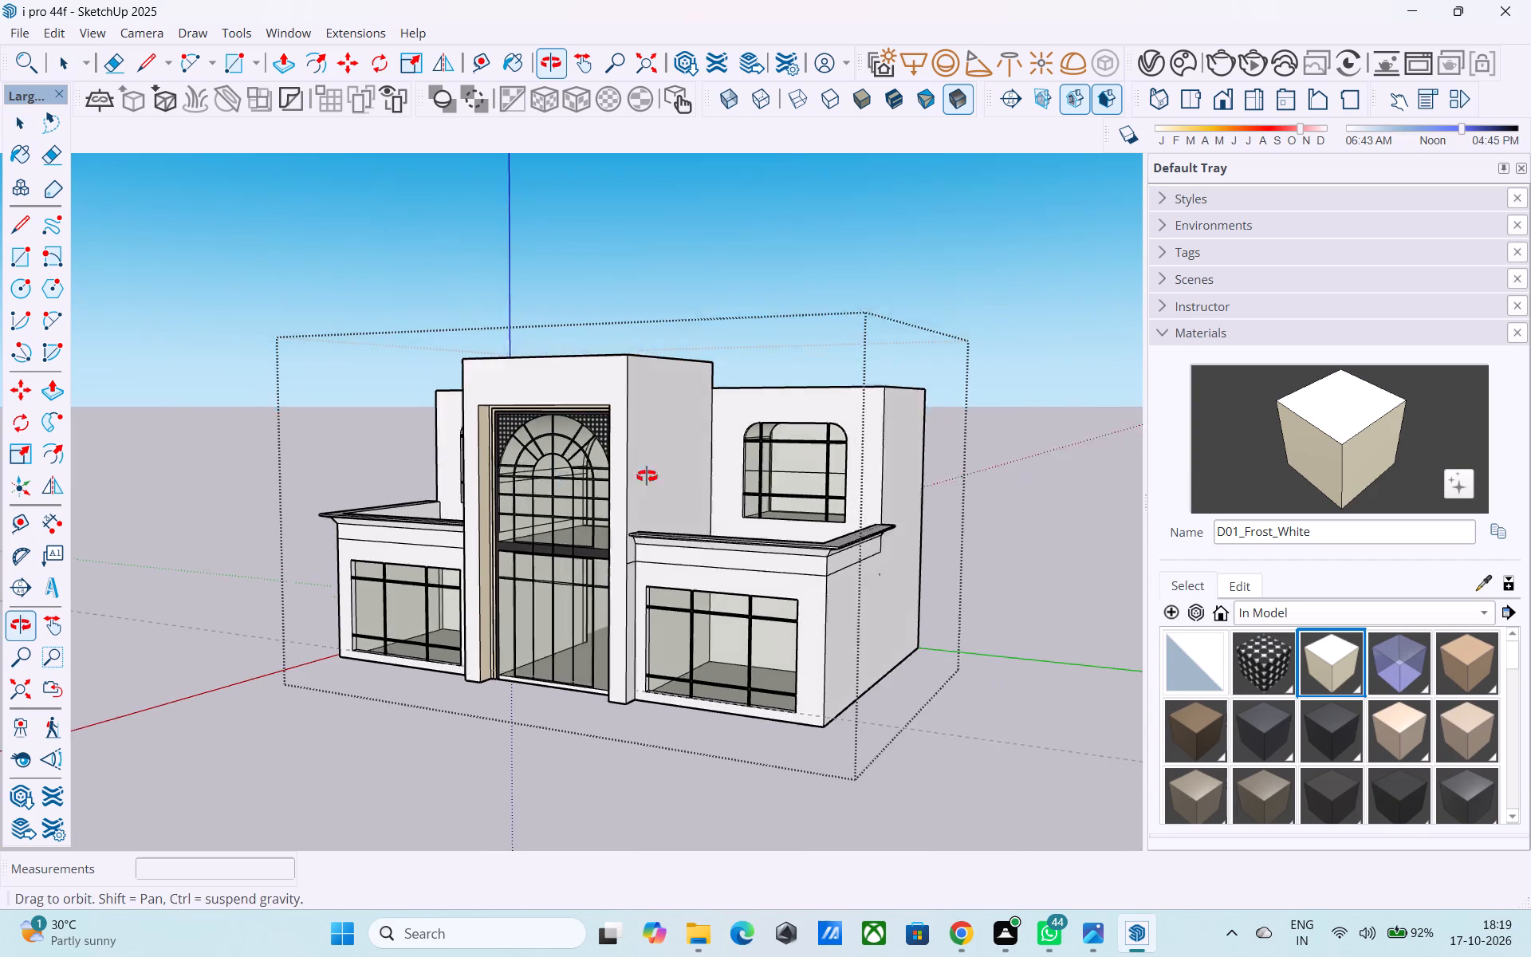
middle_drag(647, 476, 761, 489)
middle_drag(537, 492, 873, 503)
middle_drag(721, 416, 611, 447)
scroll(601, 435, up, 3)
middle_drag(583, 432, 498, 643)
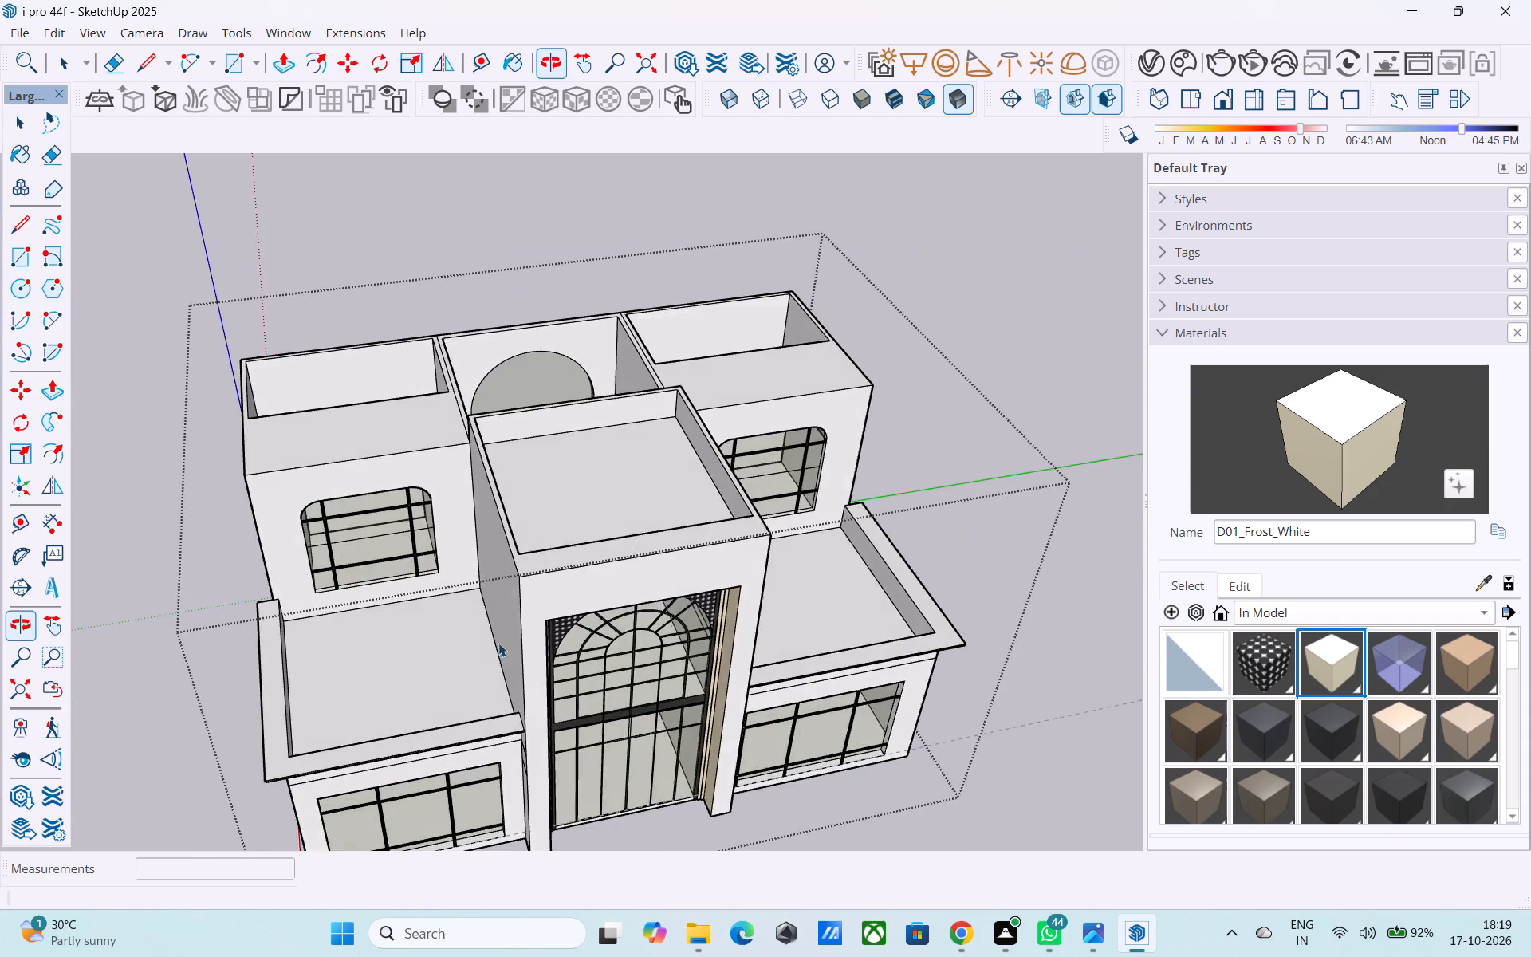
middle_drag(498, 643, 498, 641)
scroll(528, 597, down, 5)
middle_drag(542, 585, 684, 513)
scroll(544, 499, up, 5)
scroll(544, 499, down, 5)
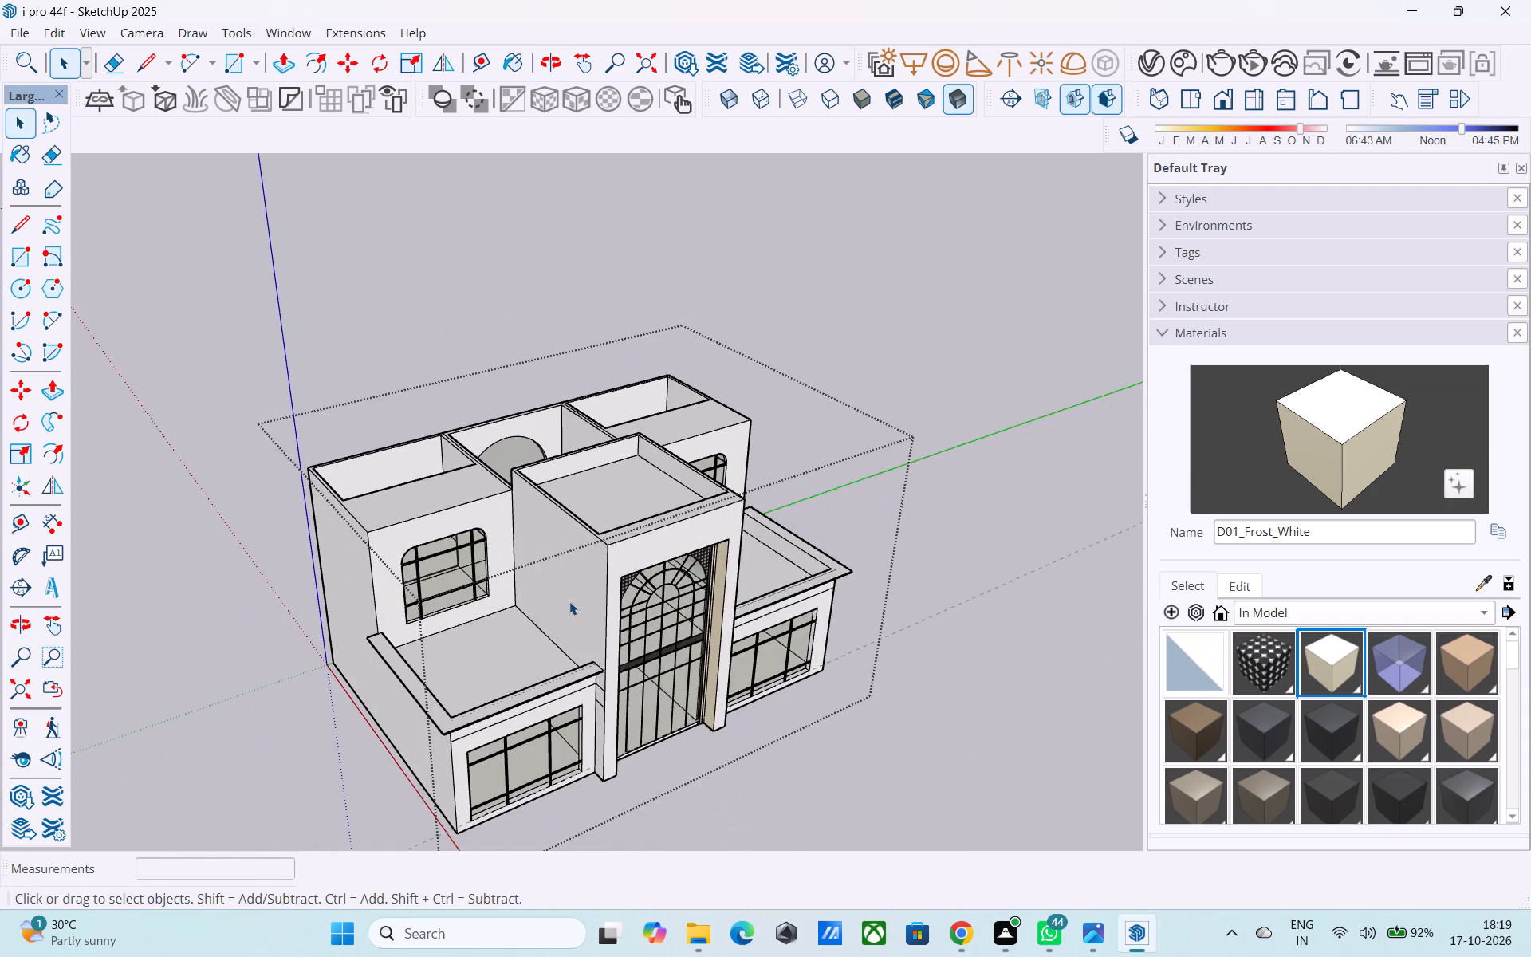
middle_drag(560, 608, 362, 473)
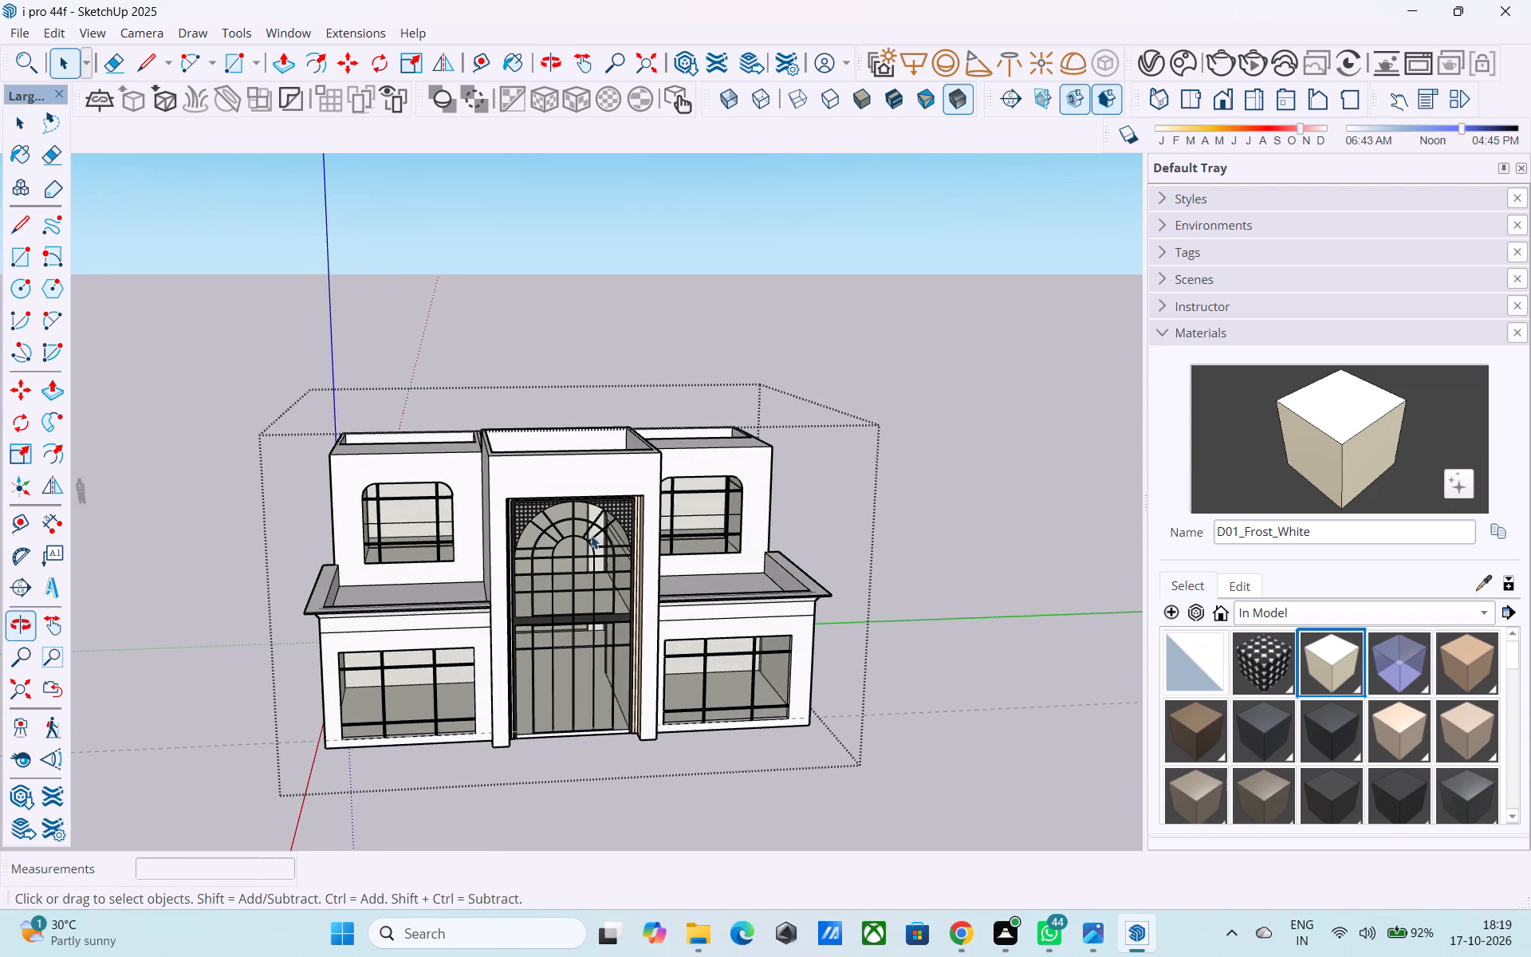
middle_drag(648, 537, 581, 528)
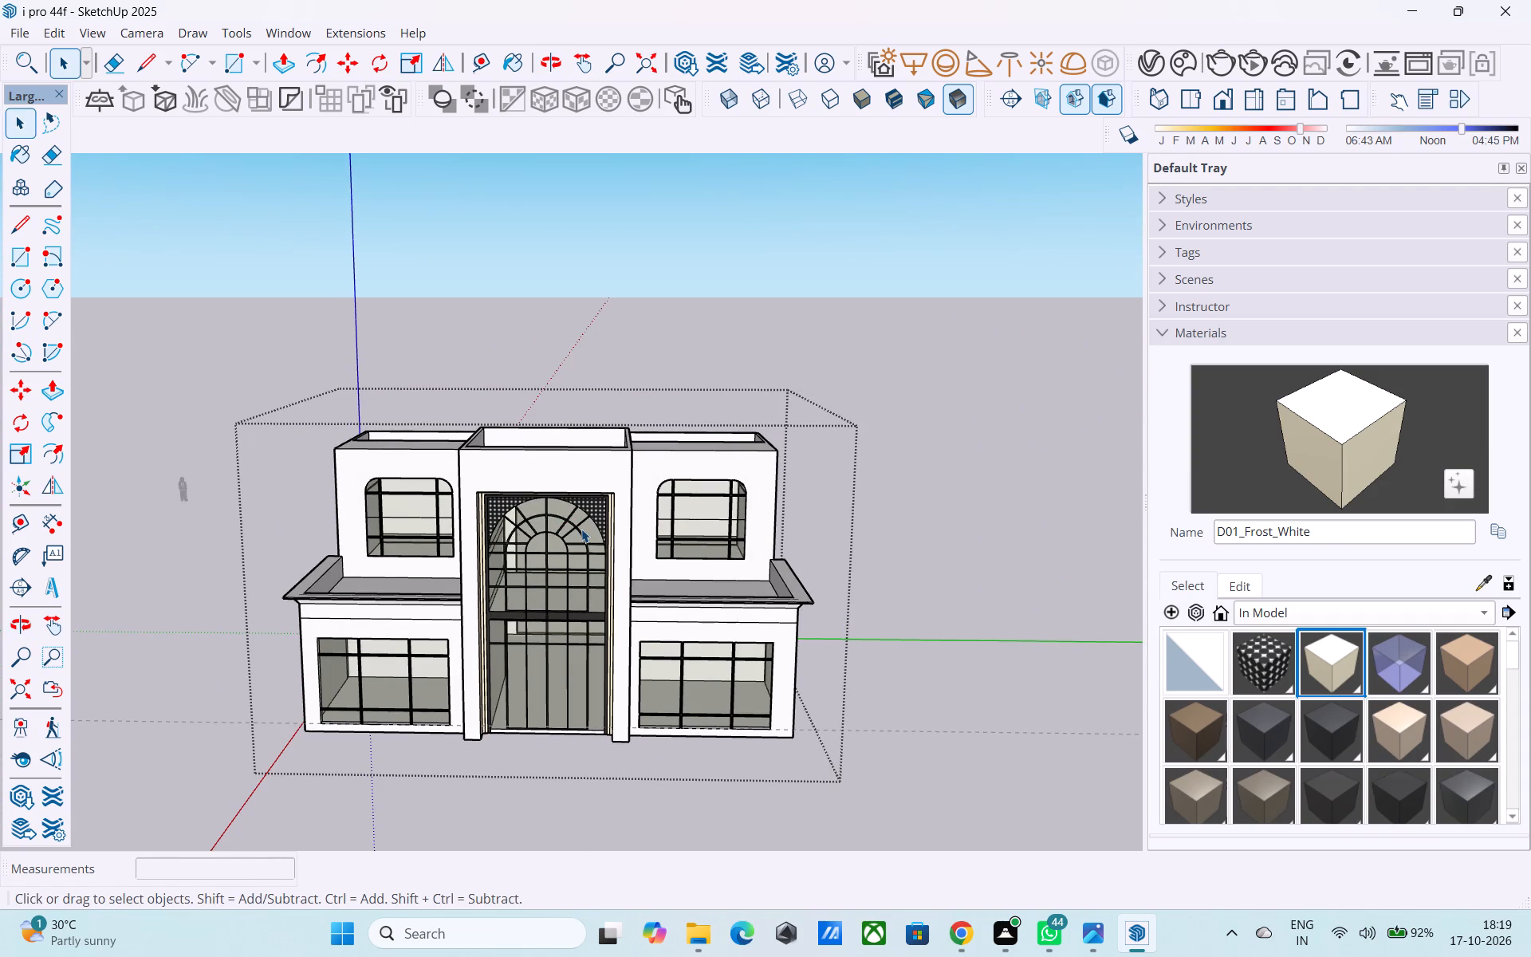
middle_drag(581, 532, 439, 423)
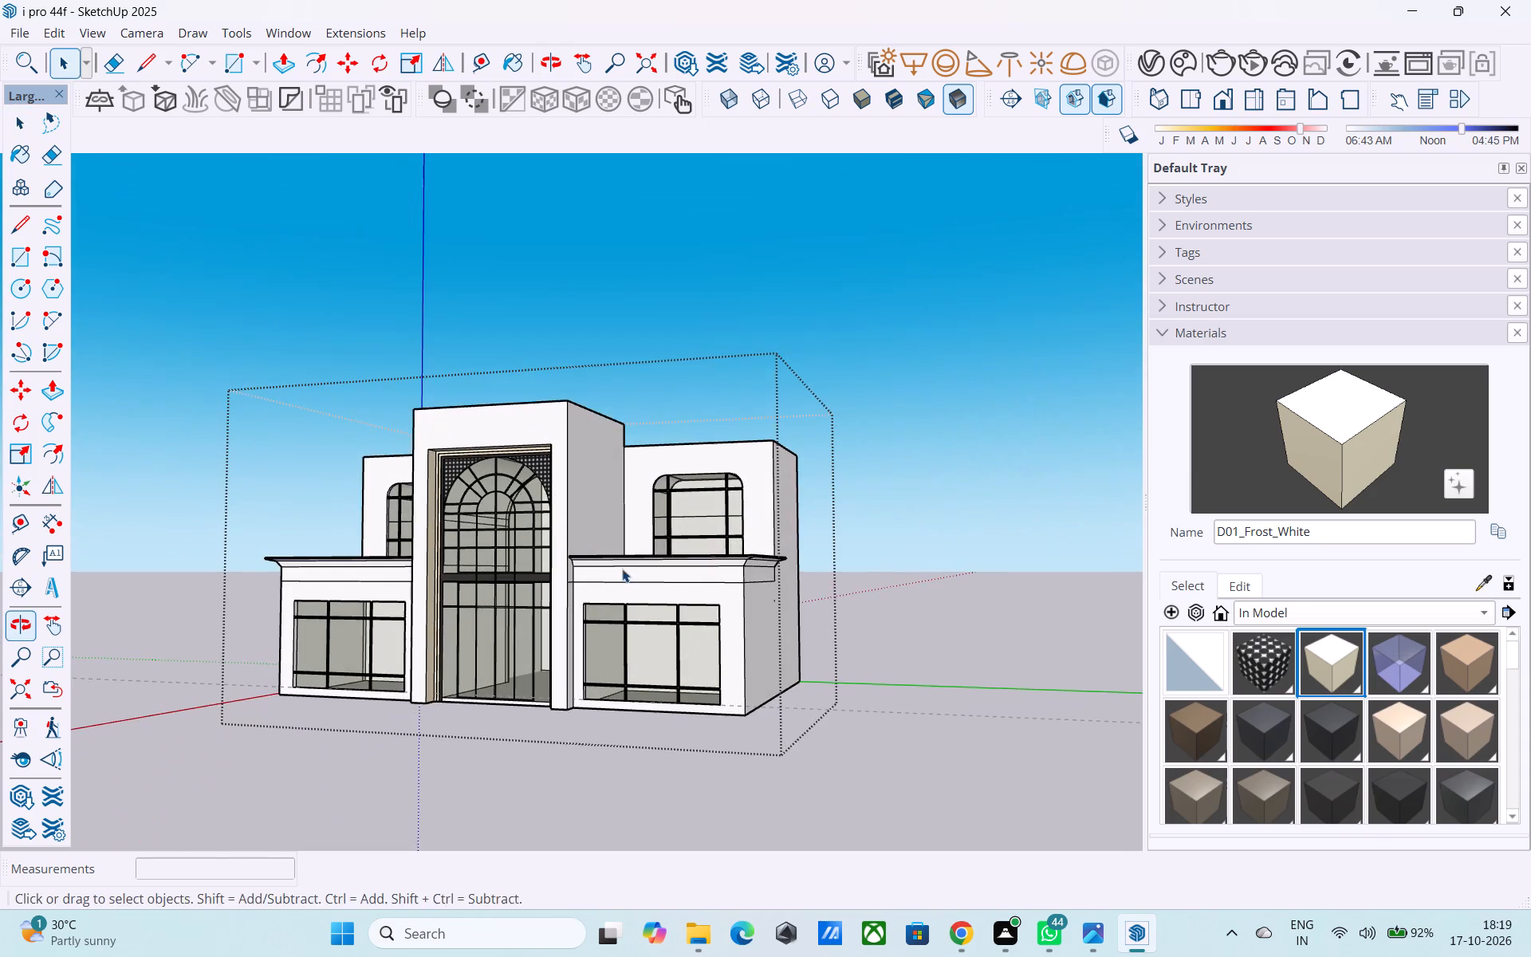
Erase the leftover edges on the narrow wall between the central tower and the right block, below the cornice's inner end.
middle_drag(602, 572, 508, 587)
scroll(503, 587, up, 5)
middle_drag(550, 620, 461, 671)
scroll(541, 621, down, 1)
scroll(504, 648, up, 13)
key(e)
drag(476, 598, 484, 623)
drag(489, 634, 493, 648)
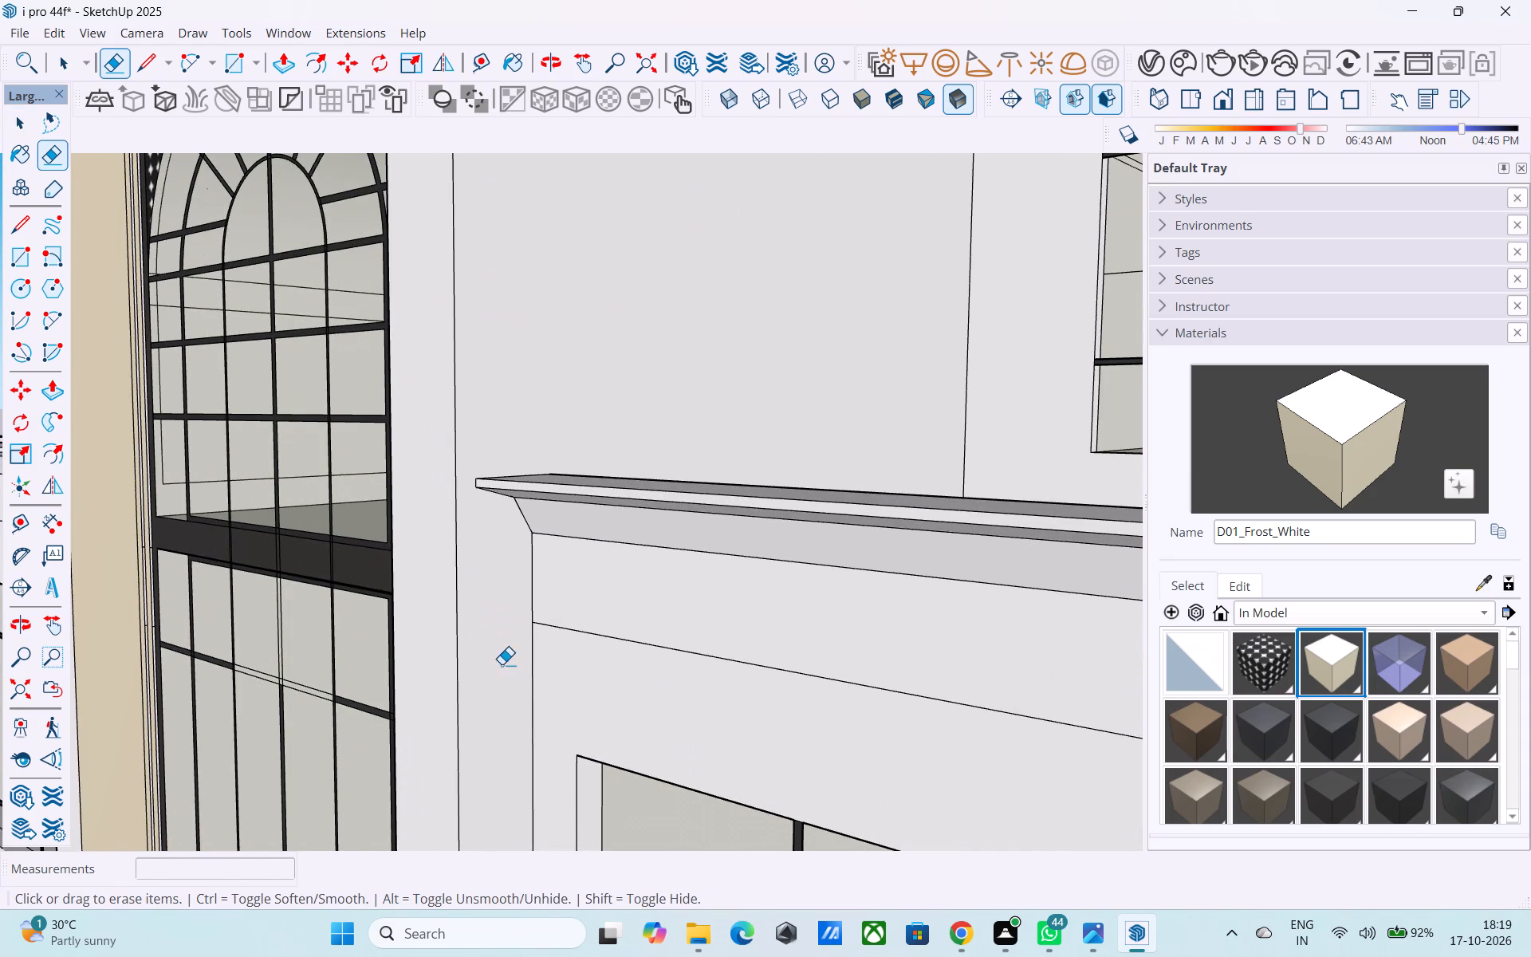
Erase the leftover edges on the narrow wall between the left block and the central tower, below the cornice's inner end.
scroll(527, 652, down, 12)
middle_drag(446, 694, 1132, 655)
scroll(700, 618, up, 8)
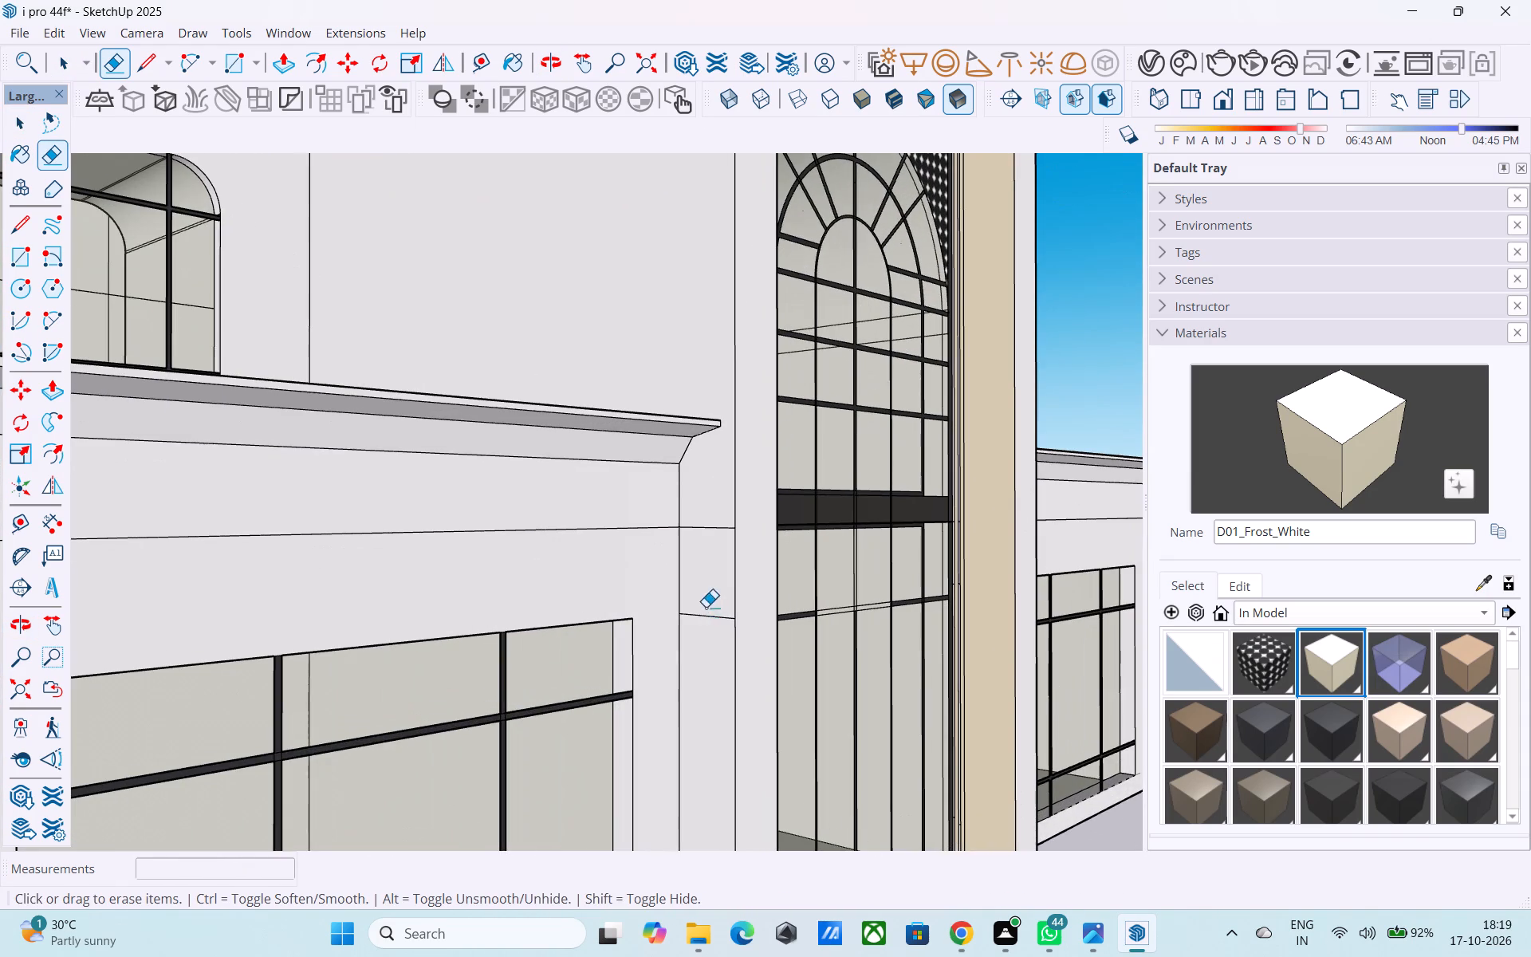
drag(706, 607, 708, 622)
drag(703, 513, 710, 531)
Erase the leftover band edges below the cornice on the right block's outer side wall.
scroll(702, 548, down, 11)
middle_drag(716, 617, 435, 642)
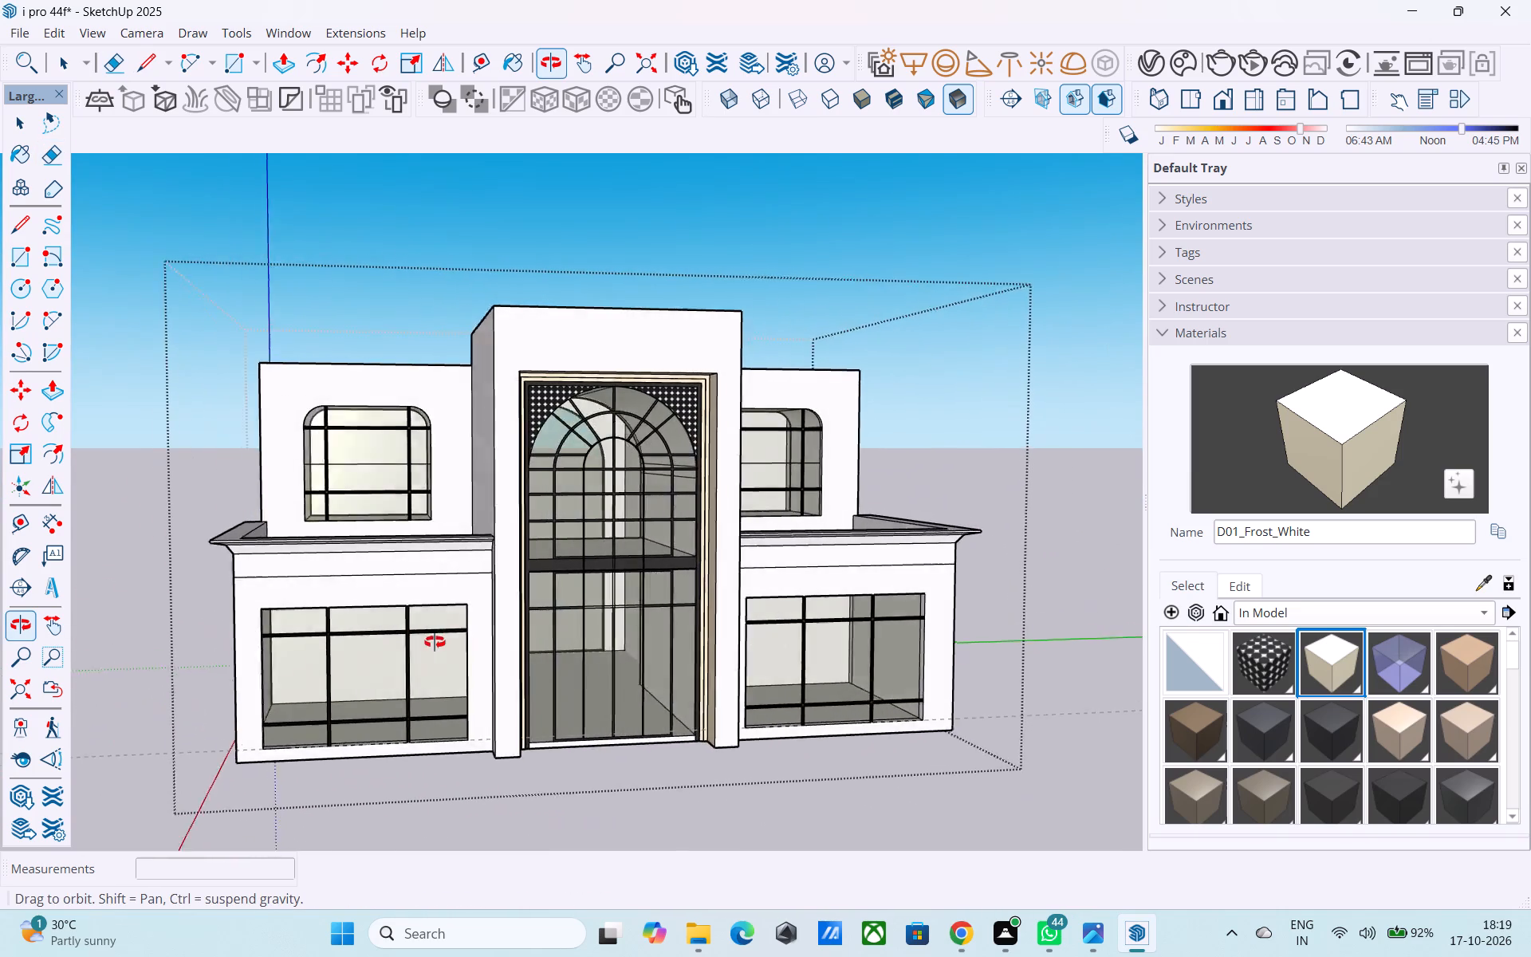
middle_drag(435, 642, 675, 576)
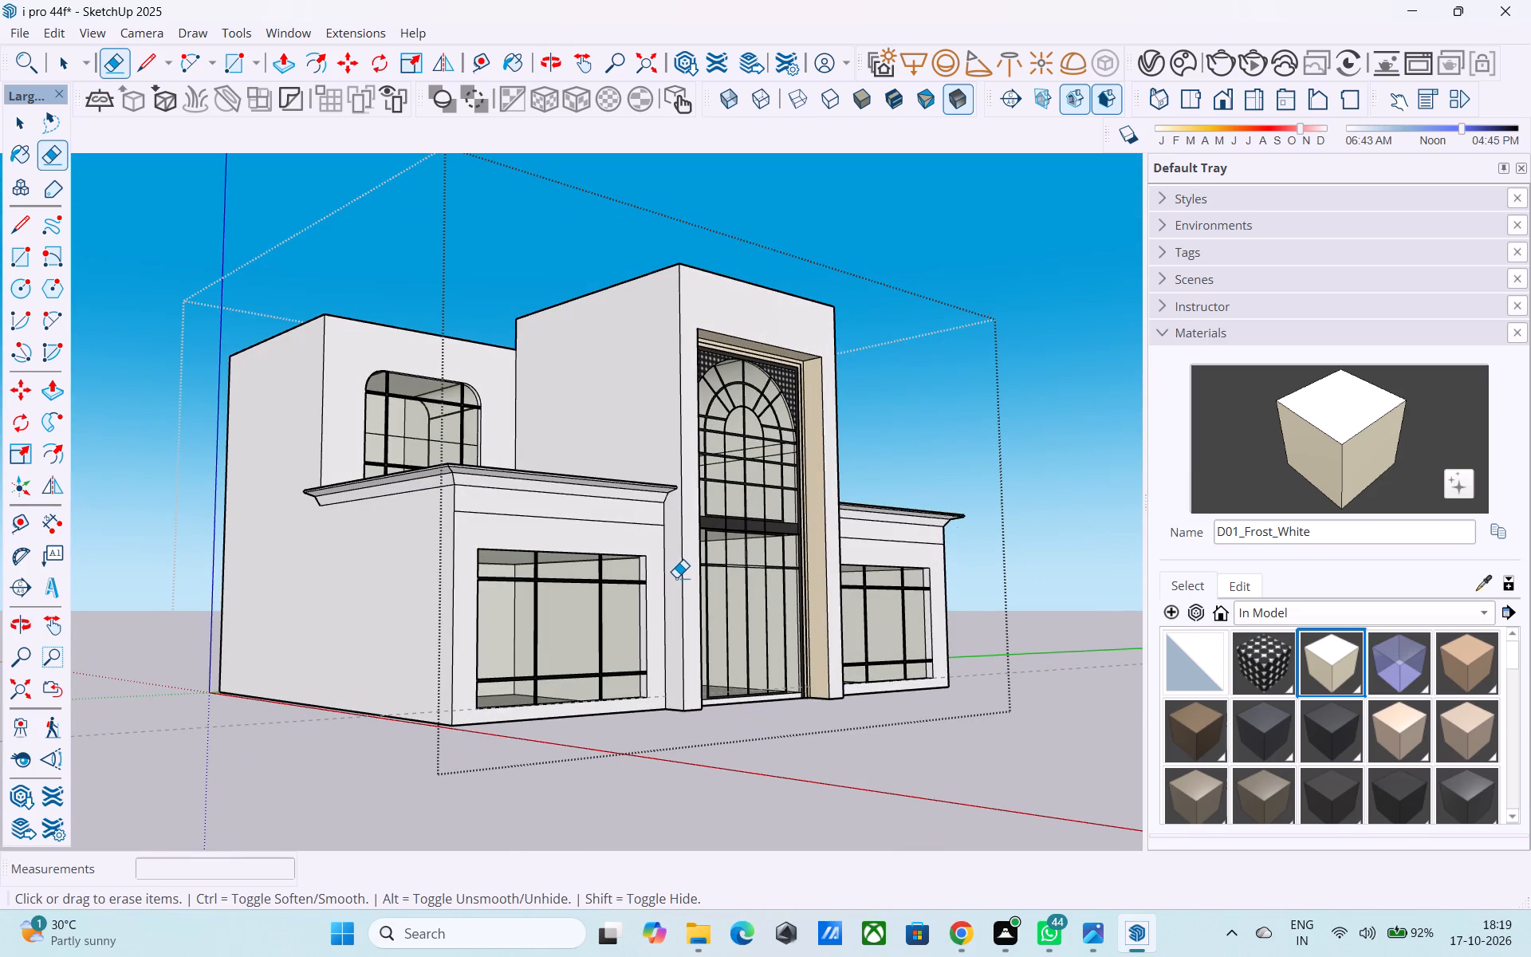
scroll(674, 578, down, 6)
middle_drag(728, 583, 575, 708)
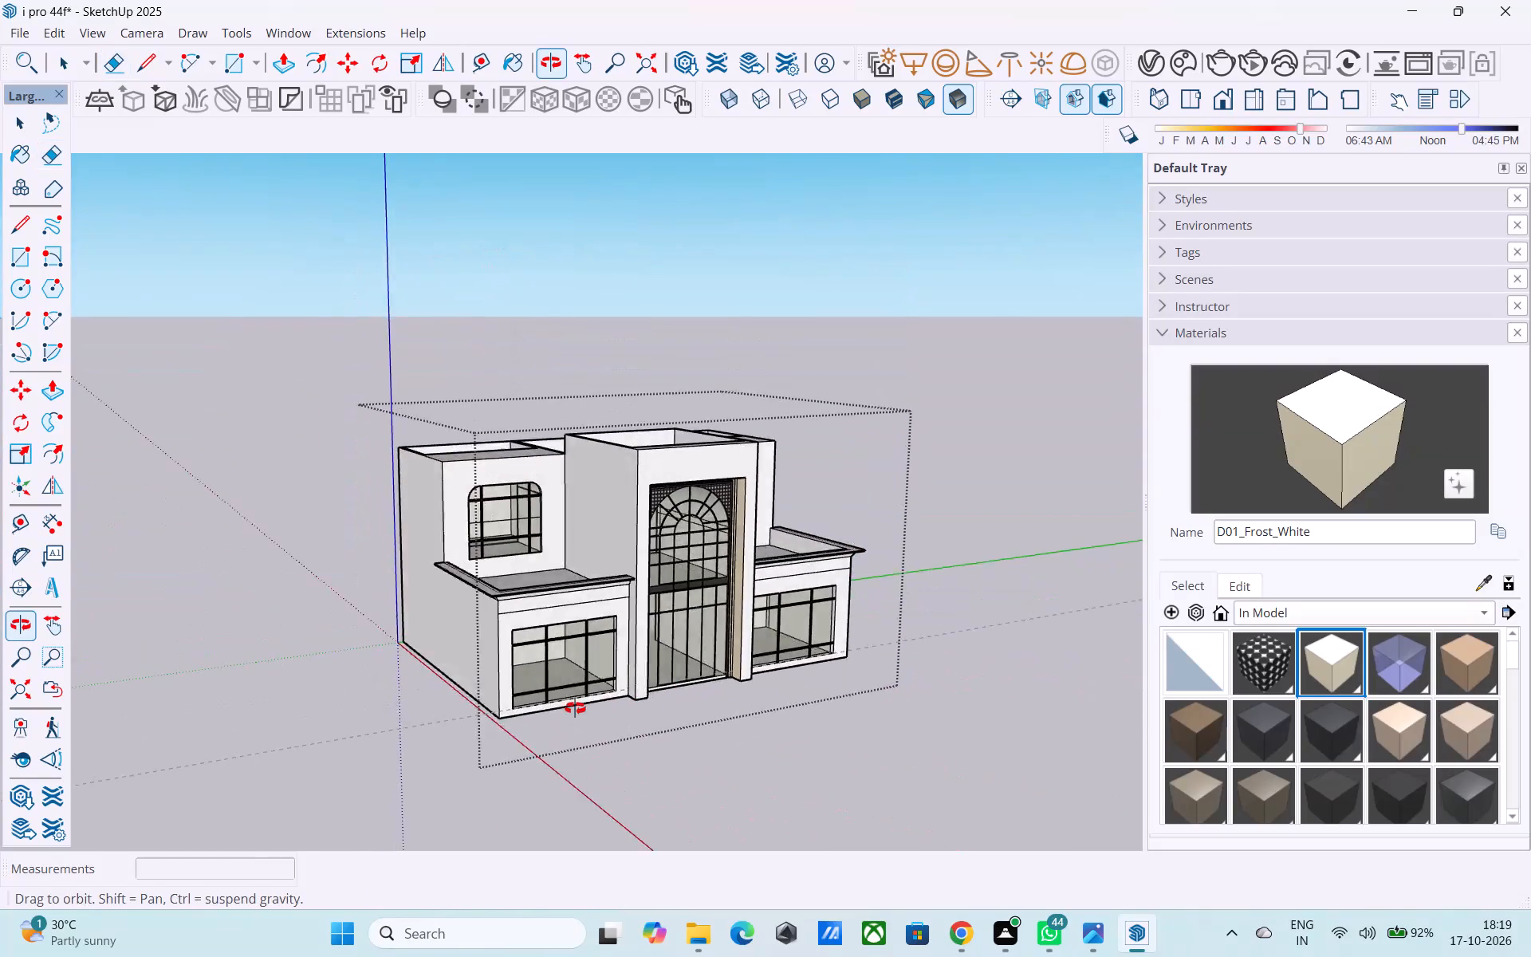
middle_drag(575, 708, 258, 691)
middle_drag(820, 593, 533, 396)
scroll(650, 490, up, 7)
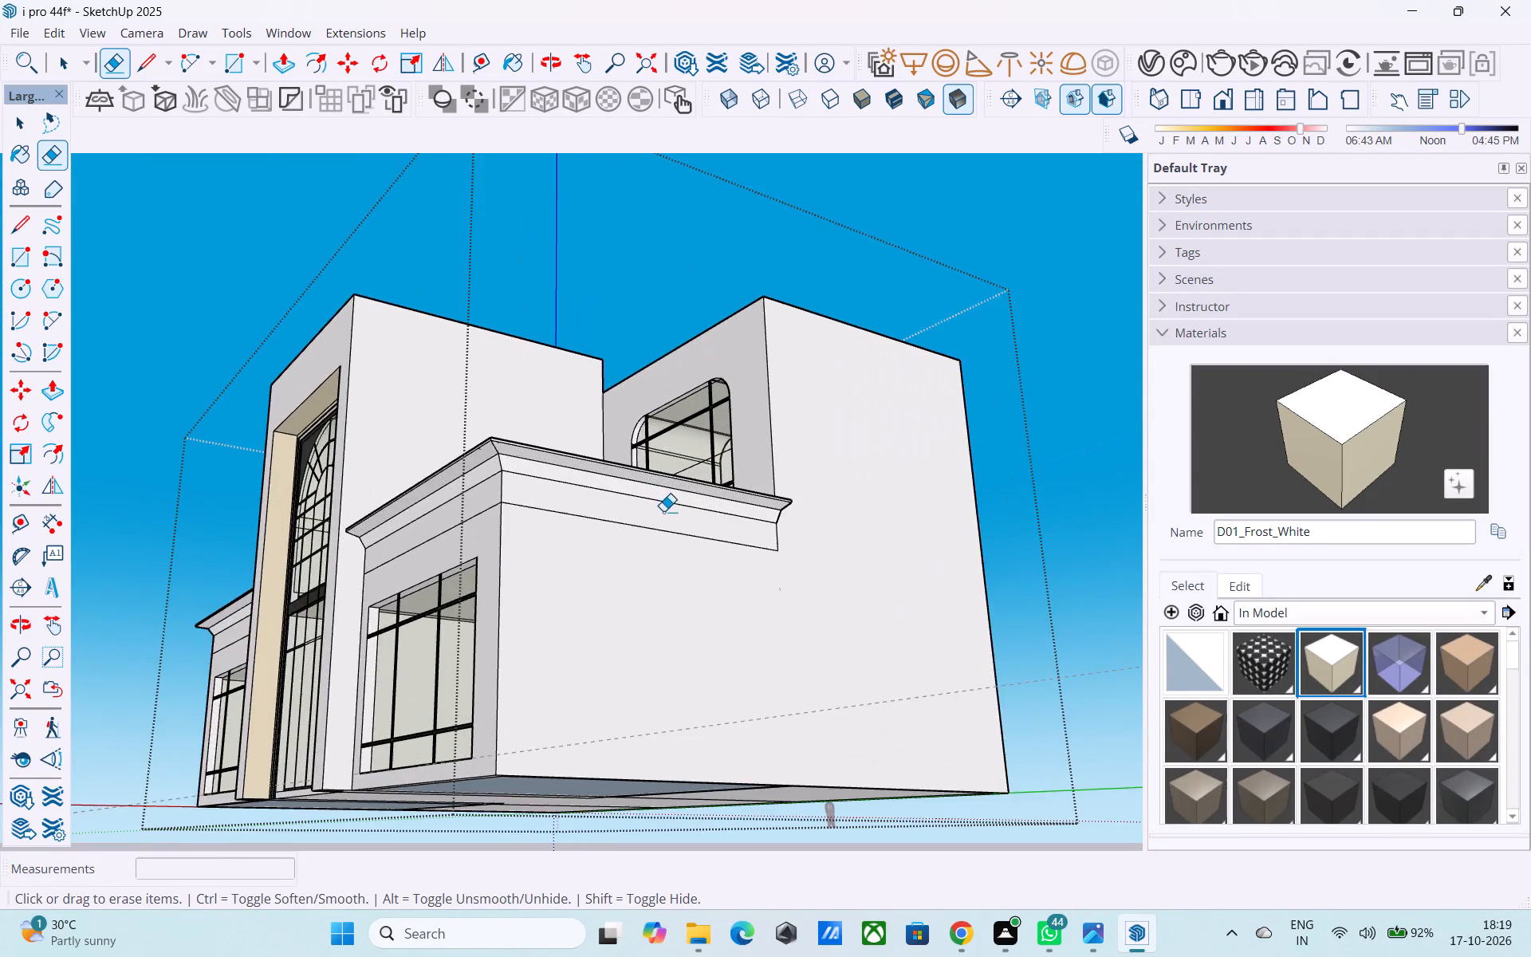
scroll(676, 531, down, 3)
middle_drag(686, 542, 1267, 578)
middle_drag(695, 616, 233, 632)
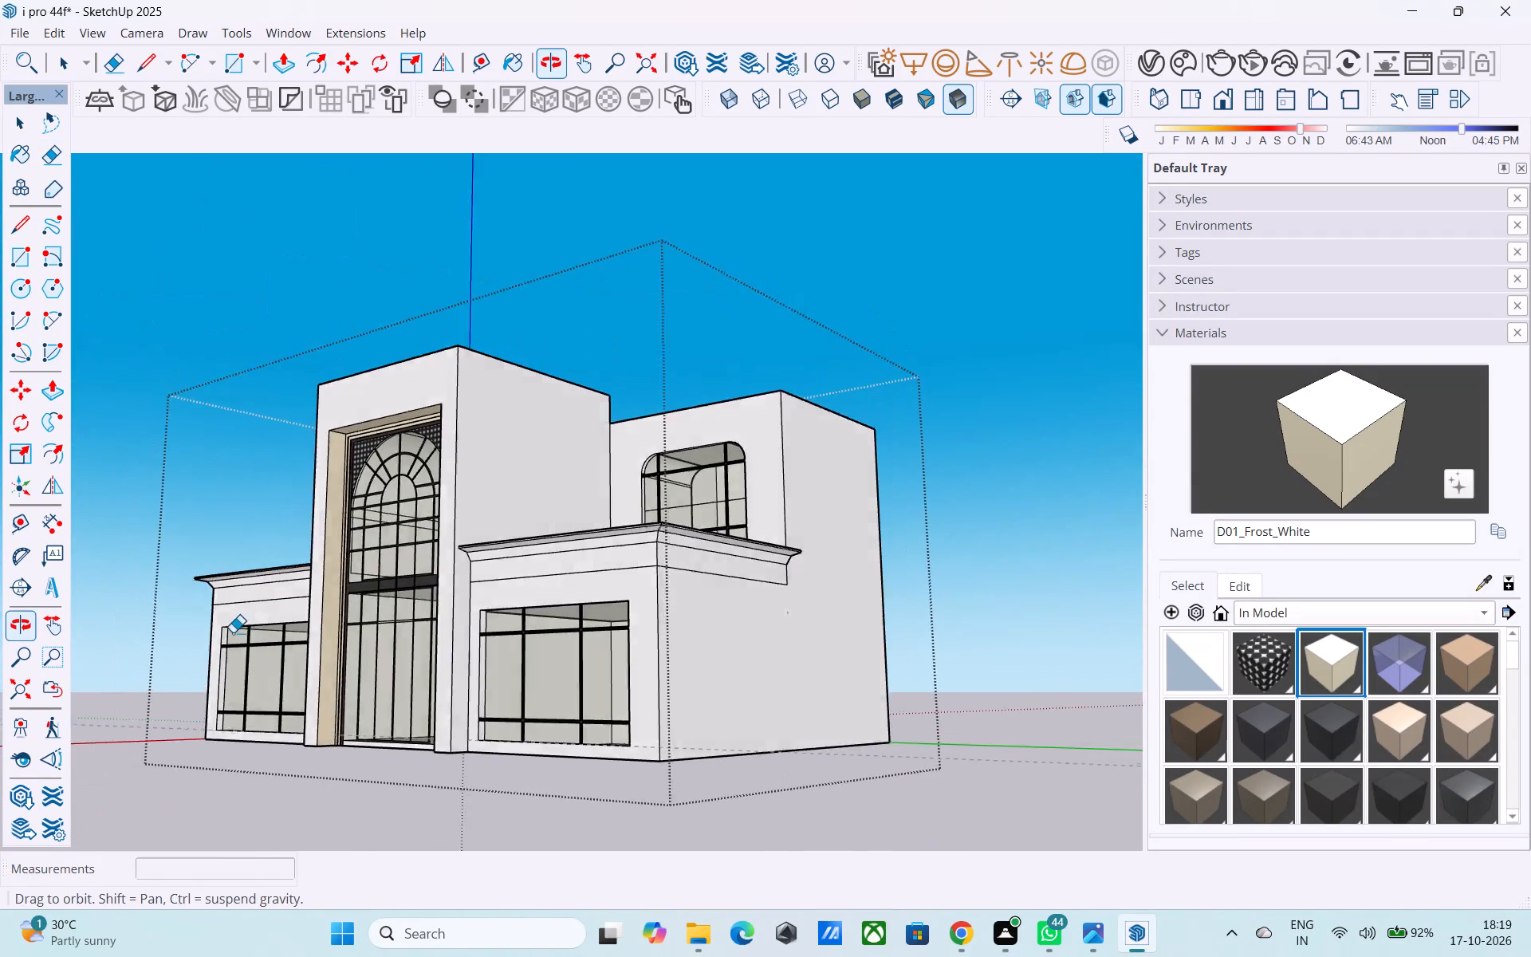
middle_drag(233, 632, 236, 632)
middle_drag(641, 632, 589, 624)
scroll(675, 584, up, 4)
drag(694, 562, 701, 589)
drag(802, 556, 809, 565)
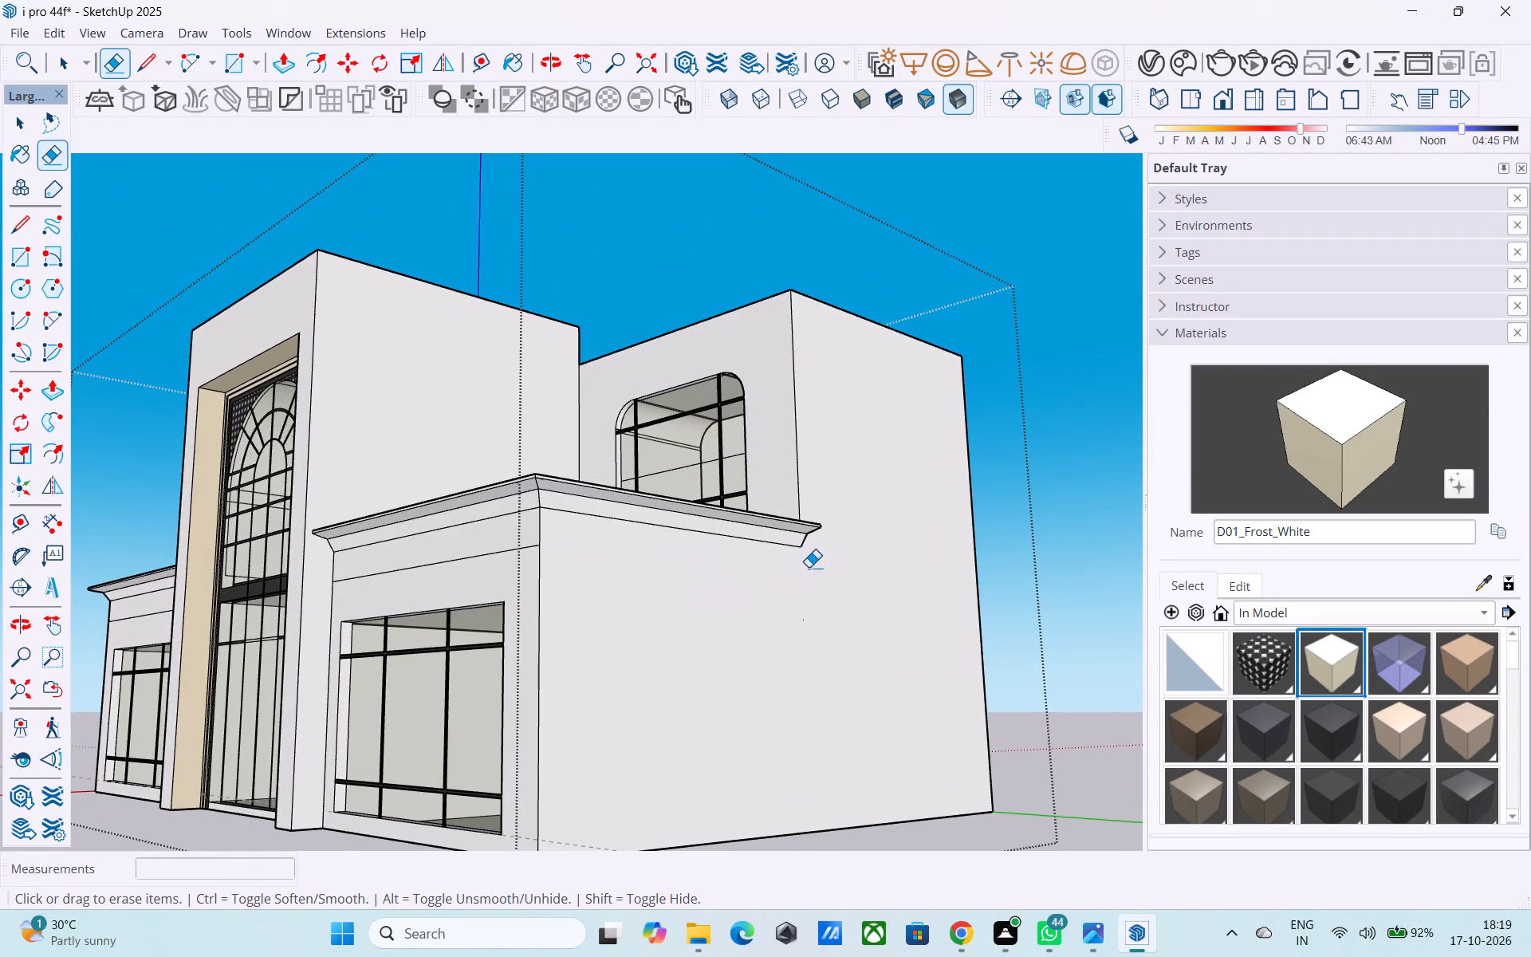
Copy all segments of the left block's ground-floor window top edge 1' straight up onto the front wall.
scroll(813, 575, down, 5)
middle_drag(615, 570, 853, 598)
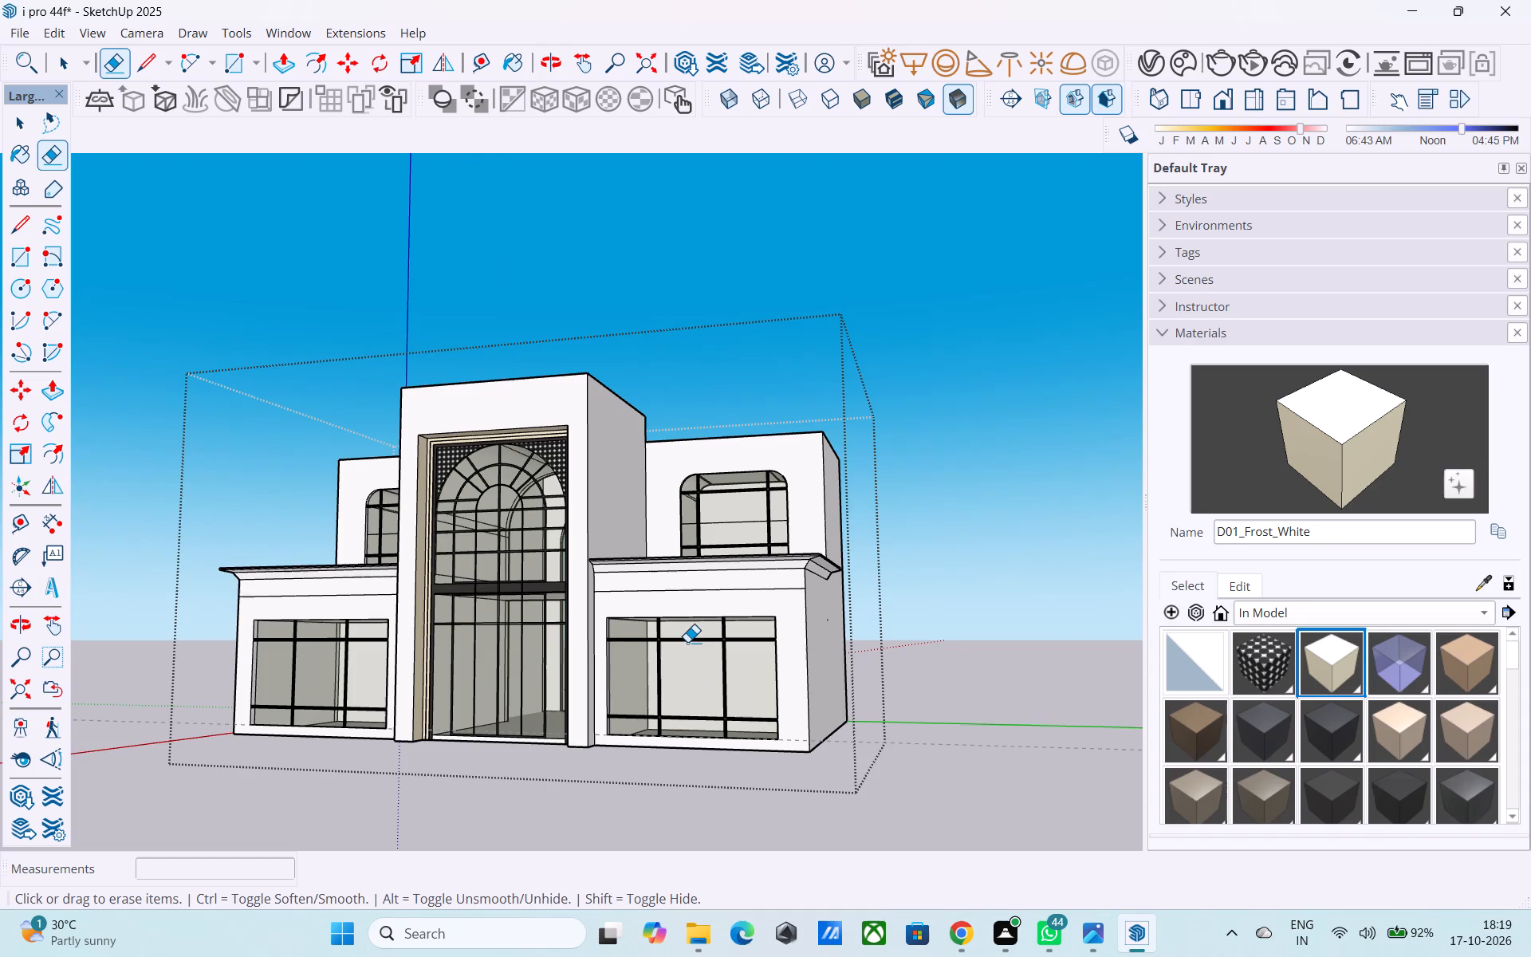
middle_drag(620, 642, 968, 608)
shift+middle_drag(633, 670, 674, 668)
scroll(626, 641, up, 11)
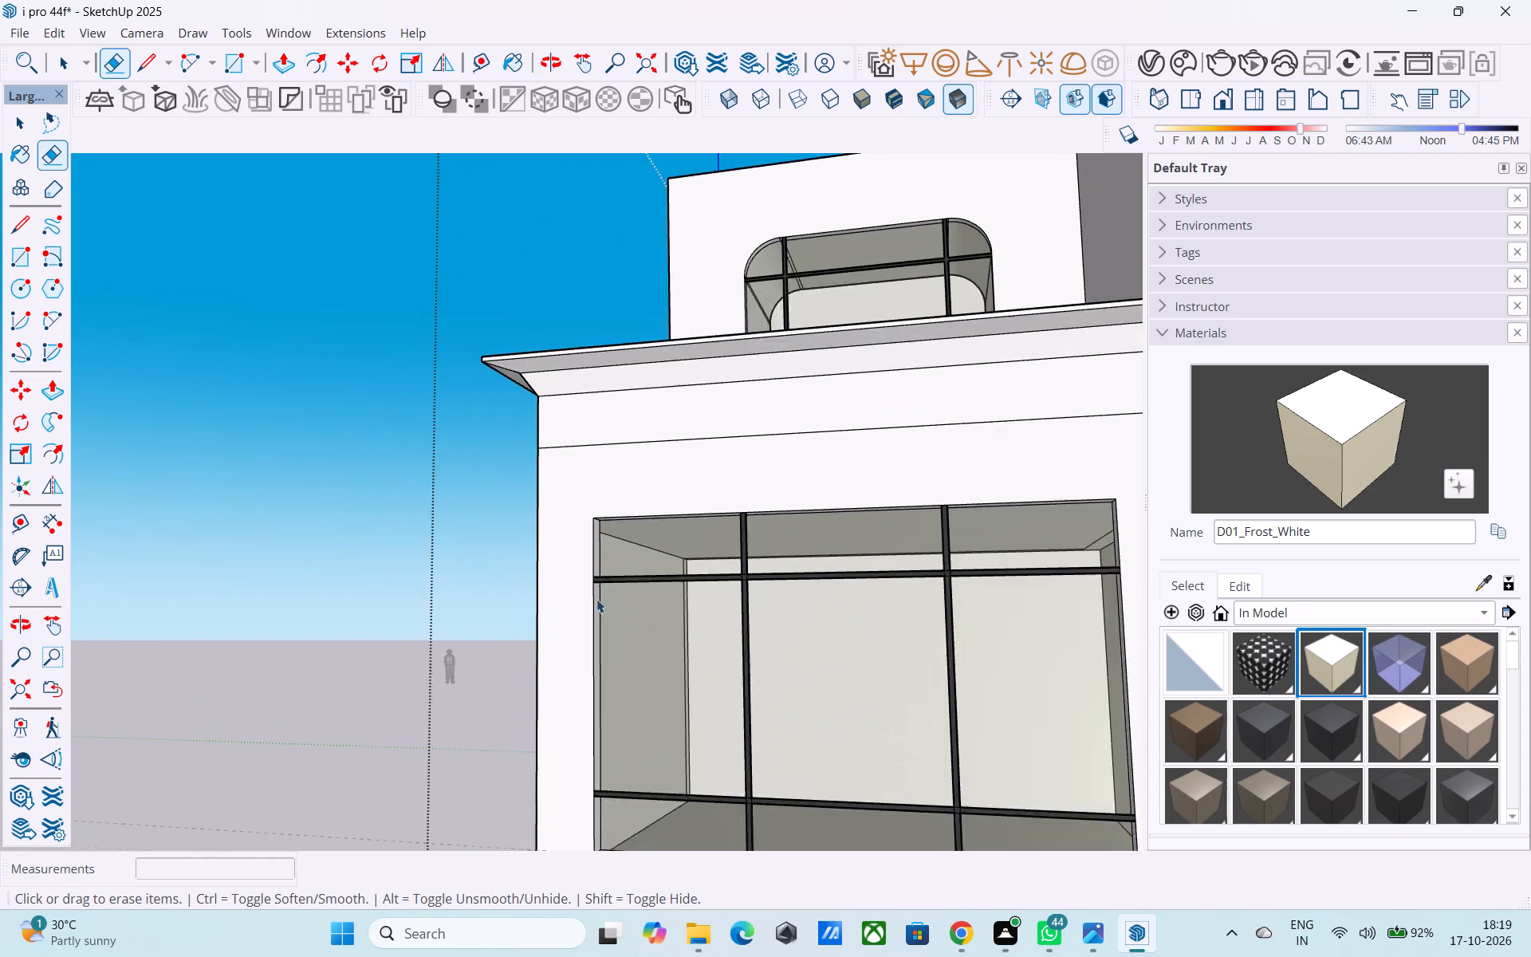
key(space)
scroll(596, 599, up, 1)
scroll(592, 510, up, 6)
click(600, 509)
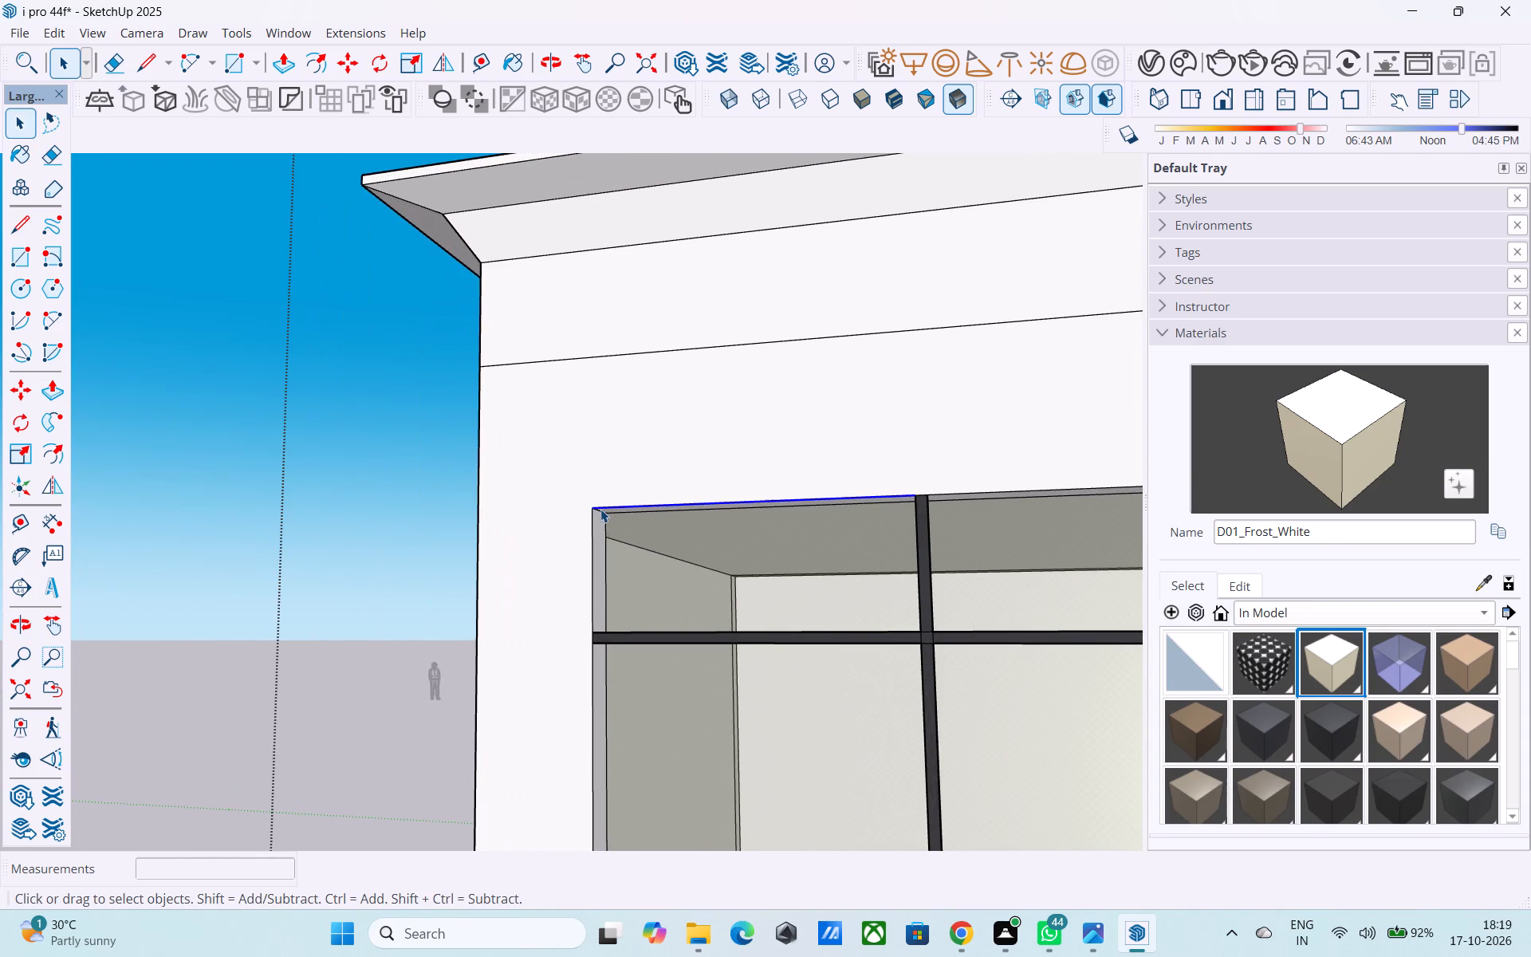
middle_drag(755, 517, 535, 520)
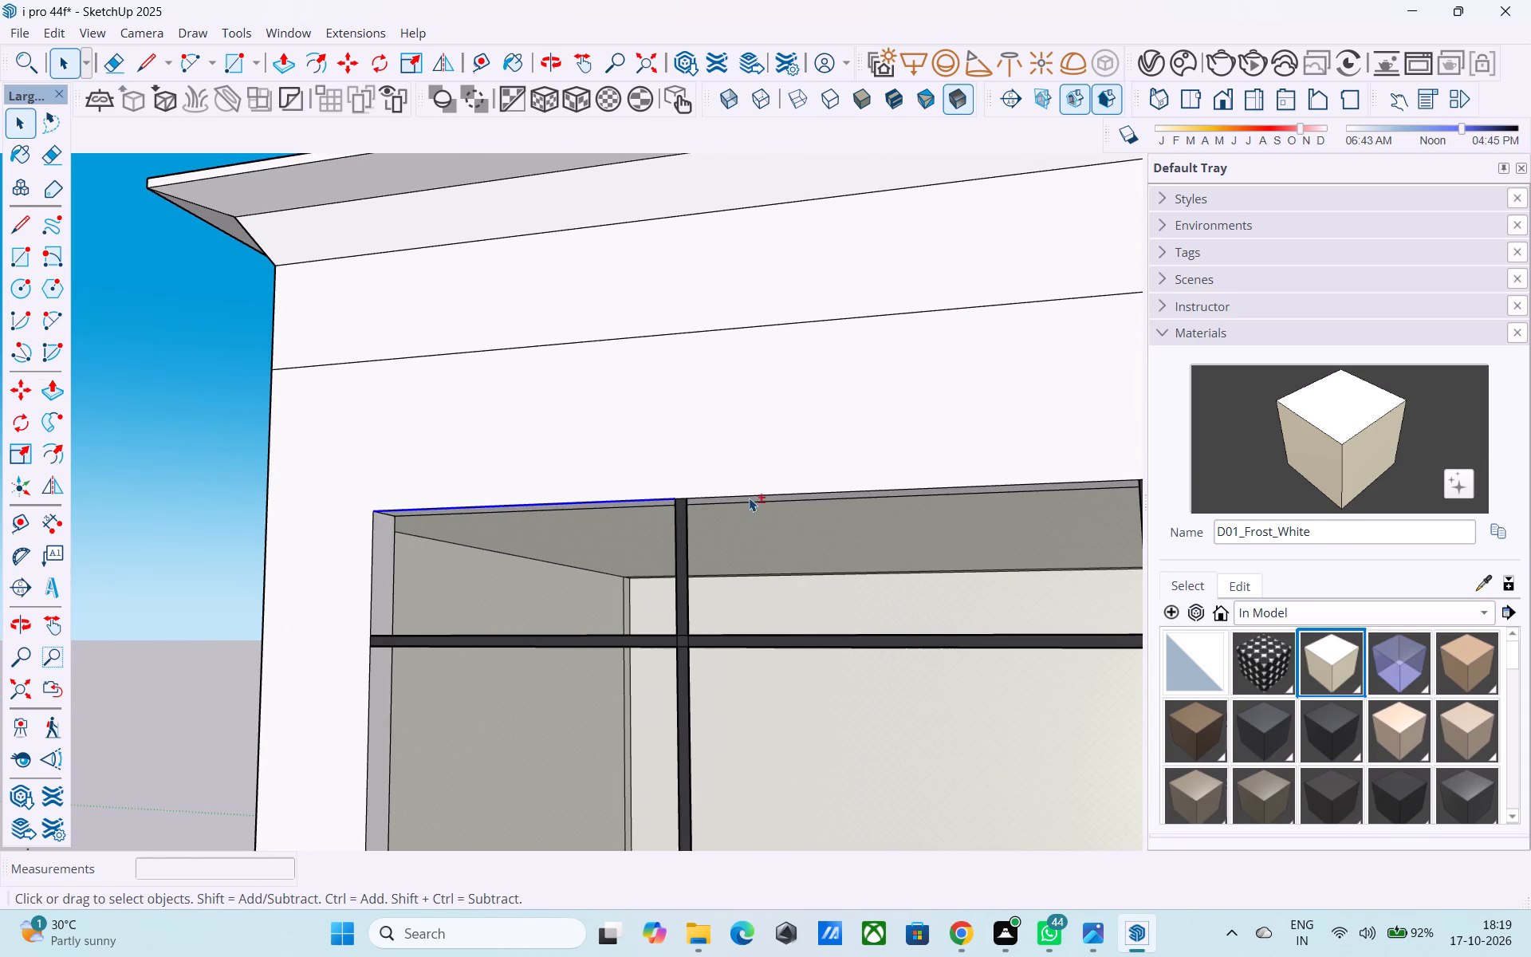
shift+click(746, 495)
shift+middle_drag(739, 495, 439, 514)
shift+click(896, 496)
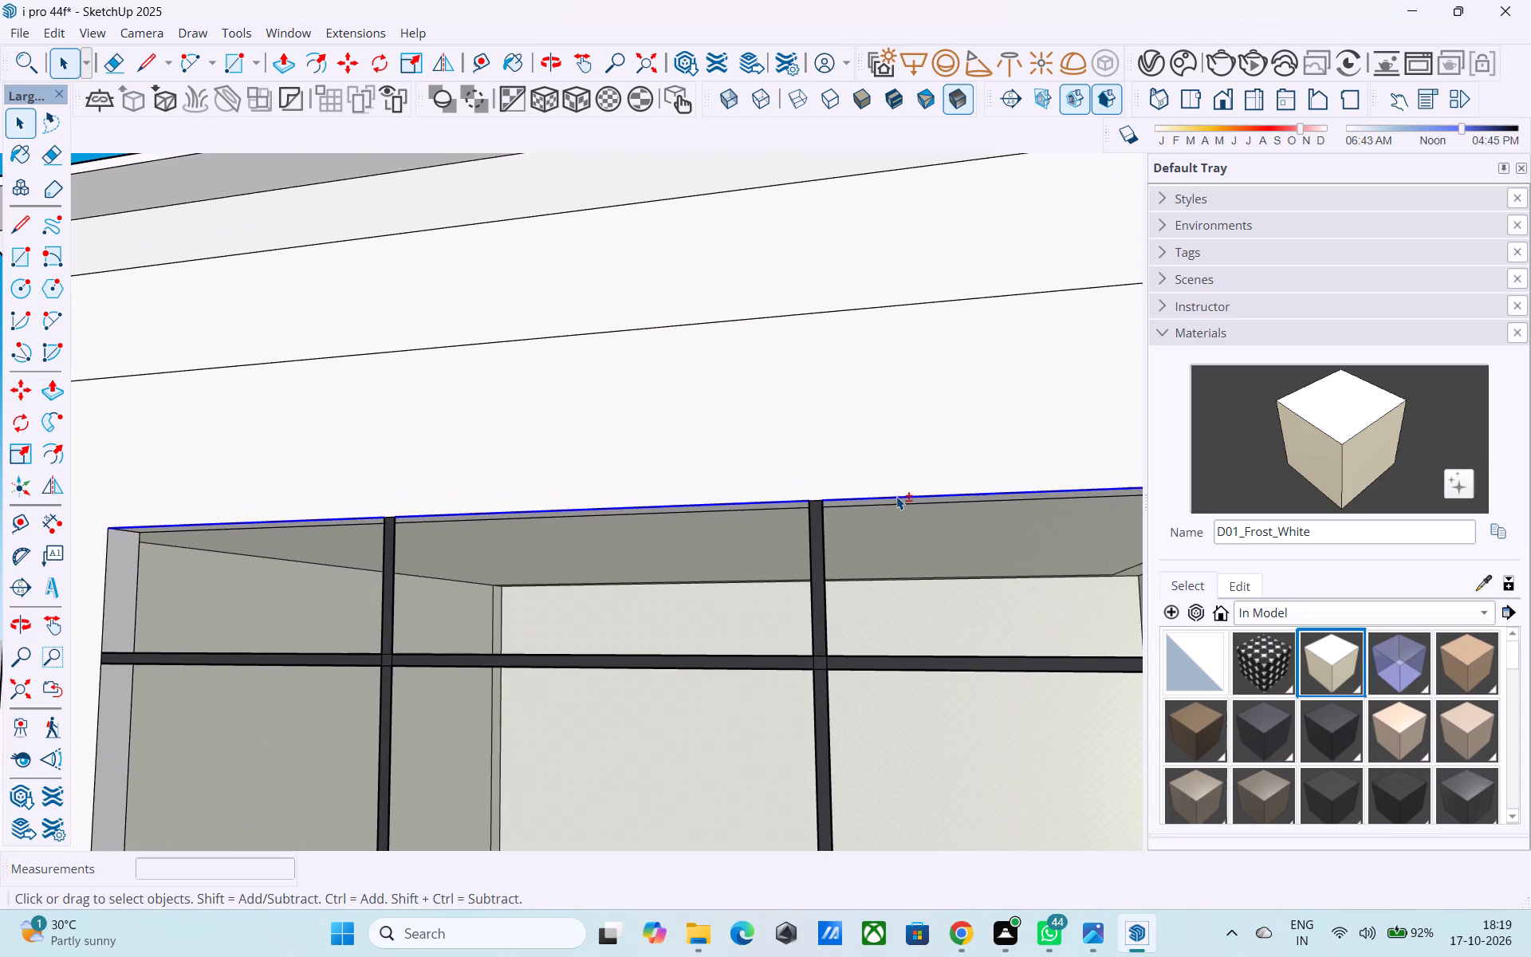
shift+middle_drag(887, 496, 661, 500)
shift+scroll(638, 510, up, 6)
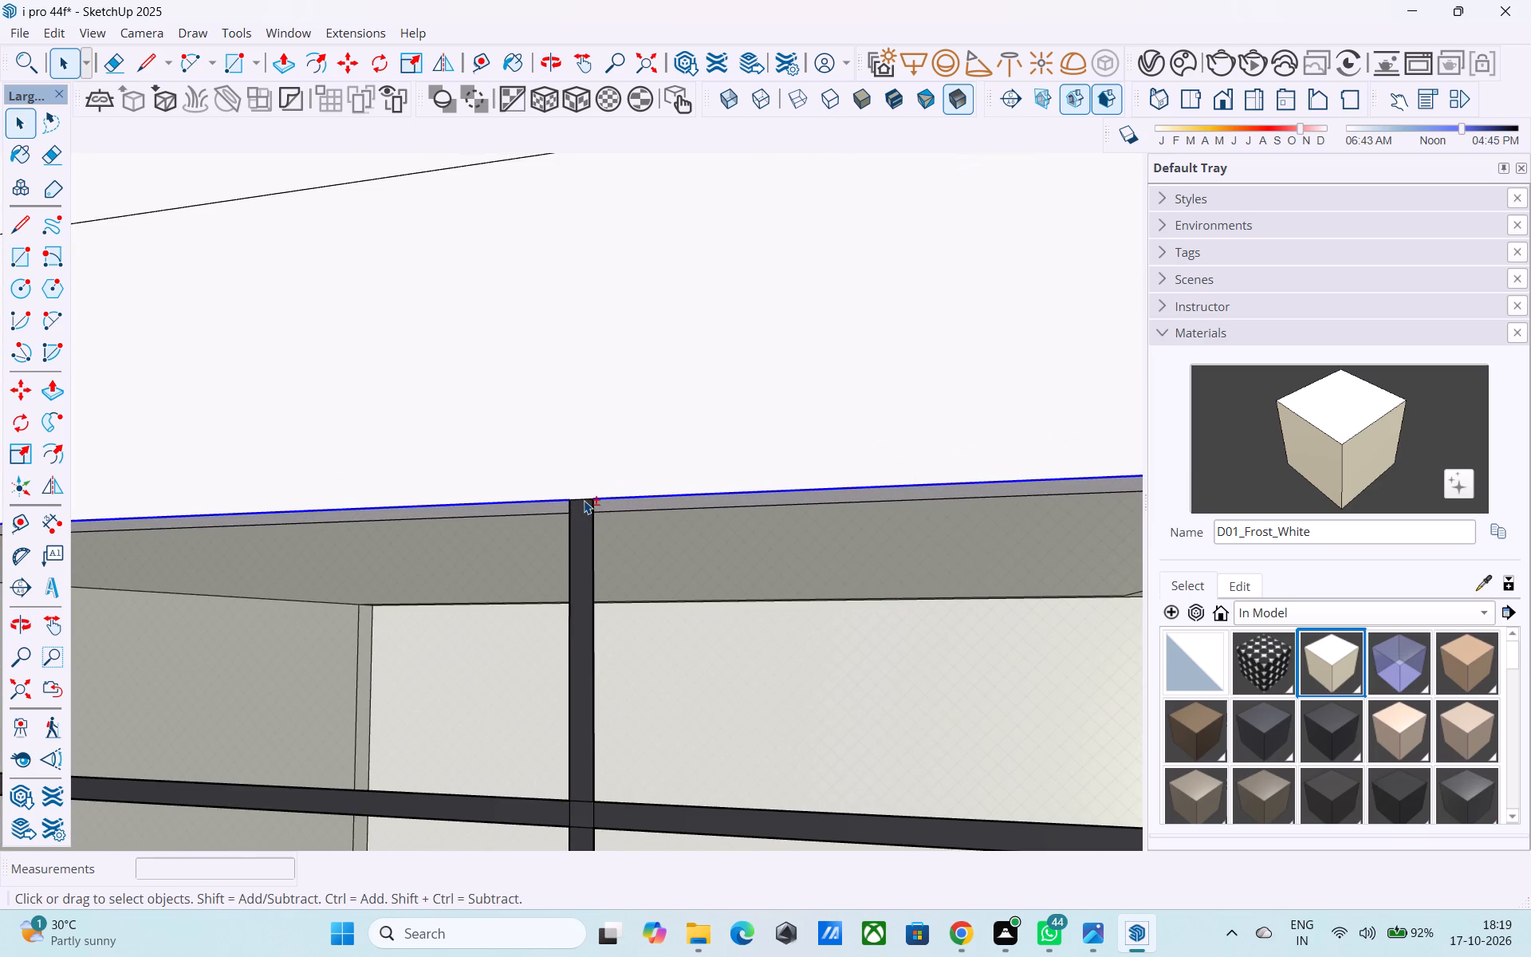
shift+click(584, 500)
shift+middle_drag(584, 499, 1135, 486)
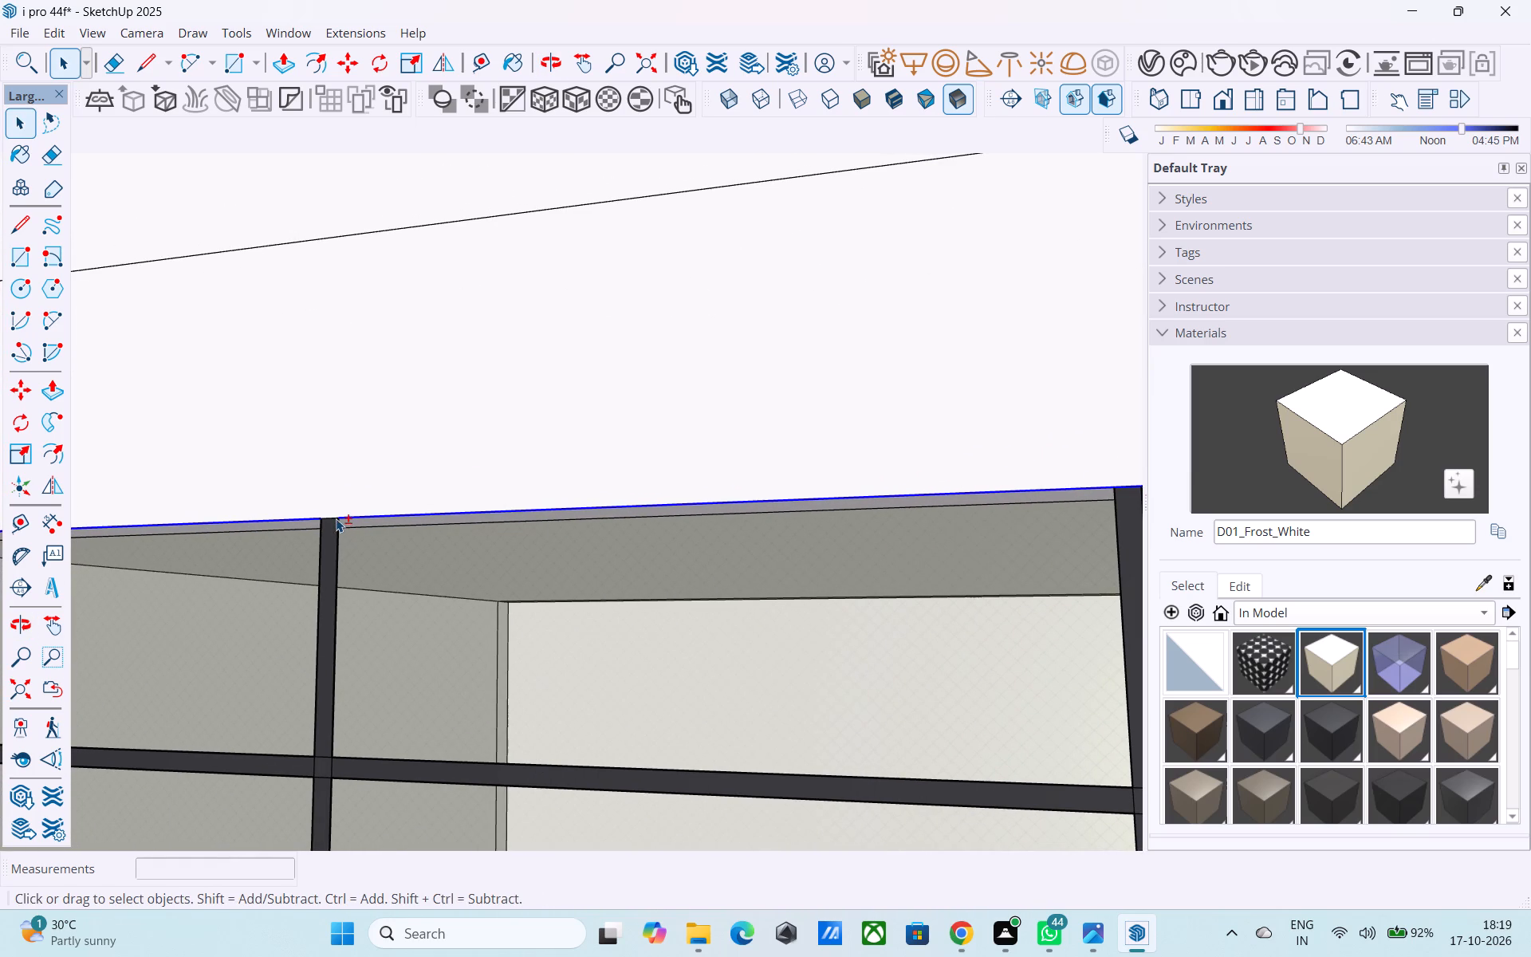
shift+click(336, 518)
shift+middle_drag(336, 518, 394, 521)
shift+scroll(397, 527, up, 4)
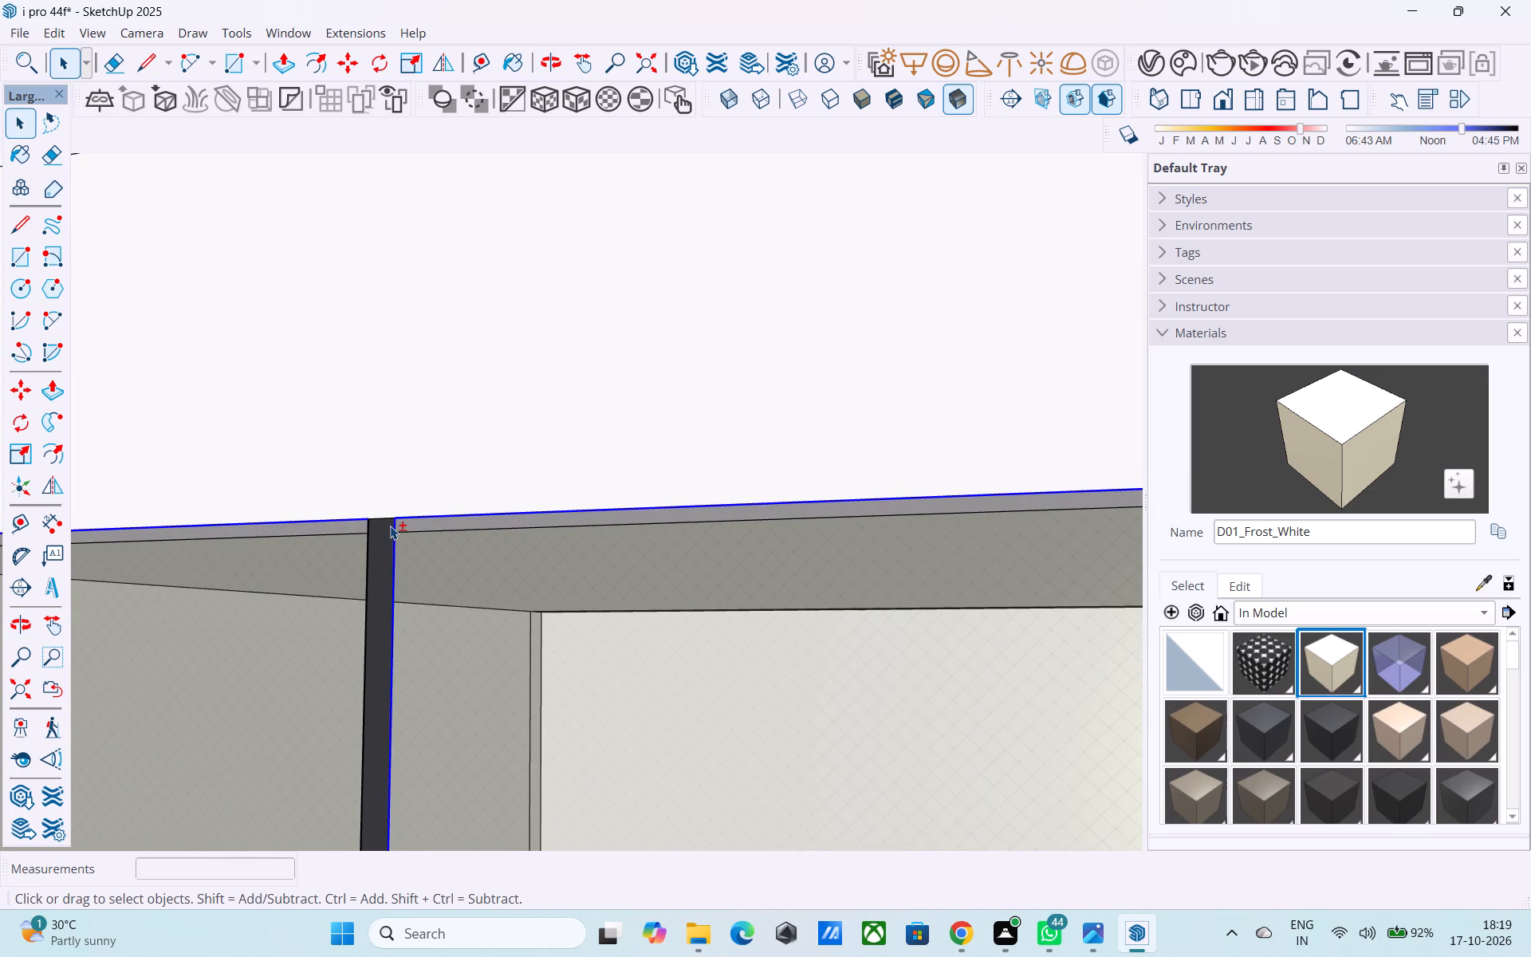
shift+click(394, 528)
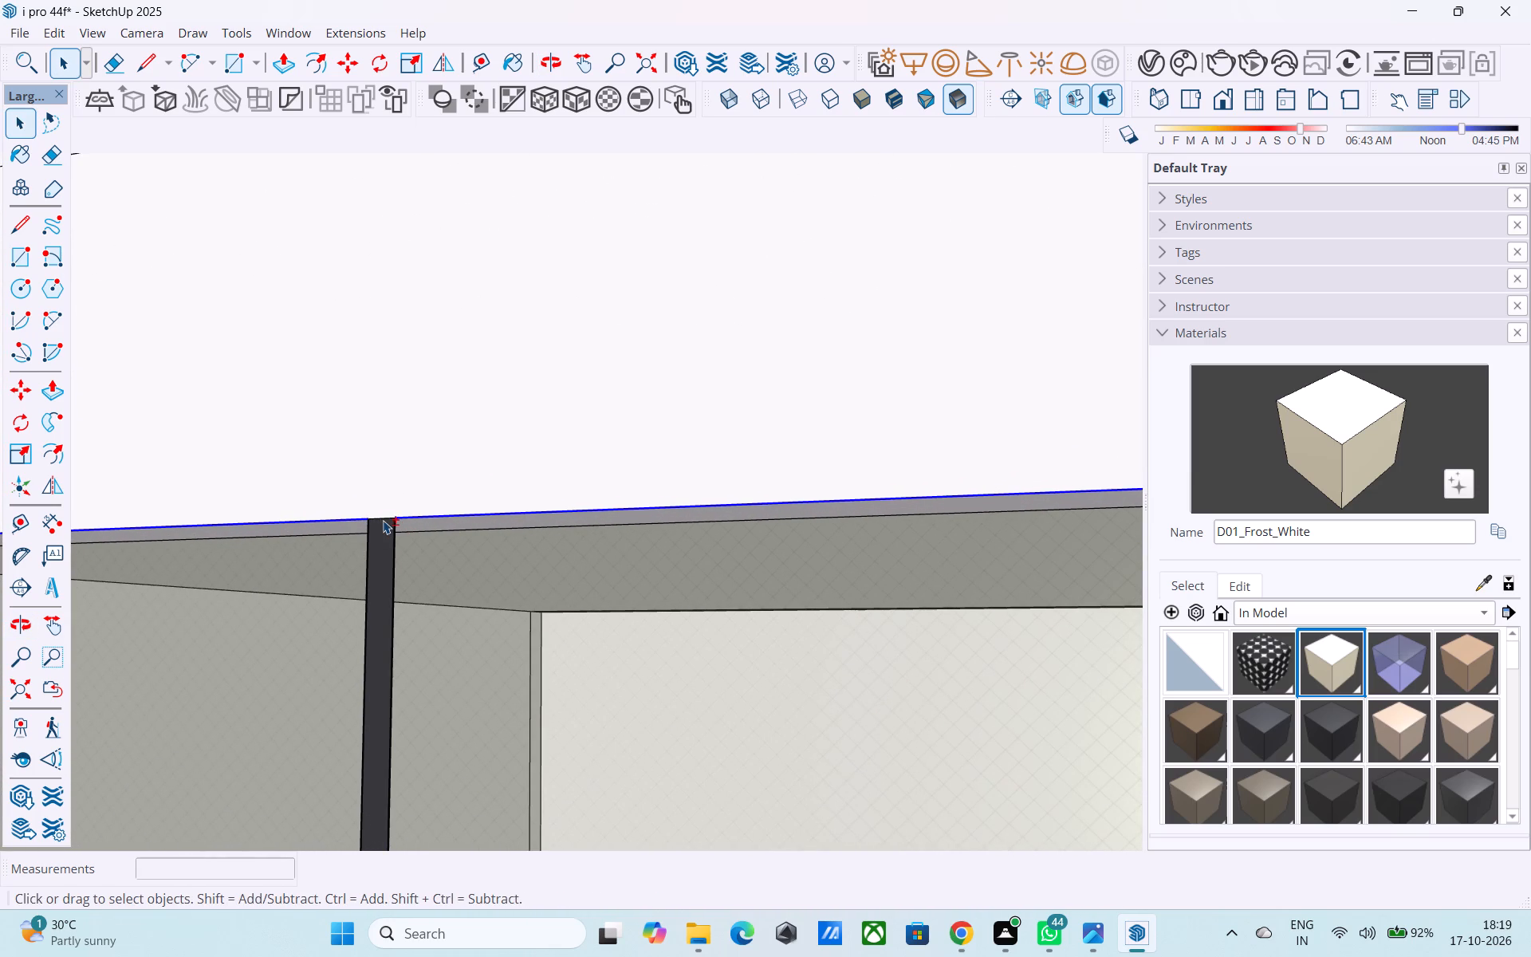
shift+click(381, 519)
shift+scroll(386, 521, down, 13)
shift+middle_drag(452, 564, 587, 577)
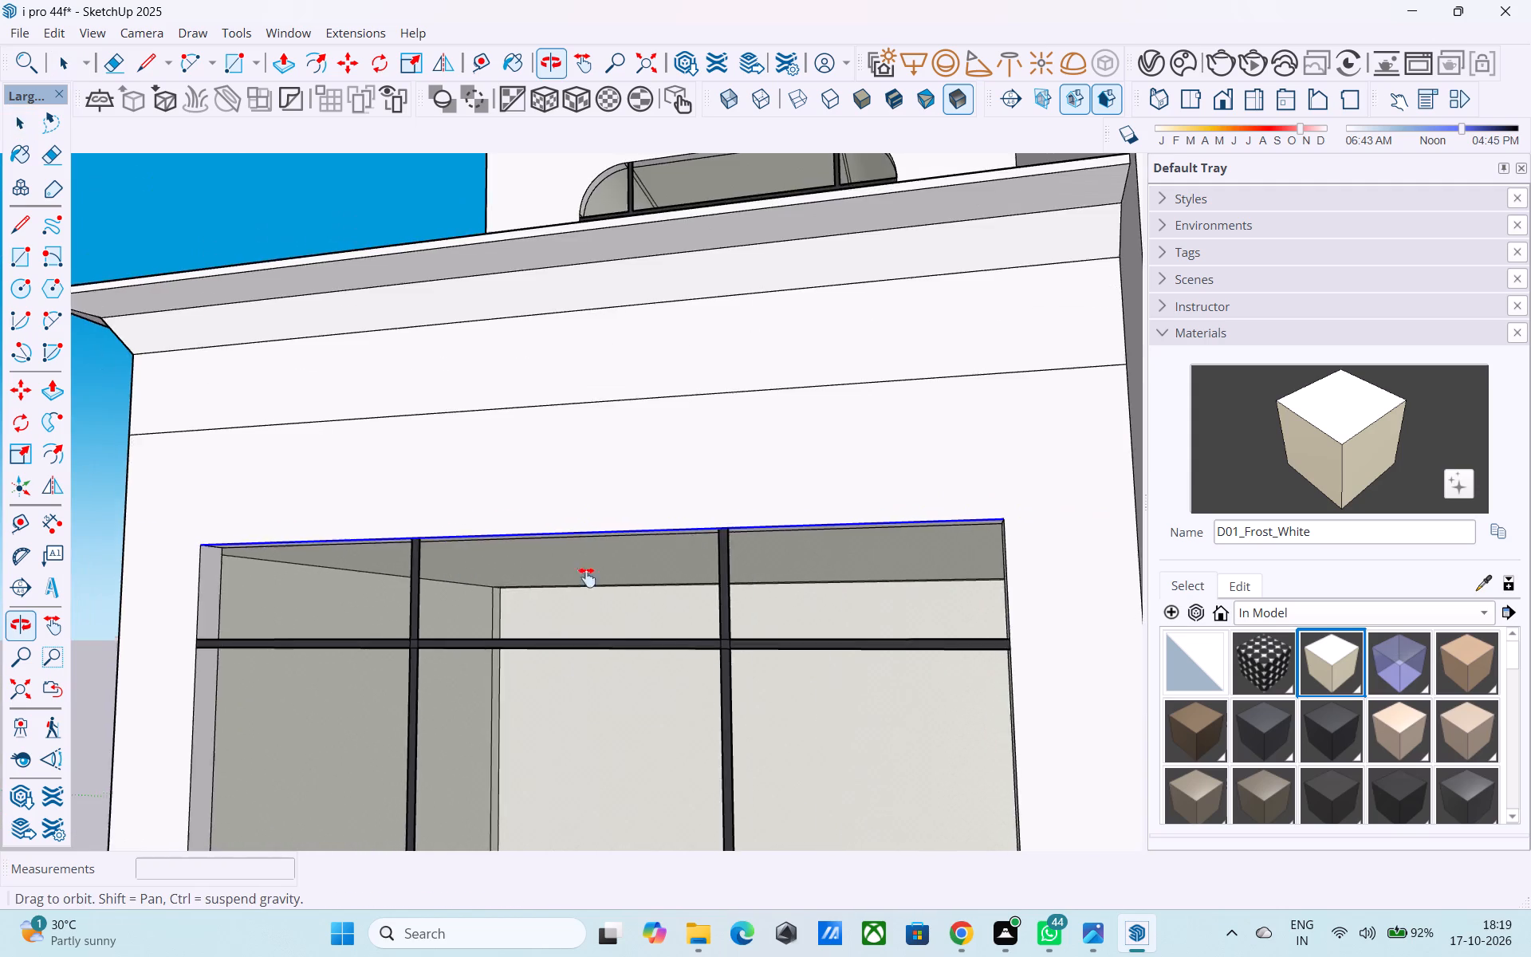
shift+middle_drag(587, 577, 676, 578)
key(m)
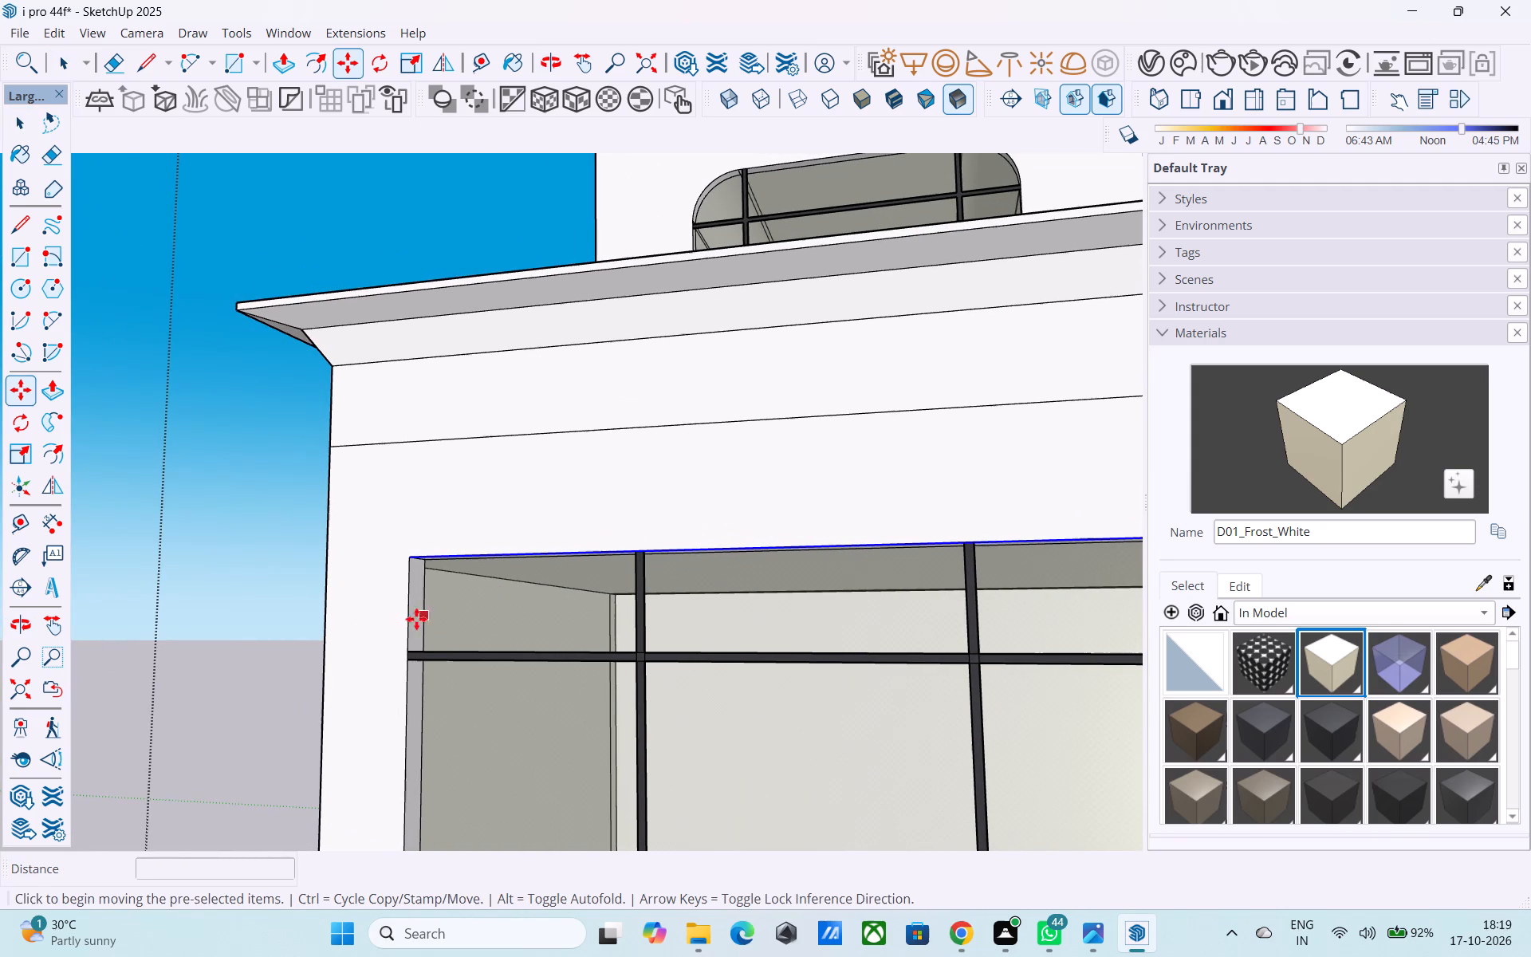
scroll(399, 564, up, 1)
click(401, 560)
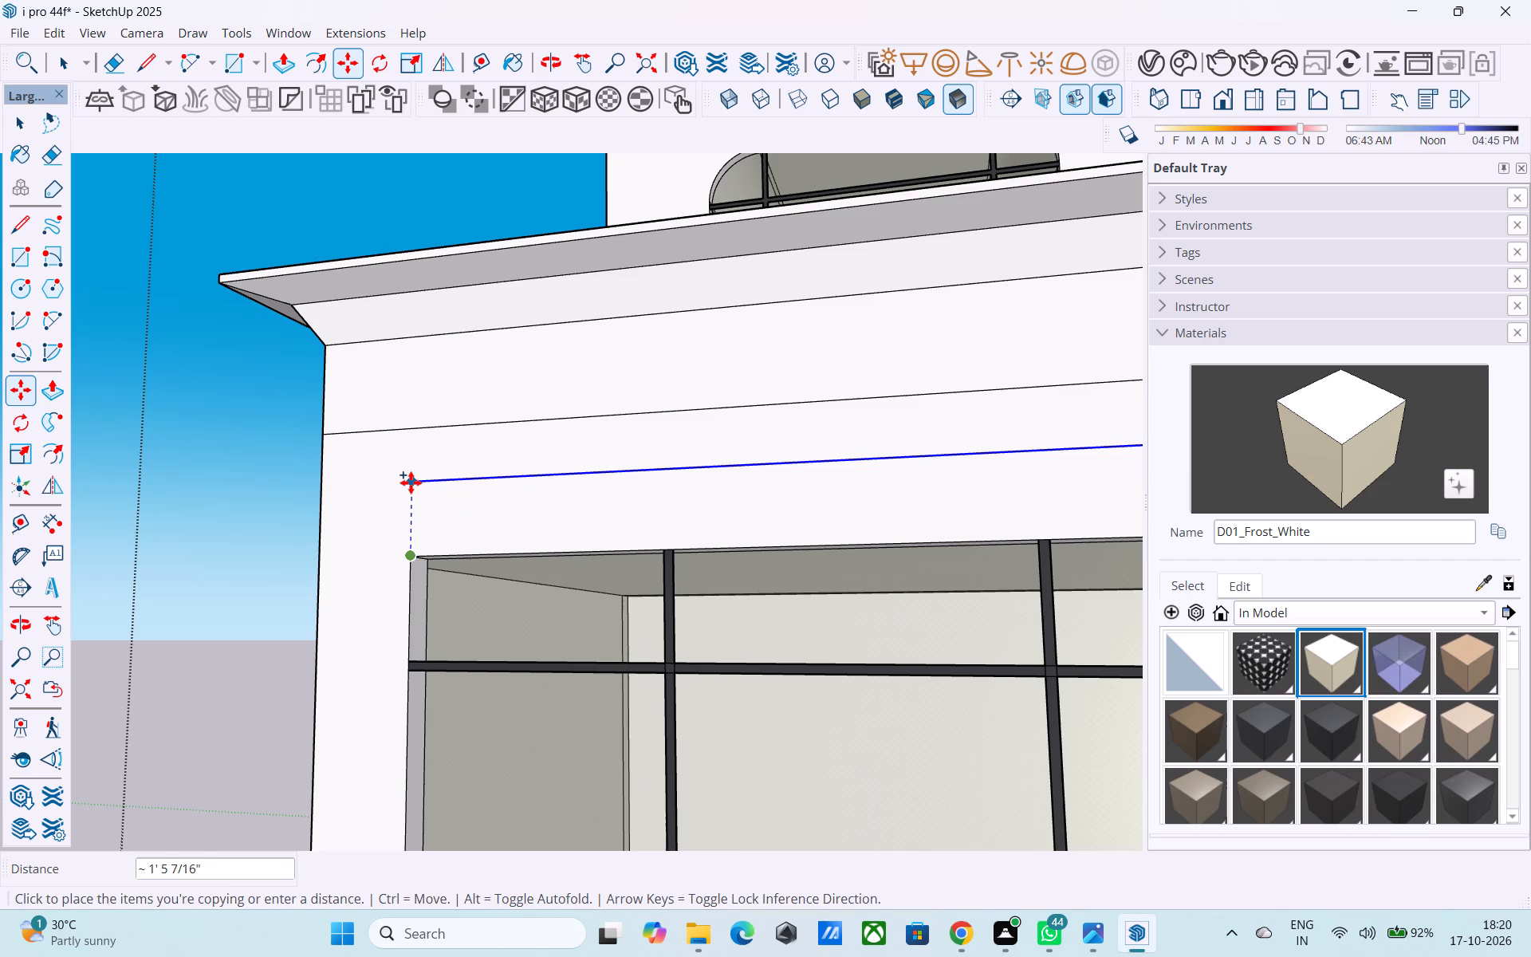
text(6")
key(Return)
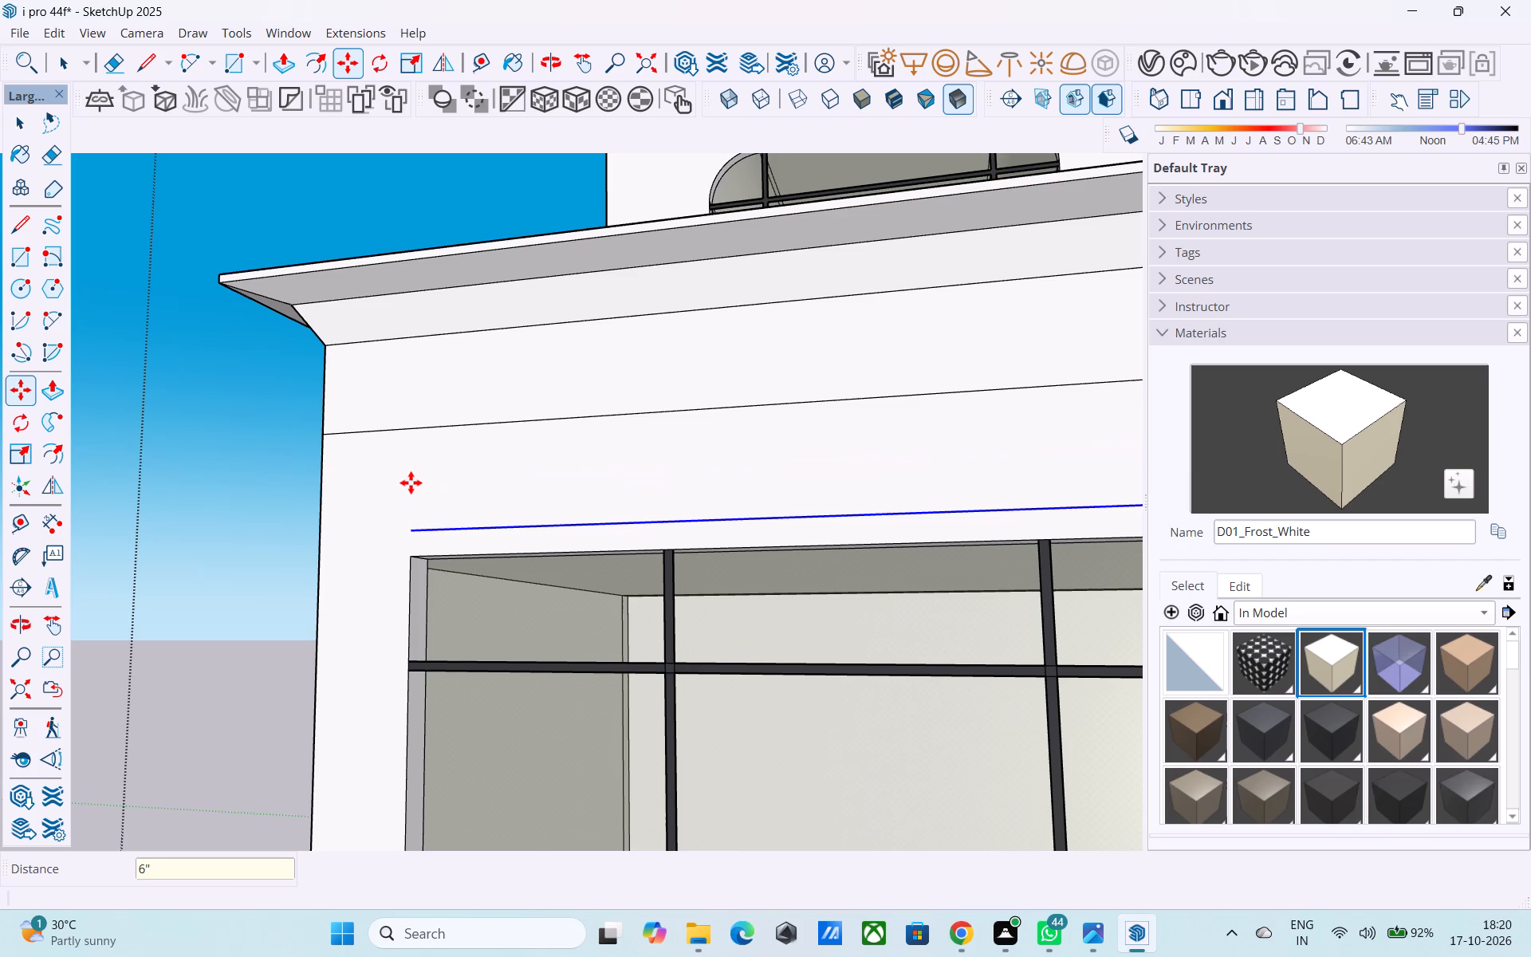
text(1')
key(Return)
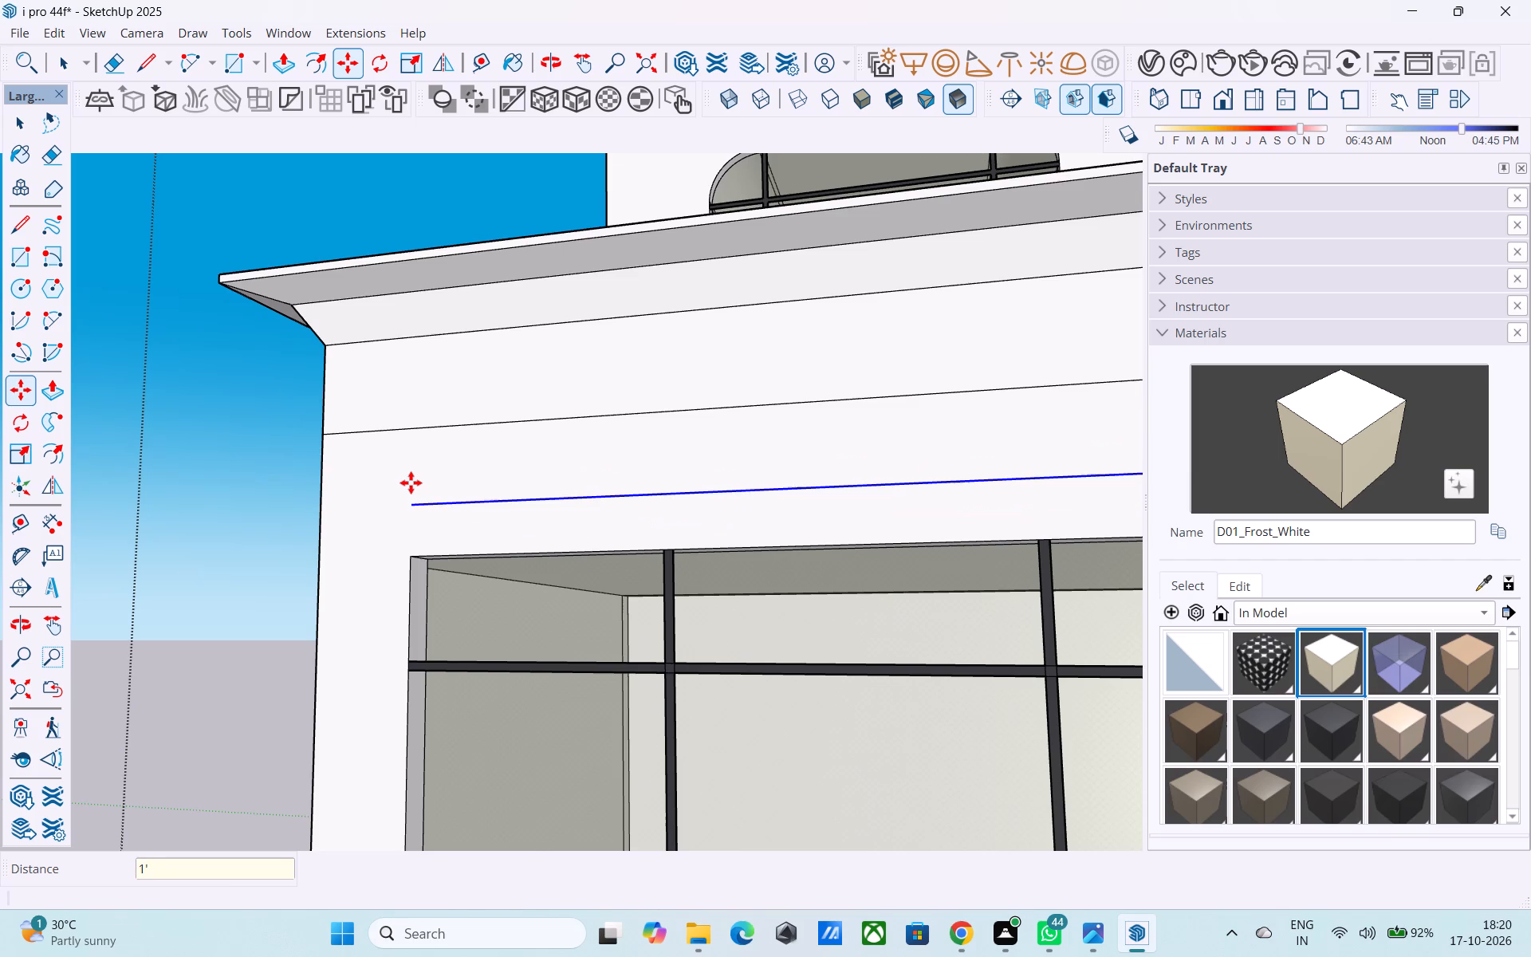
Draw a 6" line starting where the window's upper crossbar meets the left edge of the opening.
scroll(381, 596, down, 10)
middle_drag(434, 569, 489, 582)
scroll(447, 620, up, 4)
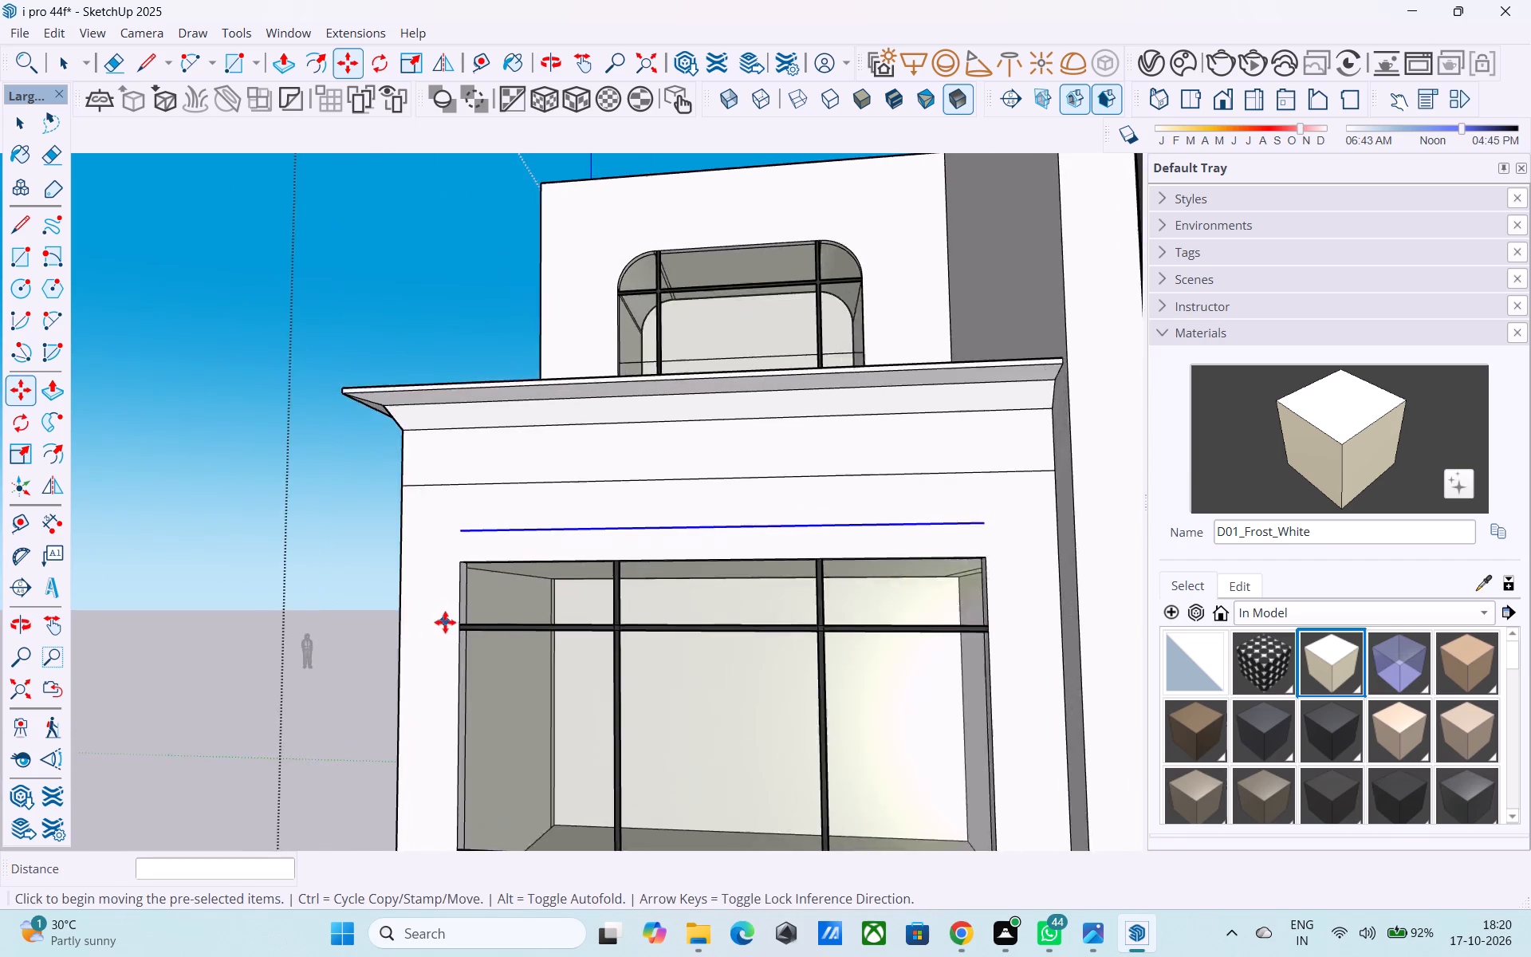
scroll(445, 622, up, 3)
key(space)
scroll(465, 628, up, 2)
key(l)
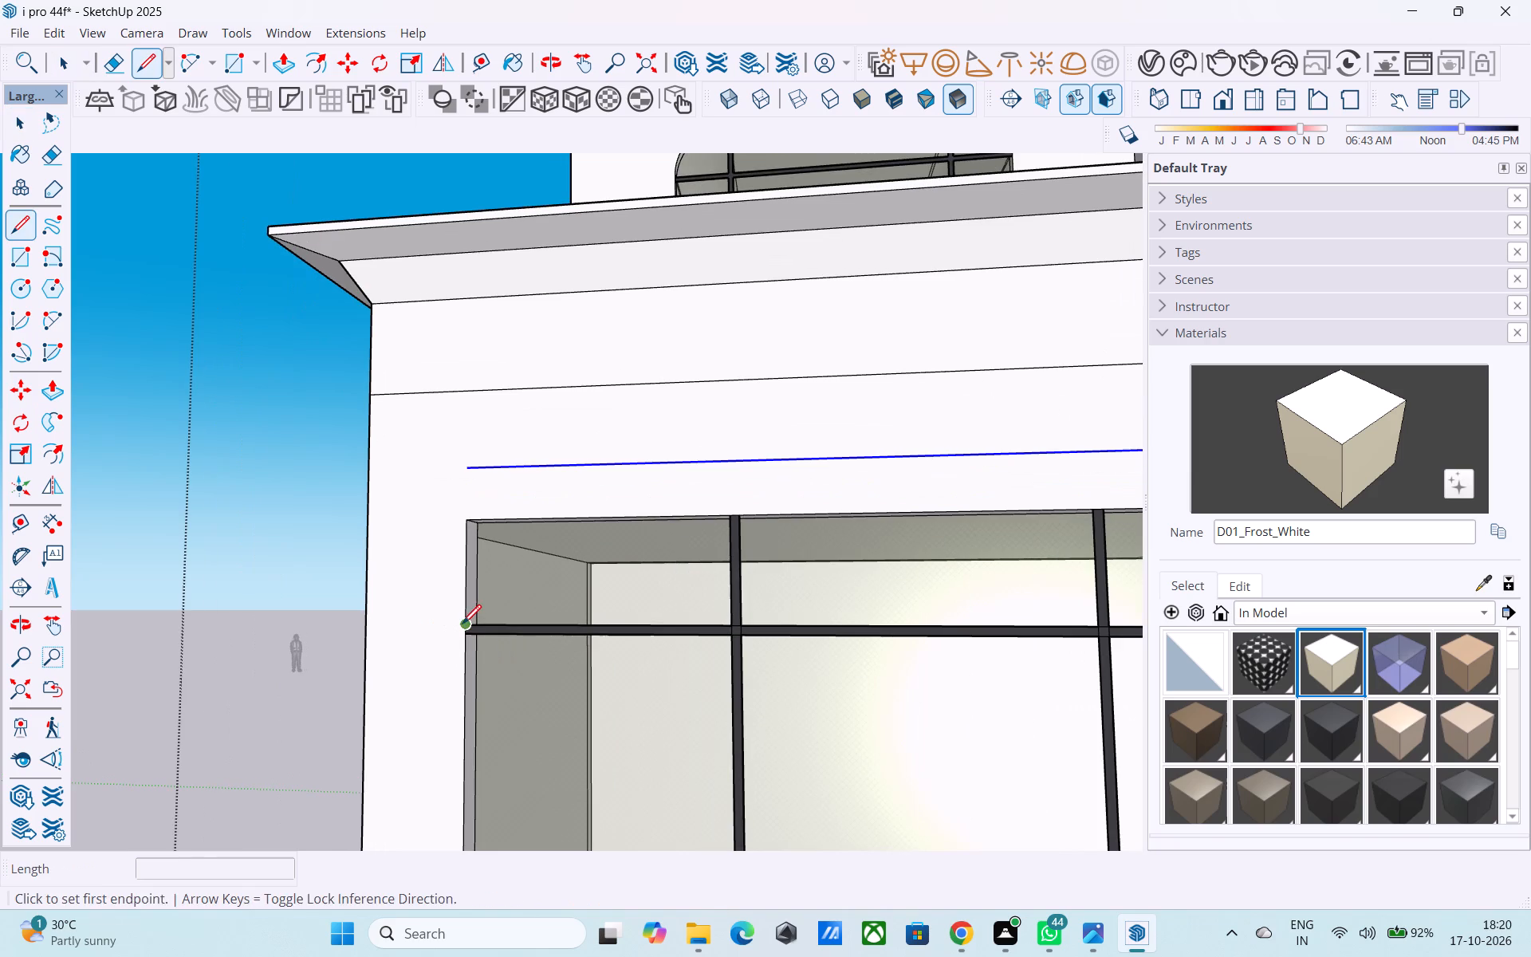
click(462, 621)
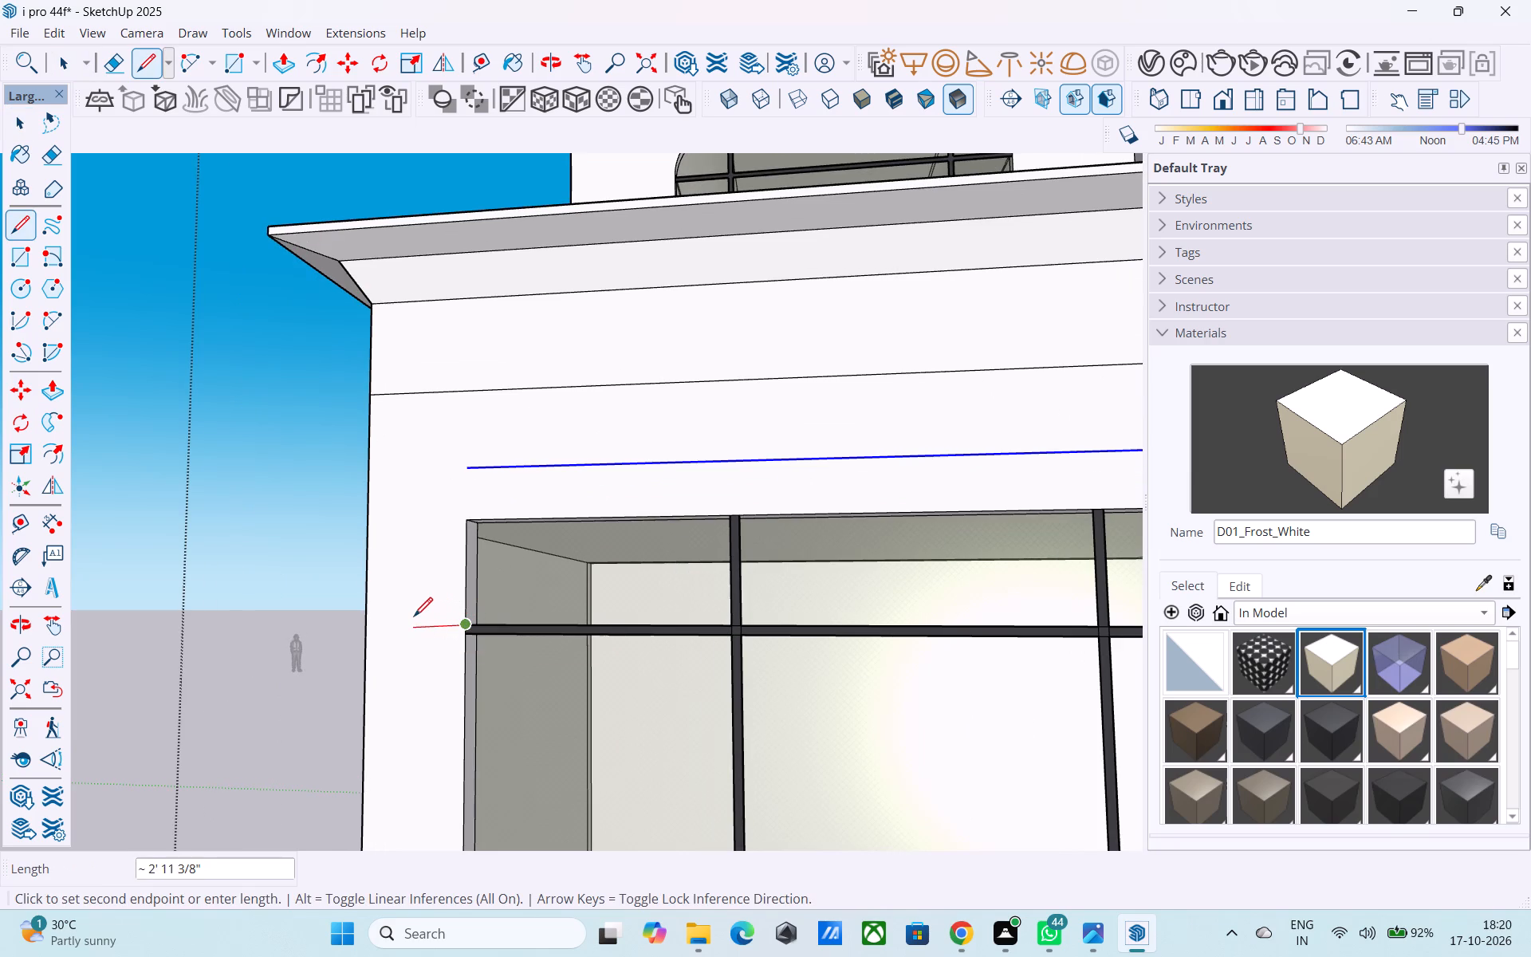
text(6")
key(Return)
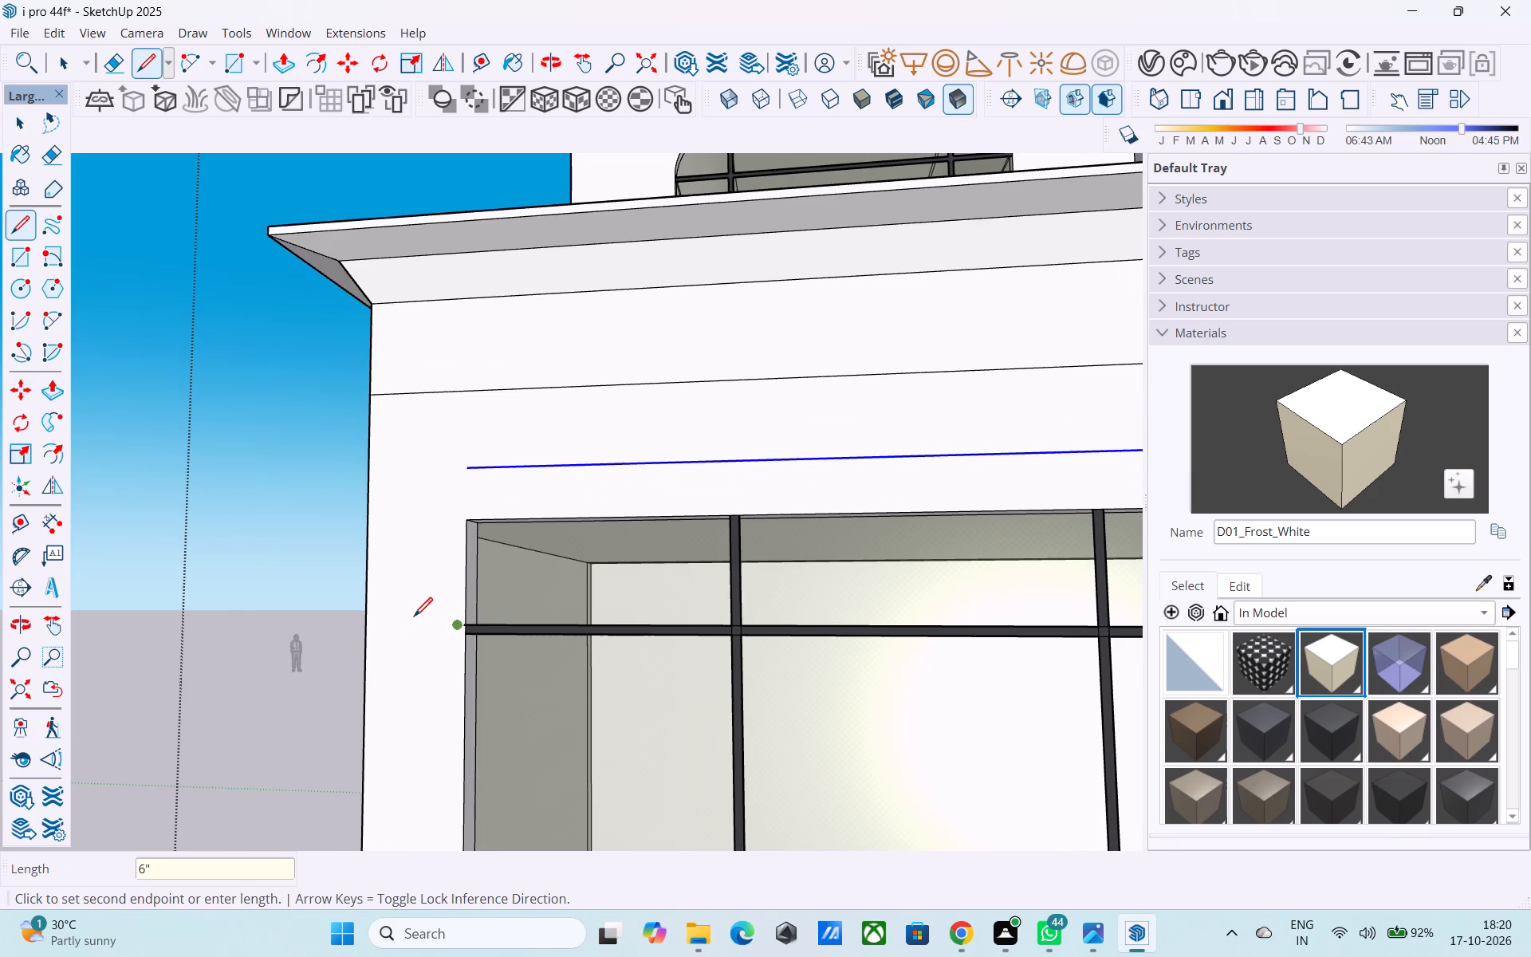
scroll(414, 618, up, 3)
middle_drag(452, 648, 468, 697)
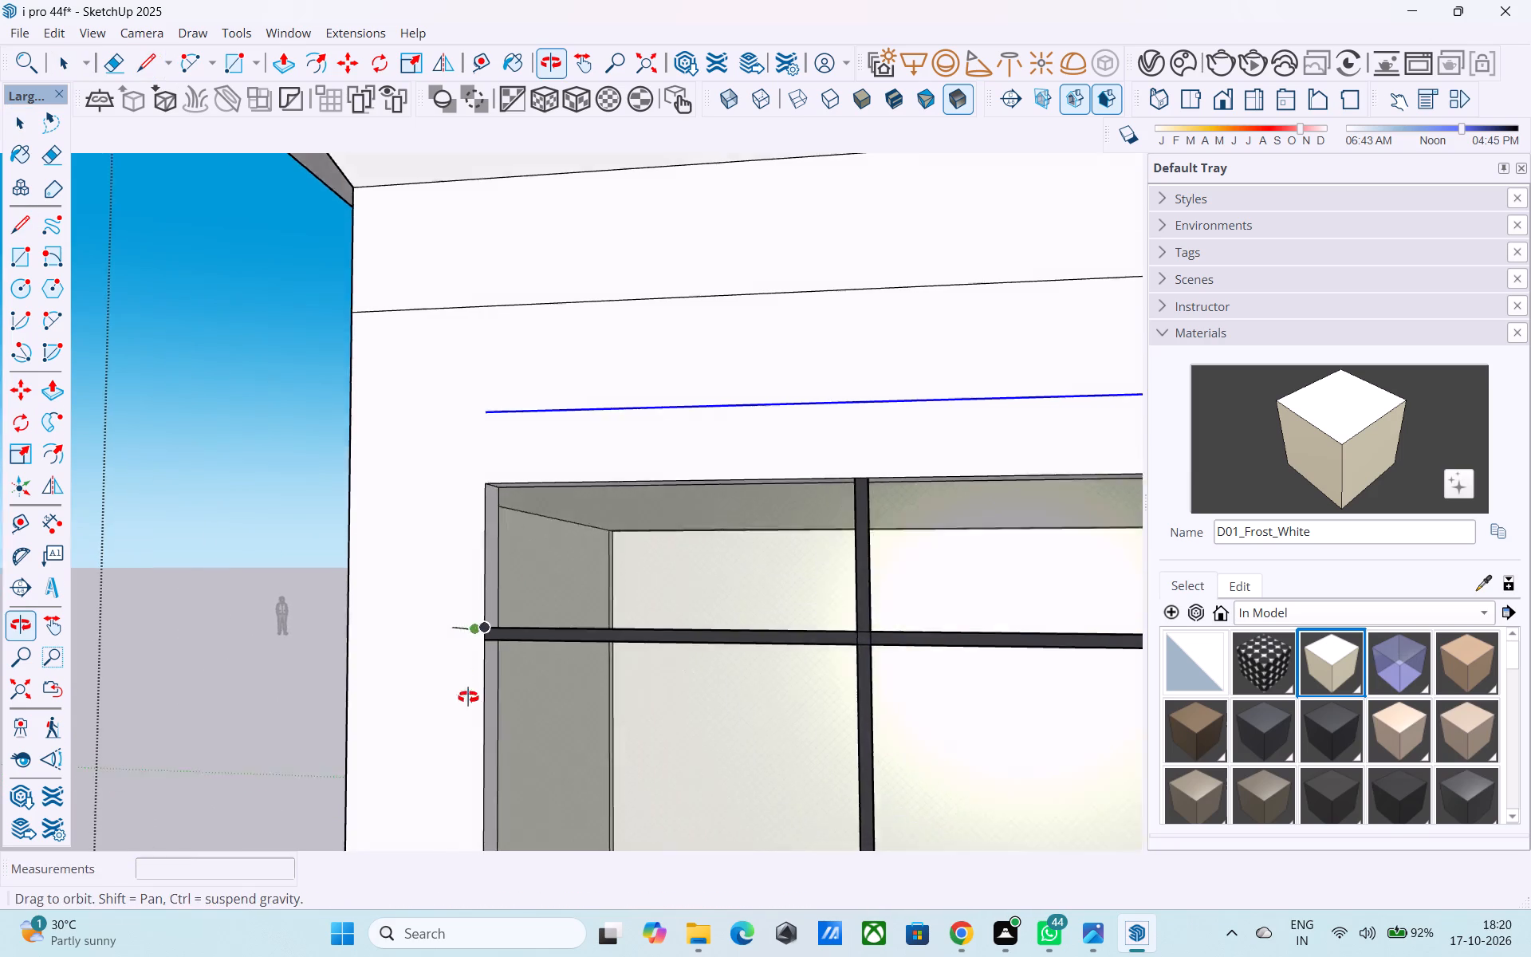
middle_drag(468, 697, 491, 791)
scroll(490, 690, up, 5)
click(482, 594)
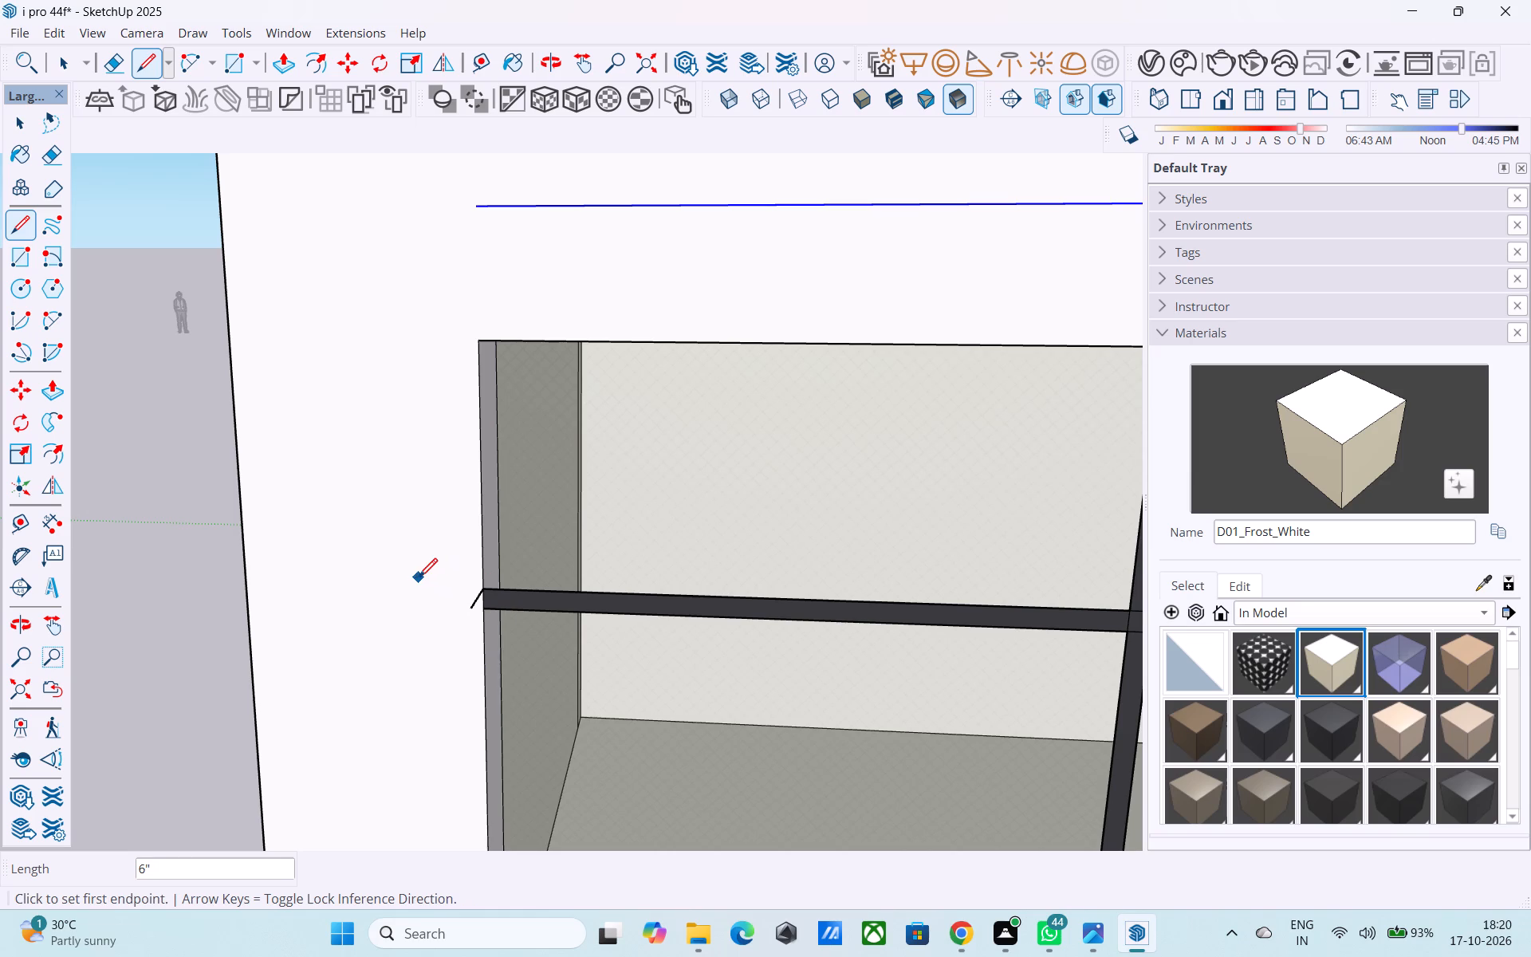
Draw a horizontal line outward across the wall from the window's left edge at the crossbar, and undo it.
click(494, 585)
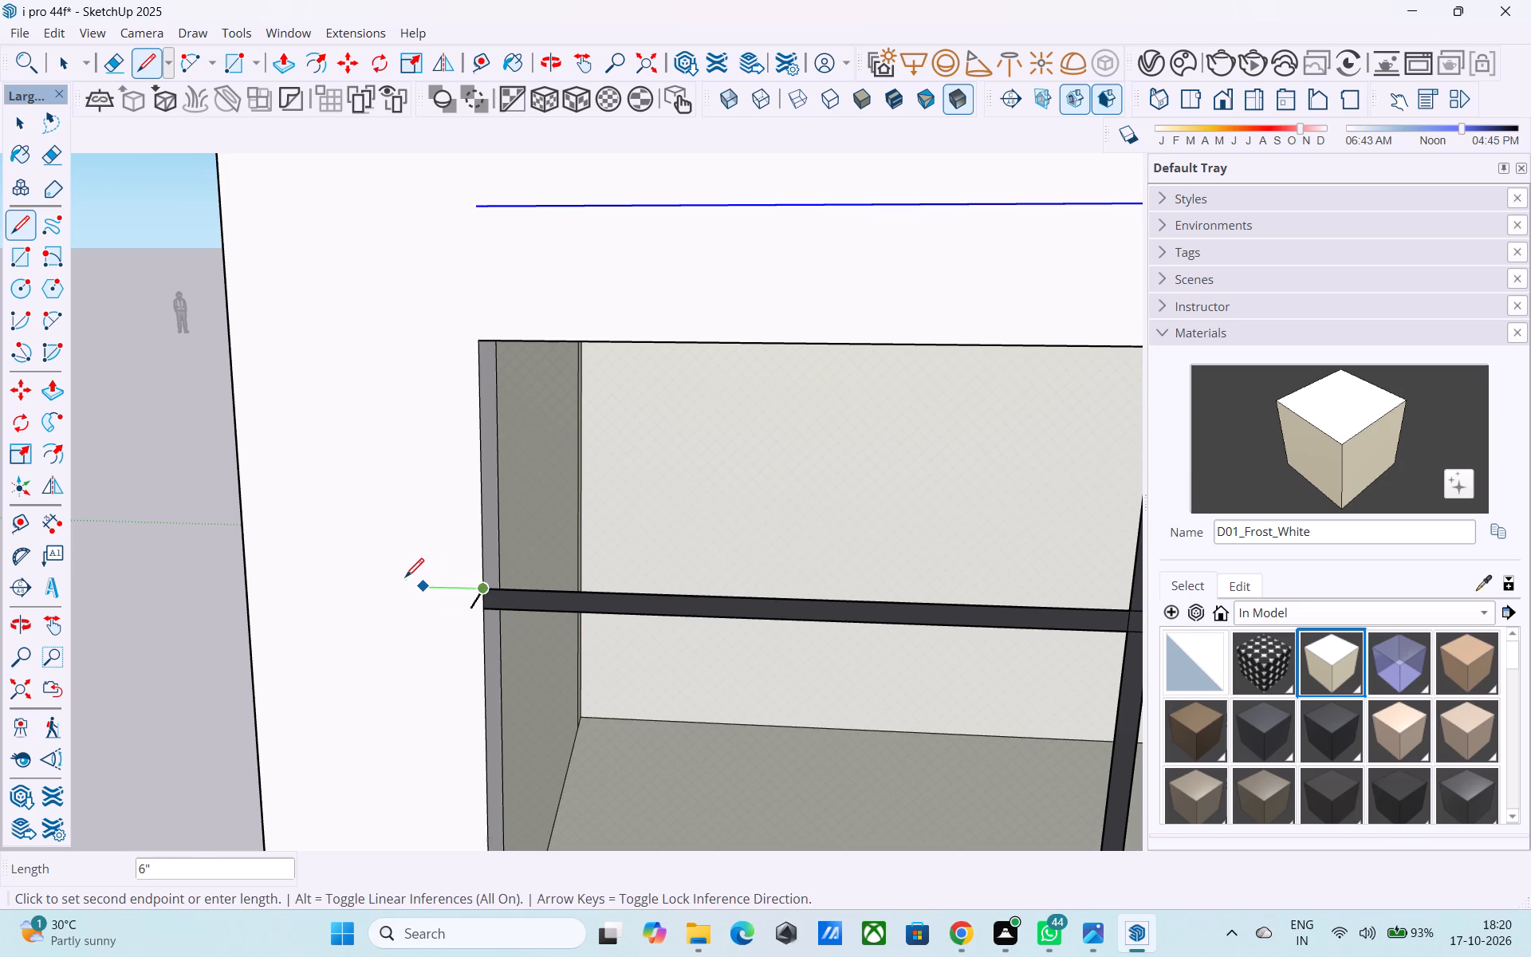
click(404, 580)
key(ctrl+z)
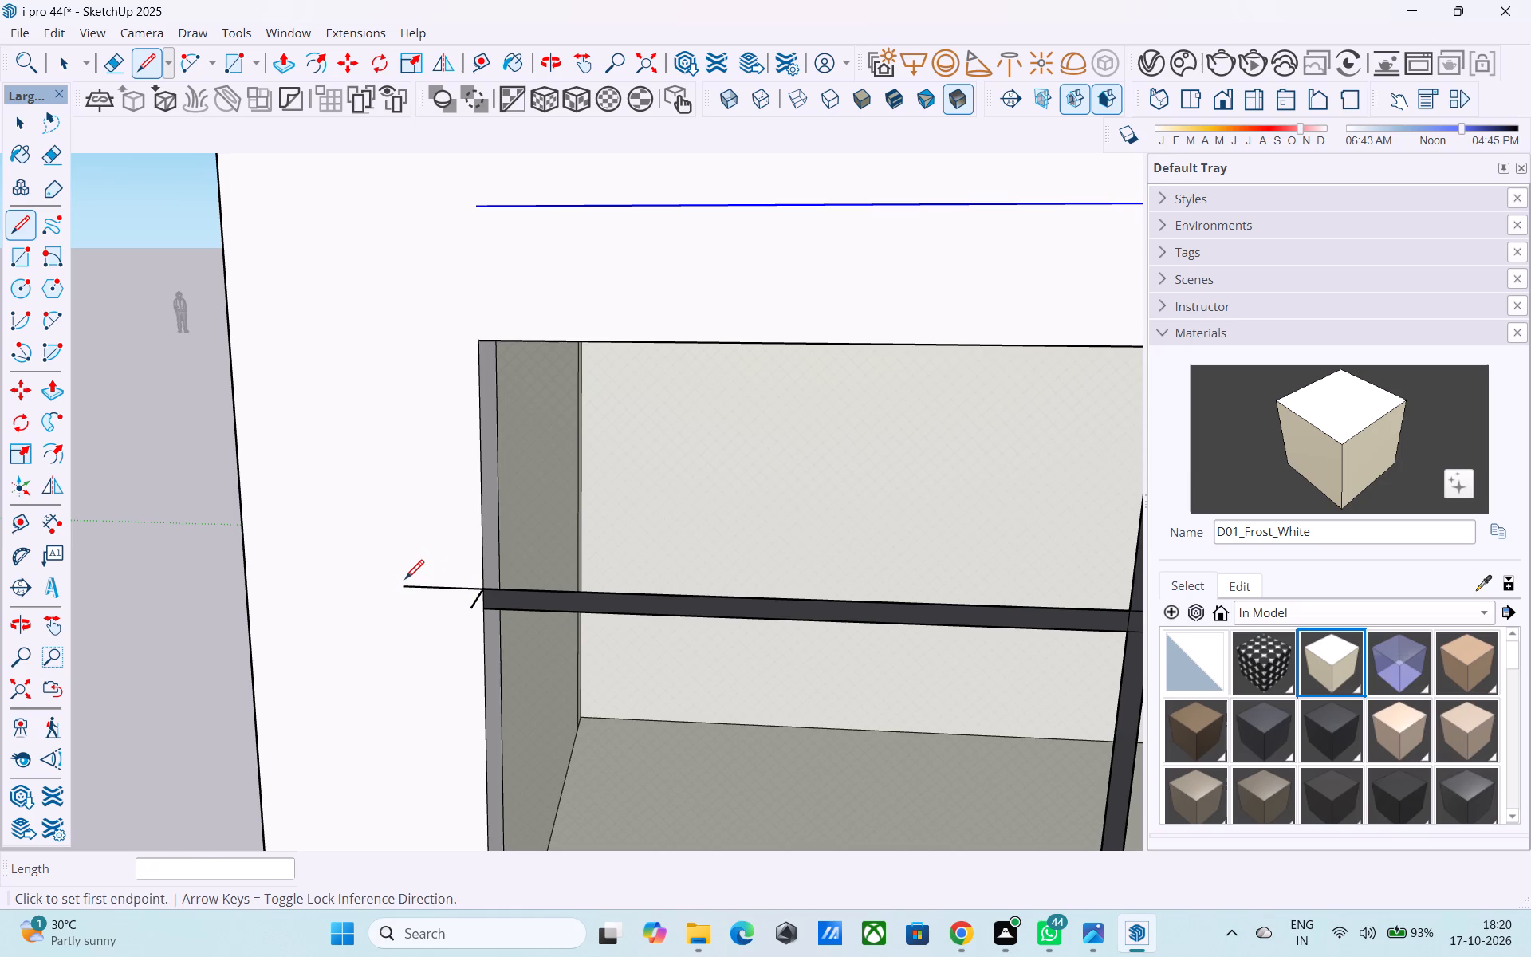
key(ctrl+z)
Draw an L-shaped outline from the crossbar's left end: 6" outward along the wall, then vertically to just above the copied edge.
click(482, 588)
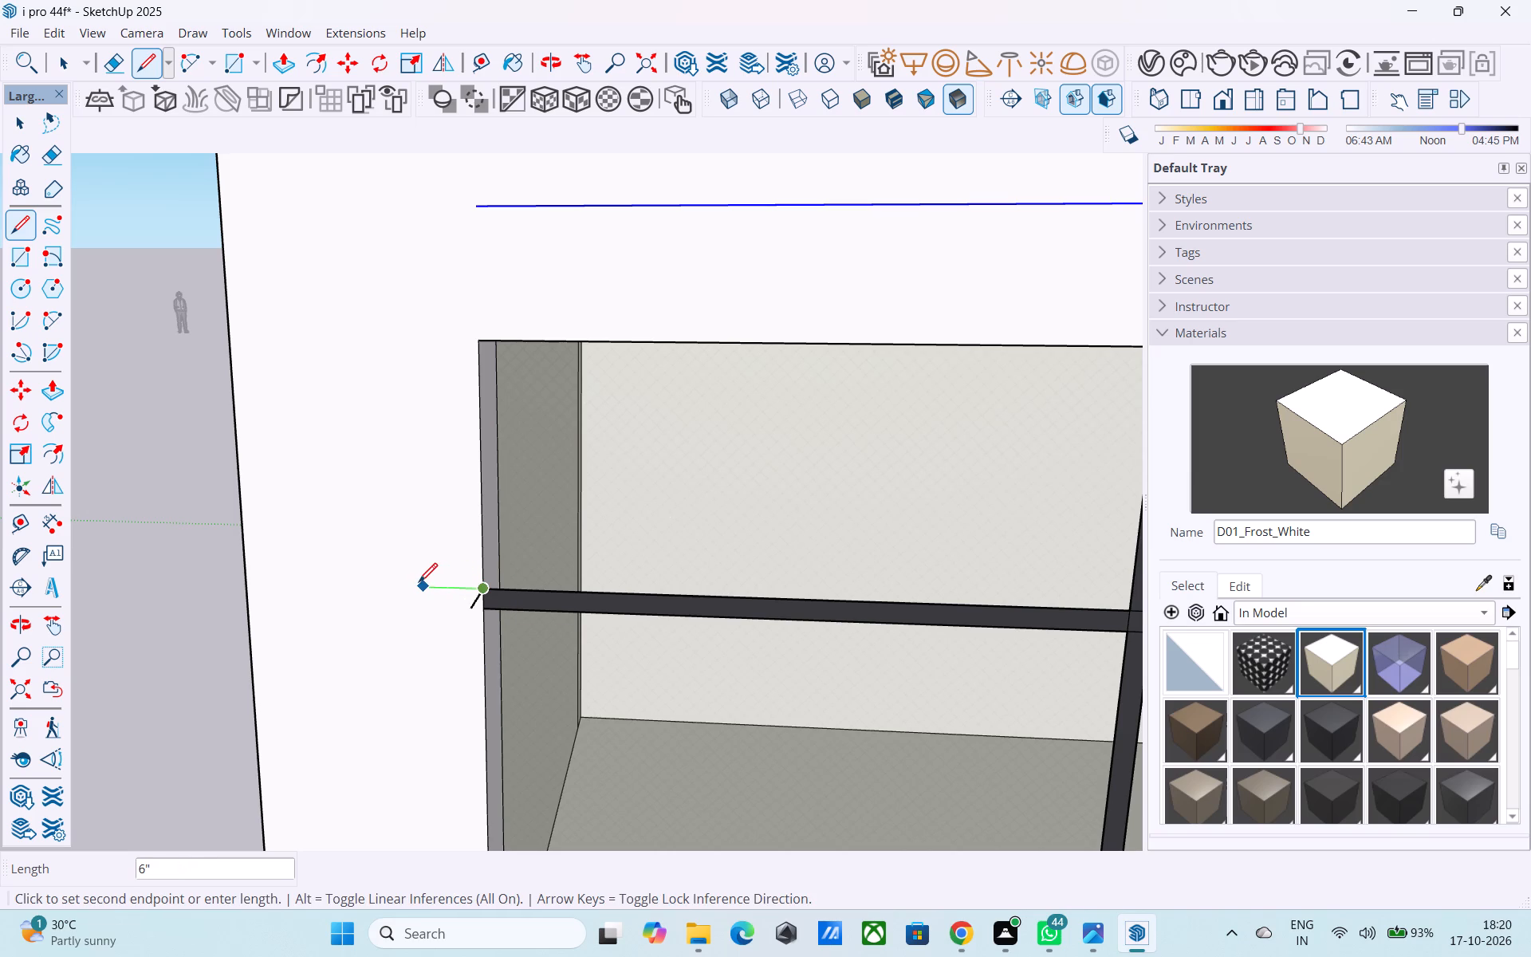
click(419, 584)
scroll(416, 583, up, 3)
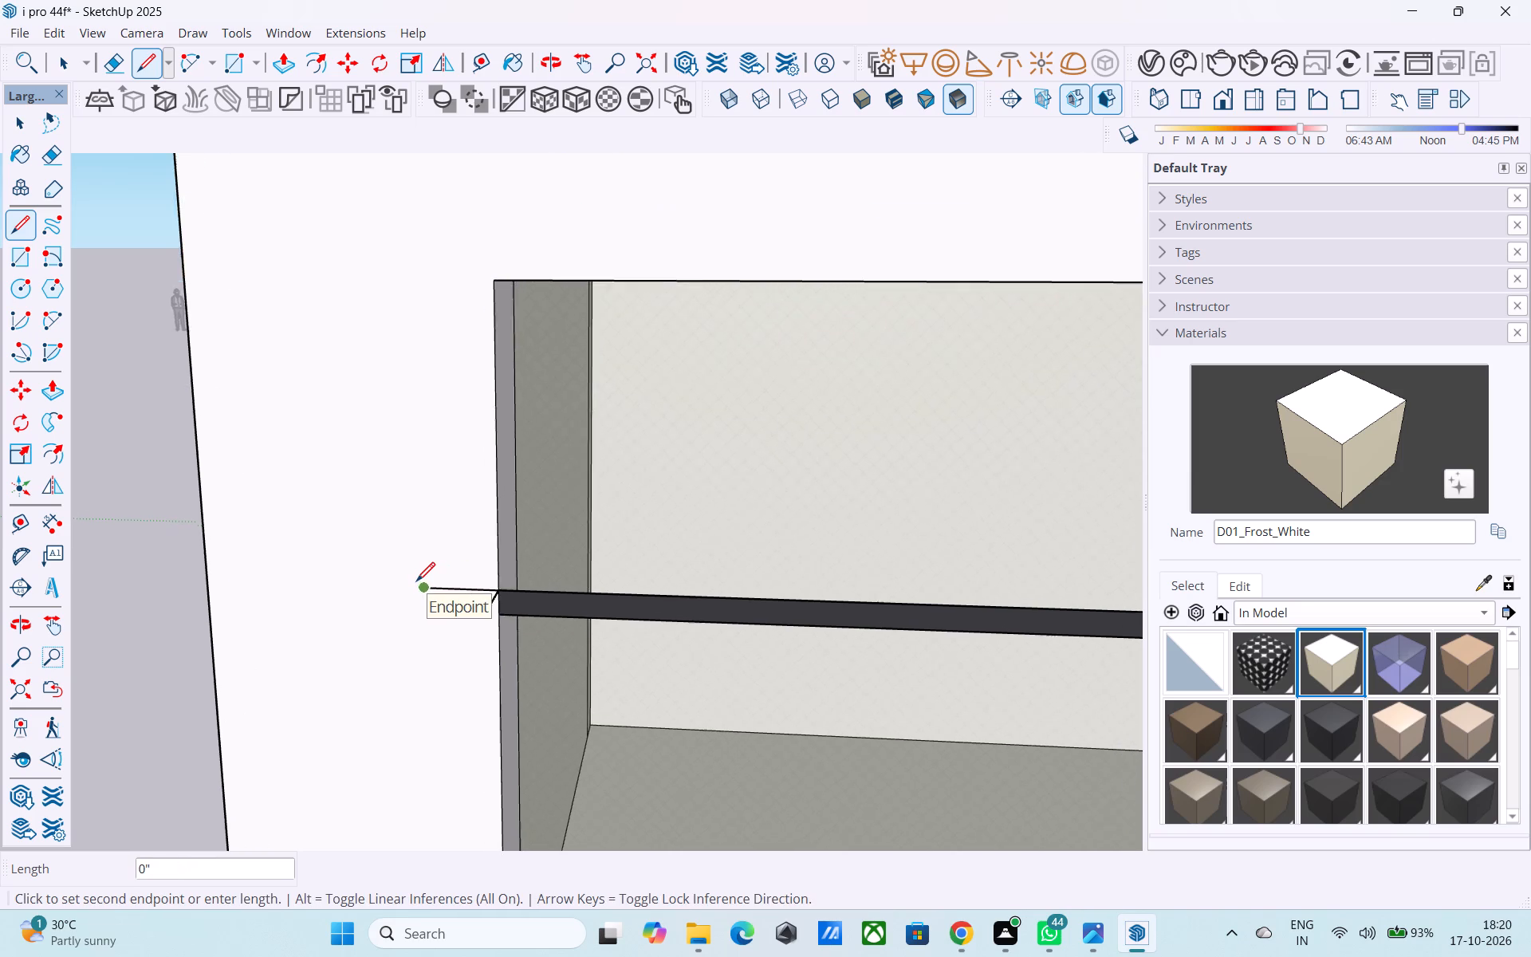
middle_drag(416, 583, 434, 504)
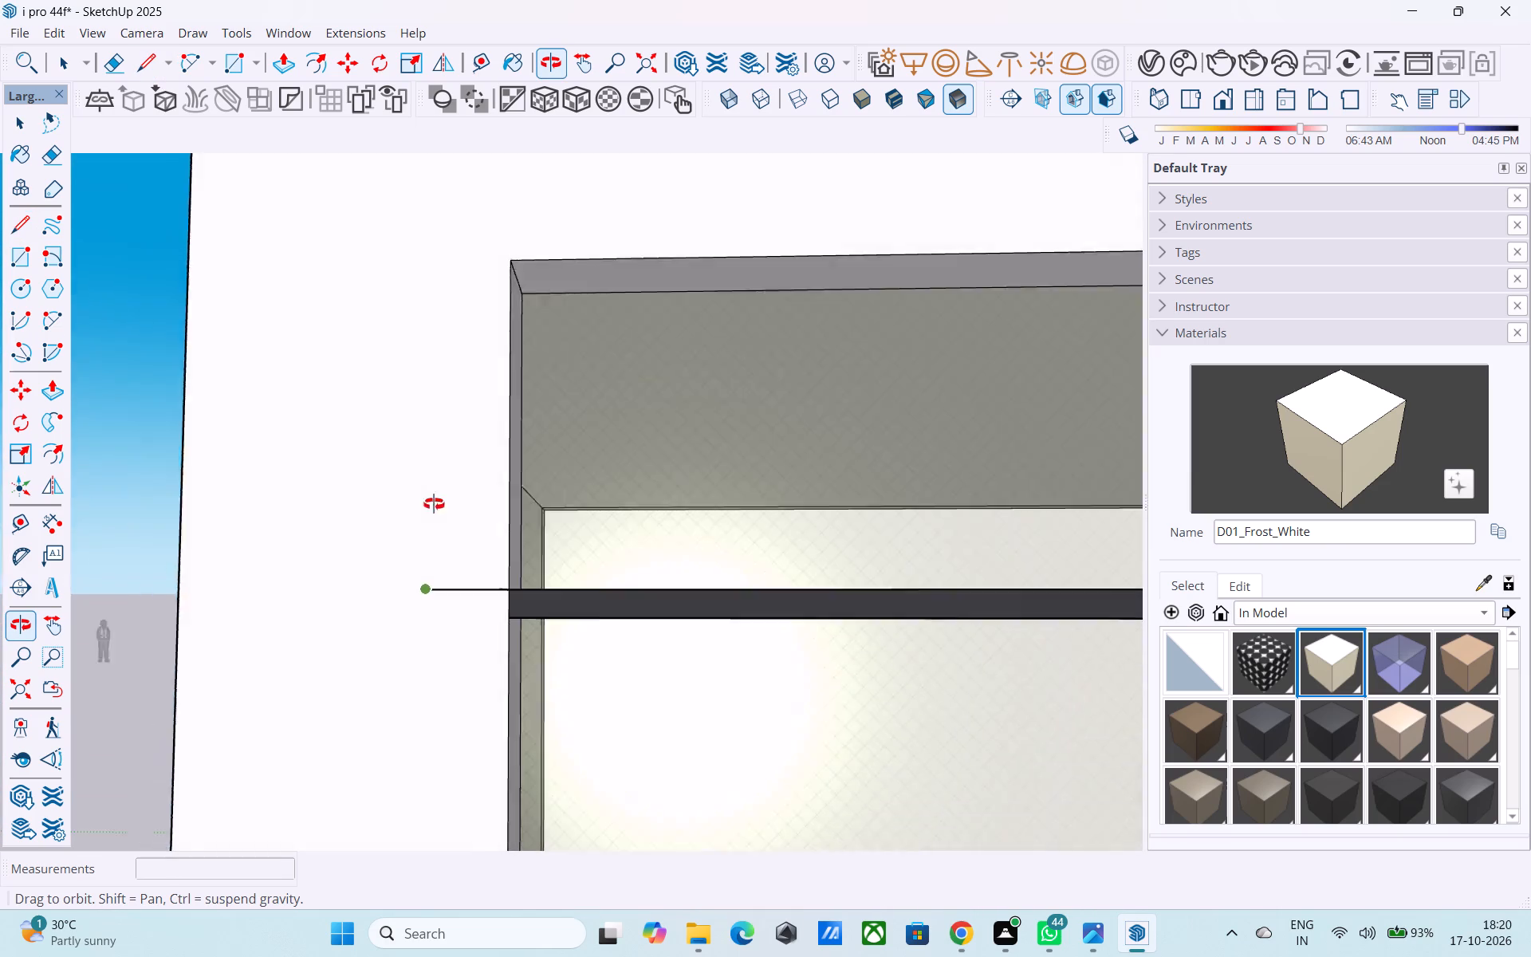
middle_drag(434, 504, 438, 553)
scroll(432, 392, down, 4)
middle_drag(431, 400, 427, 518)
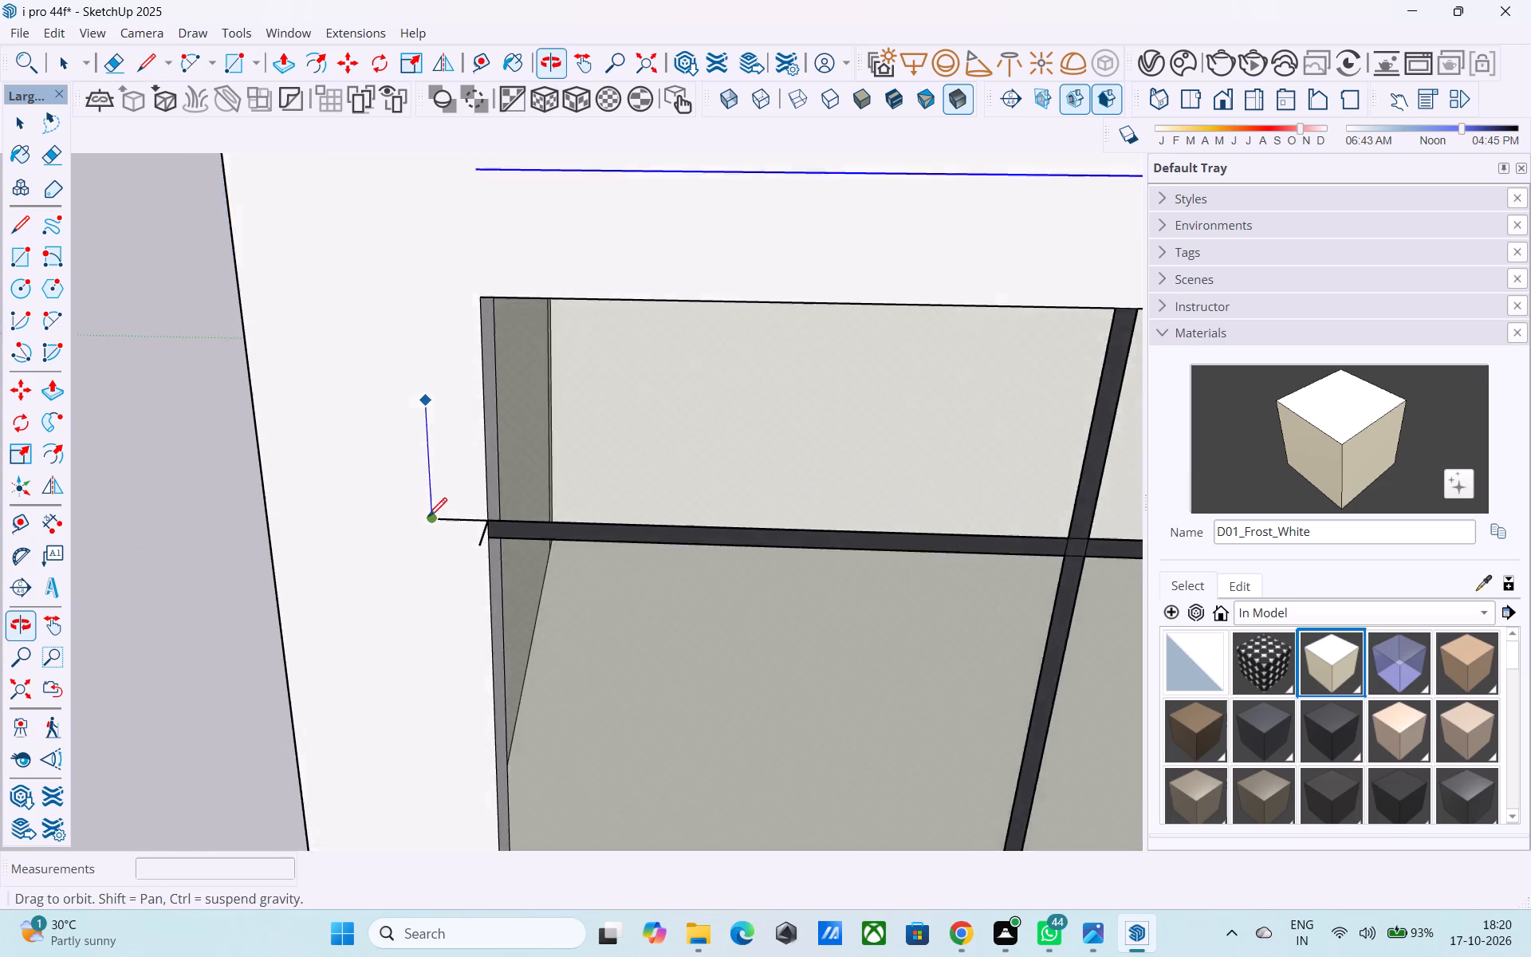
scroll(428, 518, down, 5)
click(424, 293)
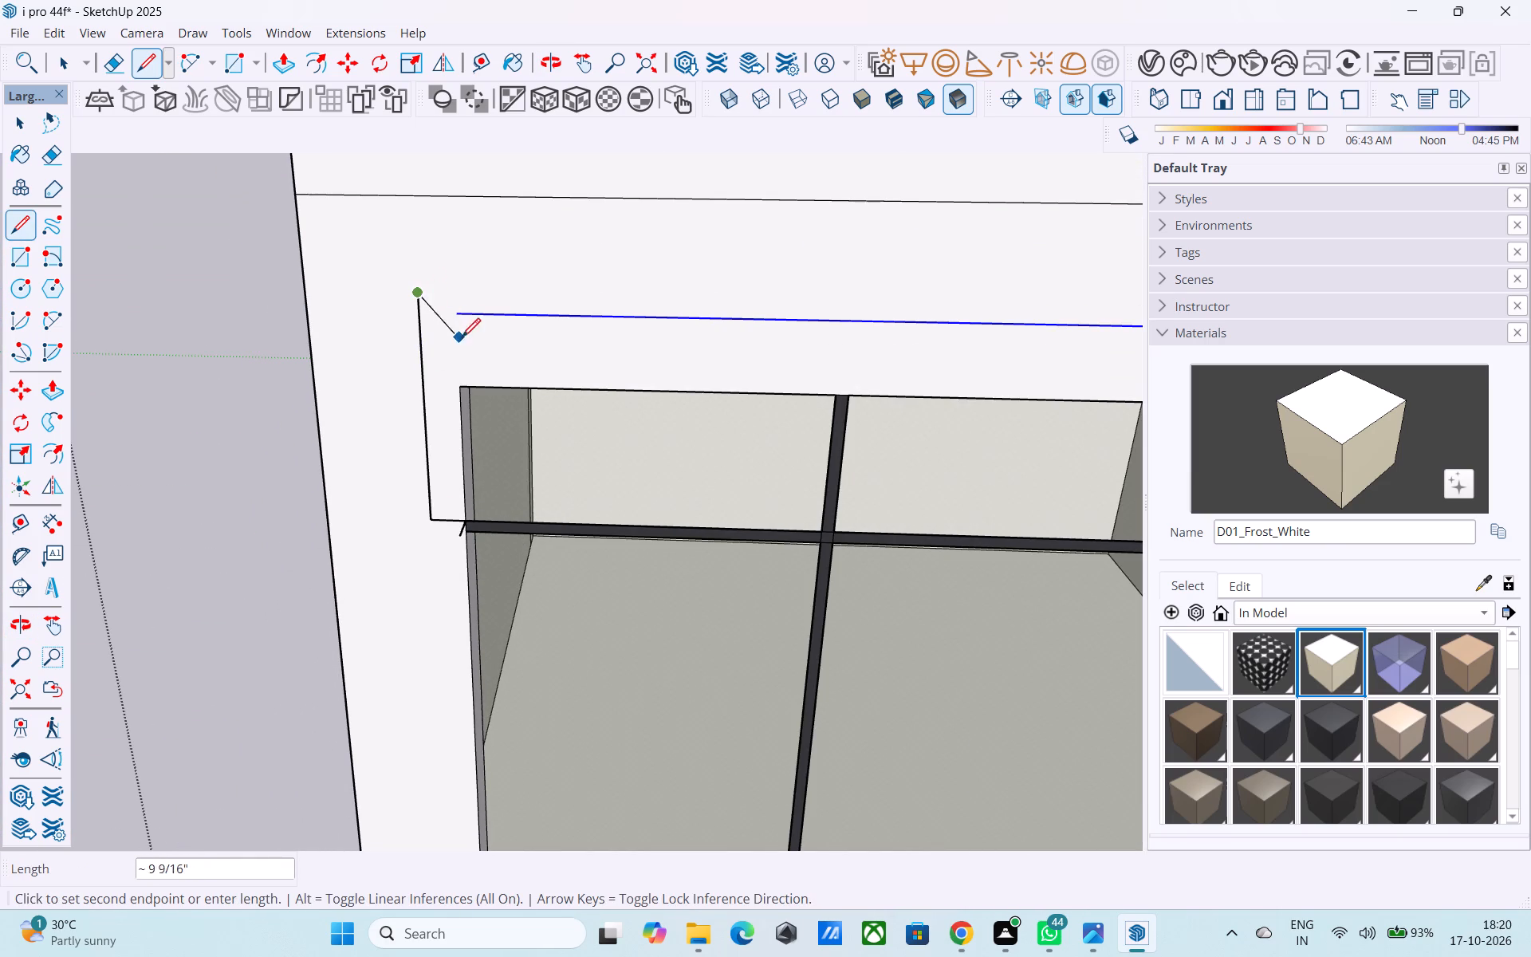
Extend the copied edge's left end 6" outward to the vertical outline, and erase the excess vertical stub above the corner.
key(l)
click(462, 311)
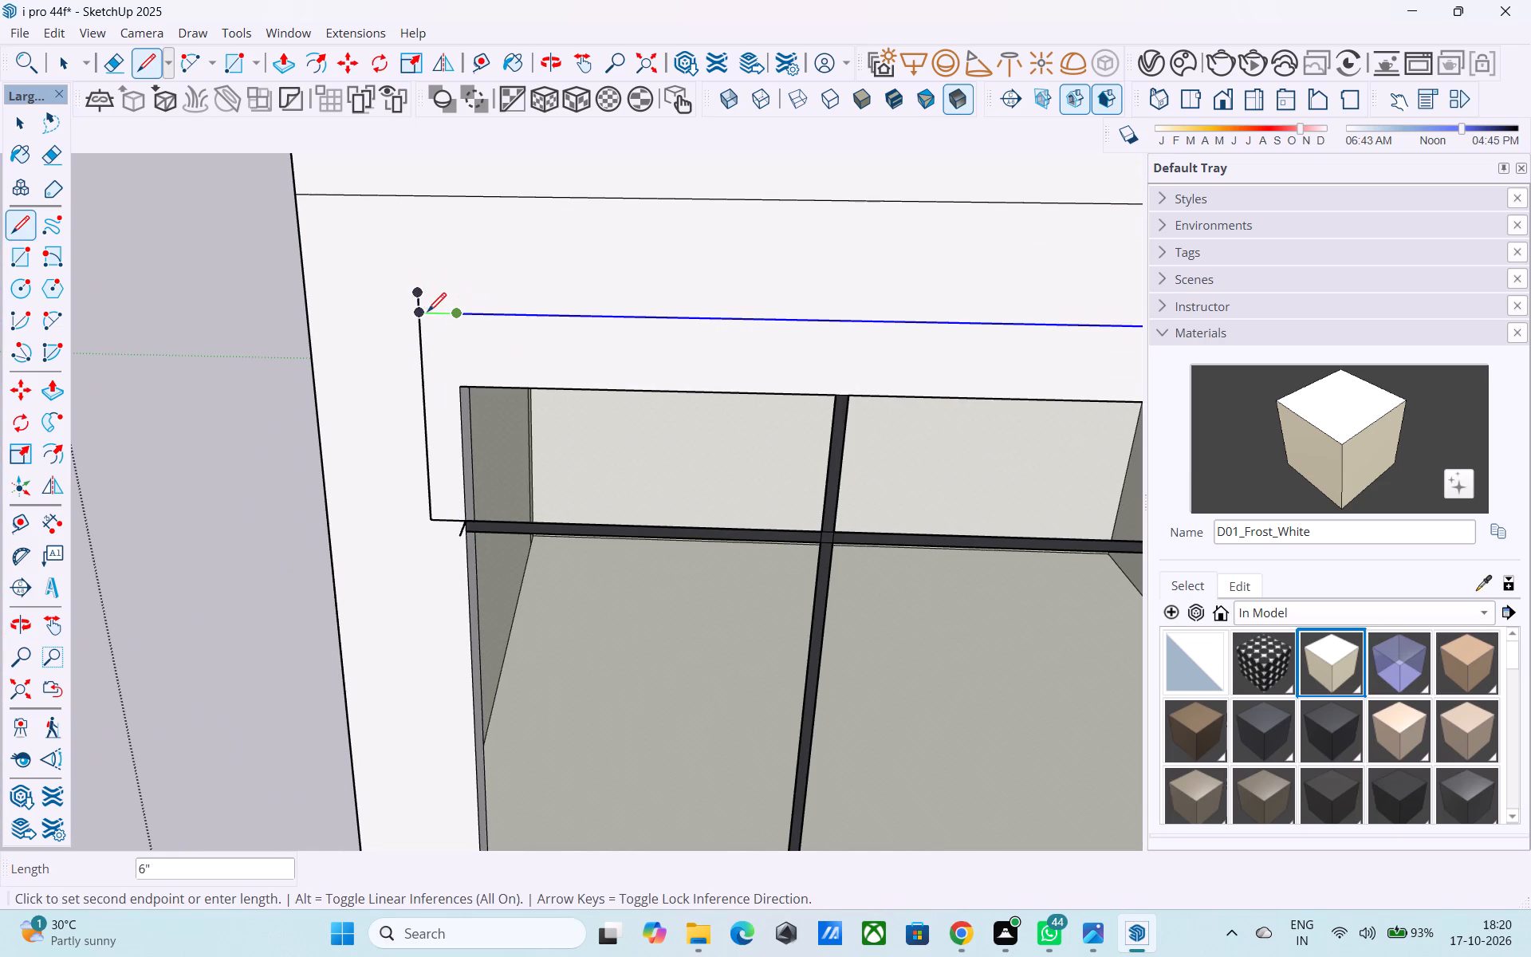
click(421, 312)
key(e)
drag(415, 299, 361, 285)
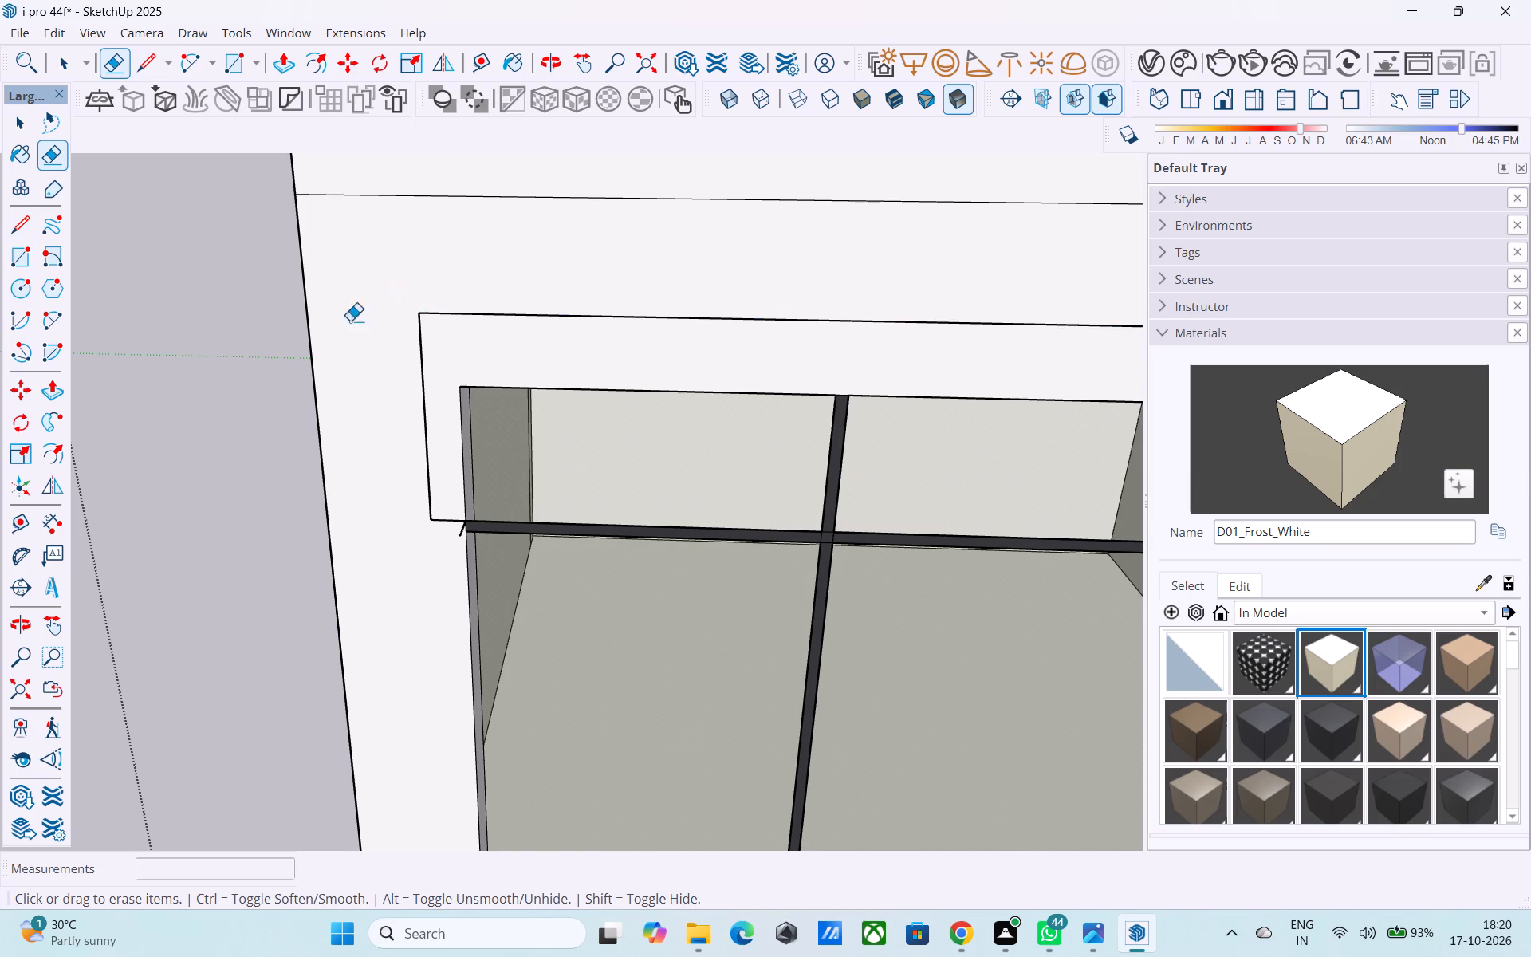
Outline the surround's right side: 6" outward from the copied edge, down to crossbar level, and 6" back to the window.
scroll(349, 318, down, 10)
scroll(801, 396, up, 7)
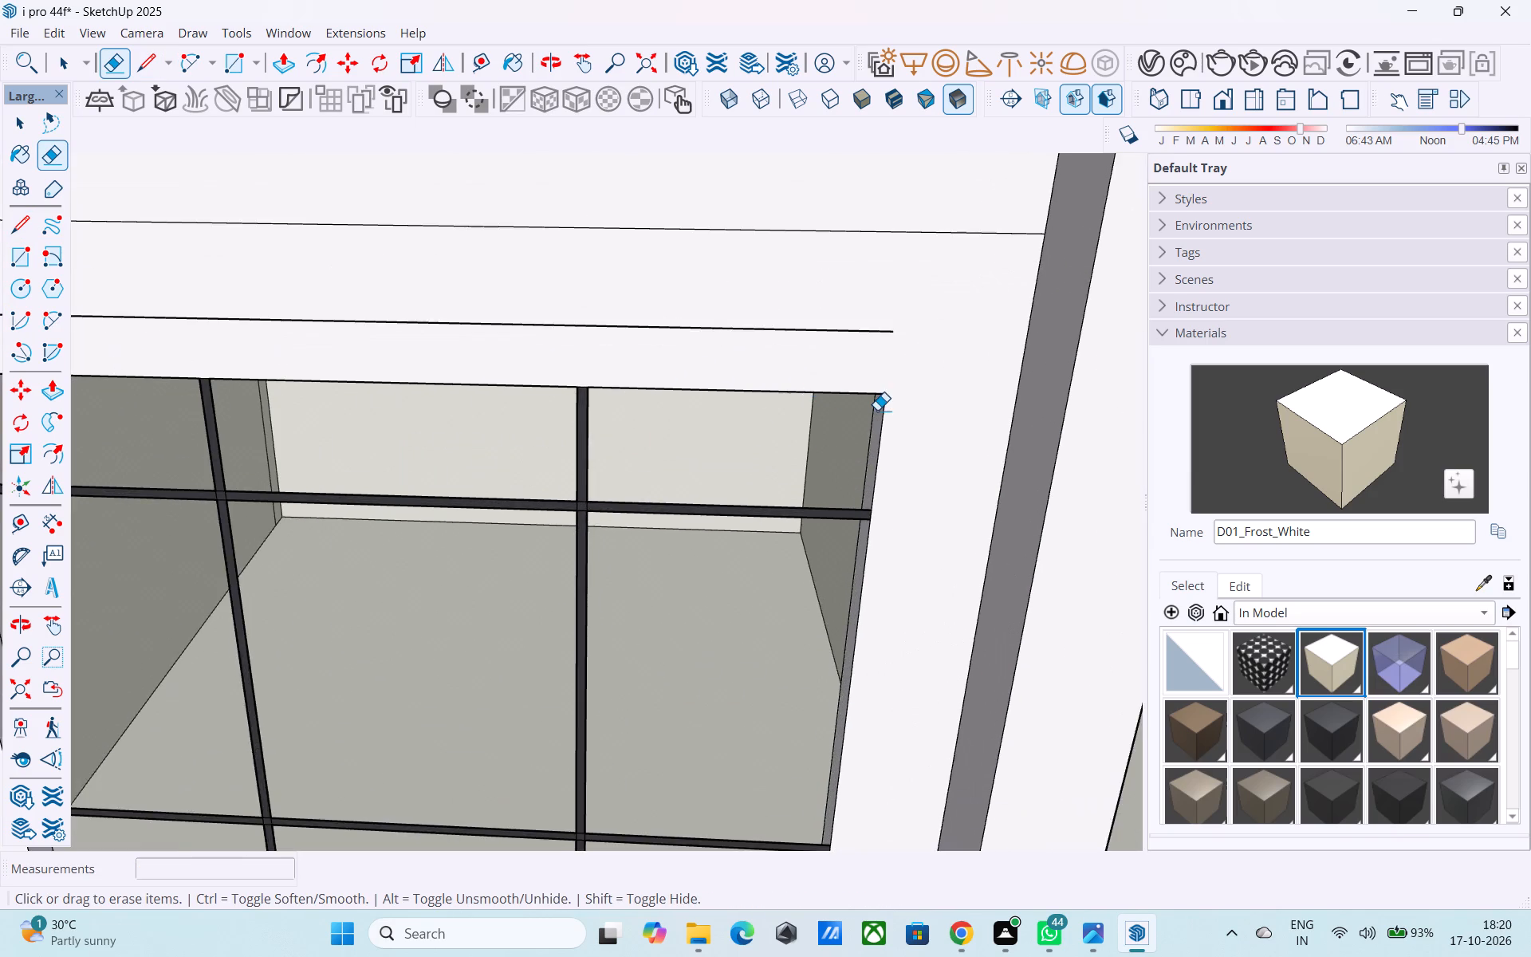
scroll(877, 410, up, 1)
key(l)
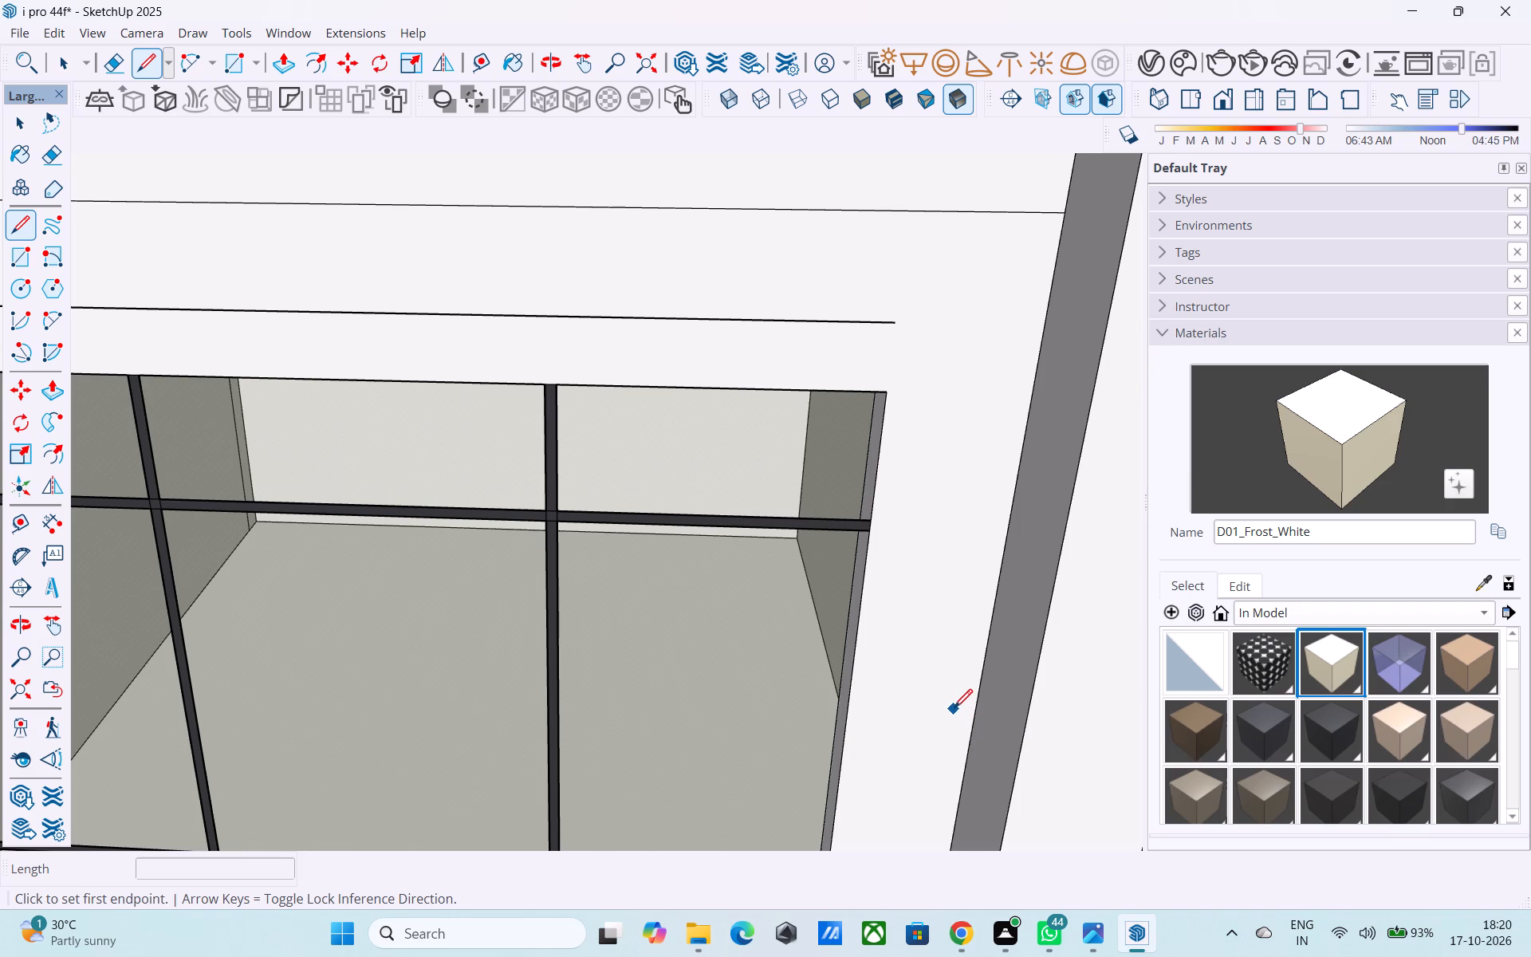
right_click(935, 715)
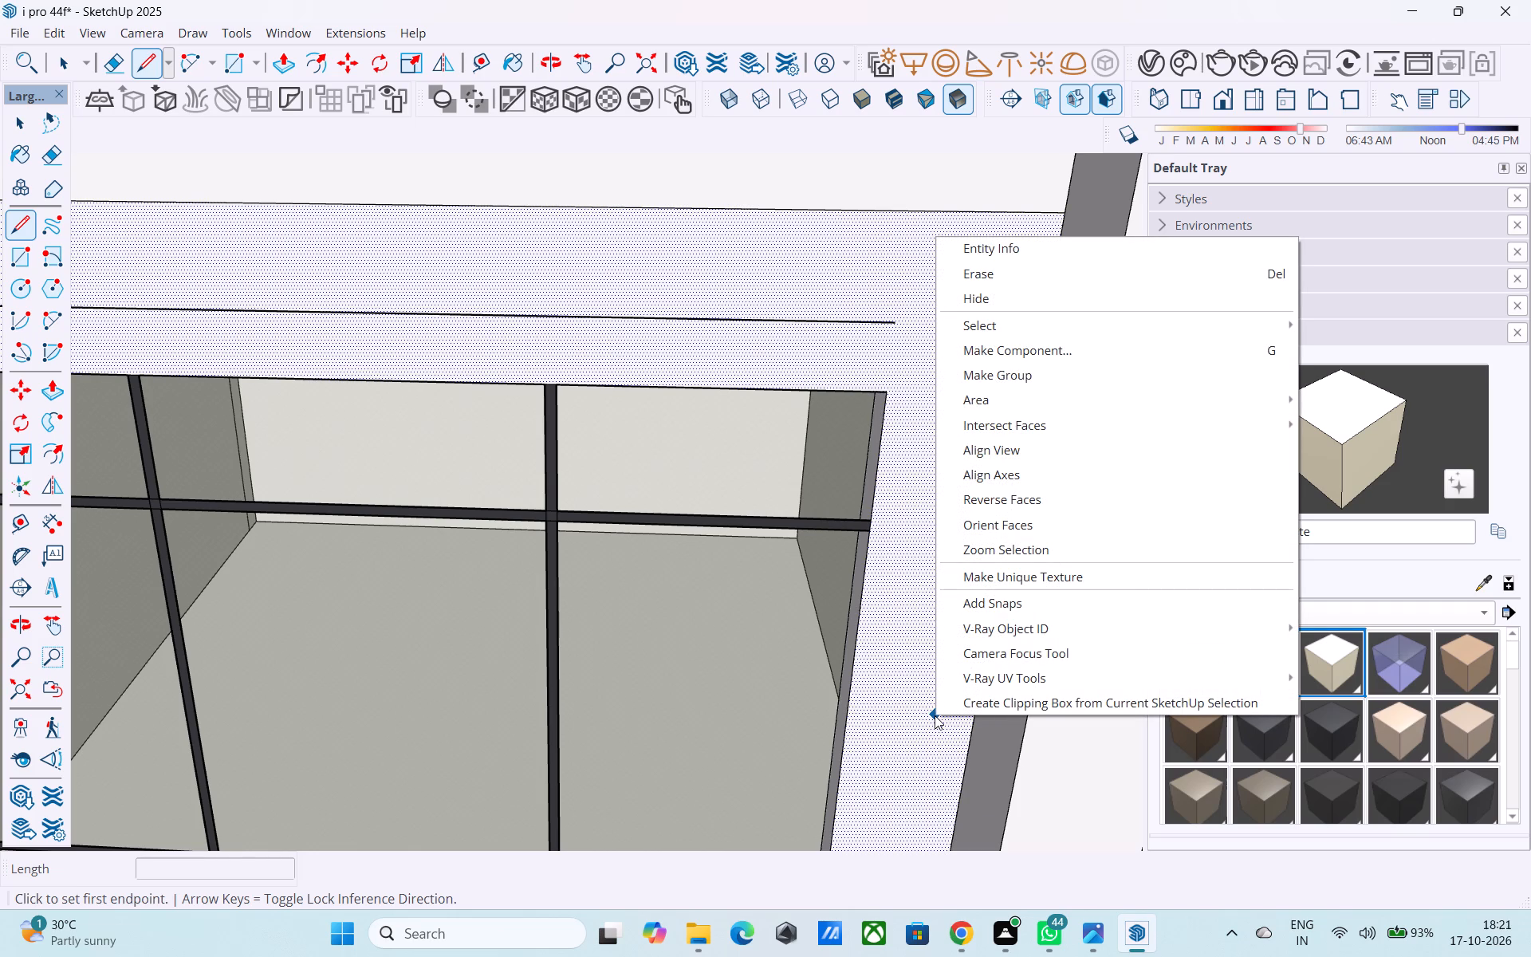
scroll(824, 537, up, 1)
scroll(865, 469, down, 6)
middle_drag(869, 467, 836, 407)
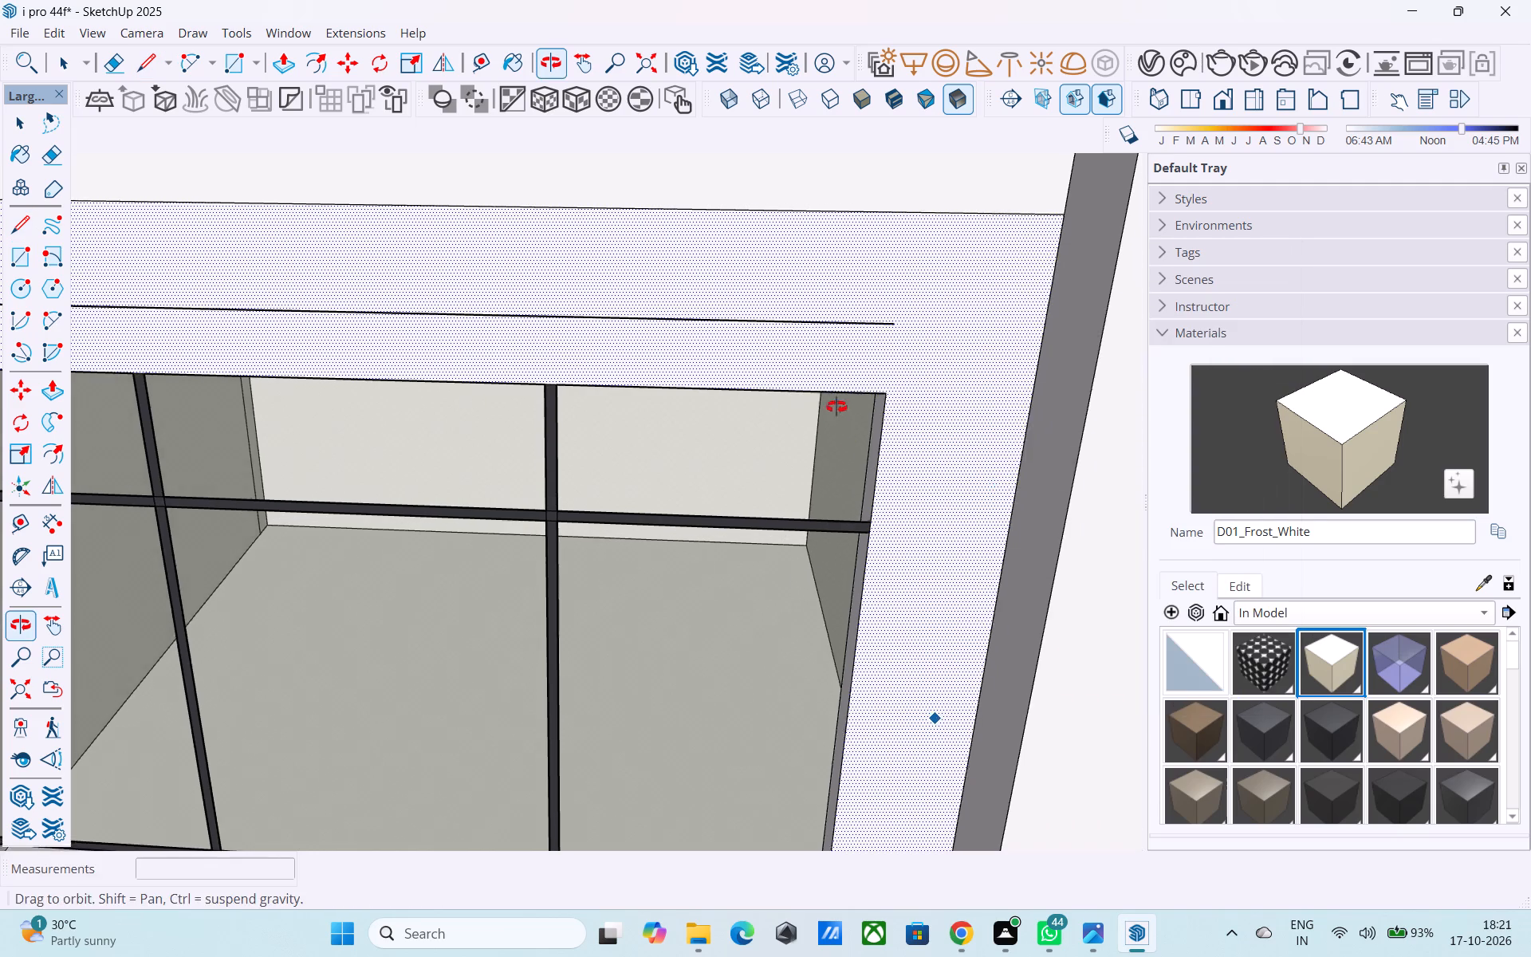
middle_drag(836, 407, 827, 401)
scroll(903, 368, down, 5)
scroll(899, 364, up, 7)
click(887, 314)
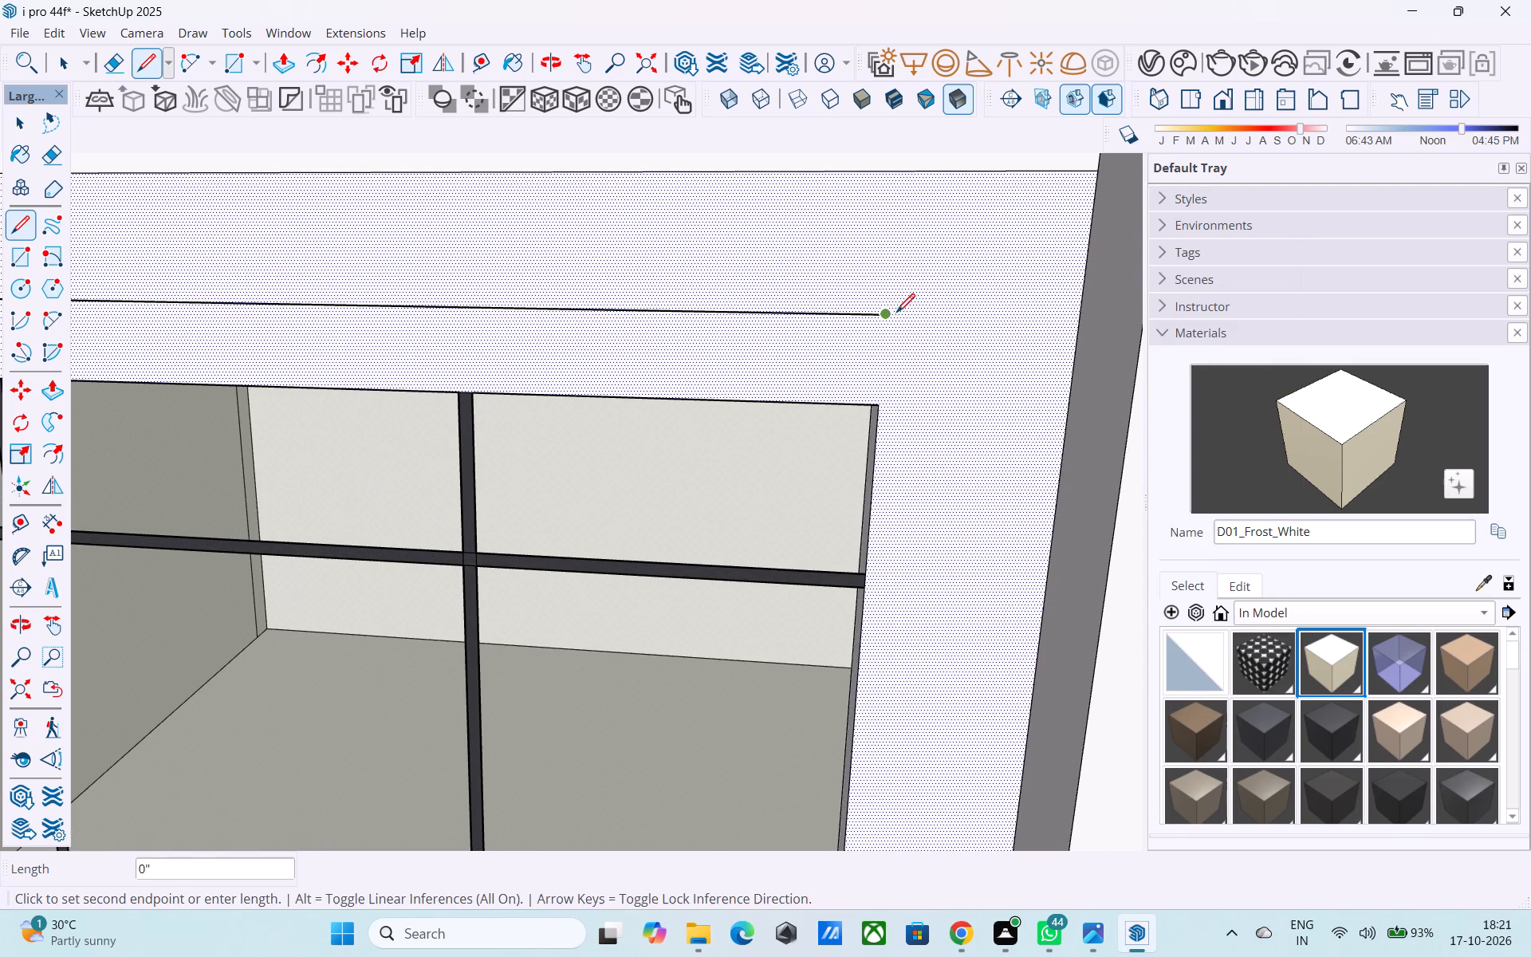
click(935, 308)
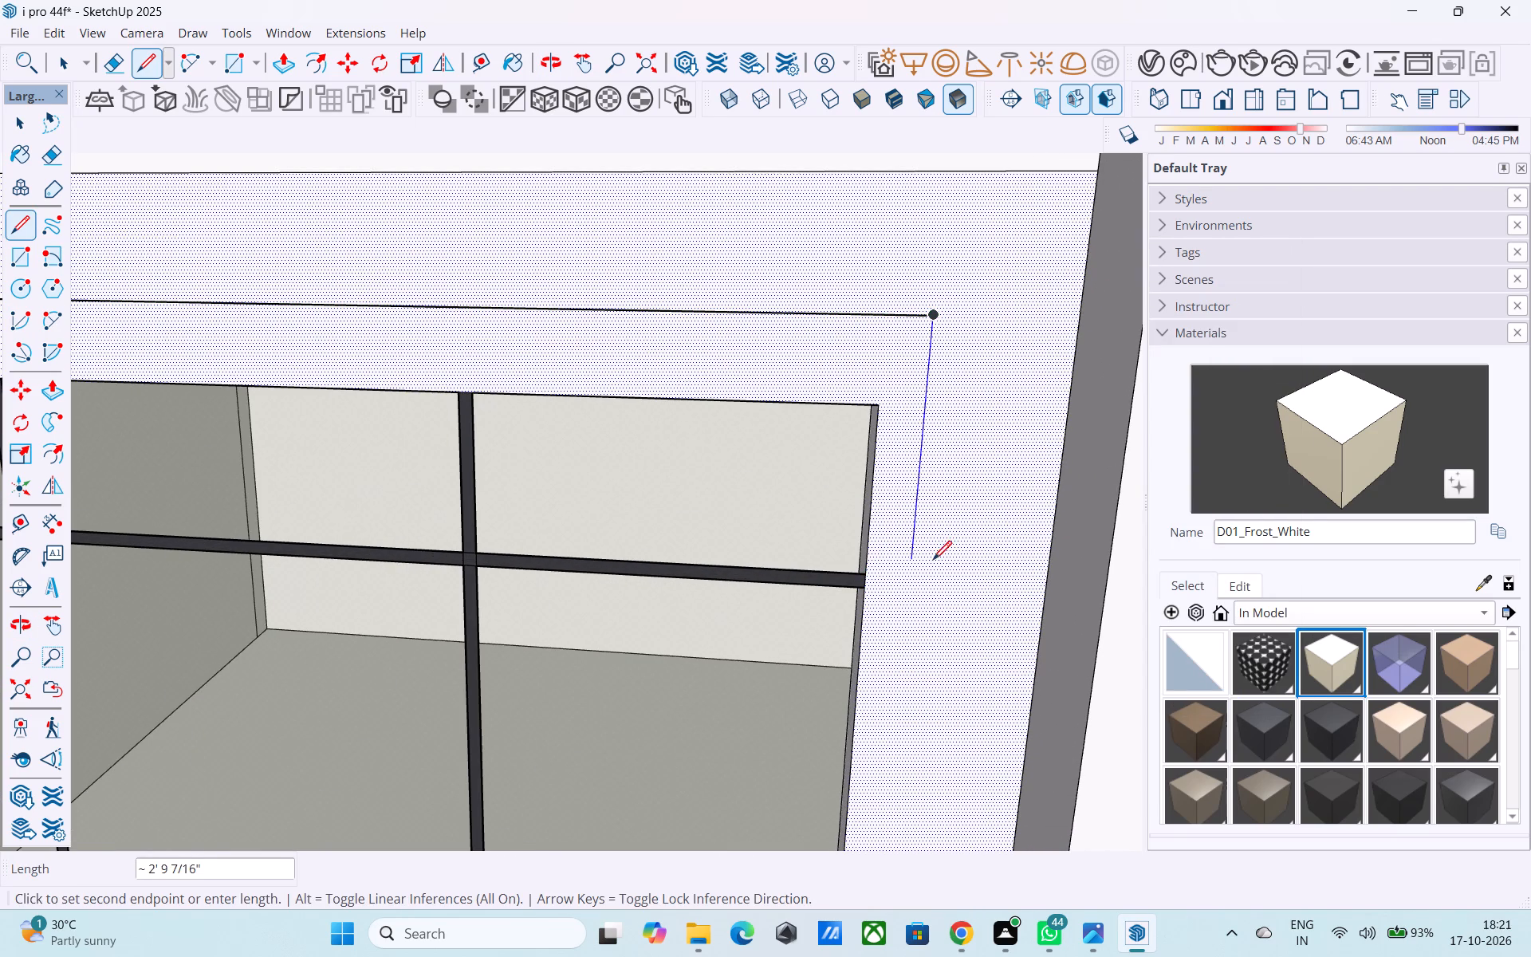
click(914, 573)
click(875, 572)
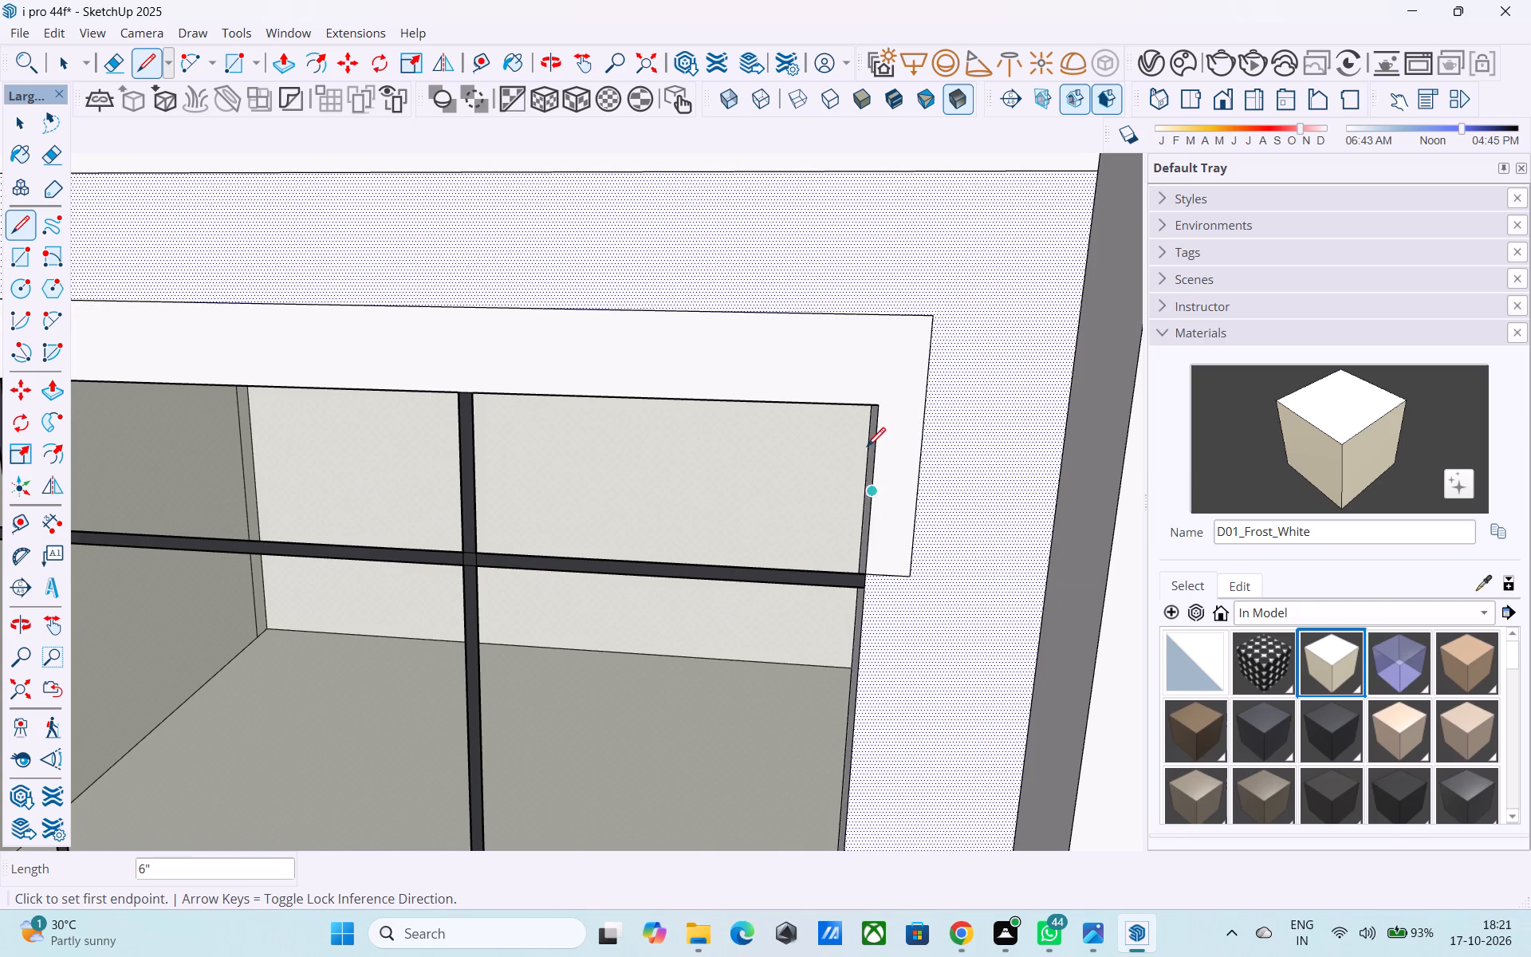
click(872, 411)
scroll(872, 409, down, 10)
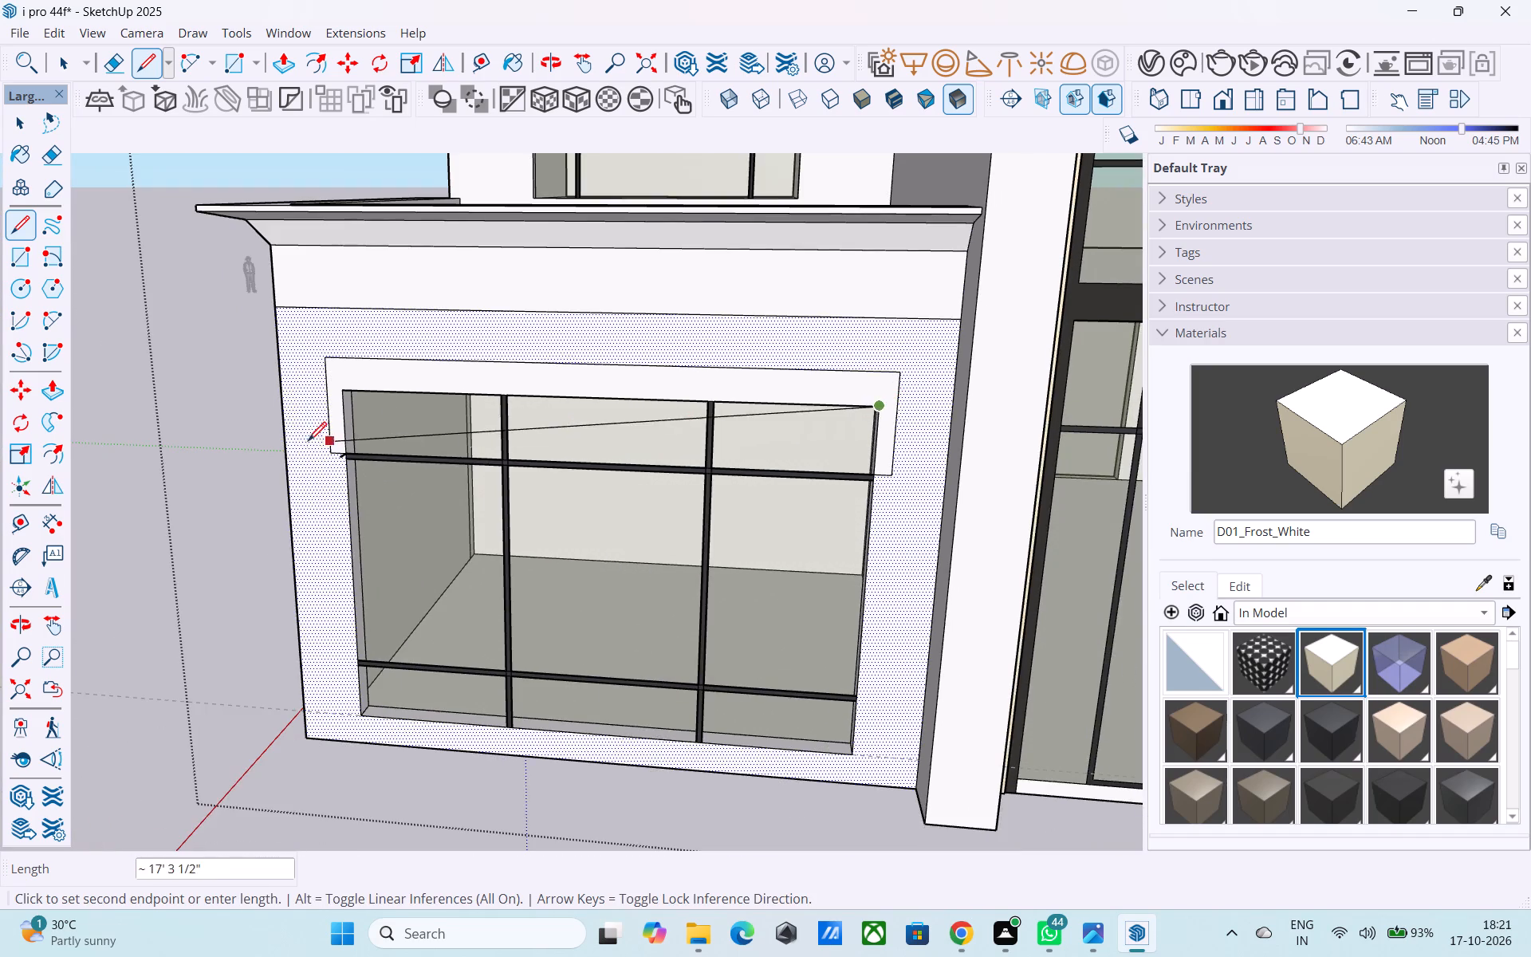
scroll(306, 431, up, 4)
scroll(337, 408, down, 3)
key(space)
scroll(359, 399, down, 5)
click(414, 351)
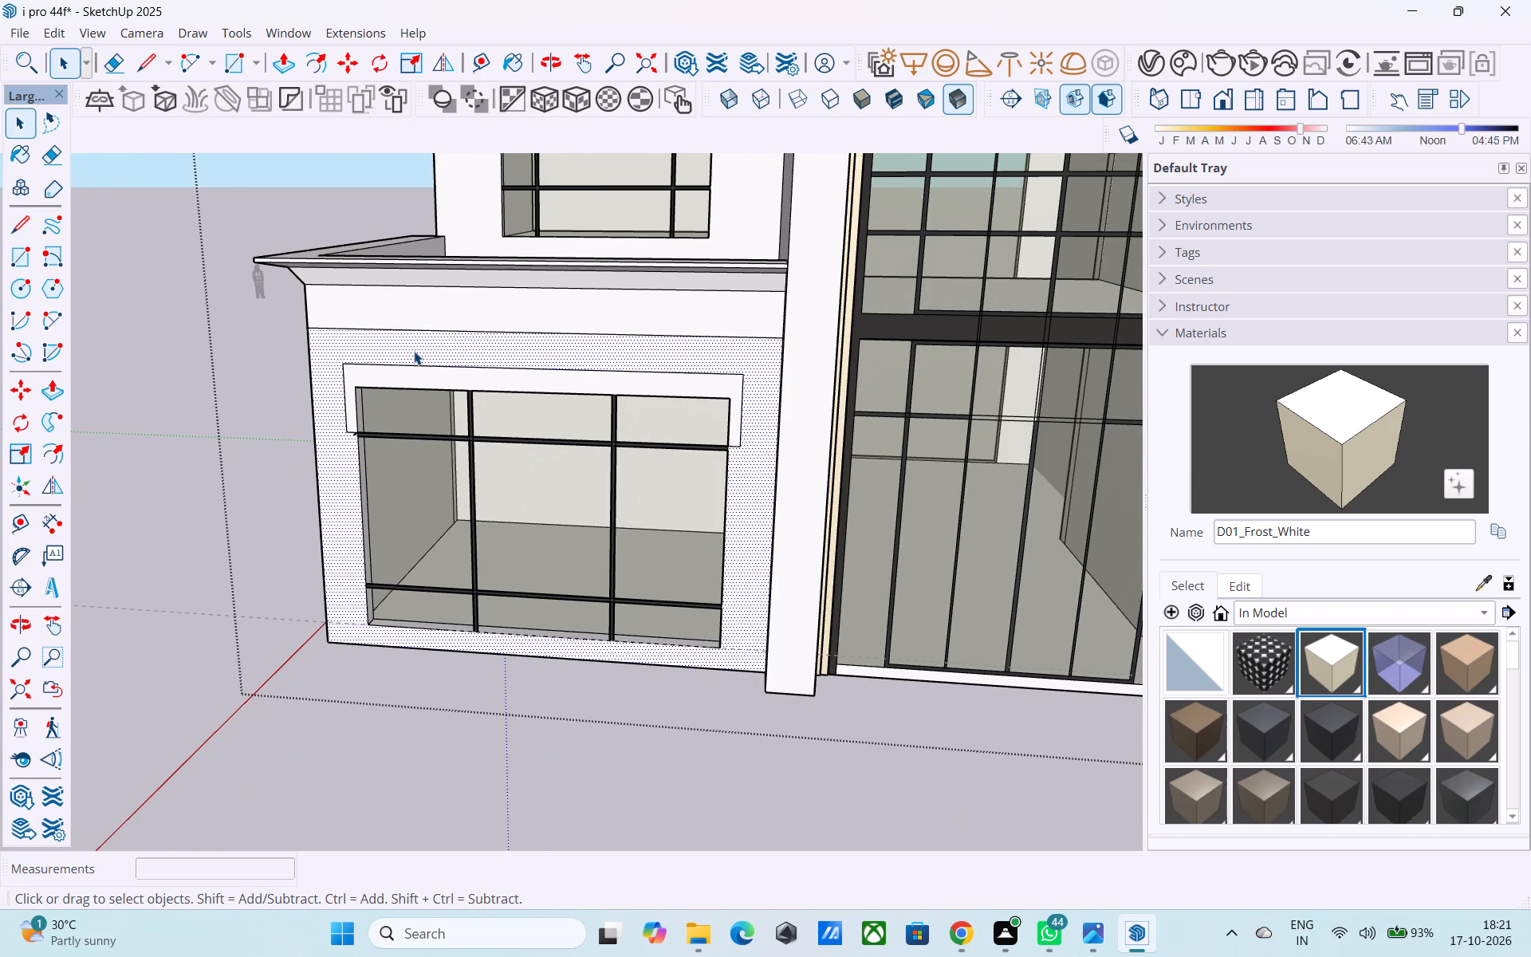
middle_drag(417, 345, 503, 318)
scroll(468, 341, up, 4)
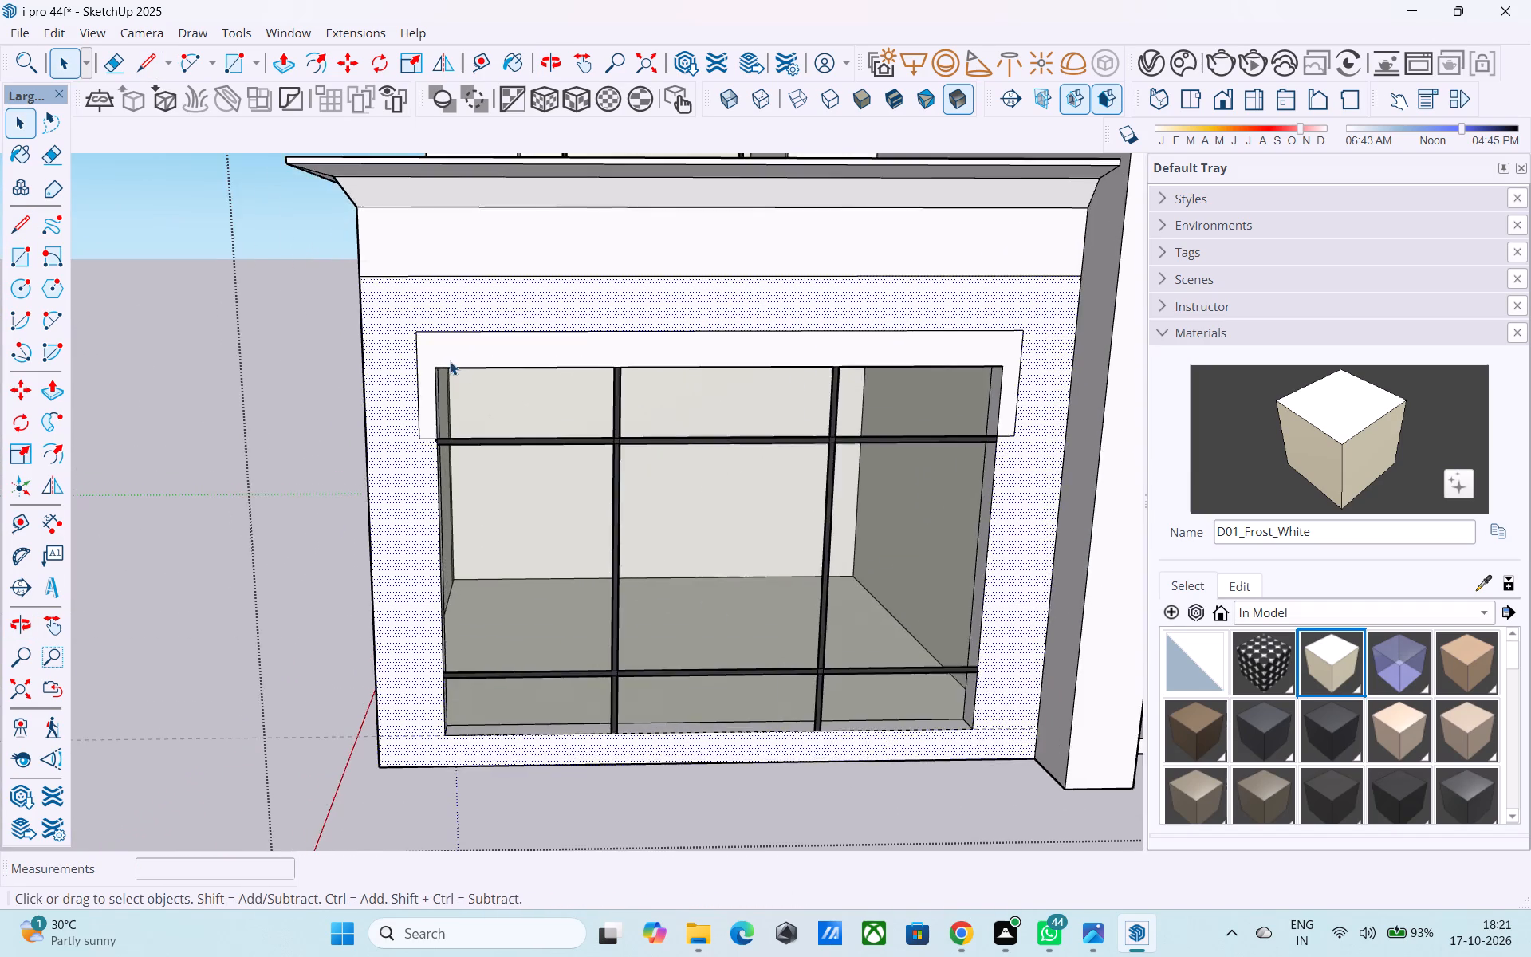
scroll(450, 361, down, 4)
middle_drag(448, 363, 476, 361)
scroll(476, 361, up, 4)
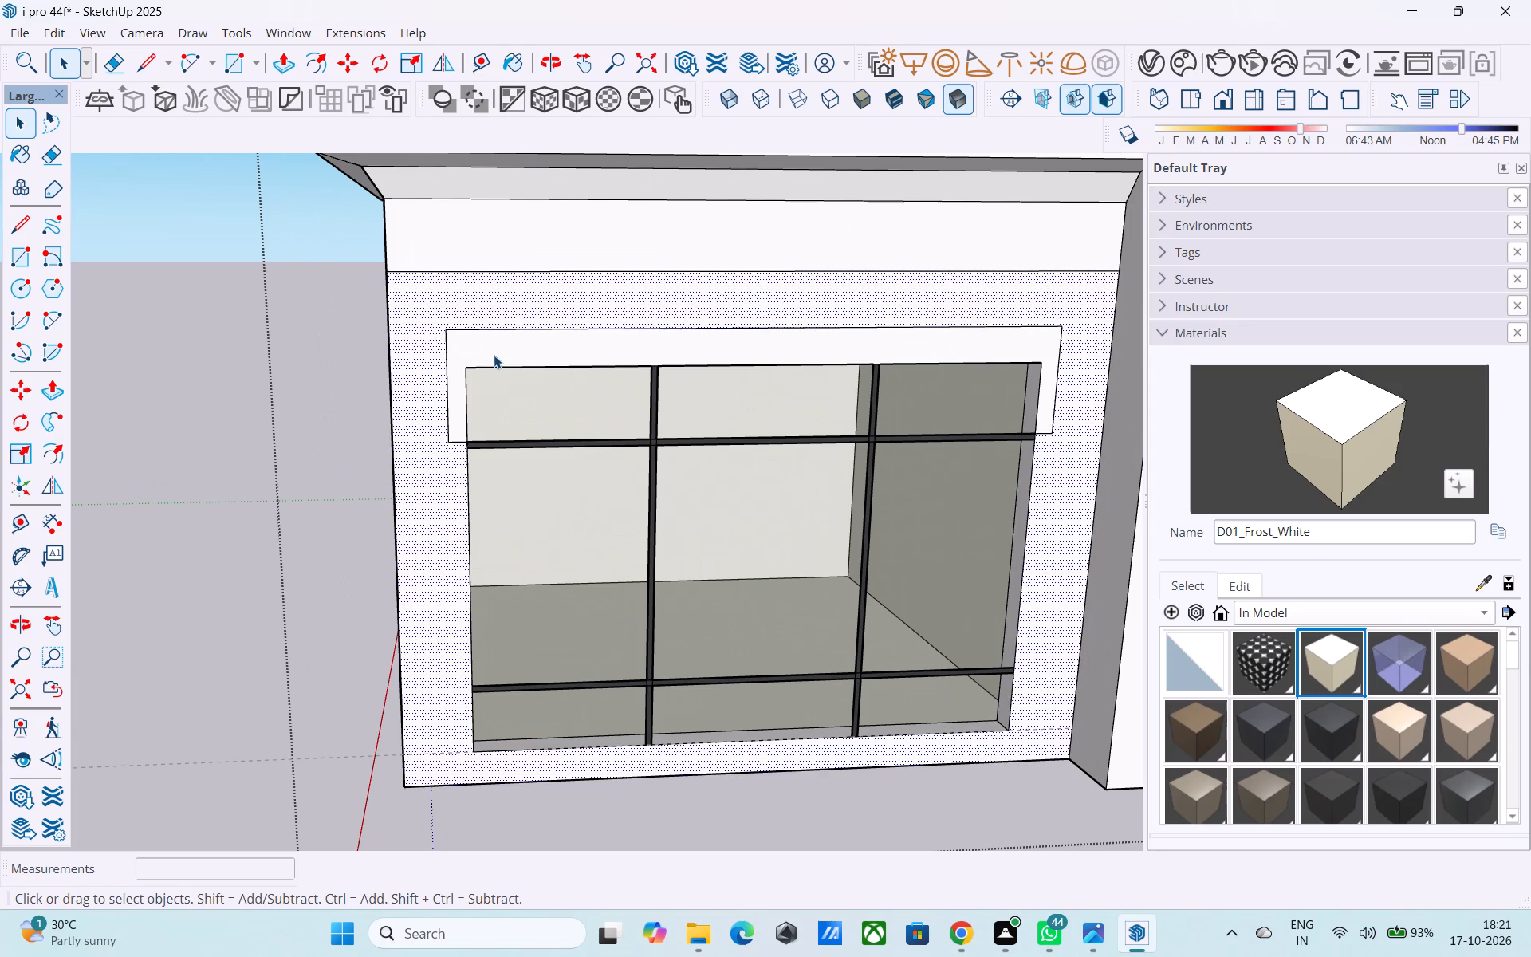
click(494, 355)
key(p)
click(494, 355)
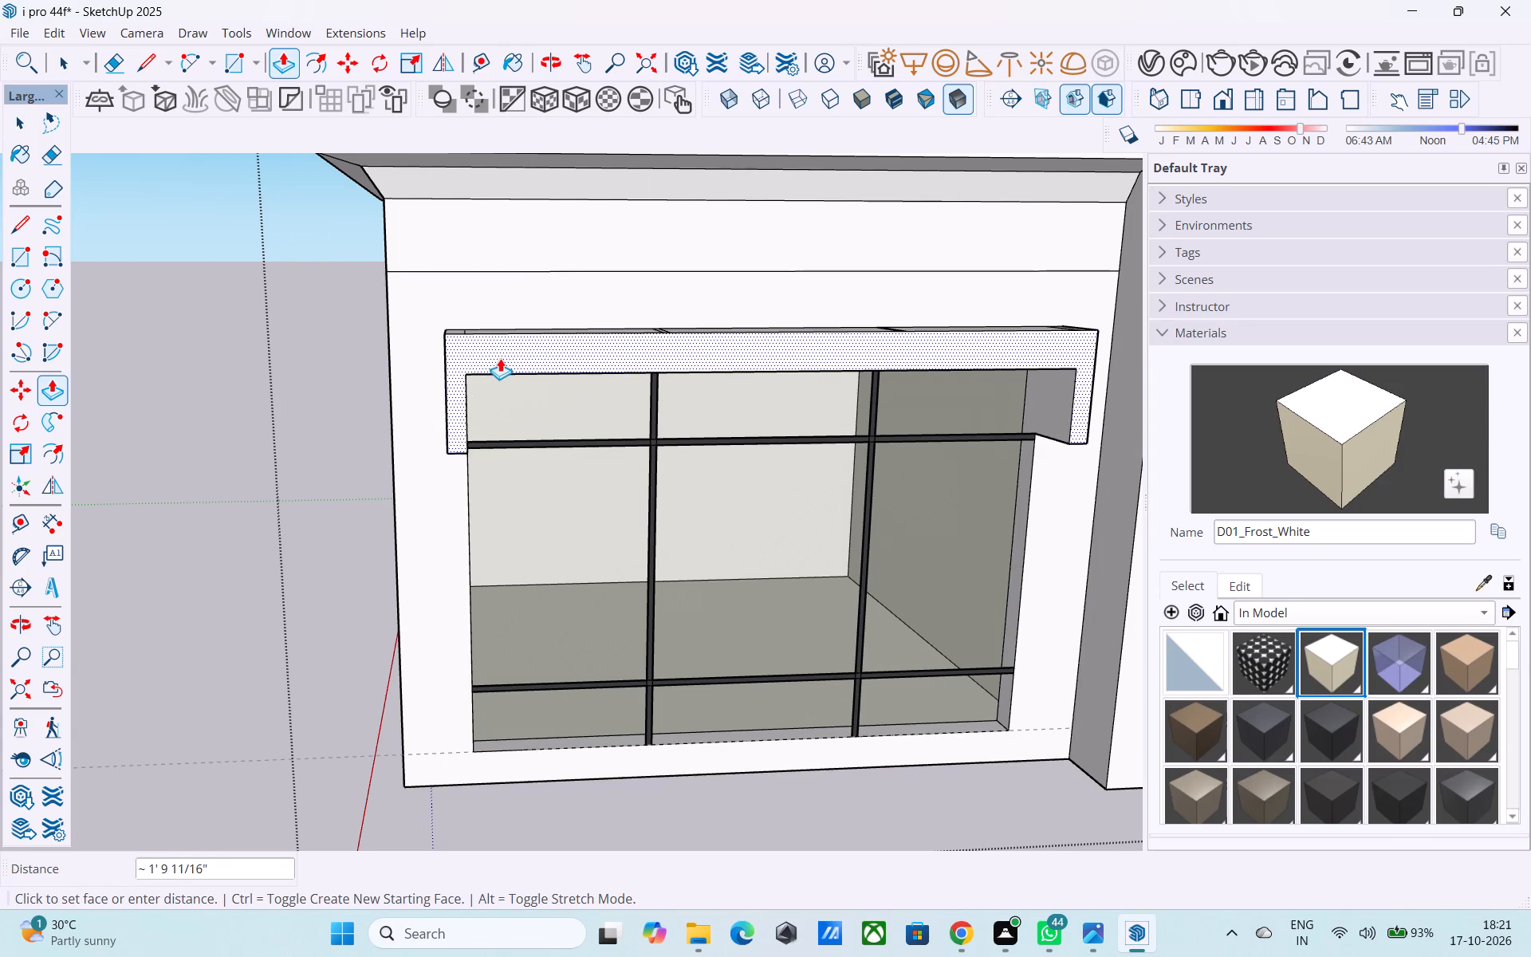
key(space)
Draw 6" horizontal lines from both upper window corners out to the surround outline, separating the top band from the side strips.
middle_drag(470, 397, 482, 396)
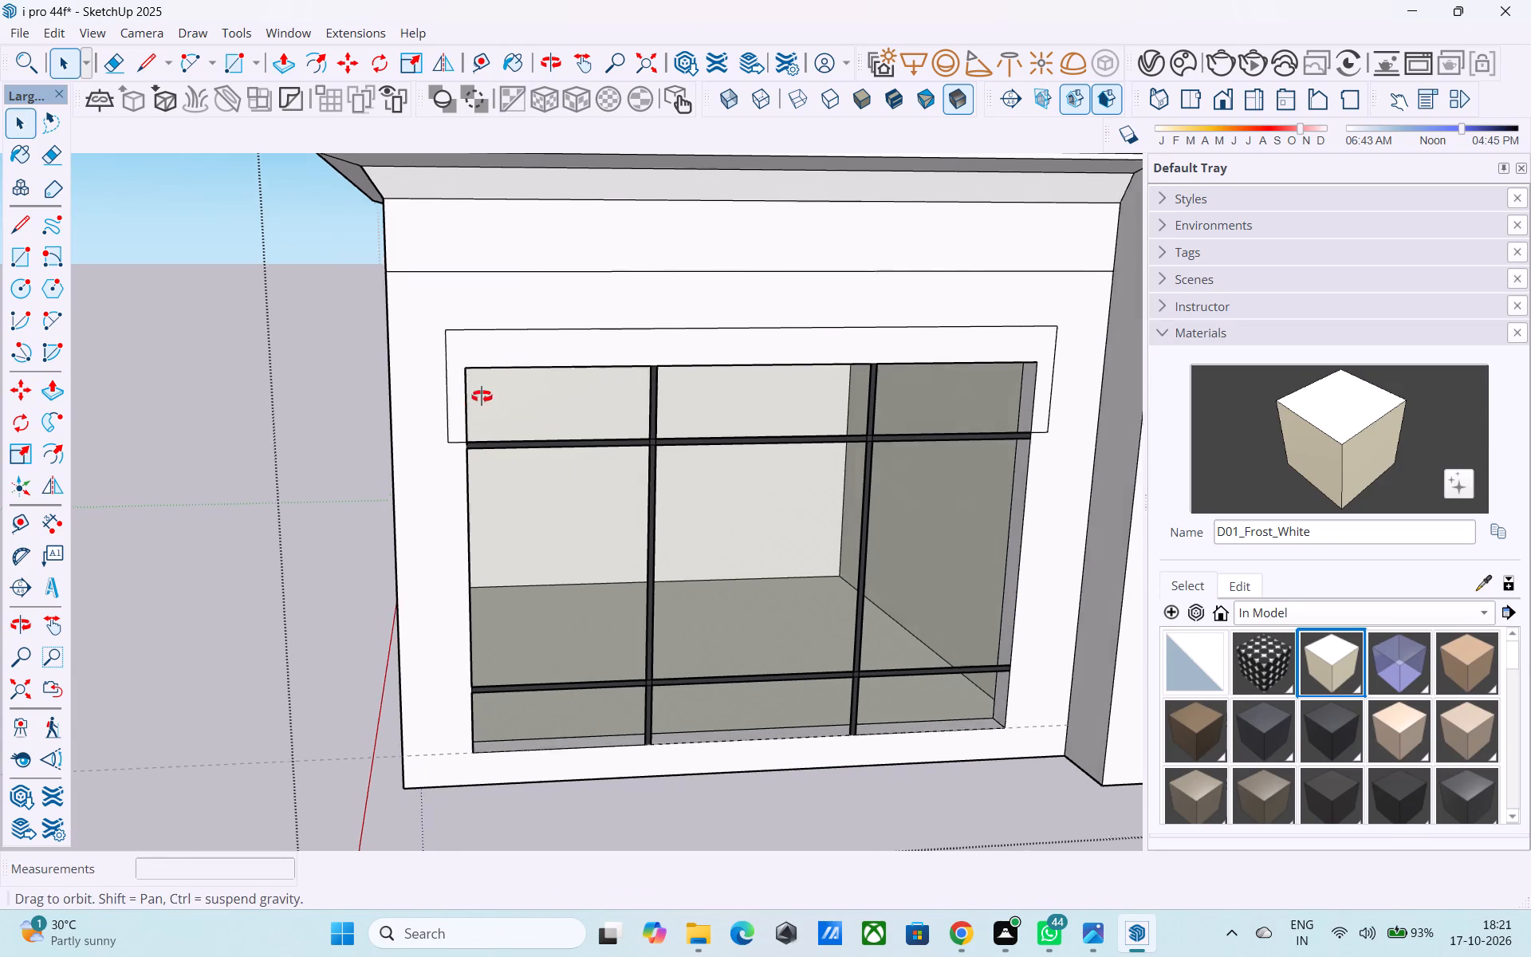
middle_drag(482, 396, 490, 401)
key(l)
scroll(473, 371, up, 4)
click(466, 371)
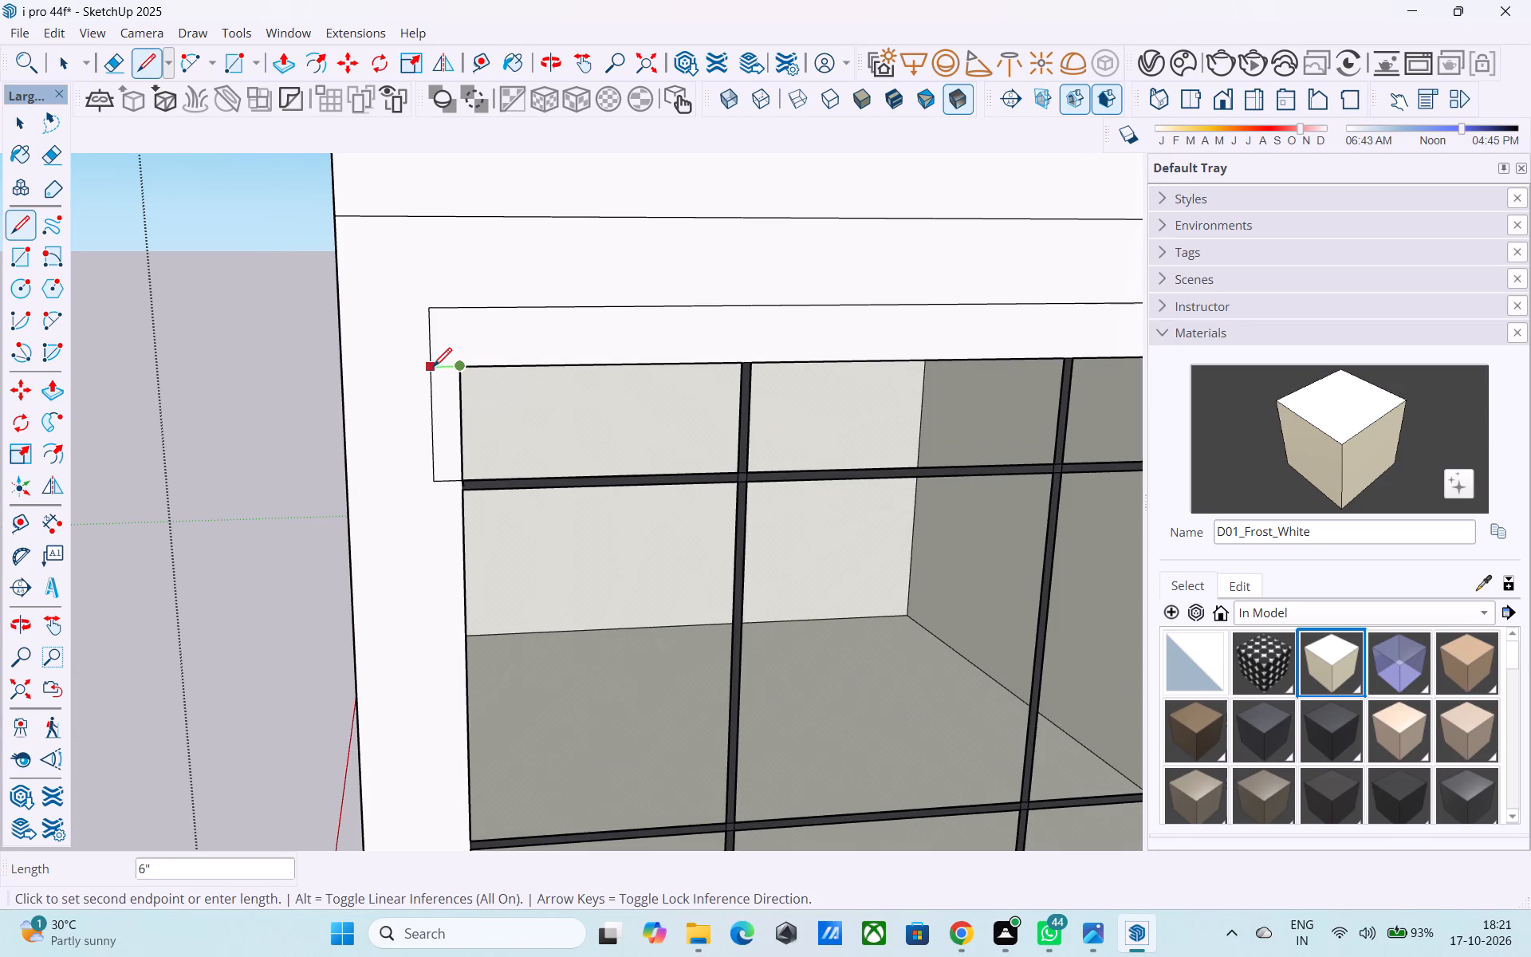
click(433, 368)
scroll(399, 381, down, 5)
scroll(930, 335, up, 5)
click(952, 386)
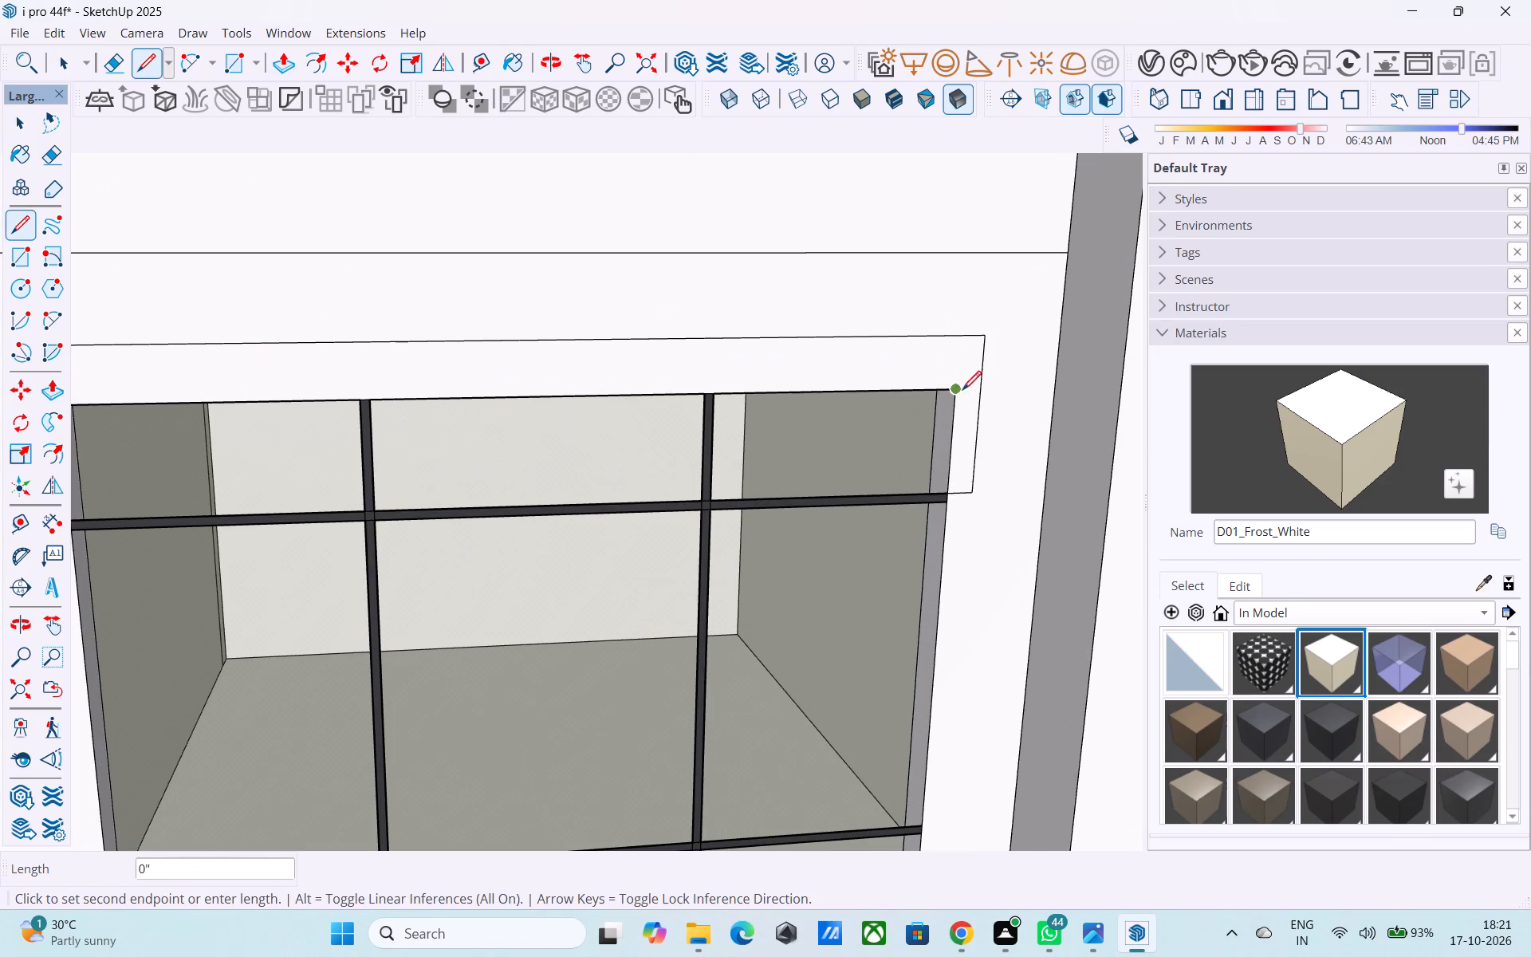
click(977, 386)
Push/Pull the surround's top band 2' outward over the window.
scroll(976, 386, down, 5)
key(space)
click(935, 374)
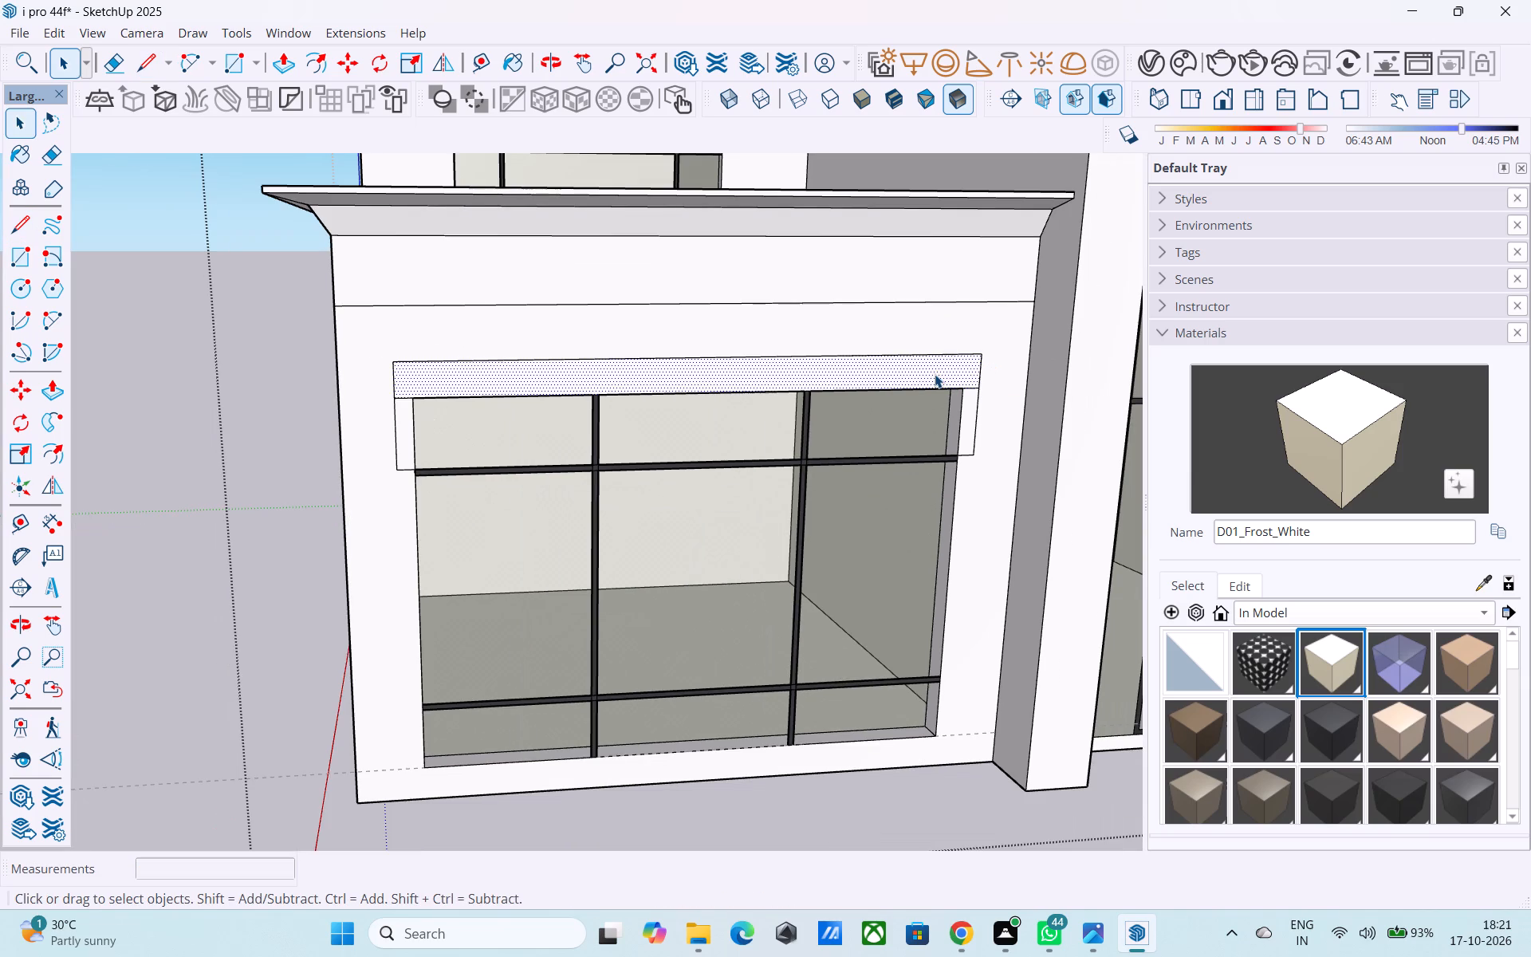
key(p)
click(935, 374)
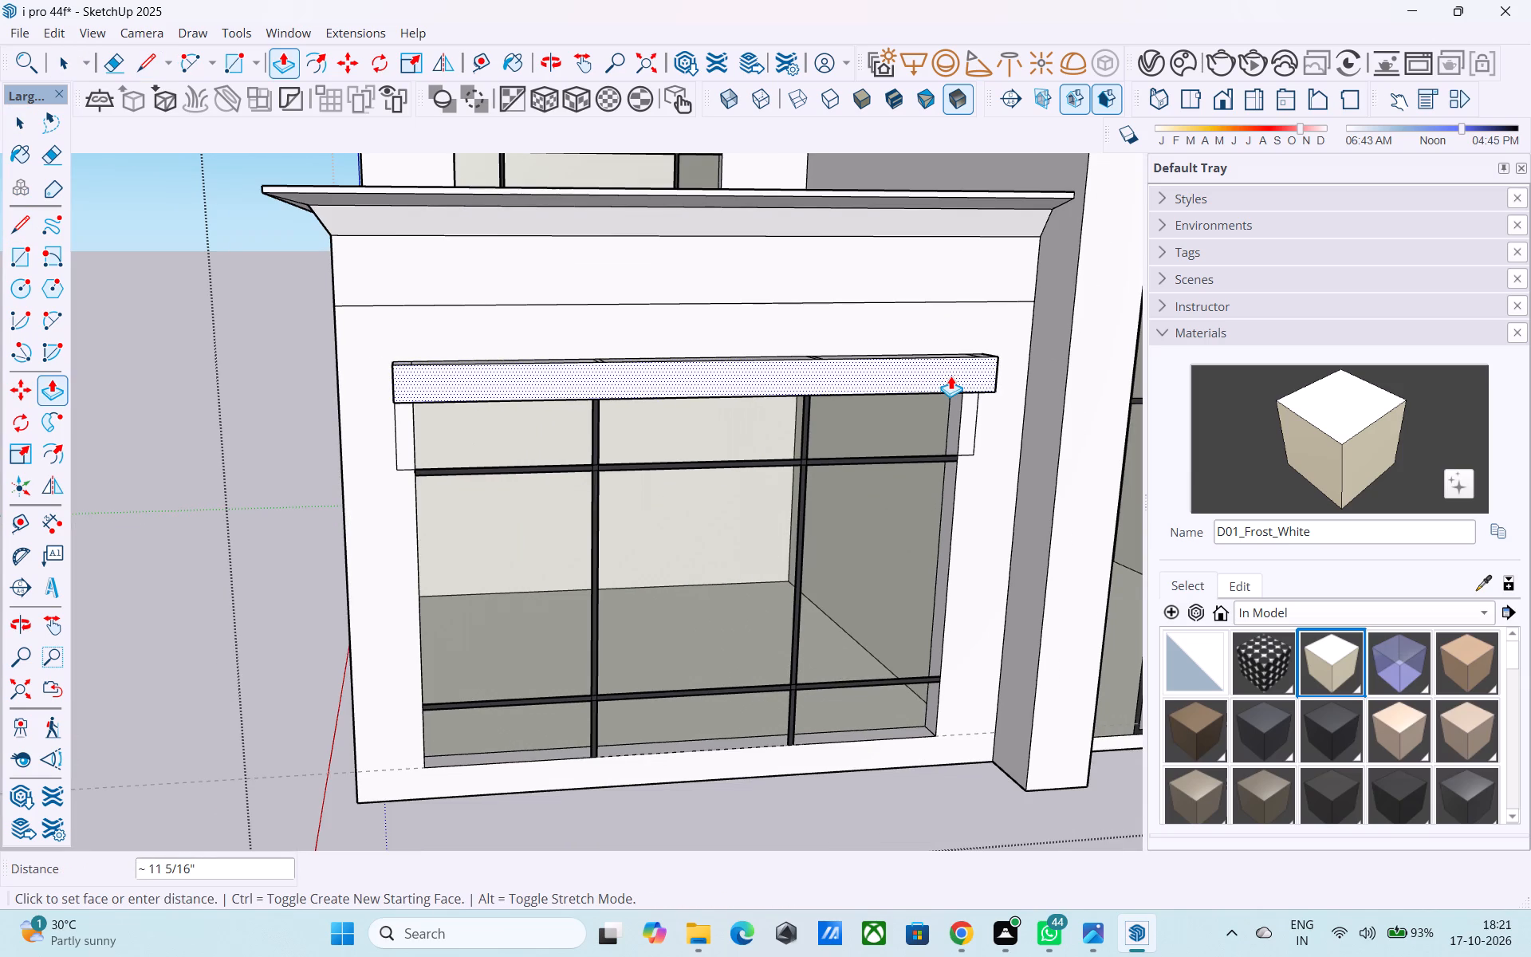
middle_drag(868, 365, 1076, 412)
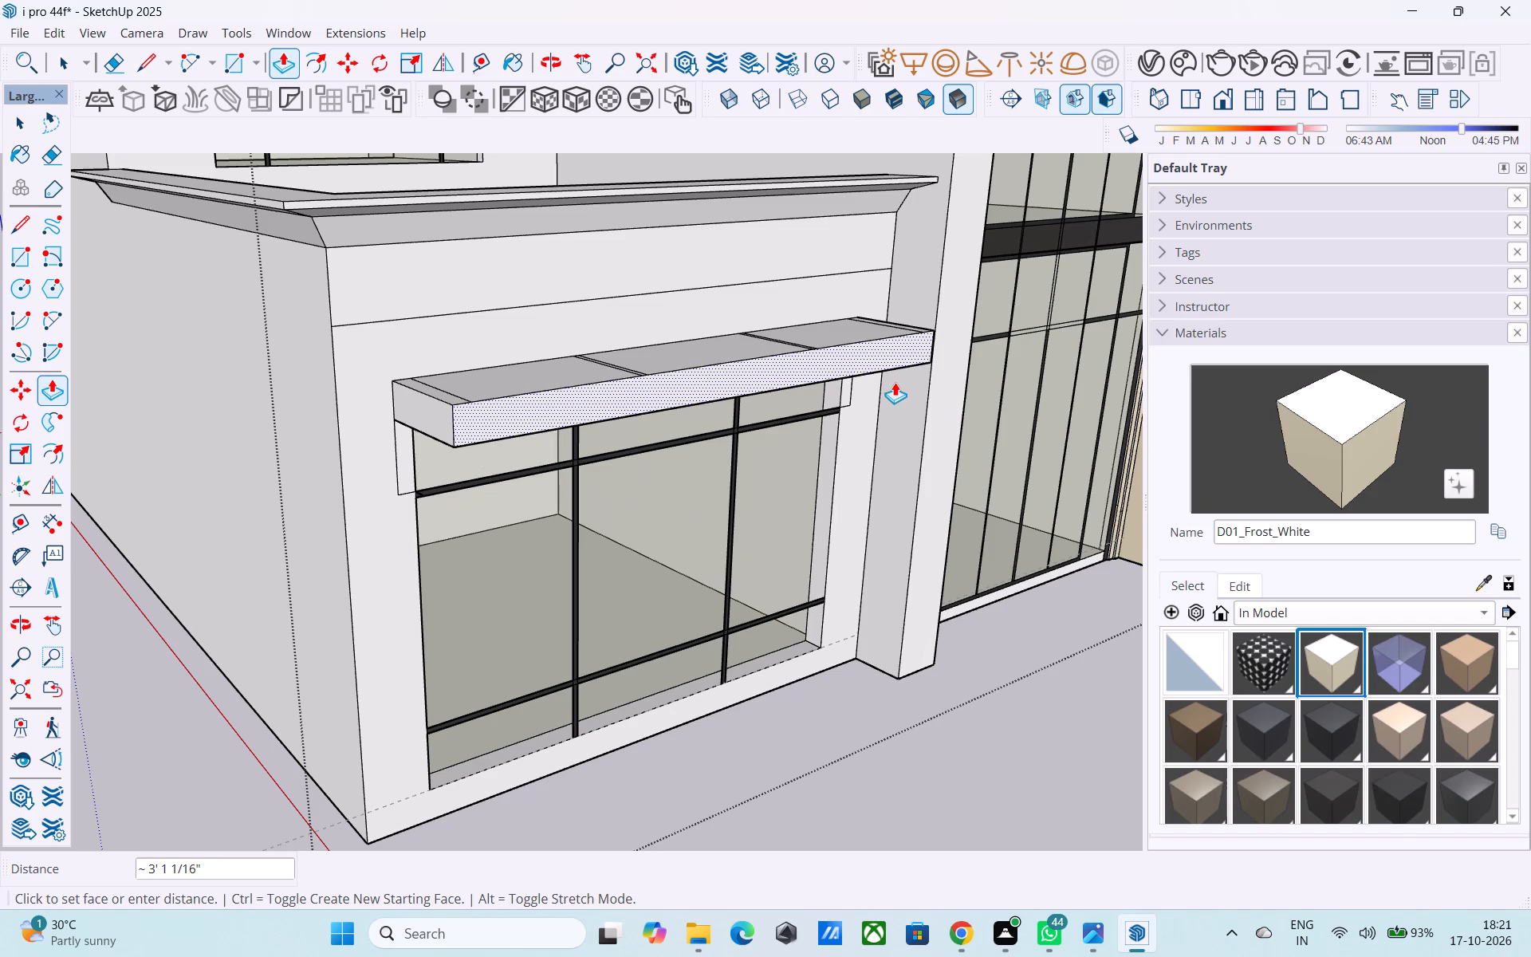
text(2')
key(Return)
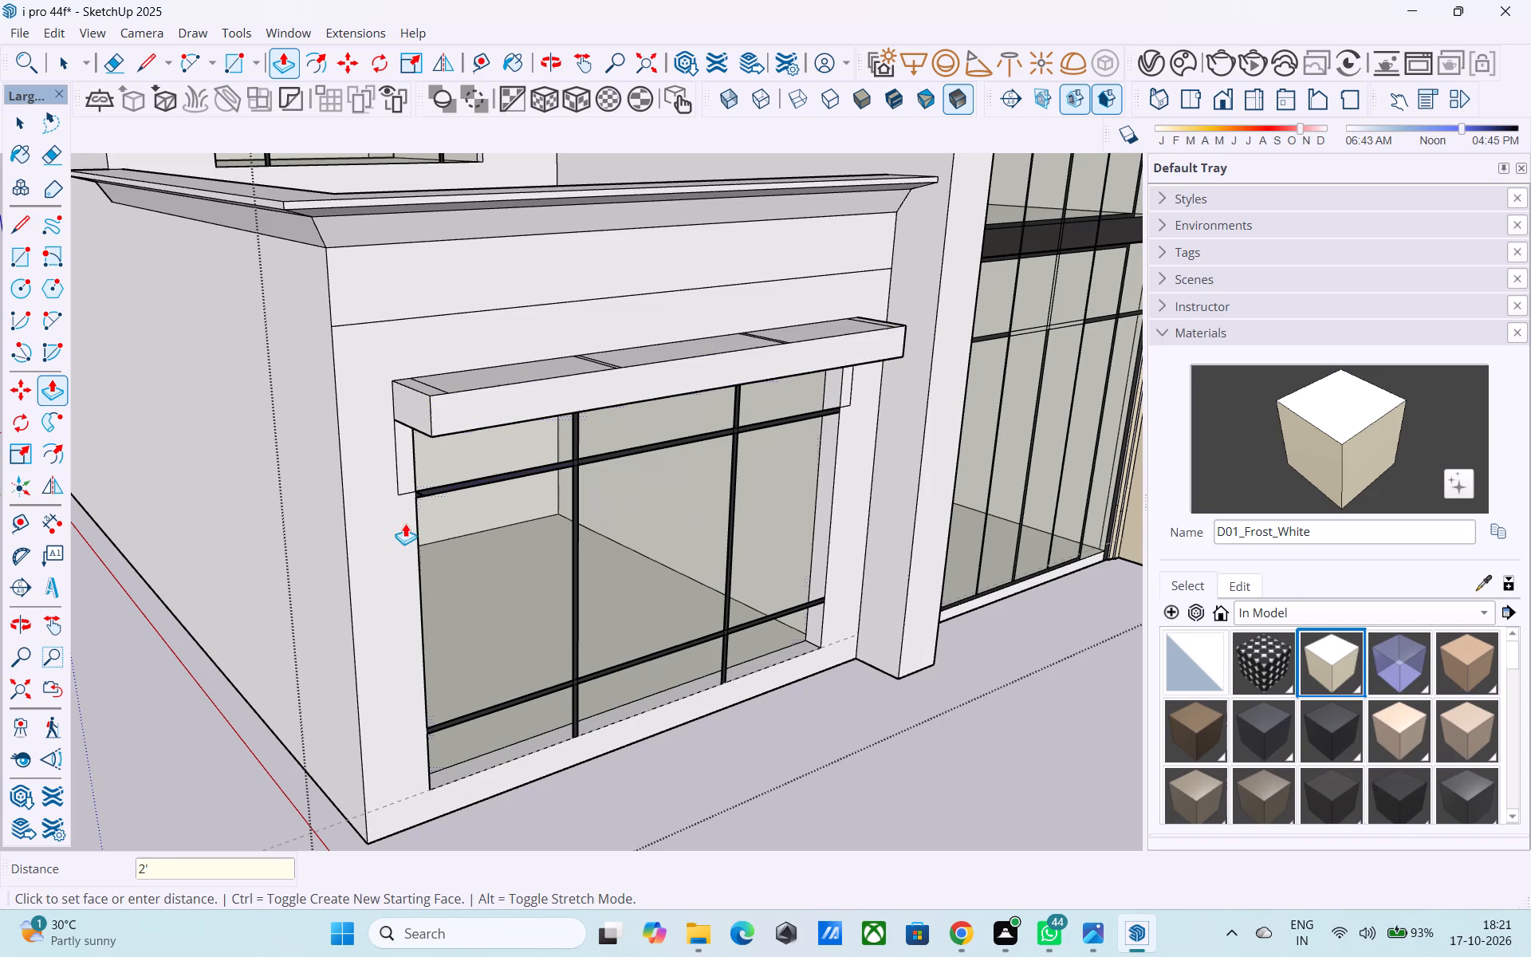
Draw two diagonals from the left side strip's bottom corners up to the projecting band's lower front edge, forming a bracket.
scroll(403, 519, up, 7)
key(l)
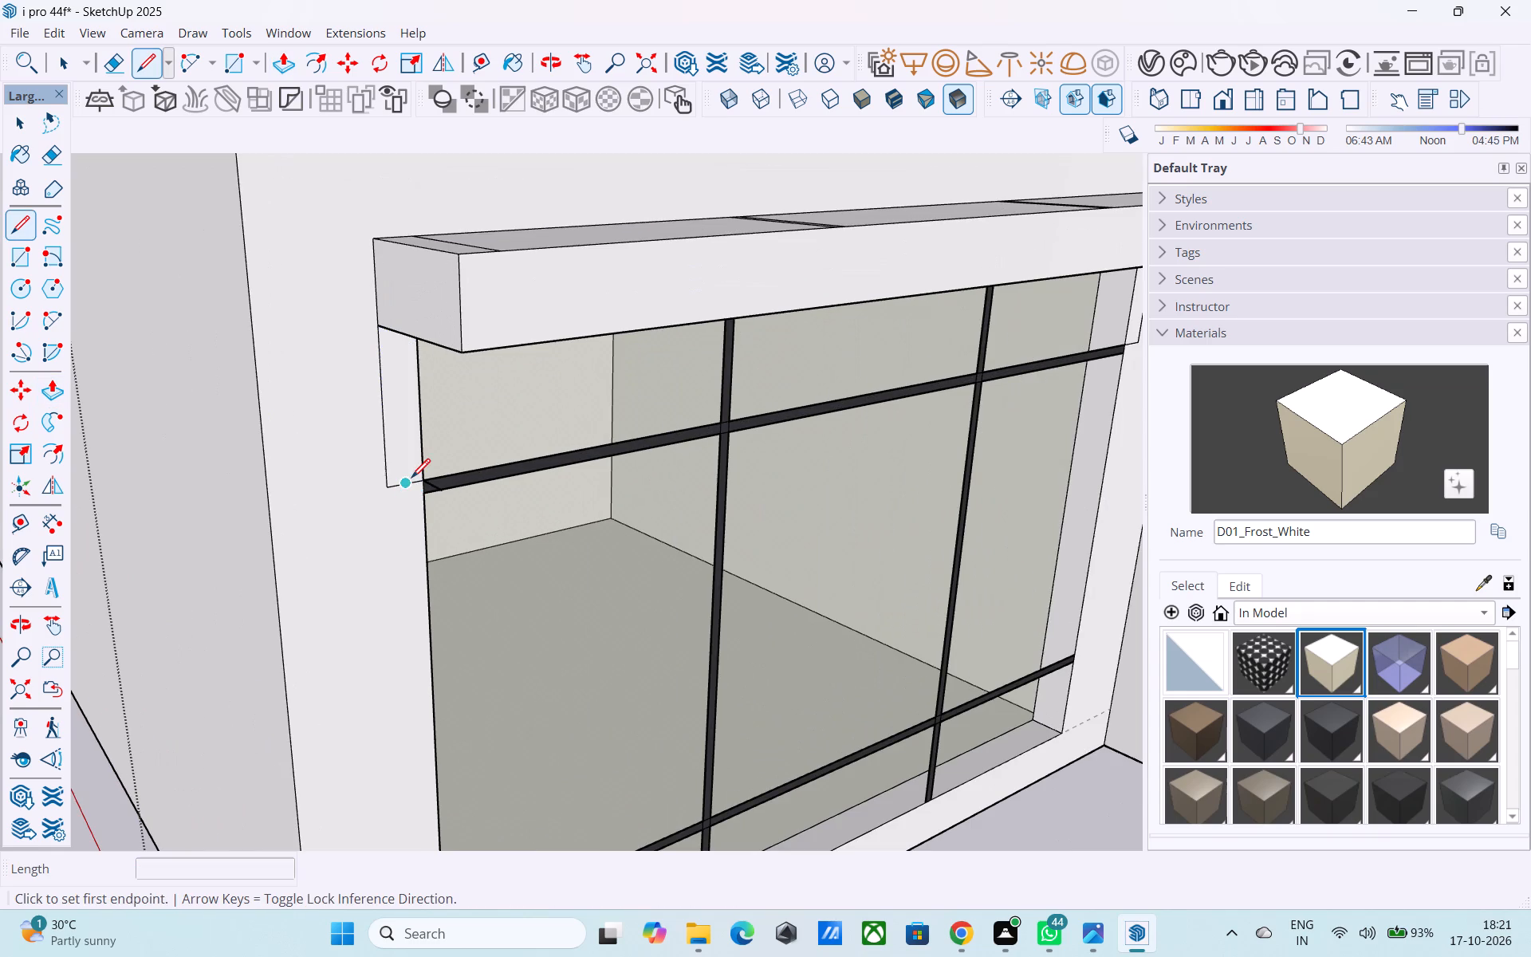
click(389, 480)
click(455, 352)
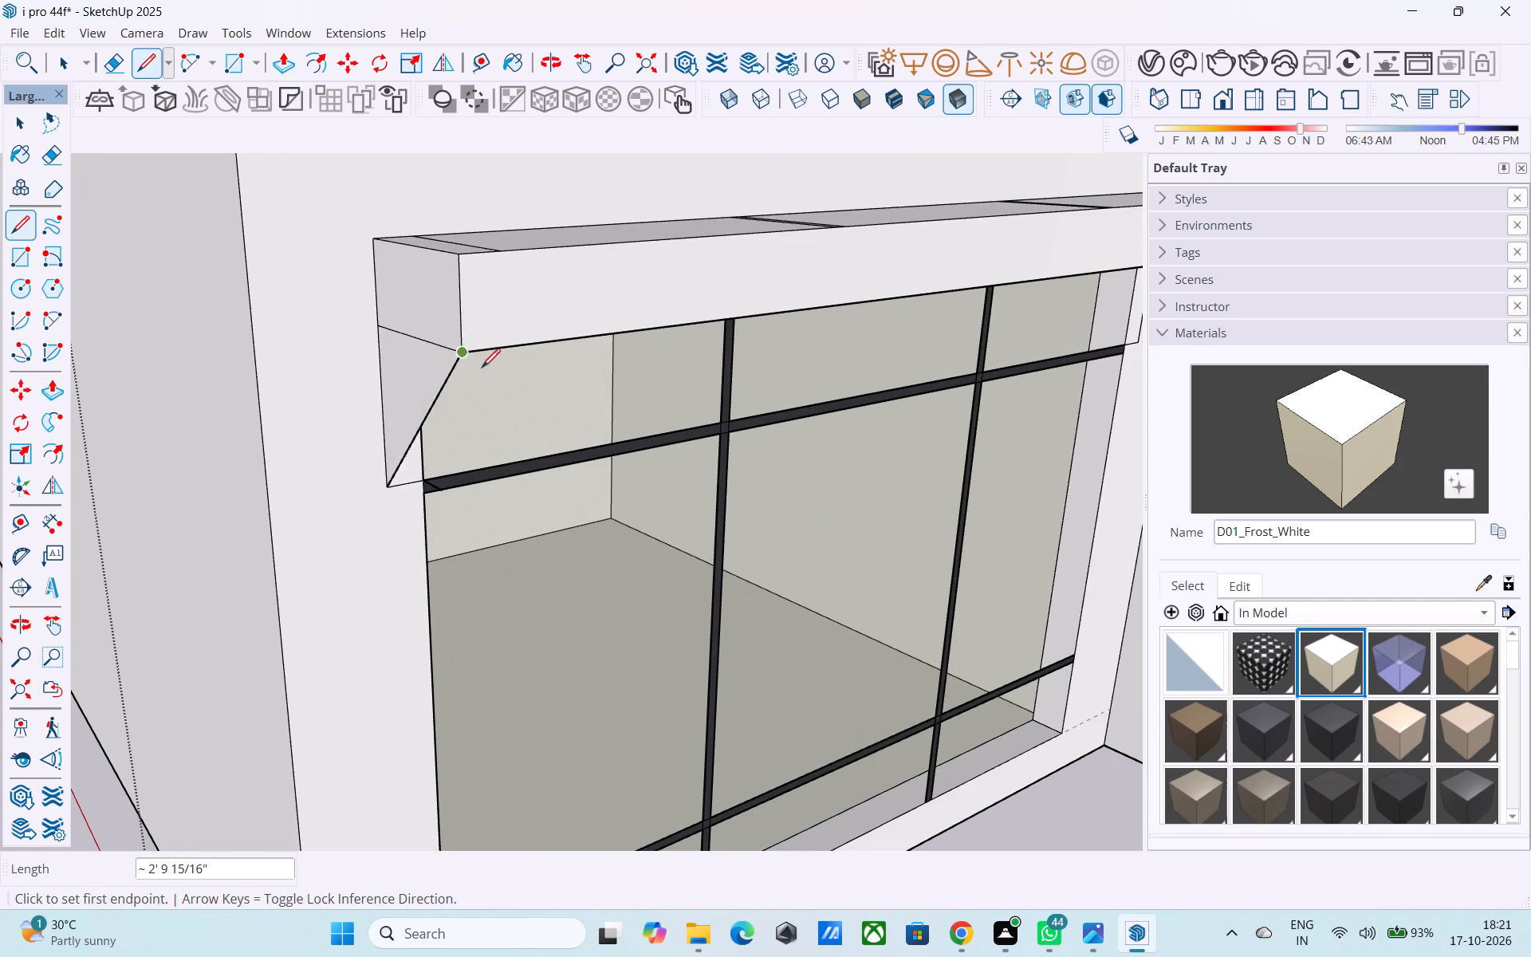
middle_drag(484, 369, 367, 327)
click(411, 456)
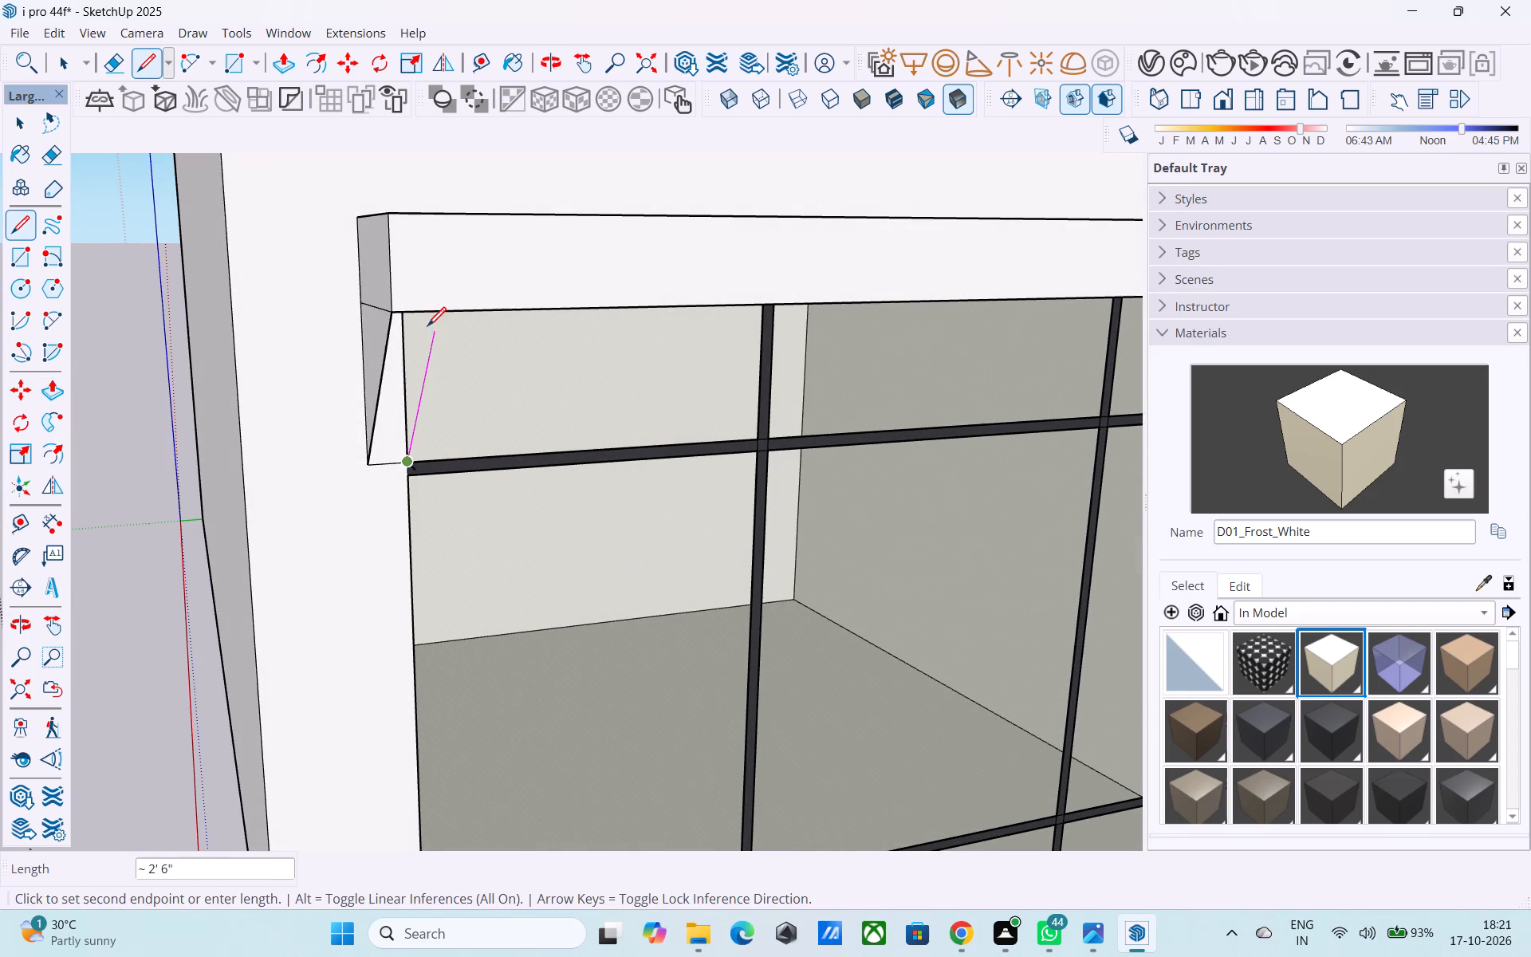
click(434, 313)
Draw the outer diagonal from the right side strip's bottom outer corner to the projecting band's lower front corner.
middle_drag(434, 313, 144, 326)
scroll(132, 326, down, 3)
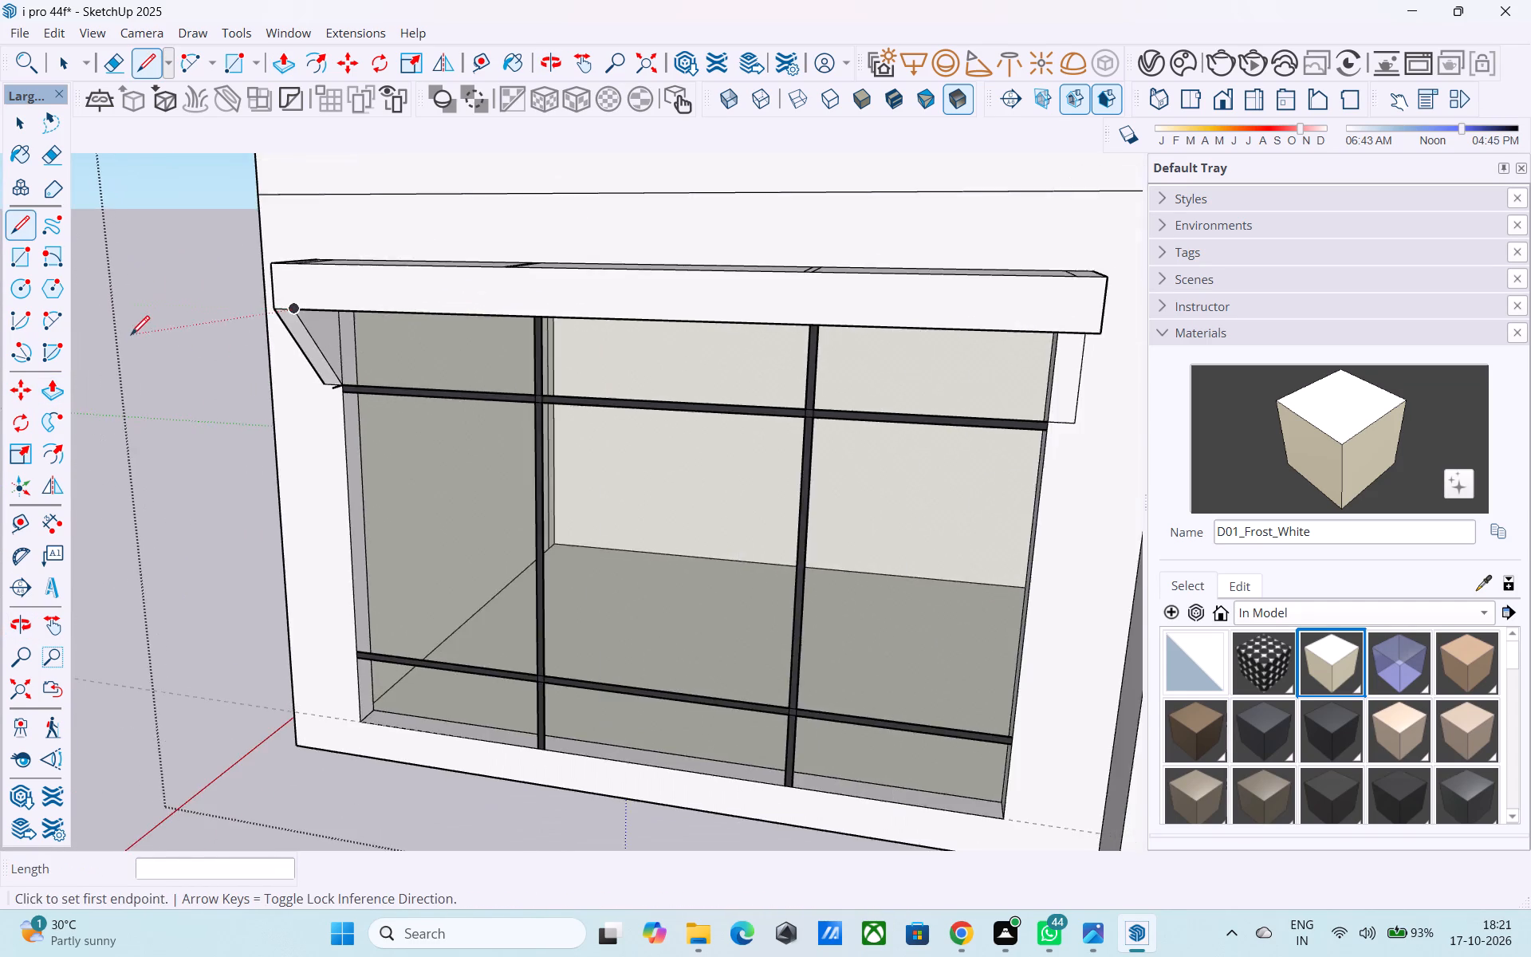
scroll(131, 337, down, 5)
middle_drag(810, 467, 806, 429)
scroll(773, 388, up, 4)
click(750, 382)
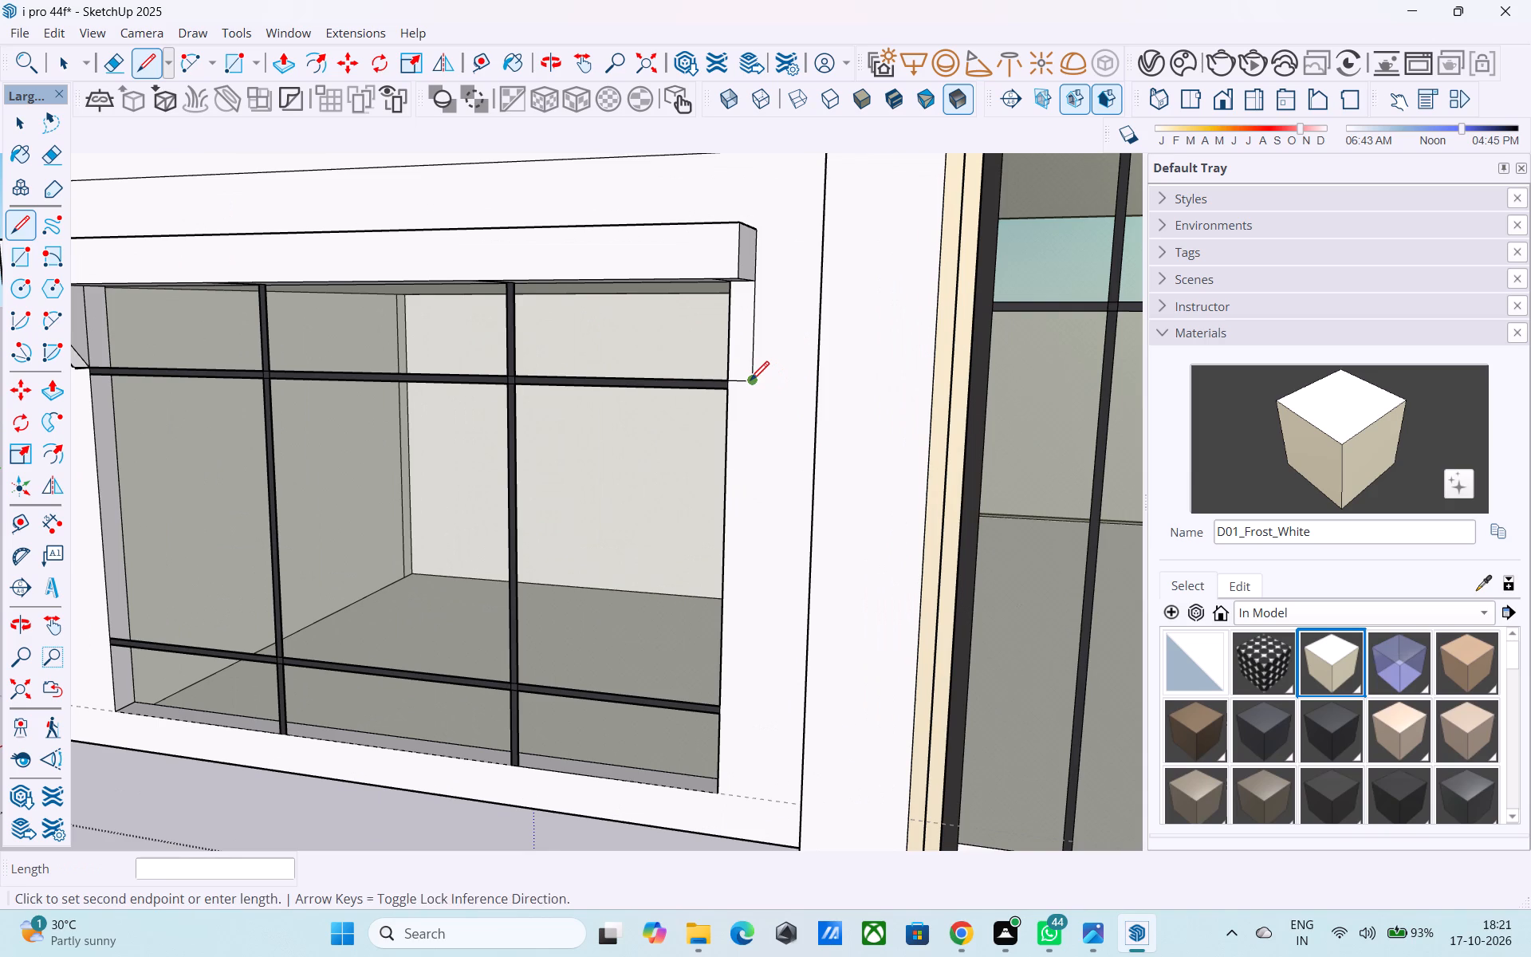
click(734, 279)
Delete the sloping face that spans the window opening beneath the projecting band.
middle_drag(735, 282, 848, 272)
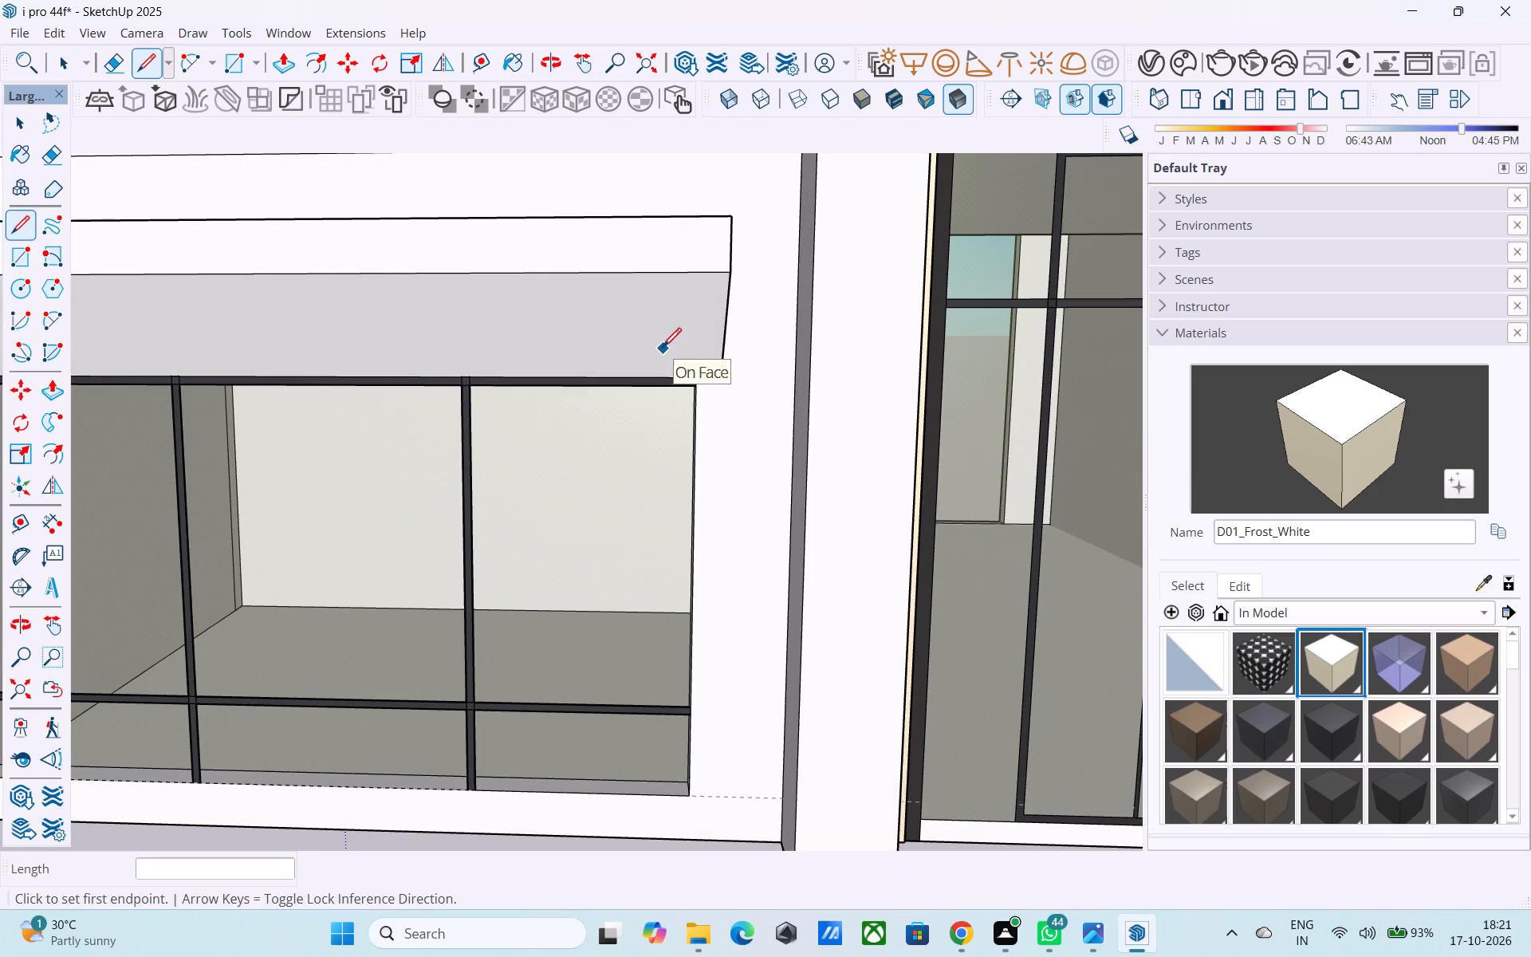
key(space)
click(661, 348)
key(Pause)
key(Delete)
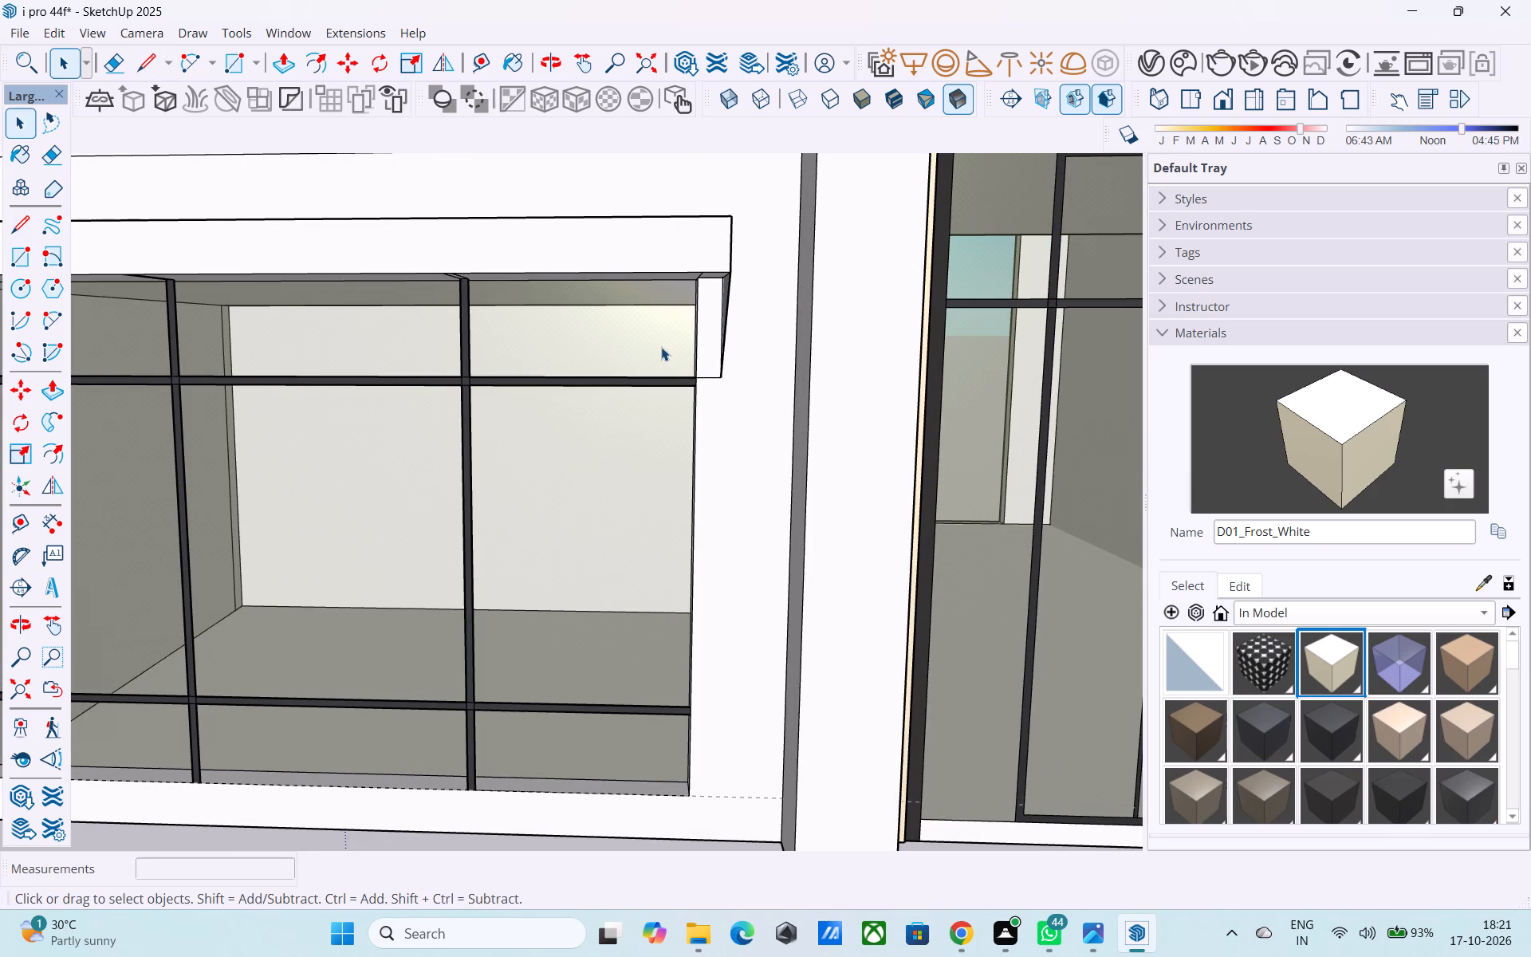
Draw the right bracket's inner diagonal from the crossbar's right end to the projecting band's lower front edge.
key(l)
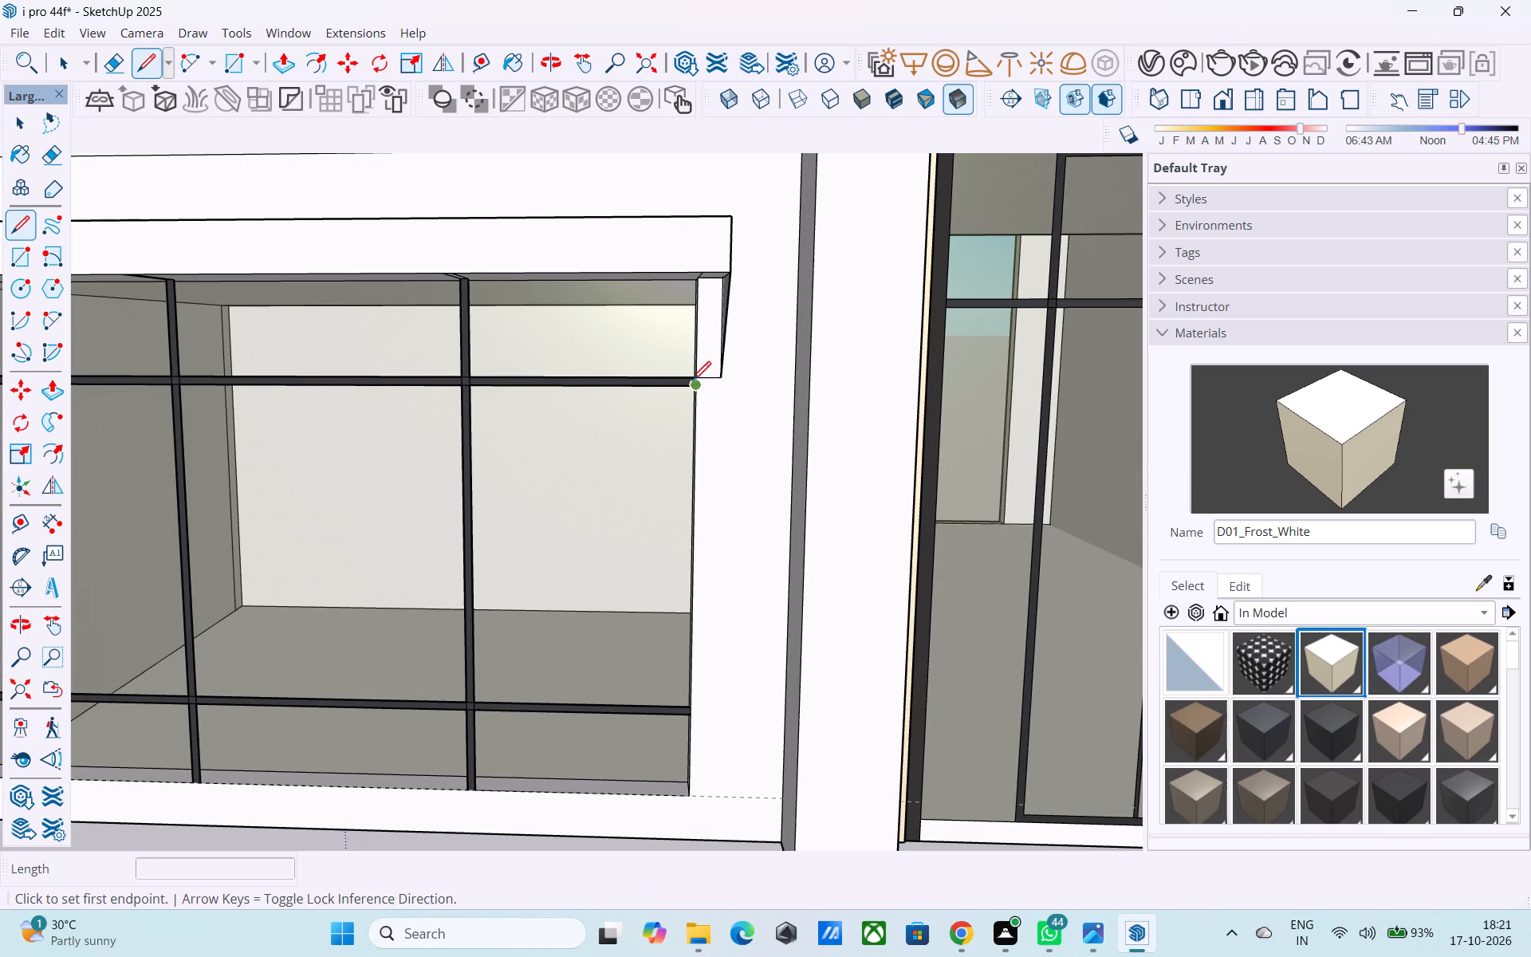
click(692, 382)
middle_drag(692, 381, 831, 478)
key(l)
scroll(758, 406, up, 5)
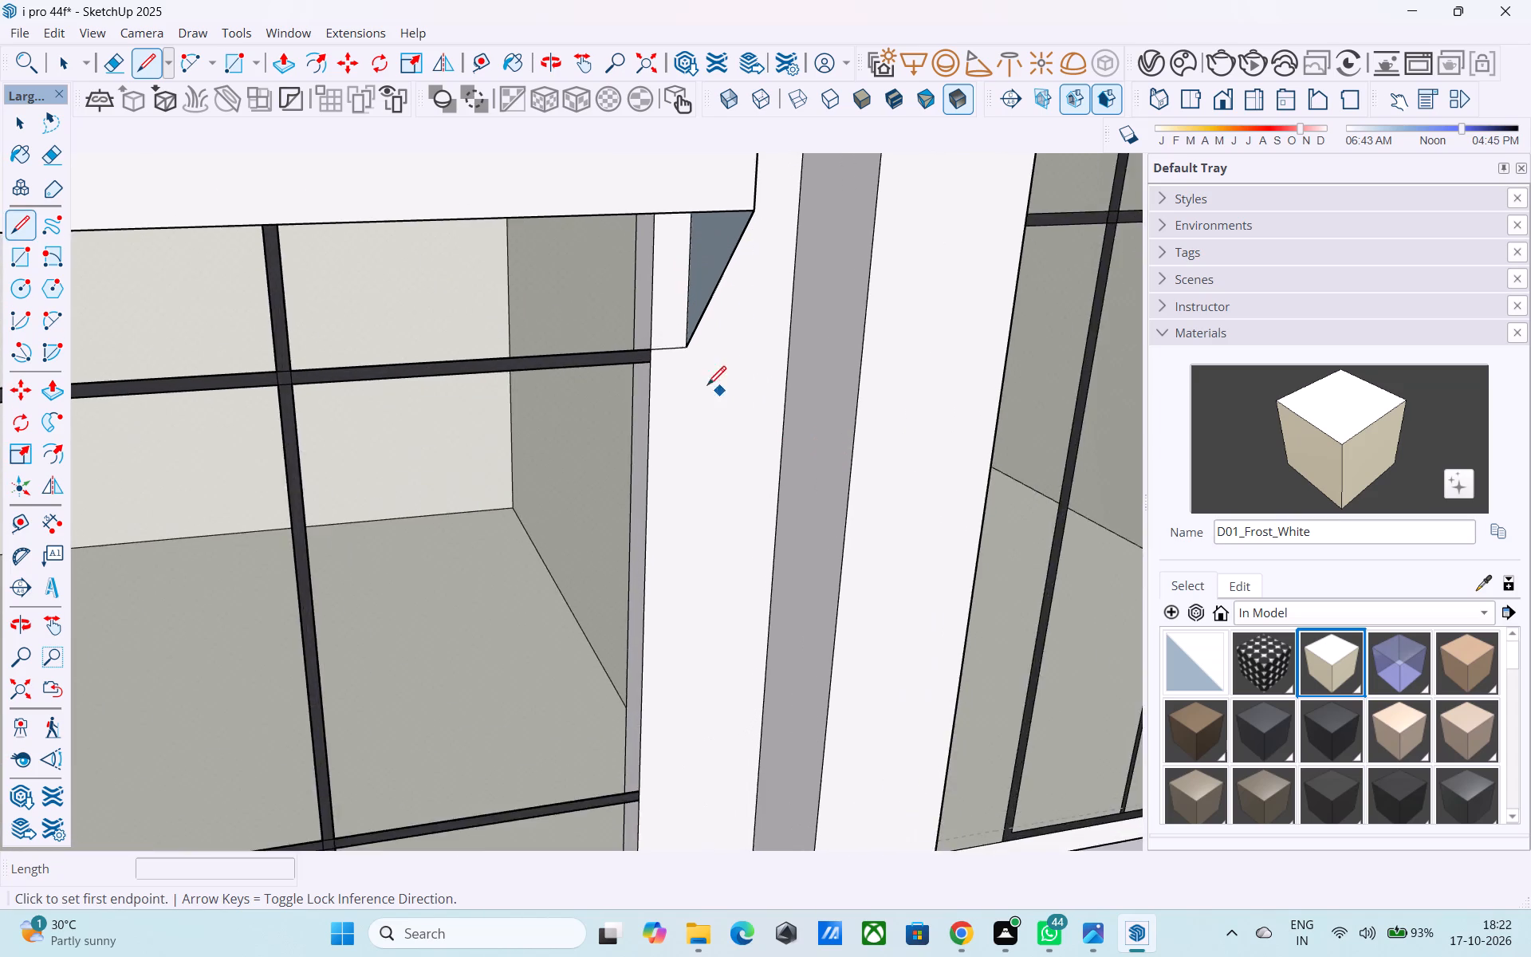
scroll(707, 387, up, 4)
click(622, 325)
scroll(625, 327, down, 2)
middle_drag(625, 327, 771, 478)
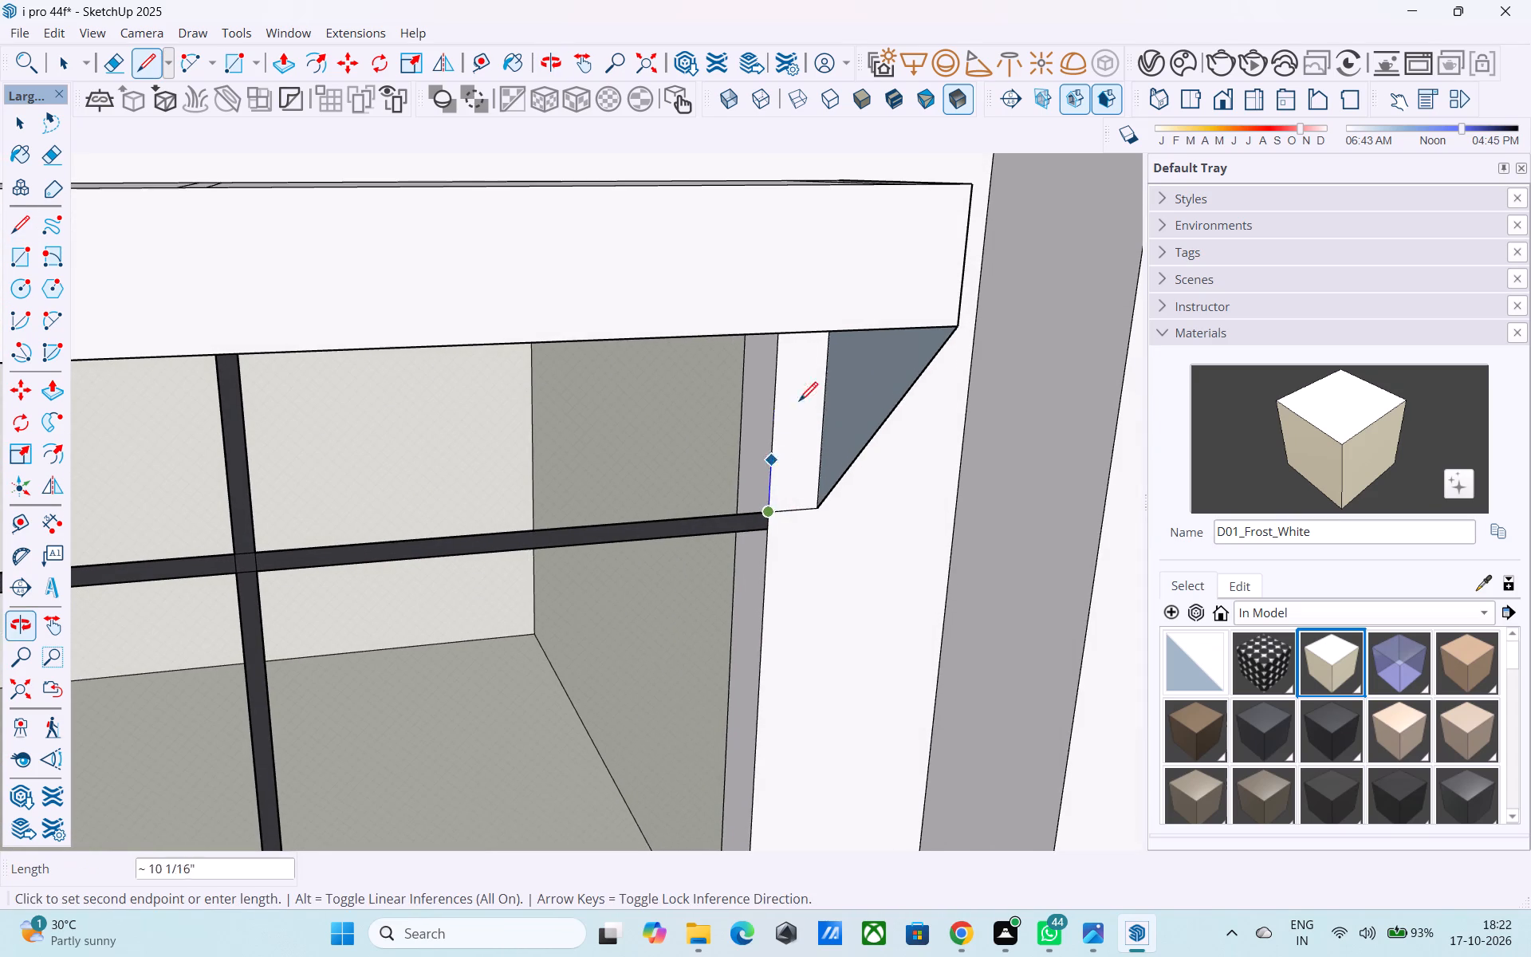
click(899, 327)
Delete the sloping face between the two brackets so only the narrow side brackets remain.
scroll(899, 327, down, 3)
shift+middle_drag(911, 345, 1026, 356)
scroll(990, 377, up, 1)
scroll(989, 377, down, 3)
key(space)
click(917, 401)
scroll(917, 401, down, 5)
key(Delete)
Draw a diagonal on the canopy's left end face from the front edge's midpoint to the upper back corner.
middle_drag(903, 420, 919, 390)
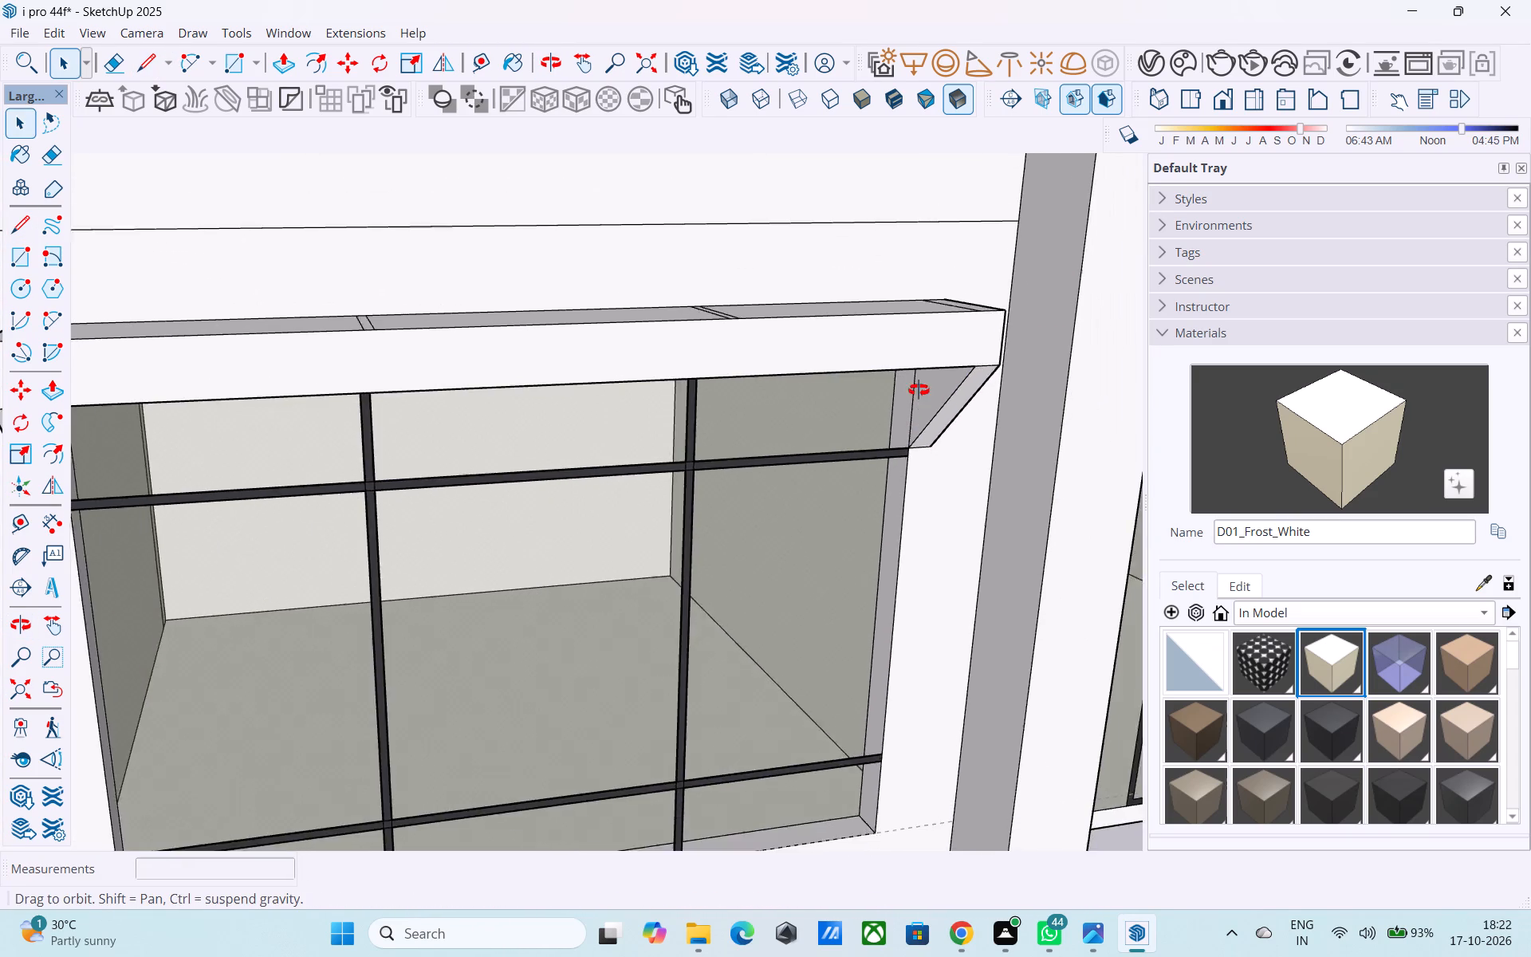
middle_drag(919, 390, 748, 294)
shift+middle_drag(530, 325, 659, 412)
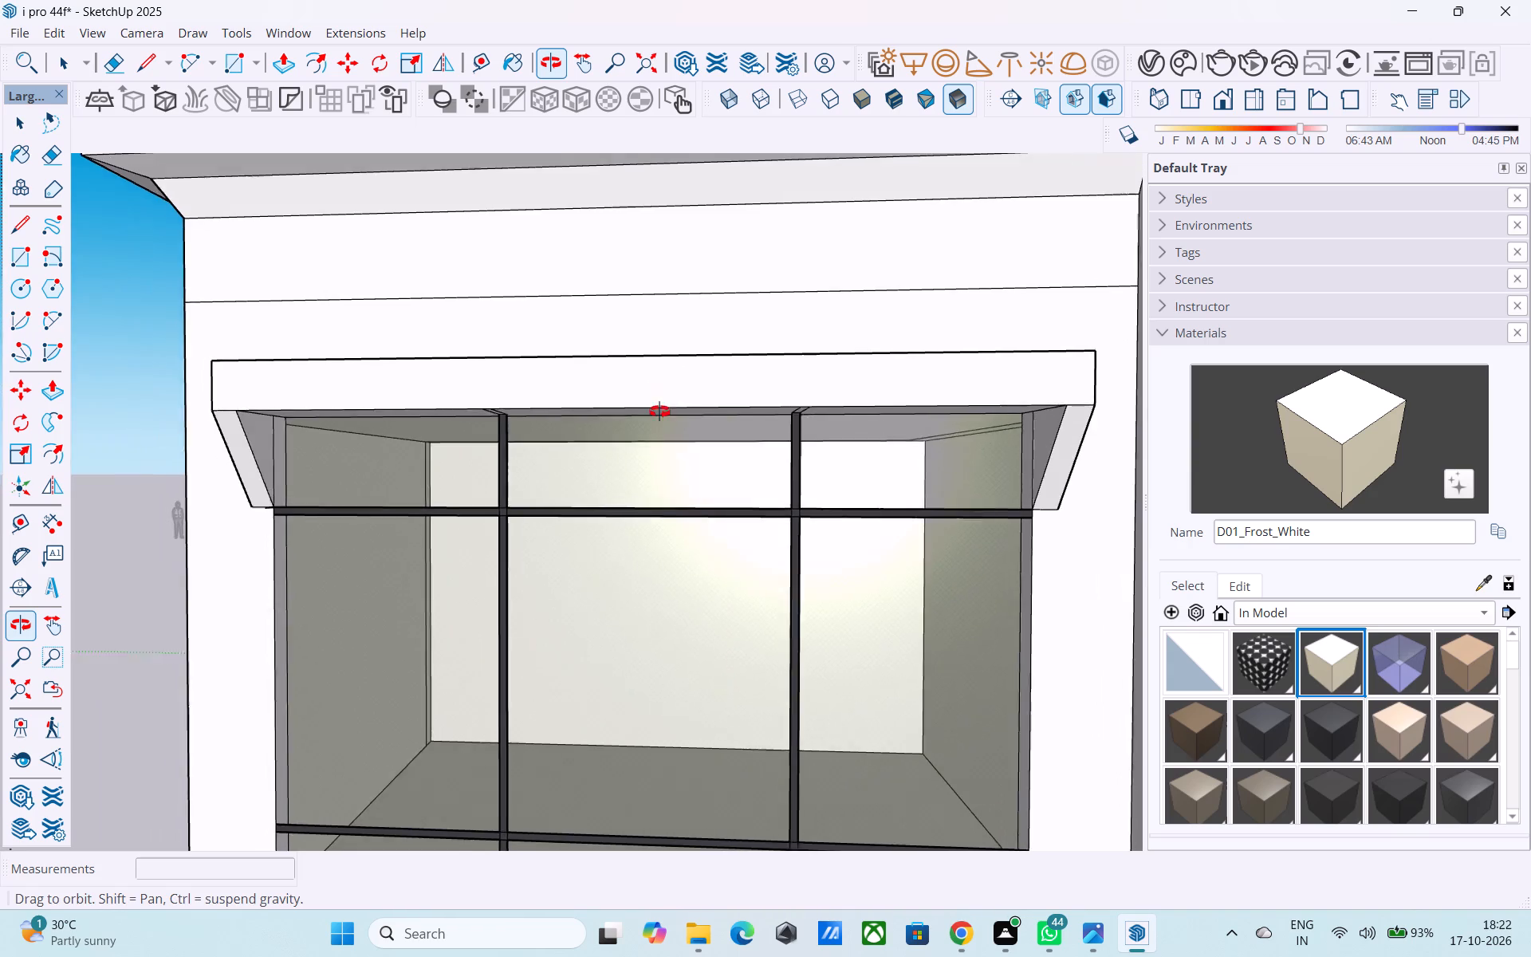
shift+middle_drag(659, 412, 956, 429)
shift+middle_drag(599, 407, 1039, 515)
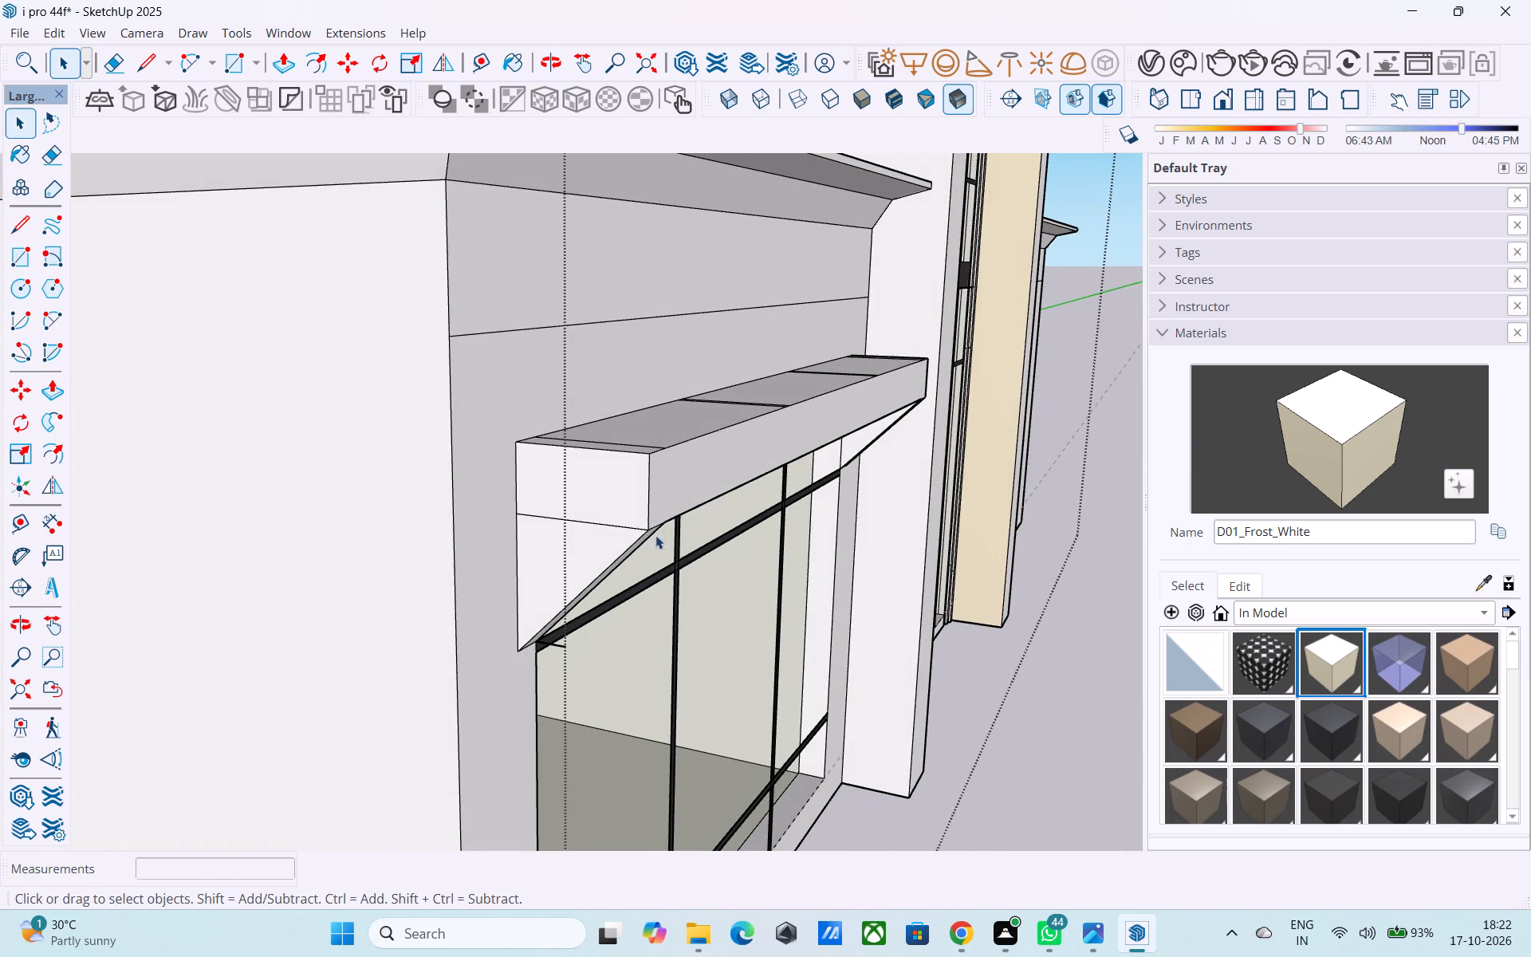
key(l)
scroll(650, 496, up, 3)
click(651, 491)
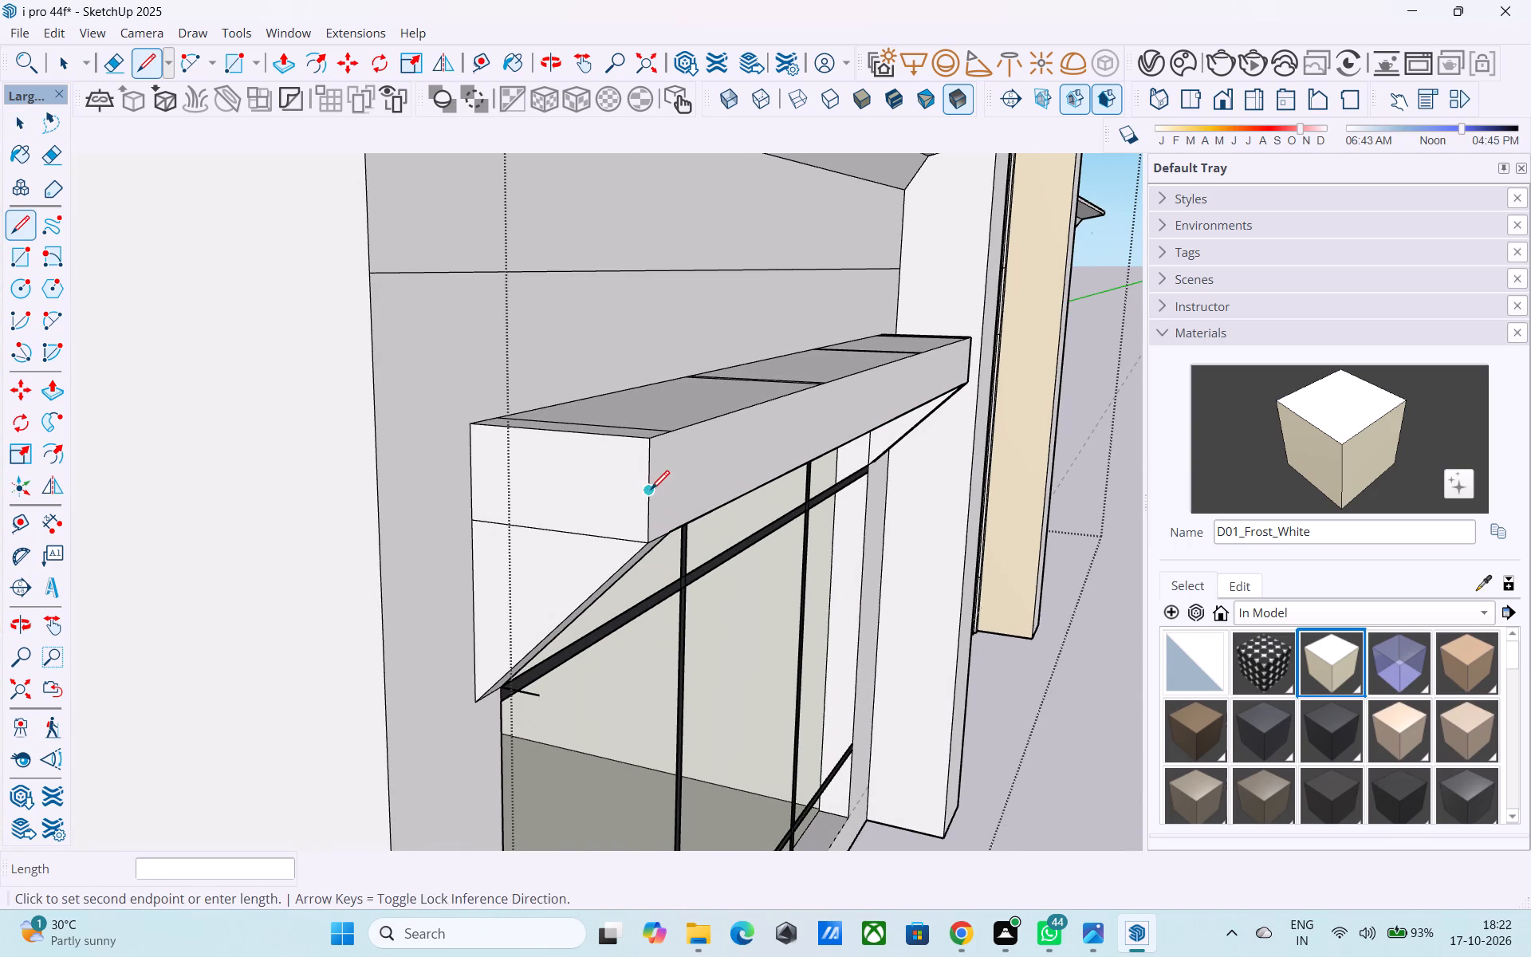
click(472, 427)
Draw a matching diagonal on the canopy's right end face from the upper back corner to the front edge's midpoint.
scroll(470, 431, down, 7)
middle_drag(687, 505, 80, 504)
middle_drag(836, 497, 439, 489)
scroll(552, 497, up, 3)
middle_drag(557, 497, 762, 495)
scroll(612, 494, up, 3)
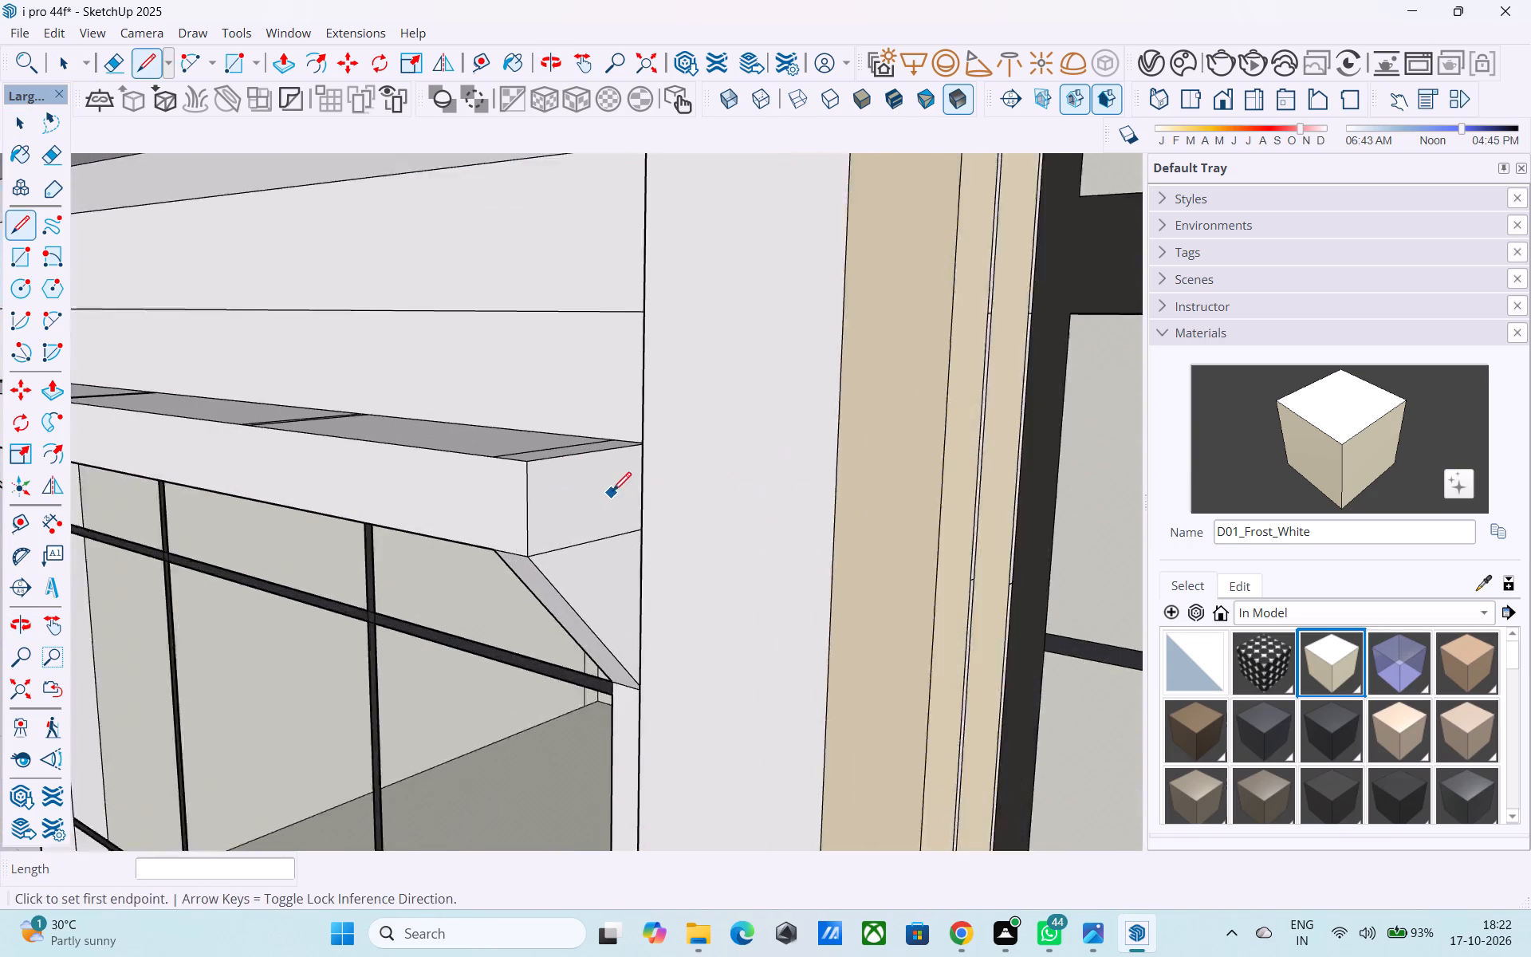
scroll(612, 493, up, 1)
middle_drag(612, 493, 704, 493)
scroll(655, 467, up, 4)
click(629, 422)
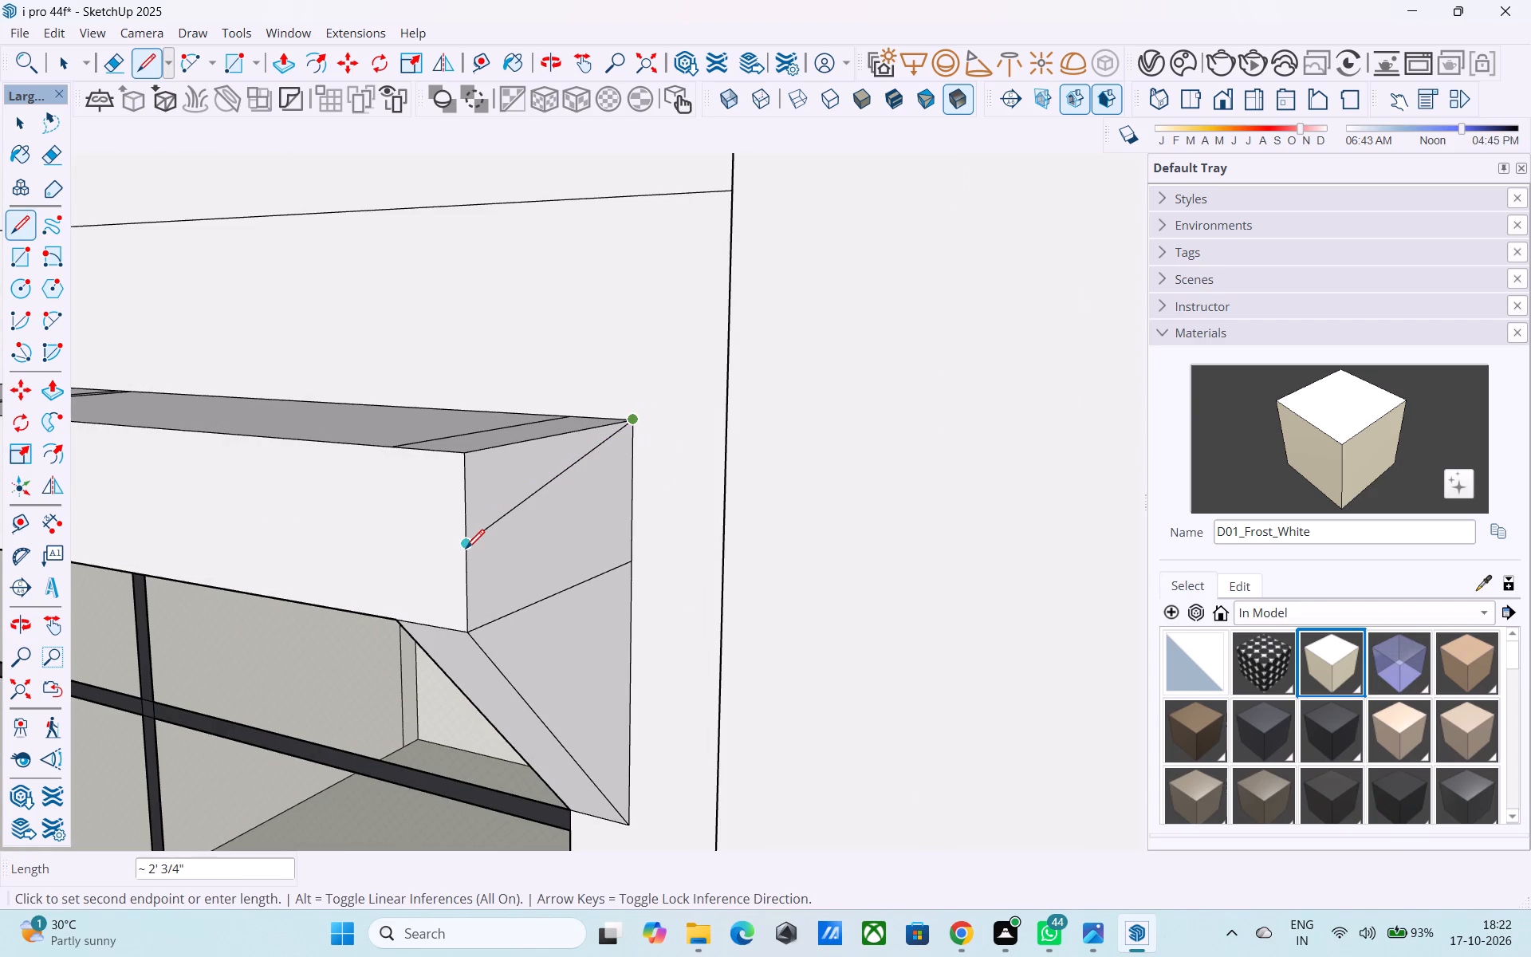
click(466, 549)
Erase the leftover cross lines dividing the canopy's top face.
scroll(466, 549, down, 3)
middle_drag(466, 549, 657, 719)
key(e)
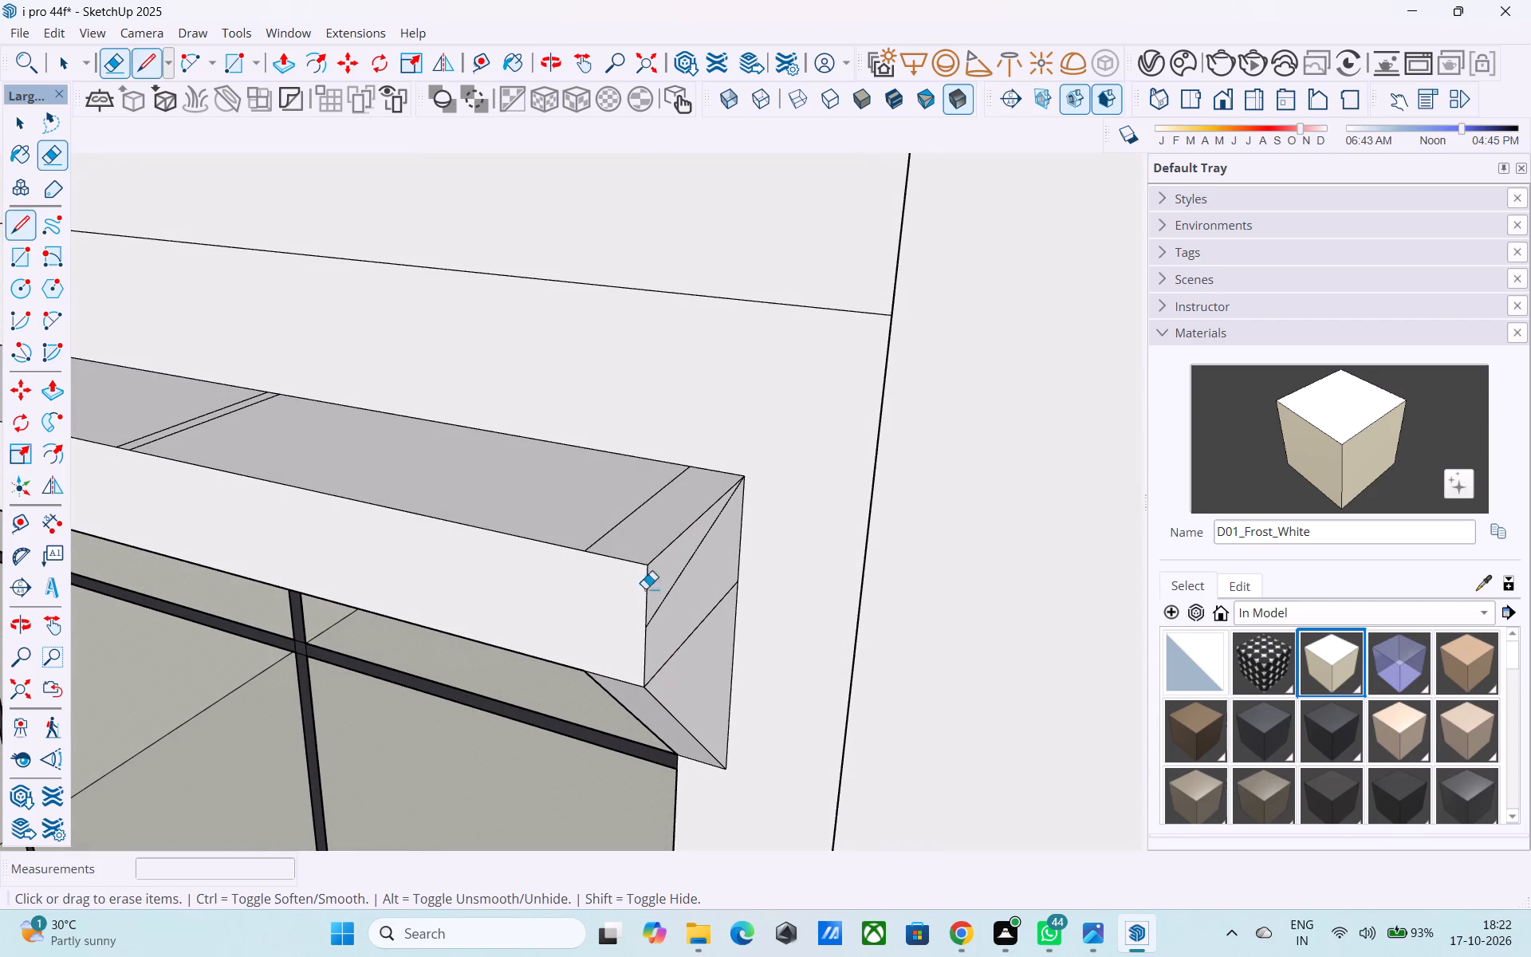
drag(633, 538, 590, 509)
shift+scroll(586, 508, down, 1)
shift+middle_drag(586, 507, 1022, 538)
scroll(897, 519, down, 3)
shift+middle_drag(781, 492, 917, 610)
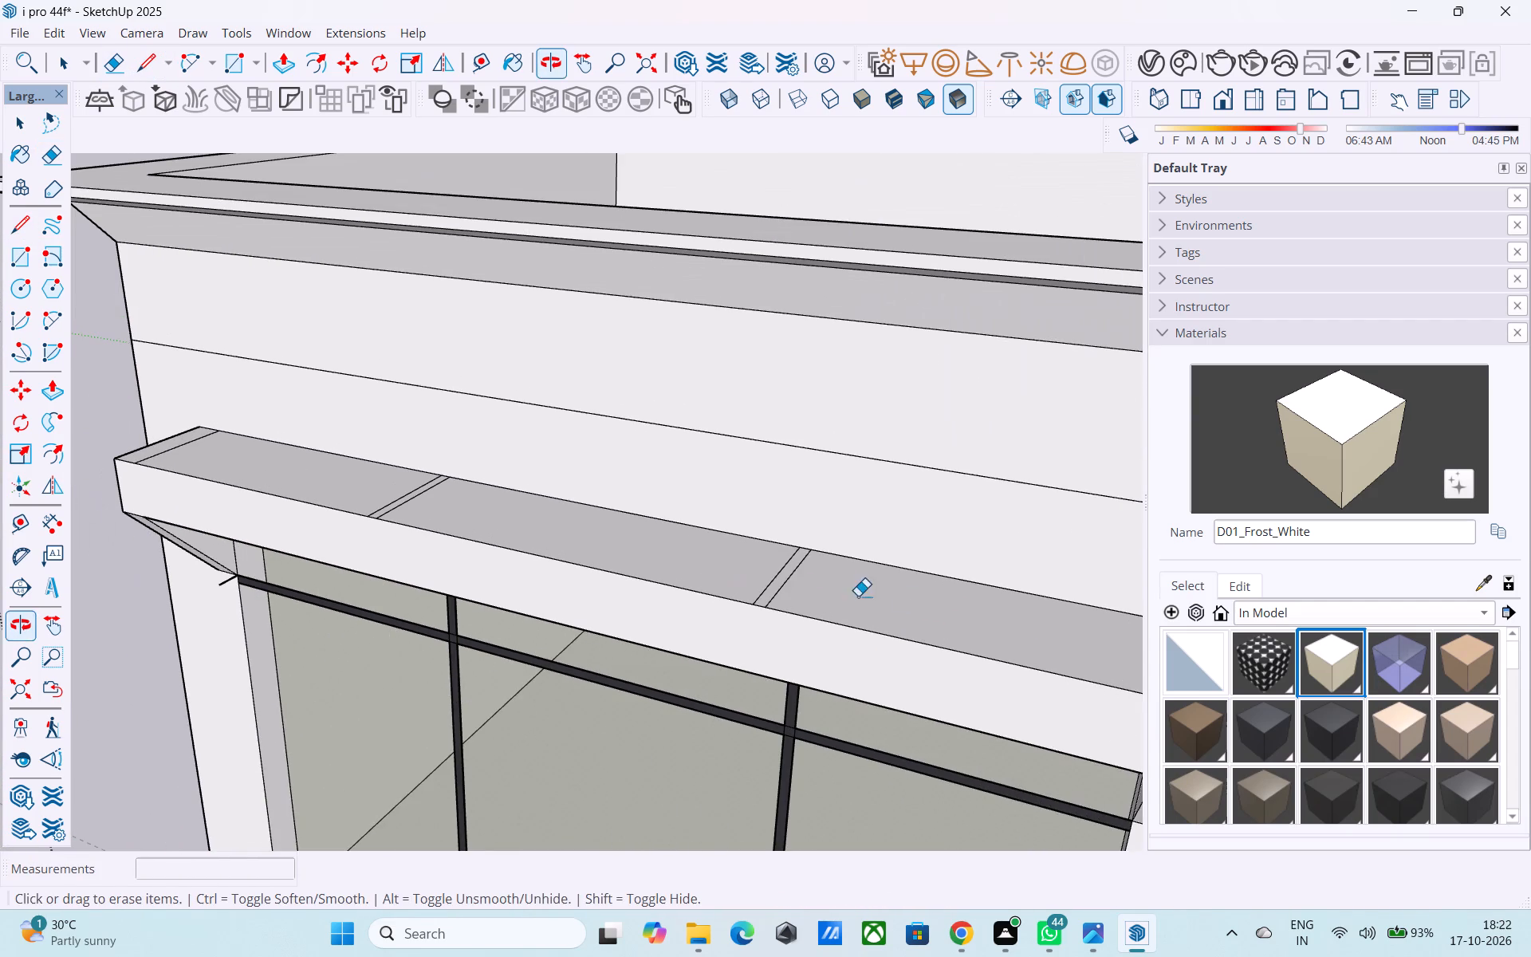
drag(814, 583, 647, 573)
middle_drag(619, 555, 778, 725)
drag(593, 656, 521, 623)
shift+middle_drag(338, 573, 413, 616)
drag(394, 621, 375, 625)
shift+middle_drag(537, 656, 1080, 514)
middle_drag(823, 586, 854, 501)
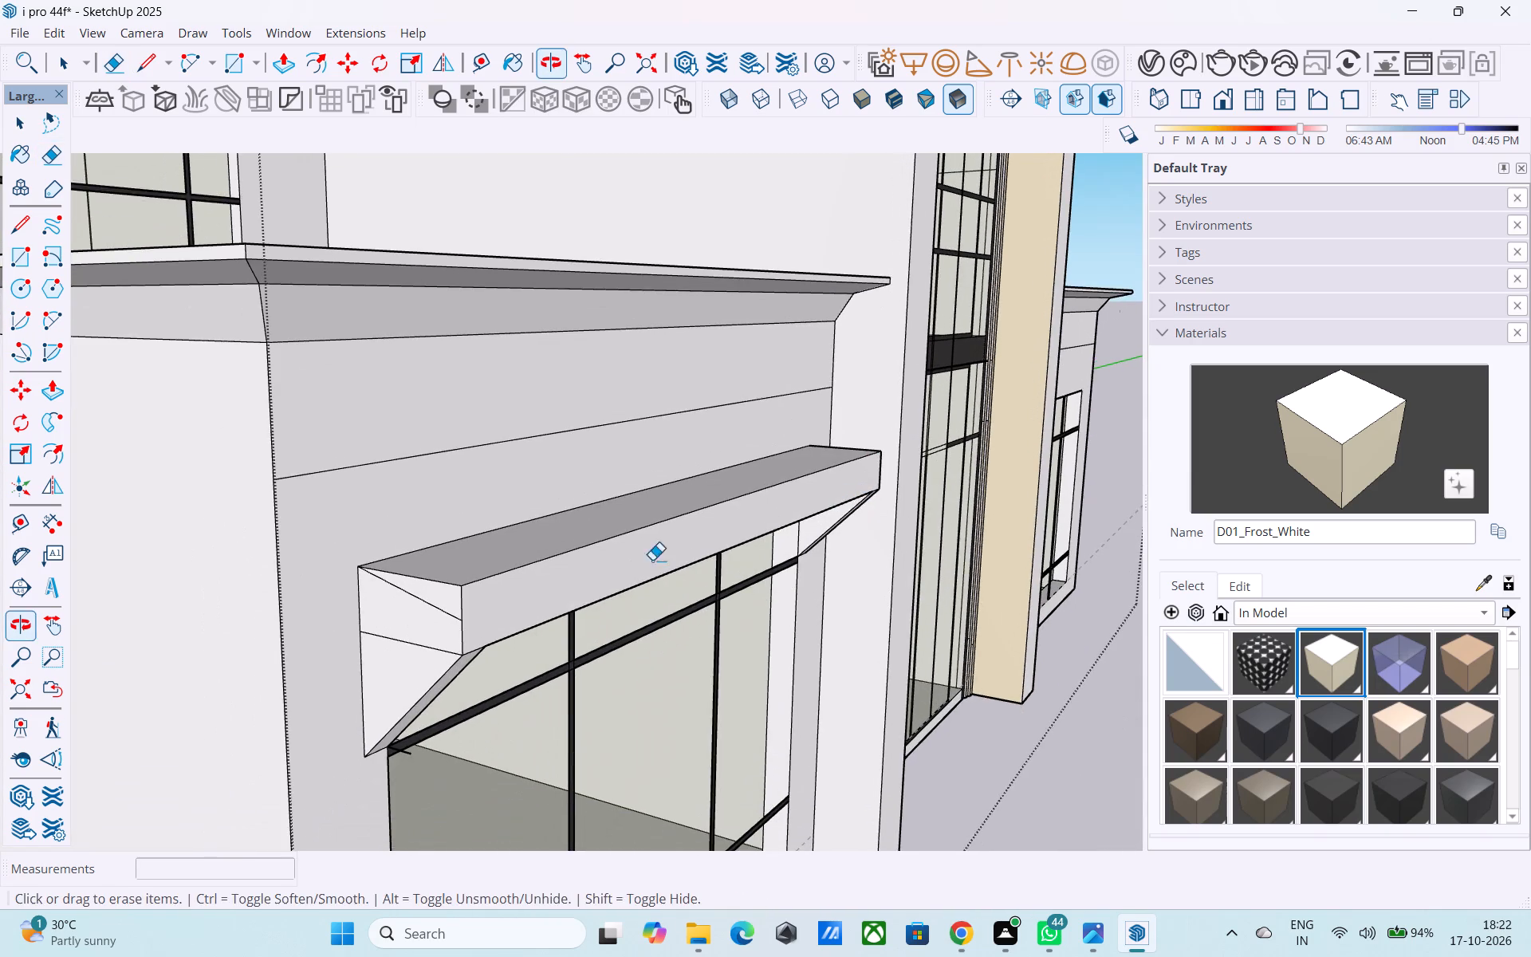
Push the upper triangle of the canopy's left end face 17' through to the far end to slope the top.
scroll(488, 594, up, 3)
key(space)
click(427, 592)
key(p)
click(422, 597)
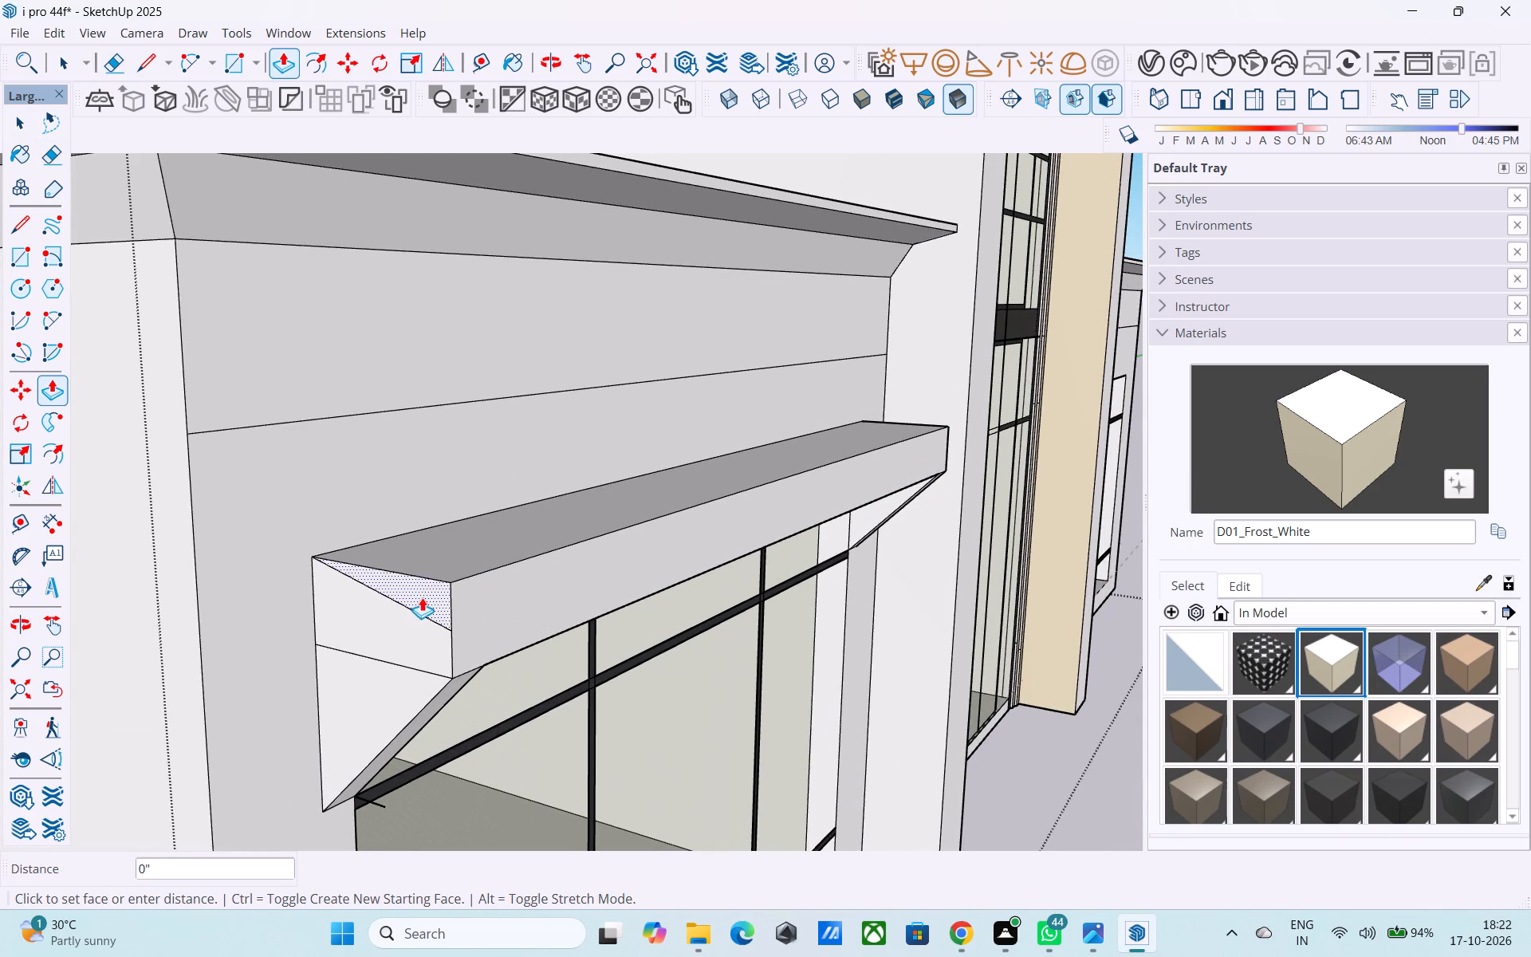
scroll(811, 494, down, 3)
middle_drag(813, 495, 565, 513)
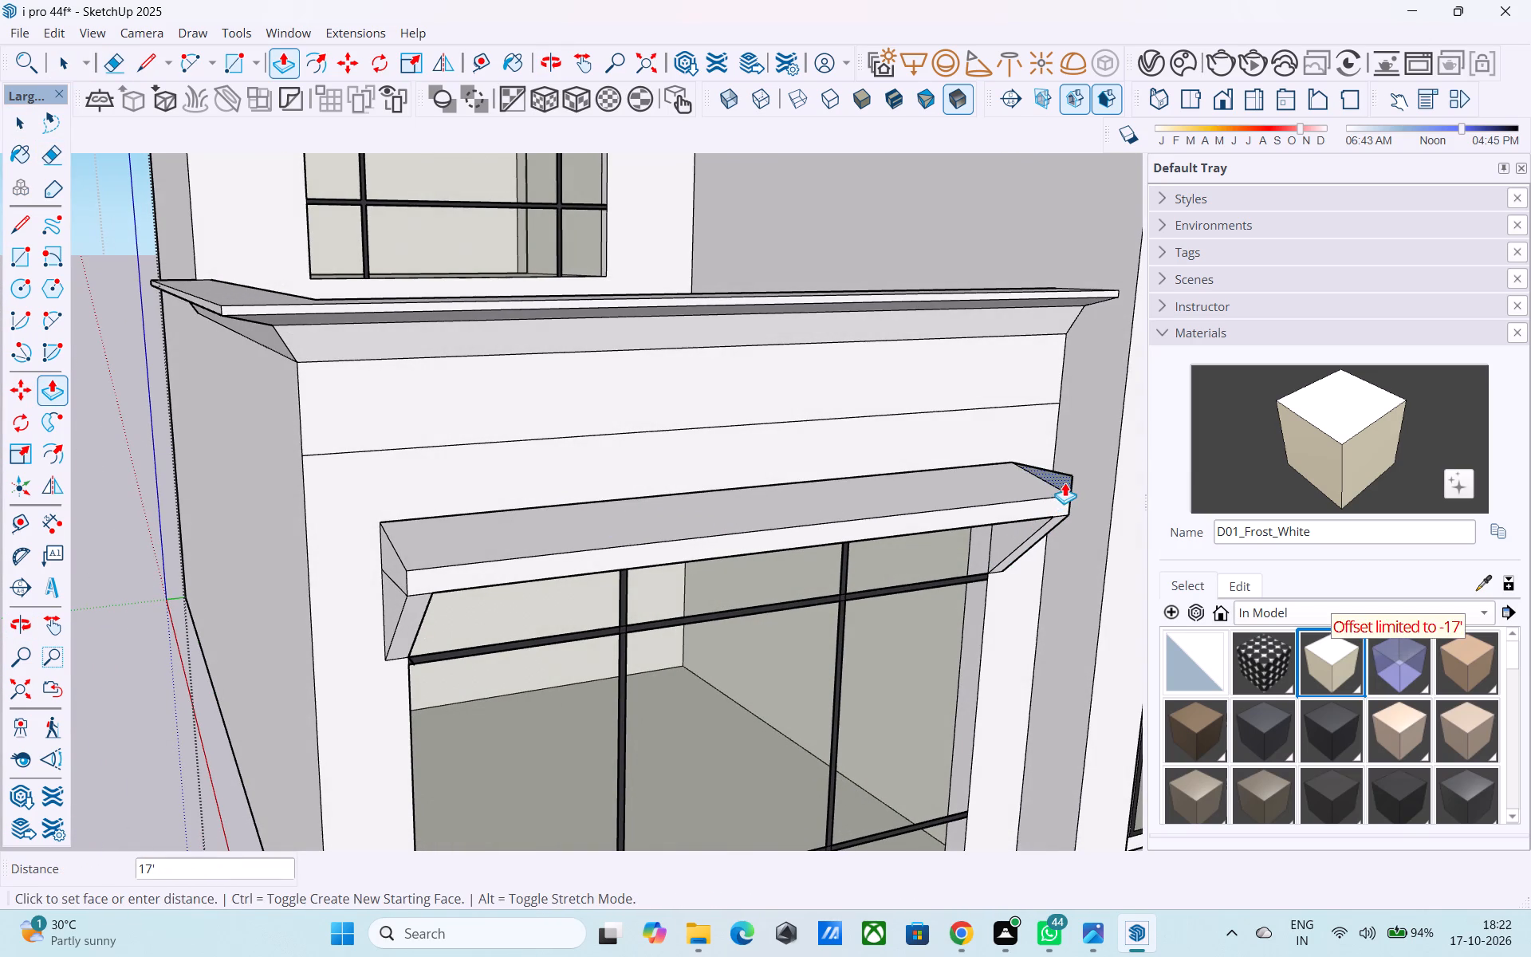
click(1065, 481)
Erase the leftover seam lines between the canopy band and brackets on both outer end faces.
middle_drag(1049, 479, 1116, 392)
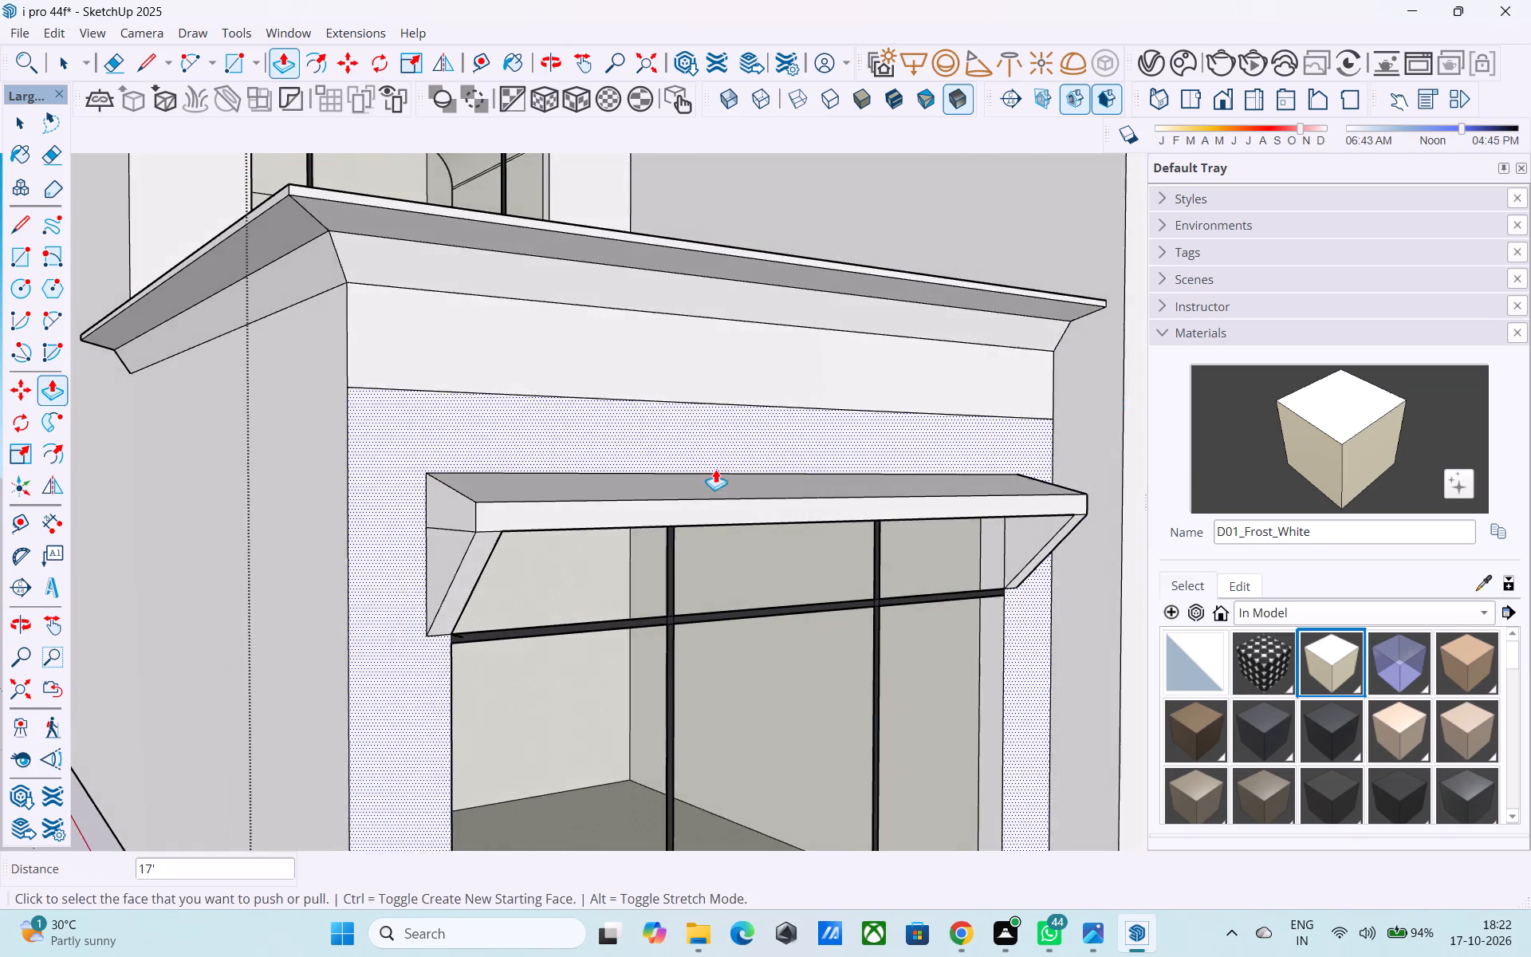
middle_drag(687, 478, 877, 482)
scroll(571, 530, up, 2)
key(e)
drag(563, 522, 546, 583)
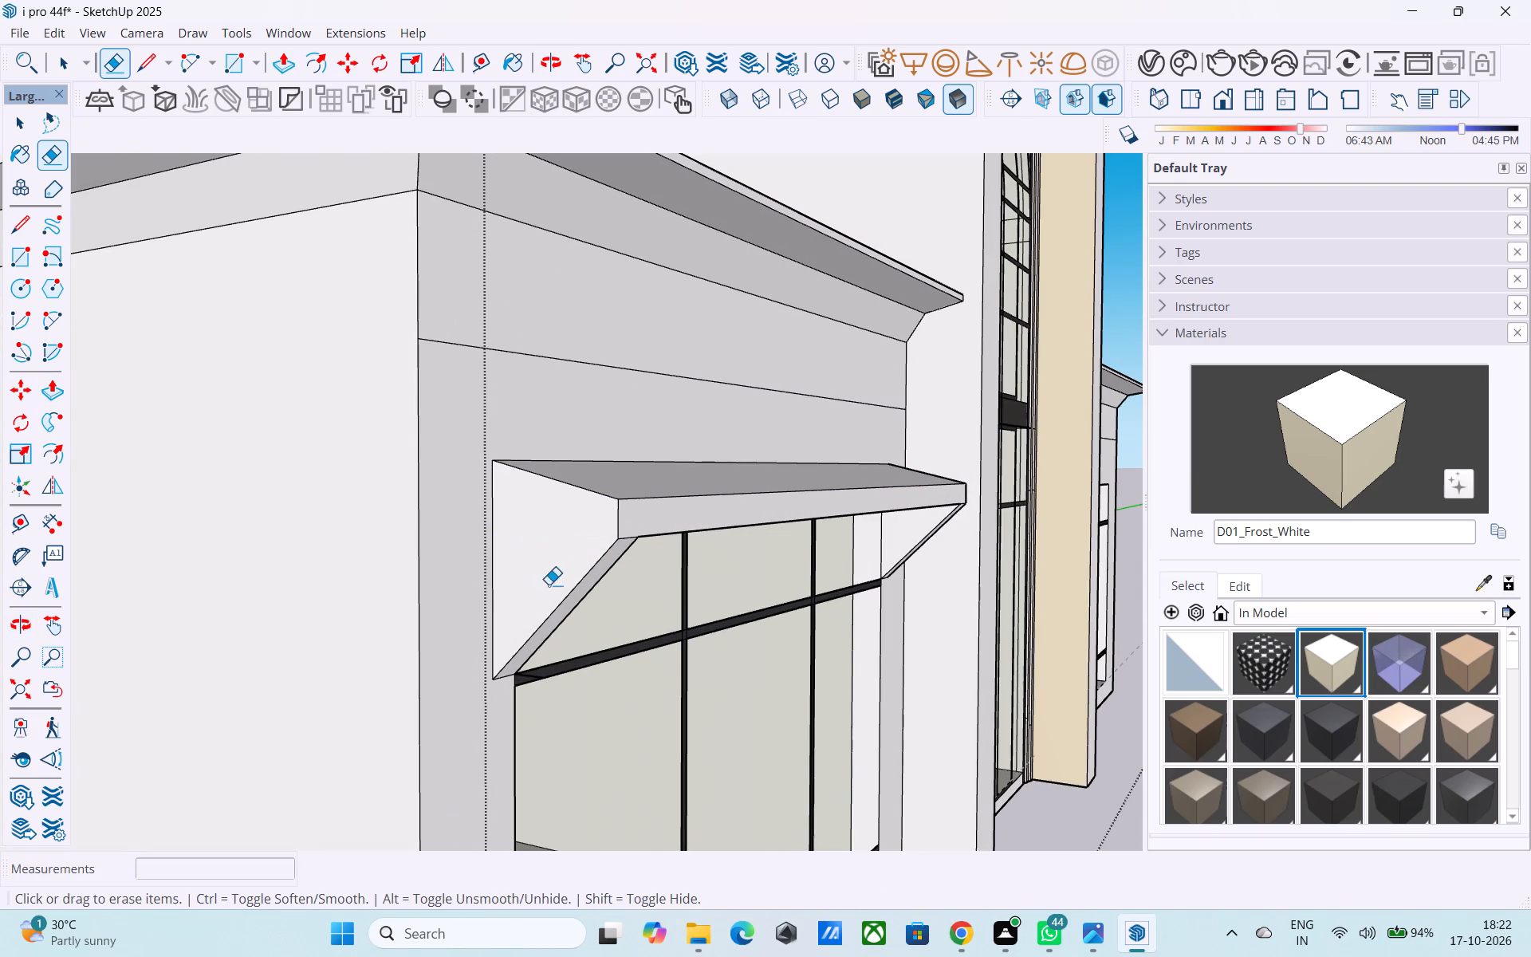
middle_drag(577, 572, 355, 478)
scroll(325, 493, up, 1)
scroll(317, 498, down, 9)
middle_drag(879, 577, 585, 593)
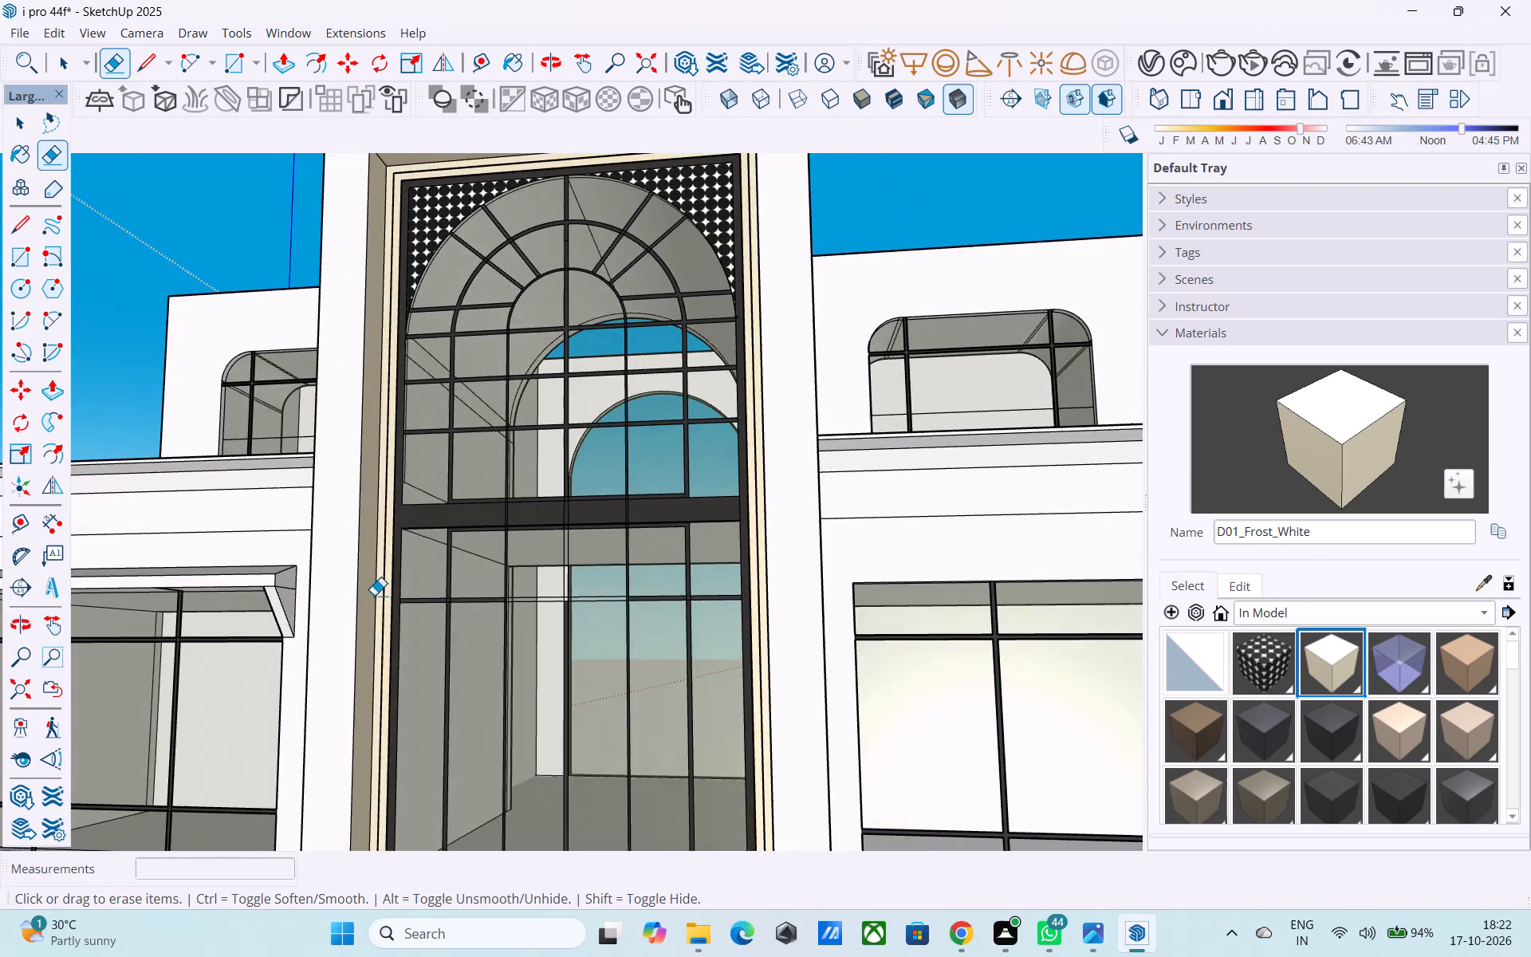
scroll(311, 595, up, 7)
click(273, 581)
Erase the leftover cross lines above the two mullions on the canopy's underside.
scroll(273, 582, down, 2)
shift+middle_drag(273, 582, 695, 580)
scroll(686, 575, down, 2)
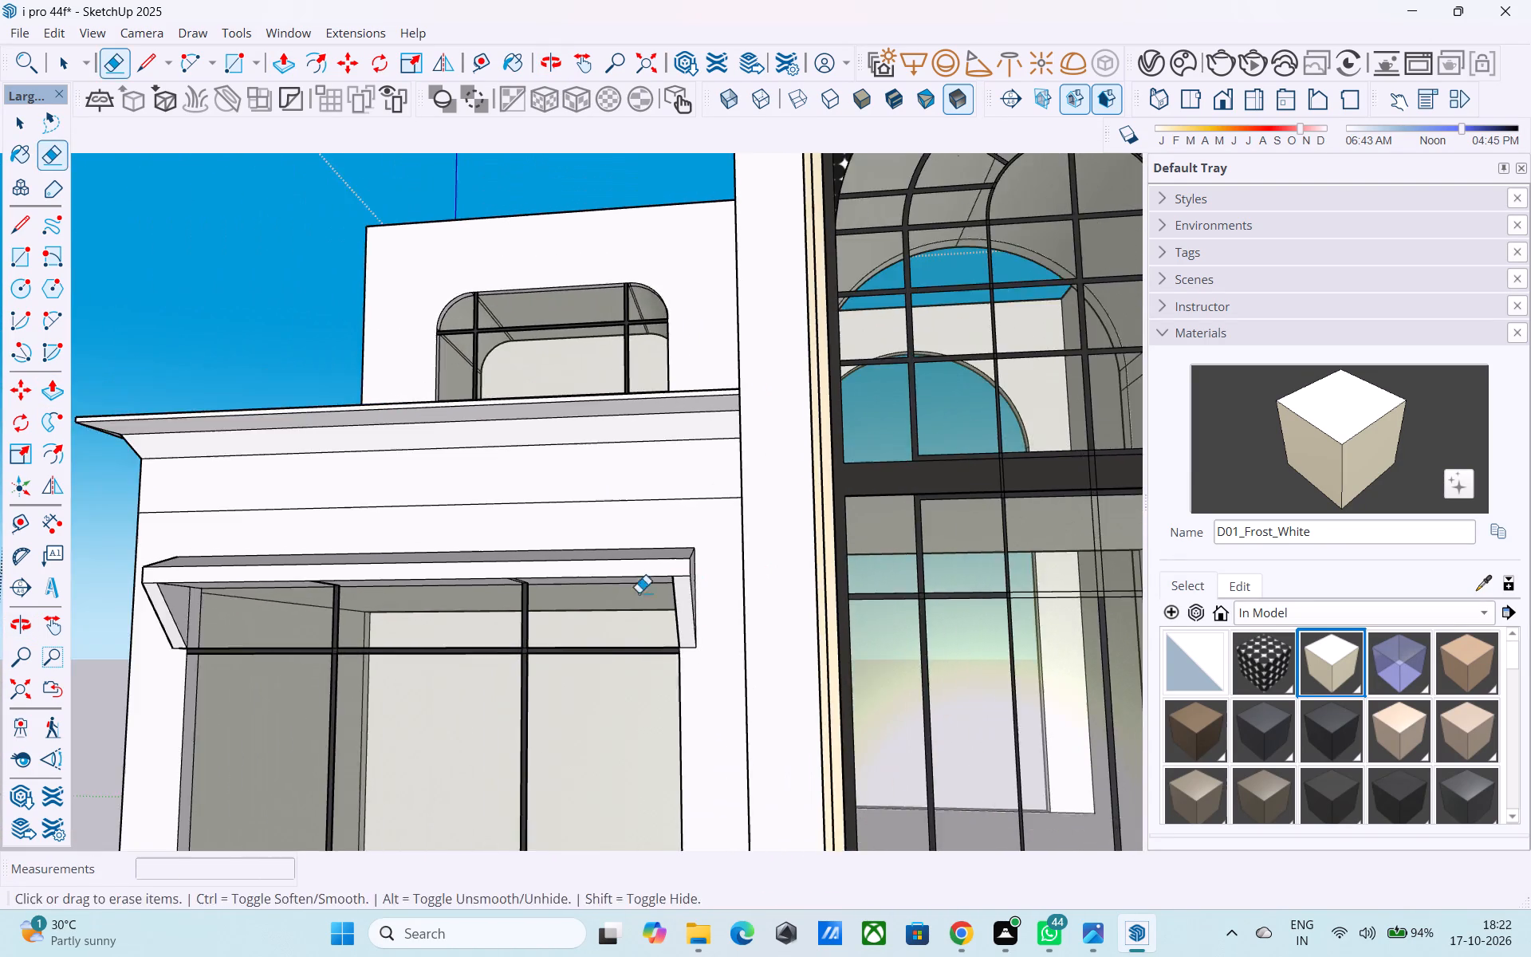
shift+middle_drag(593, 607, 1025, 431)
shift+middle_drag(648, 513, 662, 505)
scroll(662, 505, down, 1)
scroll(414, 445, up, 7)
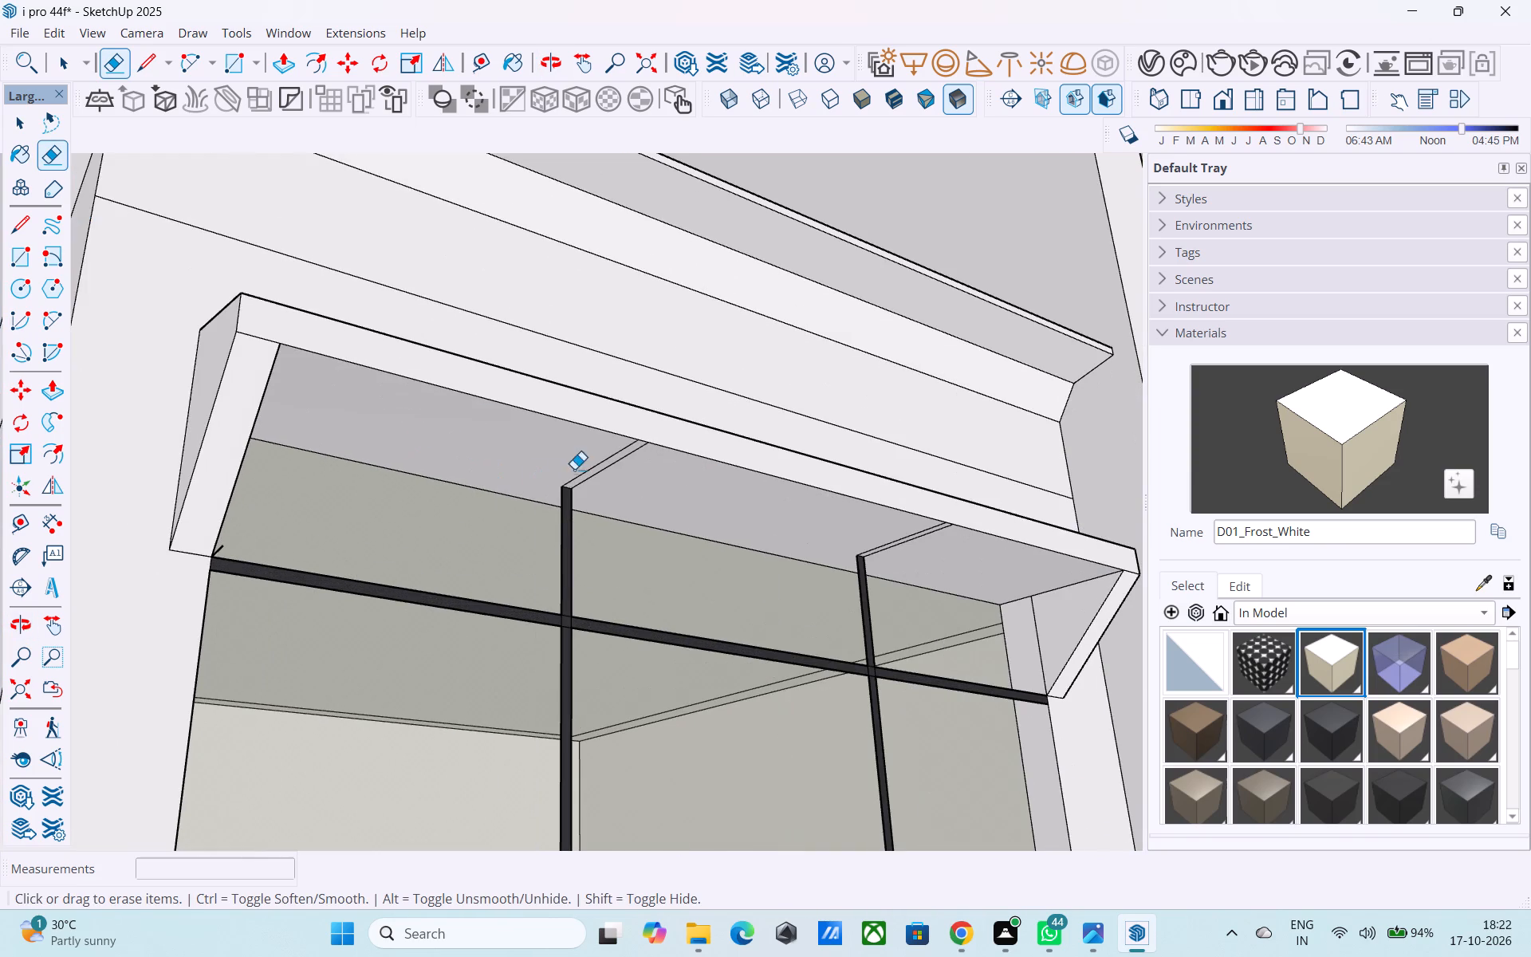
drag(583, 463, 683, 498)
middle_drag(694, 506, 616, 463)
drag(826, 500, 979, 541)
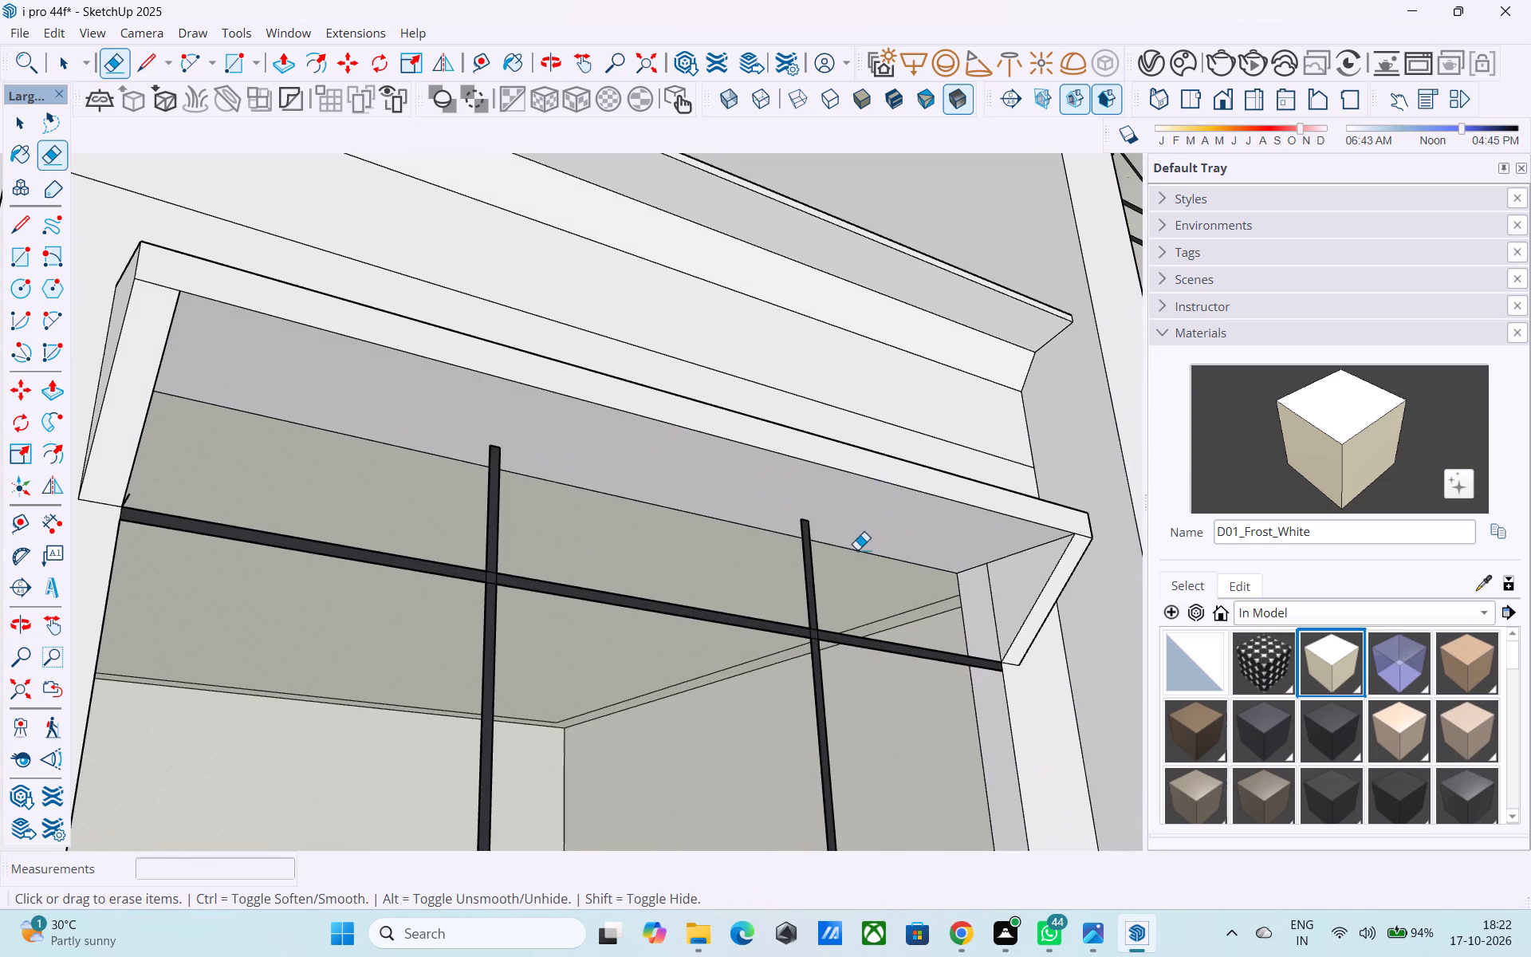
Examine the underside of the canopy and the upper ends of the window mullions.
middle_drag(854, 549, 1066, 628)
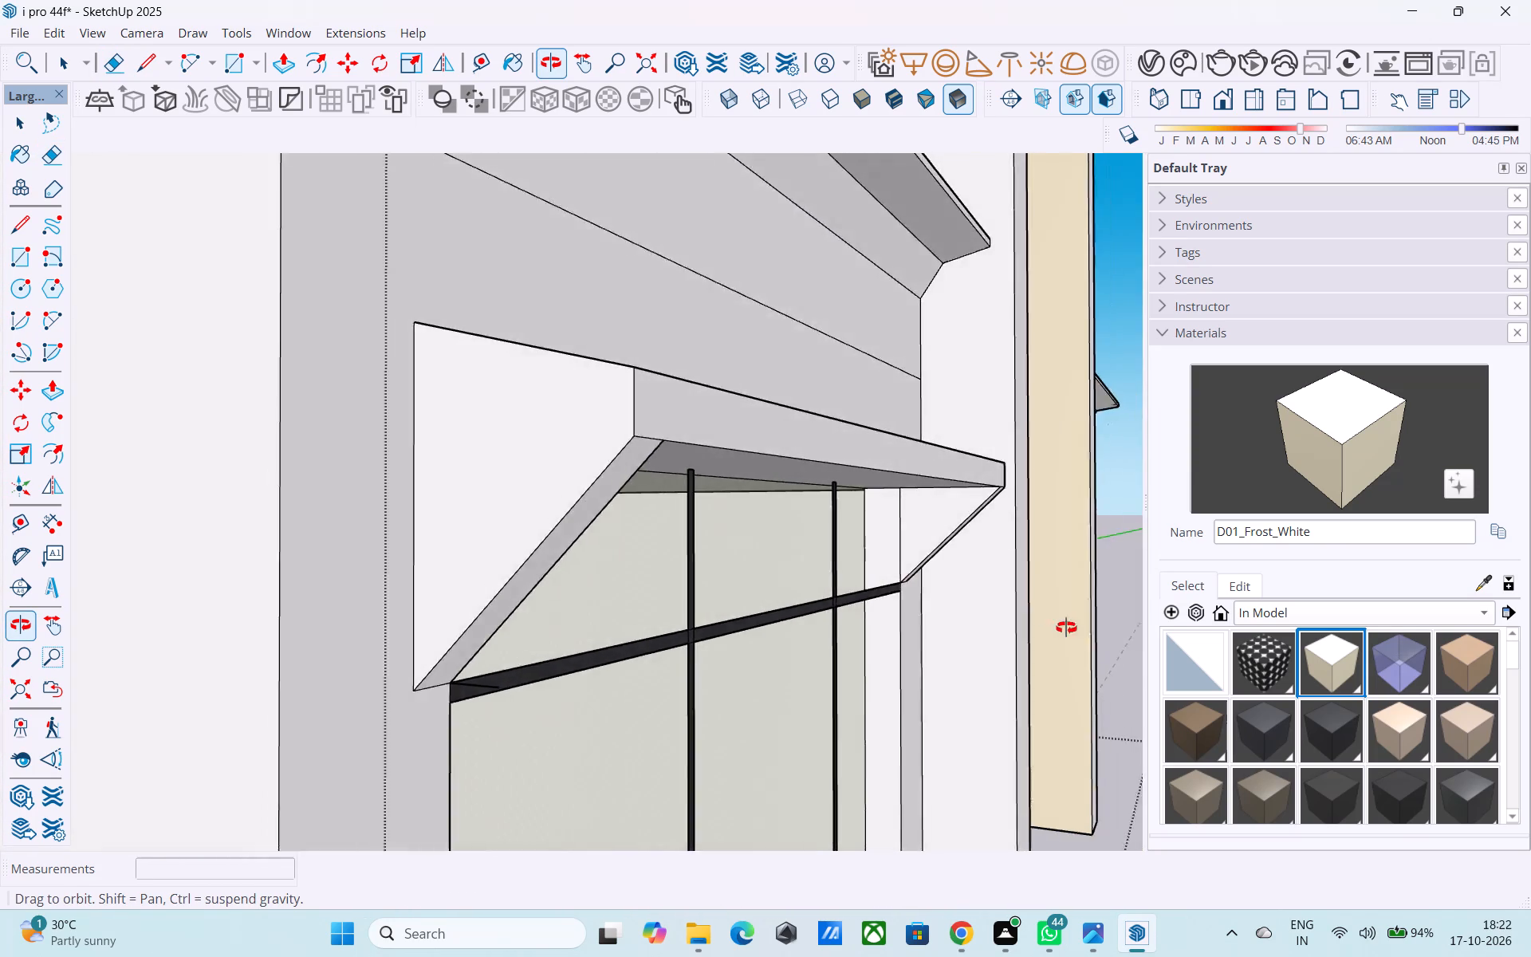
middle_drag(1066, 628, 1082, 591)
middle_drag(828, 568, 800, 575)
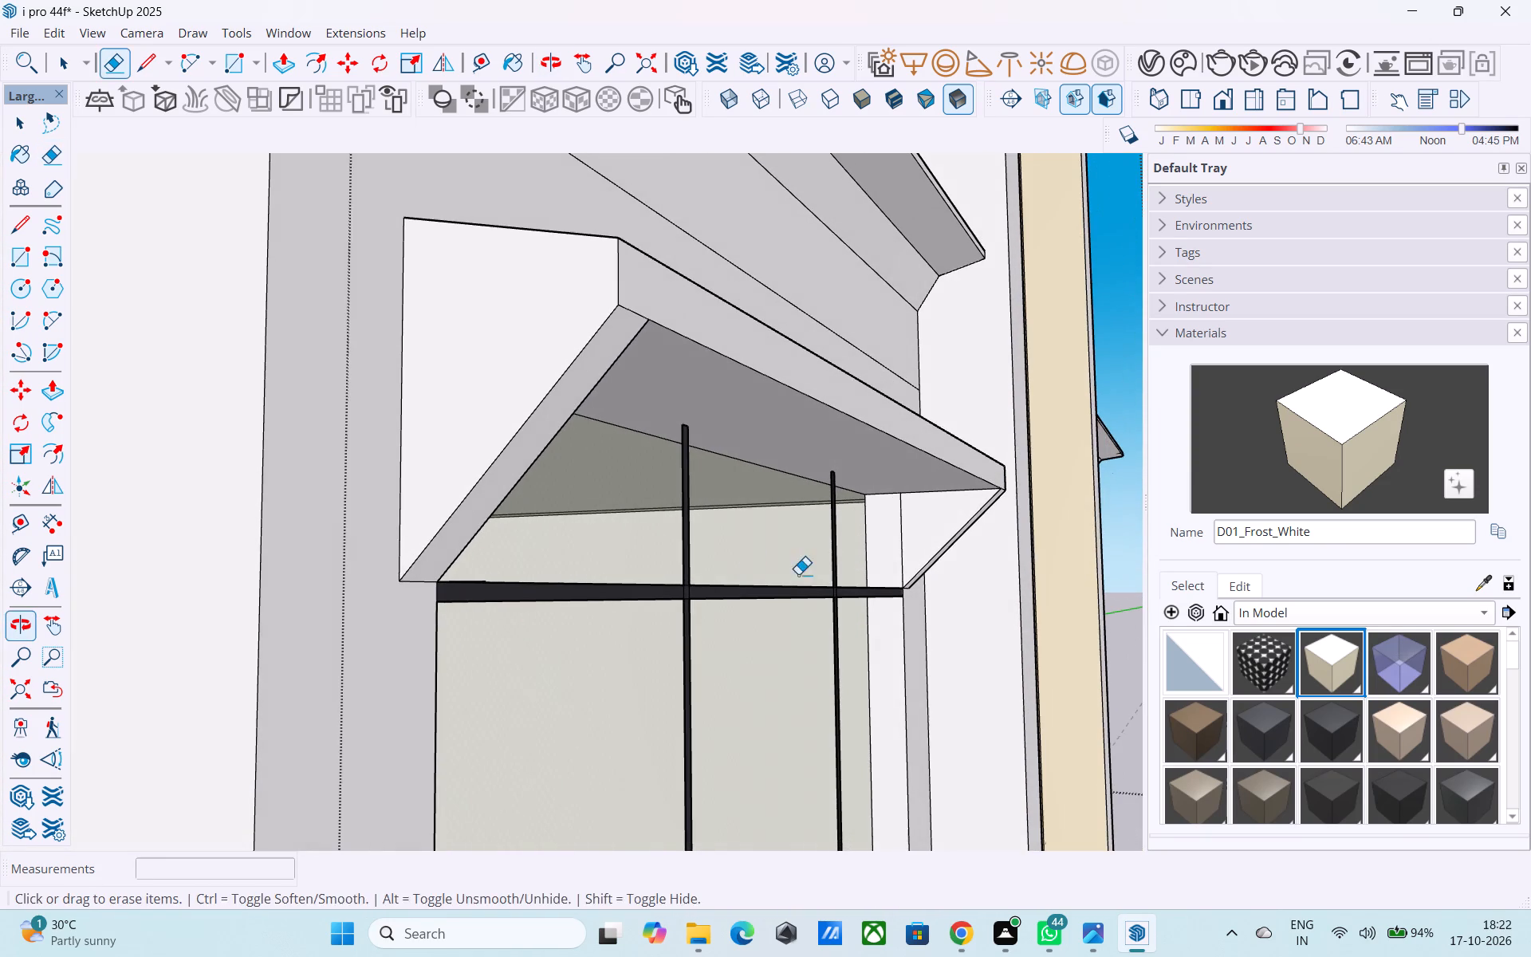
key(space)
click(636, 530)
middle_drag(626, 534, 694, 587)
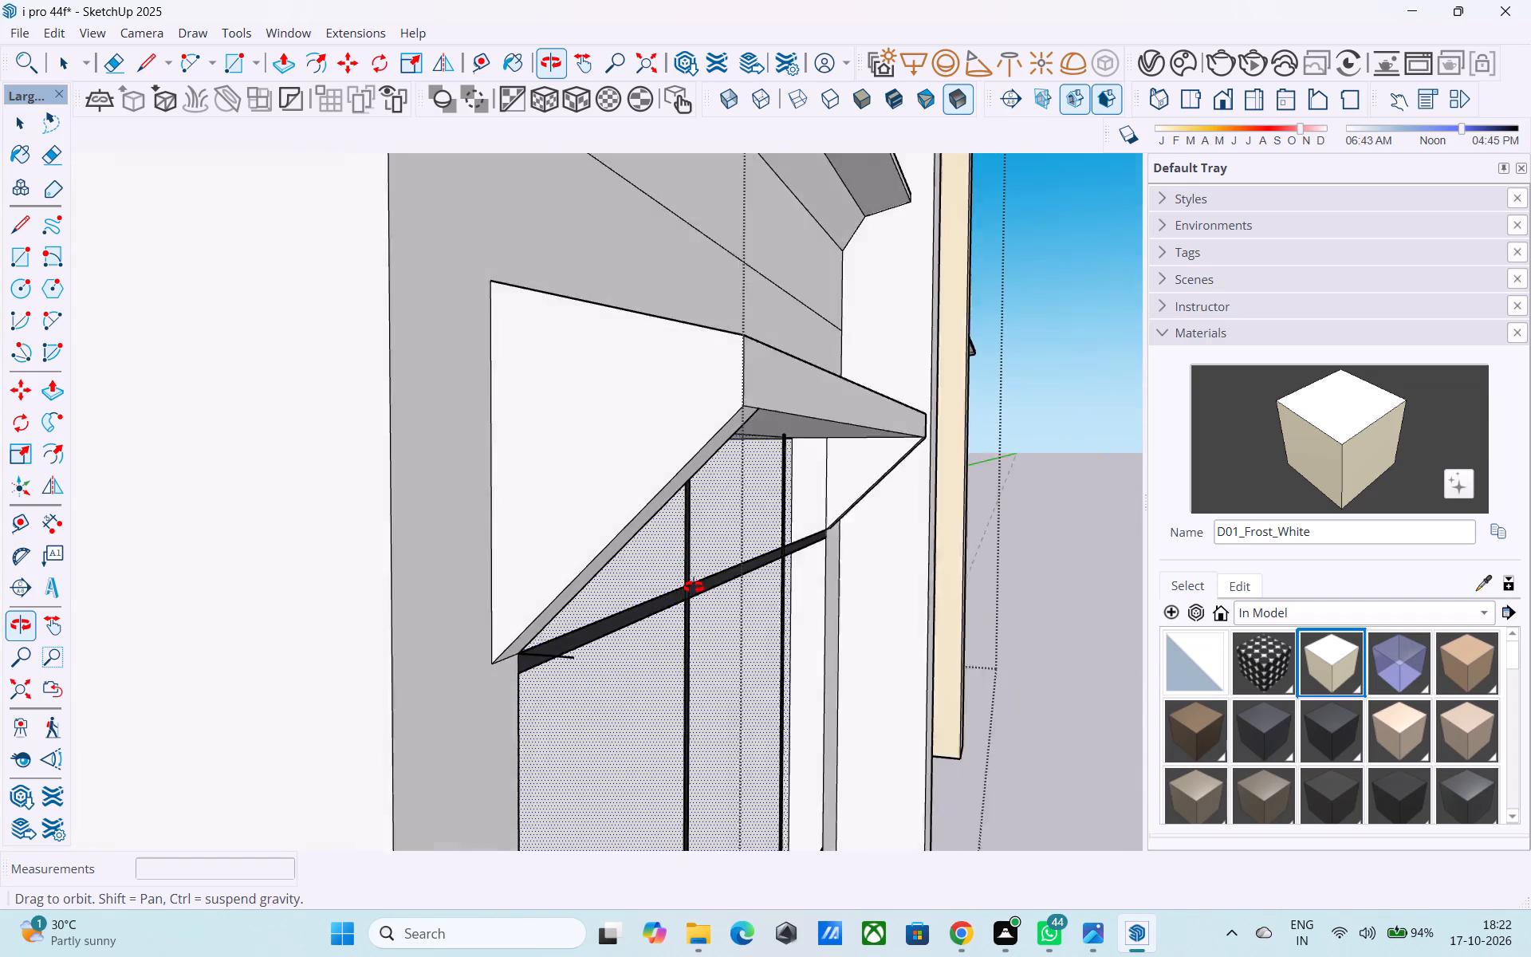
middle_drag(694, 587, 734, 510)
scroll(719, 486, up, 12)
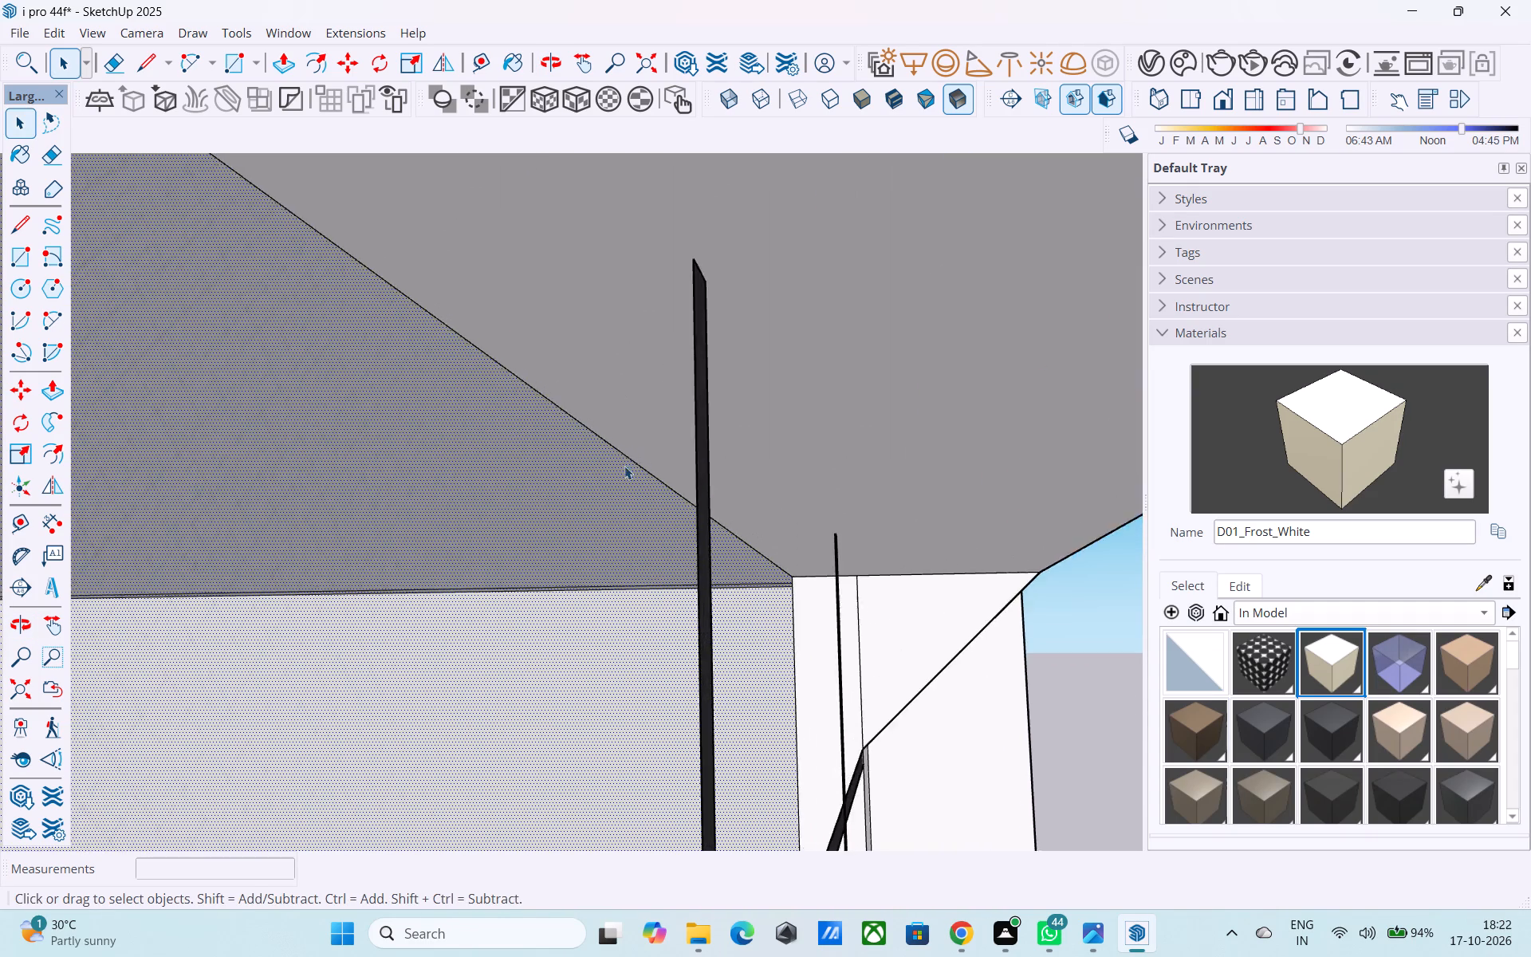
middle_drag(629, 486, 708, 551)
double_click(887, 490)
click(887, 490)
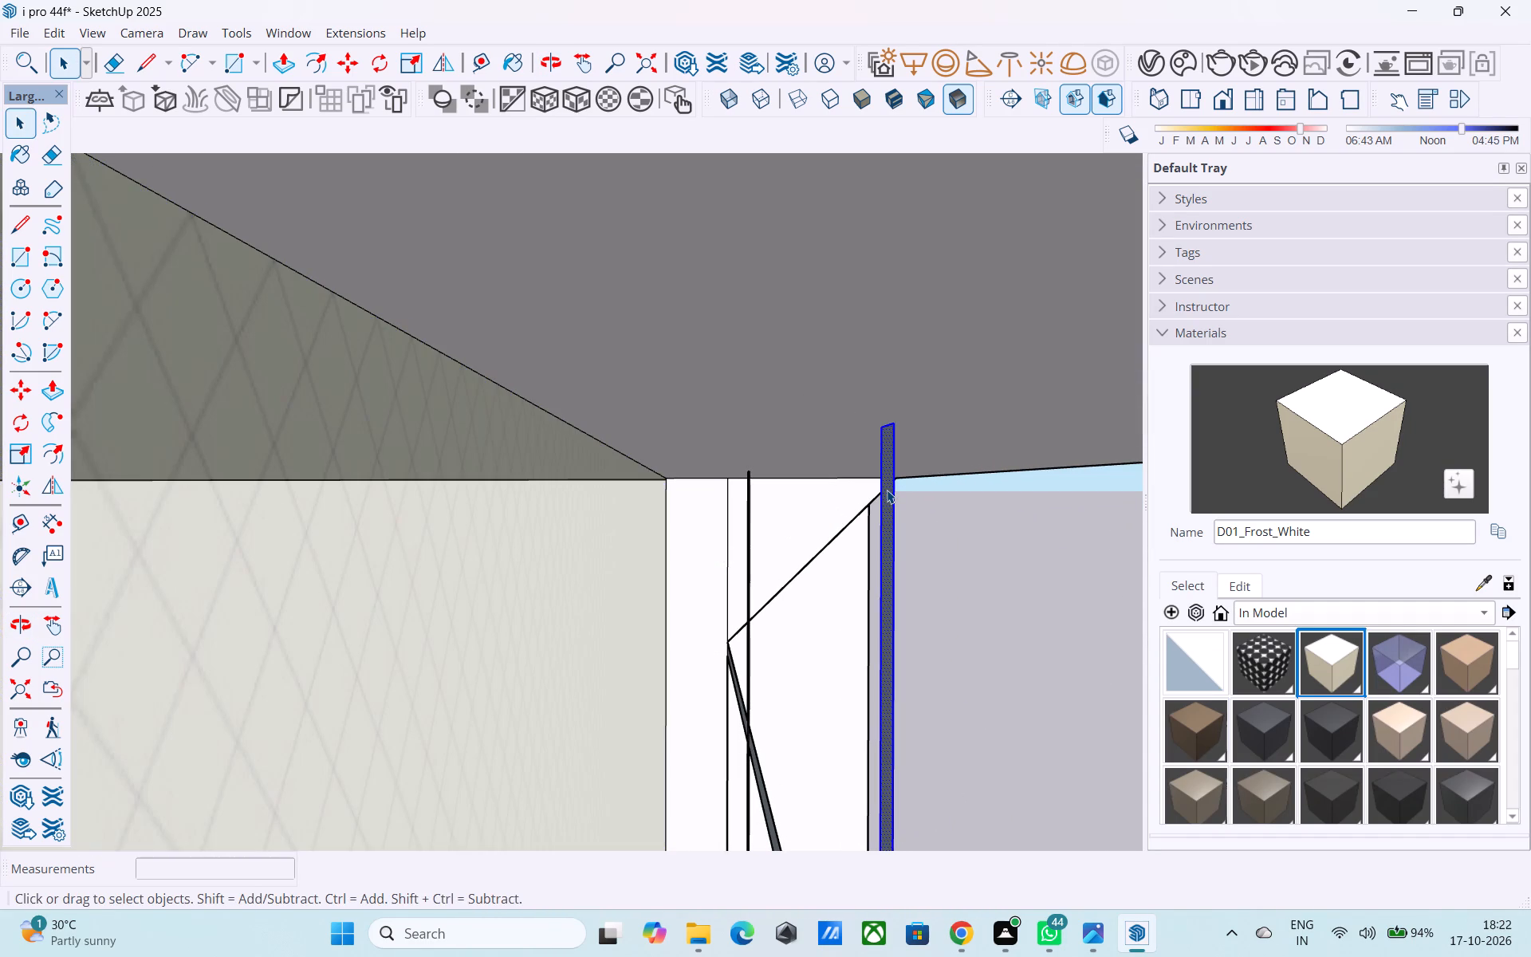
middle_drag(880, 489, 478, 468)
scroll(474, 480, down, 16)
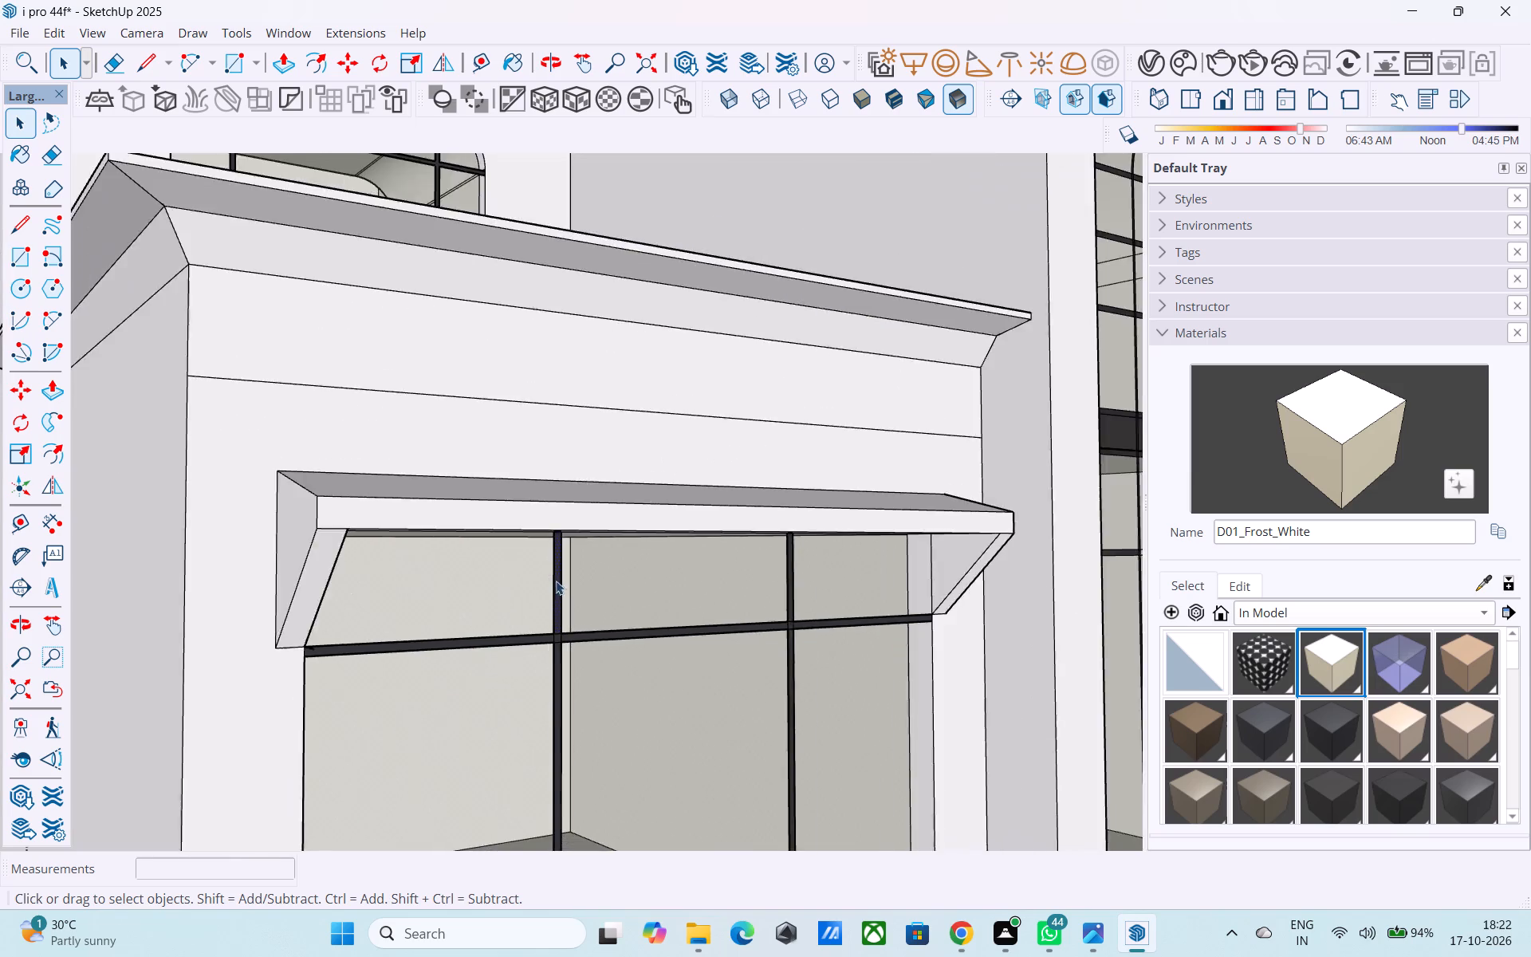
Erase the overlapping edges where the window's left mullion crosses the upper crossbar.
scroll(556, 581, down, 12)
middle_drag(572, 695, 552, 582)
scroll(545, 614, up, 5)
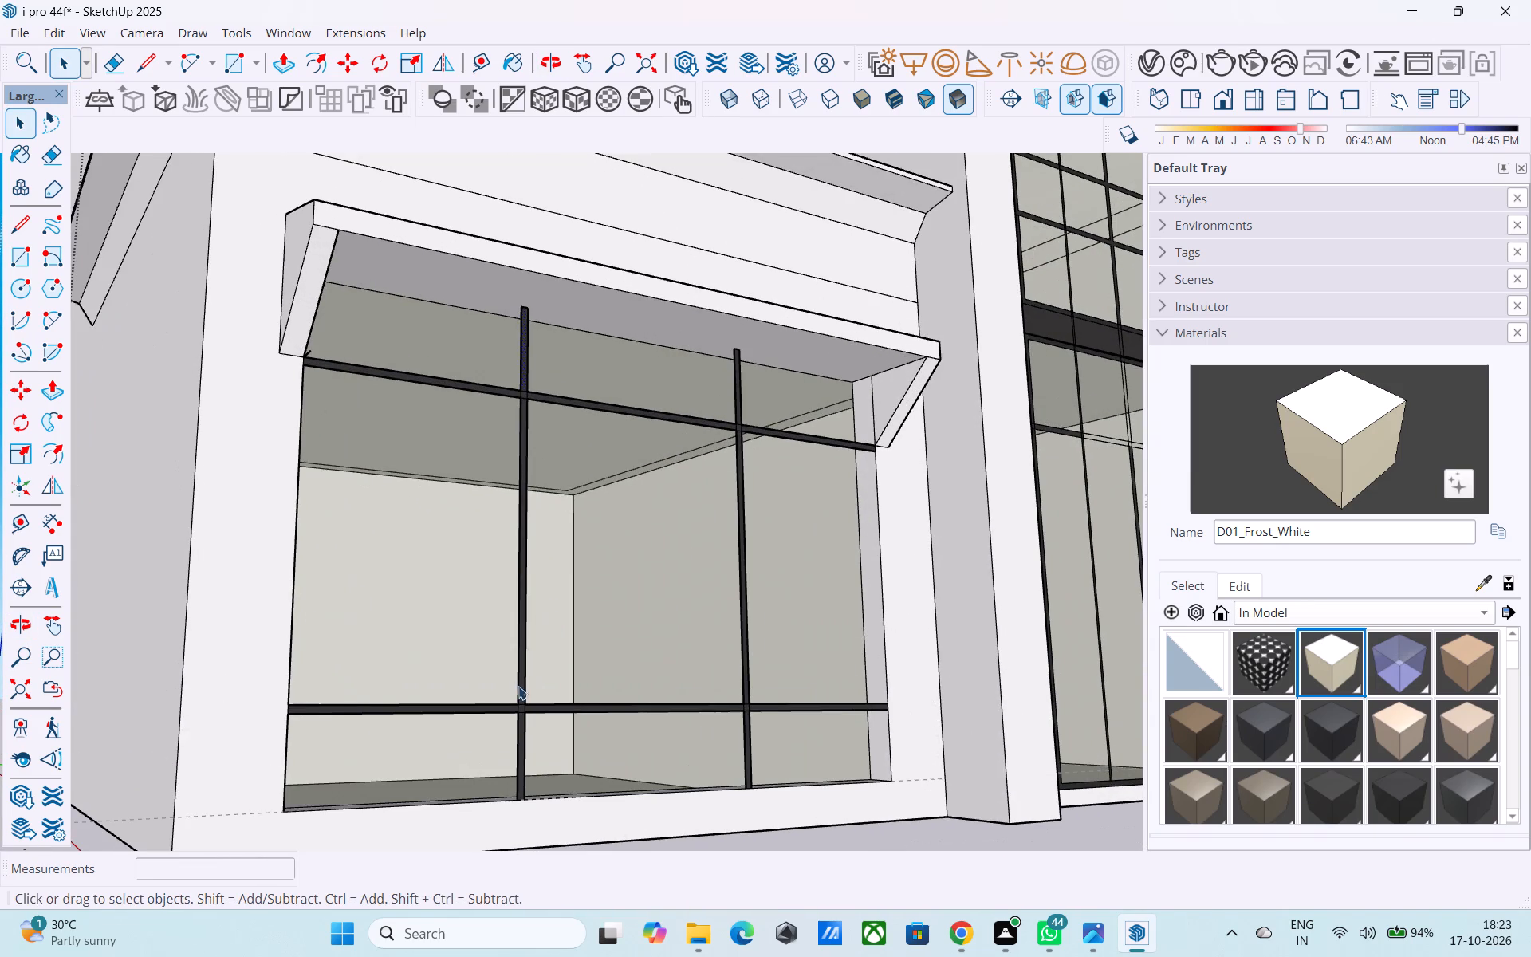
click(521, 687)
scroll(521, 687, up, 3)
middle_drag(549, 519, 502, 718)
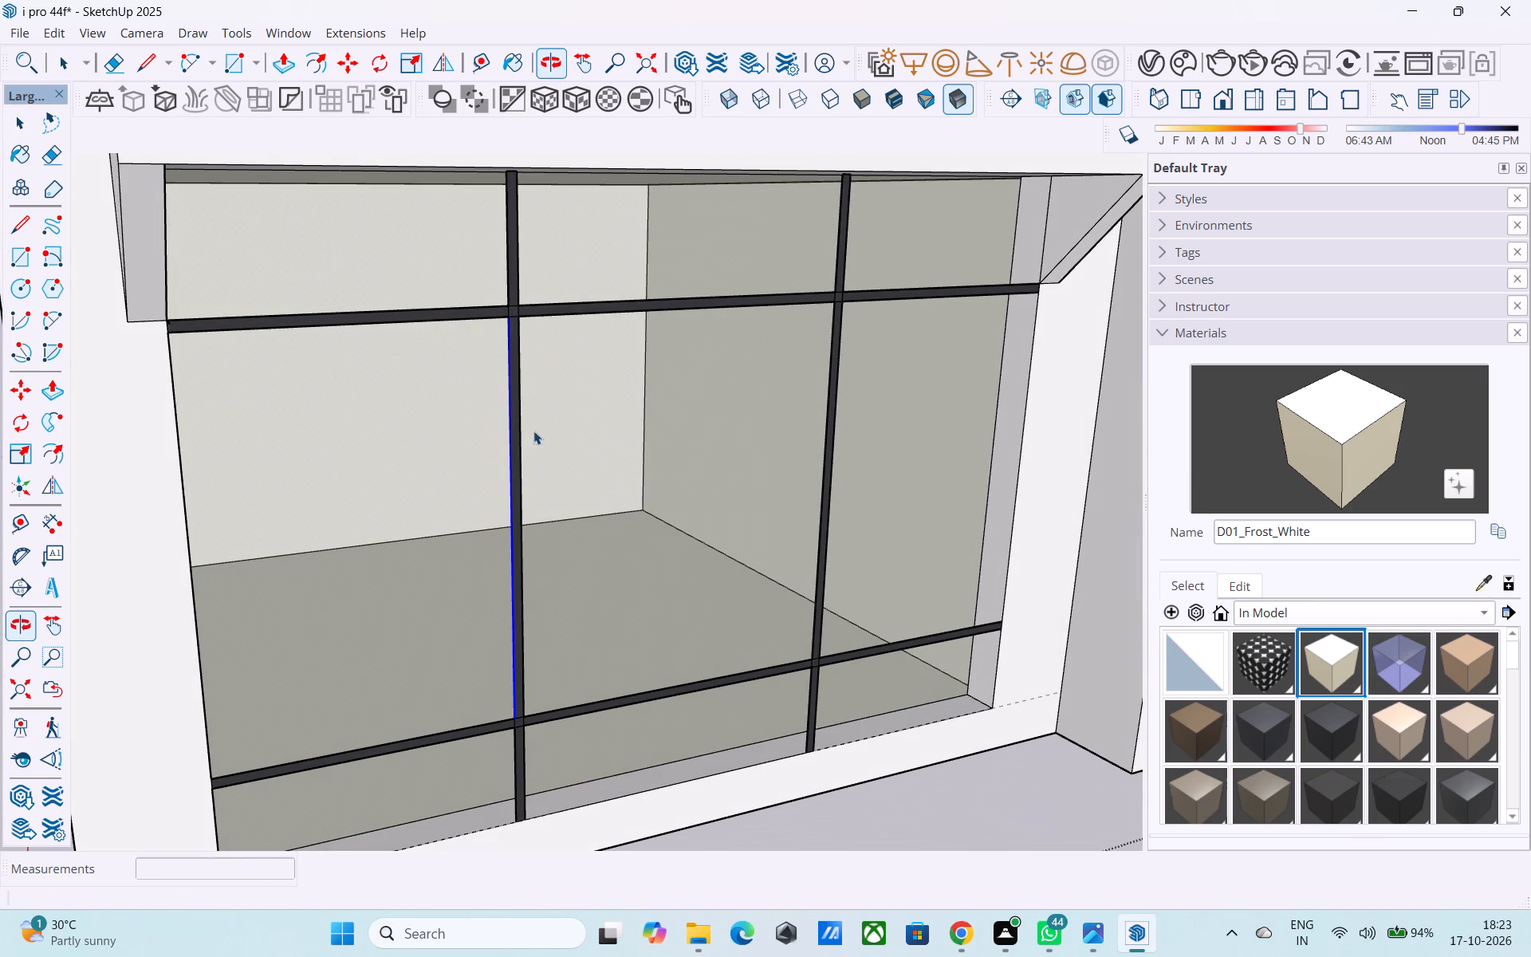
shift+middle_drag(537, 332, 583, 486)
scroll(577, 479, up, 11)
key(e)
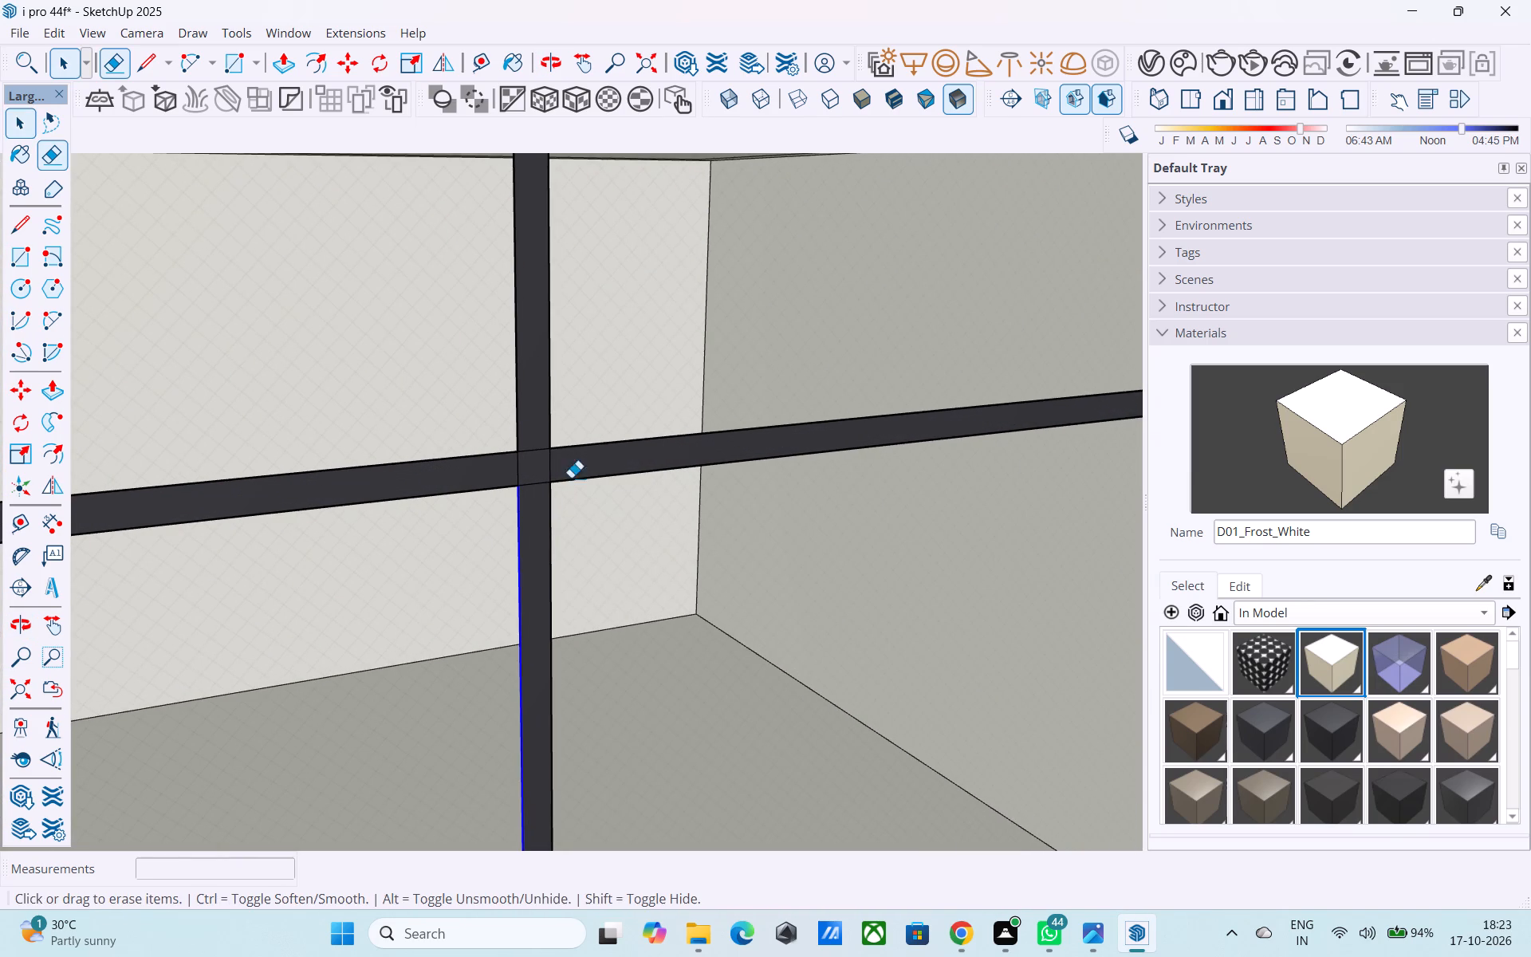
drag(535, 439, 540, 466)
drag(538, 463, 506, 470)
drag(525, 470, 536, 514)
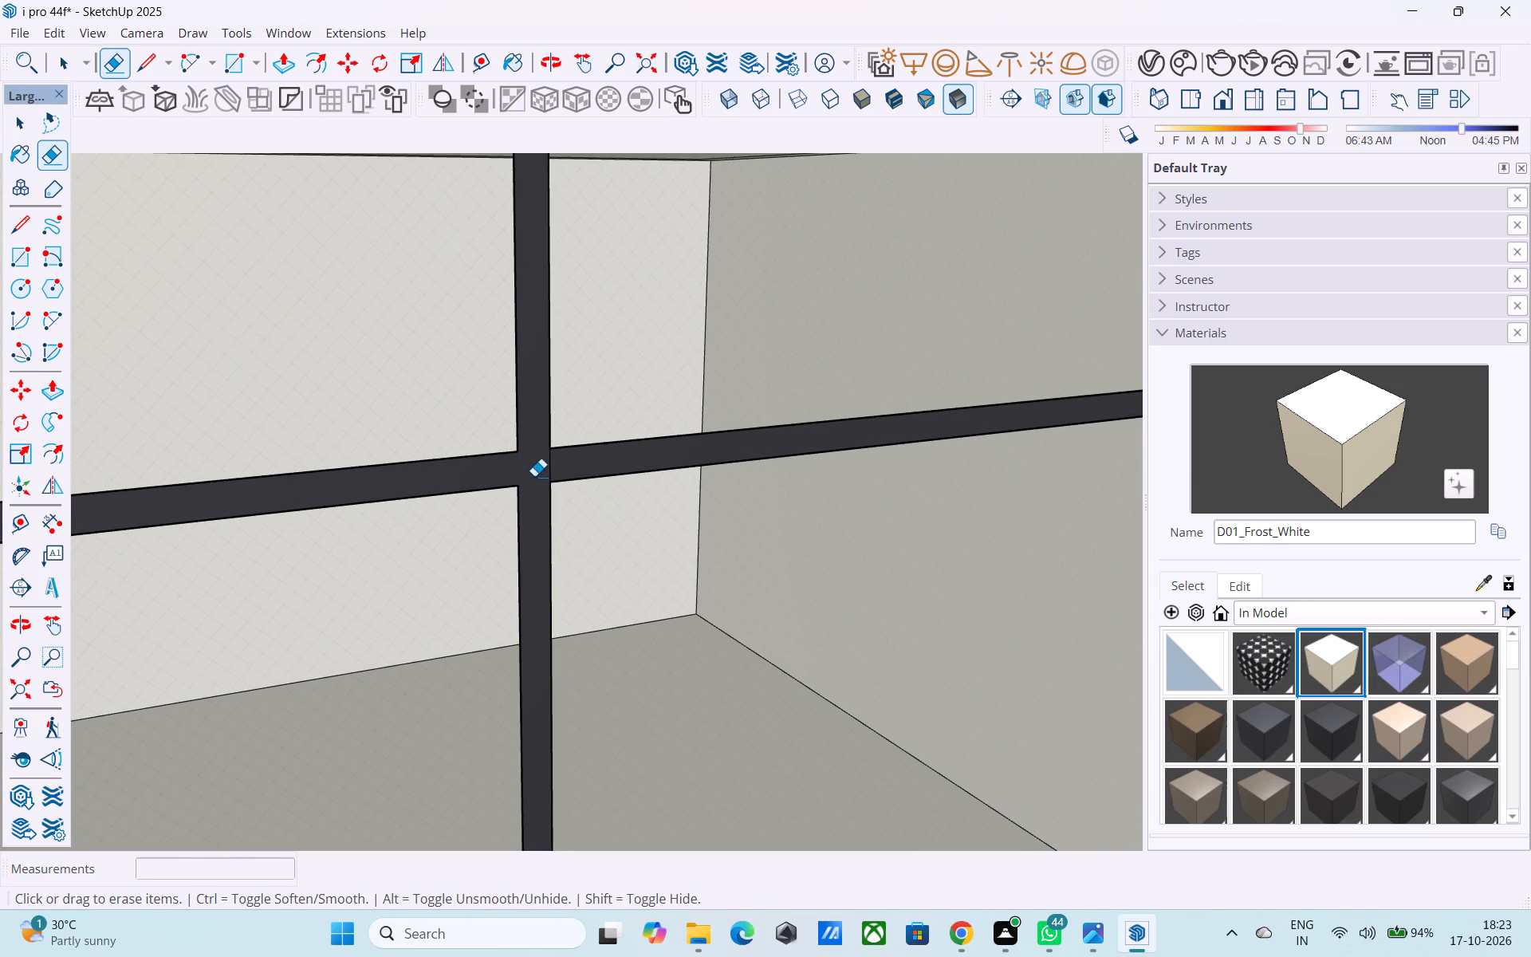
drag(540, 476, 568, 474)
Erase the overlapping edges where the left mullion crosses the lower crossbar.
scroll(490, 460, down, 16)
scroll(499, 720, up, 10)
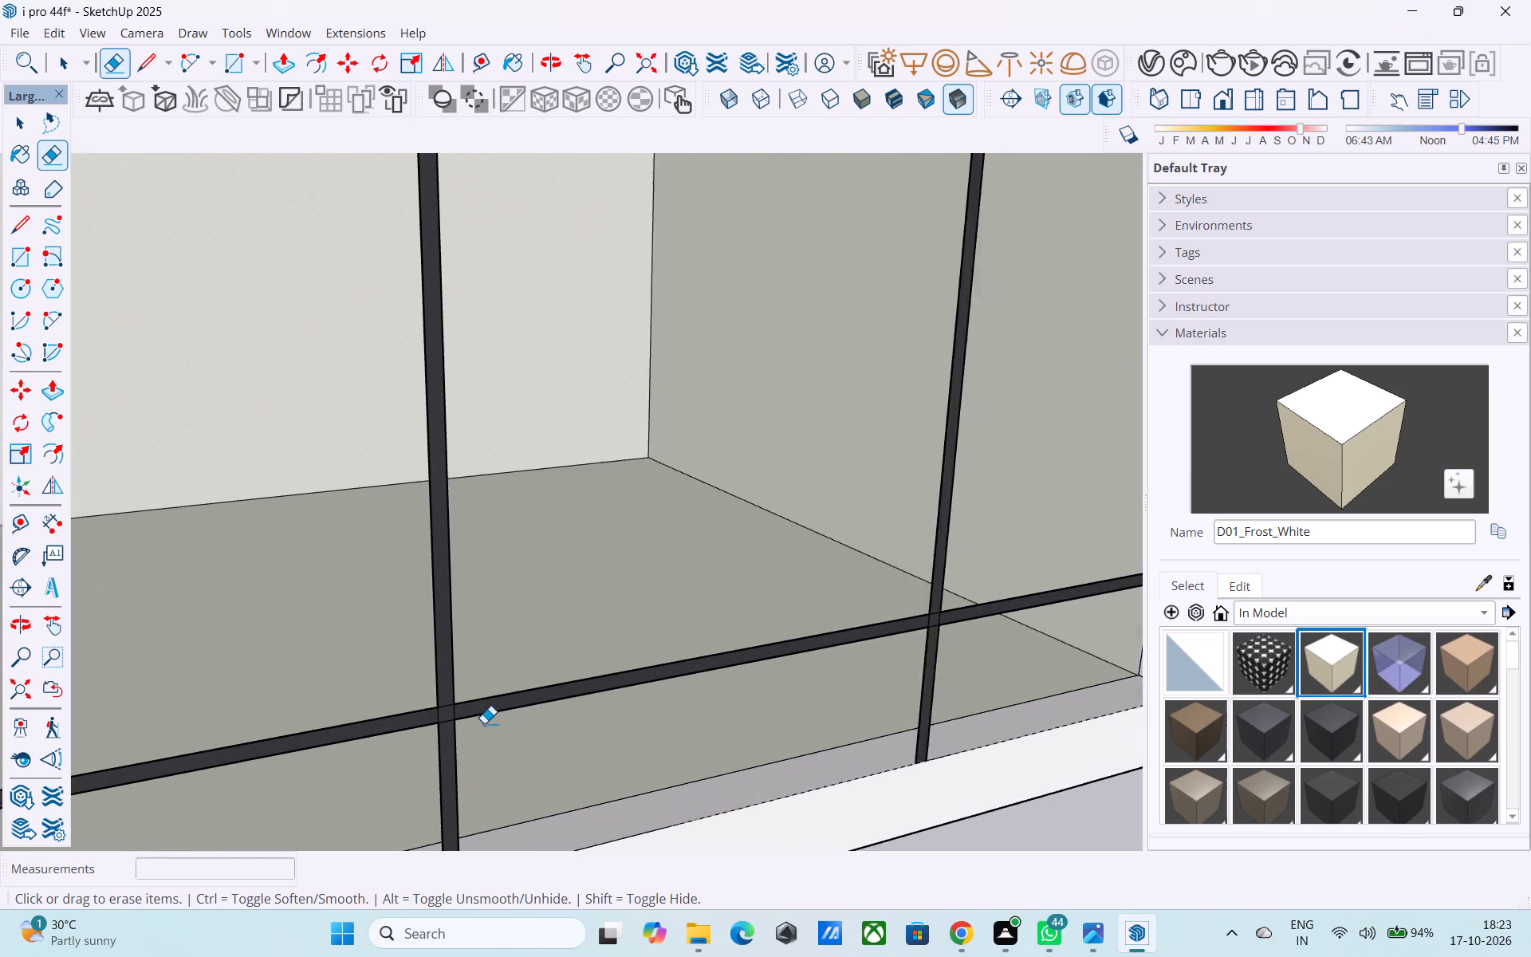
scroll(484, 723, up, 10)
drag(374, 666, 384, 709)
drag(384, 719, 385, 771)
drag(357, 700, 334, 703)
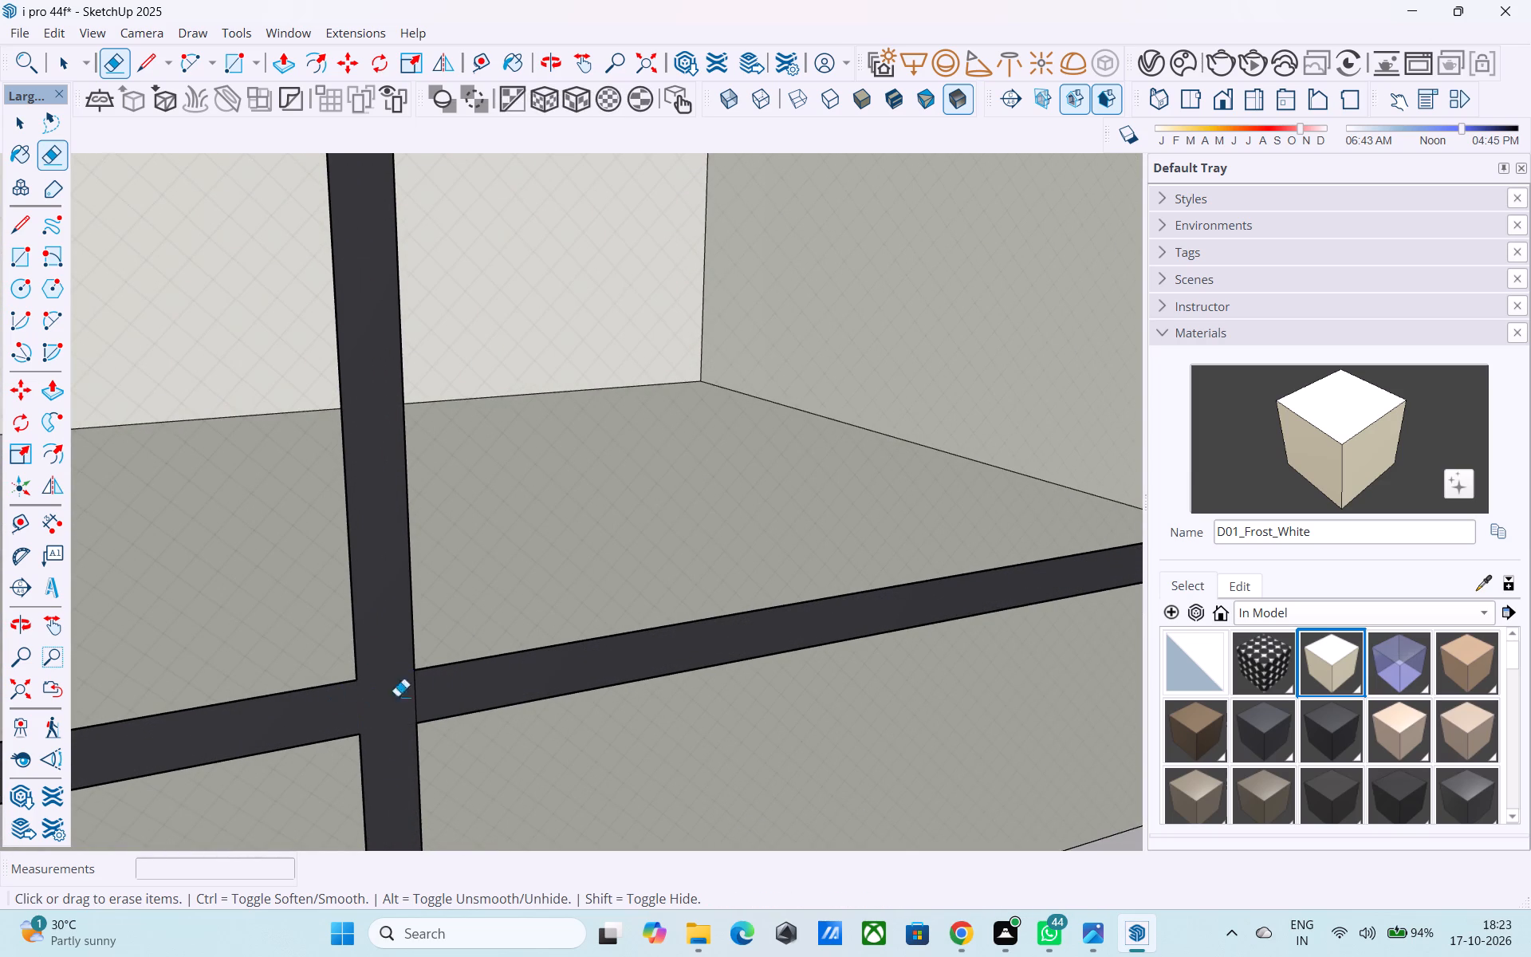
drag(413, 690, 396, 694)
Erase the overlapping edges where the right mullion crosses the lower crossbar.
scroll(344, 705, down, 20)
scroll(344, 705, down, 4)
scroll(557, 643, up, 4)
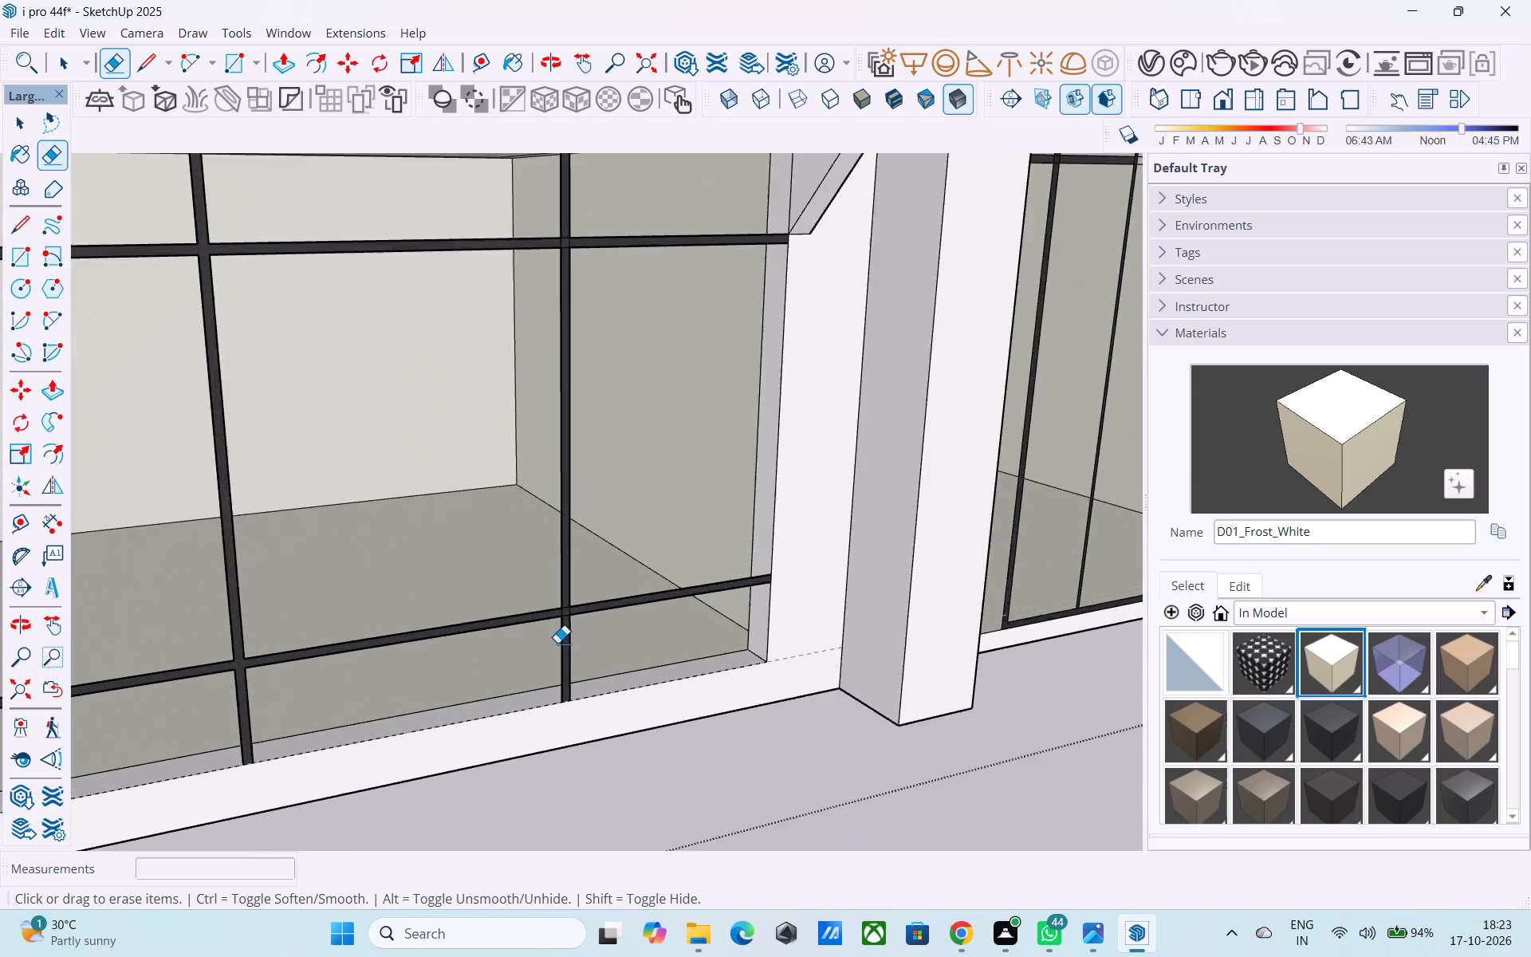
scroll(557, 643, up, 20)
drag(553, 548, 565, 580)
drag(561, 498, 559, 509)
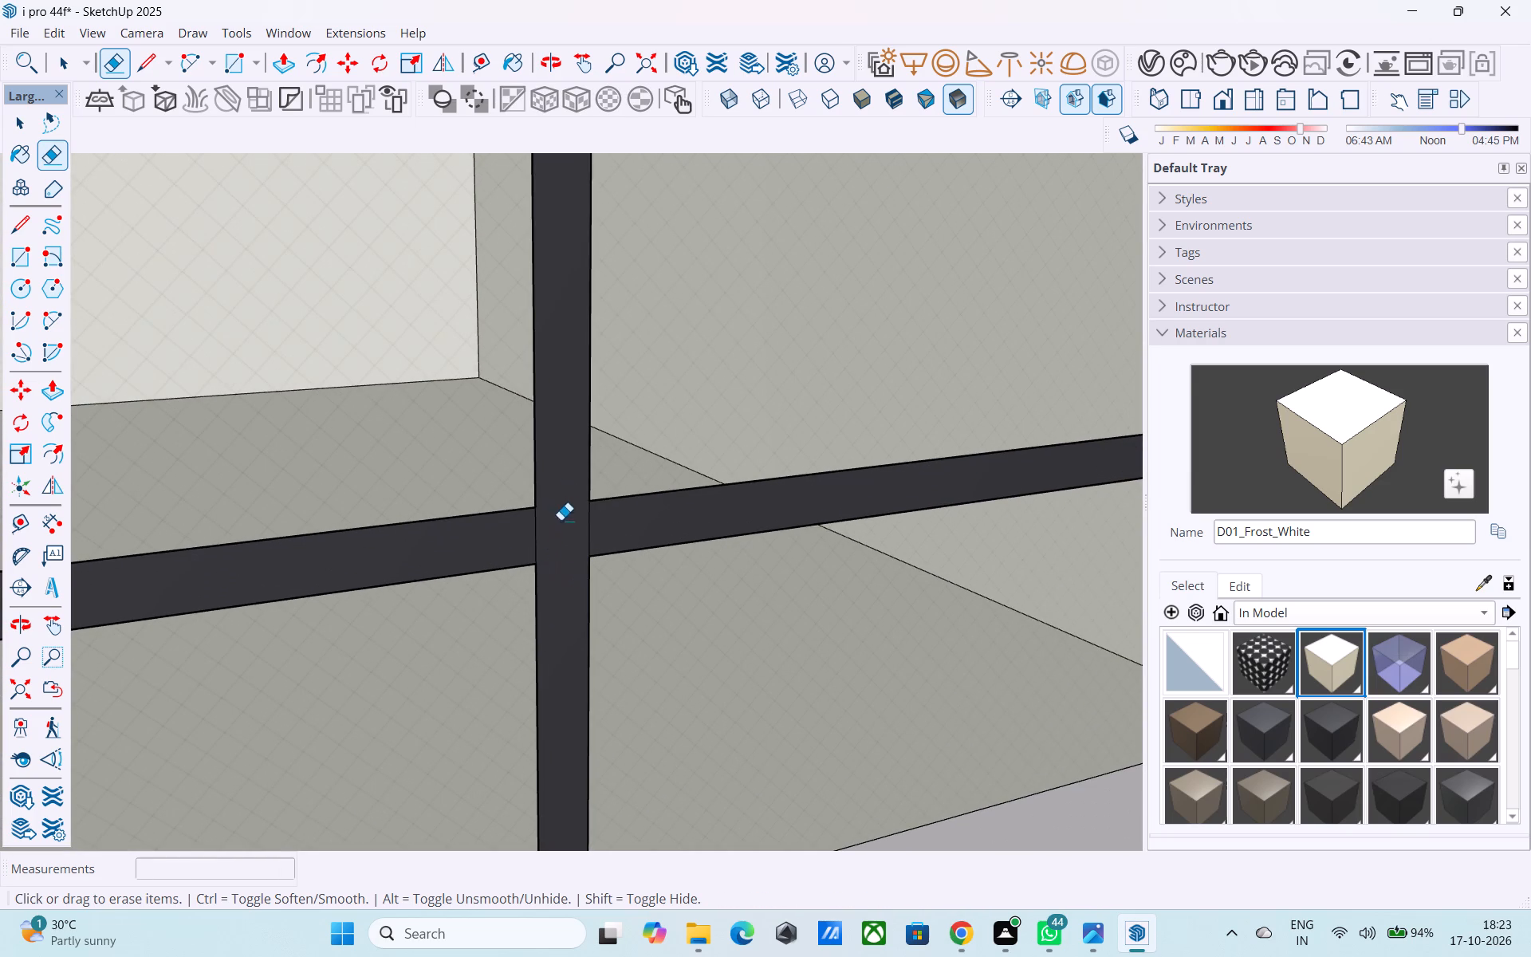
drag(549, 538, 520, 536)
drag(588, 529, 616, 536)
Erase the overlapping edges where the right mullion crosses the upper crossbar.
scroll(560, 595, down, 7)
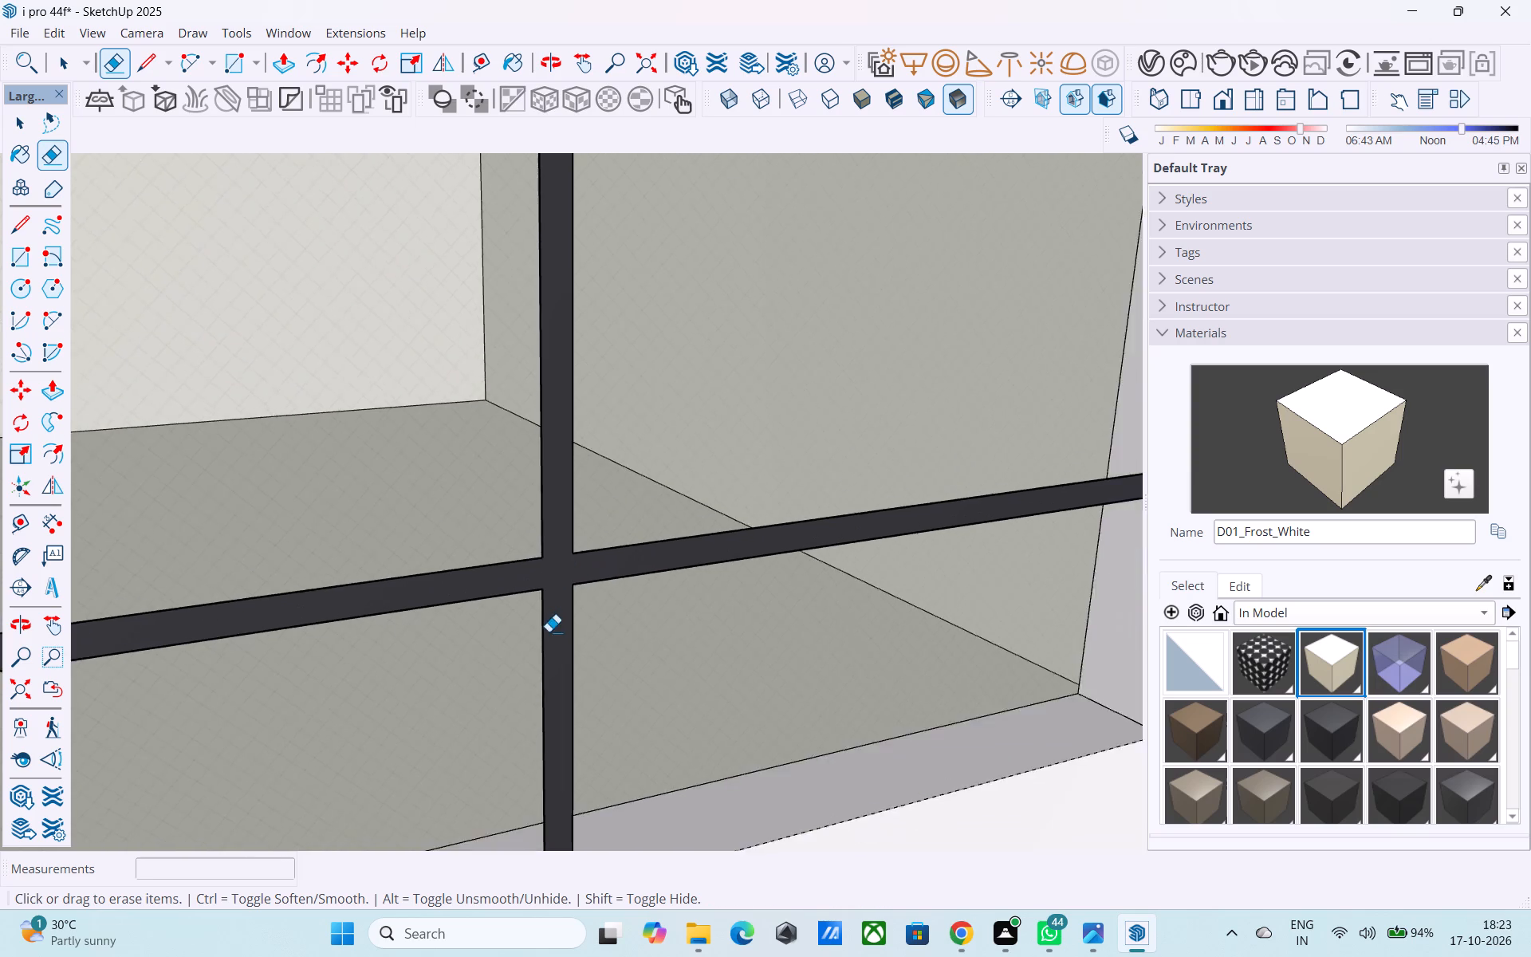
scroll(549, 632, down, 11)
scroll(573, 362, down, 4)
middle_drag(594, 560, 569, 699)
scroll(558, 254, up, 6)
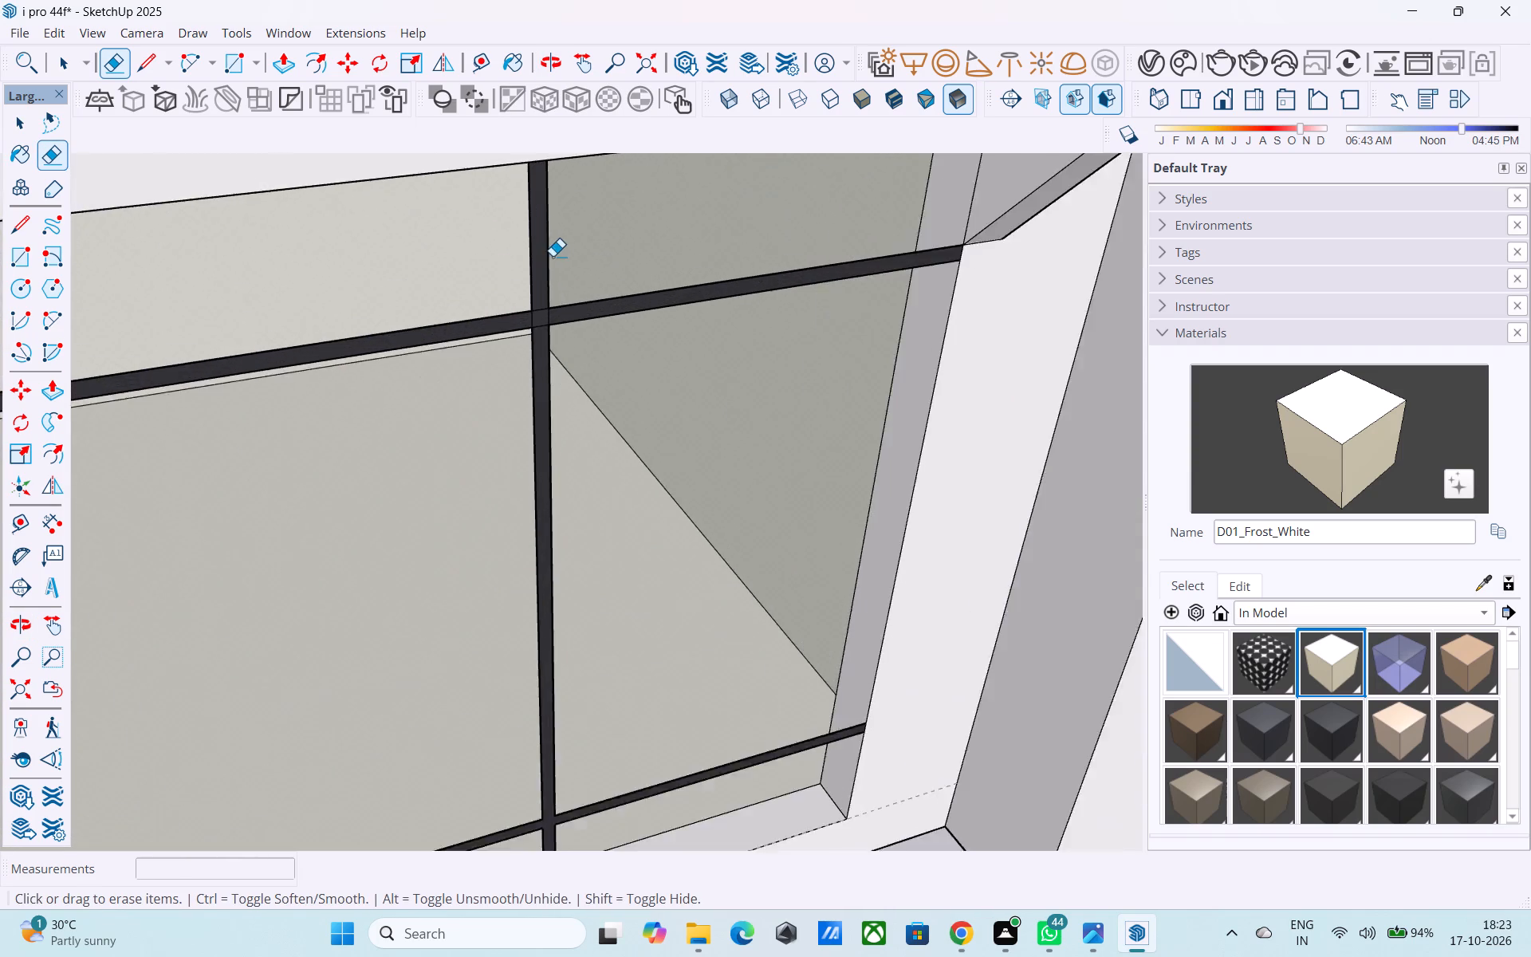
scroll(553, 256, up, 14)
click(541, 340)
drag(546, 389, 541, 436)
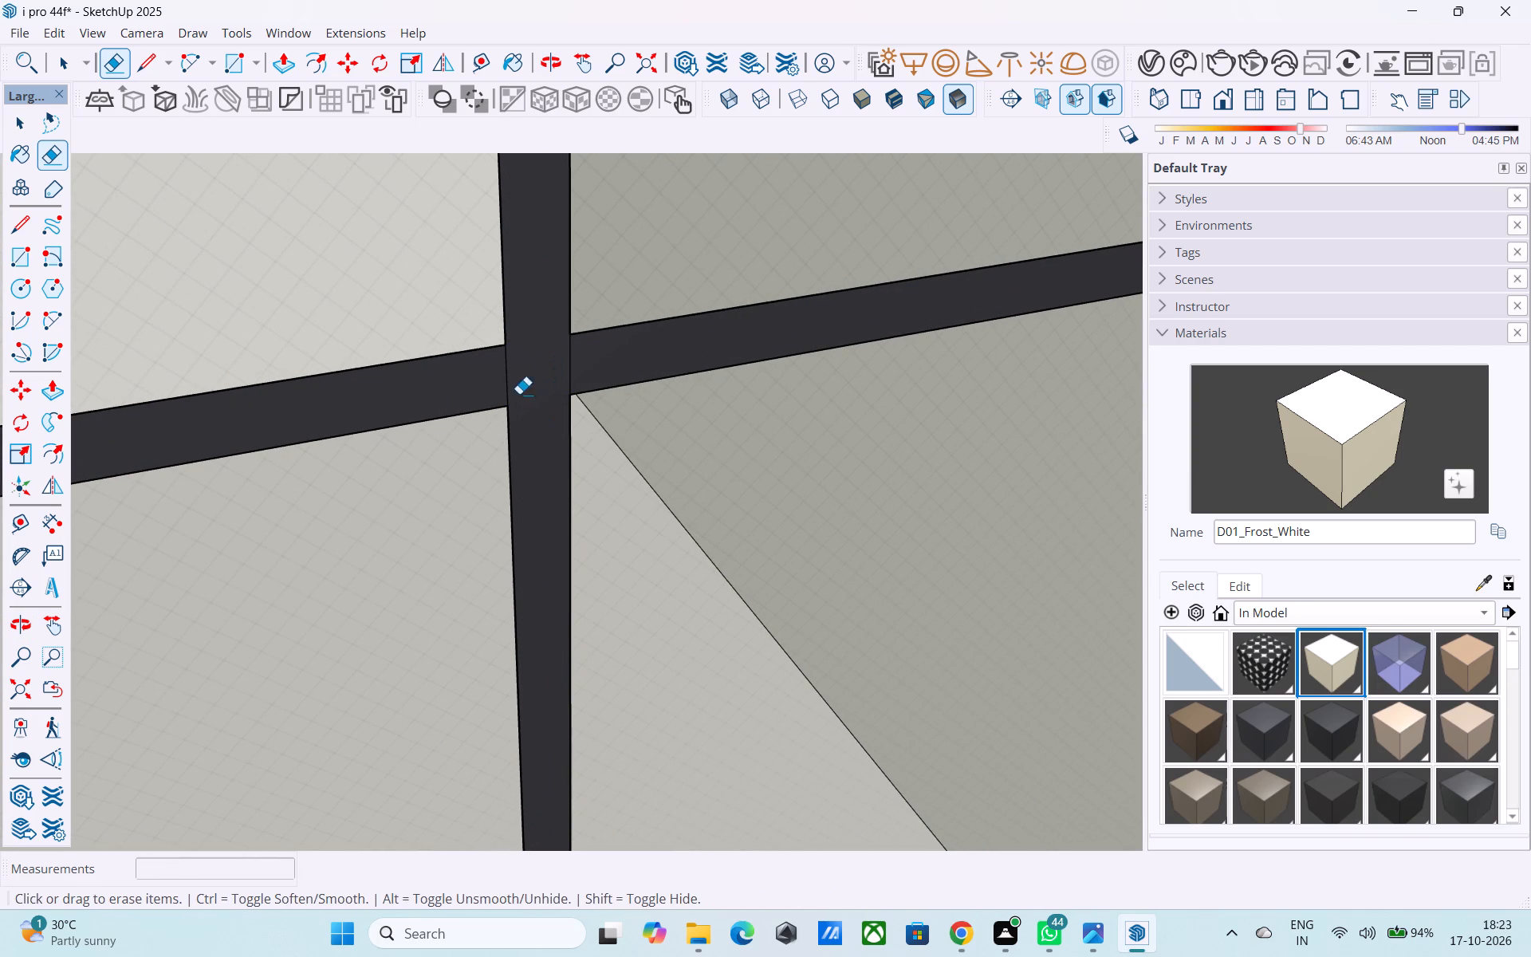
drag(517, 392, 464, 378)
drag(558, 371, 600, 366)
scroll(595, 378, down, 17)
middle_drag(630, 579, 606, 557)
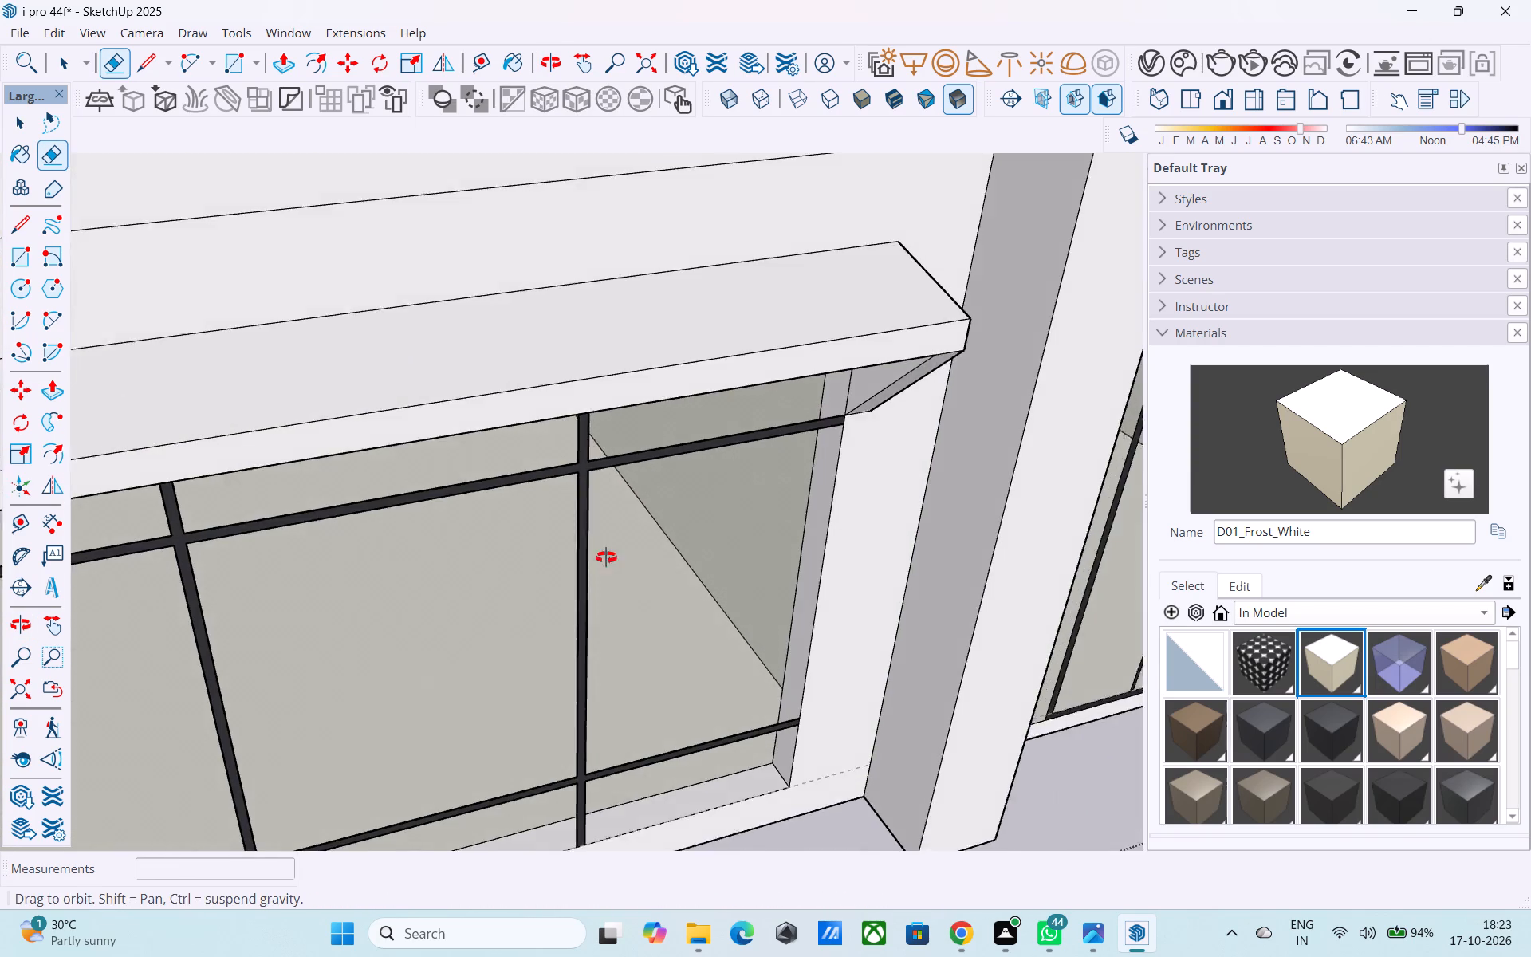
Copy the window's bar grid face 9" inward from the front edge to the inner edge of the window reveal.
middle_drag(606, 557, 632, 502)
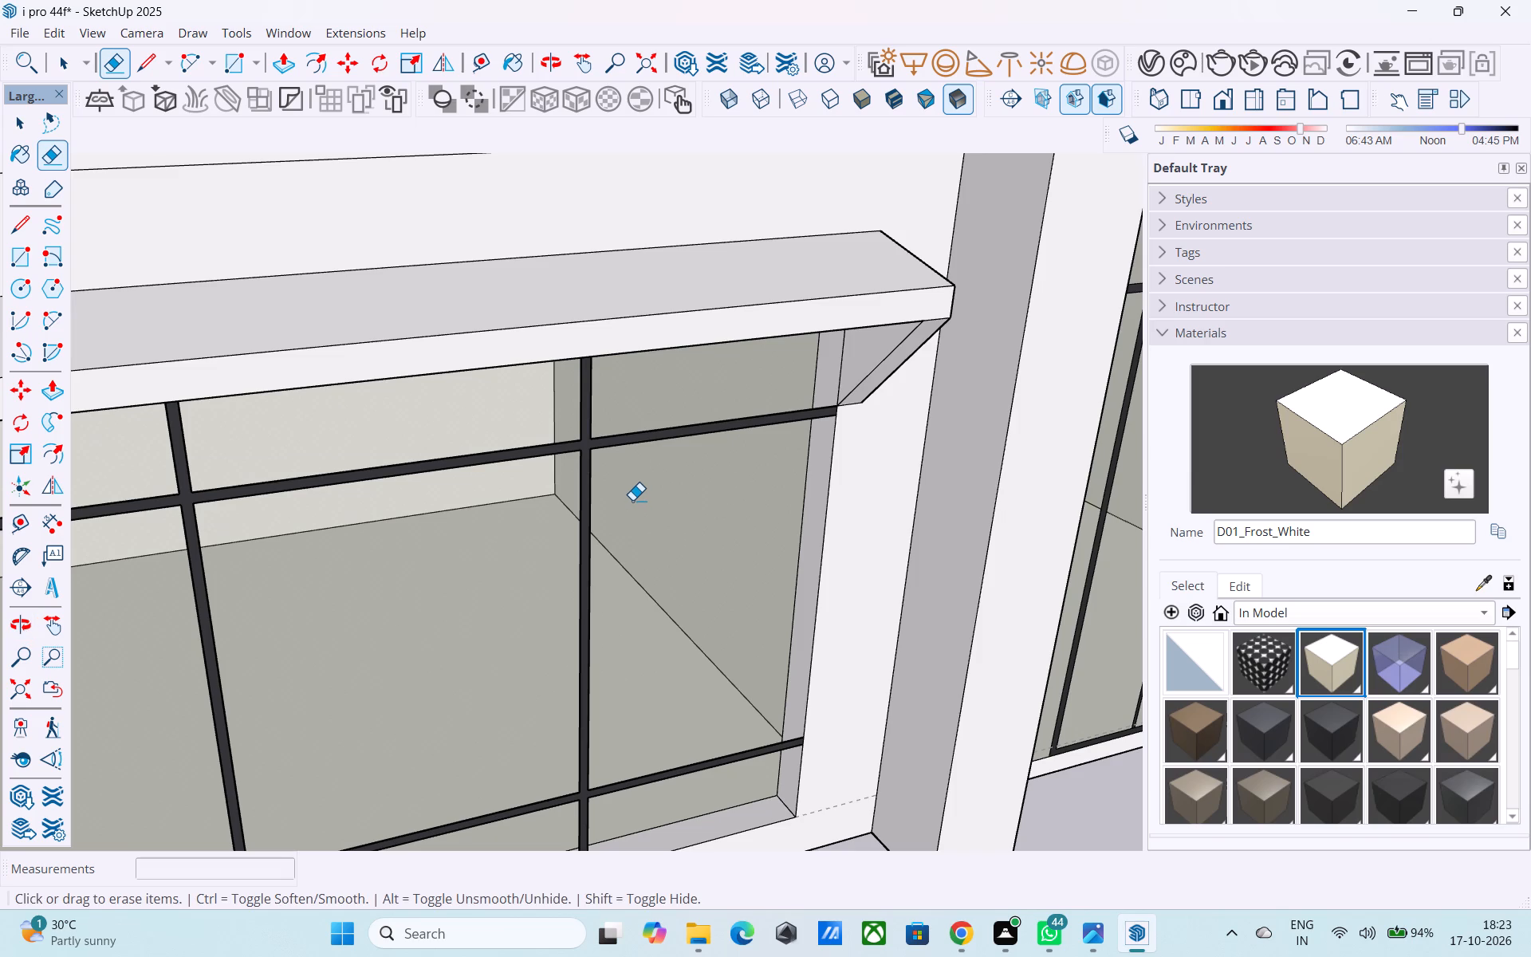
scroll(632, 500, down, 1)
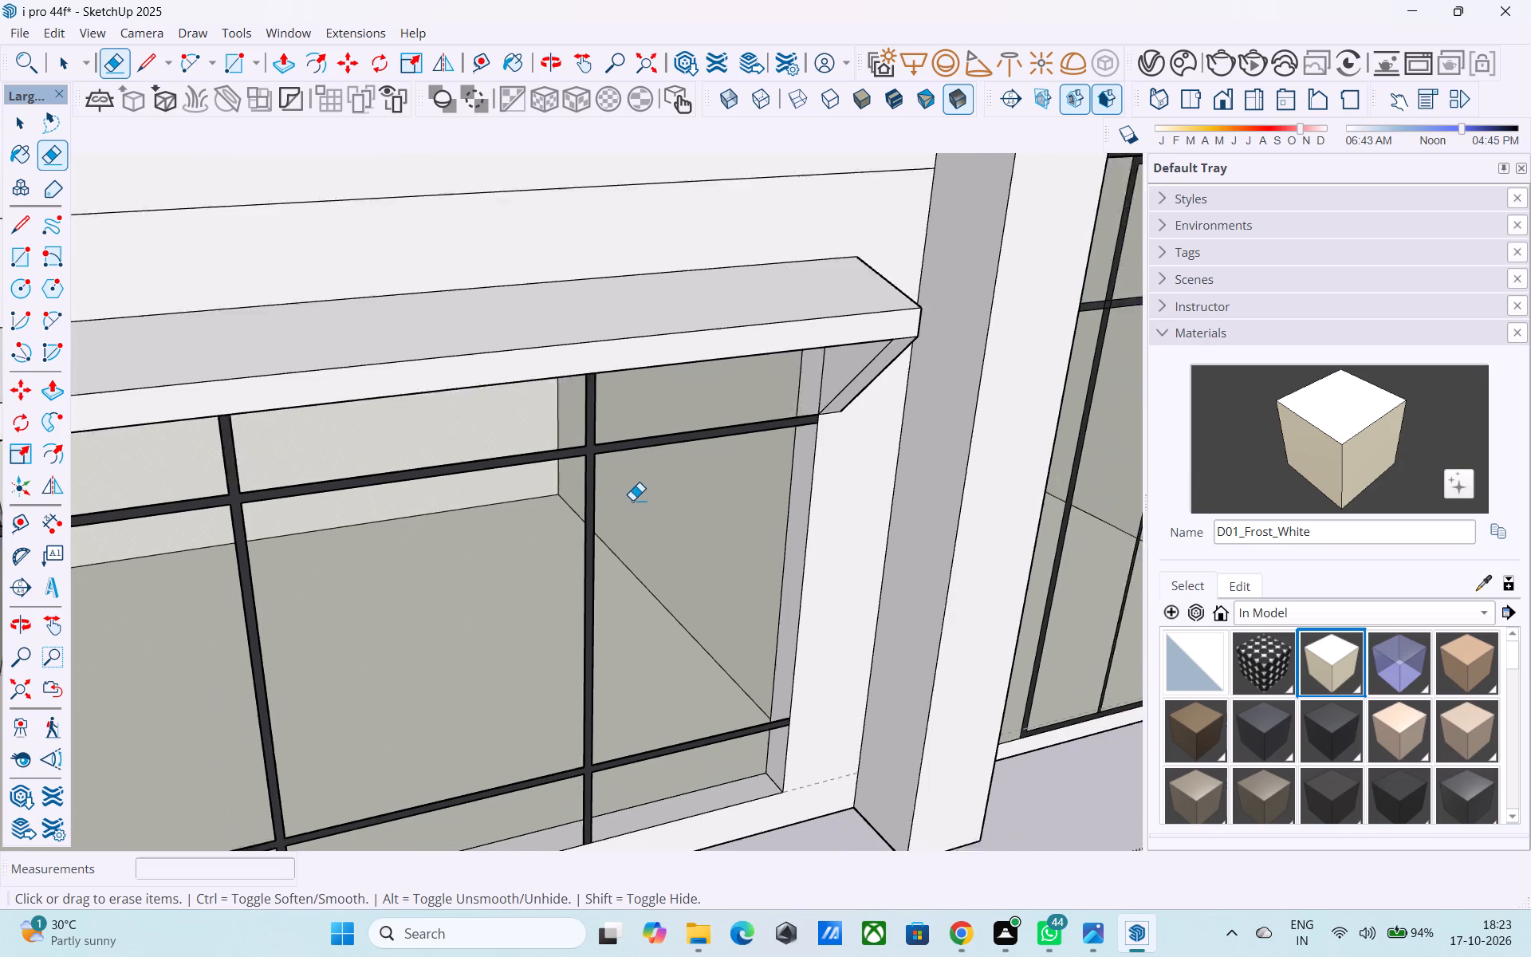
scroll(632, 500, down, 1)
scroll(794, 454, up, 3)
scroll(795, 431, down, 3)
middle_drag(794, 431, 823, 325)
scroll(823, 325, down, 6)
middle_drag(545, 556, 472, 506)
scroll(423, 332, up, 9)
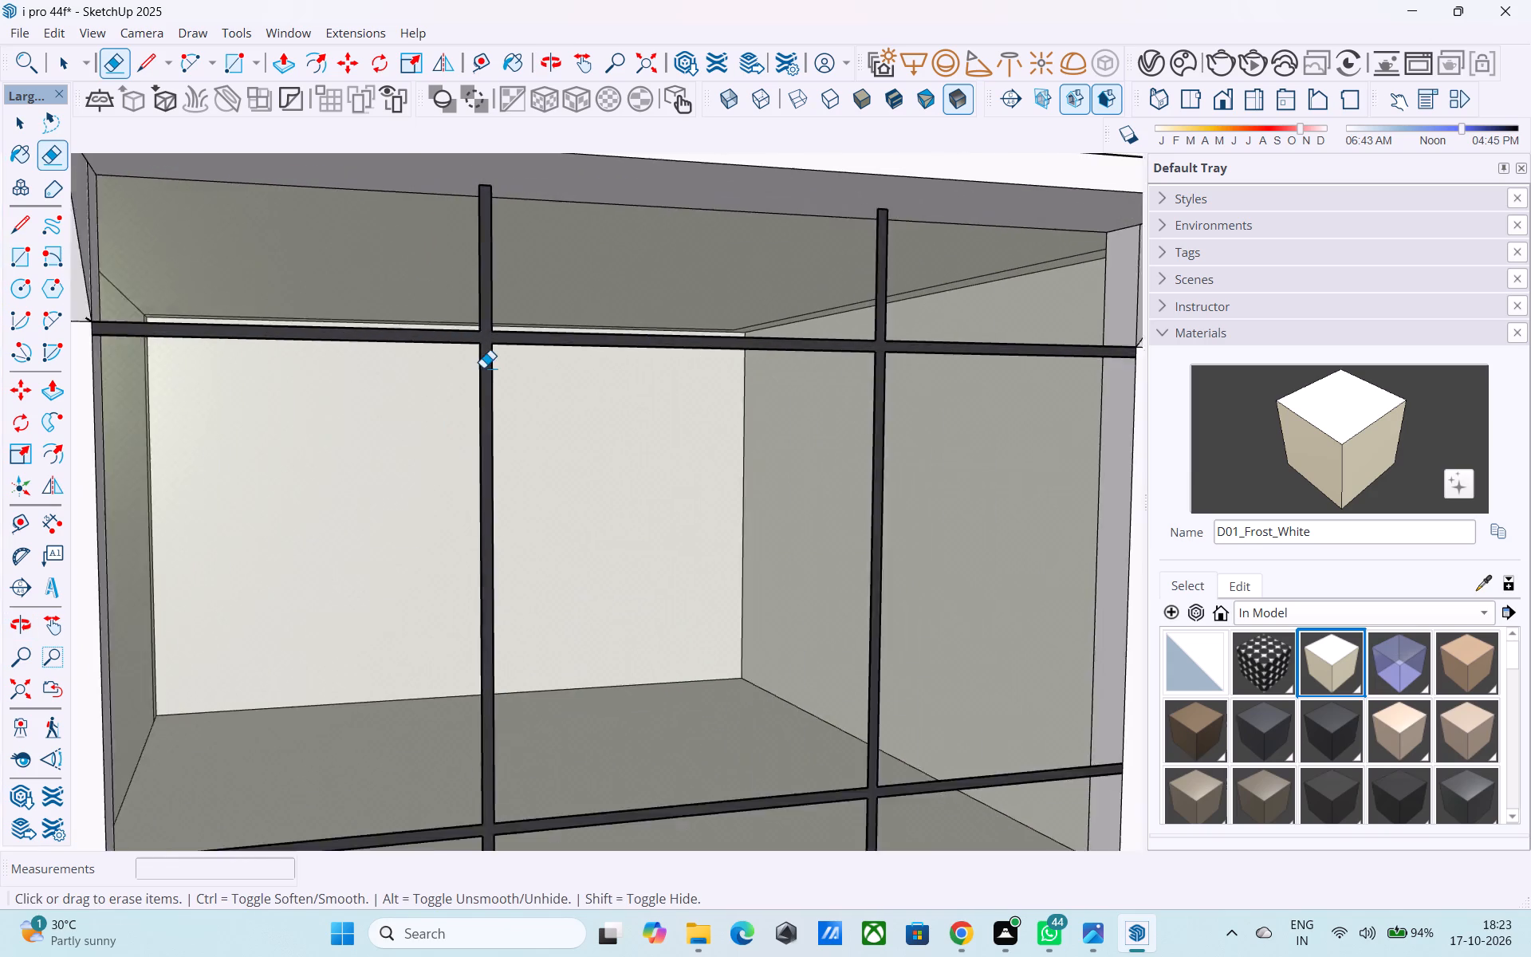
scroll(483, 368, up, 2)
key(space)
click(486, 364)
scroll(486, 368, down, 4)
middle_drag(487, 368, 505, 370)
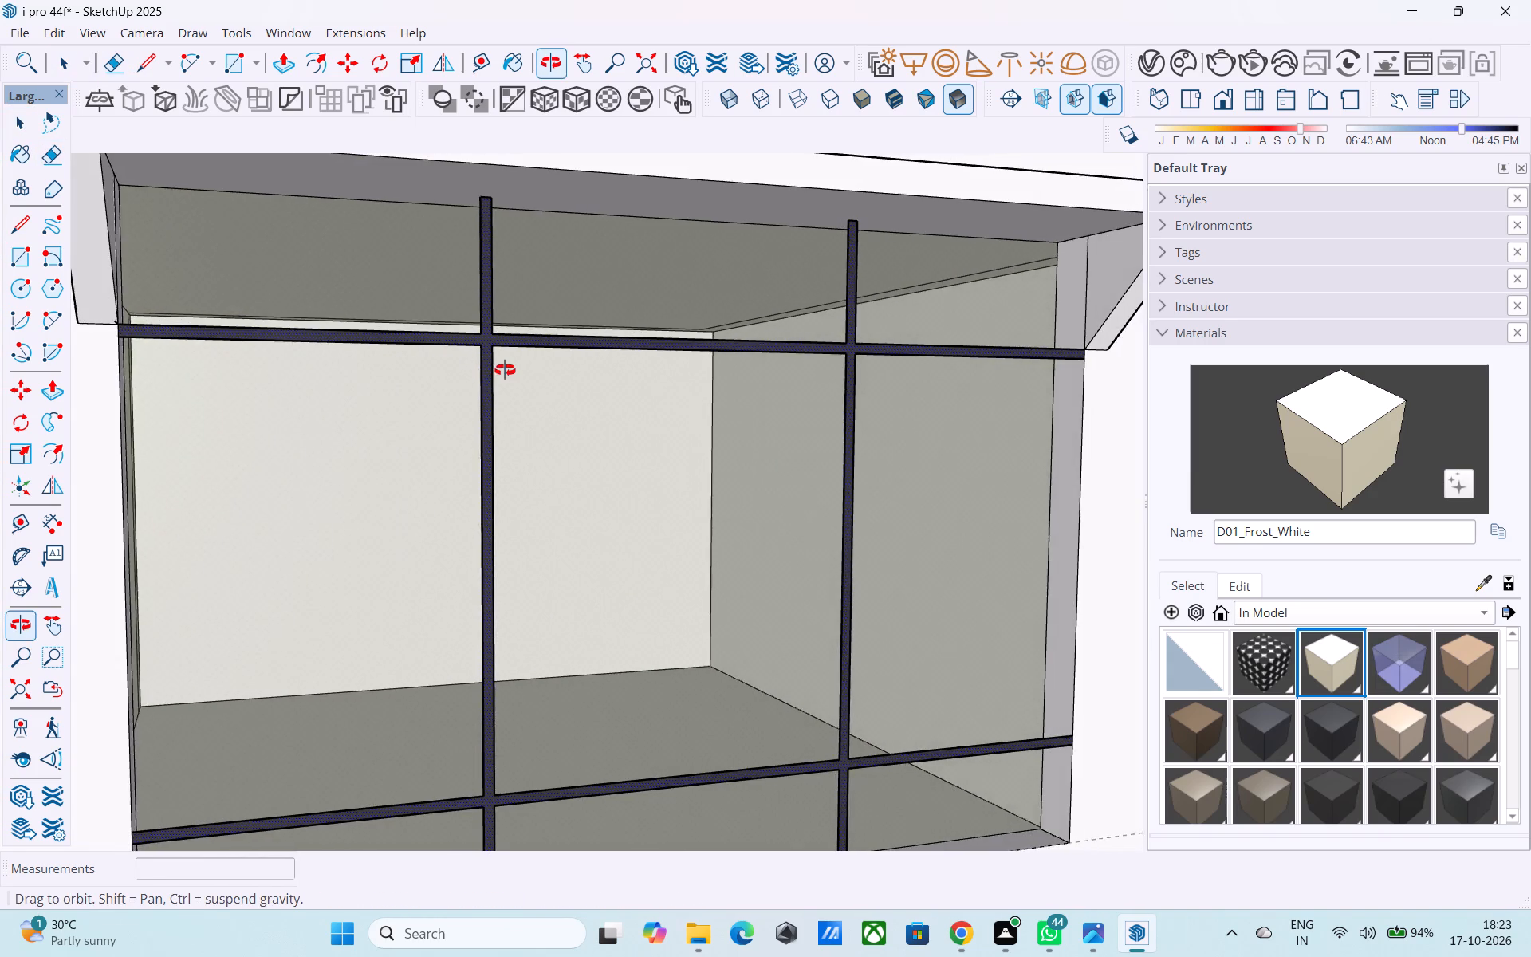
middle_drag(505, 370, 397, 341)
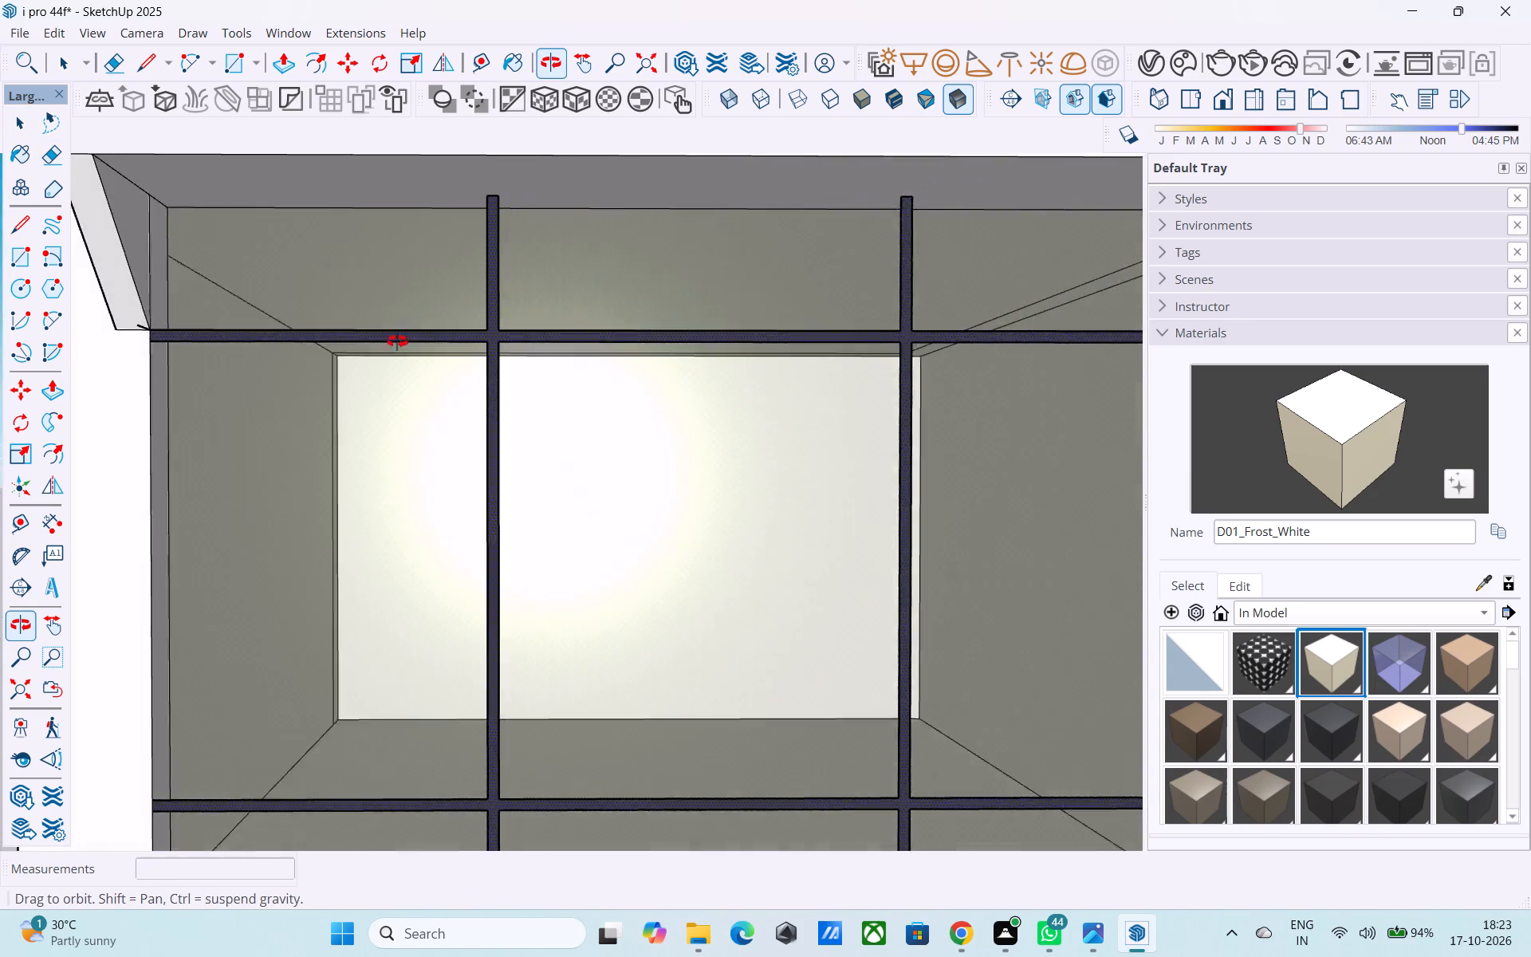
middle_drag(397, 341, 413, 336)
middle_drag(346, 352, 243, 427)
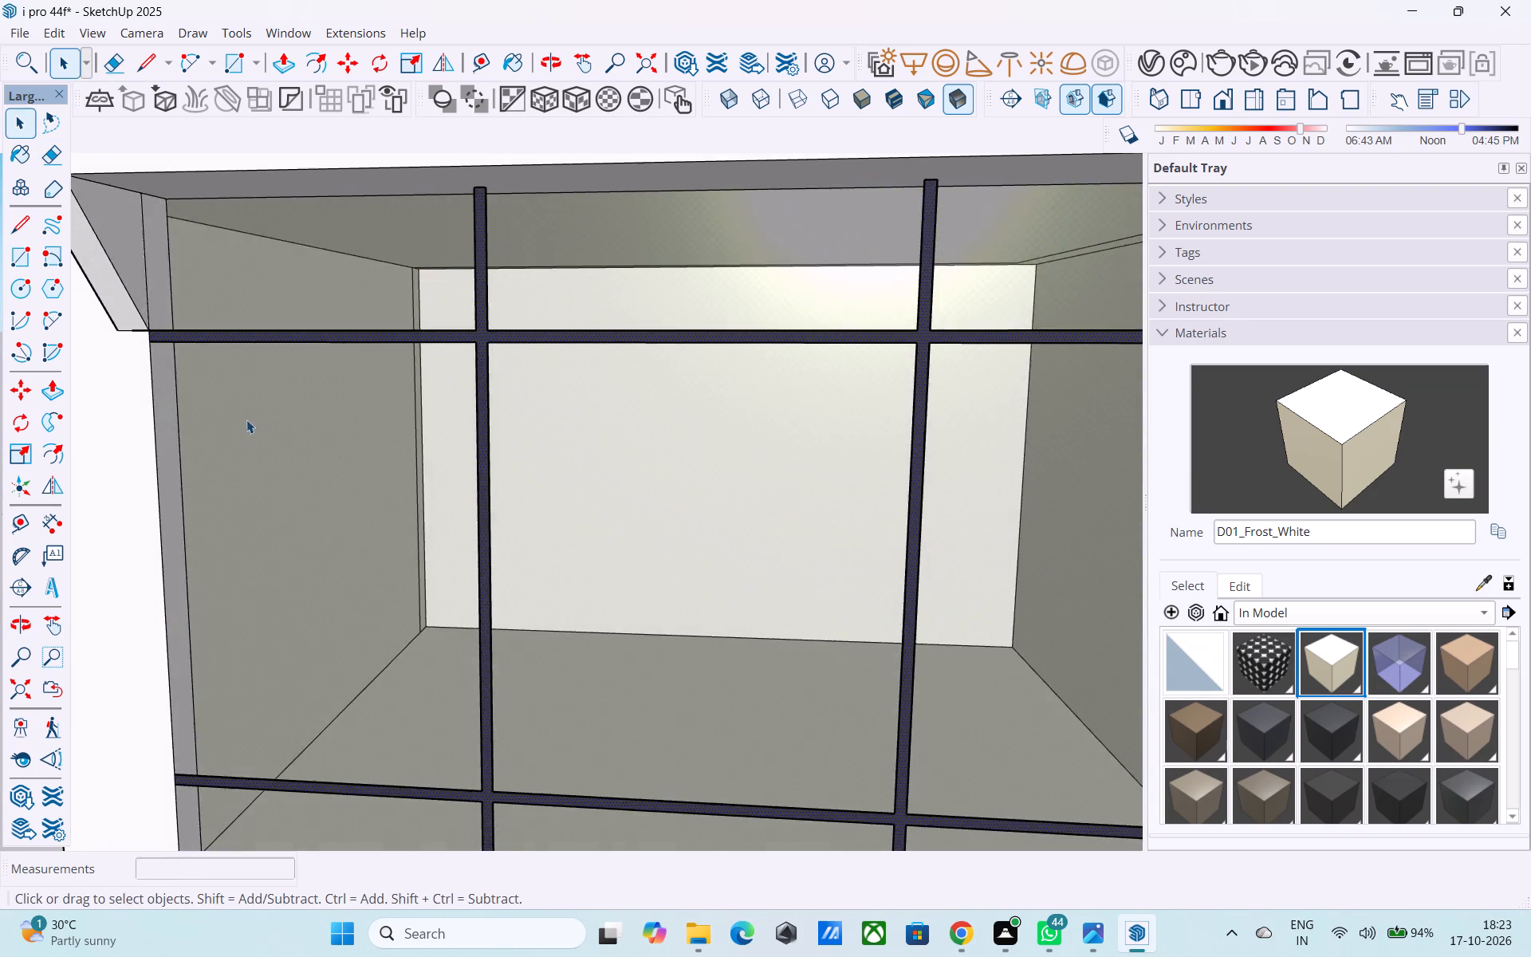
scroll(247, 419, down, 5)
scroll(197, 455, up, 6)
key(m)
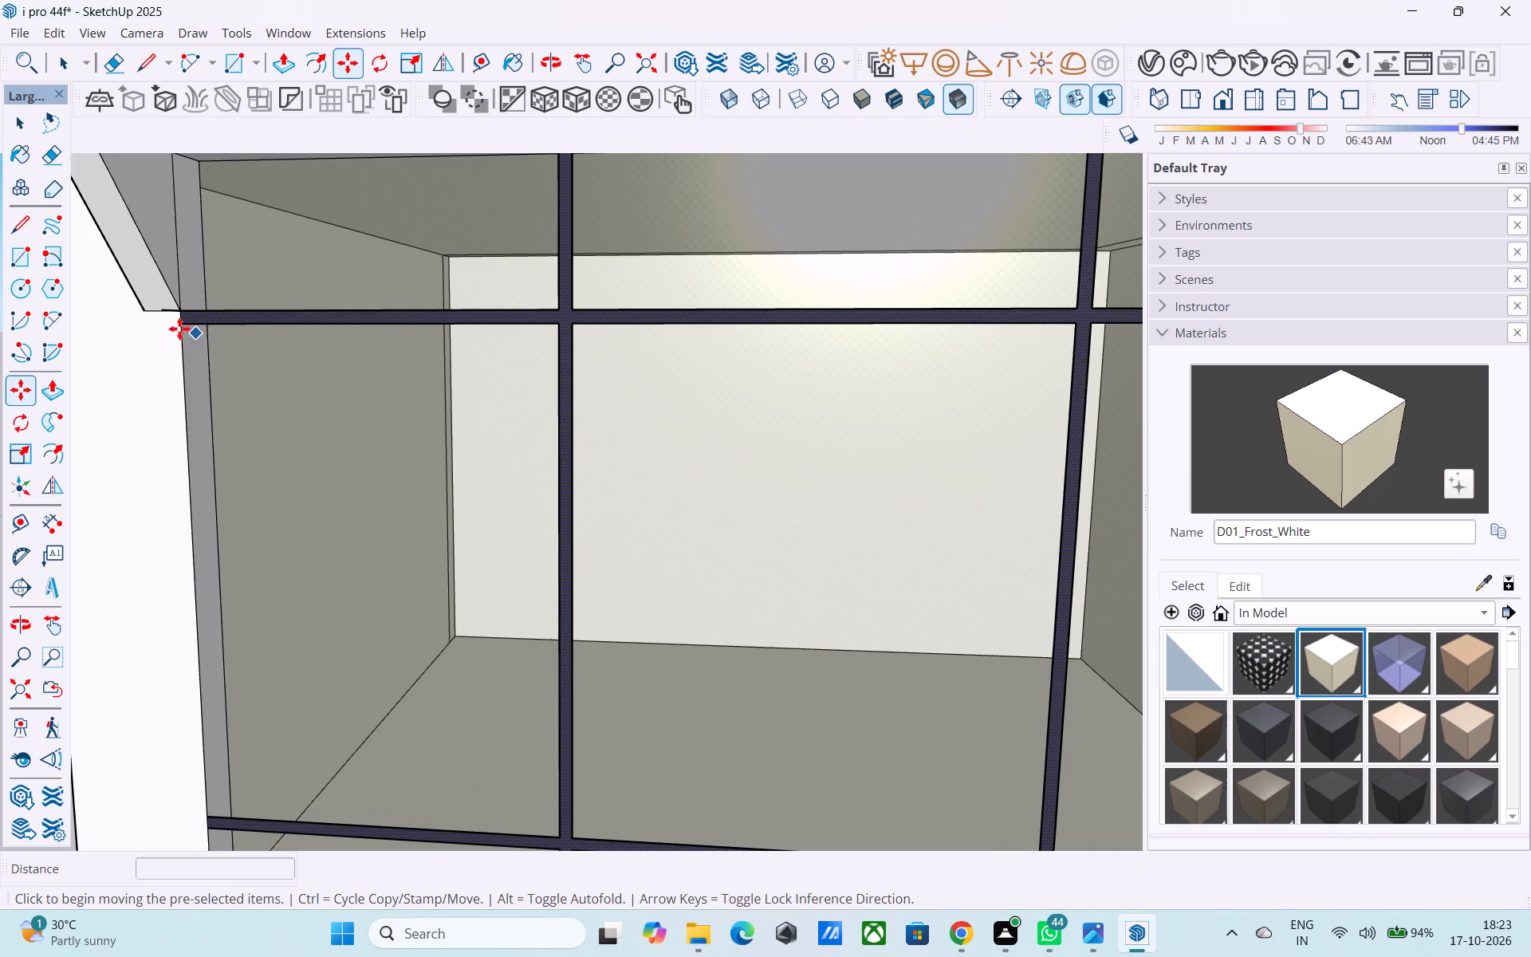
scroll(171, 301, up, 5)
click(181, 309)
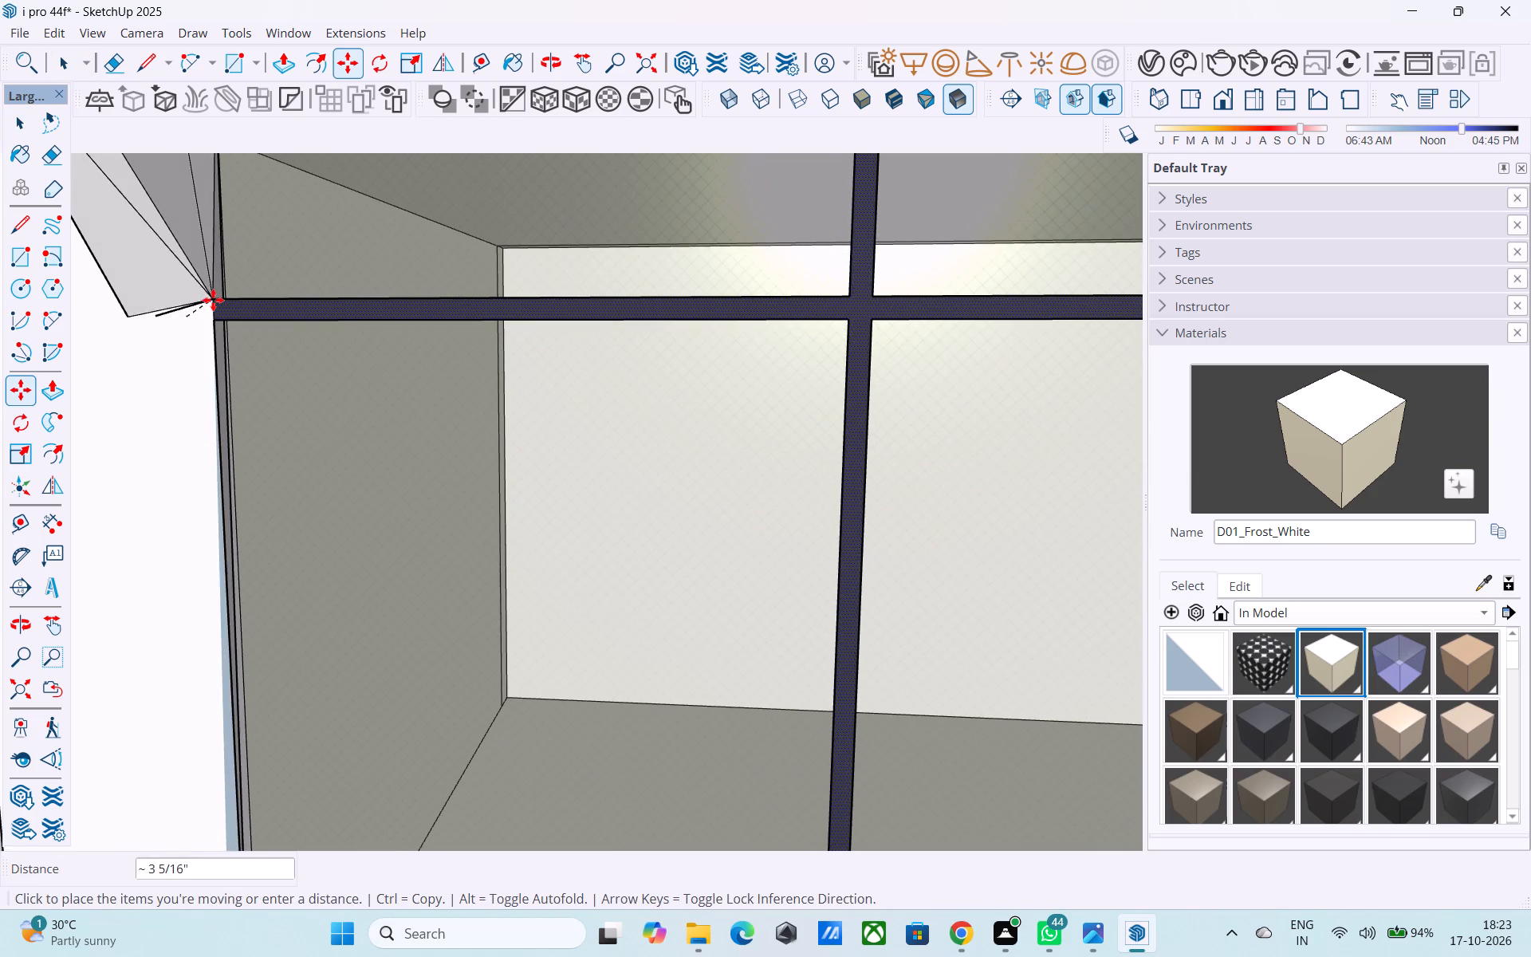
key(space)
key(m)
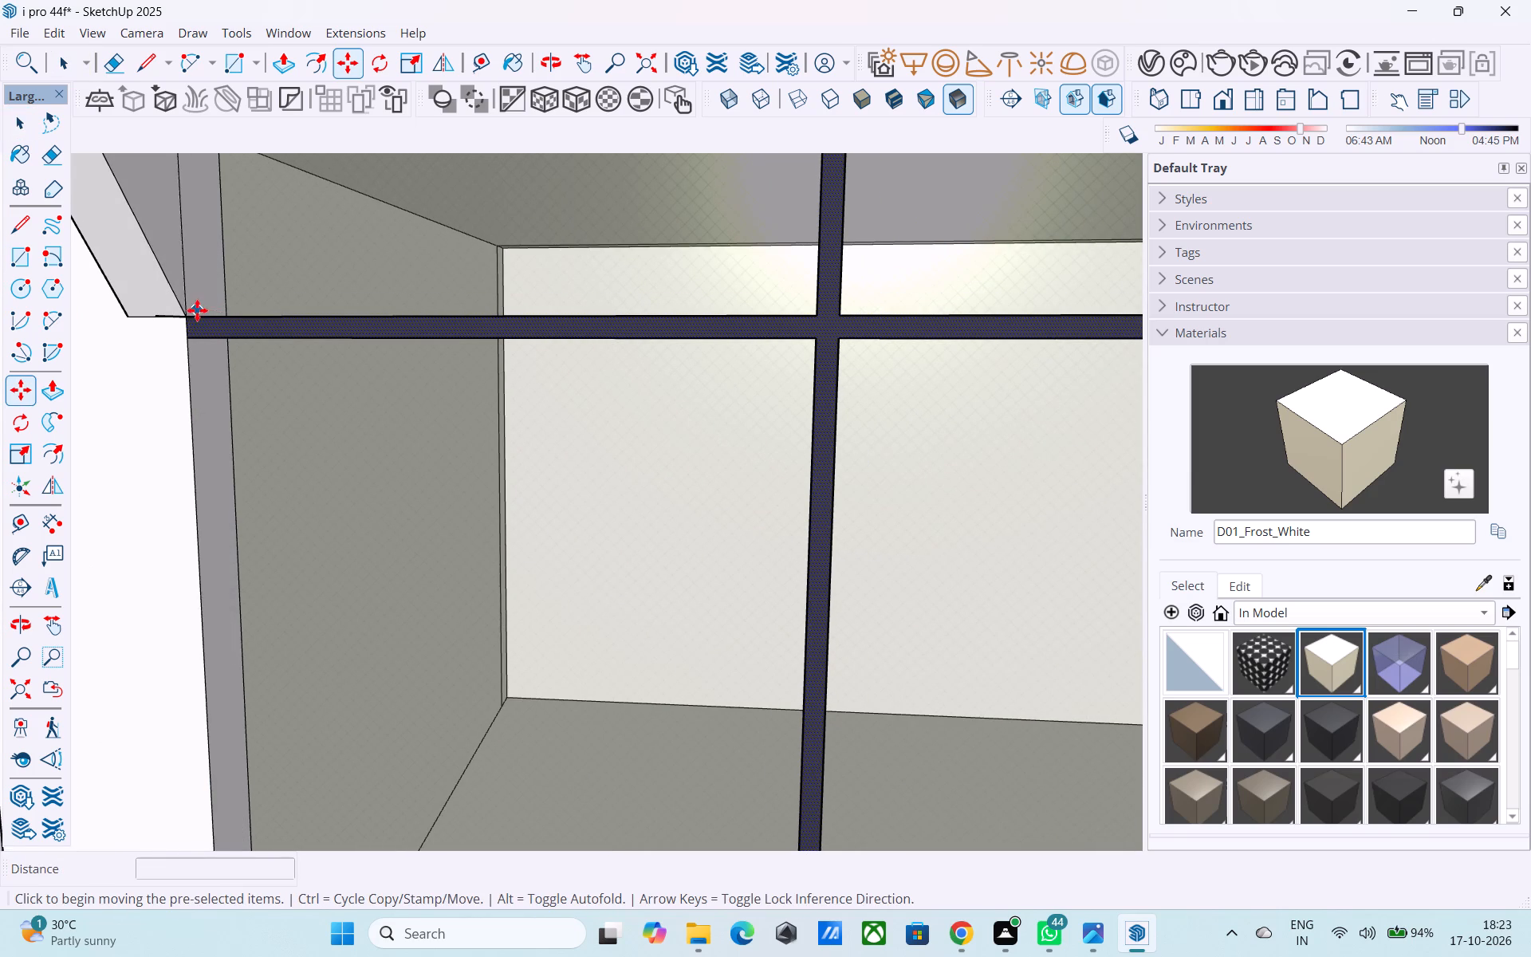
click(191, 311)
scroll(223, 292, up, 1)
middle_drag(212, 311, 198, 353)
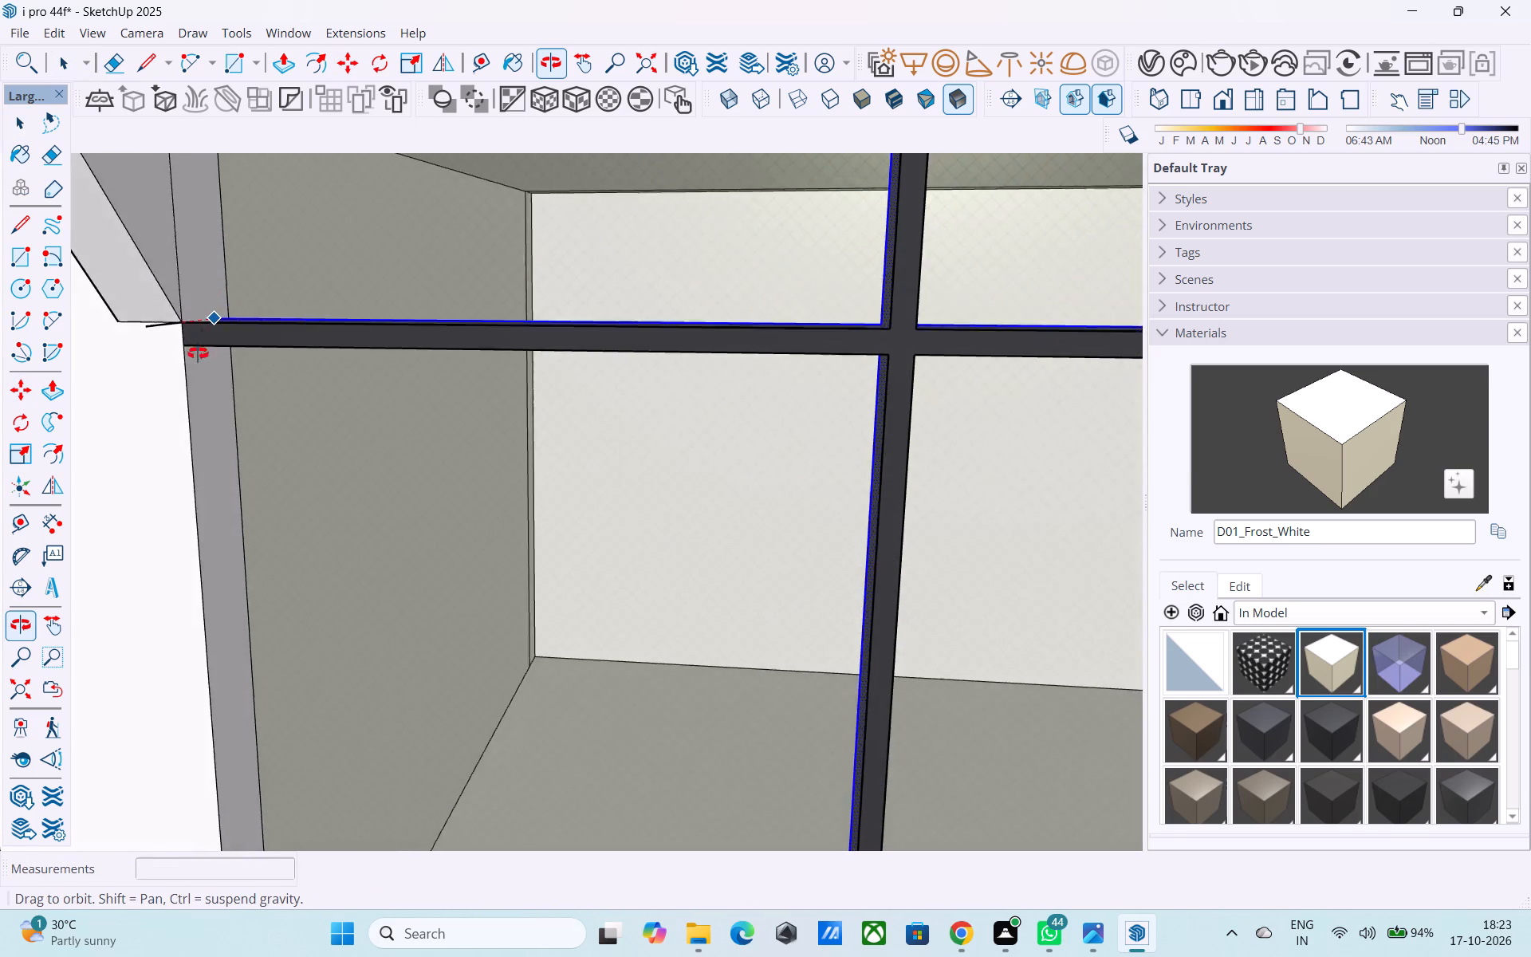
middle_drag(198, 353, 144, 475)
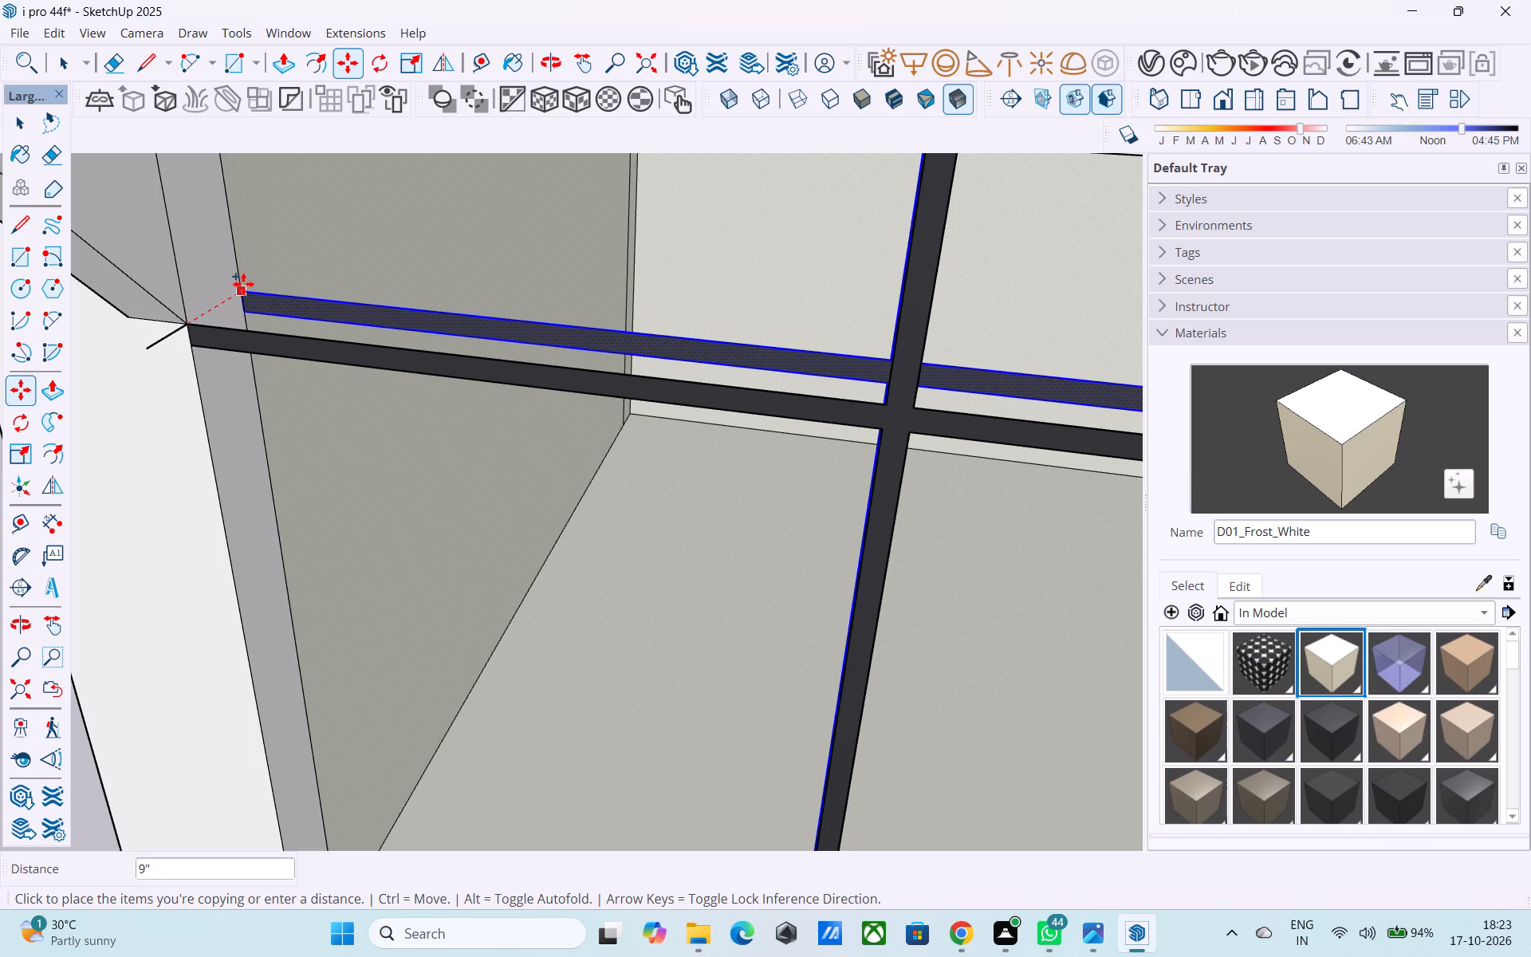
click(243, 284)
Delete the original front bar grid face, keeping the recessed copy.
scroll(267, 297, down, 11)
middle_drag(412, 380, 592, 226)
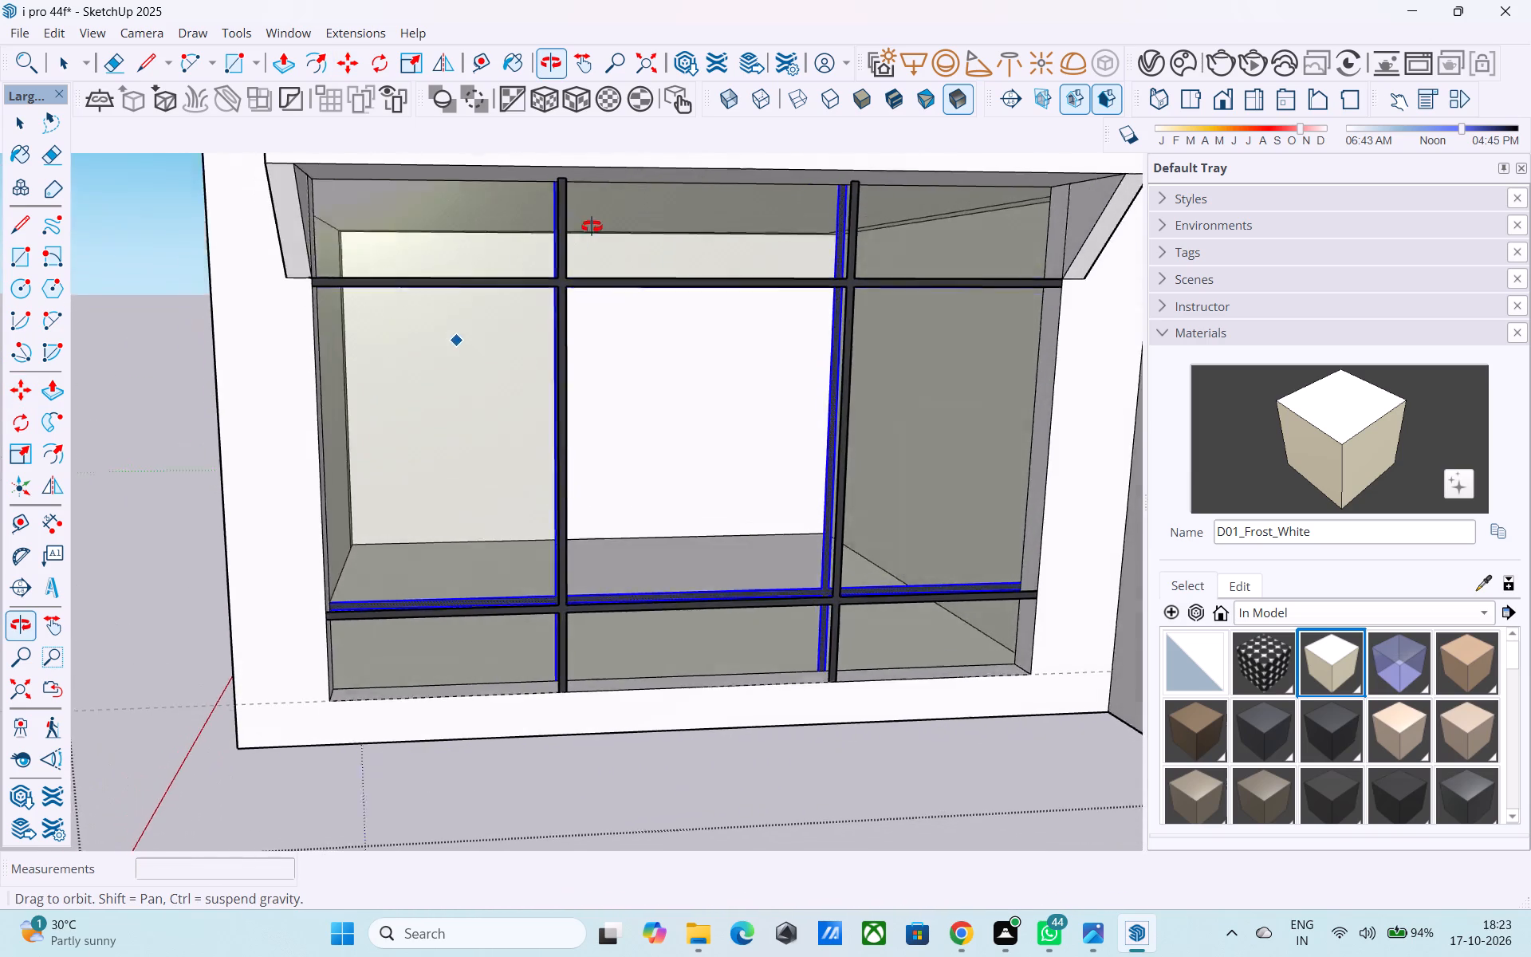
middle_drag(592, 226, 778, 233)
key(space)
middle_drag(725, 268, 864, 328)
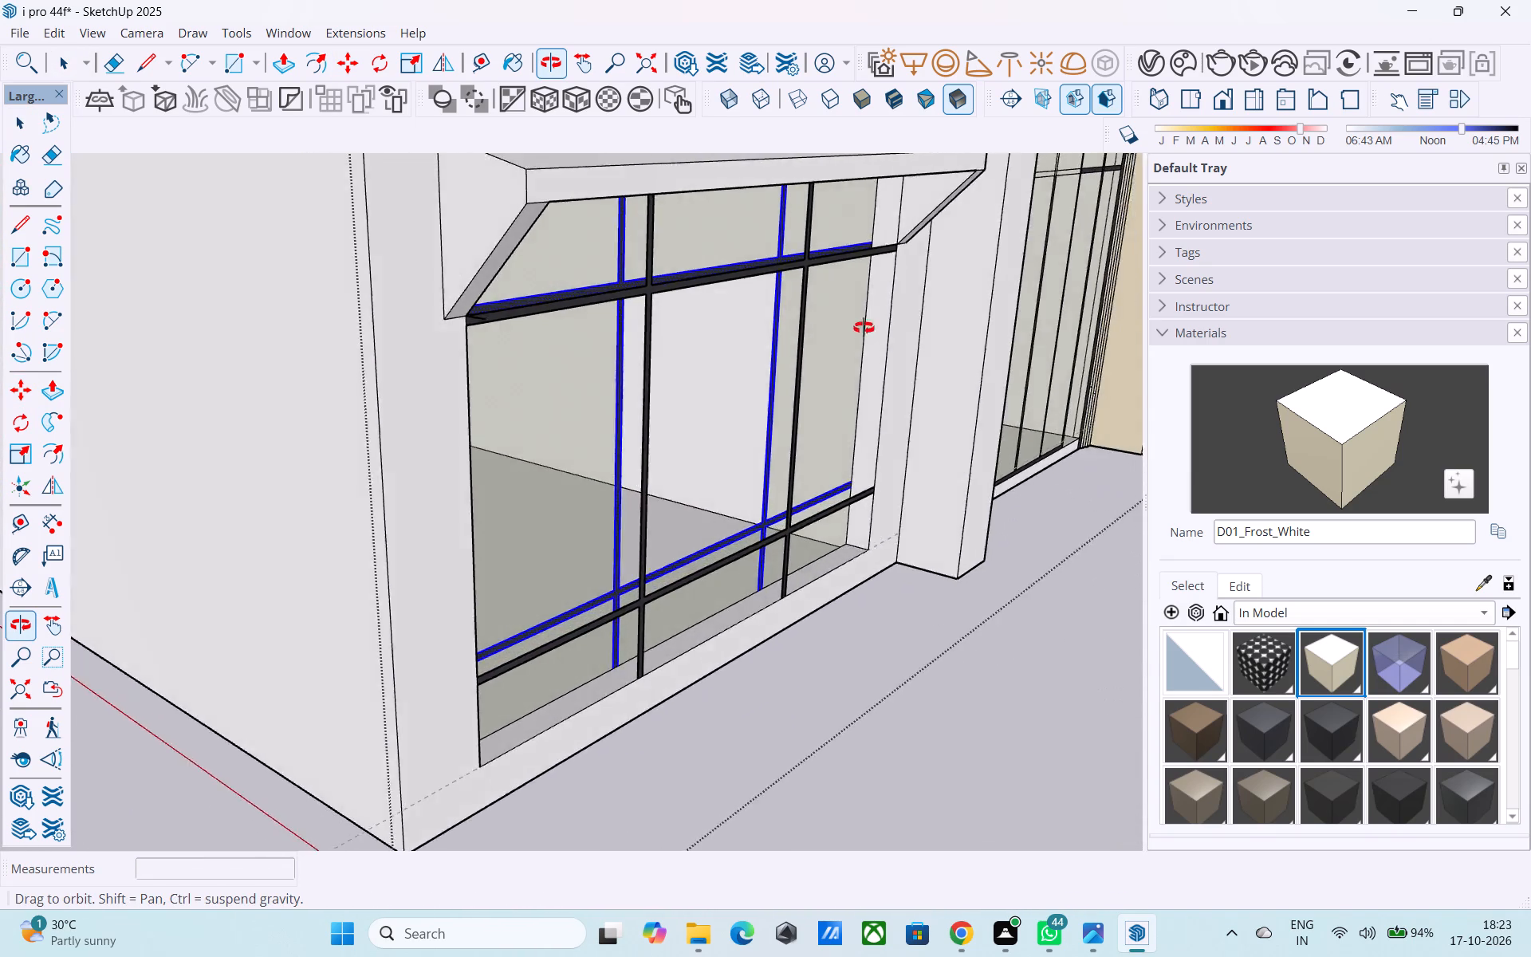
middle_drag(864, 328, 694, 314)
scroll(605, 291, up, 3)
click(608, 296)
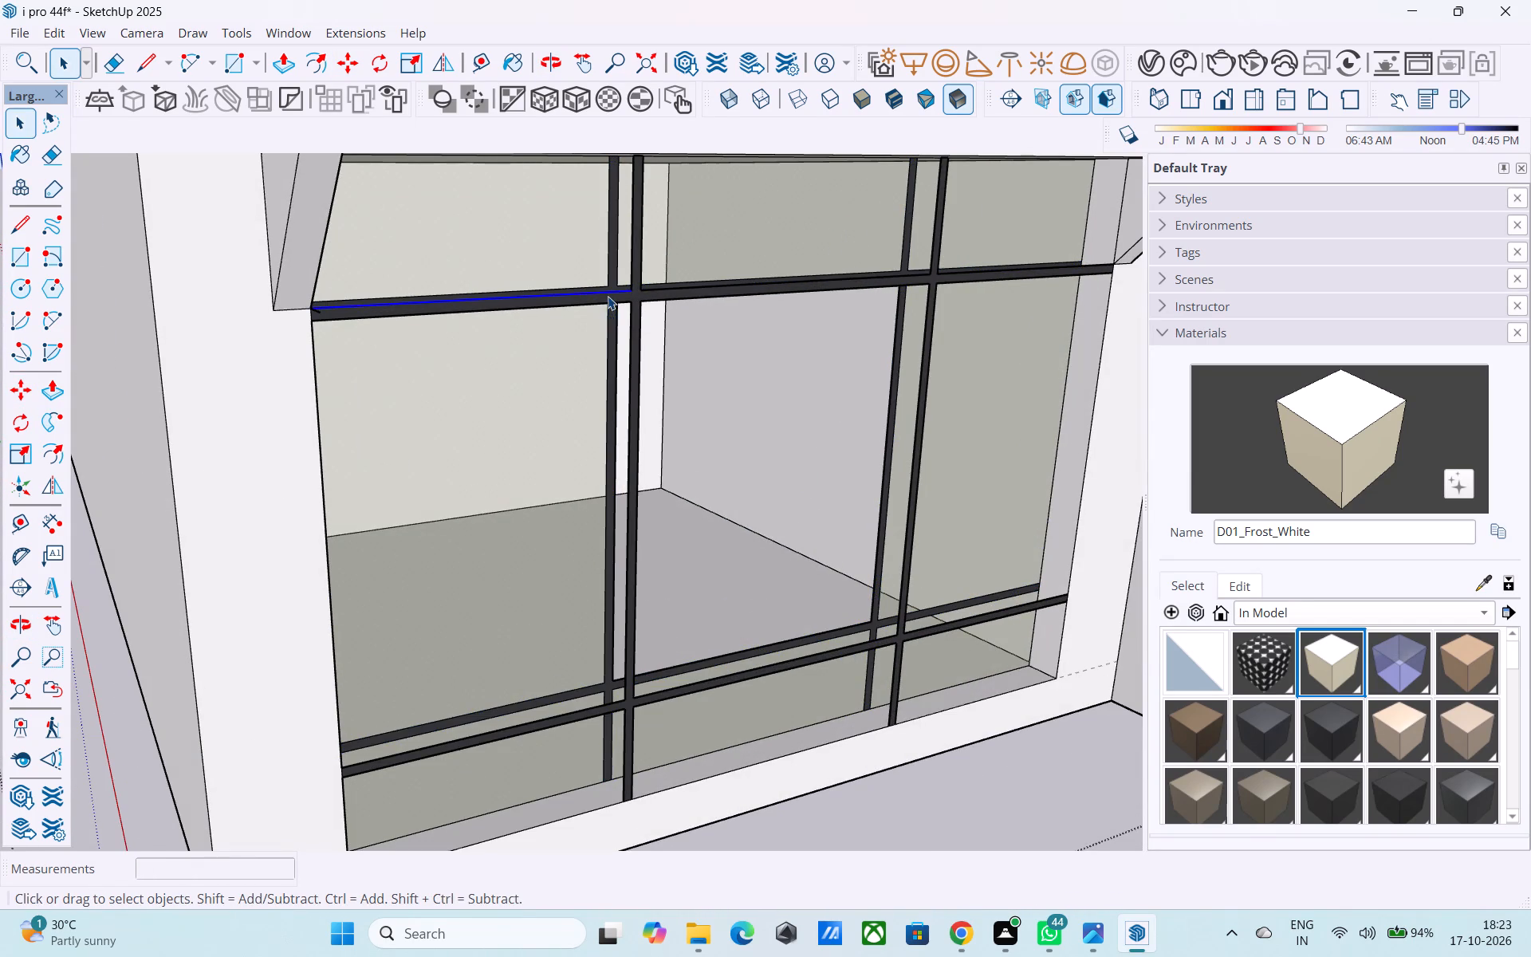
click(610, 297)
key(Delete)
Erase the leftover front edges of the upper crossbar's left and middle sections and of the left mullion above the lower crossbar.
middle_drag(612, 300, 615, 299)
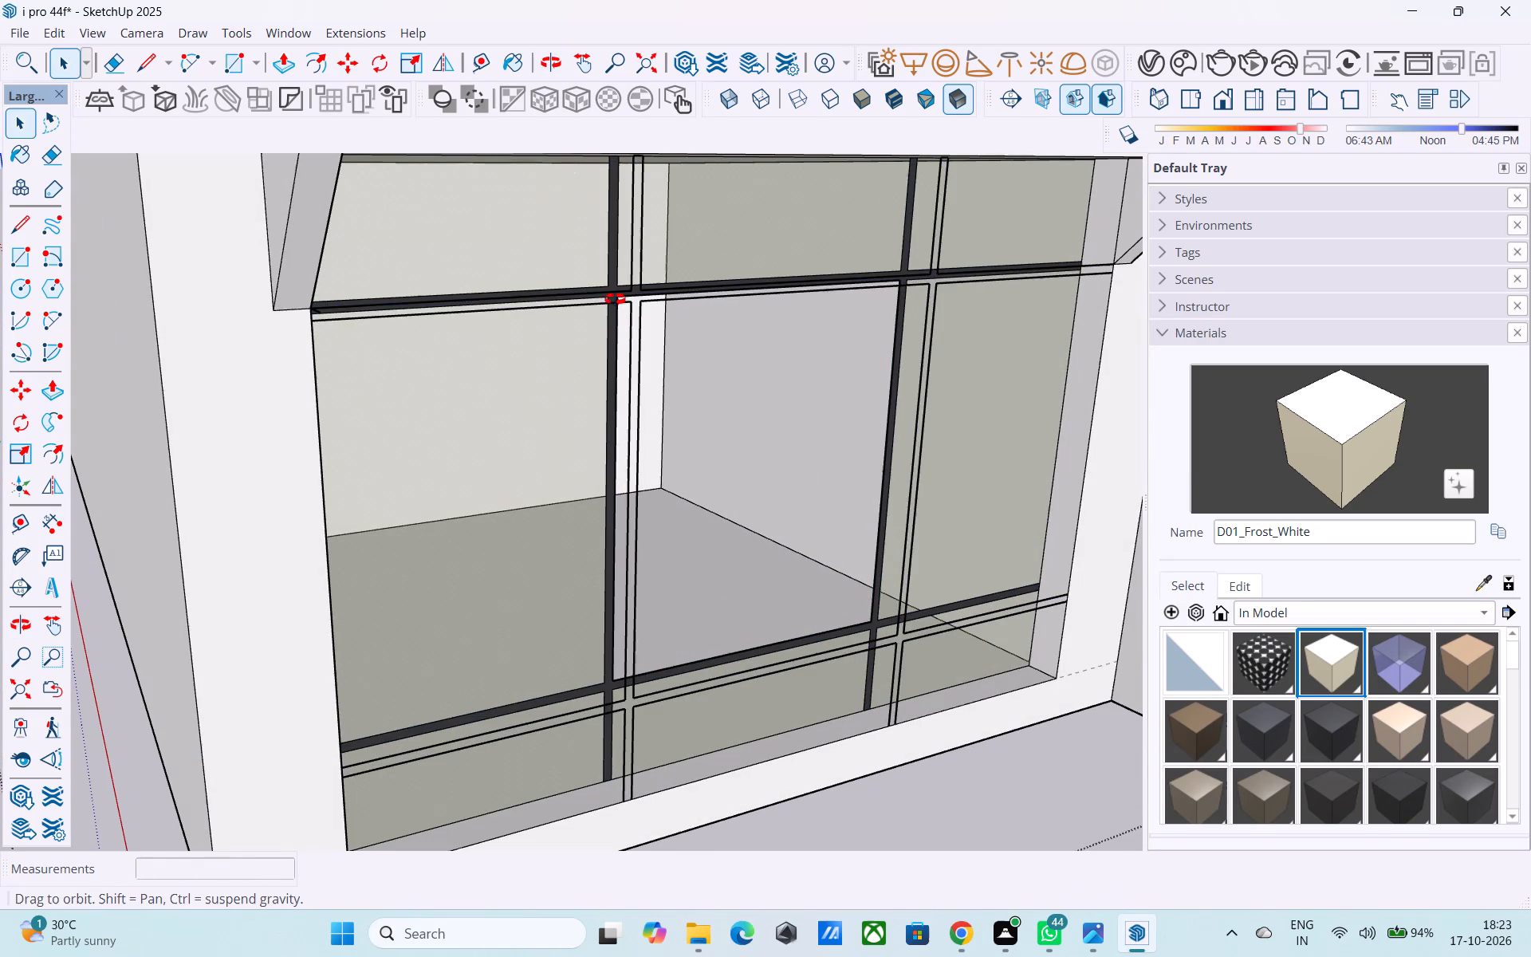
middle_drag(615, 299, 897, 155)
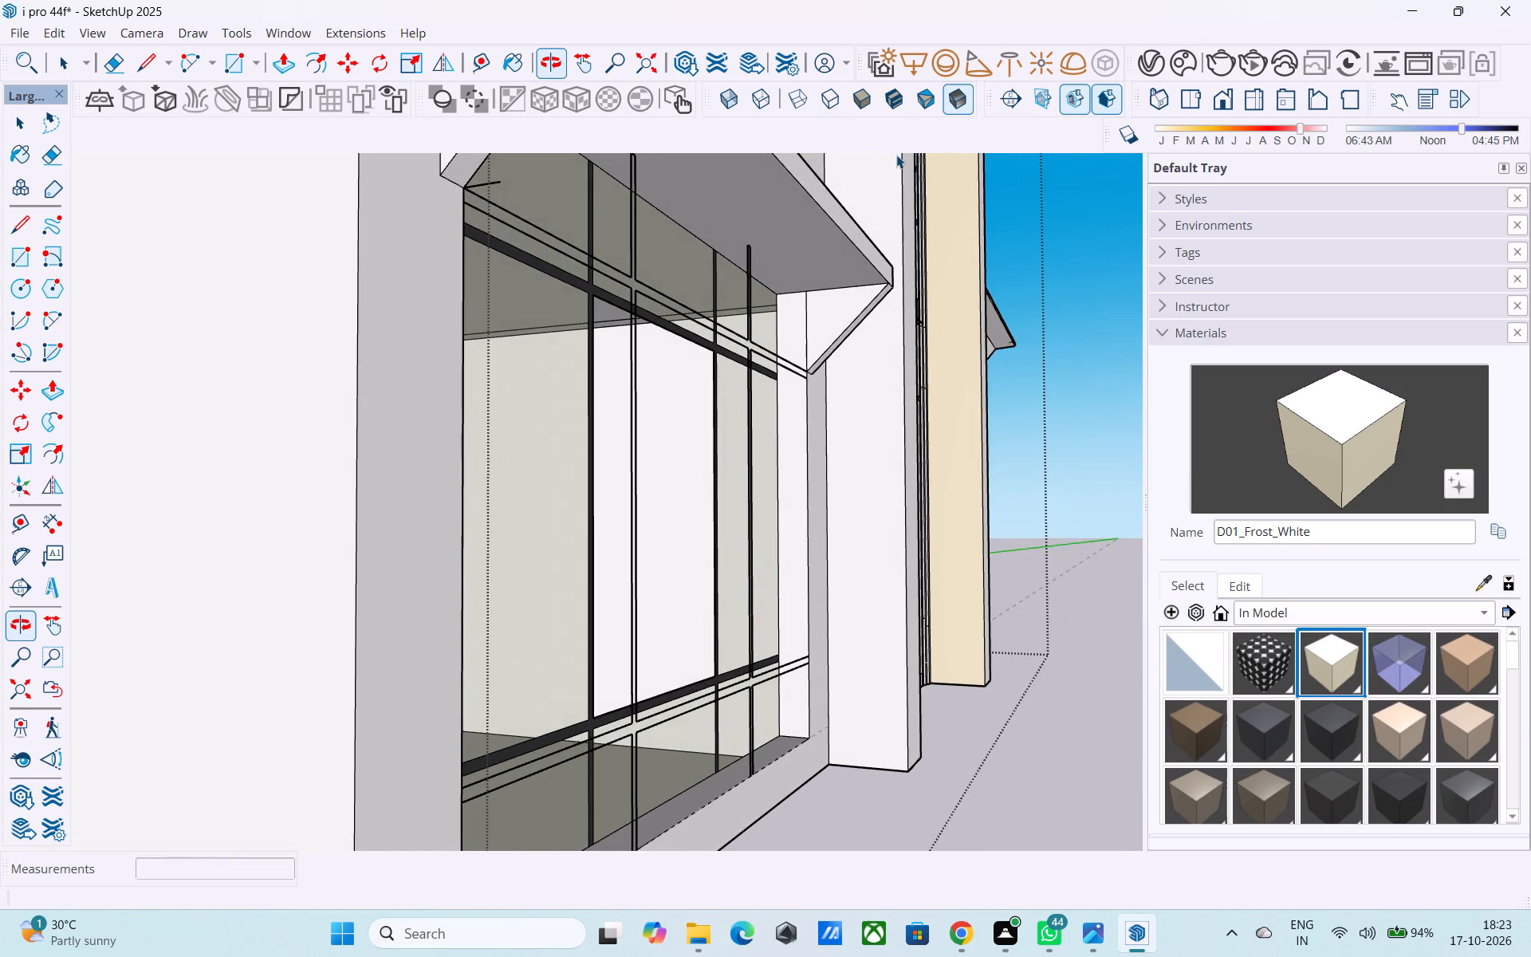
key(e)
click(497, 183)
drag(530, 215, 531, 222)
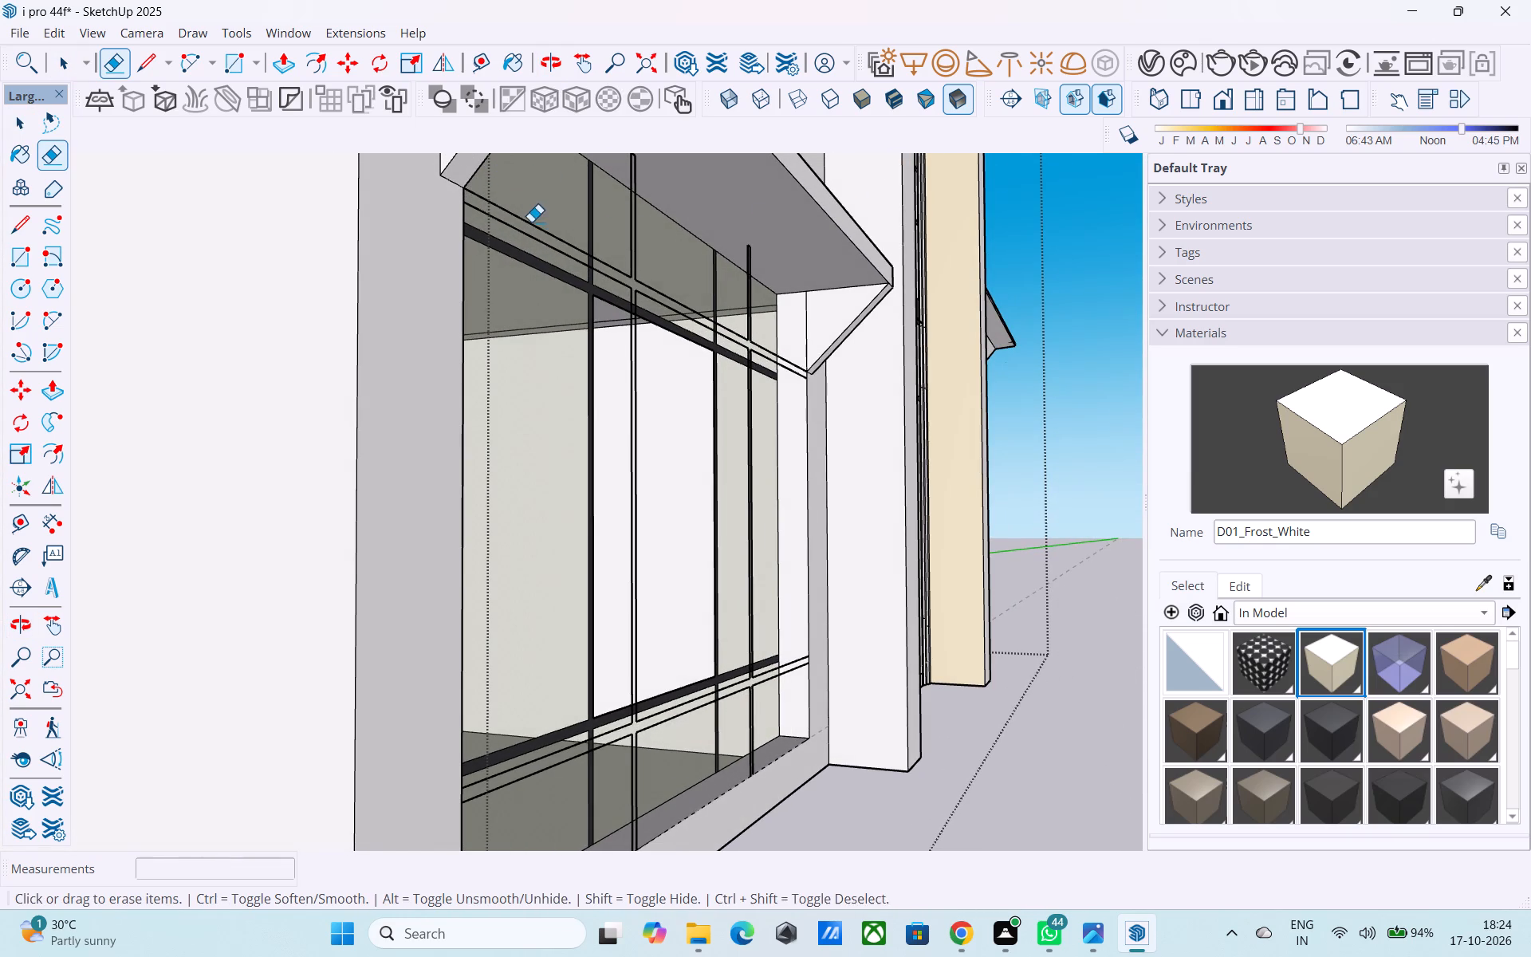
drag(531, 222, 545, 242)
drag(638, 267, 630, 264)
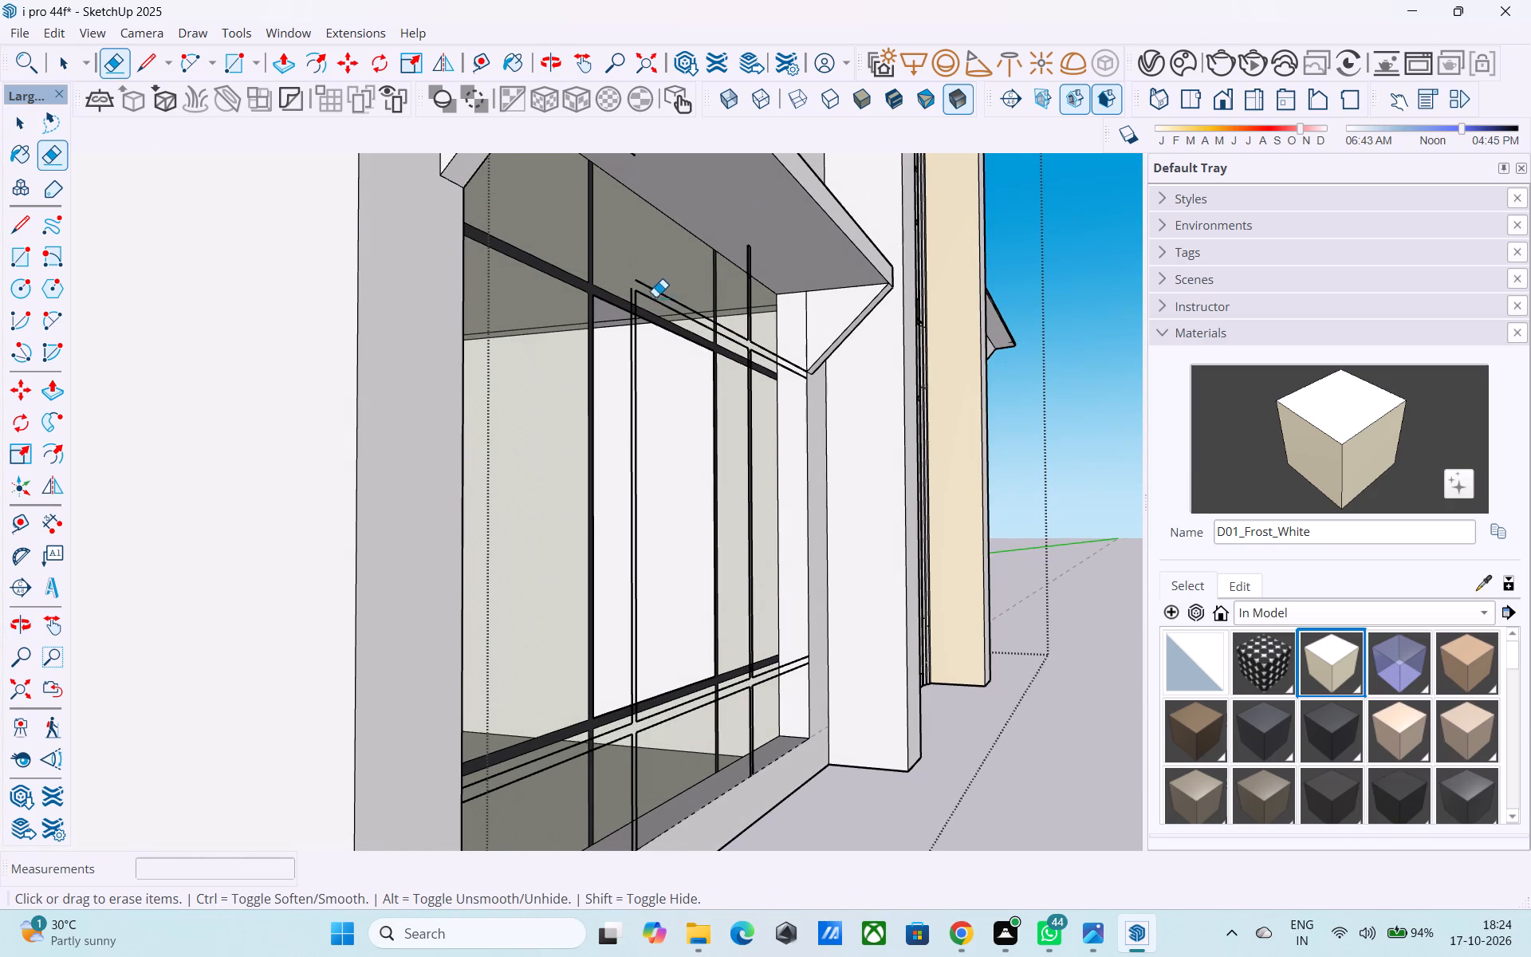
drag(655, 299, 659, 286)
drag(631, 376, 652, 376)
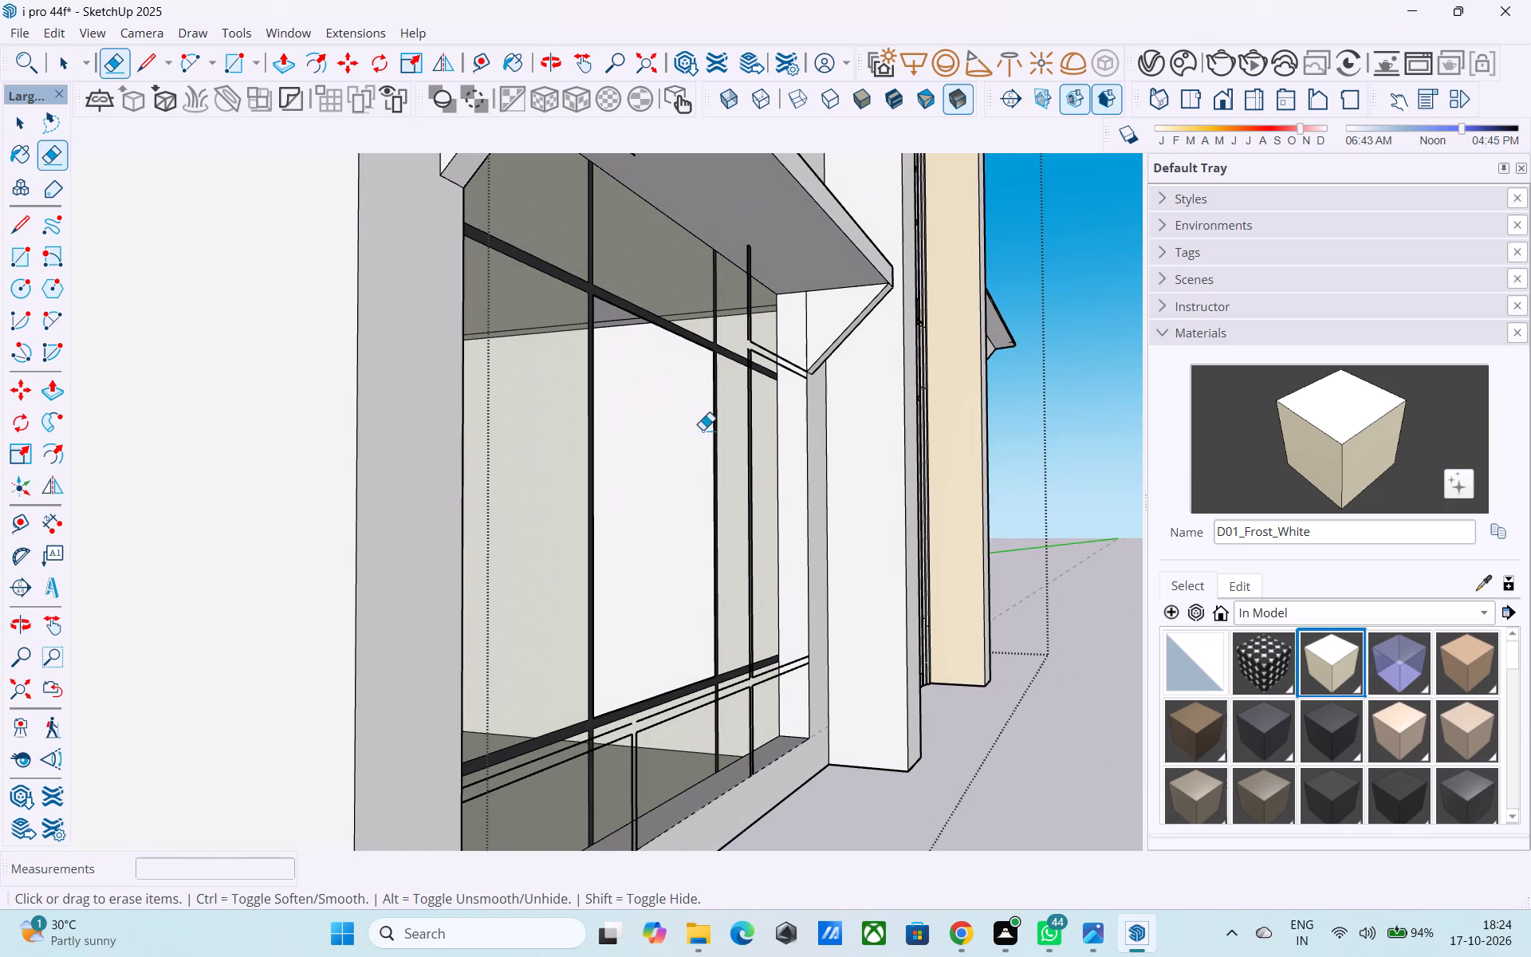
Erase the leftover front edges of the right mullion above the lower crossbar and of the upper crossbar's right end.
middle_drag(721, 440, 596, 444)
drag(734, 464, 781, 471)
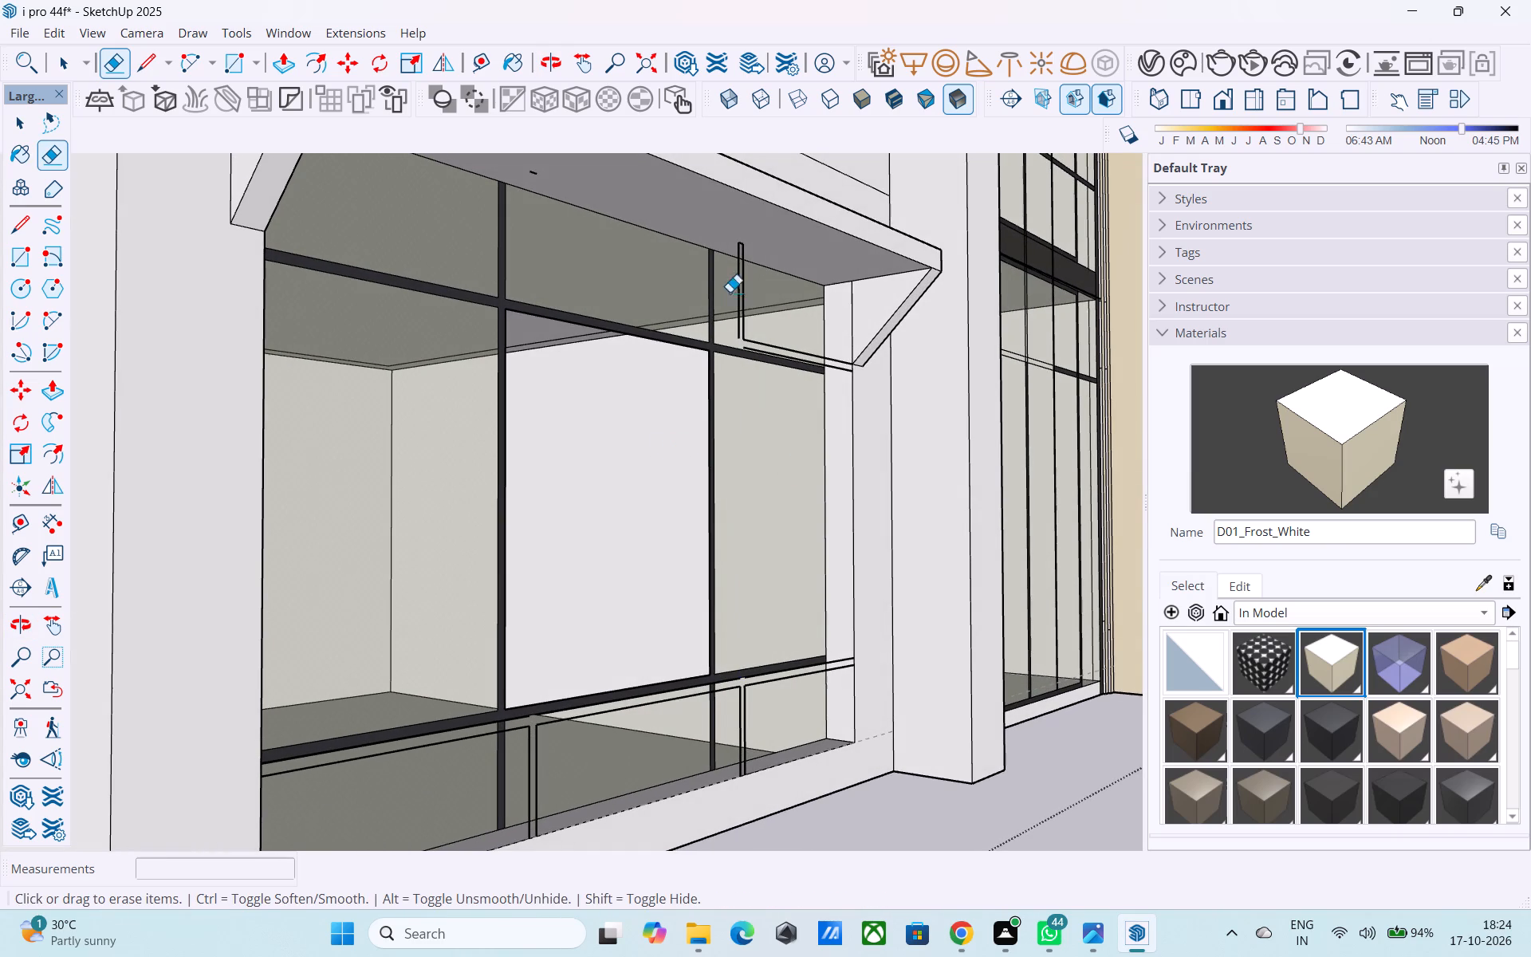
drag(724, 278, 788, 266)
key(ctrl+z)
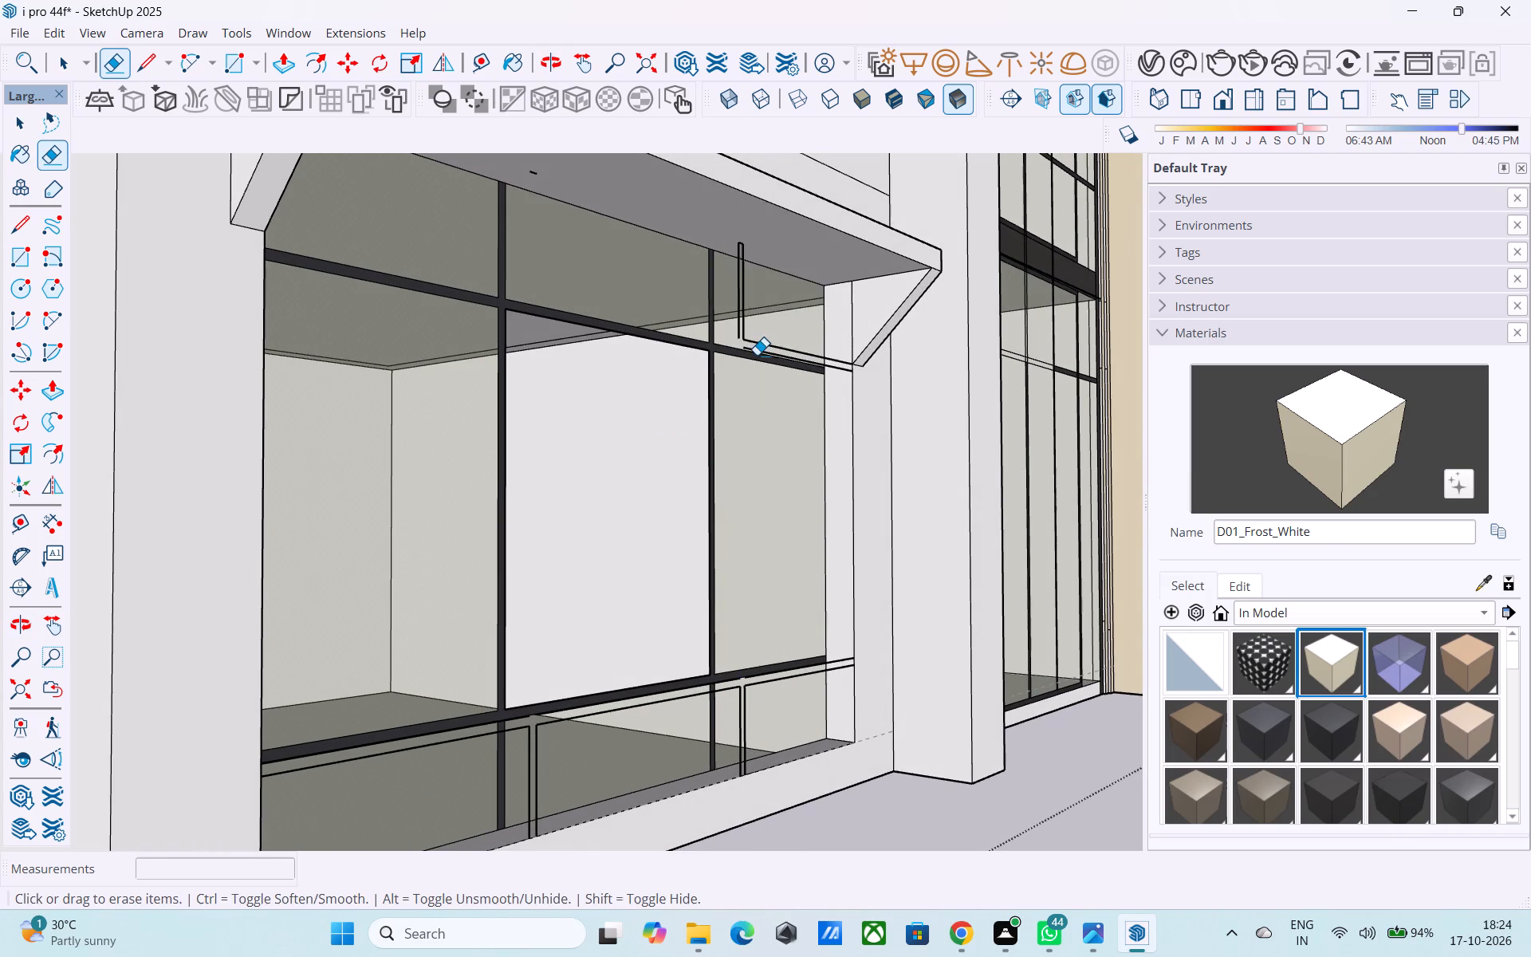
scroll(757, 354, up, 10)
click(752, 349)
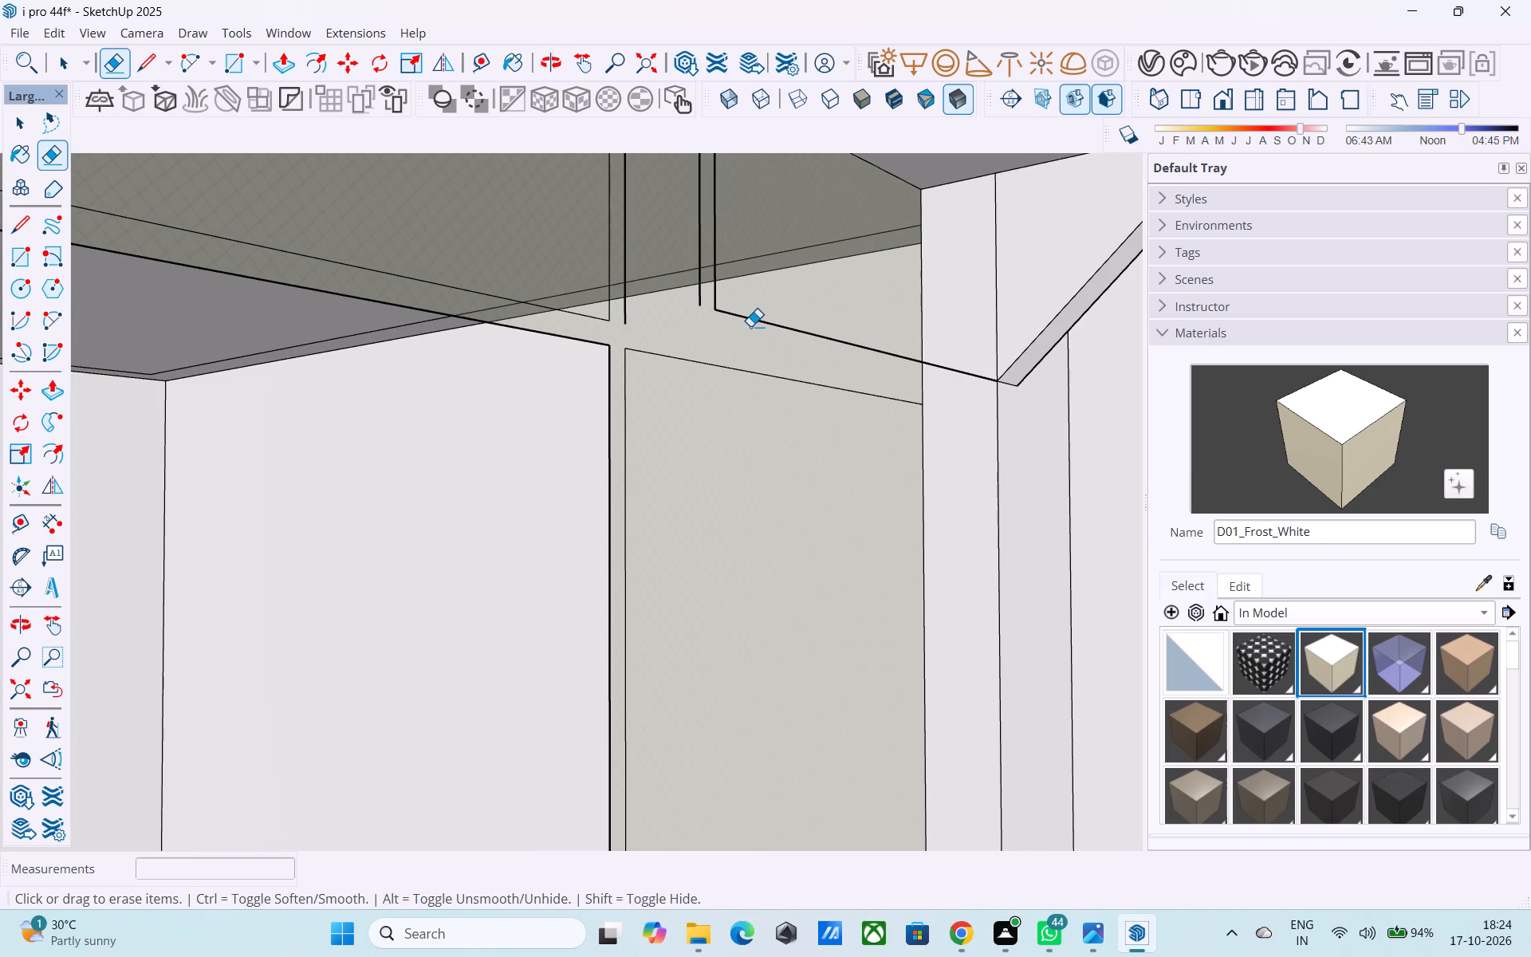
key(ctrl+z)
middle_drag(750, 326, 844, 303)
drag(814, 313, 816, 338)
click(816, 342)
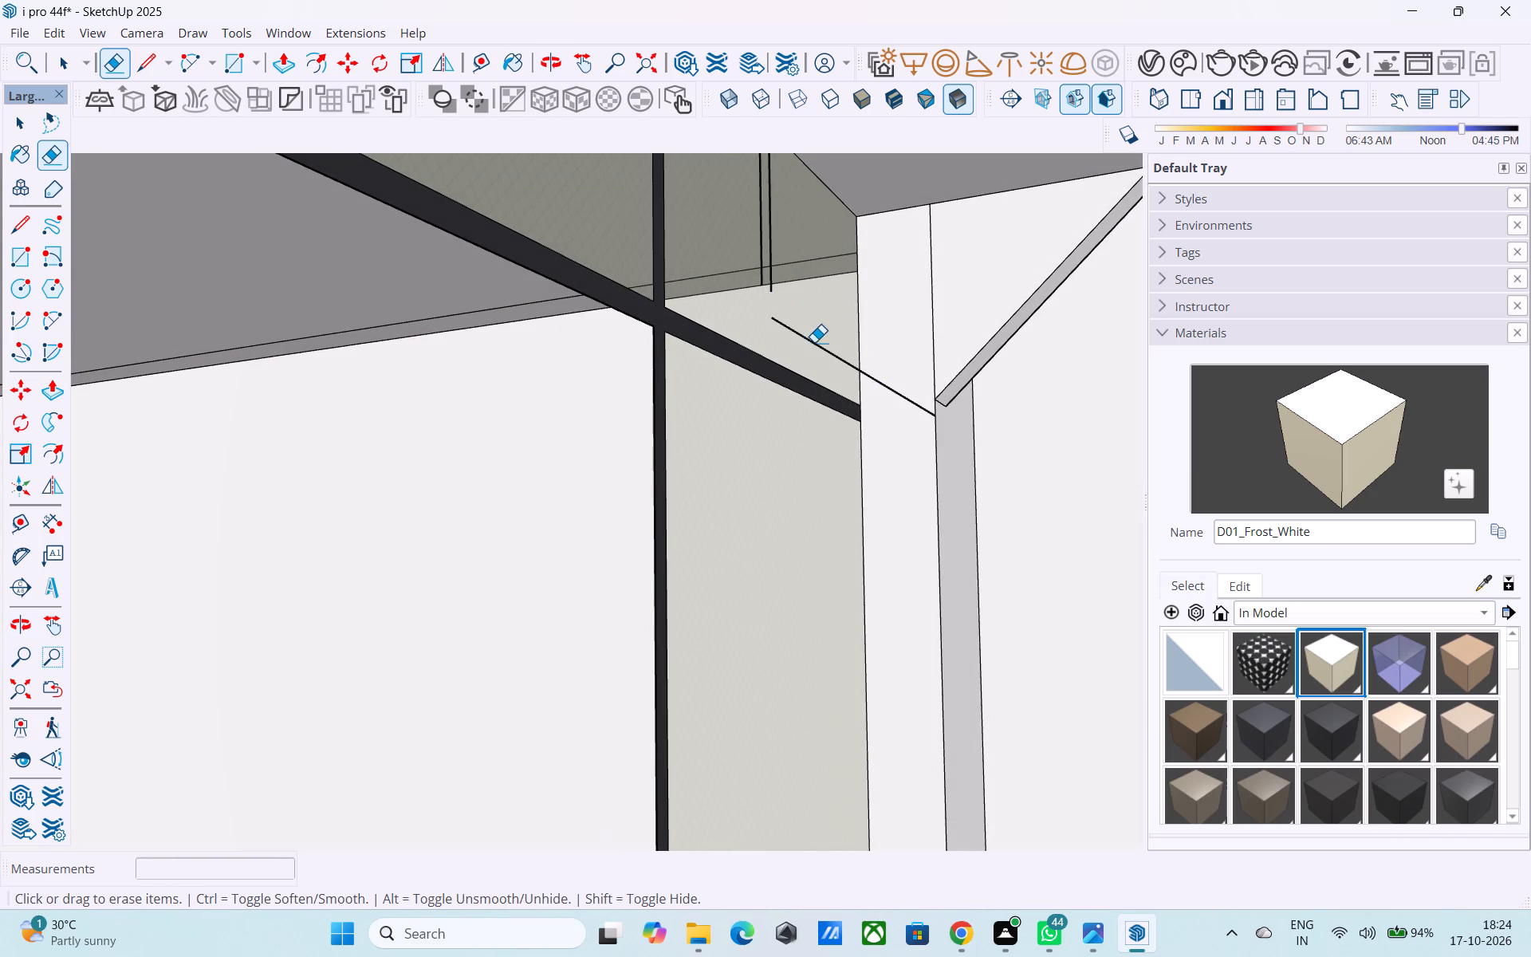
drag(758, 255, 781, 250)
scroll(779, 253, down, 15)
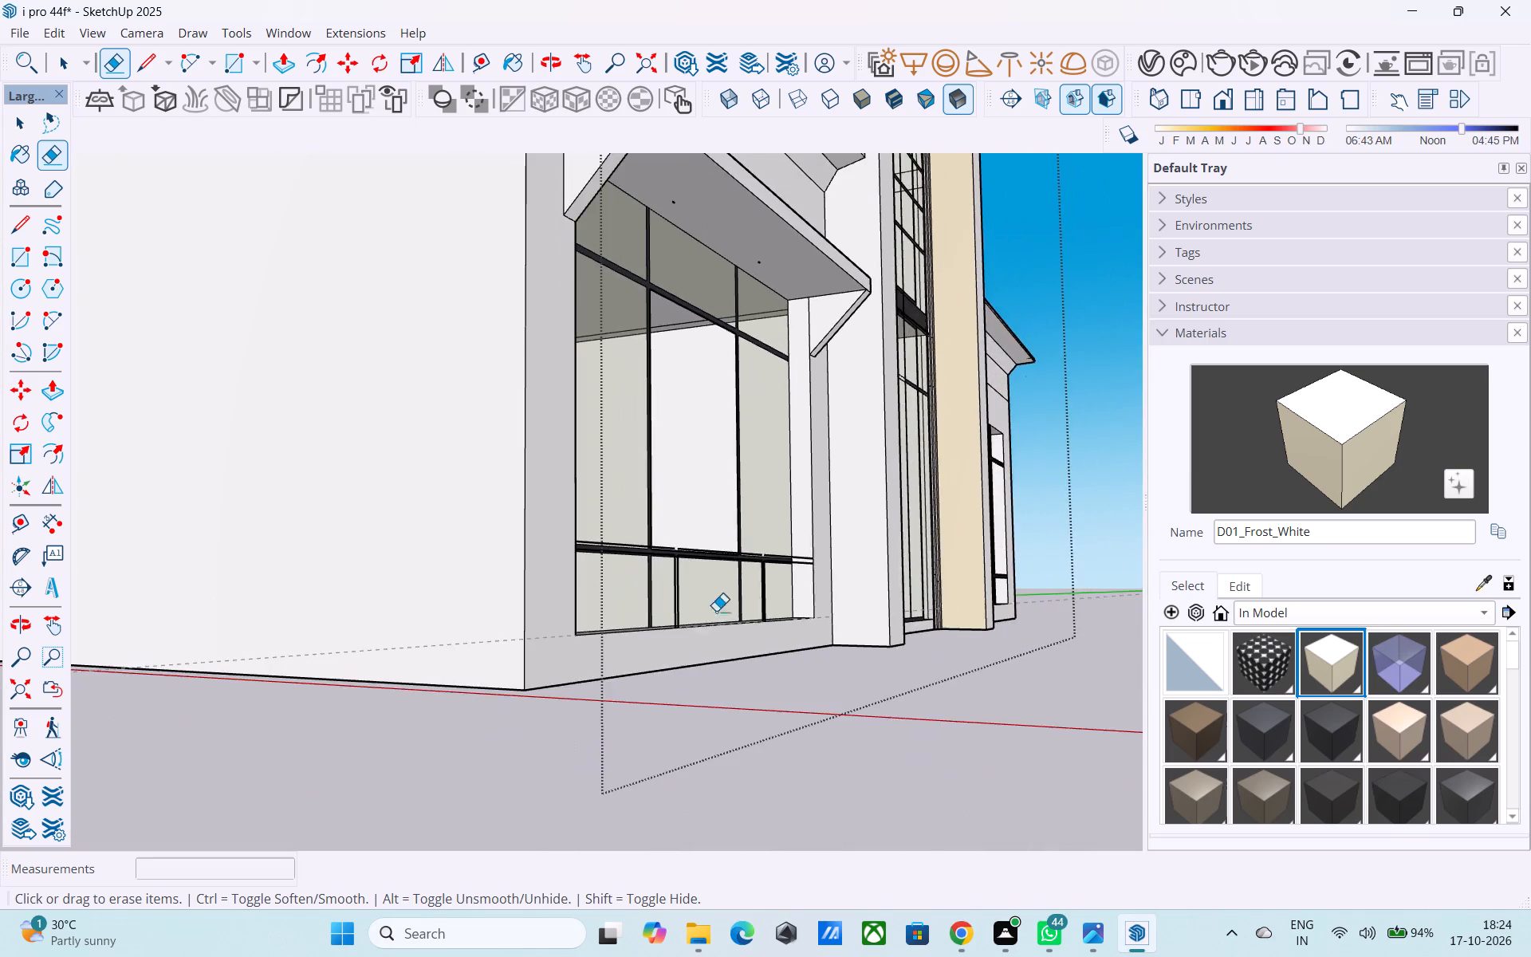
Erase the leftover front edges of the lower crossbar's left and middle sections and of the left mullion below it.
middle_drag(685, 628, 473, 727)
scroll(506, 542, down, 10)
middle_drag(777, 531, 714, 524)
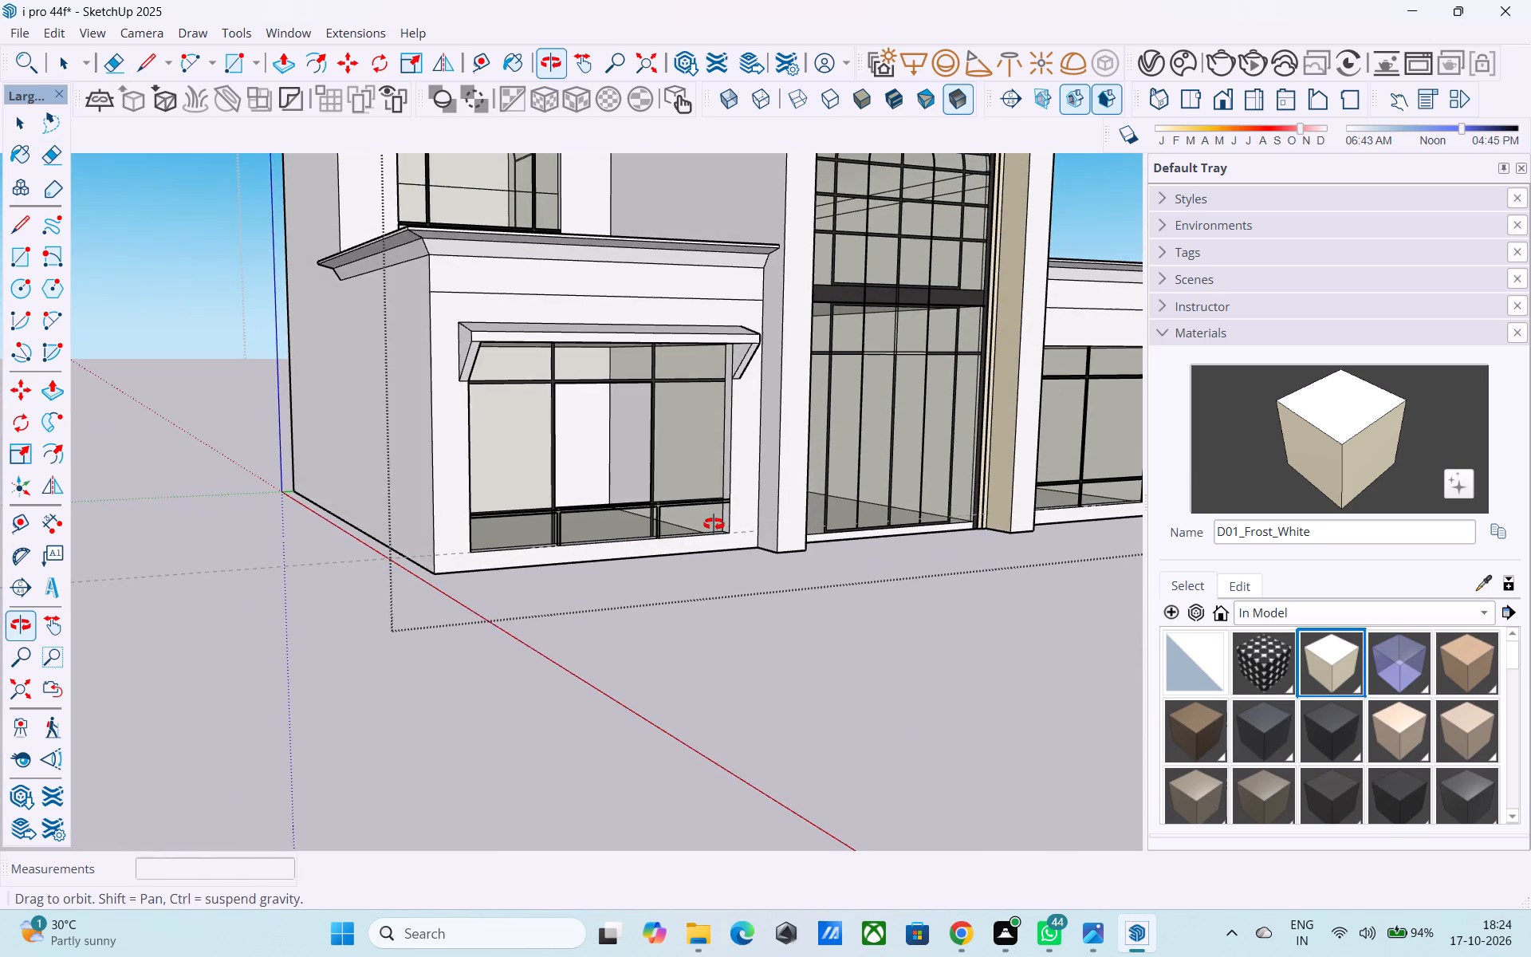
middle_drag(714, 524, 252, 534)
shift+middle_drag(187, 496, 359, 521)
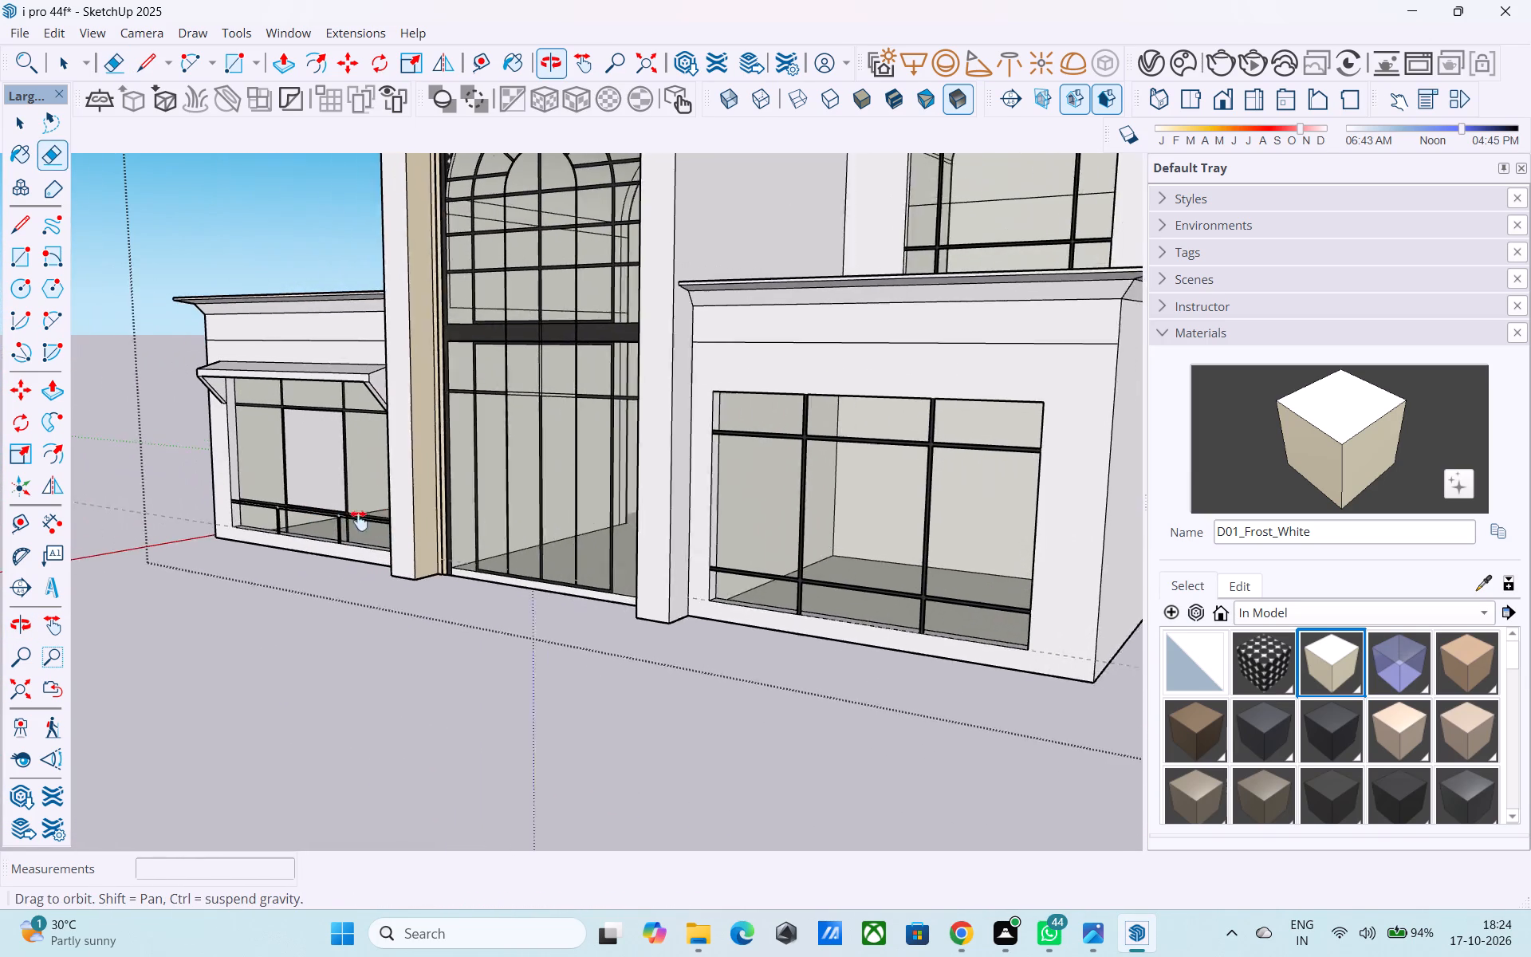
shift+middle_drag(359, 521, 222, 529)
shift+middle_drag(411, 549, 315, 572)
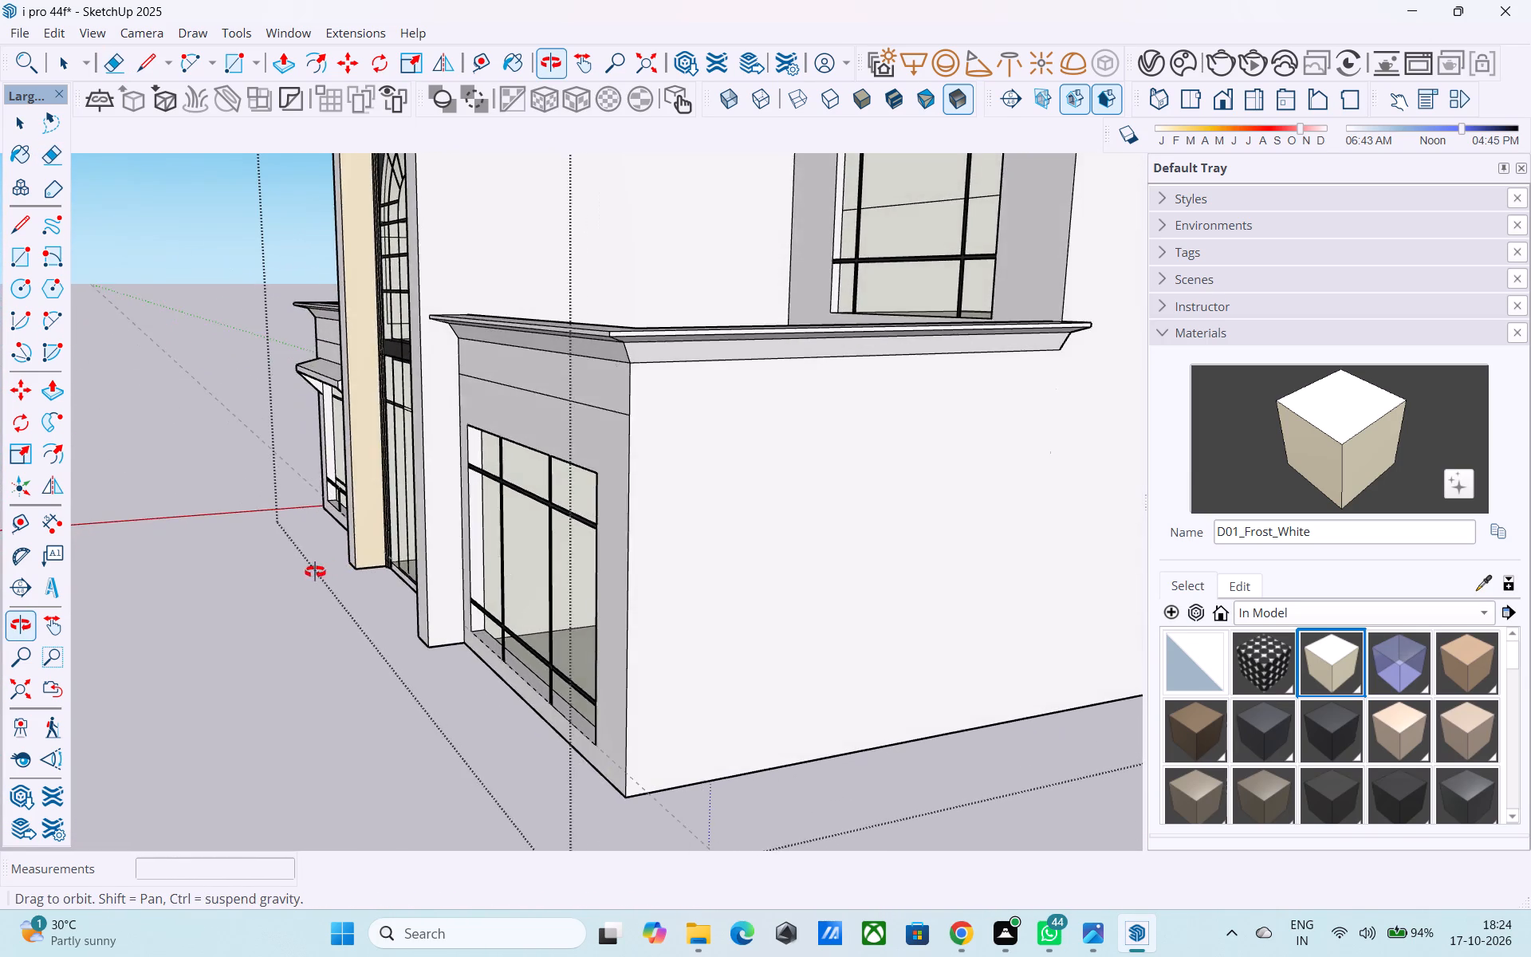
shift+middle_drag(315, 572, 365, 560)
scroll(359, 531, up, 9)
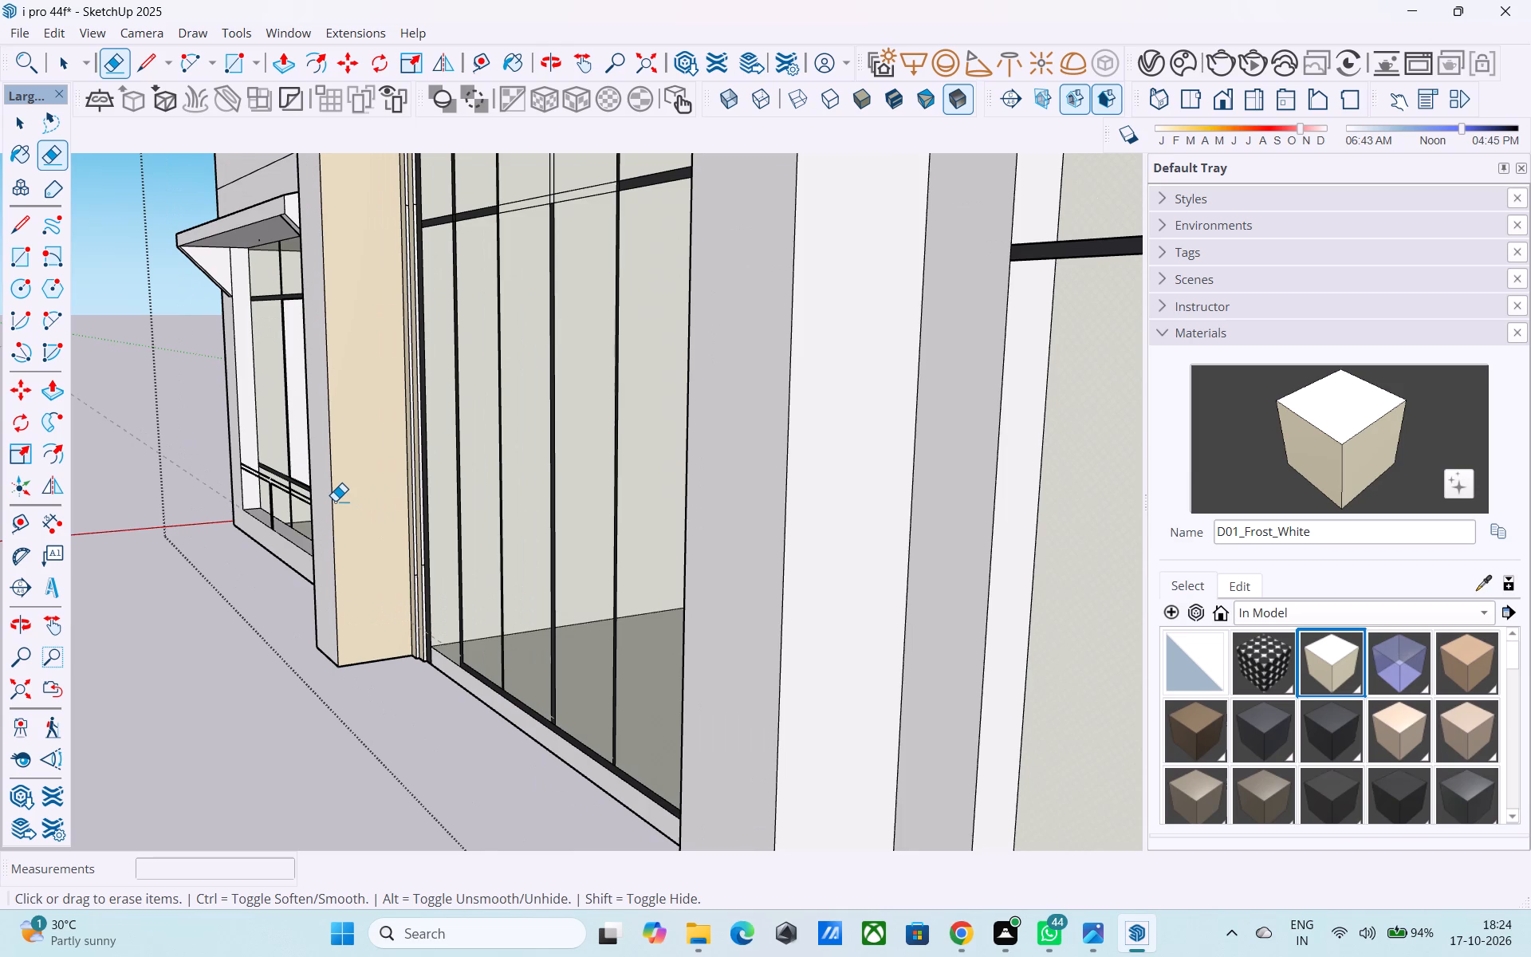
scroll(335, 501, down, 3)
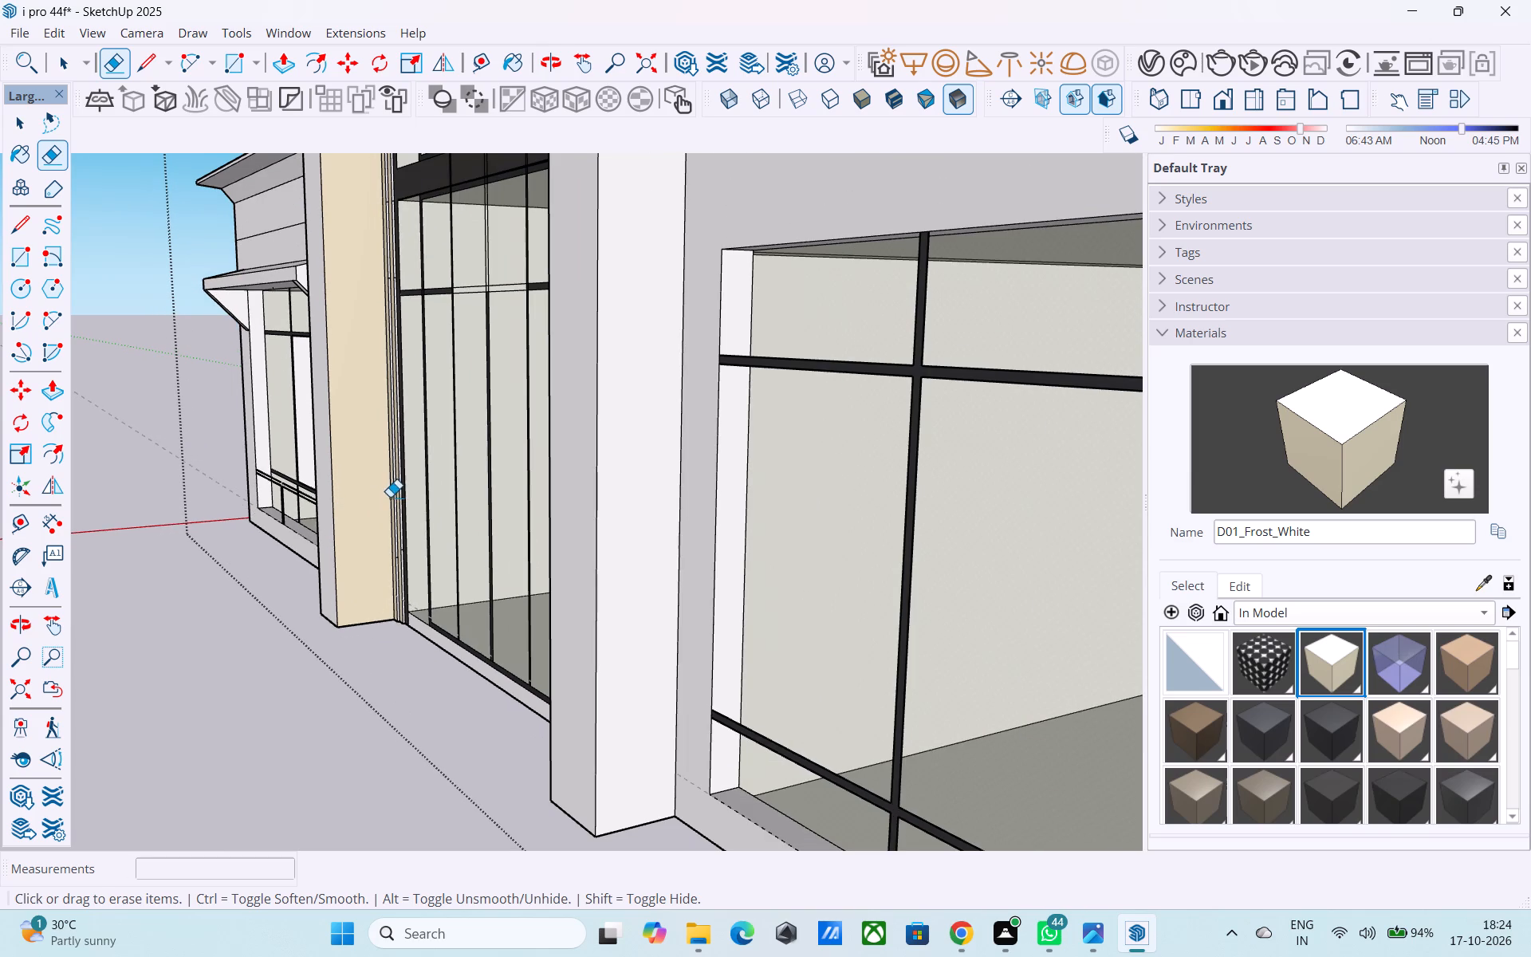
shift+middle_drag(390, 497, 255, 506)
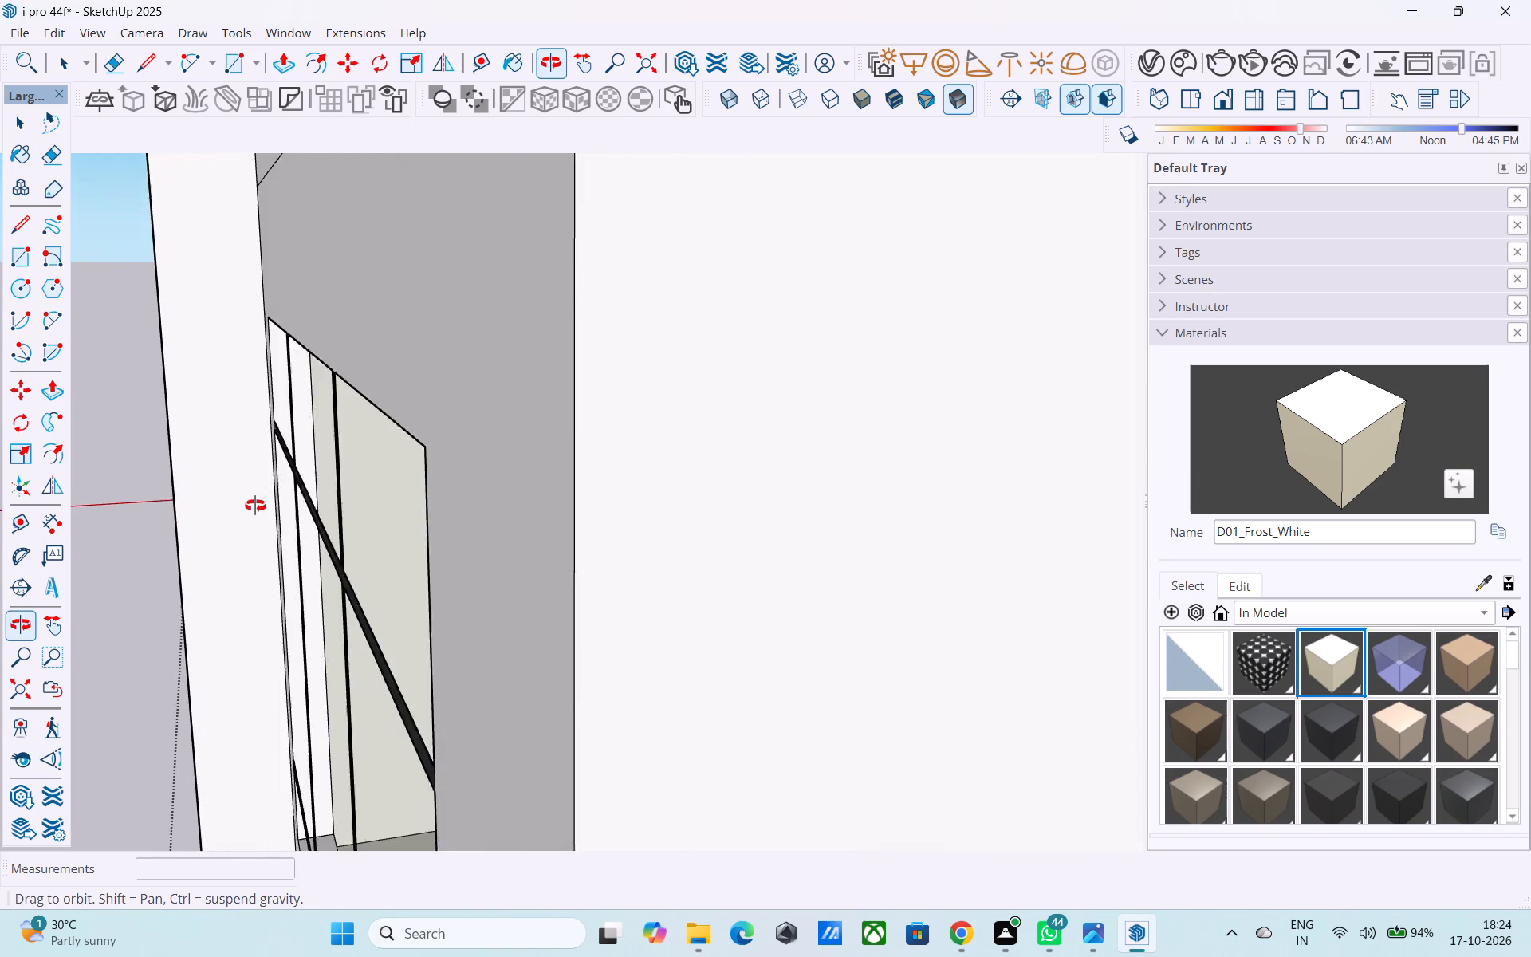
shift+middle_drag(255, 506, 260, 506)
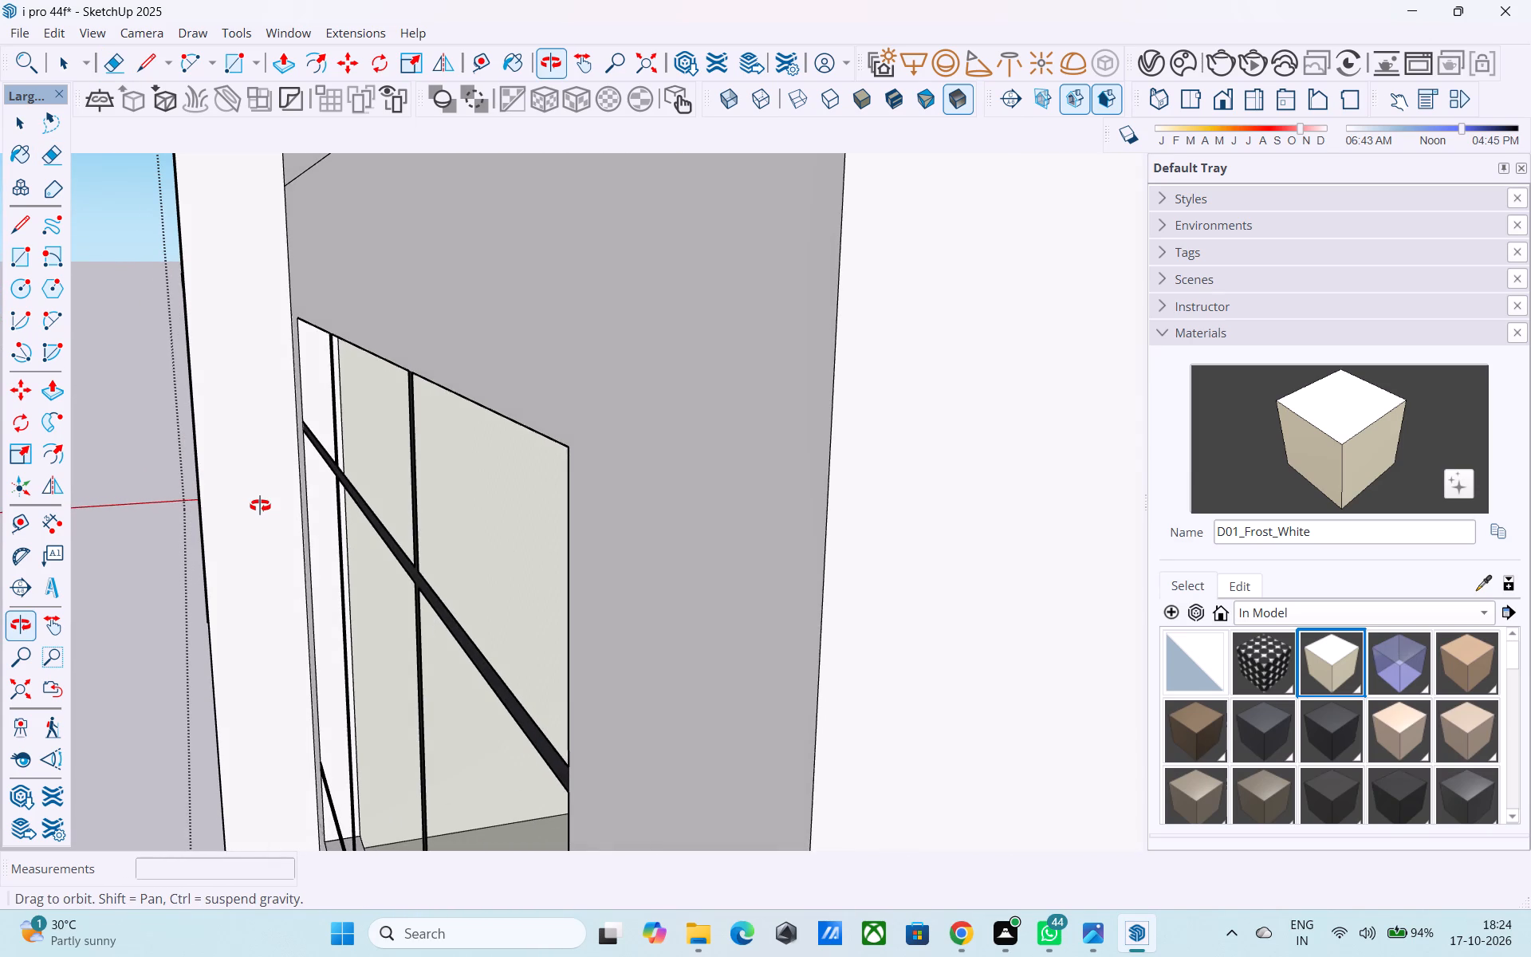
shift+middle_drag(260, 506, 350, 486)
scroll(350, 486, down, 1)
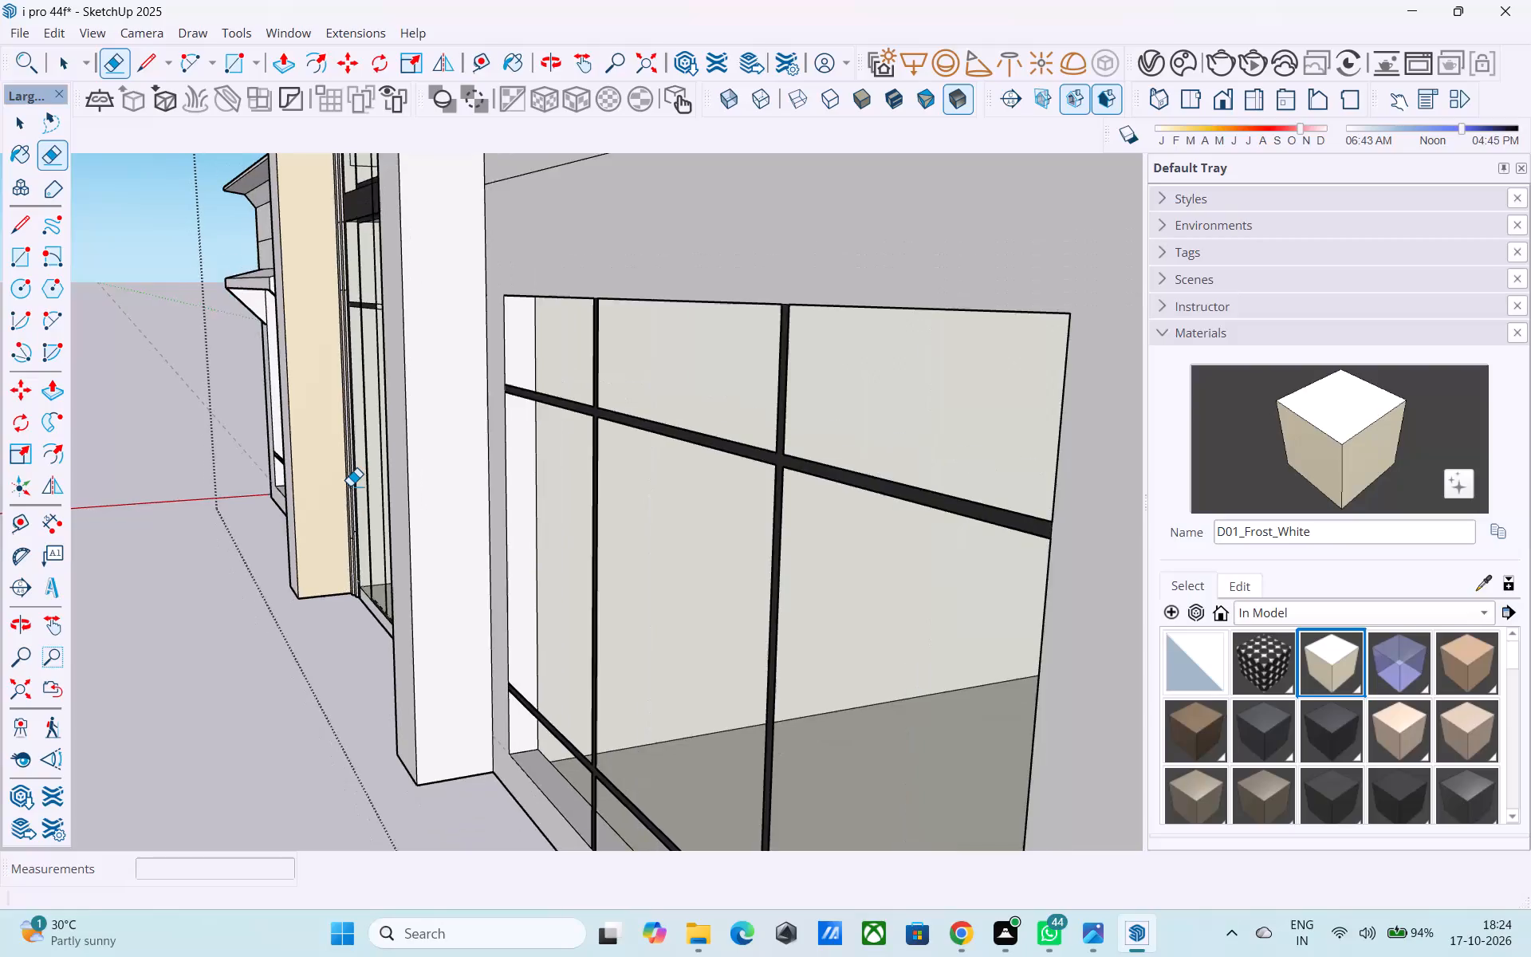
shift+middle_drag(350, 486, 438, 545)
scroll(377, 530, up, 19)
middle_drag(338, 506, 384, 502)
drag(426, 522, 390, 528)
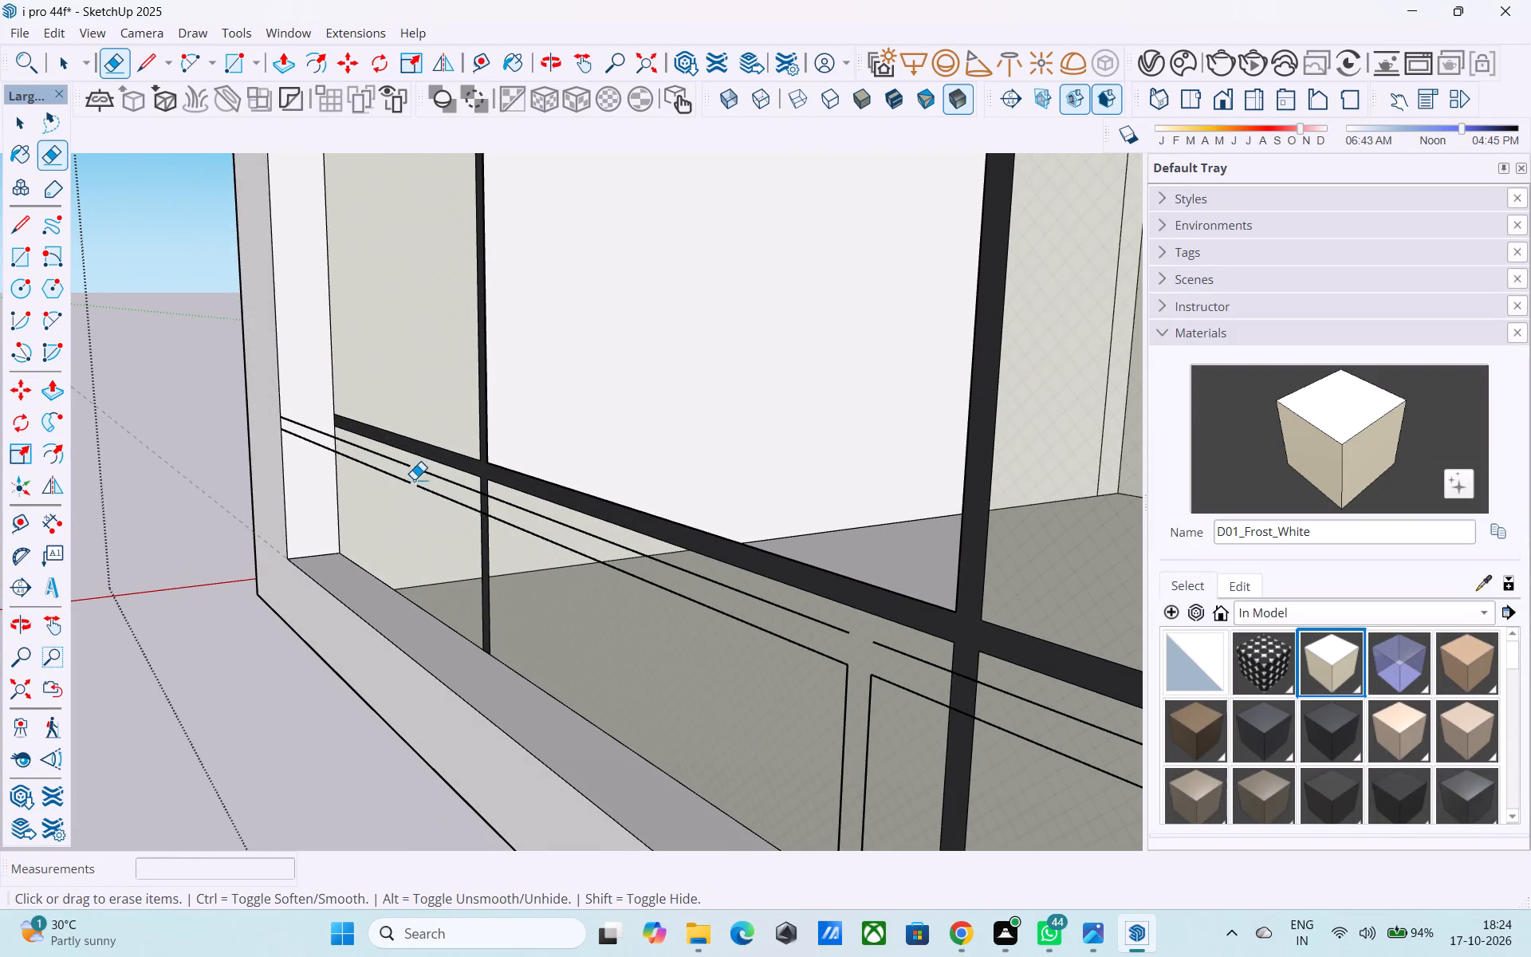
drag(411, 470, 415, 502)
click(424, 473)
click(409, 470)
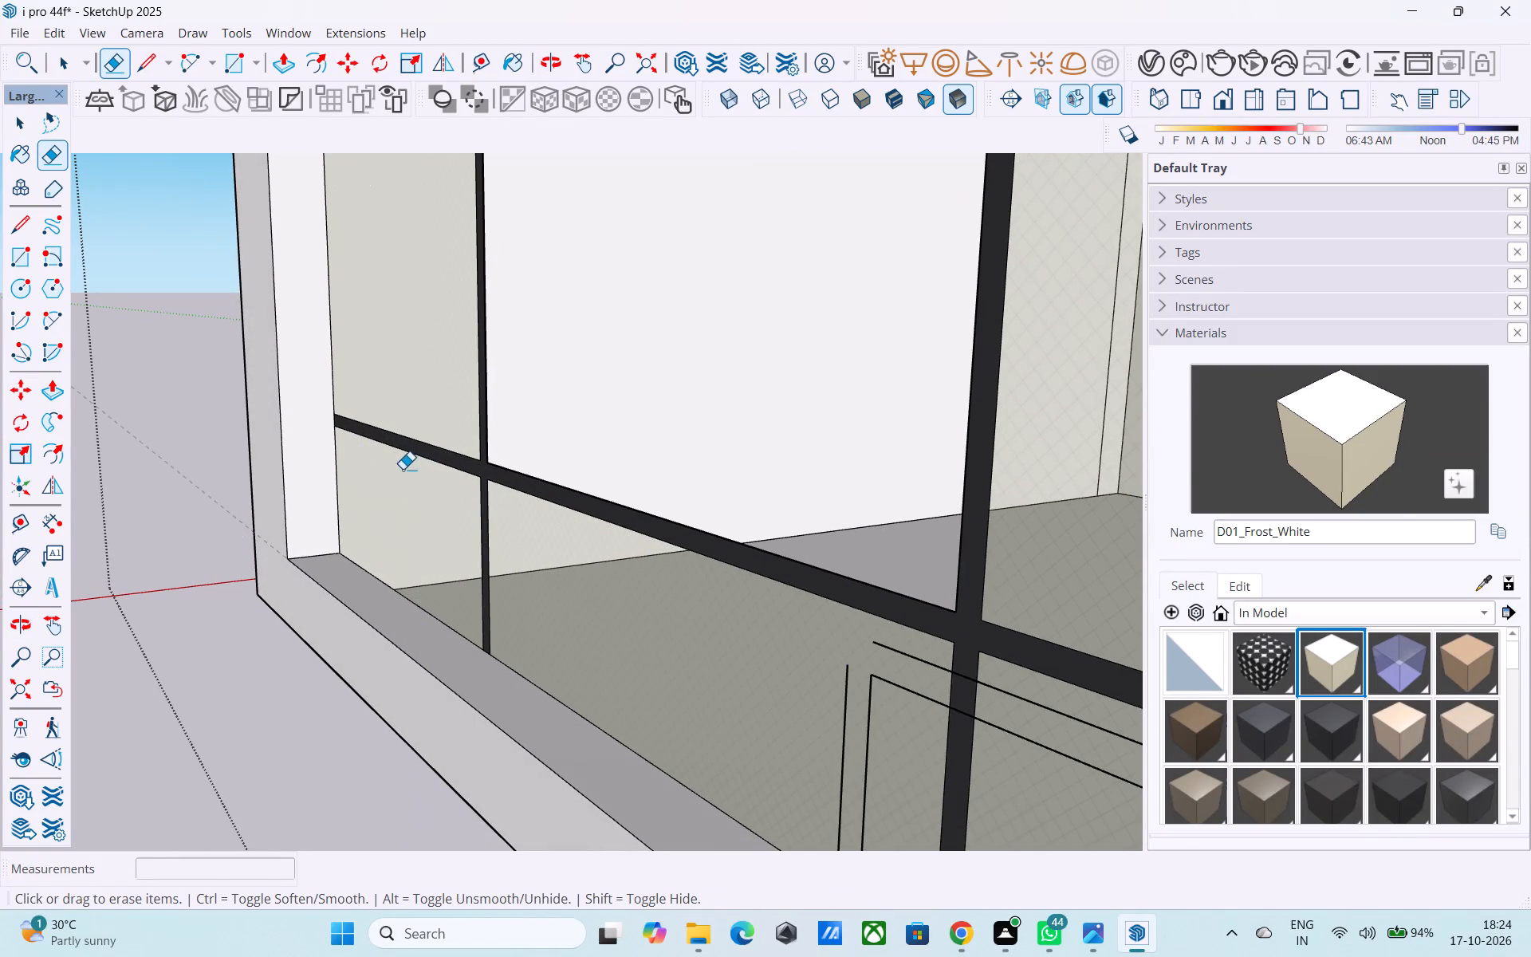
Erase the remaining front edges of the lower crossbar's right section and of the right mullion below it.
scroll(406, 480, down, 4)
shift+middle_drag(600, 603, 554, 553)
drag(580, 540, 554, 525)
drag(579, 498, 590, 527)
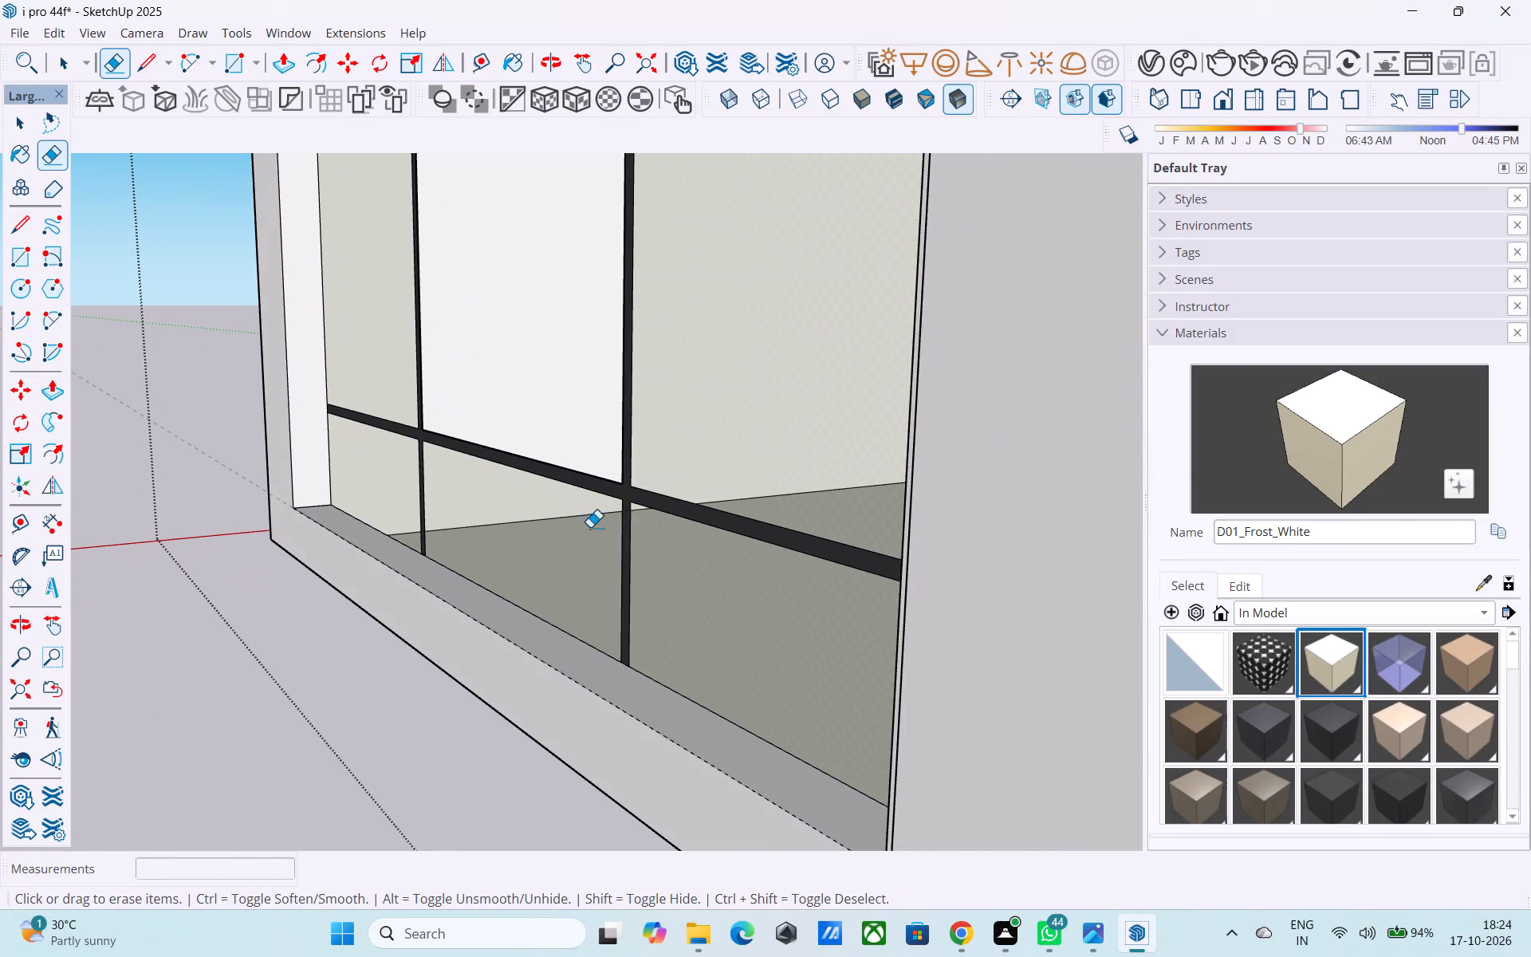
Draw a 6'10" by 6' central pane between the bars of the left block's ground-floor window and paint it Glass_Safety_01.
shift+middle_drag(584, 526, 675, 514)
scroll(624, 535, down, 11)
shift+middle_drag(557, 557, 605, 547)
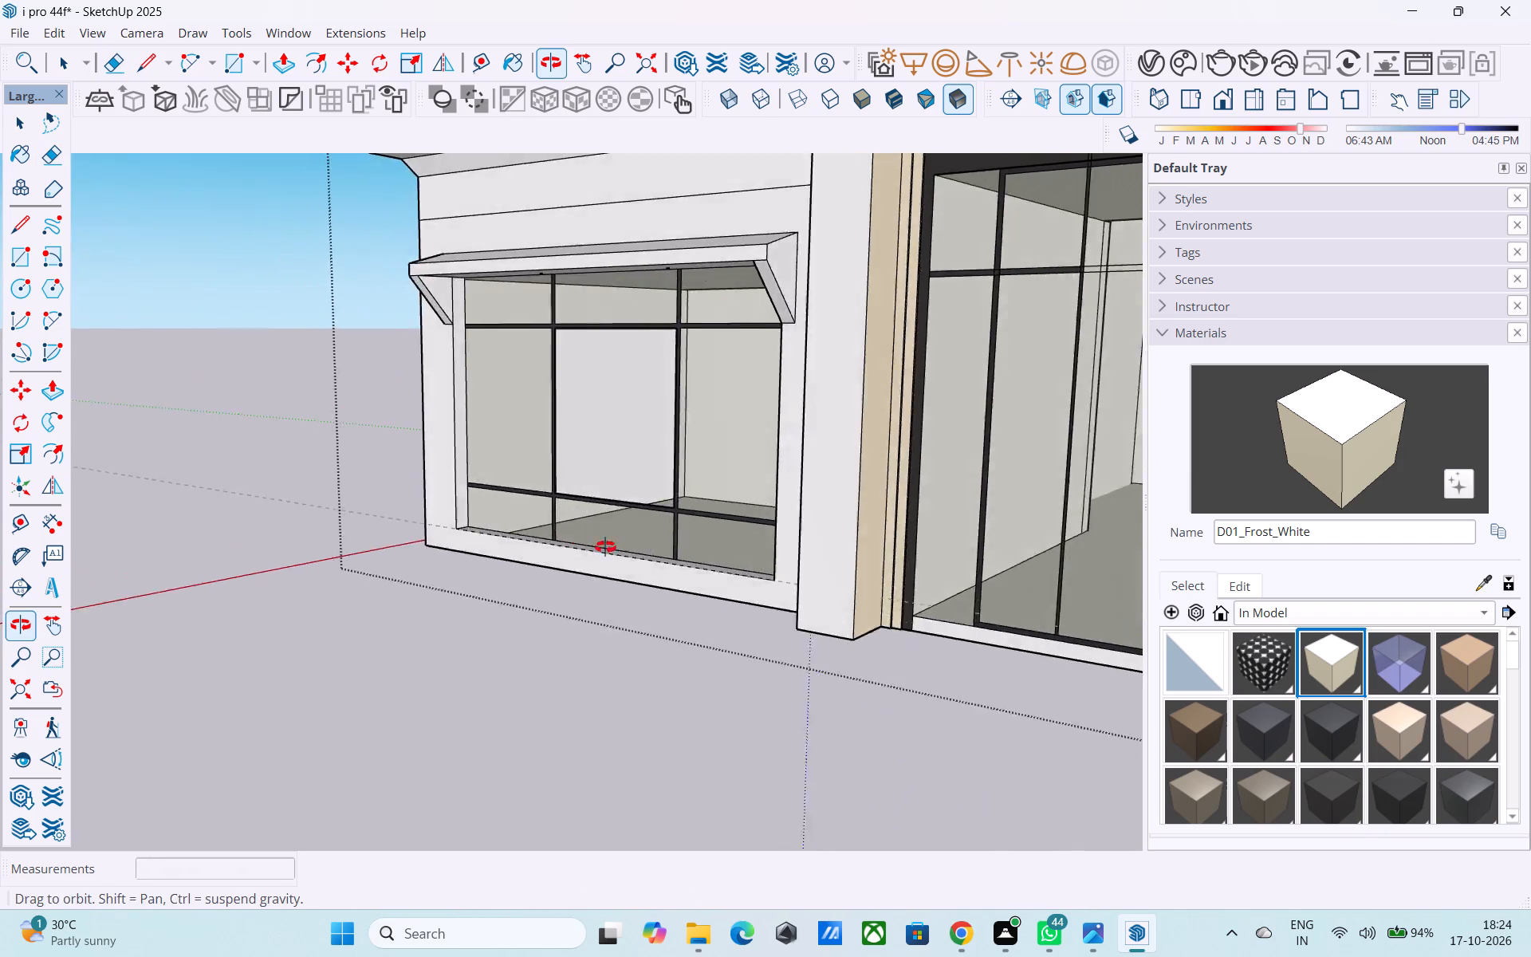
shift+middle_drag(605, 547, 669, 534)
scroll(638, 515, down, 2)
middle_drag(620, 514, 570, 525)
key(space)
scroll(615, 407, up, 7)
key(r)
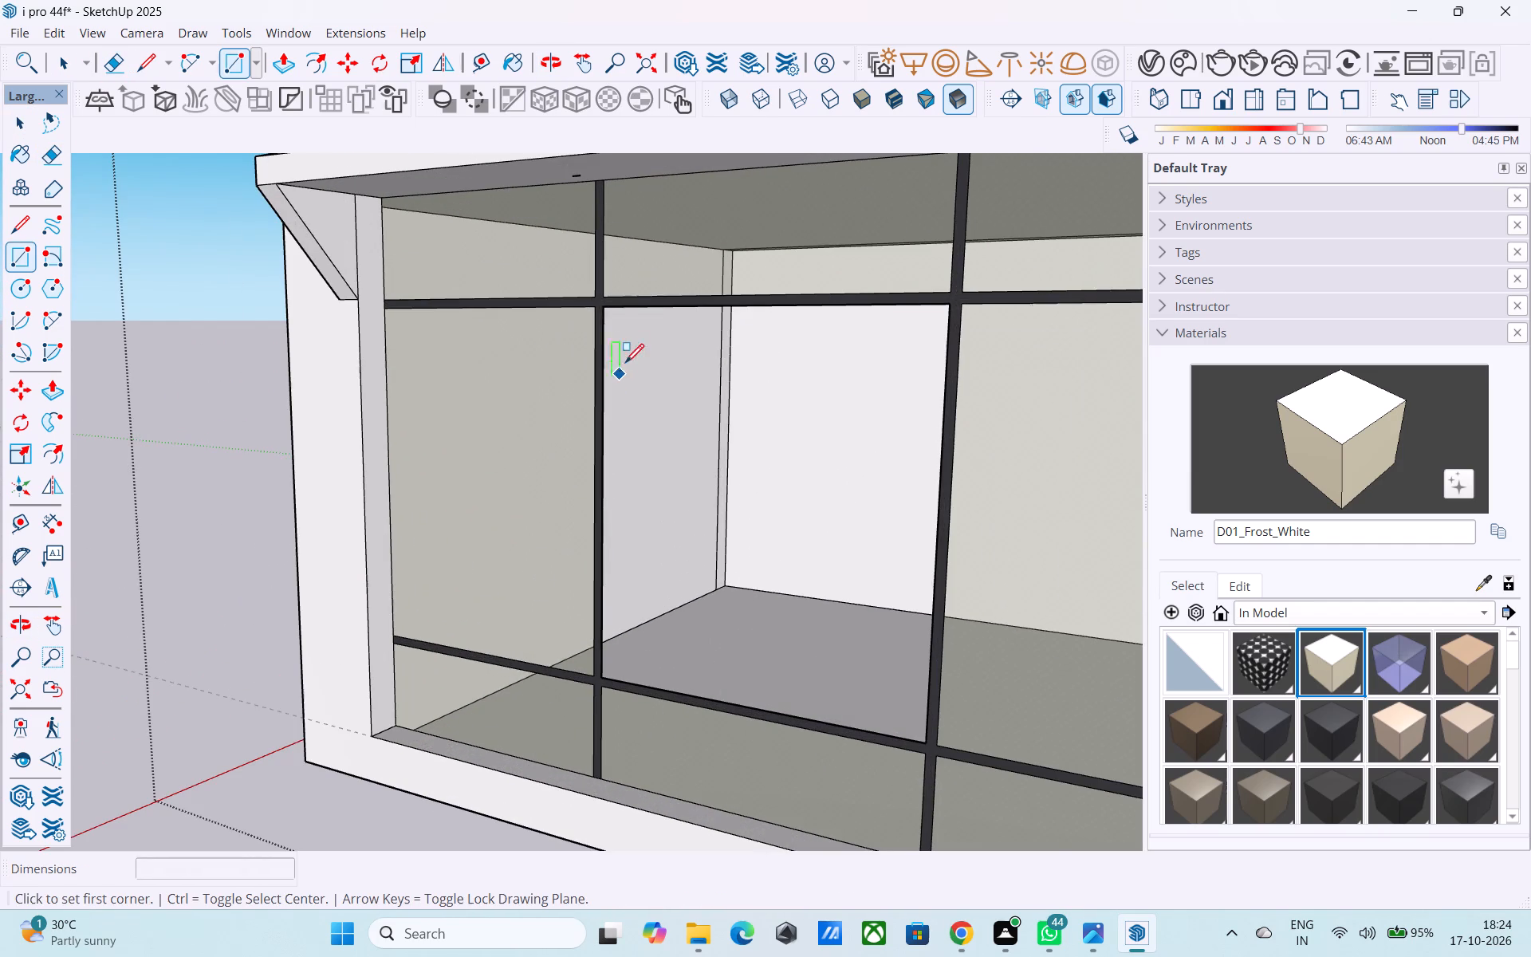
click(605, 309)
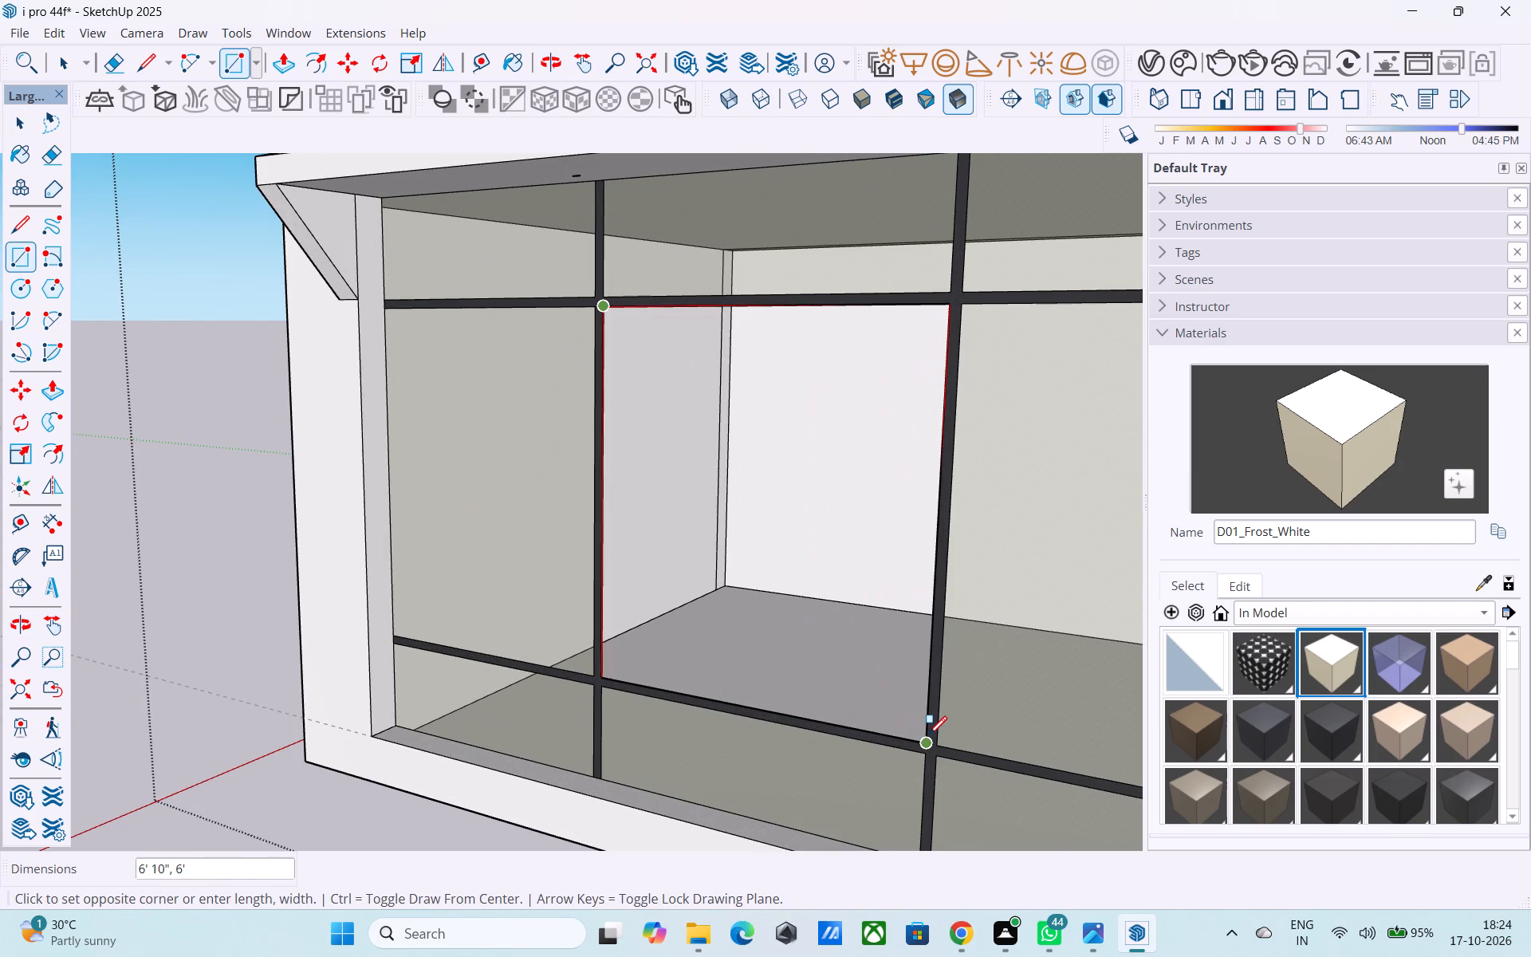
click(928, 738)
click(1408, 660)
click(872, 610)
scroll(562, 565, down, 7)
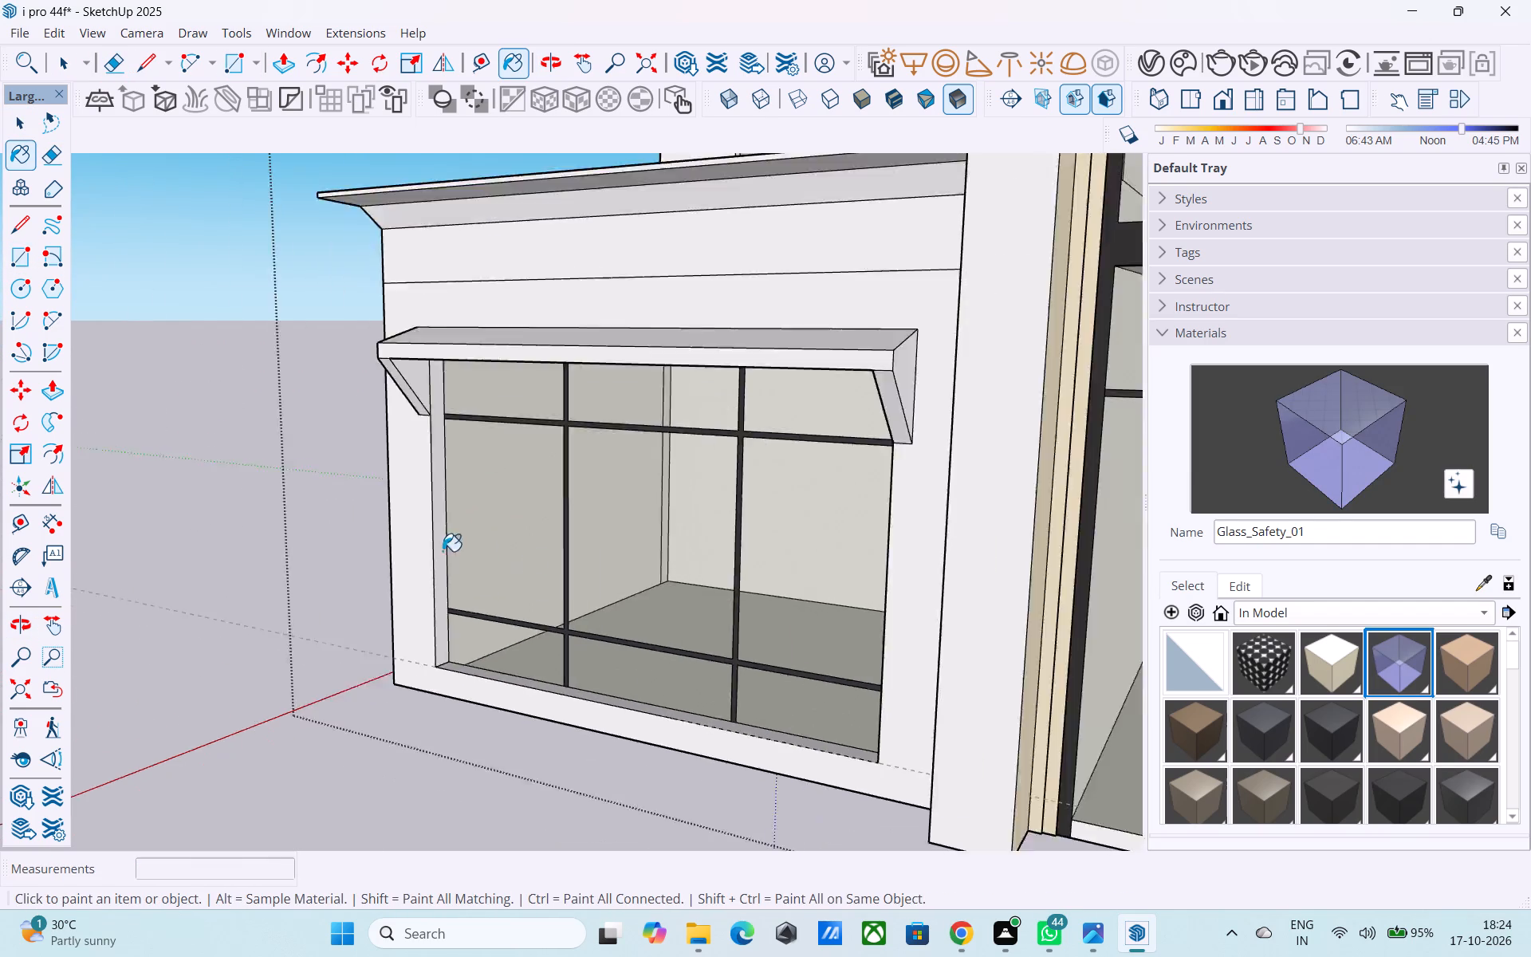
Copy the bar grid of the right block's ground-floor window inward to the inner edge of the opening's side reveal.
scroll(443, 551, down, 9)
middle_drag(754, 621, 667, 564)
key(space)
middle_drag(878, 551, 816, 531)
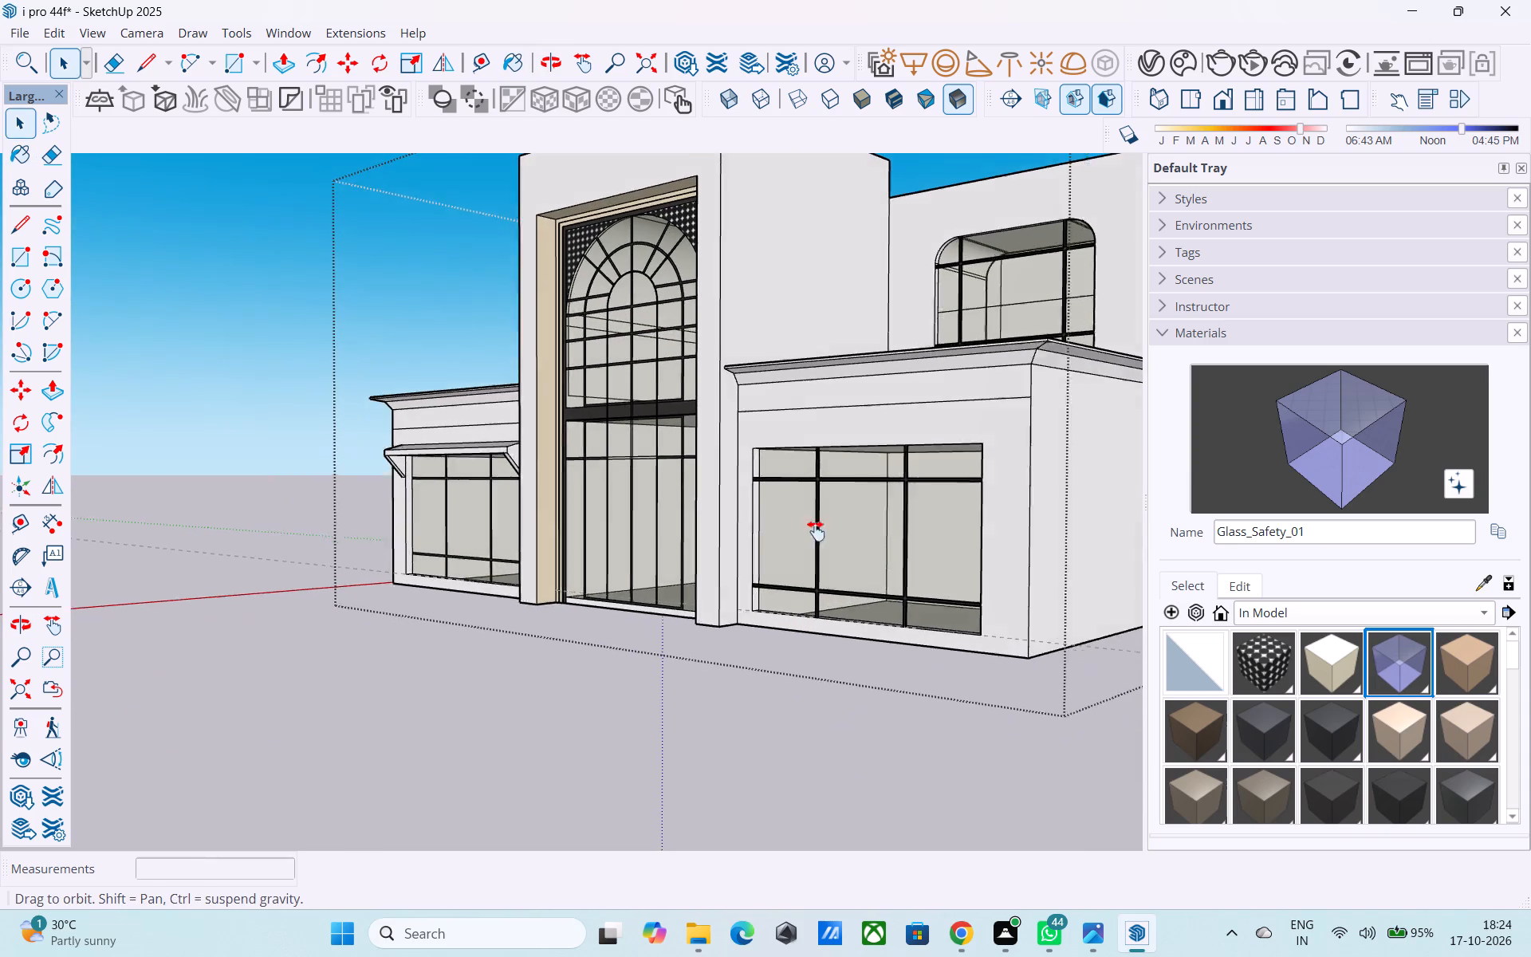
middle_drag(816, 531, 762, 508)
scroll(759, 510, up, 8)
middle_drag(717, 490, 737, 530)
scroll(698, 461, up, 10)
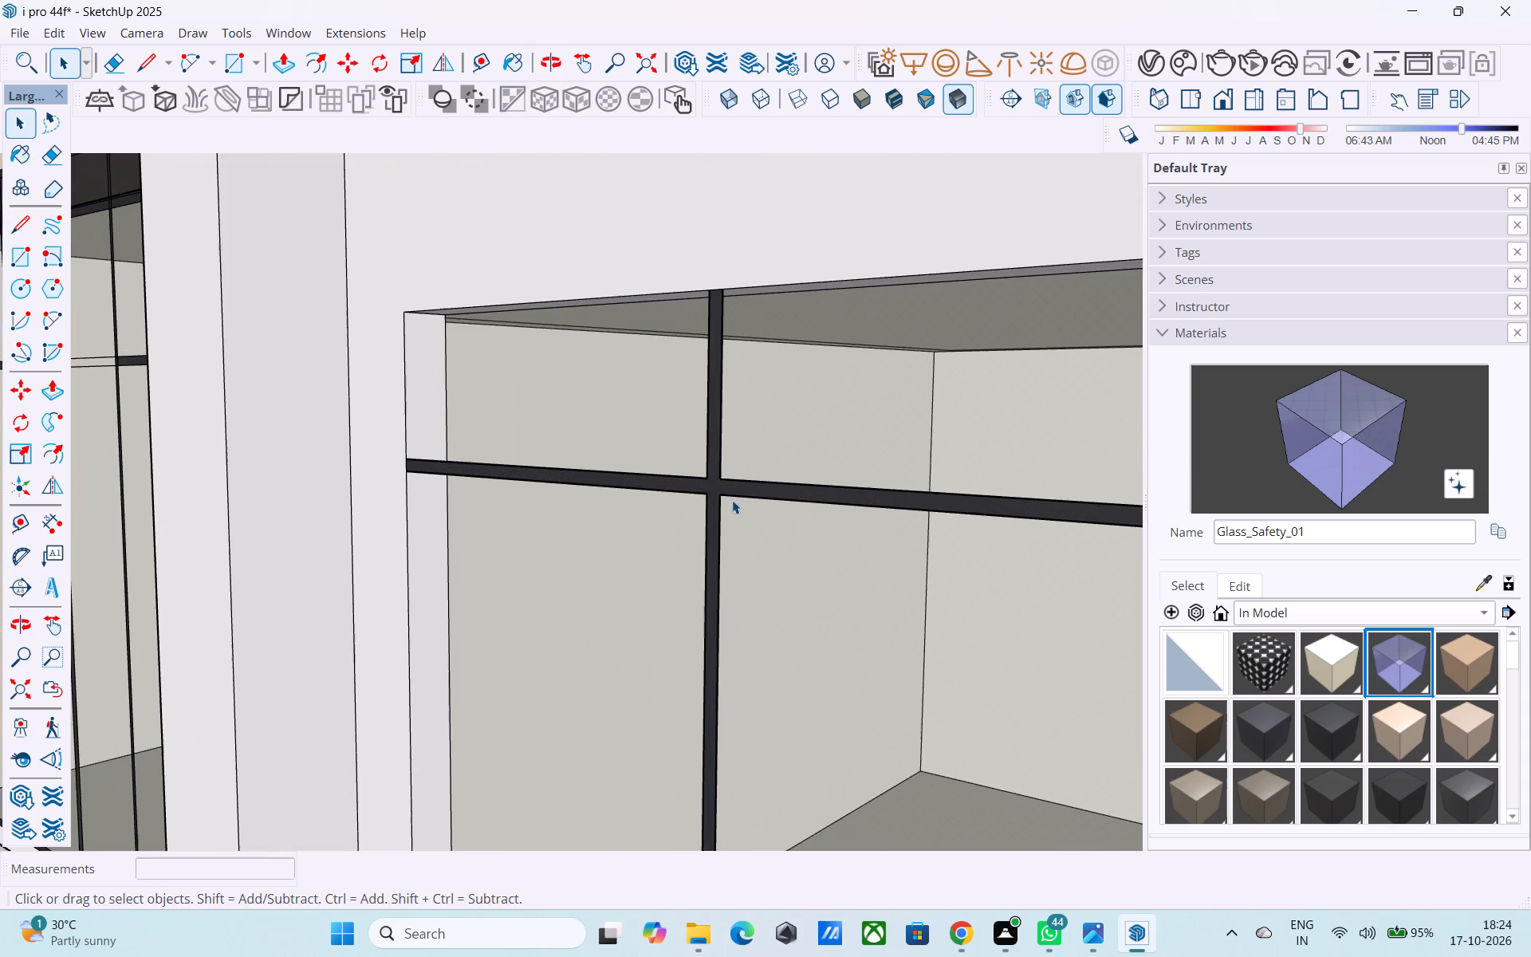
click(714, 483)
scroll(714, 484, down, 5)
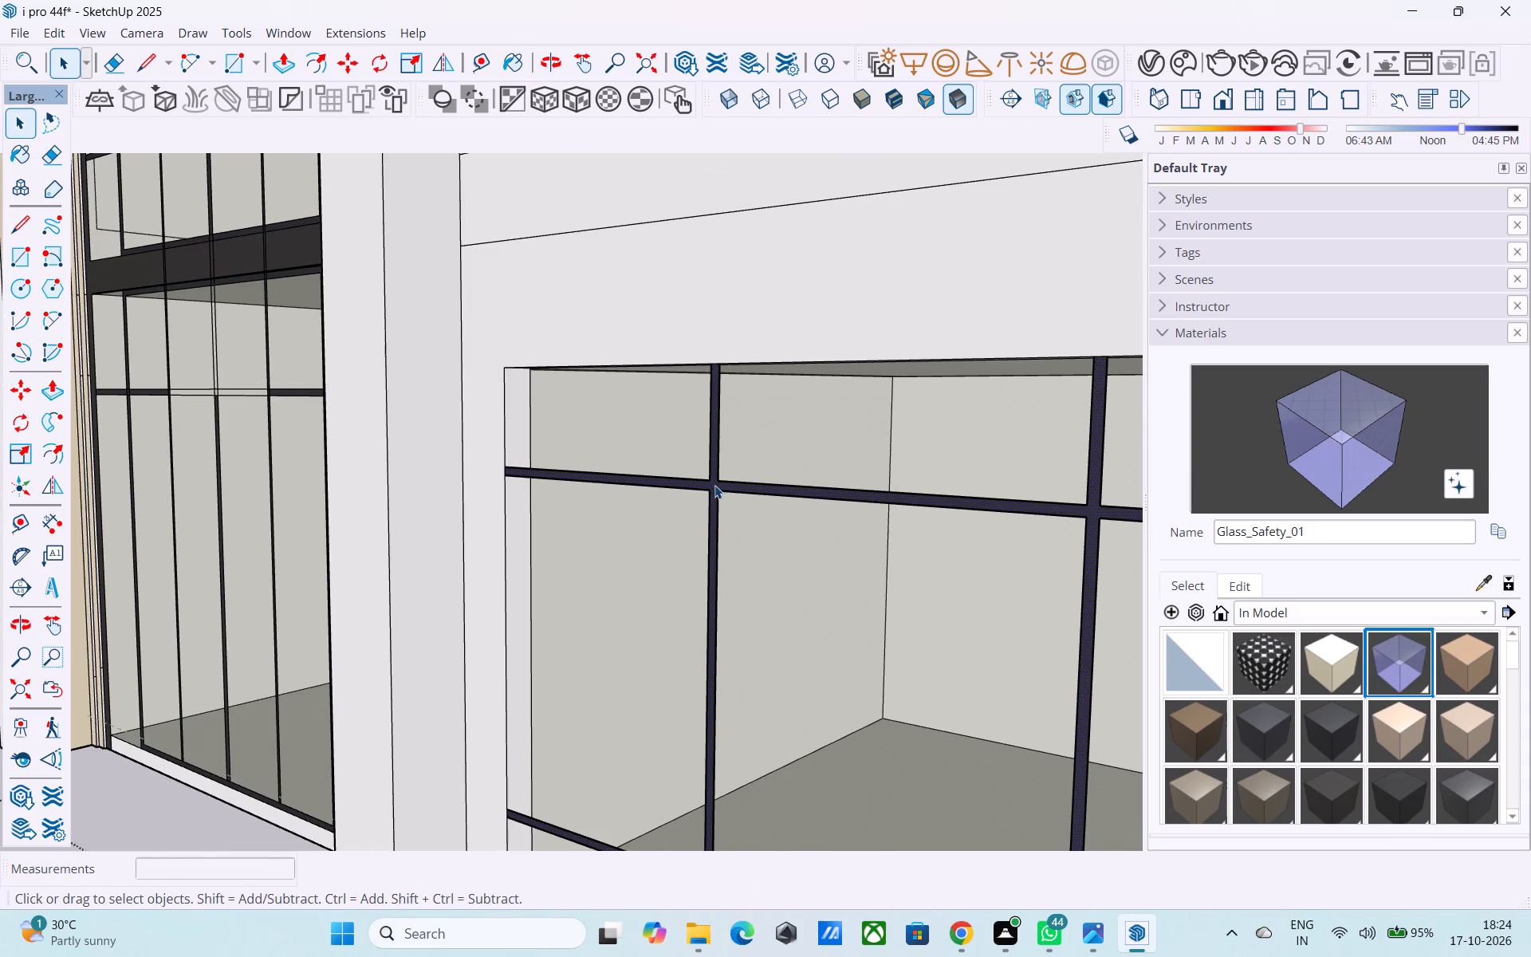
key(m)
scroll(510, 489, up, 8)
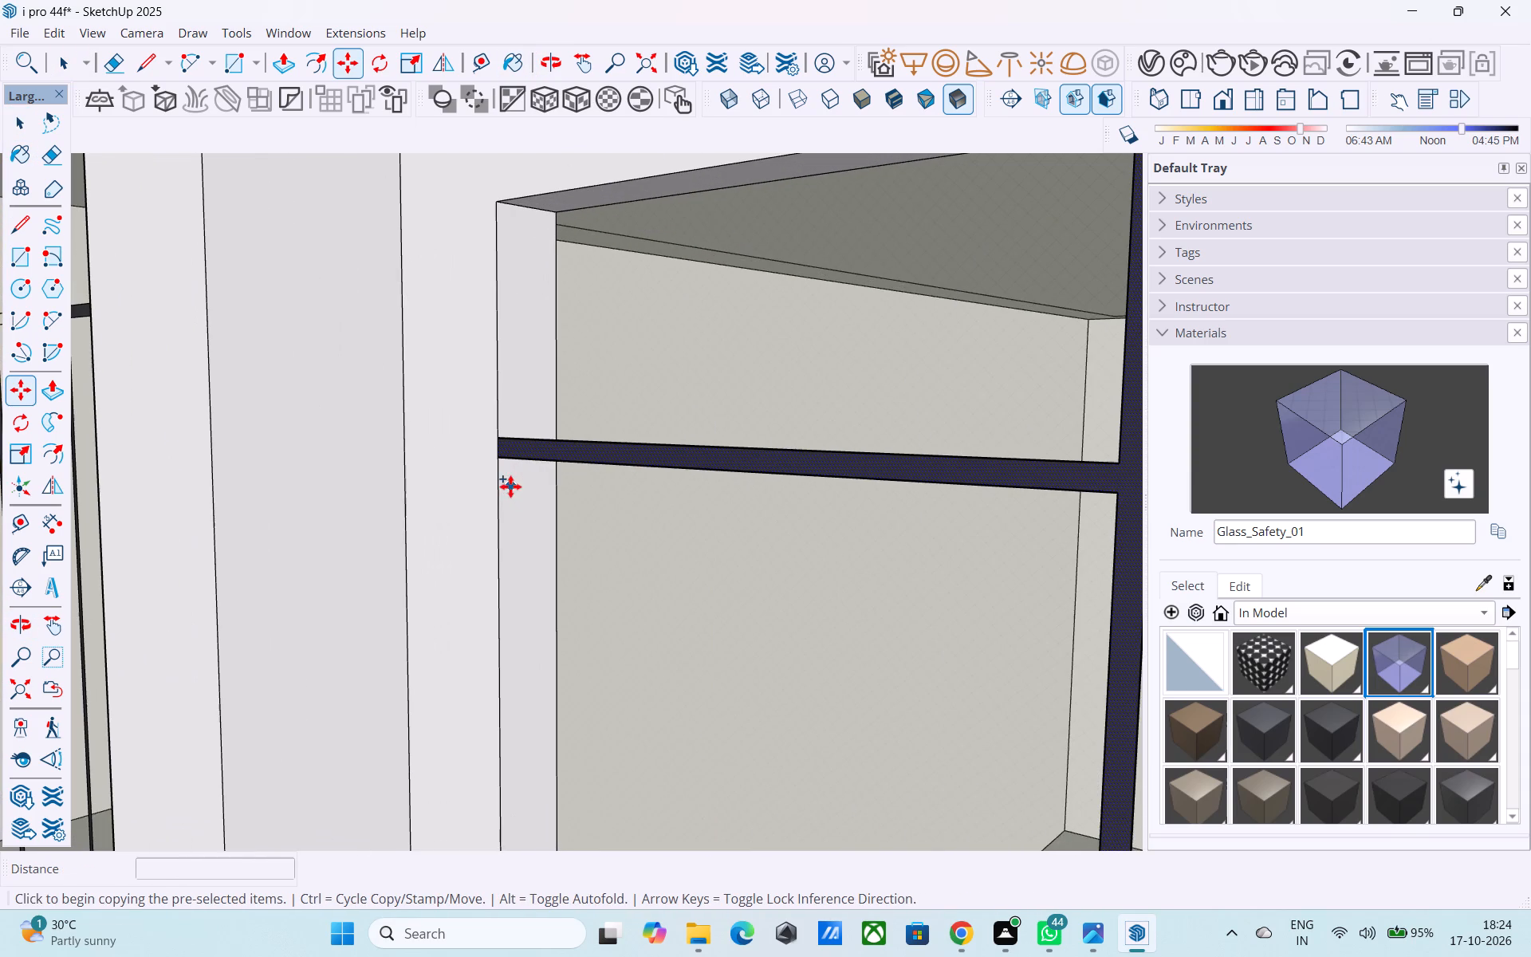
click(490, 435)
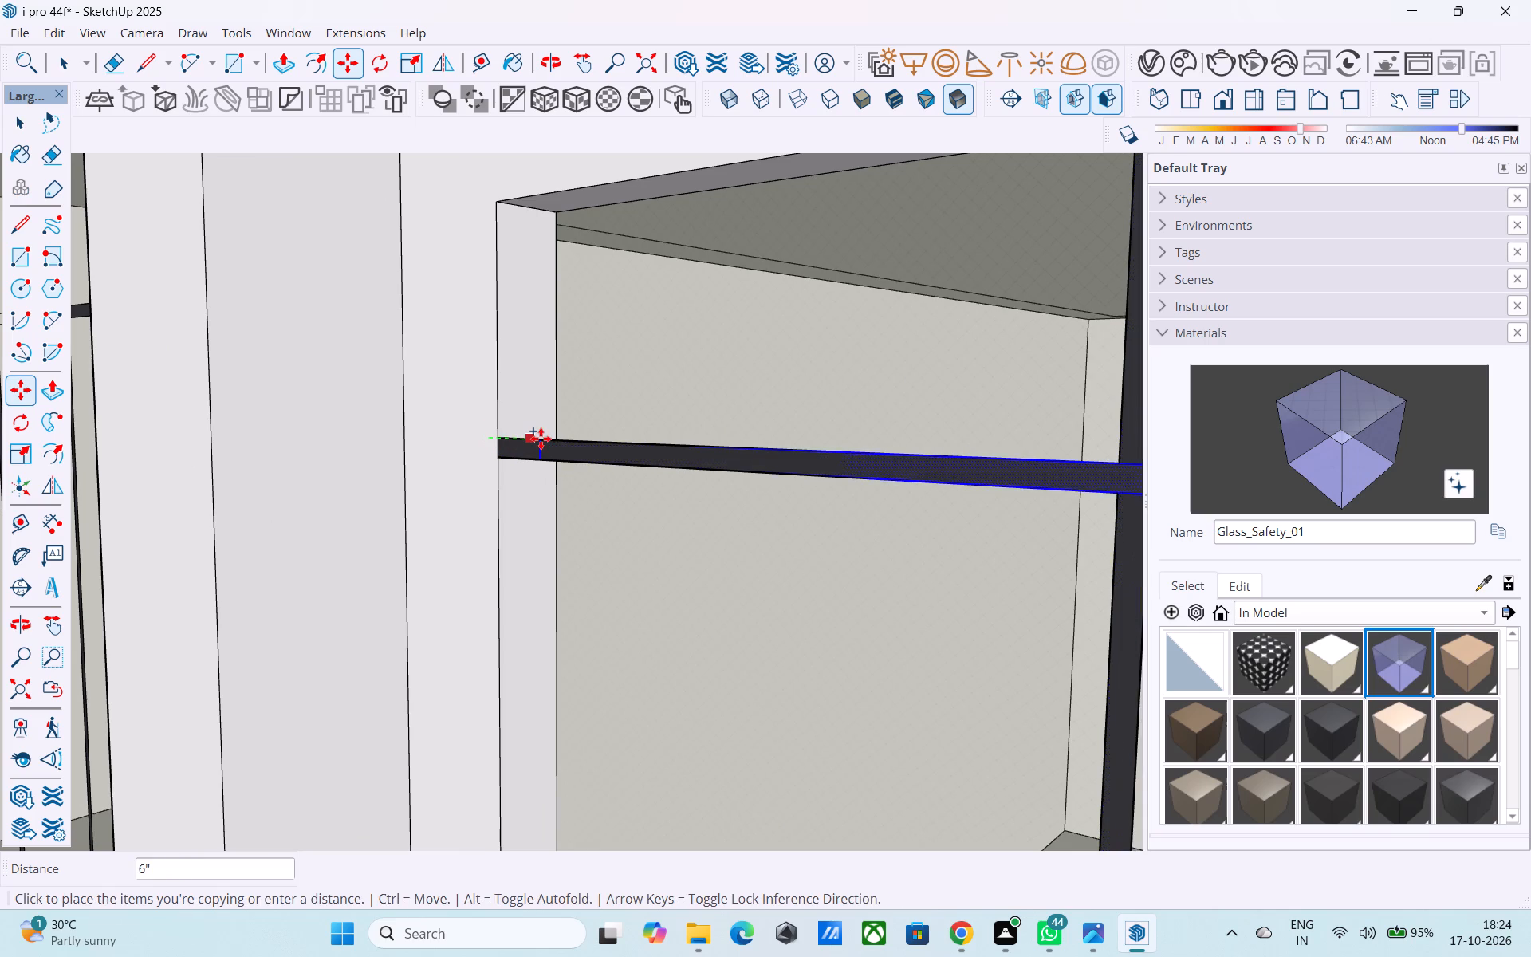
middle_drag(541, 438, 559, 514)
key(space)
key(m)
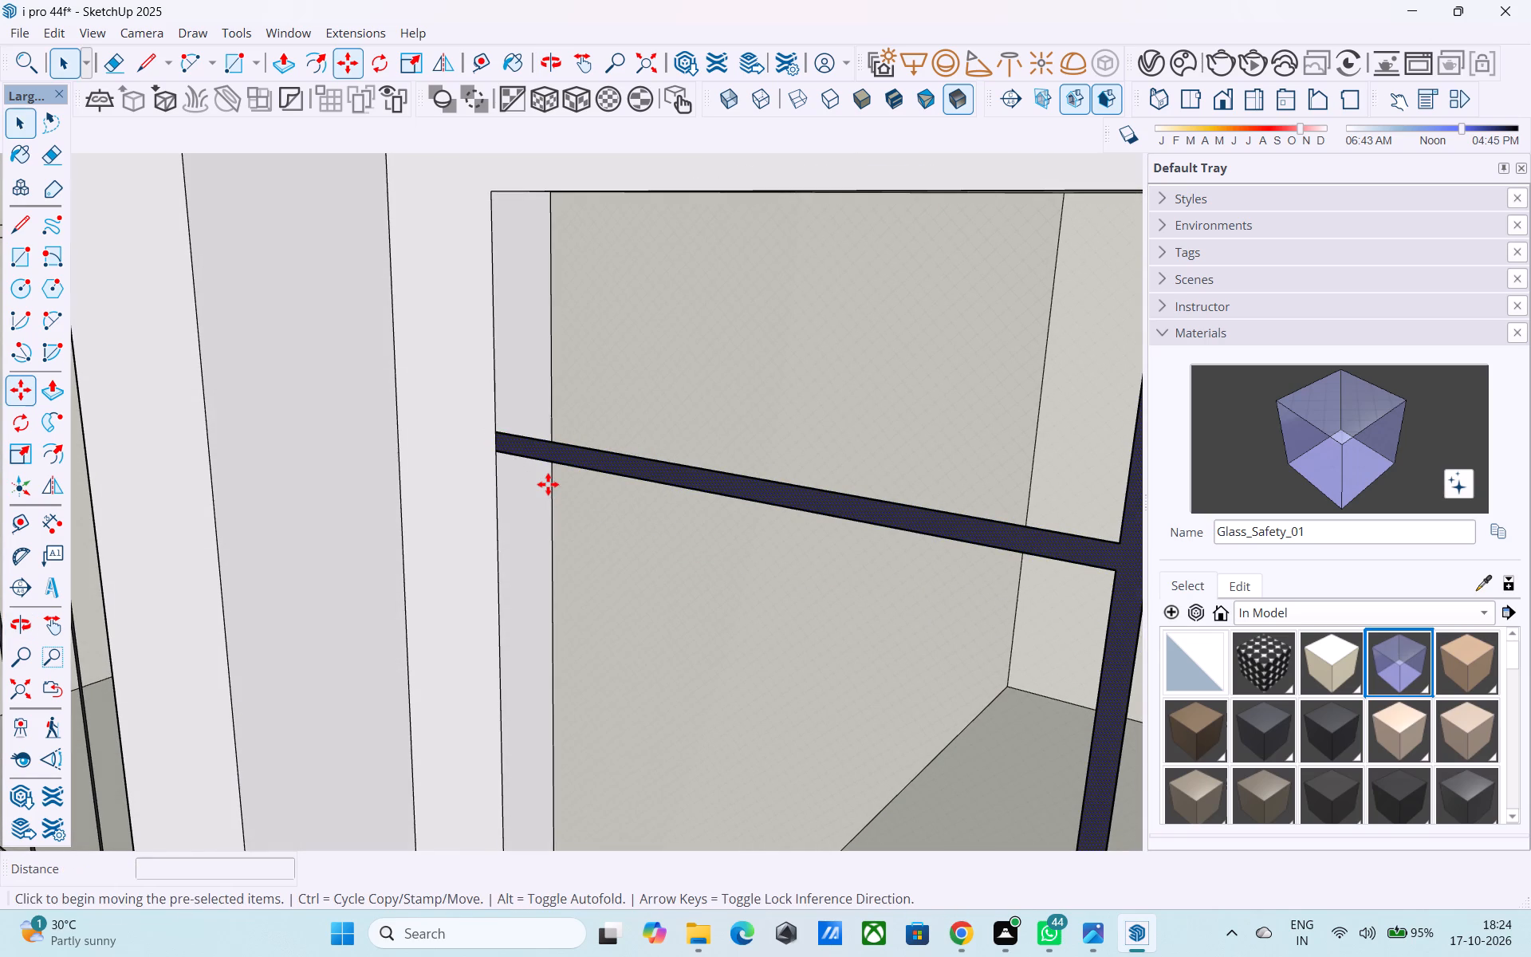
click(500, 423)
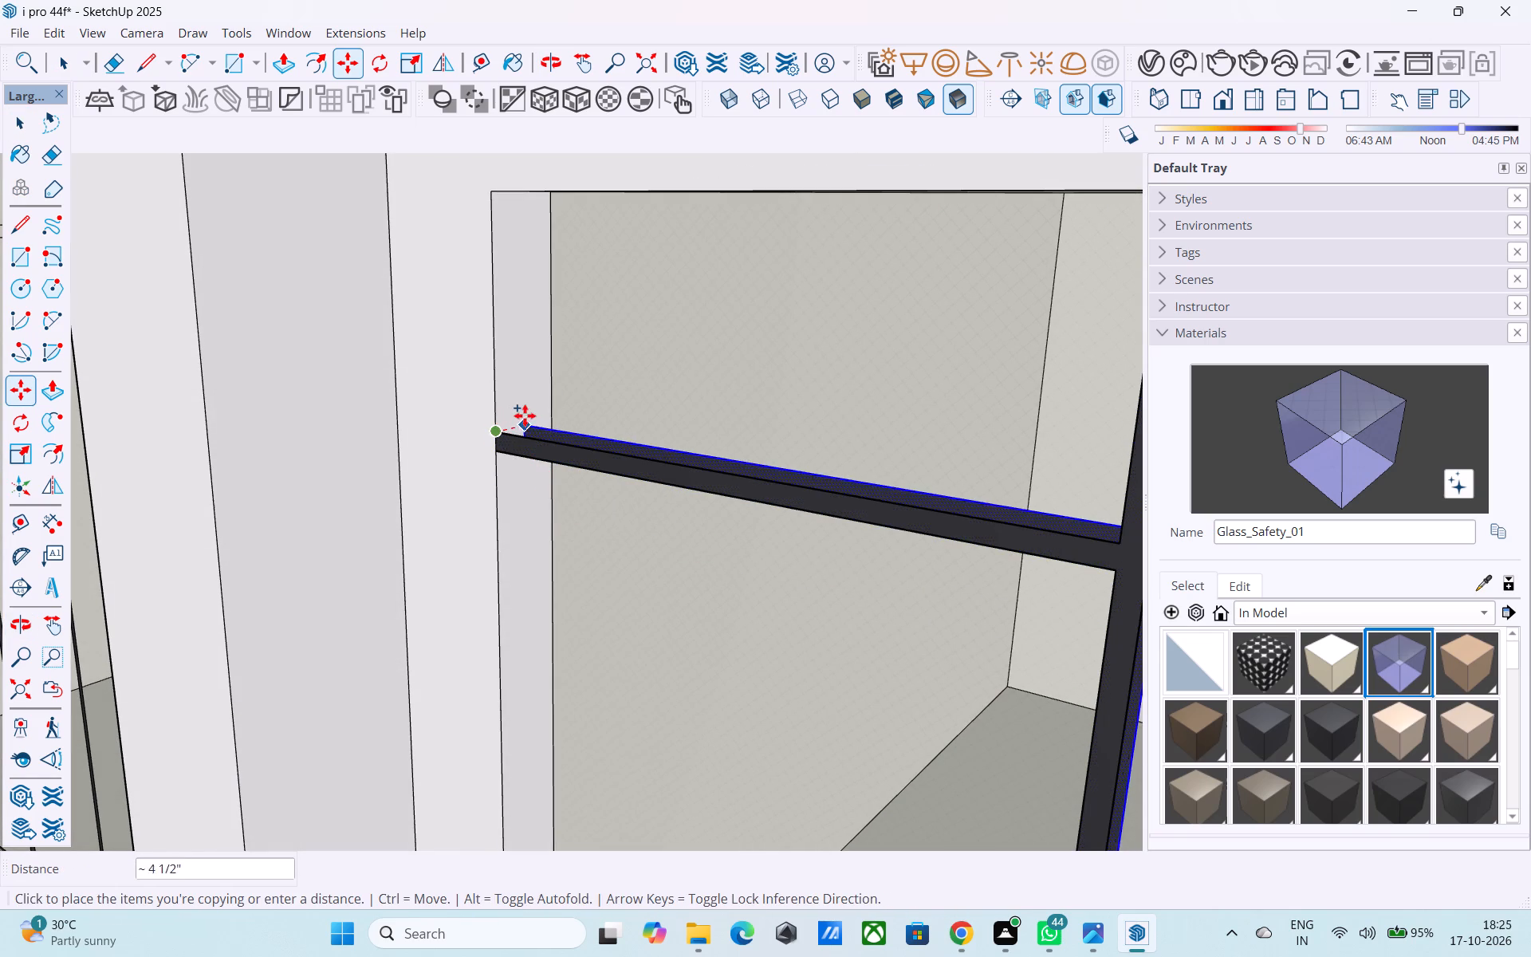
click(549, 409)
scroll(550, 409, down, 3)
middle_drag(550, 409, 581, 473)
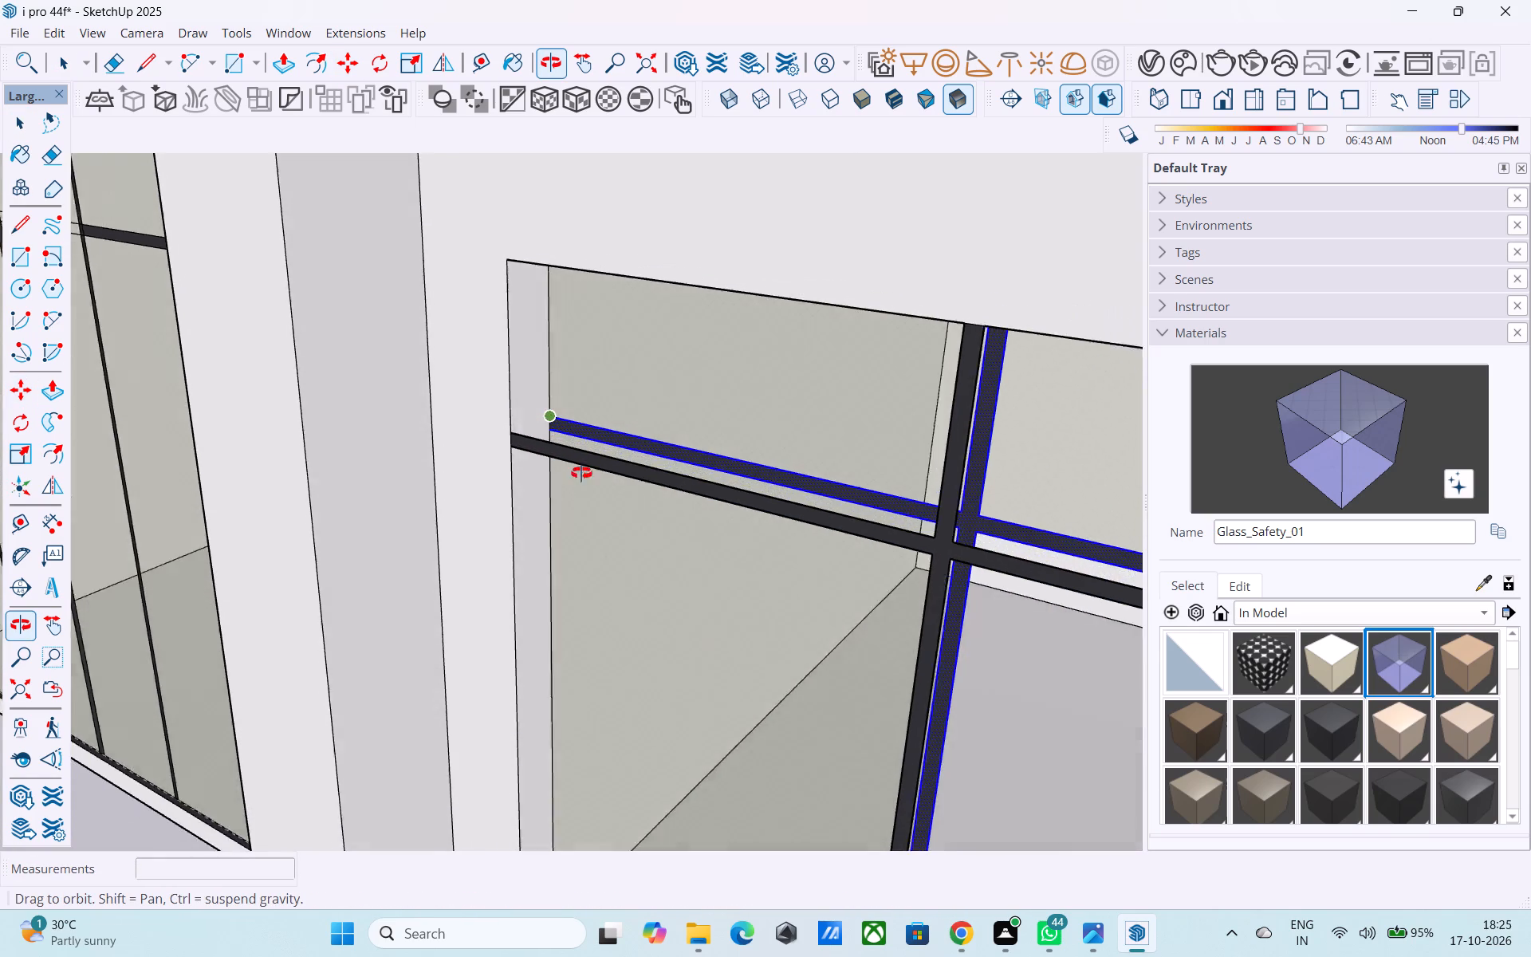
Erase the leftover front edges of the upper crossbar's left and middle sections and of the left mullion above the lower crossbar.
middle_drag(581, 473, 723, 554)
key(e)
drag(707, 486, 721, 516)
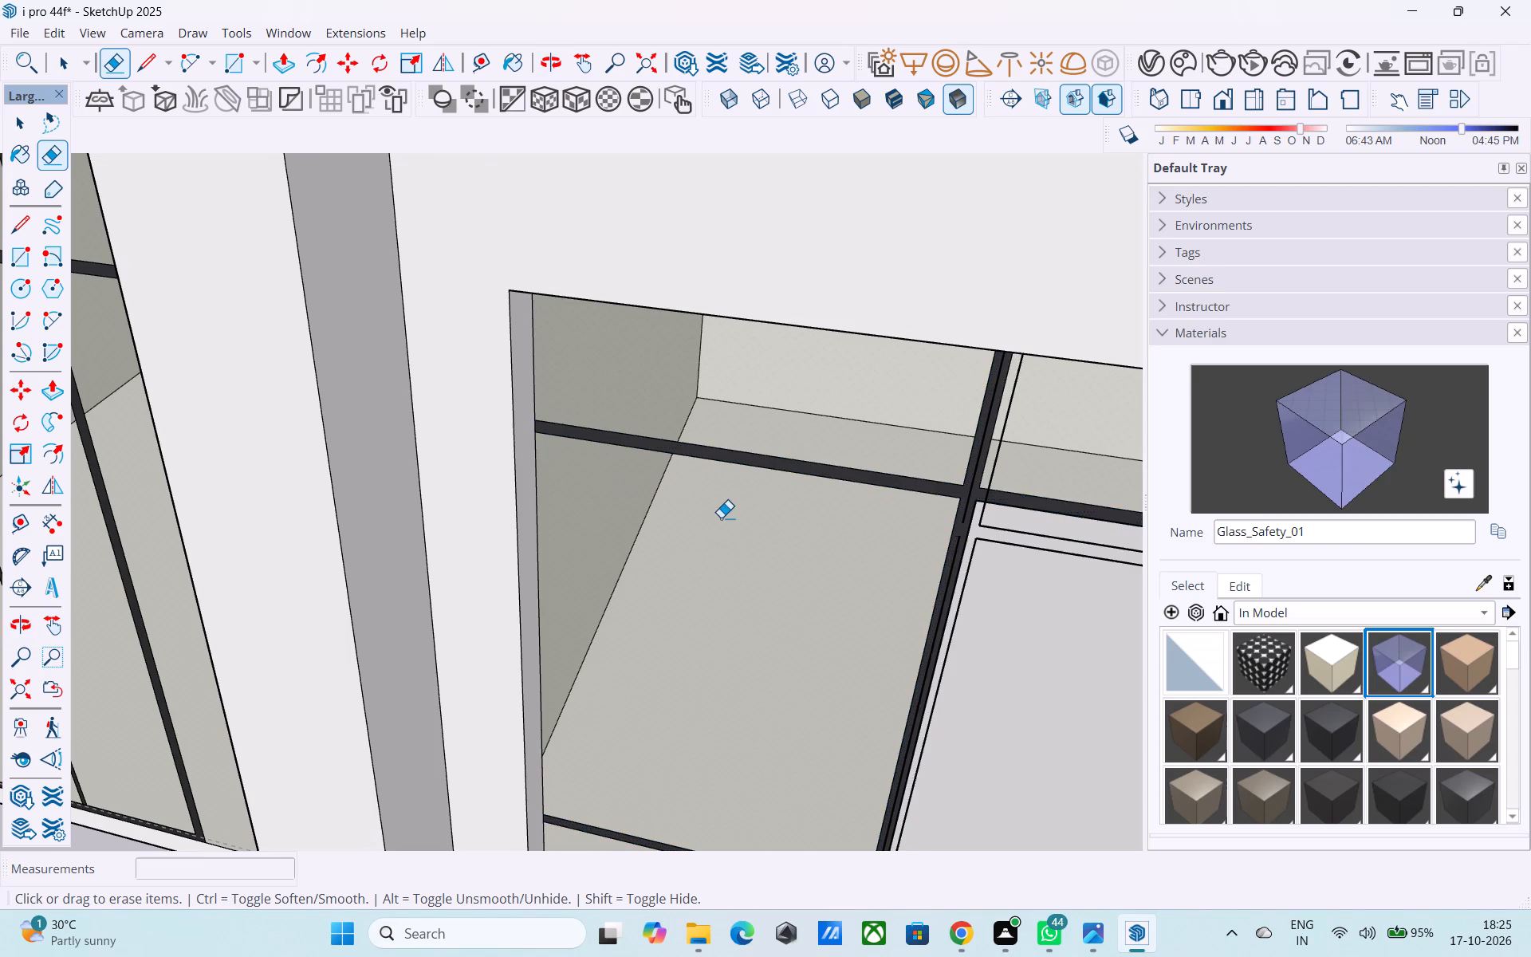
scroll(718, 517, down, 6)
middle_drag(836, 559, 1047, 514)
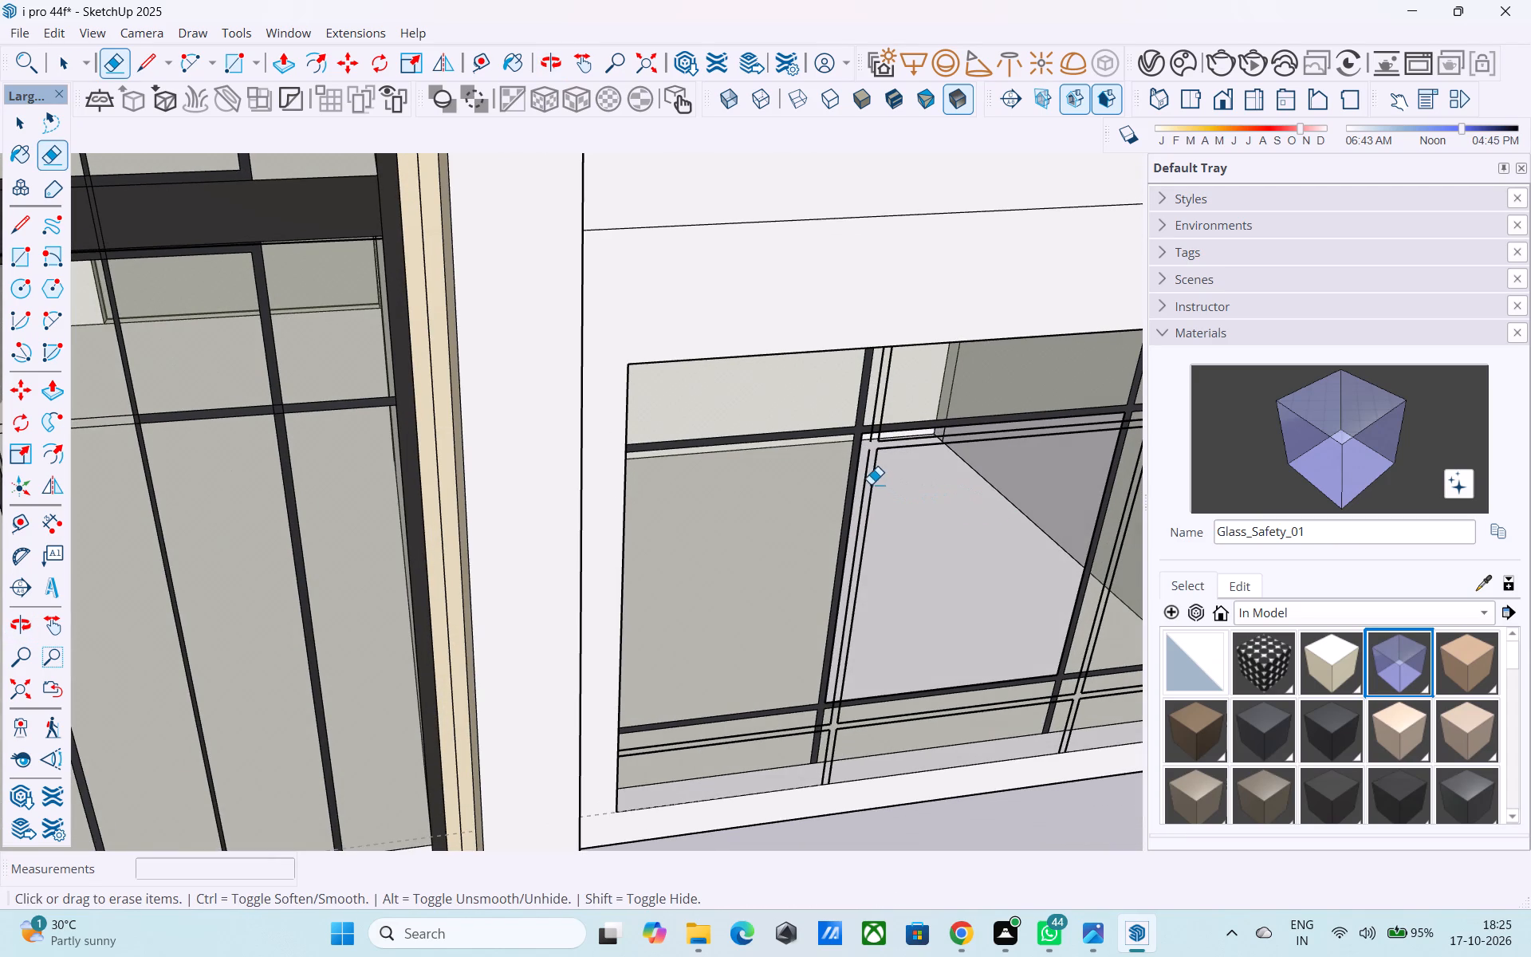
click(871, 484)
middle_drag(880, 492, 939, 510)
scroll(939, 510, down, 1)
middle_drag(938, 510, 752, 404)
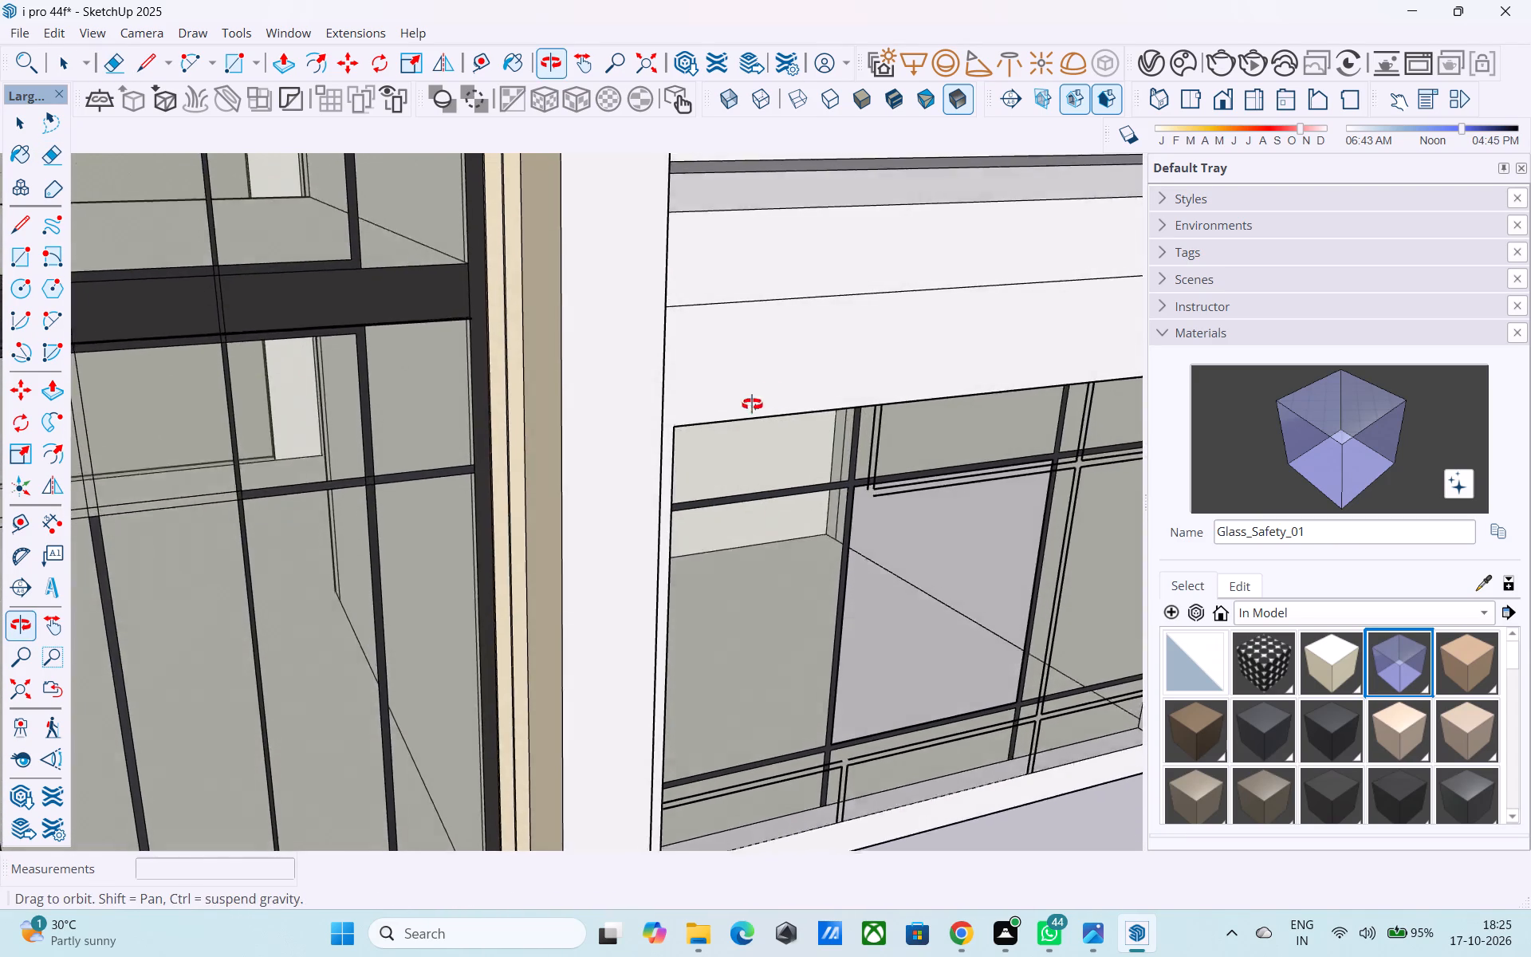
middle_drag(752, 404, 750, 402)
shift+middle_drag(902, 510, 856, 484)
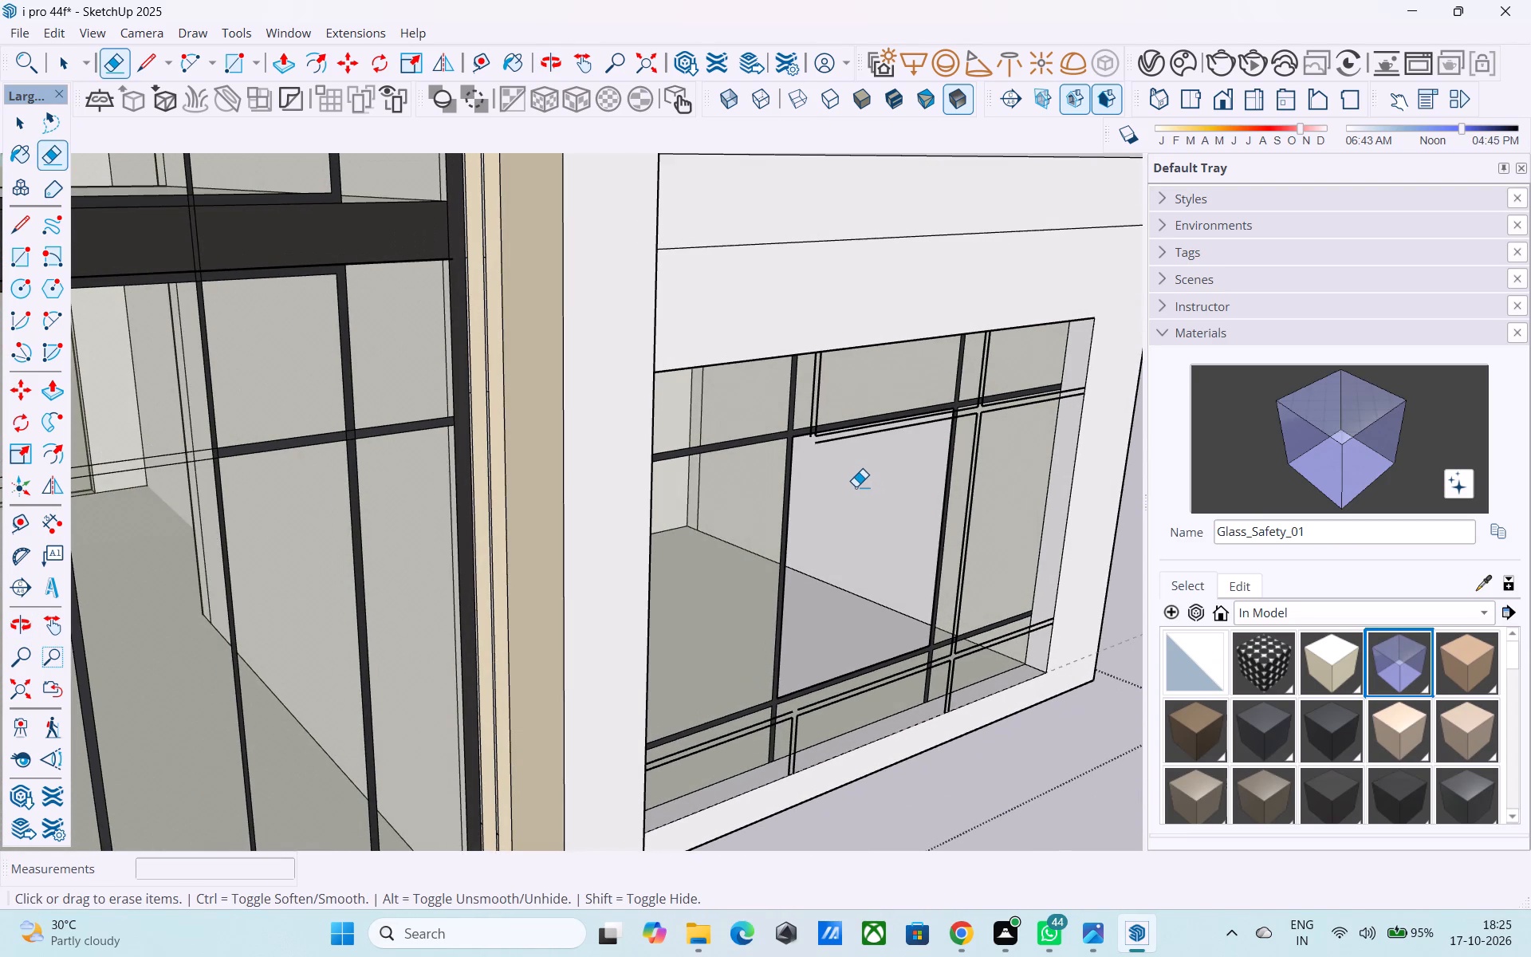
middle_drag(857, 486, 900, 516)
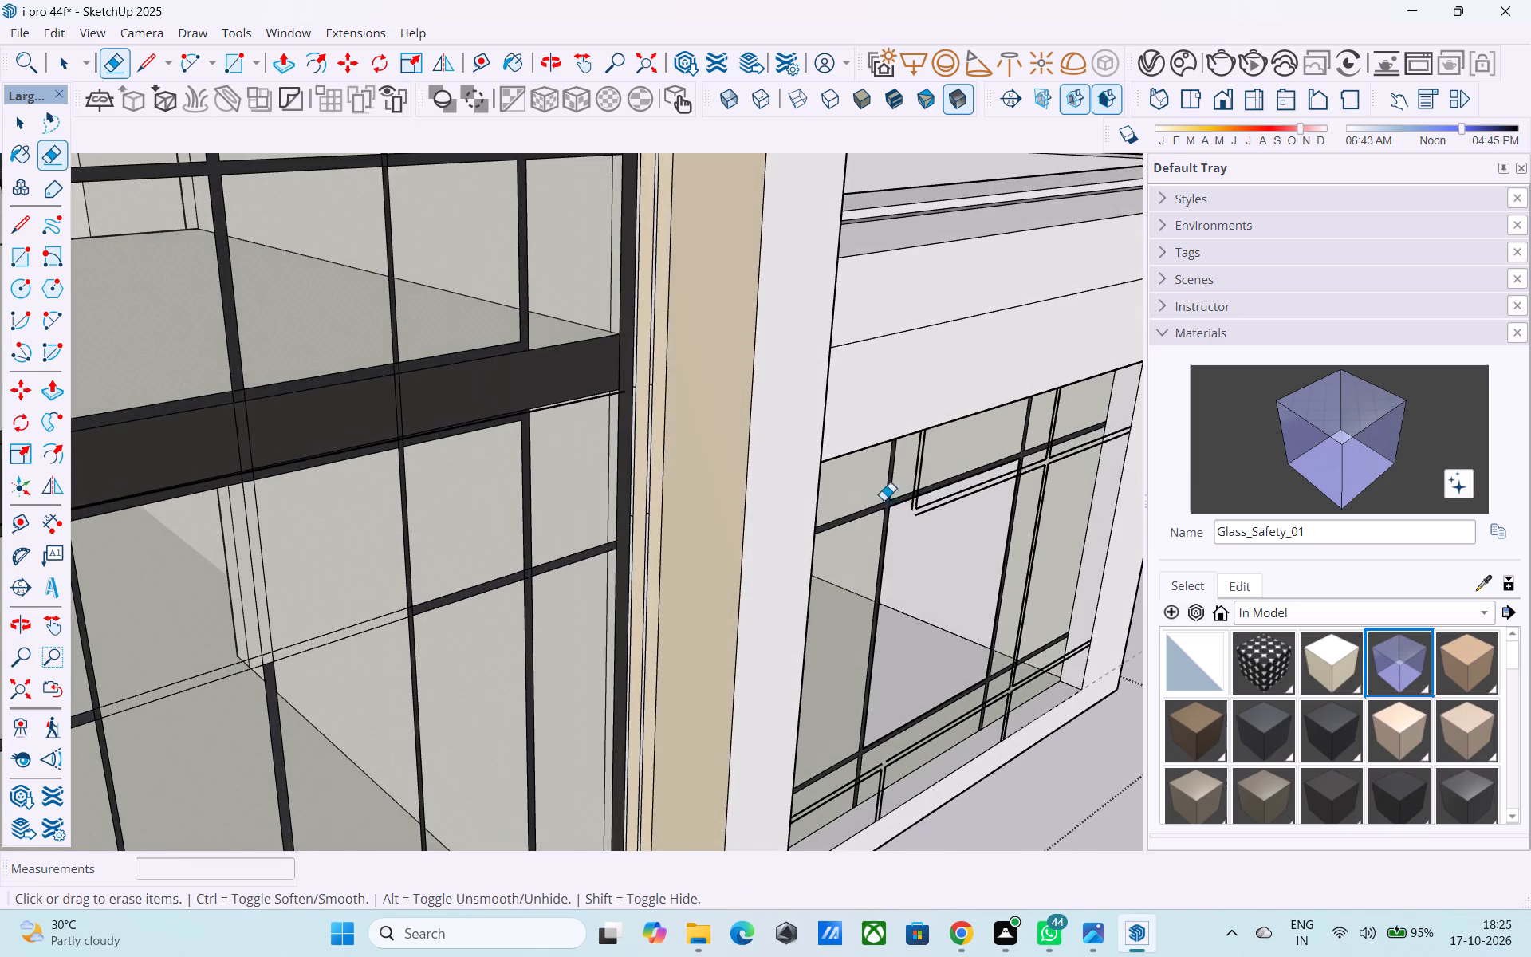
middle_drag(870, 489, 843, 464)
scroll(846, 465, up, 5)
drag(874, 422, 907, 440)
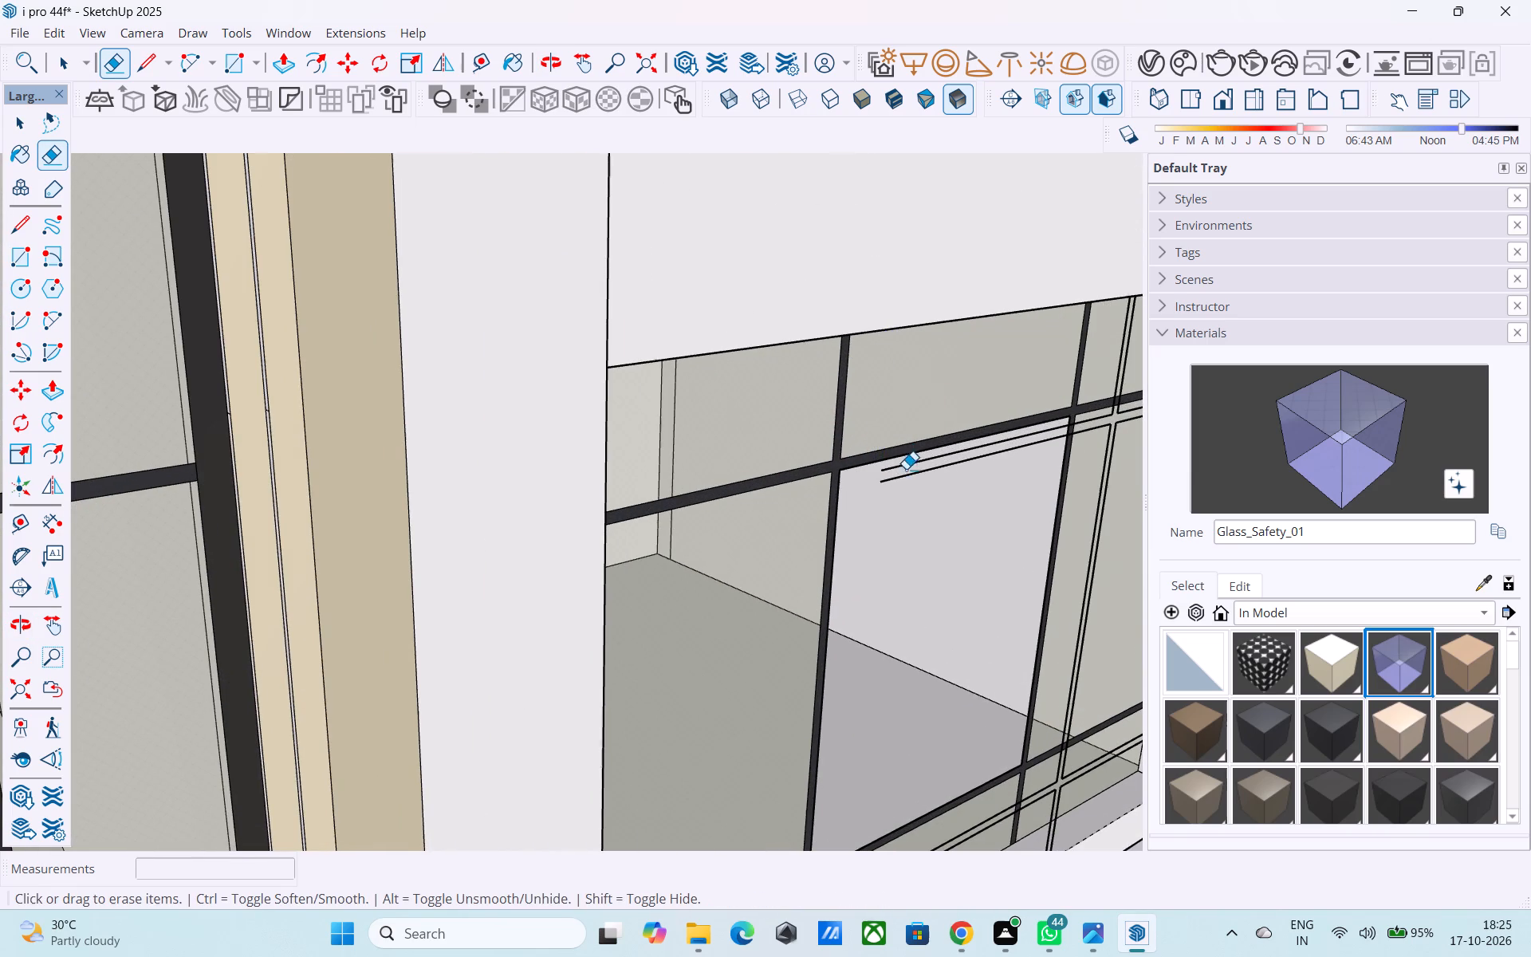
drag(903, 465, 909, 482)
Erase the leftover front edges of the upper crossbar's right end and of the right mullion above the lower crossbar.
scroll(890, 495, down, 5)
scroll(1026, 468, up, 7)
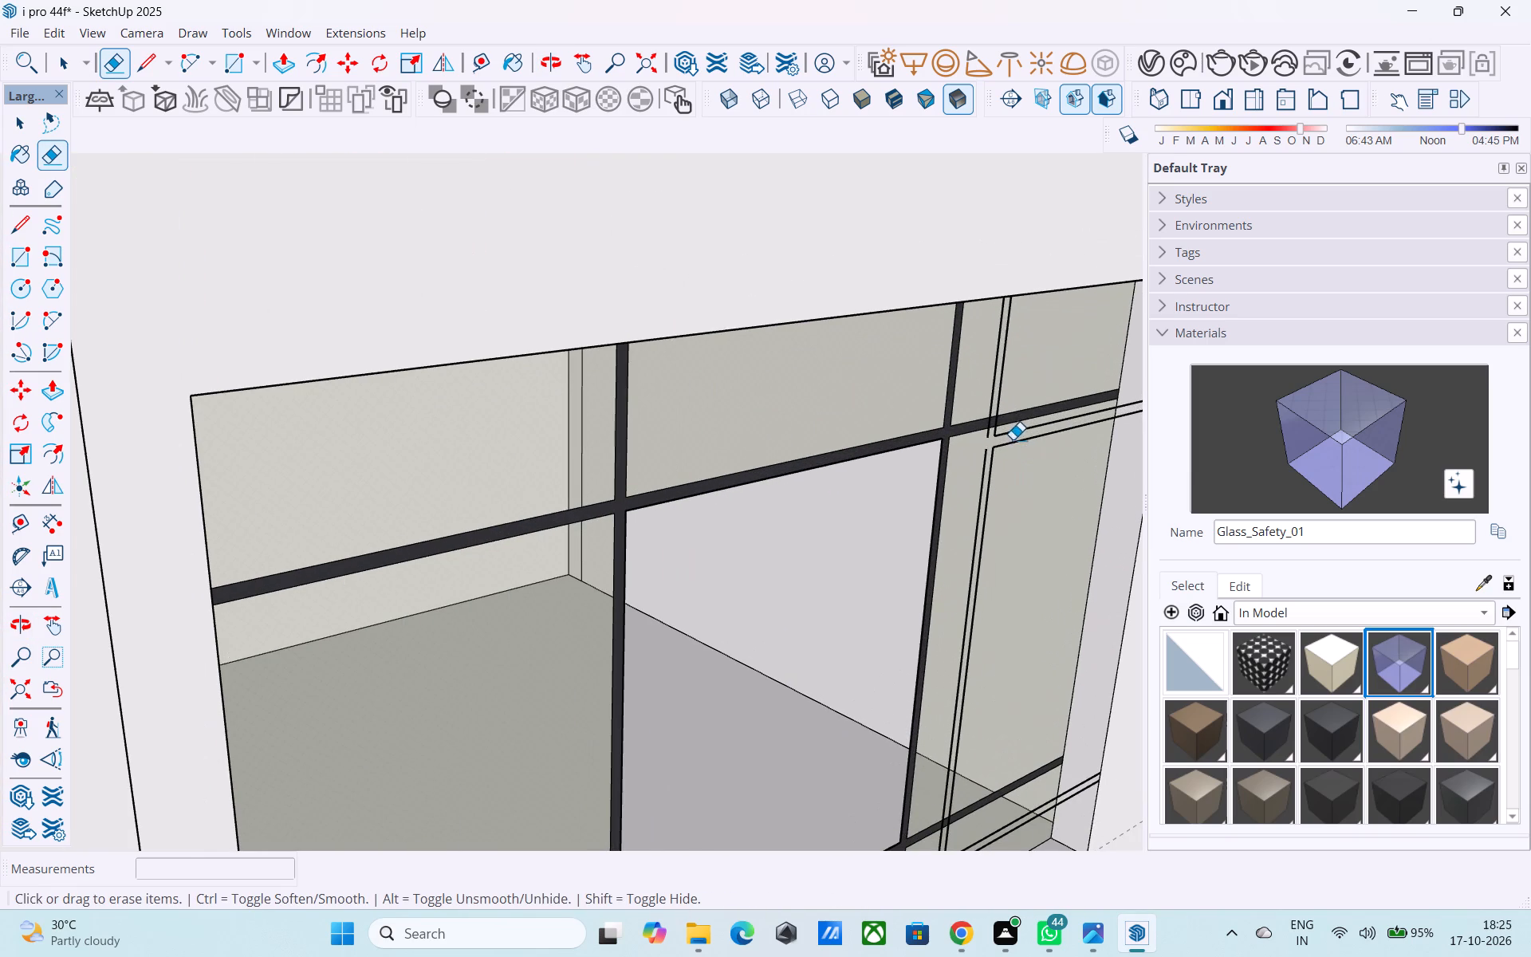
drag(1006, 435, 986, 485)
drag(996, 384, 1012, 382)
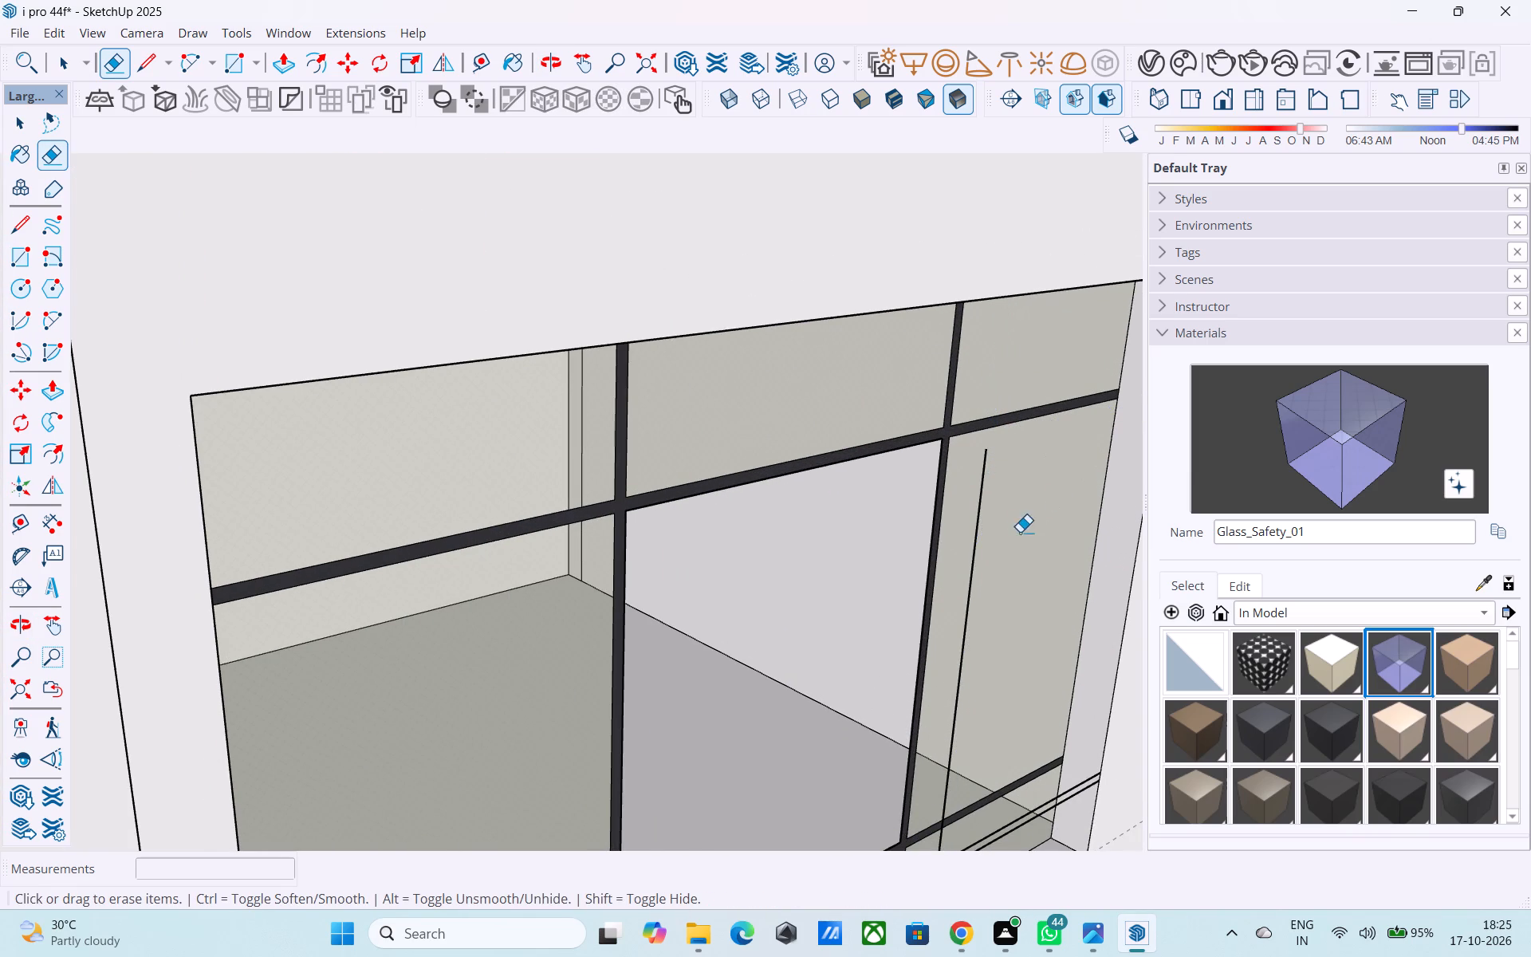
drag(999, 534, 970, 539)
Erase the leftover front edges of the lower crossbar's left and middle sections and of the left mullion below it.
scroll(971, 537, down, 11)
middle_drag(946, 609, 862, 589)
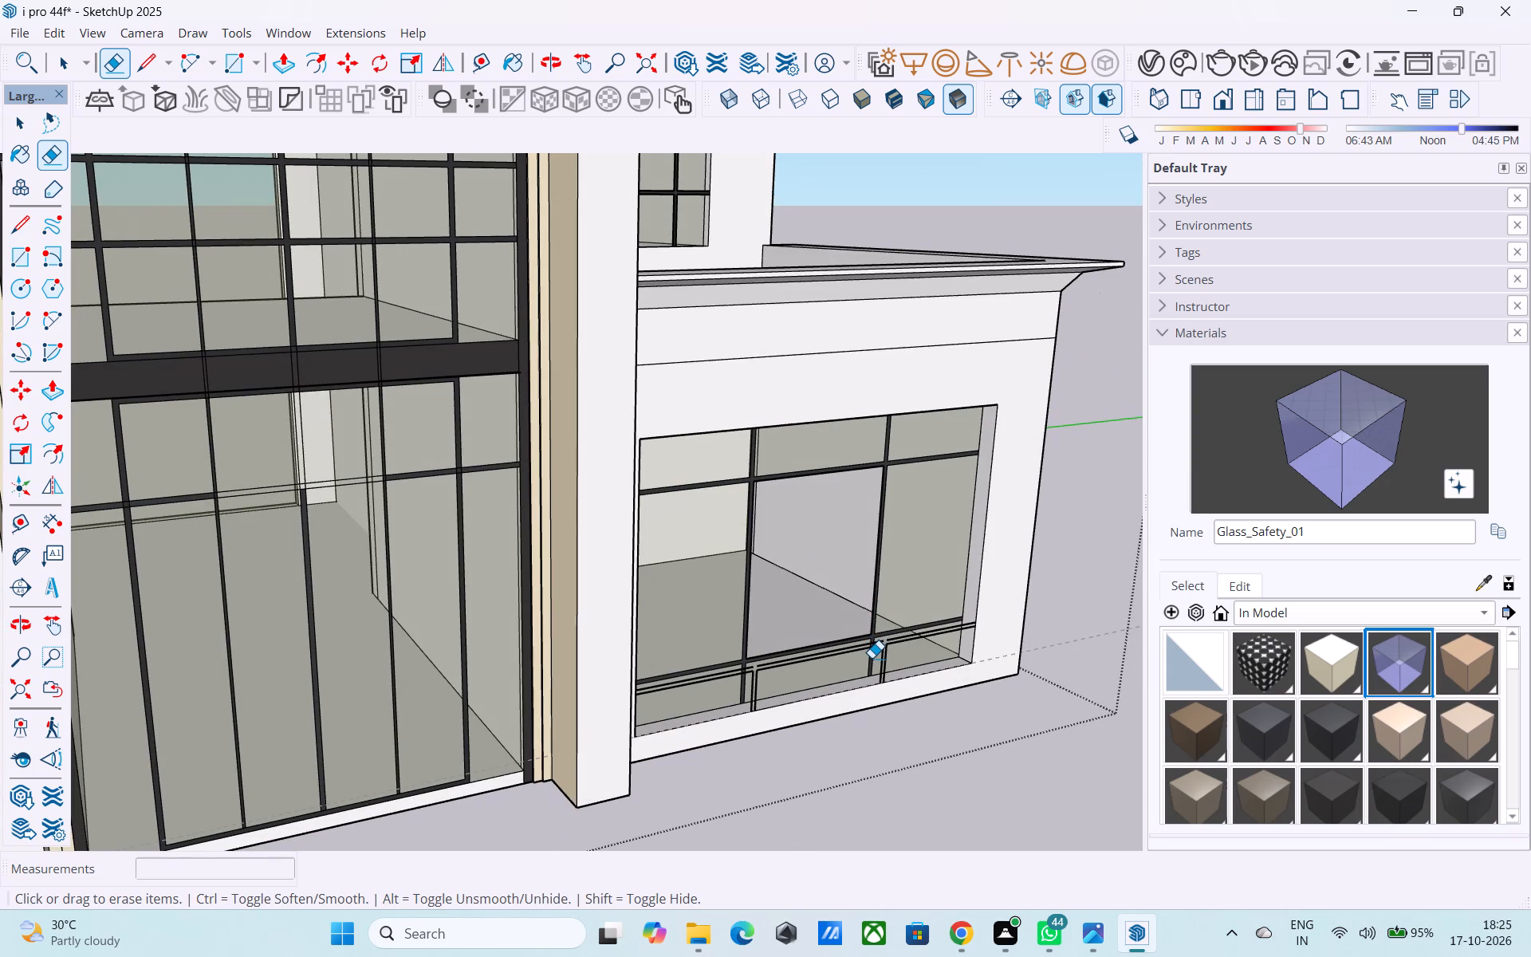
scroll(758, 661, up, 8)
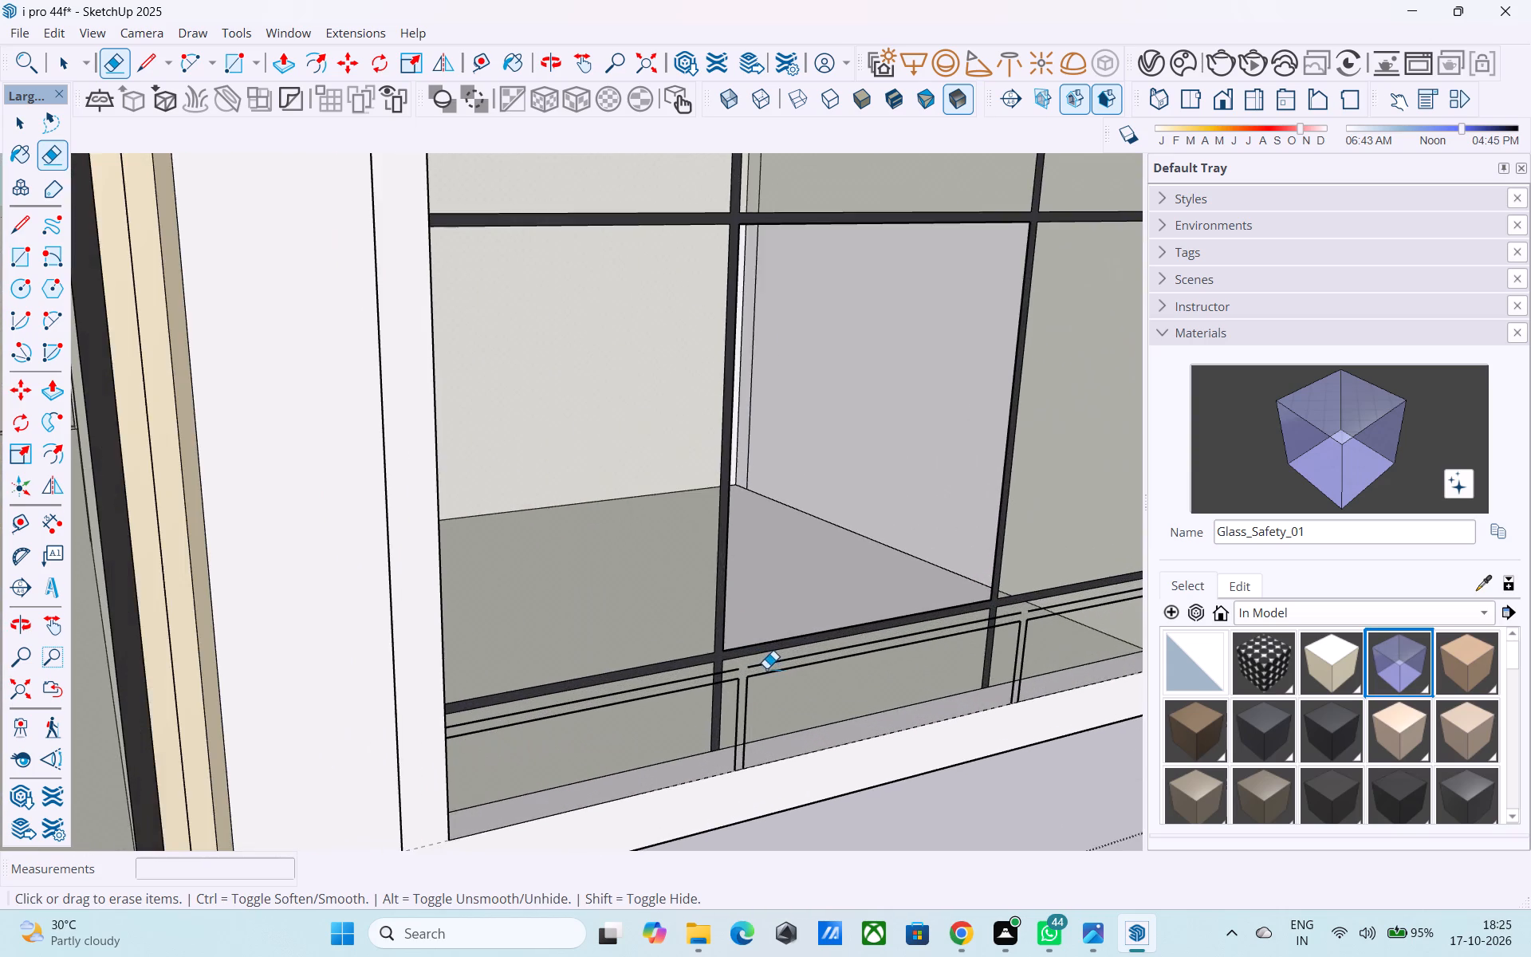
middle_drag(760, 666, 817, 652)
scroll(815, 652, up, 1)
drag(636, 693, 632, 727)
middle_drag(738, 722, 761, 720)
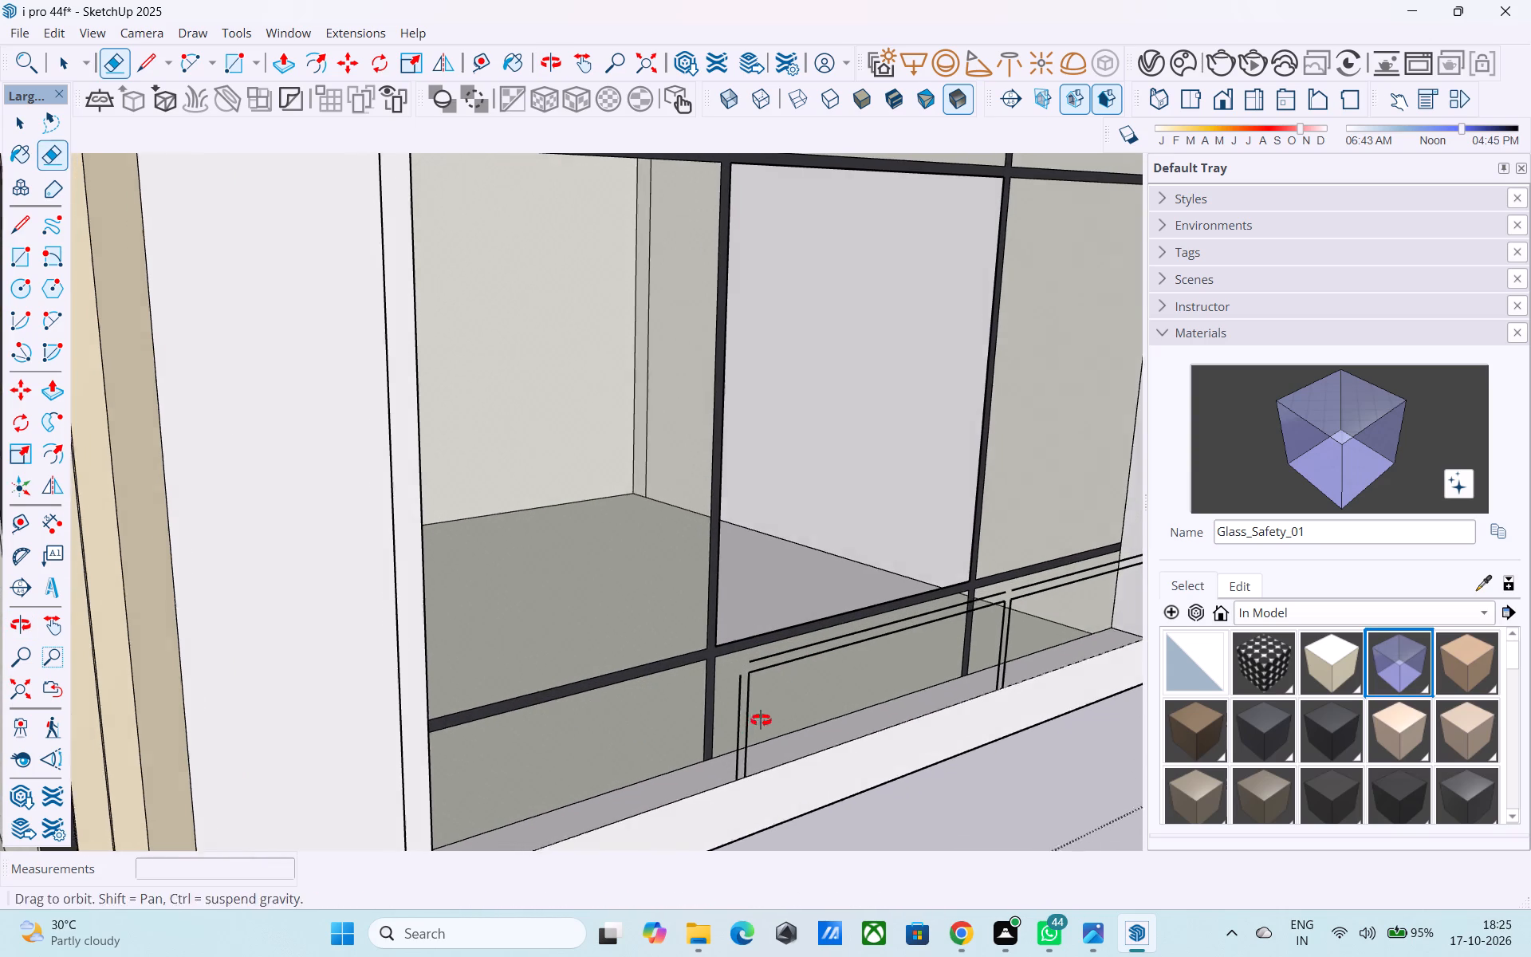
middle_drag(761, 720, 762, 720)
drag(746, 708, 765, 704)
drag(762, 652, 785, 700)
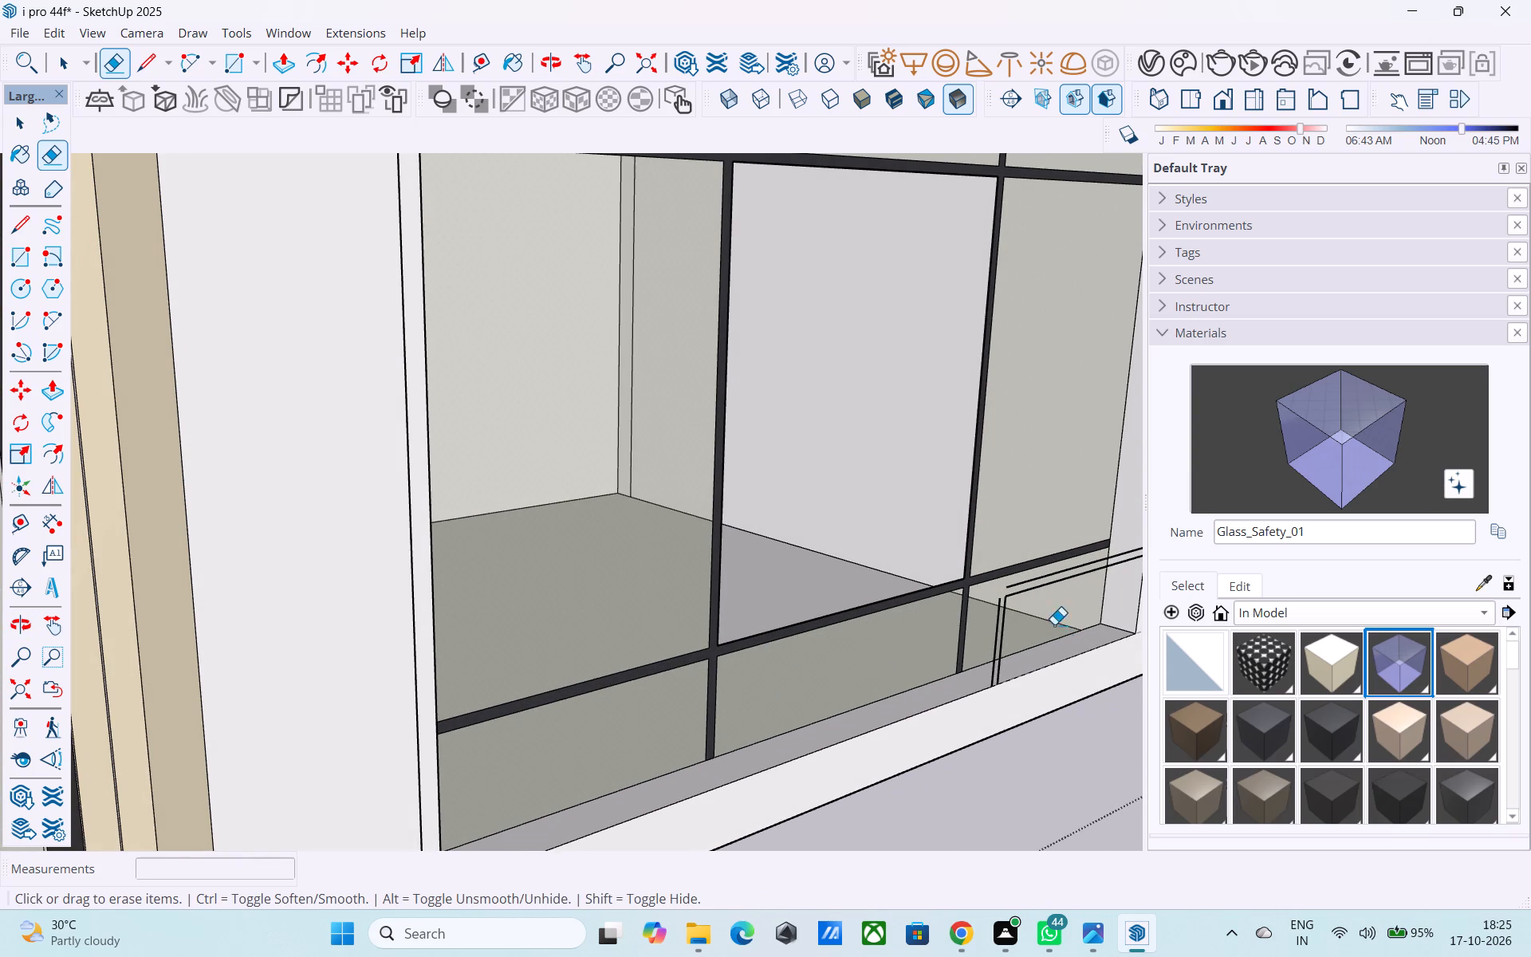
Erase the remaining front edges of the lower crossbar's right section and of the right mullion below it.
drag(1017, 621, 1002, 627)
drag(1025, 590, 1018, 585)
drag(1013, 610, 994, 614)
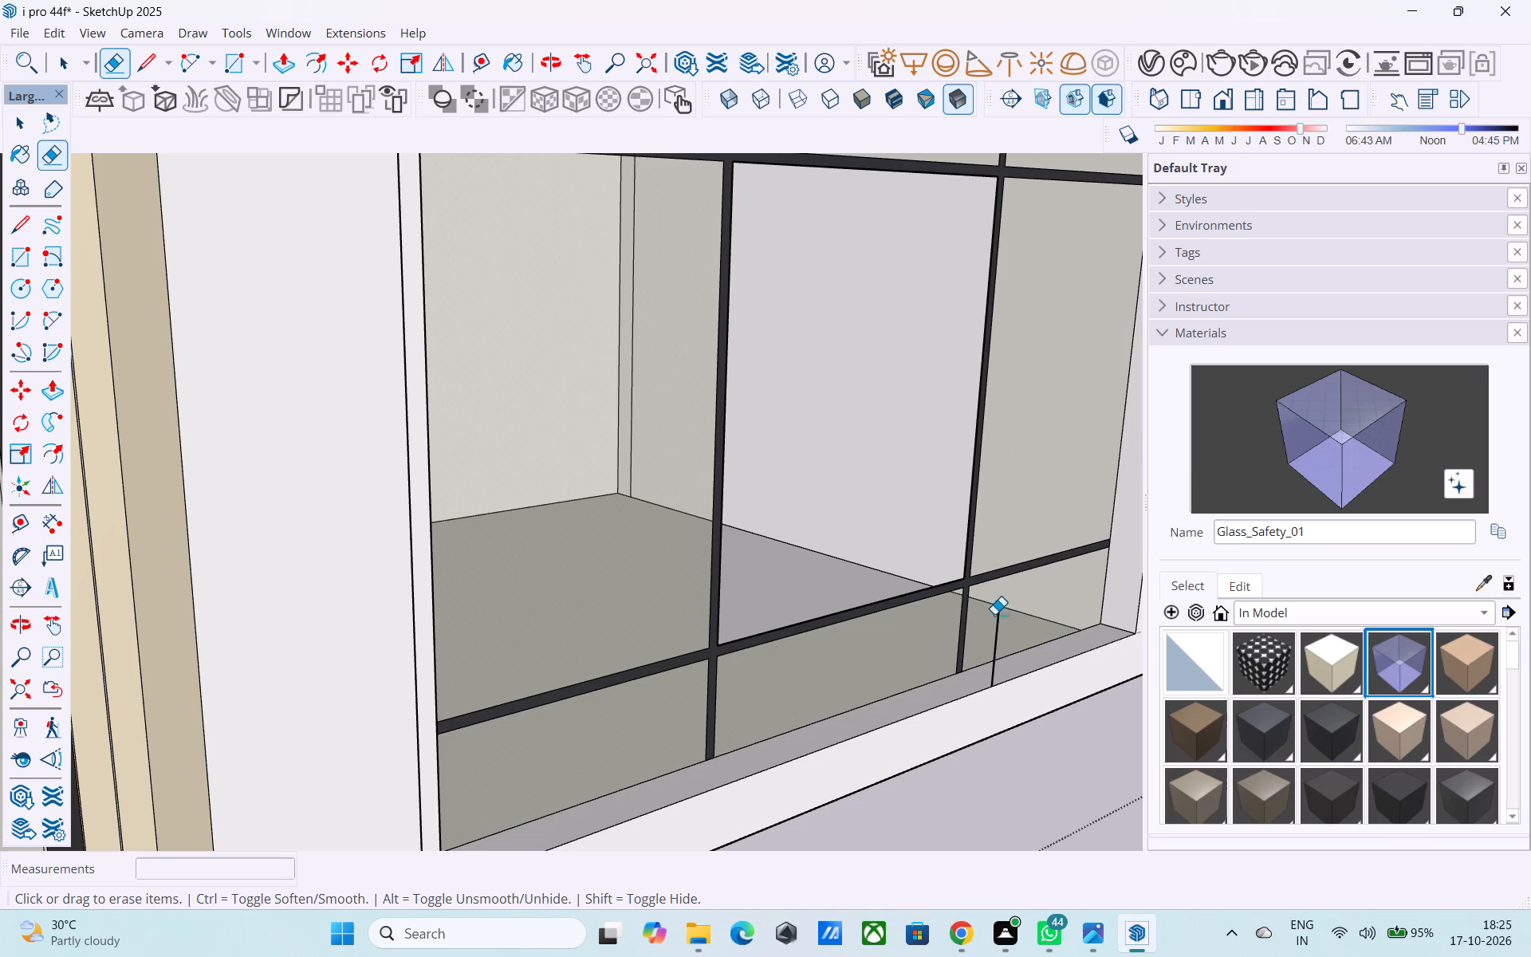
drag(994, 614, 992, 615)
Save the model with the right block's window bars recessed.
scroll(993, 631, down, 4)
middle_drag(983, 665, 946, 675)
scroll(946, 690, down, 5)
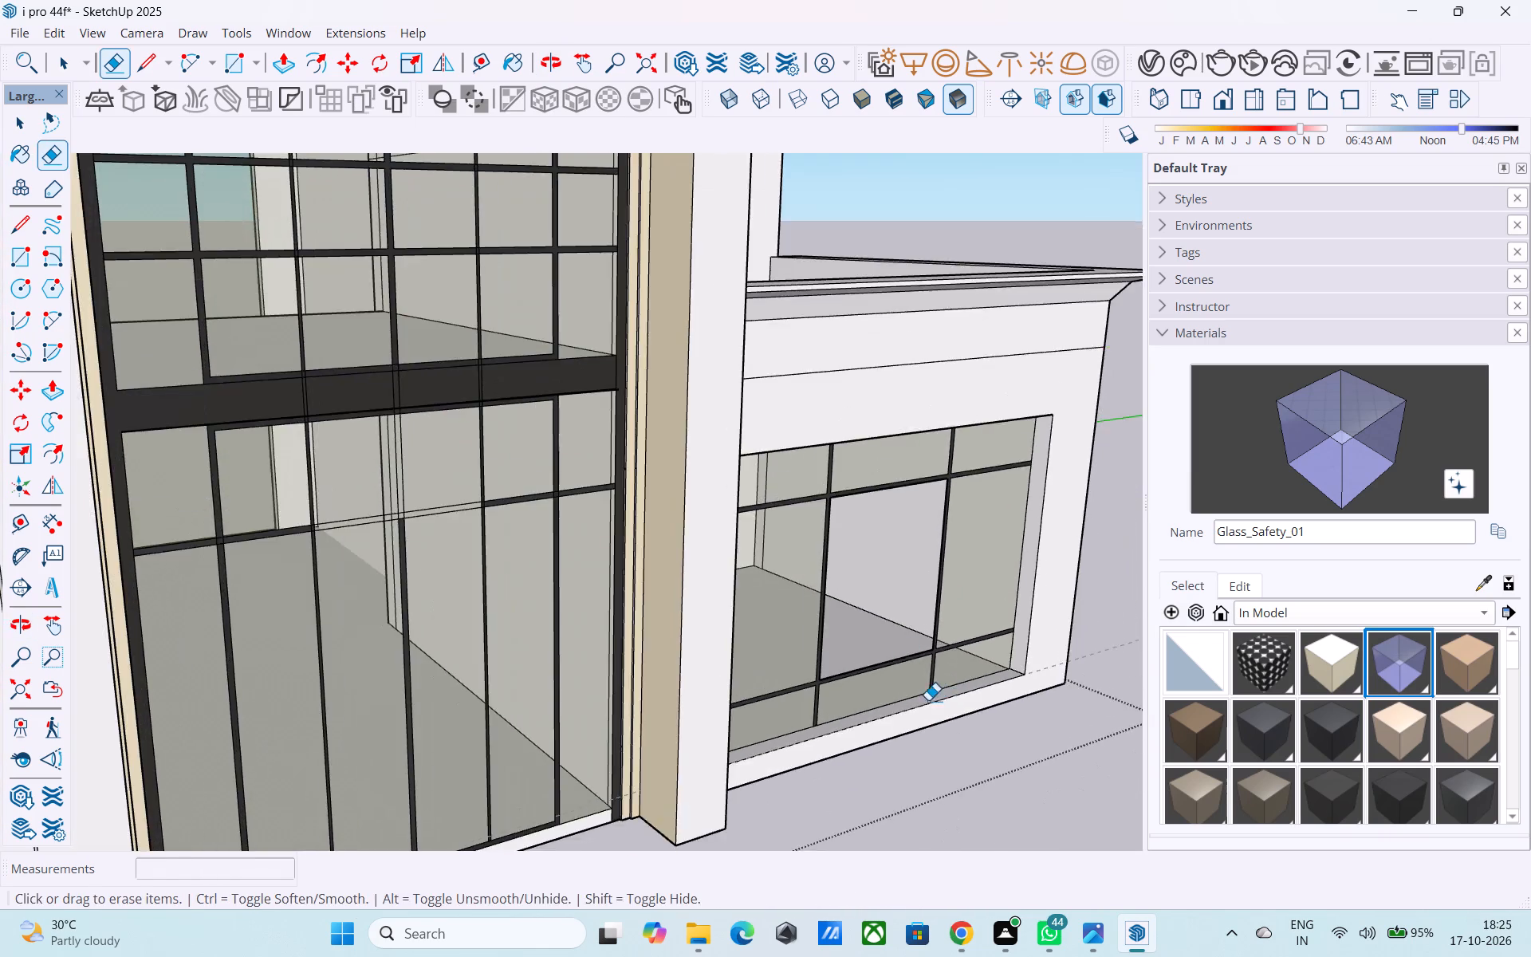
middle_drag(886, 612, 873, 675)
scroll(852, 625, down, 2)
middle_drag(840, 632, 710, 507)
middle_drag(709, 517, 789, 542)
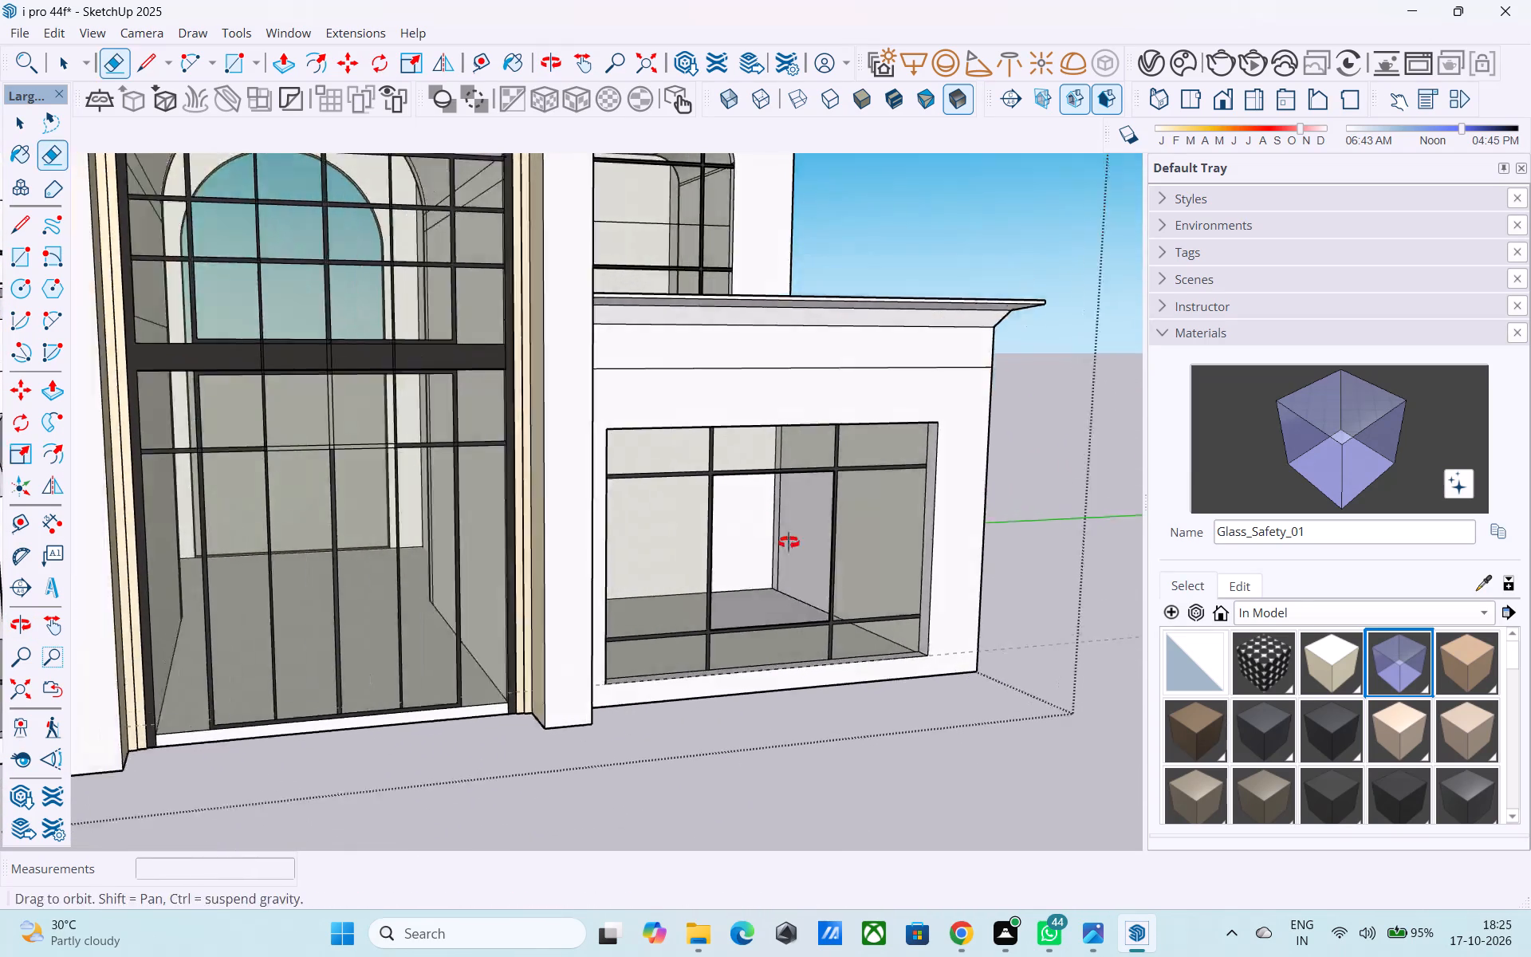
middle_drag(789, 542, 789, 543)
scroll(793, 549, down, 7)
middle_drag(872, 642, 816, 649)
middle_drag(816, 648, 789, 634)
key(ctrl+s)
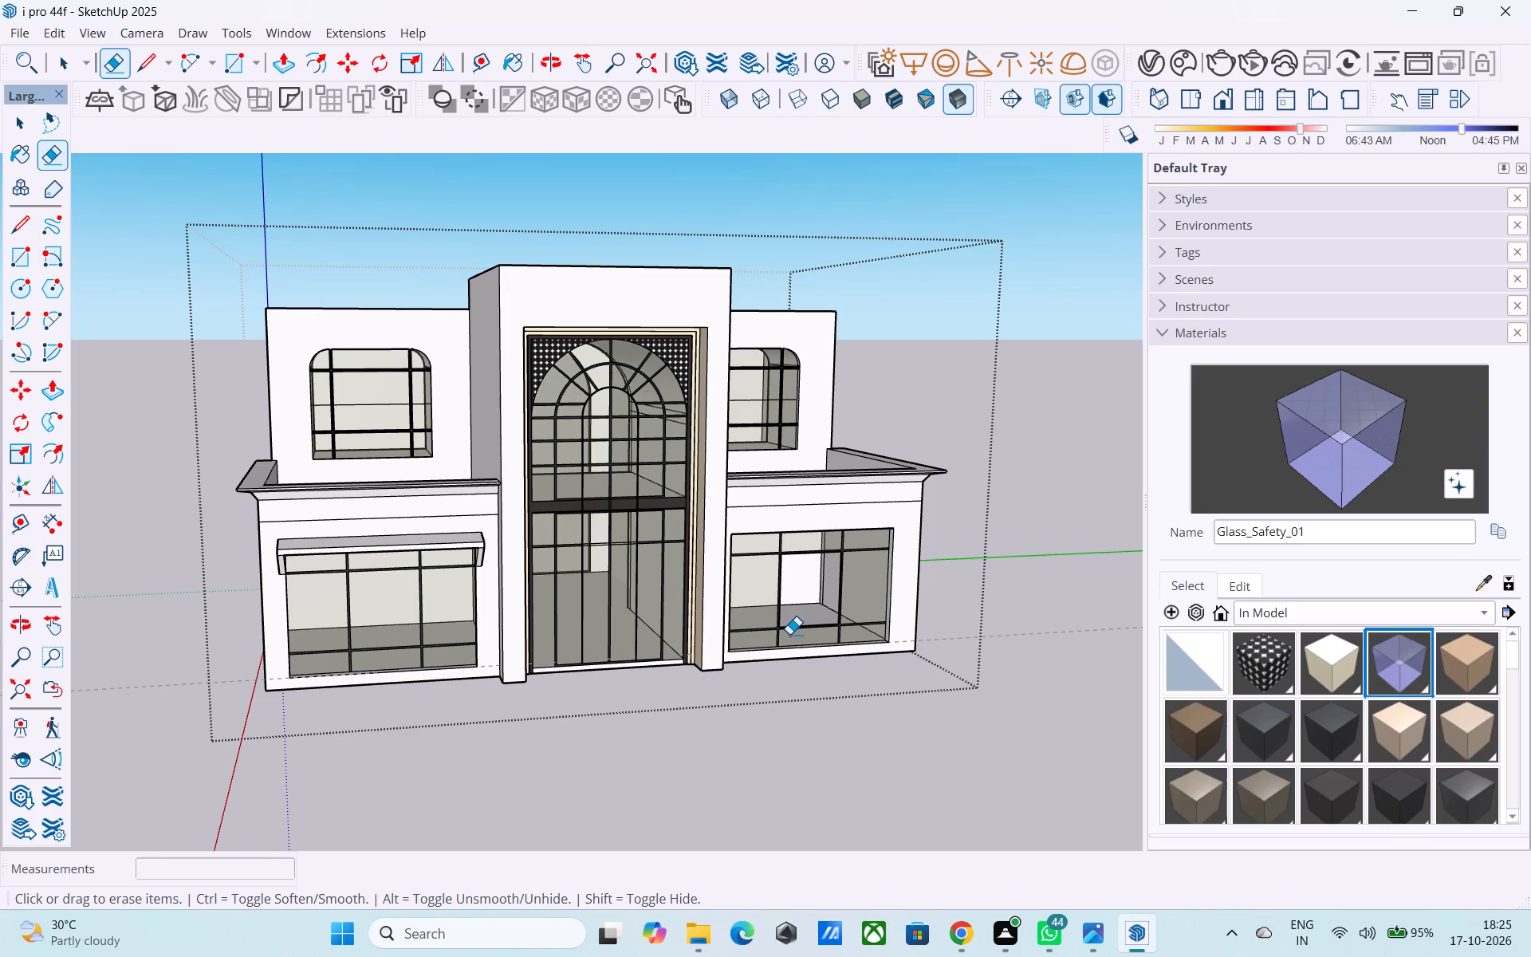
Draw a 7' by 6' central pane between the bars of the right block's ground-floor window and paint it Glass_Safety_01.
middle_drag(920, 637, 785, 628)
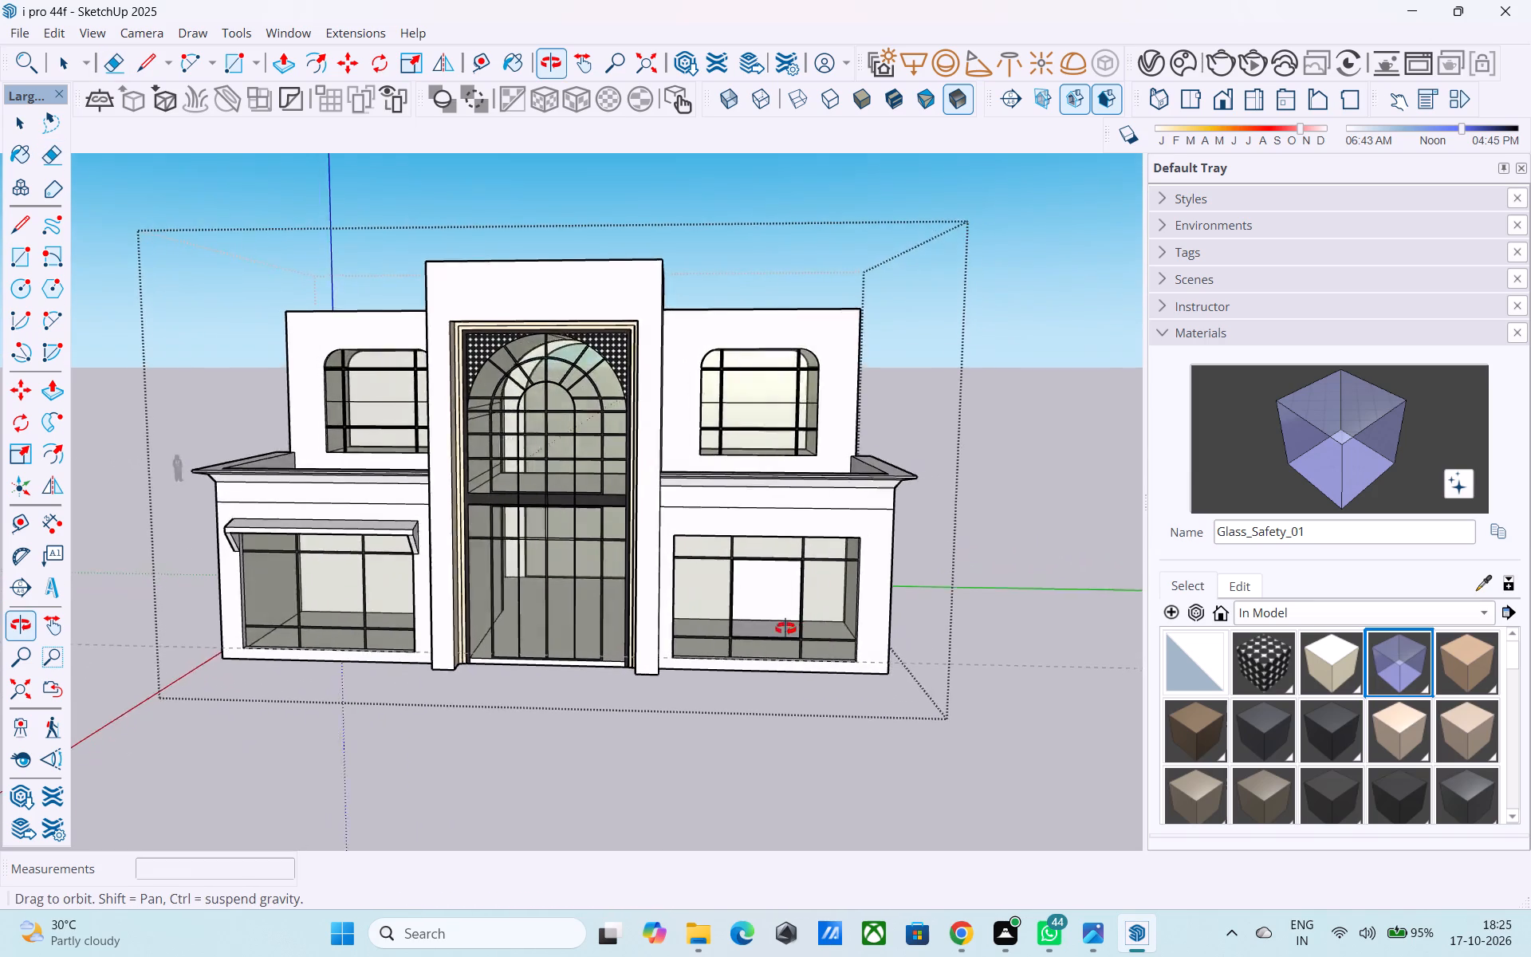
middle_drag(785, 628, 624, 593)
key(r)
scroll(656, 538, up, 12)
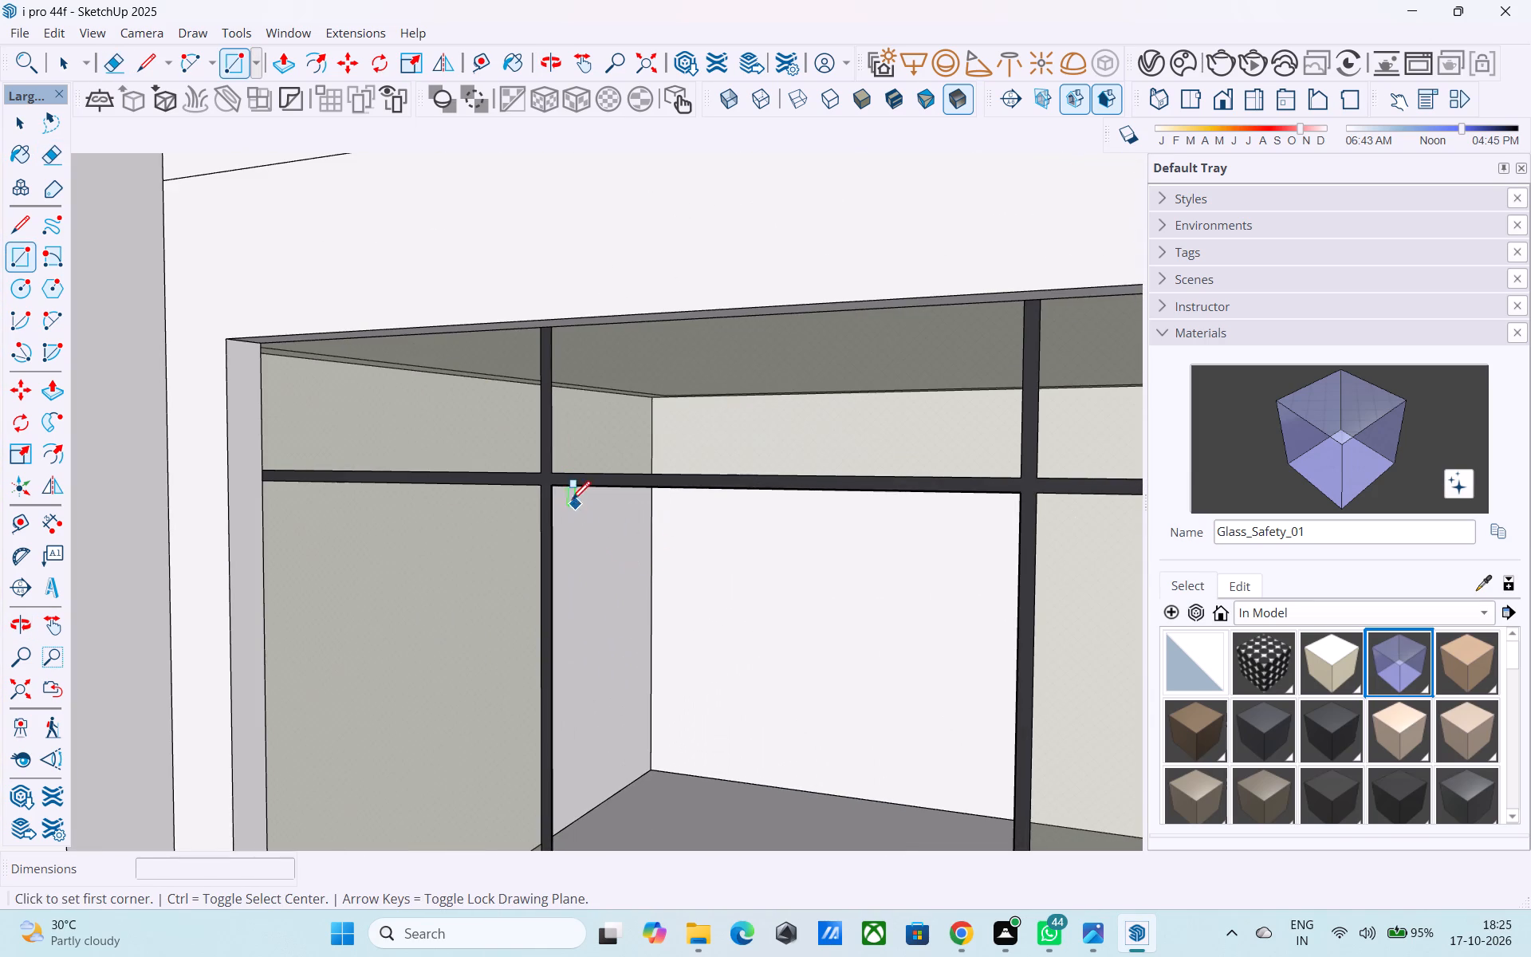
click(549, 490)
scroll(565, 505, down, 5)
scroll(754, 754, up, 4)
click(751, 753)
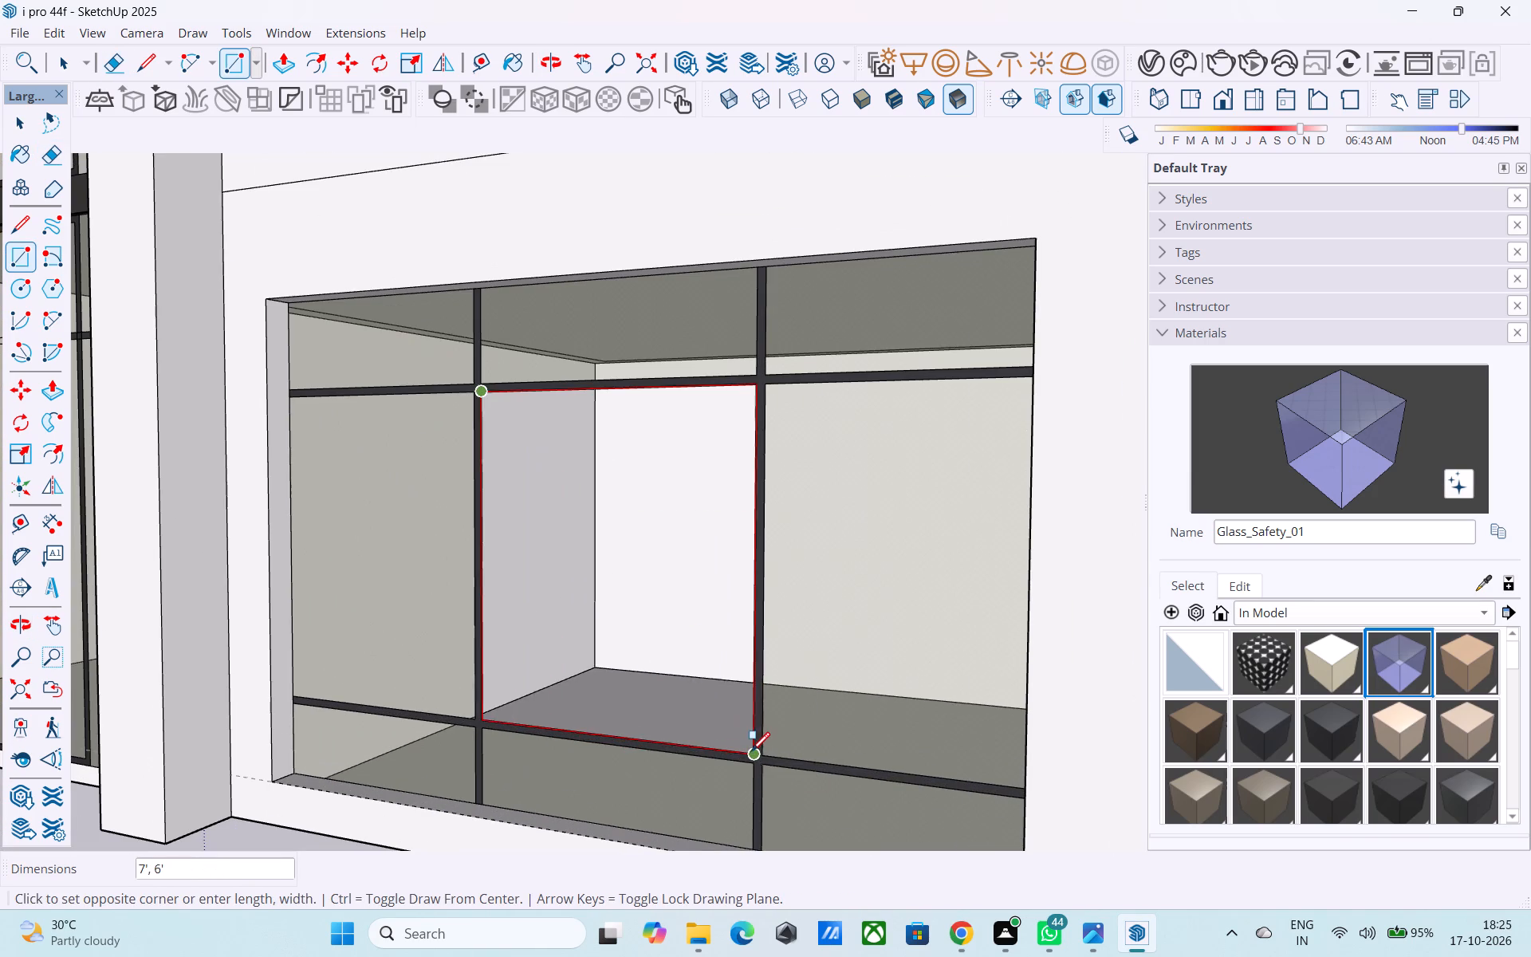
click(1360, 444)
click(745, 551)
scroll(763, 587, down, 6)
middle_drag(801, 636, 1014, 689)
scroll(803, 638, down, 4)
scroll(1013, 691, down, 4)
Save the model with both ground-floor windows glazed.
key(ctrl+s)
key(space)
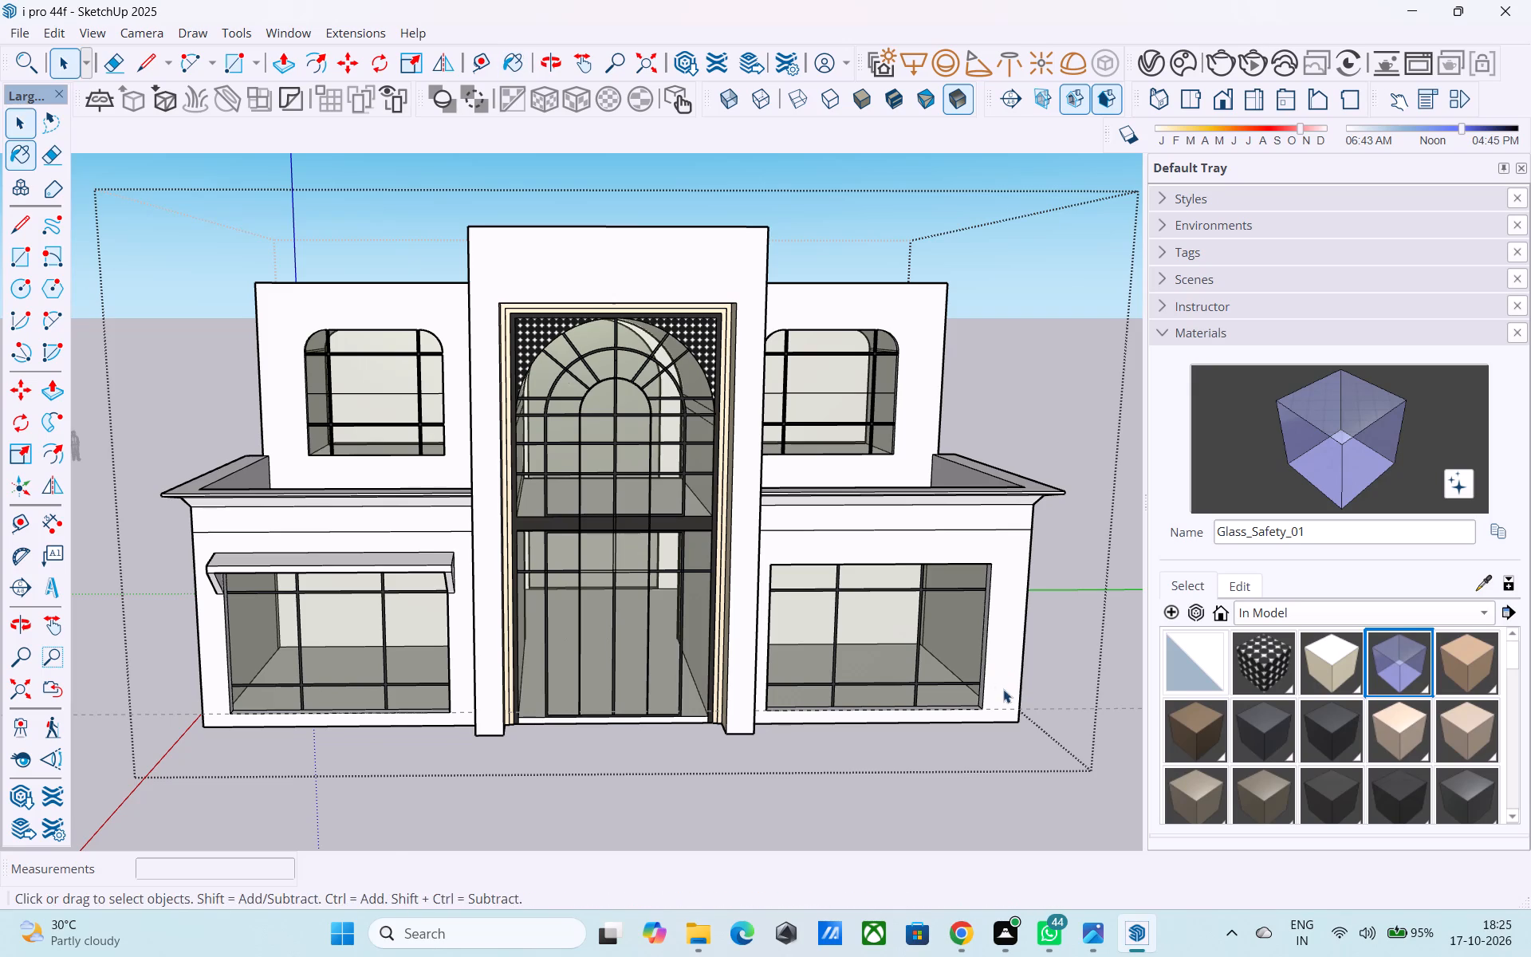
Exit editing of the building group.
scroll(1001, 689, down, 3)
middle_drag(994, 697, 926, 622)
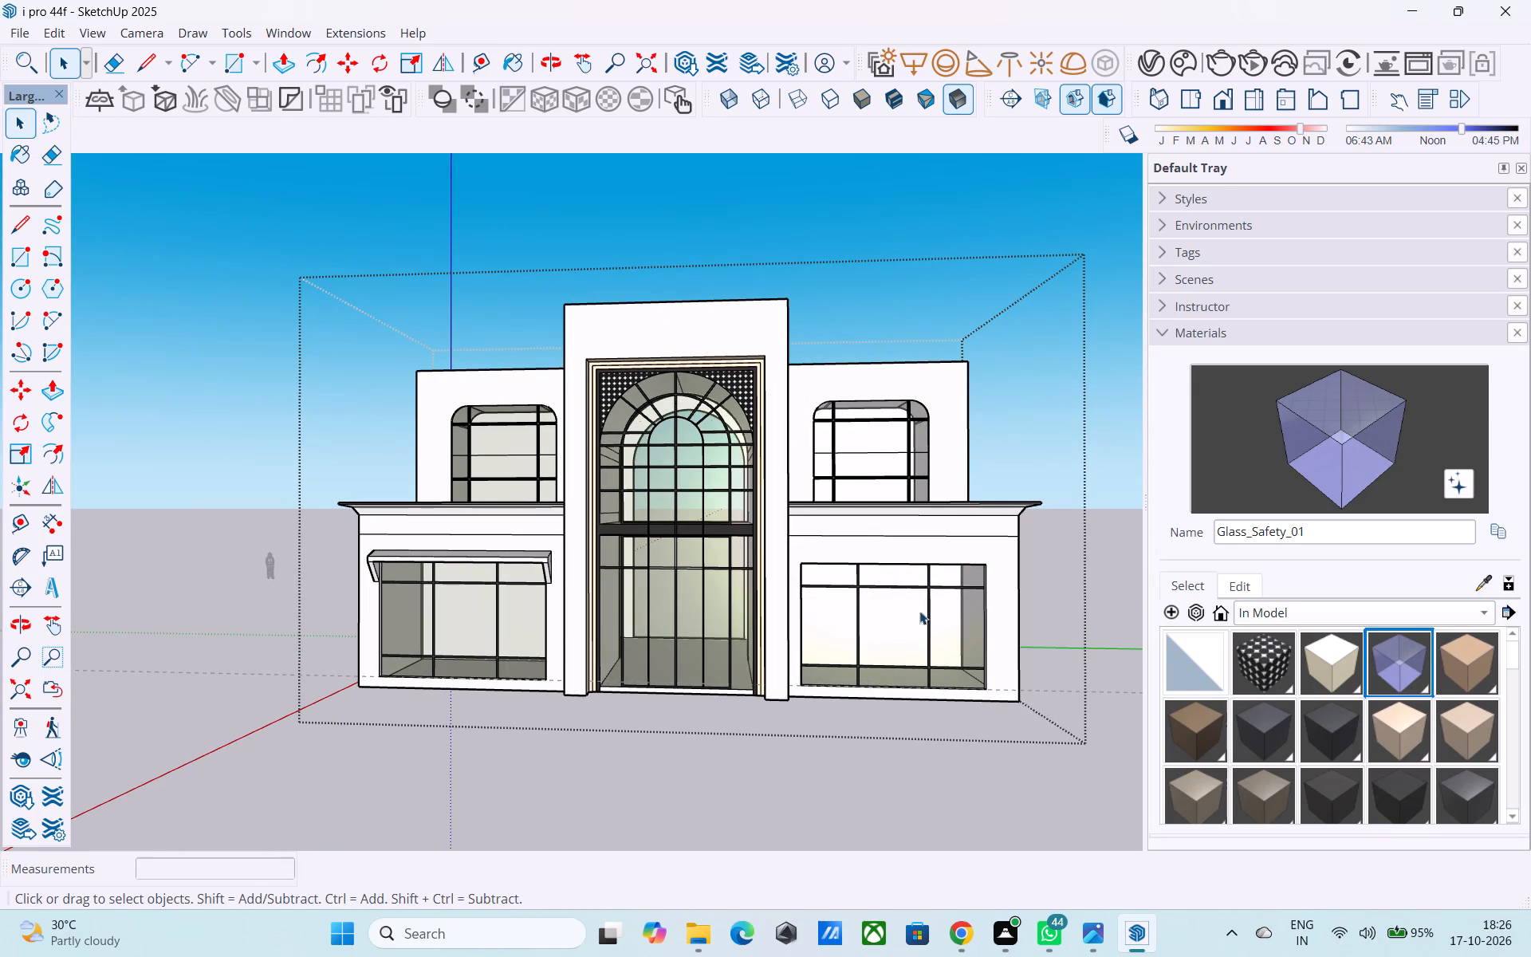
middle_drag(879, 579, 738, 649)
scroll(738, 648, down, 4)
middle_drag(737, 649, 938, 635)
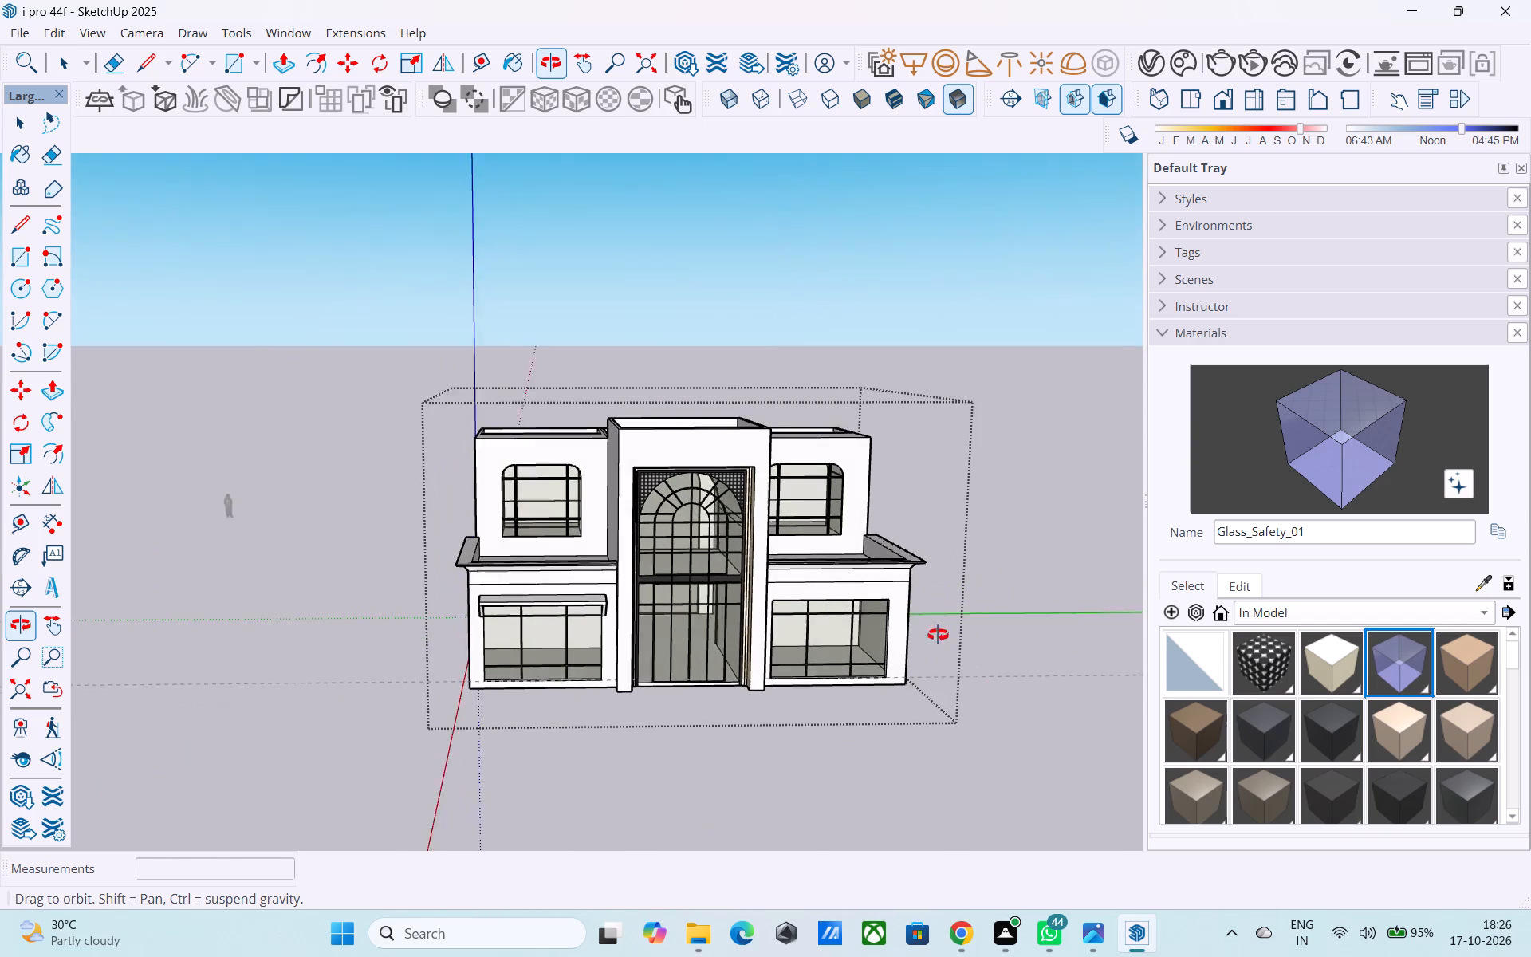
middle_drag(938, 635, 932, 634)
key(space)
click(982, 603)
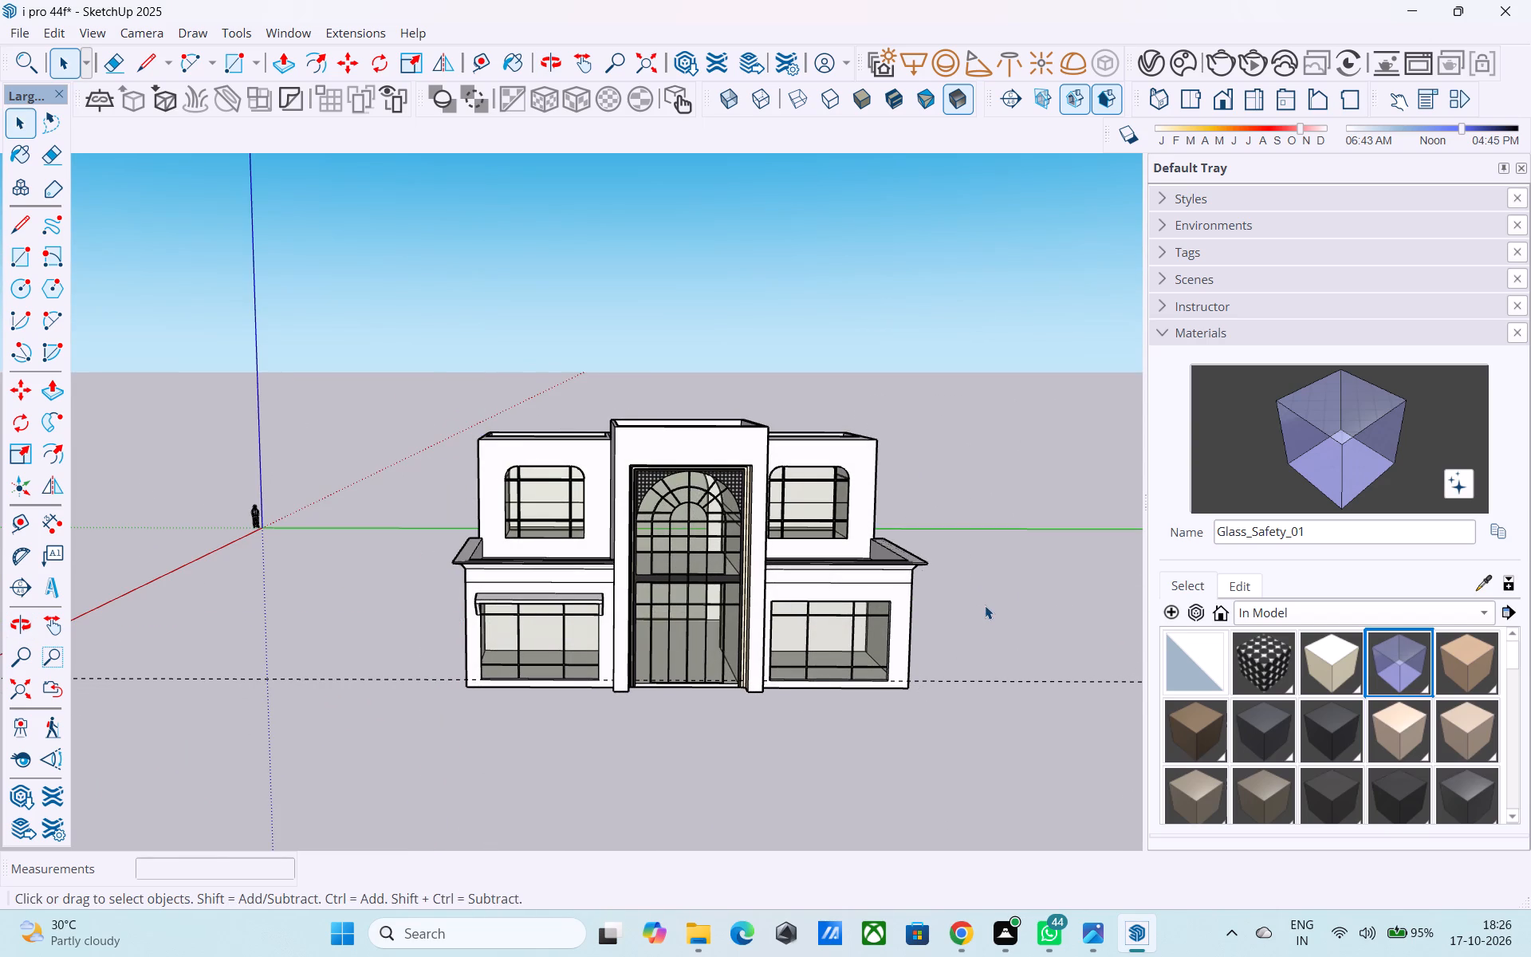
Render the mansion's front view in V-Ray, inspect the facade and window glazing in the result, and close the render.
middle_drag(771, 641, 763, 616)
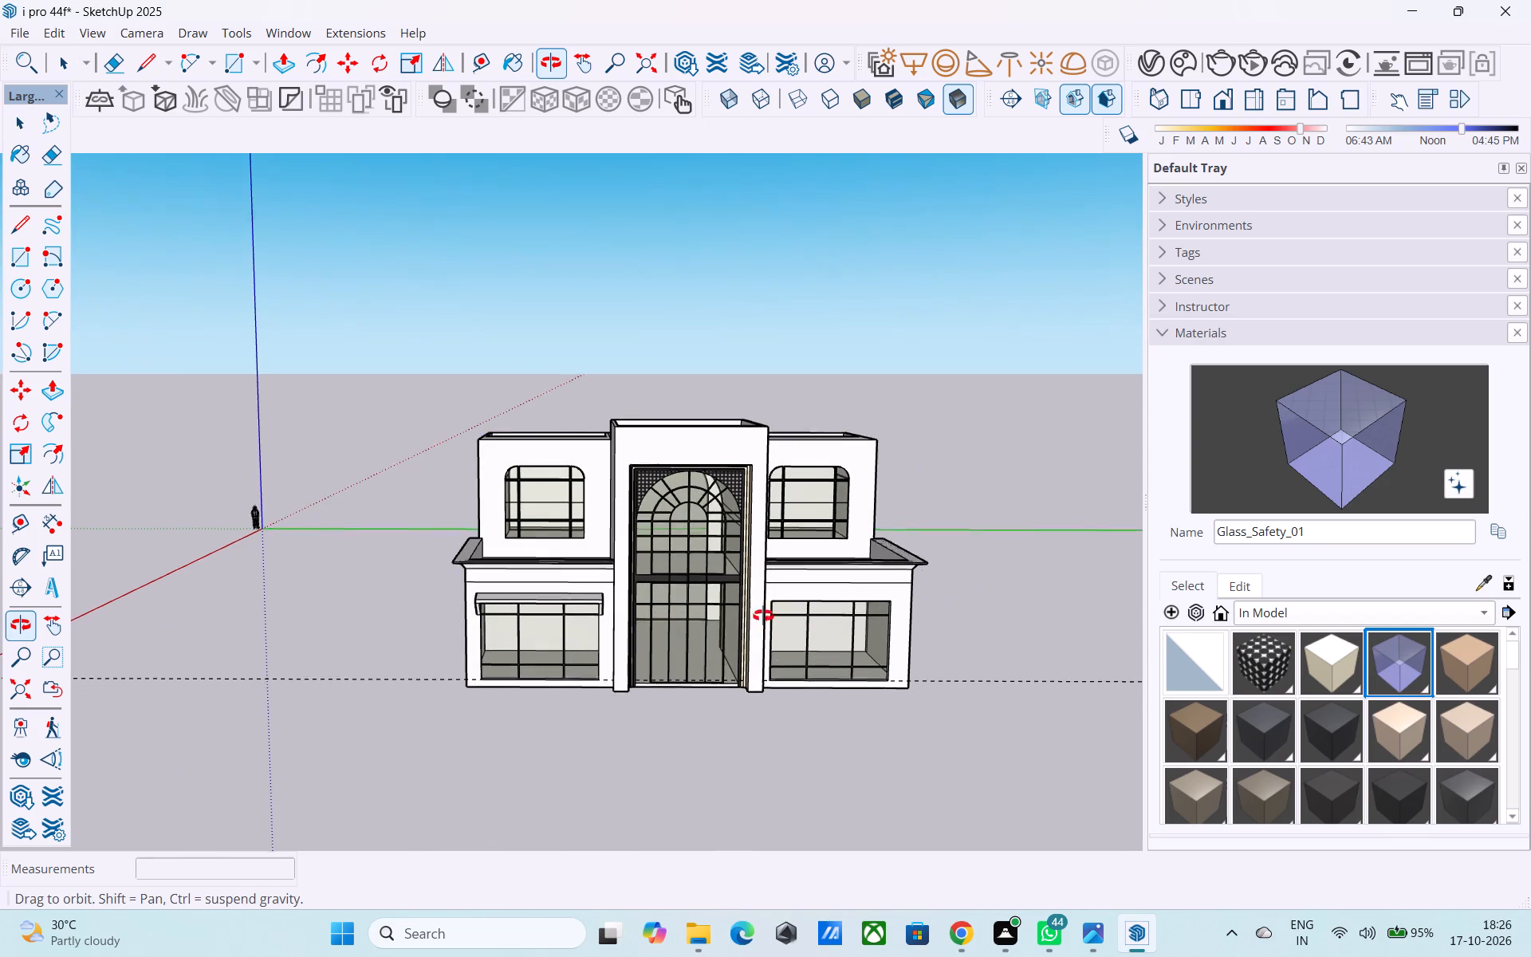
middle_drag(763, 616, 805, 620)
middle_drag(759, 580, 726, 551)
middle_drag(730, 553, 703, 560)
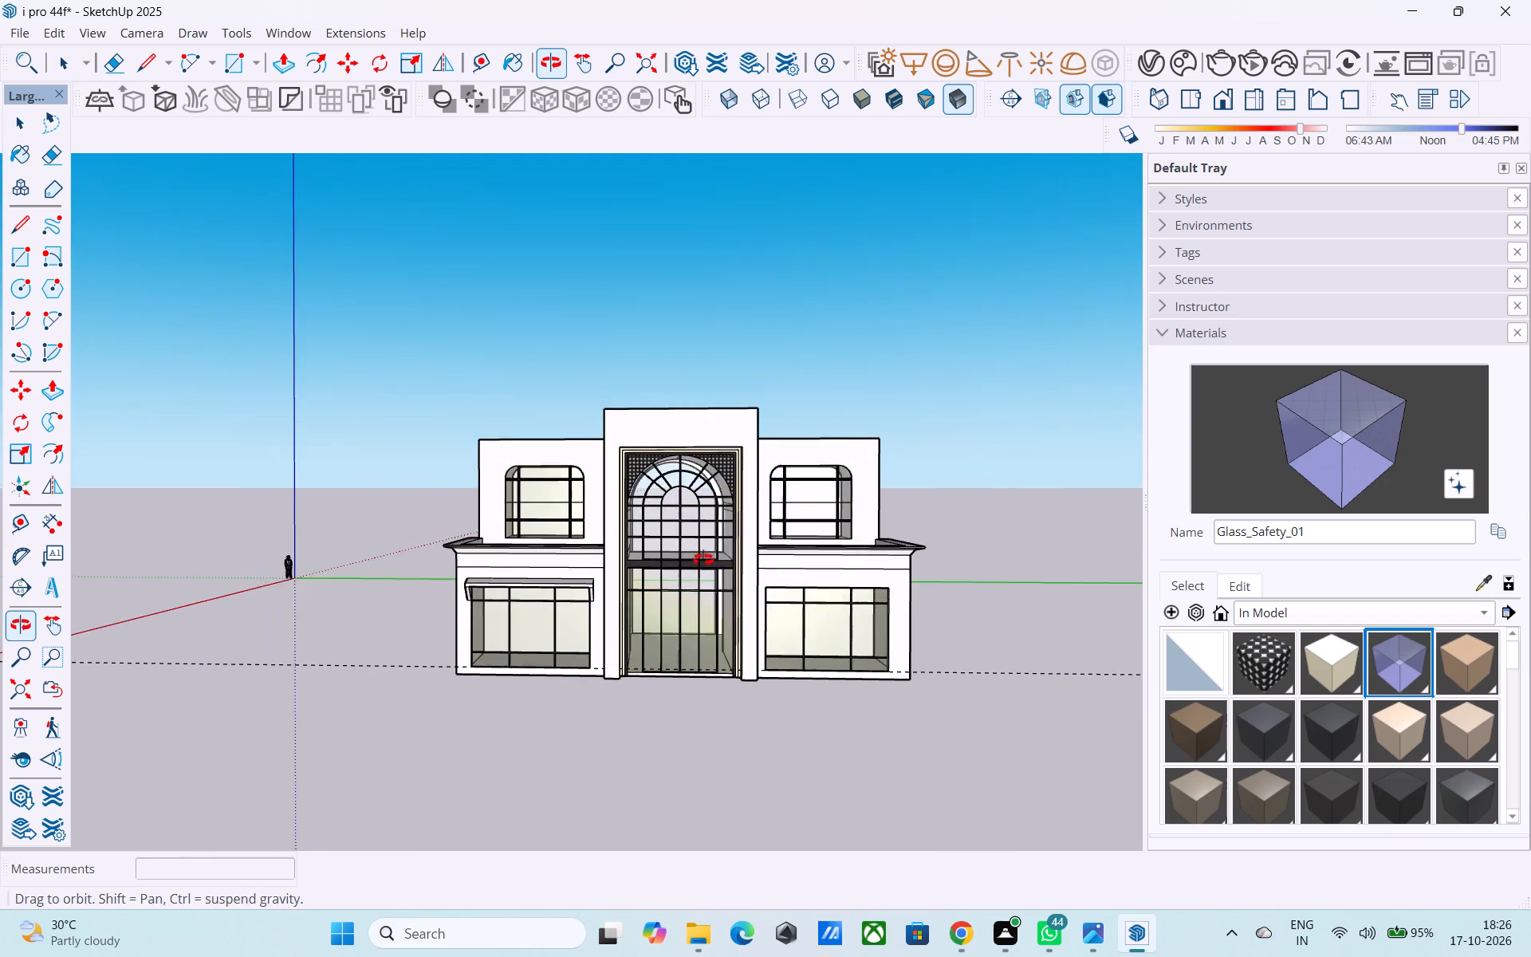
middle_drag(703, 560, 742, 568)
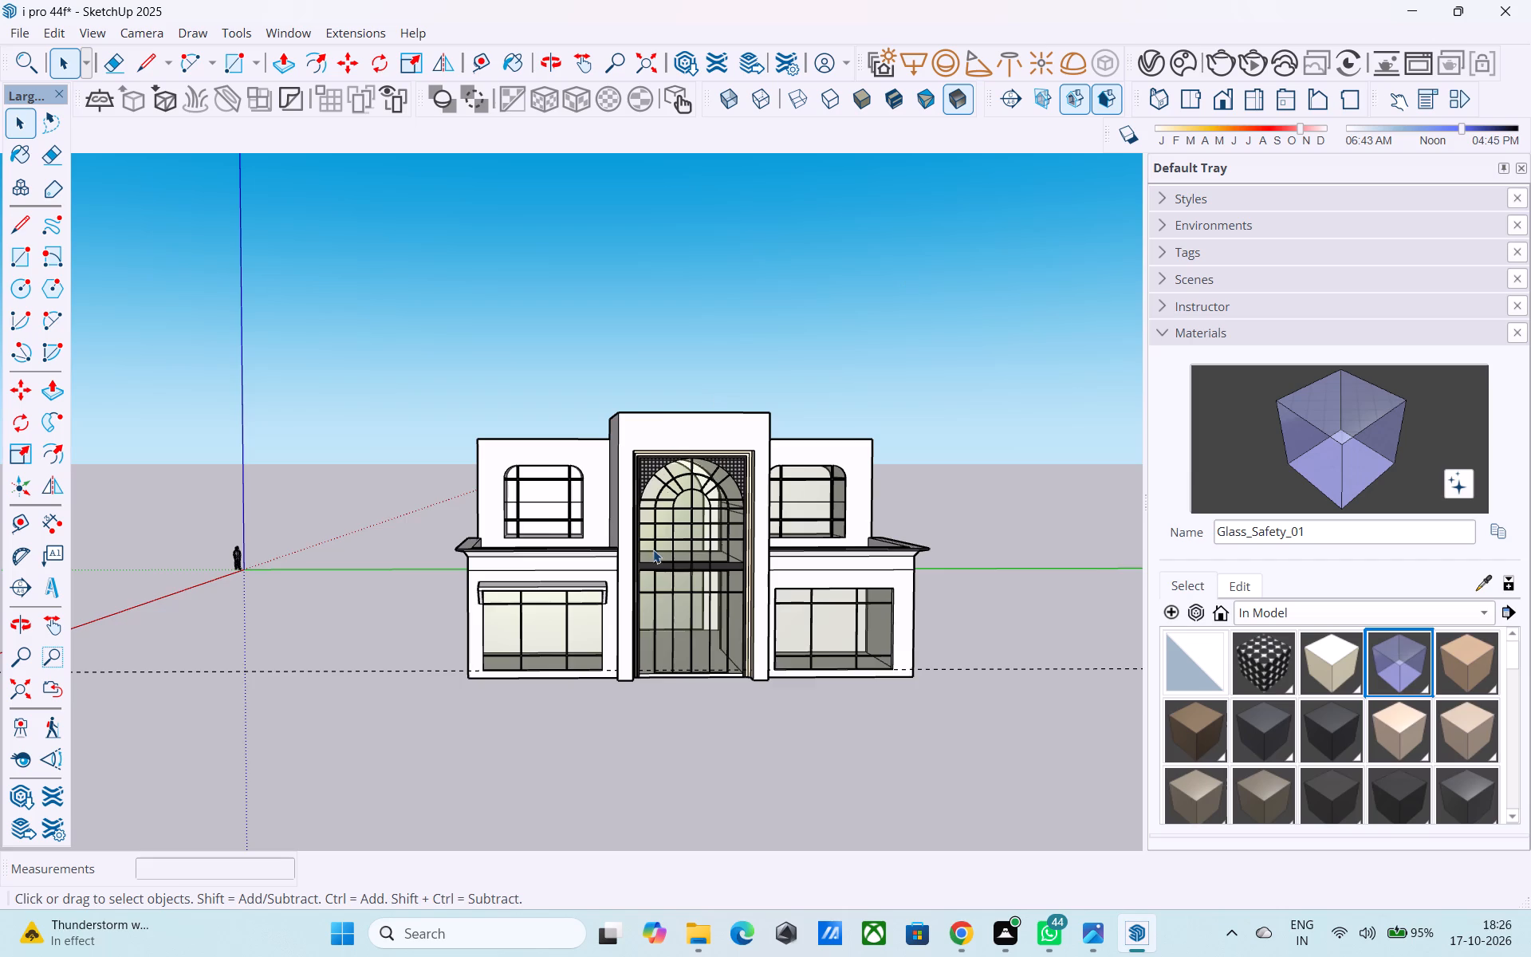
scroll(653, 549, up, 3)
shift+middle_drag(663, 555, 607, 438)
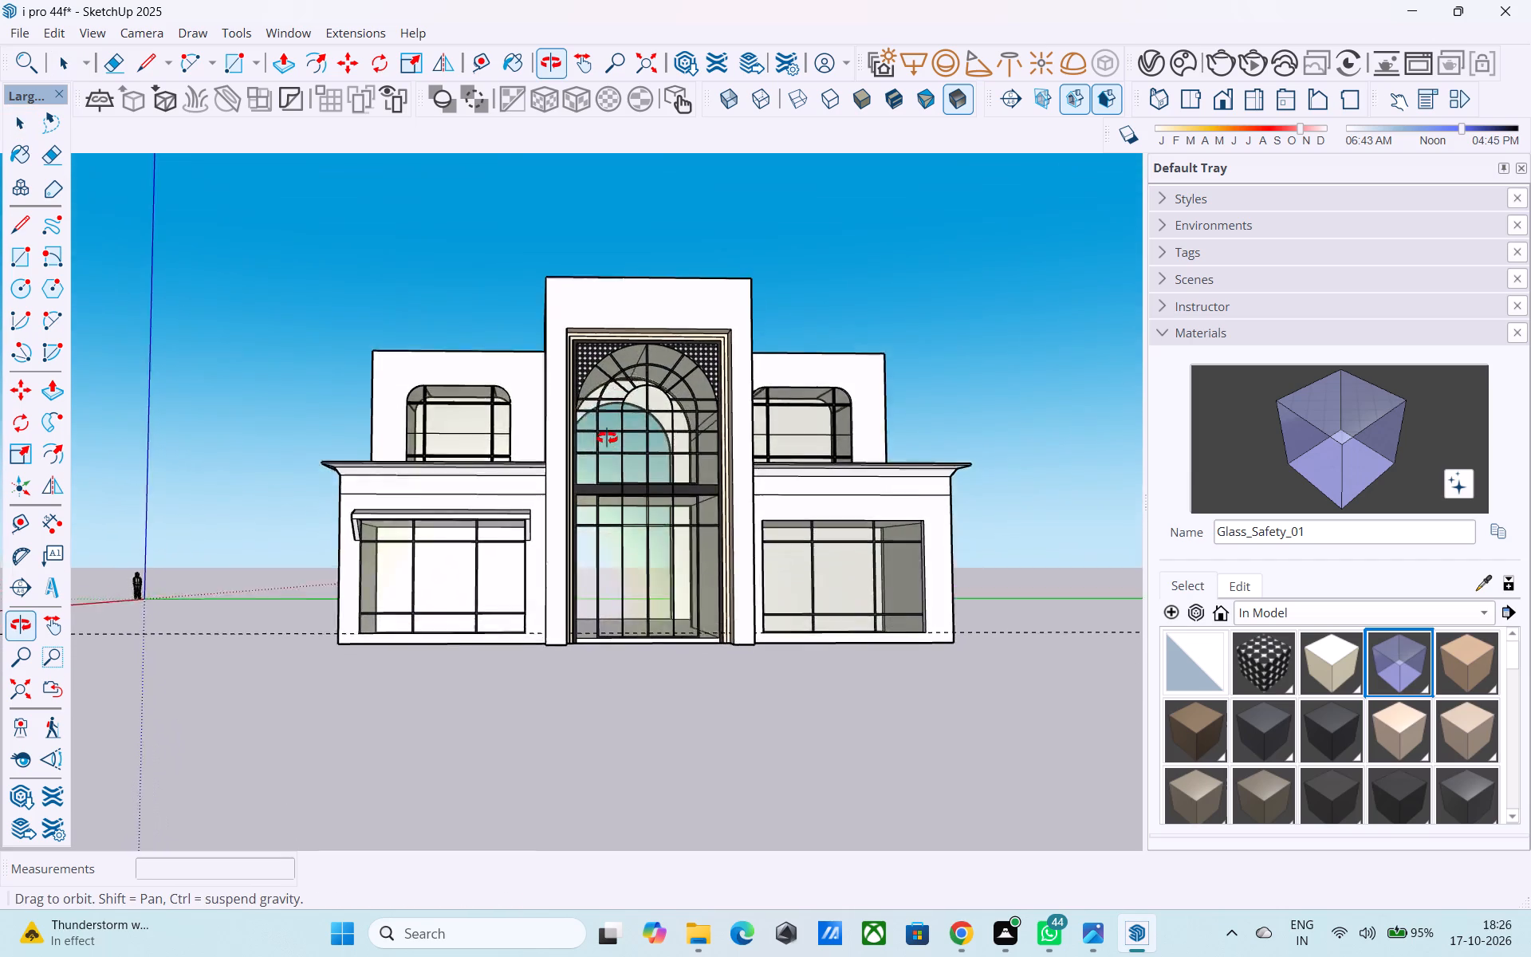
shift+middle_drag(607, 438, 602, 543)
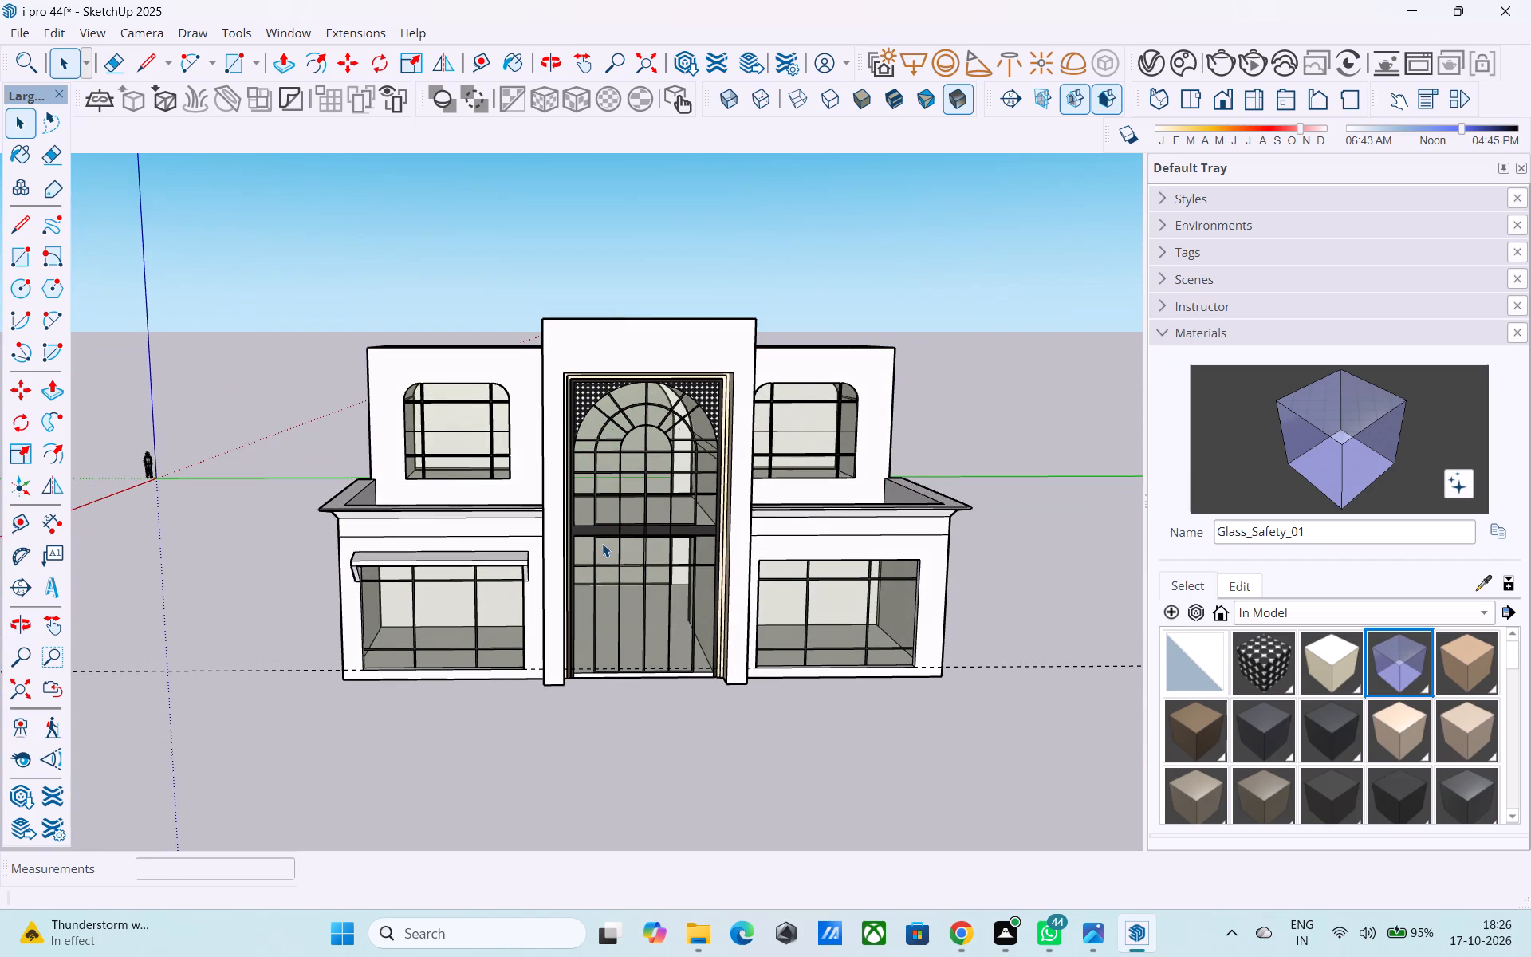
click(1226, 53)
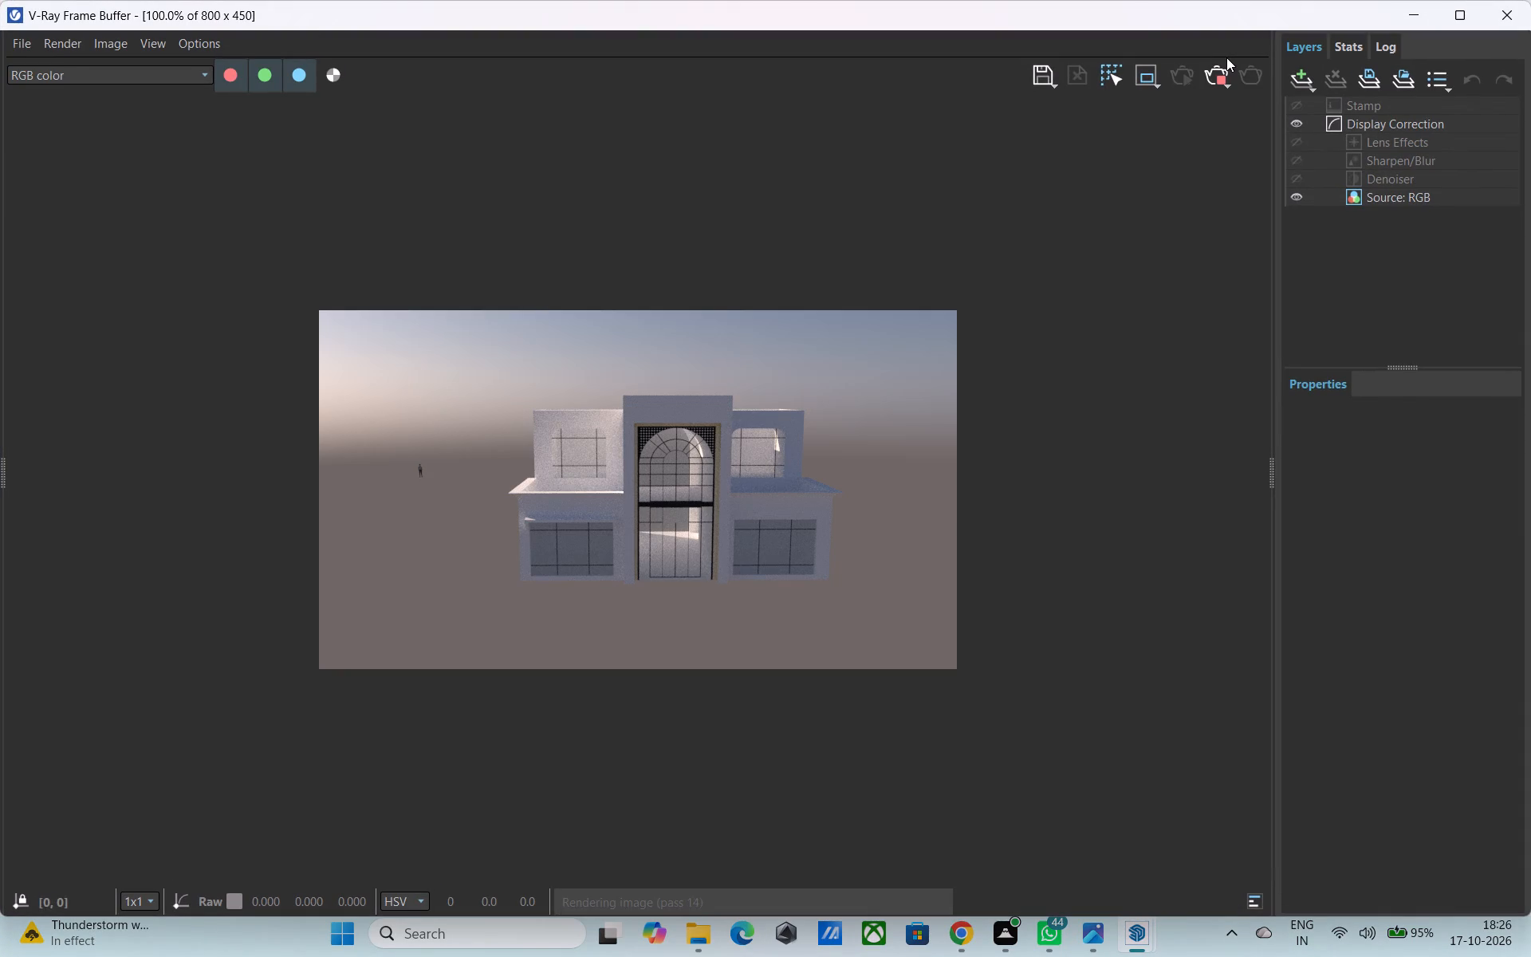
scroll(710, 519, up, 3)
scroll(714, 517, down, 2)
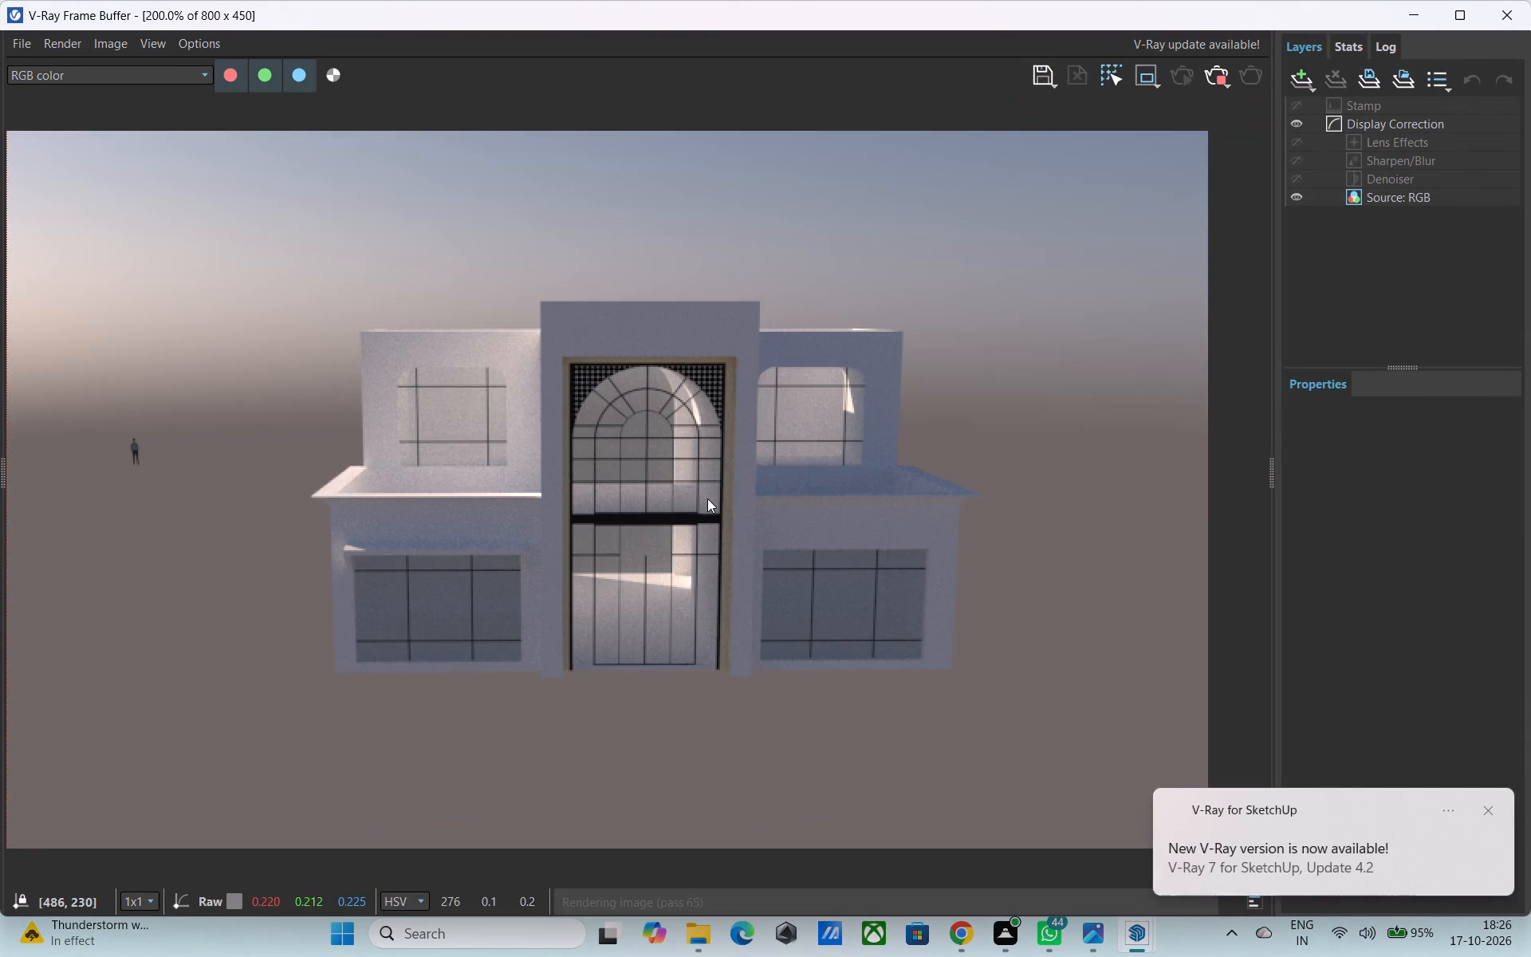
middle_drag(706, 498, 688, 502)
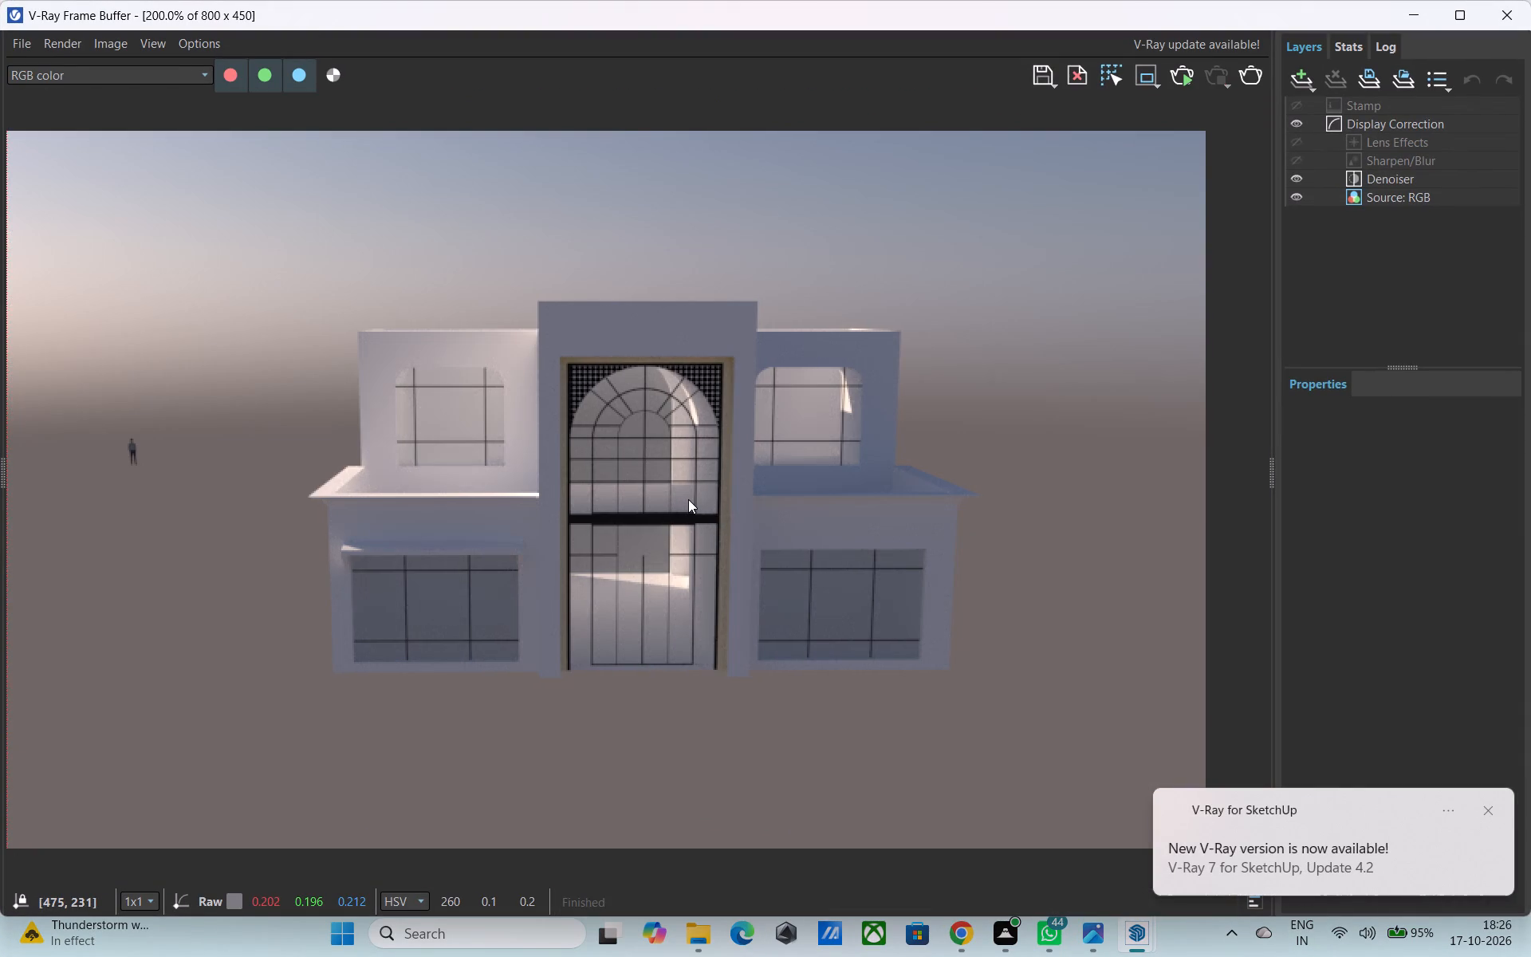
scroll(719, 473, up, 1)
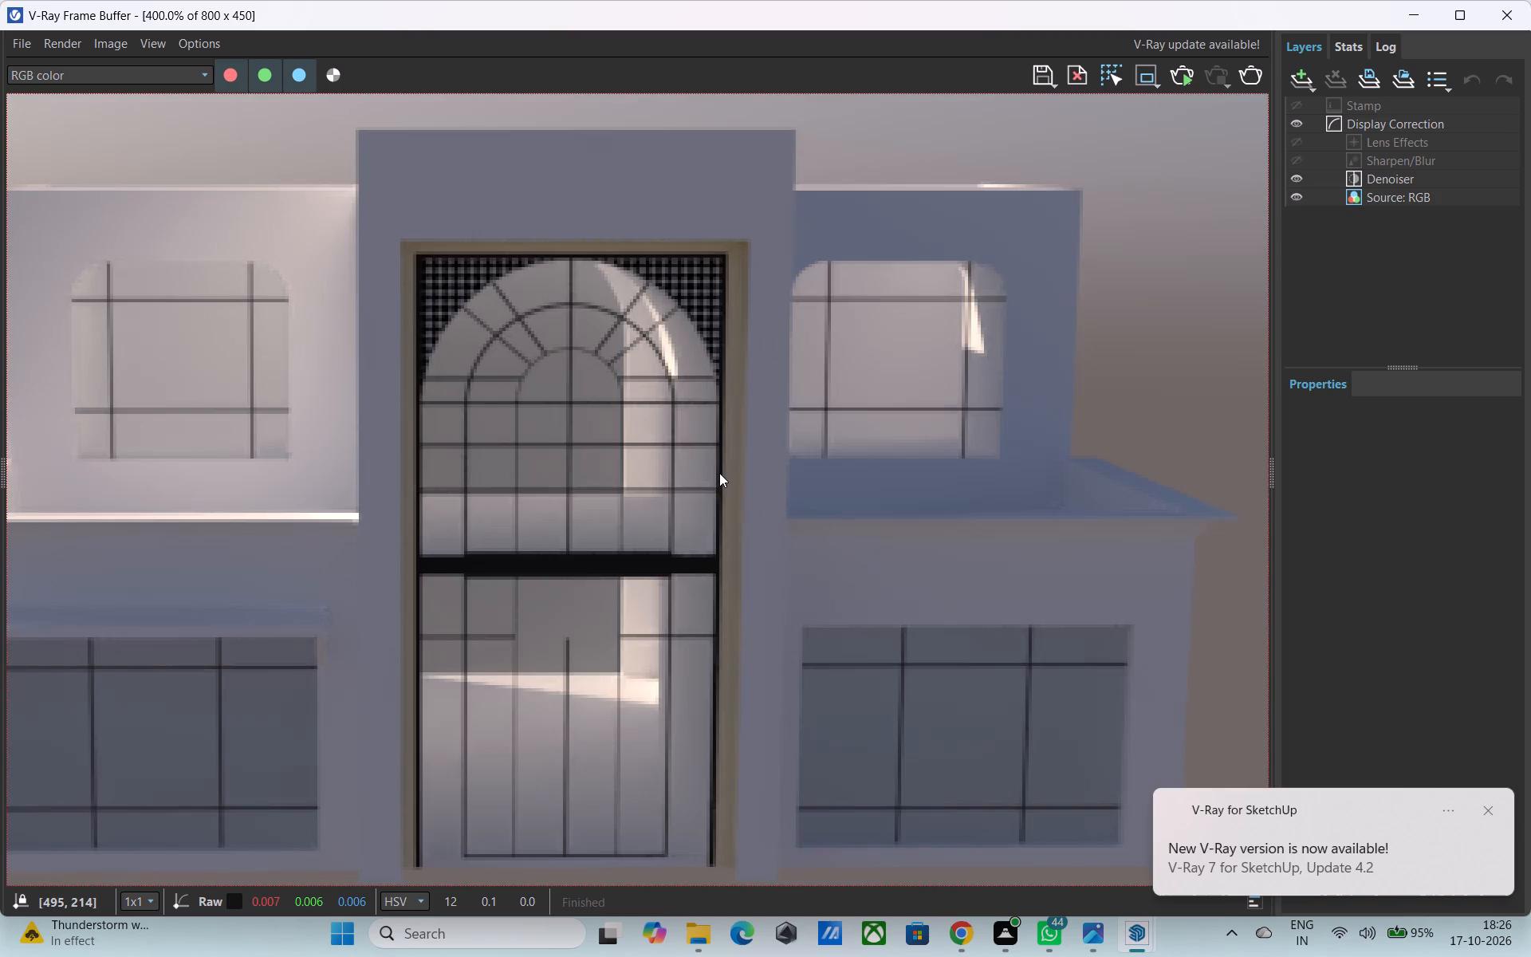
scroll(719, 473, down, 1)
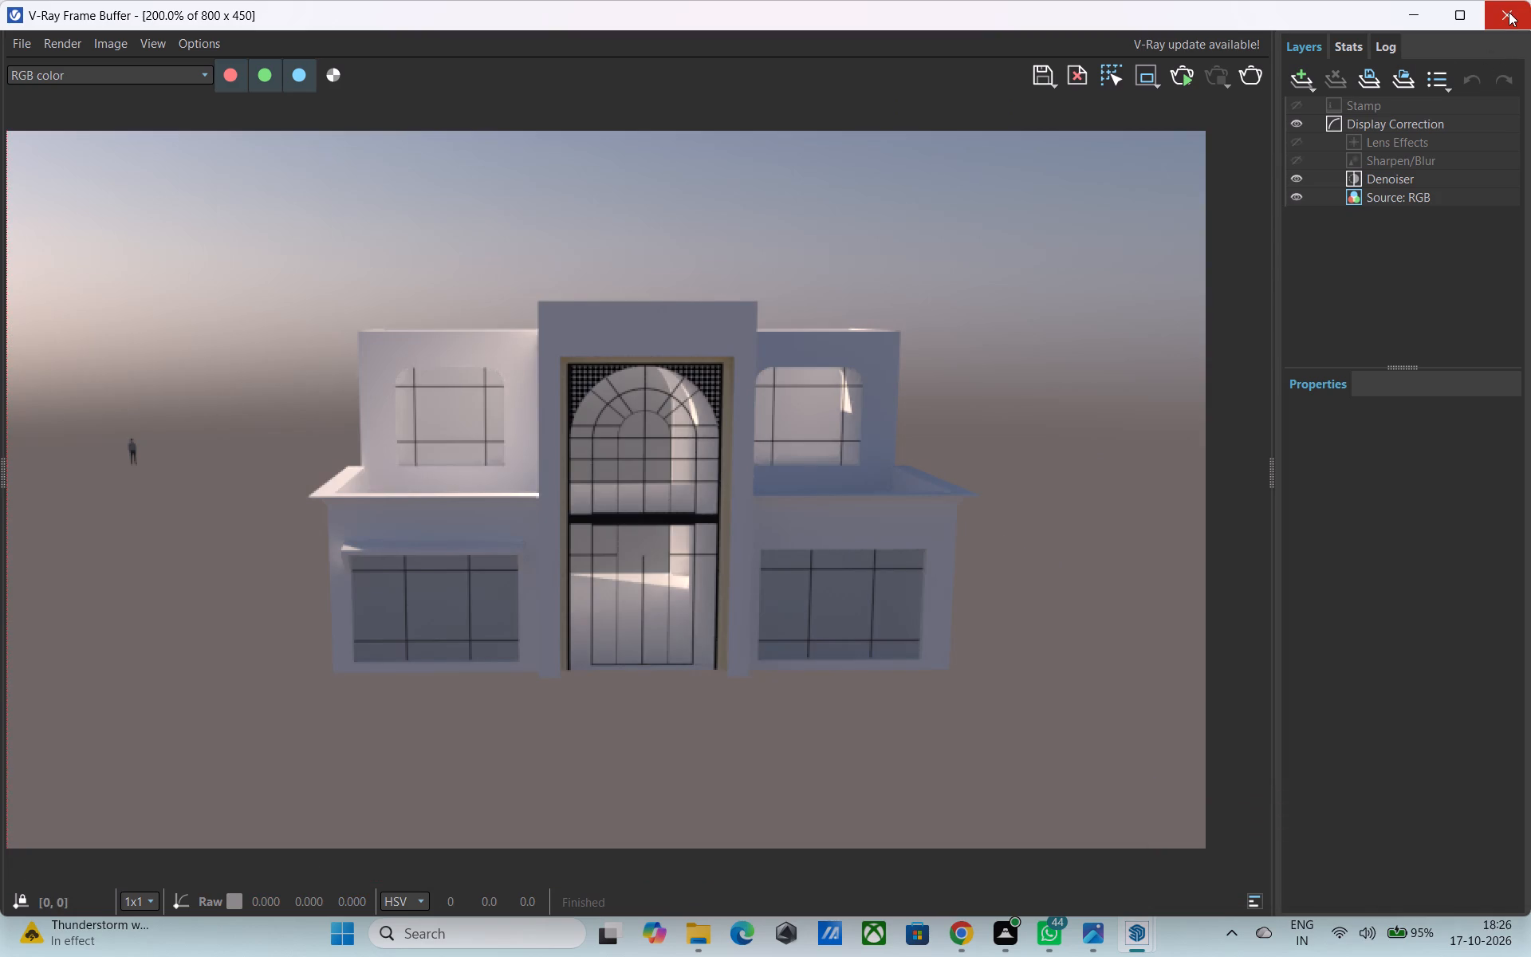
click(1508, 11)
Set the sun's time of day to late morning and its date to June.
click(1372, 129)
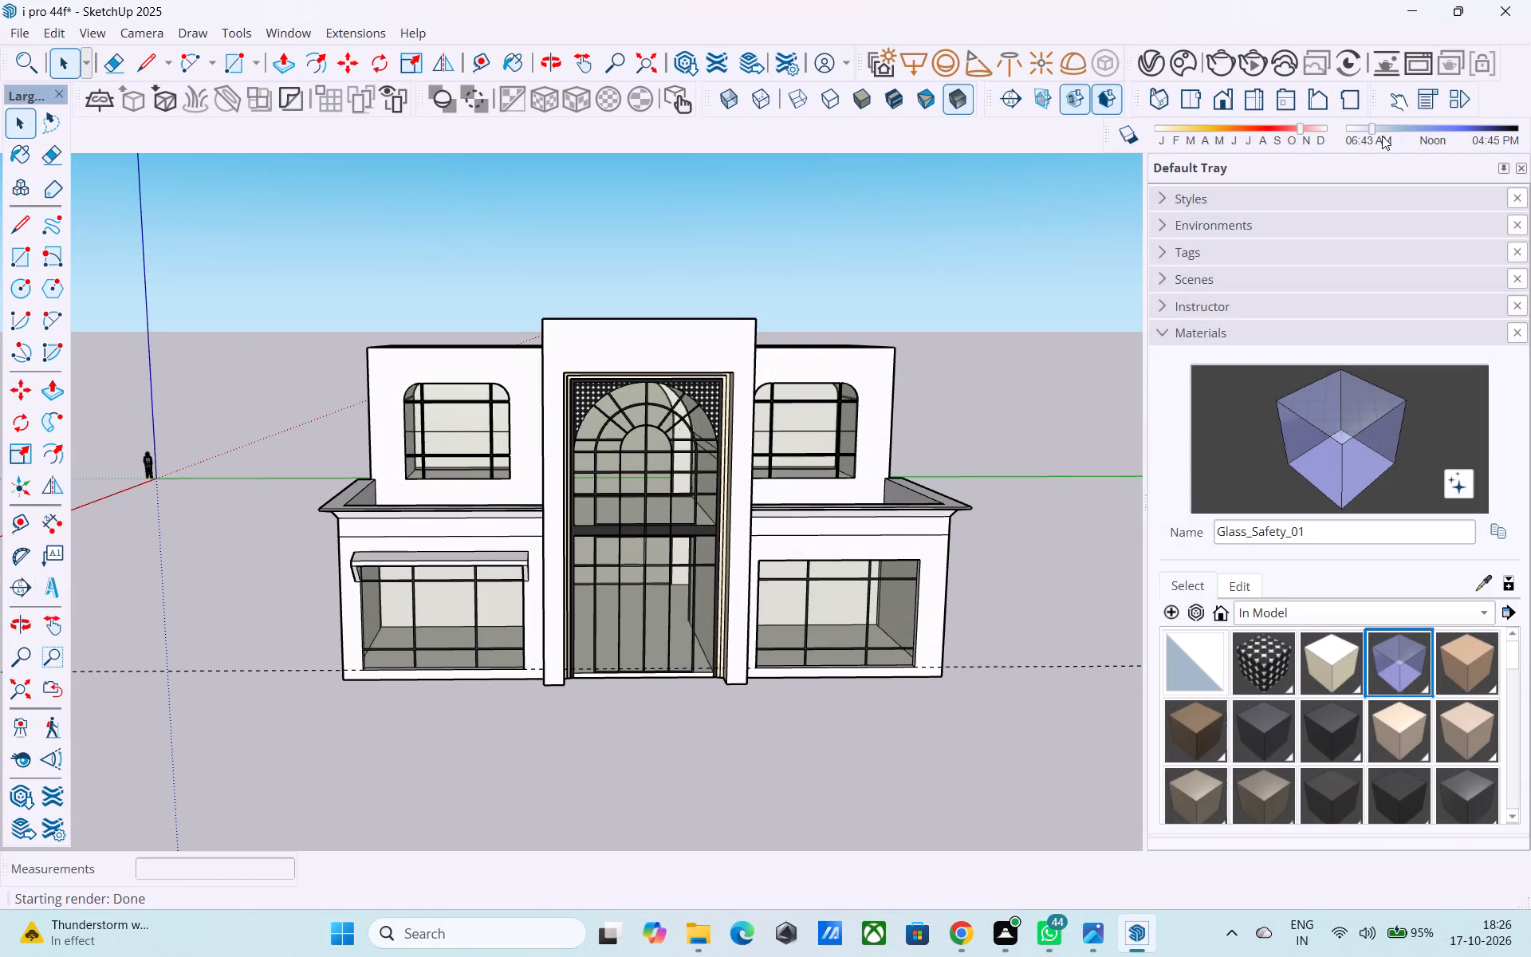
click(1418, 125)
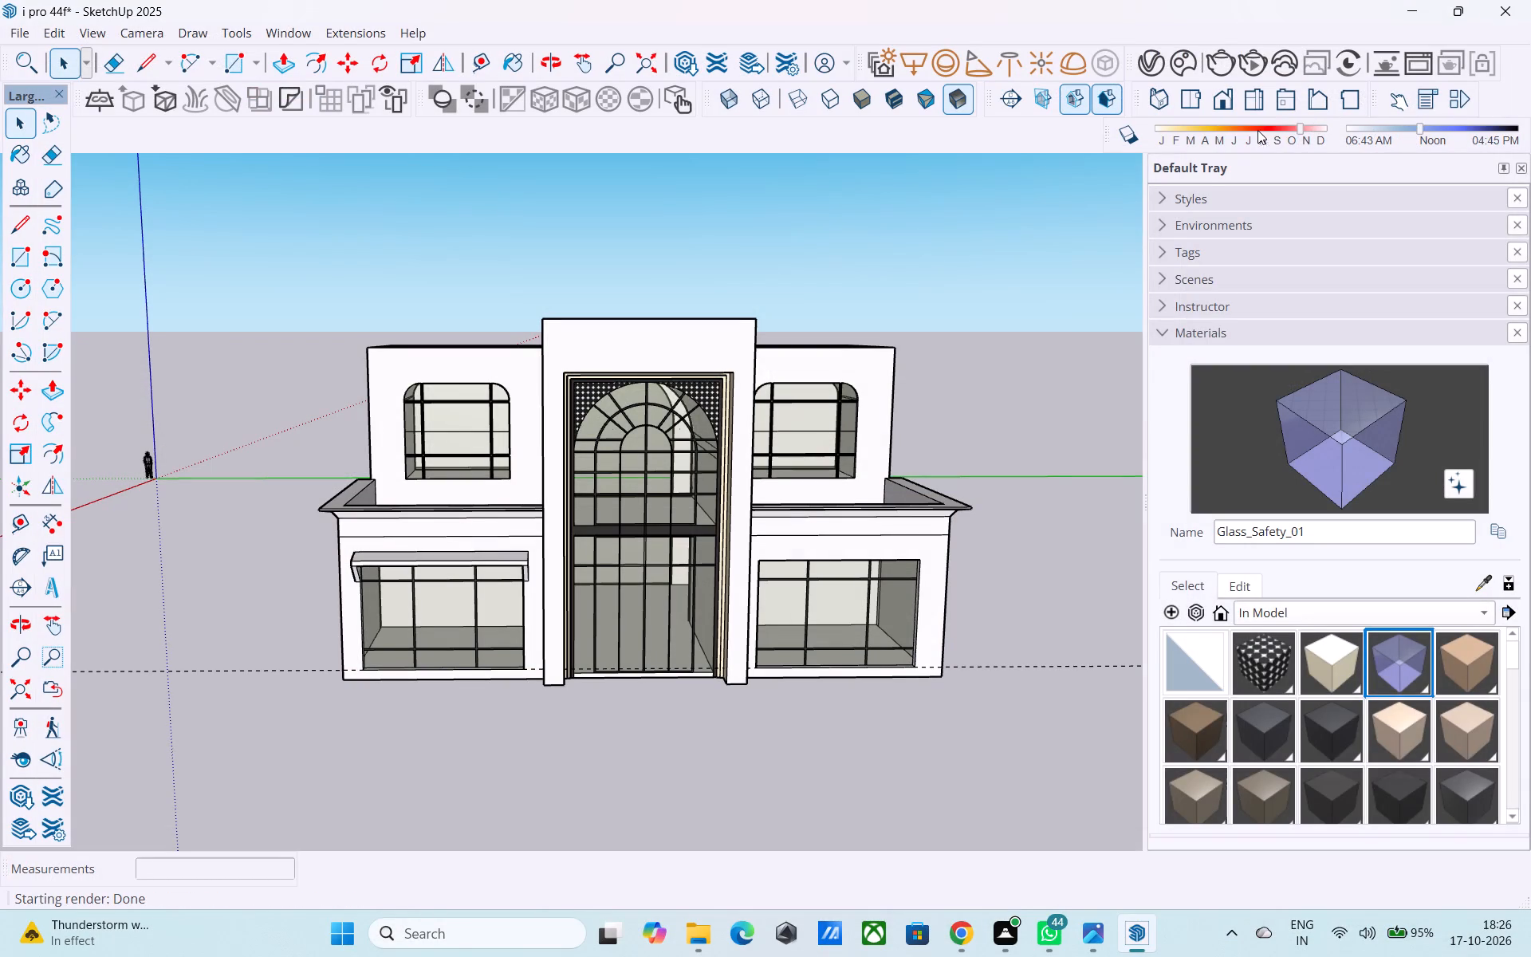
click(1253, 128)
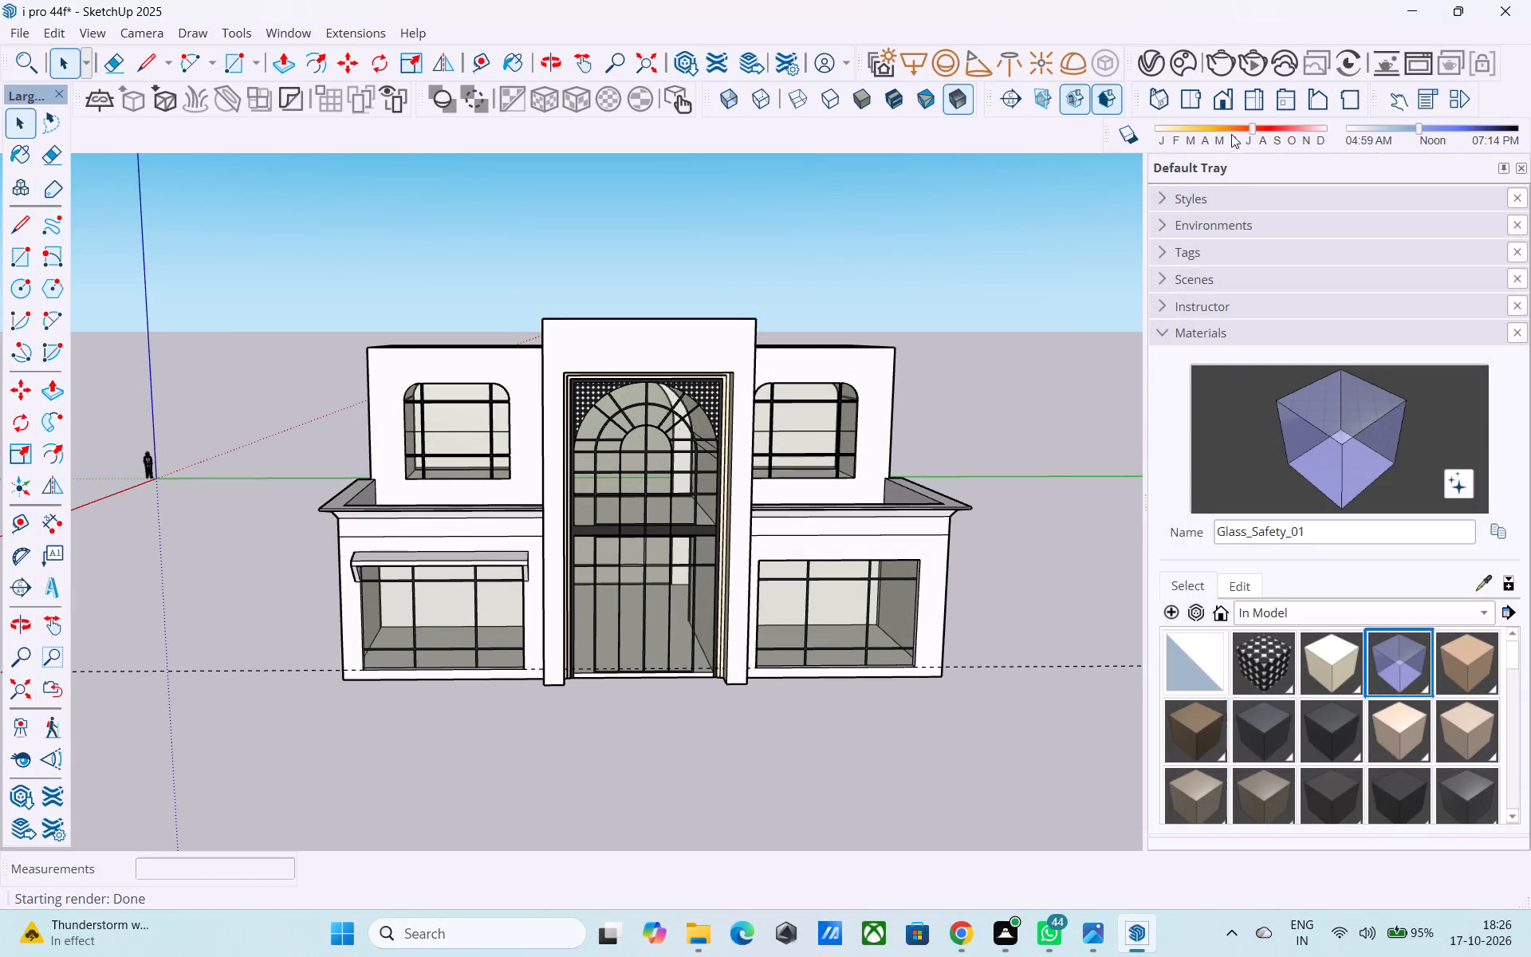
click(1238, 128)
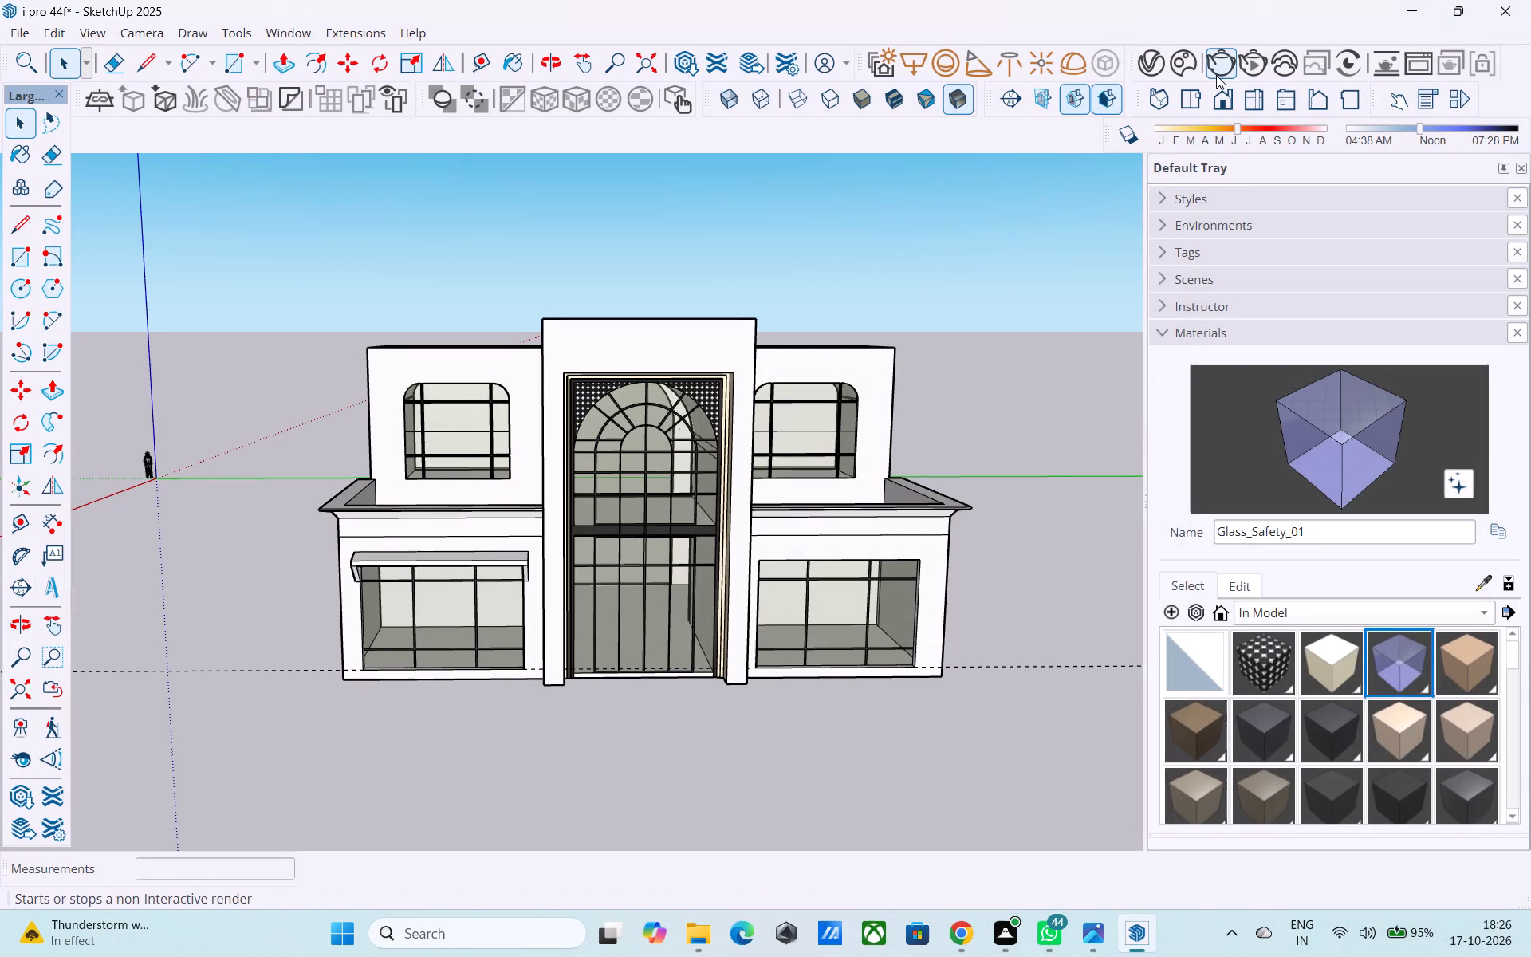
Render the front view again in V-Ray, inspect the sunlight on the facade, and close the render.
click(1207, 67)
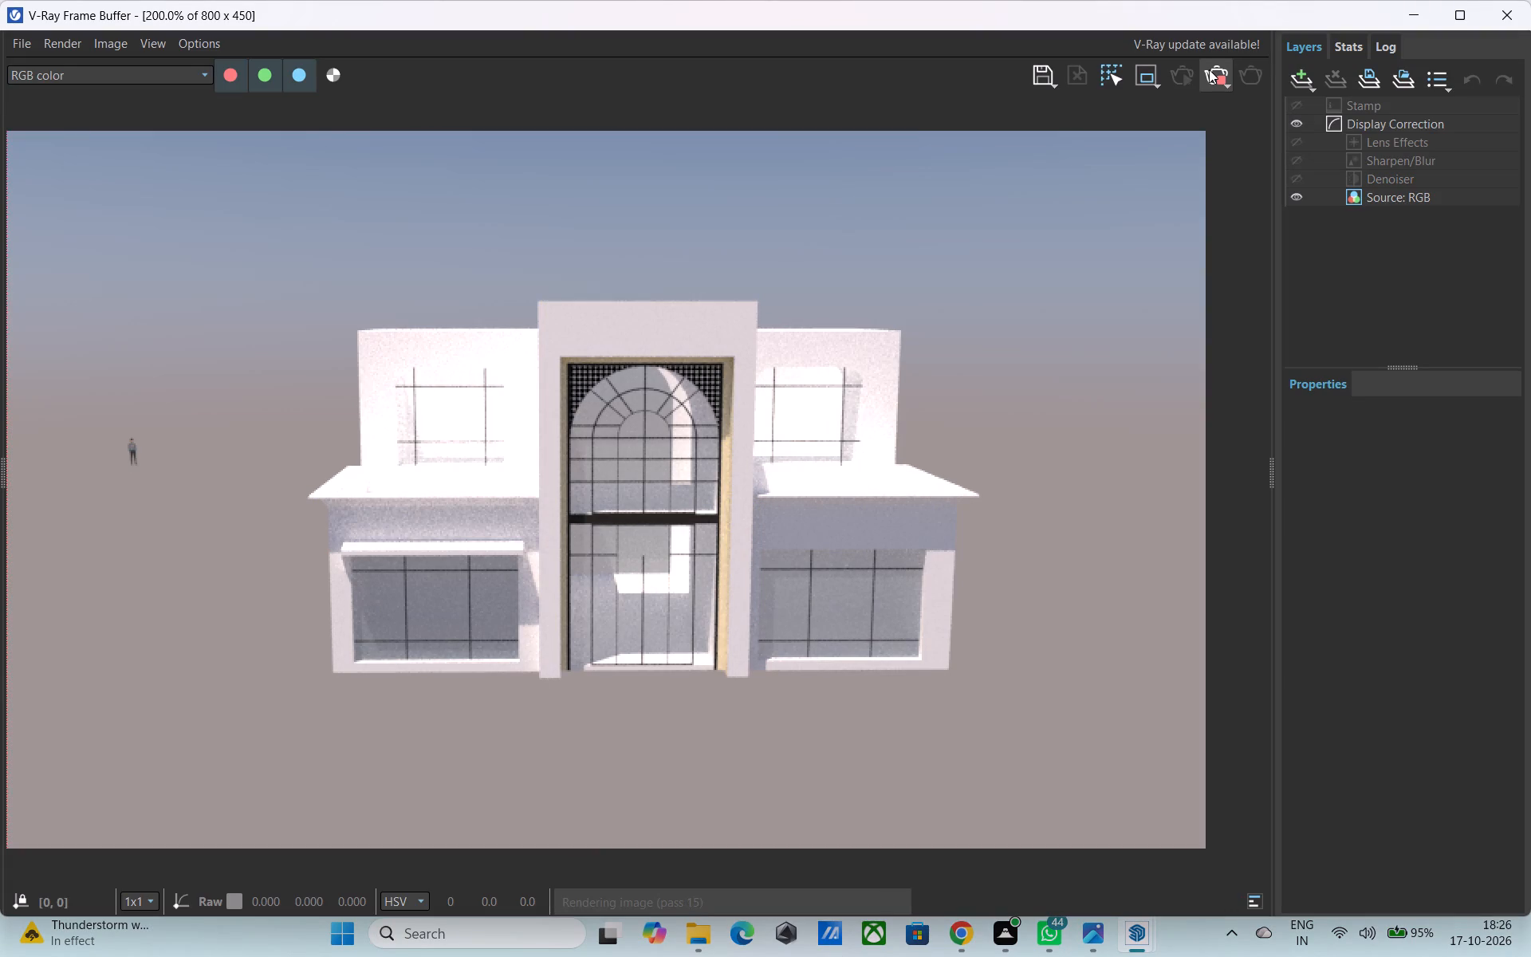
scroll(777, 417, up, 2)
scroll(777, 415, down, 1)
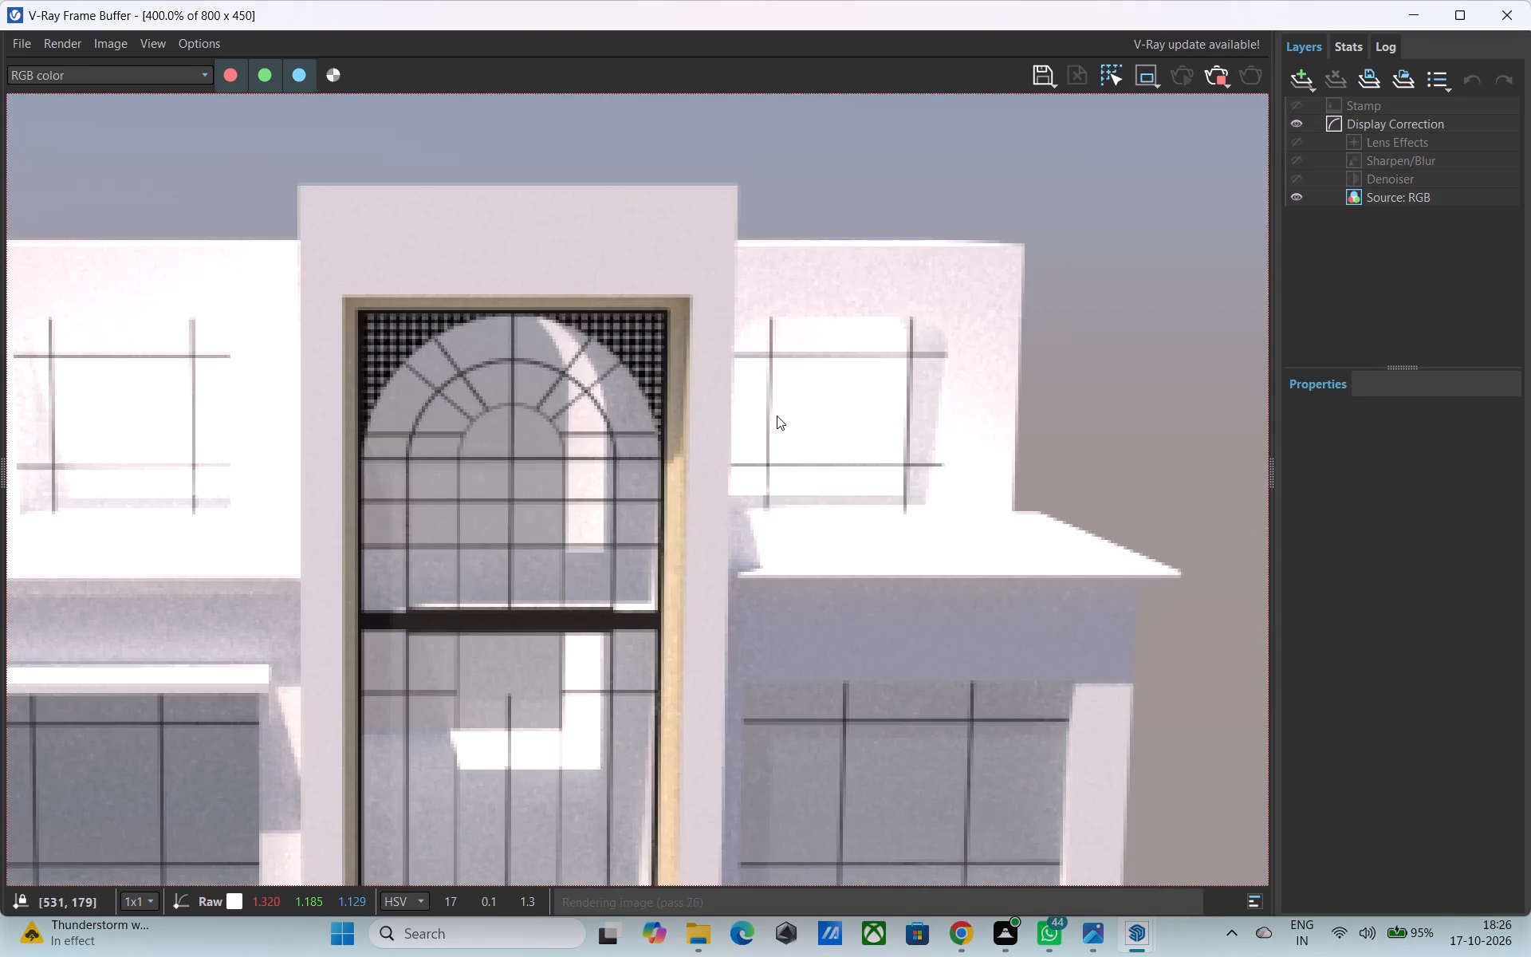
scroll(773, 416, down, 1)
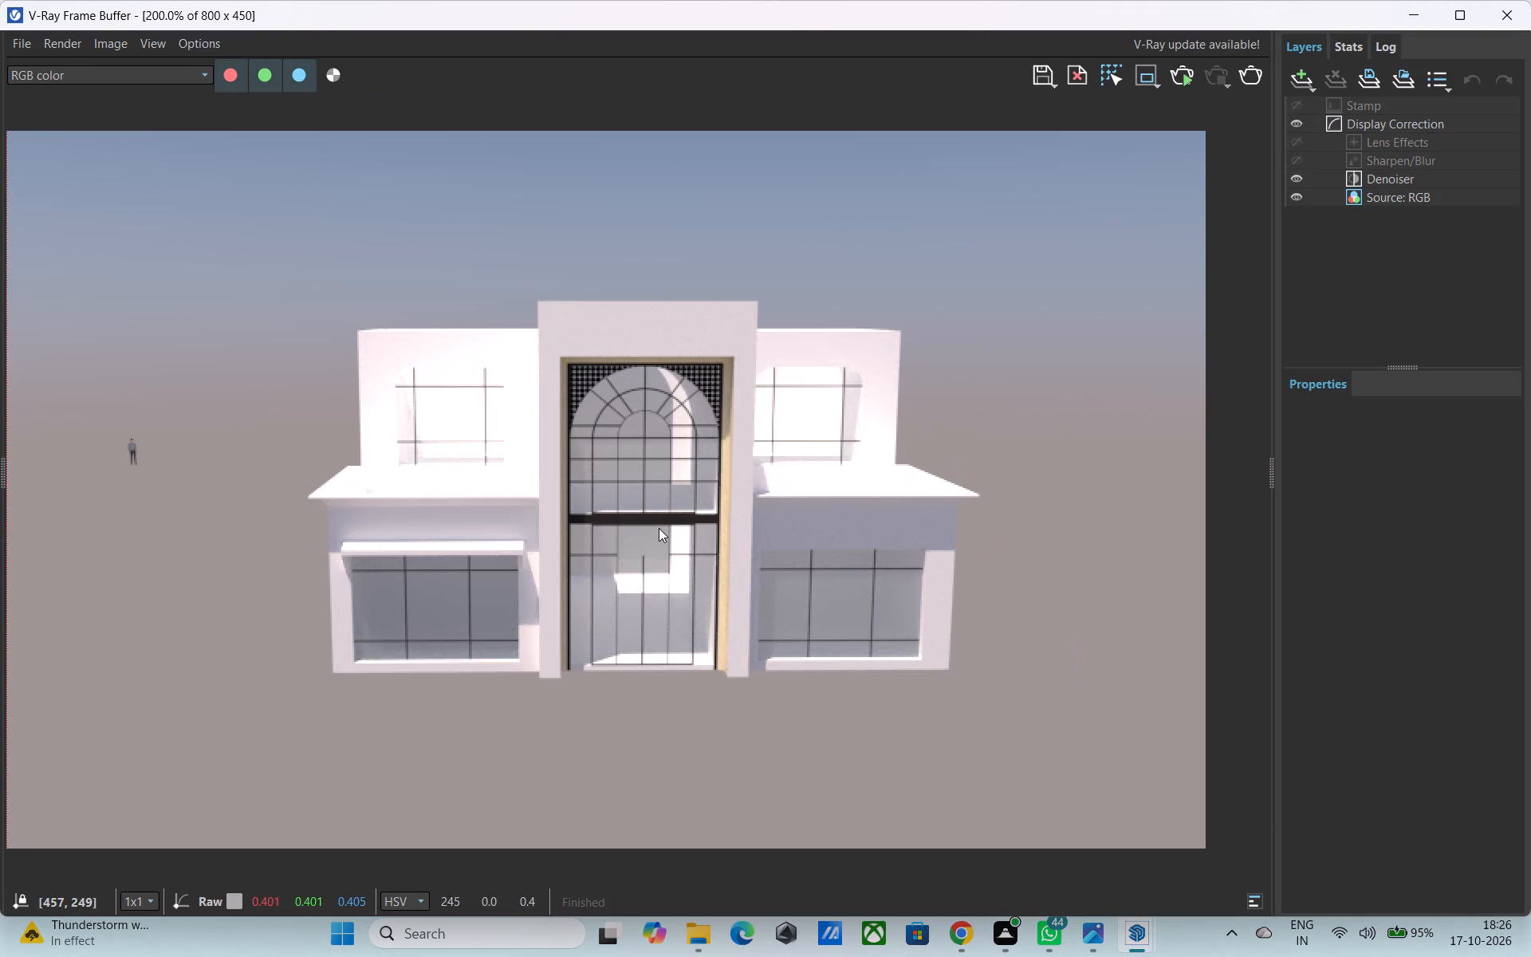
scroll(652, 521, up, 1)
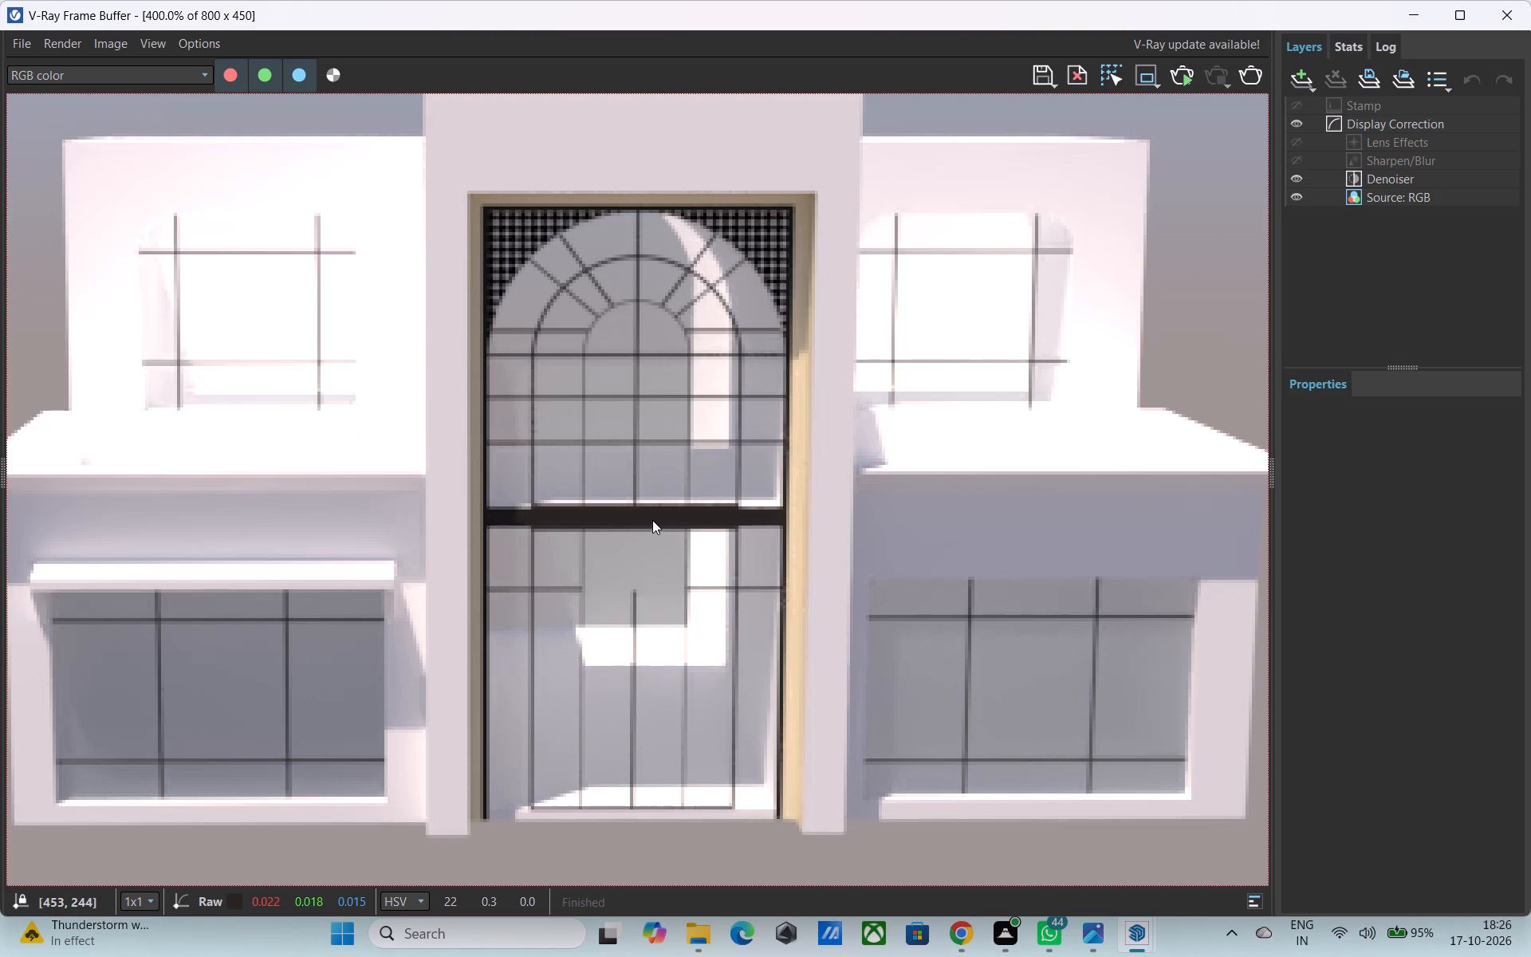
scroll(652, 520, down, 1)
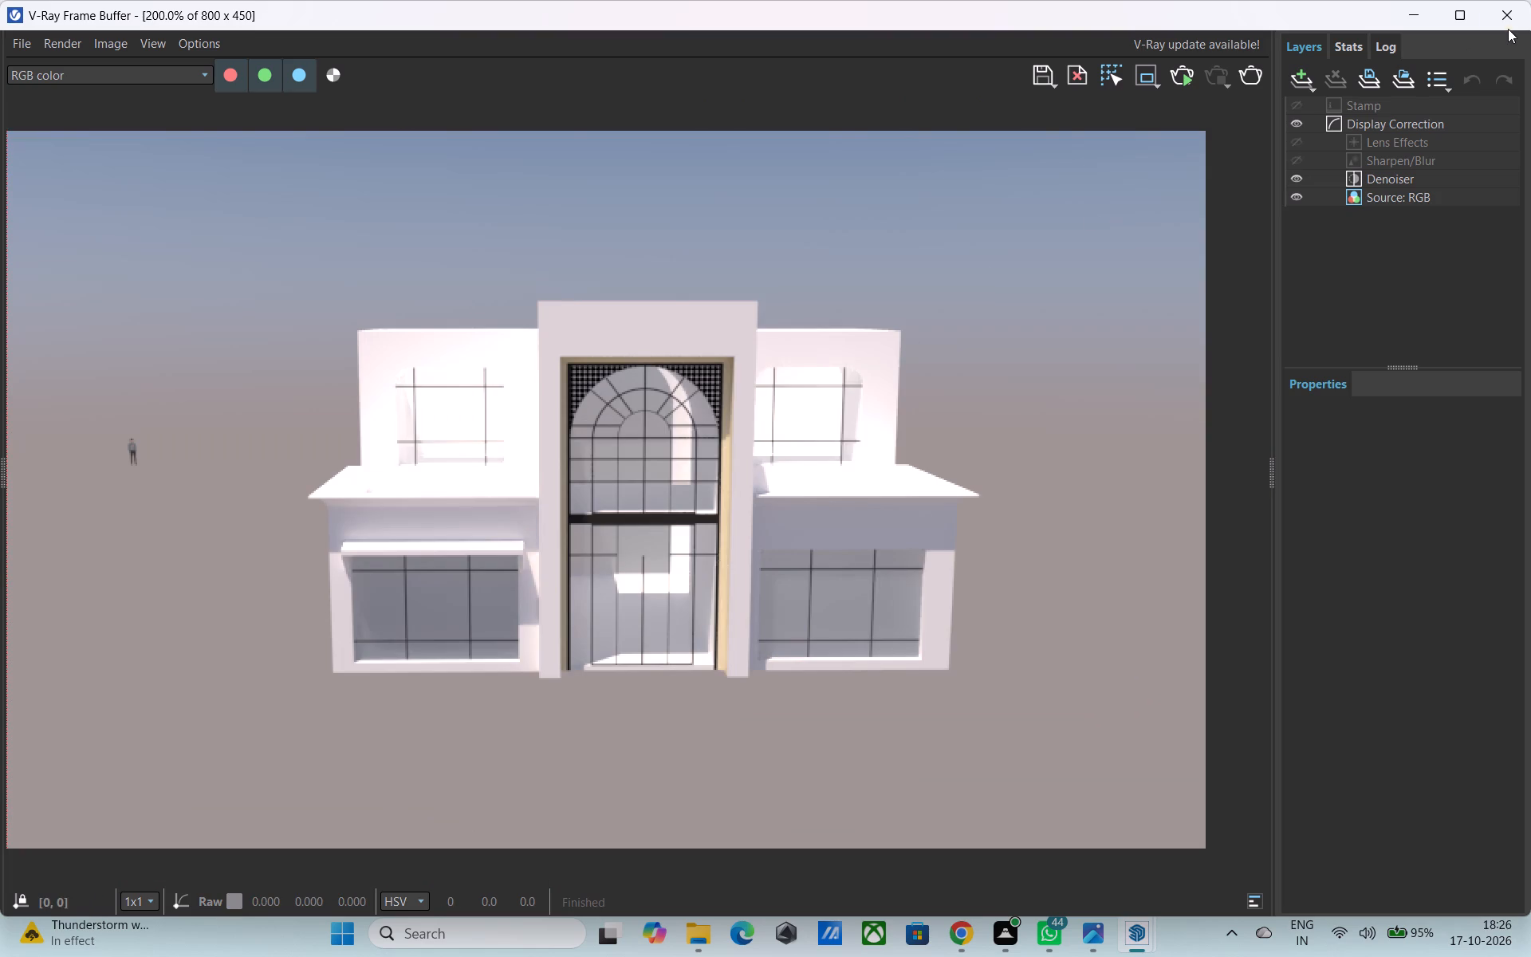
click(1509, 27)
Turn on shadow display for the model.
middle_drag(950, 553, 908, 542)
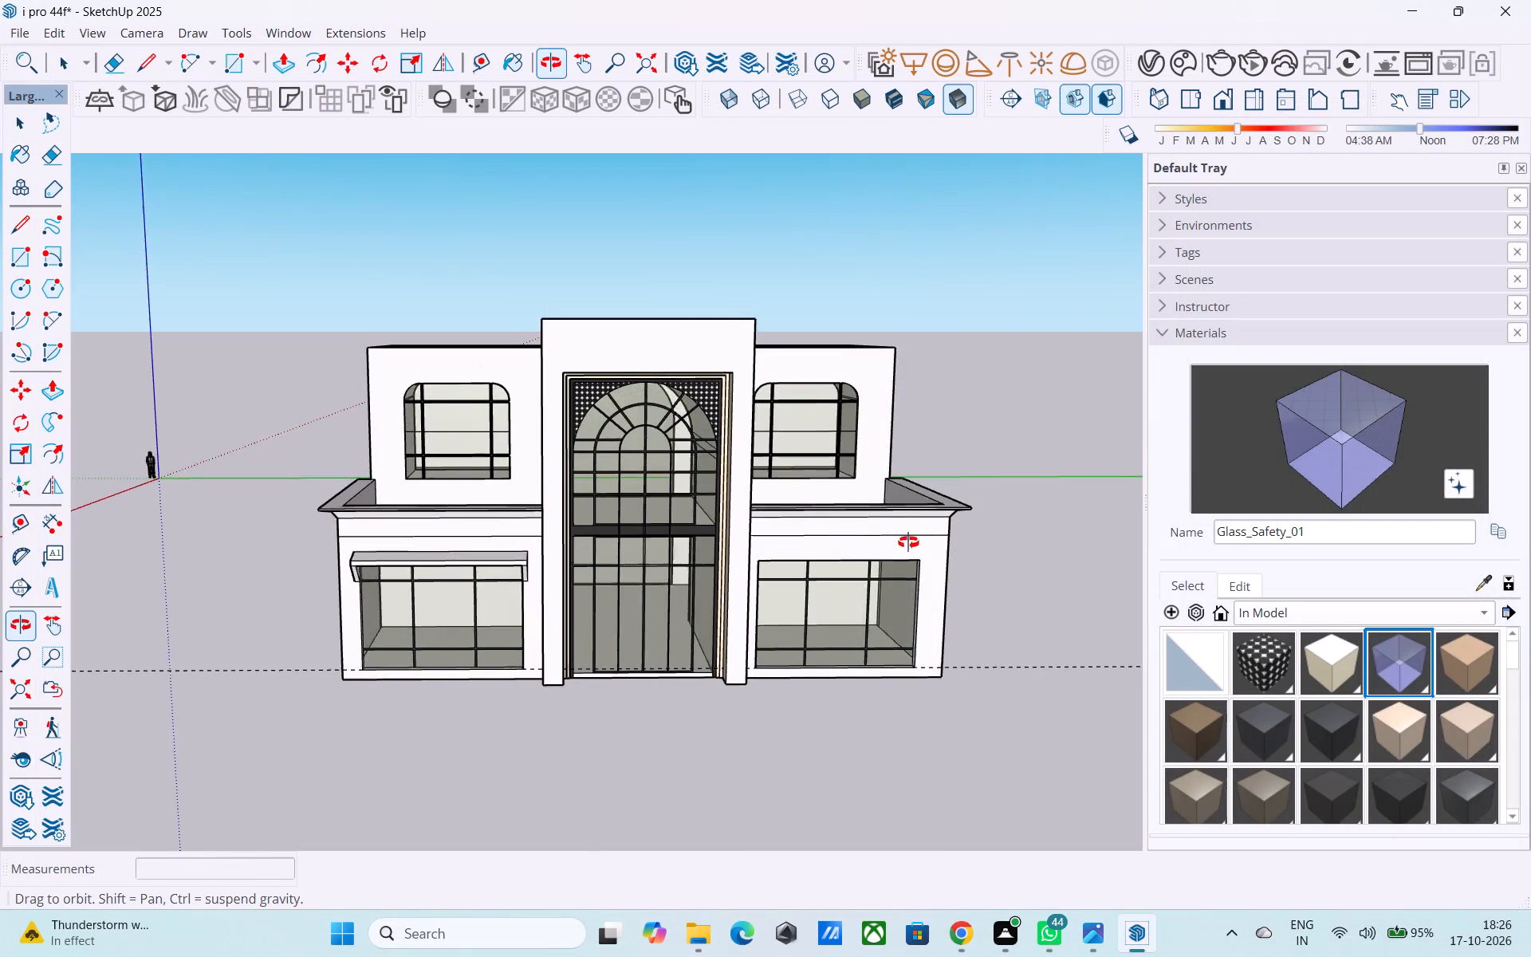
middle_drag(908, 542, 936, 551)
click(1128, 130)
Shift the shadow date across the year while viewing the building from a raised corner angle, settling on early January.
middle_drag(880, 400, 687, 485)
scroll(686, 481, down, 3)
middle_drag(798, 573, 679, 589)
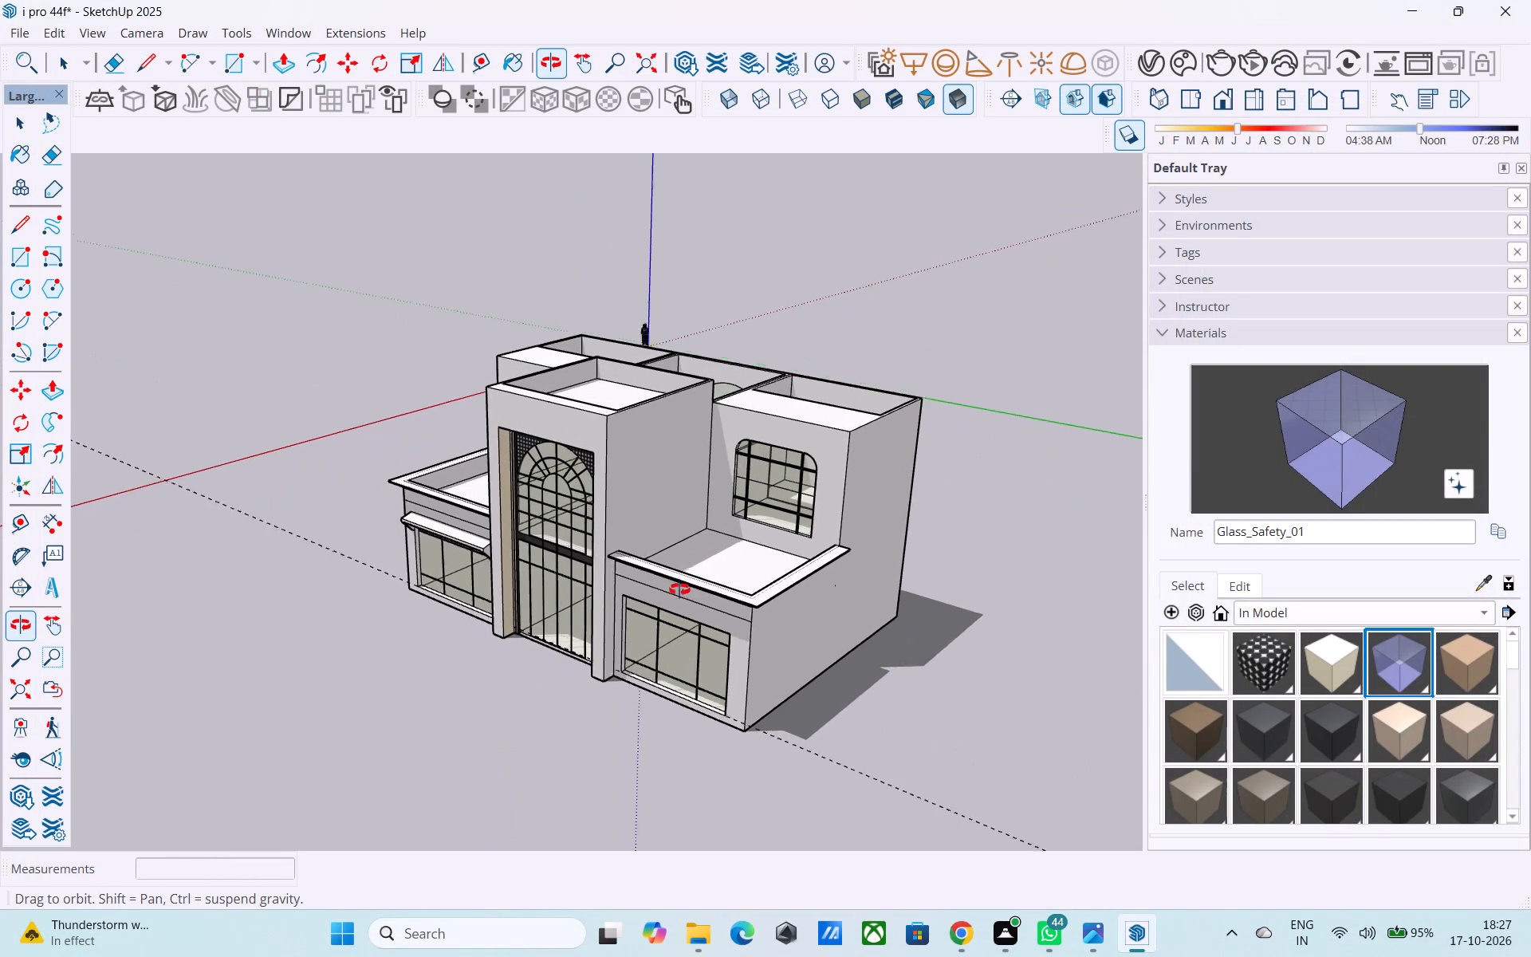
middle_drag(679, 589, 709, 582)
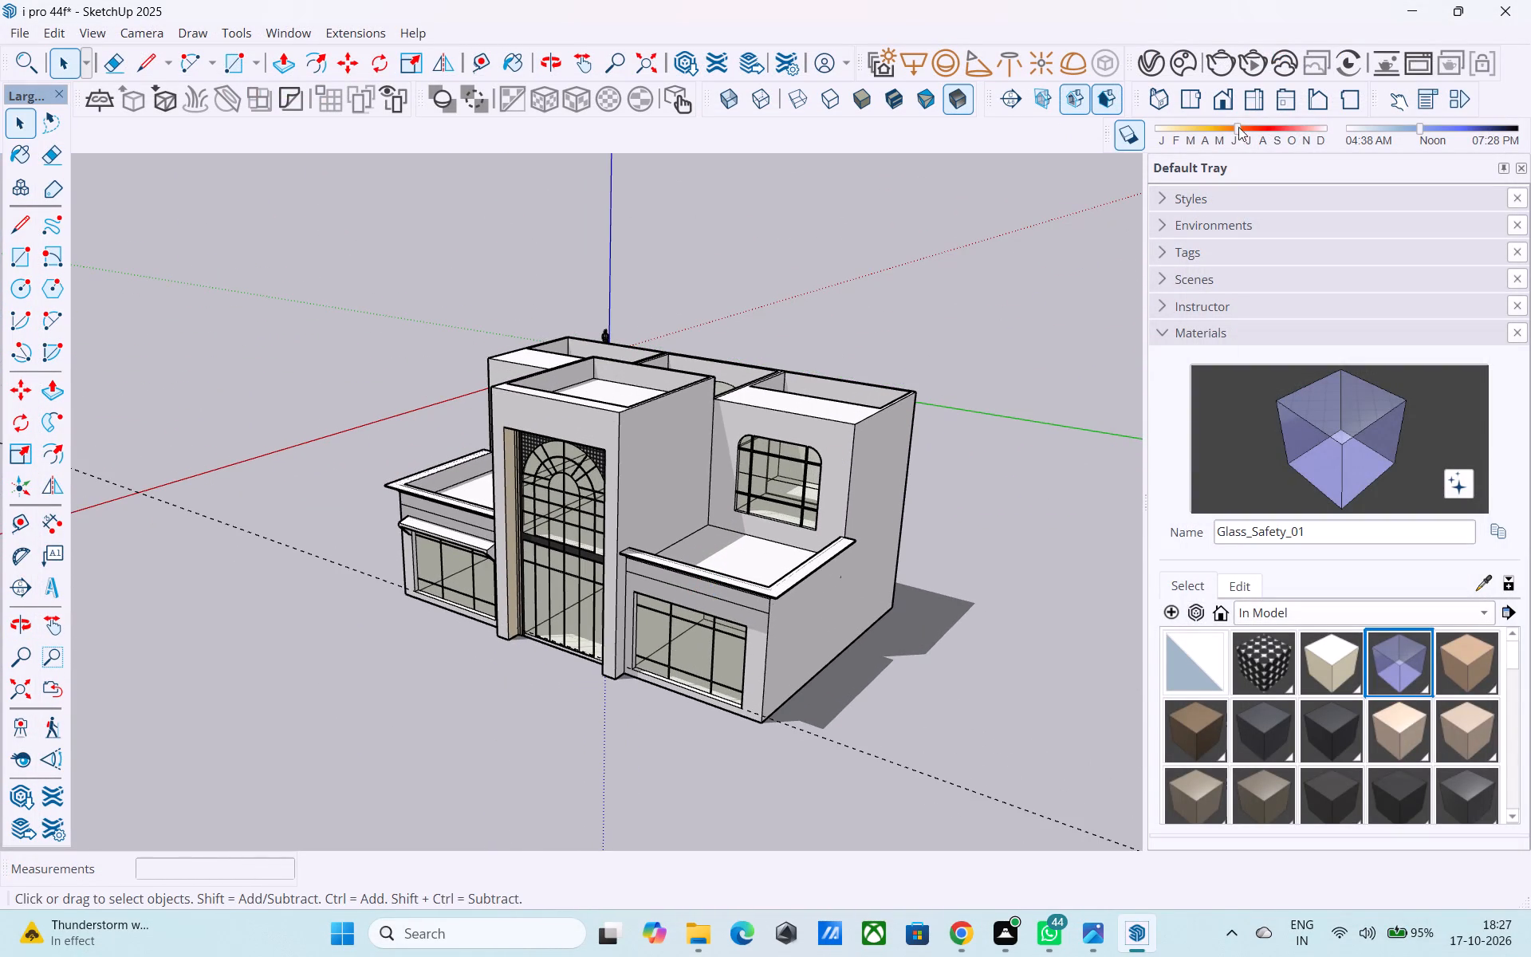
drag(1238, 132, 1205, 140)
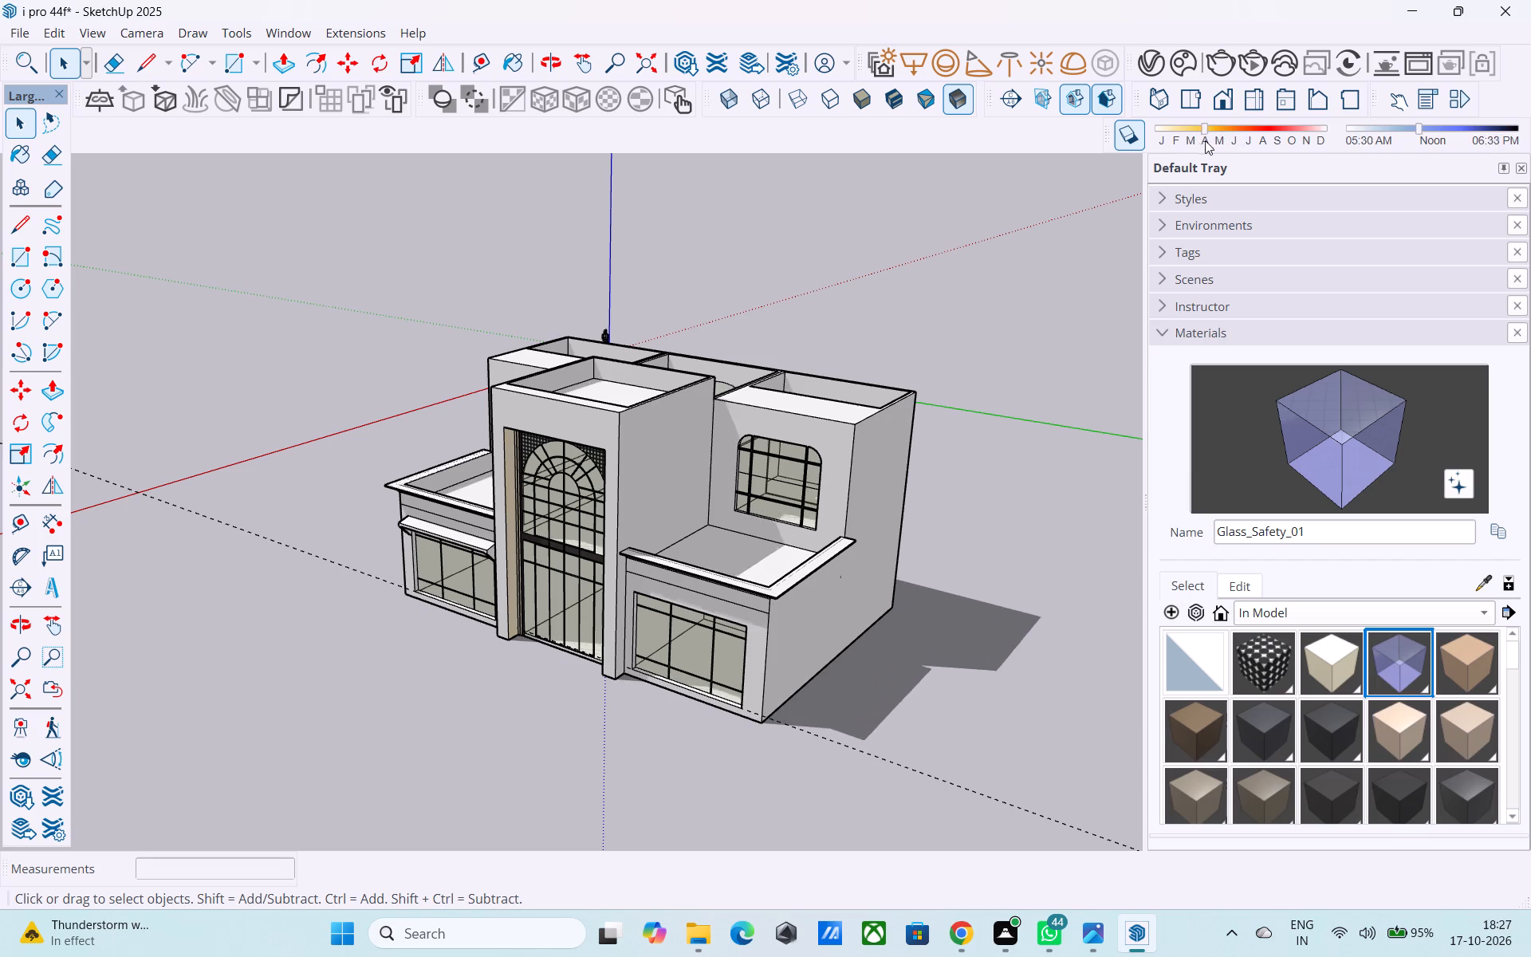
drag(1205, 140, 1164, 151)
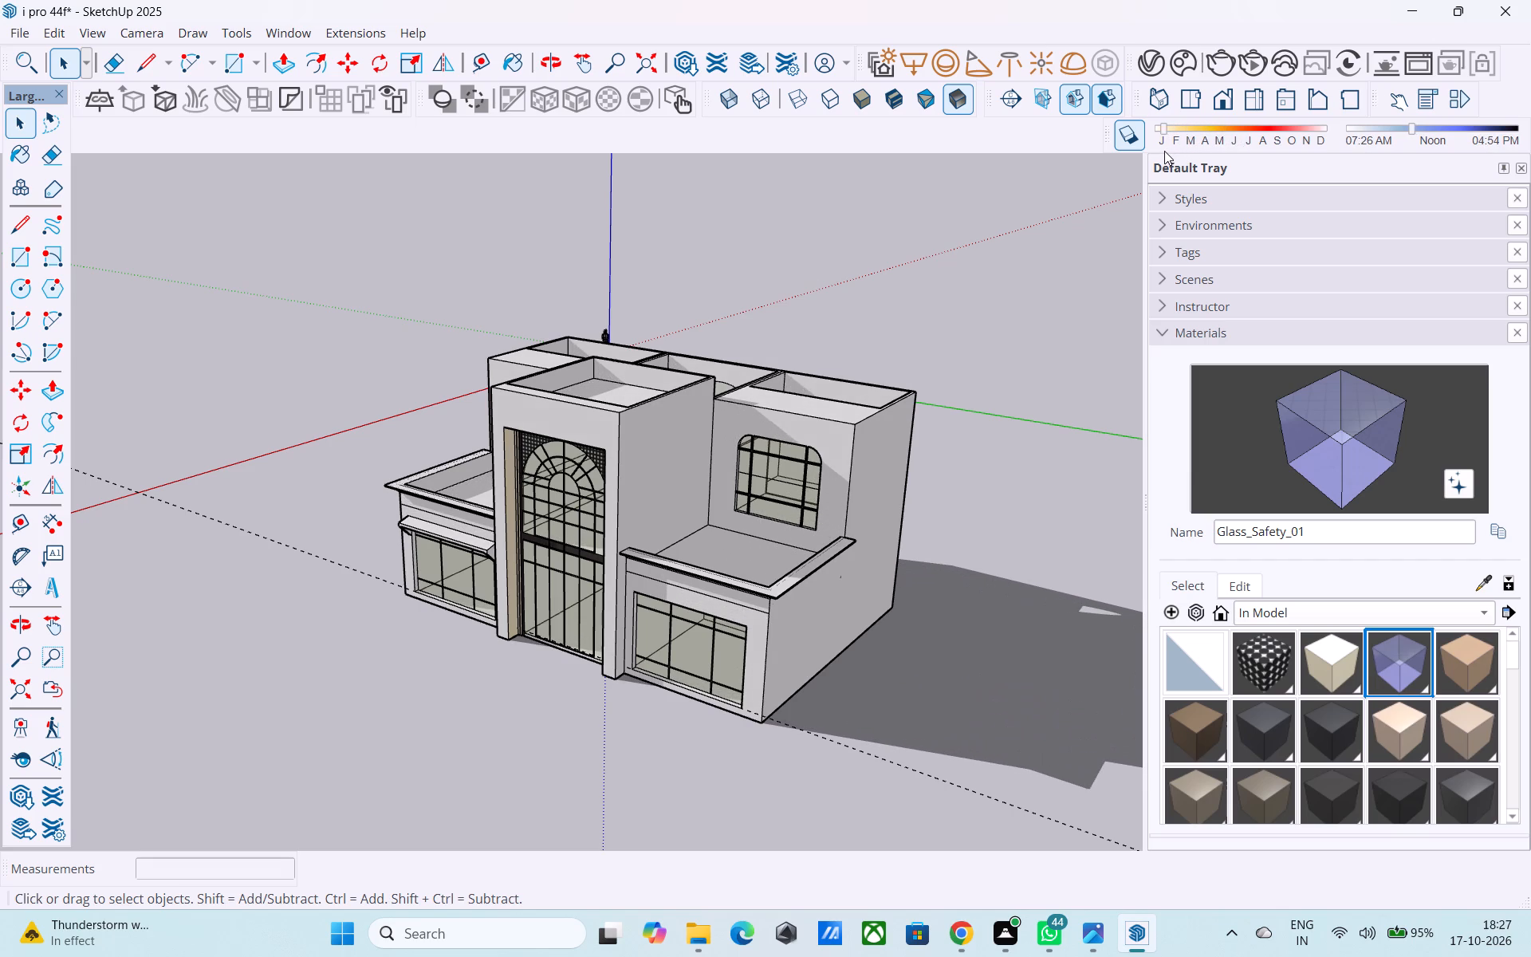
drag(1164, 151, 1180, 156)
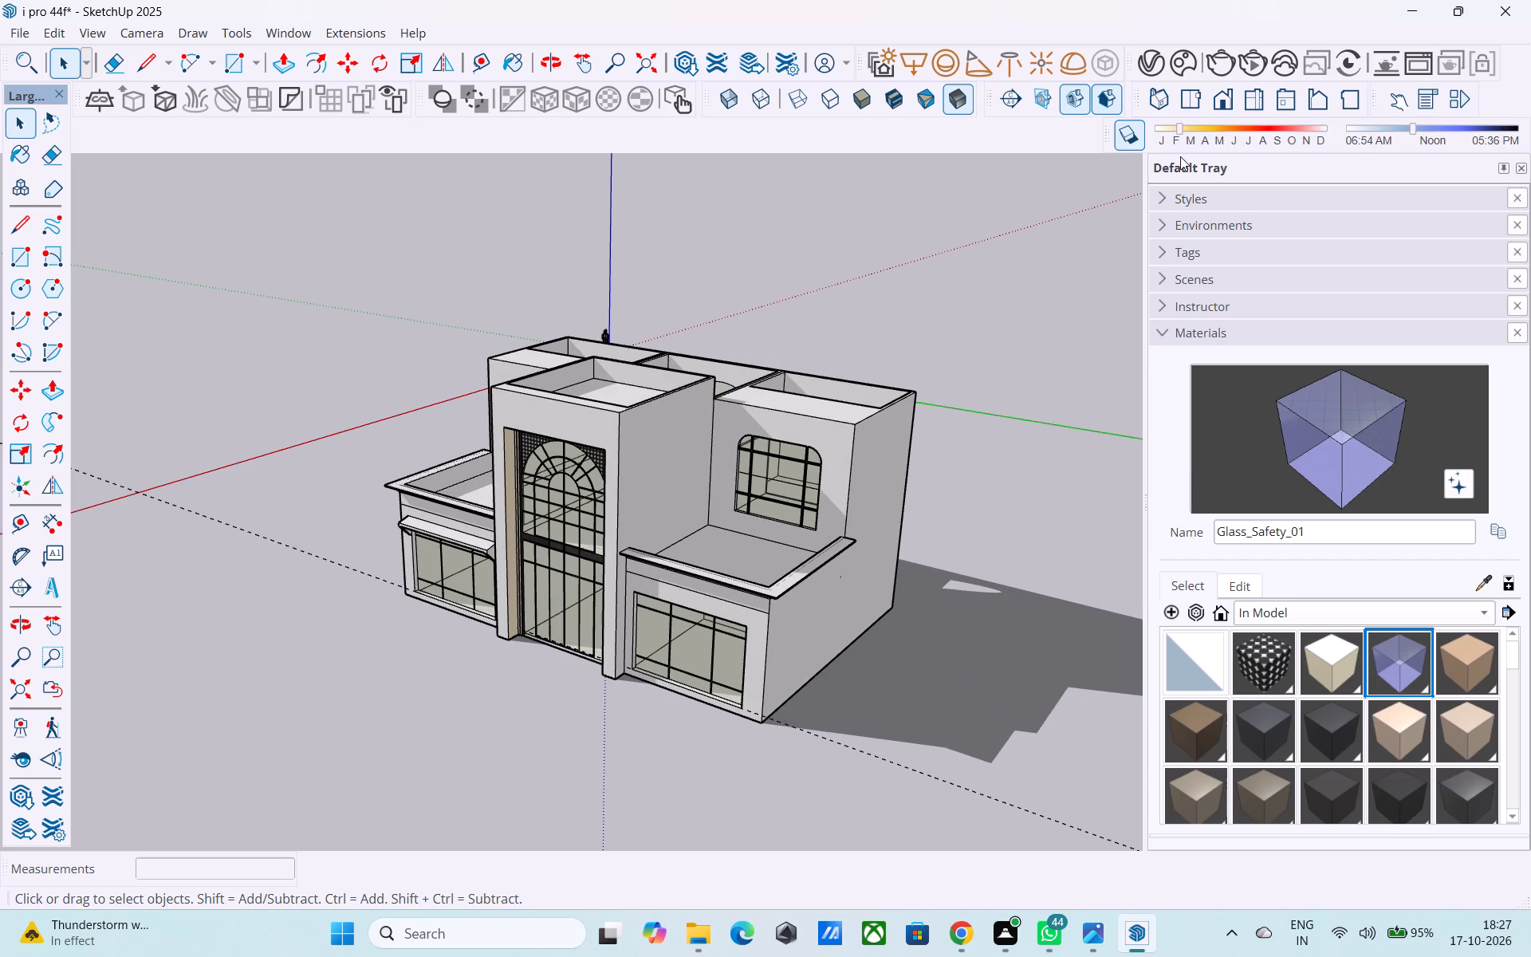
drag(1180, 156, 1204, 170)
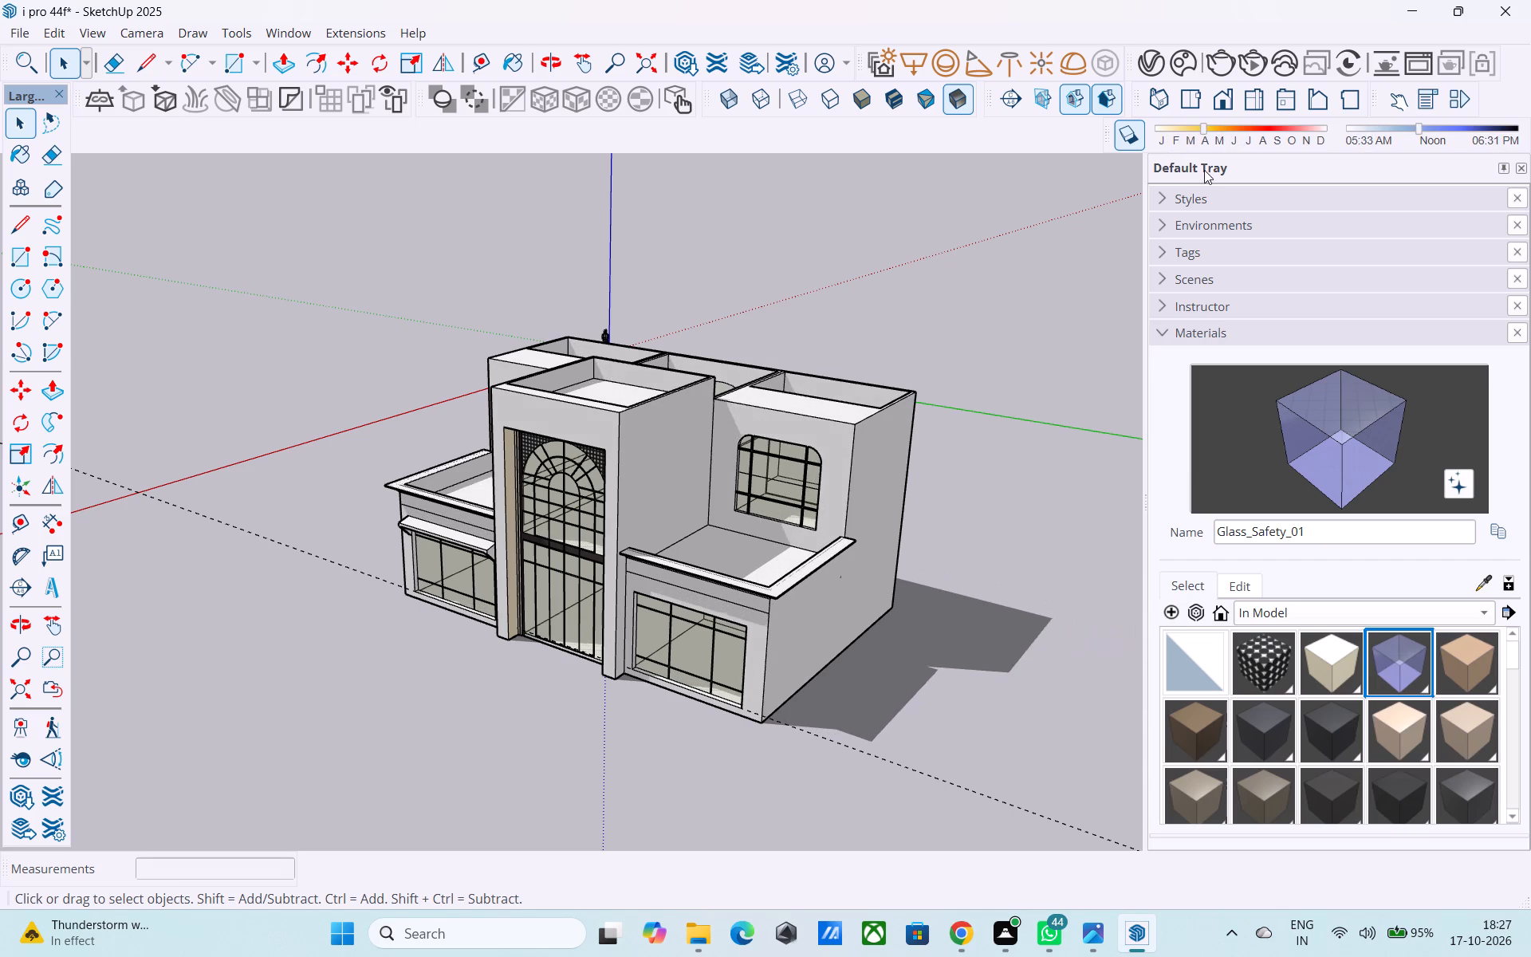
drag(1204, 170, 1245, 196)
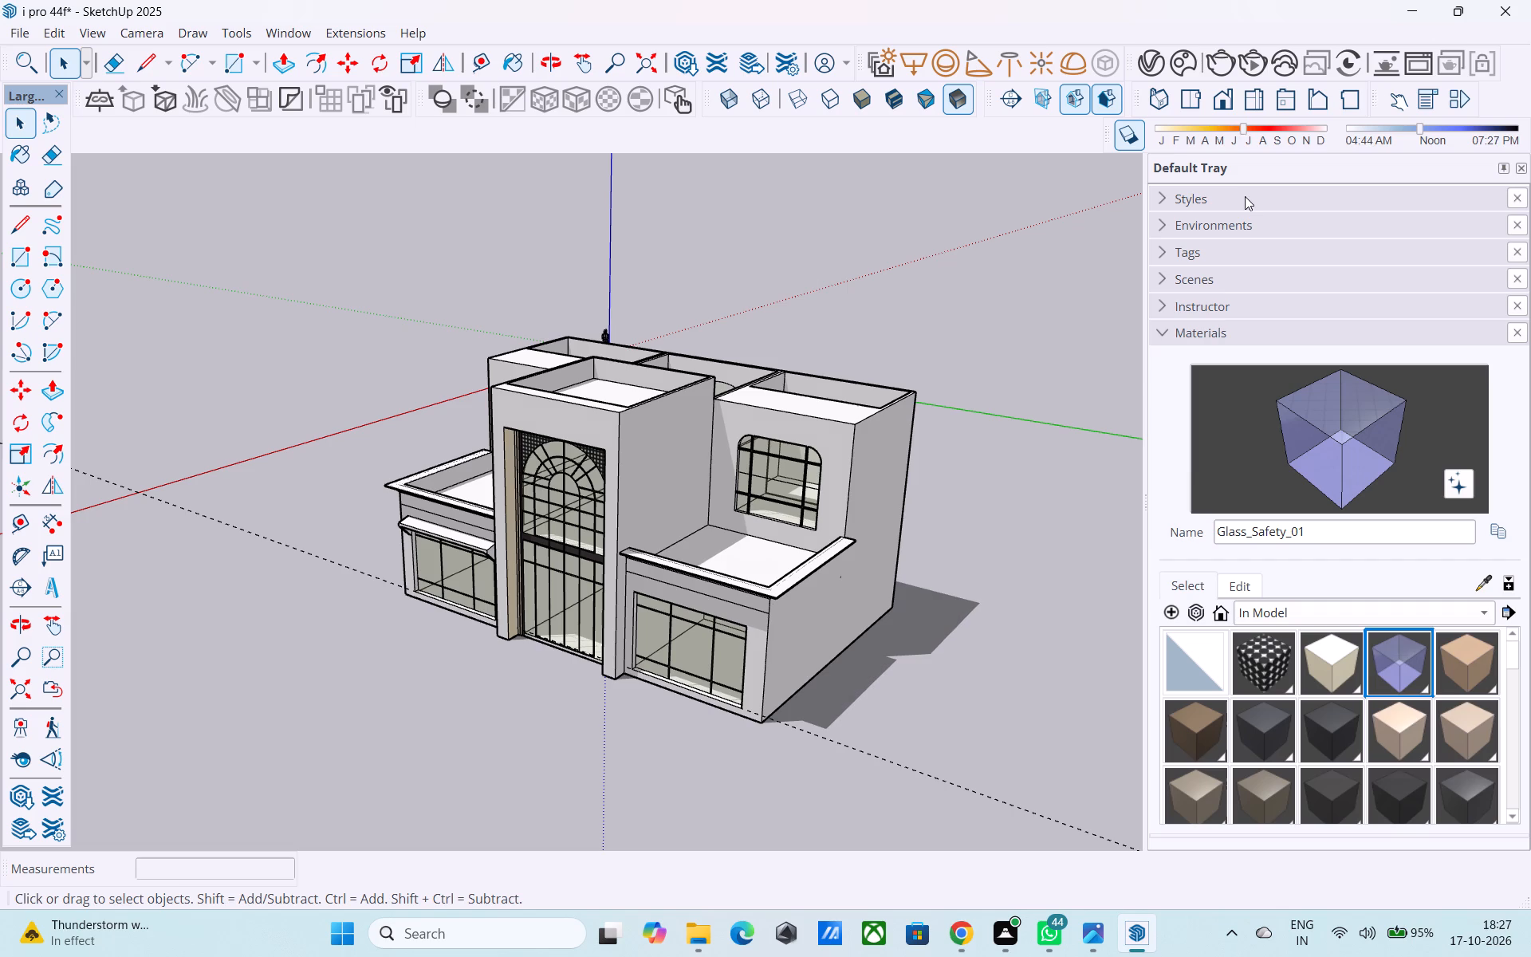
drag(1245, 196, 1289, 211)
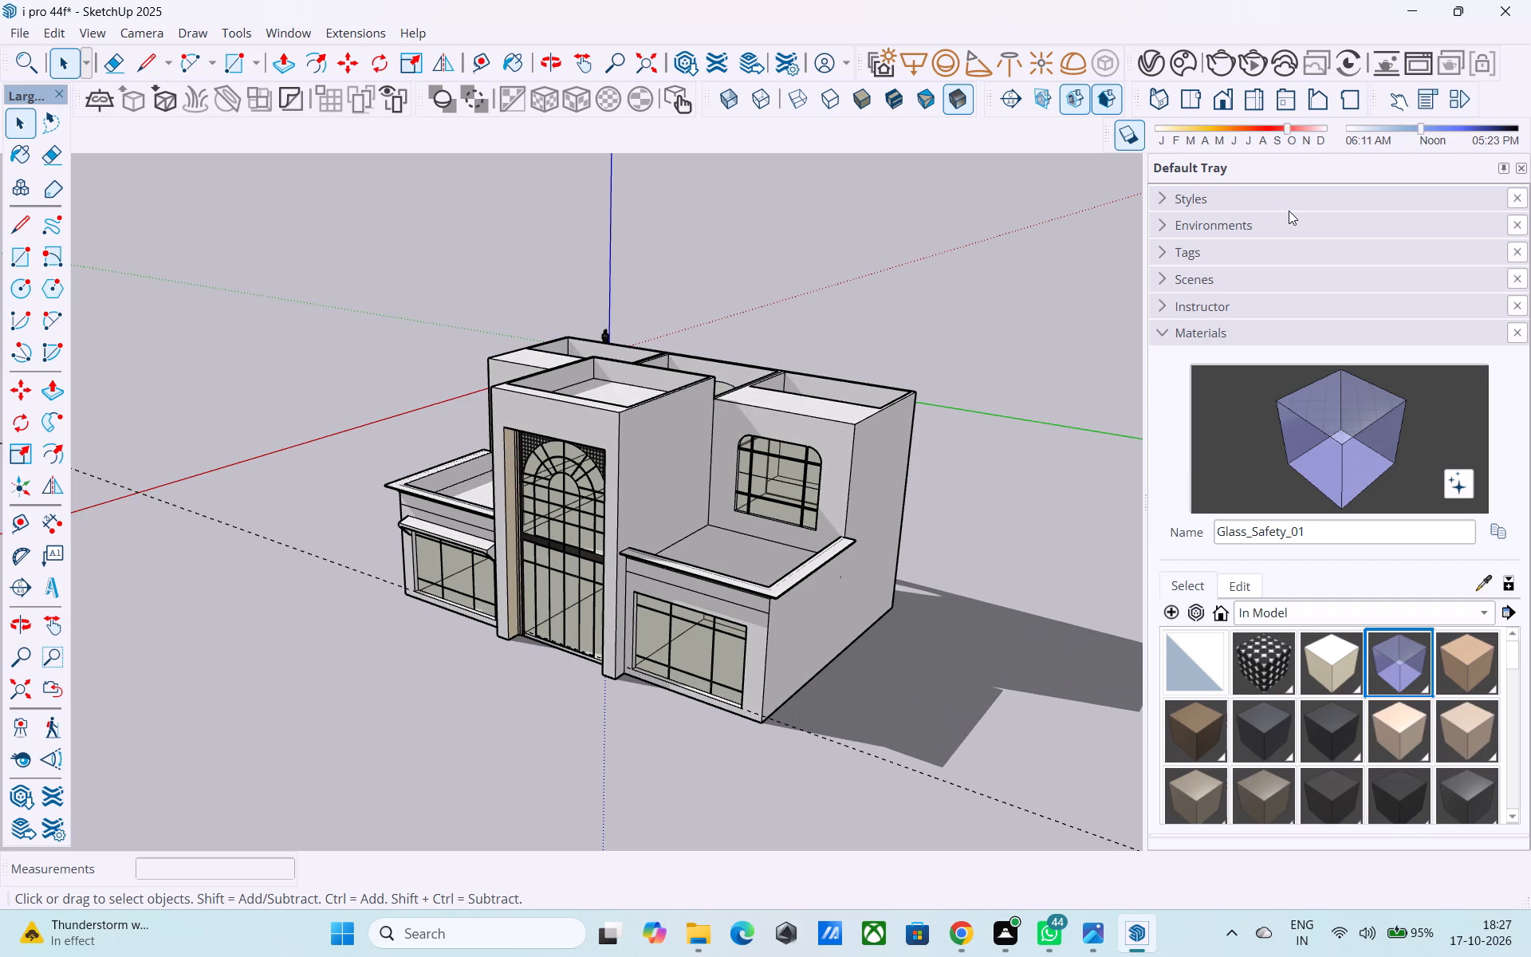
drag(1289, 211, 1325, 214)
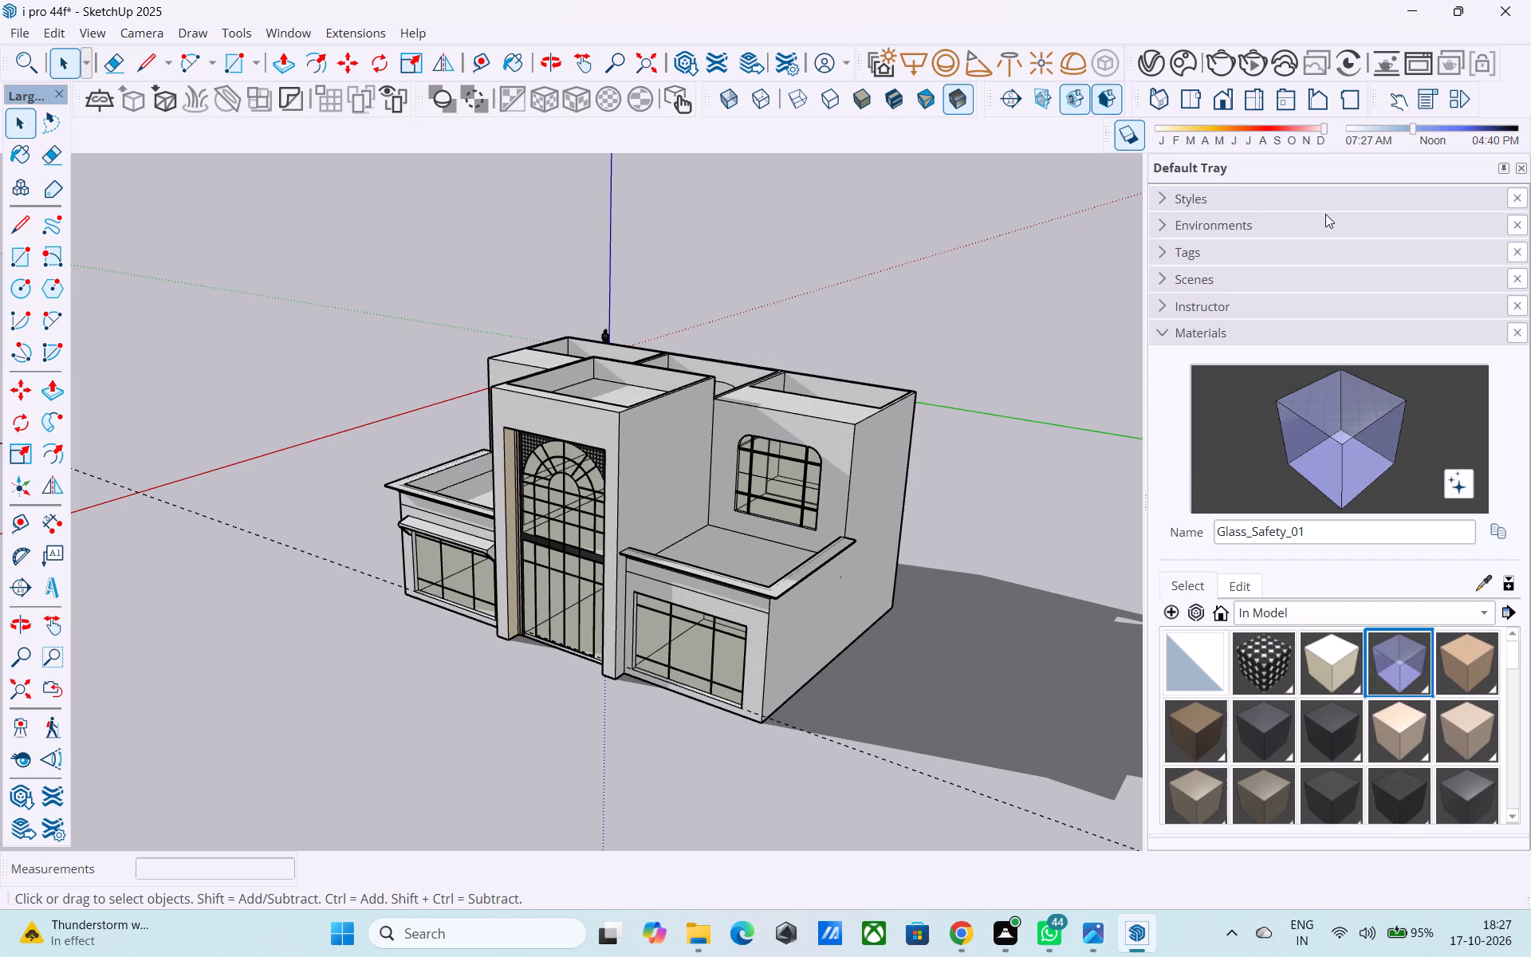
drag(1325, 214, 1158, 222)
drag(1158, 222, 1159, 222)
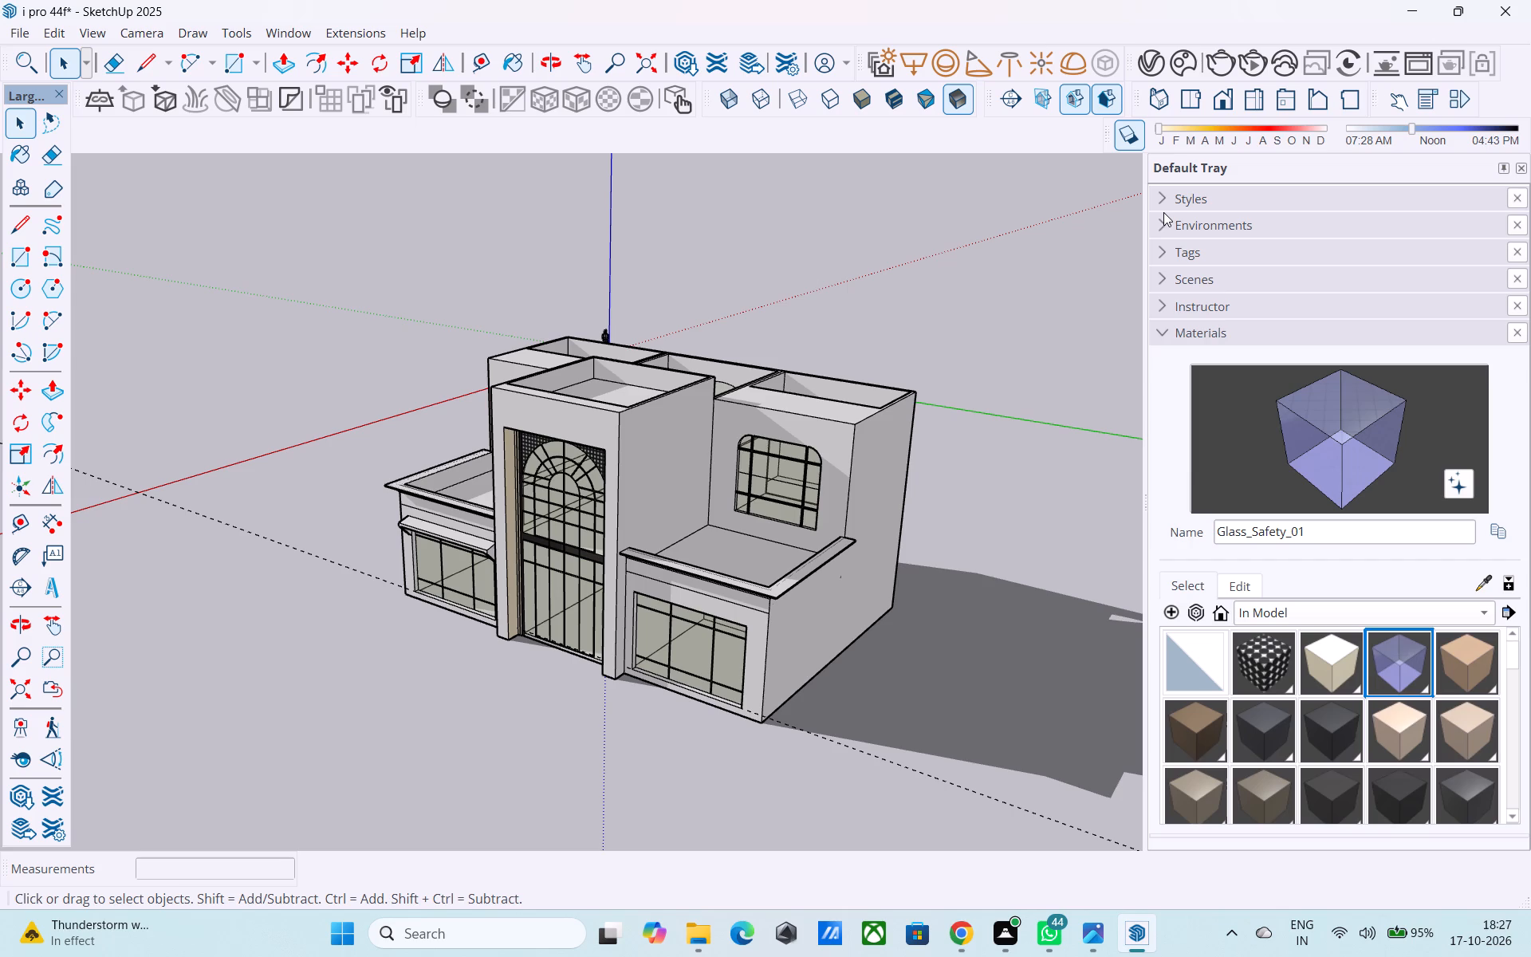
Examine how the shadows fall on the front facade, the side walls and the ground around the building.
scroll(978, 375, down, 2)
middle_drag(691, 481, 923, 387)
scroll(738, 528, up, 6)
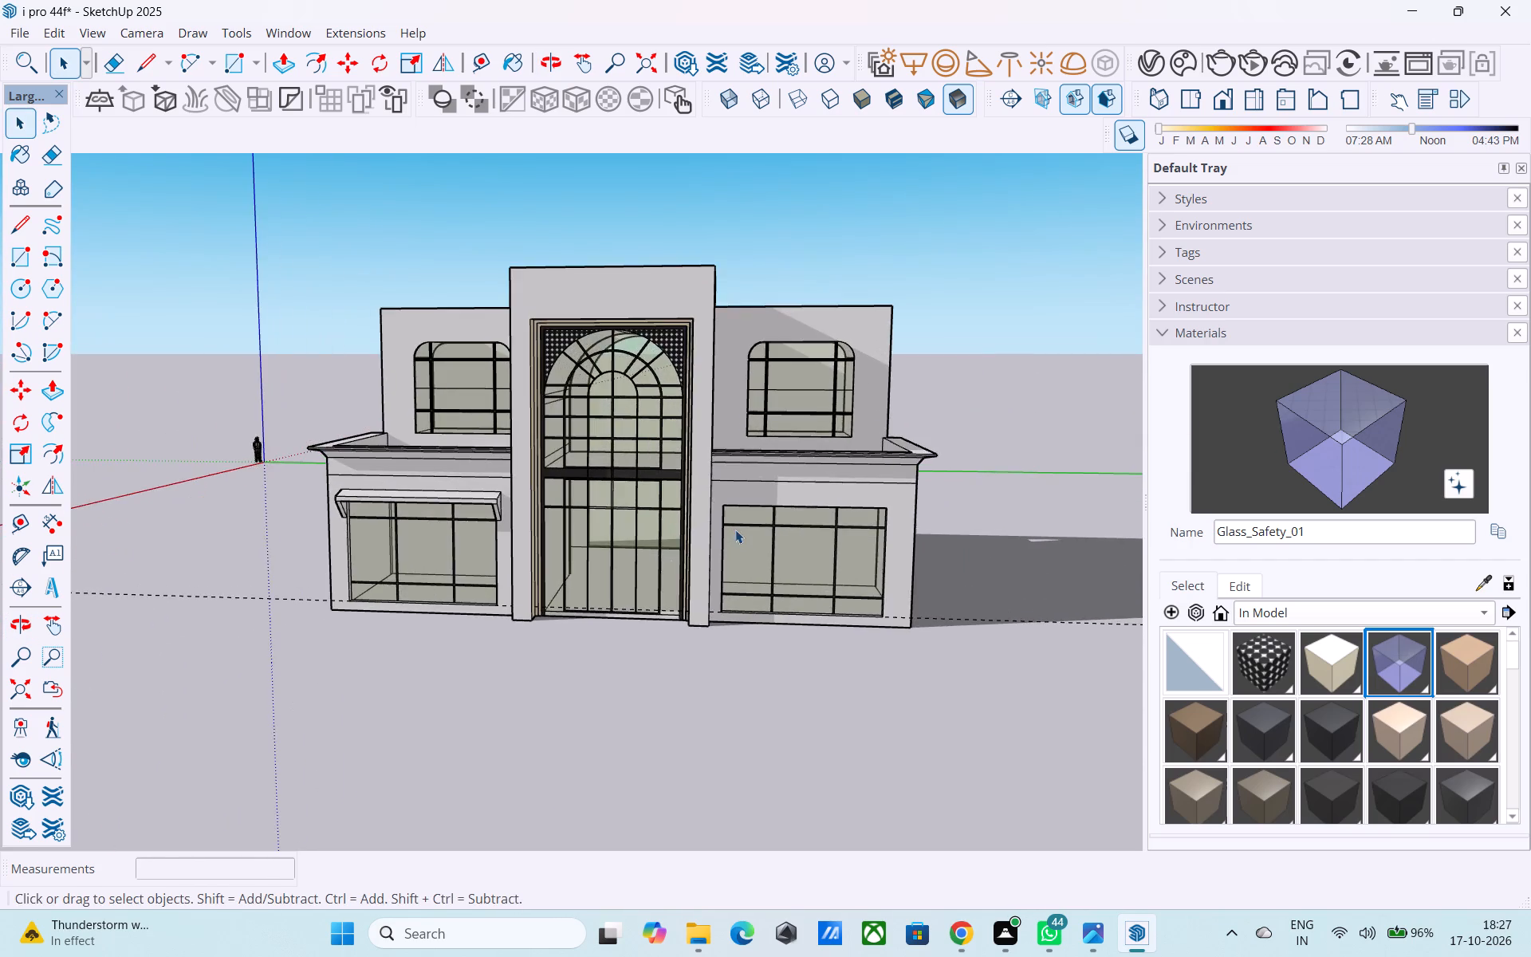
middle_drag(707, 524, 864, 561)
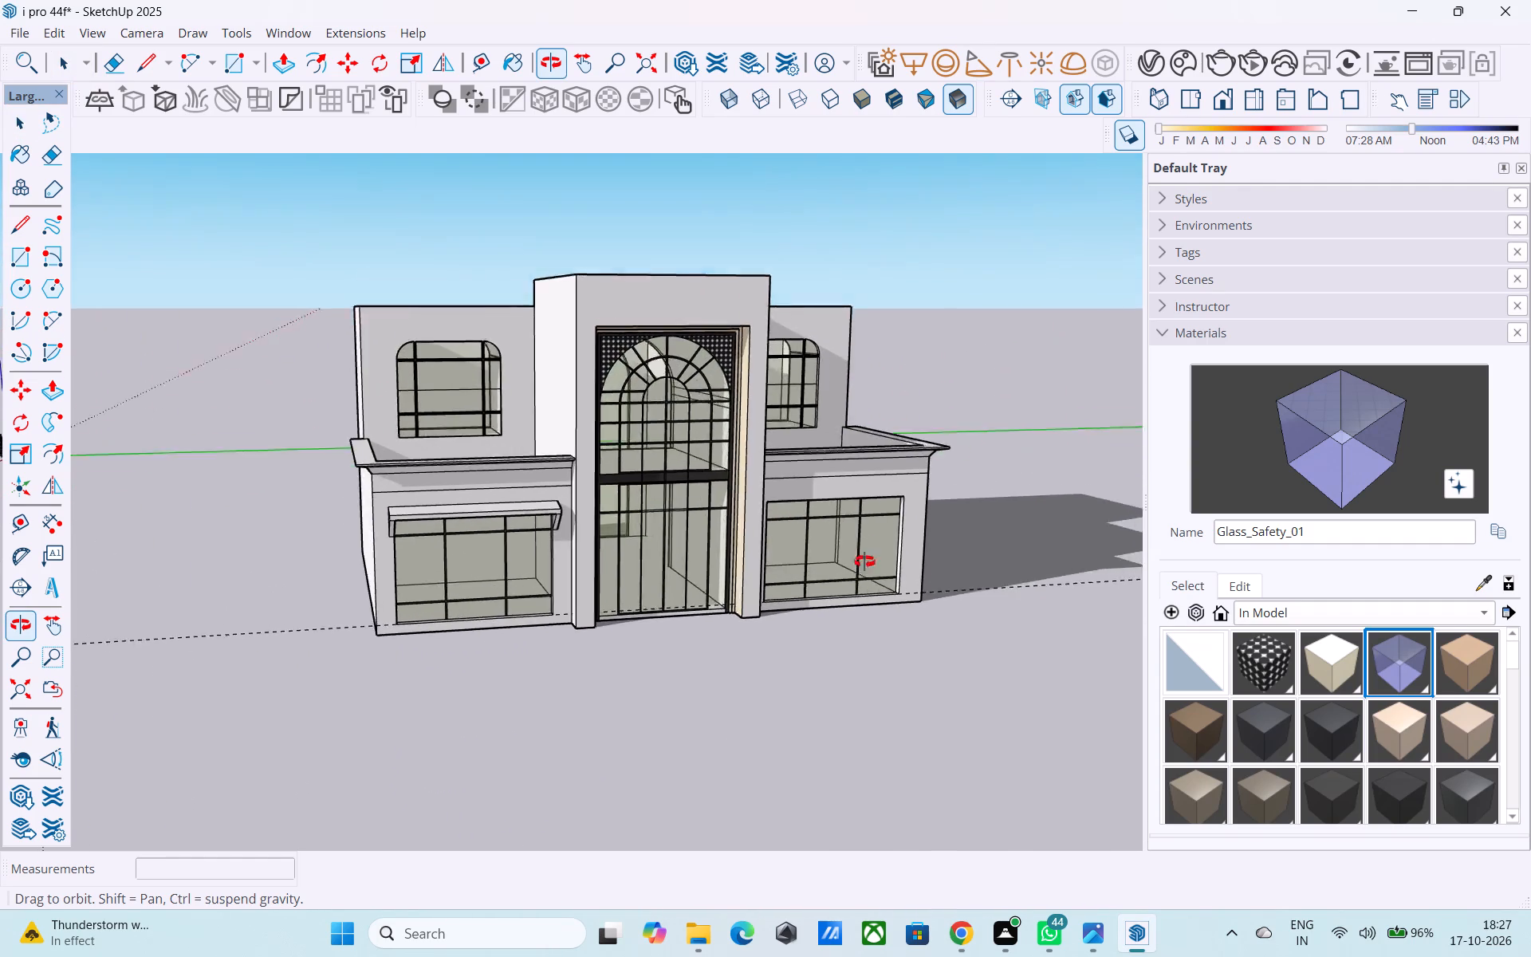
middle_drag(864, 561, 984, 589)
middle_drag(655, 585, 147, 572)
middle_drag(738, 538, 234, 542)
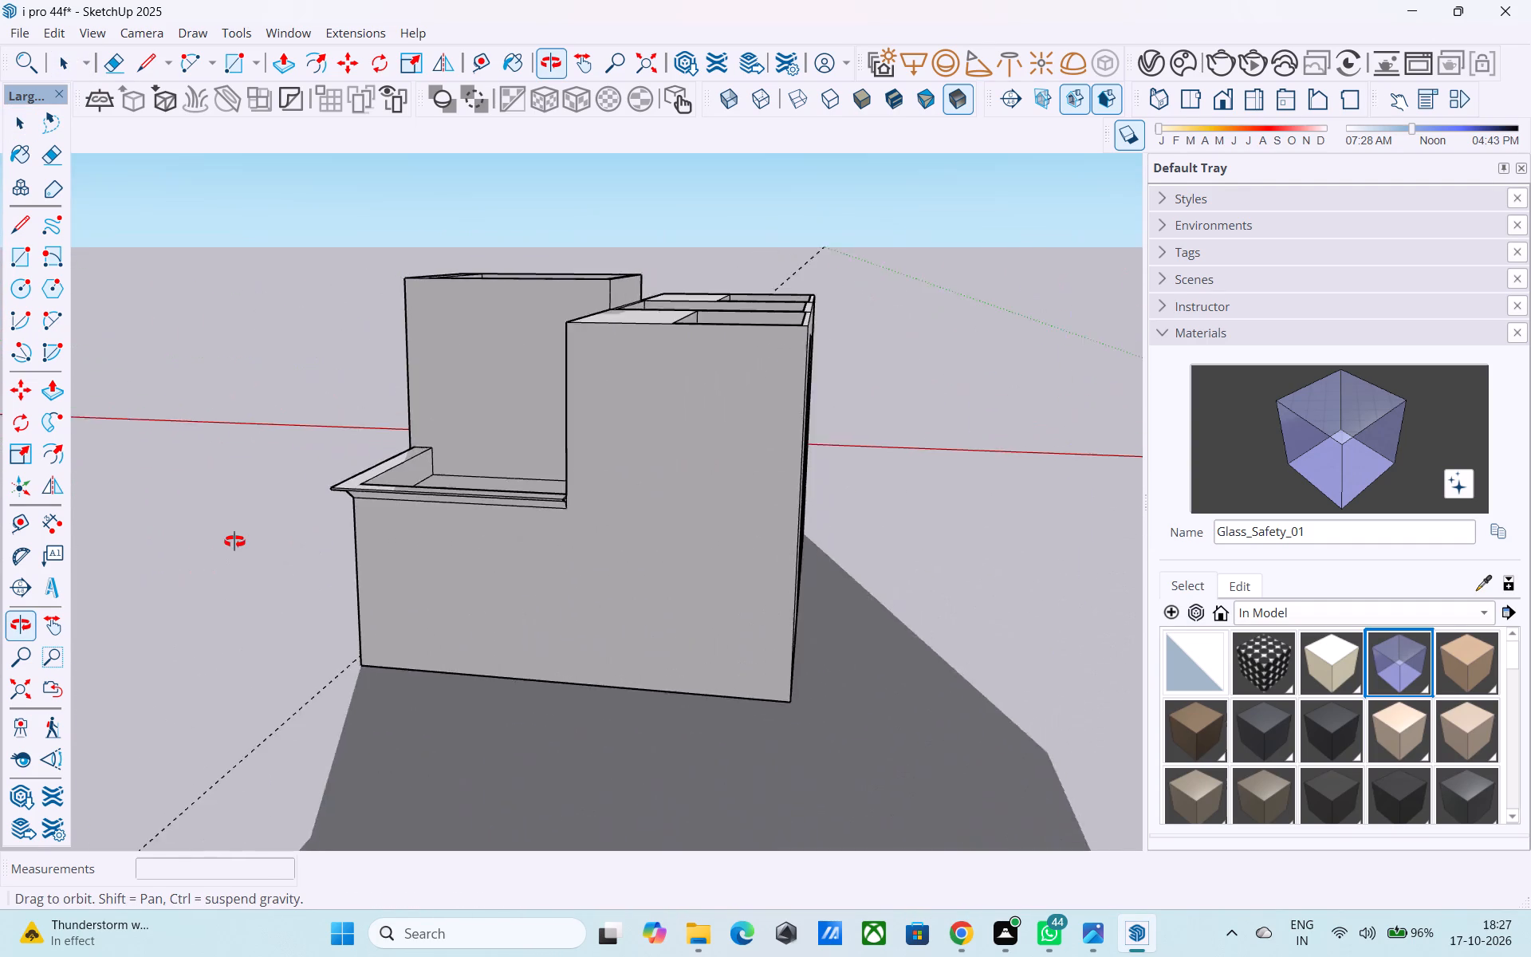
middle_drag(234, 542, 994, 534)
middle_drag(647, 532, 686, 519)
scroll(686, 519, up, 5)
scroll(702, 514, down, 7)
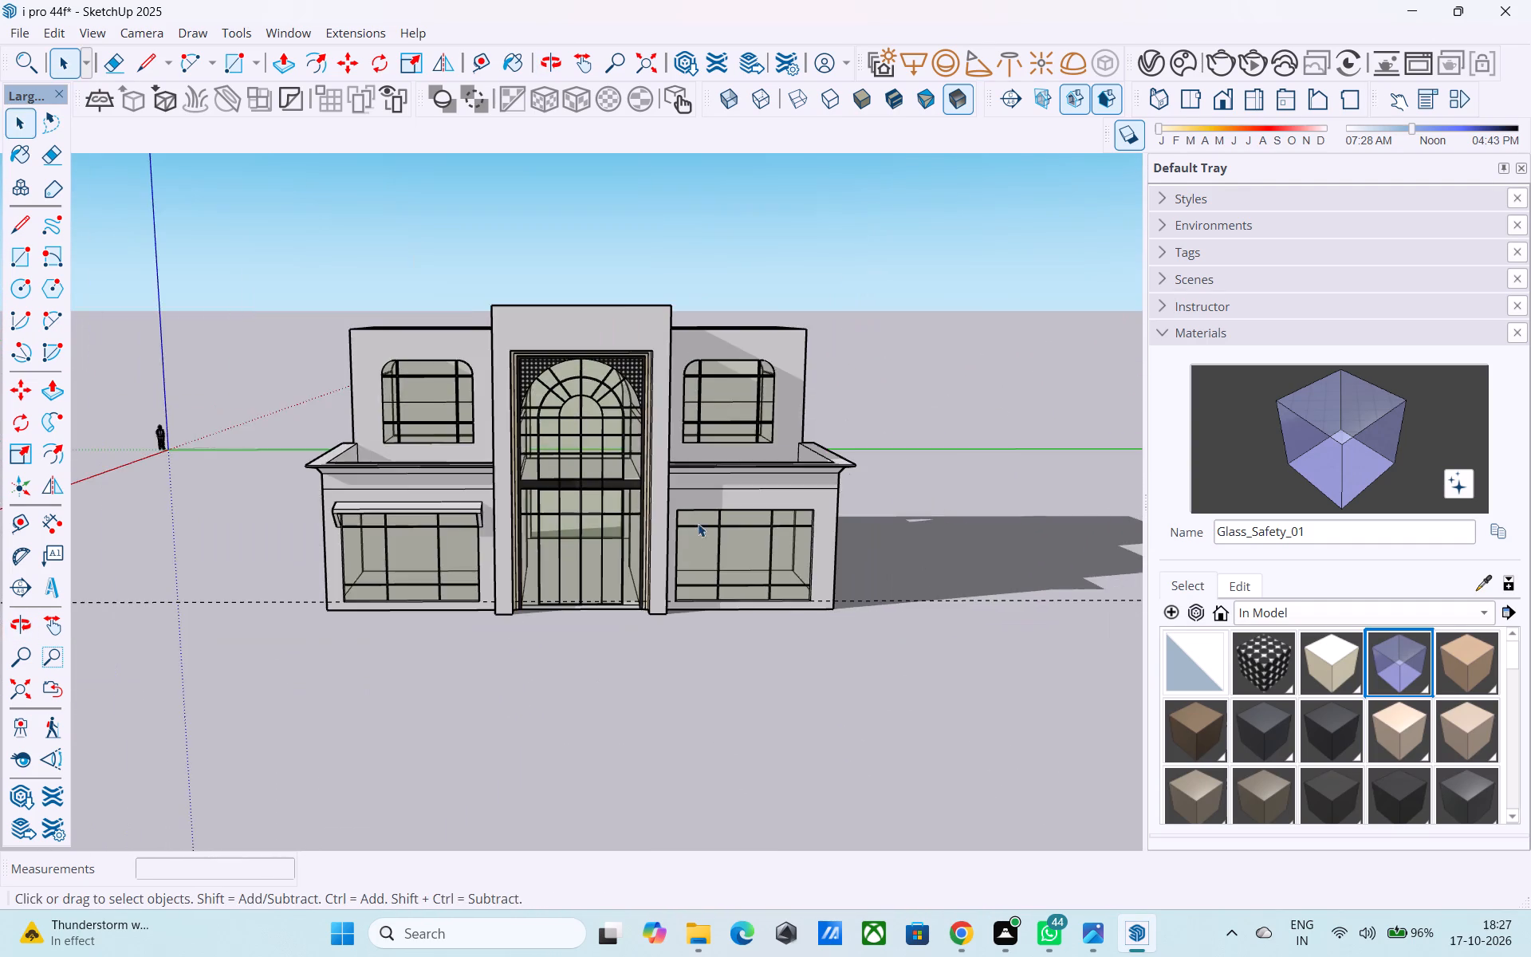
Copy the top edge of the ground-floor window opening without a canopy 1' upward on the facade wall.
middle_drag(491, 410, 790, 455)
middle_drag(790, 455, 757, 437)
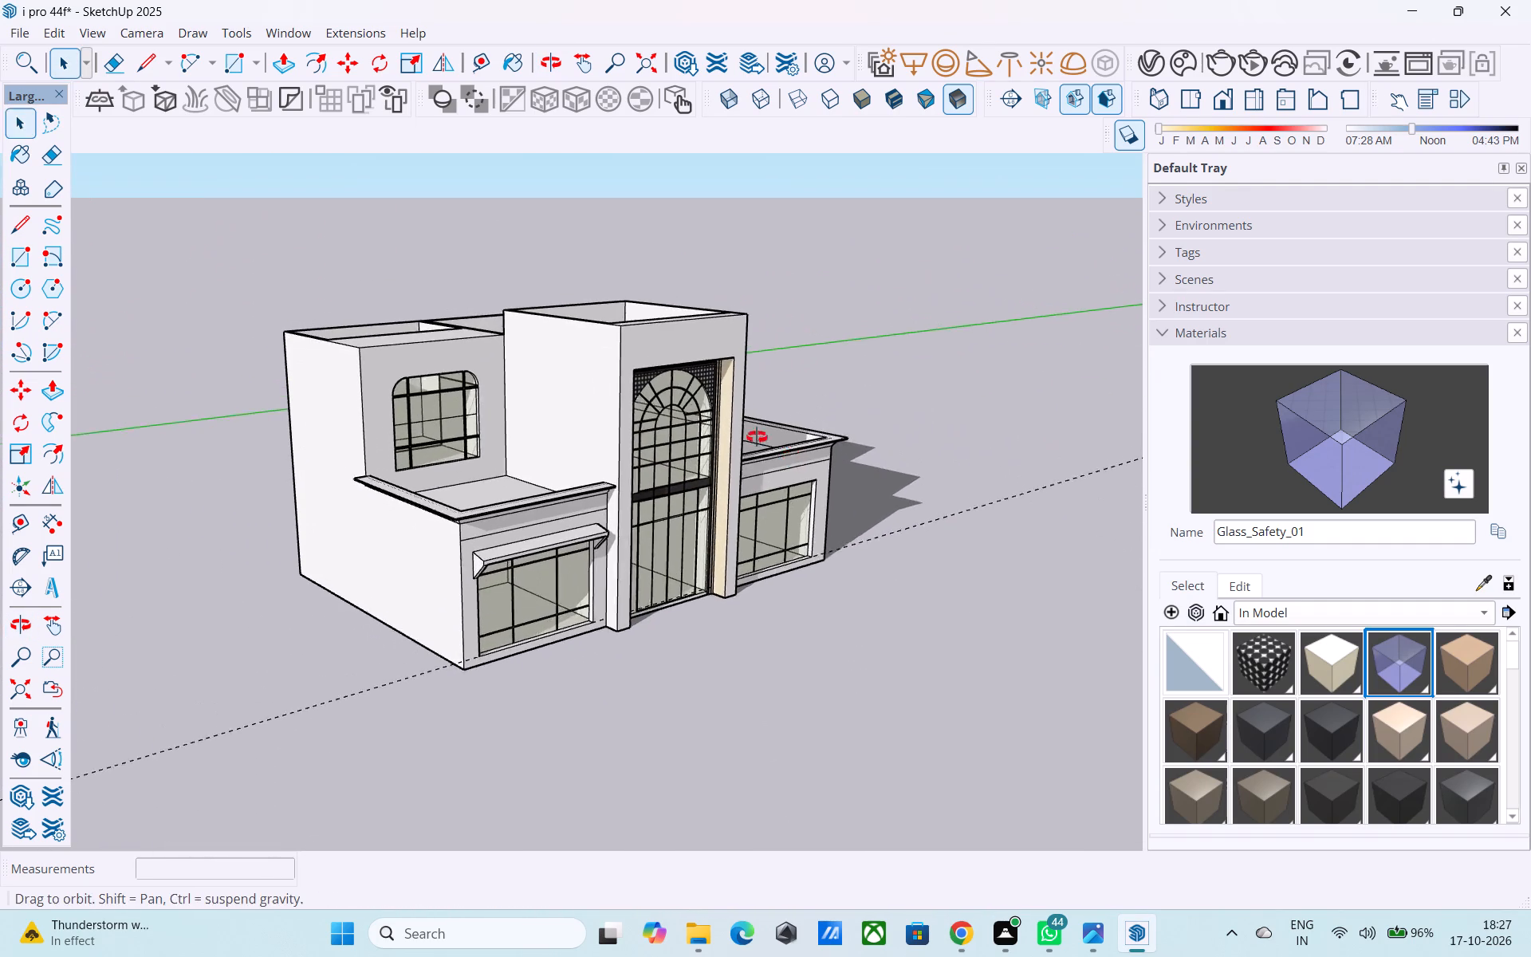
middle_drag(757, 437, 664, 402)
middle_drag(744, 481, 498, 475)
scroll(587, 478, up, 7)
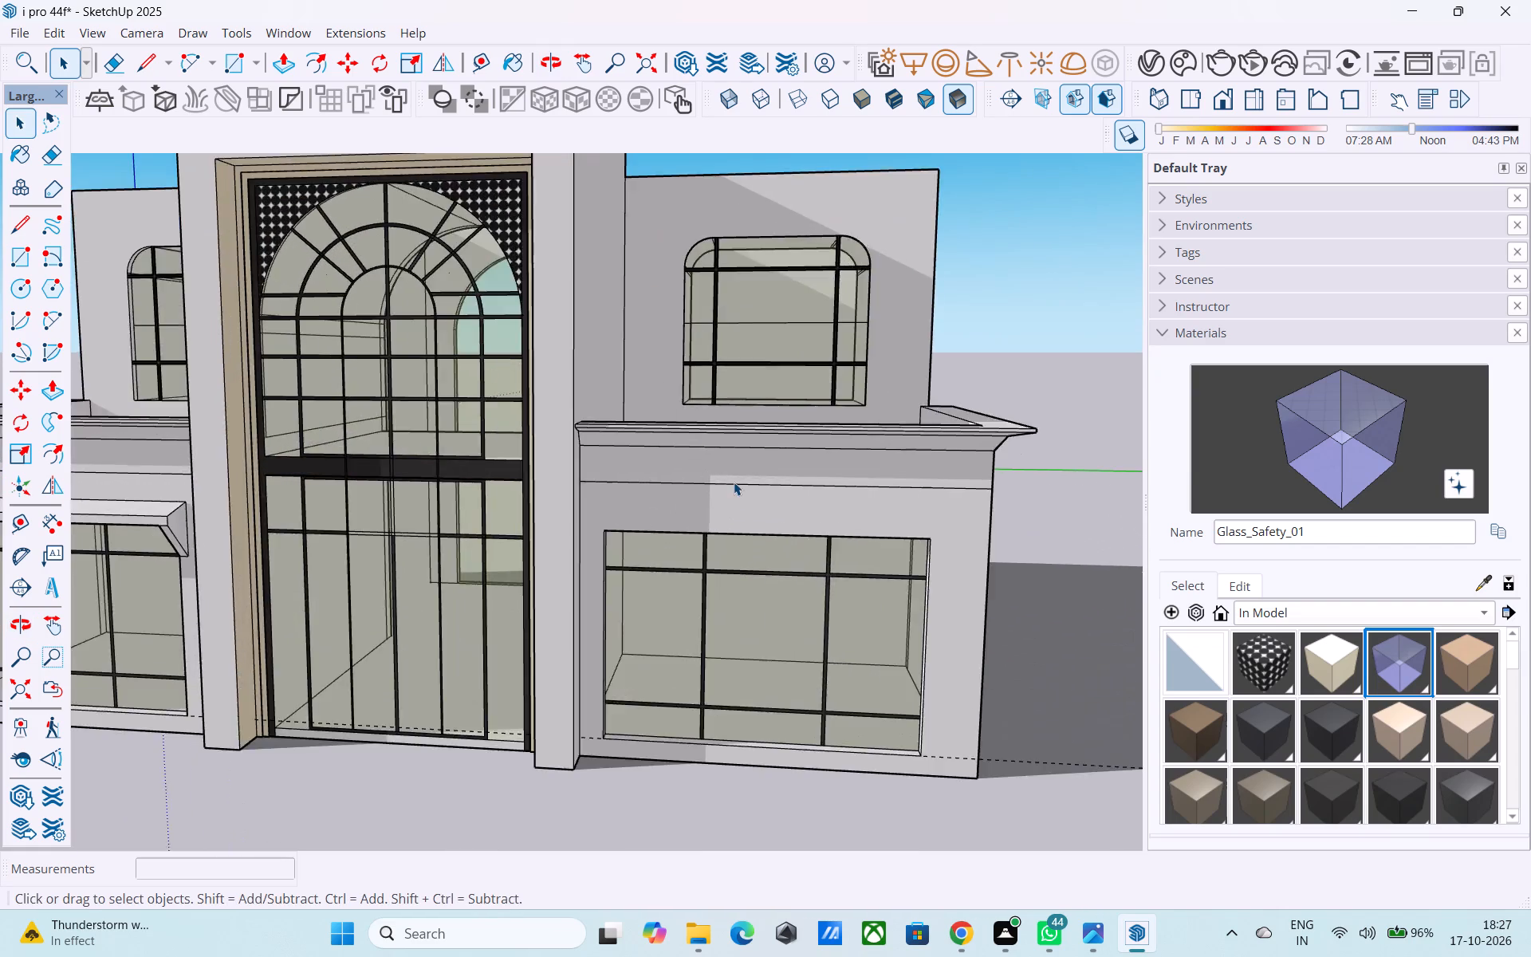
scroll(734, 482, up, 4)
scroll(576, 541, up, 2)
middle_drag(565, 537, 457, 464)
scroll(455, 455, up, 4)
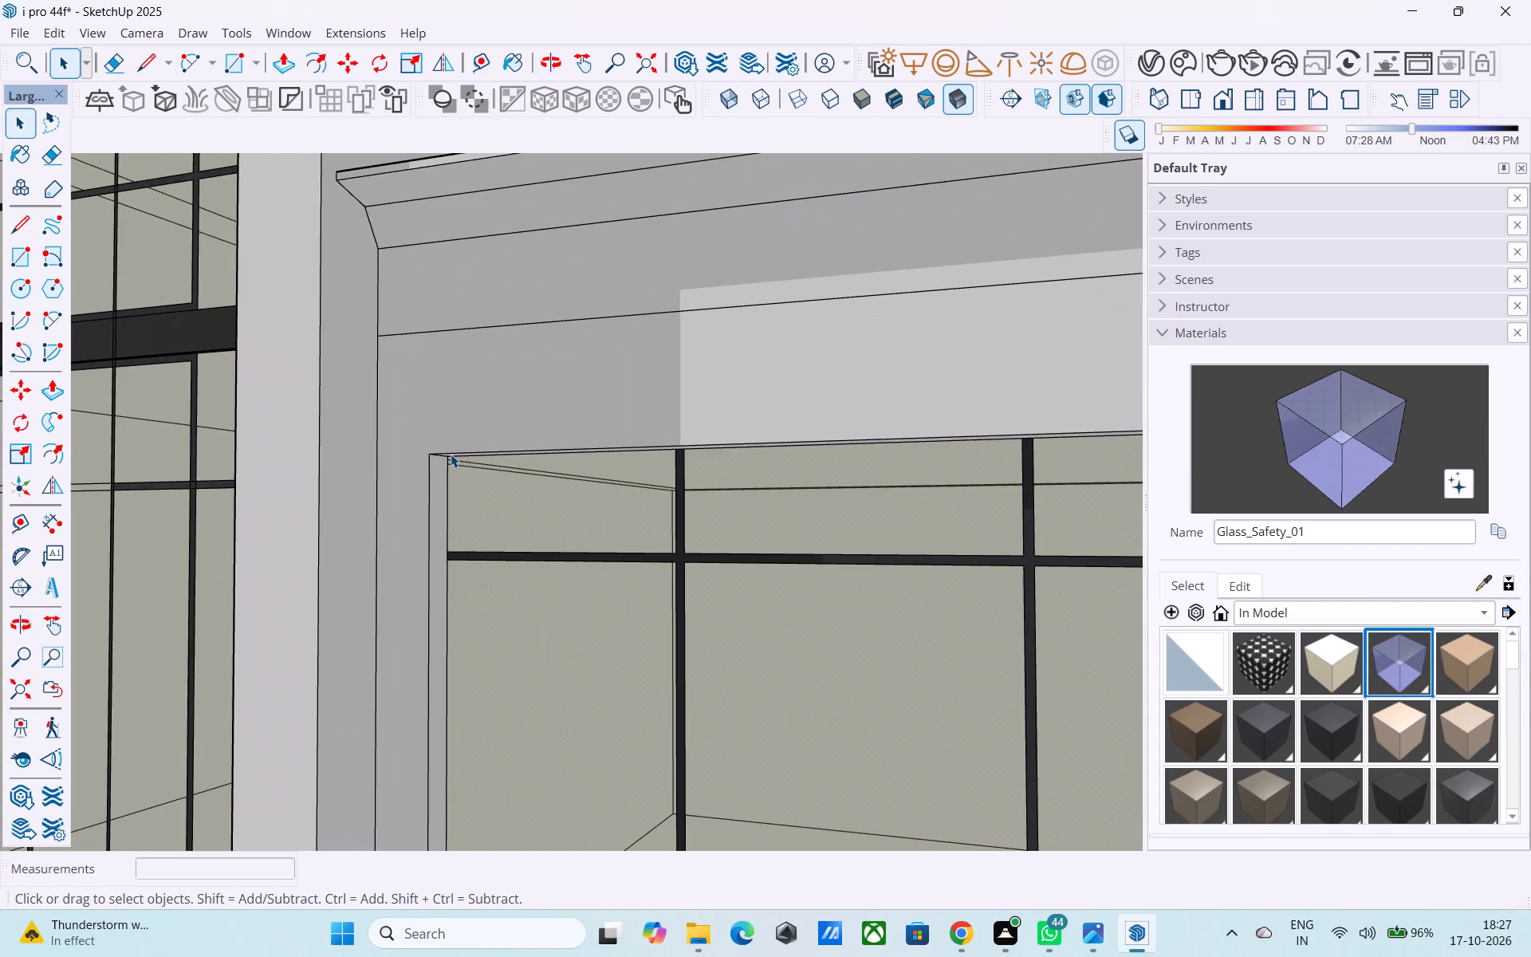
click(451, 454)
scroll(451, 453, up, 1)
double_click(486, 396)
scroll(460, 454, up, 5)
middle_drag(459, 455, 431, 422)
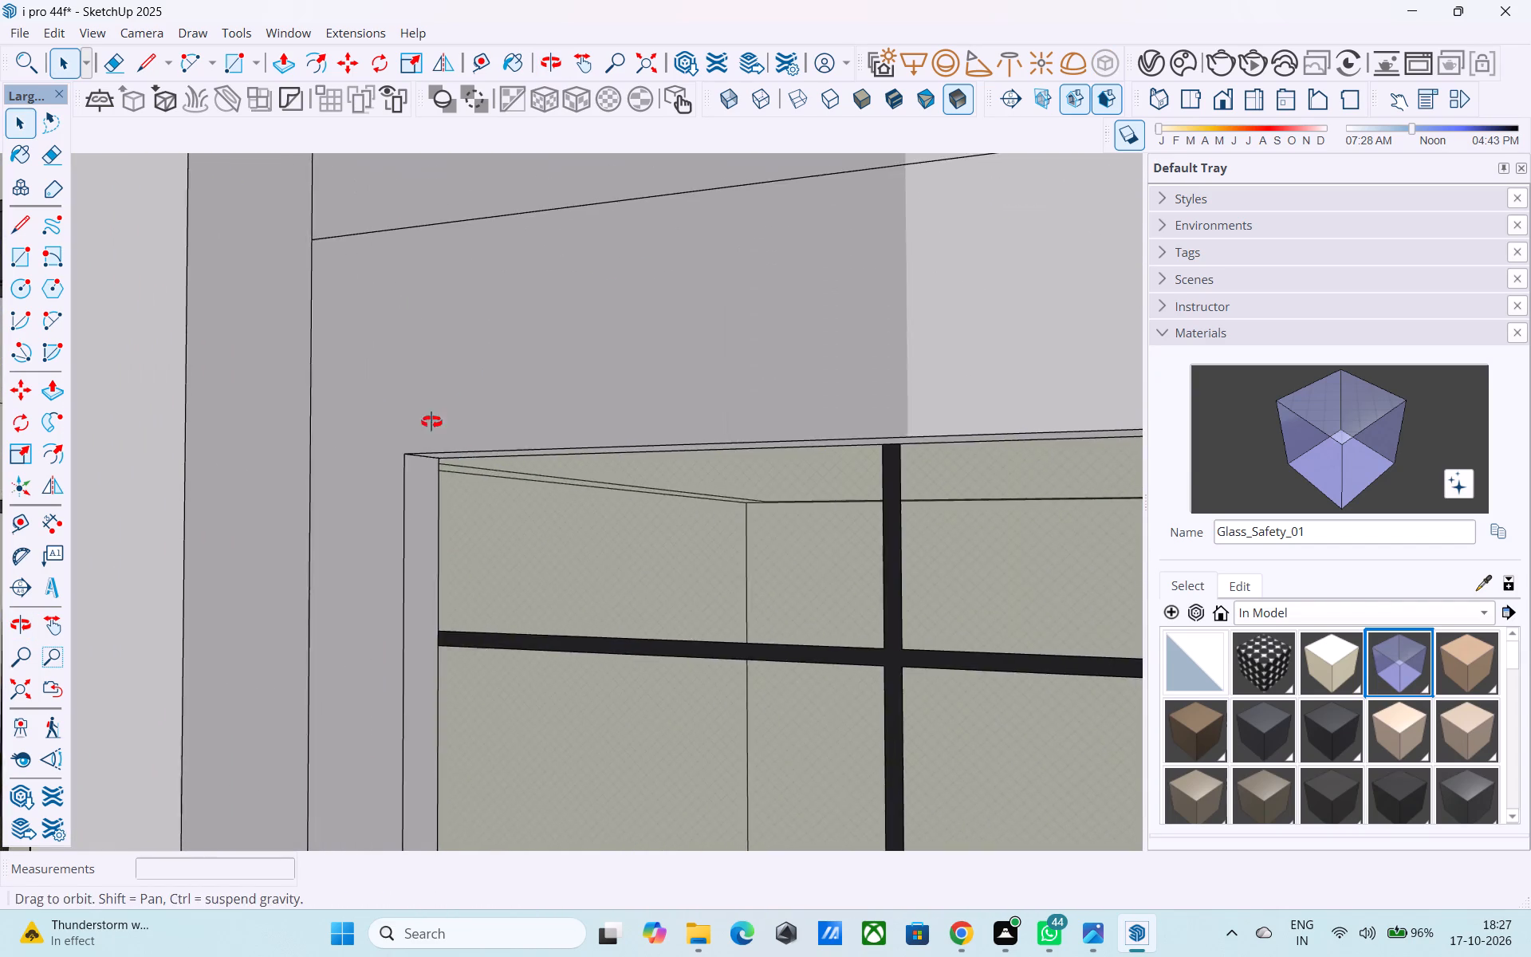
middle_drag(431, 422, 423, 364)
scroll(457, 460, up, 3)
click(455, 450)
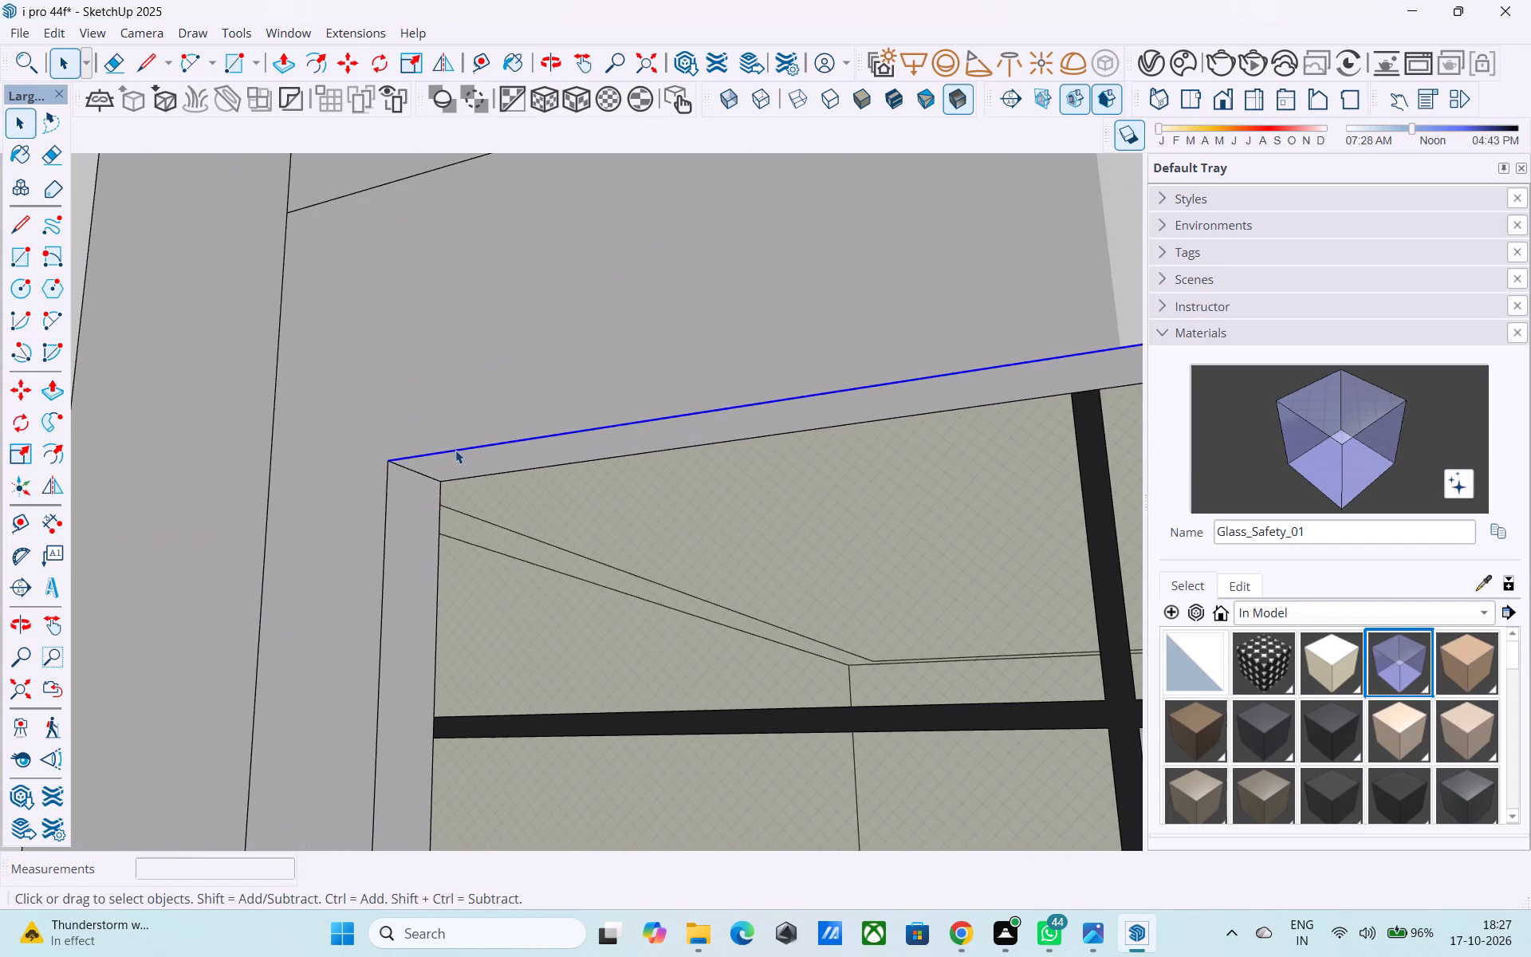
key(m)
click(390, 466)
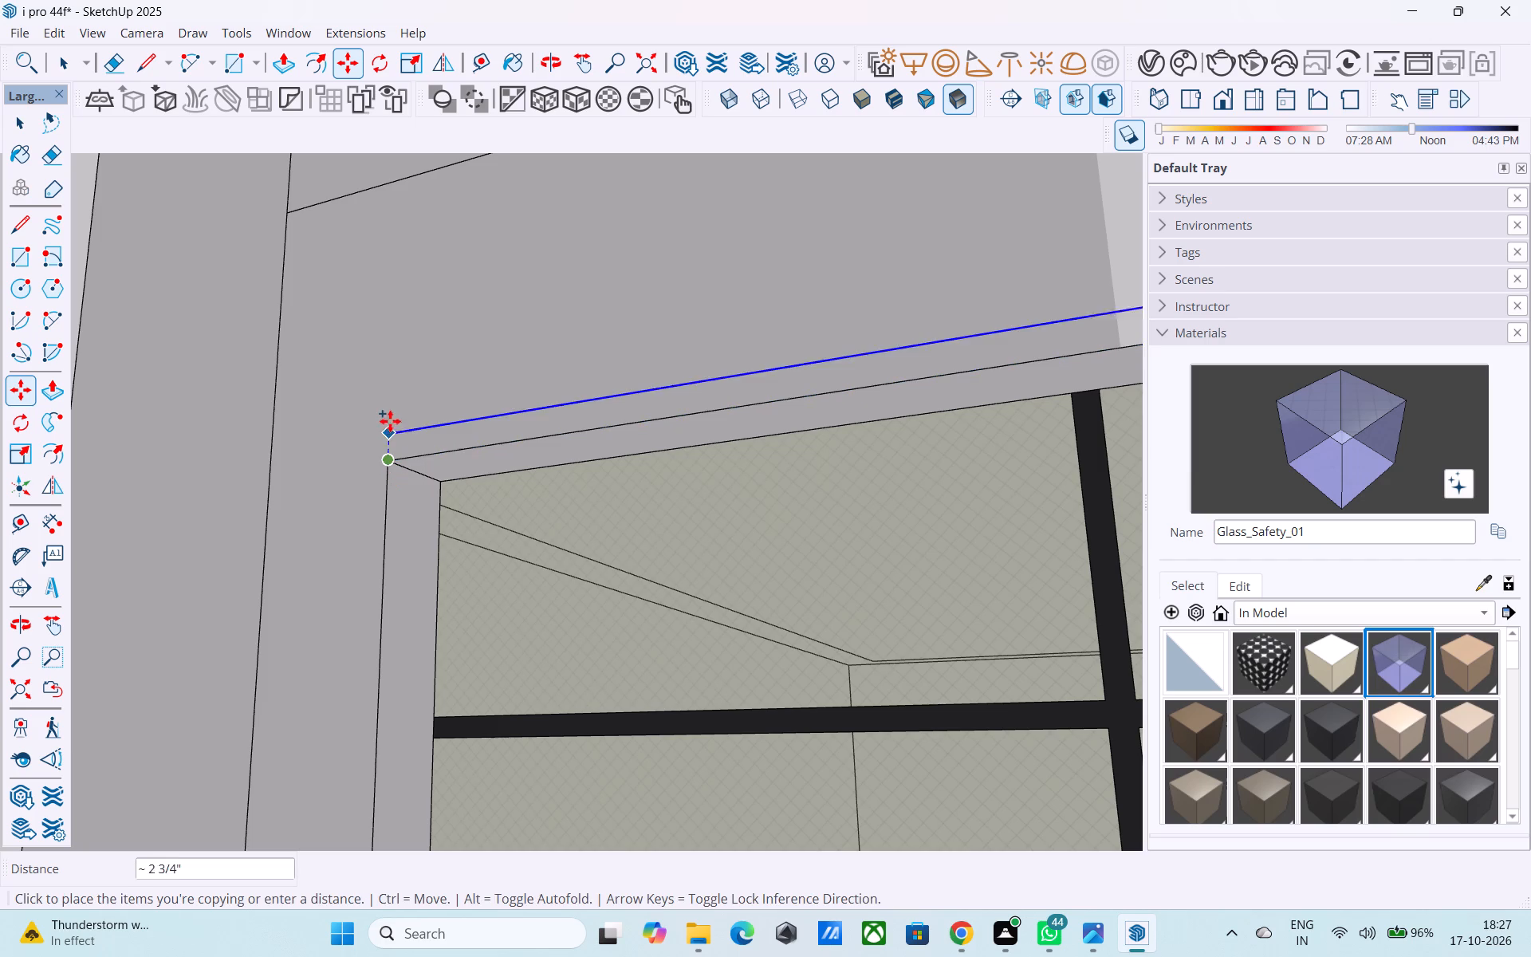
text(1')
key(Return)
Draw a 6" line extending the window opening's top edge onto the wall at the corner nearest the entrance.
scroll(388, 414, down, 6)
middle_drag(453, 455, 486, 478)
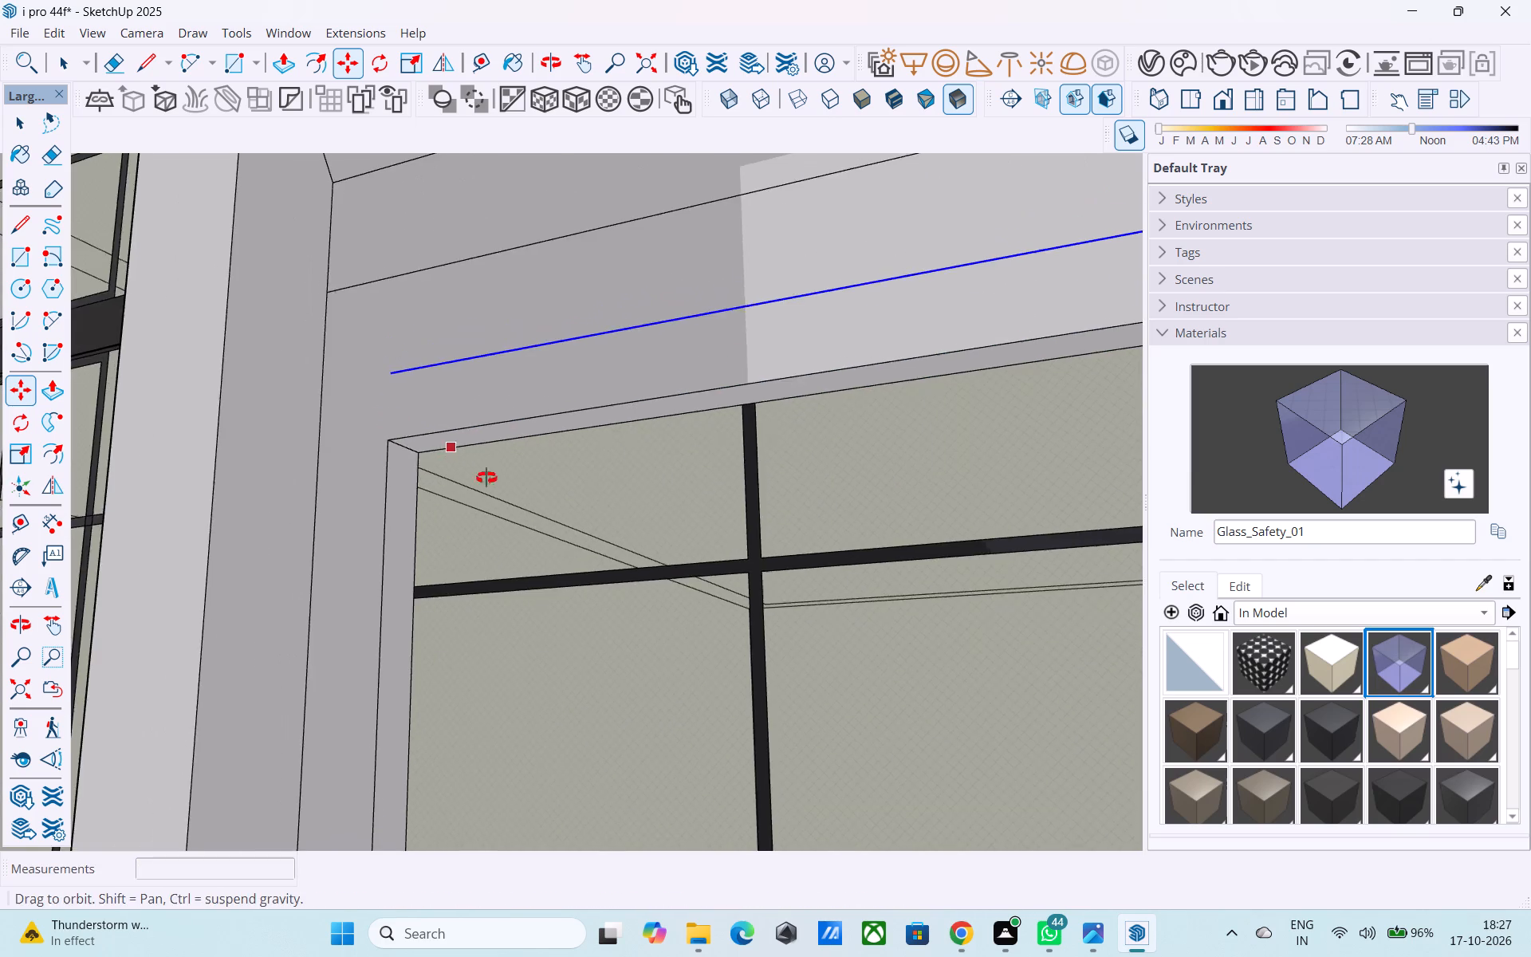
middle_drag(486, 478, 528, 538)
key(l)
click(394, 439)
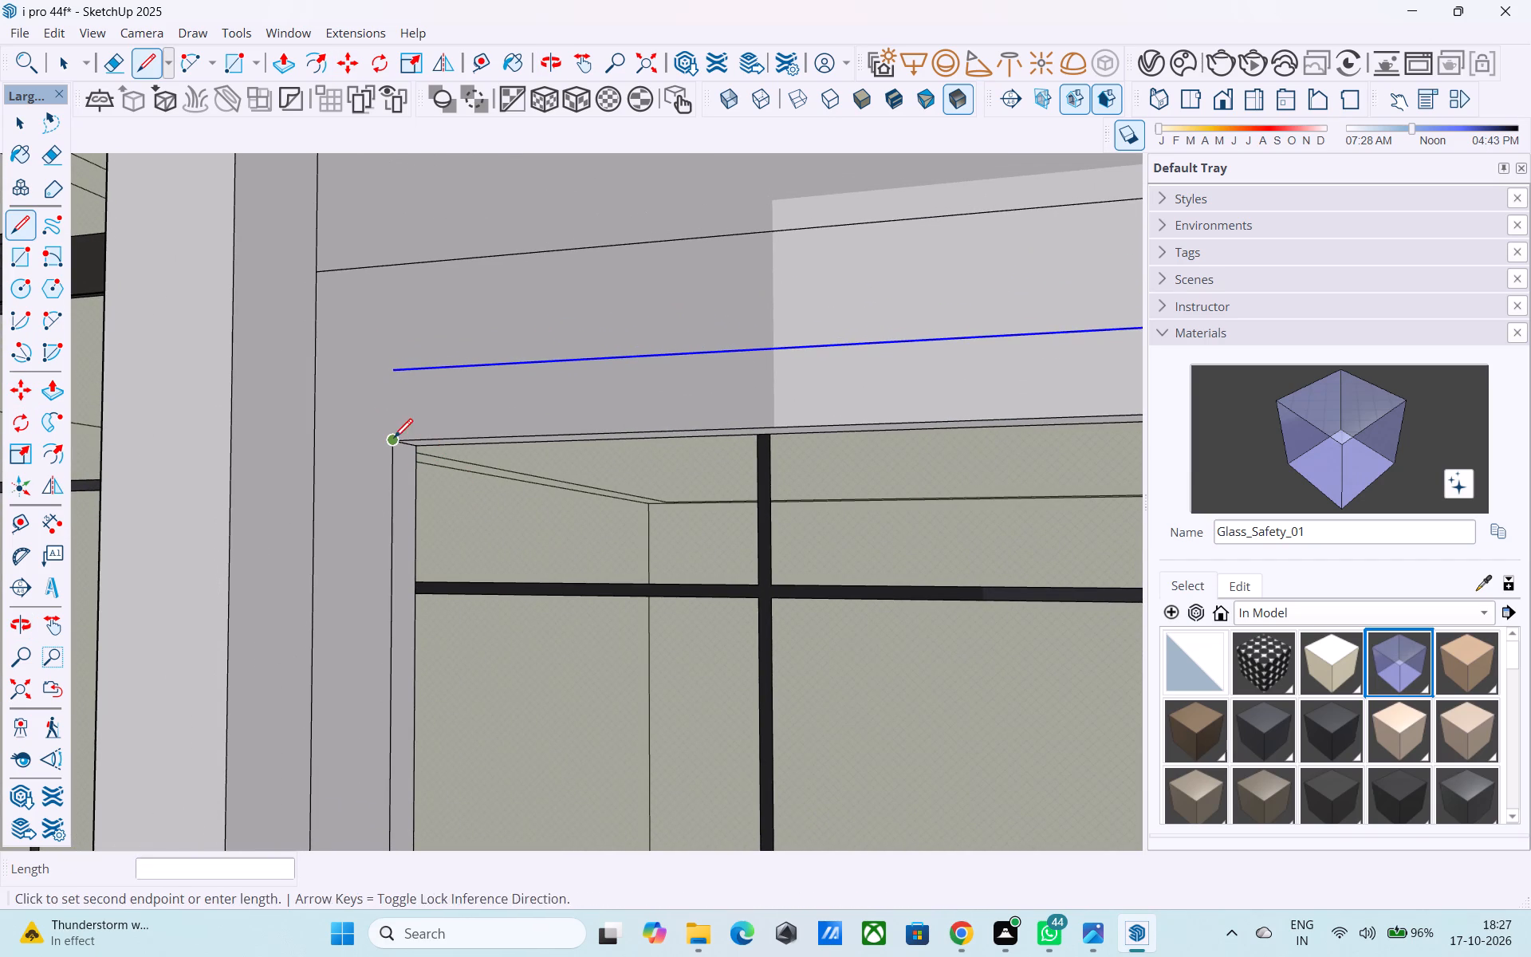
middle_drag(355, 455, 400, 635)
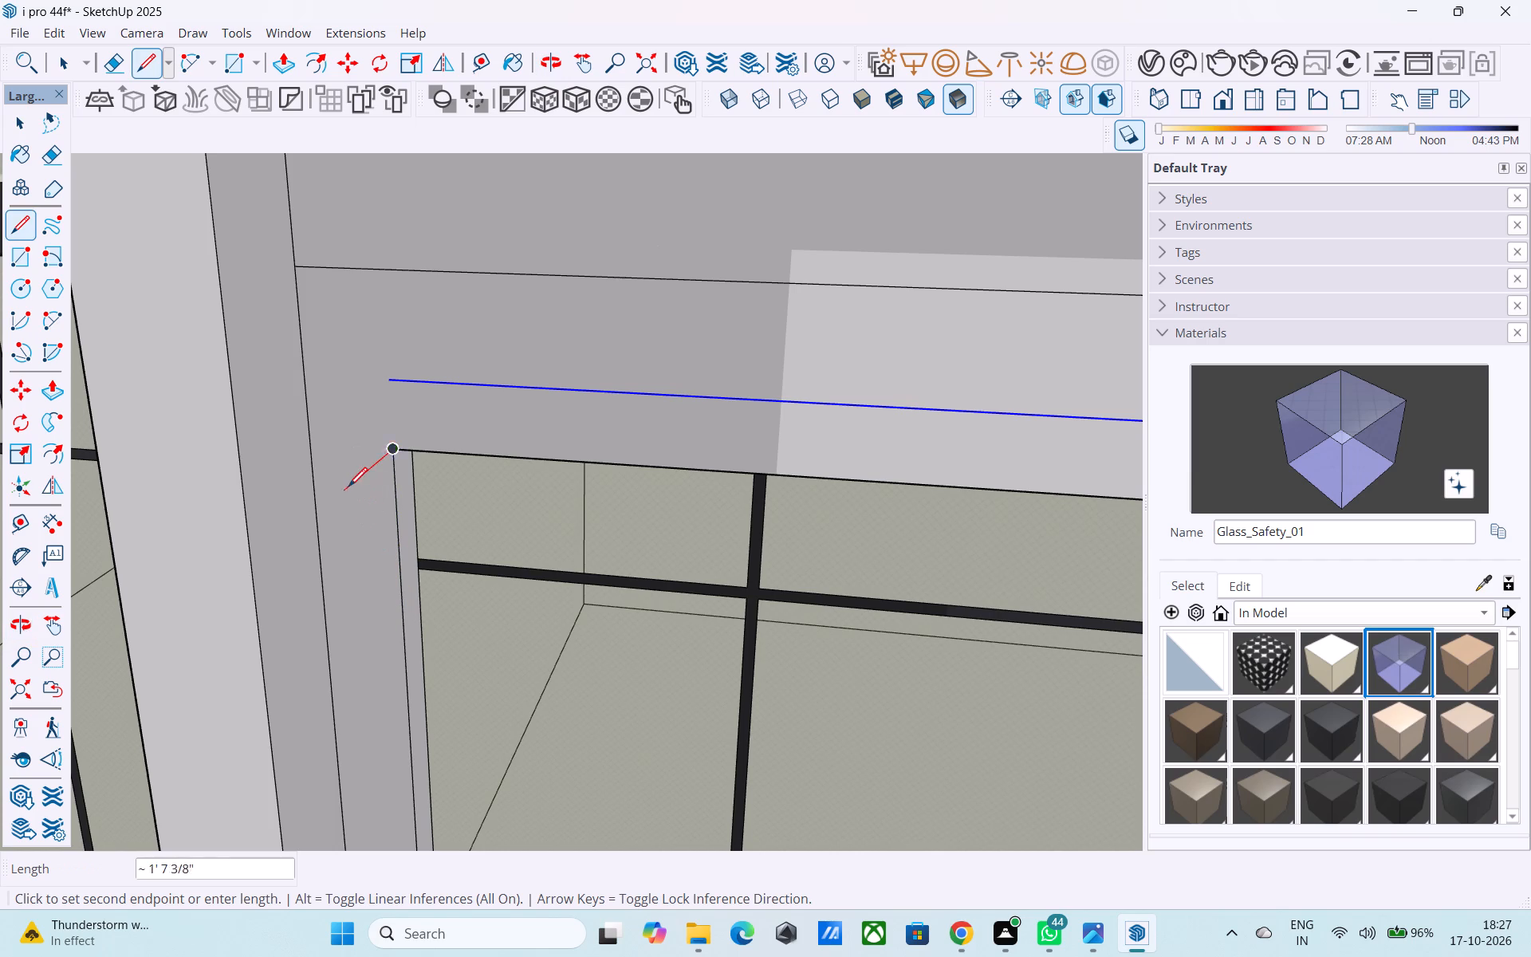
text(6")
key(Return)
scroll(356, 435, up, 2)
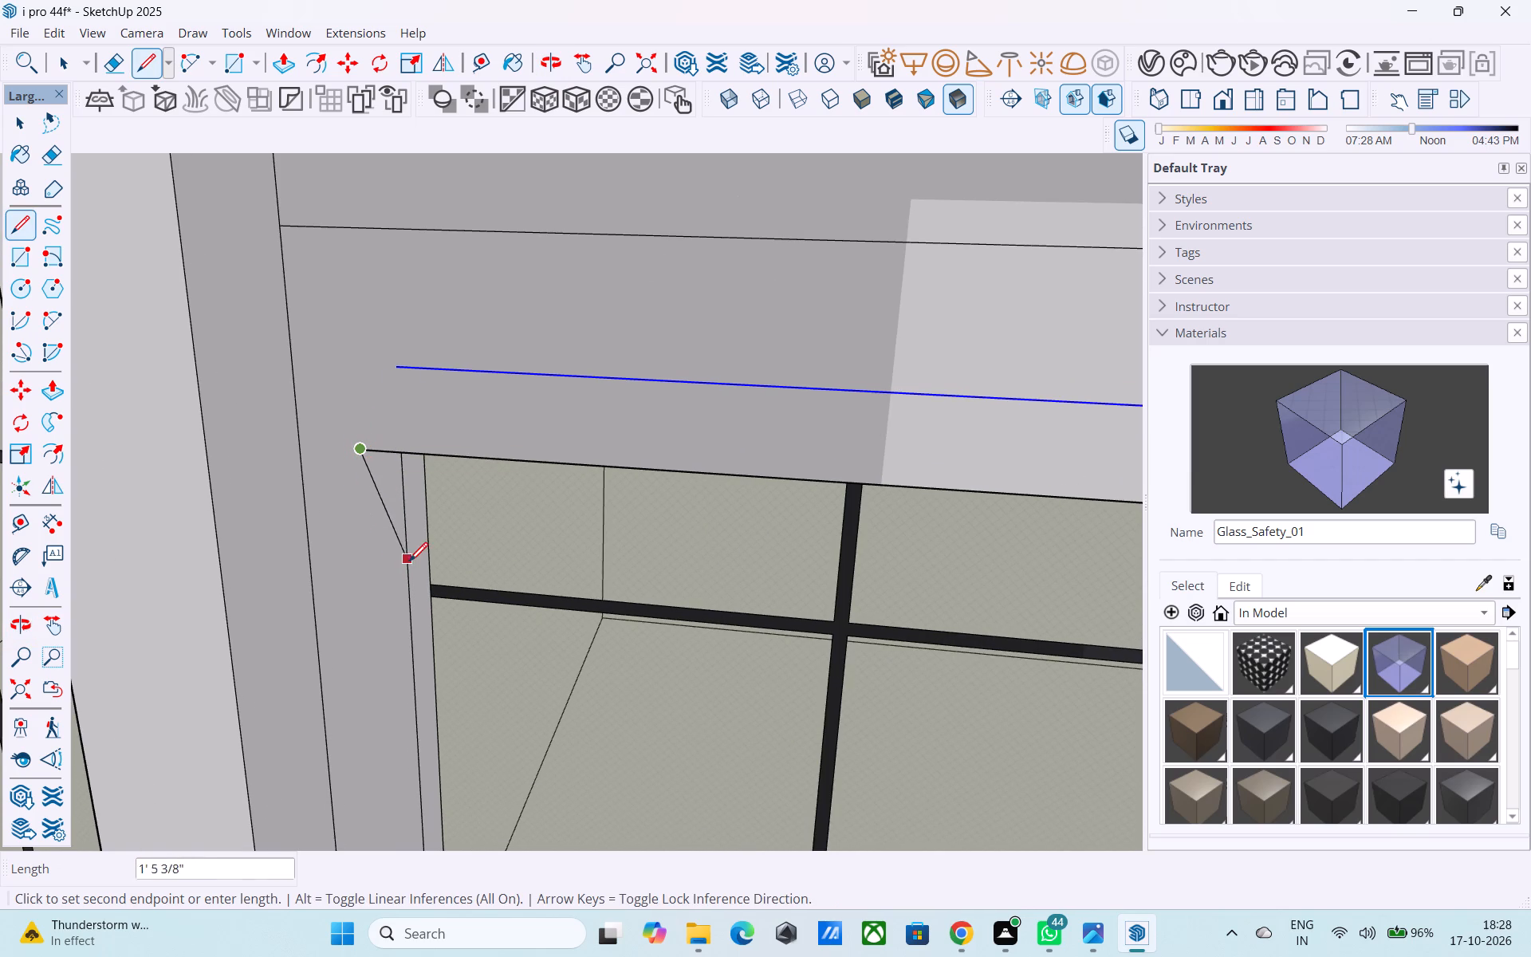
key(space)
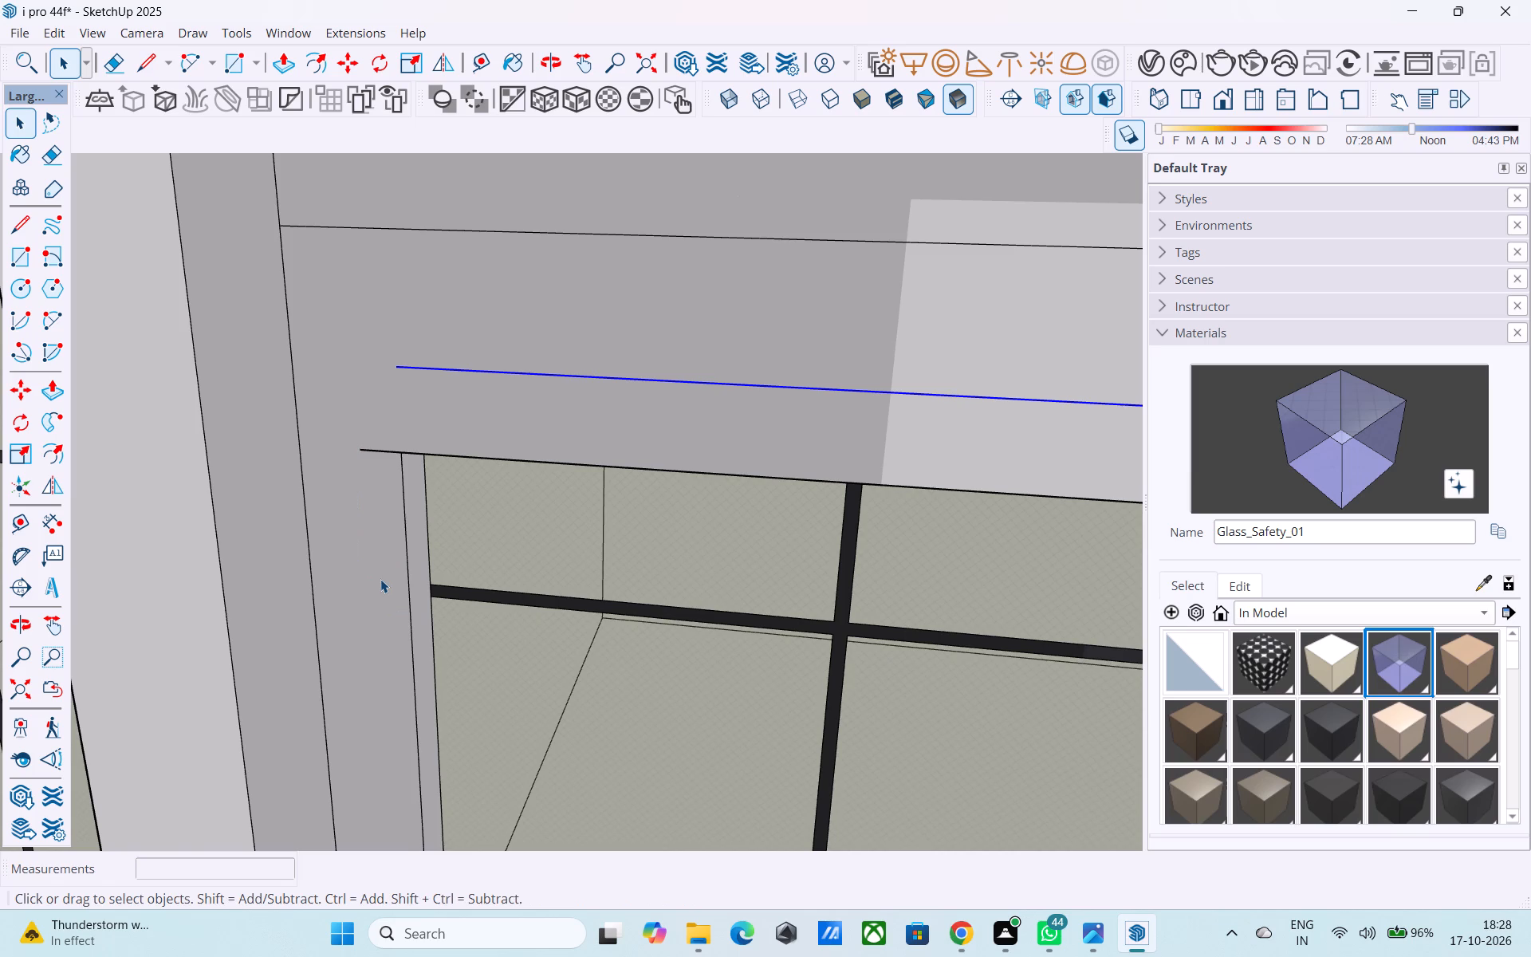
Outline the entrance-side end from the upper glazing bar: 9" across the jamb, 6" onto the wall, and up past the copied edge's height.
key(l)
click(435, 581)
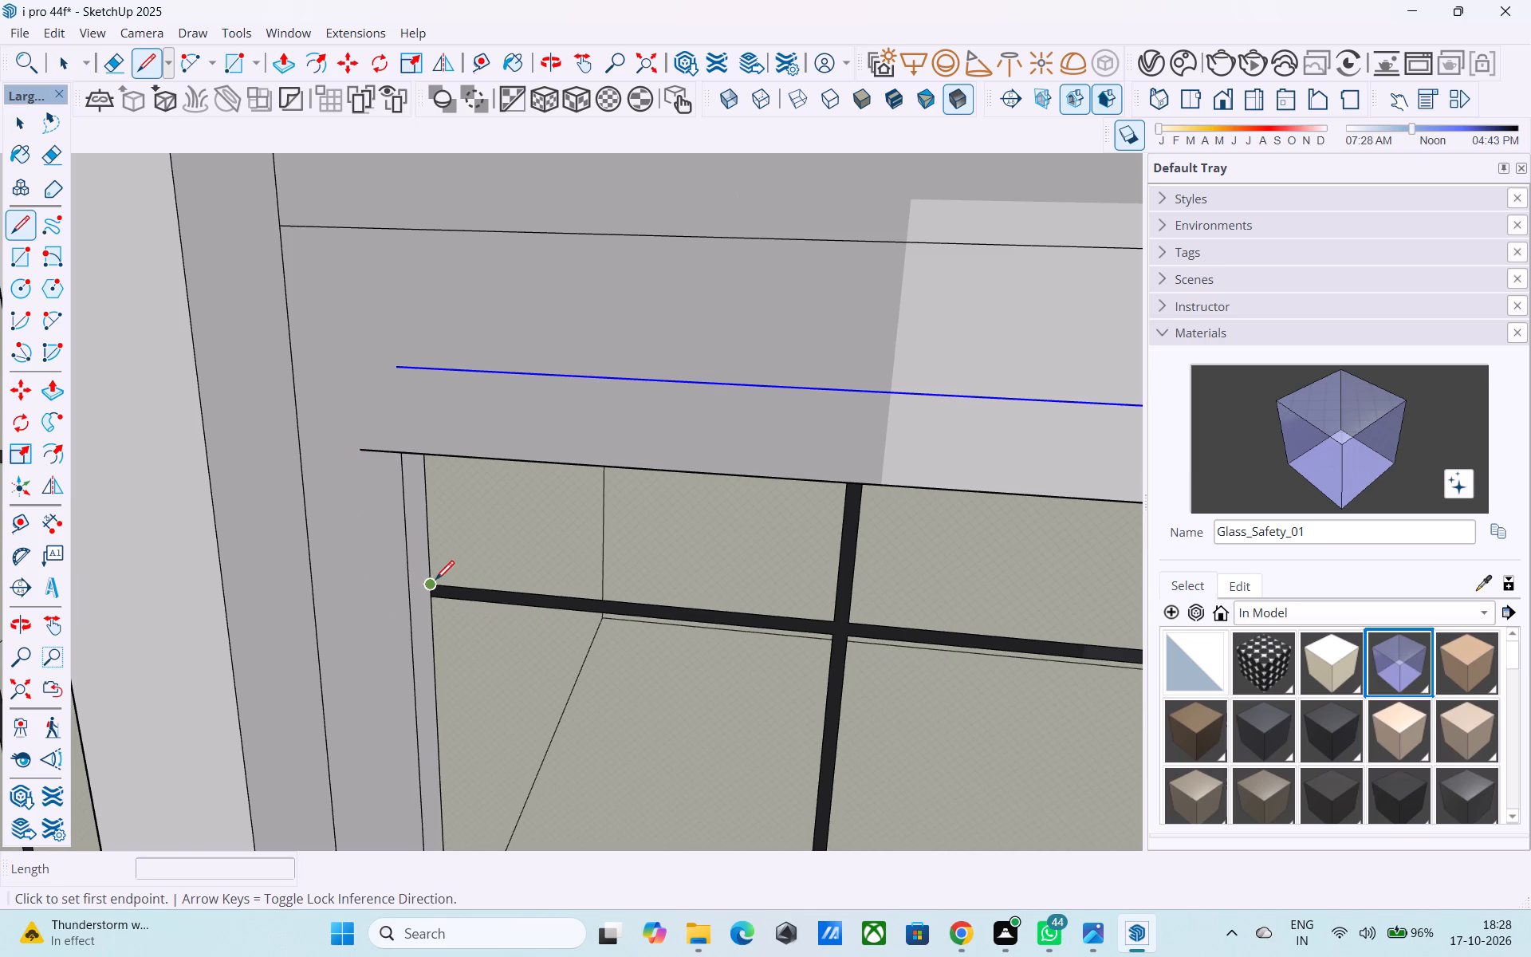
click(412, 603)
click(412, 614)
click(368, 607)
click(368, 608)
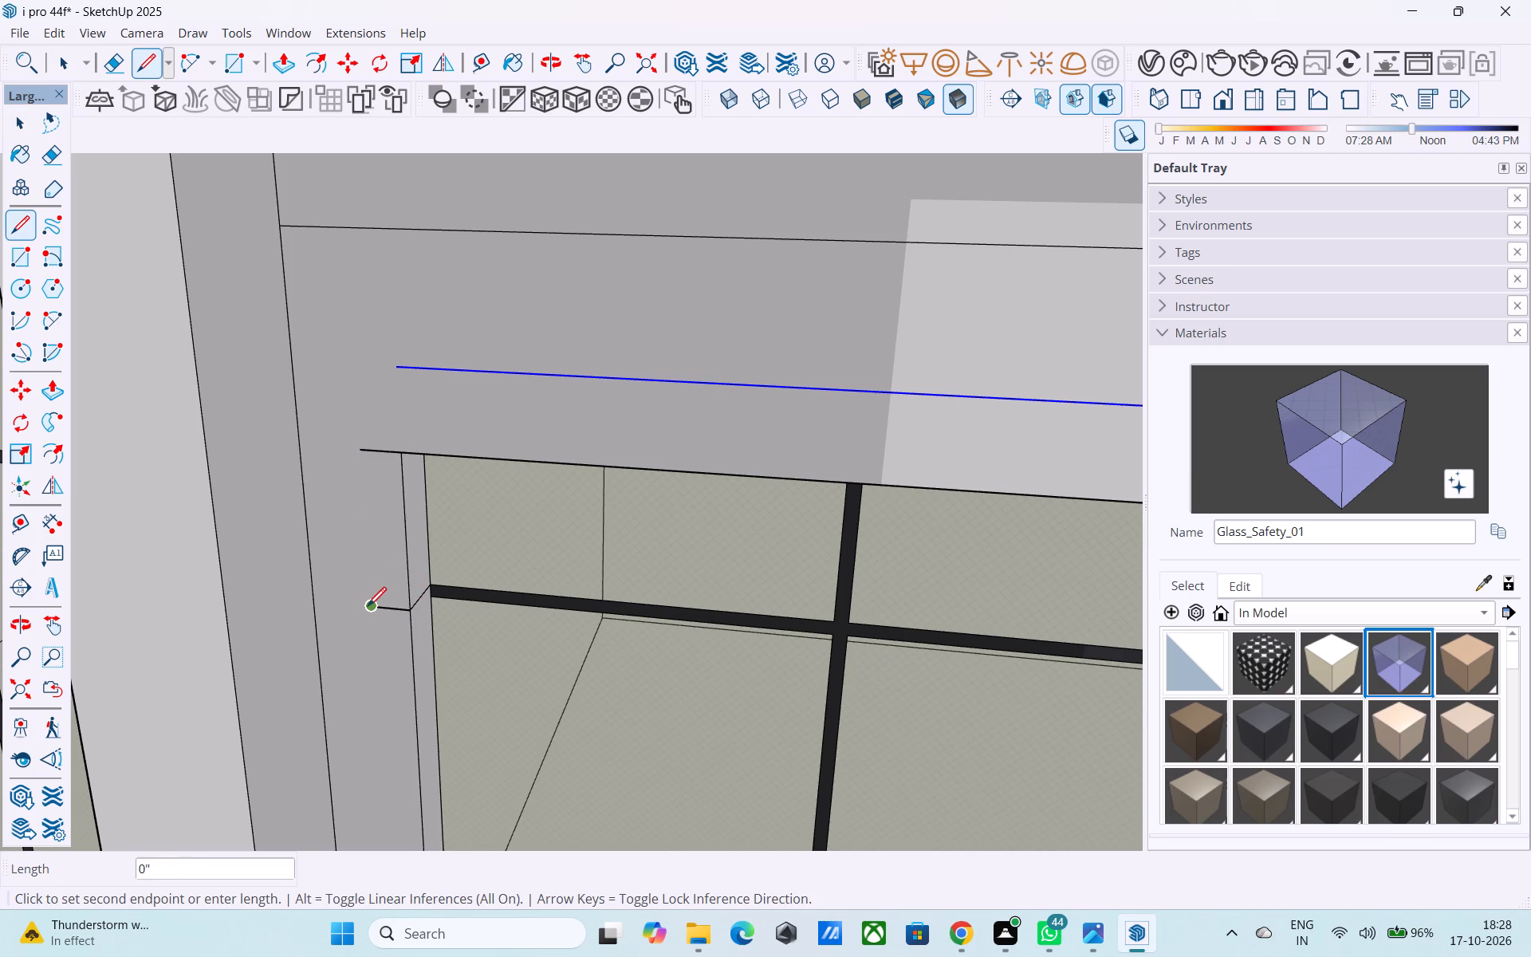
click(357, 459)
click(357, 457)
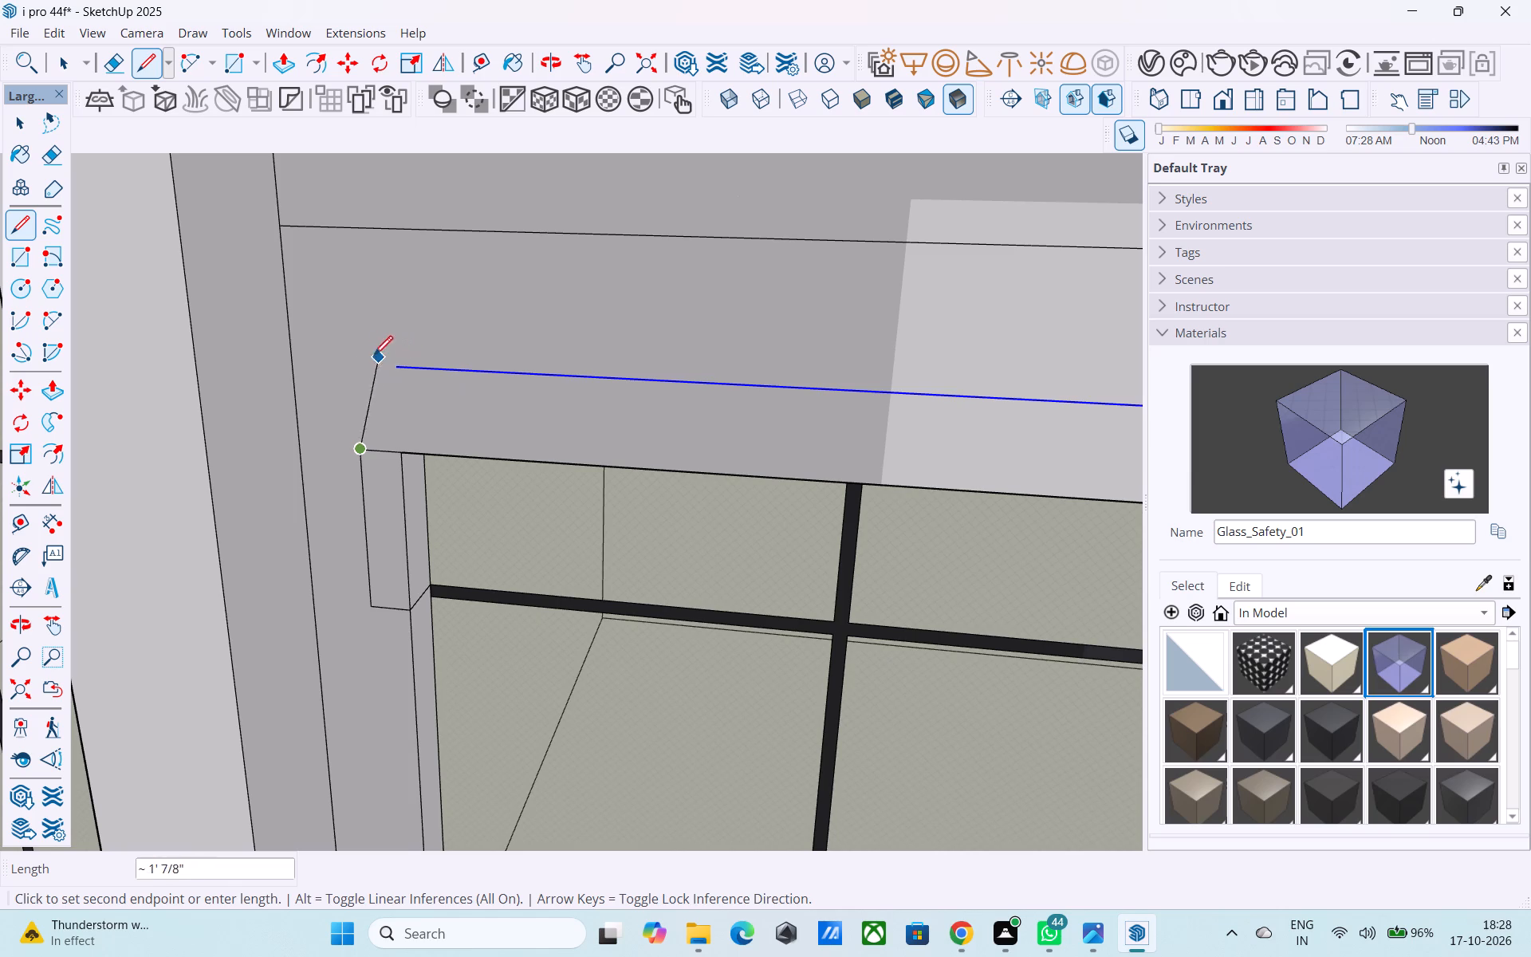
click(347, 333)
Extend both ends of the copied edge above the window by 6", meeting the vertical line on the entrance side.
key(l)
click(394, 370)
click(345, 368)
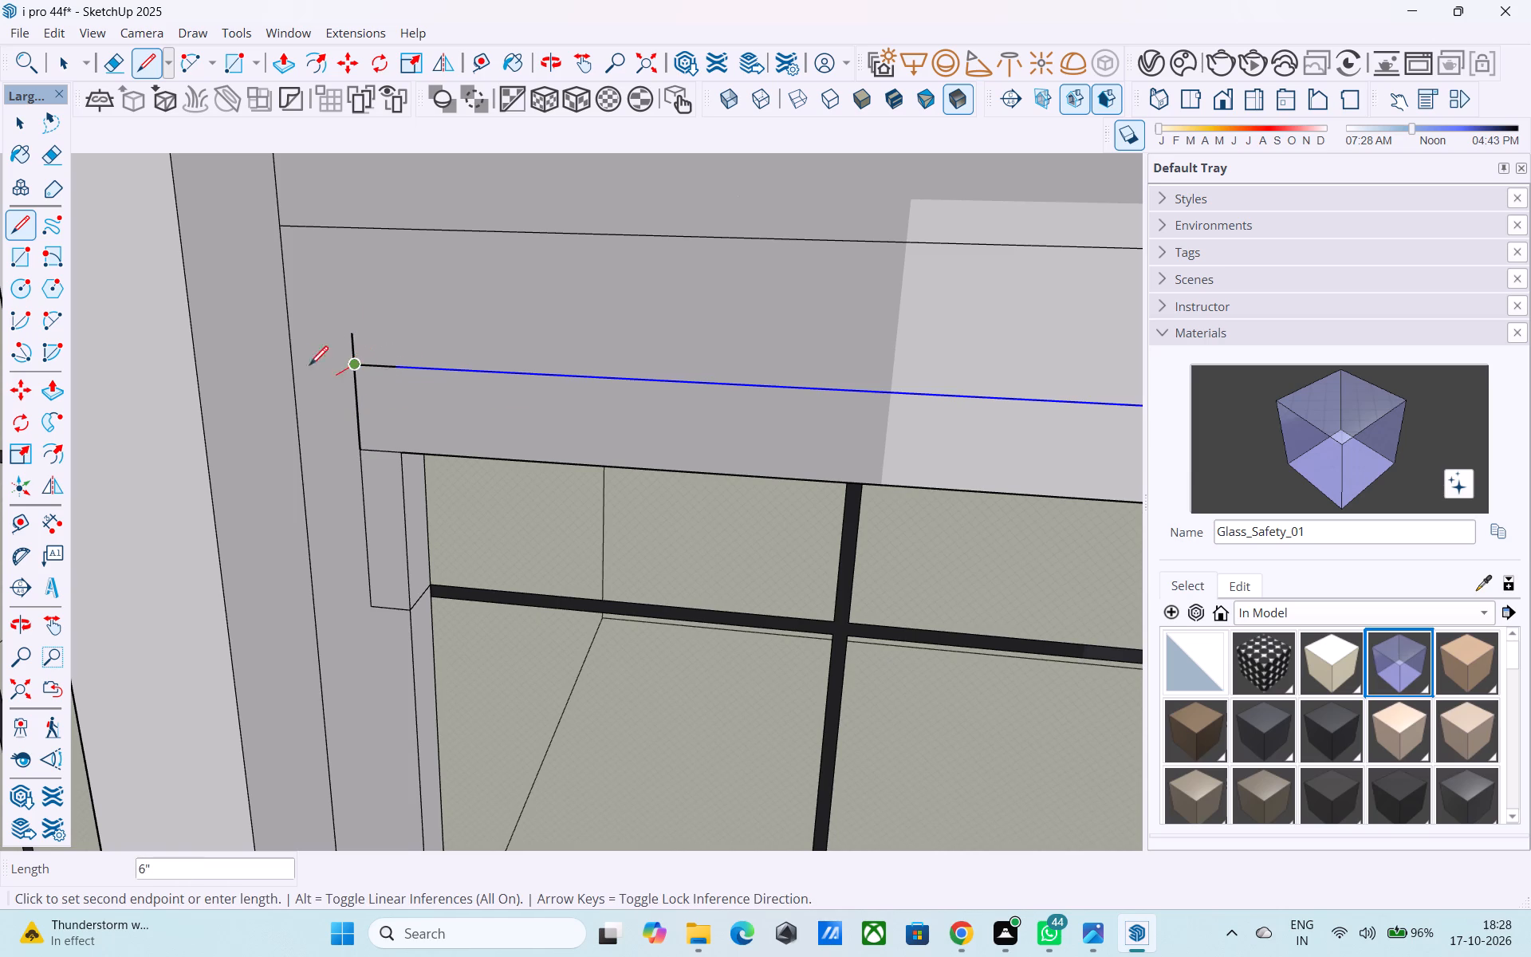
scroll(295, 366, down, 12)
scroll(918, 393, up, 4)
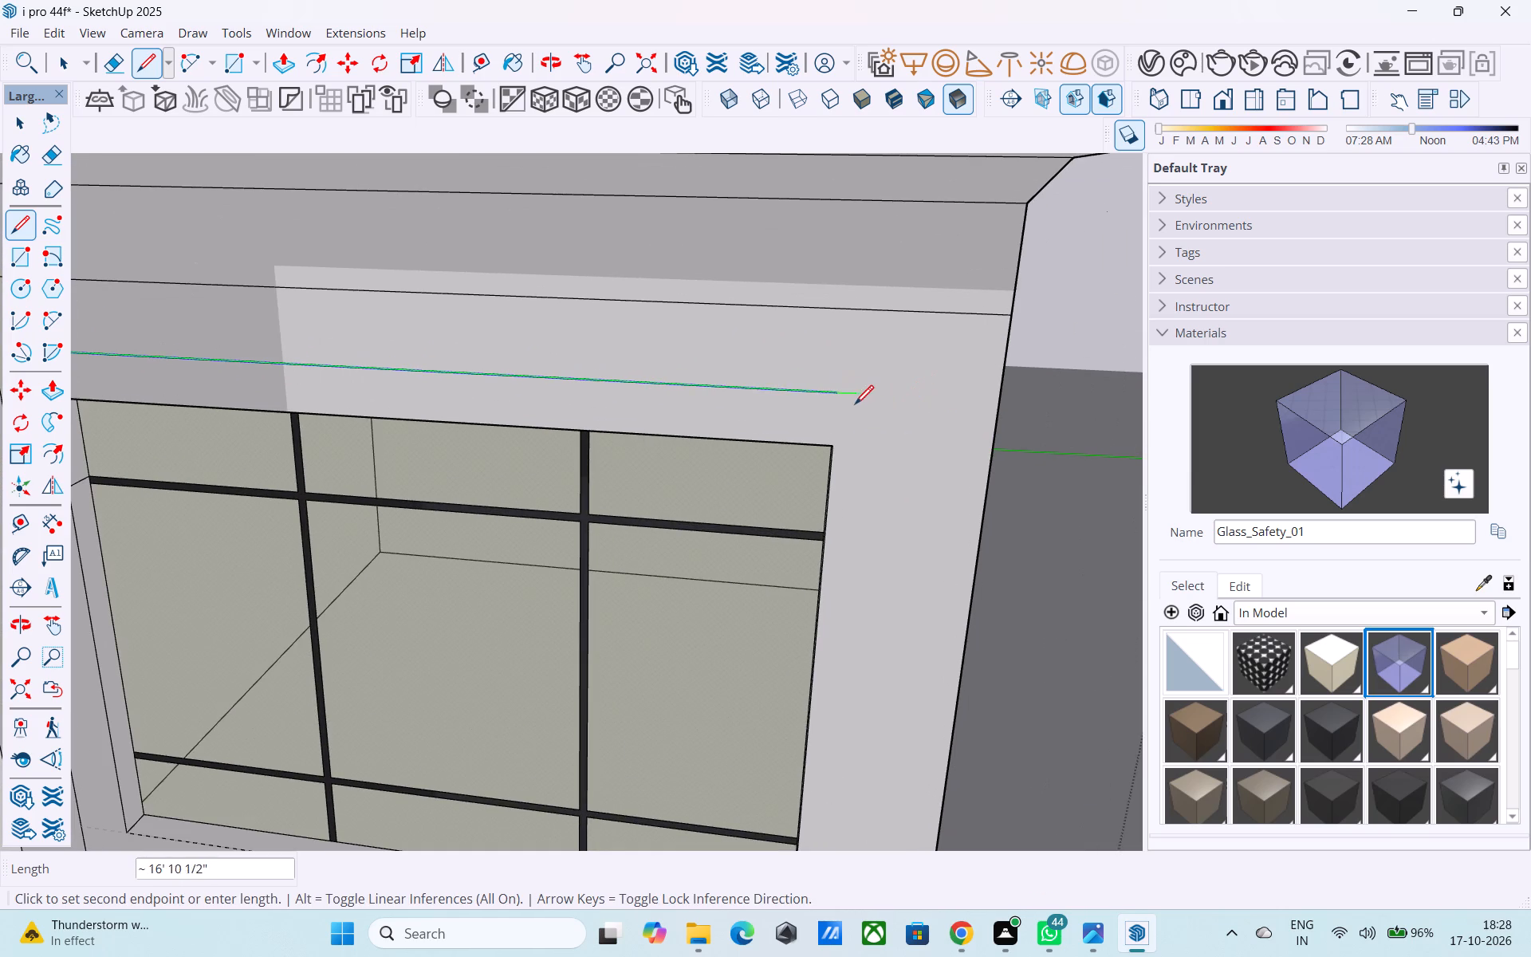
key(space)
key(l)
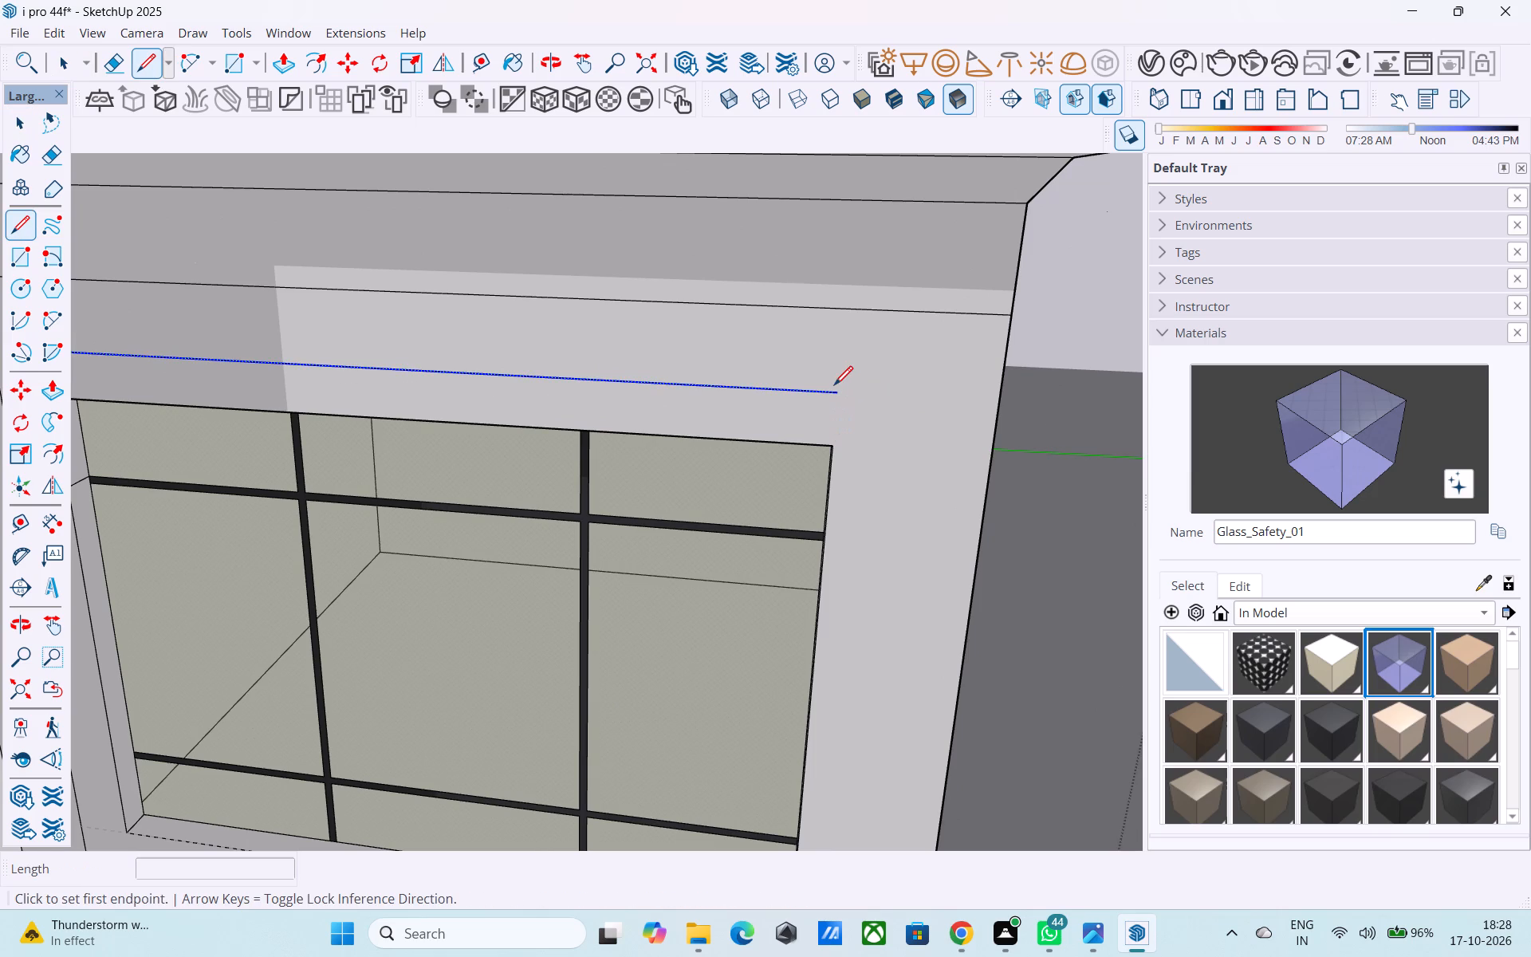
click(835, 399)
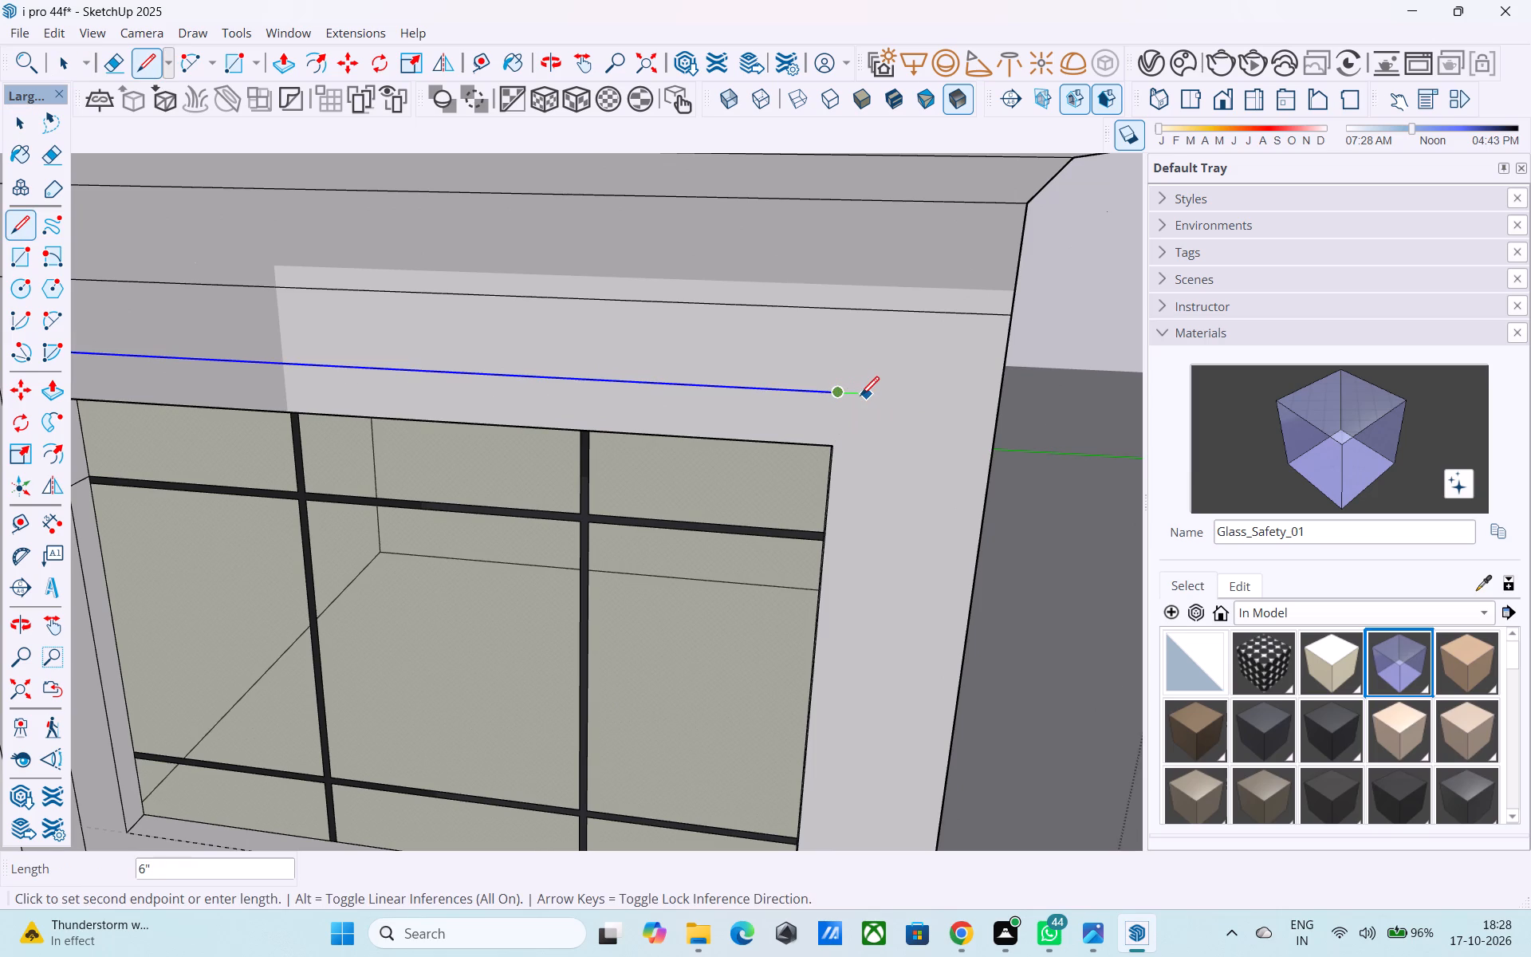
click(866, 396)
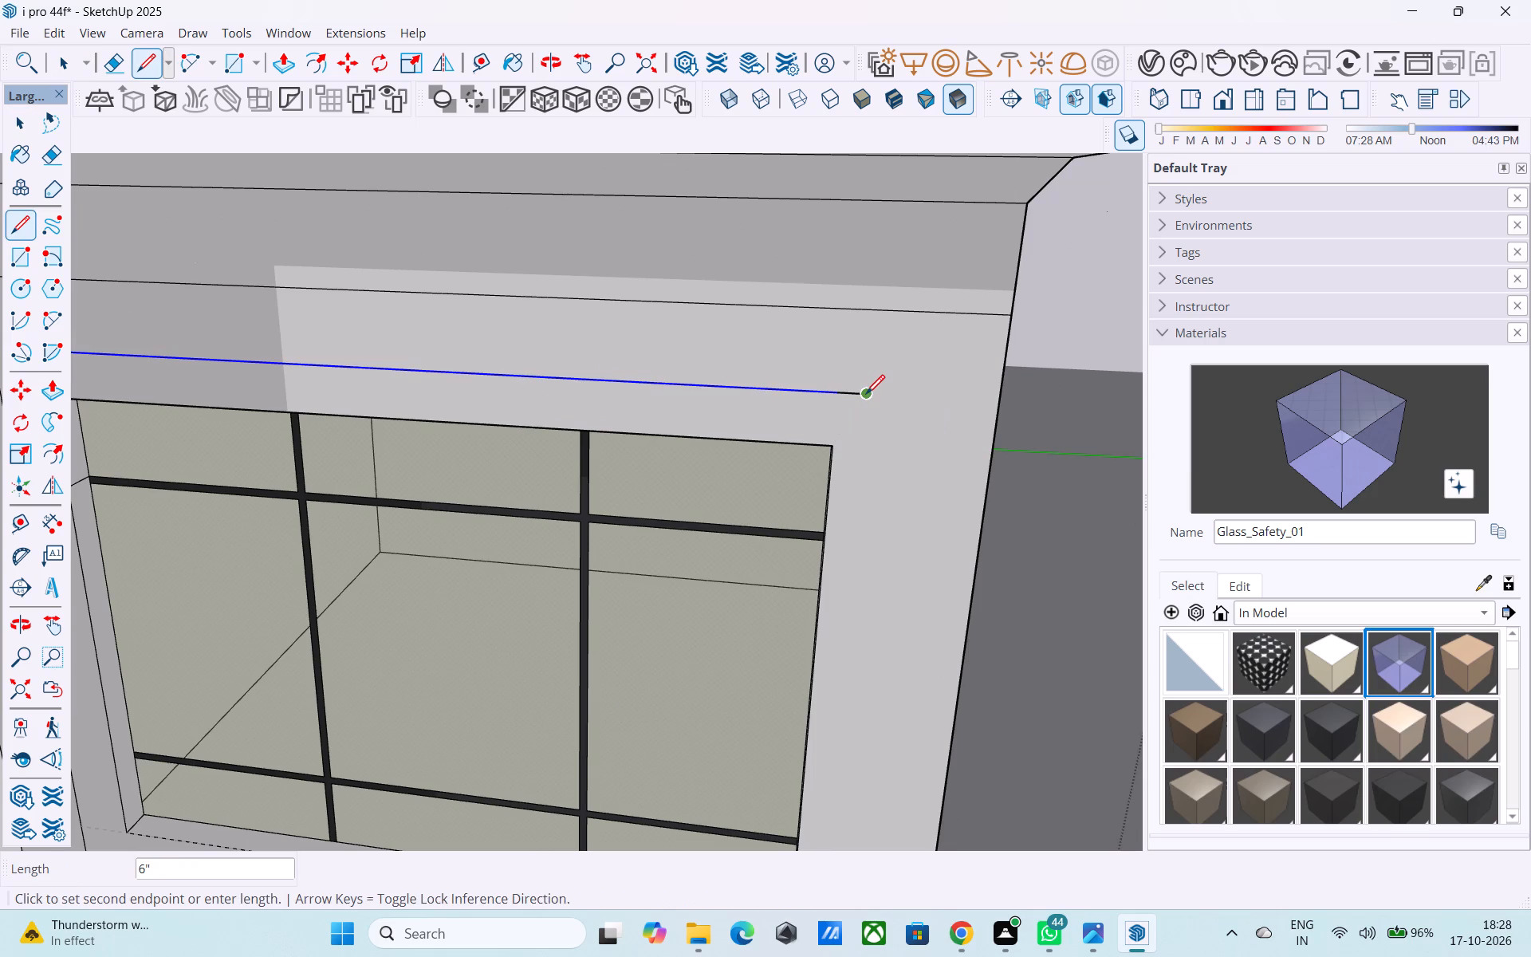
Outline the outer end from the upper glazing bar: 9" across the jamb, 6" onto the wall, and up to the extended top line.
scroll(865, 412, down, 8)
scroll(852, 477, up, 4)
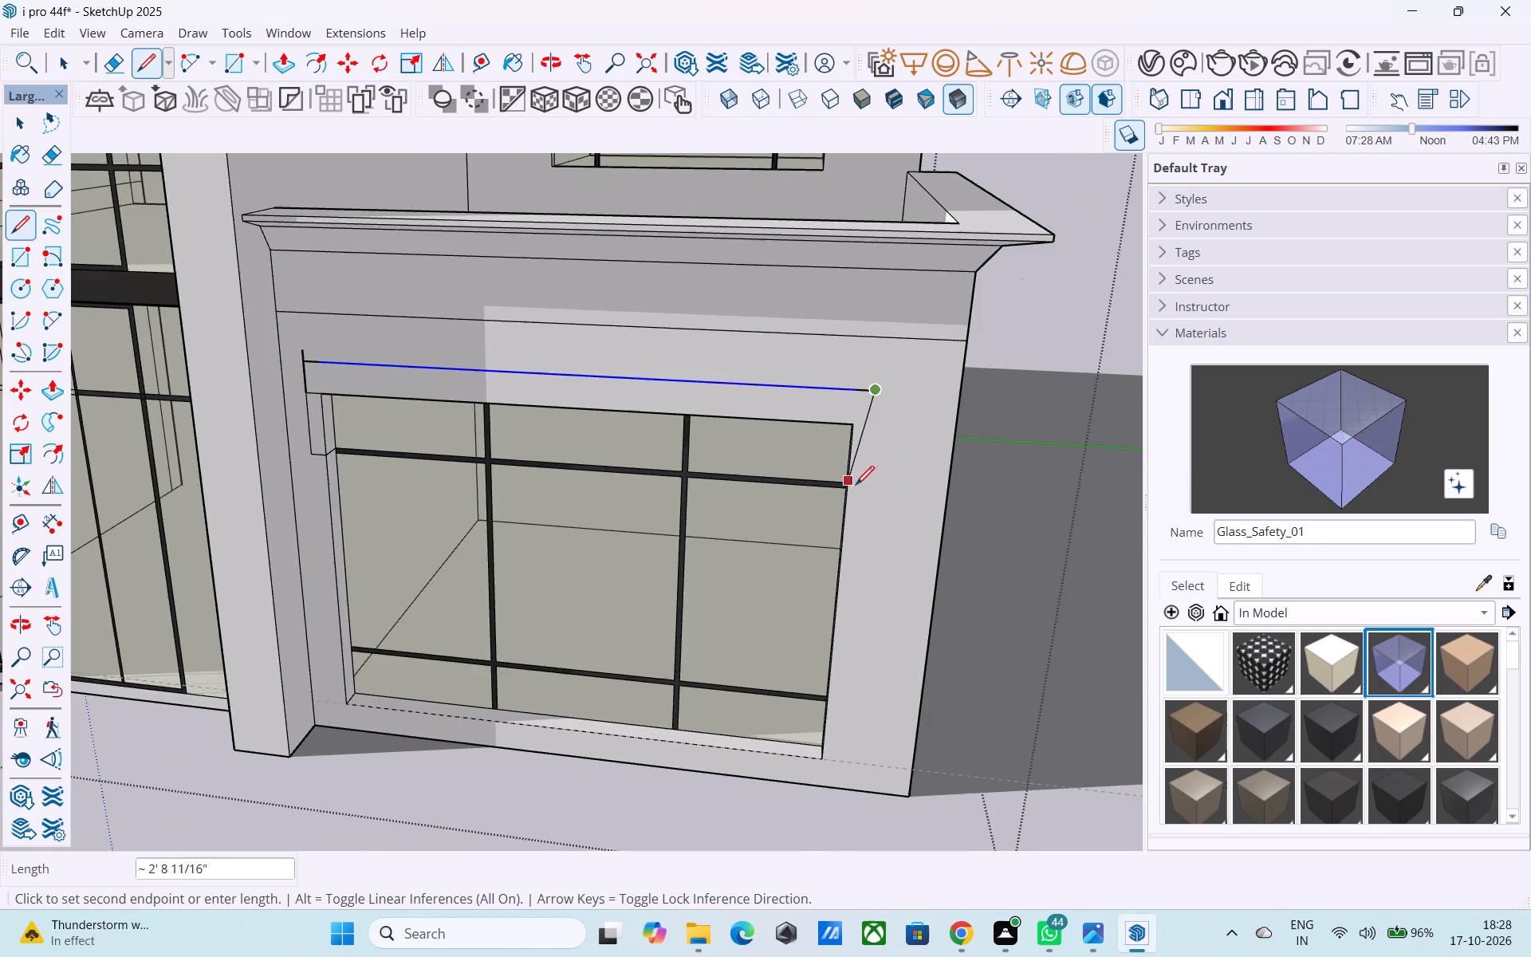
scroll(856, 486, up, 2)
middle_drag(854, 492, 886, 494)
scroll(903, 478, up, 4)
middle_drag(890, 468, 899, 466)
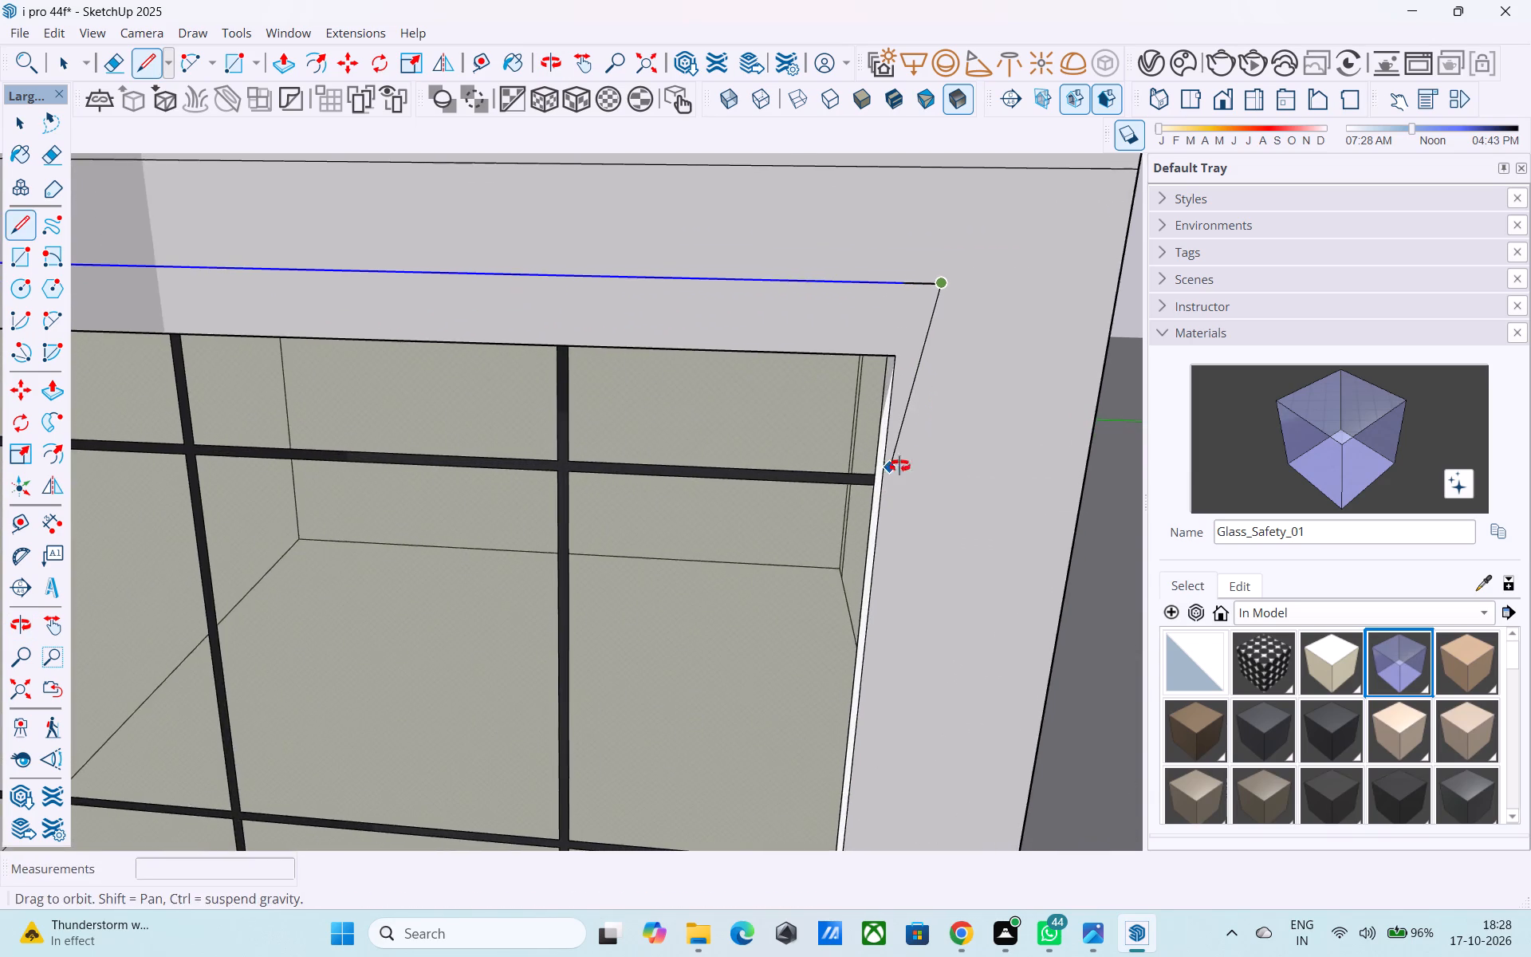
middle_drag(899, 466, 947, 451)
key(l)
middle_drag(895, 462, 886, 418)
scroll(867, 443, up, 4)
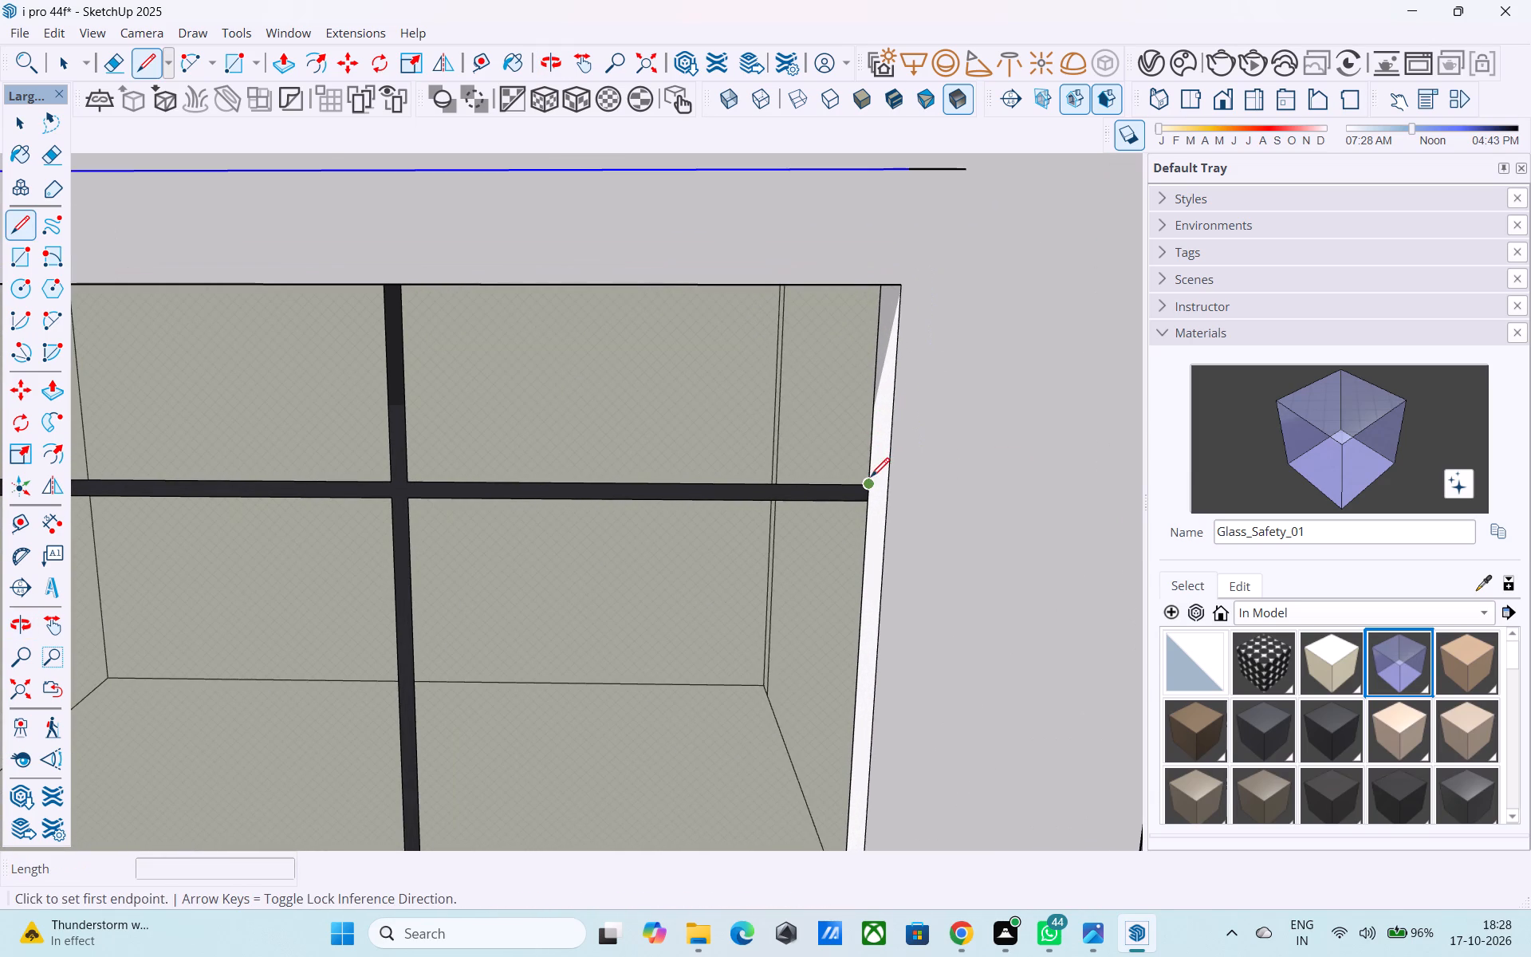
click(871, 478)
click(885, 502)
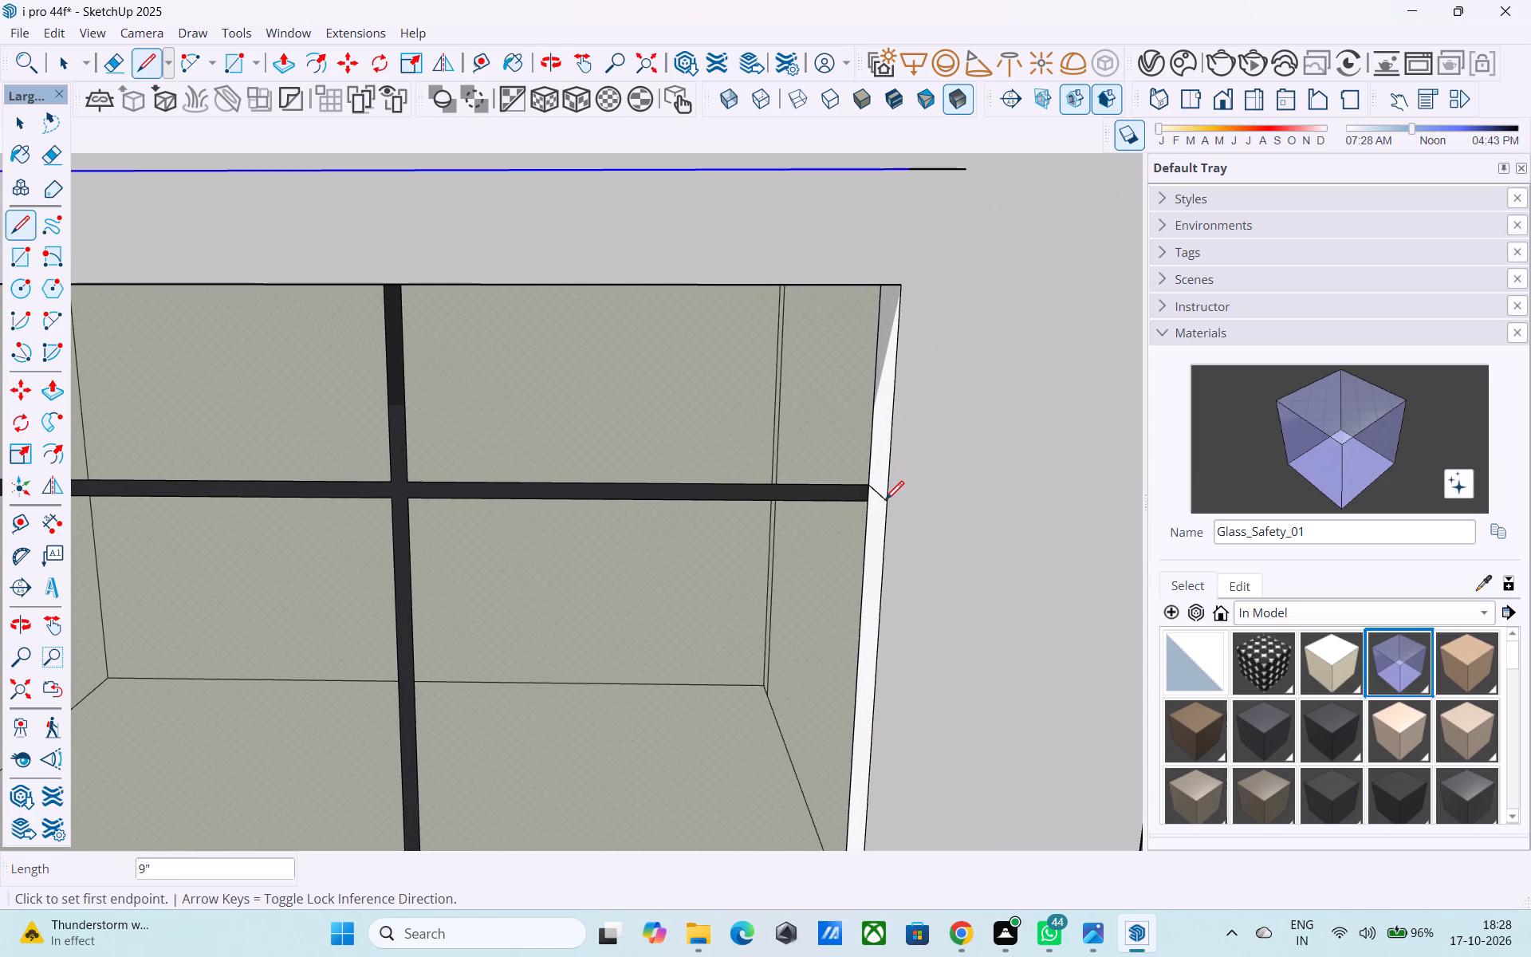
click(888, 502)
click(936, 504)
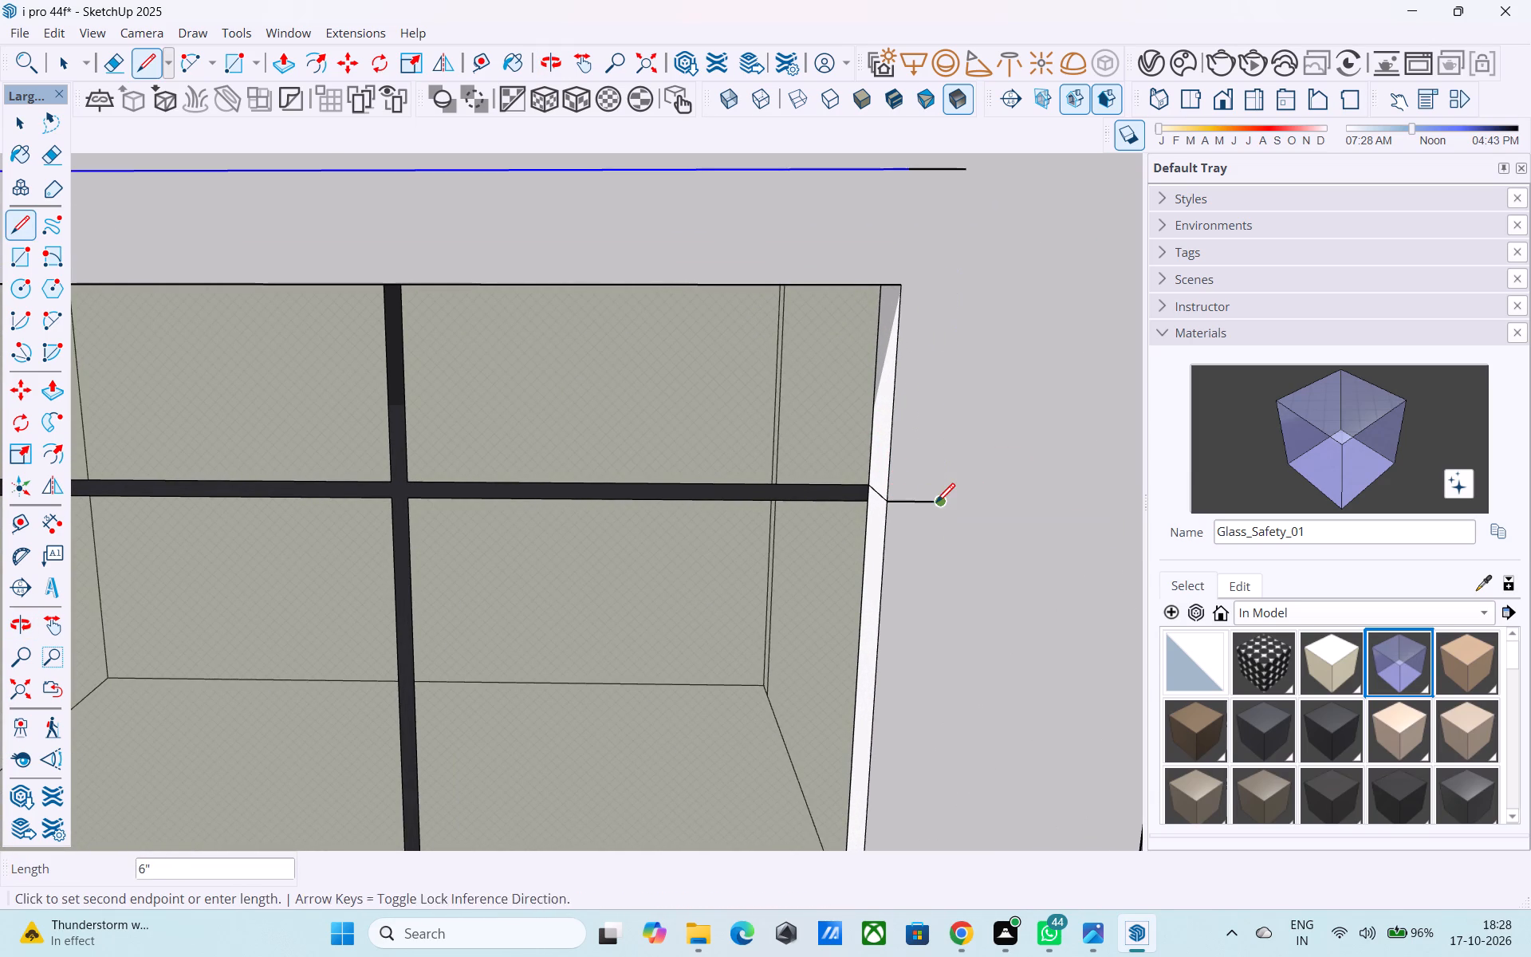
click(966, 177)
scroll(962, 177, down, 1)
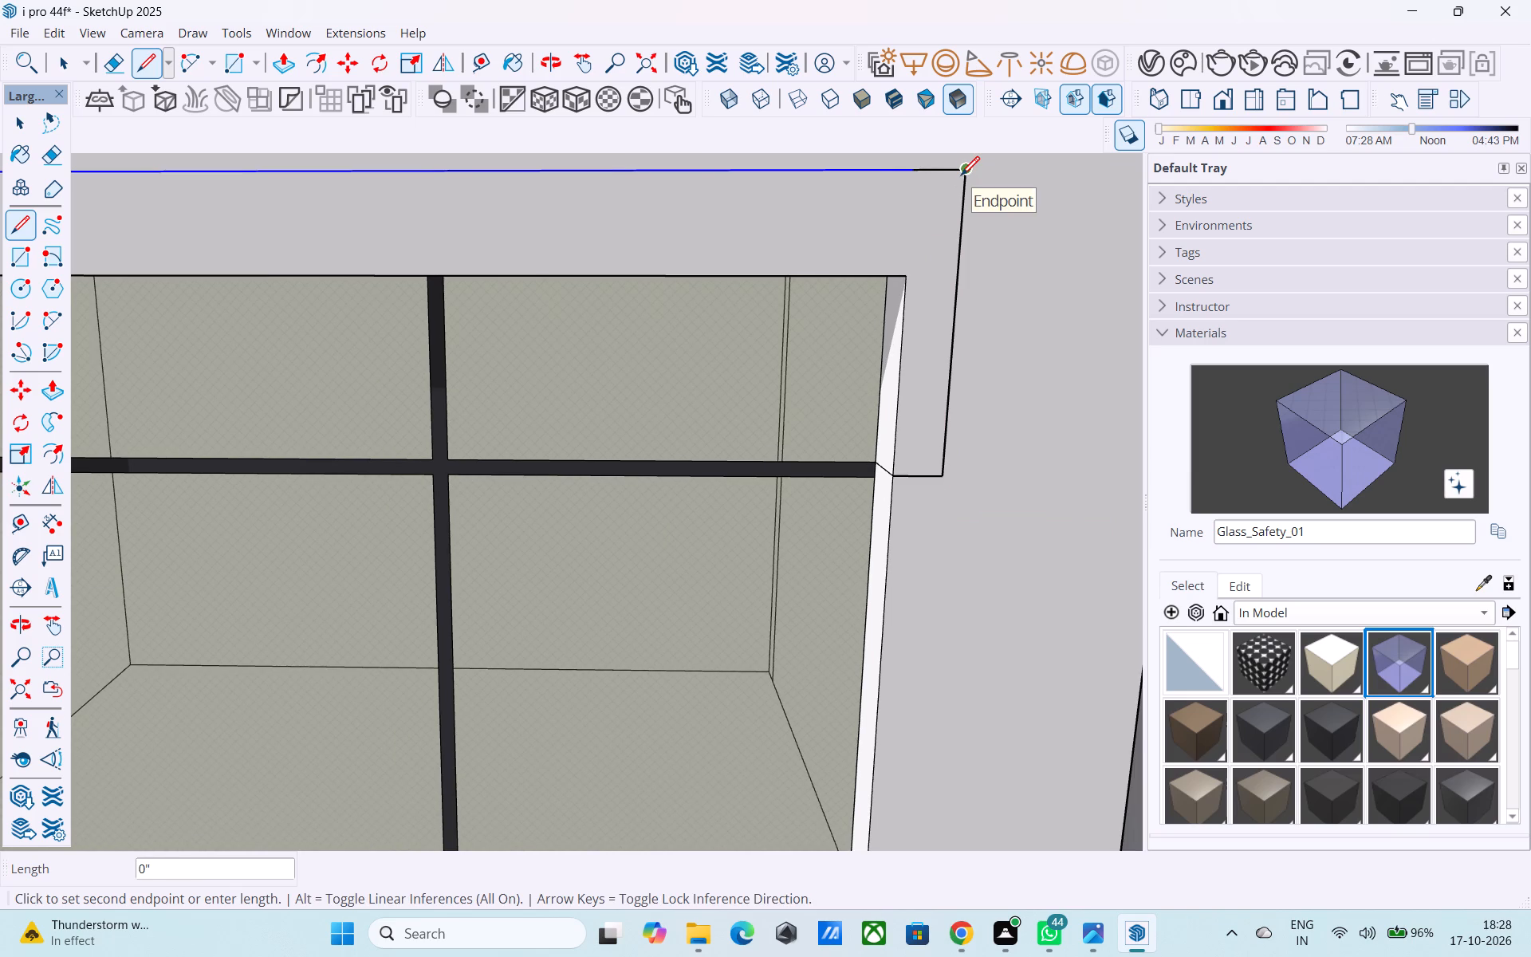
scroll(969, 181, down, 14)
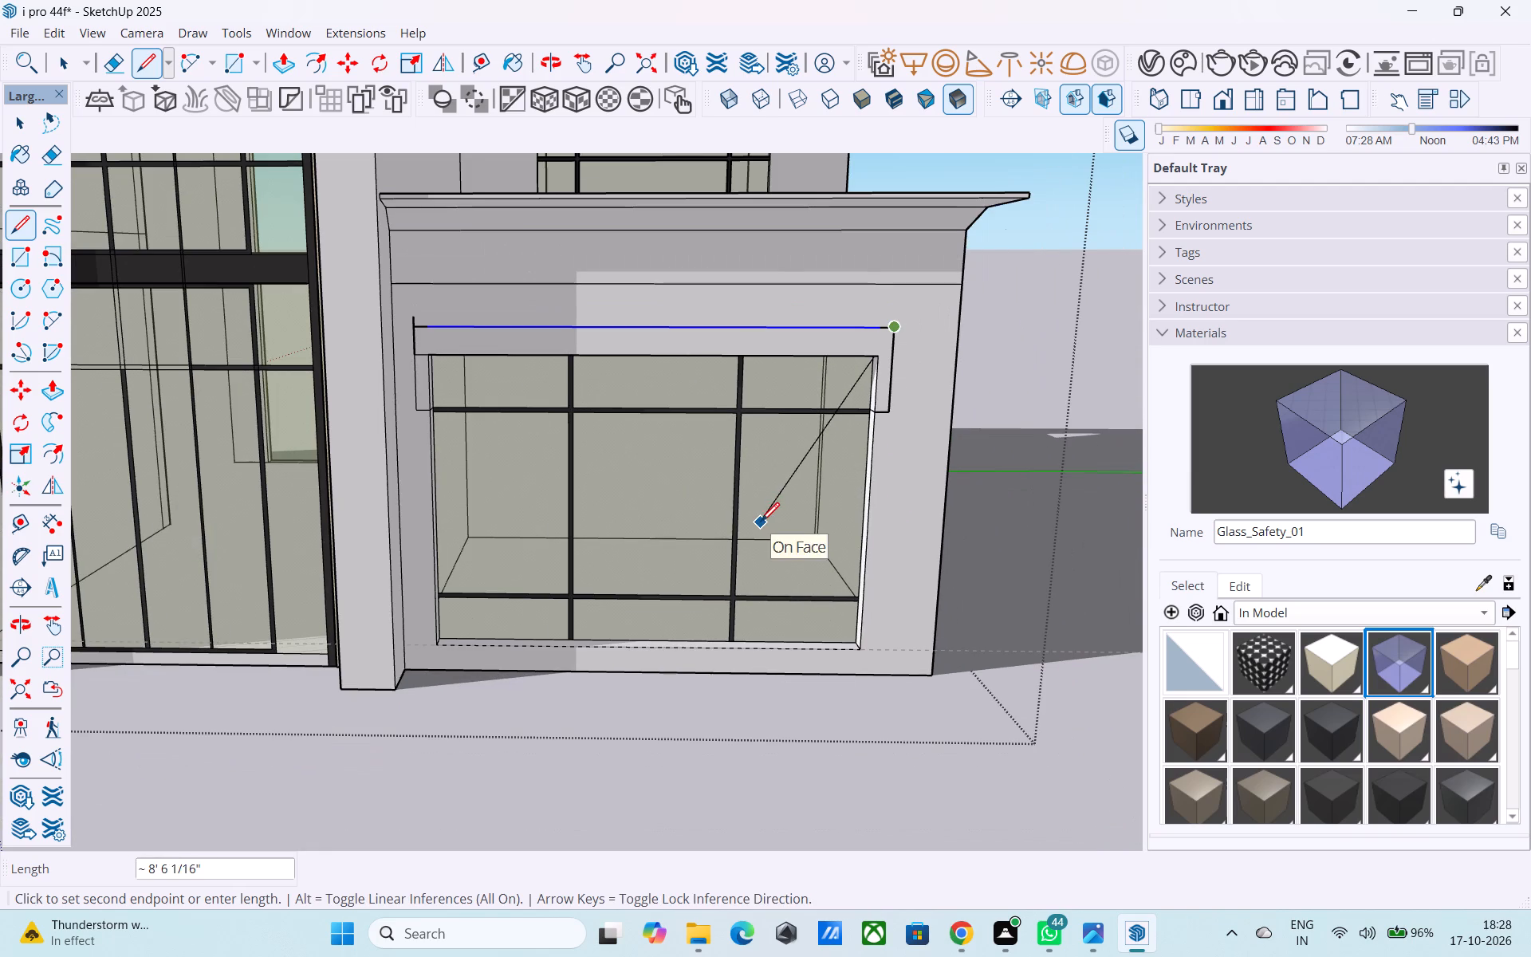
key(space)
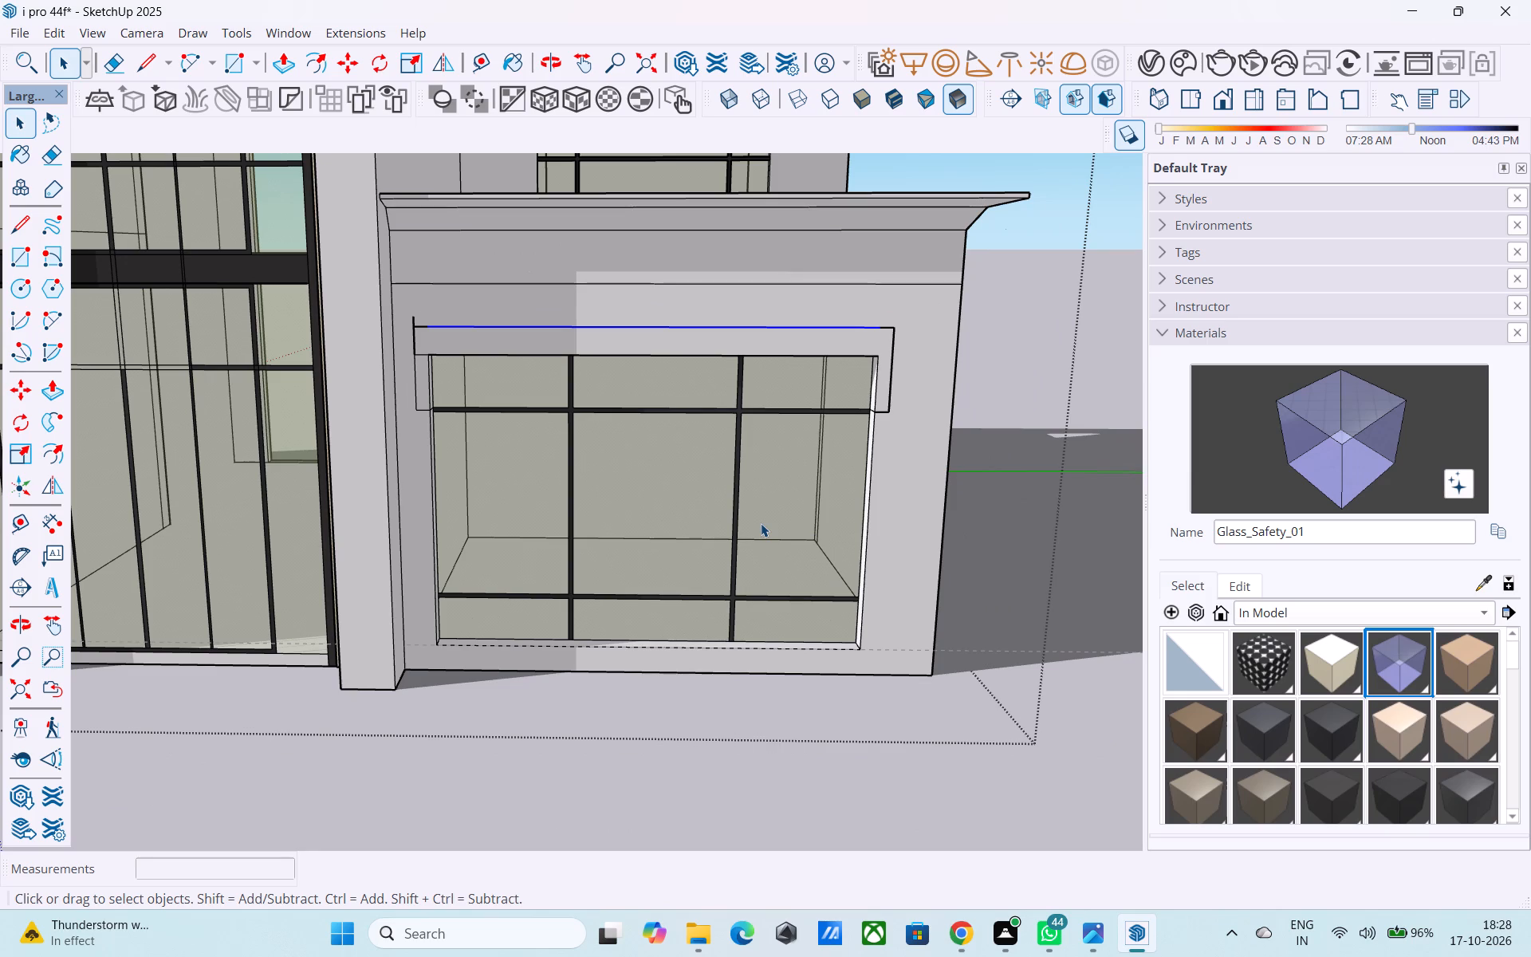